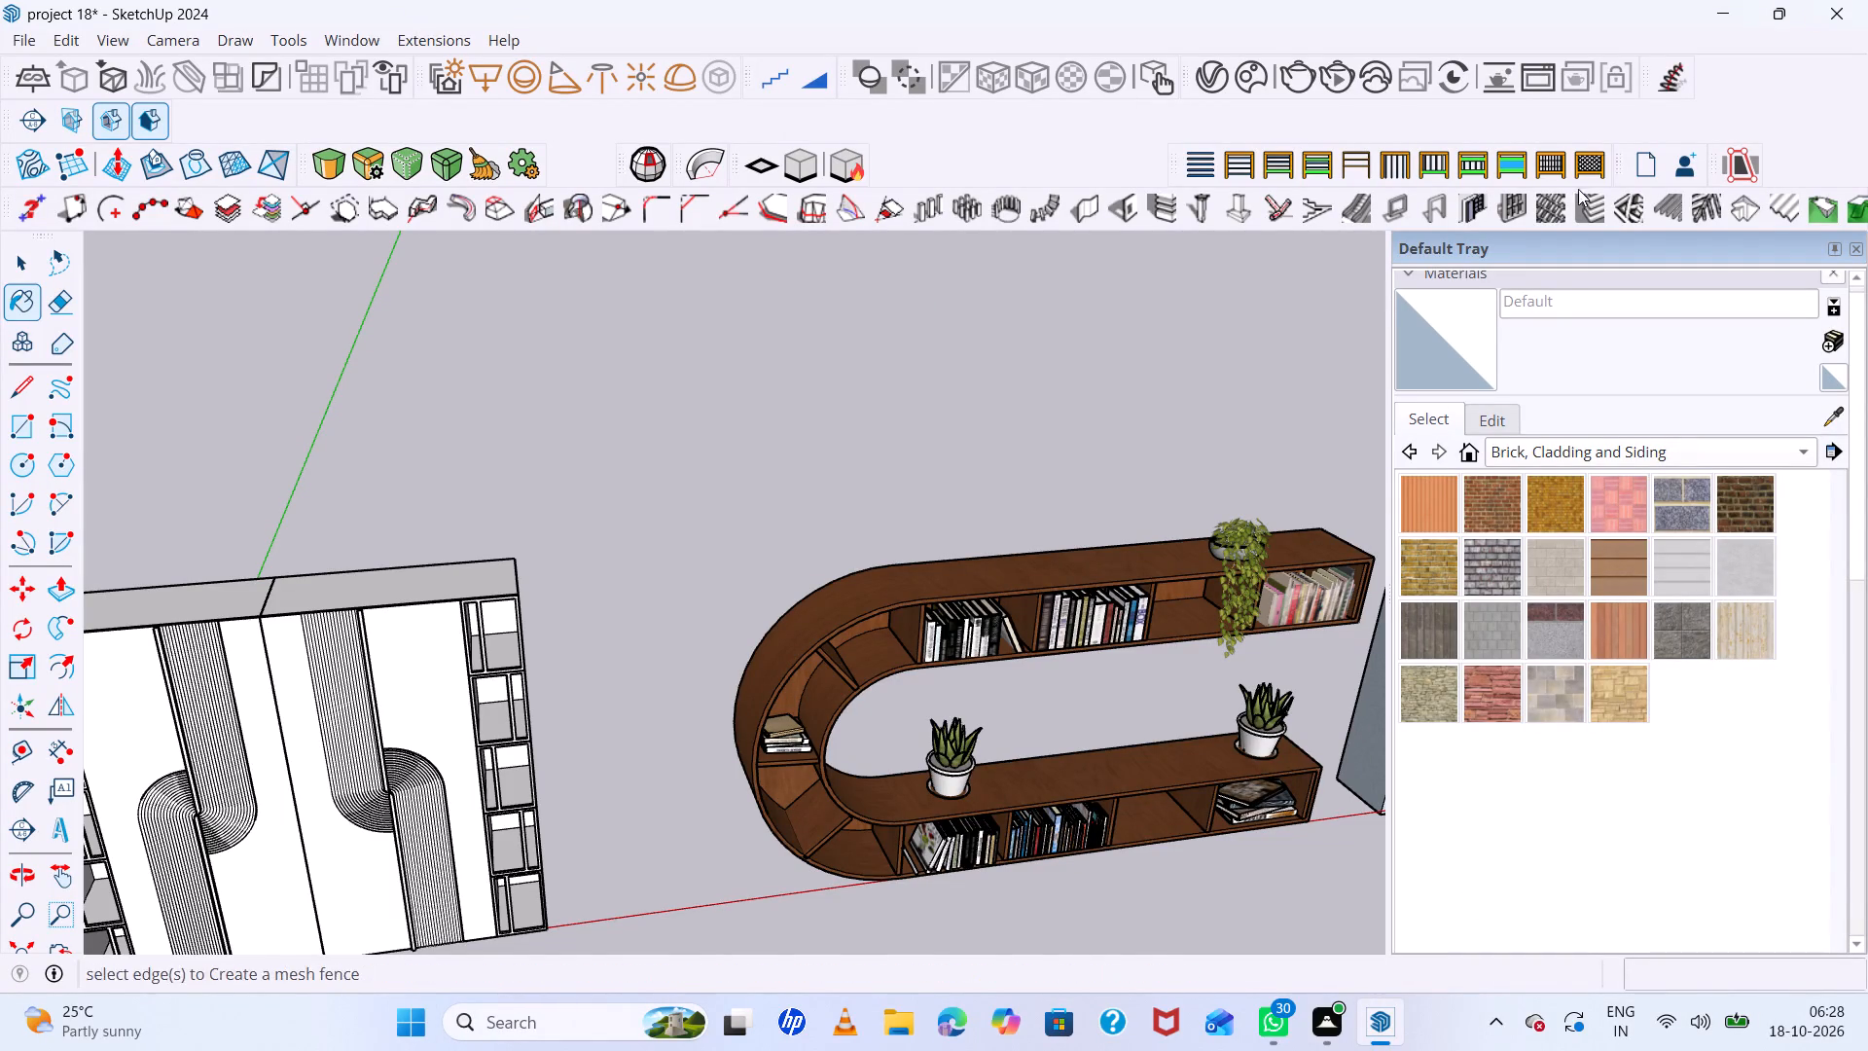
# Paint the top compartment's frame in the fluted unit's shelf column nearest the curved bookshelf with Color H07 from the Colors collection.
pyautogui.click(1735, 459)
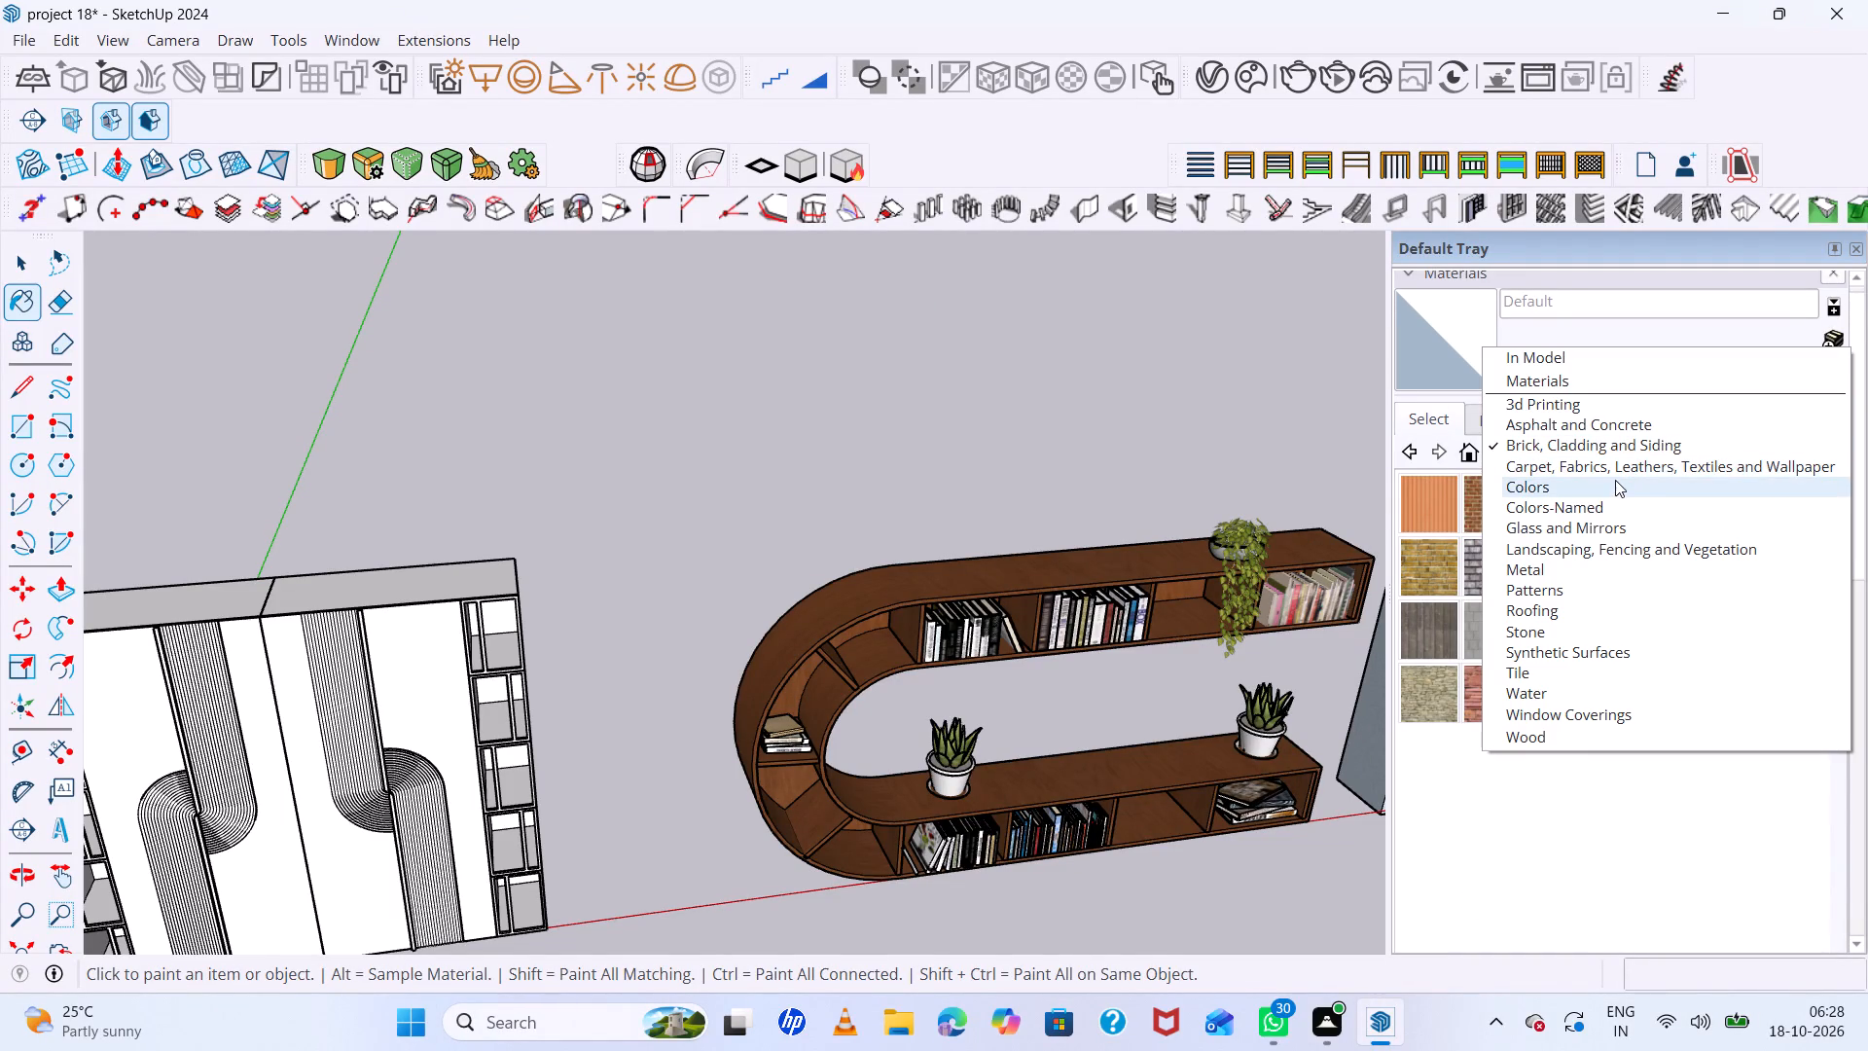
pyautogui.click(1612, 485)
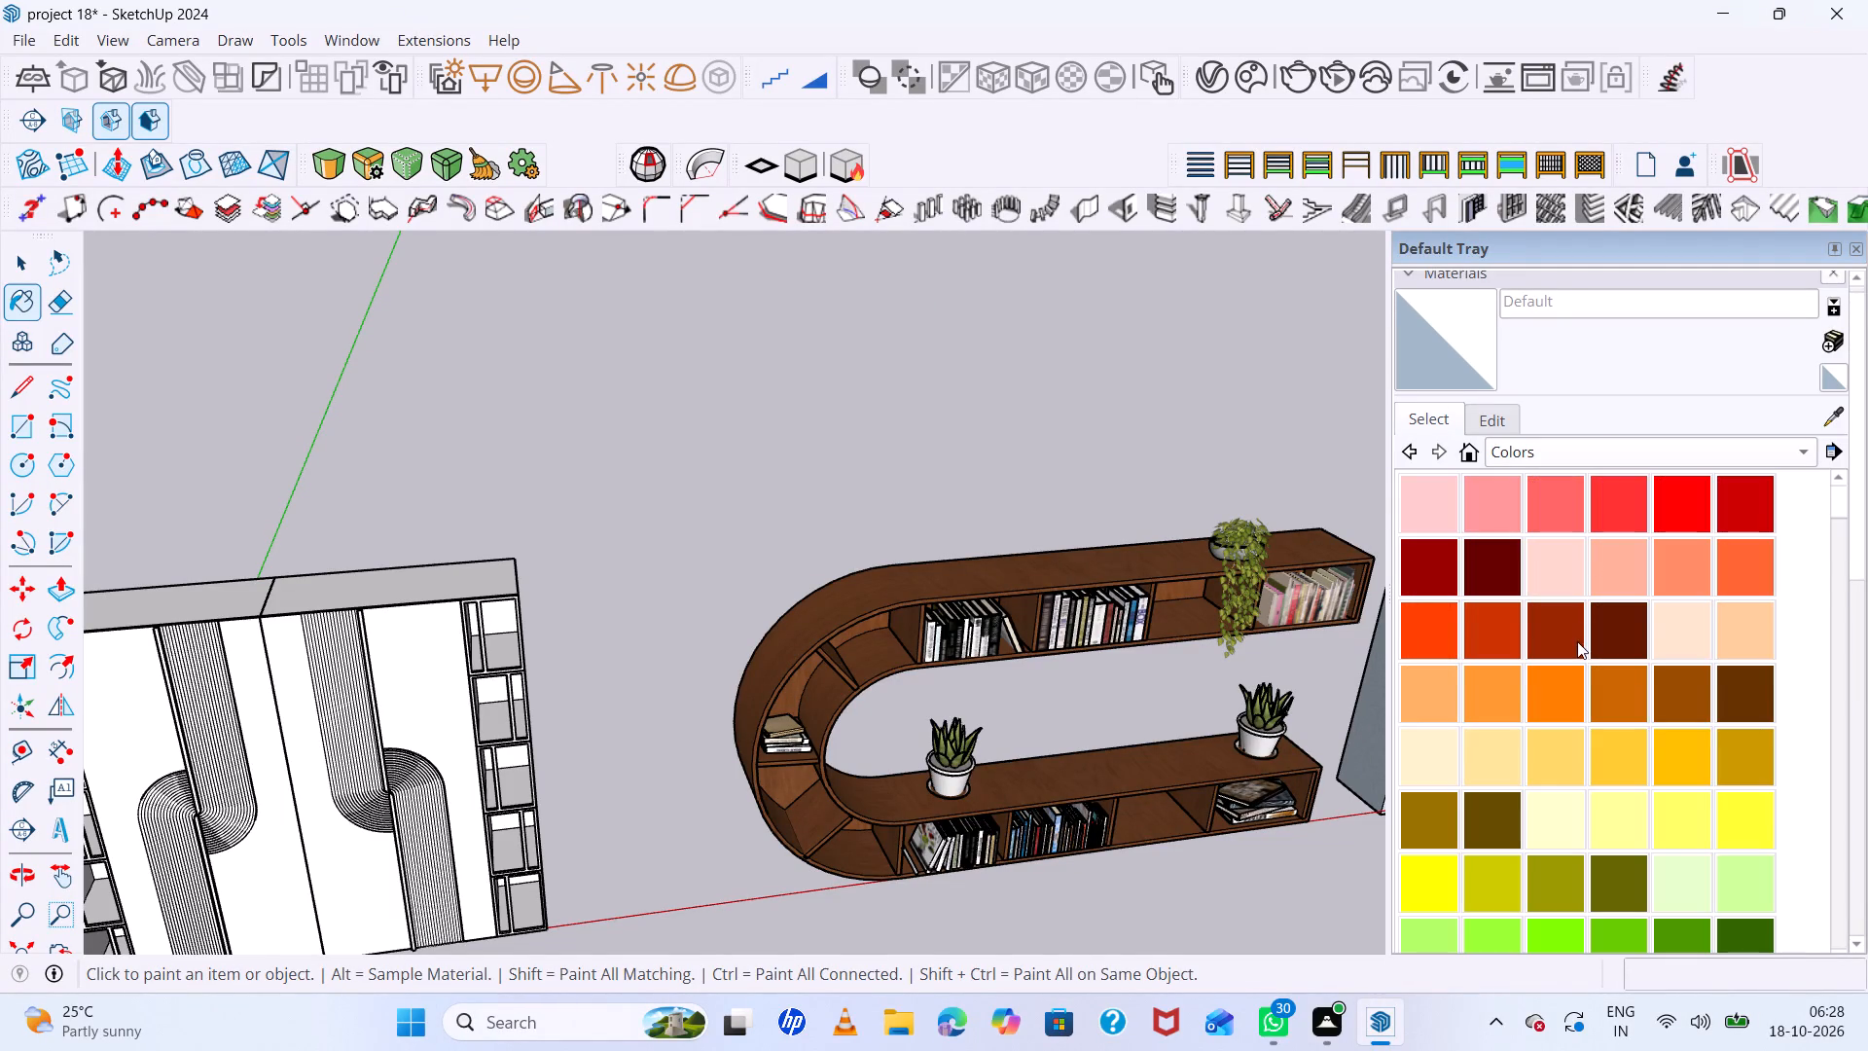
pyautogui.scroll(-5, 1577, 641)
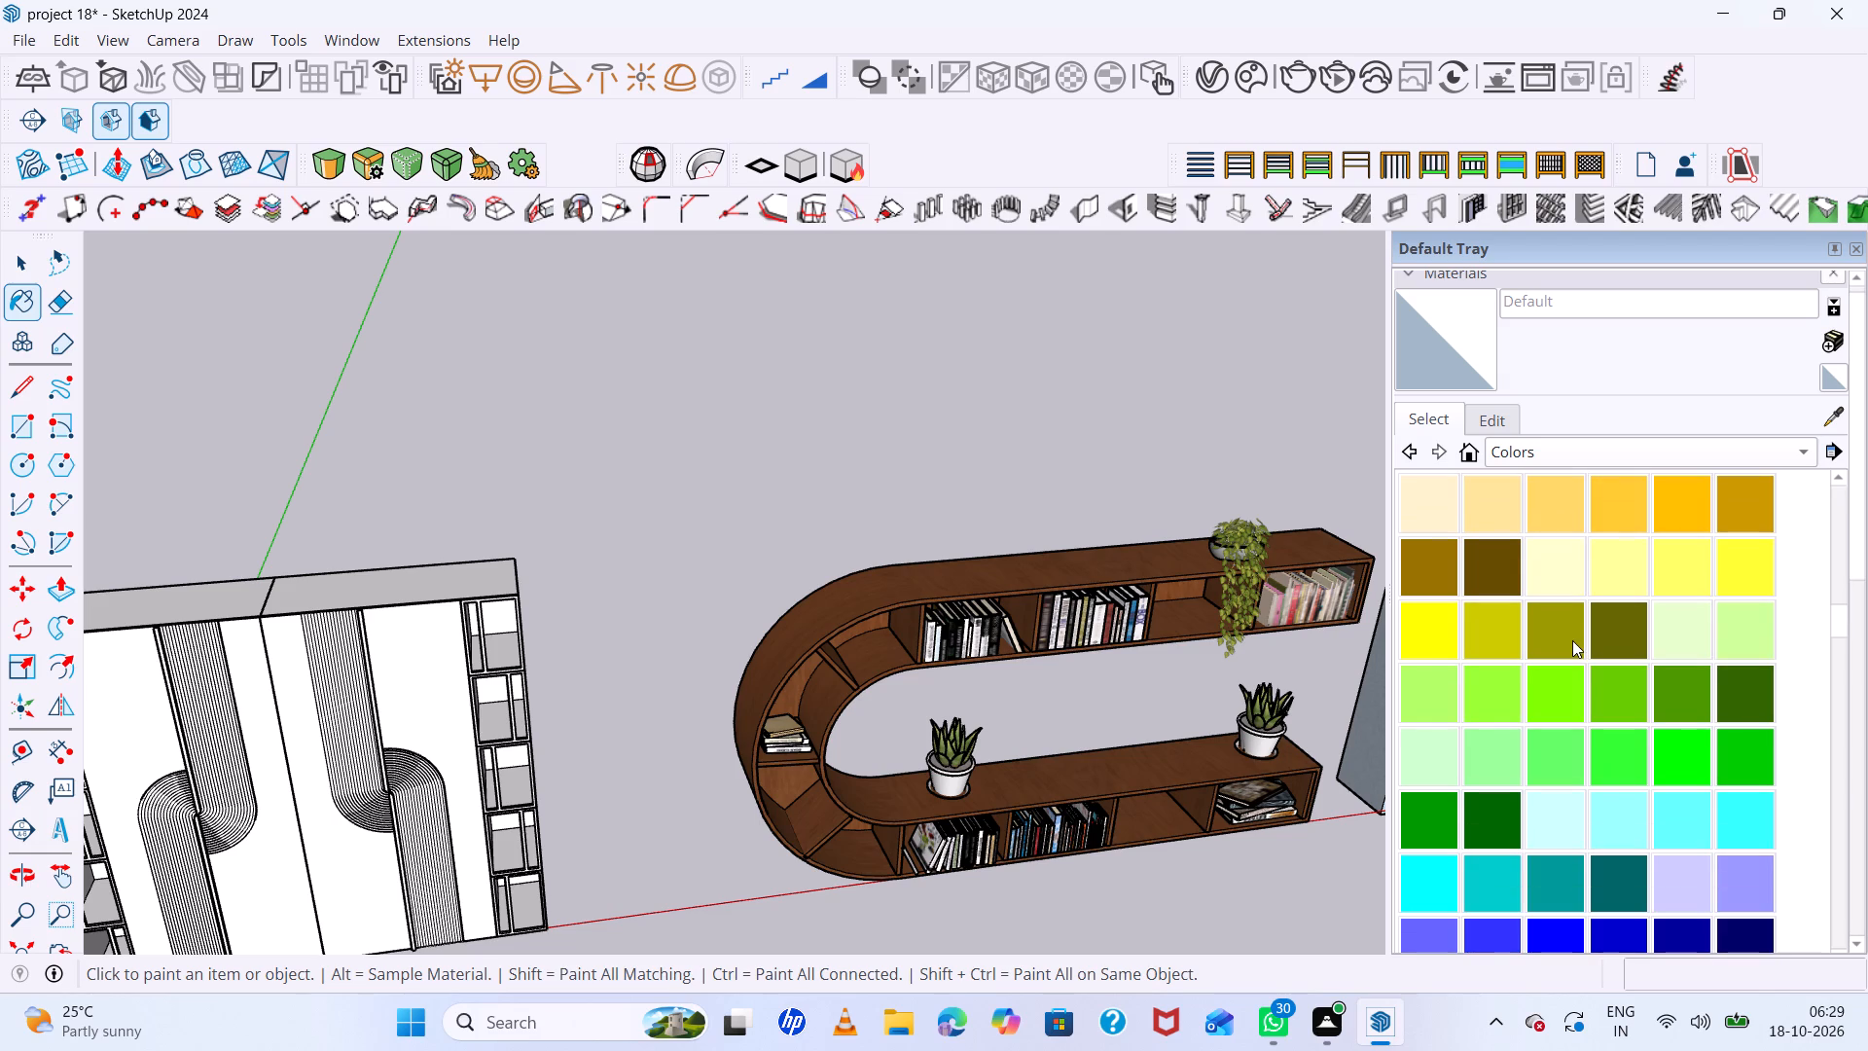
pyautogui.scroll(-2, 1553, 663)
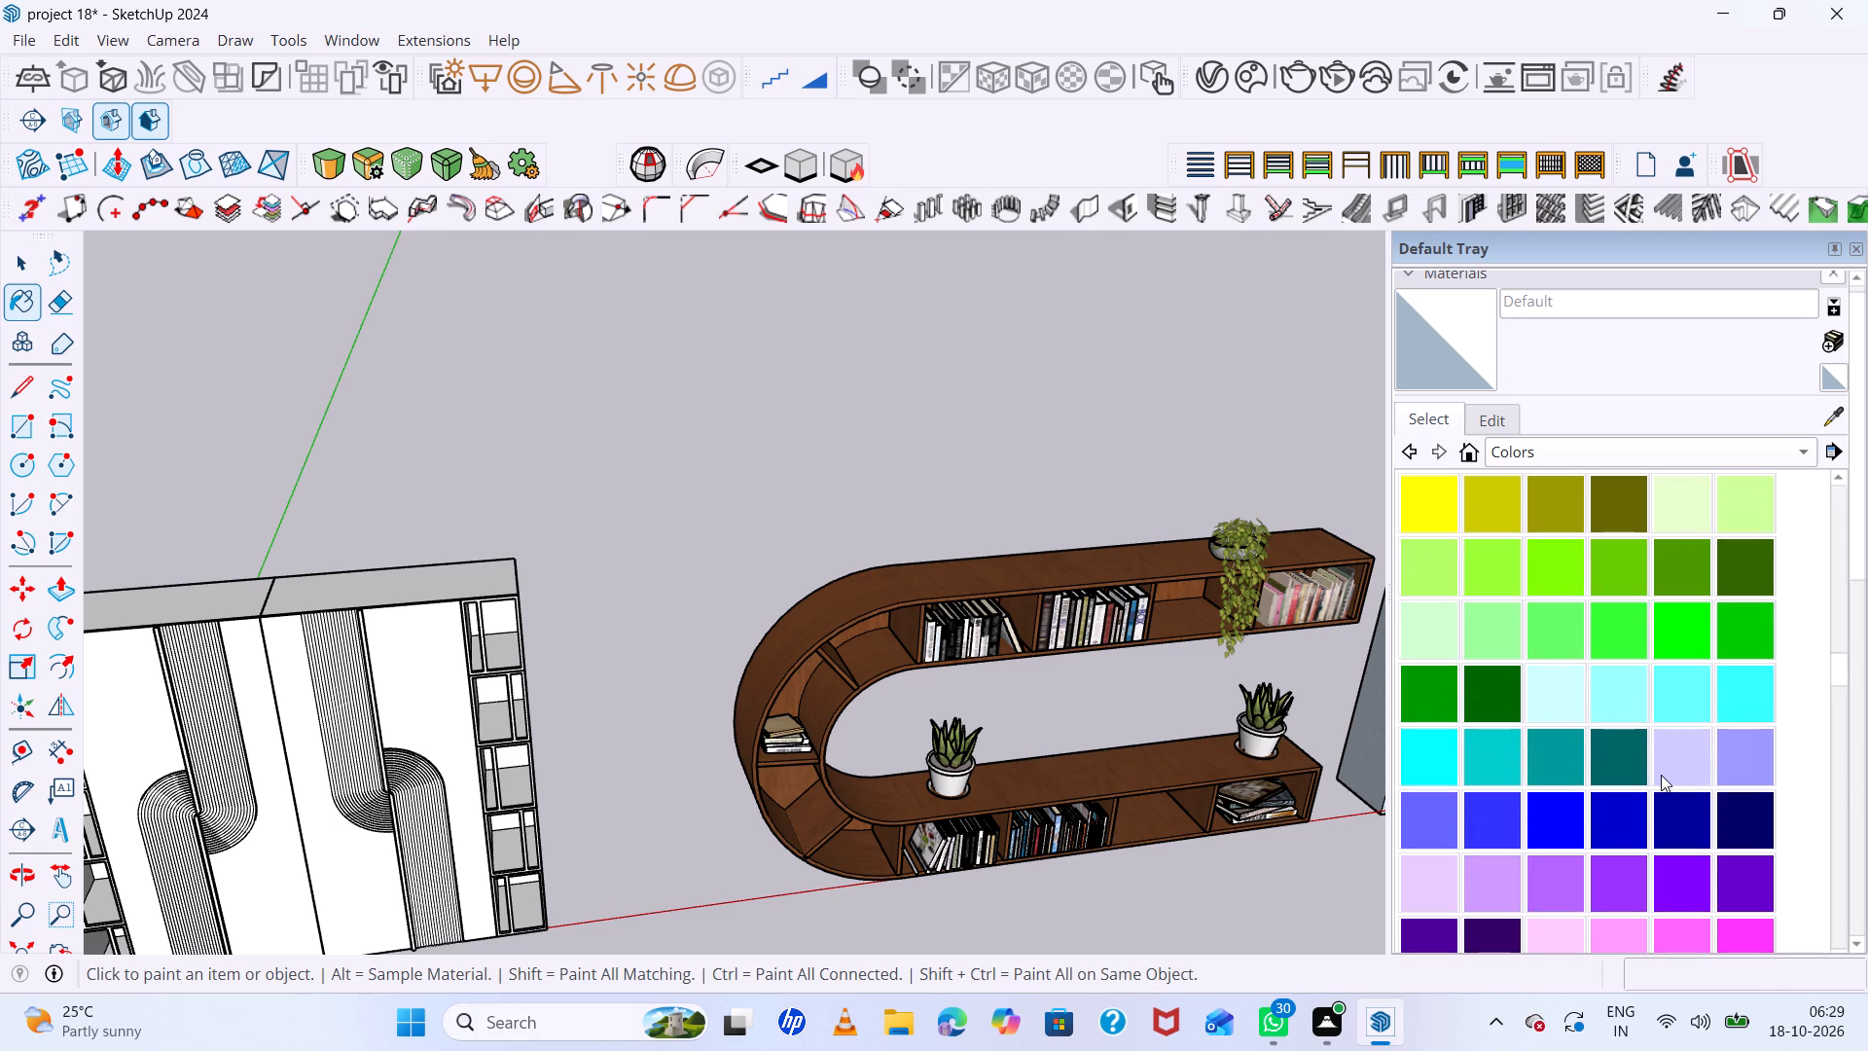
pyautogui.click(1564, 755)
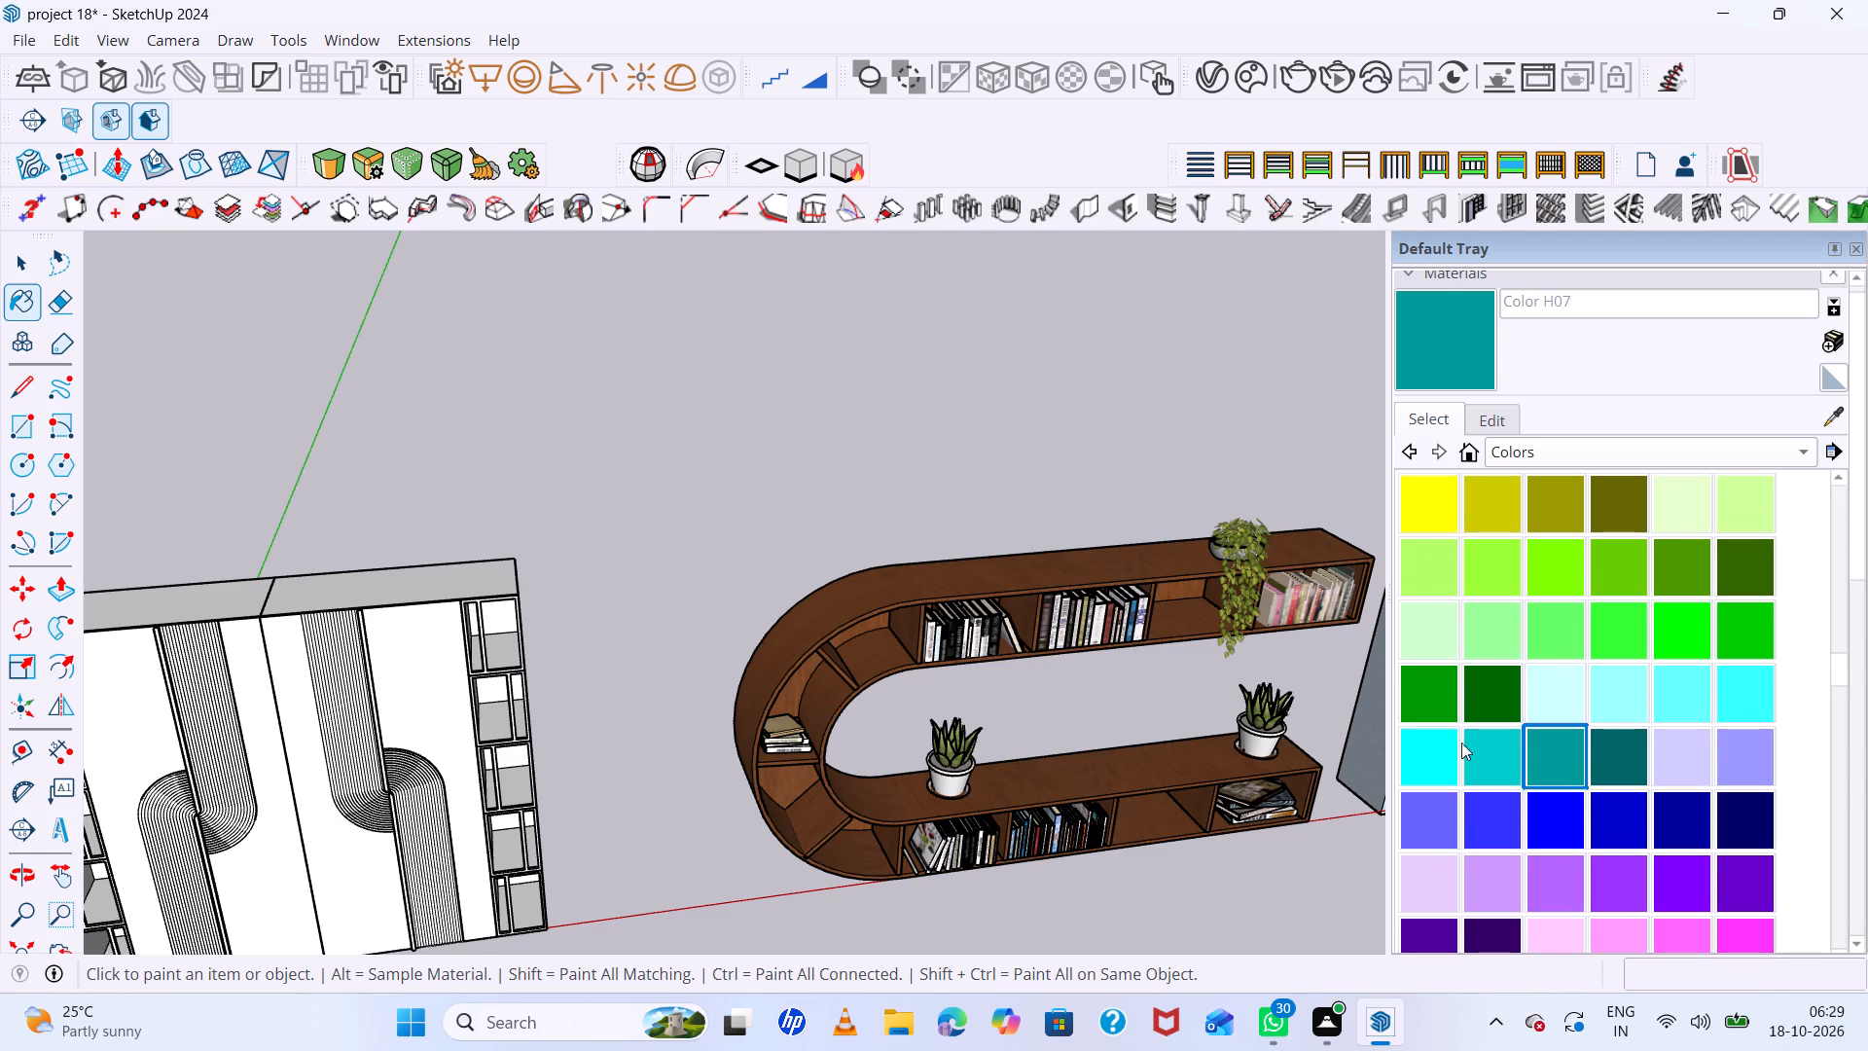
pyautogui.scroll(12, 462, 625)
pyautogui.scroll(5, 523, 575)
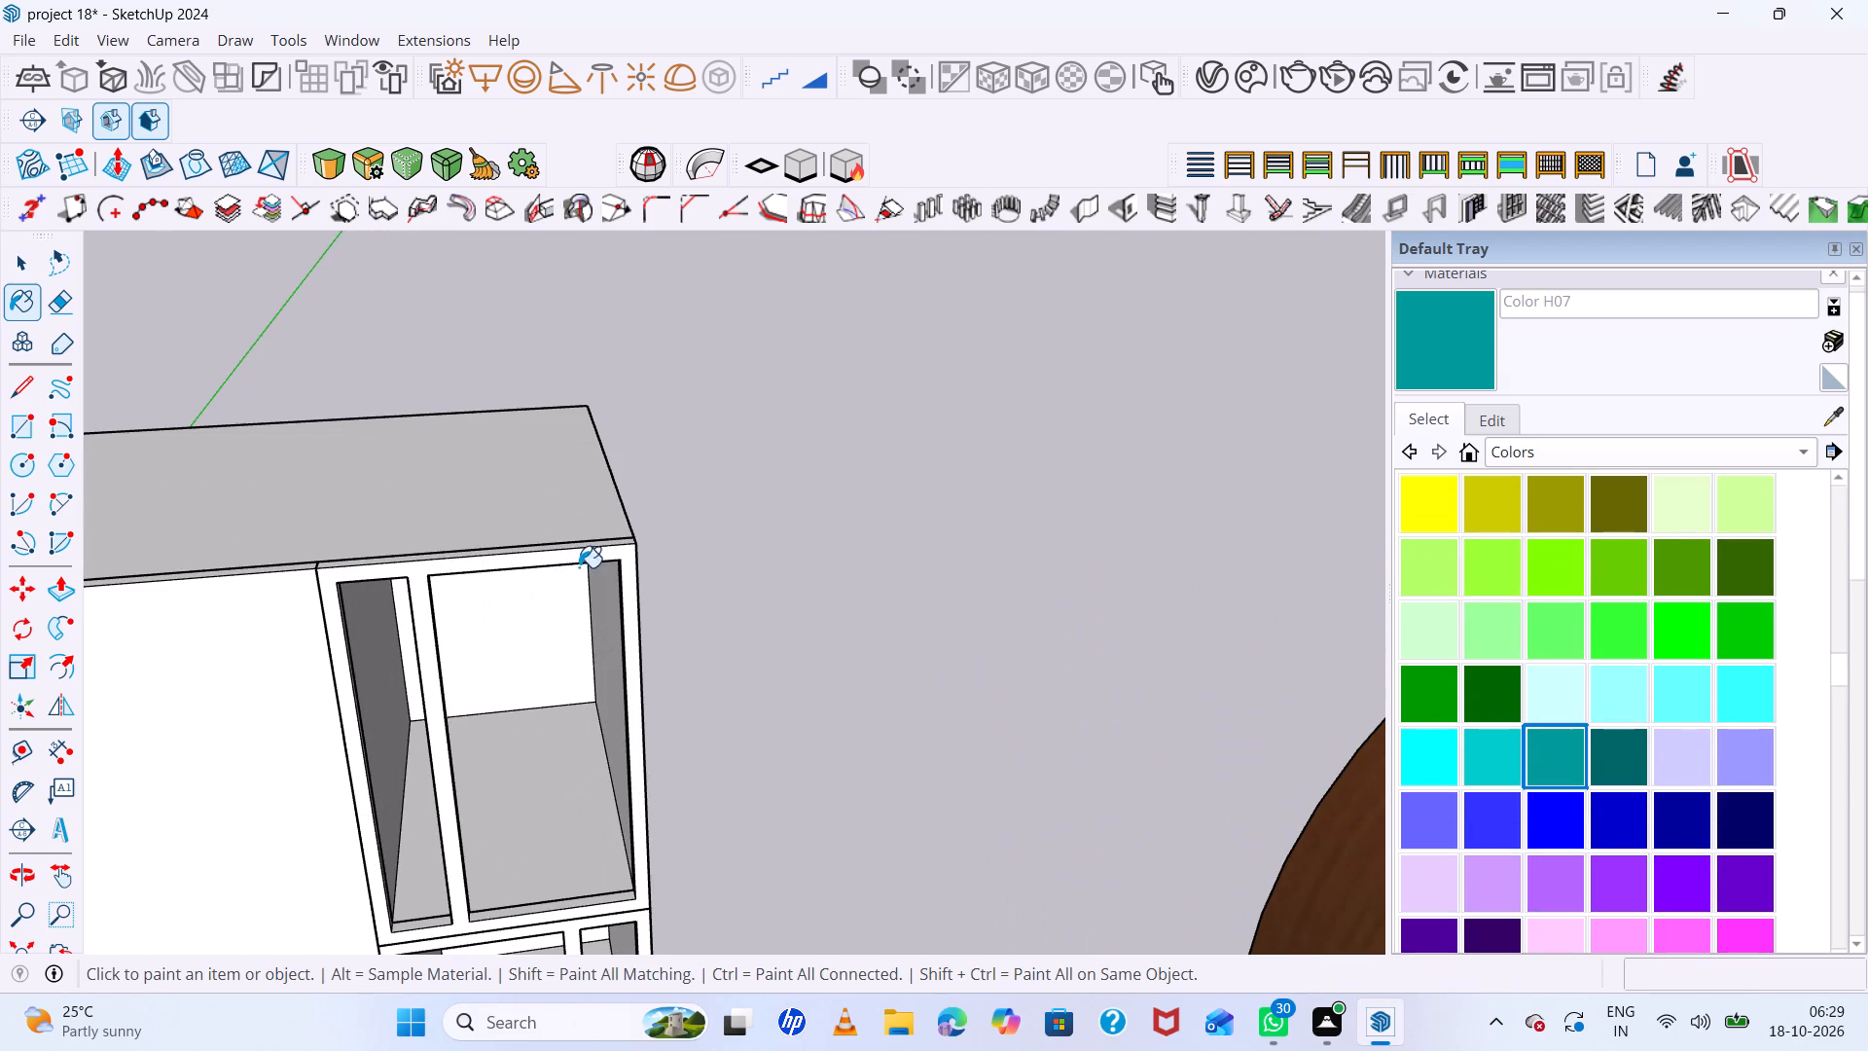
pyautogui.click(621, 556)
# Create a new muted sage material with RGB 165, 168, 138 at full opacity.
pyautogui.scroll(-11, 628, 569)
pyautogui.moveTo(685, 670); pyautogui.dragTo(659, 613, button='middle')
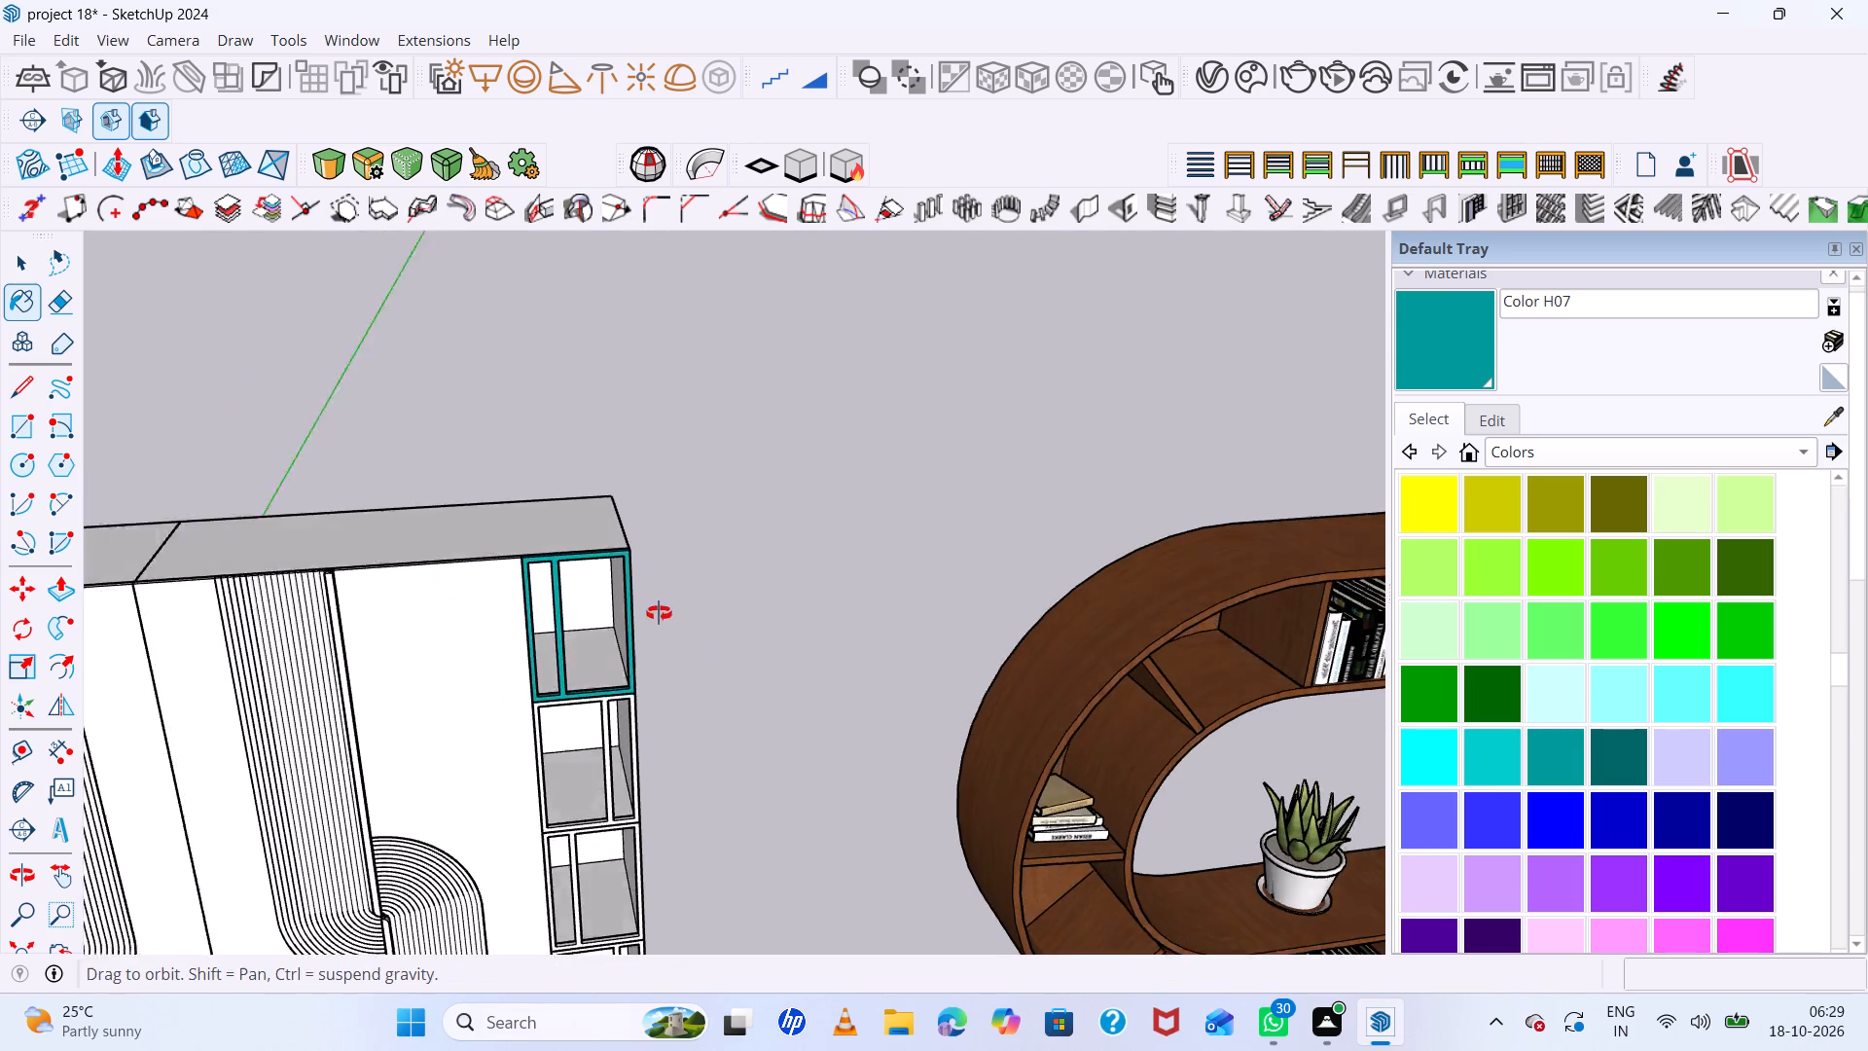
pyautogui.moveTo(659, 613); pyautogui.dragTo(630, 572, button='middle')
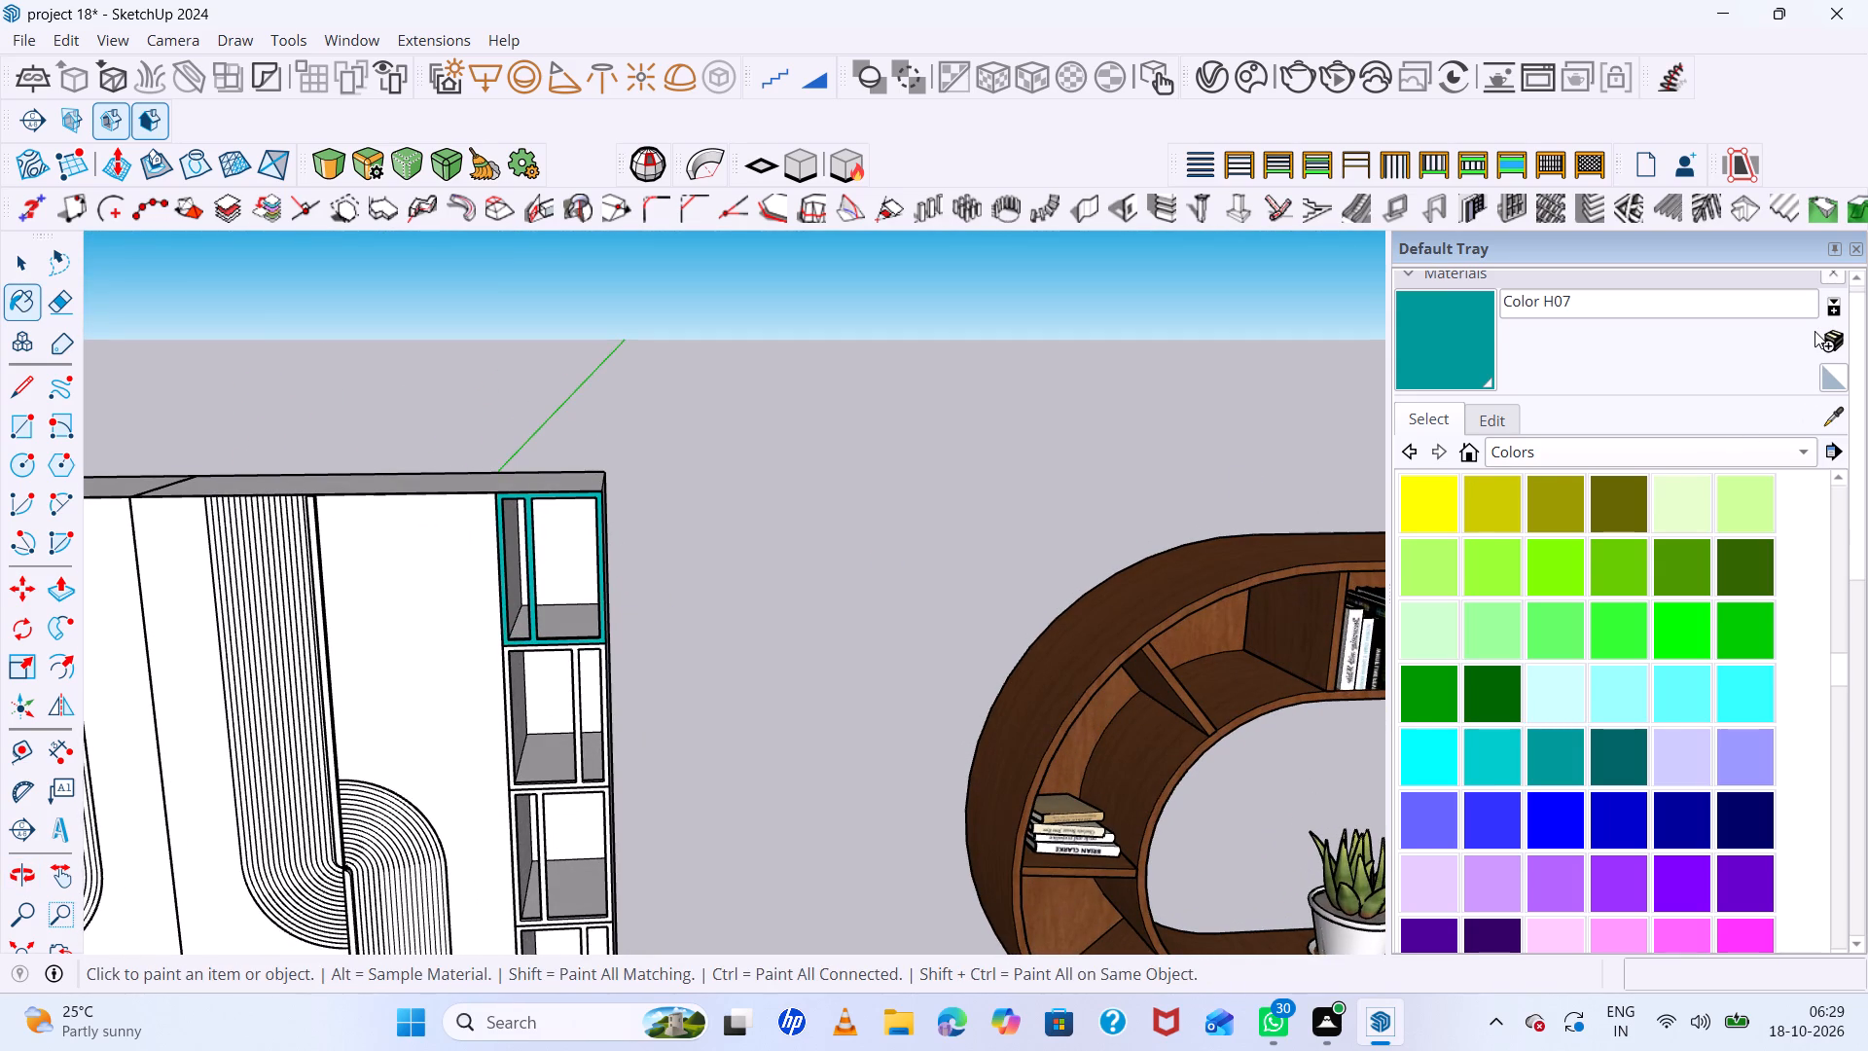
pyautogui.click(1831, 338)
pyautogui.scroll(2, 924, 432)
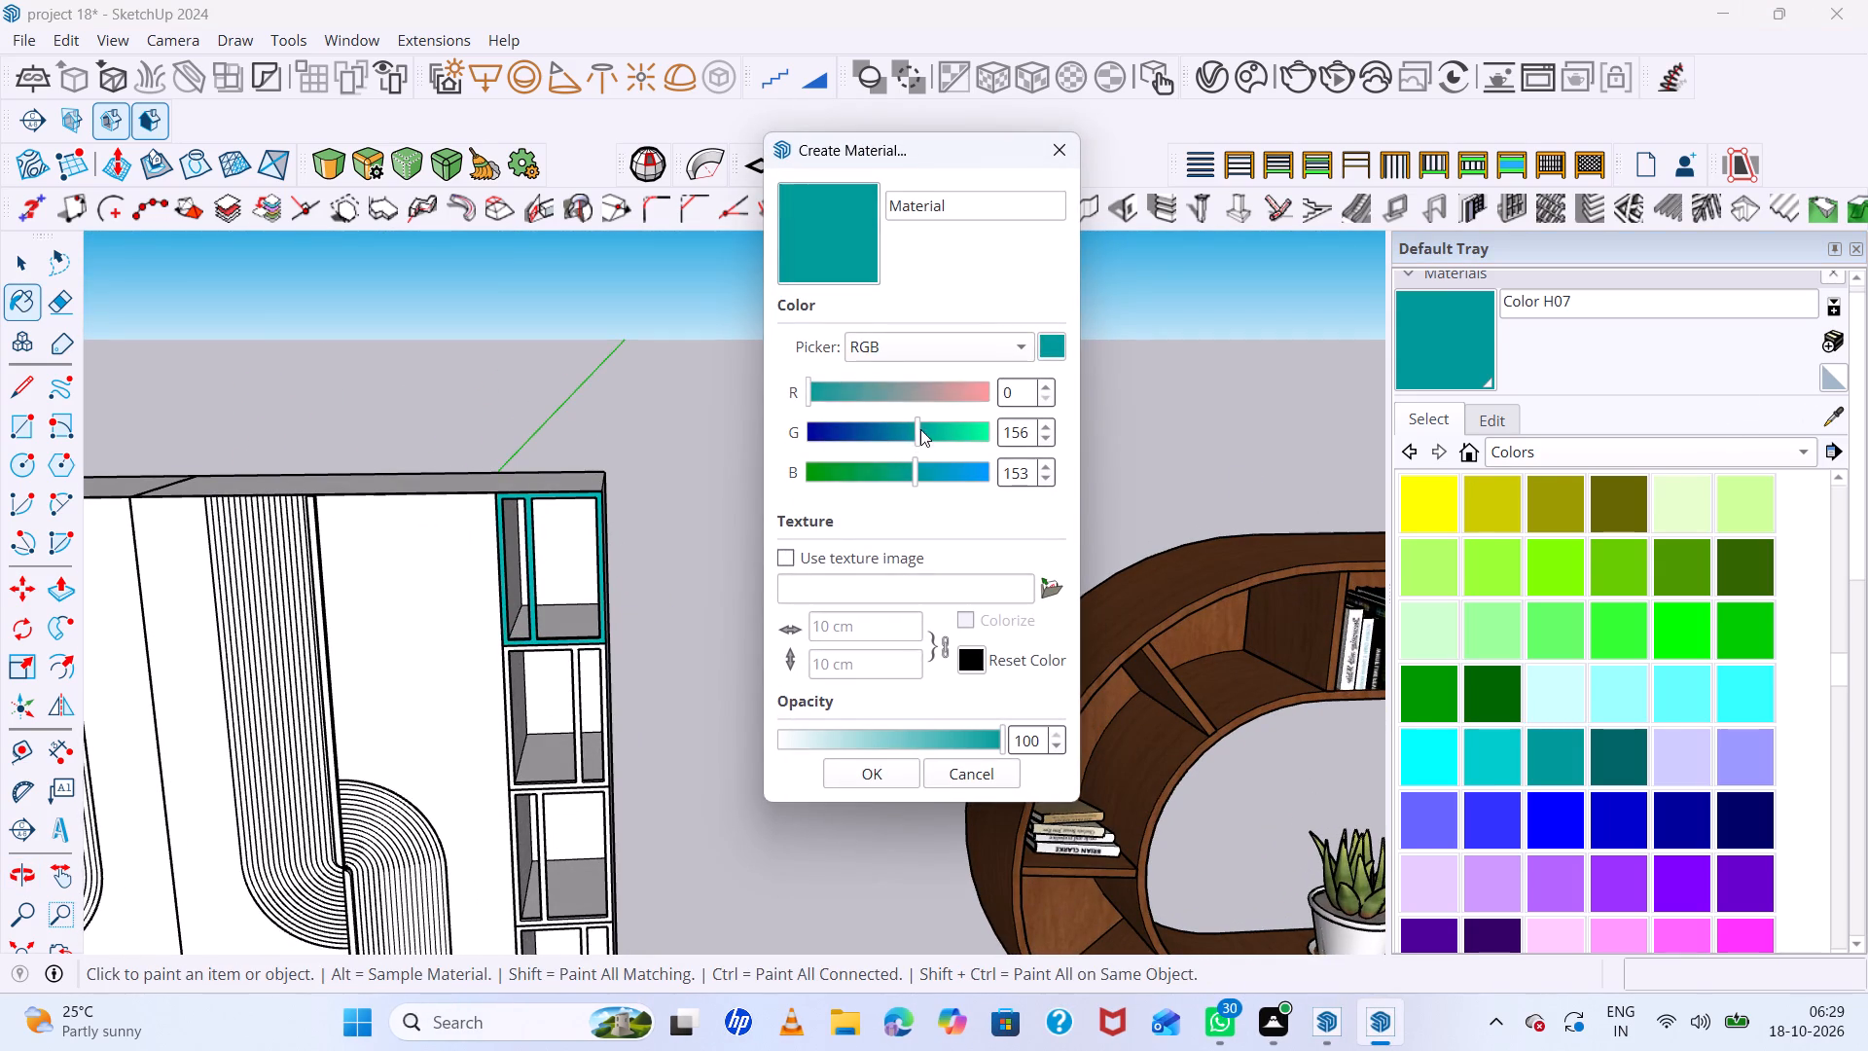
pyautogui.scroll(7, 920, 429)
pyautogui.scroll(-12, 888, 483)
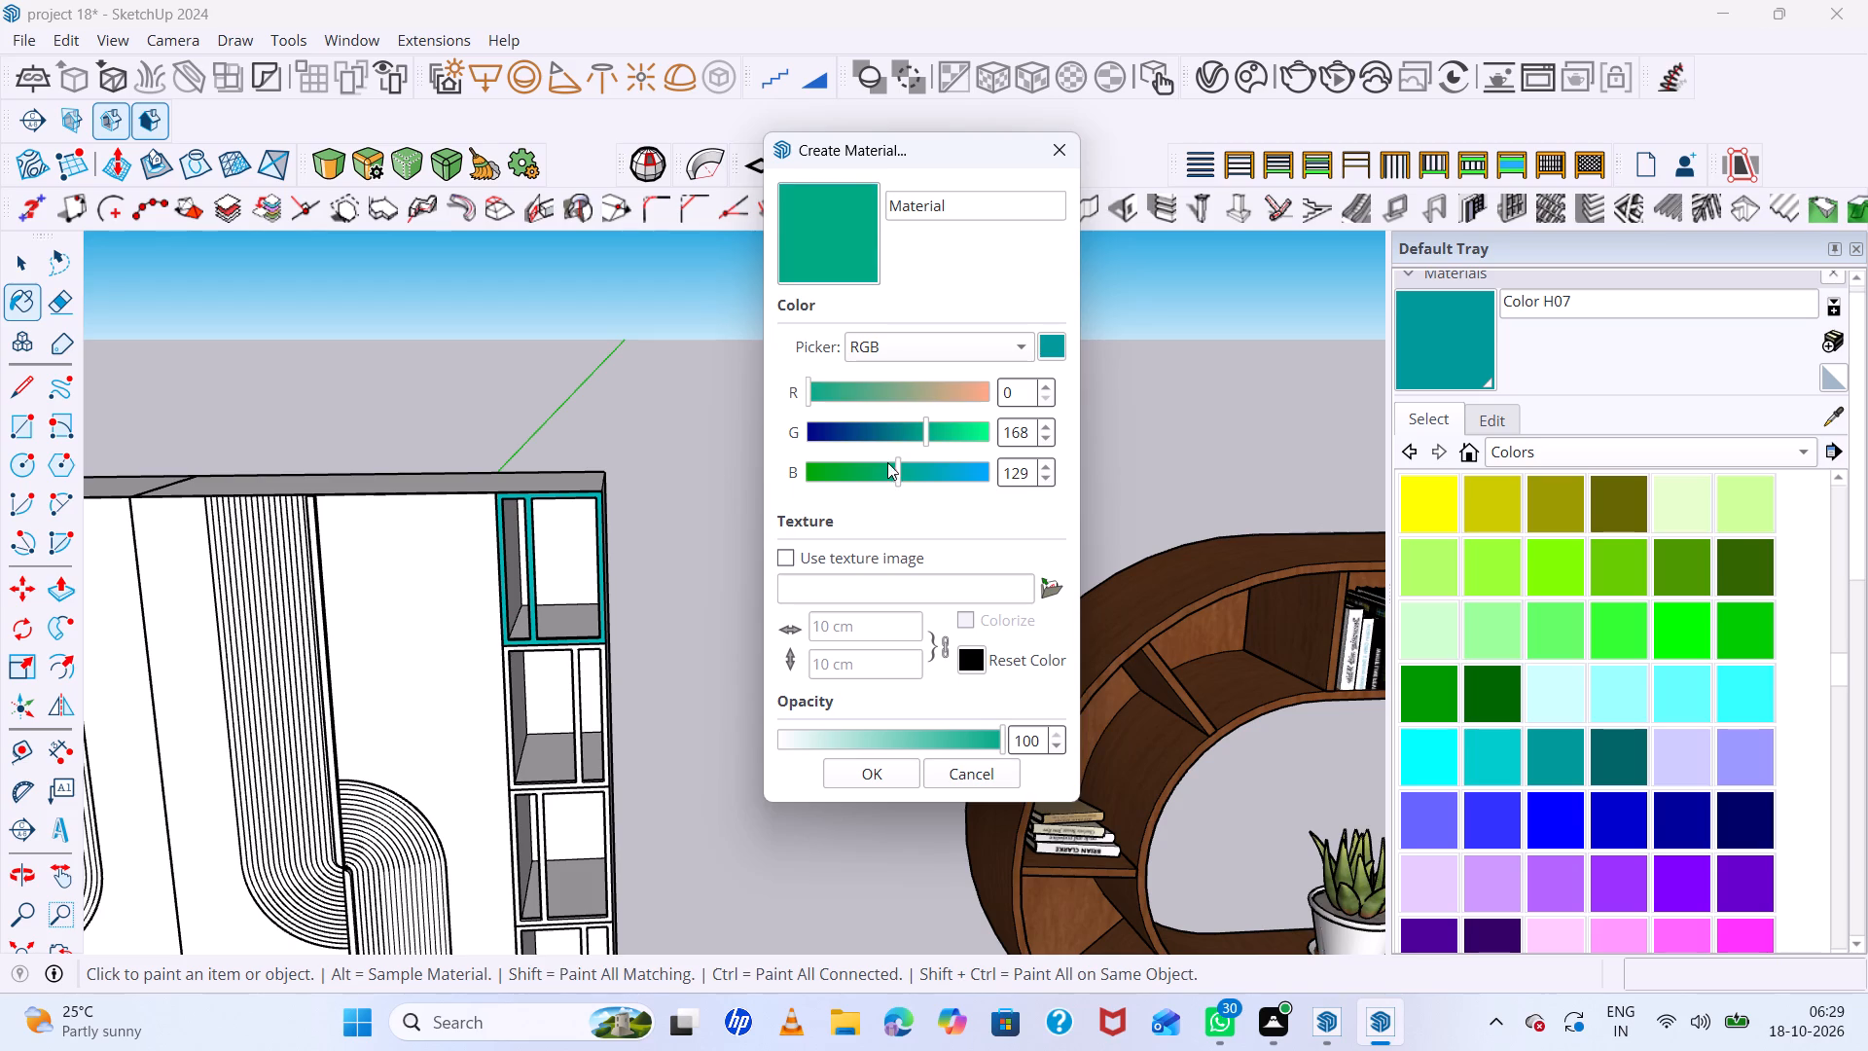
pyautogui.scroll(20, 909, 400)
pyautogui.scroll(3, 909, 400)
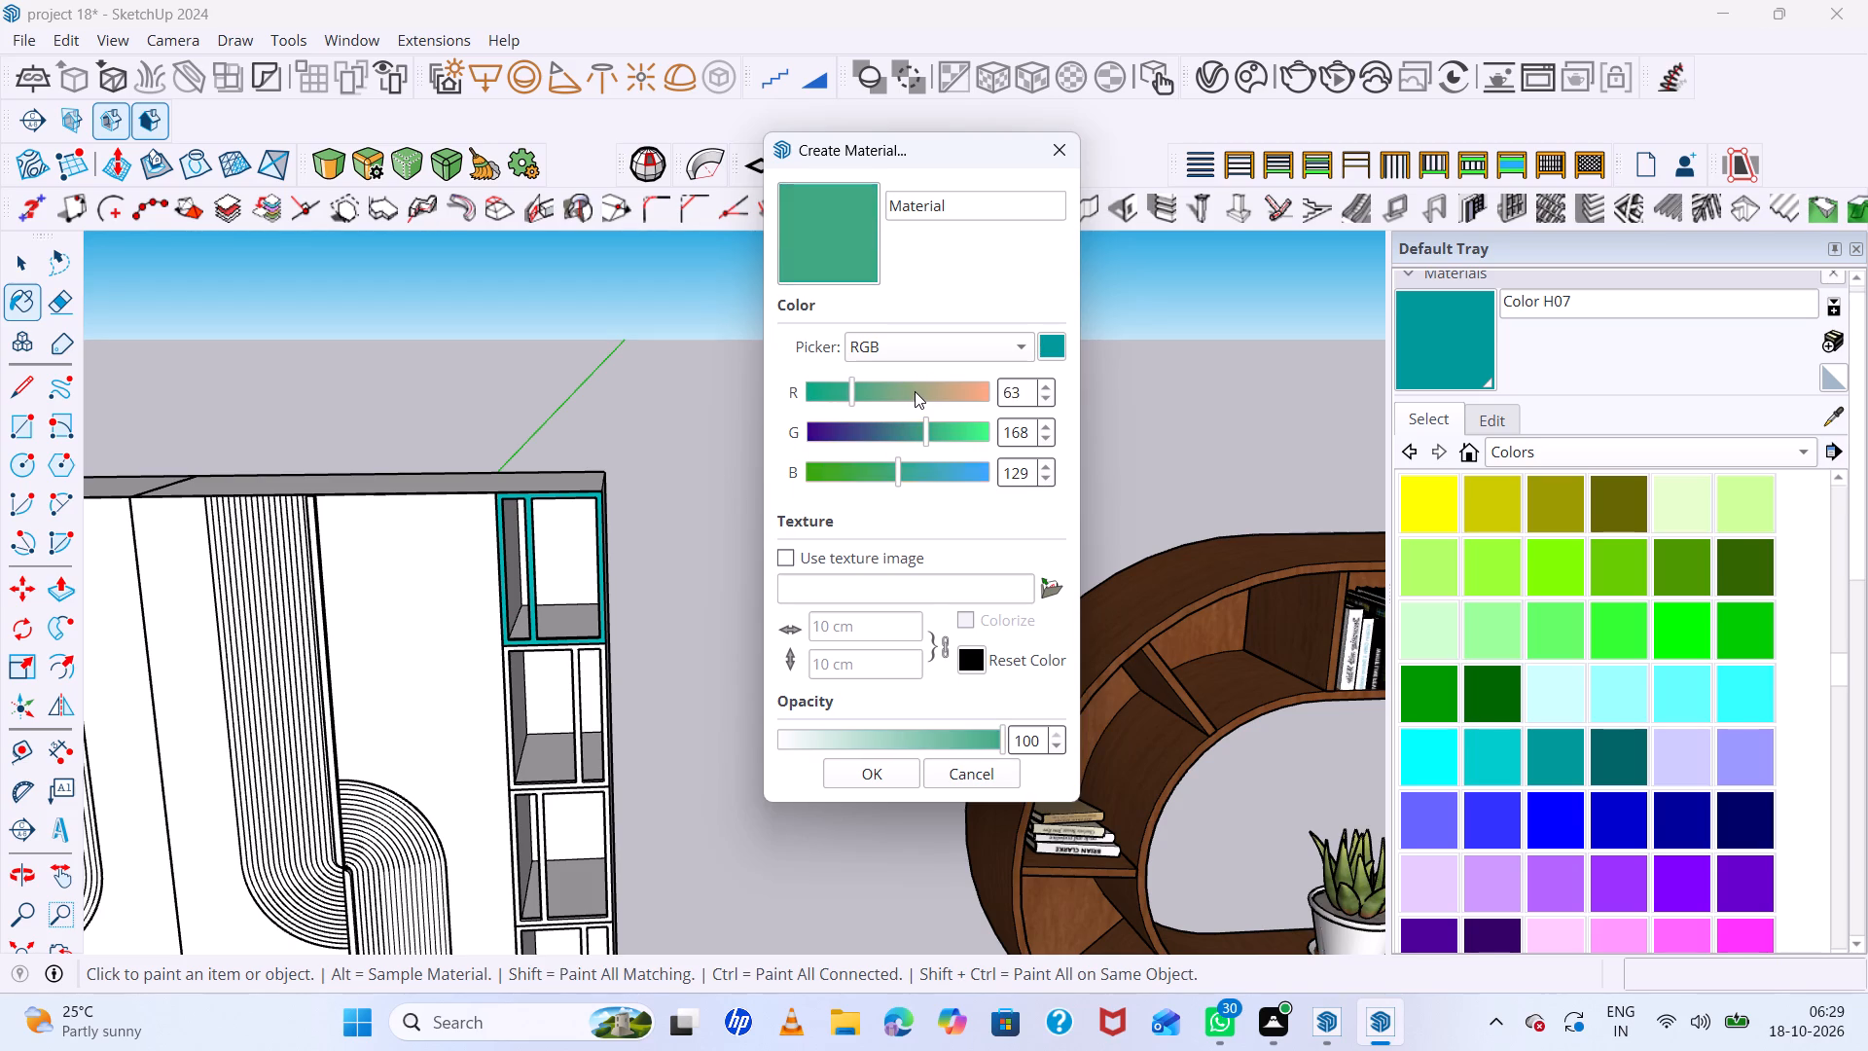
pyautogui.scroll(20, 915, 391)
pyautogui.scroll(6, 915, 391)
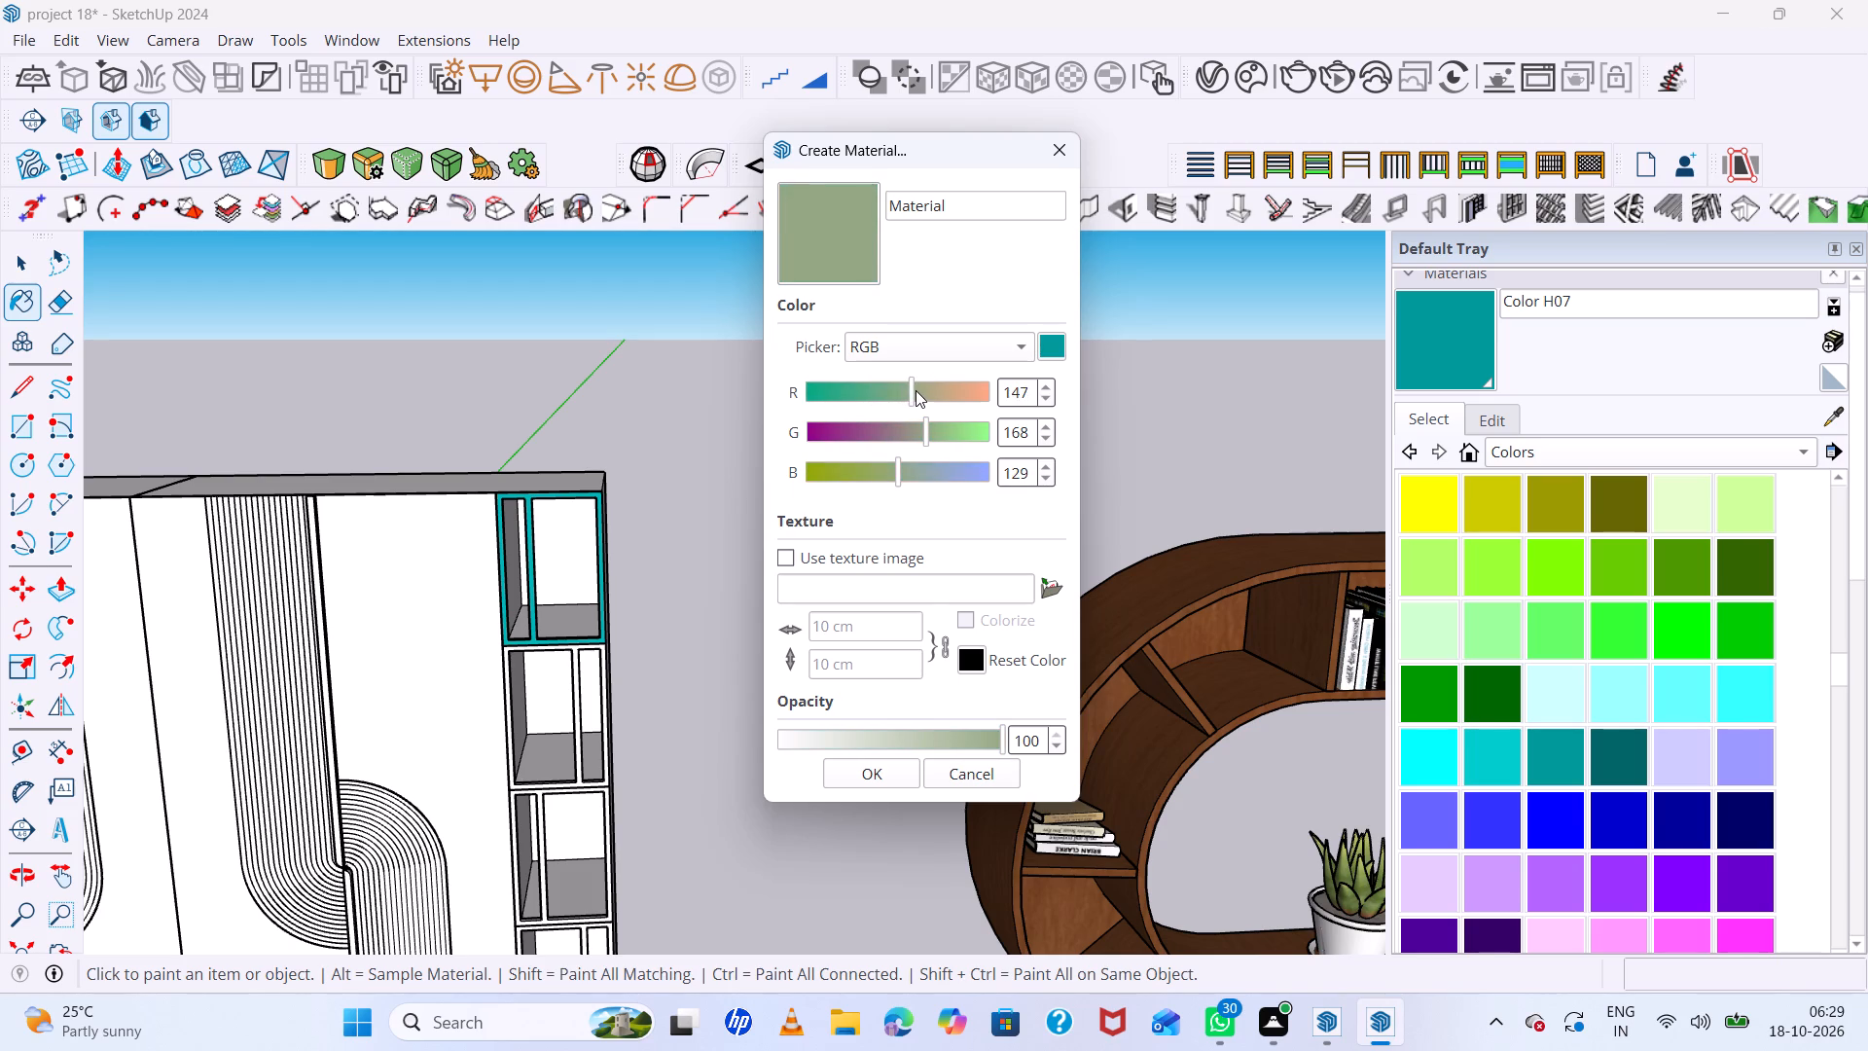
pyautogui.scroll(9, 916, 390)
pyautogui.scroll(-3, 911, 429)
pyautogui.scroll(10, 916, 487)
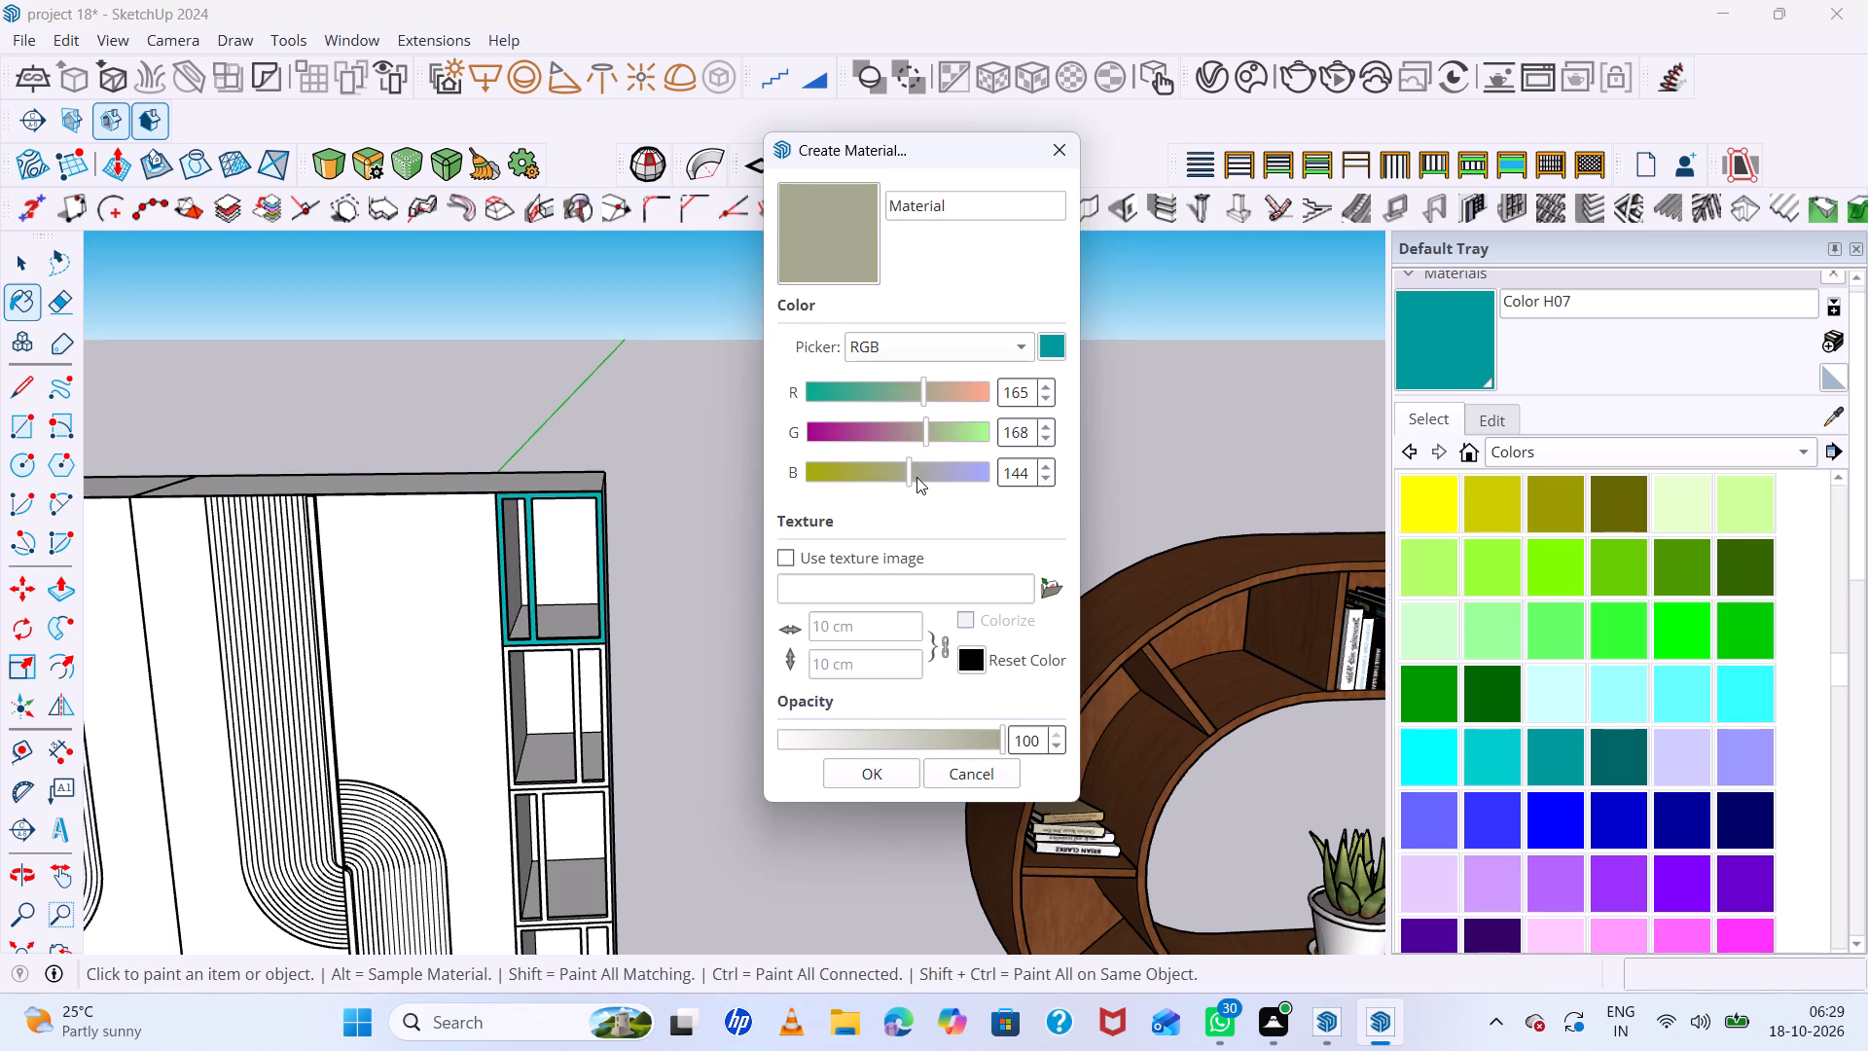
pyautogui.scroll(-2, 916, 477)
pyautogui.click(860, 779)
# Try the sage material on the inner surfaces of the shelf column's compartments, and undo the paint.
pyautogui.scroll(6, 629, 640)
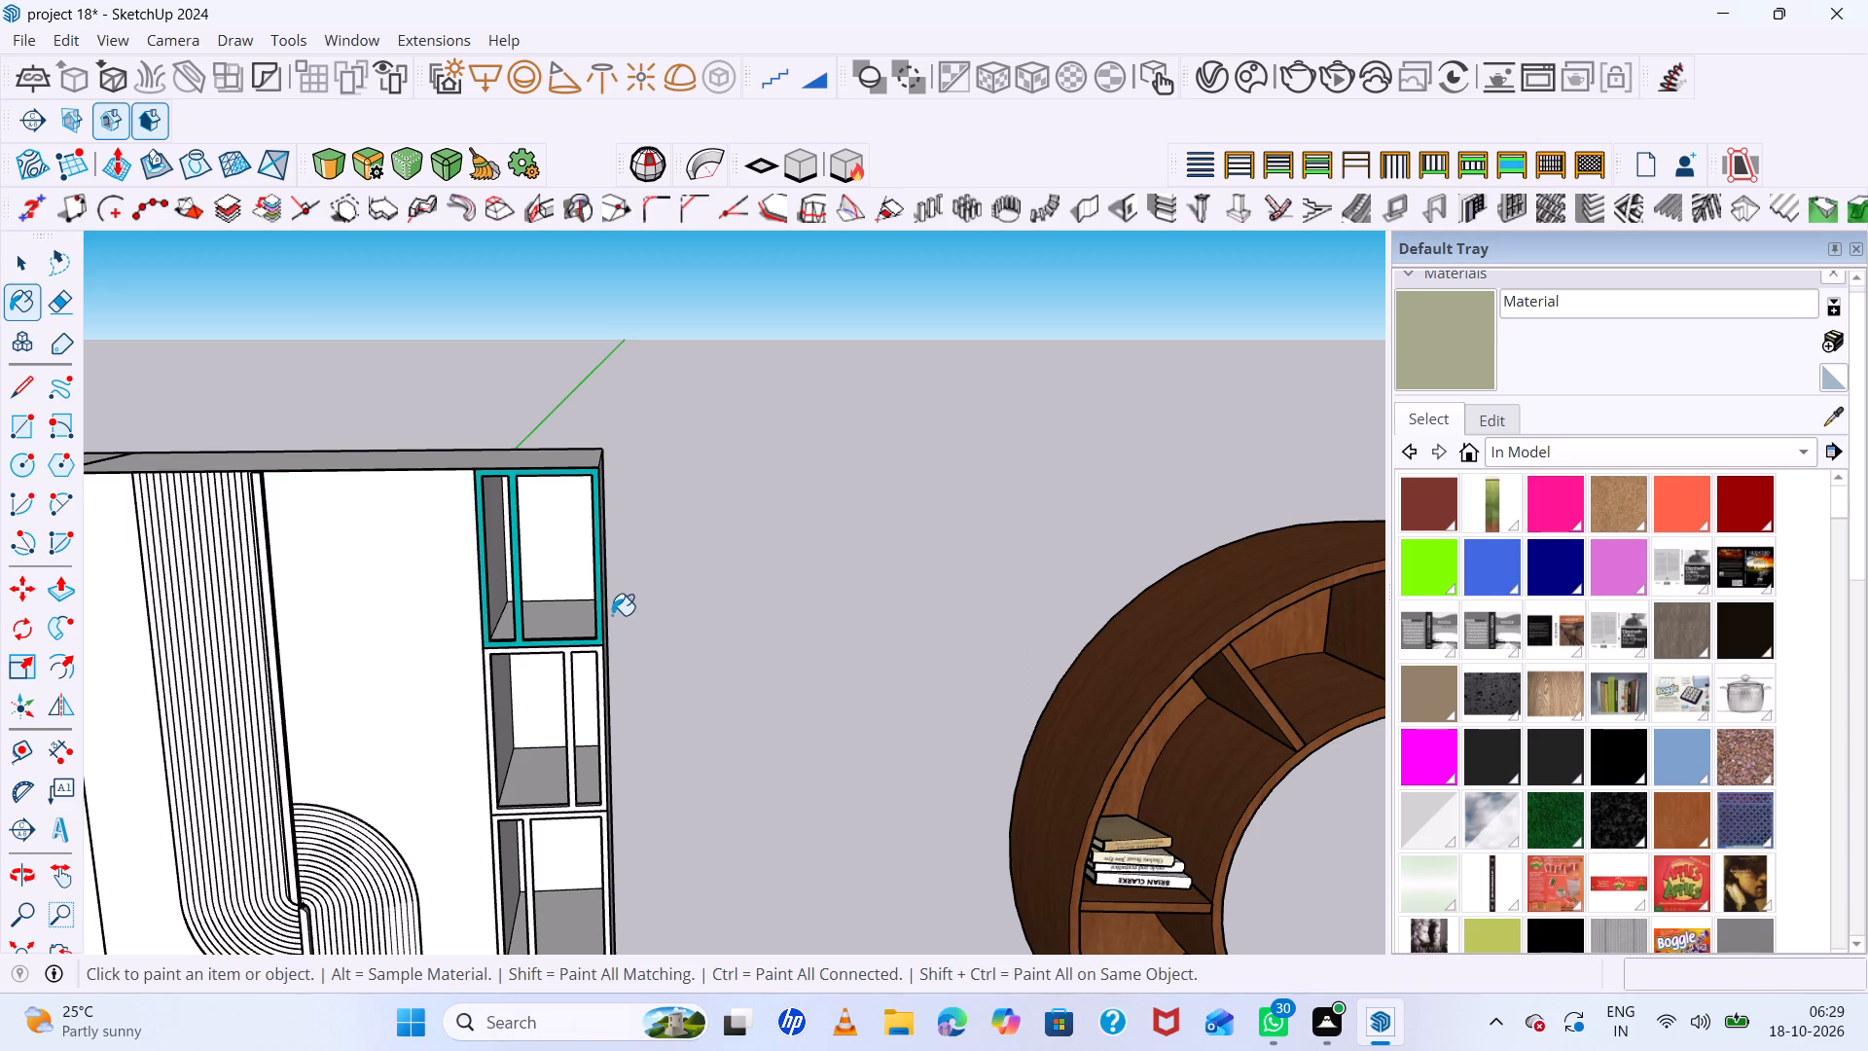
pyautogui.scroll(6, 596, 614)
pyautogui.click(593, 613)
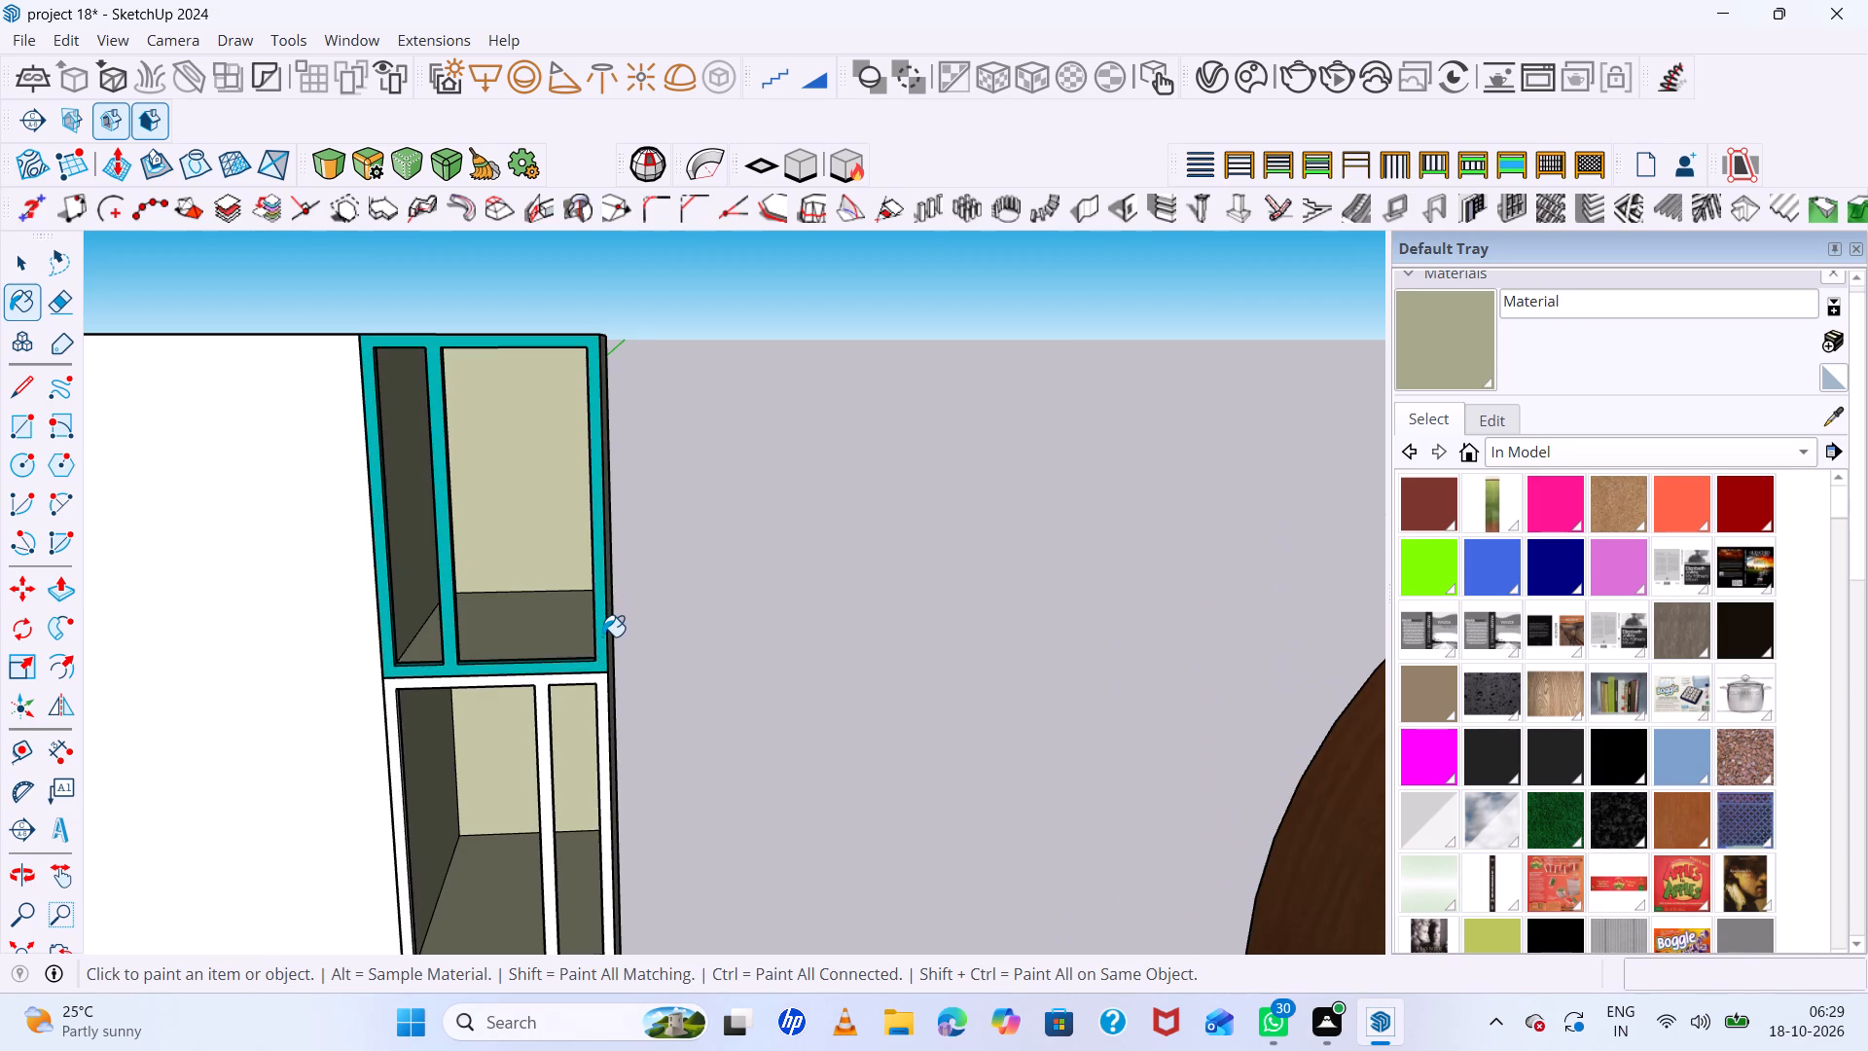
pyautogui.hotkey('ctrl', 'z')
# Paint the front frames of the top two compartments in the shelf column with the sage material.
pyautogui.scroll(4, 602, 636)
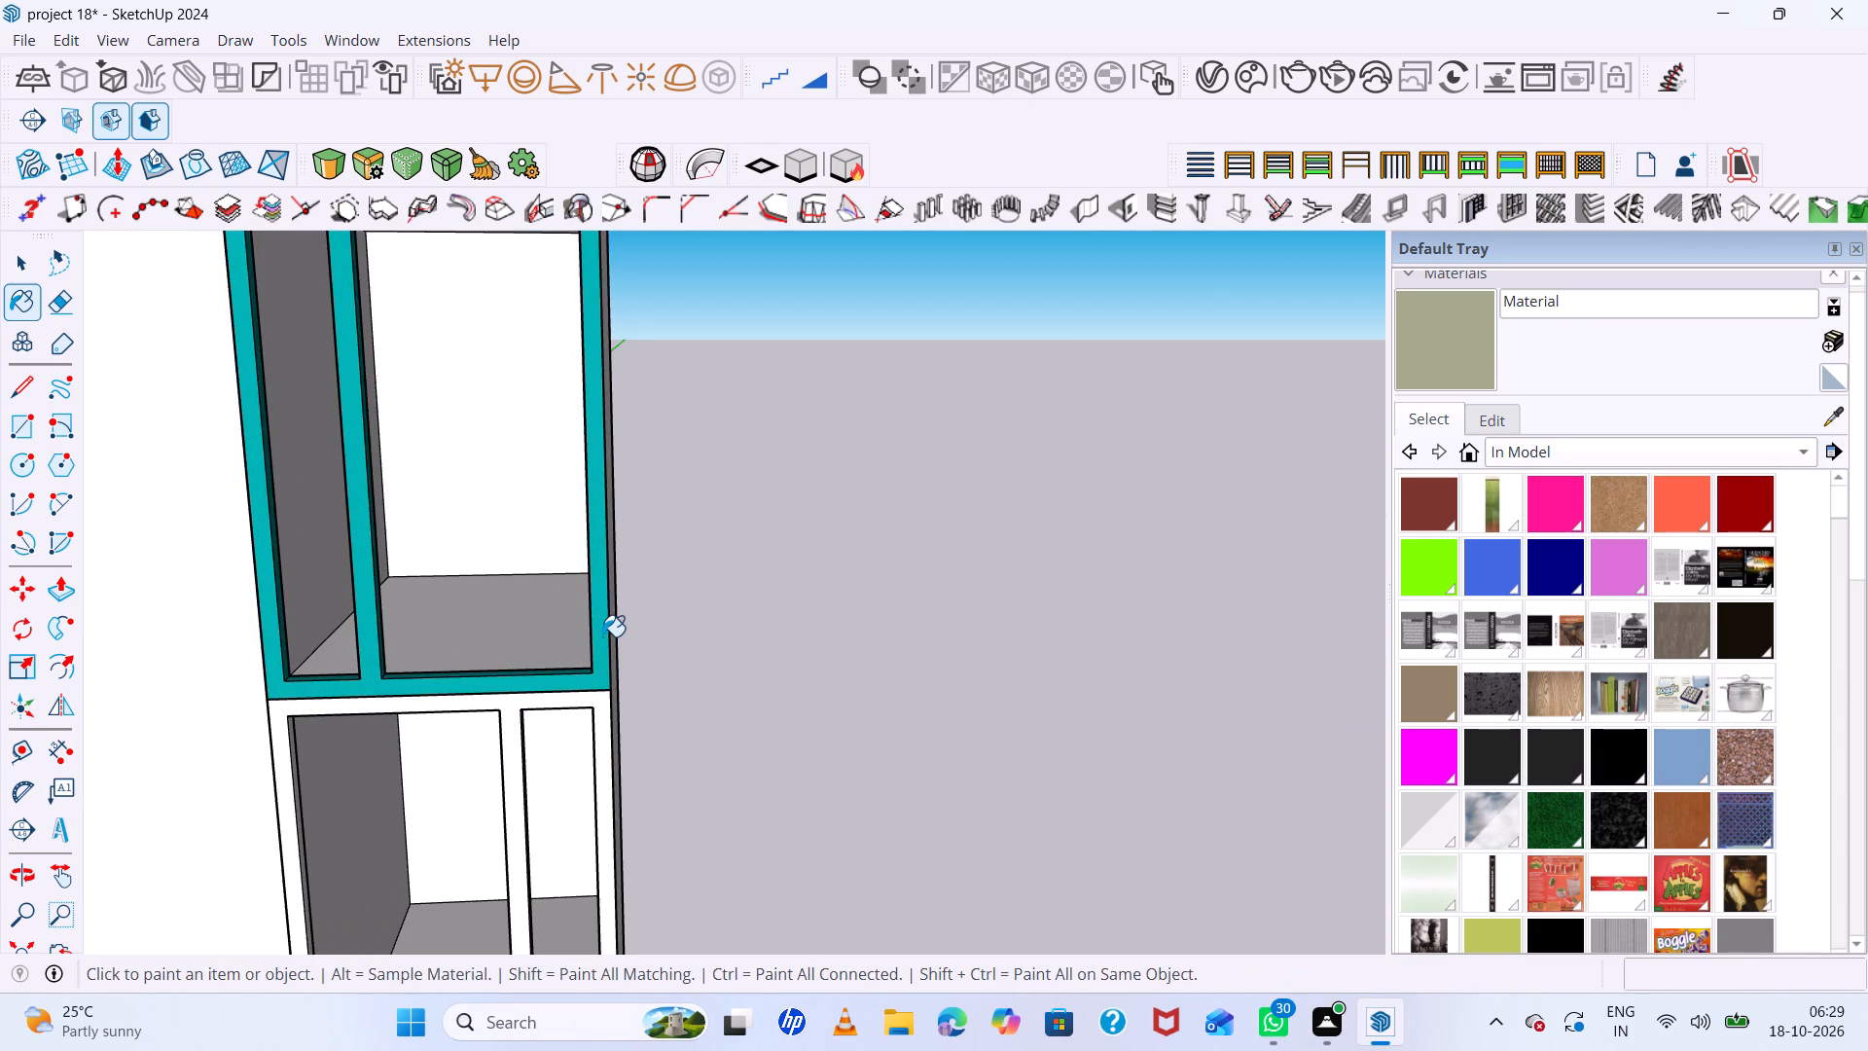
pyautogui.click(602, 636)
pyautogui.scroll(-11, 602, 636)
pyautogui.scroll(13, 587, 731)
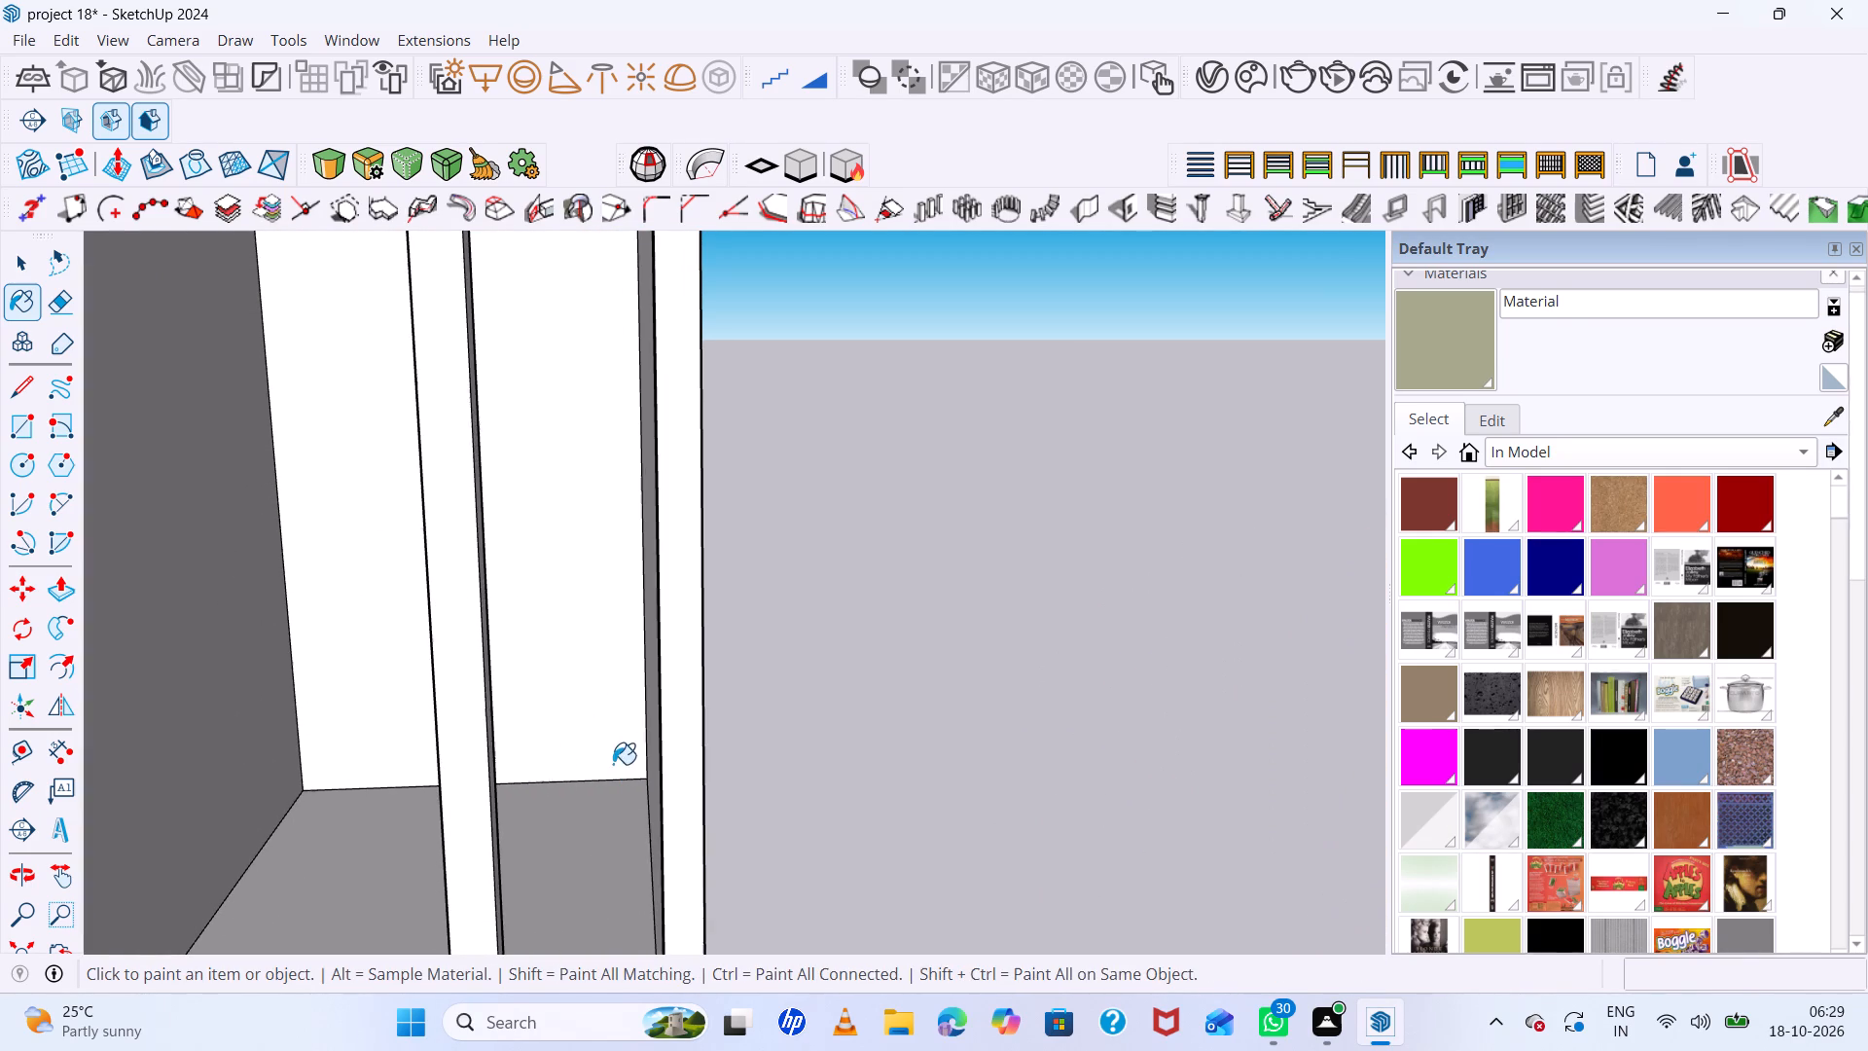
pyautogui.click(475, 726)
# Paint the front frames of the lower three compartments in the same shelf column with the sage material.
pyautogui.scroll(-12, 557, 724)
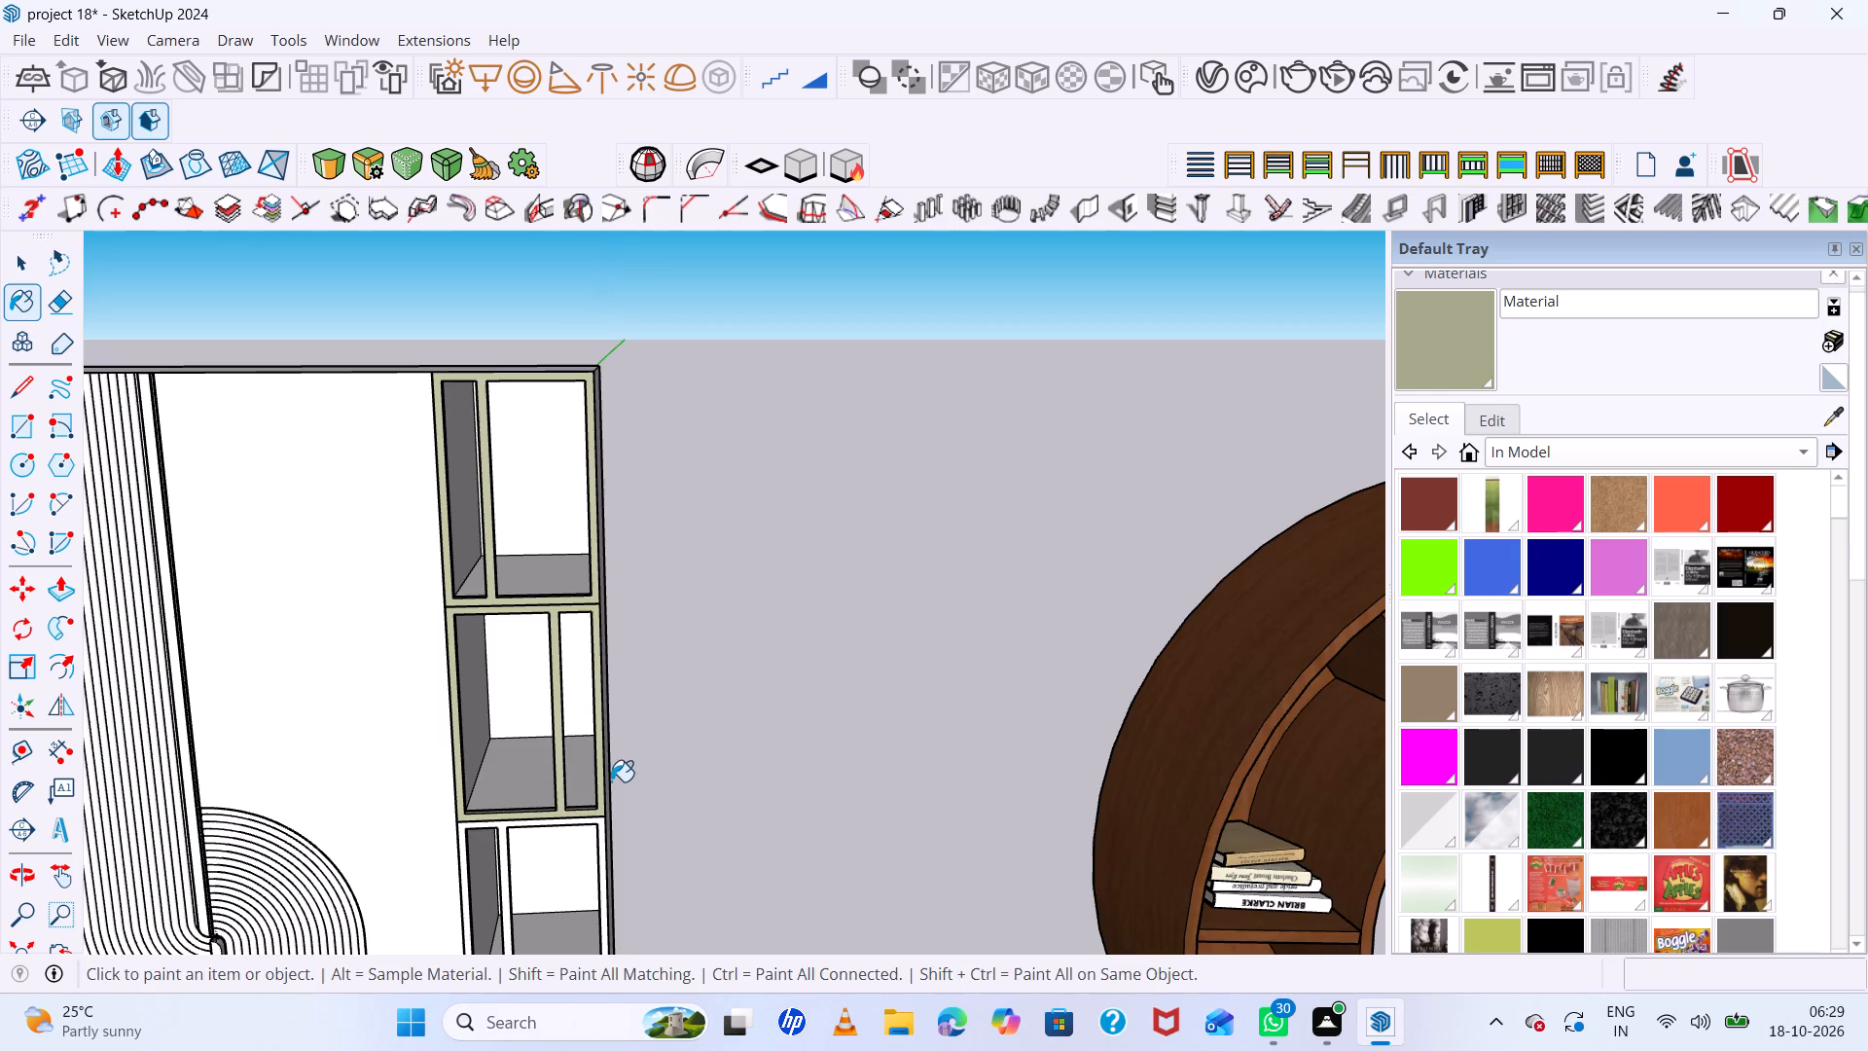
pyautogui.moveTo(612, 779); pyautogui.dragTo(606, 618, button='middle')
pyautogui.scroll(6, 601, 766)
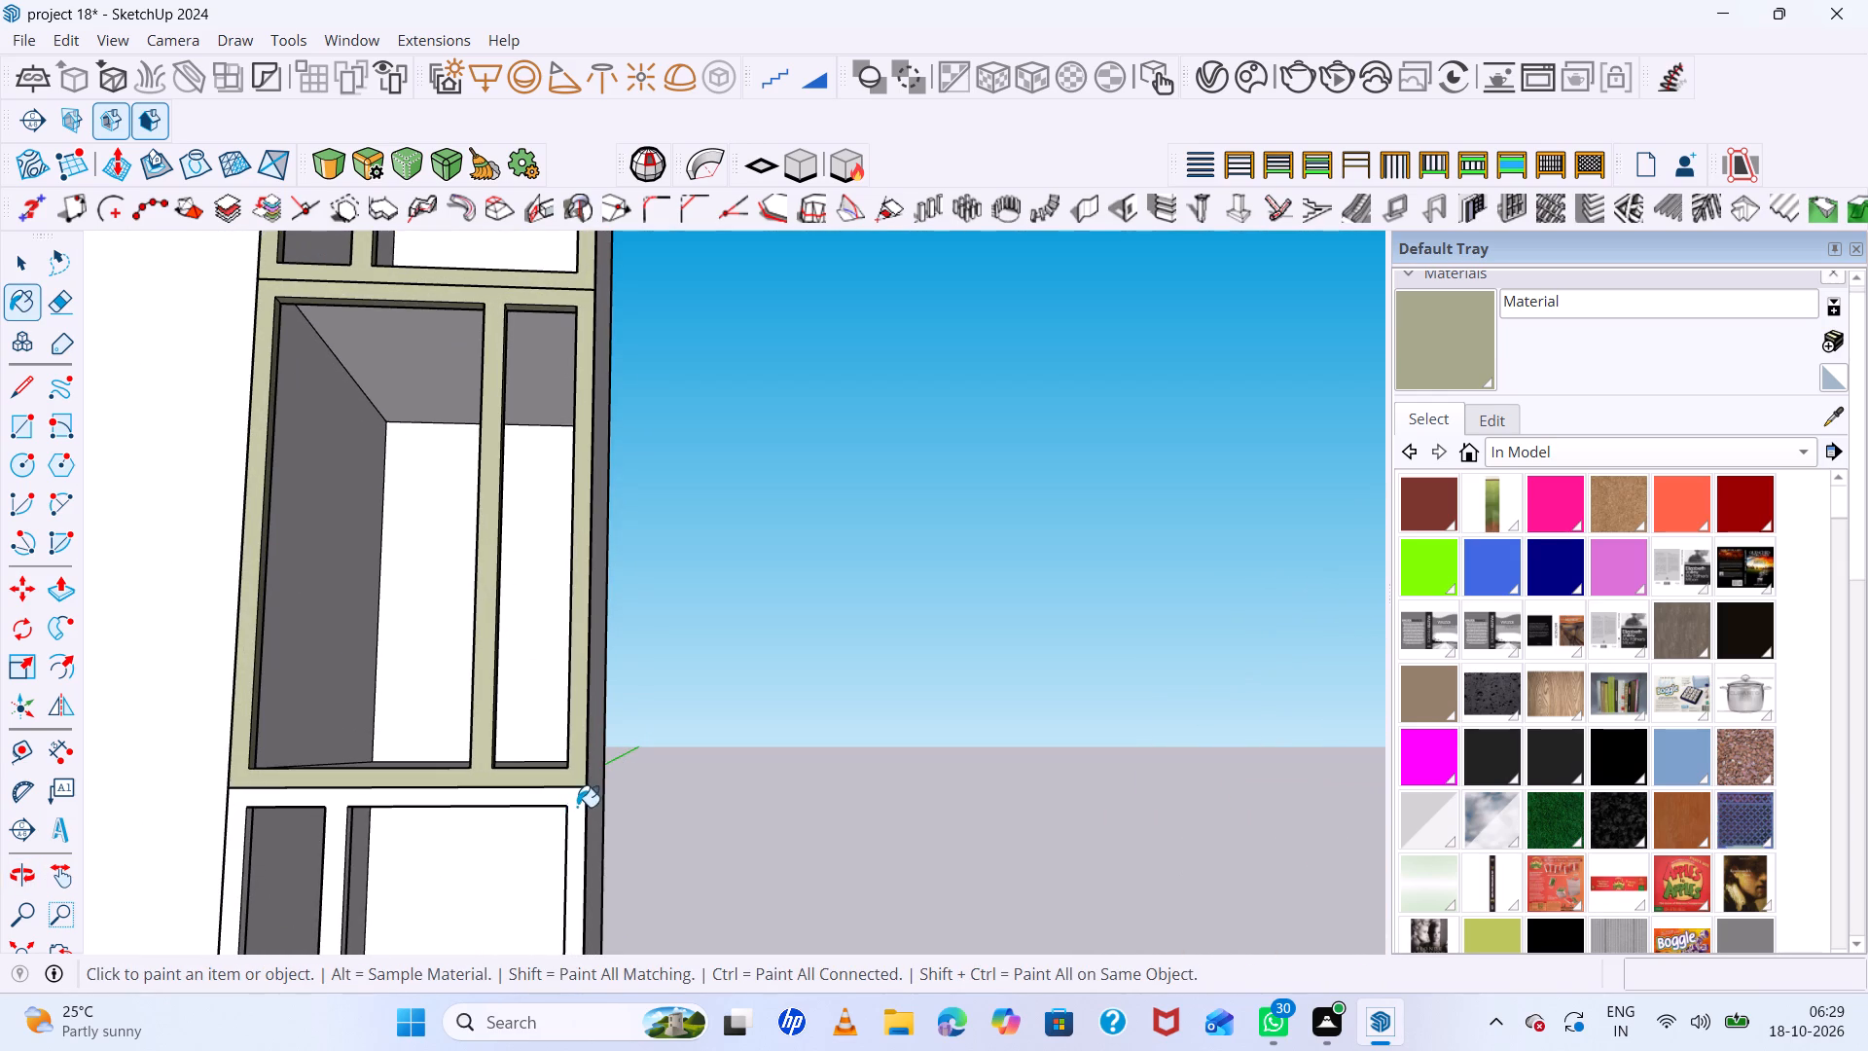
pyautogui.click(578, 806)
pyautogui.scroll(-13, 740, 712)
pyautogui.scroll(11, 709, 883)
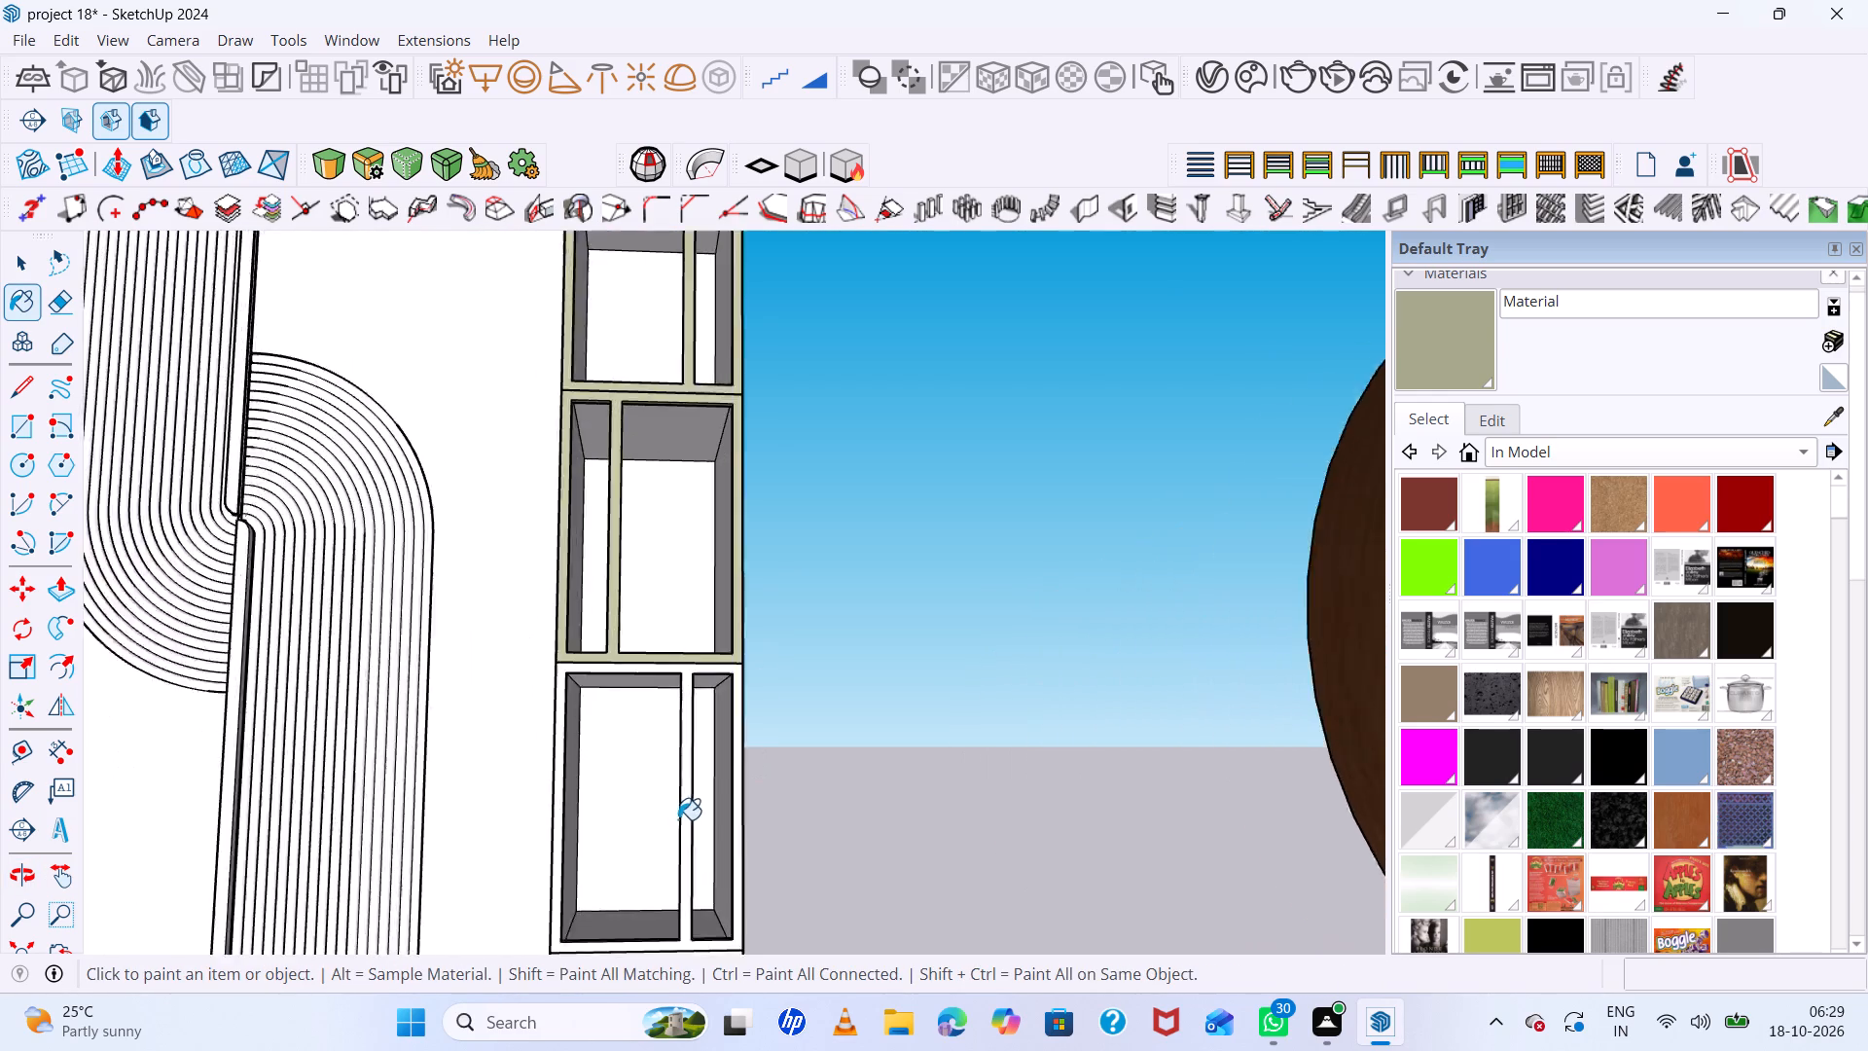
pyautogui.scroll(2, 678, 819)
pyautogui.click(688, 772)
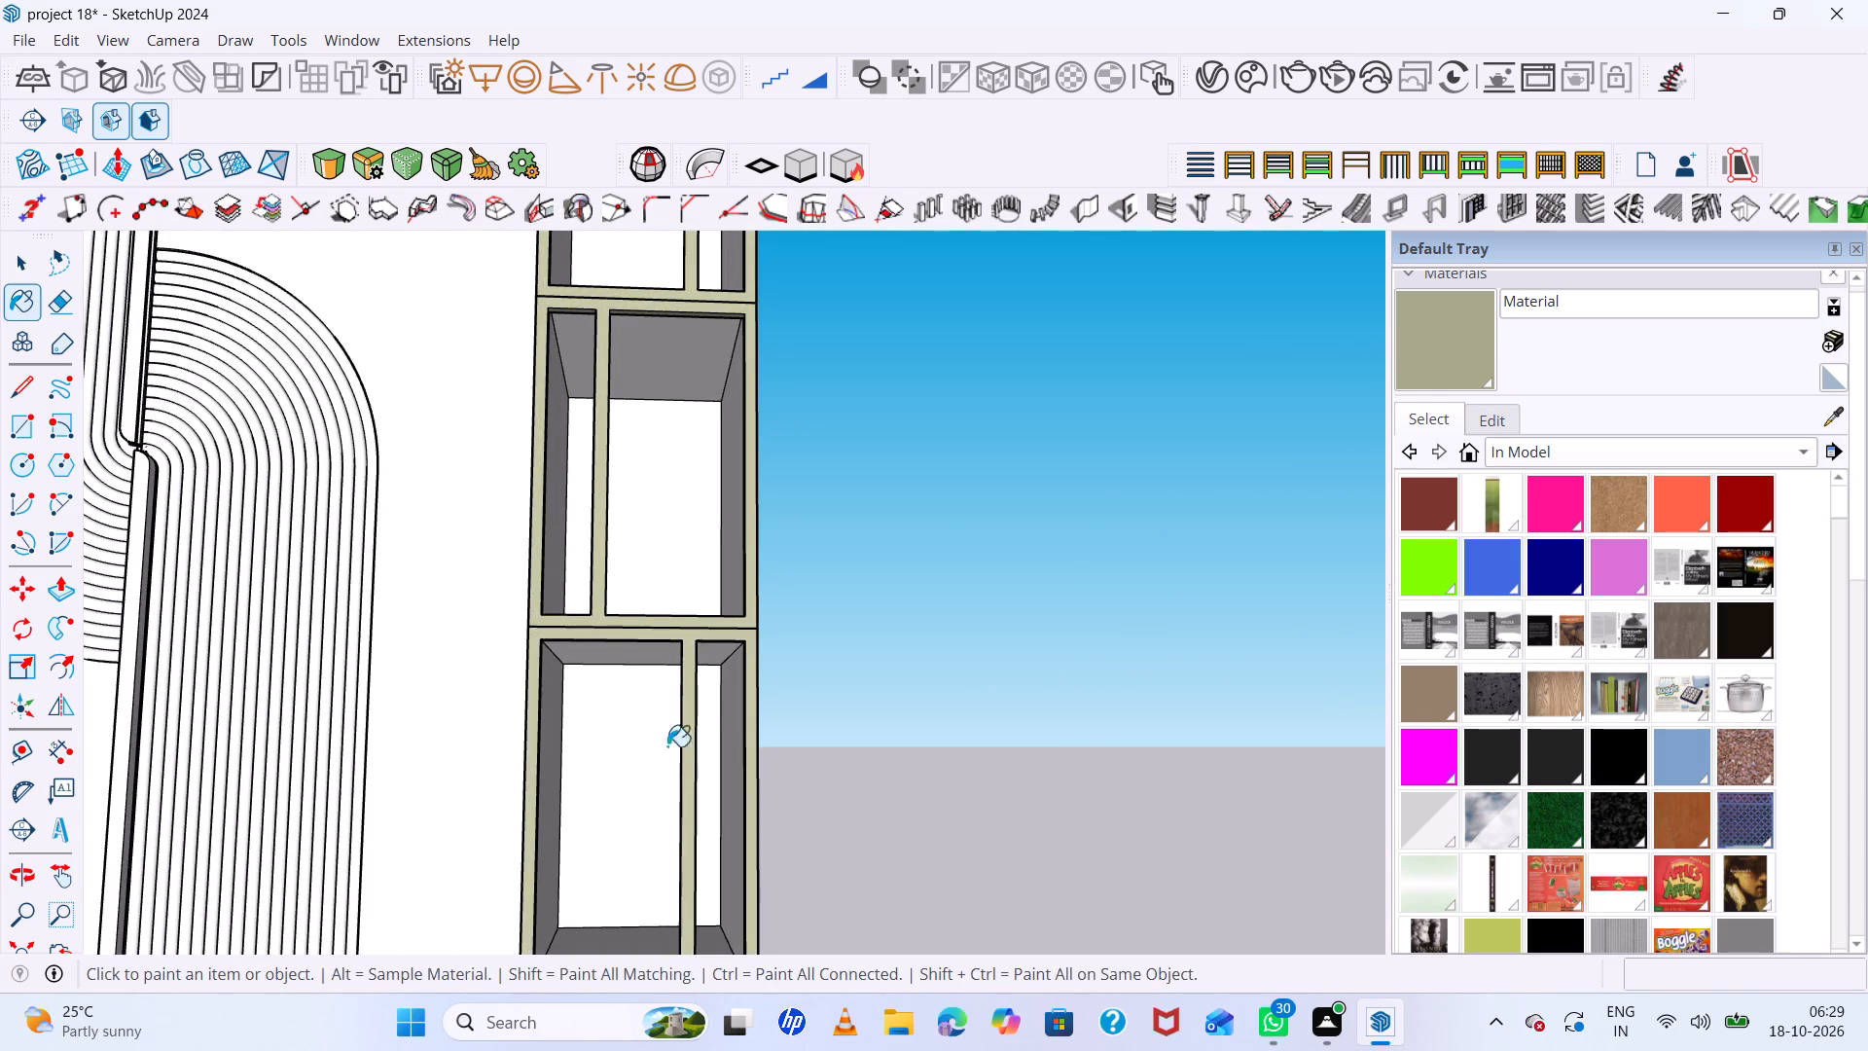
pyautogui.scroll(-13, 632, 698)
pyautogui.scroll(13, 644, 822)
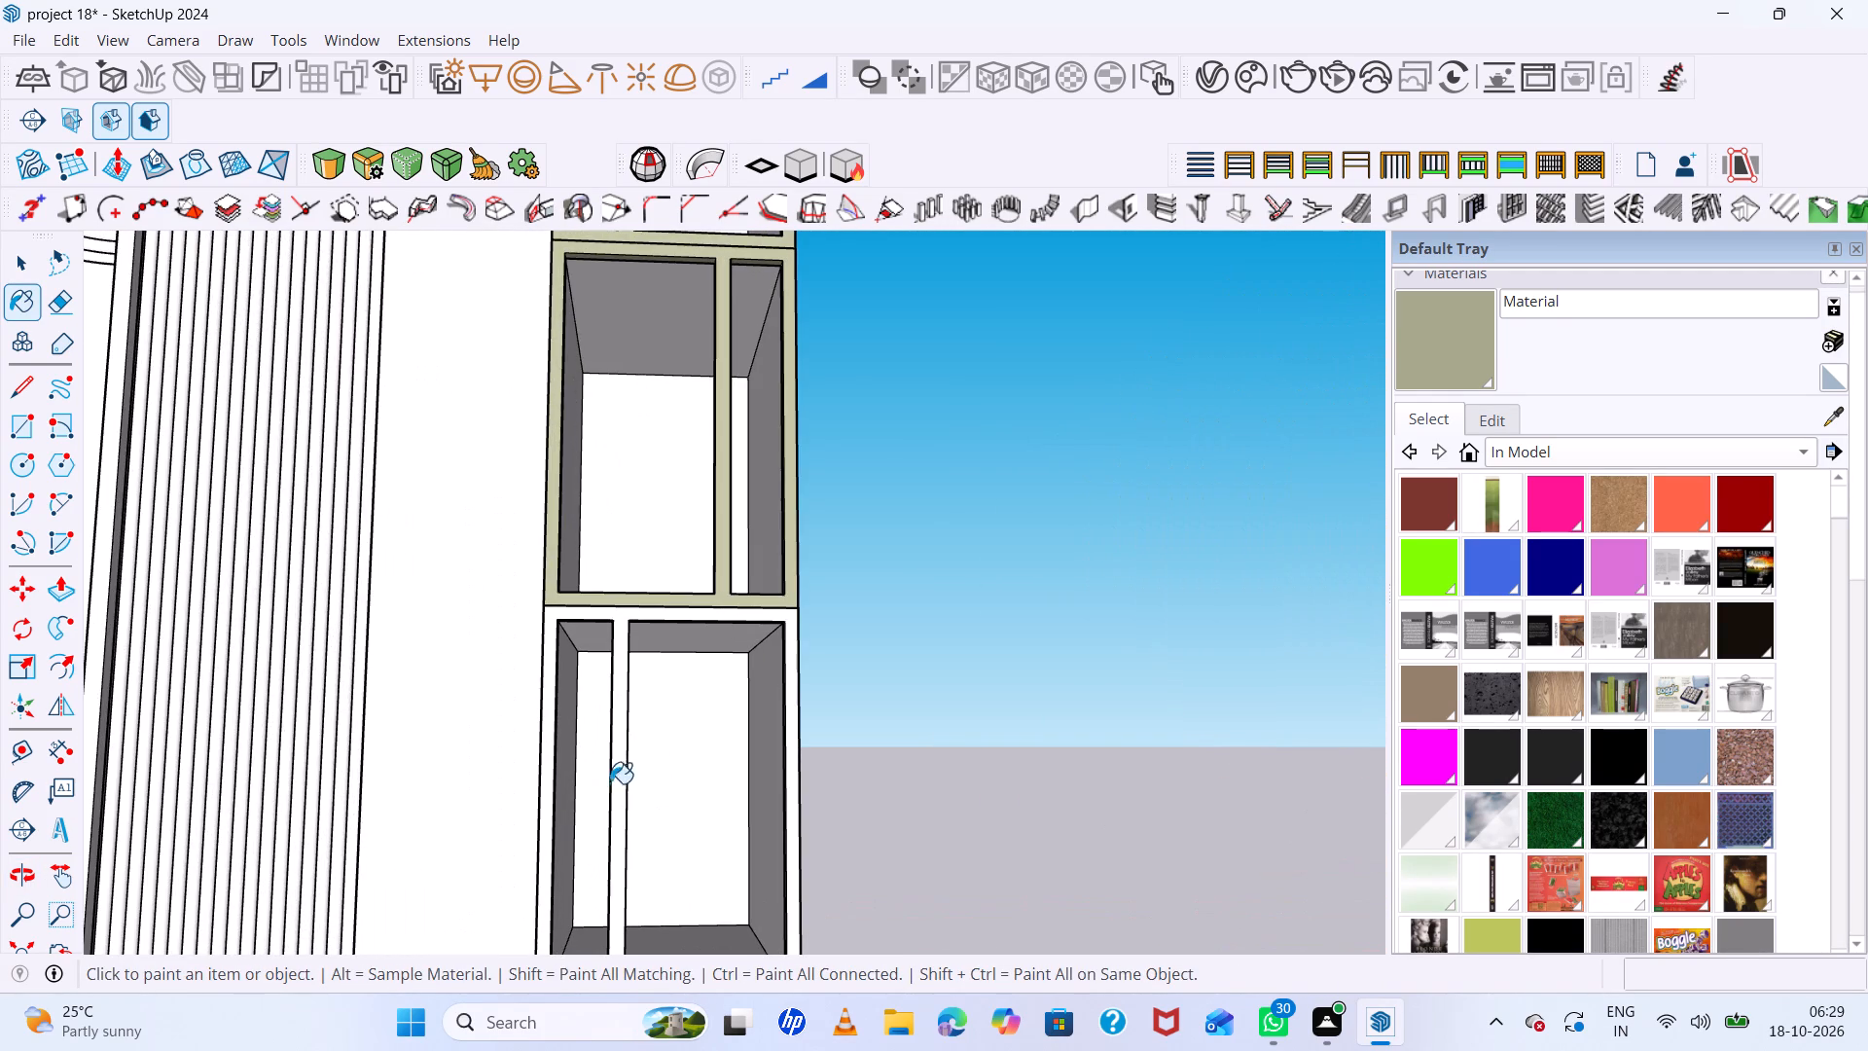
pyautogui.click(614, 779)
# Create another new material, a warm tan with RGB 183, 174, 138 at full opacity.
pyautogui.scroll(-13, 687, 797)
pyautogui.scroll(5, 269, 755)
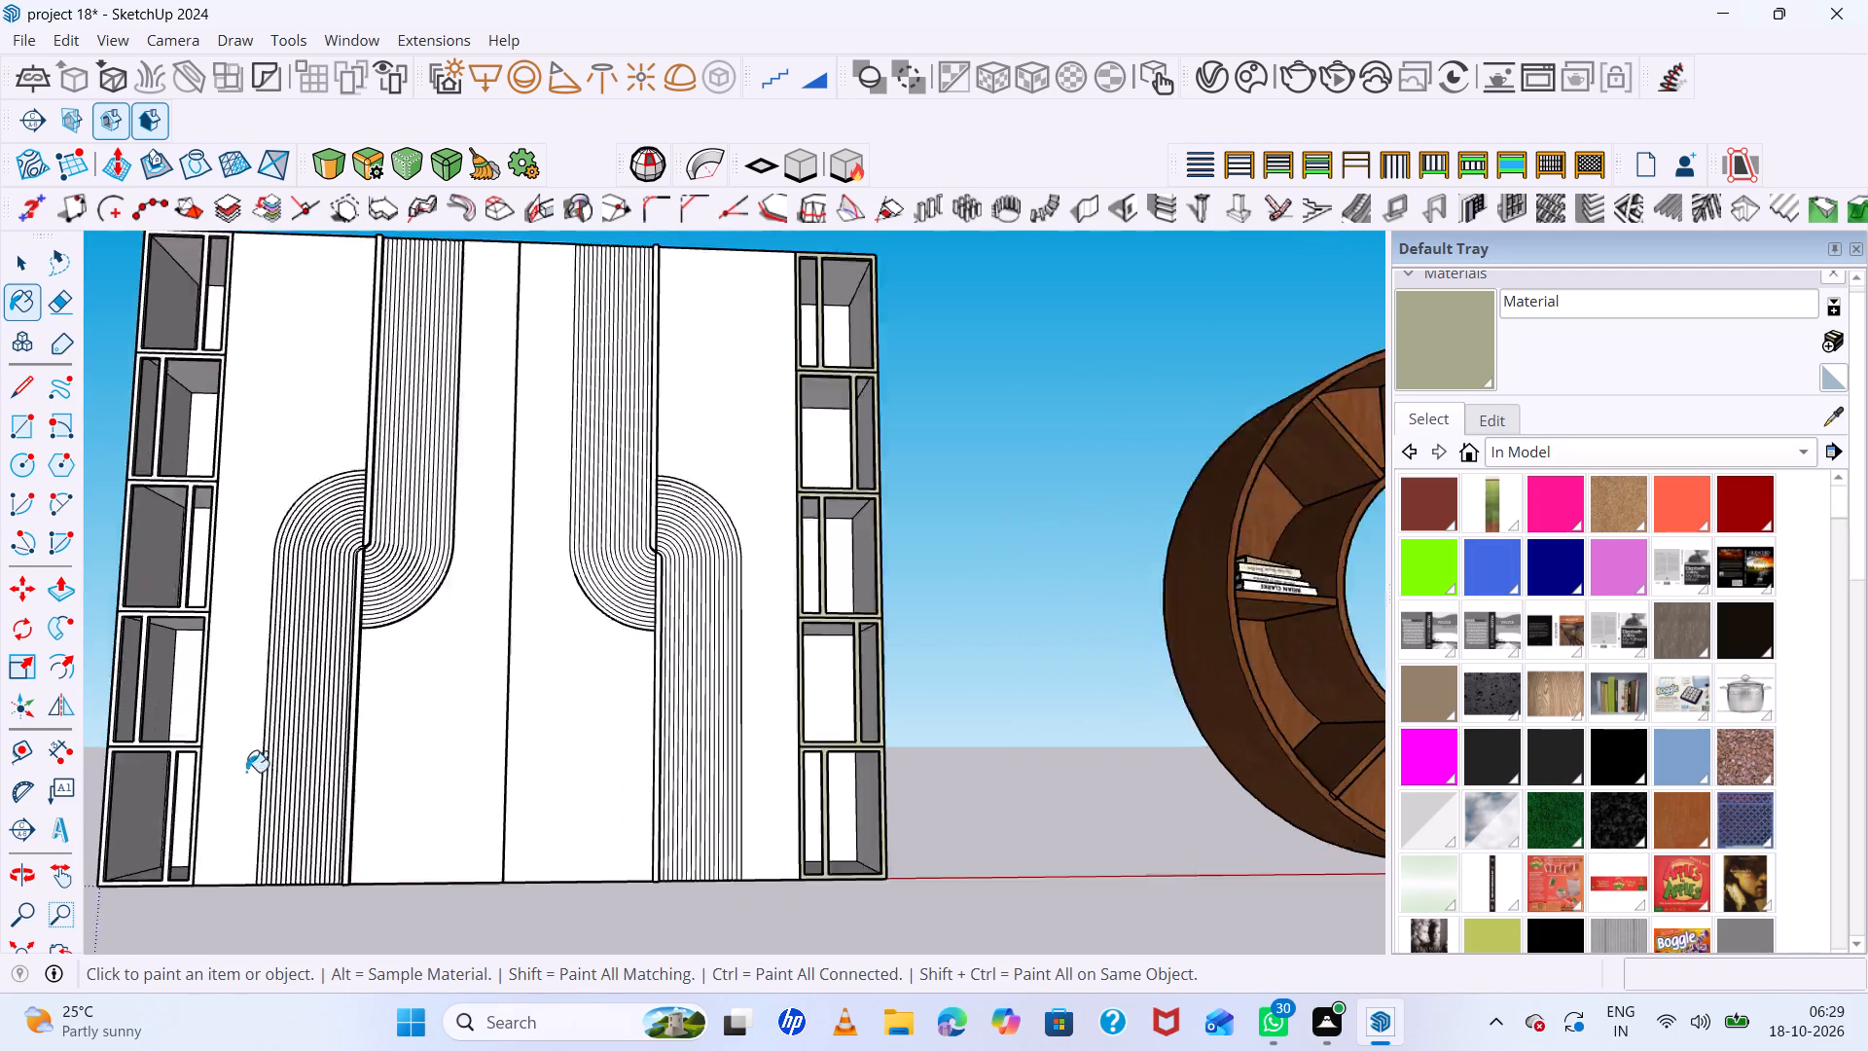
pyautogui.scroll(1, 246, 772)
pyautogui.moveTo(663, 621); pyautogui.dragTo(576, 843, button='middle')
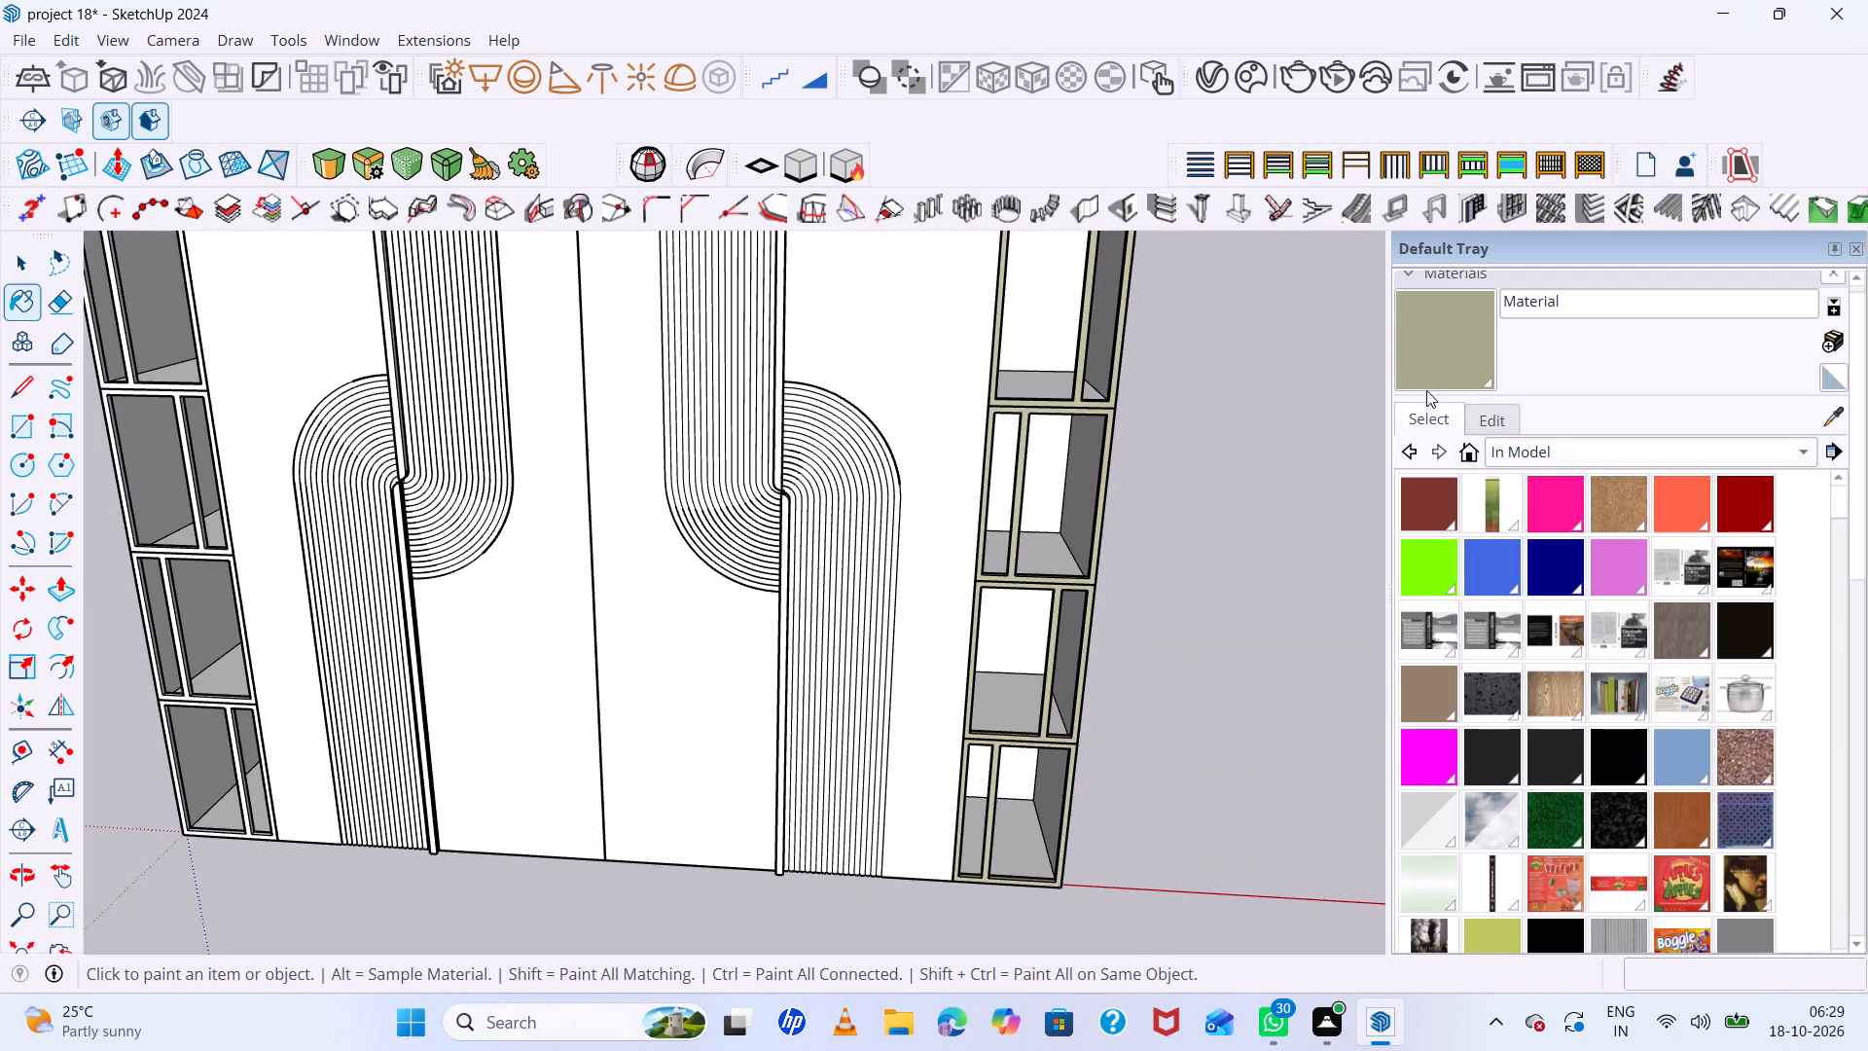
pyautogui.click(1828, 337)
pyautogui.scroll(1, 950, 426)
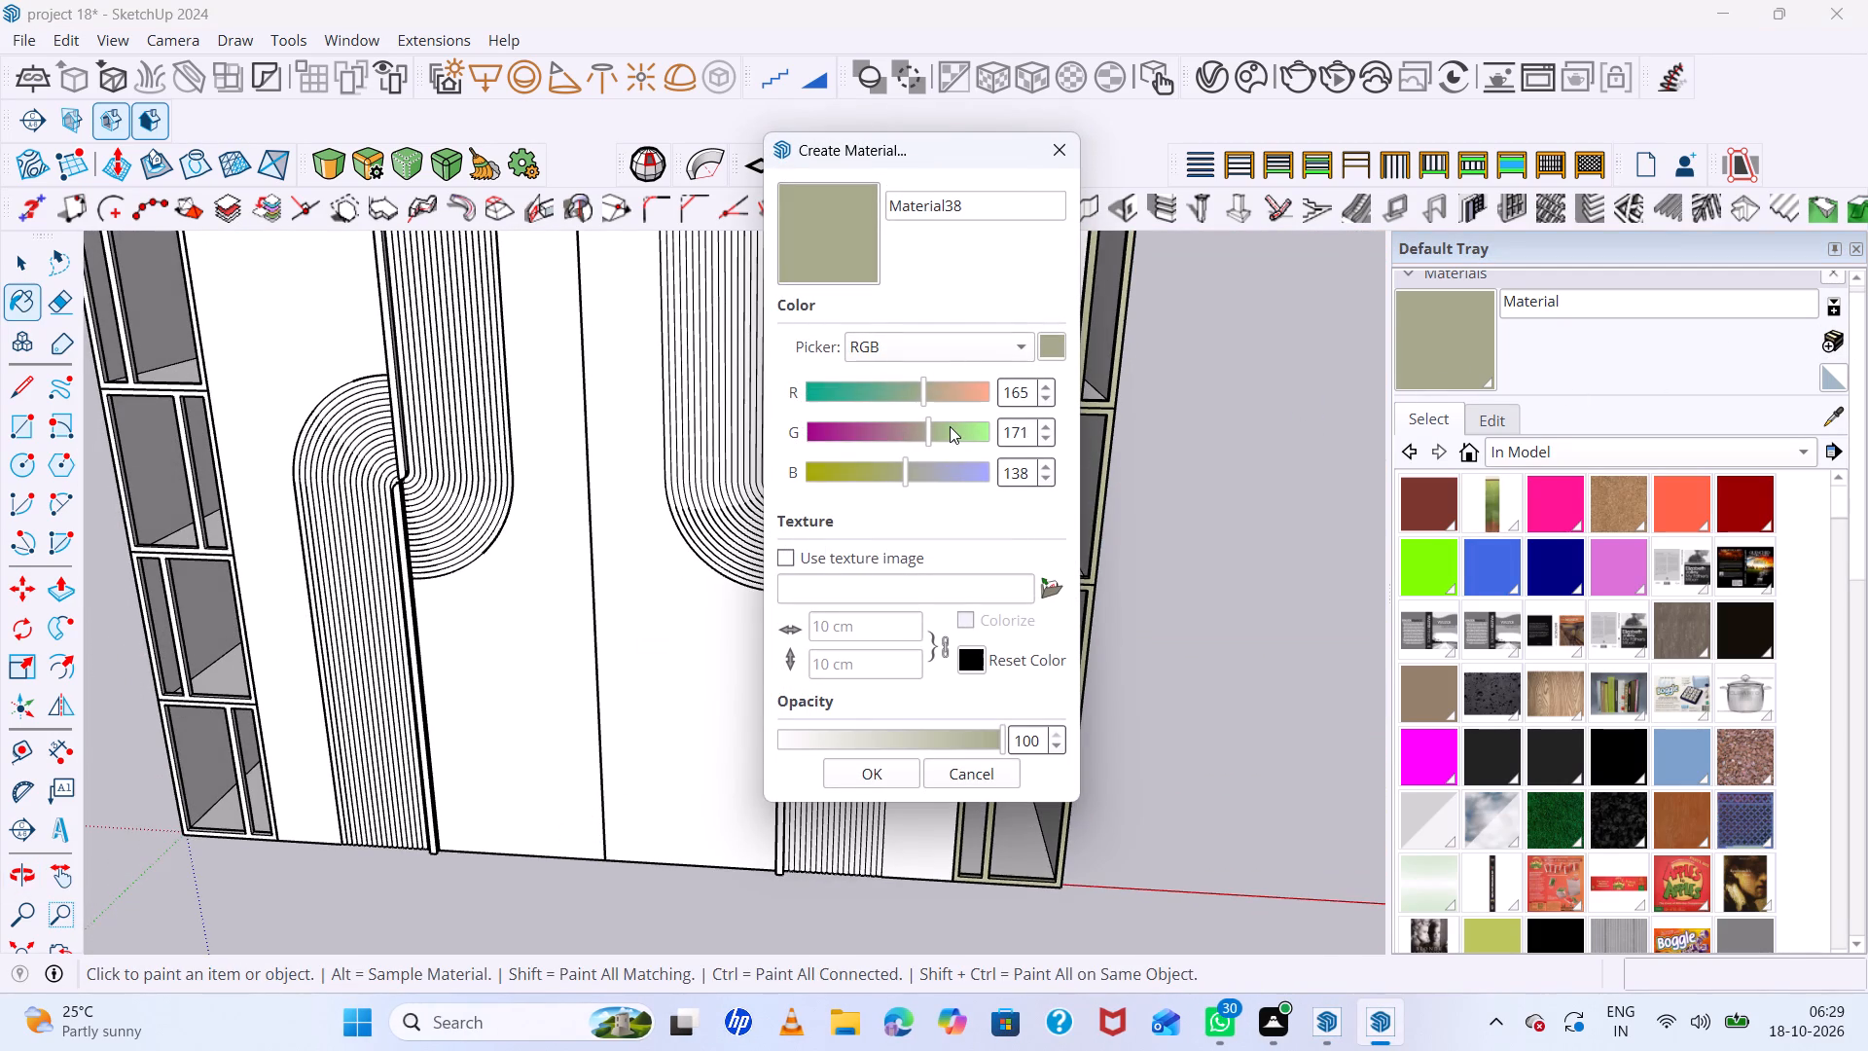
pyautogui.scroll(2, 950, 426)
pyautogui.scroll(-1, 950, 426)
pyautogui.scroll(3, 928, 478)
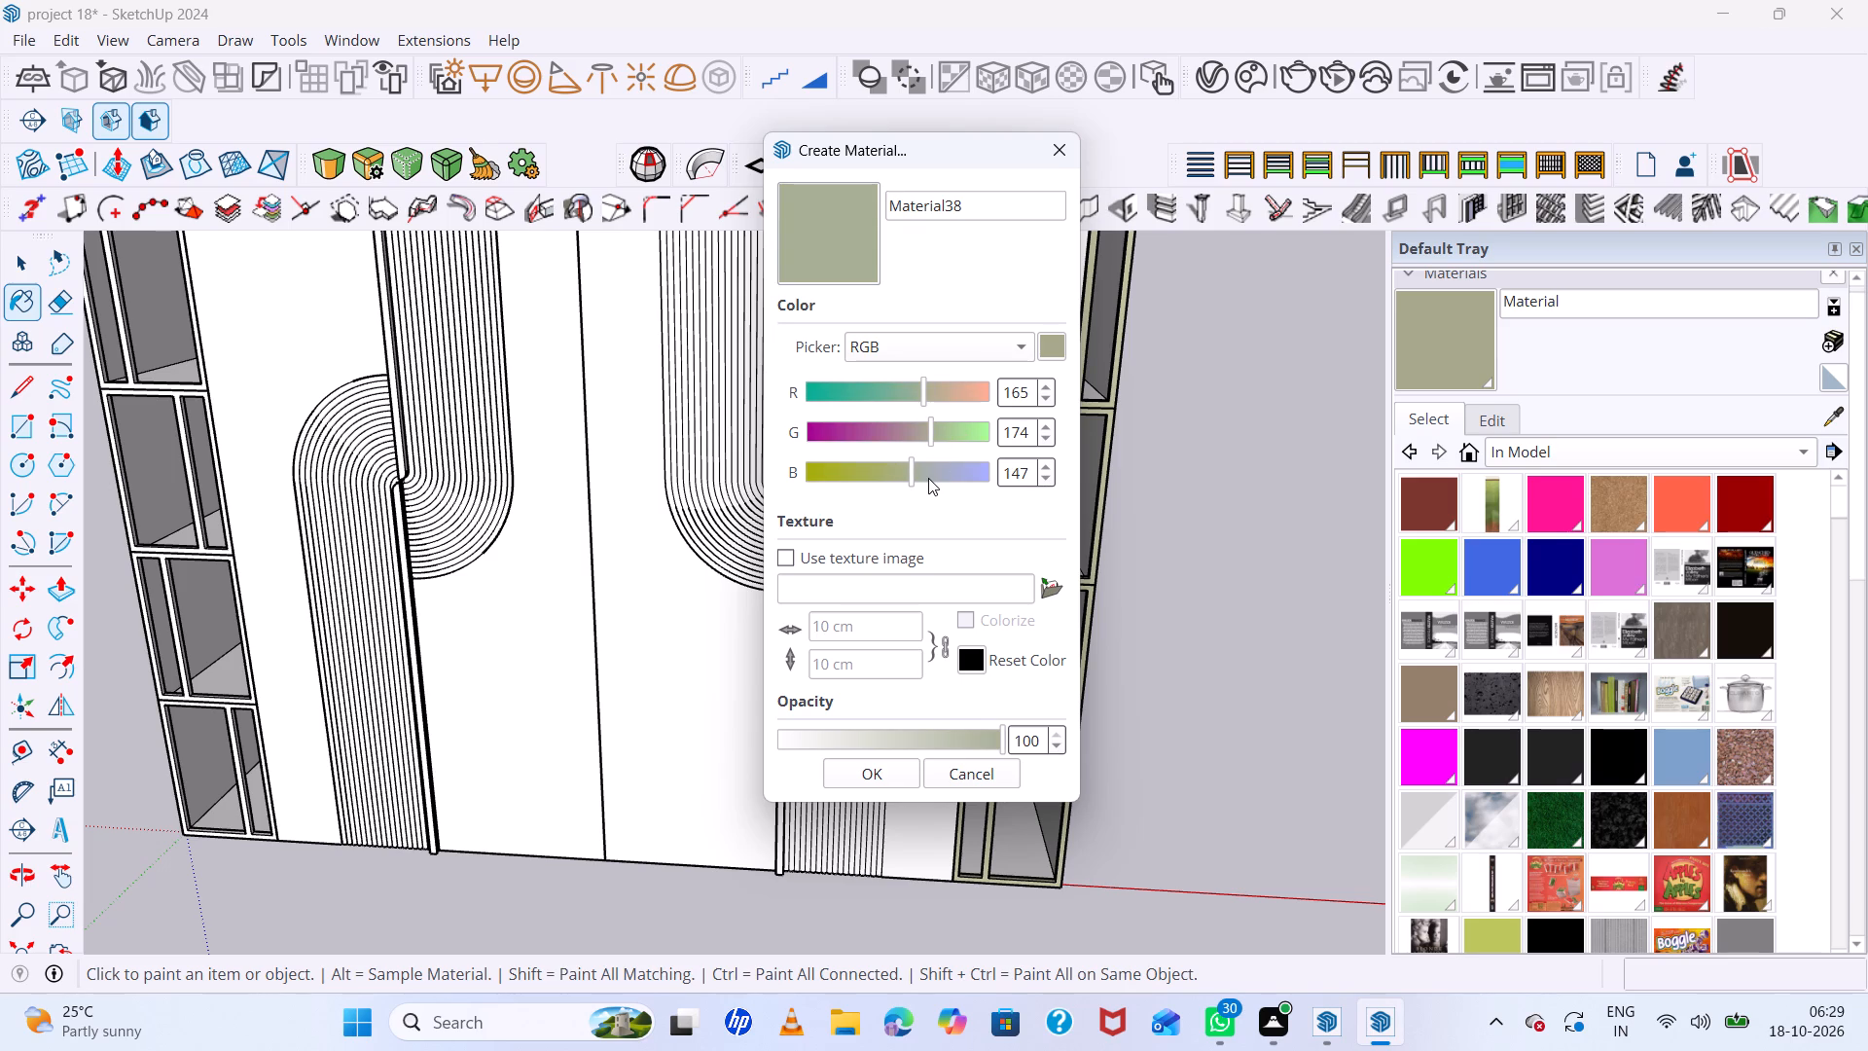
pyautogui.scroll(-3, 928, 478)
pyautogui.scroll(5, 931, 383)
pyautogui.scroll(-2, 931, 383)
pyautogui.scroll(3, 935, 383)
pyautogui.click(871, 782)
# Paint the front frame of the fourth compartment from the top in the shelf column with the tan material.
pyautogui.scroll(6, 1114, 721)
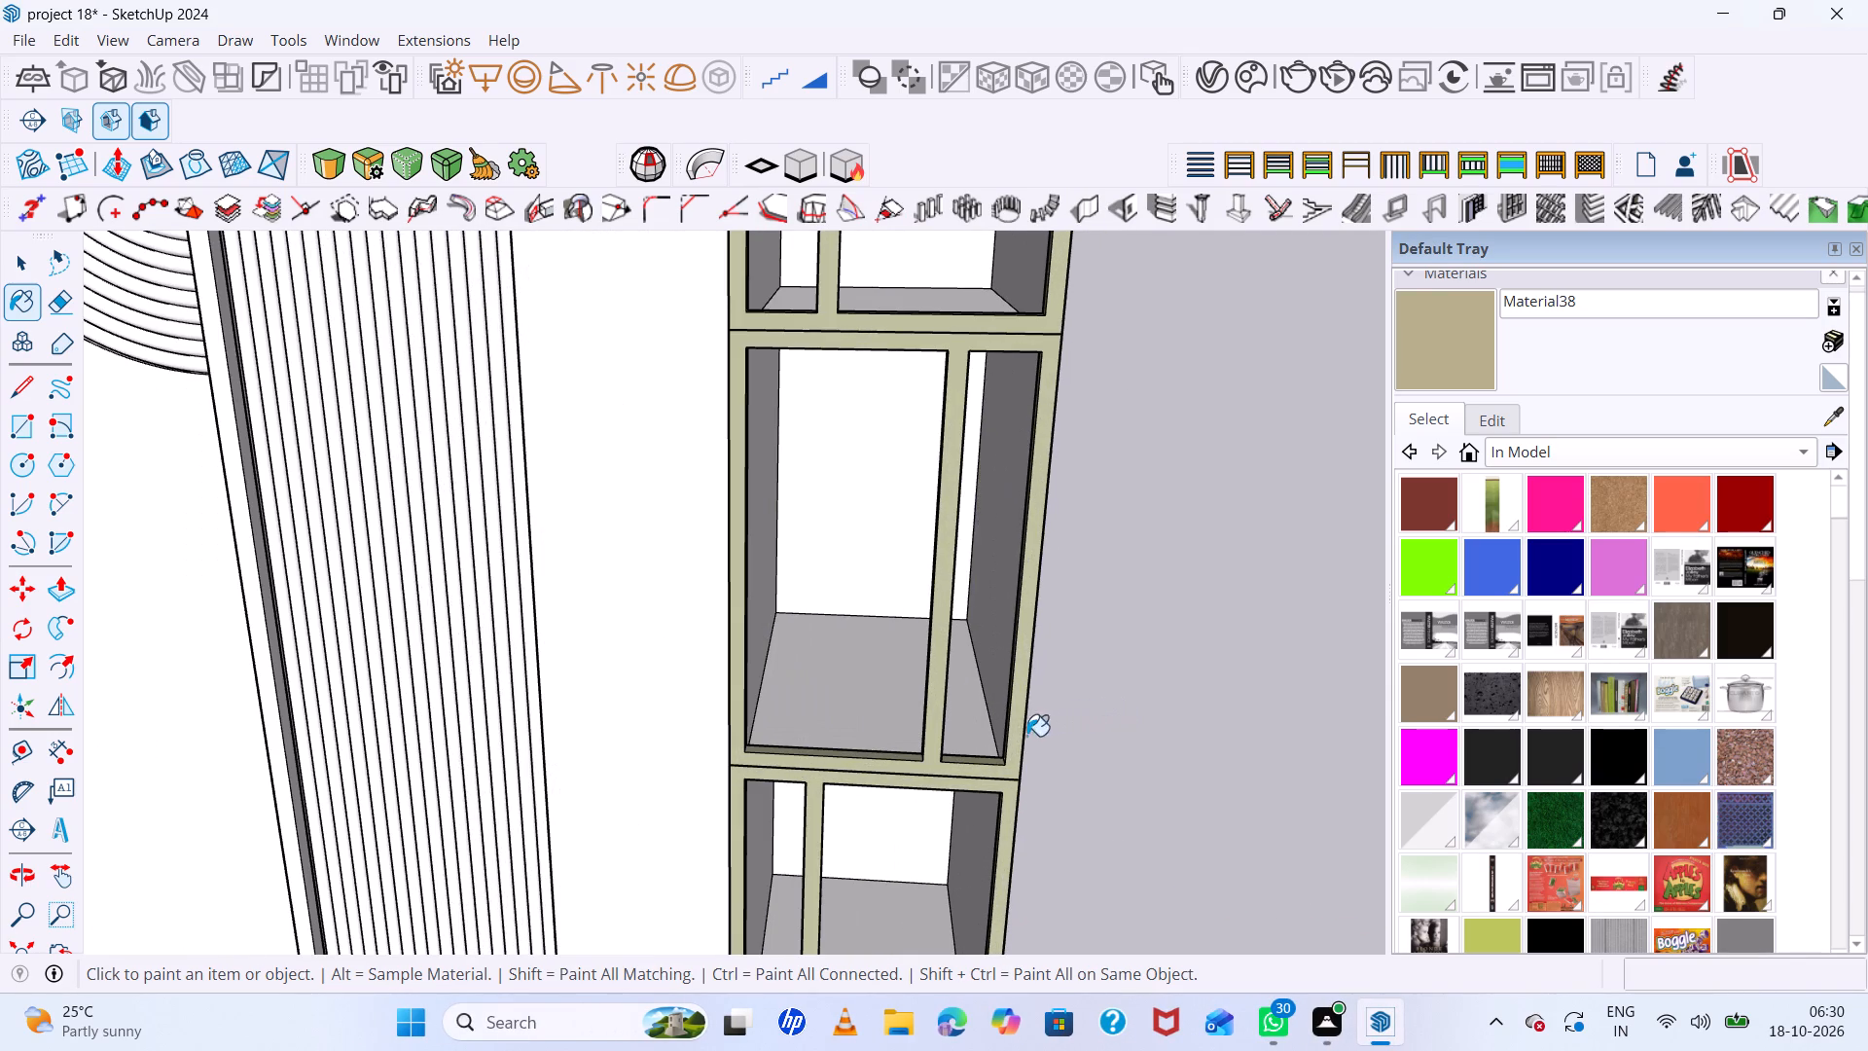
pyautogui.click(1016, 751)
pyautogui.scroll(-6, 881, 745)
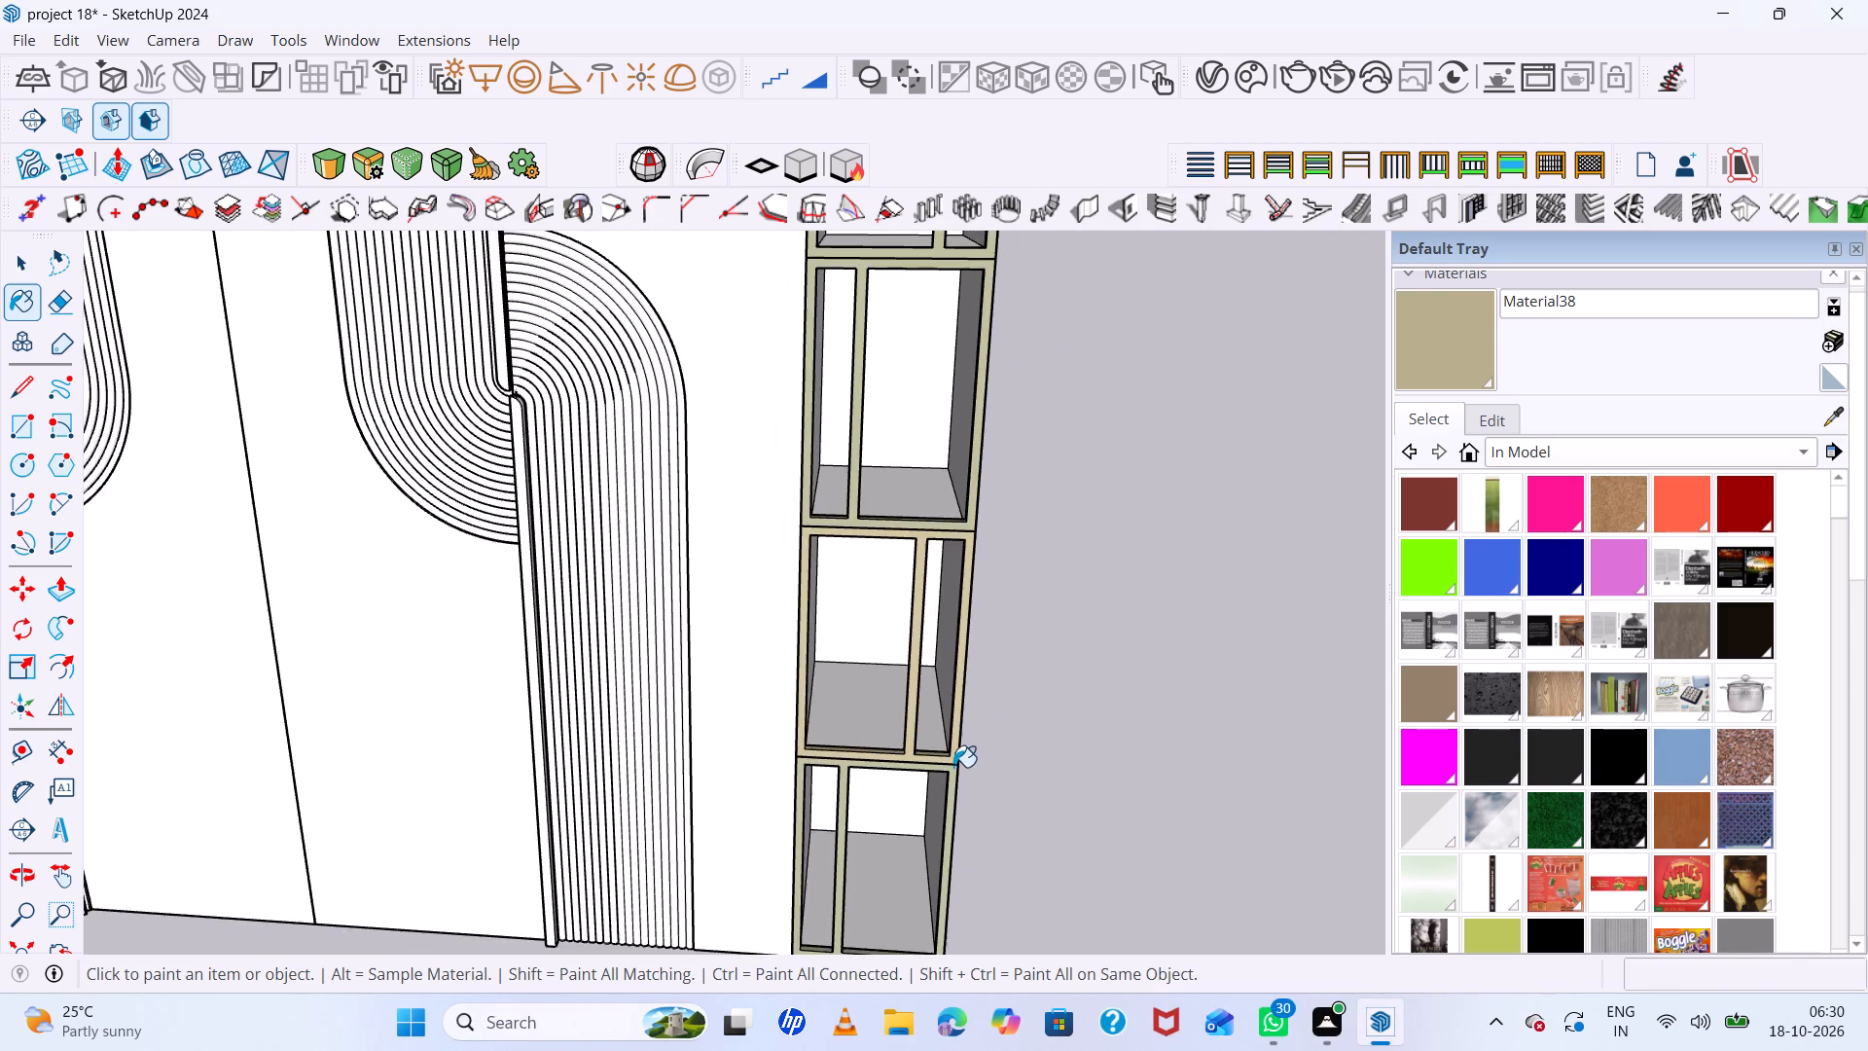
# Paint the front frames of the fifth and third compartments from the top in the right shelf column with the tan material.
pyautogui.moveTo(952, 754); pyautogui.dragTo(935, 627, button='middle')
pyautogui.scroll(12, 931, 750)
pyautogui.click(1002, 779)
pyautogui.scroll(-6, 926, 779)
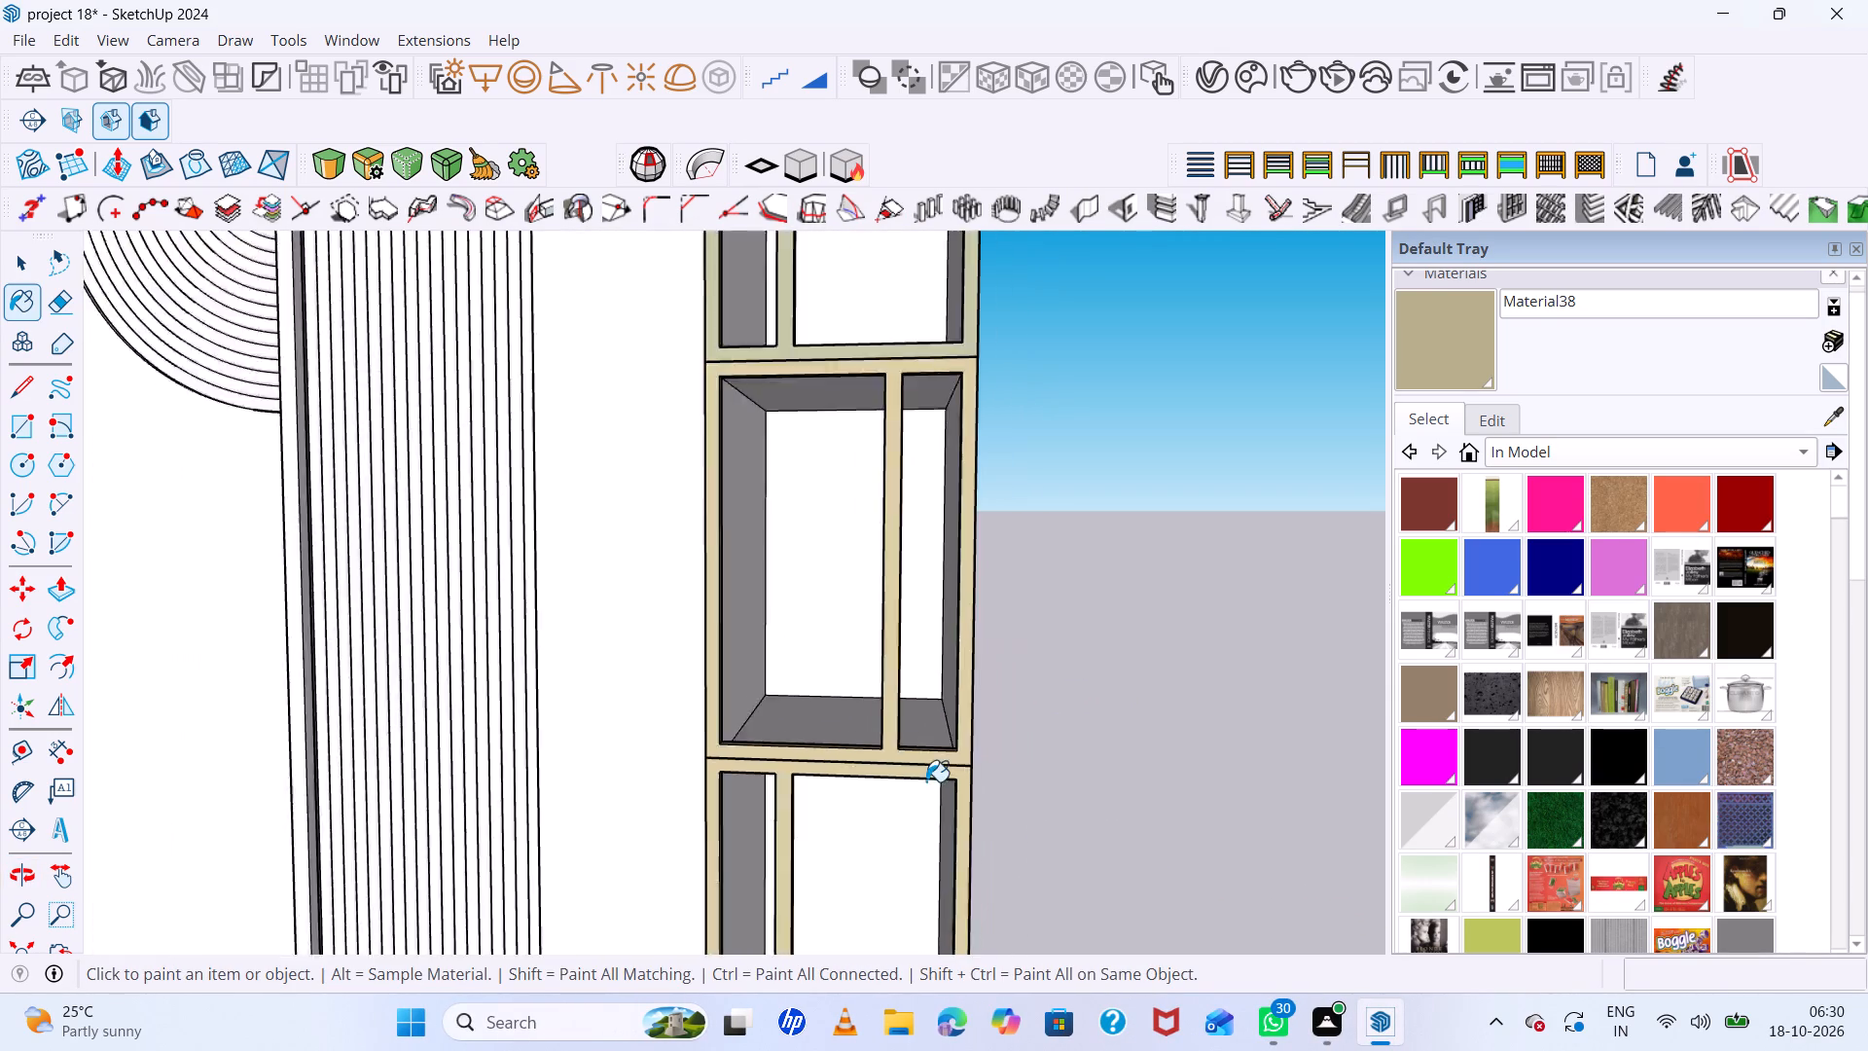
pyautogui.scroll(-2, 926, 781)
pyautogui.scroll(-7, 817, 798)
pyautogui.scroll(12, 884, 546)
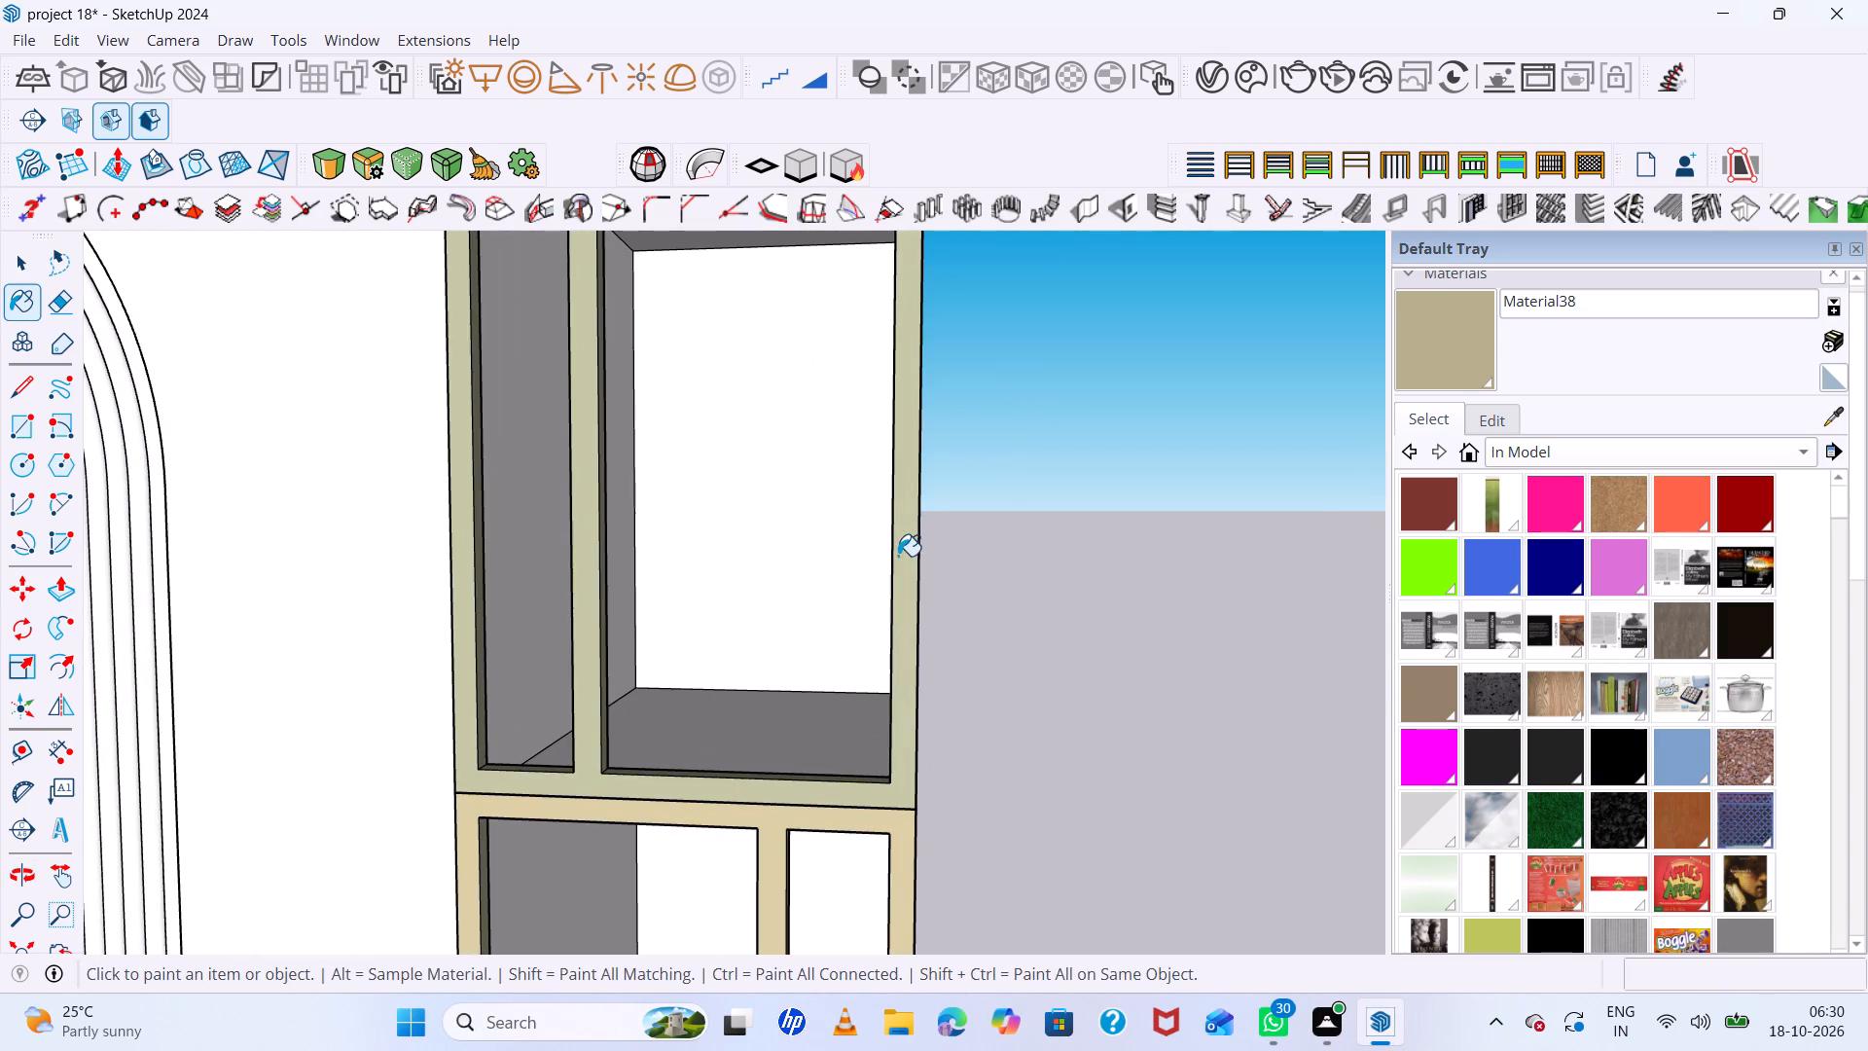
pyautogui.click(903, 555)
# Paint the front frames of the second and top compartments in the right shelf column with the tan material.
pyautogui.scroll(-19, 907, 614)
pyautogui.scroll(7, 892, 525)
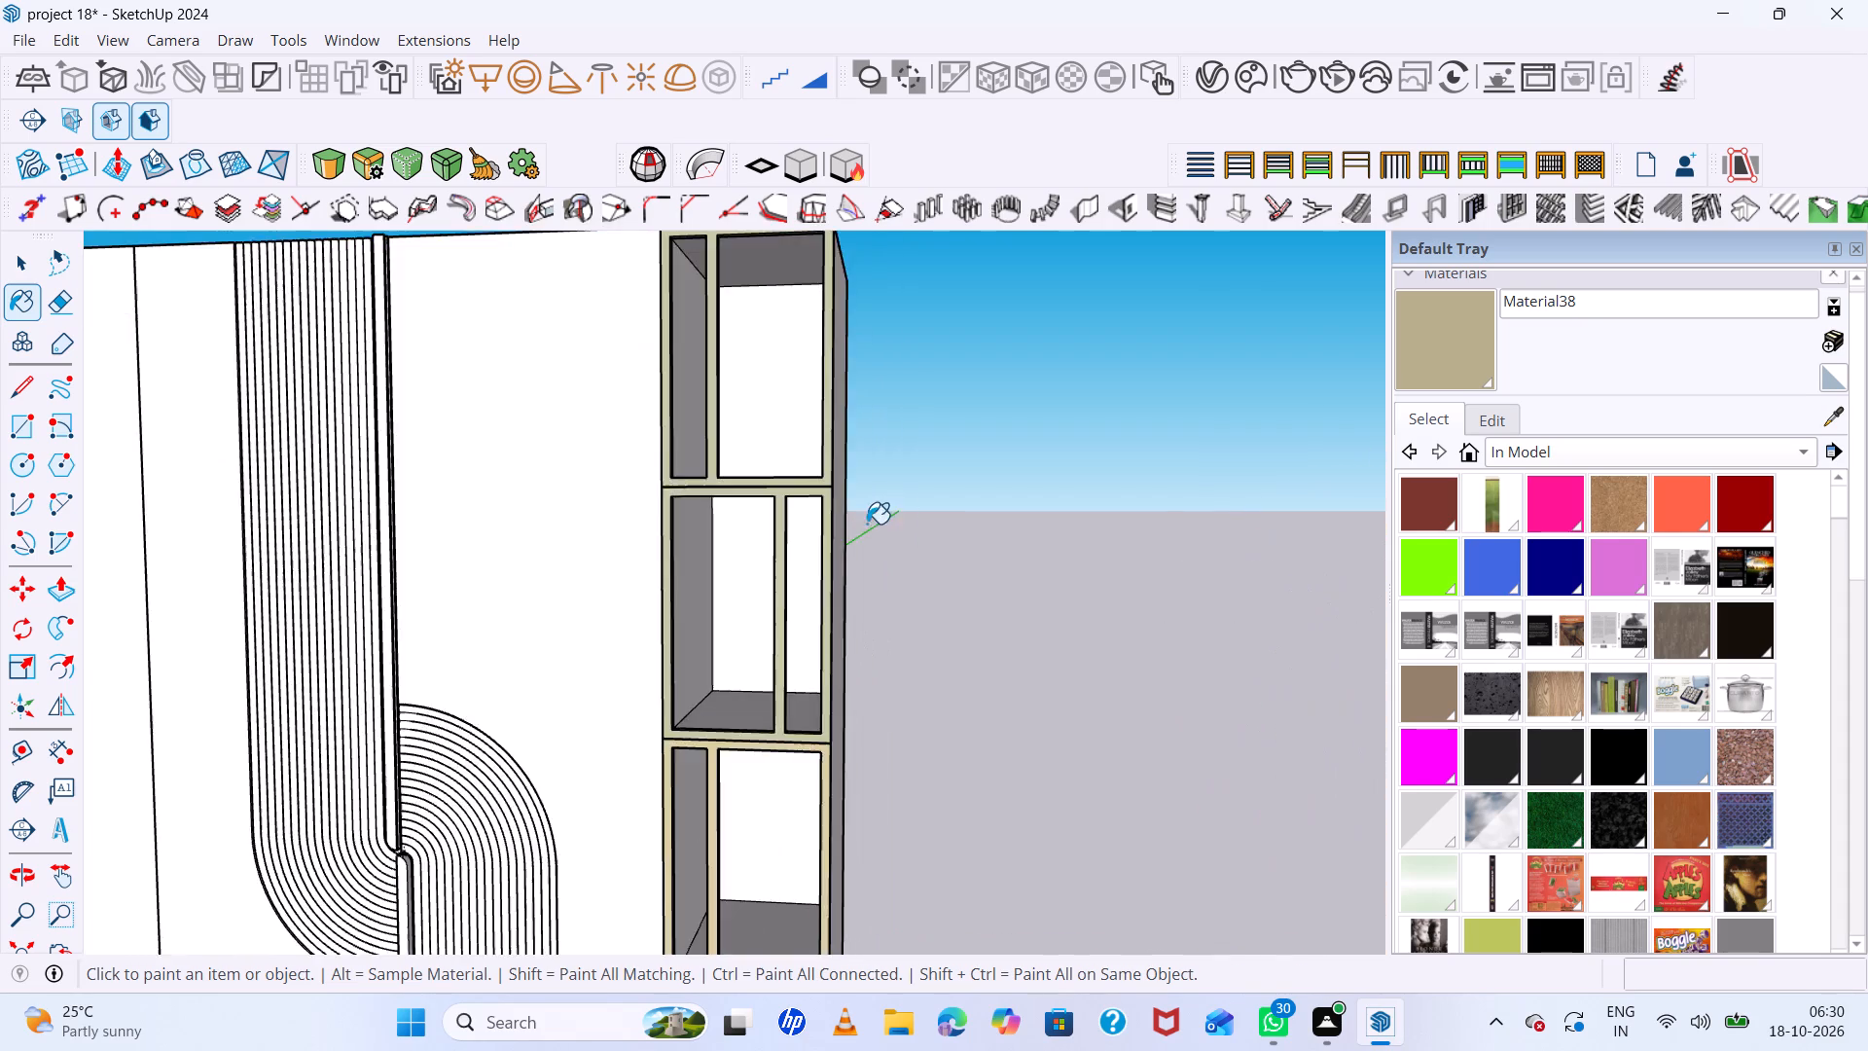
pyautogui.scroll(6, 867, 524)
pyautogui.click(790, 462)
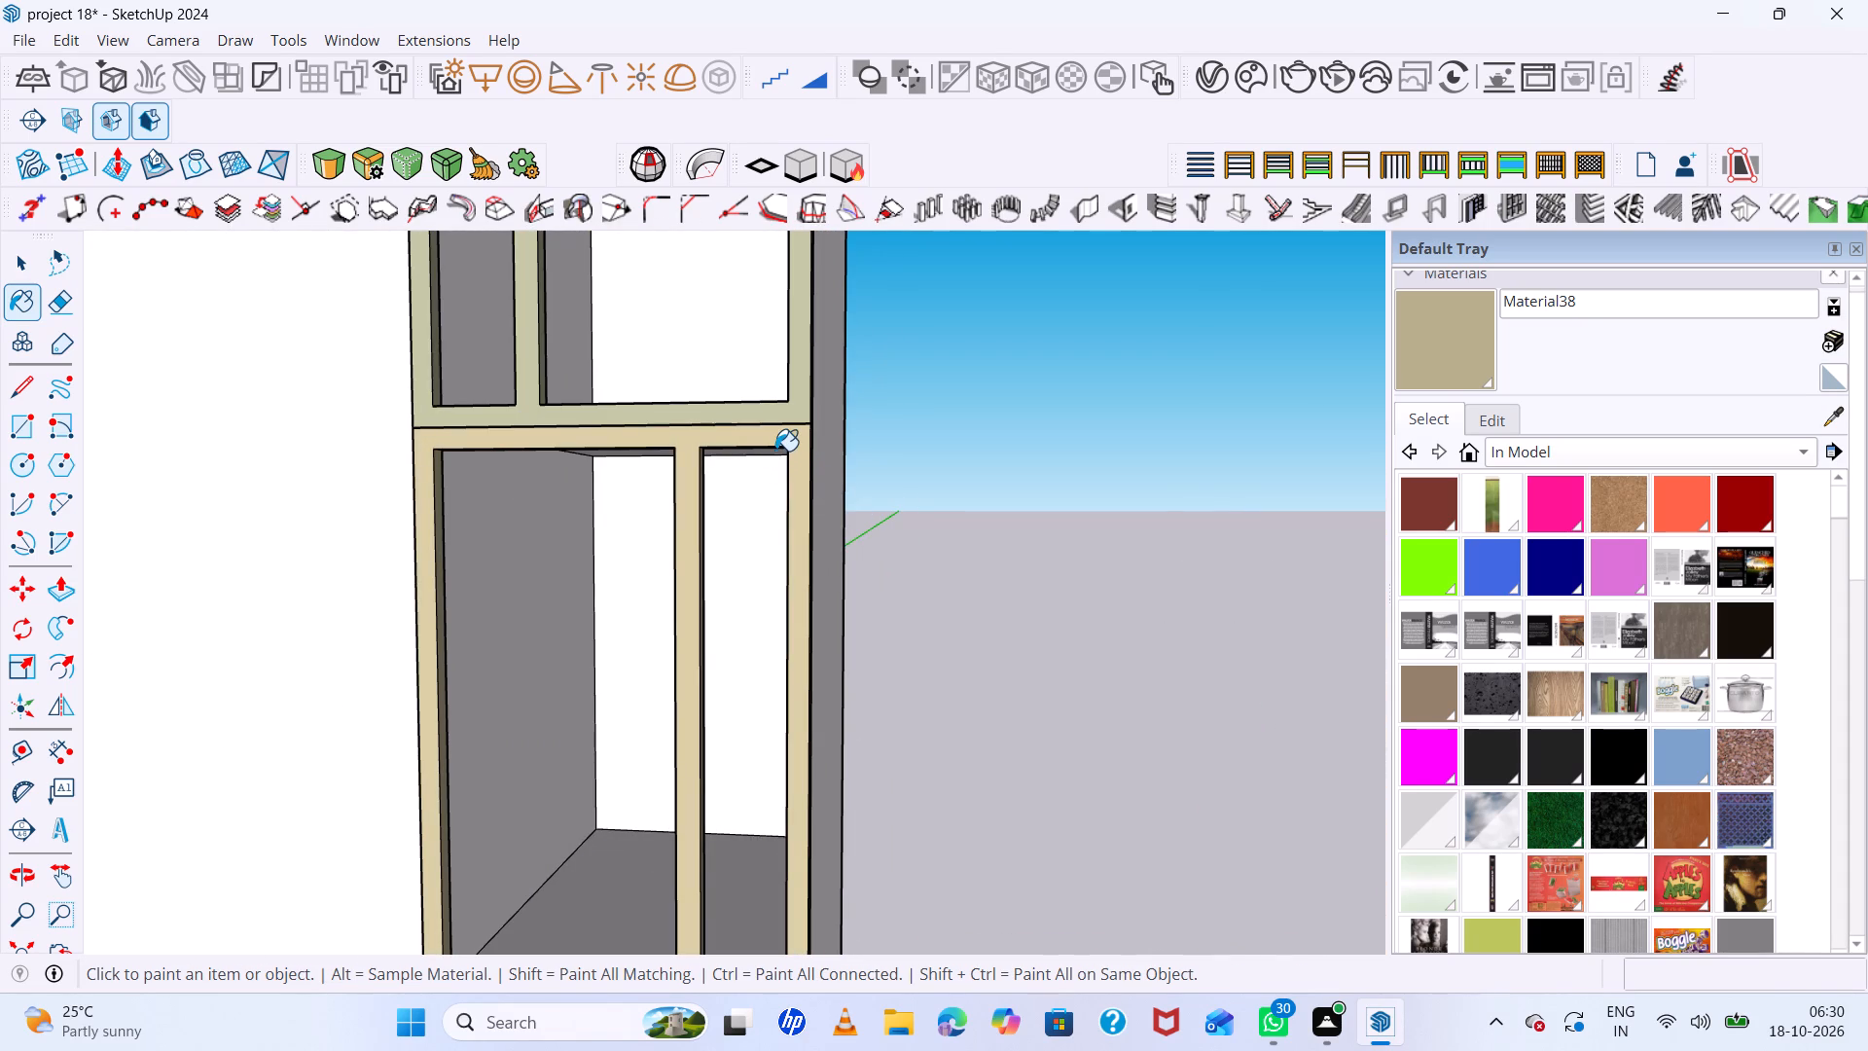
pyautogui.scroll(-6, 764, 529)
pyautogui.scroll(-5, 719, 780)
pyautogui.scroll(2, 772, 468)
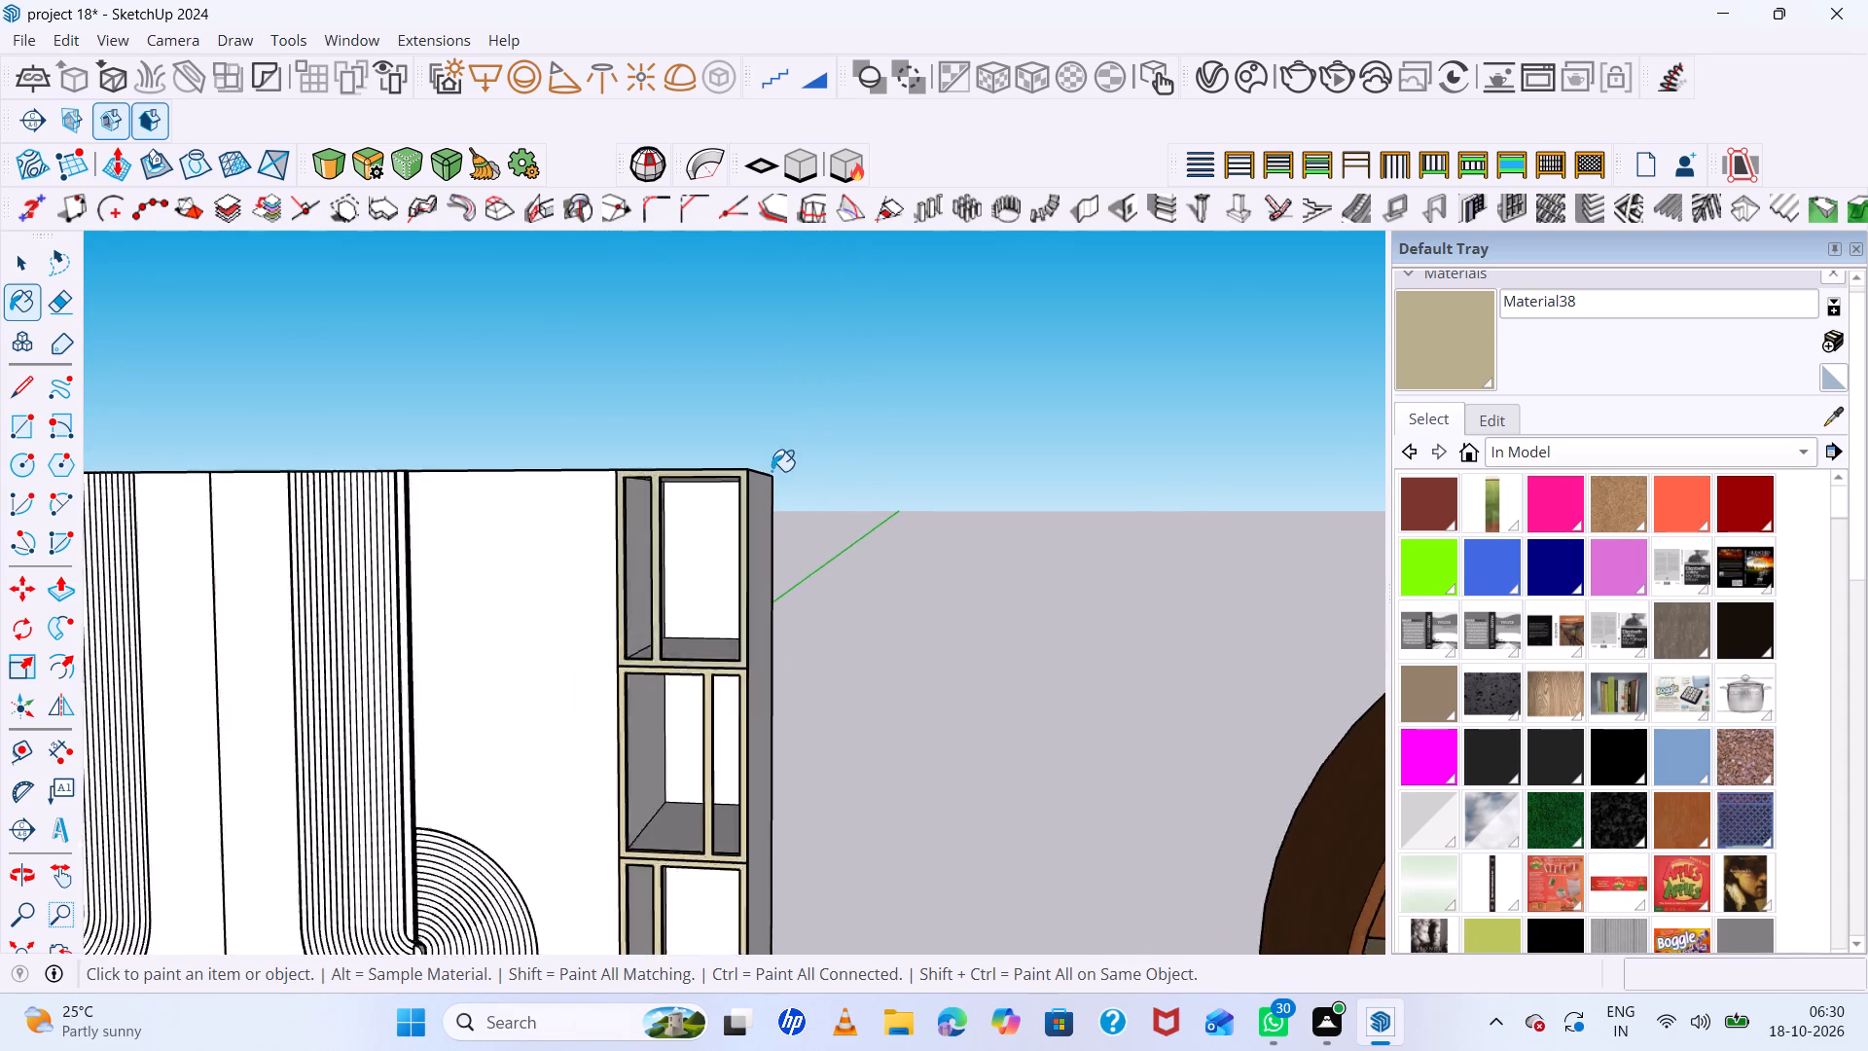
pyautogui.scroll(4, 772, 471)
pyautogui.scroll(7, 655, 478)
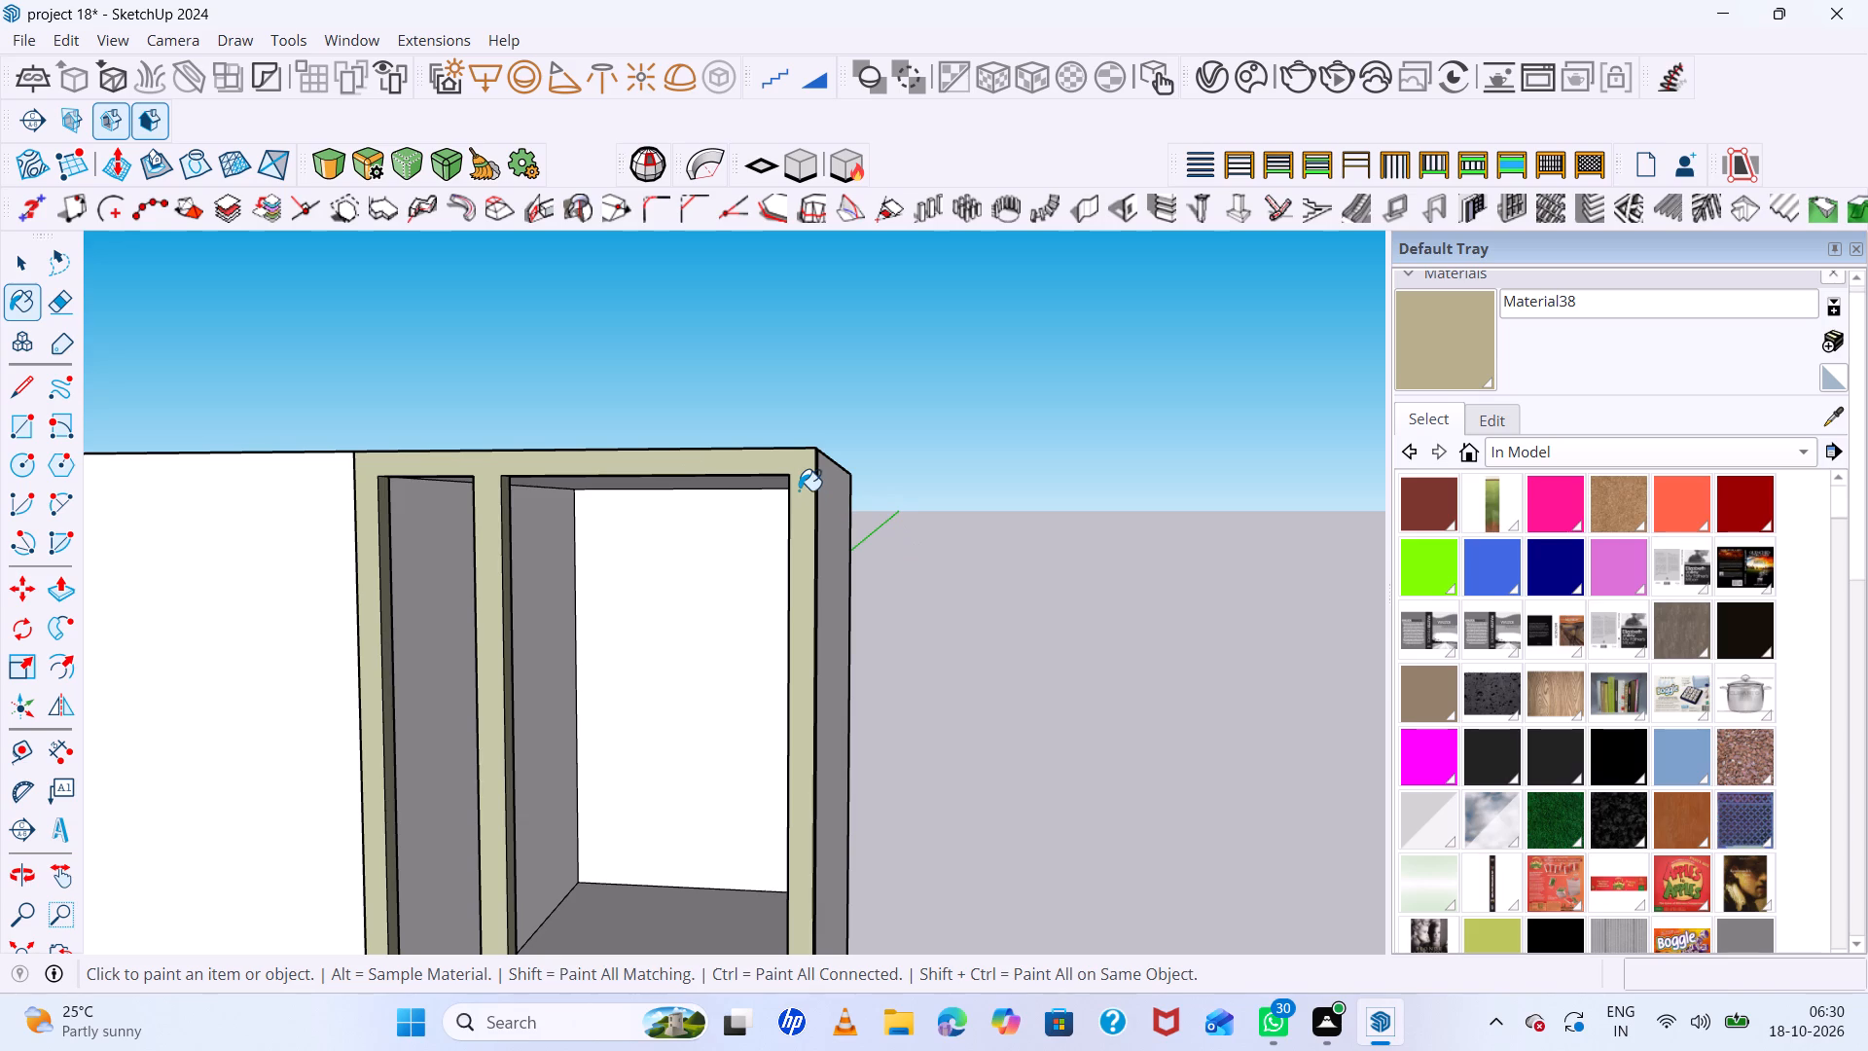
pyautogui.click(801, 488)
# Paint the front frames of the top two compartments in the left shelf column with the tan material.
pyautogui.scroll(-20, 727, 549)
pyautogui.scroll(2, 429, 567)
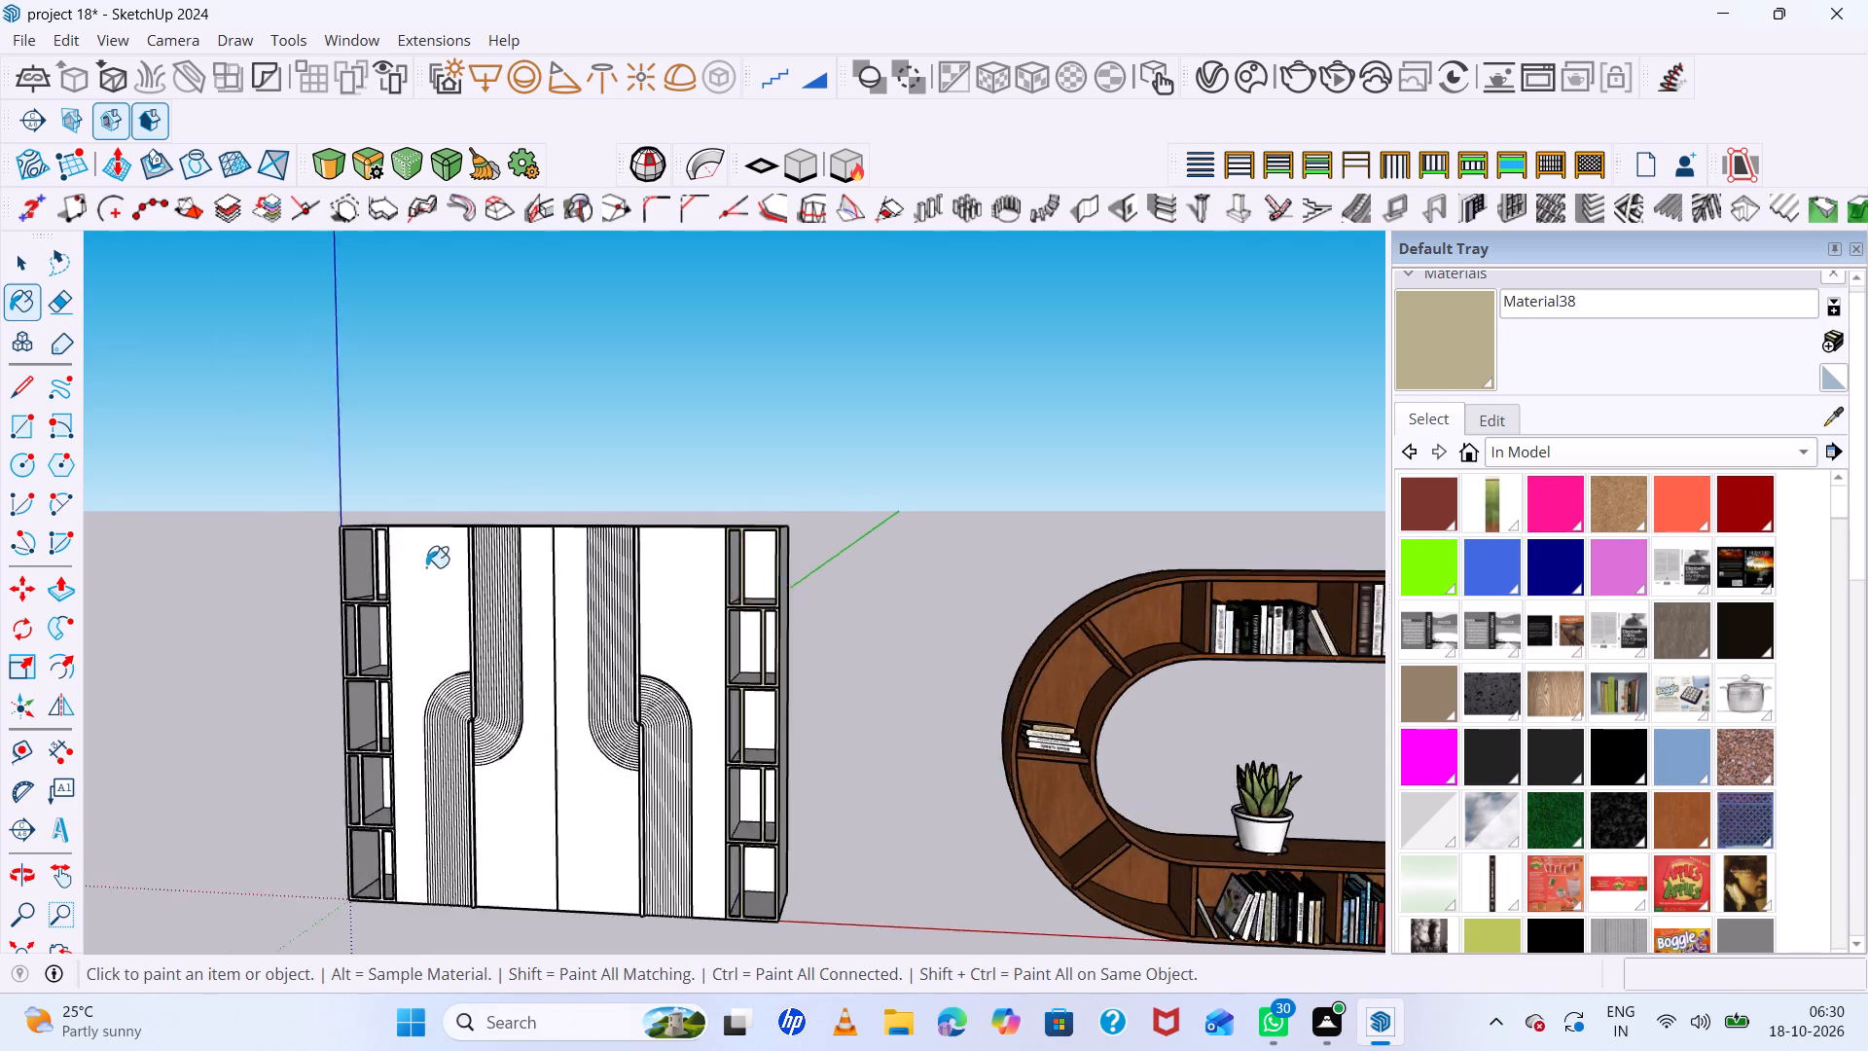
pyautogui.scroll(18, 426, 567)
pyautogui.scroll(6, 525, 468)
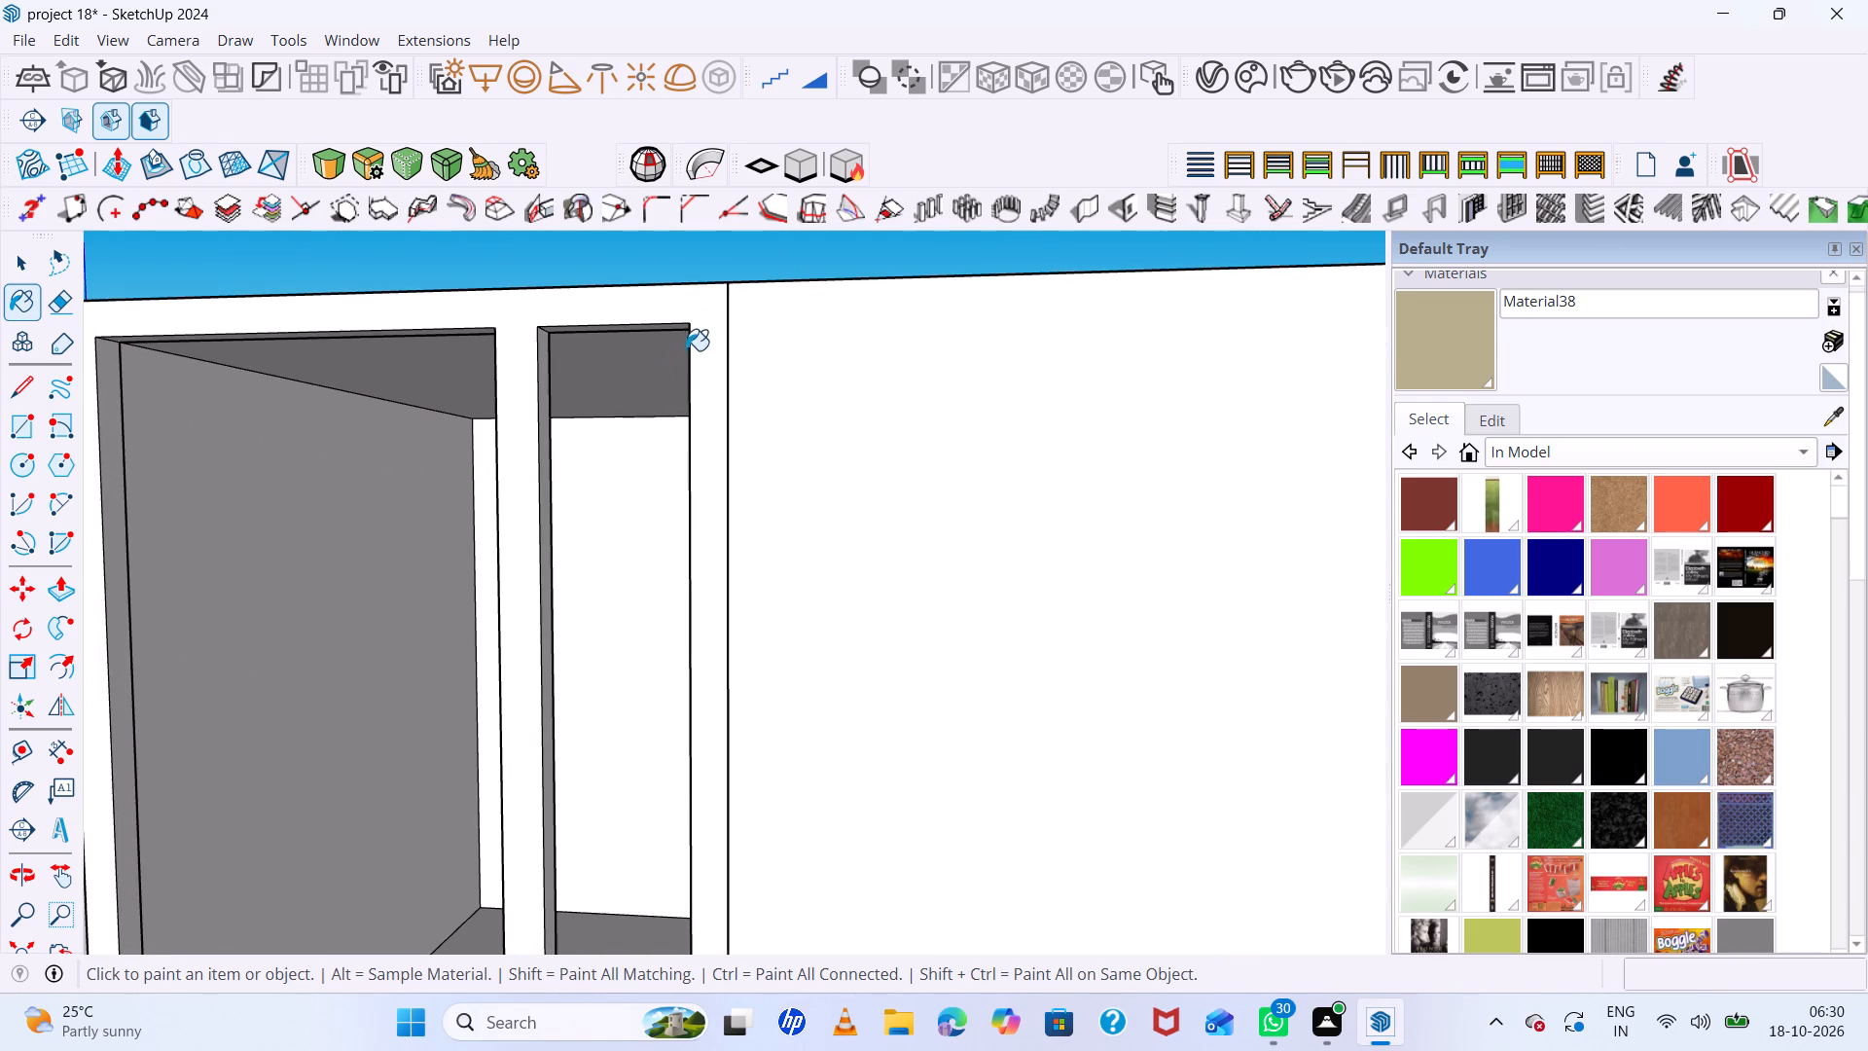
pyautogui.click(712, 338)
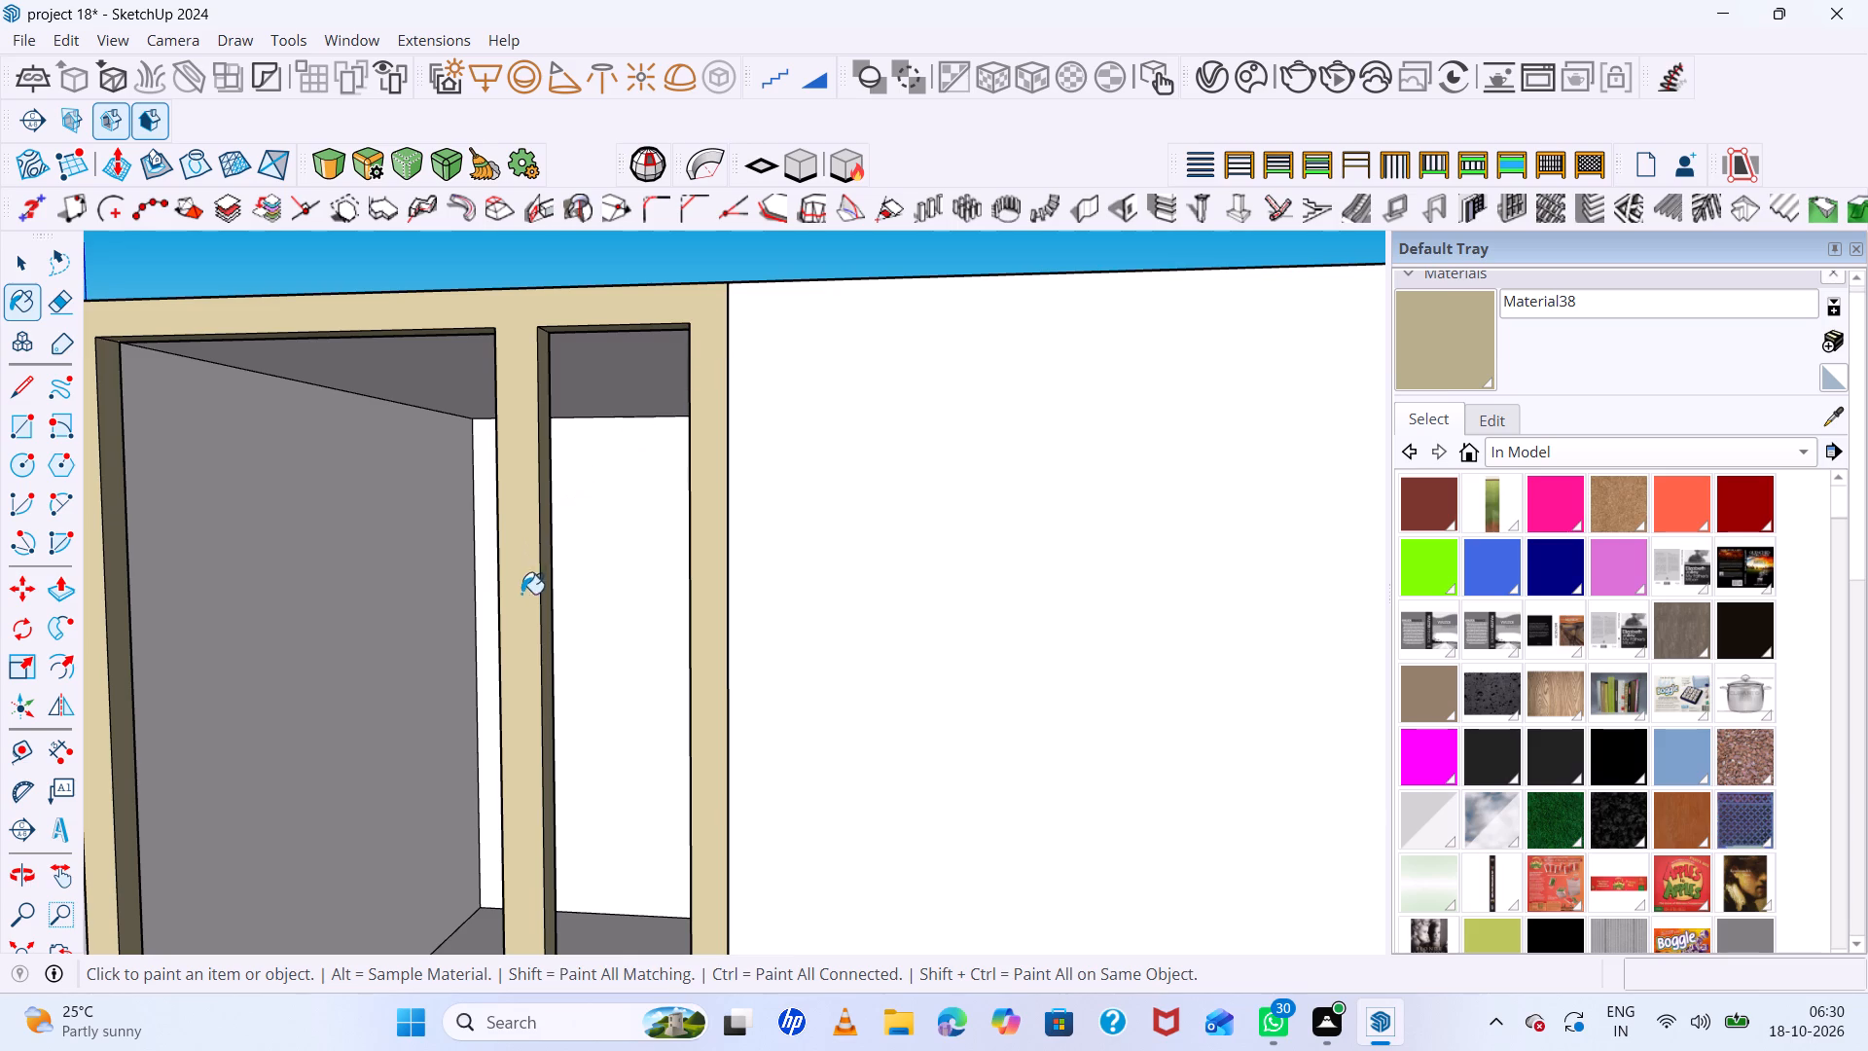
pyautogui.scroll(-14, 541, 596)
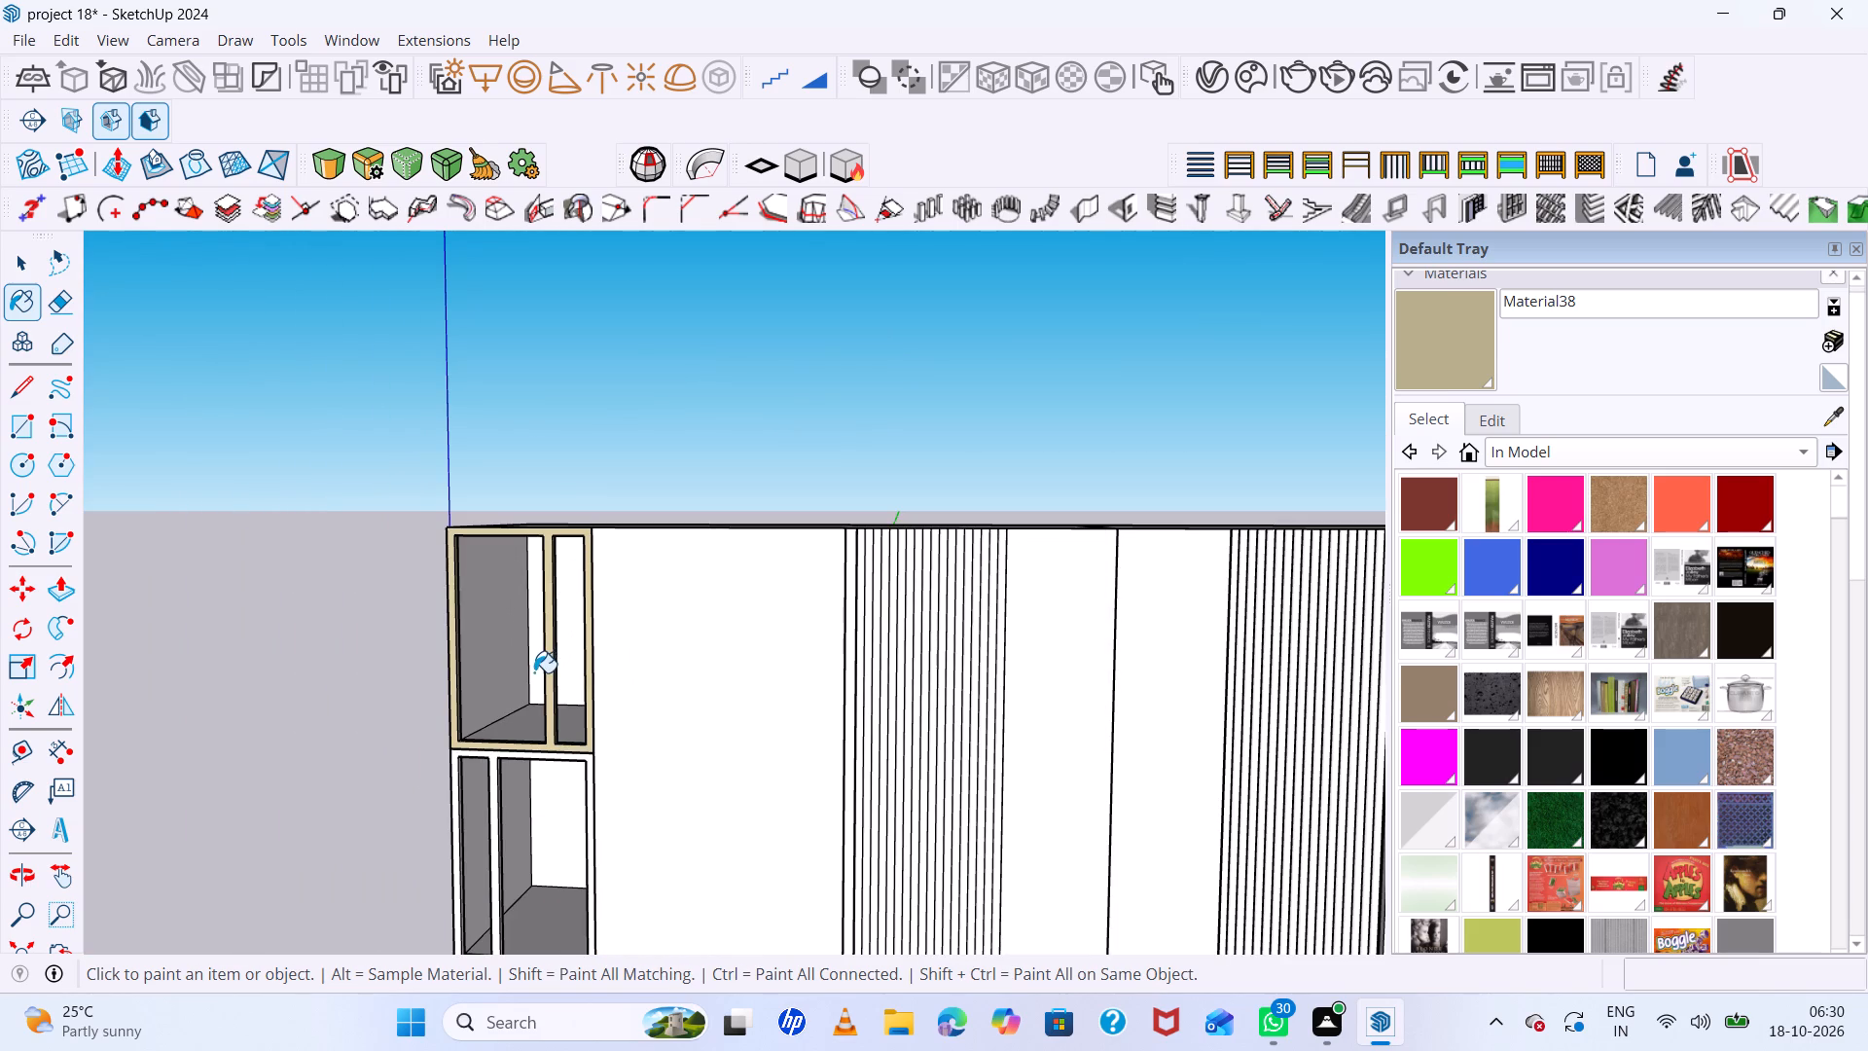
pyautogui.scroll(15, 502, 802)
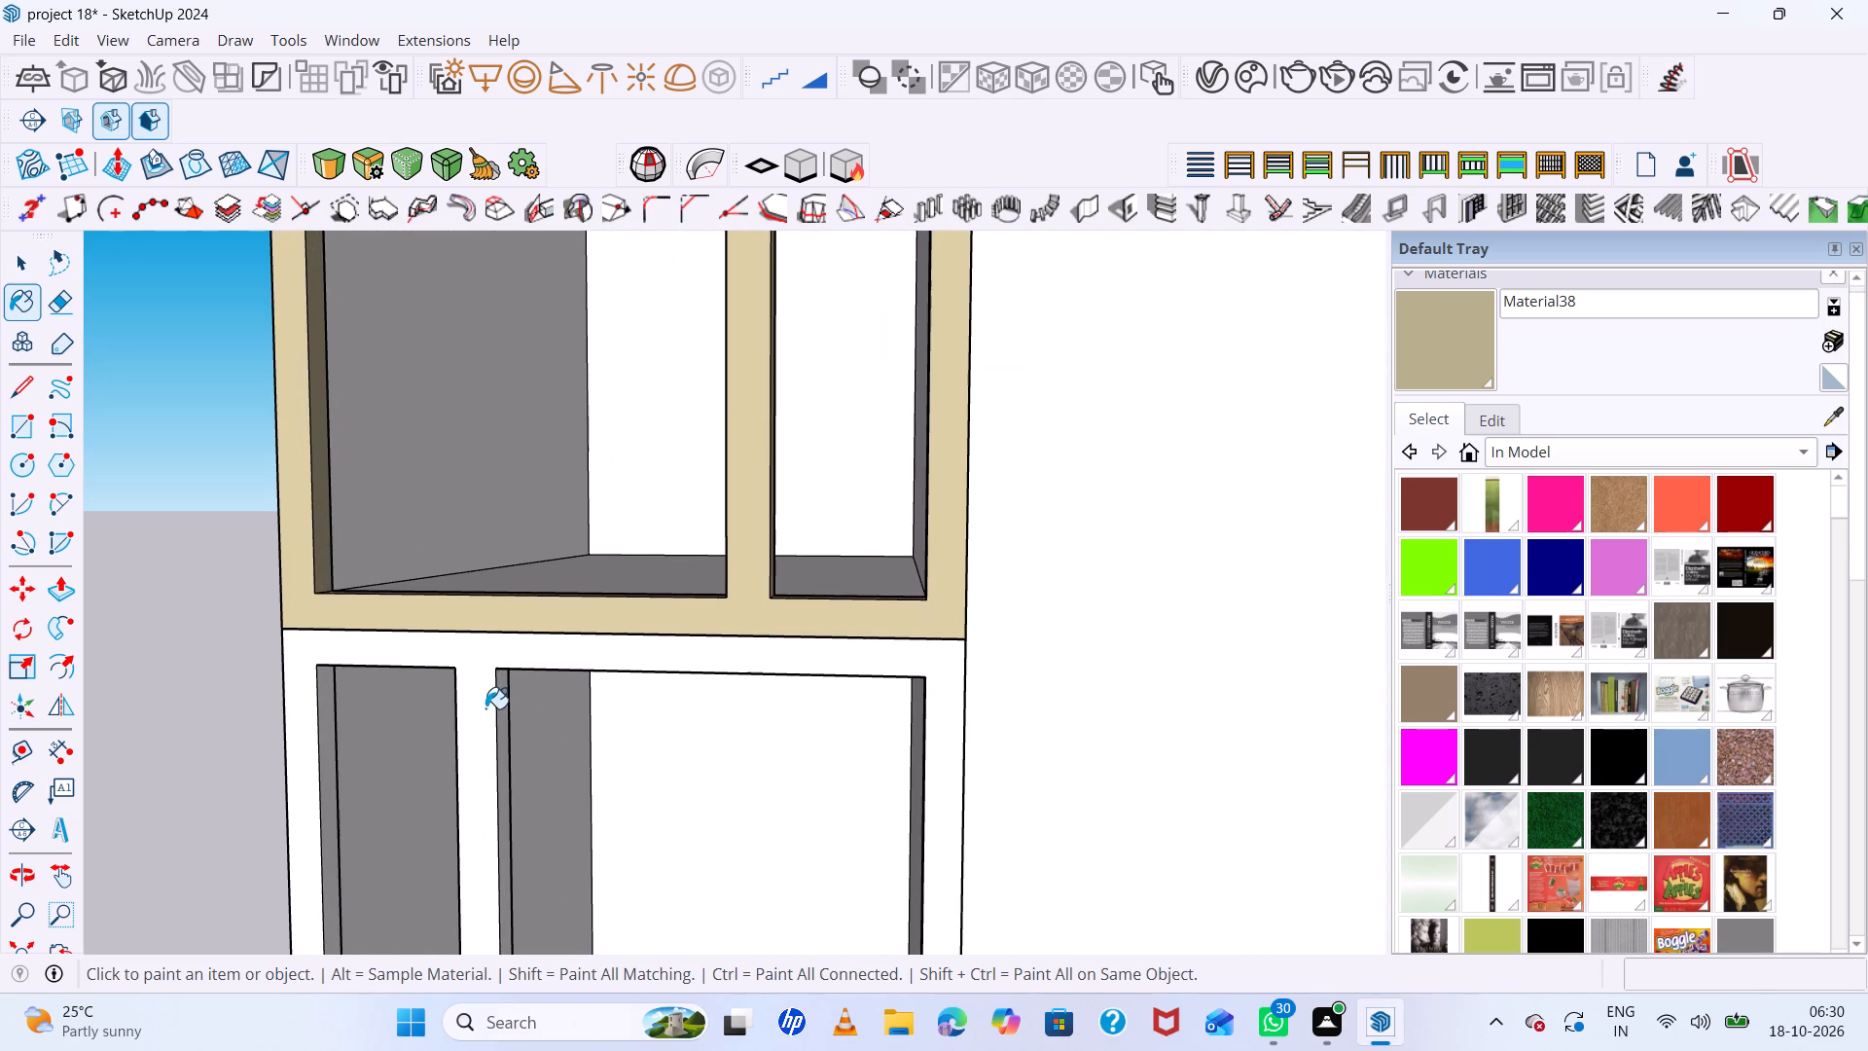
pyautogui.click(486, 677)
# Paint the front frame of the third compartment from the top in the left shelf column tan.
pyautogui.scroll(-6, 483, 649)
pyautogui.scroll(-9, 679, 581)
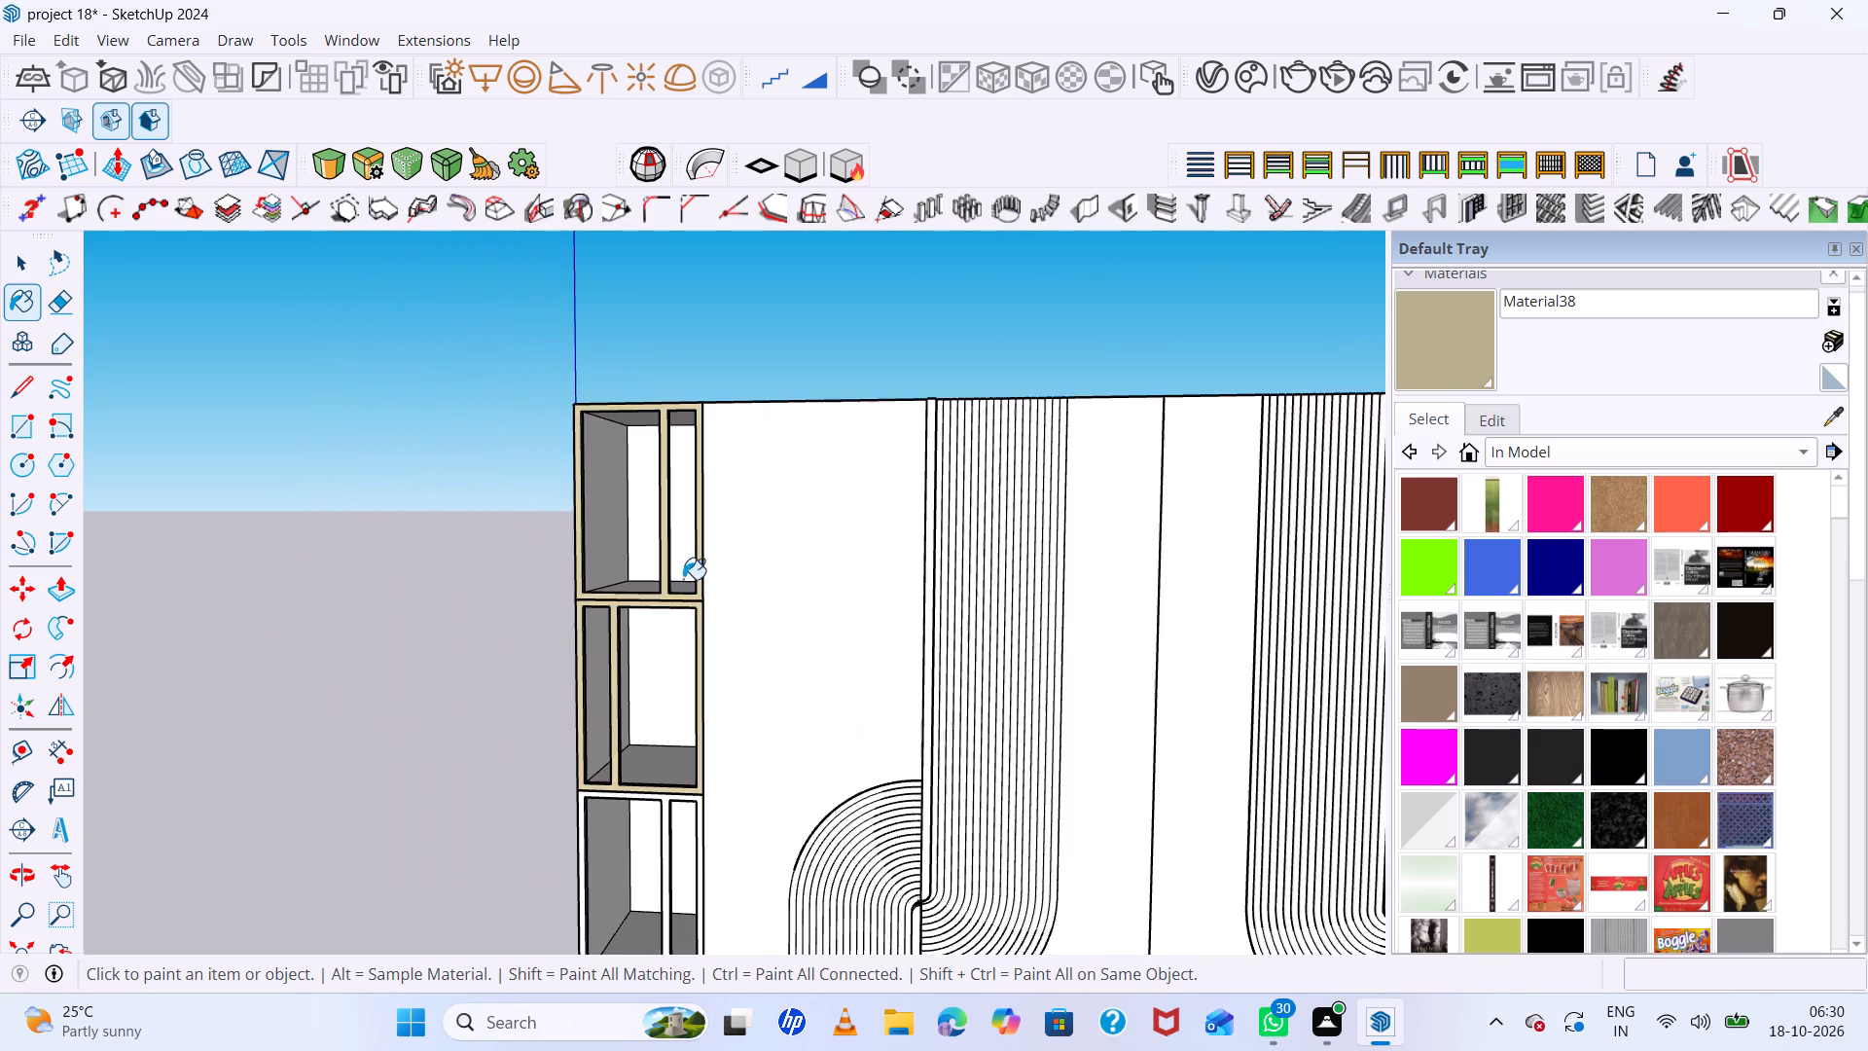
pyautogui.scroll(-7, 686, 577)
pyautogui.scroll(7, 647, 725)
pyautogui.scroll(8, 734, 698)
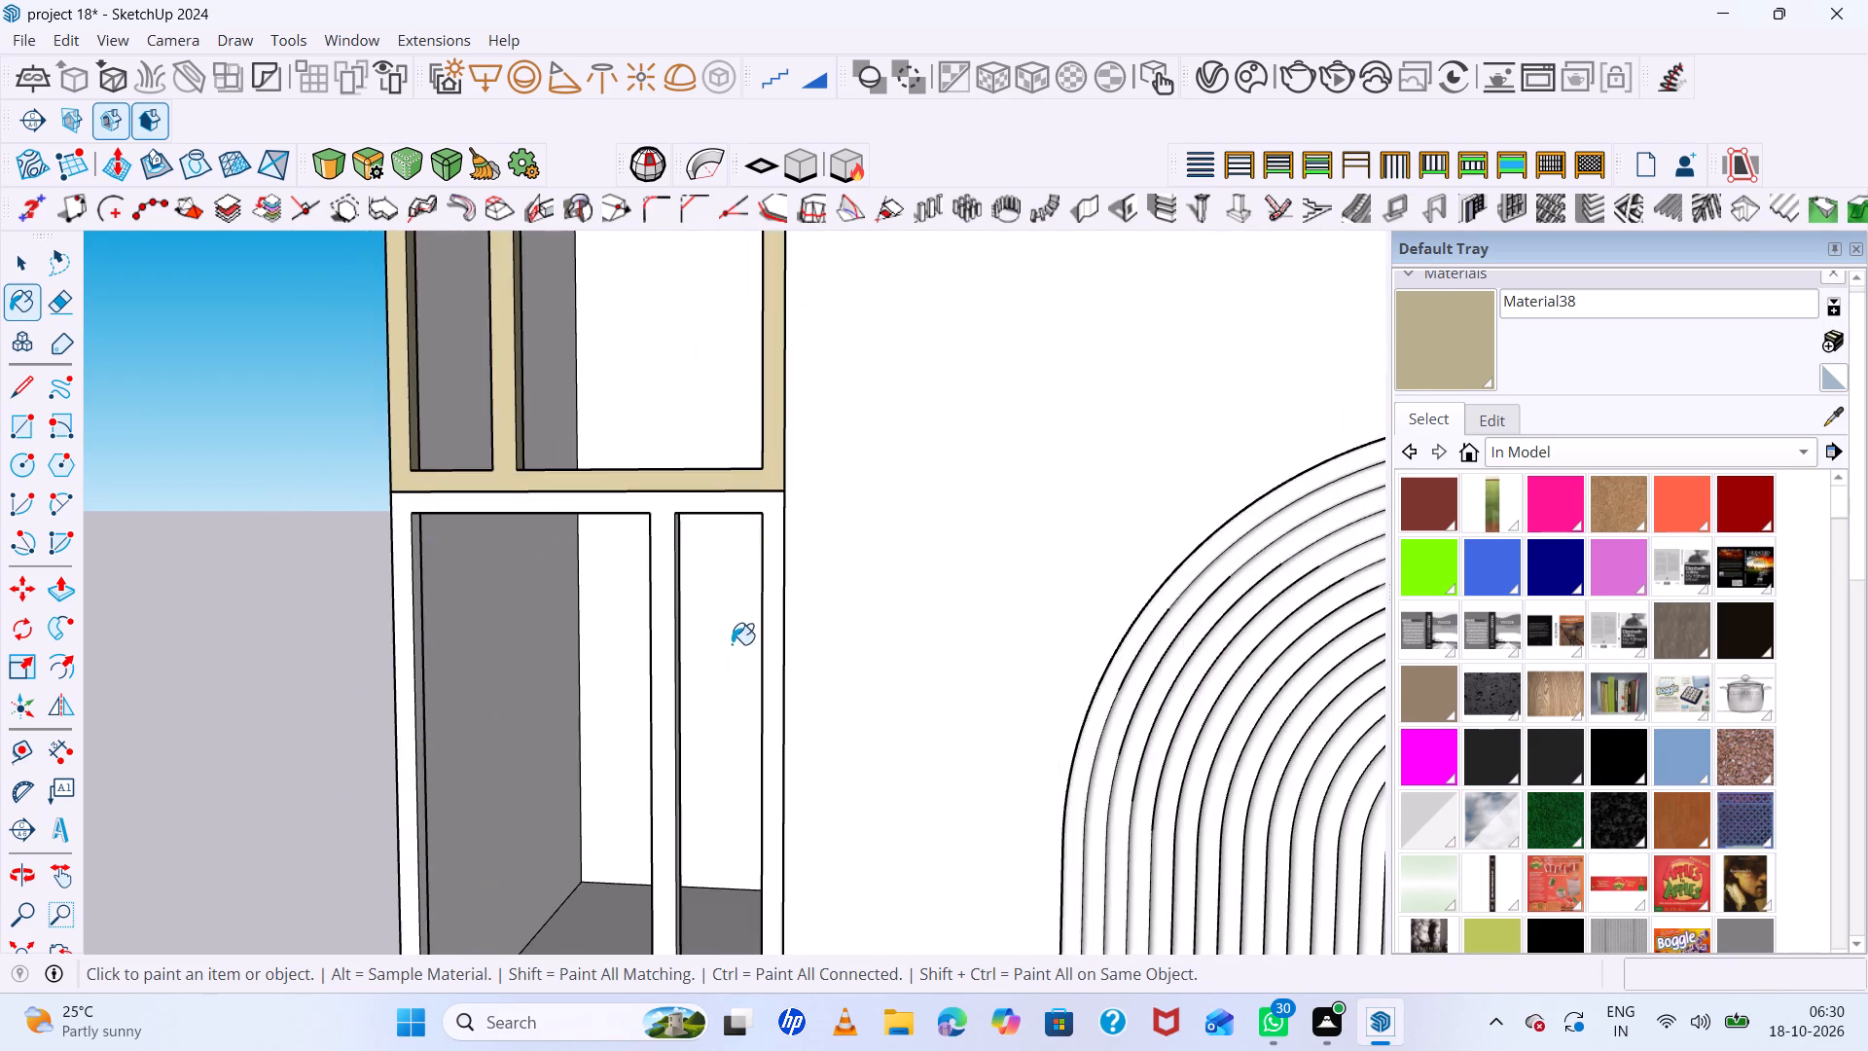
pyautogui.scroll(5, 762, 618)
pyautogui.click(780, 599)
# Paint the front frame of the fourth compartment from the top in the left shelf column tan.
pyautogui.scroll(-6, 767, 600)
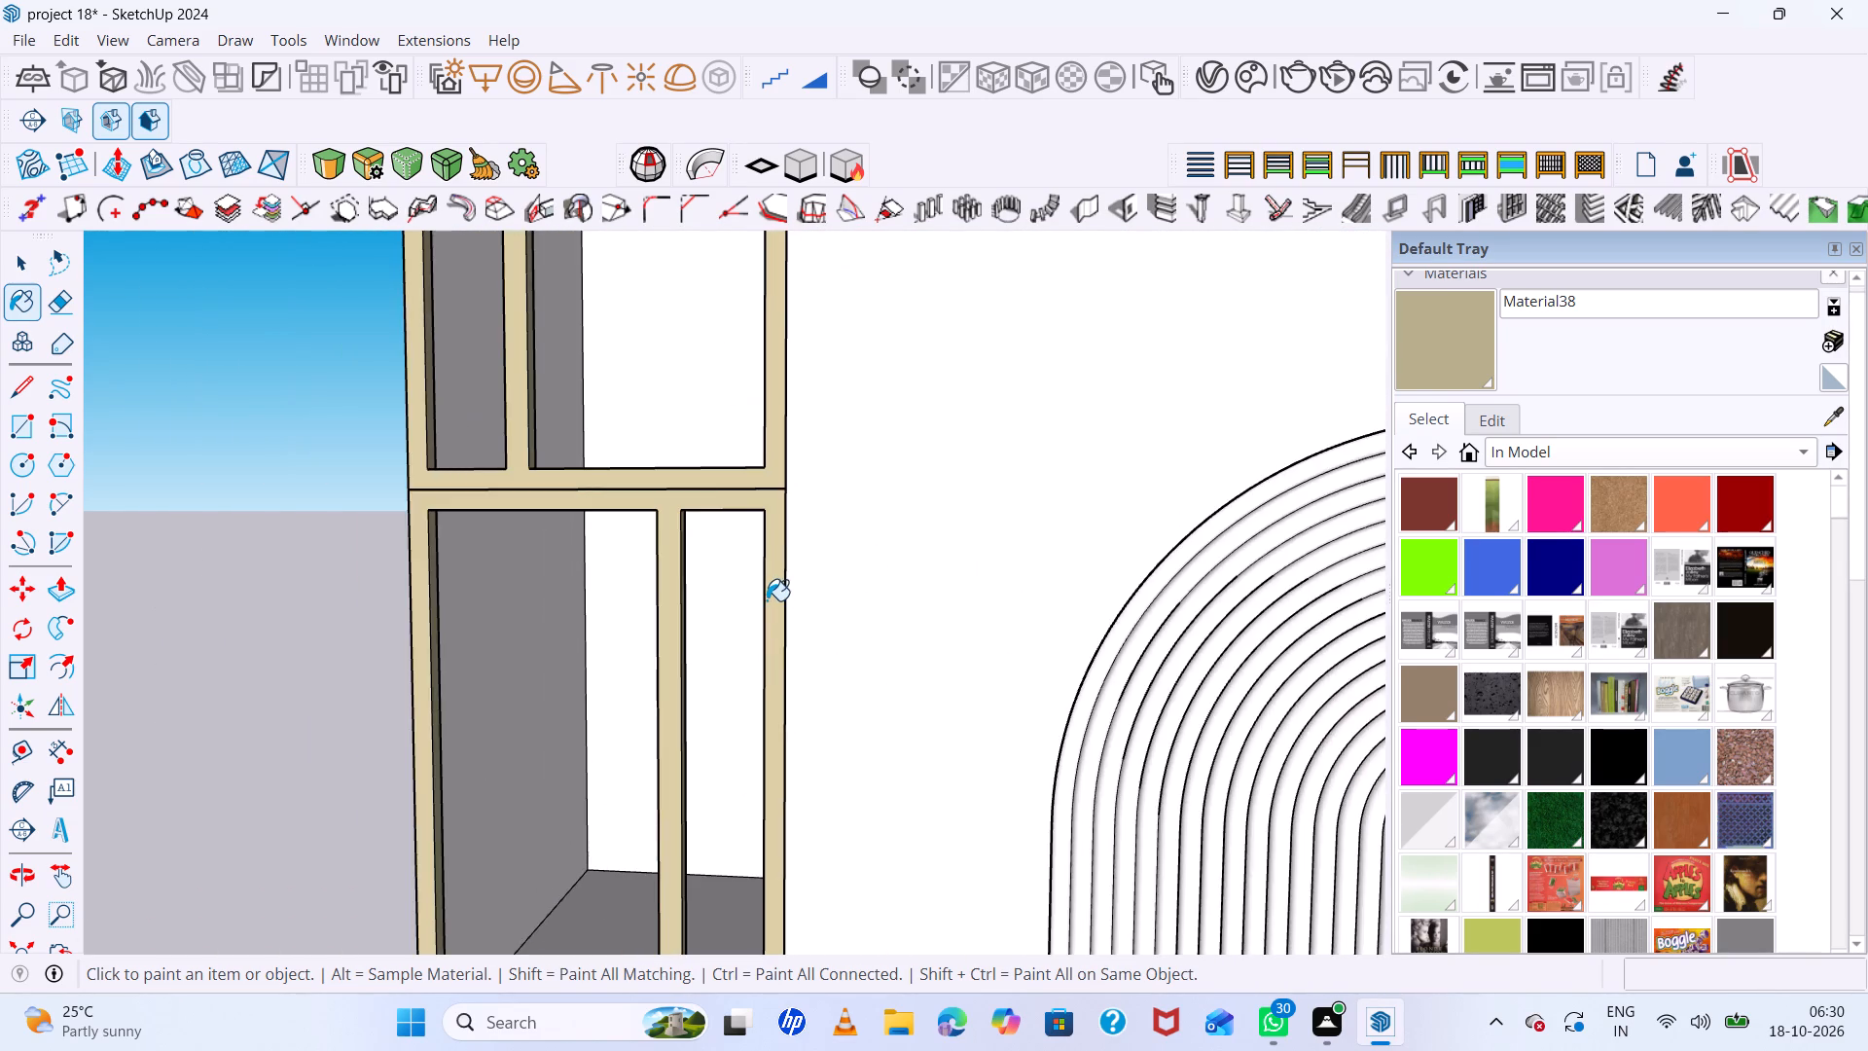
pyautogui.scroll(-12, 767, 600)
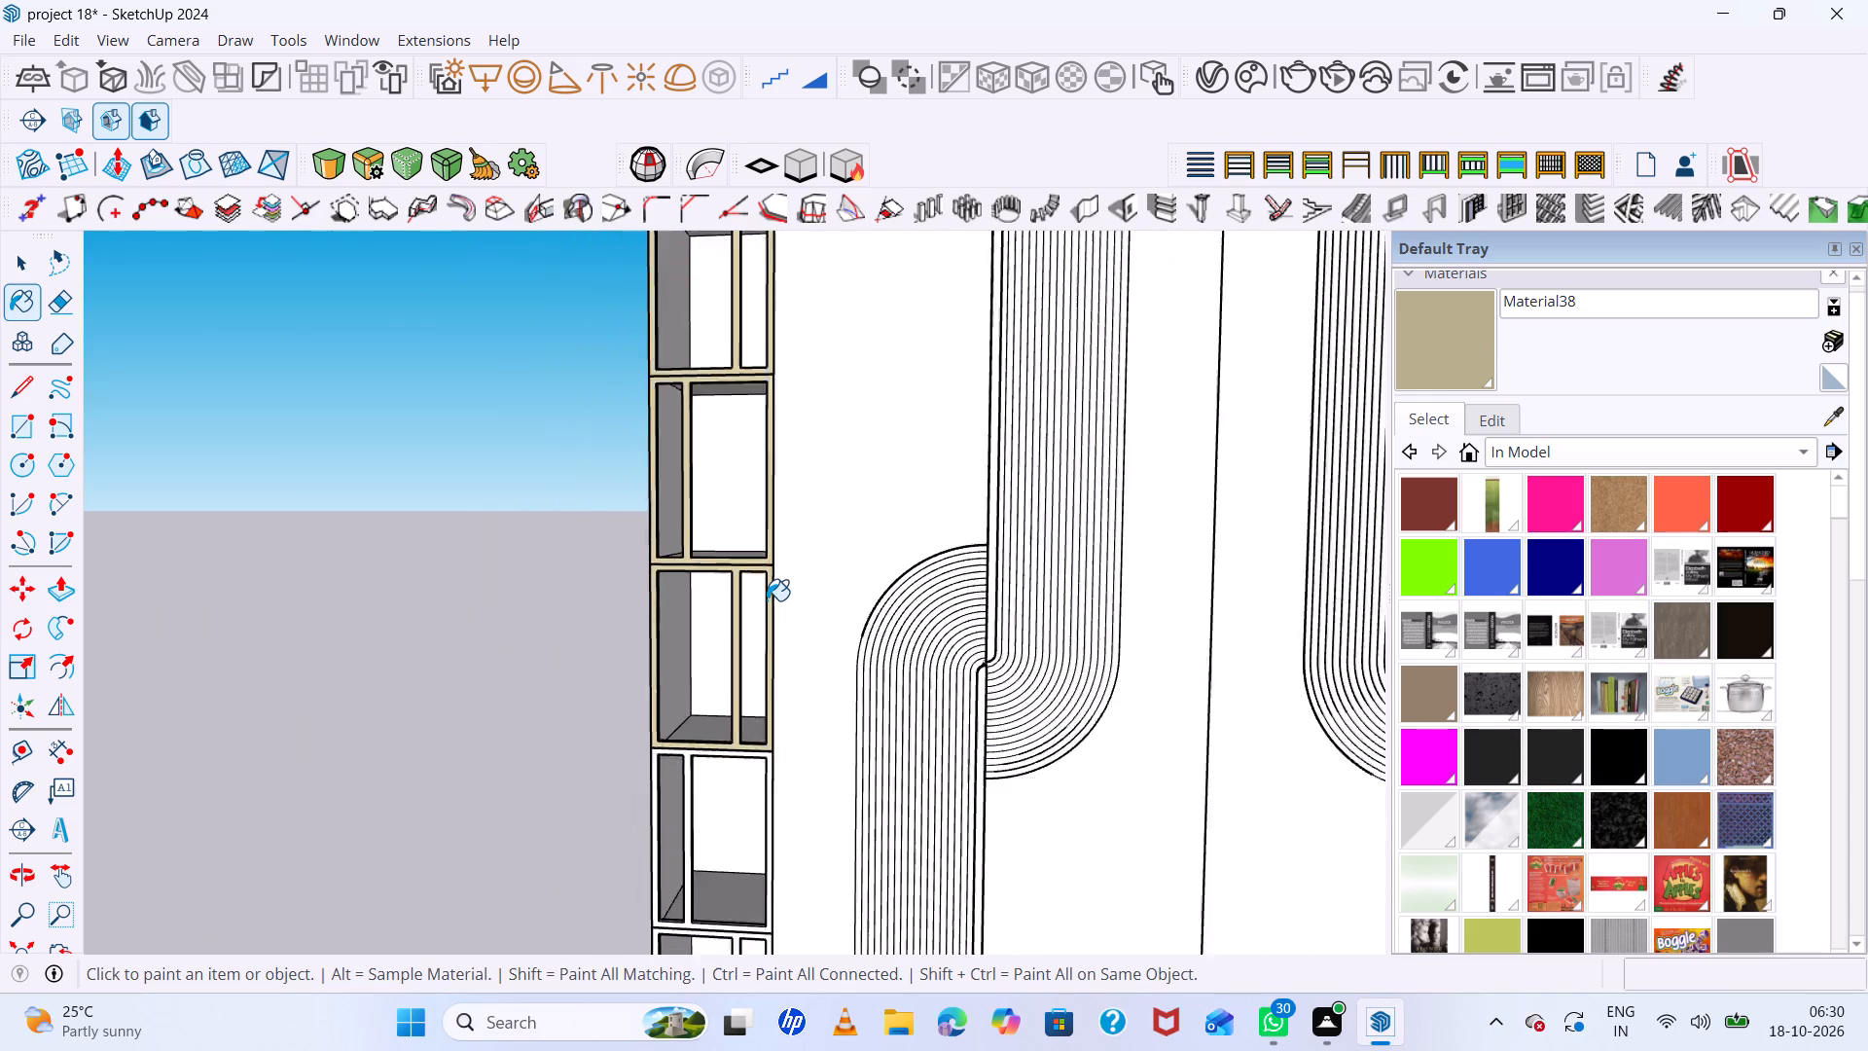
pyautogui.scroll(-3, 767, 600)
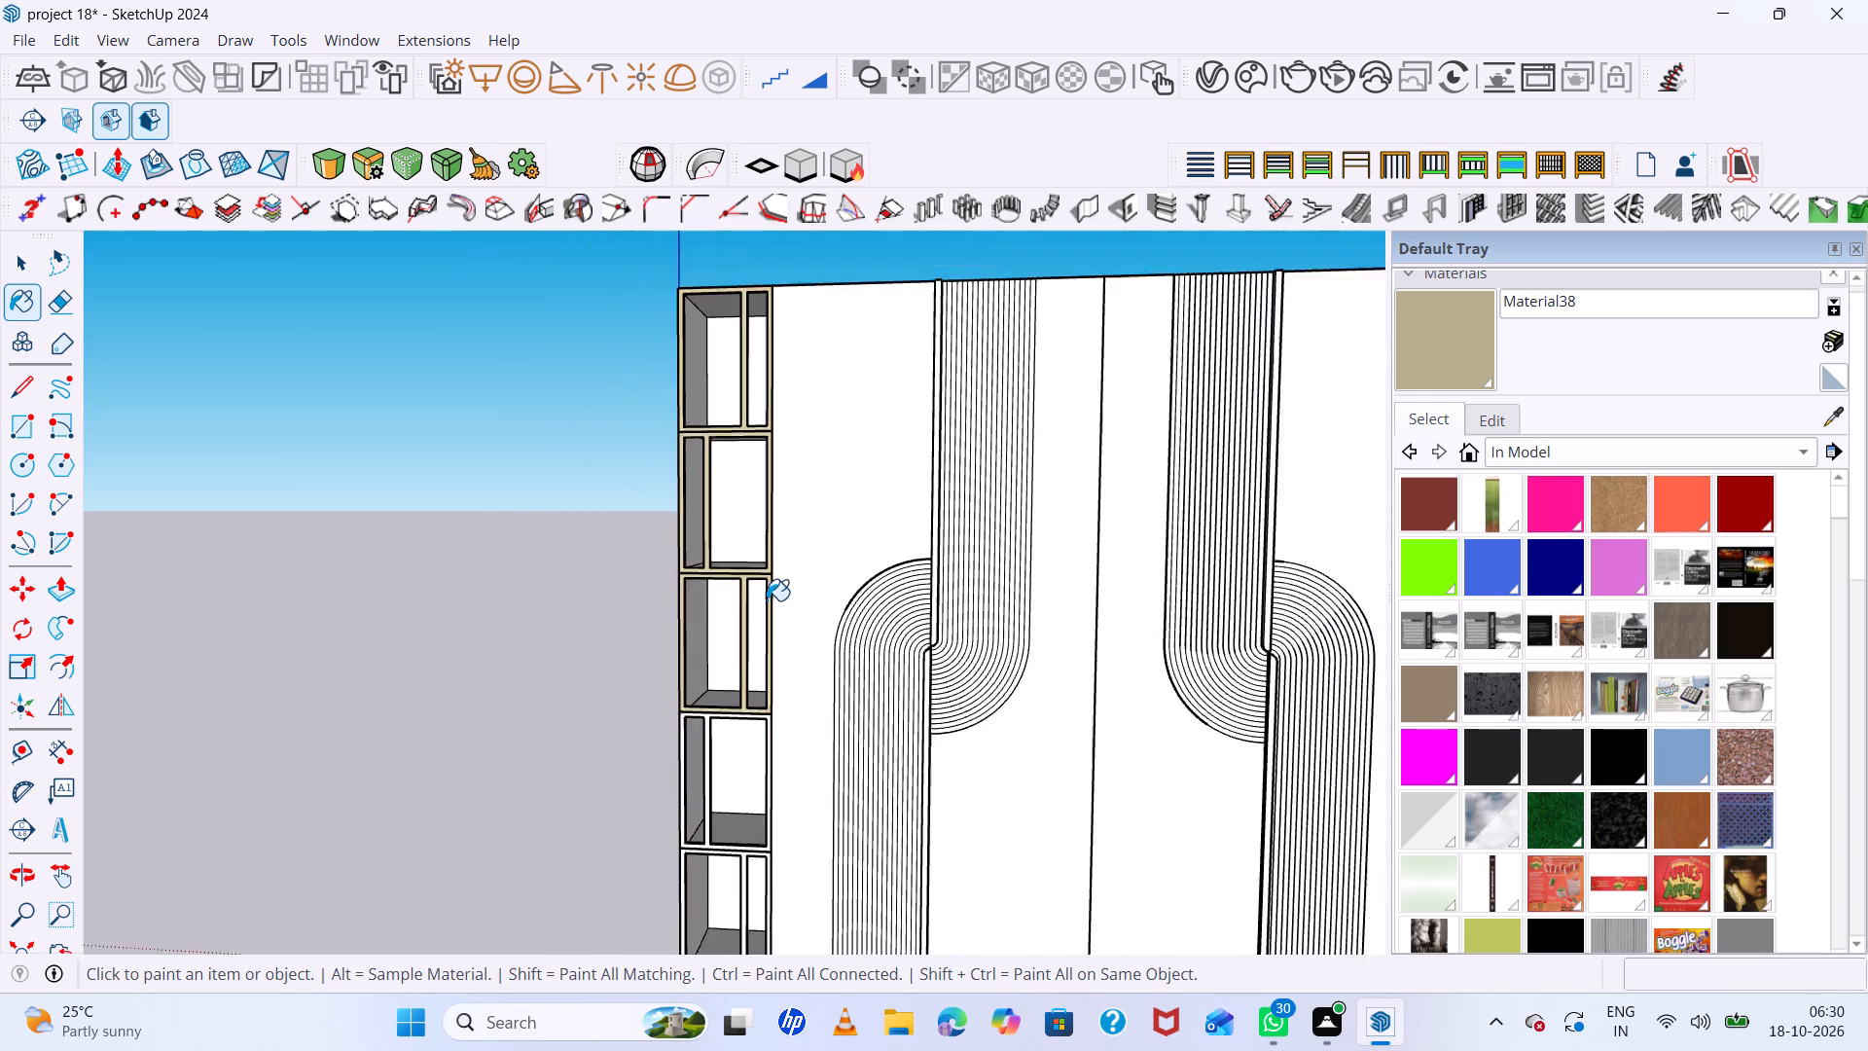
pyautogui.scroll(-4, 767, 600)
pyautogui.scroll(13, 702, 702)
pyautogui.scroll(3, 773, 649)
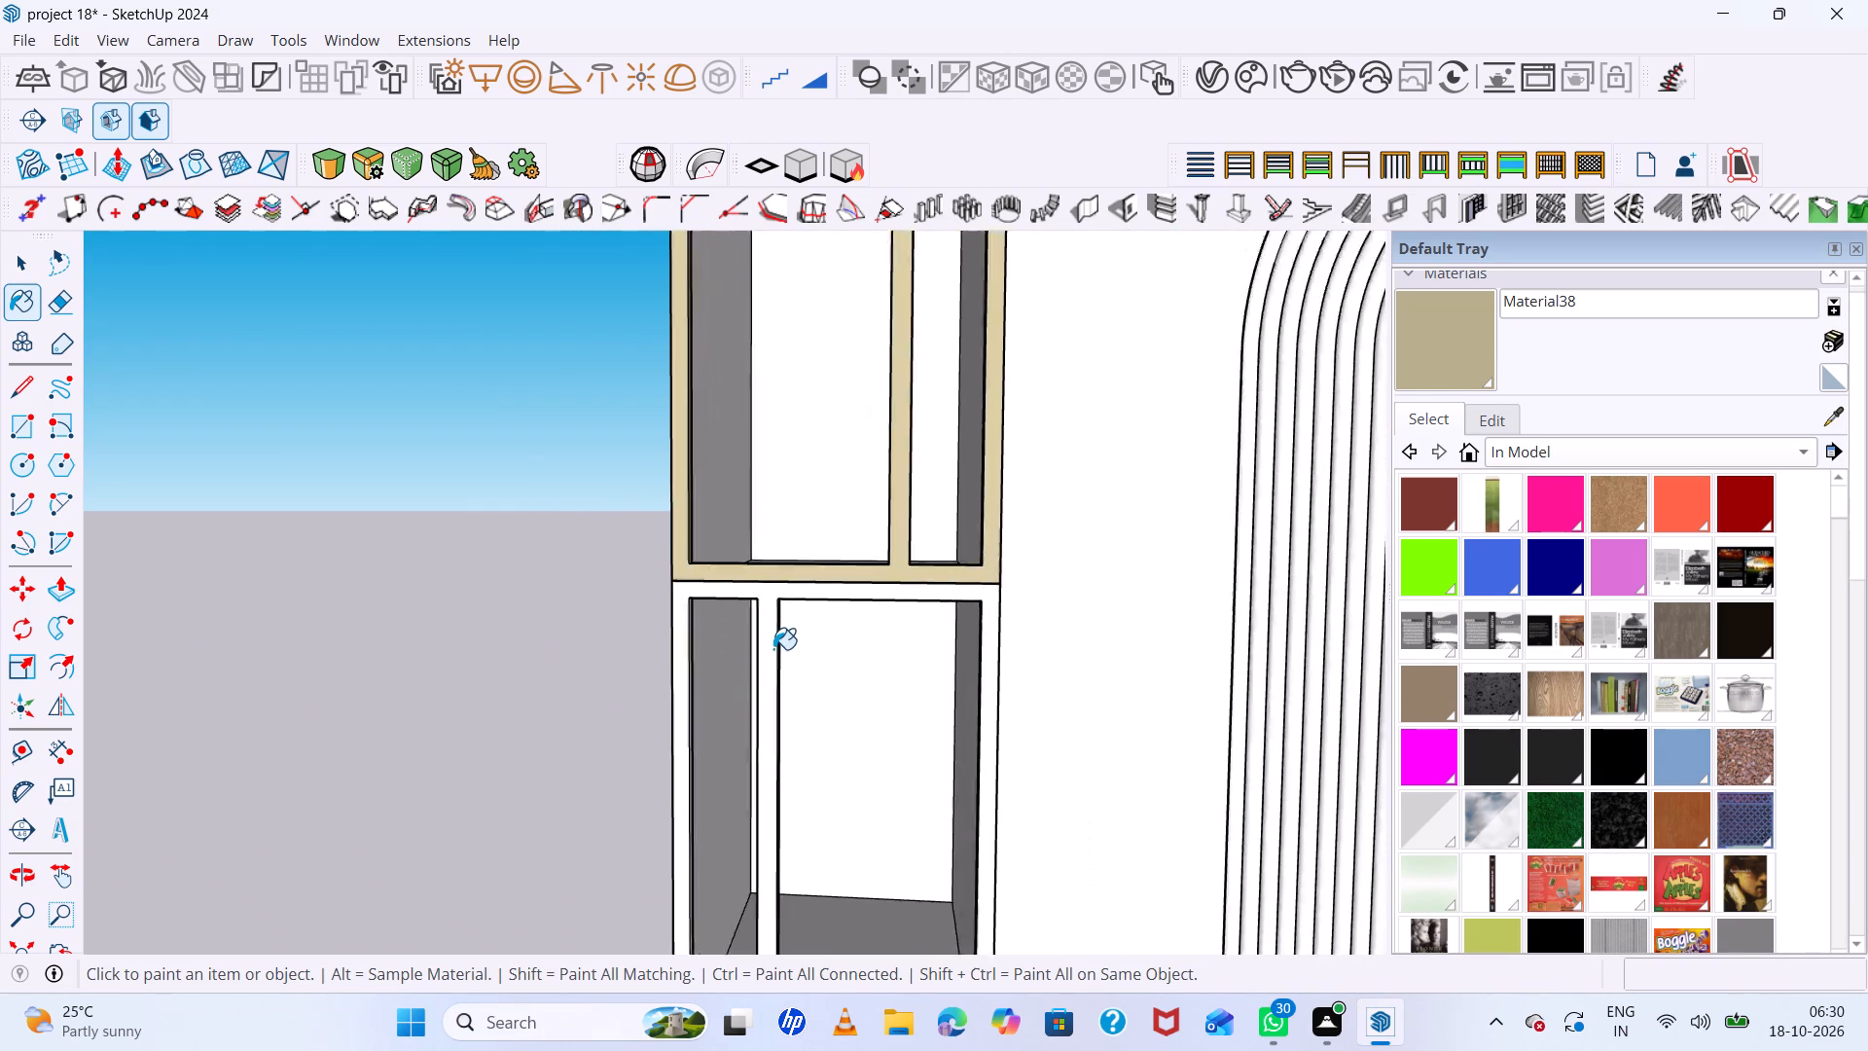
pyautogui.scroll(3, 773, 649)
pyautogui.click(768, 612)
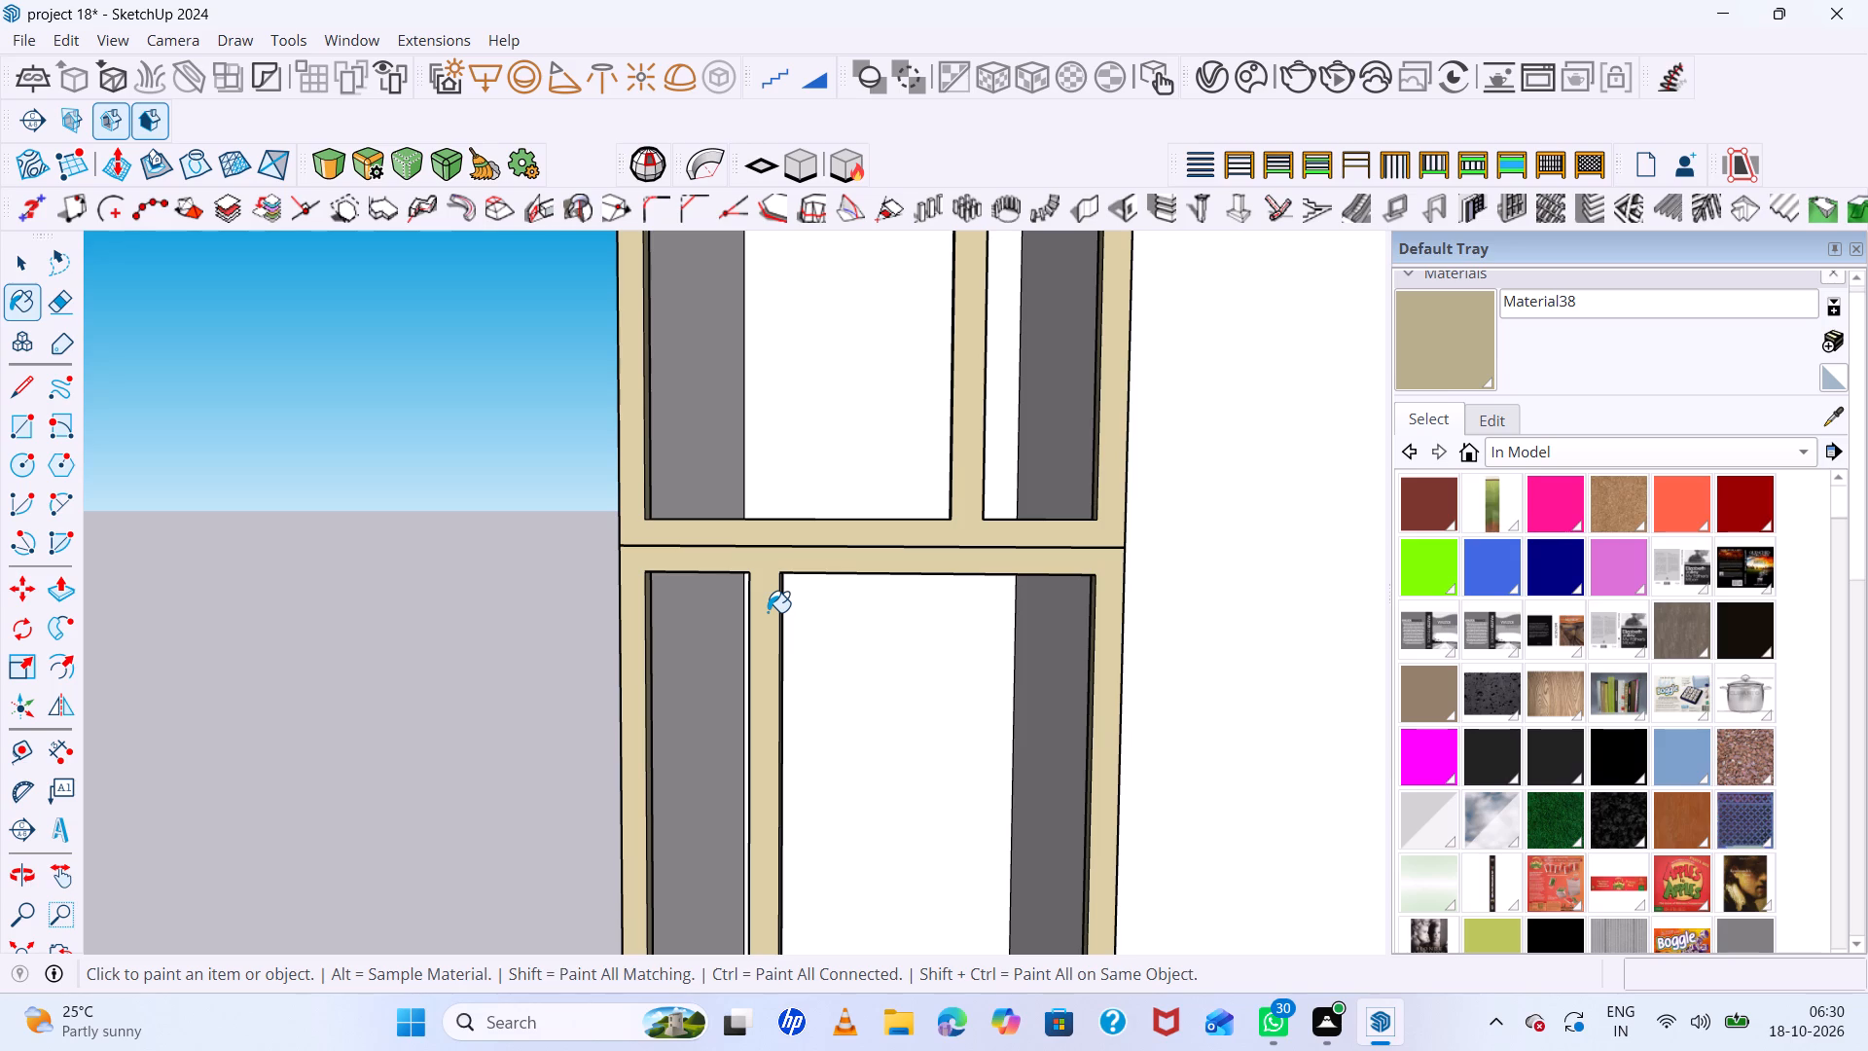
# Paint the front frame of the bottom compartment in the left shelf column with the tan material.
pyautogui.scroll(-3, 768, 612)
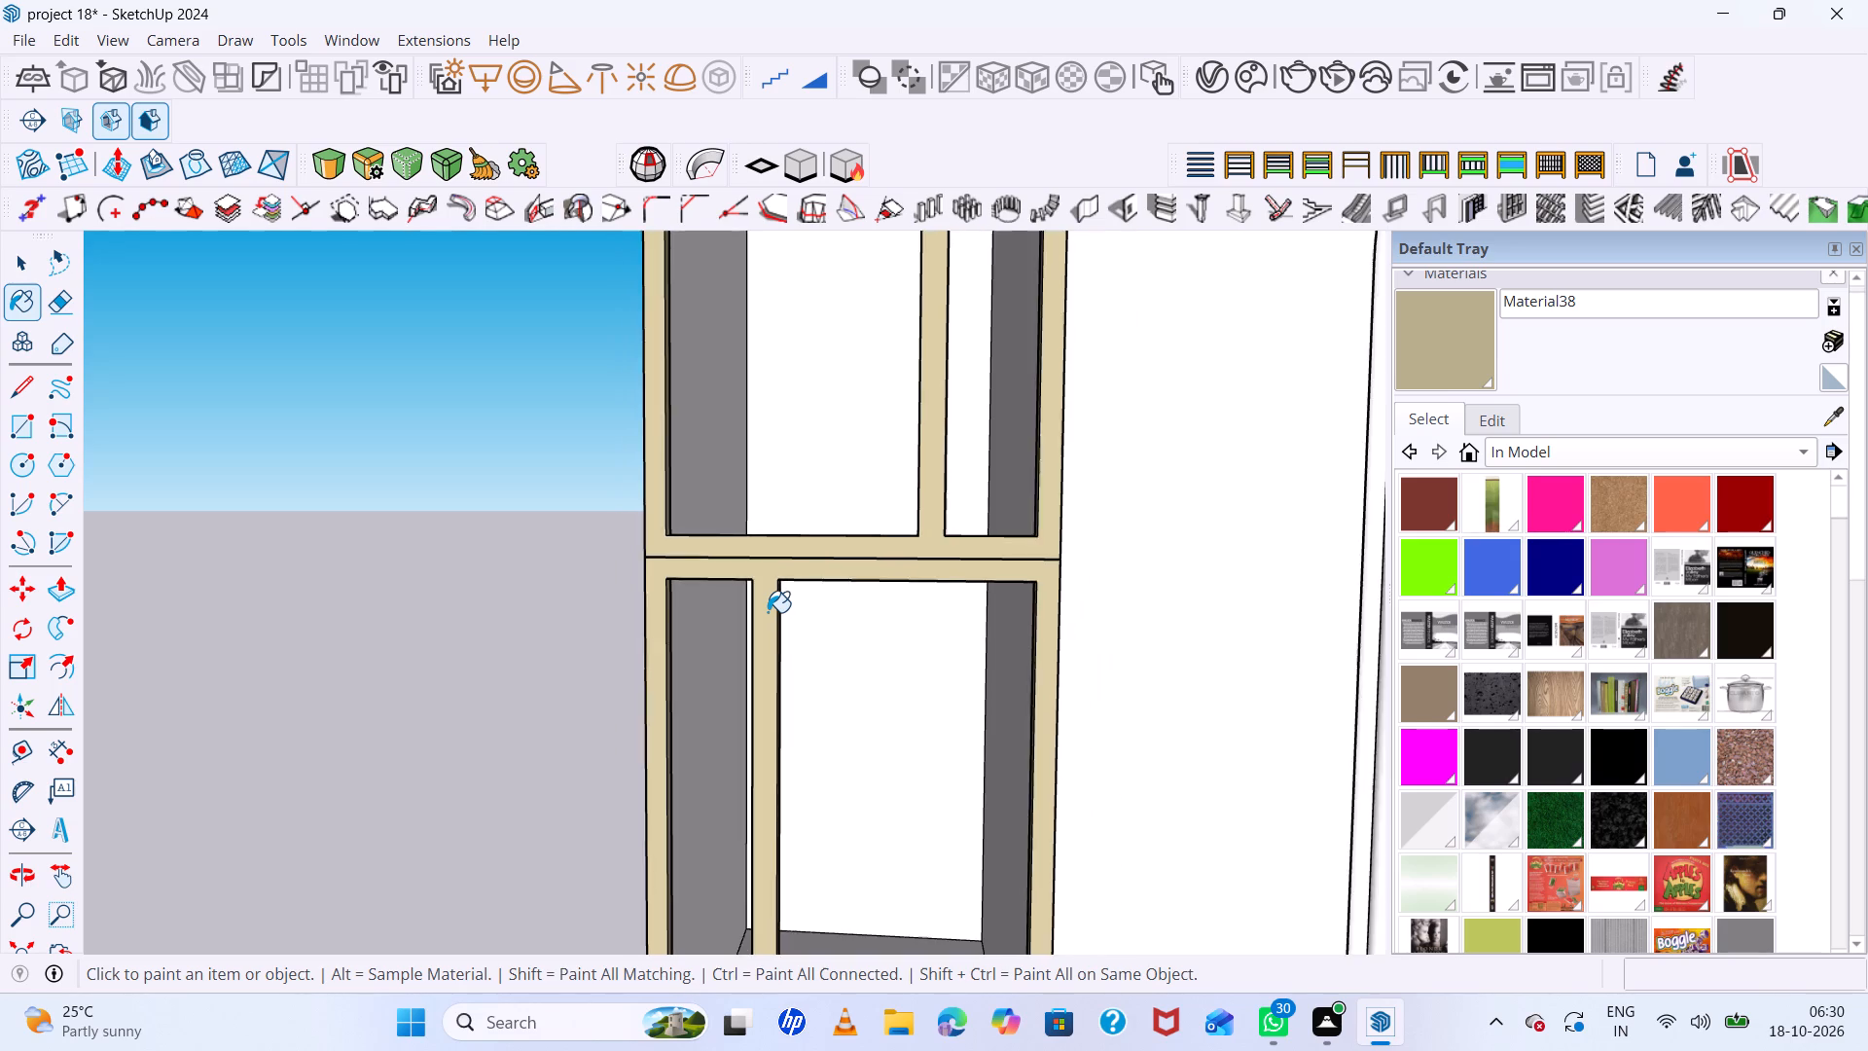
pyautogui.scroll(-4, 768, 612)
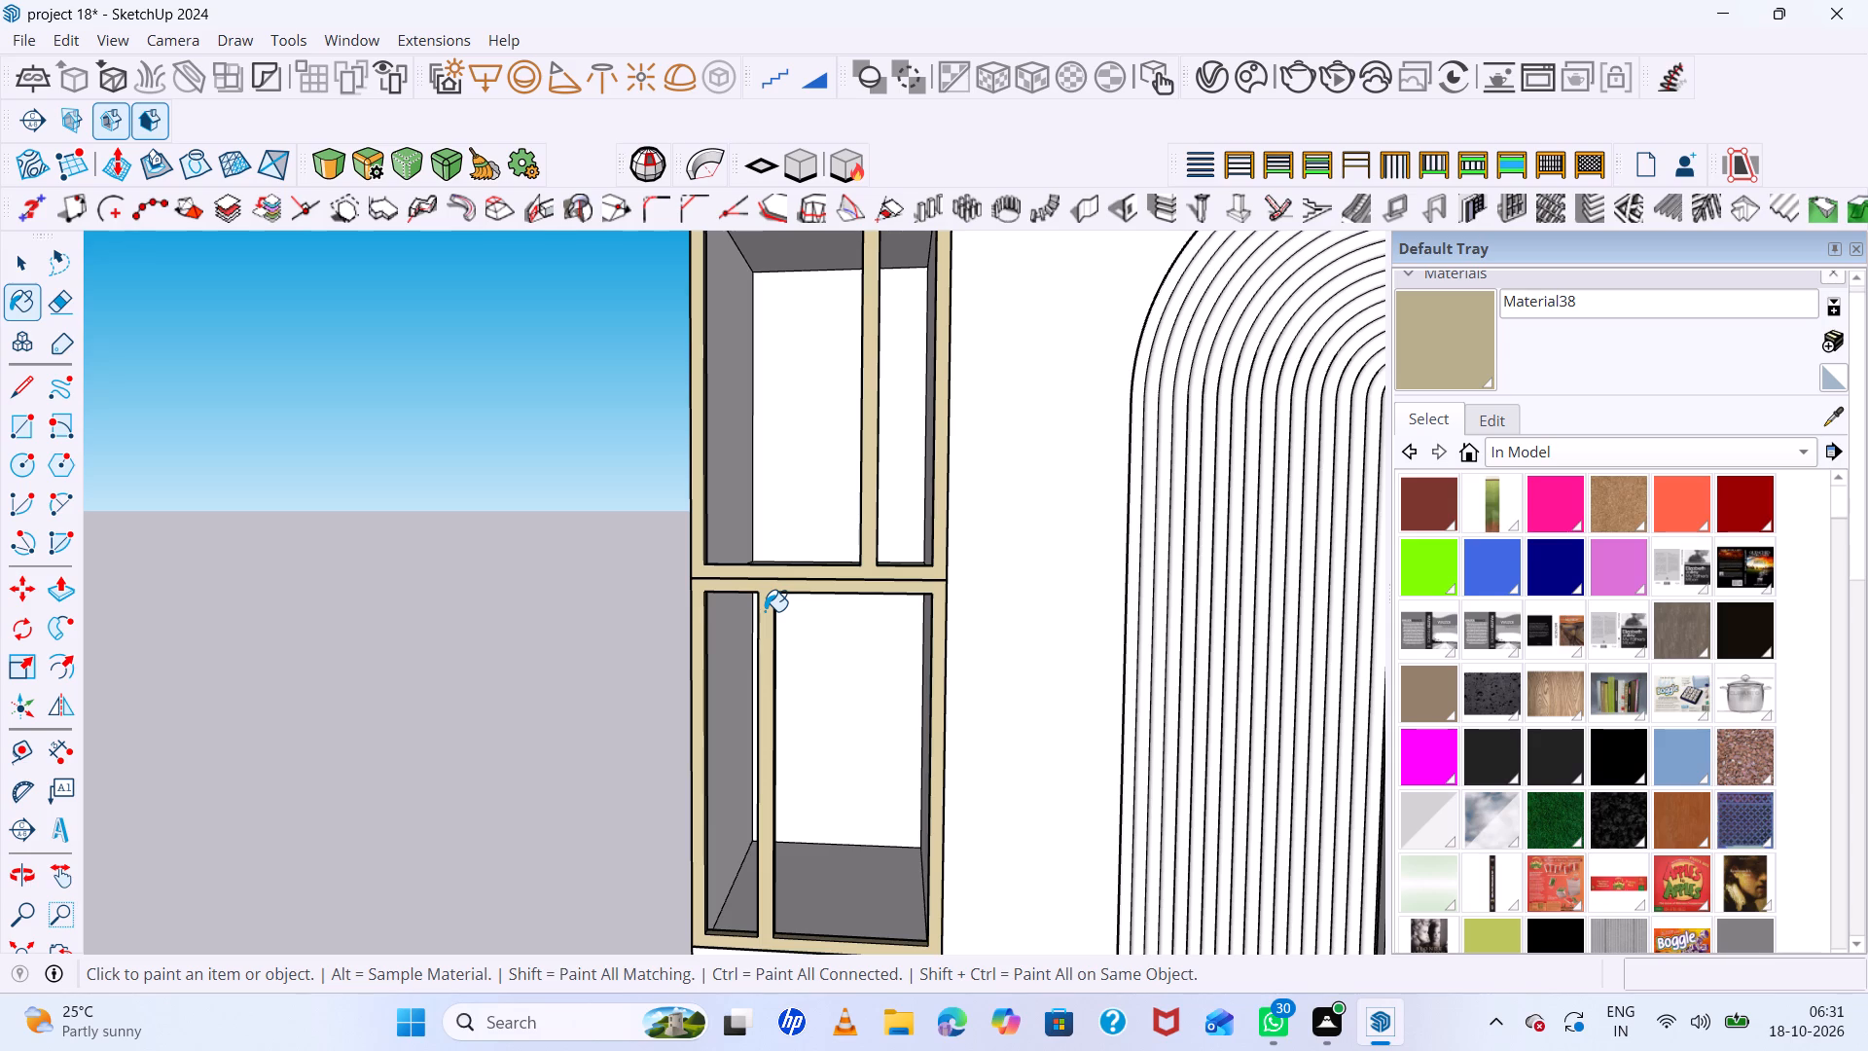
pyautogui.scroll(-6, 765, 611)
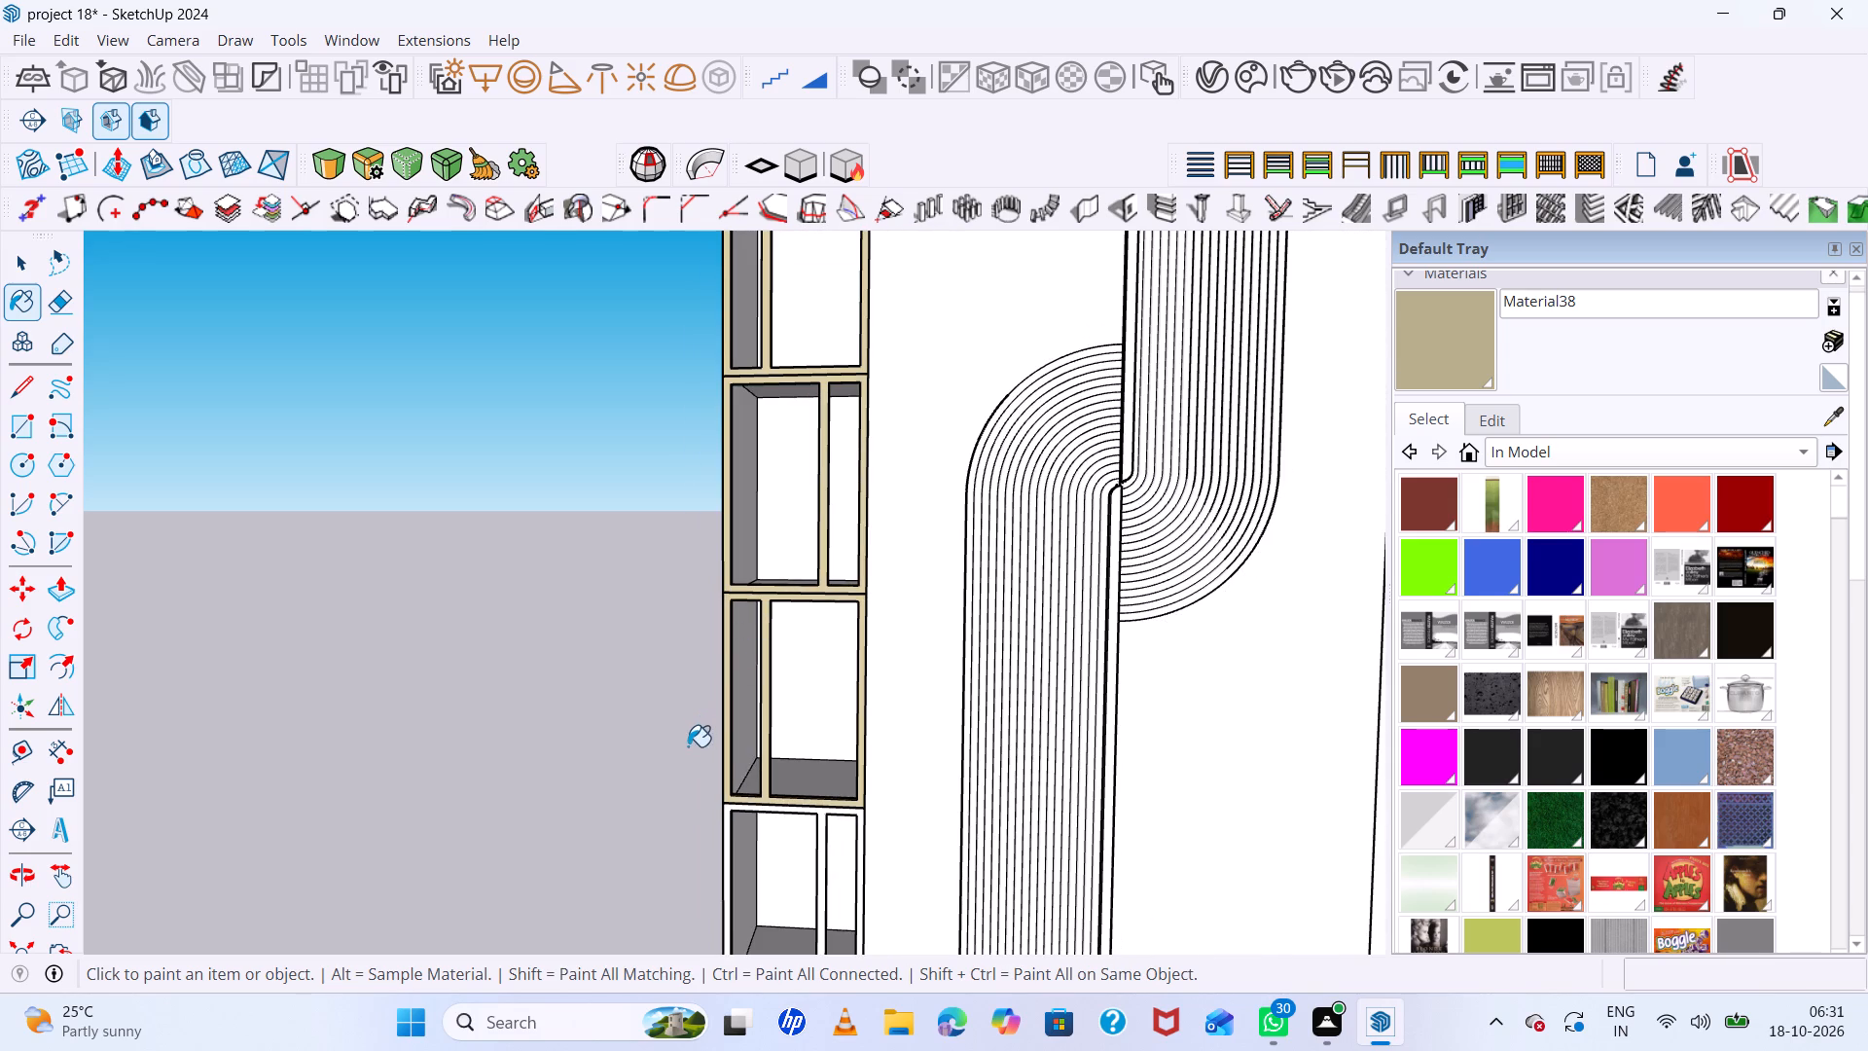
pyautogui.scroll(-6, 821, 718)
pyautogui.scroll(14, 800, 801)
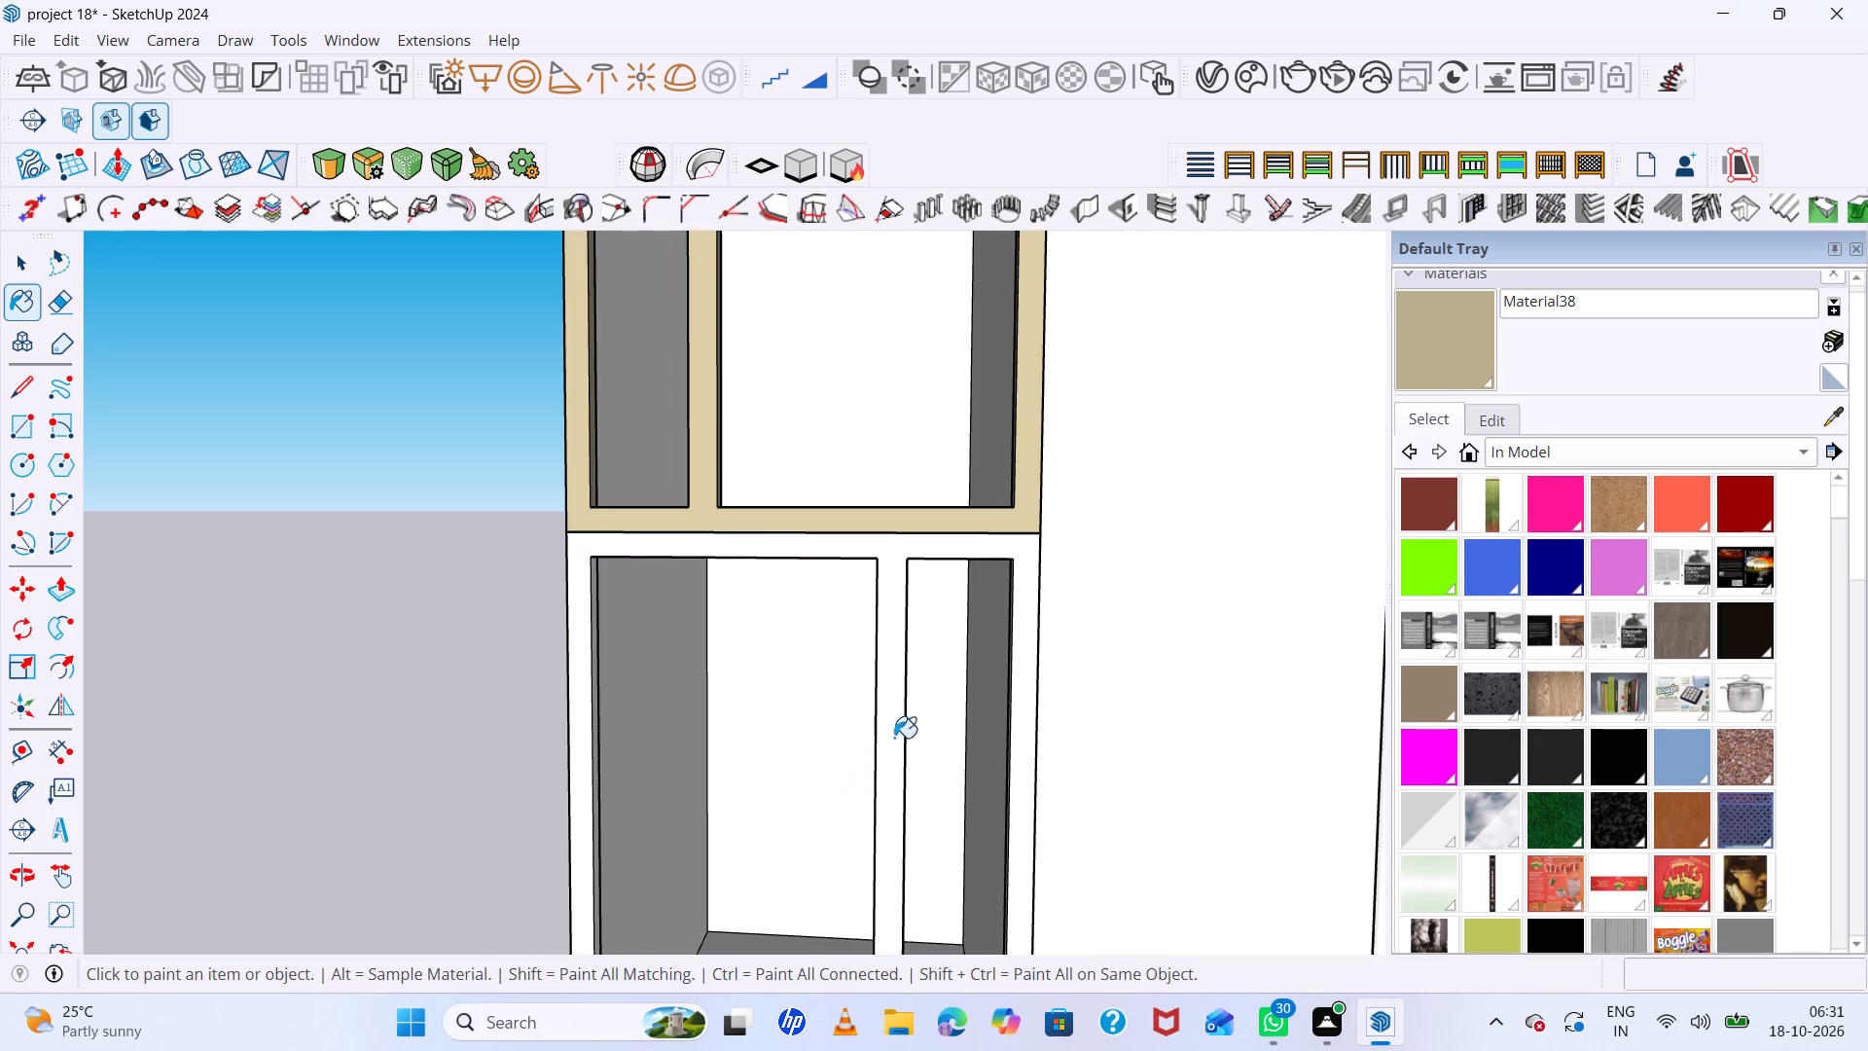
pyautogui.click(895, 737)
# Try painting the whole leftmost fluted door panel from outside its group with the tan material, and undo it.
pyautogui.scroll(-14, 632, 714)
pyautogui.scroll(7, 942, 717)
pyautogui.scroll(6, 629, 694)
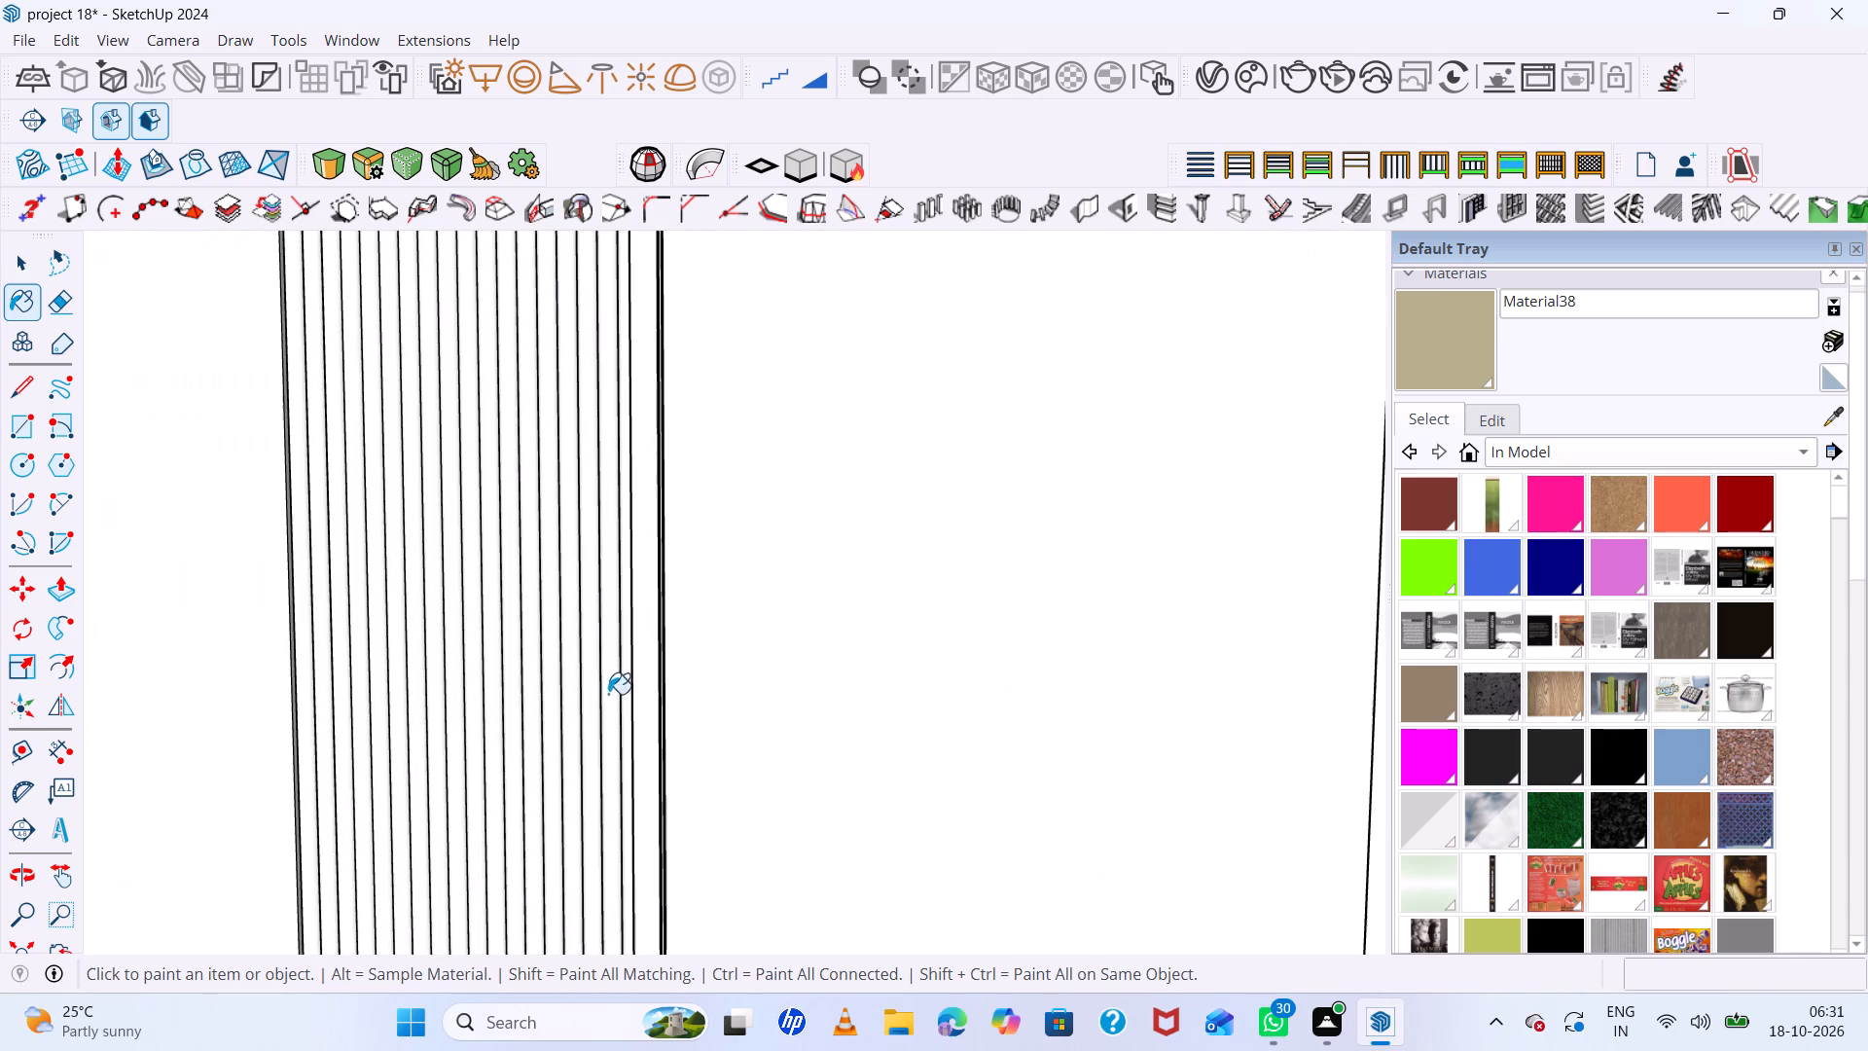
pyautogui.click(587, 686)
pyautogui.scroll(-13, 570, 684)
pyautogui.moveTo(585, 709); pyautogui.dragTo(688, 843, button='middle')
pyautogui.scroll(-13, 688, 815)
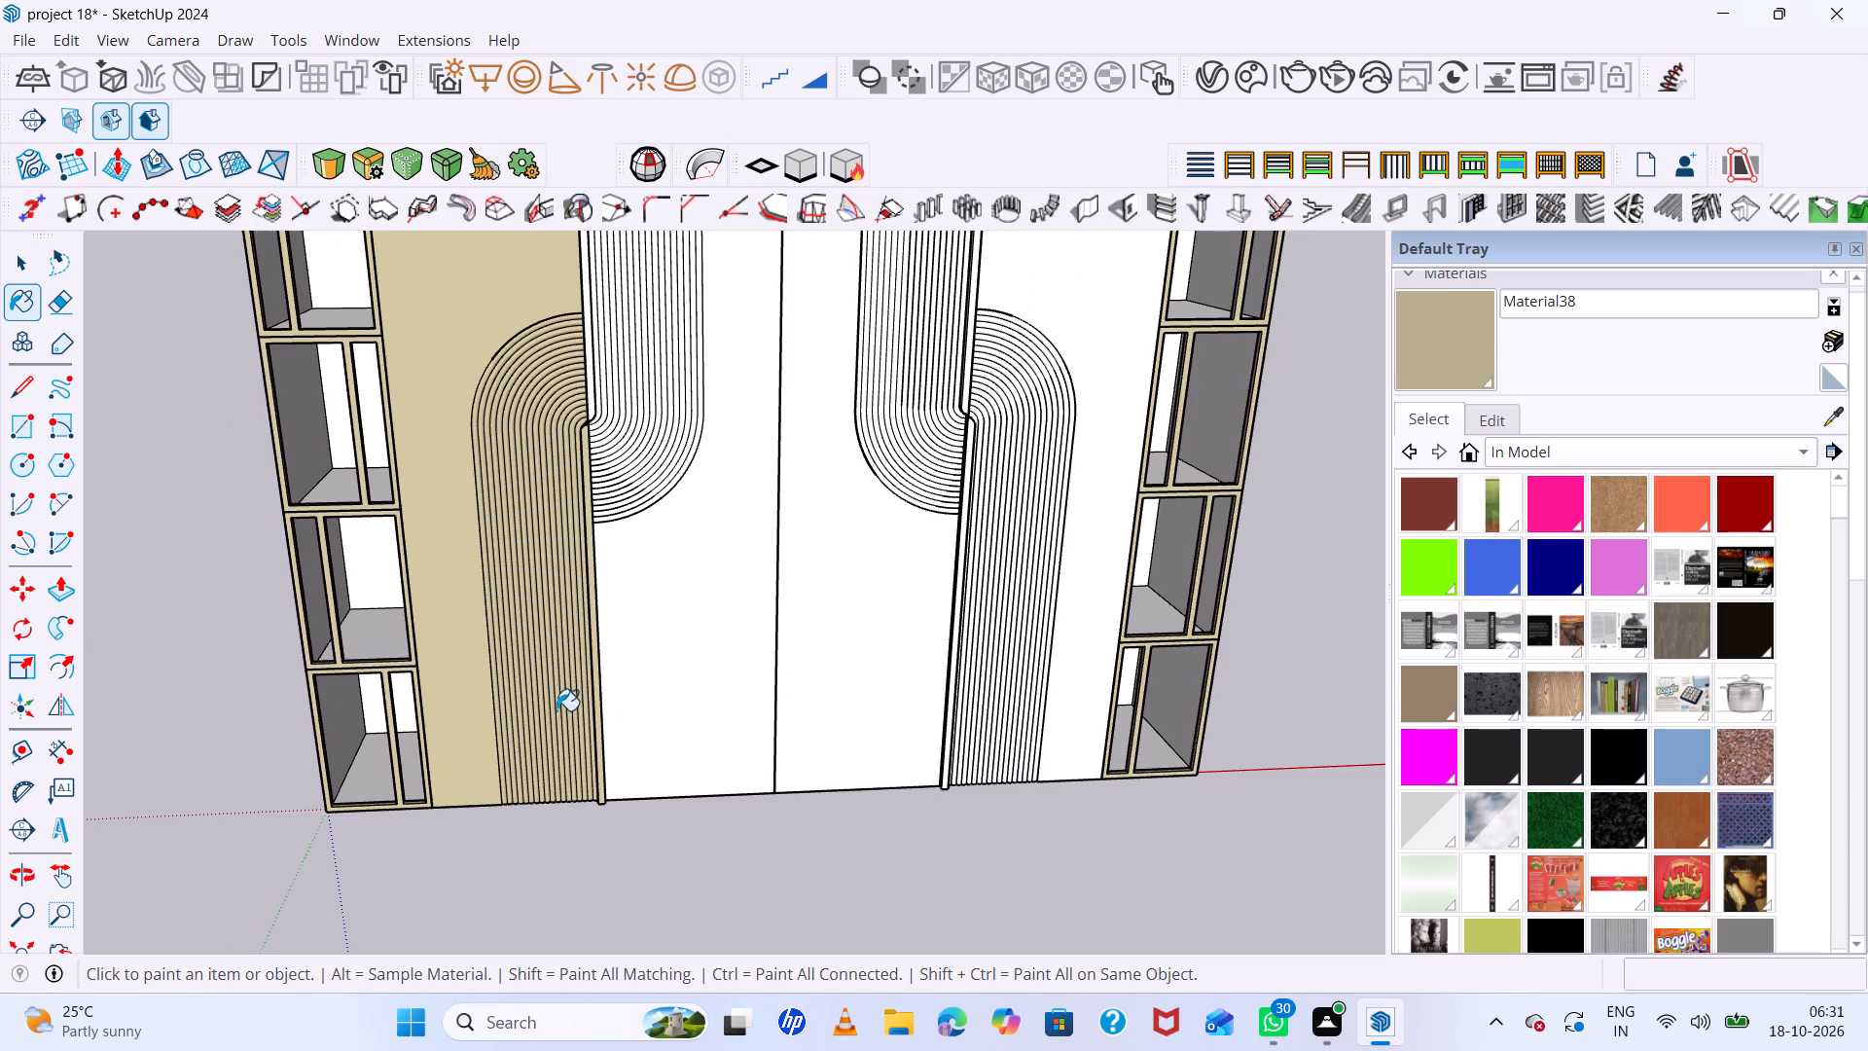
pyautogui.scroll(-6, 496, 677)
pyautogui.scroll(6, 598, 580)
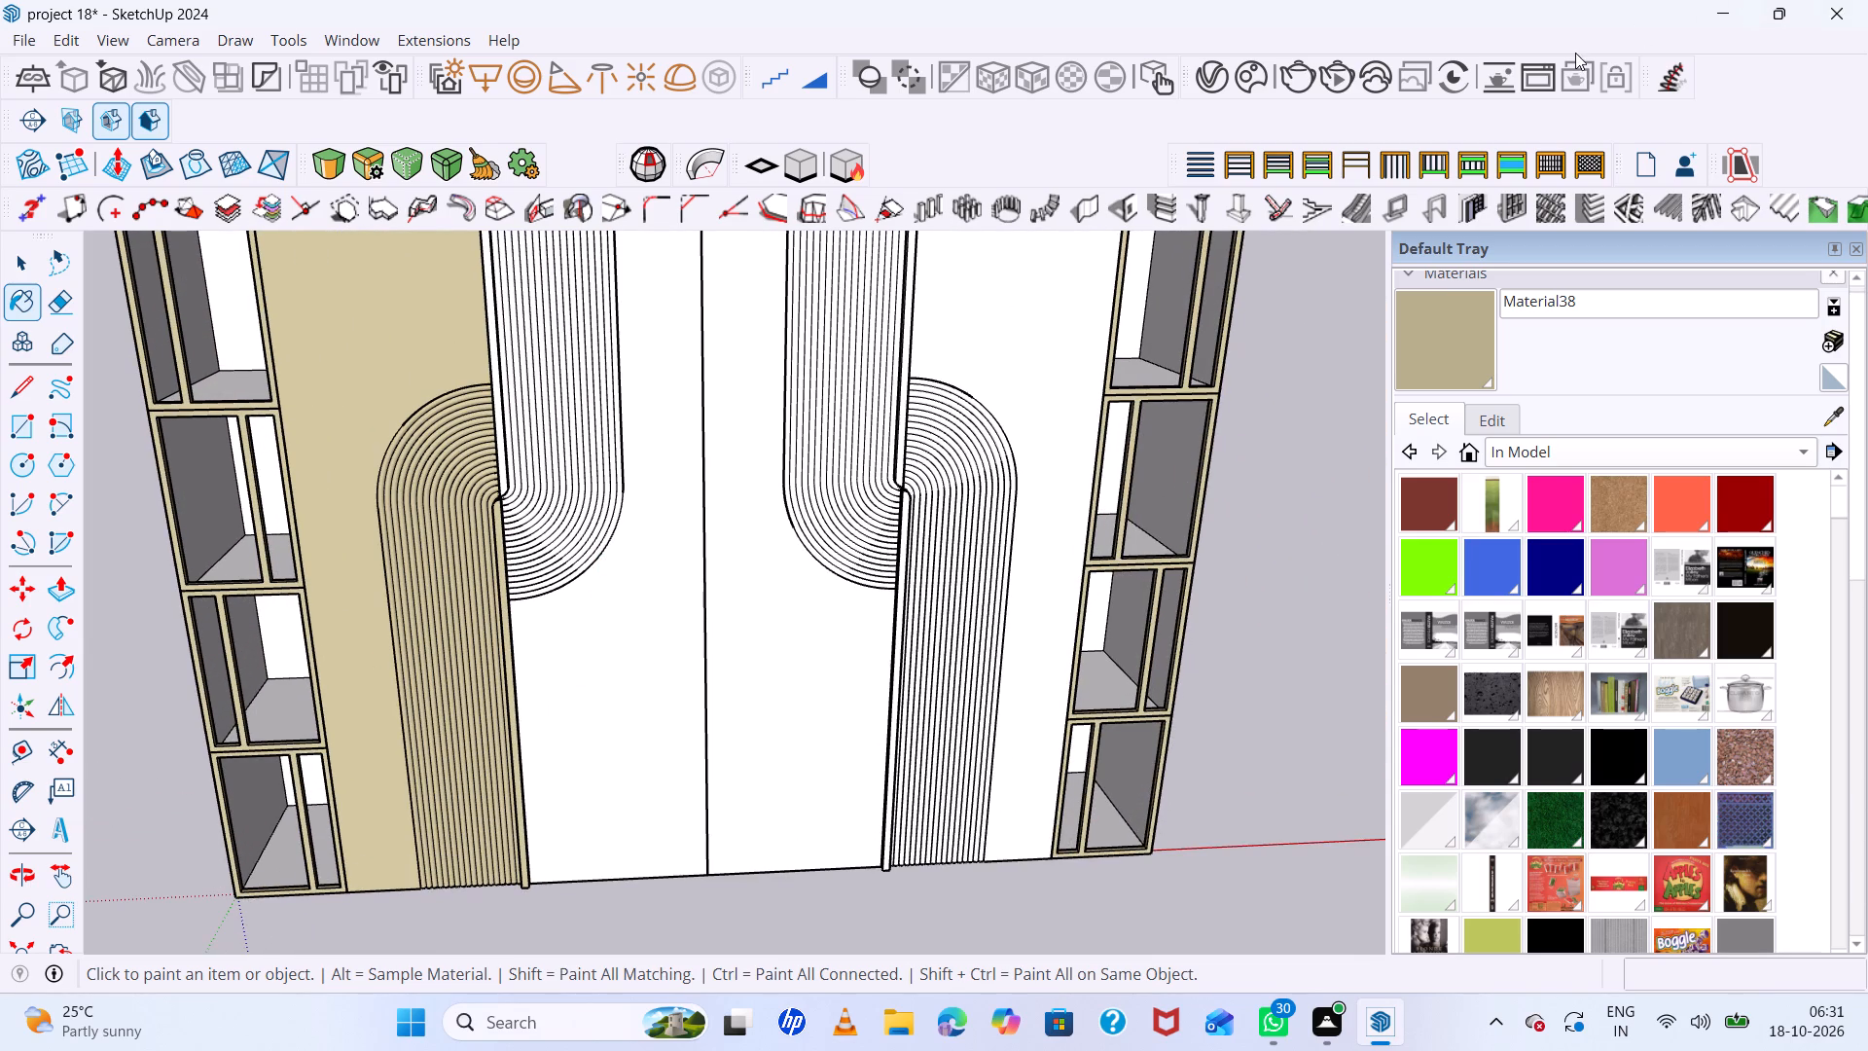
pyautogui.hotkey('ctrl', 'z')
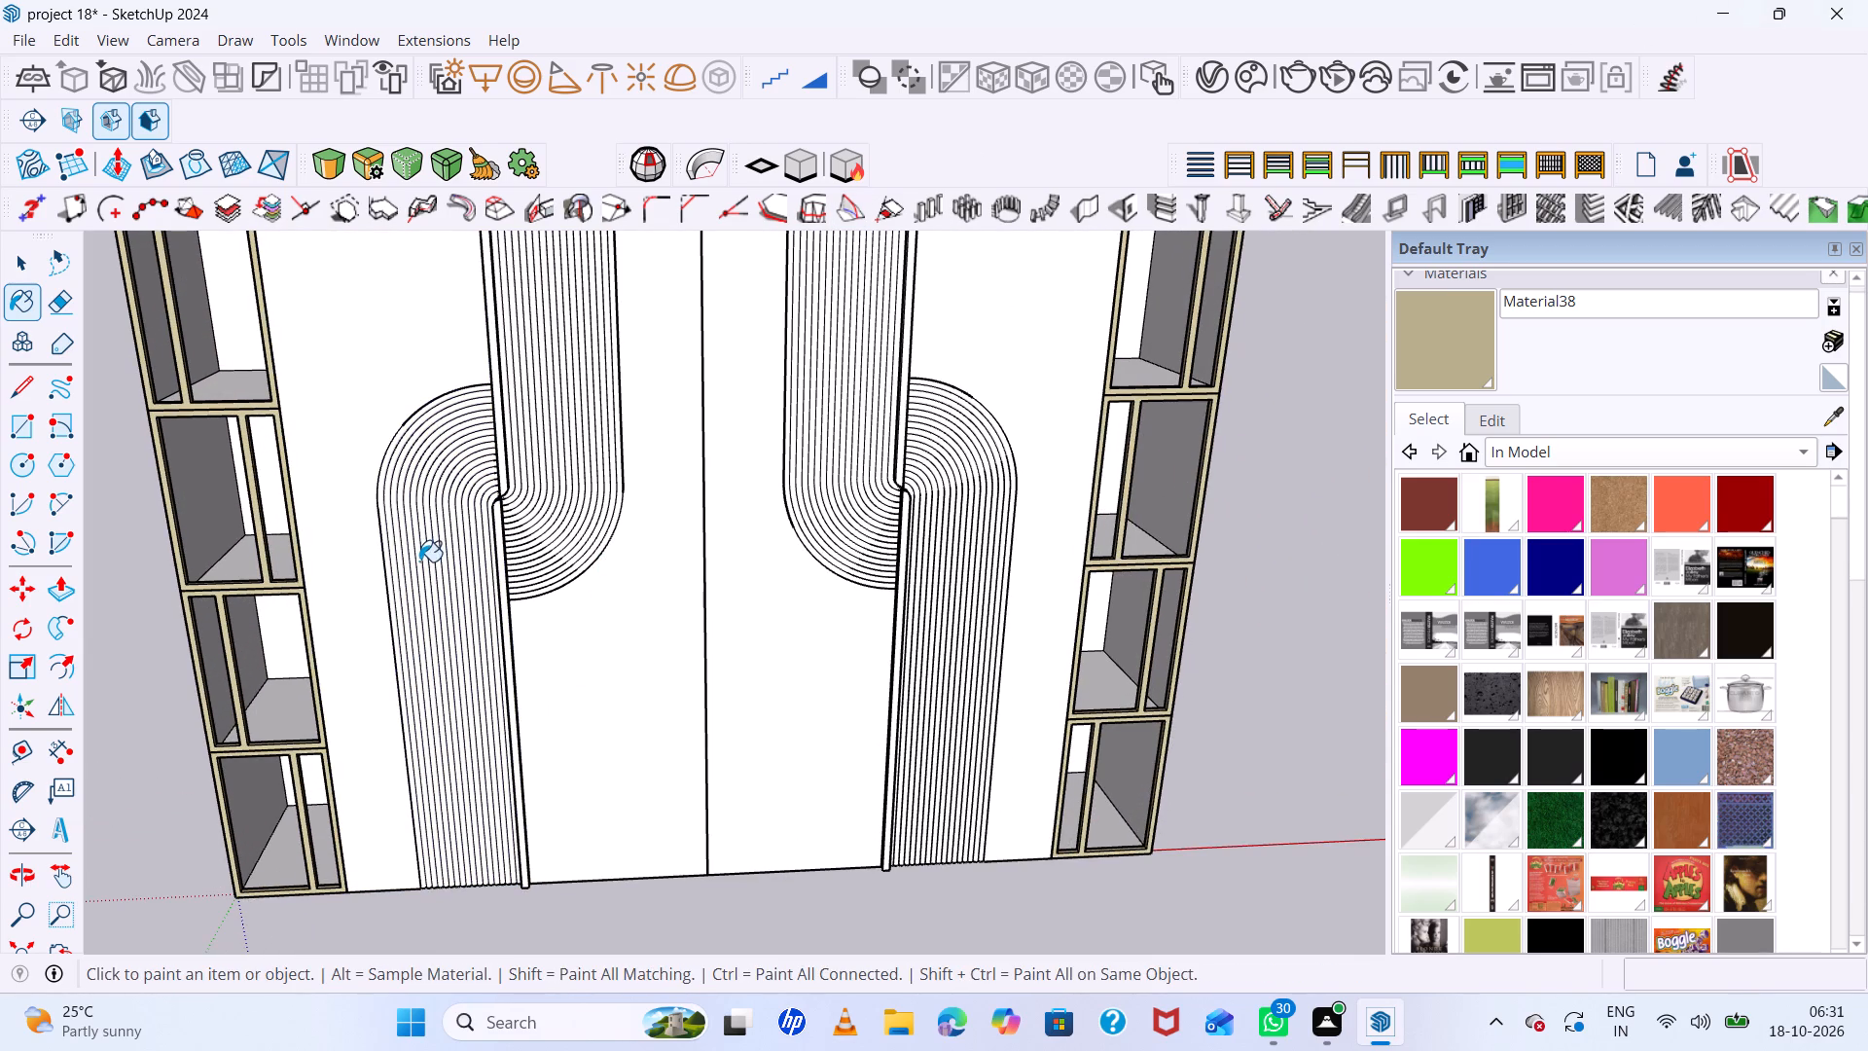
# Open the leftmost fluted door panel for editing.
pyautogui.press('space')
pyautogui.doubleClick(448, 598)
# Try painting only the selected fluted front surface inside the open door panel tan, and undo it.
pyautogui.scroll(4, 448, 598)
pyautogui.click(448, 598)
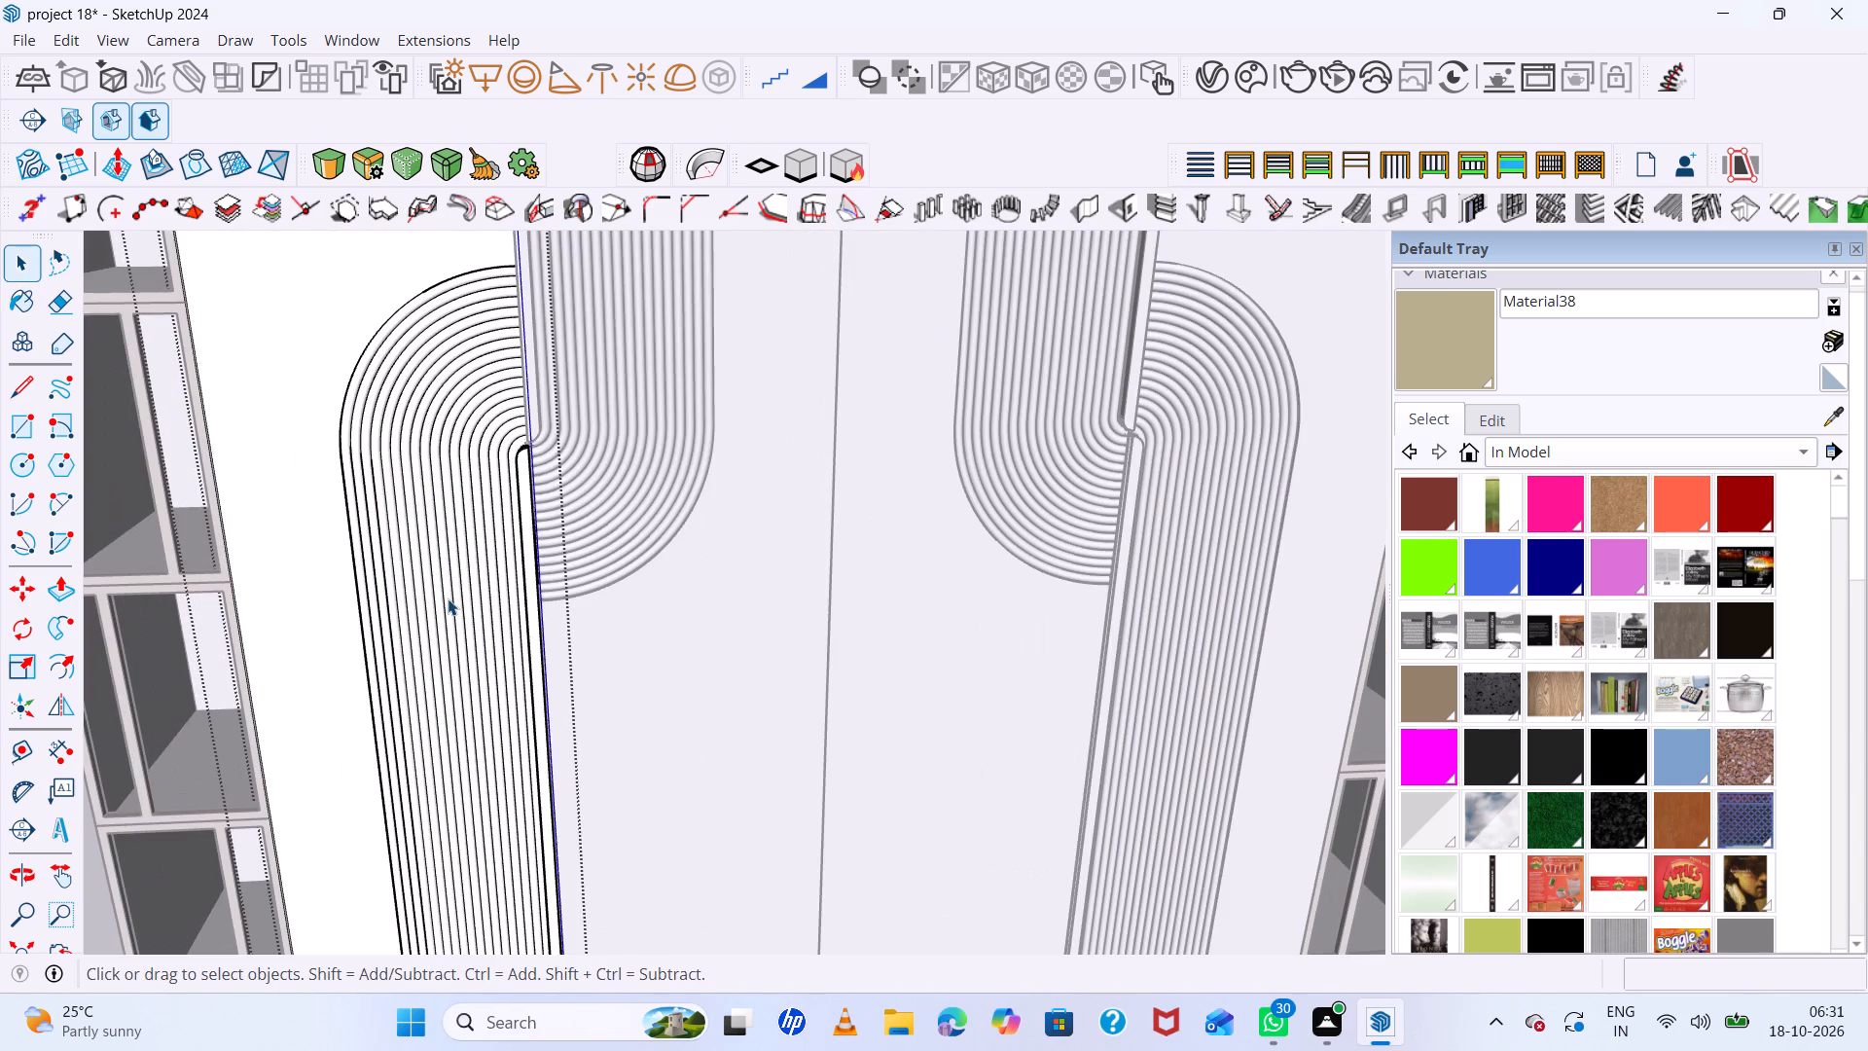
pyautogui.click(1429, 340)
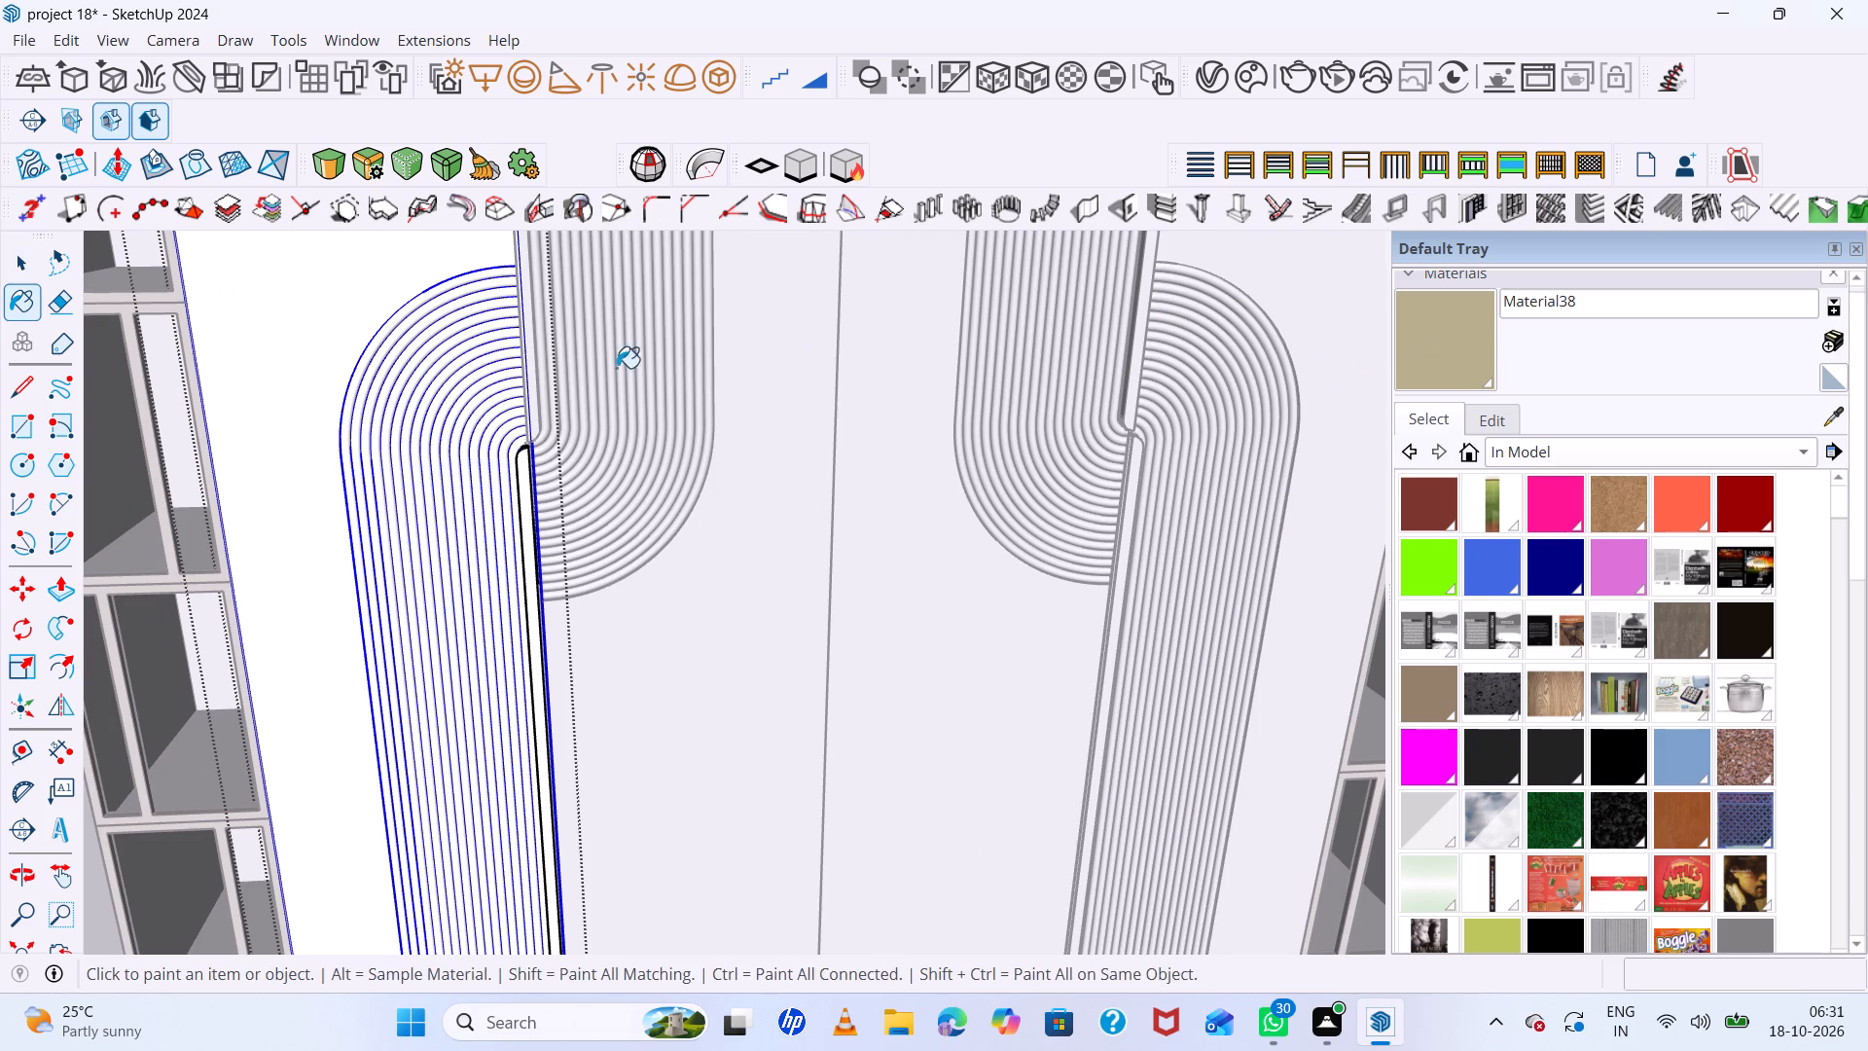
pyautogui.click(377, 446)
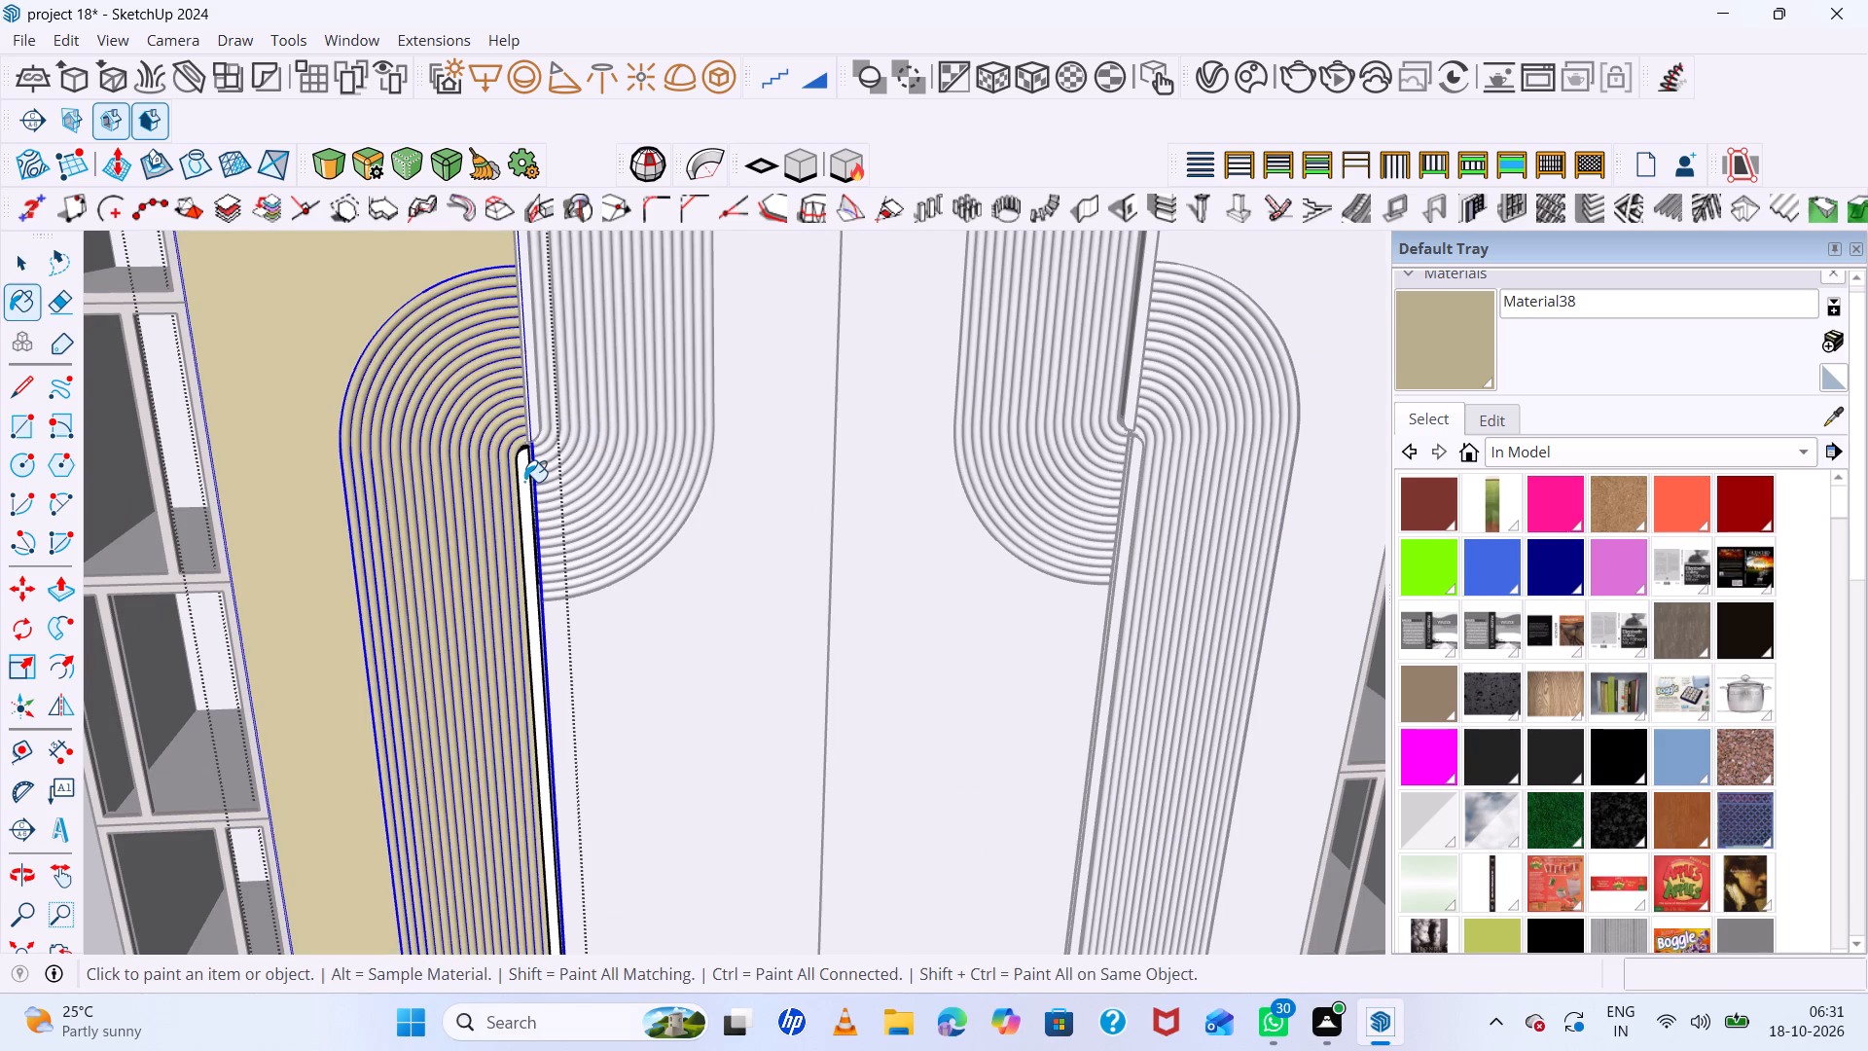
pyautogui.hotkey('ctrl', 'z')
# Select all connected geometry inside the open leftmost door panel, paint it with the tan material, and leave the panel's editing mode.
pyautogui.press('space')
pyautogui.click(460, 472)
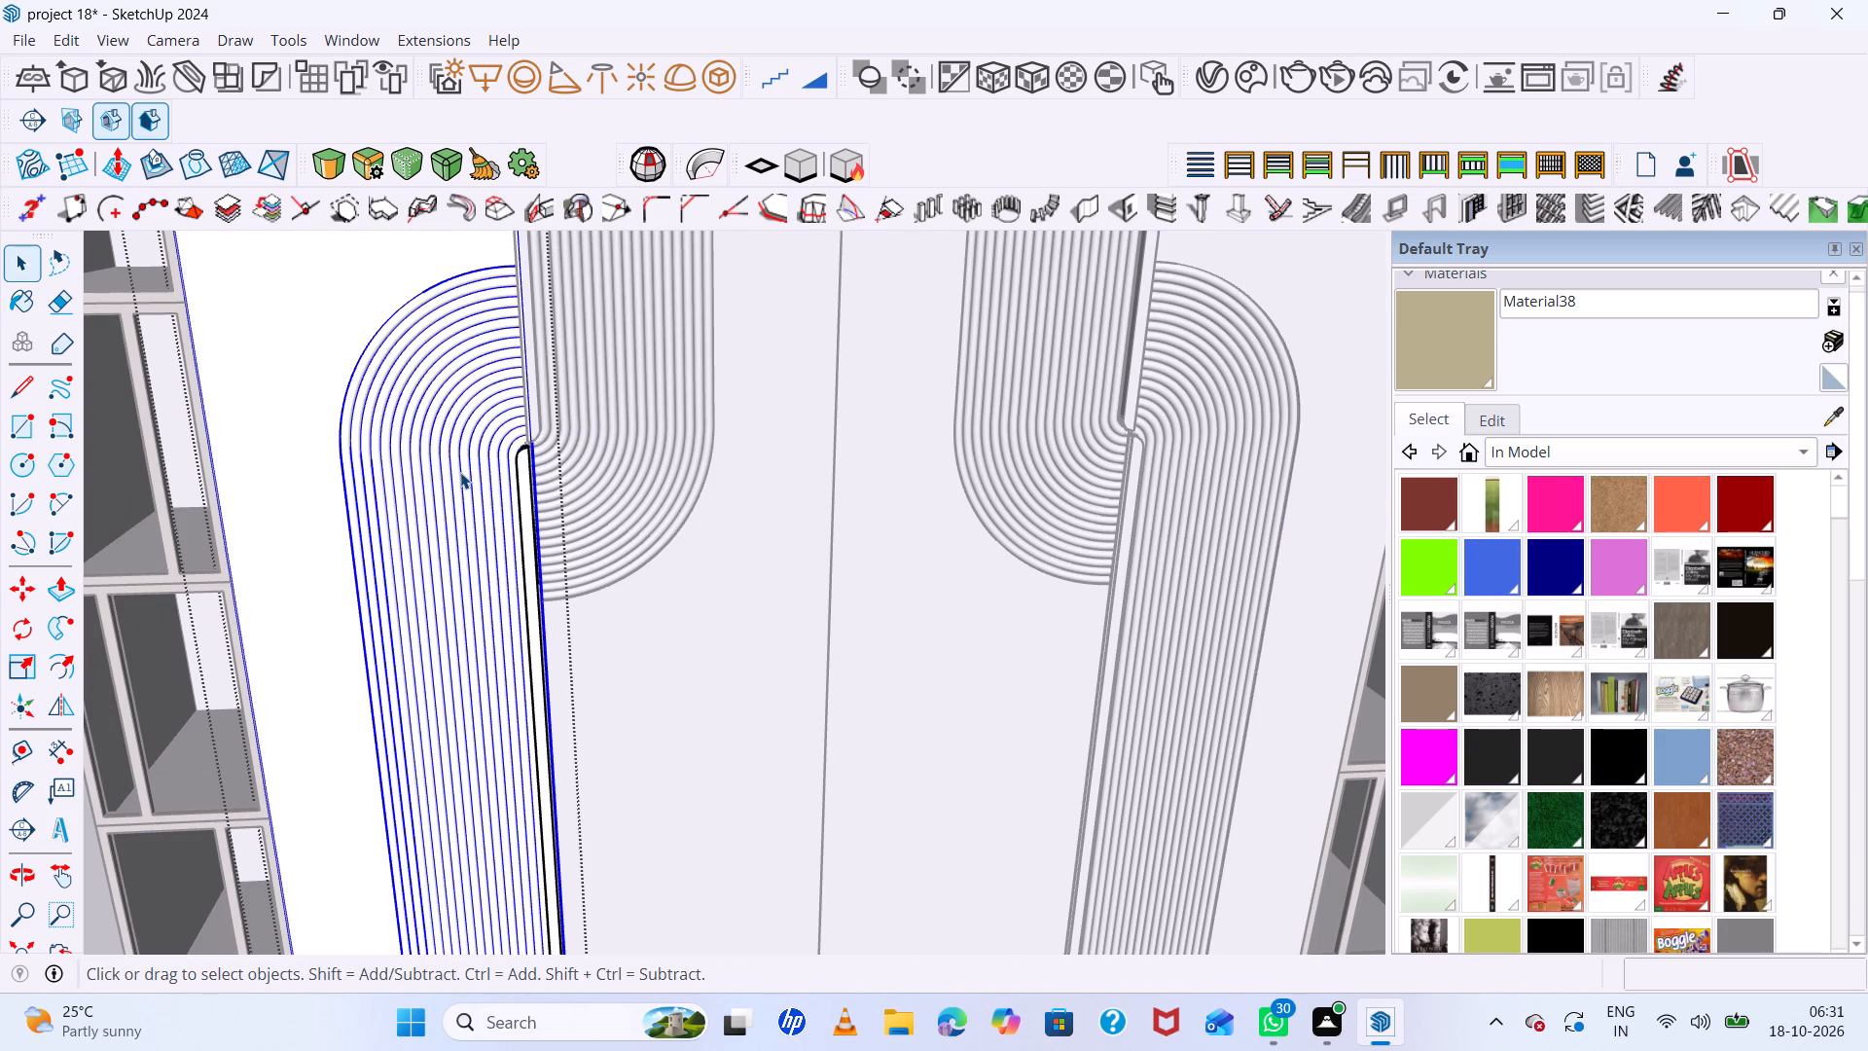
pyautogui.click(460, 472)
pyautogui.doubleClick(460, 472)
pyautogui.scroll(5, 471, 470)
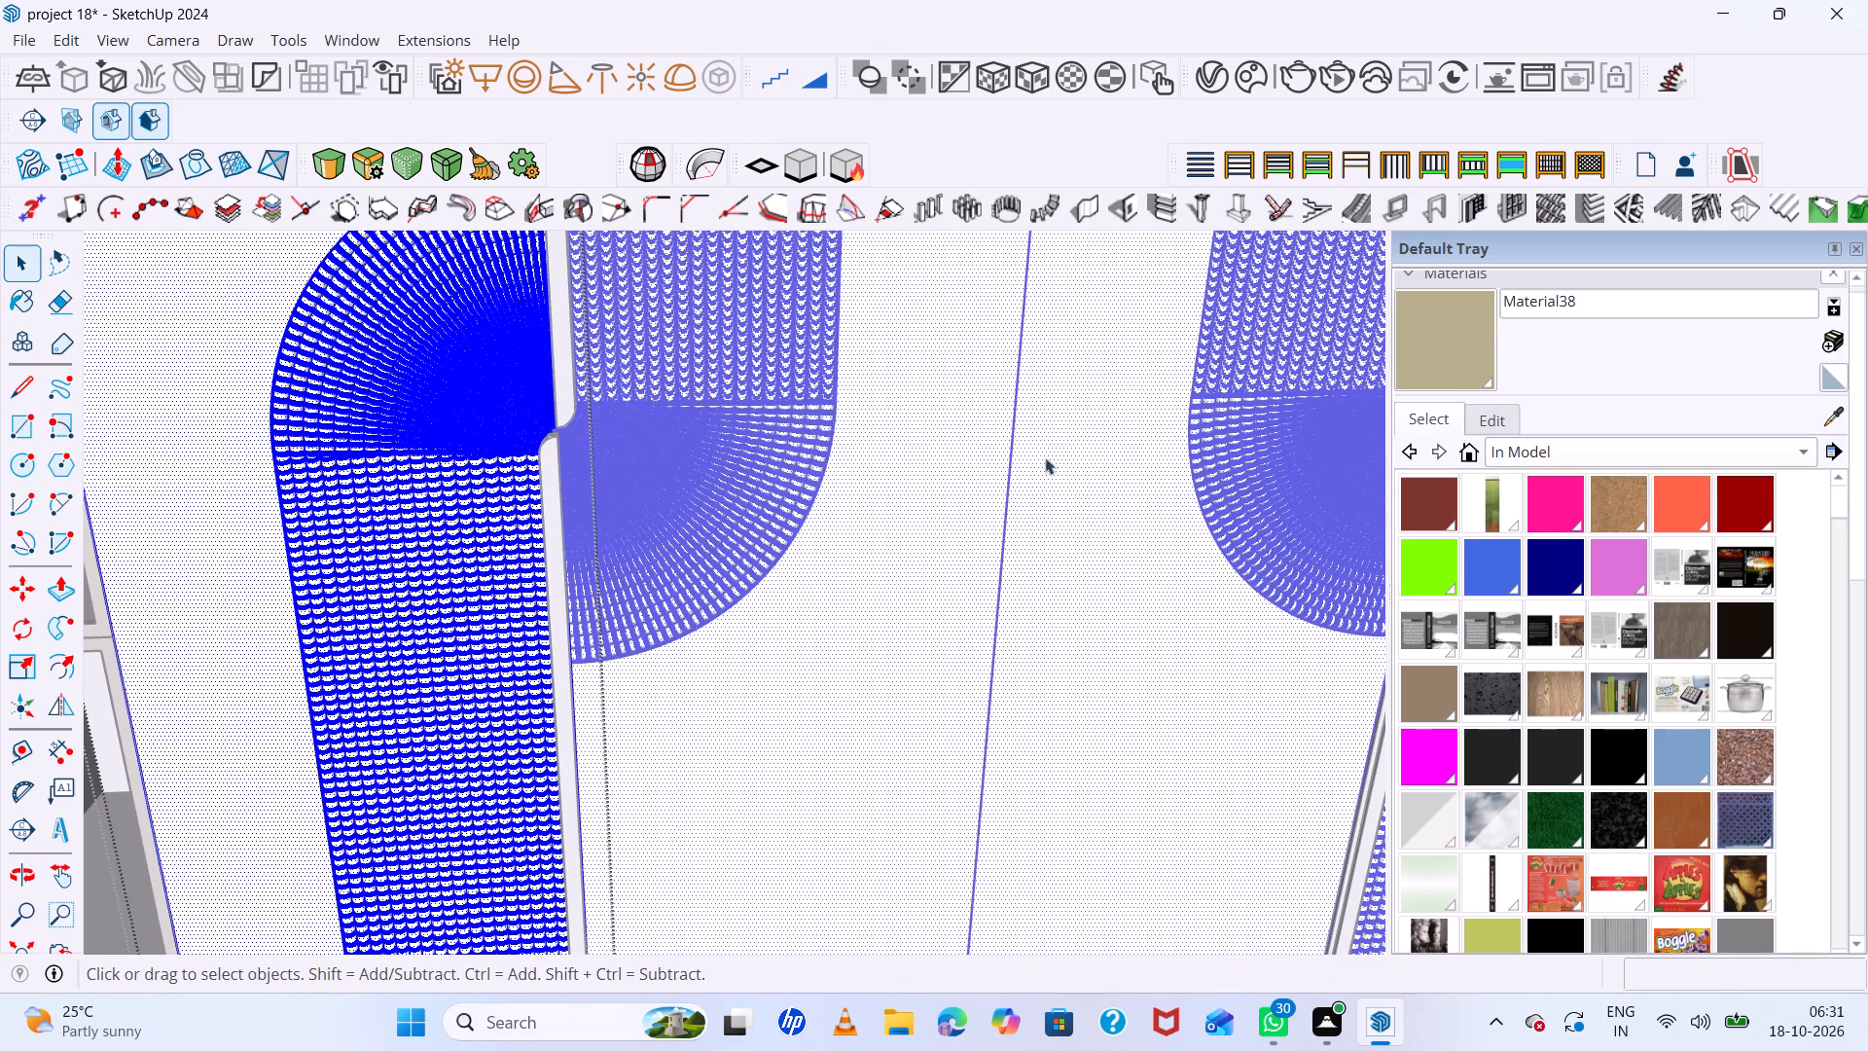
pyautogui.click(1419, 336)
pyautogui.click(726, 417)
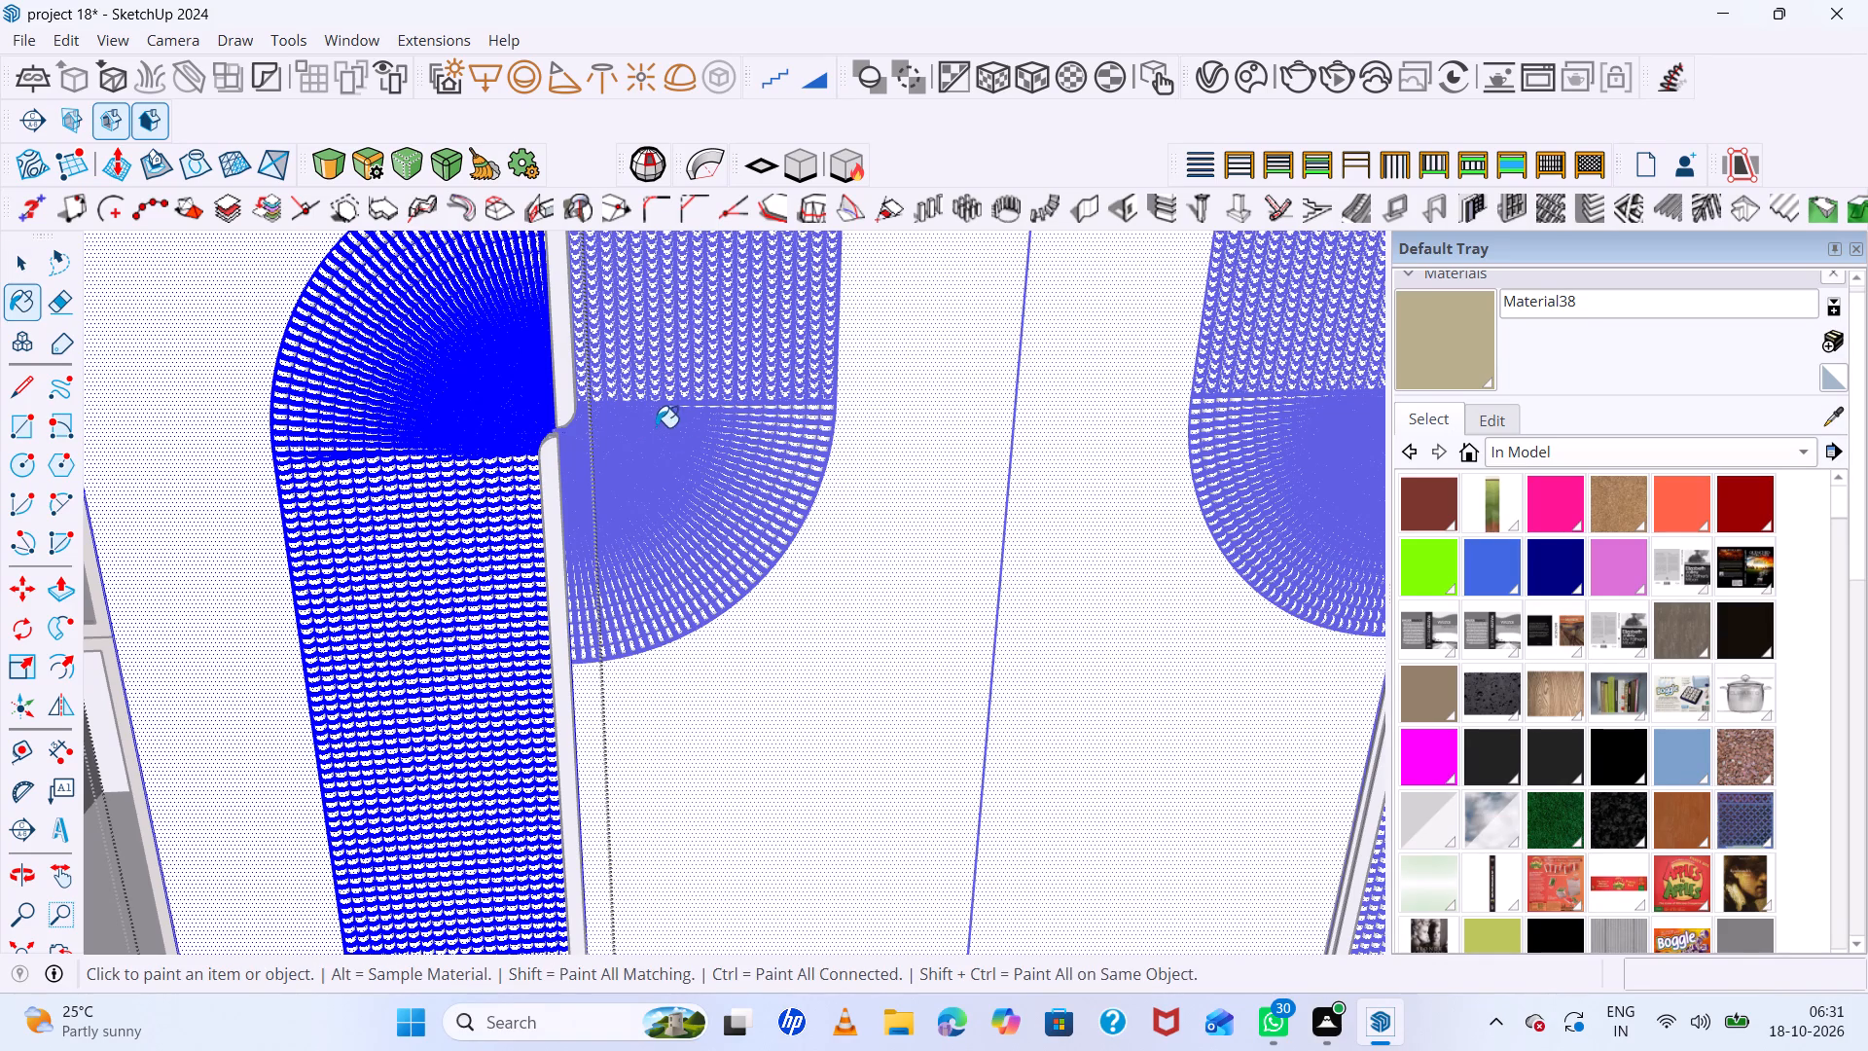
pyautogui.click(413, 438)
pyautogui.scroll(-11, 415, 520)
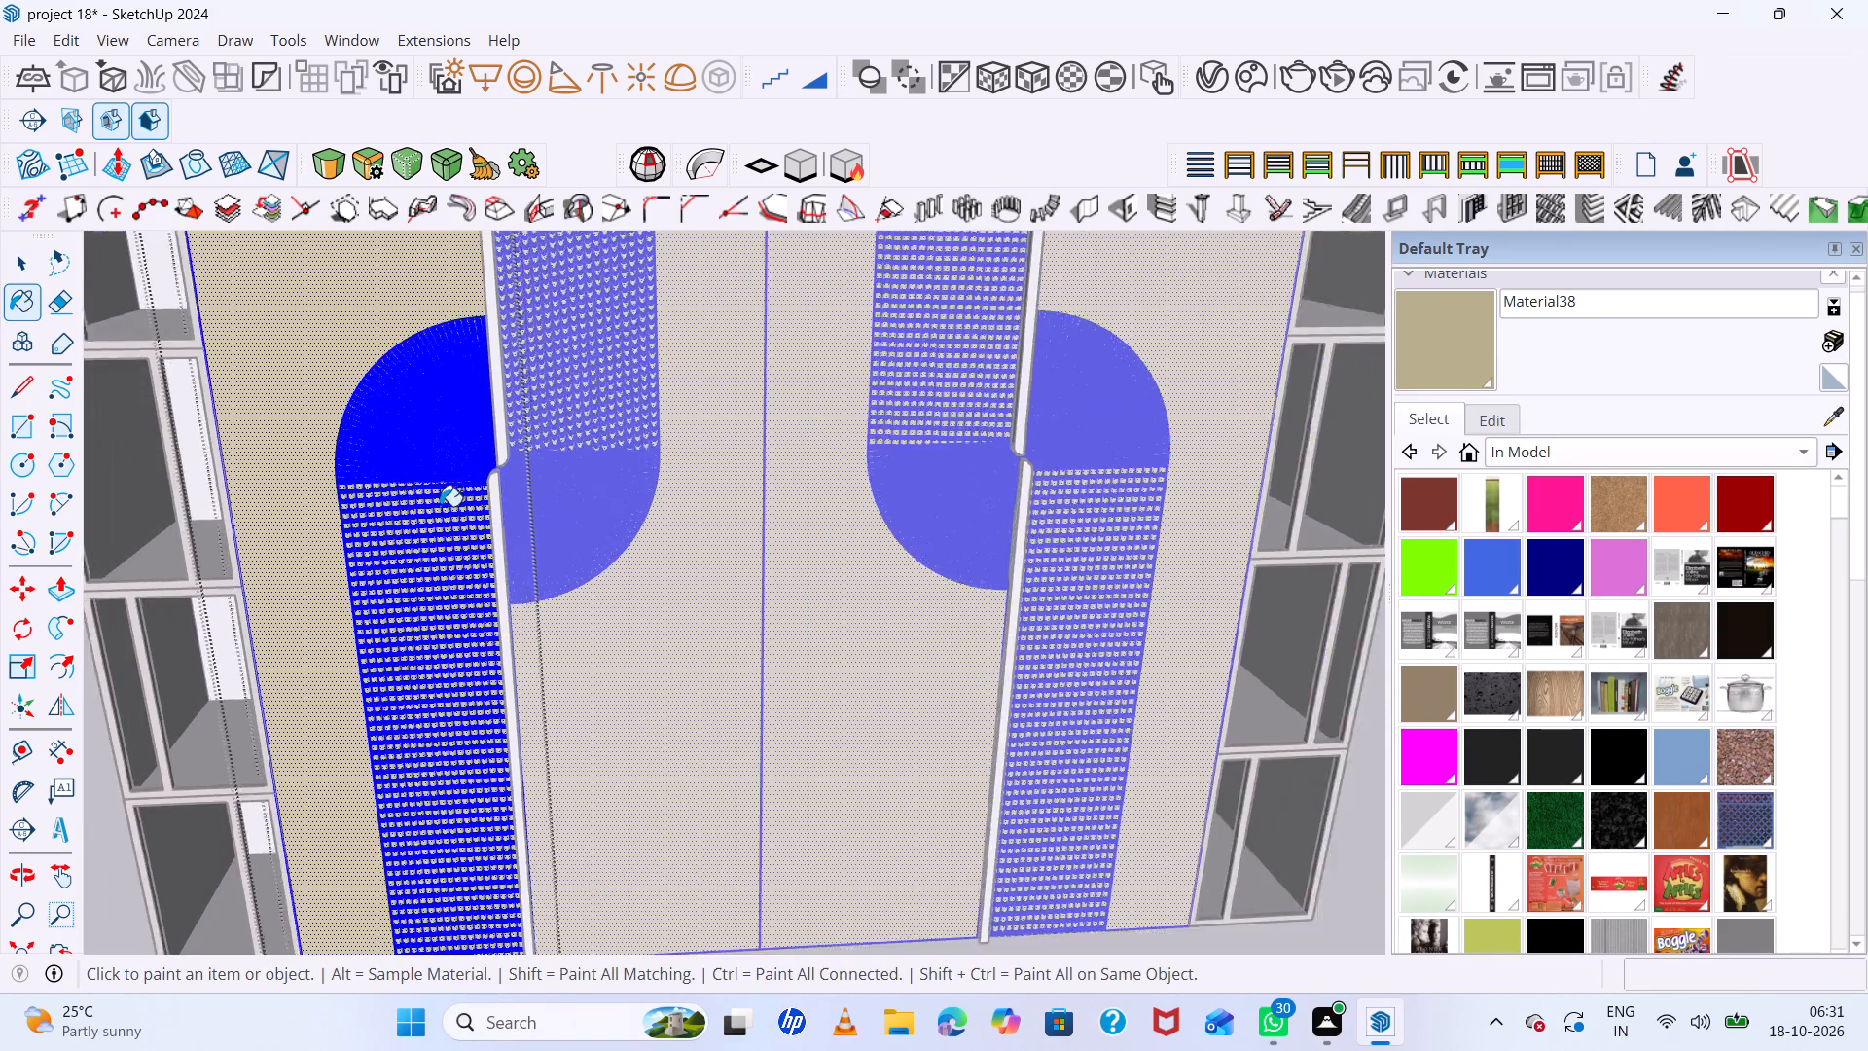
pyautogui.scroll(-3, 440, 506)
pyautogui.scroll(-7, 575, 502)
pyautogui.press('space')
pyautogui.click(904, 395)
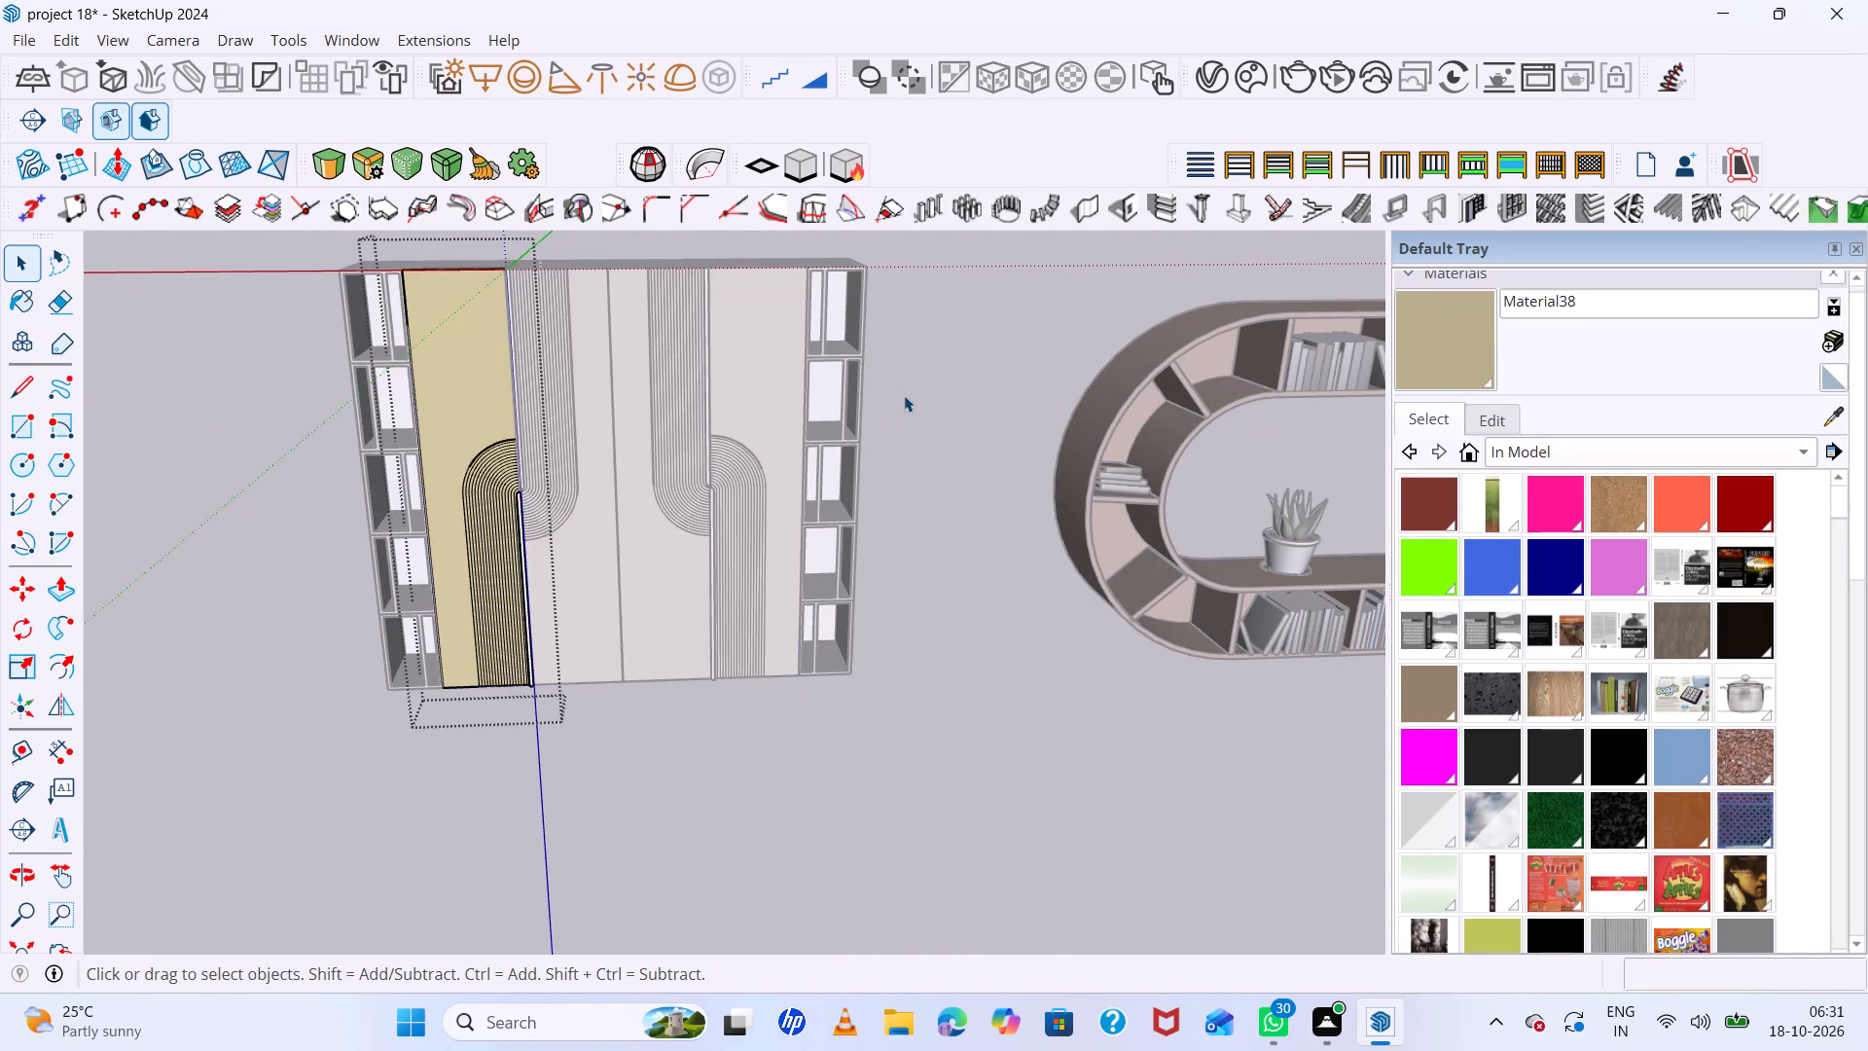
pyautogui.click(935, 367)
pyautogui.scroll(8, 765, 453)
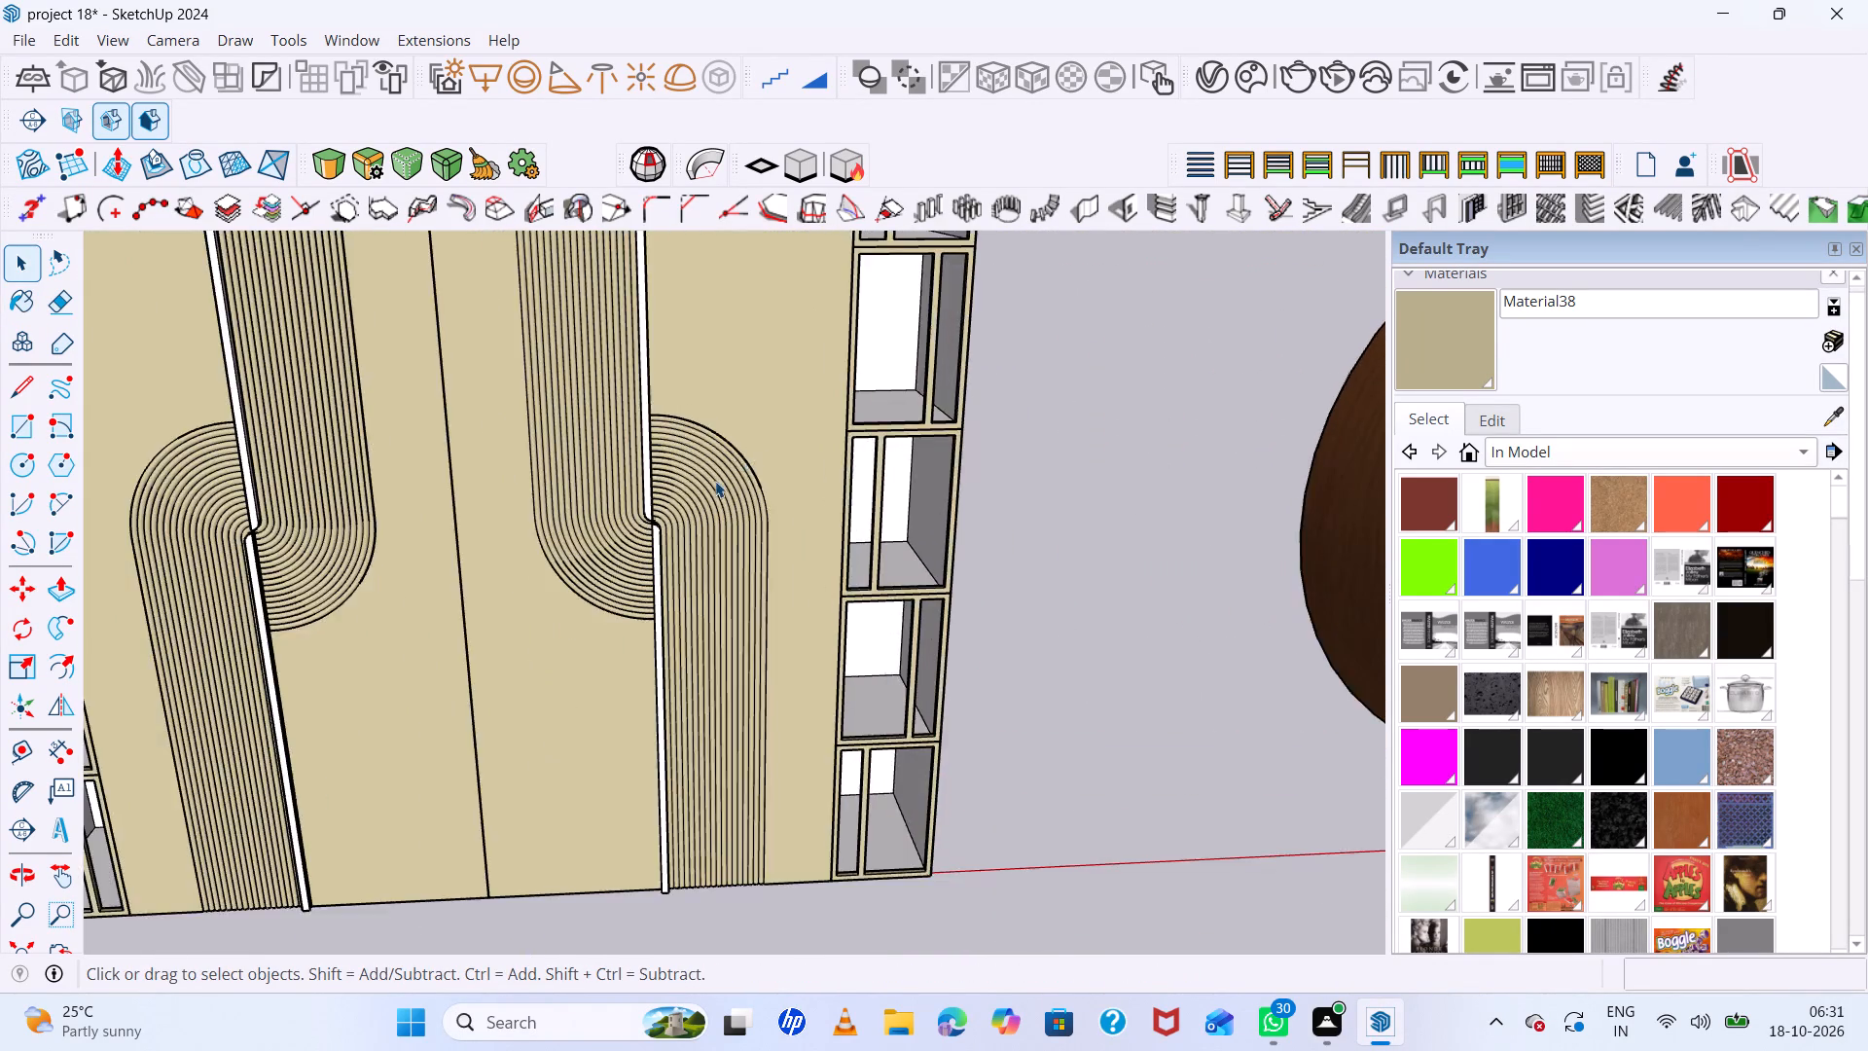
# Choose the black Color M09 from the Colors library and paint the lower strip beside the fluting on the fluted unit's left side.
pyautogui.scroll(4, 715, 481)
pyautogui.moveTo(721, 489); pyautogui.dragTo(476, 352, button='middle')
pyautogui.scroll(-6, 659, 455)
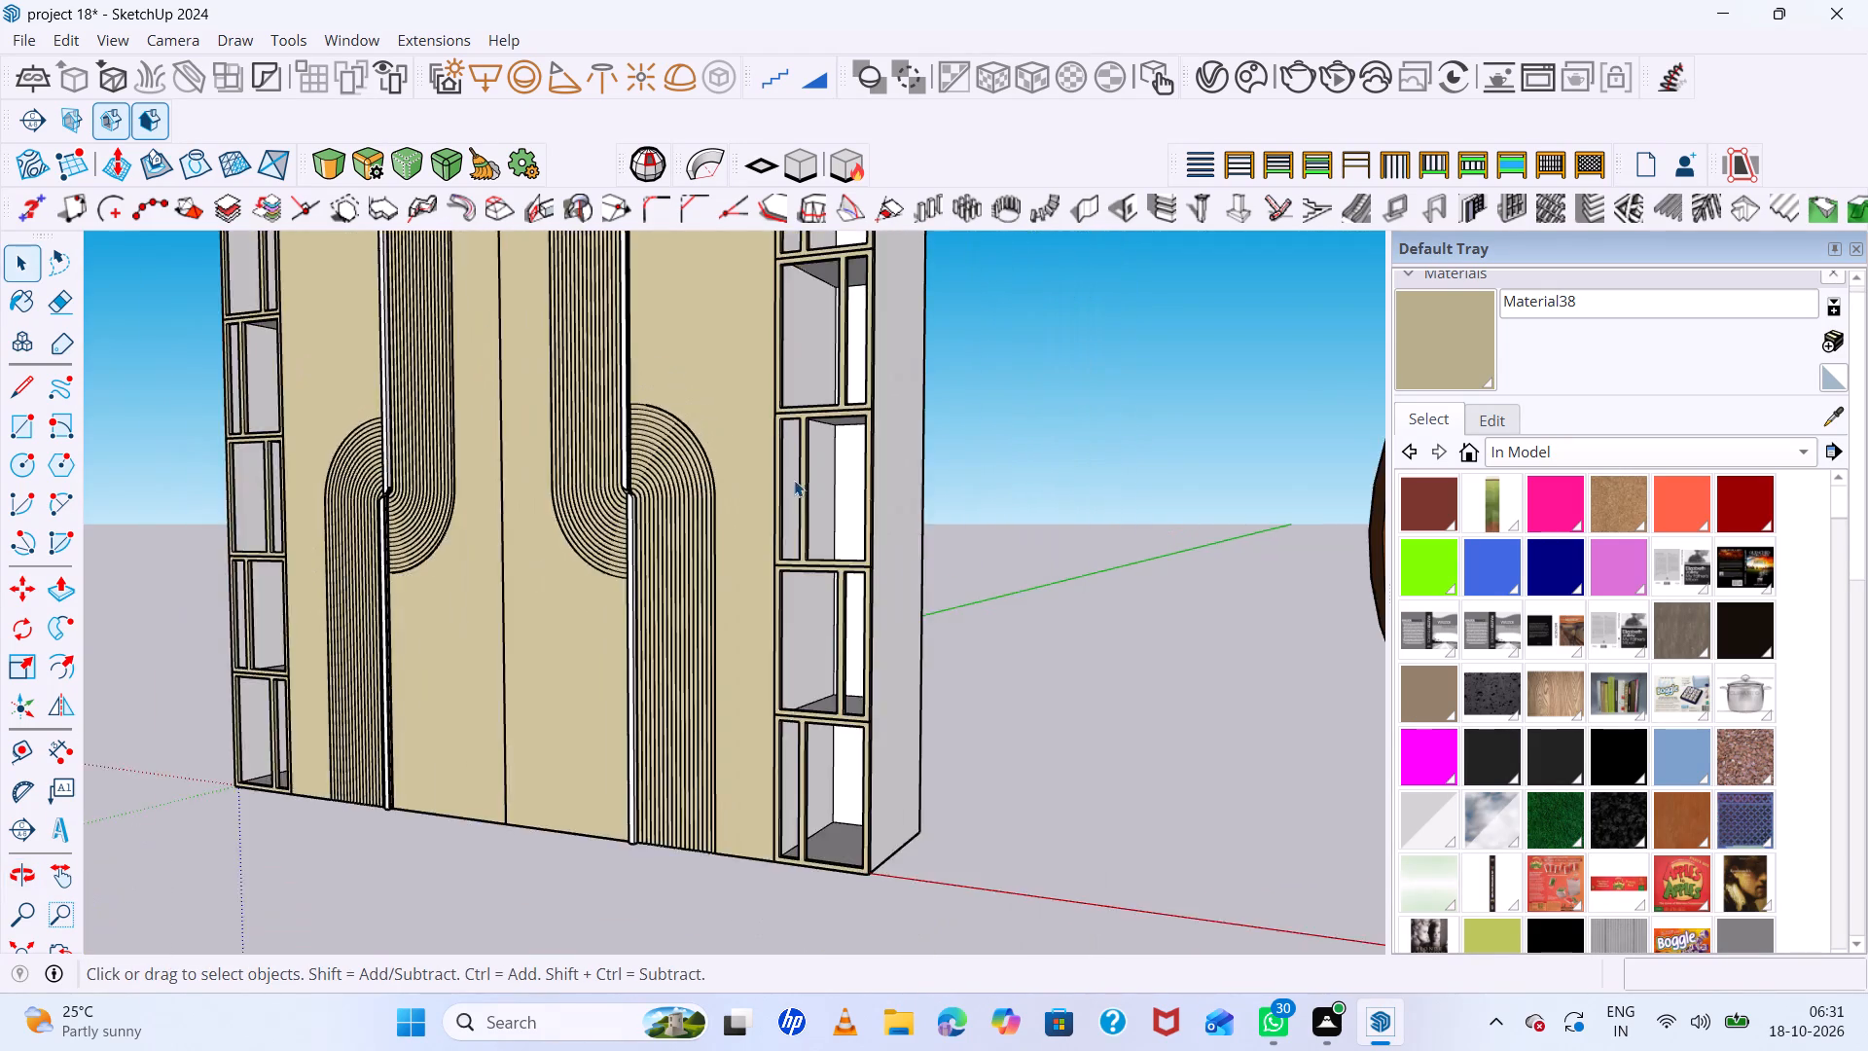
pyautogui.scroll(-8, 794, 480)
pyautogui.moveTo(585, 435); pyautogui.dragTo(931, 673, button='middle')
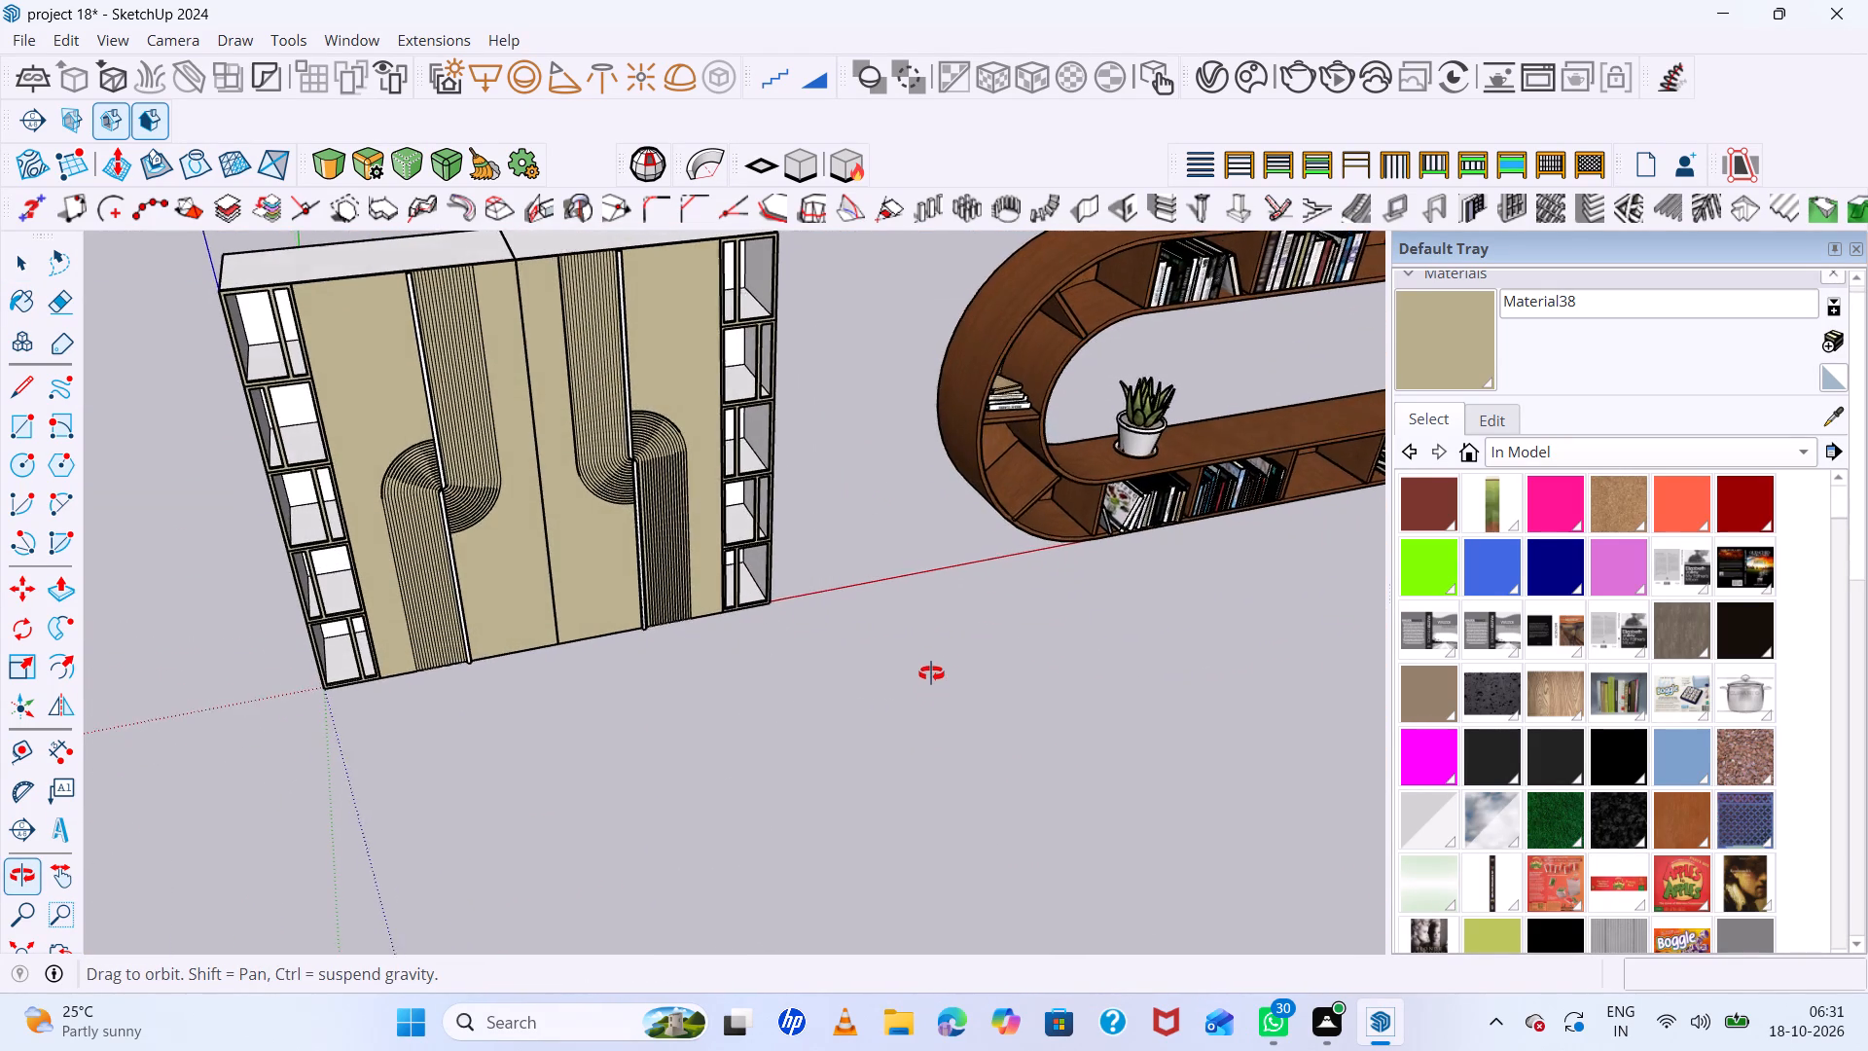
pyautogui.moveTo(931, 673); pyautogui.dragTo(891, 487, button='middle')
pyautogui.middleClick(892, 486)
pyautogui.click(1573, 450)
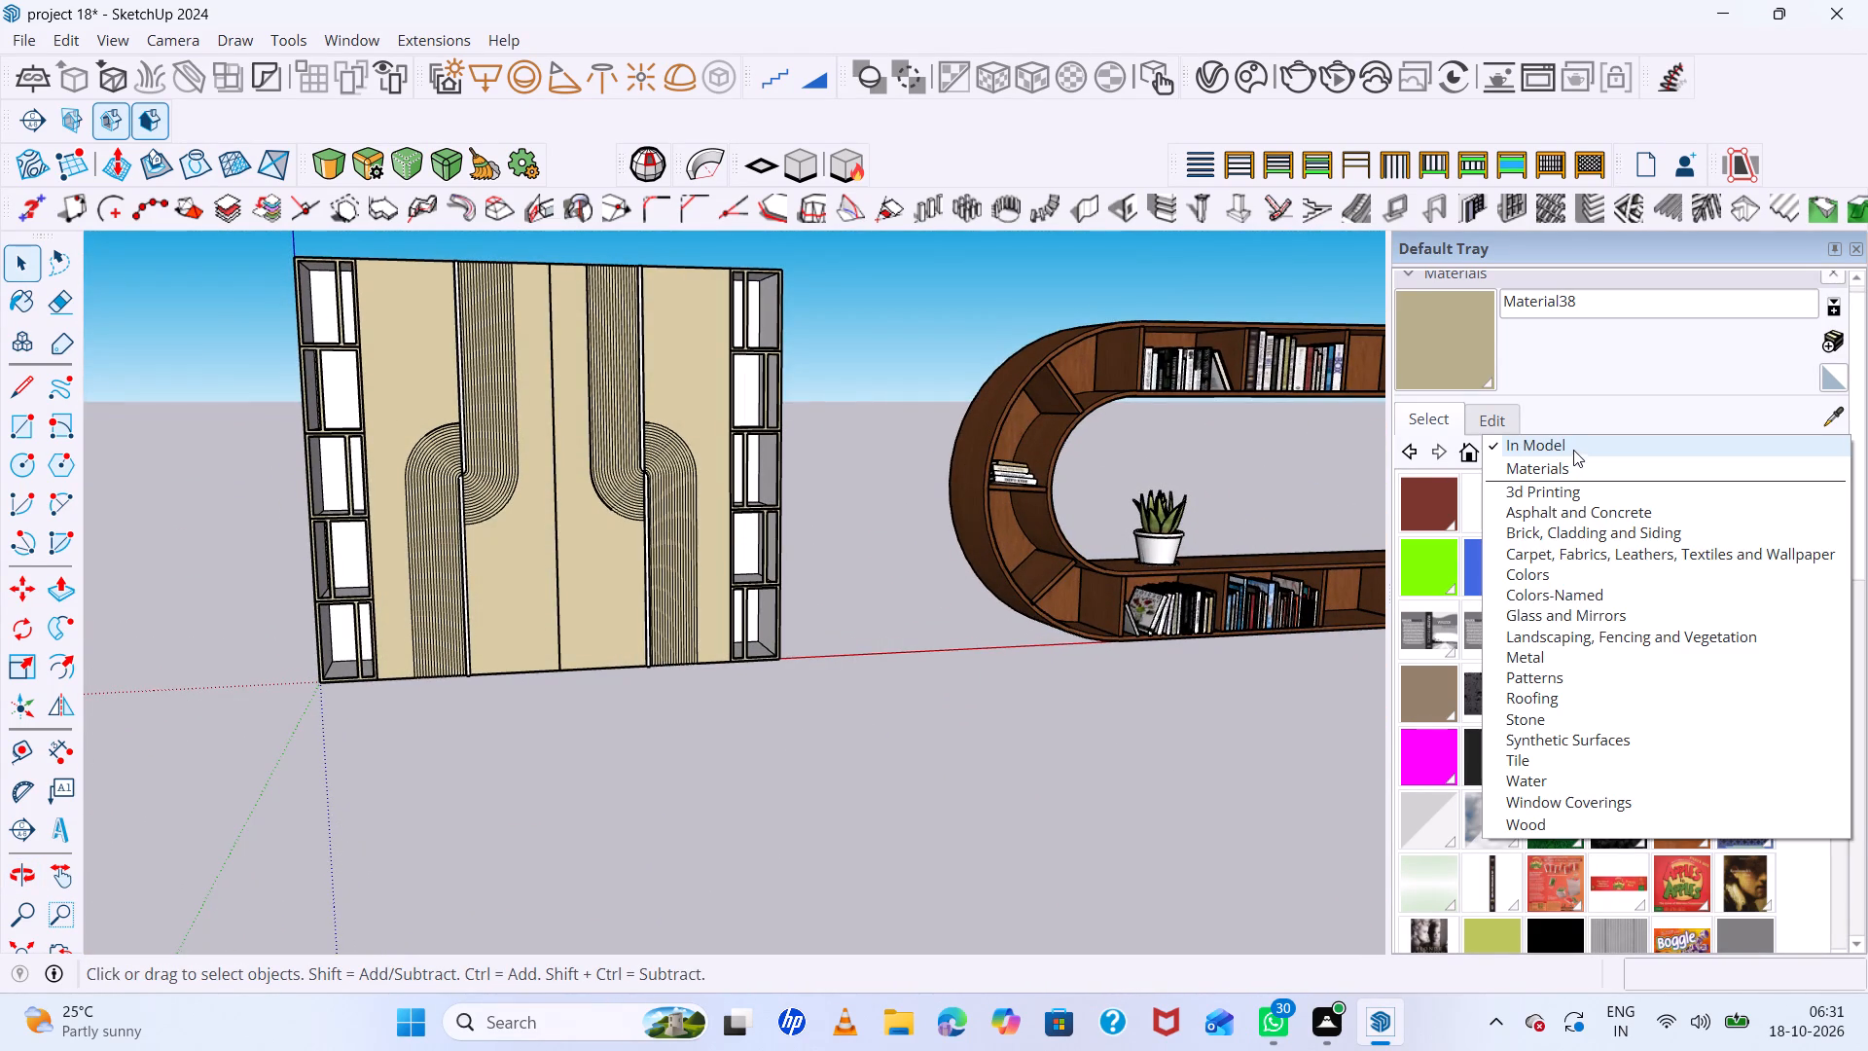
pyautogui.click(1566, 581)
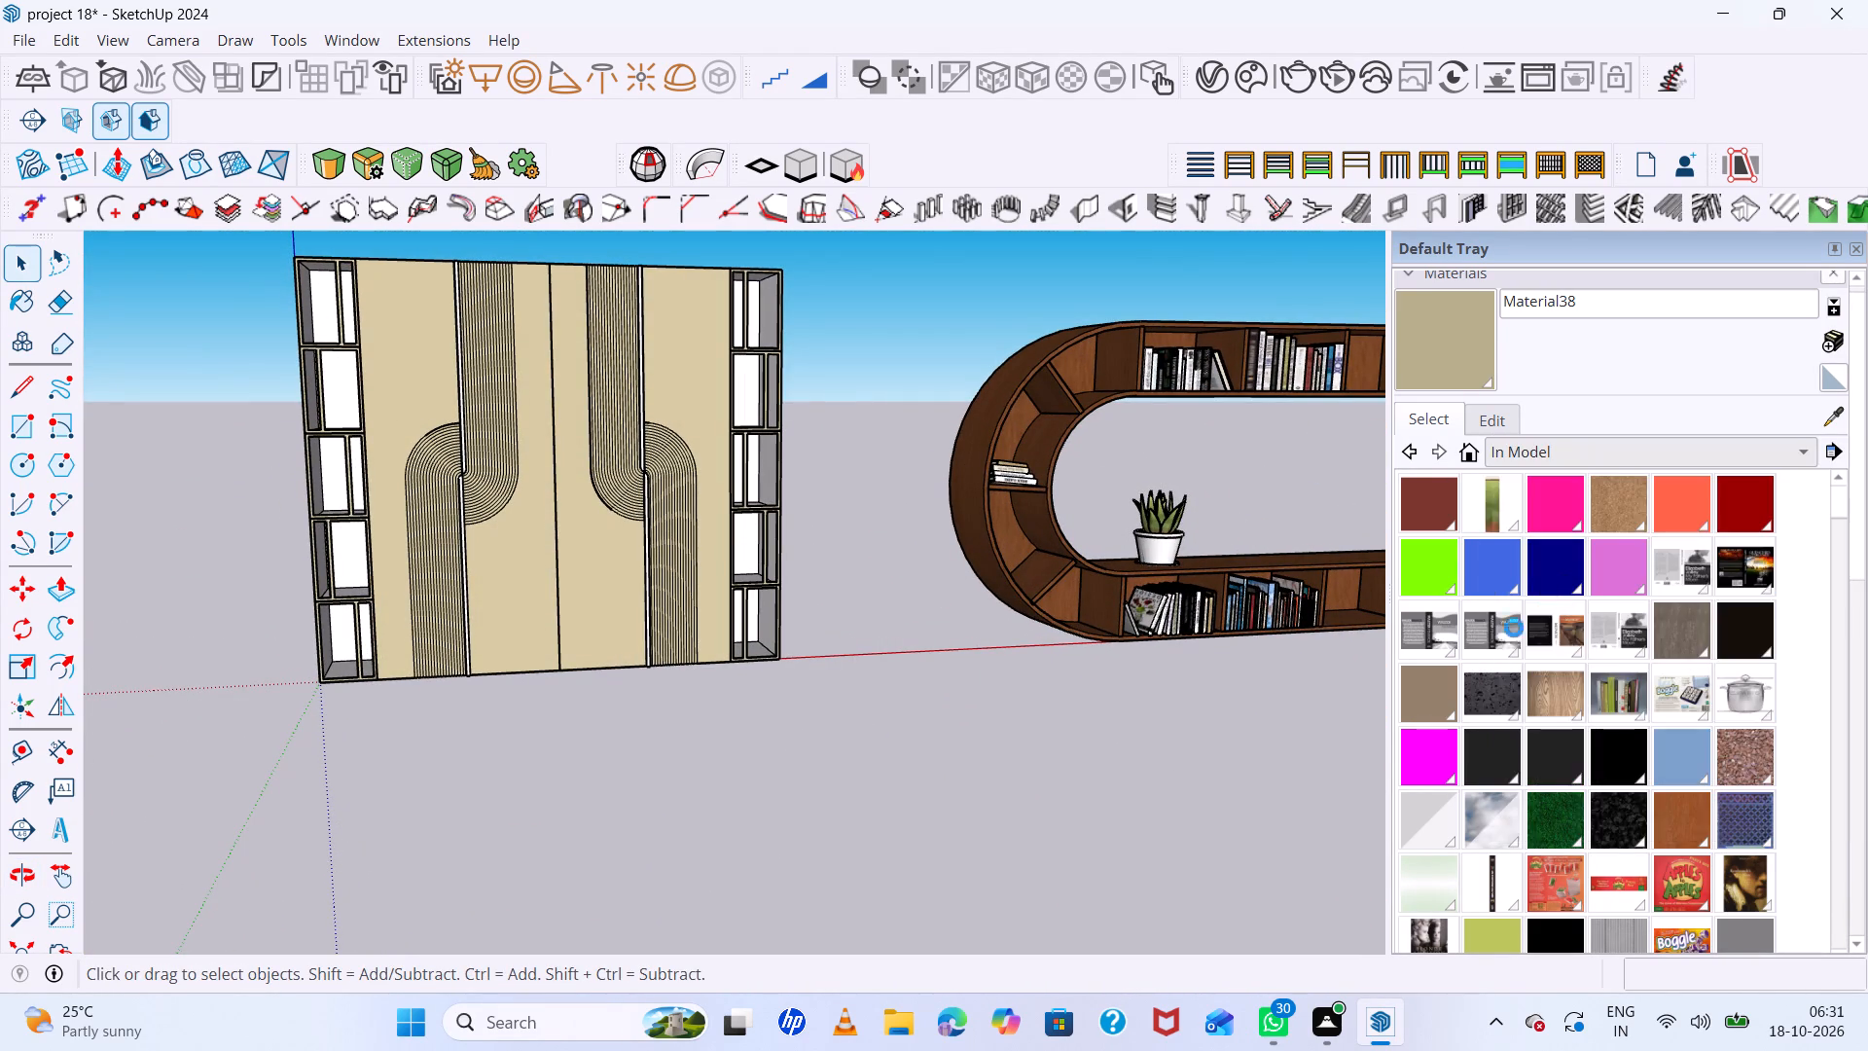
pyautogui.scroll(-13, 1564, 853)
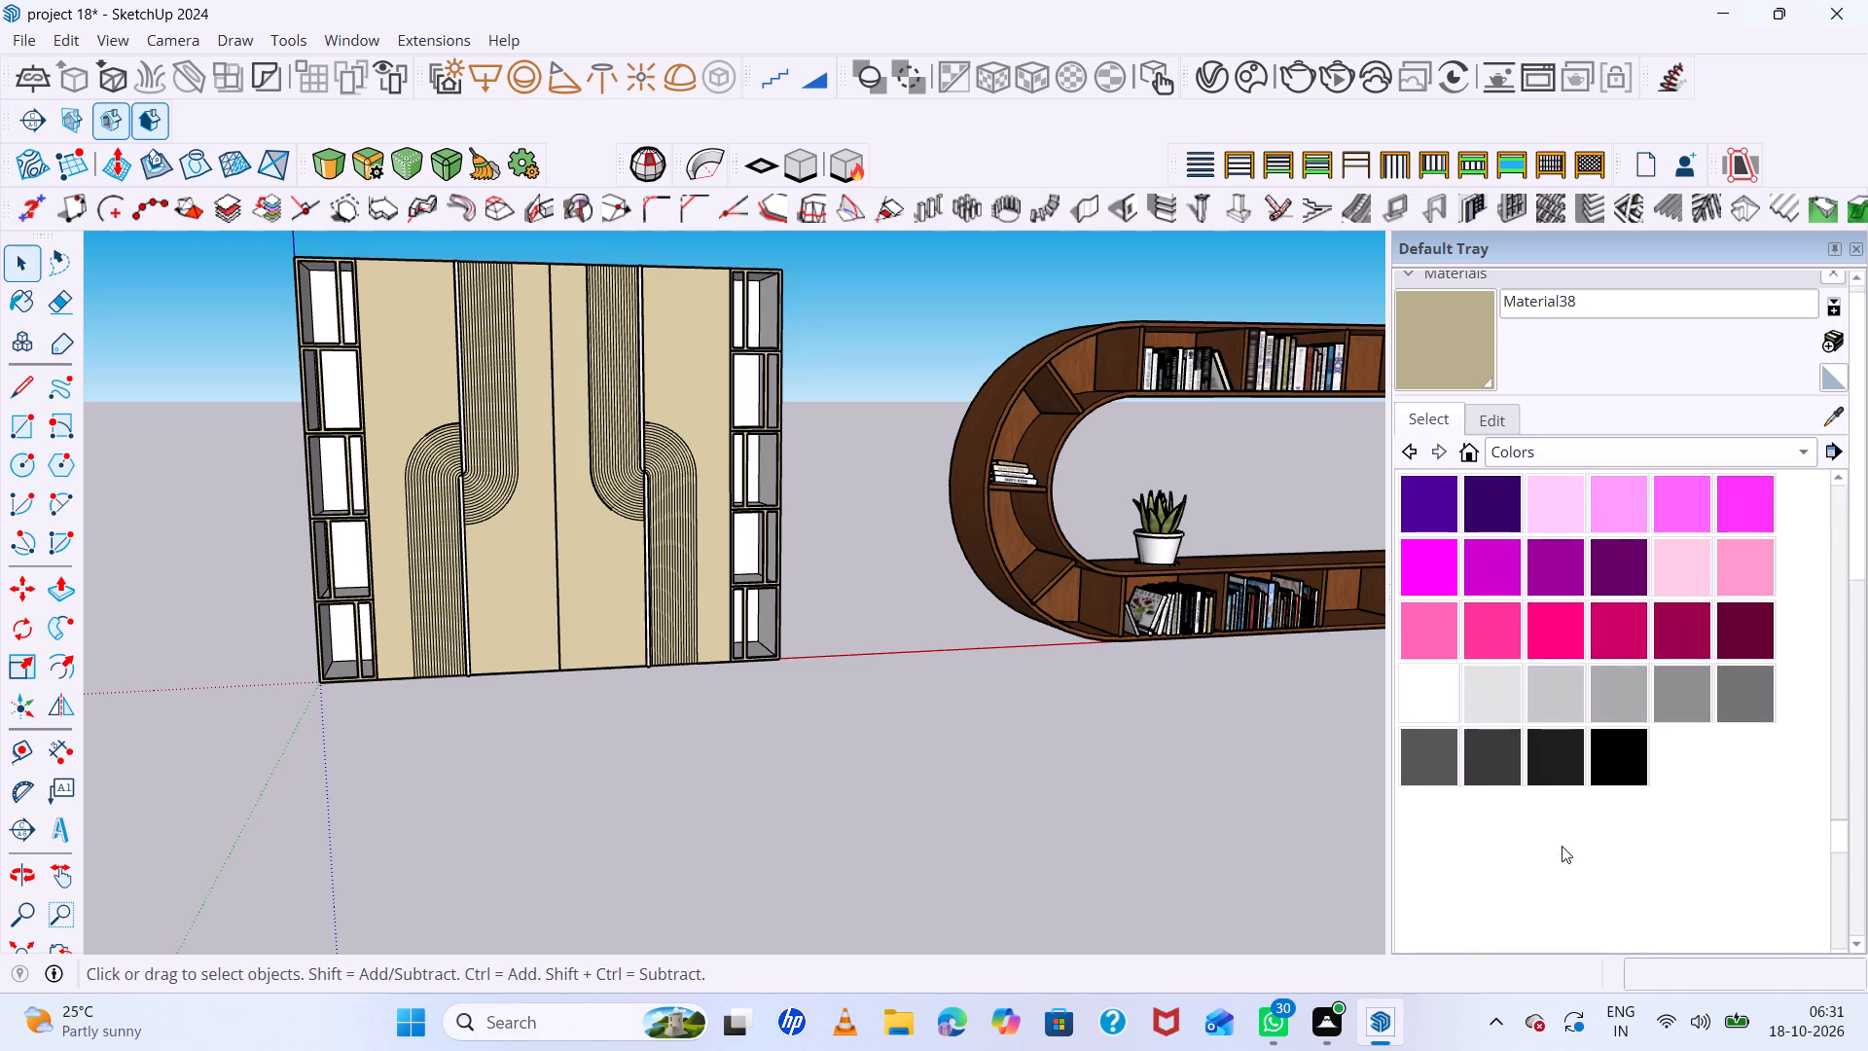
pyautogui.scroll(-4, 1562, 846)
pyautogui.click(1621, 566)
pyautogui.scroll(5, 81, 787)
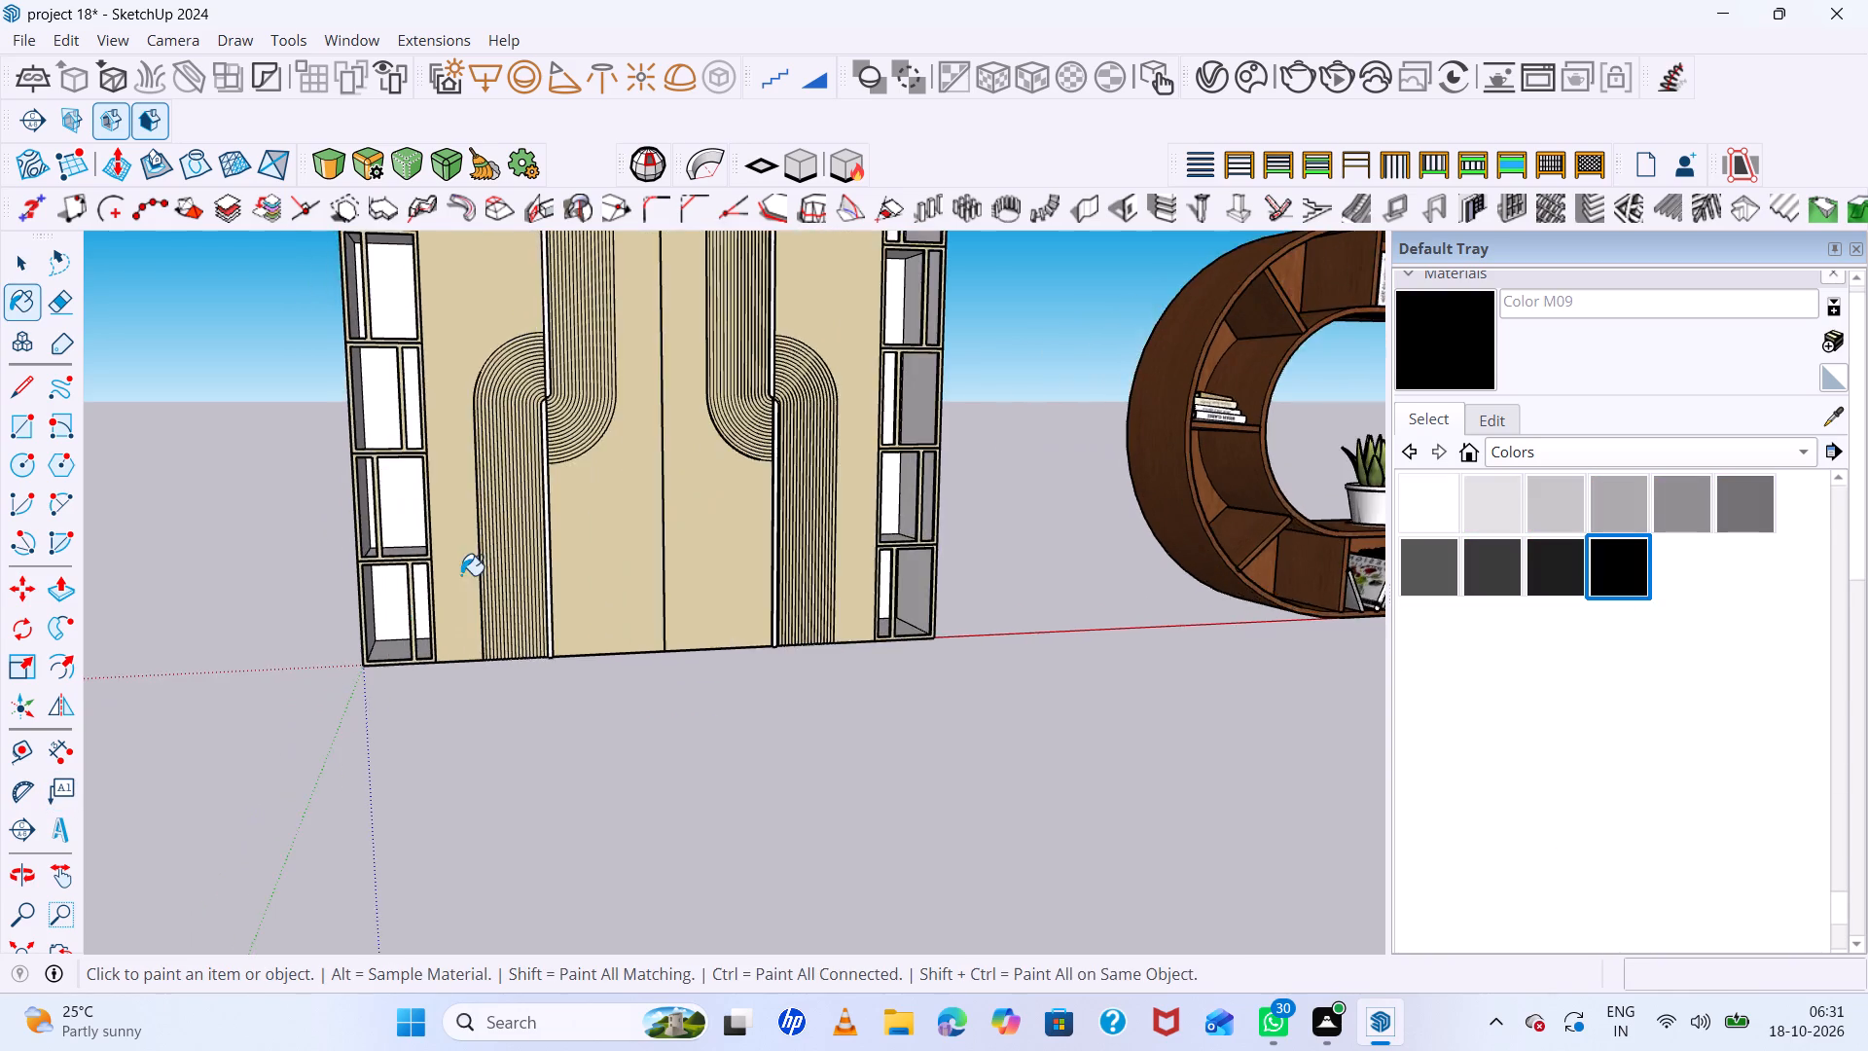
pyautogui.scroll(10, 485, 571)
pyautogui.scroll(4, 581, 536)
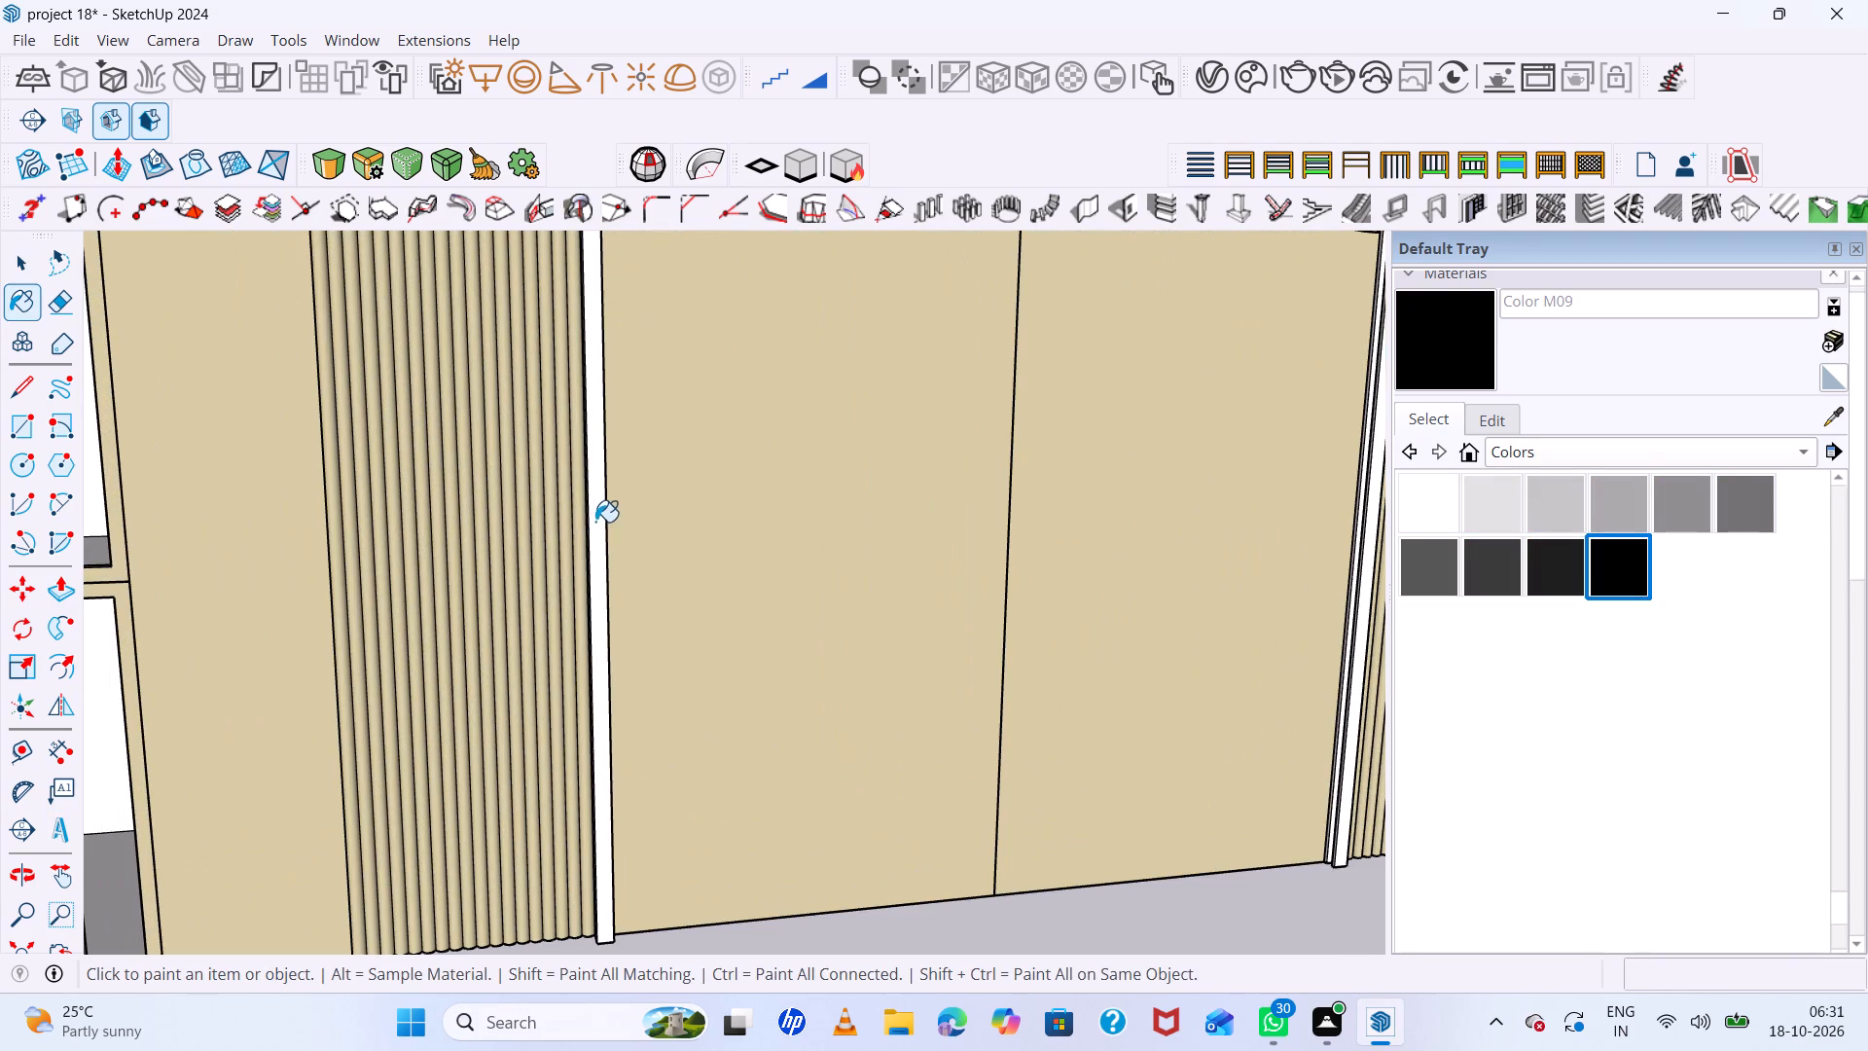
pyautogui.click(596, 520)
# Paint the upper strip beside the fluting on the fluted unit's left side with black Color M09.
pyautogui.scroll(-6, 596, 525)
pyautogui.scroll(-11, 580, 628)
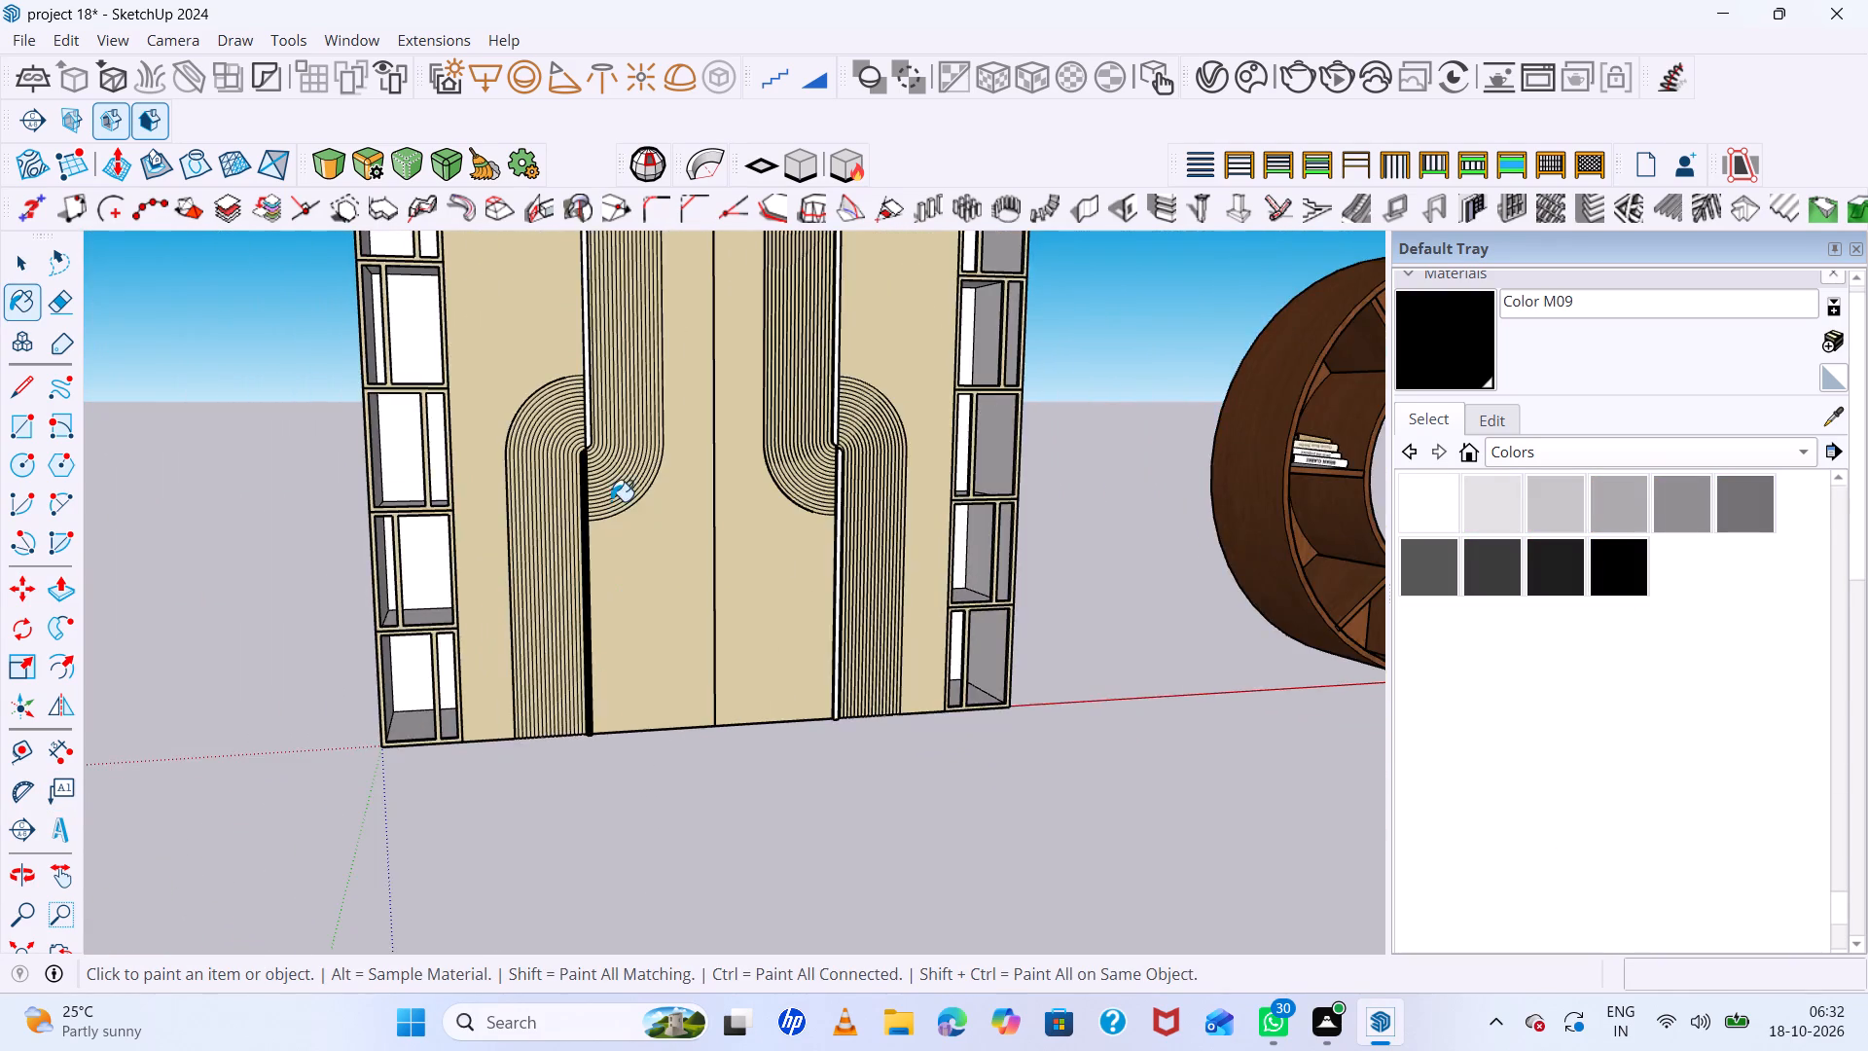
pyautogui.scroll(11, 606, 420)
pyautogui.click(565, 413)
# Paint the lower and upper strips beside the fluting on the fluted unit's right side with black Color M09.
pyautogui.scroll(-5, 375, 578)
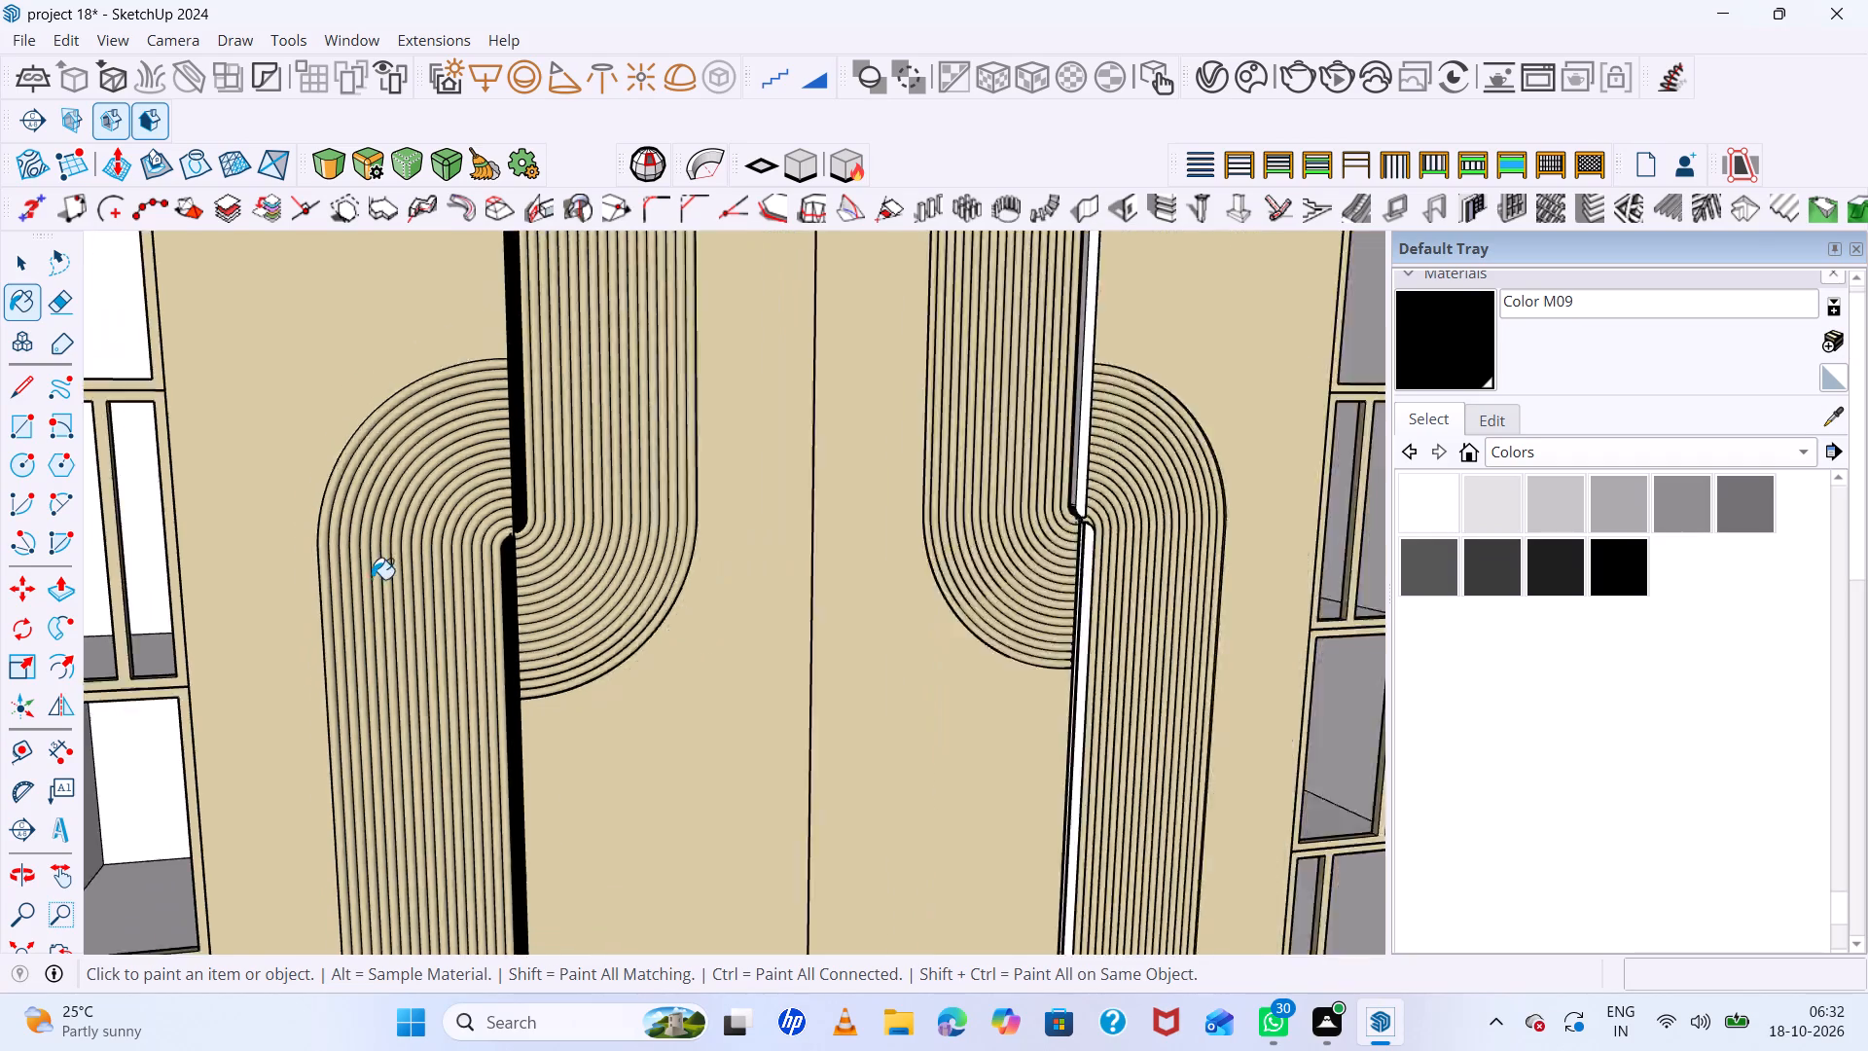
pyautogui.scroll(-6, 372, 579)
pyautogui.scroll(5, 793, 598)
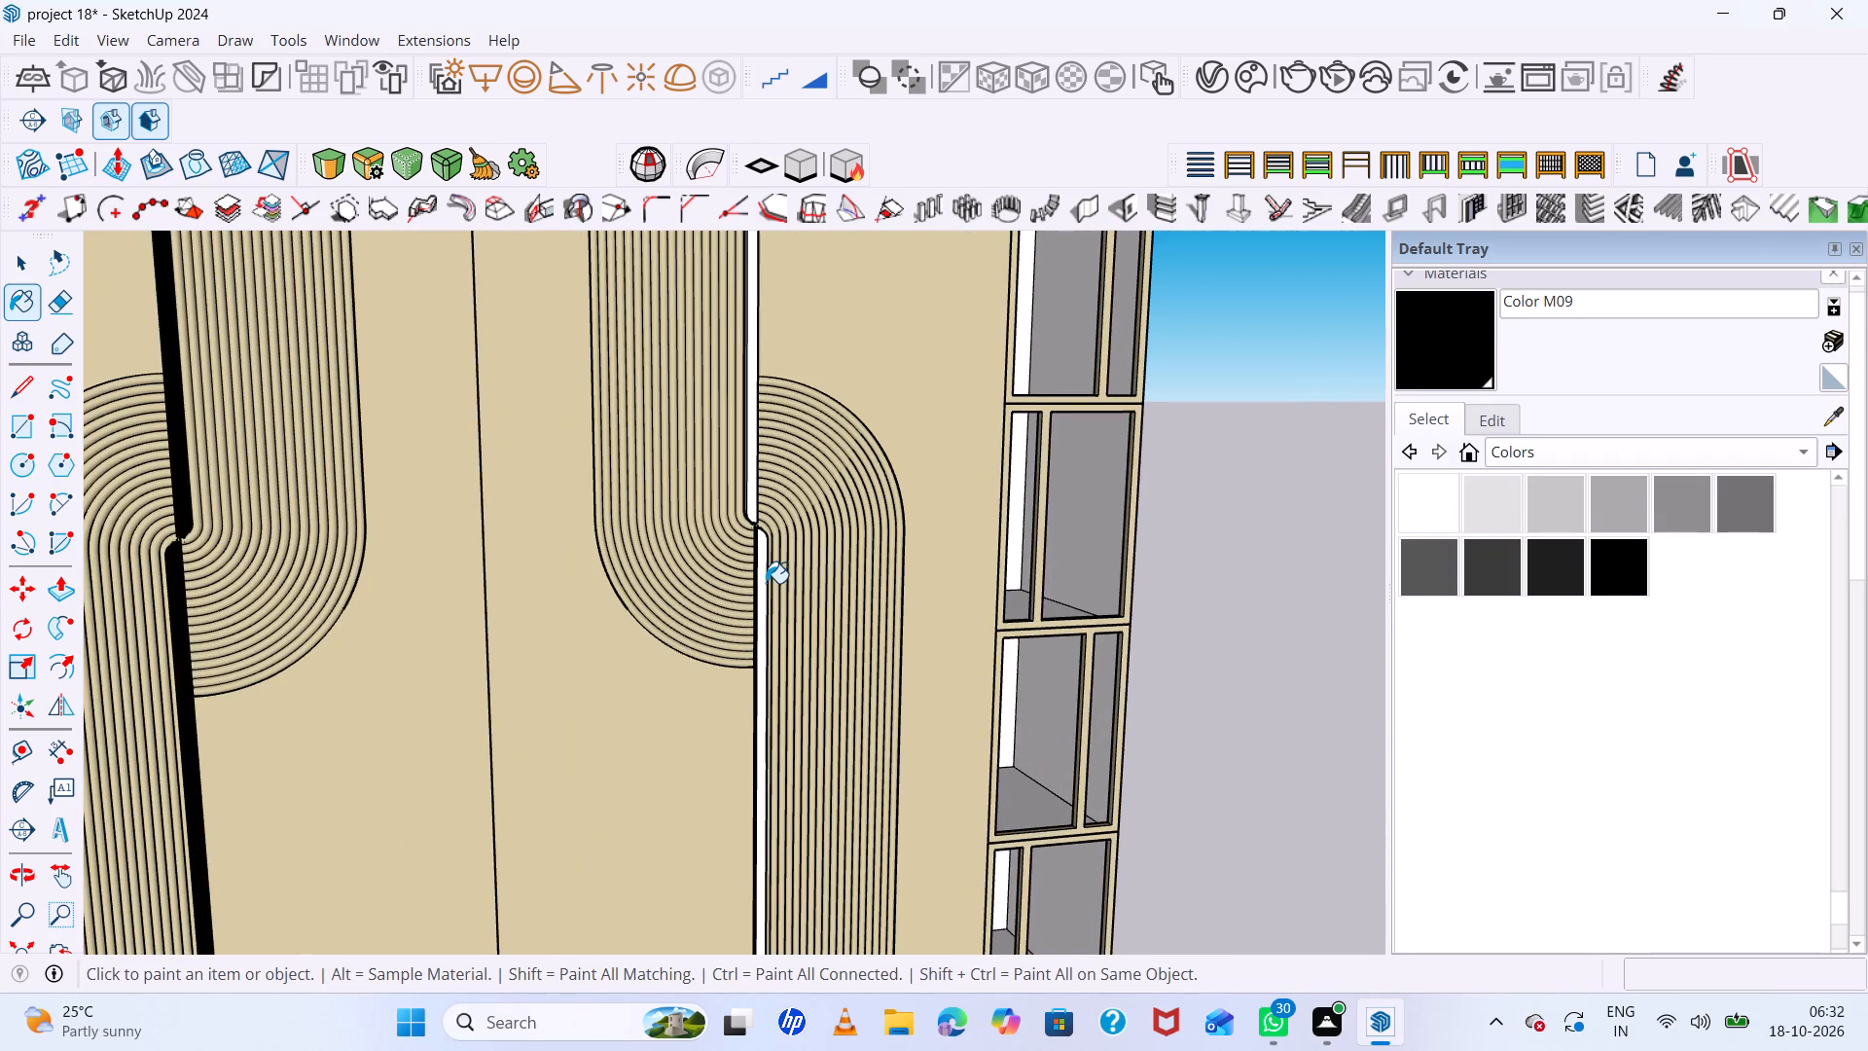
pyautogui.click(765, 576)
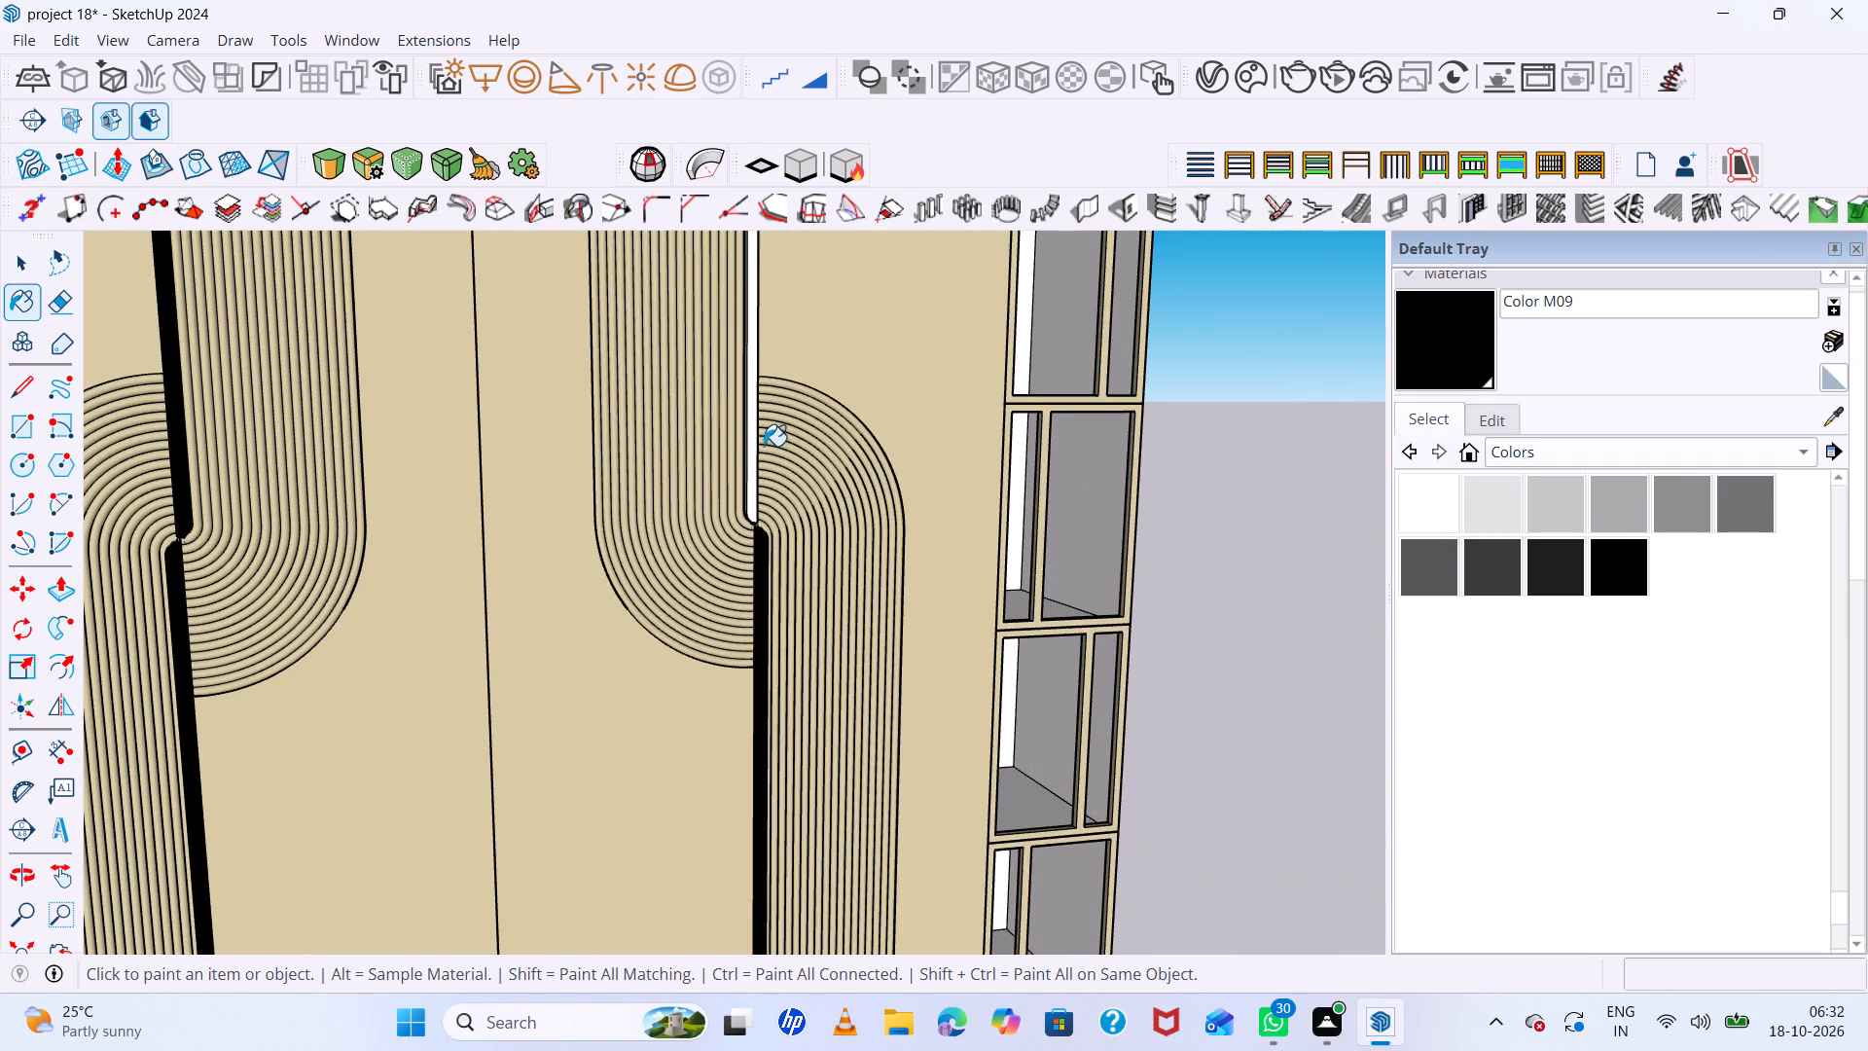
pyautogui.scroll(12, 747, 449)
pyautogui.click(757, 439)
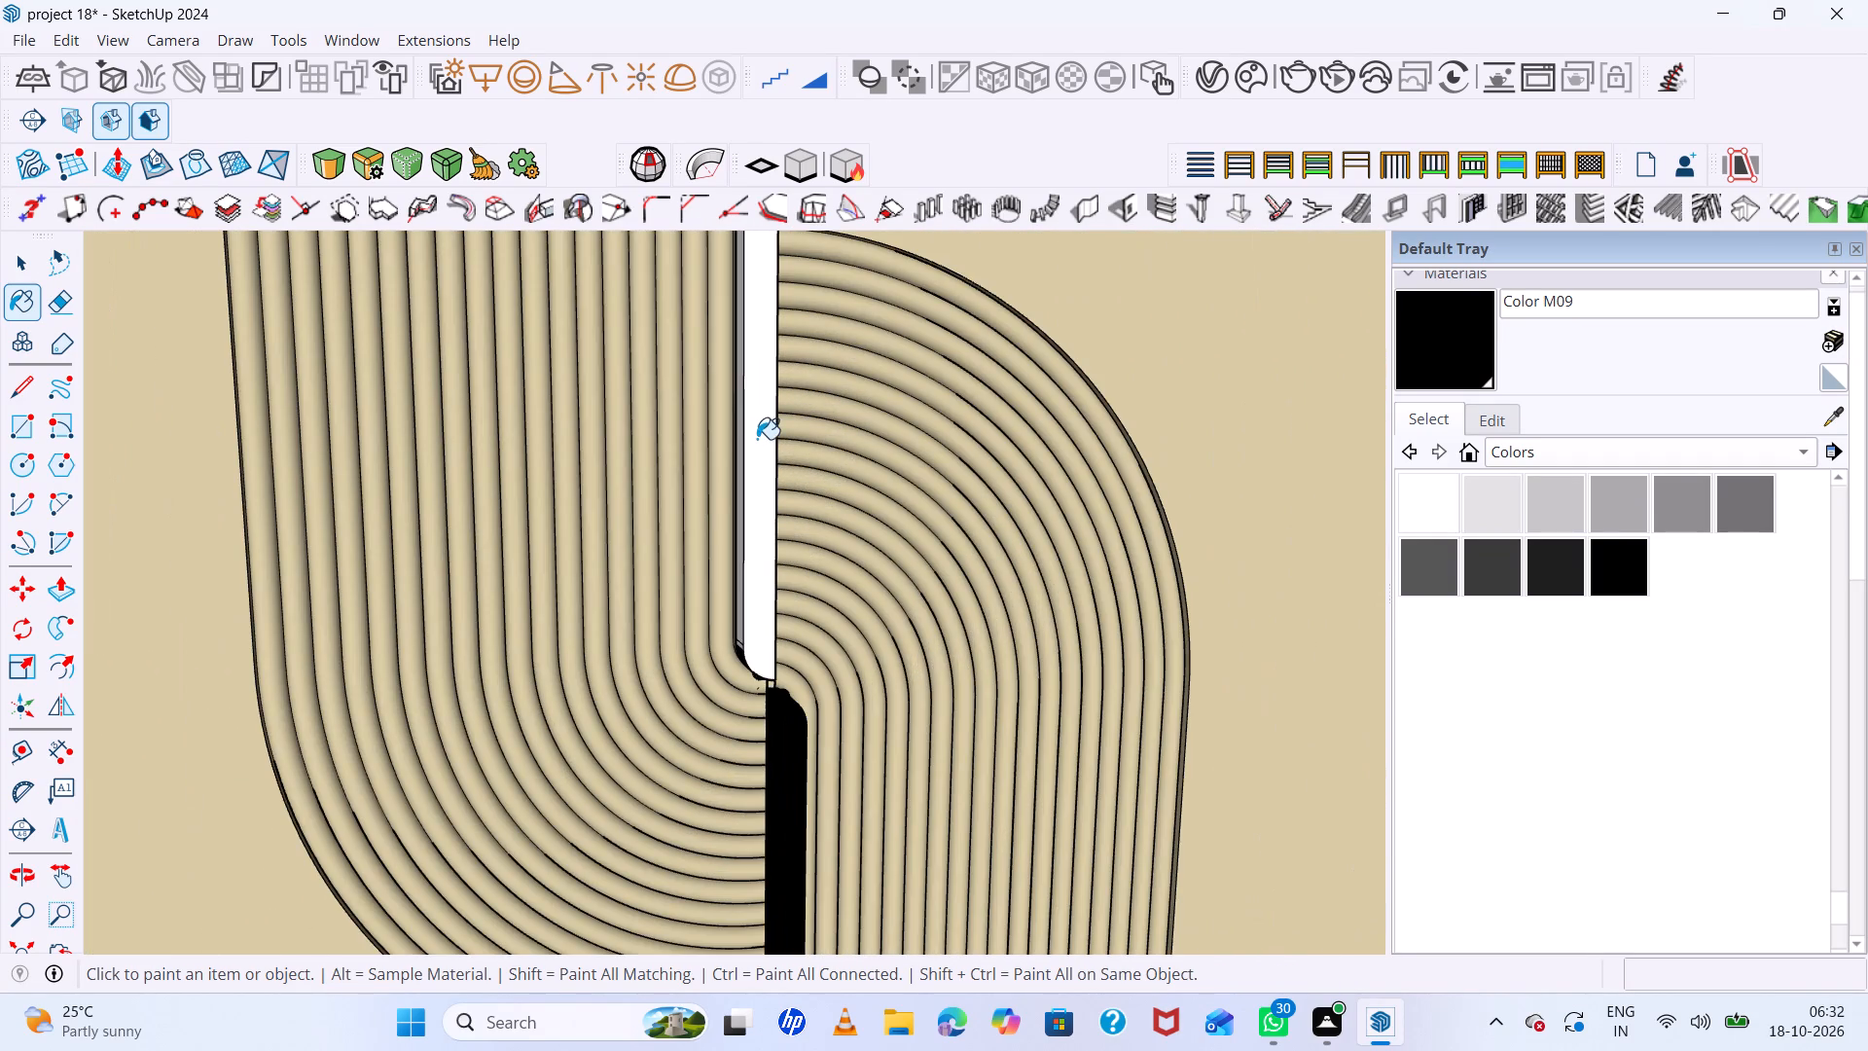
# Examine the fluted unit's painted doors, strips, side shelf columns and top from several angles.
pyautogui.scroll(-6, 709, 510)
pyautogui.moveTo(663, 534); pyautogui.dragTo(125, 536, button='middle')
pyautogui.scroll(-20, 507, 515)
pyautogui.moveTo(605, 547); pyautogui.dragTo(1048, 619, button='middle')
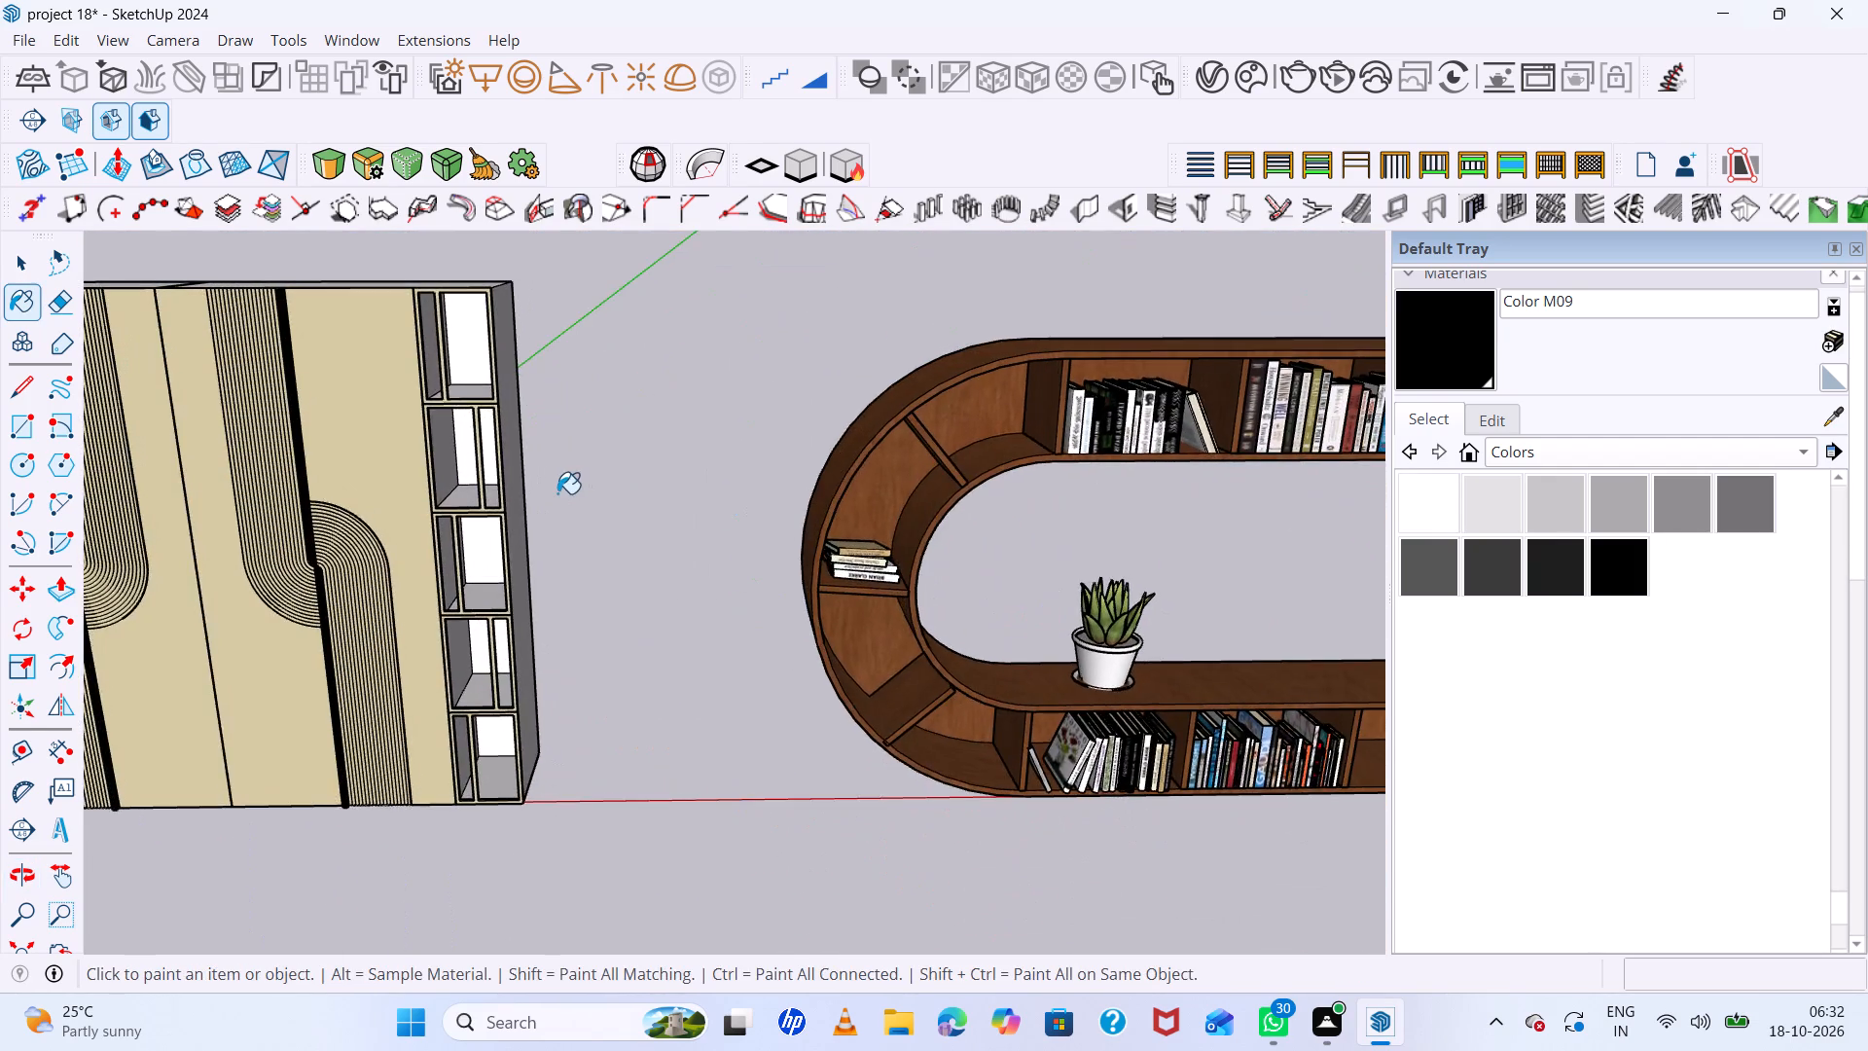
pyautogui.scroll(-13, 557, 493)
pyautogui.moveTo(548, 450); pyautogui.dragTo(544, 334, button='middle')
pyautogui.scroll(14, 461, 489)
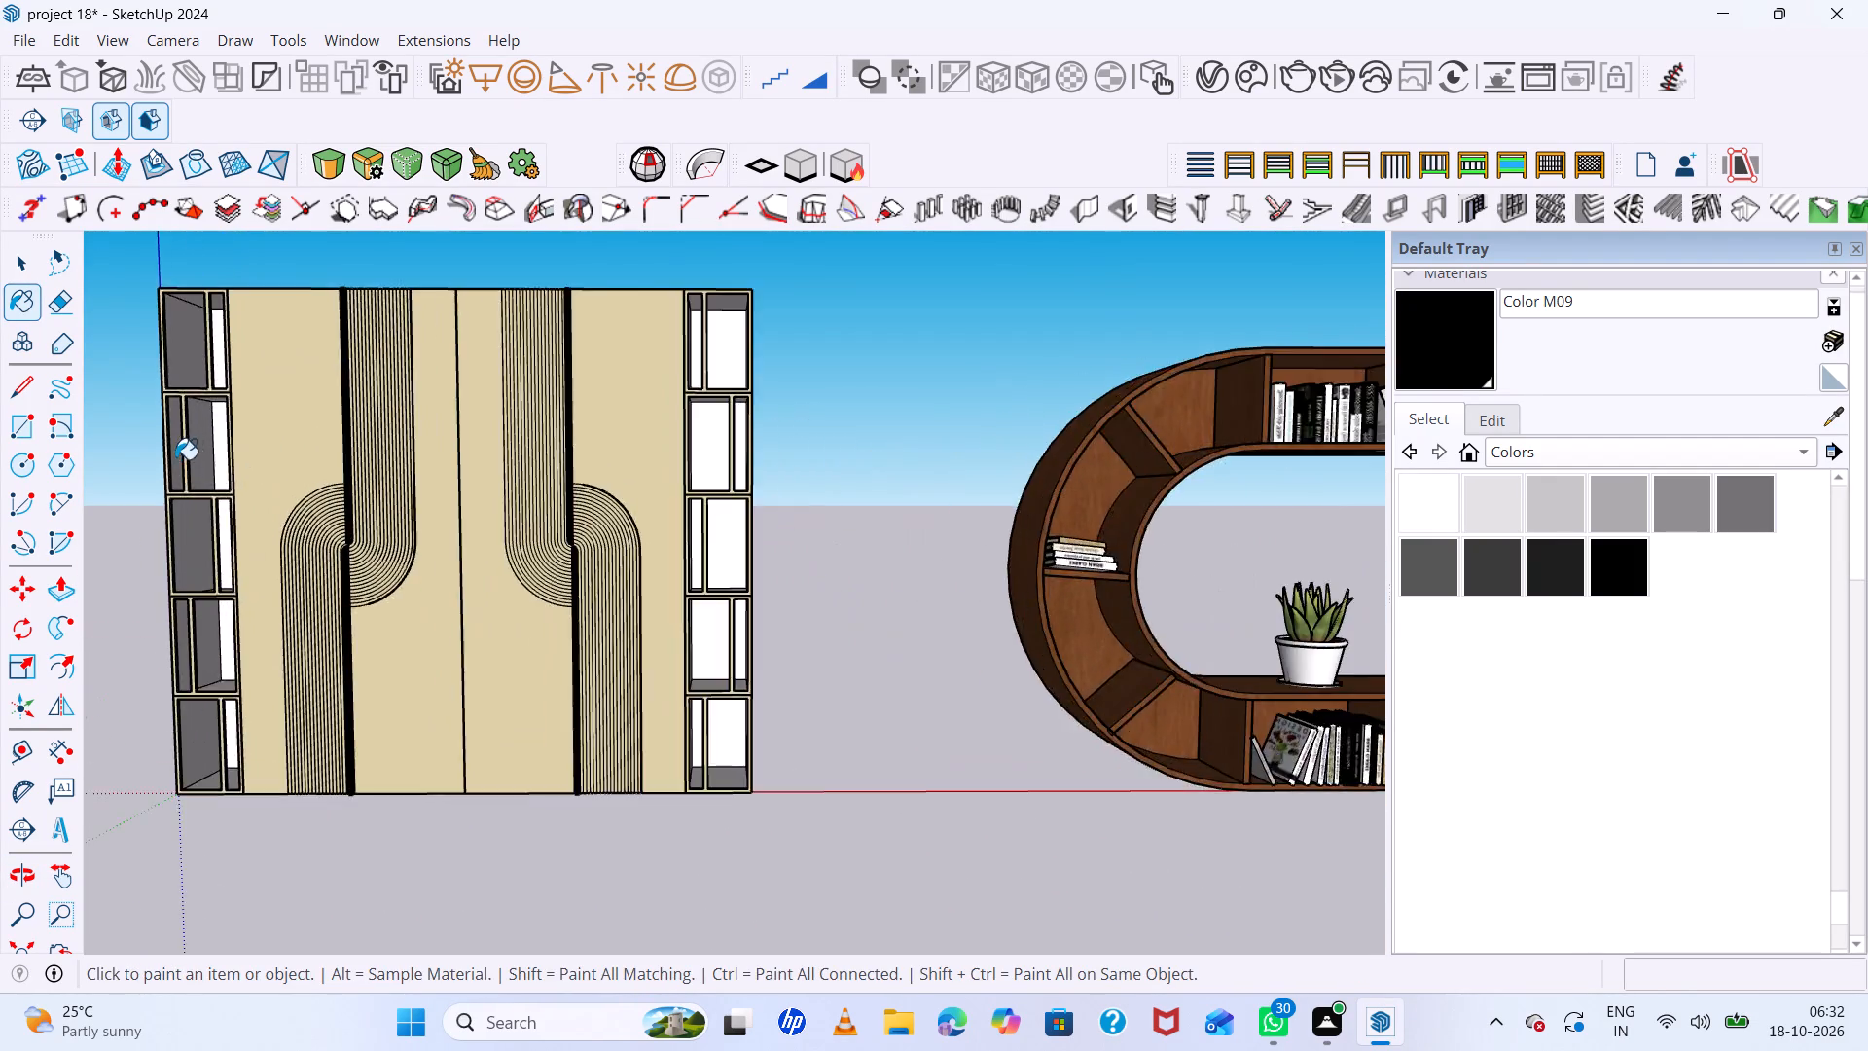
pyautogui.scroll(3, 175, 459)
pyautogui.moveTo(185, 464); pyautogui.dragTo(309, 804, button='middle')
pyautogui.scroll(-7, 306, 734)
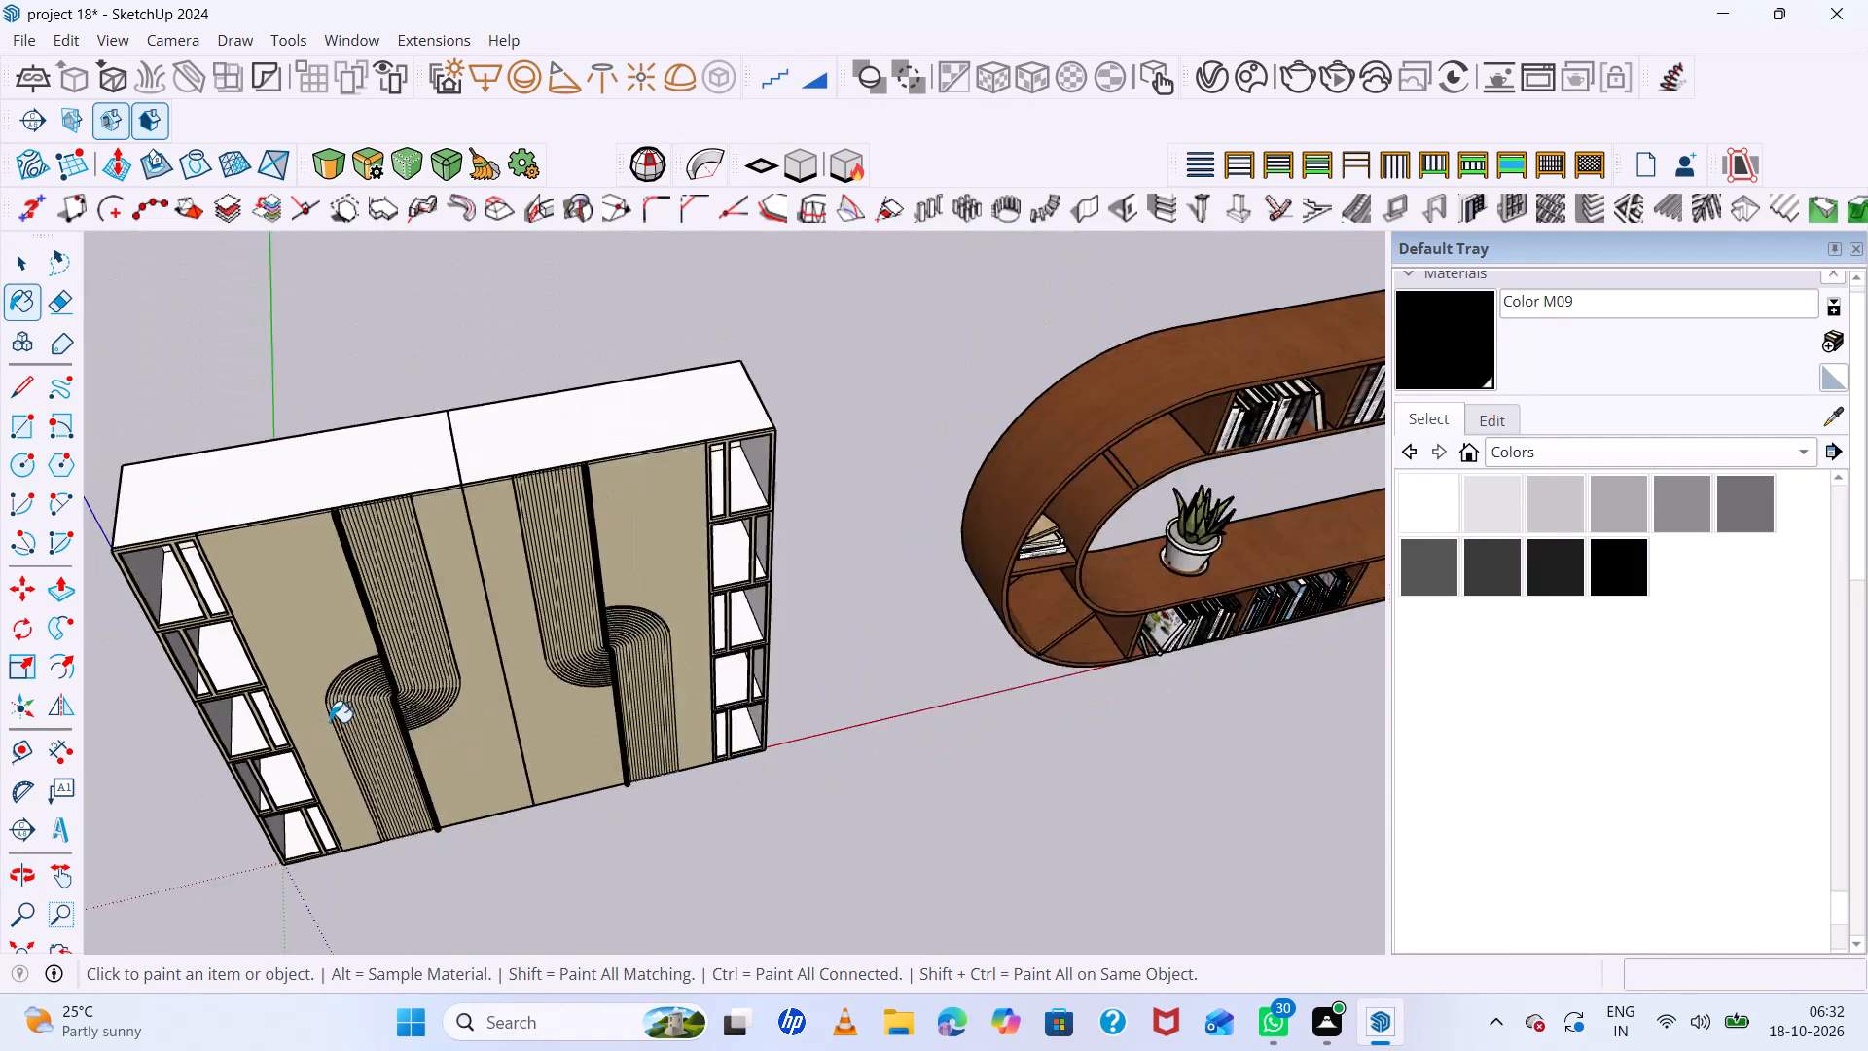
# Examine all three shelving units together, including the furnished curved wood bookcase and the blue arched shelving unit.
pyautogui.scroll(-17, 330, 722)
pyautogui.moveTo(674, 585); pyautogui.dragTo(493, 380, button='middle')
pyautogui.middleClick(491, 379)
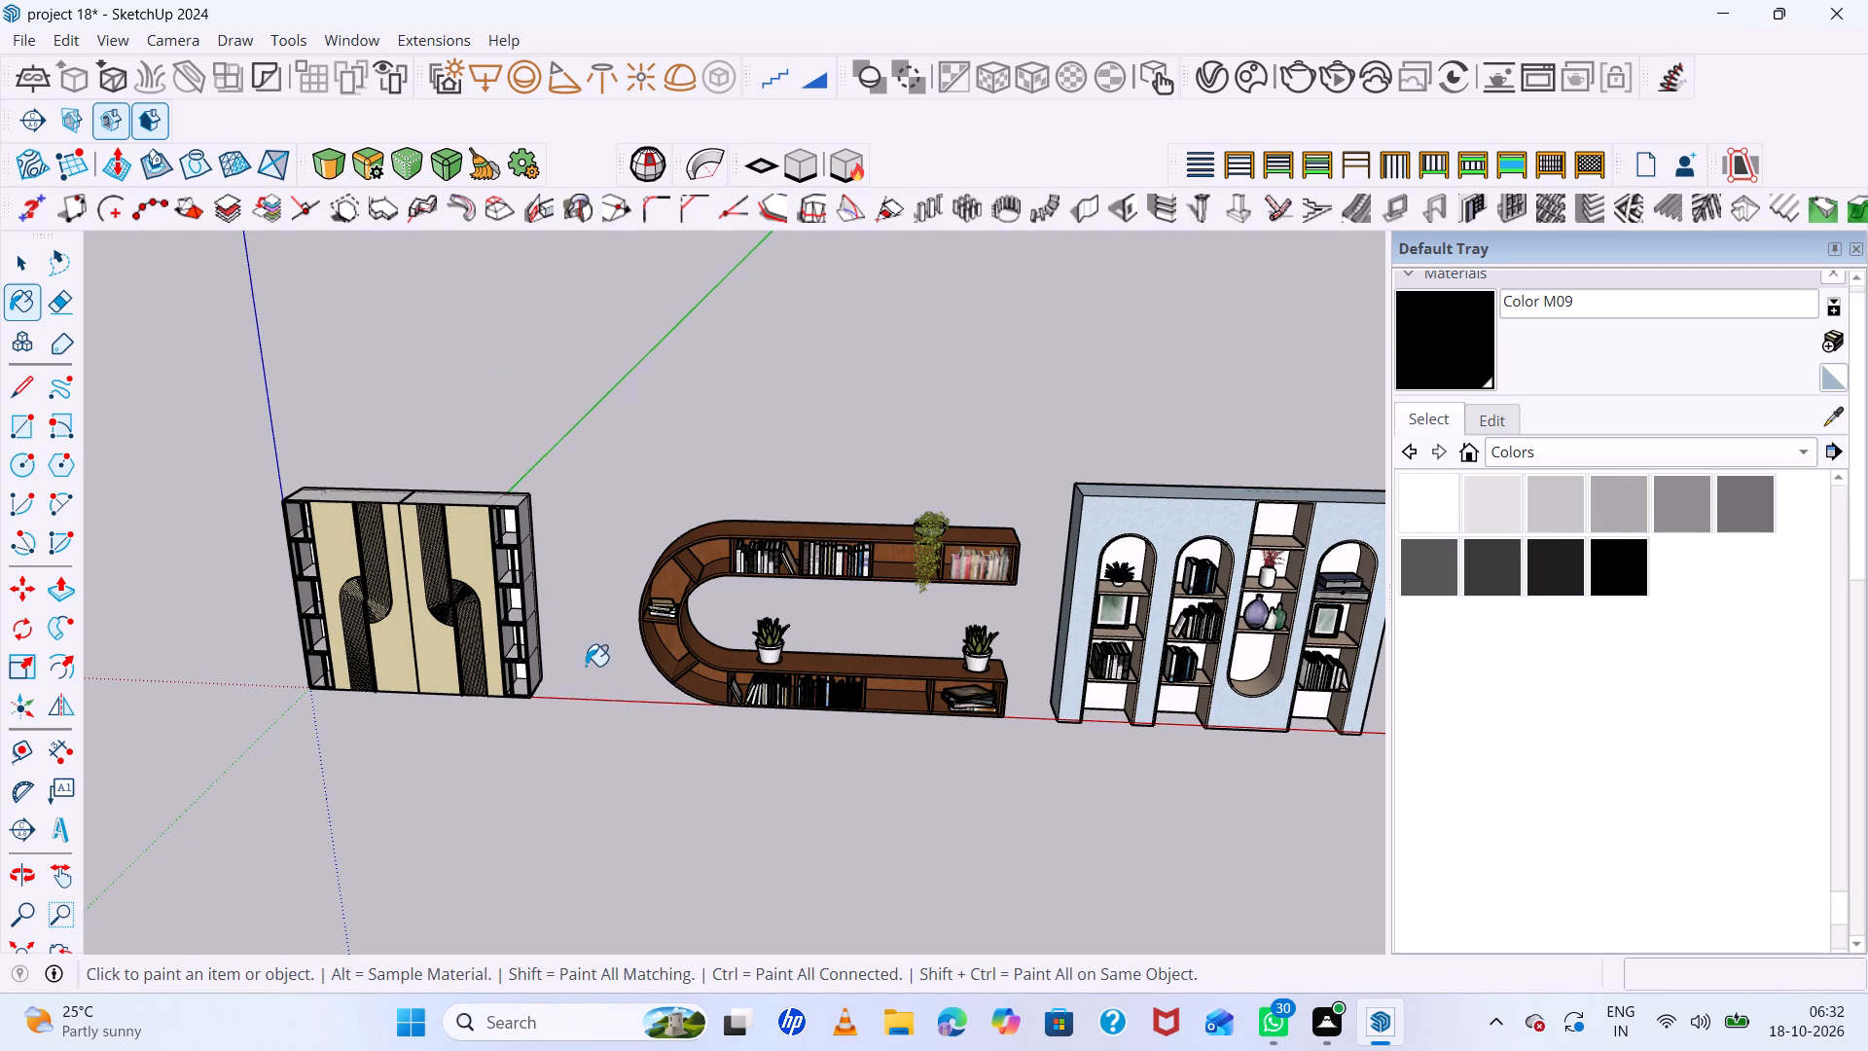
pyautogui.scroll(-5, 586, 666)
pyautogui.moveTo(772, 667); pyautogui.dragTo(769, 602, button='middle')
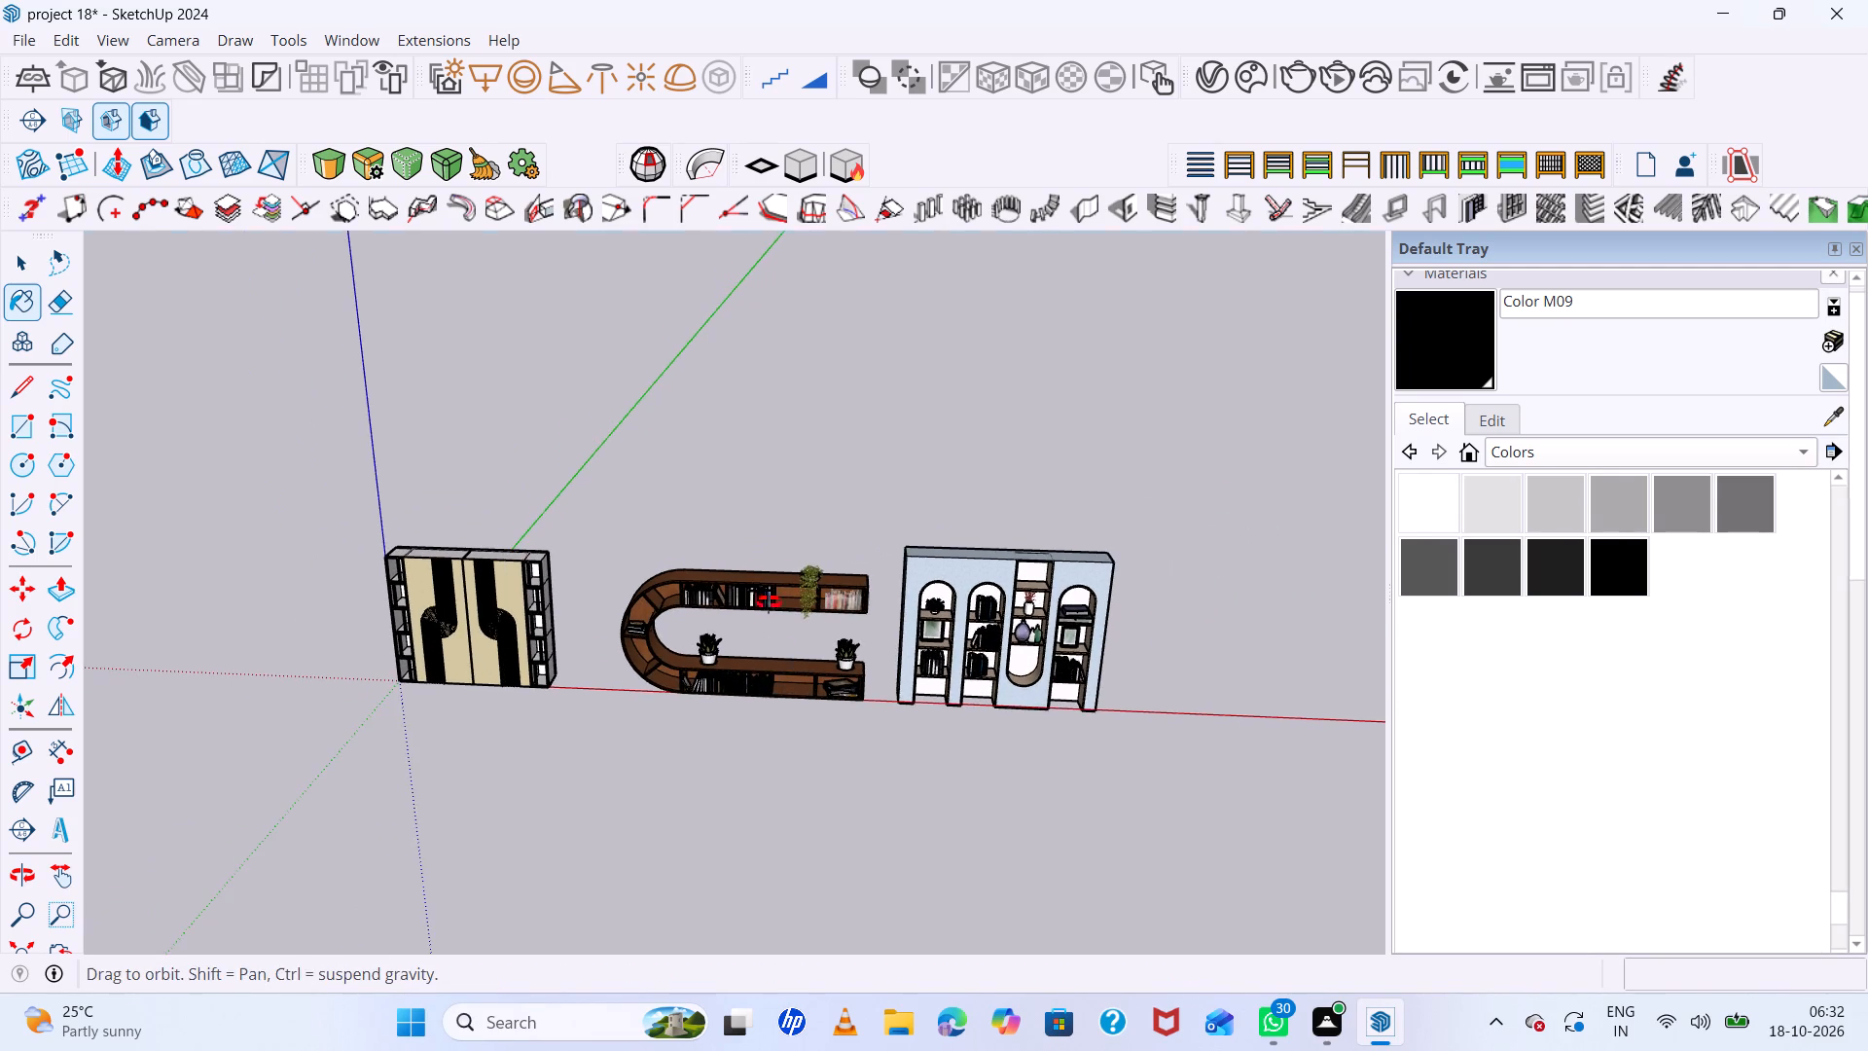
pyautogui.moveTo(769, 602); pyautogui.dragTo(753, 494, button='middle')
pyautogui.middleClick(753, 494)
pyautogui.scroll(6, 927, 663)
pyautogui.scroll(10, 1026, 634)
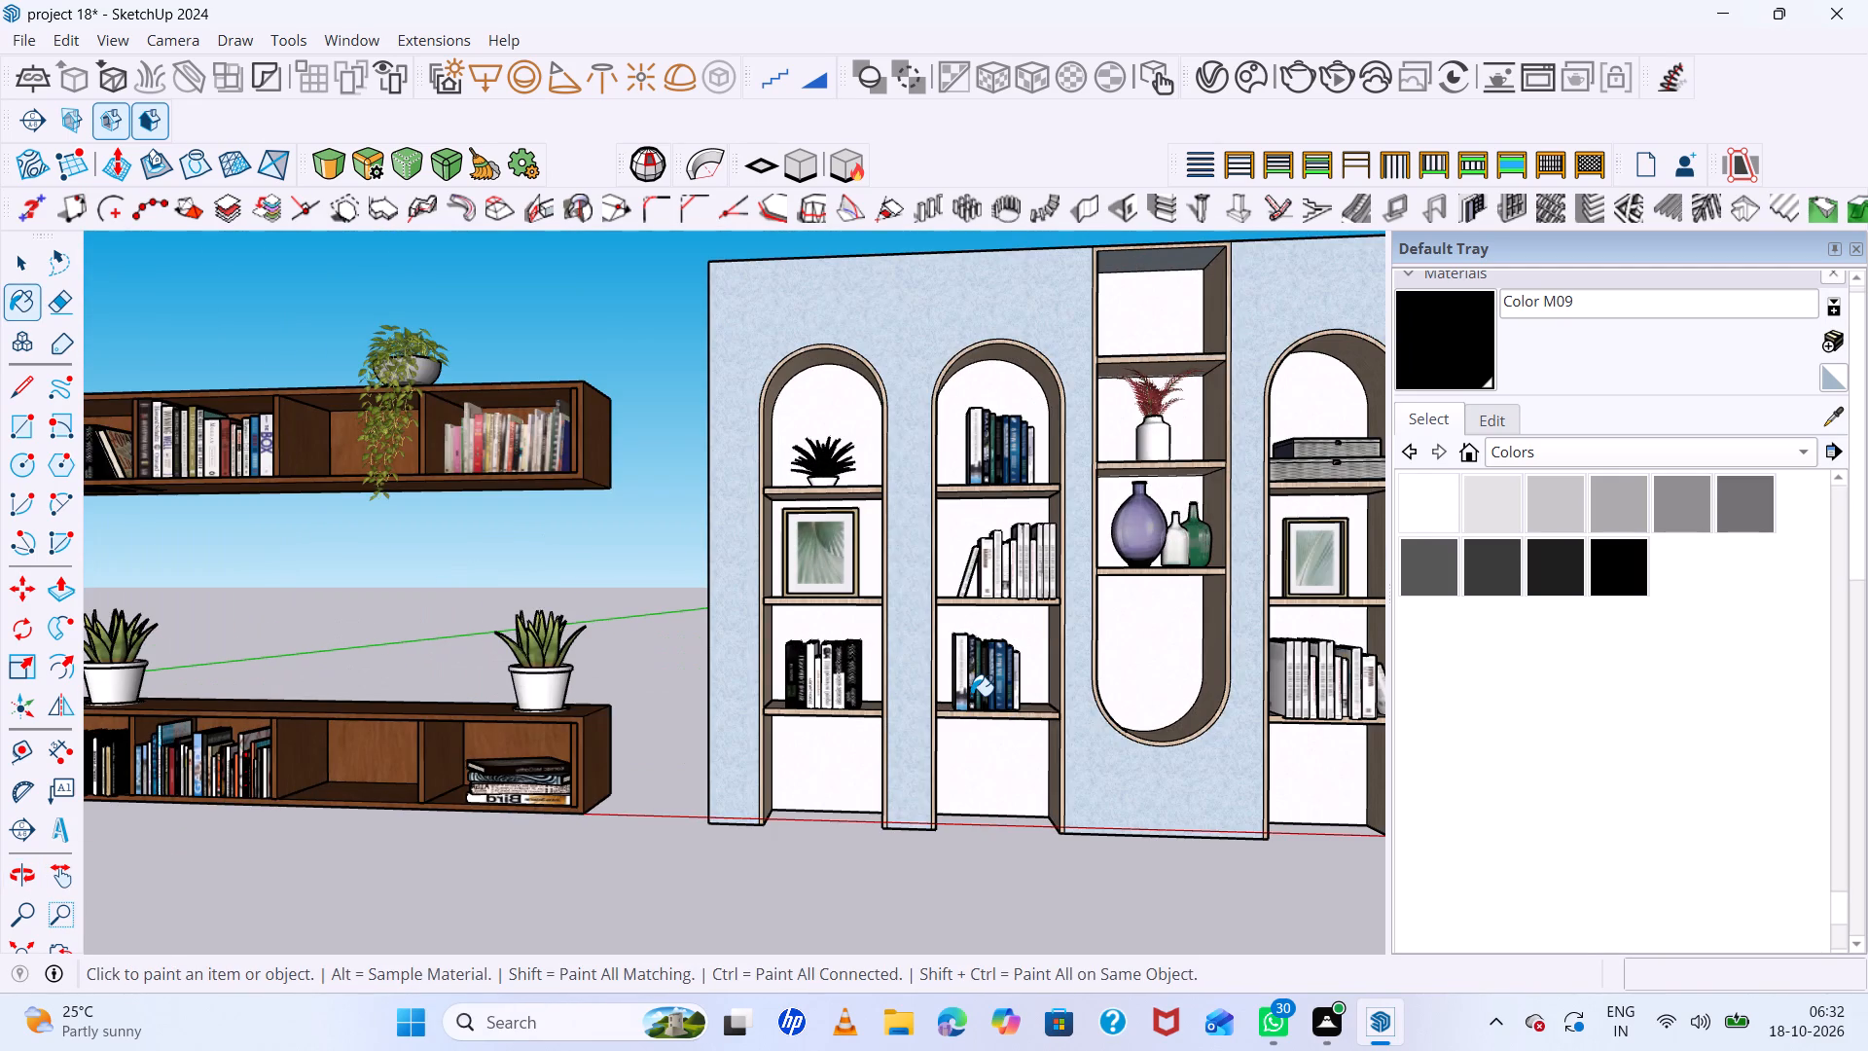
pyautogui.press('space')
pyautogui.scroll(-7, 841, 597)
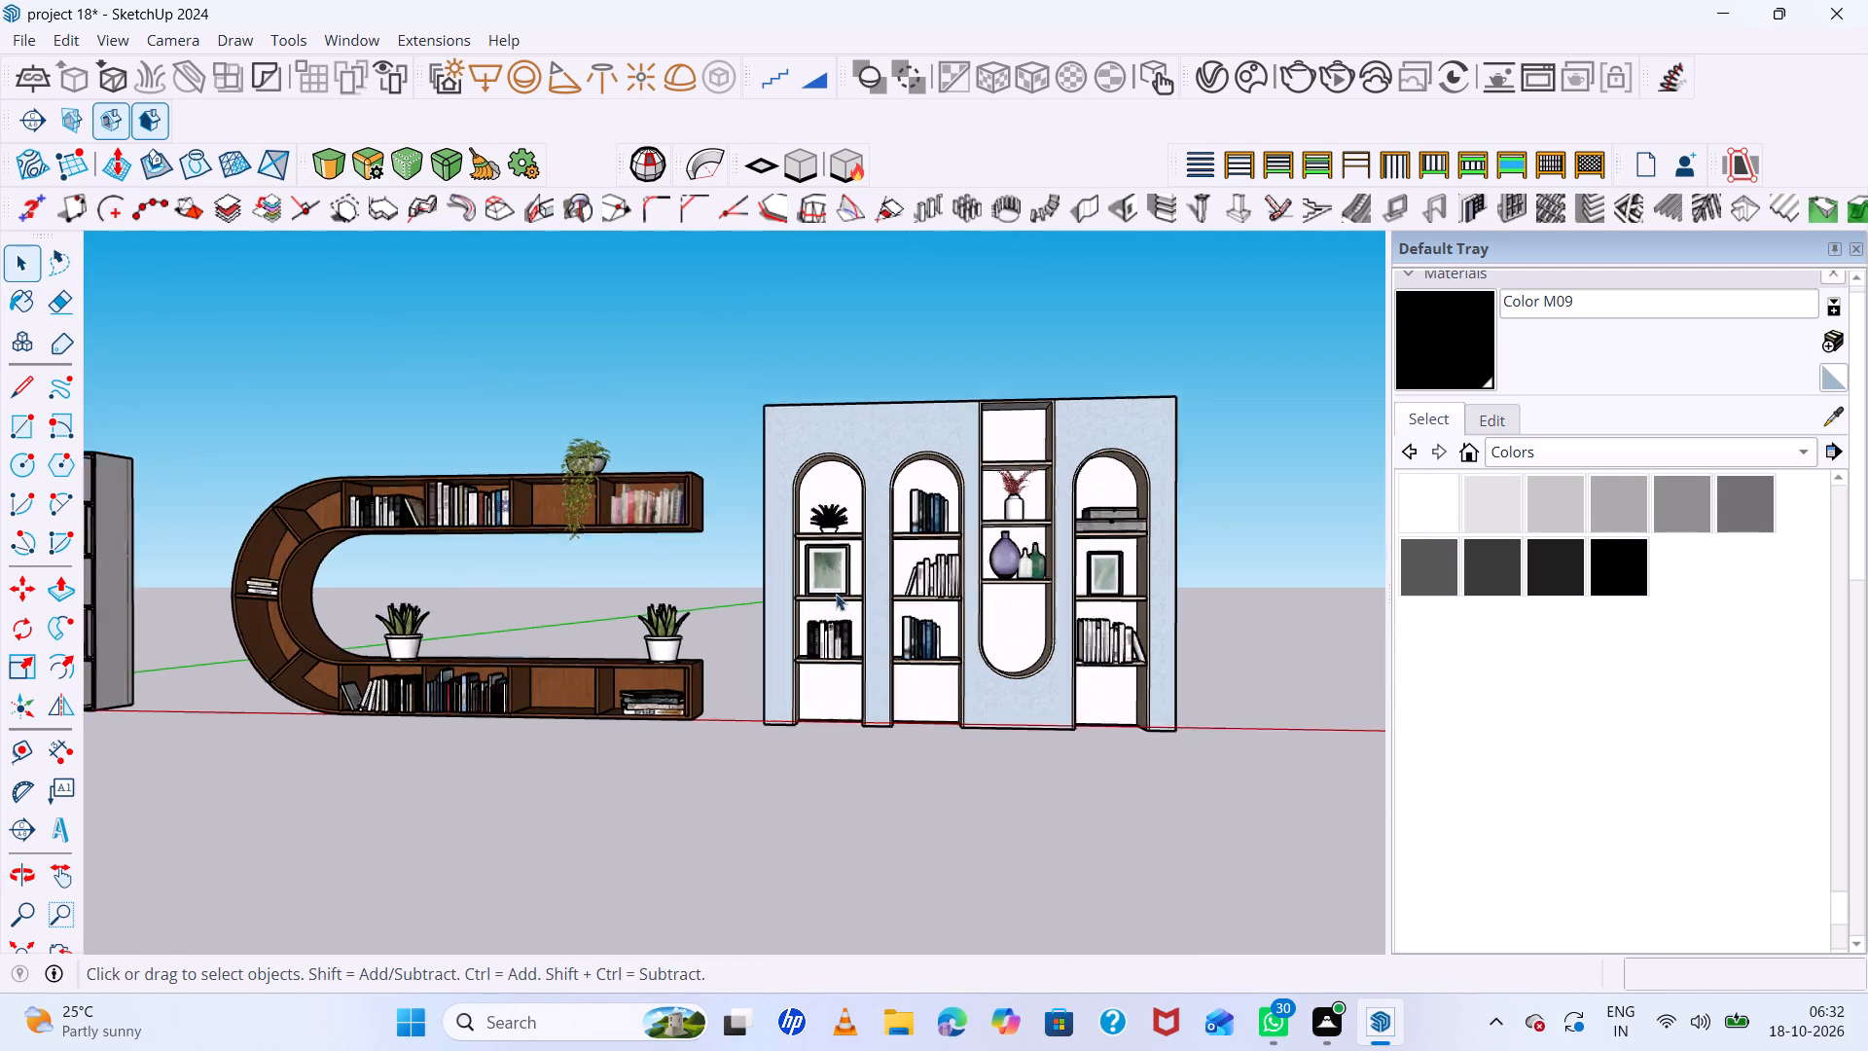
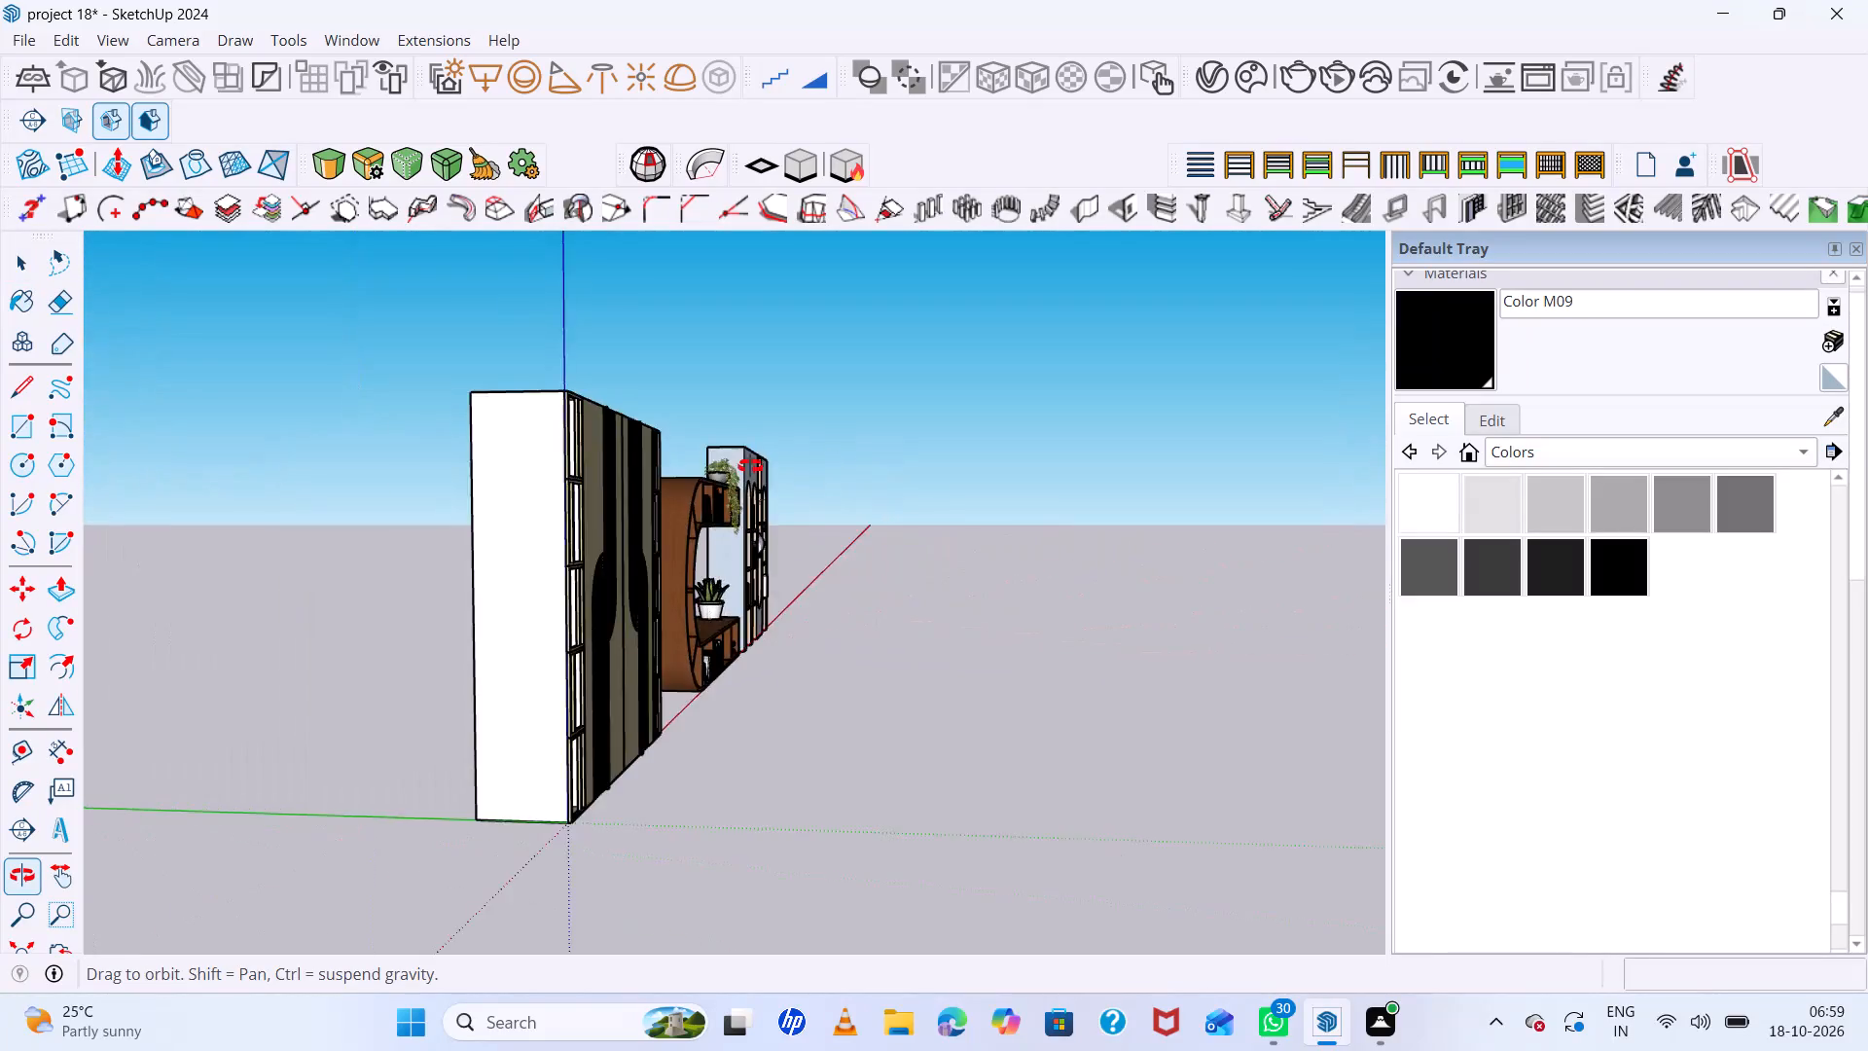
# Examine the three shelving units side by side from the front, comparing their overall appearance.
pyautogui.middleClick(505, 497)
pyautogui.scroll(-7, 728, 521)
pyautogui.scroll(-5, 906, 487)
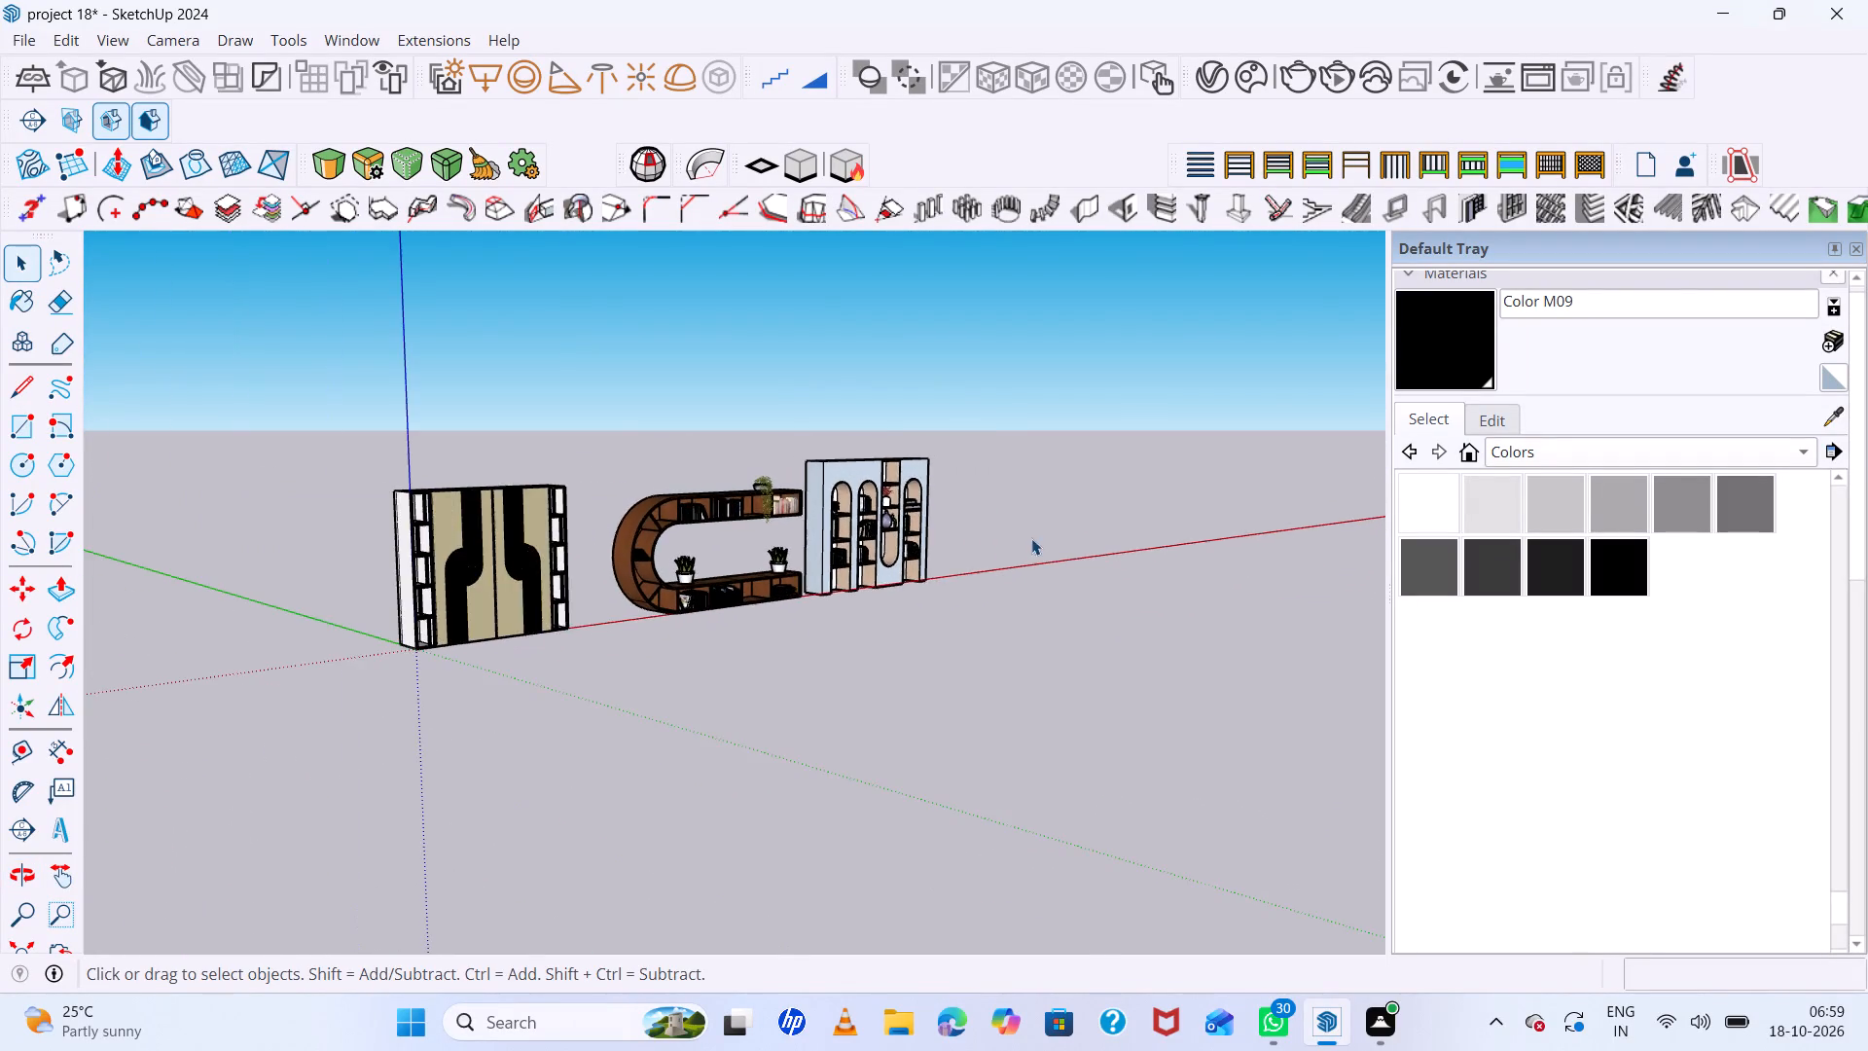
pyautogui.moveTo(1031, 538); pyautogui.dragTo(696, 608, button='middle')
pyautogui.scroll(6, 816, 434)
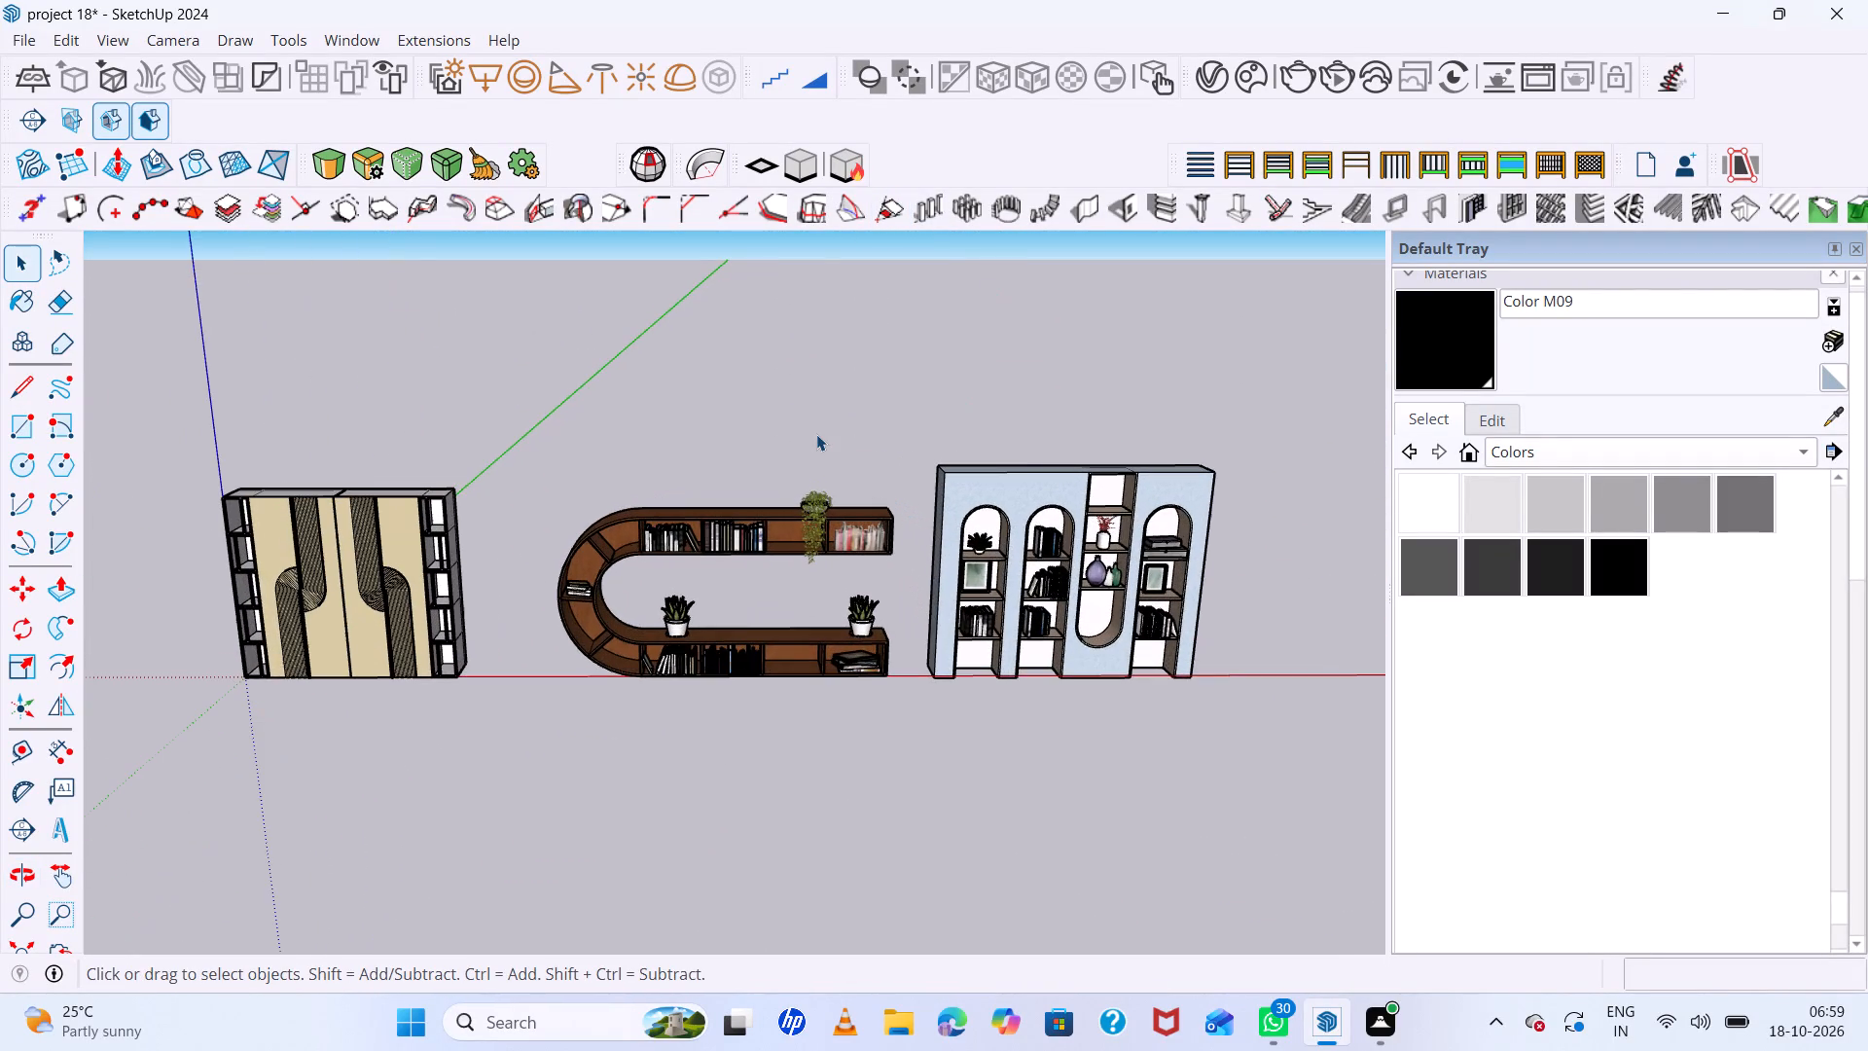
pyautogui.moveTo(885, 513); pyautogui.dragTo(873, 370, button='middle')
pyautogui.scroll(2, 319, 634)
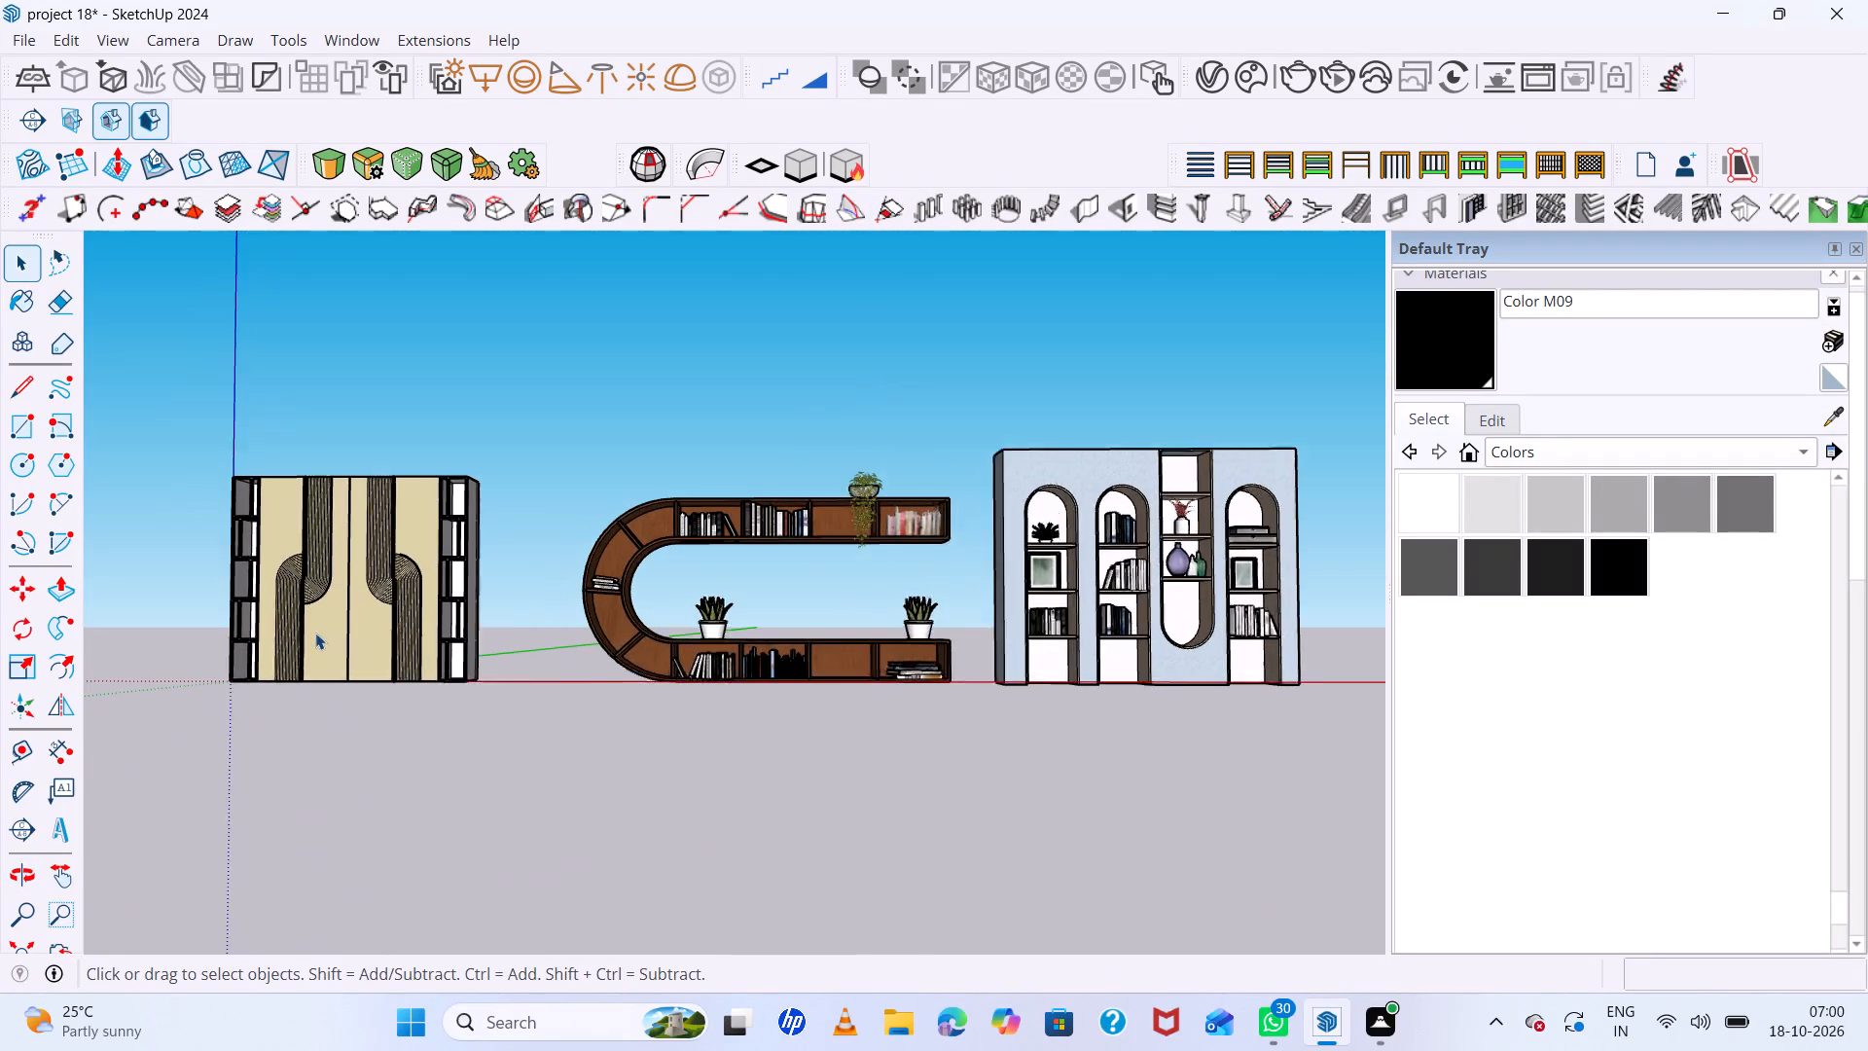
pyautogui.scroll(-4, 475, 562)
pyautogui.moveTo(1206, 441); pyautogui.dragTo(1214, 420, button='middle')
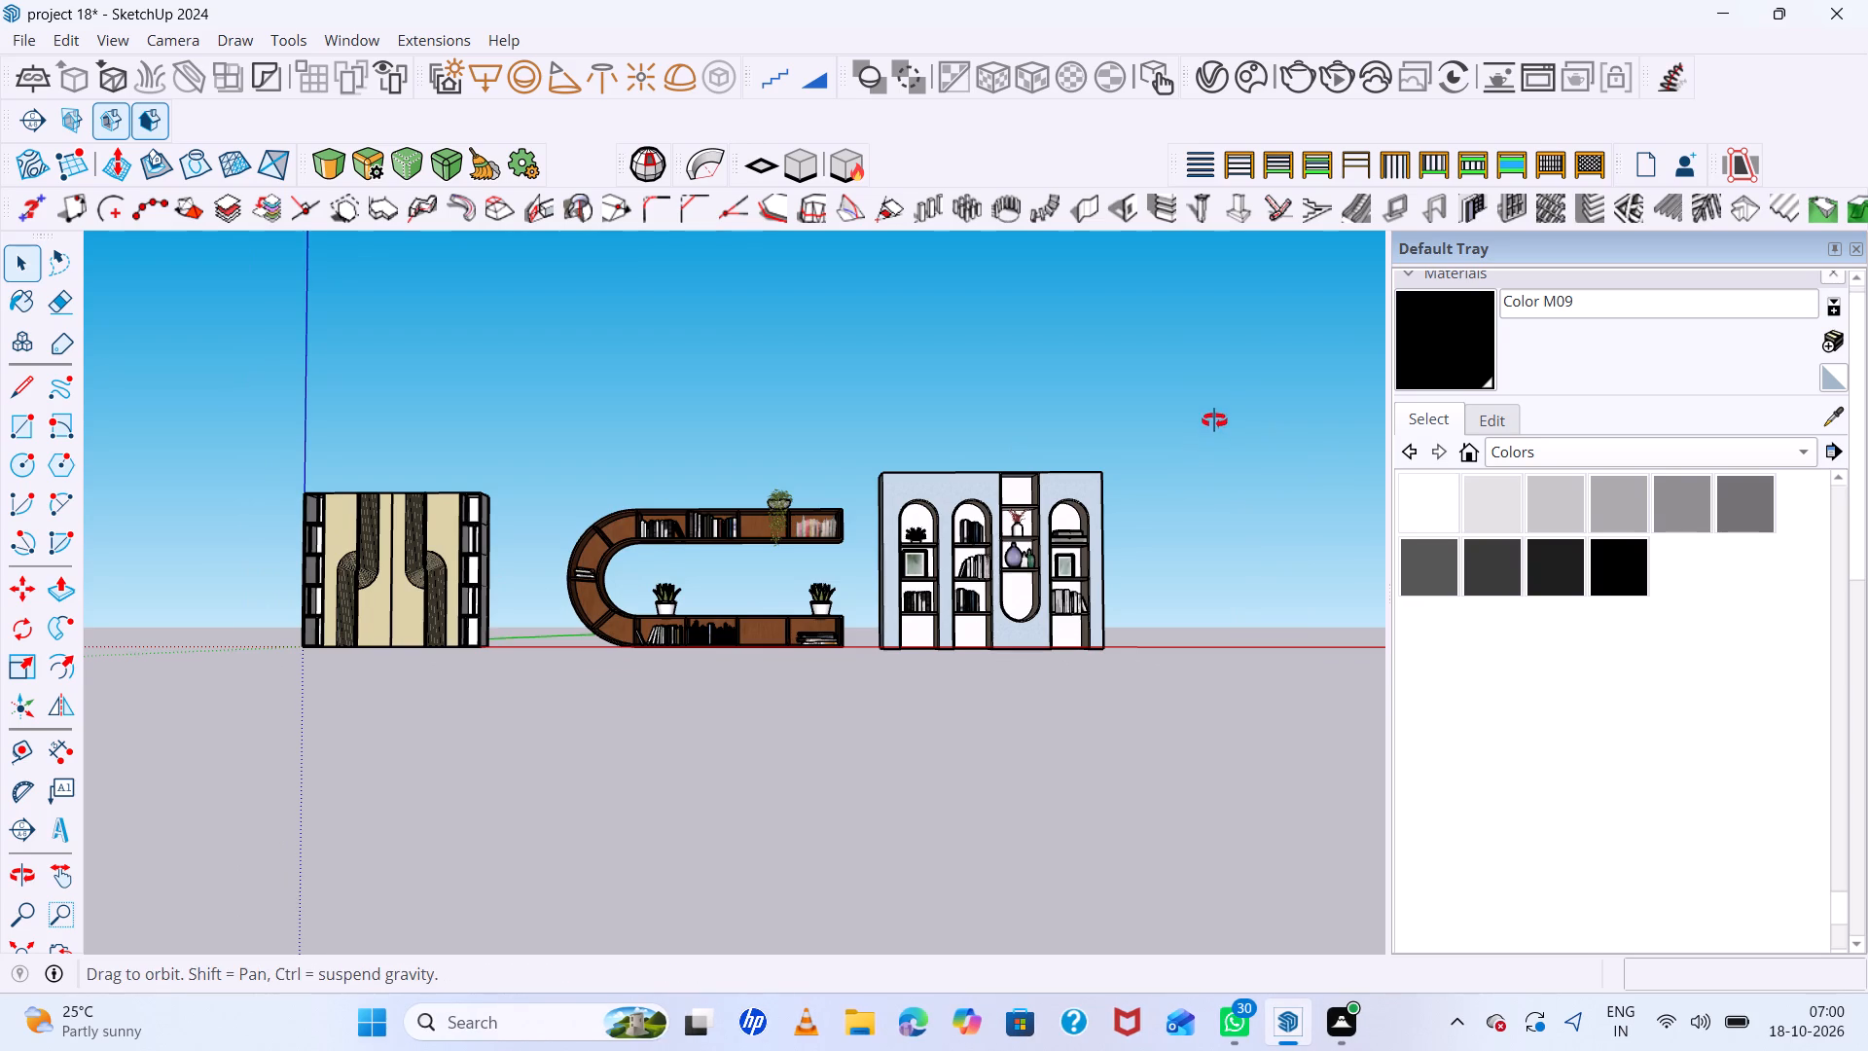
pyautogui.moveTo(1214, 420); pyautogui.dragTo(1216, 415, button='middle')
pyautogui.scroll(2, 353, 431)
pyautogui.scroll(2, 874, 437)
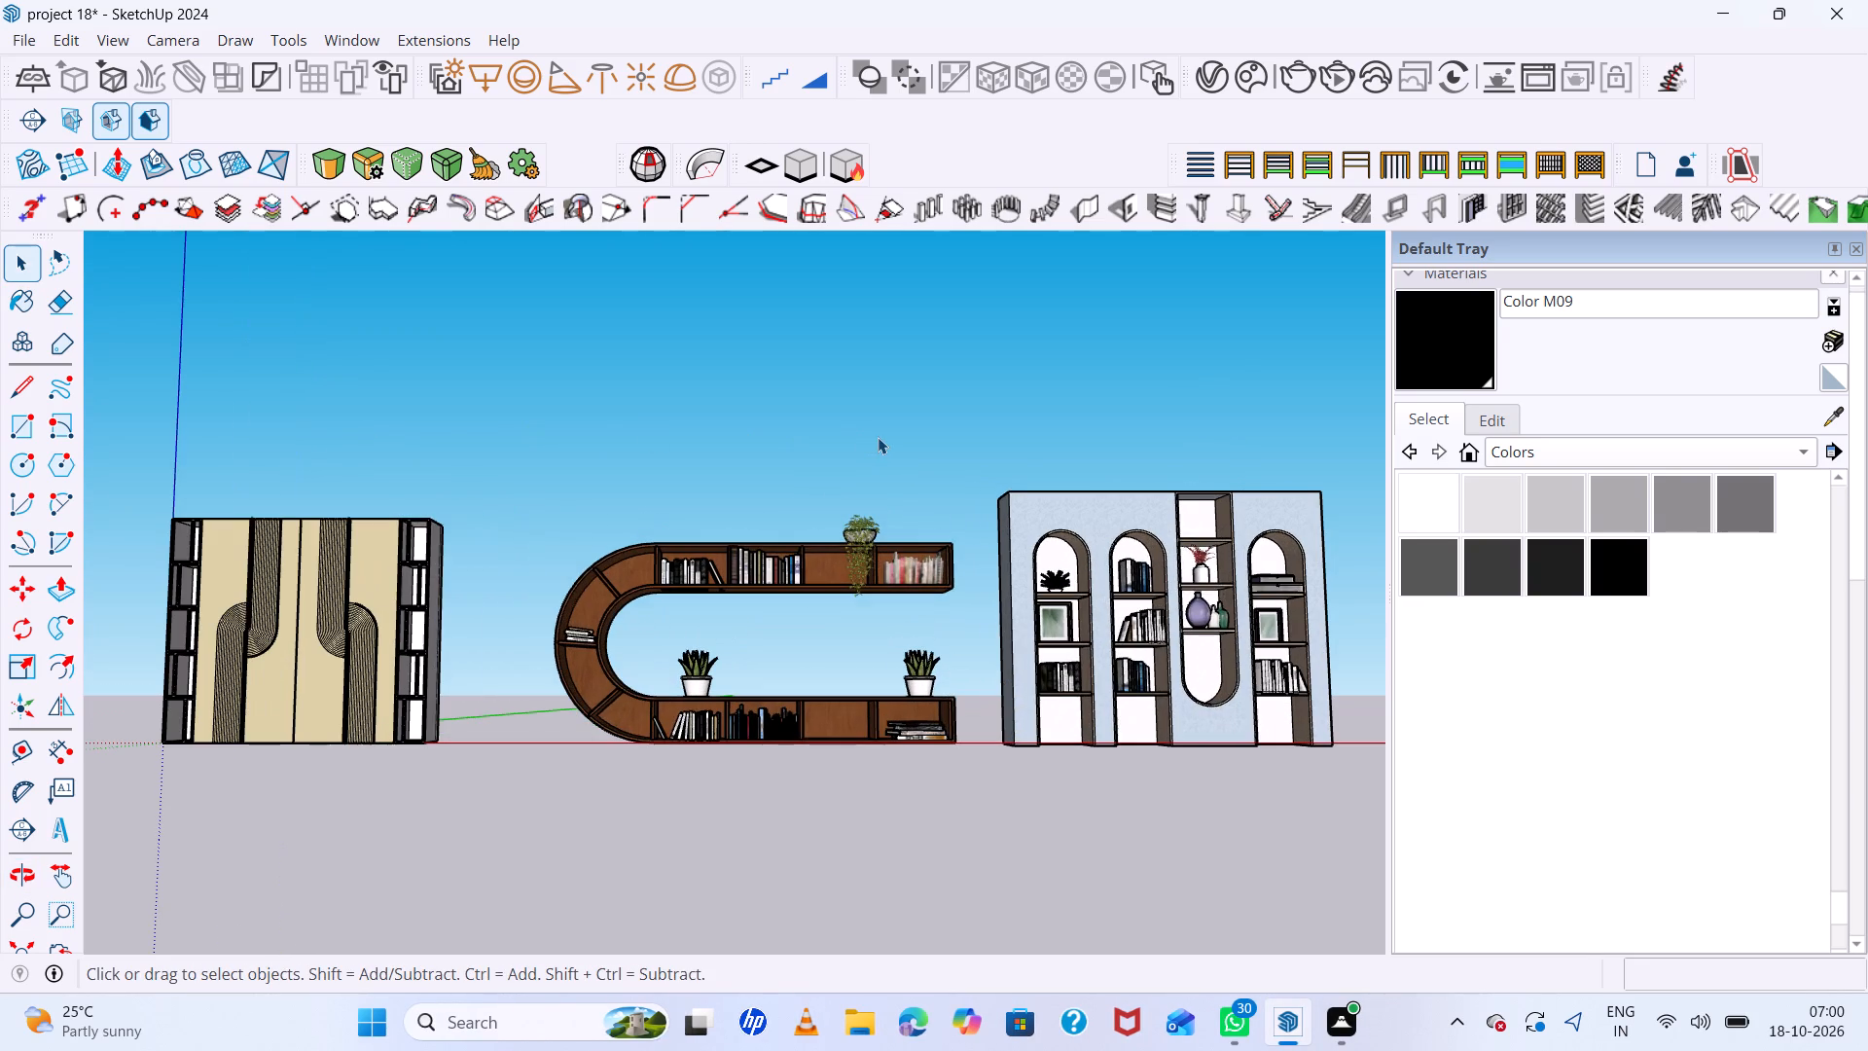
pyautogui.moveTo(878, 437); pyautogui.dragTo(872, 456, button='middle')
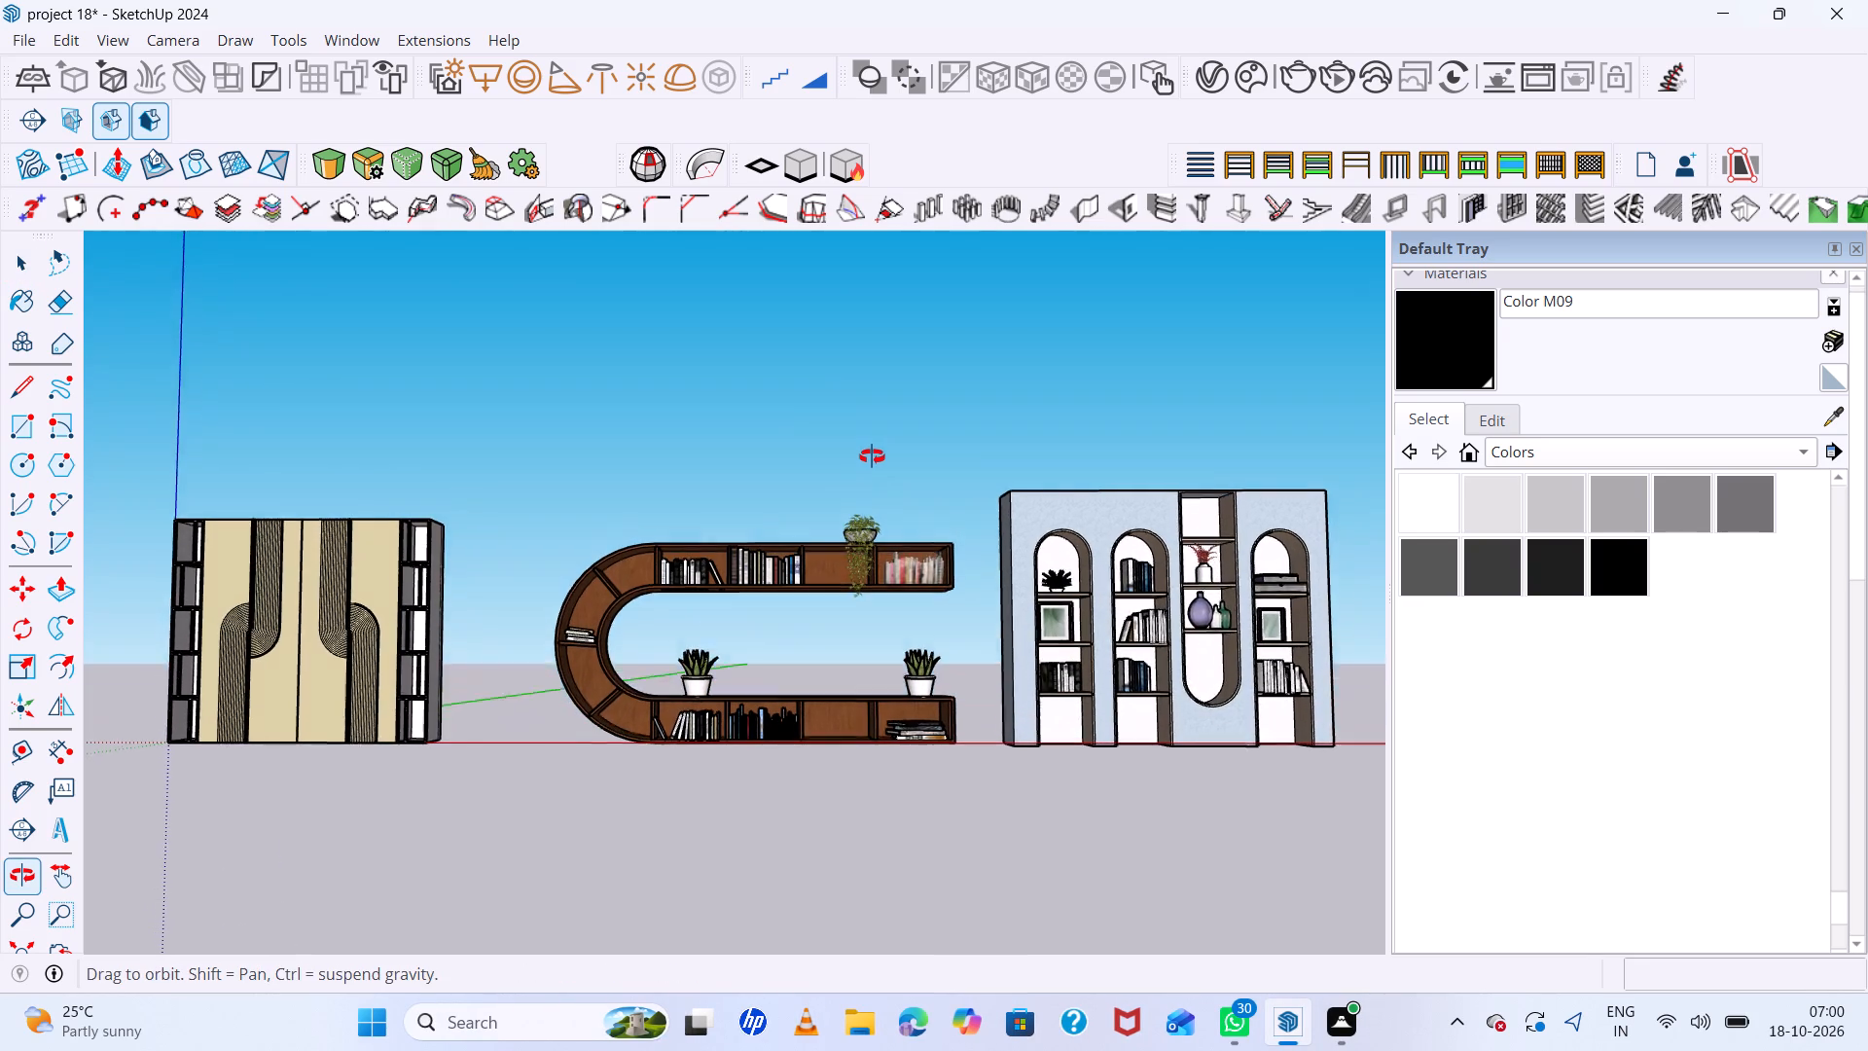
pyautogui.moveTo(872, 456); pyautogui.dragTo(871, 520, button='middle')
pyautogui.scroll(2, 220, 555)
pyautogui.scroll(-2, 225, 540)
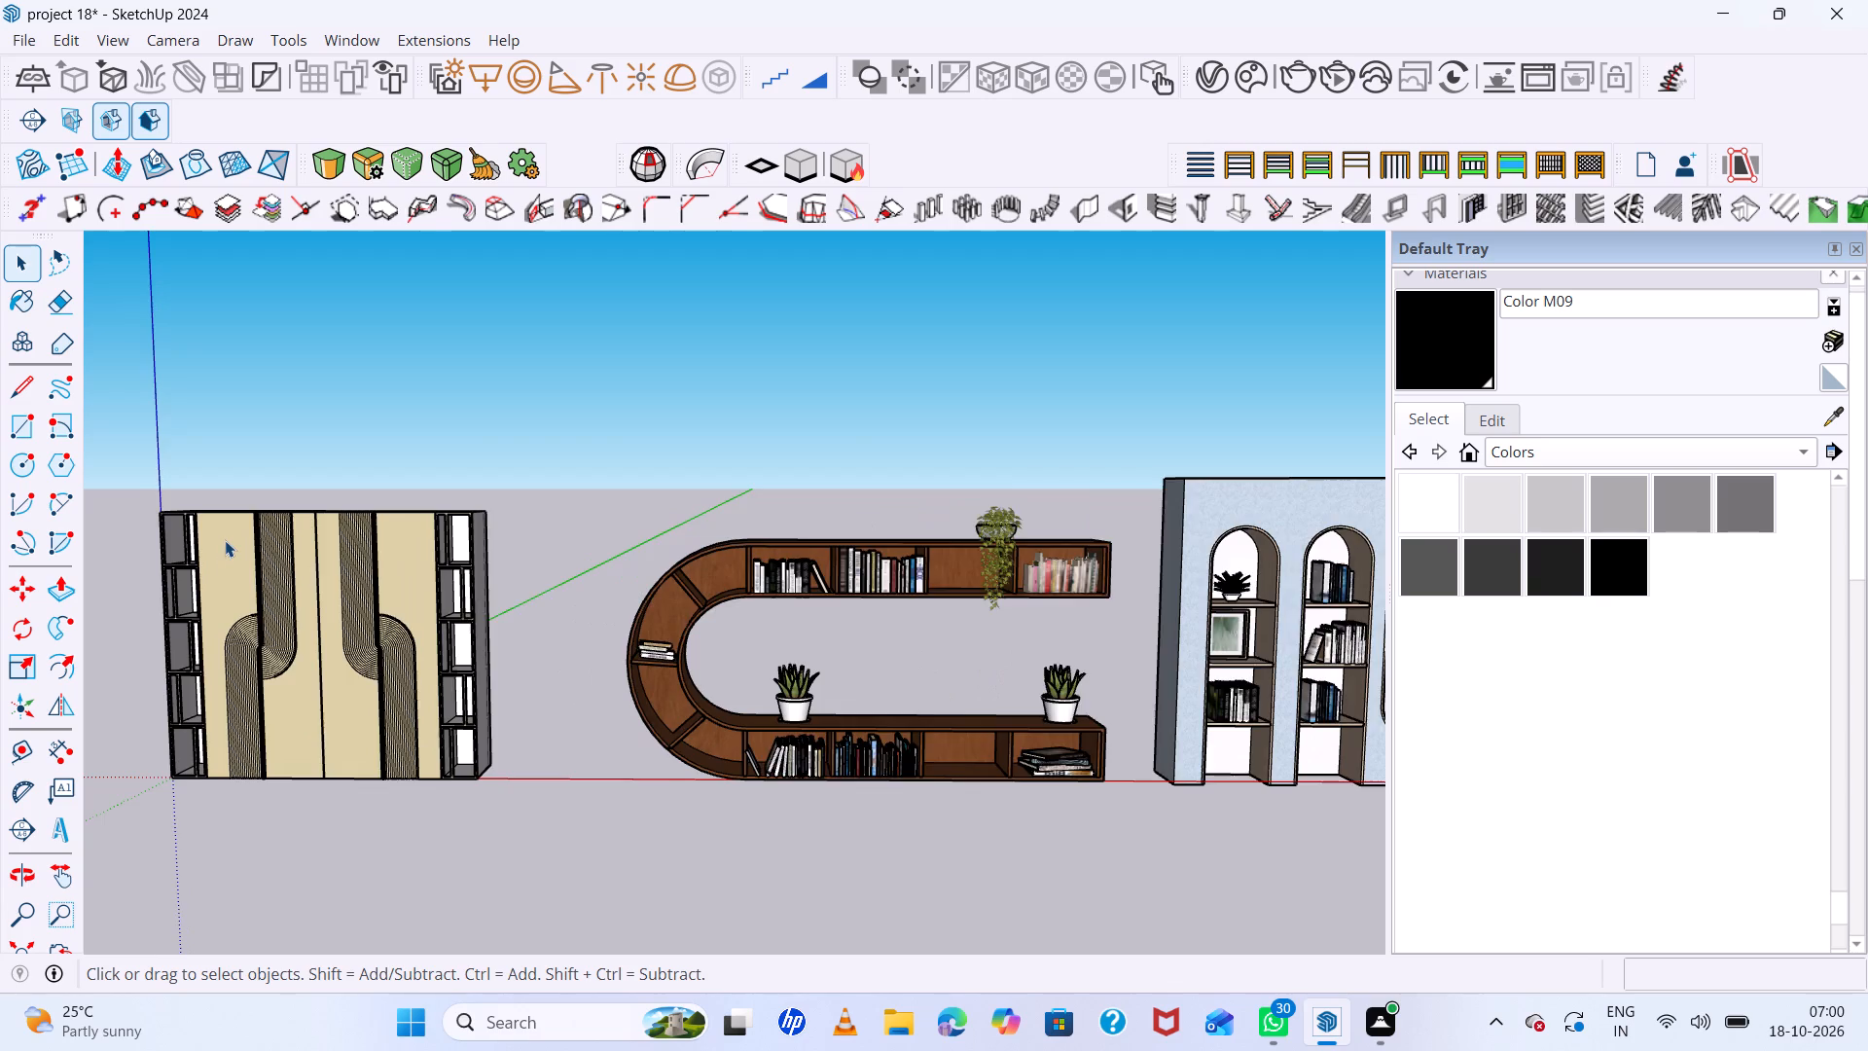
pyautogui.scroll(-3, 225, 540)
pyautogui.scroll(-7, 695, 562)
pyautogui.scroll(6, 83, 487)
pyautogui.scroll(4, 252, 502)
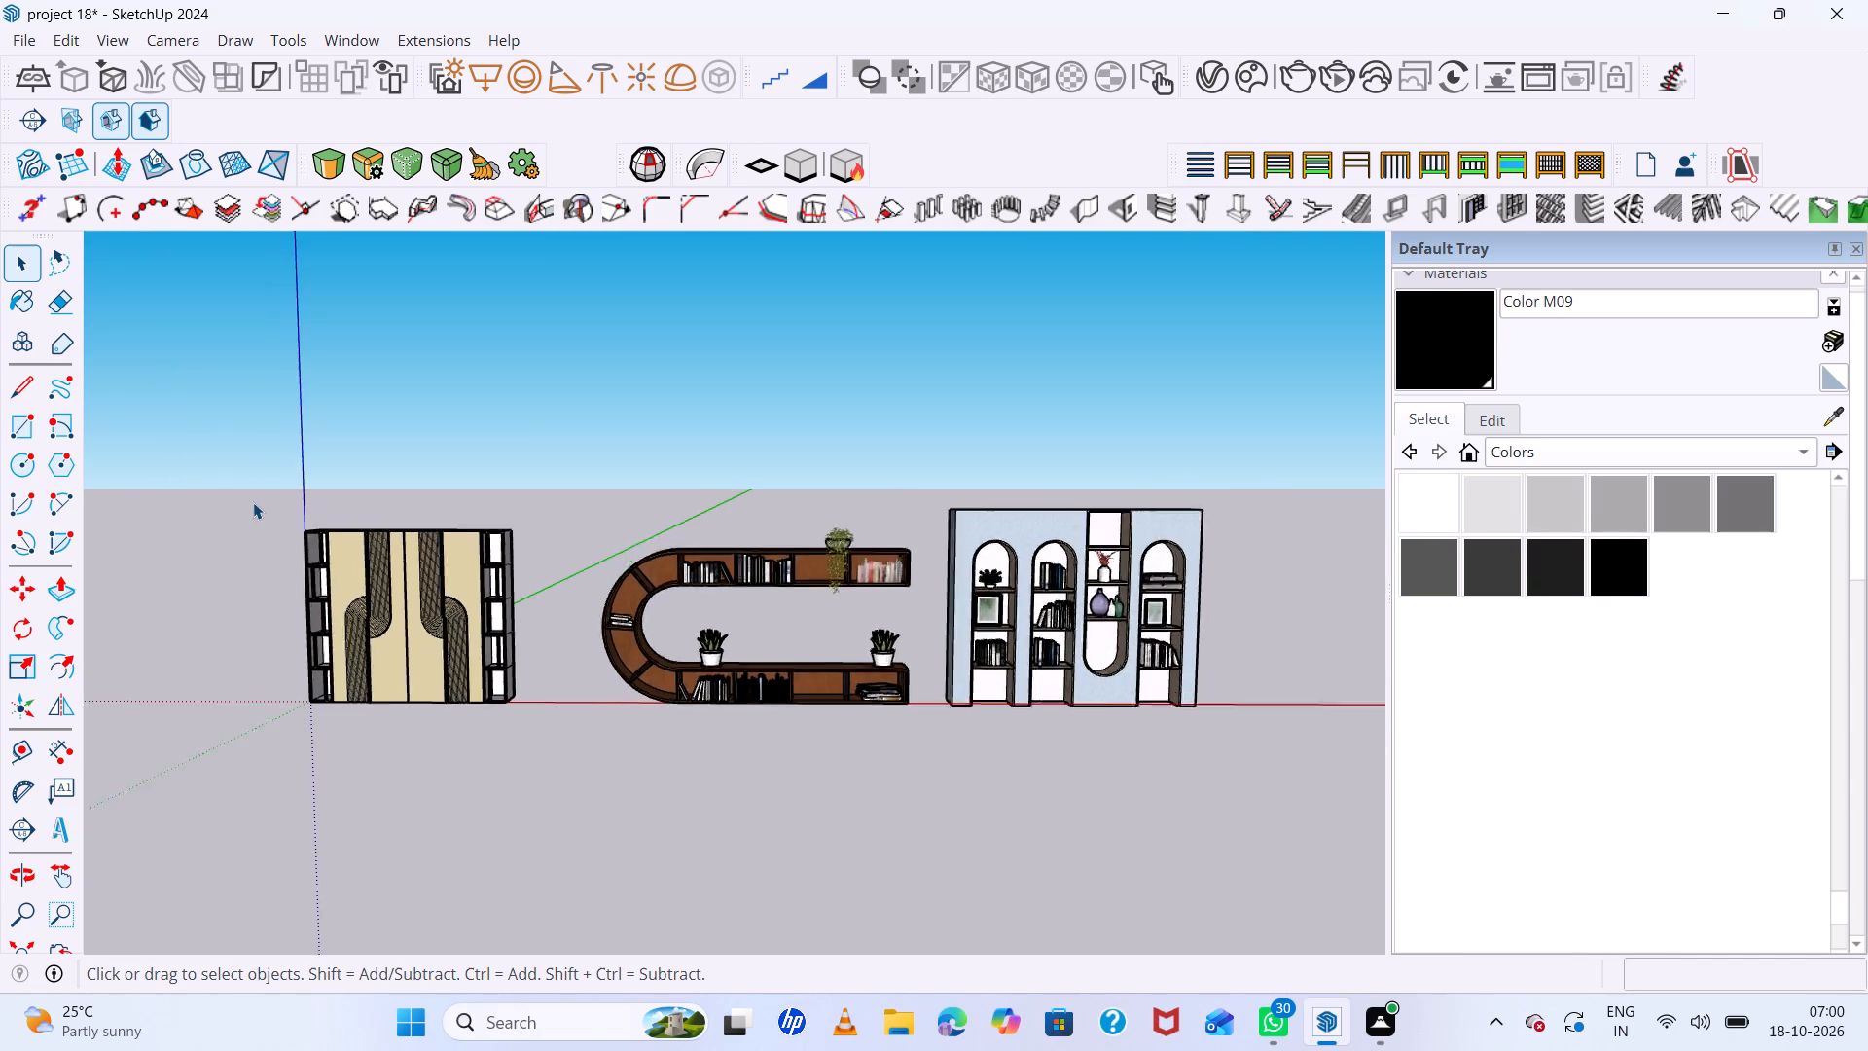
# Frame the fluted unit's front so its doors, strips and both side shelf columns fill the view.
pyautogui.scroll(18, 253, 502)
pyautogui.moveTo(377, 531); pyautogui.dragTo(399, 481, button='middle')
pyautogui.scroll(-7, 492, 507)
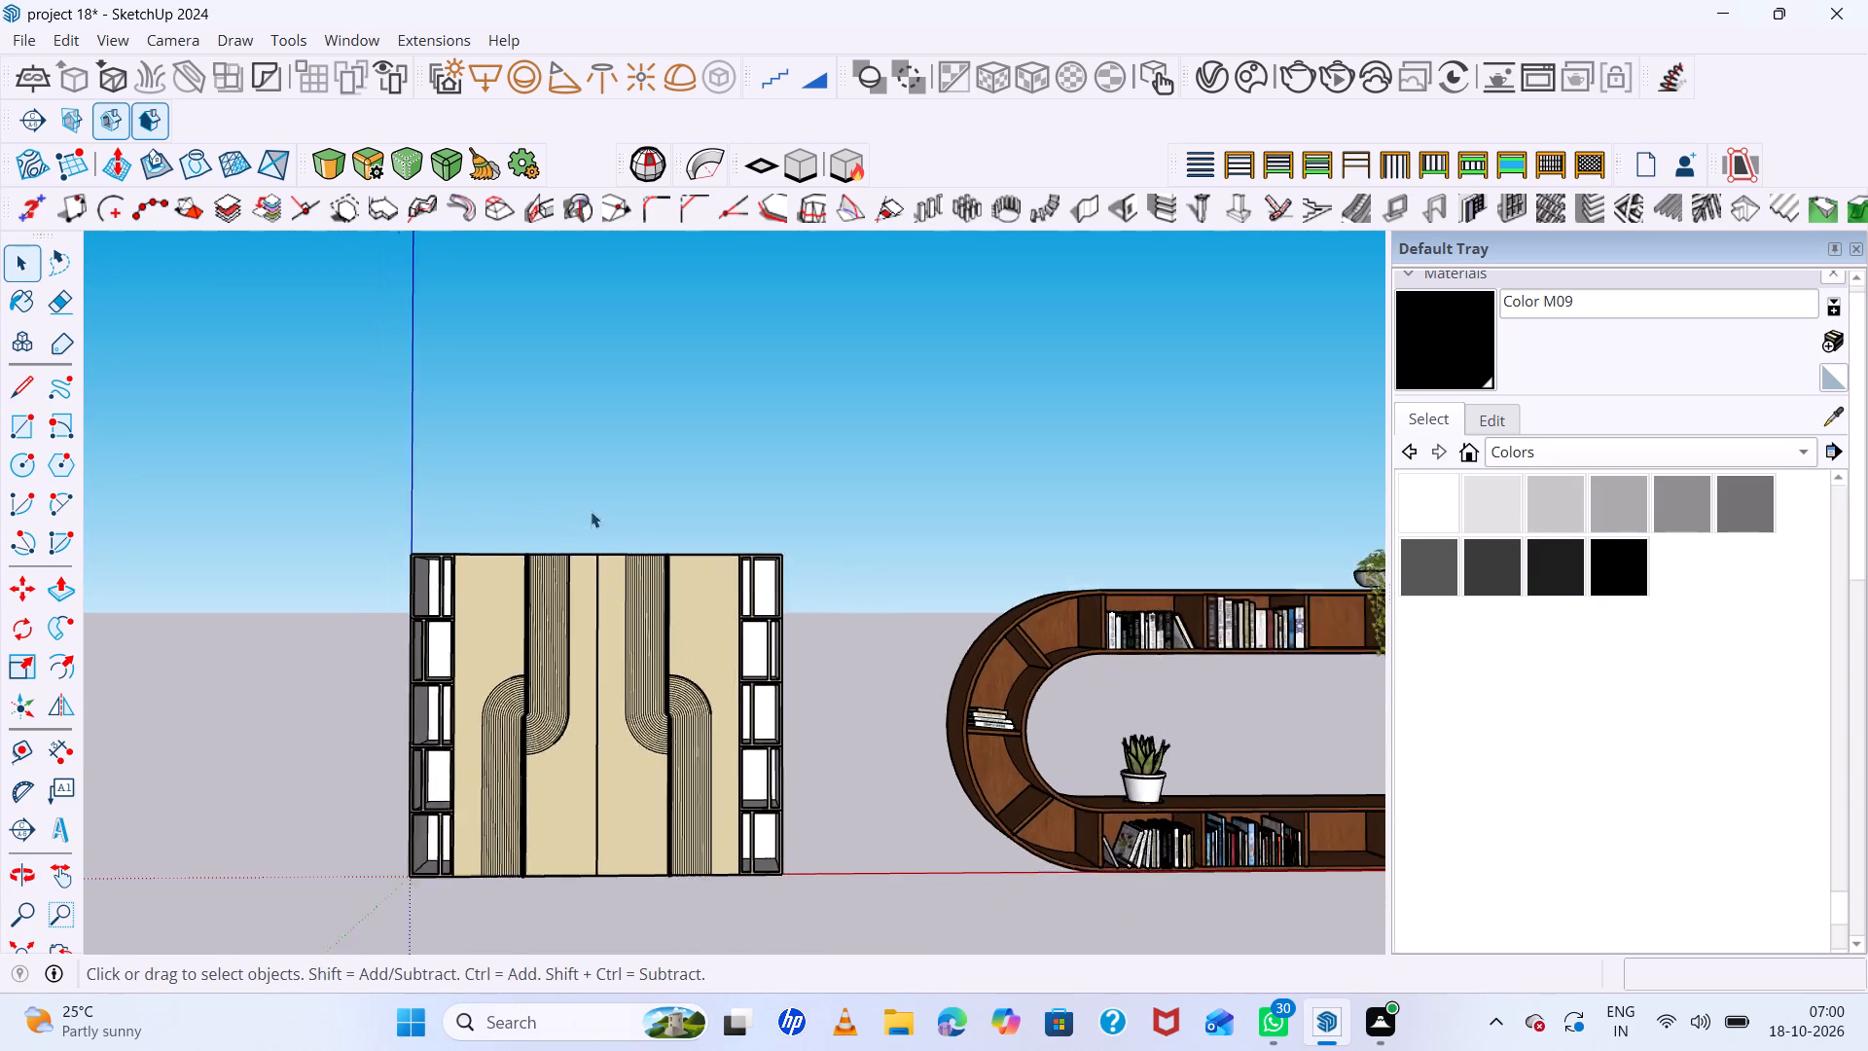
pyautogui.scroll(6, 264, 547)
pyautogui.scroll(-8, 279, 500)
pyautogui.moveTo(334, 776); pyautogui.dragTo(309, 745, button='middle')
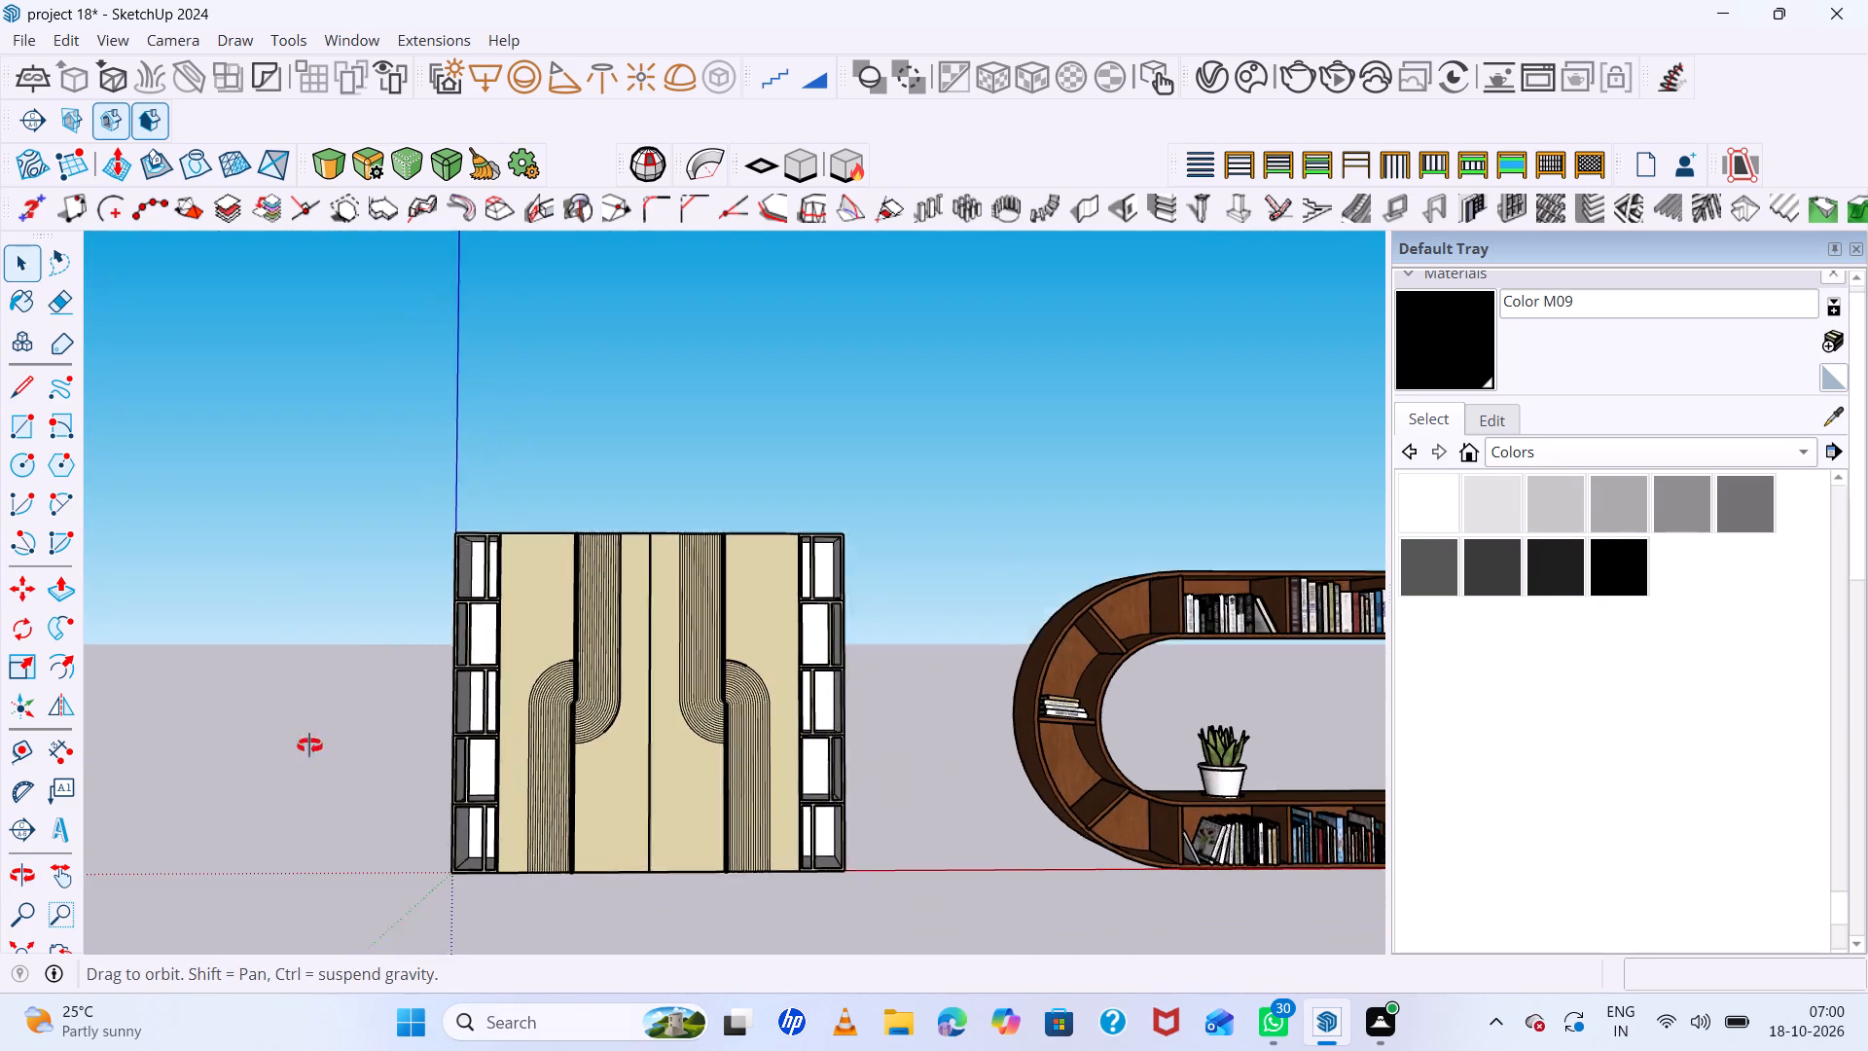
pyautogui.moveTo(309, 745); pyautogui.dragTo(271, 747, button='middle')
pyautogui.scroll(7, 215, 776)
pyautogui.scroll(-2, 228, 743)
pyautogui.moveTo(228, 741); pyautogui.dragTo(247, 807, button='middle')
pyautogui.scroll(4, 288, 826)
pyautogui.moveTo(363, 854); pyautogui.dragTo(424, 859, button='middle')
pyautogui.scroll(-2, 274, 763)
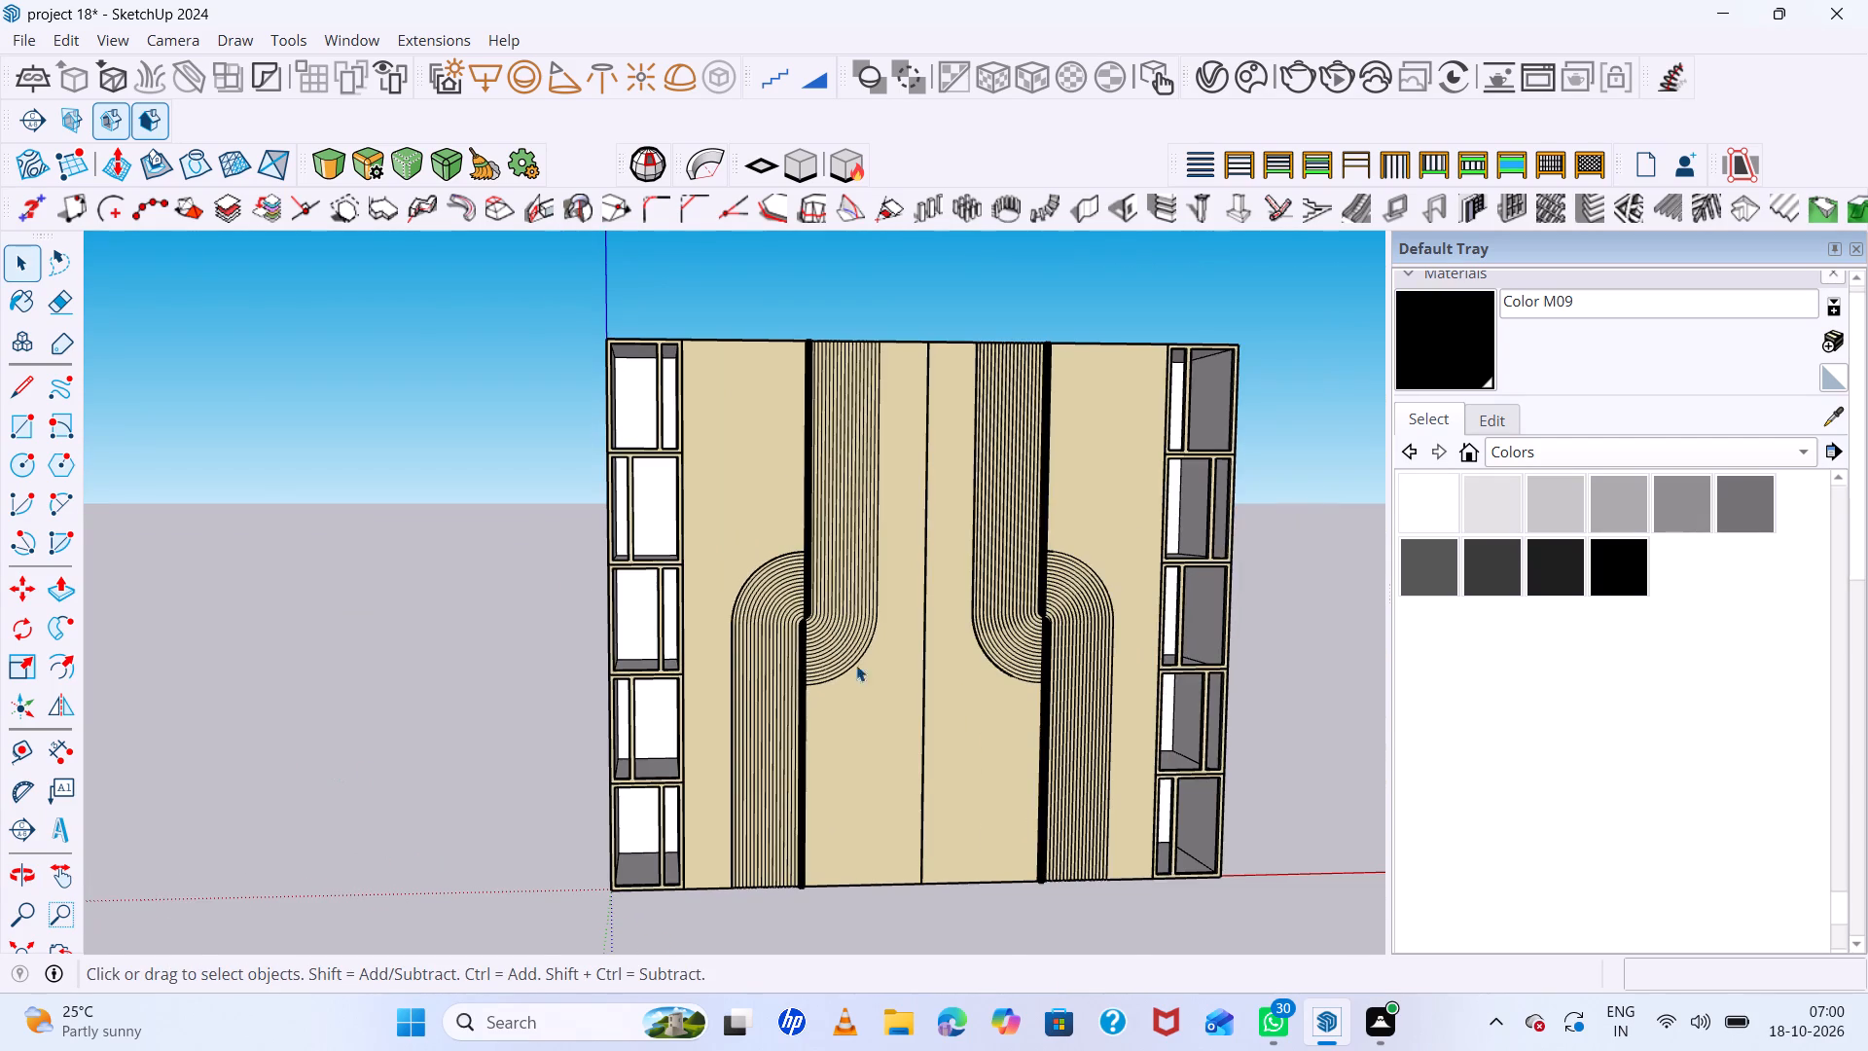
pyautogui.scroll(2, 1302, 589)
pyautogui.moveTo(1302, 587); pyautogui.dragTo(1293, 562, button='middle')
pyautogui.scroll(-1, 1291, 560)
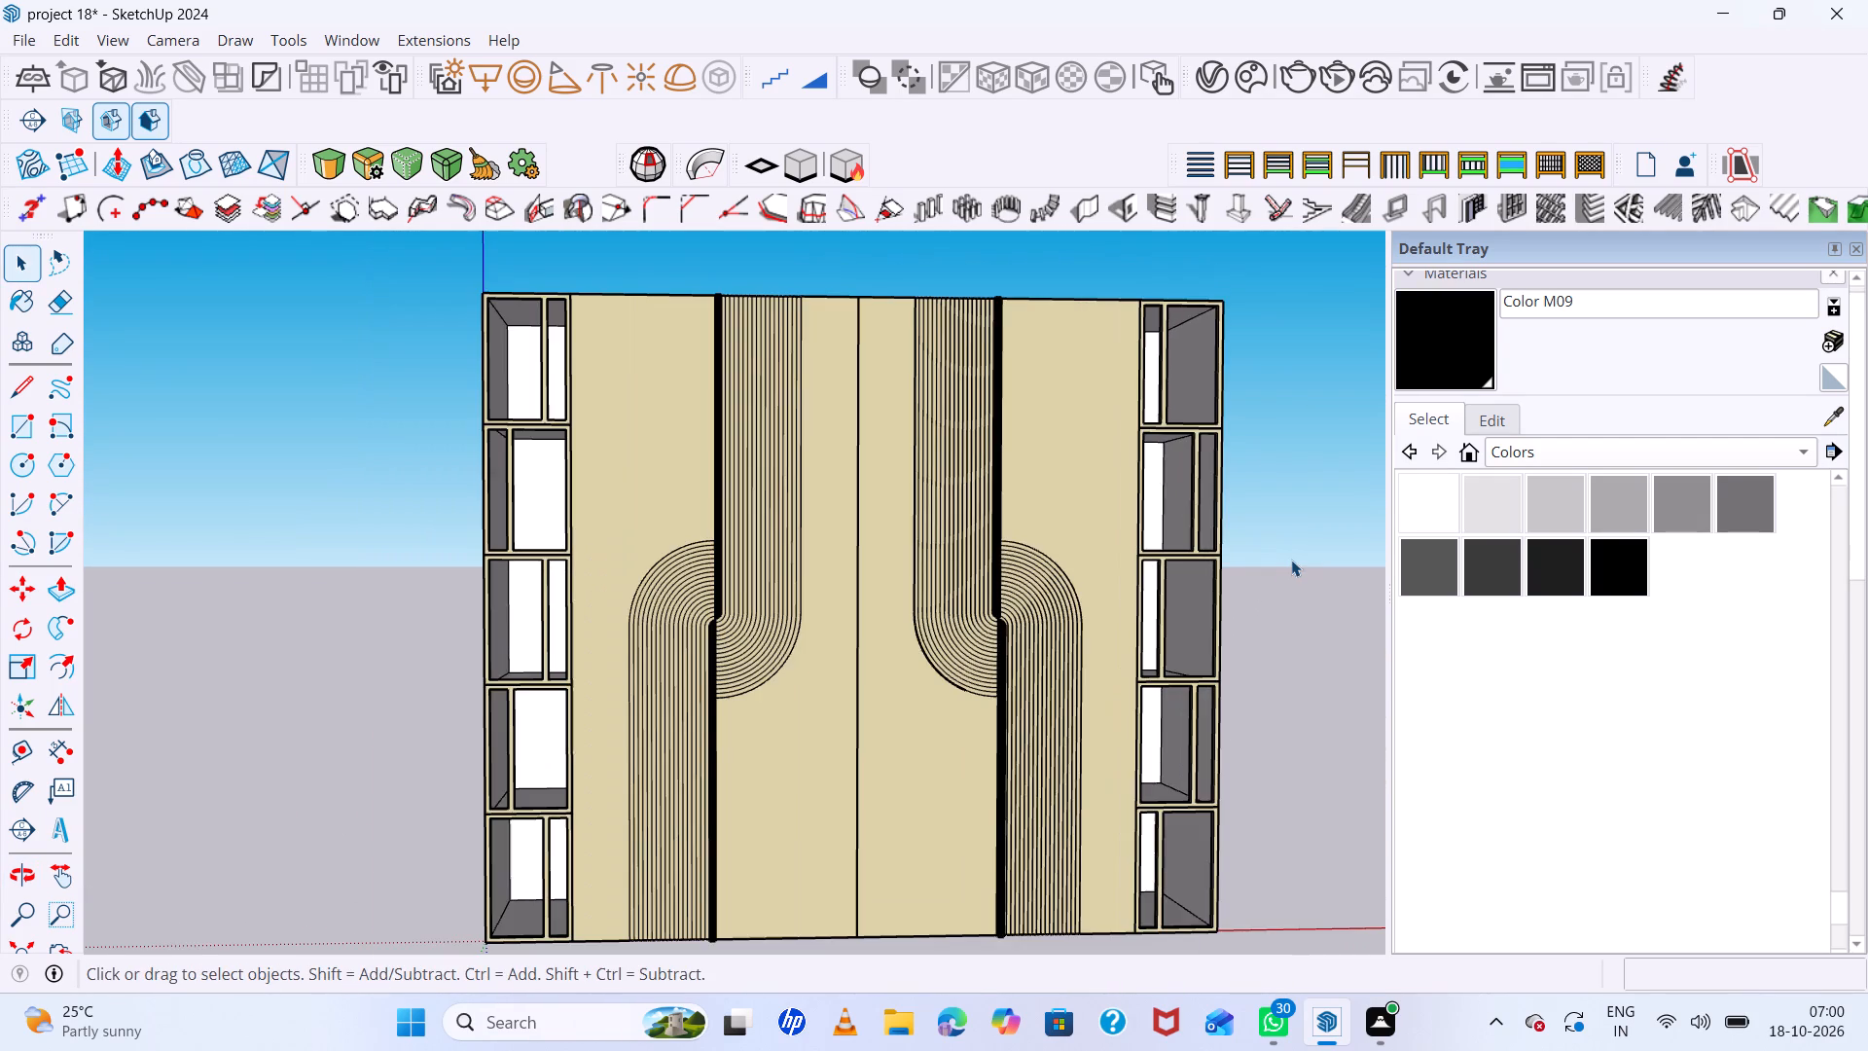
pyautogui.scroll(-1, 1289, 560)
pyautogui.moveTo(1288, 559); pyautogui.dragTo(1269, 581, button='middle')
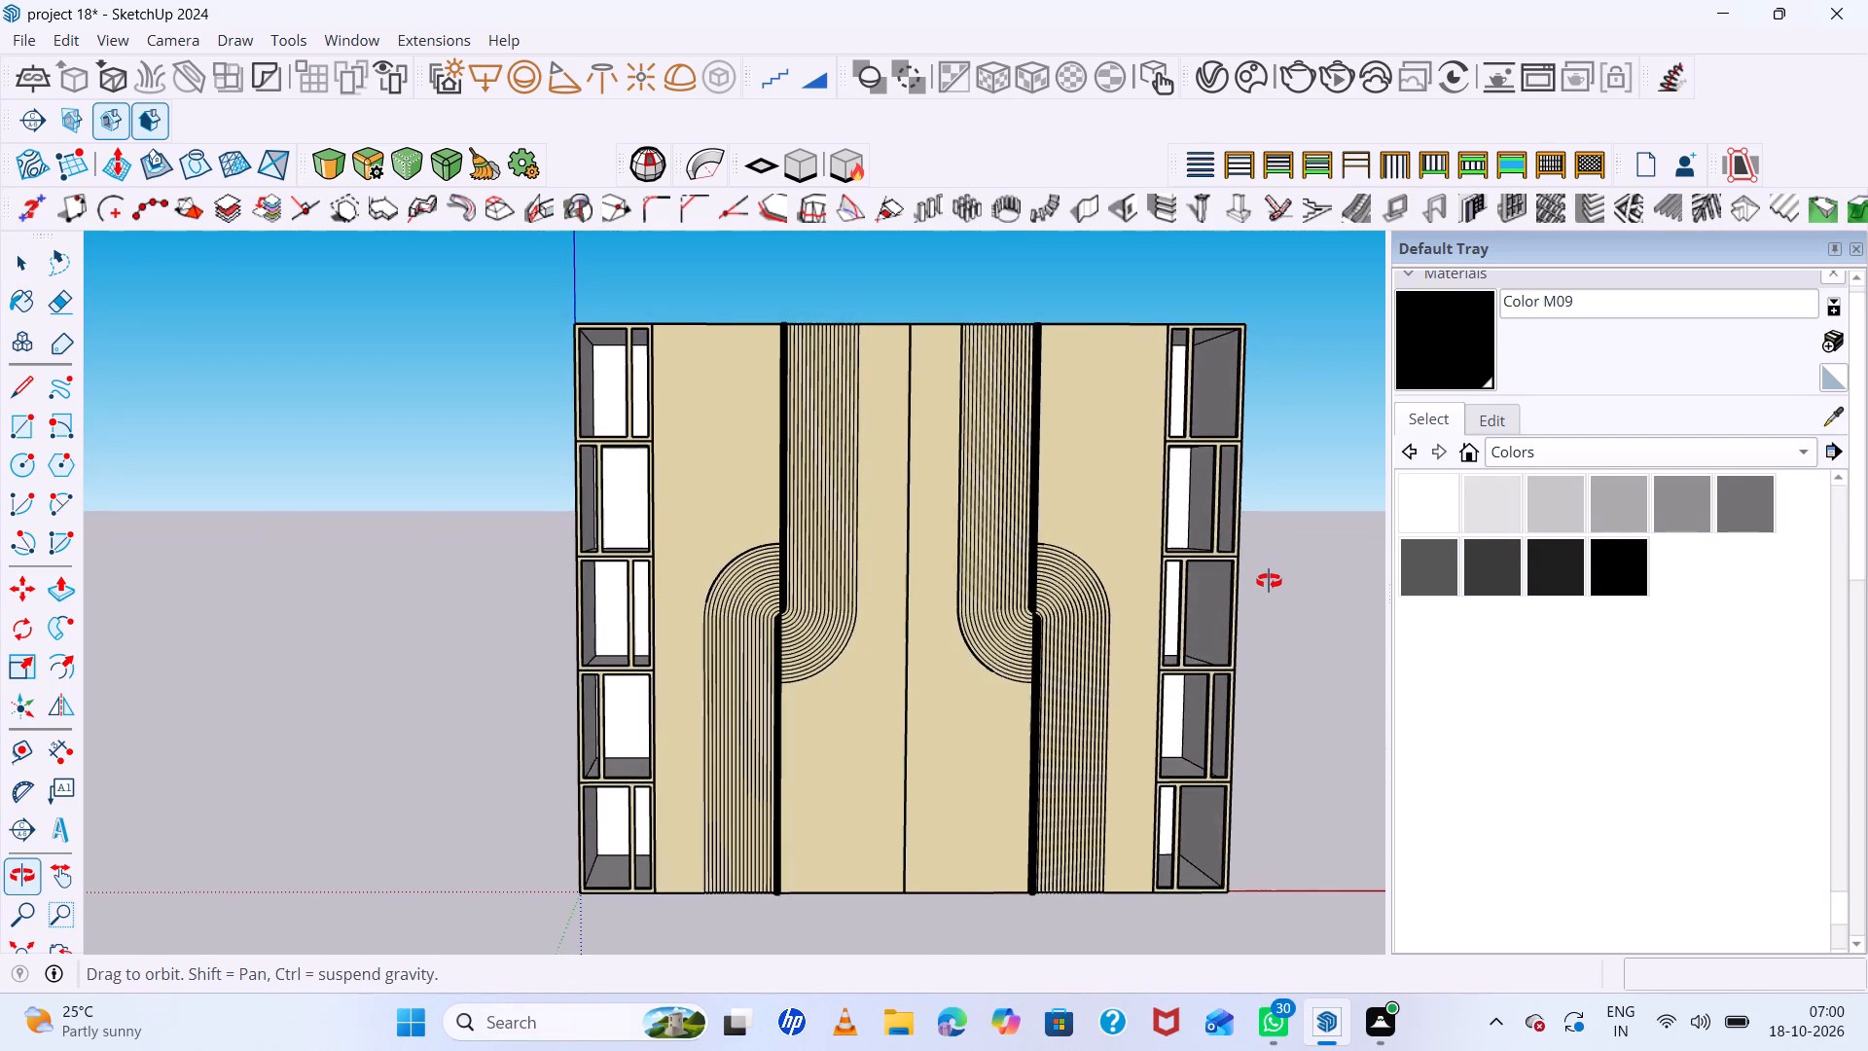
pyautogui.moveTo(1269, 581); pyautogui.dragTo(1256, 583, button='middle')
pyautogui.scroll(1, 1307, 583)
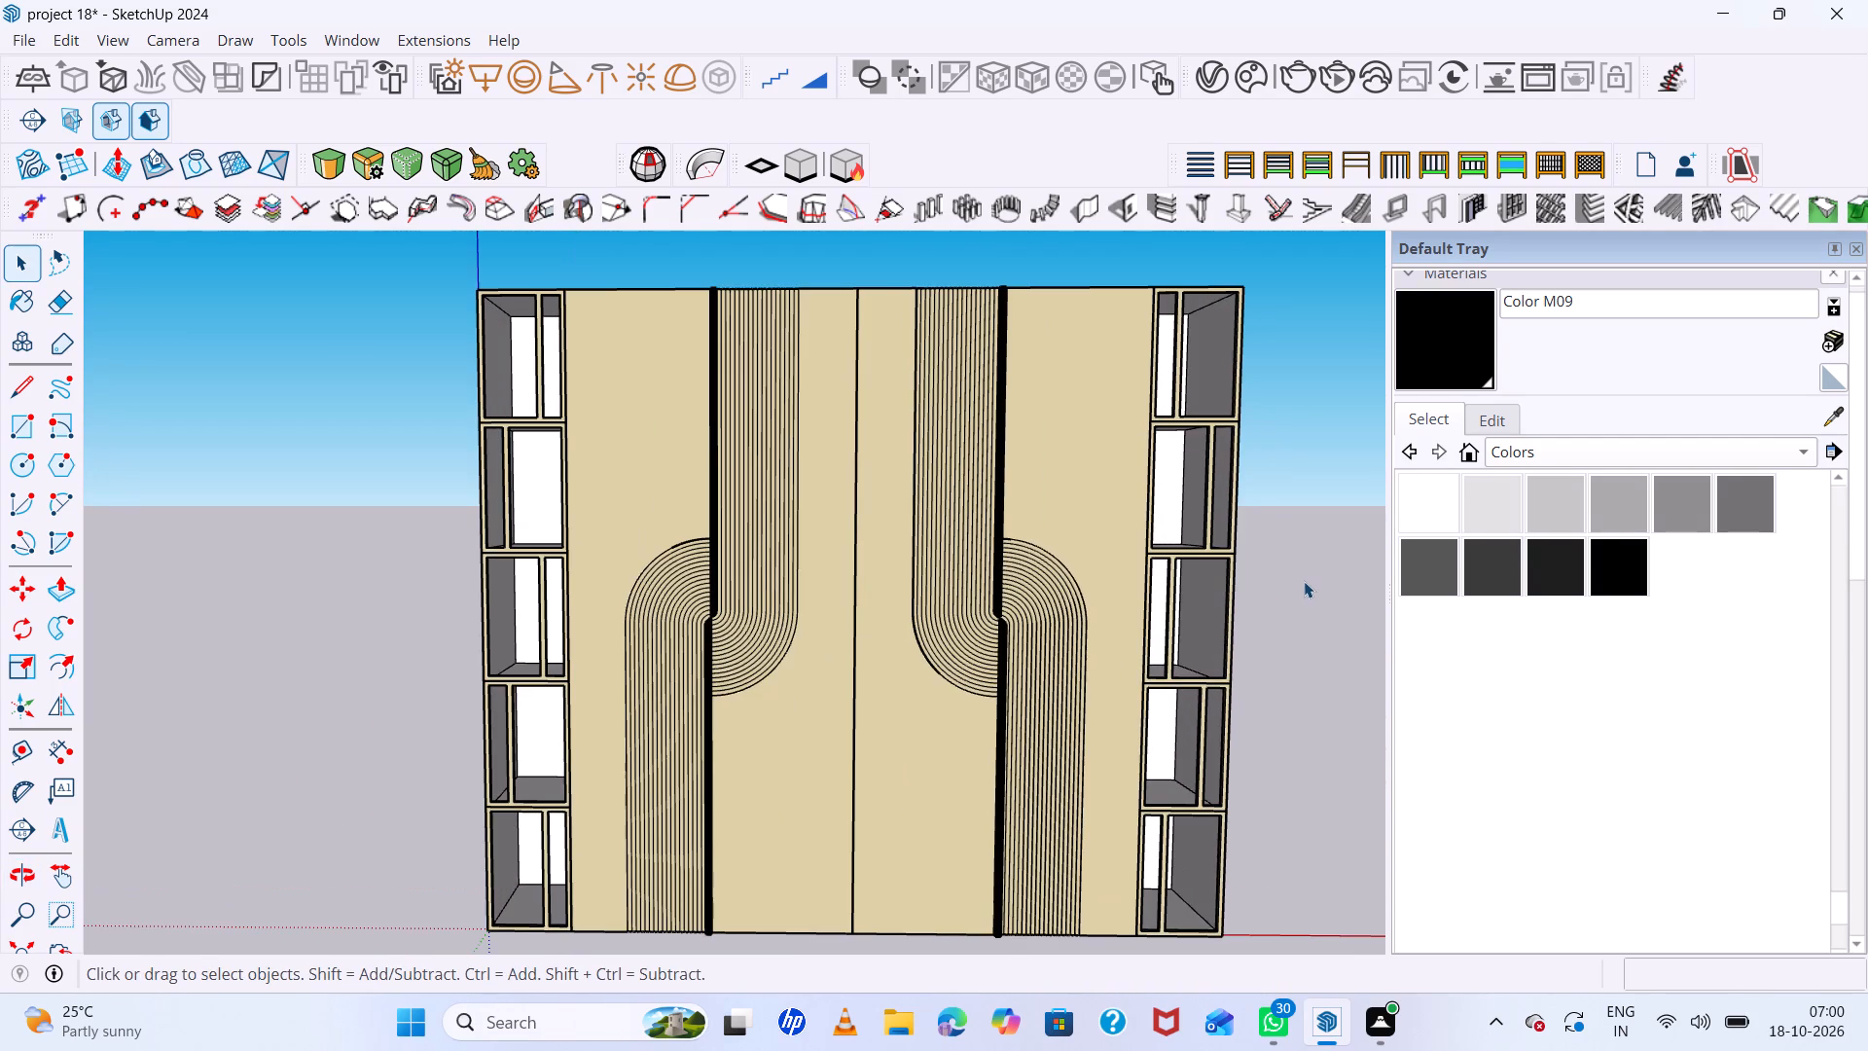
pyautogui.scroll(-1, 1203, 522)
pyautogui.moveTo(1227, 534); pyautogui.dragTo(1253, 546, button='middle')
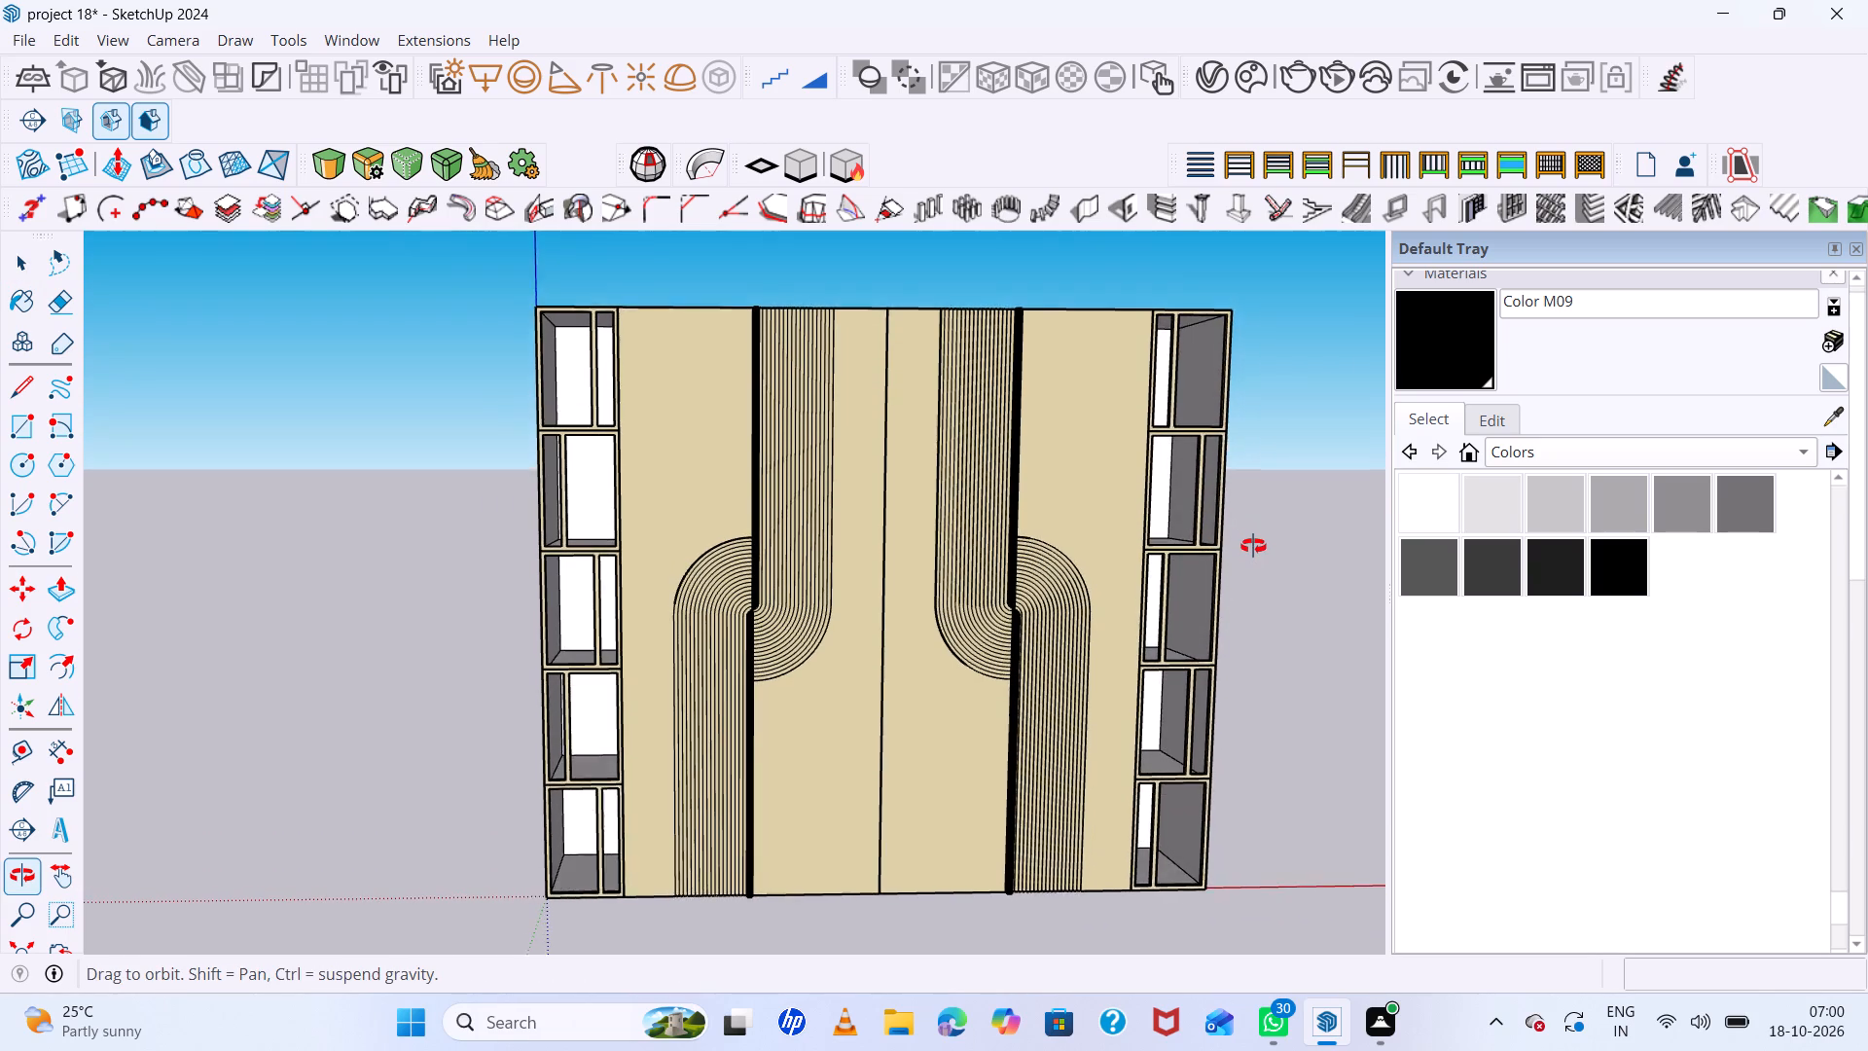
pyautogui.moveTo(1253, 546); pyautogui.dragTo(1254, 538, button='middle')
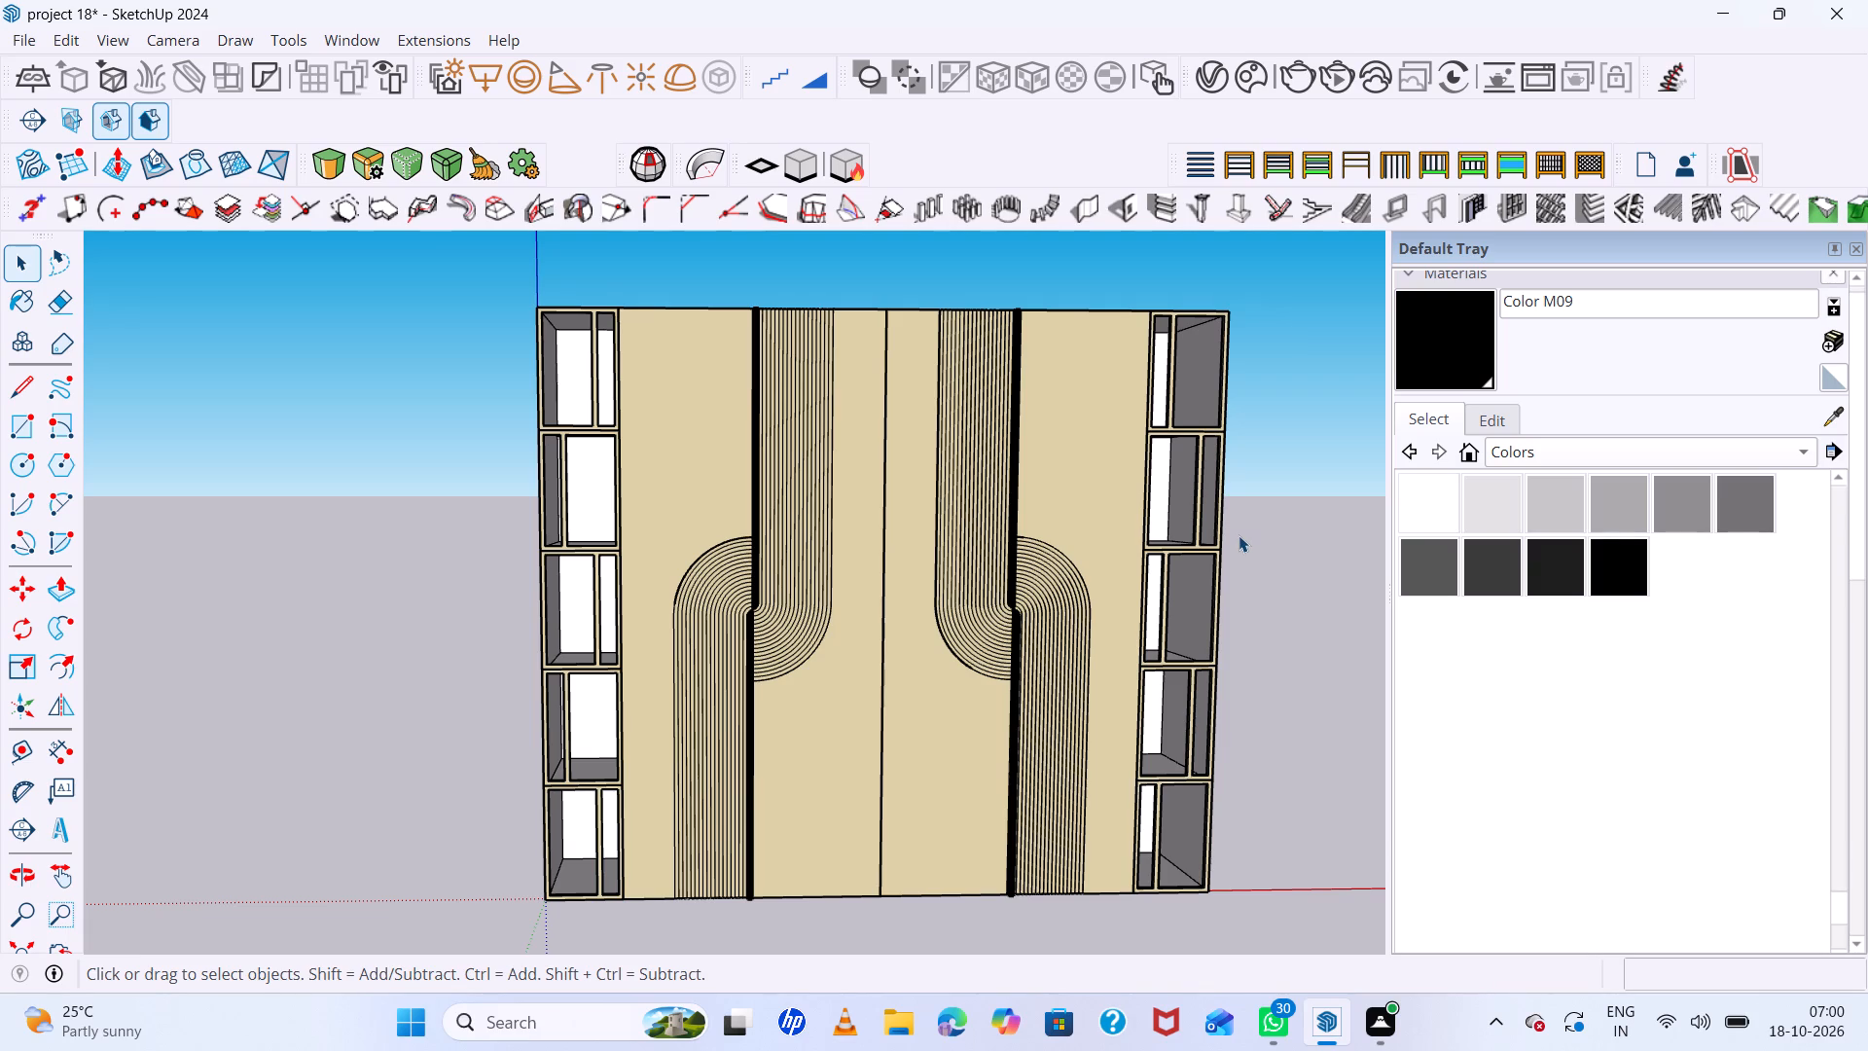
# Print the current view of the fluted unit with Microsoft Print to PDF, saving it on the Desktop as "pdf 1".
pyautogui.click(24, 48)
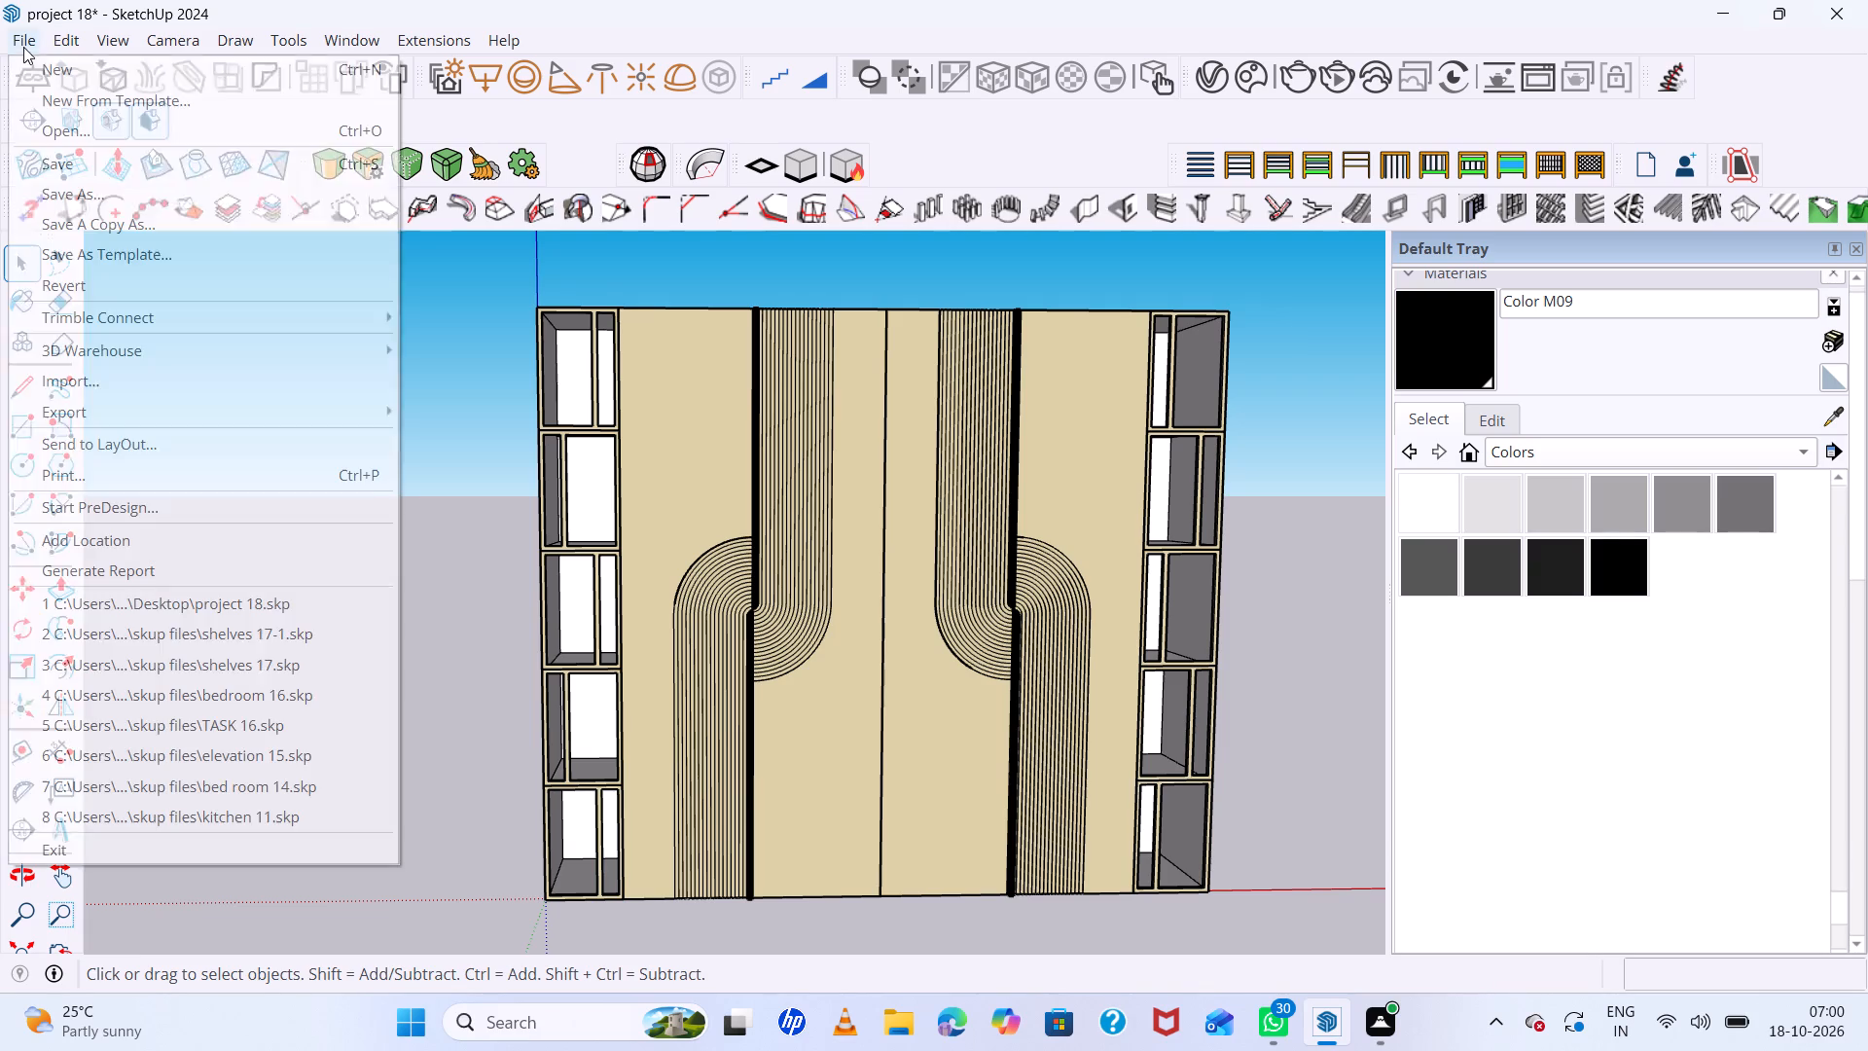
pyautogui.click(131, 482)
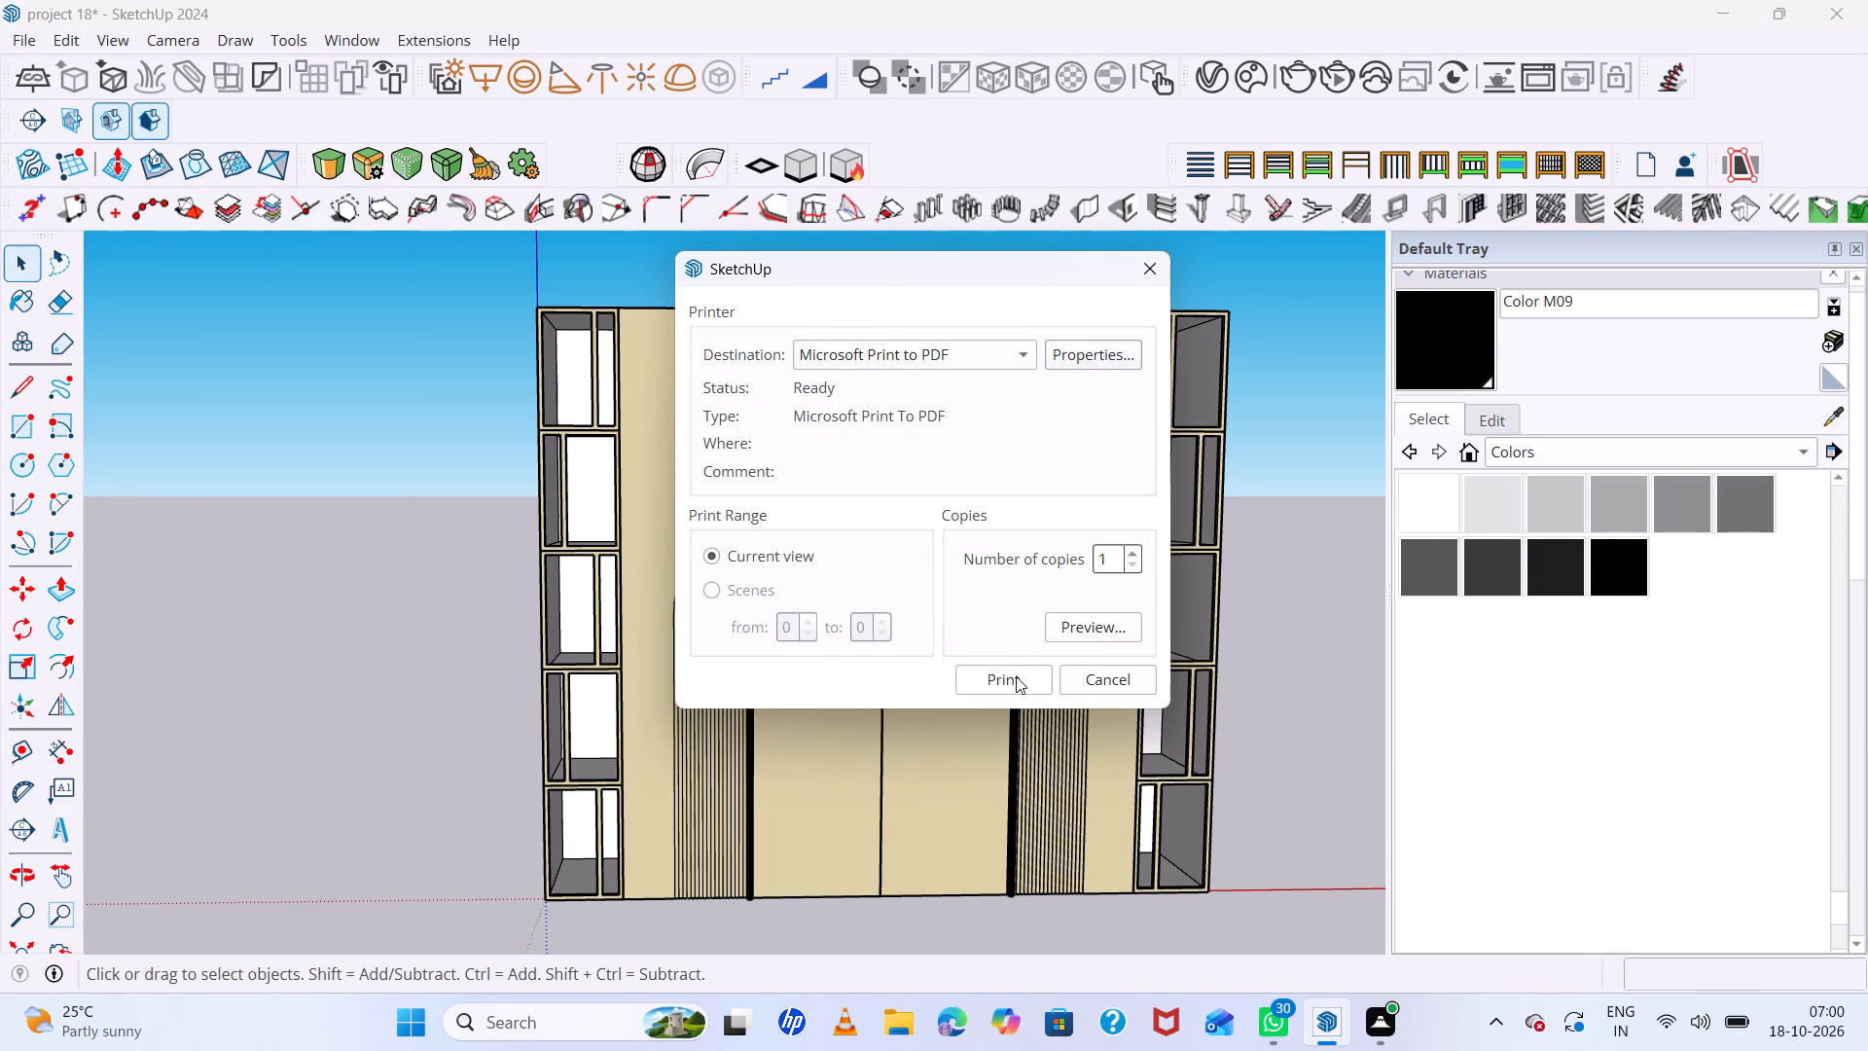
pyautogui.click(1016, 676)
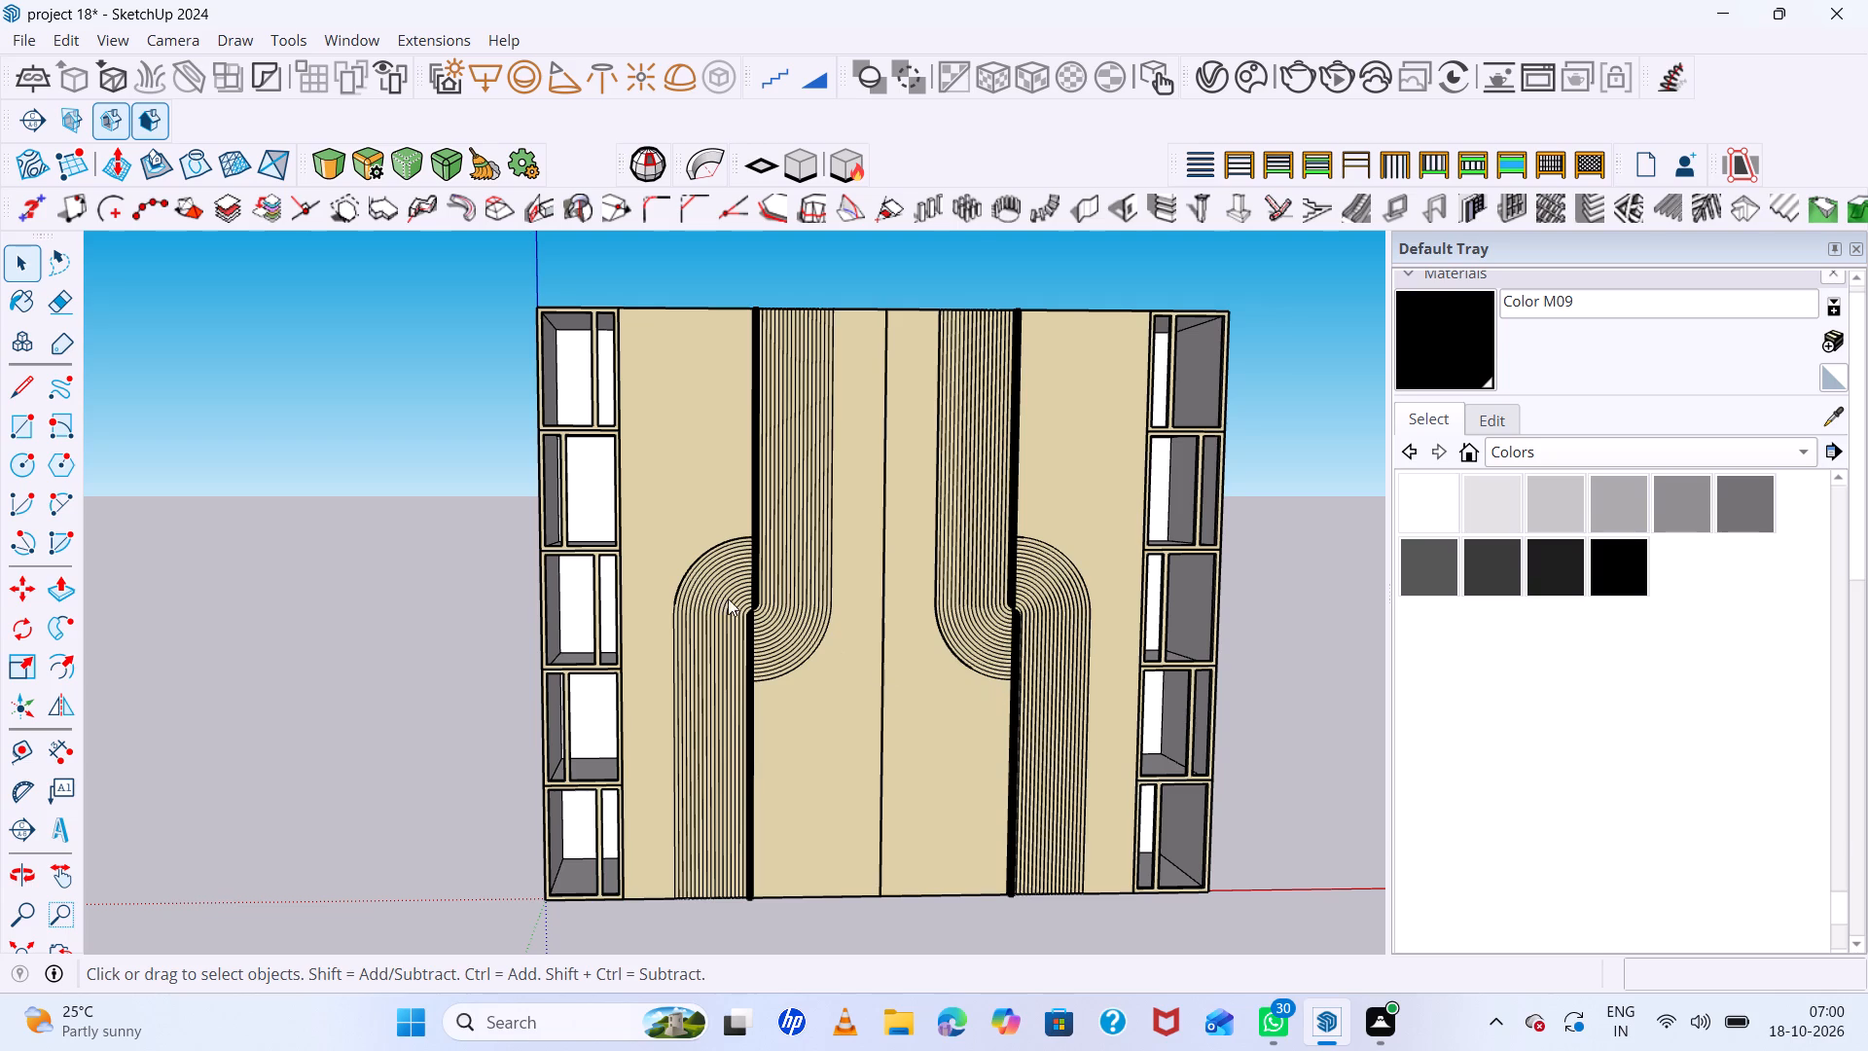
pyautogui.click(74, 356)
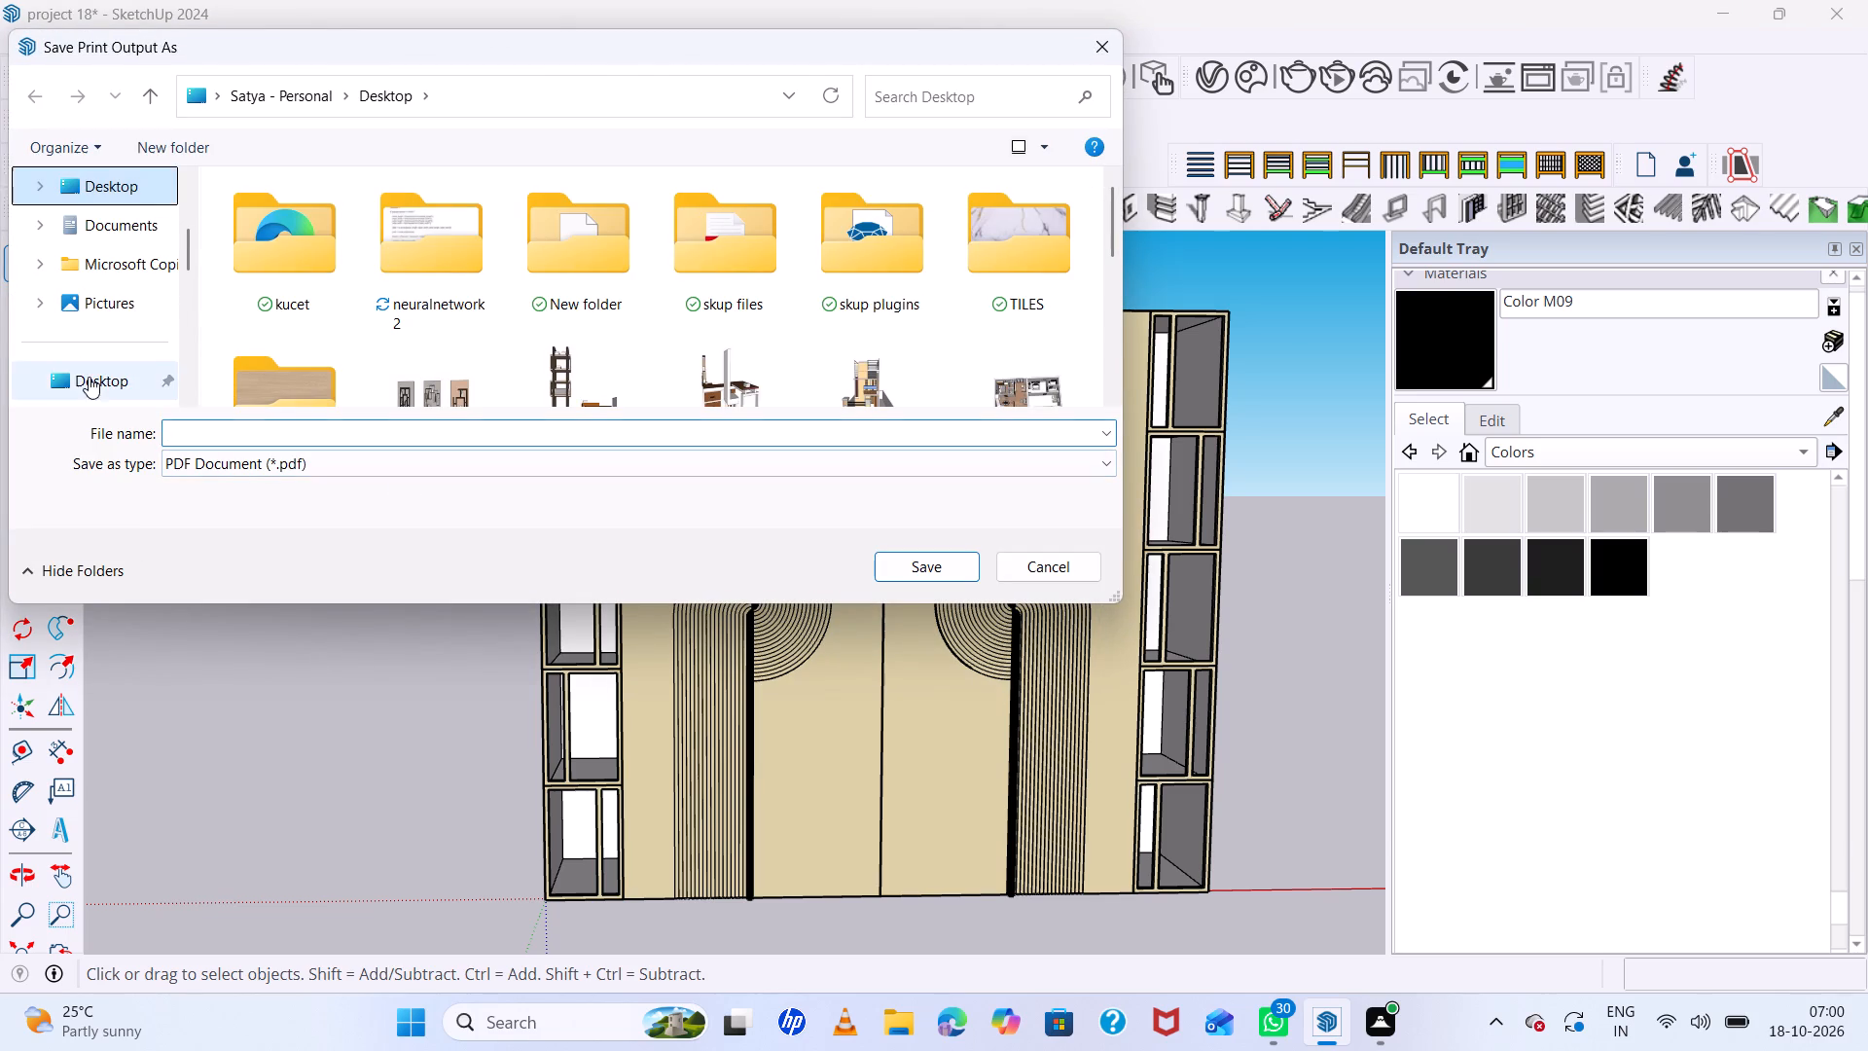
pyautogui.click(97, 381)
pyautogui.doubleClick(235, 439)
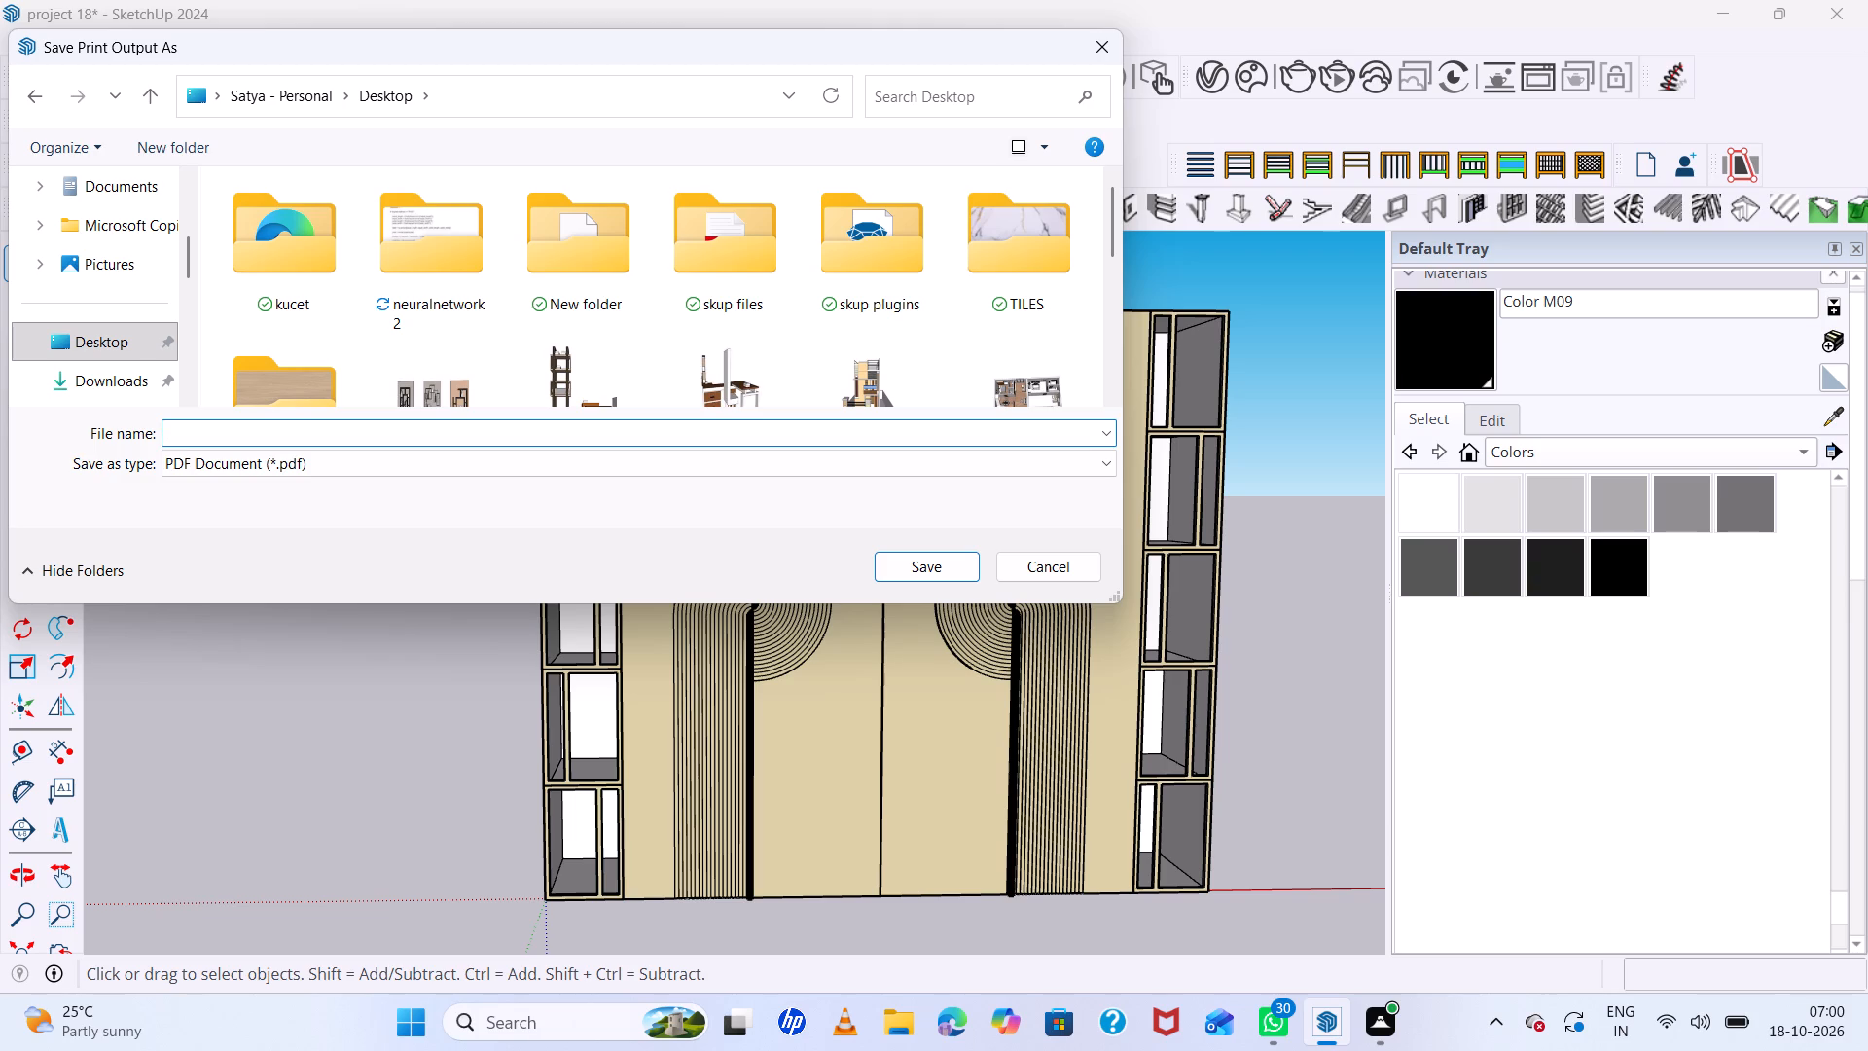
pyautogui.write('pdf')
pyautogui.press('space')
pyautogui.press('1')
pyautogui.press('Return')
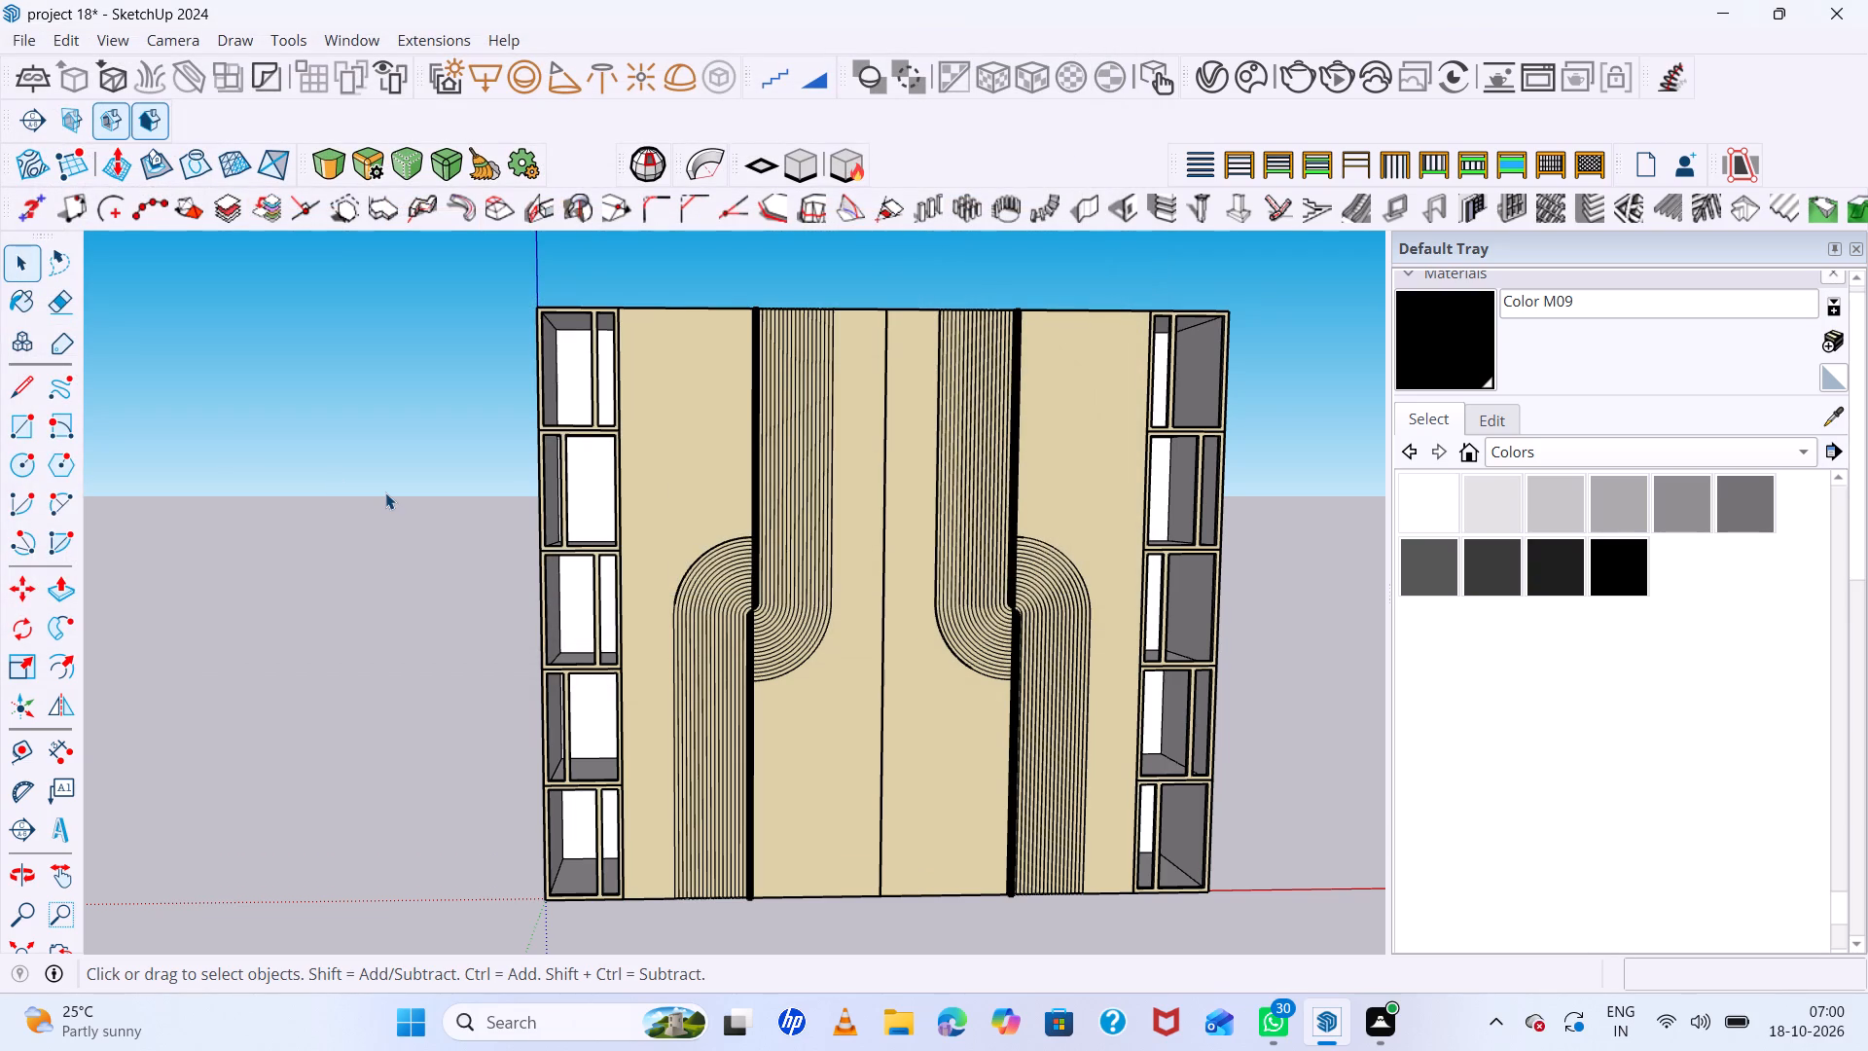
# Select the curved wood bookcase together with its books and potted plants.
pyautogui.scroll(-7, 185, 622)
pyautogui.scroll(-16, 174, 615)
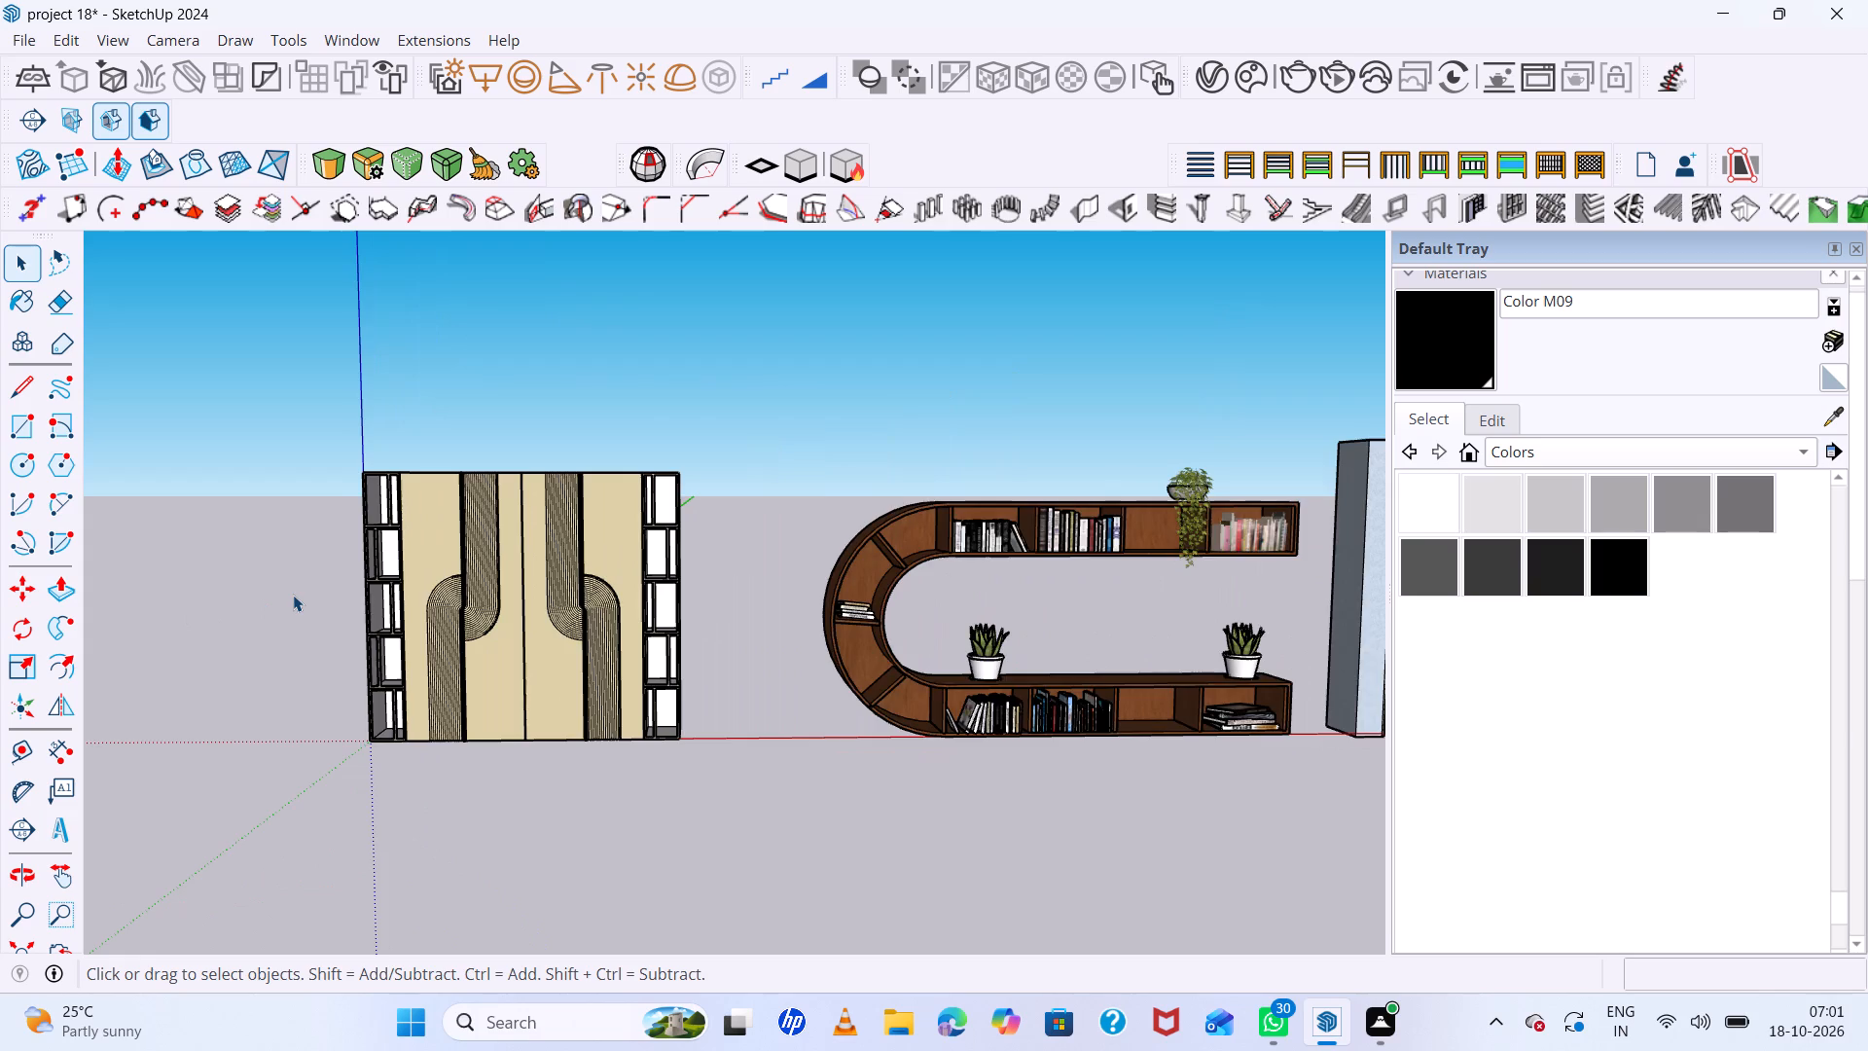
pyautogui.scroll(-11, 293, 595)
pyautogui.scroll(13, 775, 577)
pyautogui.moveTo(1017, 589); pyautogui.dragTo(1006, 567, button='middle')
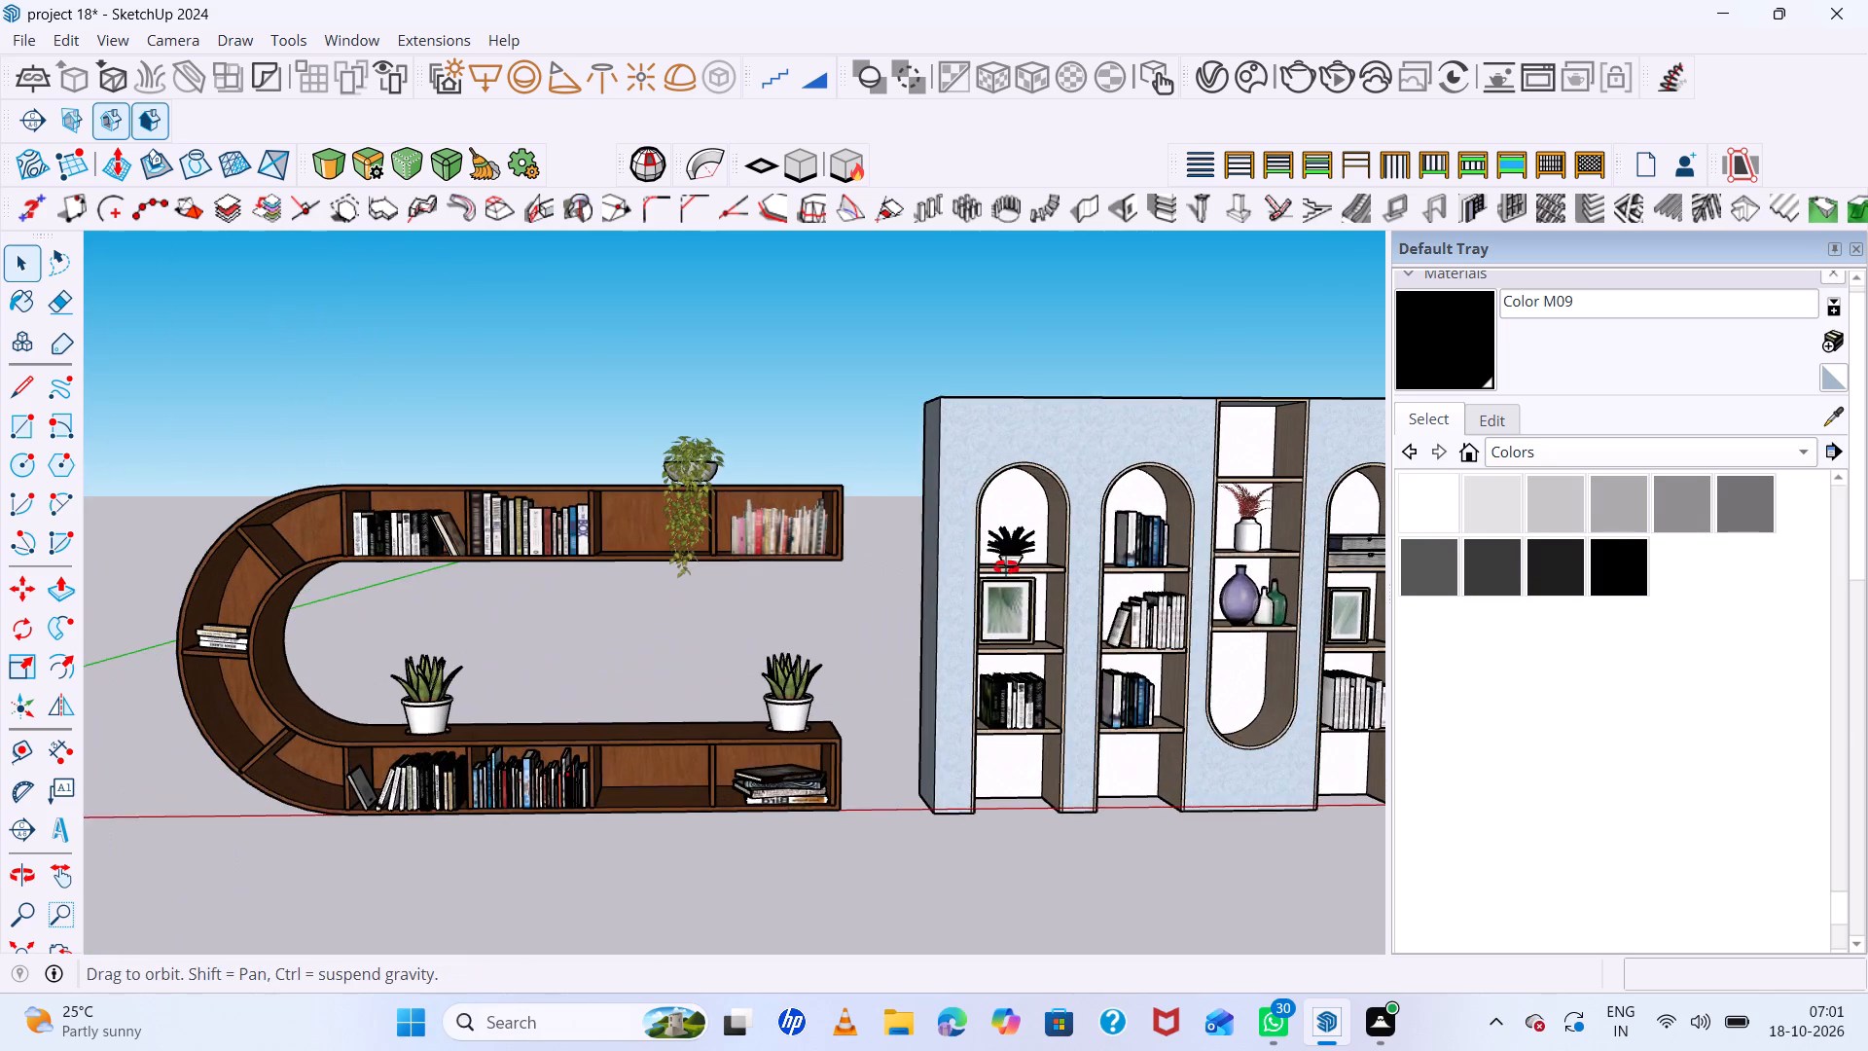
pyautogui.moveTo(1006, 567); pyautogui.dragTo(1000, 545, button='middle')
pyautogui.scroll(3, 630, 470)
pyautogui.scroll(-10, 1072, 543)
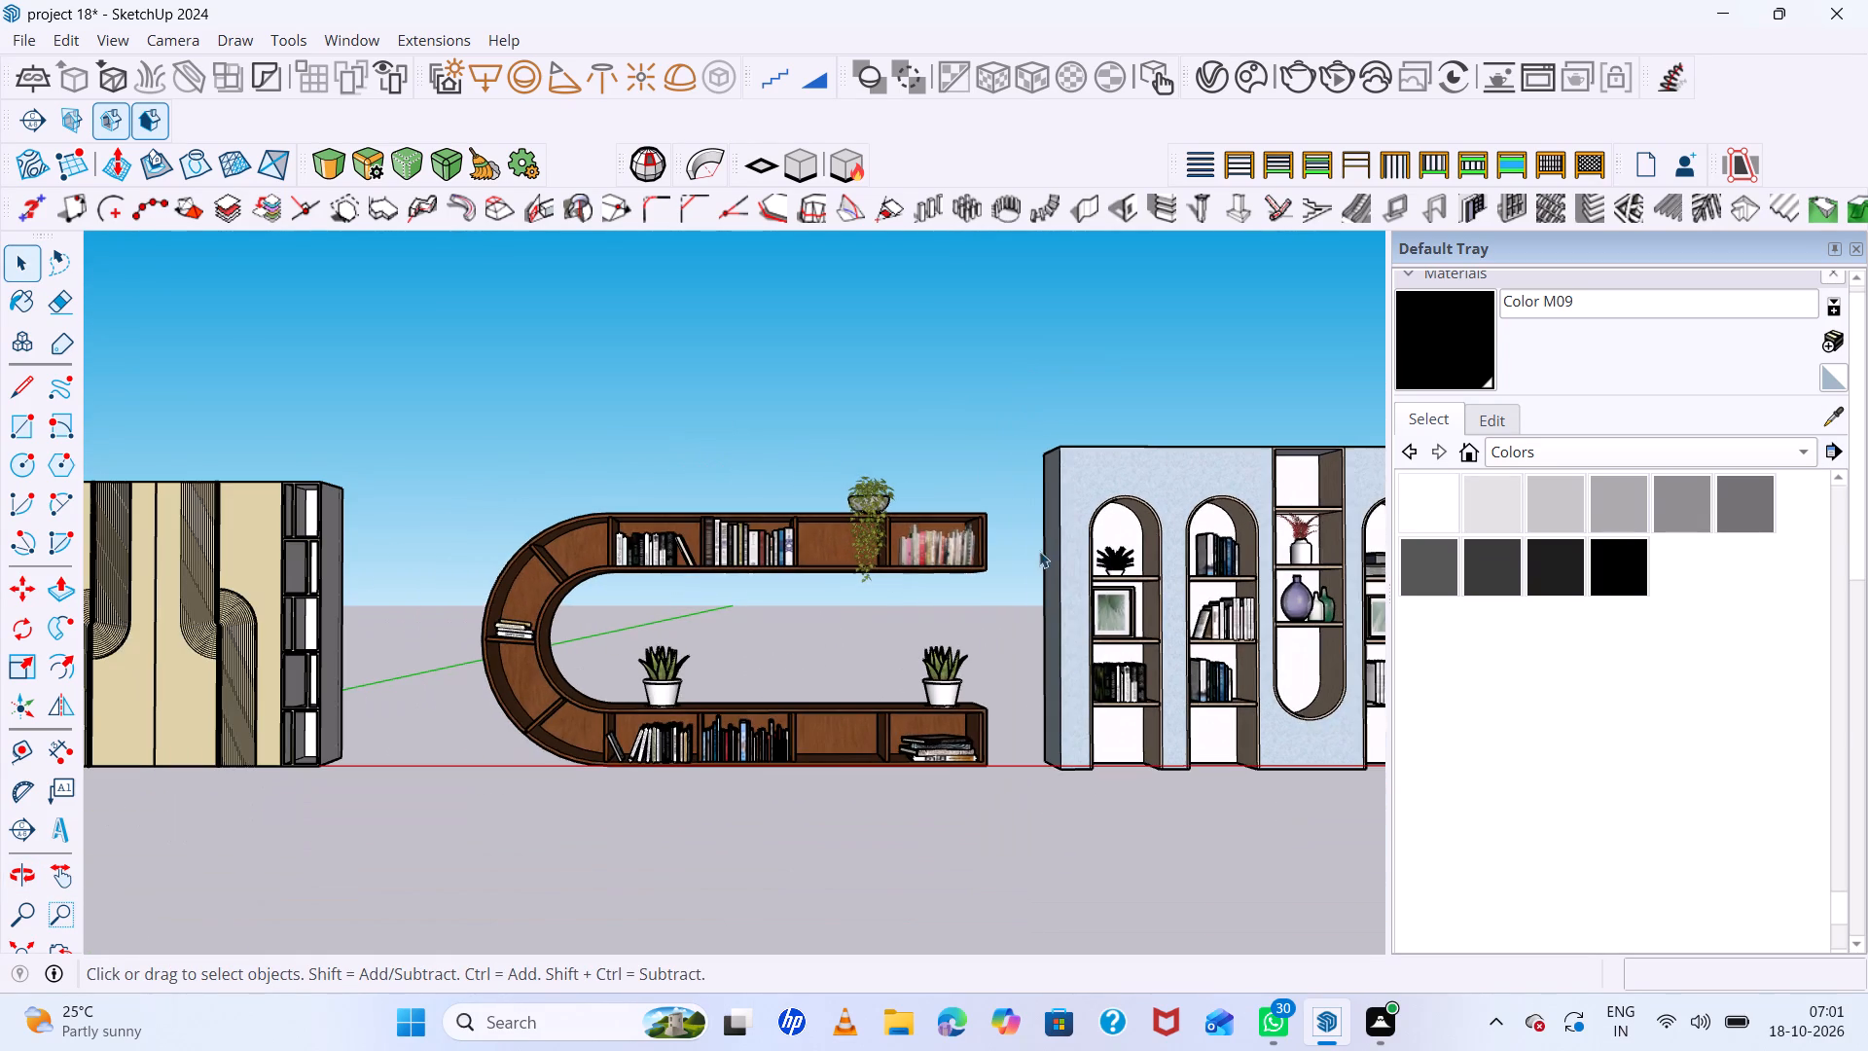
pyautogui.moveTo(958, 456); pyautogui.dragTo(427, 685)
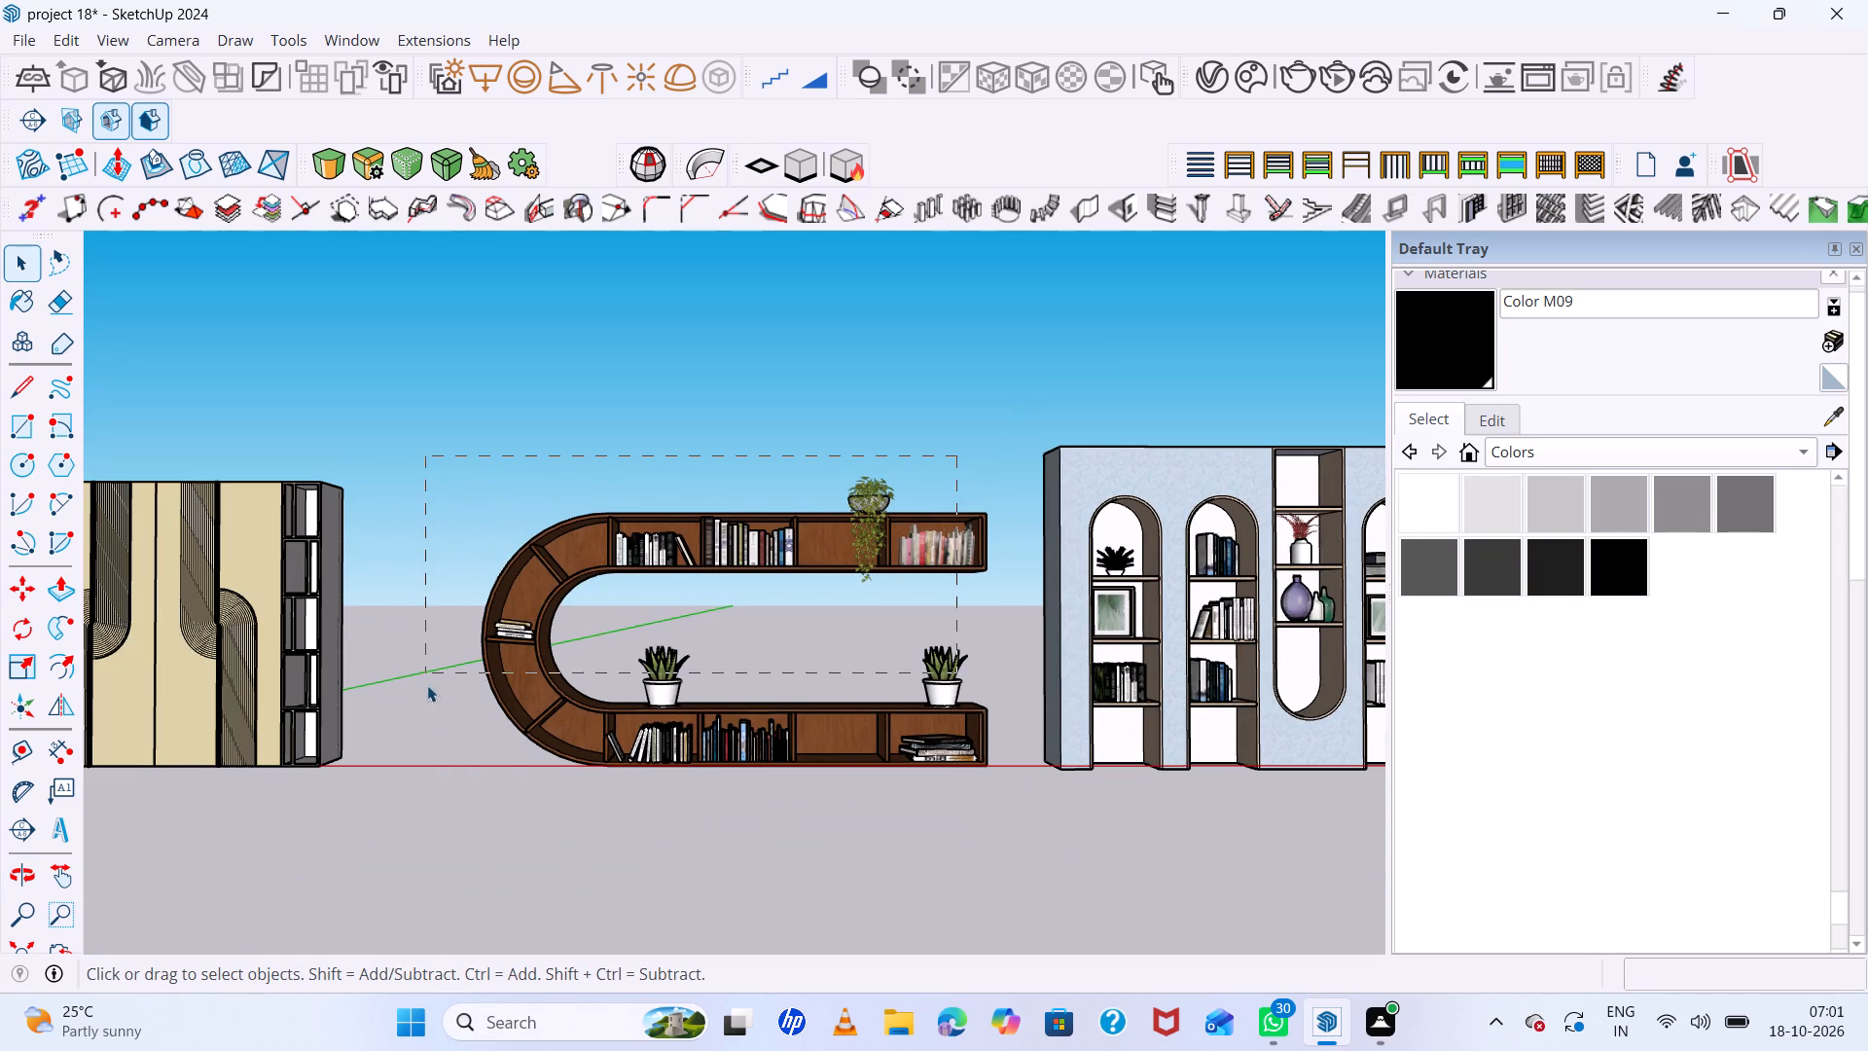
pyautogui.moveTo(427, 685); pyautogui.dragTo(448, 830)
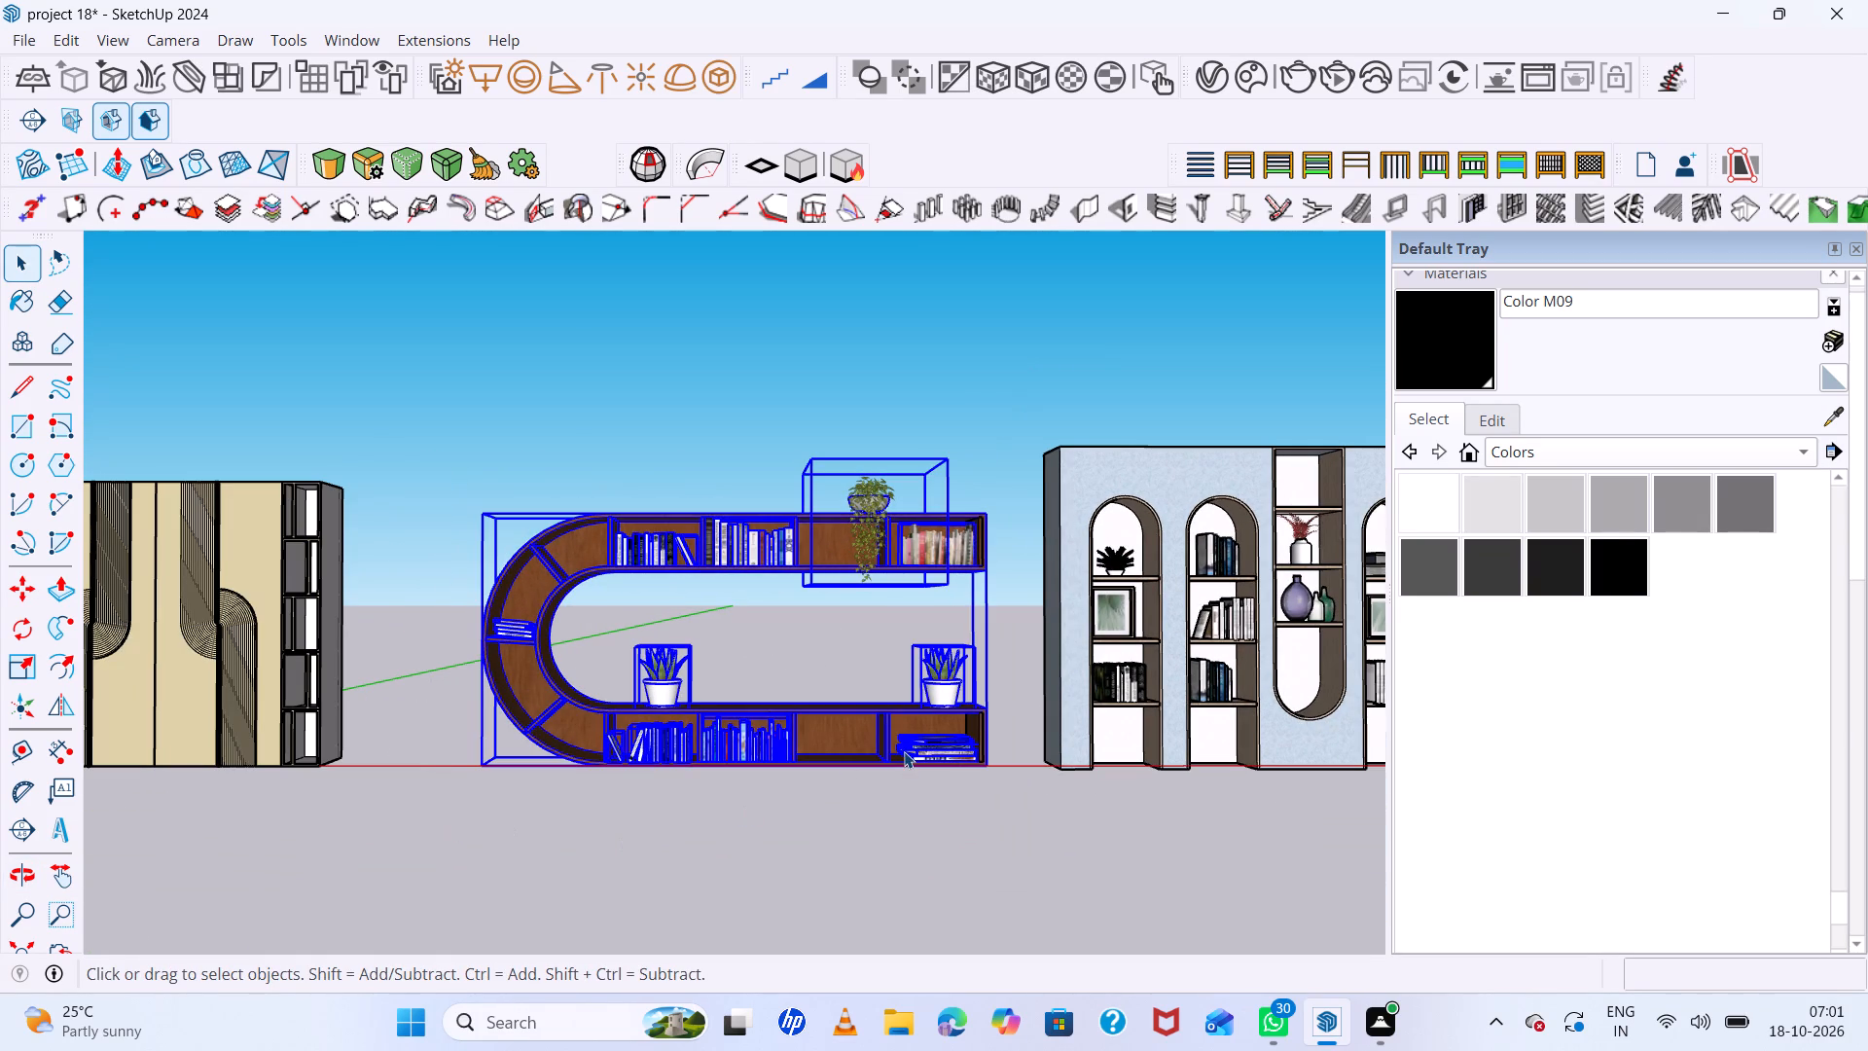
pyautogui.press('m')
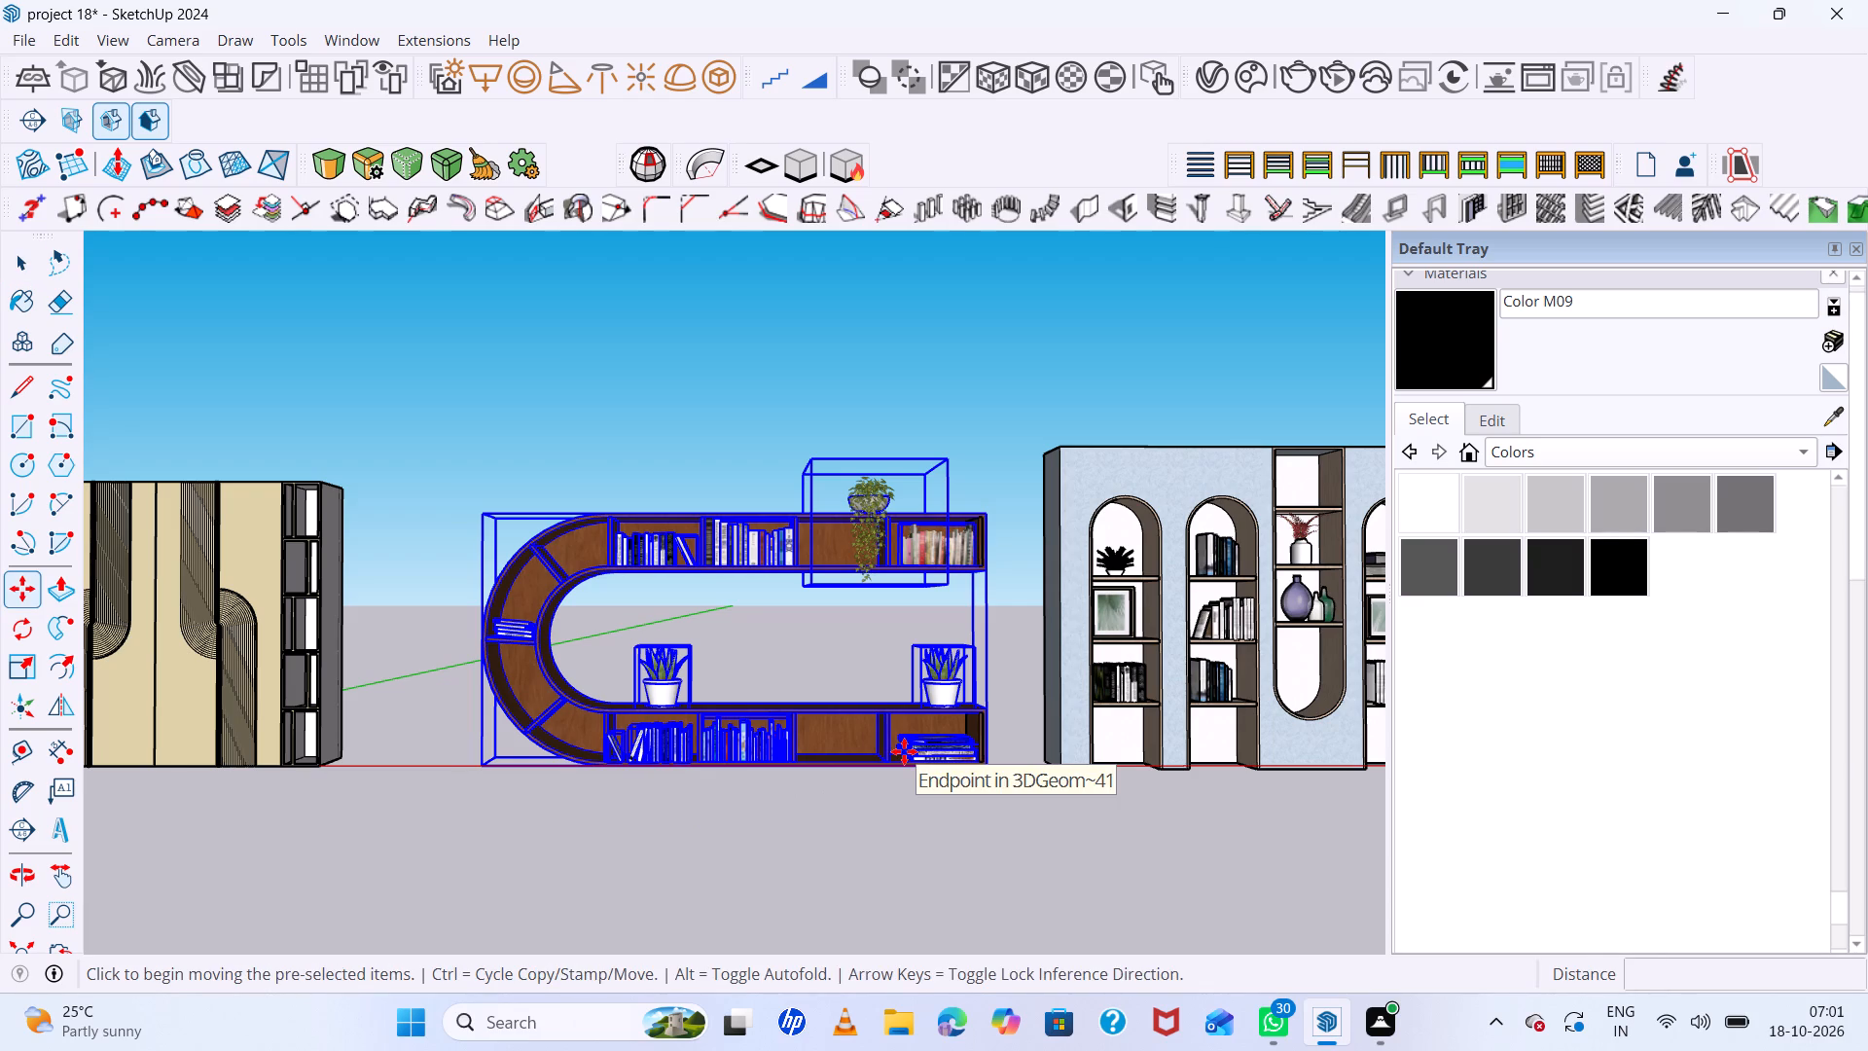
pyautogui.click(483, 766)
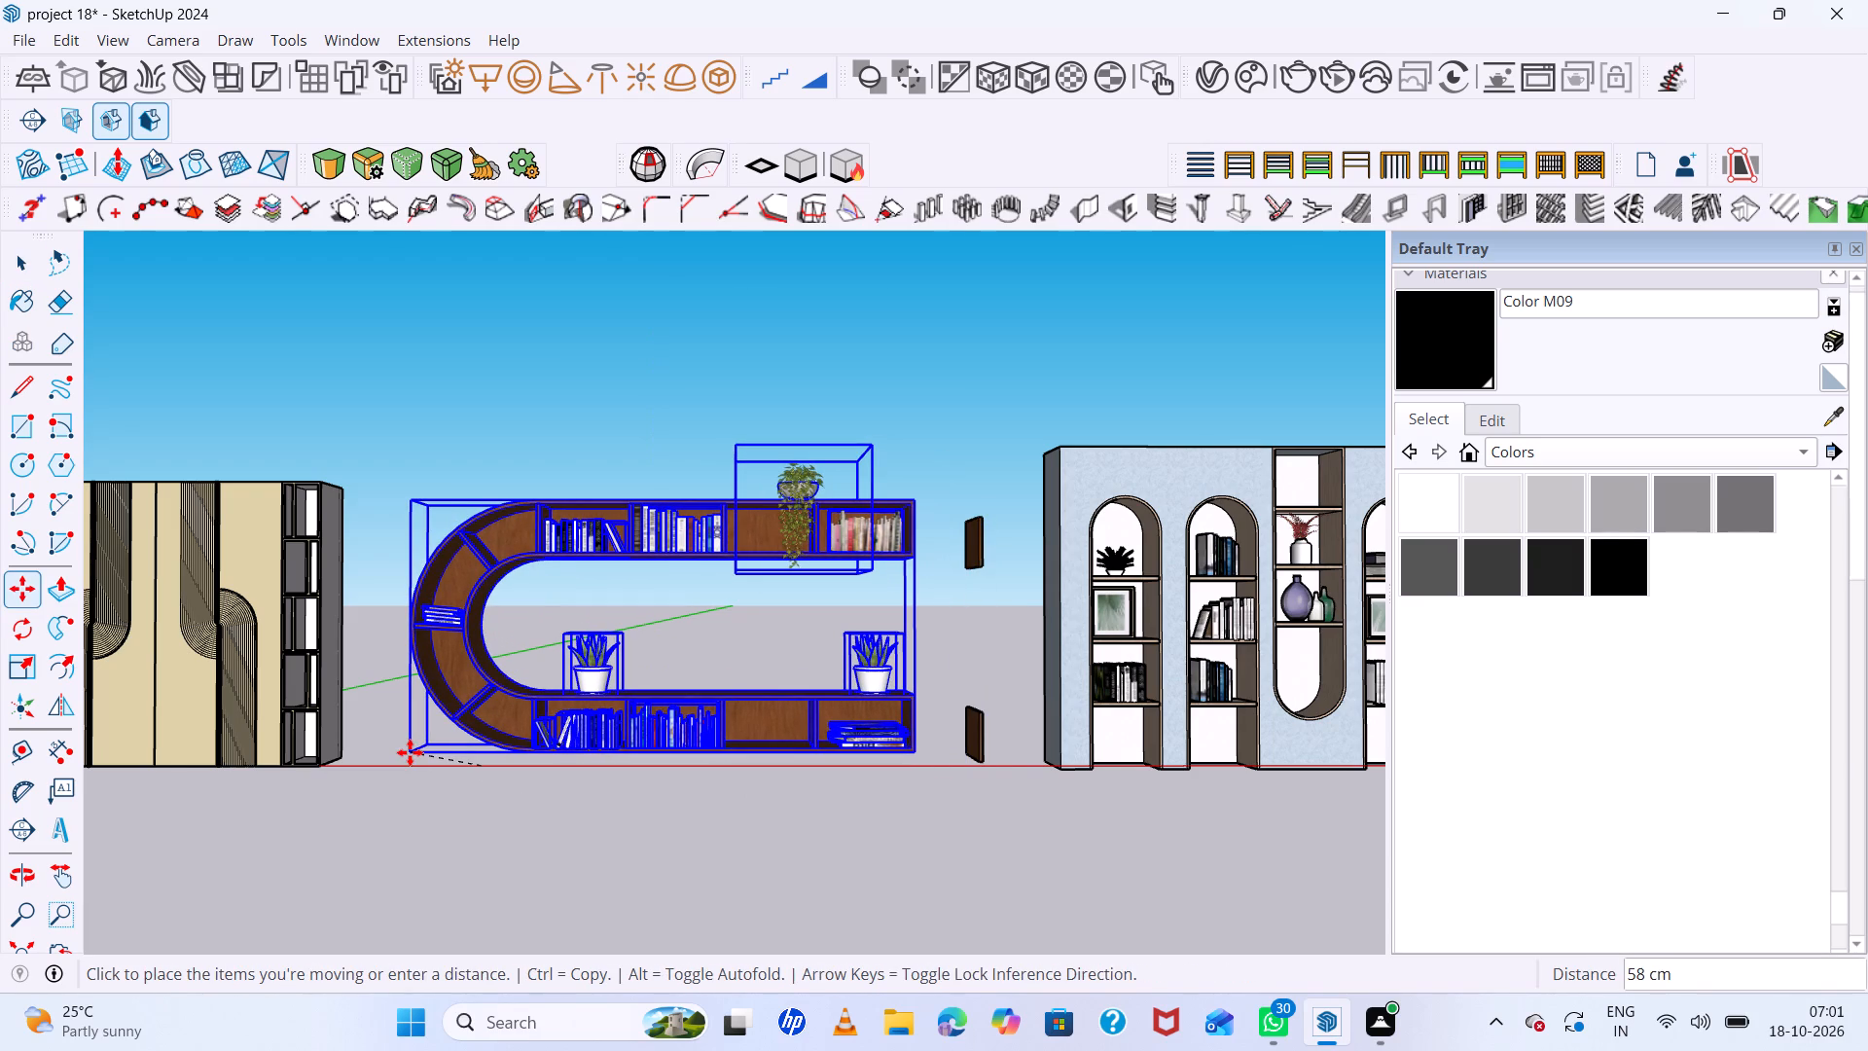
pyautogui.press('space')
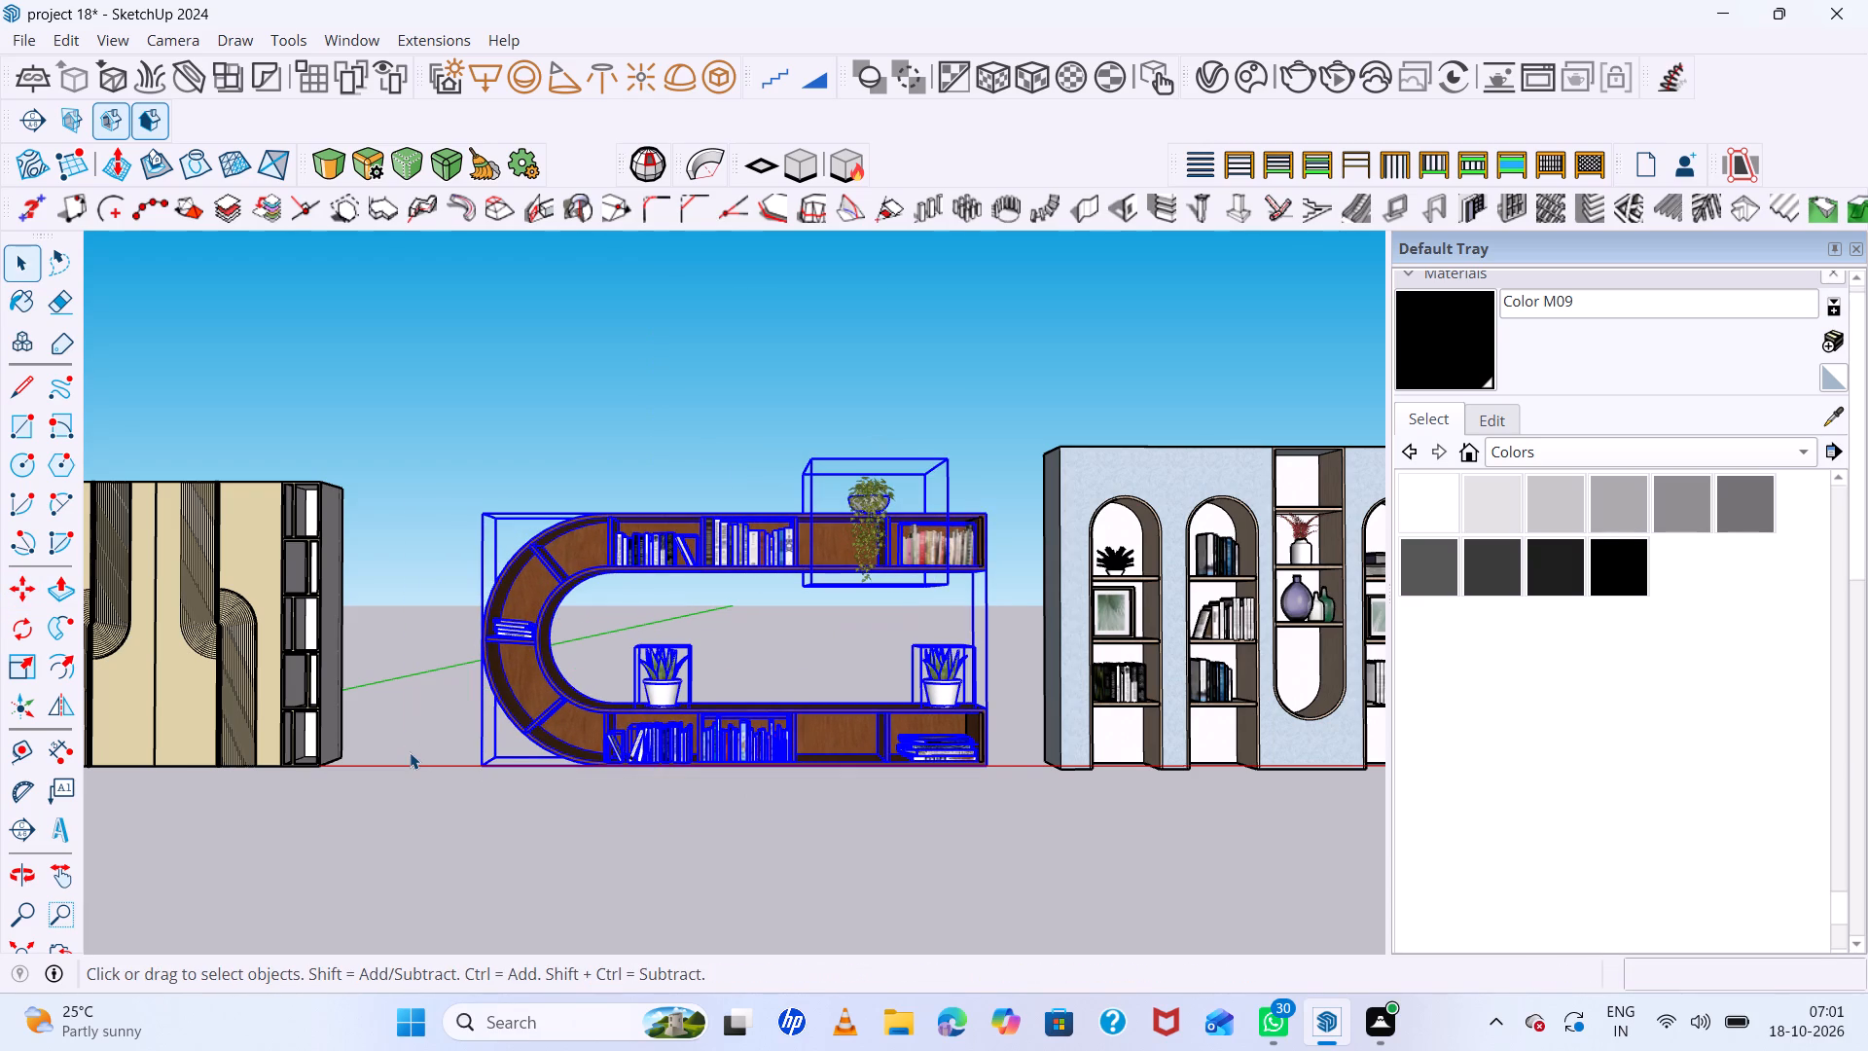
# Add the inset pieces at the open ends of the curved bookcase's upper and lower shelves to the selection.
pyautogui.moveTo(956, 587); pyautogui.dragTo(722, 644, button='middle')
pyautogui.scroll(2, 932, 541)
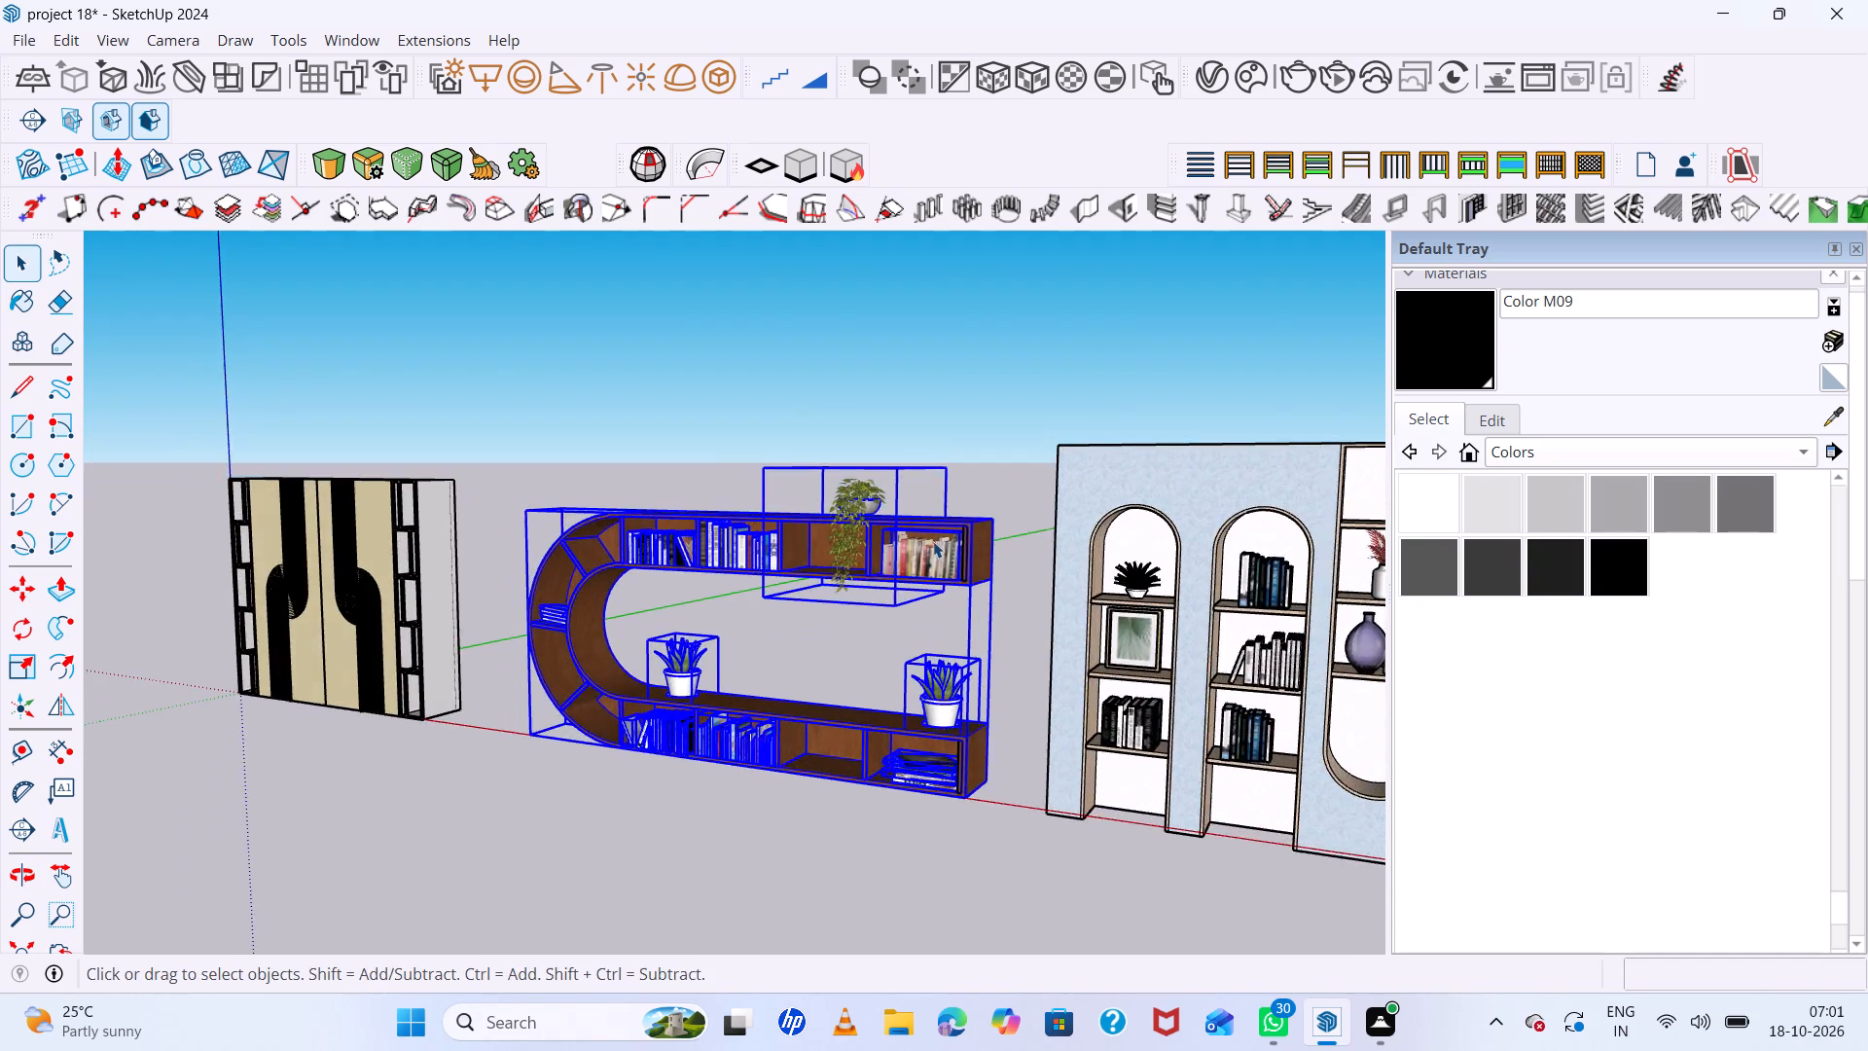
pyautogui.scroll(16, 933, 541)
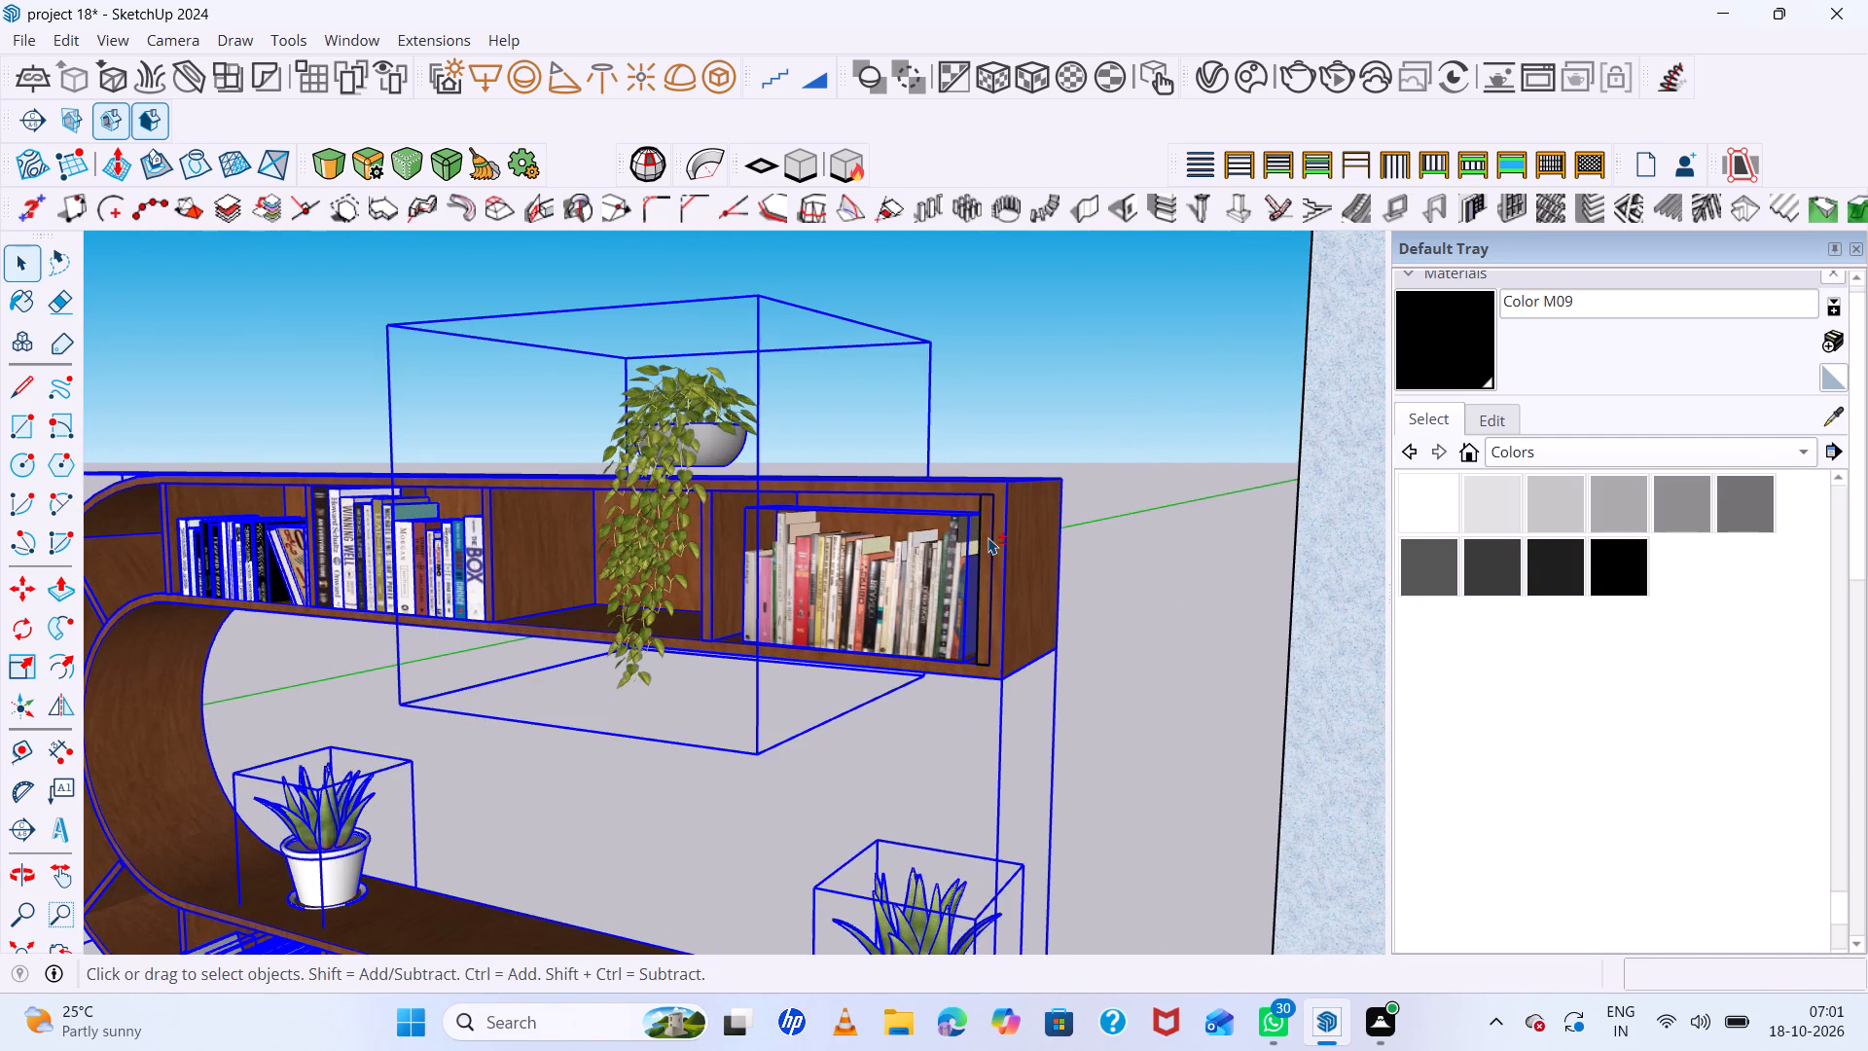
pyautogui.keyDown('shift'); pyautogui.click(988, 537); pyautogui.keyUp('shift')
pyautogui.scroll(-13, 988, 537)
pyautogui.scroll(12, 1017, 826)
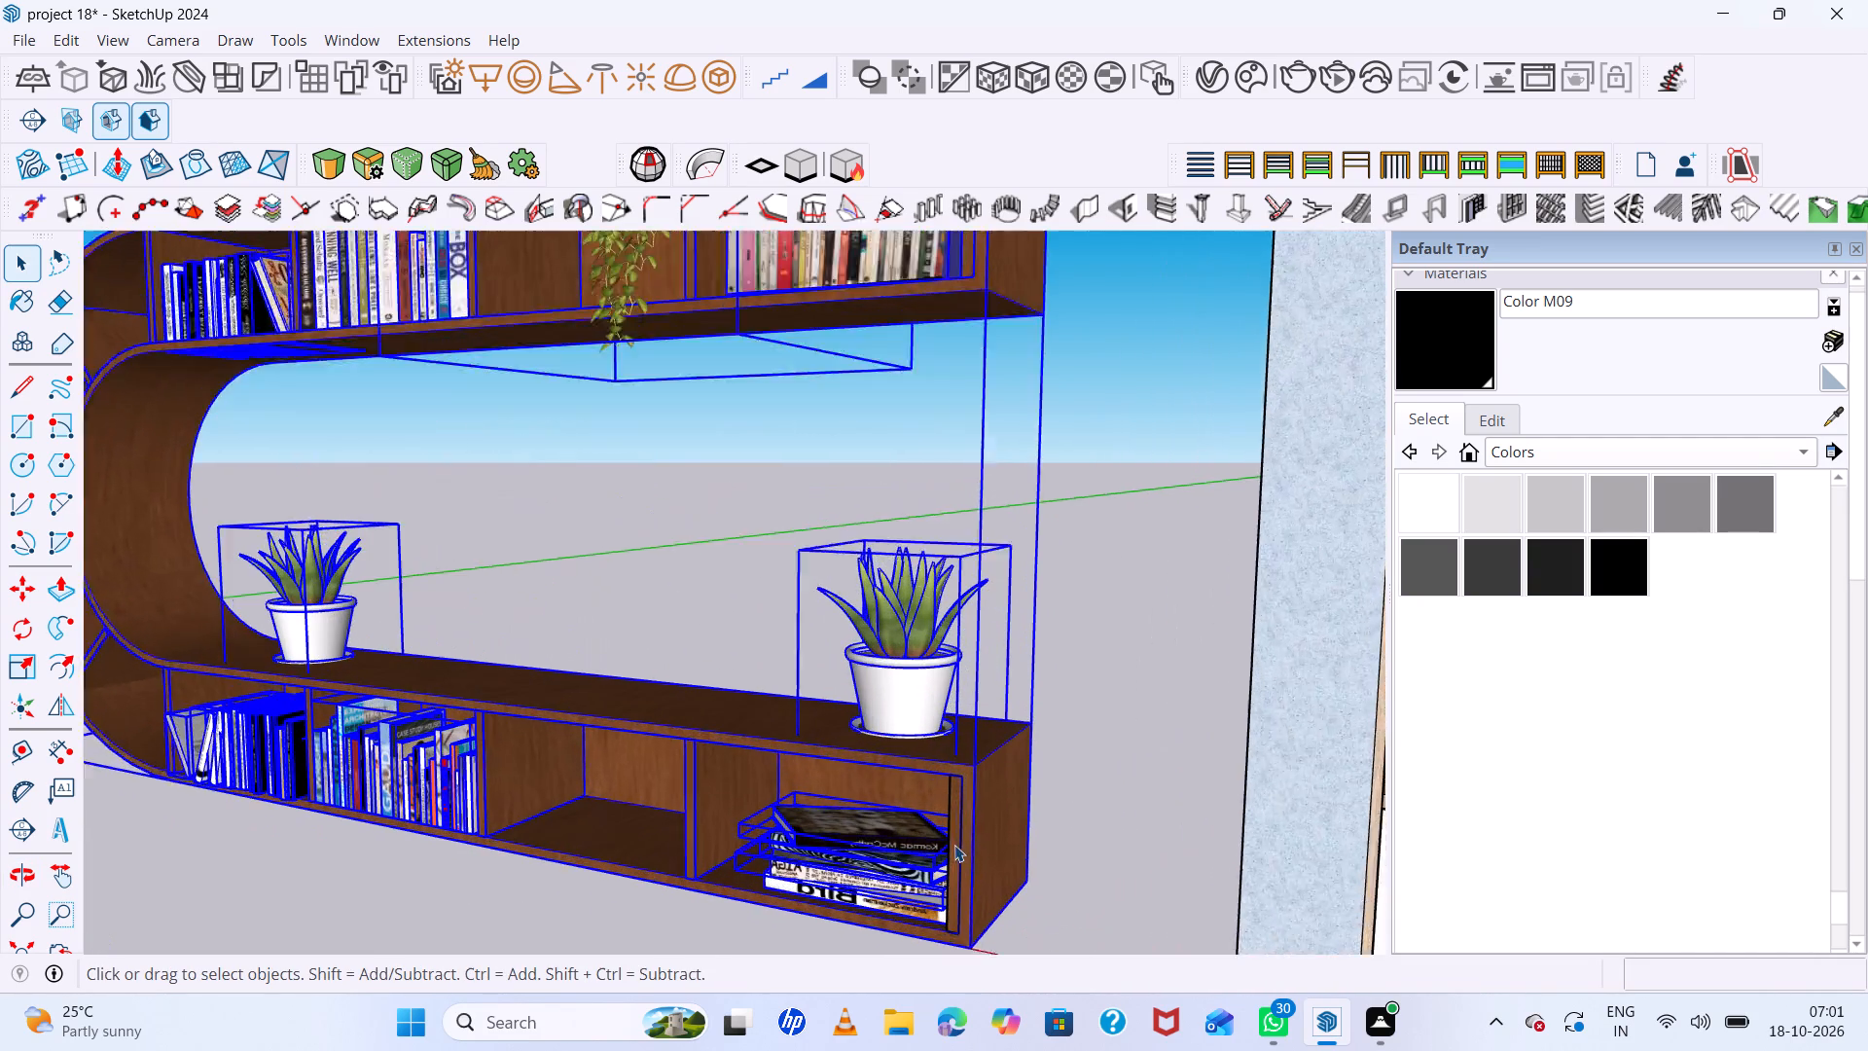
pyautogui.scroll(2, 954, 845)
pyautogui.keyDown('shift'); pyautogui.click(961, 781); pyautogui.keyUp('shift')
pyautogui.scroll(-15, 961, 781)
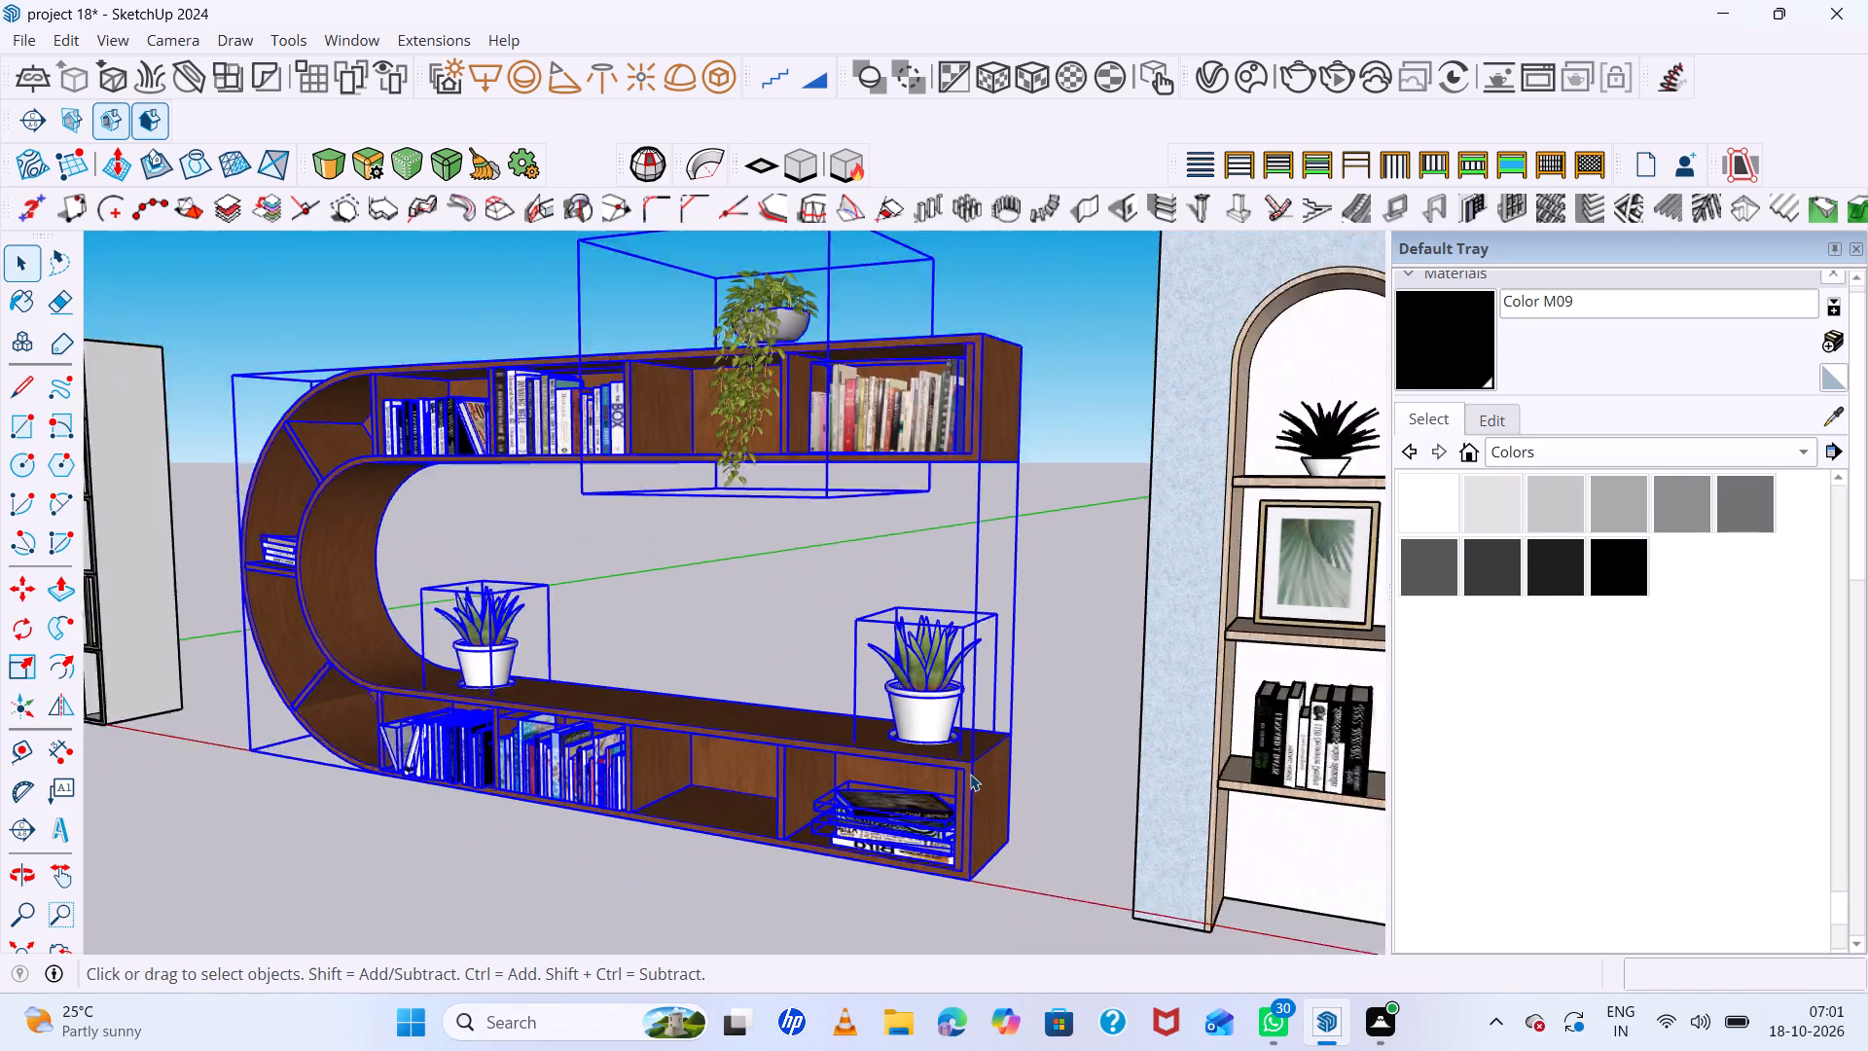
# Move the selected curved bookcase with its books and plants about 64 cm along the red axis toward the fluted unit, then deselect it.
pyautogui.moveTo(459, 674); pyautogui.dragTo(700, 670, button='middle')
pyautogui.scroll(-5, 700, 670)
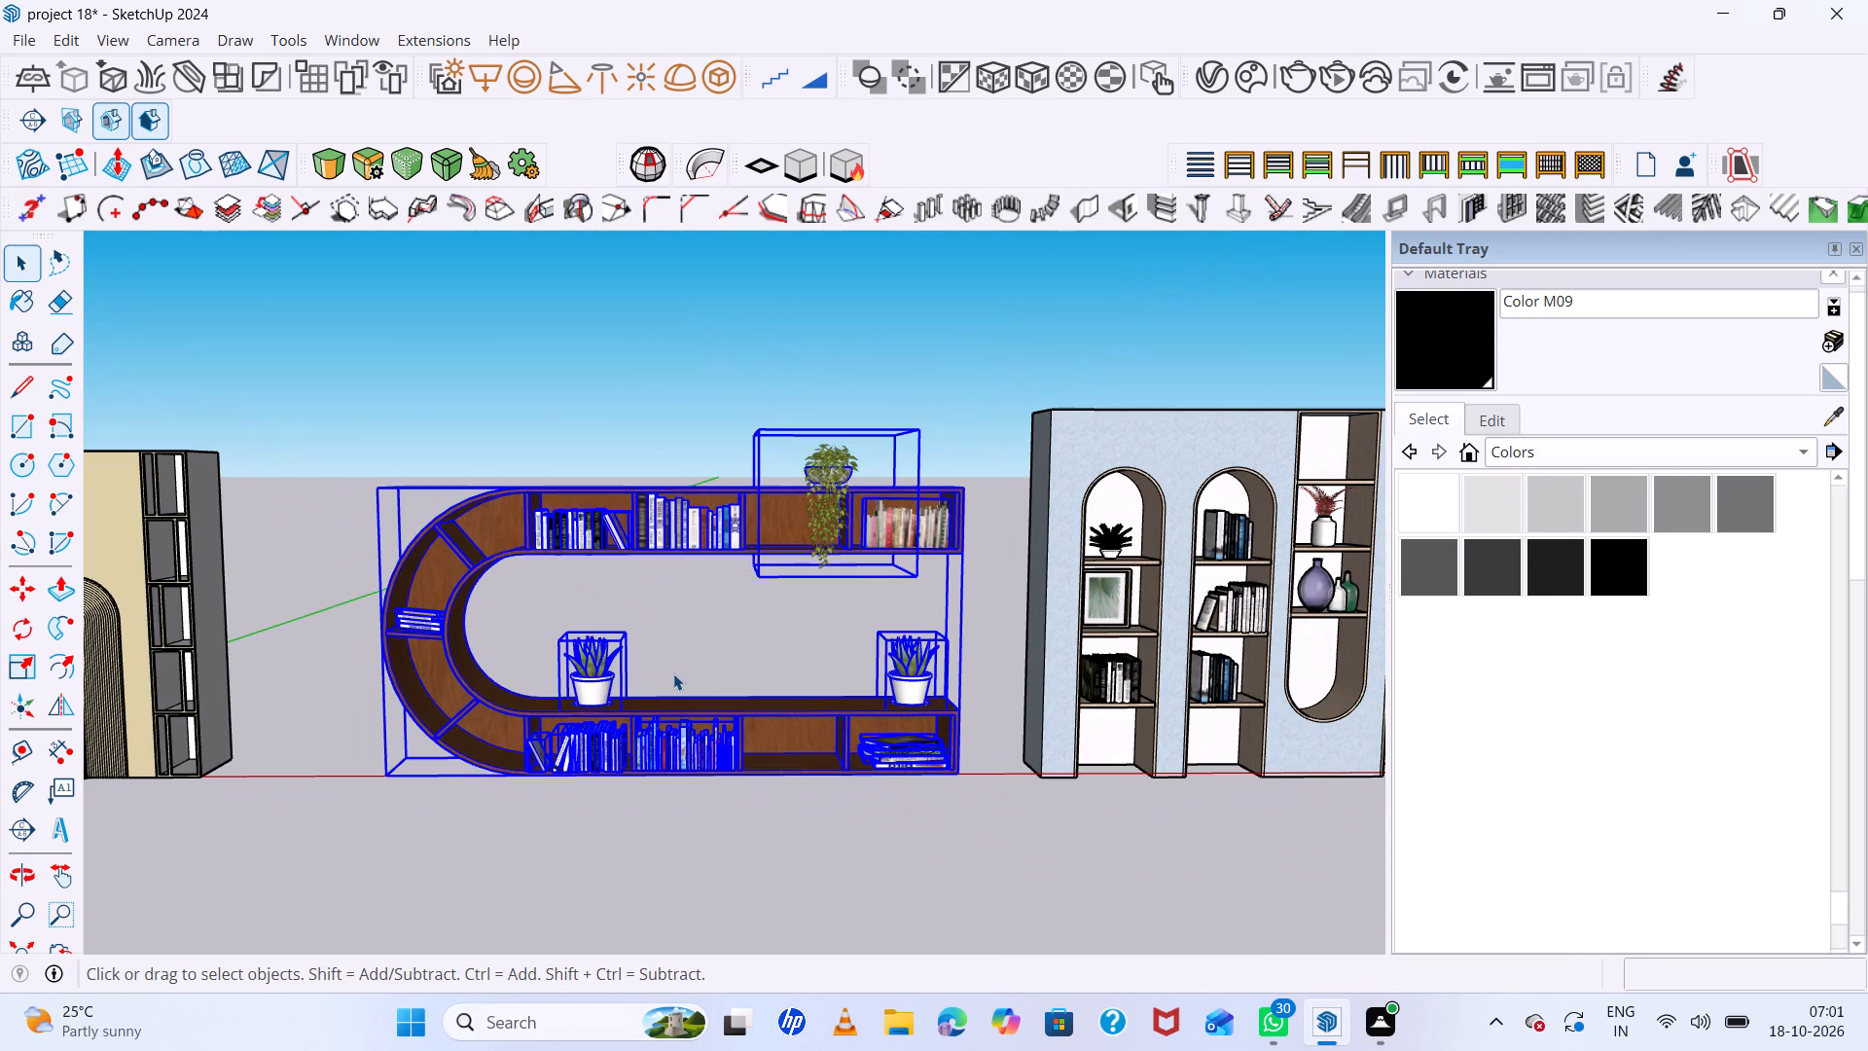
pyautogui.press('m')
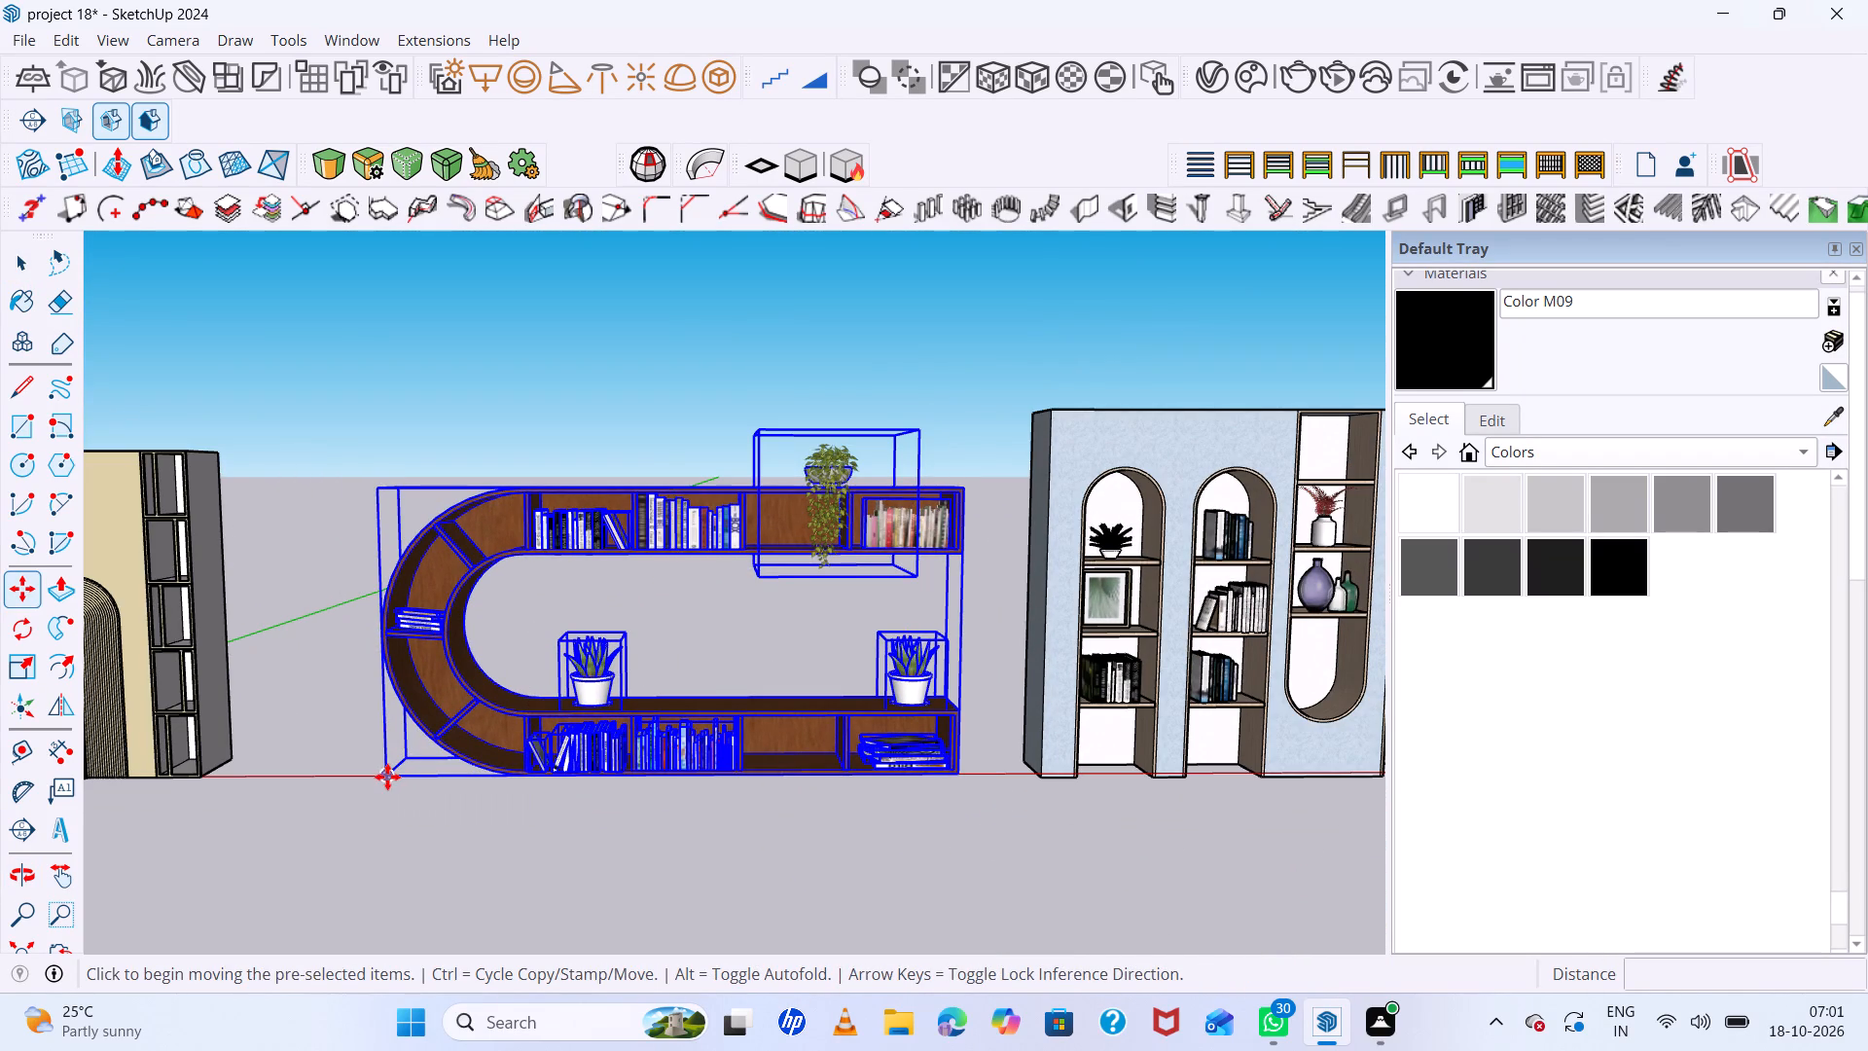
pyautogui.click(387, 777)
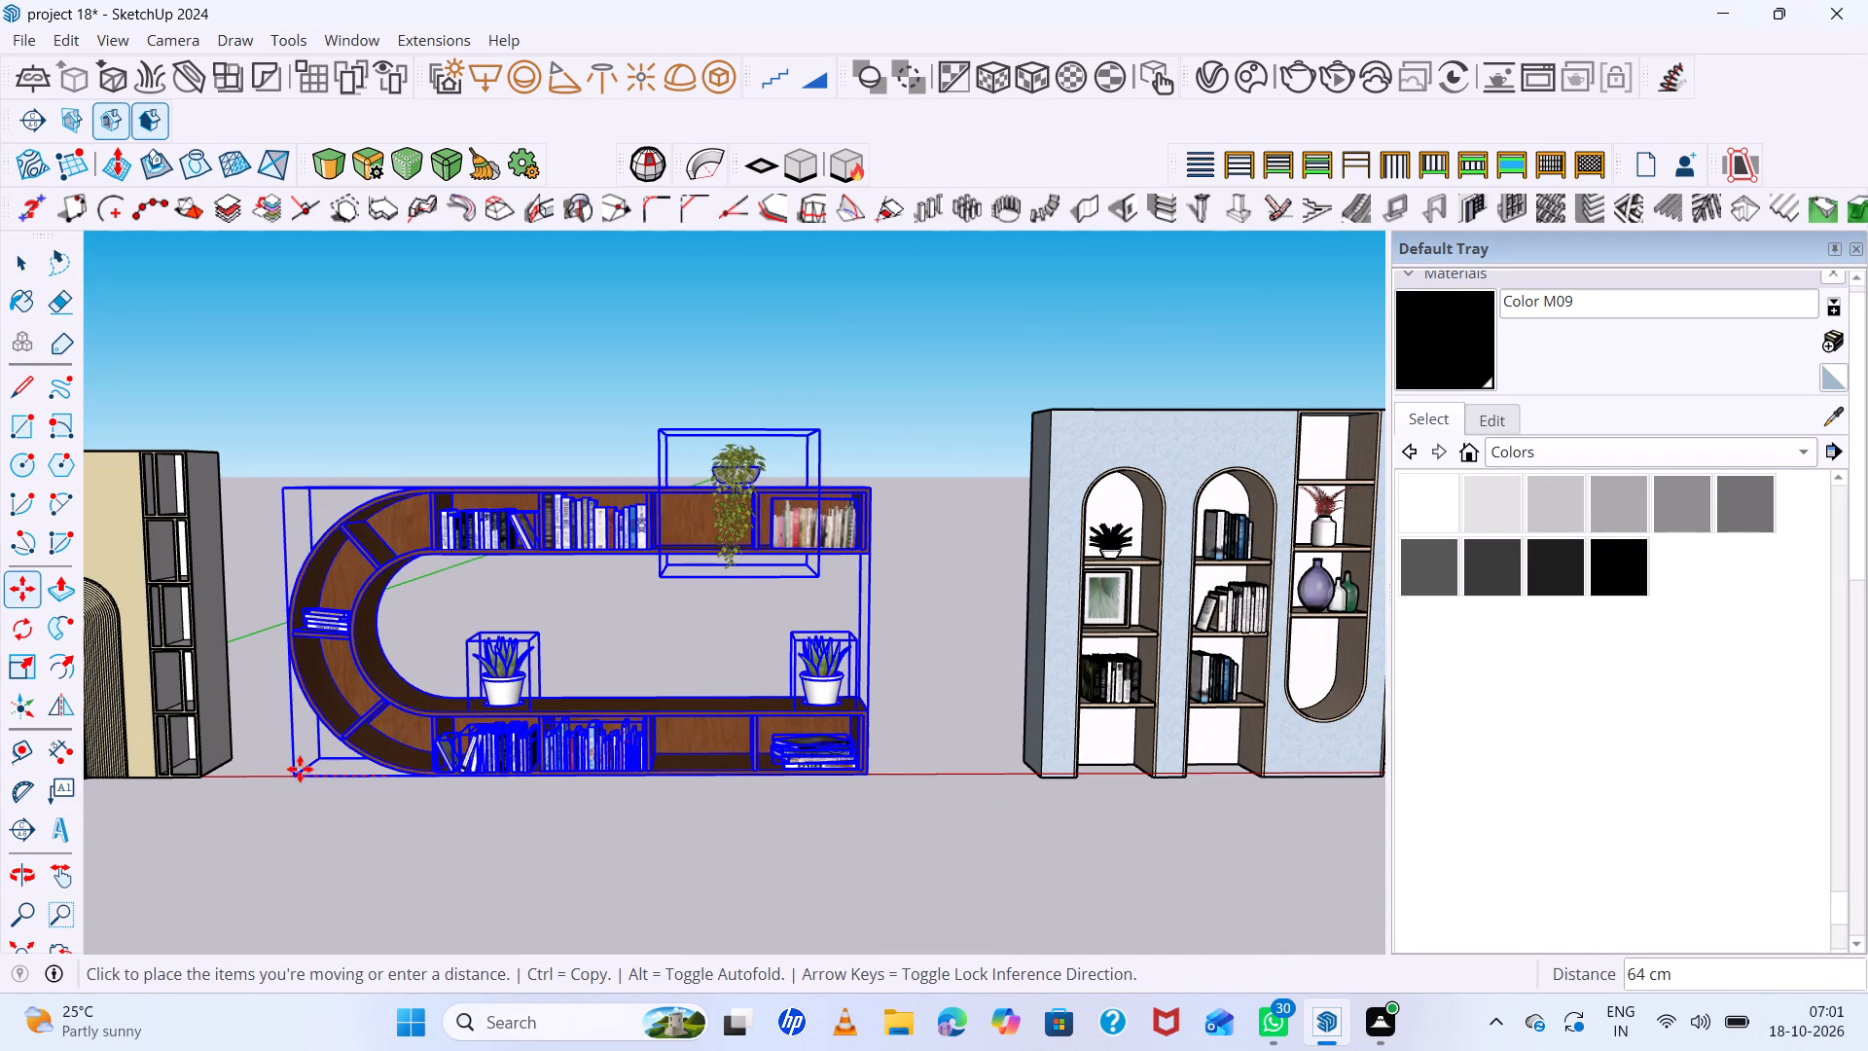
pyautogui.click(300, 769)
pyautogui.scroll(-6, 983, 690)
pyautogui.scroll(10, 421, 733)
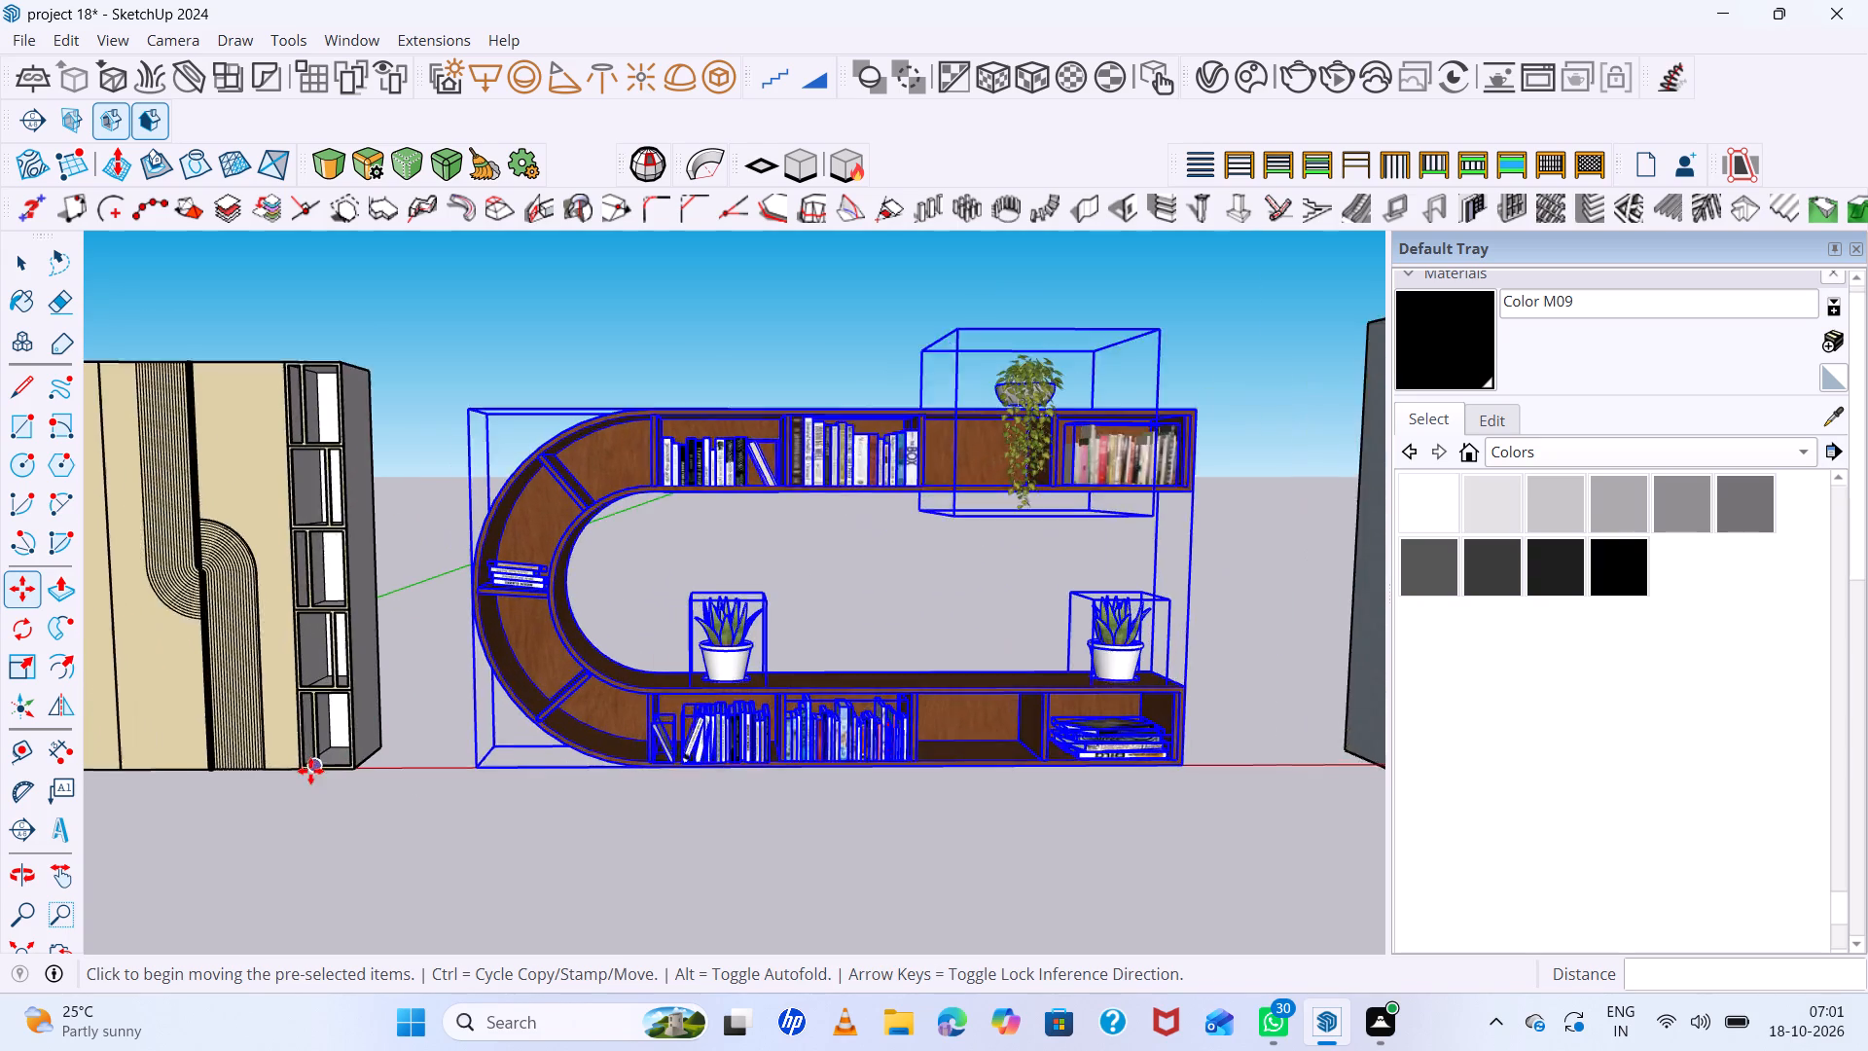
pyautogui.moveTo(467, 787); pyautogui.dragTo(462, 755, button='middle')
pyautogui.scroll(1, 1348, 375)
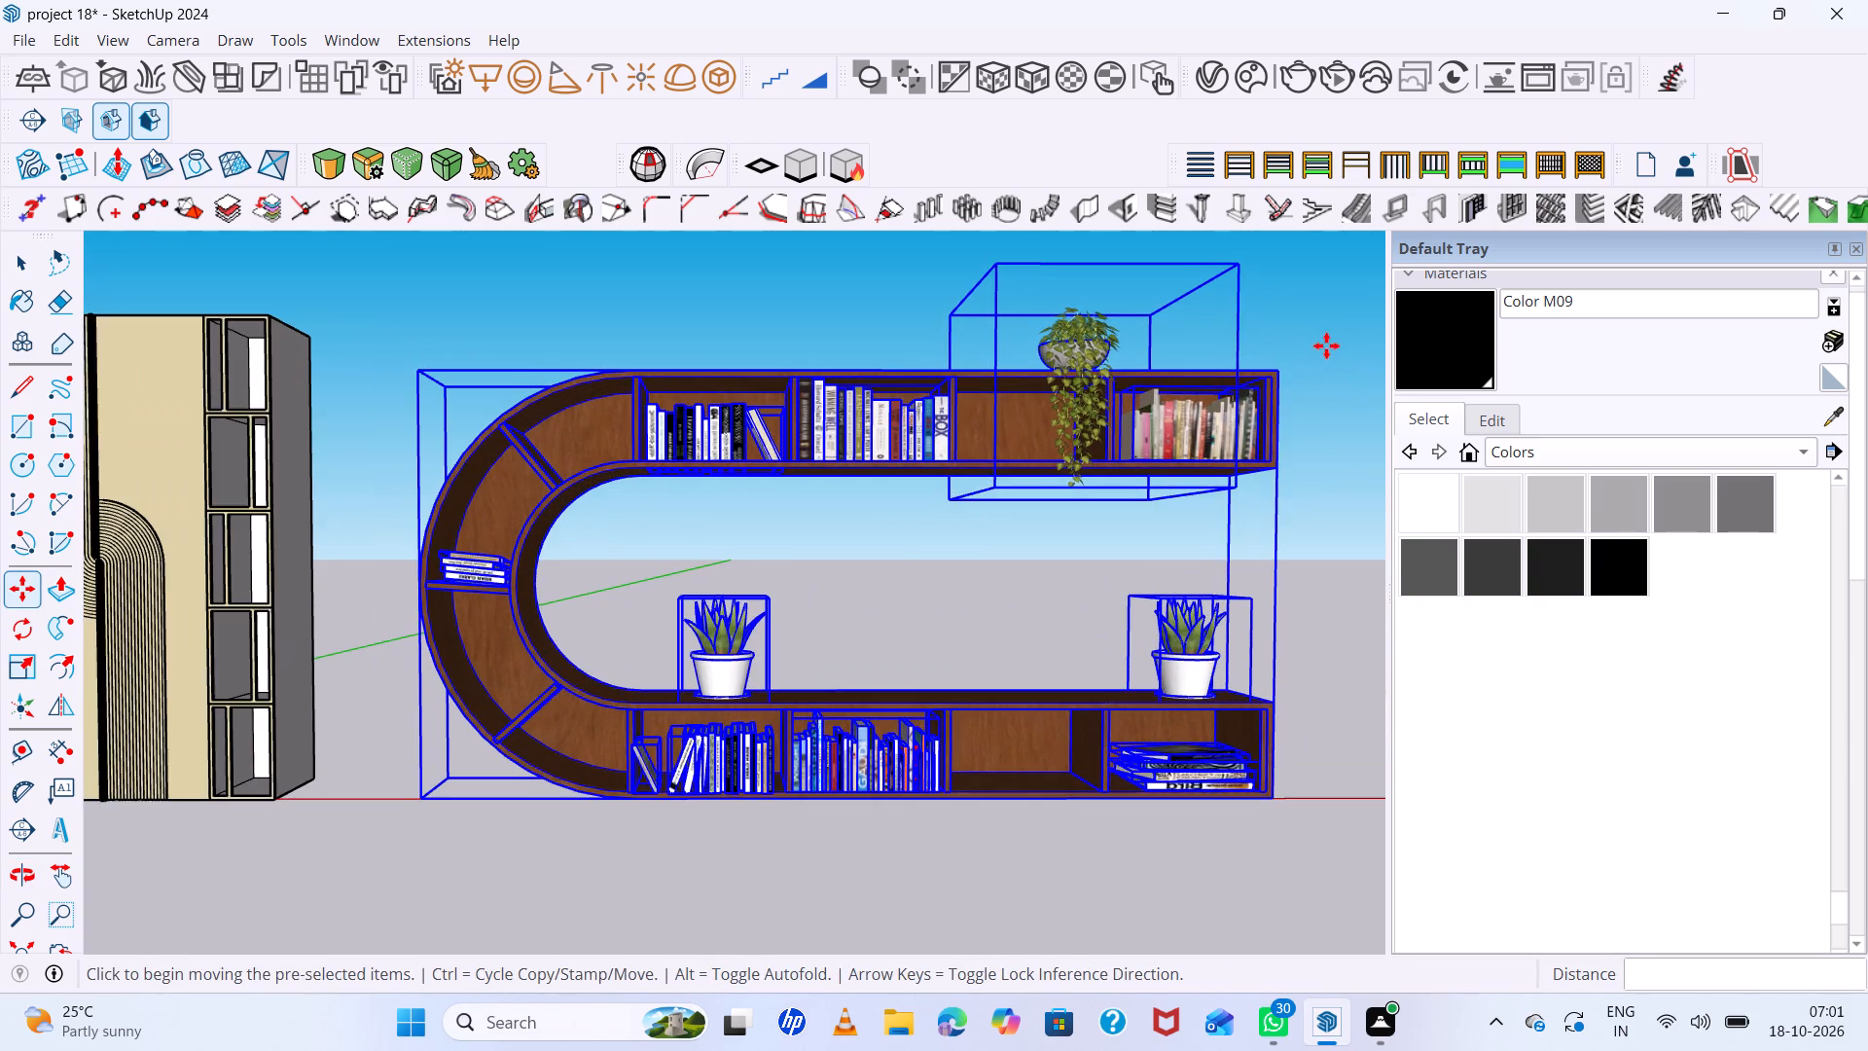
pyautogui.scroll(2, 1322, 344)
pyautogui.moveTo(1319, 342); pyautogui.dragTo(1308, 364, button='middle')
pyautogui.middleClick(1308, 364)
pyautogui.press('space')
pyautogui.click(1351, 382)
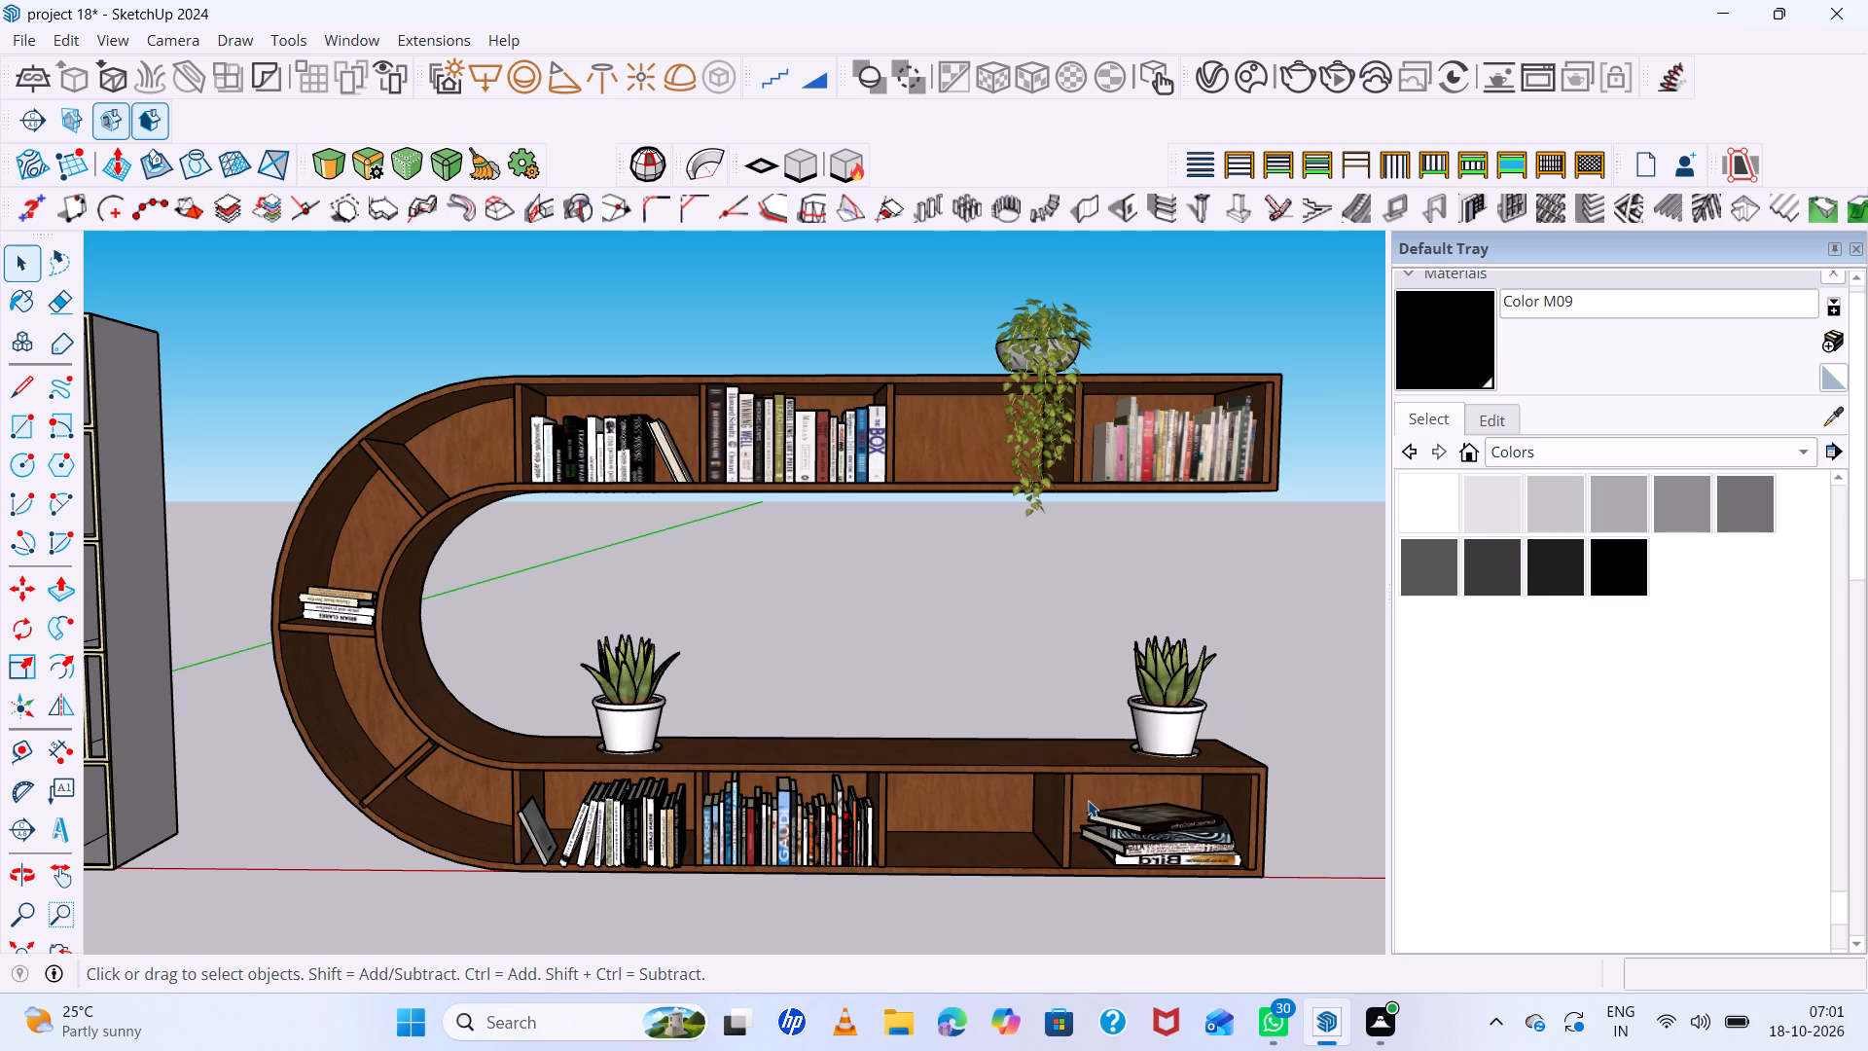
# Frame the curved bookcase's front so the whole unit with its books and potted plants fills the view.
pyautogui.scroll(-1, 1008, 719)
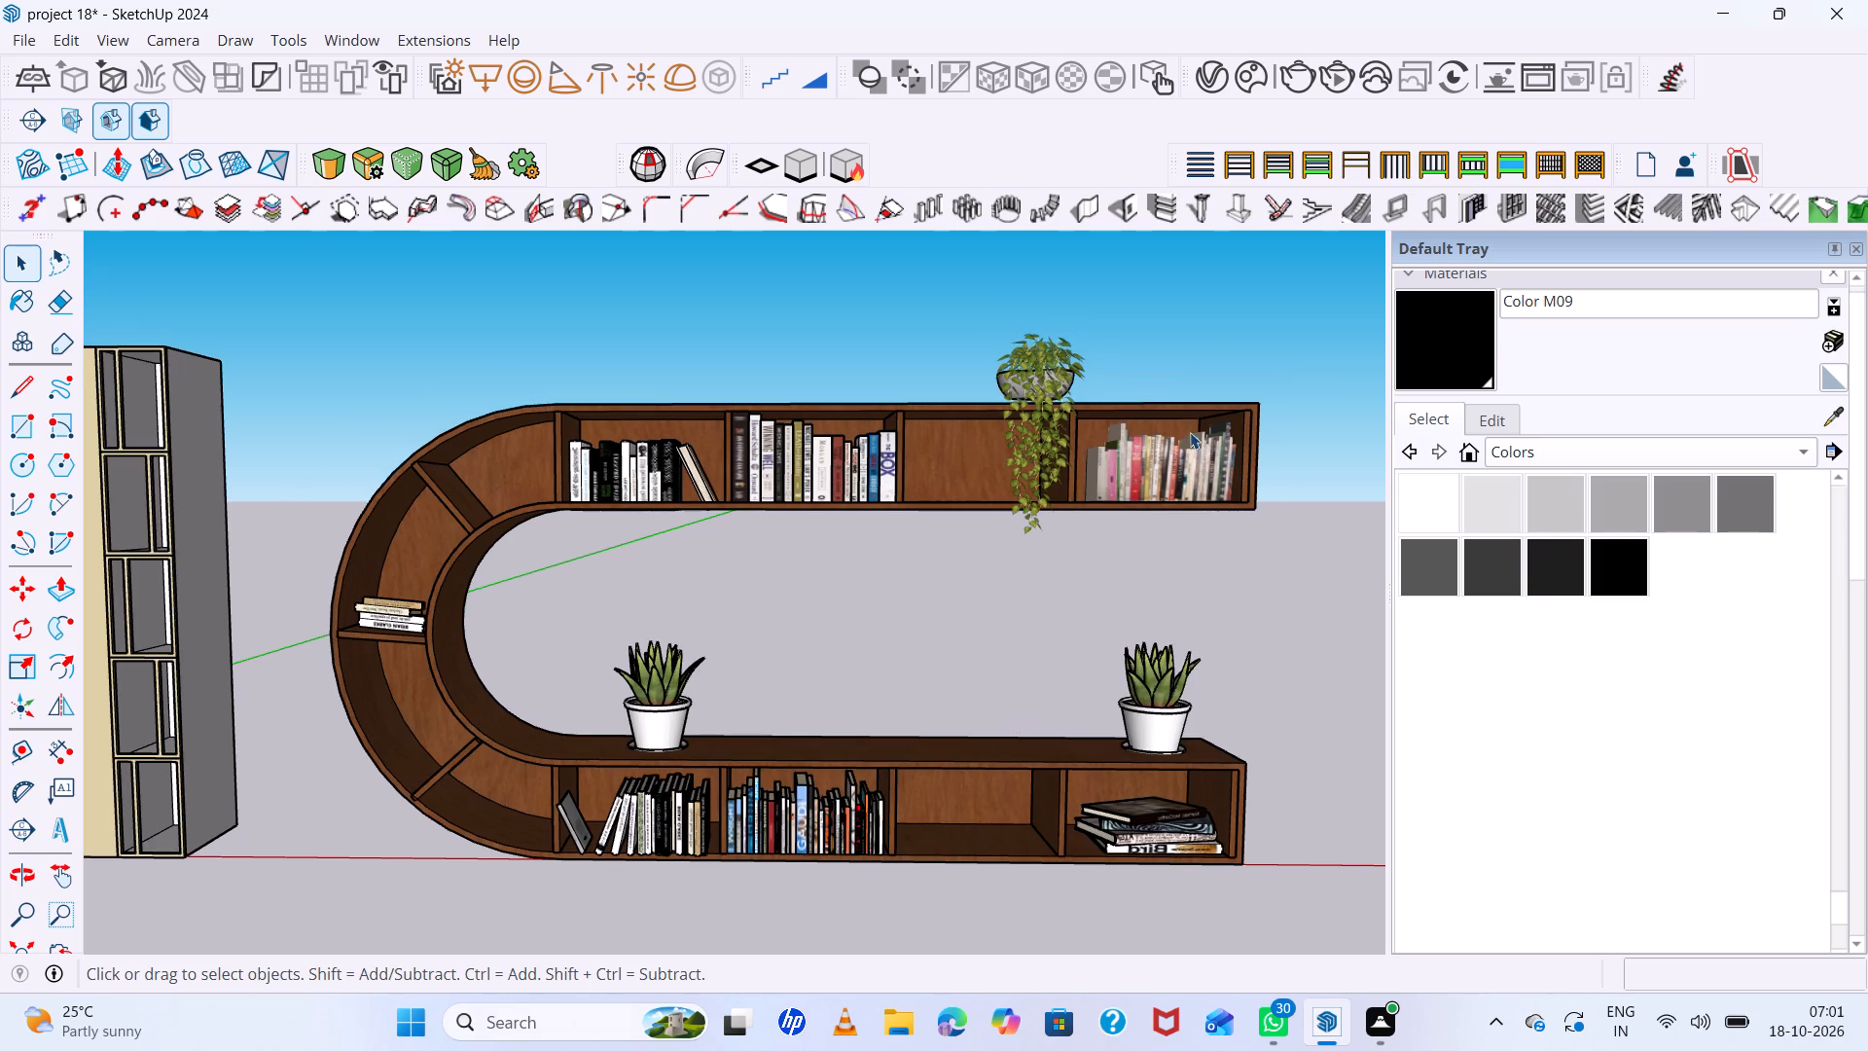
pyautogui.scroll(1, 1255, 317)
pyautogui.moveTo(1269, 329); pyautogui.dragTo(1280, 319, button='middle')
pyautogui.middleClick(1280, 319)
pyautogui.scroll(1, 1279, 340)
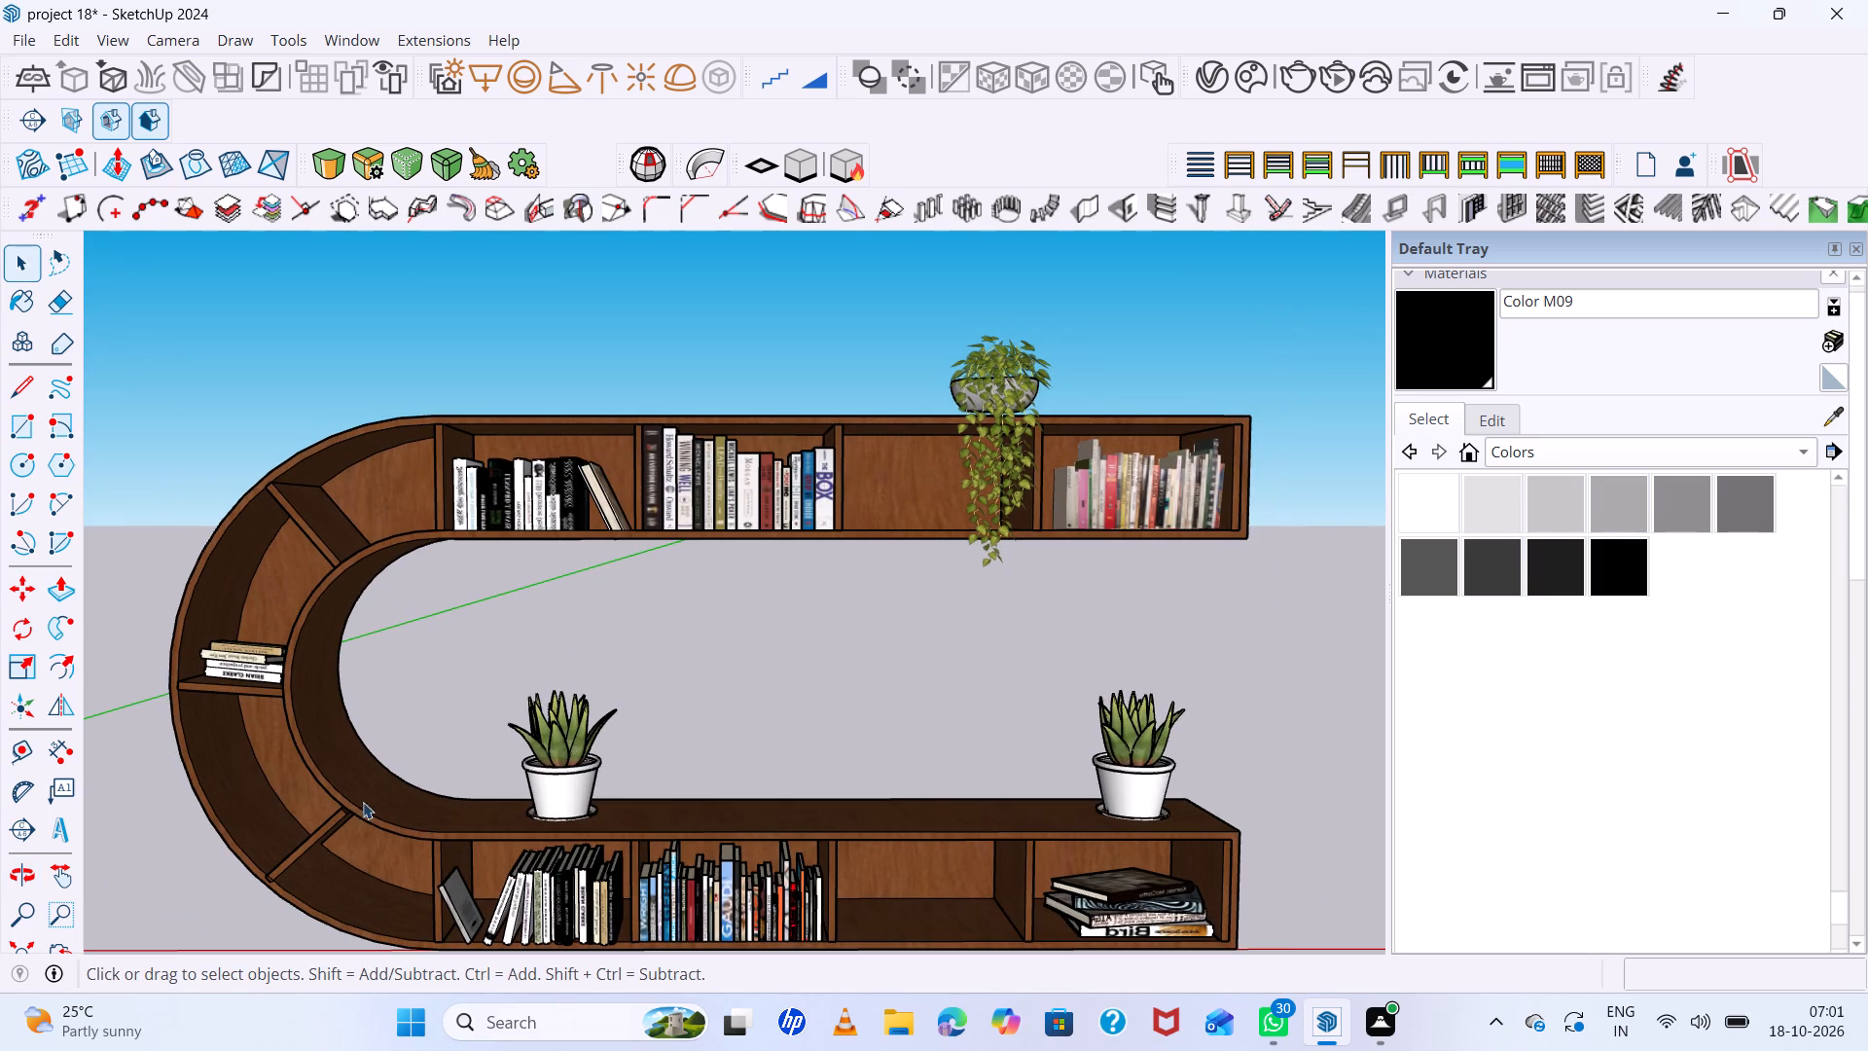
pyautogui.click(66, 881)
pyautogui.moveTo(665, 780); pyautogui.dragTo(647, 725)
pyautogui.moveTo(765, 746); pyautogui.dragTo(756, 727, button='middle')
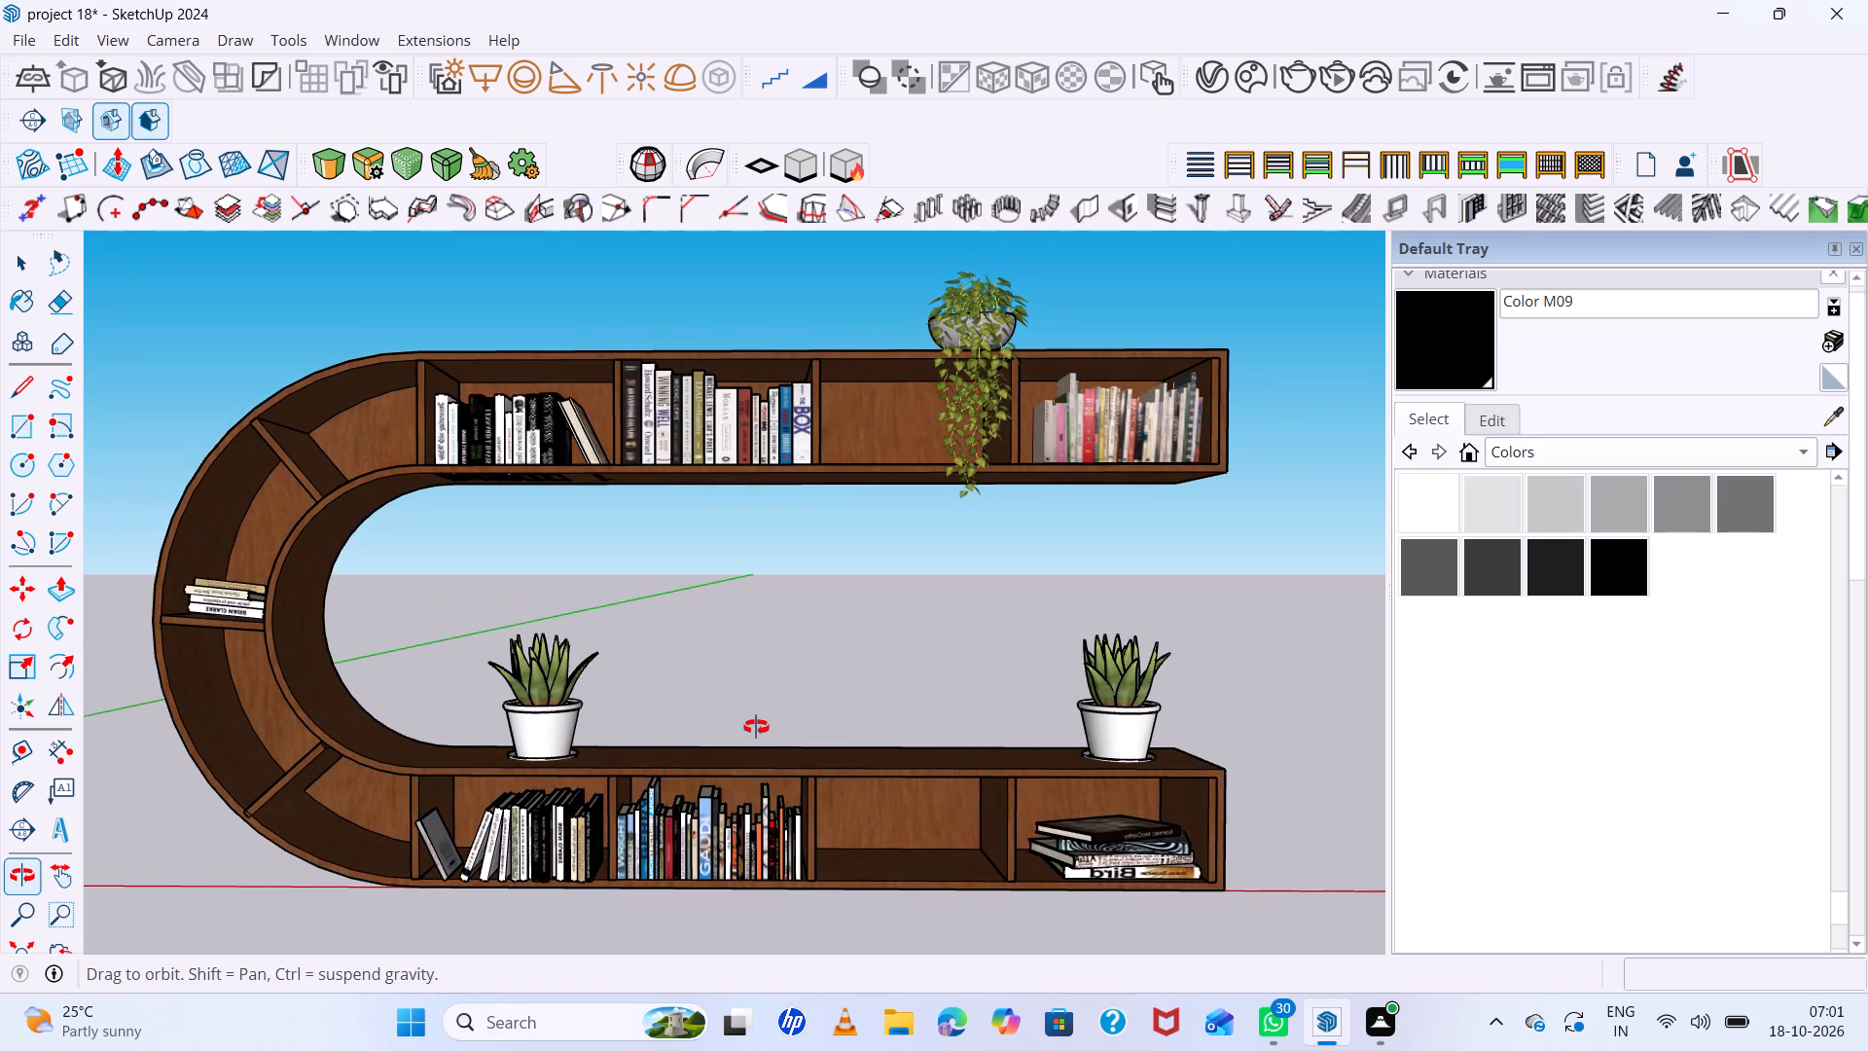
pyautogui.moveTo(756, 727); pyautogui.dragTo(750, 762, button='middle')
pyautogui.middleClick(750, 762)
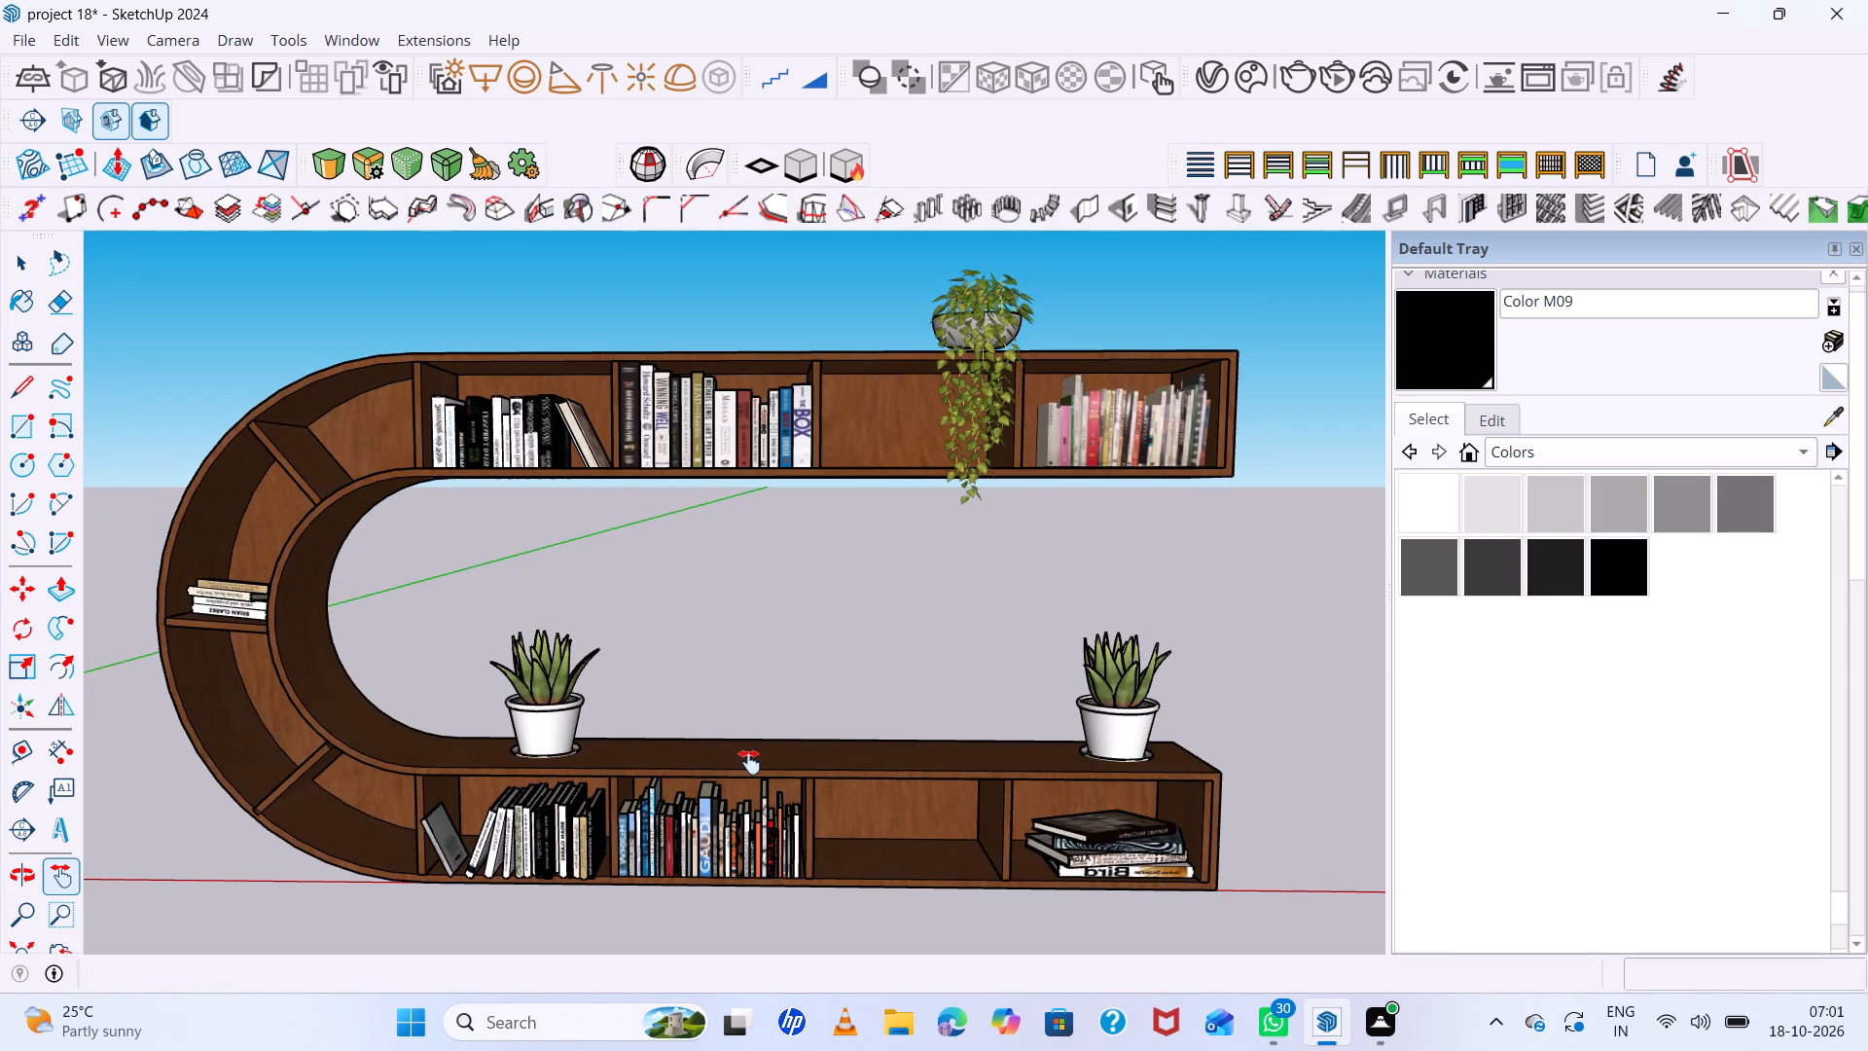
# Print the current view of the curved bookcase with Microsoft Print to PDF, saving it on the Desktop as "pdf 2".
pyautogui.click(18, 31)
pyautogui.click(126, 466)
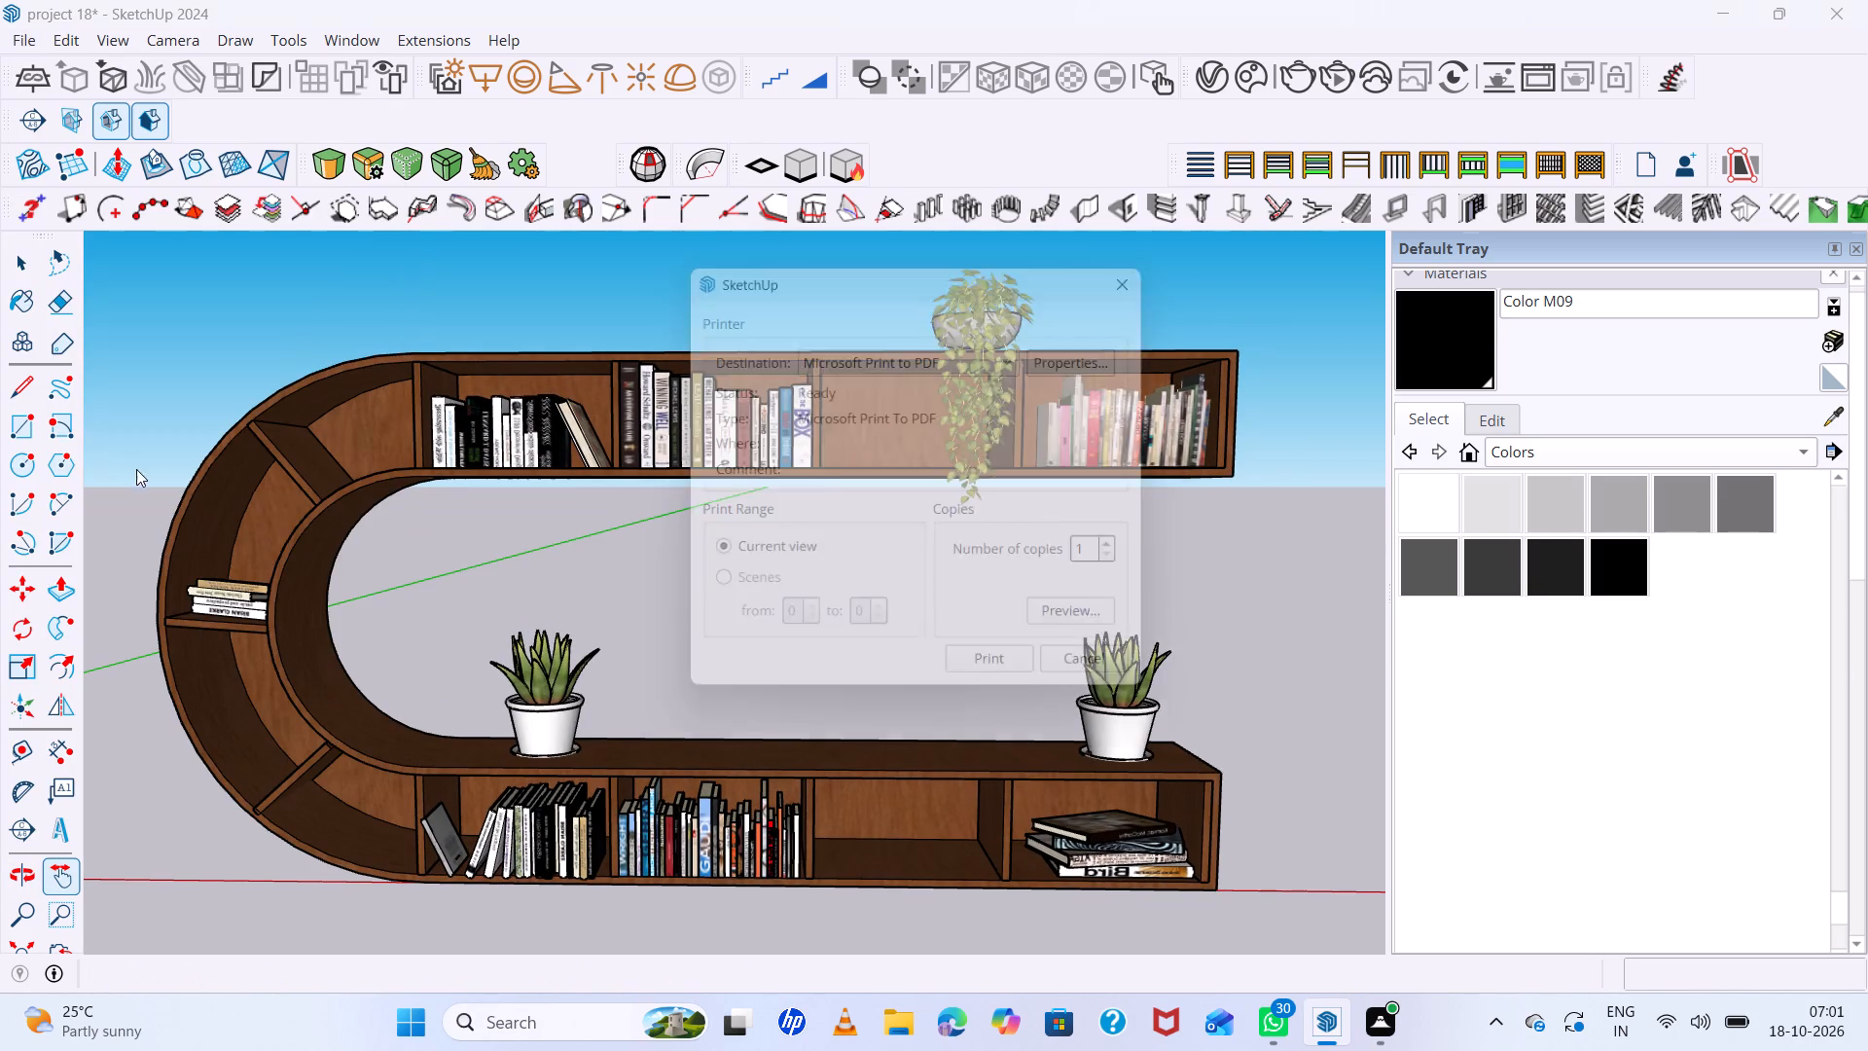
pyautogui.click(1003, 687)
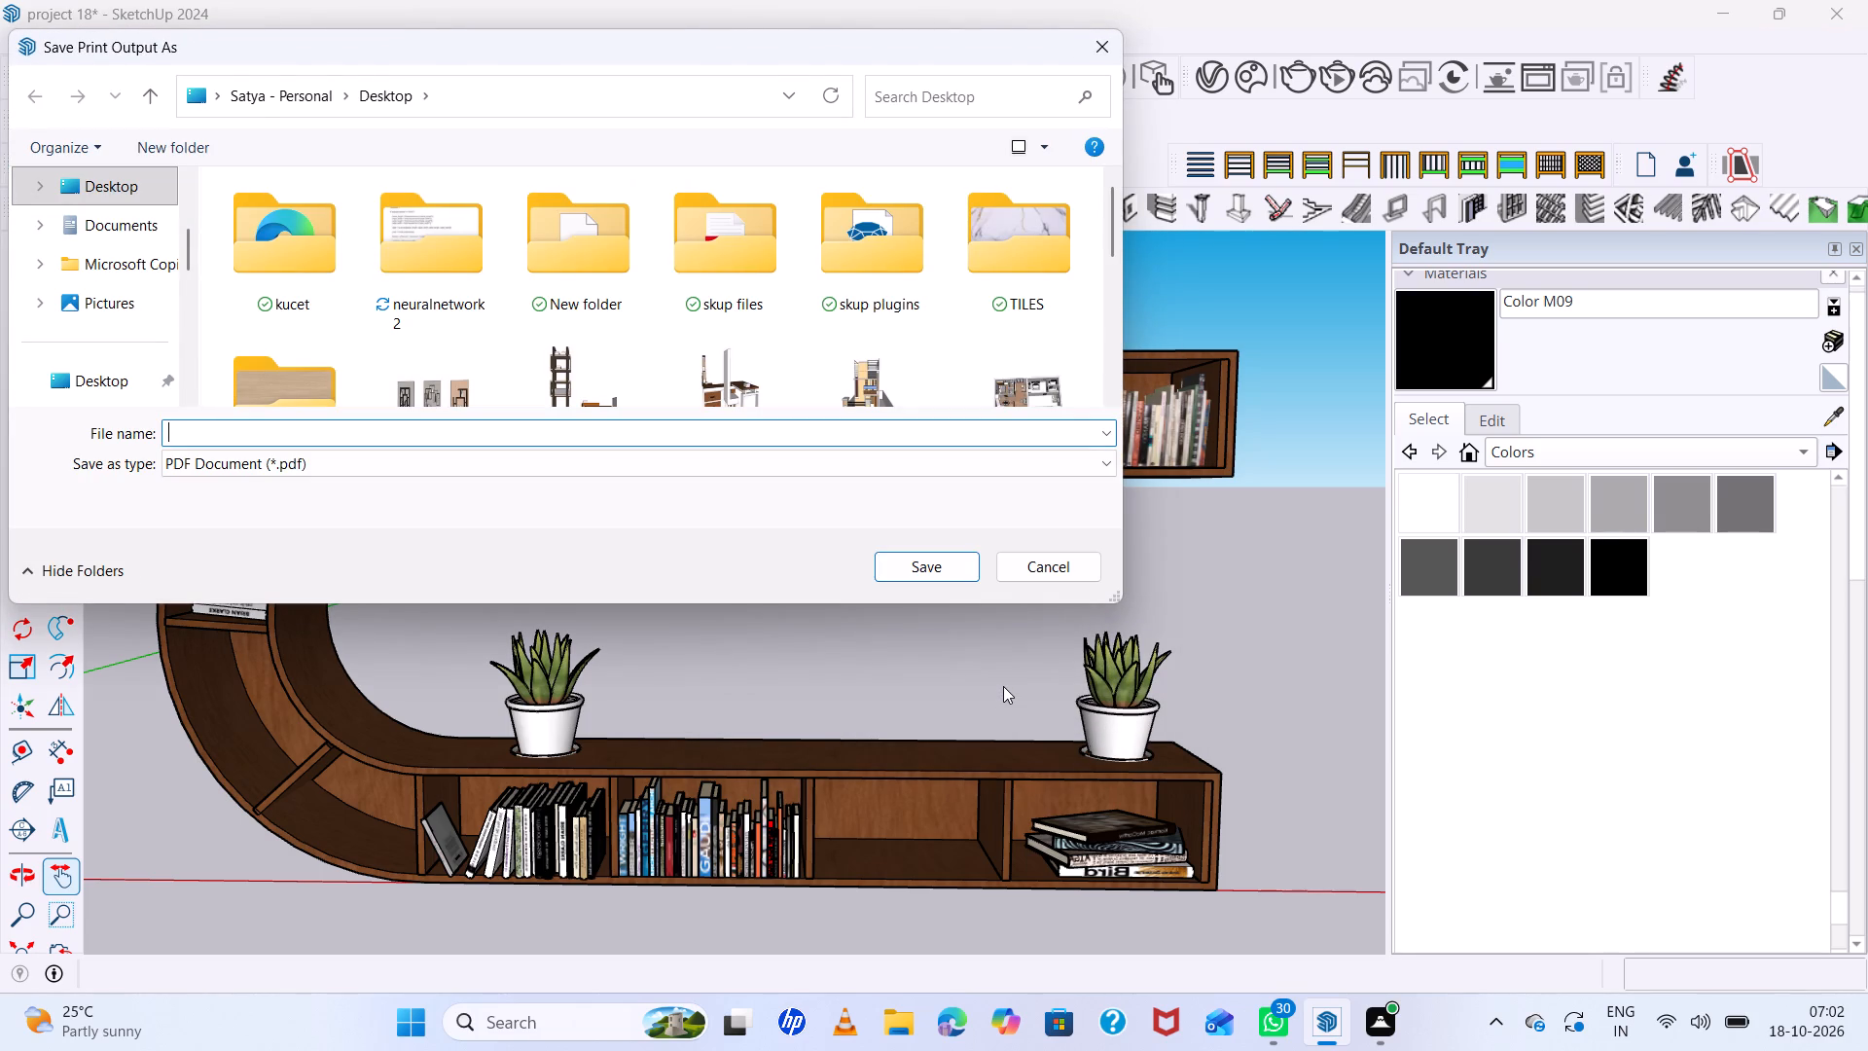
pyautogui.press('p')
pyautogui.write('df')
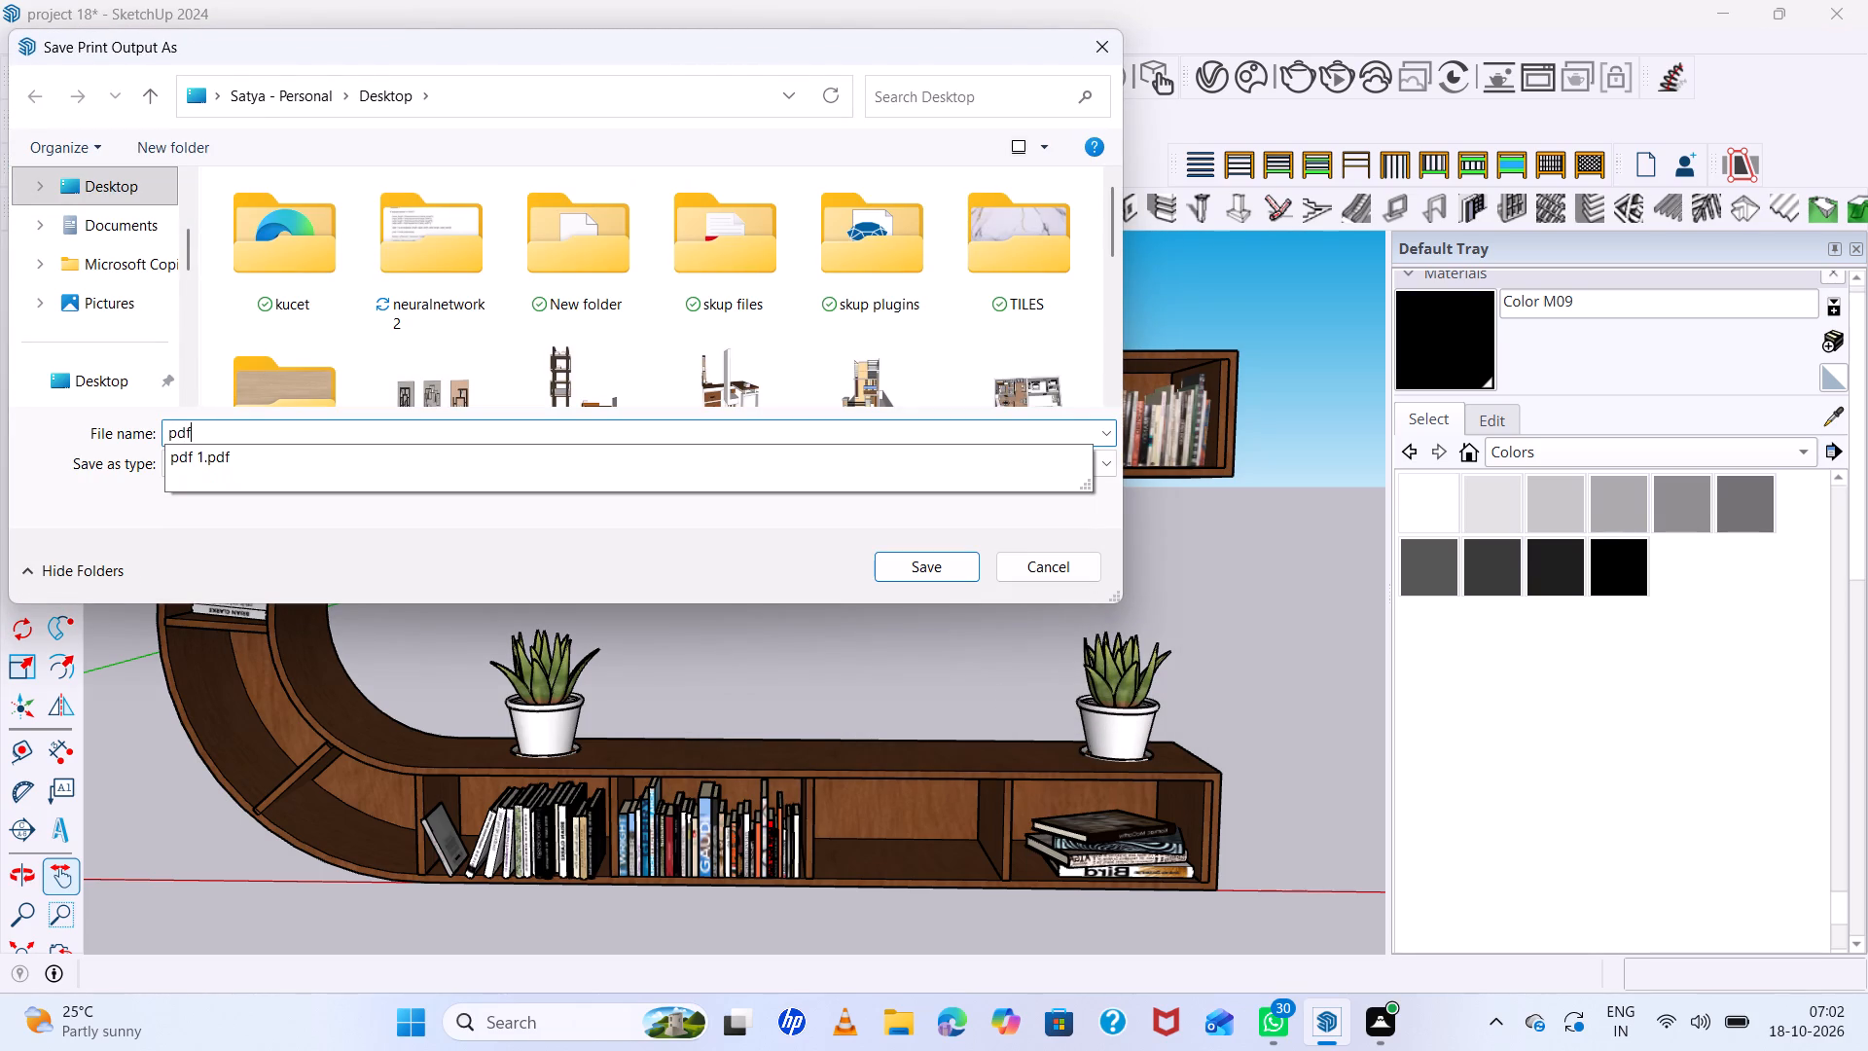
pyautogui.press('space')
pyautogui.press('2')
pyautogui.press('Return')
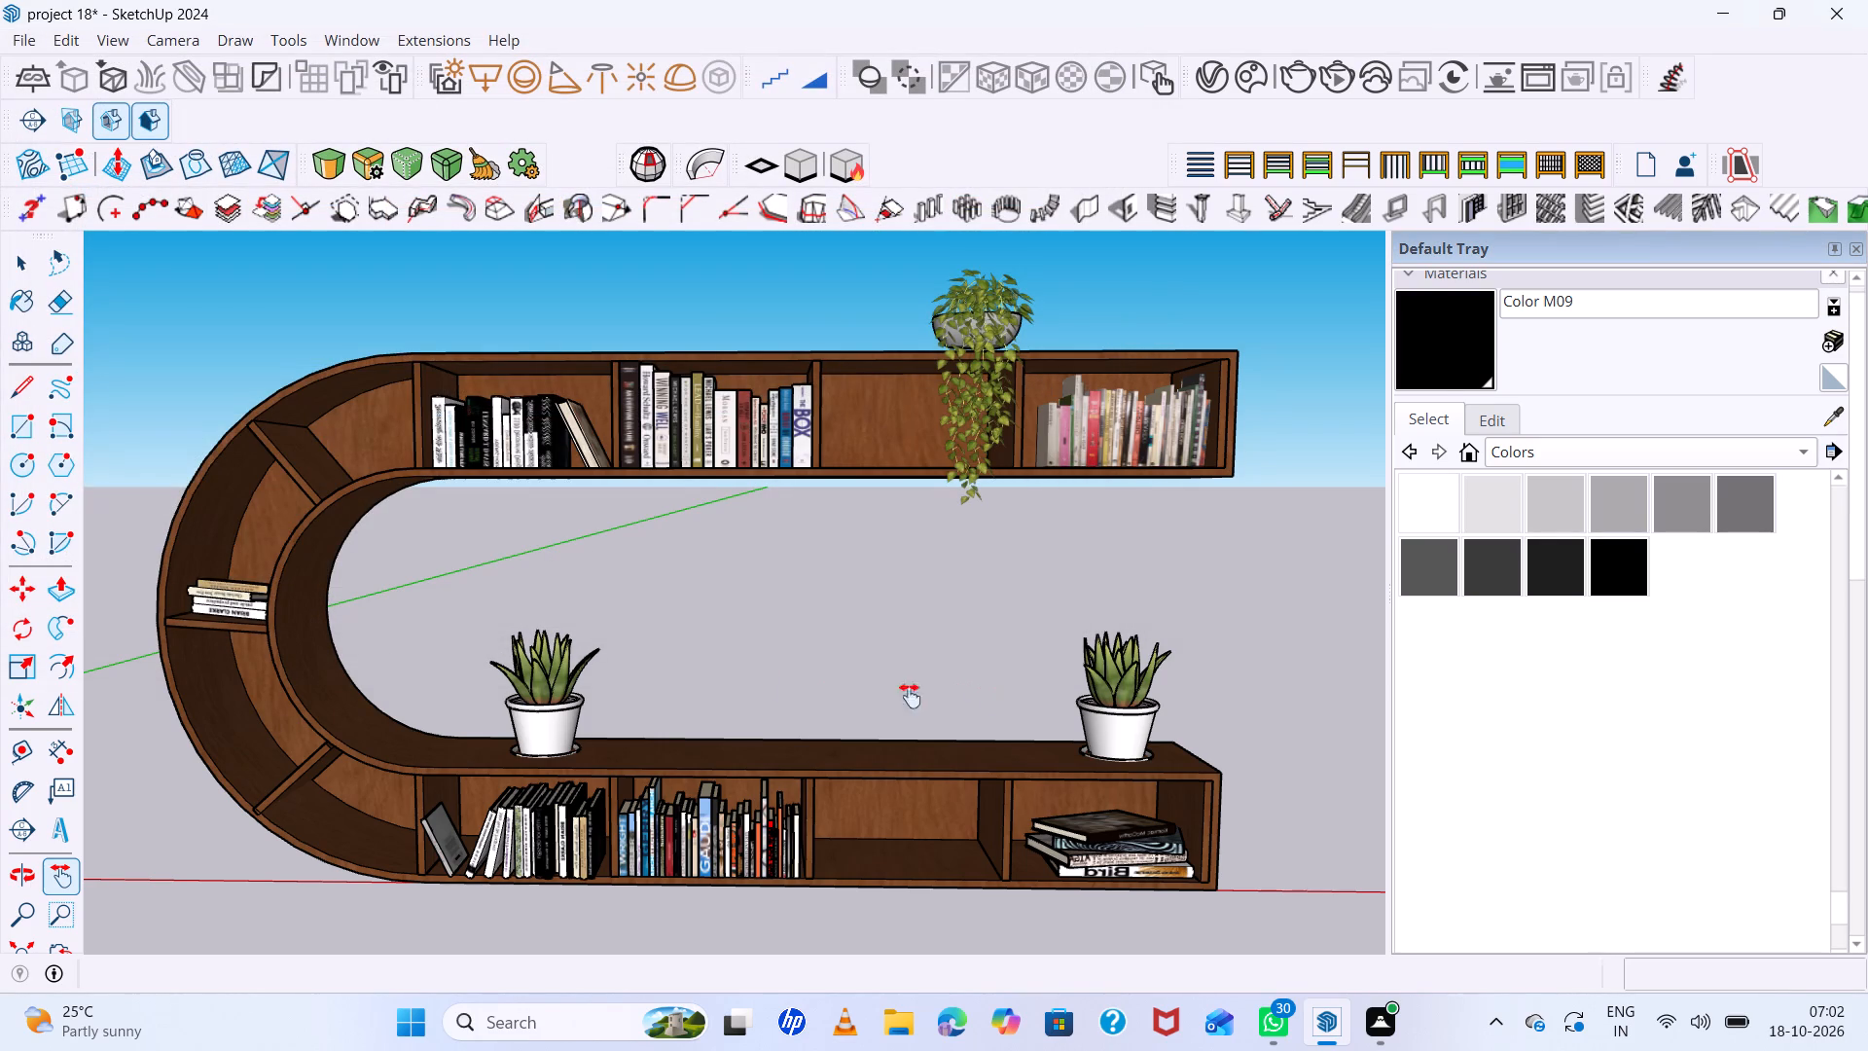
# Examine the blue arched shelving unit, from the front and from a low side angle.
pyautogui.scroll(-7, 520, 634)
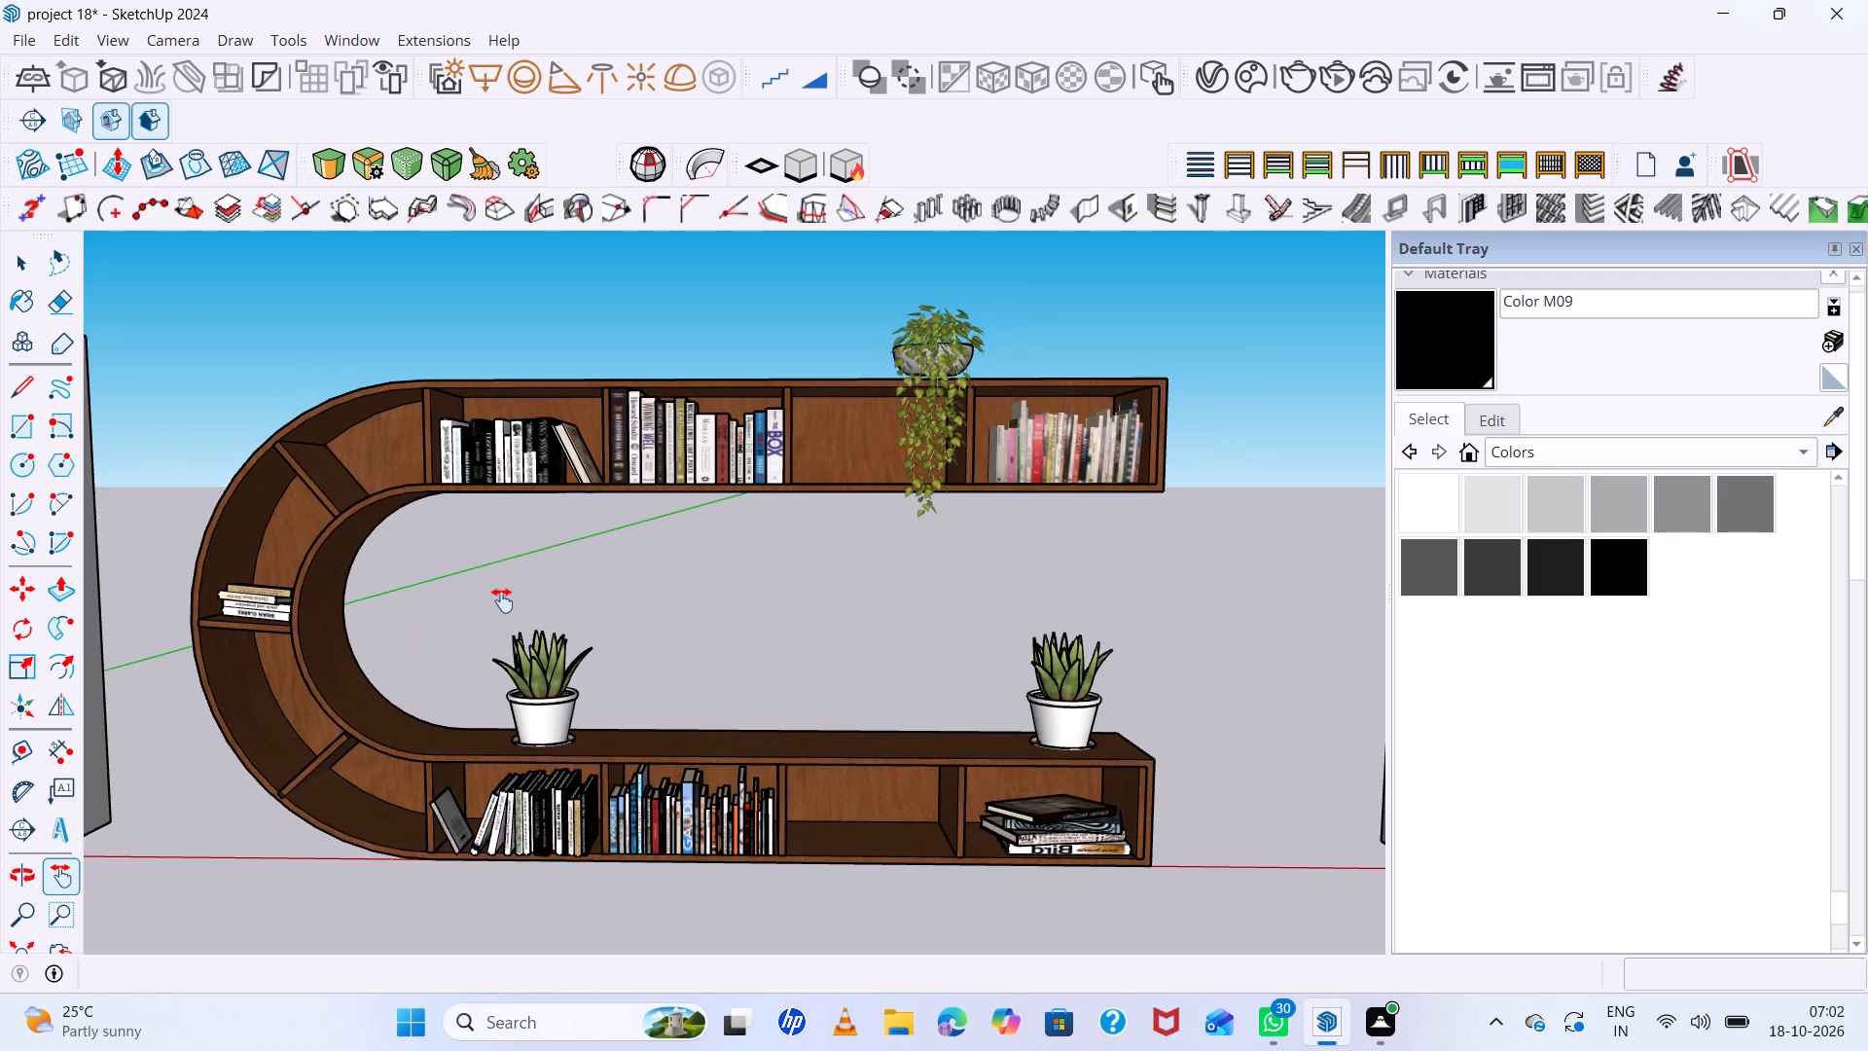
pyautogui.scroll(-16, 406, 607)
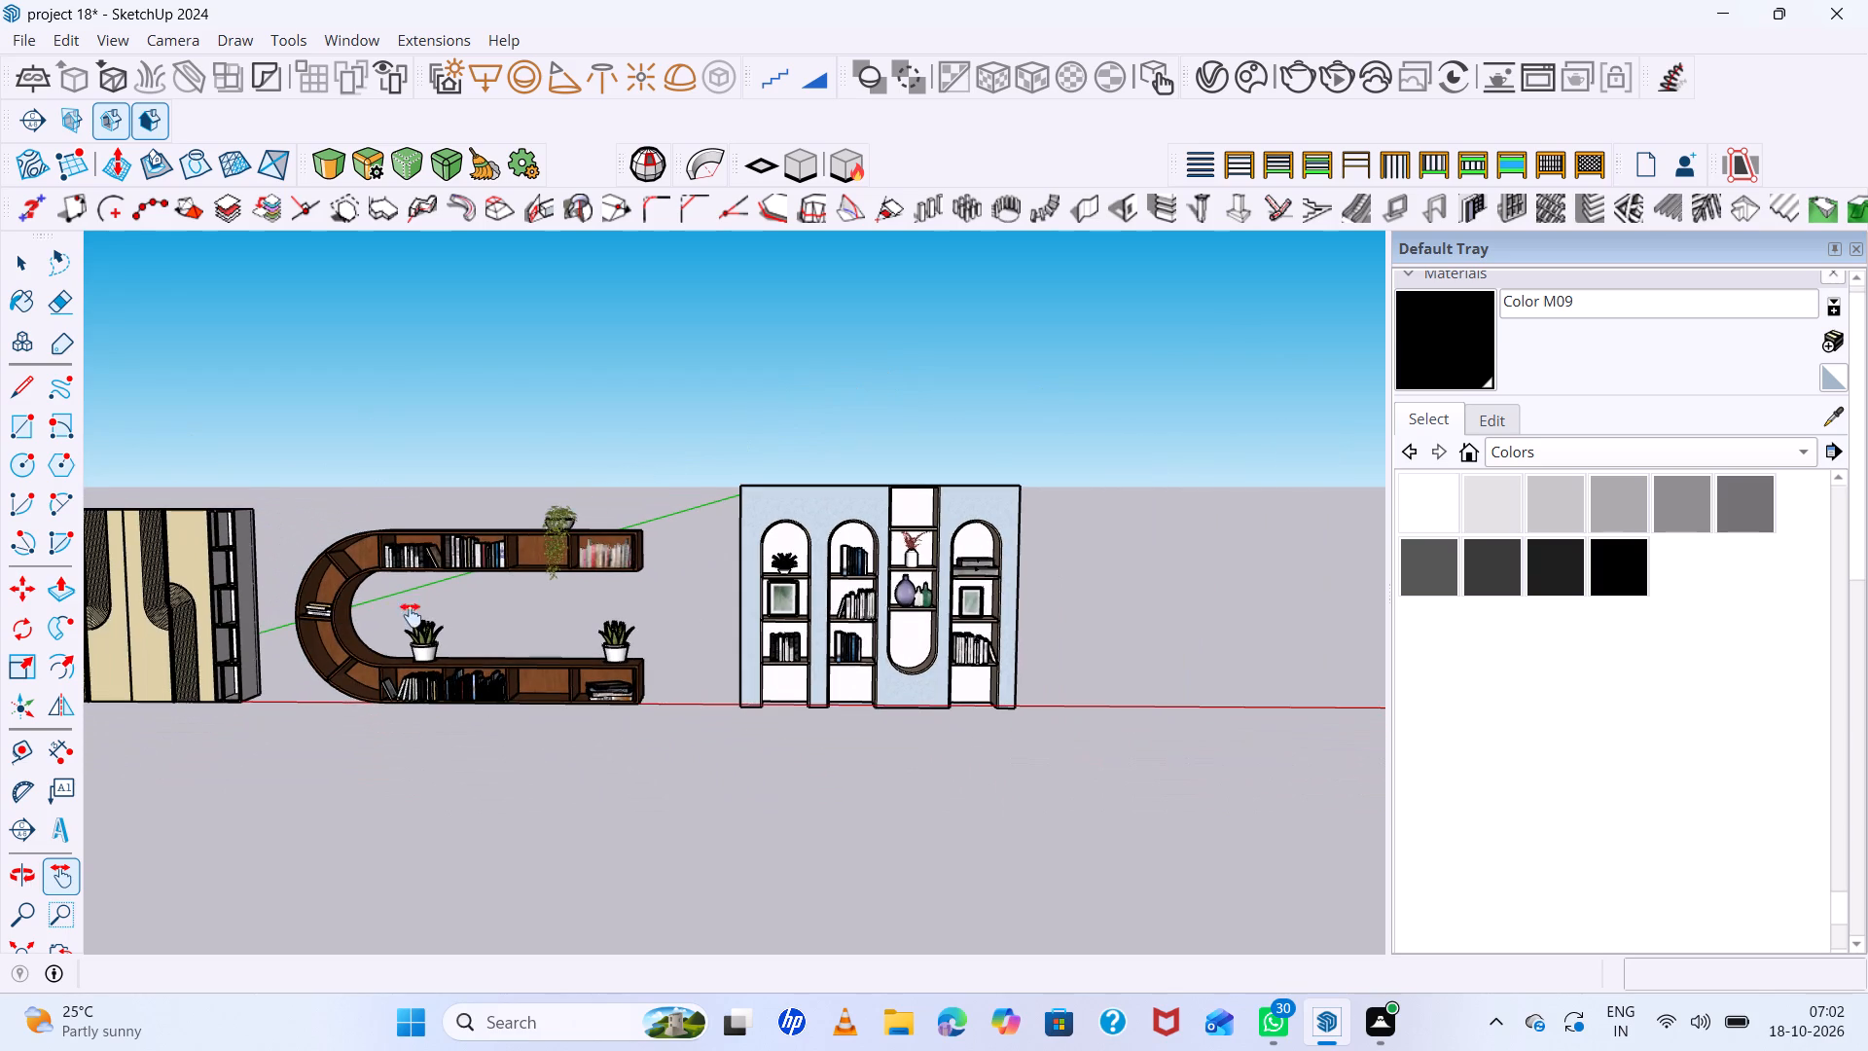
pyautogui.scroll(-6, 485, 617)
pyautogui.scroll(12, 816, 579)
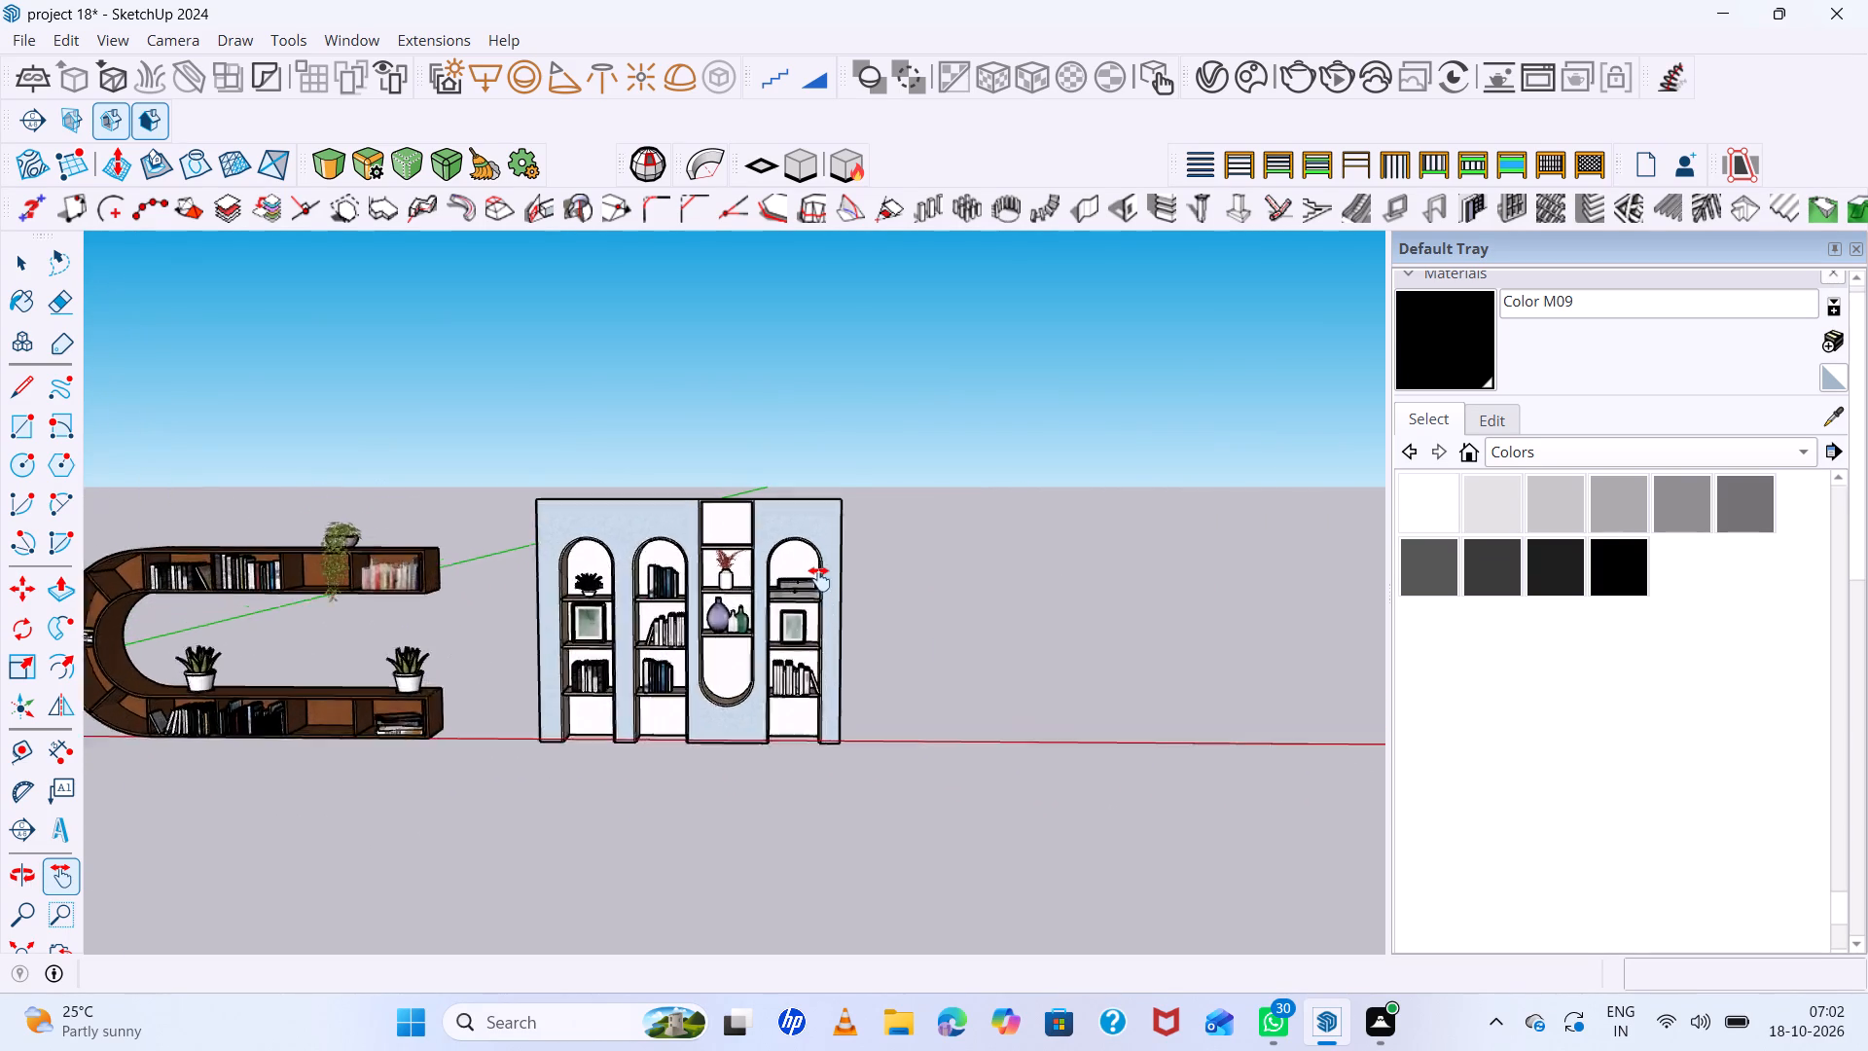
pyautogui.scroll(8, 819, 579)
pyautogui.moveTo(915, 602); pyautogui.dragTo(737, 268, button='middle')
pyautogui.scroll(-4, 879, 443)
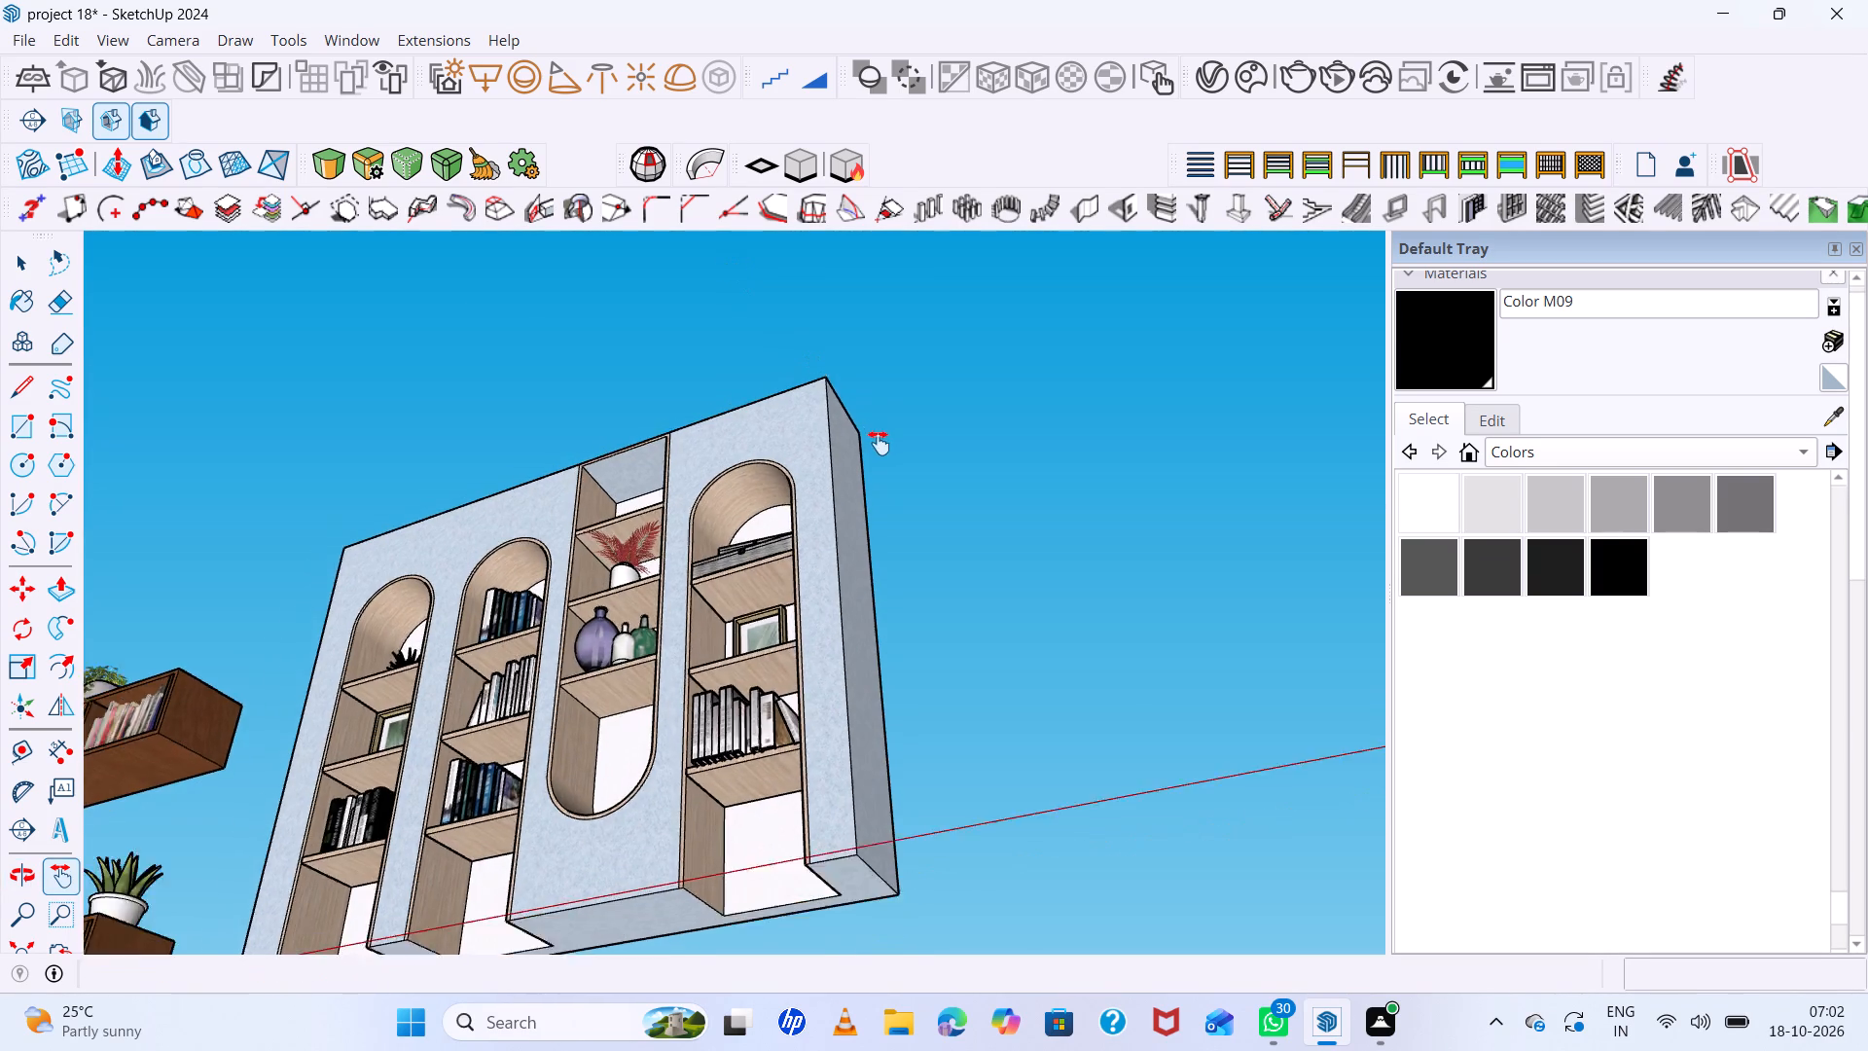
pyautogui.scroll(-3, 879, 443)
# Frame the arched shelving unit straight from the front so its full width and height are centred in the view.
pyautogui.moveTo(692, 285); pyautogui.dragTo(936, 558, button='middle')
pyautogui.scroll(4, 1003, 627)
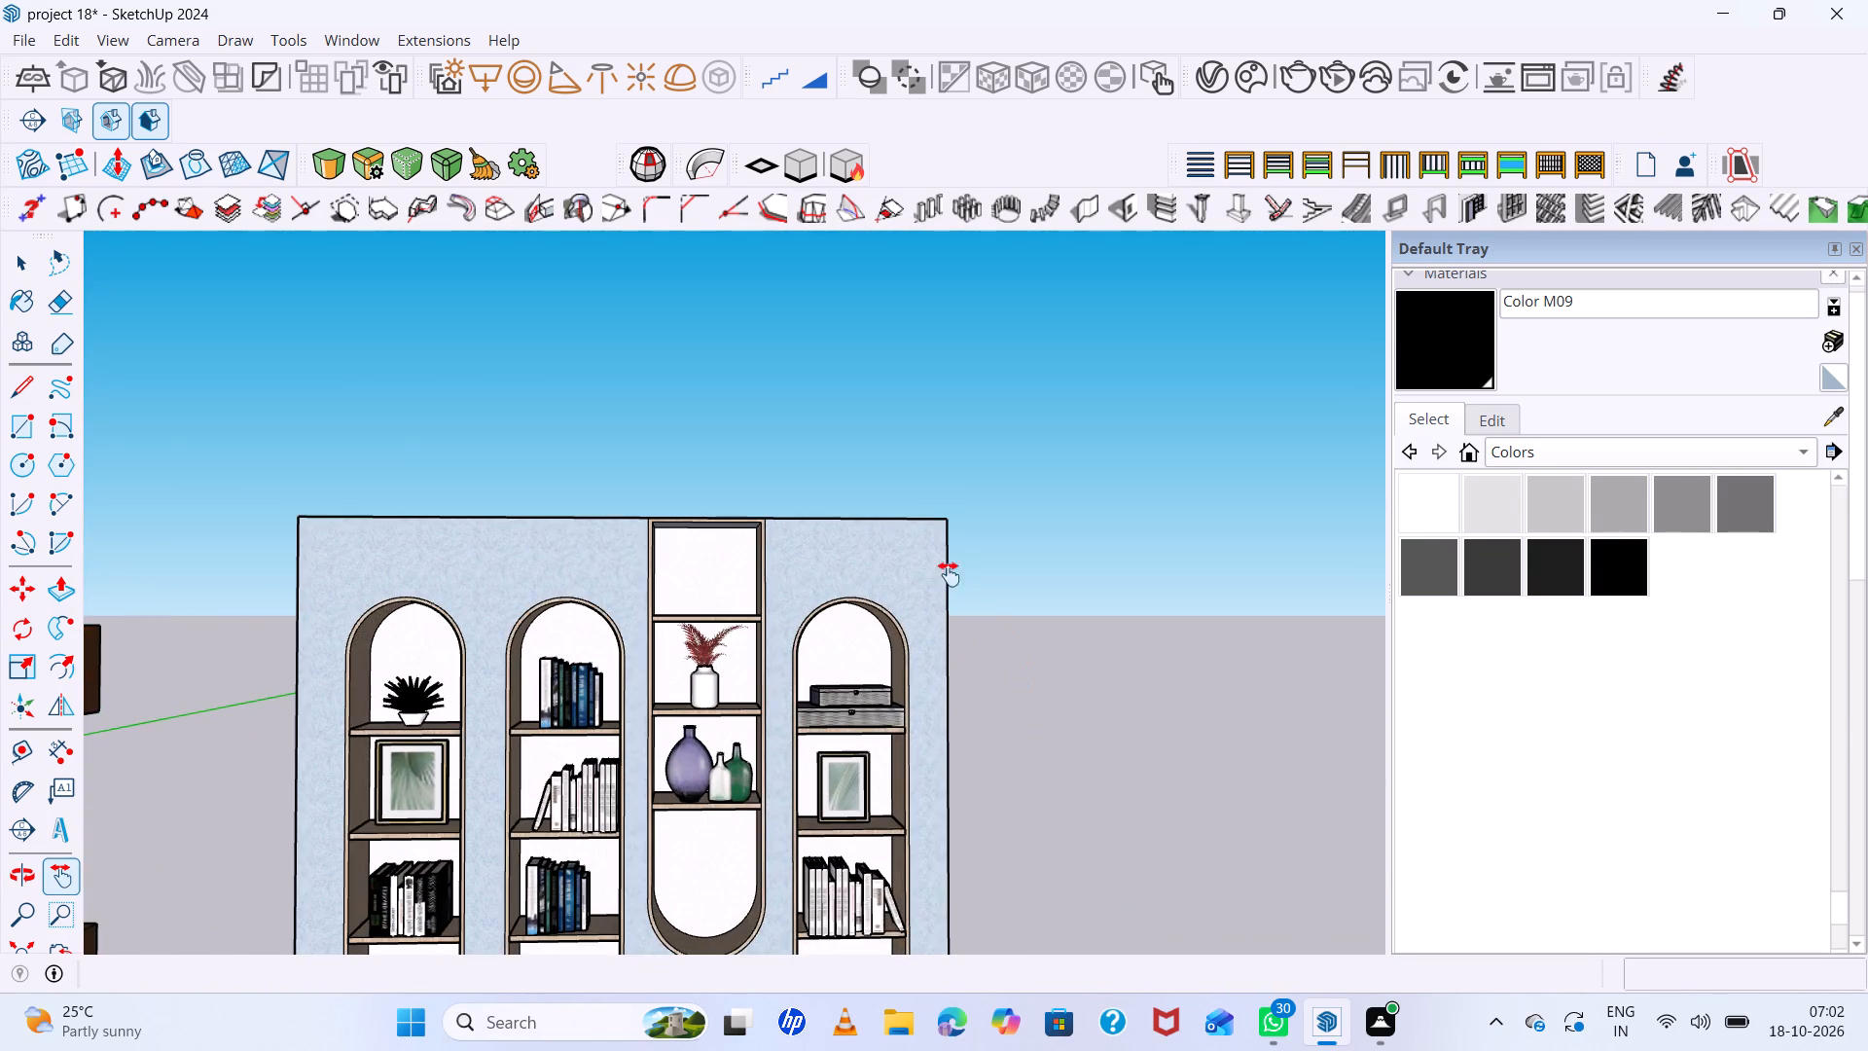
pyautogui.scroll(-5, 934, 546)
pyautogui.scroll(3, 1011, 870)
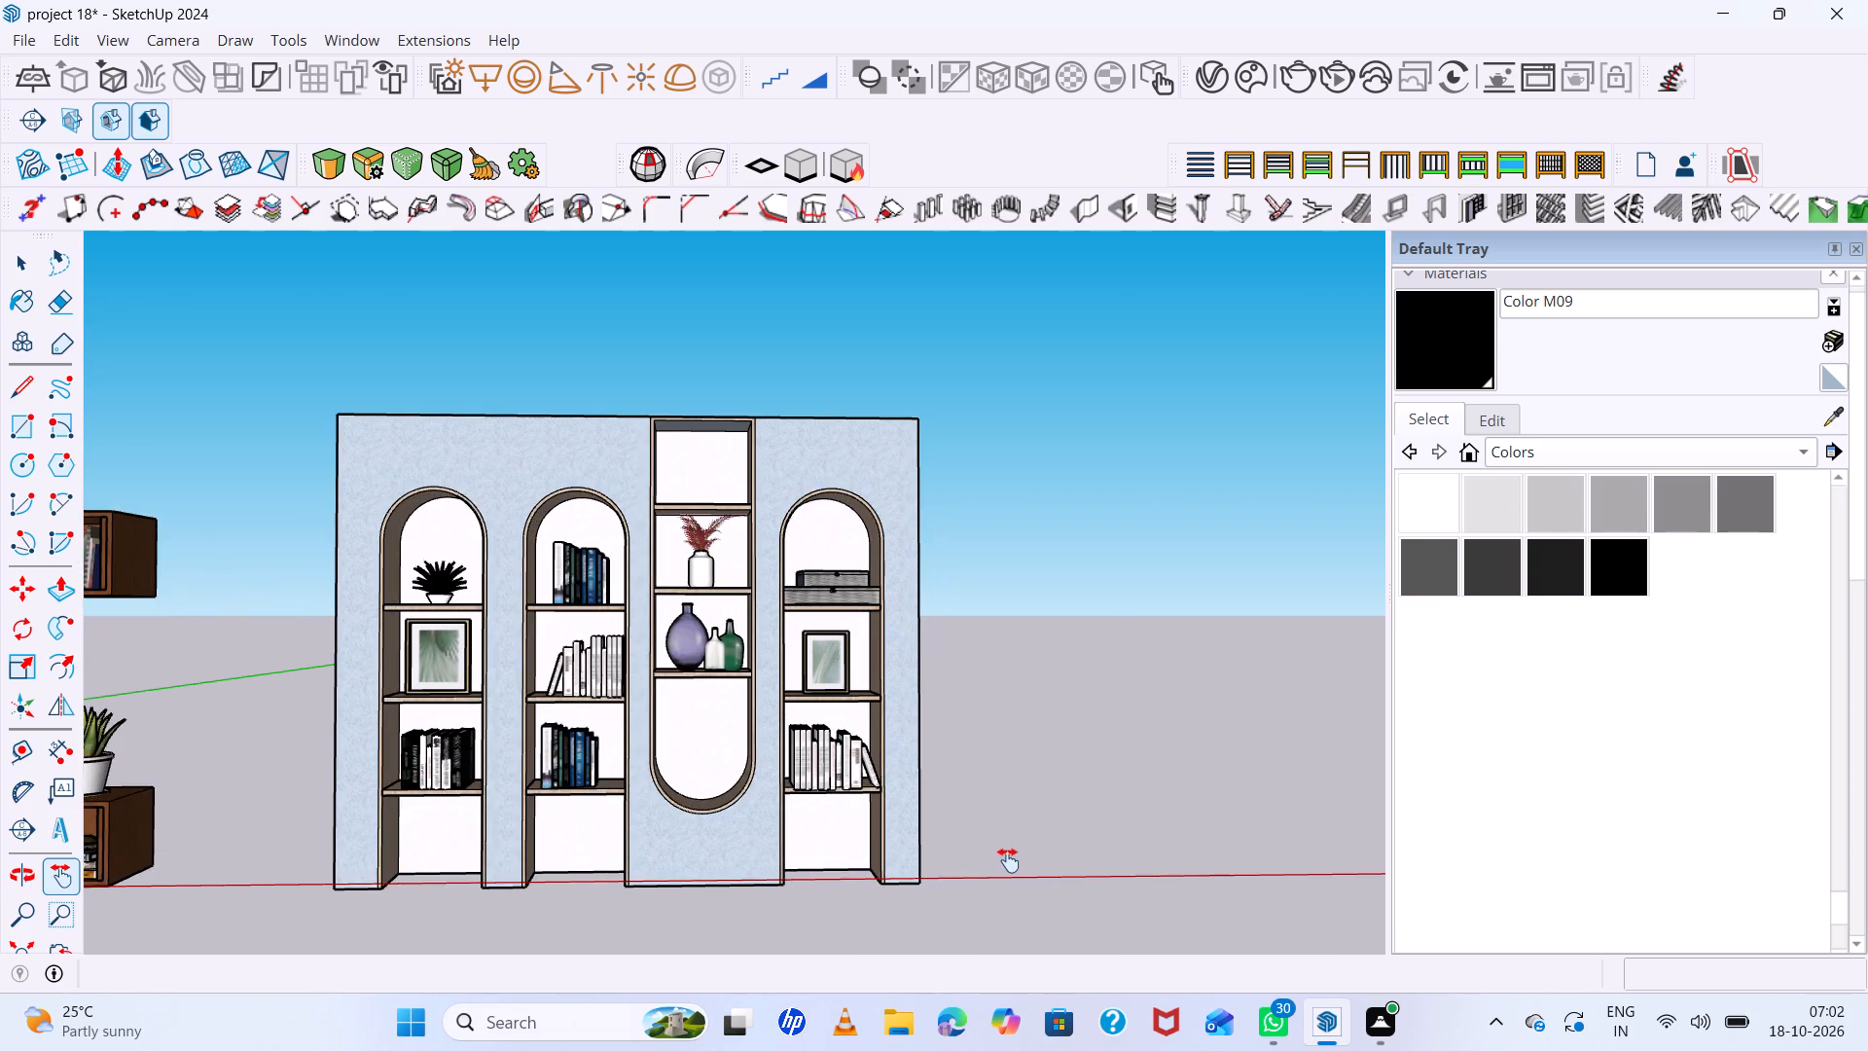
pyautogui.scroll(1, 1008, 860)
pyautogui.moveTo(921, 700); pyautogui.dragTo(898, 699, button='middle')
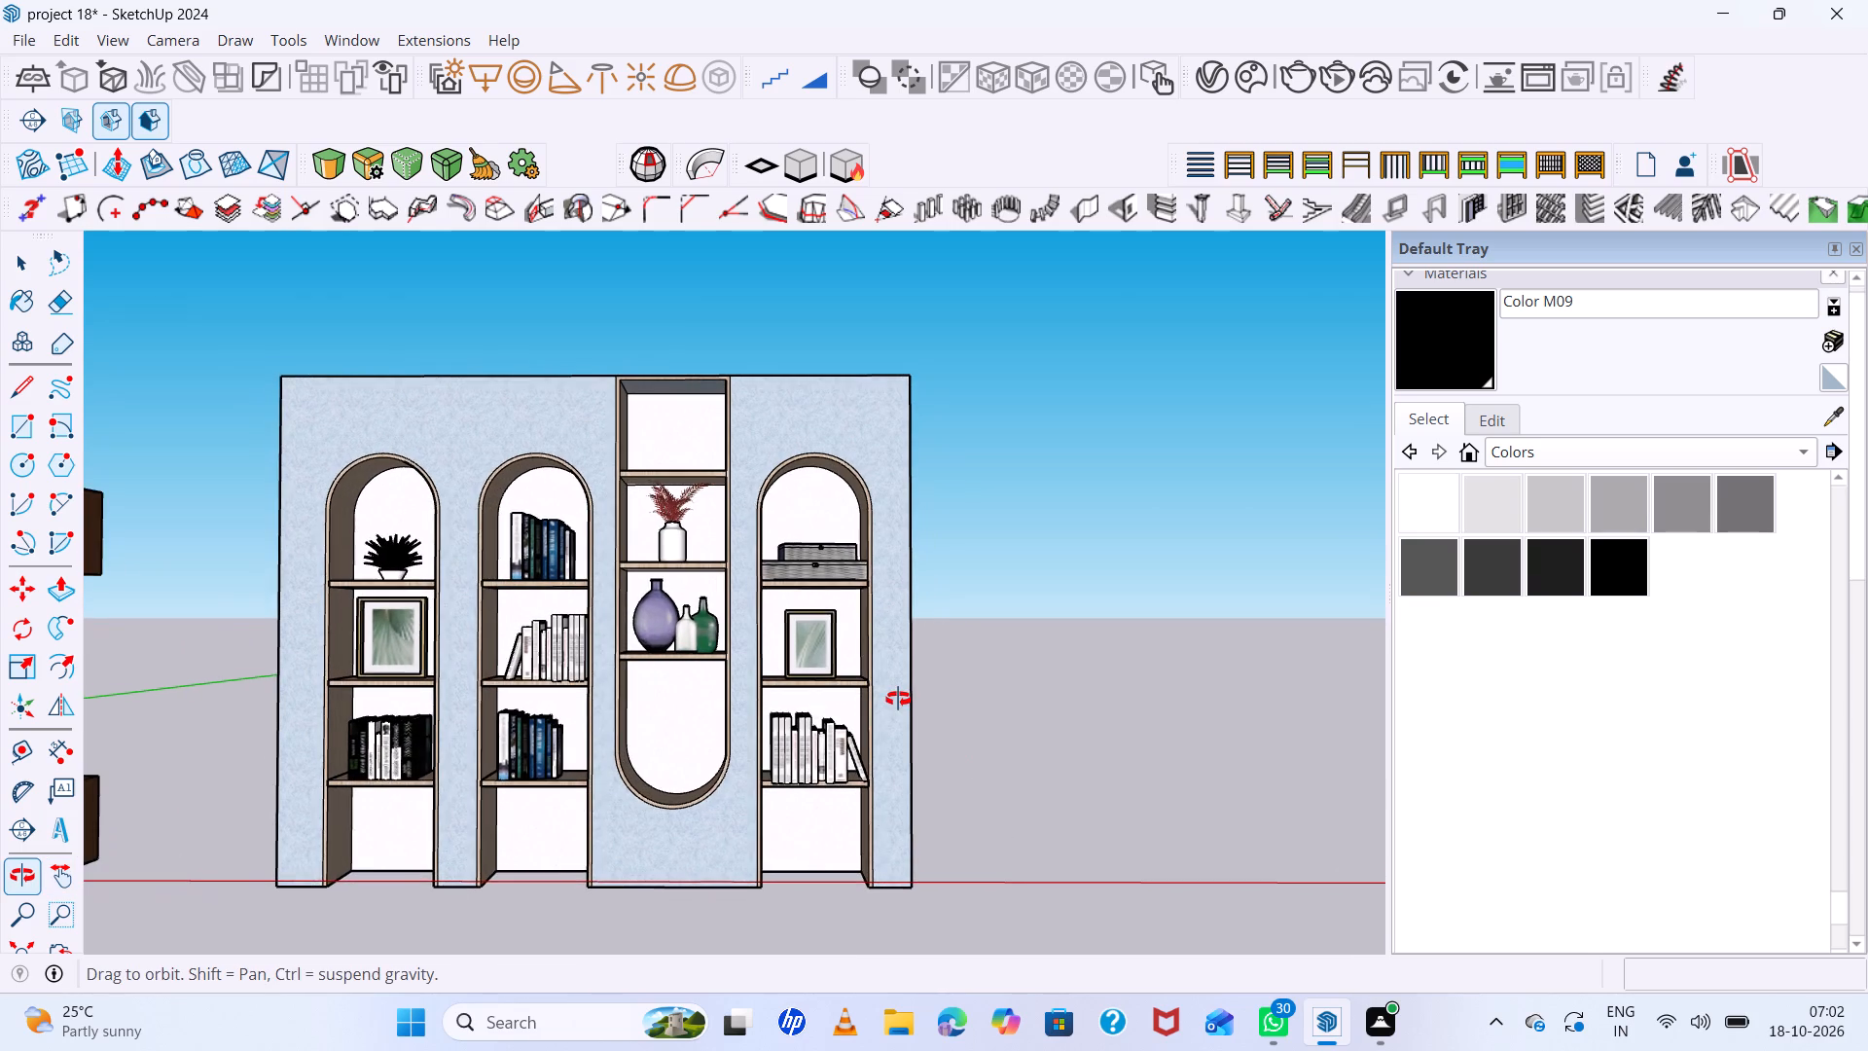
pyautogui.moveTo(898, 699); pyautogui.dragTo(899, 723, button='middle')
pyautogui.scroll(1, 892, 912)
pyautogui.moveTo(892, 910); pyautogui.dragTo(886, 888, button='middle')
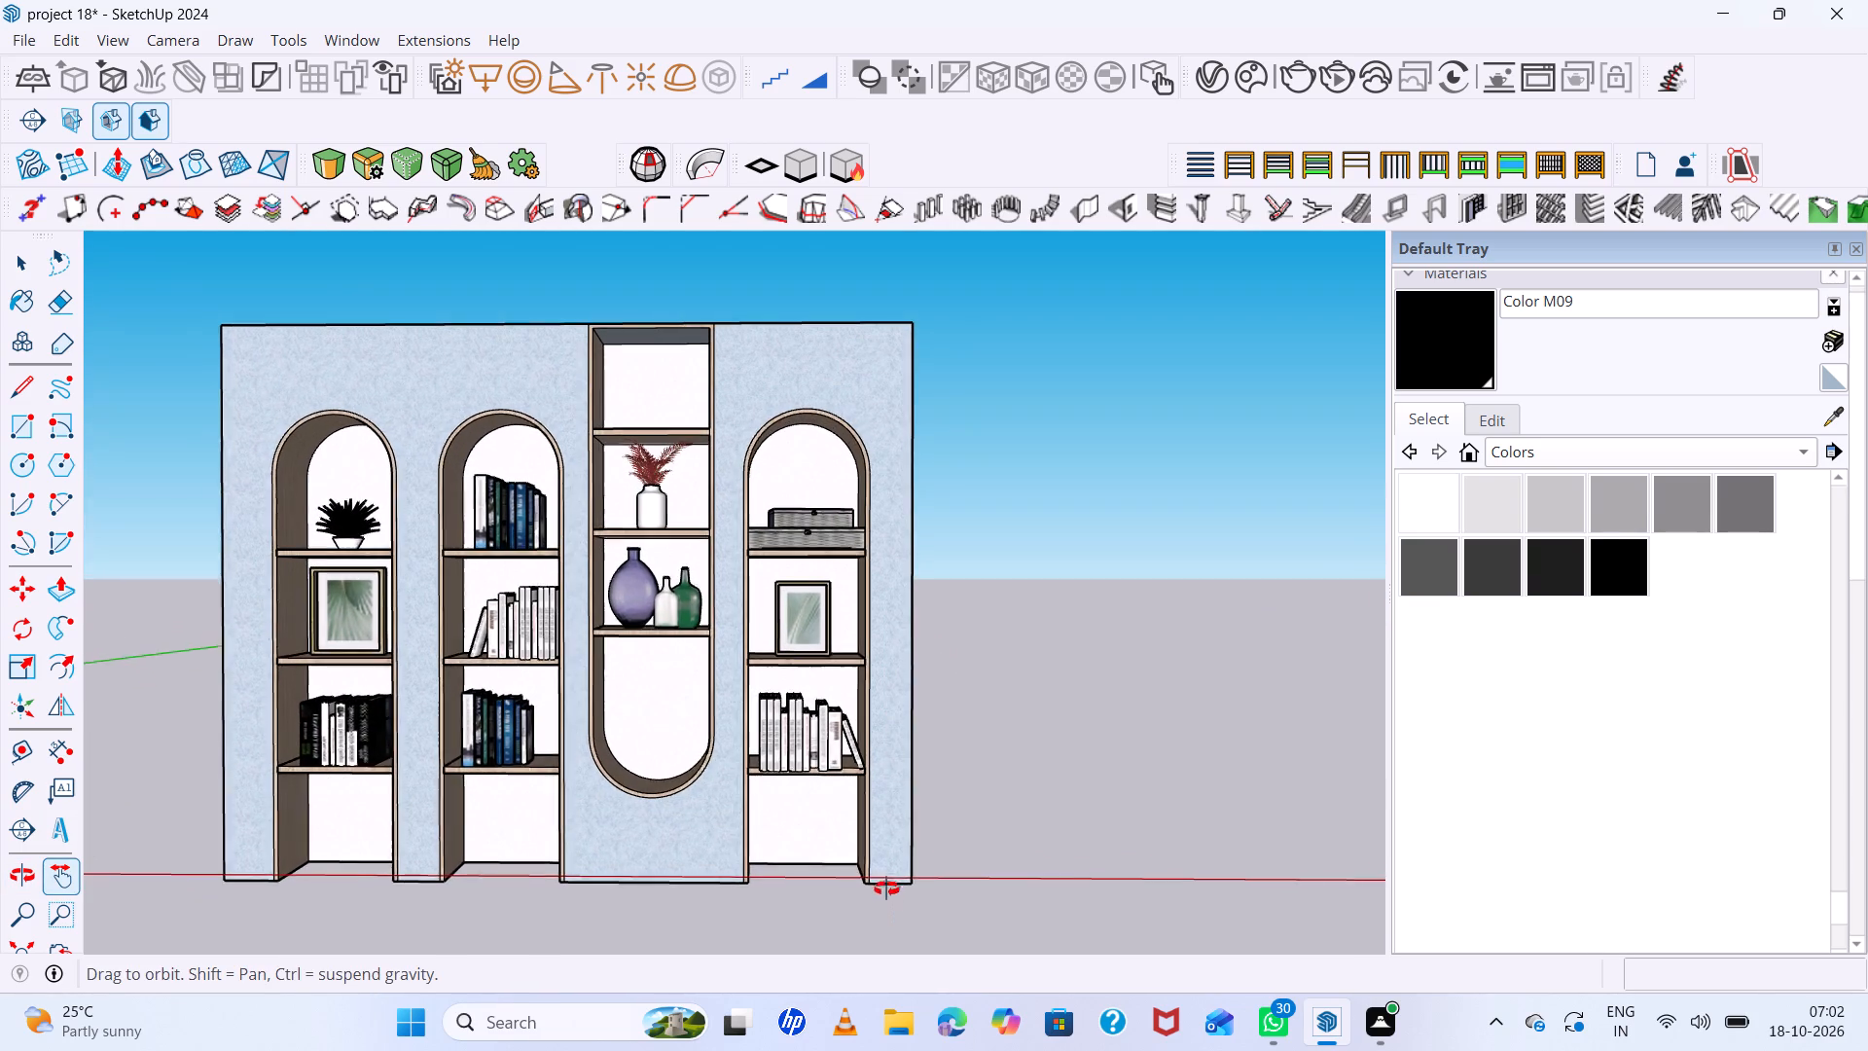
pyautogui.moveTo(886, 888); pyautogui.dragTo(886, 886, button='middle')
pyautogui.scroll(1, 886, 886)
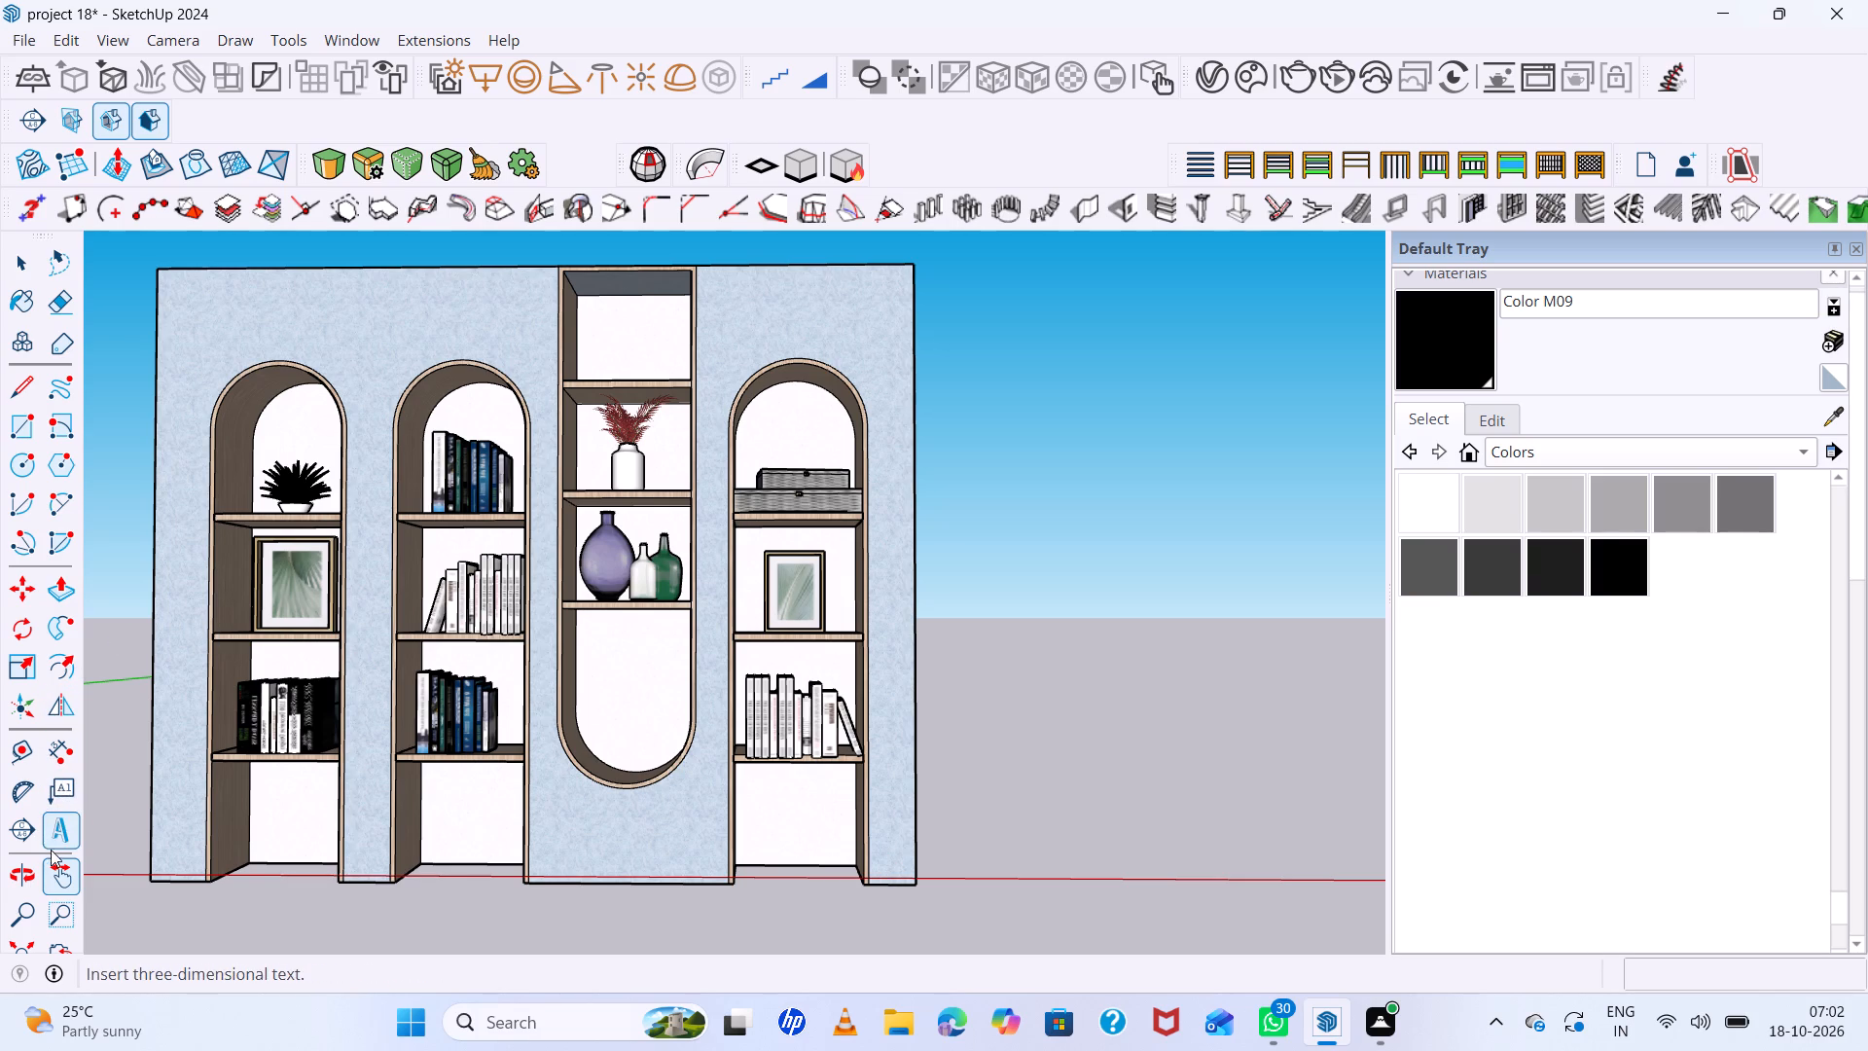
pyautogui.click(68, 879)
pyautogui.moveTo(341, 659); pyautogui.dragTo(484, 716)
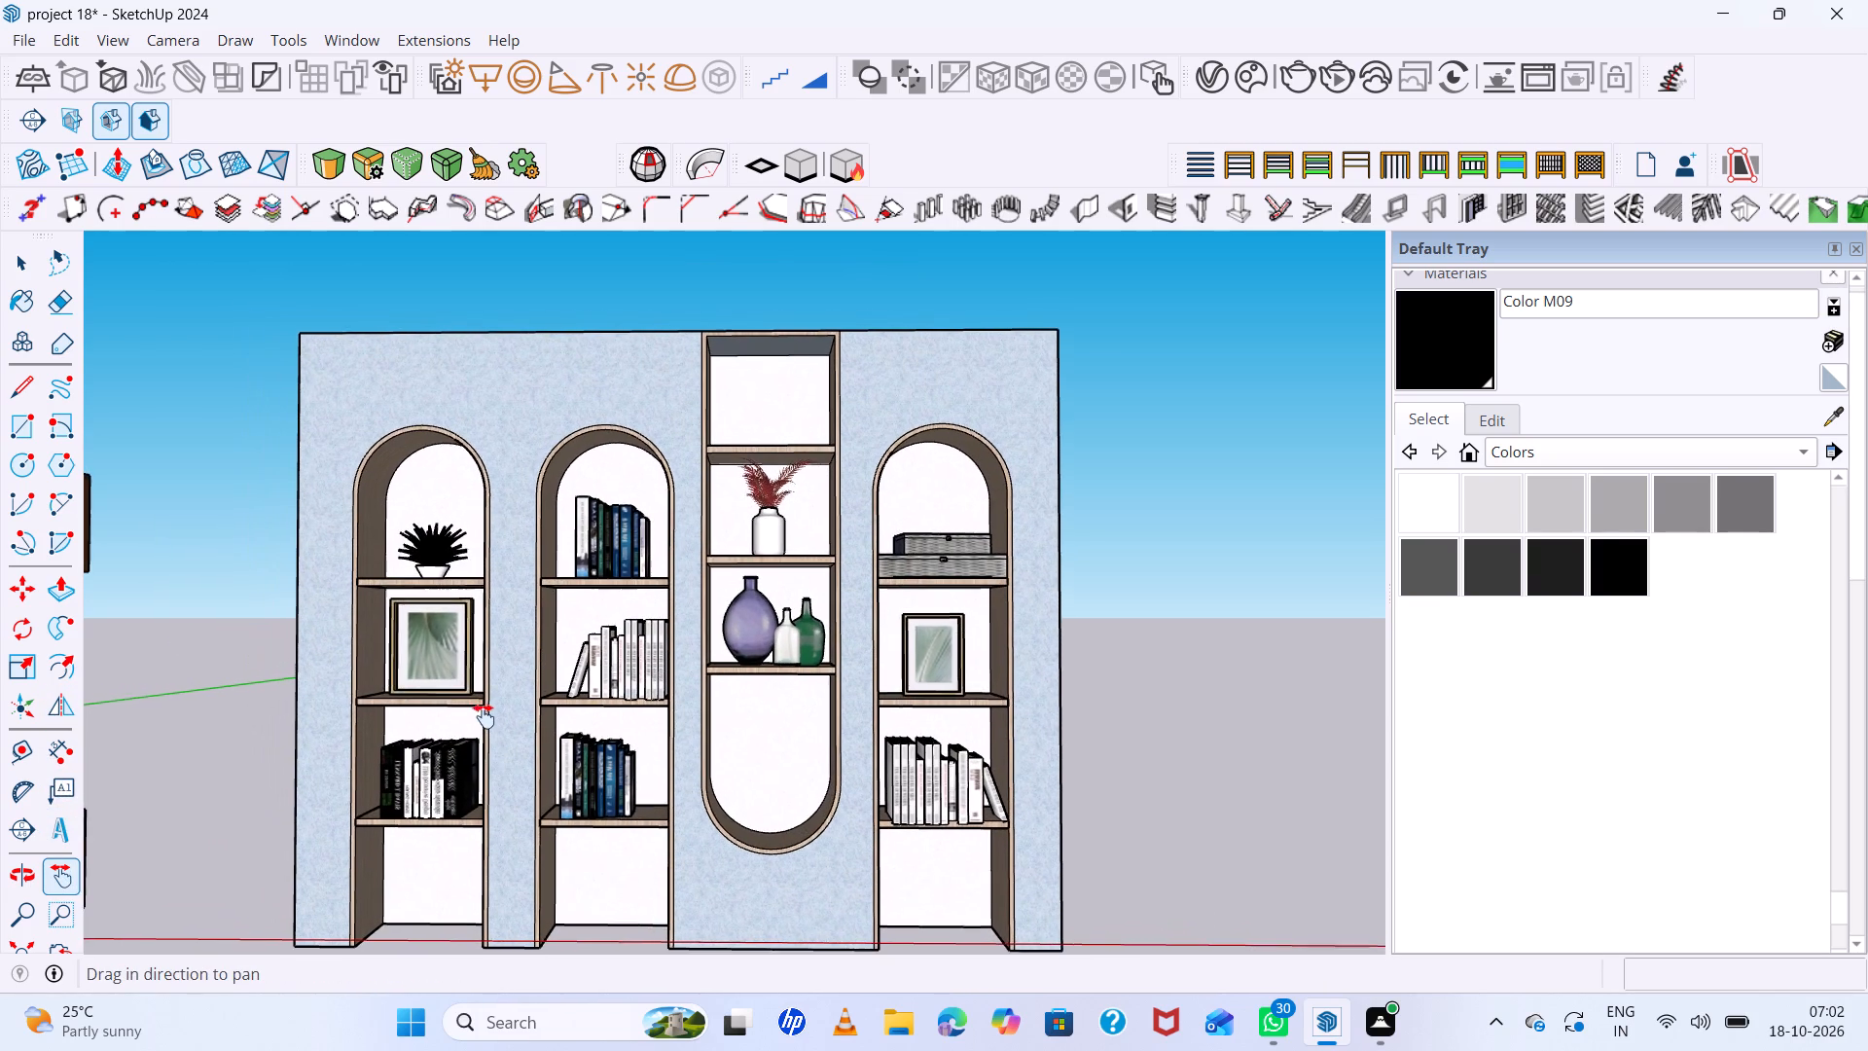
pyautogui.moveTo(484, 716); pyautogui.dragTo(483, 701)
pyautogui.moveTo(122, 563); pyautogui.dragTo(129, 630, button='middle')
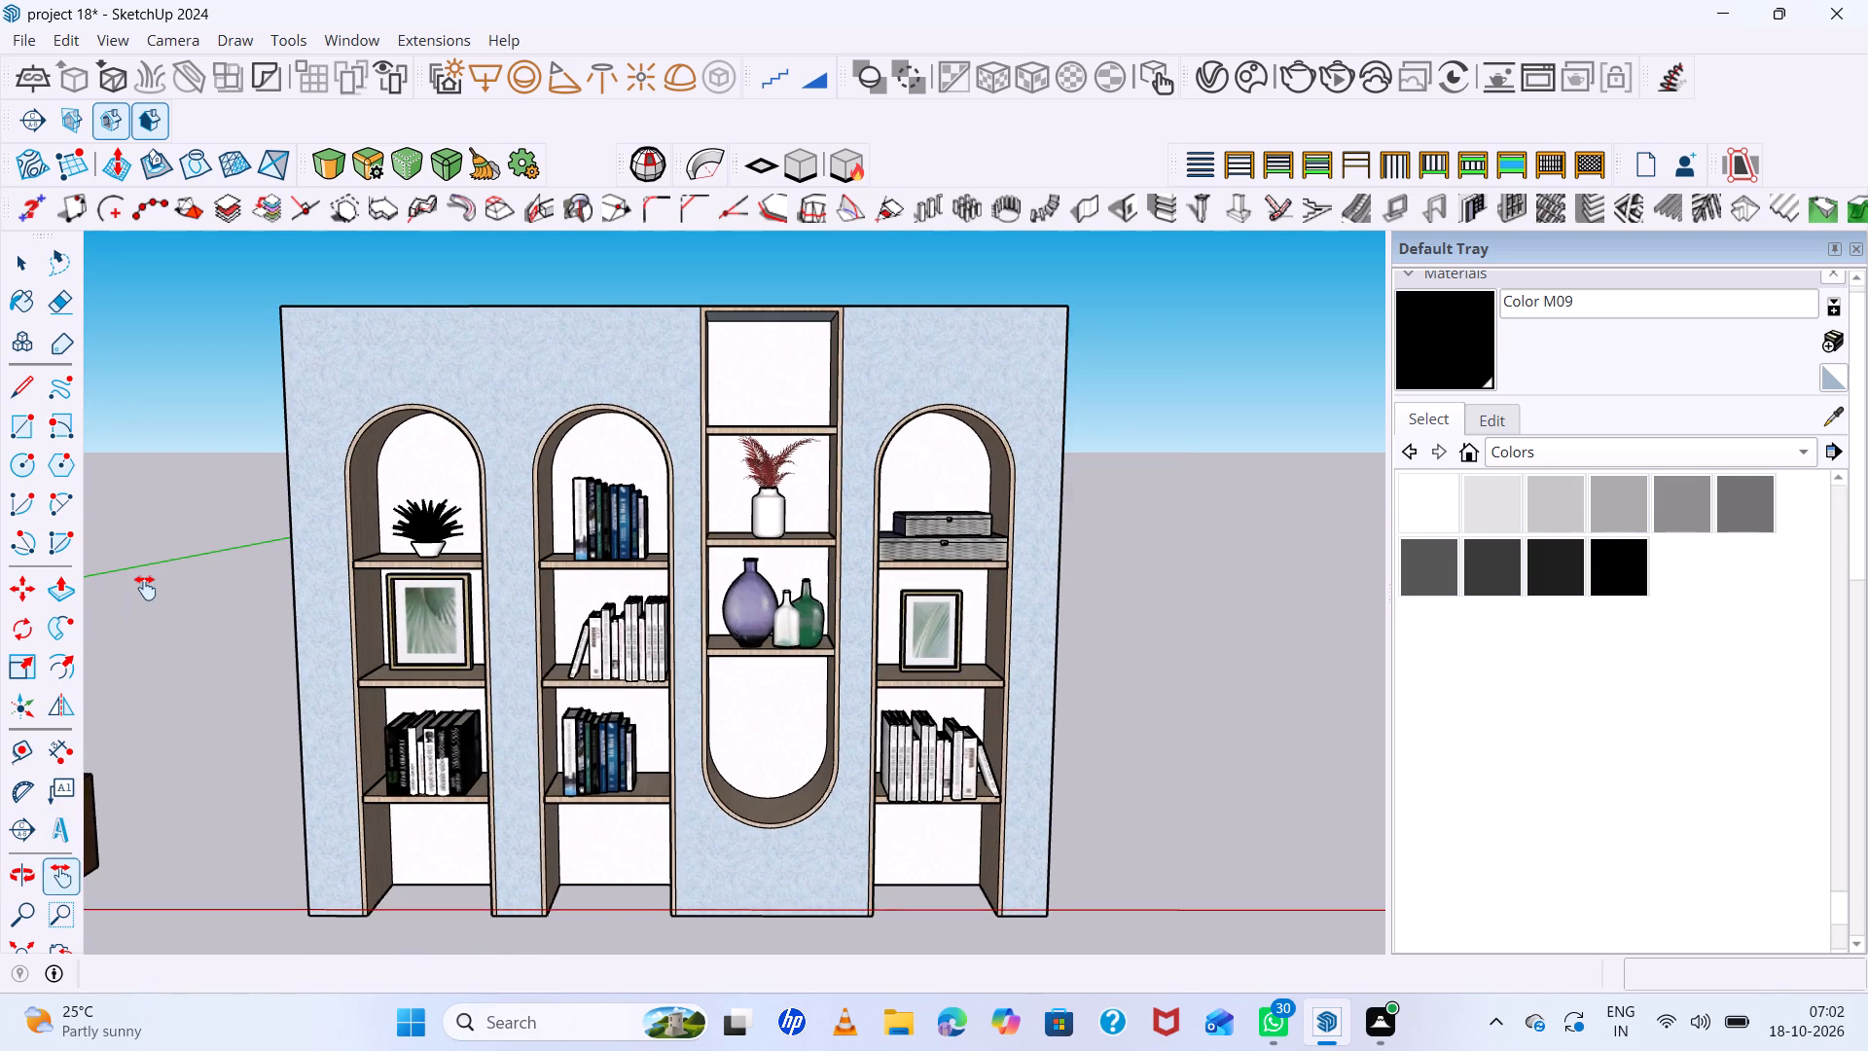
pyautogui.scroll(1, 146, 587)
pyautogui.scroll(-1, 147, 581)
pyautogui.moveTo(230, 654); pyautogui.dragTo(231, 613, button='middle')
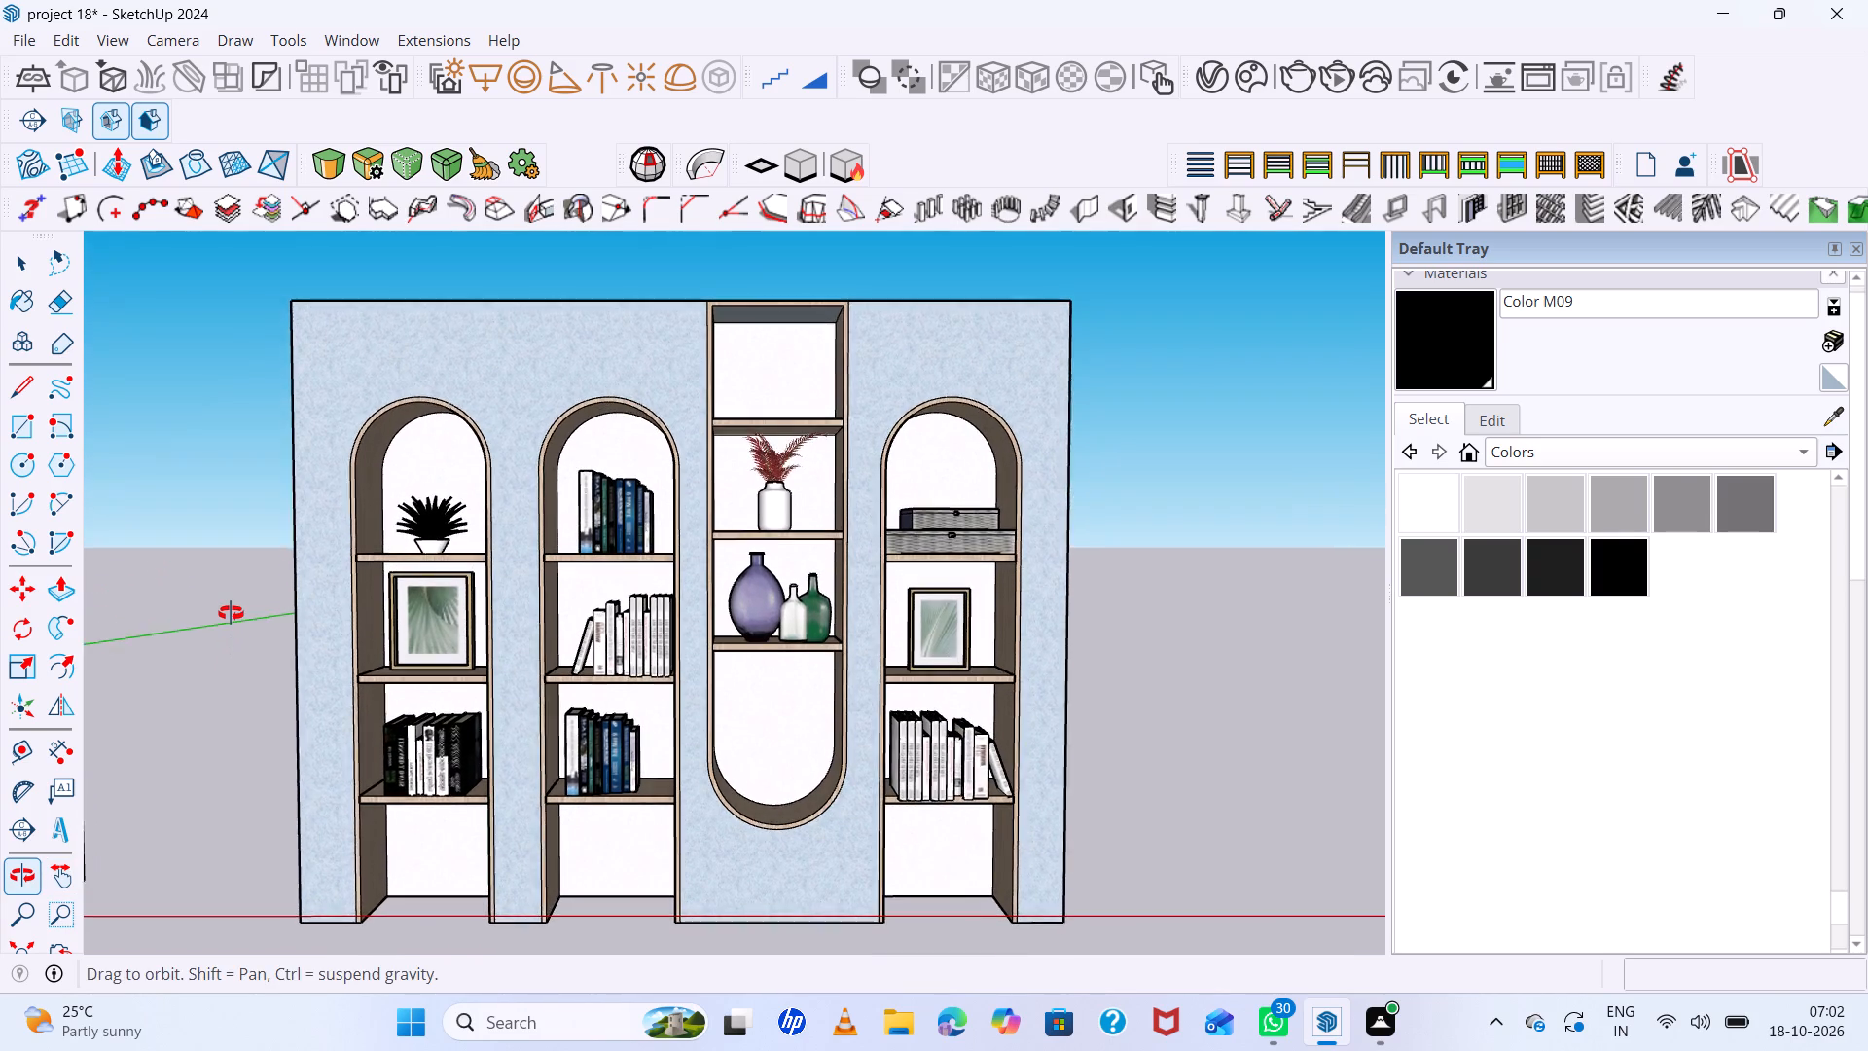
pyautogui.moveTo(231, 613); pyautogui.dragTo(230, 594, button='middle')
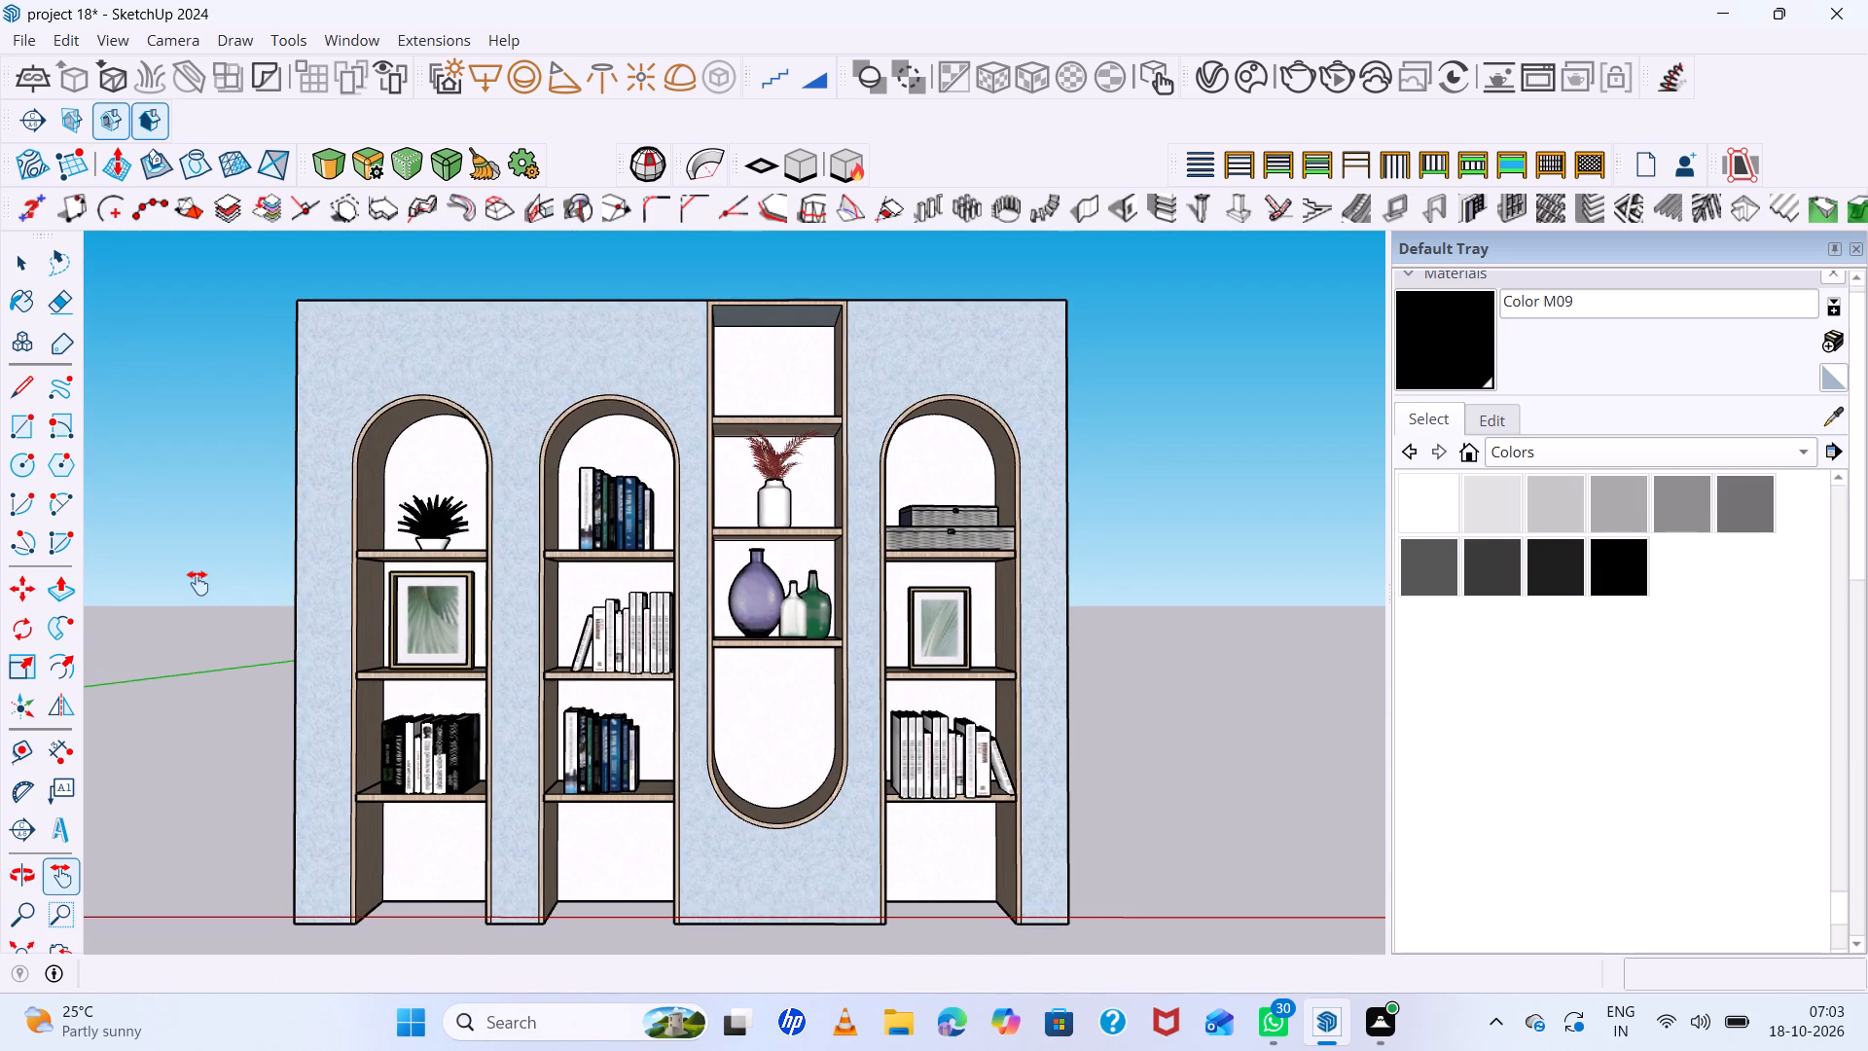
# Print the current view of the arched shelving unit with Microsoft Print to PDF, saving it on the Desktop as "pdf 3".
pyautogui.click(19, 46)
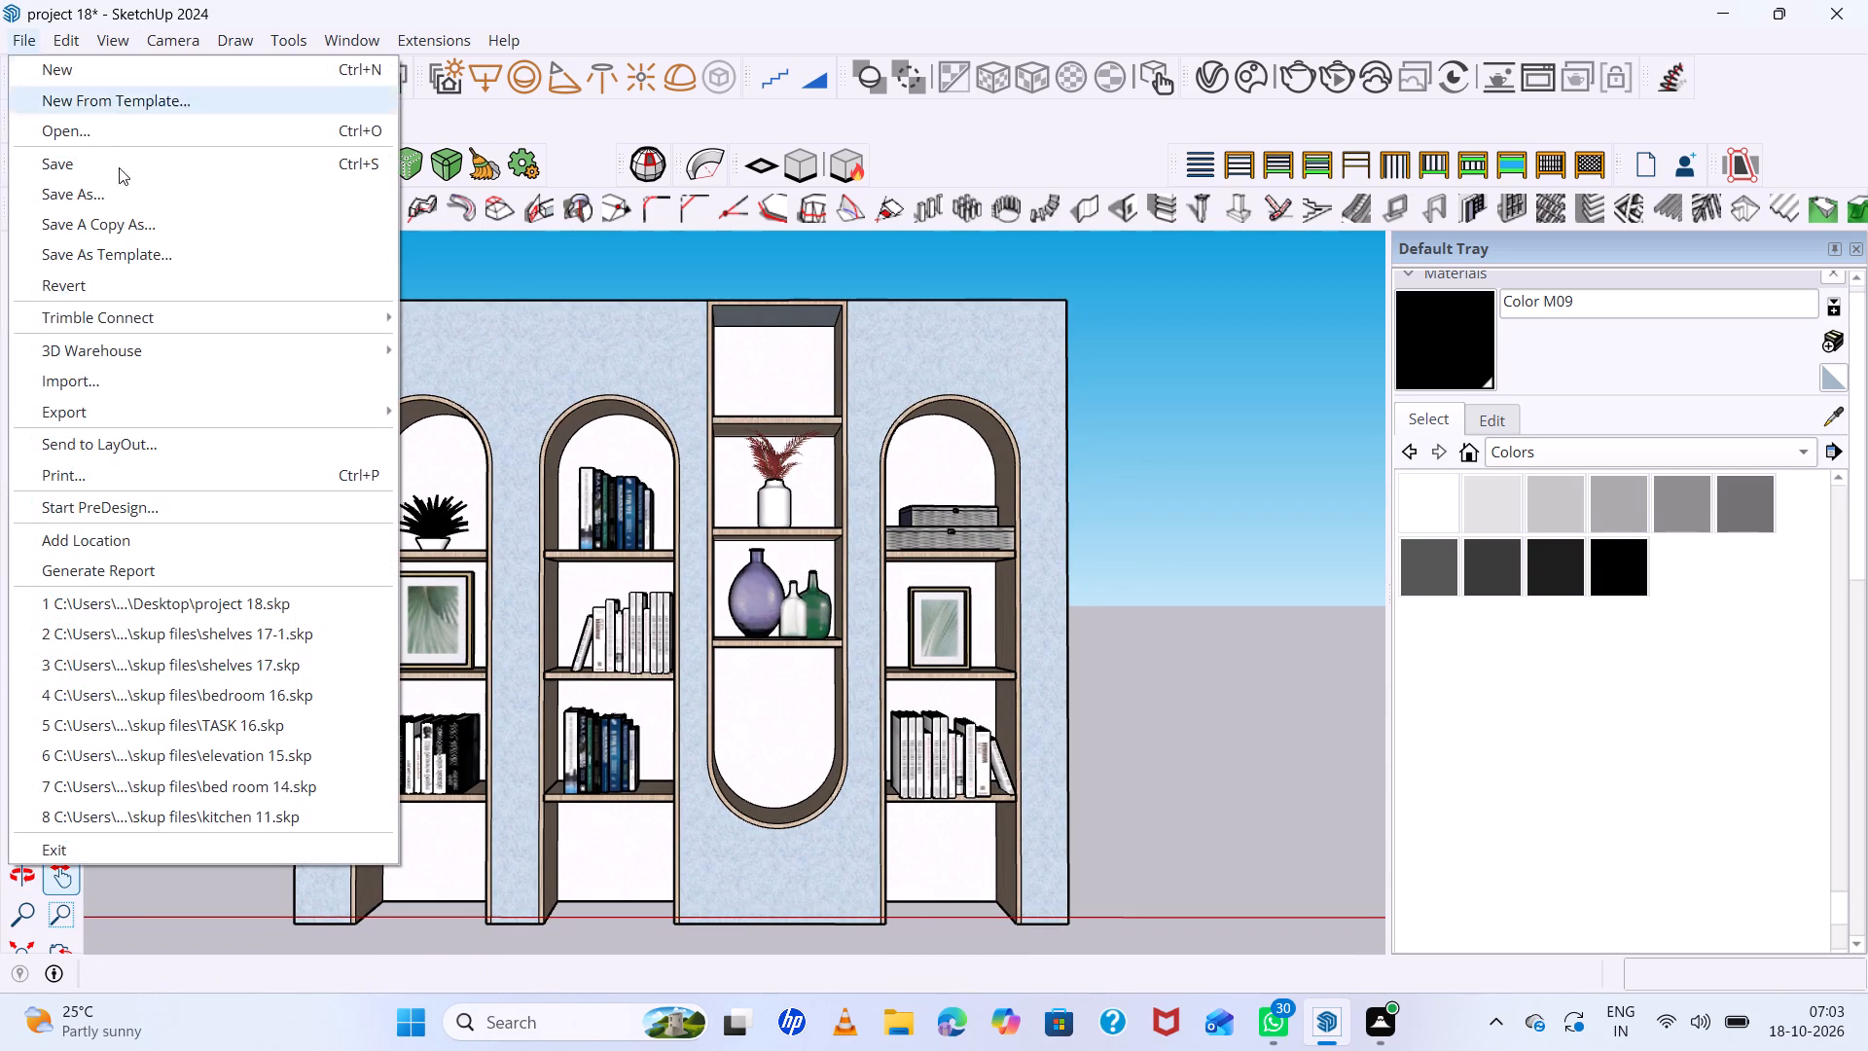
pyautogui.click(216, 471)
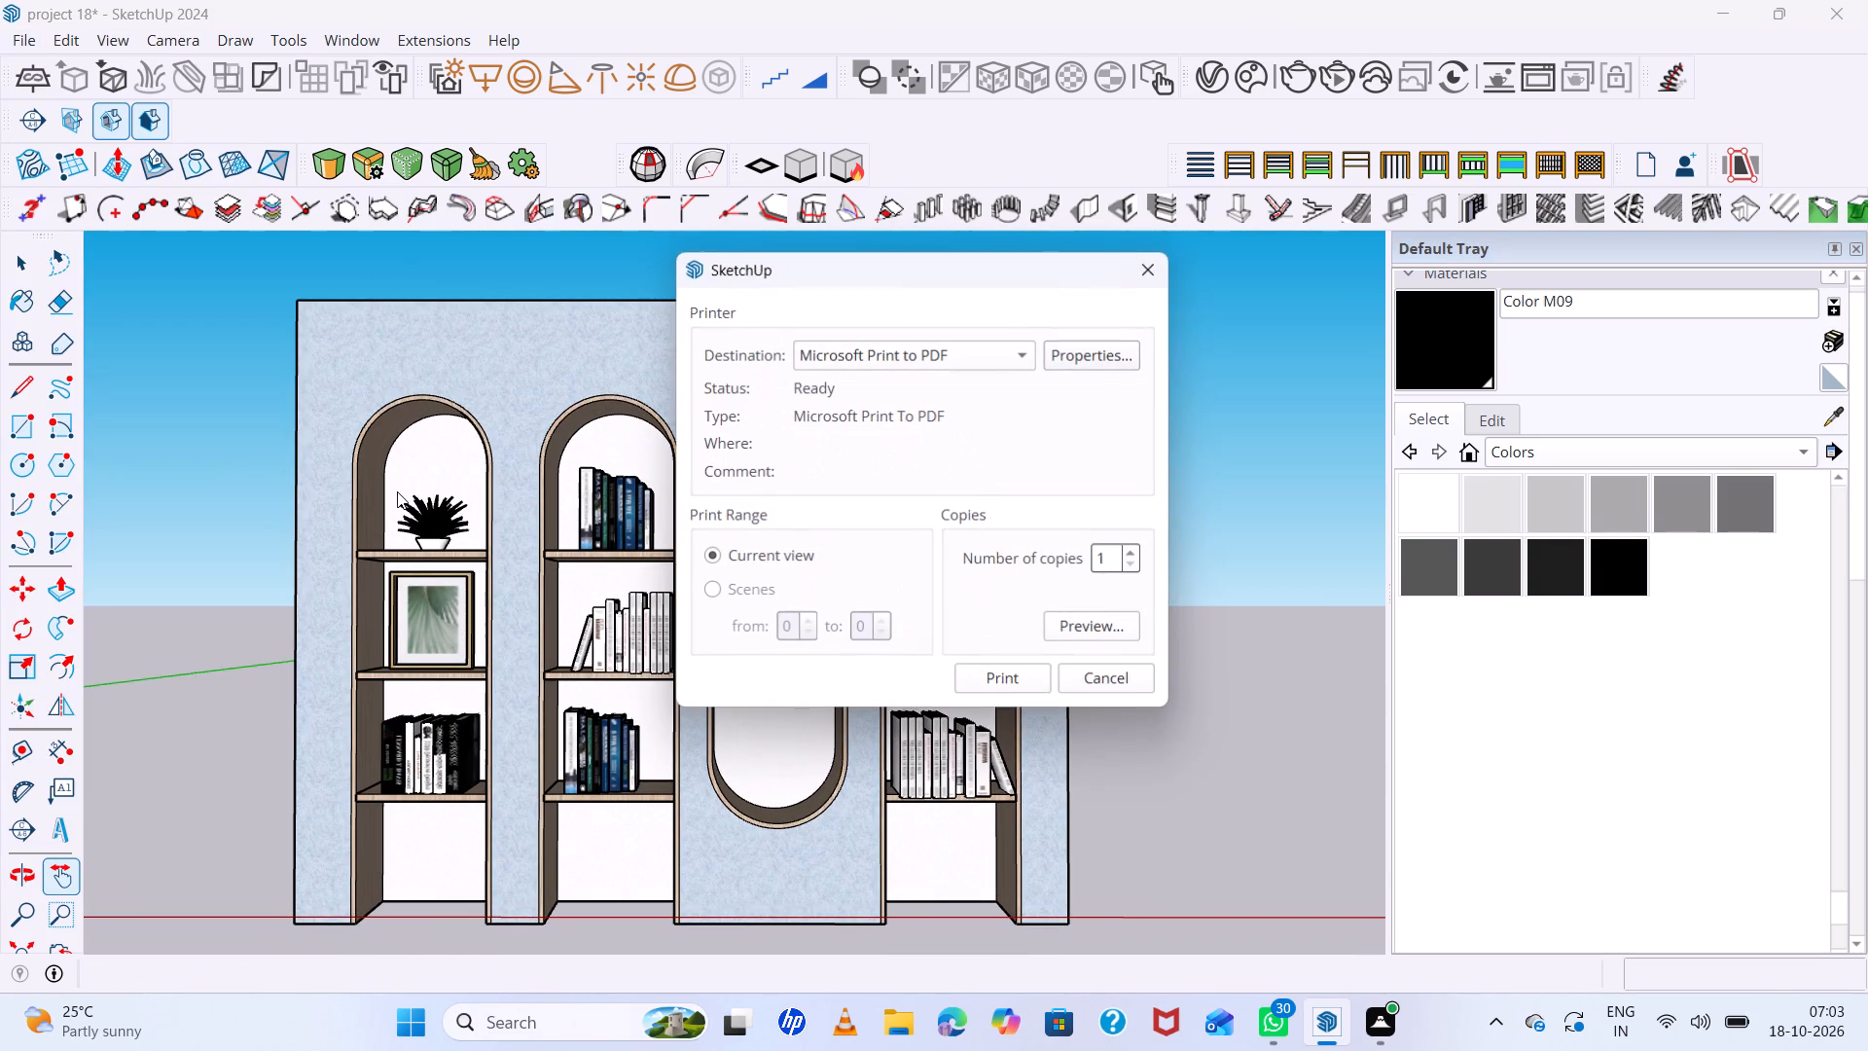
pyautogui.click(994, 680)
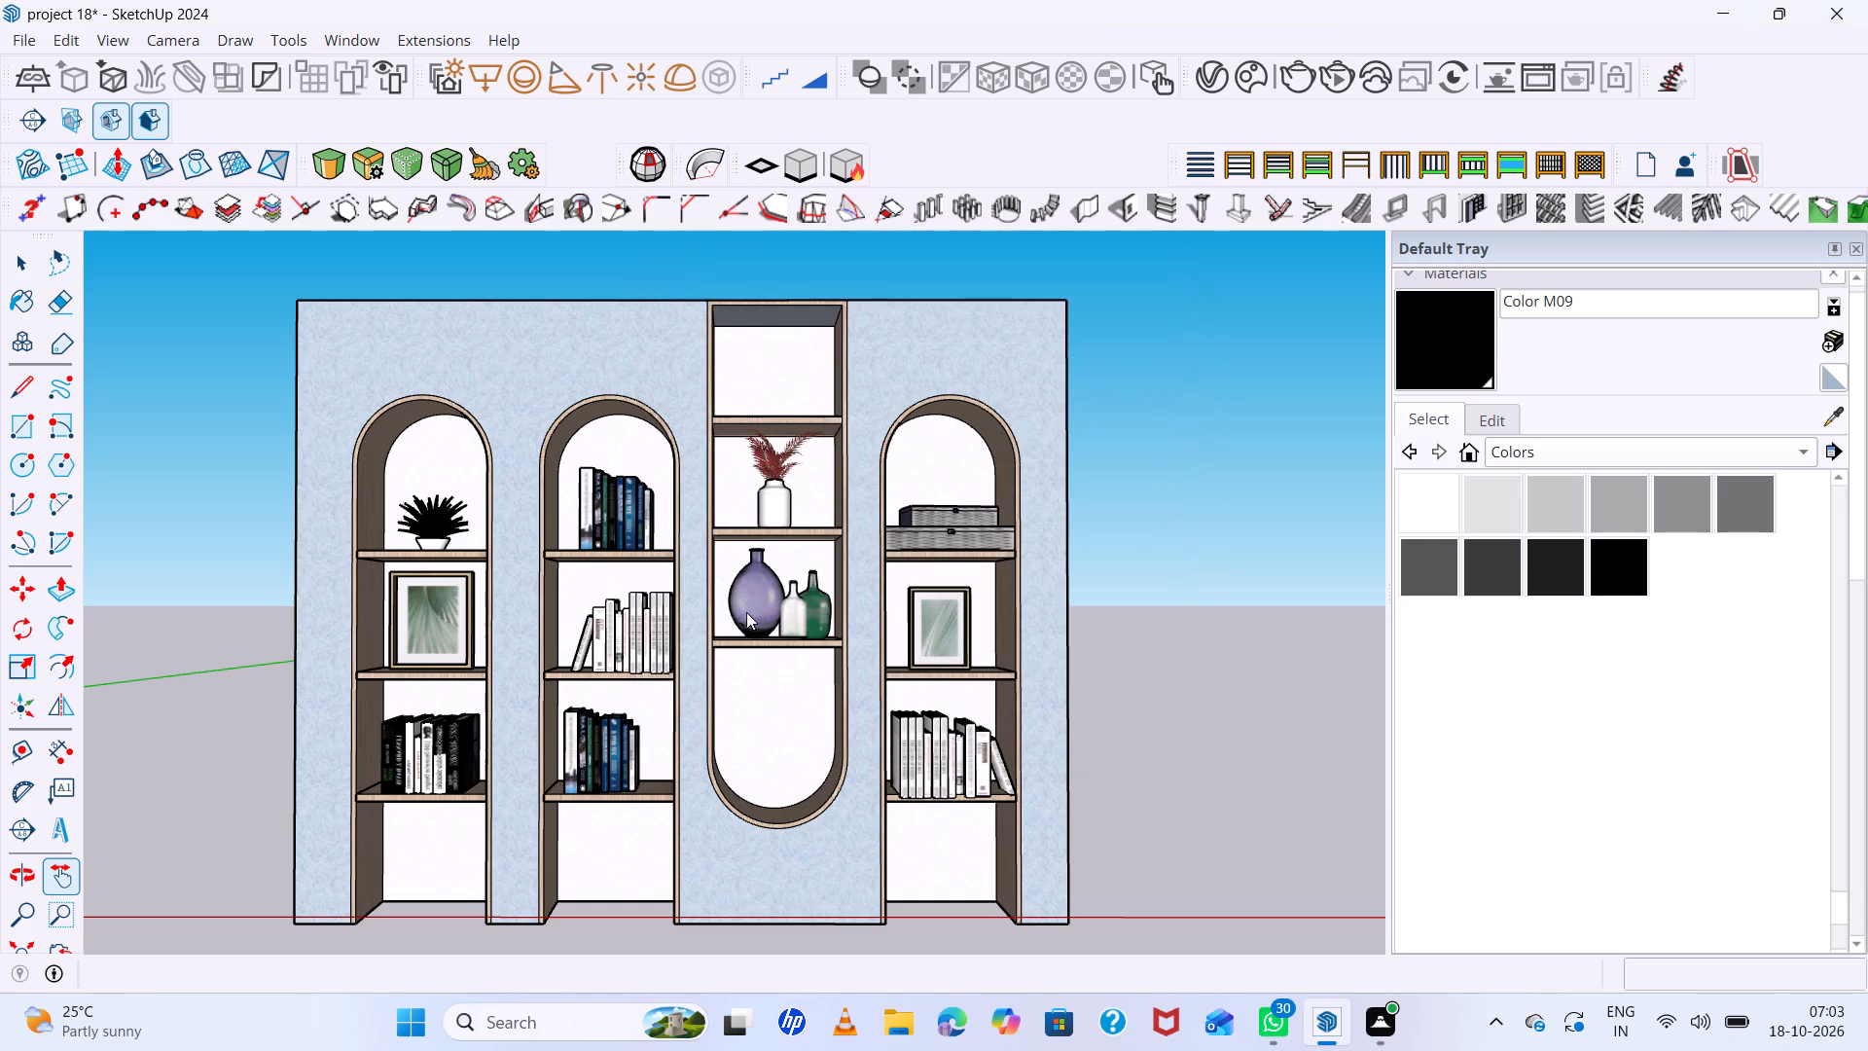
pyautogui.click(91, 390)
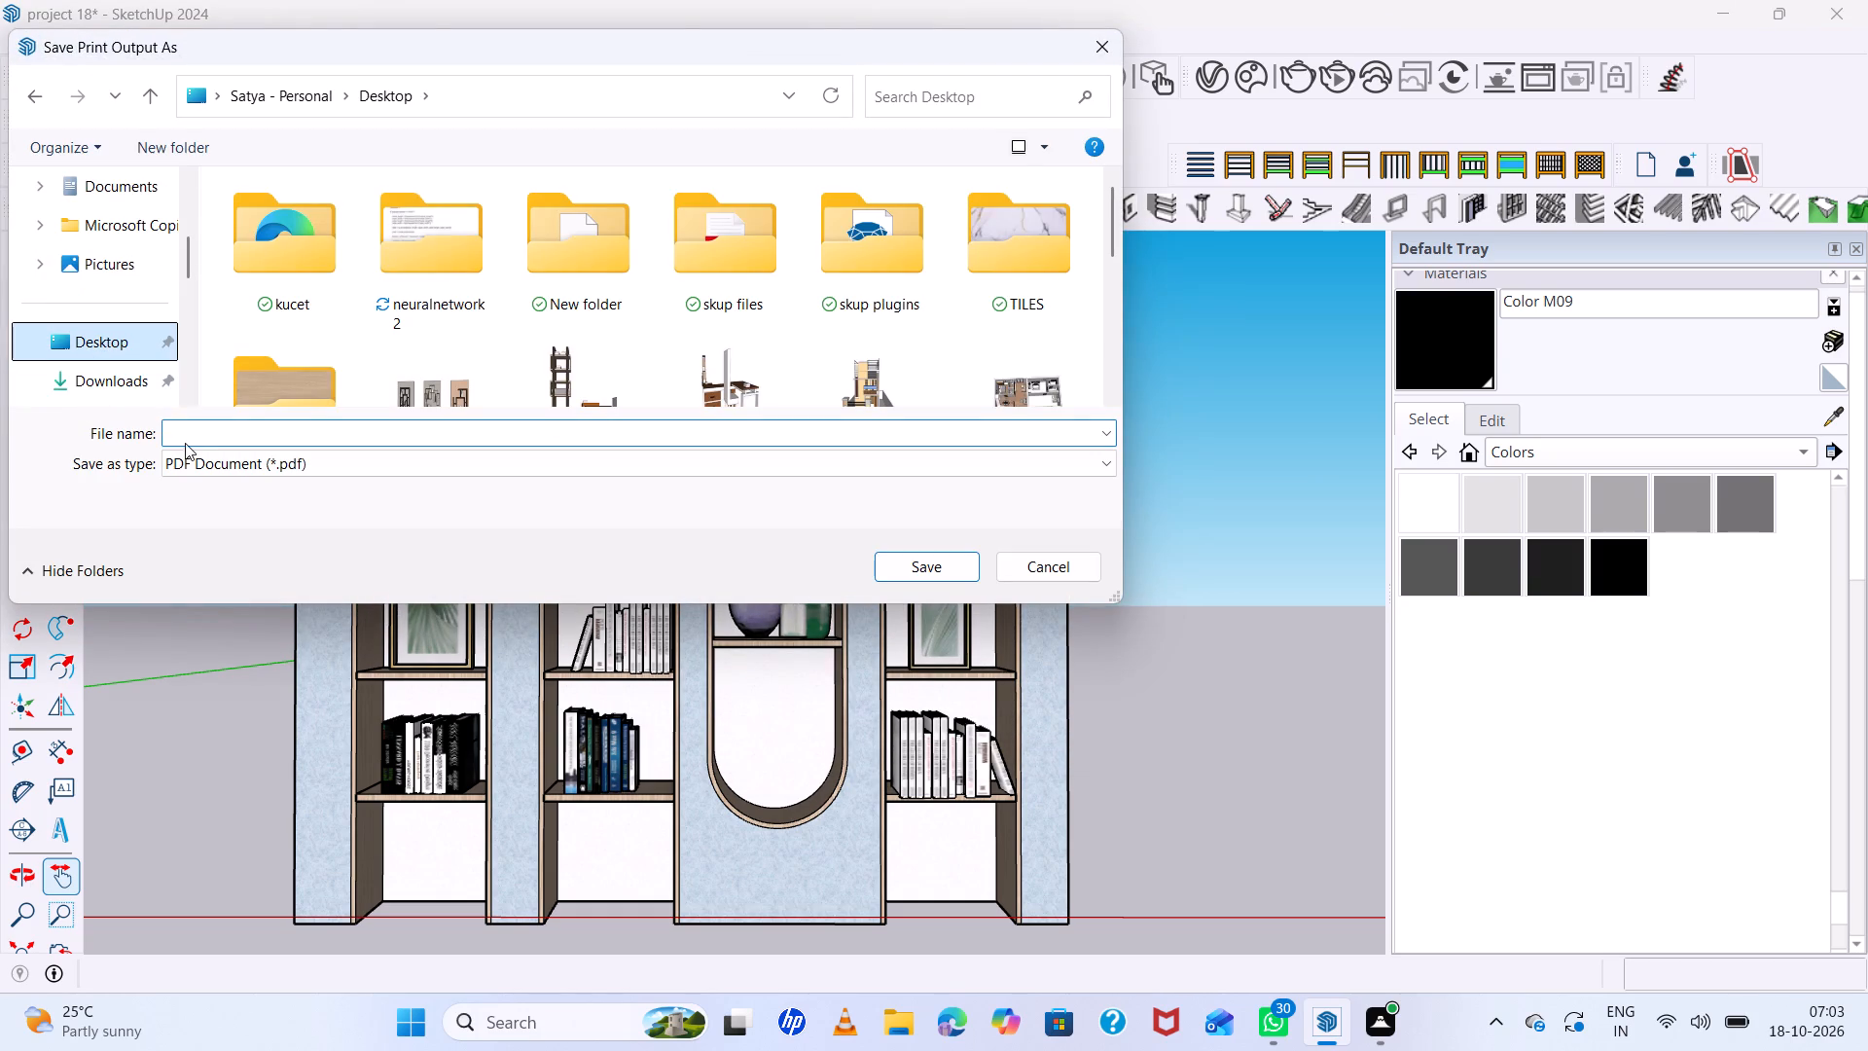
pyautogui.click(189, 432)
pyautogui.press('p')
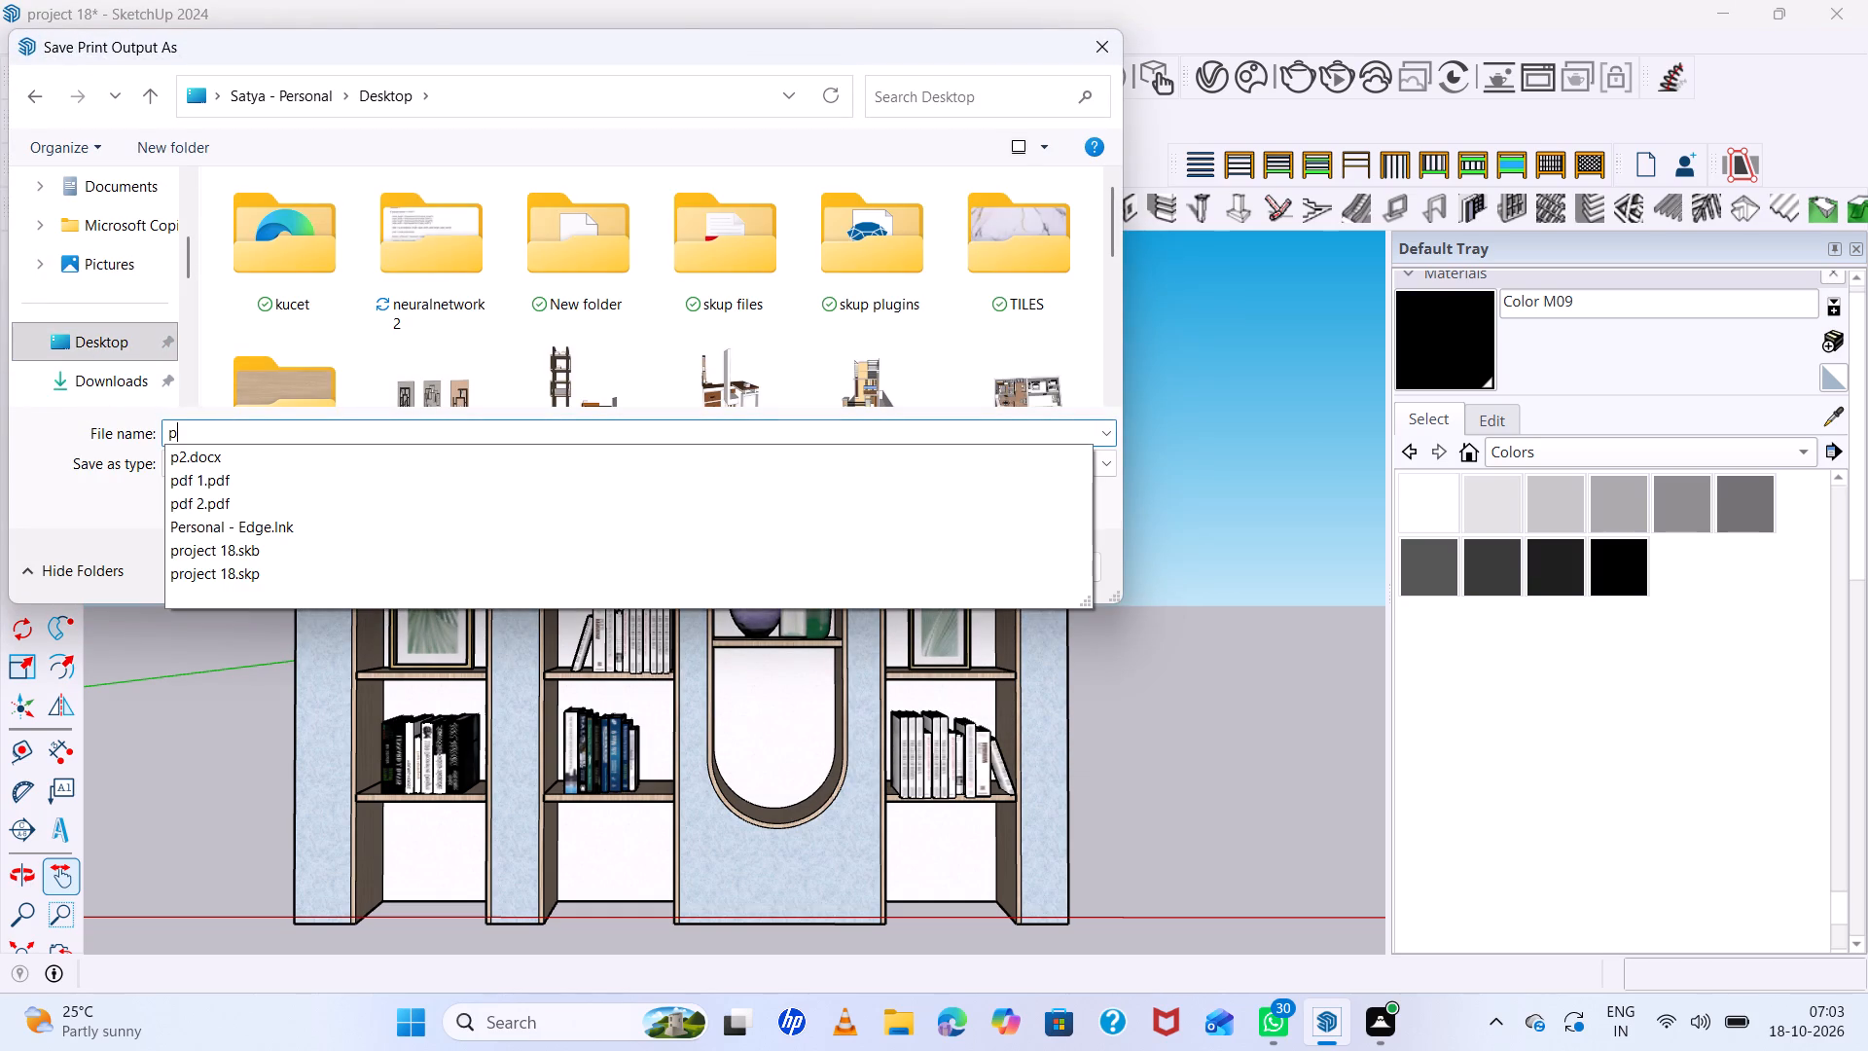
pyautogui.write('df')
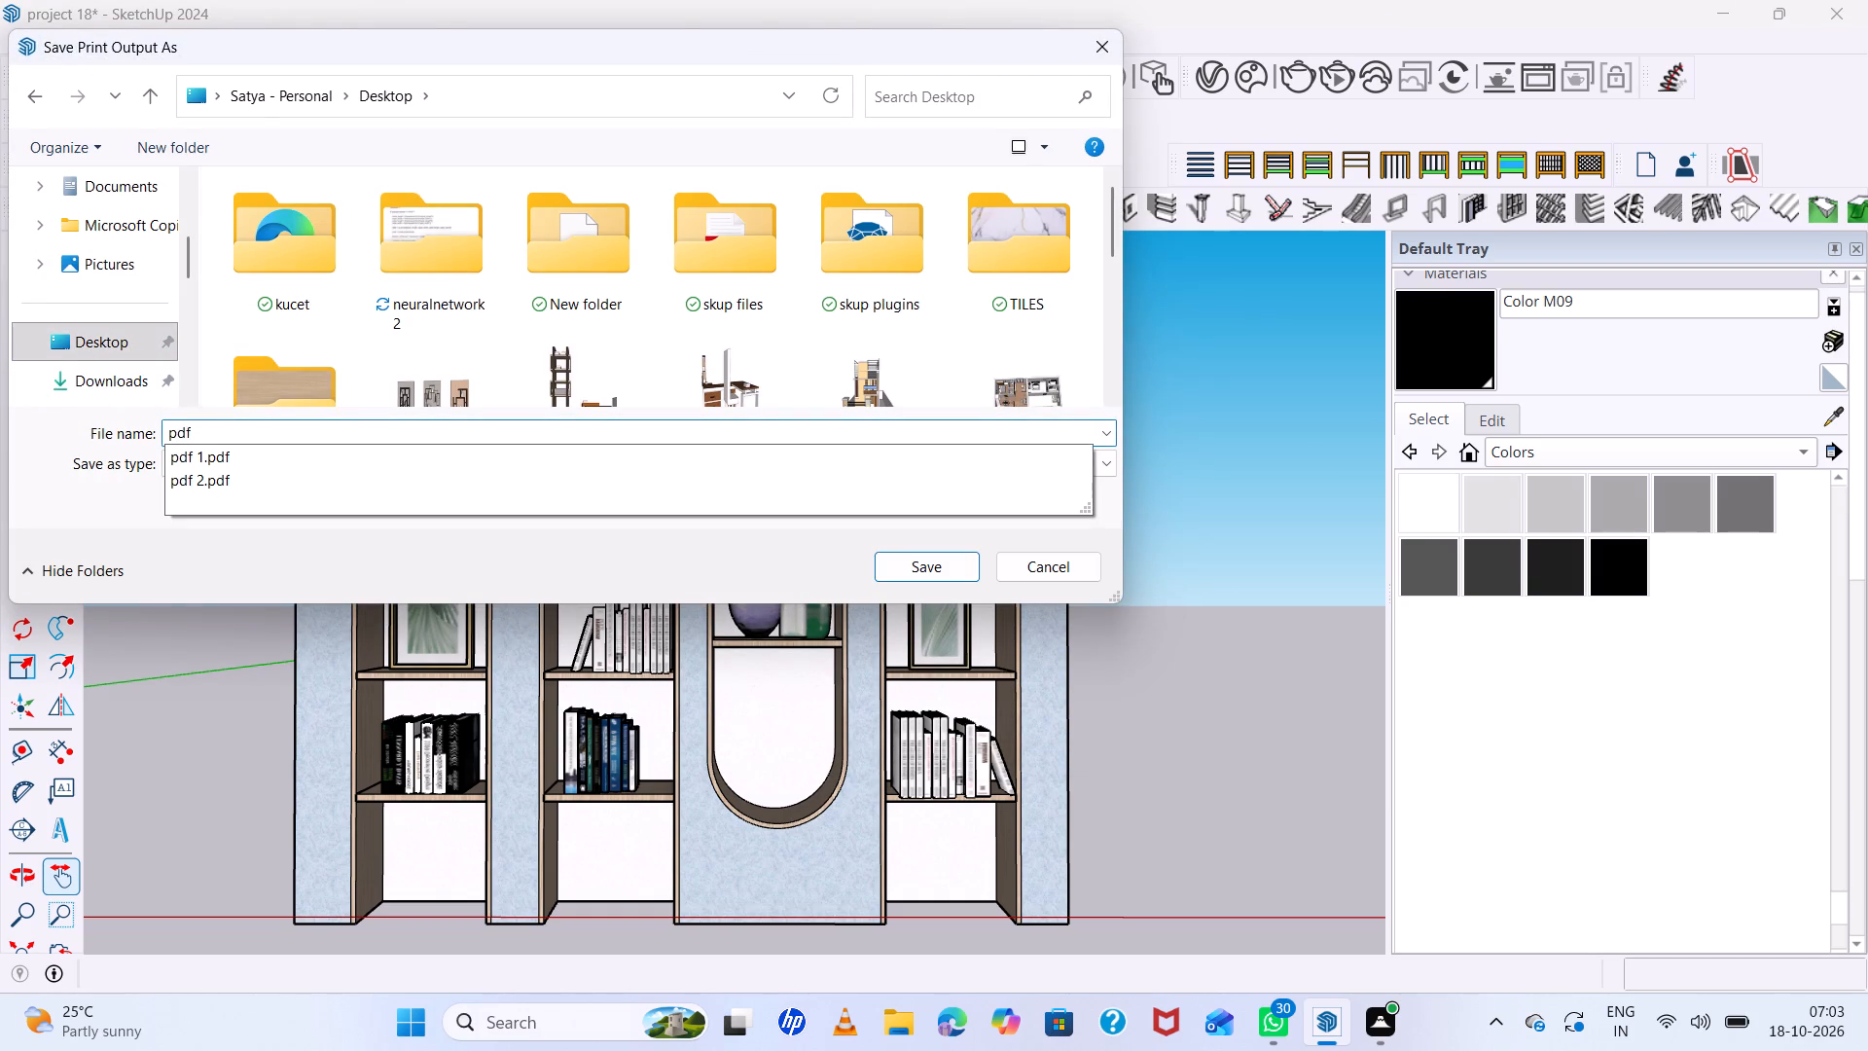
pyautogui.press('space')
pyautogui.write('3')
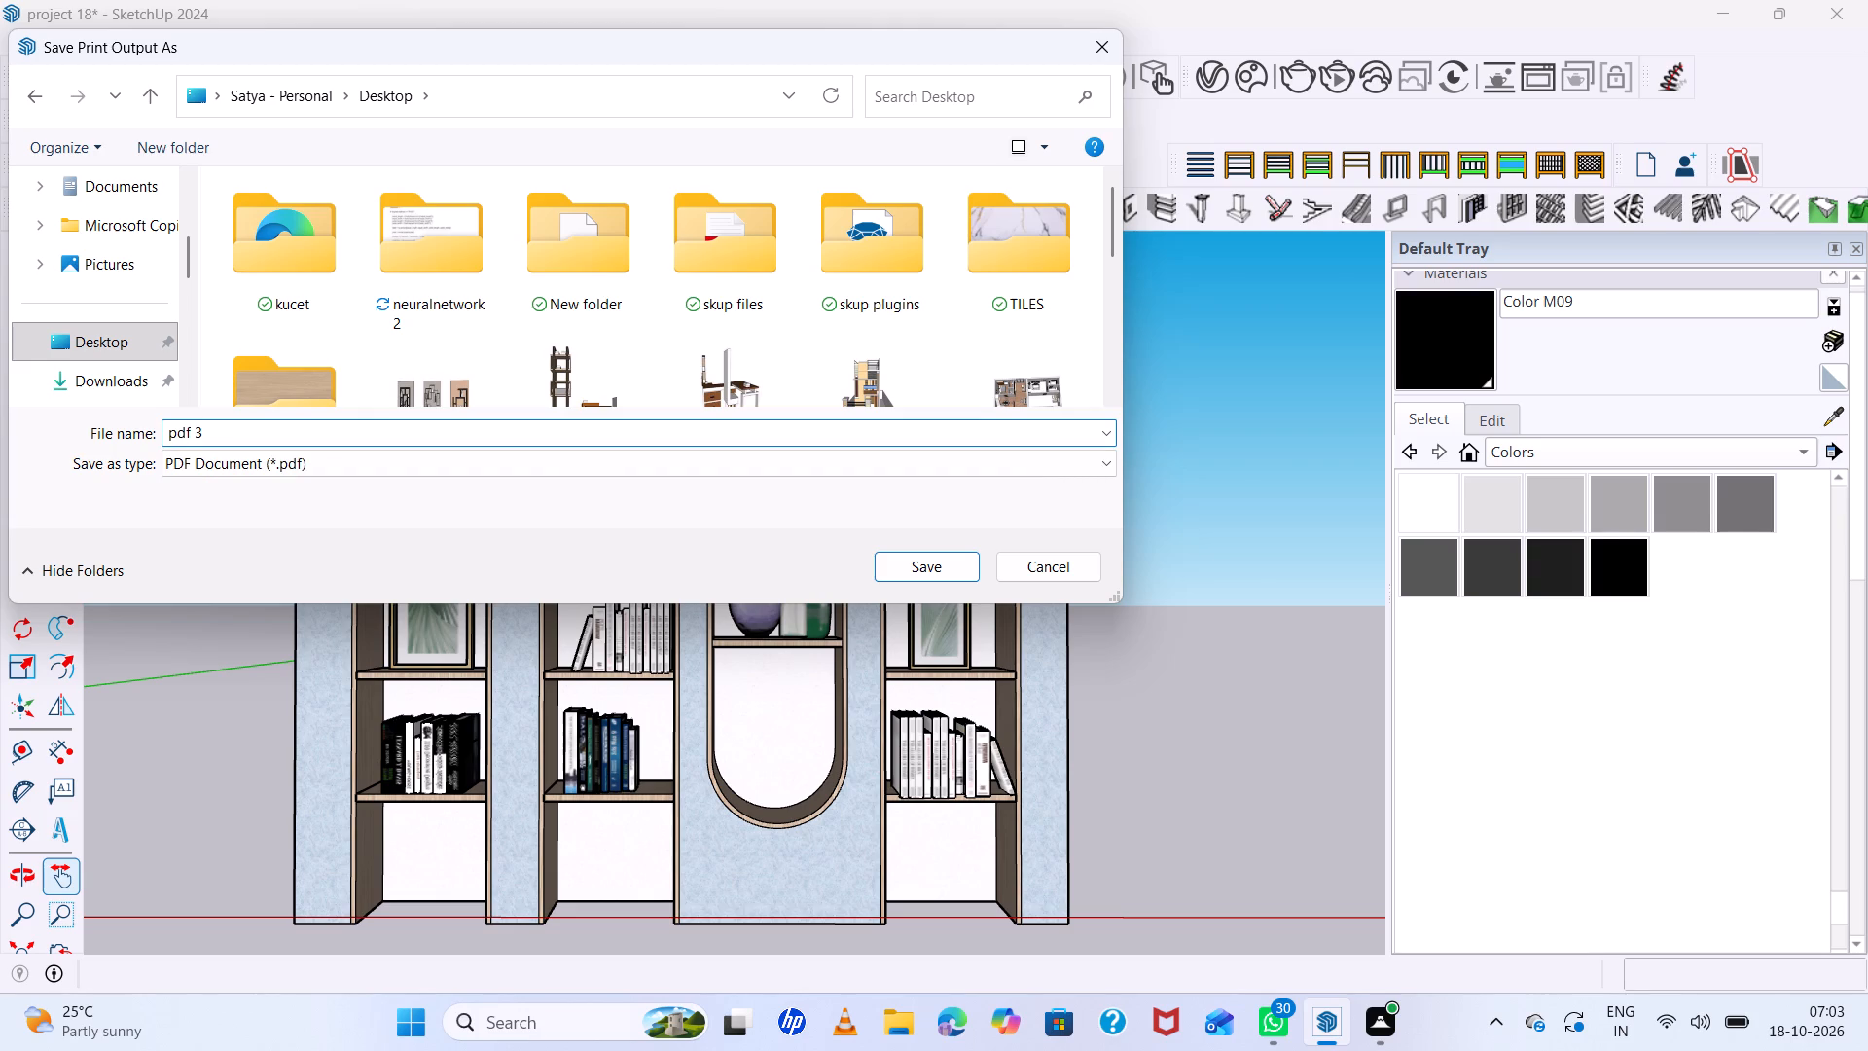
pyautogui.click(934, 571)
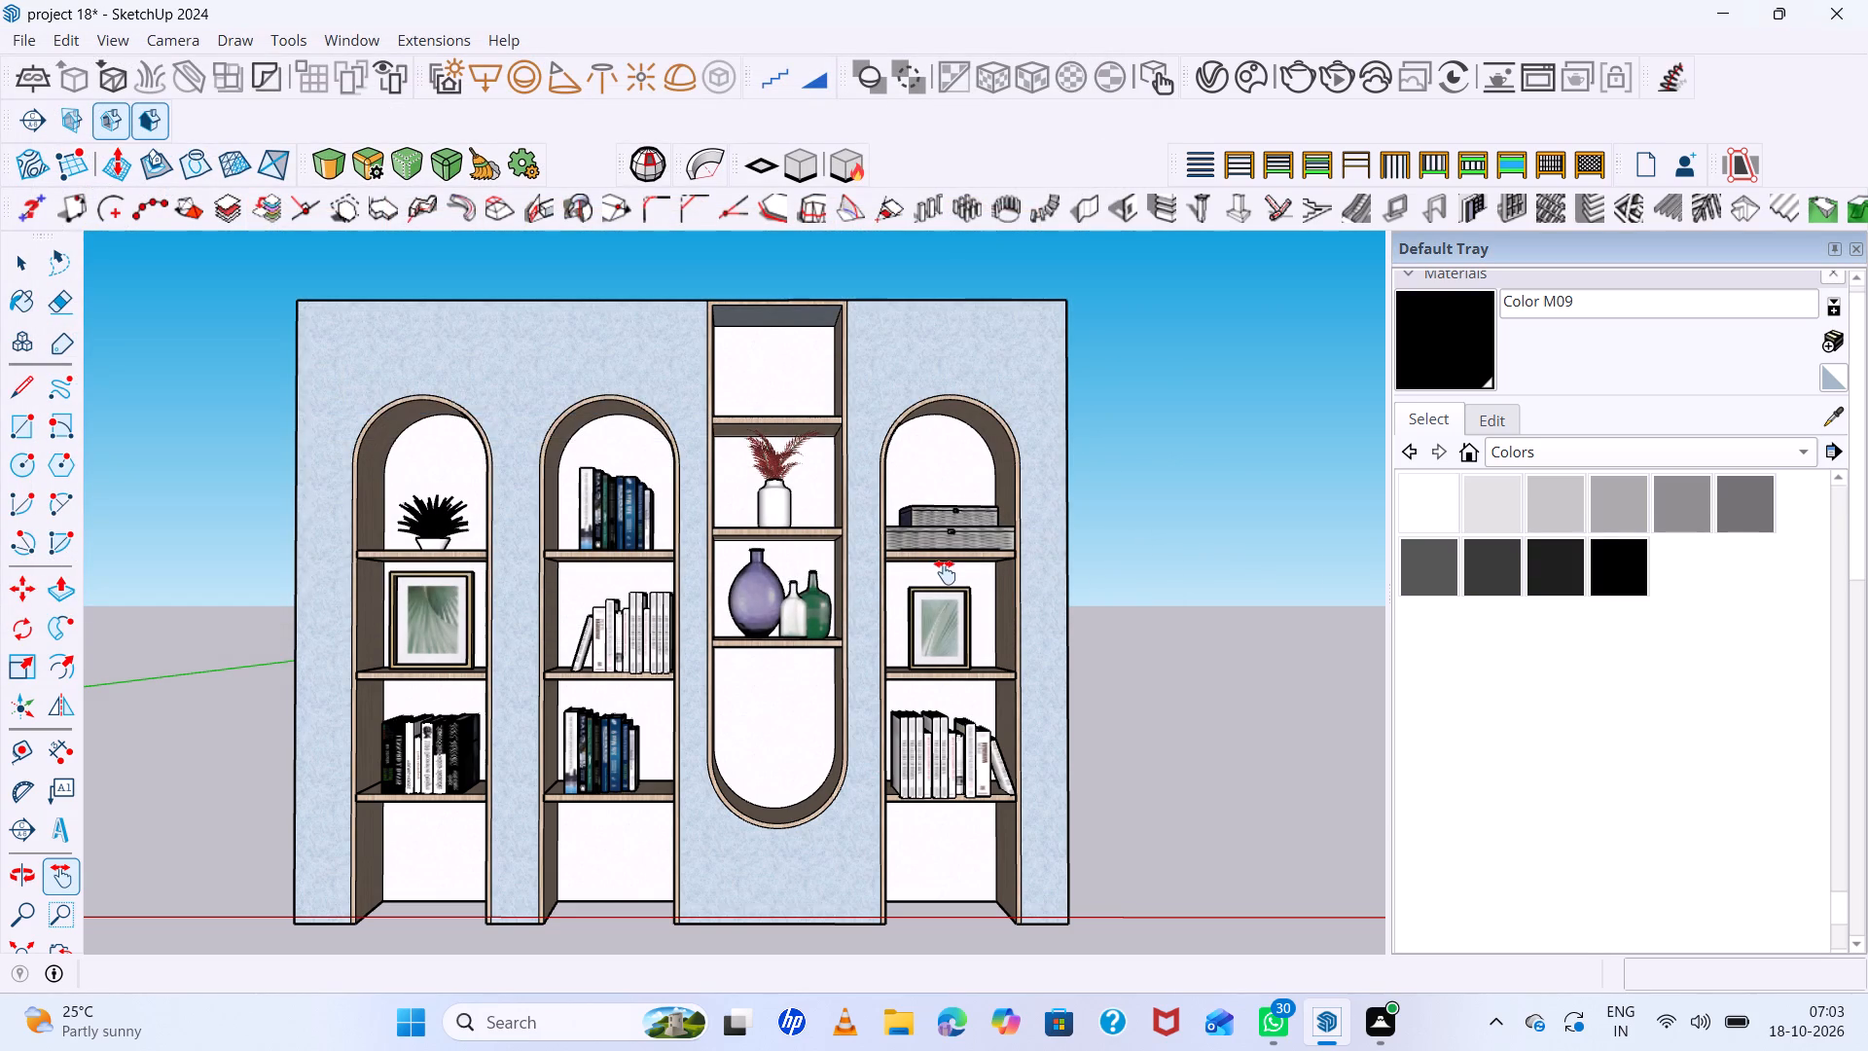
# Examine the three shelving units together, from the front and from slightly angled views.
pyautogui.scroll(-20, 945, 572)
pyautogui.scroll(-11, 945, 572)
pyautogui.scroll(8, 377, 468)
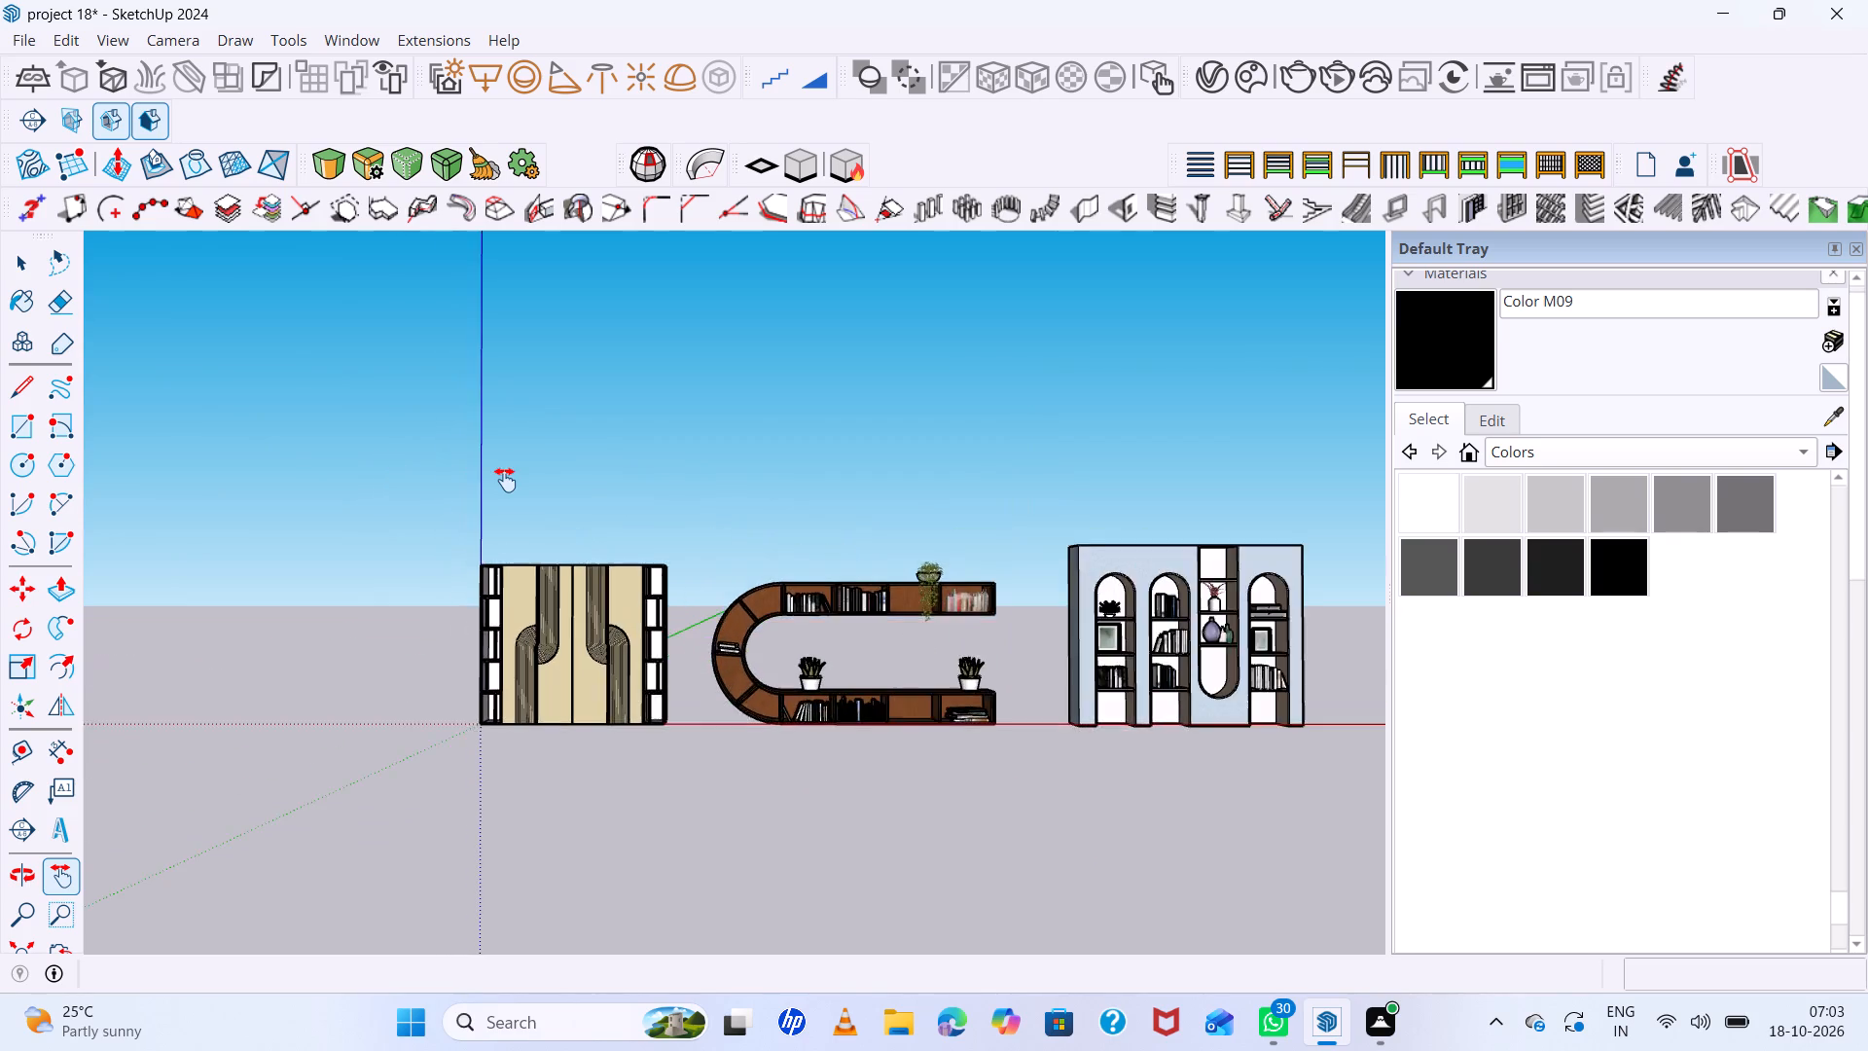
pyautogui.scroll(6, 505, 480)
pyautogui.moveTo(505, 480); pyautogui.dragTo(510, 554, button='middle')
pyautogui.scroll(6, 516, 533)
pyautogui.scroll(-6, 415, 468)
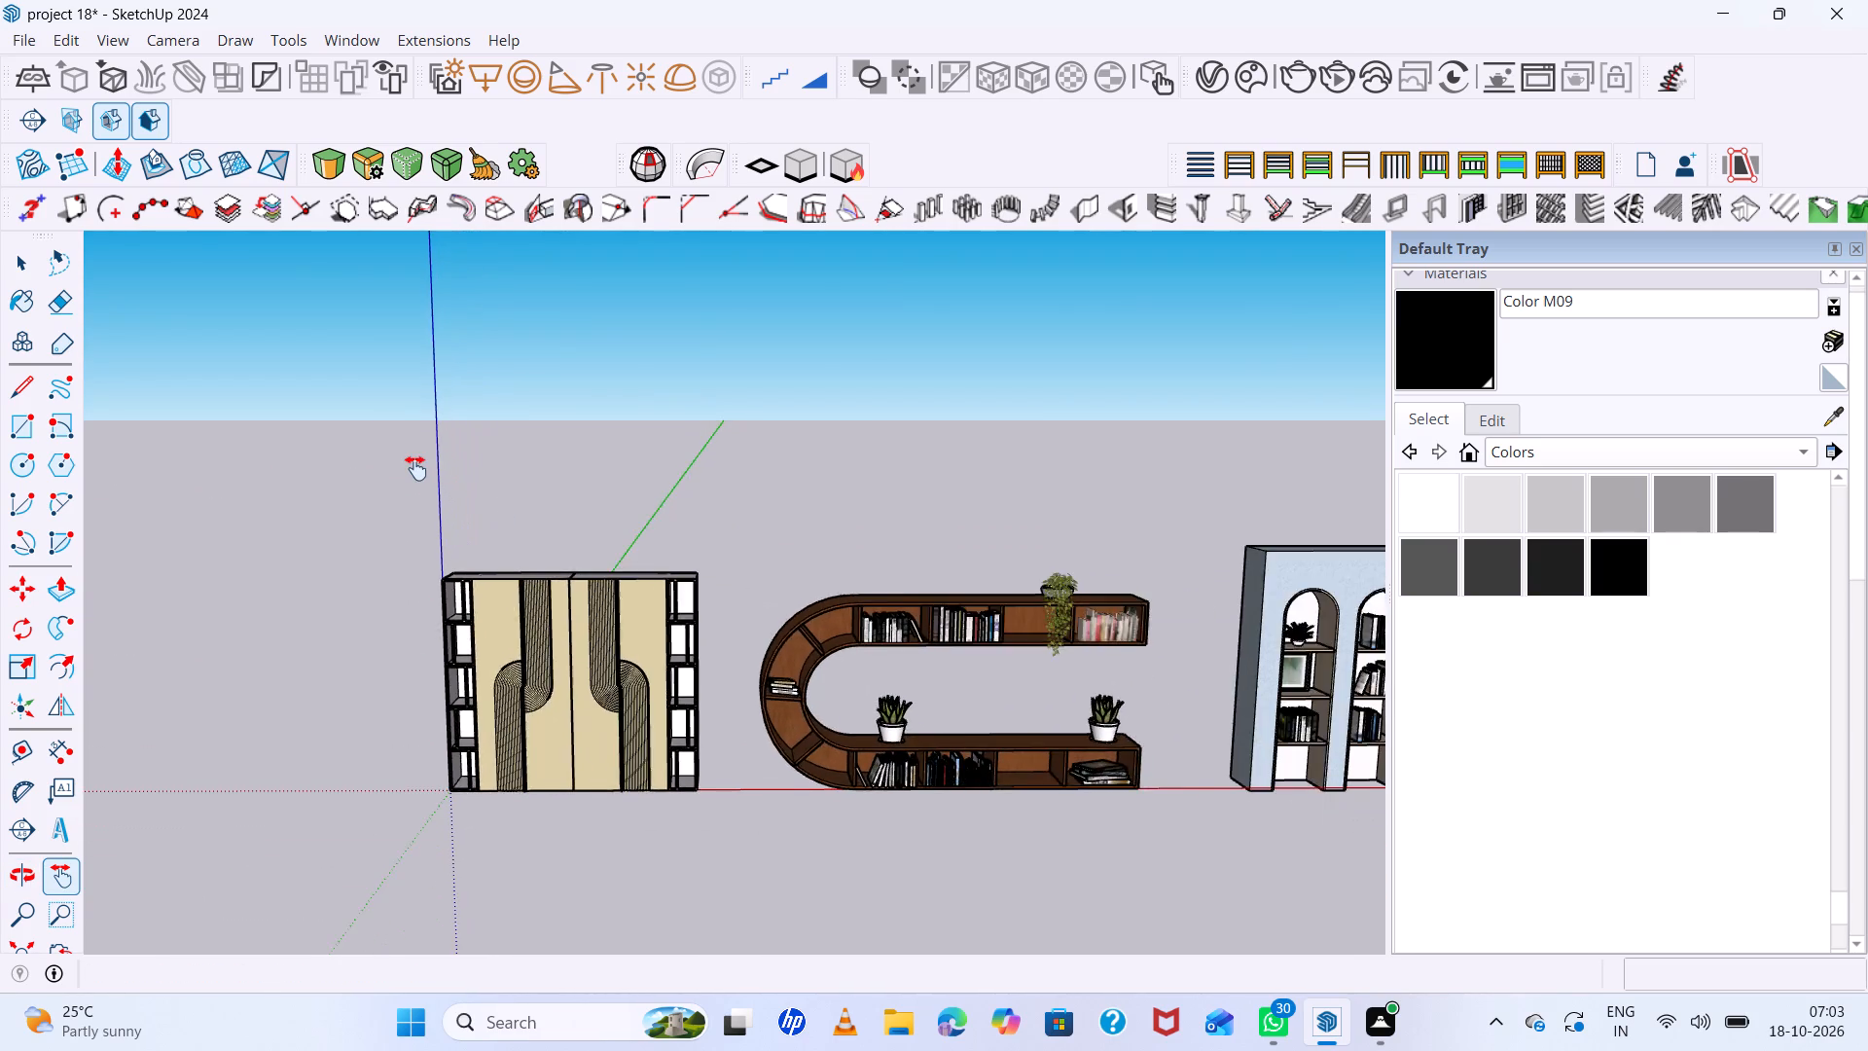
pyautogui.scroll(-5, 415, 468)
pyautogui.scroll(4, 1059, 549)
pyautogui.moveTo(1089, 540); pyautogui.dragTo(1099, 510, button='middle')
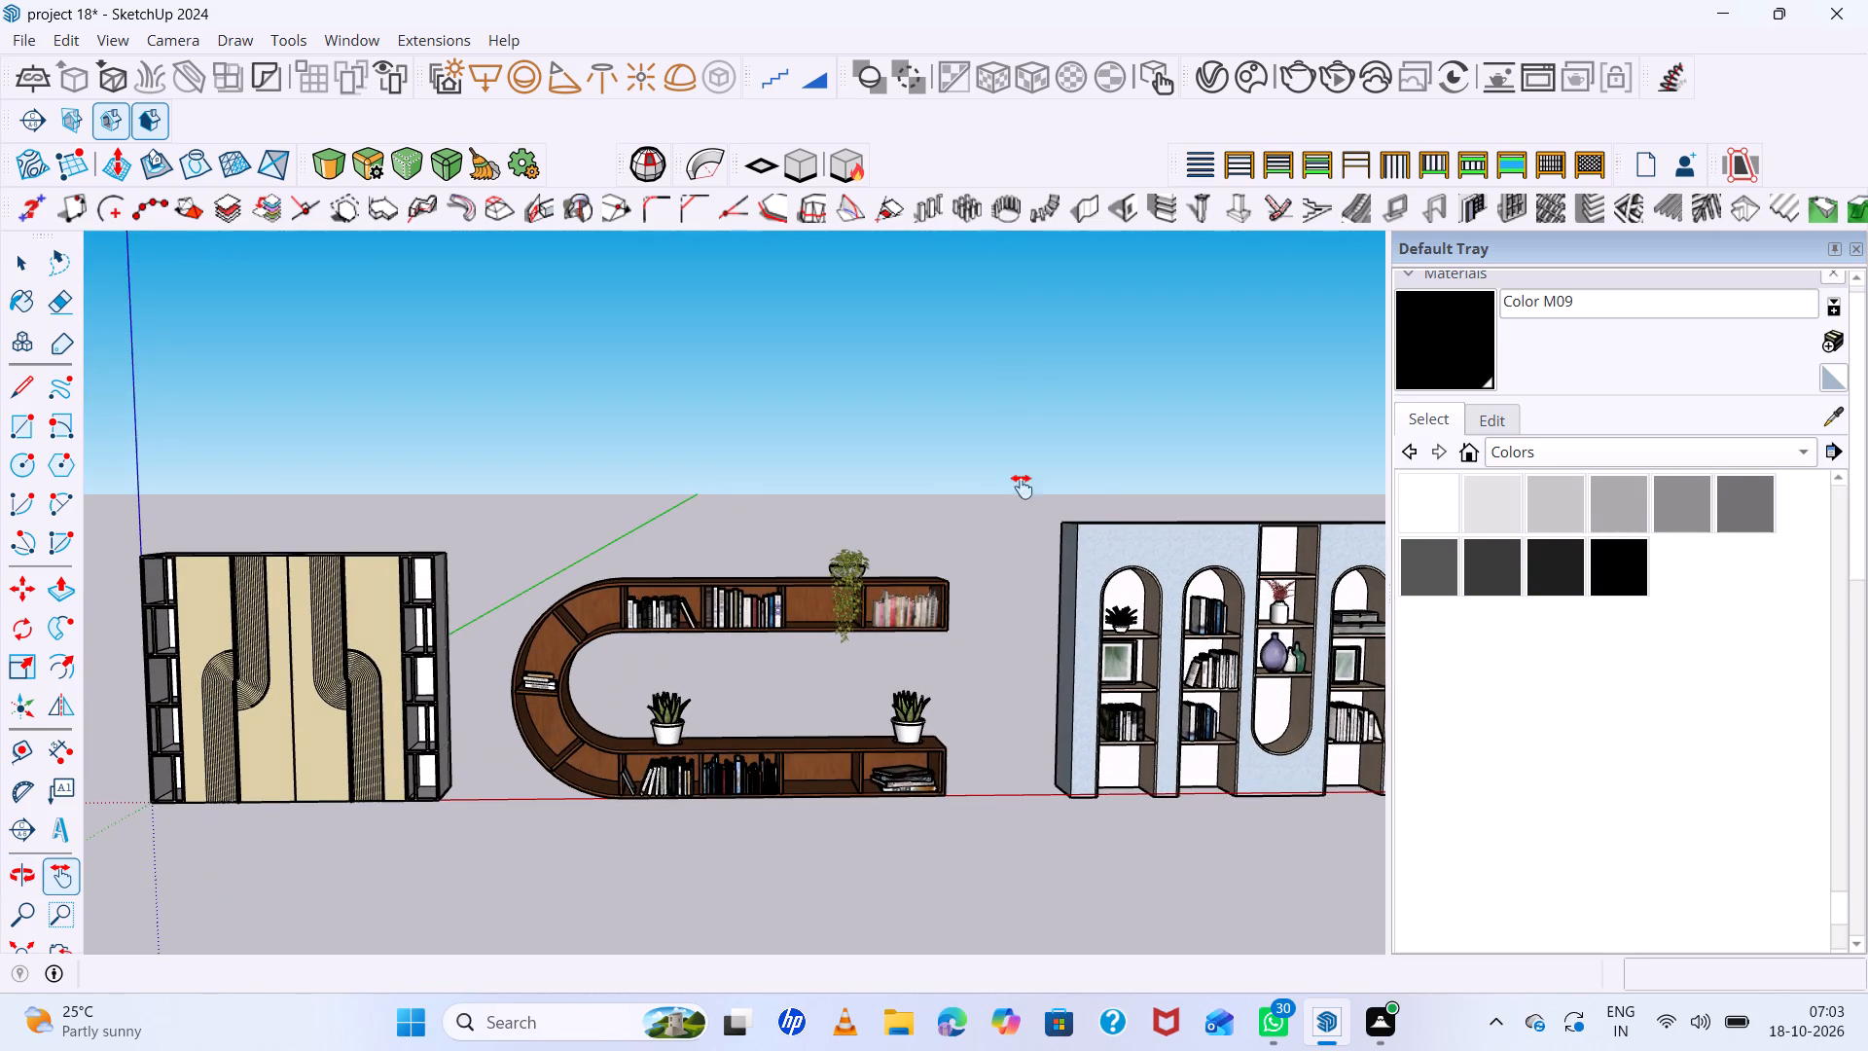
pyautogui.scroll(-4, 721, 479)
pyautogui.scroll(2, 1275, 508)
pyautogui.moveTo(1275, 506); pyautogui.dragTo(1252, 480, button='middle')
pyautogui.middleClick(1252, 480)
pyautogui.middleClick(1252, 480)
pyautogui.middleClick(1252, 480)
pyautogui.middleClick(1252, 480)
pyautogui.scroll(-17, 1252, 480)
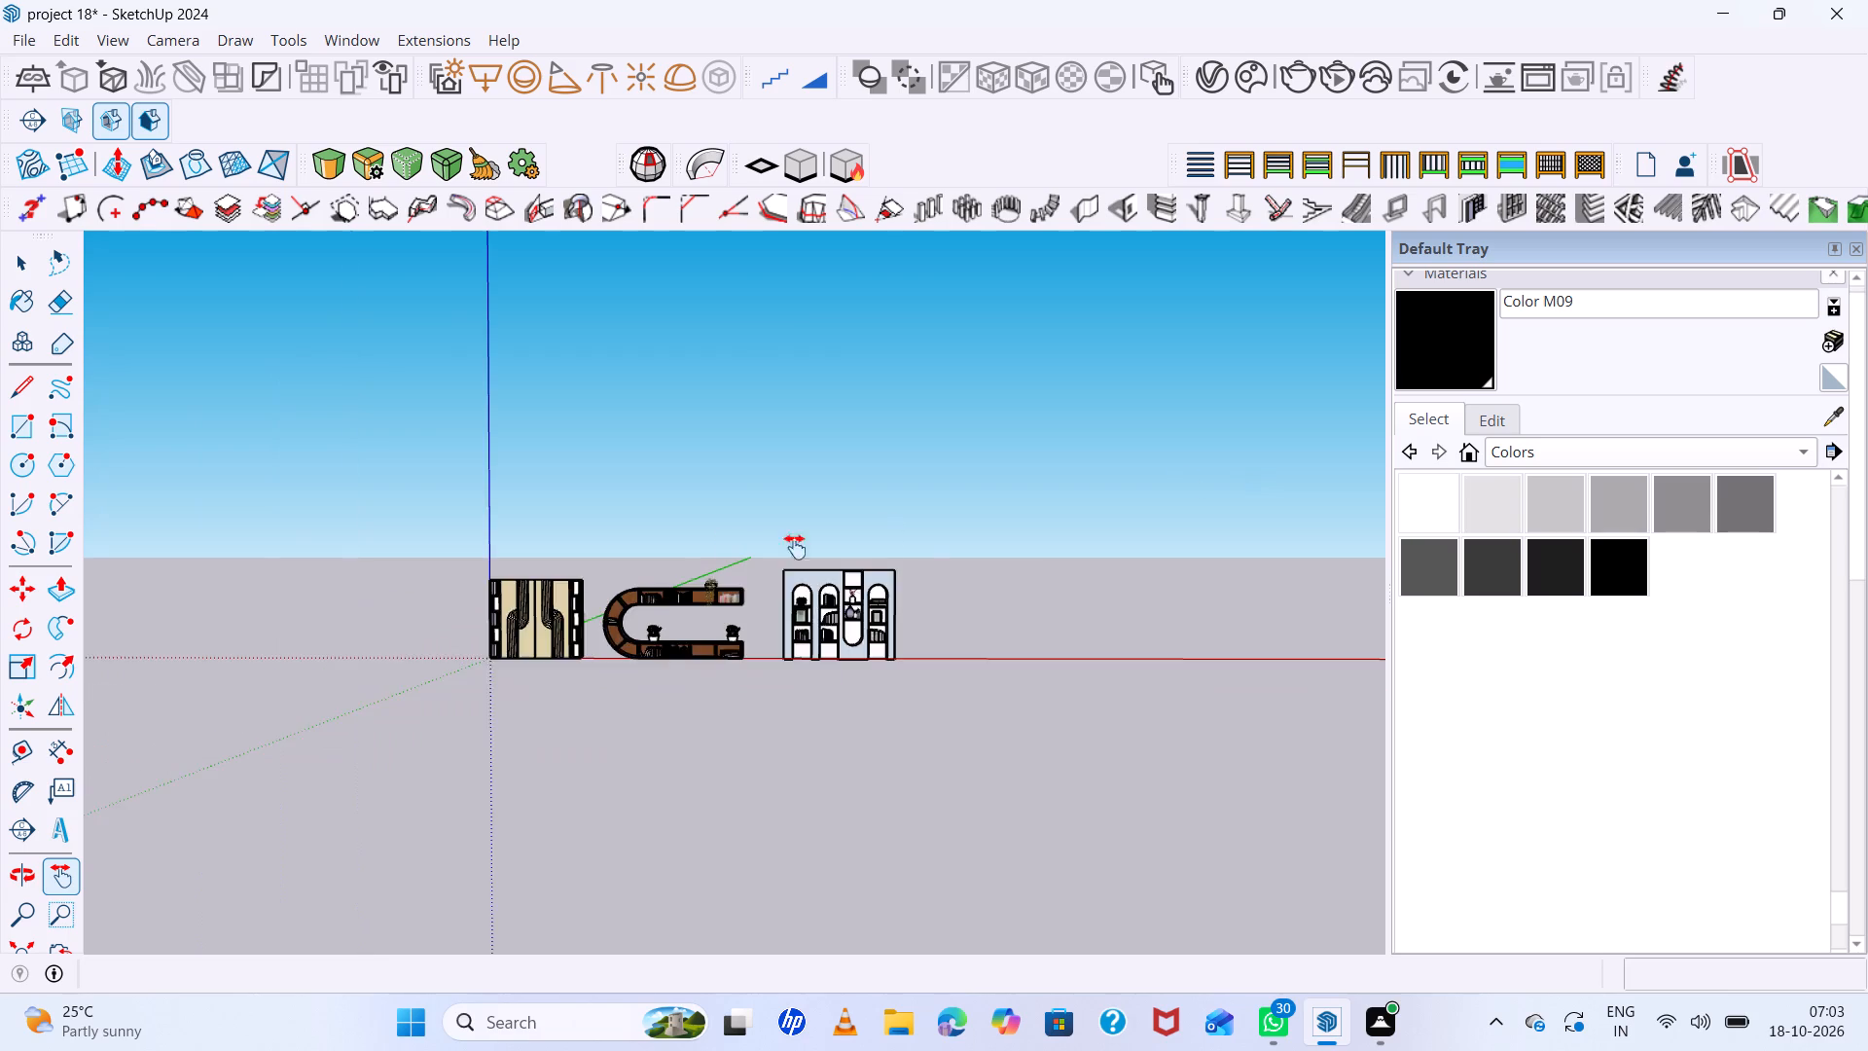
pyautogui.scroll(6, 726, 545)
pyautogui.moveTo(735, 539); pyautogui.dragTo(736, 517, button='middle')
pyautogui.scroll(6, 749, 537)
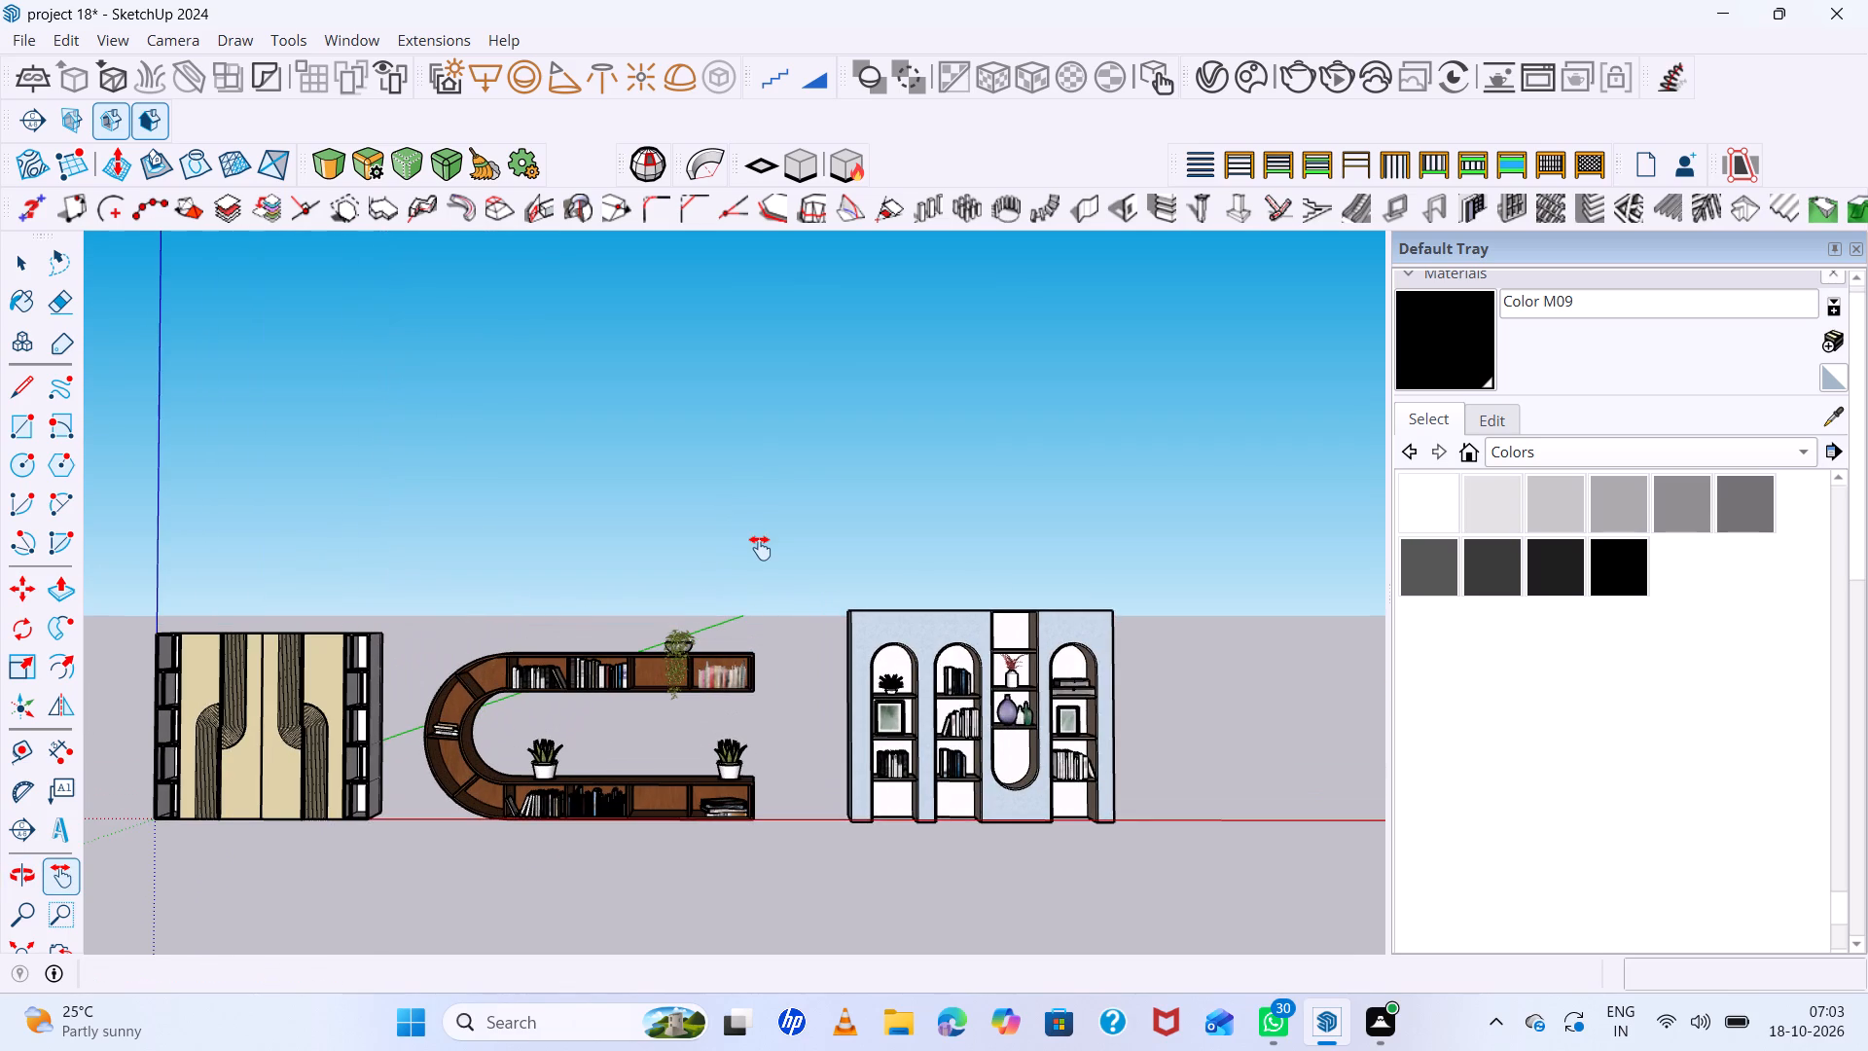
# Save the project 18 model.
pyautogui.hotkey('ctrl', 's')
# Start a new blank model.
pyautogui.click(29, 43)
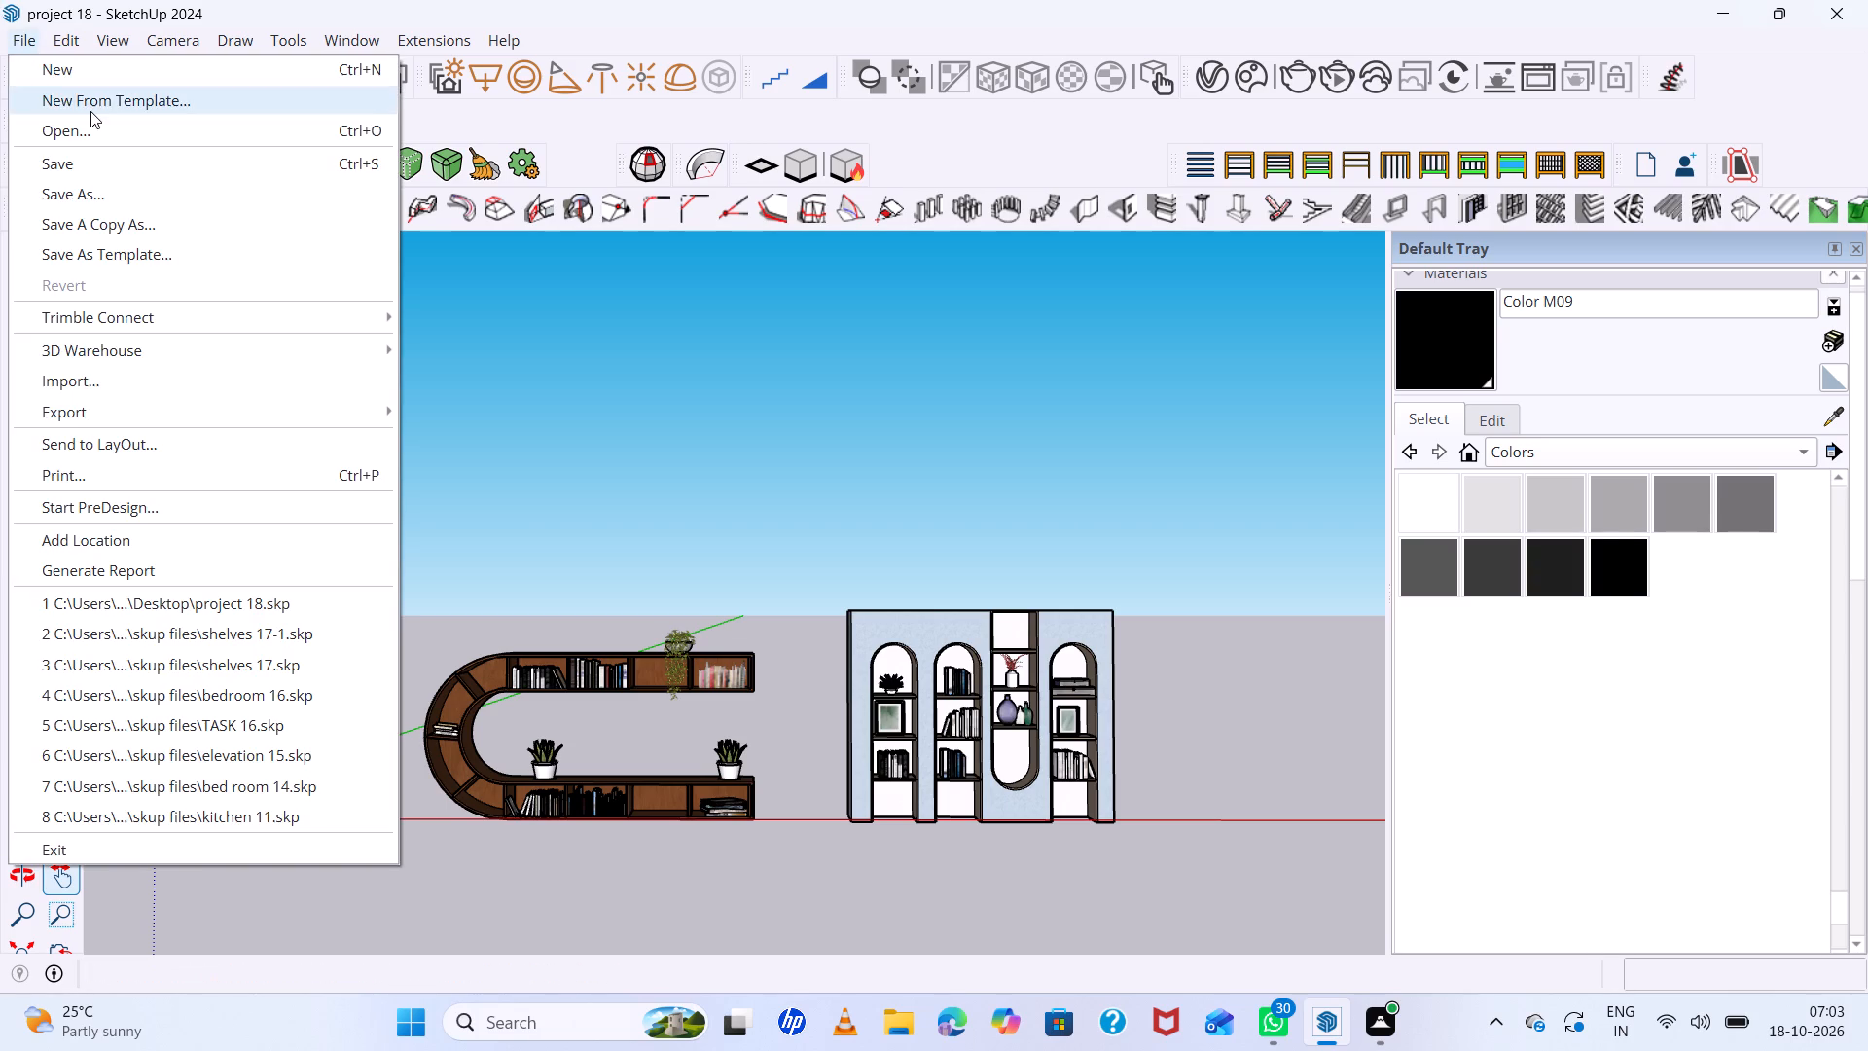
pyautogui.click(94, 73)
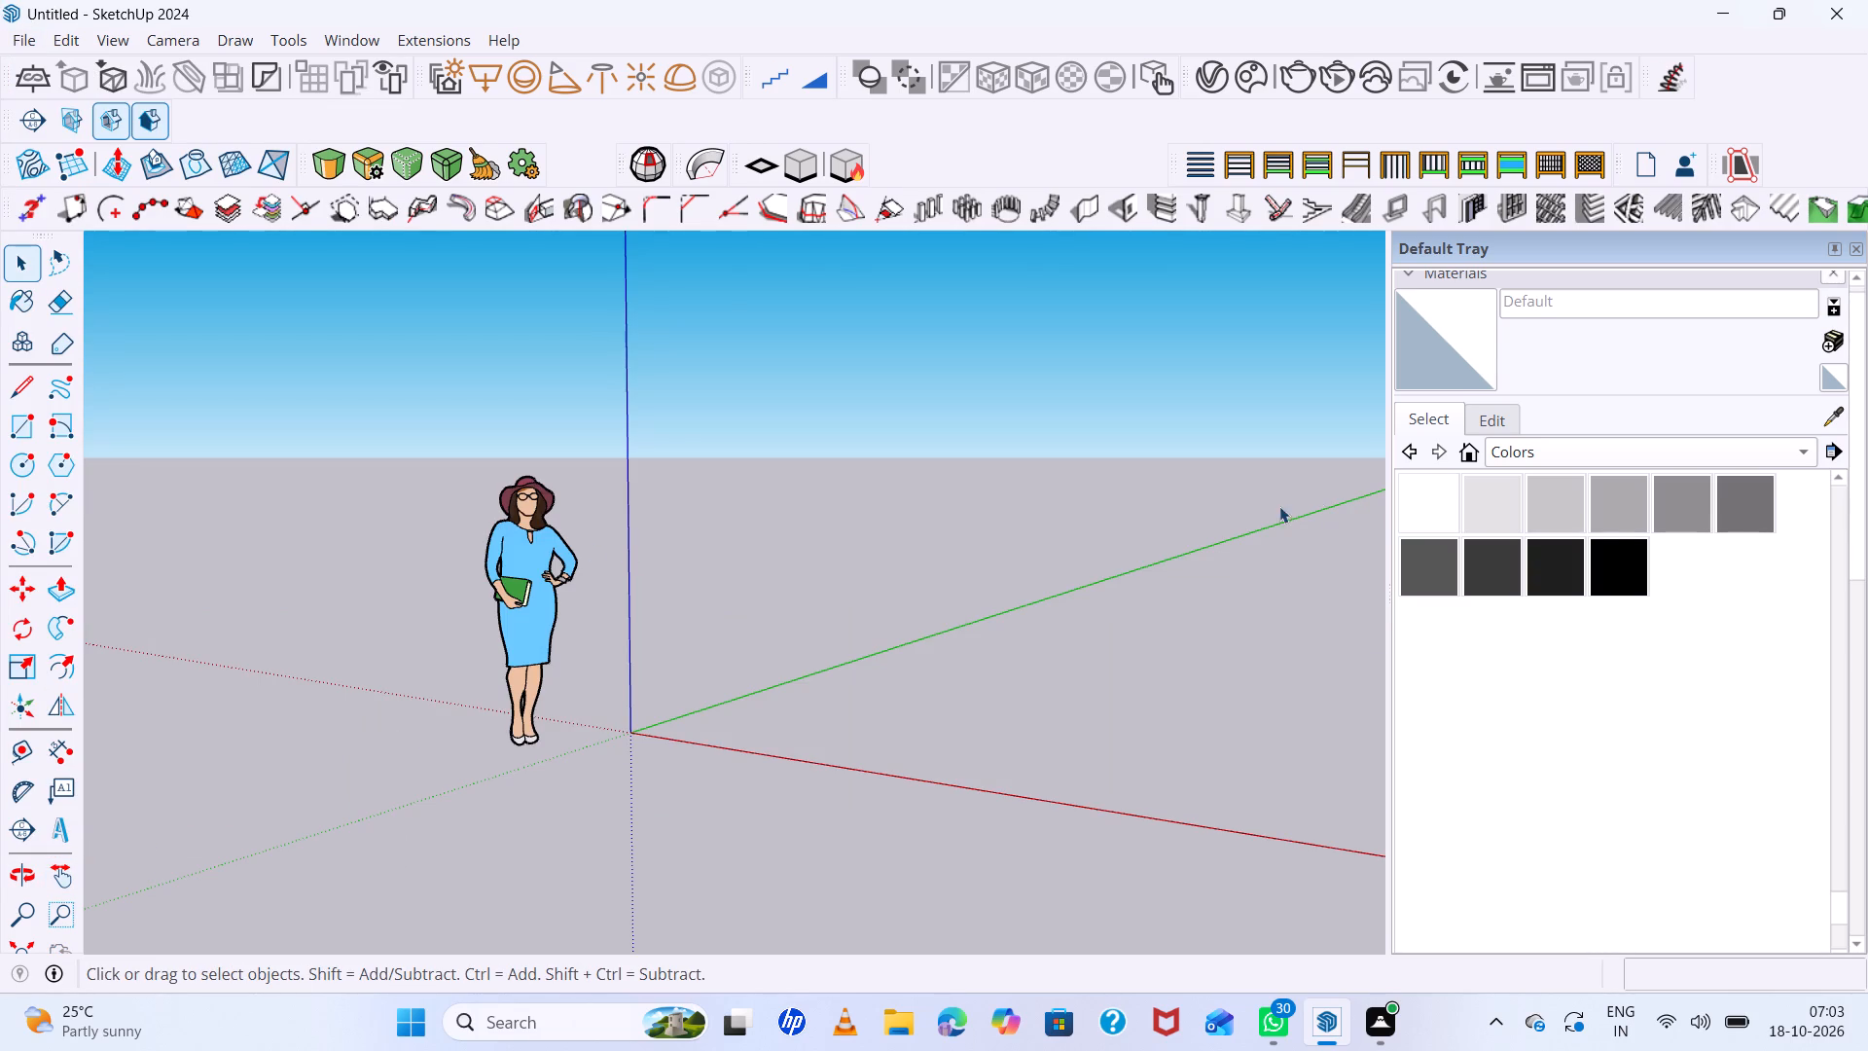
# Delete all the materials in the new model's In Model collection.
pyautogui.click(1463, 446)
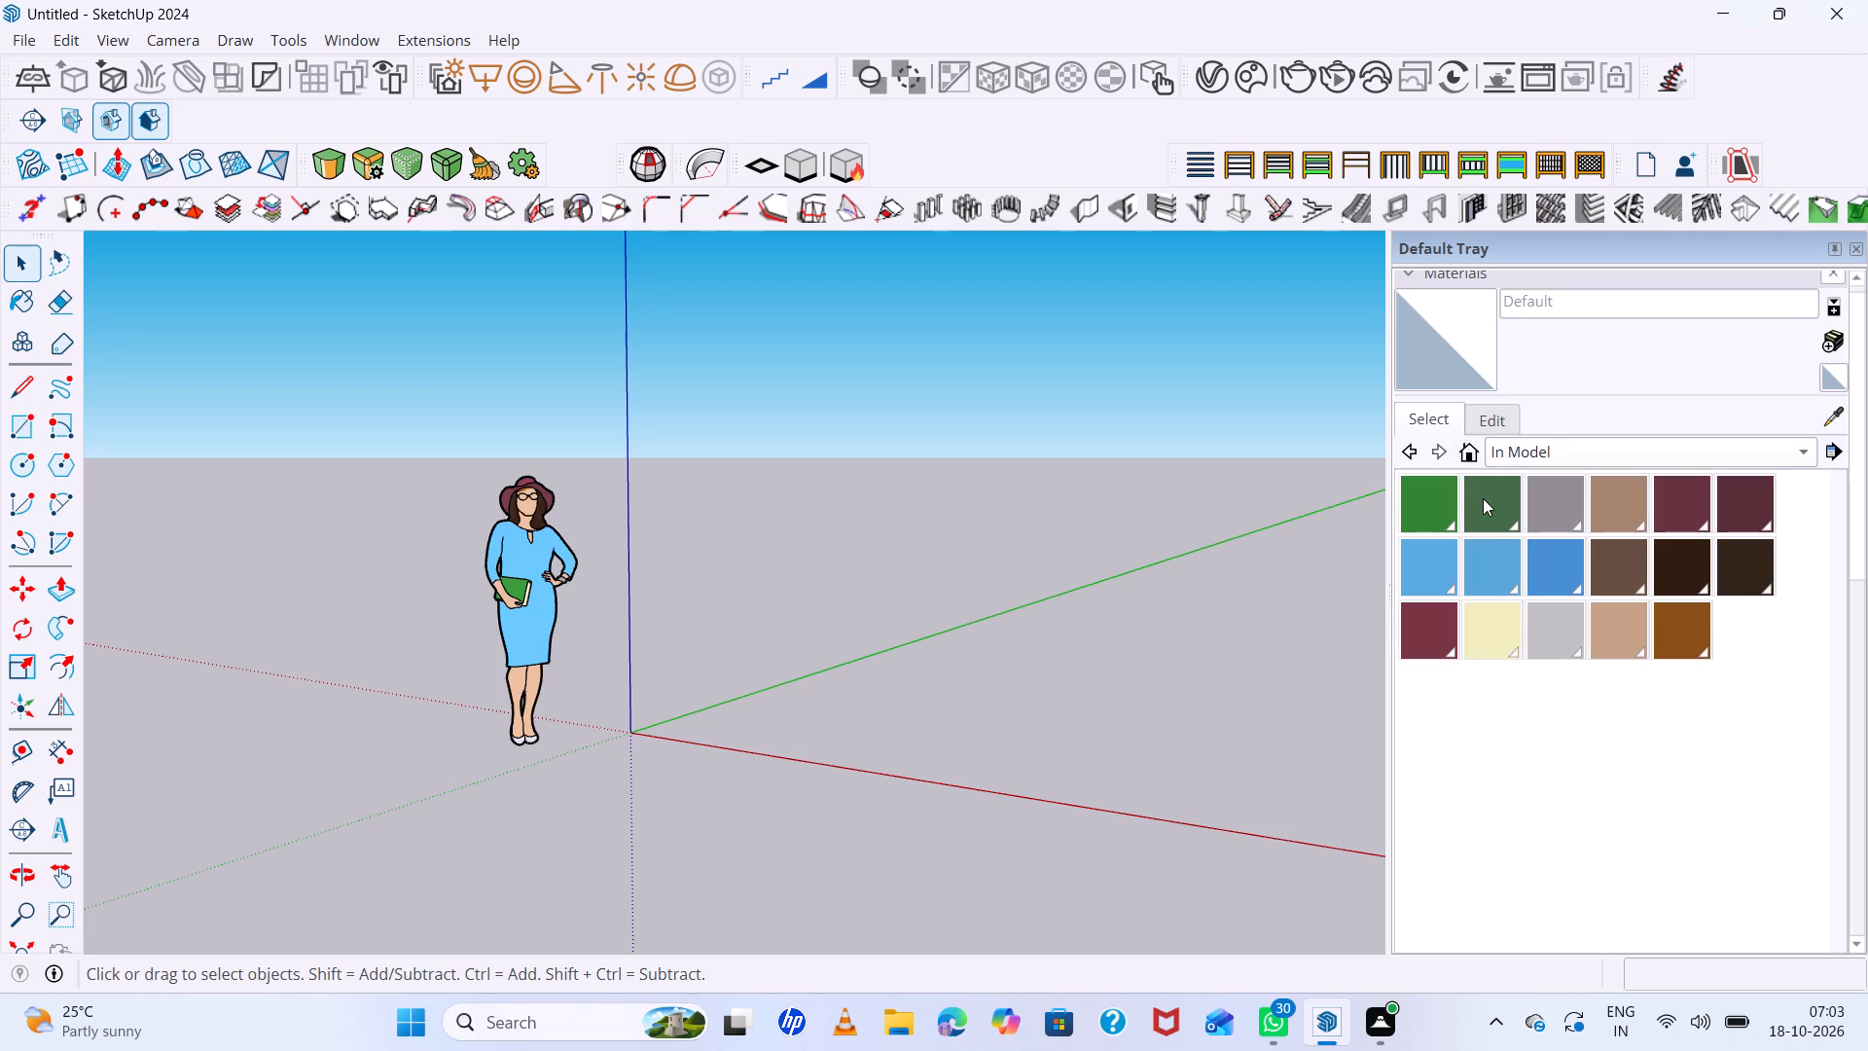
pyautogui.click(1824, 451)
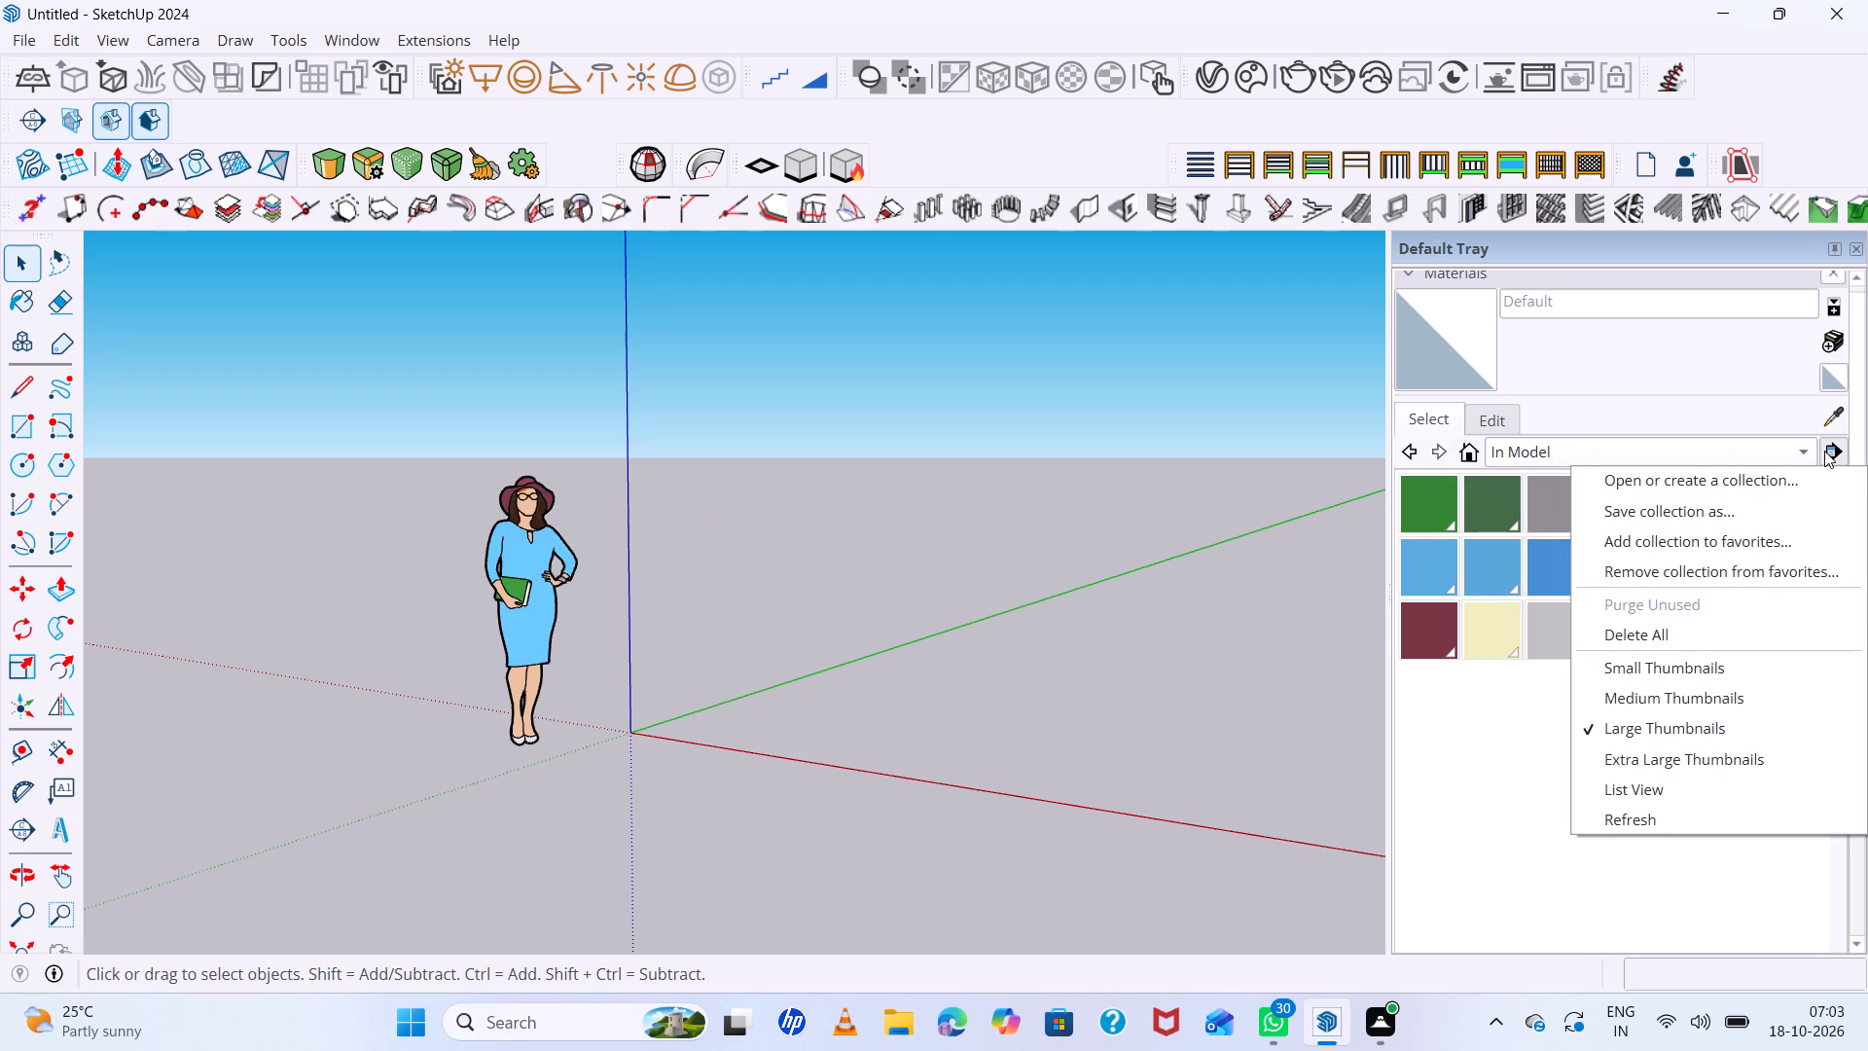
pyautogui.click(1673, 633)
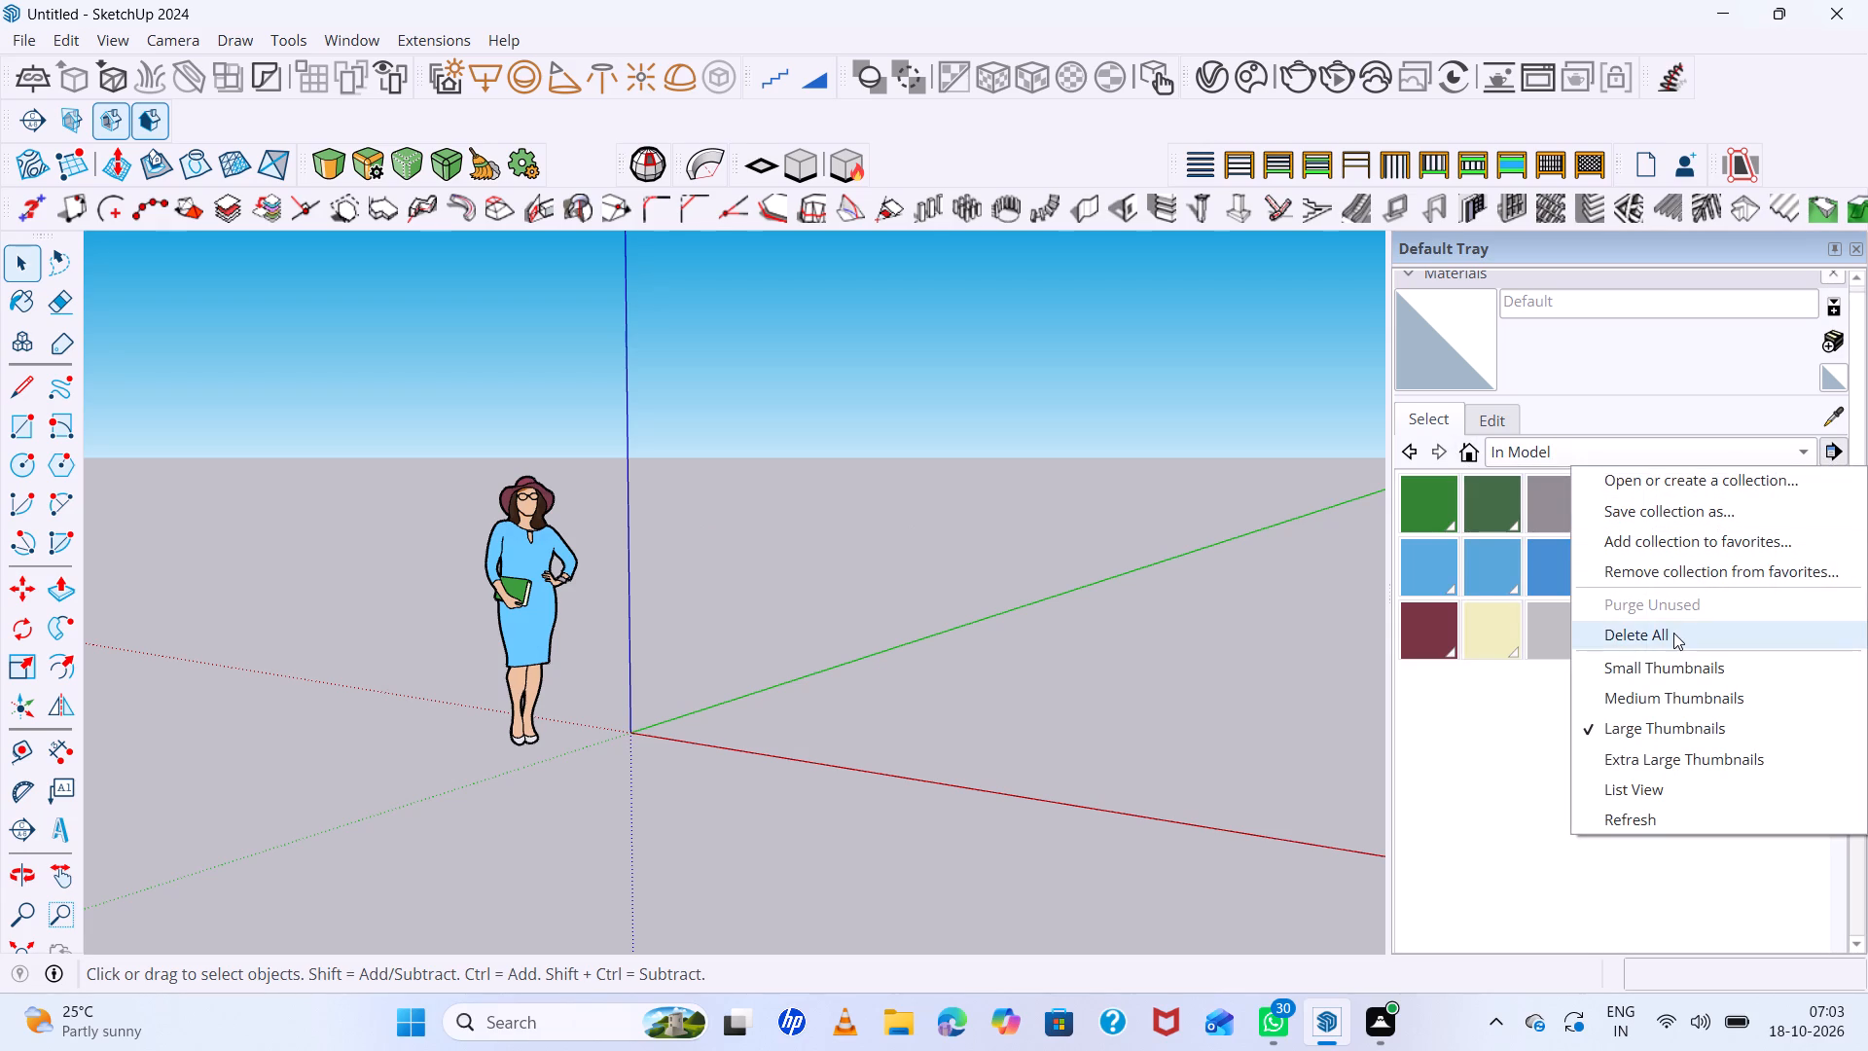
# Delete the default standing woman figure beside the origin.
pyautogui.click(532, 614)
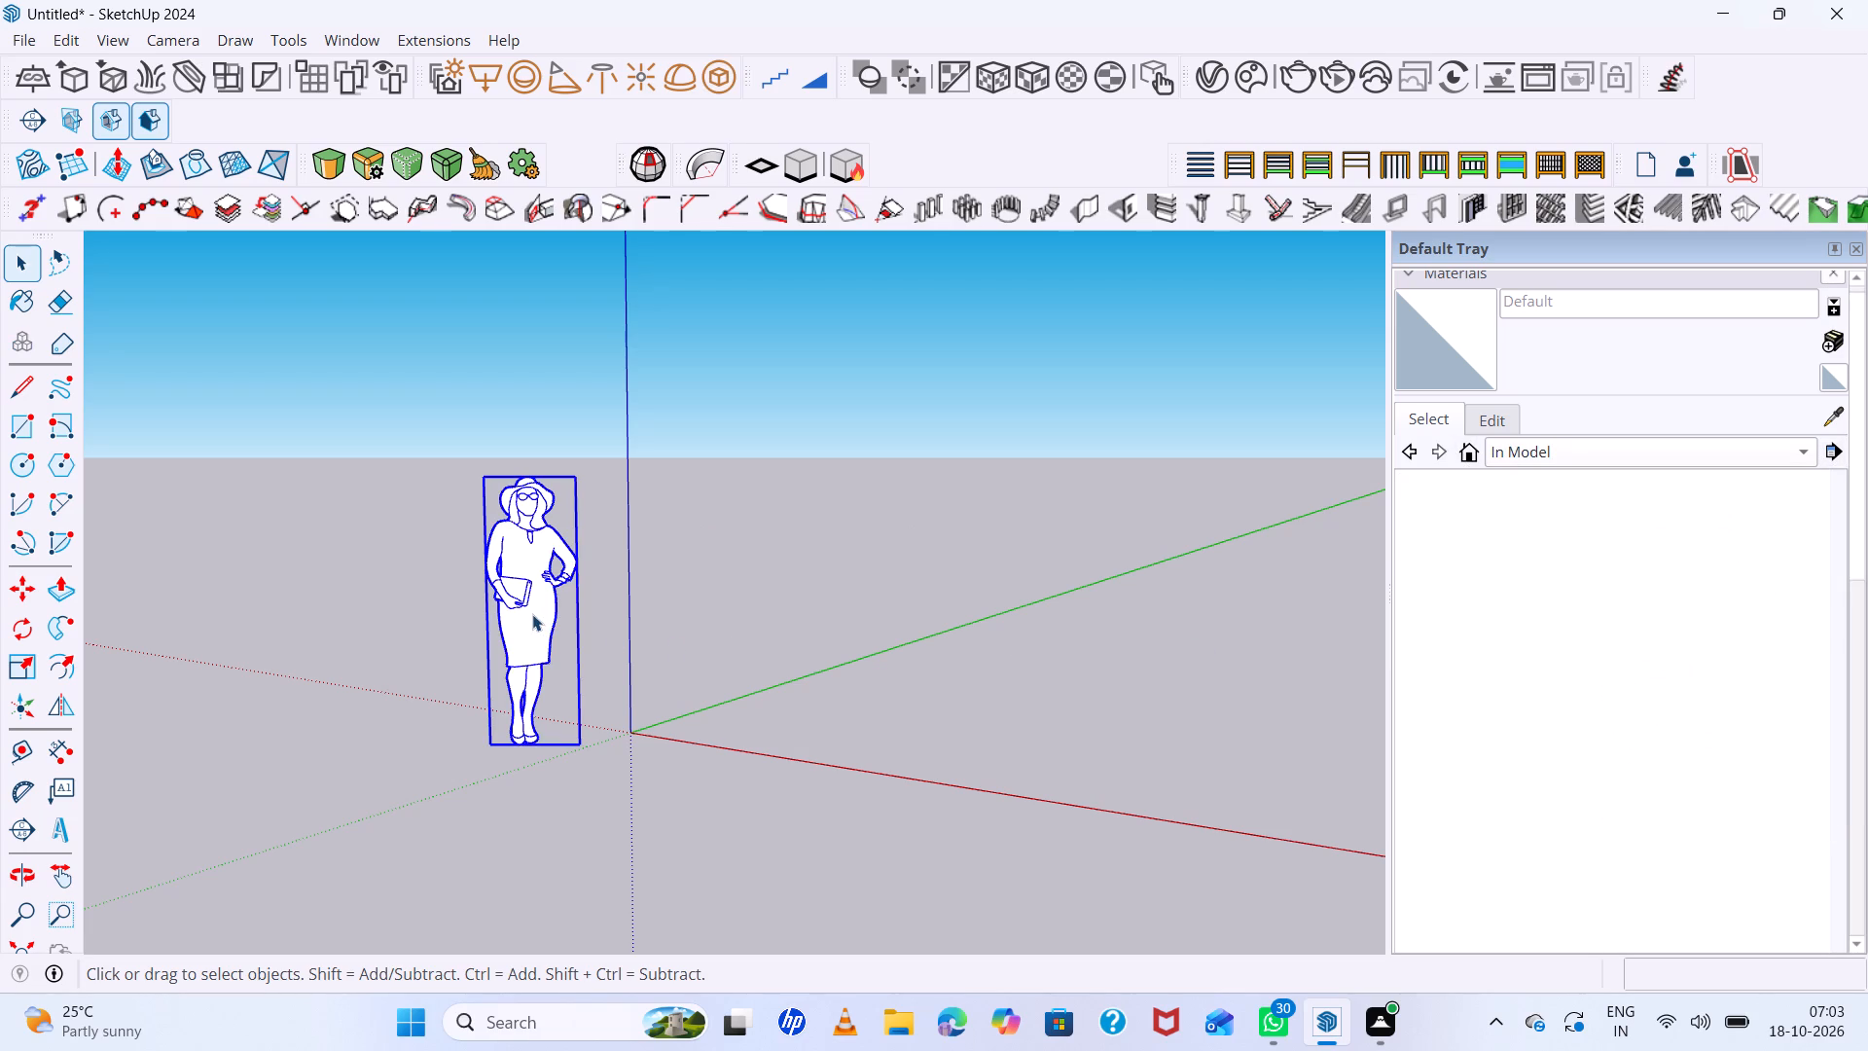
pyautogui.press('Delete')
# Hide the 1001bit pro and FenceMaker toolbars.
pyautogui.scroll(-7, 537, 537)
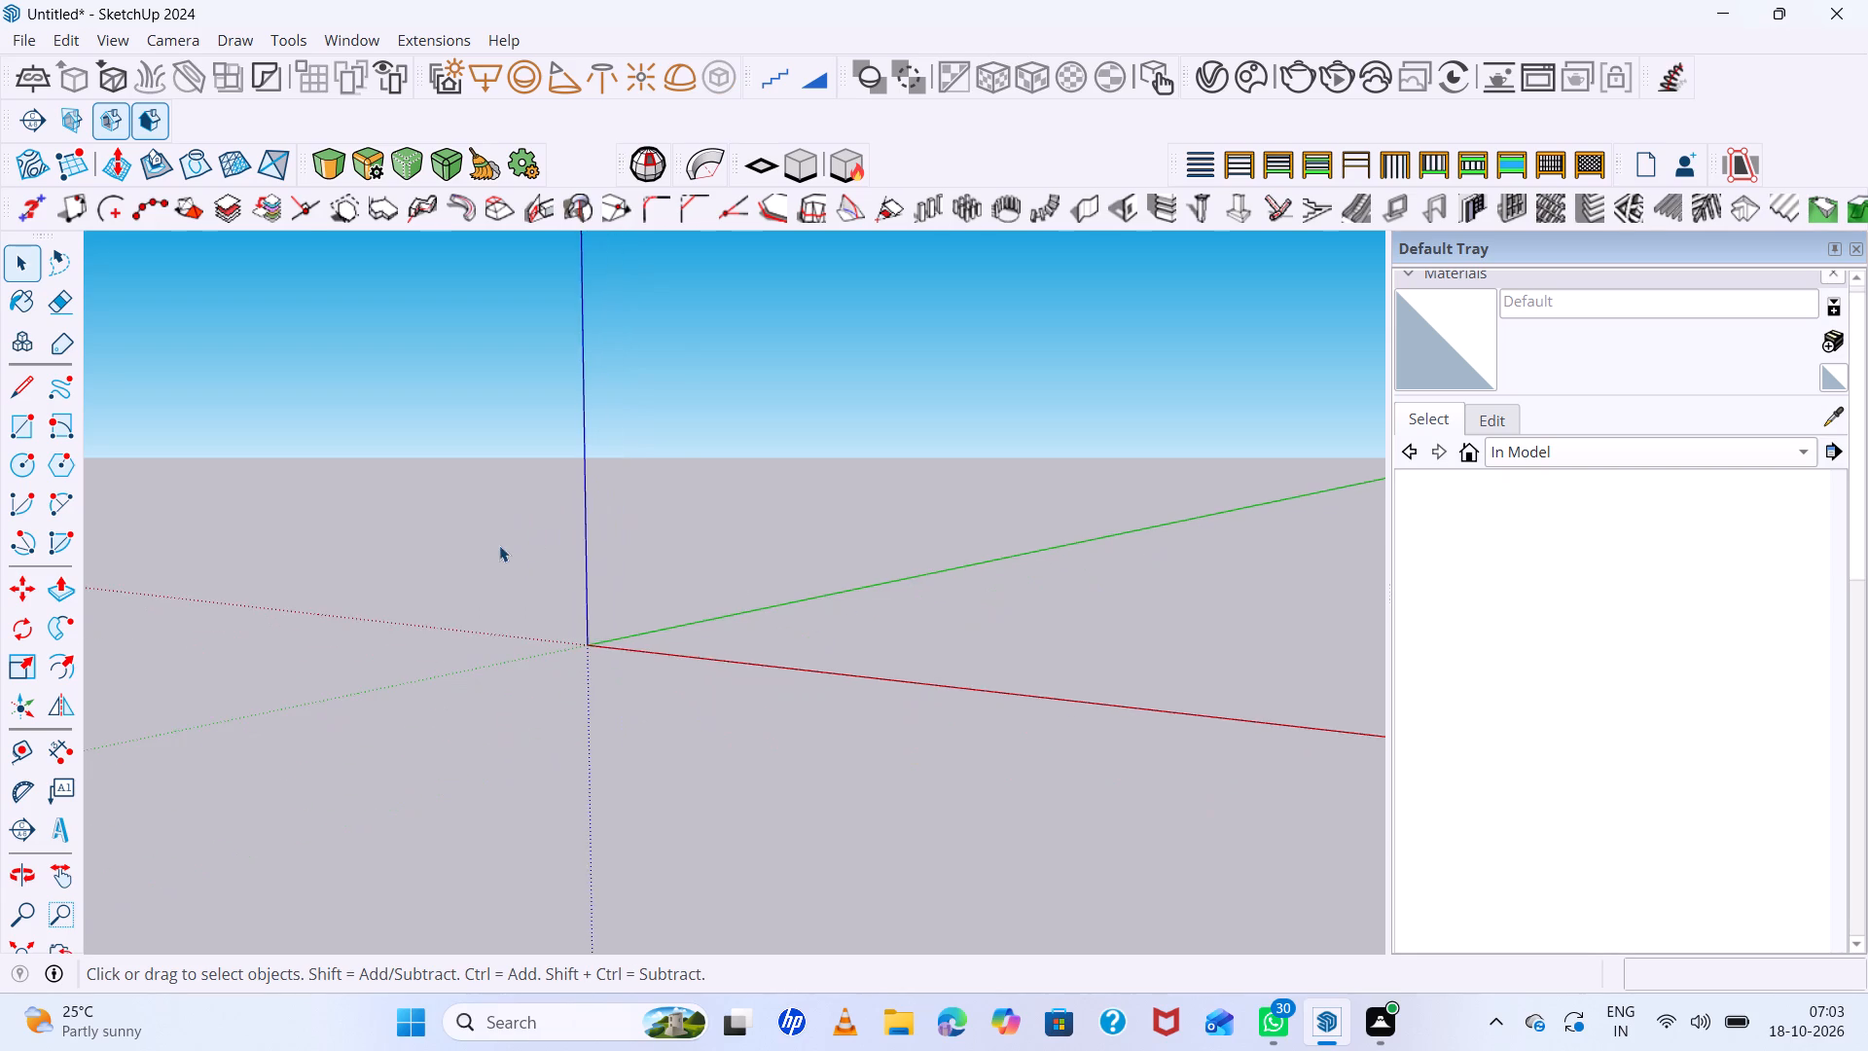
pyautogui.moveTo(629, 655); pyautogui.dragTo(800, 789, button='middle')
pyautogui.scroll(-6, 436, 536)
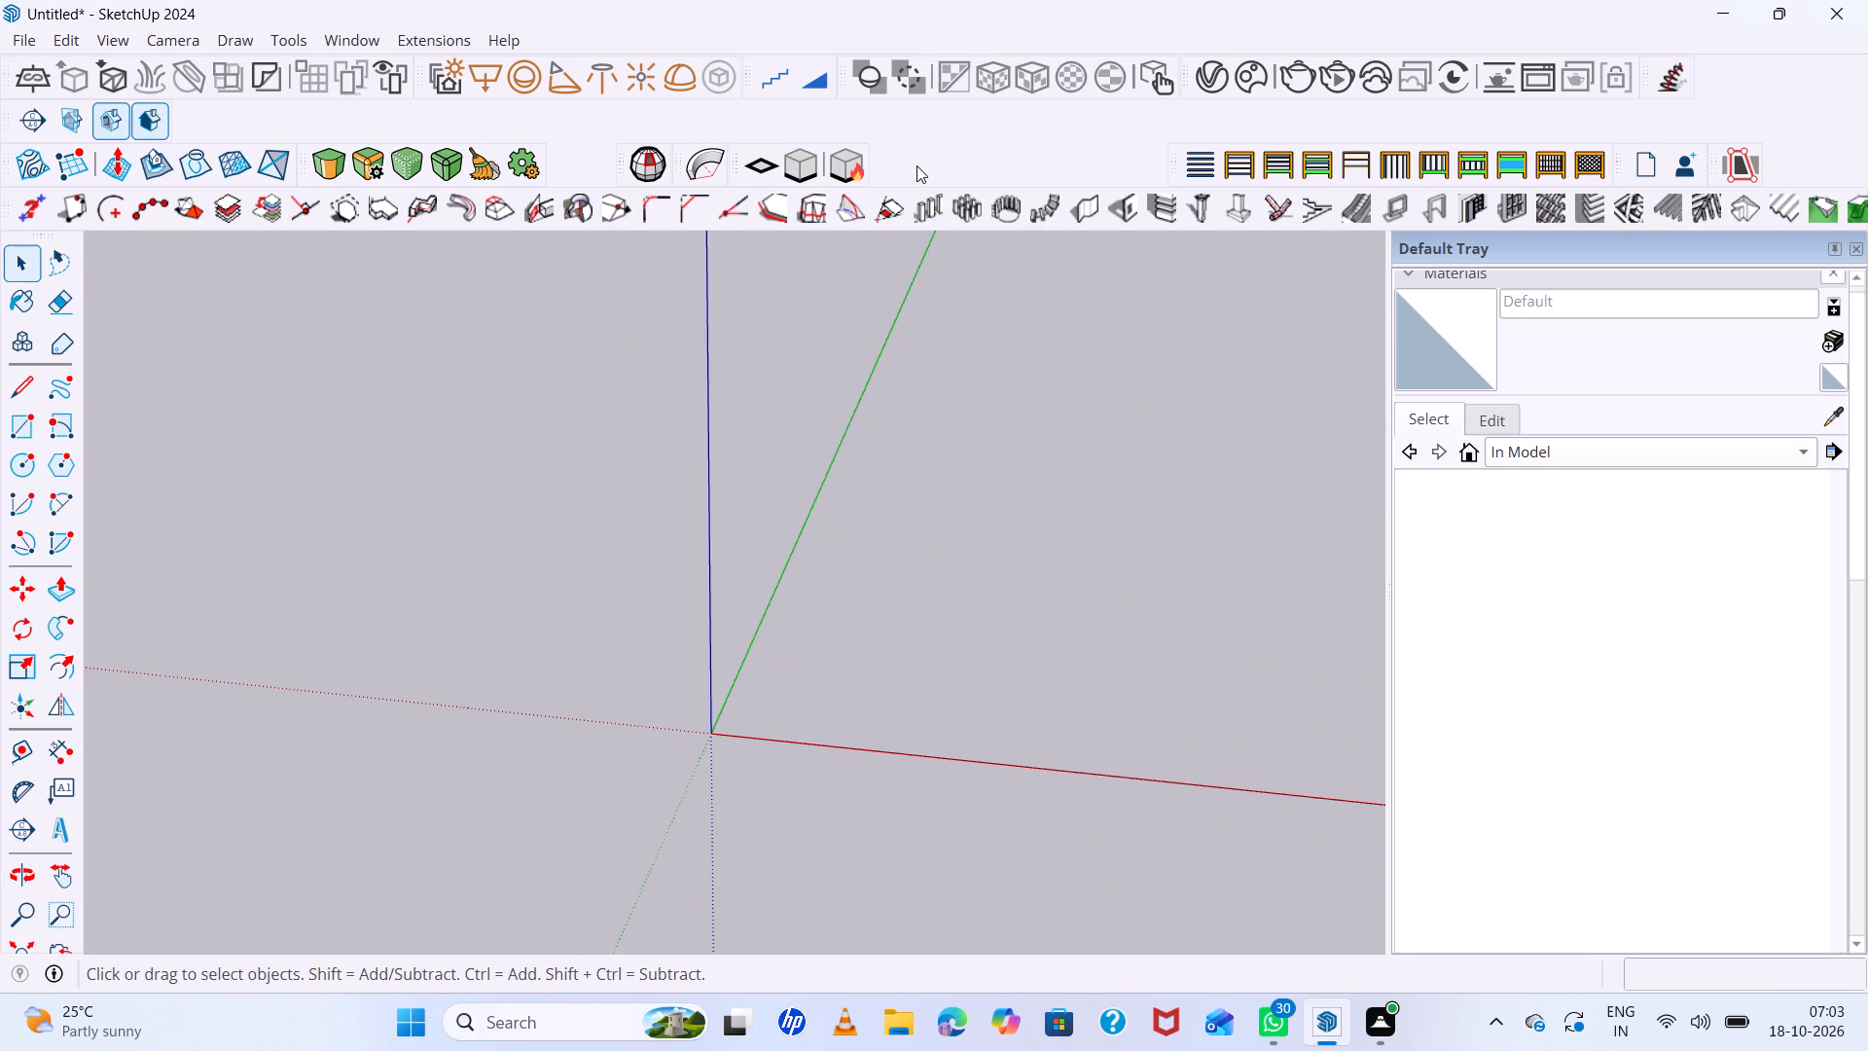
pyautogui.rightClick(916, 165)
pyautogui.click(957, 11)
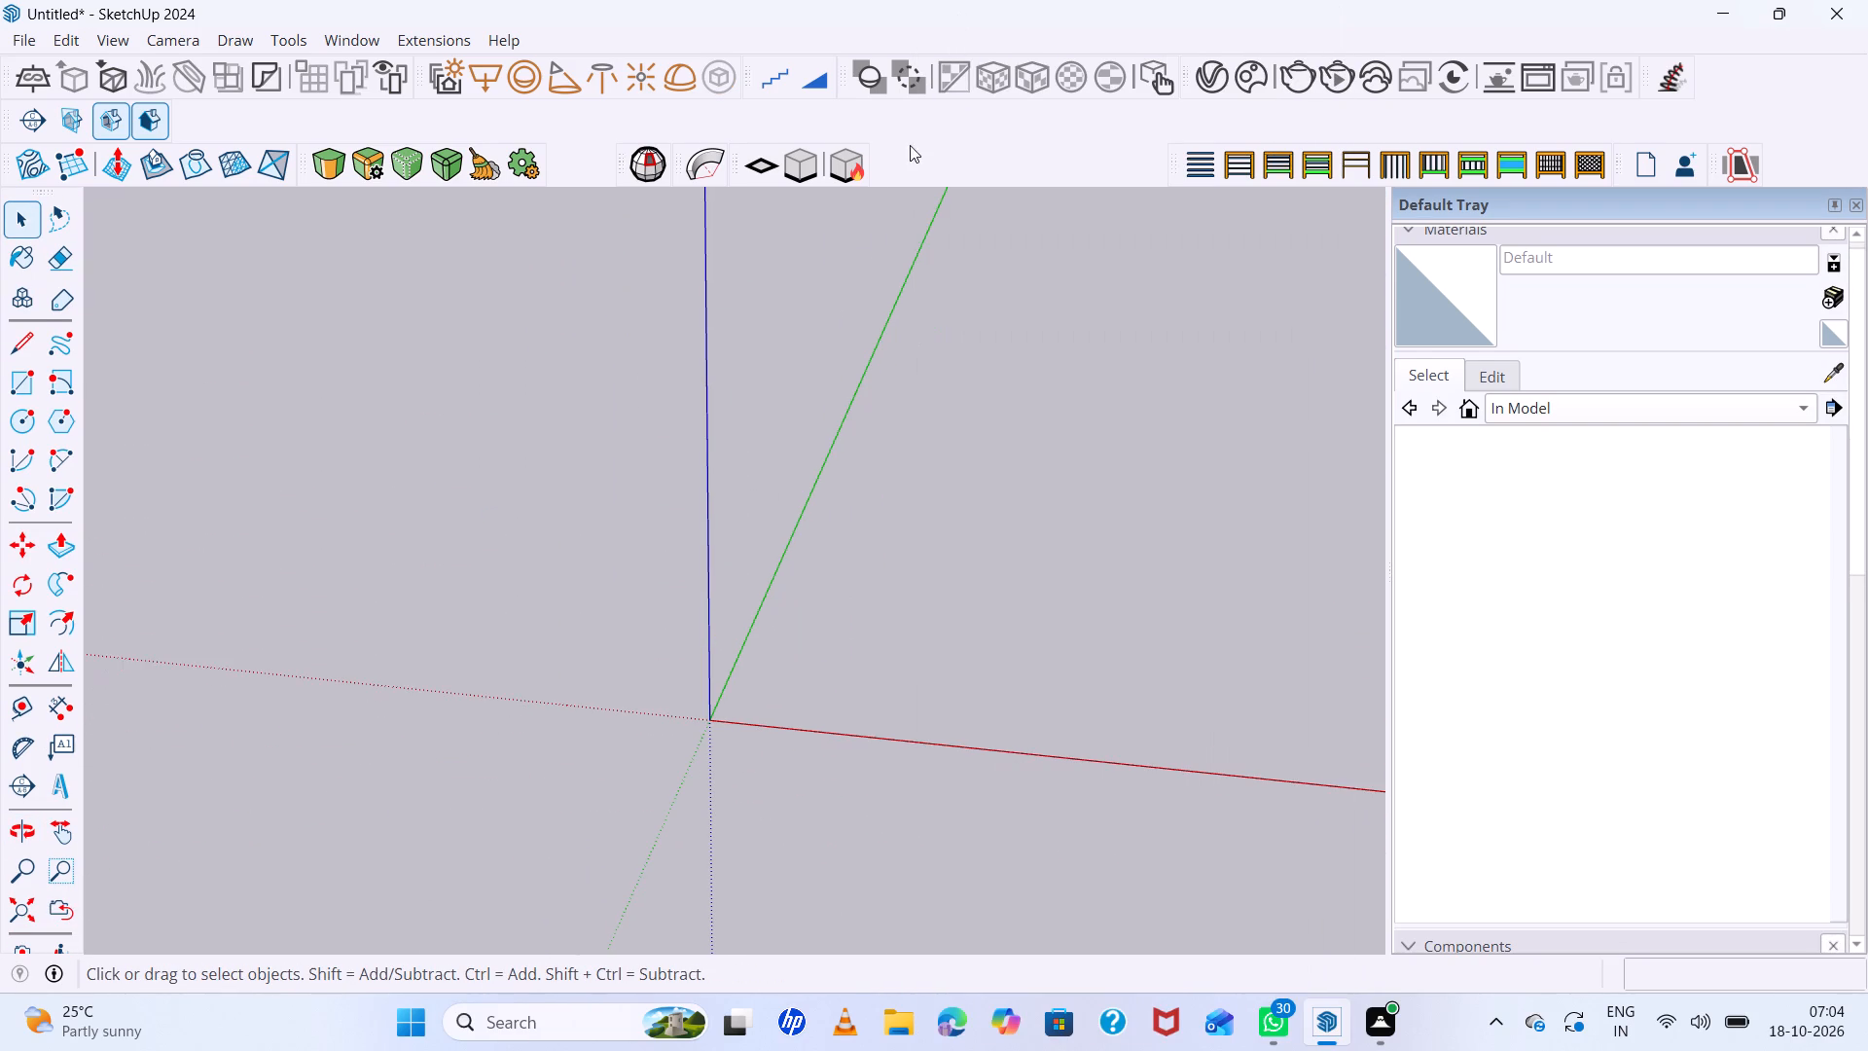
pyautogui.scroll(-4, 777, 201)
pyautogui.rightClick(918, 121)
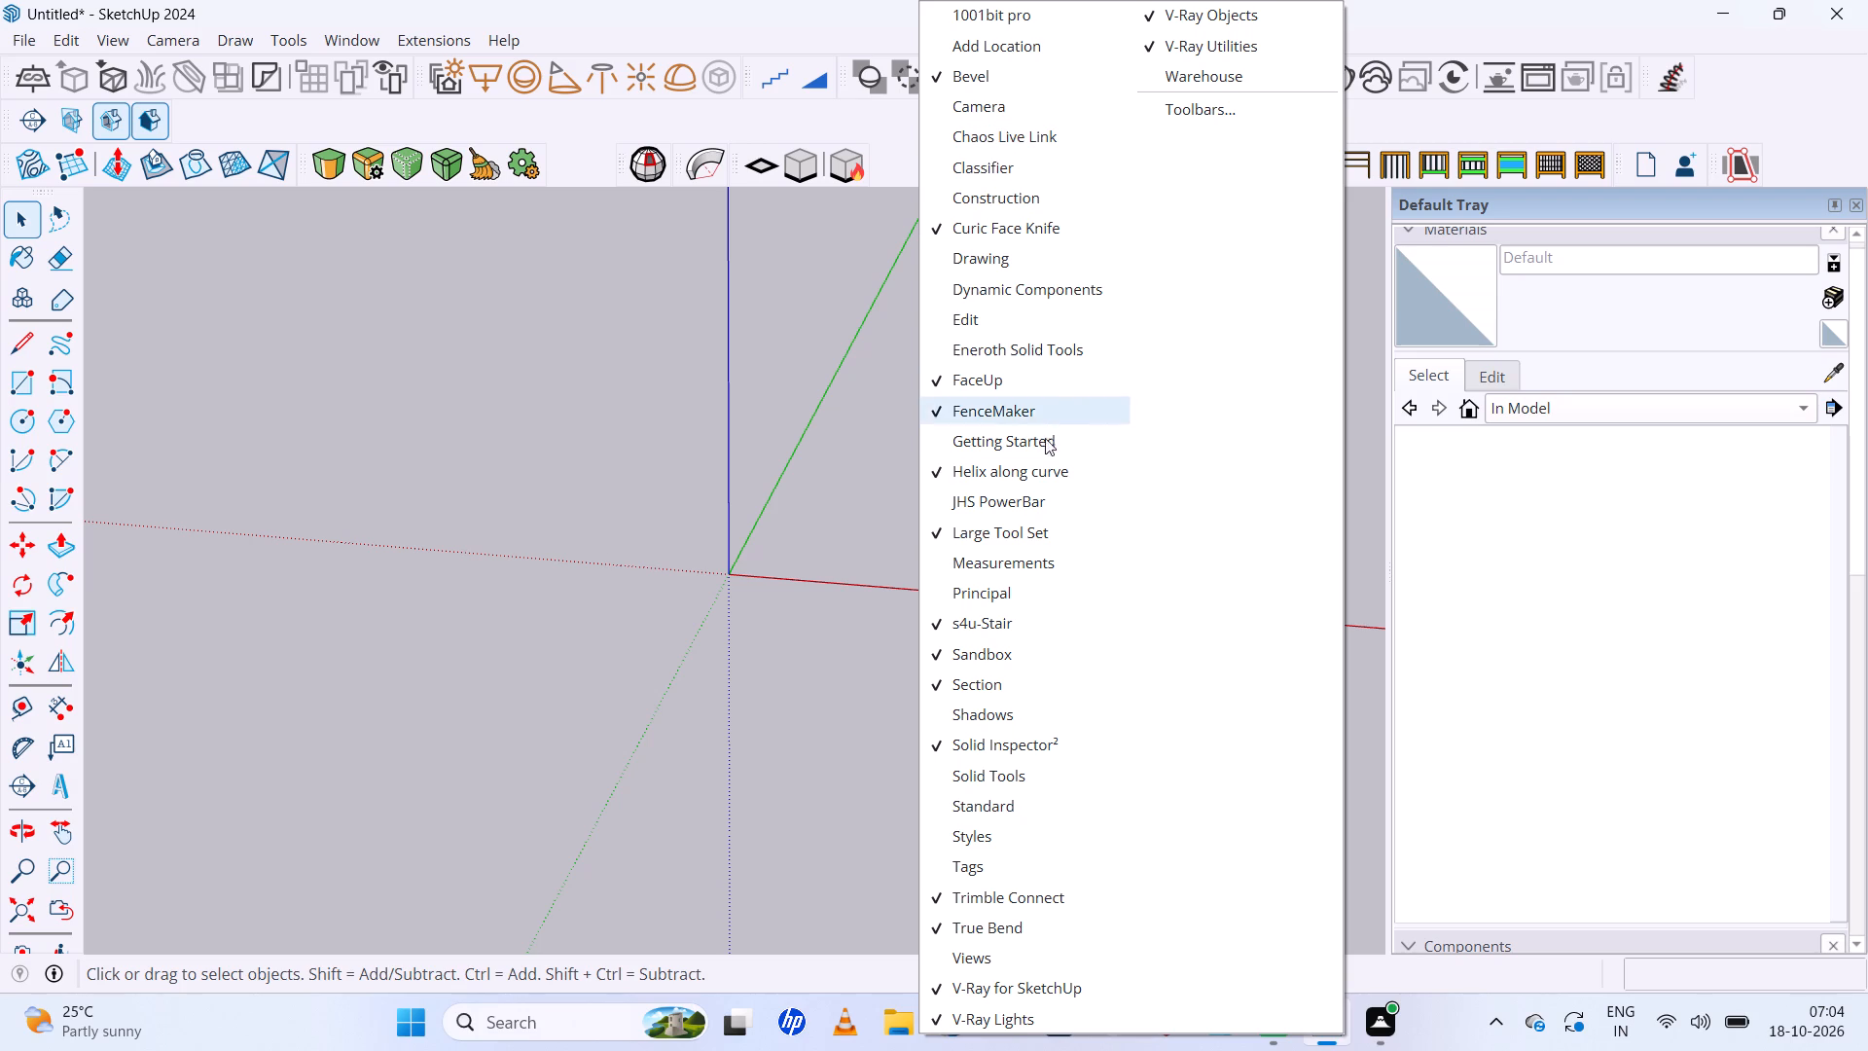
pyautogui.click(1038, 411)
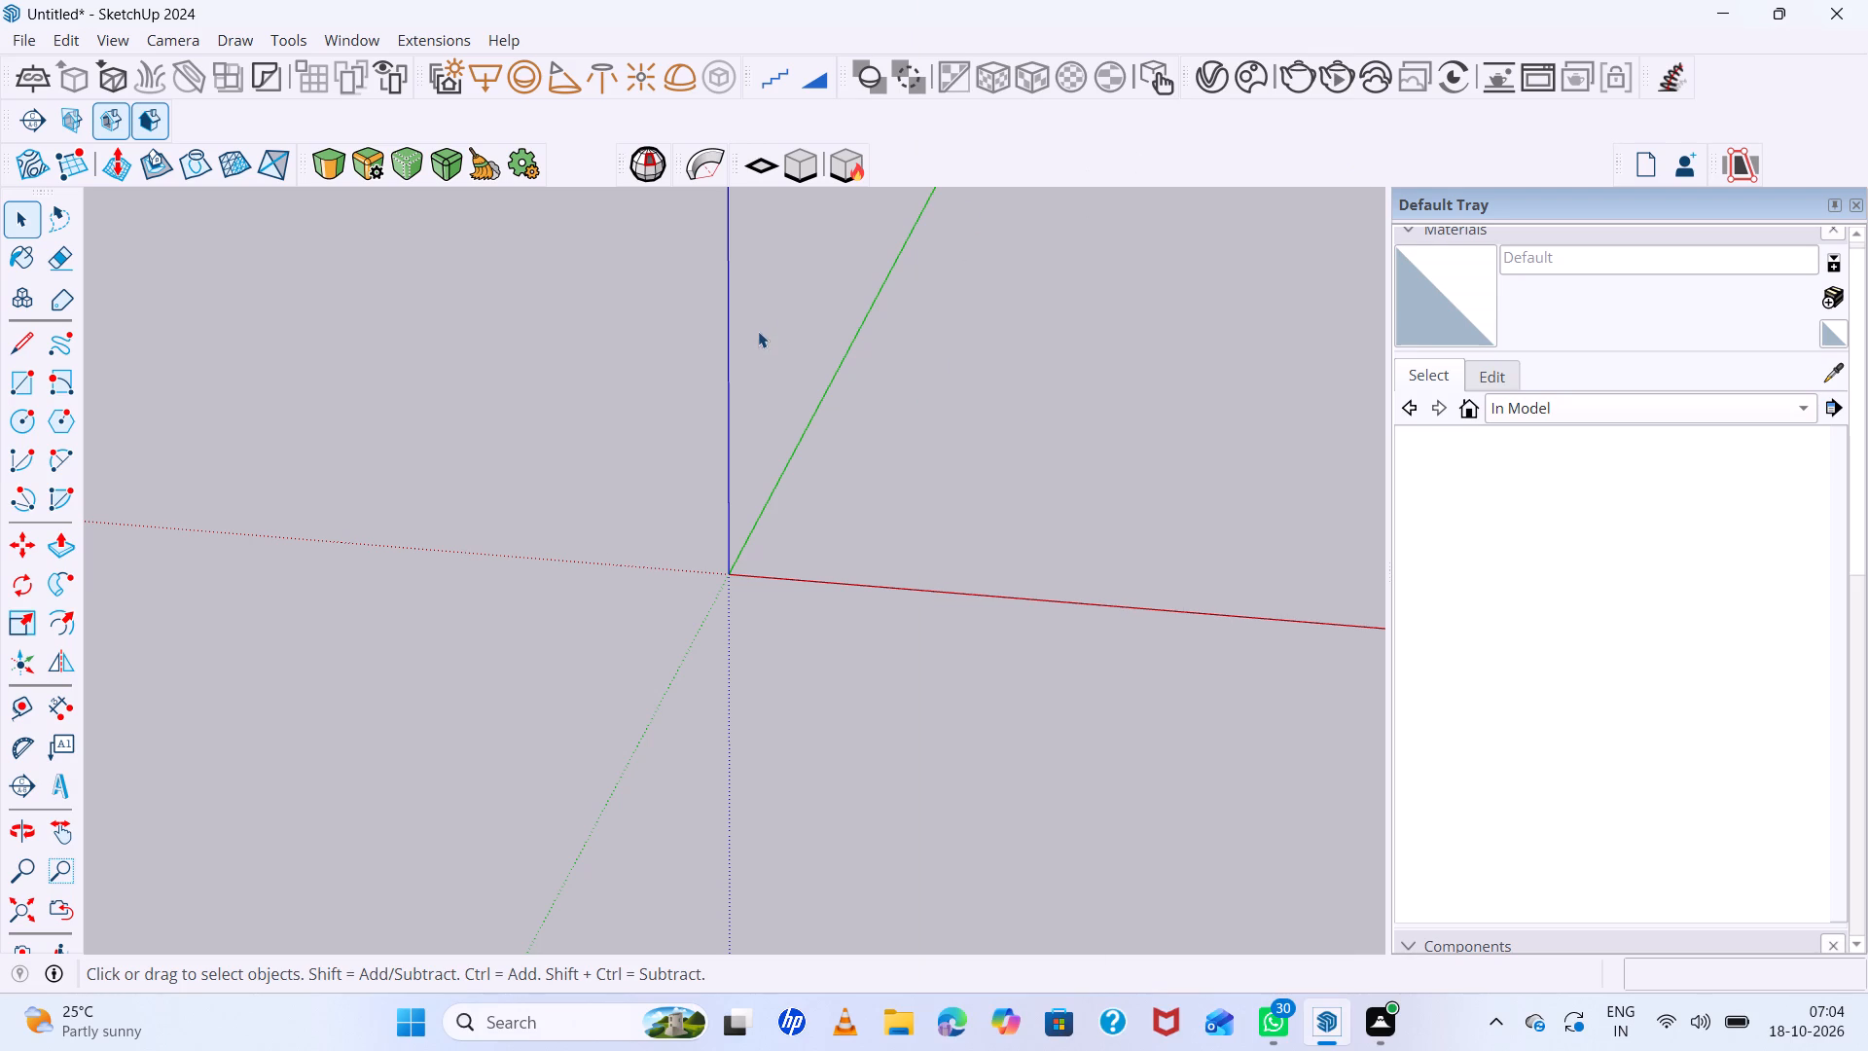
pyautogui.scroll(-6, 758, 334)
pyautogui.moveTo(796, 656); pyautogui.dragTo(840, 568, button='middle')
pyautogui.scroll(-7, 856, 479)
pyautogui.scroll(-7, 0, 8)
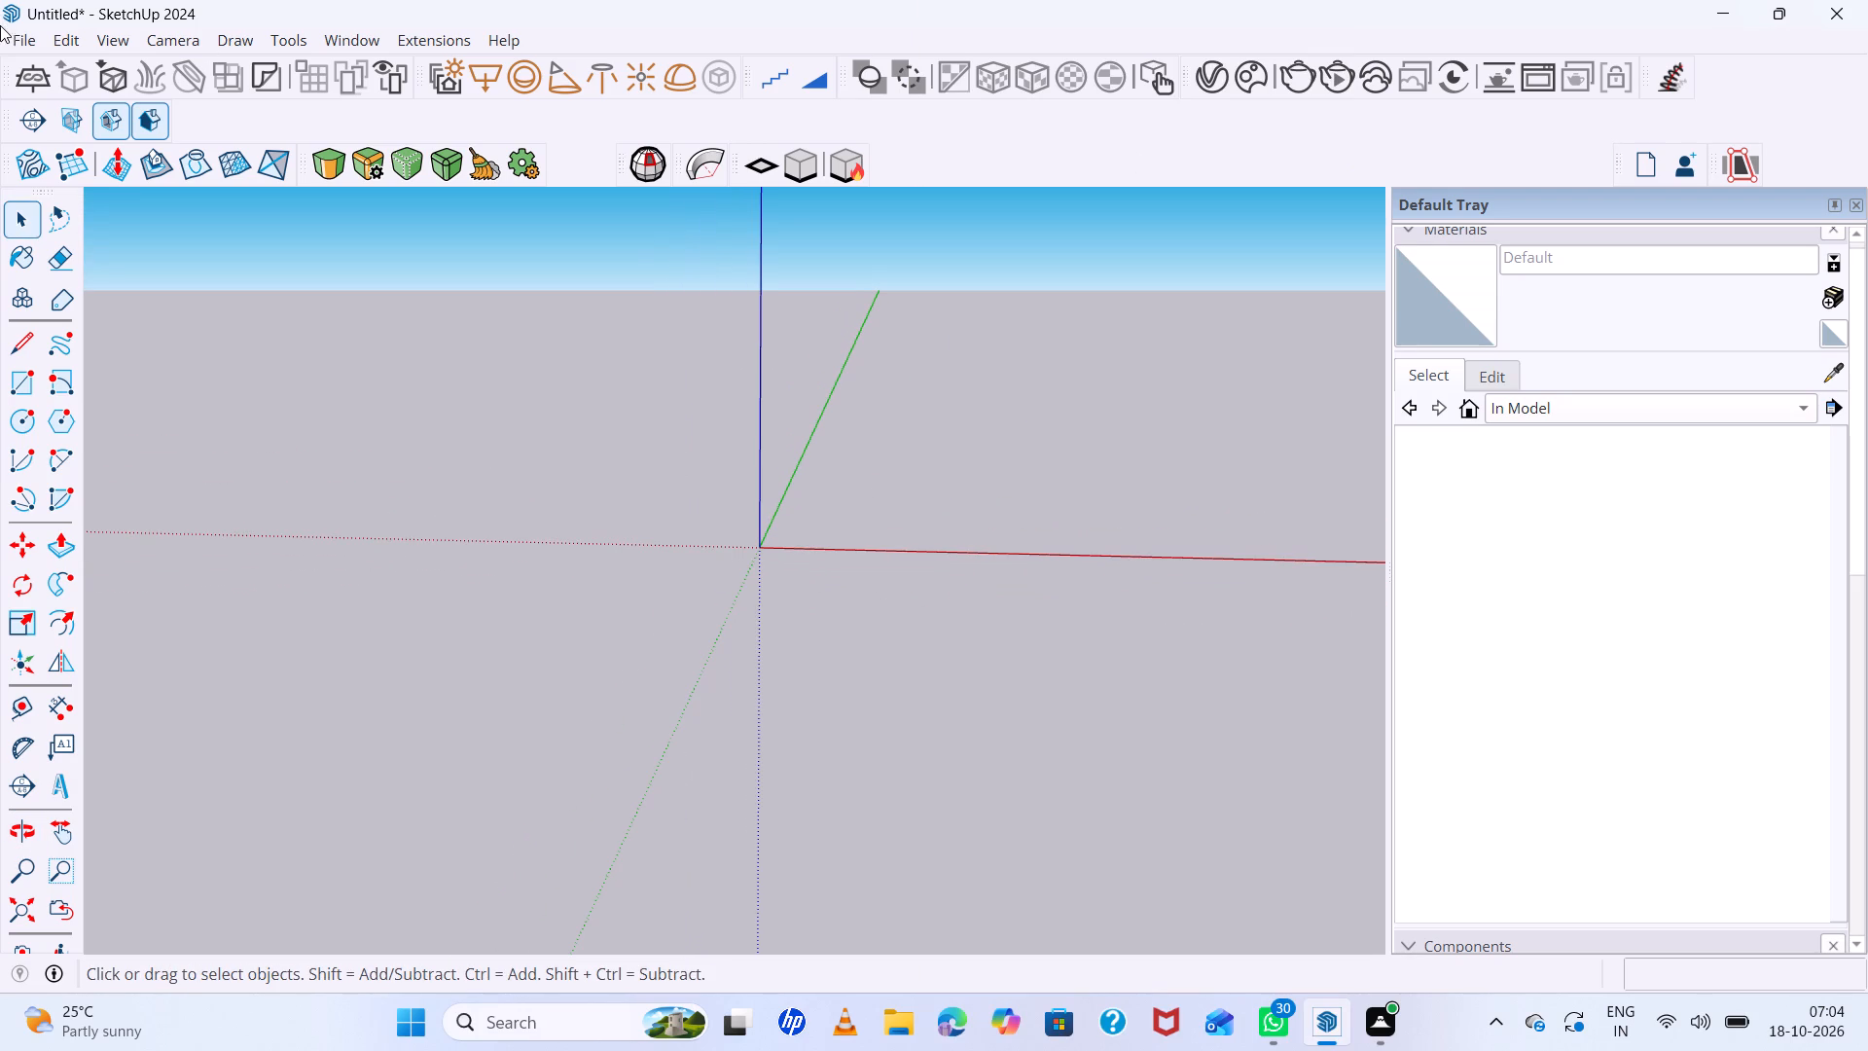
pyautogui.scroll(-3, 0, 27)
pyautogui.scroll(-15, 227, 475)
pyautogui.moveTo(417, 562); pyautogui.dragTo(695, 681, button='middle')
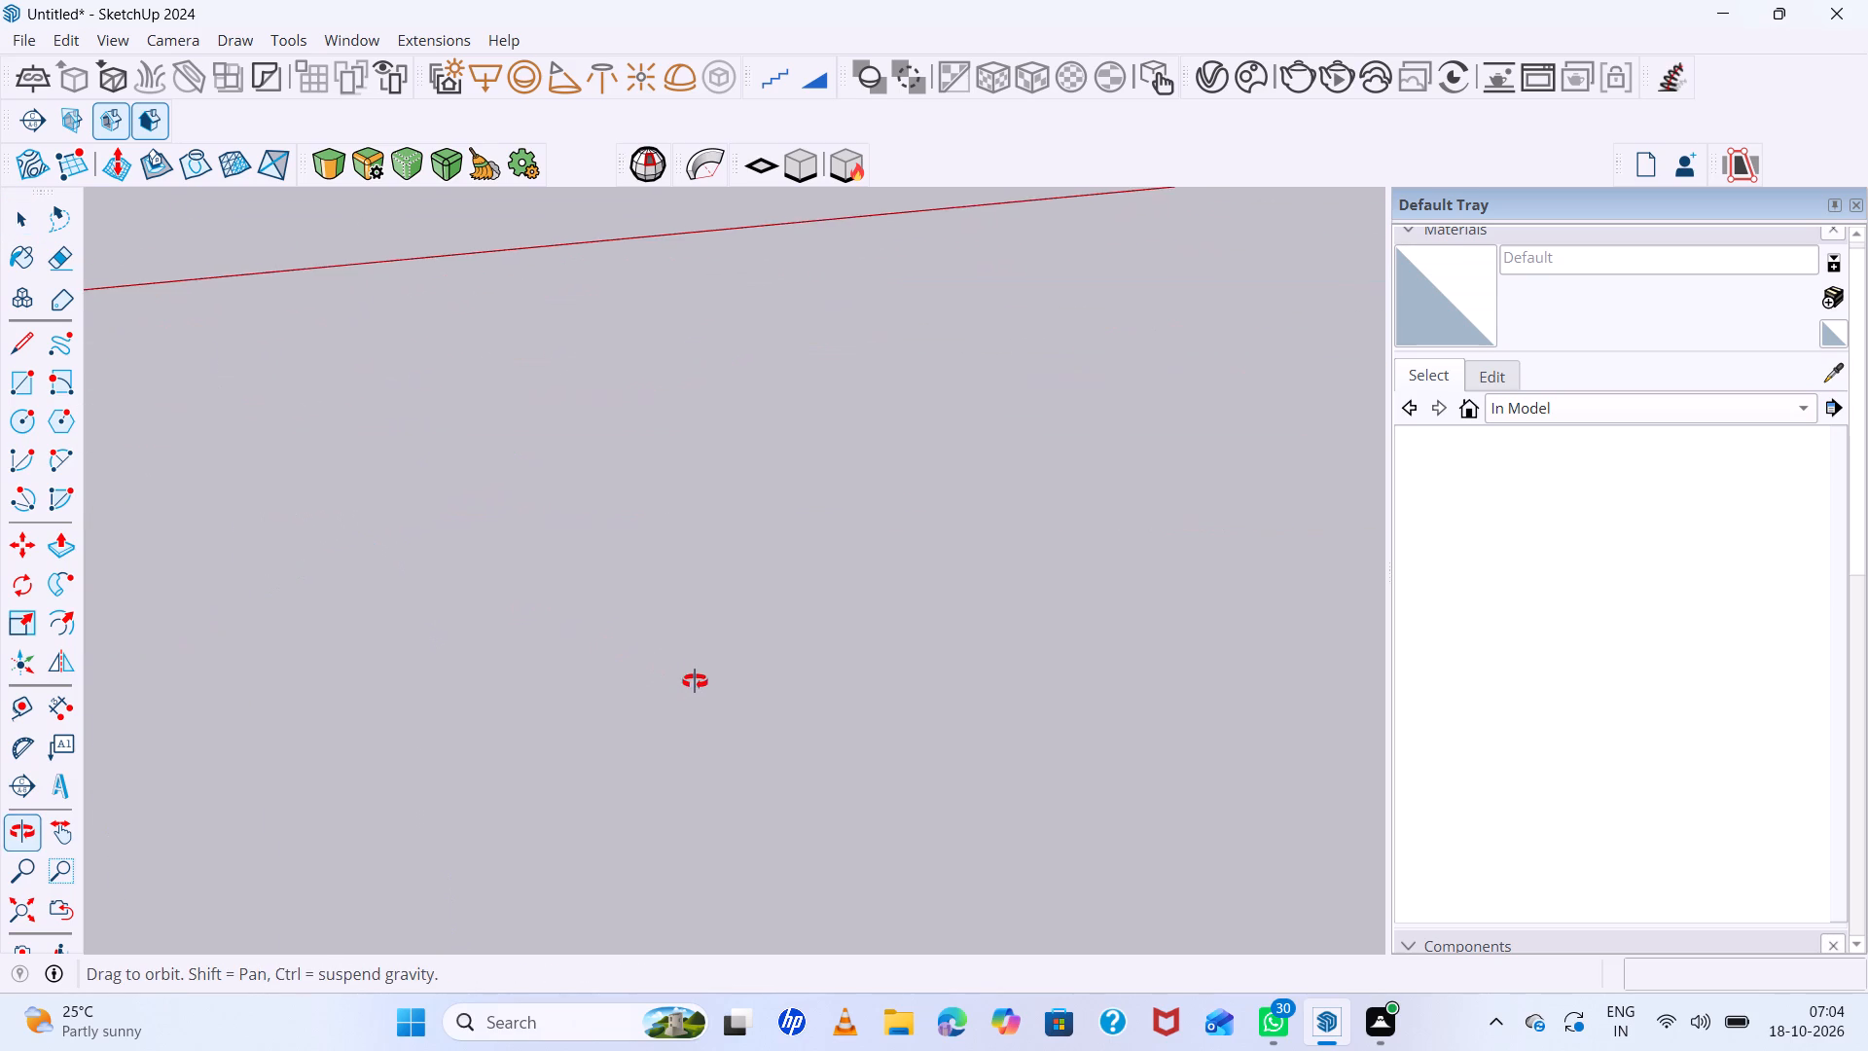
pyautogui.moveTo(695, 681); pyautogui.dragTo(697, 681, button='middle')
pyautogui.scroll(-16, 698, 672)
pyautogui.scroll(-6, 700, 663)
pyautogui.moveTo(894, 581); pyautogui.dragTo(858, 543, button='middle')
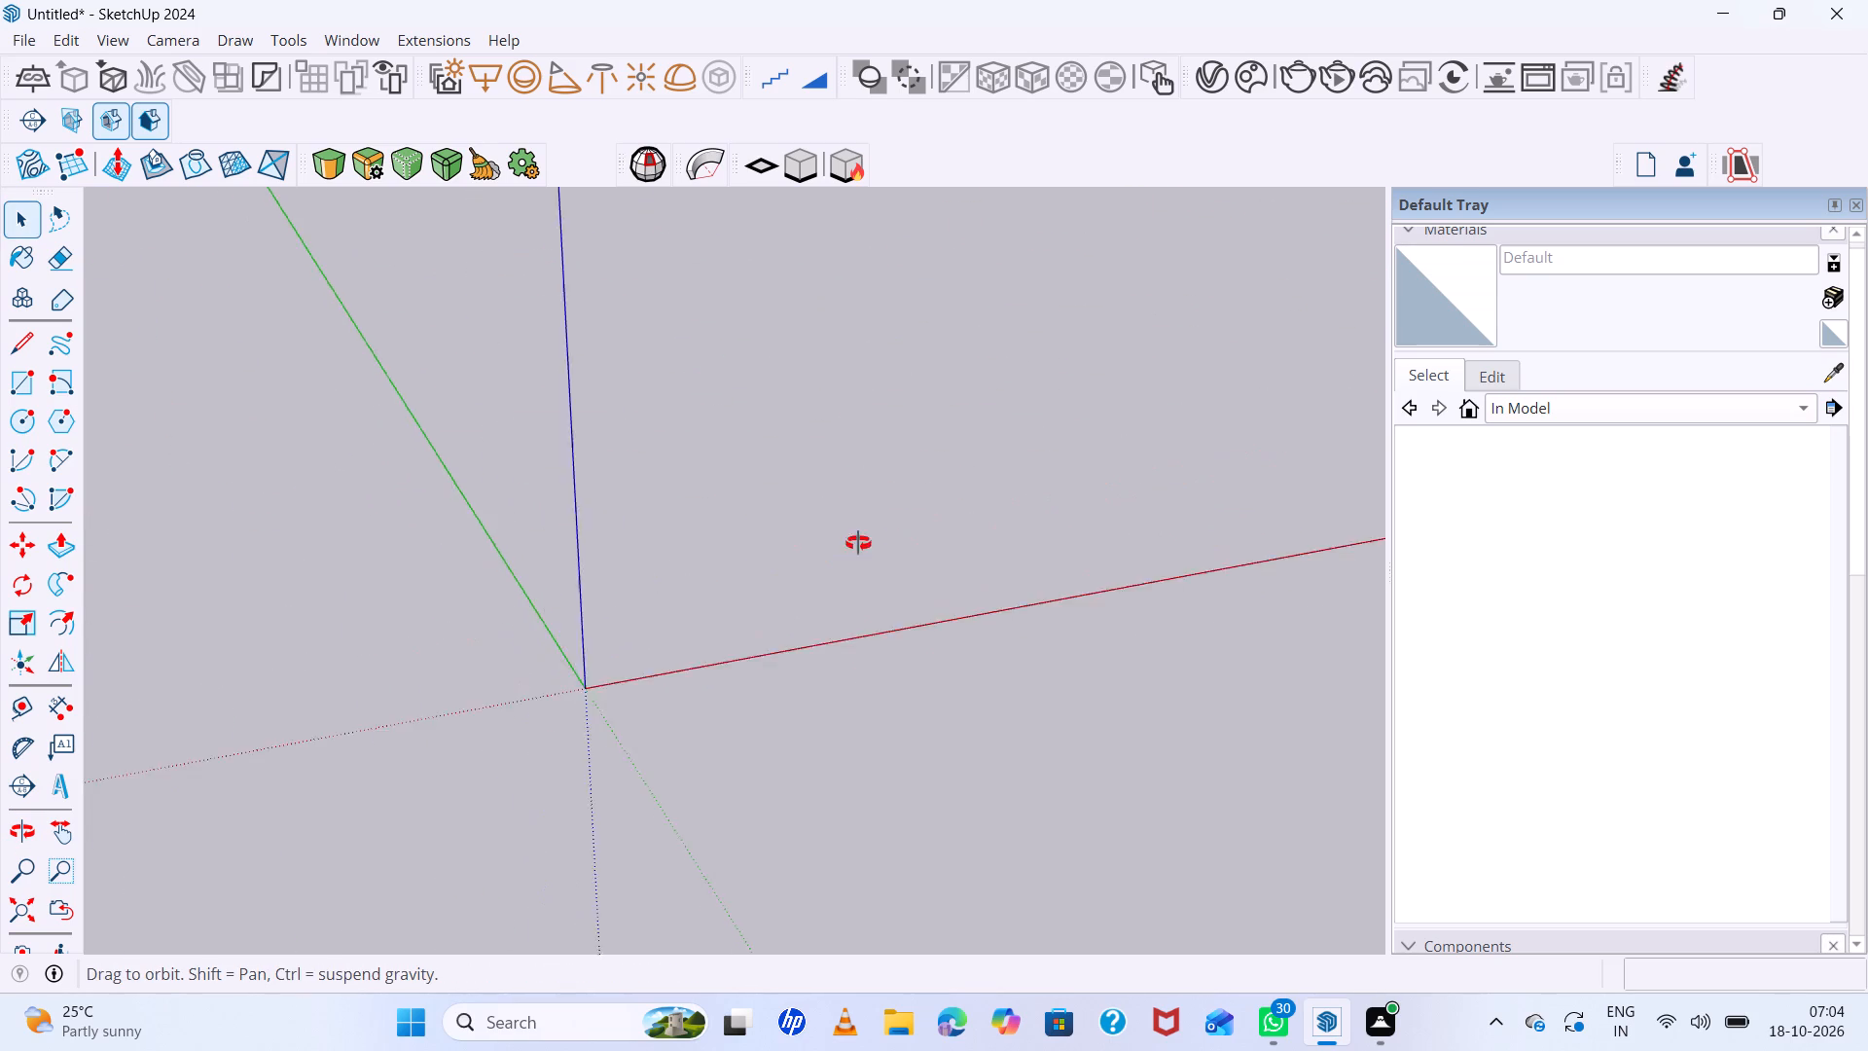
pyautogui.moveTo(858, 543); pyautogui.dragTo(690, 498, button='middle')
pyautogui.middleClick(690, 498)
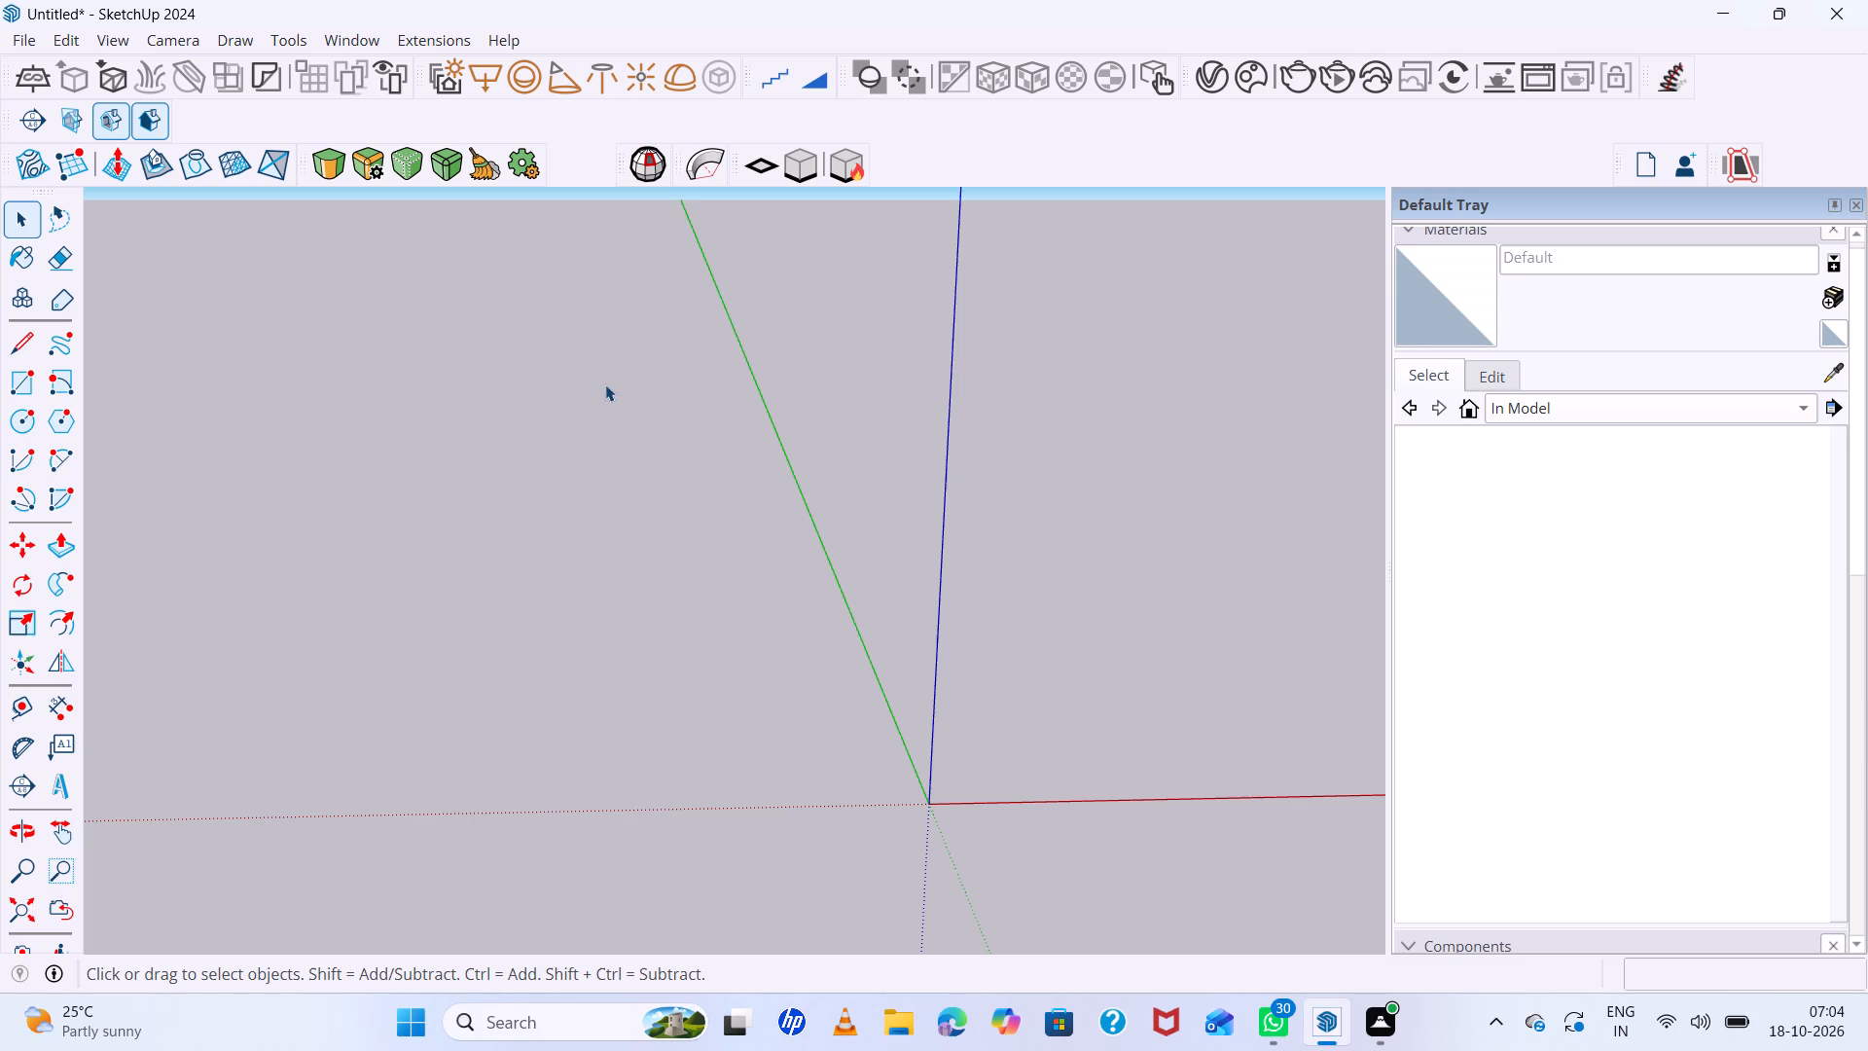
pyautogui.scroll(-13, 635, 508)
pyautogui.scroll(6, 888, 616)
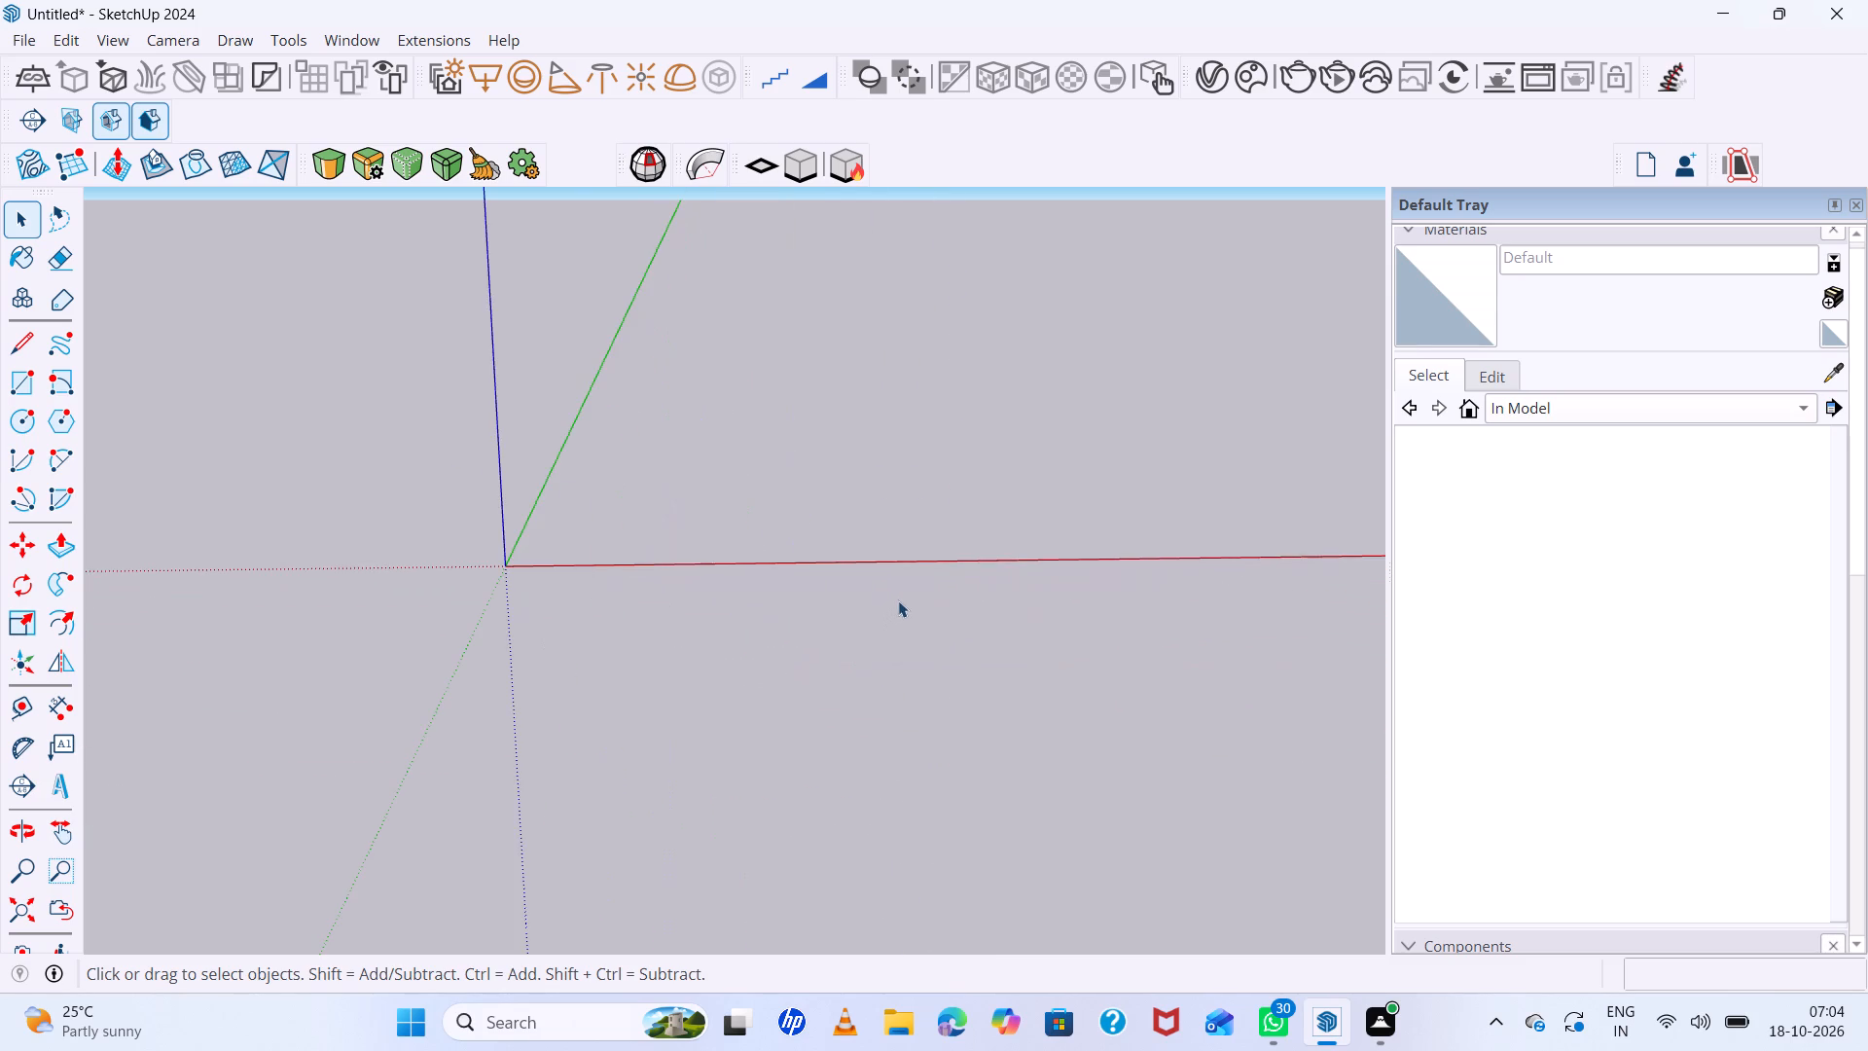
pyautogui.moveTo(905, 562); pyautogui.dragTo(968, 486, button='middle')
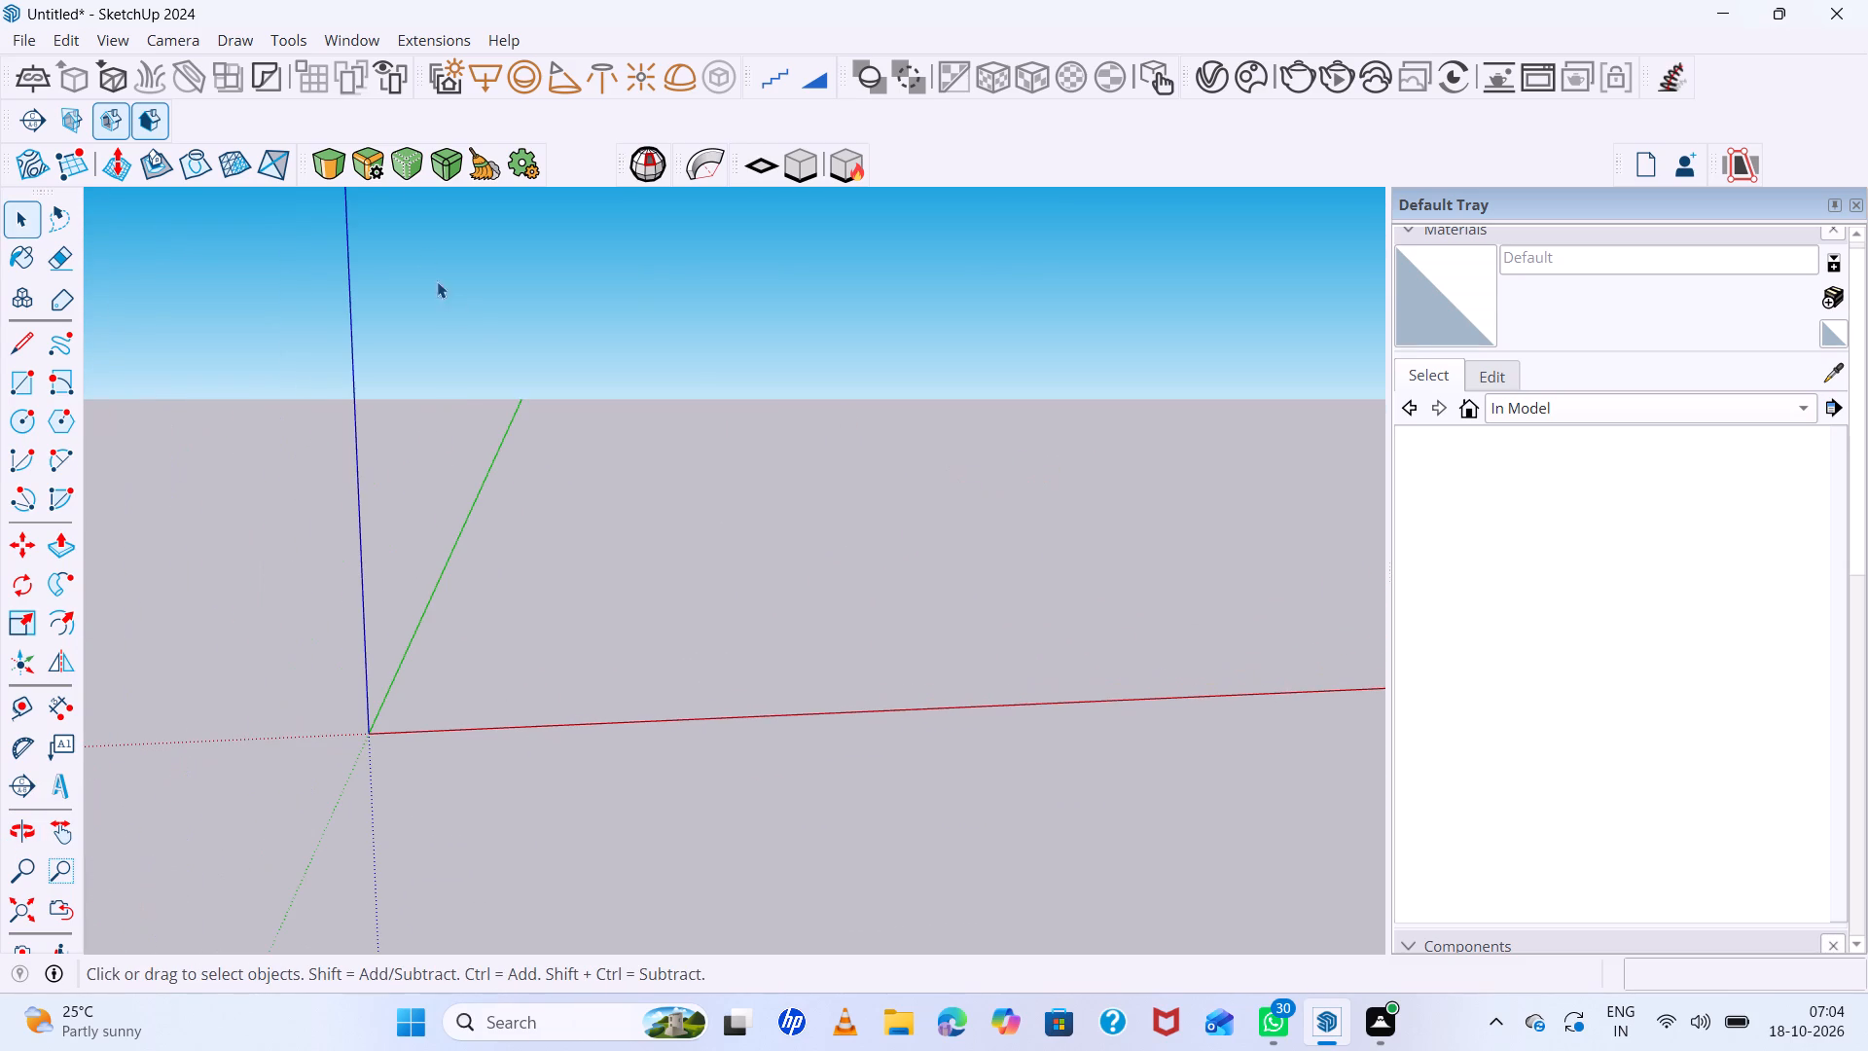
# Set the model's display precision to 0" for length, 0 in² for area and 0 in³ for volume.
pyautogui.click(369, 44)
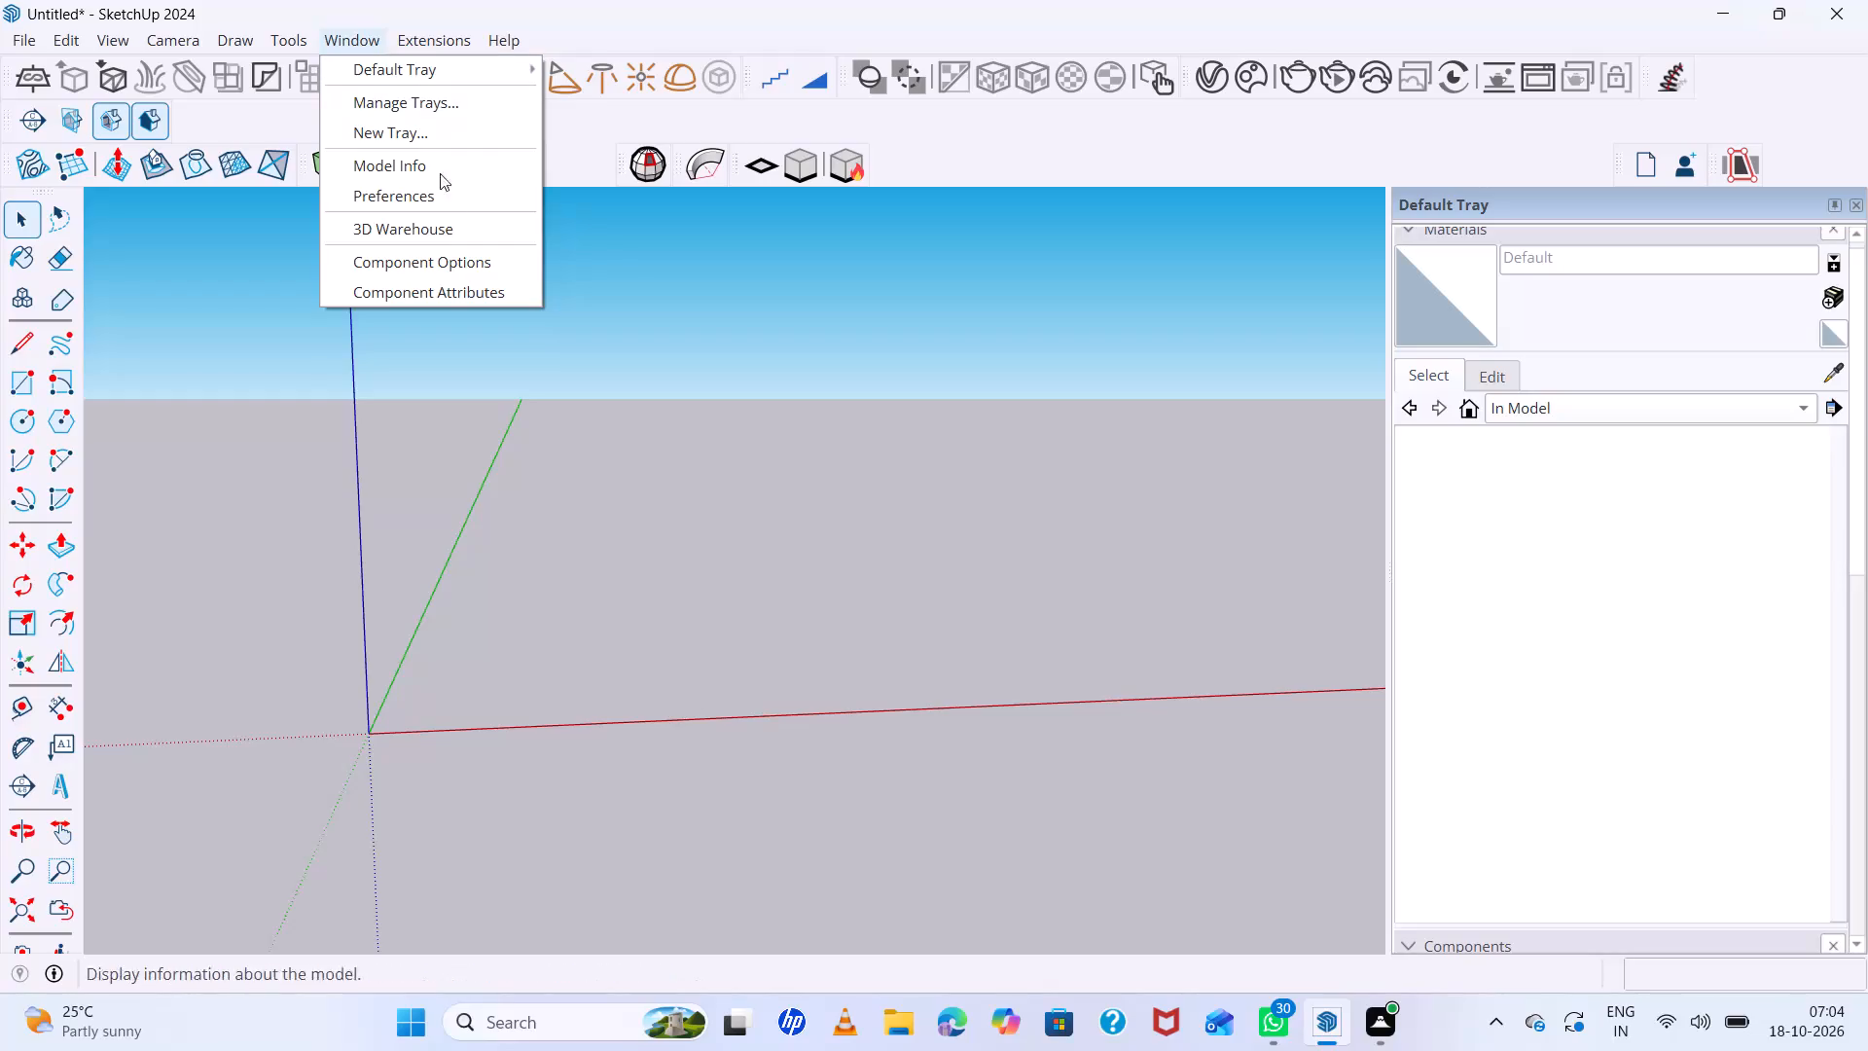
pyautogui.click(424, 168)
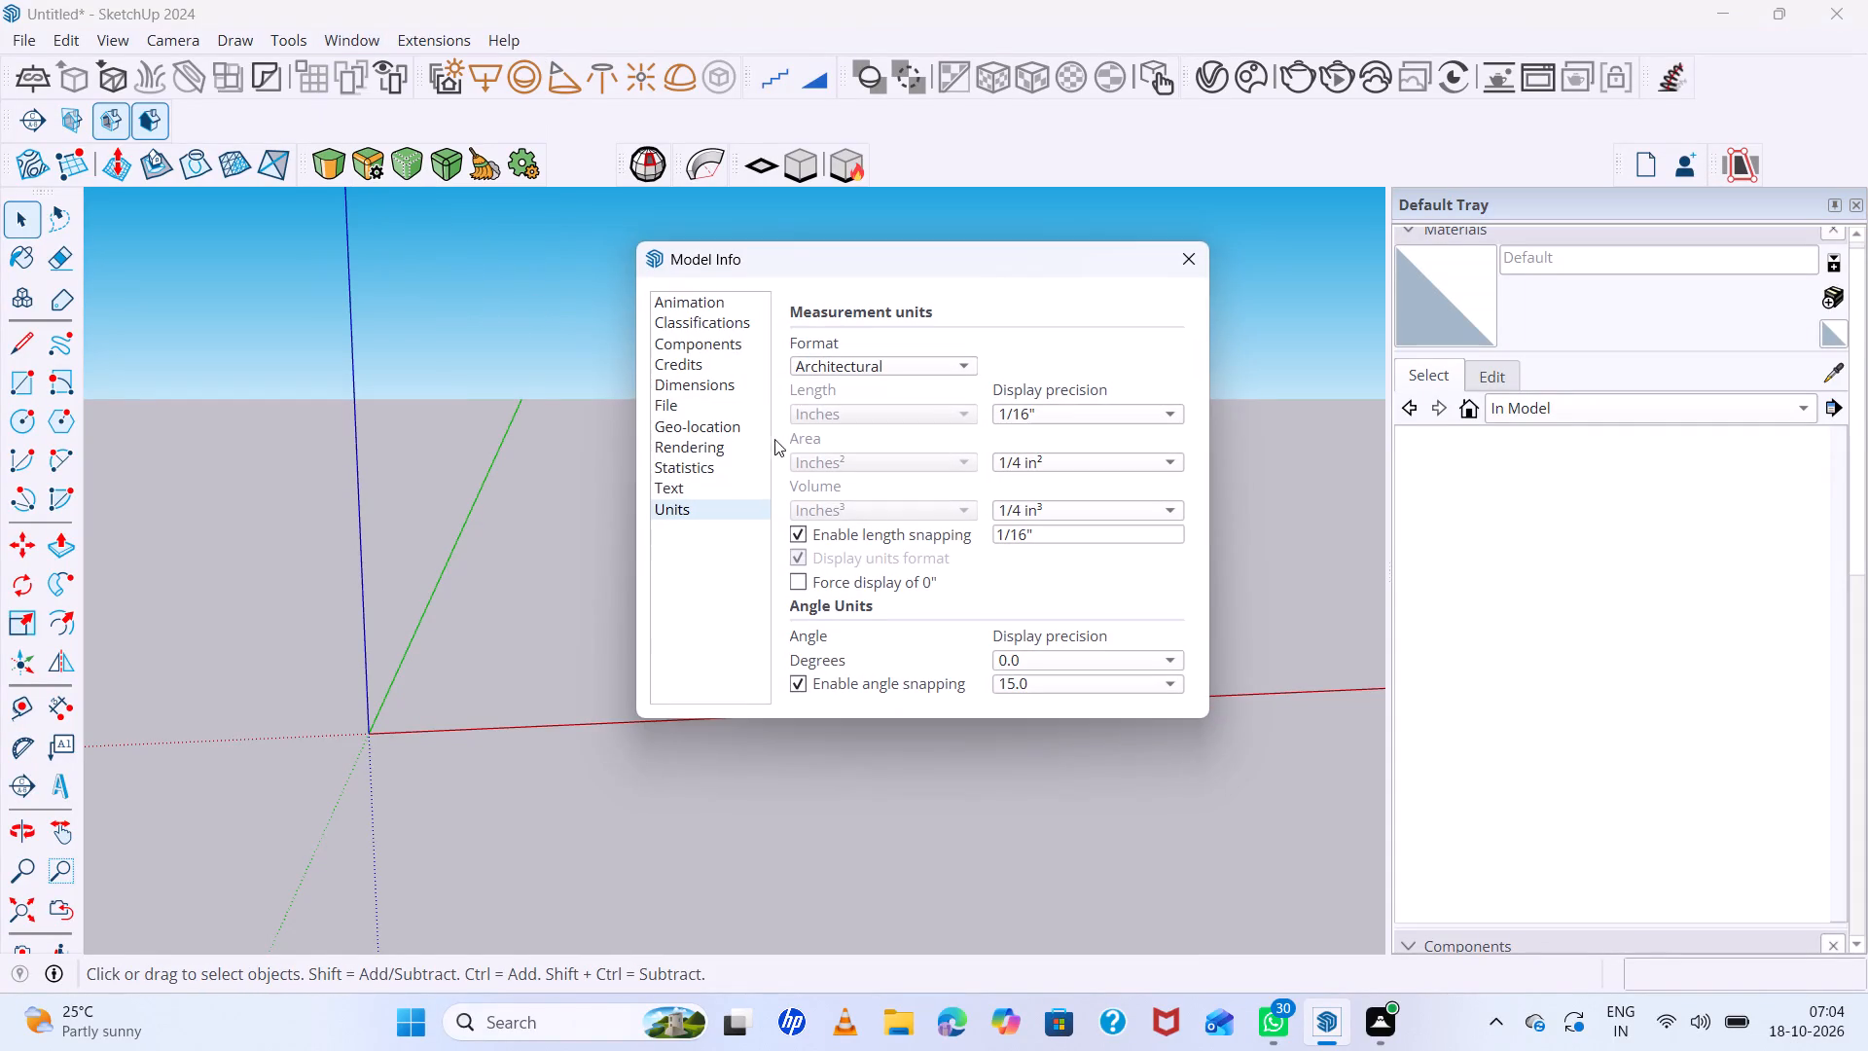
pyautogui.click(1052, 406)
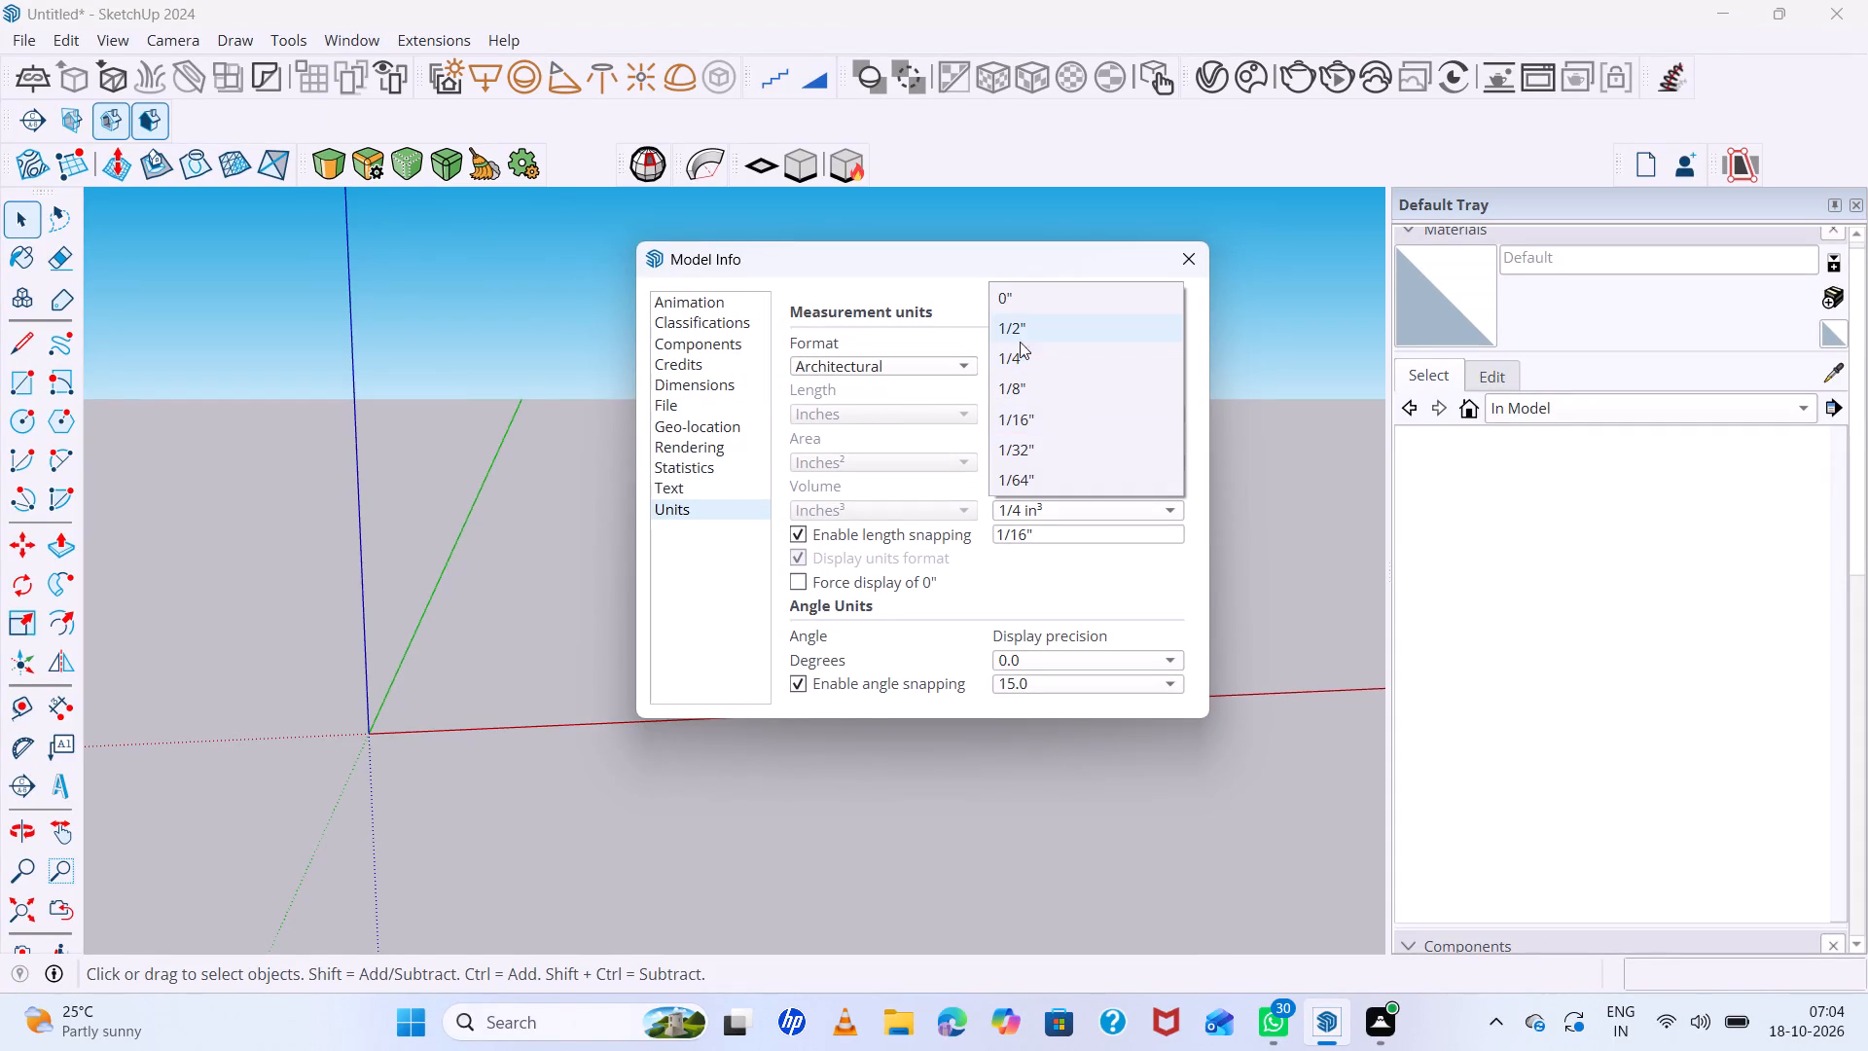
pyautogui.click(1000, 296)
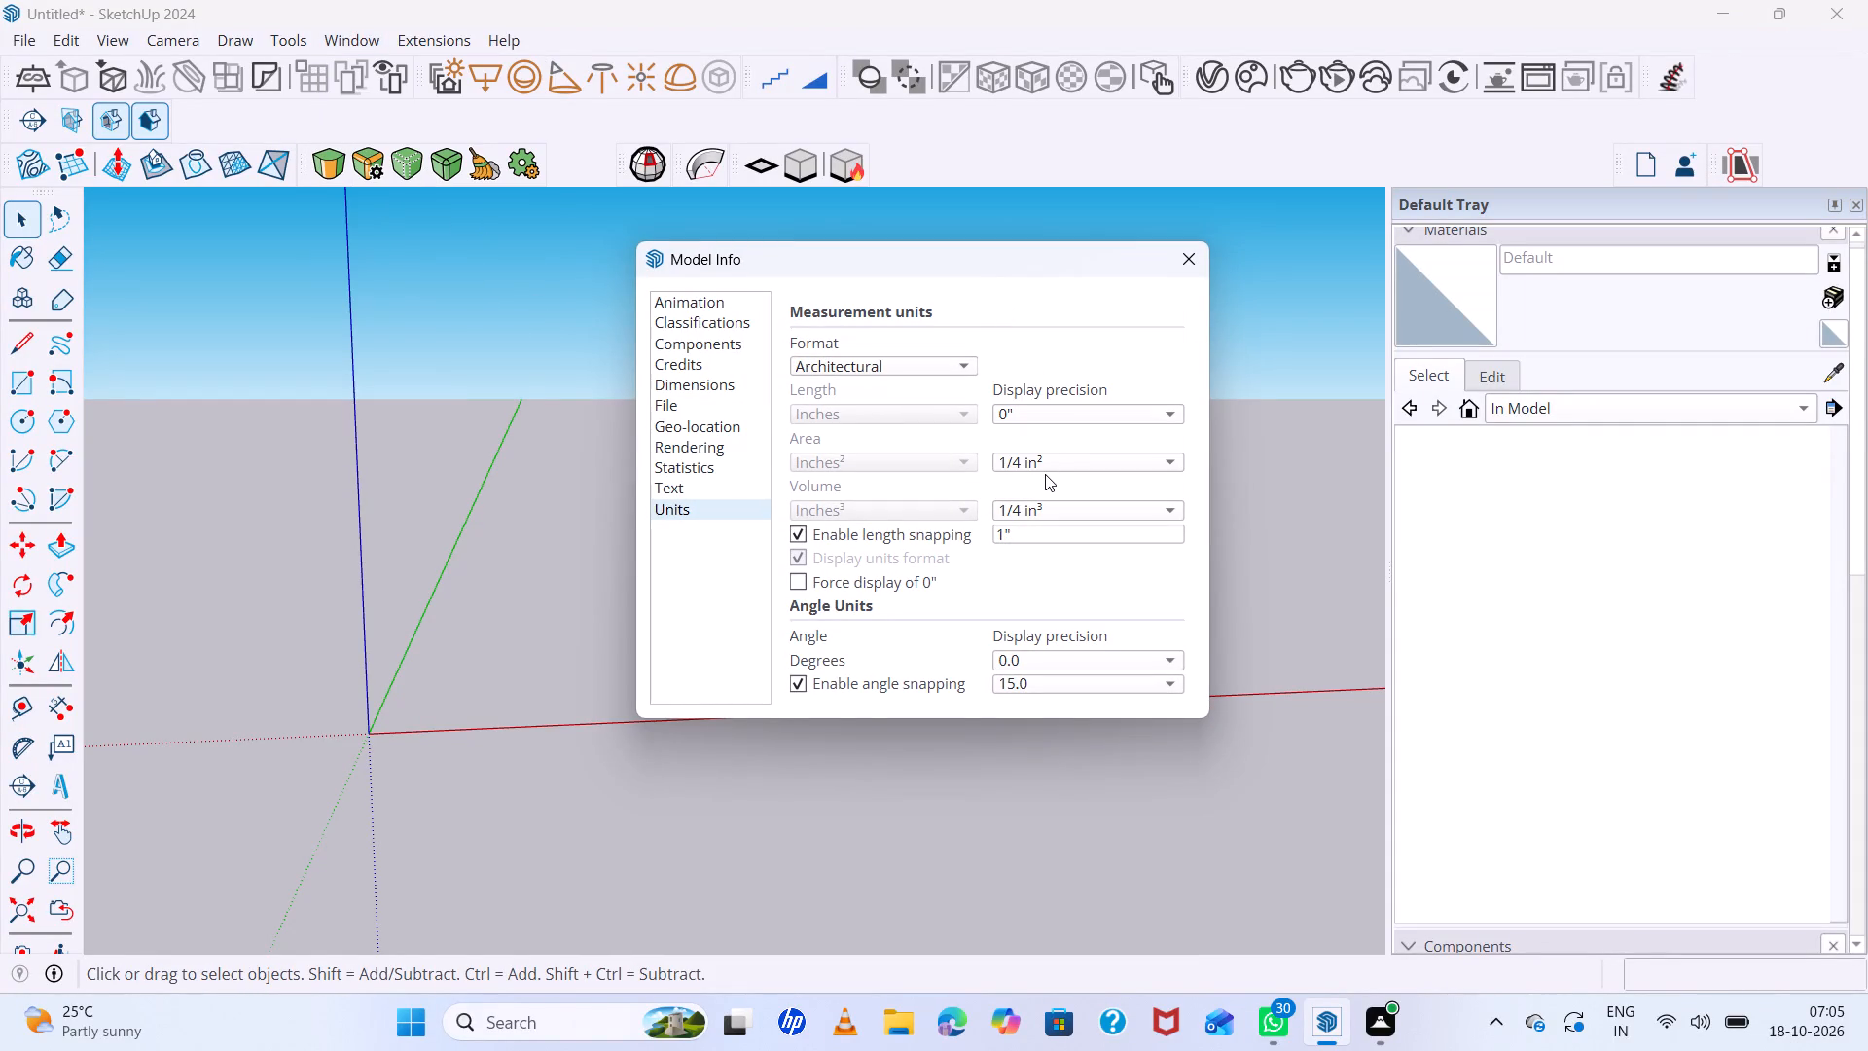
pyautogui.click(1045, 474)
pyautogui.click(1031, 457)
pyautogui.click(994, 404)
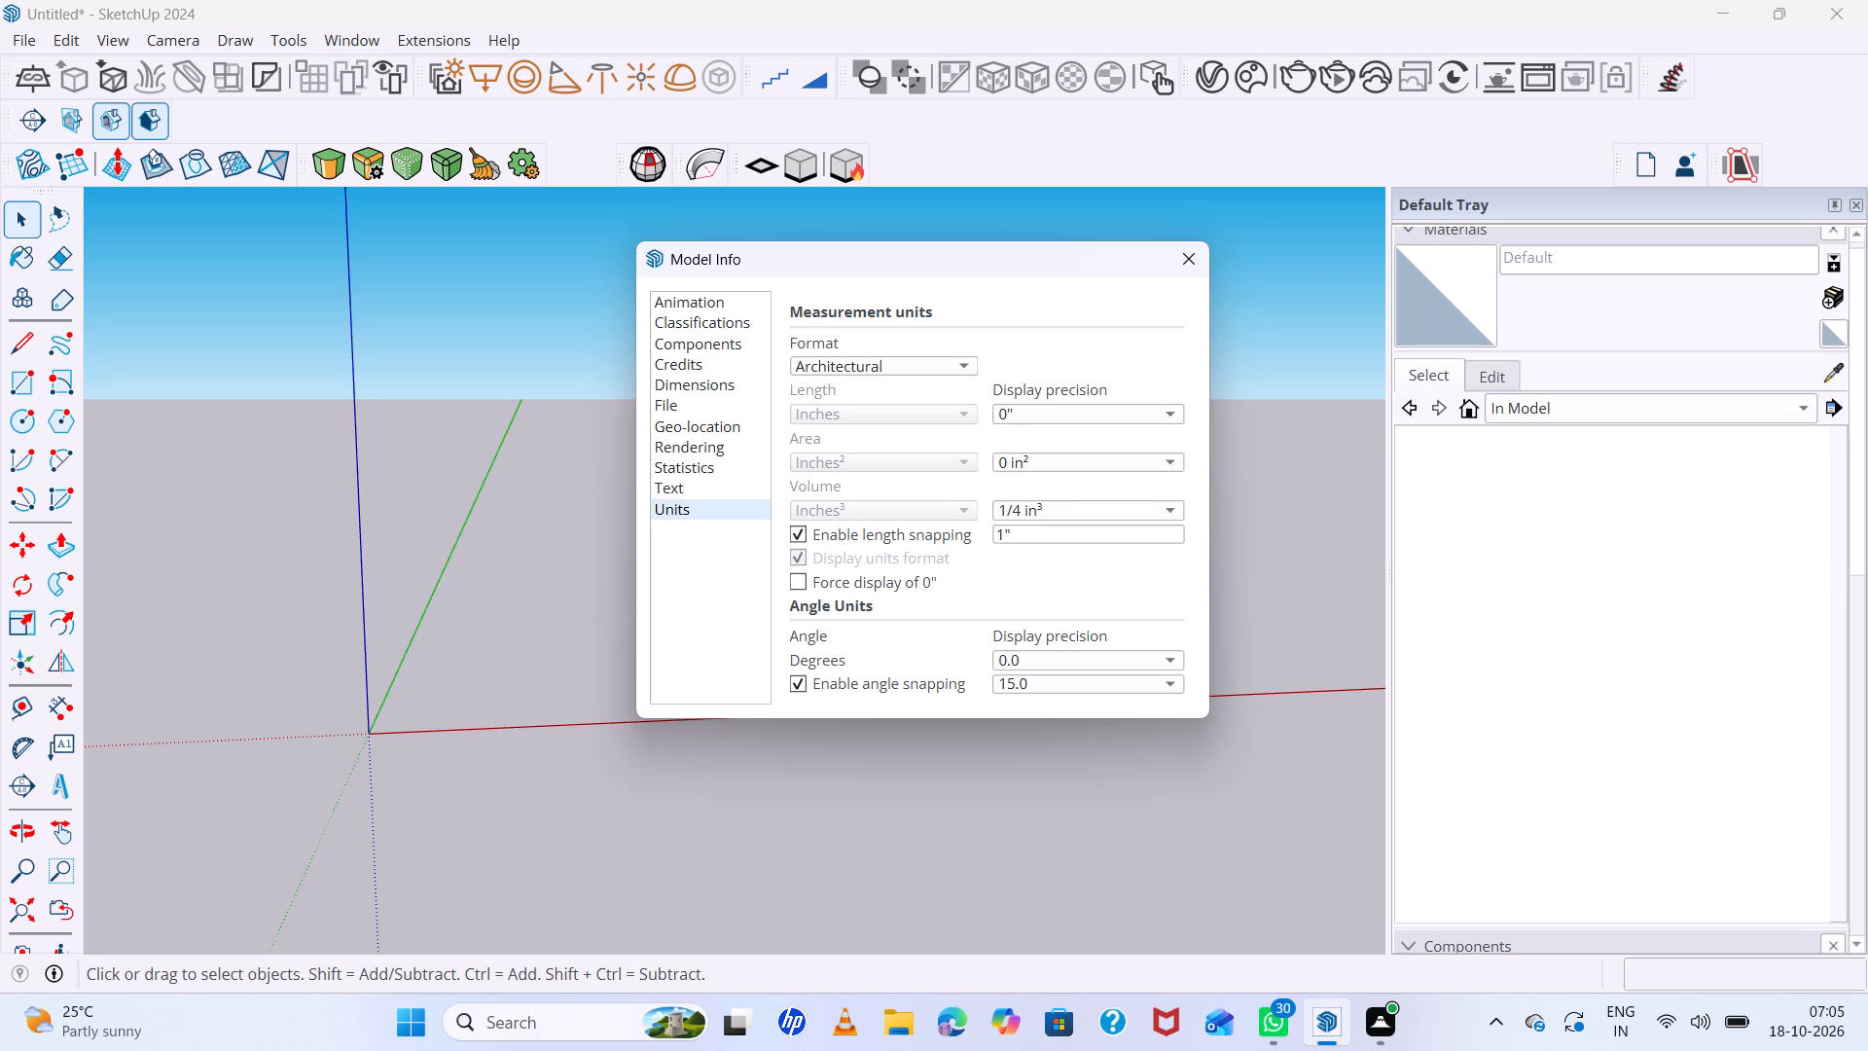
pyautogui.click(1070, 513)
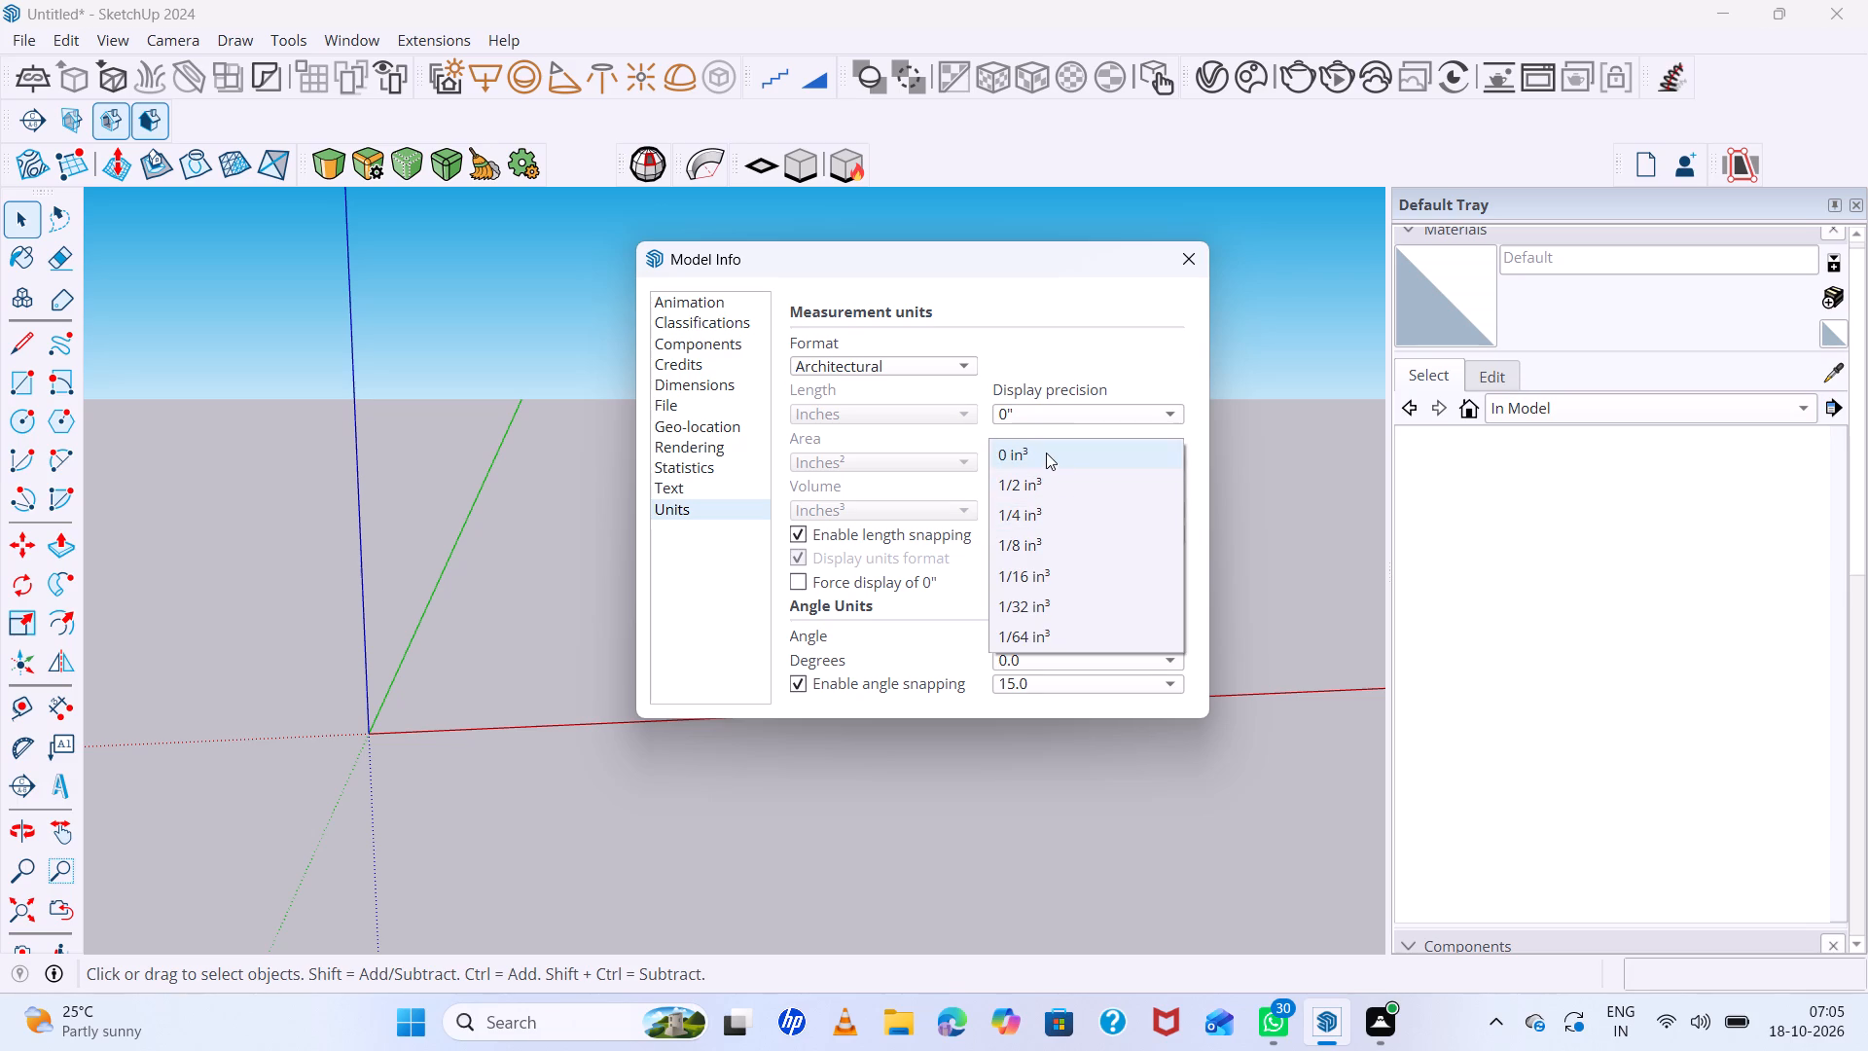
pyautogui.click(1046, 453)
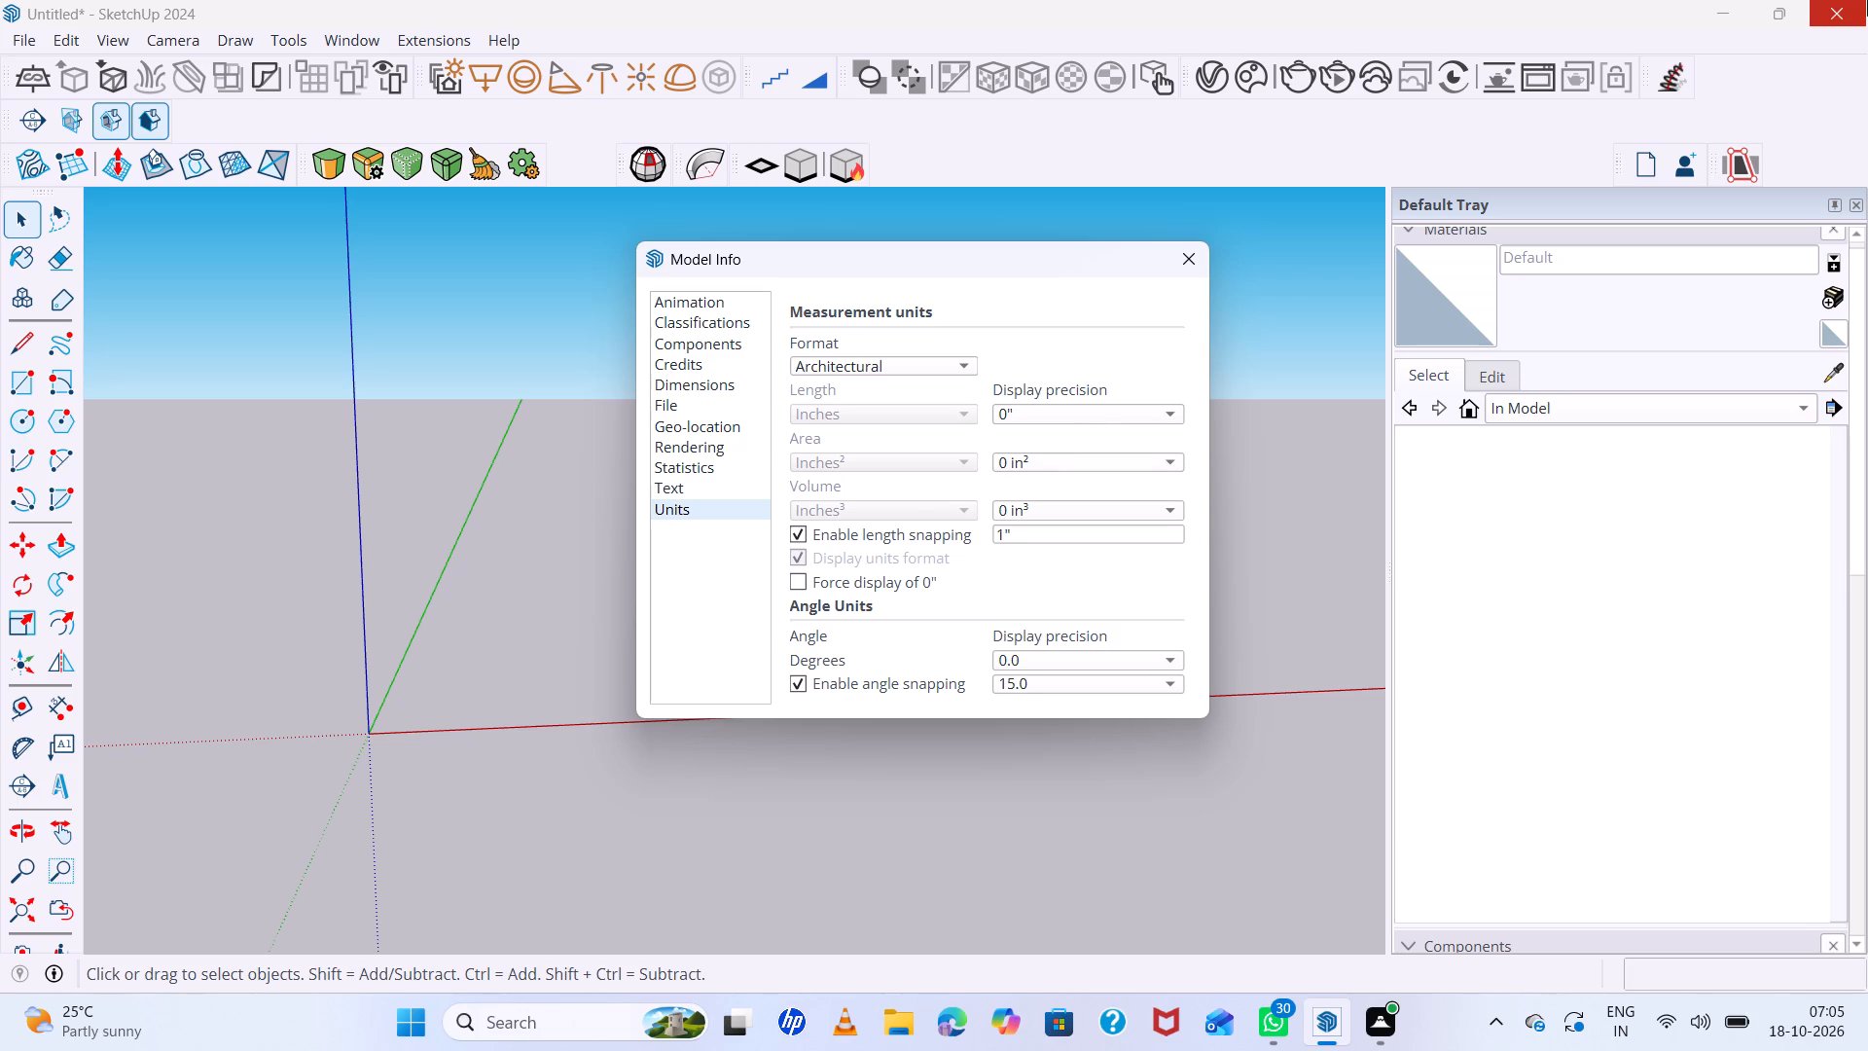
pyautogui.click(1169, 243)
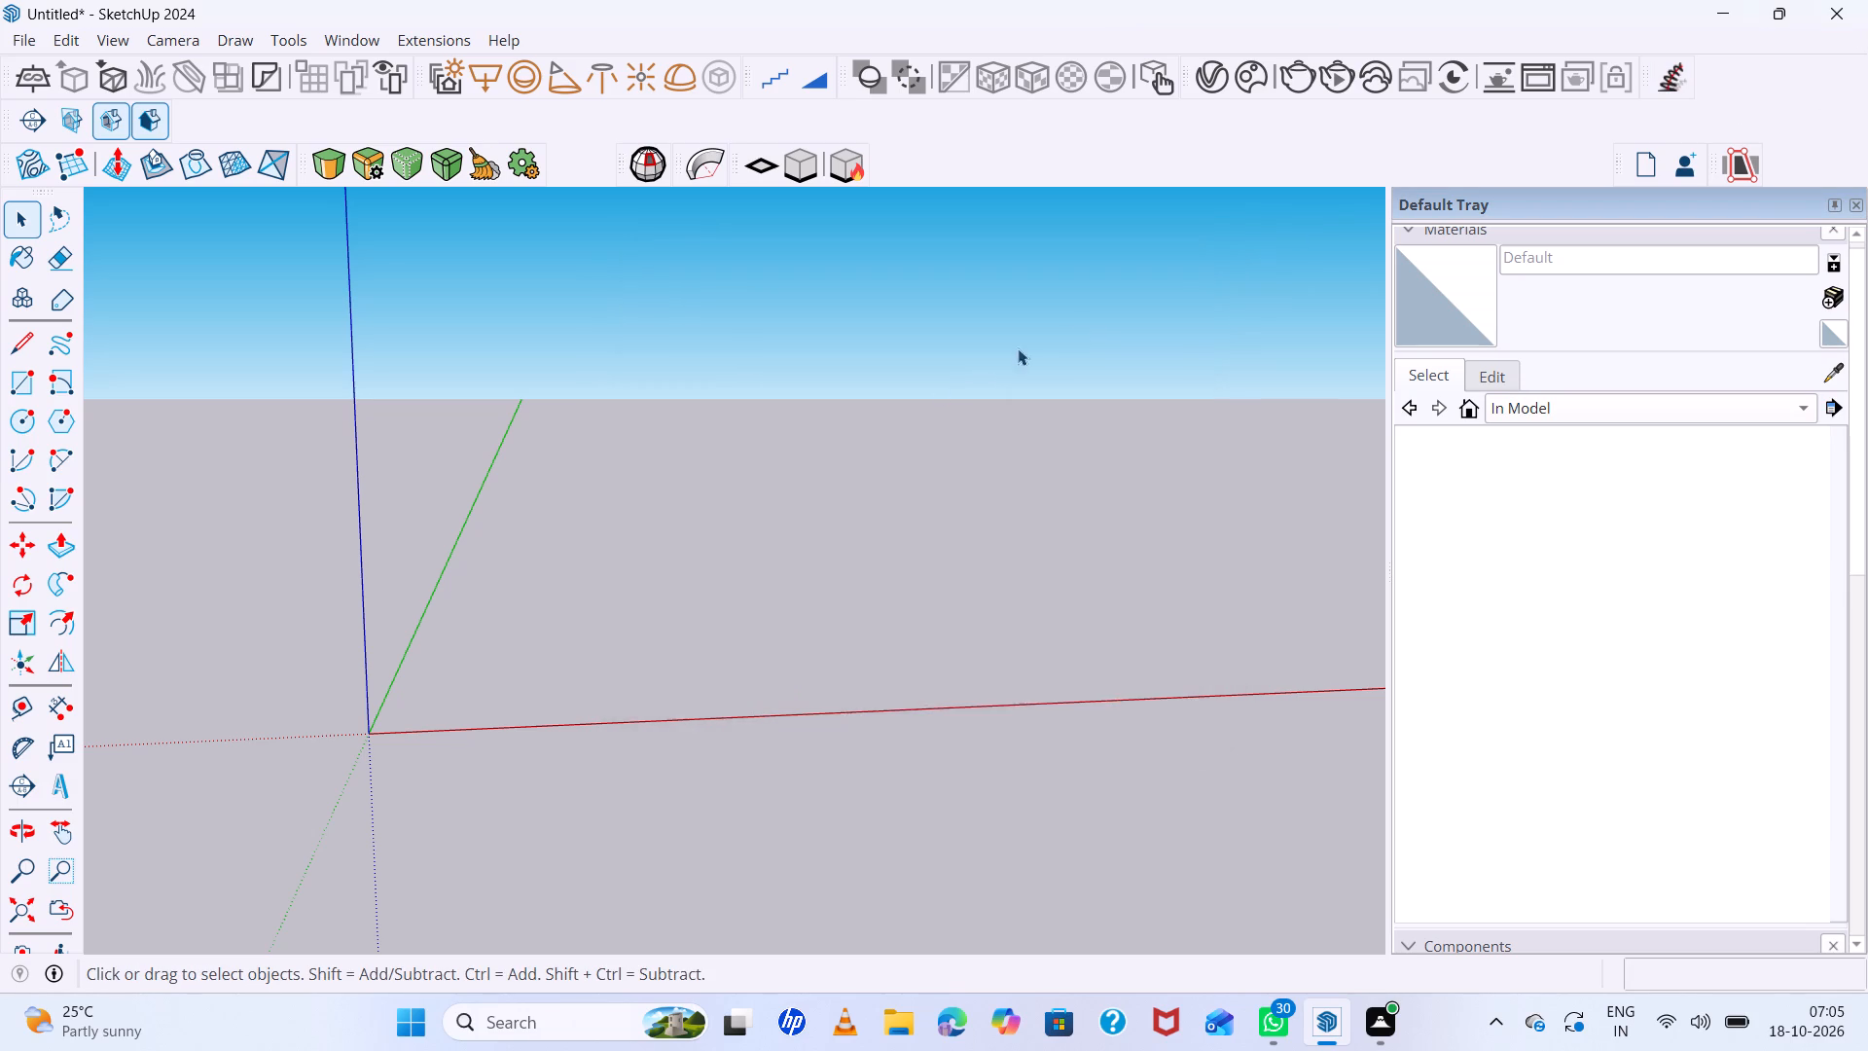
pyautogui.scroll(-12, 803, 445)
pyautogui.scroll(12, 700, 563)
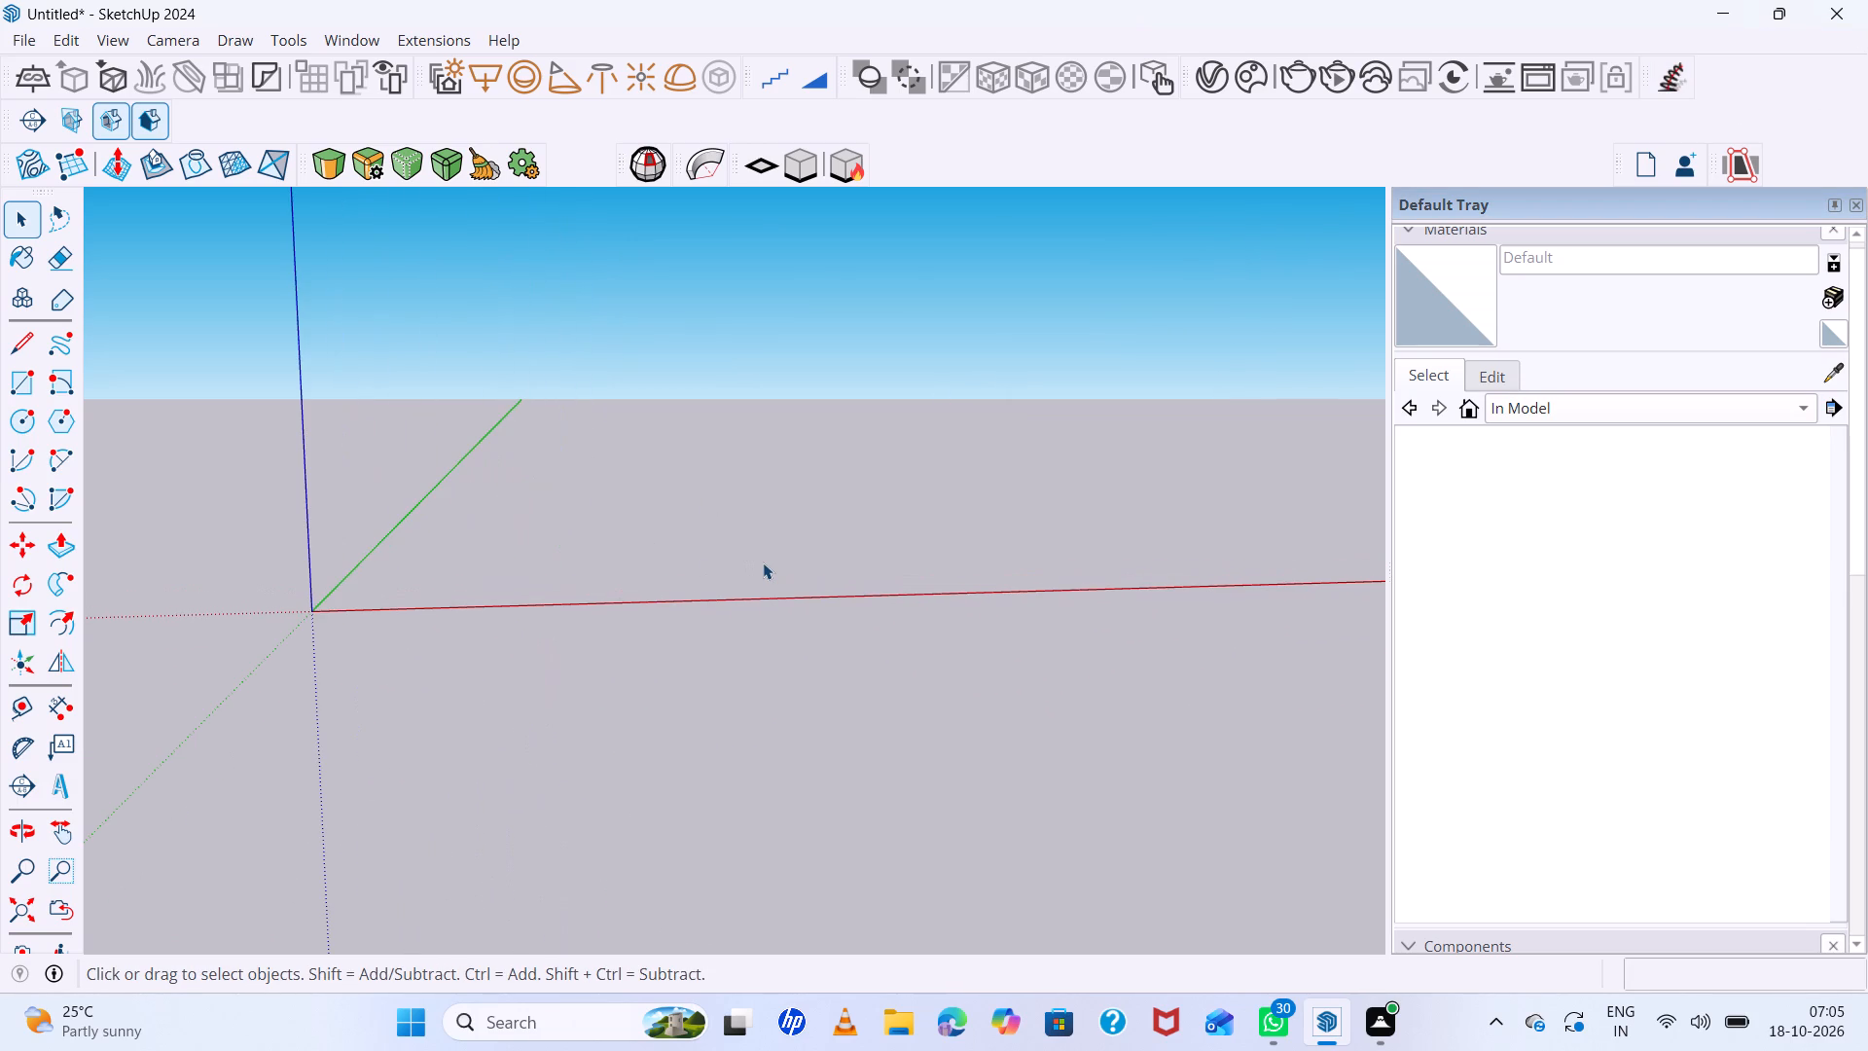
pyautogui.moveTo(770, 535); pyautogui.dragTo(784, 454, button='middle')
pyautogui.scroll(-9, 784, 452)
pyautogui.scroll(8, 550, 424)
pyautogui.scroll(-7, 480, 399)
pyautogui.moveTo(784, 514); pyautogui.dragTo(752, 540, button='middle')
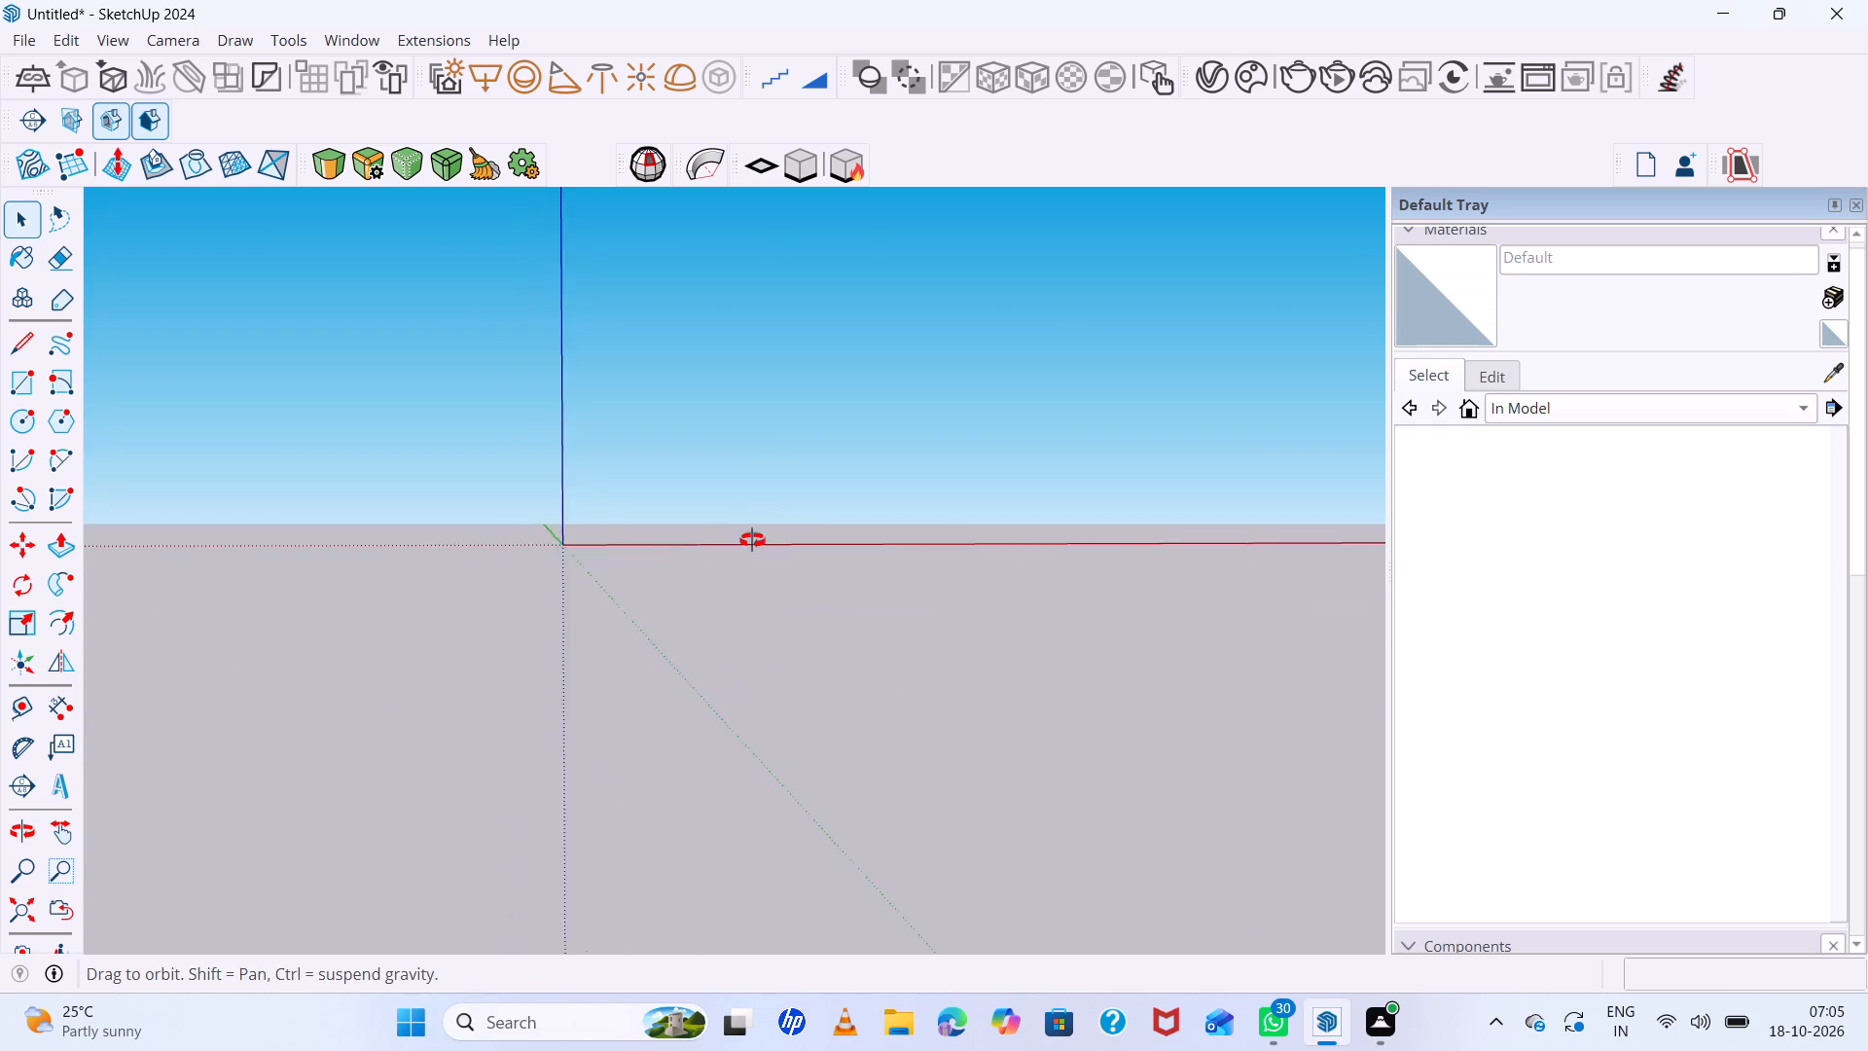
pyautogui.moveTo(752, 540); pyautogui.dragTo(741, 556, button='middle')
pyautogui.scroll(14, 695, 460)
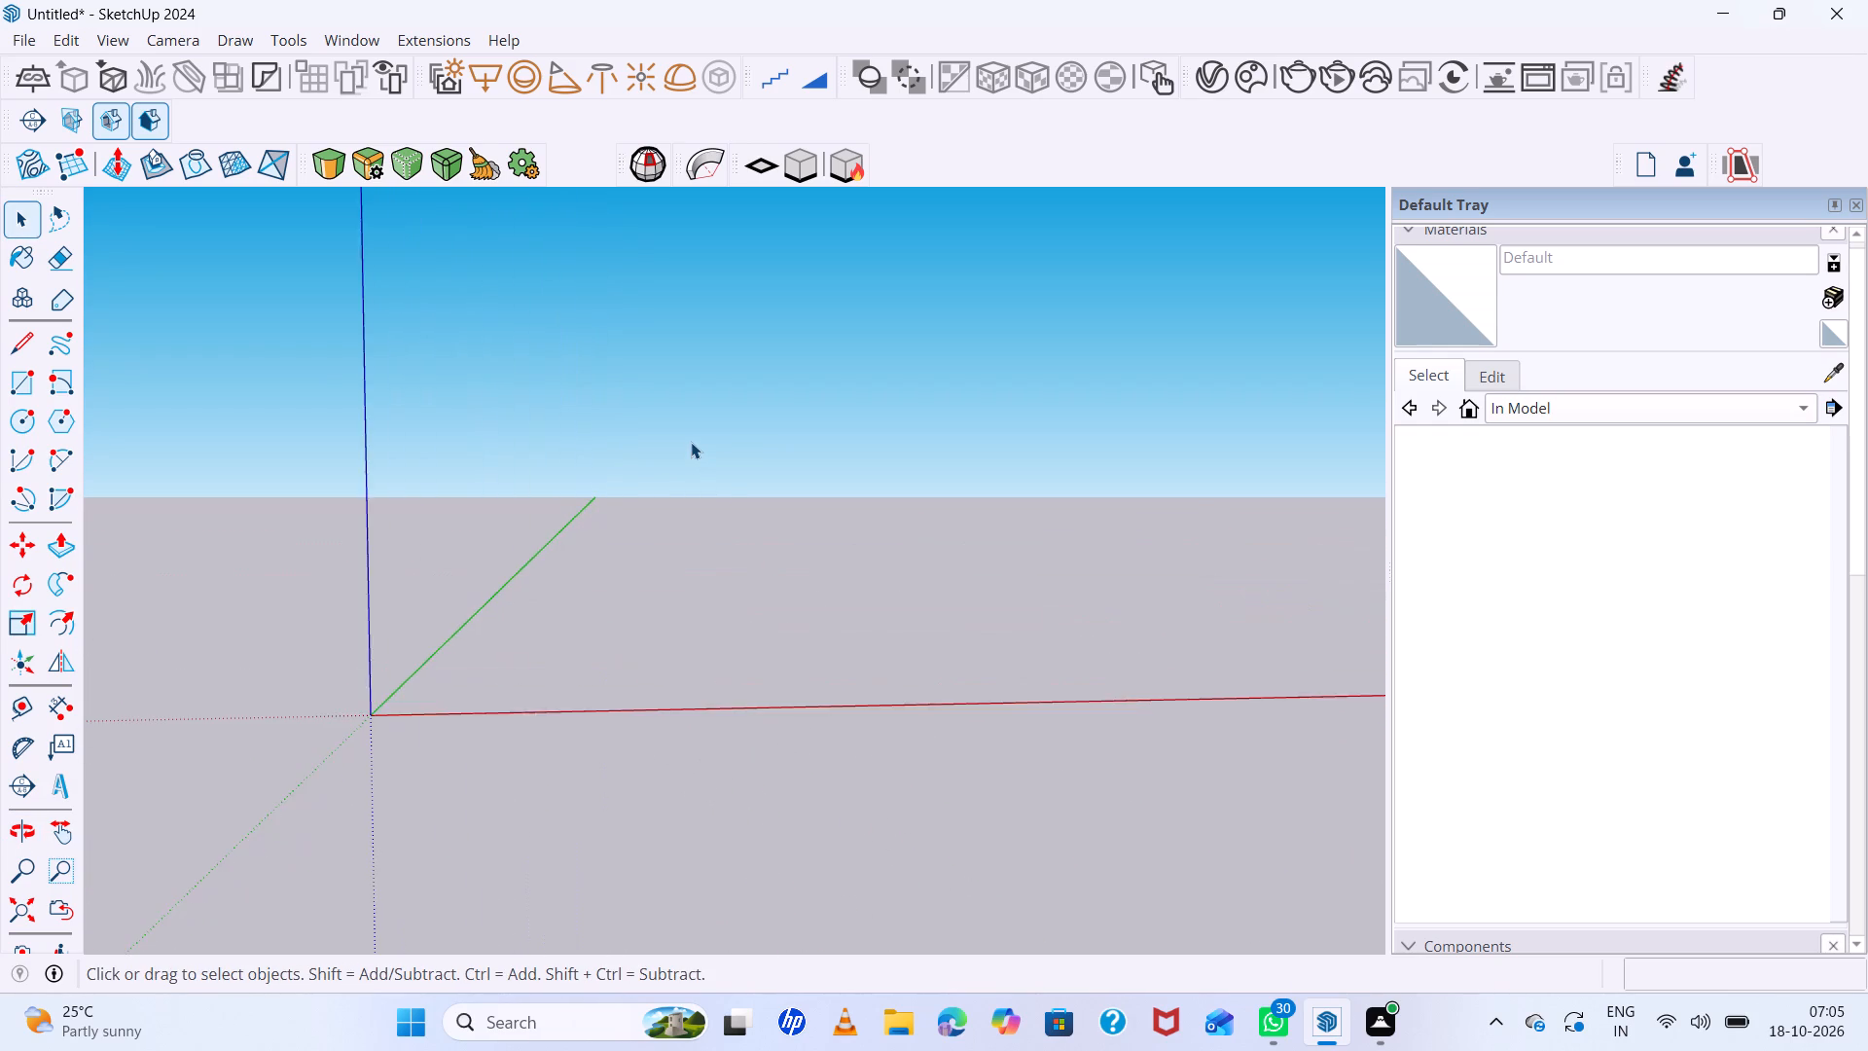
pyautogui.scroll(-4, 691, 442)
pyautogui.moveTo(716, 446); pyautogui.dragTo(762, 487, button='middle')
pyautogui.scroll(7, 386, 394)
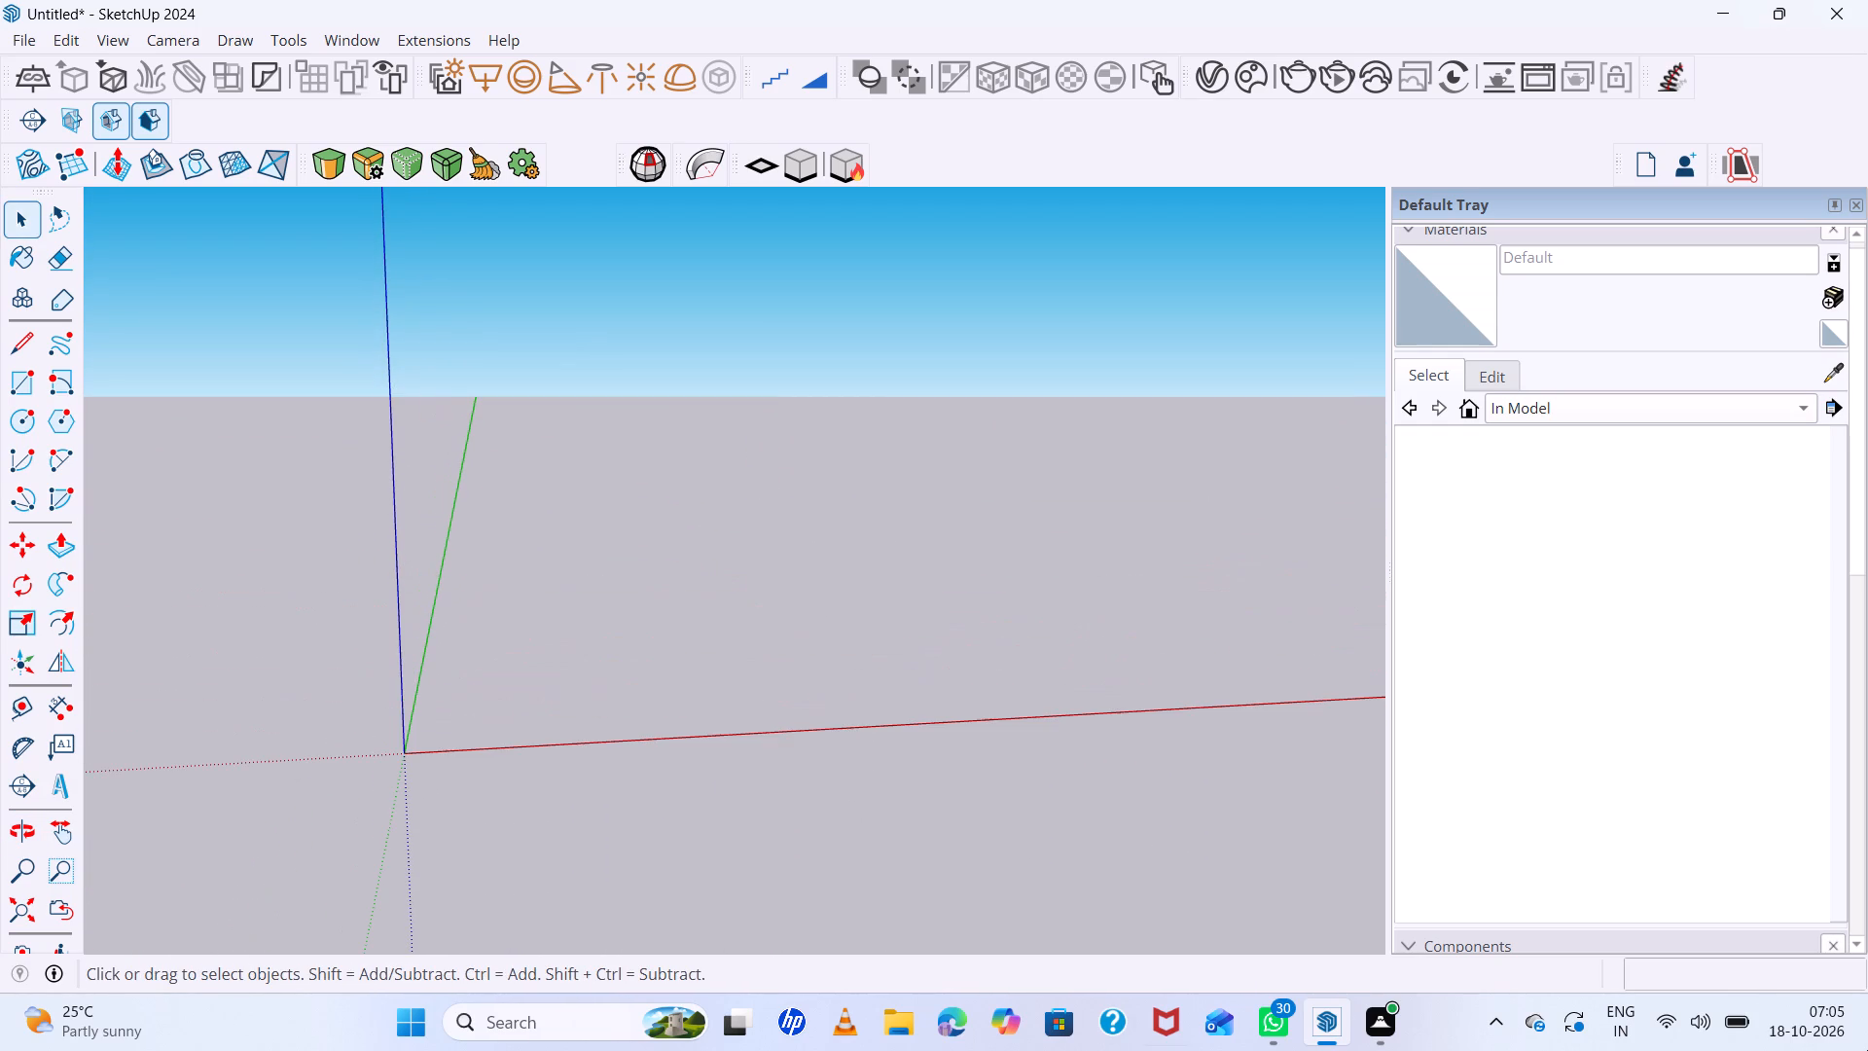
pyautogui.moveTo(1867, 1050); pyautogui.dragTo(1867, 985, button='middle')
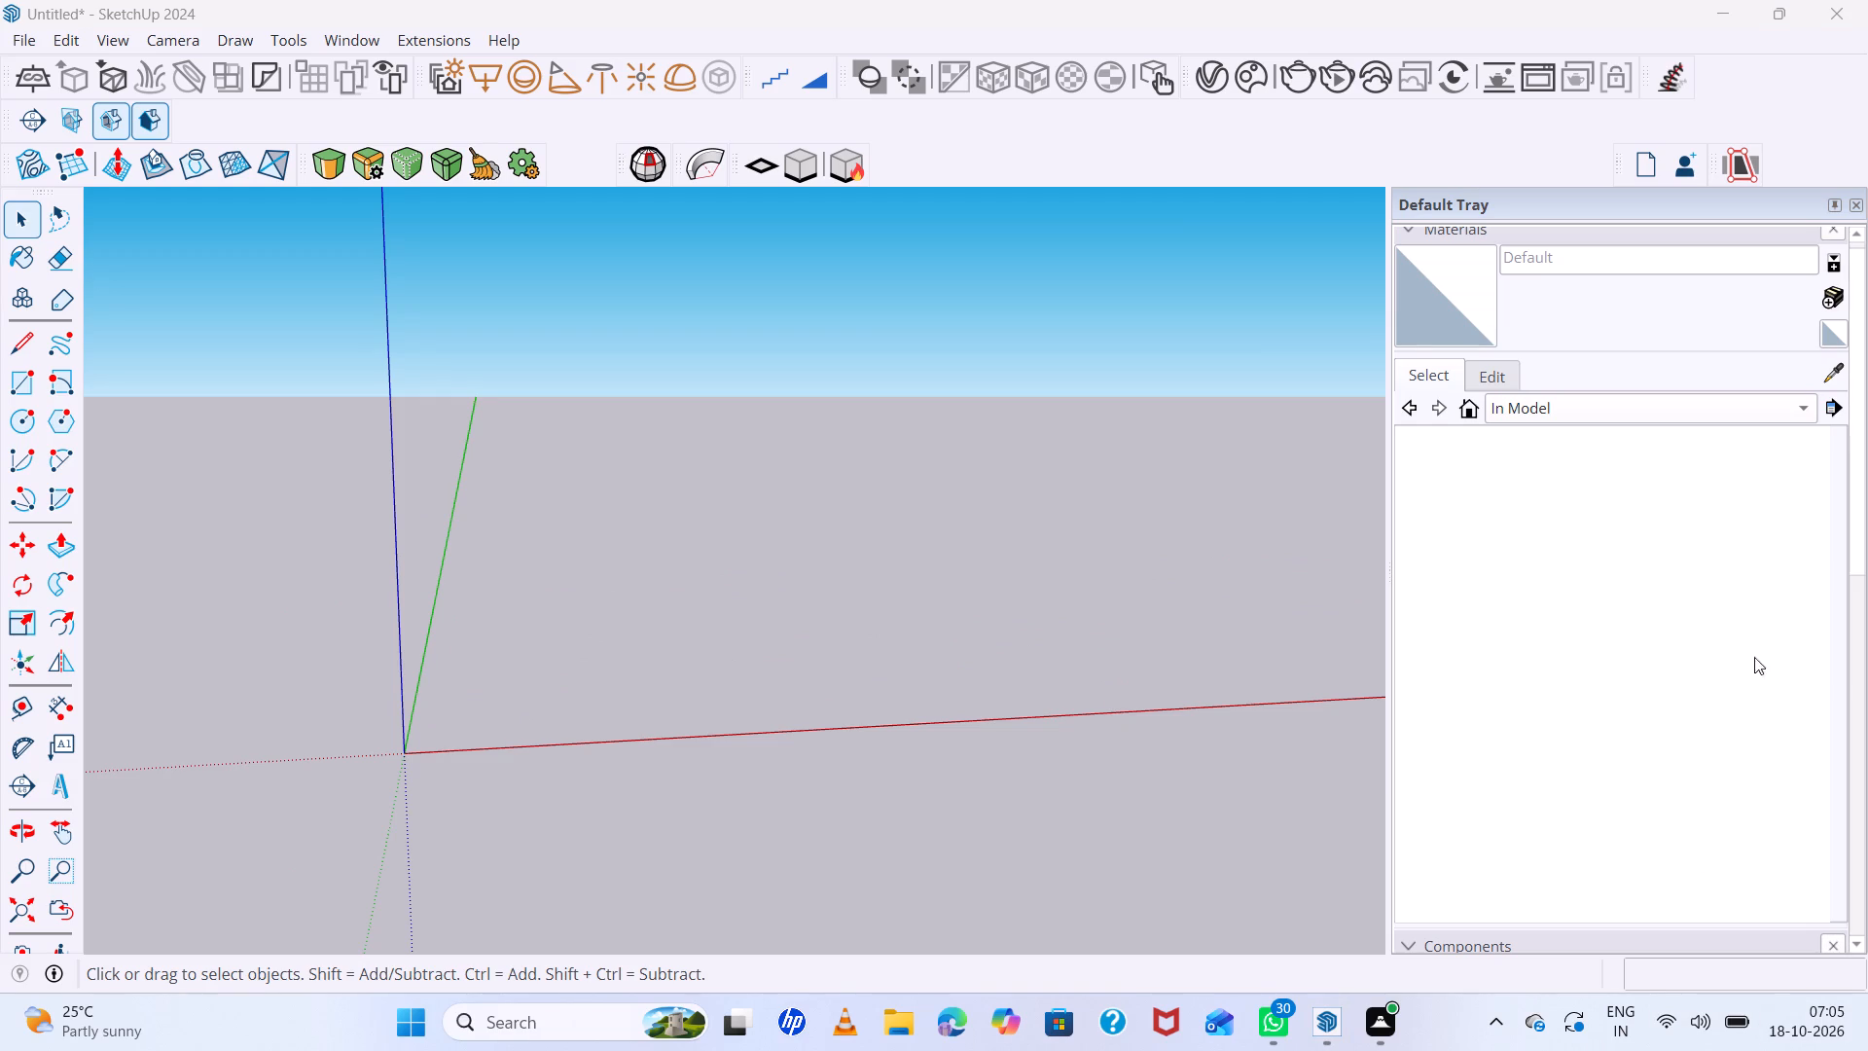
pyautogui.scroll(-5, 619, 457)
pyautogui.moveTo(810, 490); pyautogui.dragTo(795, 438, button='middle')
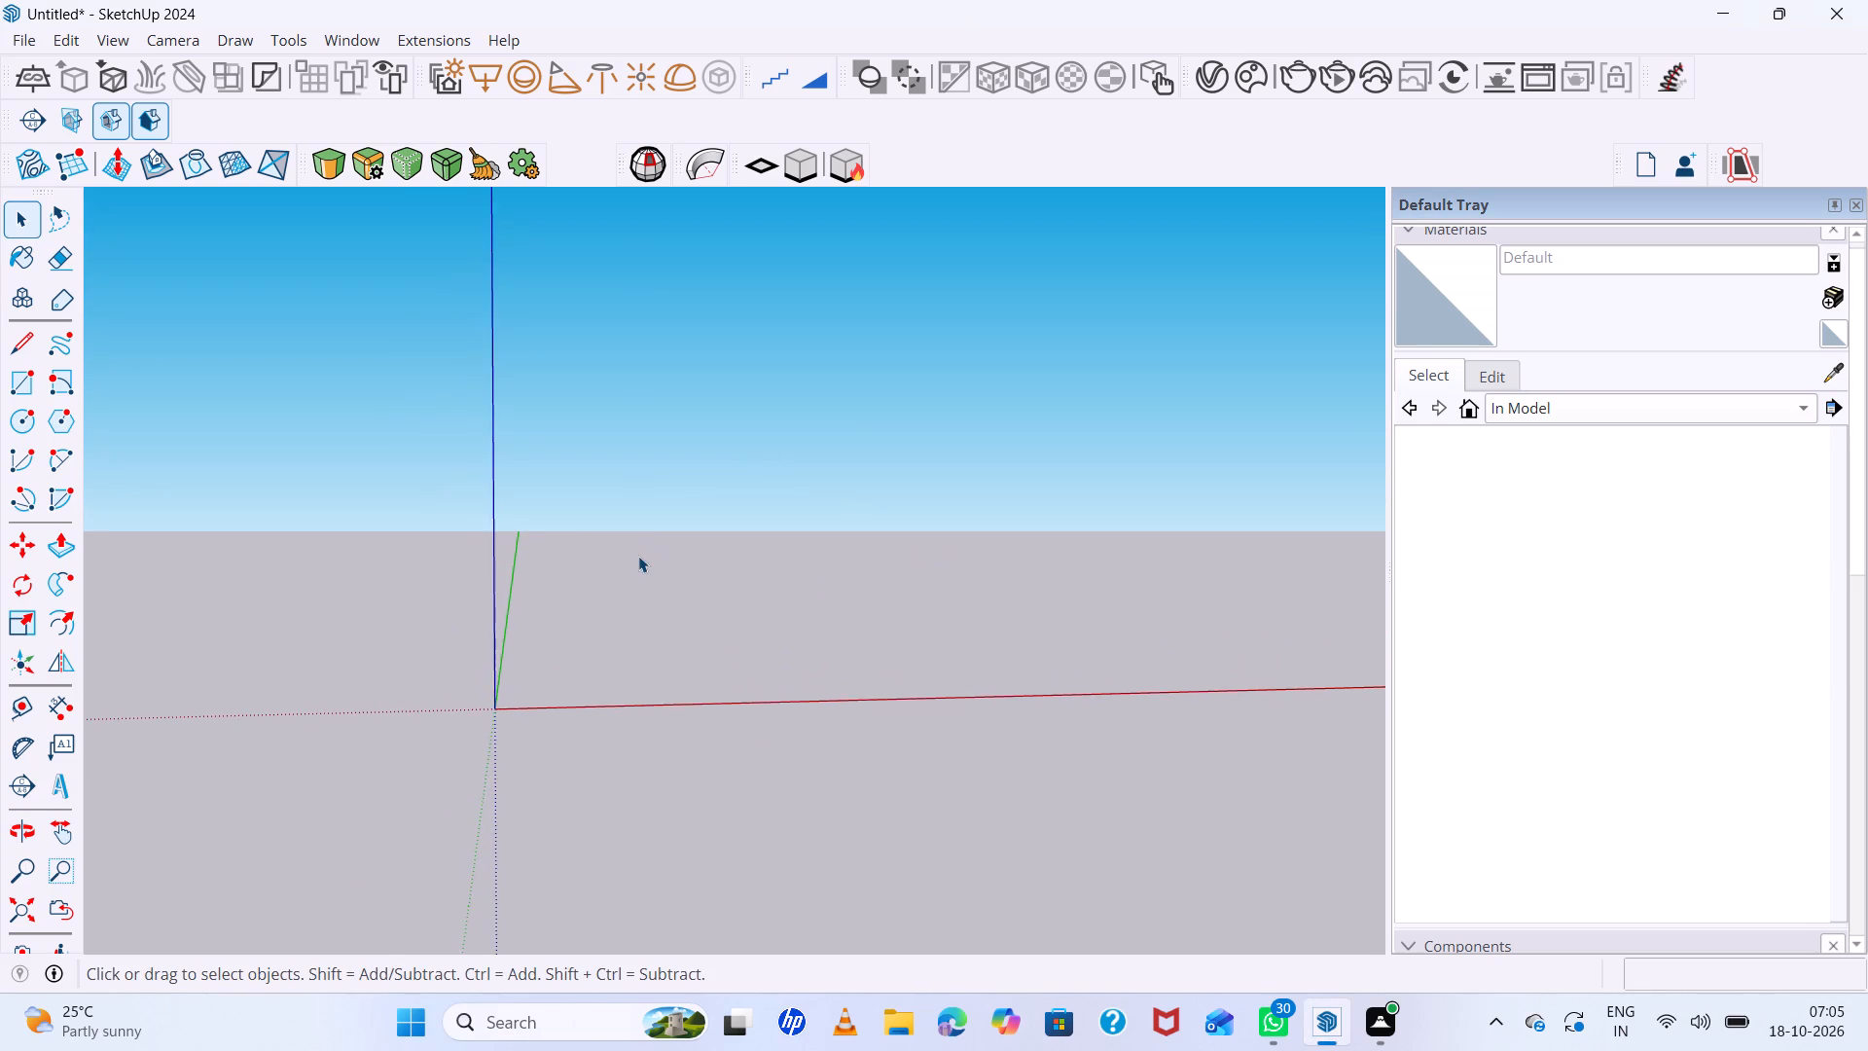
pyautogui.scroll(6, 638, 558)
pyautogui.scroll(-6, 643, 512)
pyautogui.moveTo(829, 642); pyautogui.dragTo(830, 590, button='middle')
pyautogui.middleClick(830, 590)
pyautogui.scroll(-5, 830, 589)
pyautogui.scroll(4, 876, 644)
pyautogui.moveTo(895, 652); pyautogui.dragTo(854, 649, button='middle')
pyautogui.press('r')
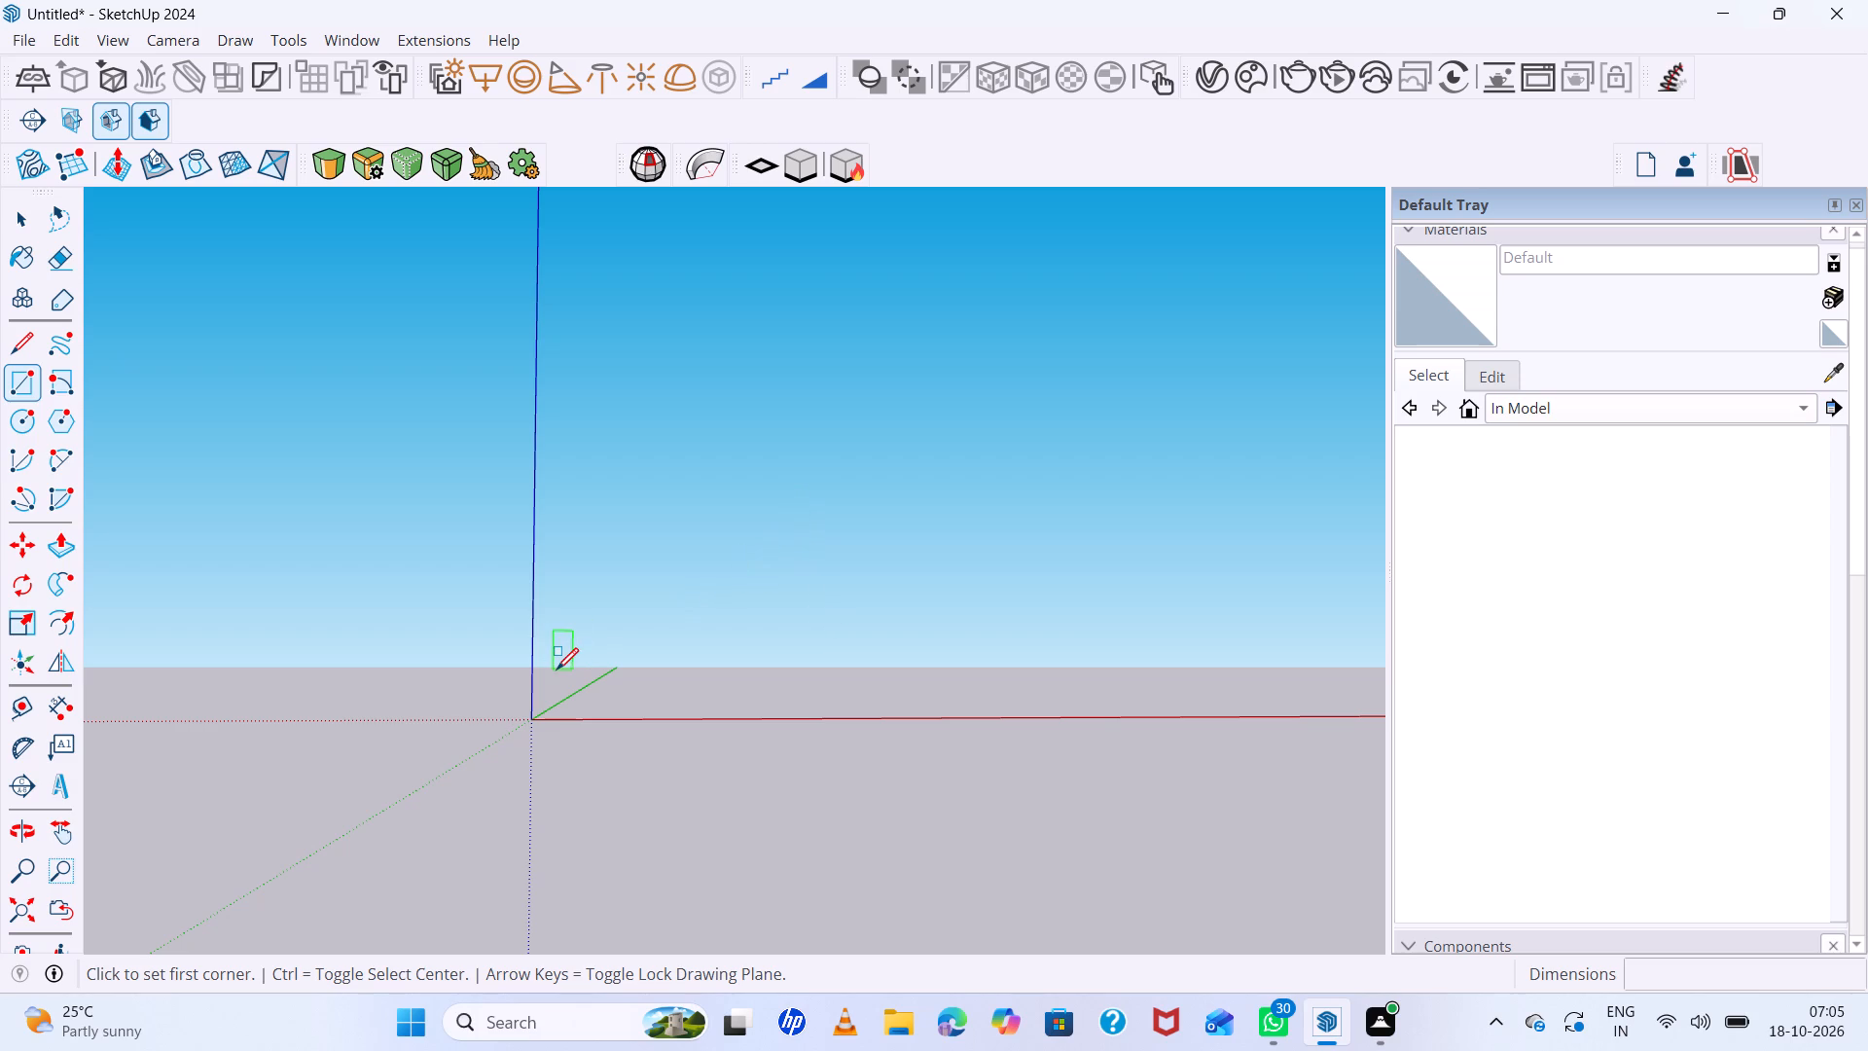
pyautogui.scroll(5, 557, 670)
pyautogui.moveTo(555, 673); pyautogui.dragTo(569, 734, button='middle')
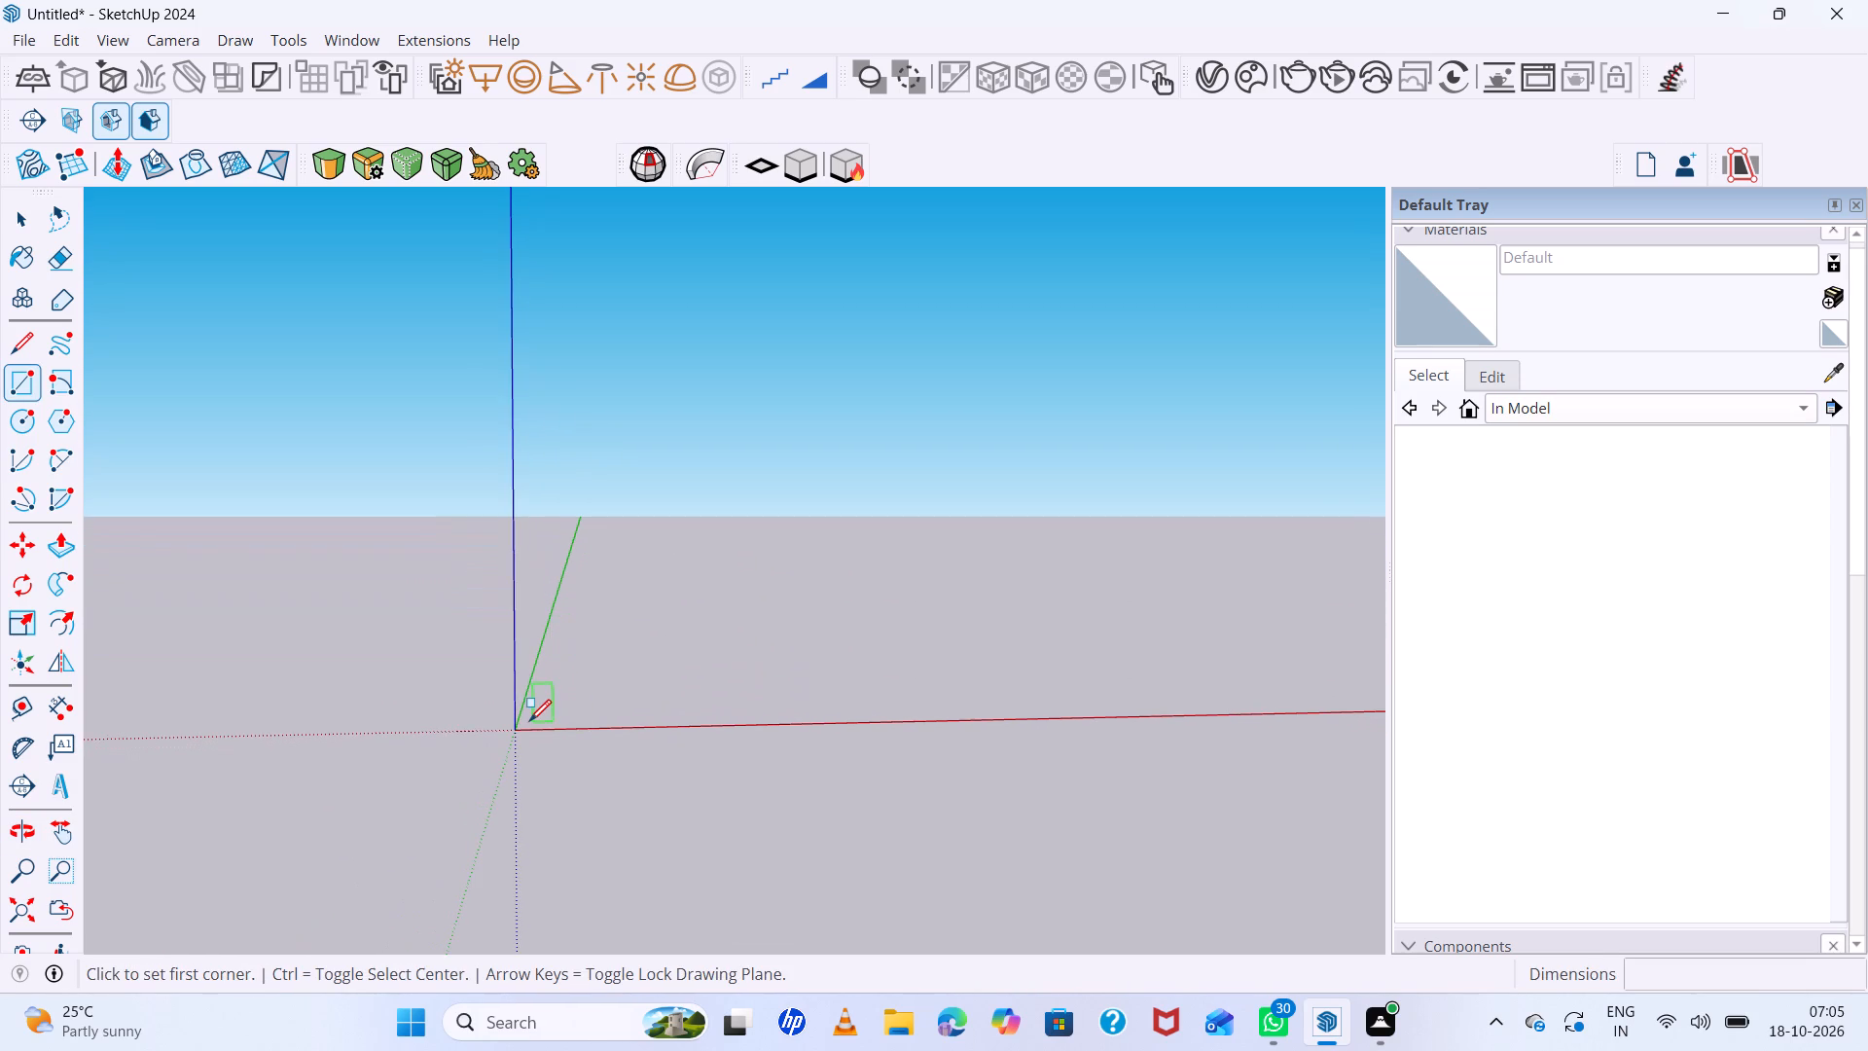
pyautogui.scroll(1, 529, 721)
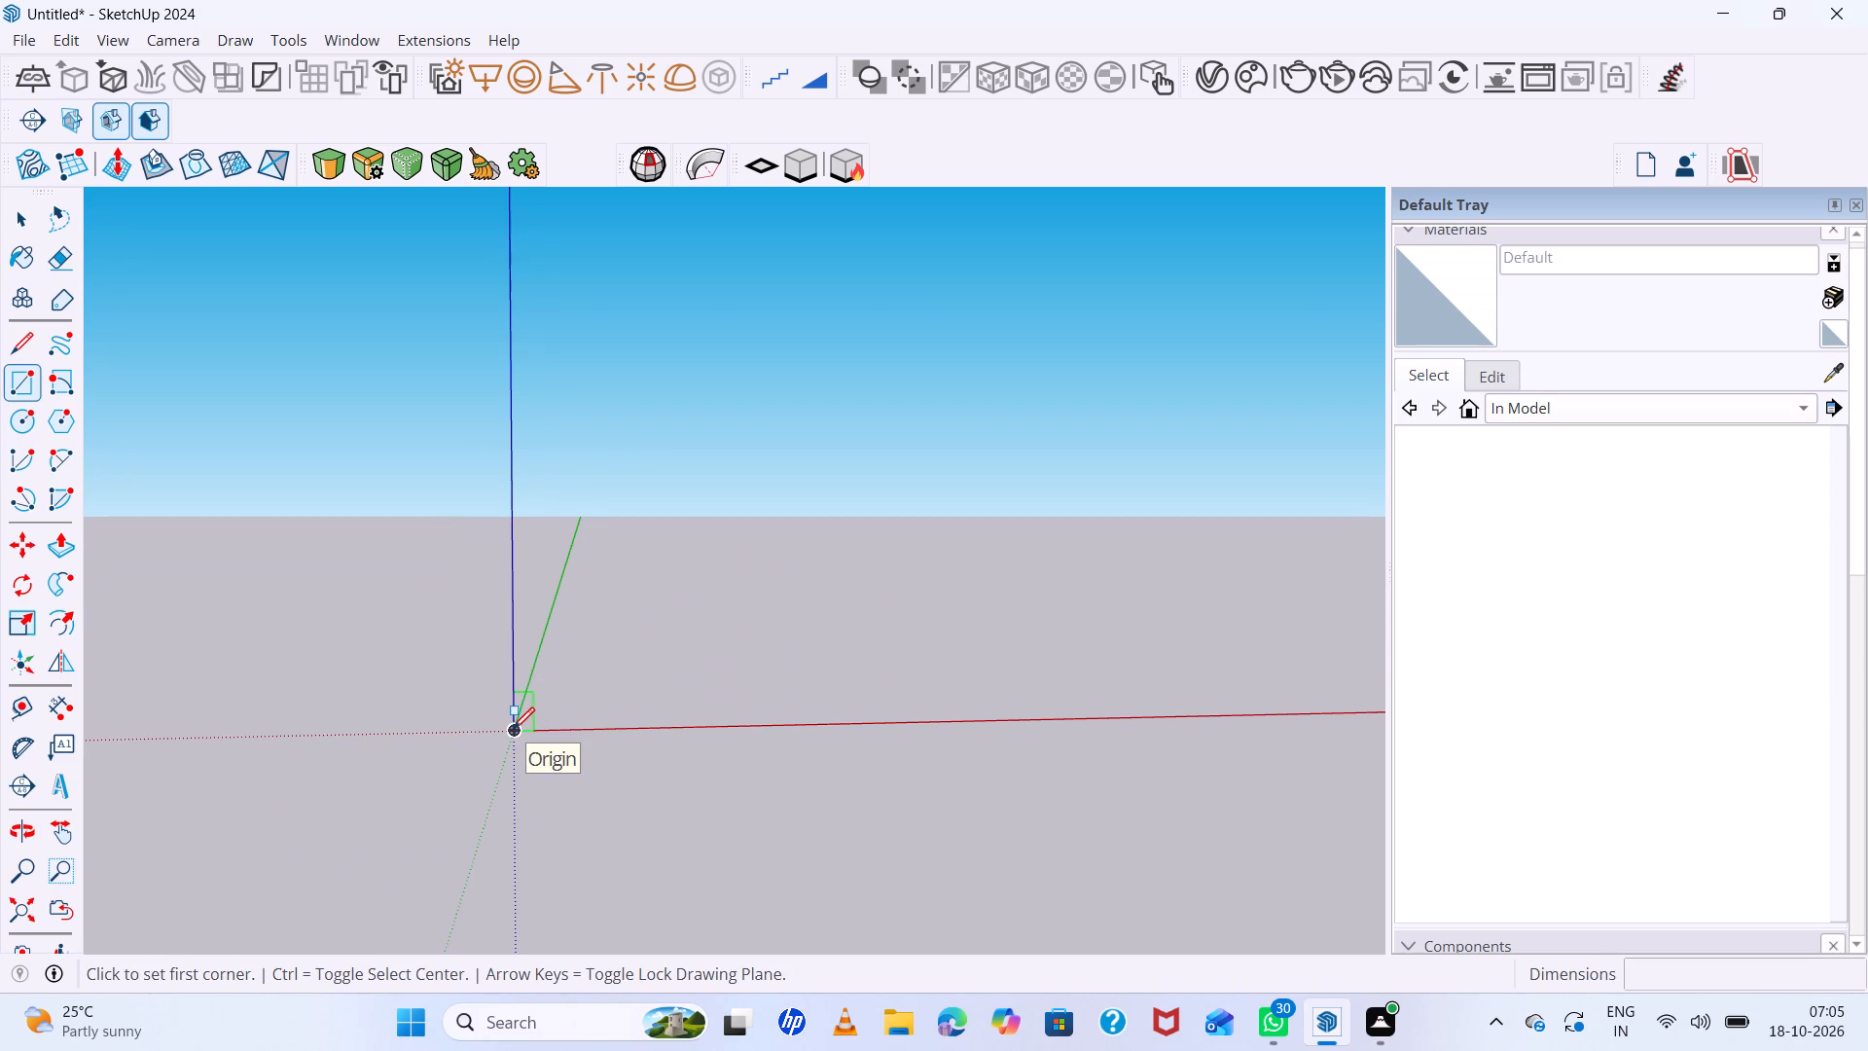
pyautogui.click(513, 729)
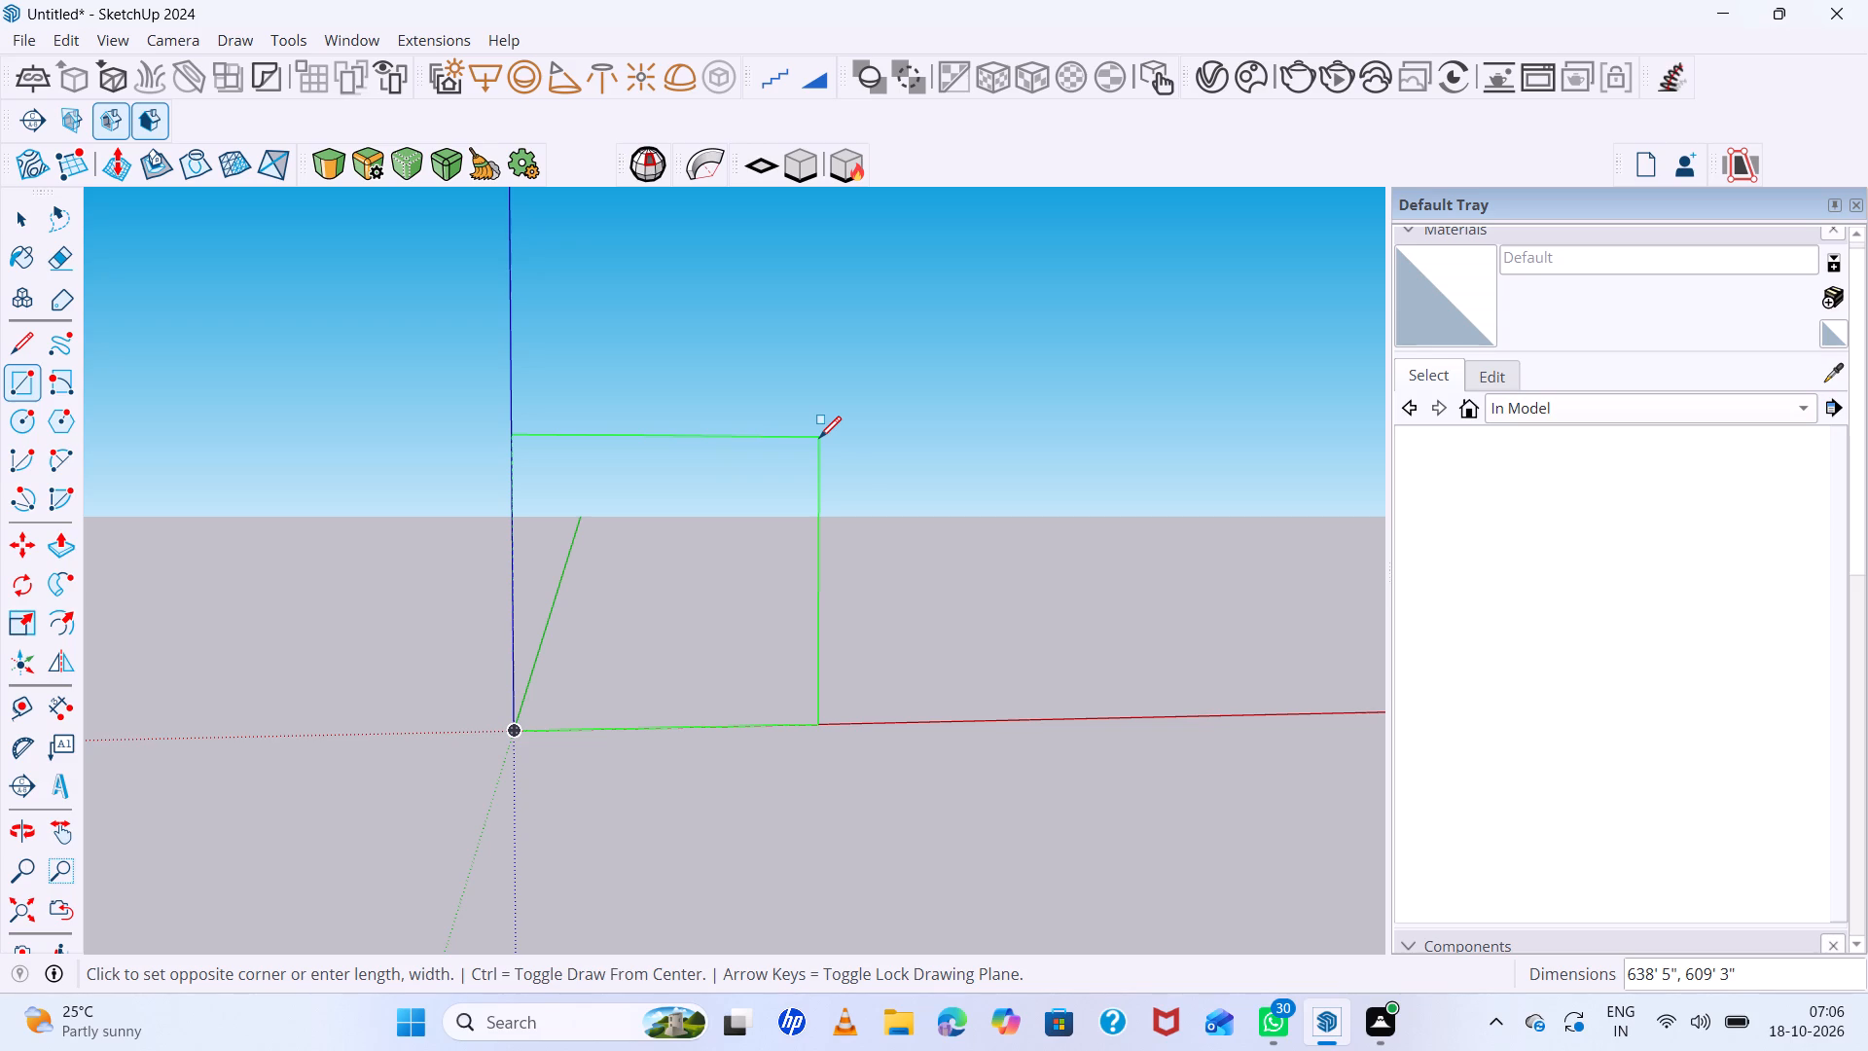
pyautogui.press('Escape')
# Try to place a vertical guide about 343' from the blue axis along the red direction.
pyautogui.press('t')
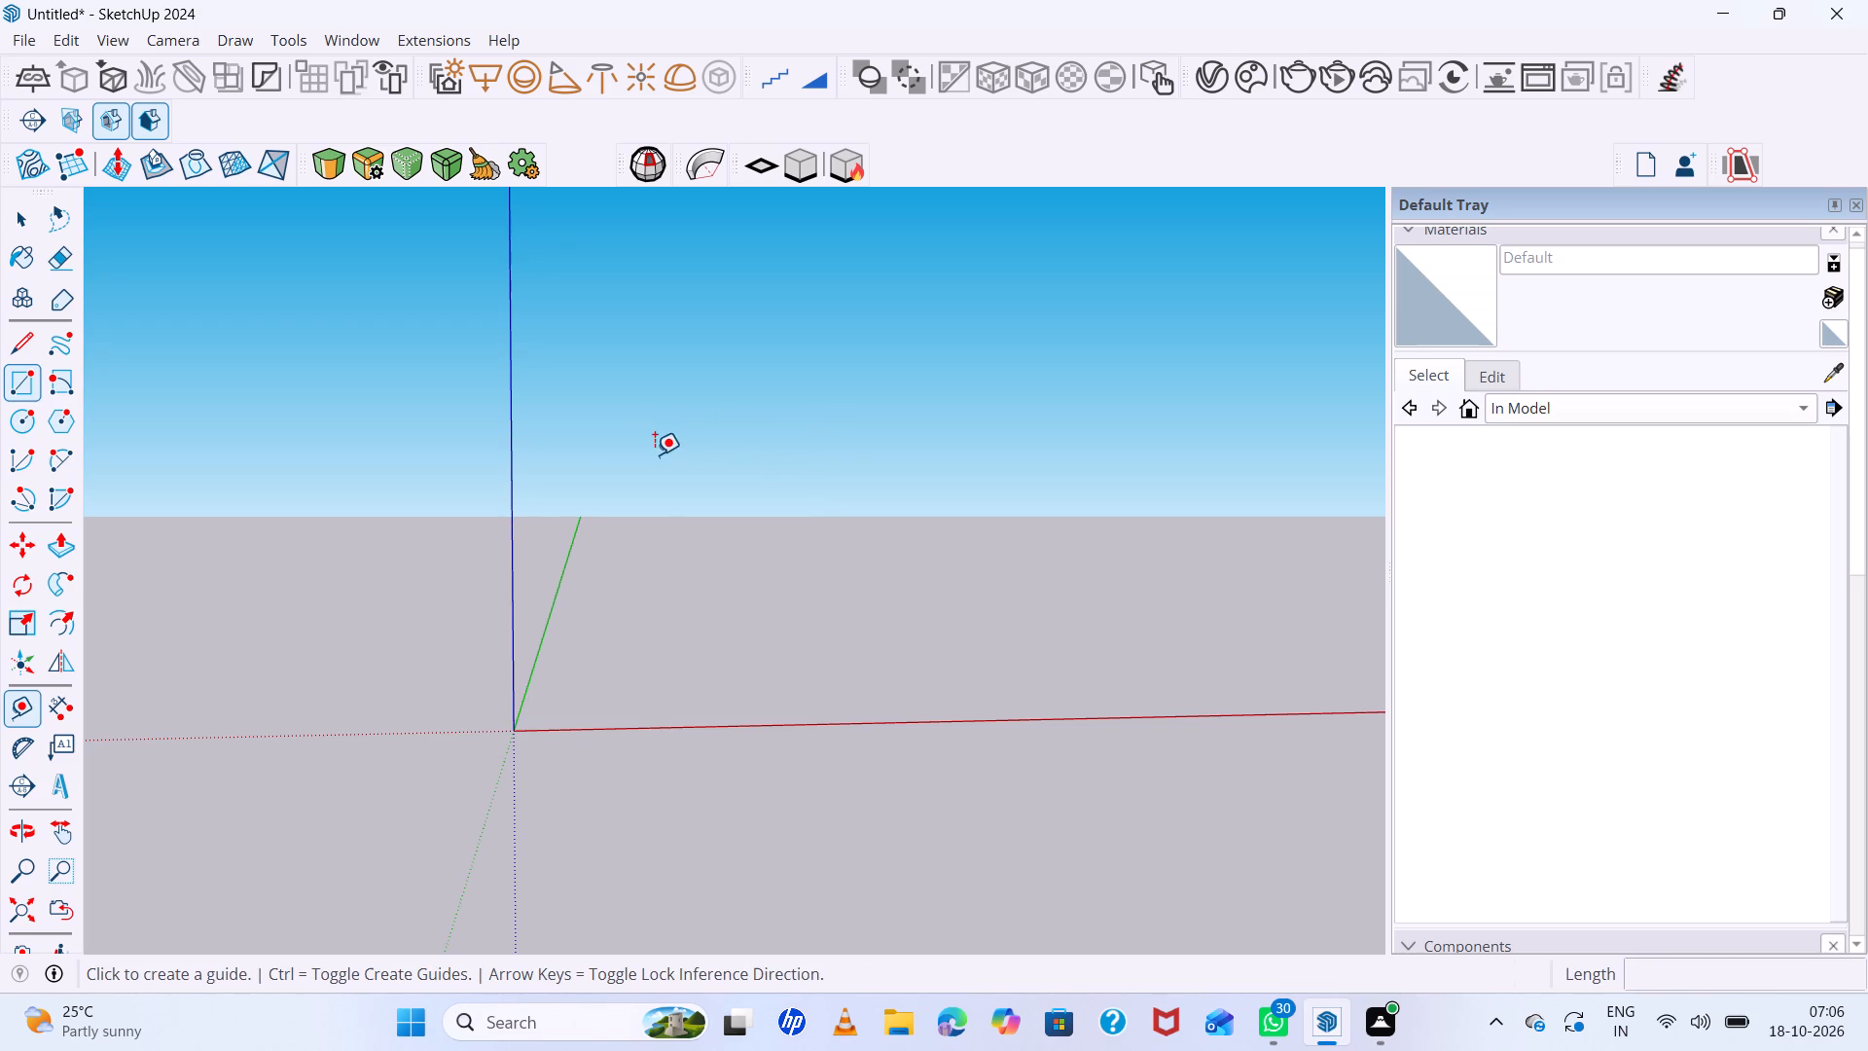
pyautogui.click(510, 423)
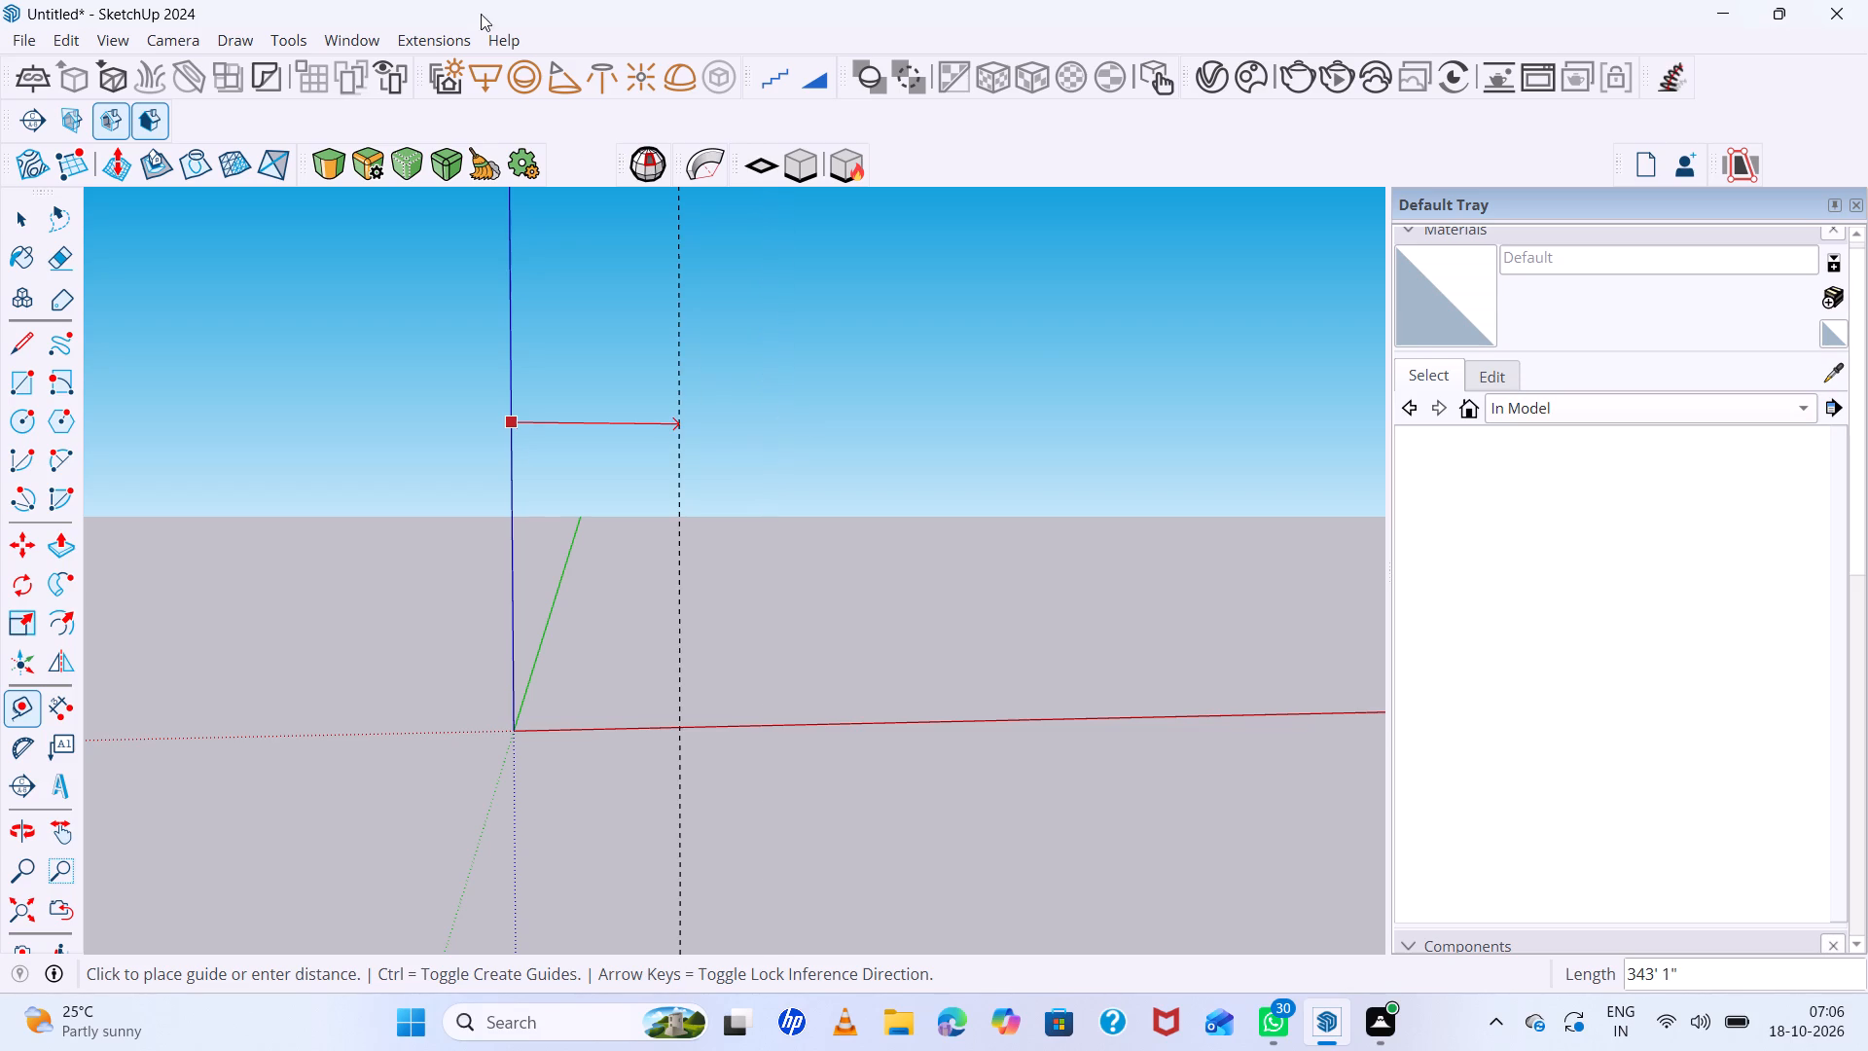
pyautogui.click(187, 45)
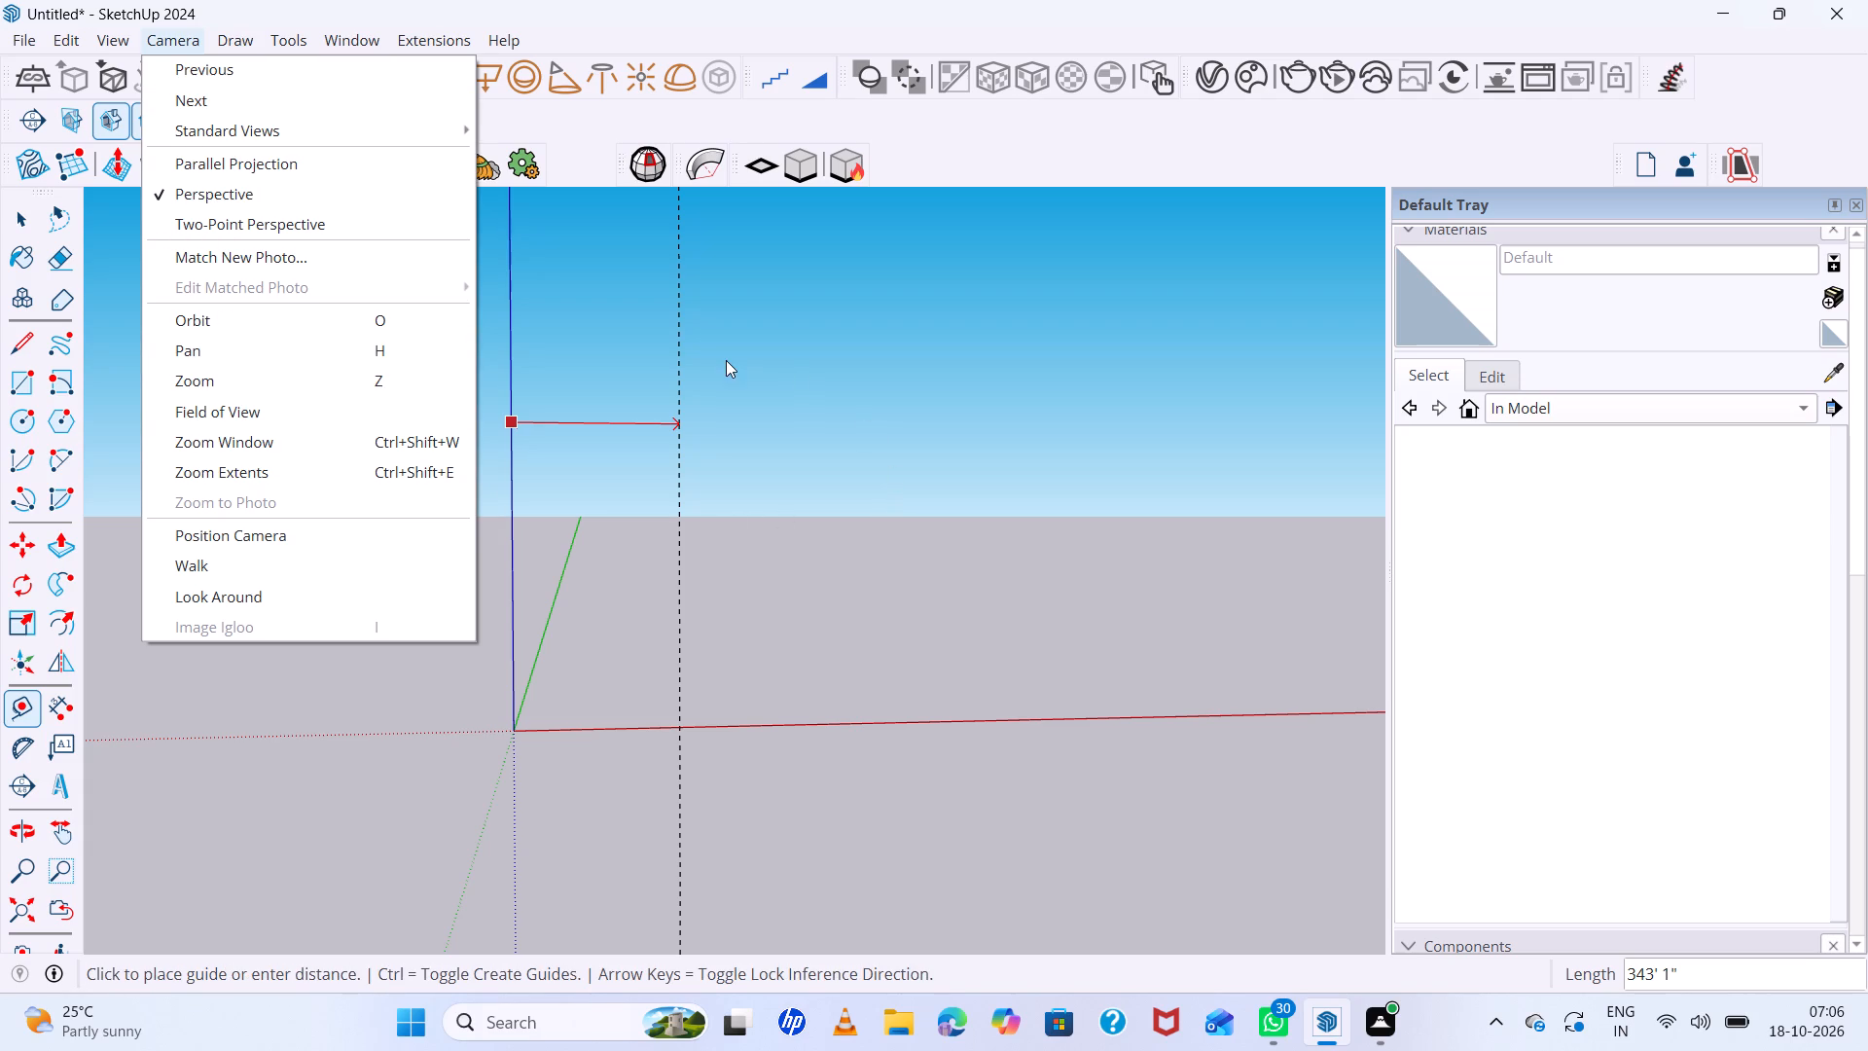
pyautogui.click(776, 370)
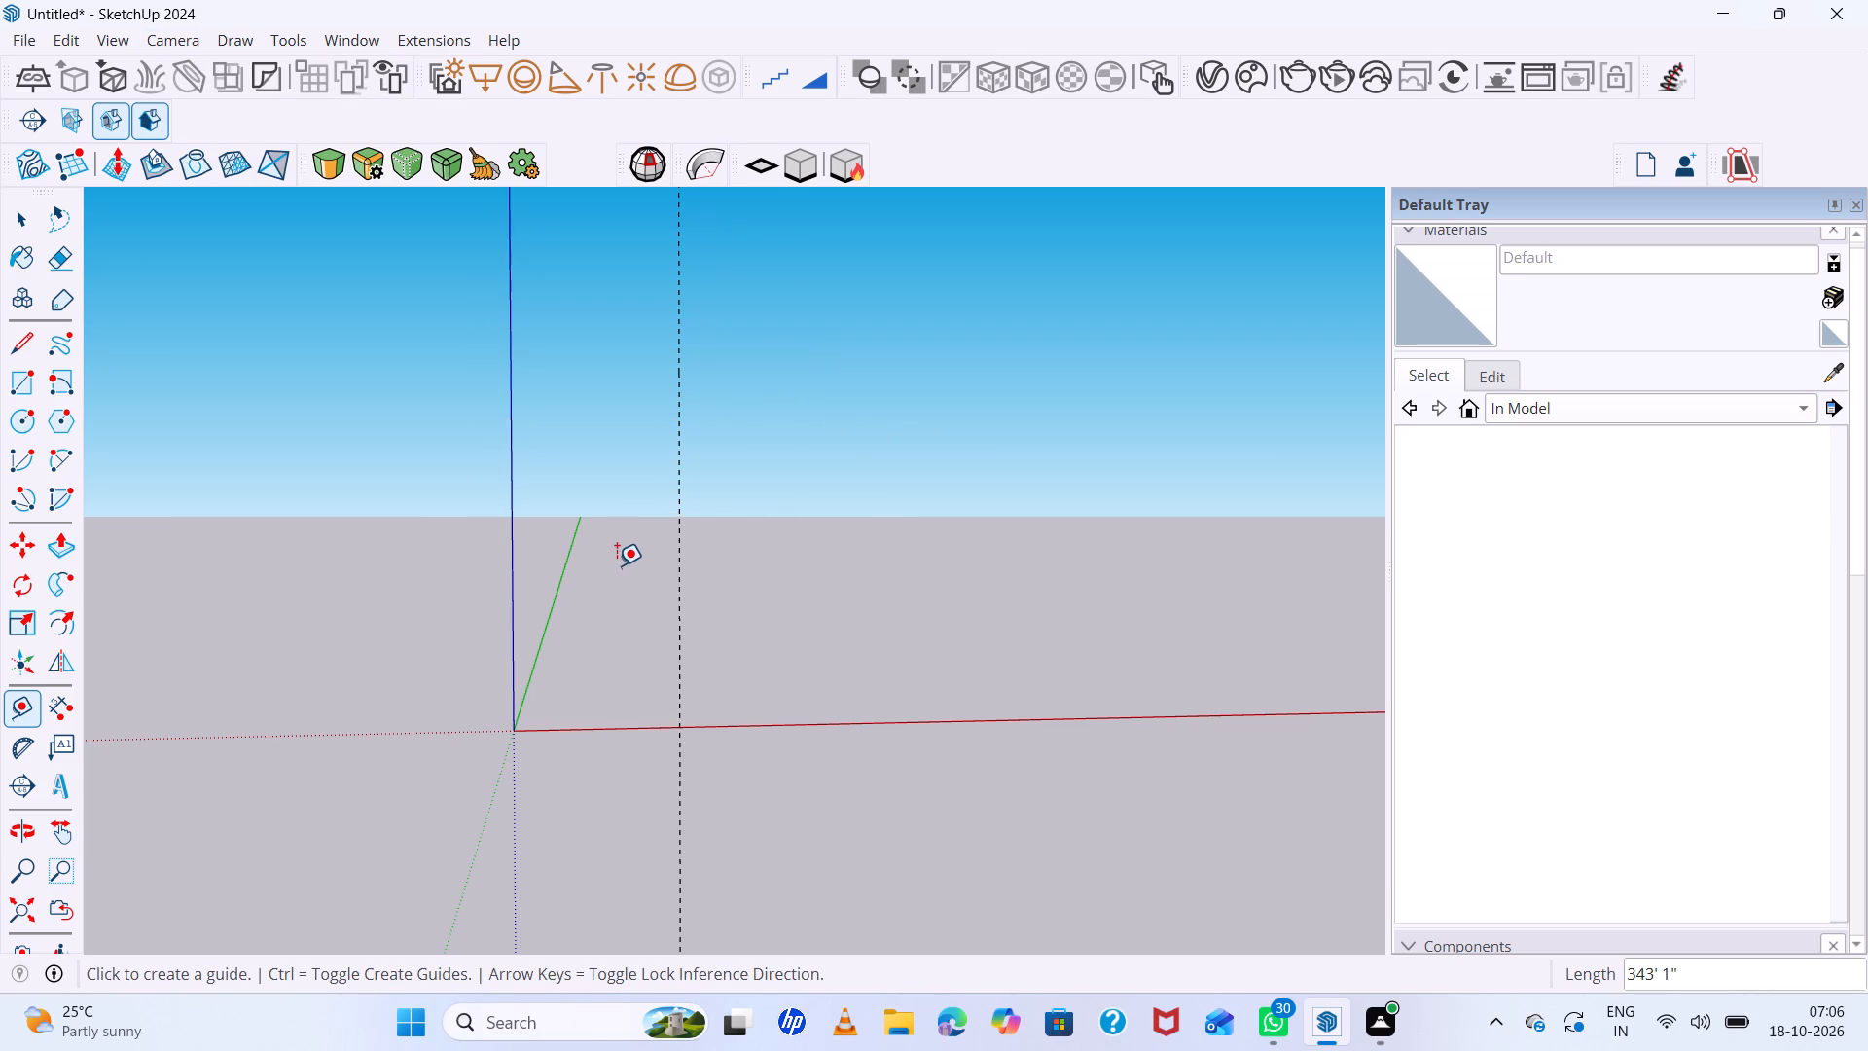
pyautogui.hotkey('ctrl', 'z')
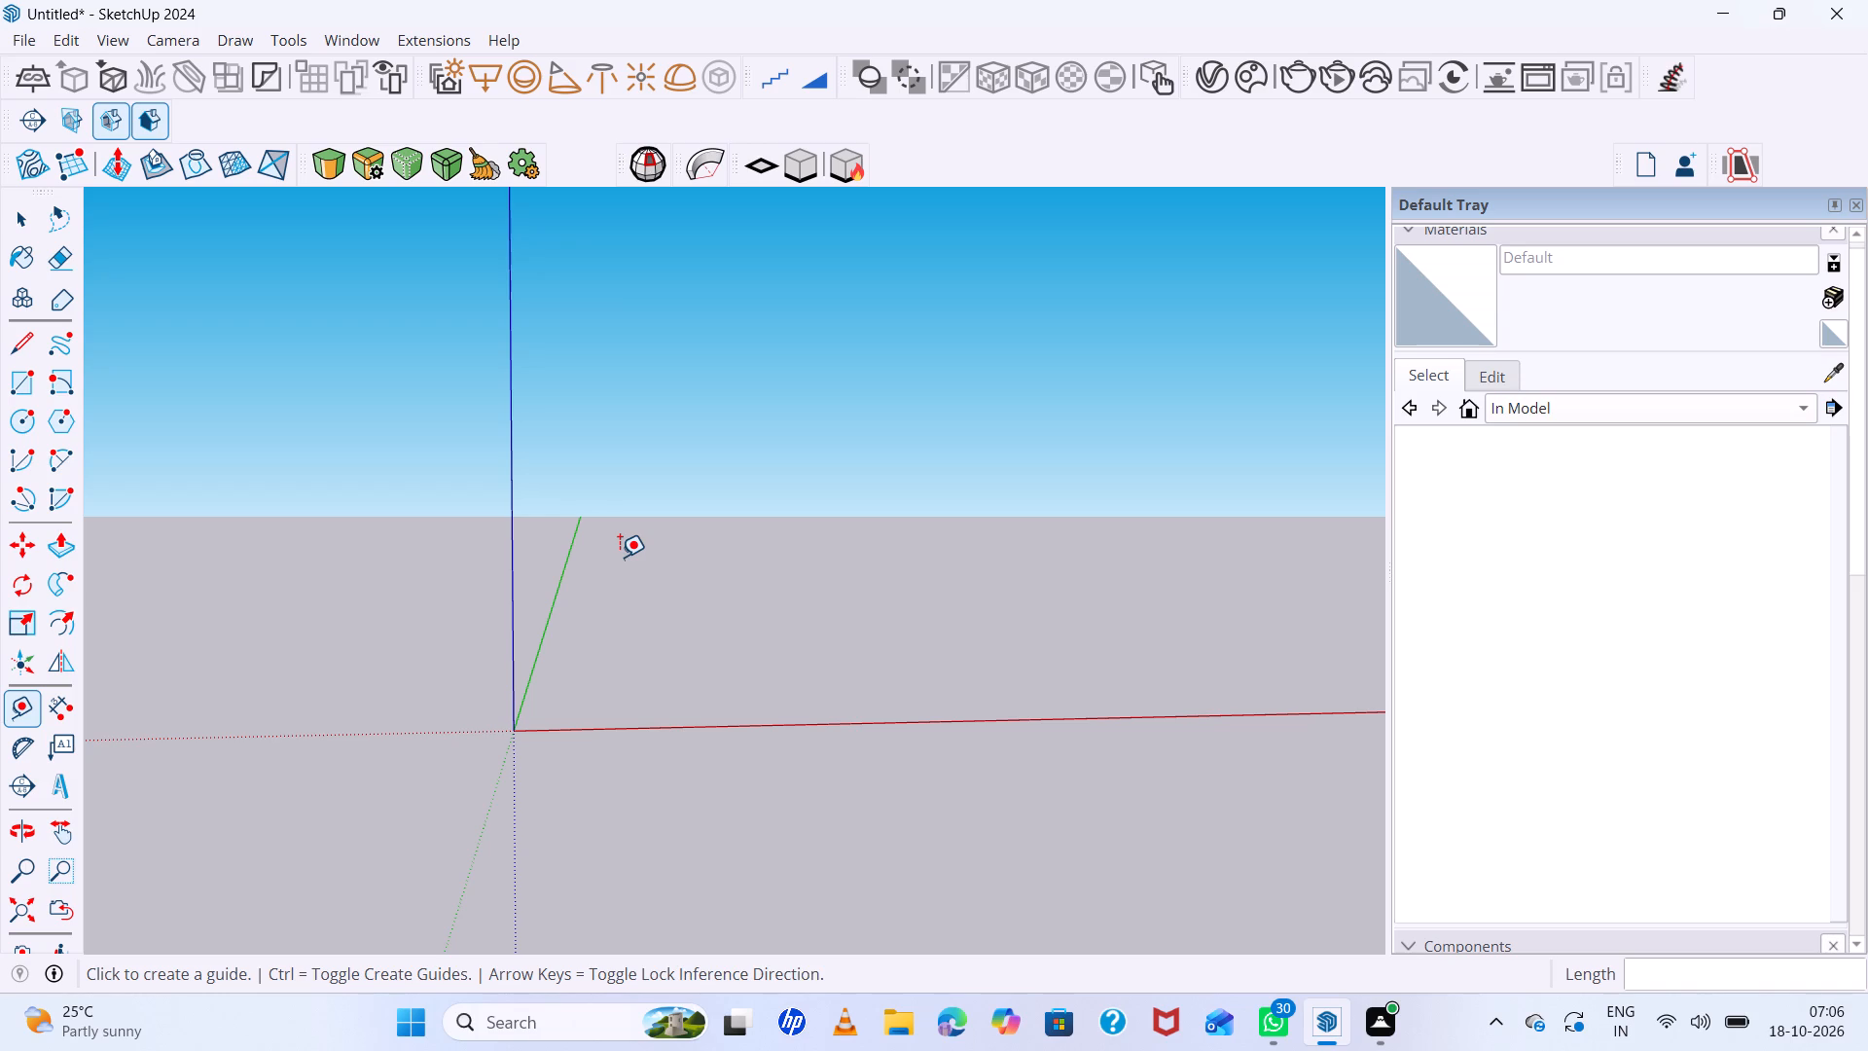
# Place a vertical guide 15' from the blue axis along the red direction with the Tape Measure tool.
pyautogui.click(505, 503)
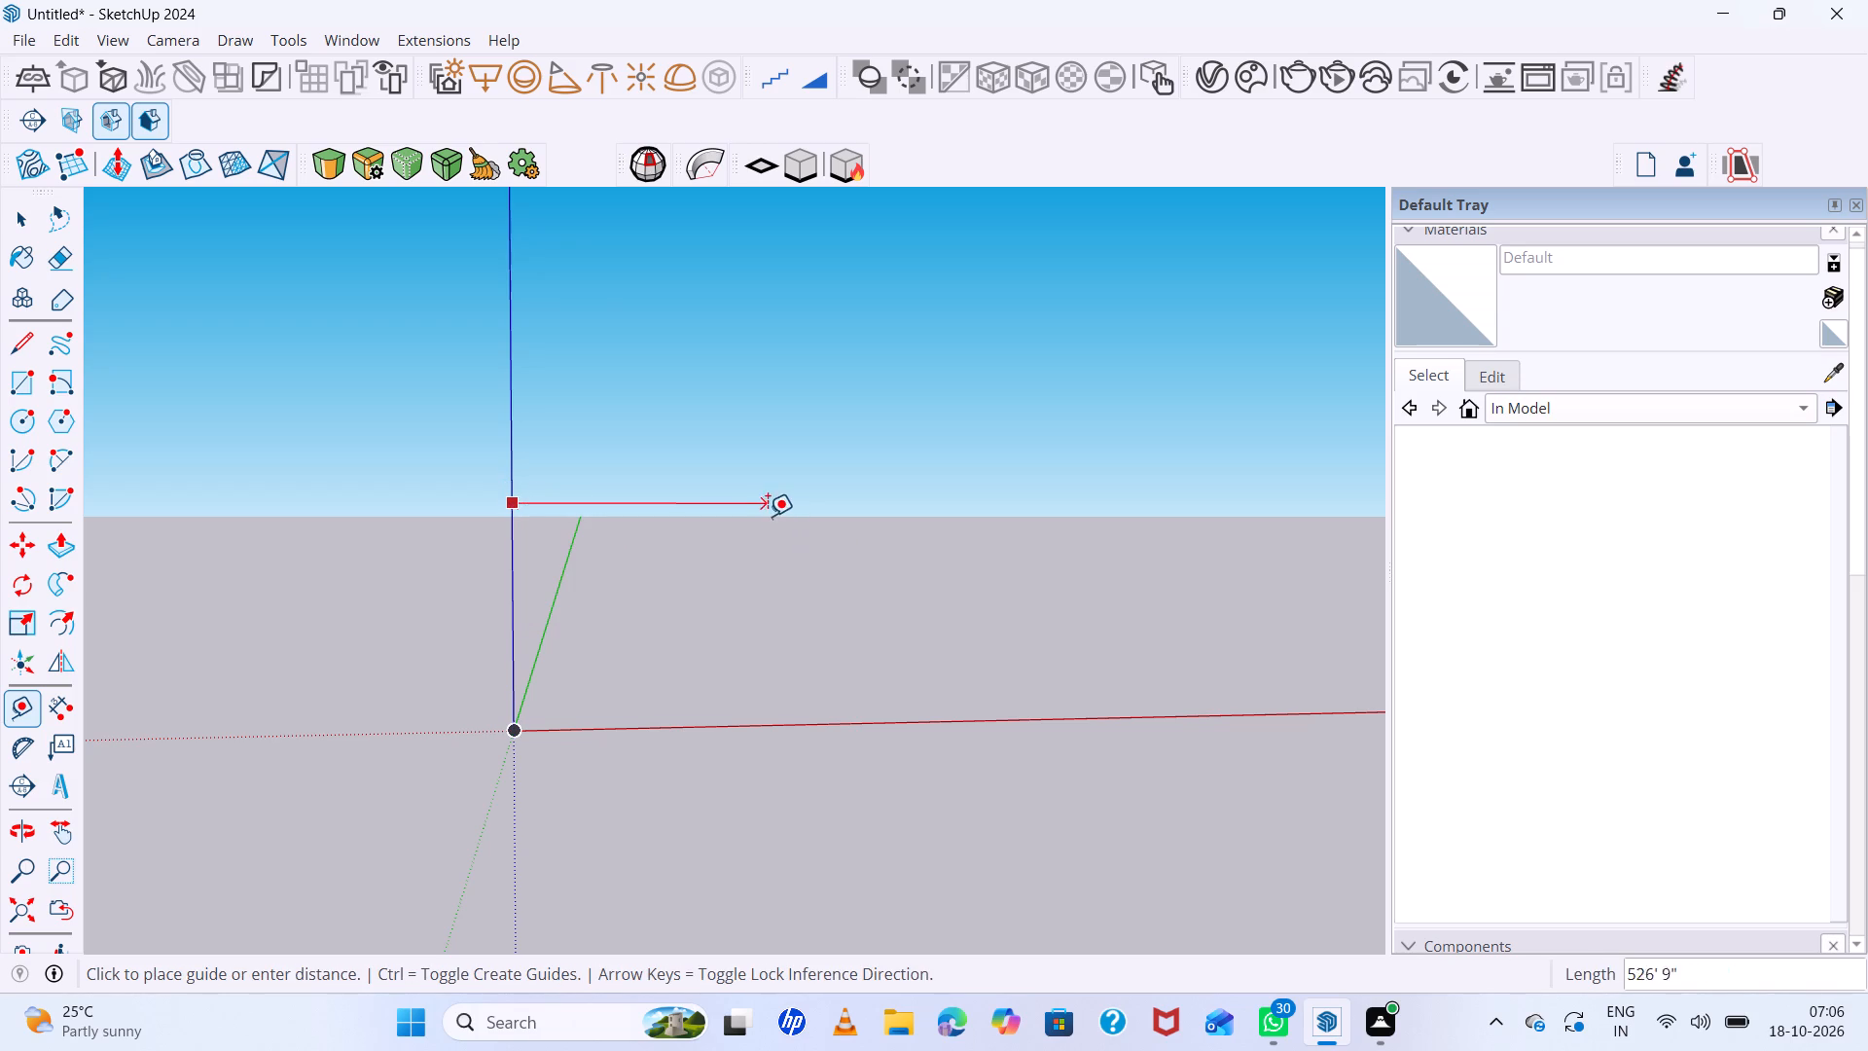
pyautogui.press('space')
pyautogui.press('t')
pyautogui.click(506, 430)
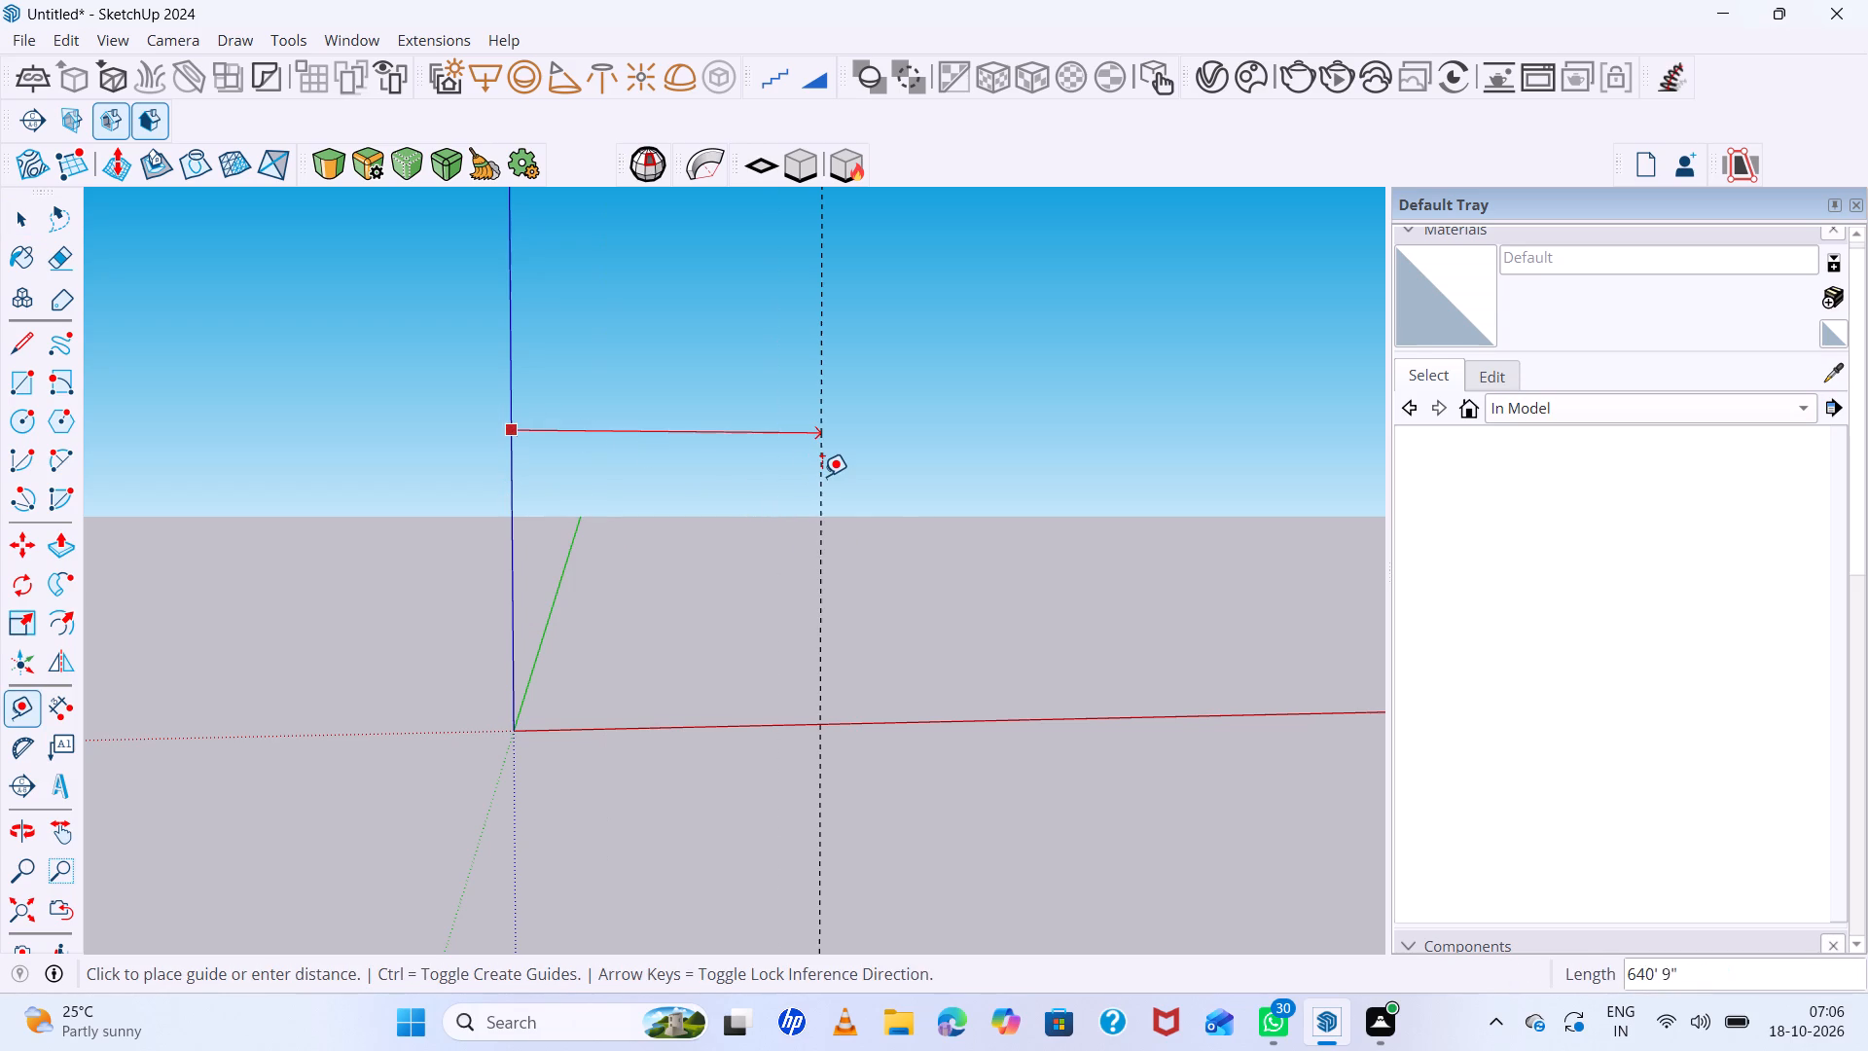
pyautogui.write('15')
pyautogui.press("'")
pyautogui.press('Return')
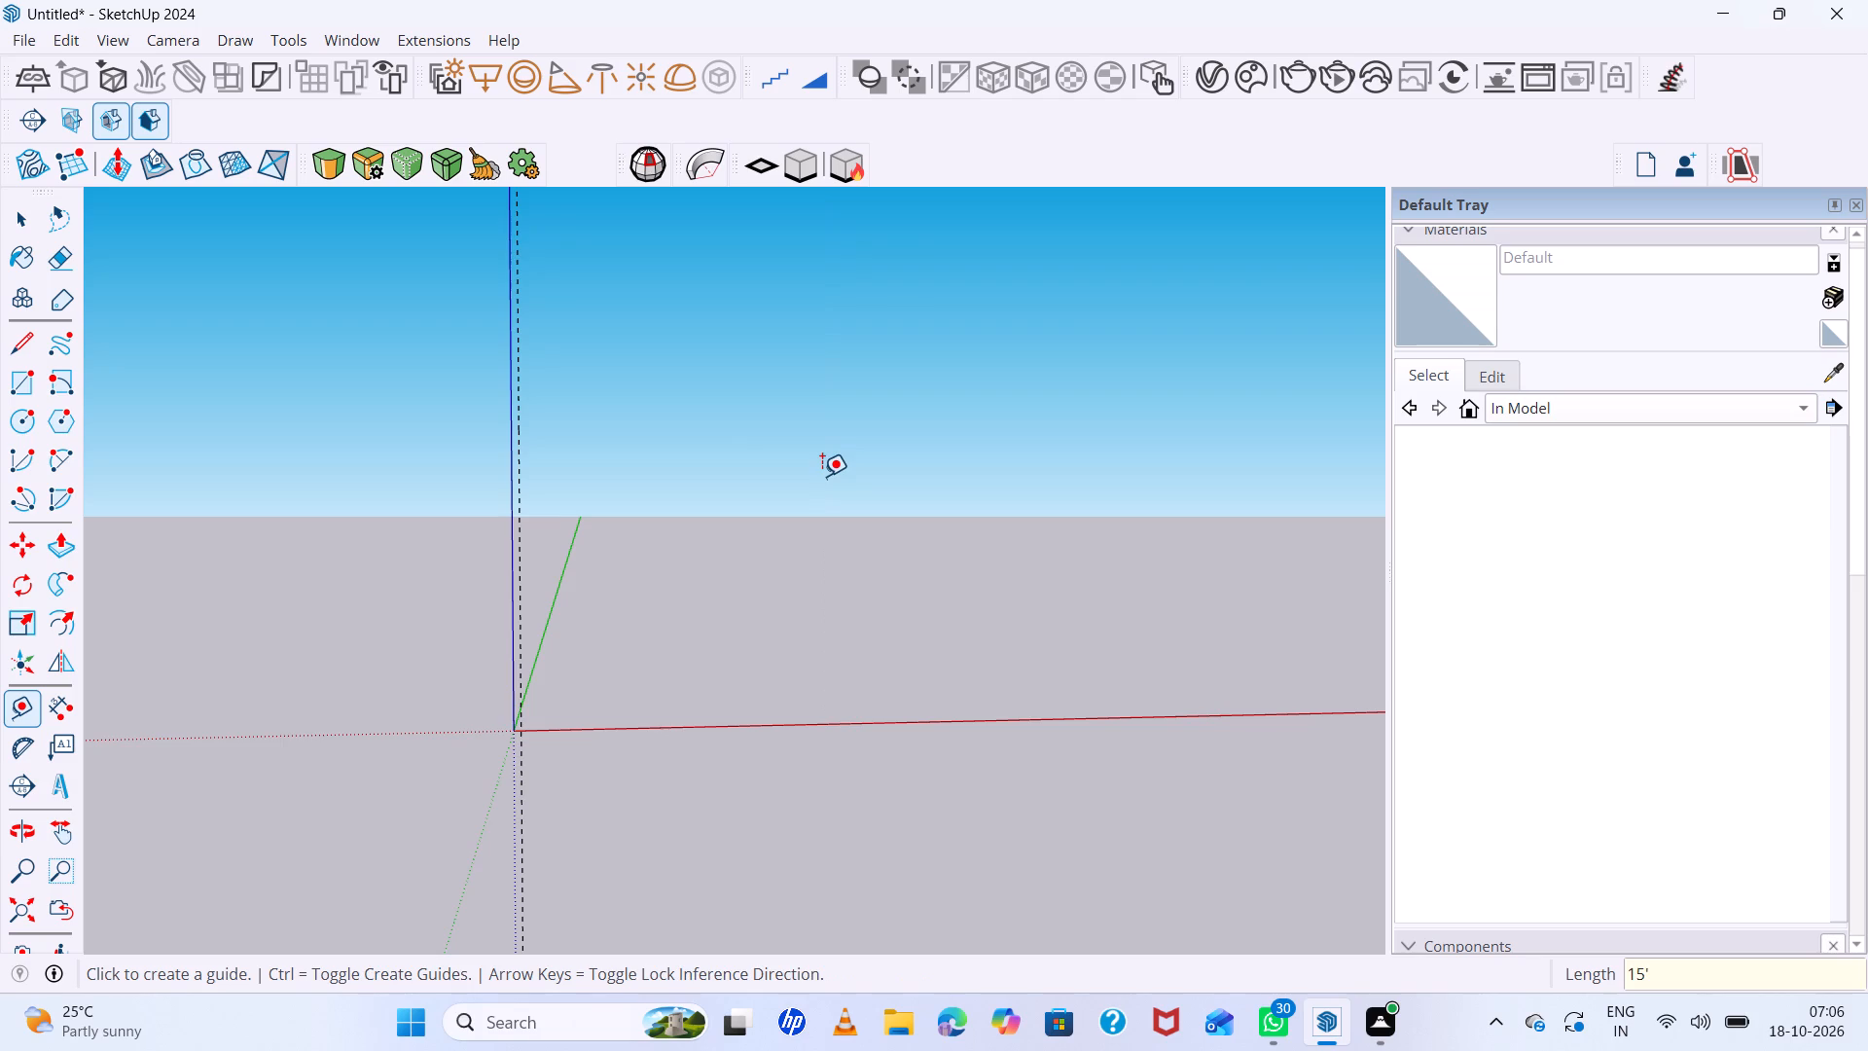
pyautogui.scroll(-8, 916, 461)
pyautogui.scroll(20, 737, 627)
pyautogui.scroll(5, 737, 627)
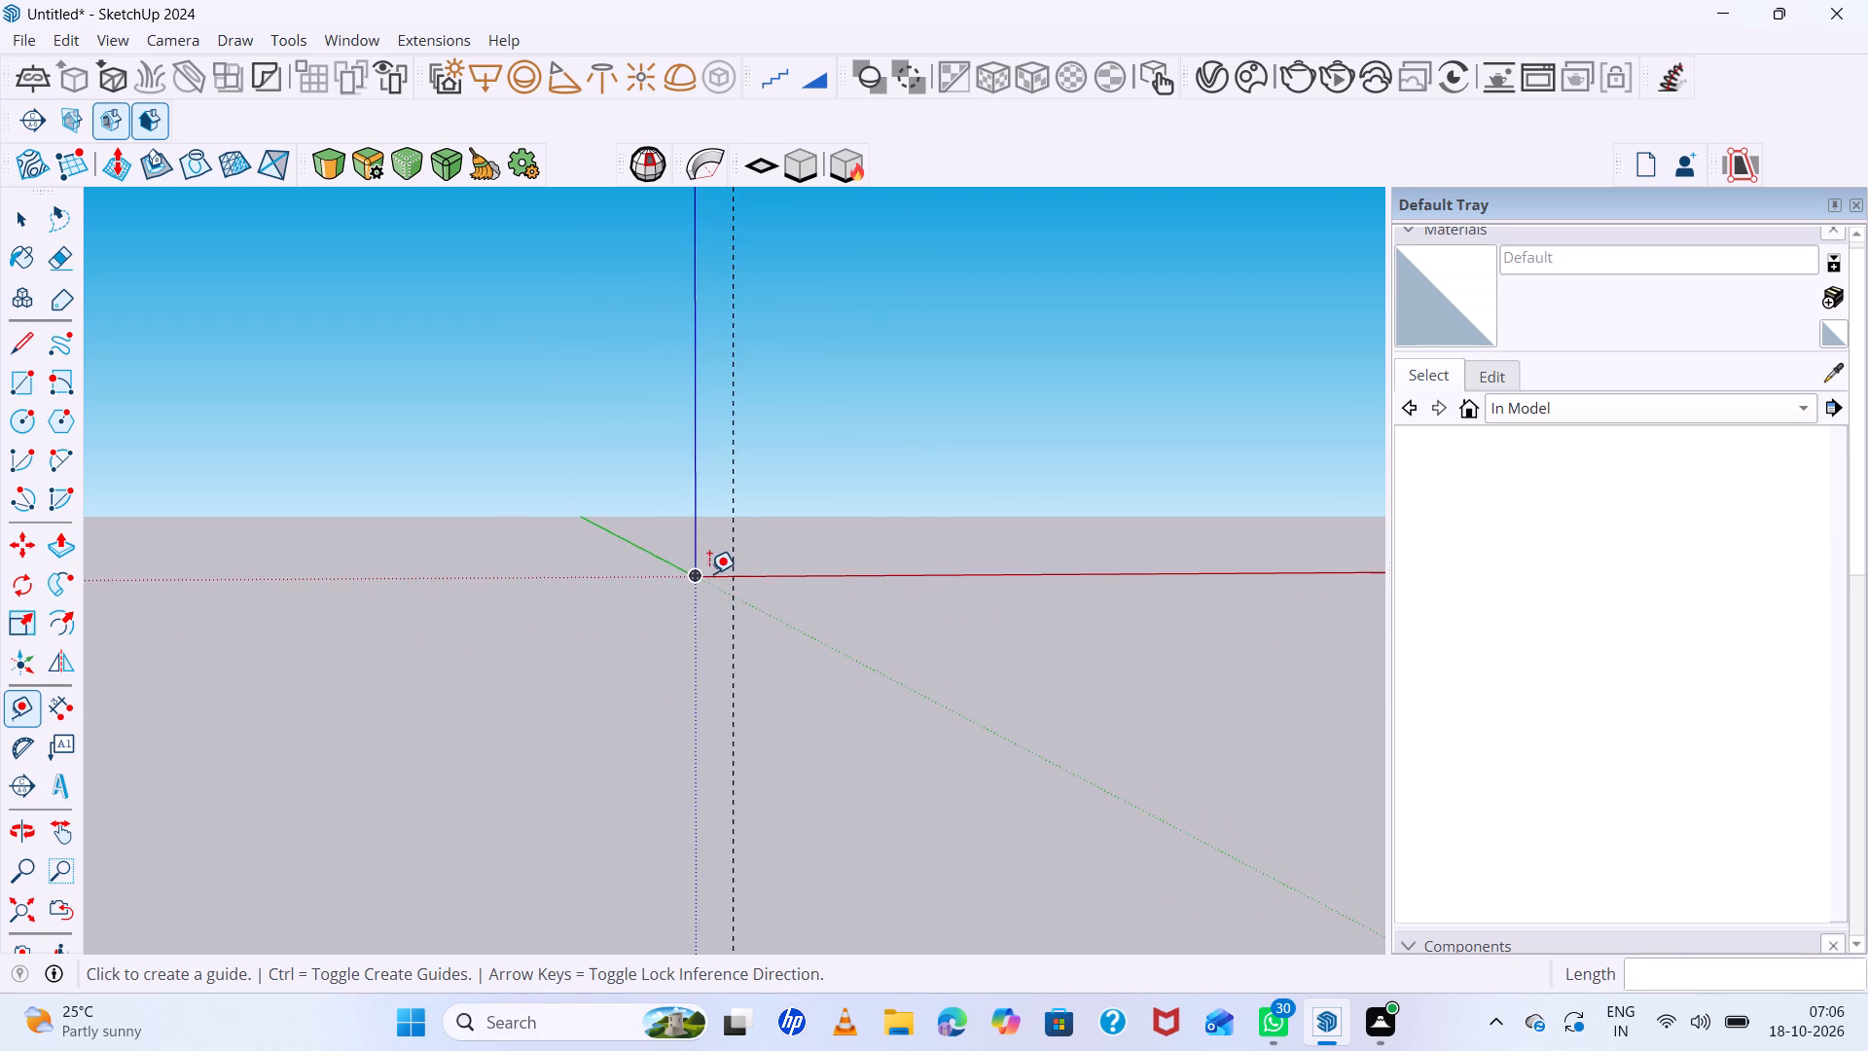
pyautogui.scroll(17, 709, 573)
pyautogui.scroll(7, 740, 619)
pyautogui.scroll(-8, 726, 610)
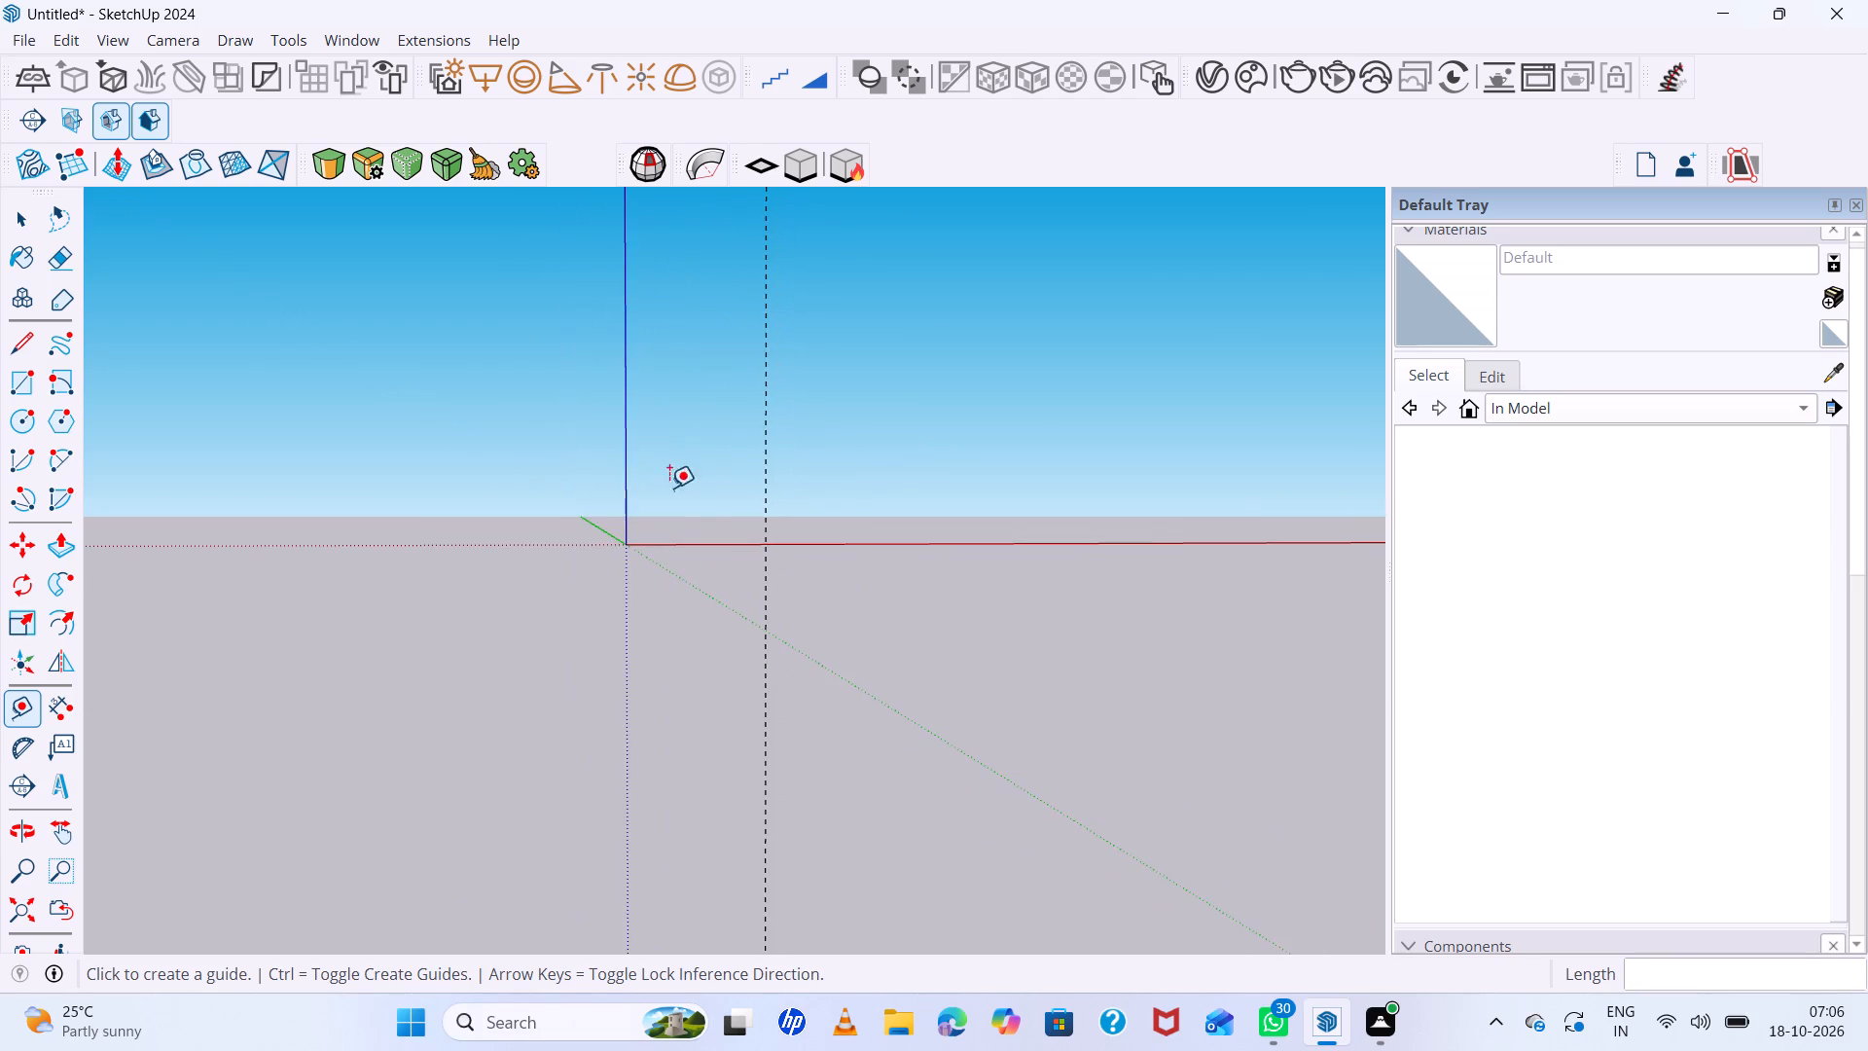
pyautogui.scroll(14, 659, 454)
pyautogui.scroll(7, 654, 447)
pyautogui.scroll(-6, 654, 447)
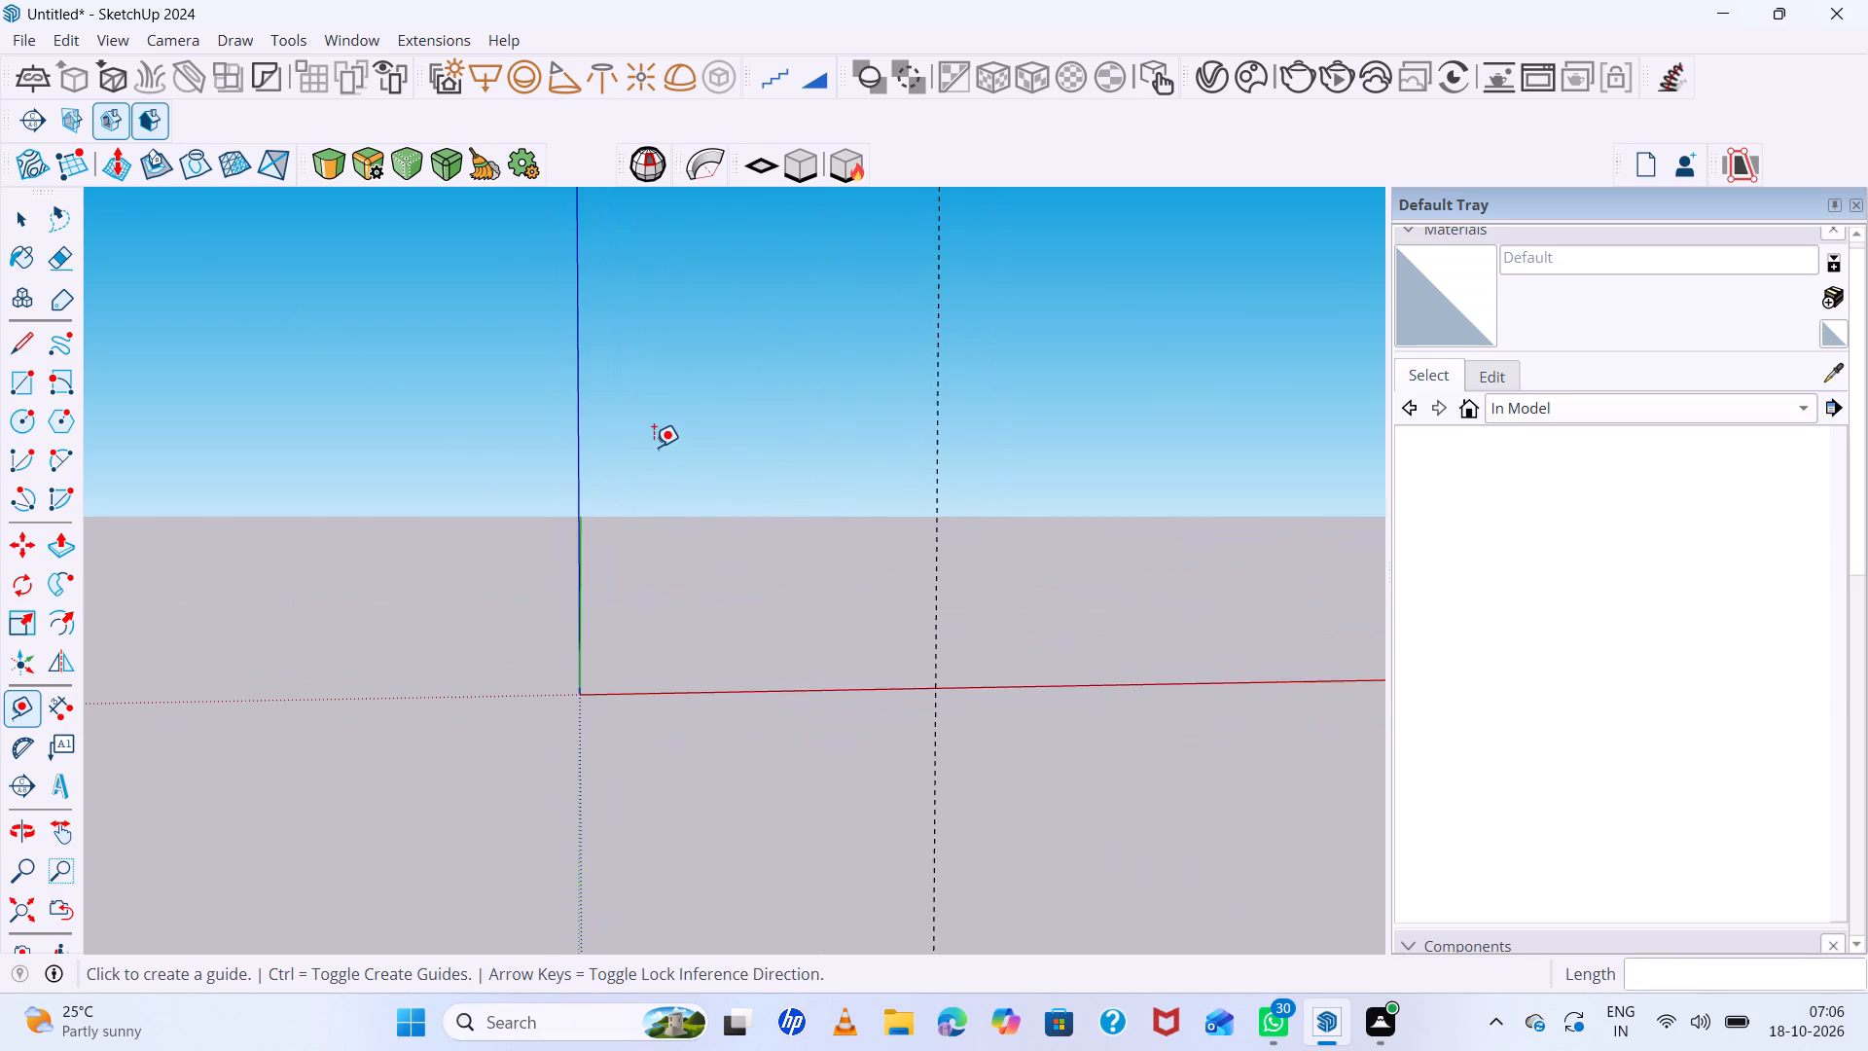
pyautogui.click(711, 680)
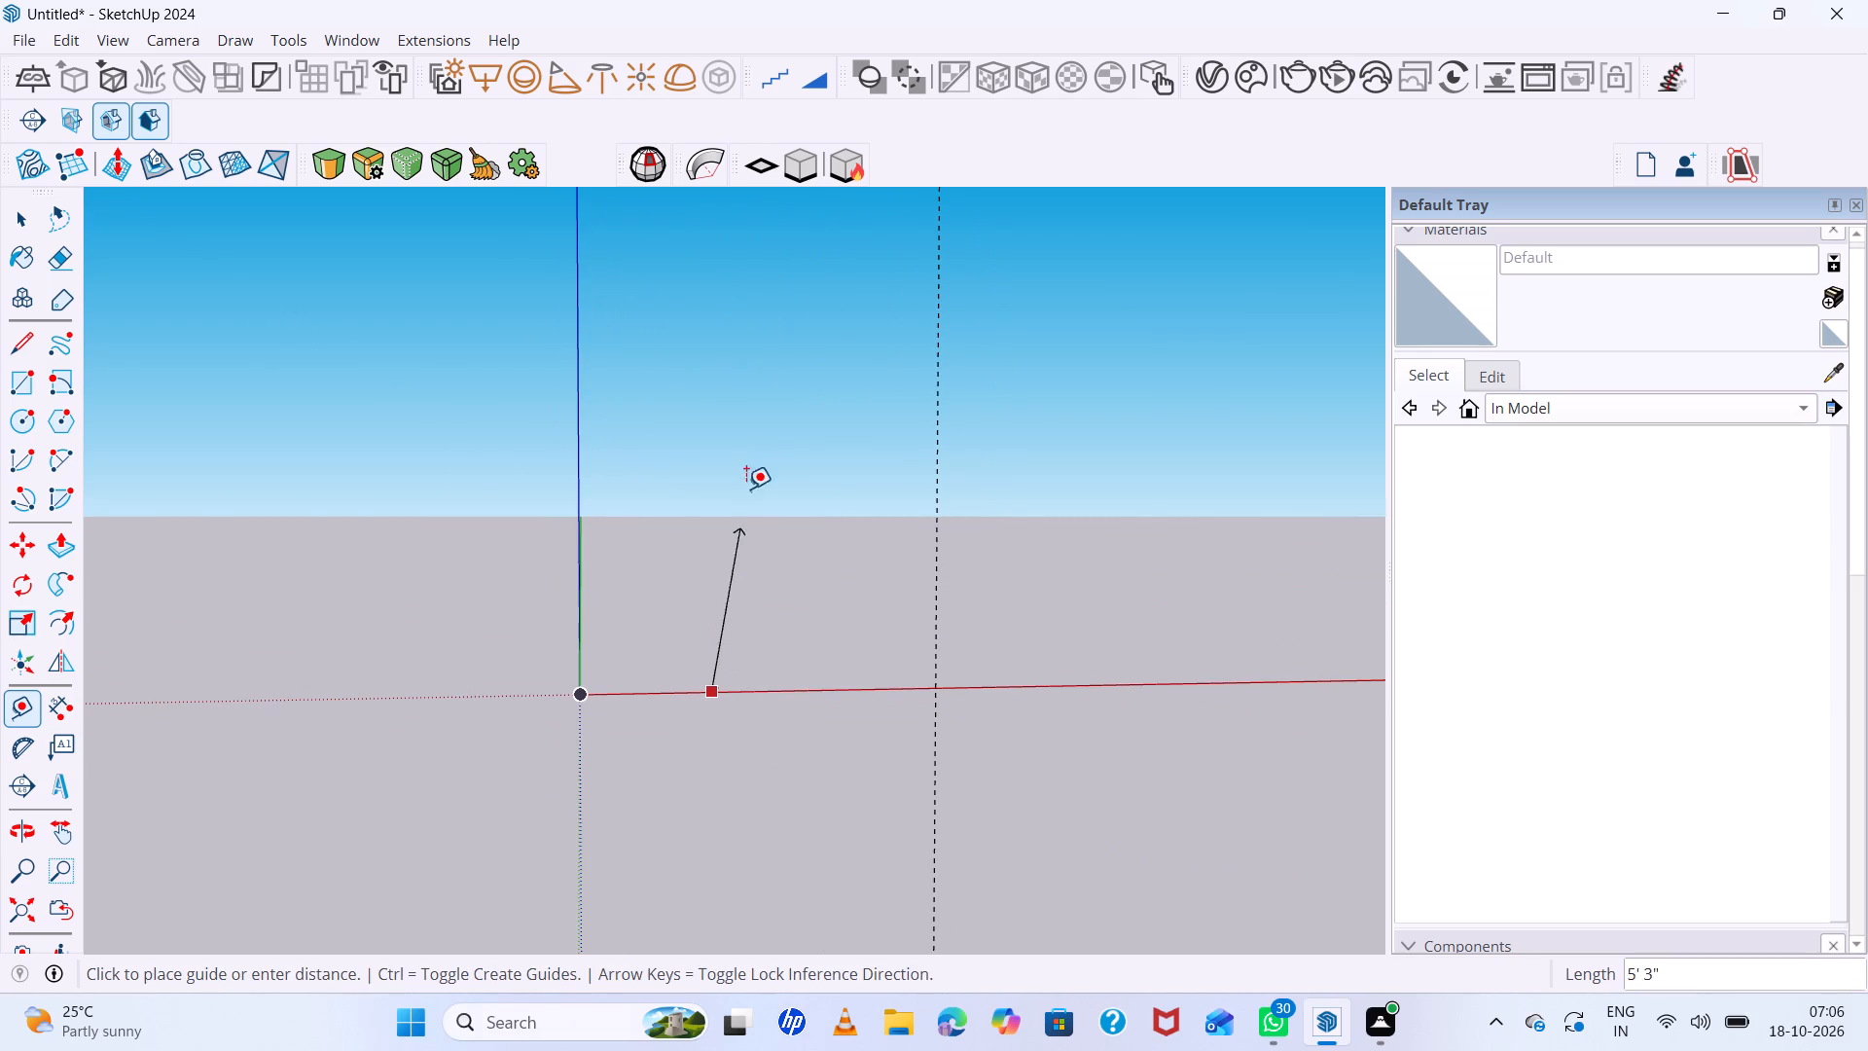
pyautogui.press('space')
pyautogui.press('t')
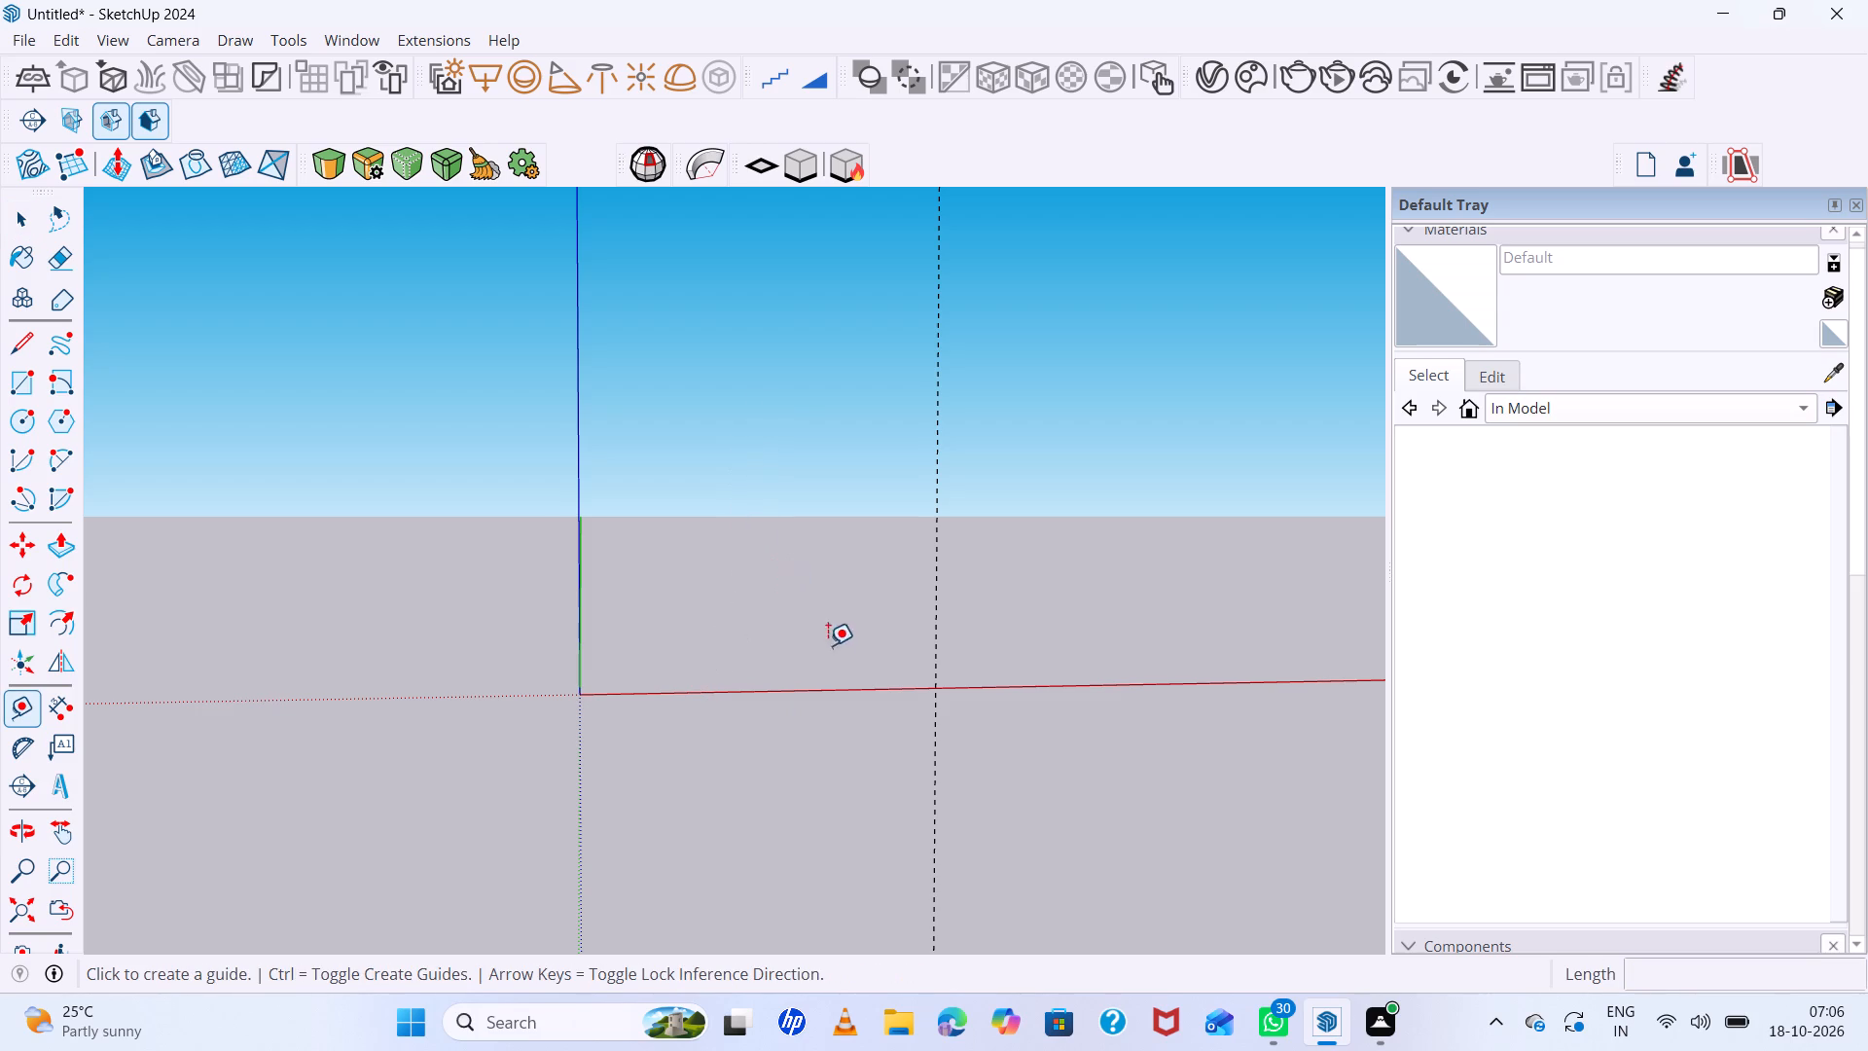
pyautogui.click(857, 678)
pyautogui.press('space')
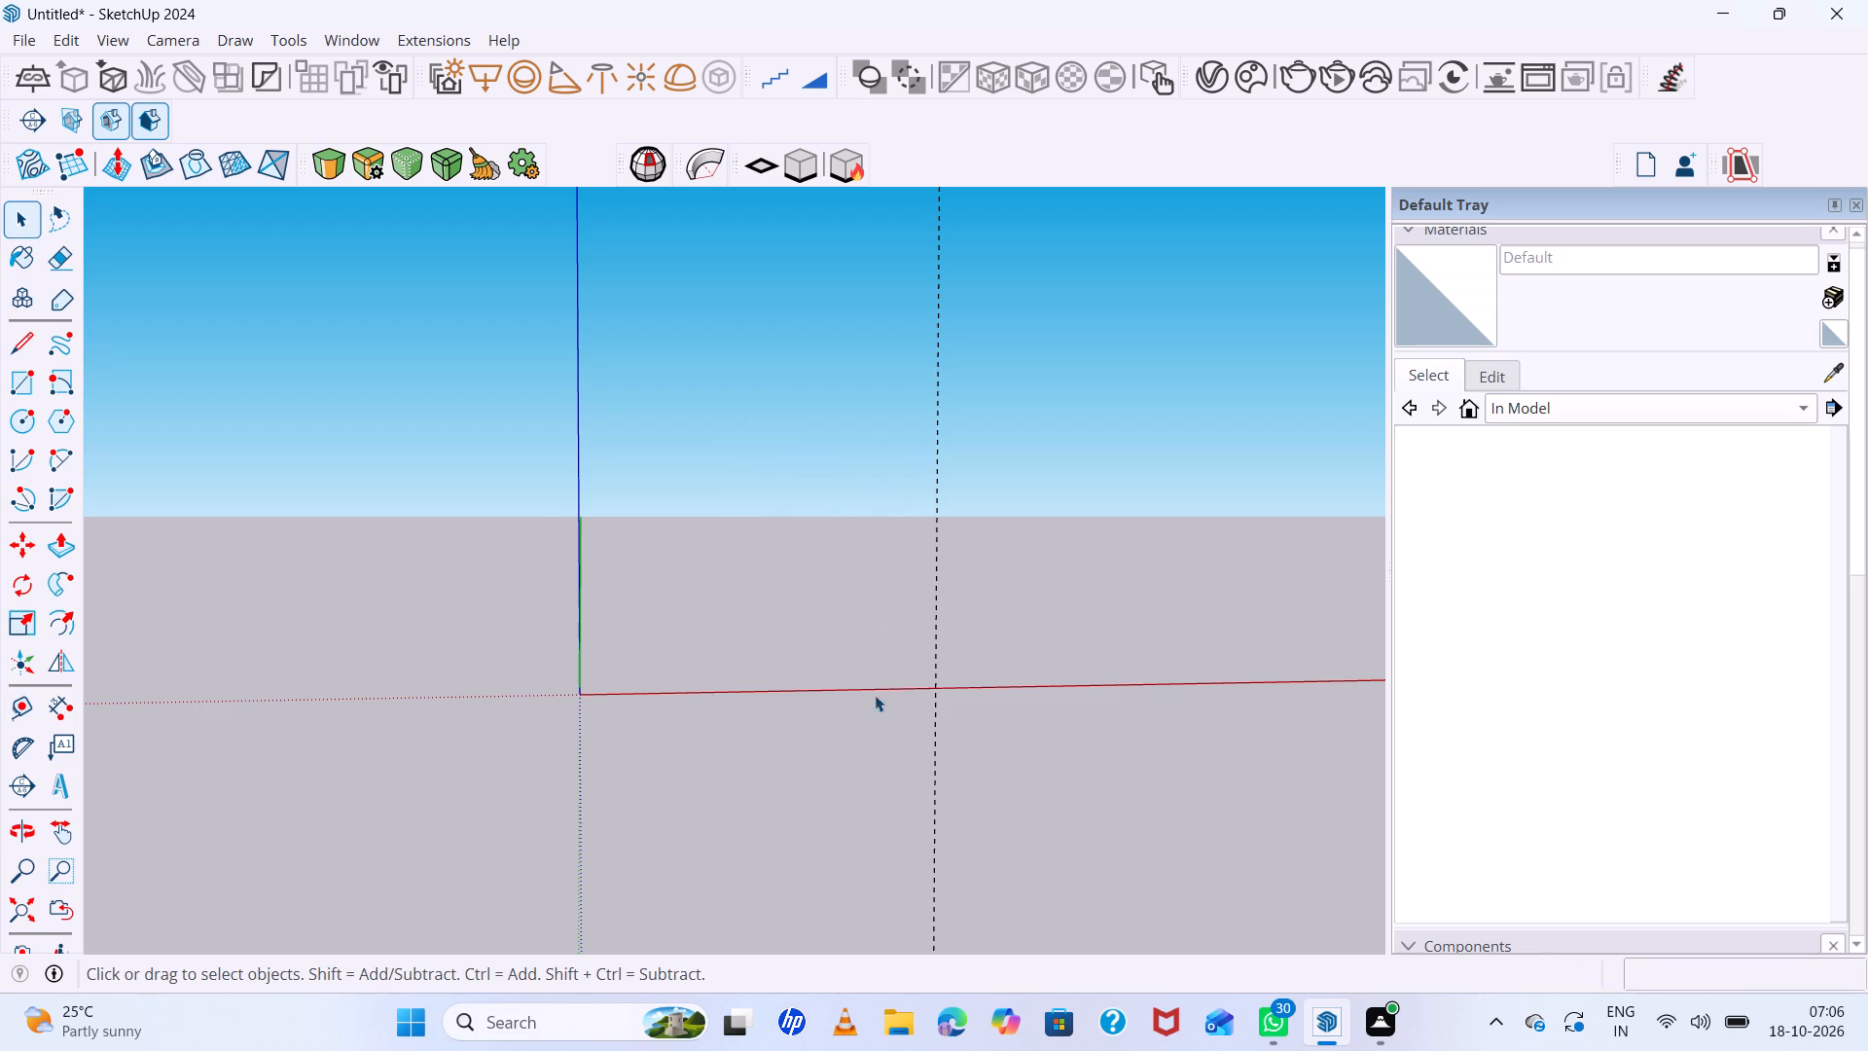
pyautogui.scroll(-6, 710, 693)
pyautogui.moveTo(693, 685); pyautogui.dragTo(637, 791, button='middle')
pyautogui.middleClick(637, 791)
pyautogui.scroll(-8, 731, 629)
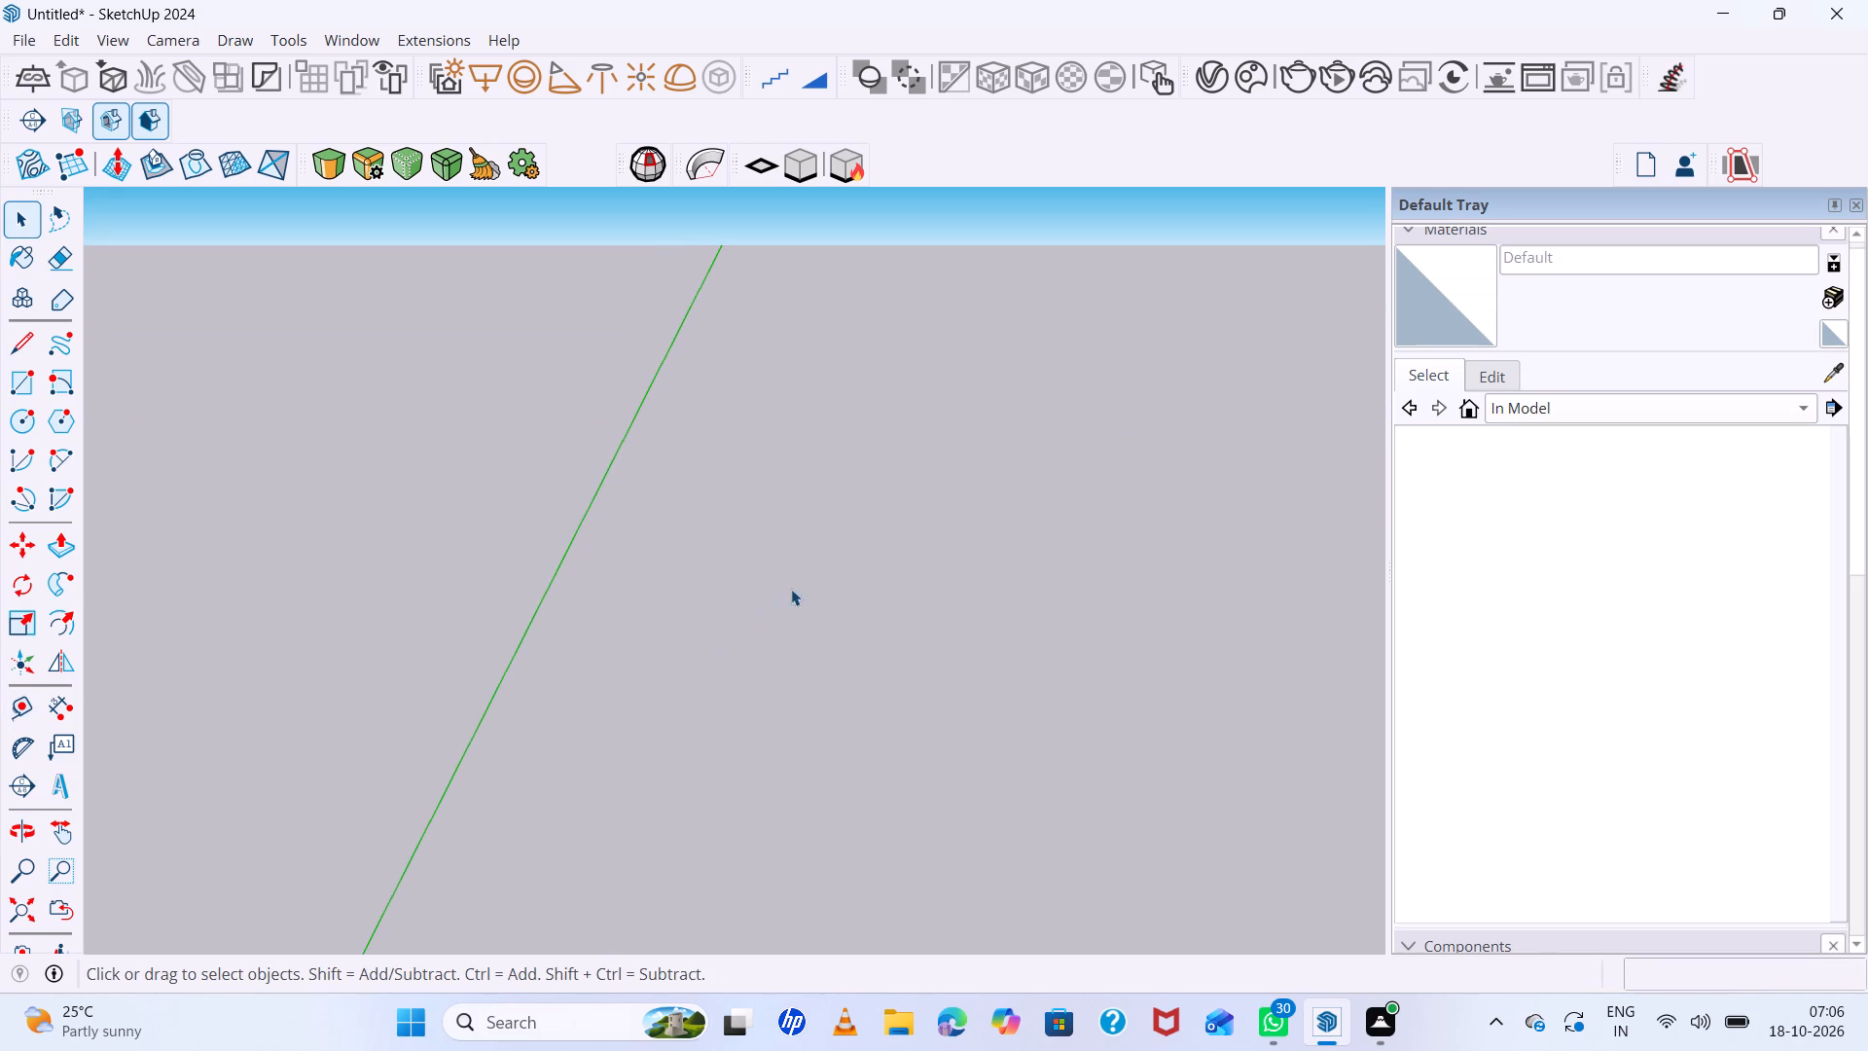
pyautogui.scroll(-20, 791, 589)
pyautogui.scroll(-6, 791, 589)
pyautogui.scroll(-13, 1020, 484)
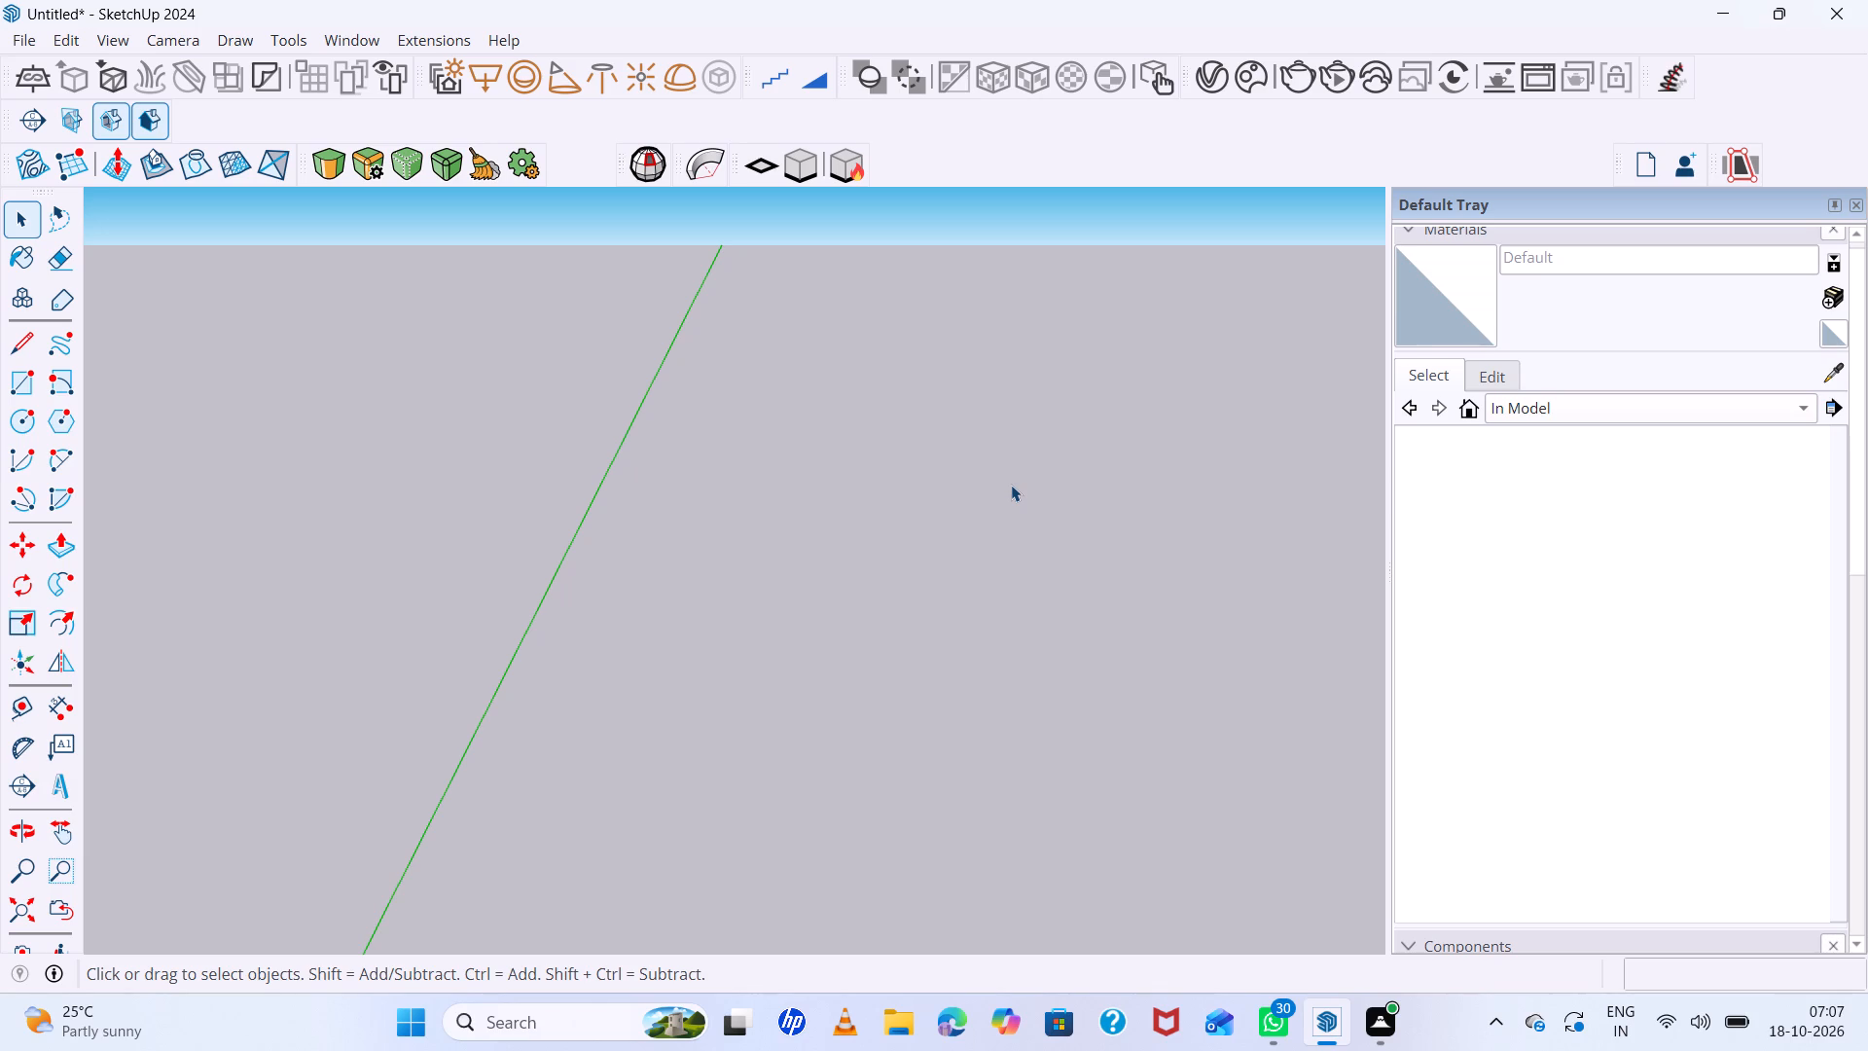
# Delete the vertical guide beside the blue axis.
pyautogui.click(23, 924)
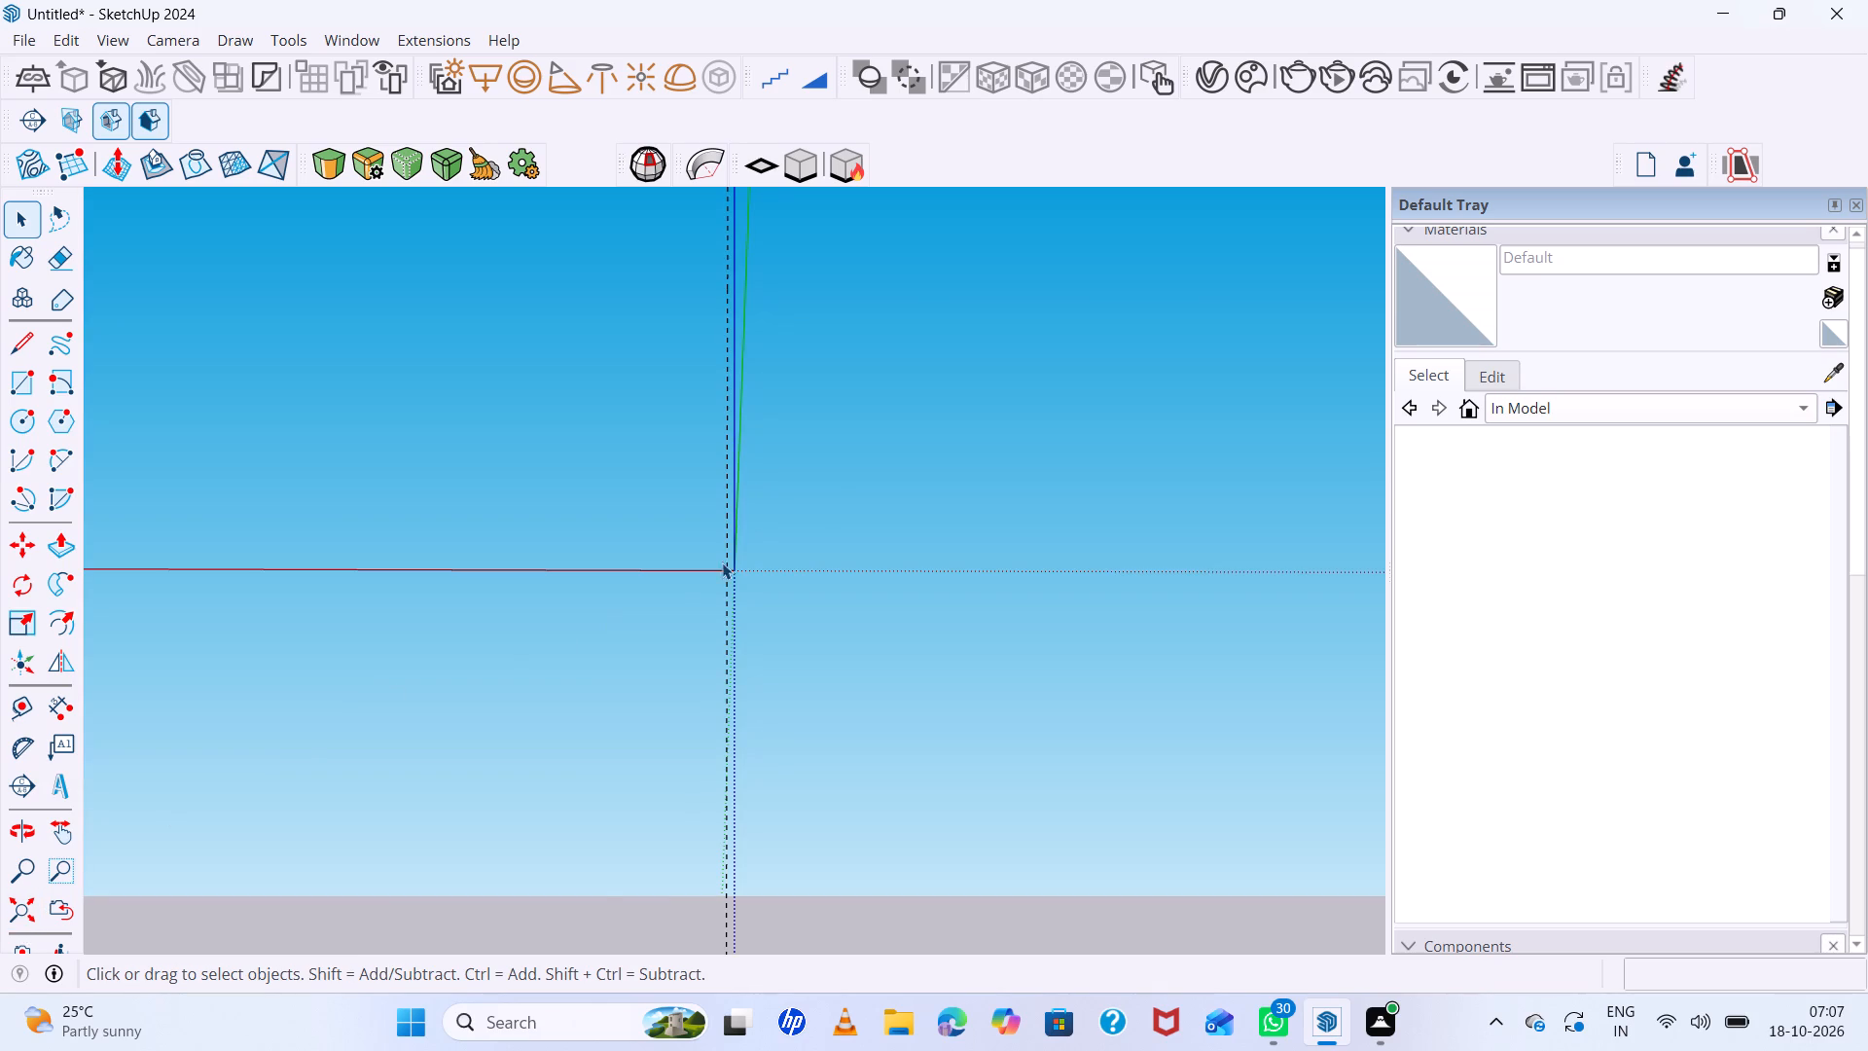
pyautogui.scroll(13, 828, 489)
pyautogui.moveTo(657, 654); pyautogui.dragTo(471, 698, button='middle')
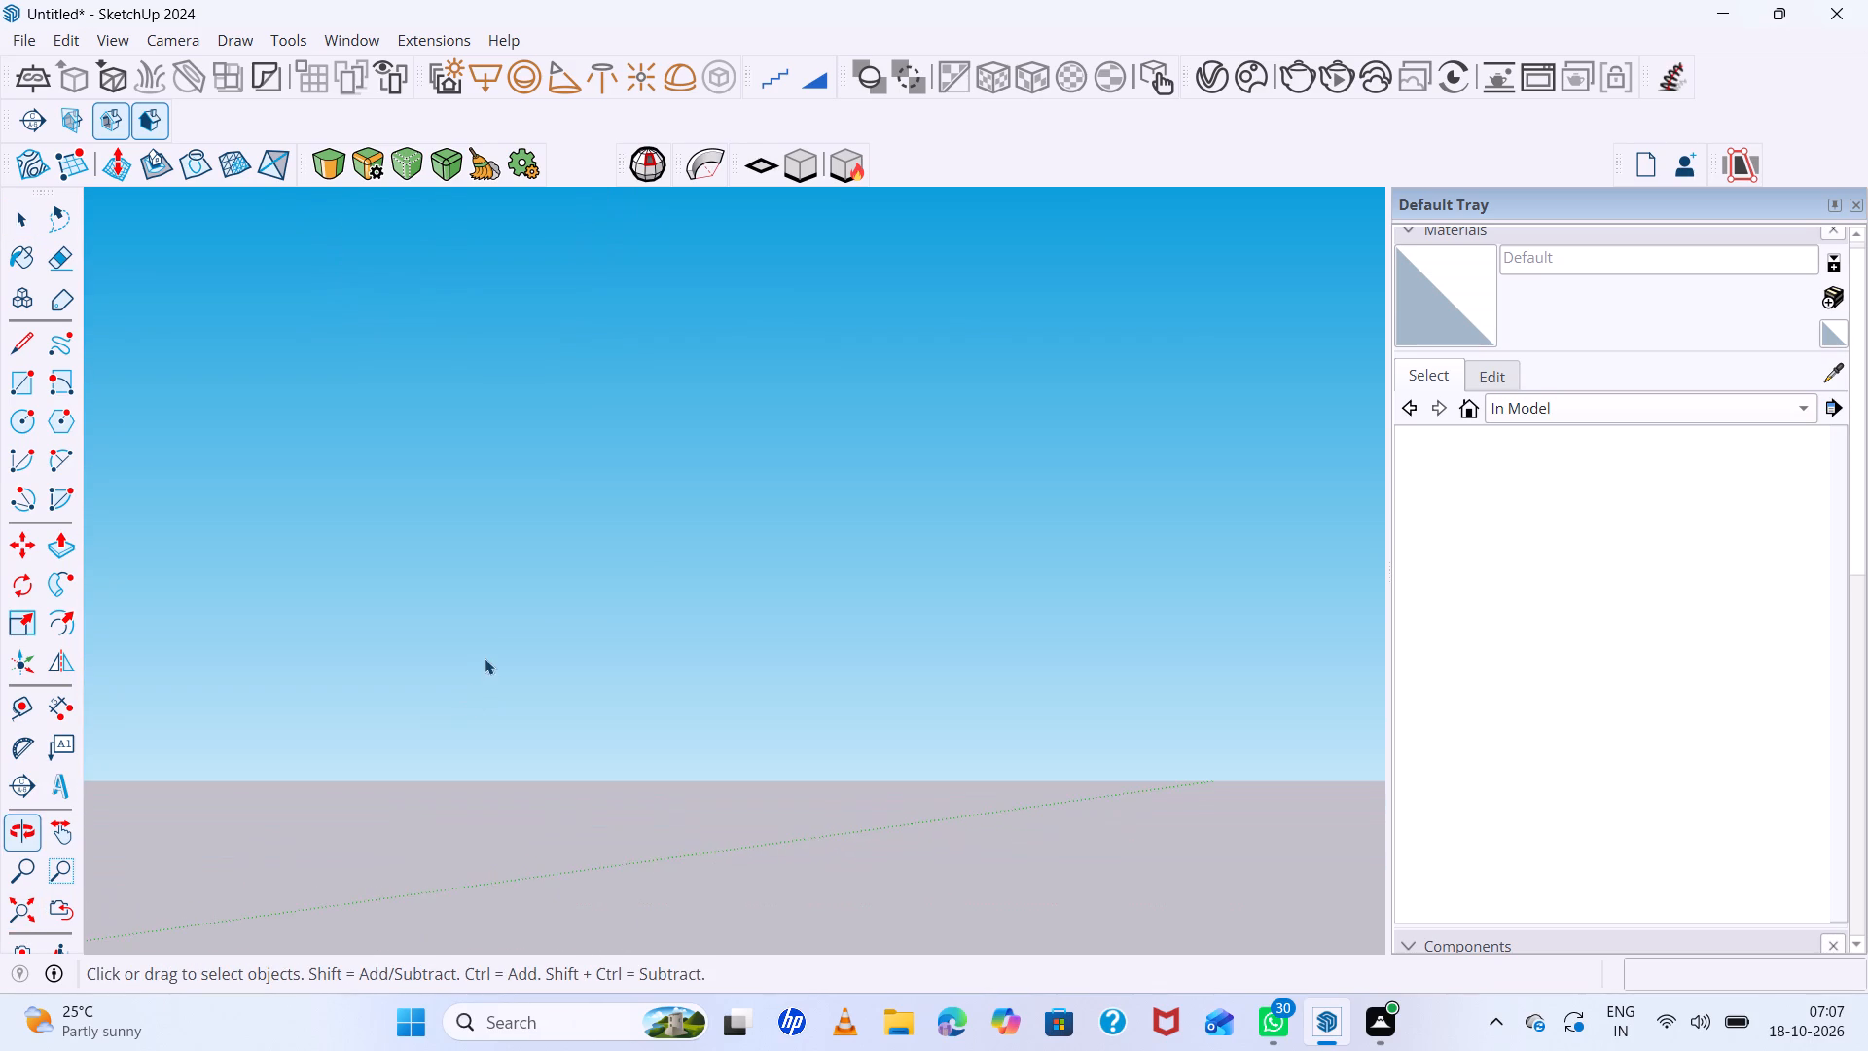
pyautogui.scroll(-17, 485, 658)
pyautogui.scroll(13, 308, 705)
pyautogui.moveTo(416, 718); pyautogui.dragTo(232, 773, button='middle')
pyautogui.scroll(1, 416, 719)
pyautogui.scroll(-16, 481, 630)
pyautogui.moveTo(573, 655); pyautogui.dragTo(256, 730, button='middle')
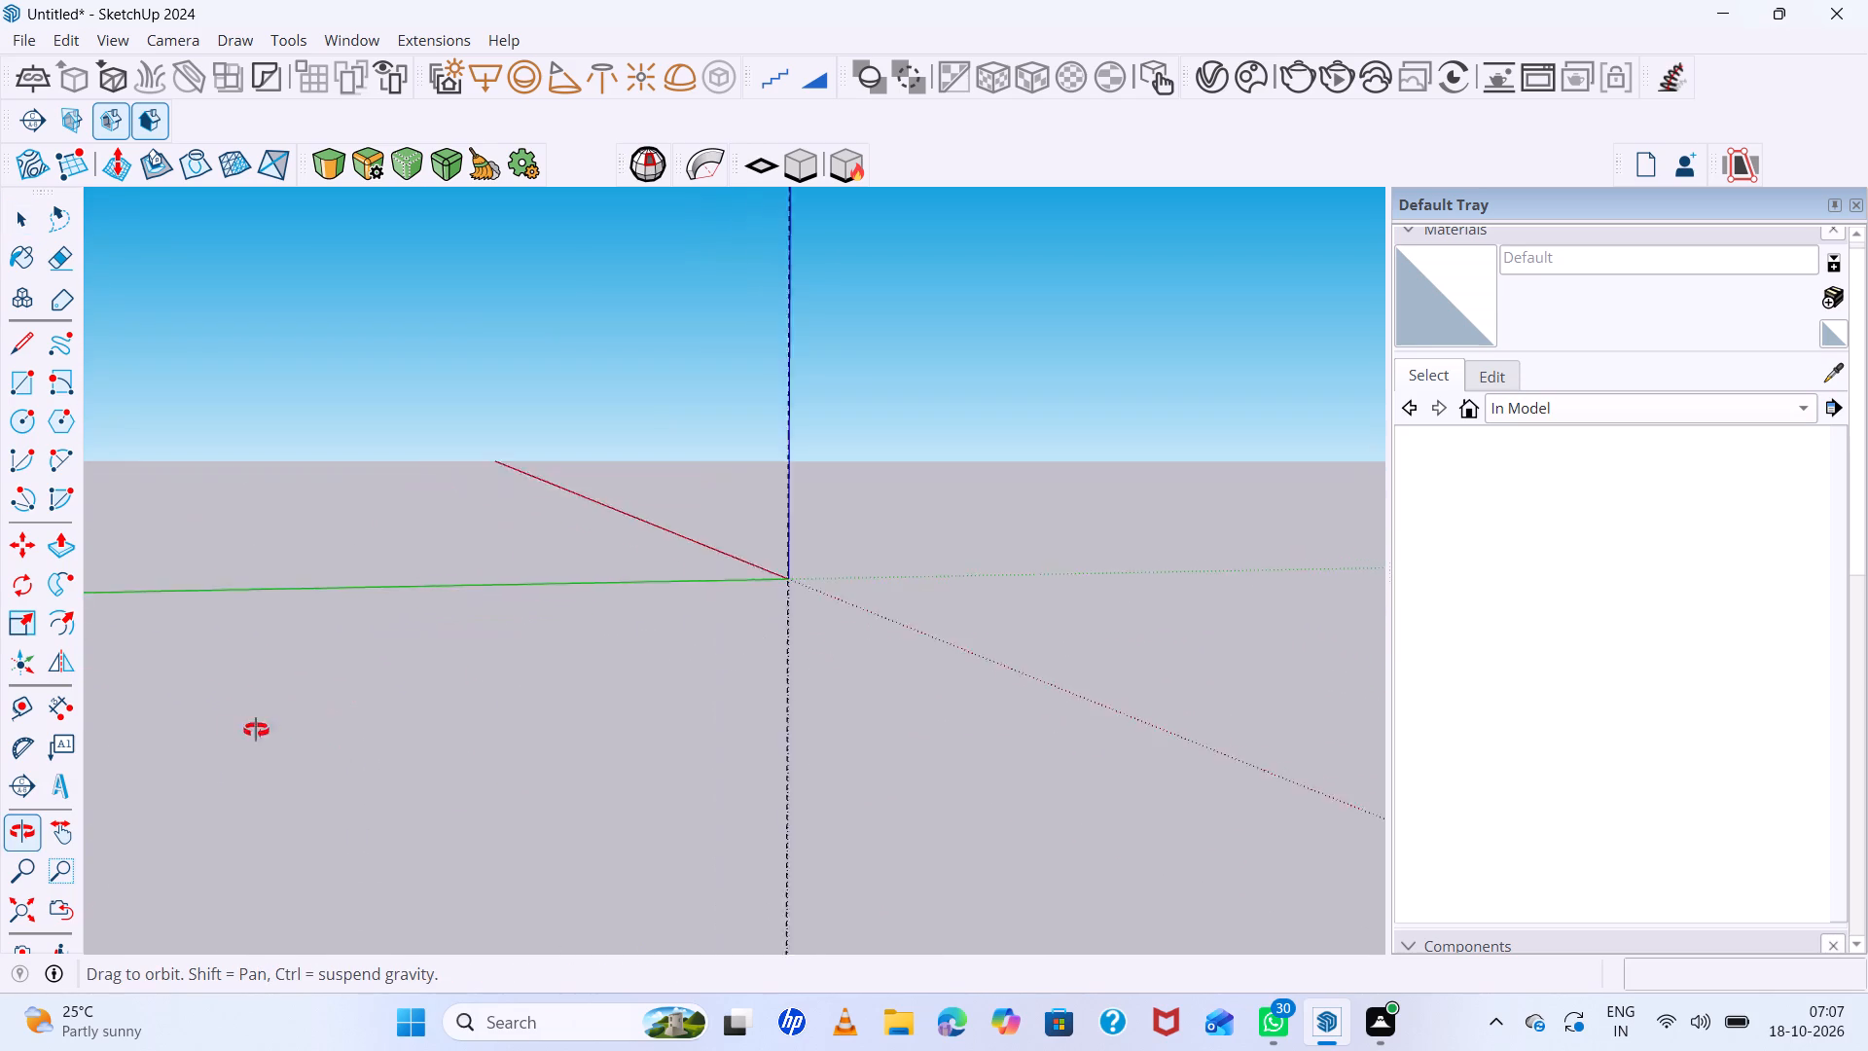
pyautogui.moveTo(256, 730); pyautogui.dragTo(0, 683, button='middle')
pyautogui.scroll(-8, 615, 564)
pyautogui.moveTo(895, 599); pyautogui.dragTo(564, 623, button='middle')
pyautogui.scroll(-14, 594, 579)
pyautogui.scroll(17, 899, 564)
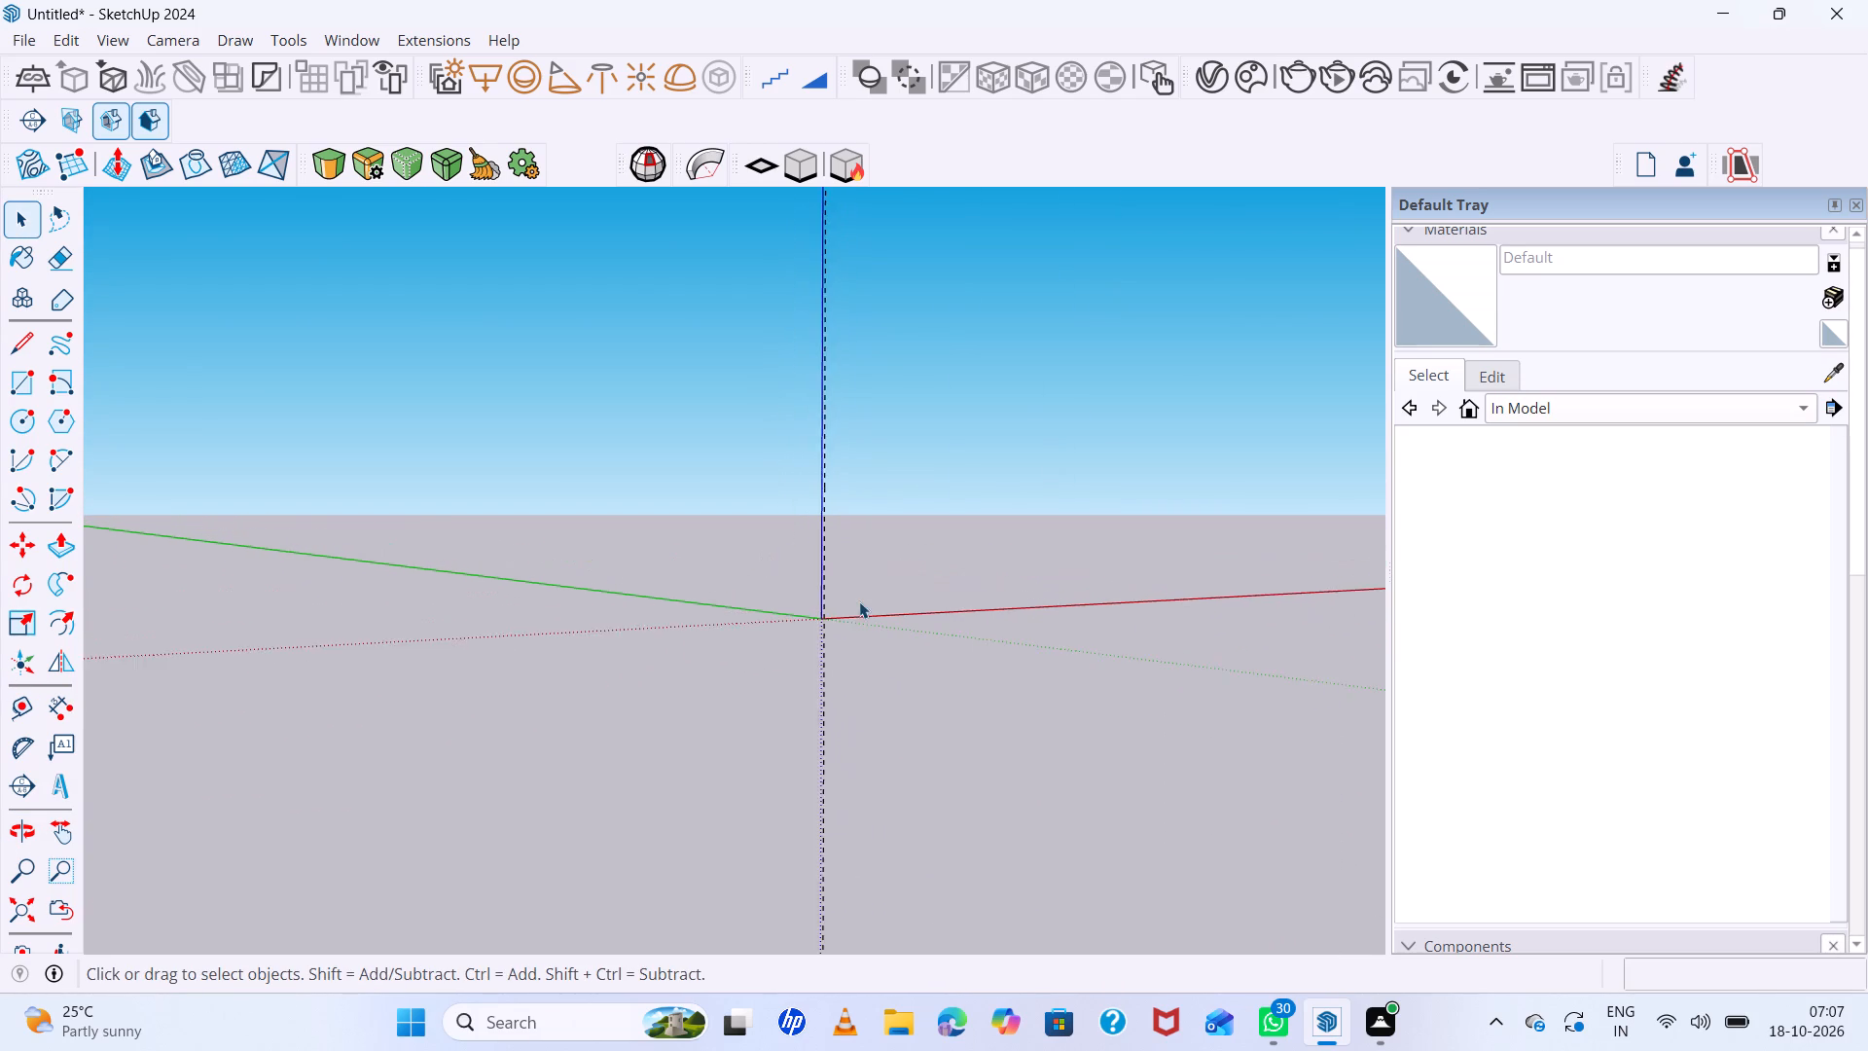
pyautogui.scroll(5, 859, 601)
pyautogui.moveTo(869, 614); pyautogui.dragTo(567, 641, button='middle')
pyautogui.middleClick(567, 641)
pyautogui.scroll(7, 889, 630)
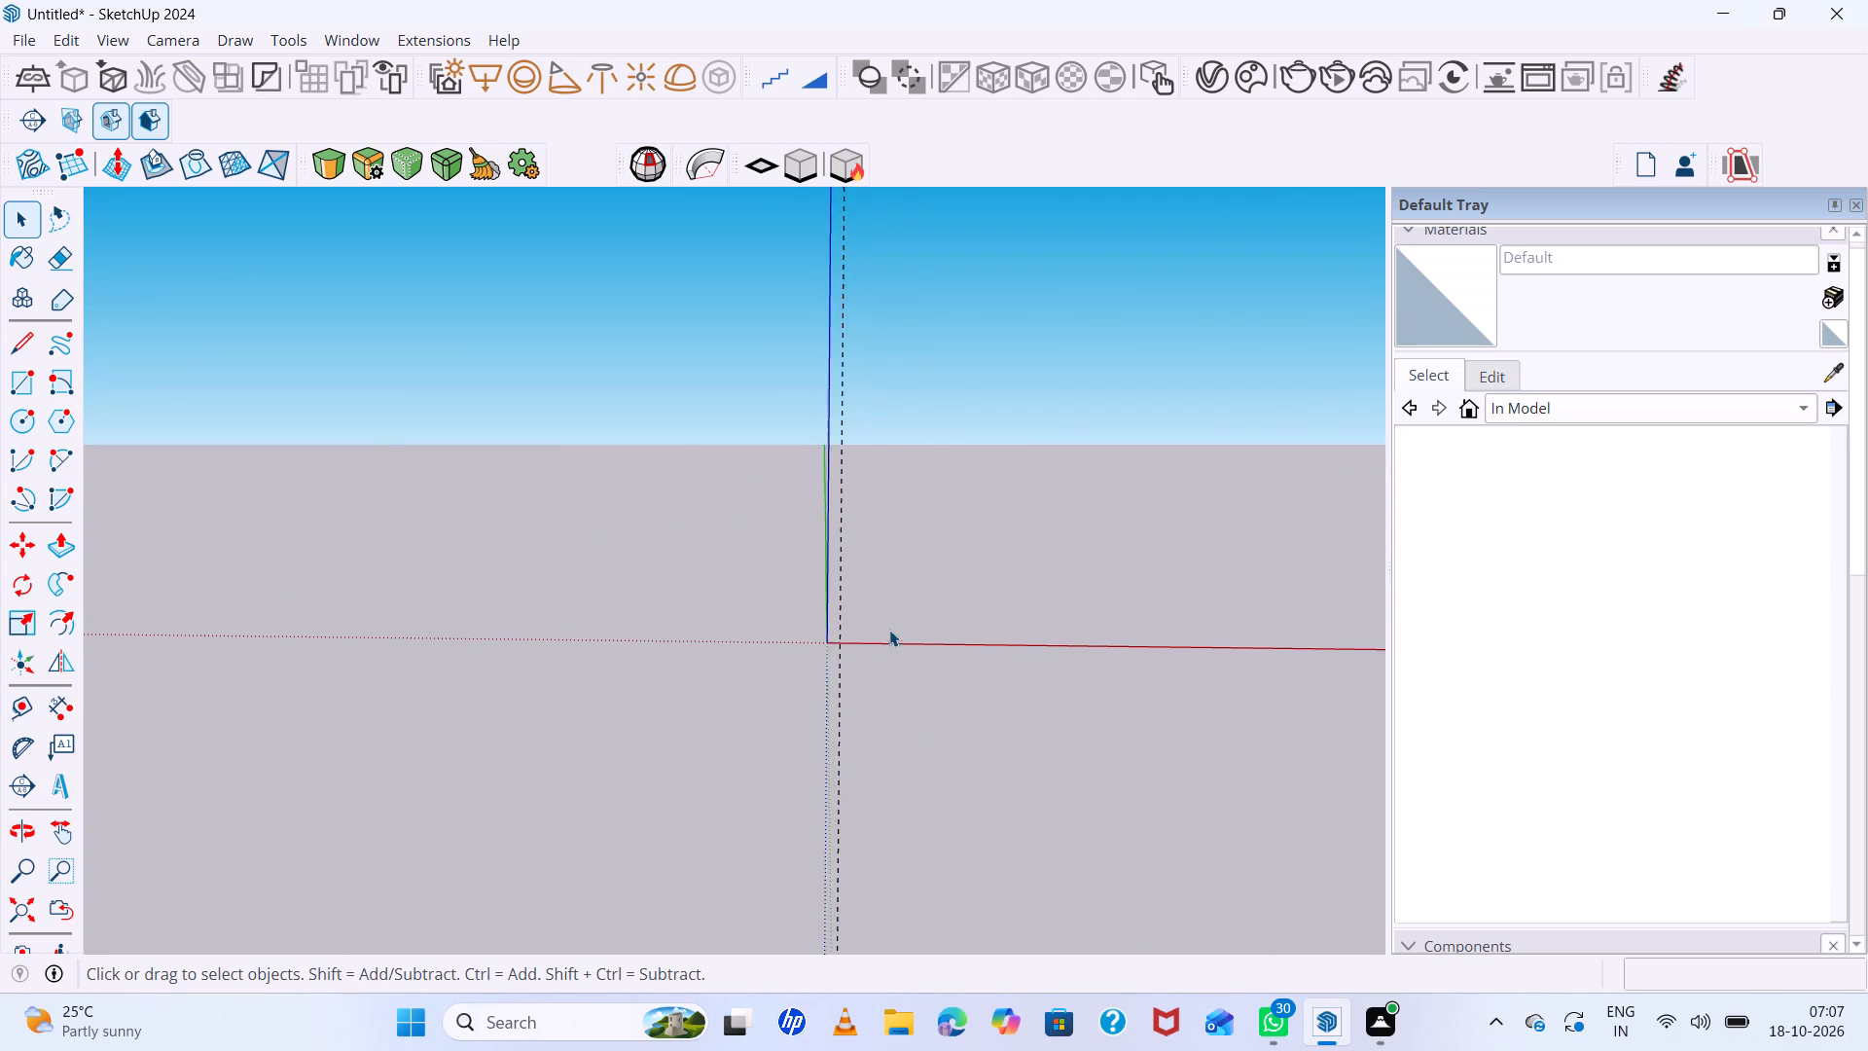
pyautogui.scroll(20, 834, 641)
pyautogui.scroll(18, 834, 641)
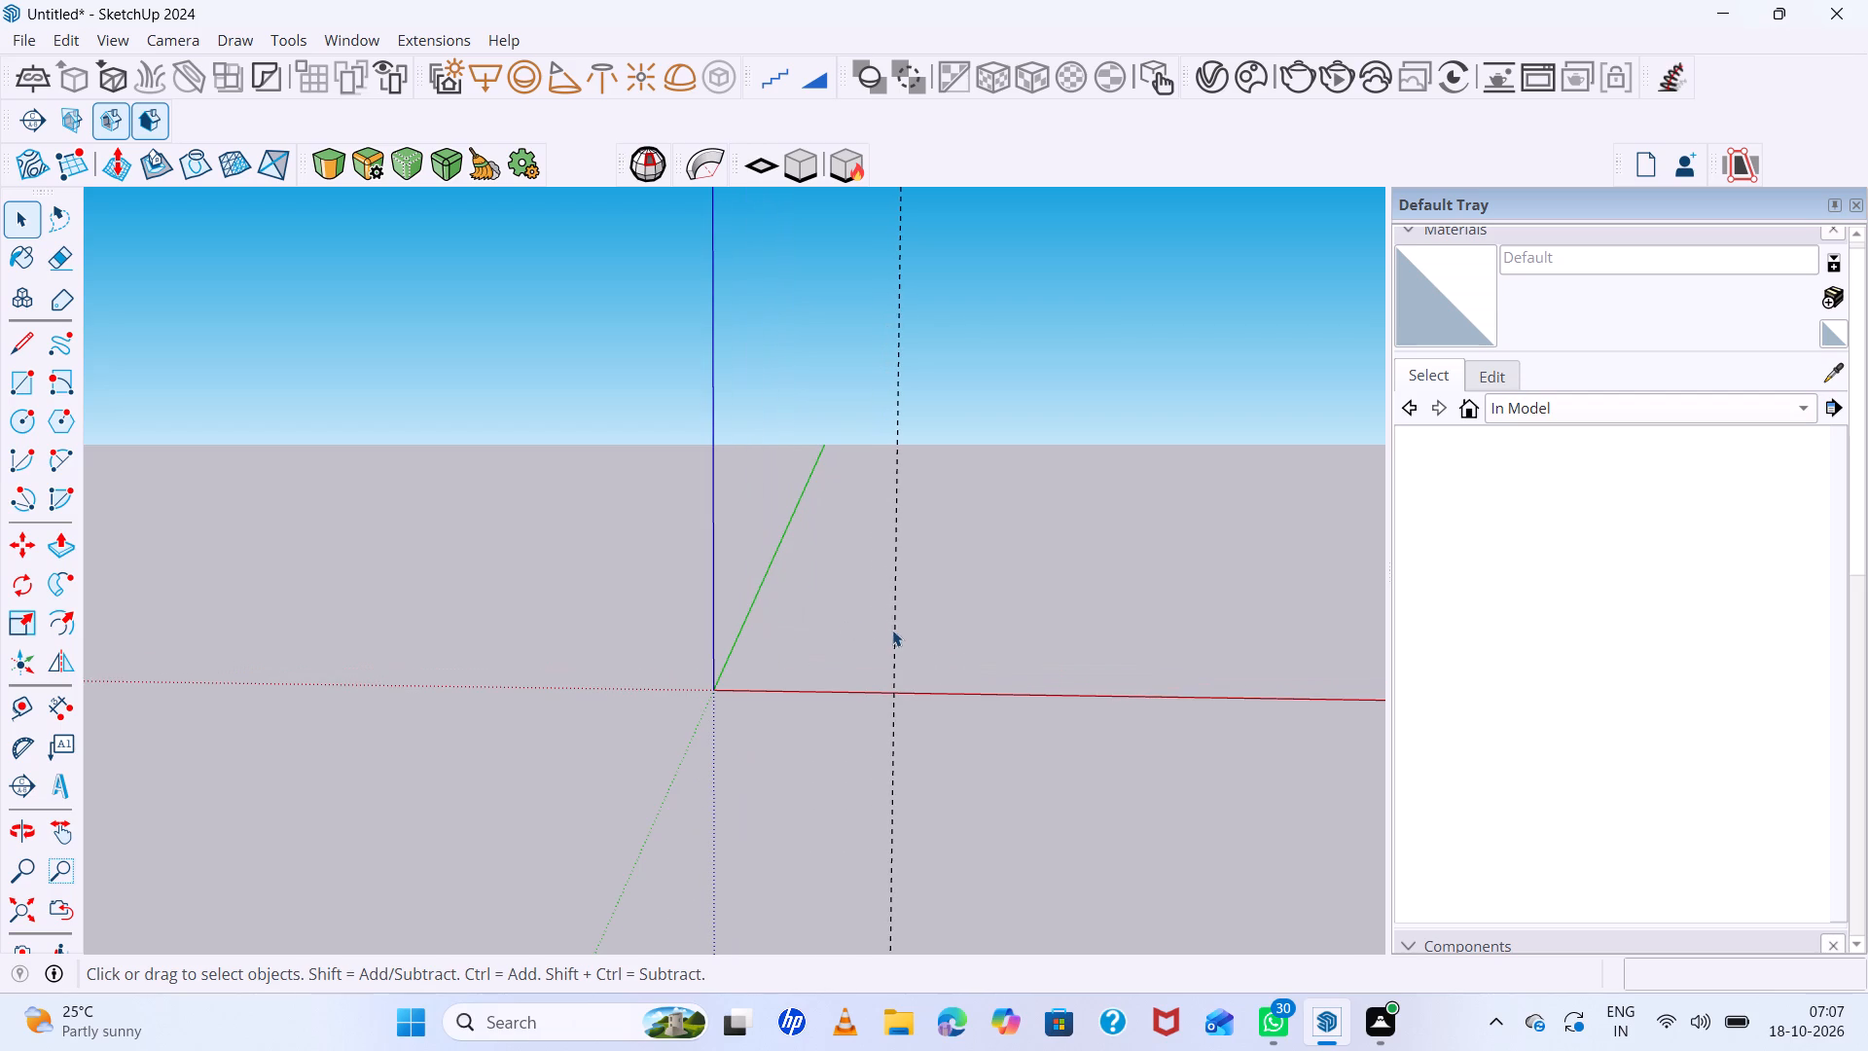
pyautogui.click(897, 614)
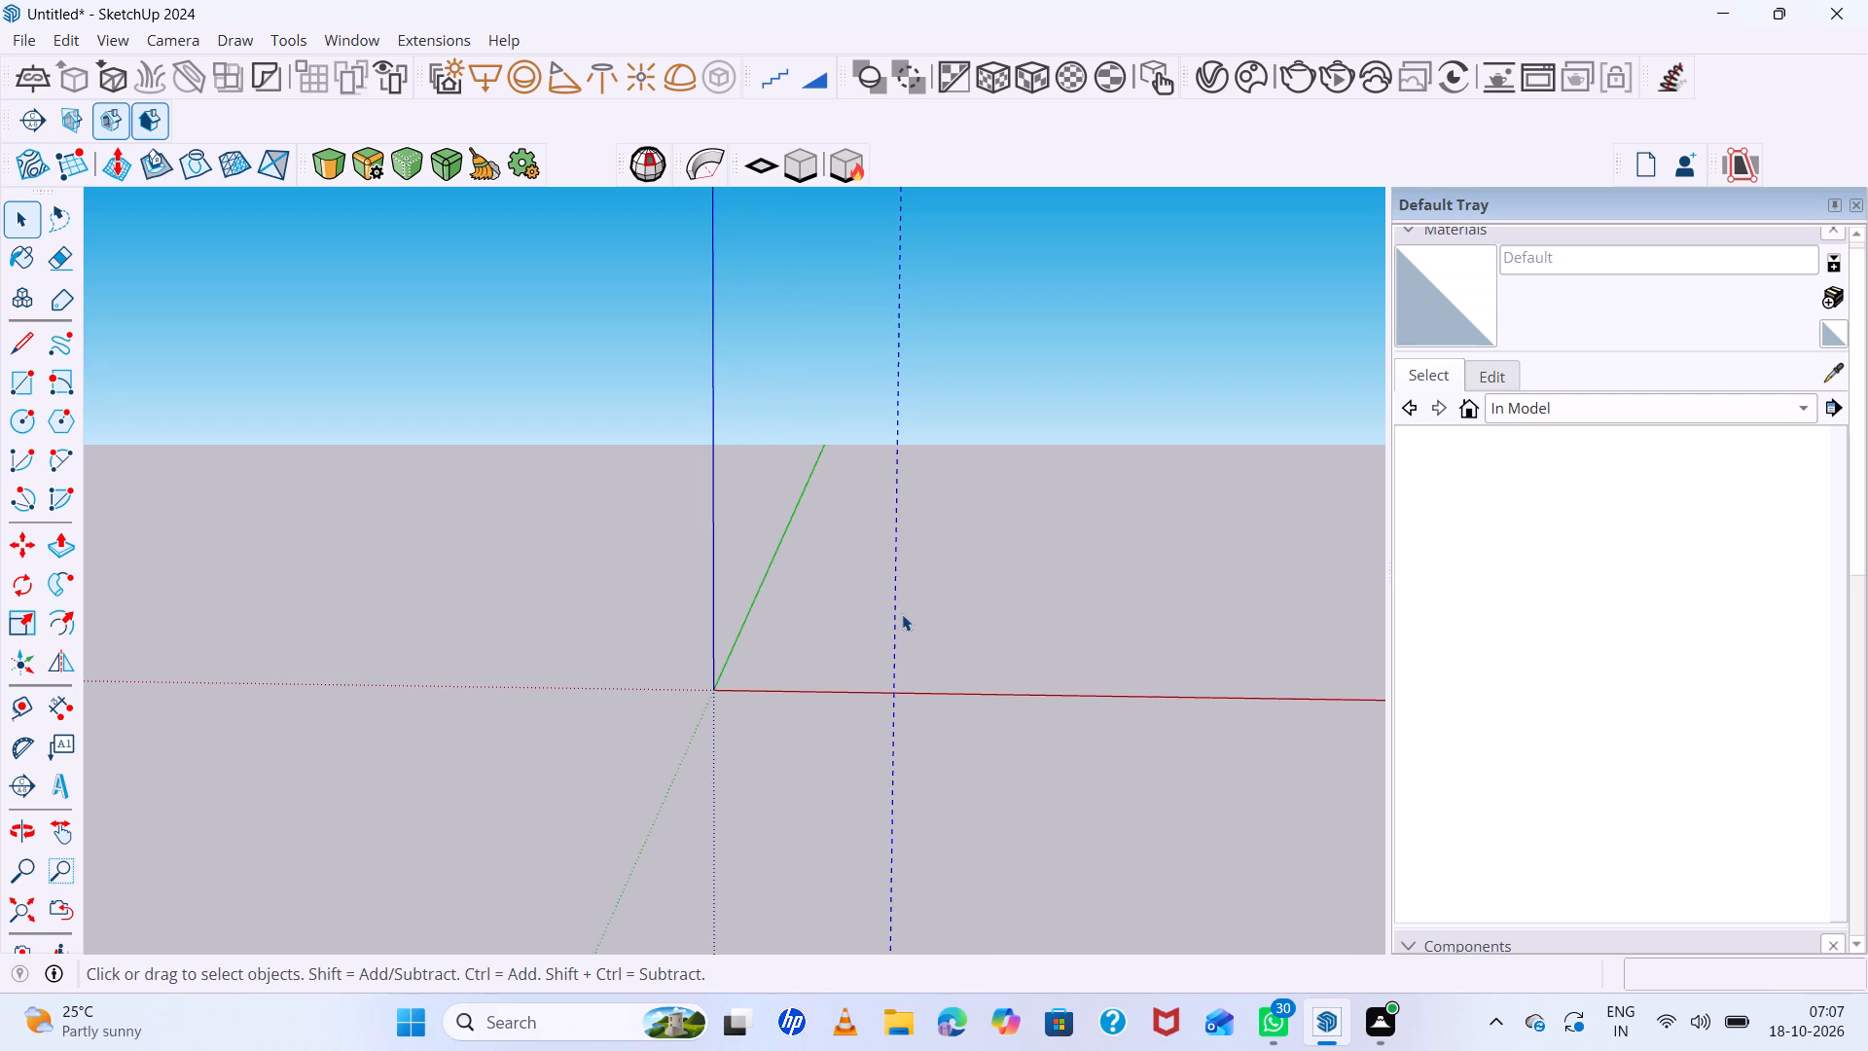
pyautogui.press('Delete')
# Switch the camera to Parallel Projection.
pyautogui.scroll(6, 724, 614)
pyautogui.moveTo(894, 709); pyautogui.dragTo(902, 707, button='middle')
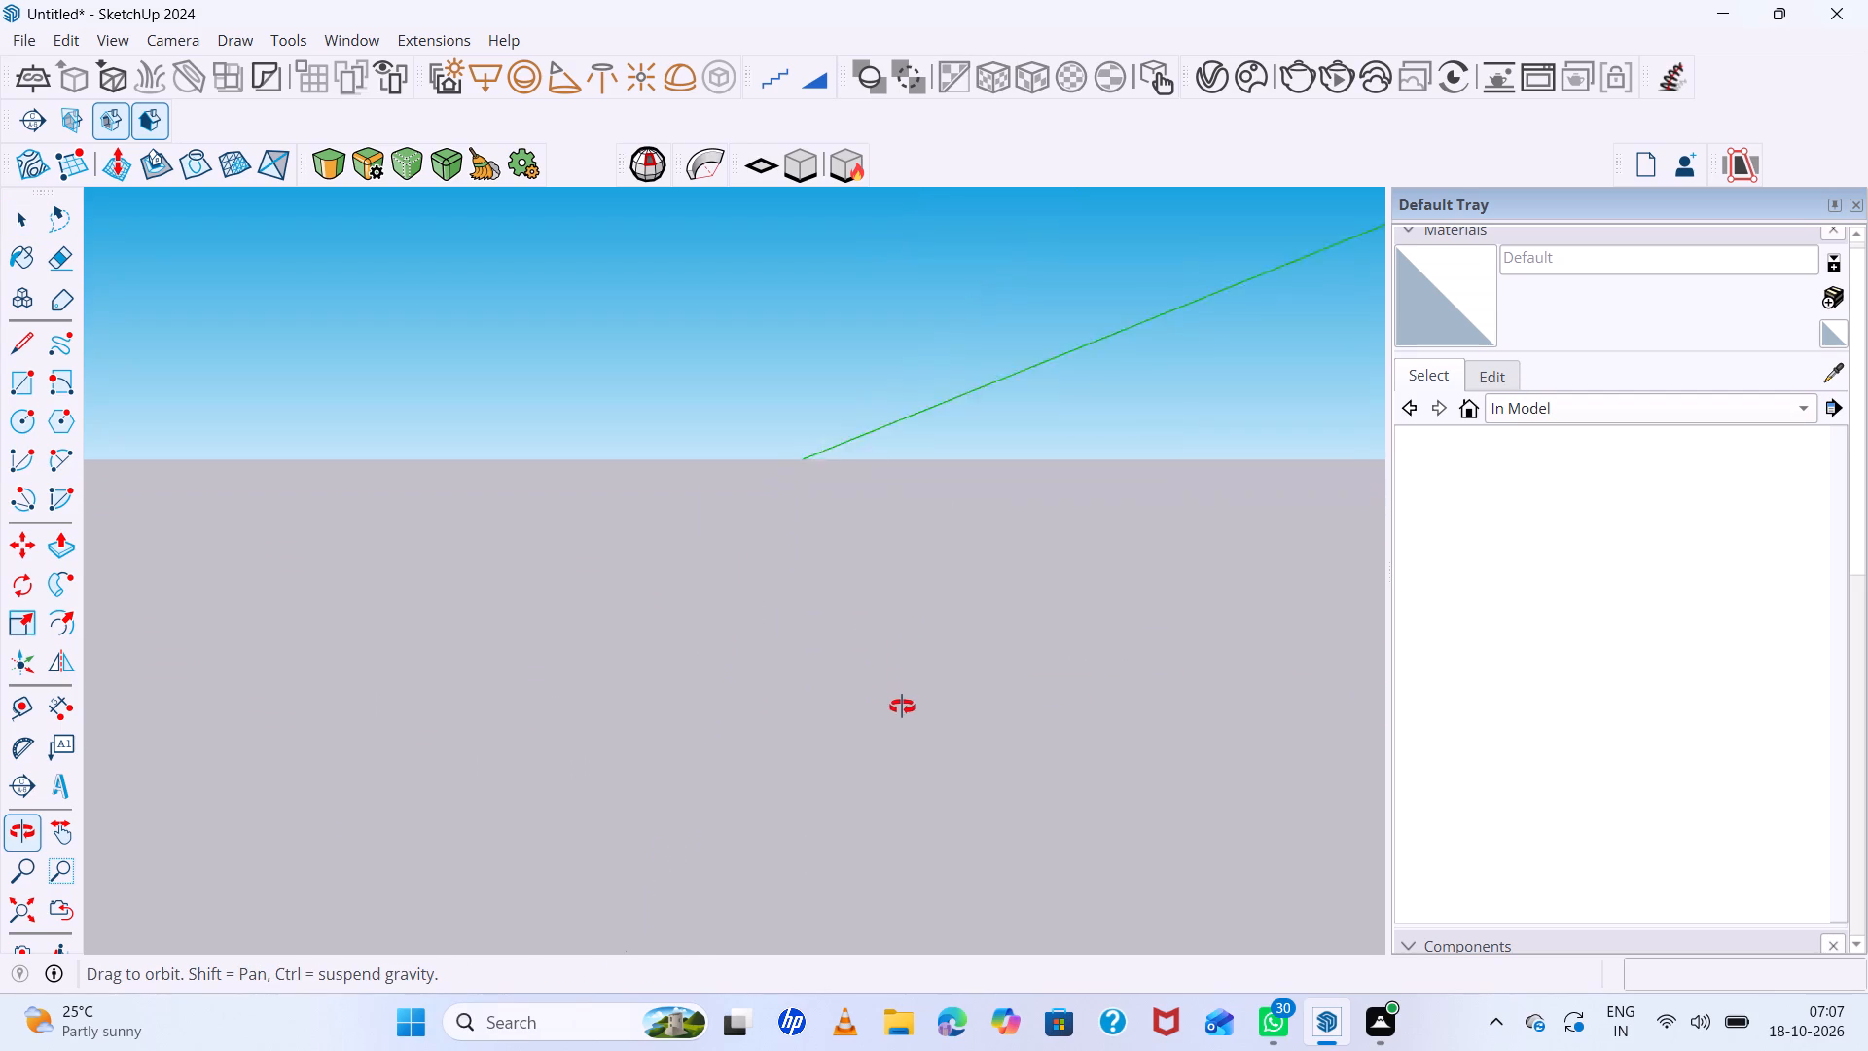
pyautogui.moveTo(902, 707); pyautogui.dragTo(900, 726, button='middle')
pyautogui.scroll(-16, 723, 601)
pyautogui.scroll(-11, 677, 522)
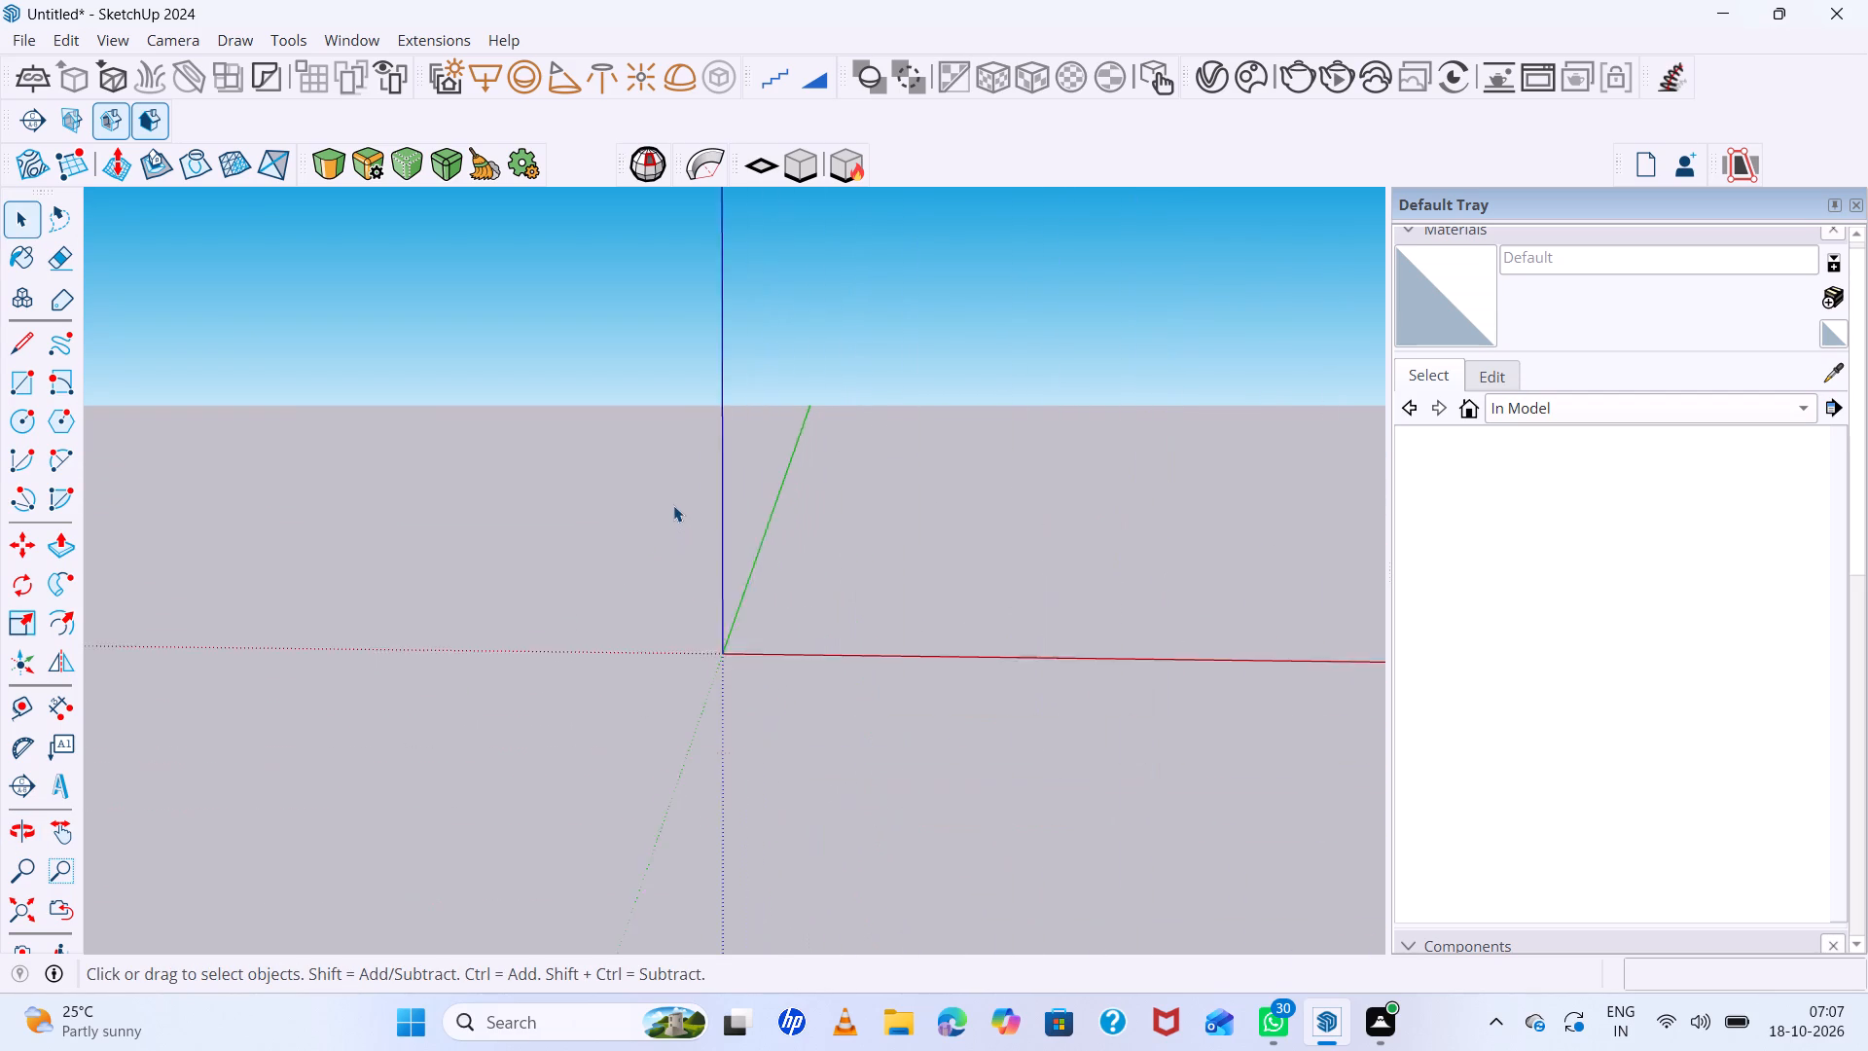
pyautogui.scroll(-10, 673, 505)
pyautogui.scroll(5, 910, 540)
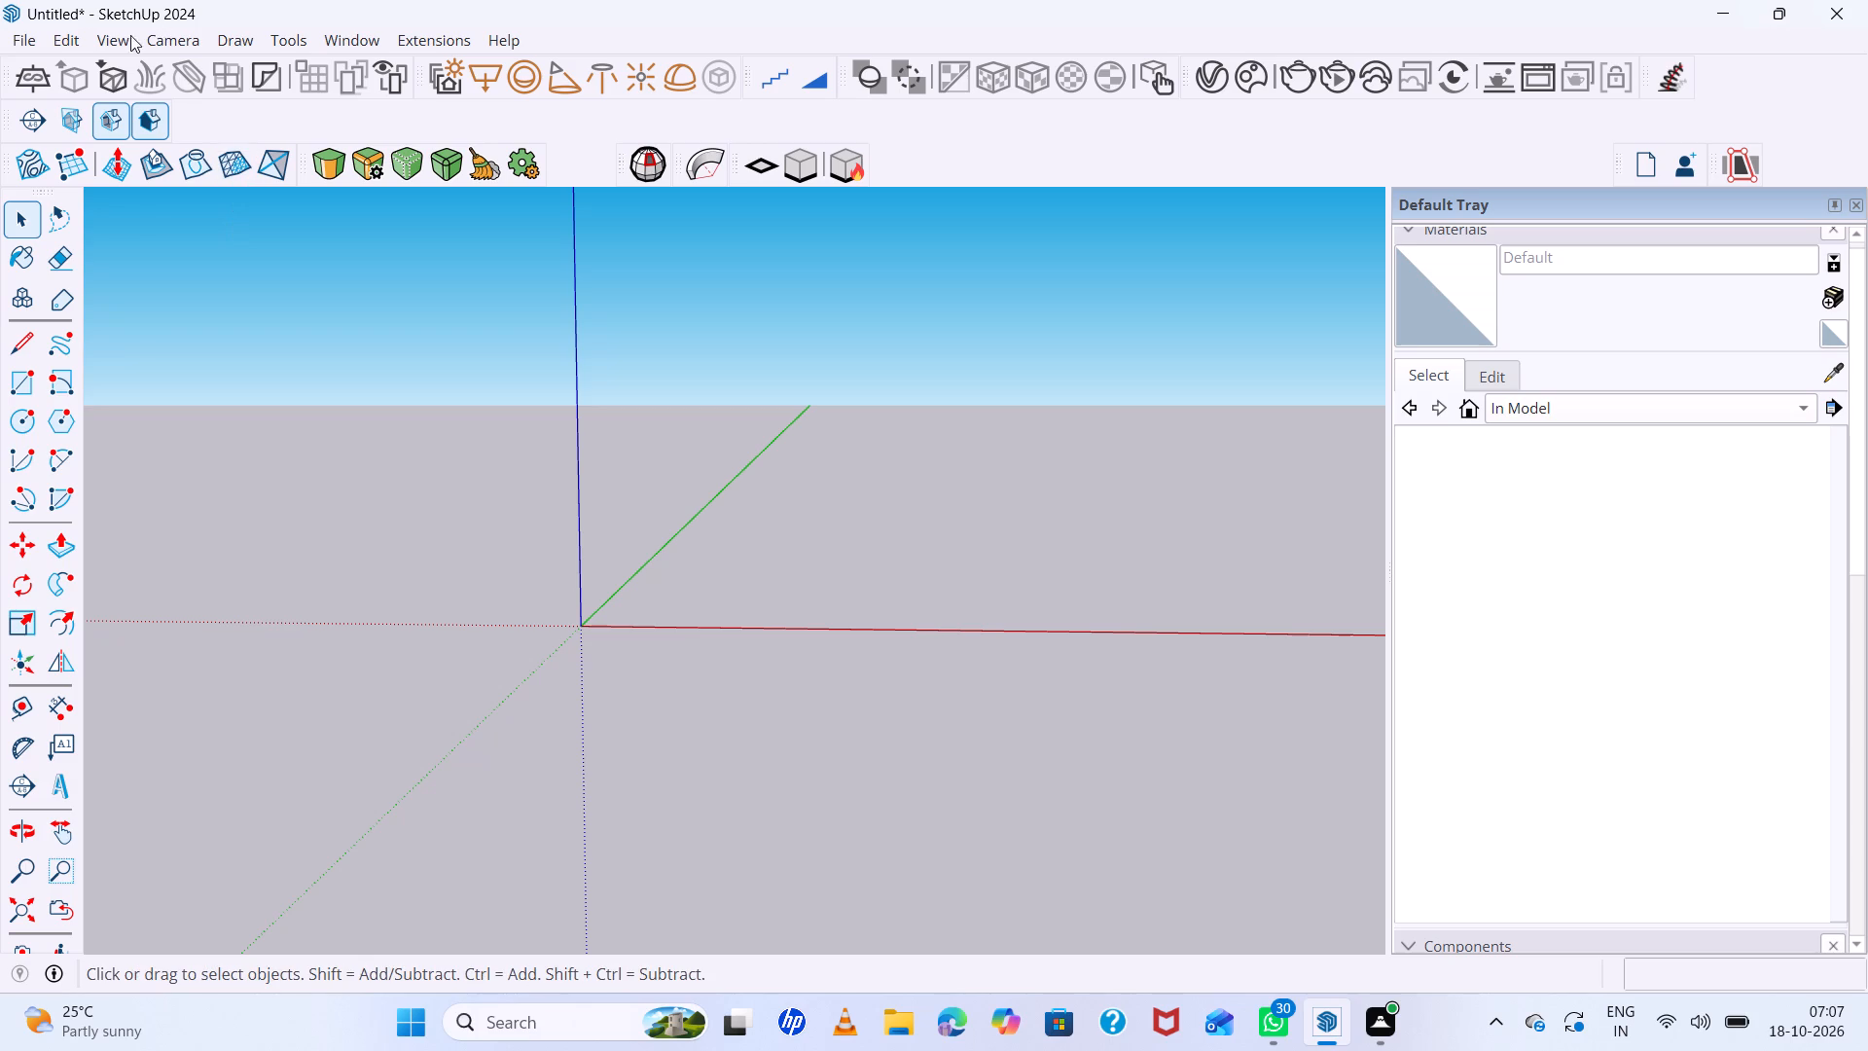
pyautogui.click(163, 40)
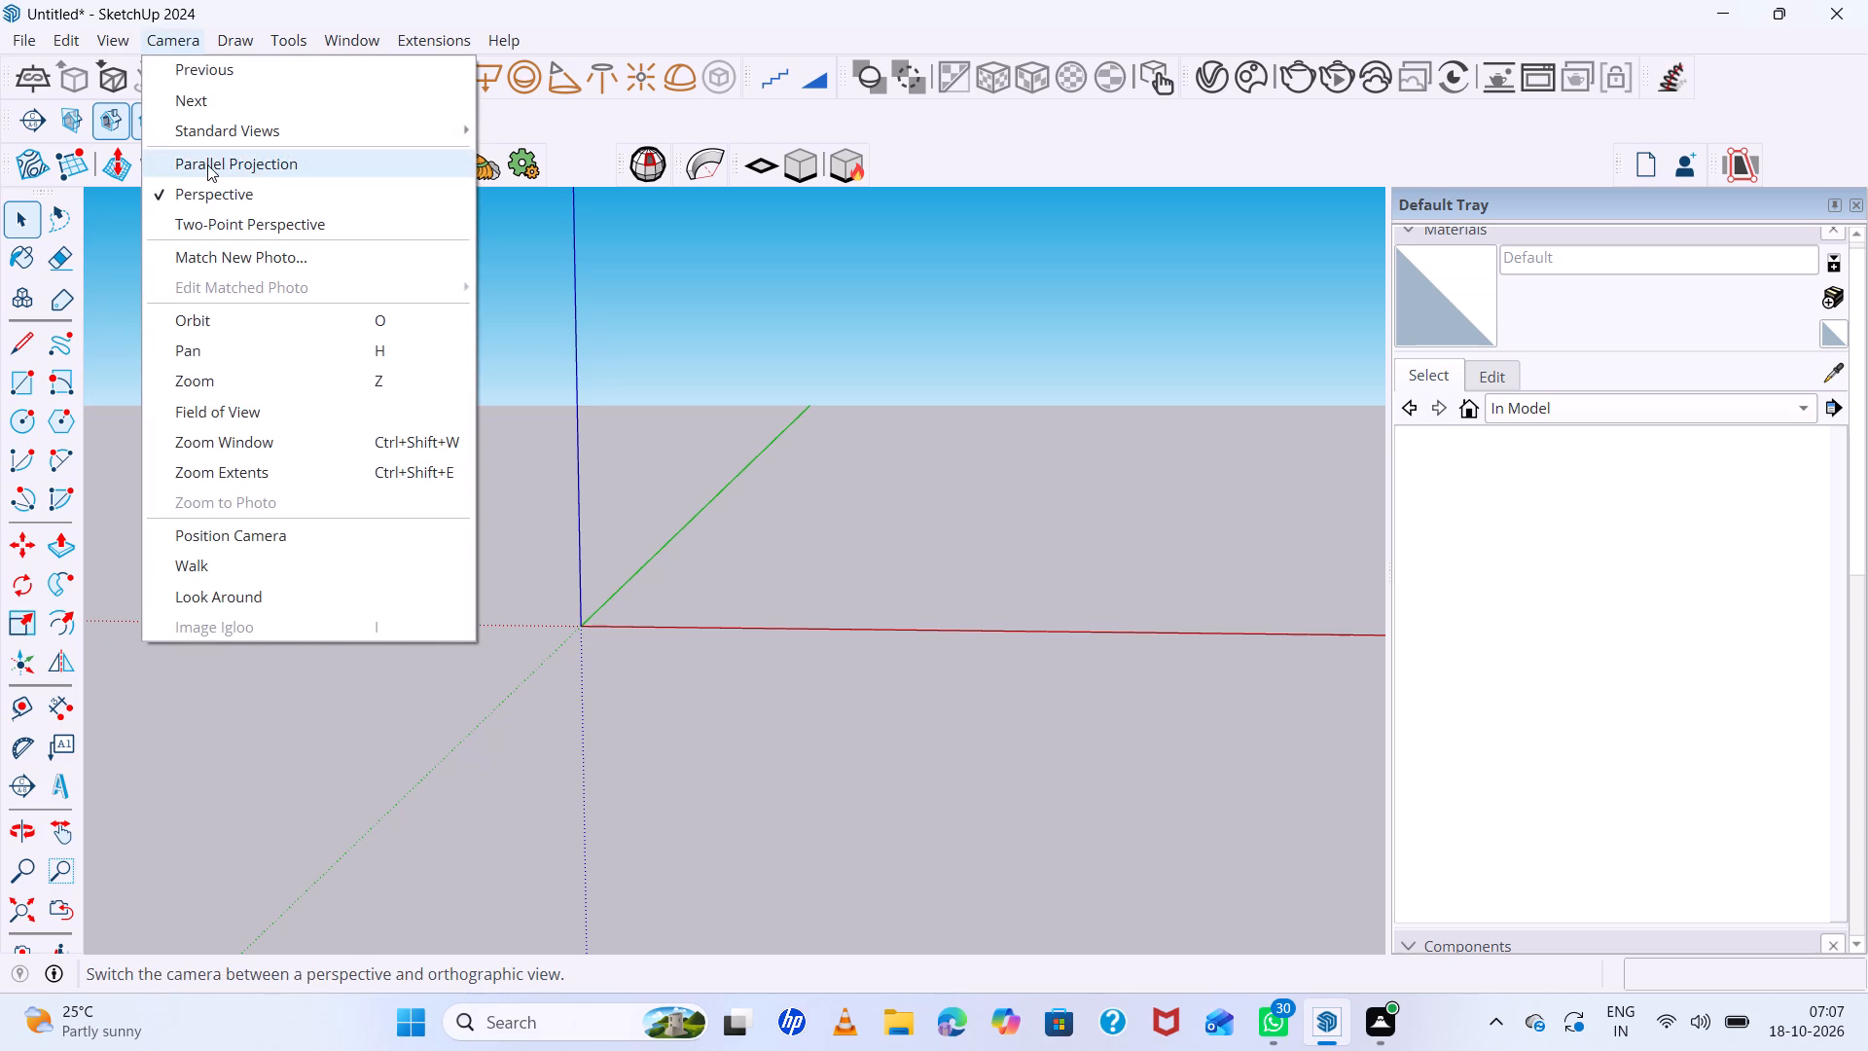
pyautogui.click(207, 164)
# Examine the axes around the origin from several angles in parallel projection.
pyautogui.scroll(-7, 682, 448)
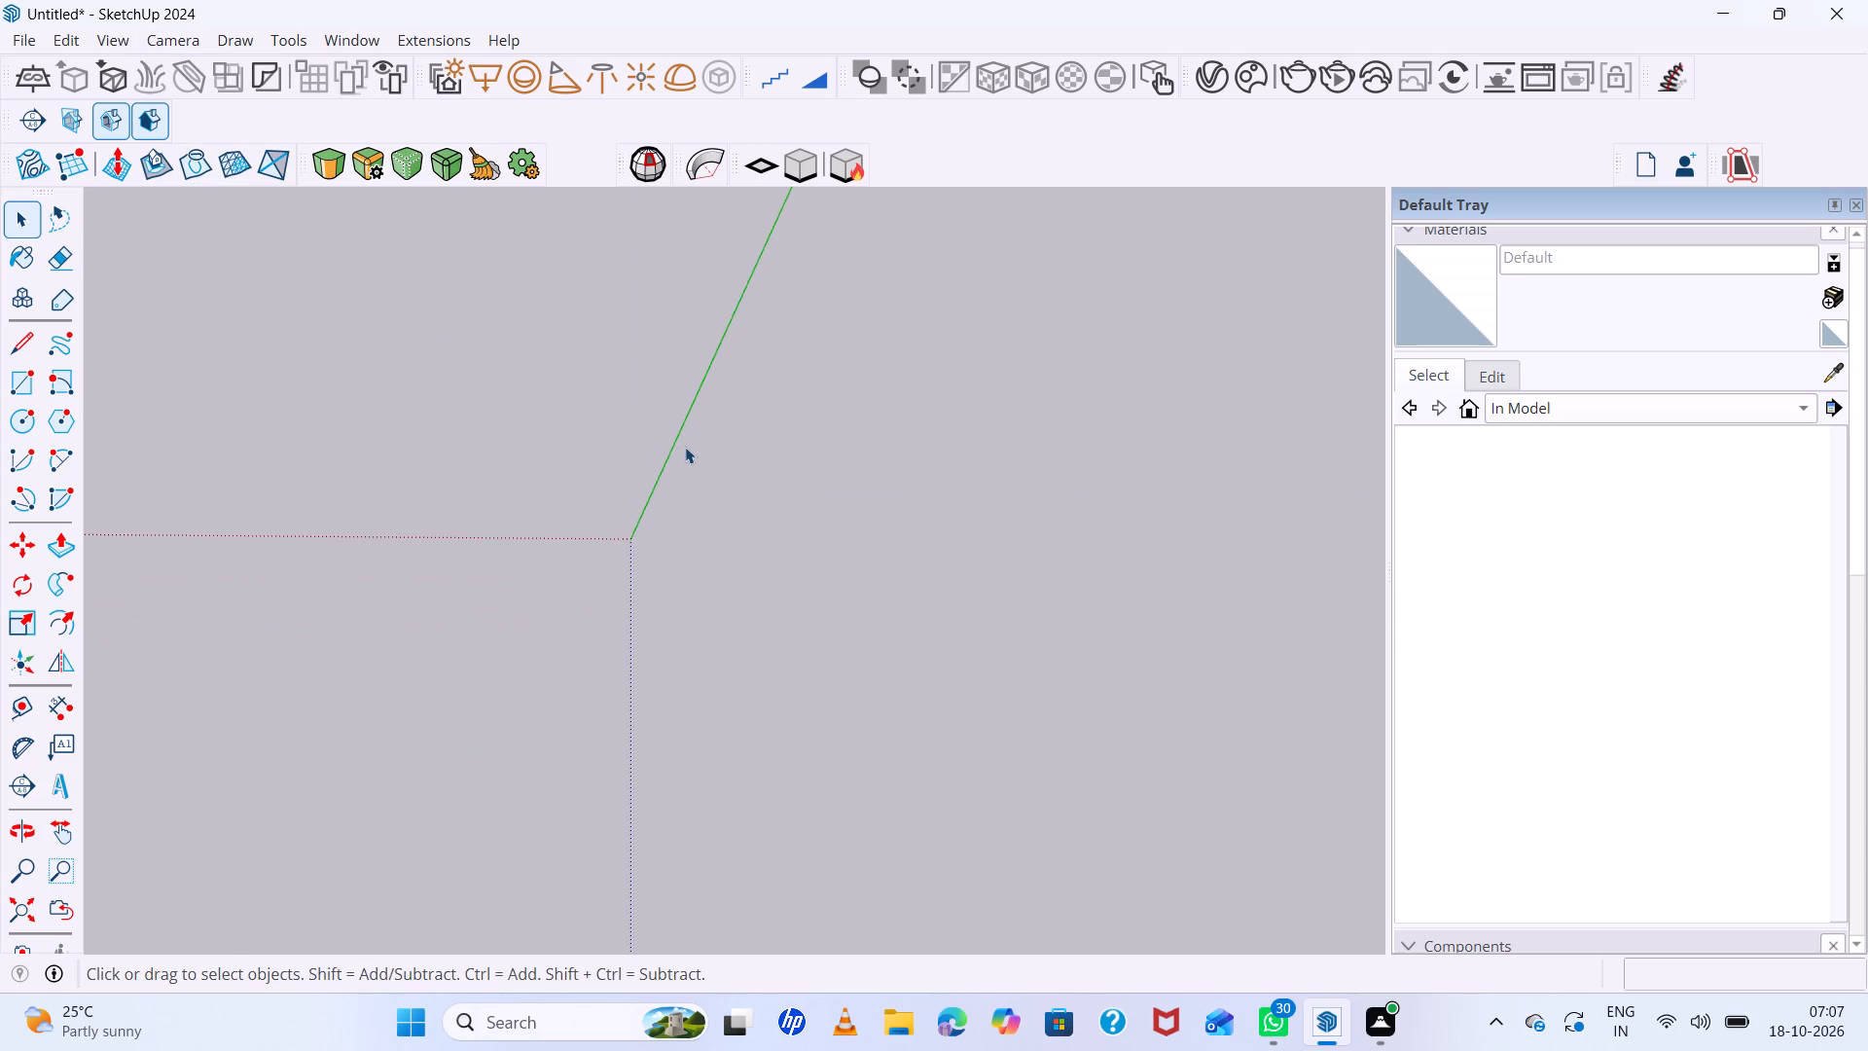
pyautogui.moveTo(685, 447); pyautogui.dragTo(631, 482, button='middle')
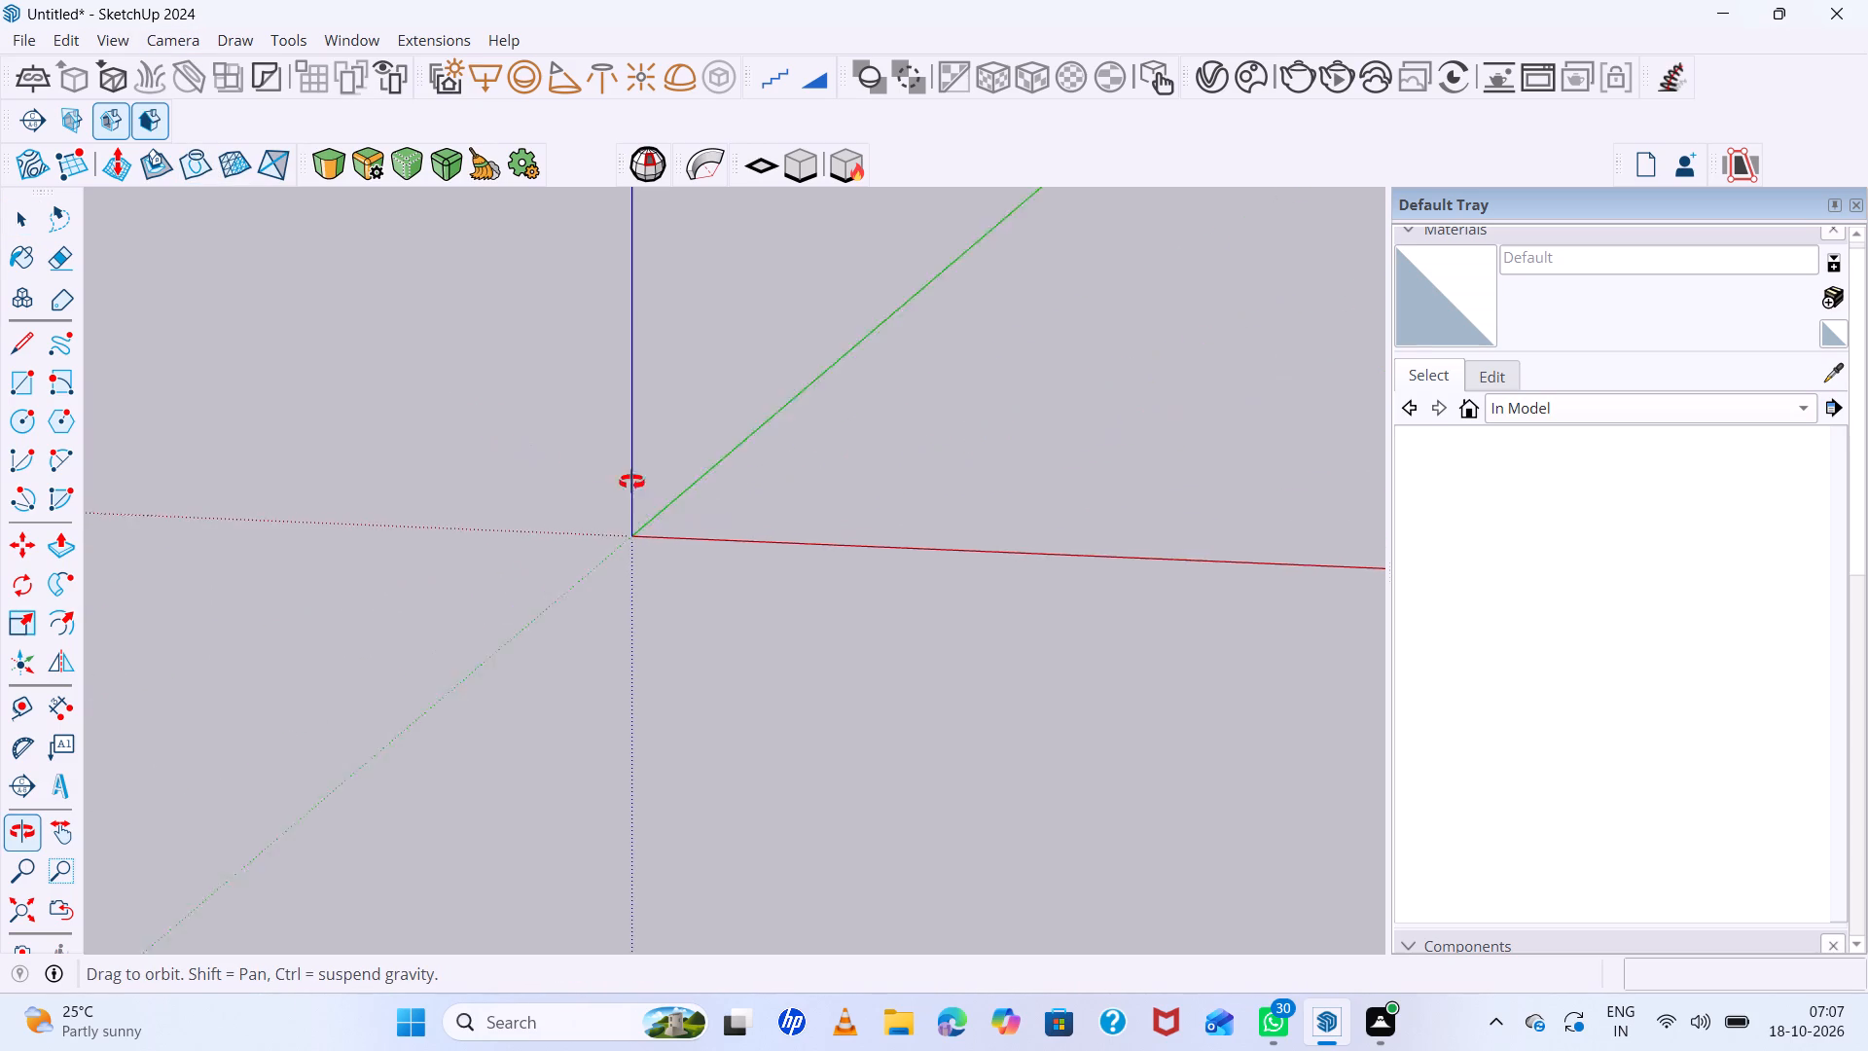
pyautogui.moveTo(631, 482); pyautogui.dragTo(709, 425, button='middle')
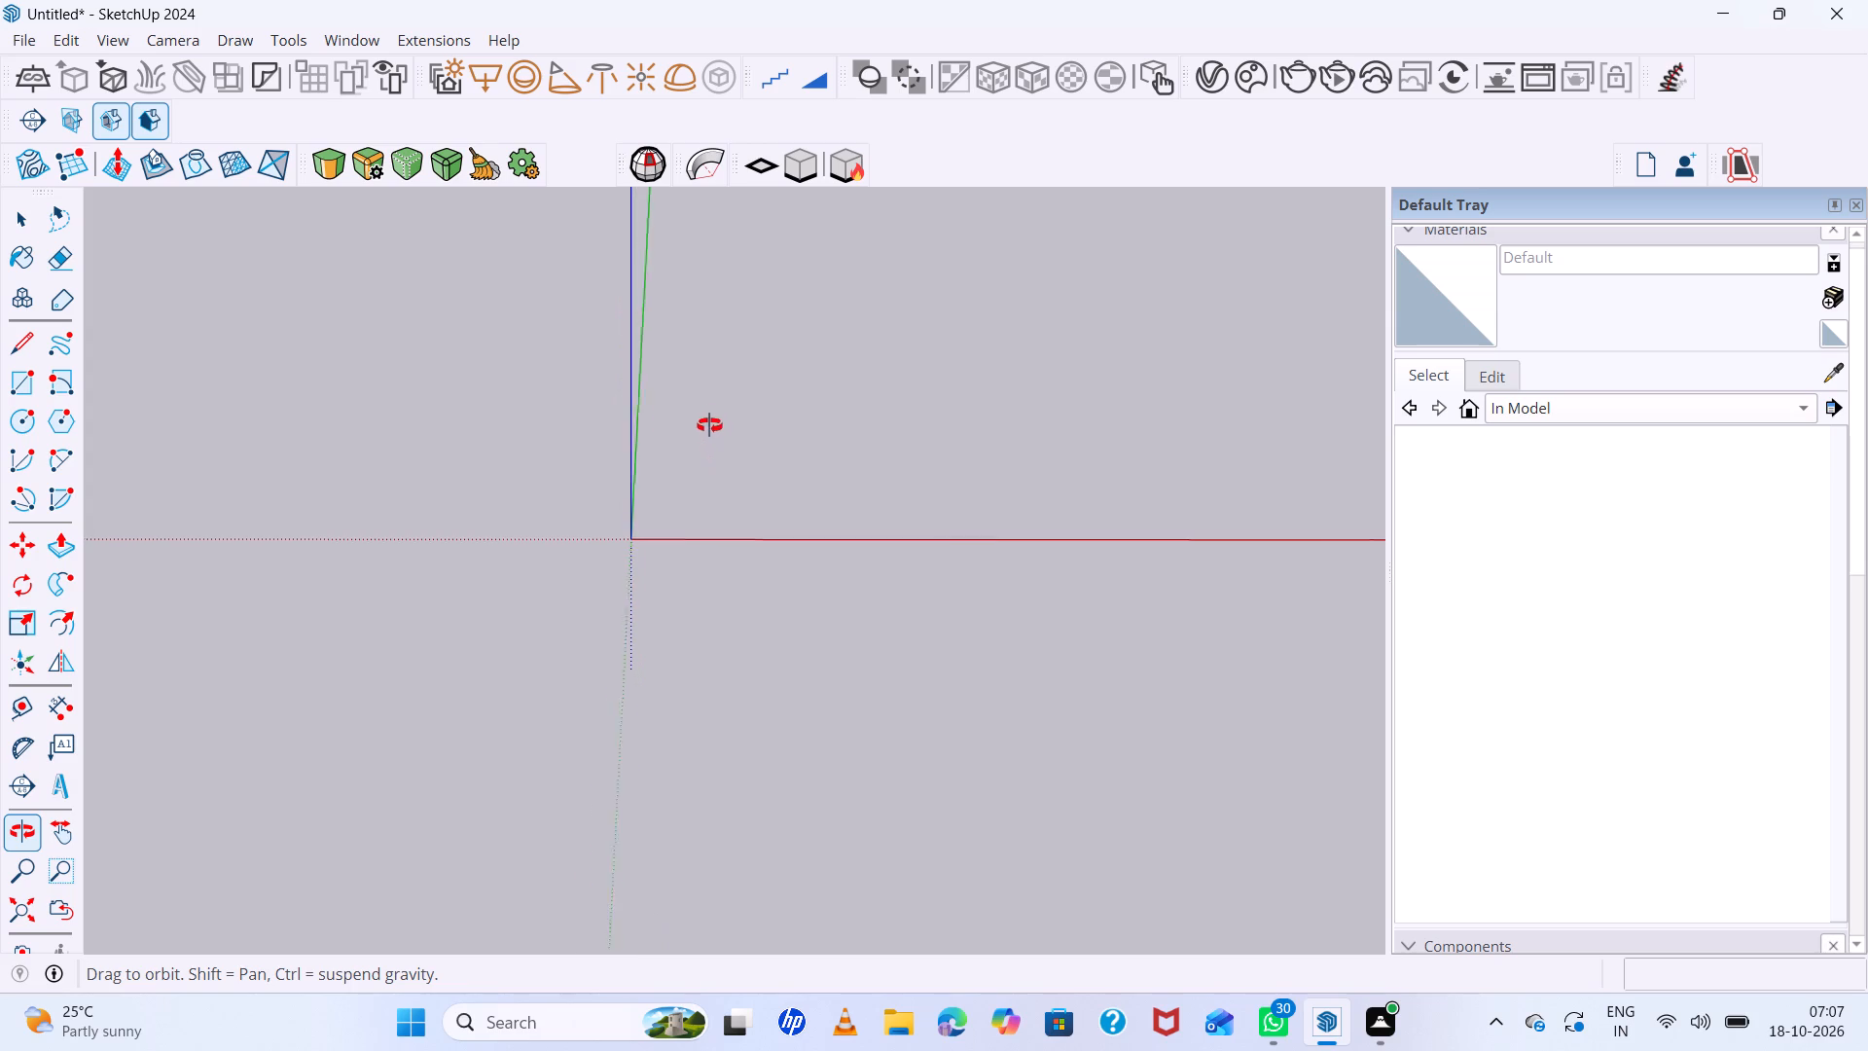
pyautogui.moveTo(709, 425); pyautogui.dragTo(705, 396, button='middle')
pyautogui.middleClick(705, 396)
pyautogui.scroll(7, 680, 512)
pyautogui.moveTo(666, 520); pyautogui.dragTo(657, 455, button='middle')
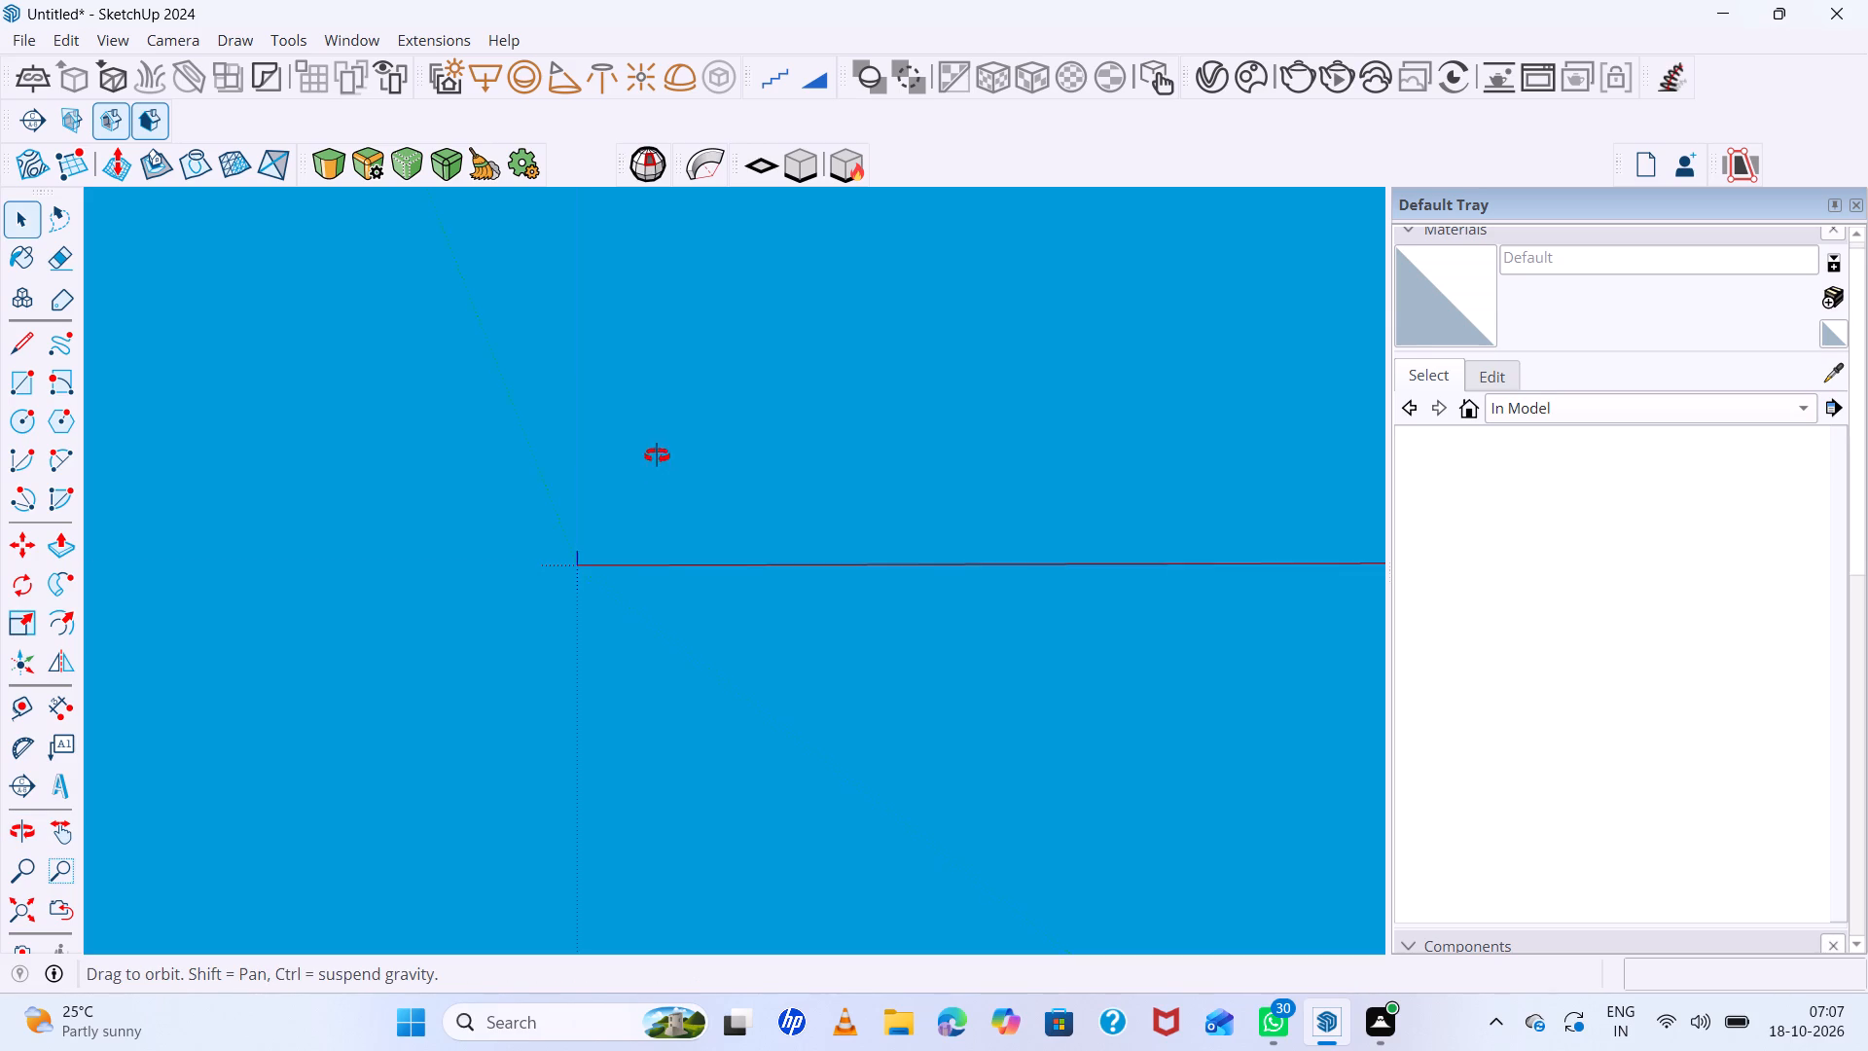
pyautogui.moveTo(657, 455); pyautogui.dragTo(650, 456, button='middle')
pyautogui.scroll(3, 554, 561)
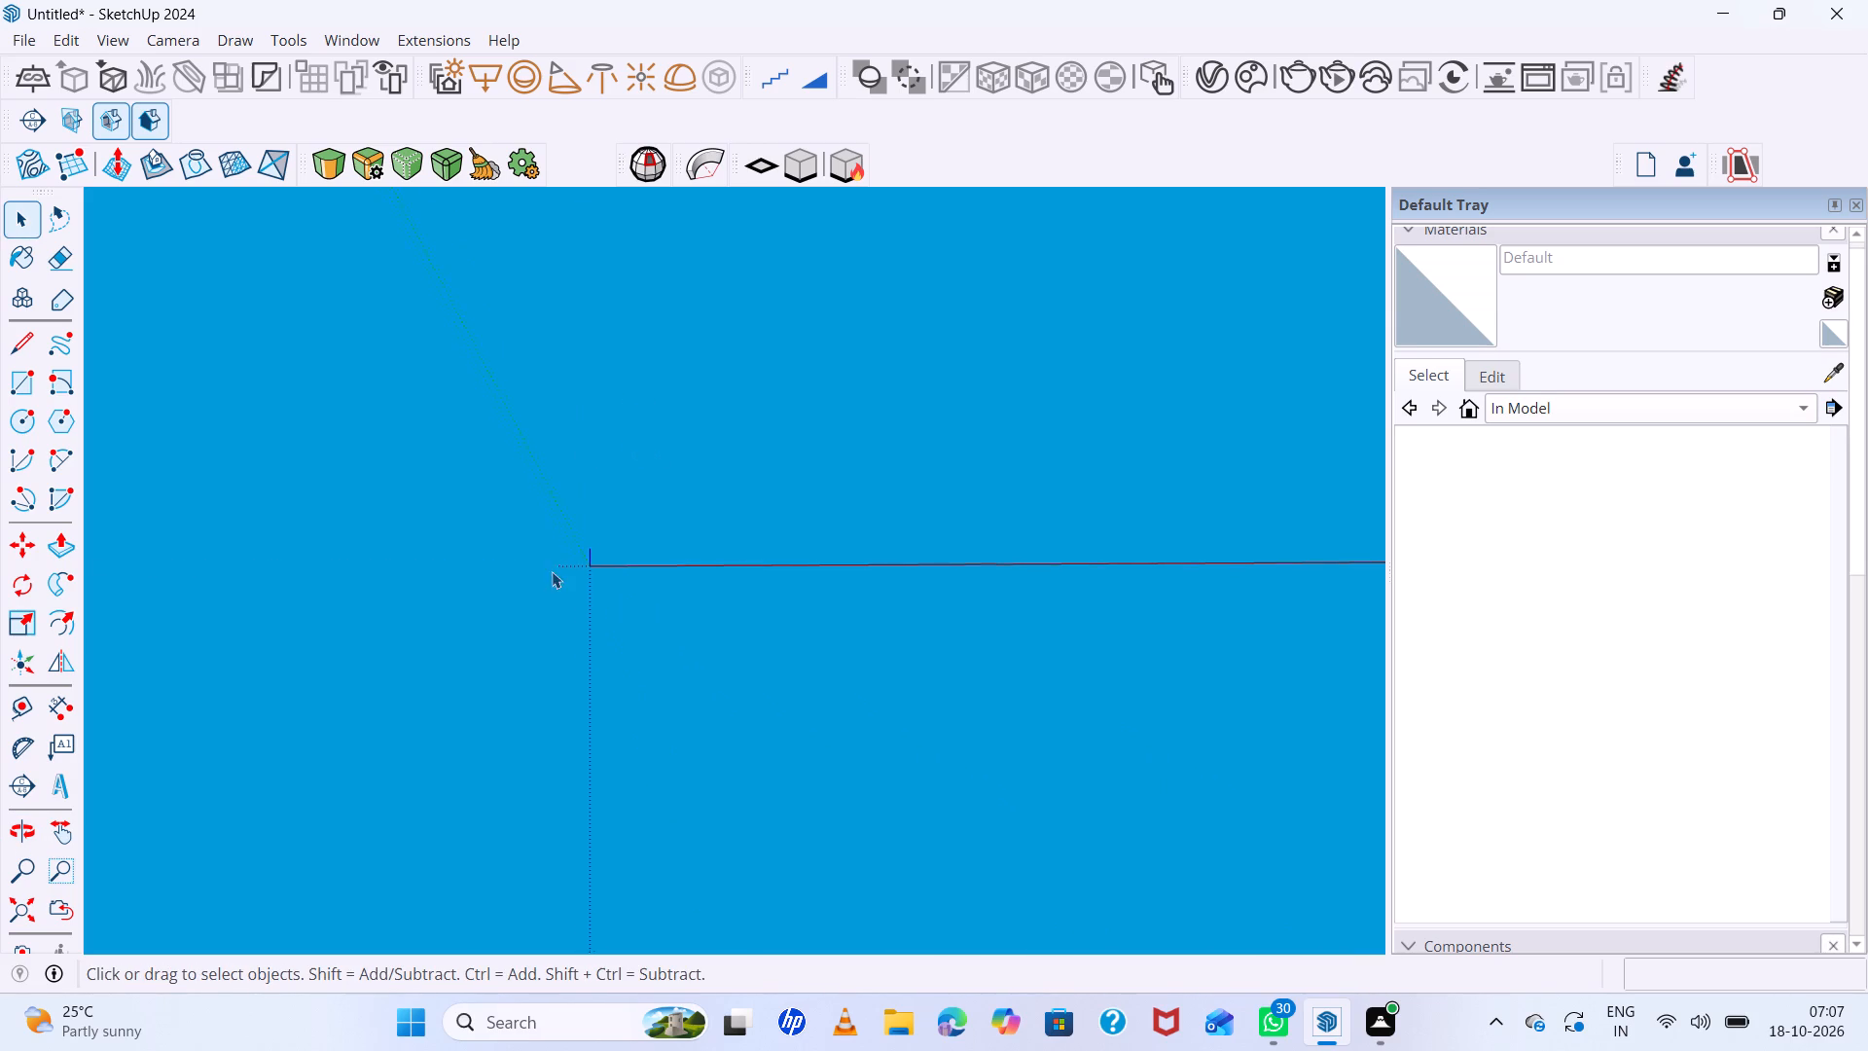
pyautogui.scroll(5, 552, 571)
pyautogui.scroll(20, 622, 547)
pyautogui.scroll(3, 622, 547)
pyautogui.moveTo(549, 545); pyautogui.dragTo(1010, 1050, button='middle')
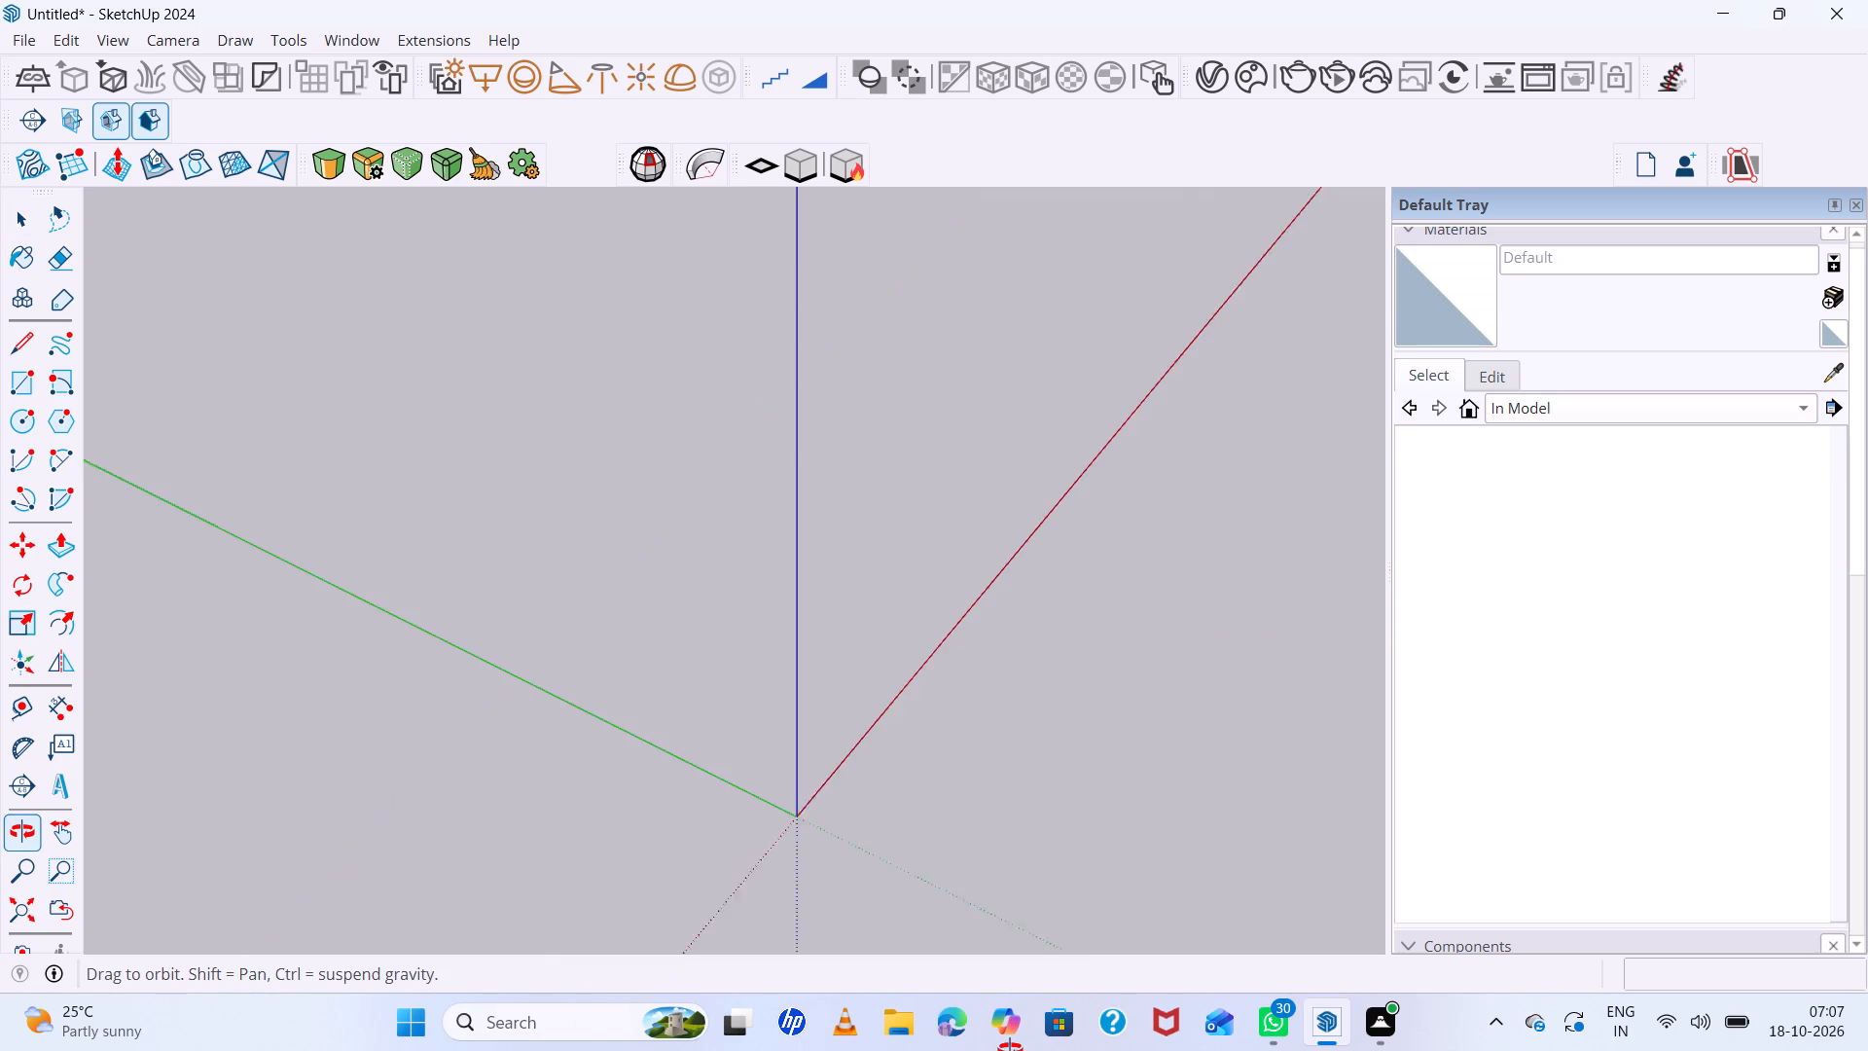
pyautogui.moveTo(1010, 1050); pyautogui.dragTo(652, 851, button='middle')
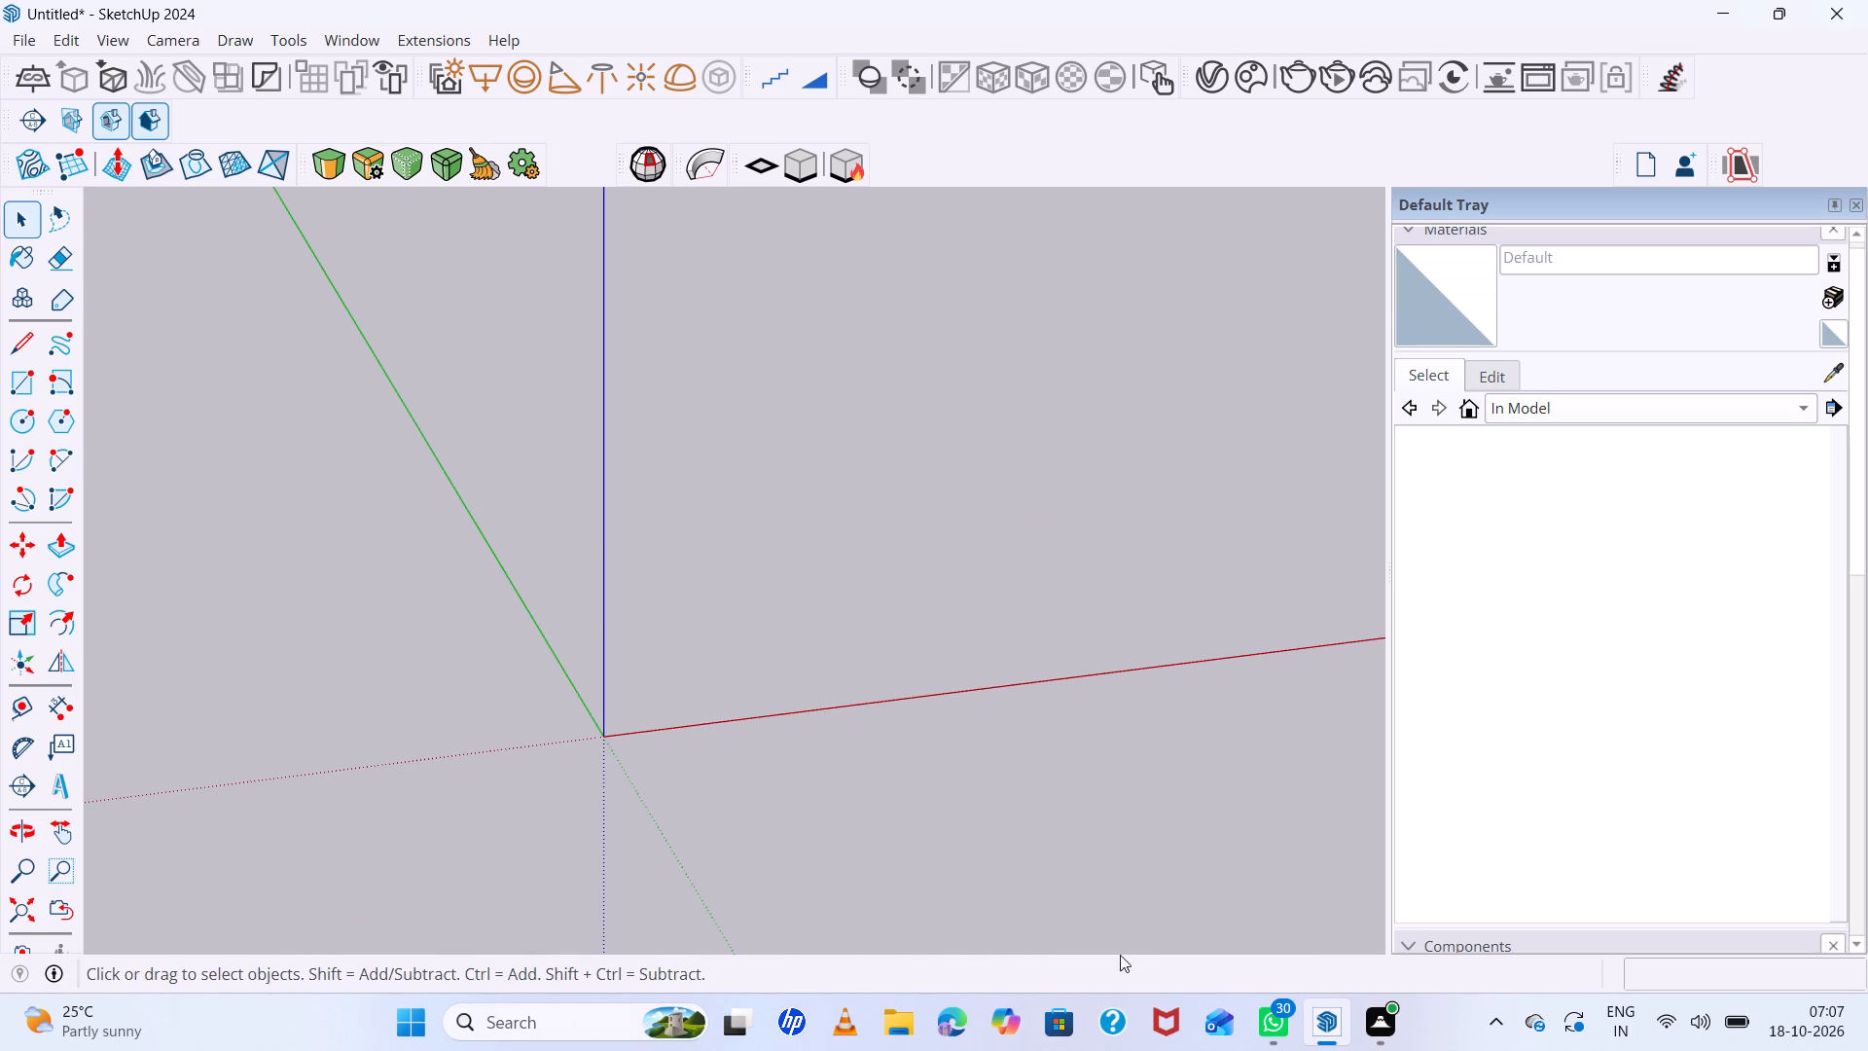
pyautogui.scroll(1, 654, 780)
pyautogui.moveTo(629, 686); pyautogui.dragTo(453, 673, button='middle')
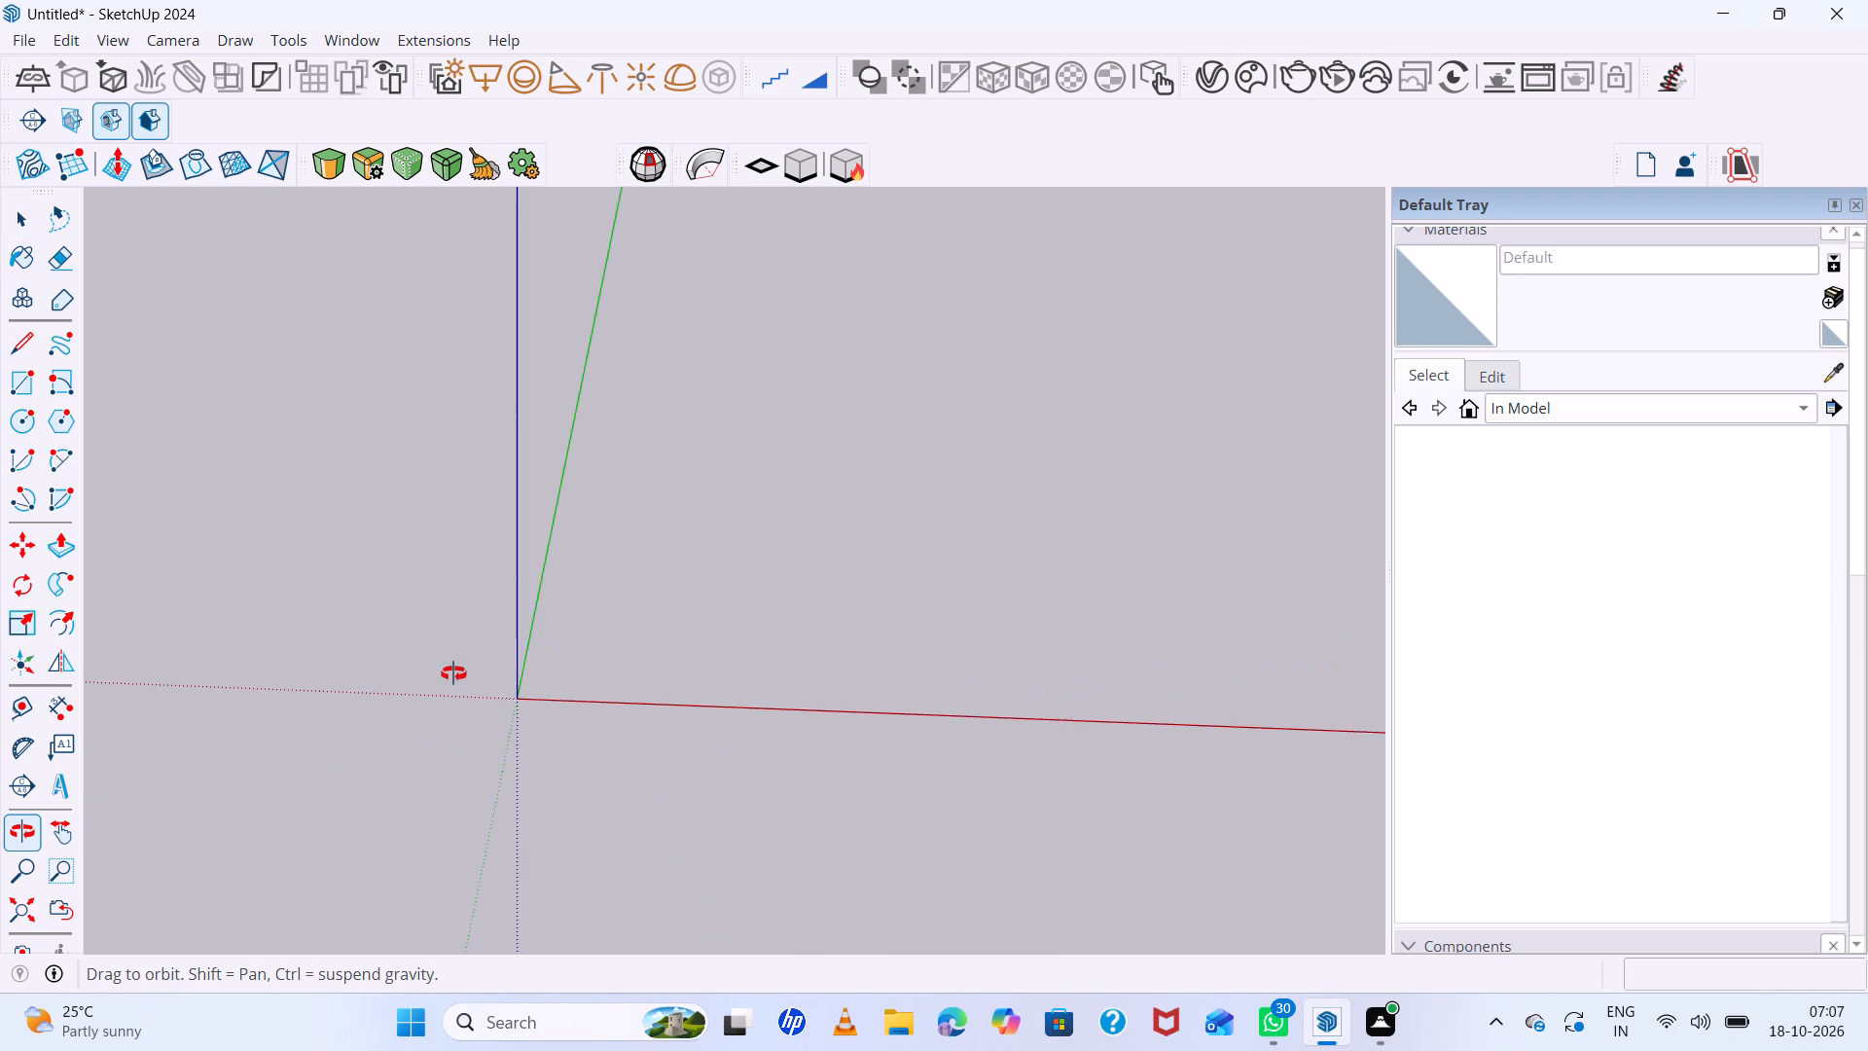
pyautogui.moveTo(453, 673); pyautogui.dragTo(541, 551, button='middle')
pyautogui.scroll(5, 593, 651)
pyautogui.moveTo(599, 671); pyautogui.dragTo(600, 665, button='middle')
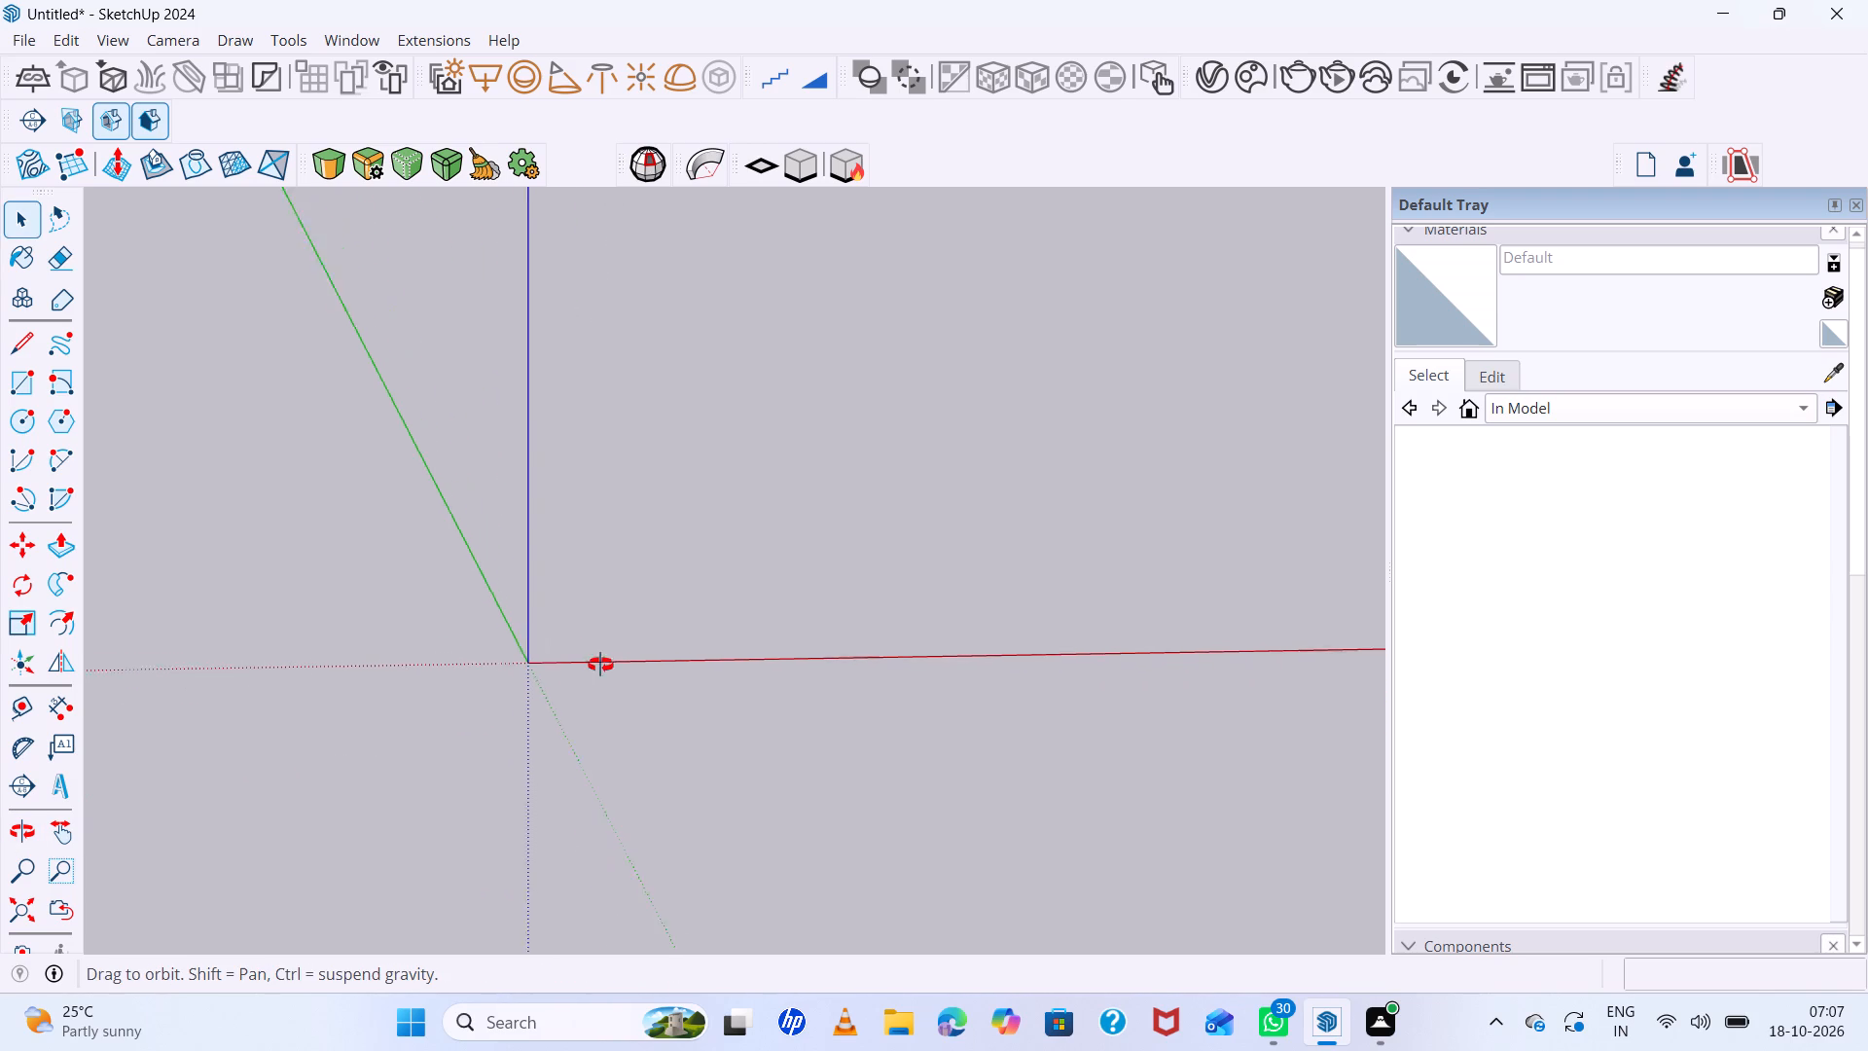
pyautogui.moveTo(600, 665); pyautogui.dragTo(555, 587, button='middle')
pyautogui.middleClick(555, 587)
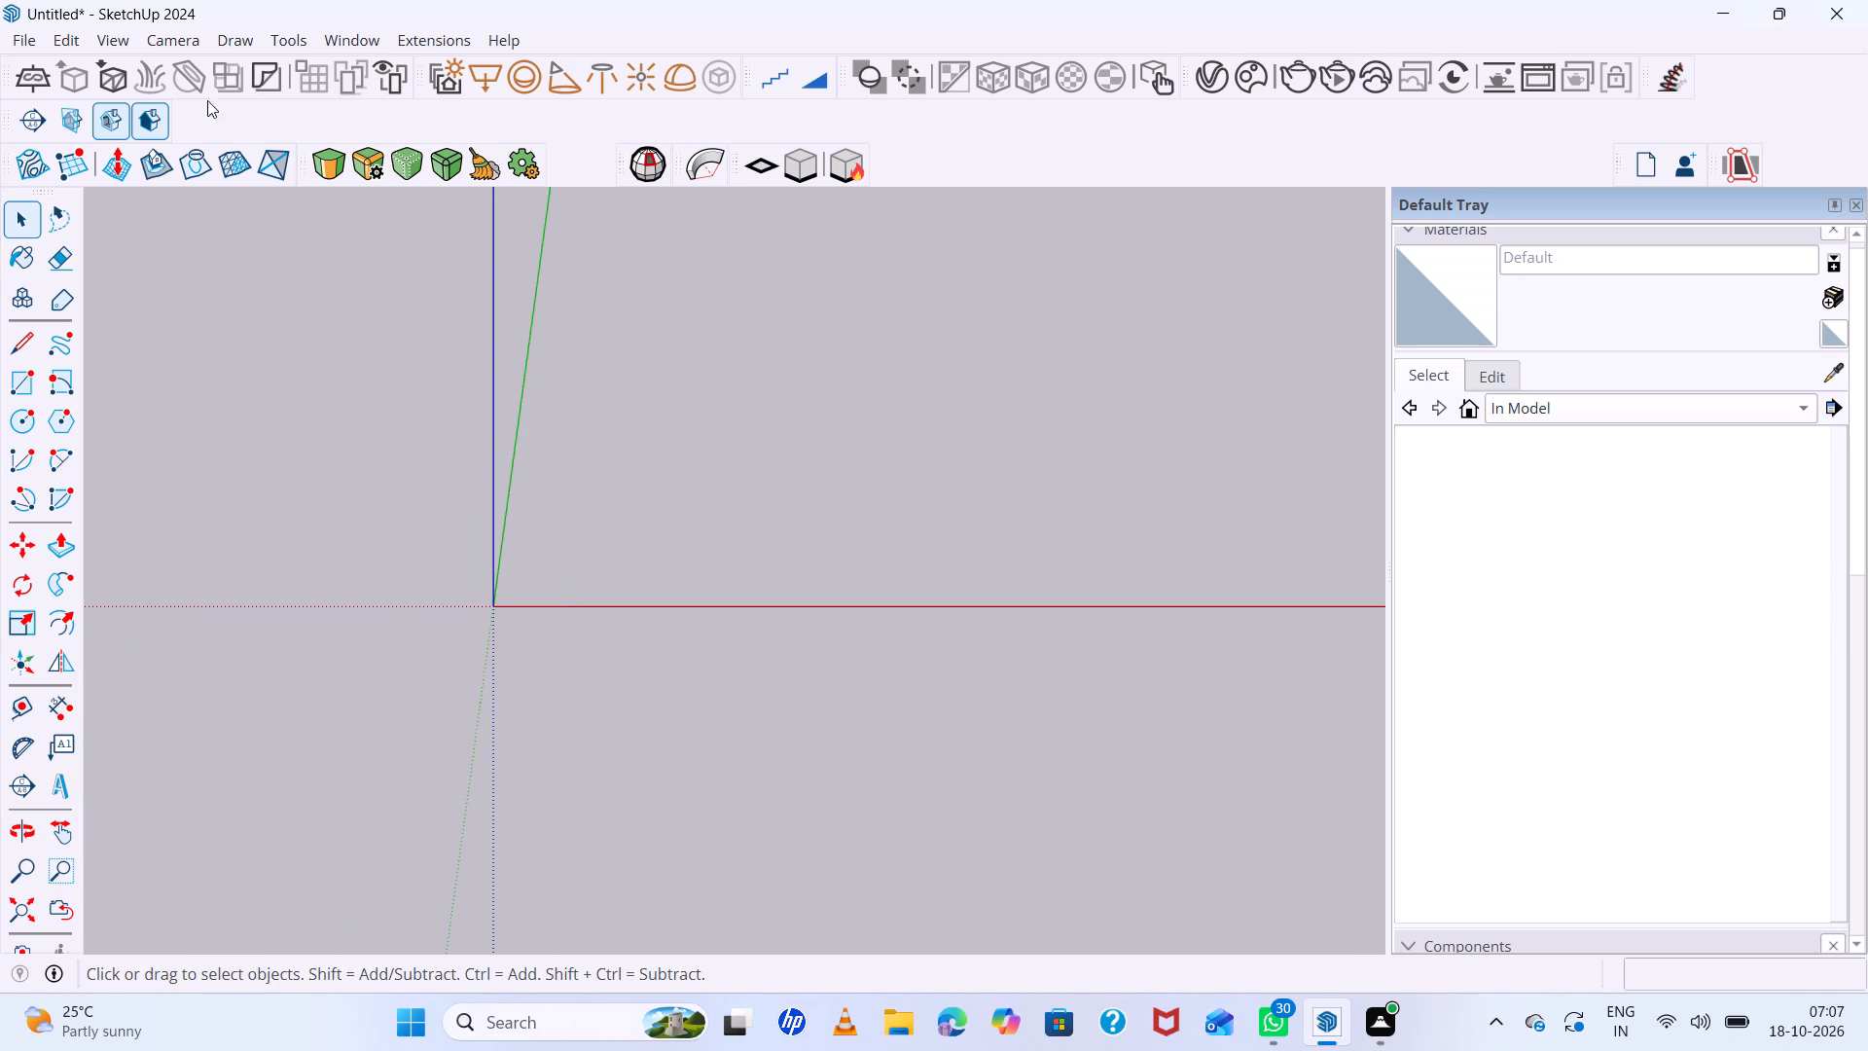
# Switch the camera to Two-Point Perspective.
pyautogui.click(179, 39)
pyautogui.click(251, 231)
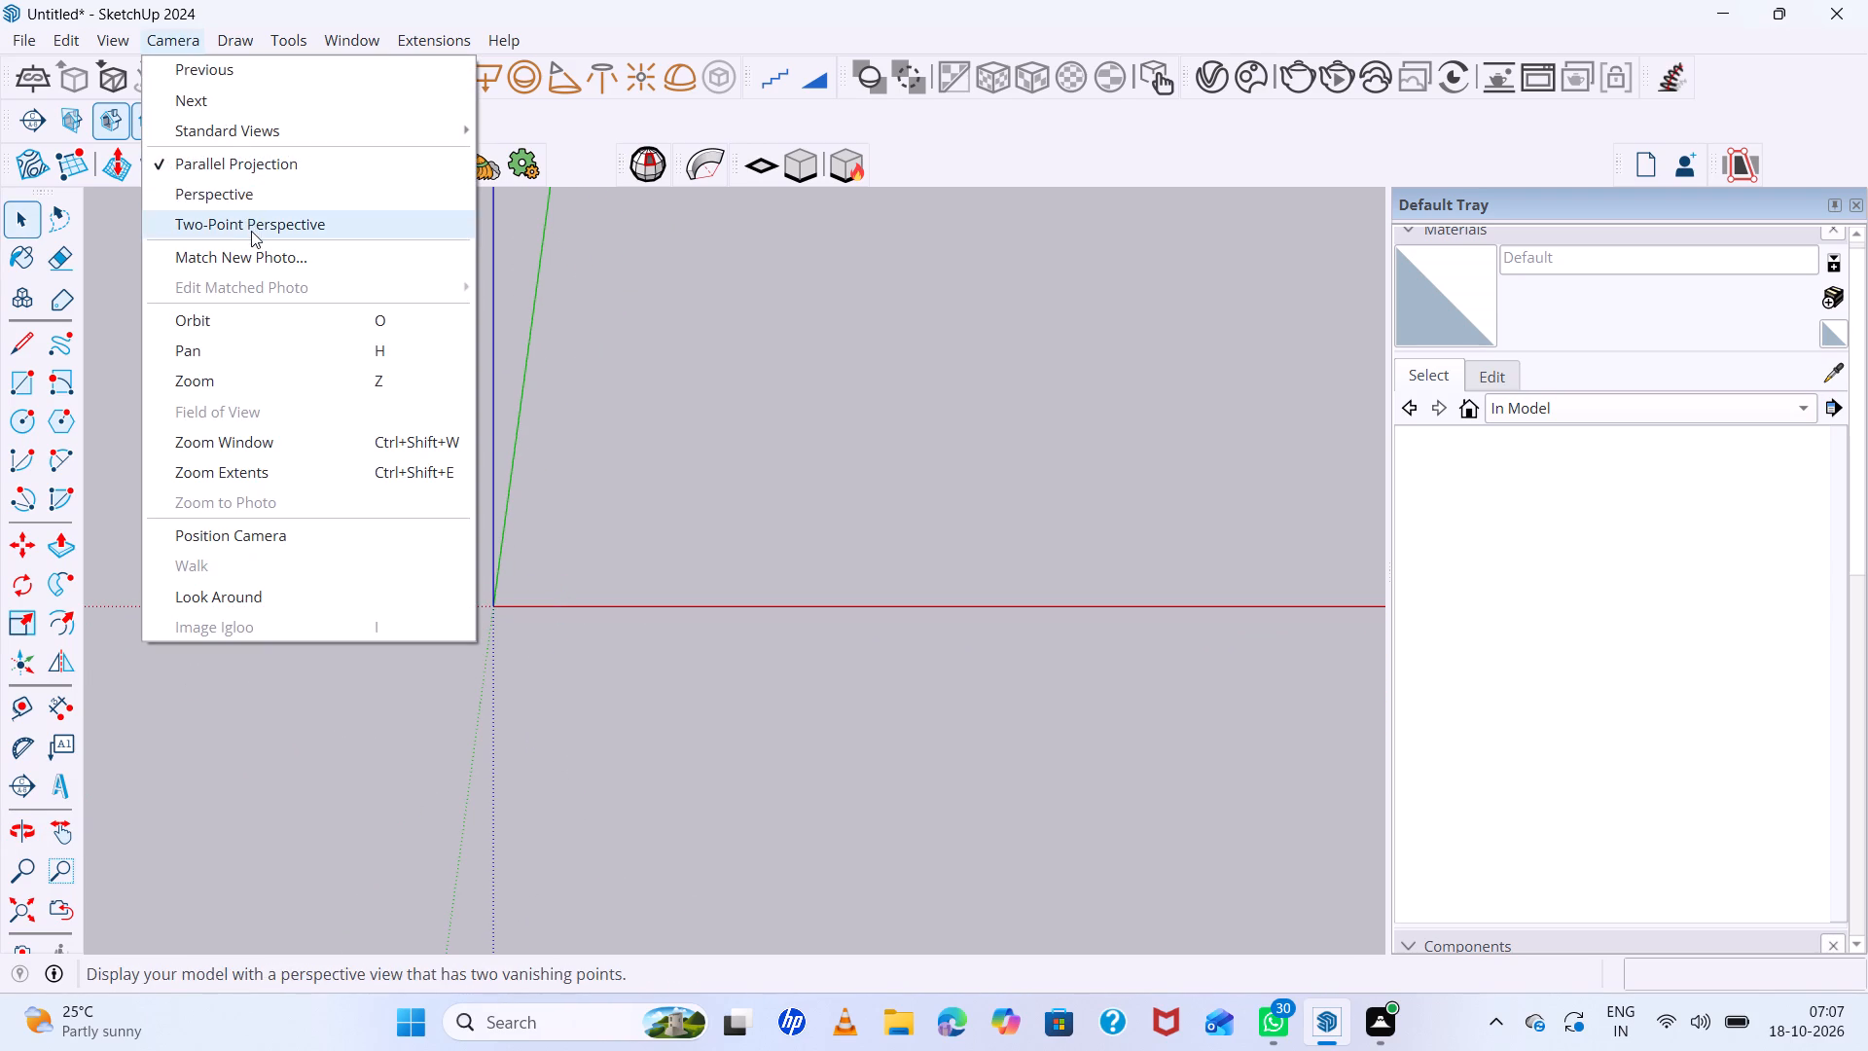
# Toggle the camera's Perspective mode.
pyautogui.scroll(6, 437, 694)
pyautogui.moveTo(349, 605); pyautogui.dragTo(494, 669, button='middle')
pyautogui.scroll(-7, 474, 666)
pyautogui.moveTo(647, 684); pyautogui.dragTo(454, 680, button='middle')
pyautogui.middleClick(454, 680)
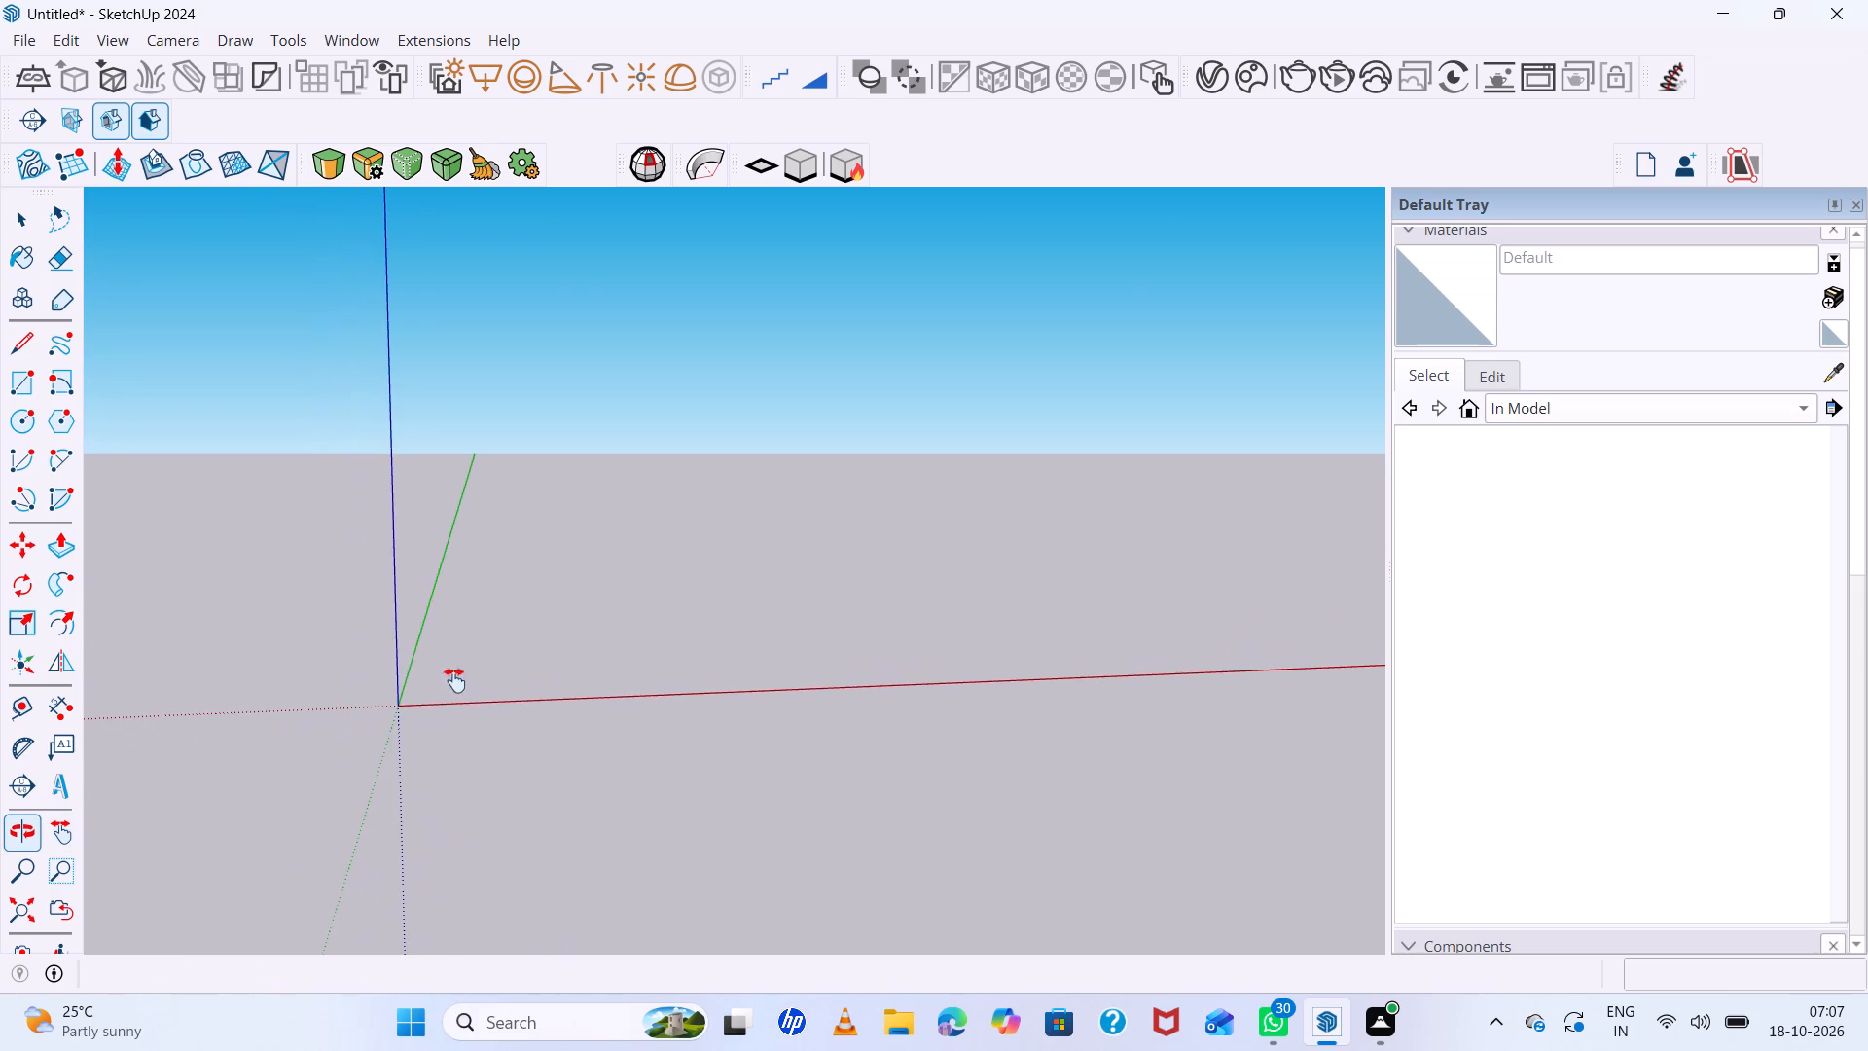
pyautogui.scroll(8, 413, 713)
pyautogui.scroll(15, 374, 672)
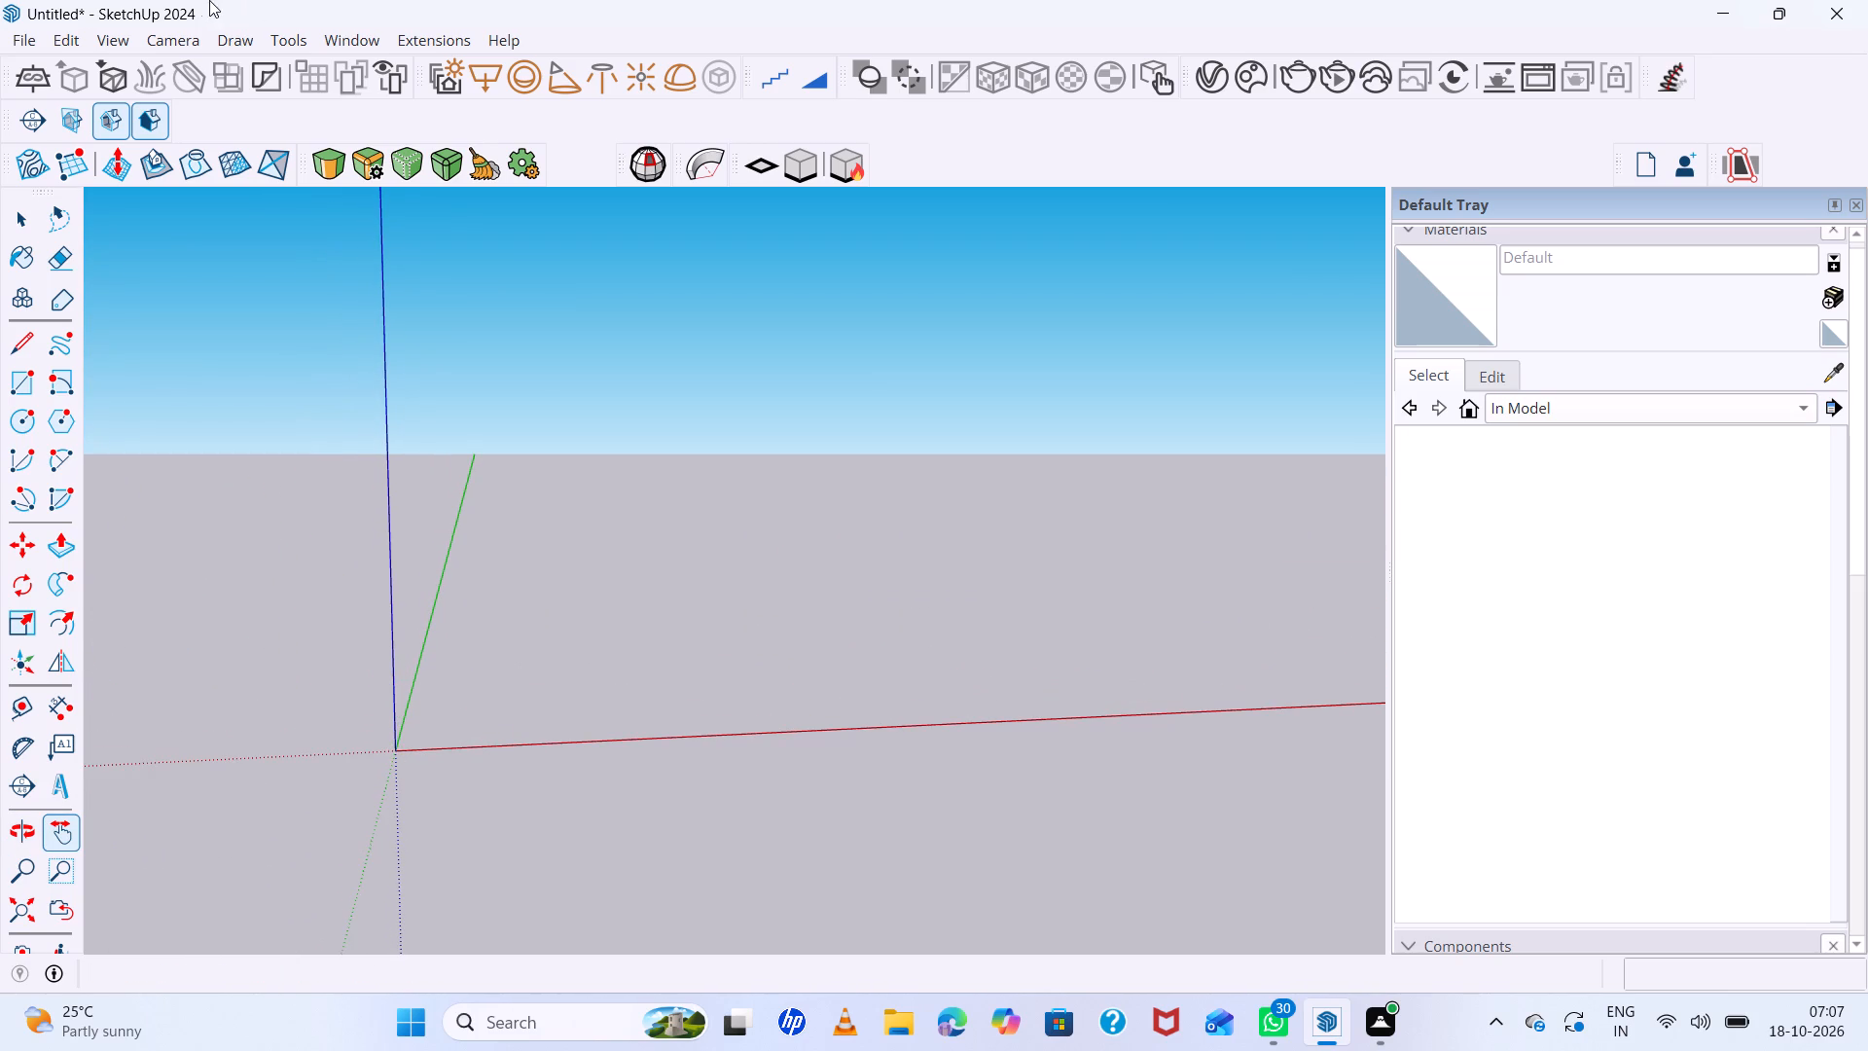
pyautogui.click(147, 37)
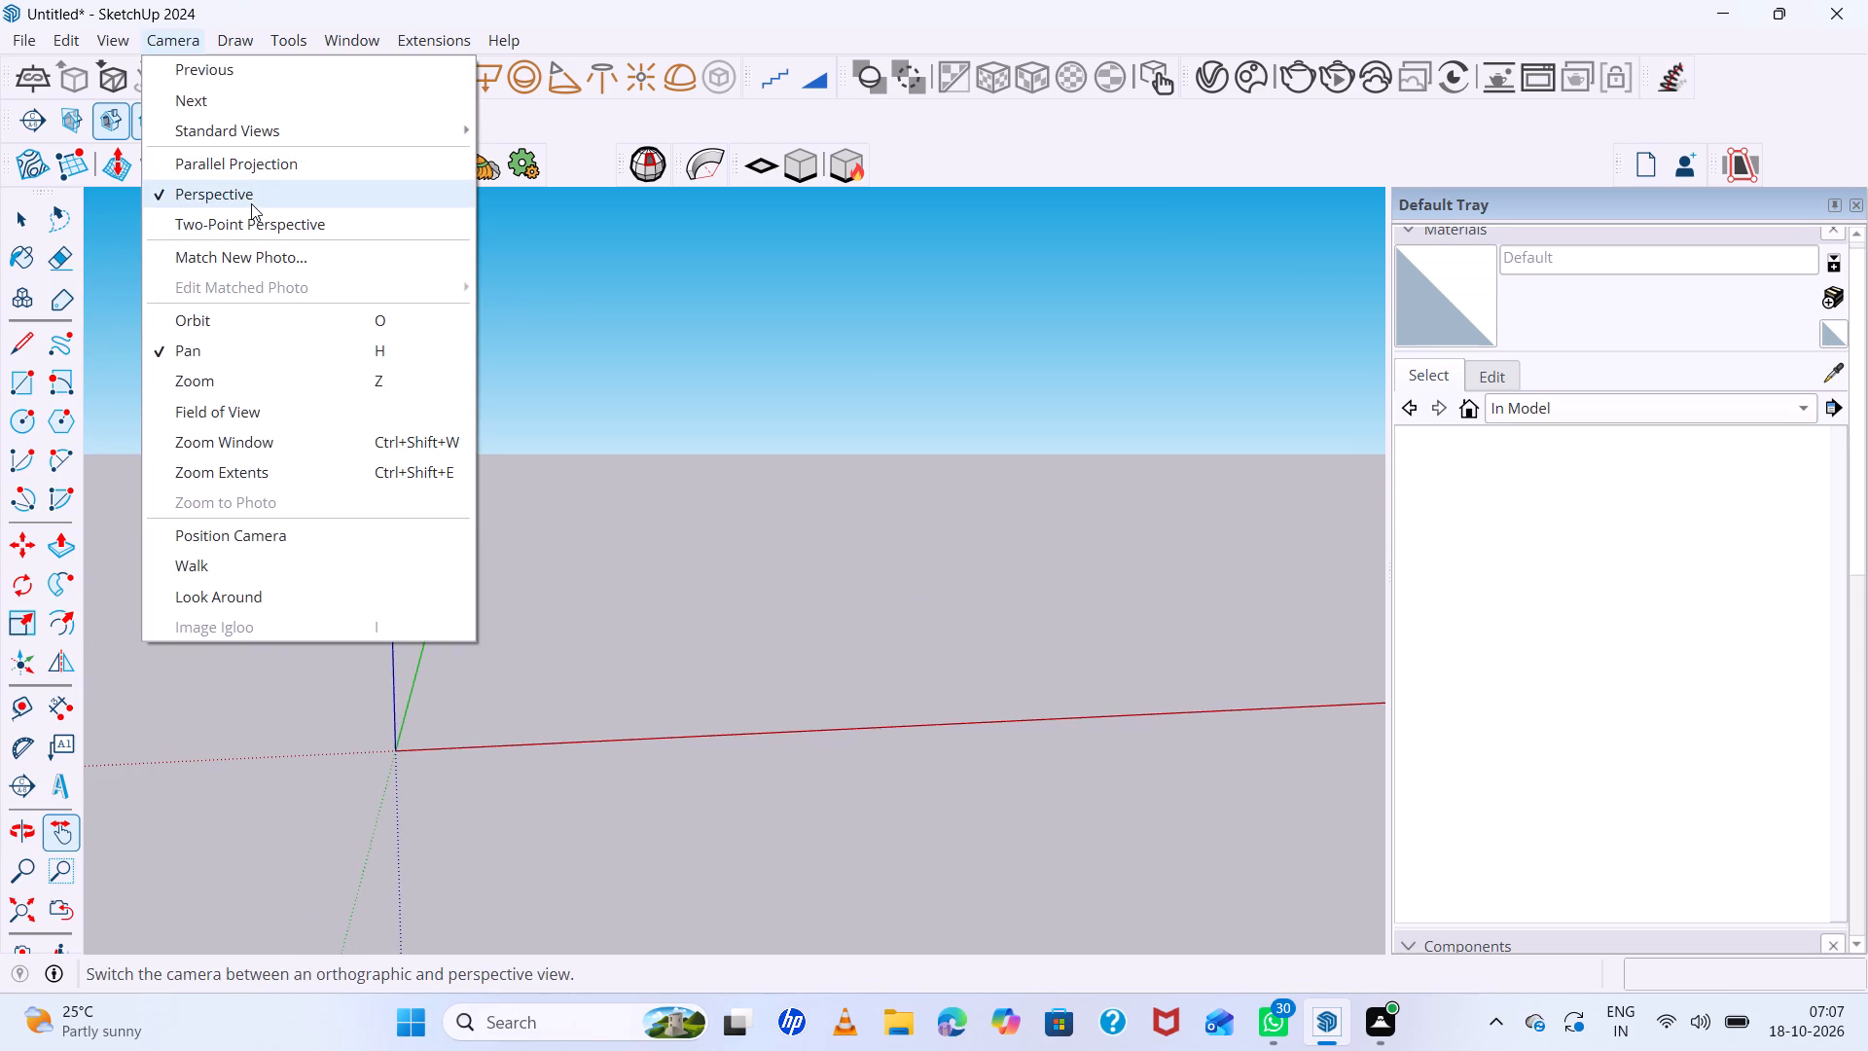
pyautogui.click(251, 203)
# Examine the red, green and blue axes around the origin from several angles.
pyautogui.scroll(-7, 411, 697)
pyautogui.scroll(1, 523, 697)
pyautogui.moveTo(521, 695); pyautogui.dragTo(363, 677, button='middle')
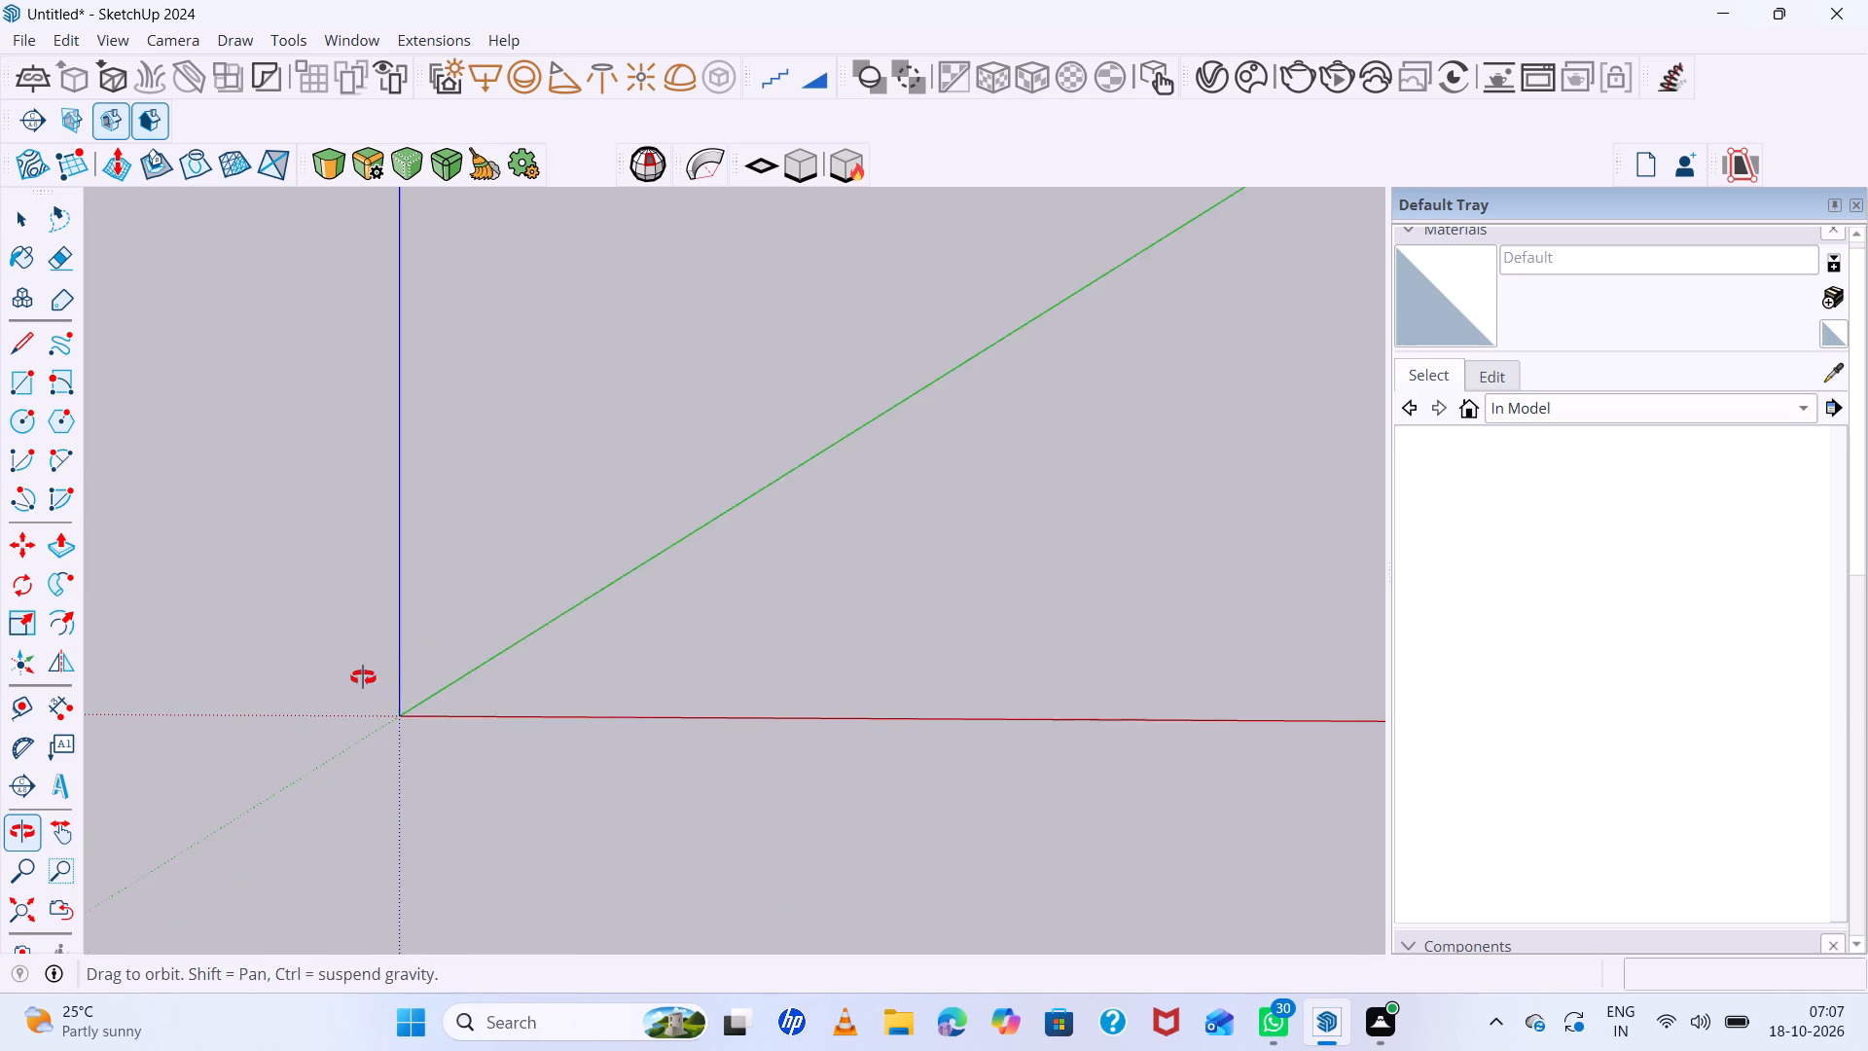
pyautogui.moveTo(363, 677); pyautogui.dragTo(393, 632, button='middle')
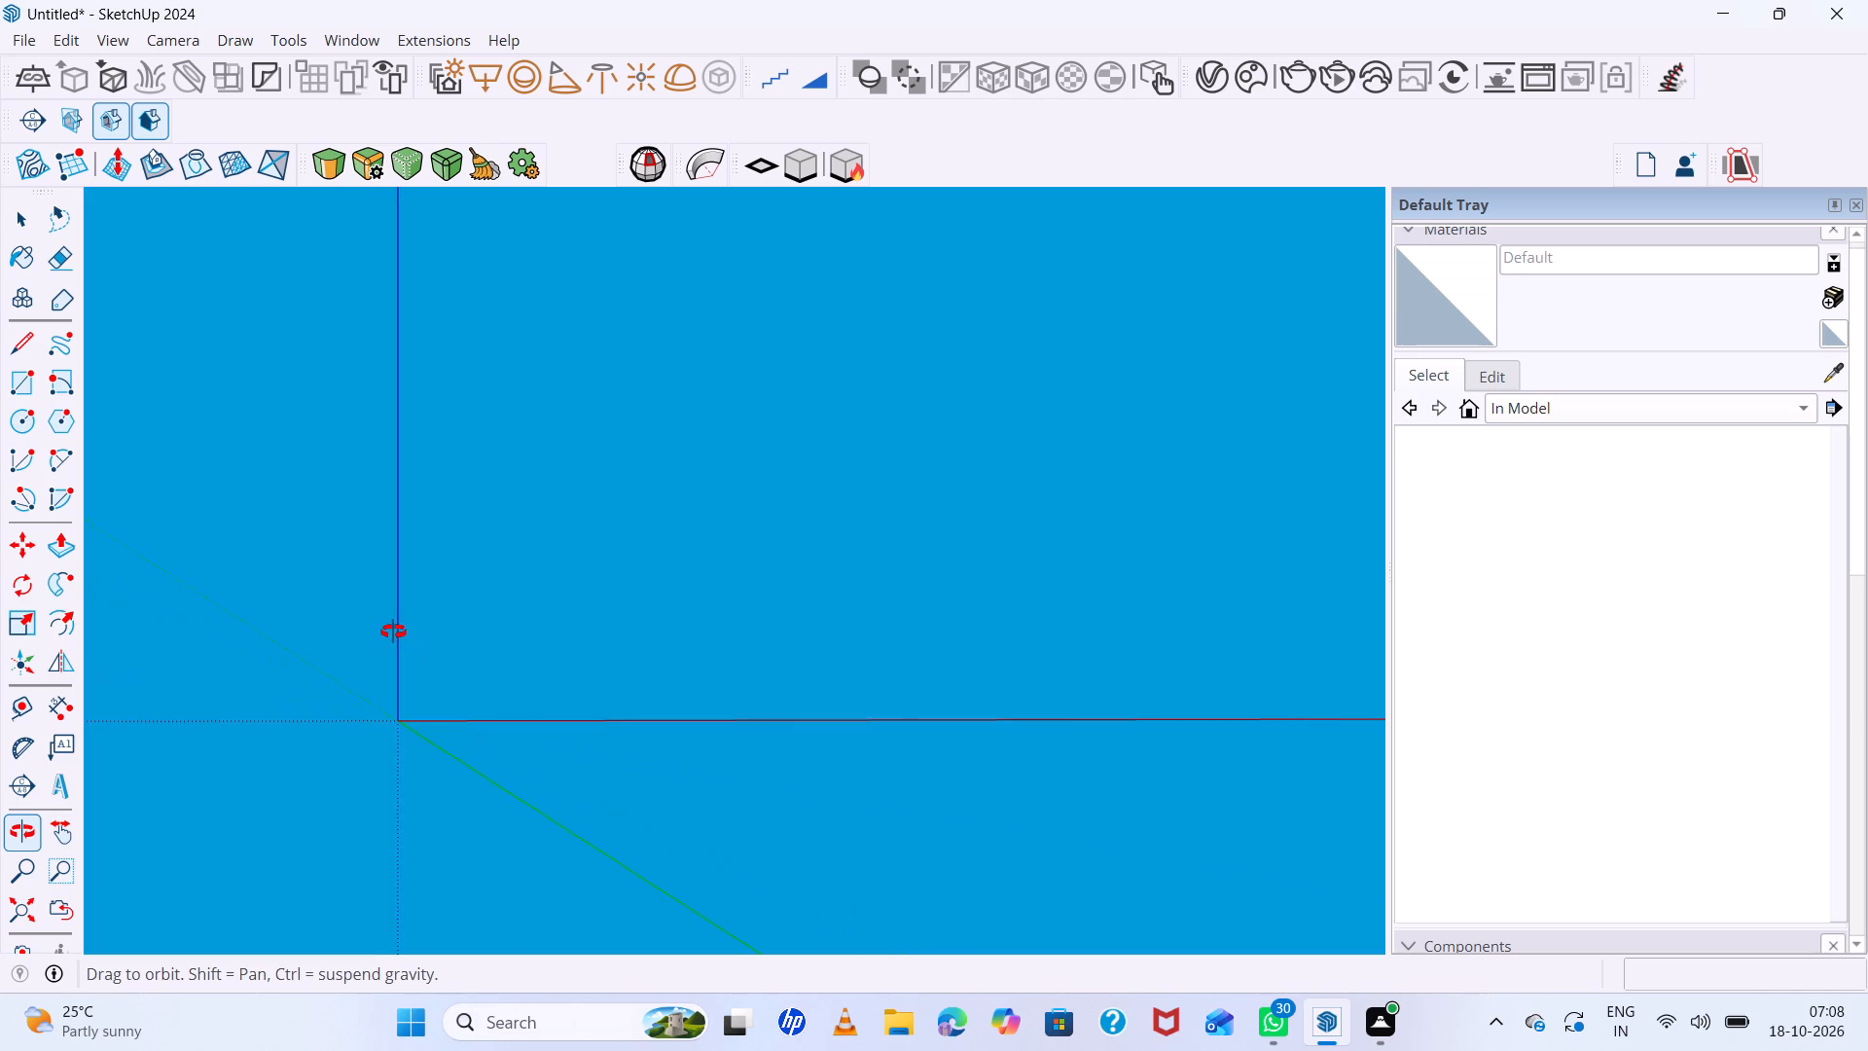
pyautogui.moveTo(393, 632); pyautogui.dragTo(408, 675, button='middle')
pyautogui.middleClick(408, 675)
pyautogui.scroll(-18, 408, 675)
pyautogui.scroll(-5, 500, 601)
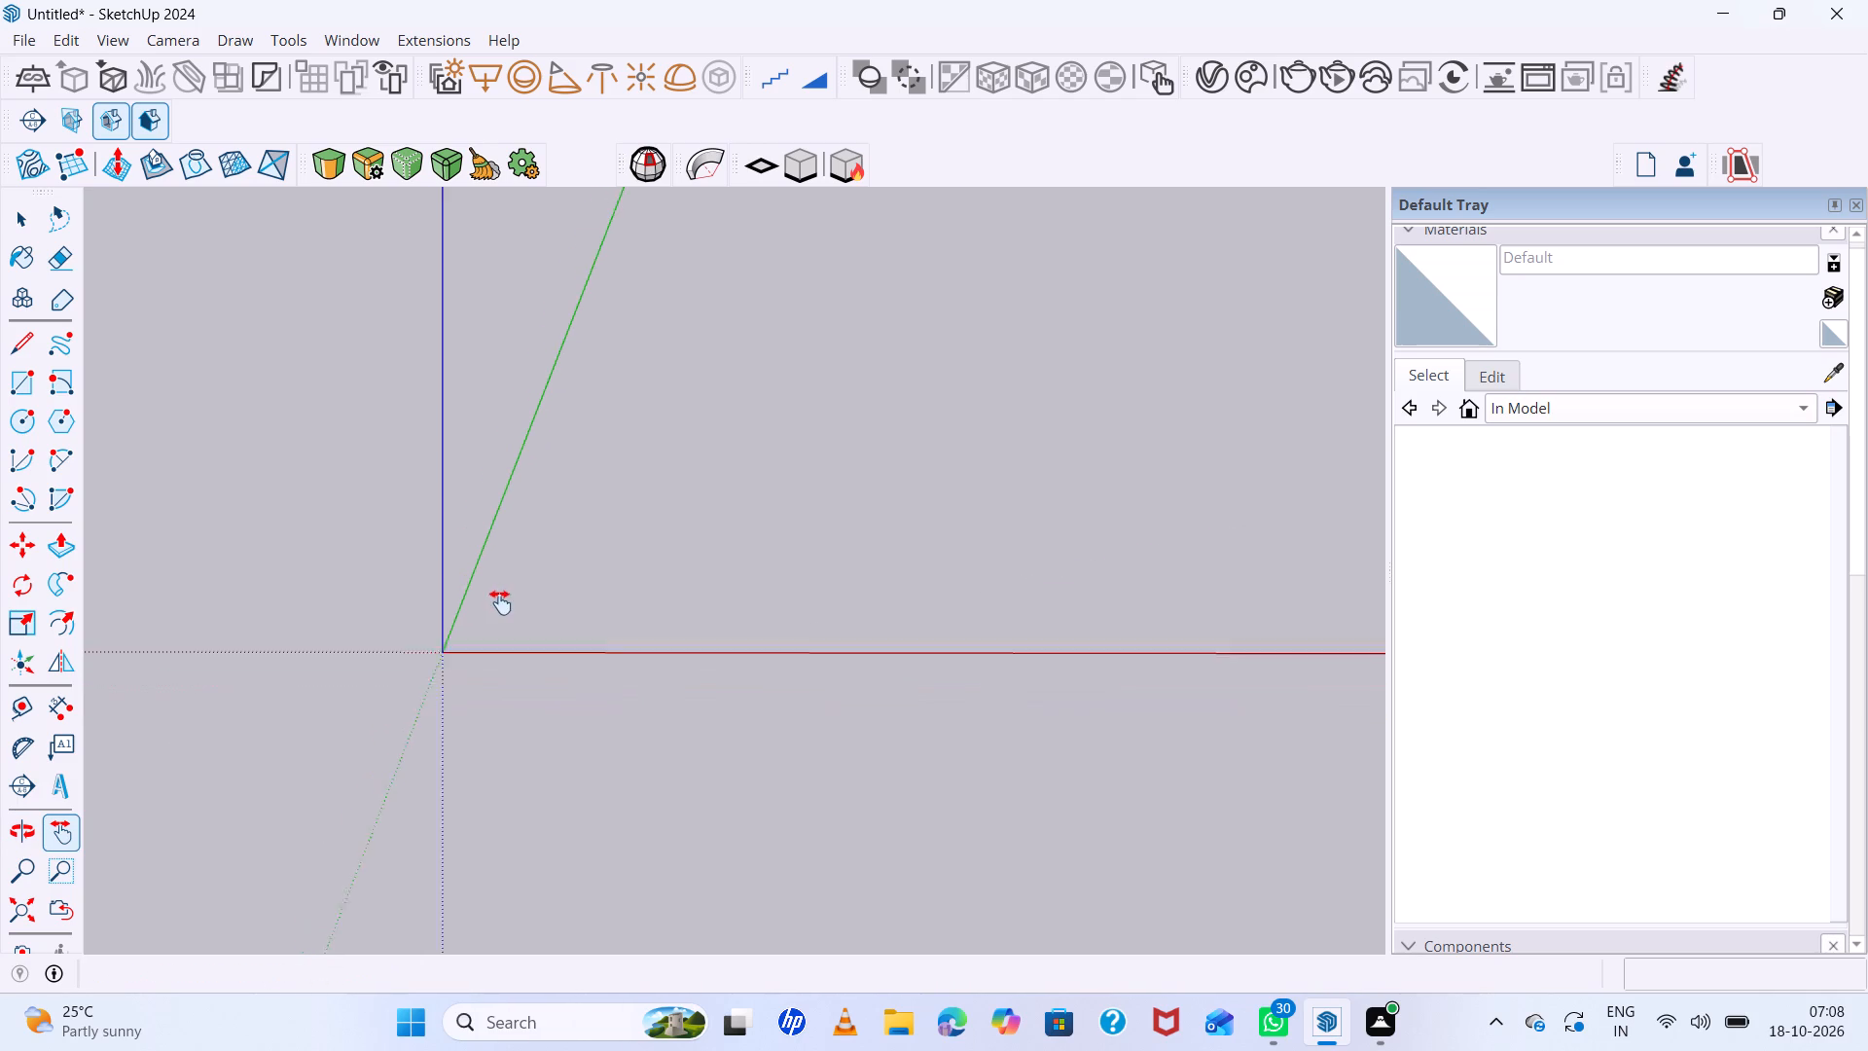
pyautogui.scroll(-2, 500, 602)
pyautogui.moveTo(536, 662); pyautogui.dragTo(546, 666, button='middle')
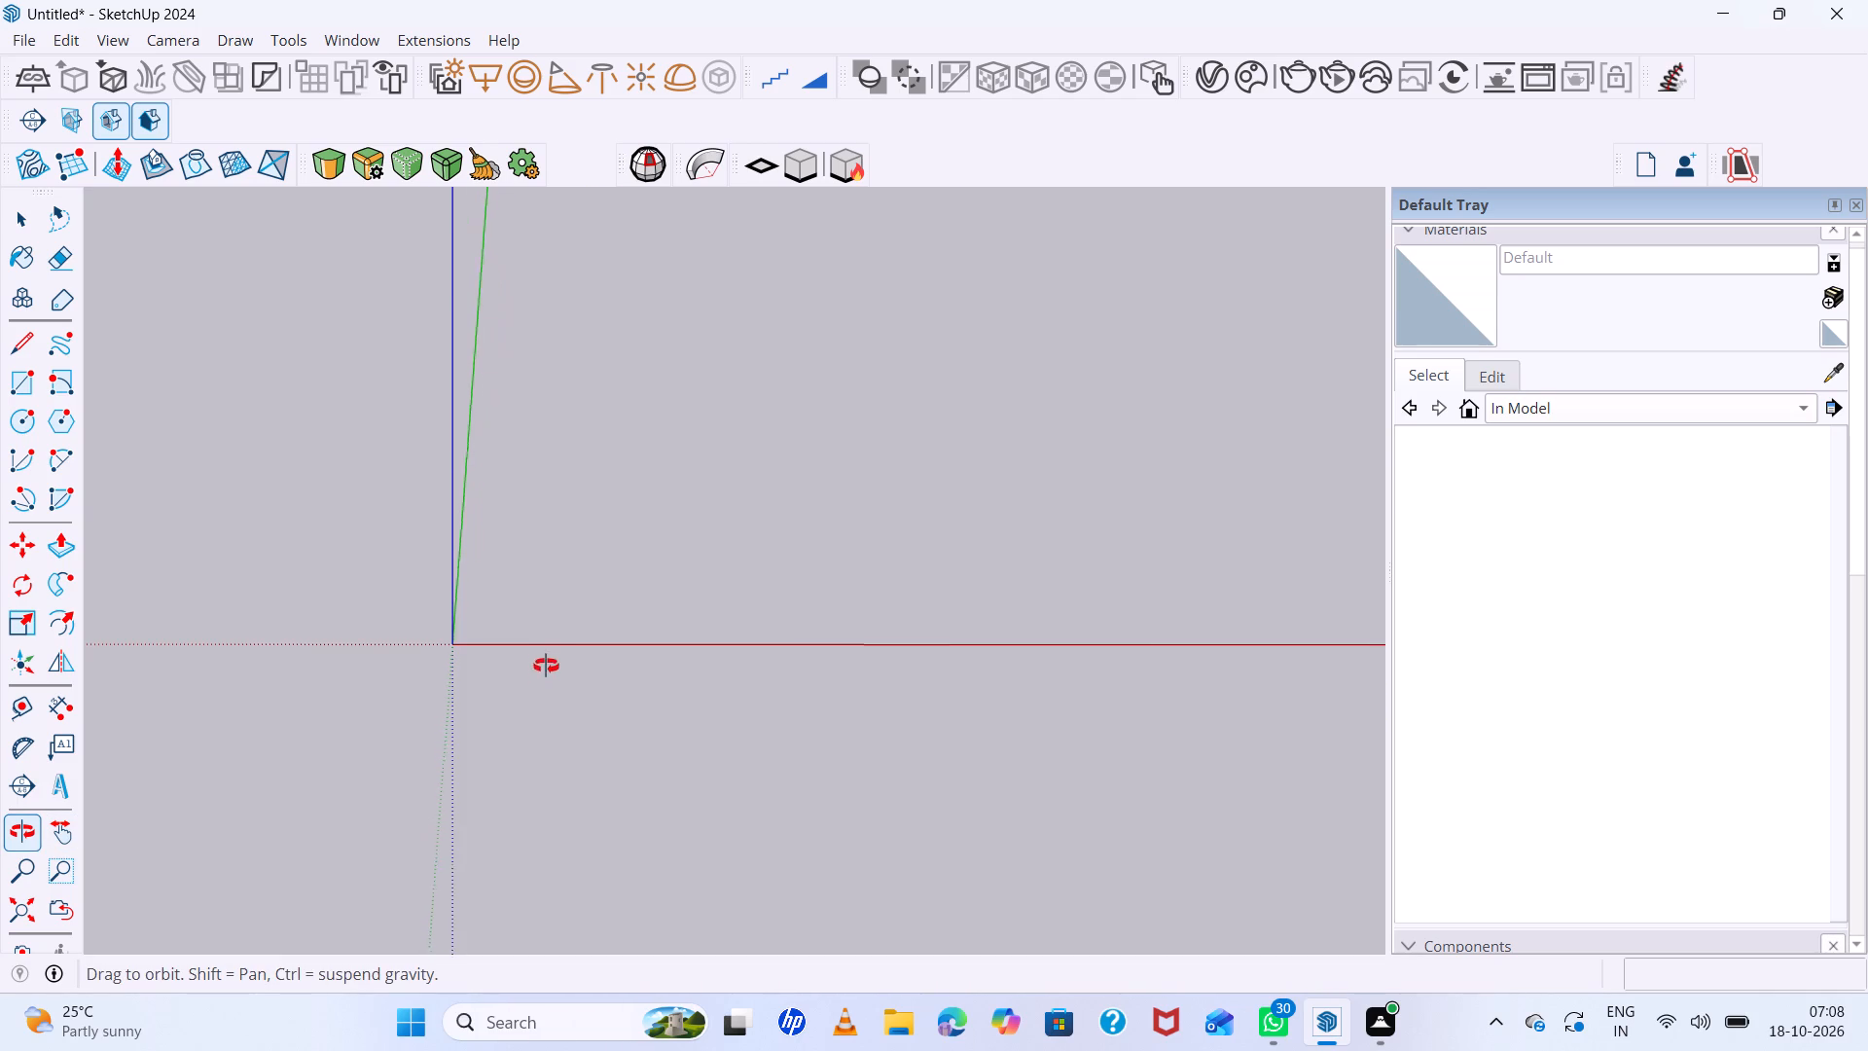
pyautogui.moveTo(546, 666); pyautogui.dragTo(546, 626, button='middle')
pyautogui.middleClick(546, 626)
# Start a new model without saving the changes to the untitled one.
pyautogui.click(30, 40)
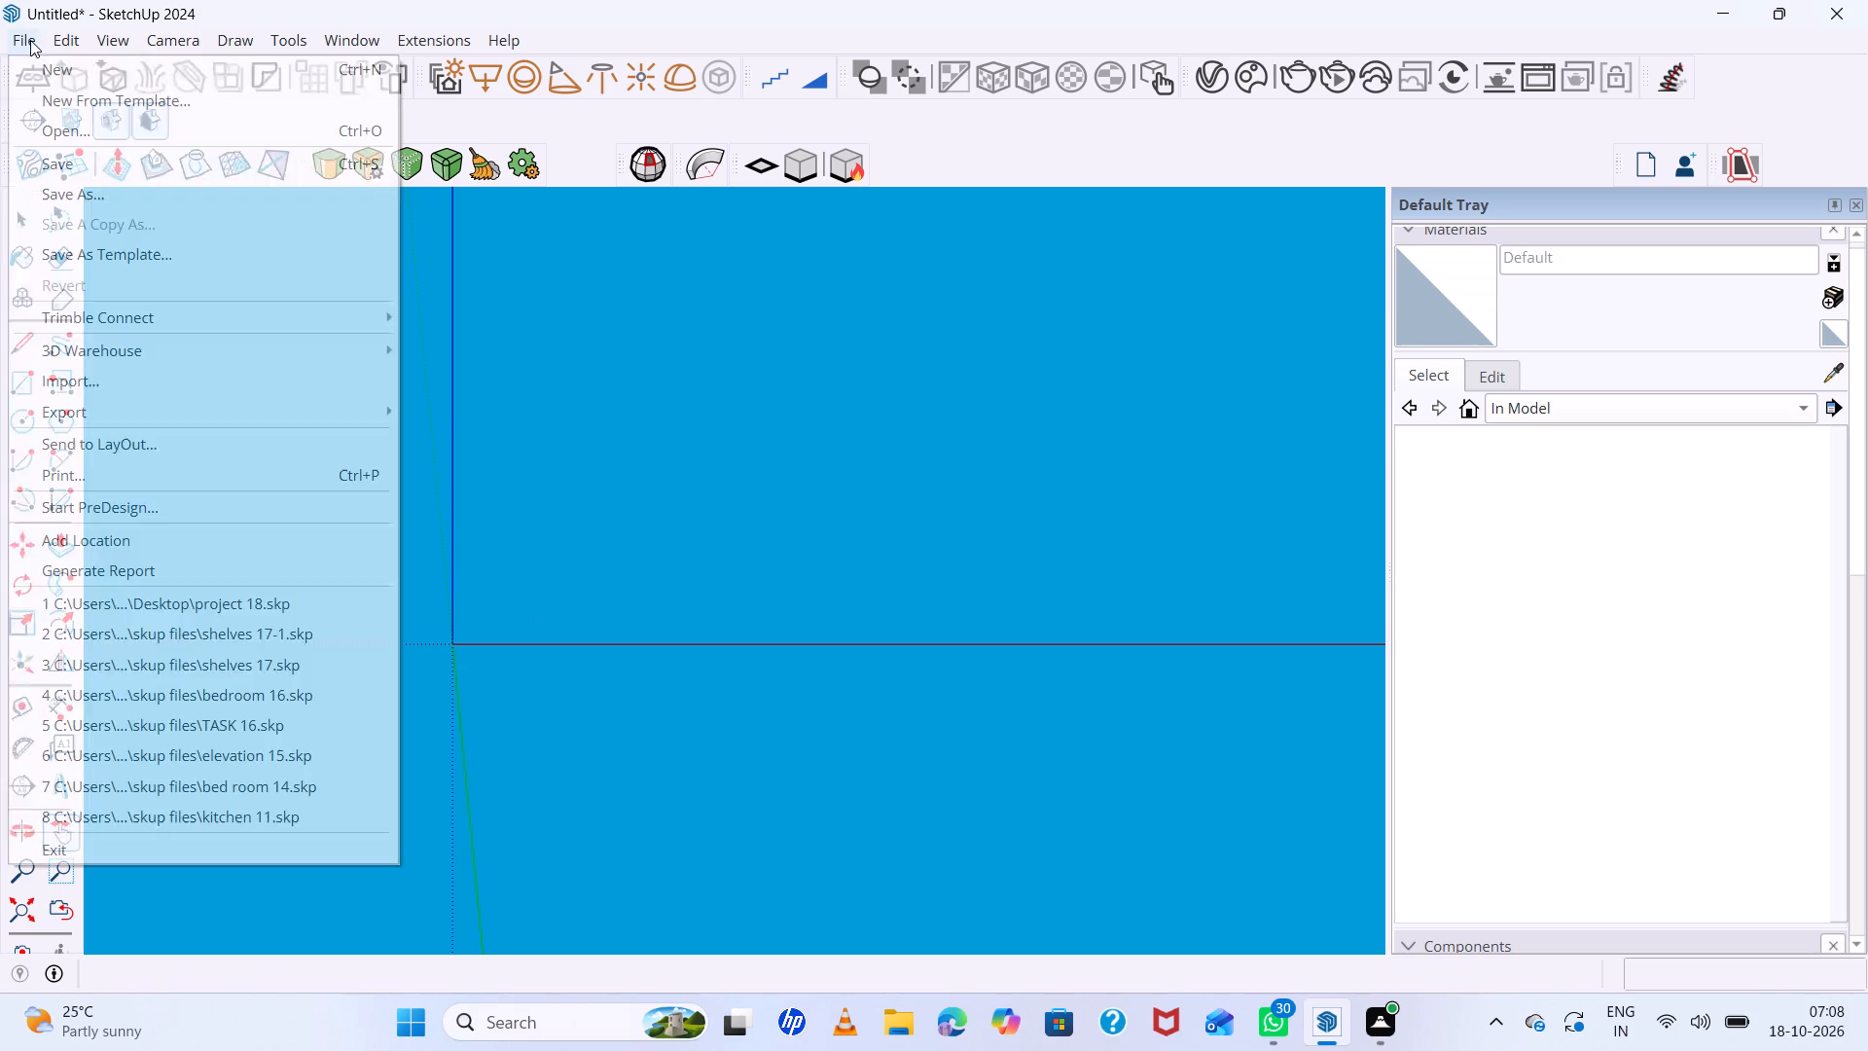
pyautogui.click(61, 73)
pyautogui.click(938, 533)
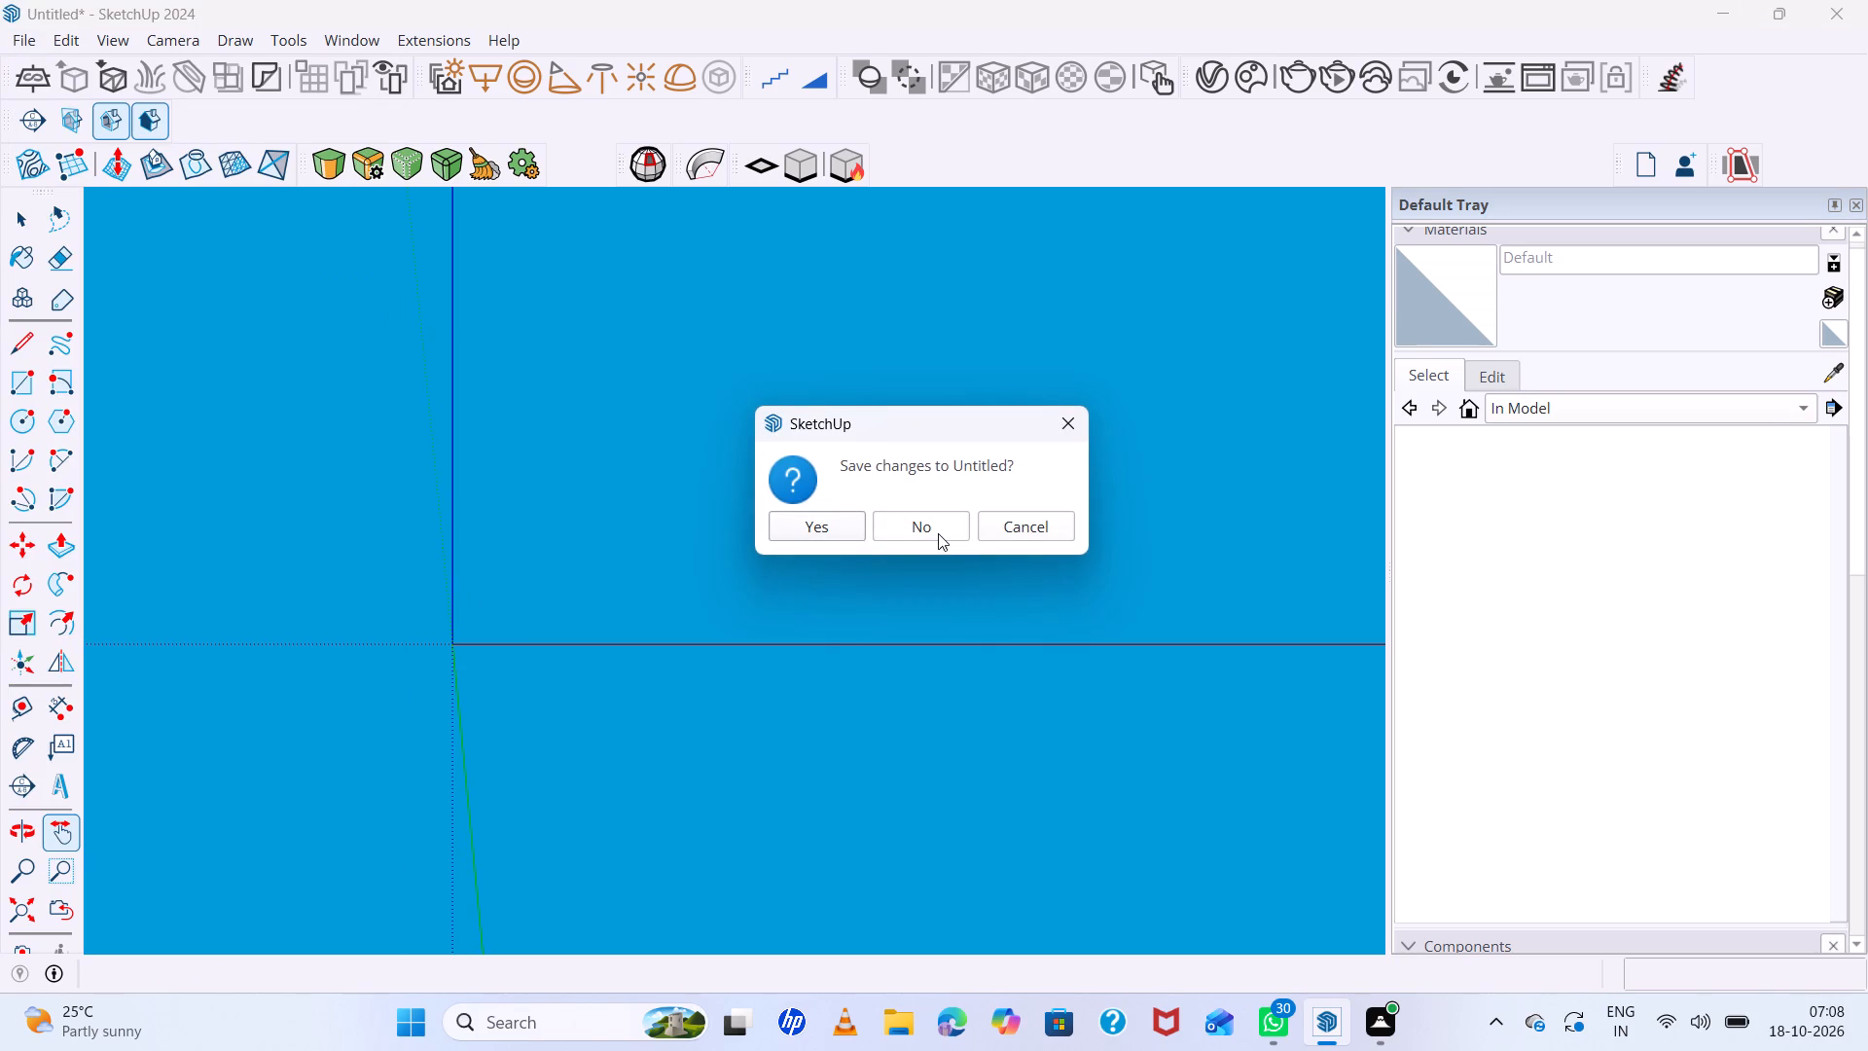
# Select the standing scale figure and delete all materials in the In Model collection.
pyautogui.click(498, 551)
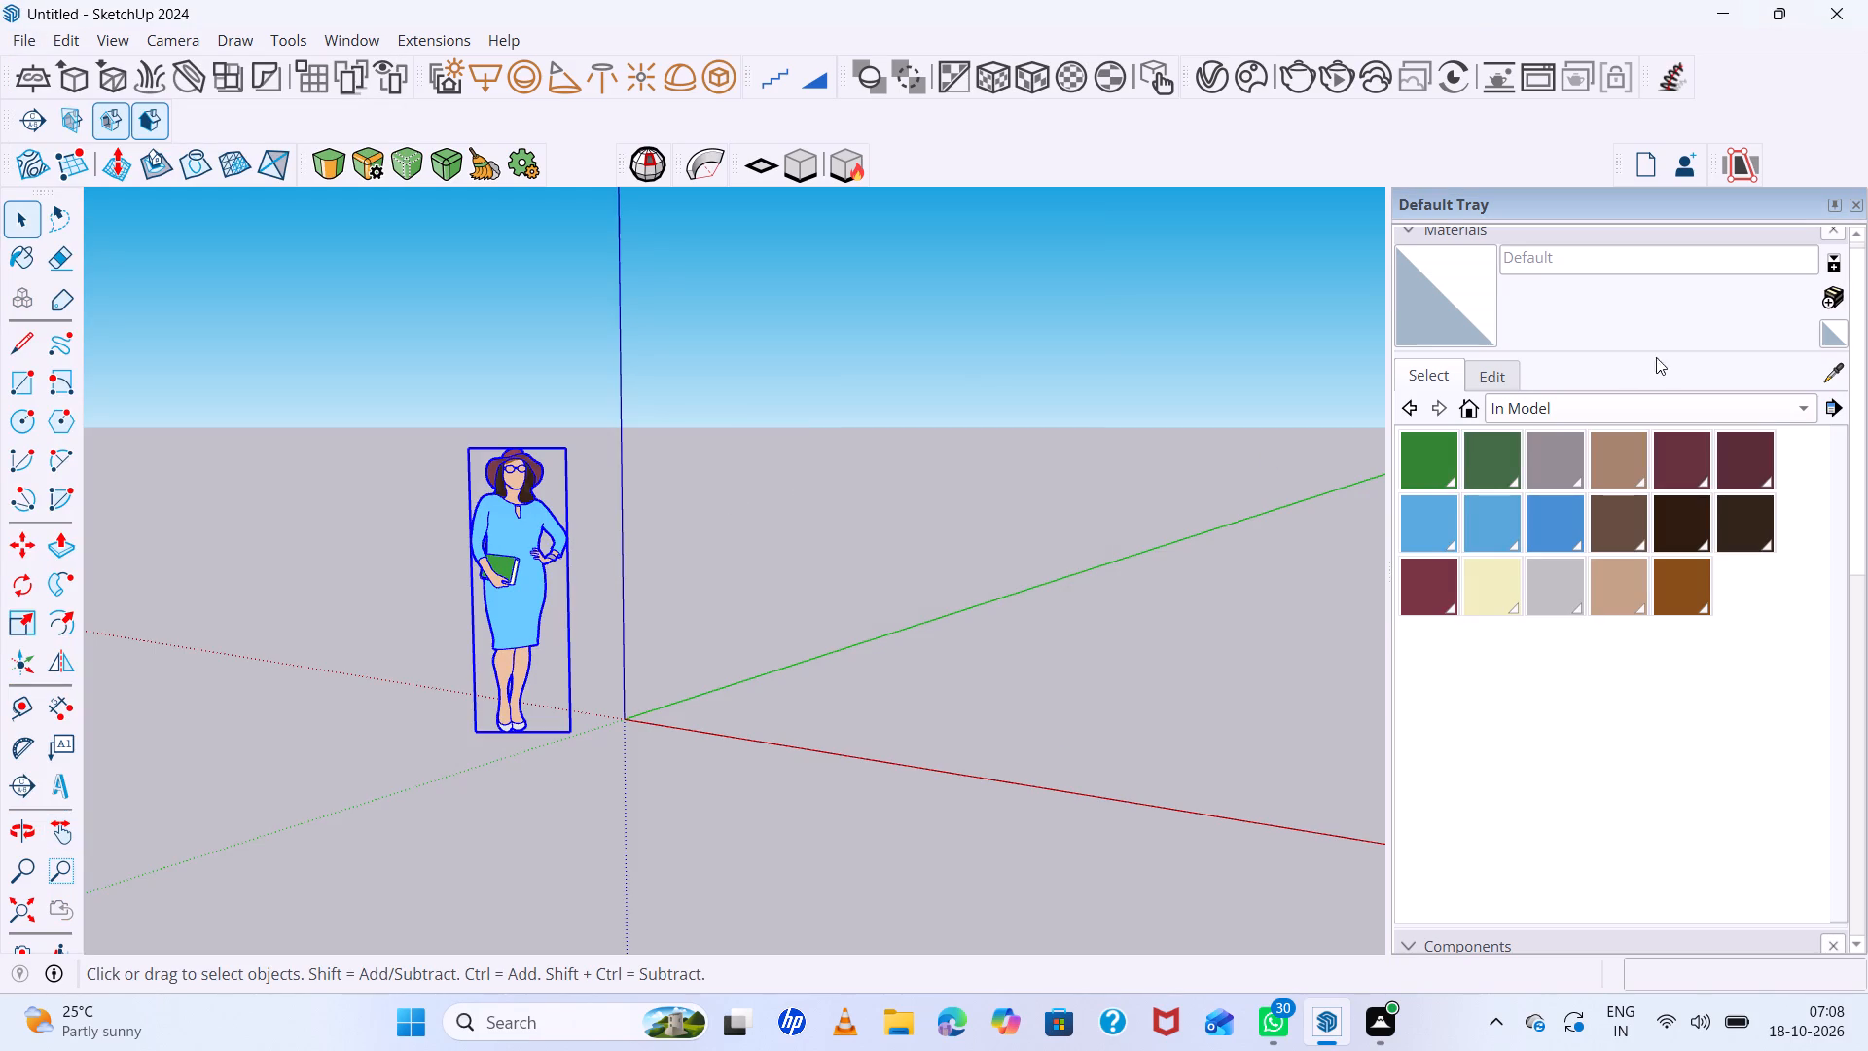
pyautogui.click(1465, 414)
pyautogui.click(1838, 411)
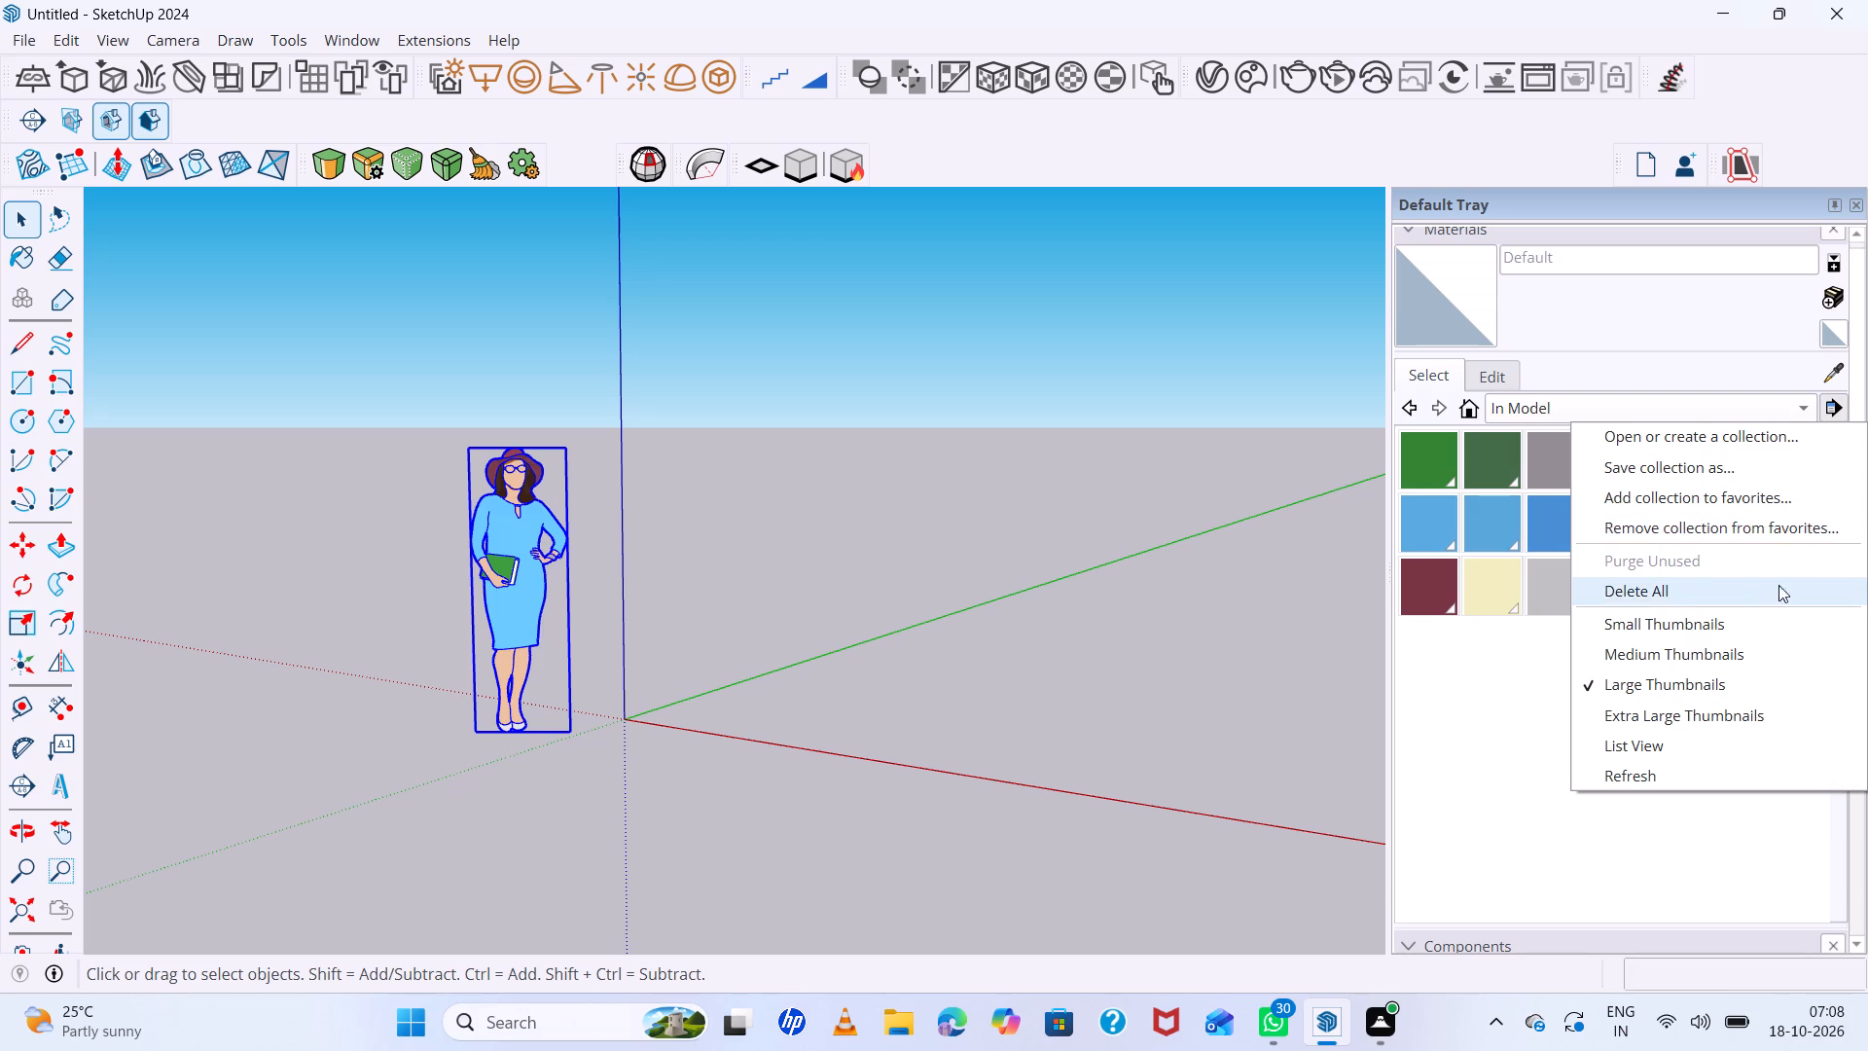
pyautogui.click(1710, 593)
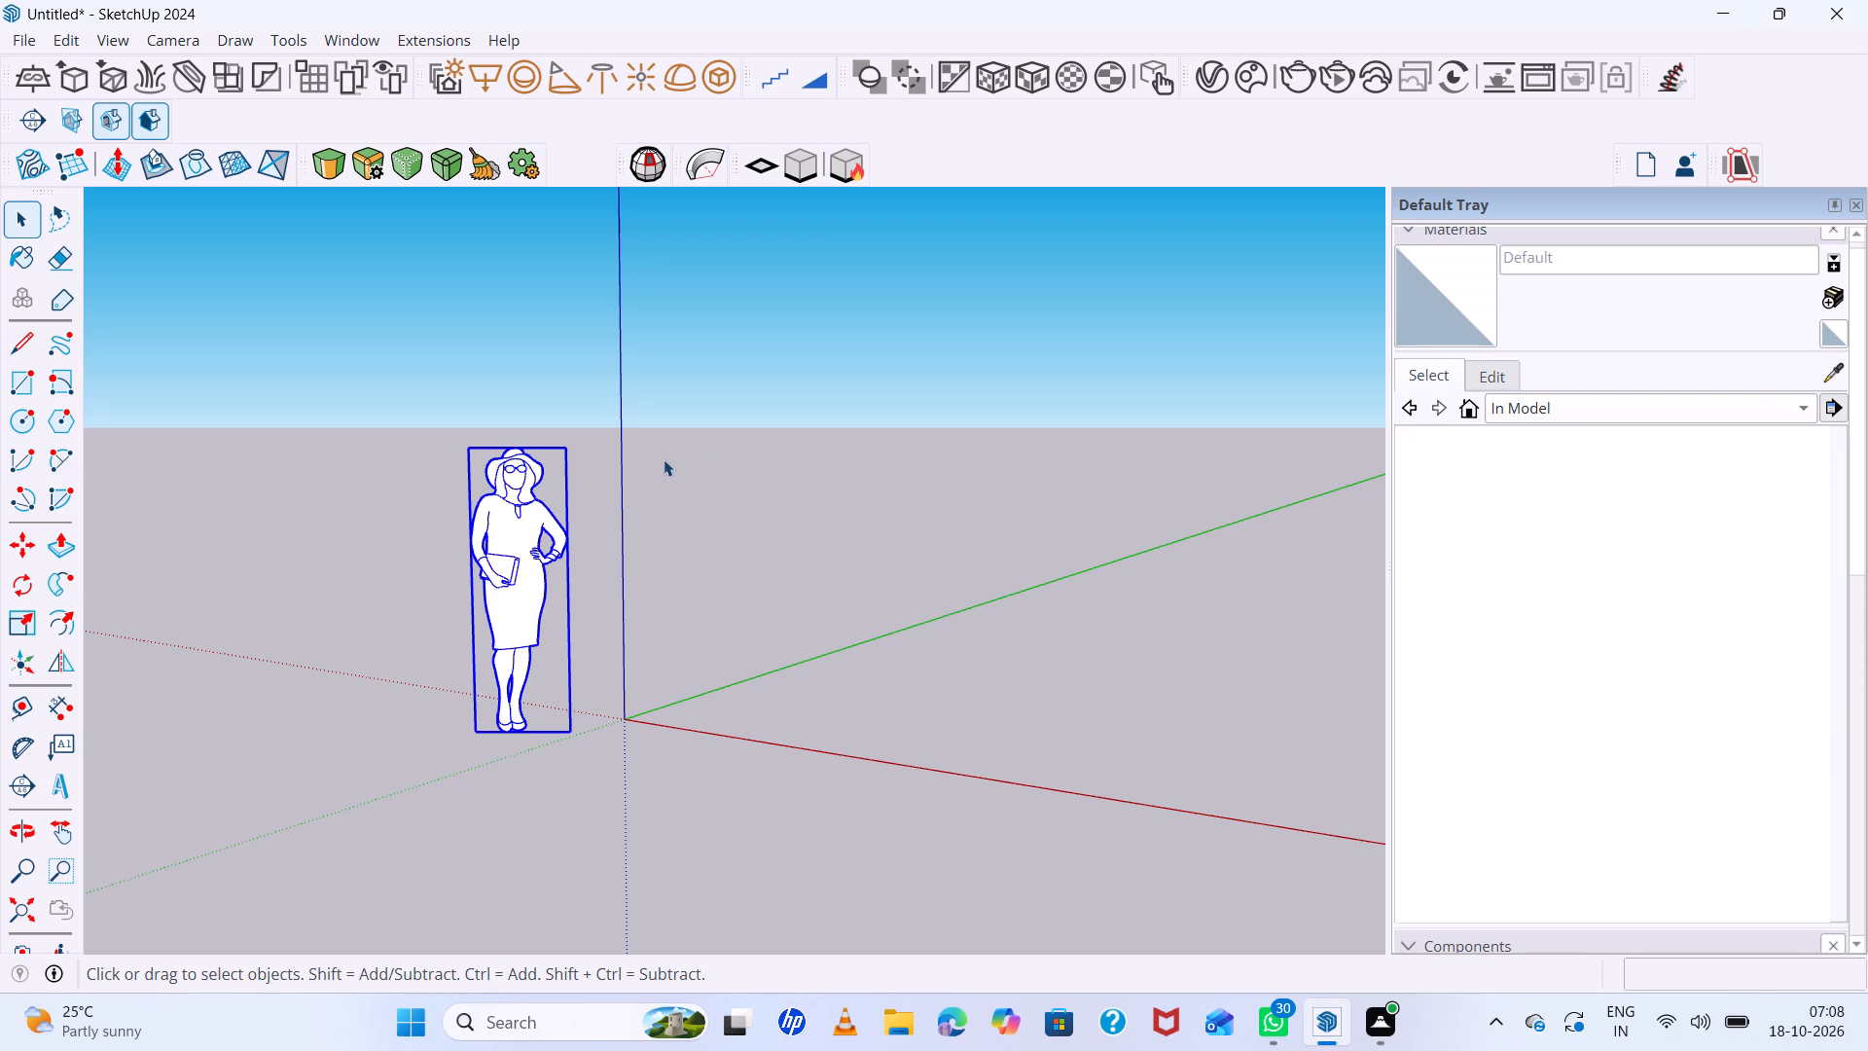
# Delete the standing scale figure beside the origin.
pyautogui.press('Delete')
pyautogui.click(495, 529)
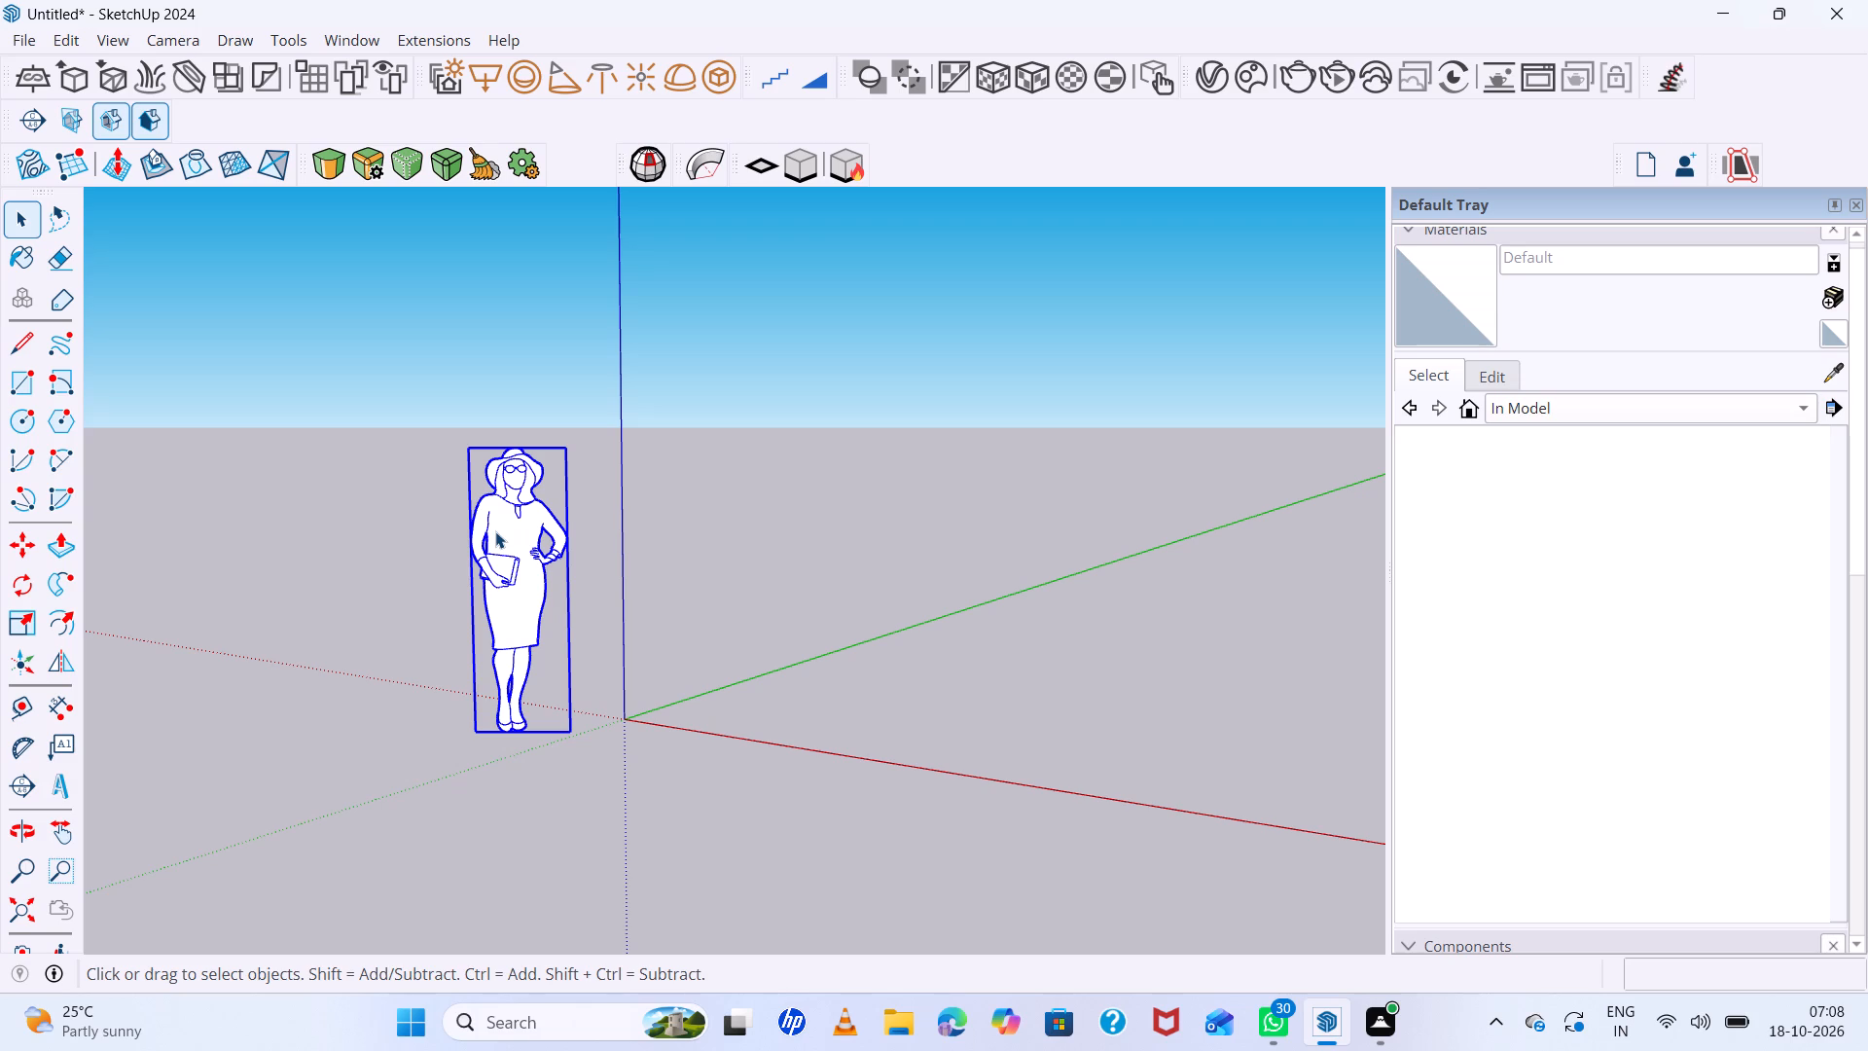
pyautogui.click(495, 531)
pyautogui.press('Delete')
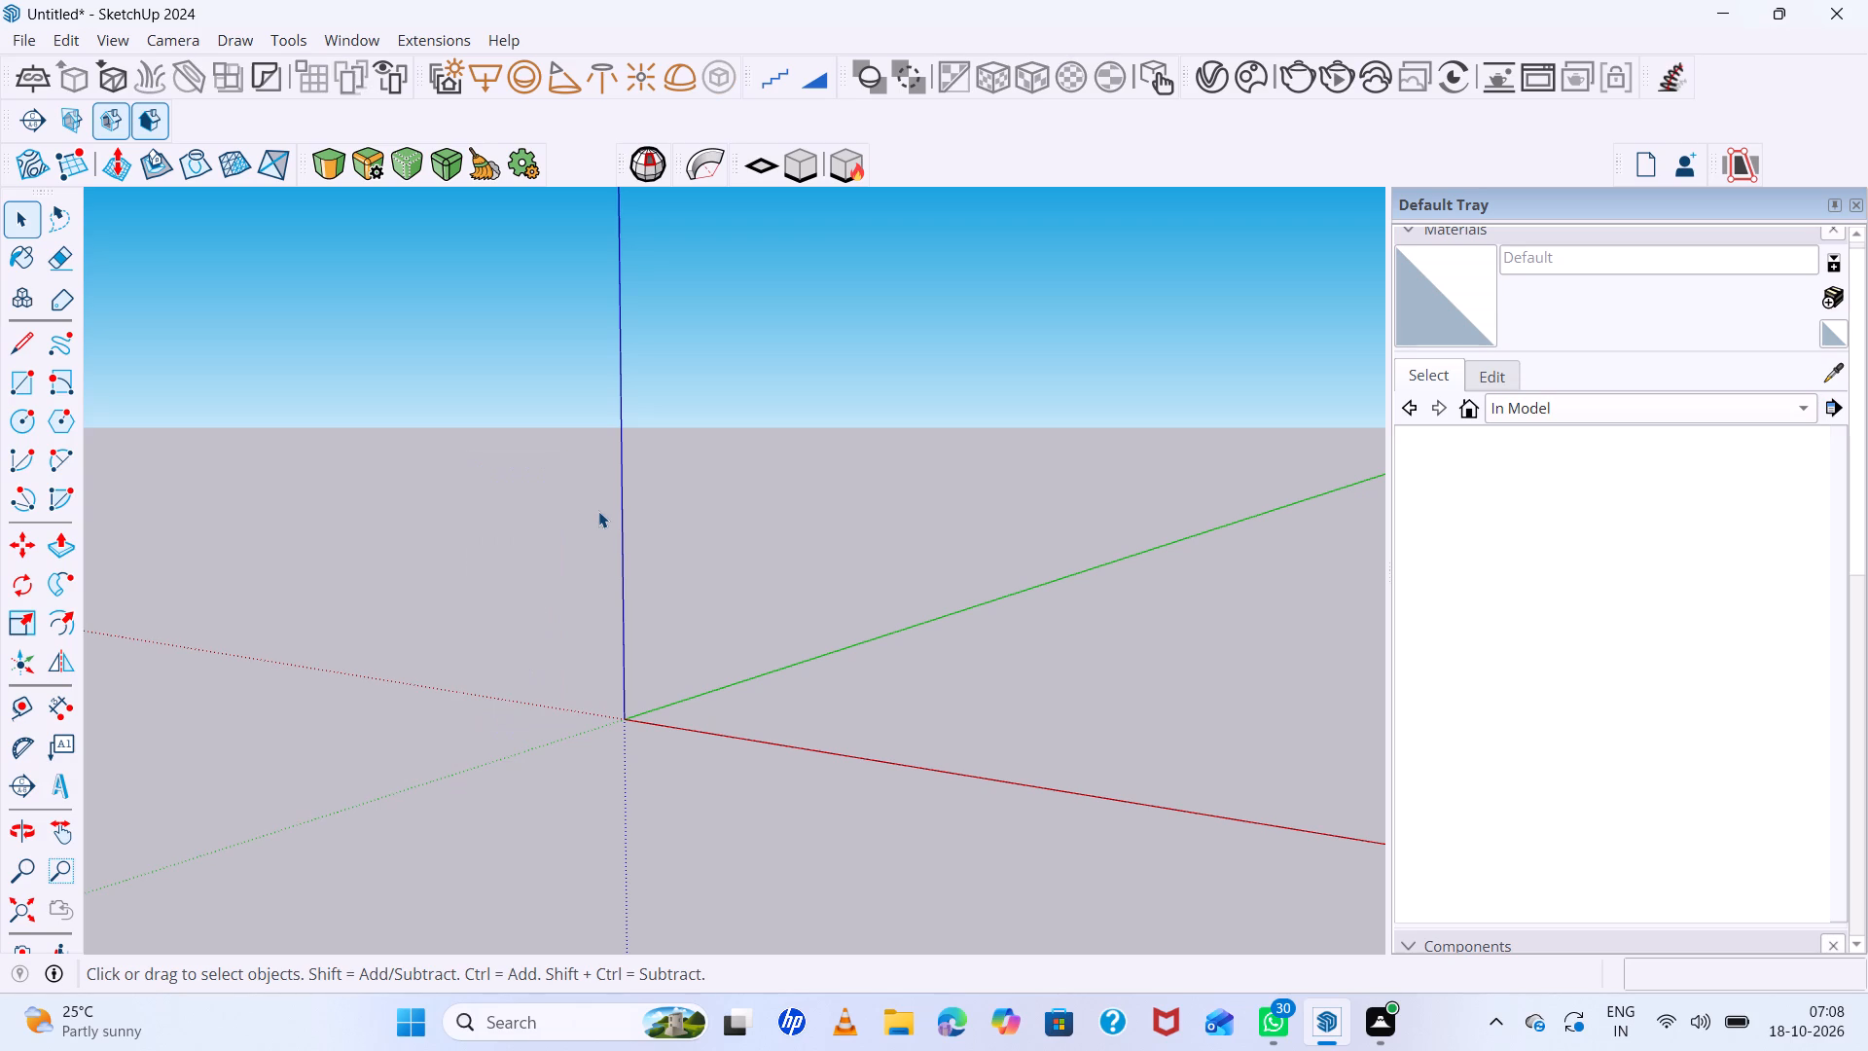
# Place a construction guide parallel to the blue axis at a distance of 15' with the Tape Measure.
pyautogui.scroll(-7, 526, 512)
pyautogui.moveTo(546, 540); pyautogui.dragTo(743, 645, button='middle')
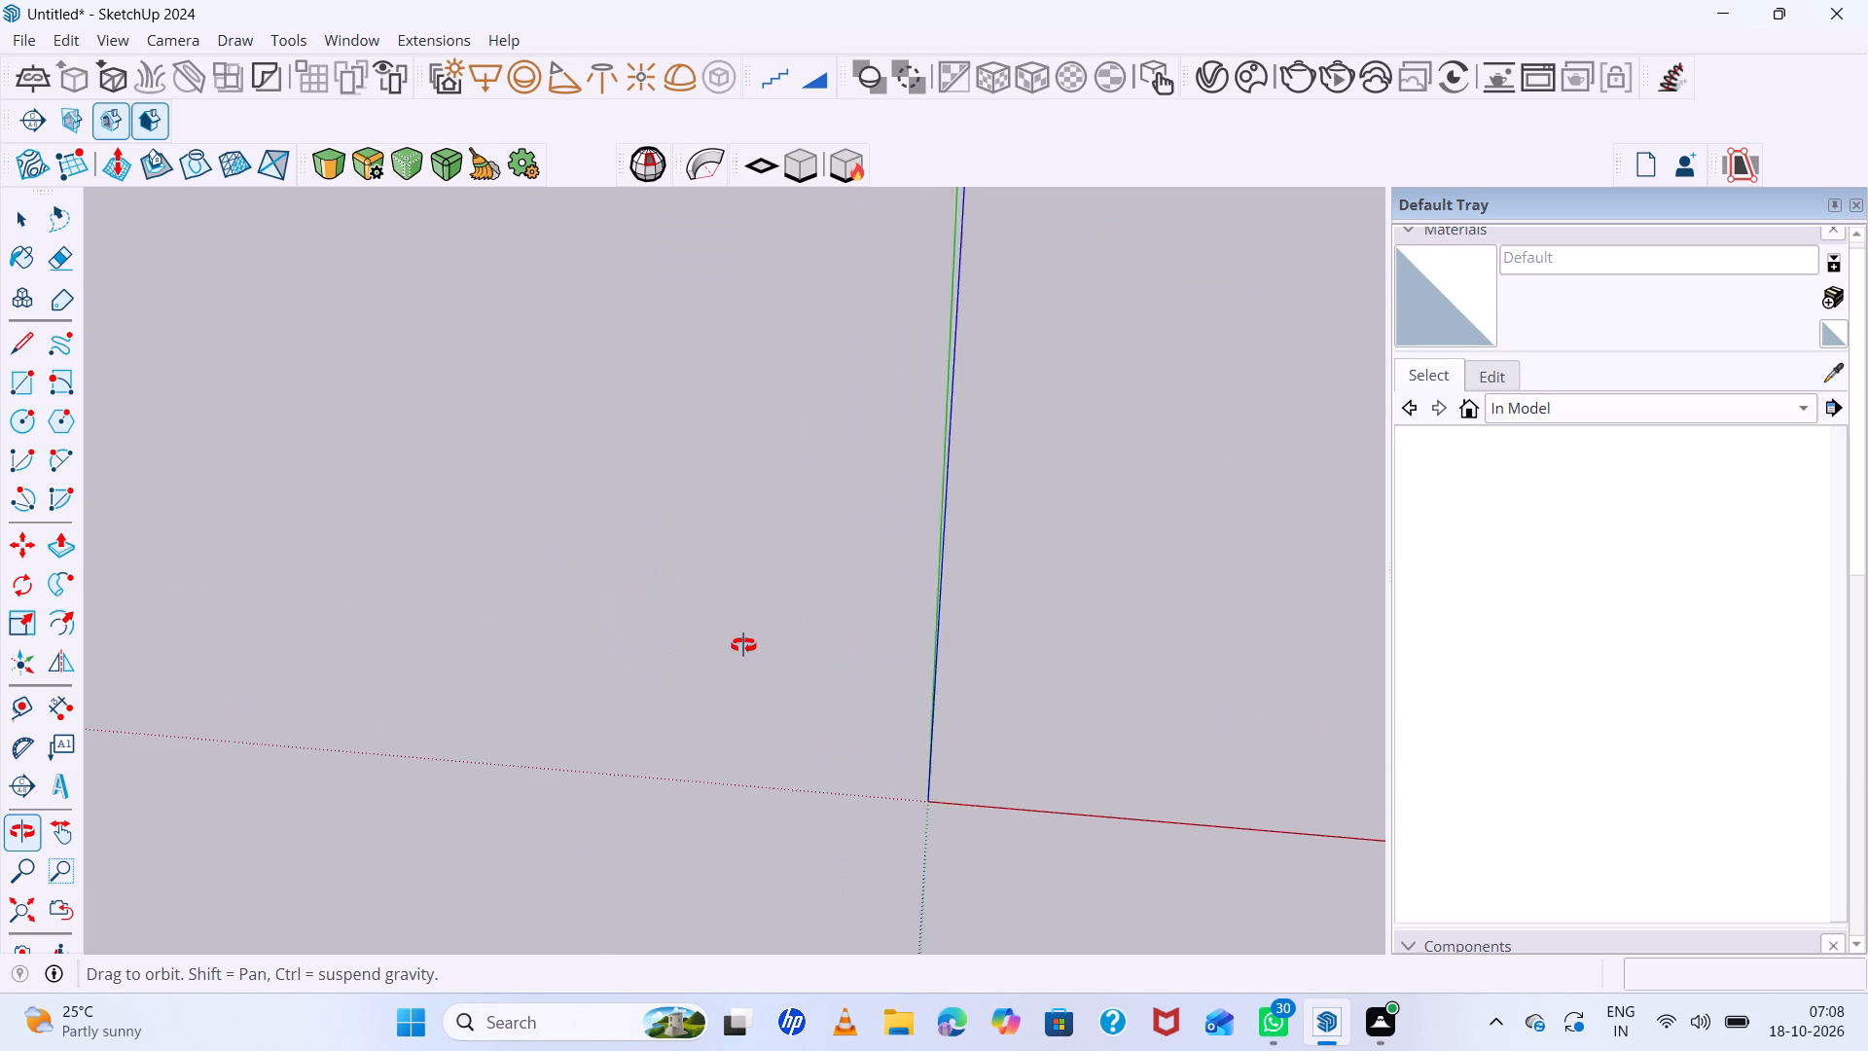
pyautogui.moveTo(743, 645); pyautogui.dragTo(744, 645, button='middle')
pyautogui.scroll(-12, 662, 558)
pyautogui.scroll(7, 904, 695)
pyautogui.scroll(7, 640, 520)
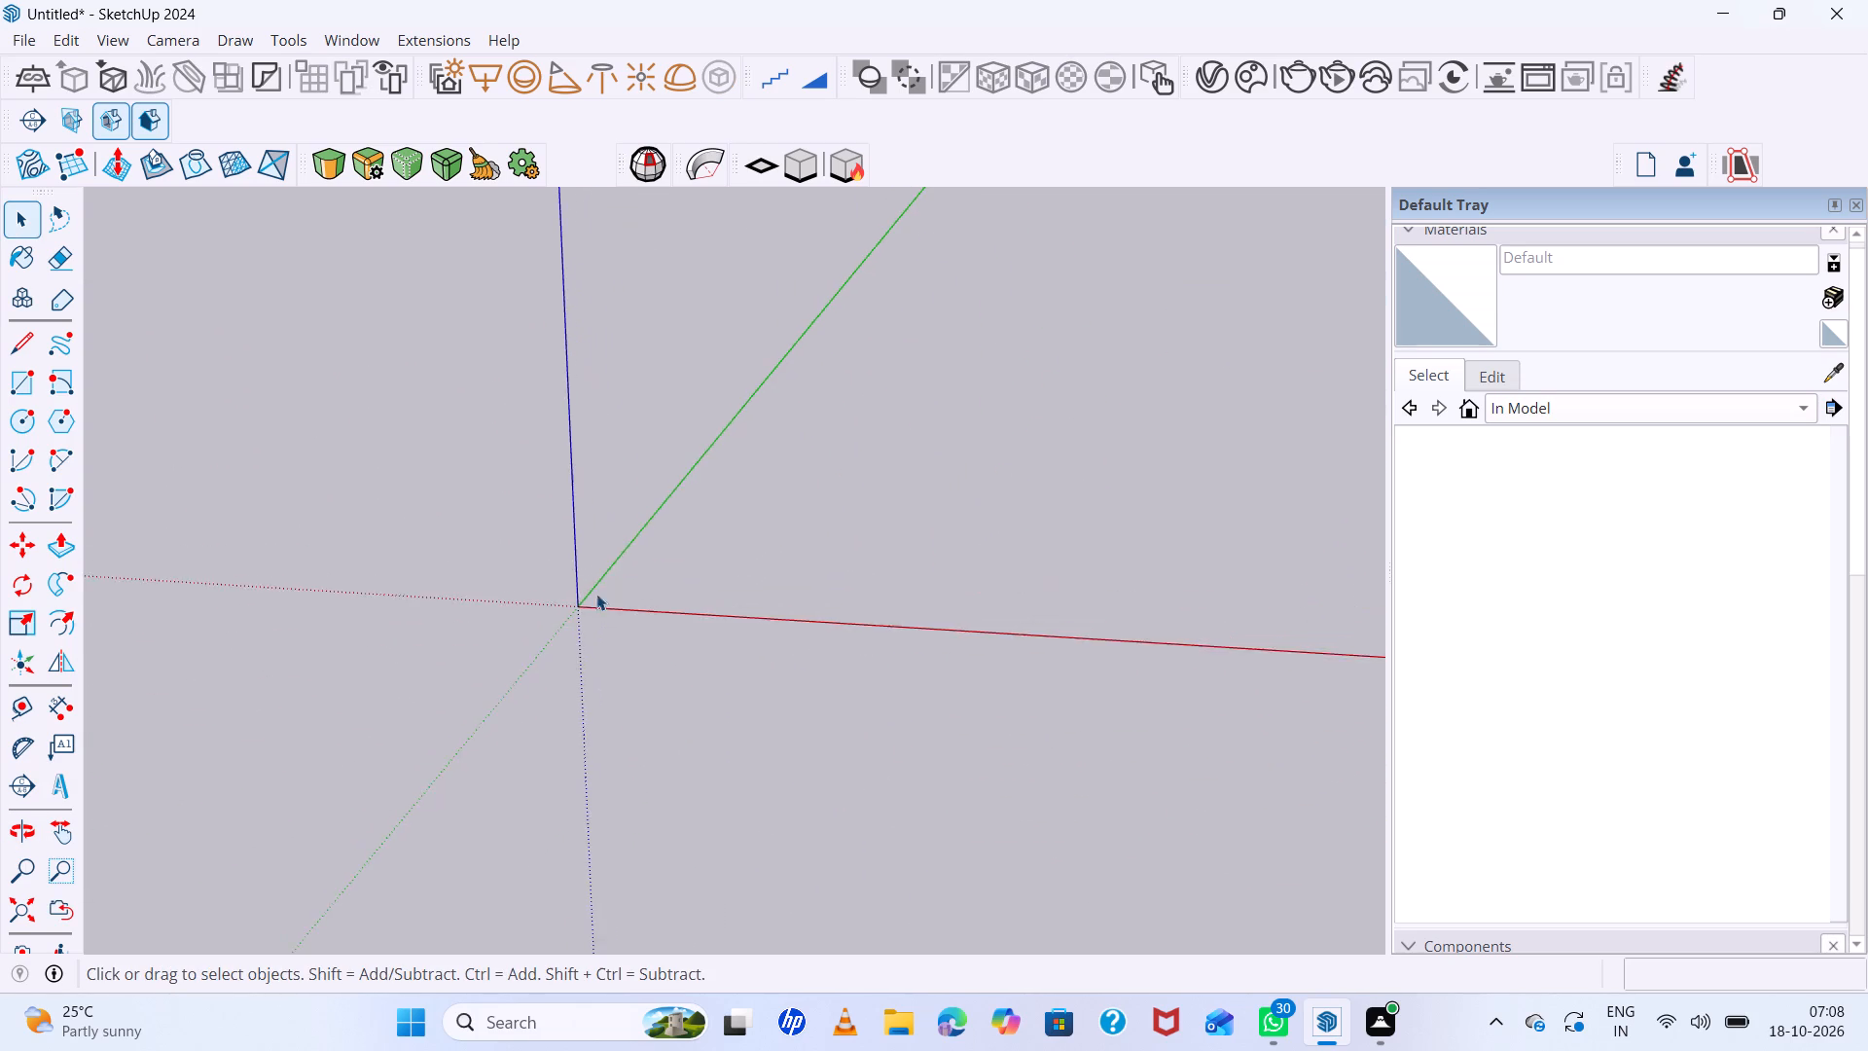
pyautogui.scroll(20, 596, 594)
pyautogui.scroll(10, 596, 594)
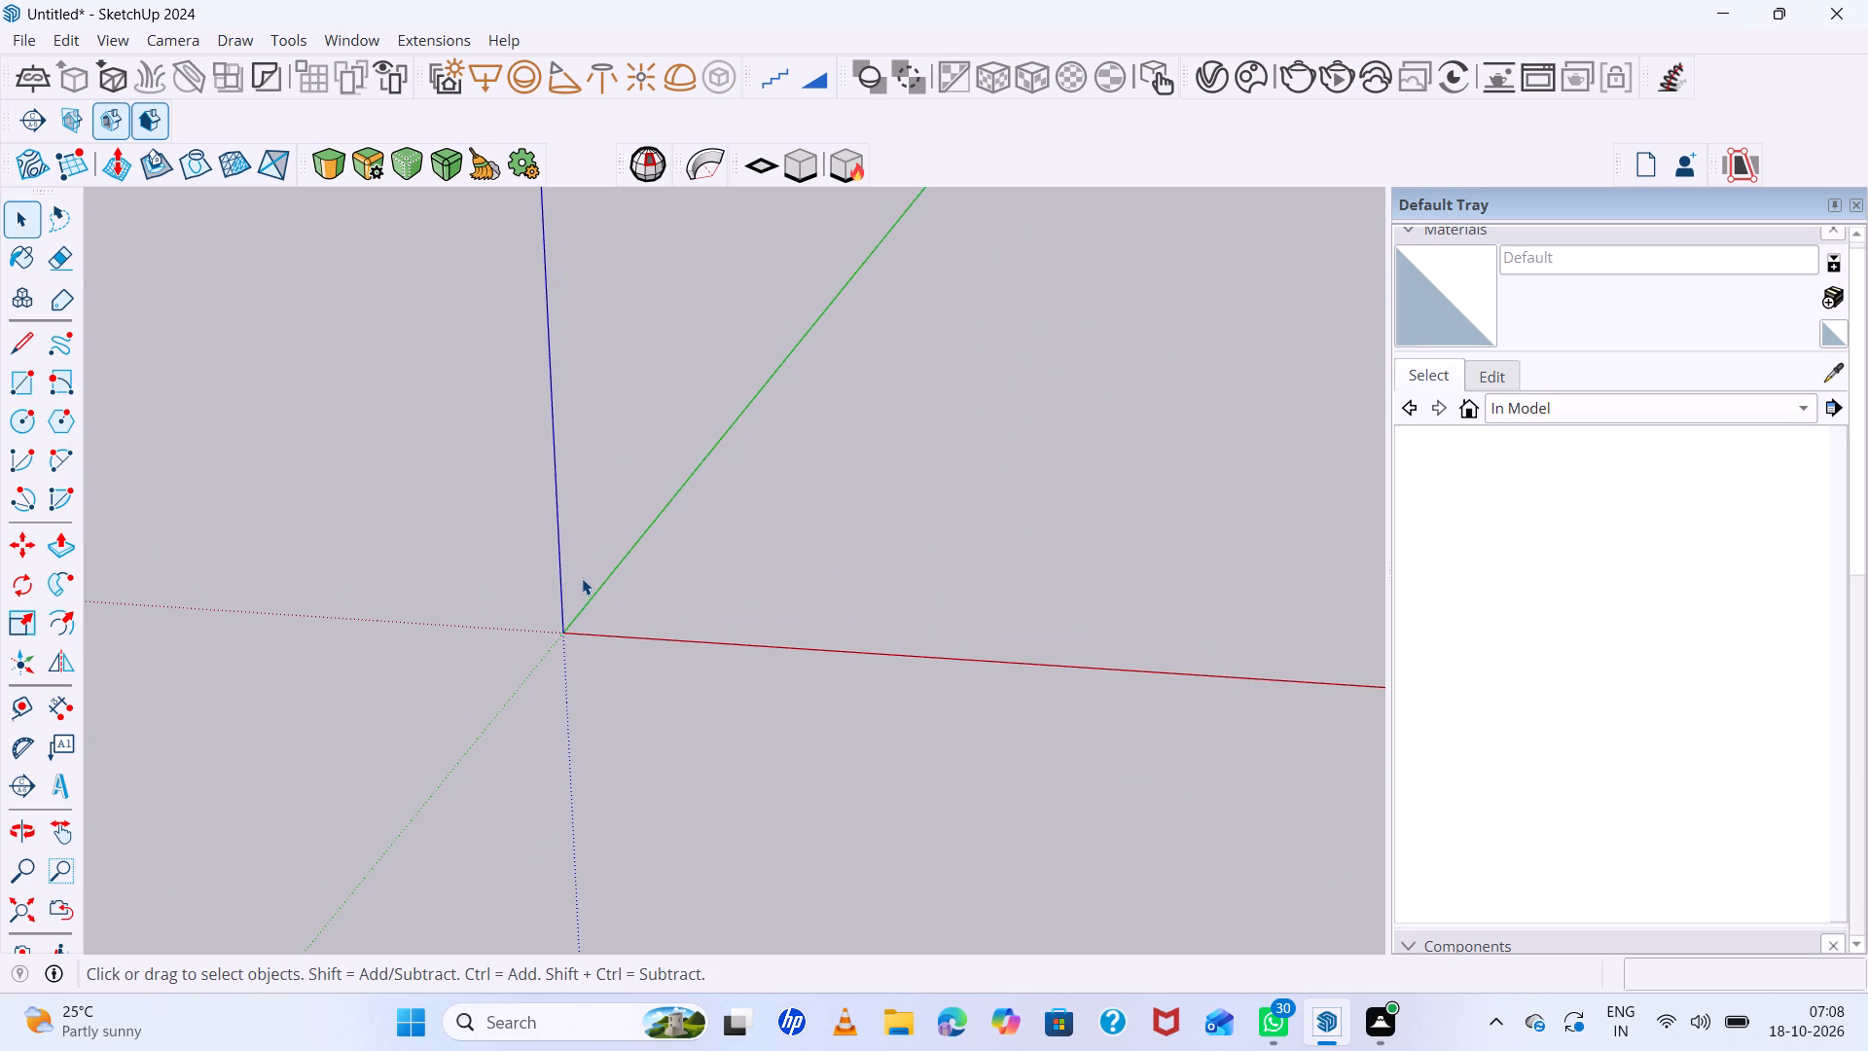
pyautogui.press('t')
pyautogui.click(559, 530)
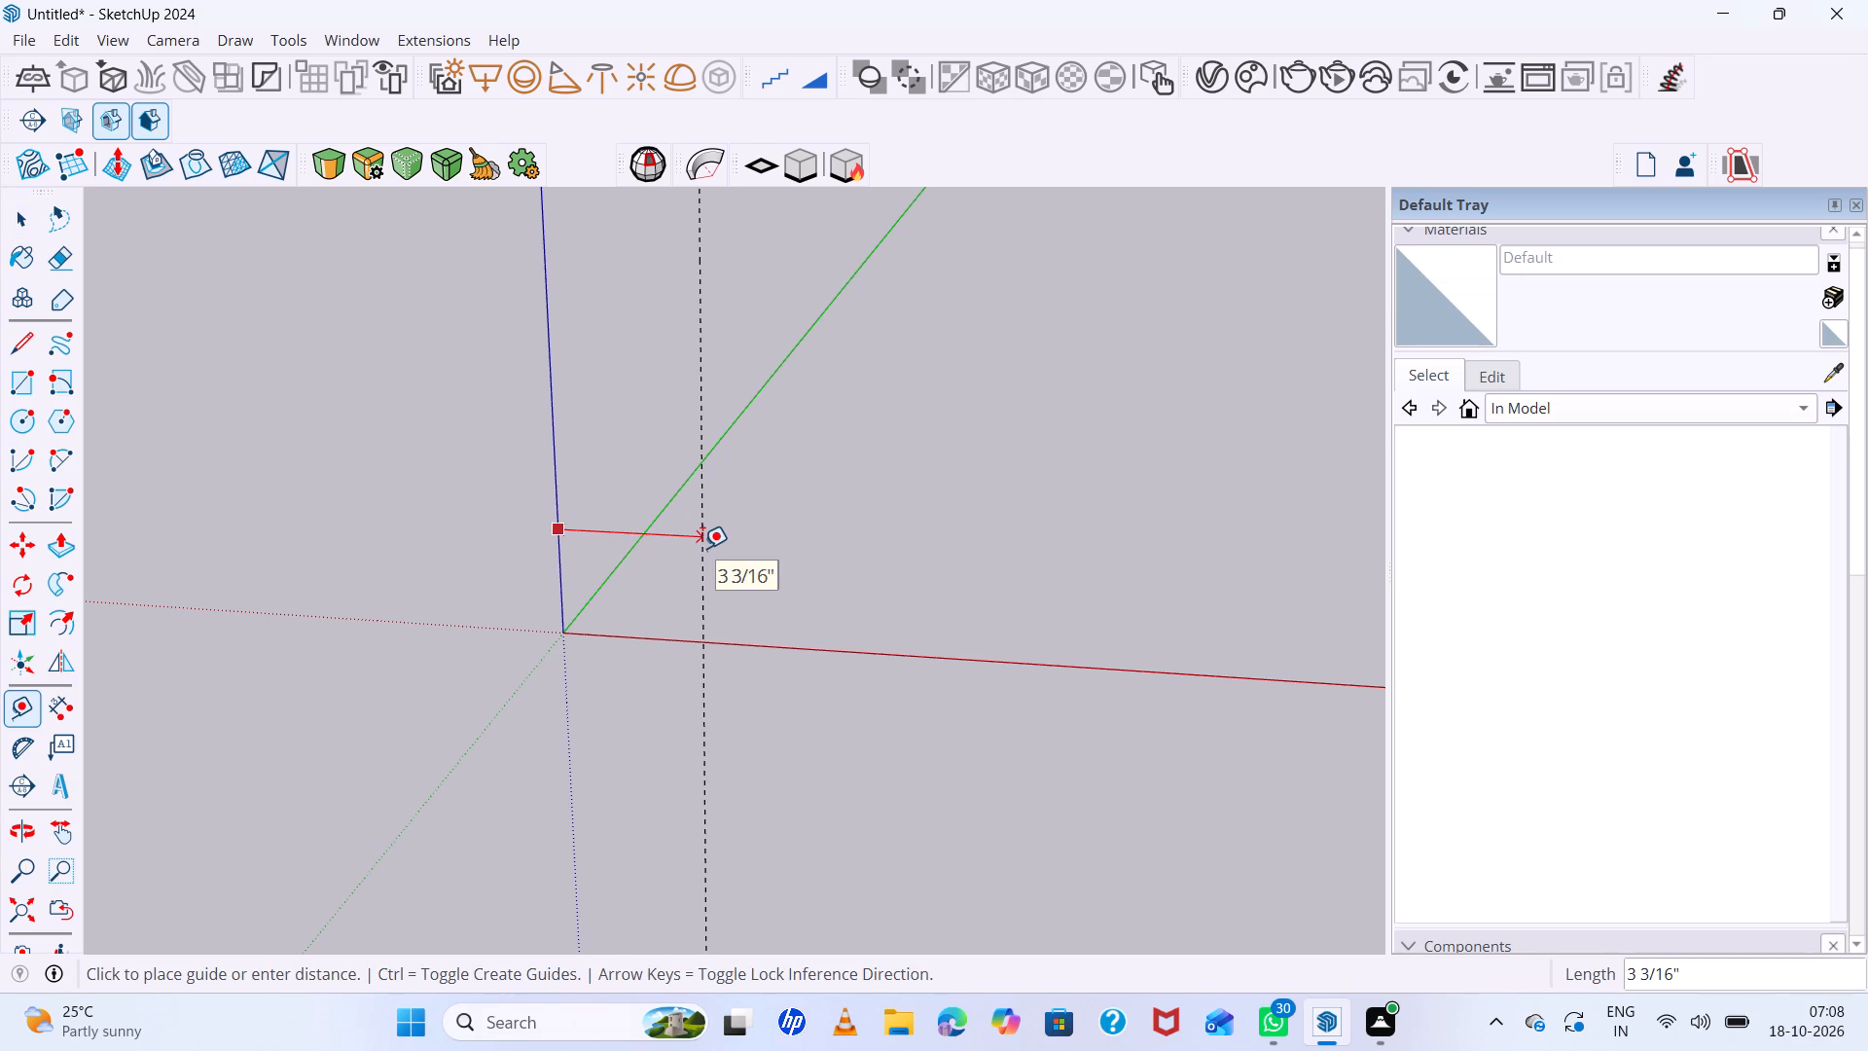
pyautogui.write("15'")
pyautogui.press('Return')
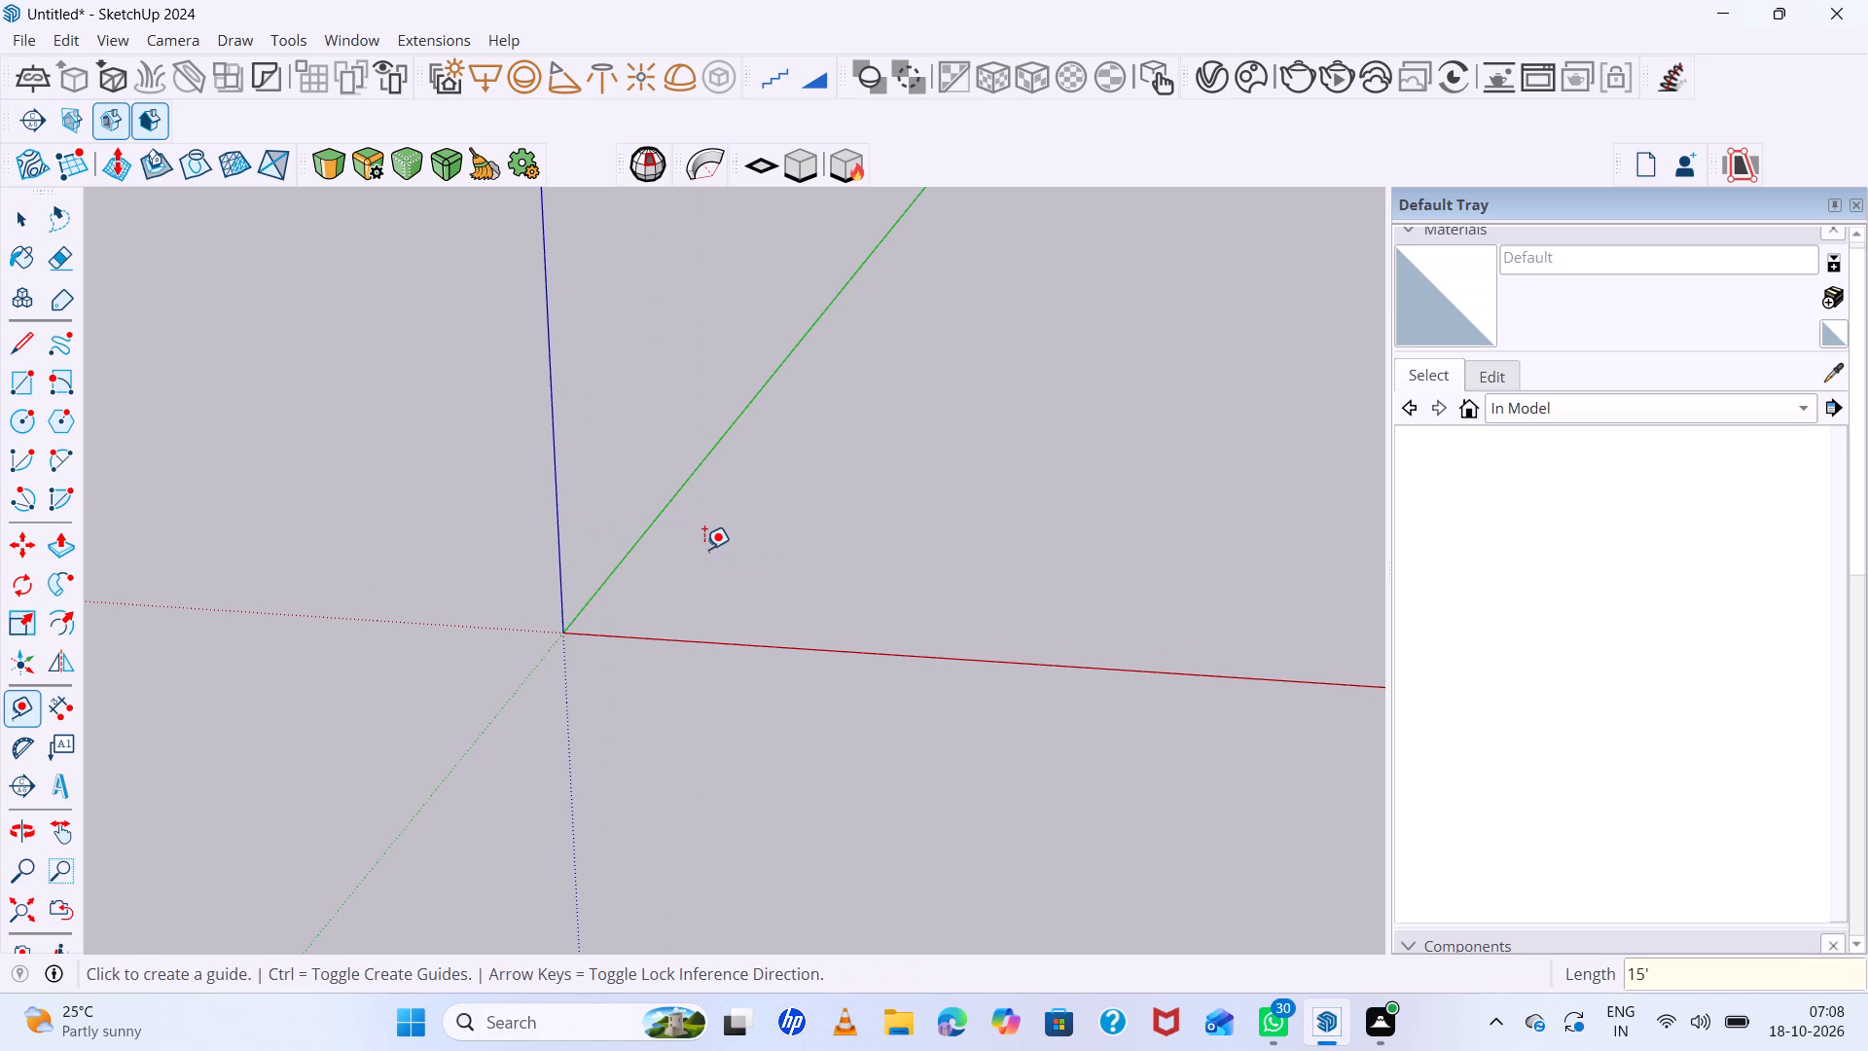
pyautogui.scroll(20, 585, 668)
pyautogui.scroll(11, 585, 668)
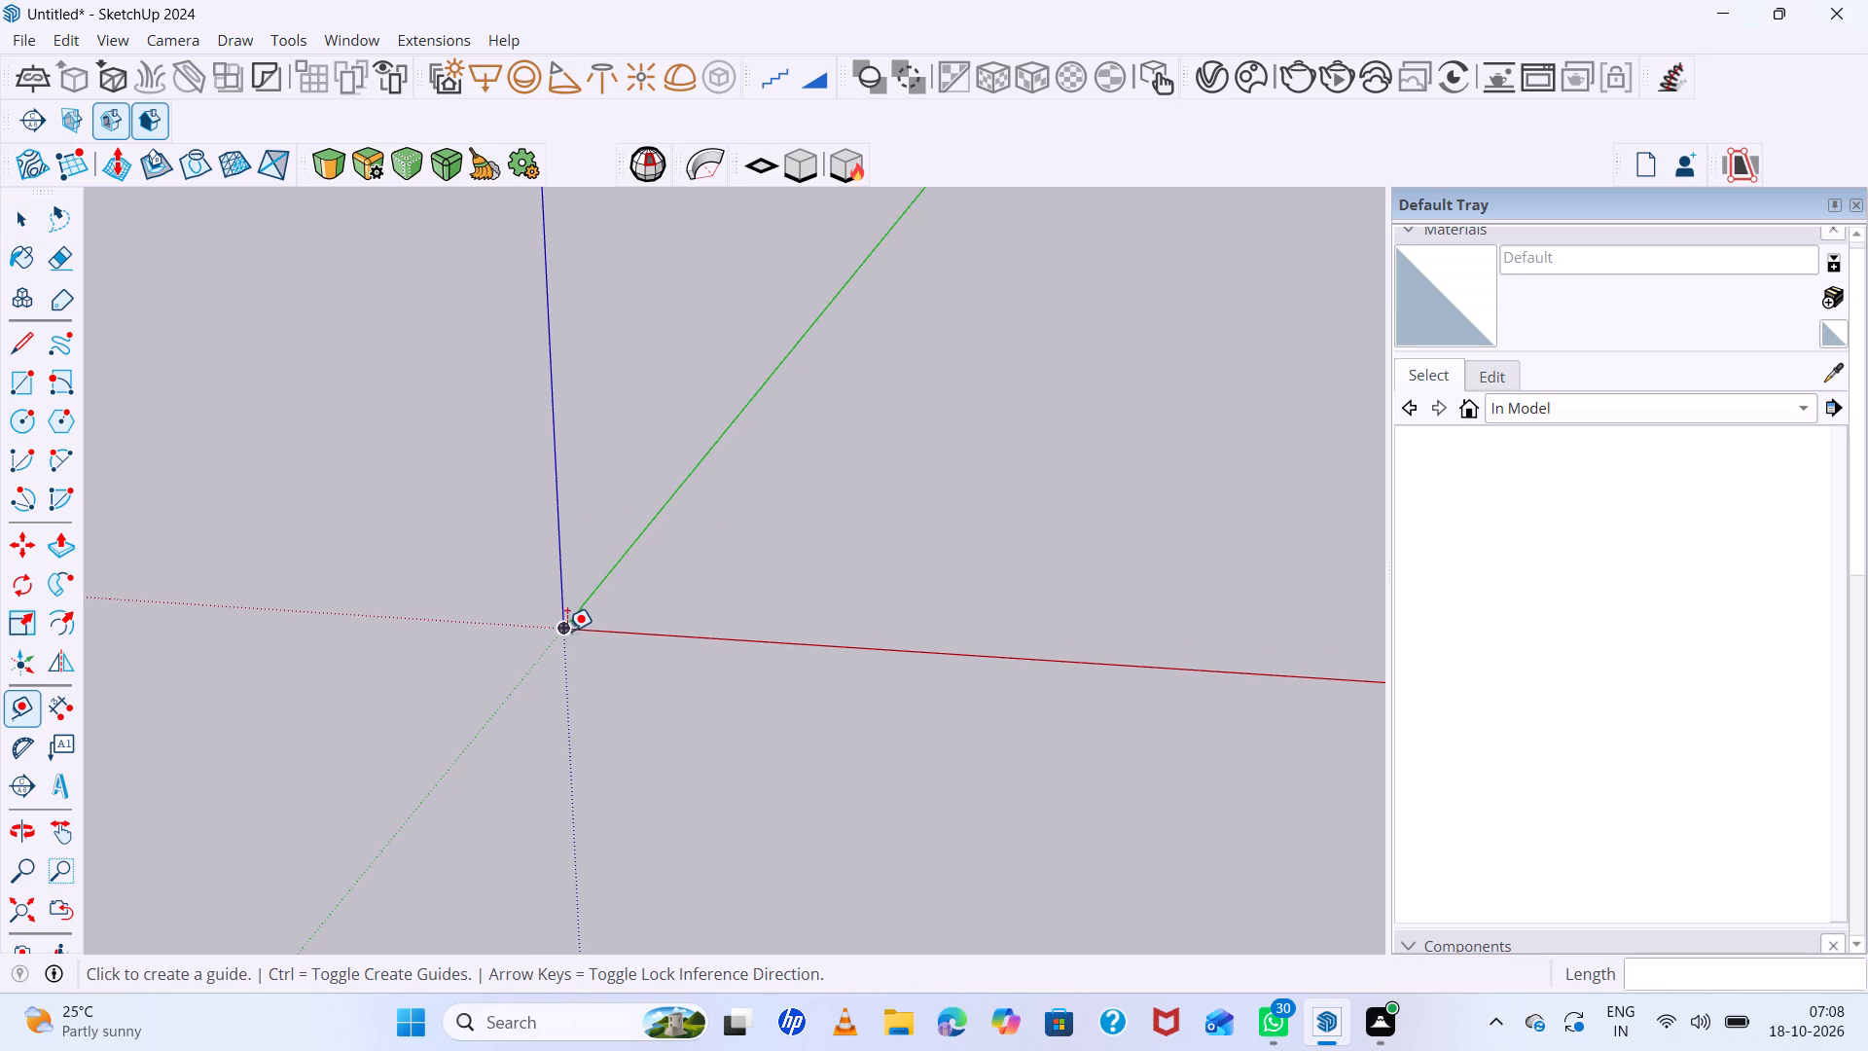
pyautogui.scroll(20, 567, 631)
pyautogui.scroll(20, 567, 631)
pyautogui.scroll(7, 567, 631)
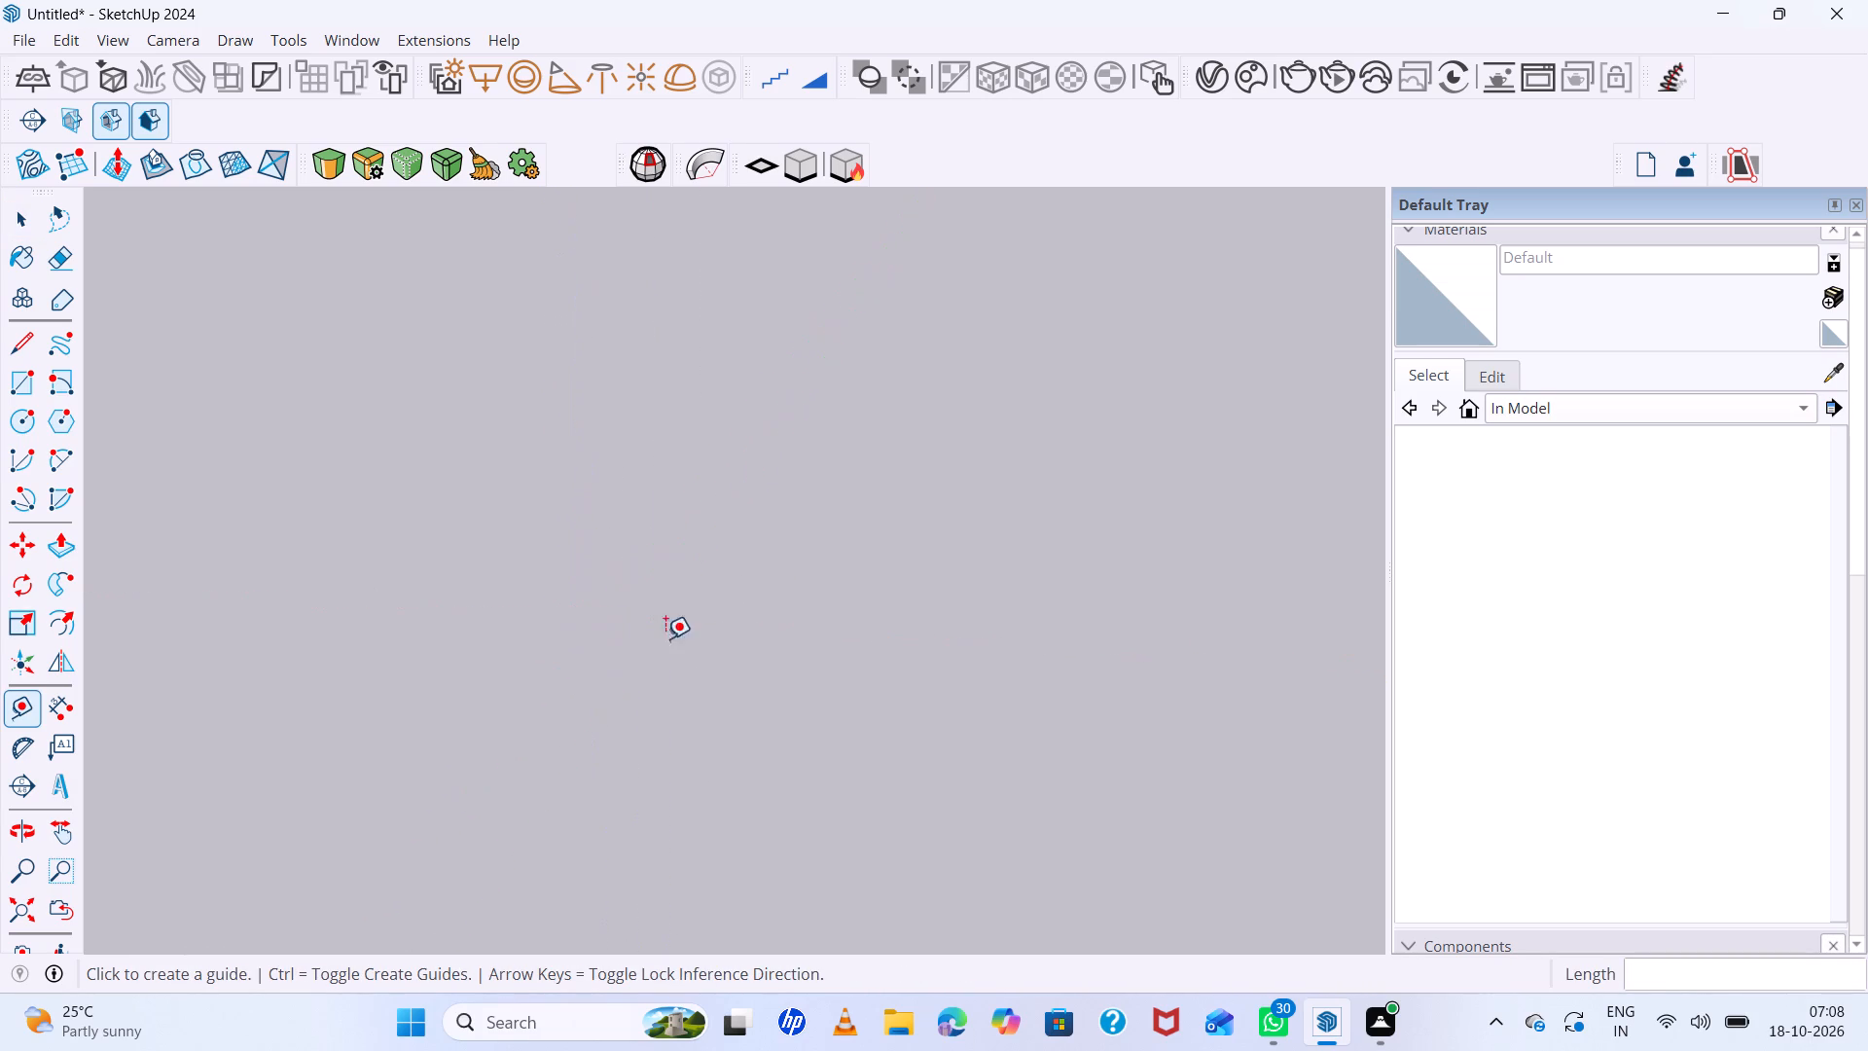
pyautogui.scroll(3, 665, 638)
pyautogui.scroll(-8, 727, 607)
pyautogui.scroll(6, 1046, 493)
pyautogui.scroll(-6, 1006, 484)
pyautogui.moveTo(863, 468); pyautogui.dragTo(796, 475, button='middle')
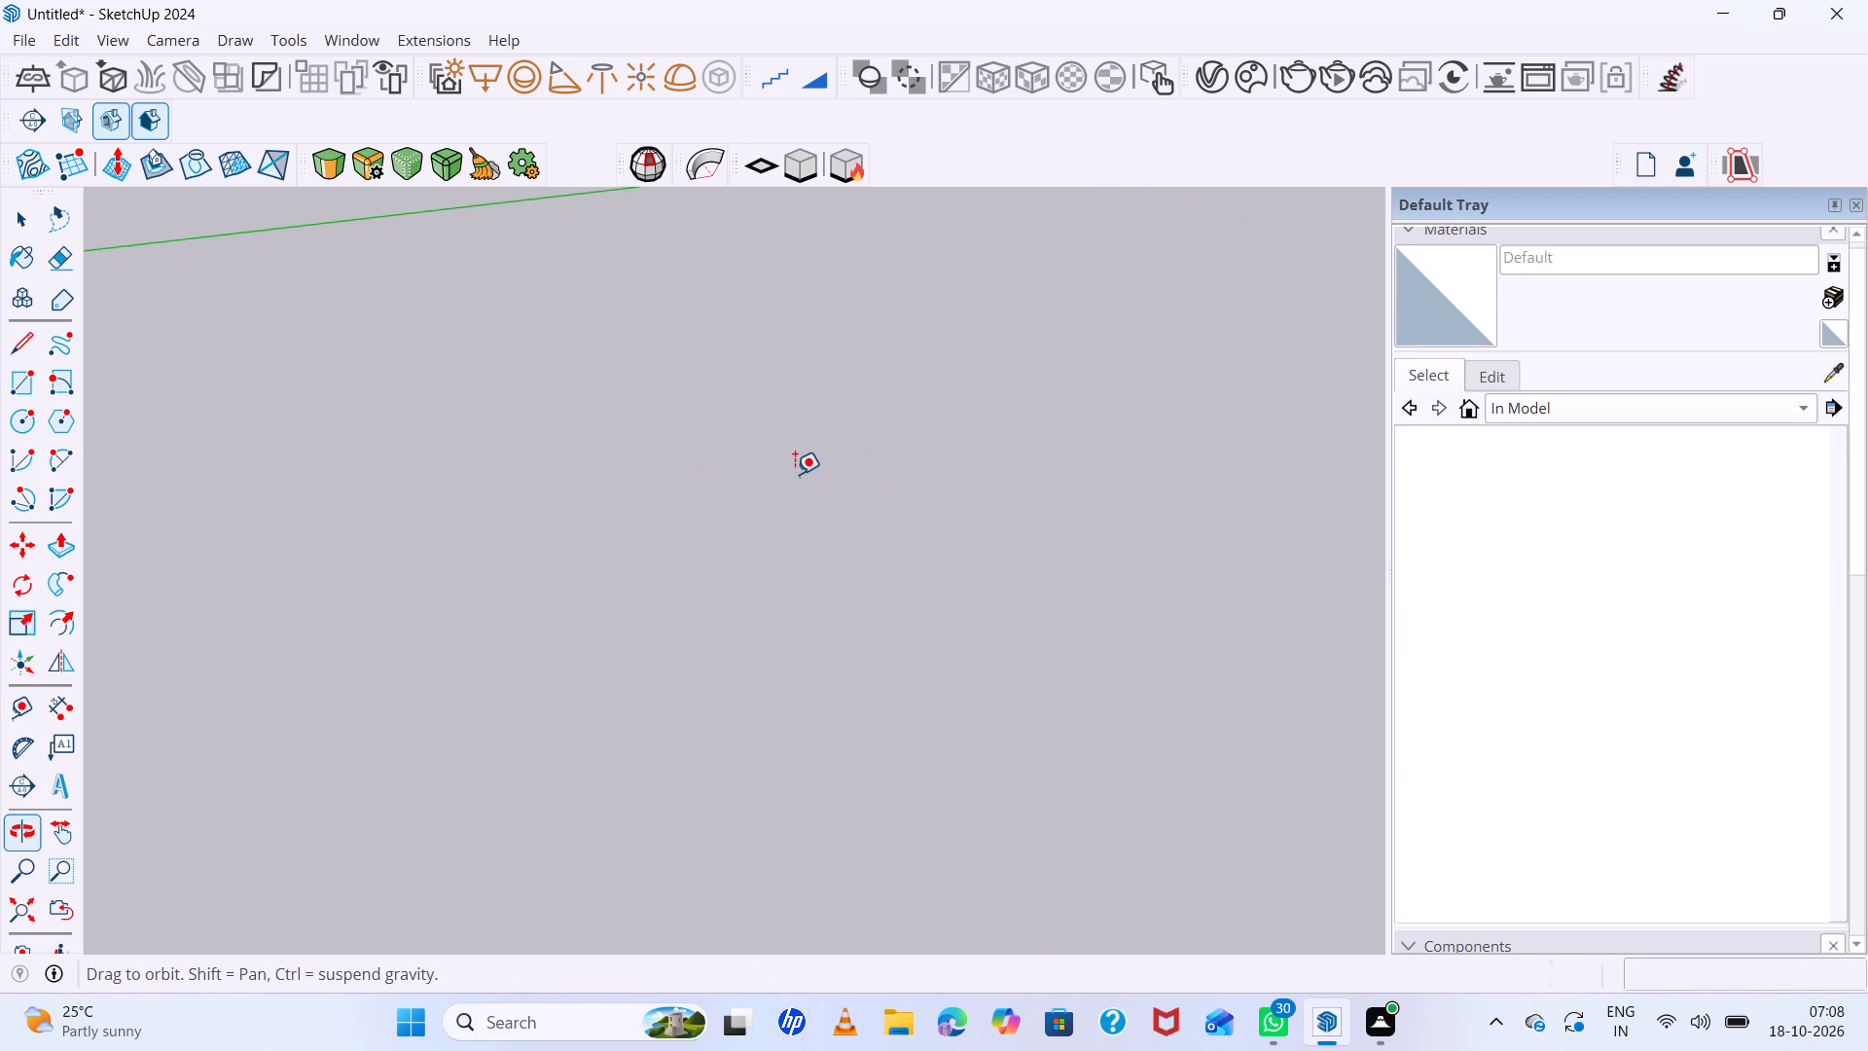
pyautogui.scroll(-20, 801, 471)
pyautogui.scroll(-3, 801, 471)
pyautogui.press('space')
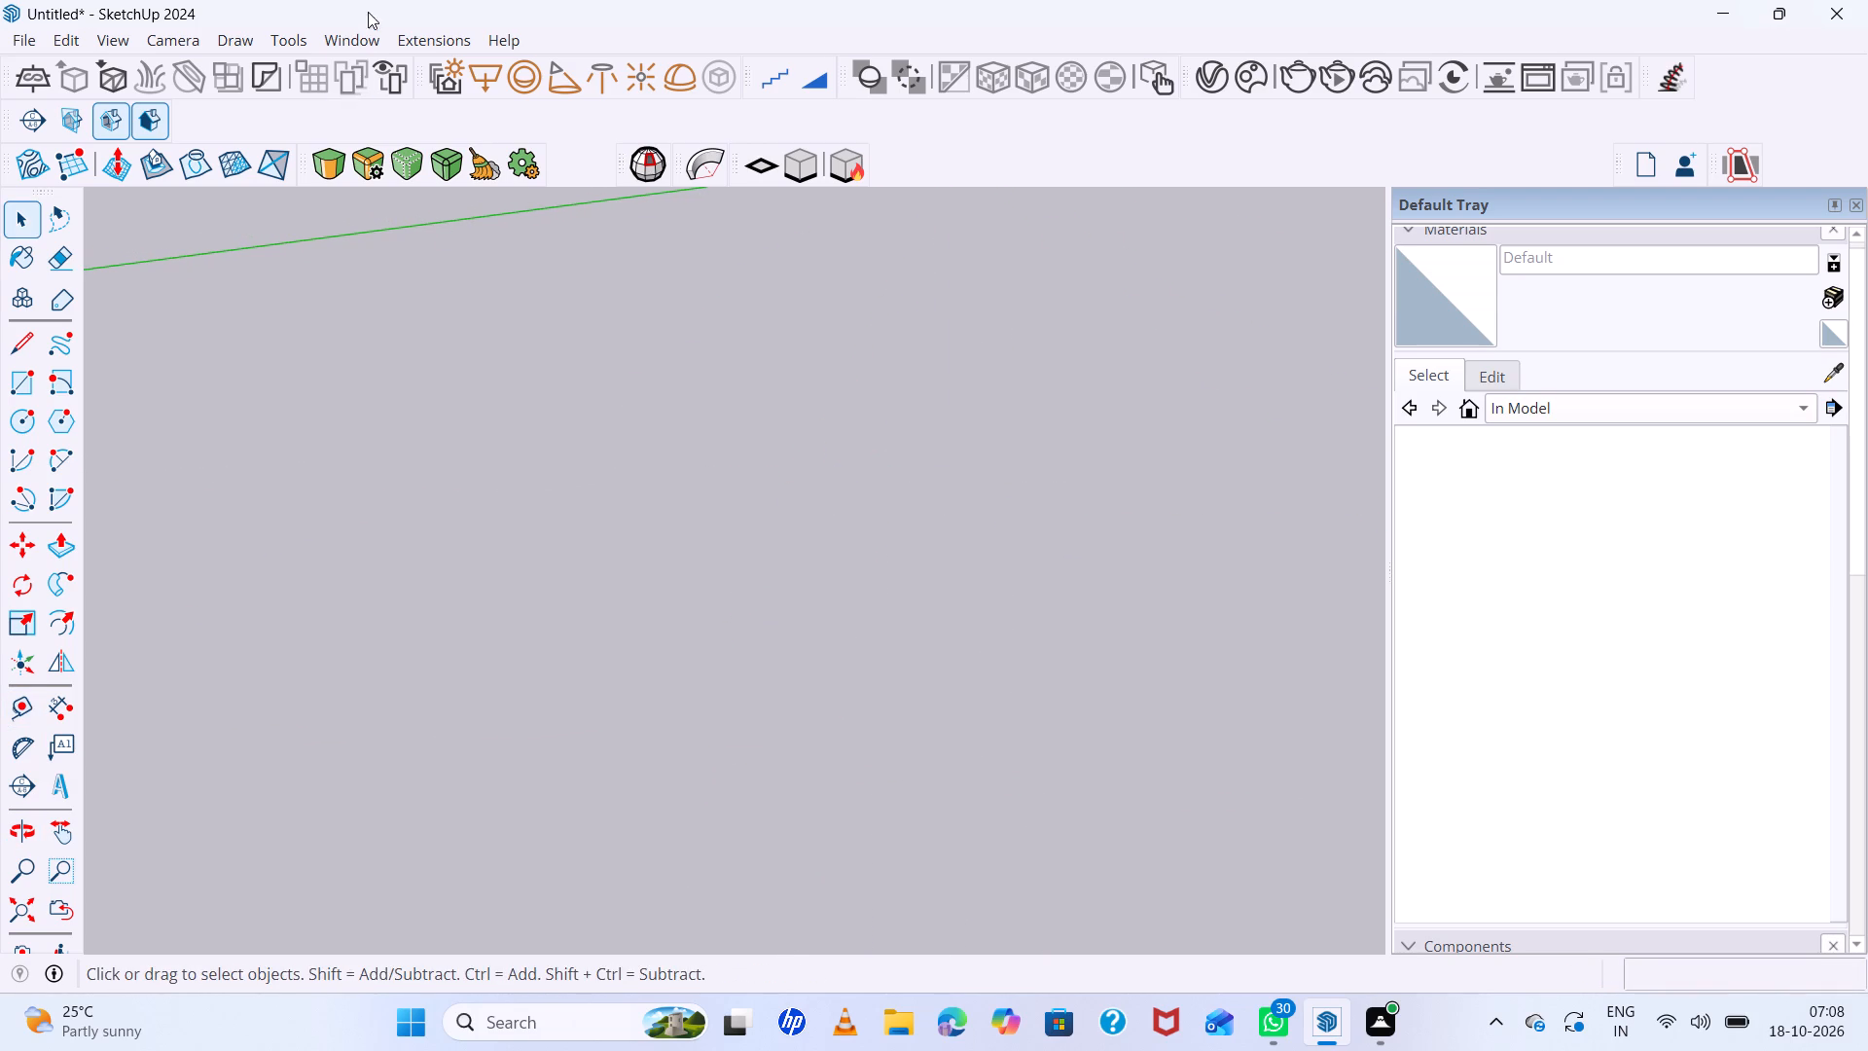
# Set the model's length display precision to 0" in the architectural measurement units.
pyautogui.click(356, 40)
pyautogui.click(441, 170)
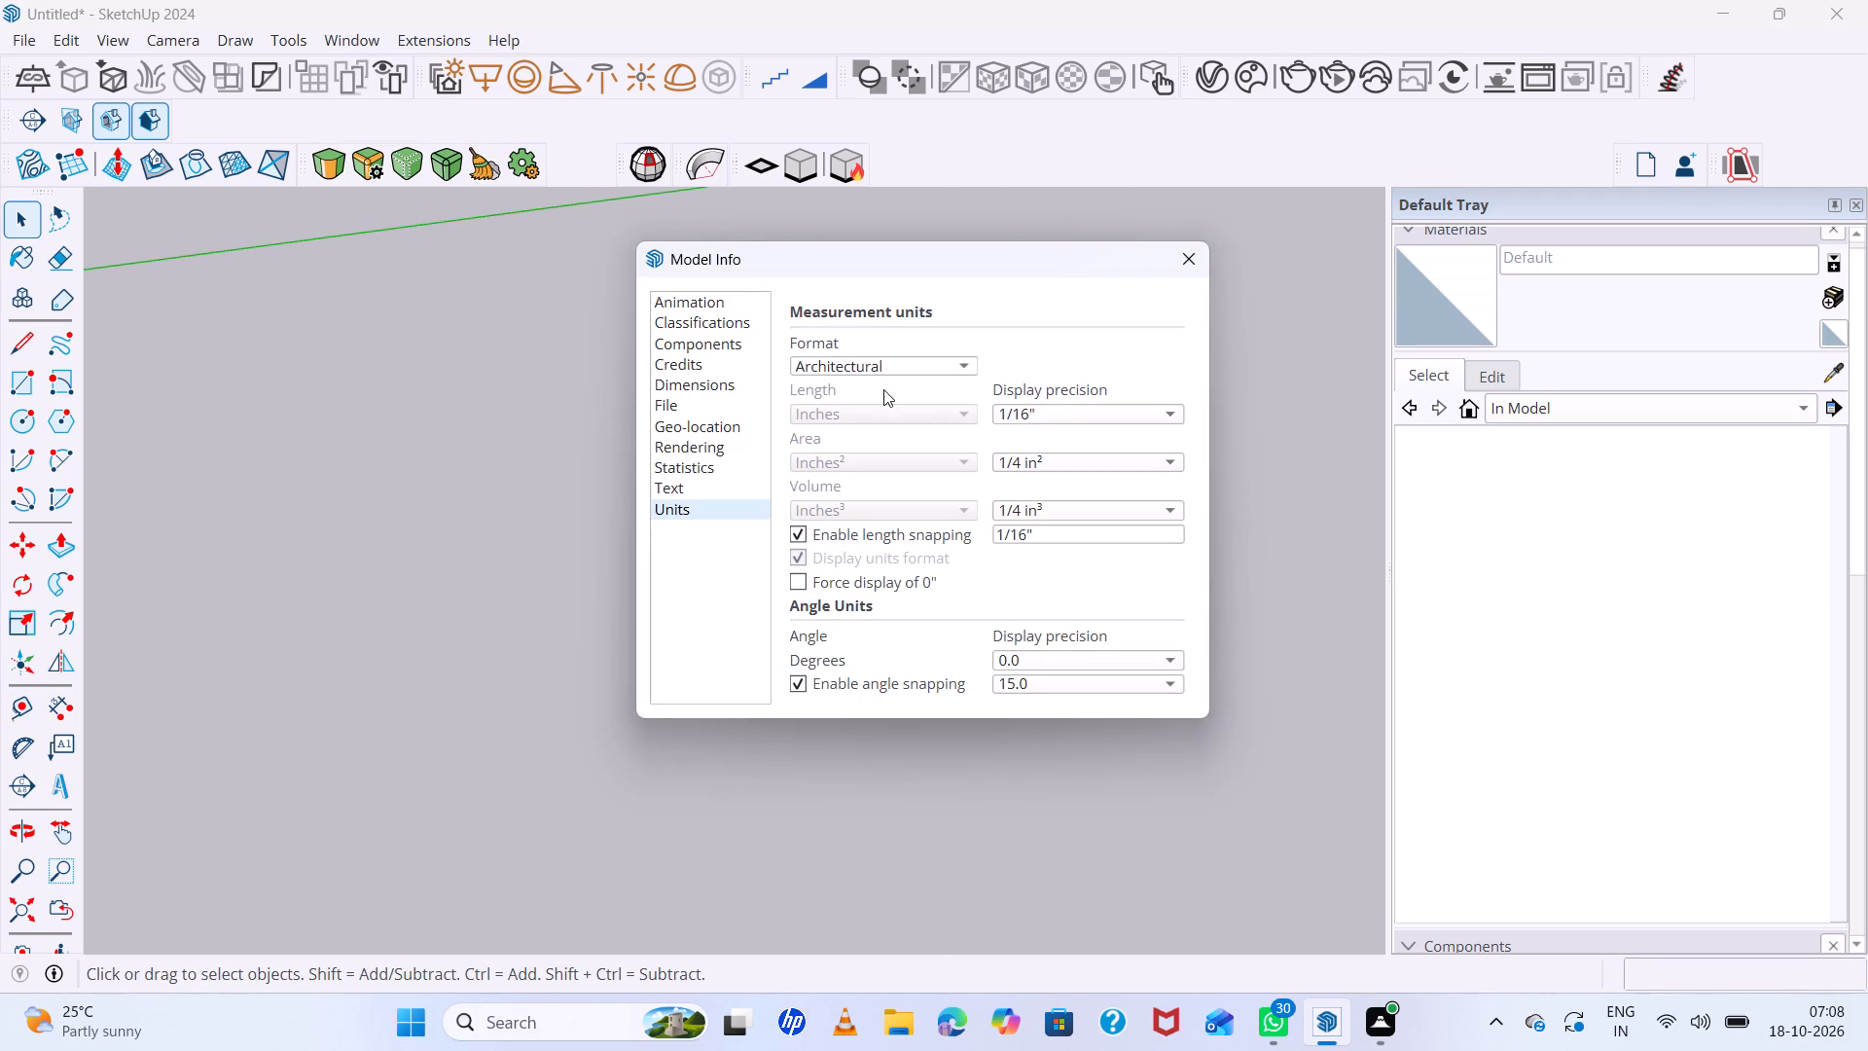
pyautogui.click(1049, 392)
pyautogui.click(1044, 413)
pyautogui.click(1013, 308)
# Start a new model without saving the changes to the untitled one, and close the model information window.
pyautogui.click(28, 49)
pyautogui.doubleClick(62, 59)
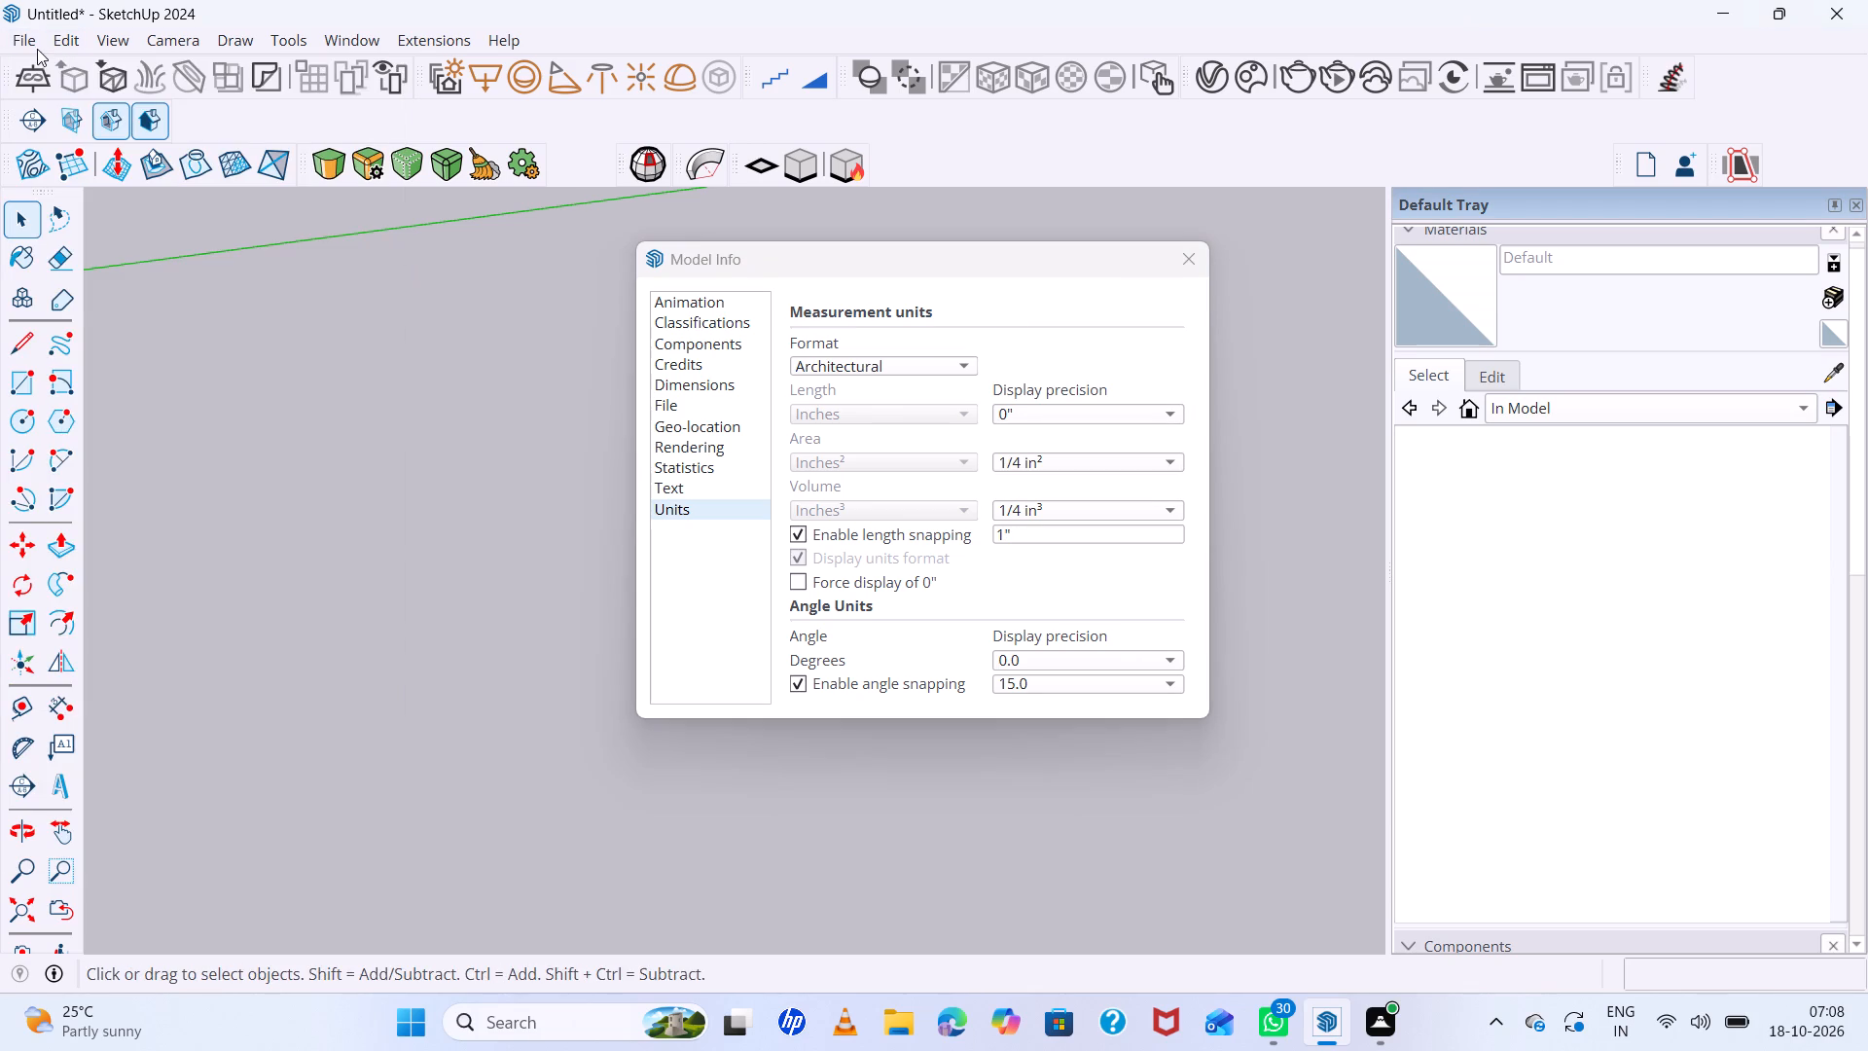
pyautogui.click(29, 43)
pyautogui.click(66, 76)
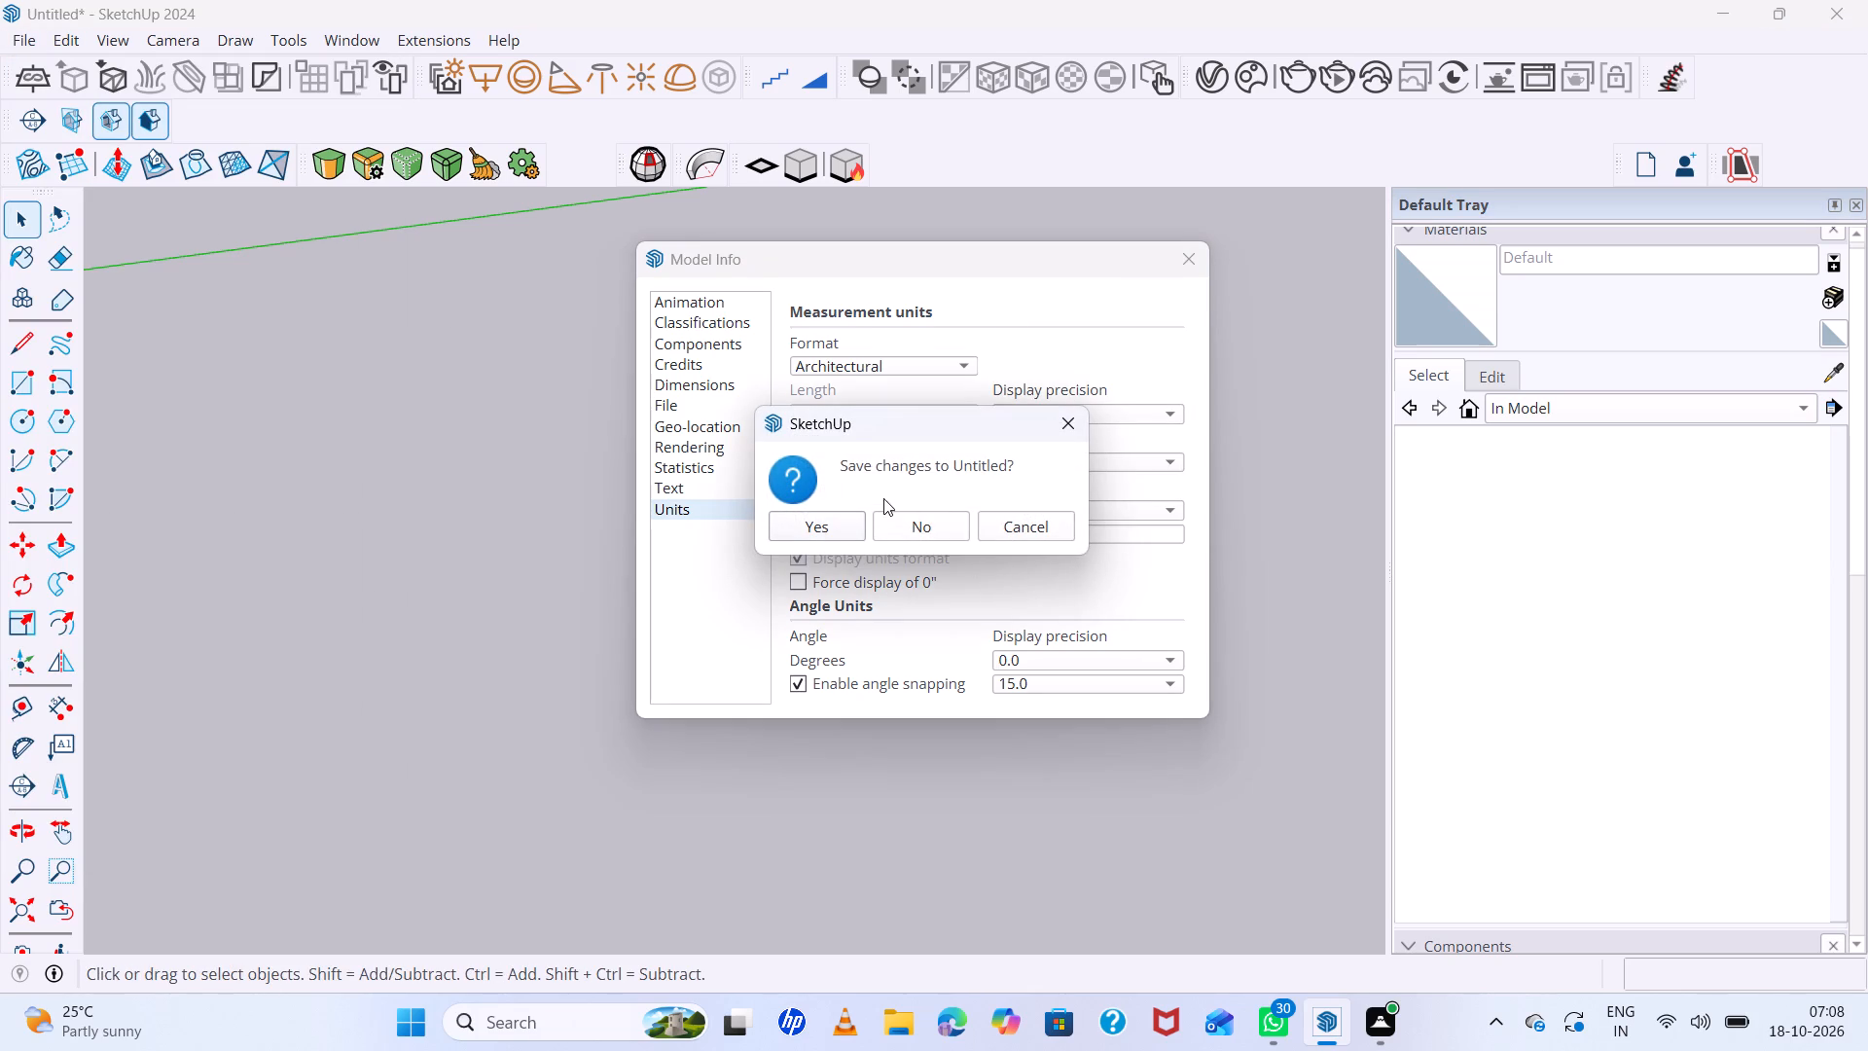
pyautogui.click(899, 523)
pyautogui.scroll(-3, 753, 522)
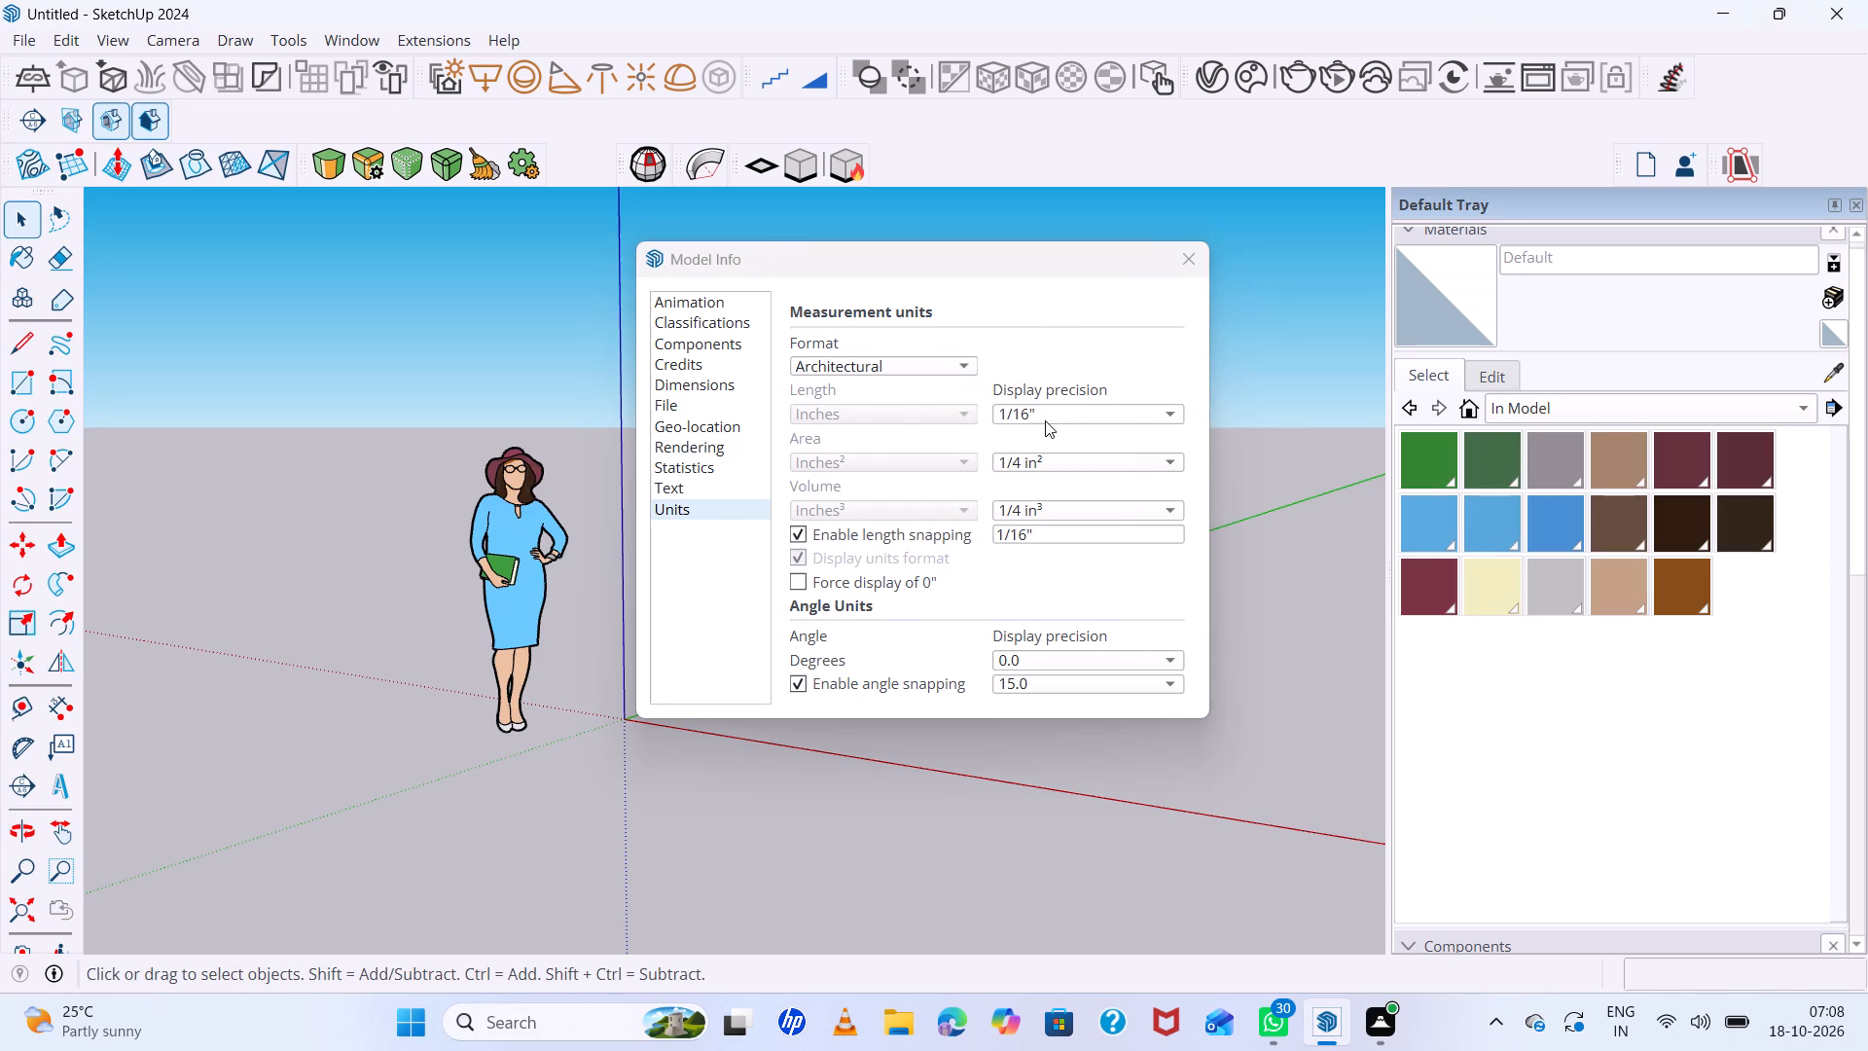
pyautogui.click(1185, 253)
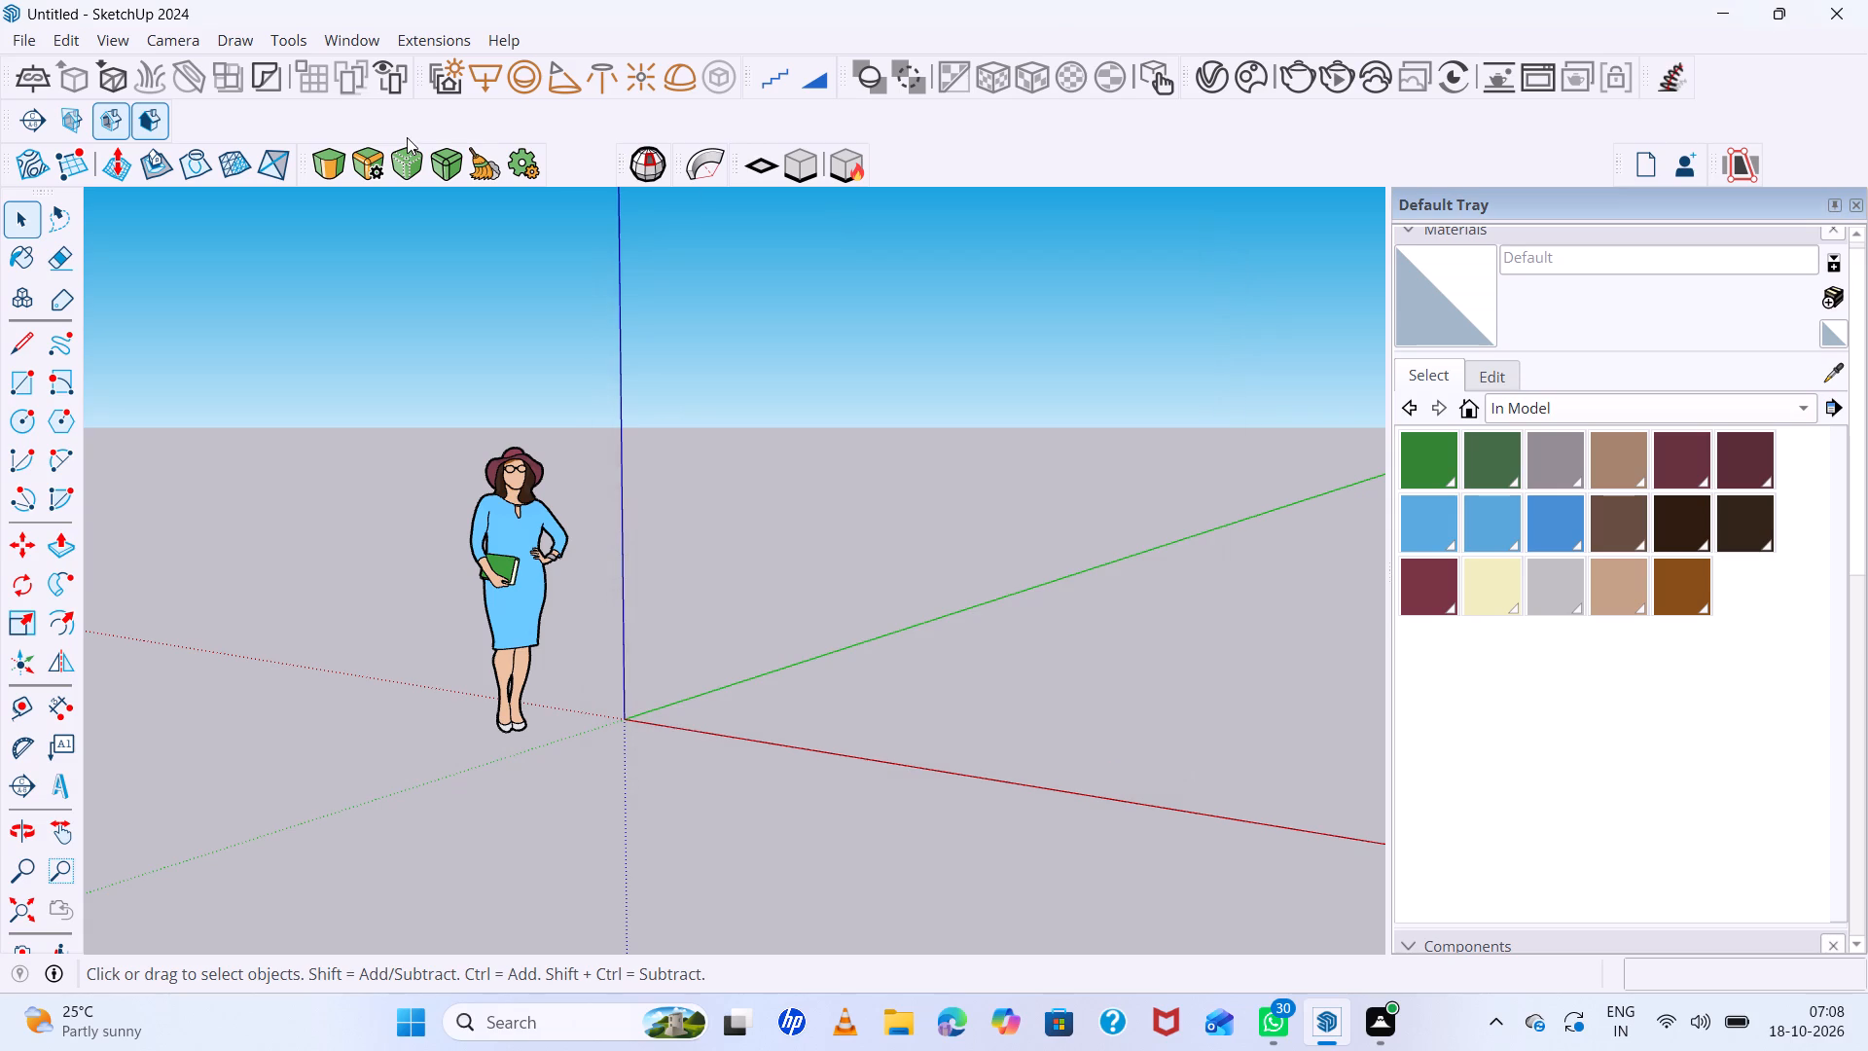
# Set the model units' display precision to 0" for length, 0 in² for area and 0 in³ for volume.
pyautogui.click(353, 36)
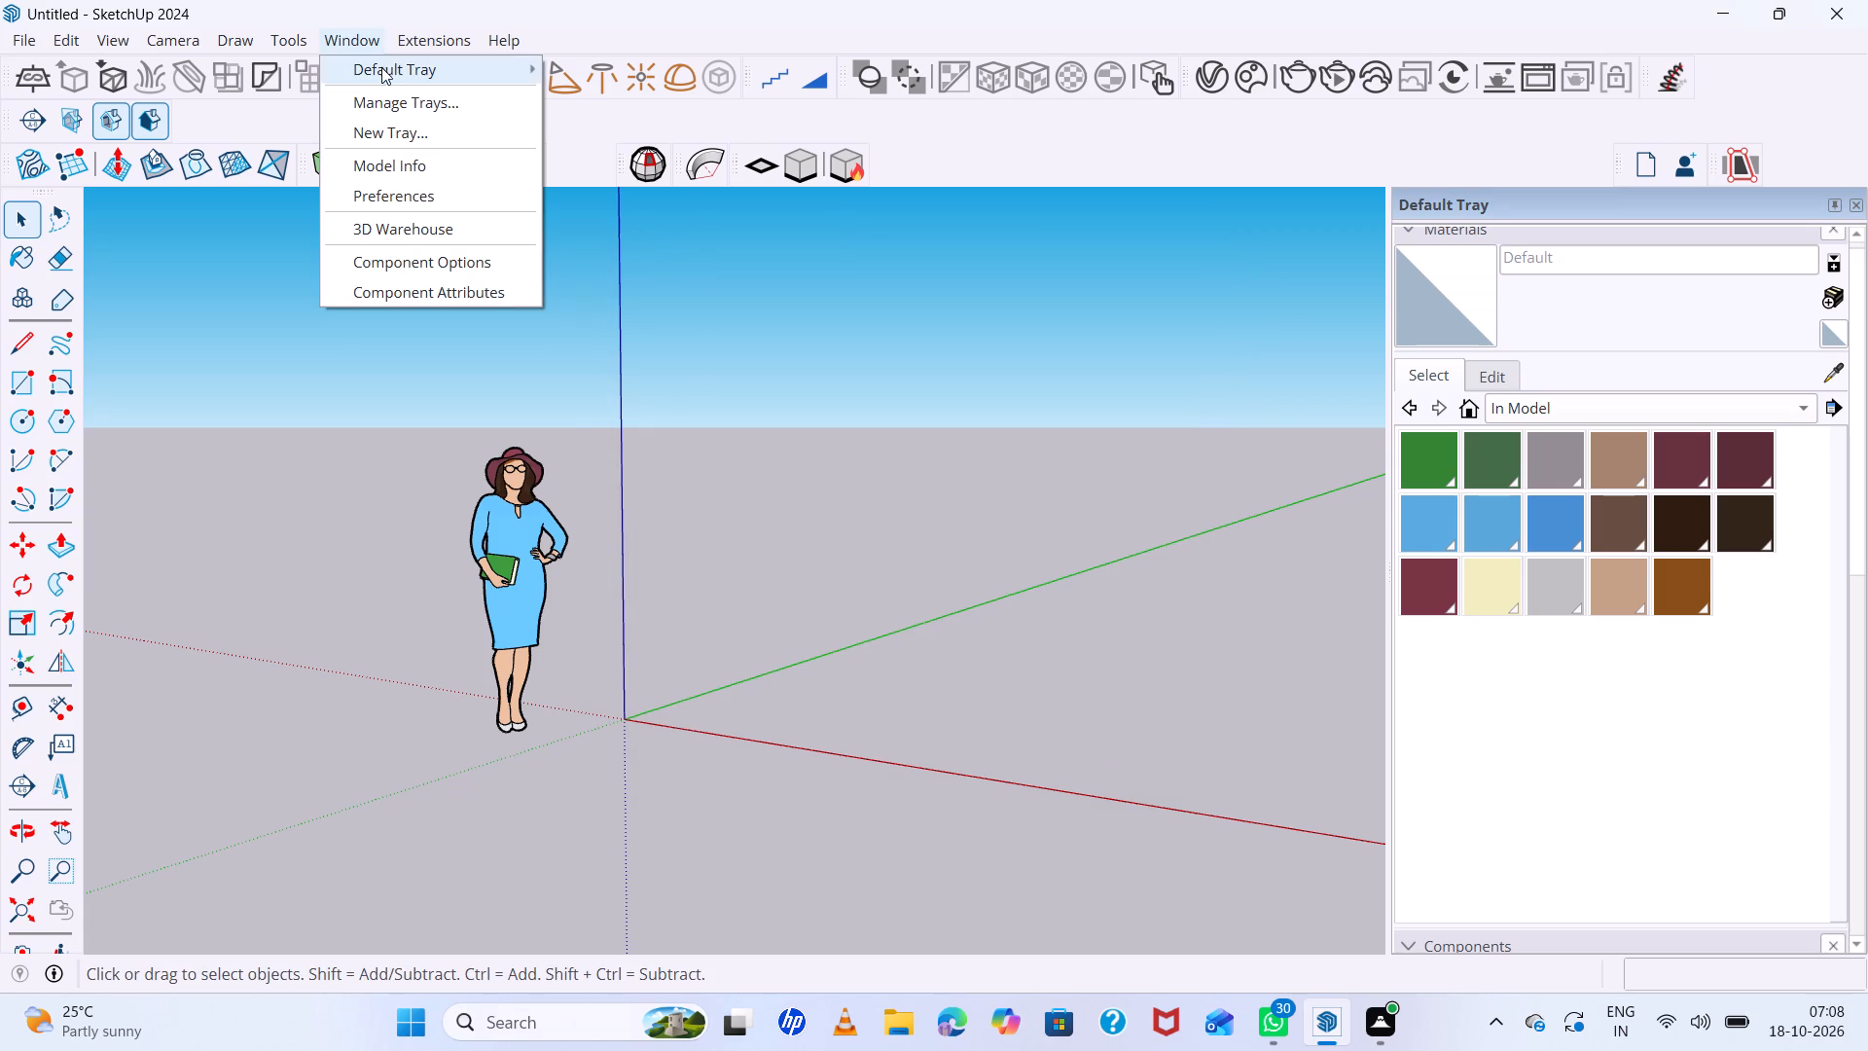
pyautogui.click(424, 157)
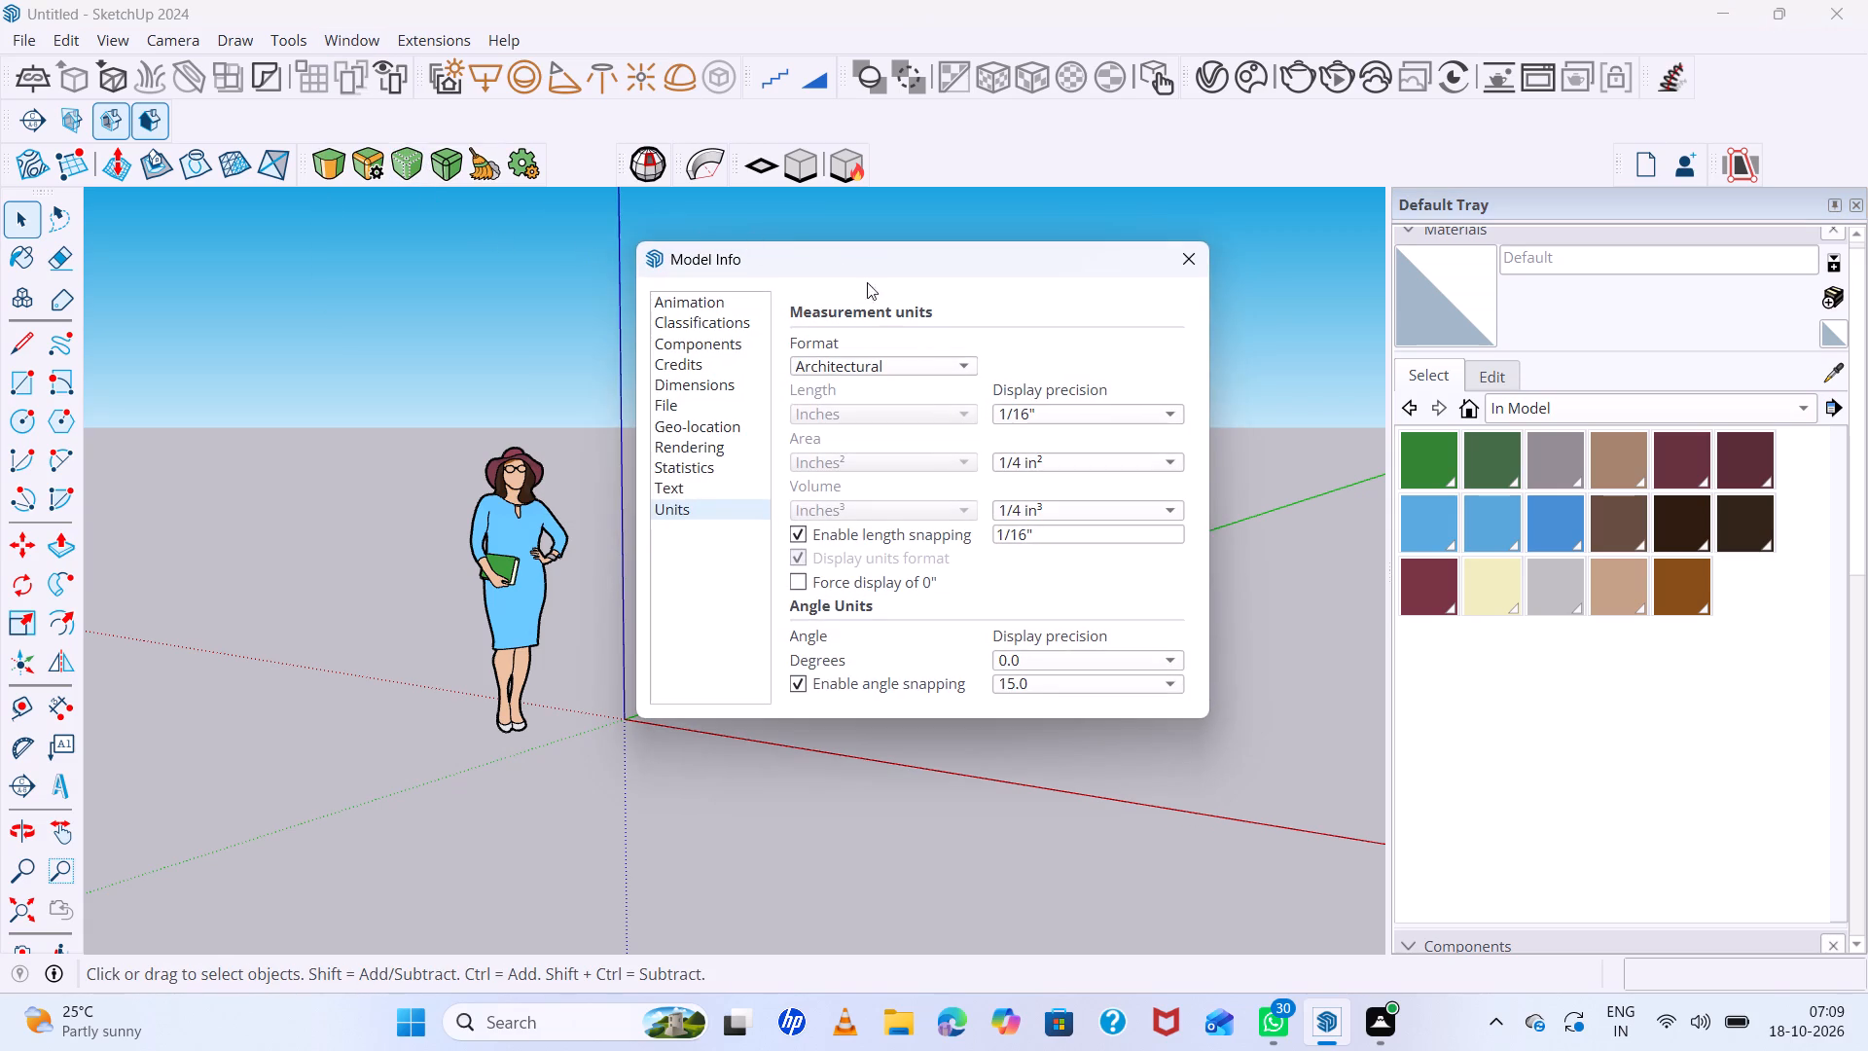
pyautogui.click(1033, 409)
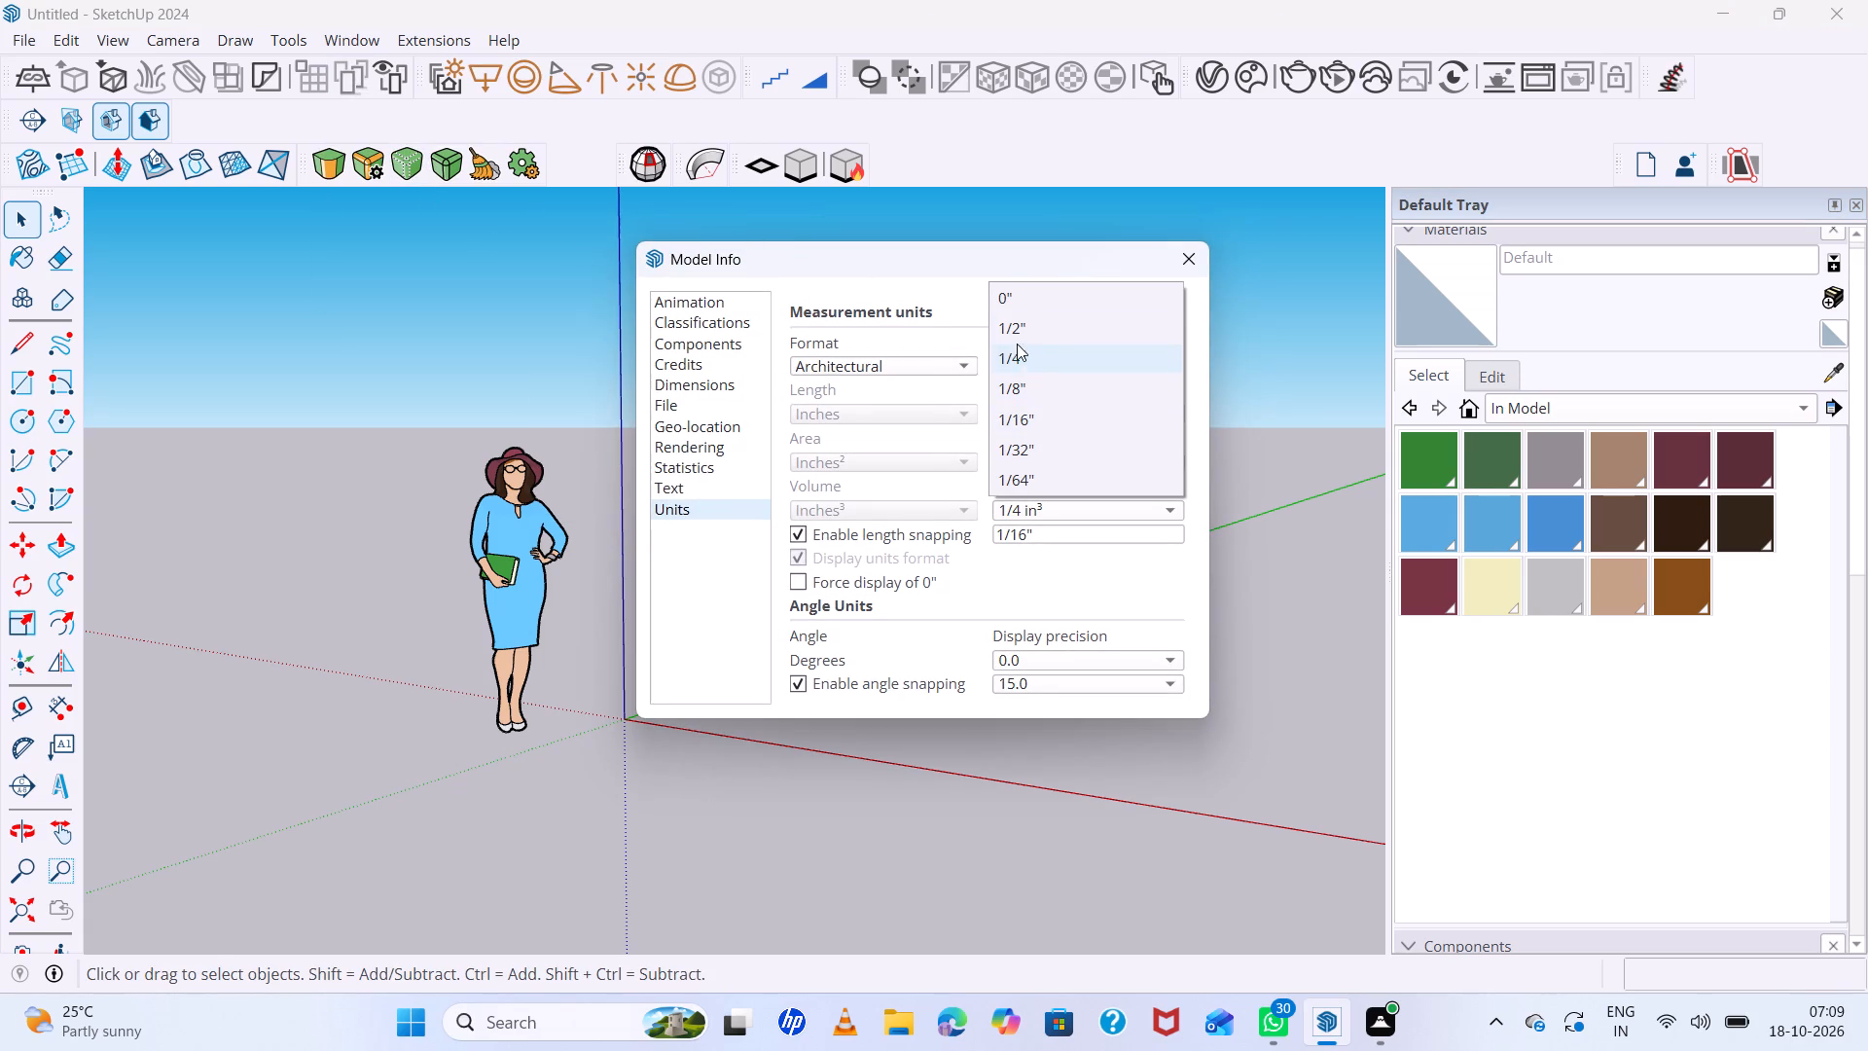
pyautogui.click(1026, 305)
pyautogui.click(1068, 475)
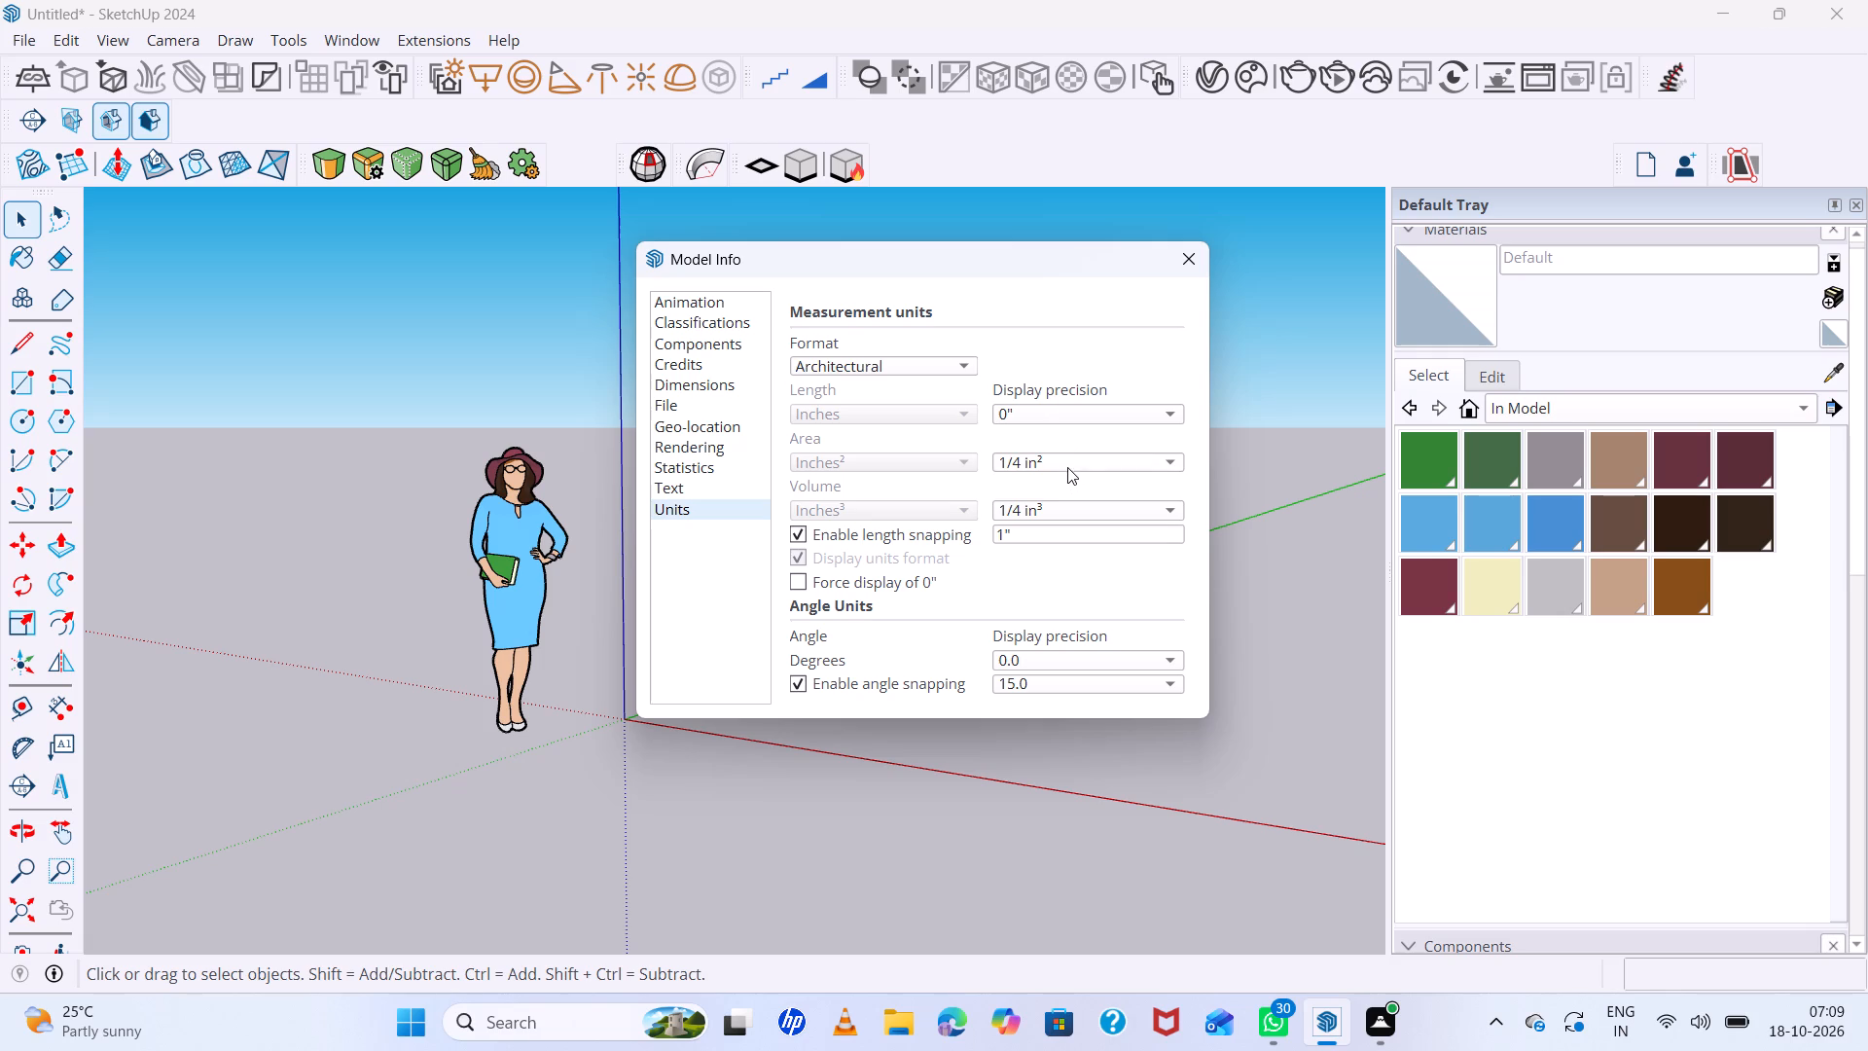
pyautogui.click(1067, 465)
pyautogui.click(1007, 403)
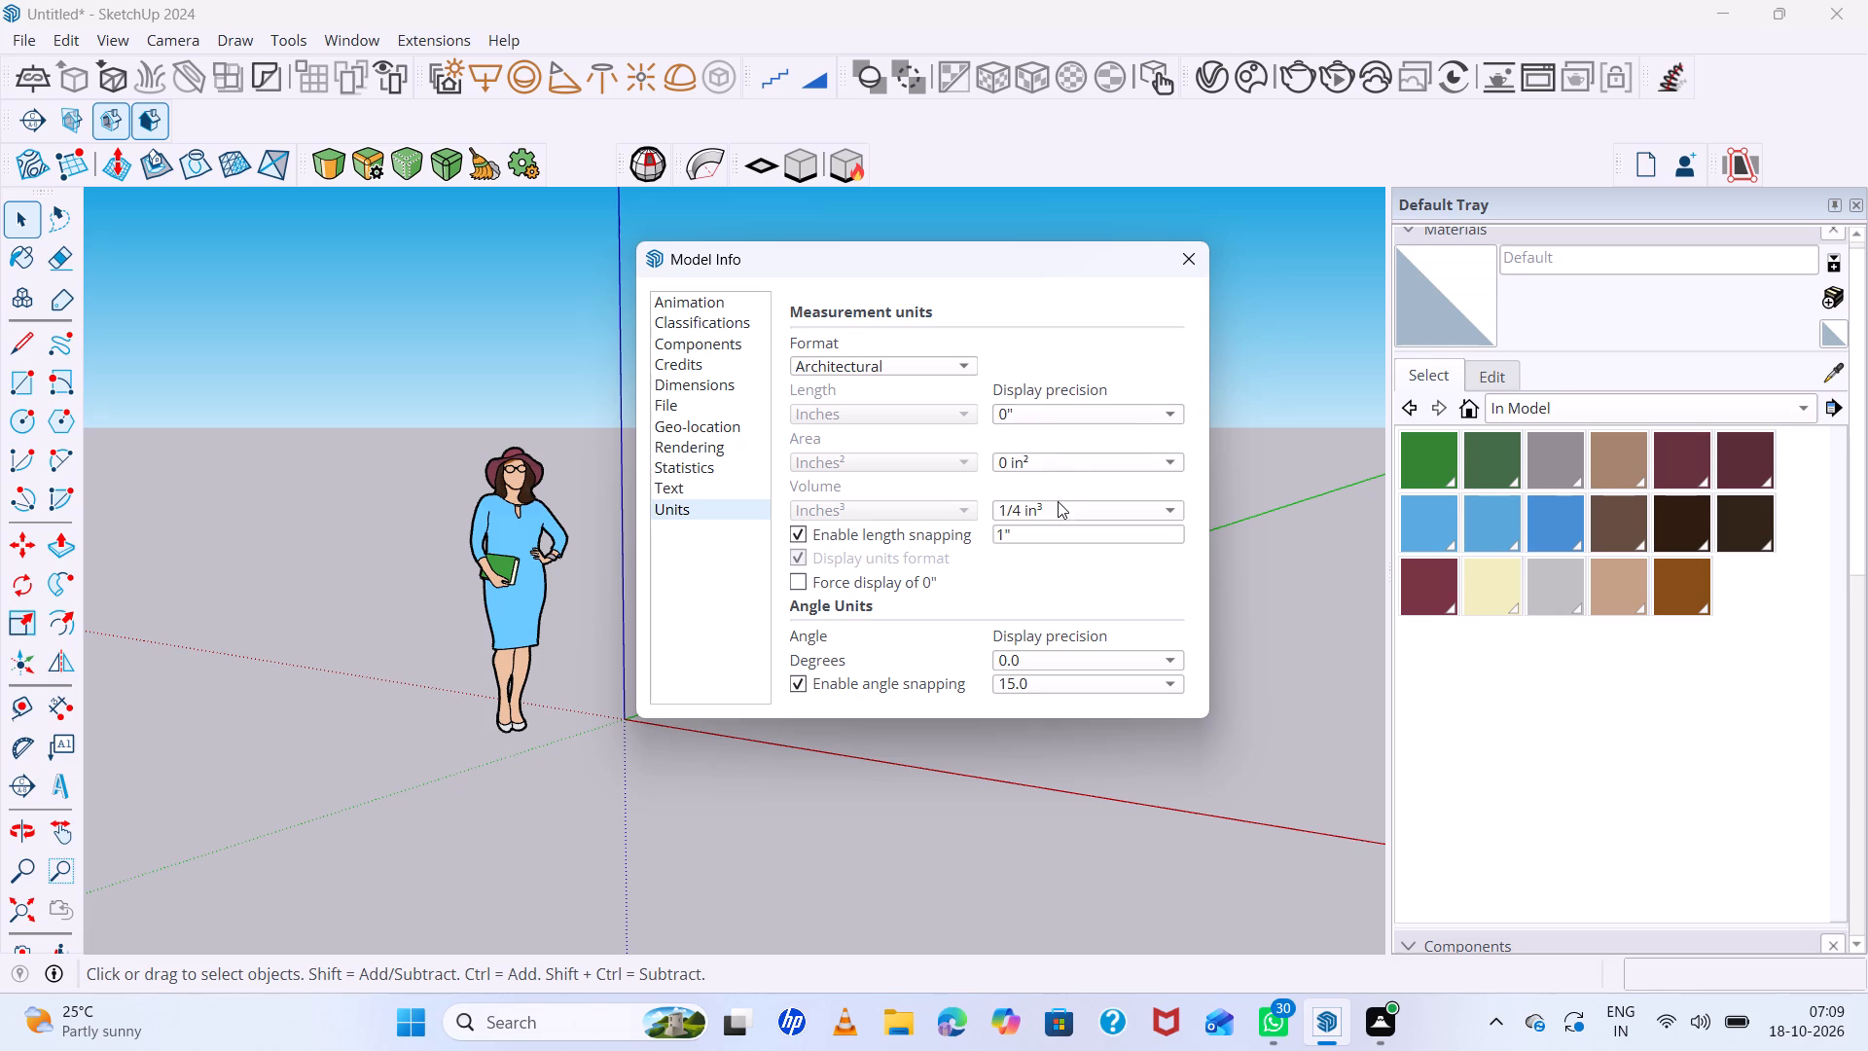
pyautogui.click(1058, 504)
pyautogui.click(1016, 417)
pyautogui.click(1013, 421)
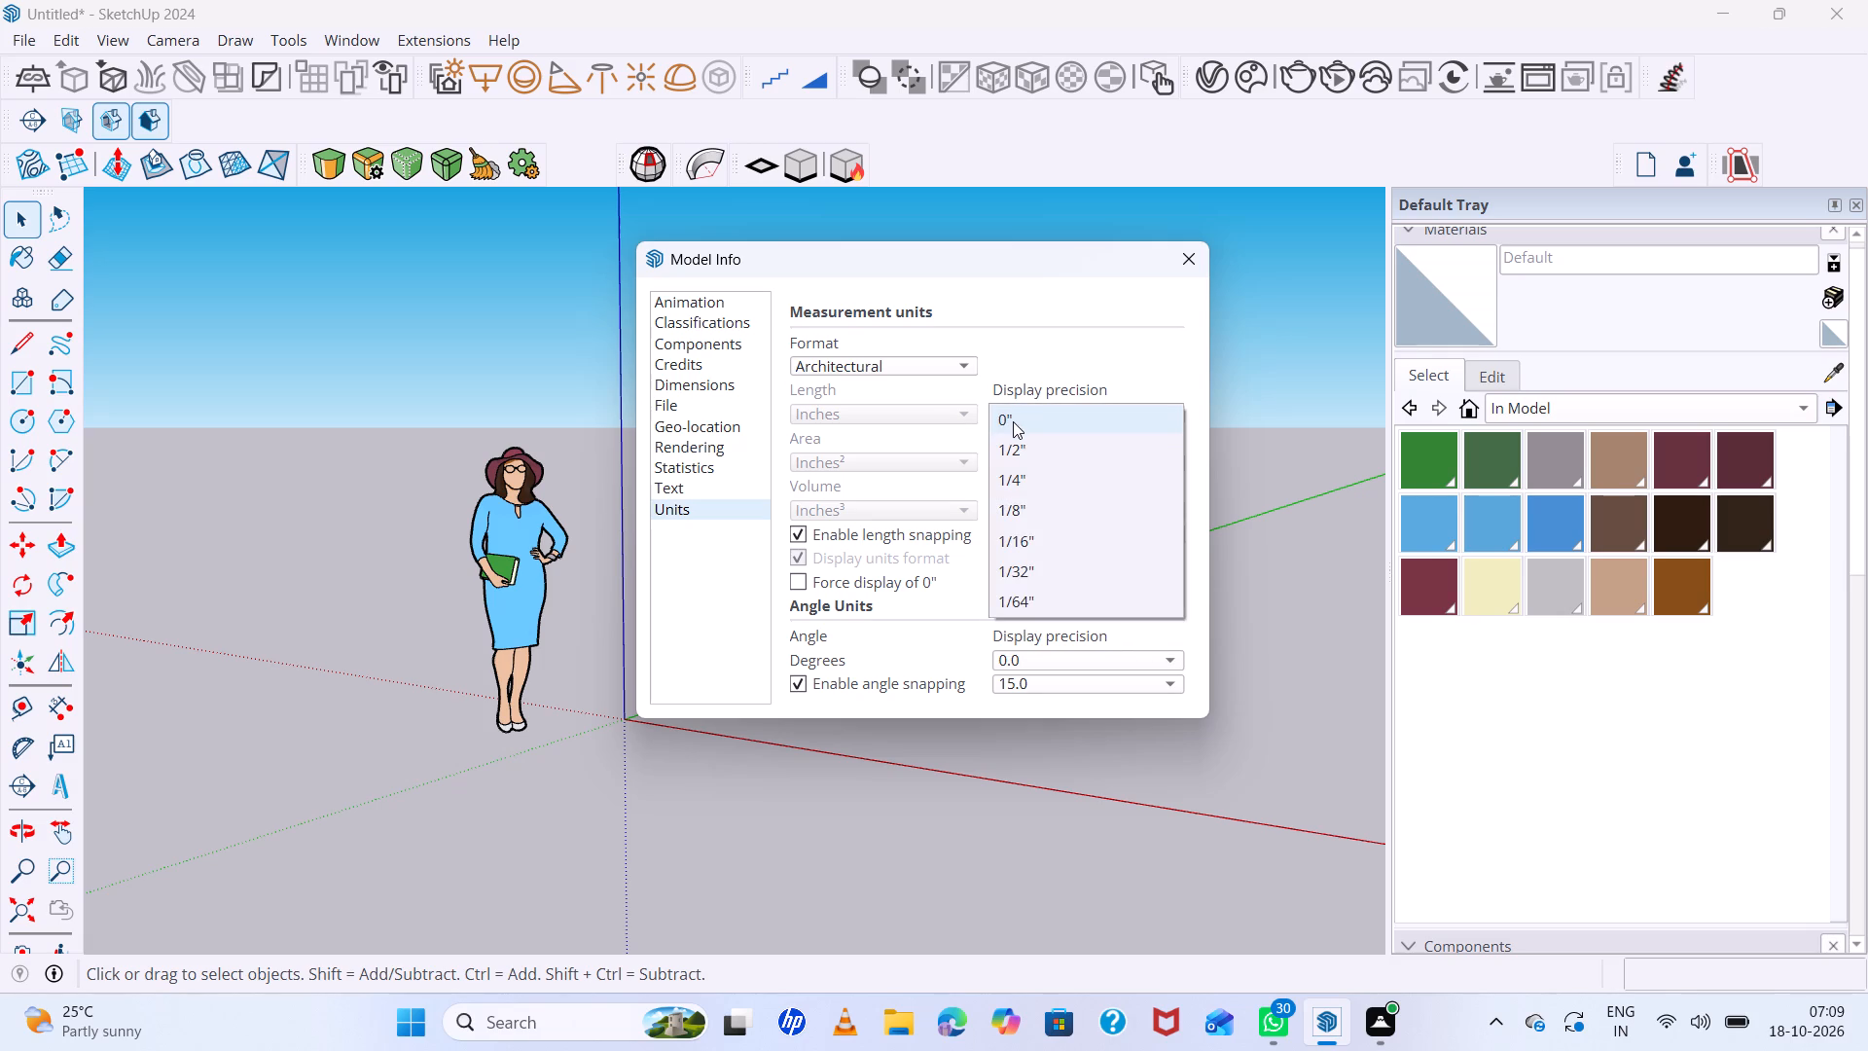
pyautogui.click(1110, 503)
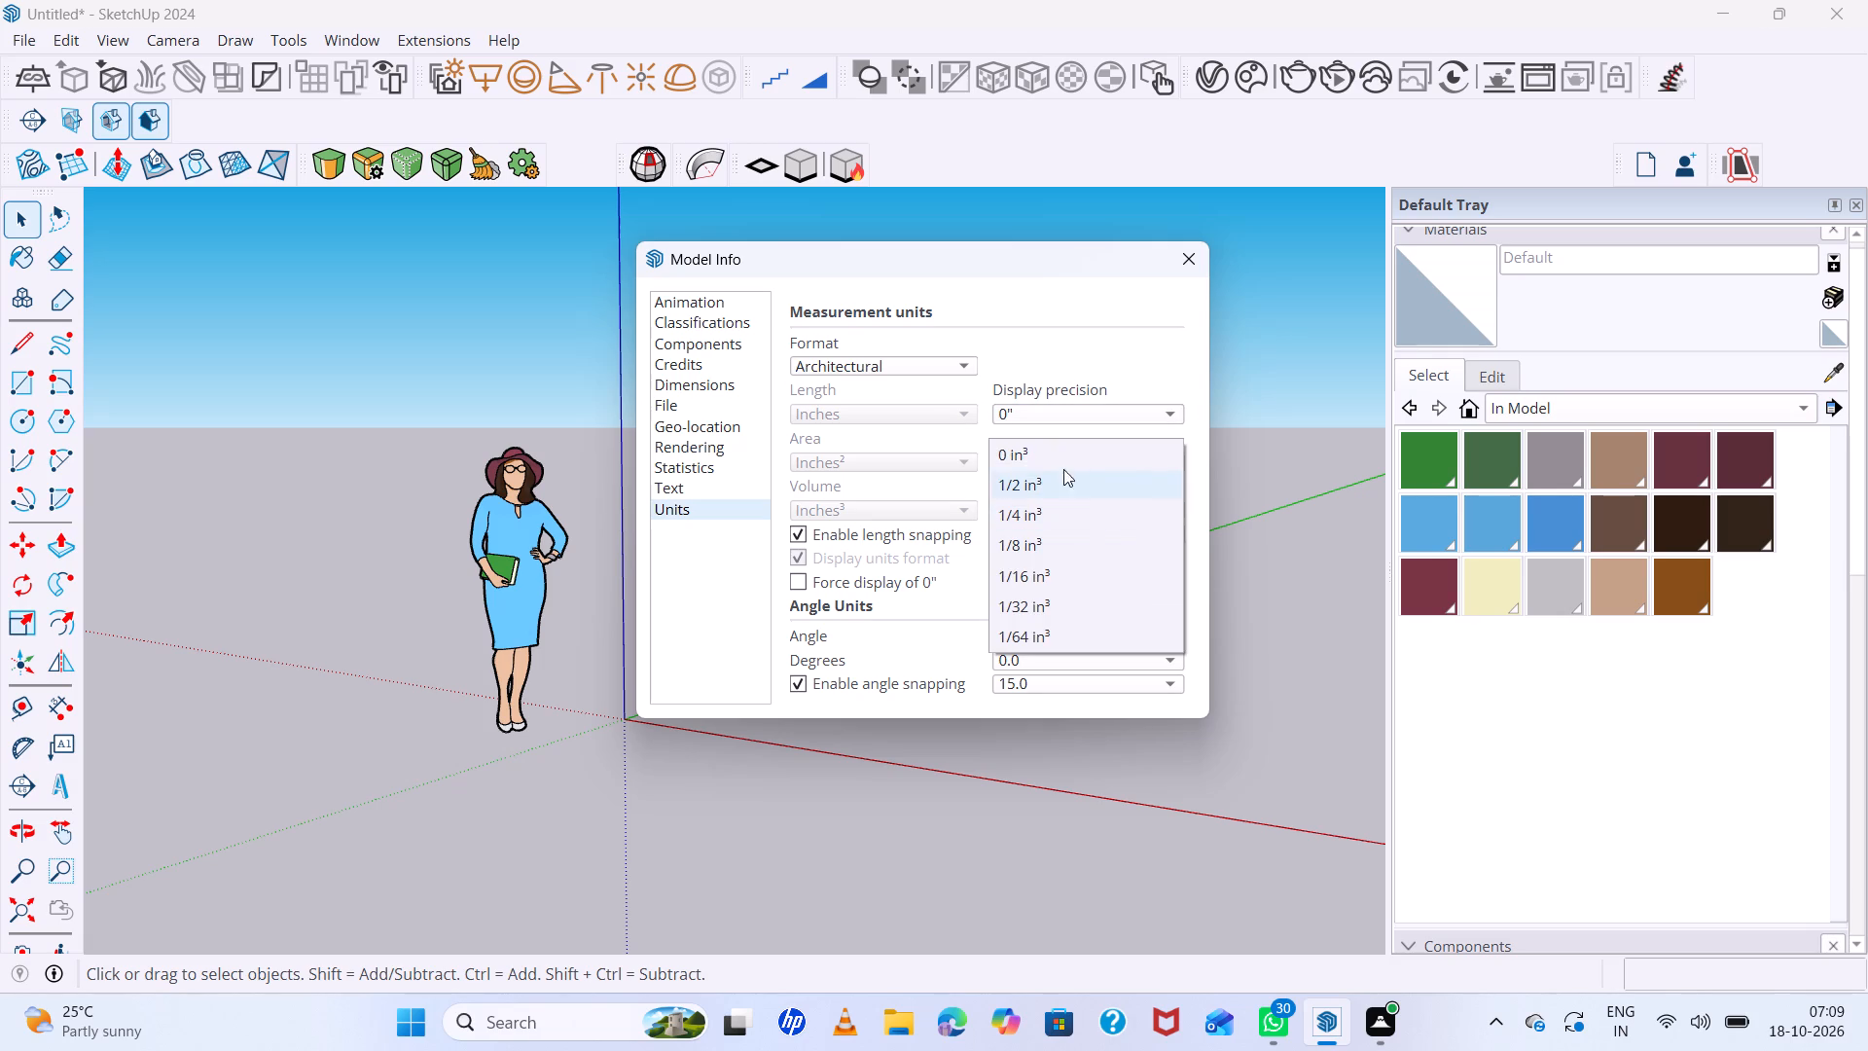
pyautogui.click(1043, 449)
pyautogui.click(1201, 258)
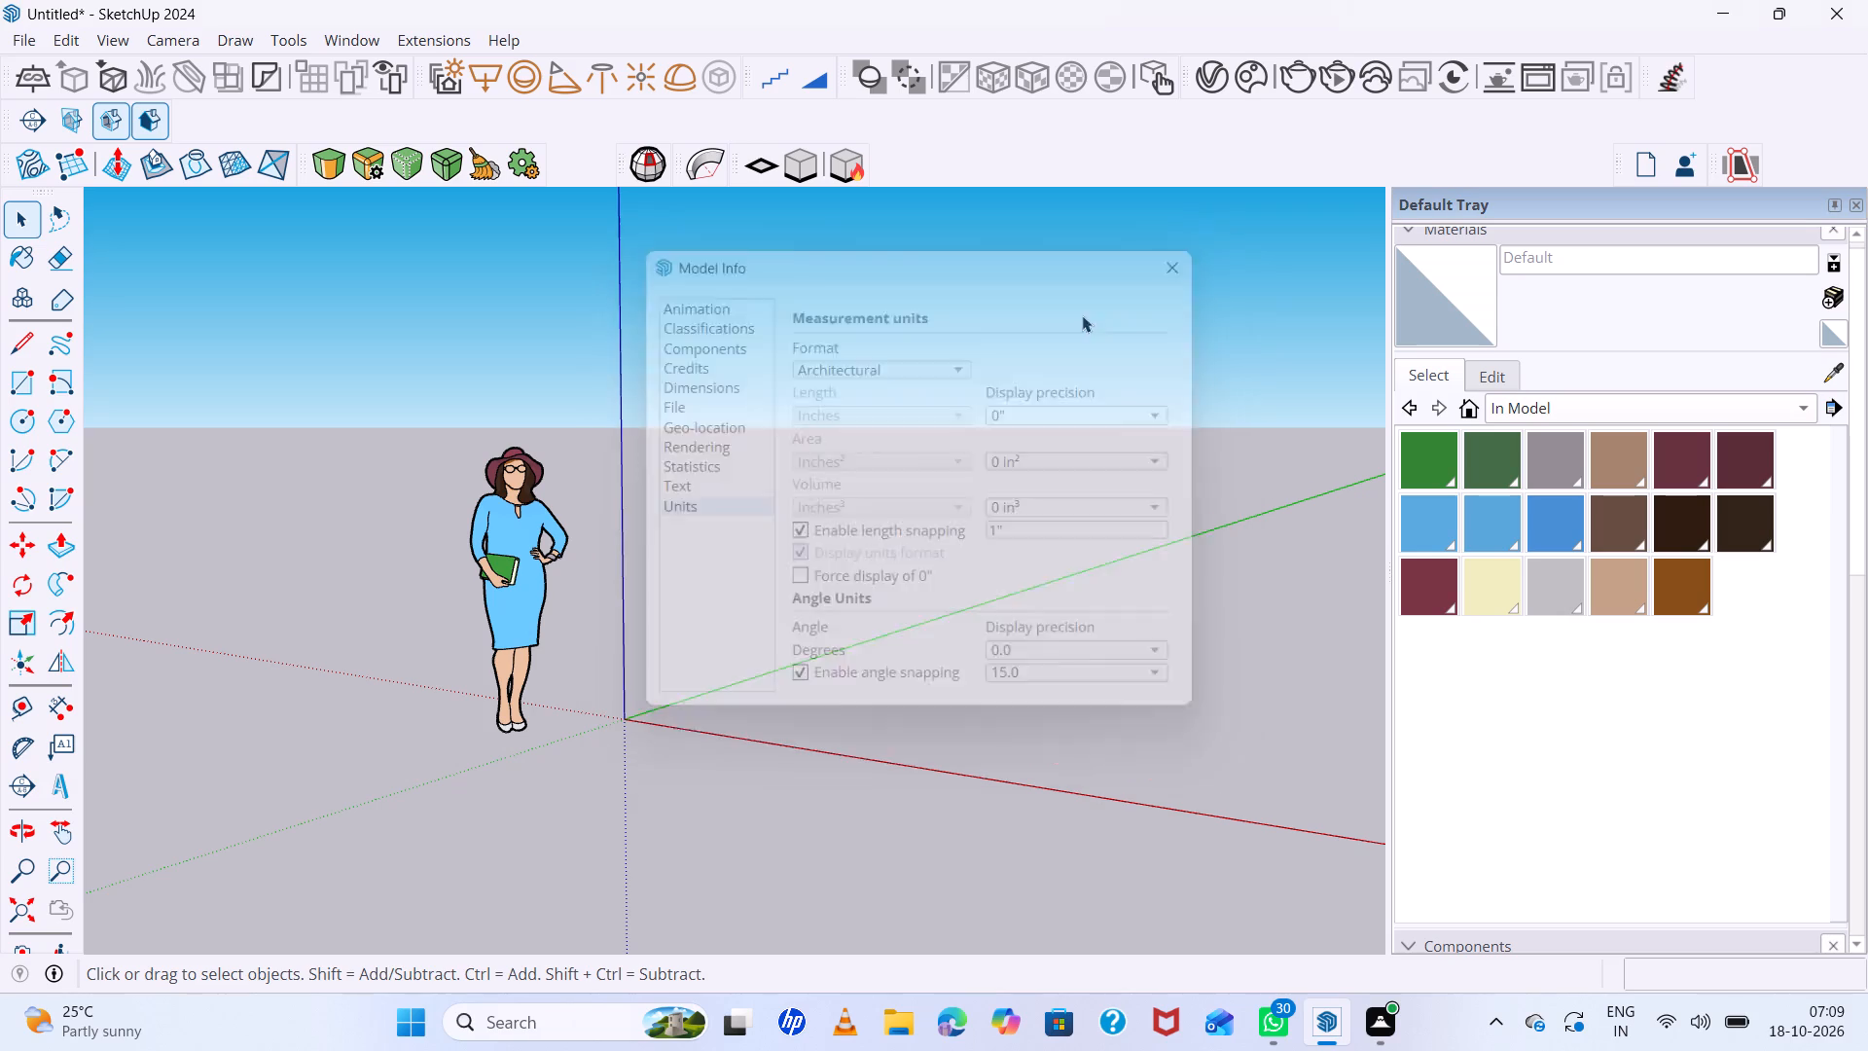
# Delete all materials in the In Model collection and the standing scale figure.
pyautogui.click(546, 549)
pyautogui.click(523, 539)
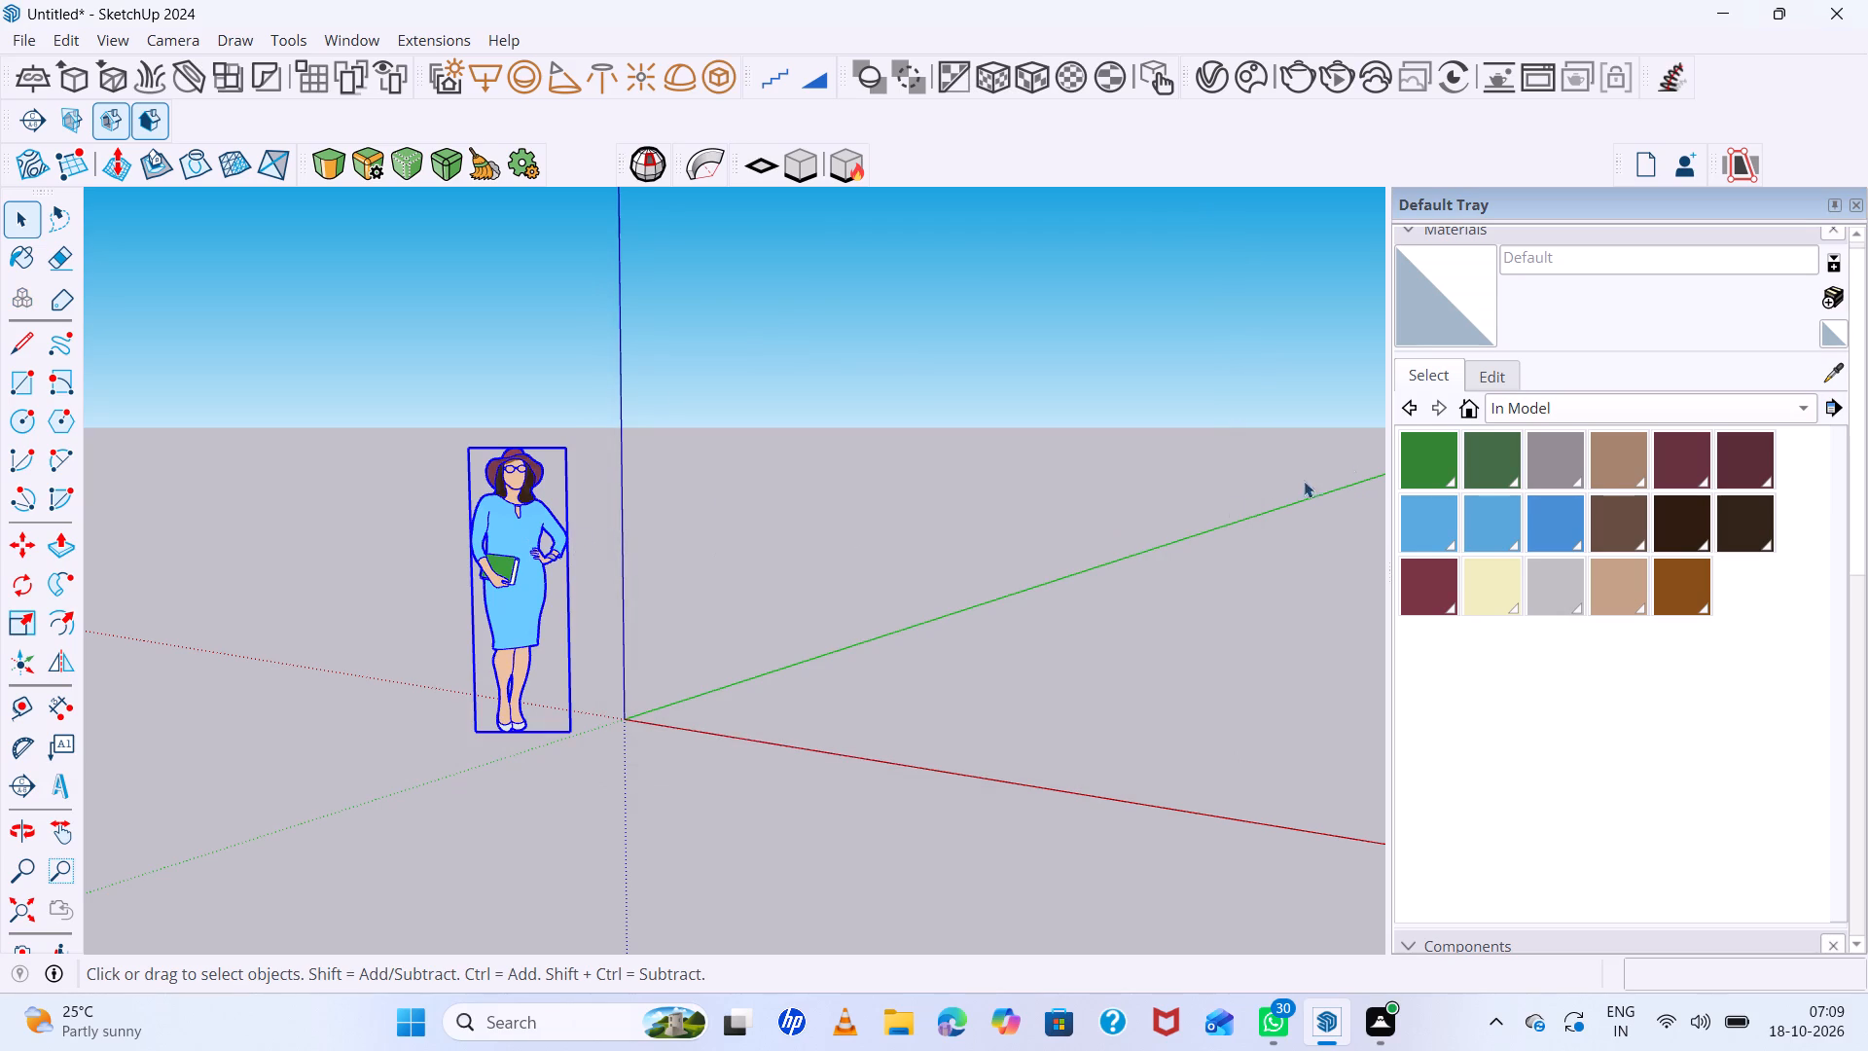
pyautogui.click(1832, 410)
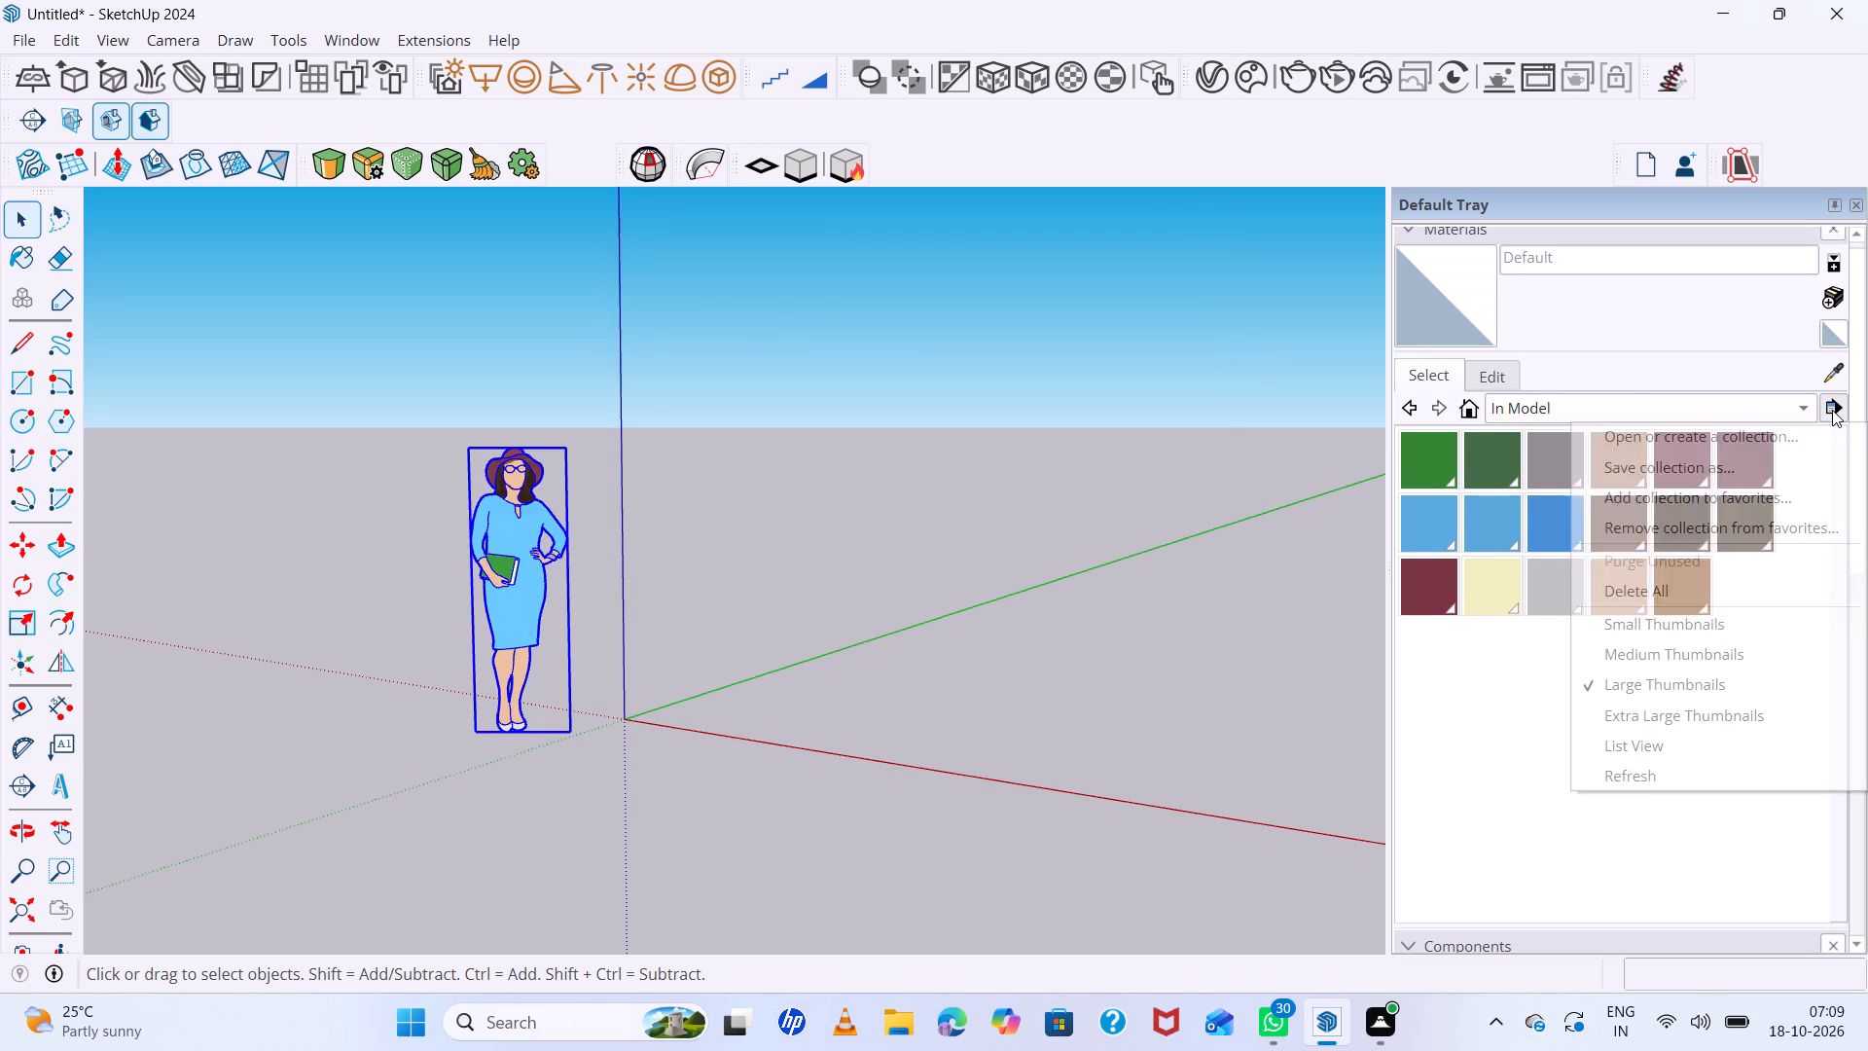
pyautogui.click(1700, 590)
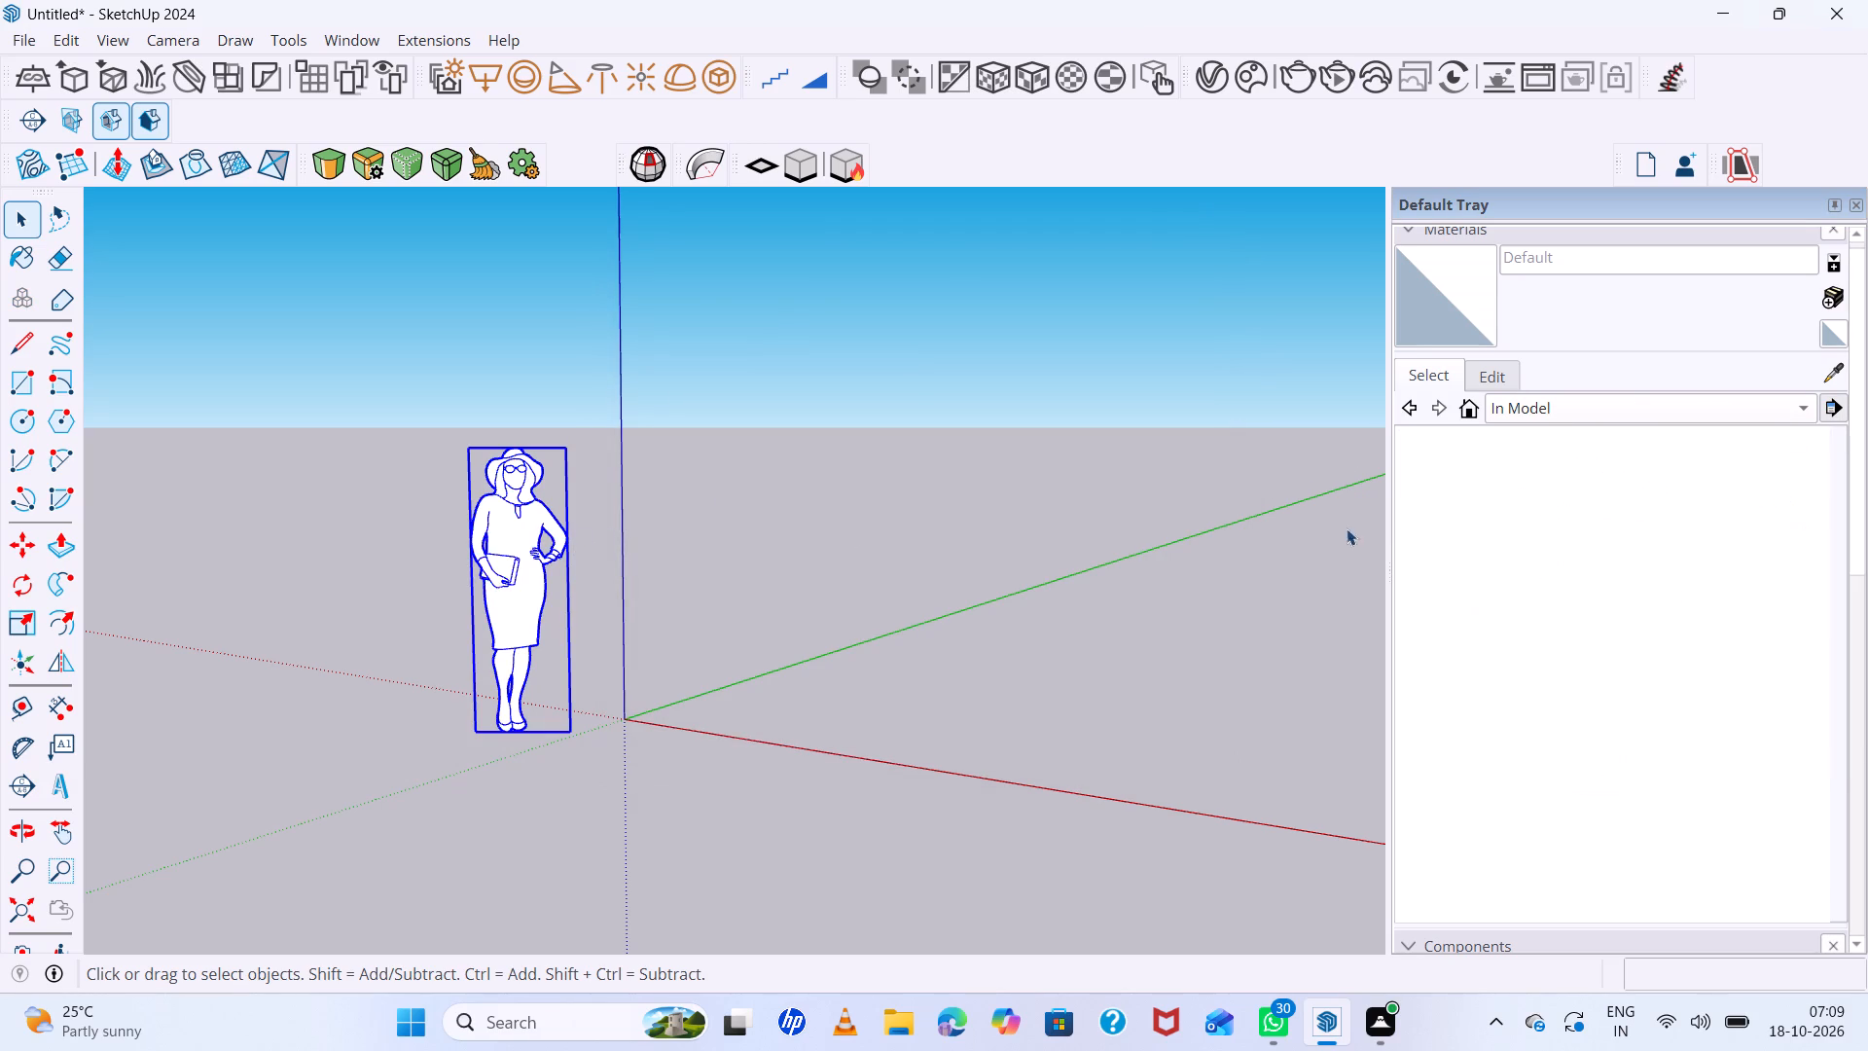
pyautogui.click(491, 585)
pyautogui.press('Delete')
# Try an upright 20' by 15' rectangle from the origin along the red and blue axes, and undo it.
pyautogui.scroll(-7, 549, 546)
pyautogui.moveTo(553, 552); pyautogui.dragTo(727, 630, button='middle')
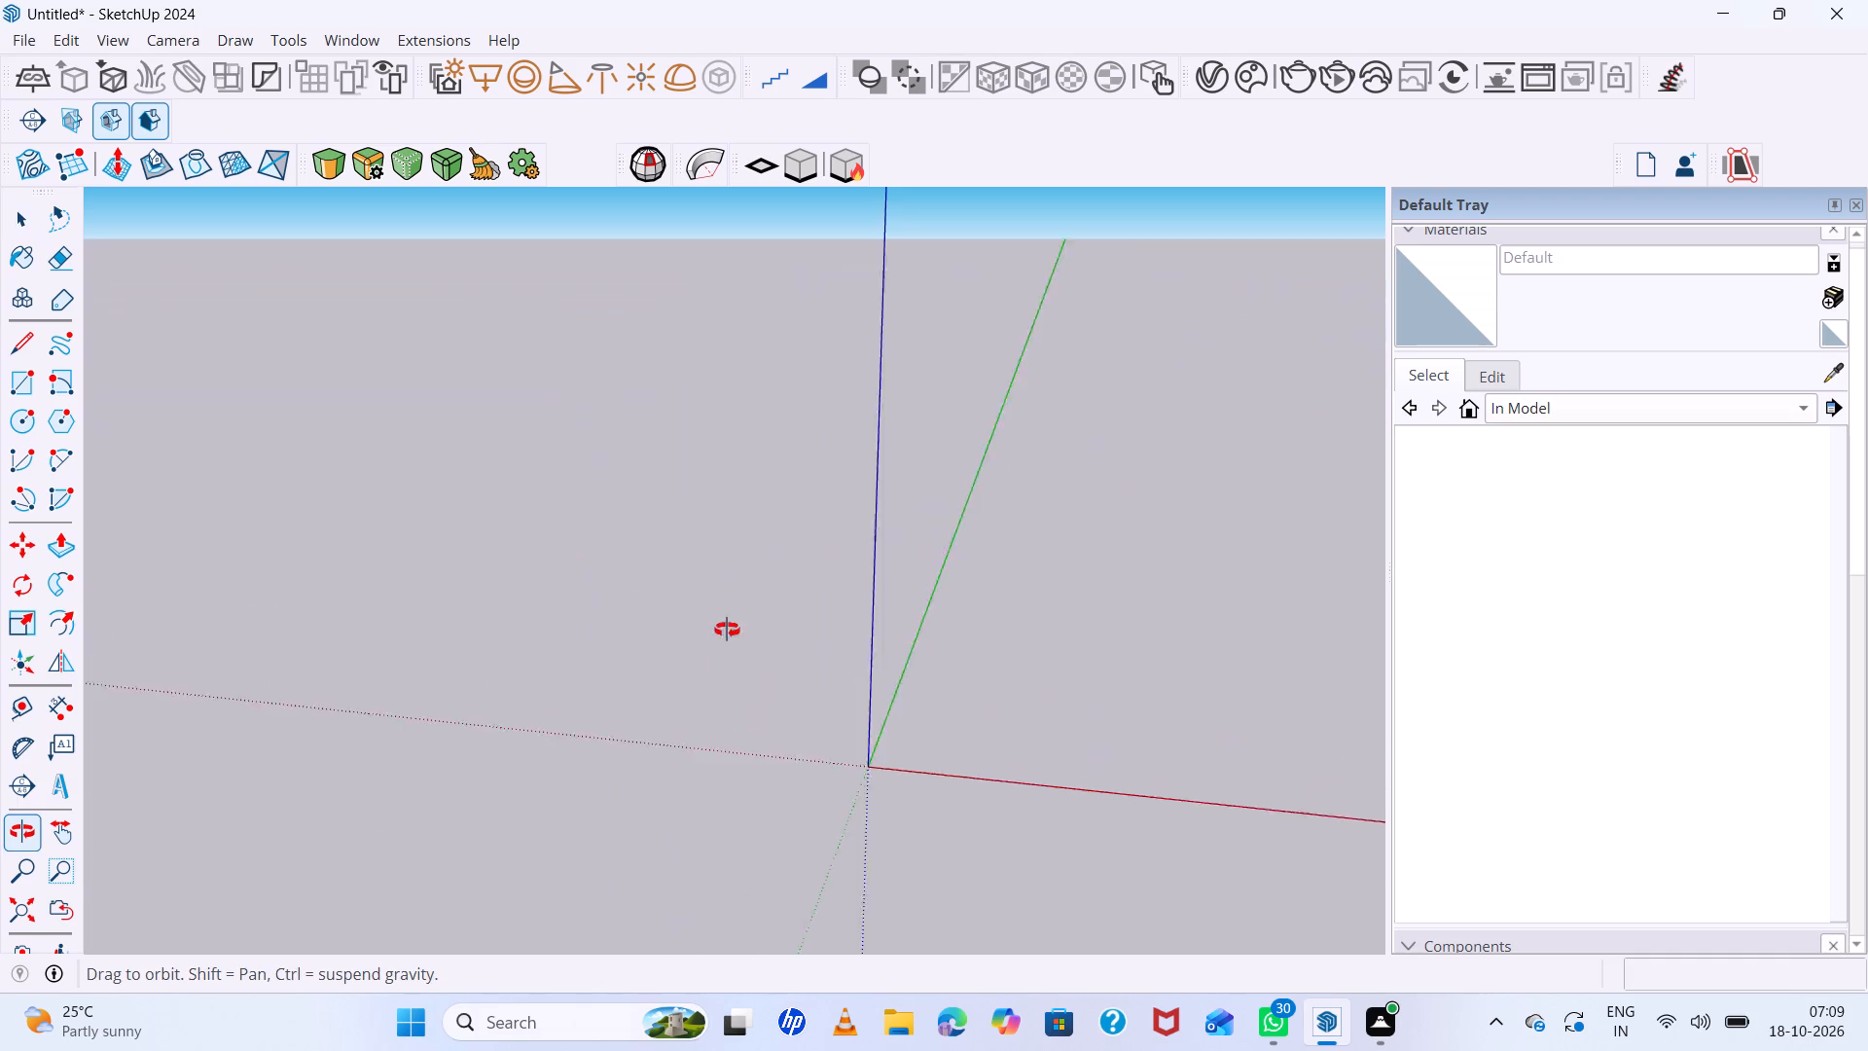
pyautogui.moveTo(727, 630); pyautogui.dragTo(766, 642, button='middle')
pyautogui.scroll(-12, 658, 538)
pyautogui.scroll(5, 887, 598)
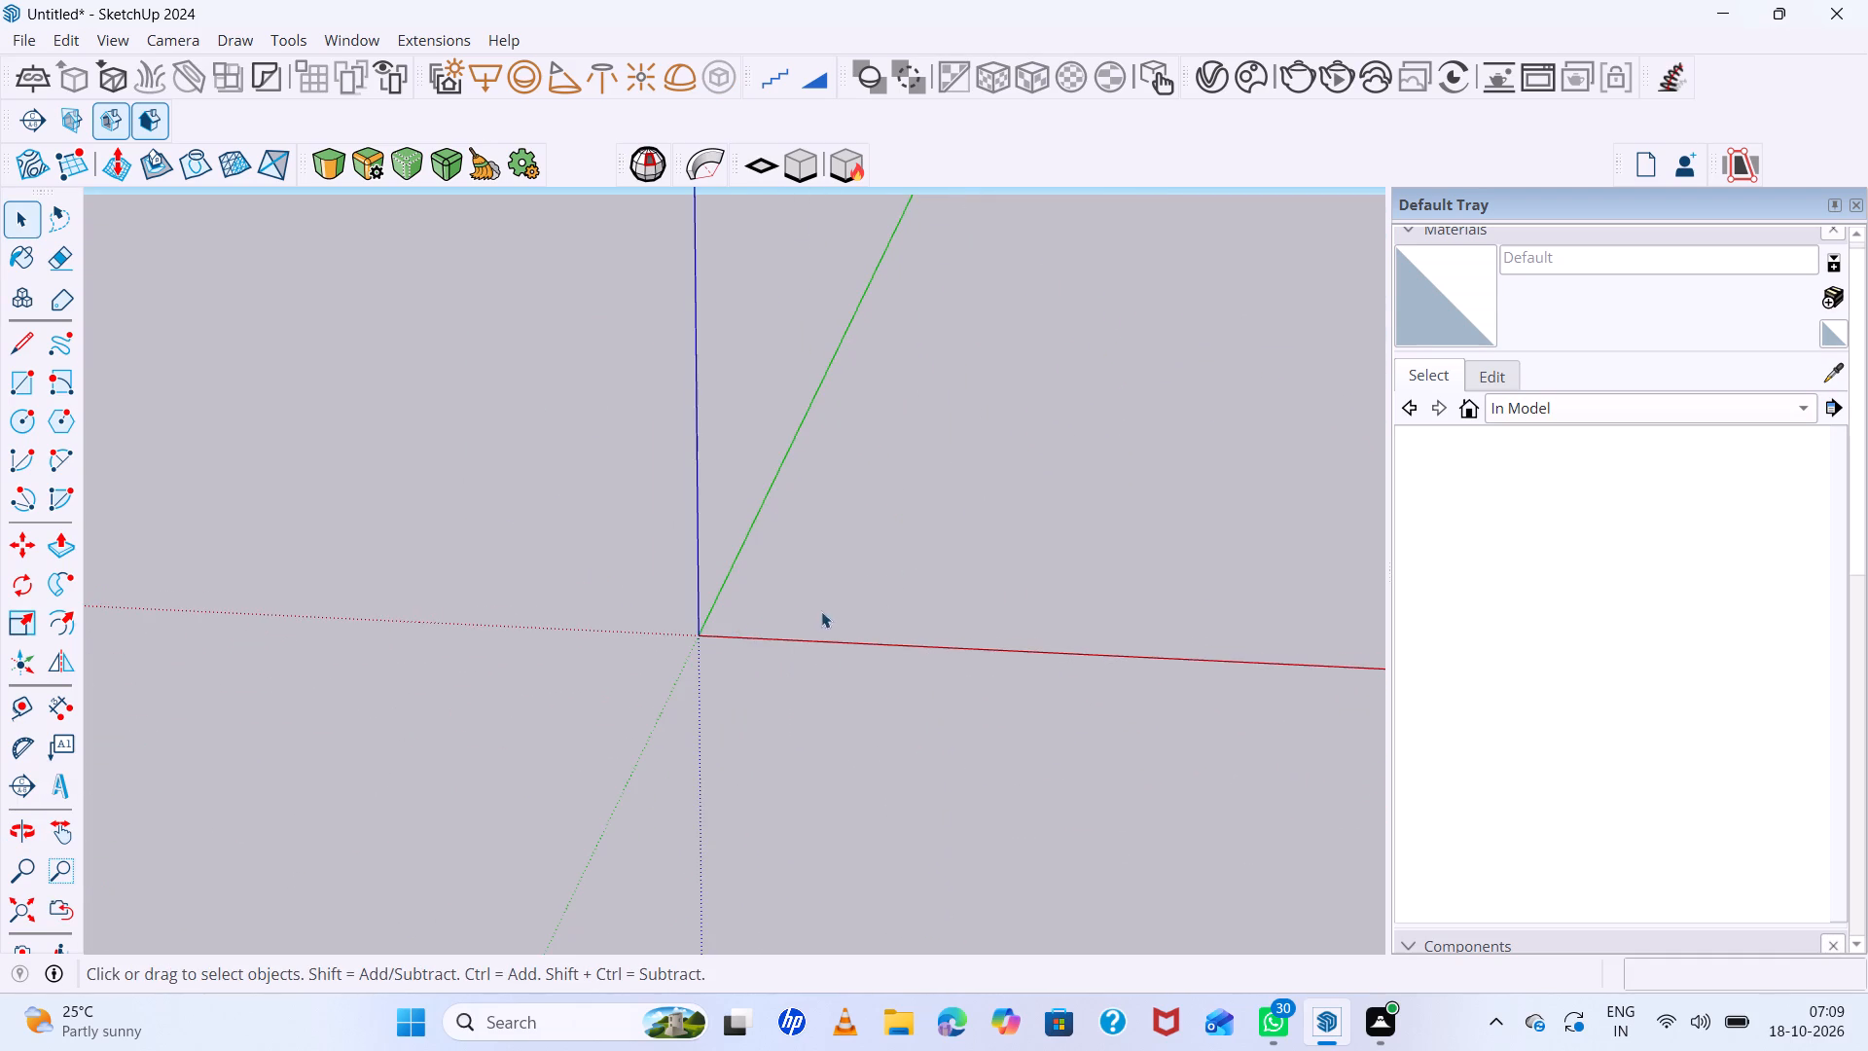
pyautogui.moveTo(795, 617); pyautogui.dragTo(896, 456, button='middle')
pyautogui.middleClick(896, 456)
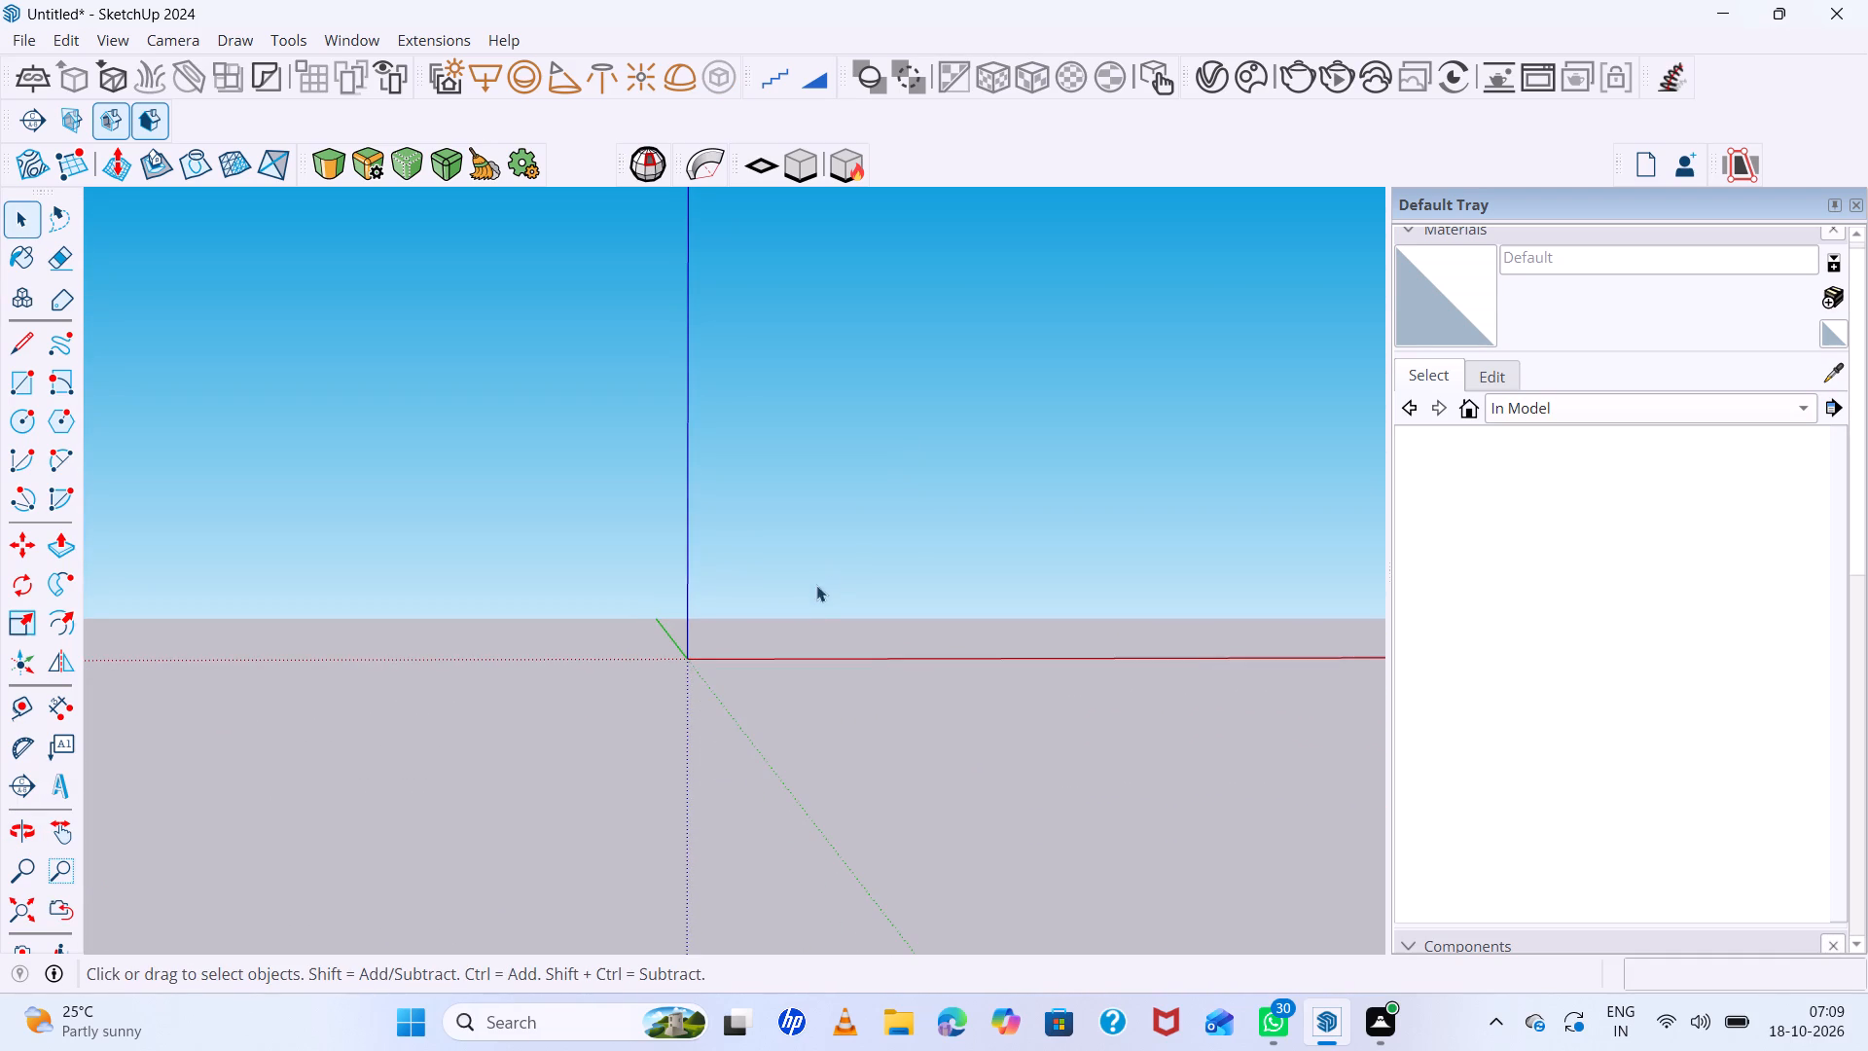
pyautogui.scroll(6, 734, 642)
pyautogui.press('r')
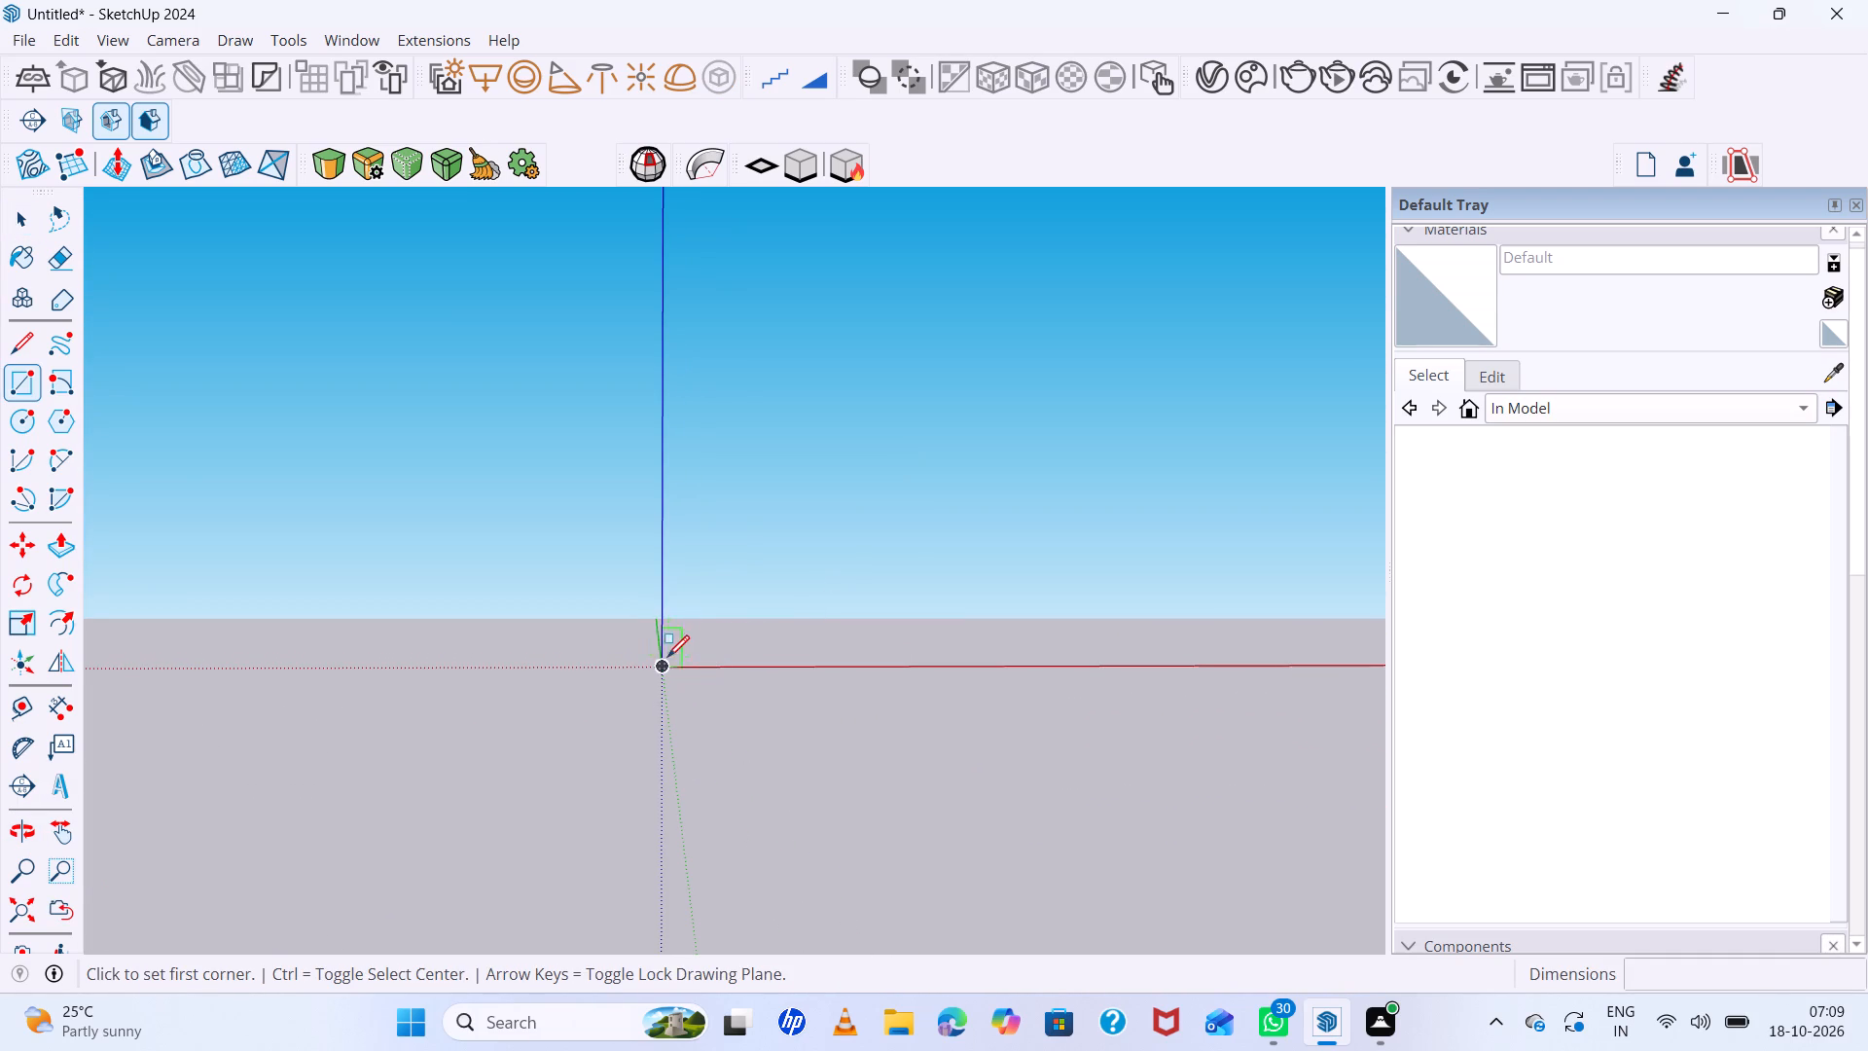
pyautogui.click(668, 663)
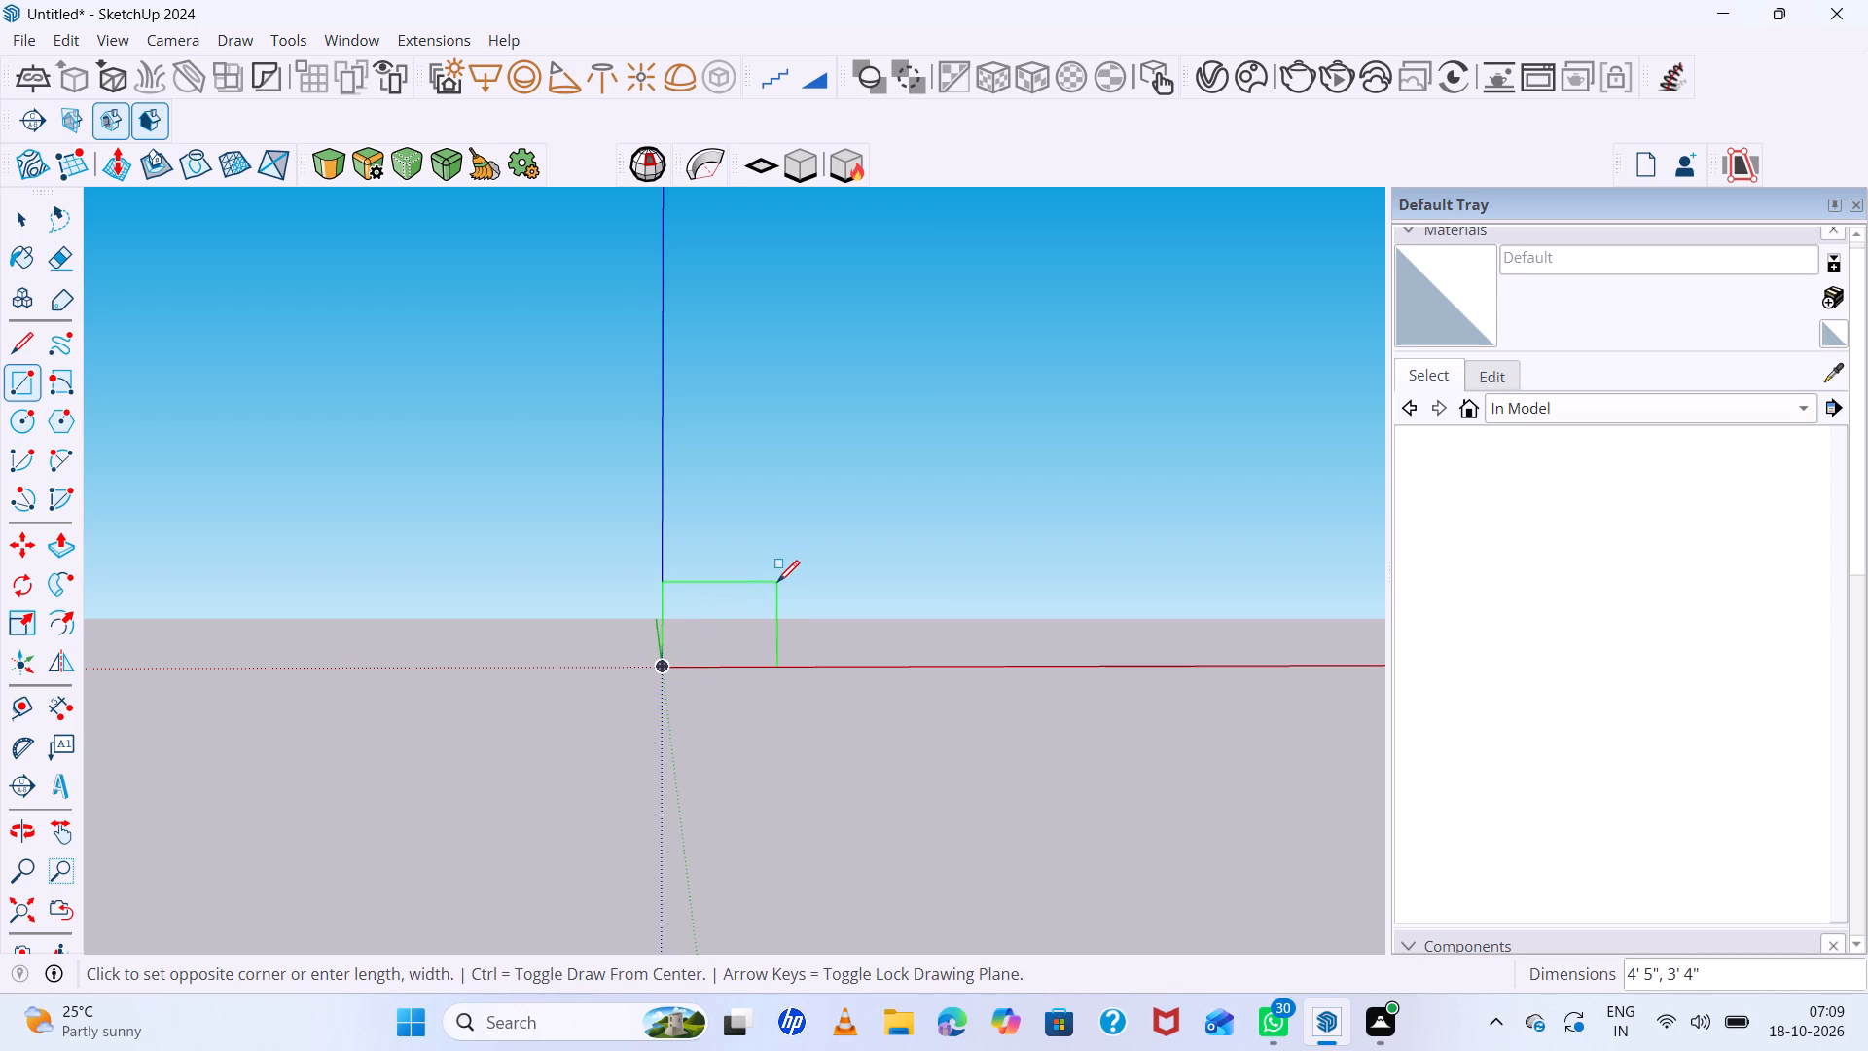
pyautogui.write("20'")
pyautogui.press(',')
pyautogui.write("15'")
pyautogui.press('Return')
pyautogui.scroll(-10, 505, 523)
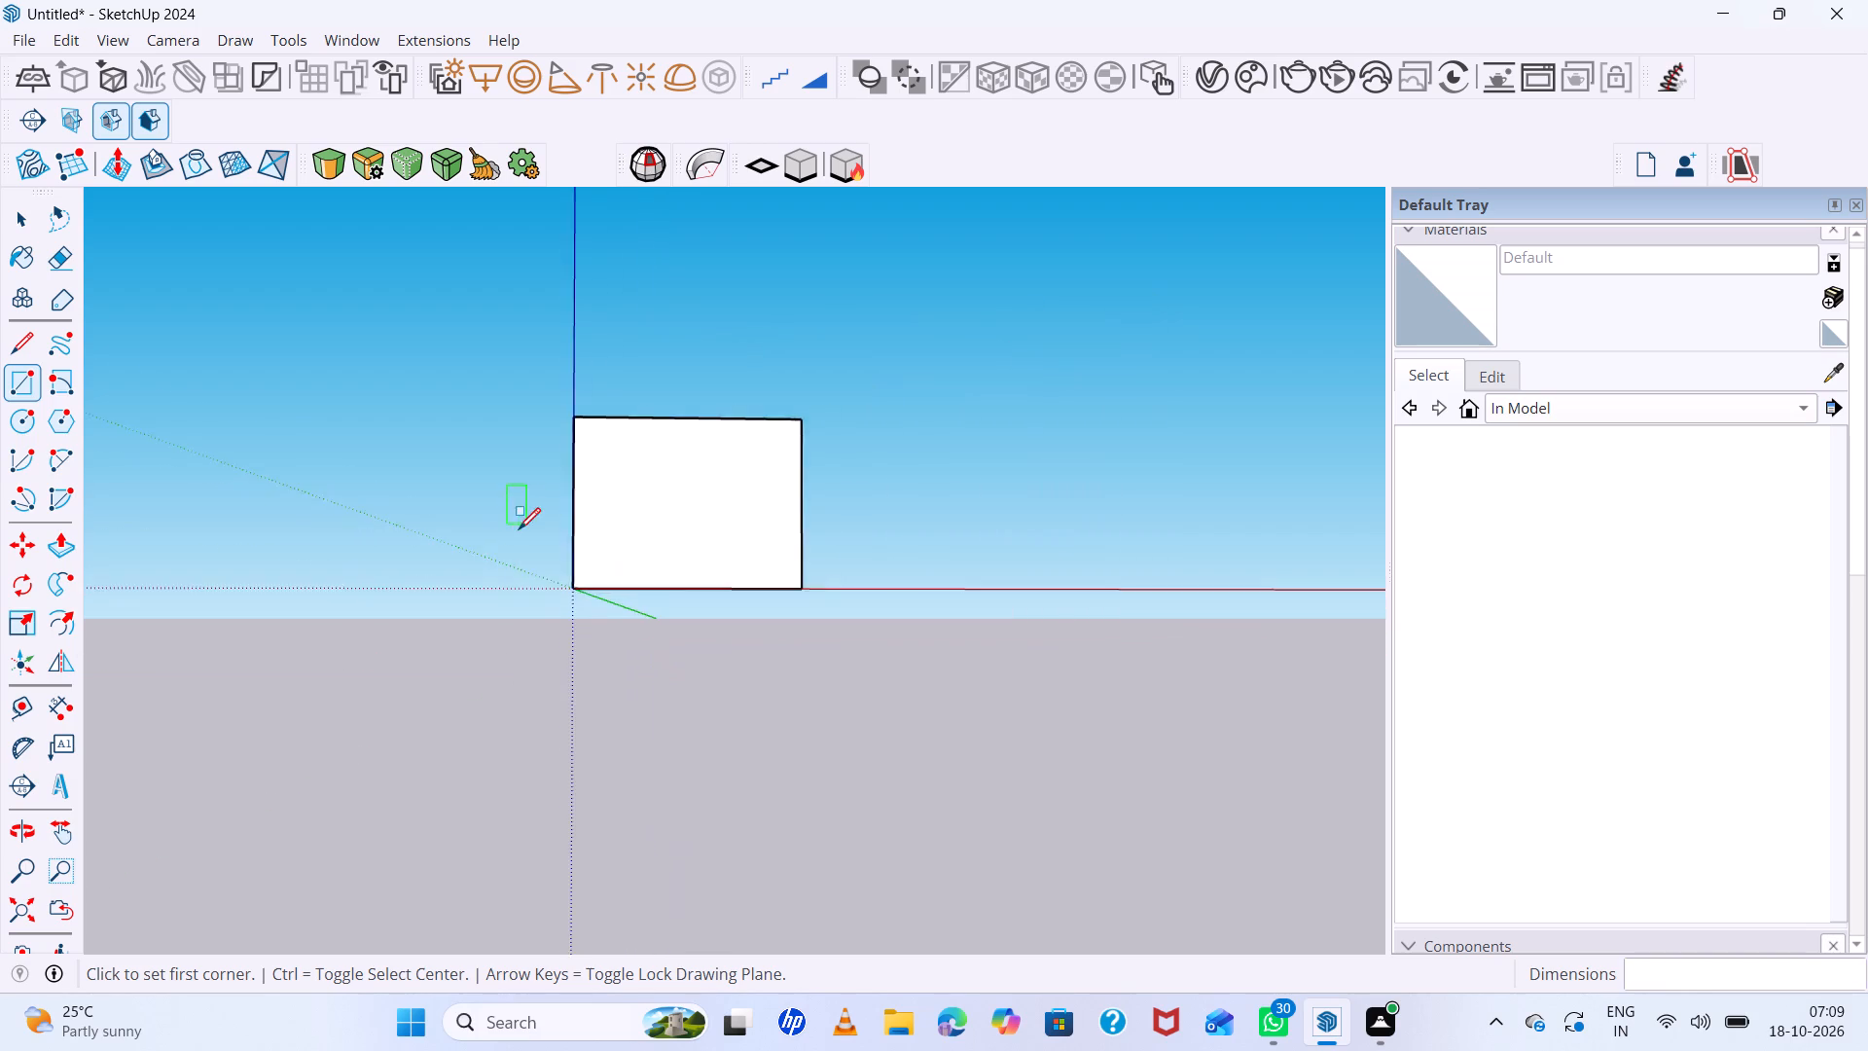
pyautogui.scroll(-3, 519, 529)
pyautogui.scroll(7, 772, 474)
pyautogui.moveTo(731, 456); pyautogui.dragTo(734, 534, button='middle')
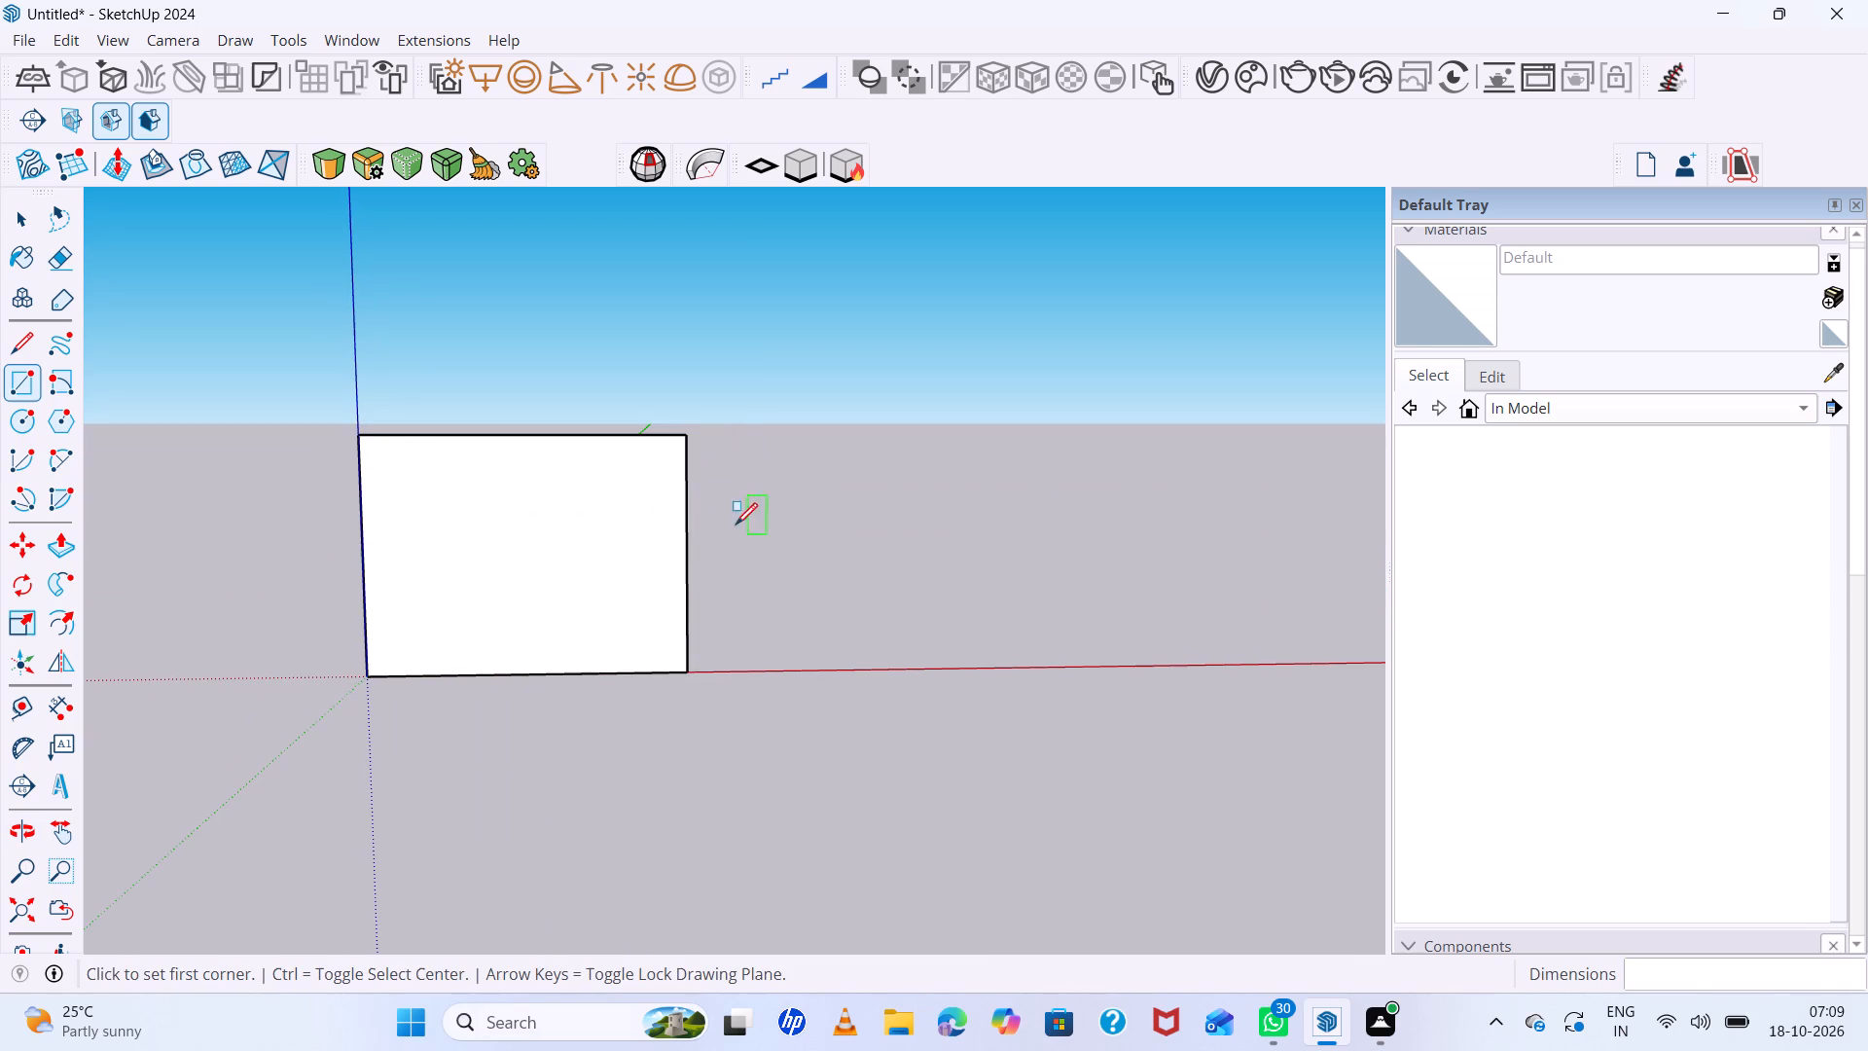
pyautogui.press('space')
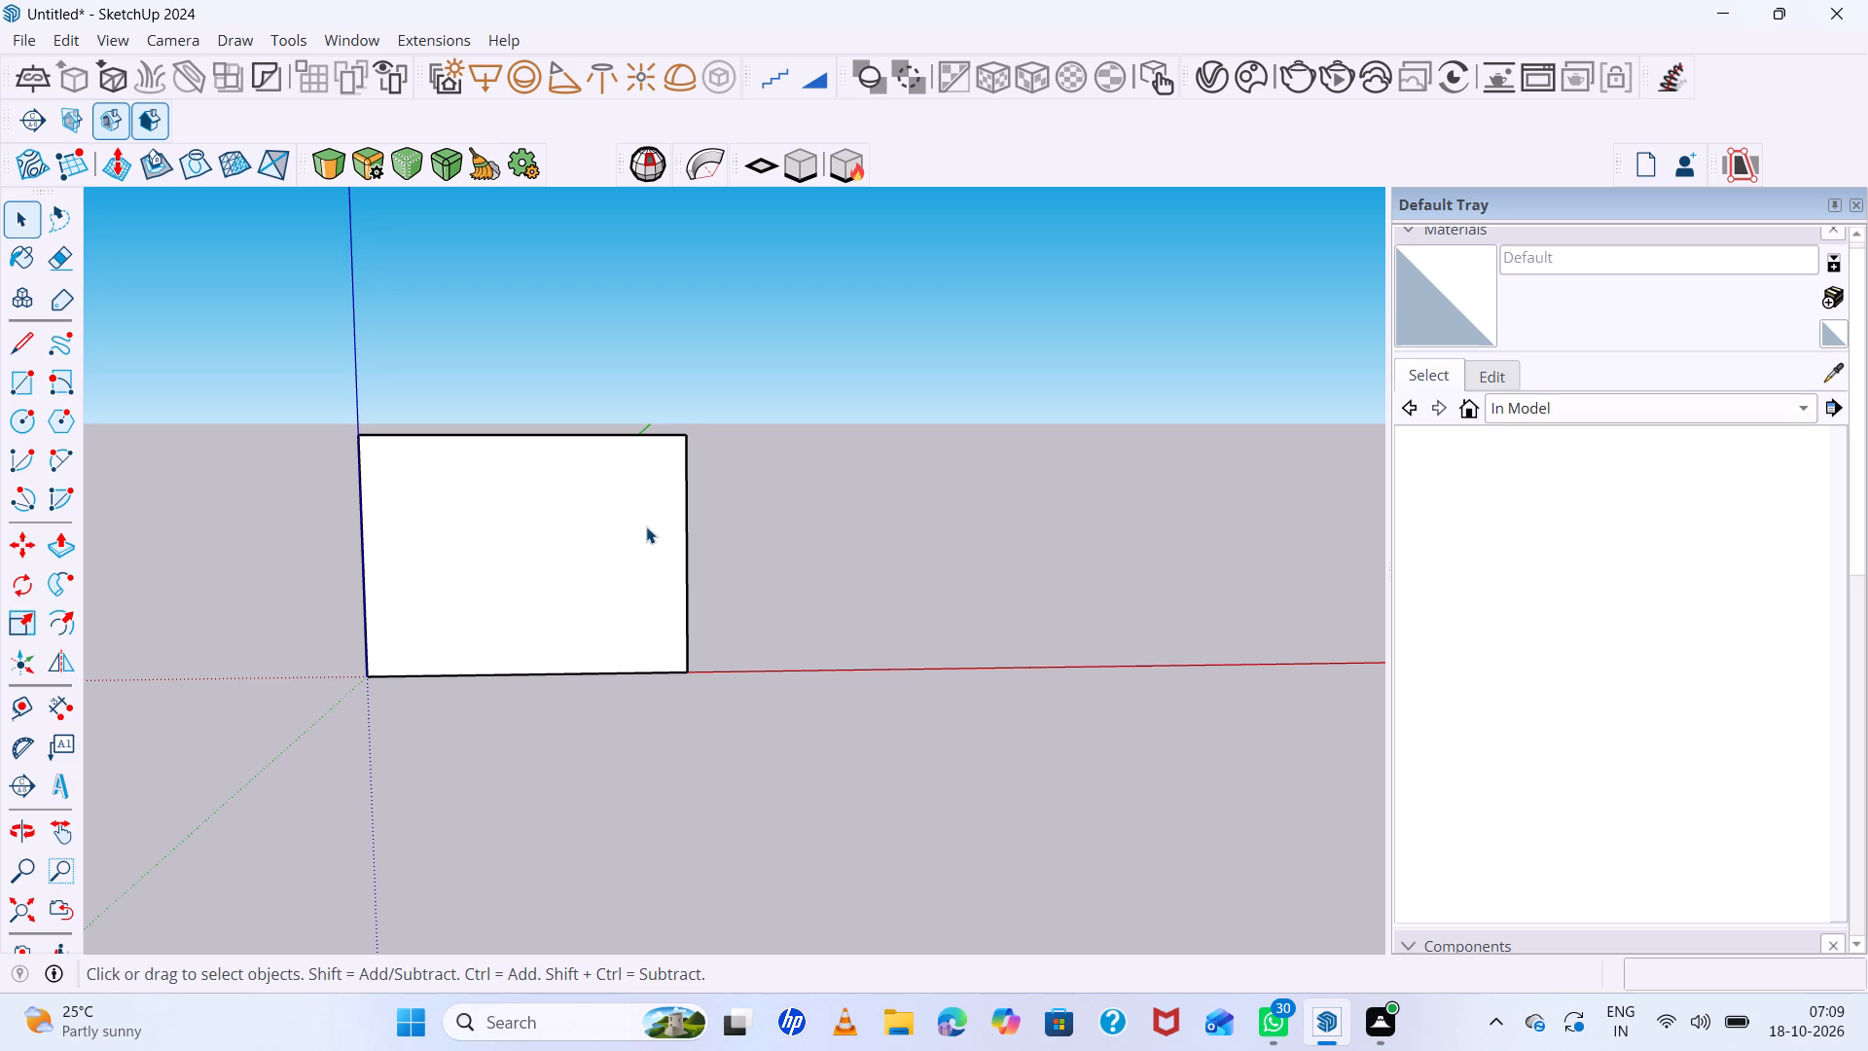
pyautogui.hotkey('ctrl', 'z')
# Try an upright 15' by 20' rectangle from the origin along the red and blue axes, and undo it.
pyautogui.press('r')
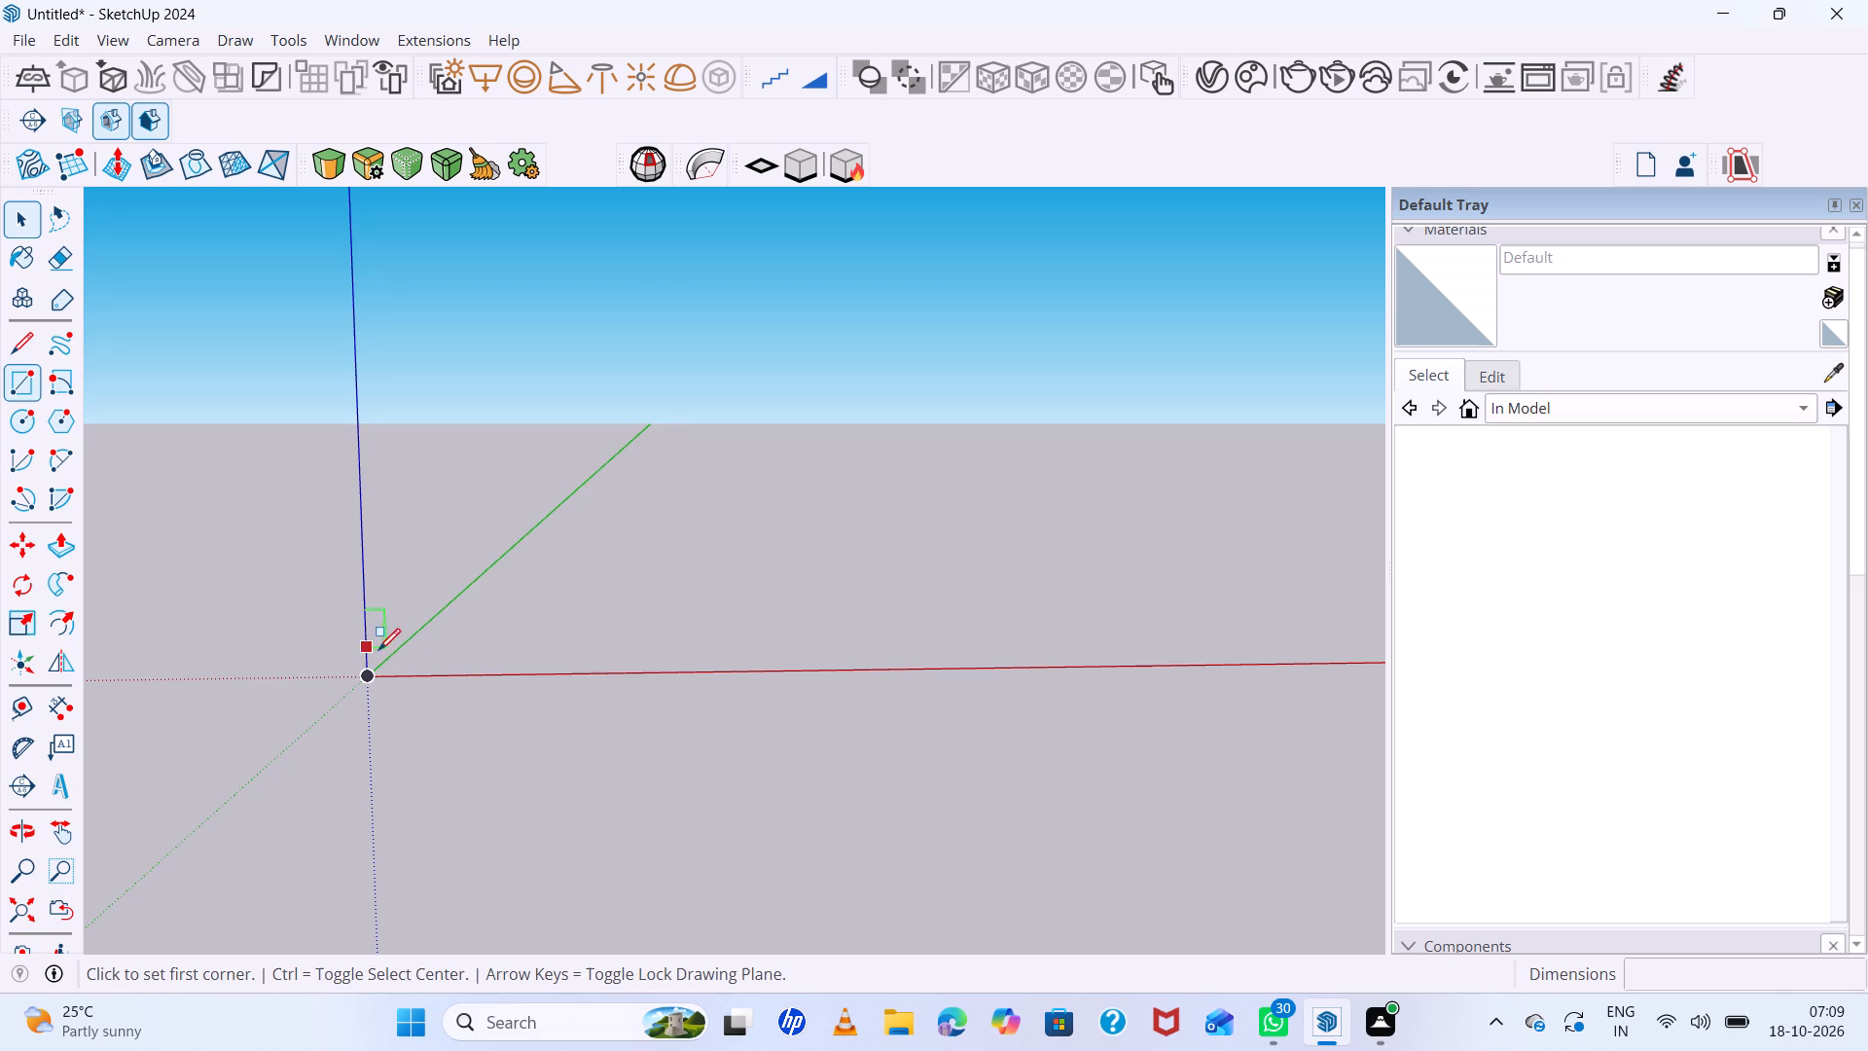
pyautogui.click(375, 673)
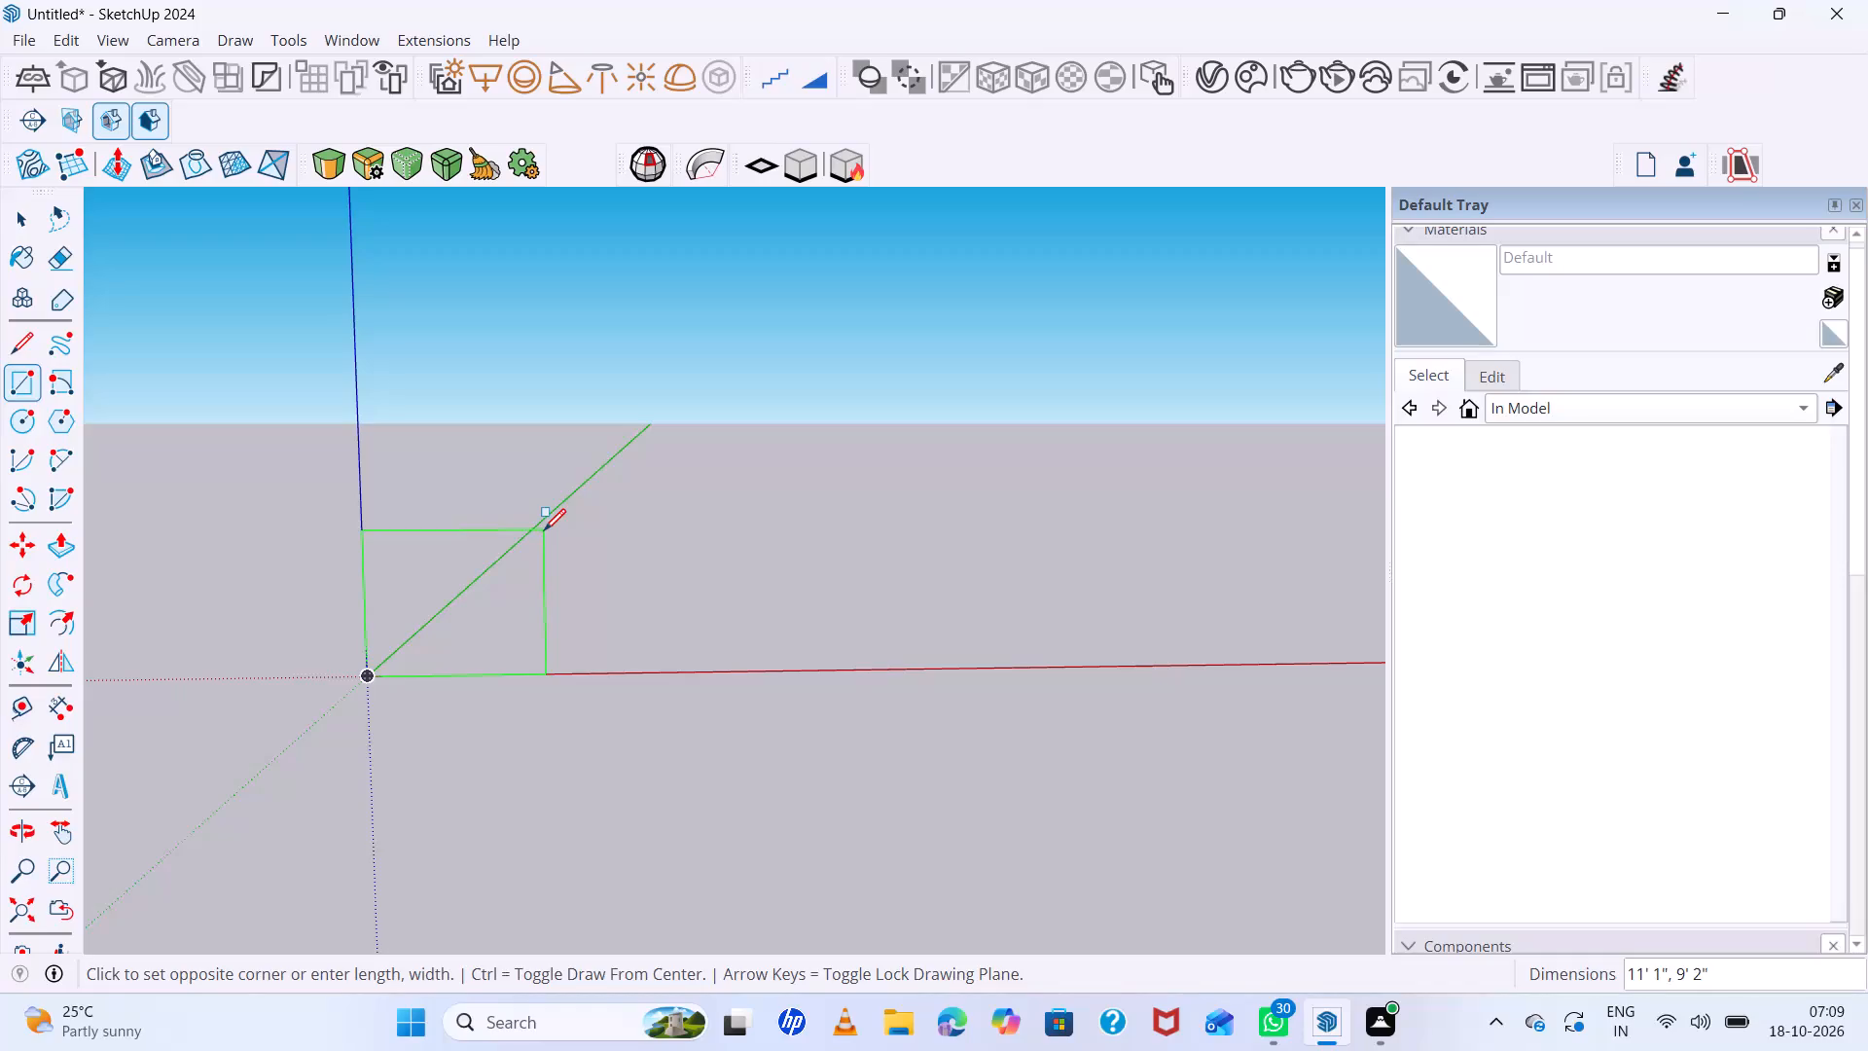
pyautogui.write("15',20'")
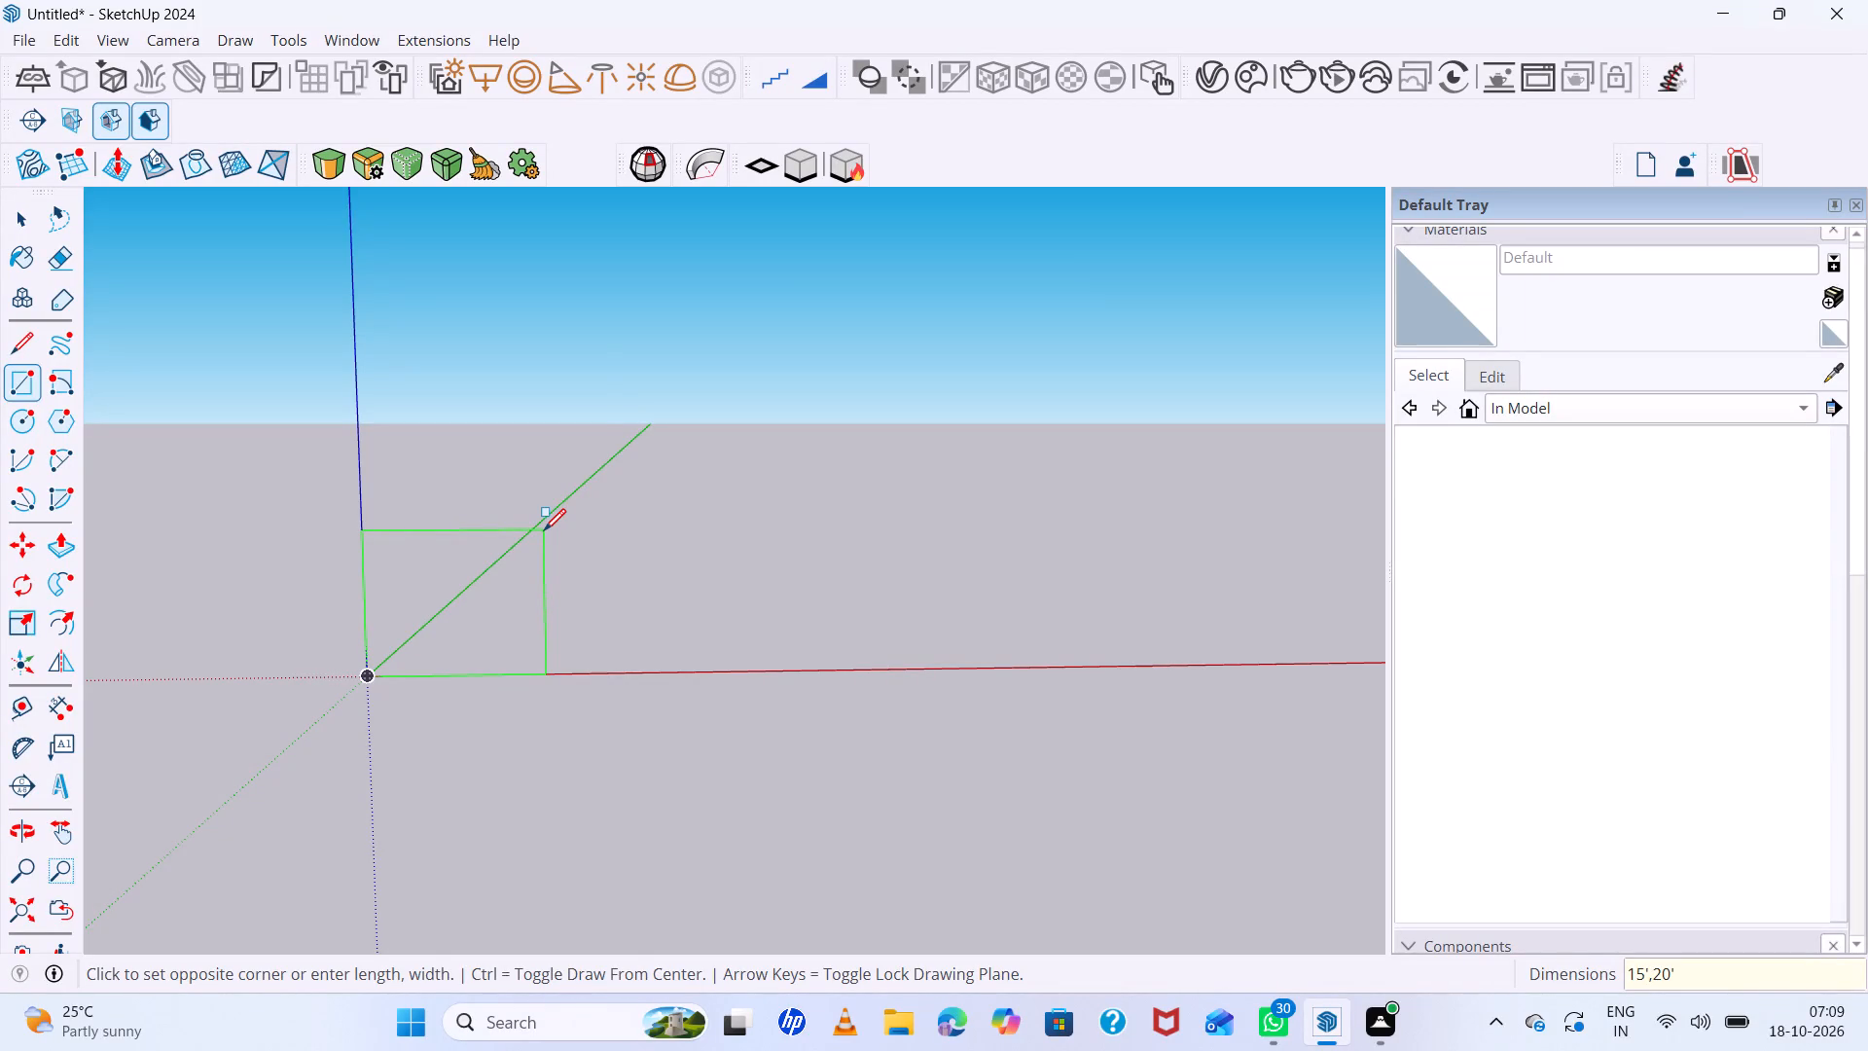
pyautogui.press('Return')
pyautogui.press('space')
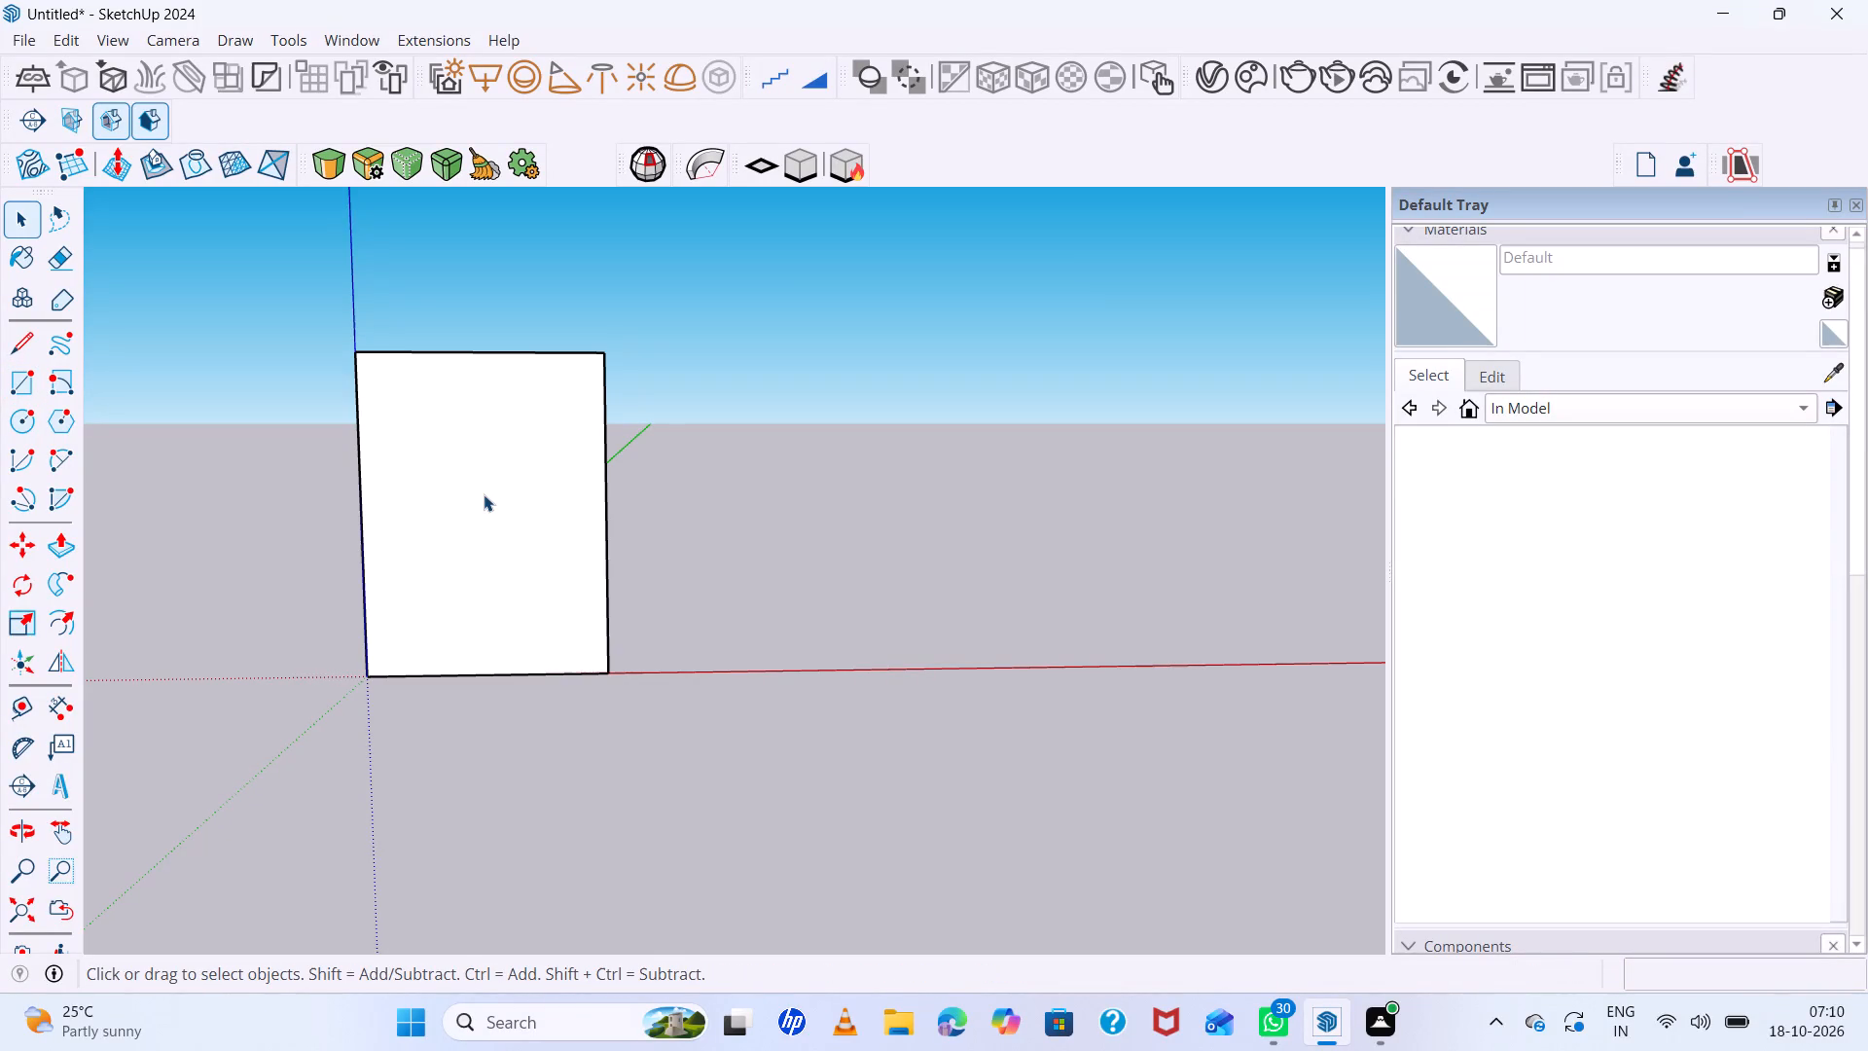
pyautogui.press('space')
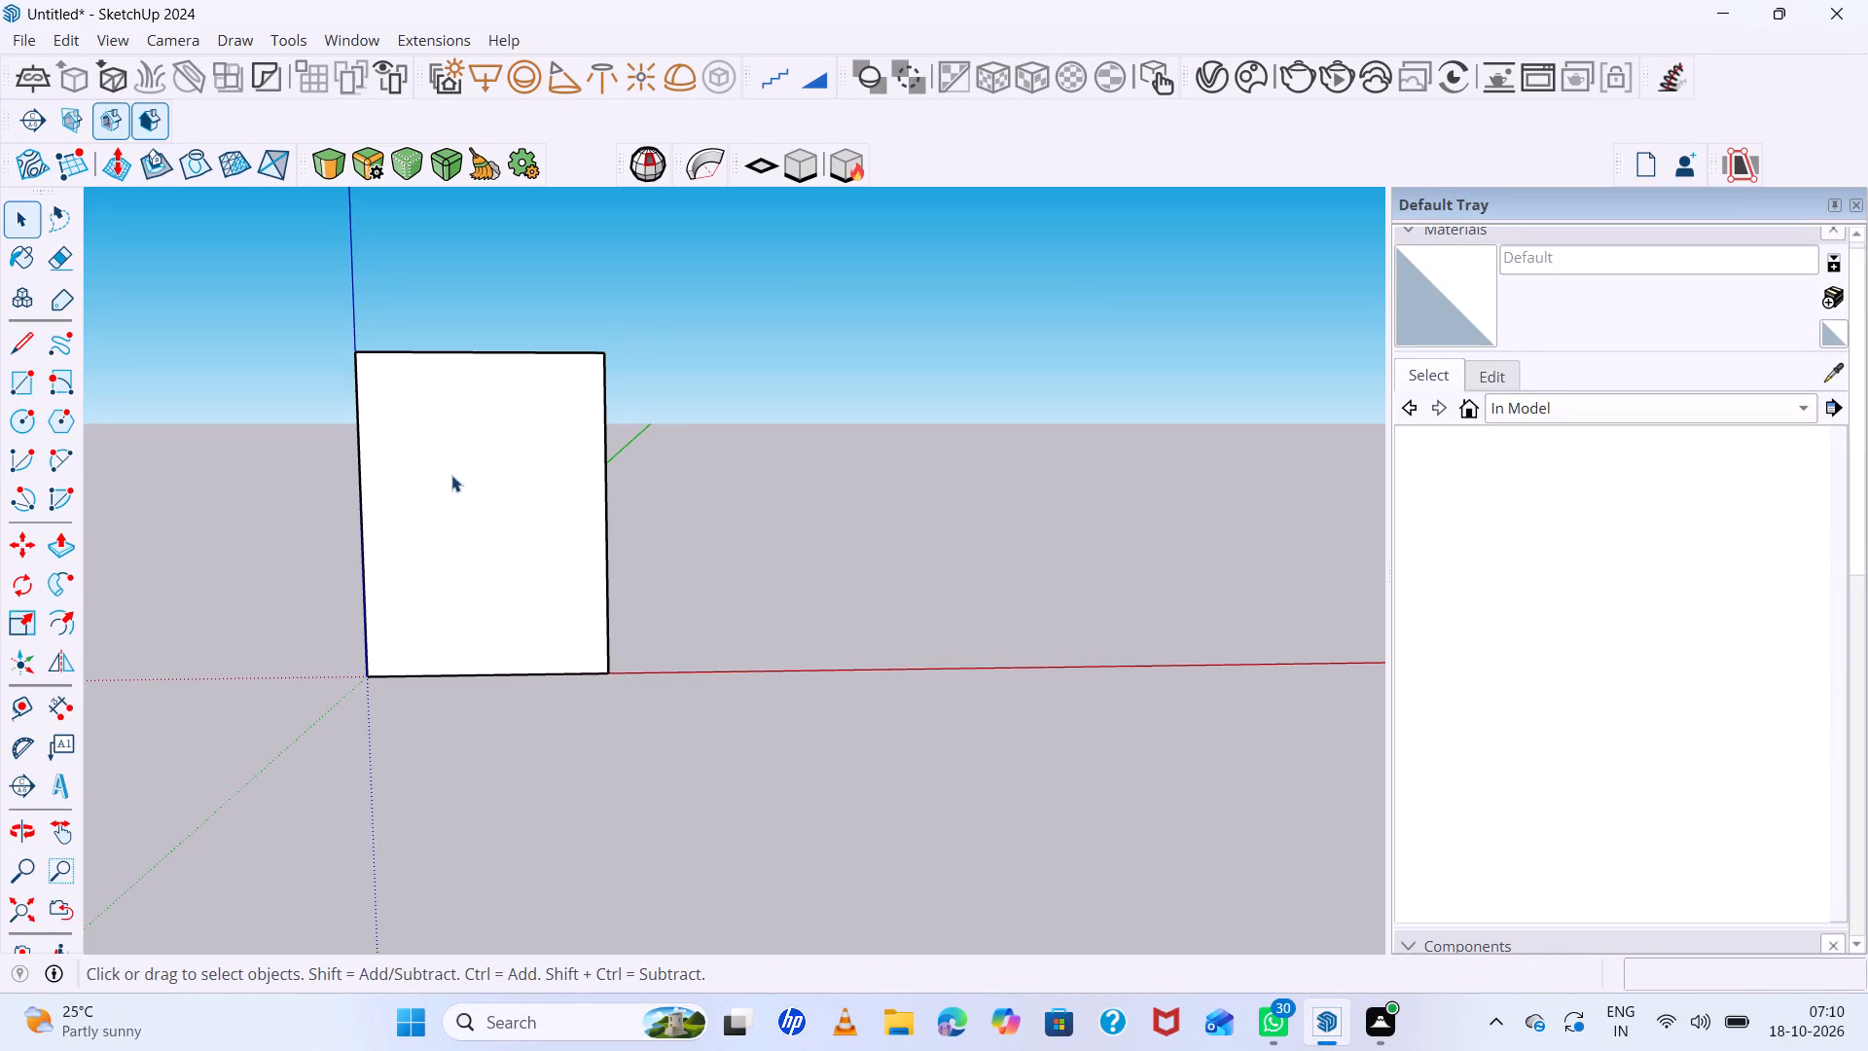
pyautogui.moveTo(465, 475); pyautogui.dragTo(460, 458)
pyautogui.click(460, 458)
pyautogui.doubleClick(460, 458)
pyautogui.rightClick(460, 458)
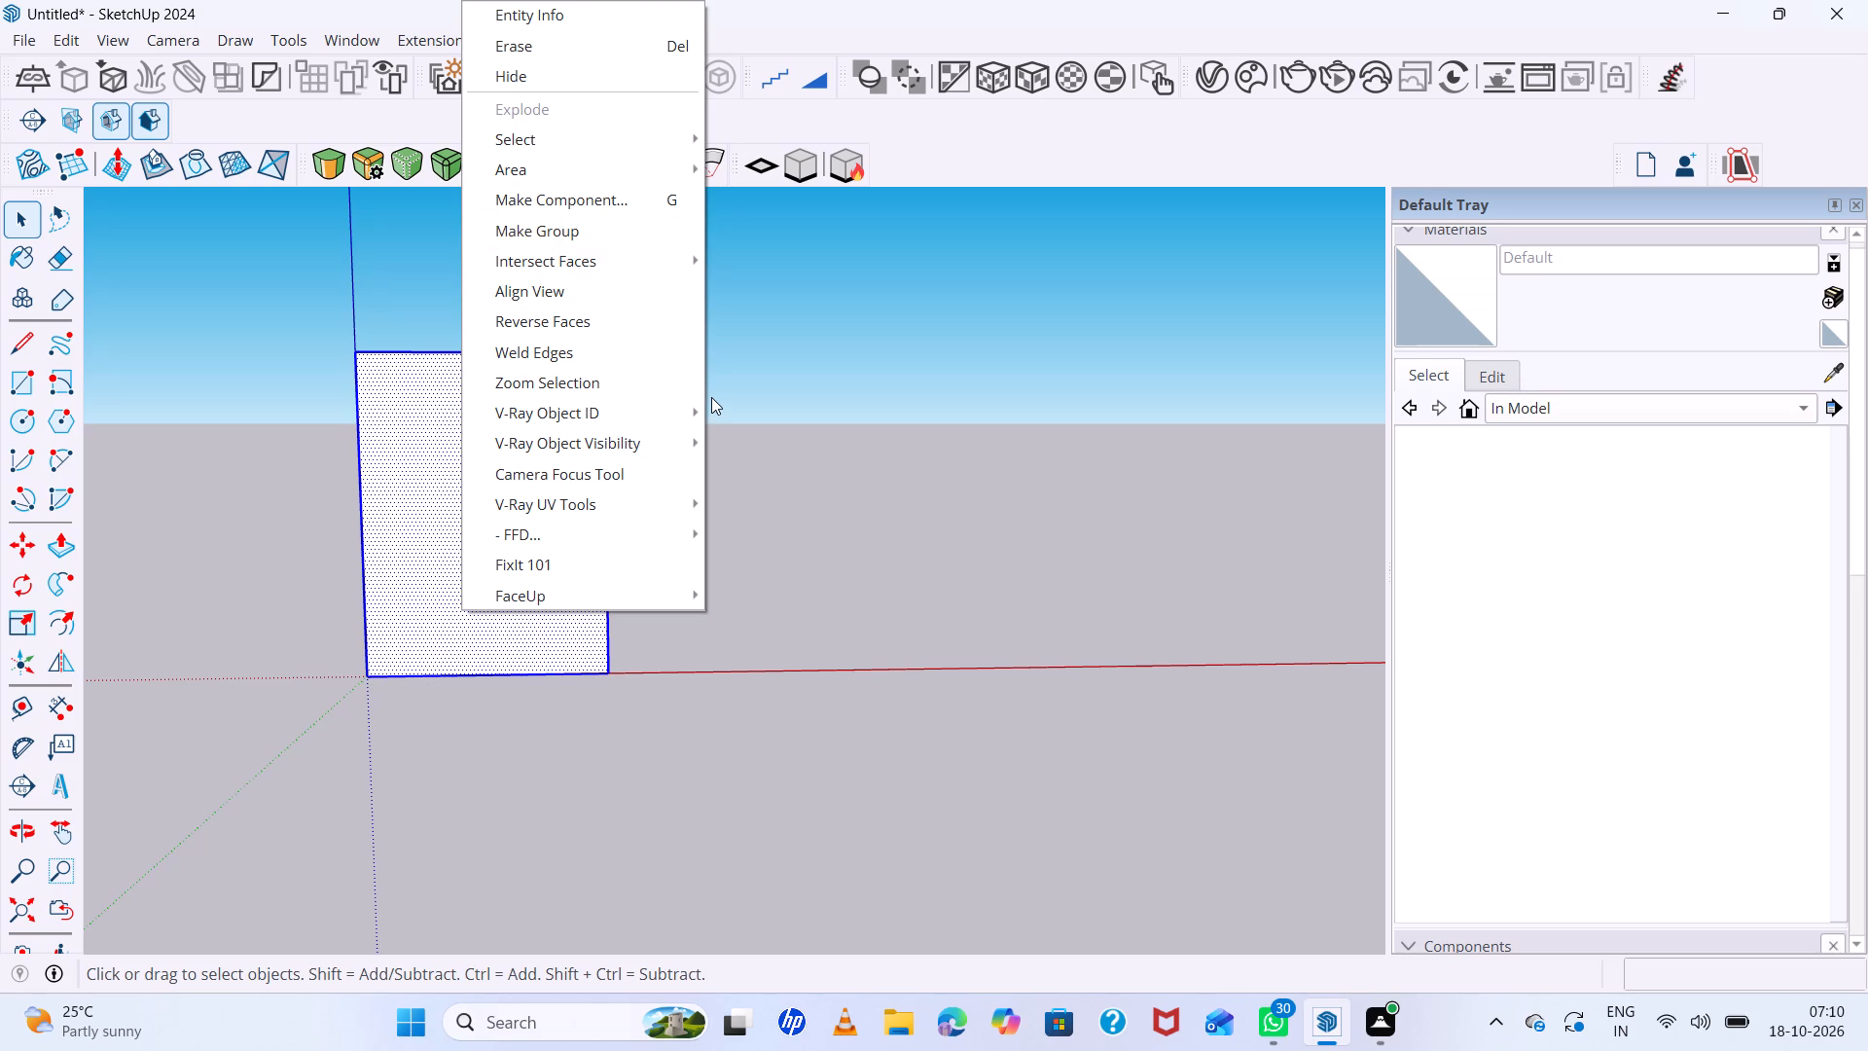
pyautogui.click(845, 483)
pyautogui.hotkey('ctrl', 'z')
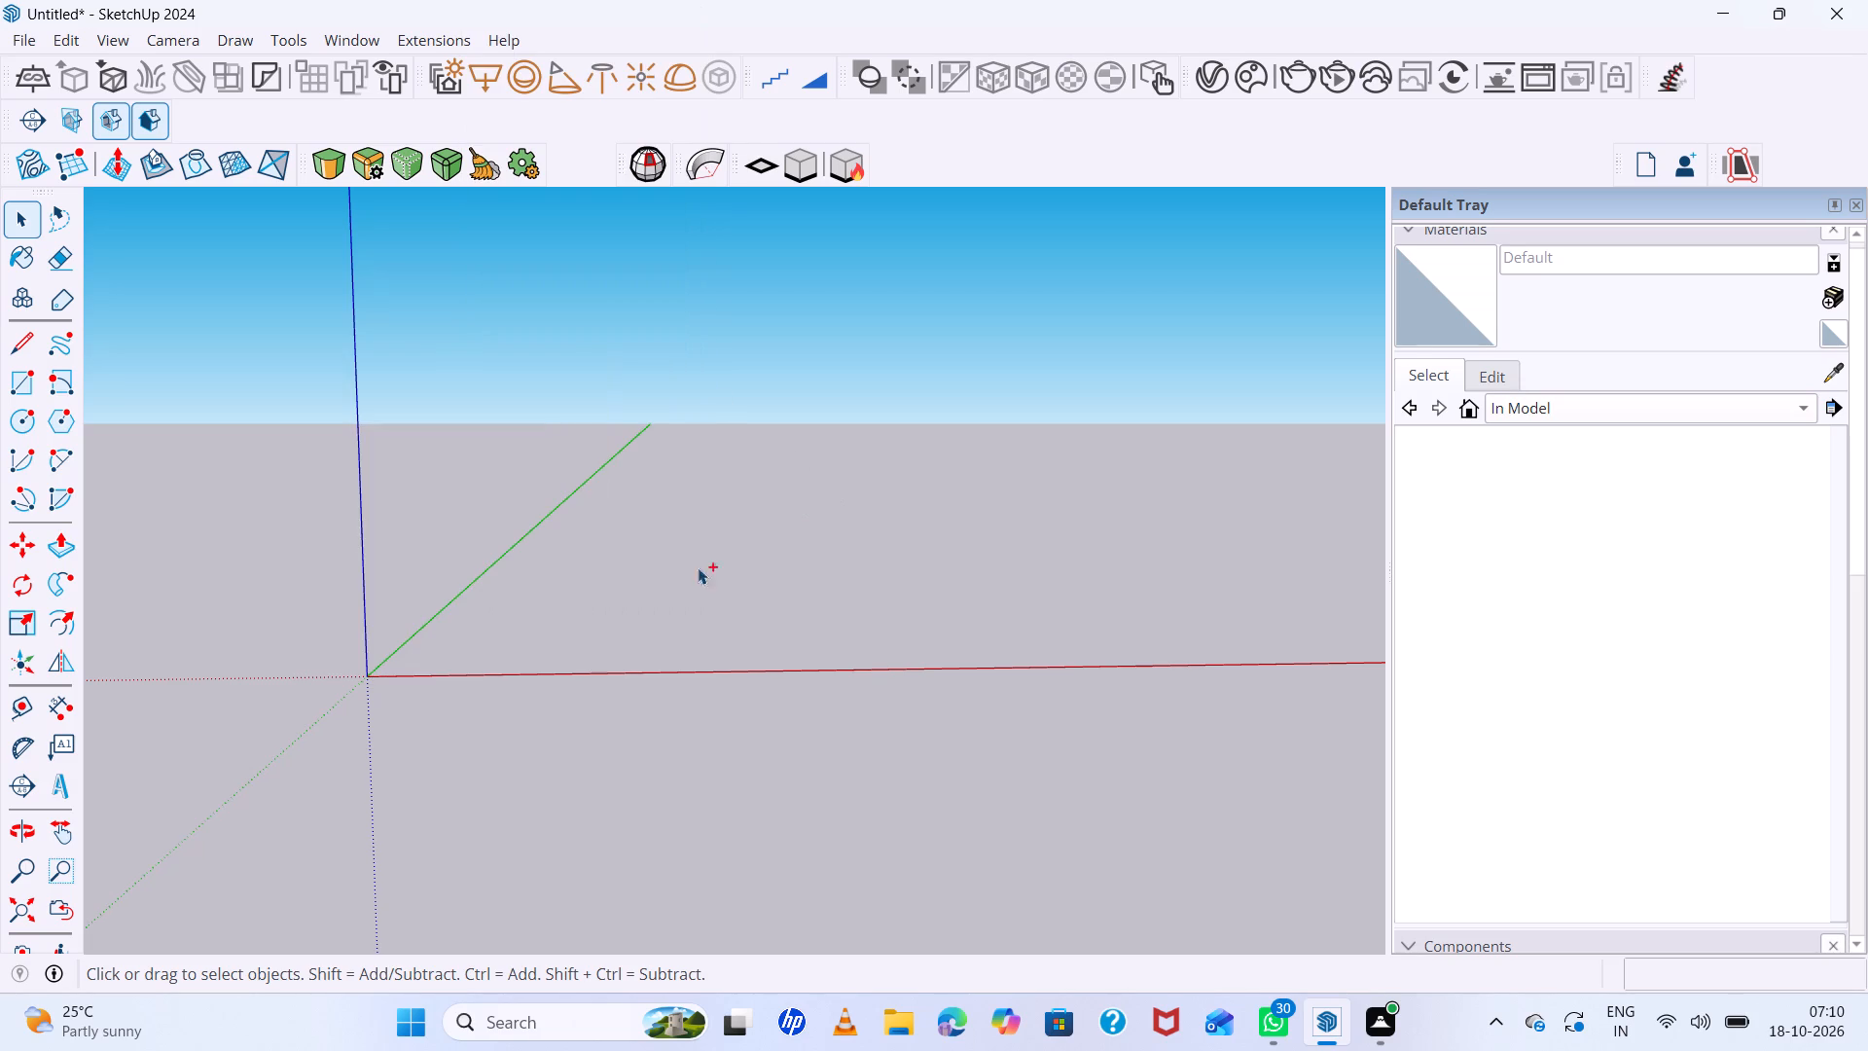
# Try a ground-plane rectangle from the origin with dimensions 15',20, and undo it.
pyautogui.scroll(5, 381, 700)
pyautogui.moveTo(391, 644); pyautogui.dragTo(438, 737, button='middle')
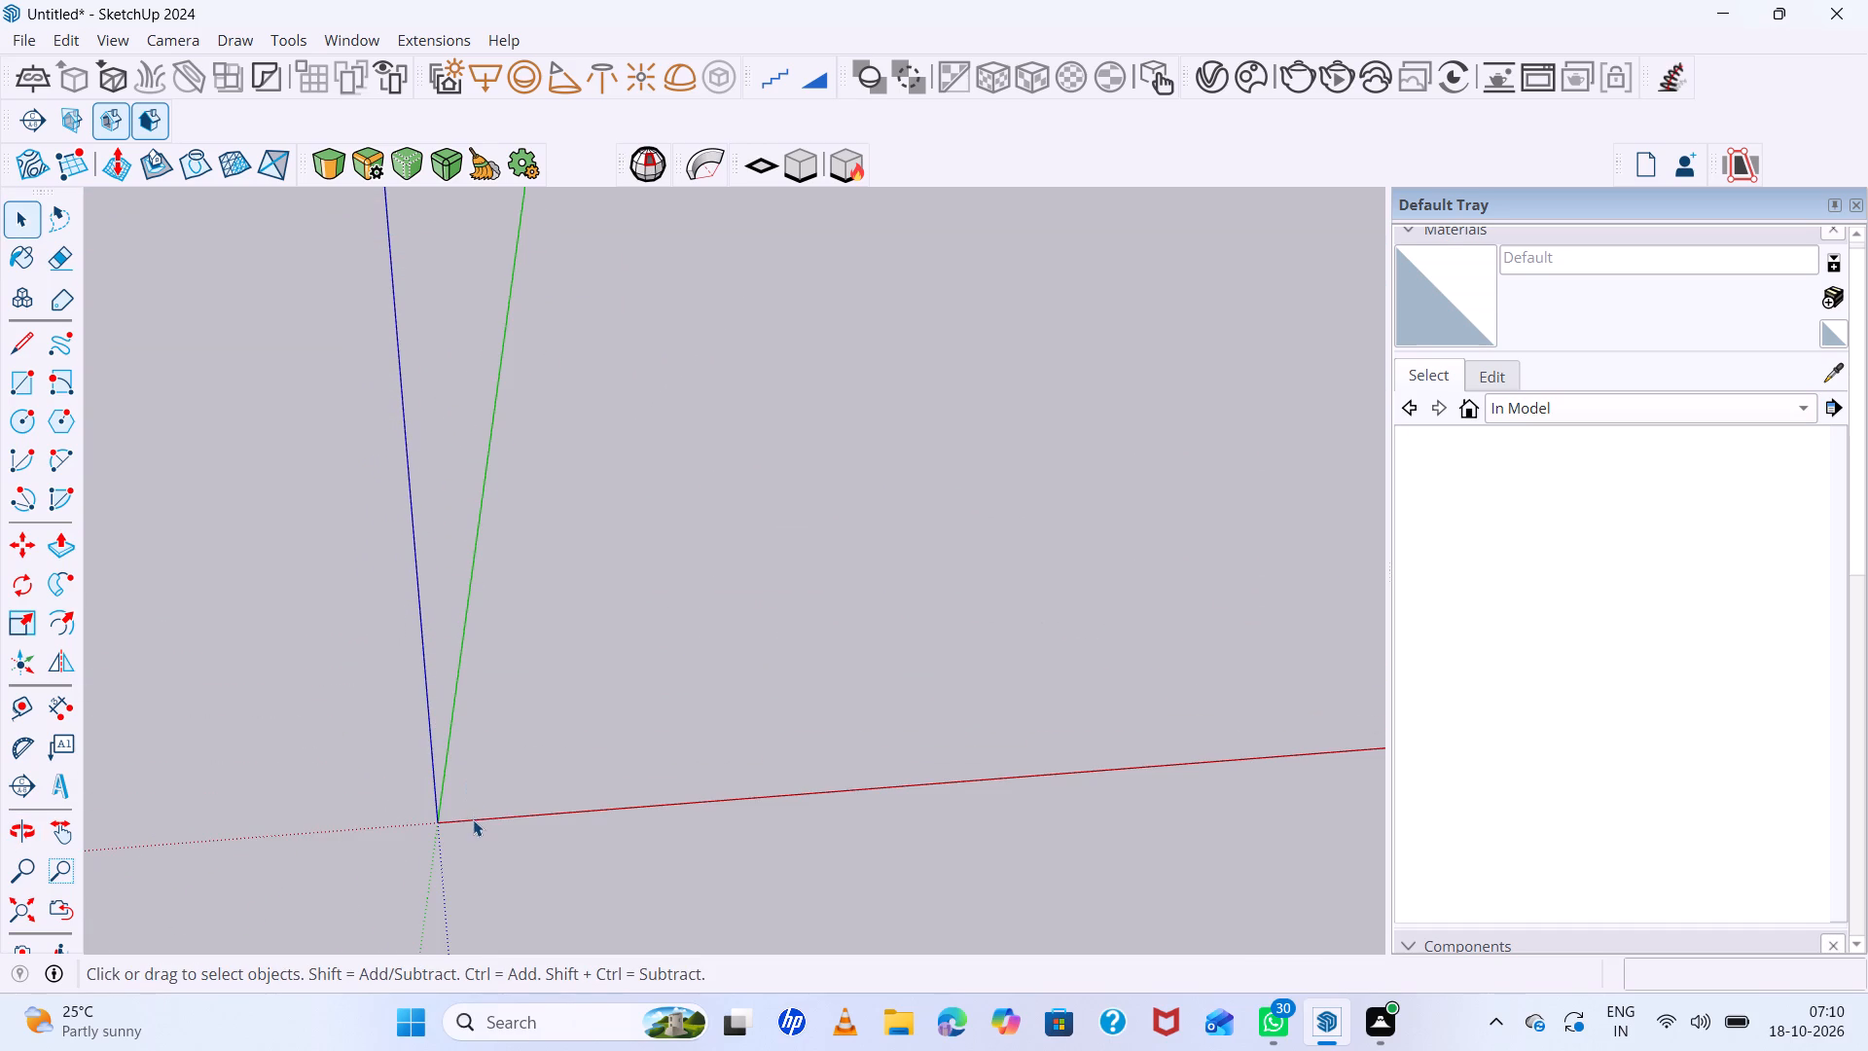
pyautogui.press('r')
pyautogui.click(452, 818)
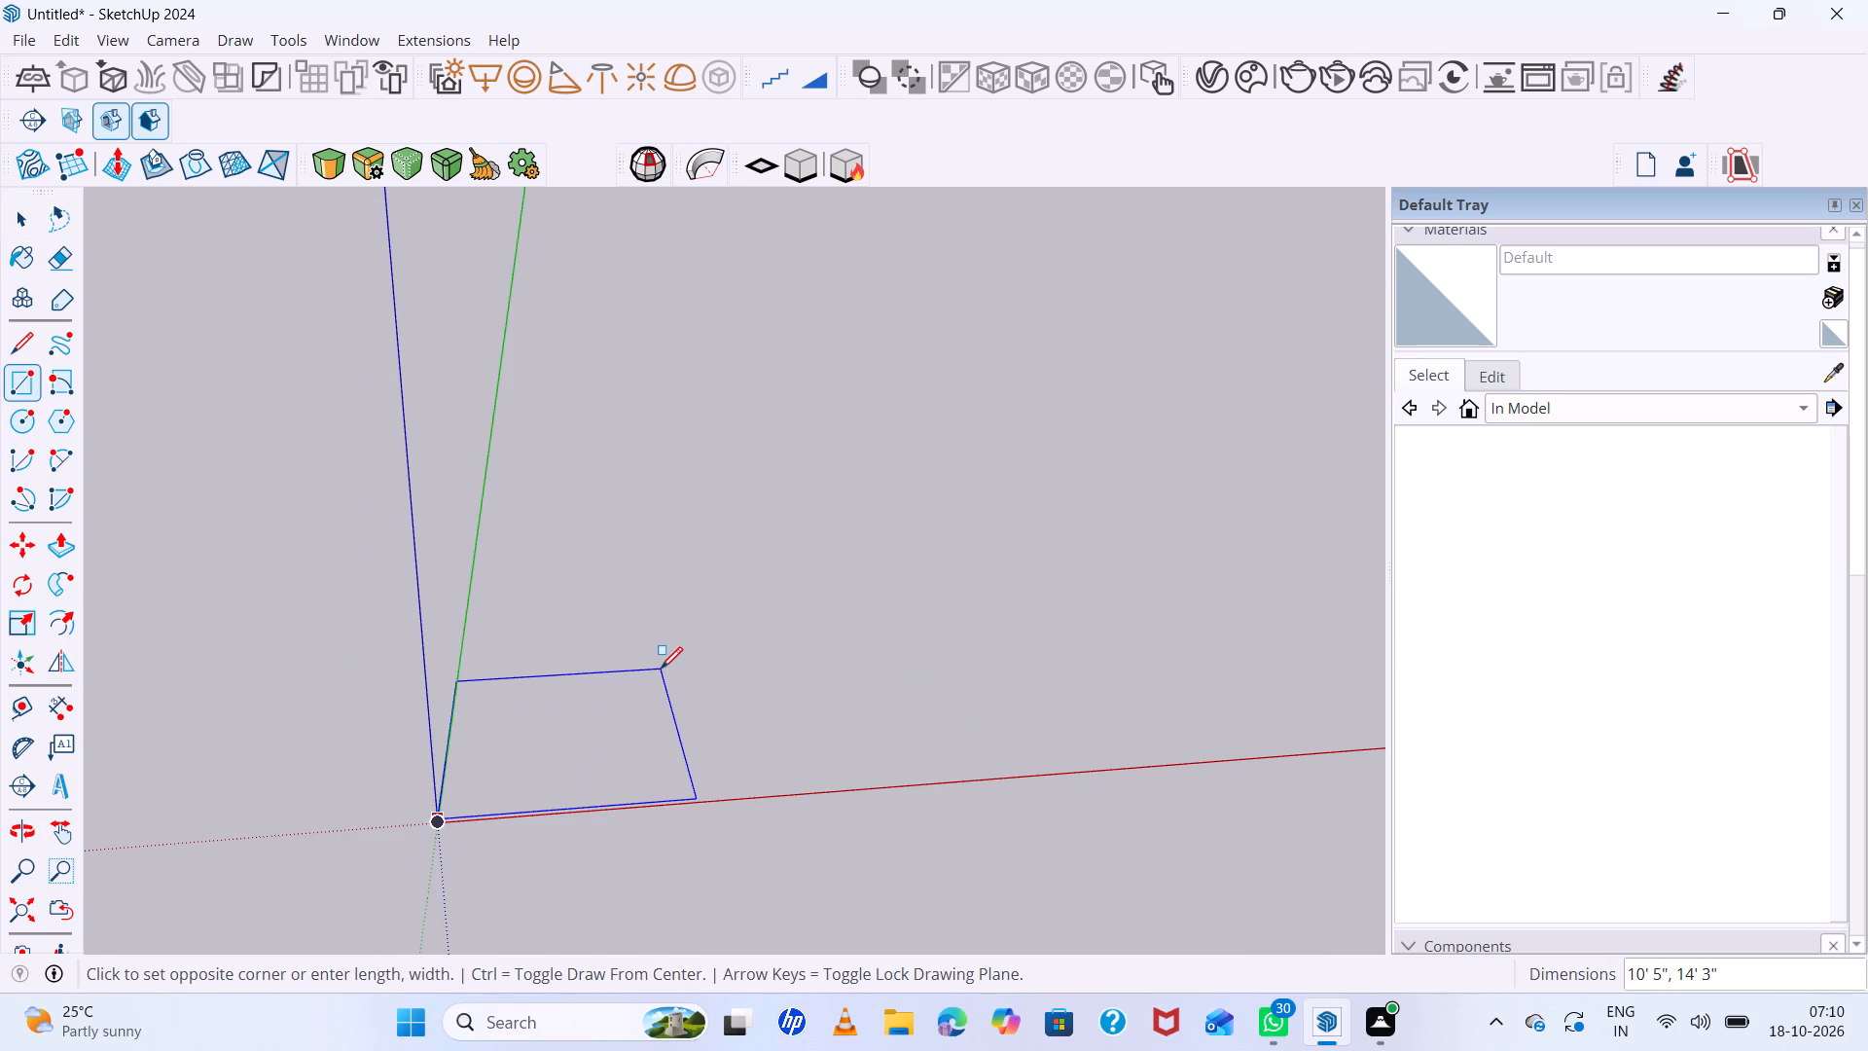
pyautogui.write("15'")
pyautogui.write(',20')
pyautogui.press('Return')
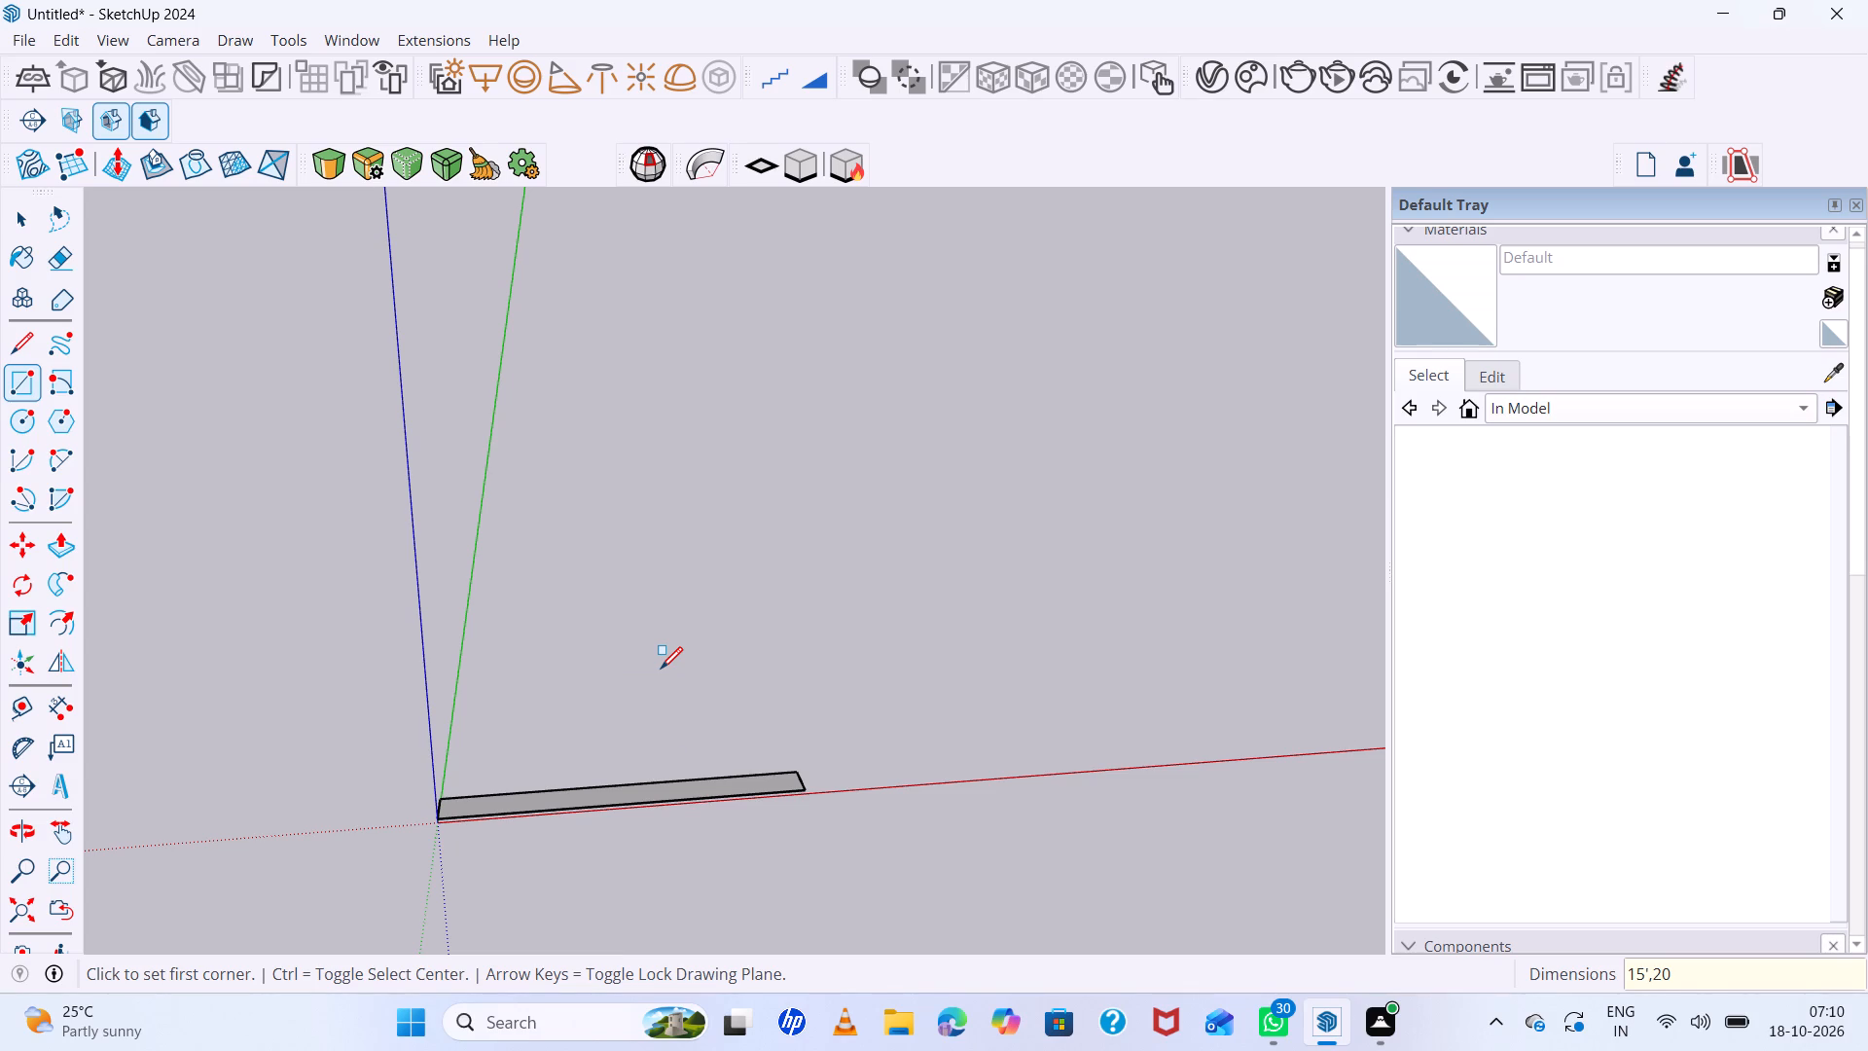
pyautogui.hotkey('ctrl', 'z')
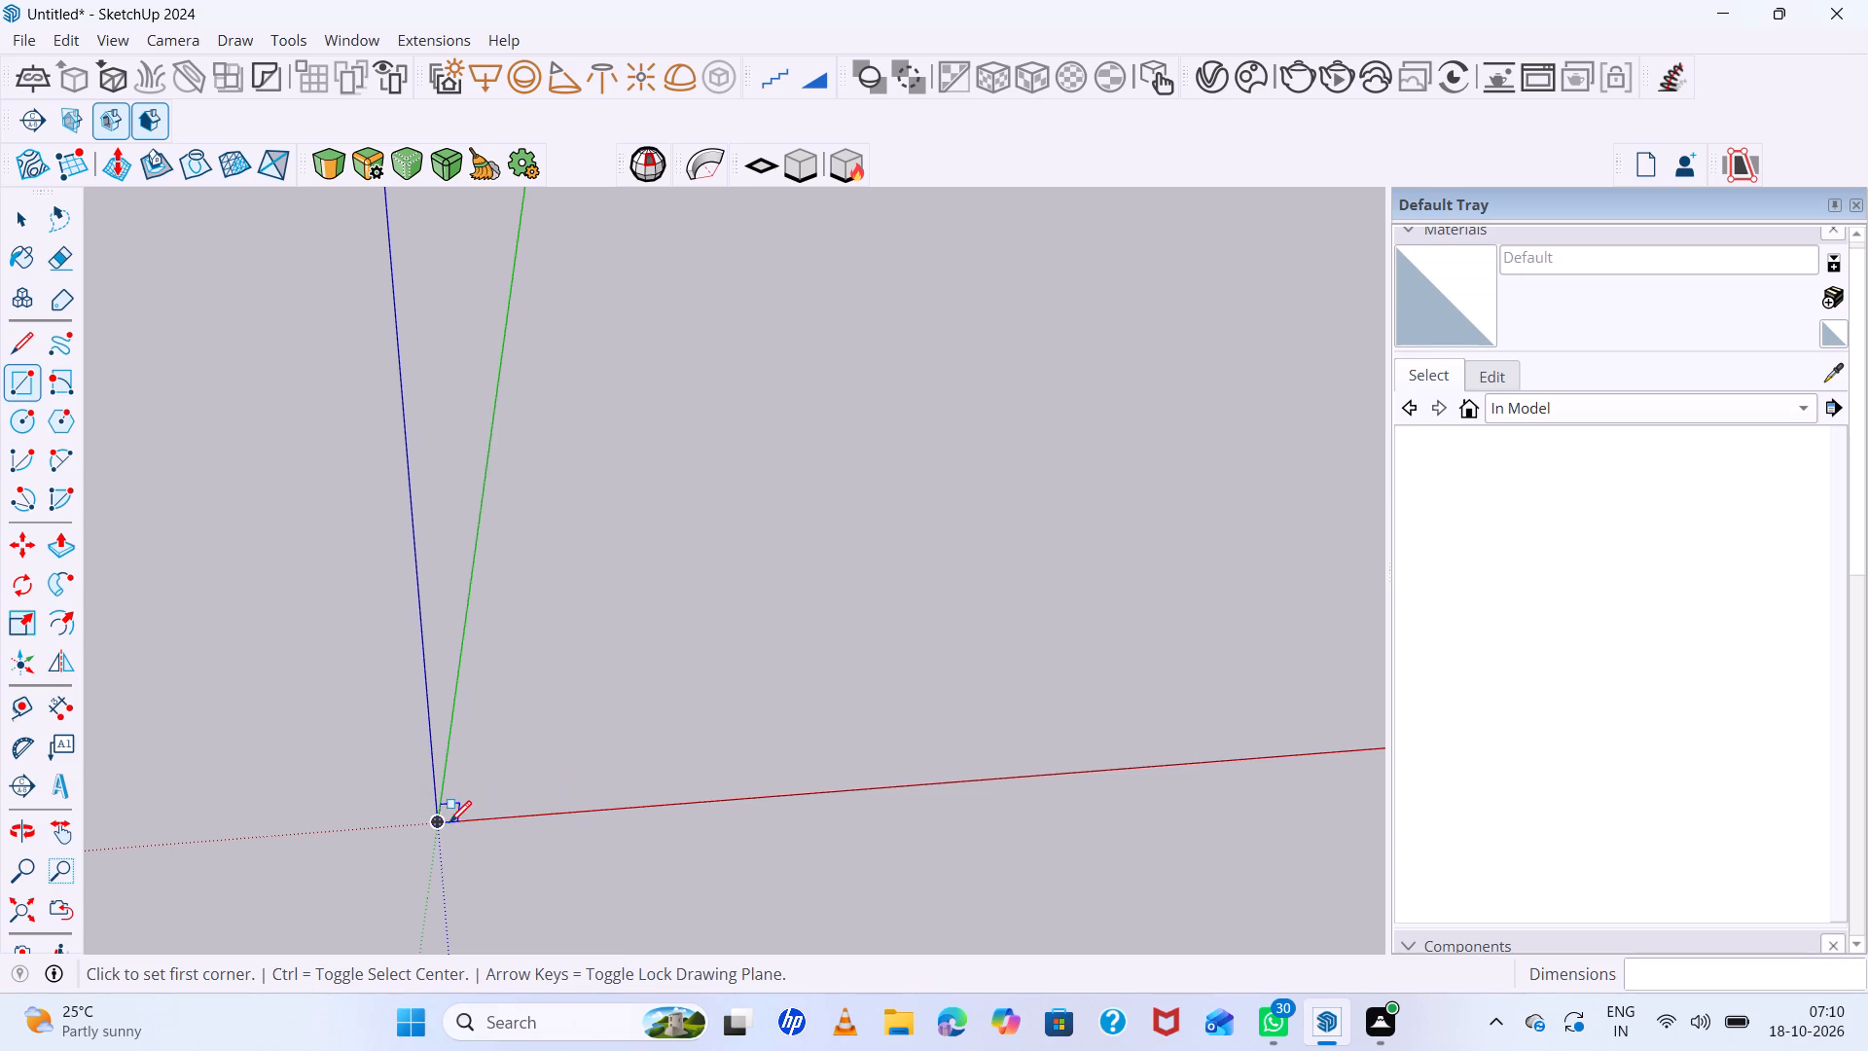
# Draw a 15' by 20' rectangle flat on the ground plane, starting from the origin.
pyautogui.click(441, 820)
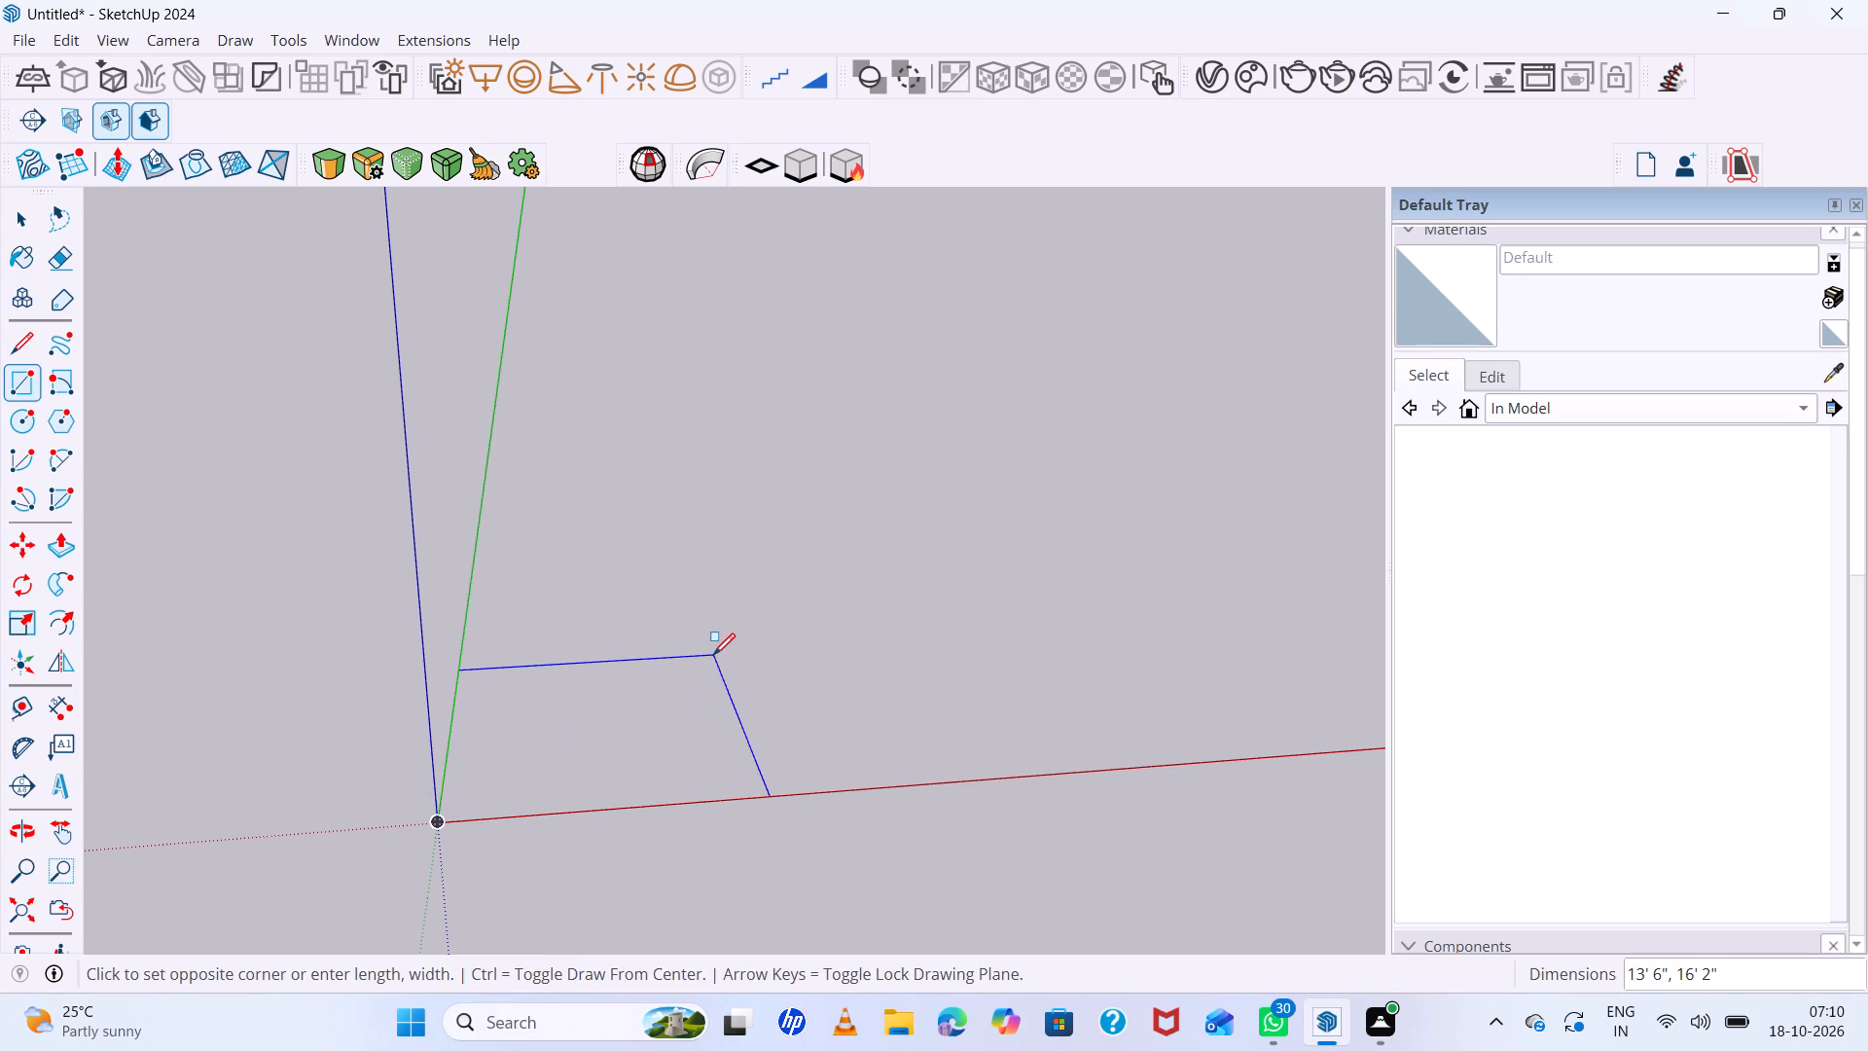
pyautogui.write("15',20'")
pyautogui.press('Return')
pyautogui.press('space')
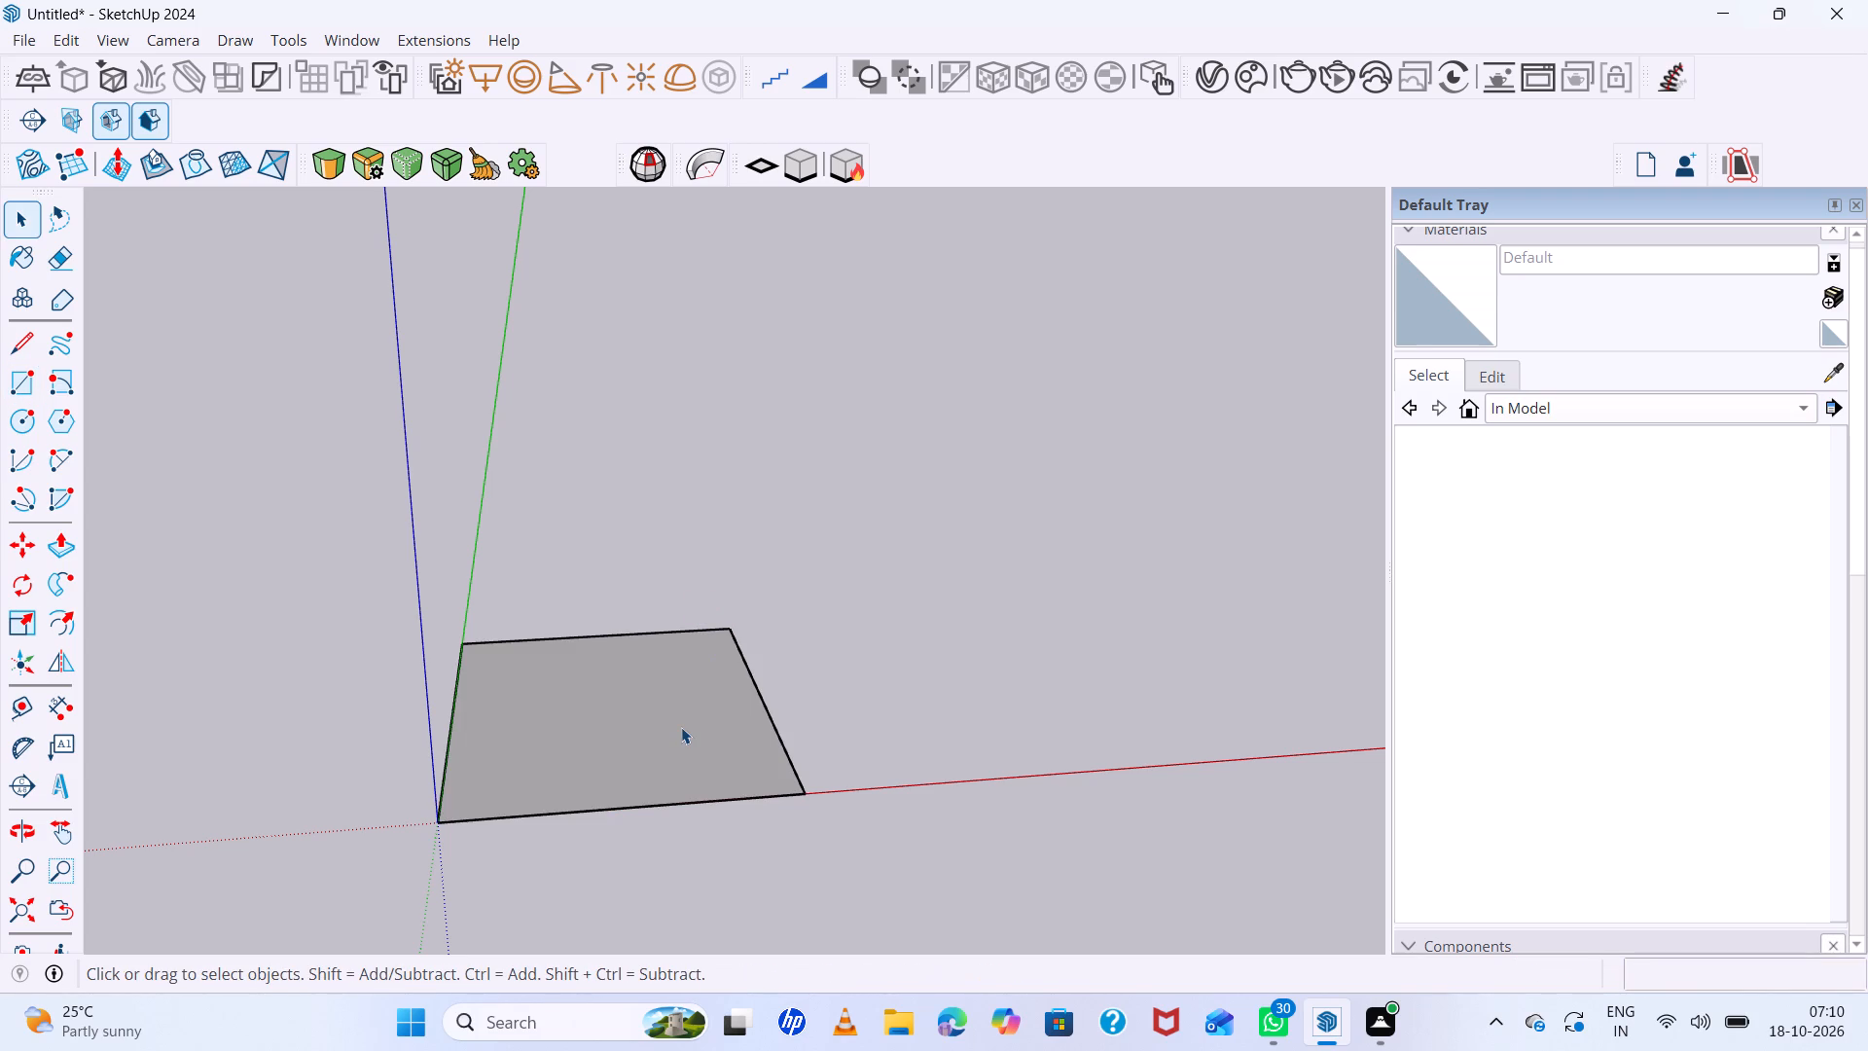
# Push/Pull the rectangle's face up by 4" to form a floor slab.
pyautogui.click(681, 727)
pyautogui.press('p')
pyautogui.click(681, 727)
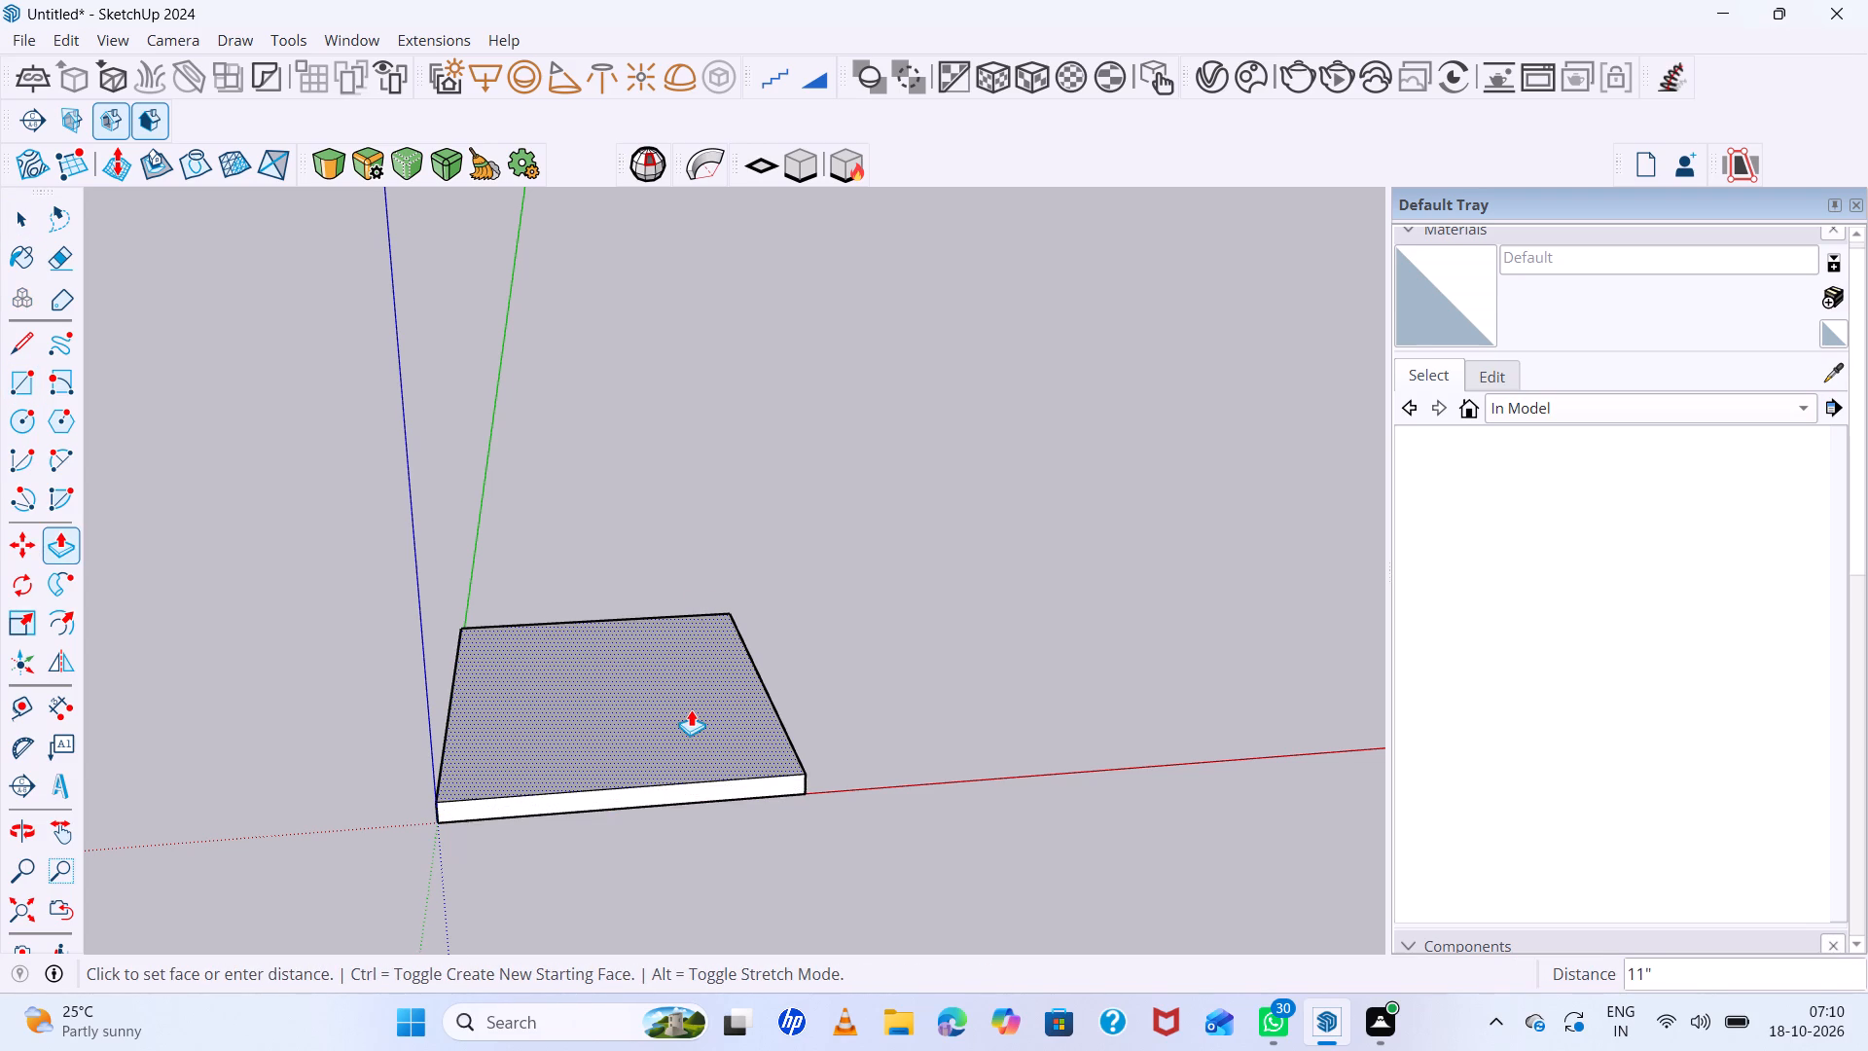
pyautogui.press('4')
pyautogui.press('Return')
pyautogui.press('space')
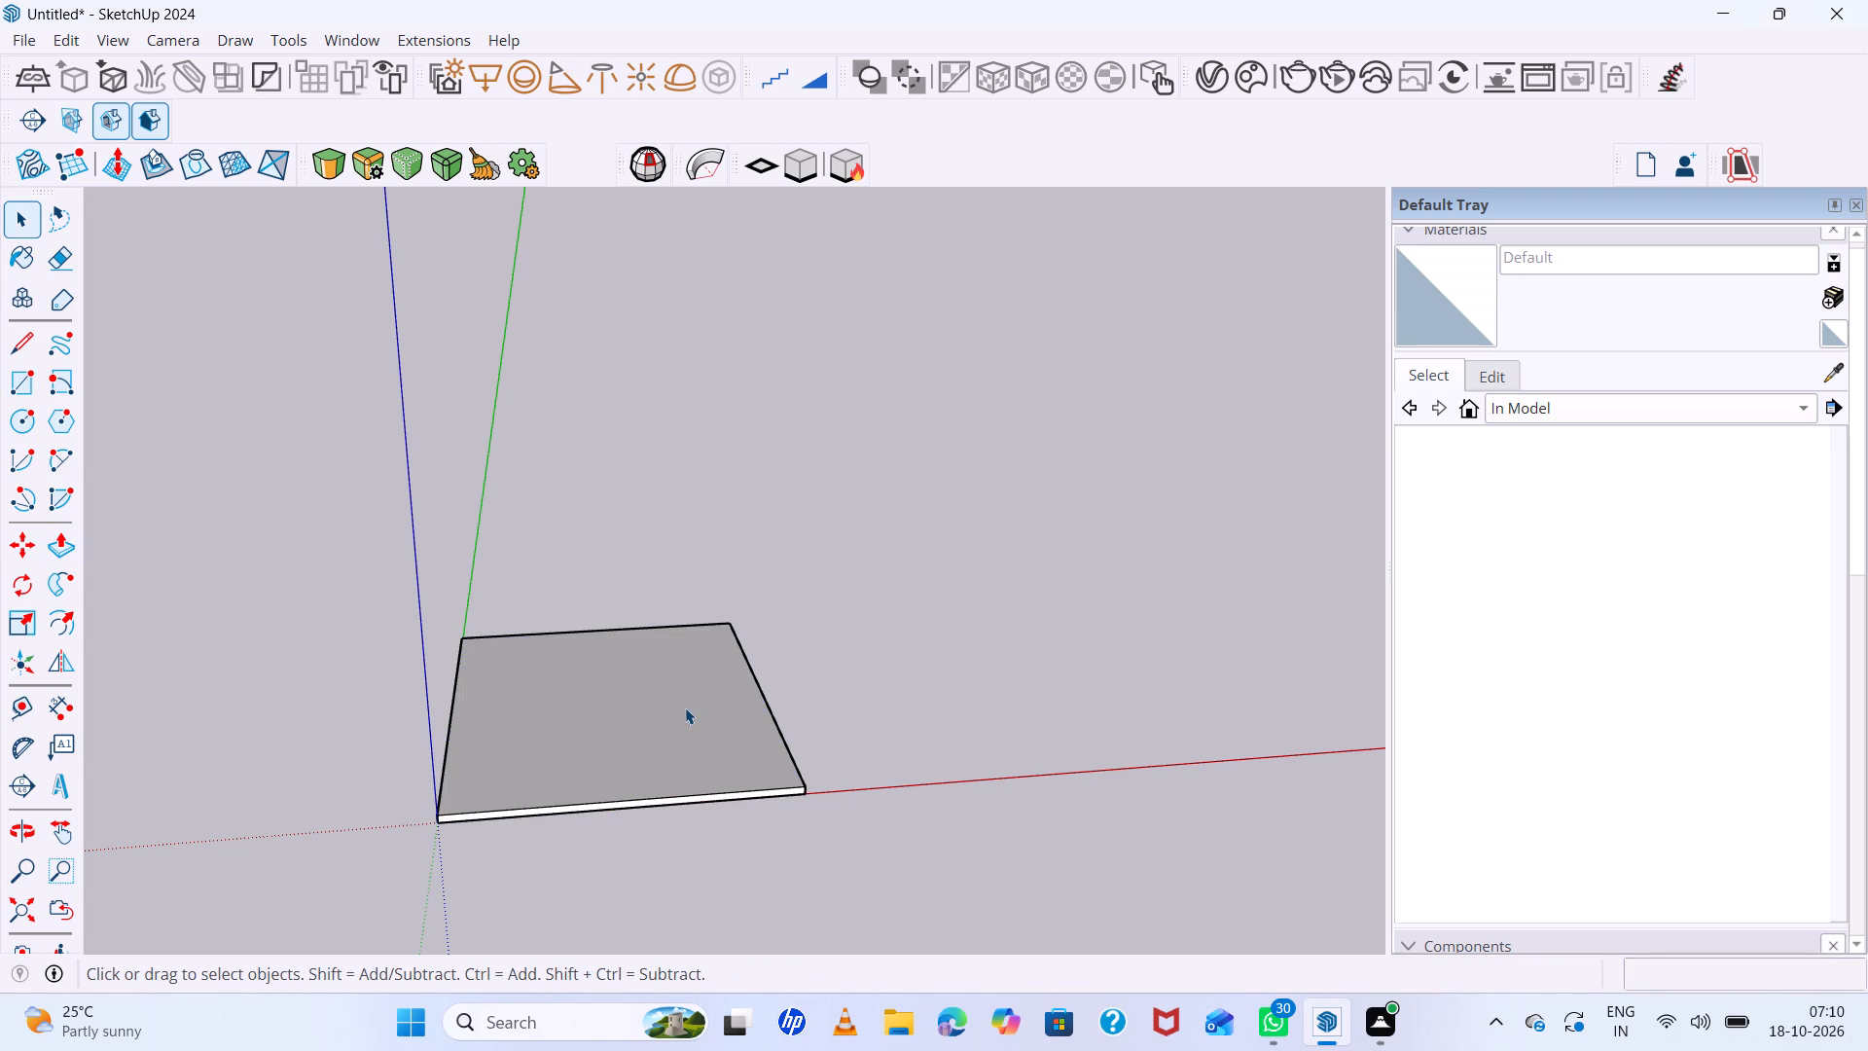
# Make the whole floor slab, with all its faces and edges, into a group.
pyautogui.tripleClick(685, 707)
pyautogui.rightClick(685, 707)
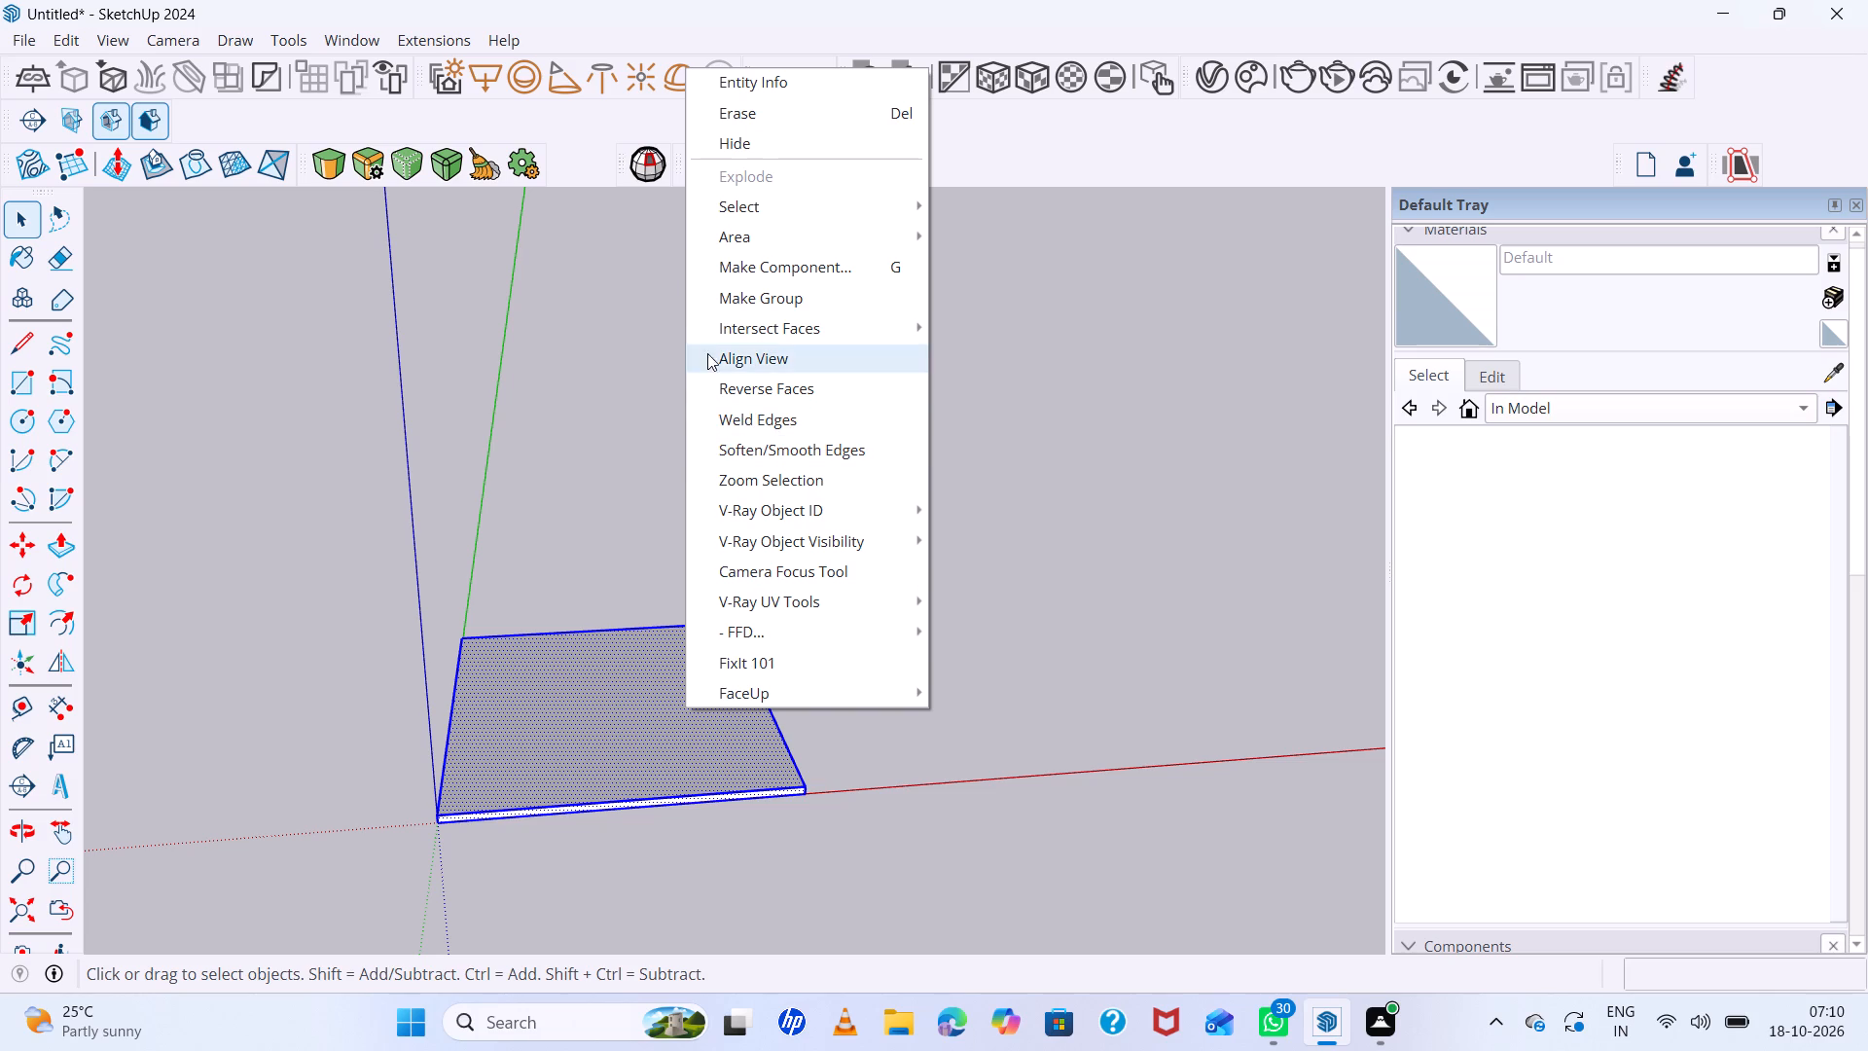
pyautogui.doubleClick(767, 293)
# Examine the floor slab from above, from below and along its edges.
pyautogui.scroll(-11, 605, 689)
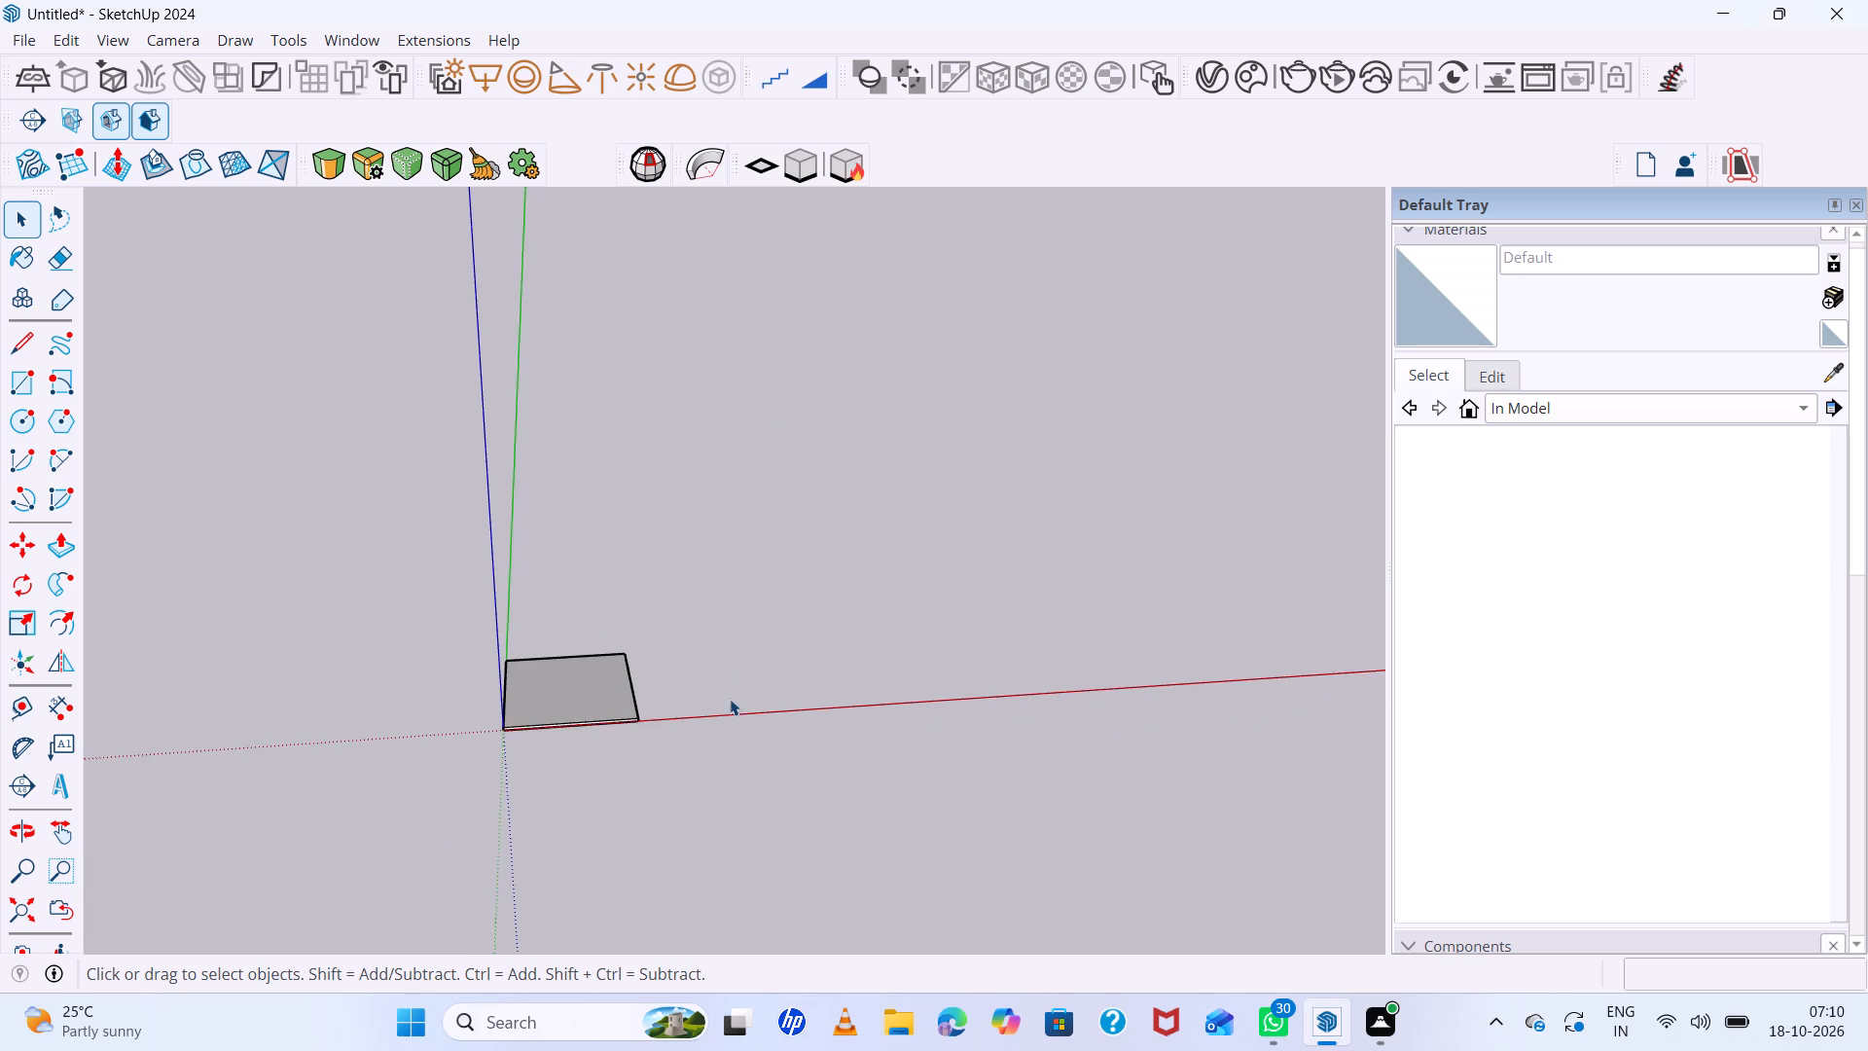
pyautogui.moveTo(724, 701); pyautogui.dragTo(649, 725, button='middle')
pyautogui.scroll(14, 607, 713)
pyautogui.moveTo(611, 685); pyautogui.dragTo(653, 480, button='middle')
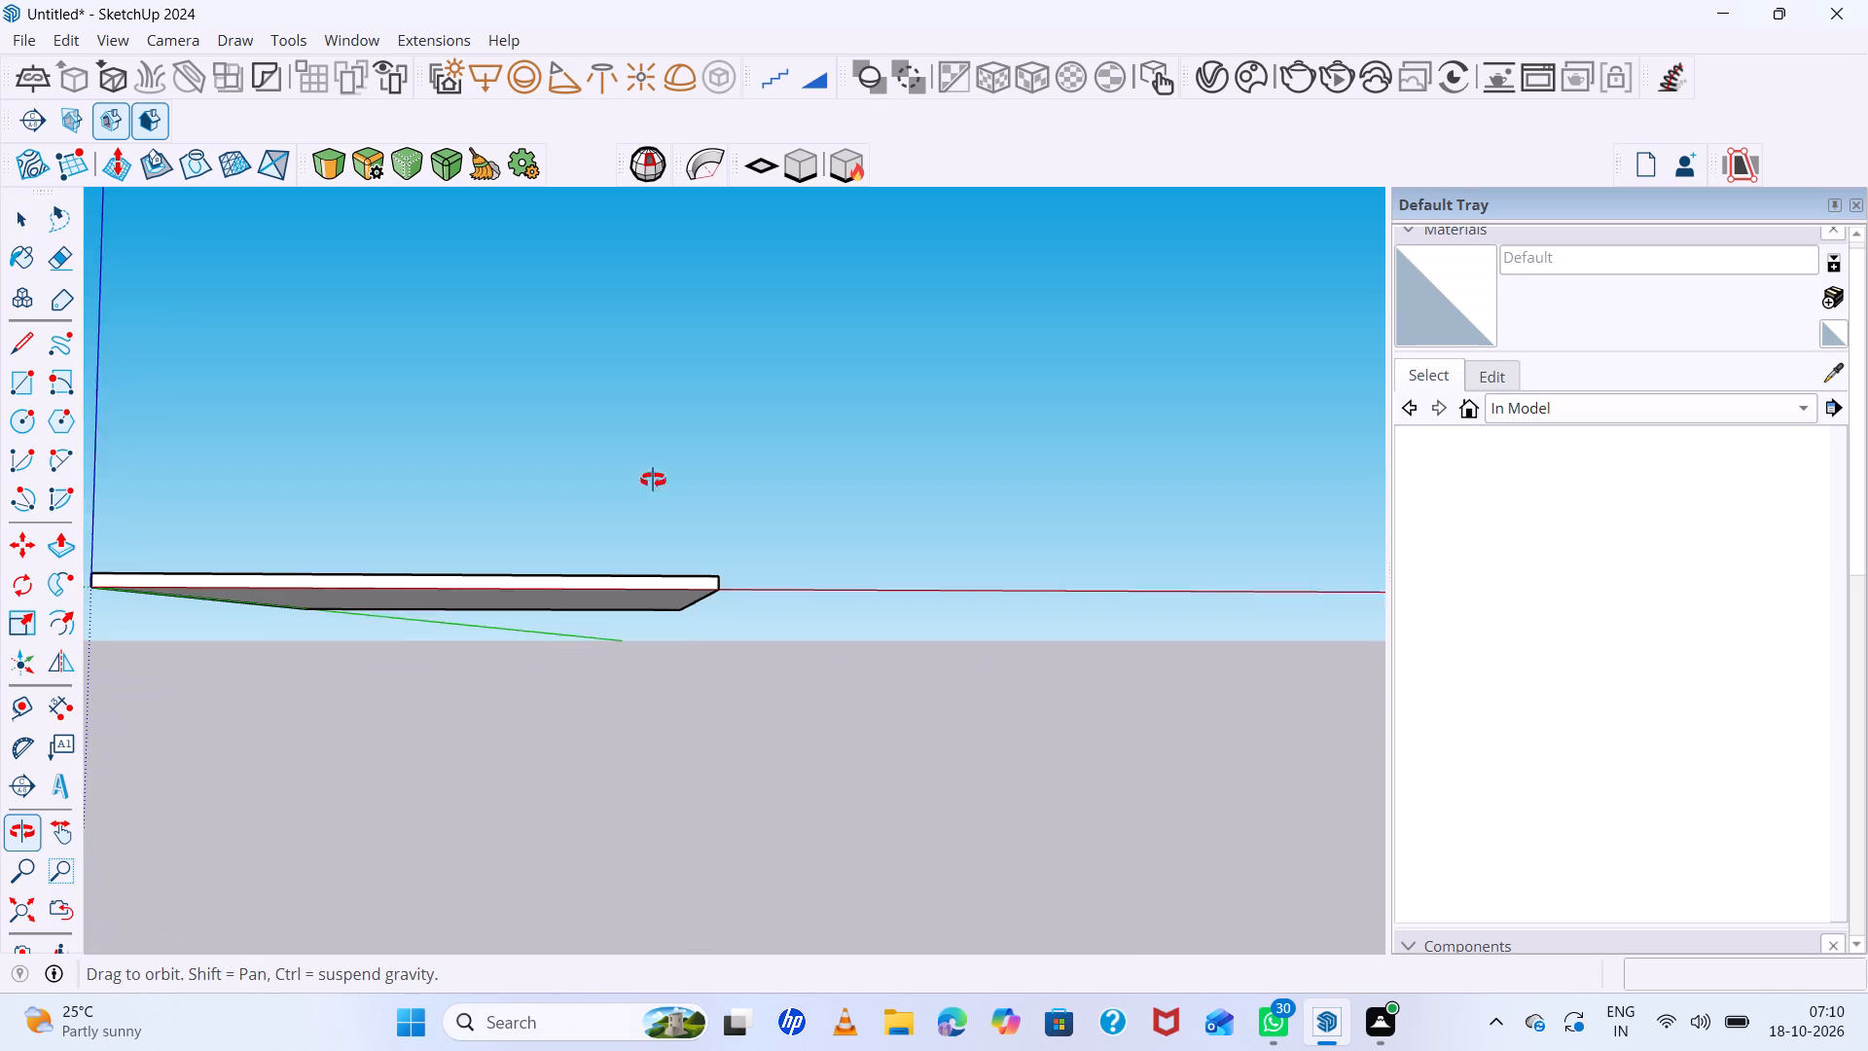
pyautogui.moveTo(653, 480); pyautogui.dragTo(653, 478, button='middle')
pyautogui.middleClick(654, 477)
pyautogui.scroll(-10, 654, 476)
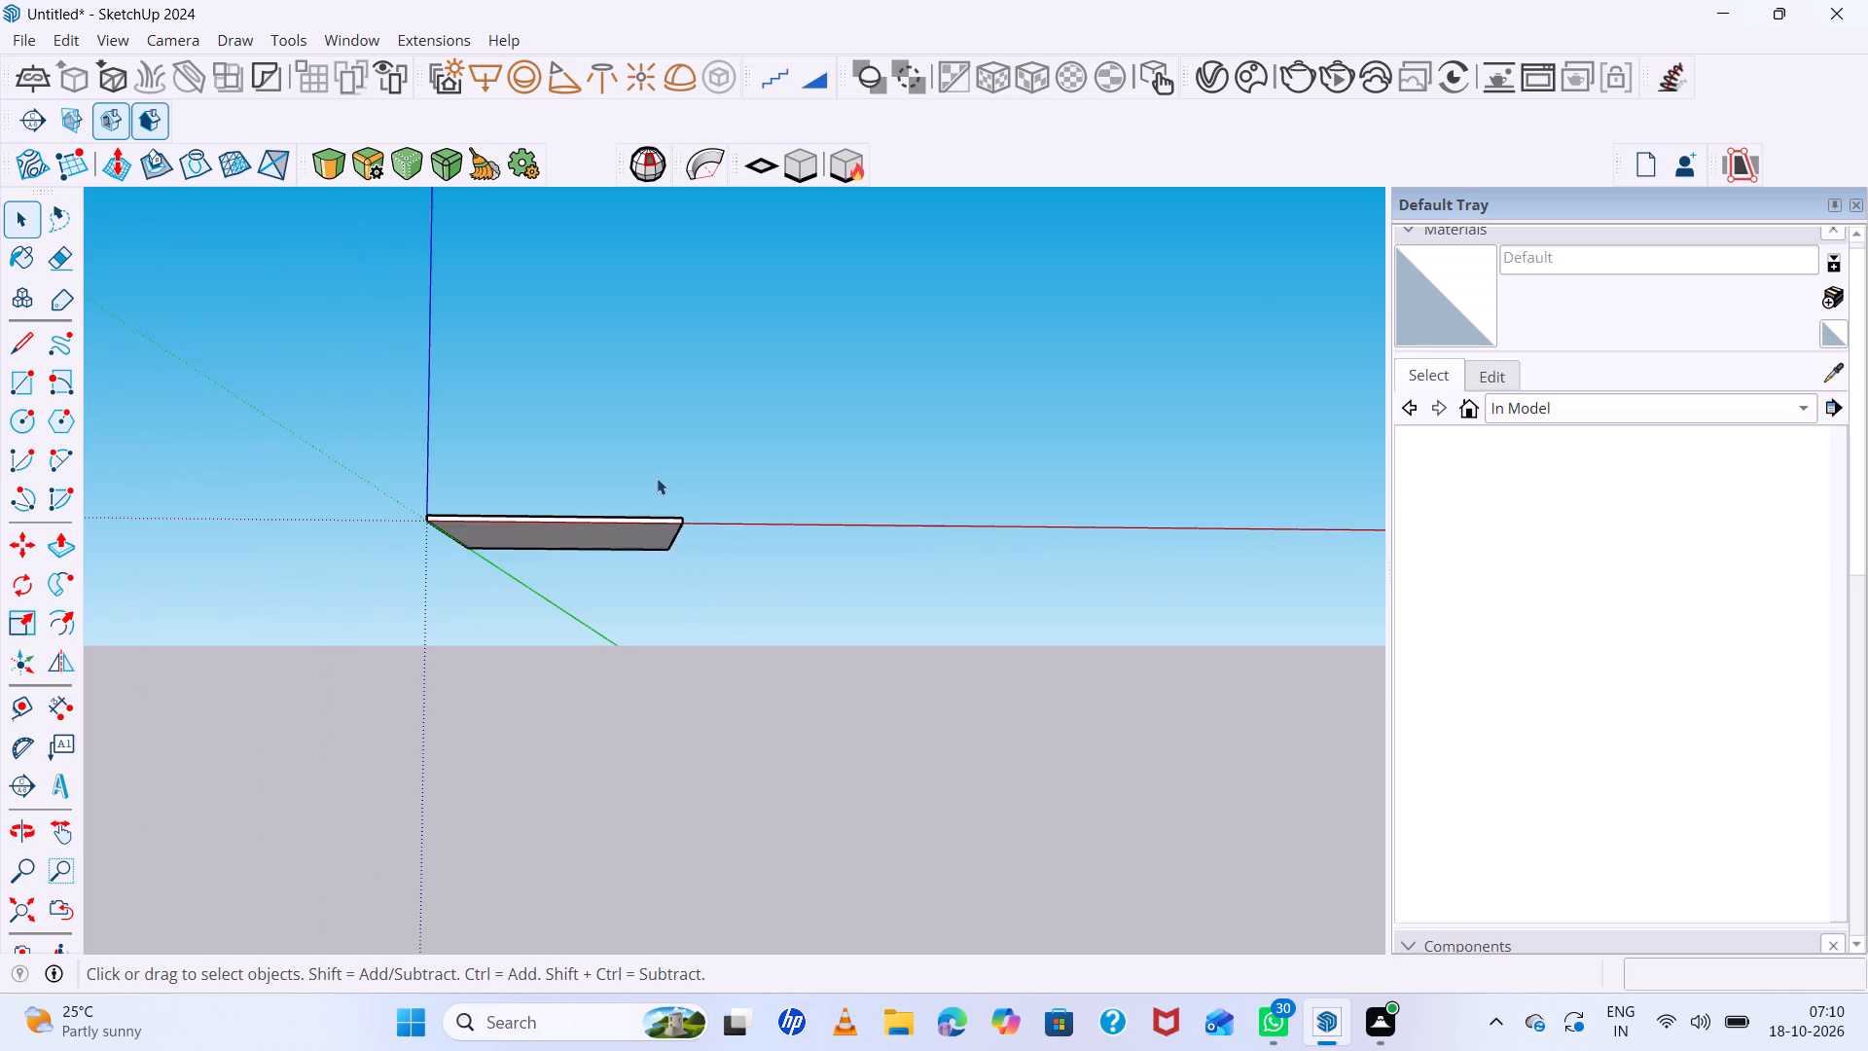
pyautogui.moveTo(658, 478); pyautogui.dragTo(718, 613, button='middle')
pyautogui.scroll(7, 621, 507)
pyautogui.moveTo(710, 511); pyautogui.dragTo(691, 664, button='middle')
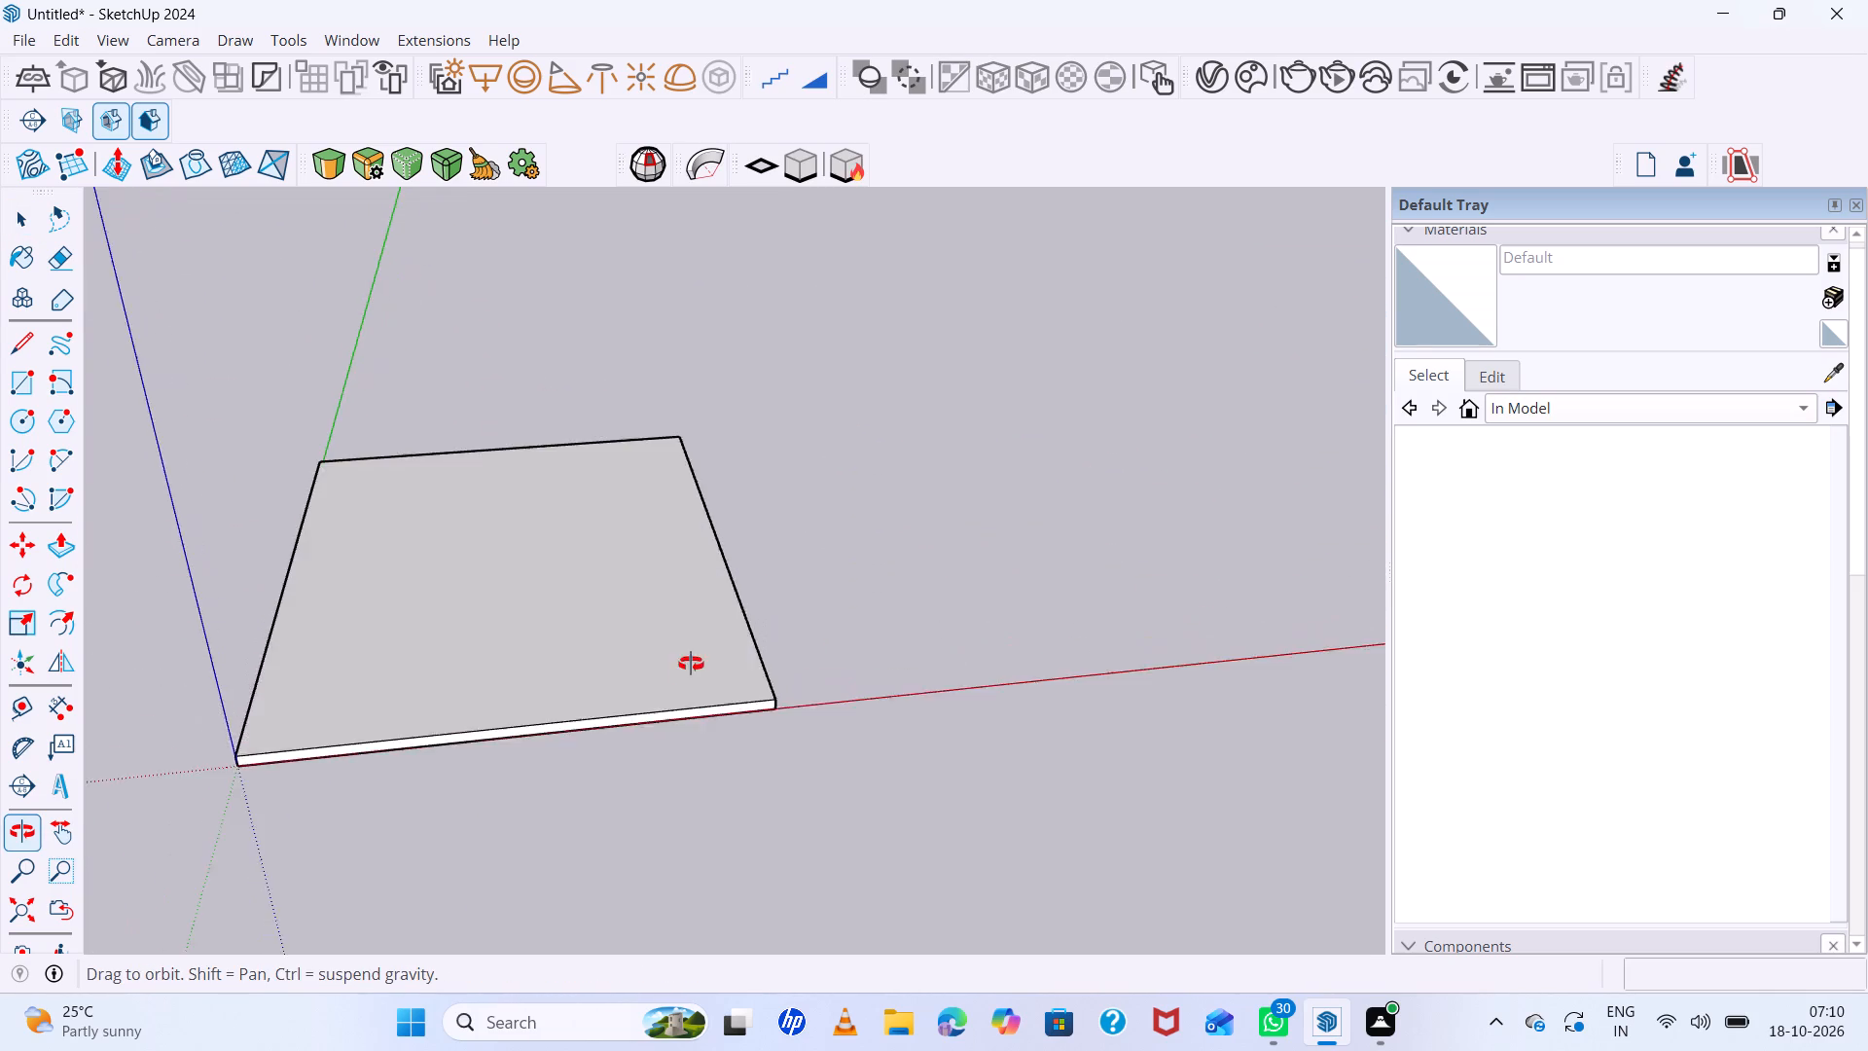
pyautogui.moveTo(691, 664); pyautogui.dragTo(442, 442, button='middle')
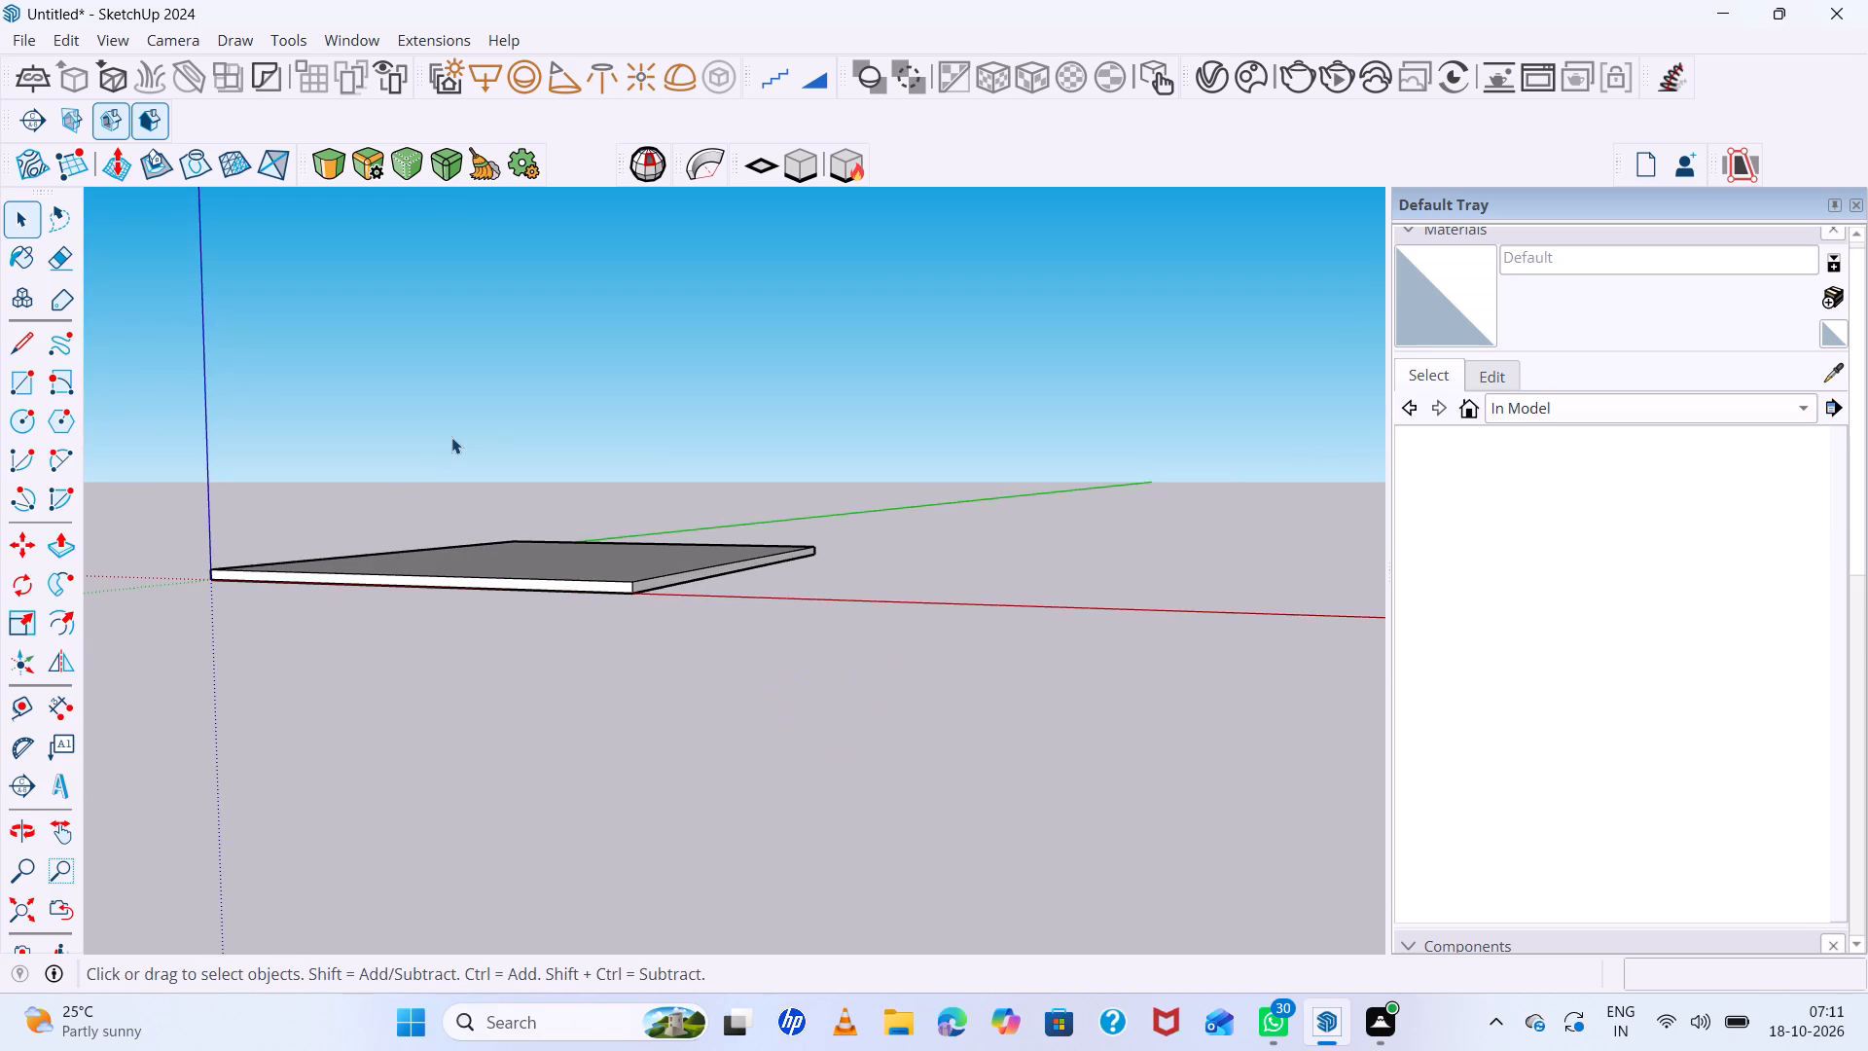
# Examine the floor slab from above and close up along its long side edge and far corner.
pyautogui.scroll(-6, 557, 532)
pyautogui.moveTo(572, 544); pyautogui.dragTo(766, 814, button='middle')
pyautogui.scroll(6, 626, 568)
pyautogui.scroll(-6, 623, 540)
pyautogui.moveTo(623, 539); pyautogui.dragTo(660, 849, button='middle')
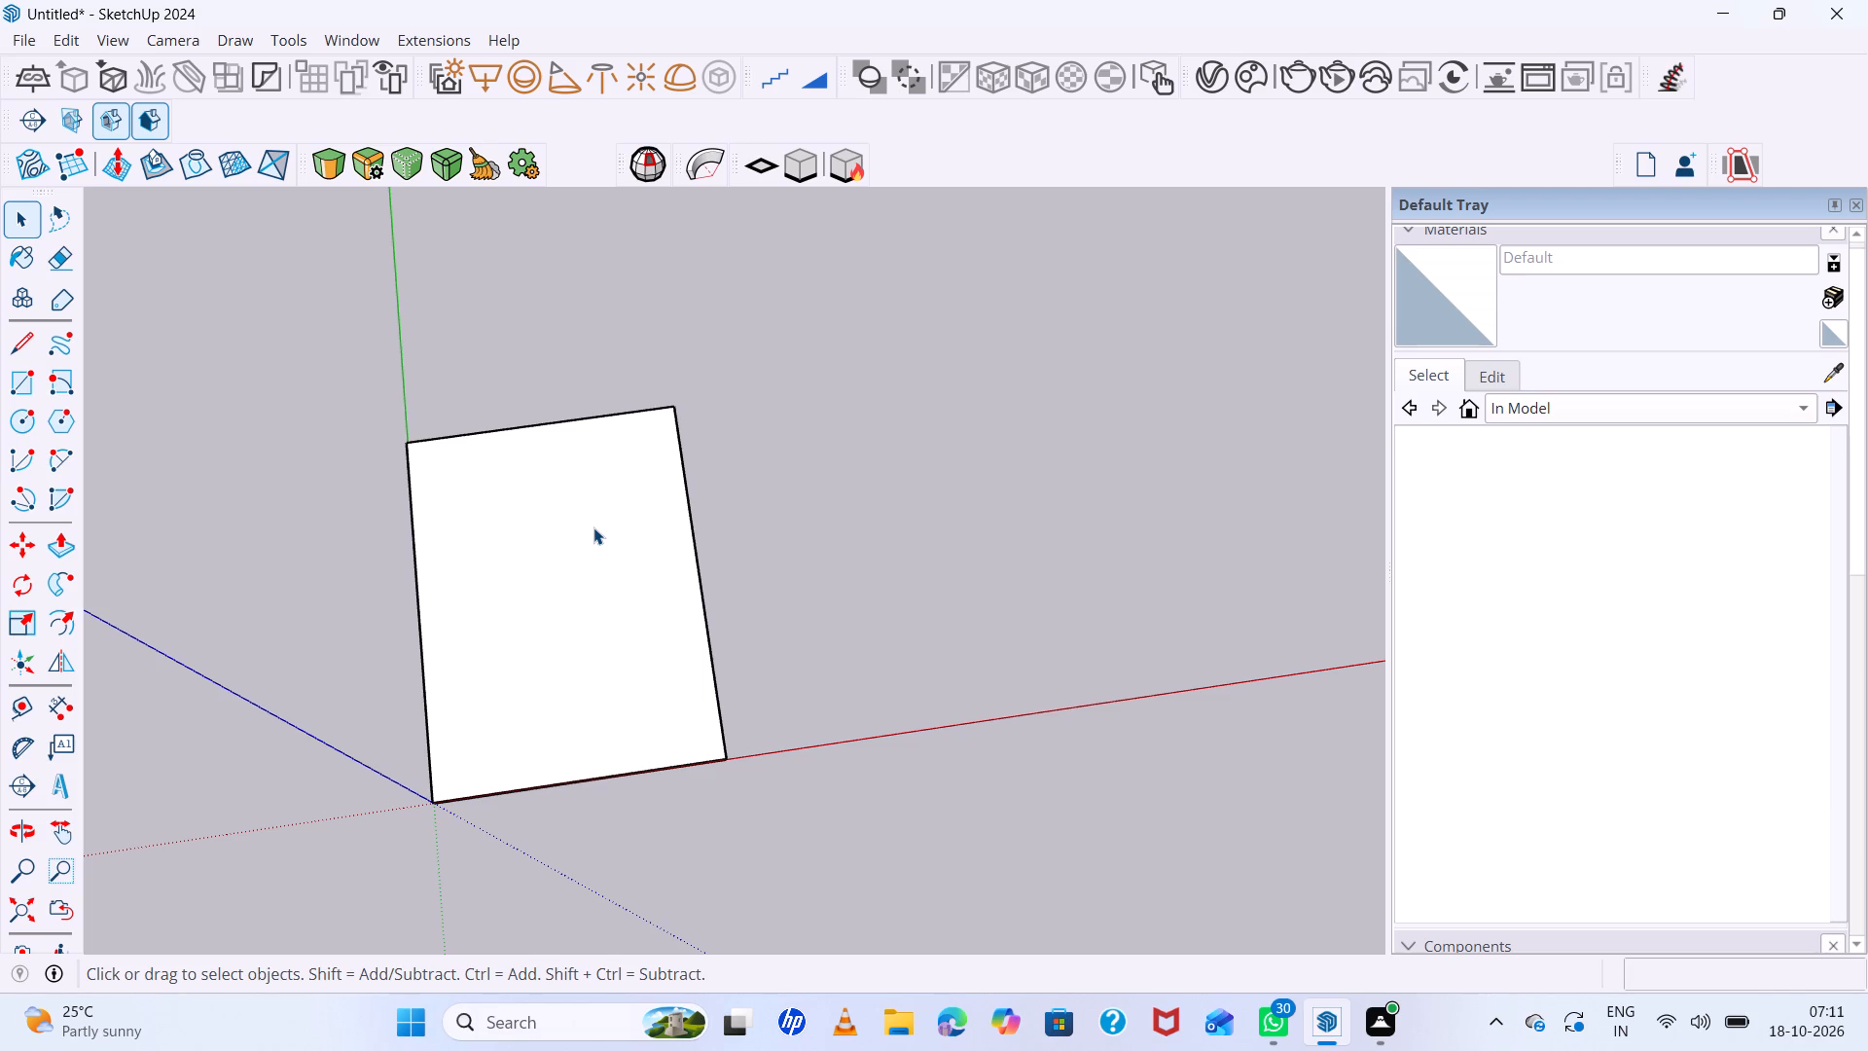
pyautogui.press('t')
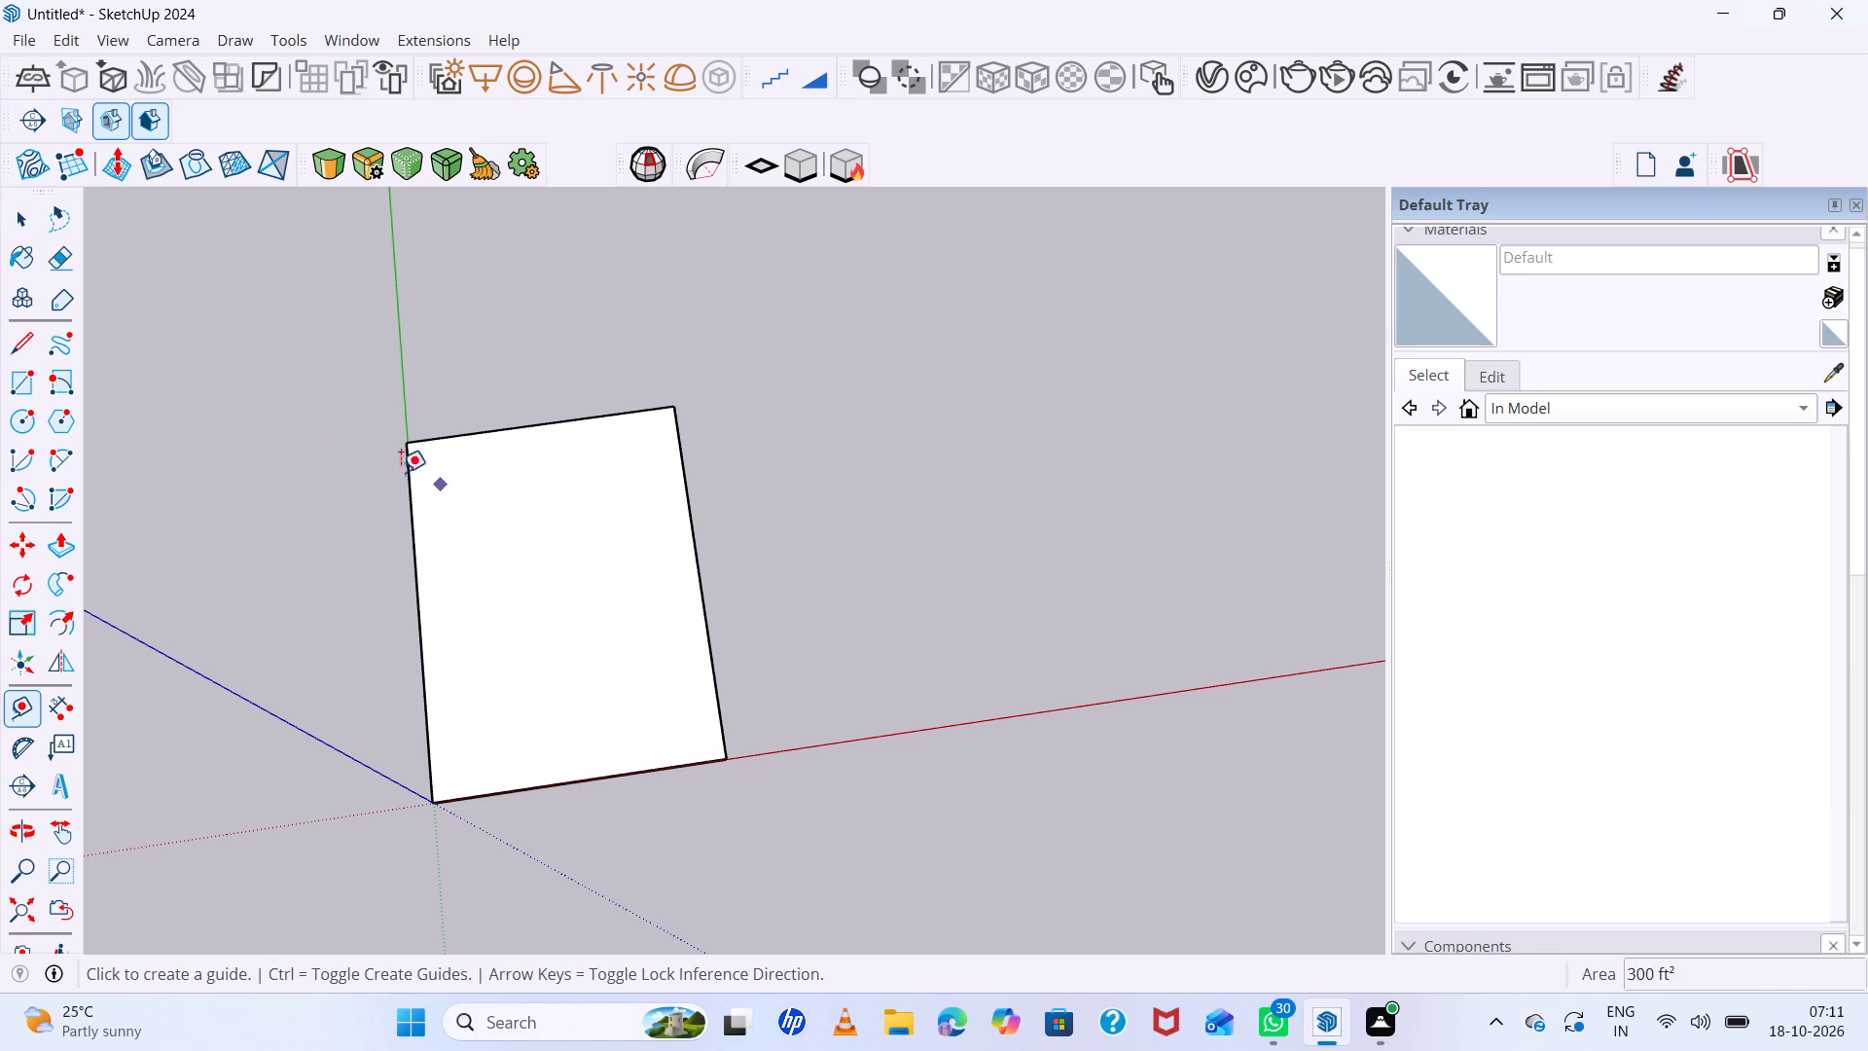
pyautogui.scroll(6, 417, 462)
pyautogui.moveTo(707, 498); pyautogui.dragTo(499, 452, button='middle')
pyautogui.scroll(6, 934, 586)
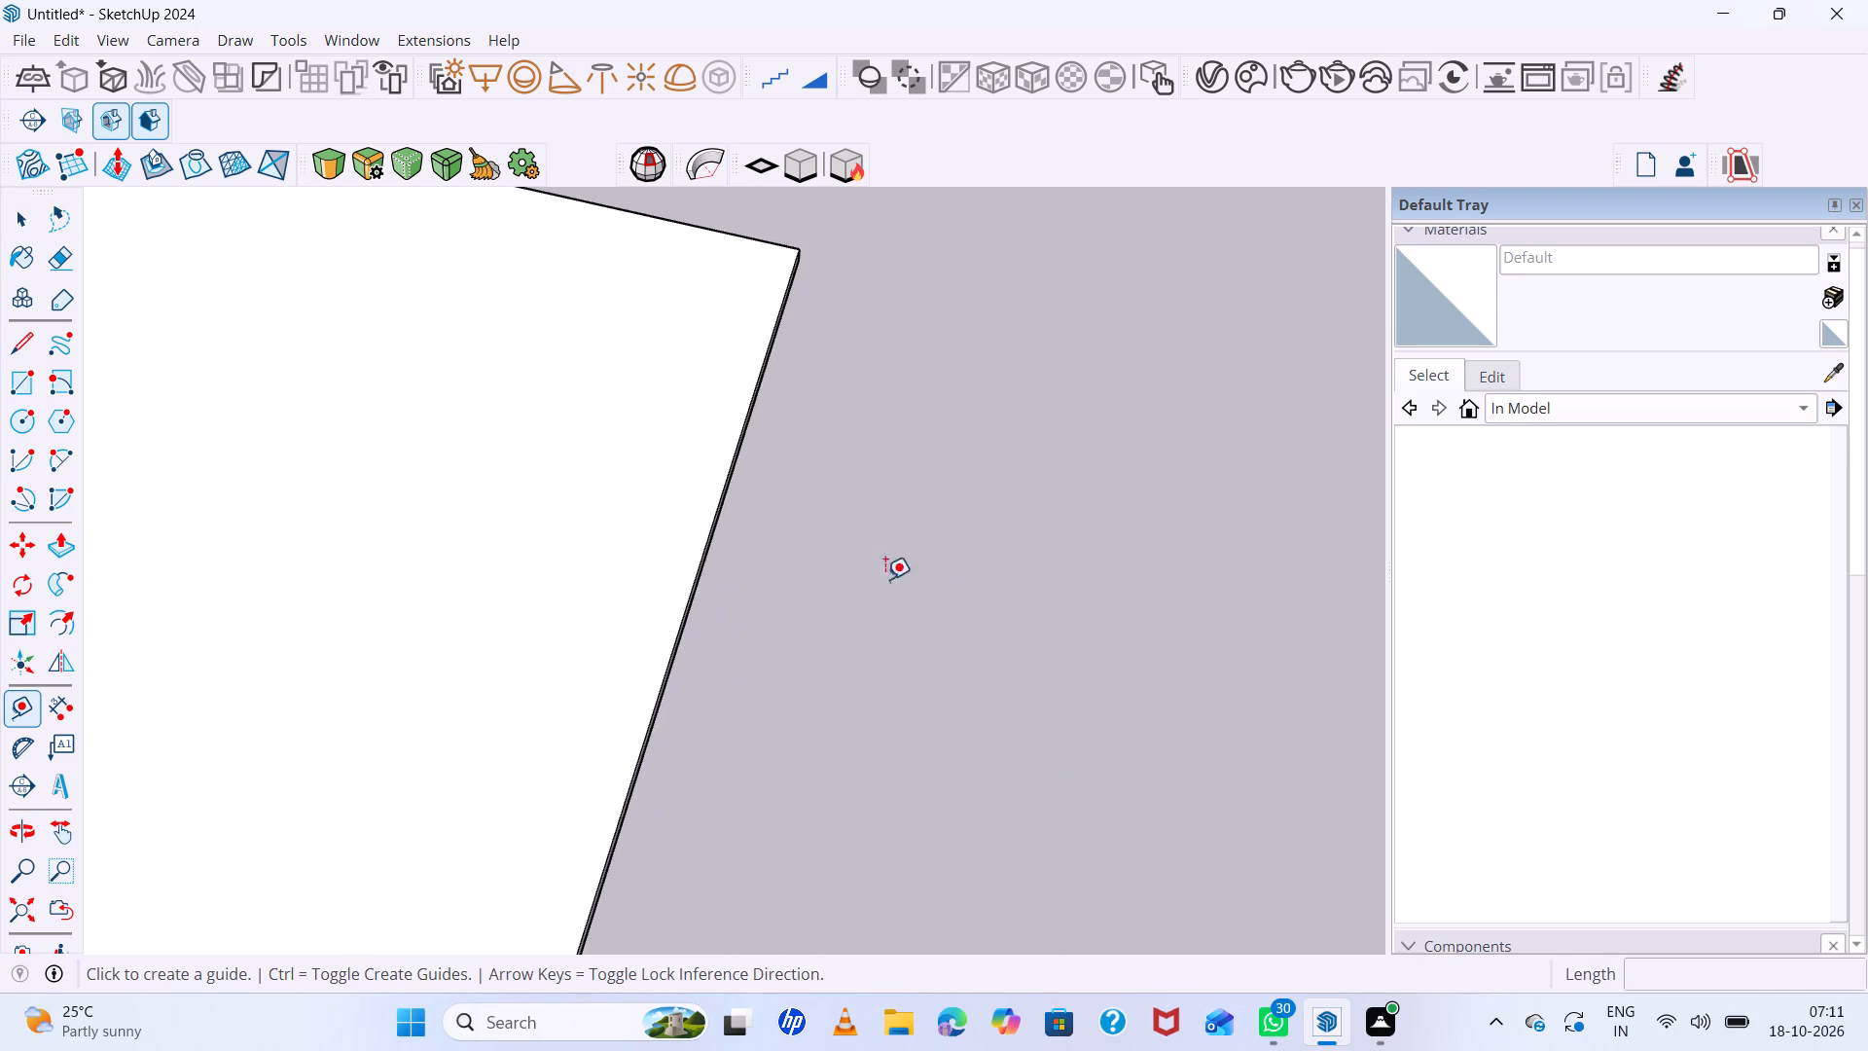
pyautogui.scroll(4, 675, 561)
pyautogui.moveTo(743, 570); pyautogui.dragTo(710, 496, button='middle')
pyautogui.middleClick(710, 496)
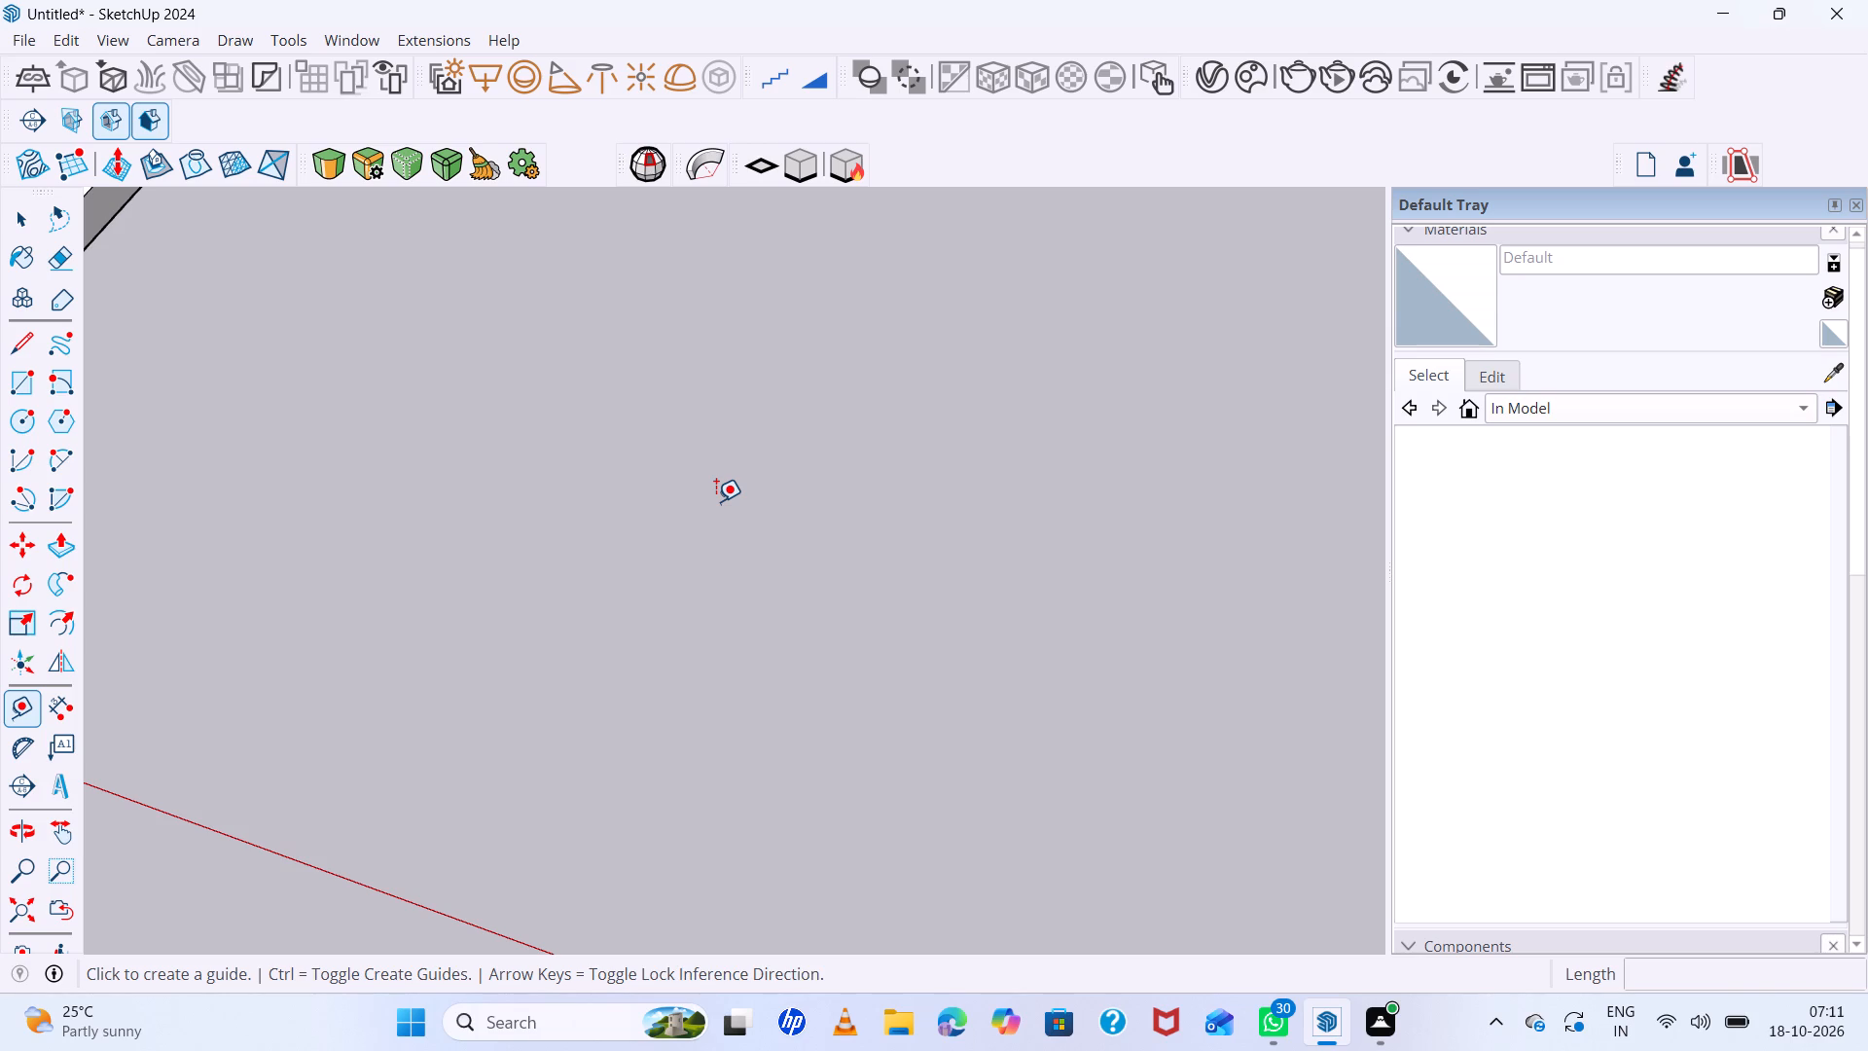
pyautogui.scroll(1, 716, 501)
pyautogui.scroll(-12, 738, 556)
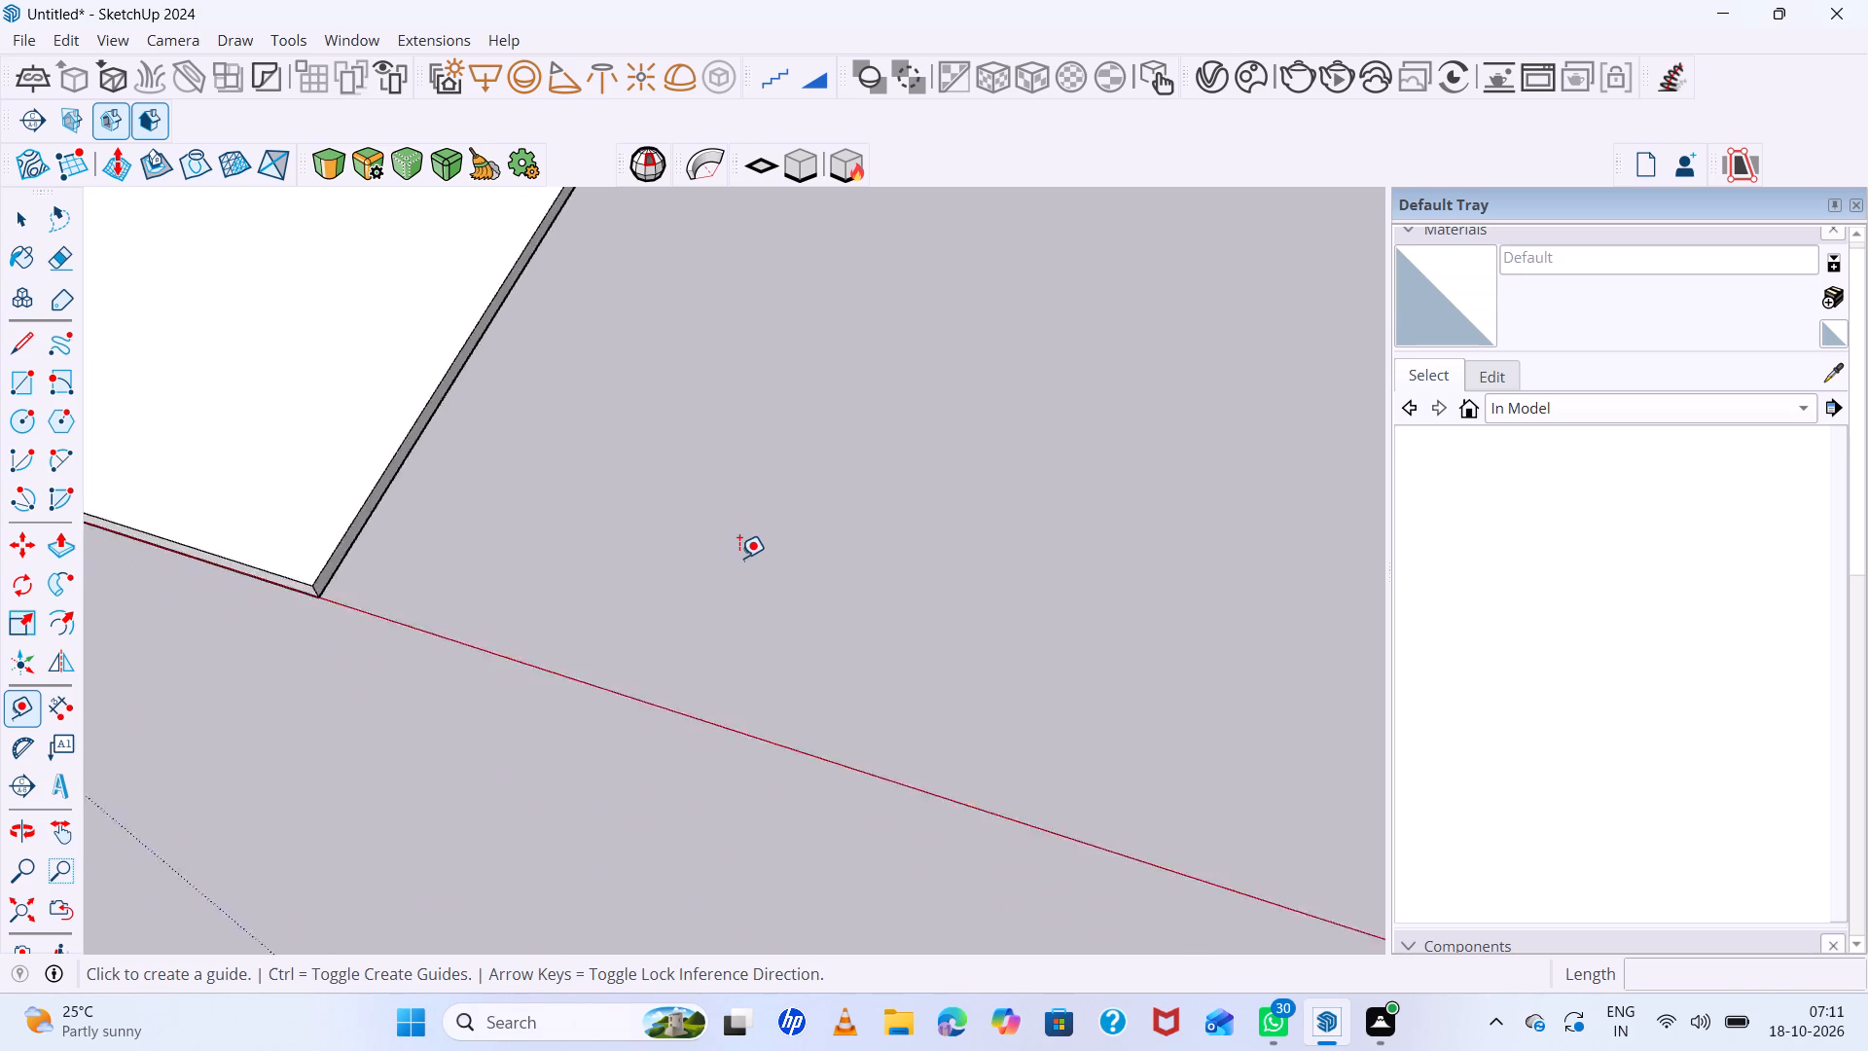
pyautogui.scroll(-10, 739, 558)
pyautogui.press('space')
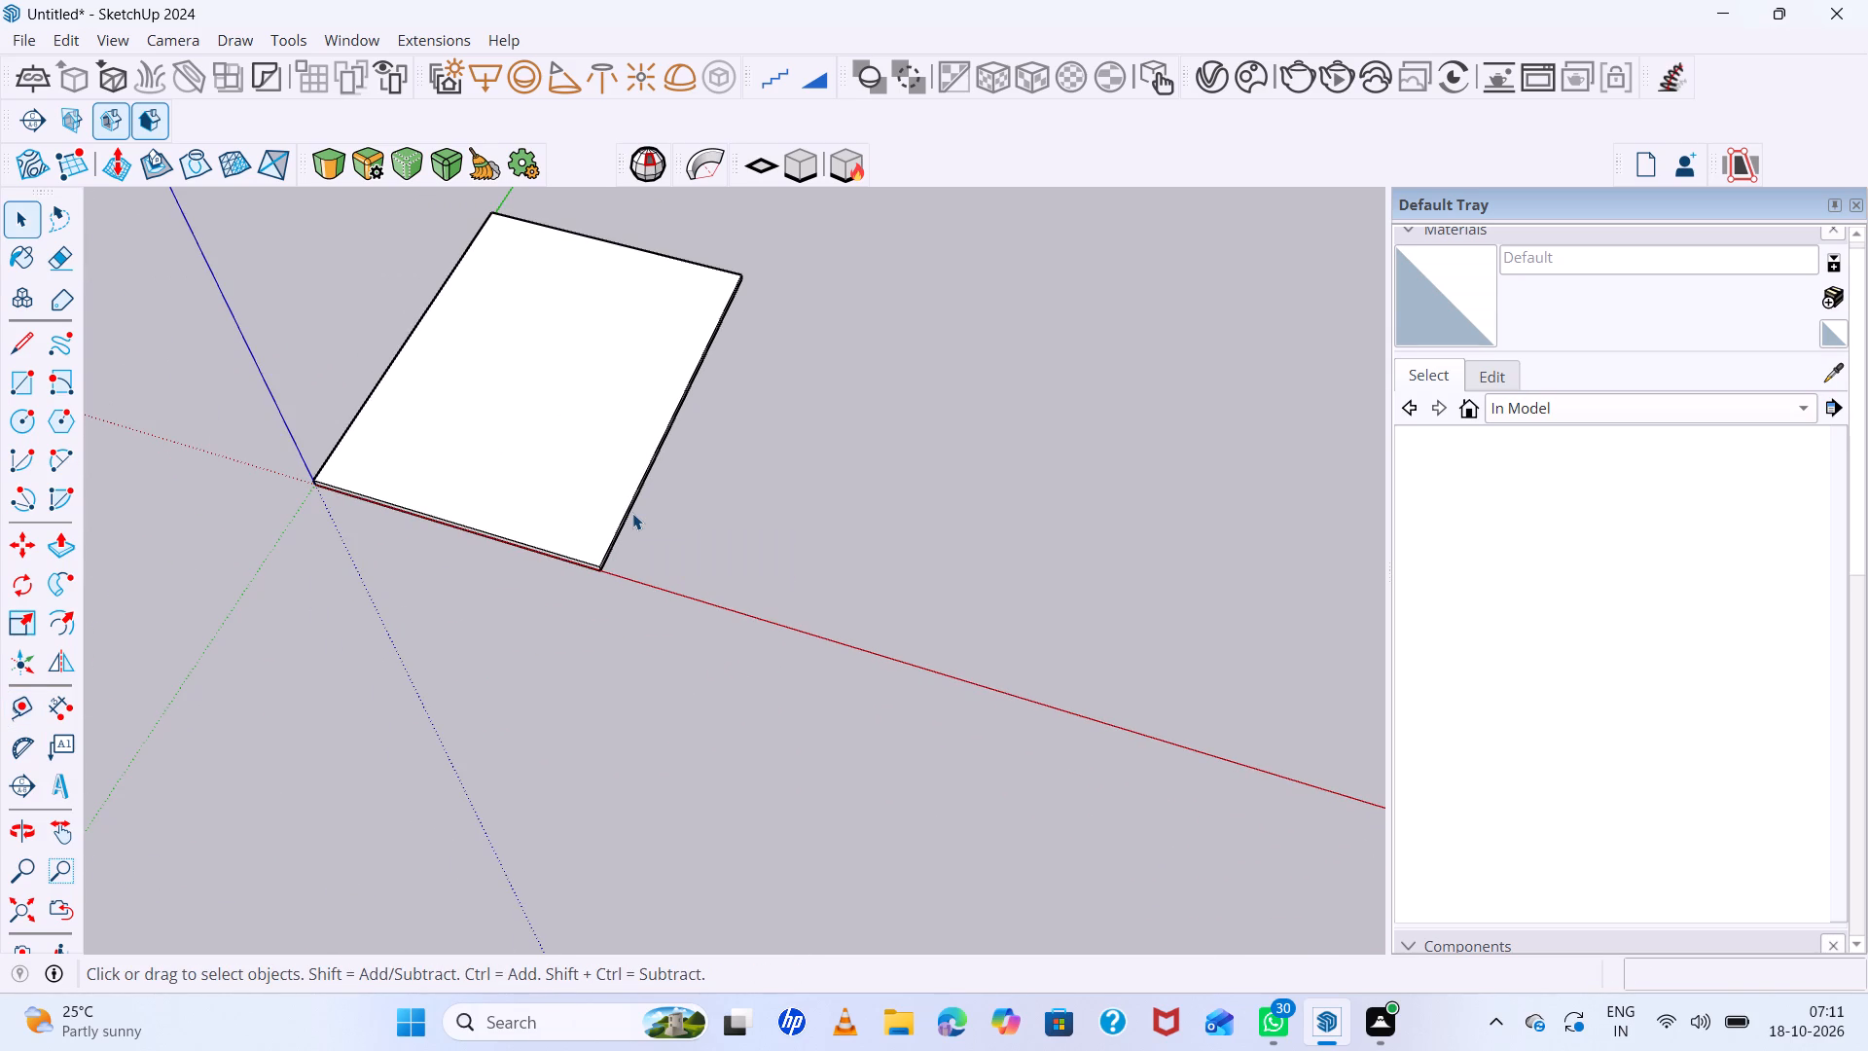
pyautogui.scroll(-3, 632, 513)
pyautogui.moveTo(631, 512); pyautogui.dragTo(654, 553, button='middle')
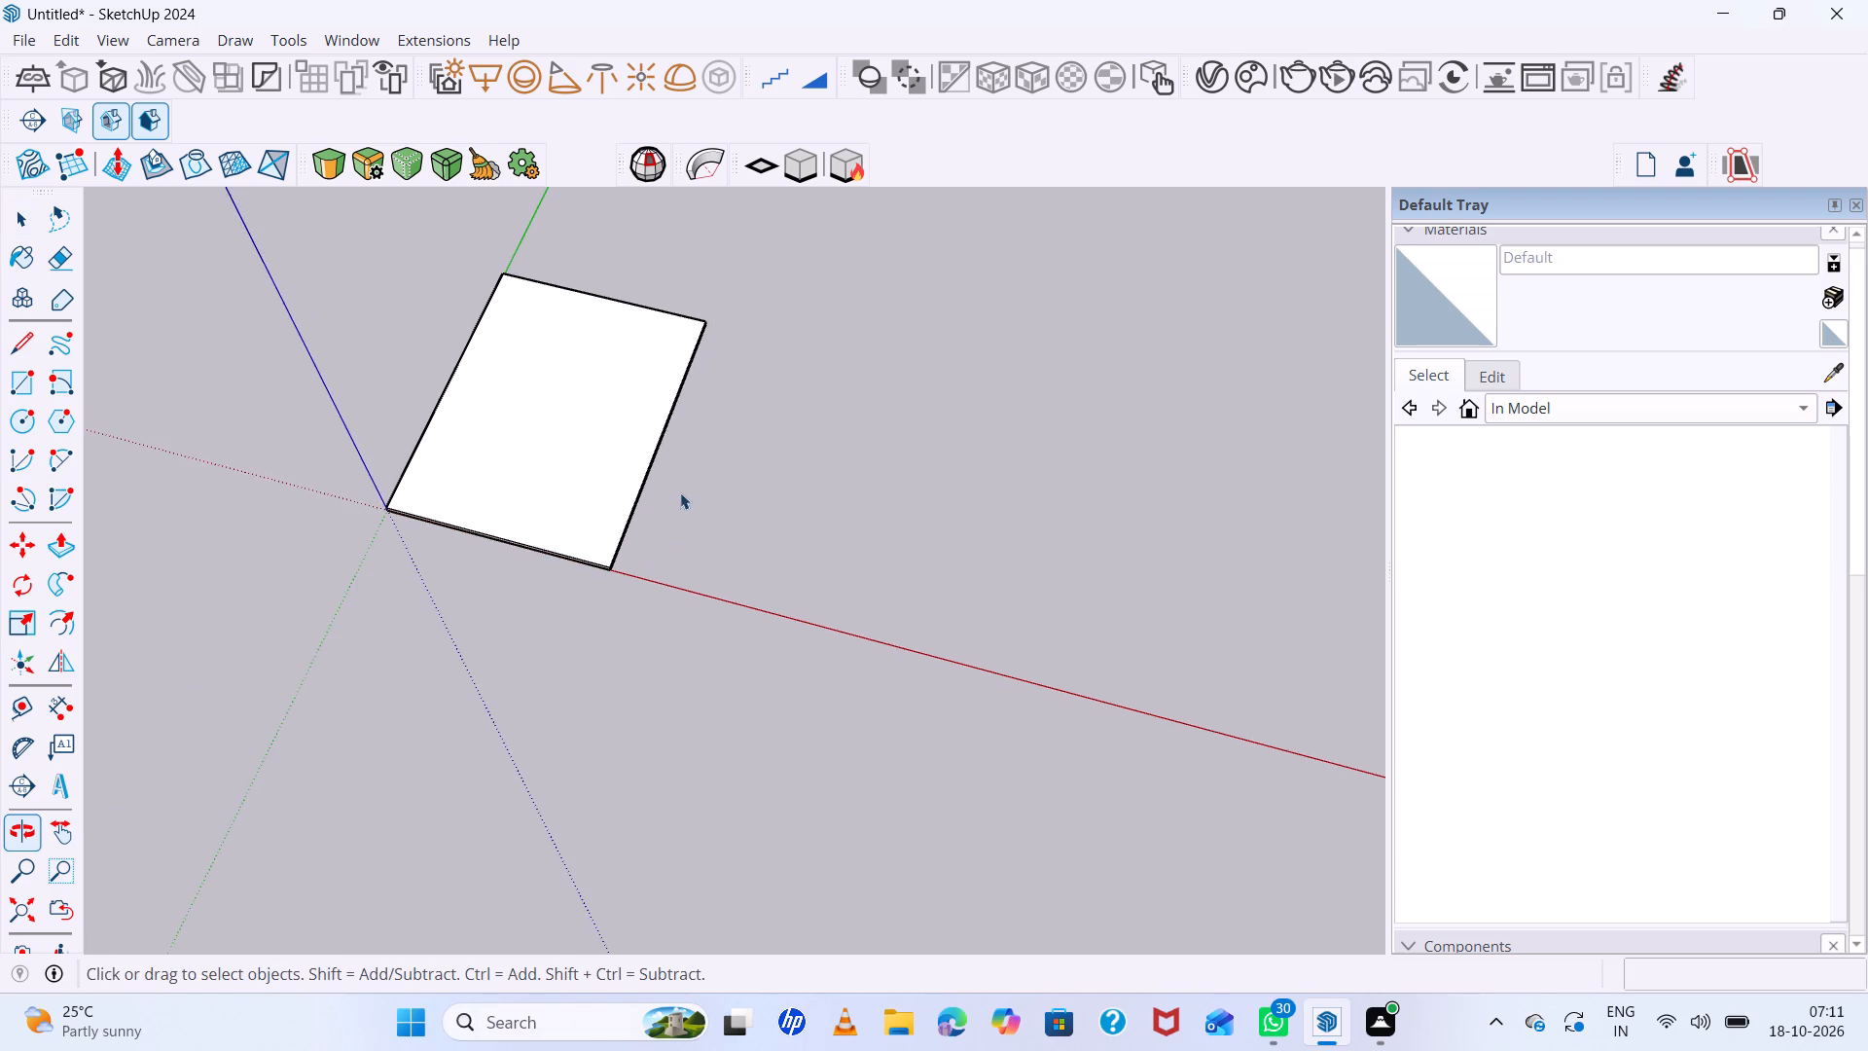
pyautogui.scroll(6, 681, 439)
pyautogui.press('space')
pyautogui.scroll(5, 633, 474)
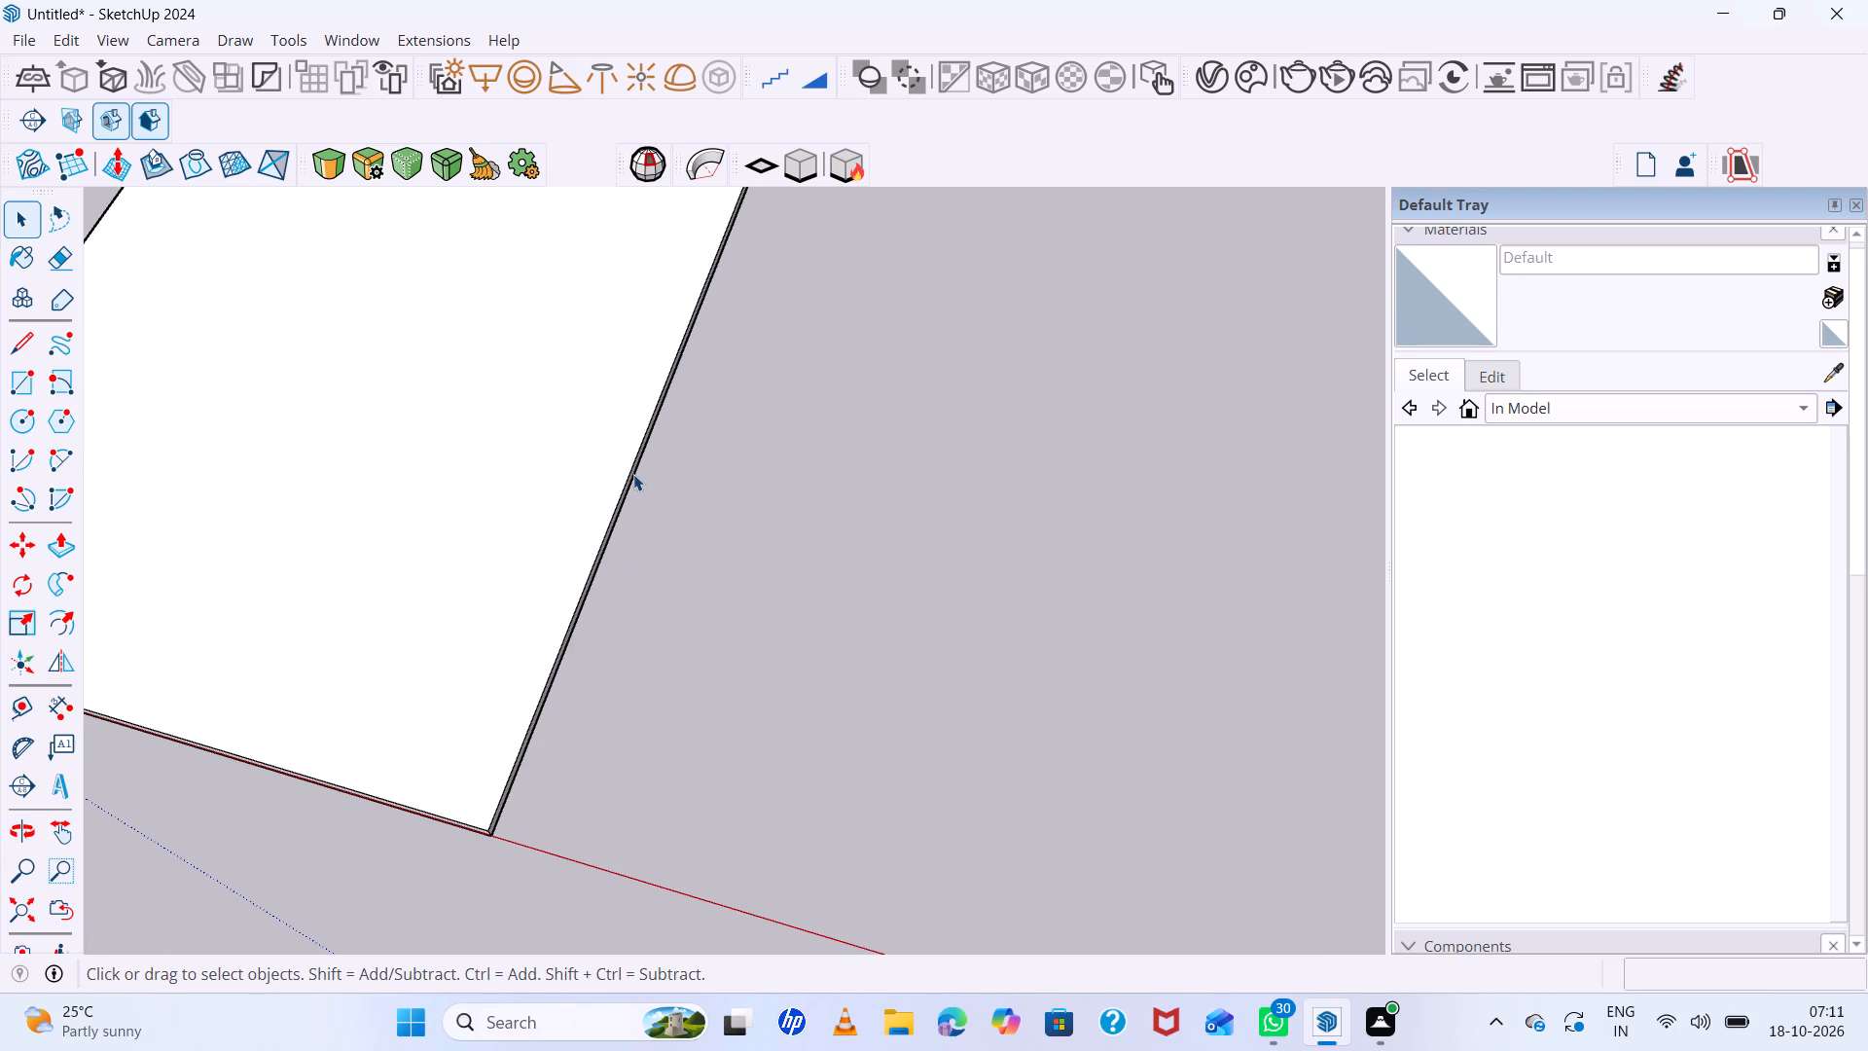
pyautogui.scroll(-3, 633, 474)
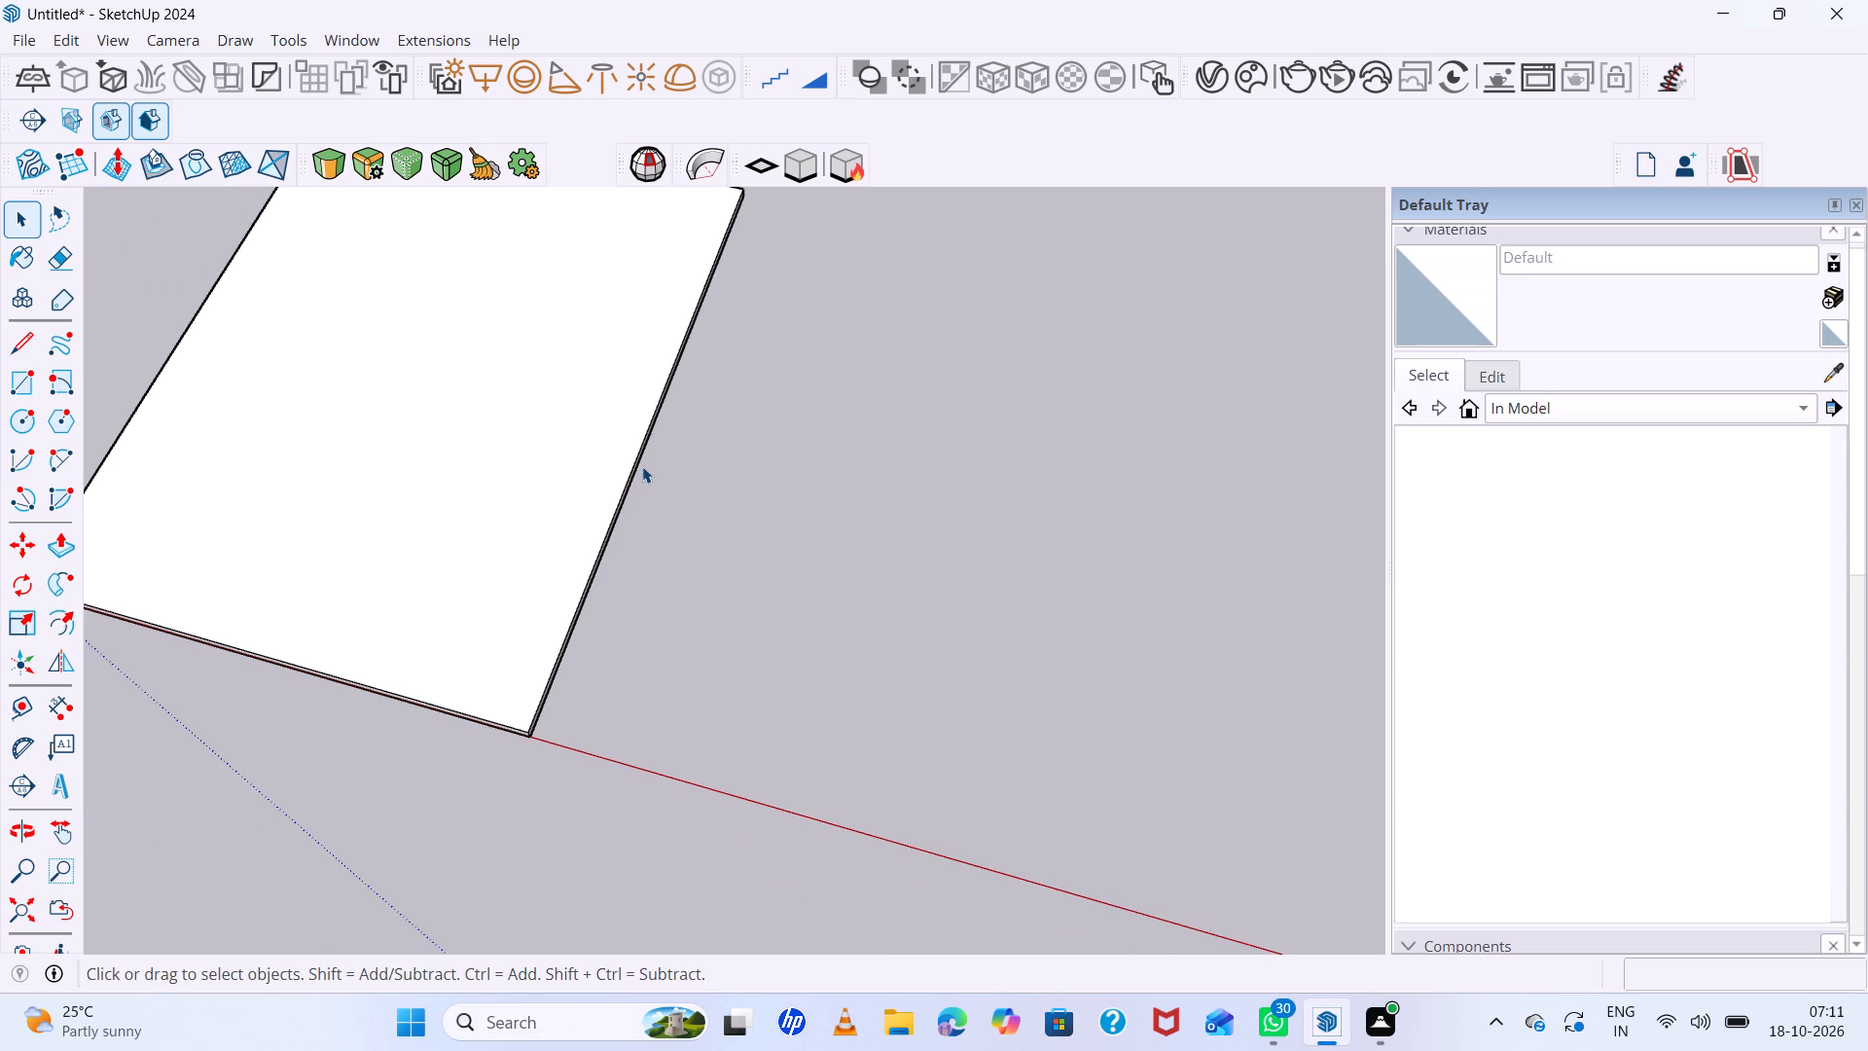
pyautogui.scroll(1, 643, 466)
pyautogui.scroll(-12, 644, 467)
pyautogui.scroll(3, 657, 359)
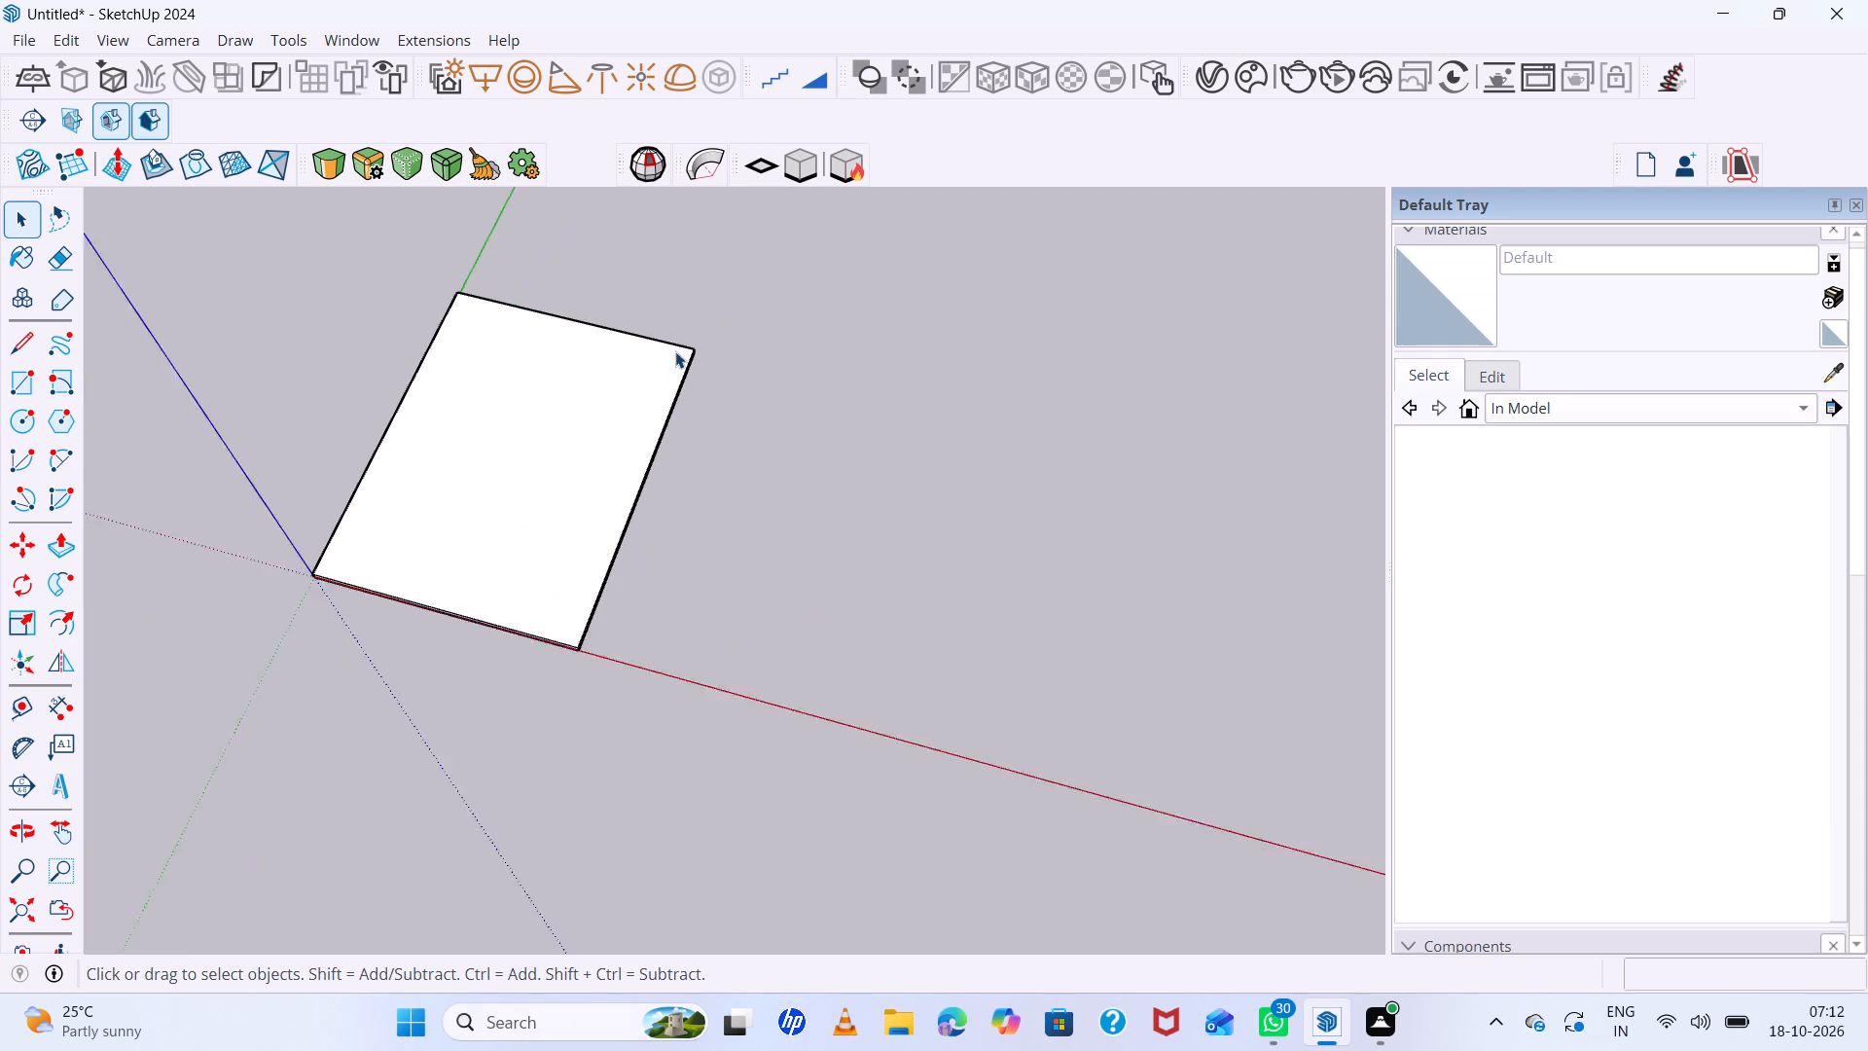
pyautogui.scroll(8, 675, 351)
pyautogui.moveTo(761, 400); pyautogui.dragTo(686, 305, button='middle')
pyautogui.middleClick(679, 302)
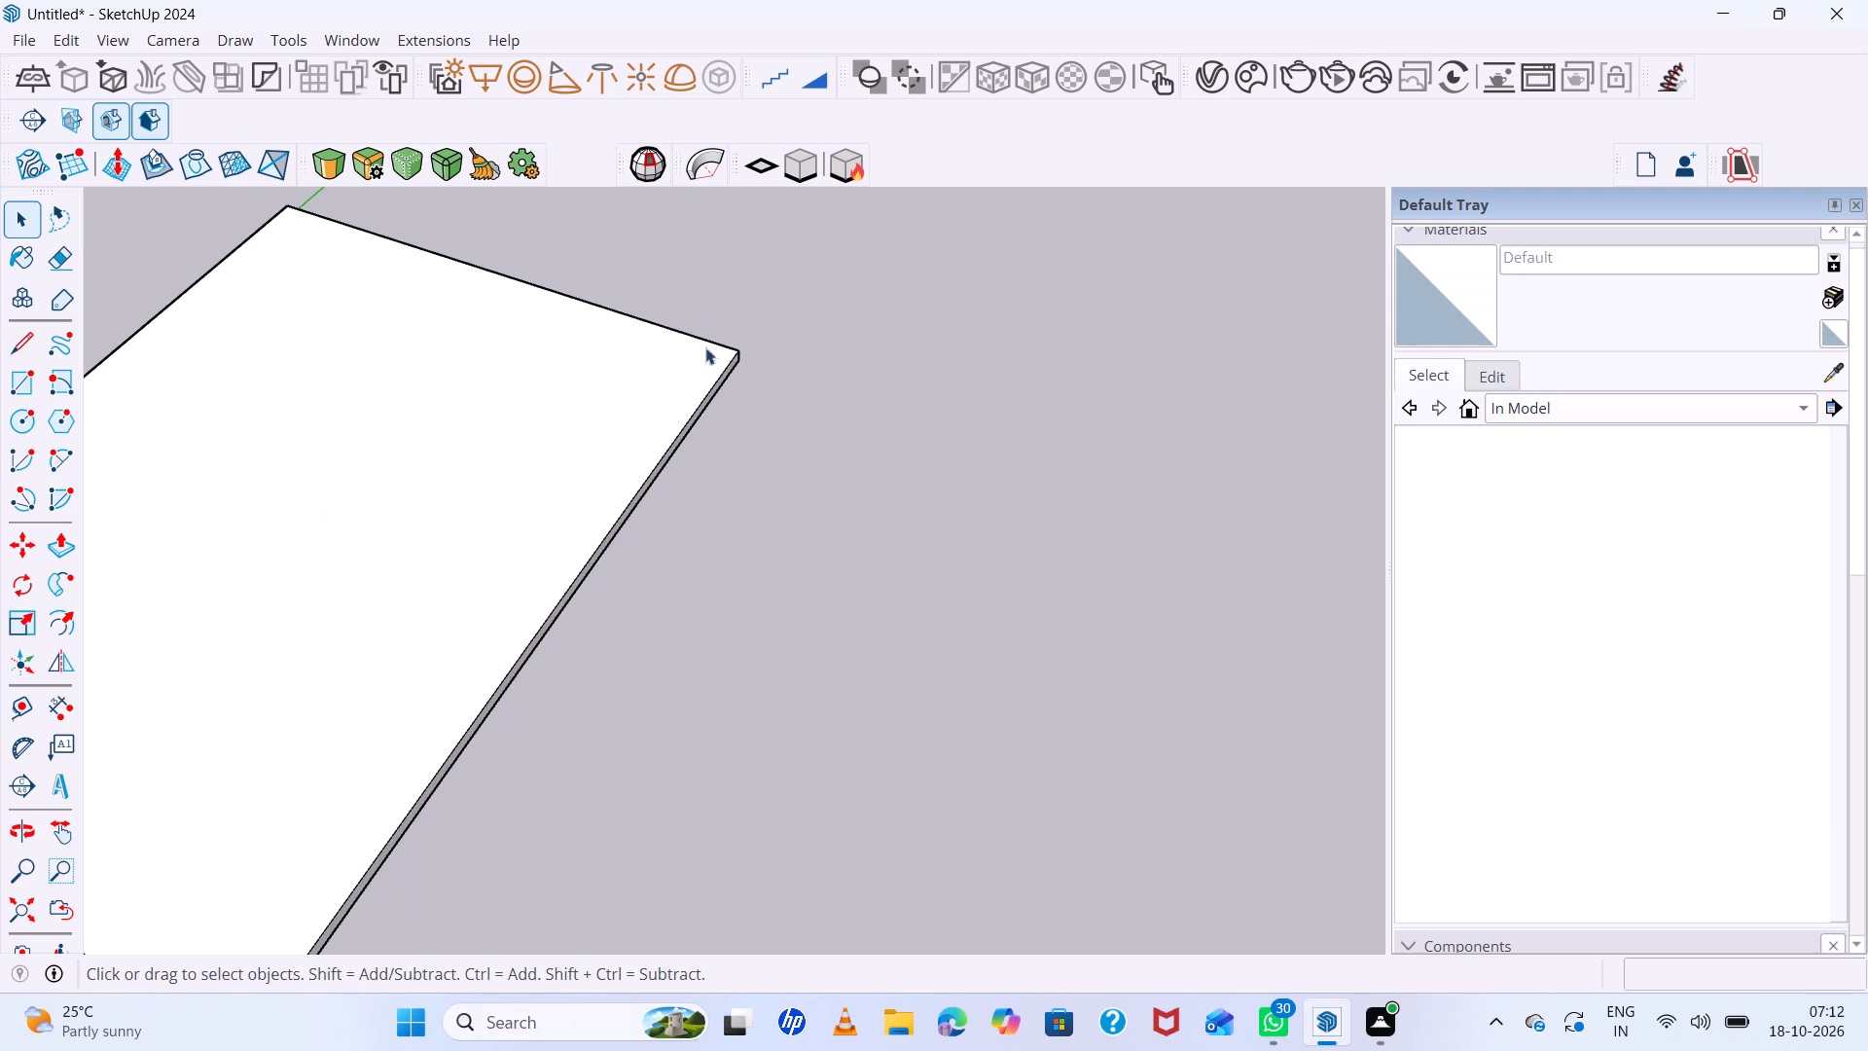
pyautogui.scroll(10, 714, 350)
pyautogui.scroll(-6, 777, 364)
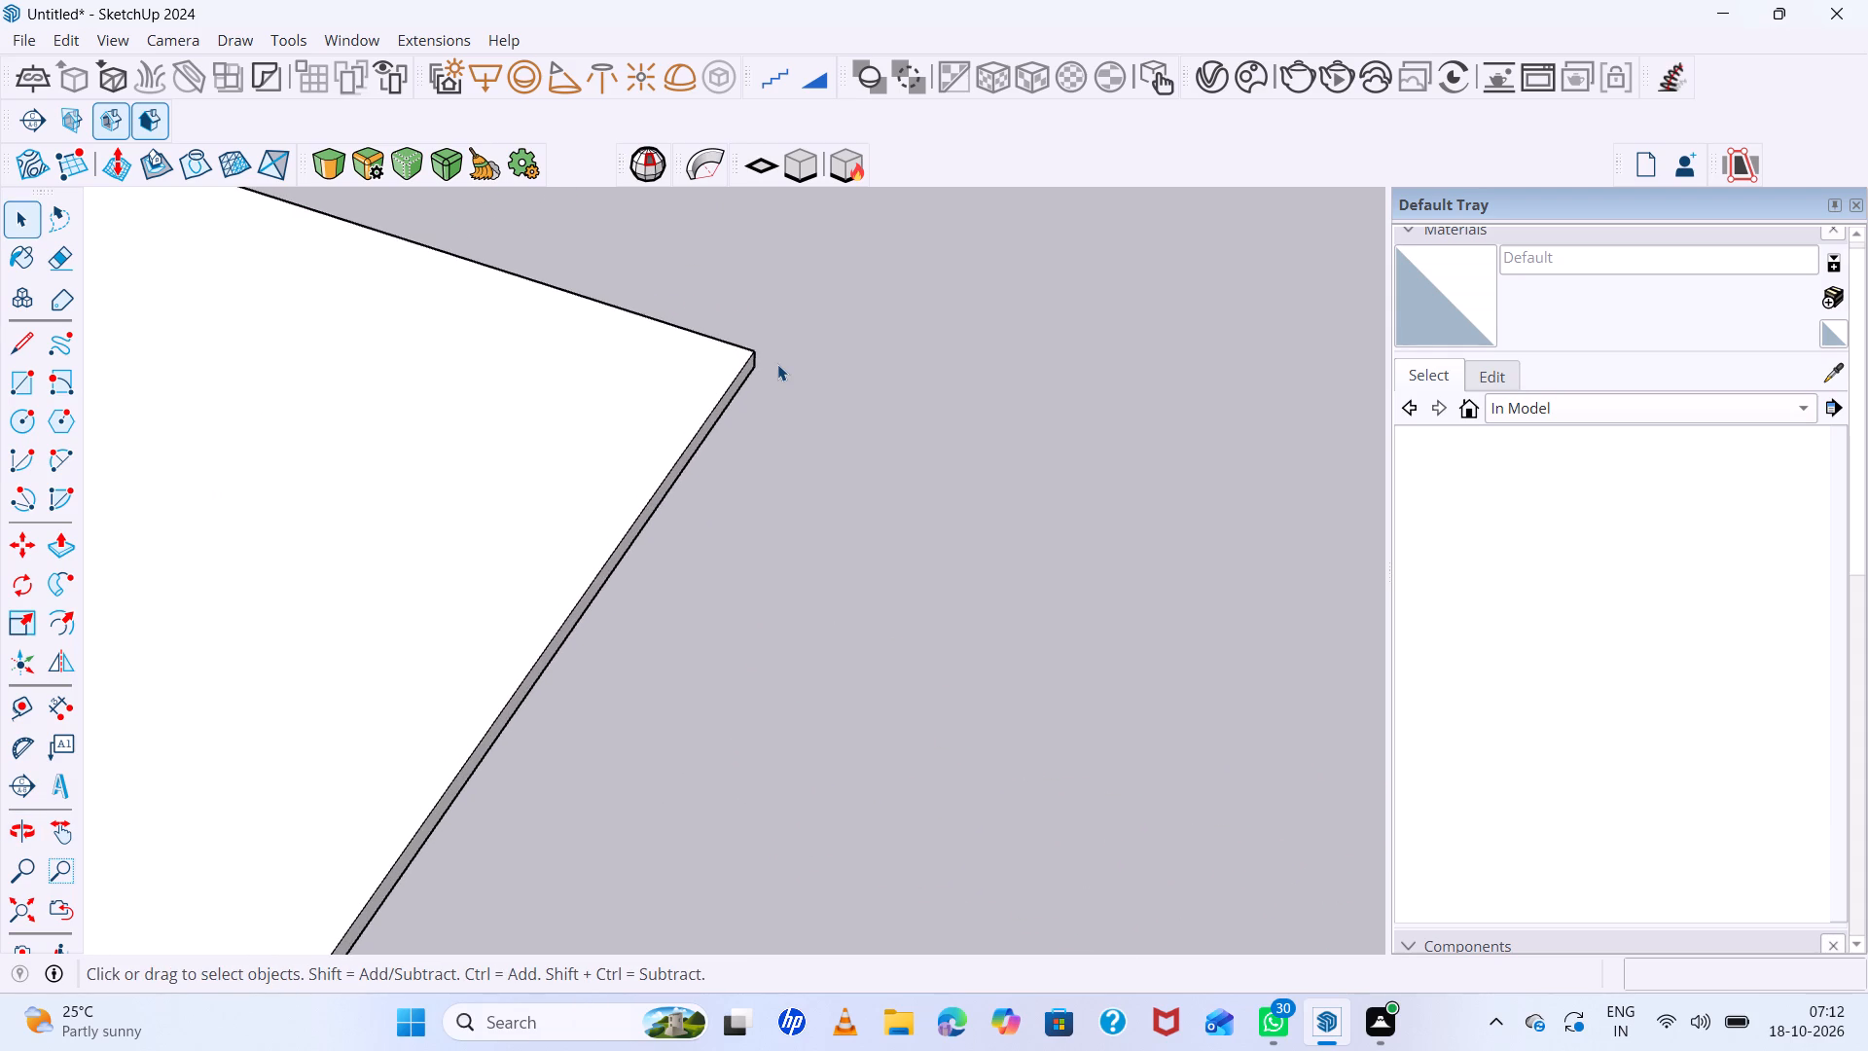
pyautogui.scroll(-5, 778, 364)
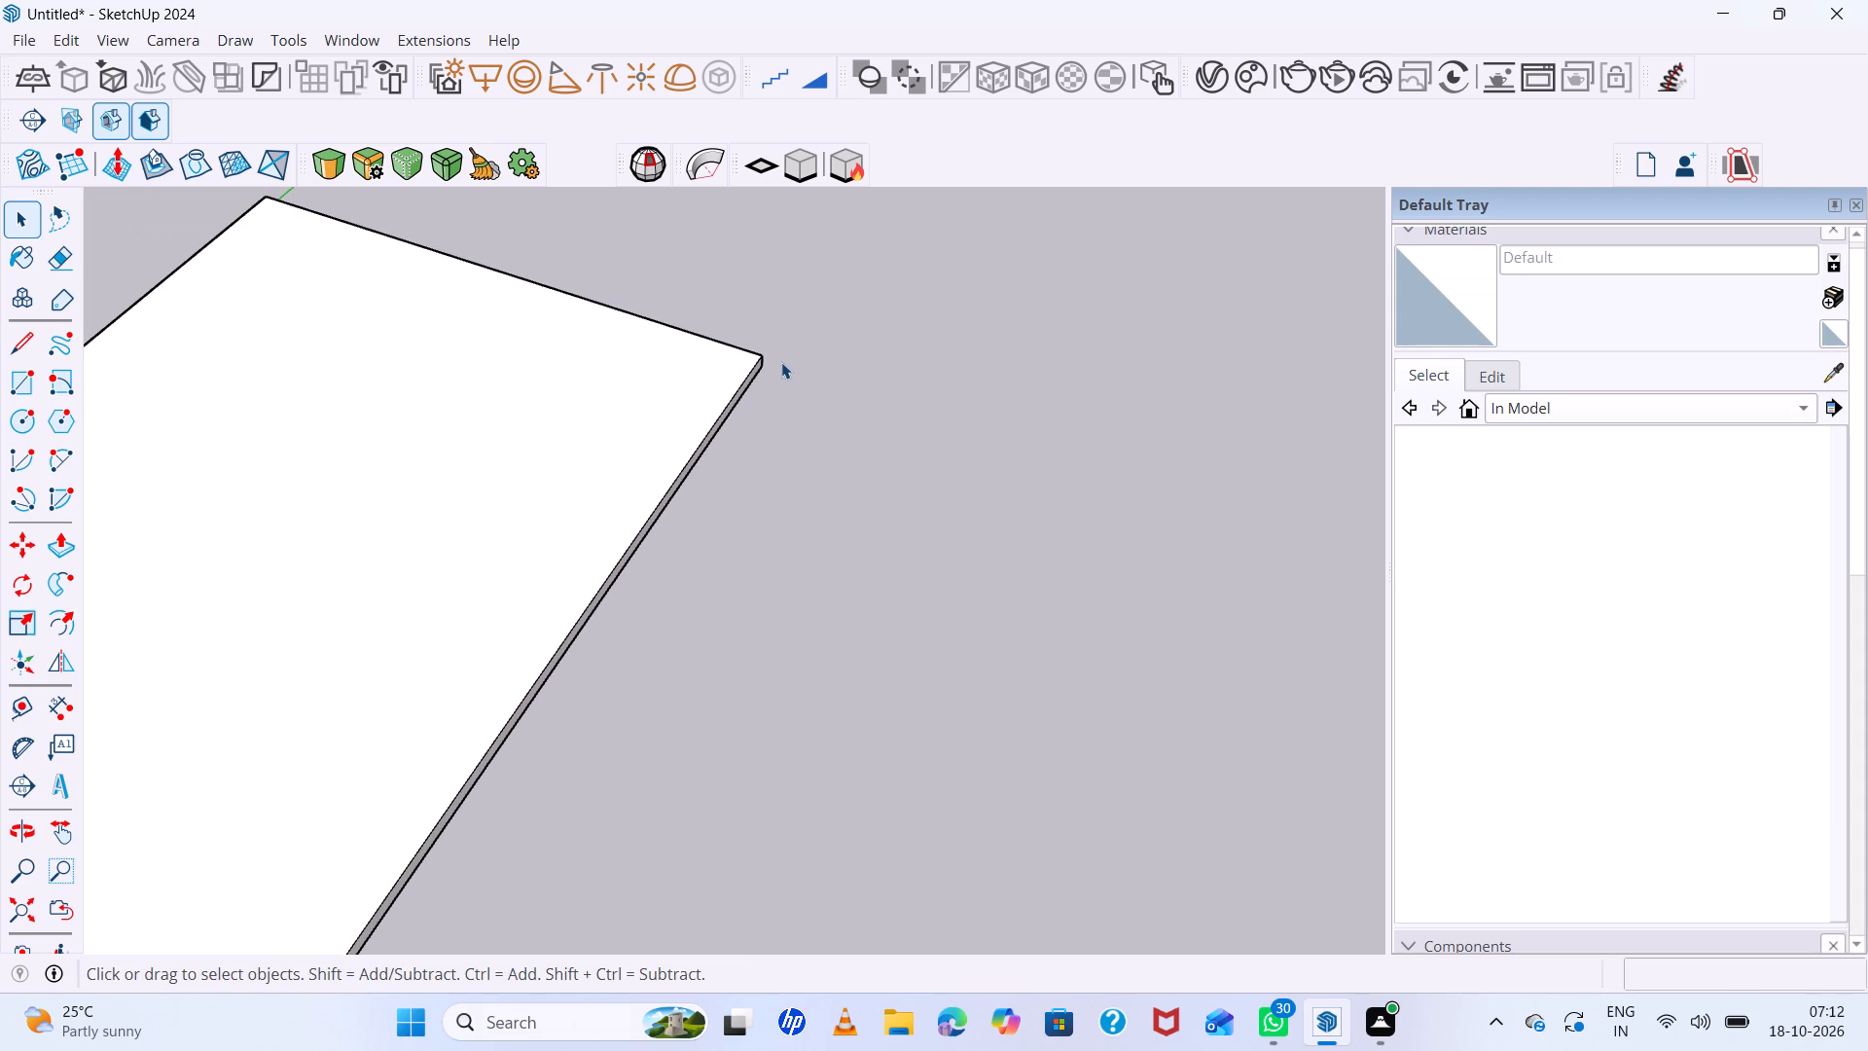
pyautogui.scroll(-6, 781, 362)
pyautogui.scroll(1, 781, 362)
pyautogui.scroll(-3, 781, 362)
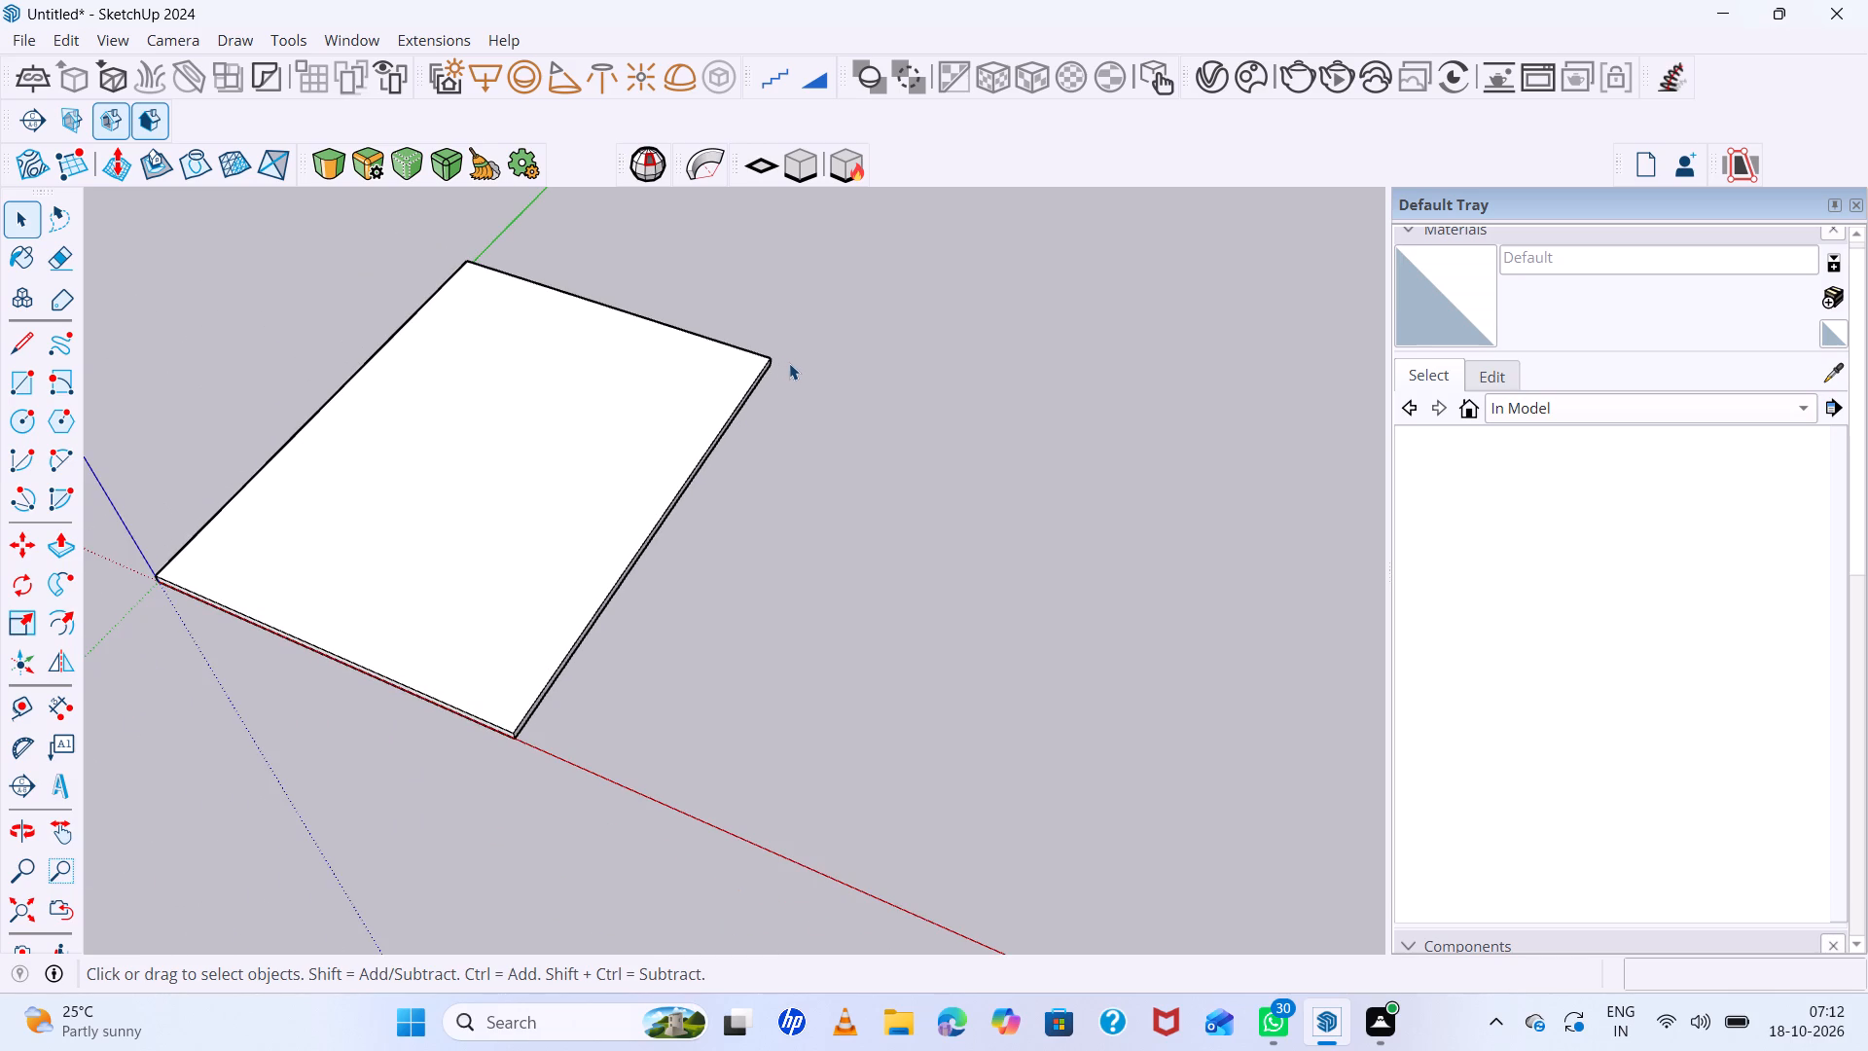
pyautogui.scroll(-6, 1664, 1050)
pyautogui.scroll(-6, 718, 623)
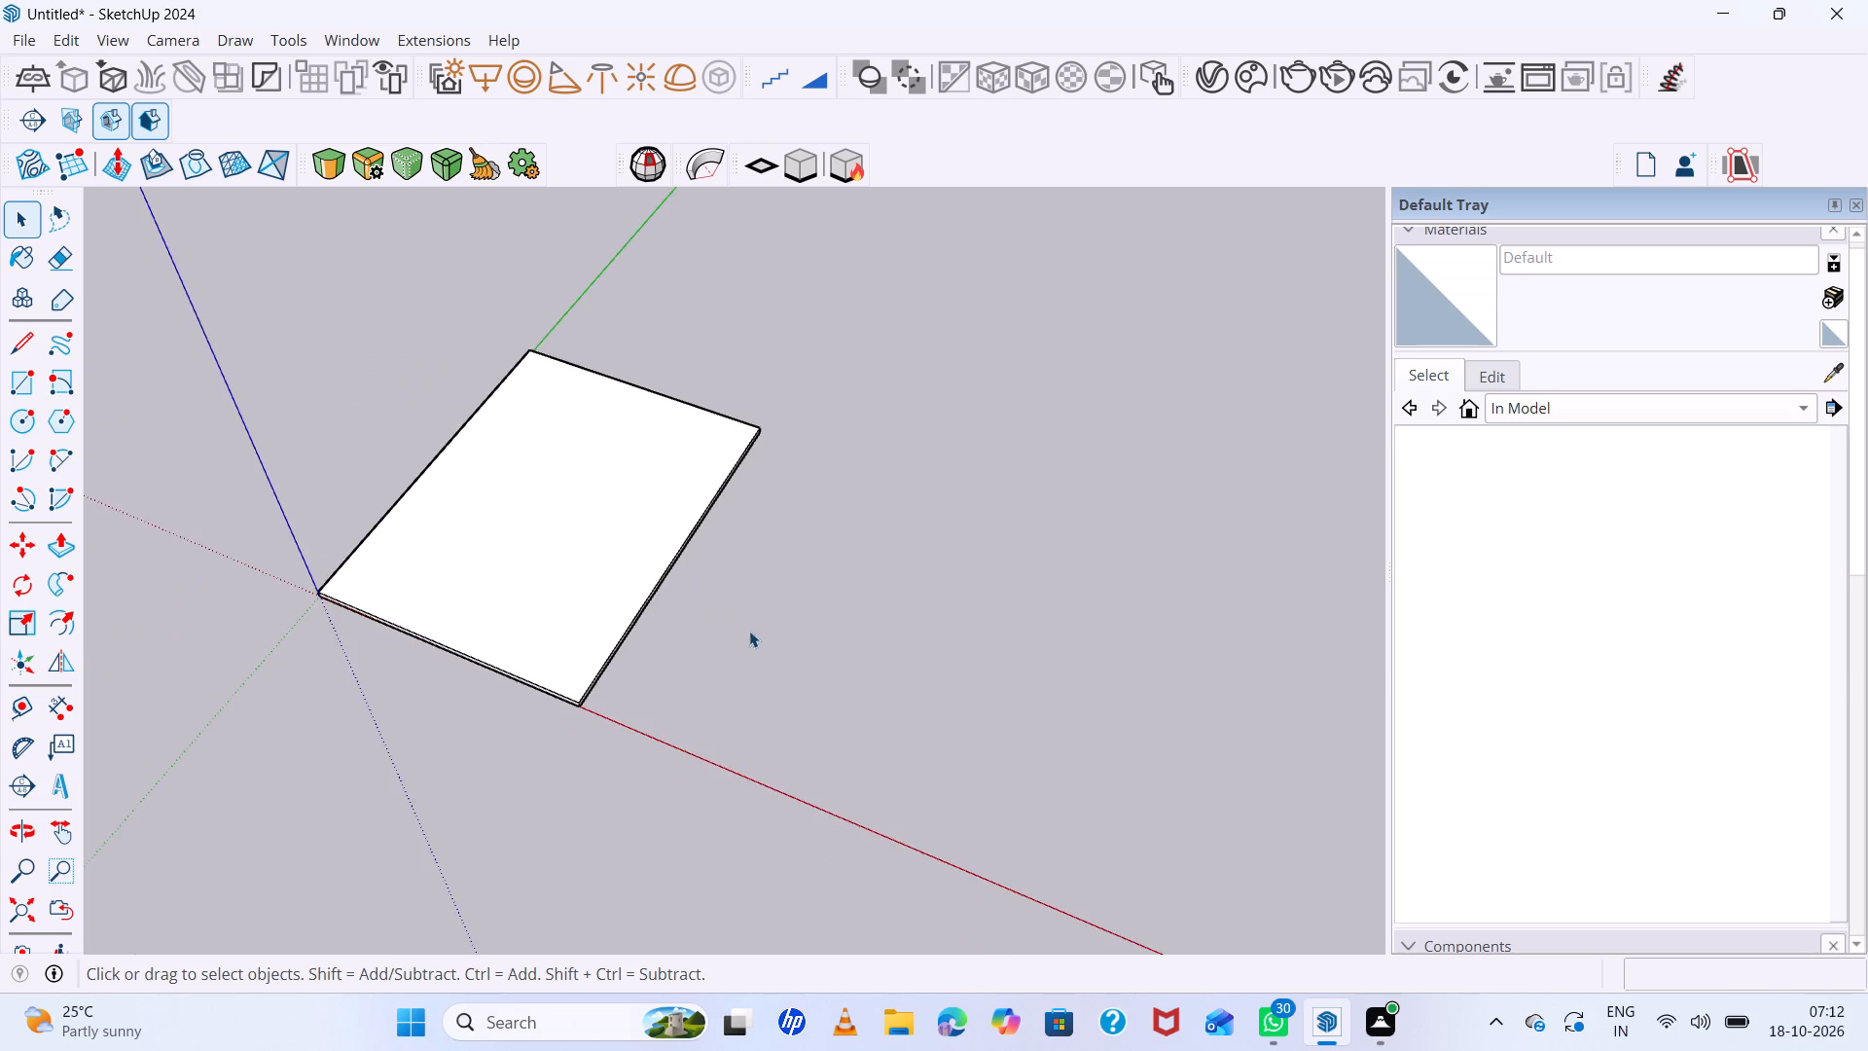
# Delete the grouped floor slab from the model.
pyautogui.scroll(-2, 749, 631)
pyautogui.moveTo(640, 607); pyautogui.dragTo(761, 618, button='middle')
pyautogui.doubleClick(632, 597)
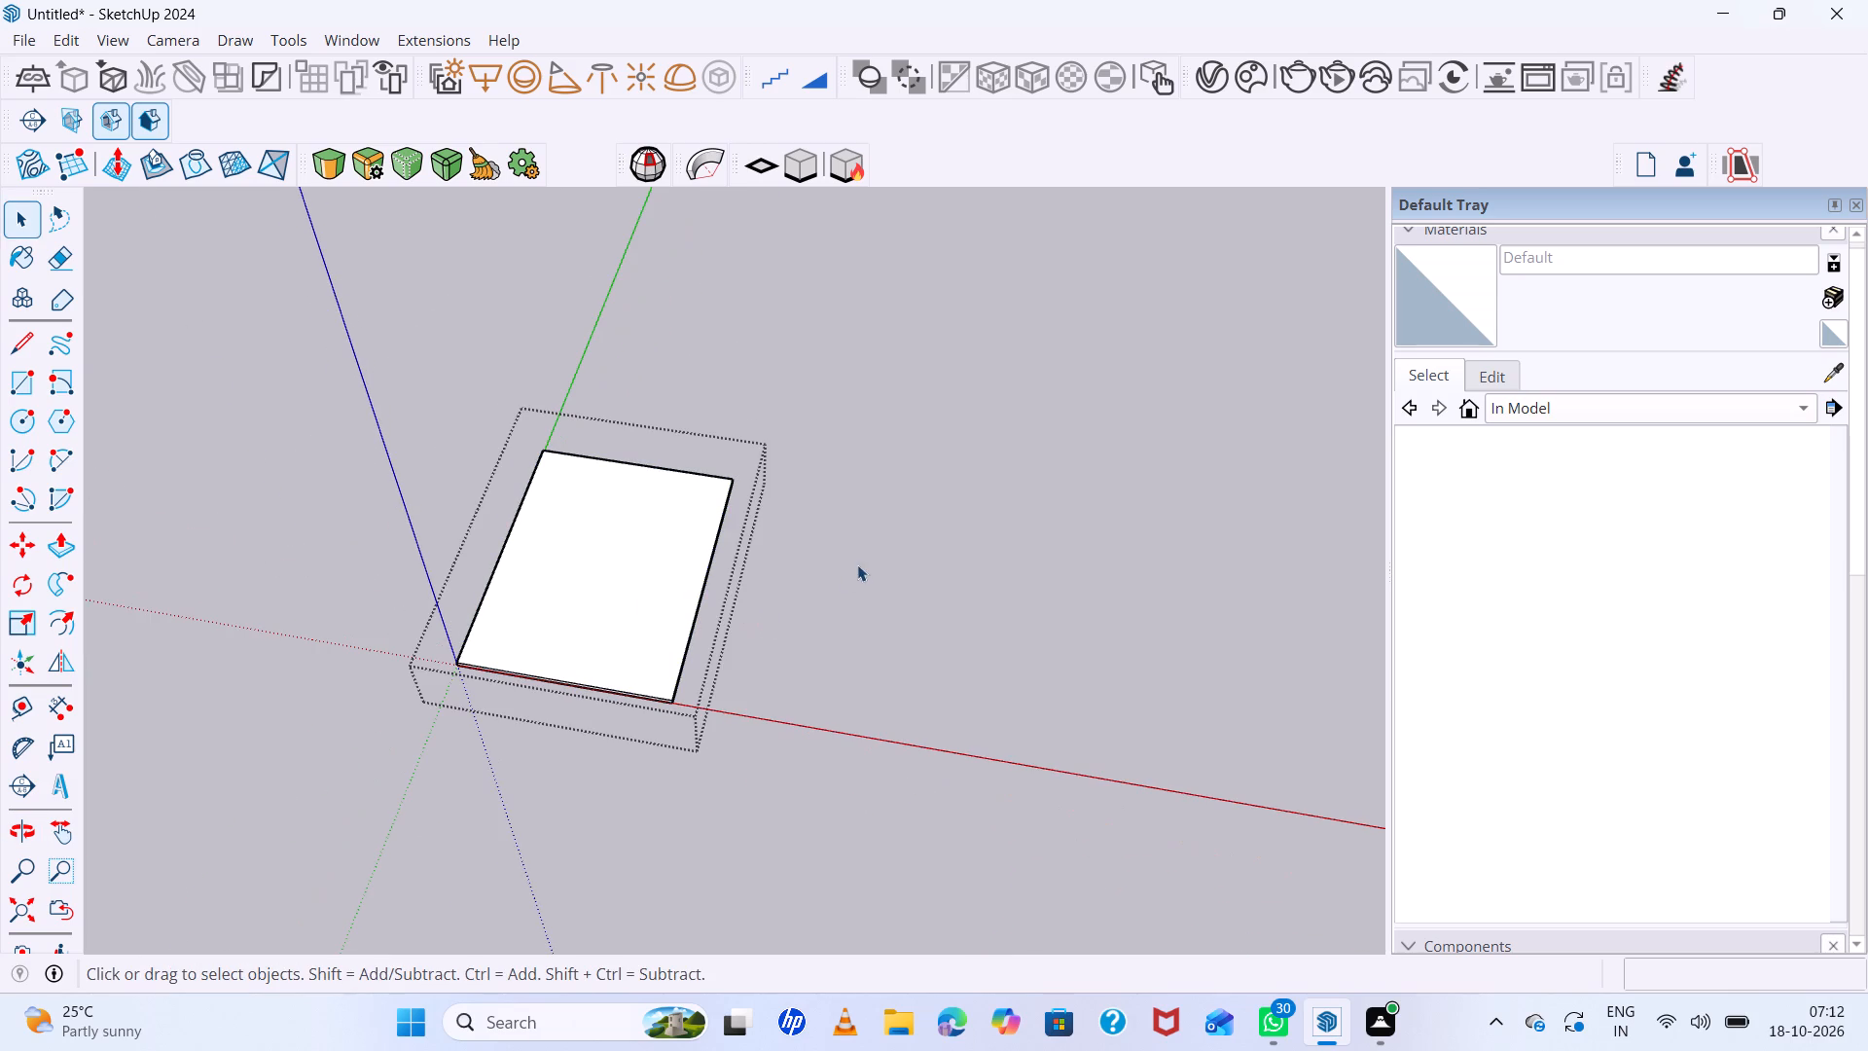
pyautogui.click(860, 563)
pyautogui.click(700, 567)
pyautogui.press('Delete')
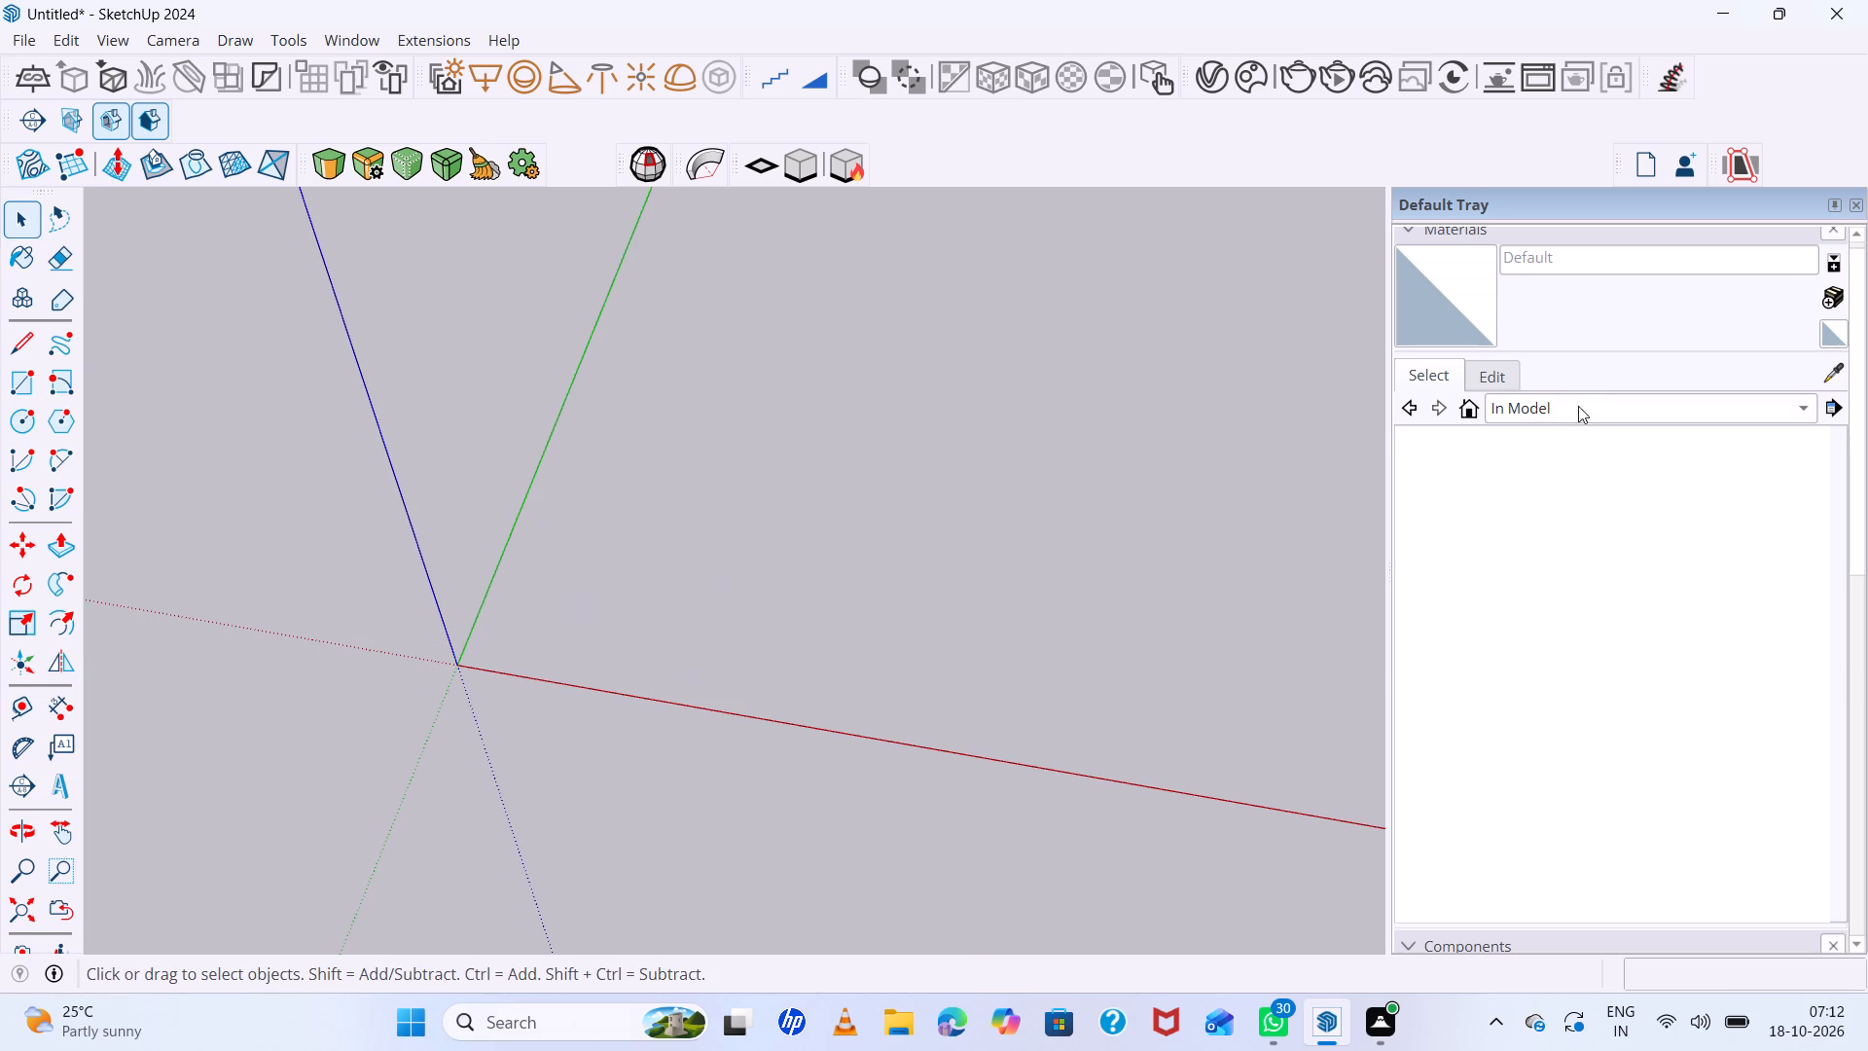
# Place two guide lines with the Tape Measure, one 1' from the green axis and one 1' from the red axis.
pyautogui.press('t')
pyautogui.click(498, 566)
pyautogui.write("1'")
pyautogui.press('Return')
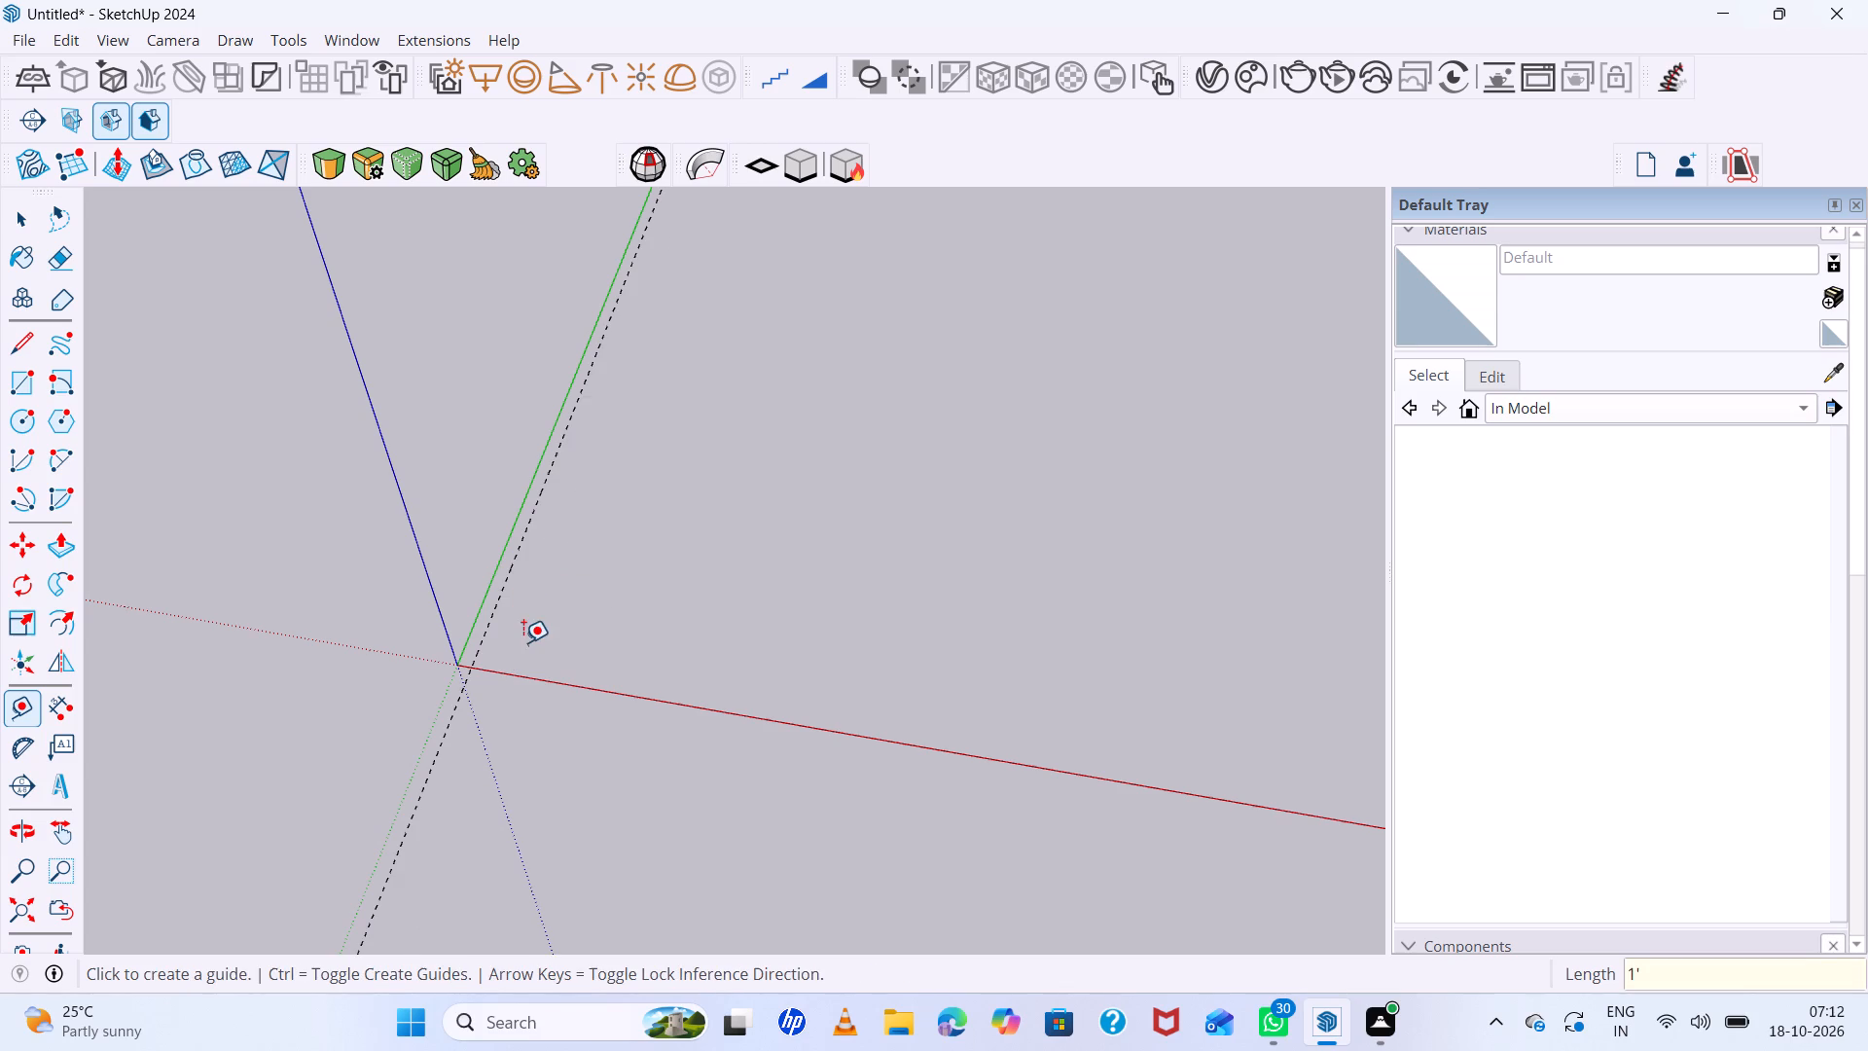
pyautogui.click(525, 678)
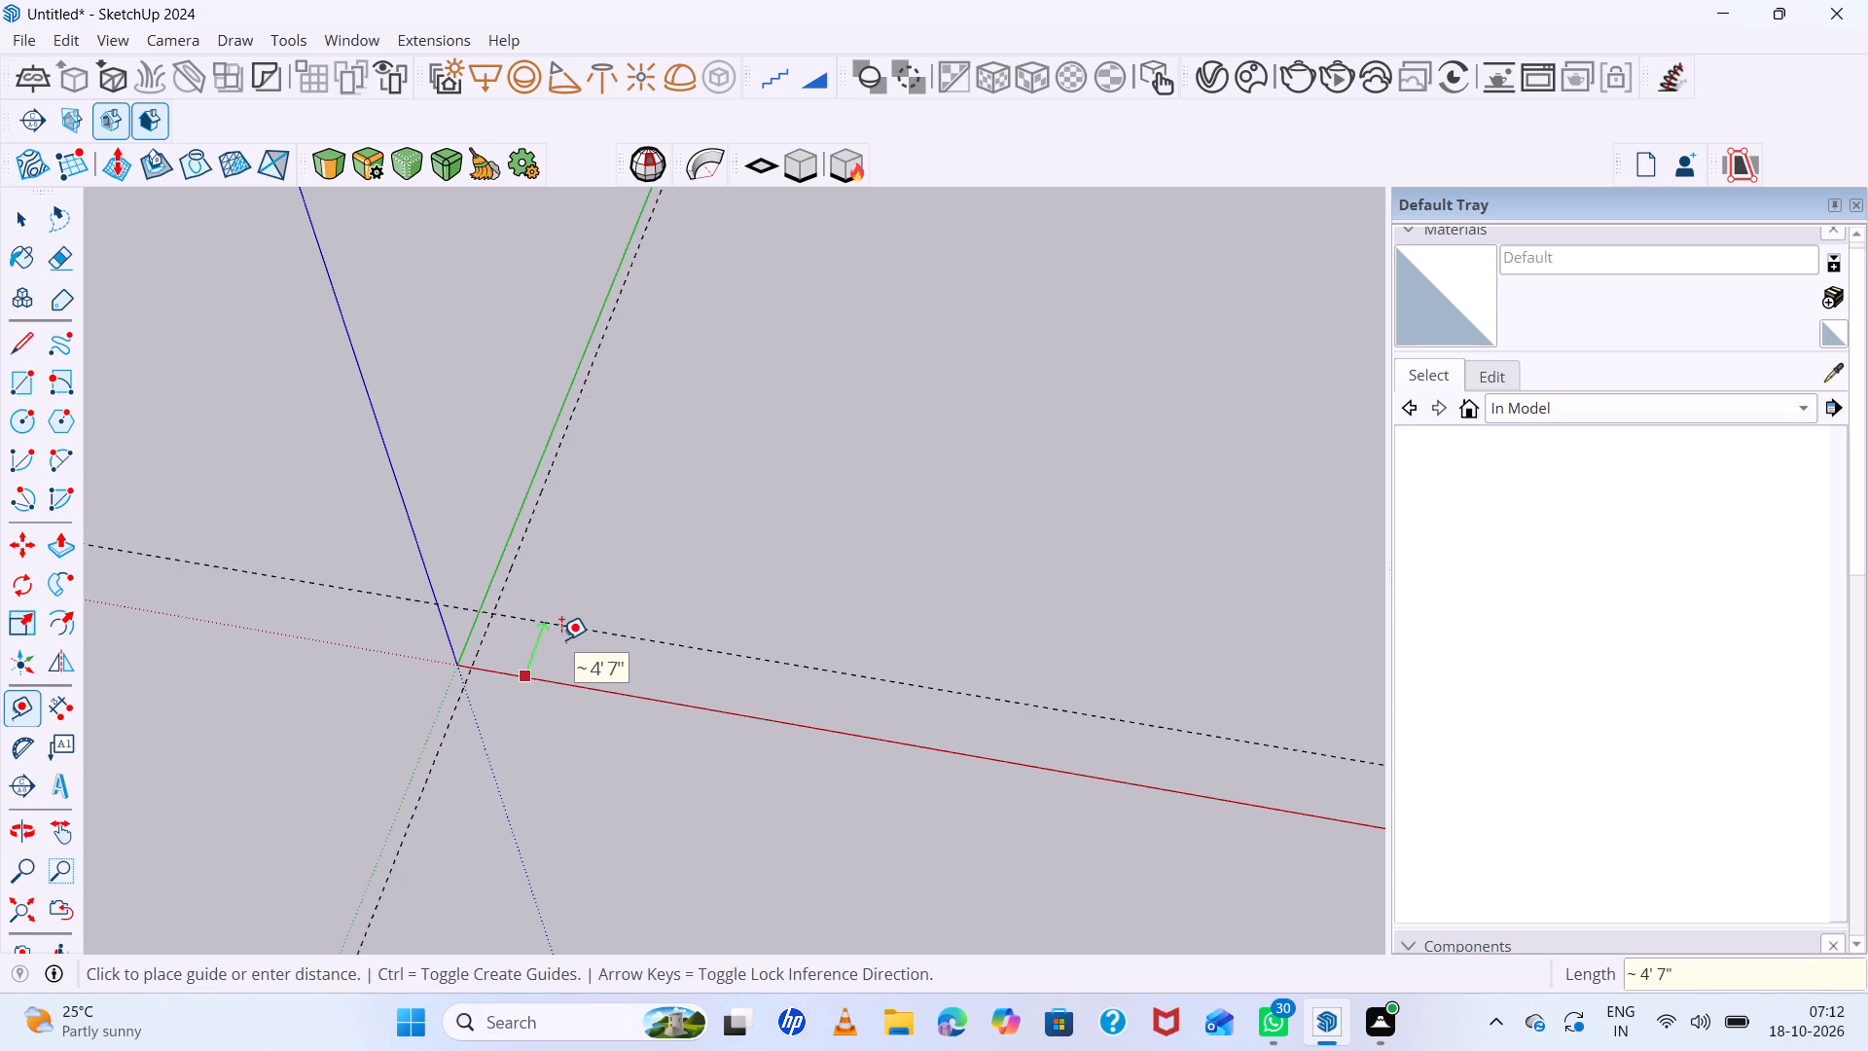
pyautogui.write("1'")
pyautogui.press('Return')
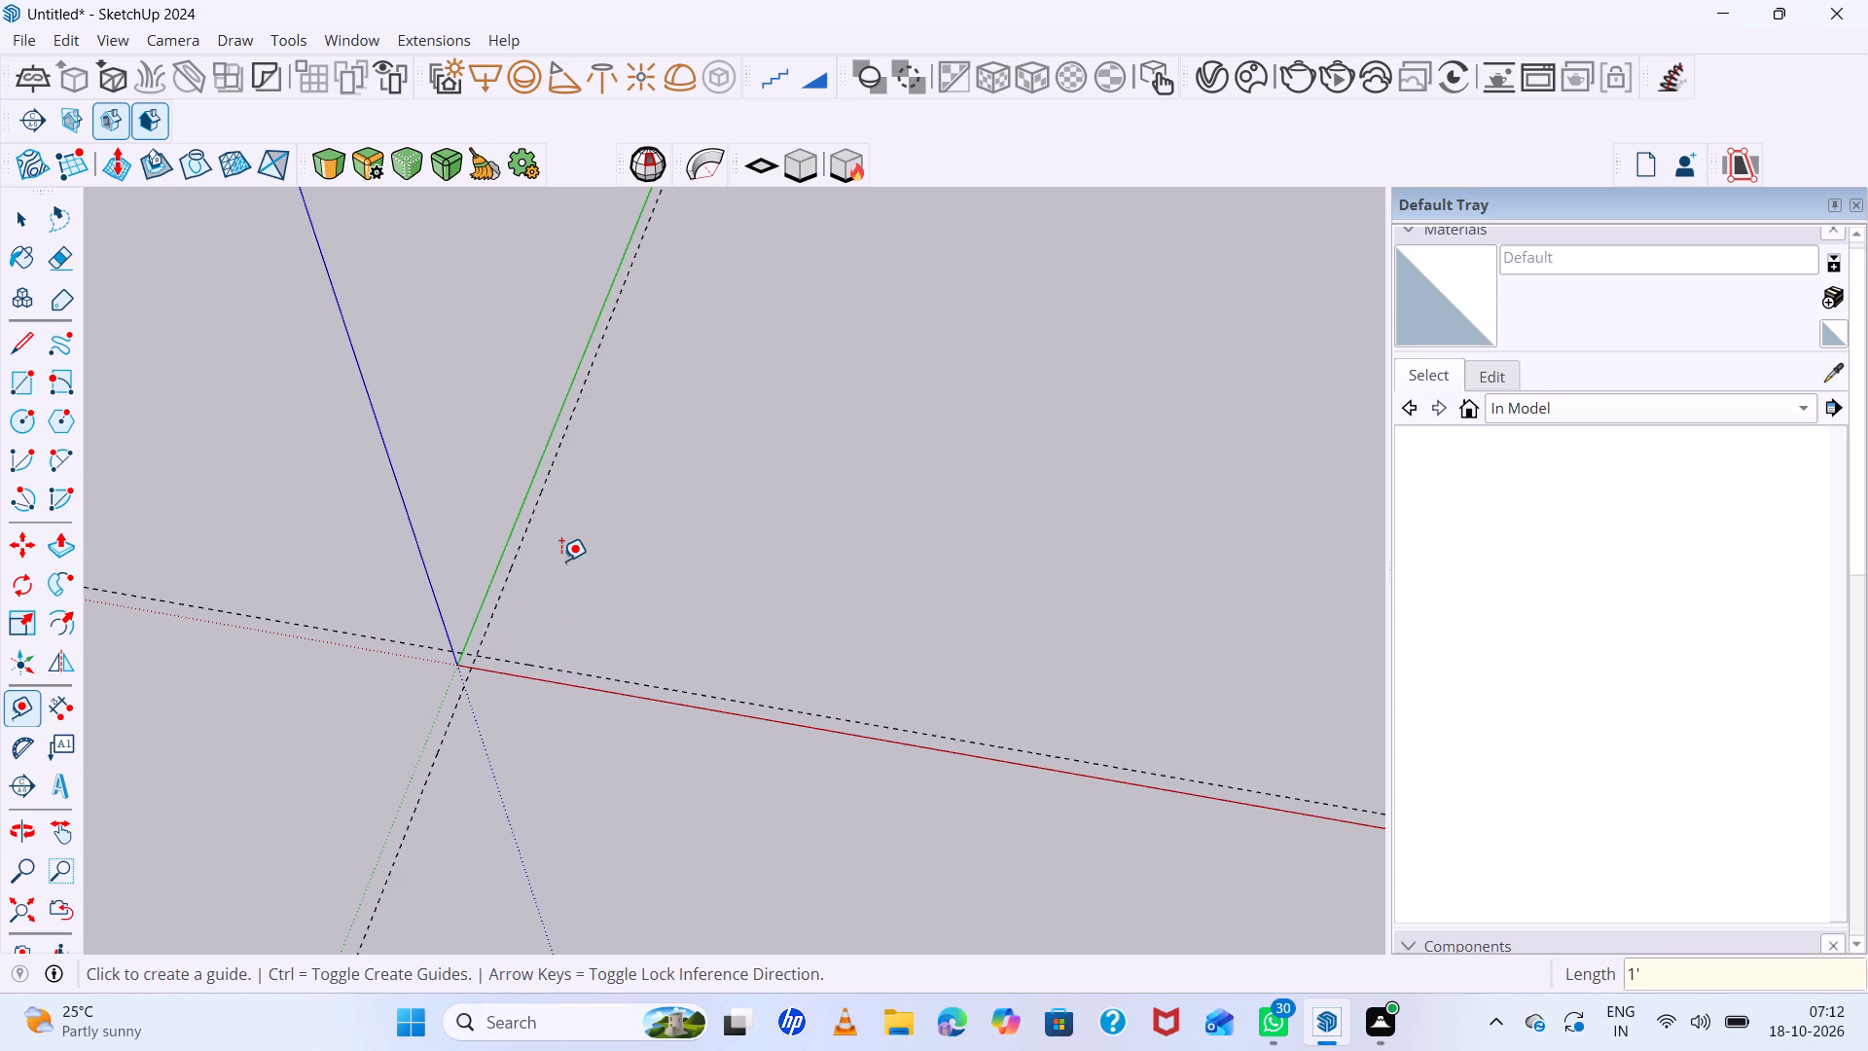
# Offset a second guide line 9" inward from each of the two existing guides to mark the wall thickness.
pyautogui.click(536, 524)
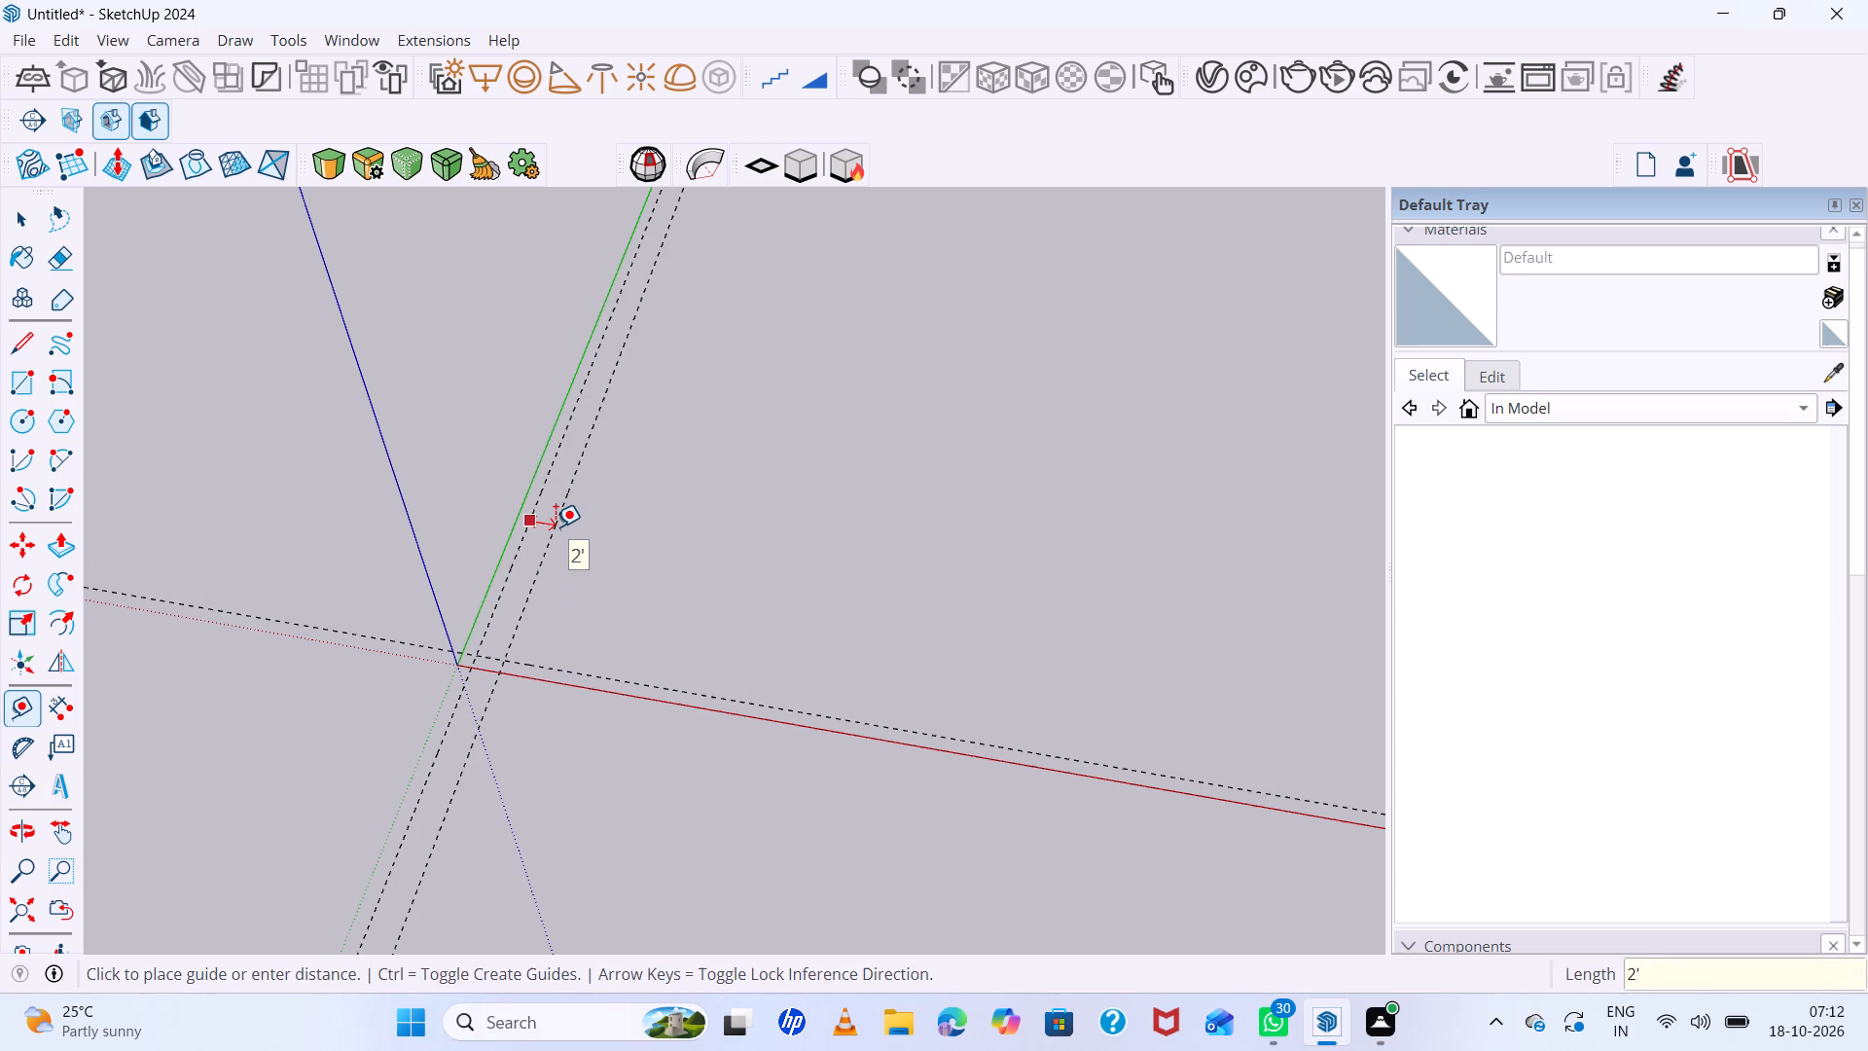
pyautogui.press('9')
pyautogui.press('Return')
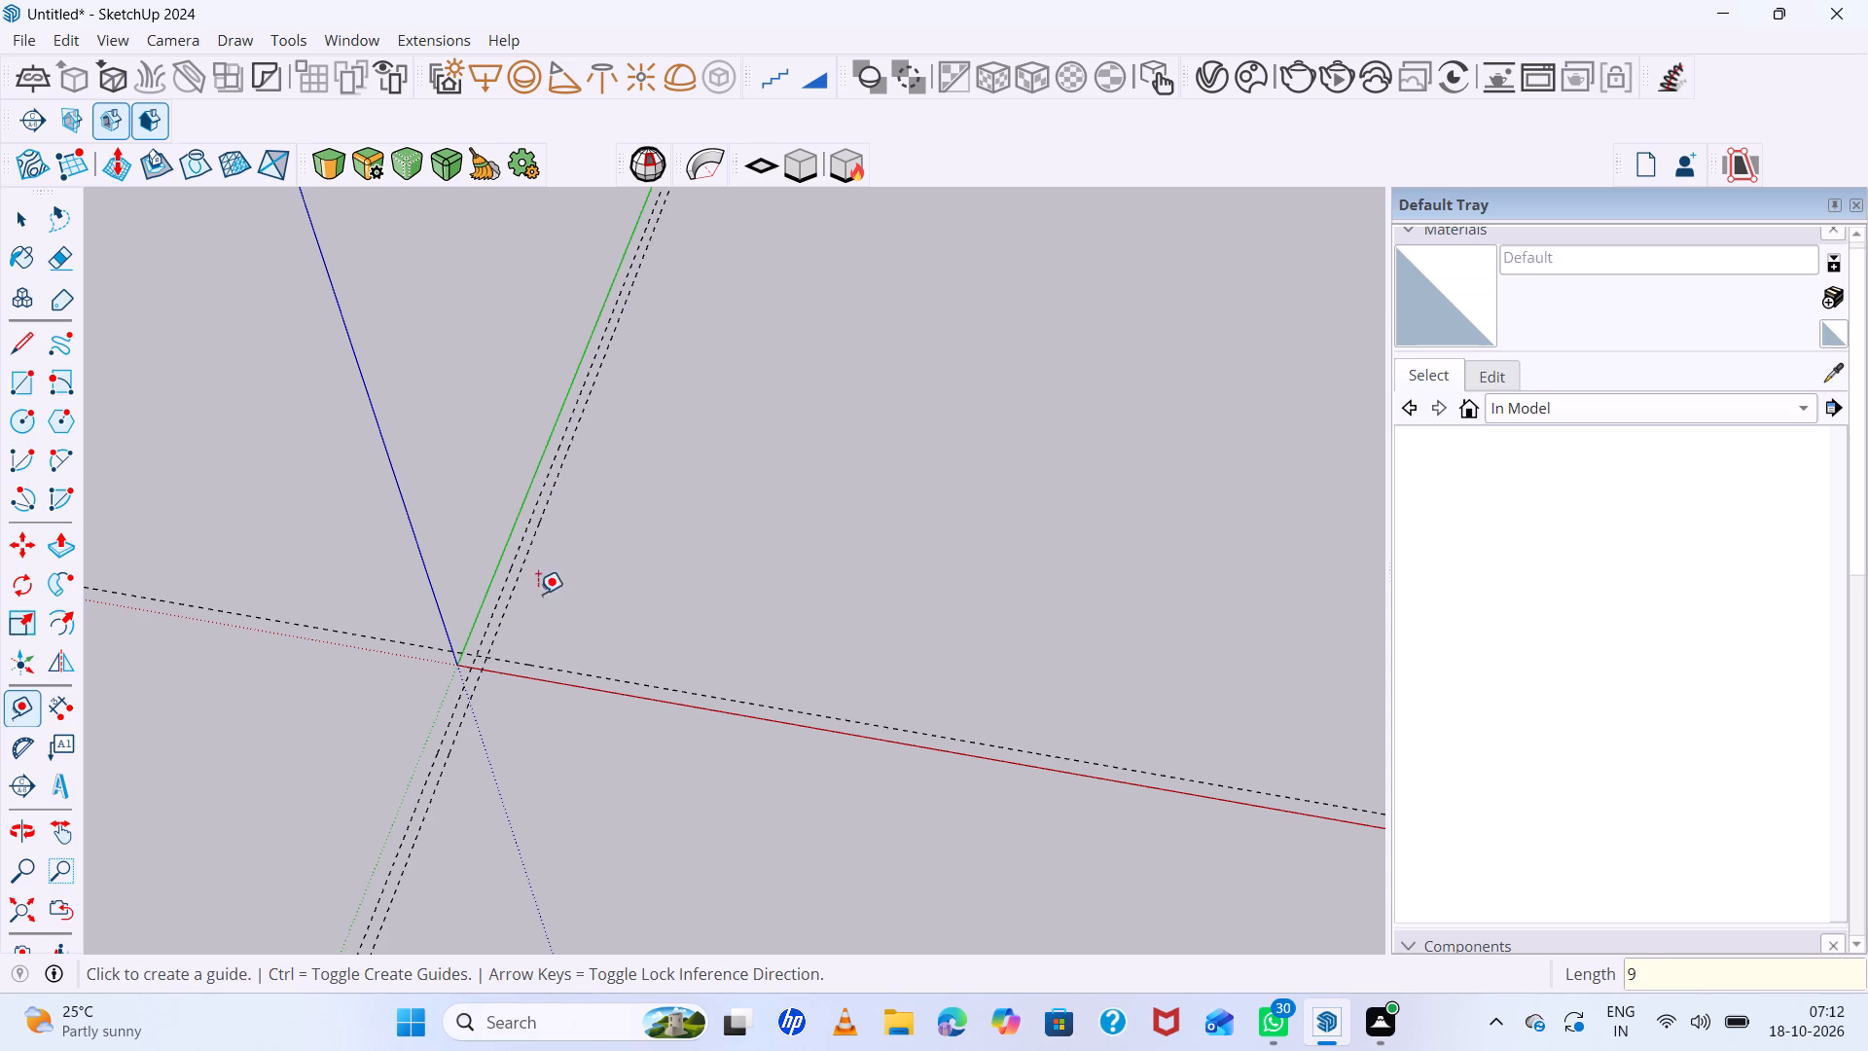
pyautogui.click(557, 670)
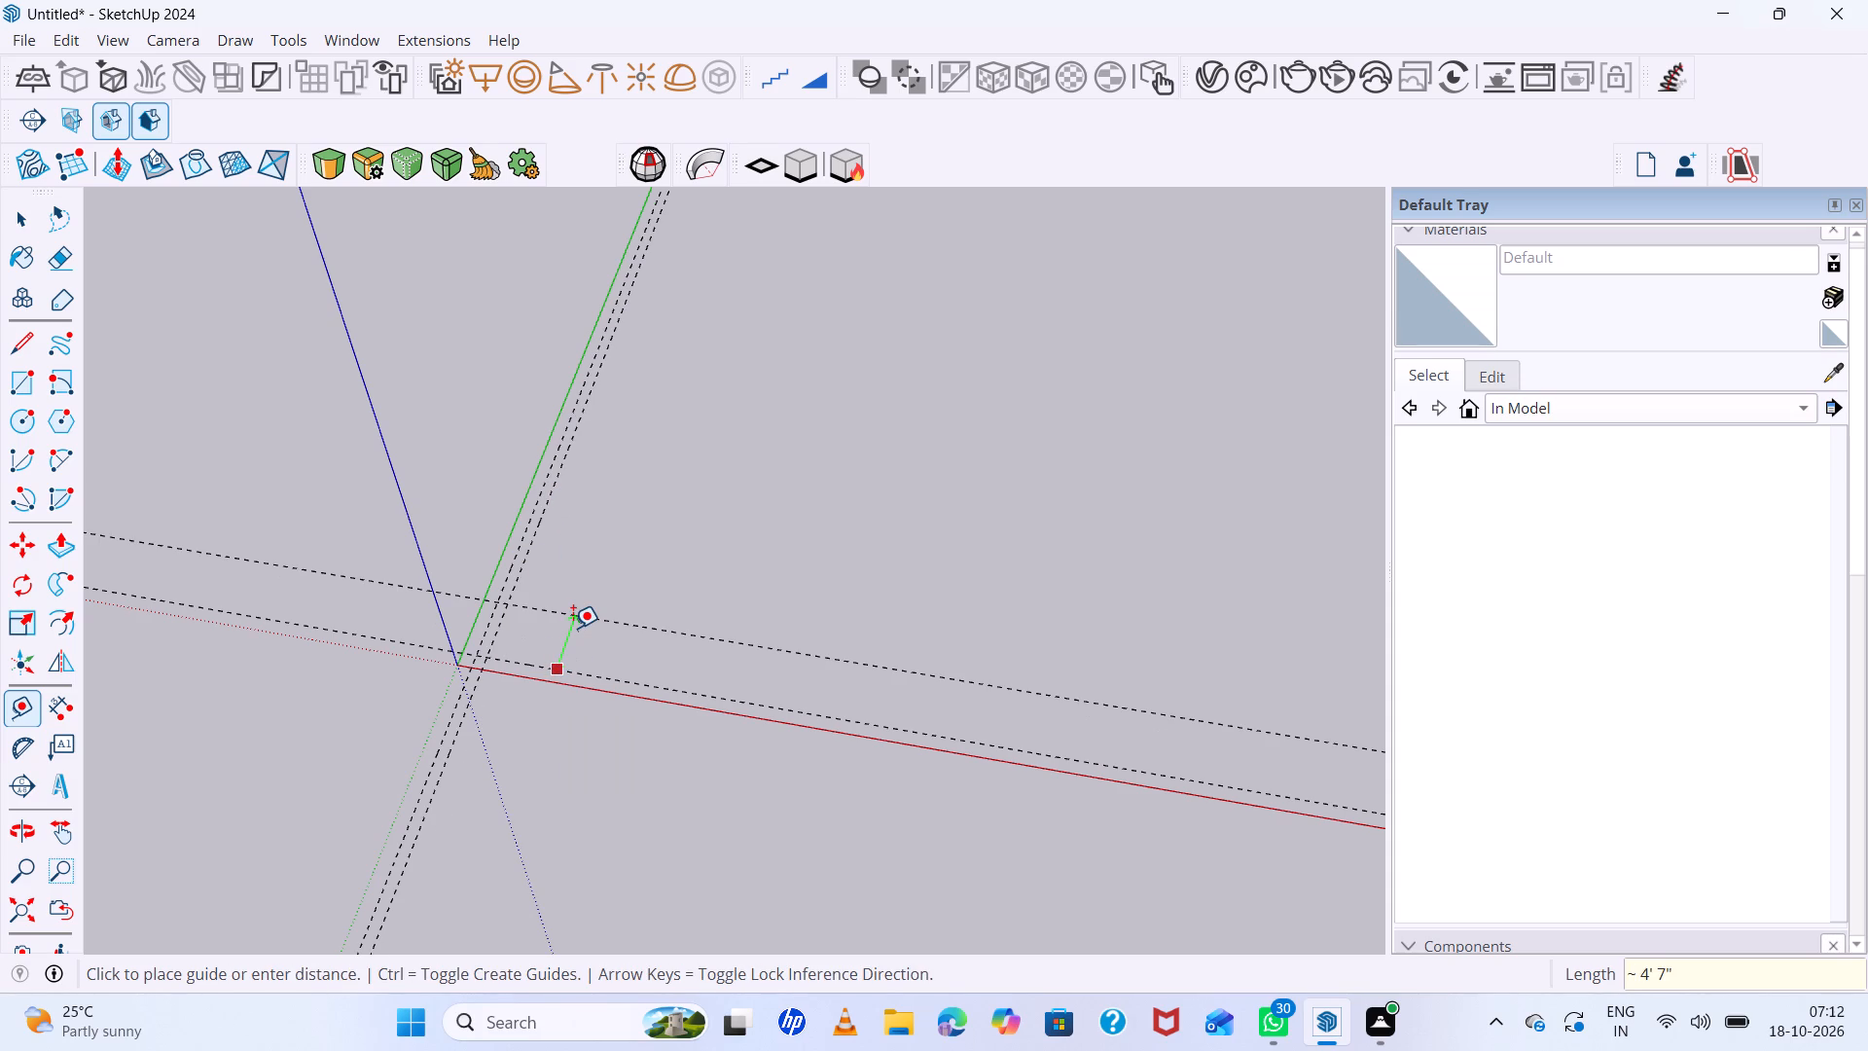
pyautogui.press('9')
pyautogui.press('Return')
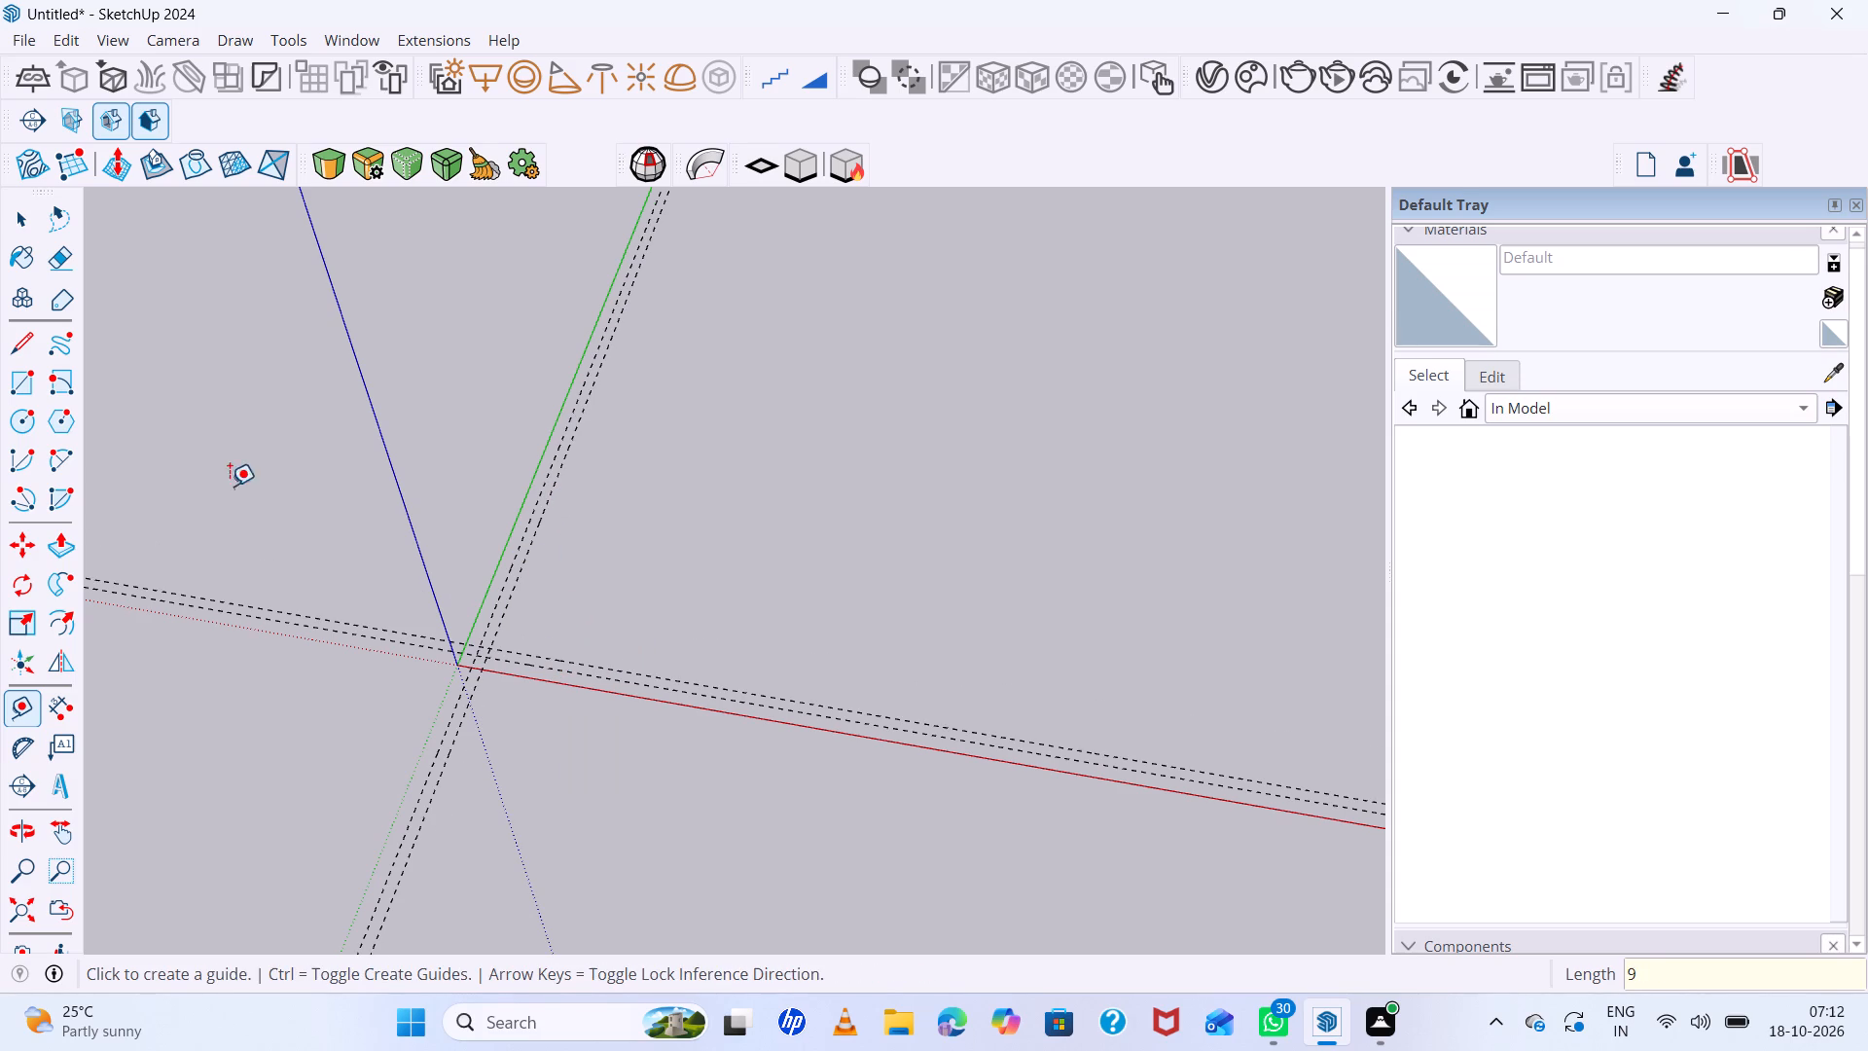
# Place a guide 15' along the red direction from the inner green-direction guide, and another 9" beyond it.
pyautogui.click(557, 497)
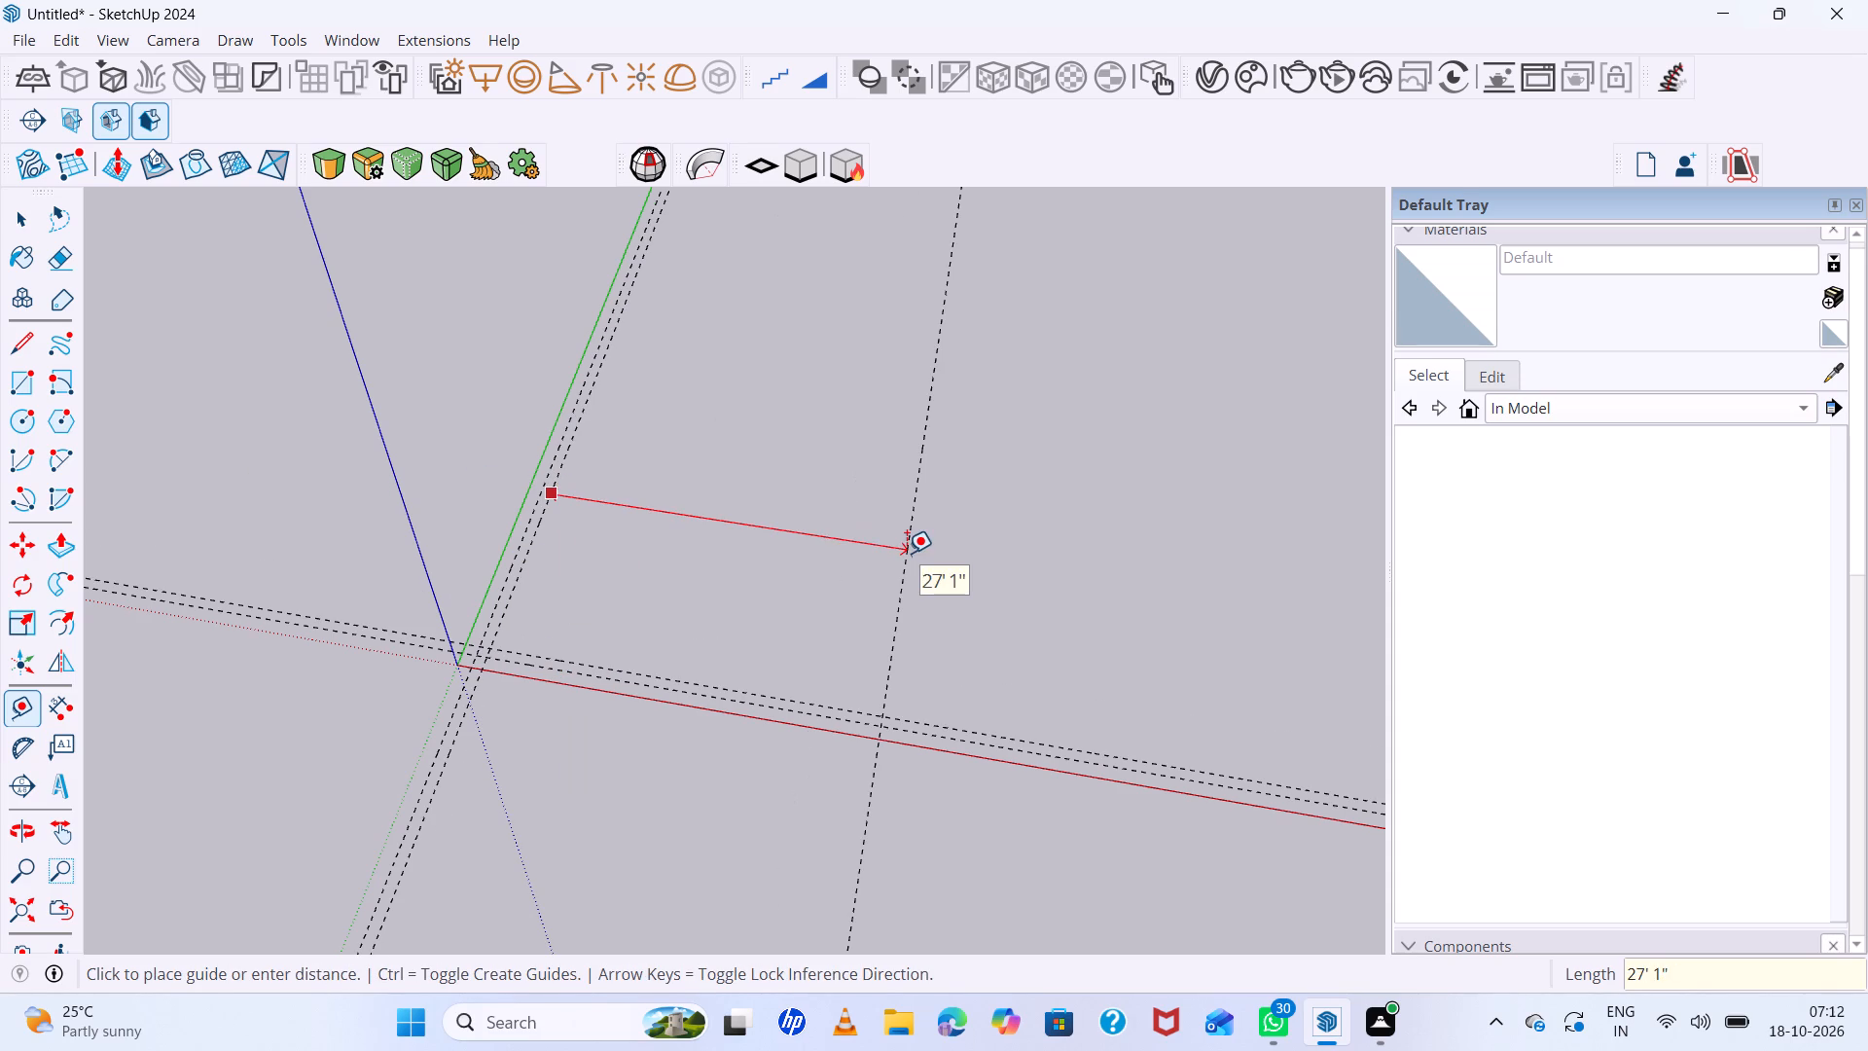
pyautogui.write("15'")
pyautogui.press('Return')
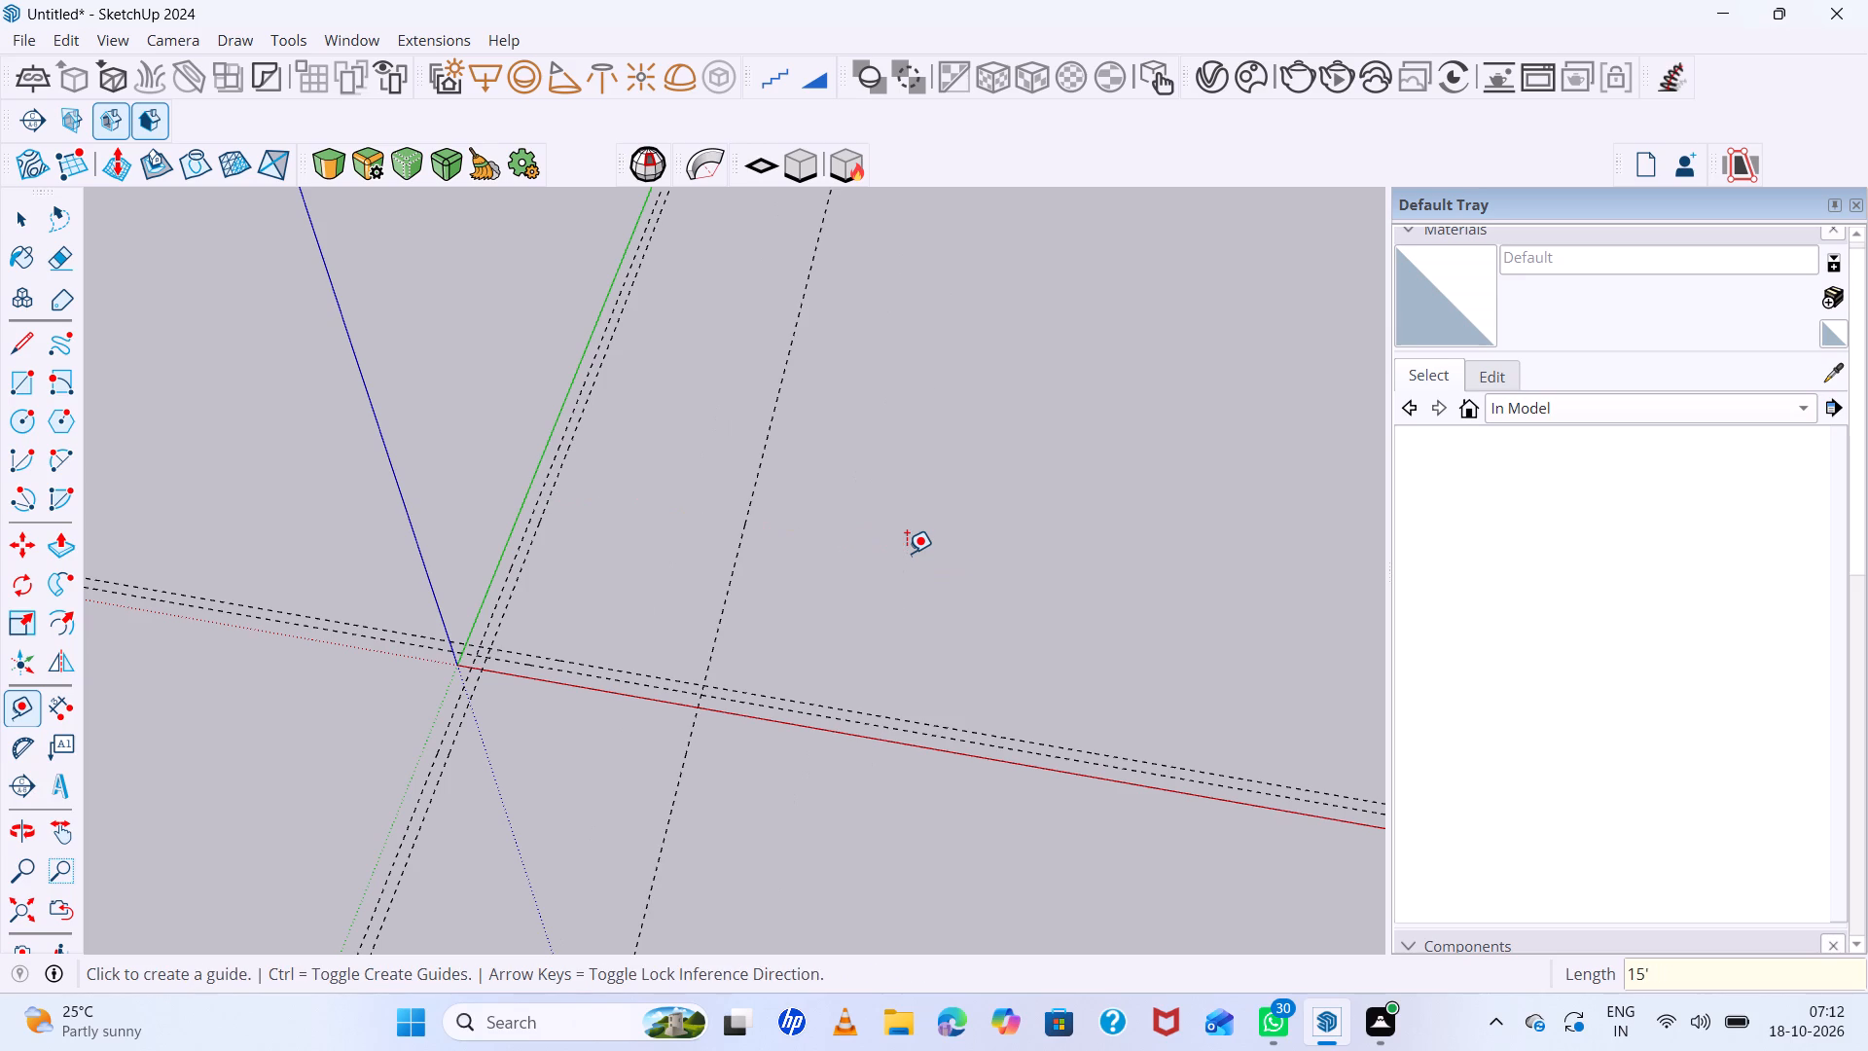
pyautogui.click(738, 562)
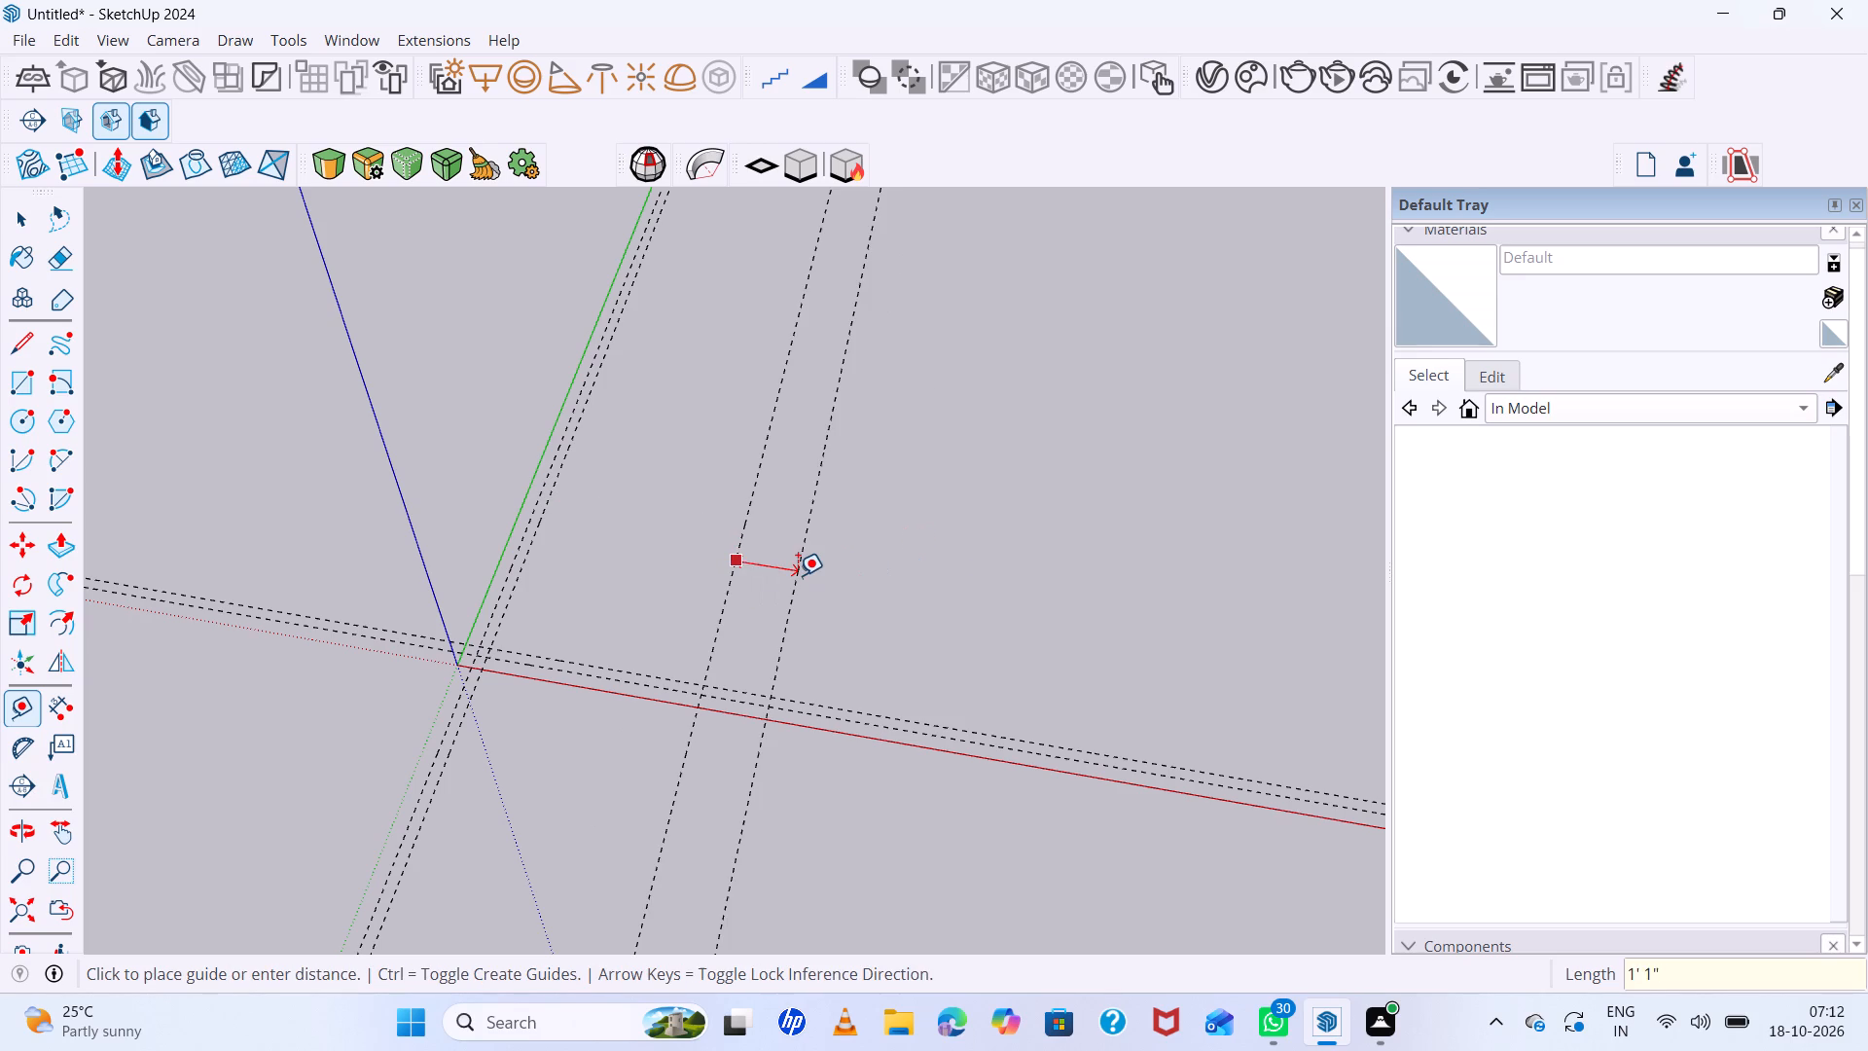
pyautogui.write('95')
pyautogui.press('BackSpace')
pyautogui.press('Return')
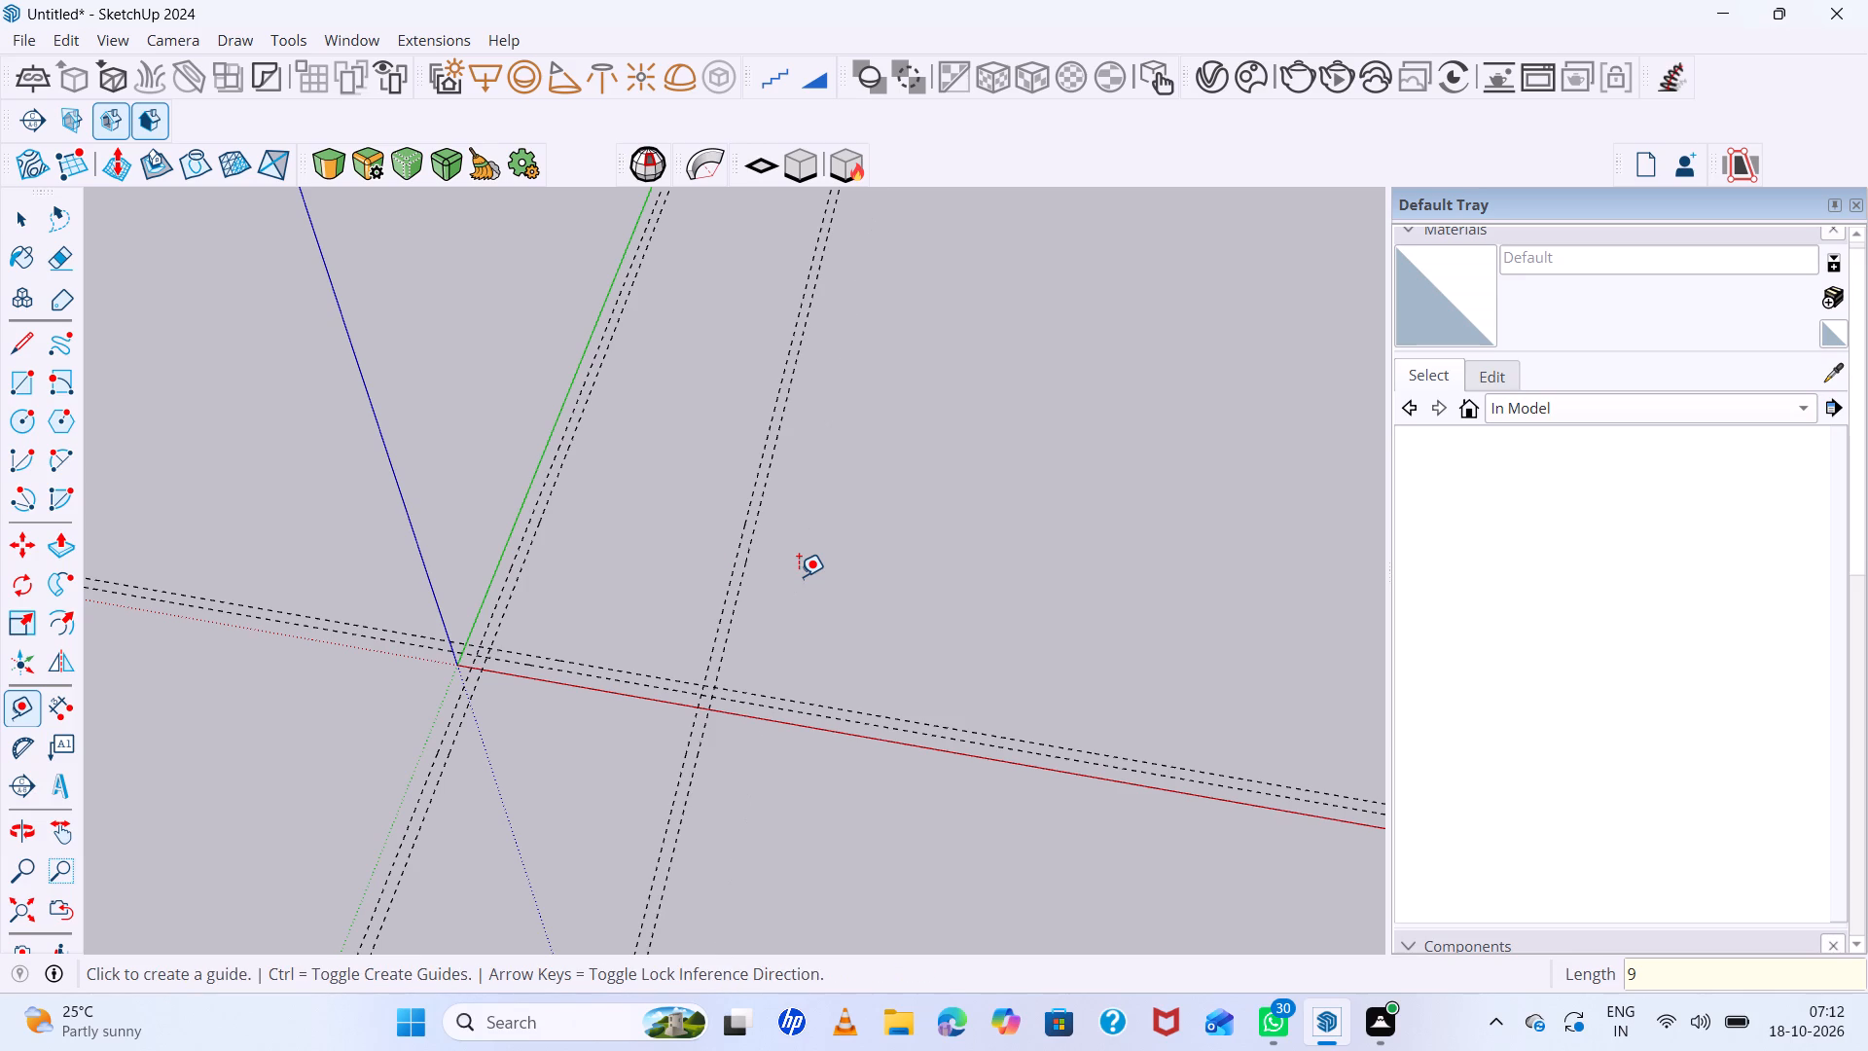
# Place a guide 20' along the green direction from the inner red-direction guide, and another 9" beyond it.
pyautogui.click(646, 673)
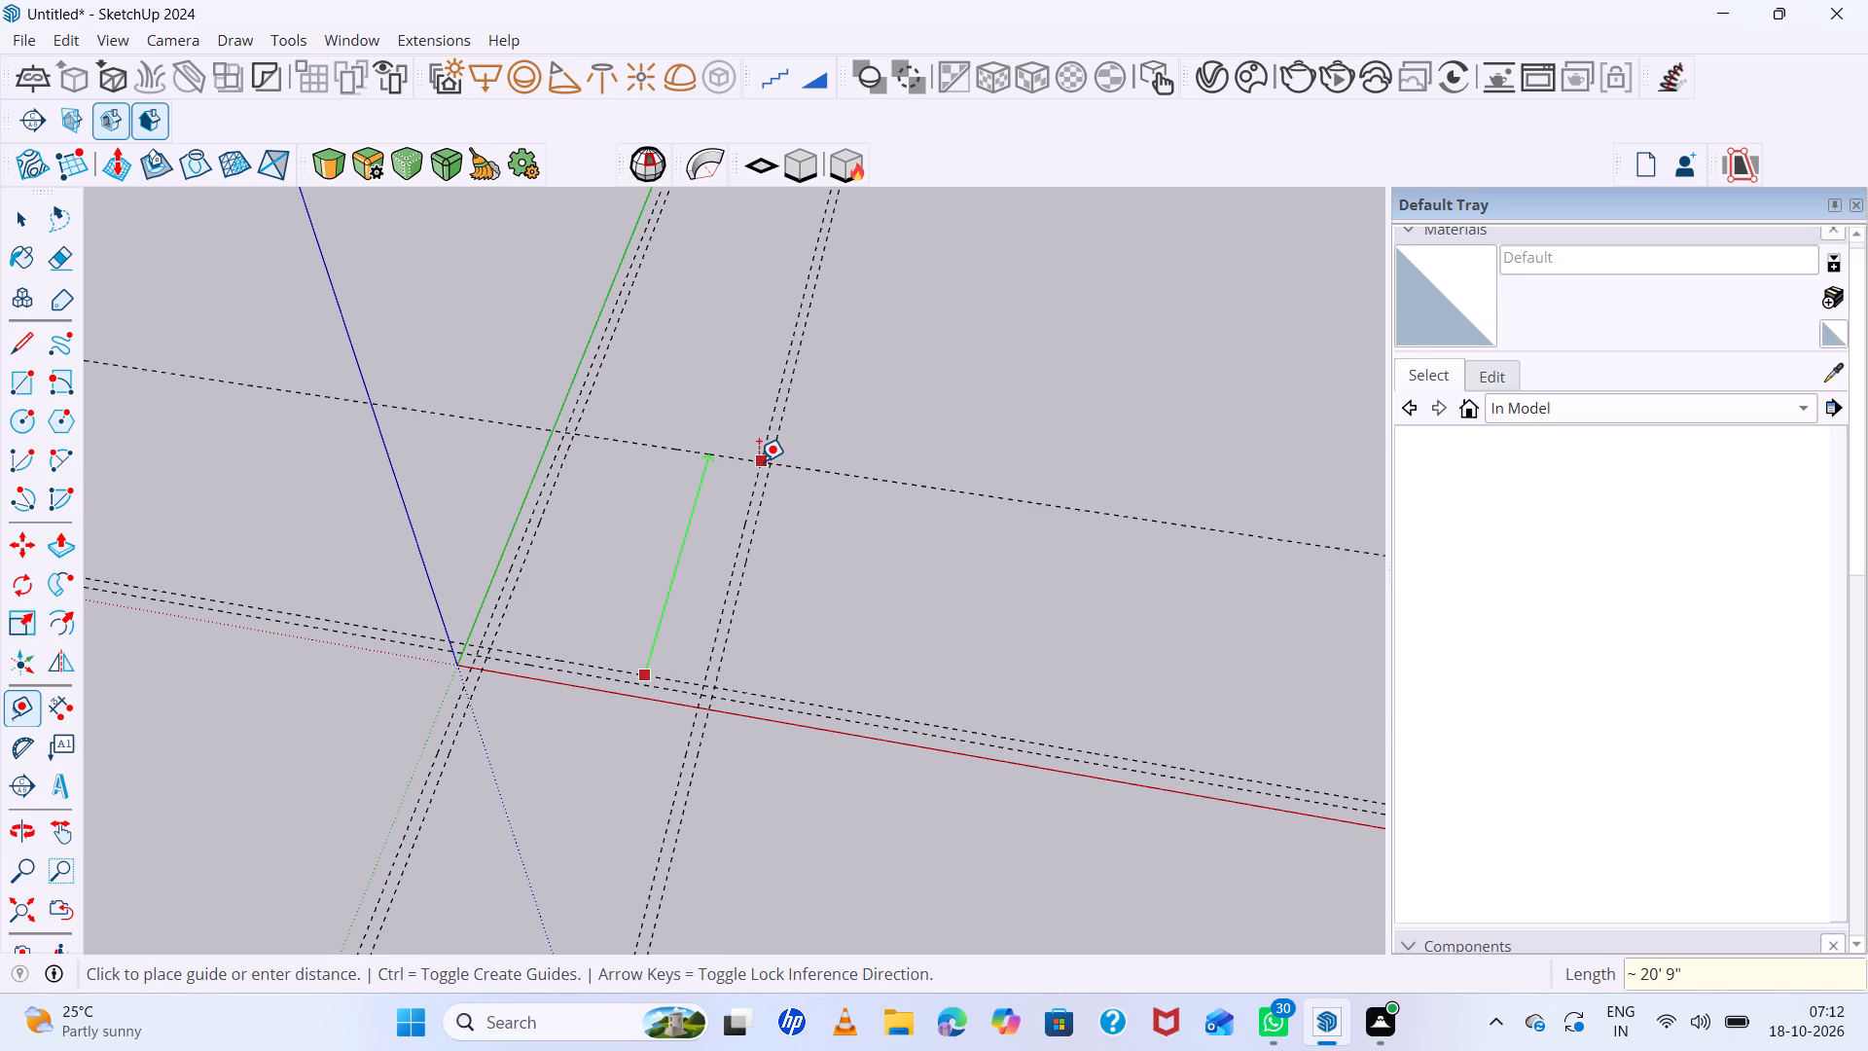
pyautogui.write("20'")
pyautogui.press('Return')
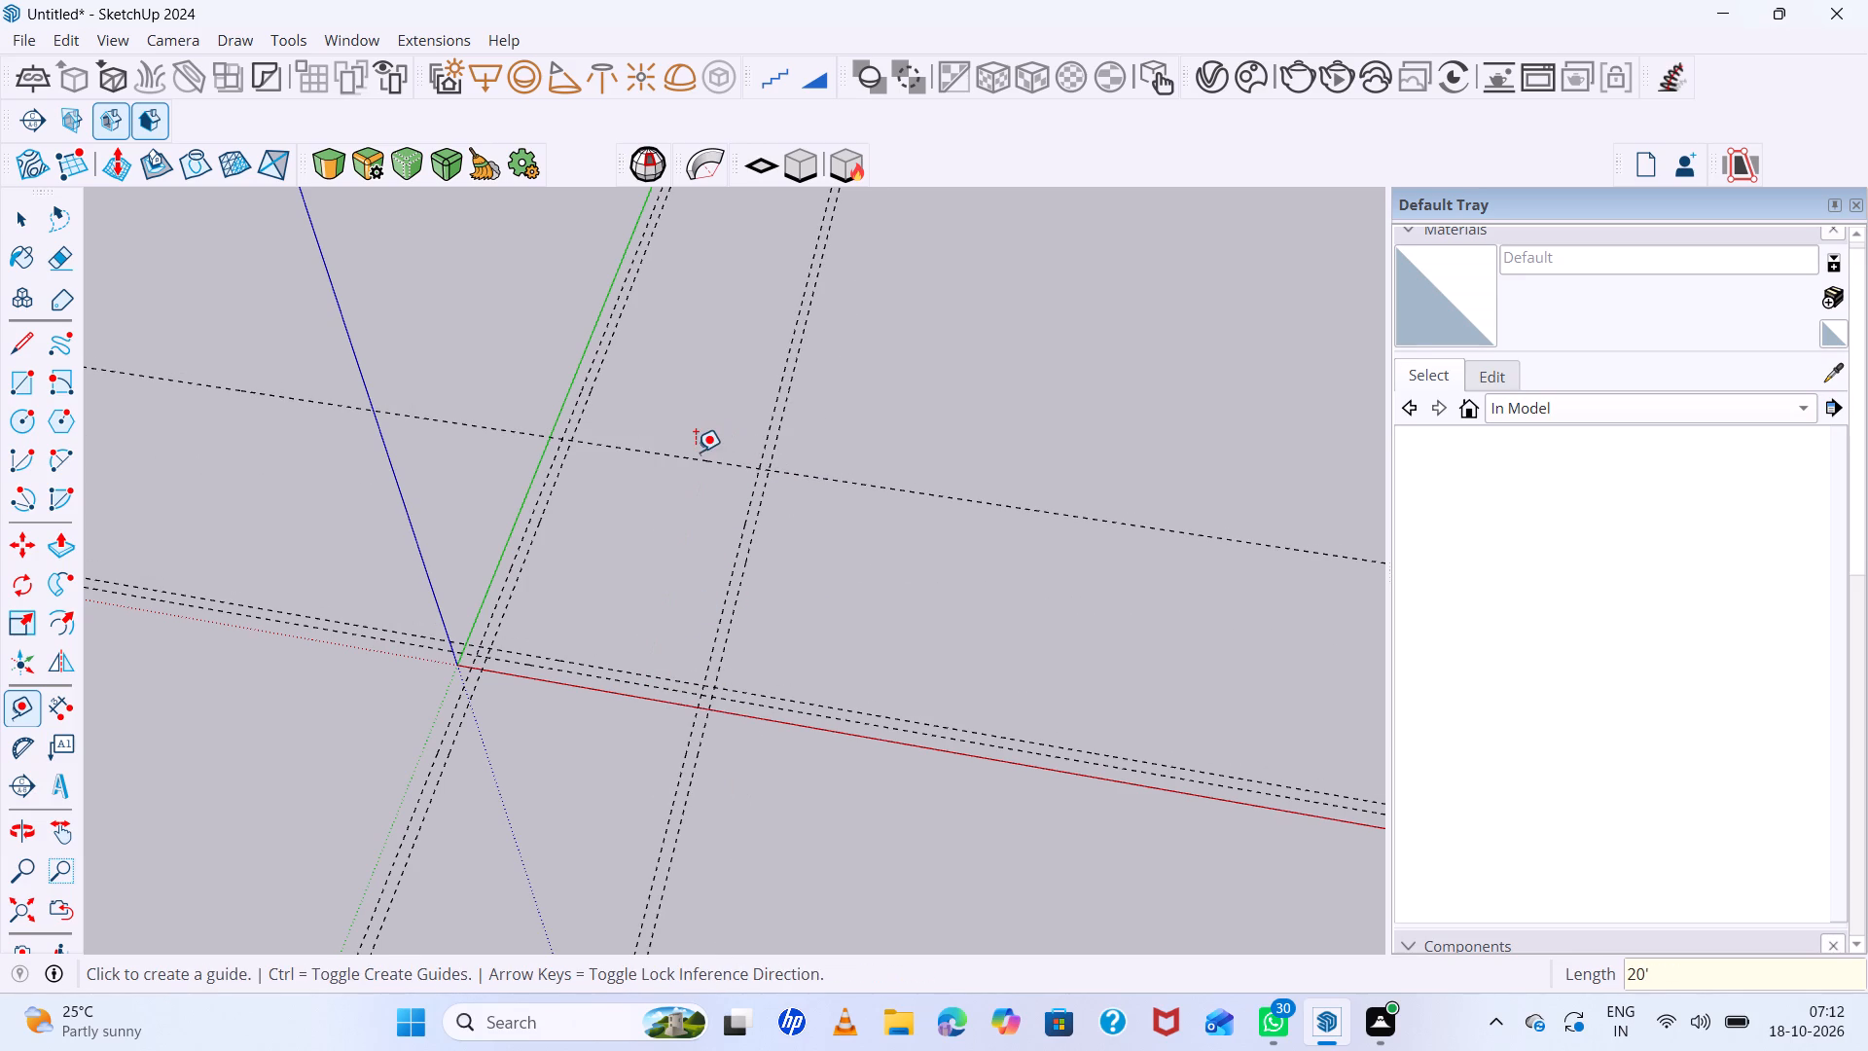
pyautogui.click(717, 467)
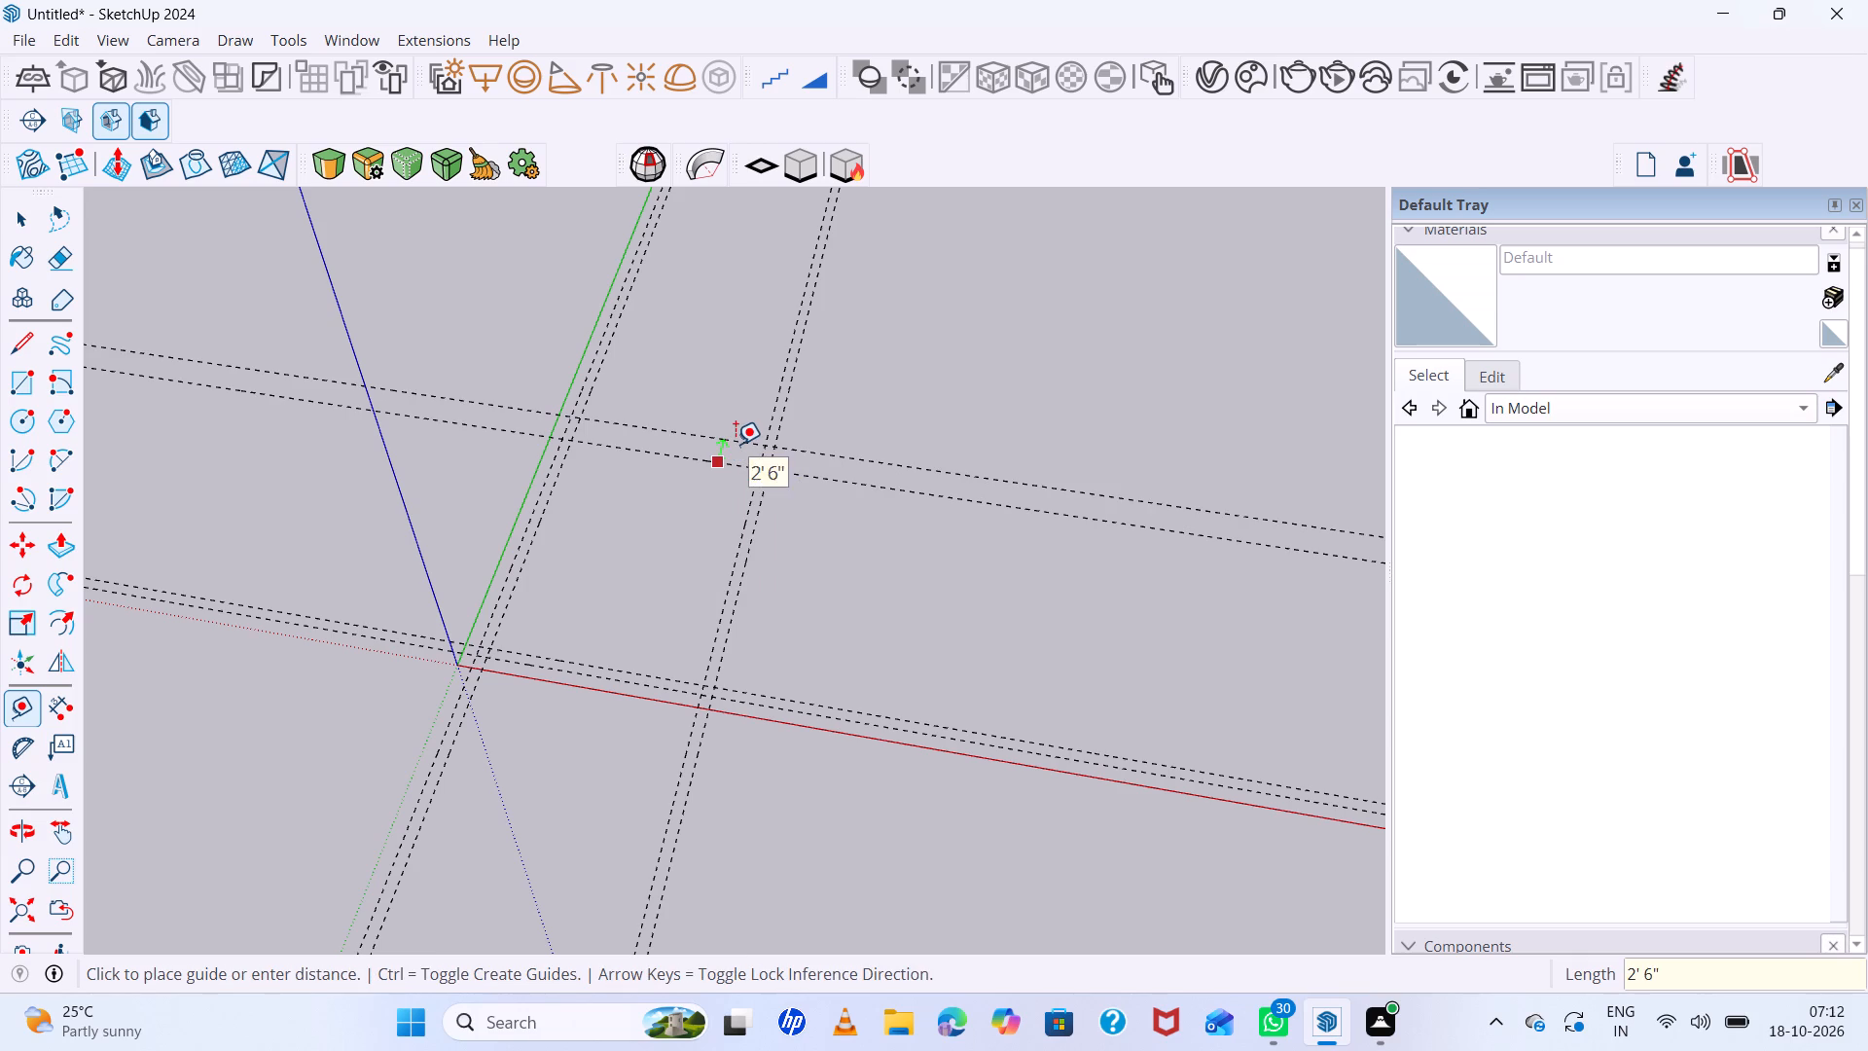
pyautogui.press('9')
pyautogui.press('Return')
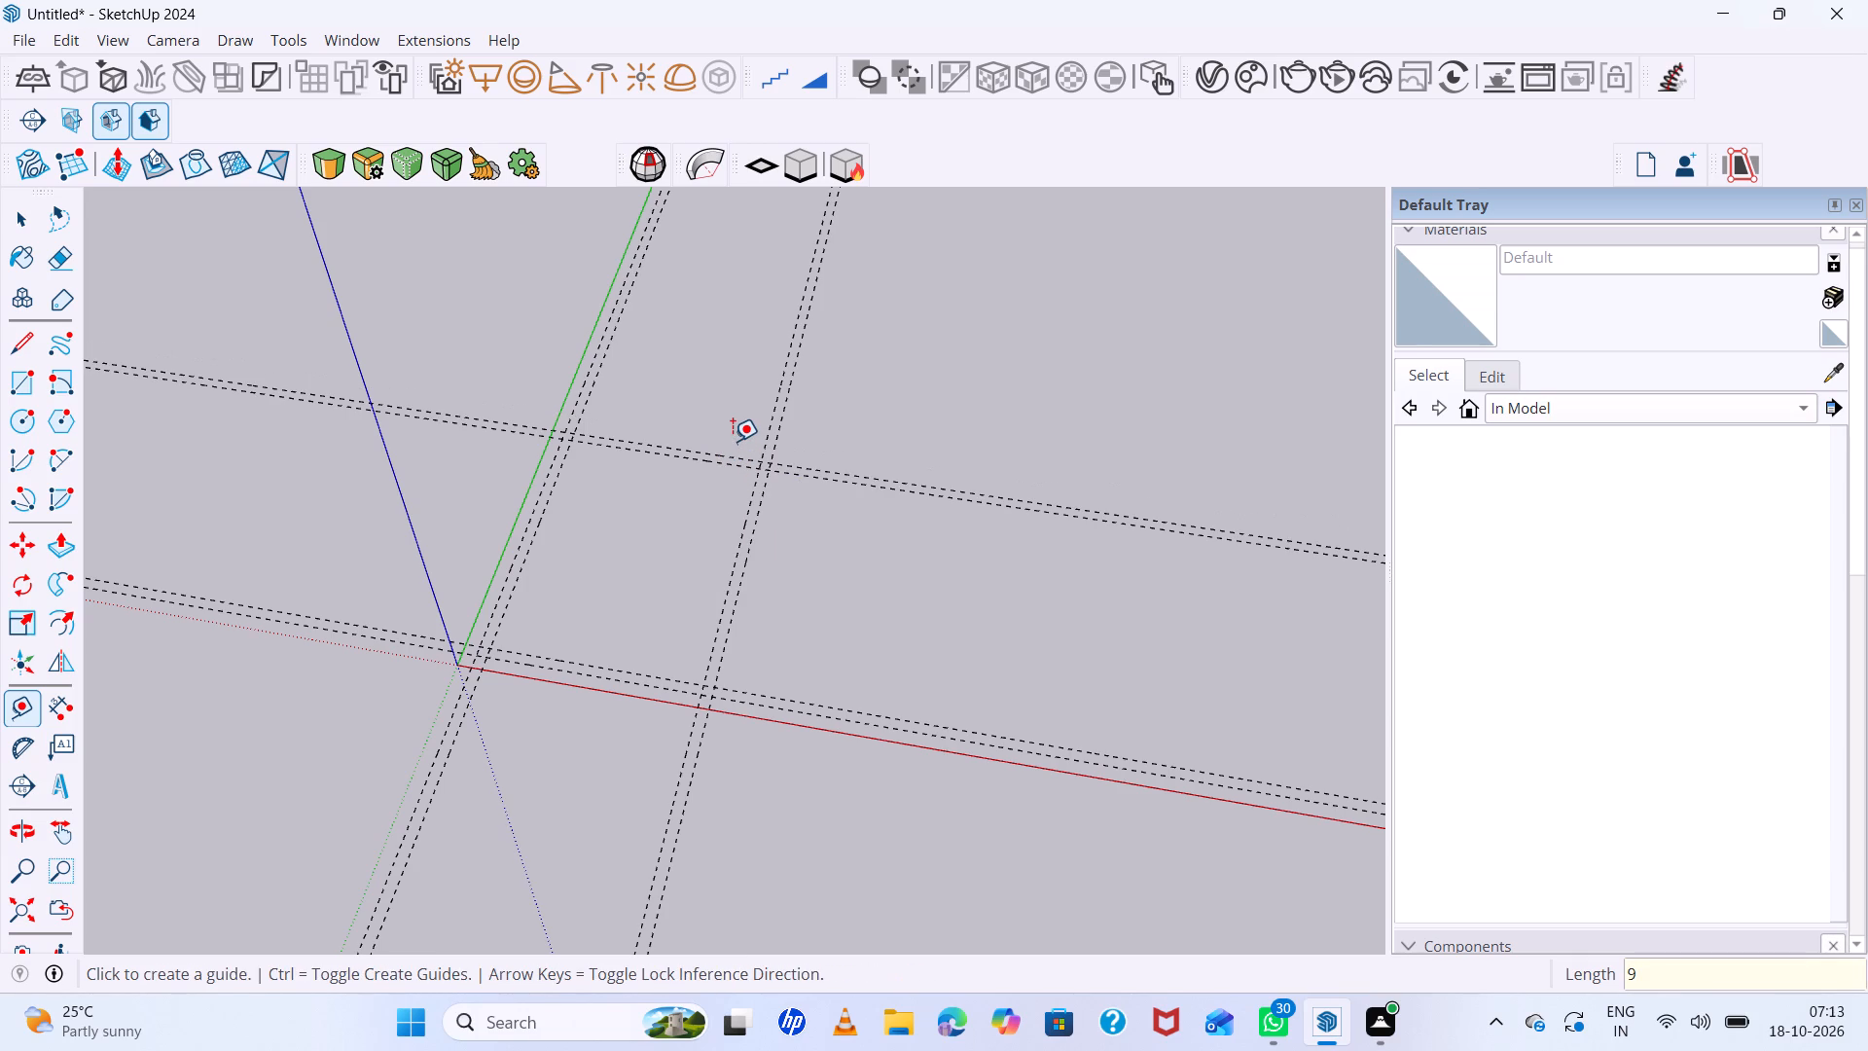
# Draw a 16' 6" by 21' 6" rectangle between opposite outer intersections of the guide lines.
pyautogui.scroll(4, 504, 464)
pyautogui.scroll(-6, 577, 536)
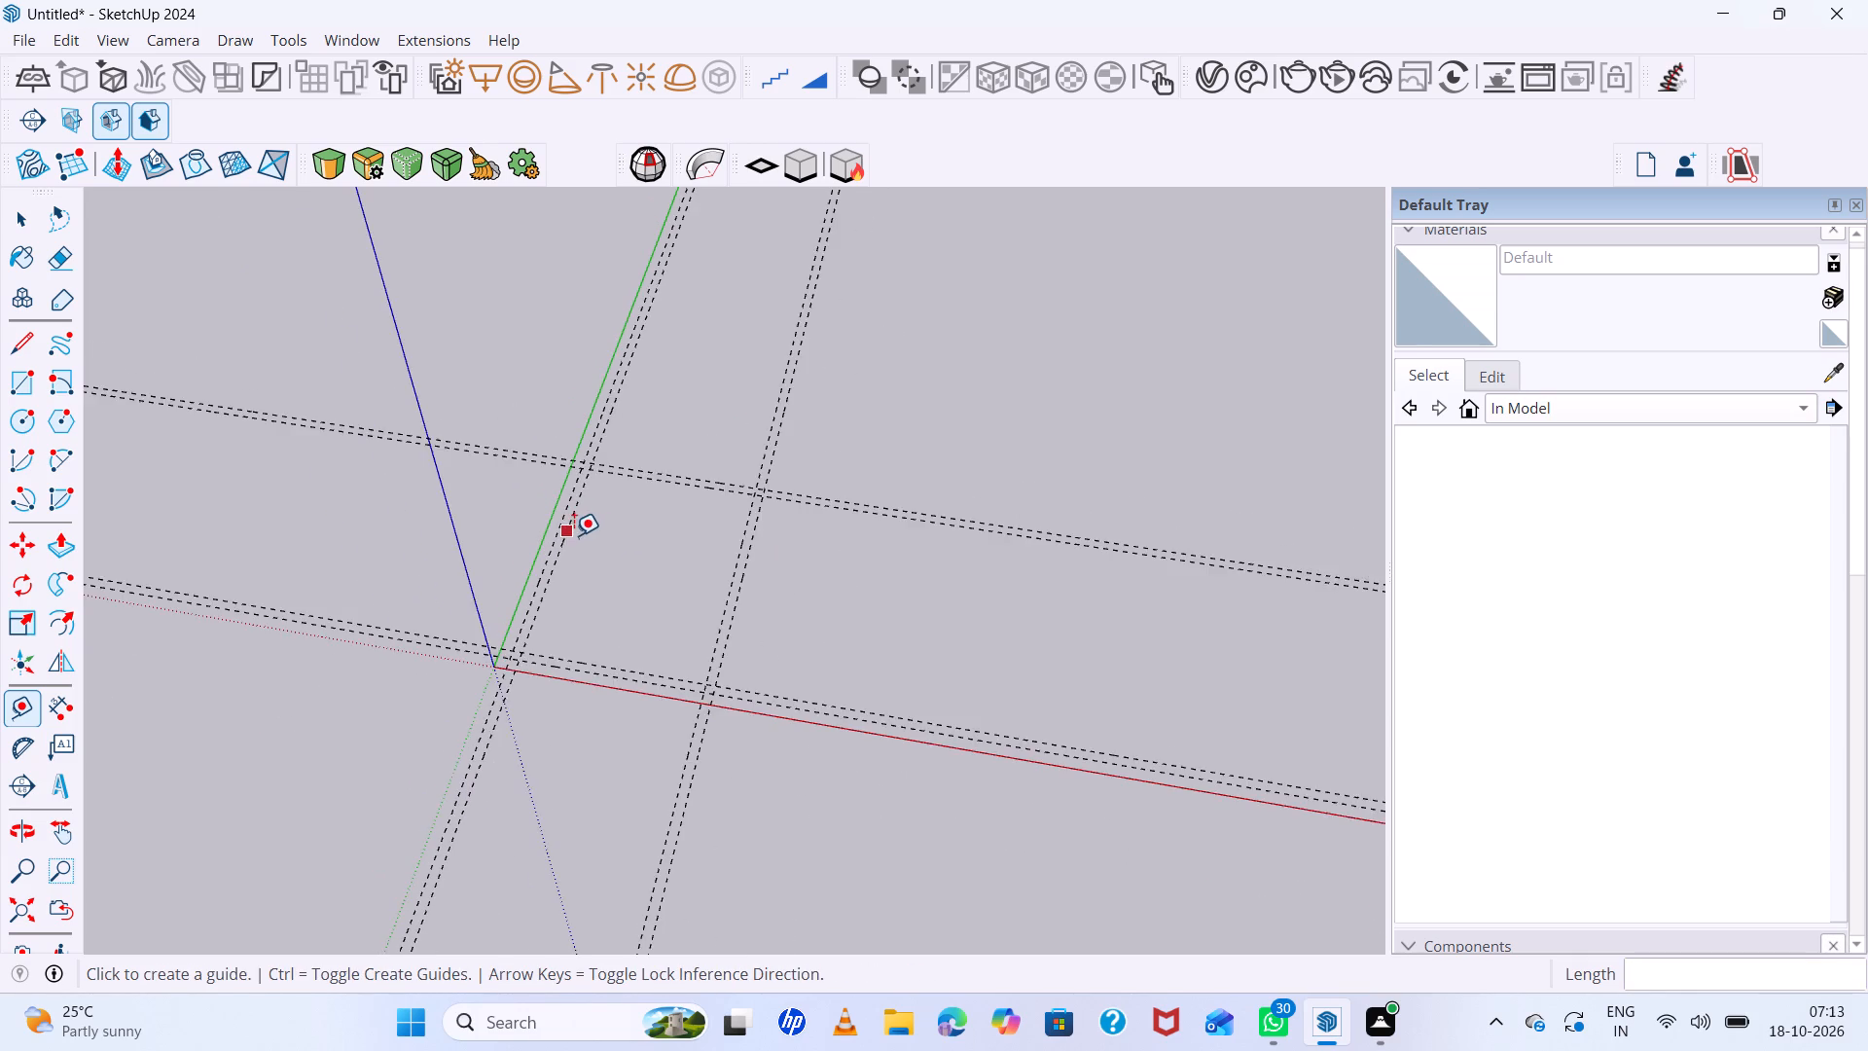
pyautogui.scroll(-2, 574, 535)
pyautogui.moveTo(728, 687); pyautogui.dragTo(880, 755, button='middle')
pyautogui.scroll(2, 506, 462)
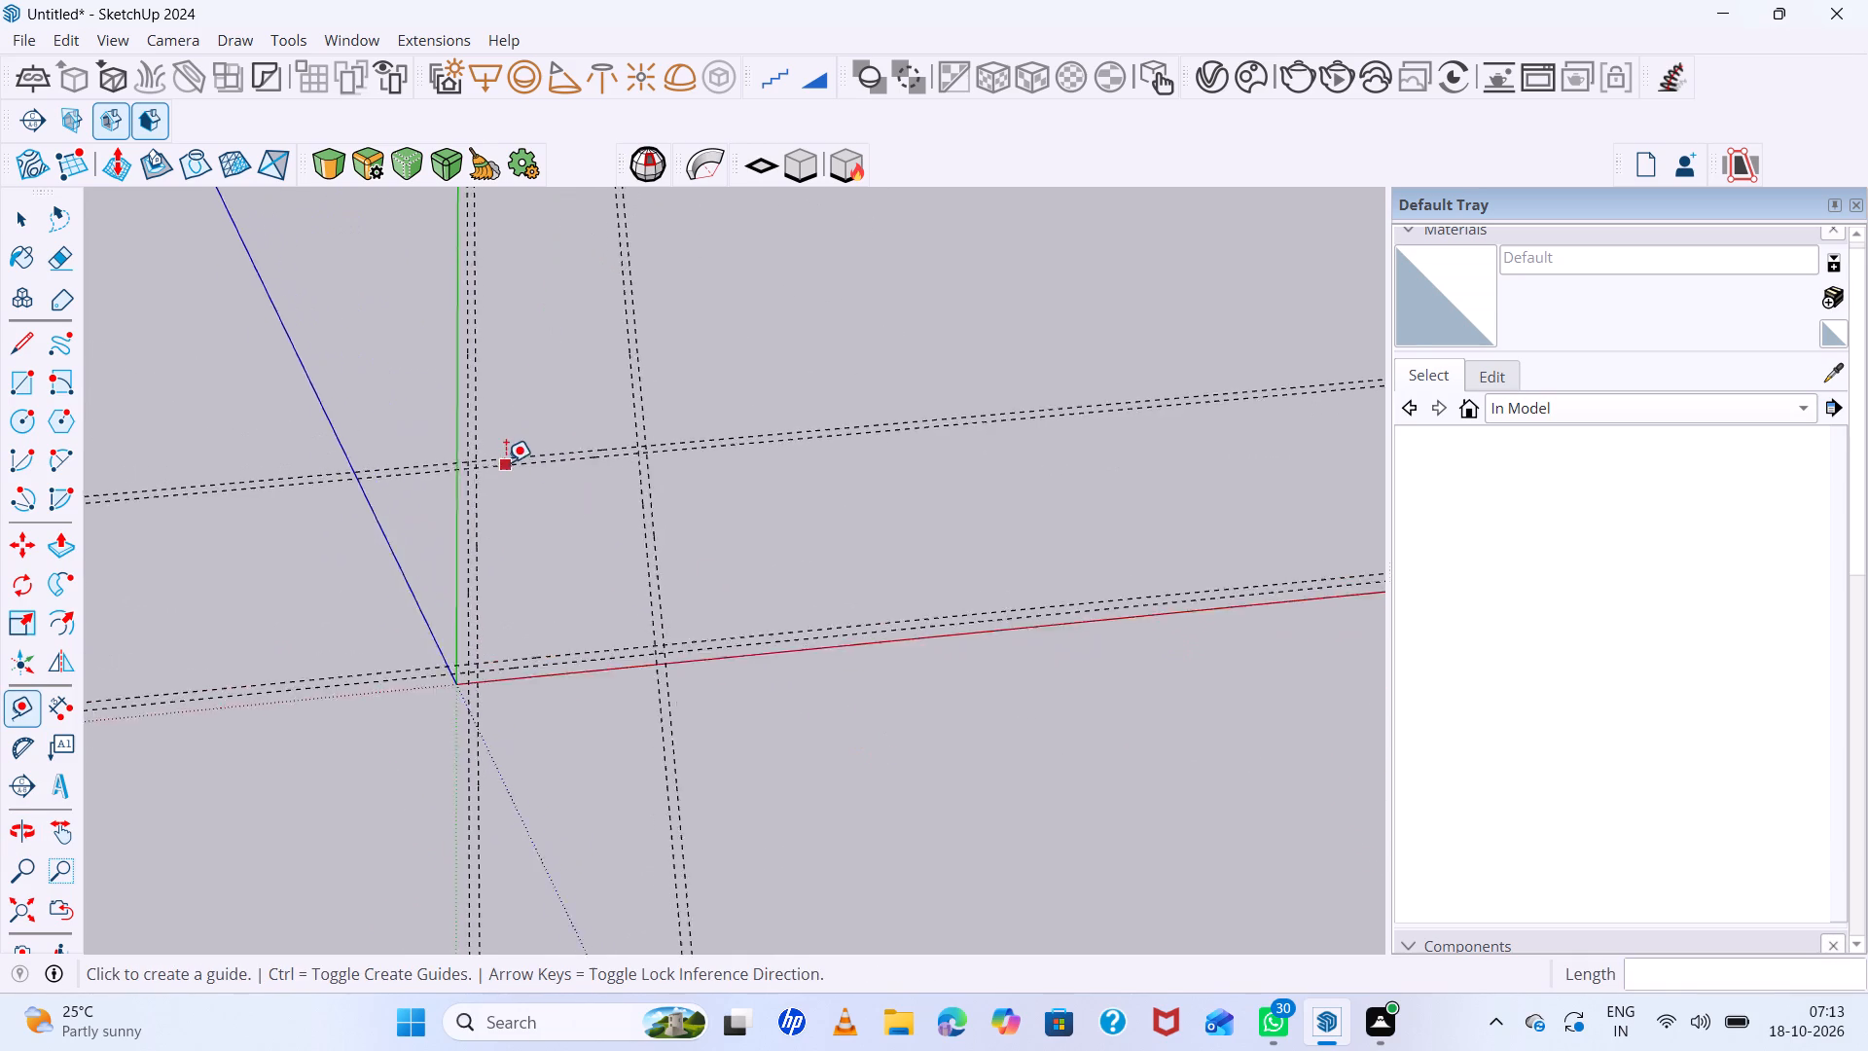
pyautogui.scroll(5, 506, 462)
pyautogui.press('r')
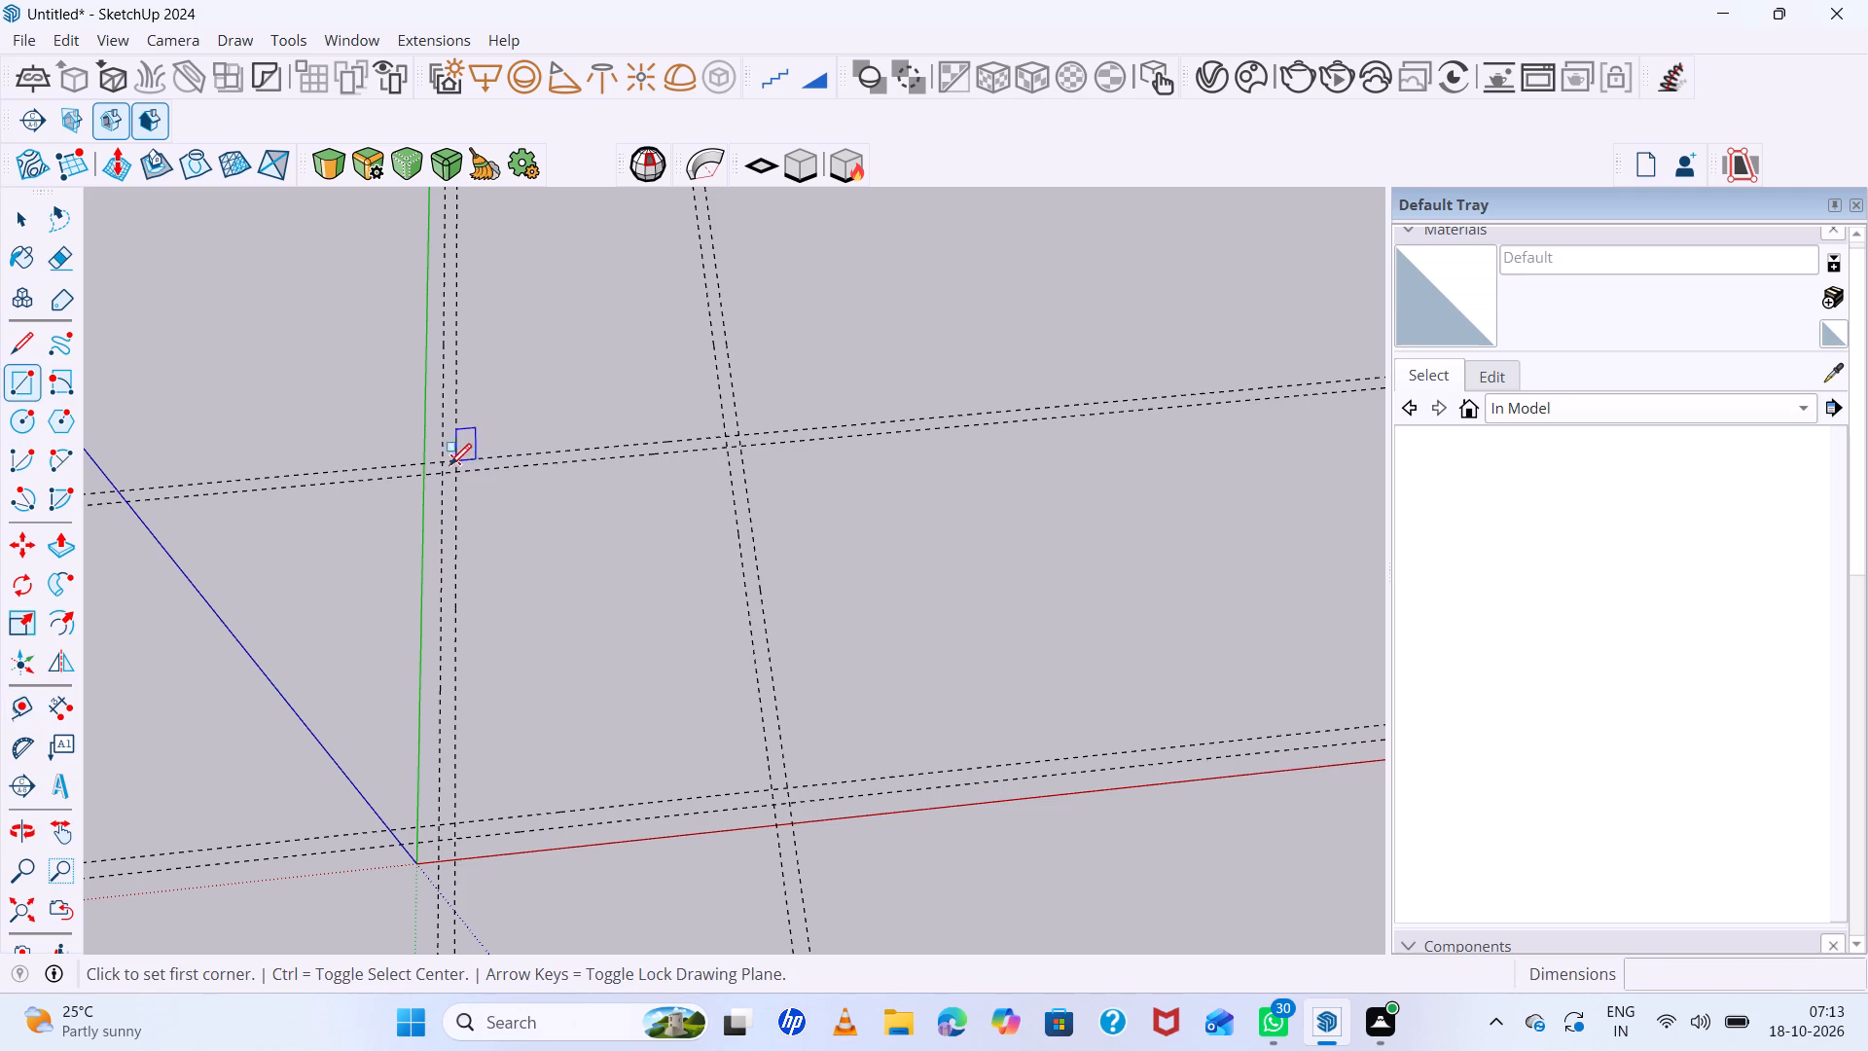
pyautogui.click(449, 462)
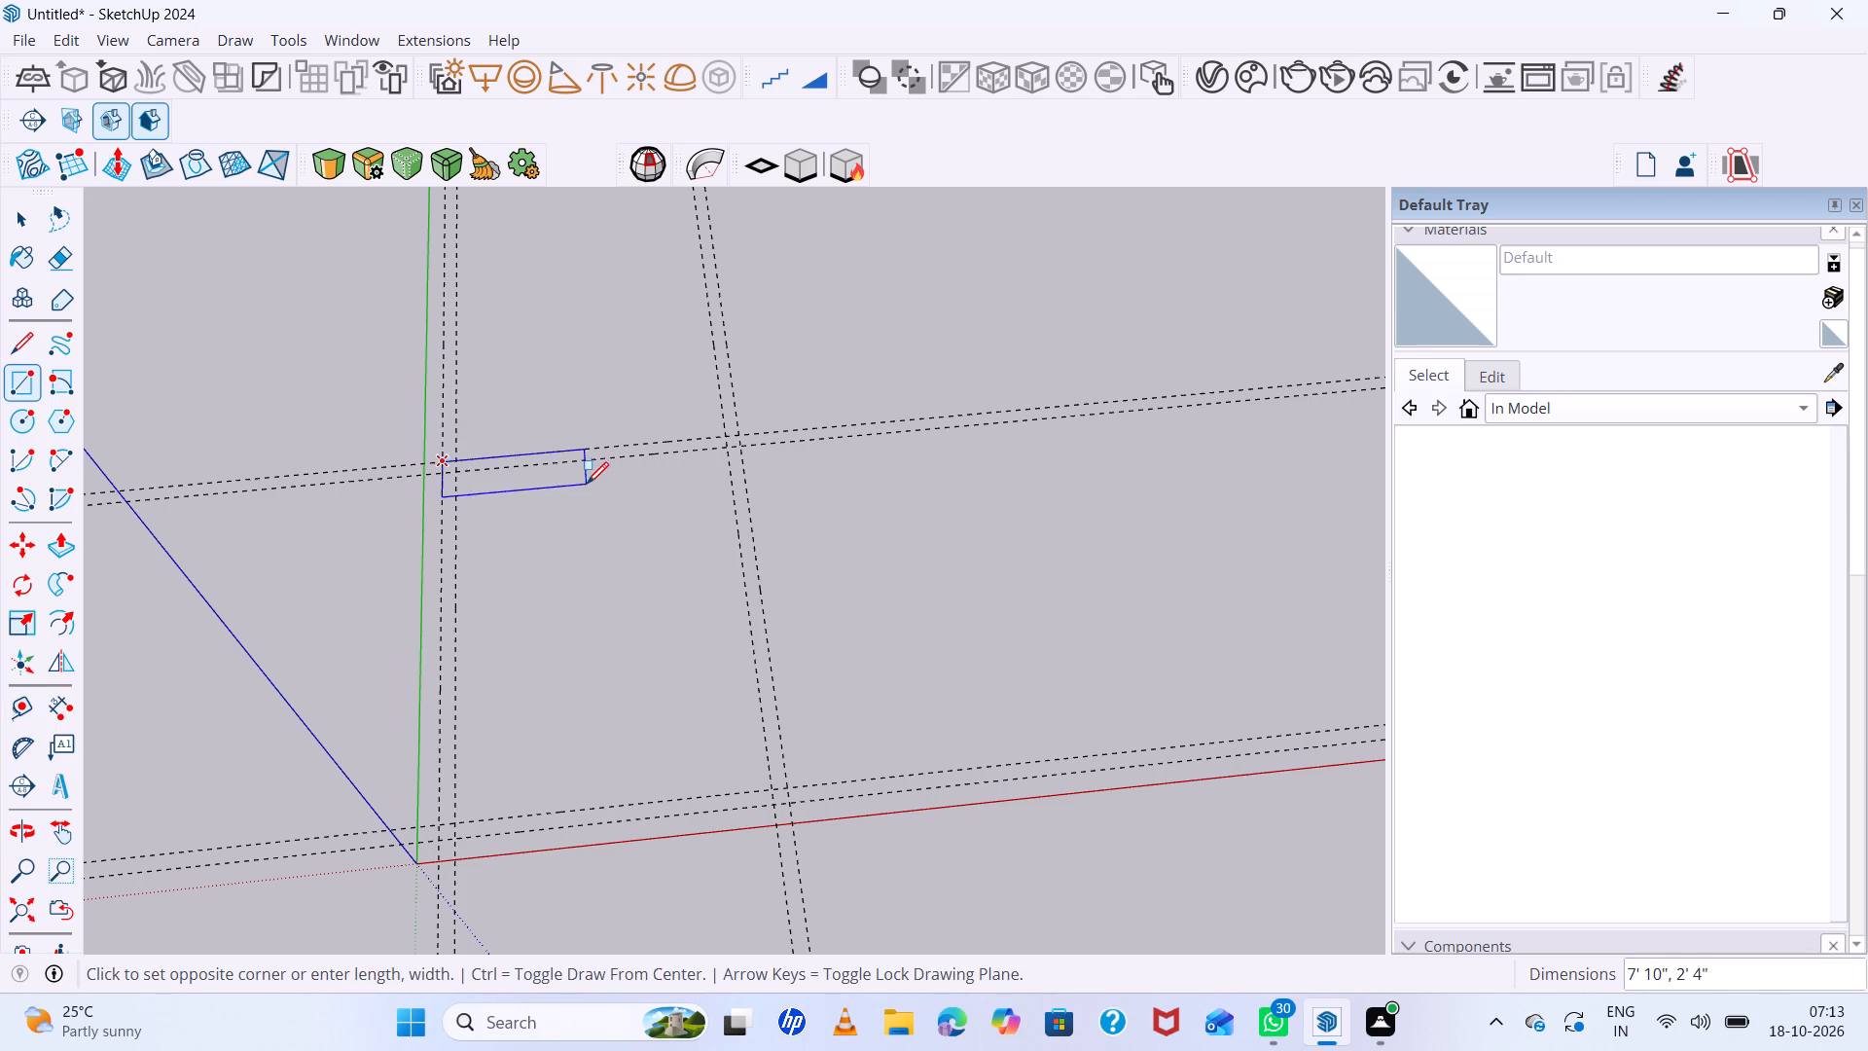
pyautogui.scroll(-7, 587, 484)
pyautogui.scroll(6, 694, 661)
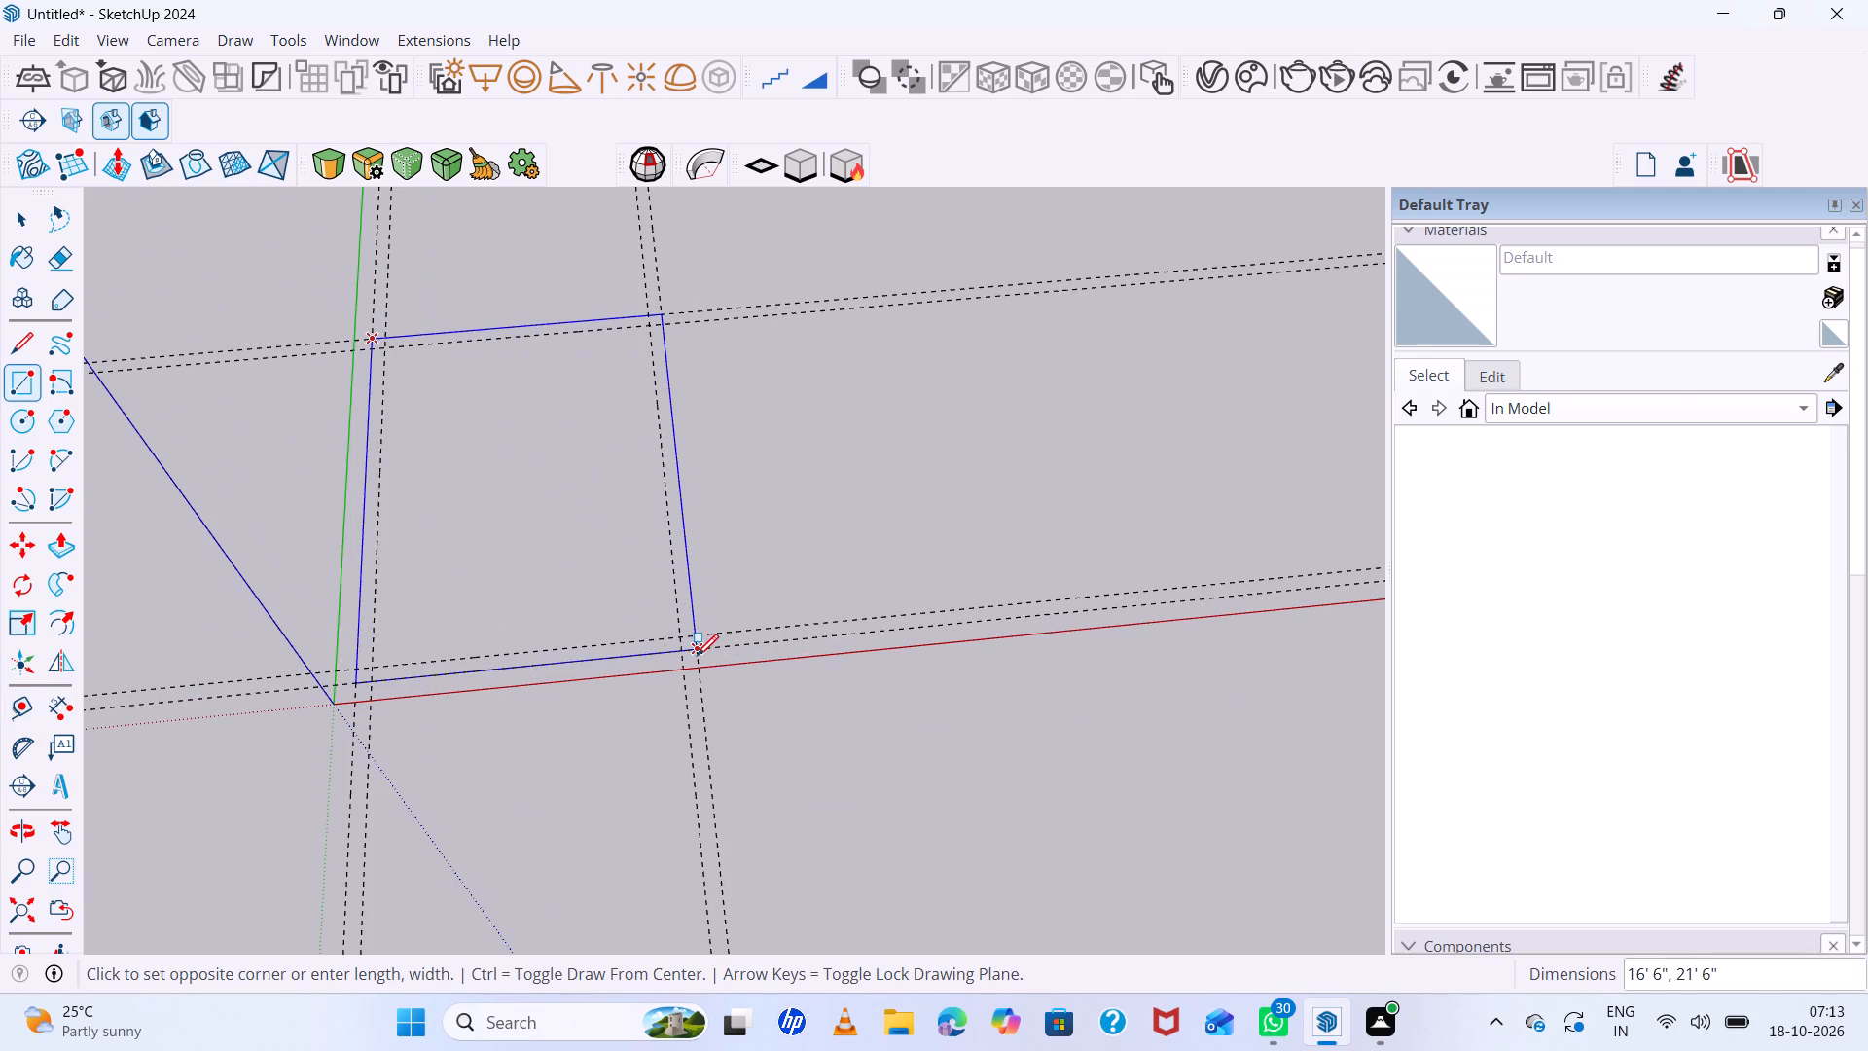
pyautogui.click(698, 655)
pyautogui.press('space')
# Offset the rectangle's outline 9" inward to form the wall band.
pyautogui.click(548, 555)
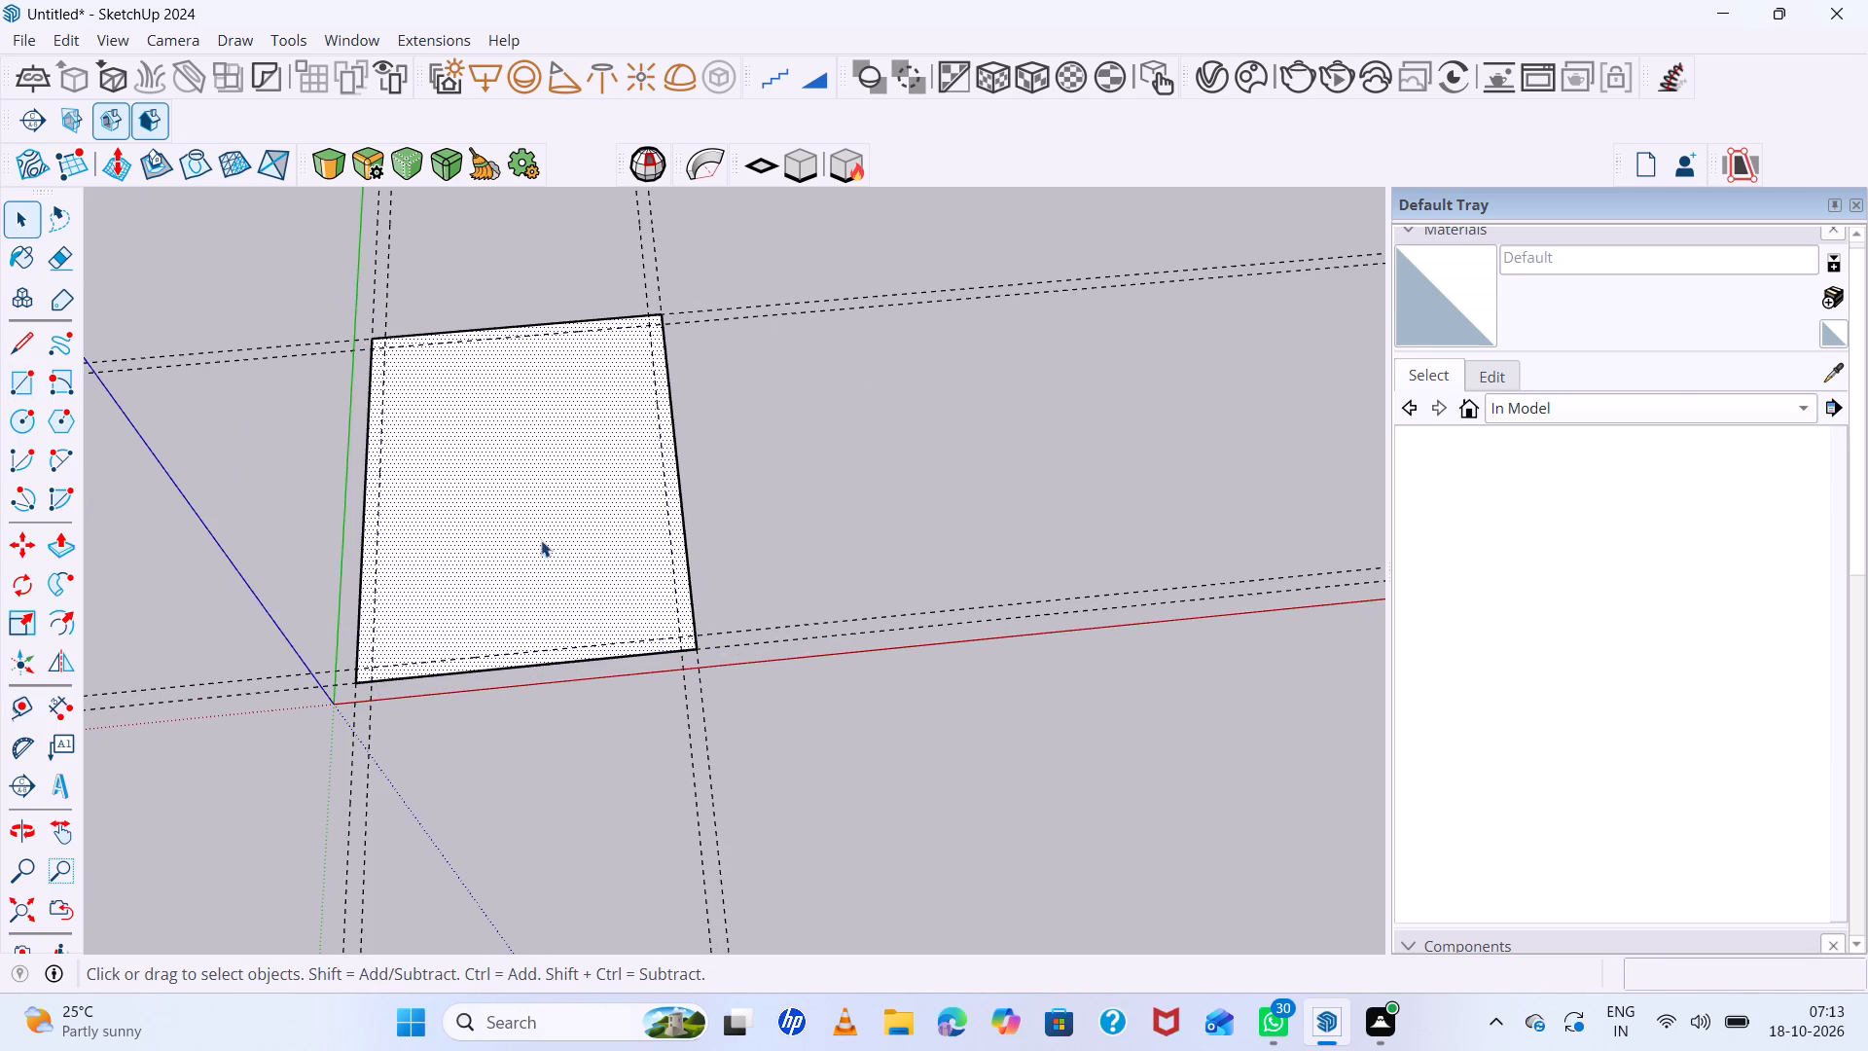
pyautogui.press('f')
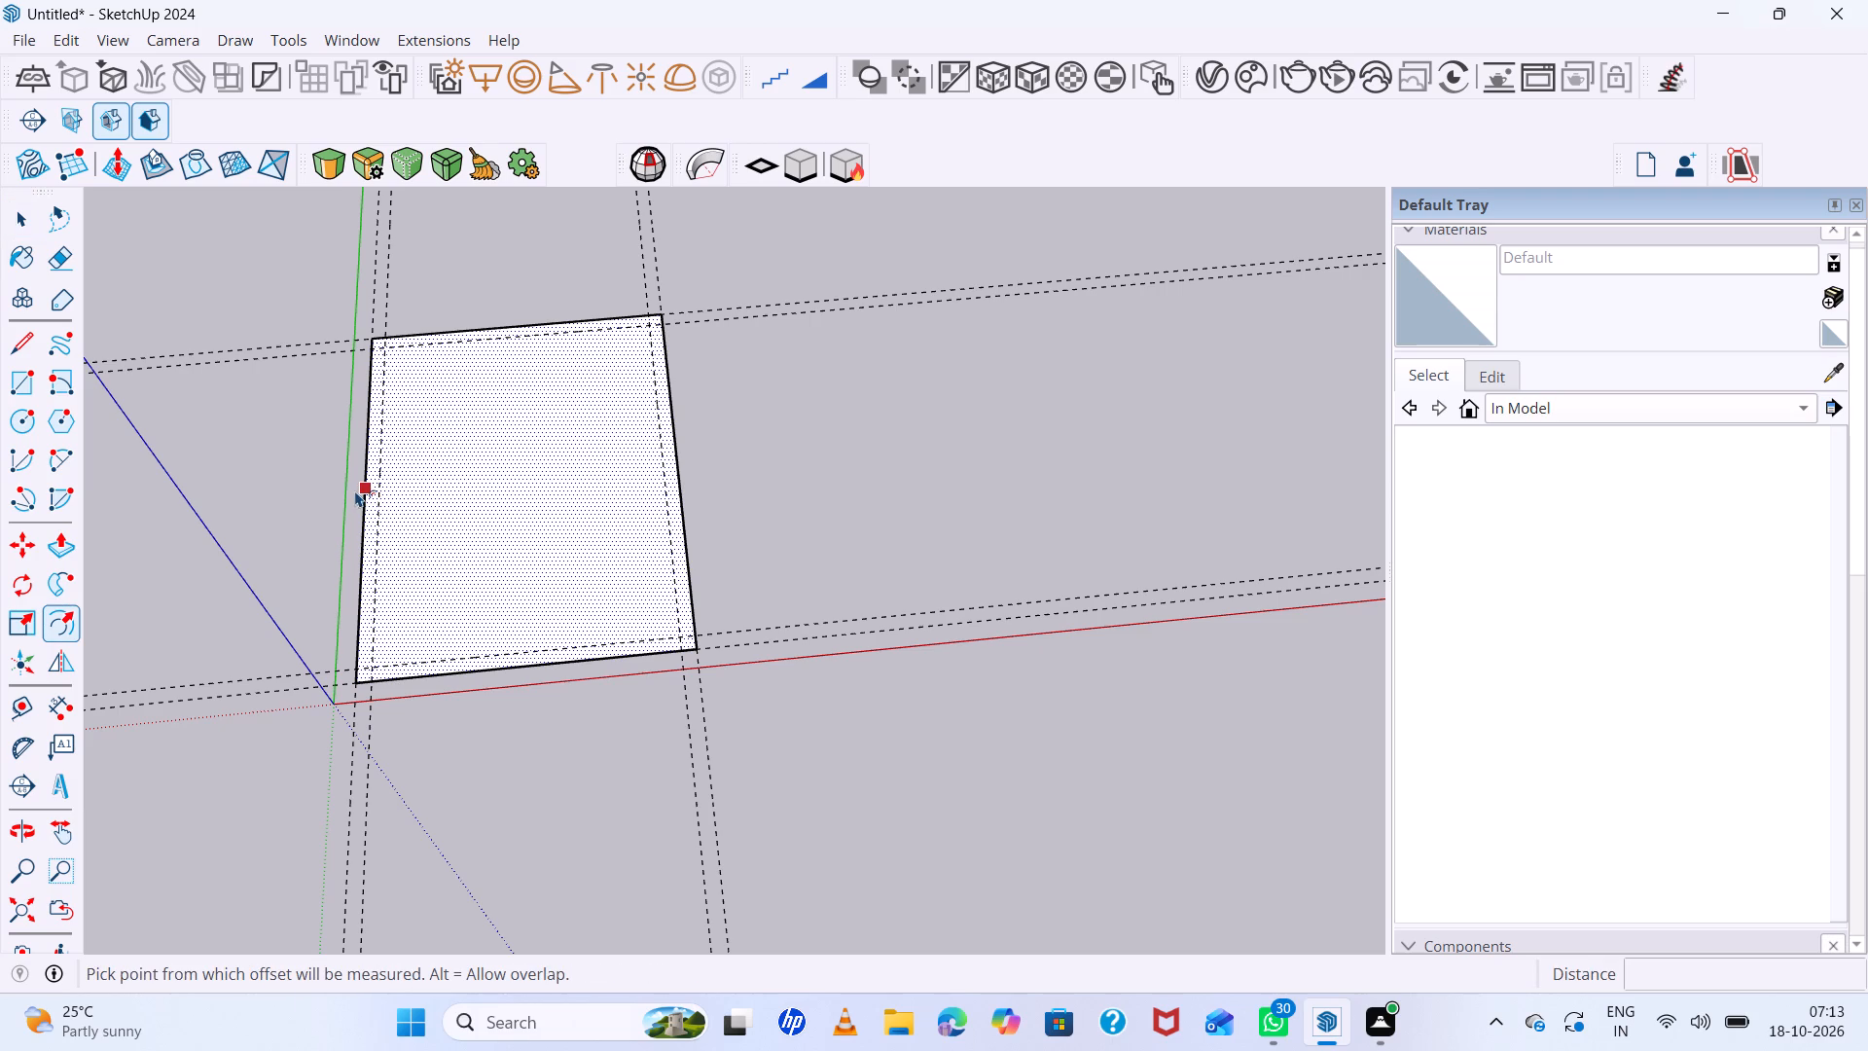
pyautogui.click(362, 488)
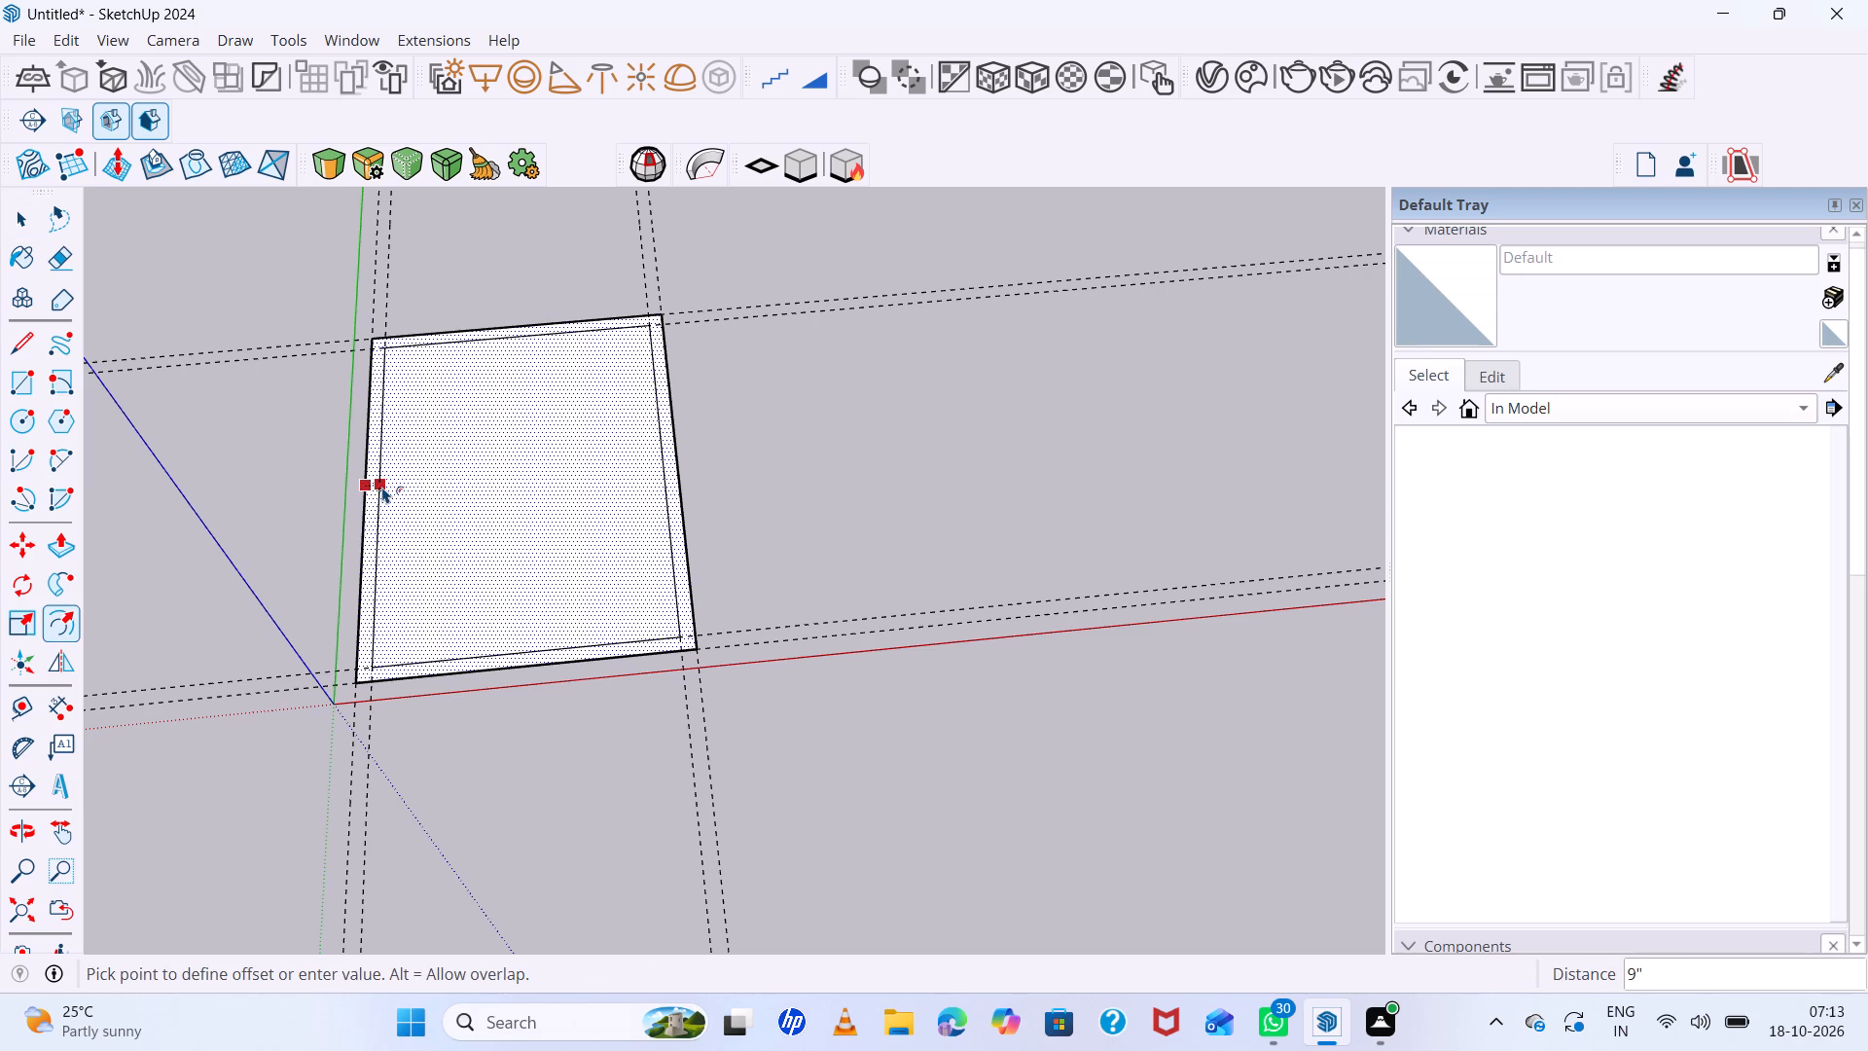
pyautogui.click(382, 487)
pyautogui.press('space')
# Delete all guide lines from the model.
pyautogui.scroll(-6, 724, 400)
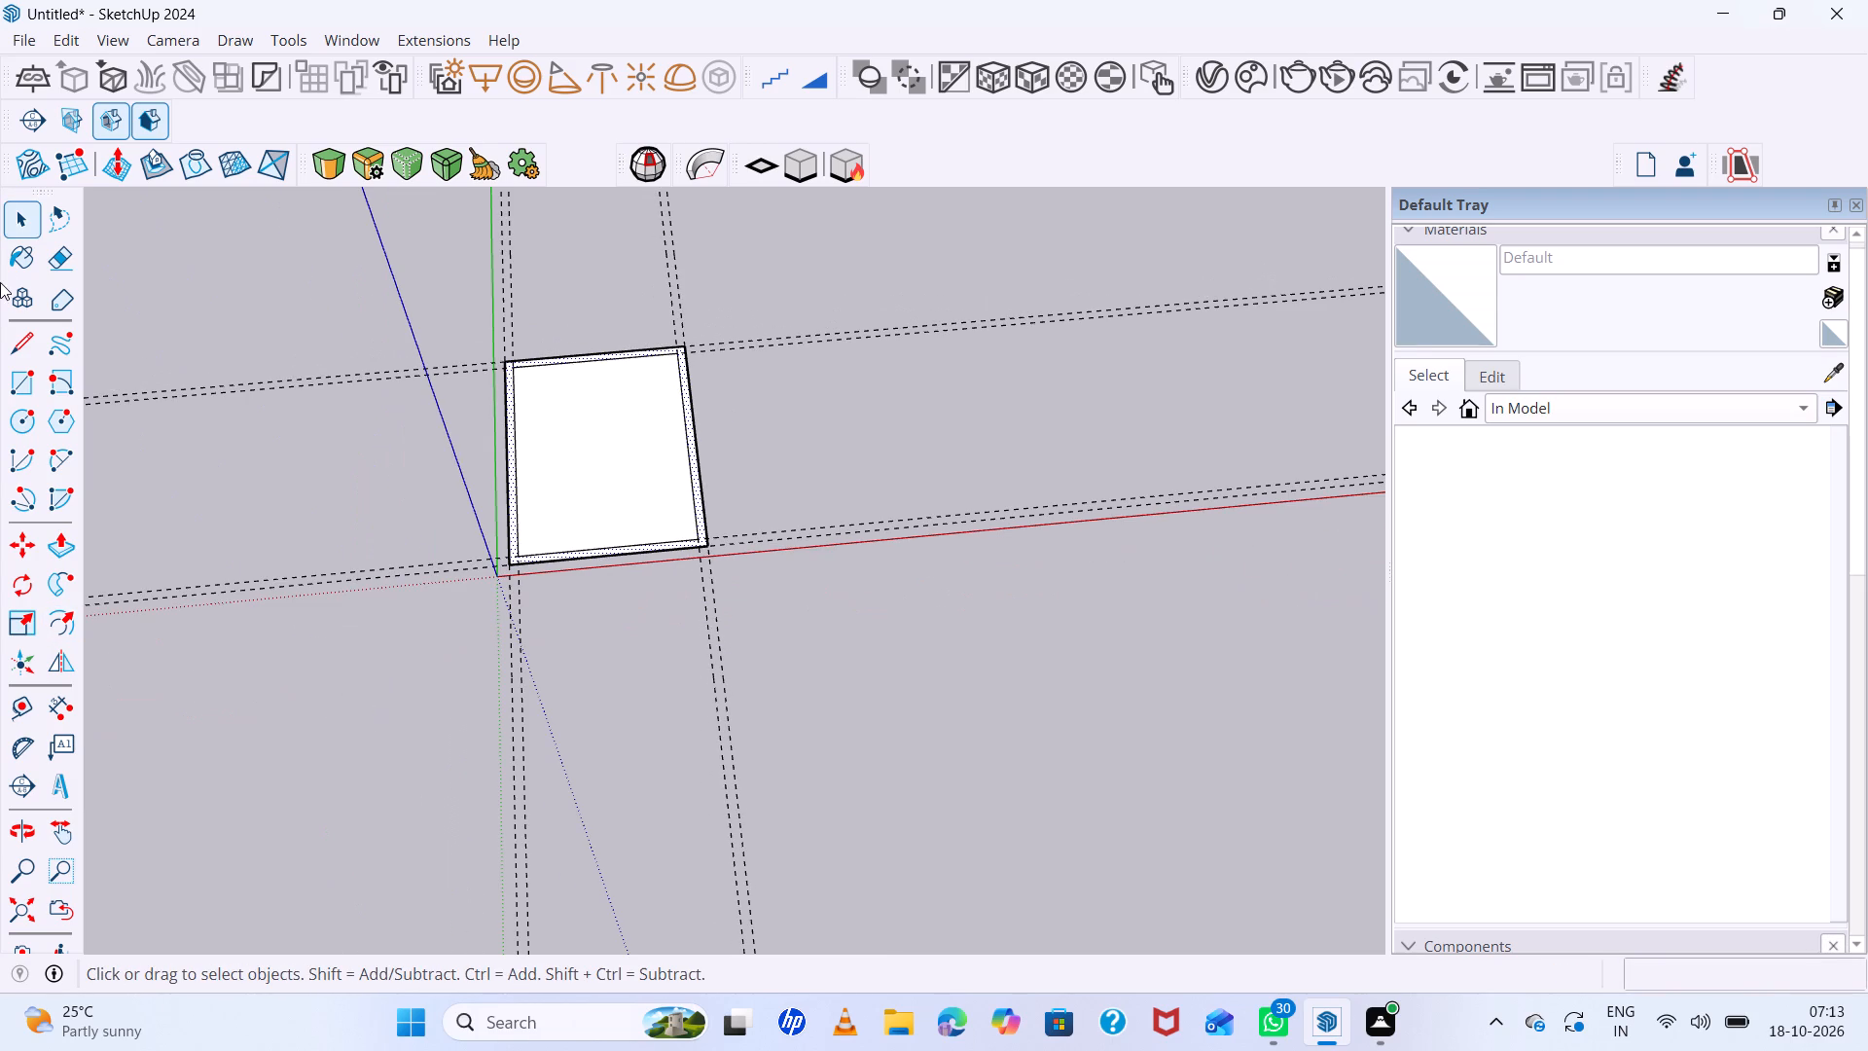
pyautogui.click(27, 40)
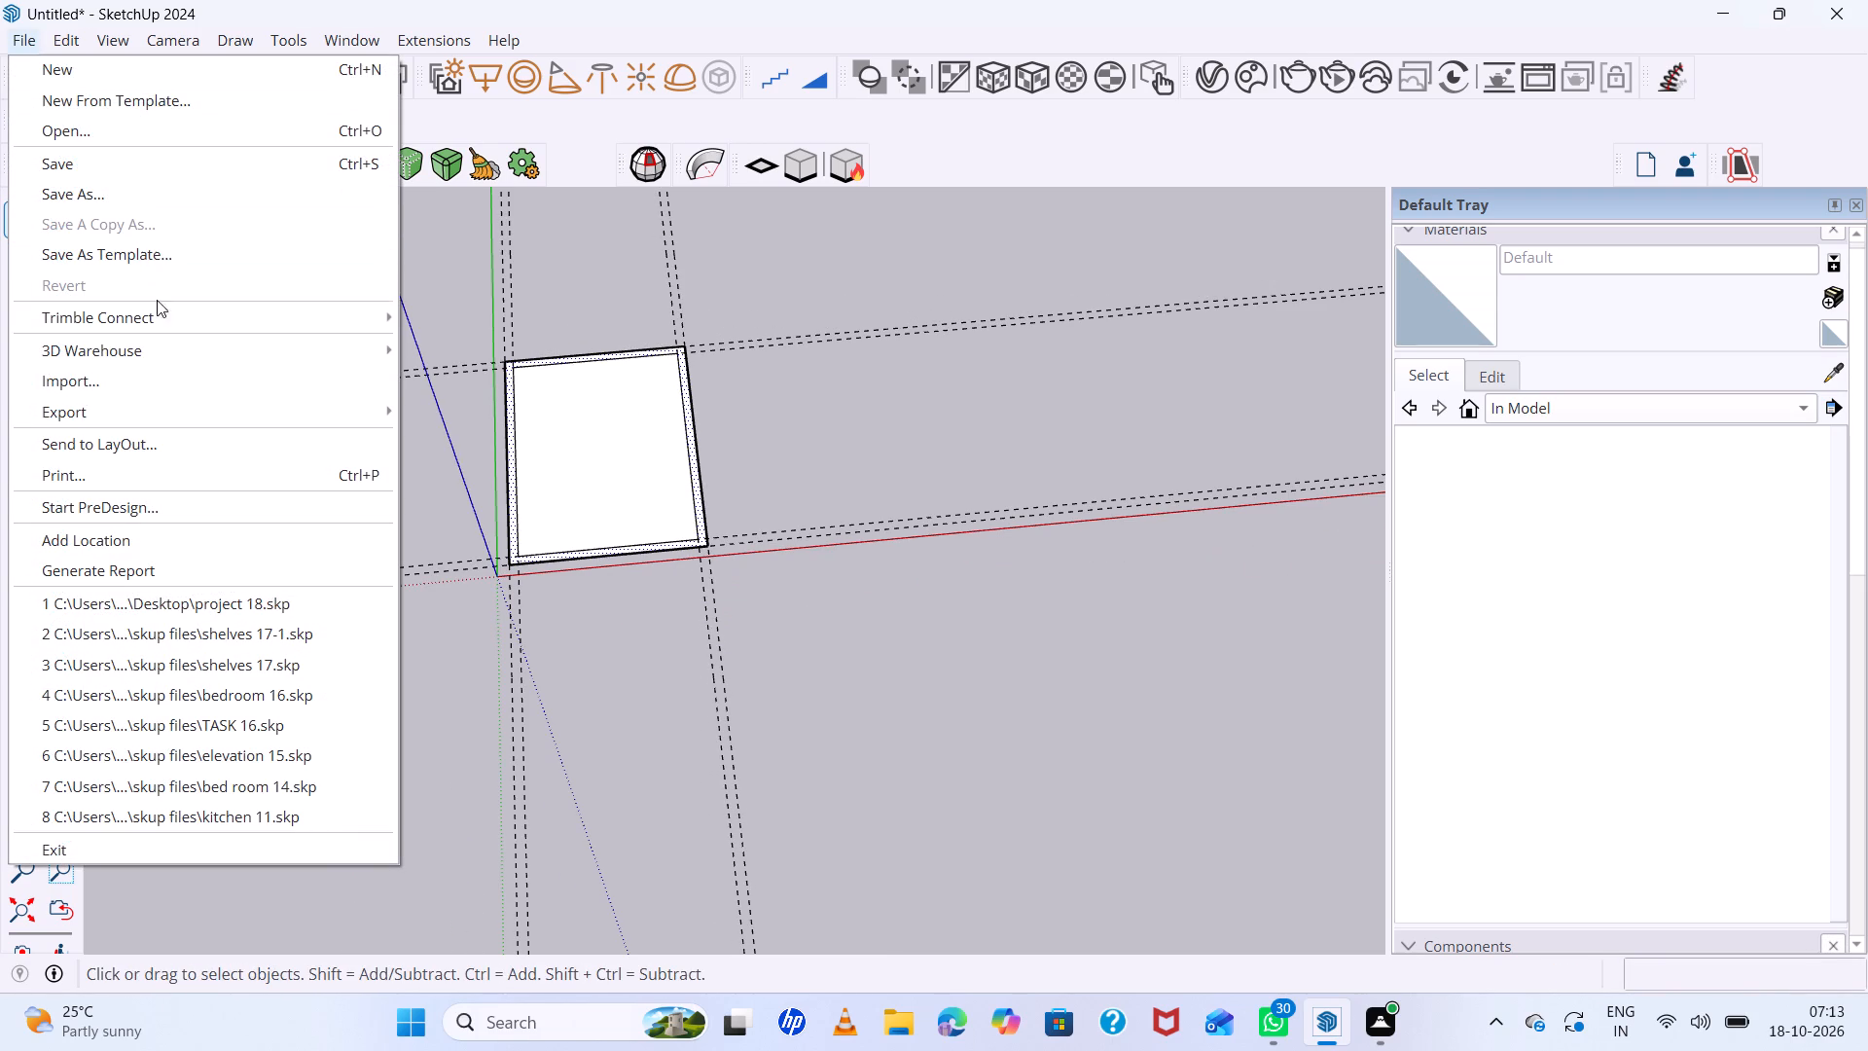
pyautogui.click(71, 44)
pyautogui.click(71, 44)
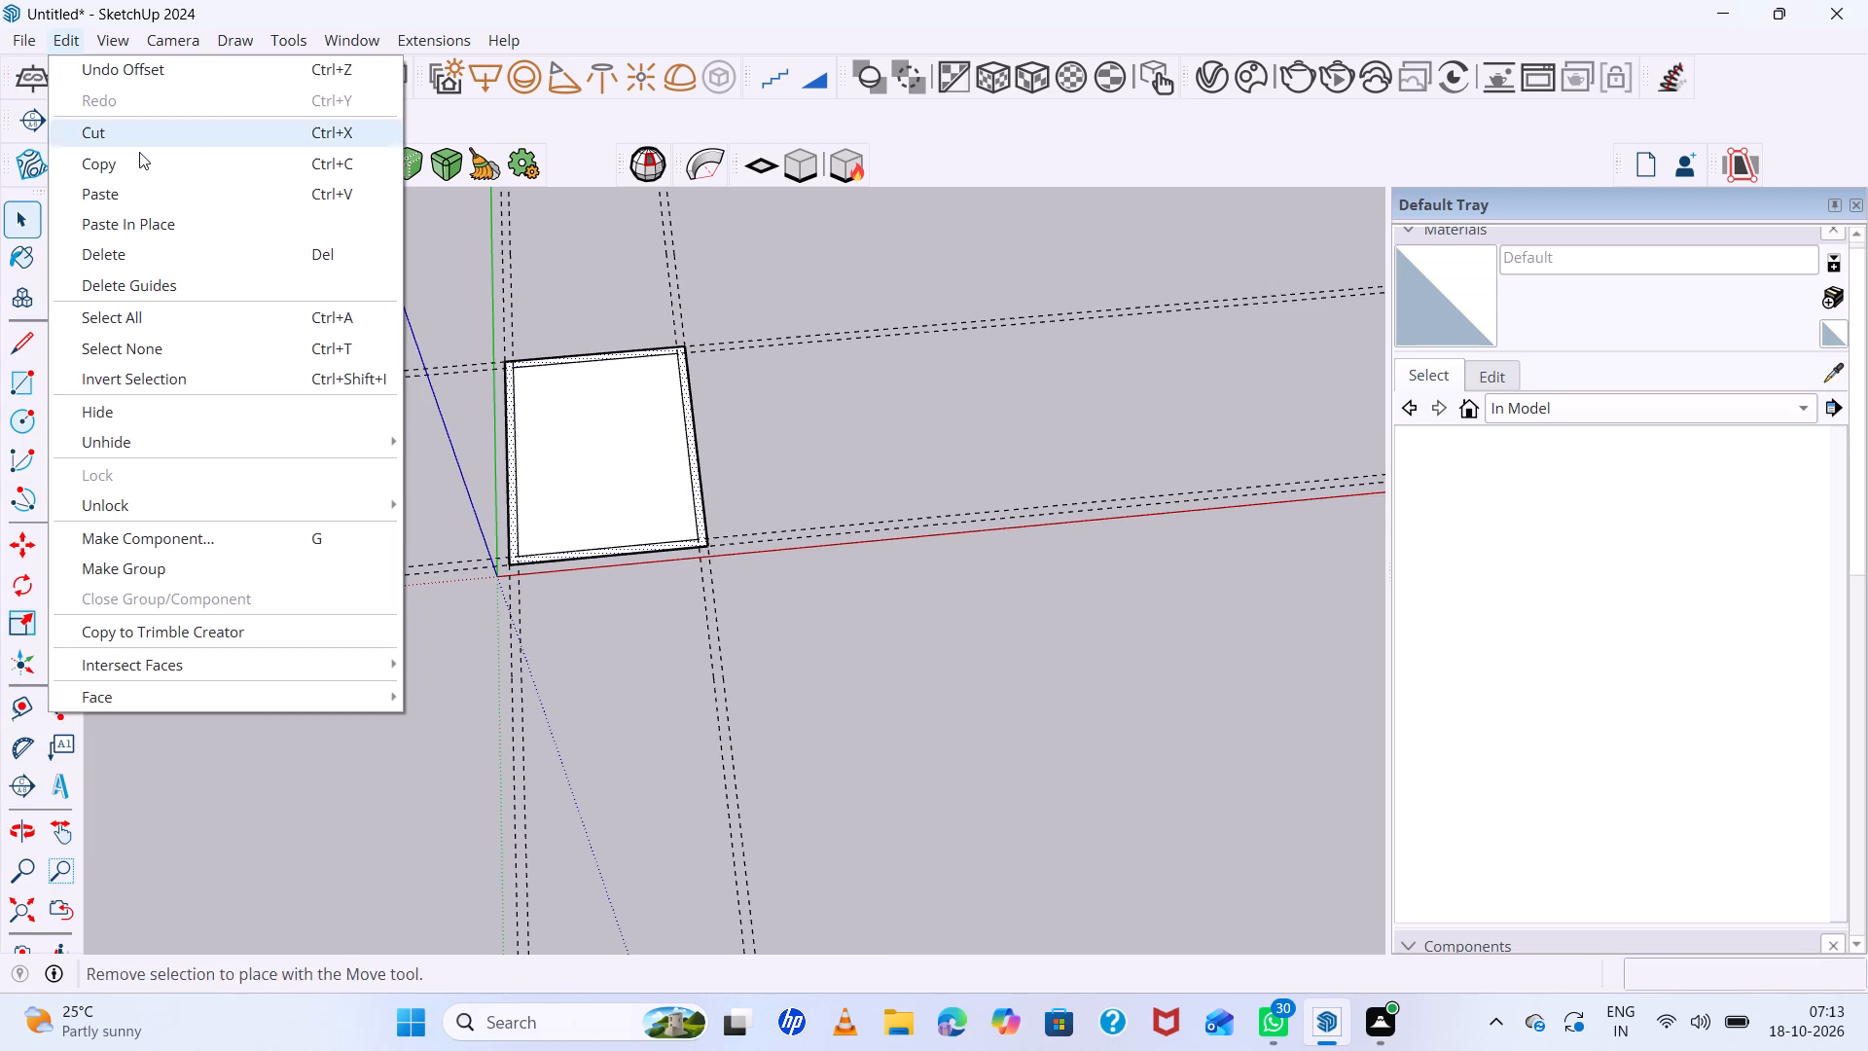
pyautogui.click(204, 288)
# Draw 9" lines from both inner corners of the far short wall to its outer edge, separating it from the long walls.
pyautogui.scroll(7, 583, 362)
pyautogui.scroll(2, 491, 352)
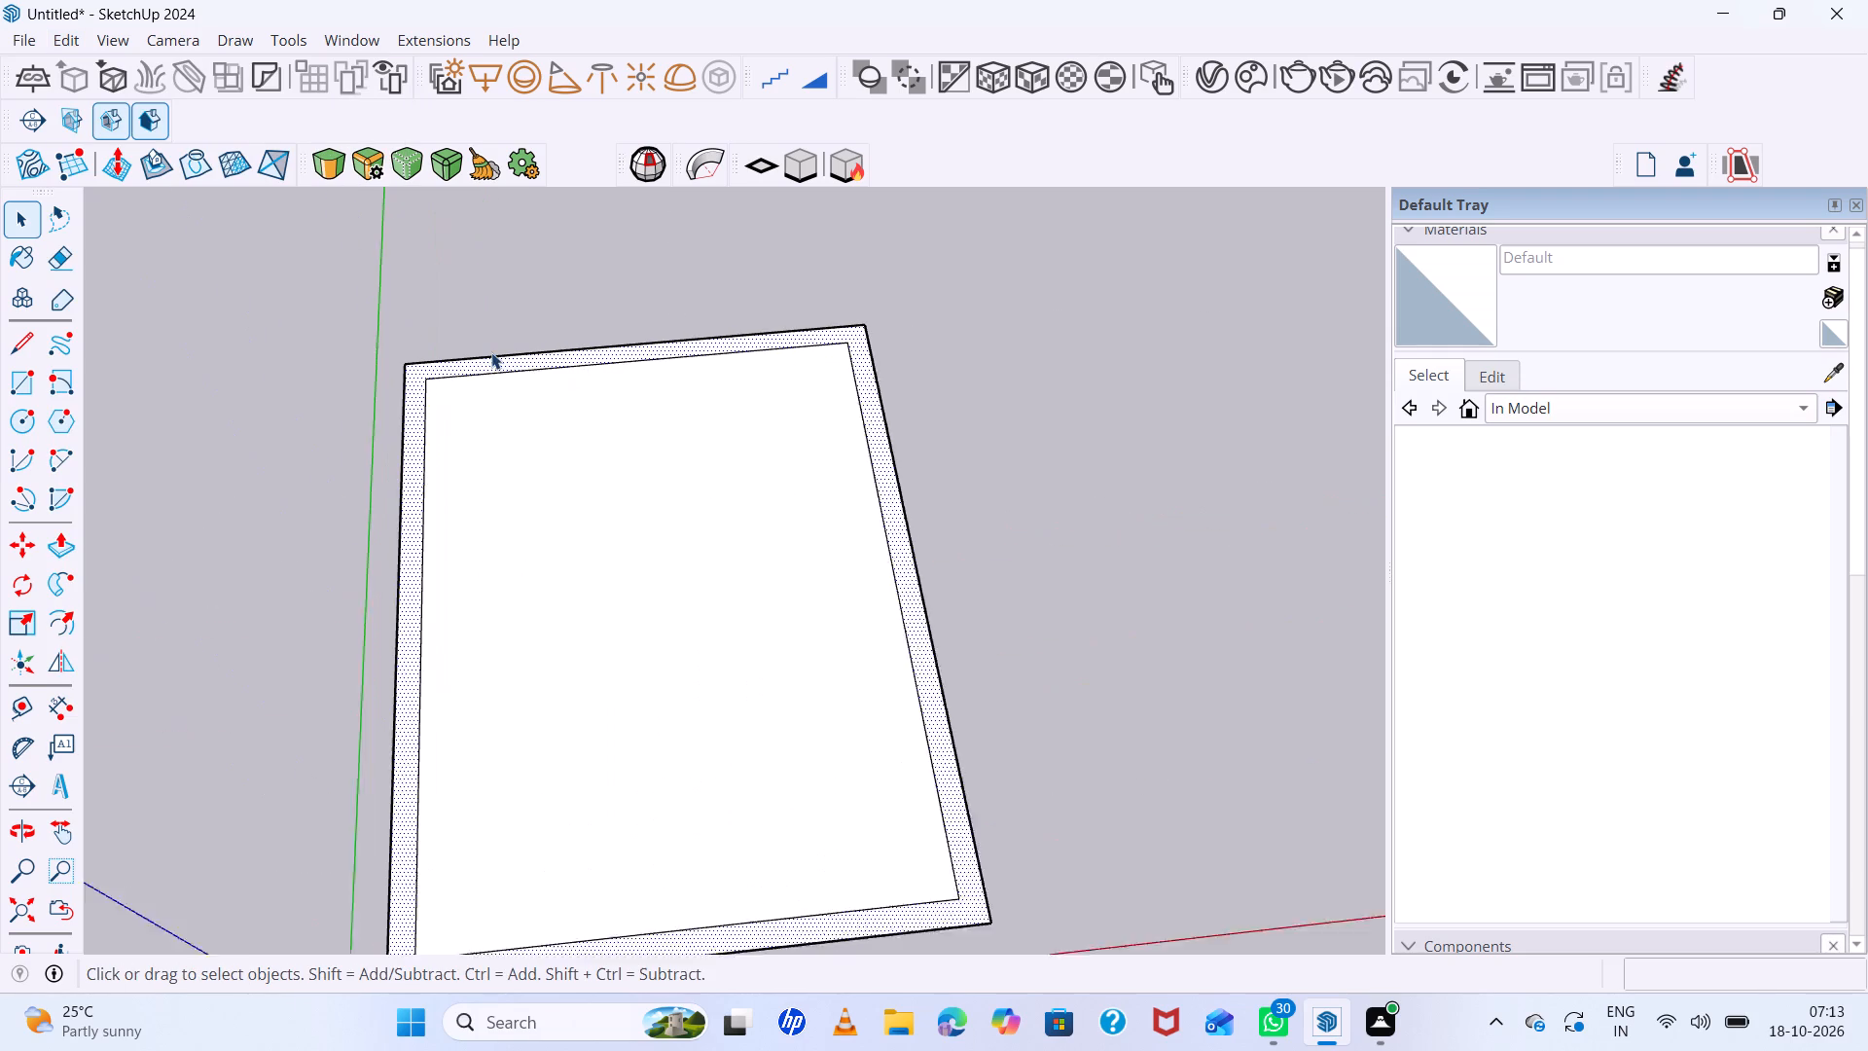
pyautogui.scroll(2, 491, 352)
pyautogui.press('l')
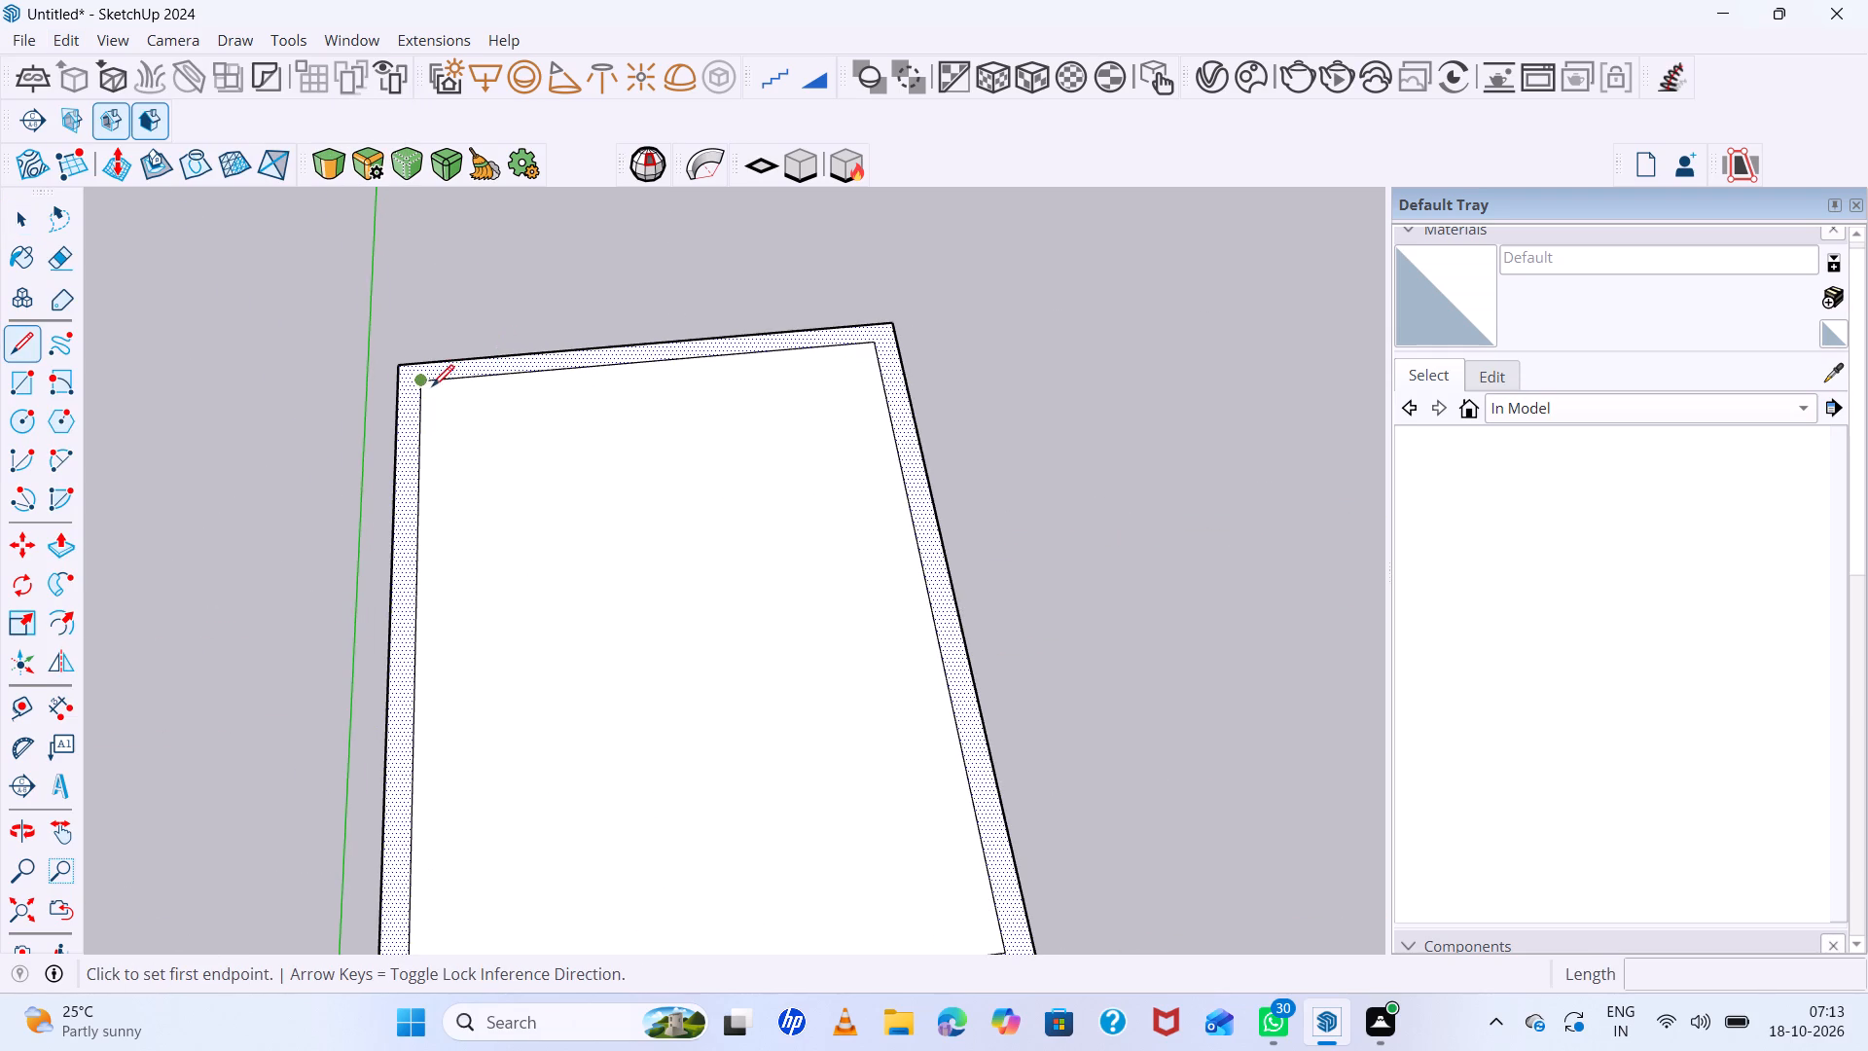
pyautogui.scroll(6, 432, 386)
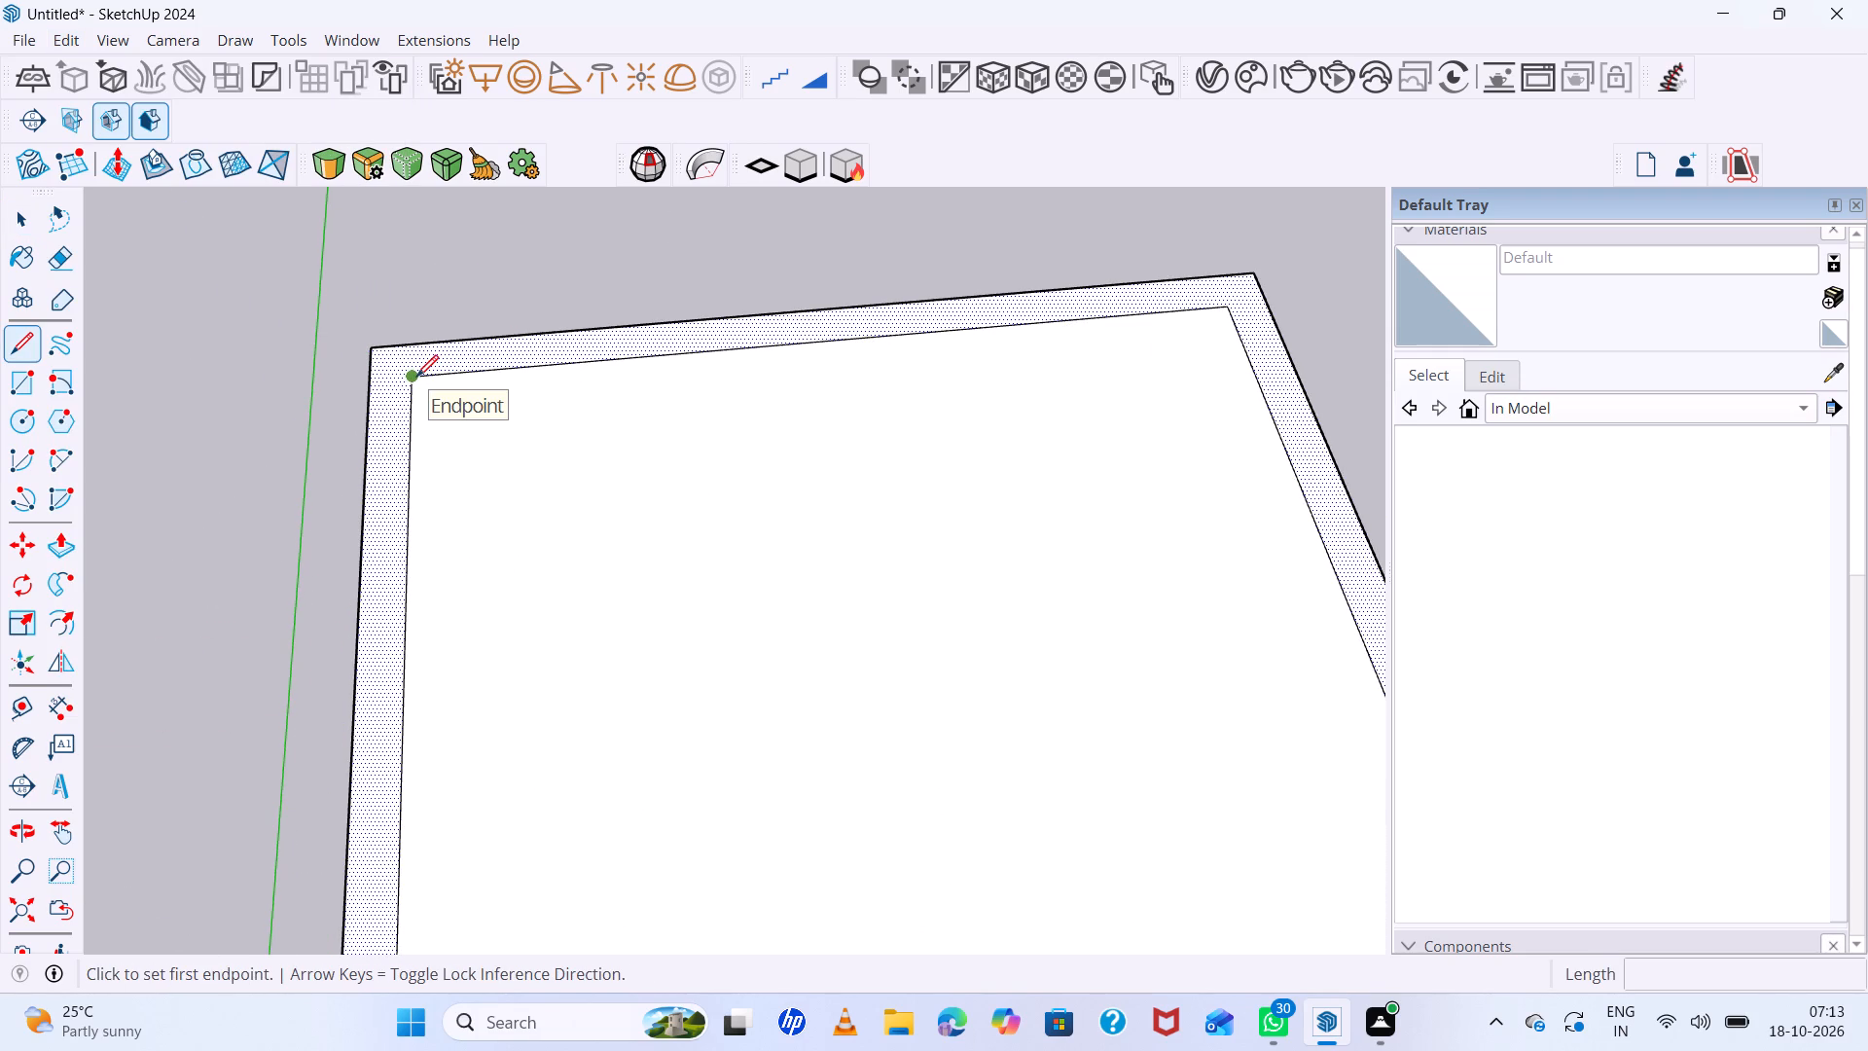
pyautogui.click(416, 377)
pyautogui.click(422, 345)
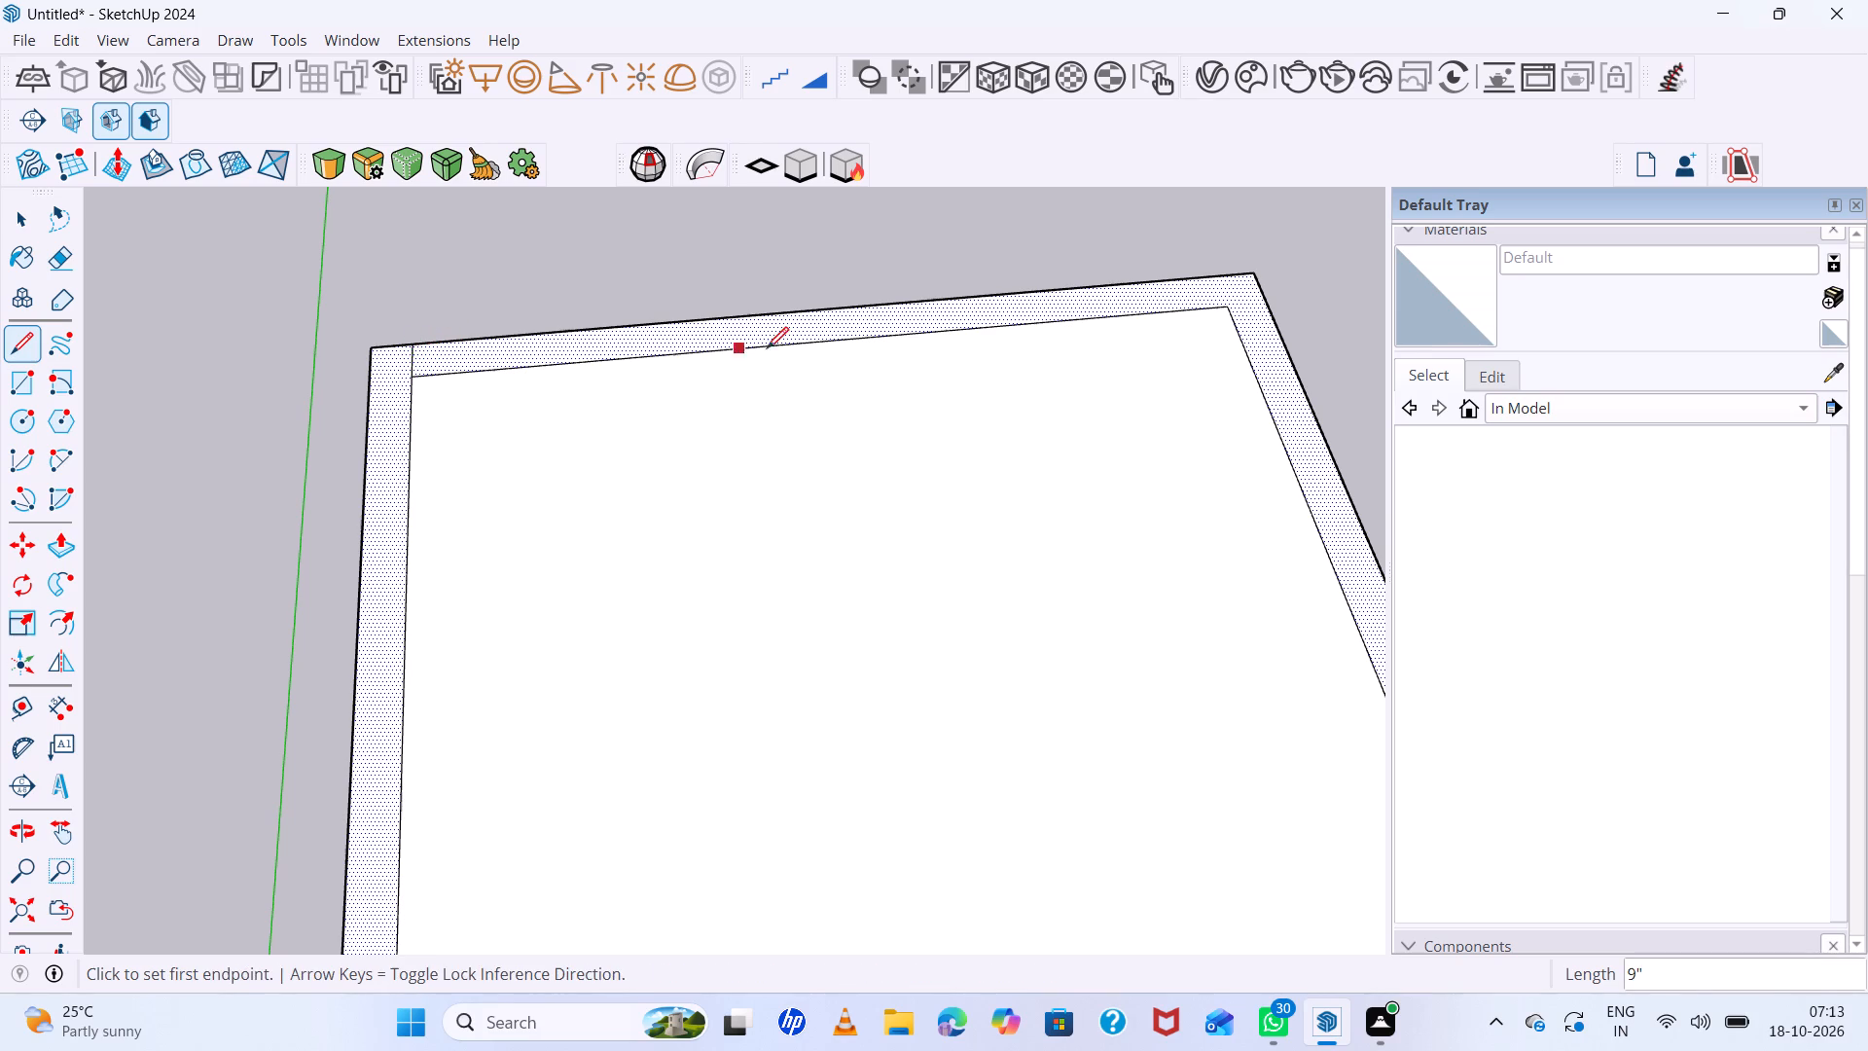
pyautogui.click(1230, 304)
pyautogui.click(1209, 274)
# Draw lines from both inner corners of the short wall near the red axis to its outer edge, separating its strip.
pyautogui.scroll(-12, 966, 299)
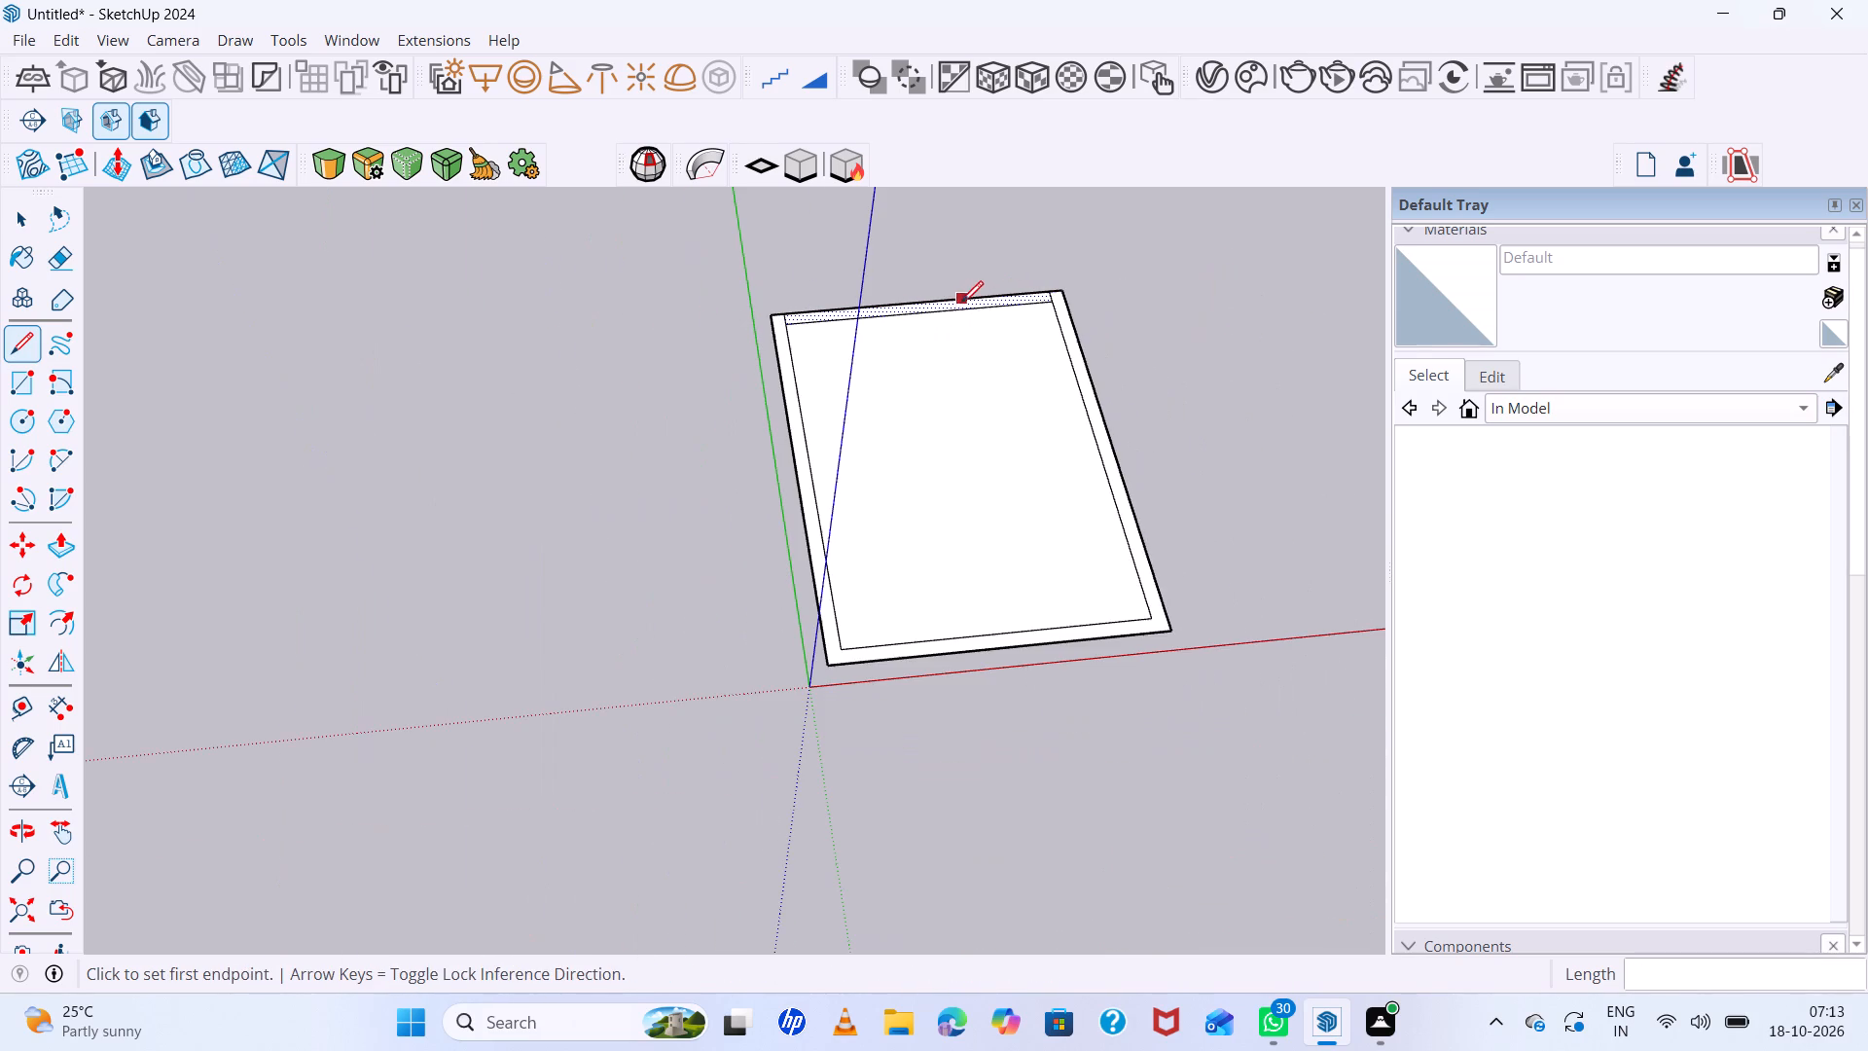
pyautogui.scroll(7, 879, 693)
pyautogui.scroll(6, 828, 609)
pyautogui.click(789, 603)
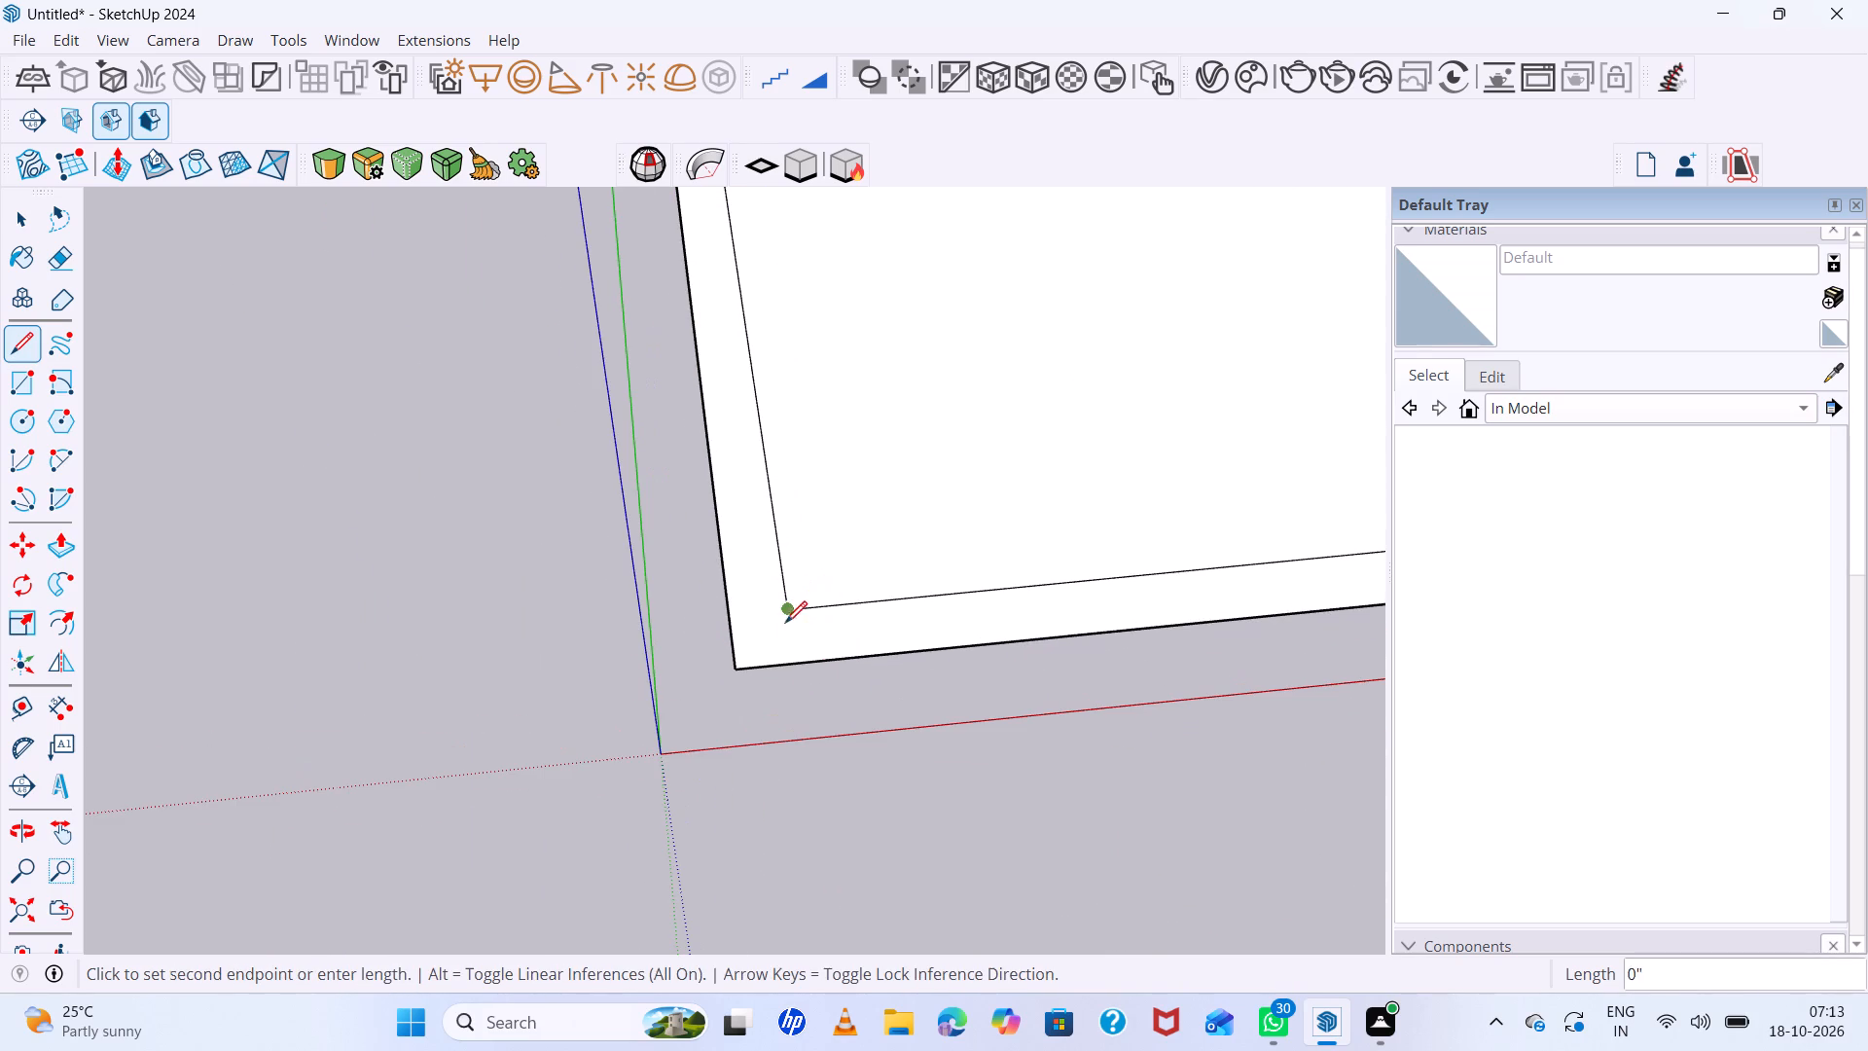
pyautogui.click(794, 674)
pyautogui.scroll(-13, 725, 634)
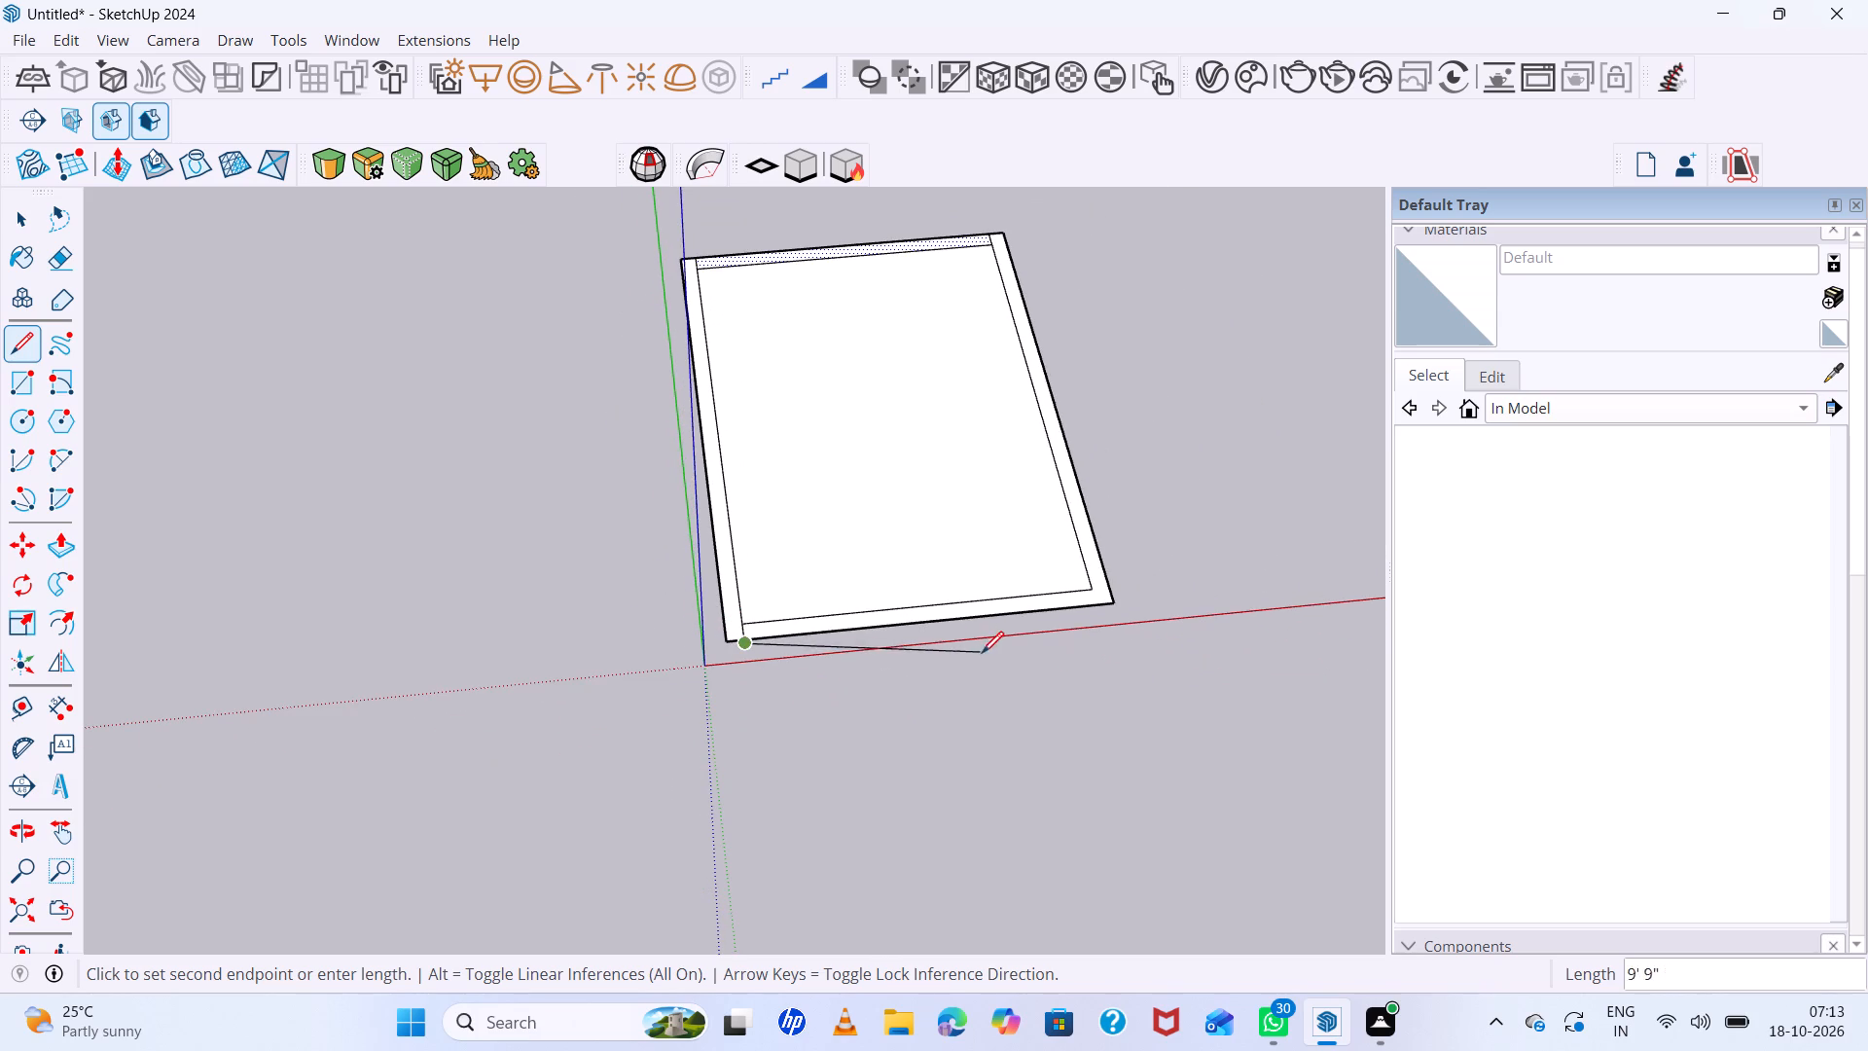
pyautogui.press('space')
pyautogui.scroll(6, 1102, 589)
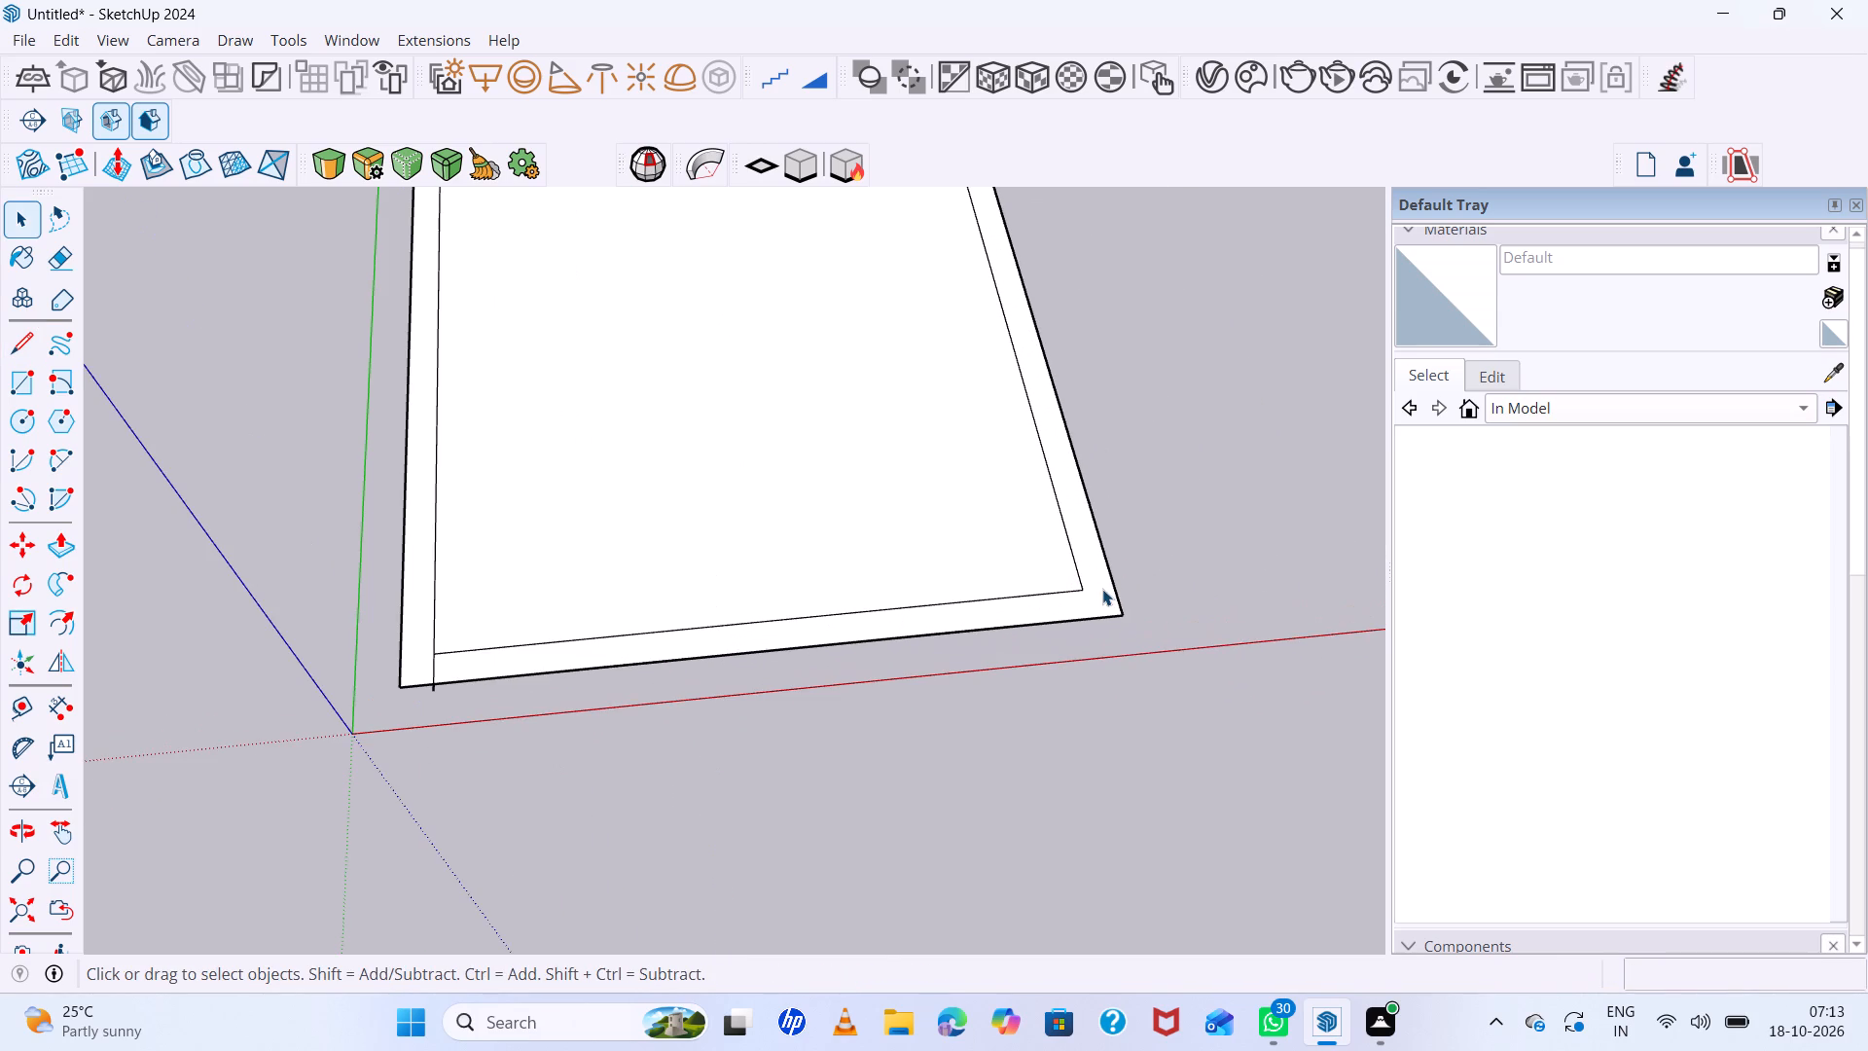
pyautogui.press('l')
pyautogui.click(1082, 591)
pyautogui.click(1093, 632)
pyautogui.press('space')
# Make a group of the long wall strip beside the green axis, including its edges.
pyautogui.scroll(-6, 1080, 611)
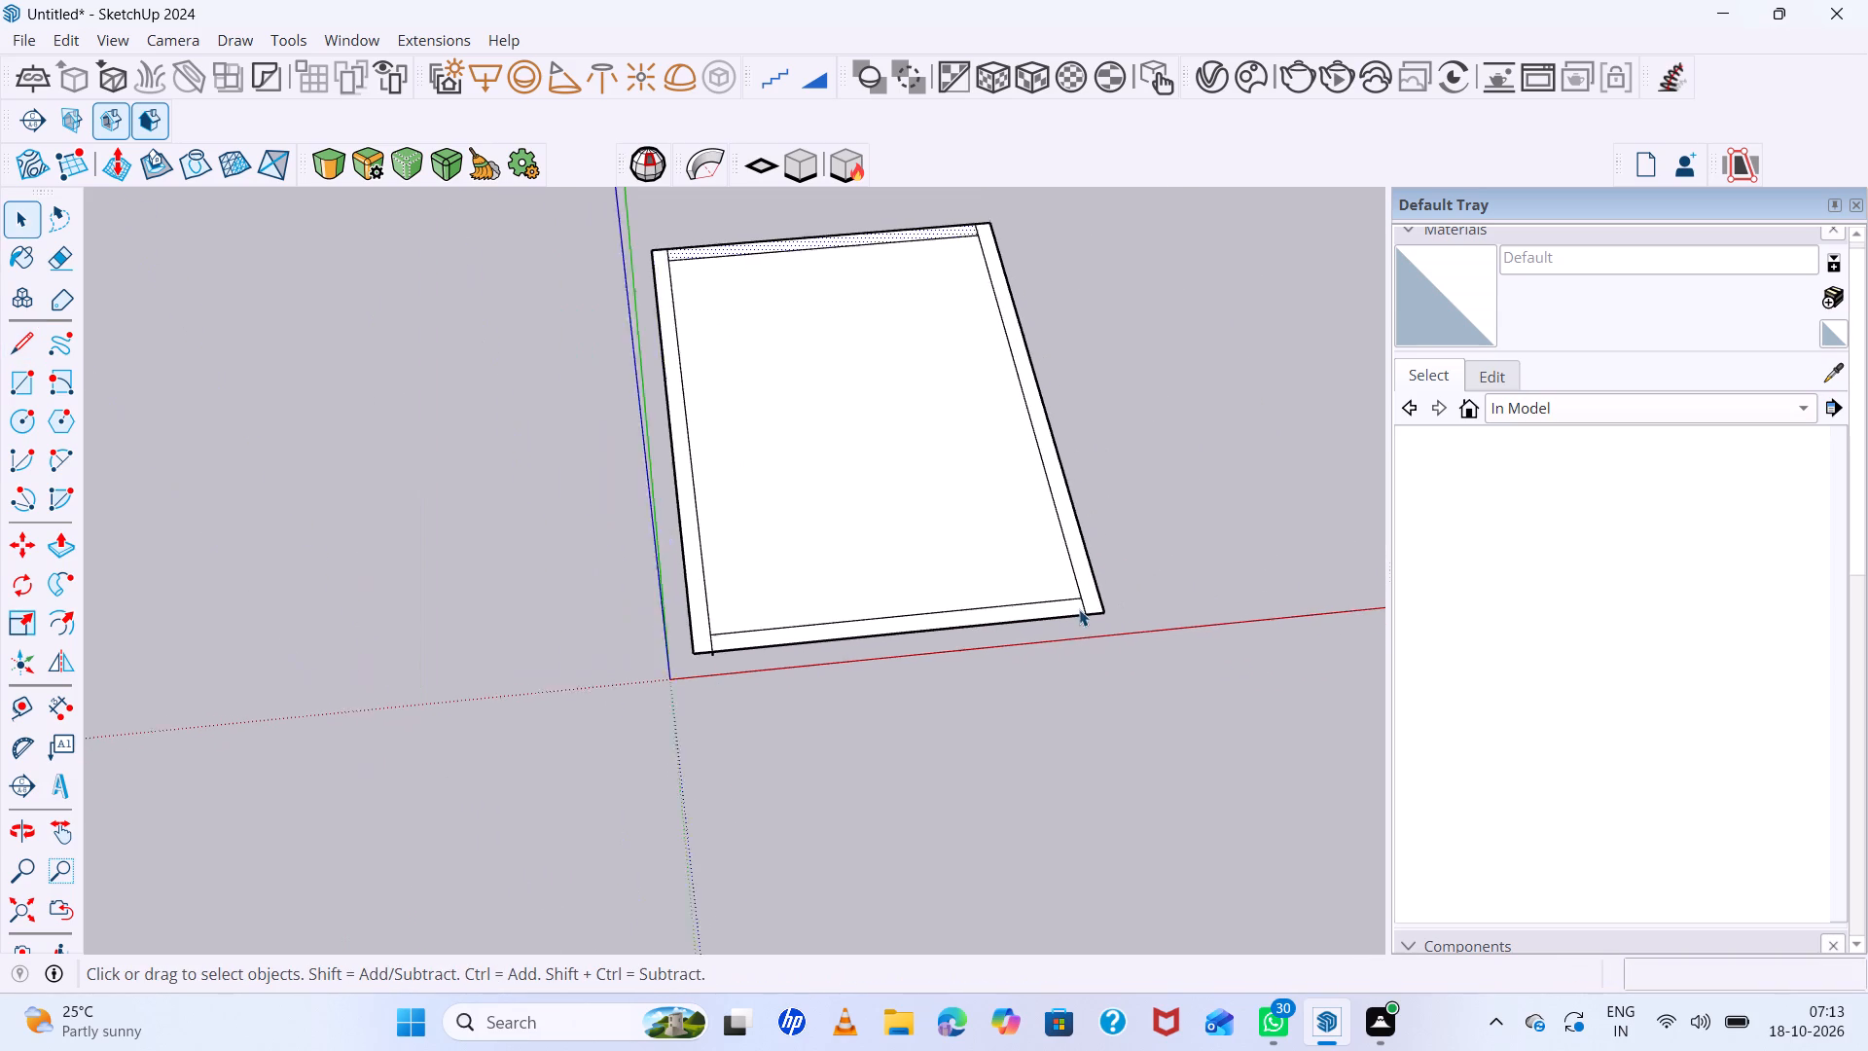
pyautogui.scroll(-1, 1079, 609)
pyautogui.scroll(-4, 766, 605)
pyautogui.scroll(6, 740, 520)
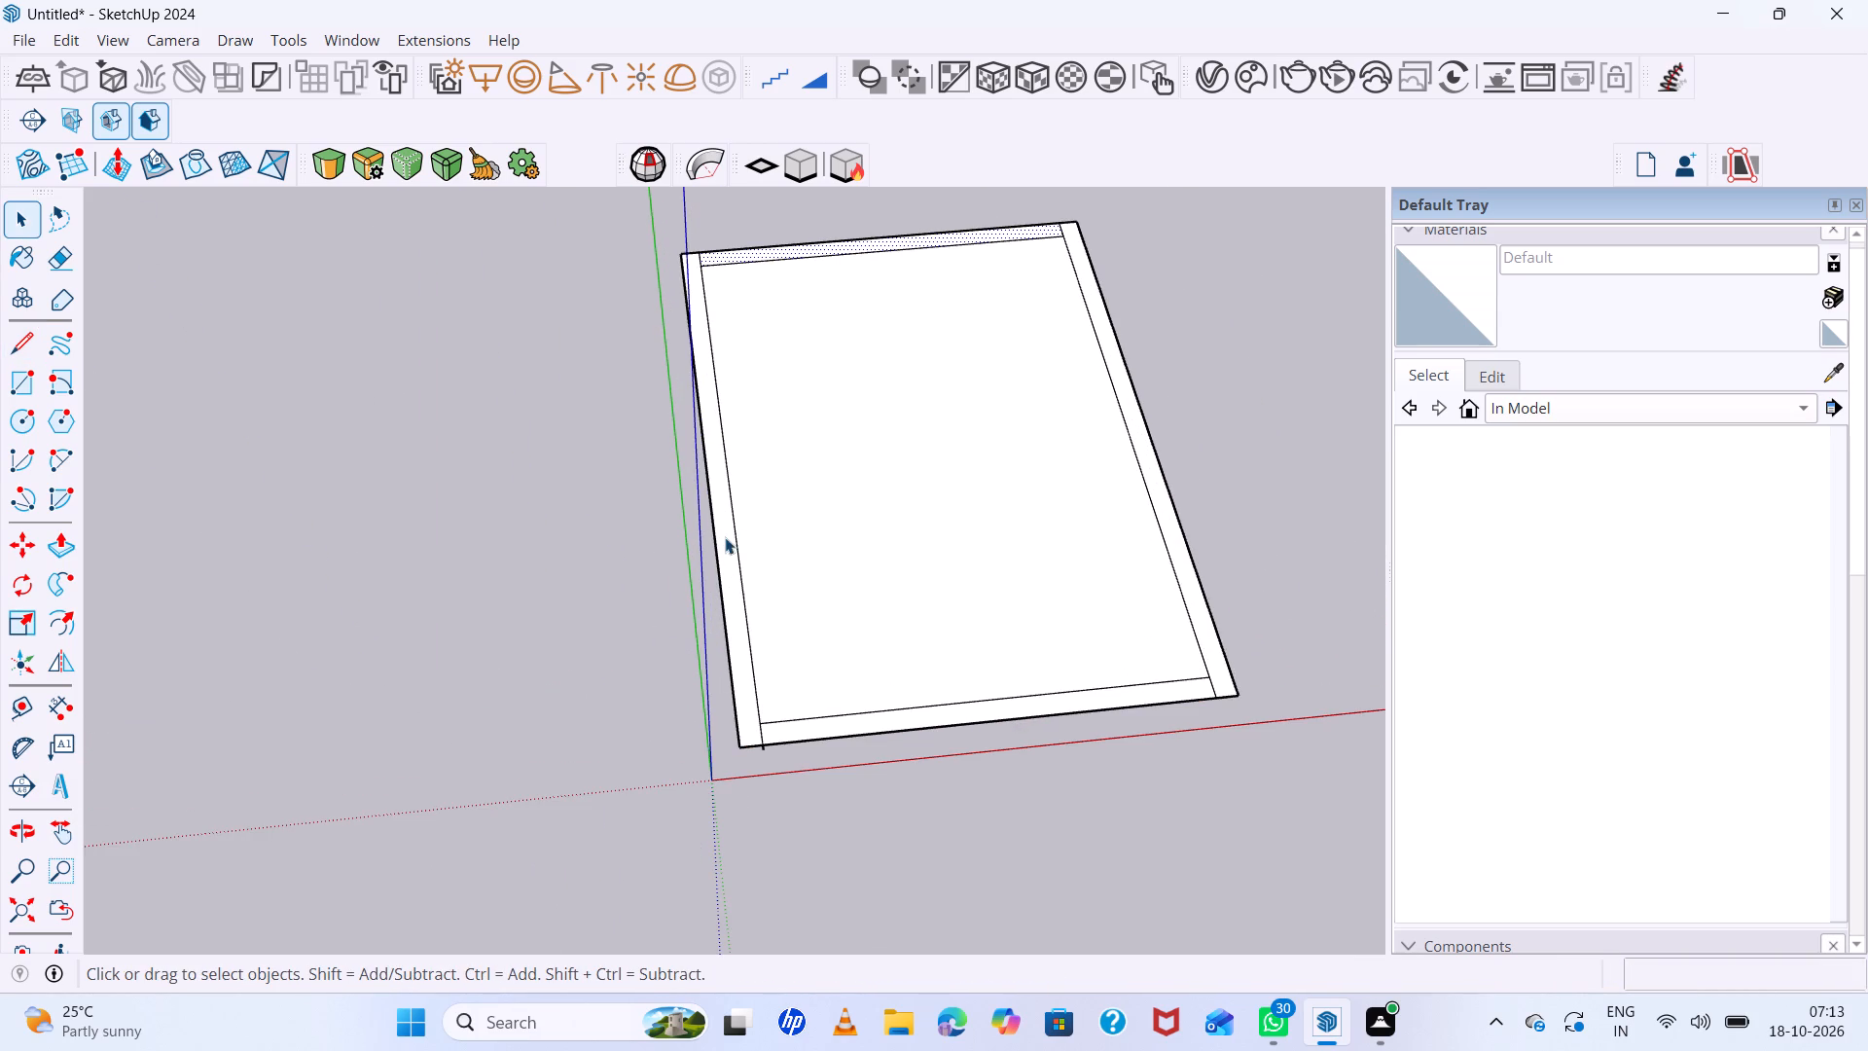
pyautogui.click(727, 537)
pyautogui.doubleClick(727, 537)
pyautogui.rightClick(727, 537)
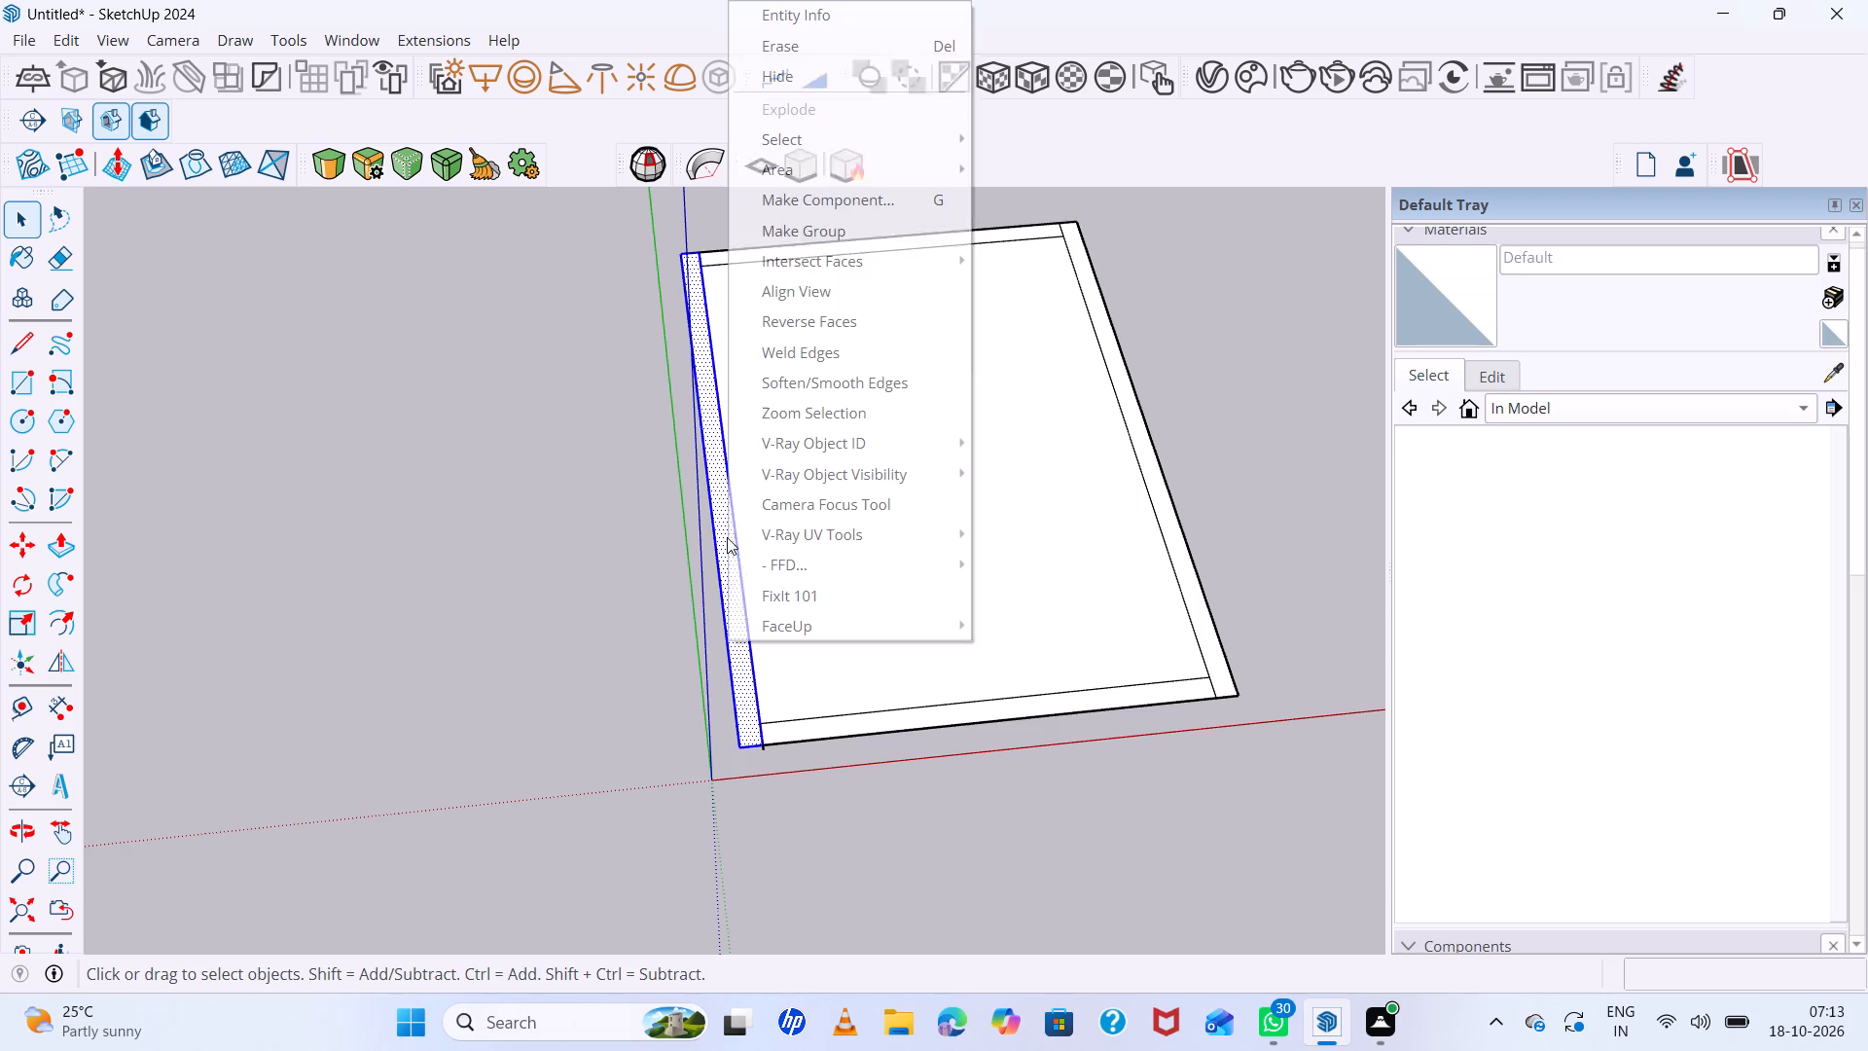
pyautogui.doubleClick(835, 231)
# Make a group of the short wall strip at the end farthest from the red axis.
pyautogui.scroll(5, 825, 253)
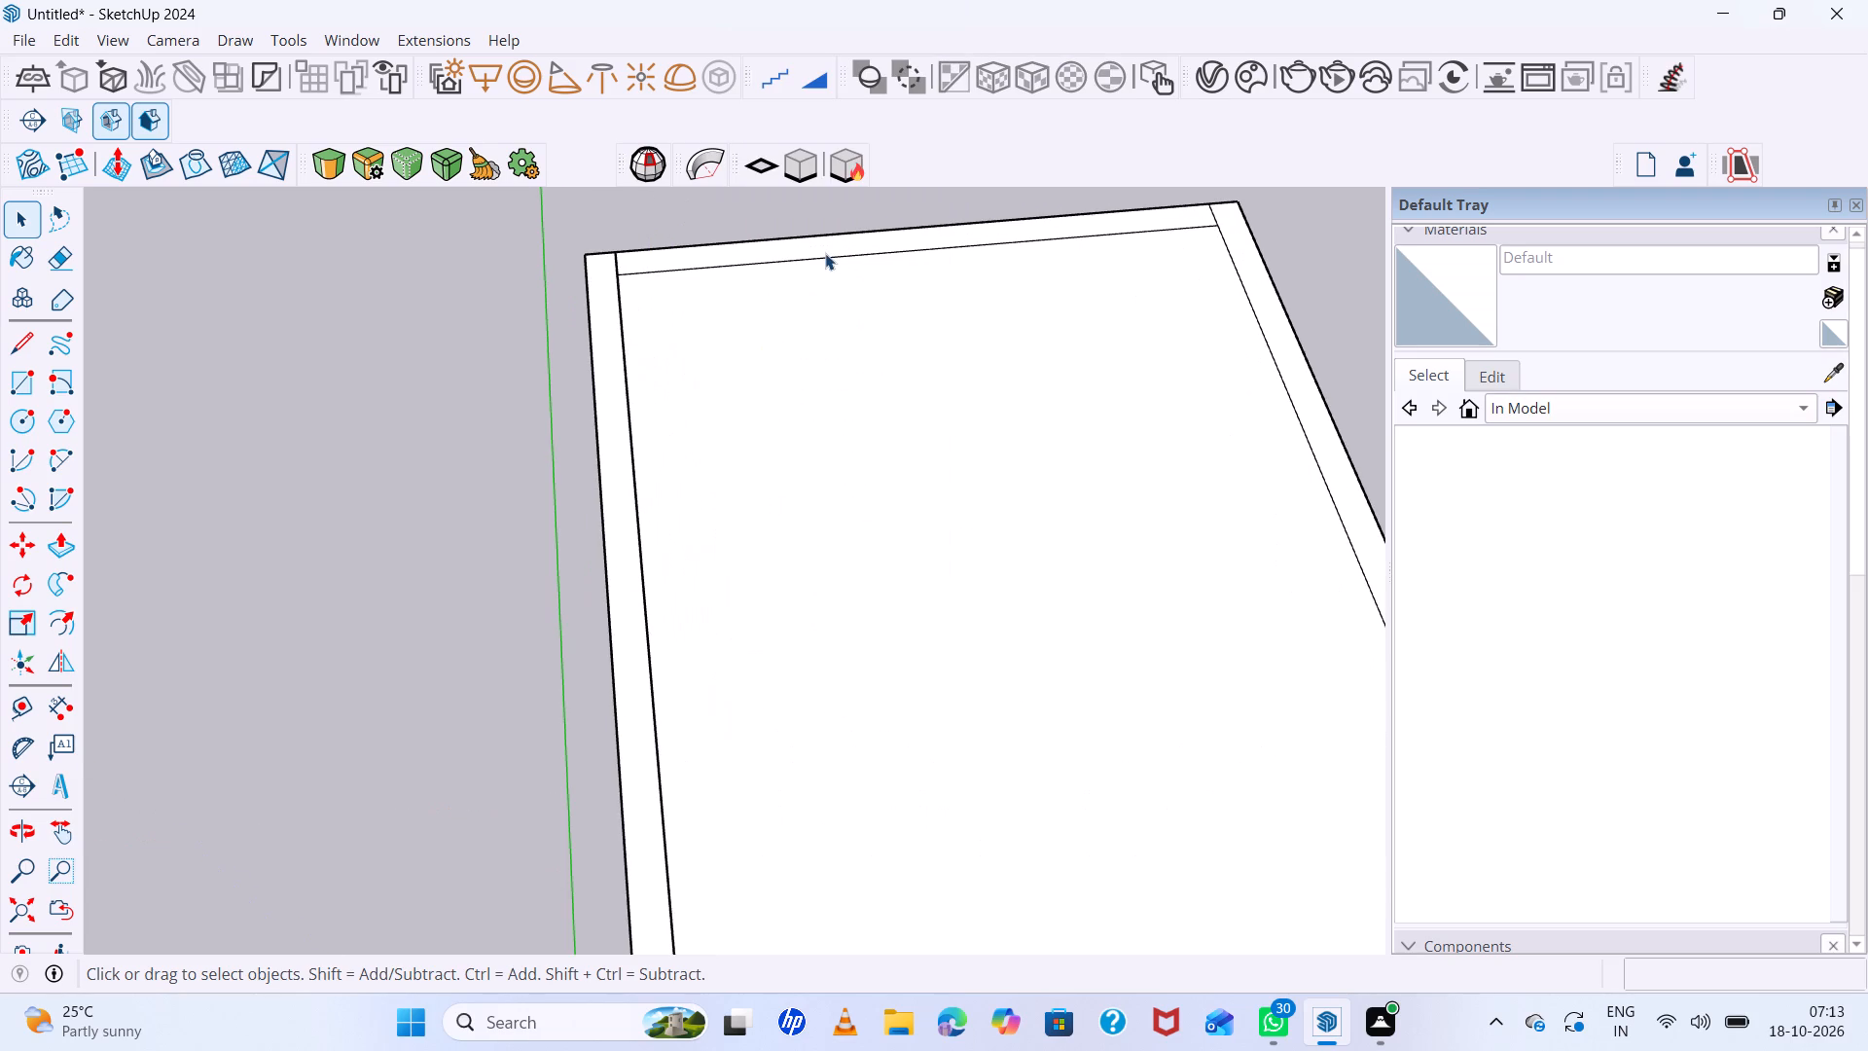
pyautogui.click(824, 252)
pyautogui.click(824, 252)
pyautogui.rightClick(824, 252)
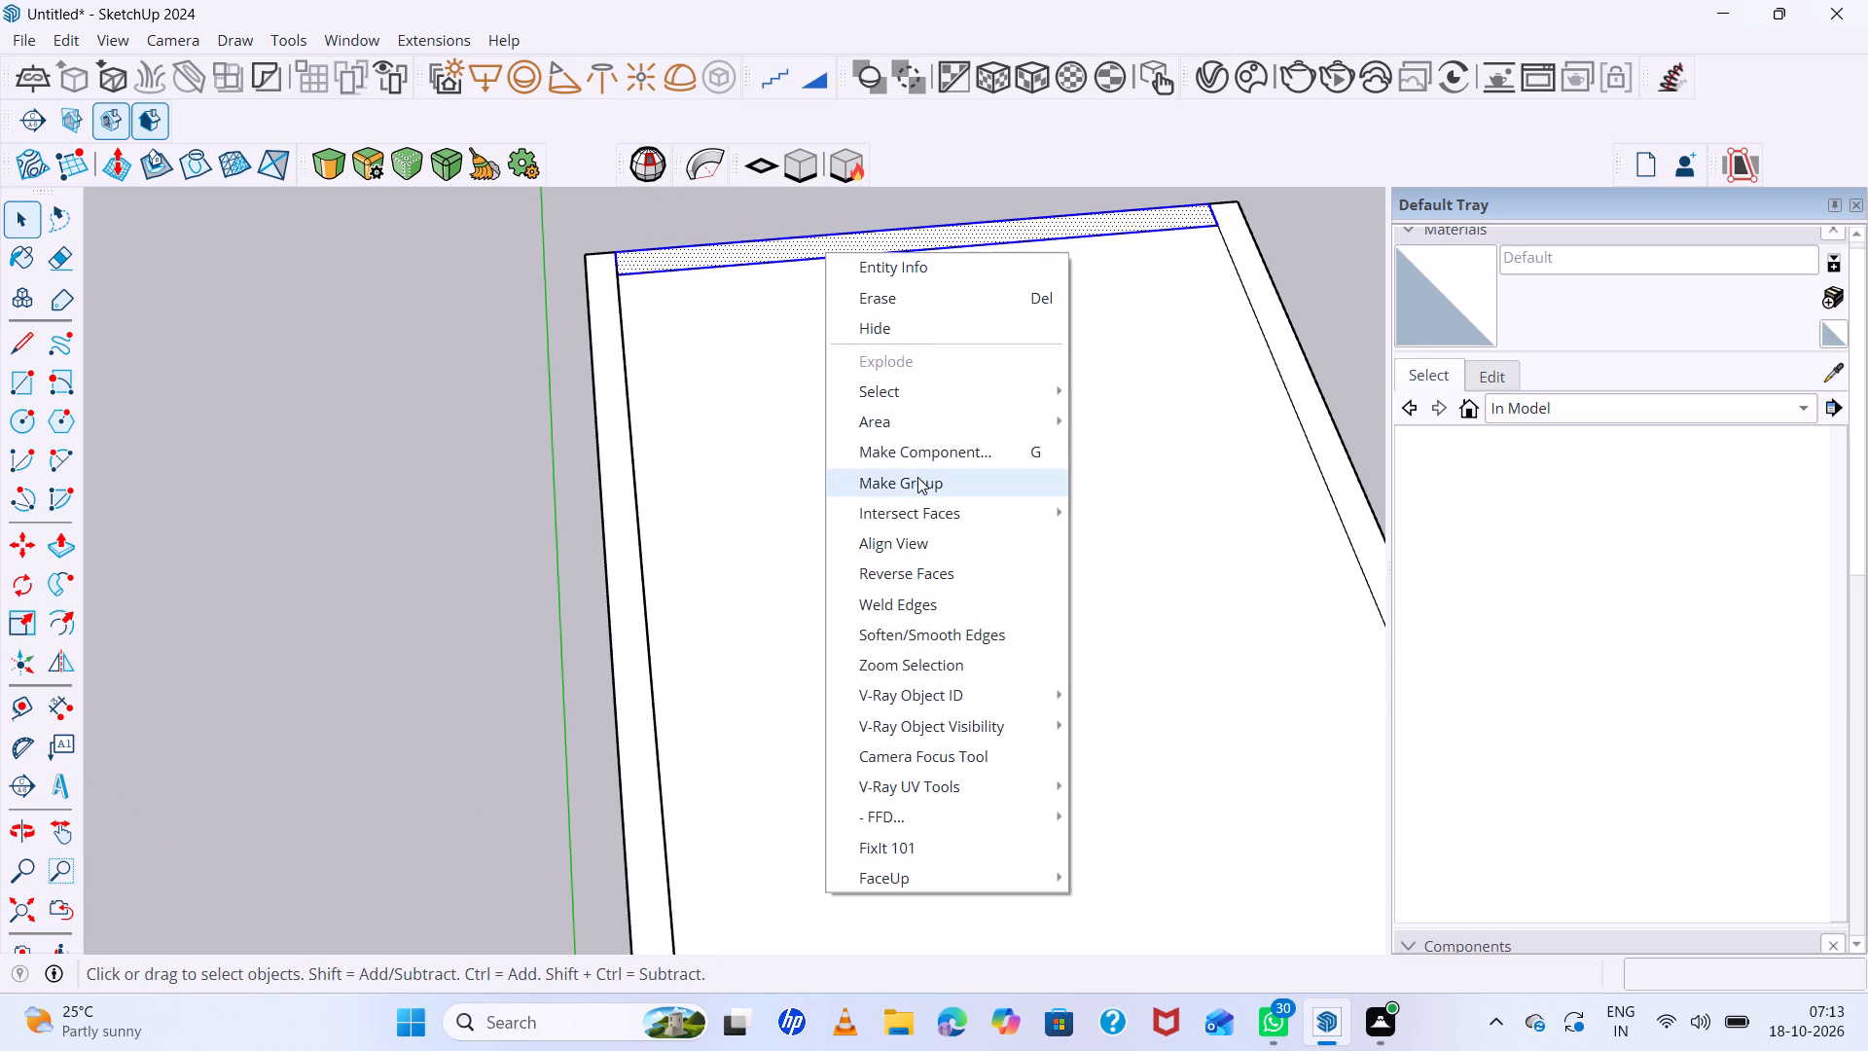
pyautogui.click(919, 480)
# Make a group of the long wall strip farthest from the green axis.
pyautogui.scroll(-7, 689, 424)
pyautogui.scroll(6, 993, 387)
pyautogui.doubleClick(993, 387)
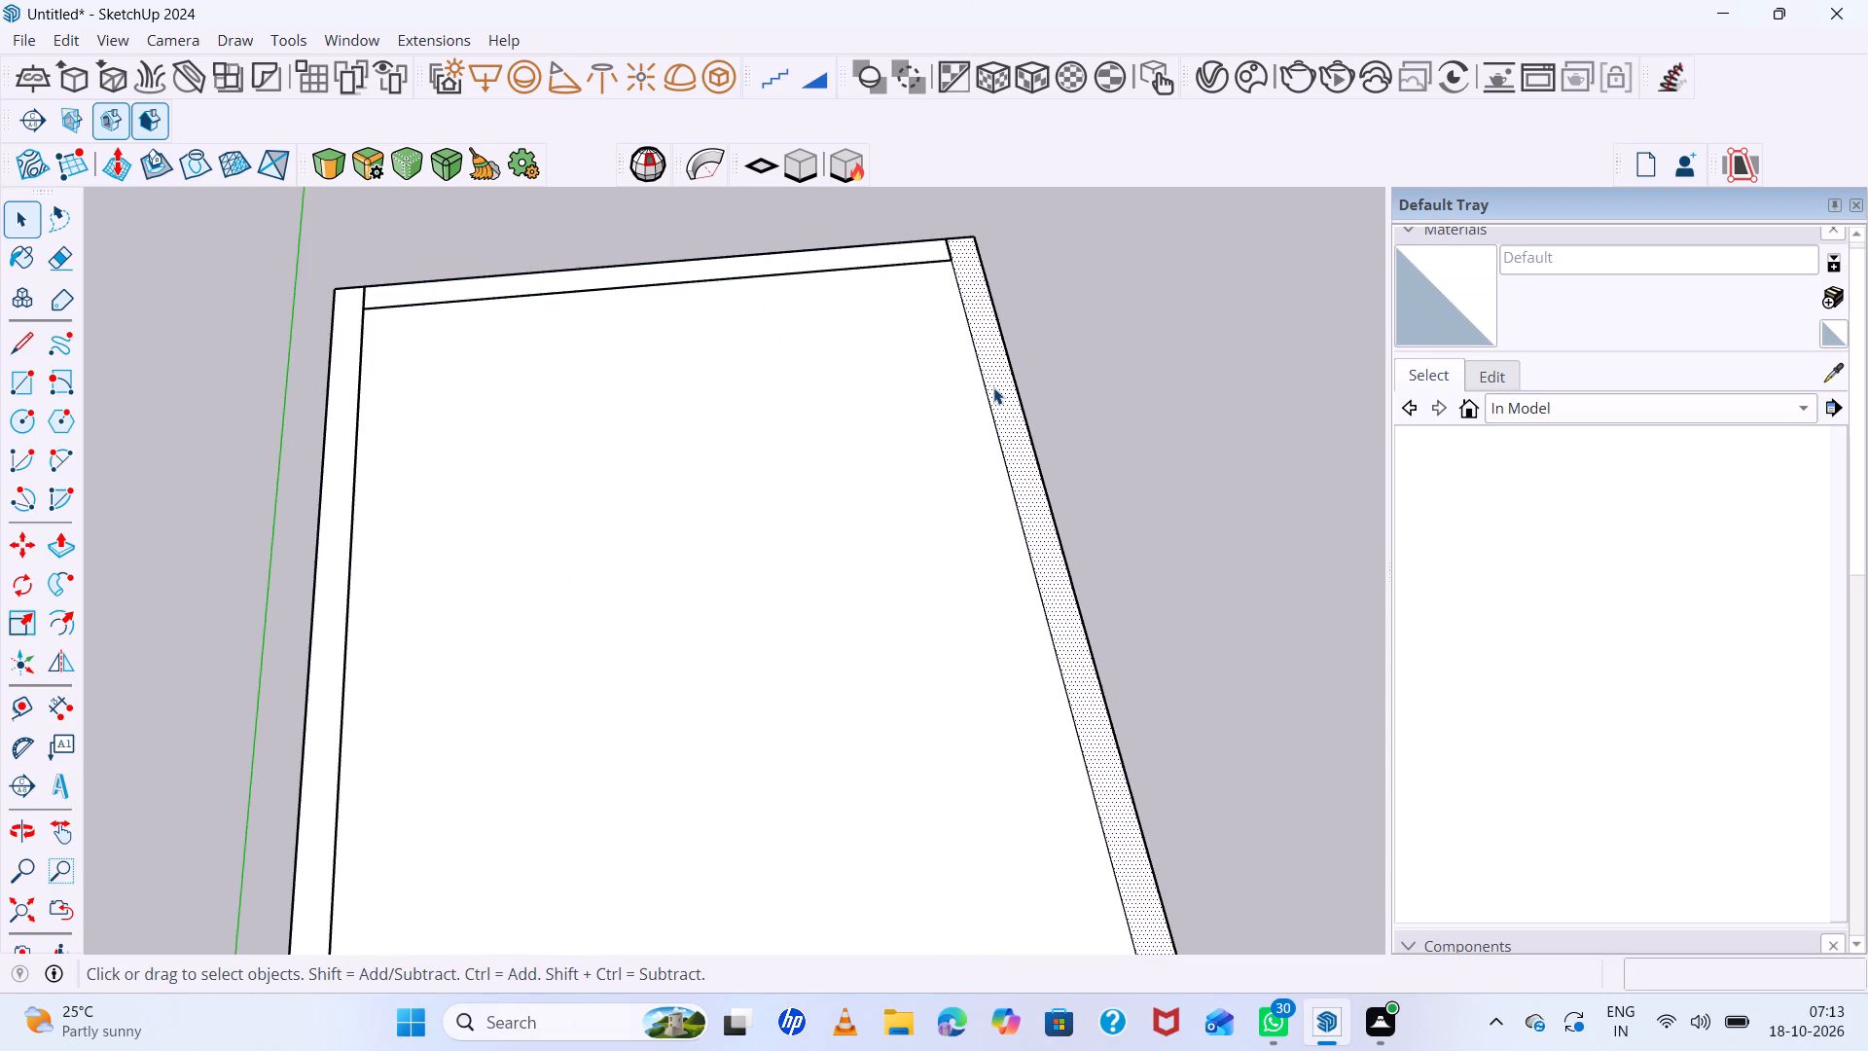
pyautogui.rightClick(993, 387)
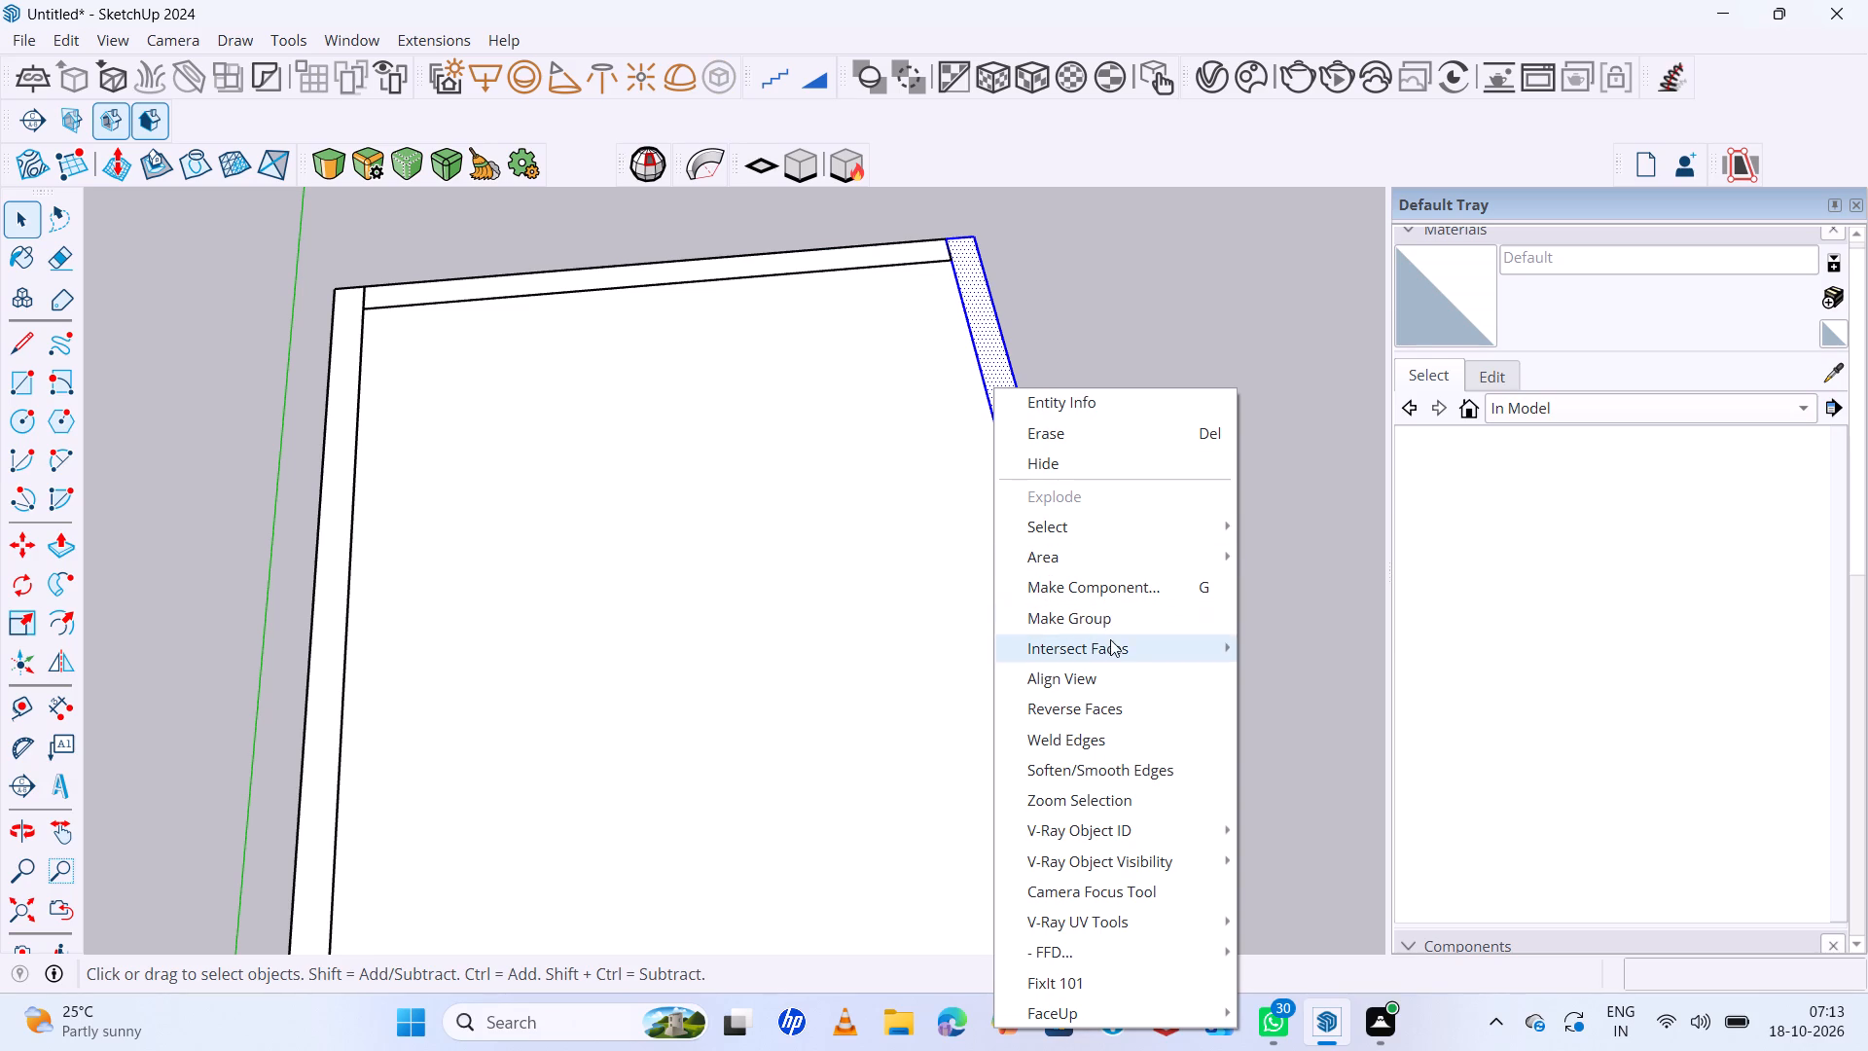
pyautogui.click(1110, 639)
pyautogui.scroll(-7, 849, 403)
pyautogui.click(1089, 627)
# Make a group of the short wall strip beside the red axis.
pyautogui.scroll(-2, 798, 394)
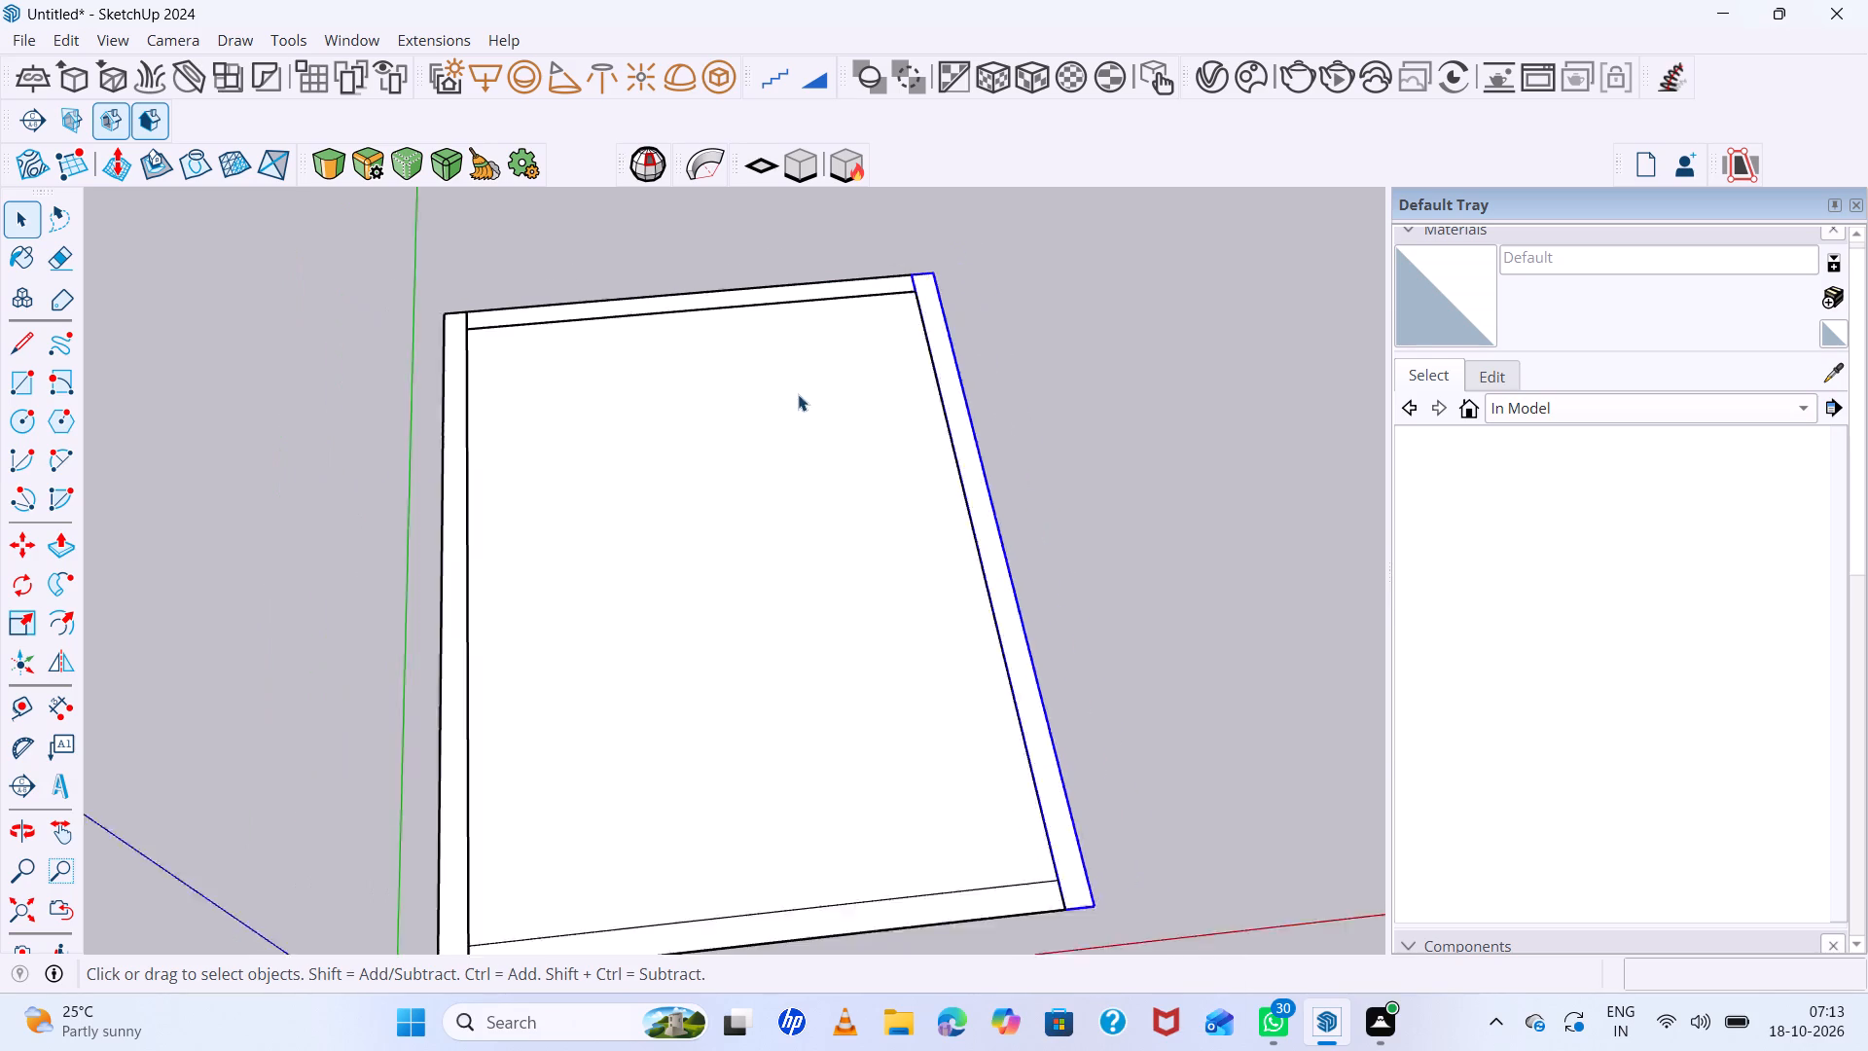
pyautogui.scroll(-10, 798, 394)
pyautogui.scroll(7, 831, 519)
pyautogui.scroll(6, 960, 611)
pyautogui.doubleClick(921, 613)
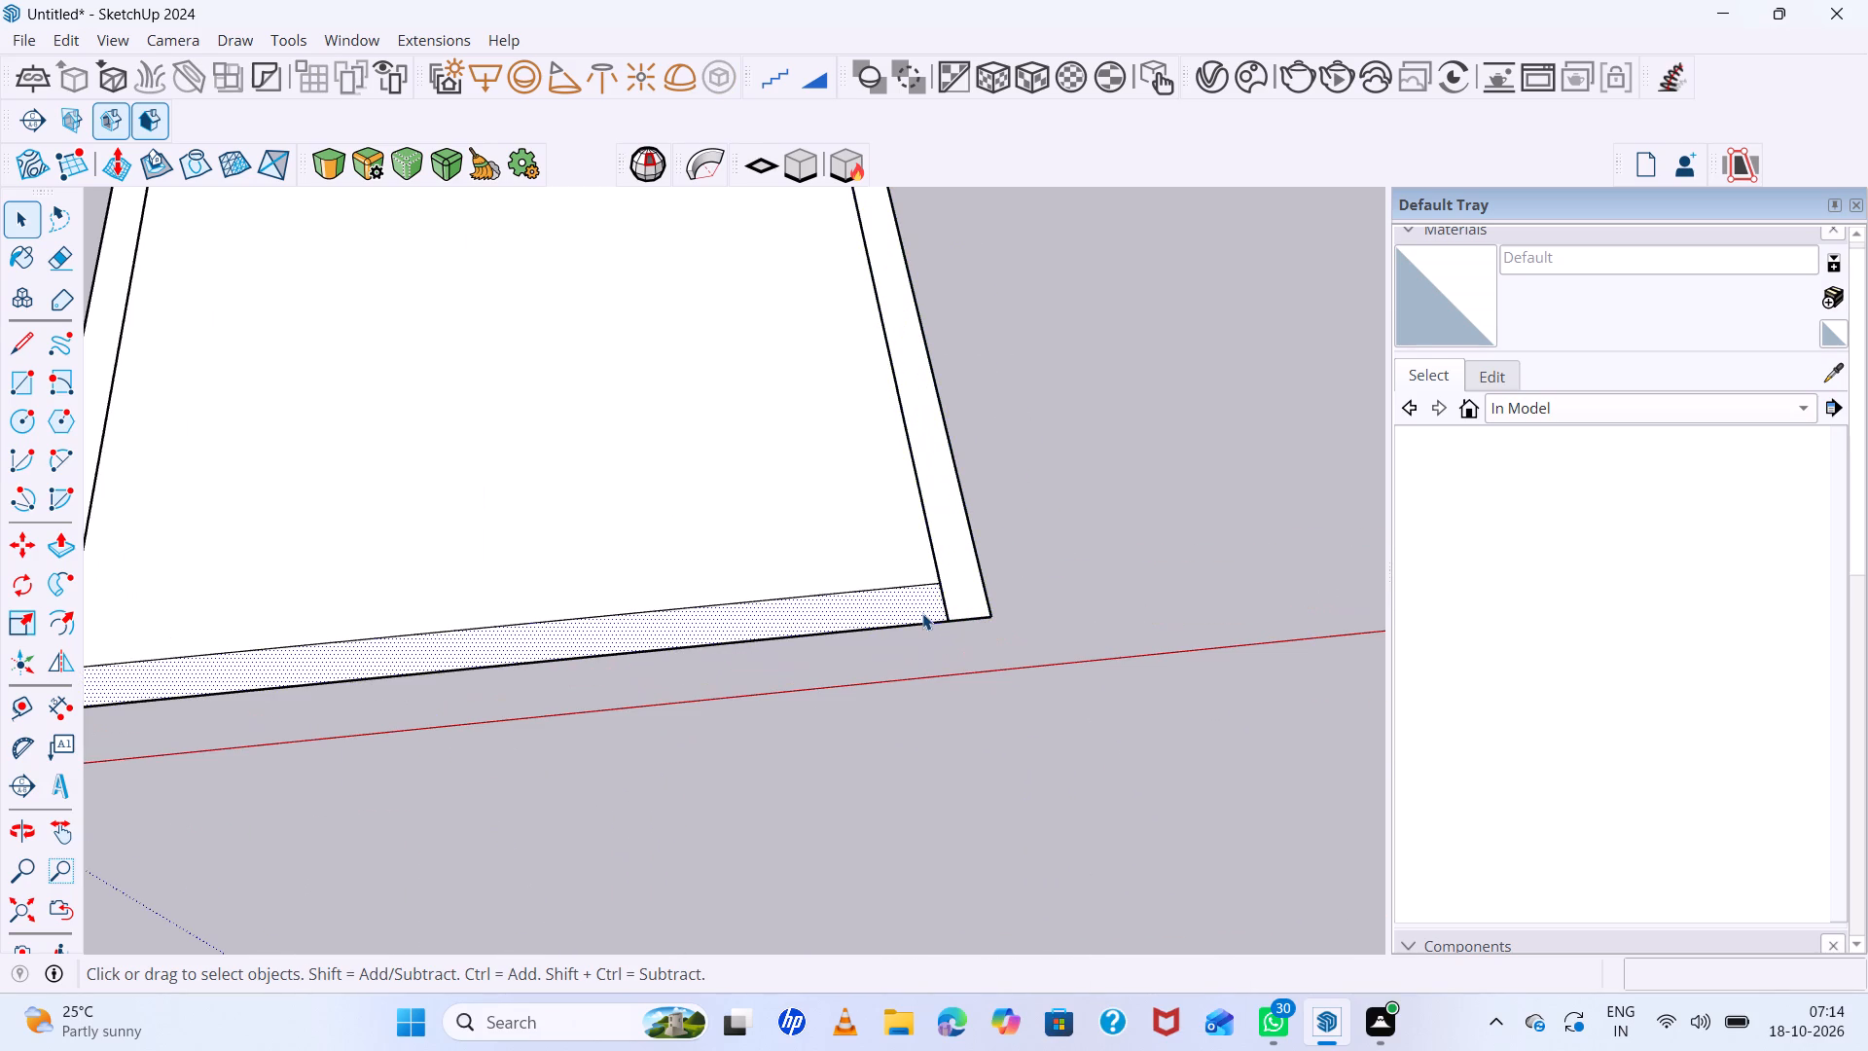
pyautogui.rightClick(922, 613)
pyautogui.click(999, 234)
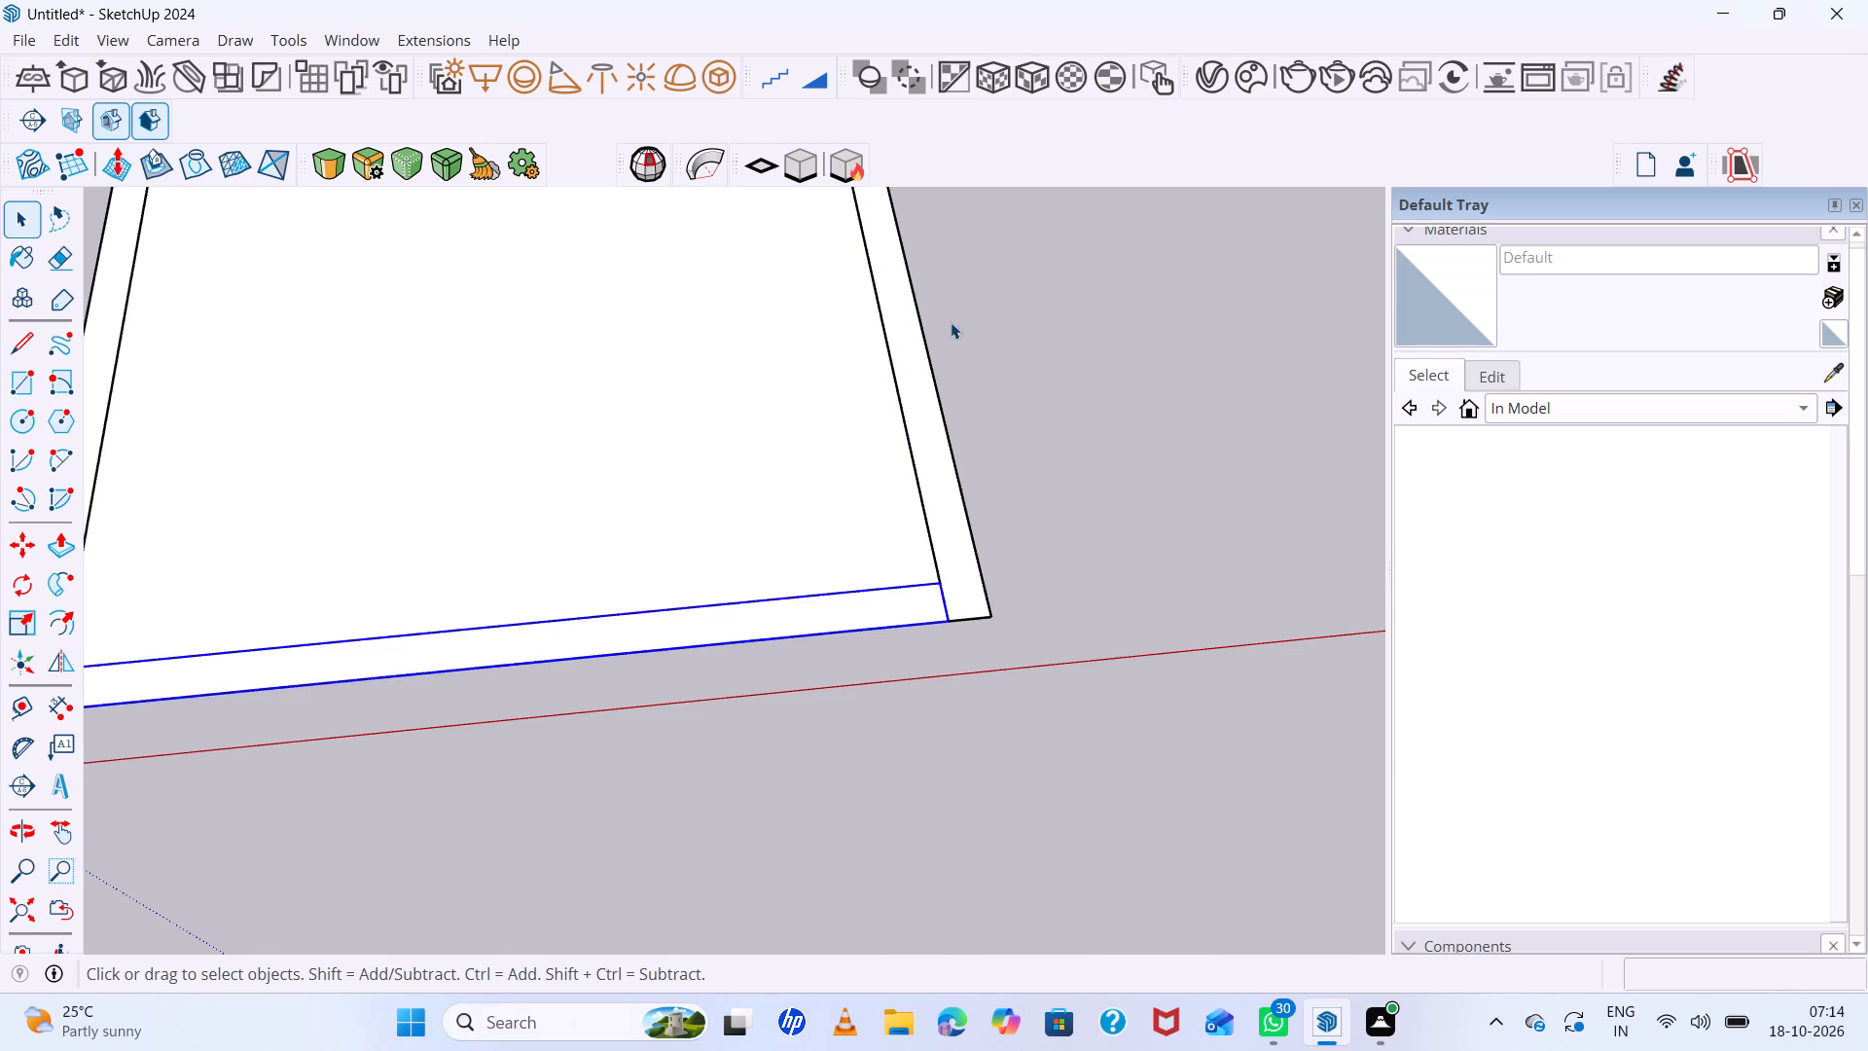
# Open the long wall group beside the green axis for editing.
pyautogui.scroll(-12, 944, 339)
pyautogui.scroll(6, 558, 501)
pyautogui.doubleClick(519, 495)
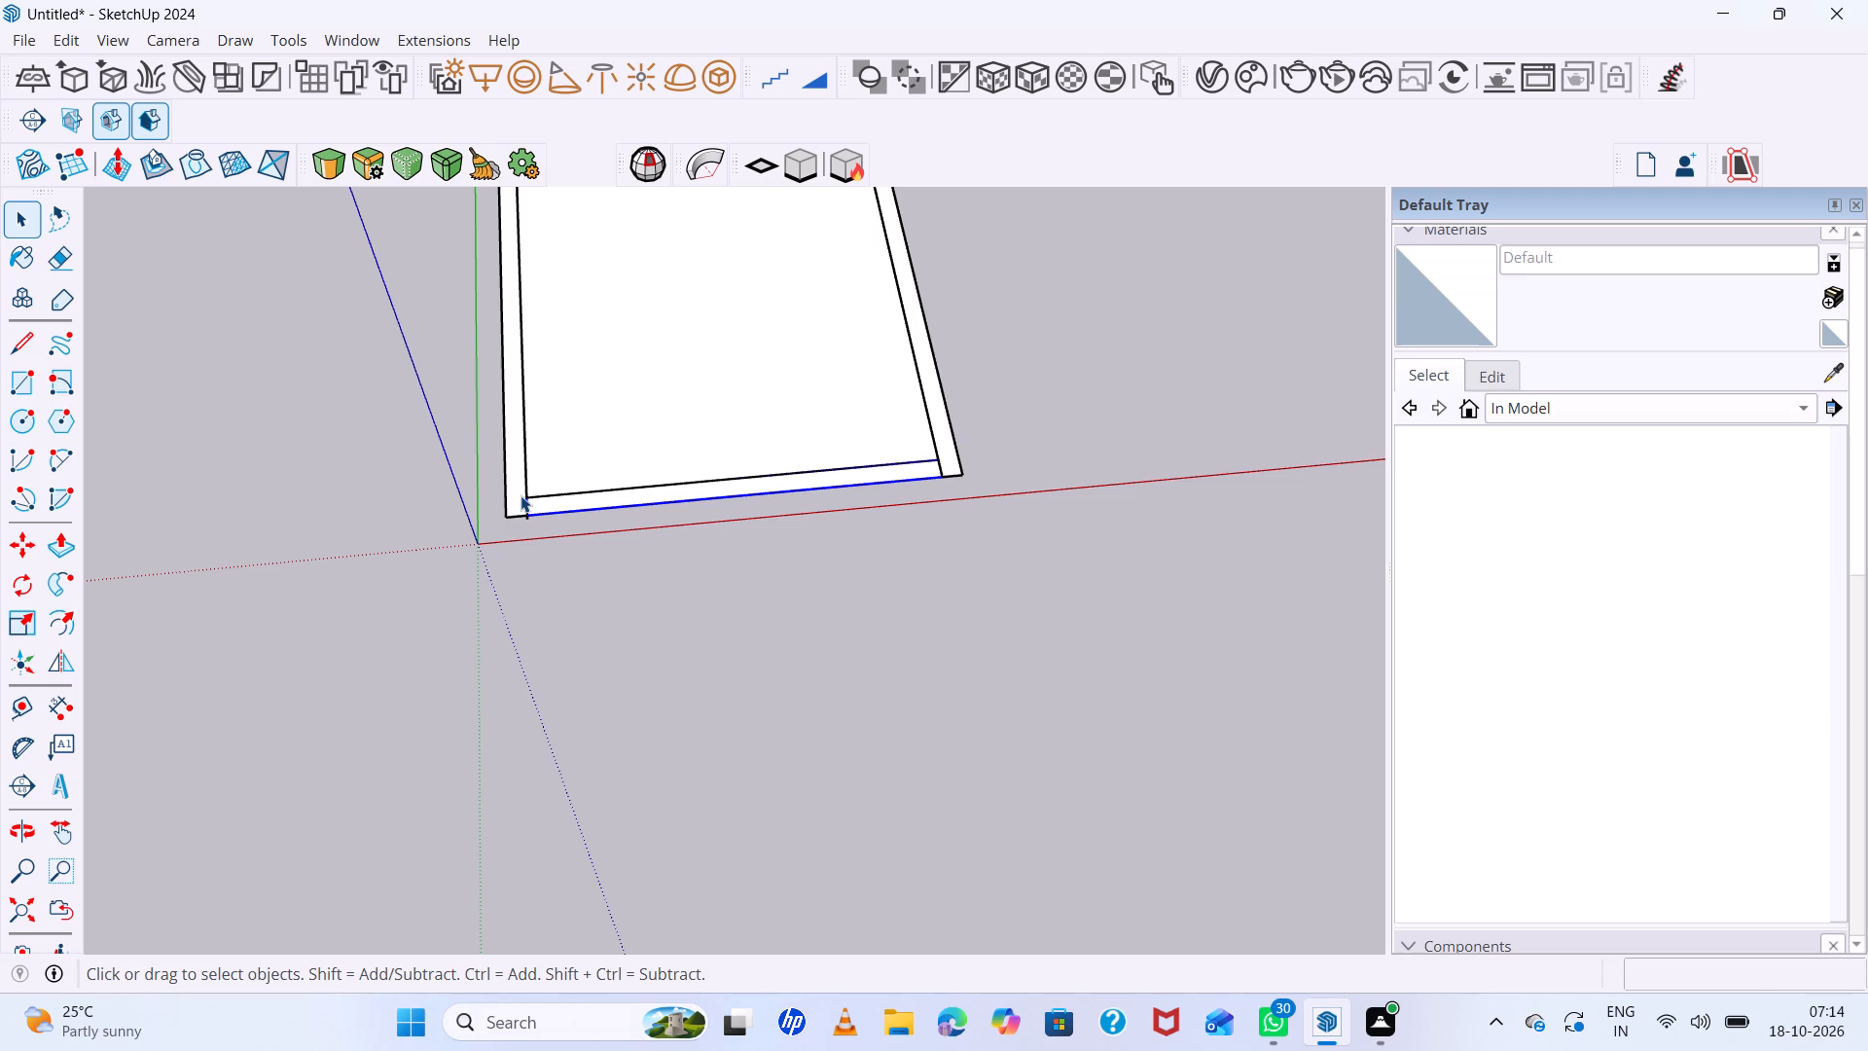
pyautogui.doubleClick(521, 497)
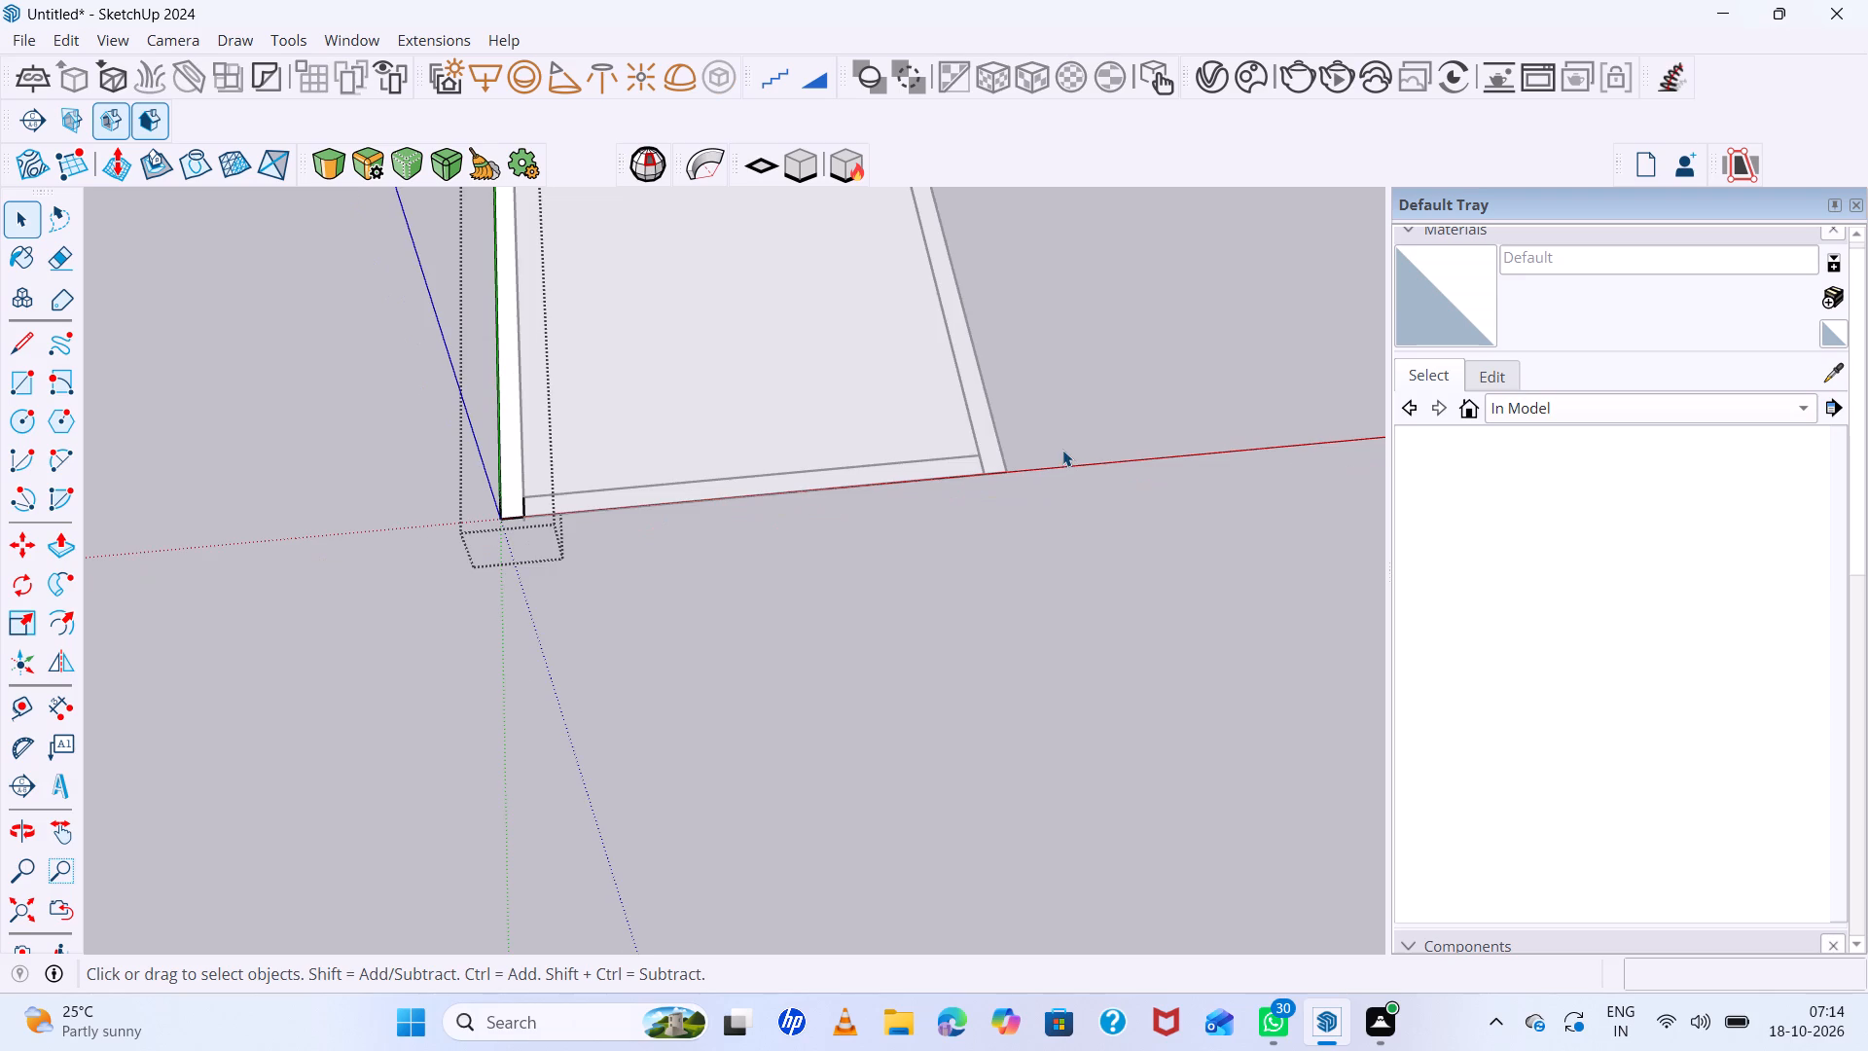
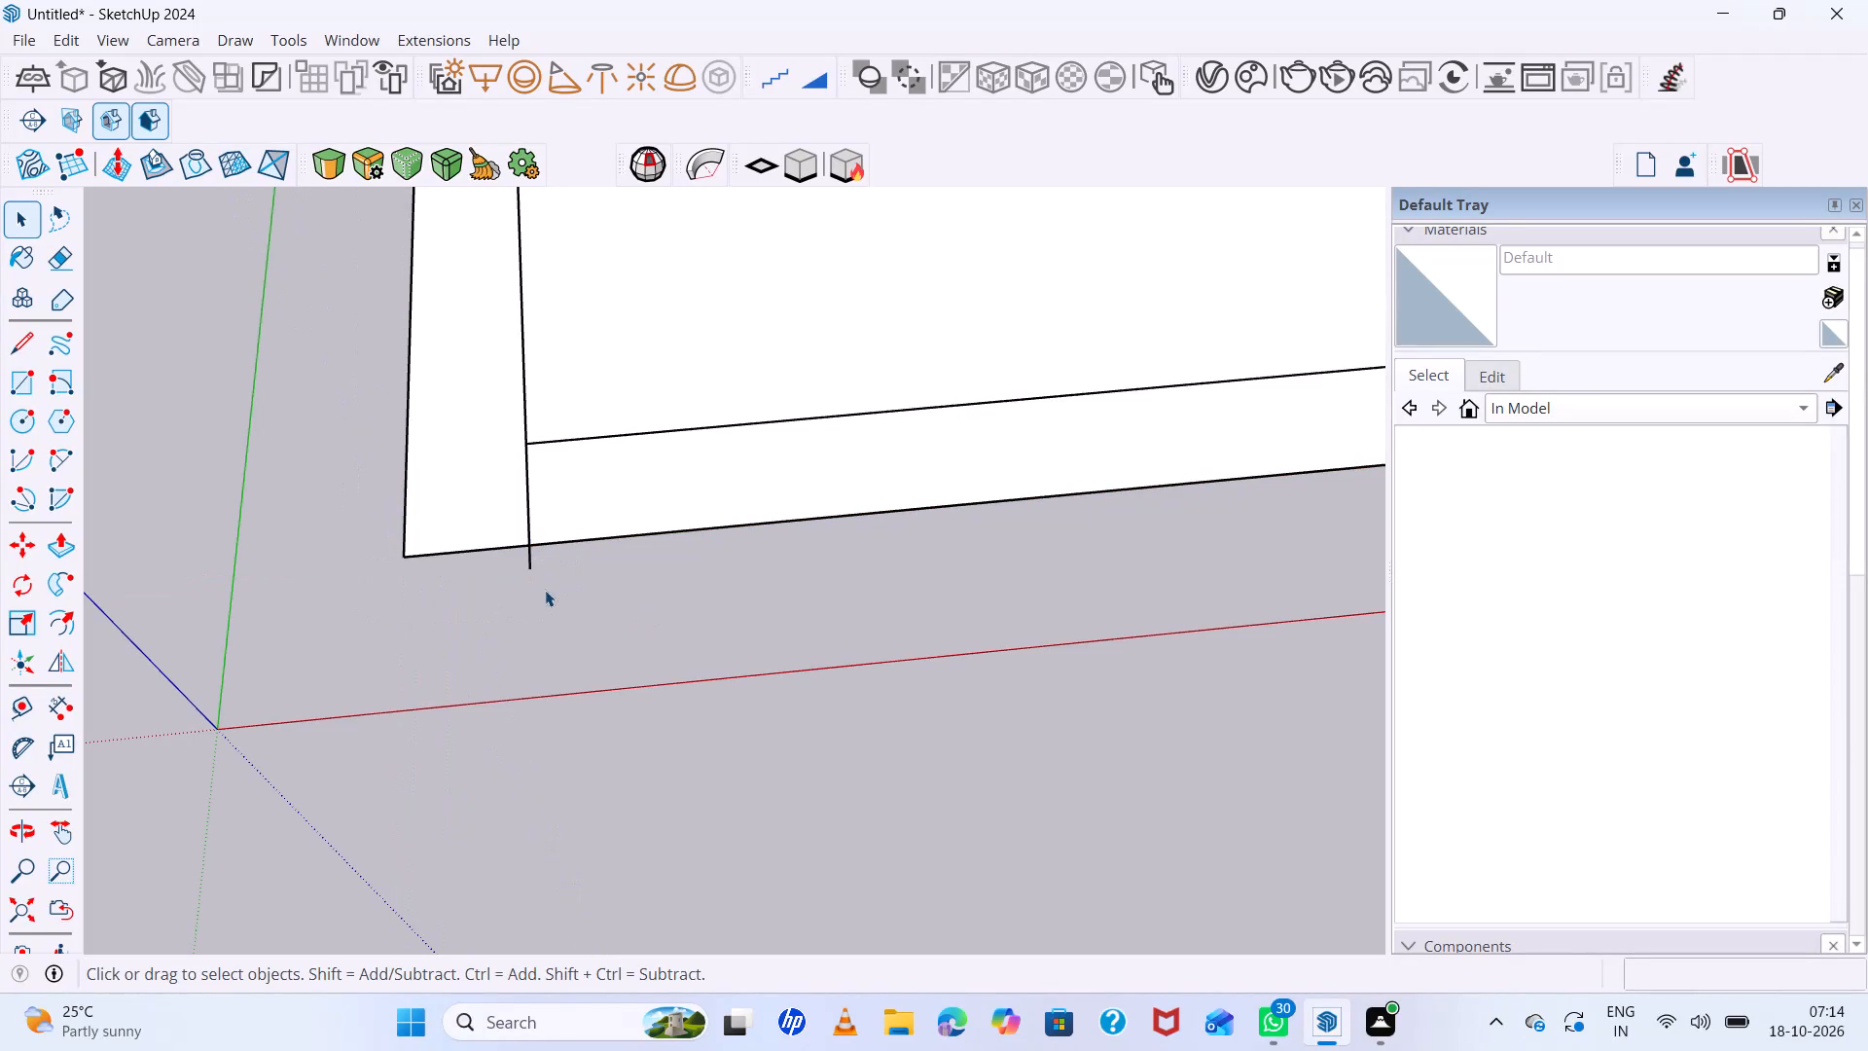
# Erase the short edge stub overhanging the outer boundary at the wall strip's corner near the origin.
pyautogui.press('e')
pyautogui.scroll(6, 498, 545)
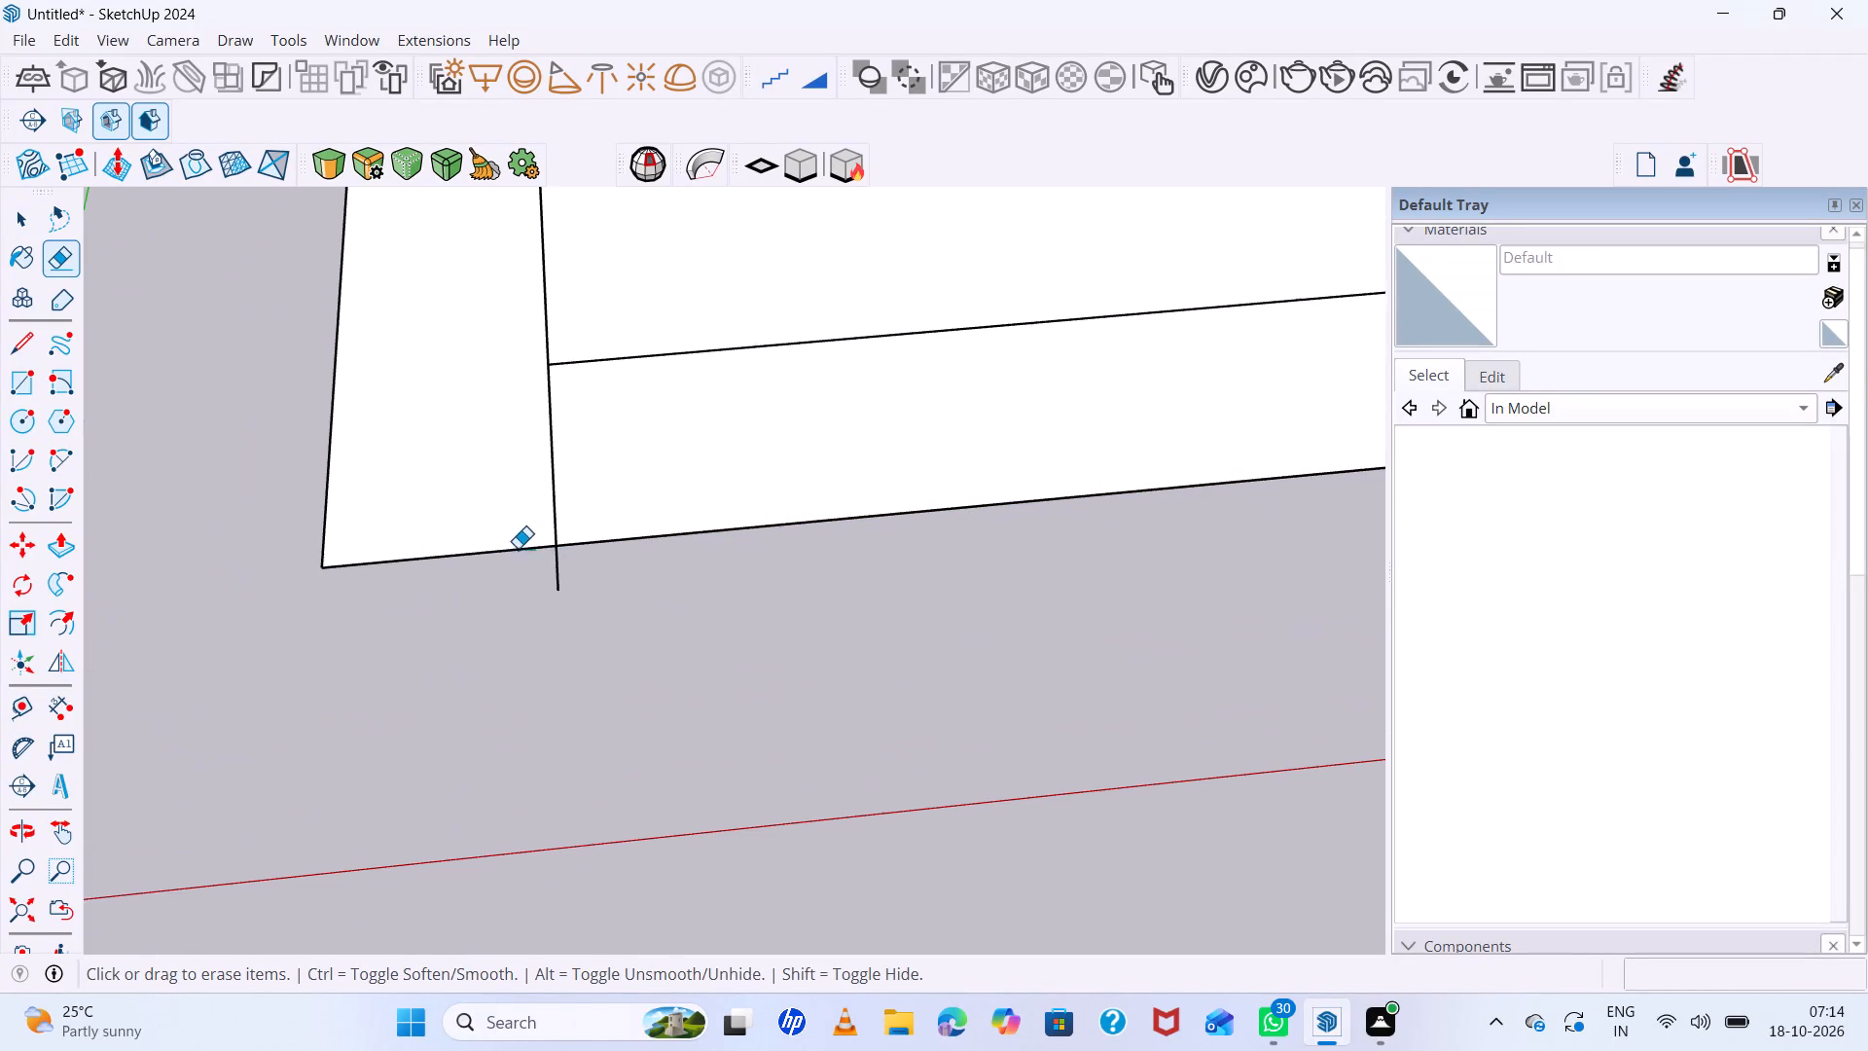
pyautogui.moveTo(563, 571); pyautogui.dragTo(597, 576)
pyautogui.doubleClick(567, 574)
pyautogui.press('space')
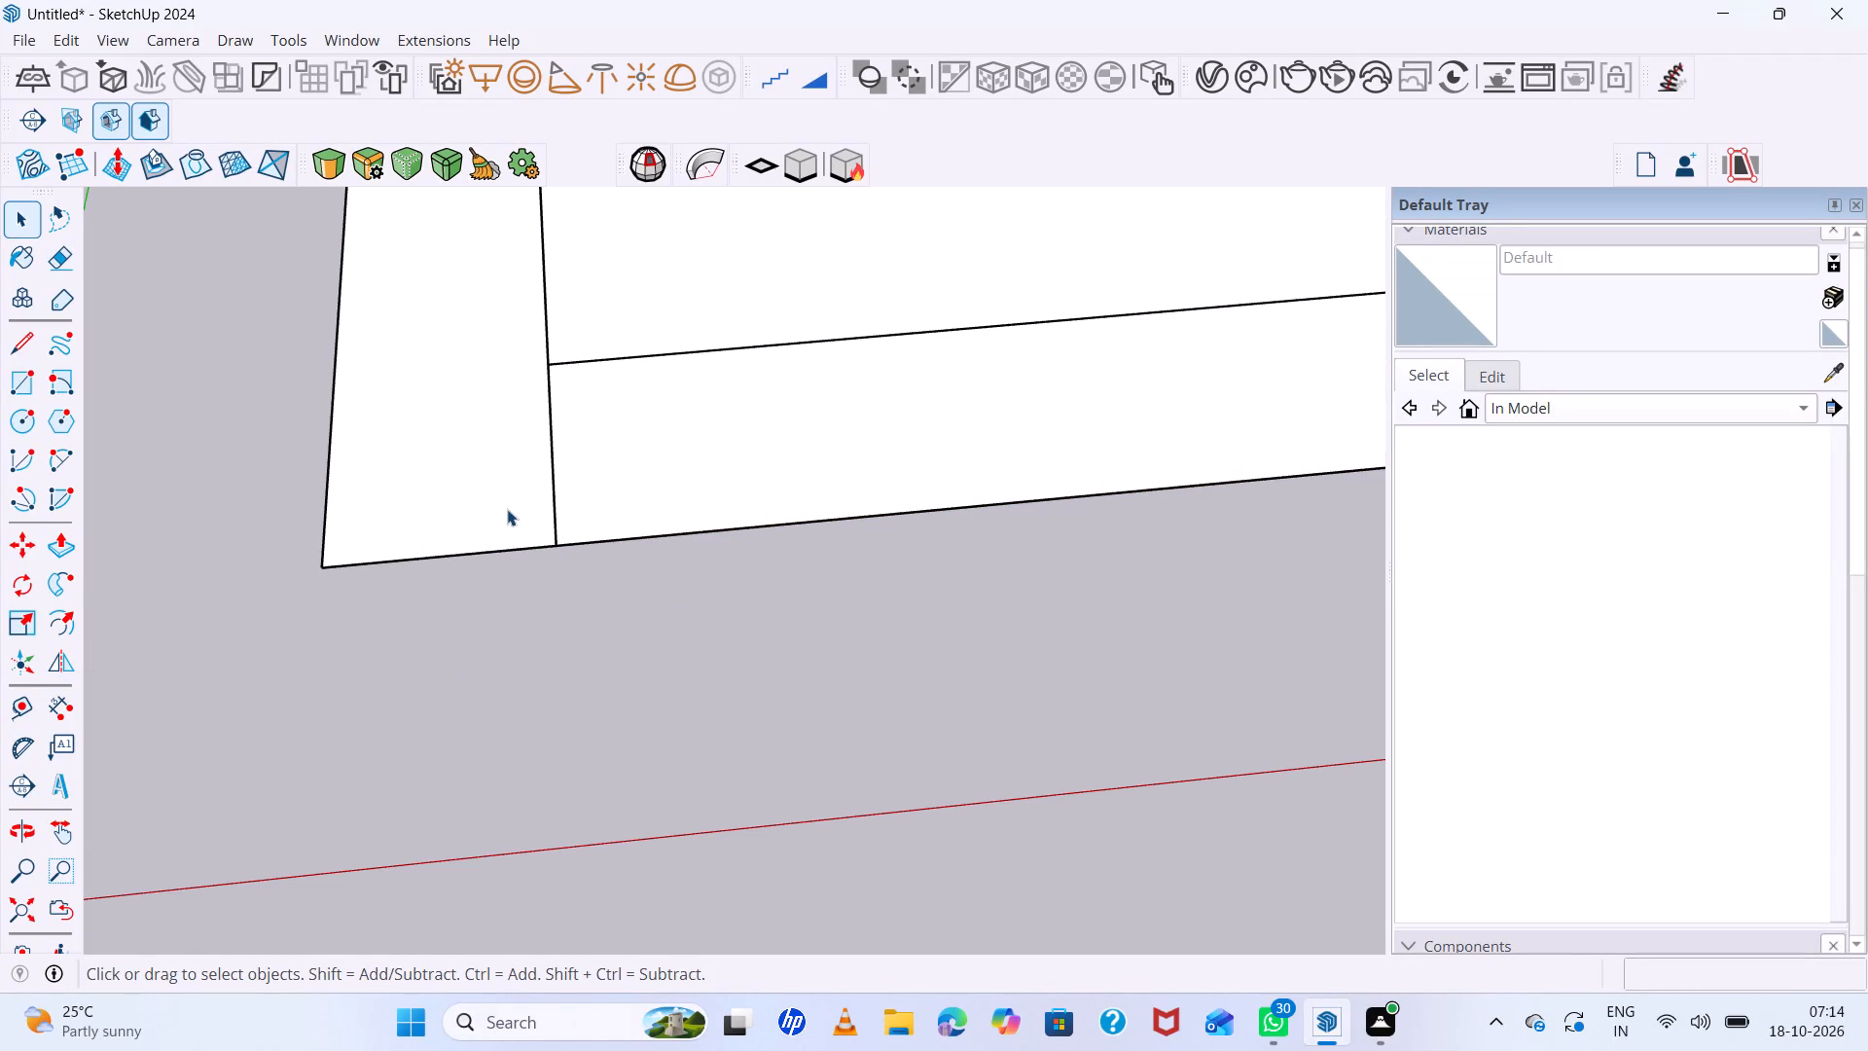
# Open the wall strip group running along the green axis near the origin and Push/Pull its face up 10'.
pyautogui.tripleClick(506, 509)
pyautogui.click(506, 509)
pyautogui.press('p')
pyautogui.click(506, 509)
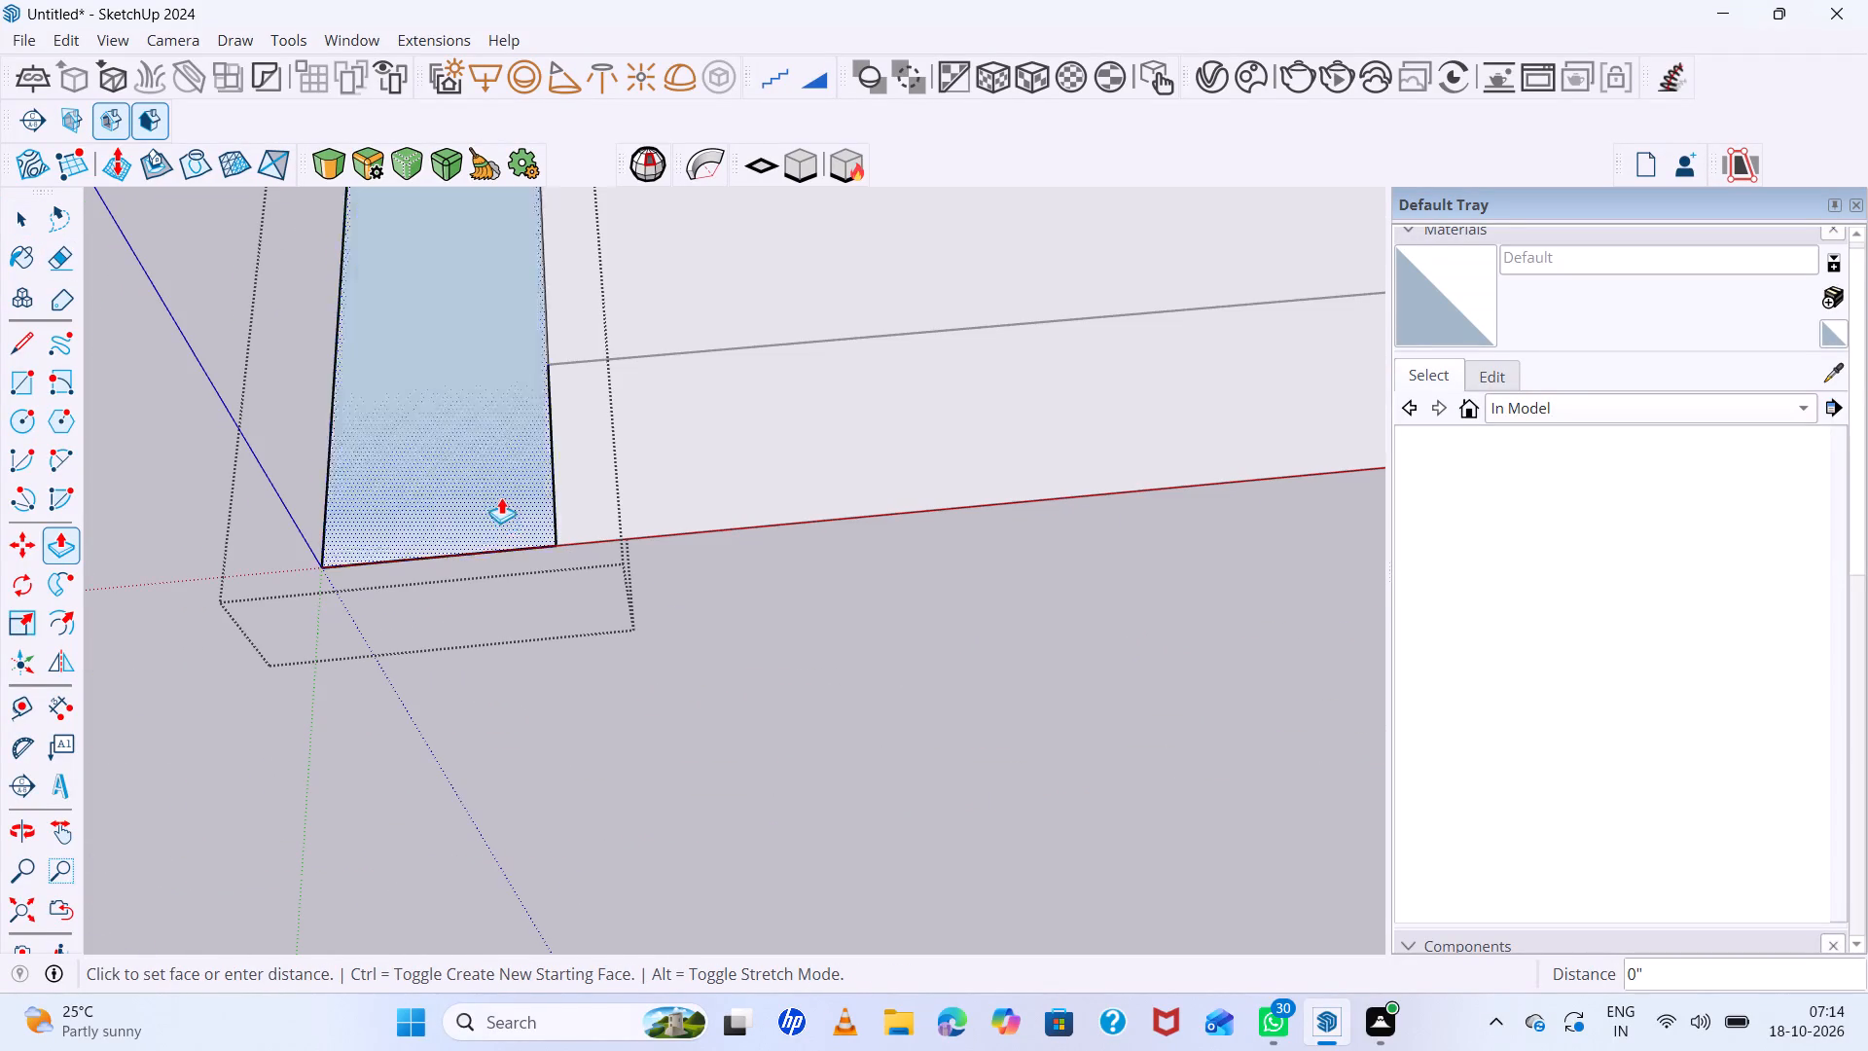
pyautogui.write('10')
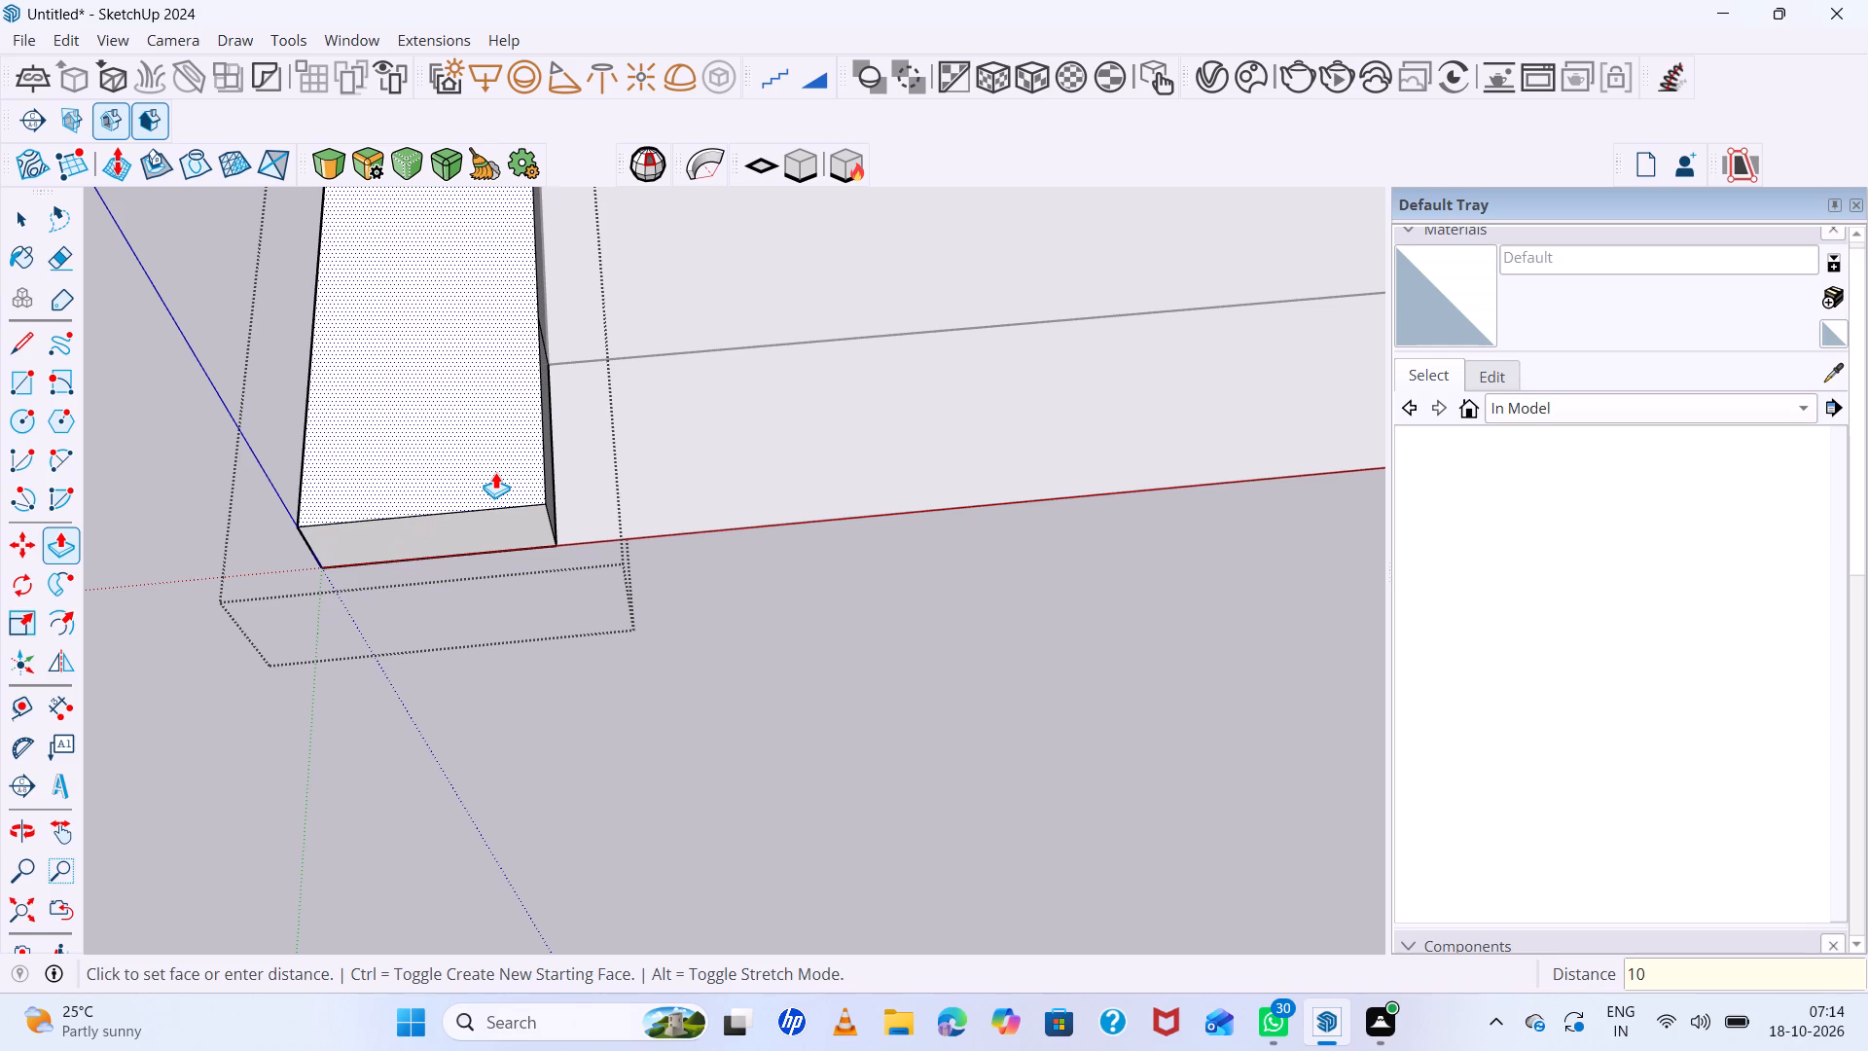
pyautogui.press("'")
pyautogui.press('Return')
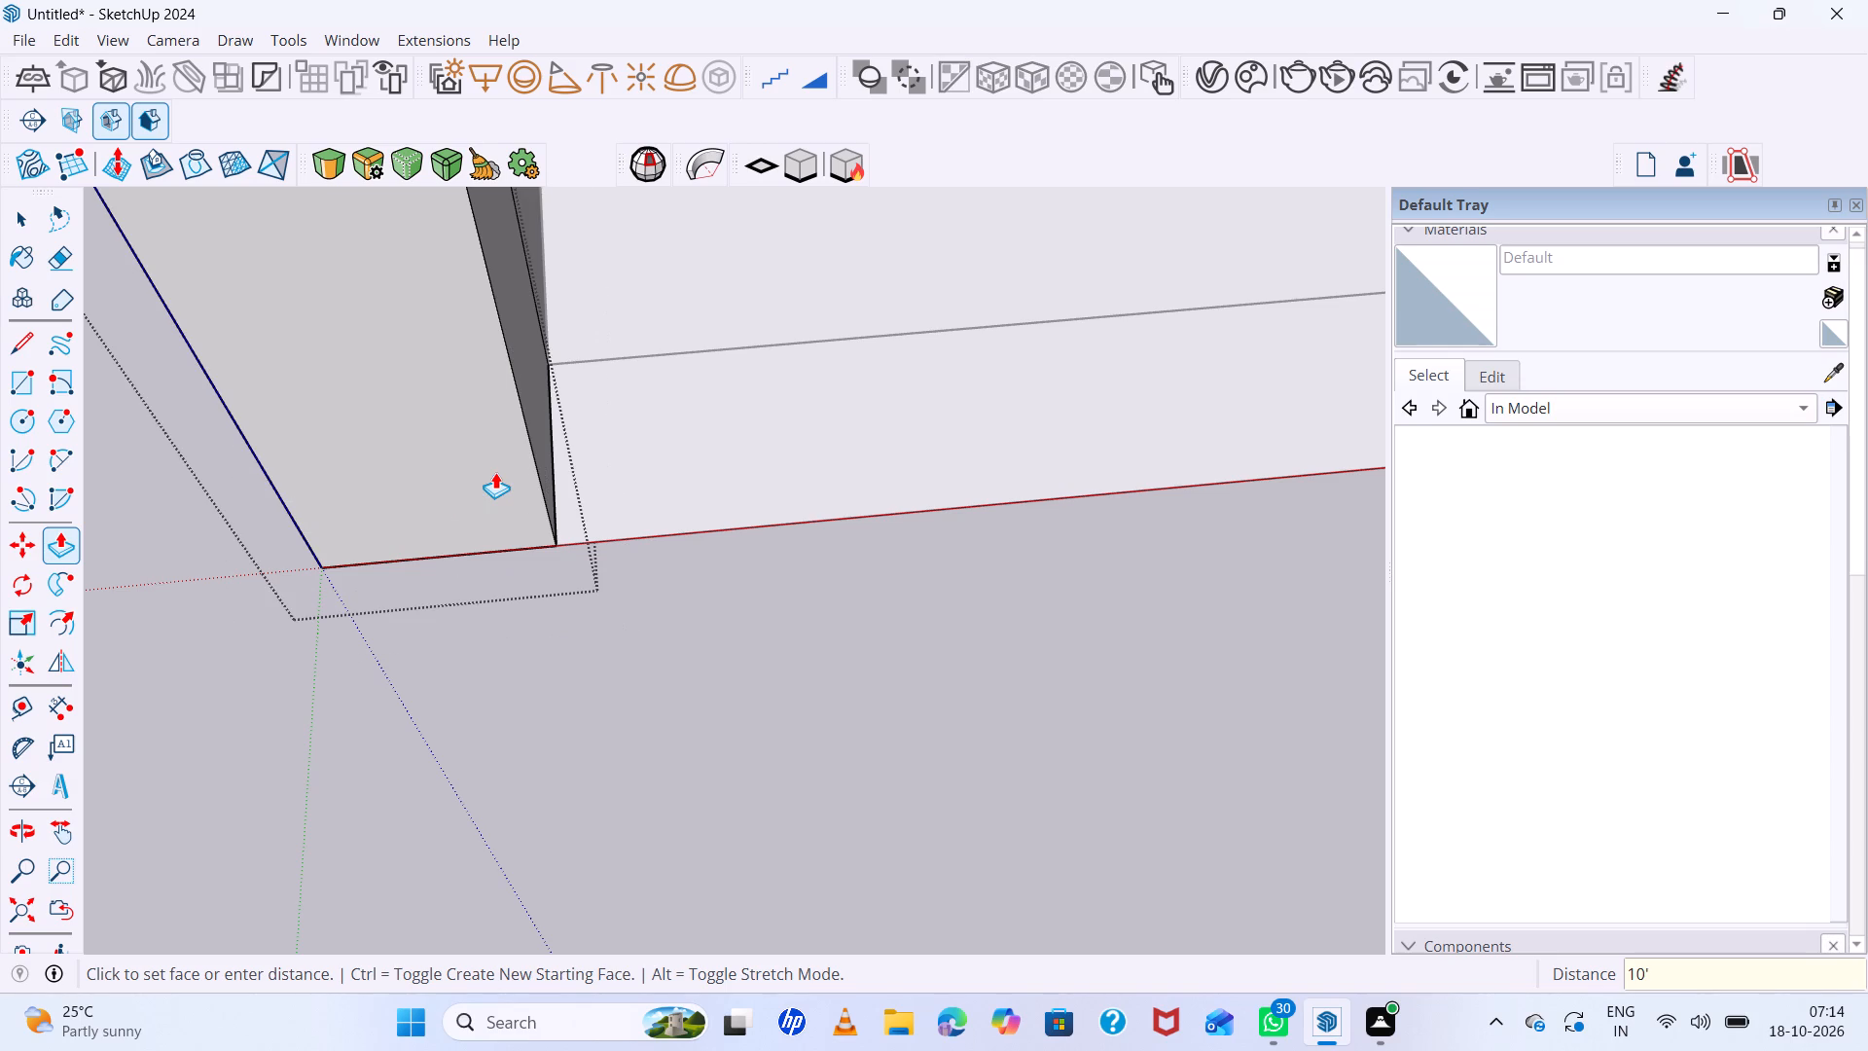
# Open the back wall strip group, parallel to the red axis and farthest from it, and Push/Pull its face up 10'.
pyautogui.scroll(-20, 659, 648)
pyautogui.scroll(-10, 659, 648)
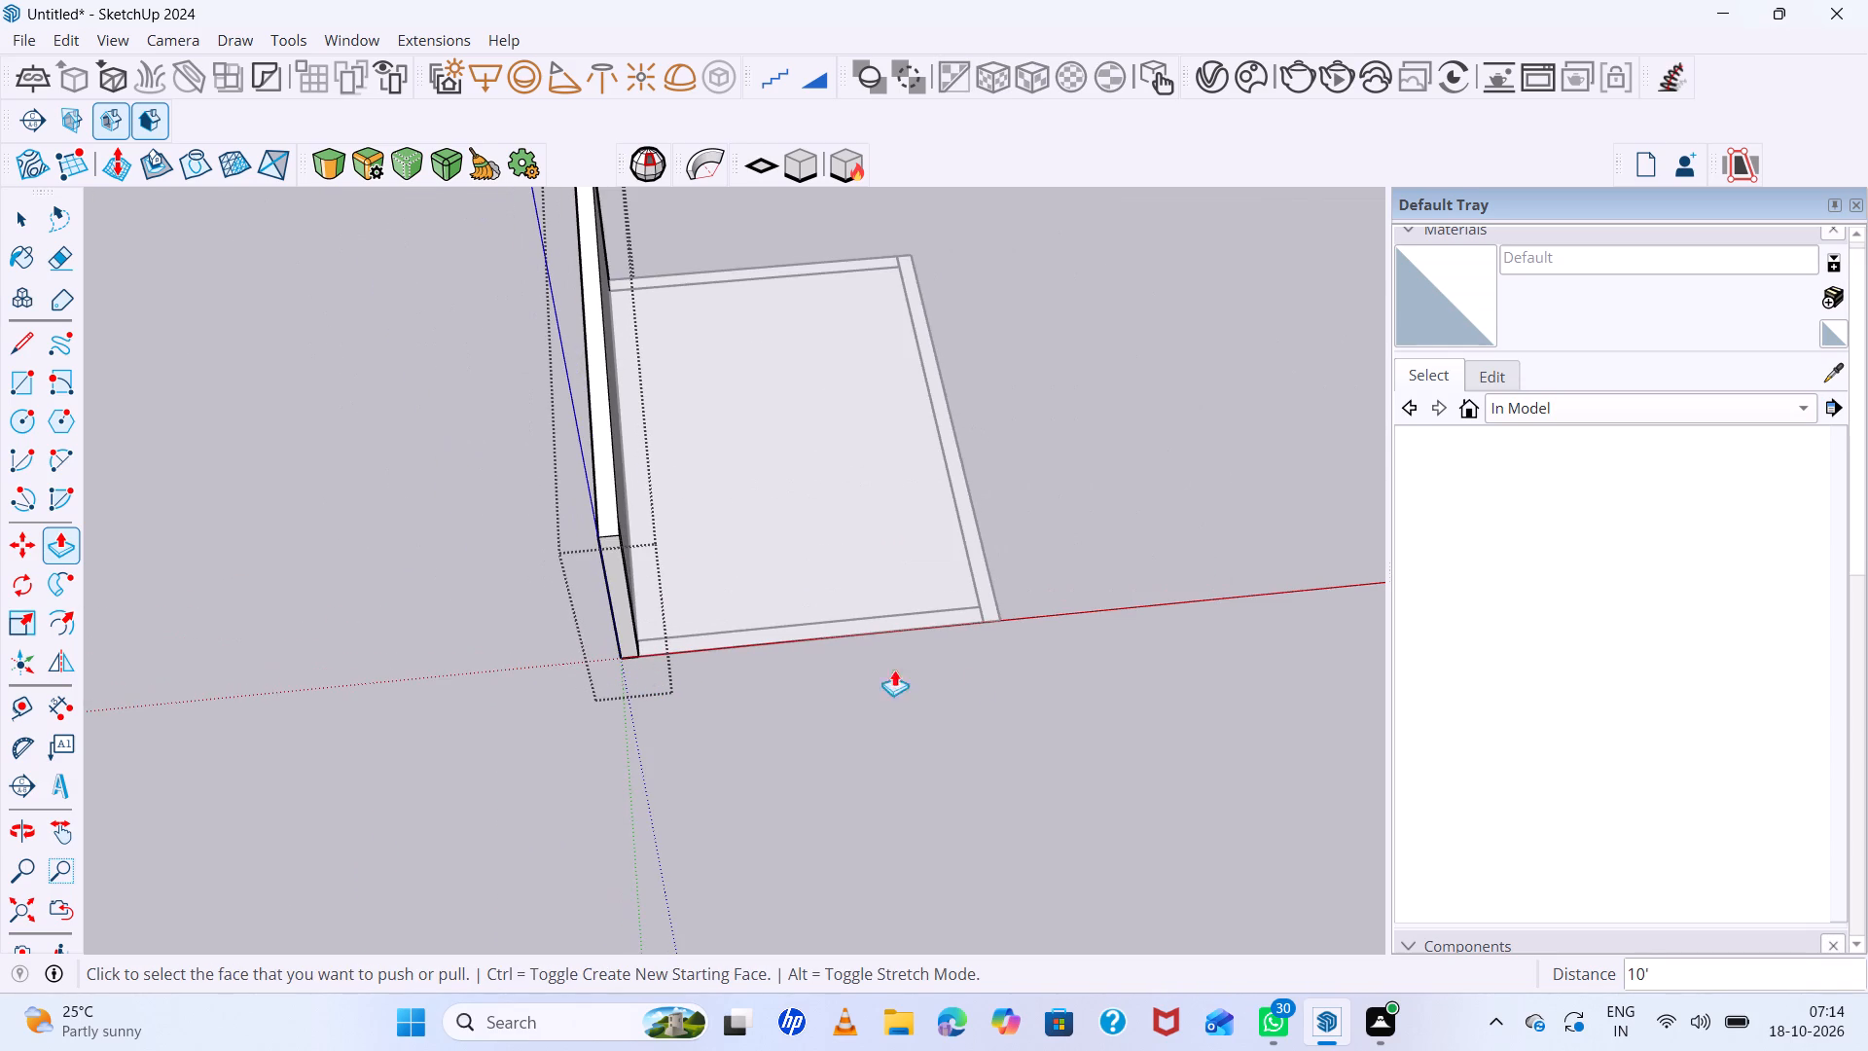
pyautogui.moveTo(941, 674); pyautogui.dragTo(324, 617, button='middle')
pyautogui.middleClick(317, 617)
pyautogui.press('space')
pyautogui.scroll(5, 1088, 469)
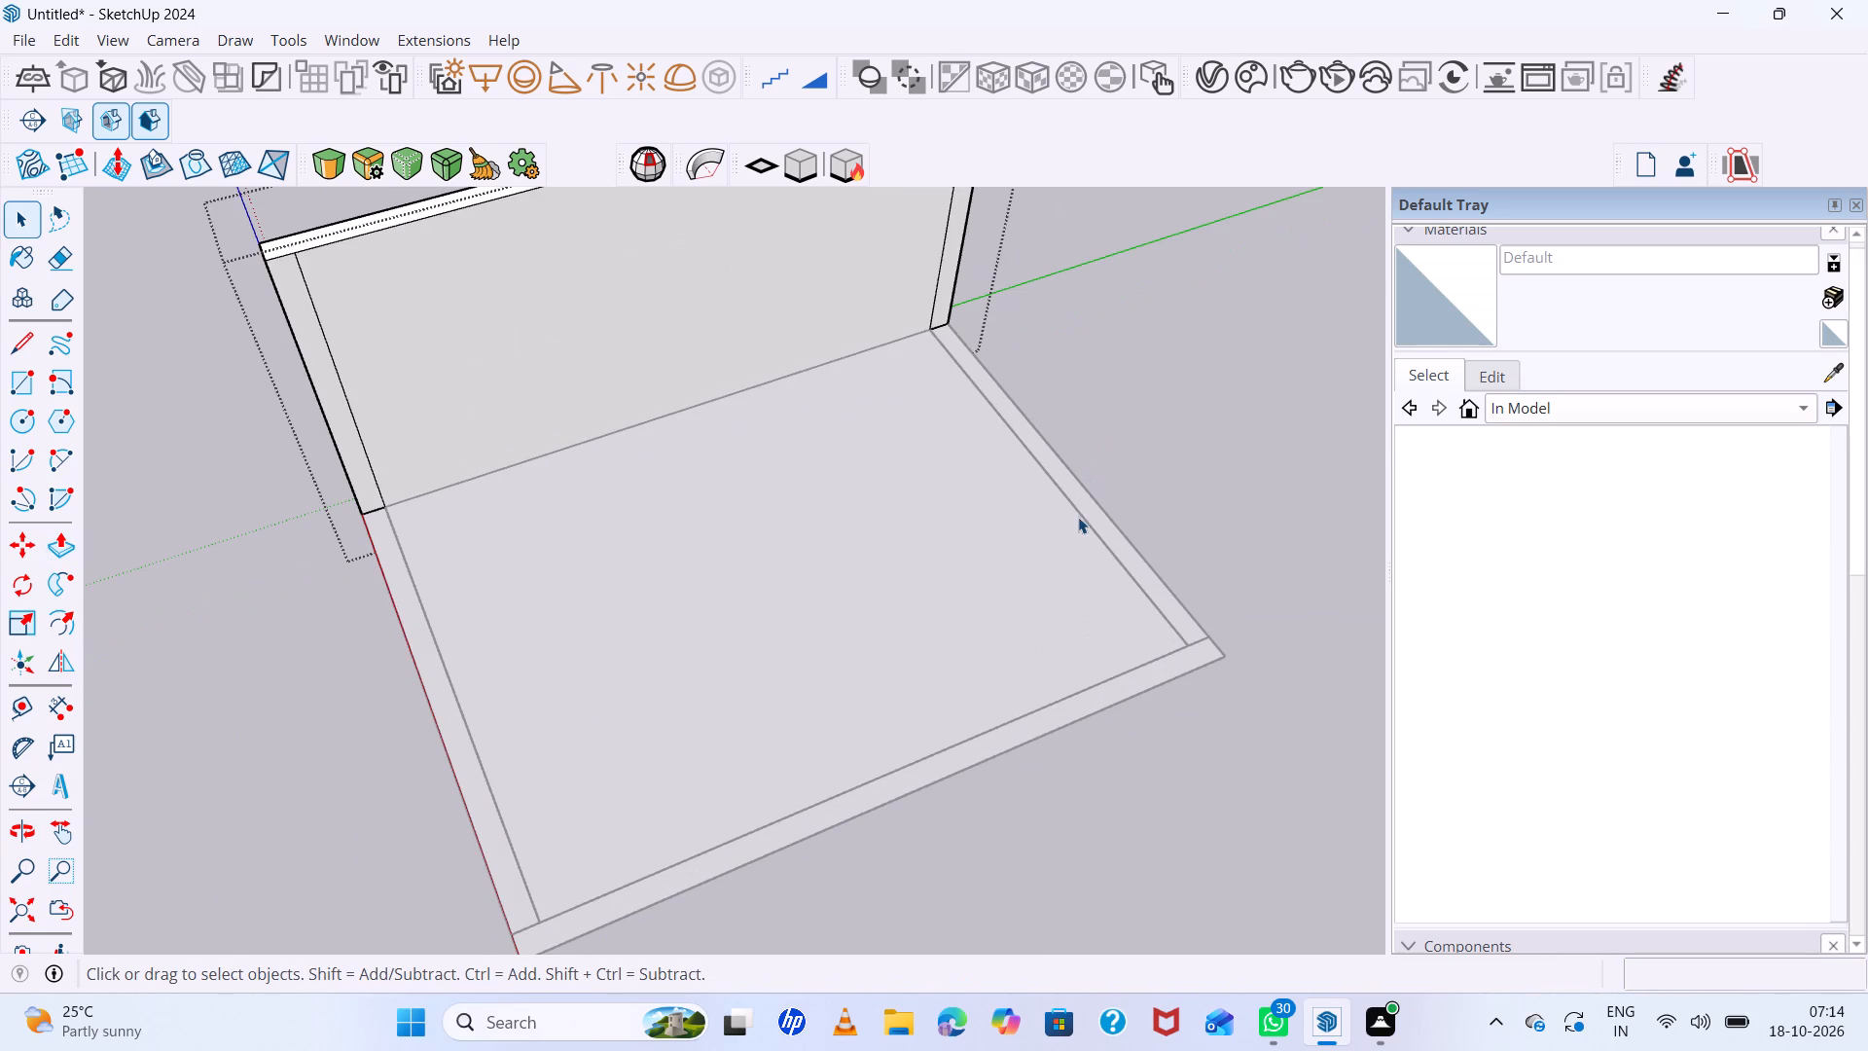
pyautogui.doubleClick(1083, 513)
pyautogui.tripleClick(1087, 510)
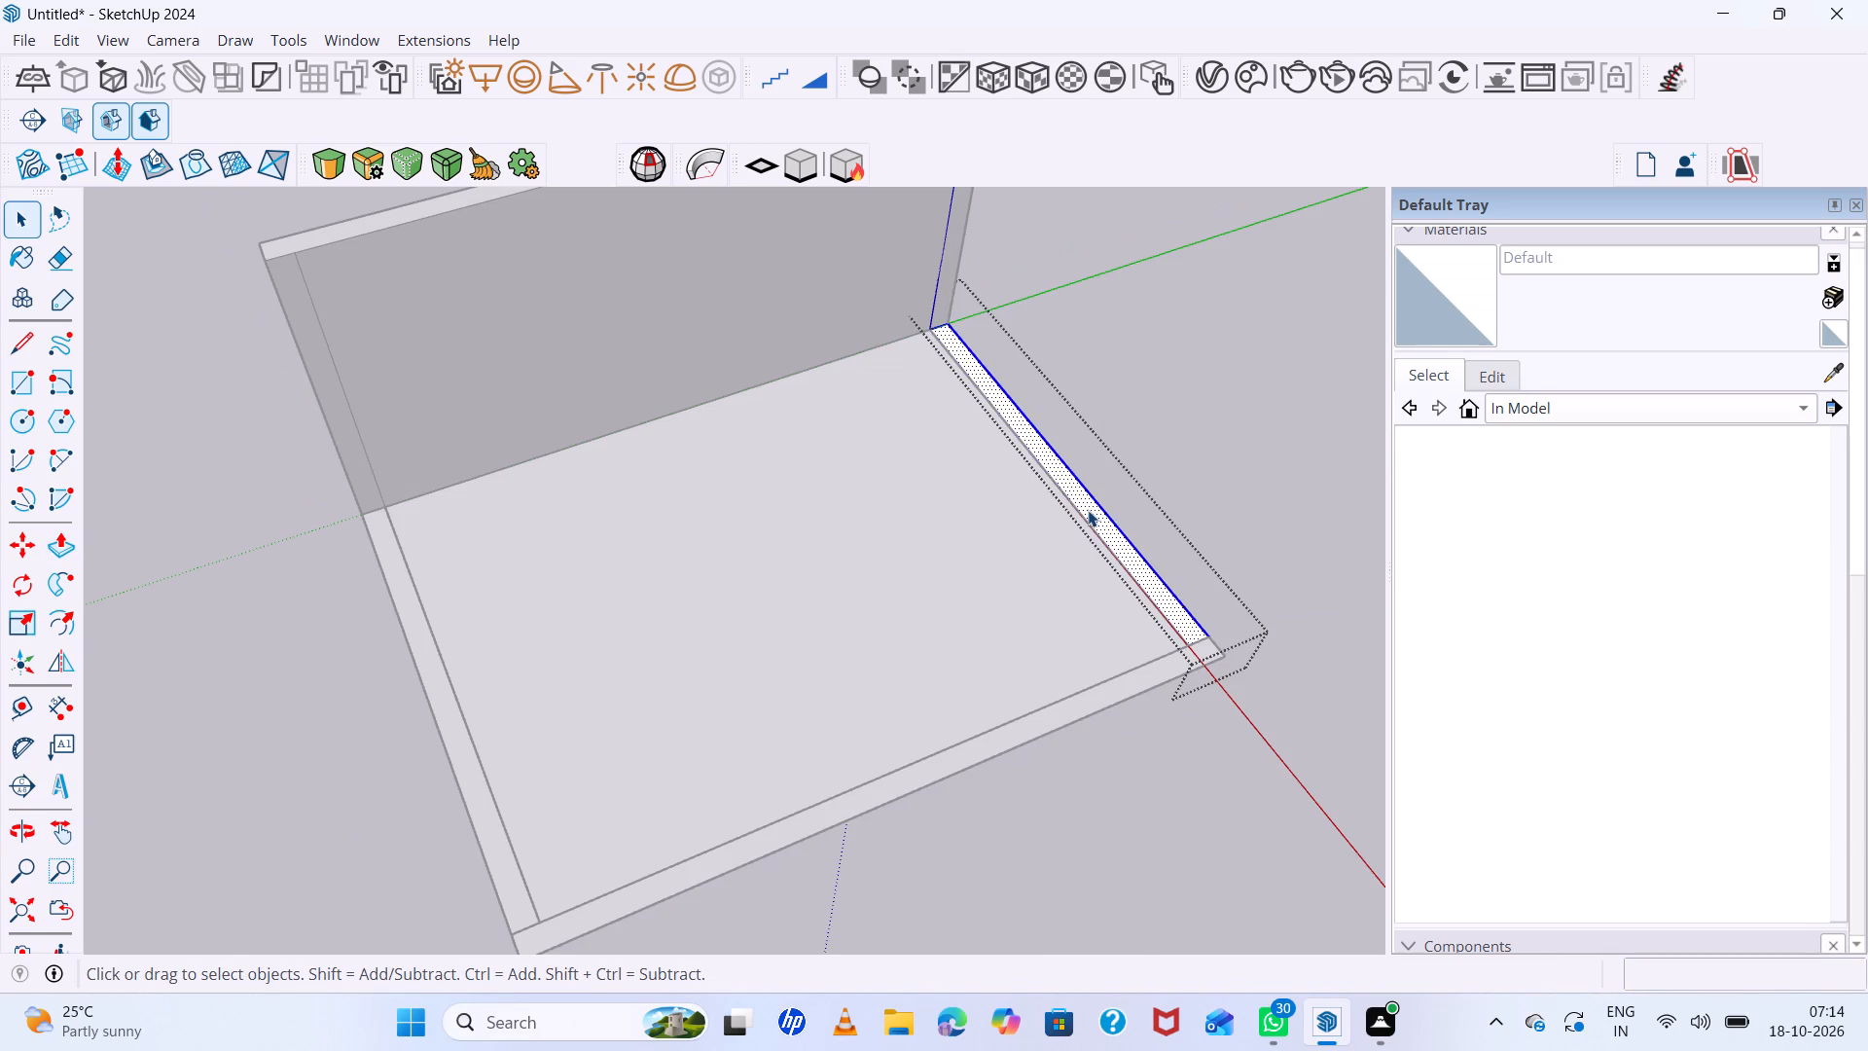
pyautogui.press('p')
pyautogui.click(1089, 509)
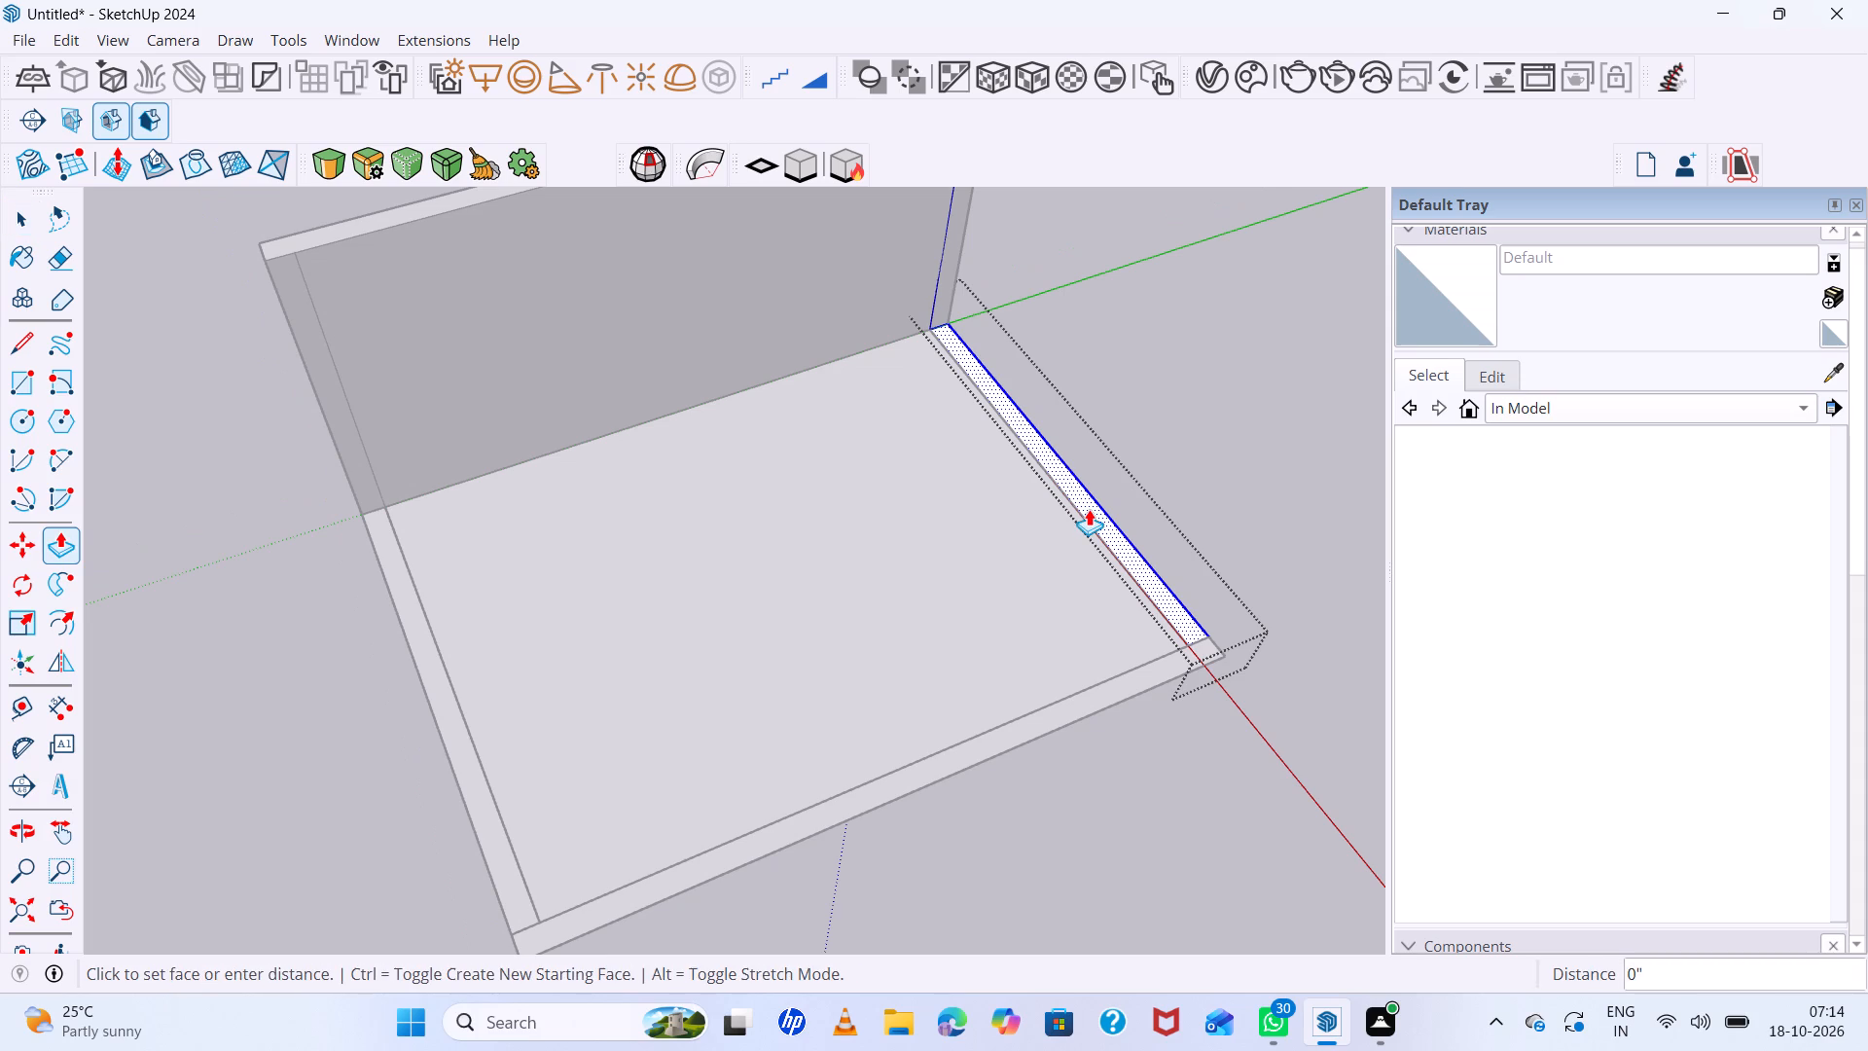
pyautogui.write('10')
pyautogui.press("'")
pyautogui.press('Return')
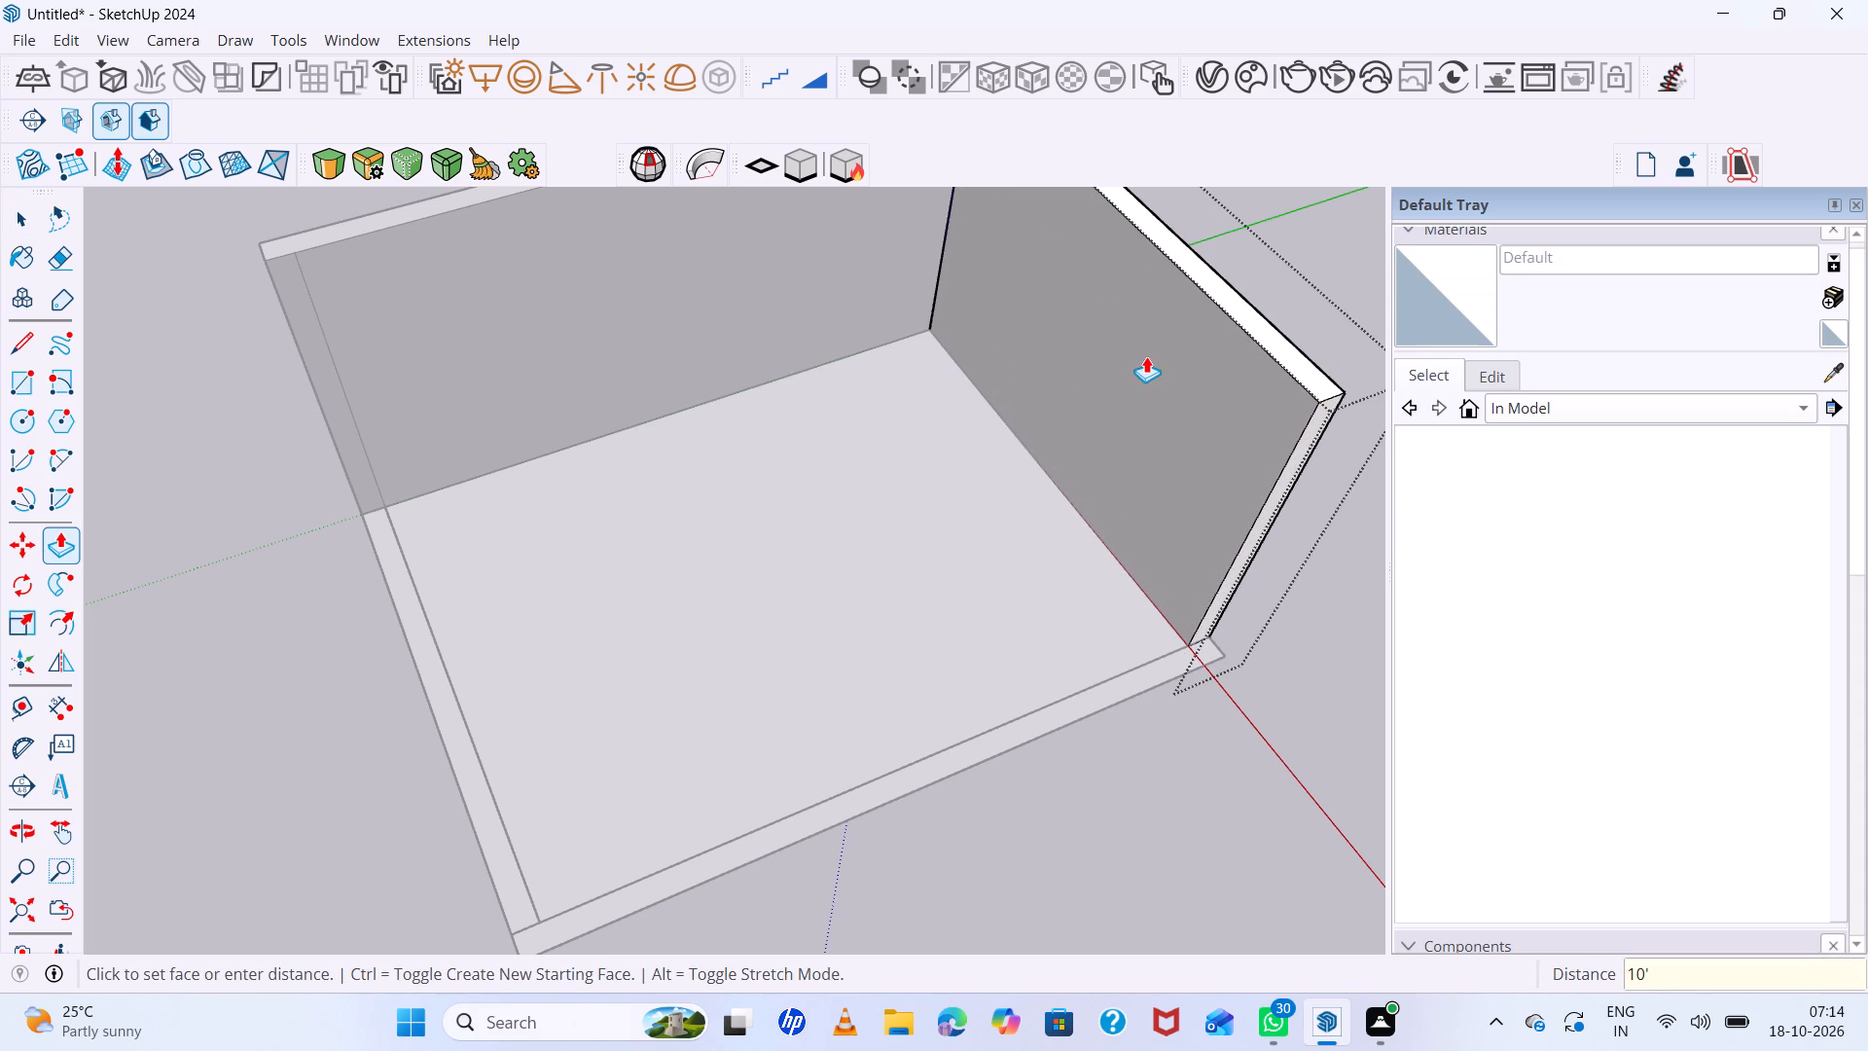
# Open the side wall strip group opposite the first raised wall and Push/Pull its face up 10'.
pyautogui.scroll(-7, 1185, 483)
pyautogui.scroll(4, 1092, 616)
pyautogui.moveTo(1074, 618); pyautogui.dragTo(1163, 626, button='middle')
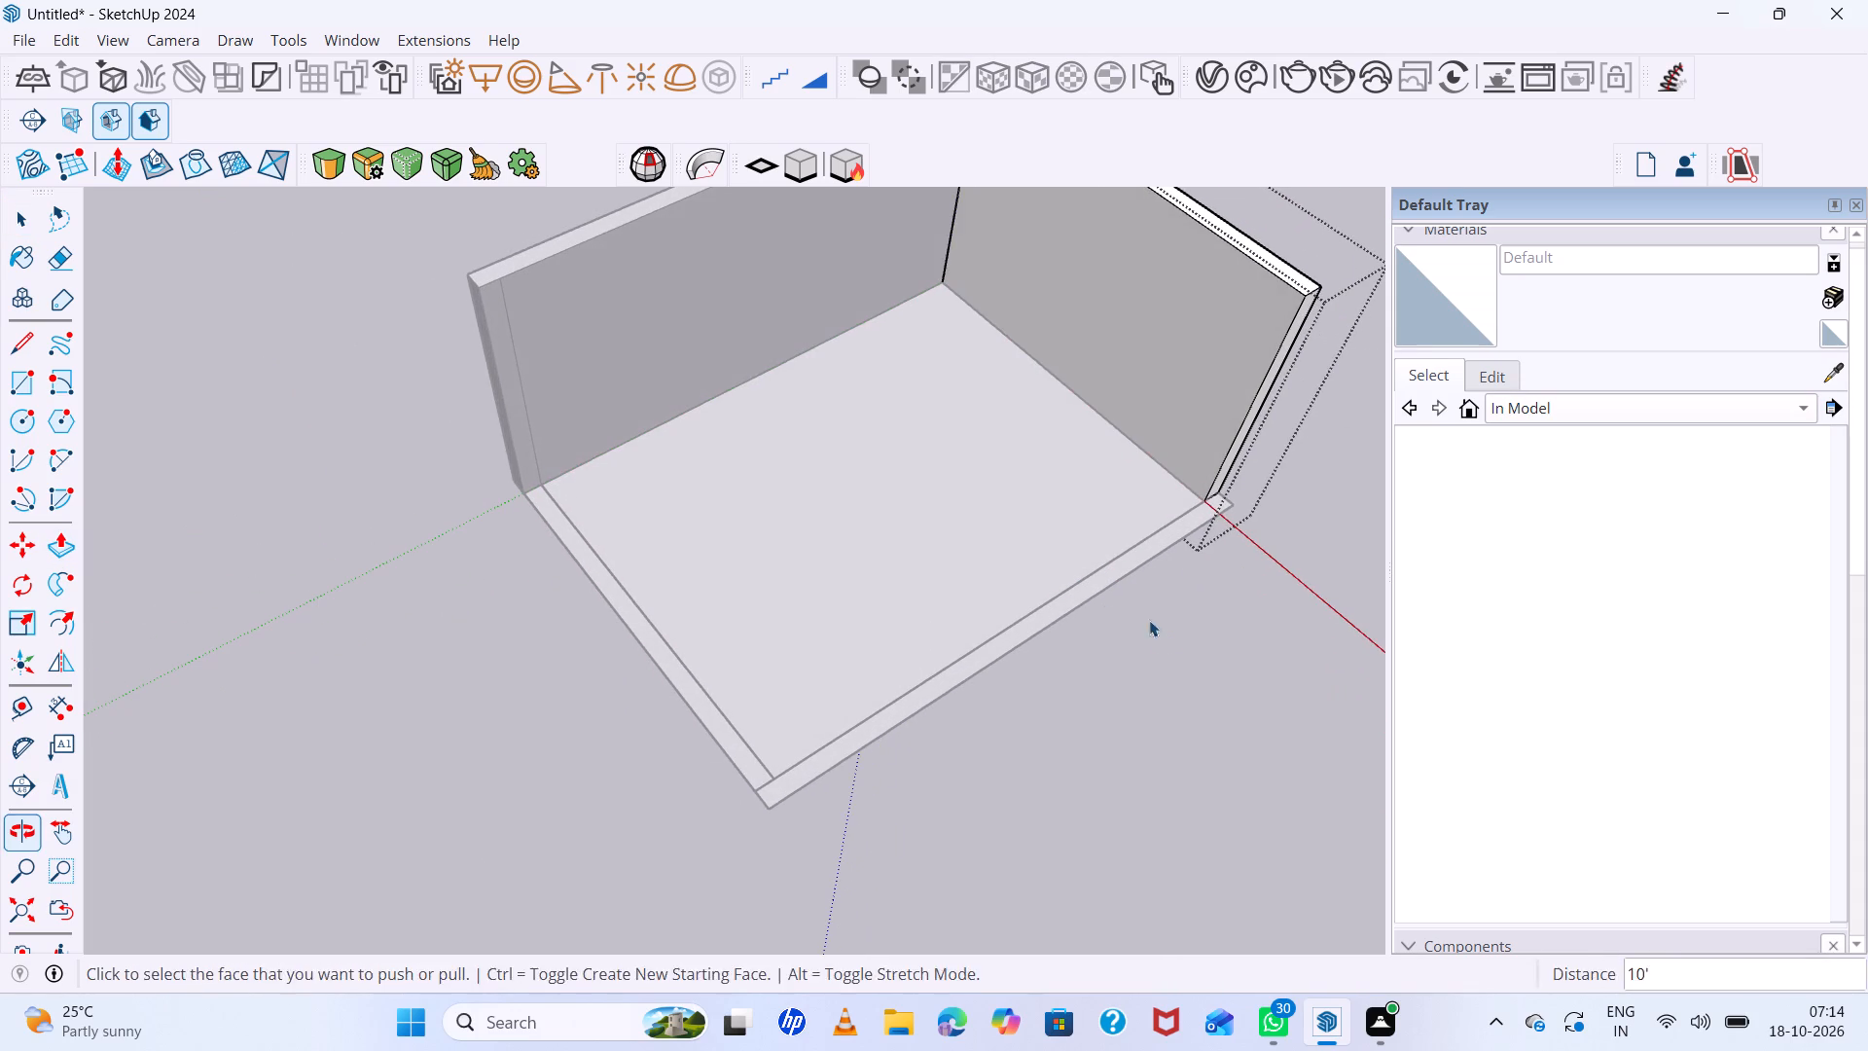
pyautogui.press('space')
pyautogui.click(1073, 597)
pyautogui.doubleClick(1073, 597)
pyautogui.doubleClick(1073, 596)
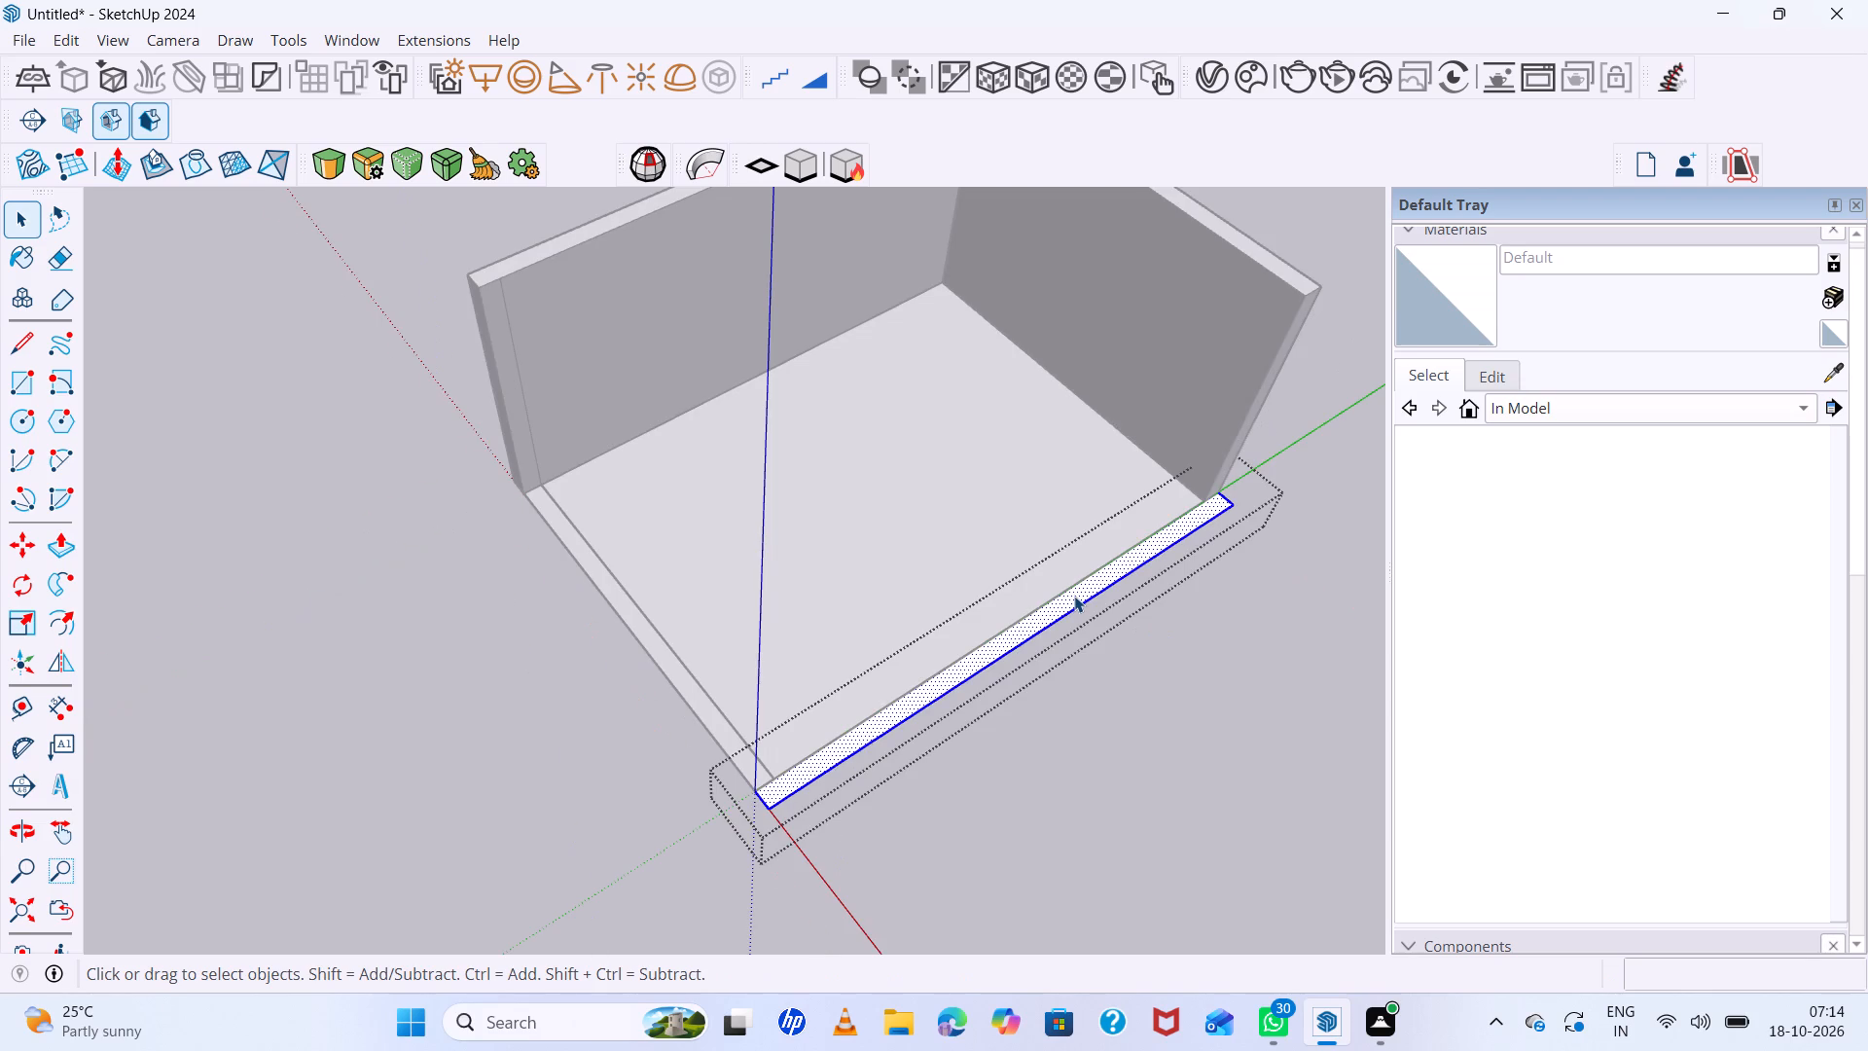
pyautogui.press('p')
pyautogui.click(1075, 596)
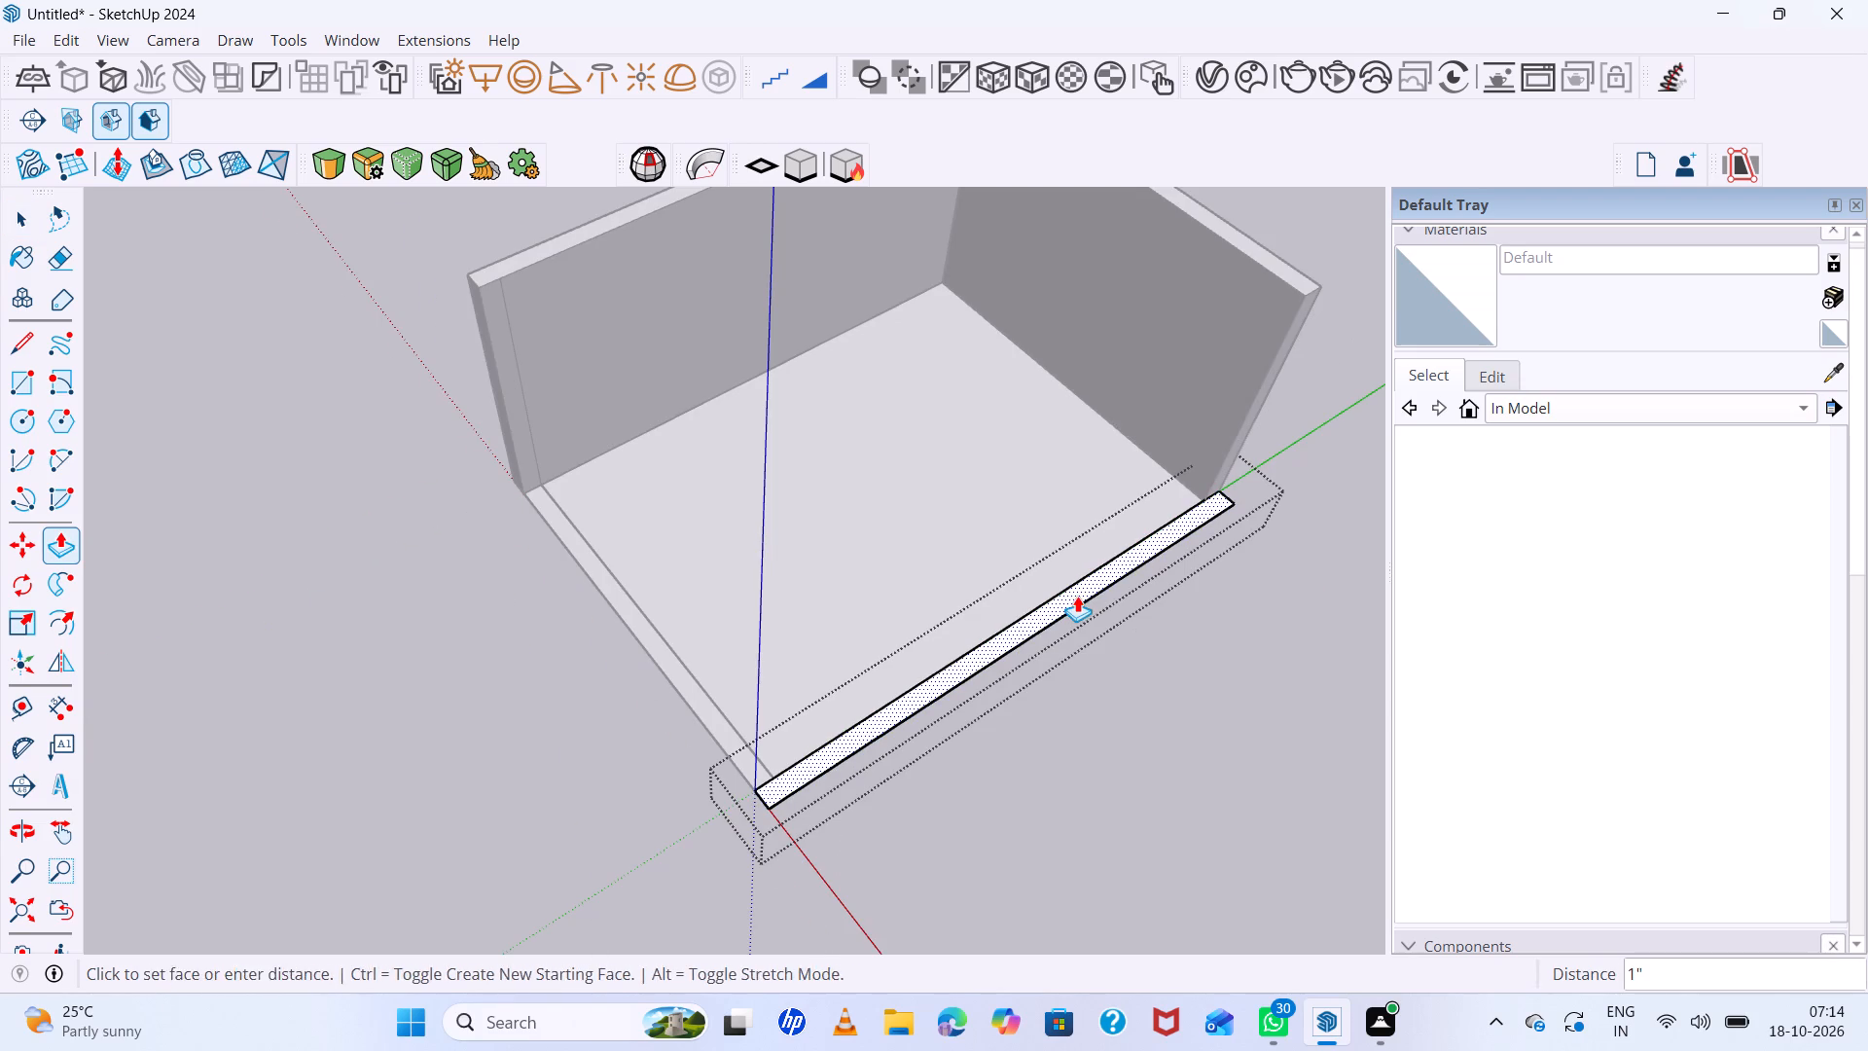
pyautogui.hotkey('ctrl', 'z')
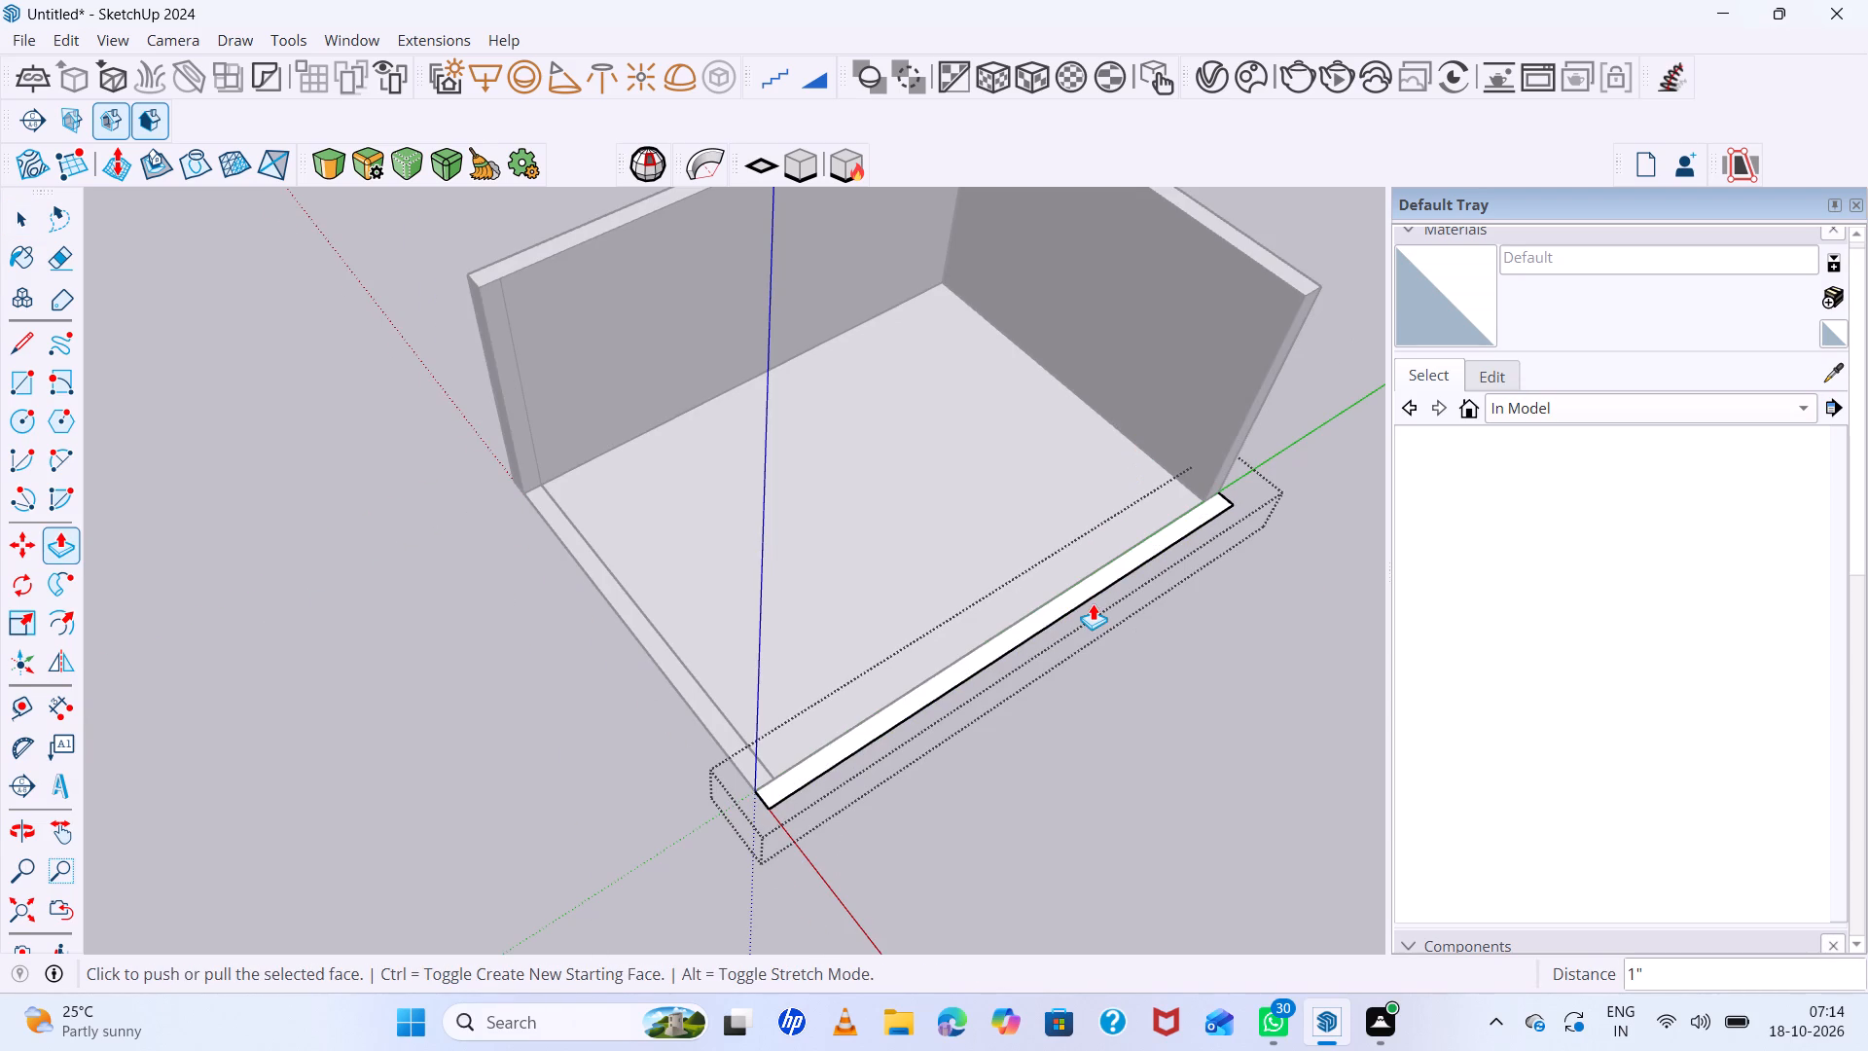
pyautogui.click(1006, 642)
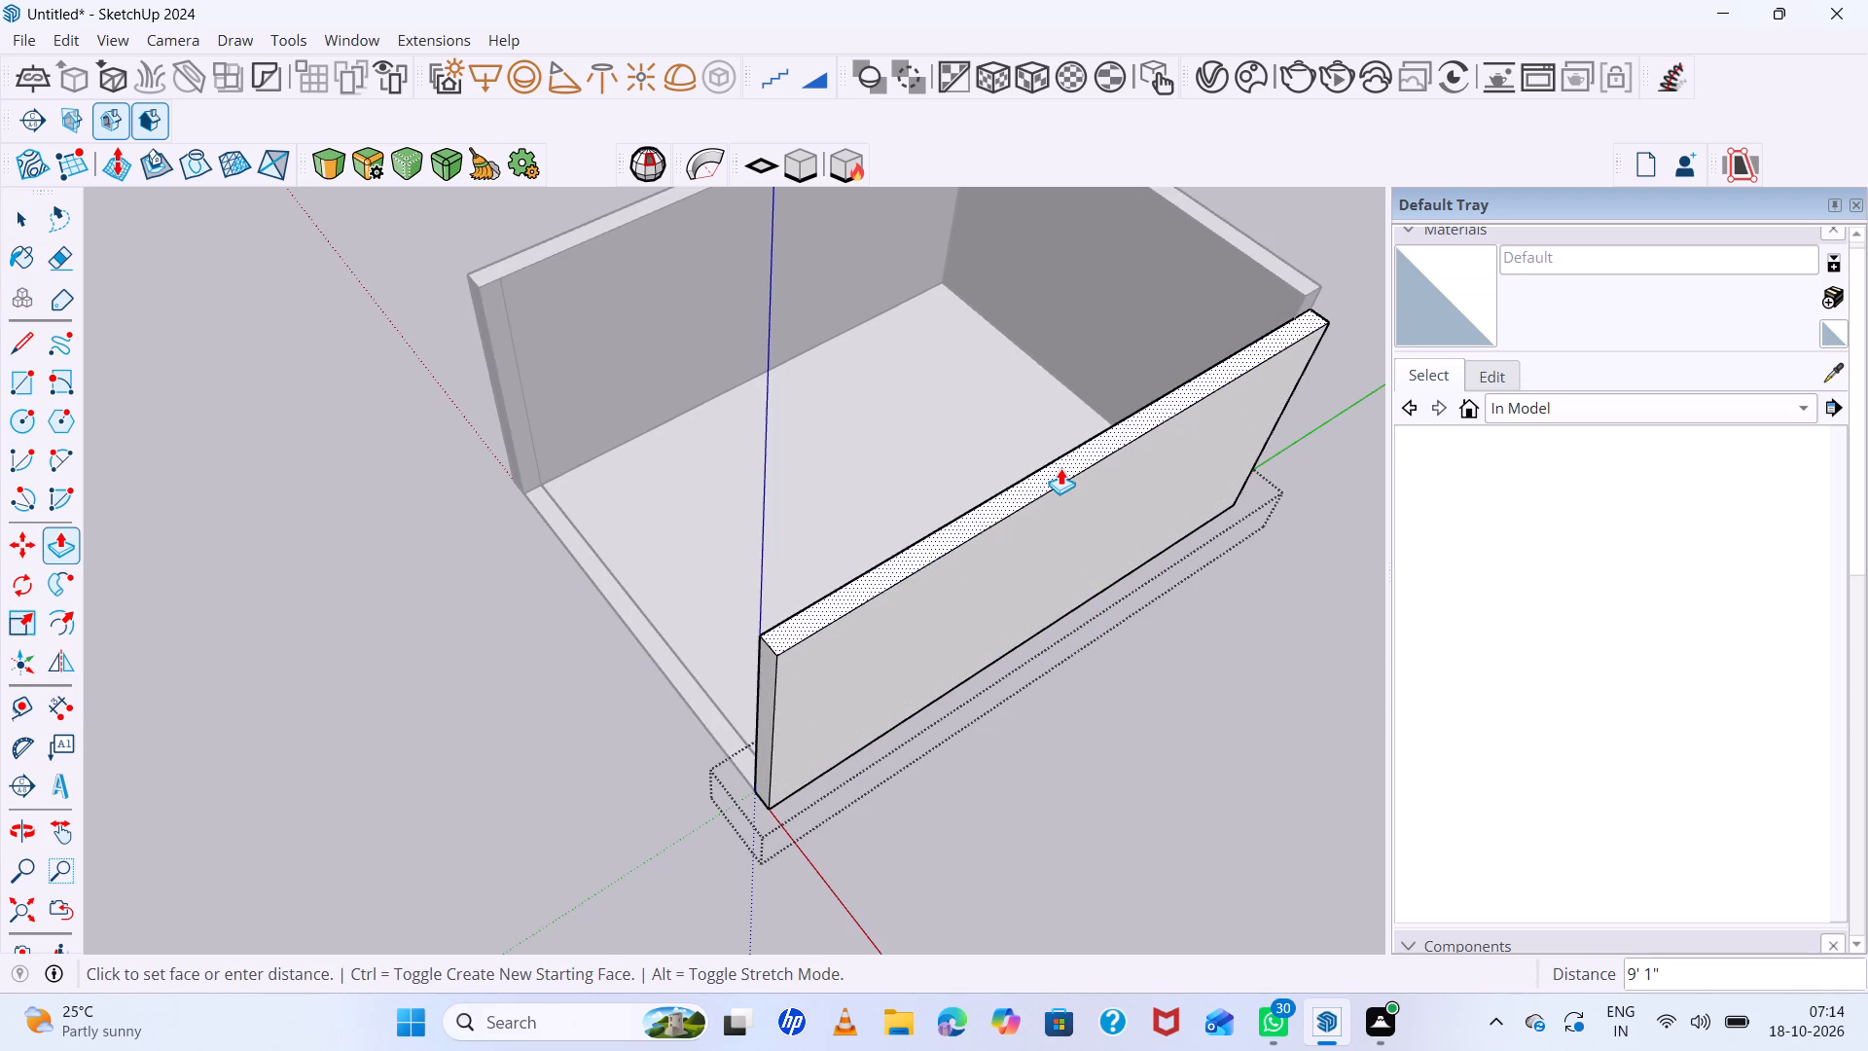
pyautogui.write('10')
pyautogui.press("'")
pyautogui.press('Return')
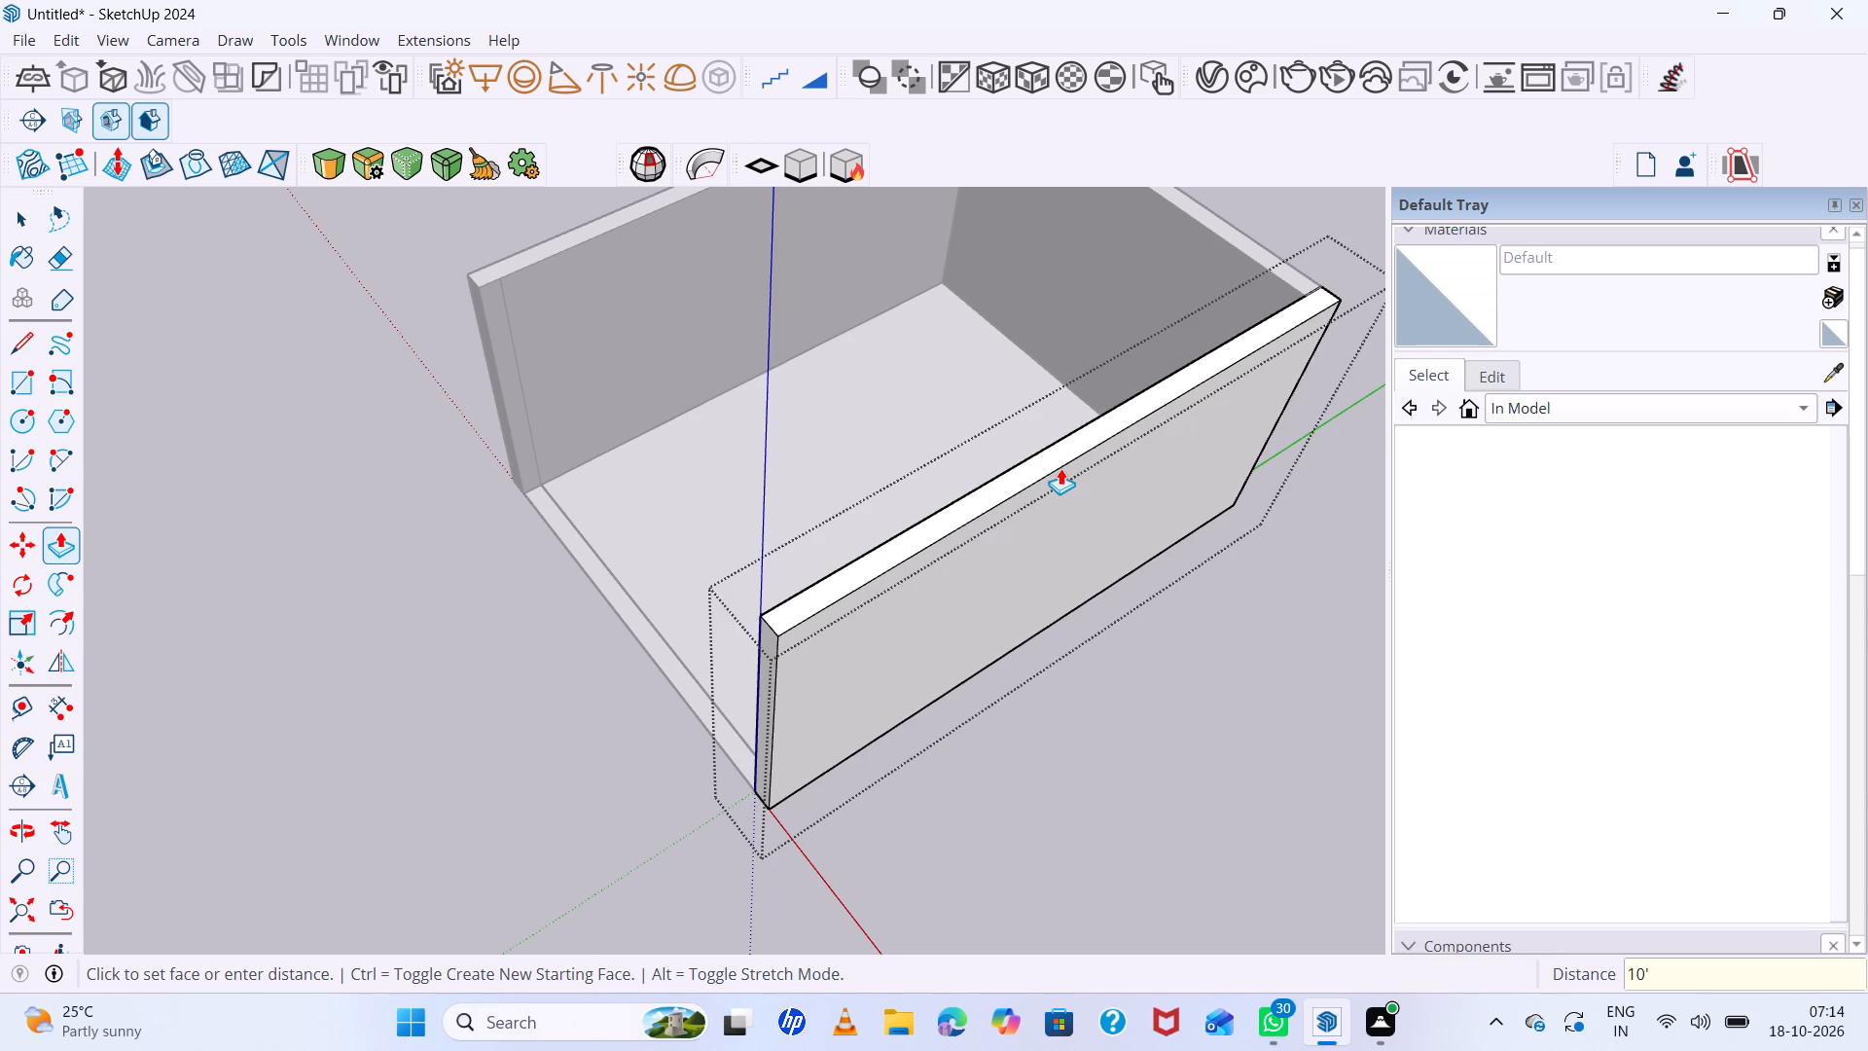
# Open the remaining front wall strip group and Push/Pull its face up 10' to match the adjacent wall's top, then exit the group.
pyautogui.scroll(-8, 1002, 550)
pyautogui.moveTo(784, 529); pyautogui.dragTo(1102, 555, button='middle')
pyautogui.middleClick(1102, 555)
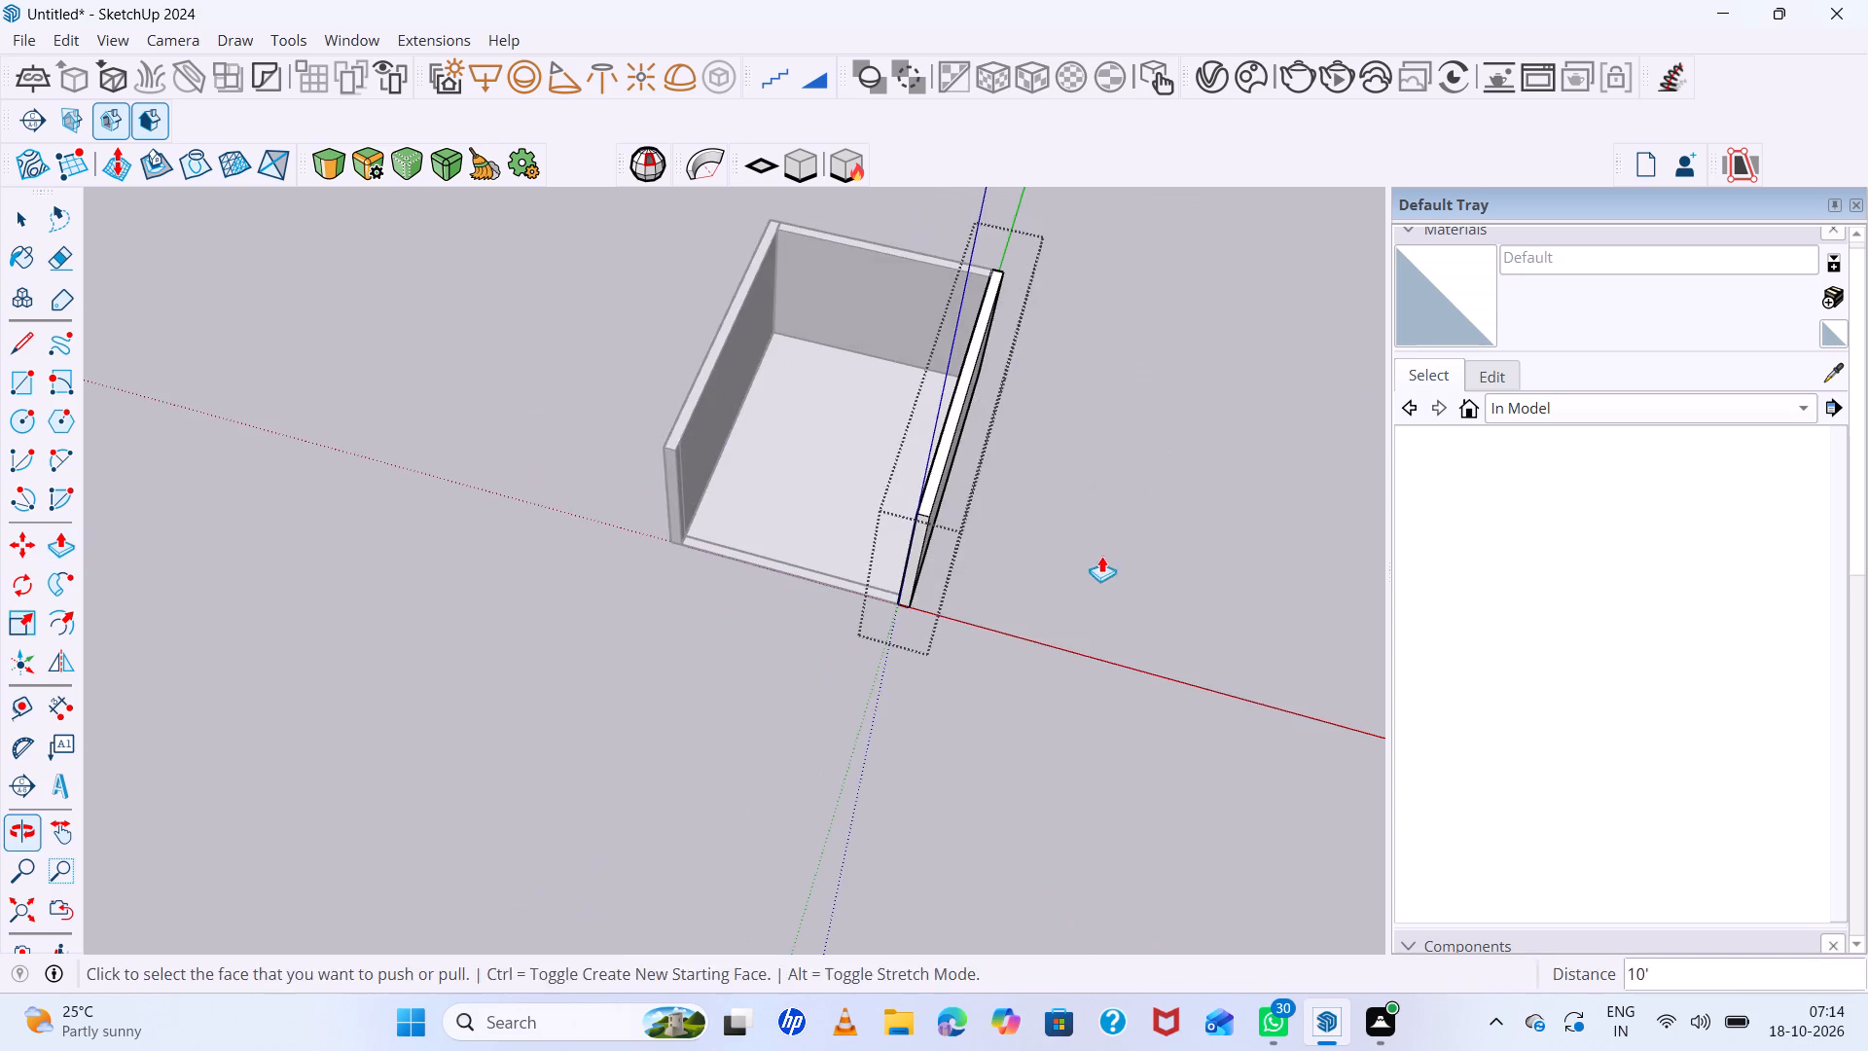
pyautogui.press('space')
pyautogui.scroll(5, 882, 589)
pyautogui.doubleClick(872, 594)
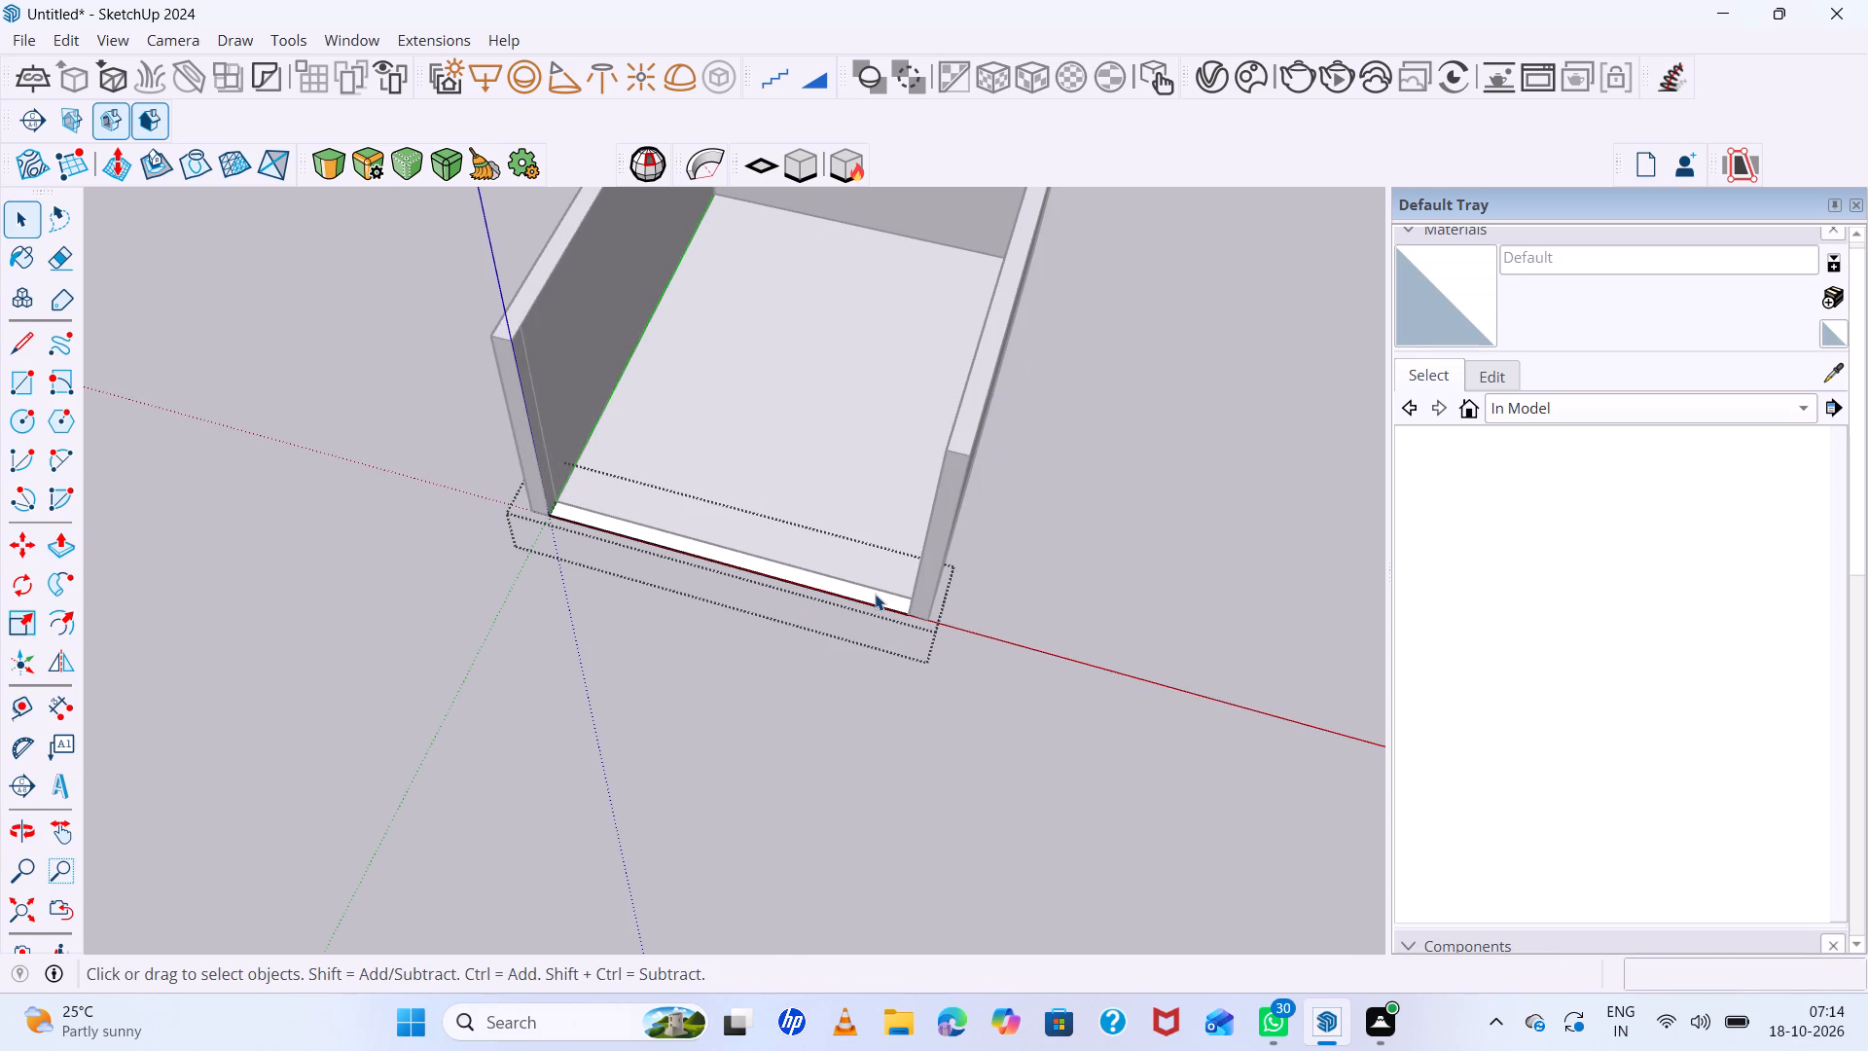
pyautogui.press('p')
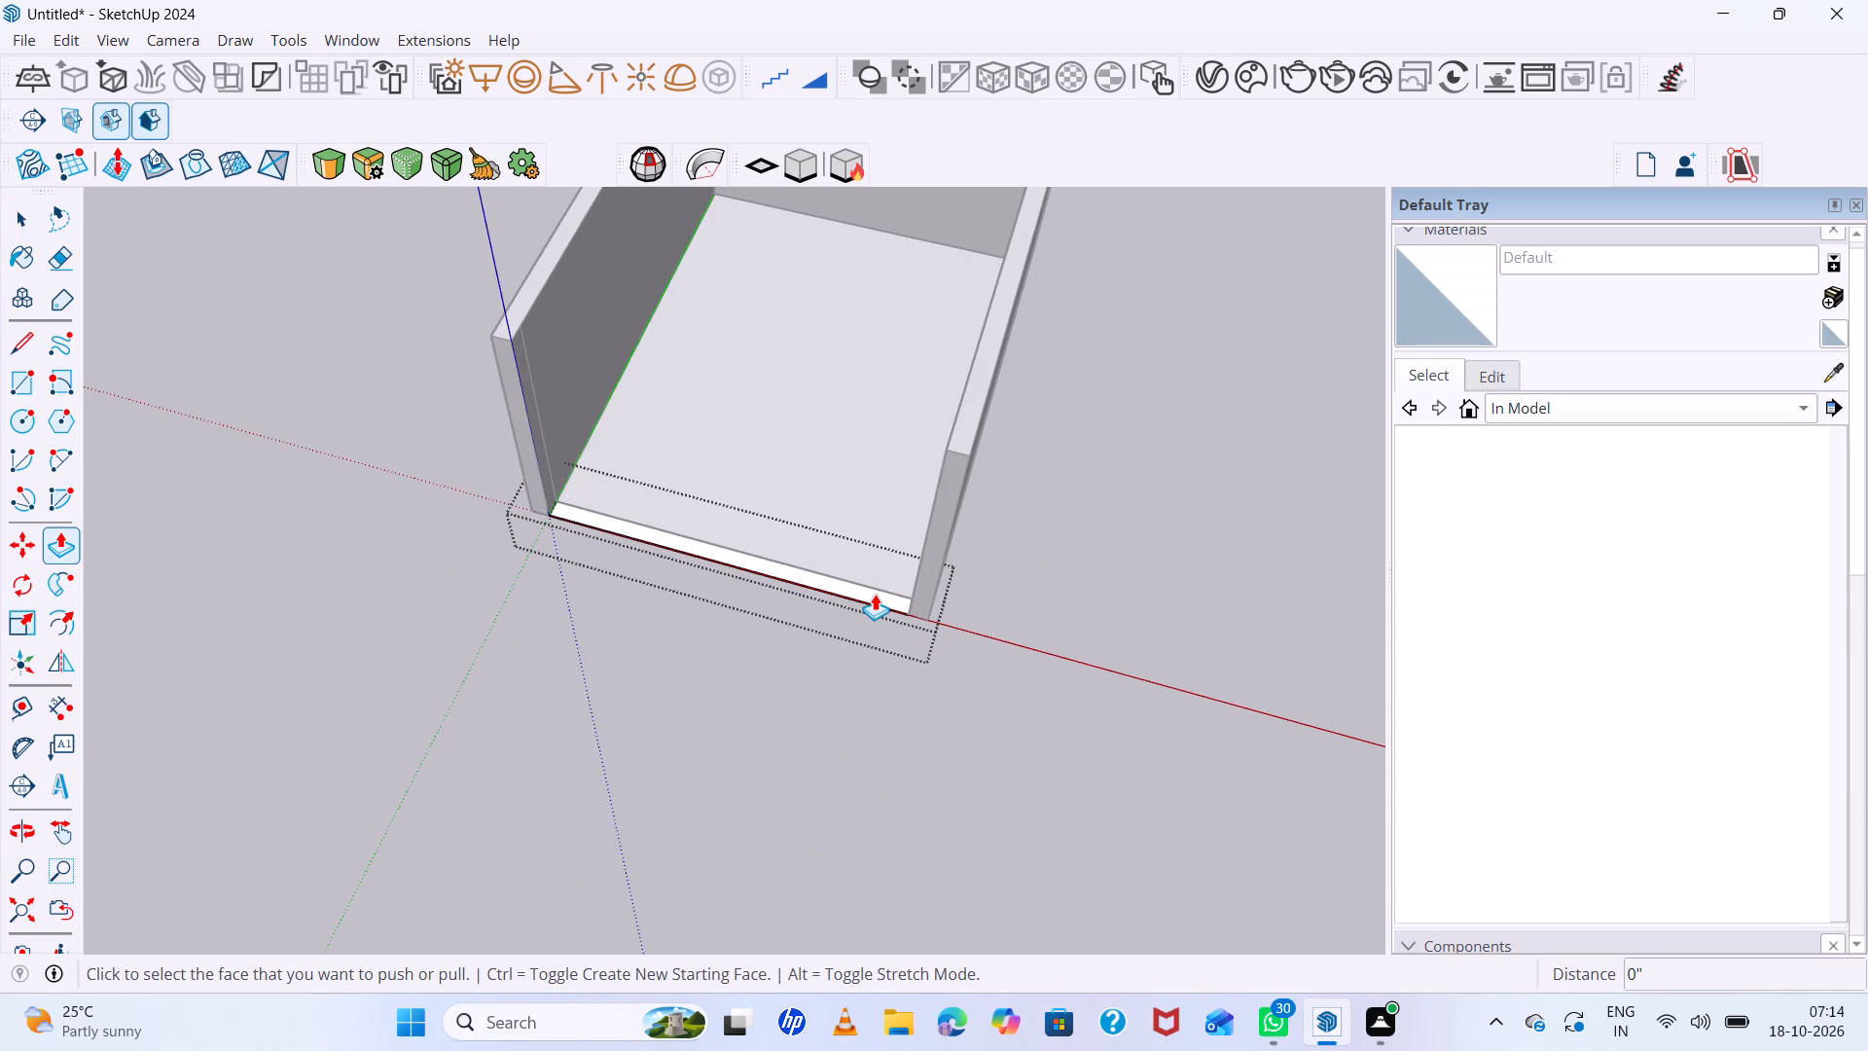
pyautogui.click(870, 594)
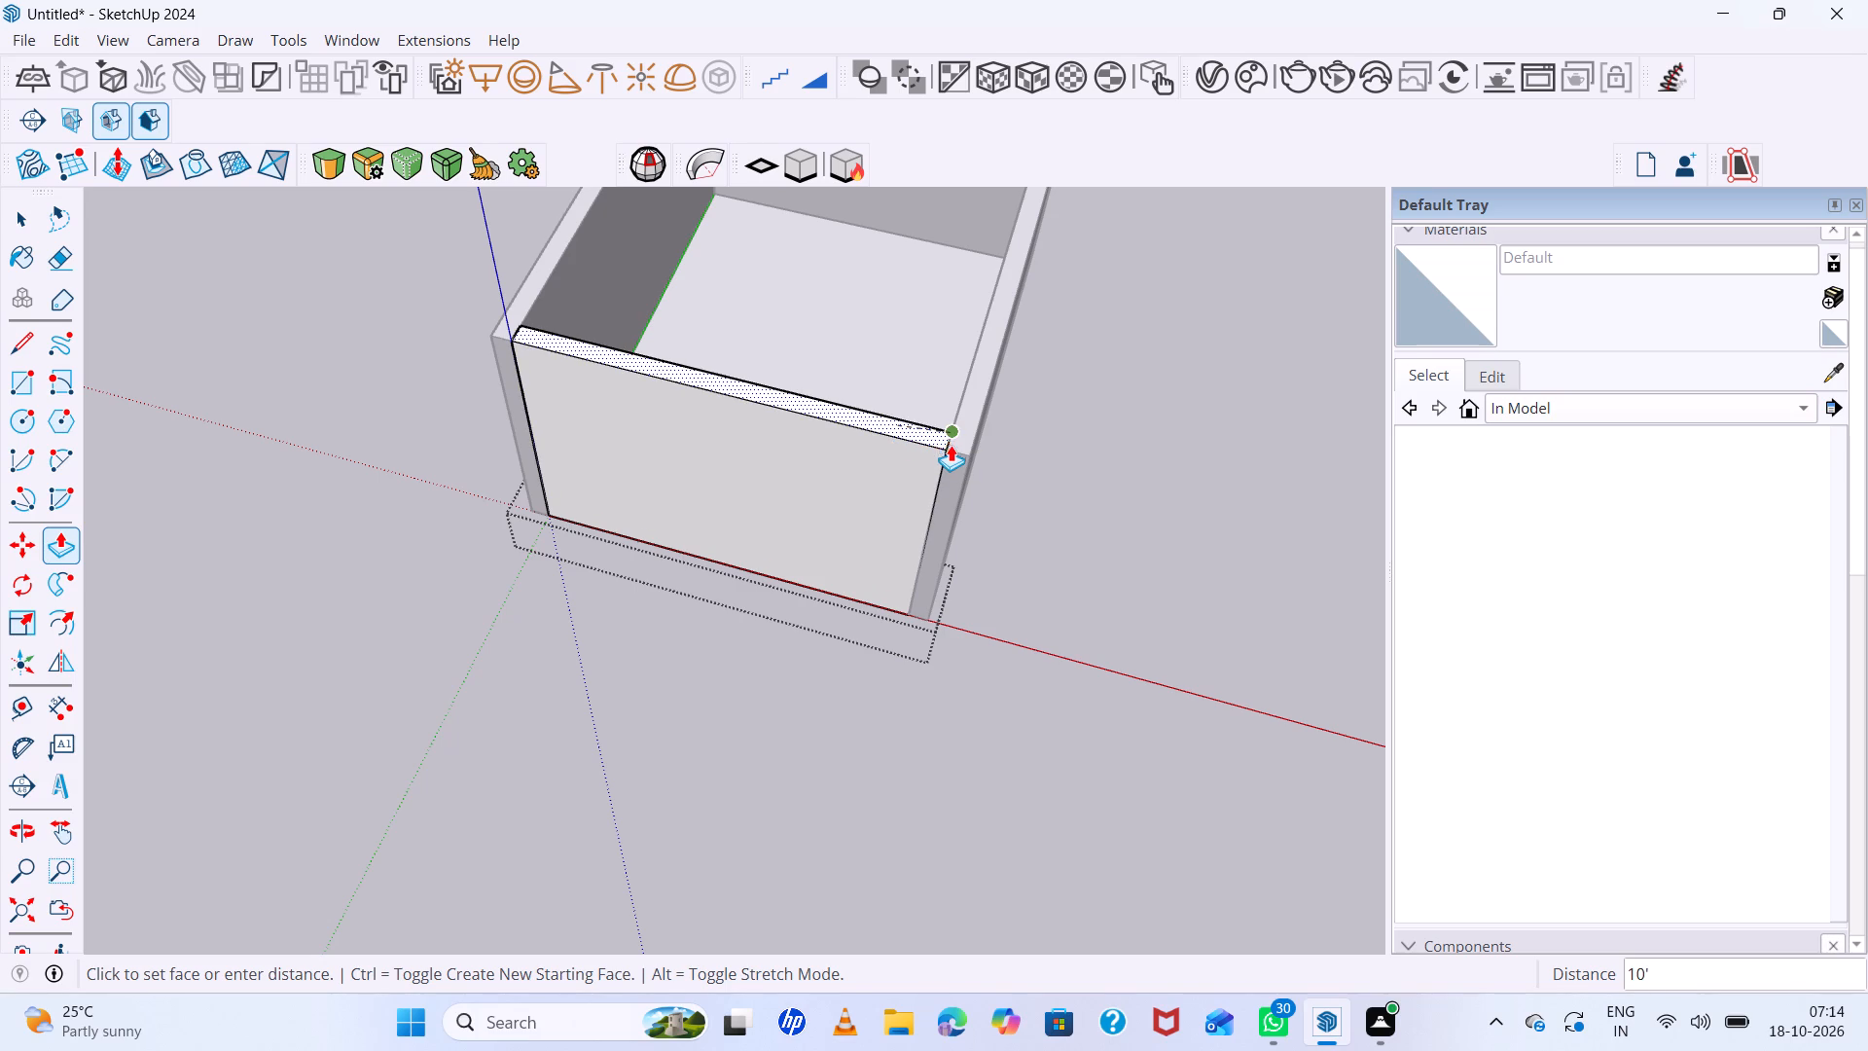
pyautogui.click(951, 445)
pyautogui.press('space')
pyautogui.click(1091, 472)
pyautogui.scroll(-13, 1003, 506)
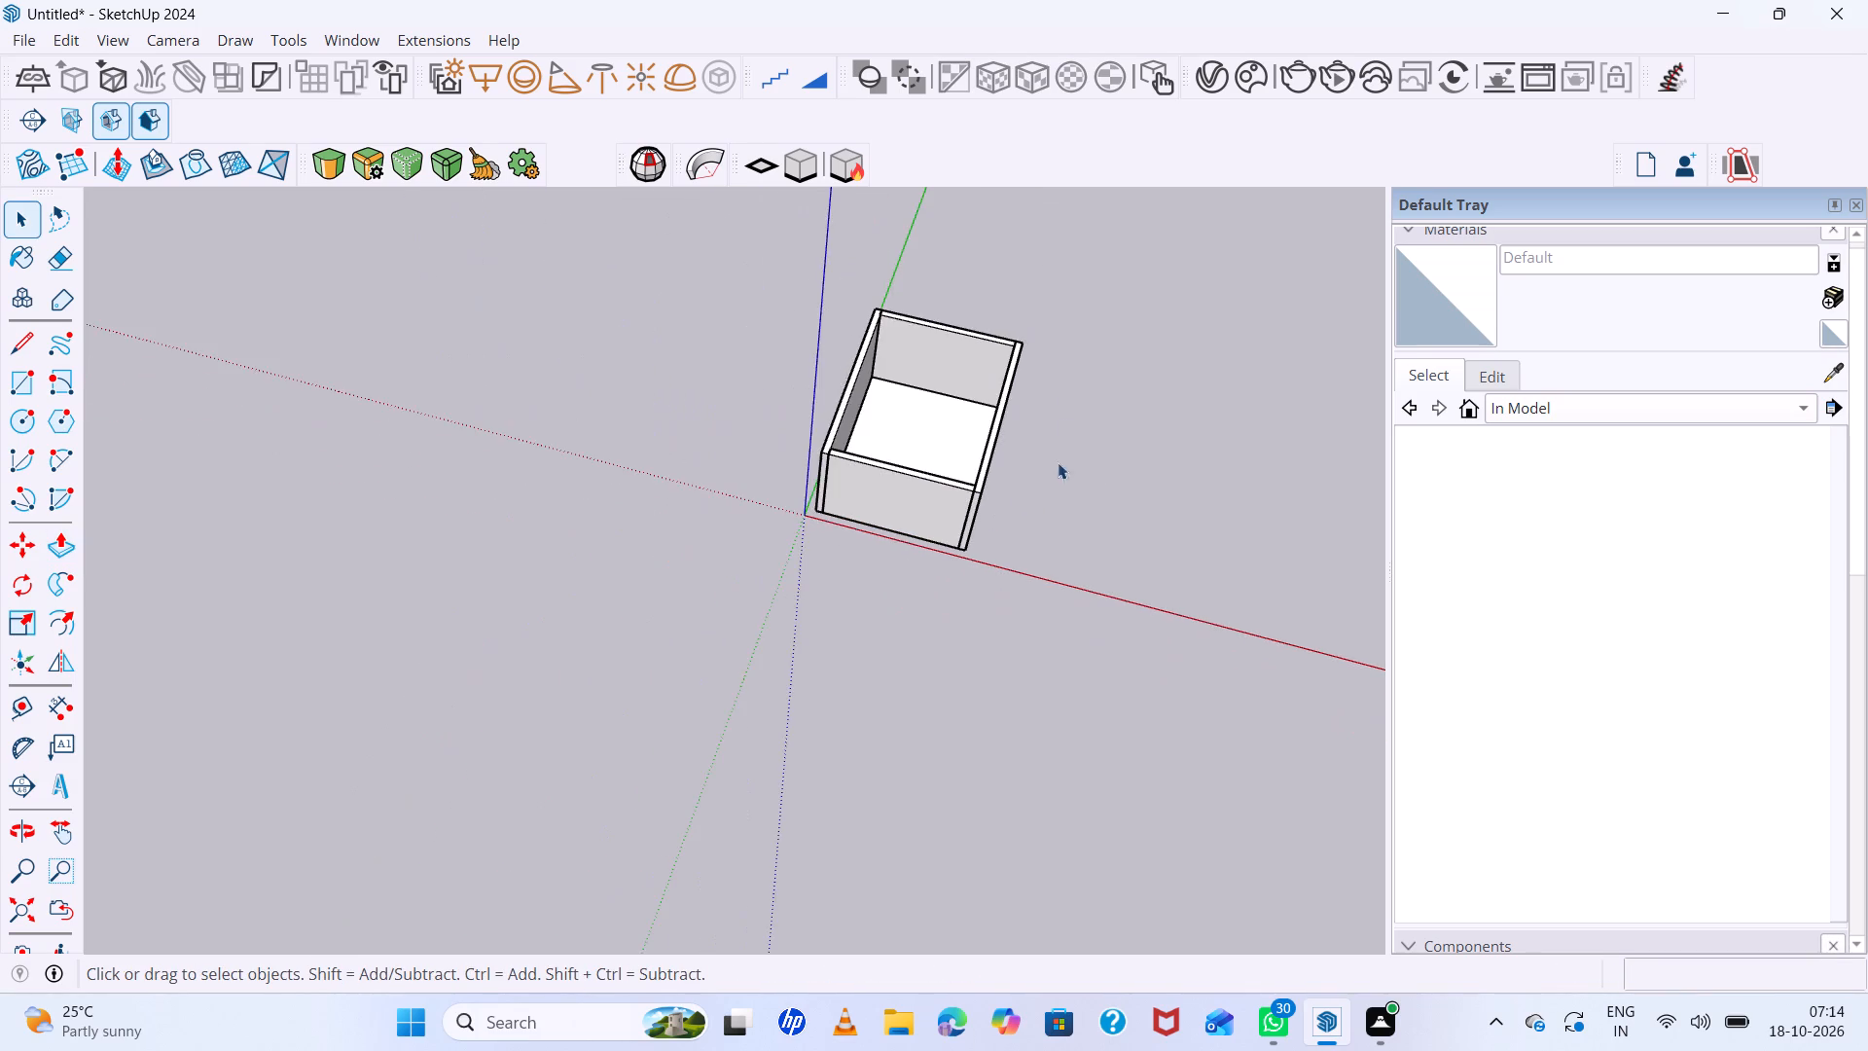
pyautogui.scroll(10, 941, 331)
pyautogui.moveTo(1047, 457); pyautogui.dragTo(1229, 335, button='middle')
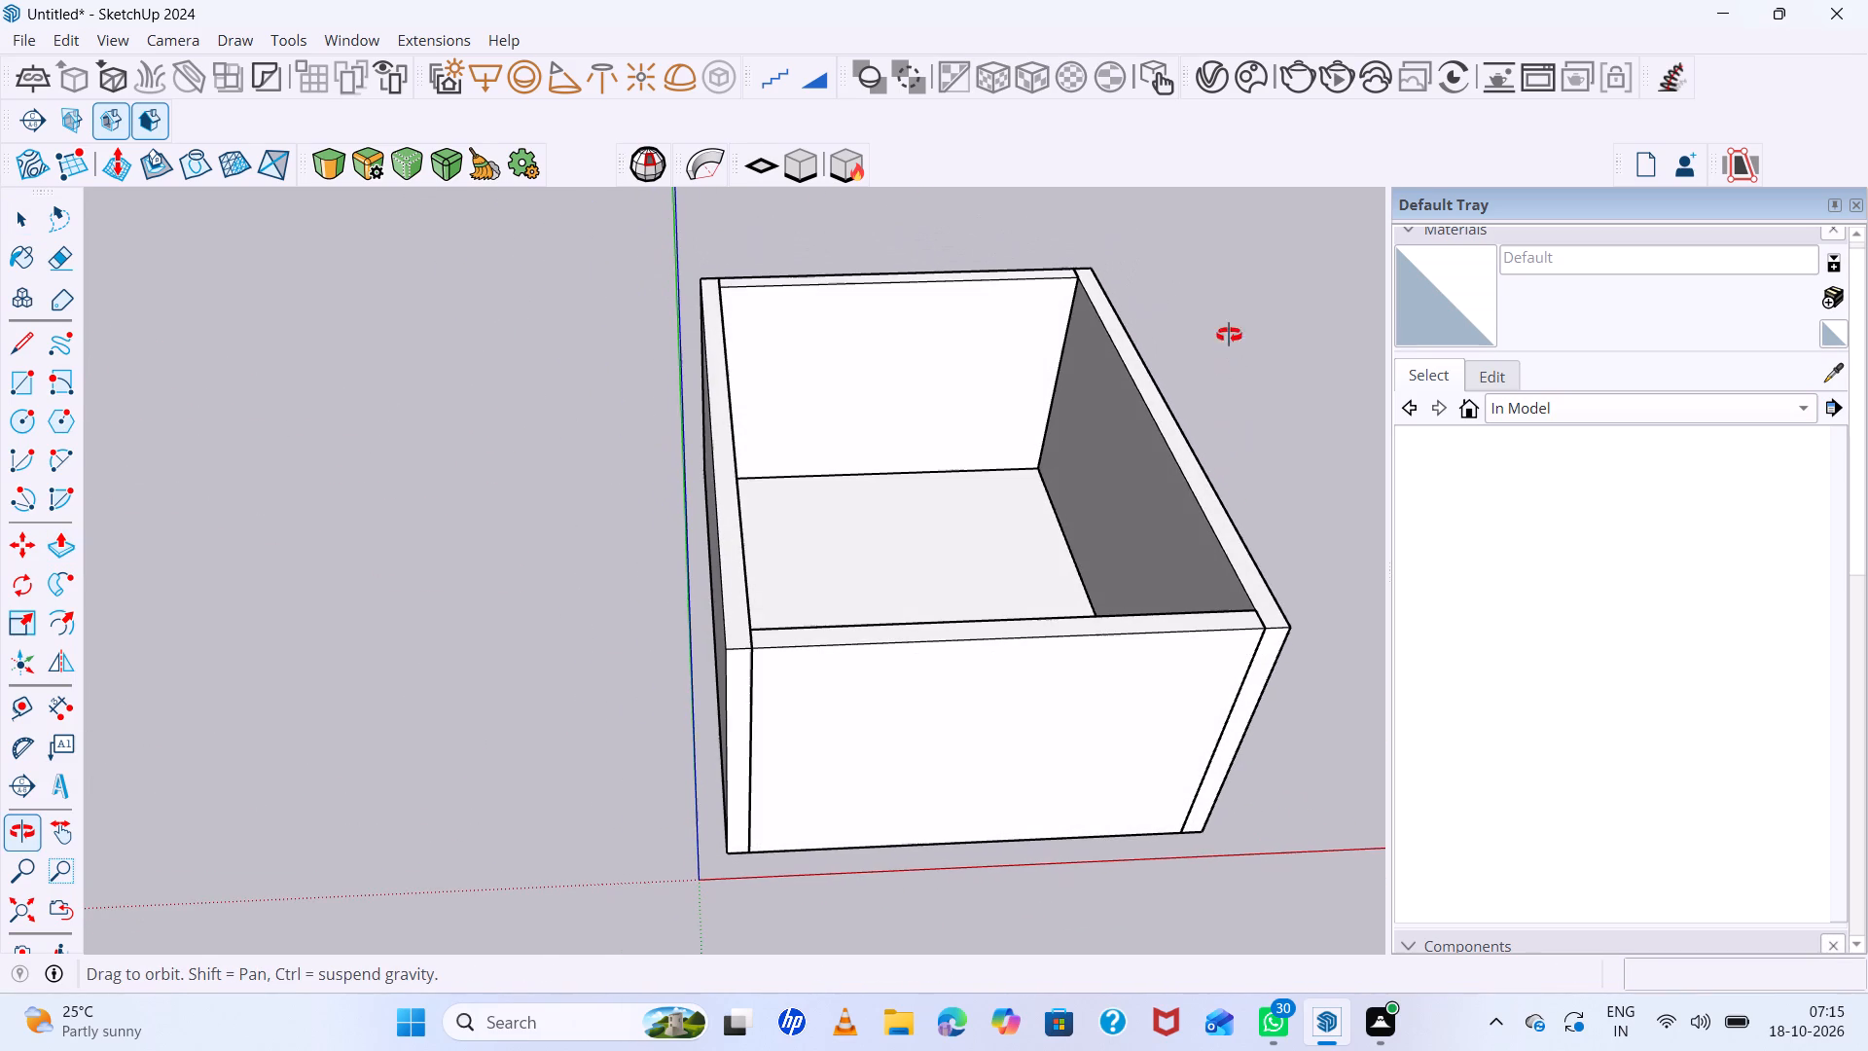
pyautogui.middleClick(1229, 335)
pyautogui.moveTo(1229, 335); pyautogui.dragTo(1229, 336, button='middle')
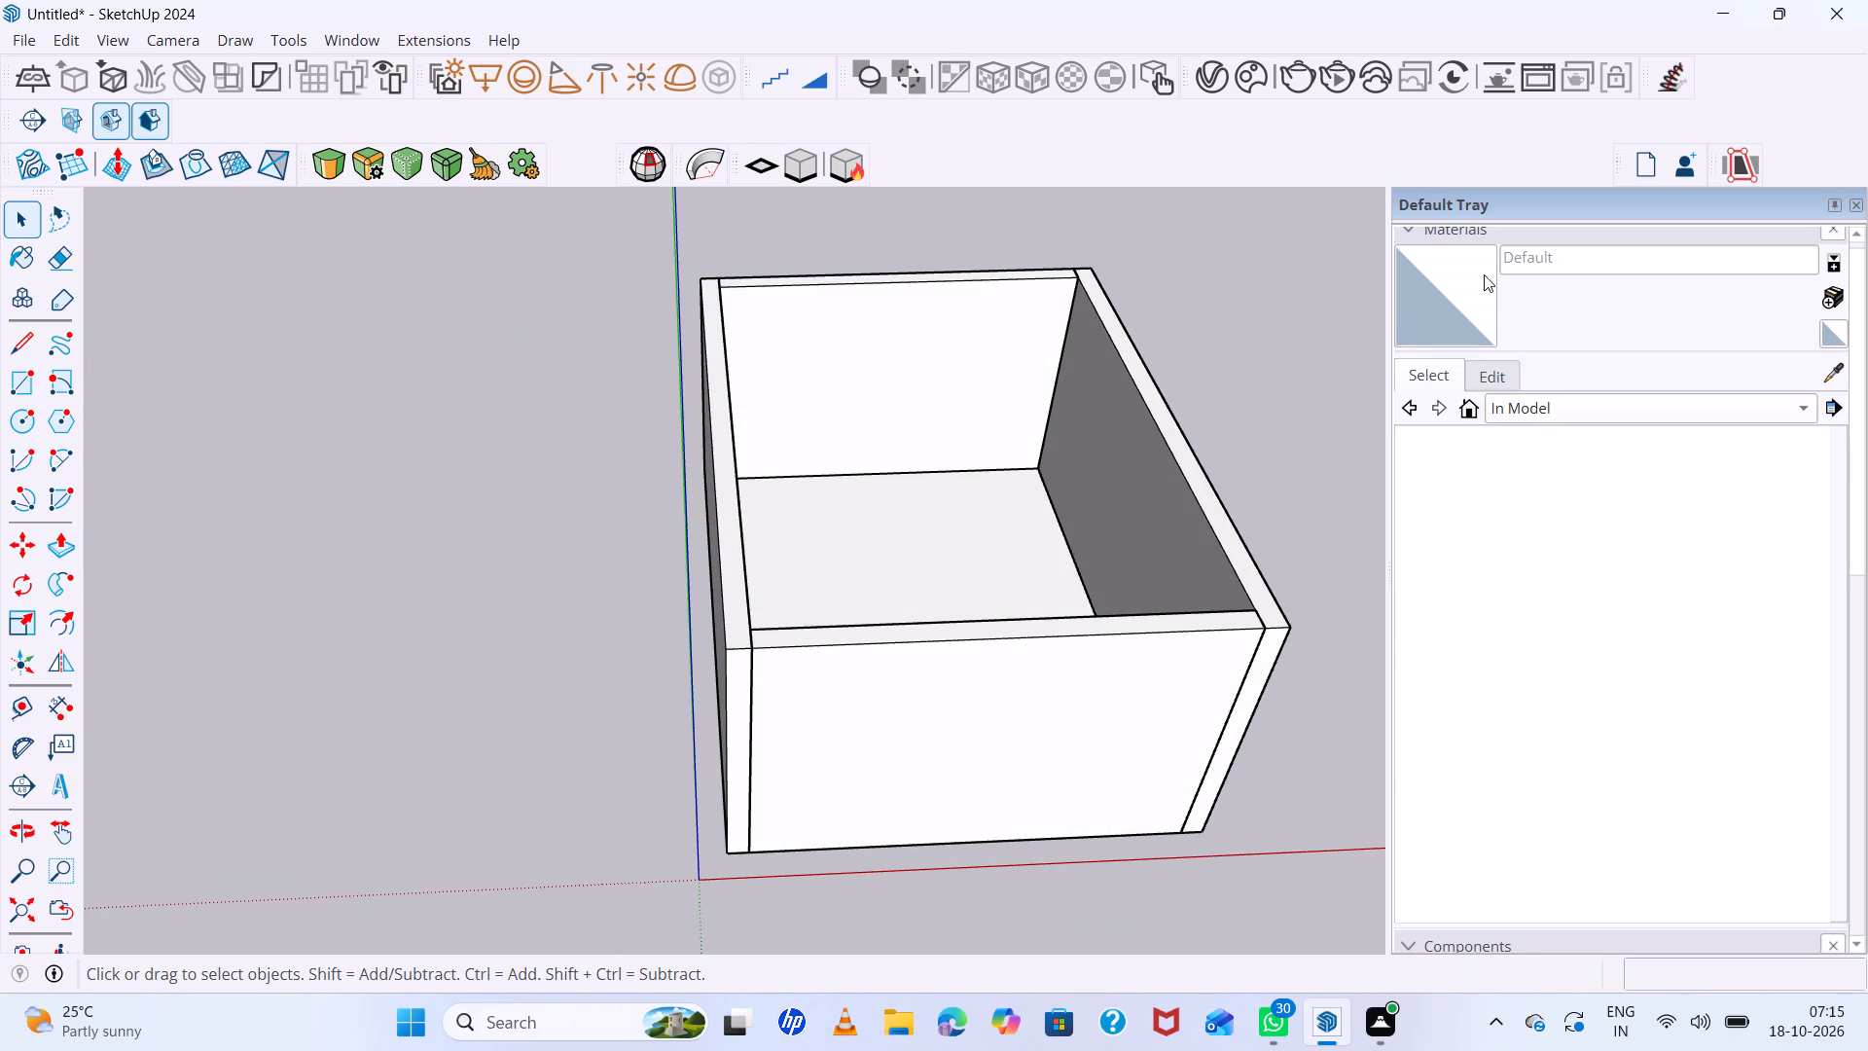
# Create a new tag named "wall 1".
pyautogui.click(1410, 233)
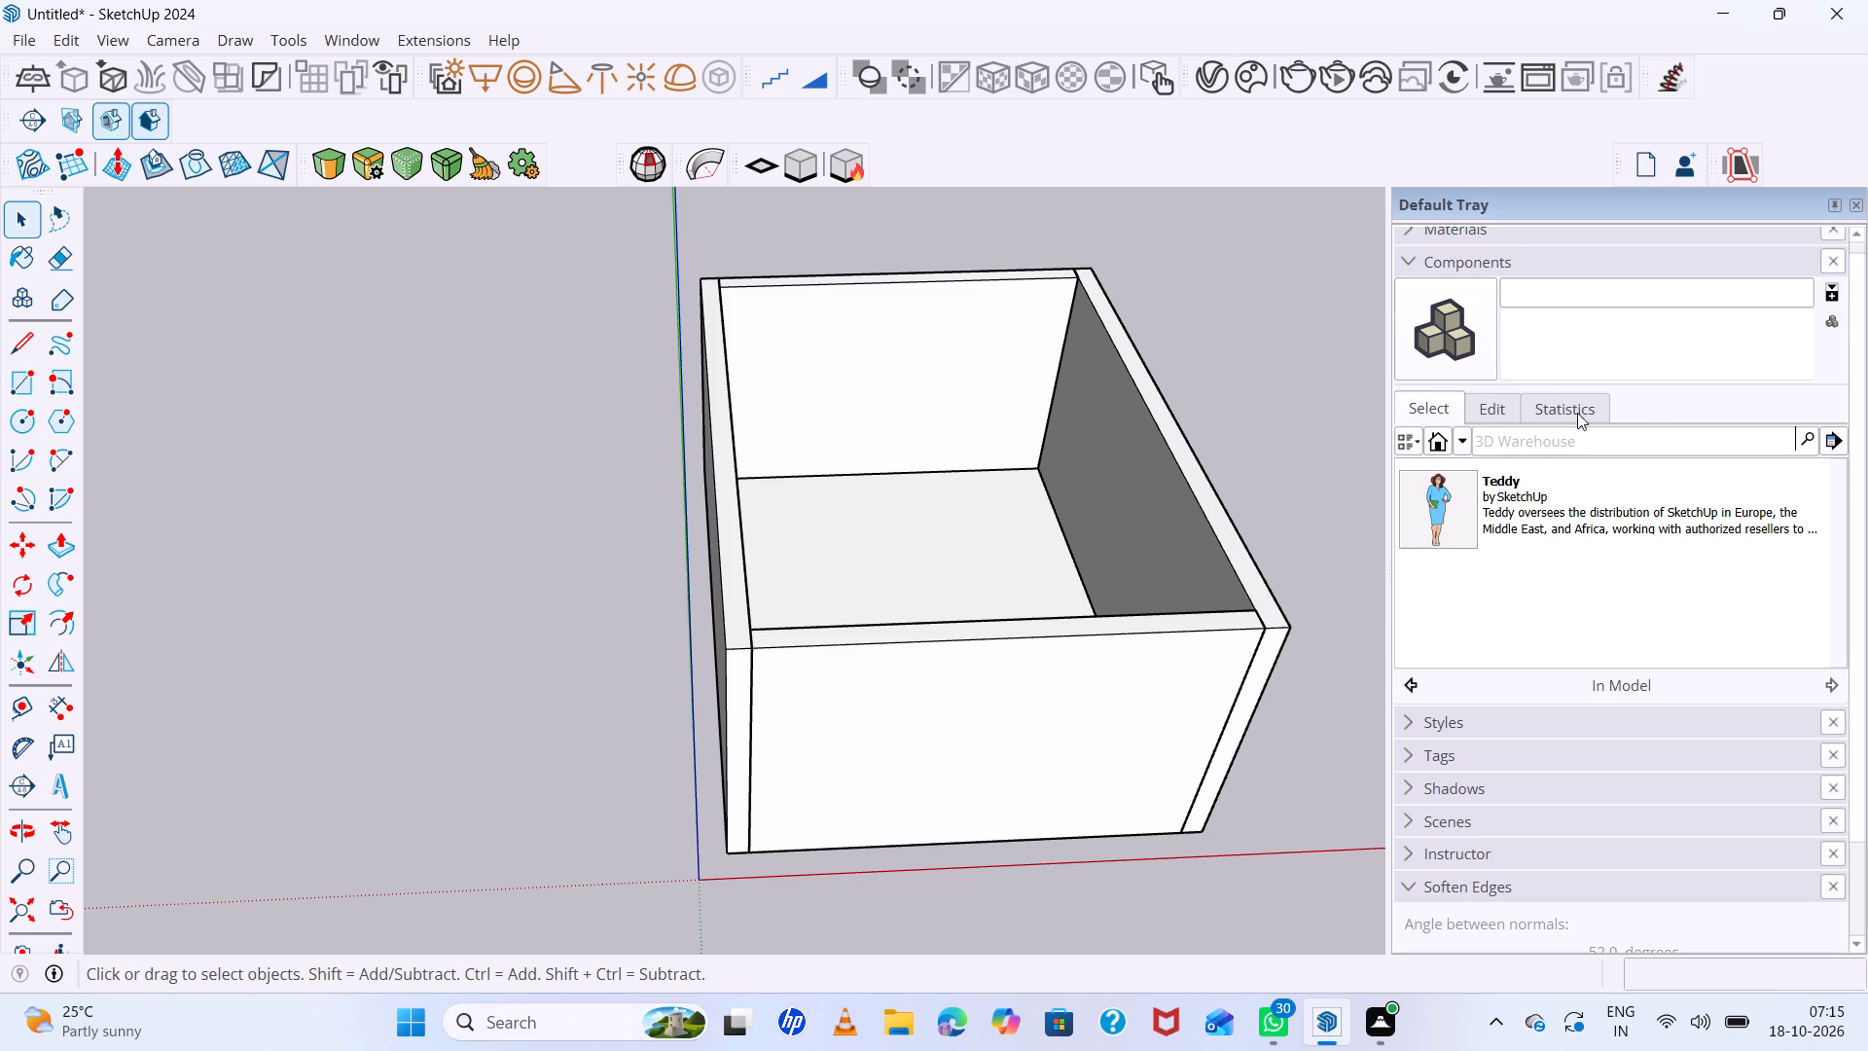
pyautogui.scroll(-7, 1660, 445)
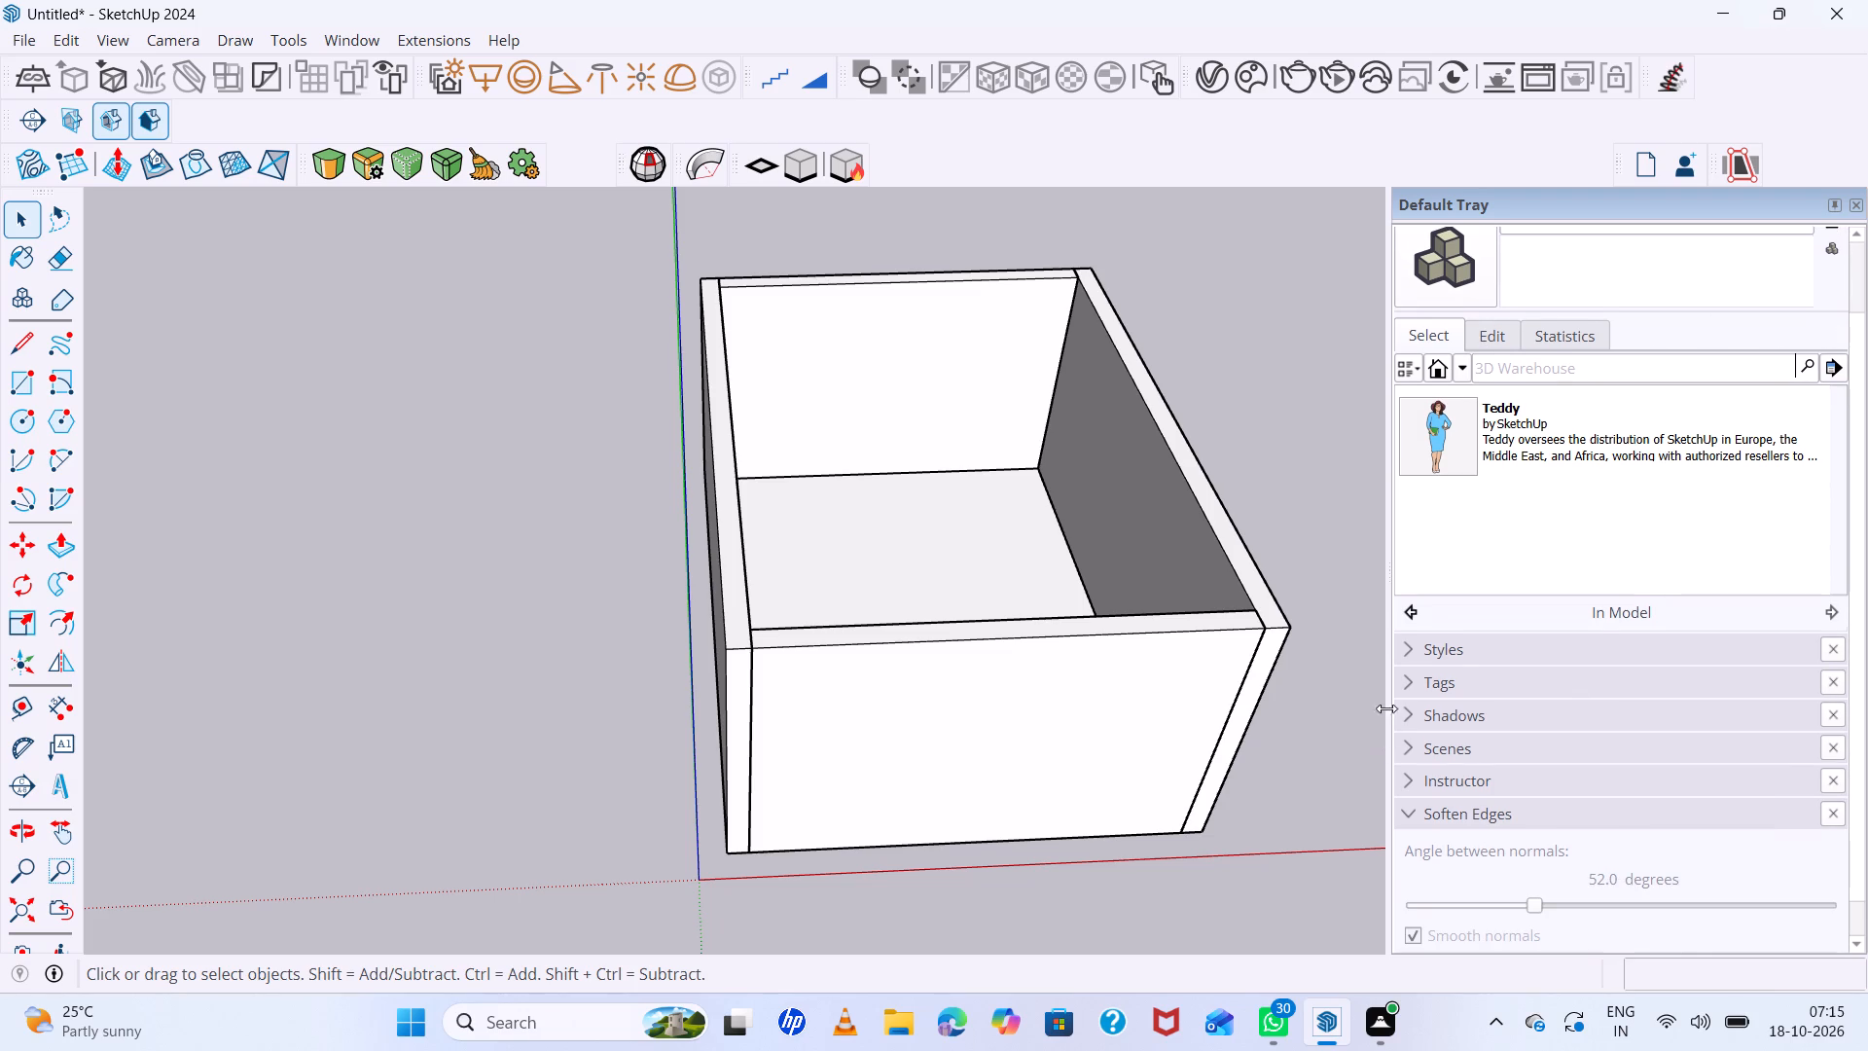
pyautogui.click(1409, 681)
pyautogui.scroll(-5, 1536, 729)
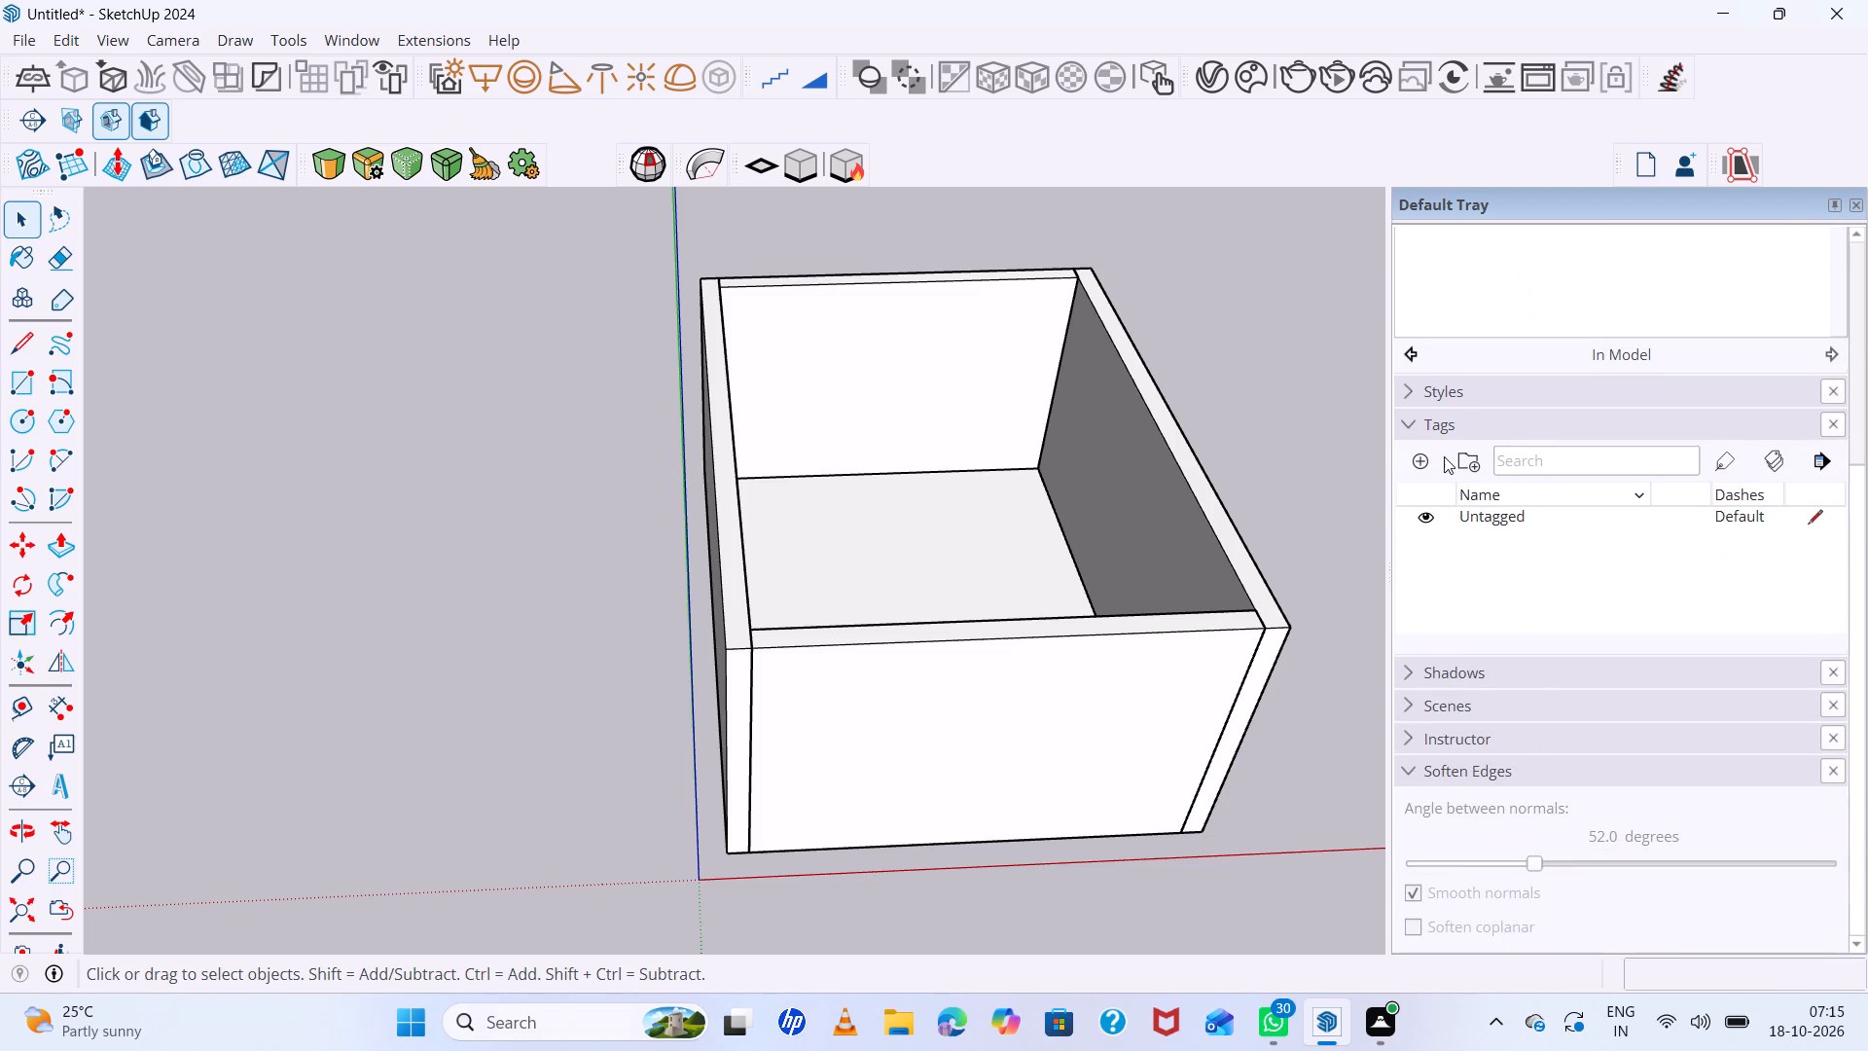
pyautogui.click(1418, 457)
pyautogui.press('BackSpace')
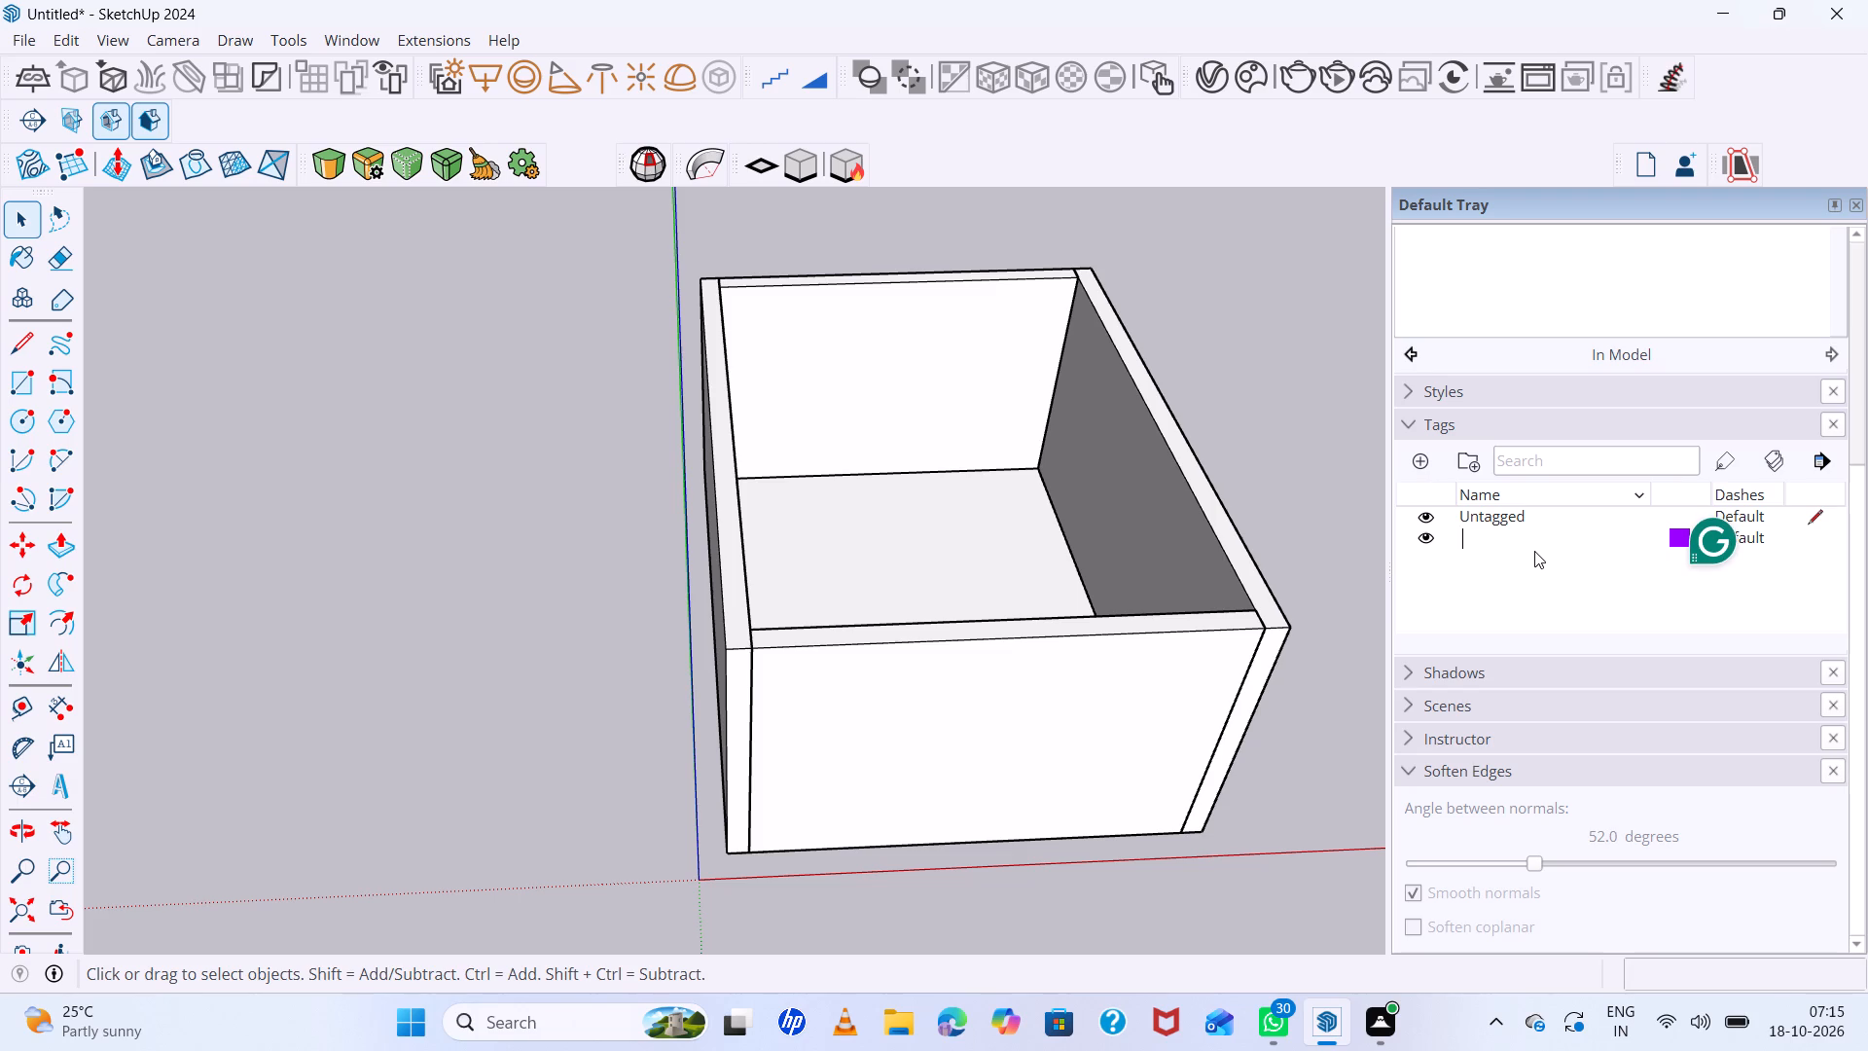
pyautogui.write('wall')
pyautogui.press('space')
pyautogui.press('1')
pyautogui.click(1583, 606)
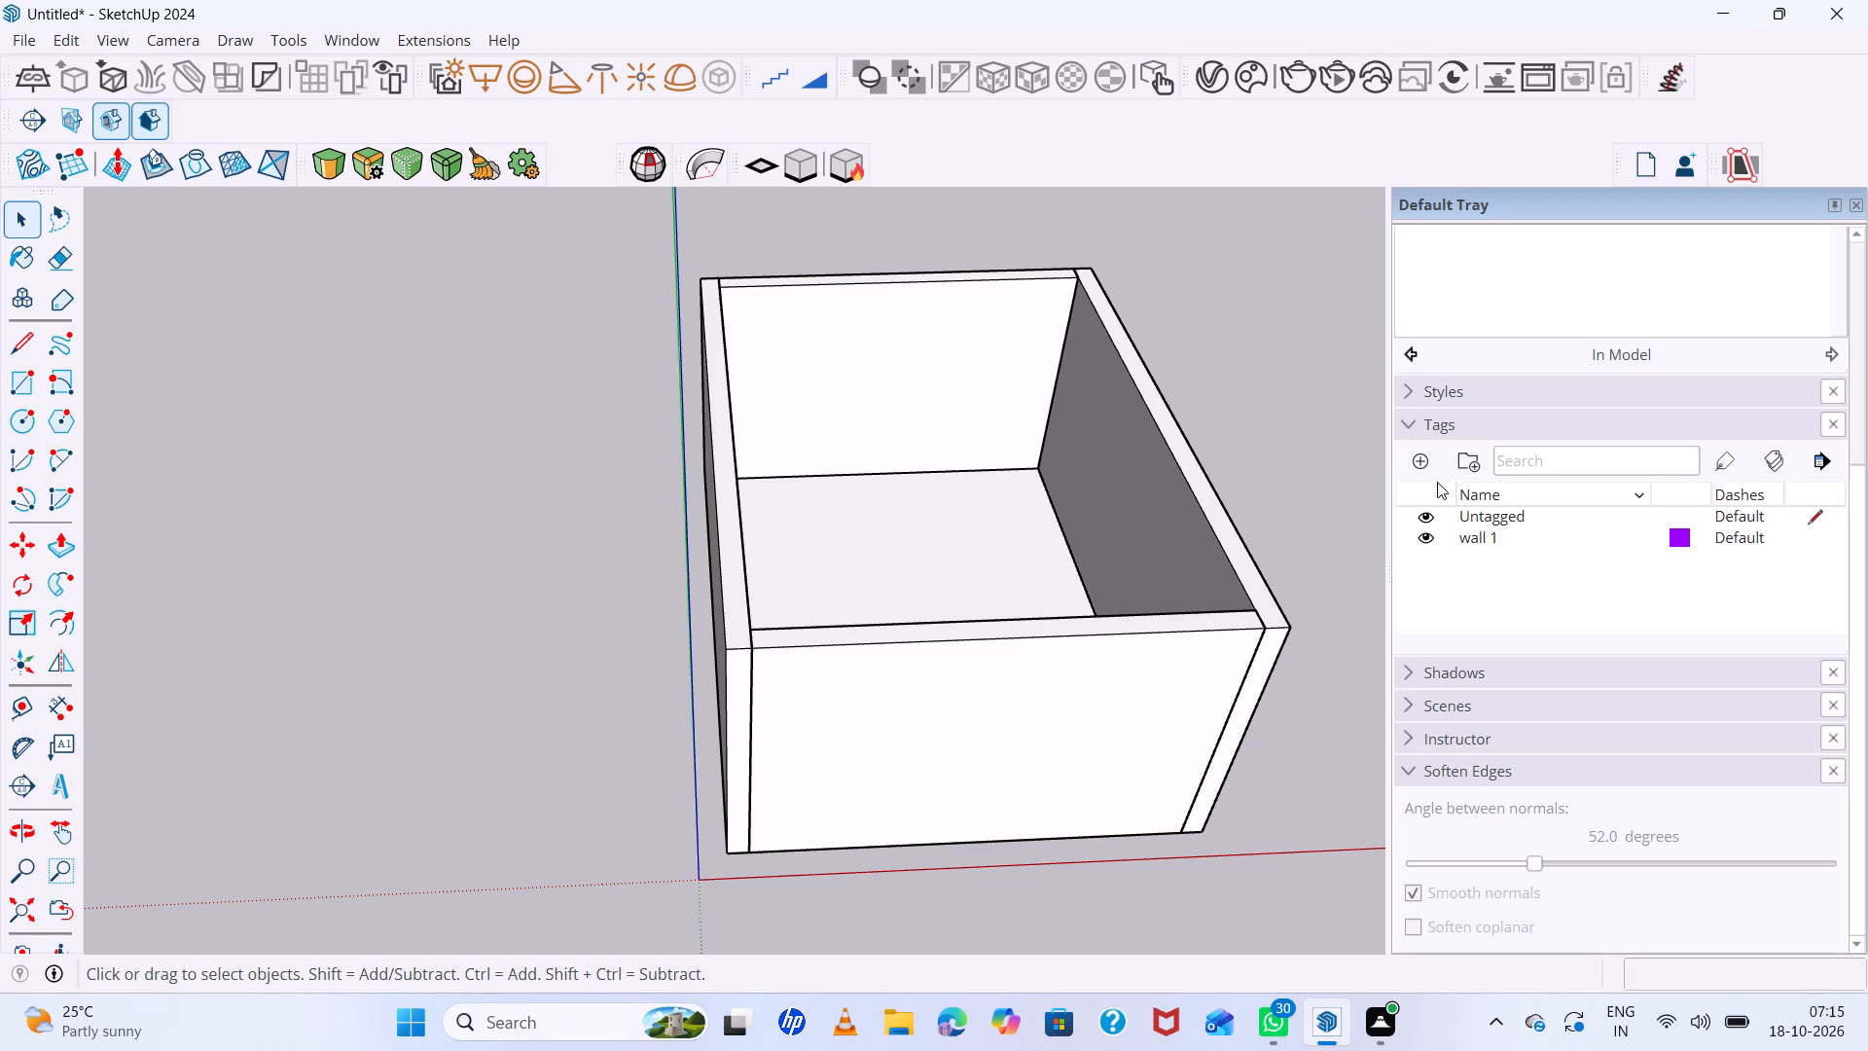
# Create another tag named "wall 2".
pyautogui.click(1427, 467)
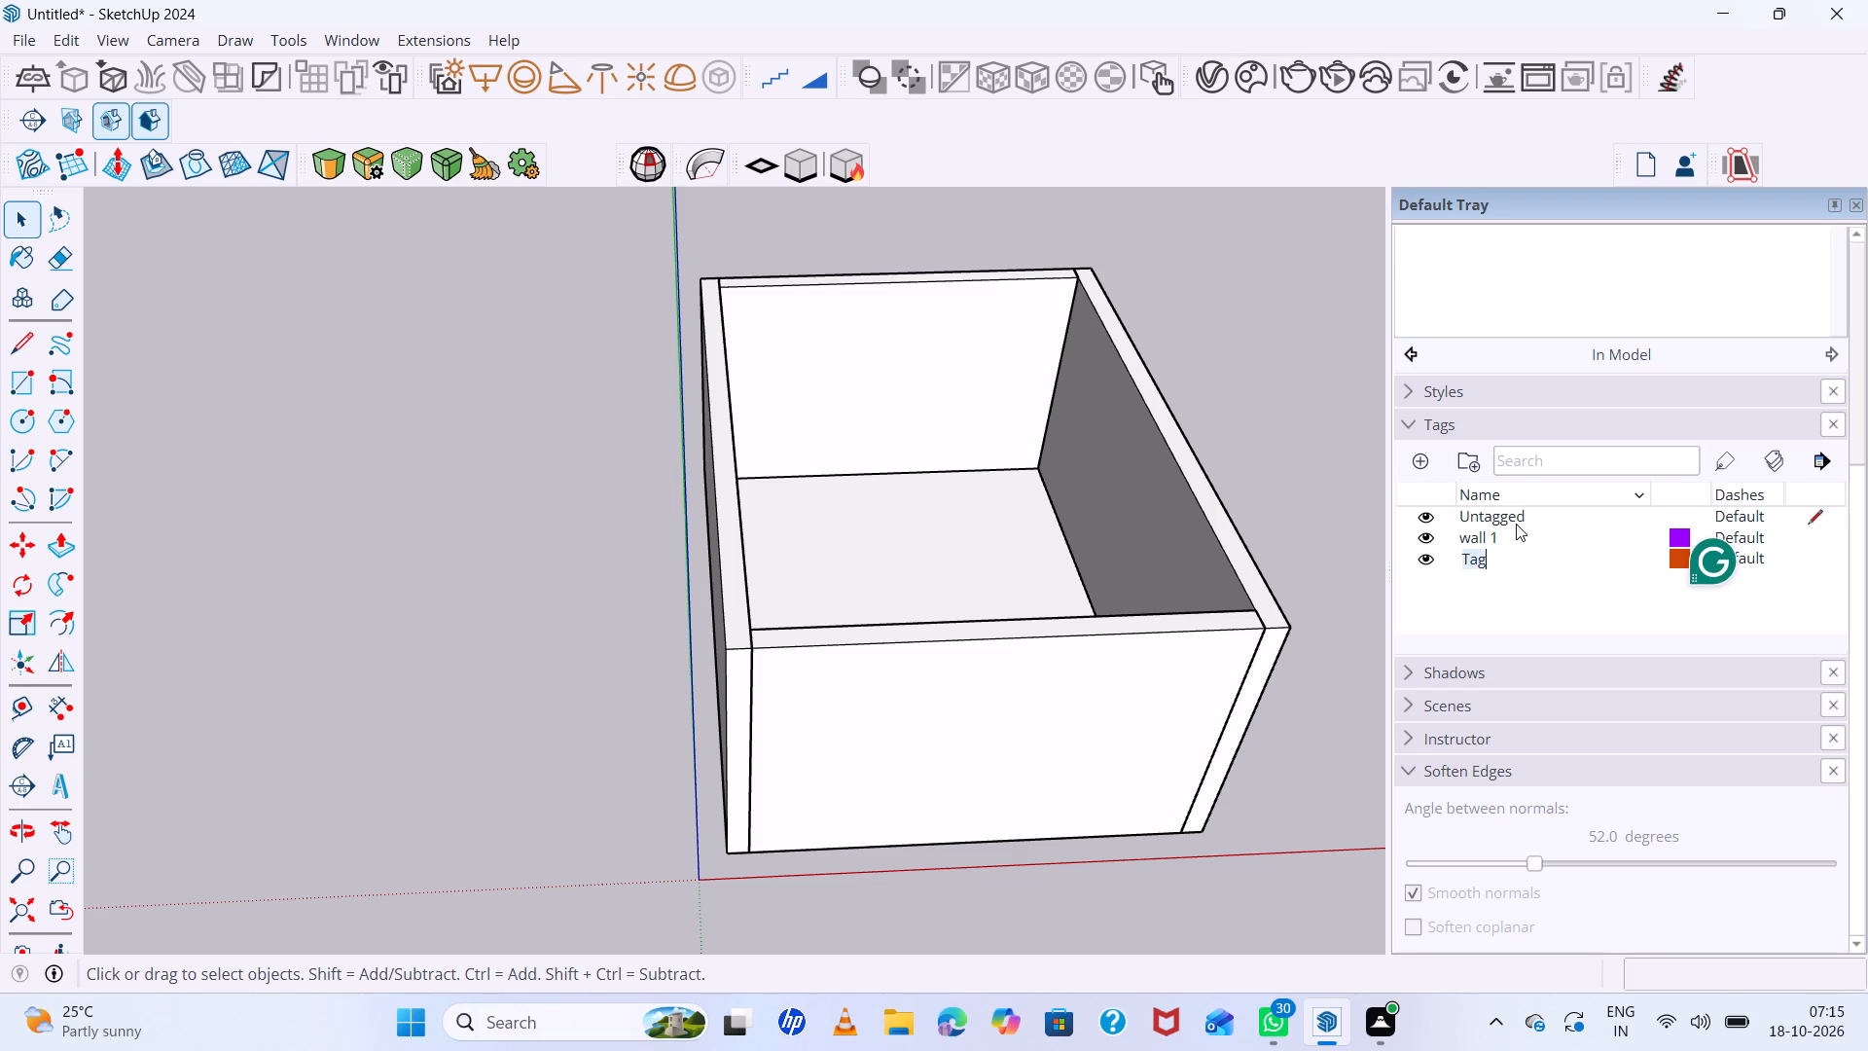
pyautogui.press('BackSpace')
pyautogui.write('wall')
pyautogui.press('space')
pyautogui.press('2')
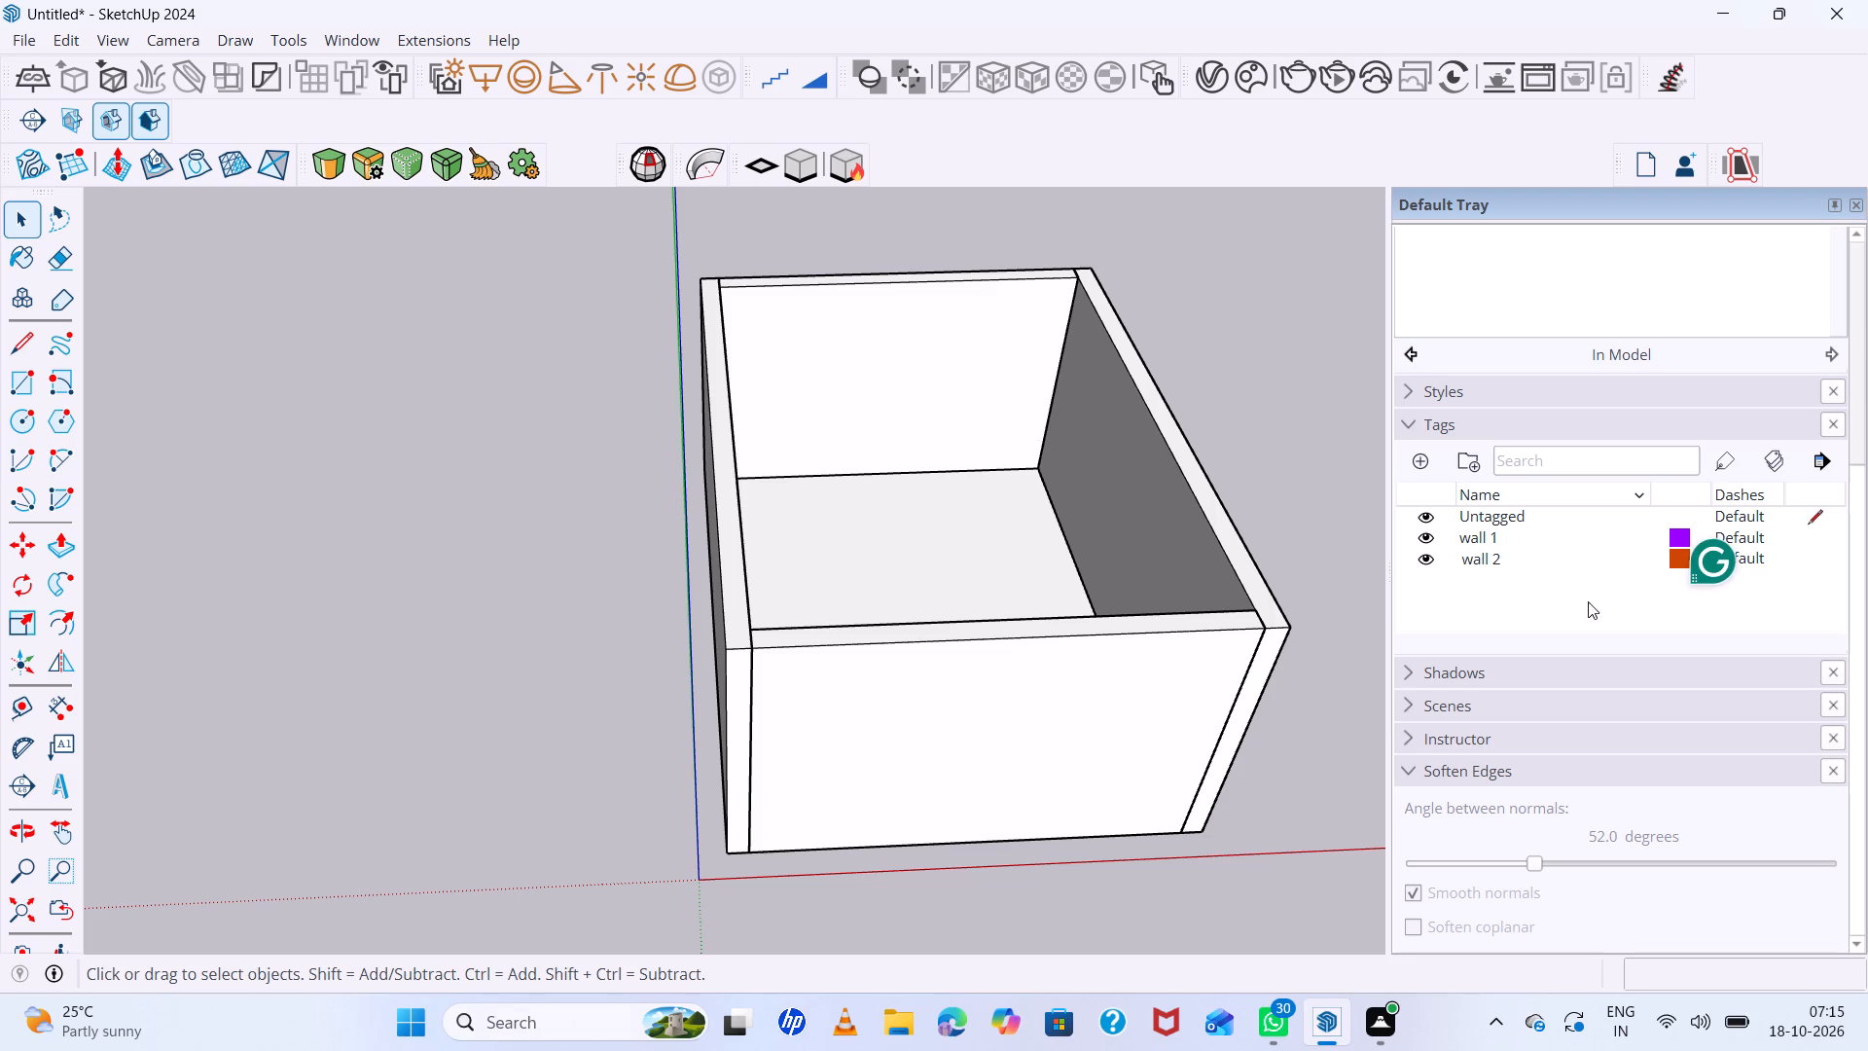
pyautogui.click(1553, 591)
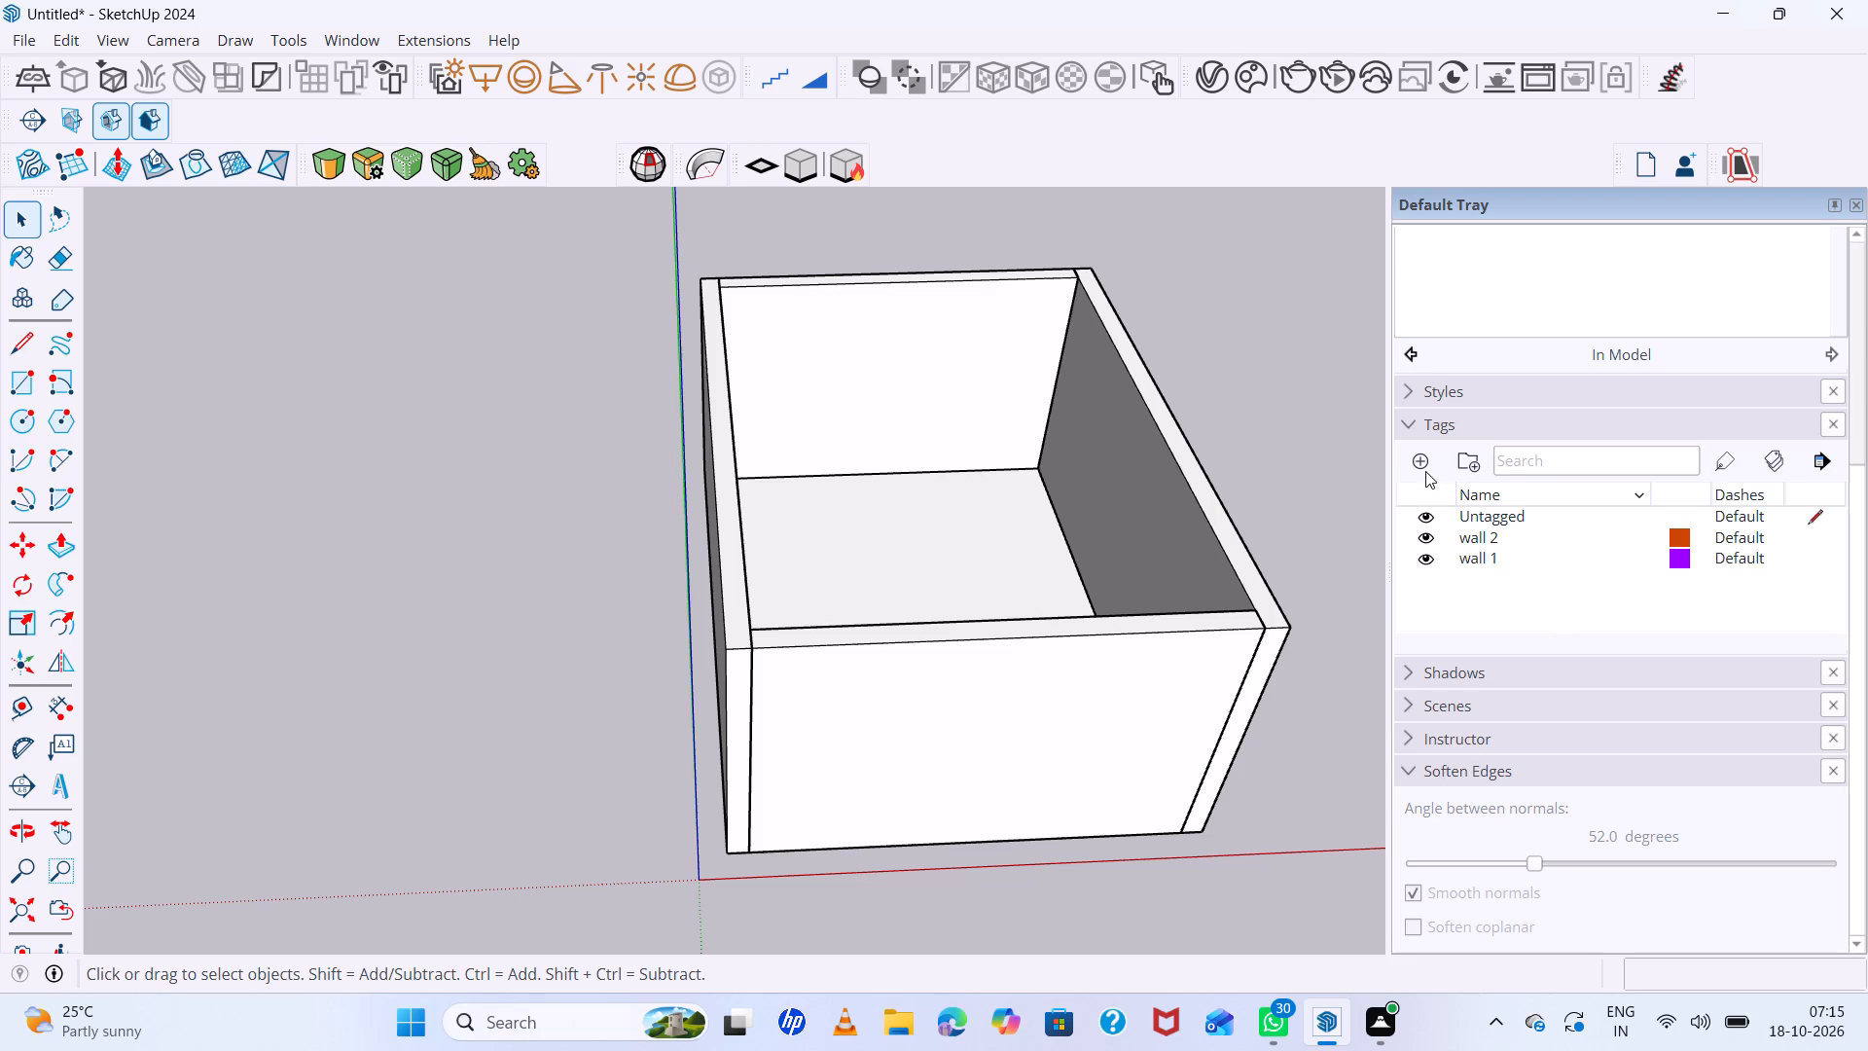
# Create a new tag named "wall 3".
pyautogui.click(1422, 468)
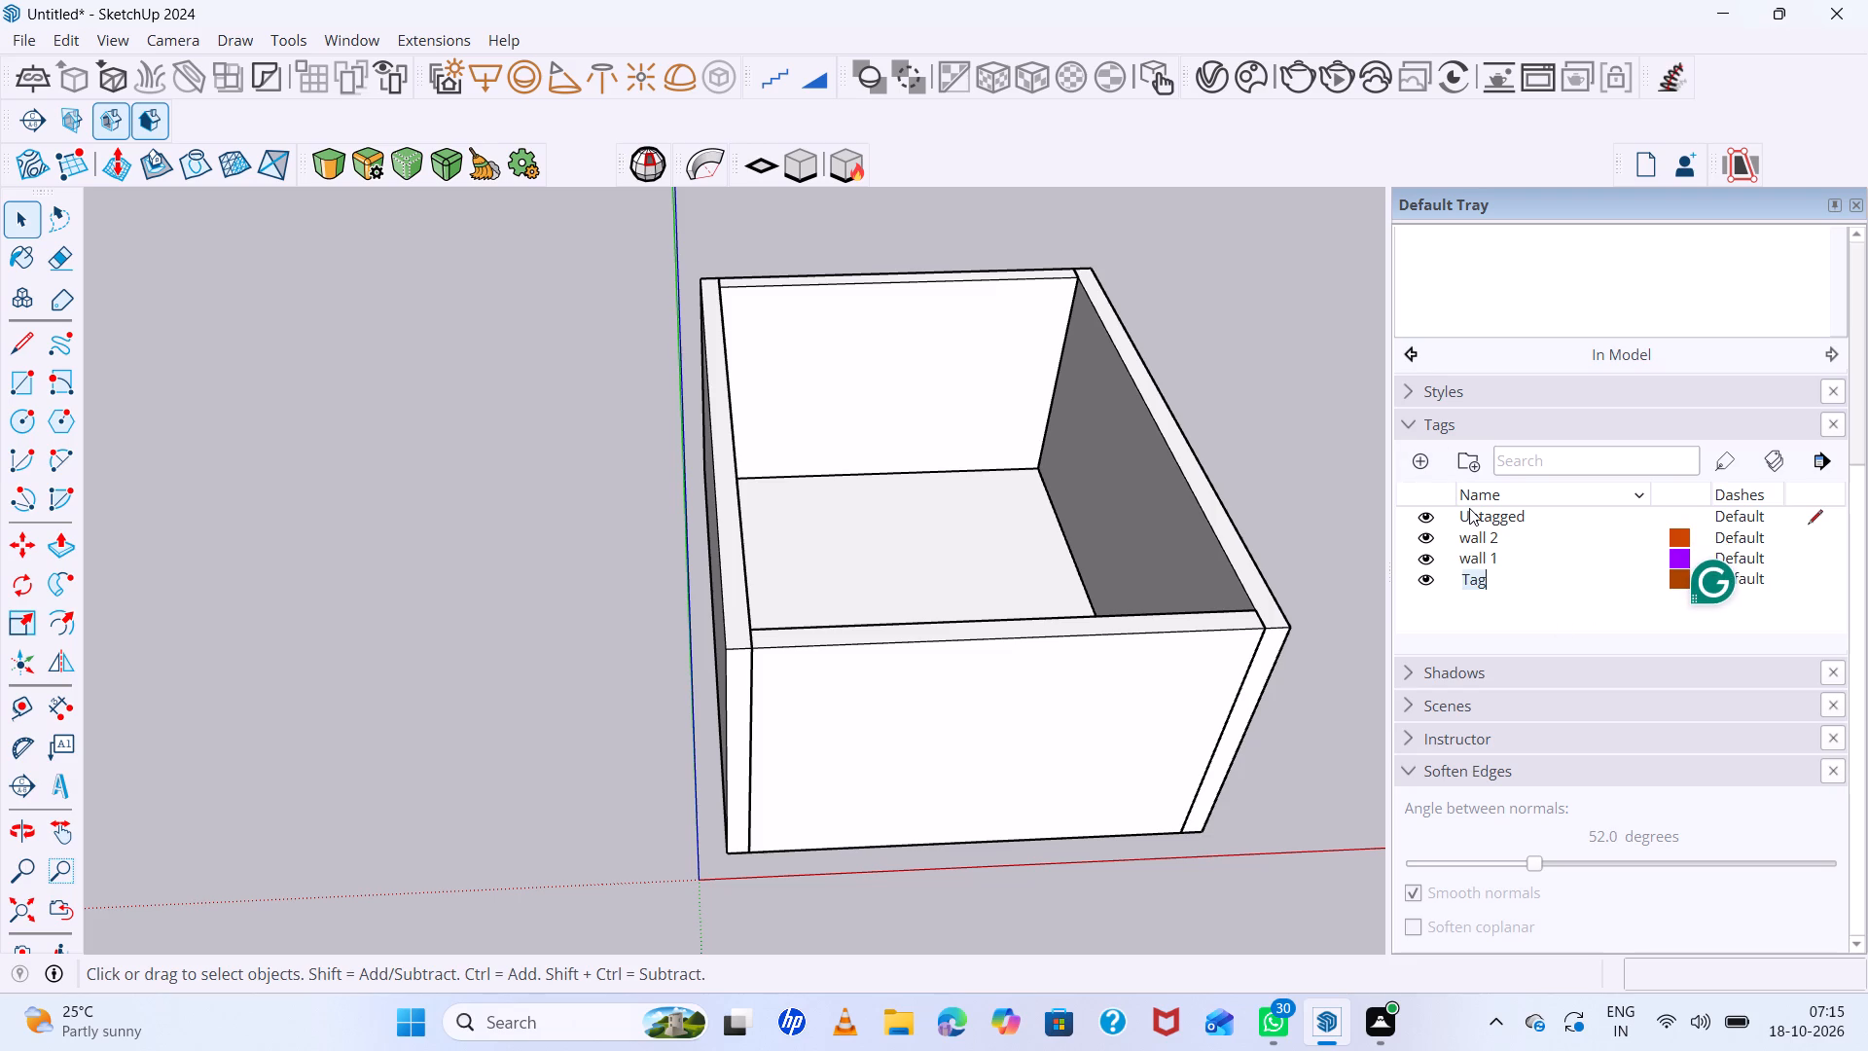
pyautogui.press('BackSpace')
pyautogui.write('wall')
pyautogui.press('space')
pyautogui.press('3')
pyautogui.click(1569, 579)
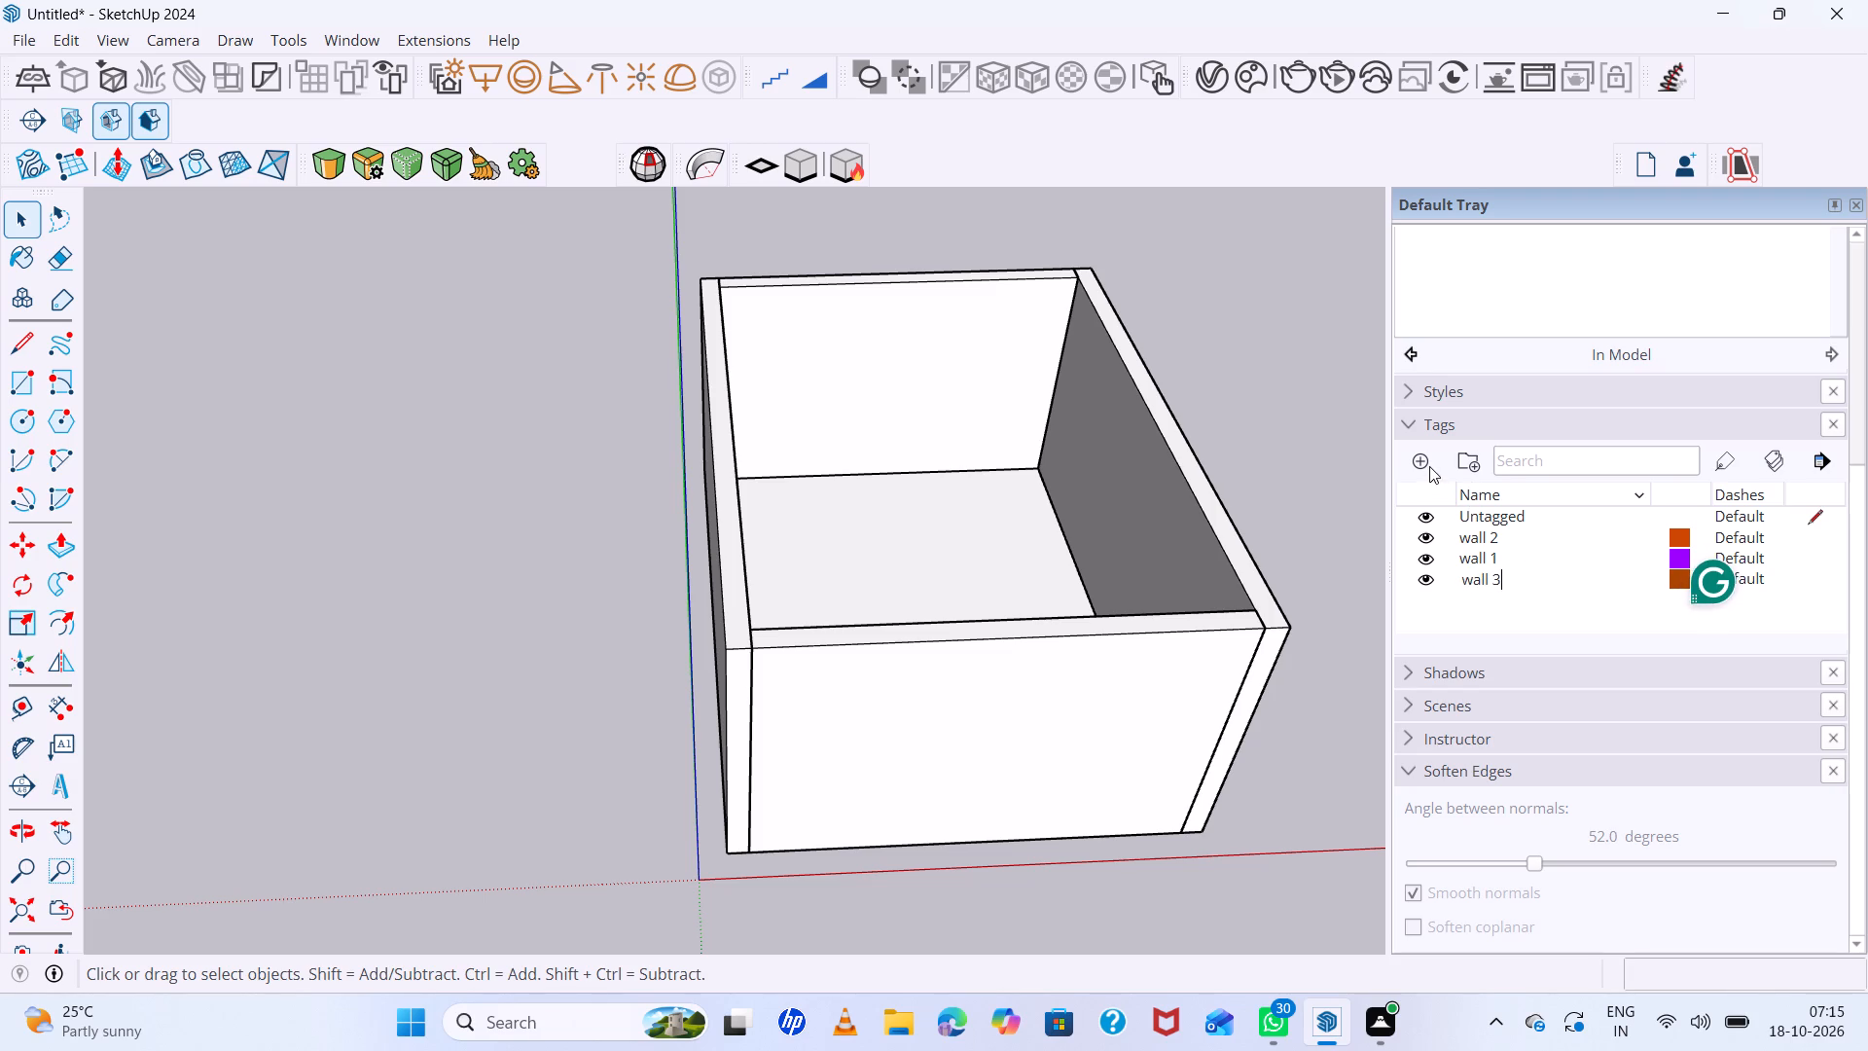
# Create another tag named "wall 4".
pyautogui.click(1425, 464)
pyautogui.press('BackSpace')
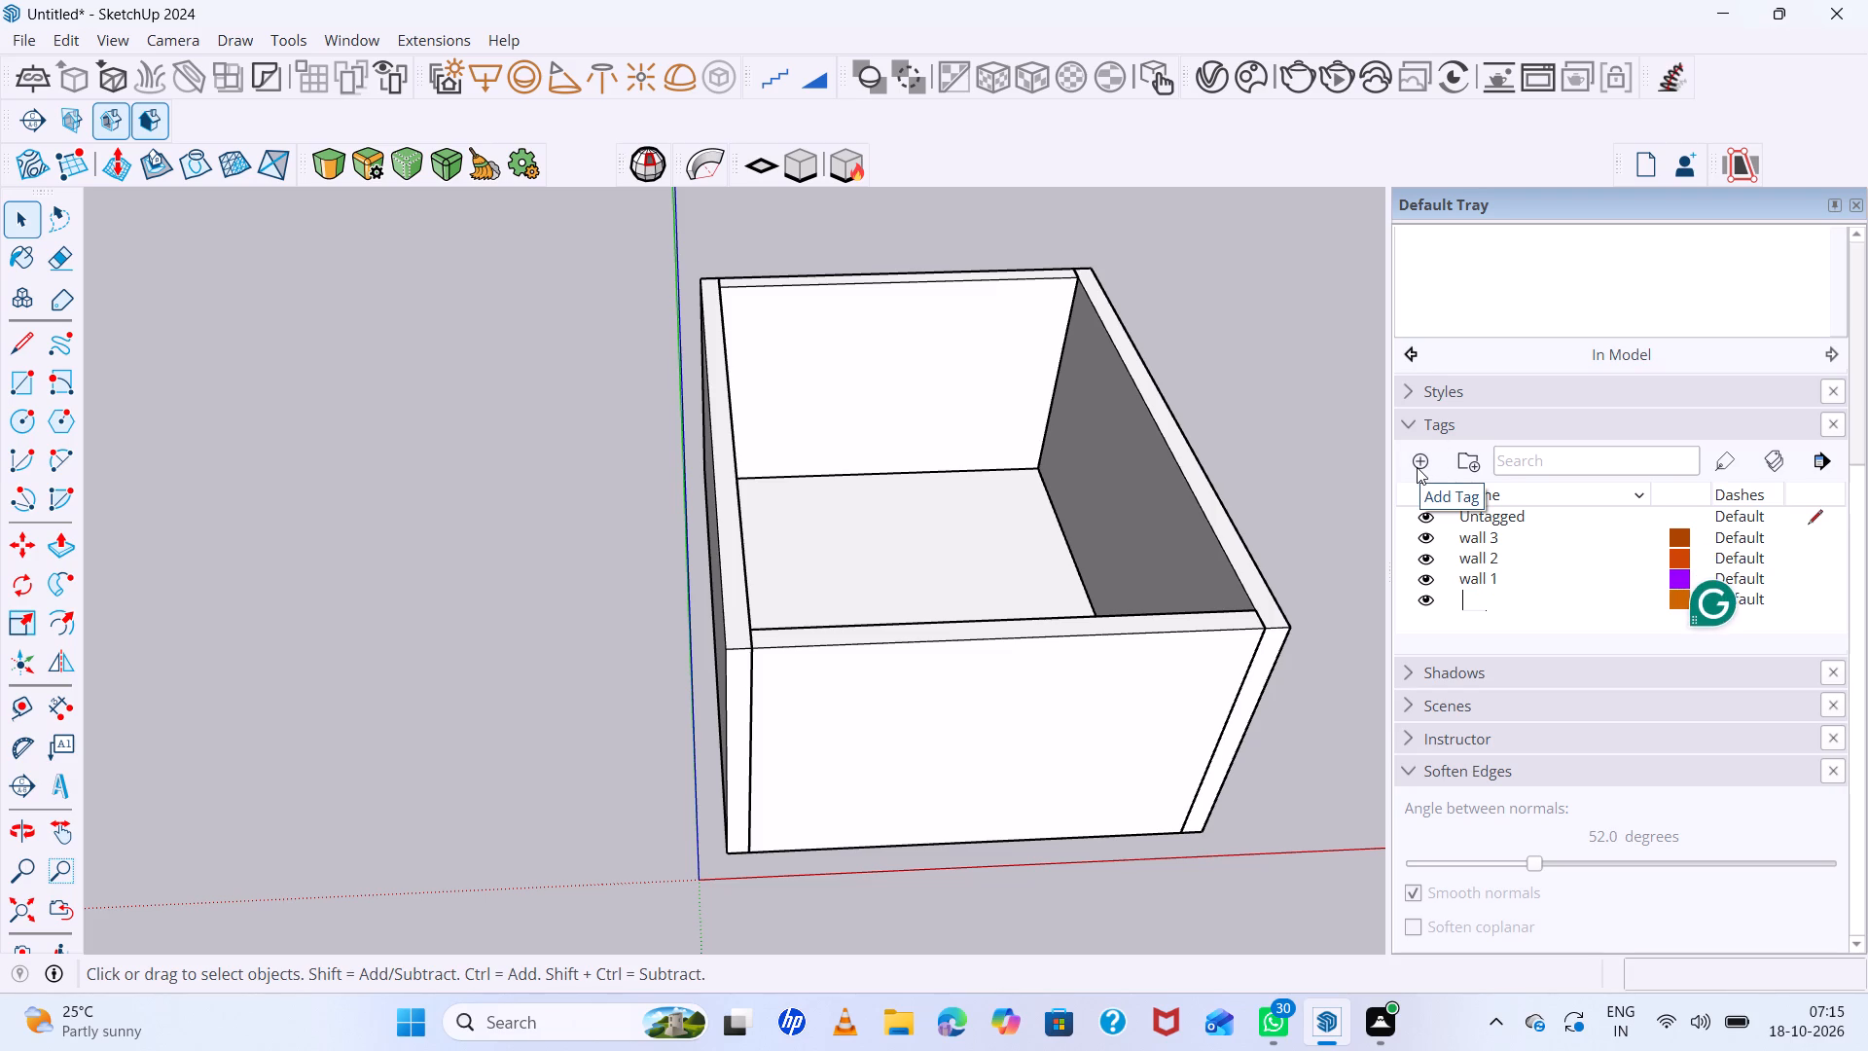
pyautogui.write('wall')
pyautogui.press('space')
pyautogui.press('4')
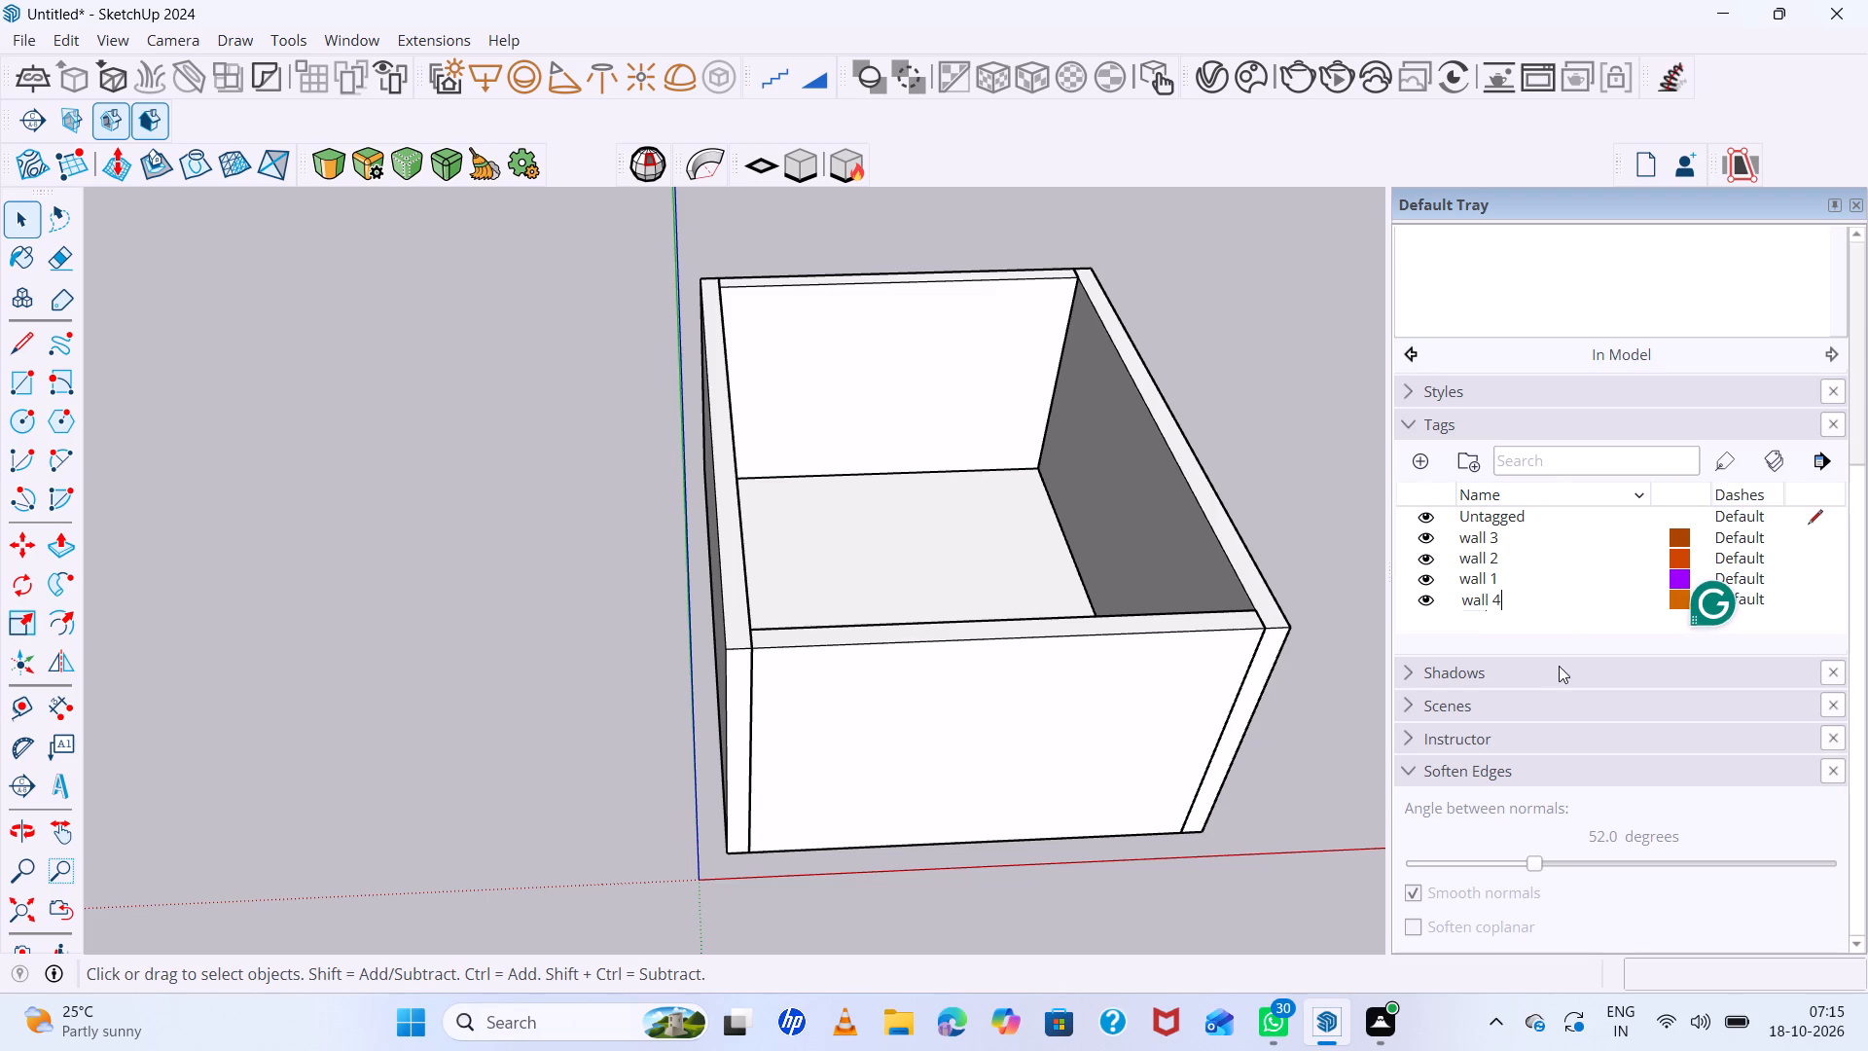
pyautogui.click(1559, 627)
# Apply the "wall 1" tag to the side wall running along the green axis with the Tag tool.
pyautogui.scroll(4, 1508, 595)
pyautogui.scroll(-3, 1513, 678)
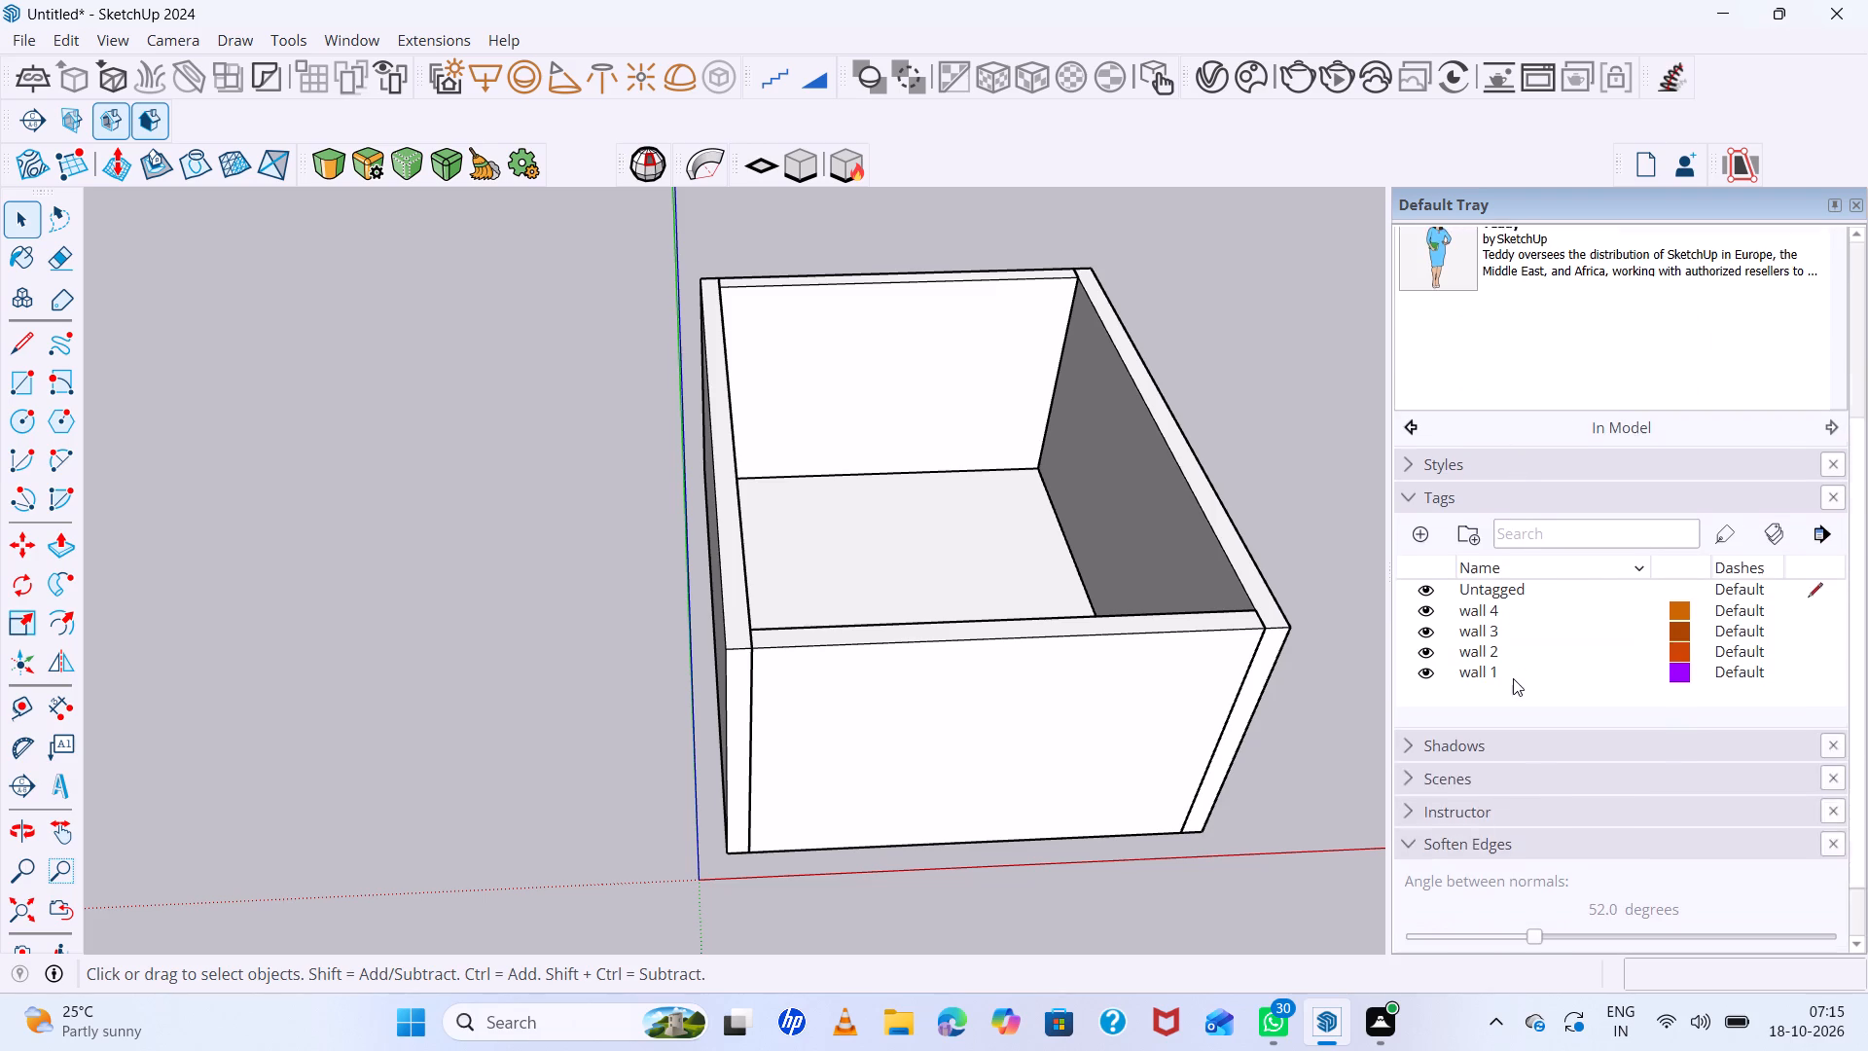
pyautogui.scroll(-2, 1513, 678)
pyautogui.click(1513, 600)
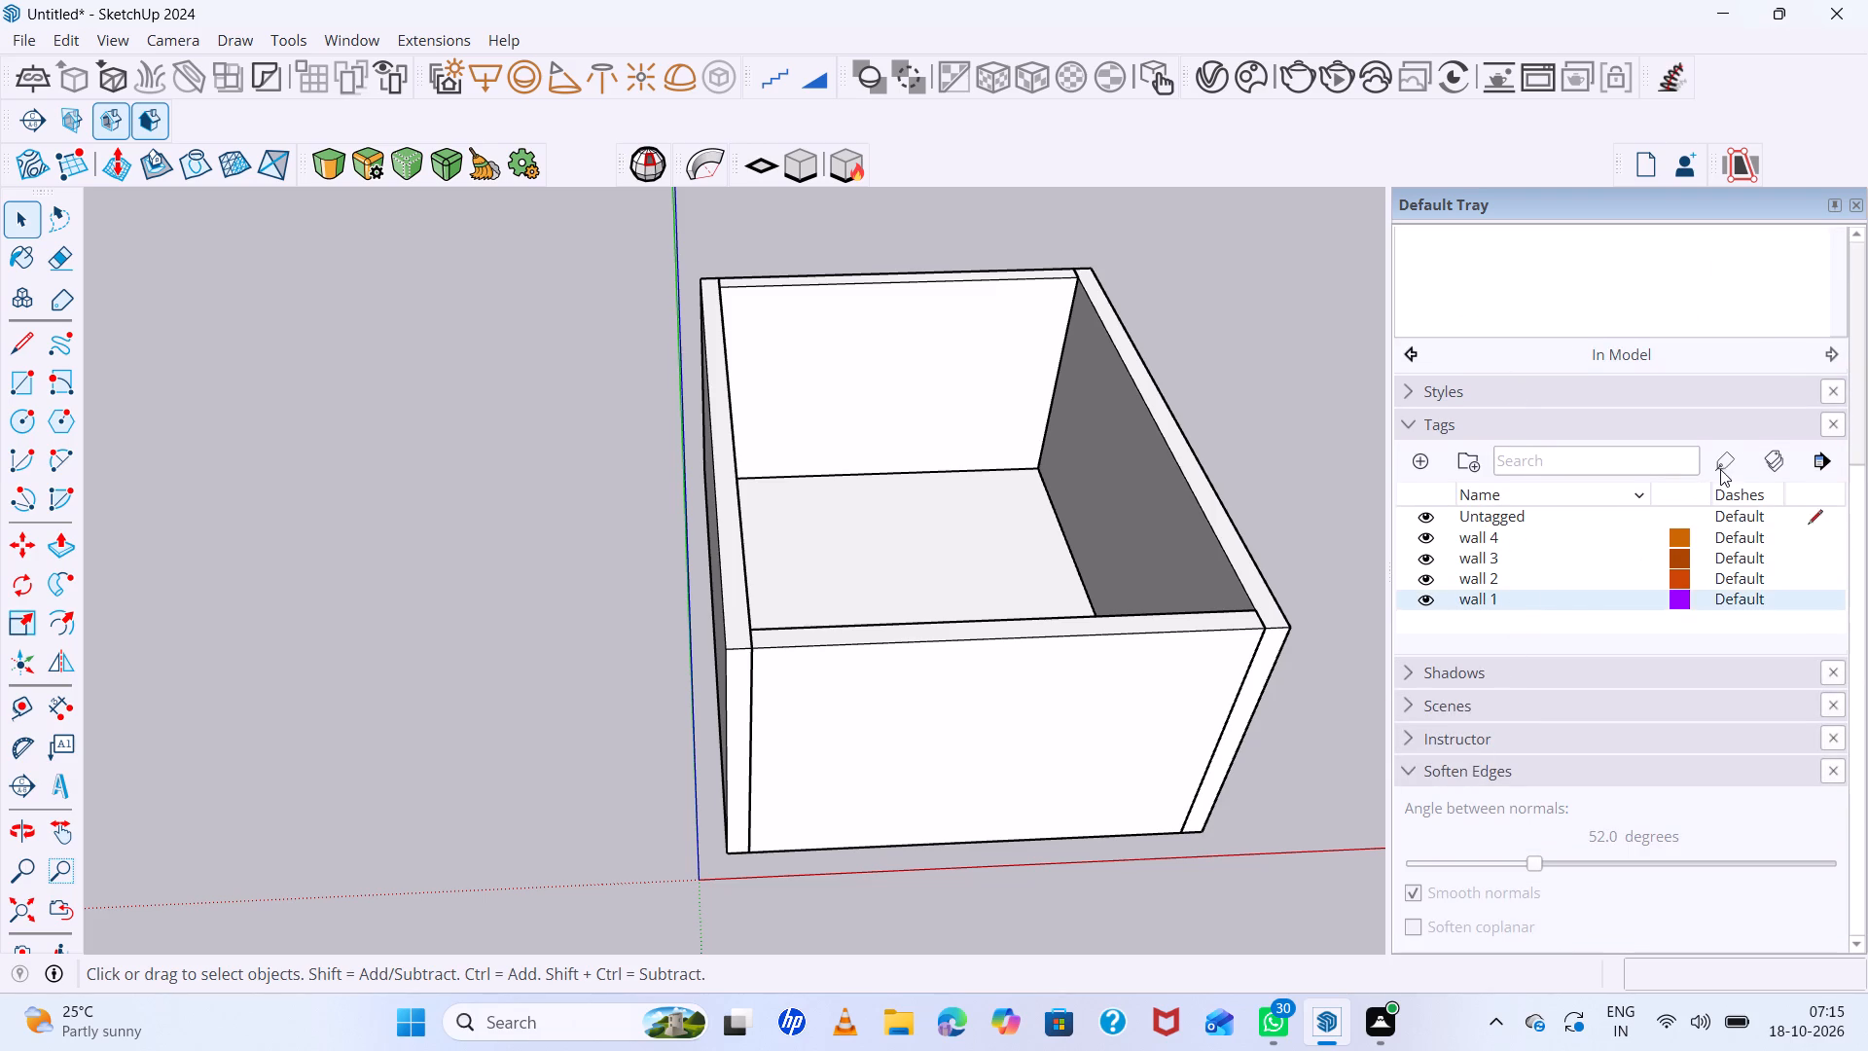
pyautogui.click(1725, 464)
pyautogui.click(738, 501)
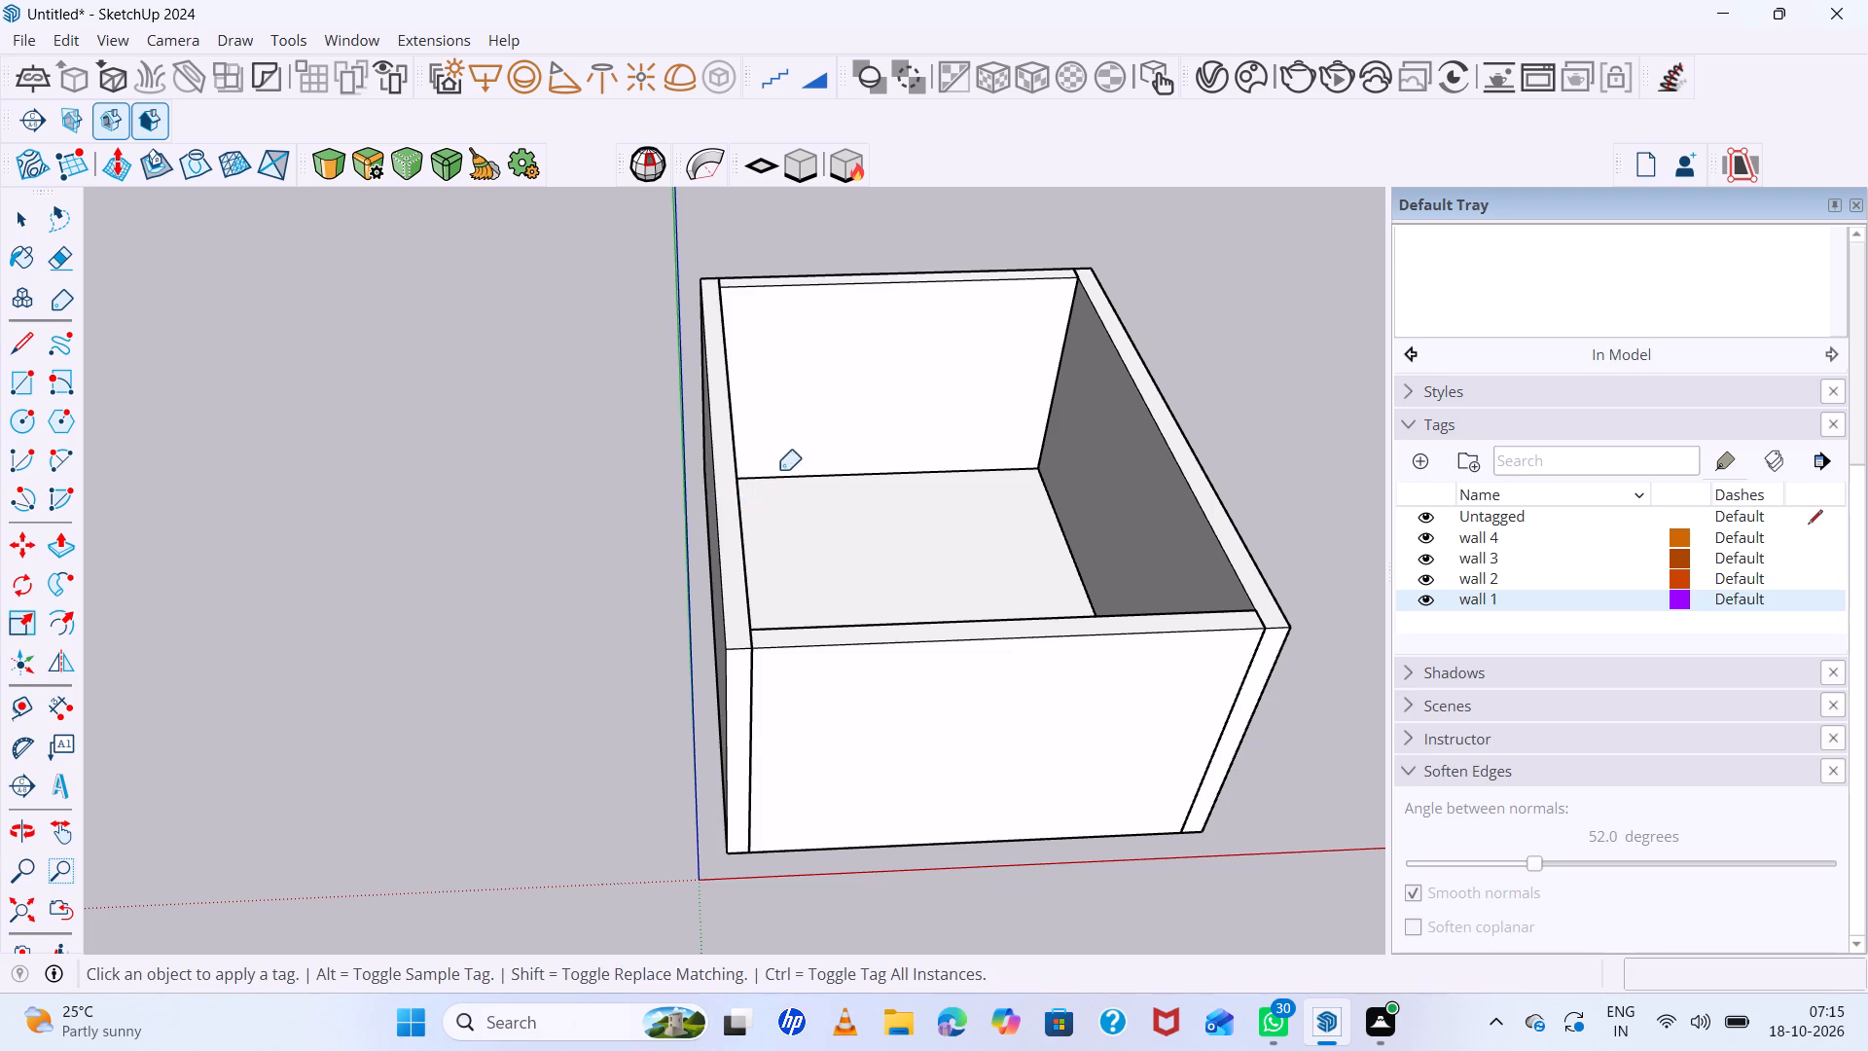
pyautogui.press('space')
# Apply the "wall 2" tag to the back wall with the Tag tool.
pyautogui.click(1520, 582)
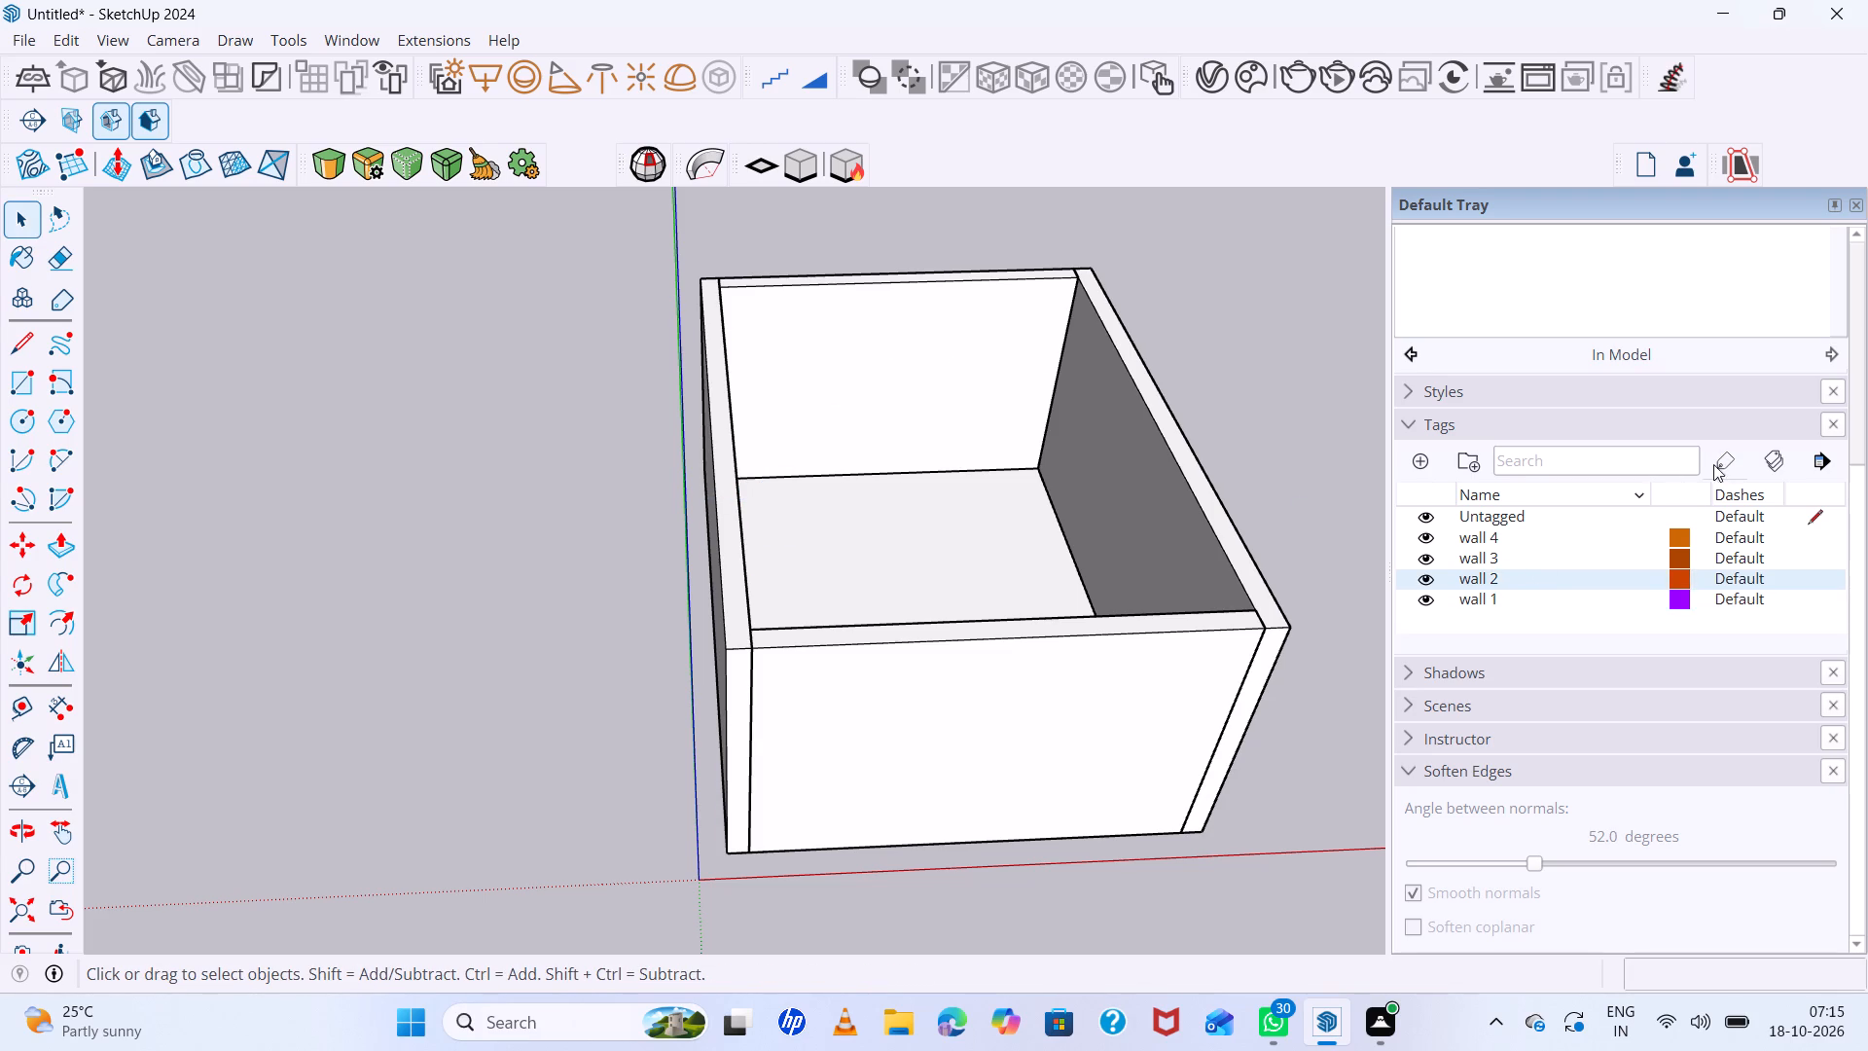
pyautogui.click(1725, 465)
pyautogui.click(967, 322)
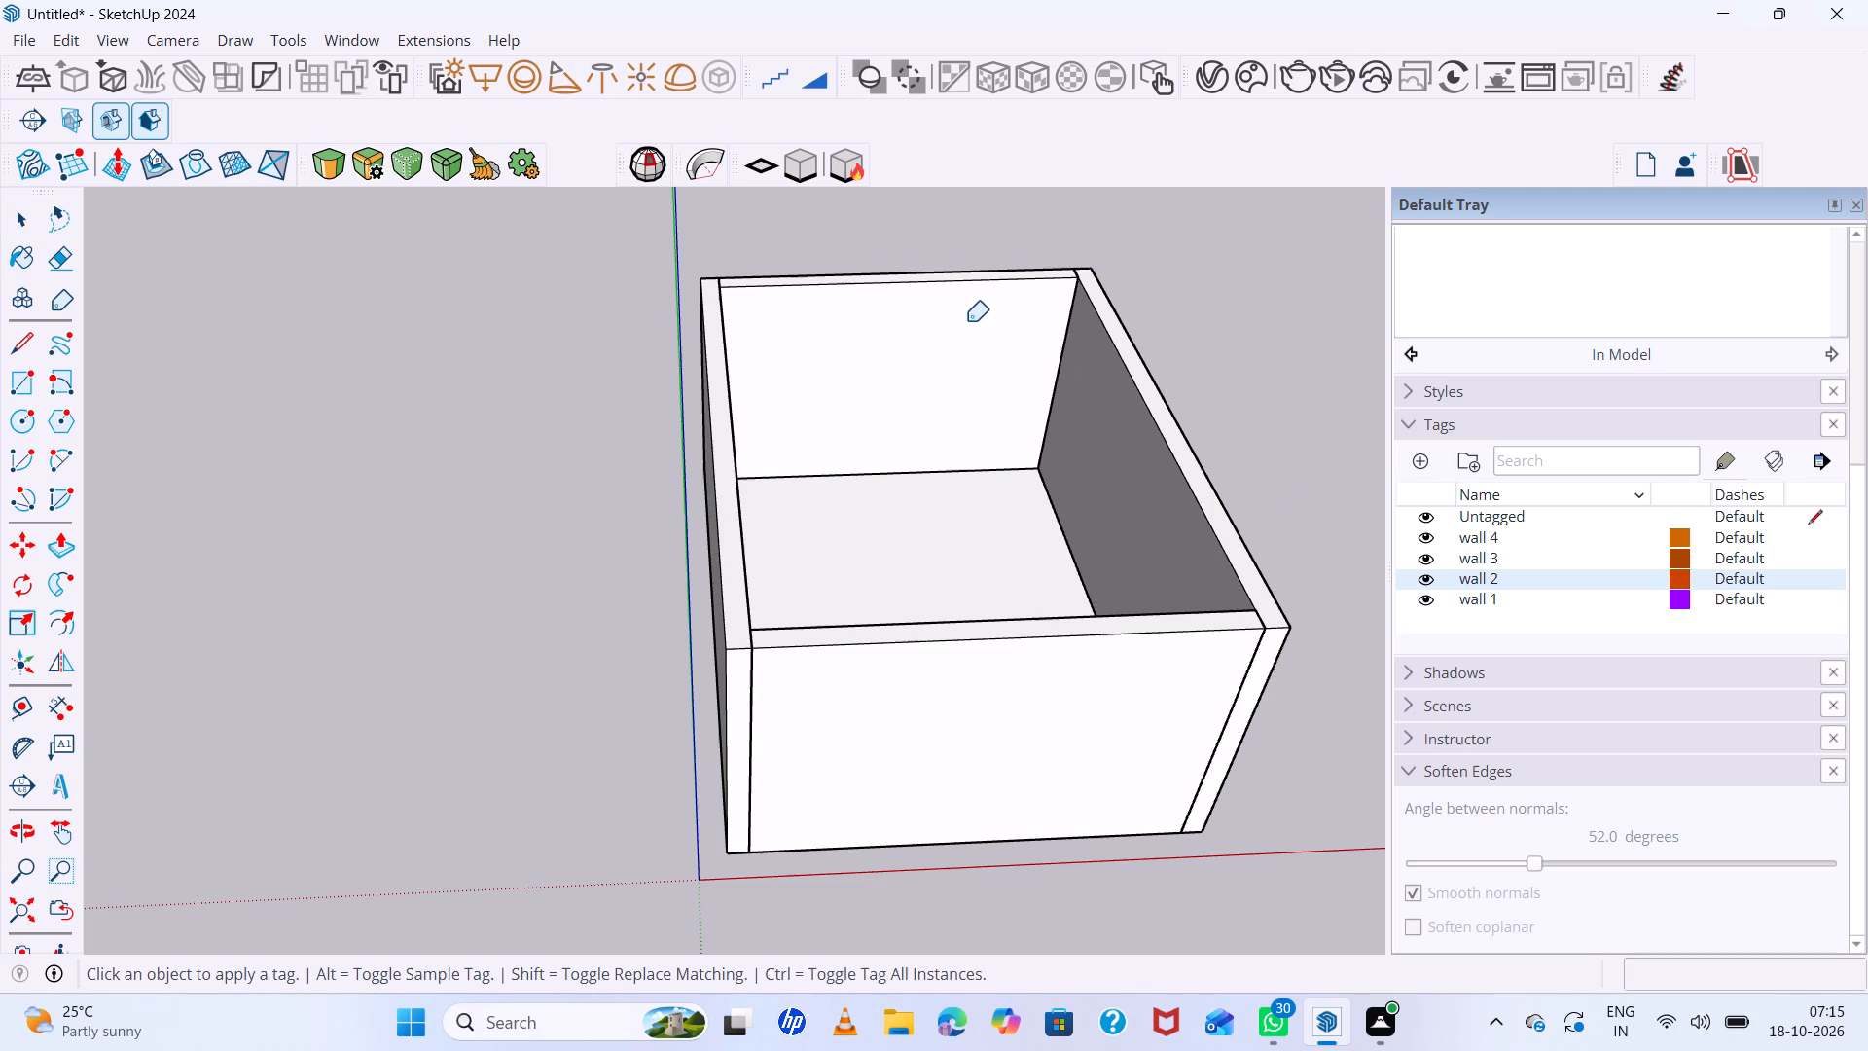
pyautogui.press('space')
# Apply the "wall 3" tag to the side wall farthest from the green axis.
pyautogui.click(1119, 344)
pyautogui.click(1525, 556)
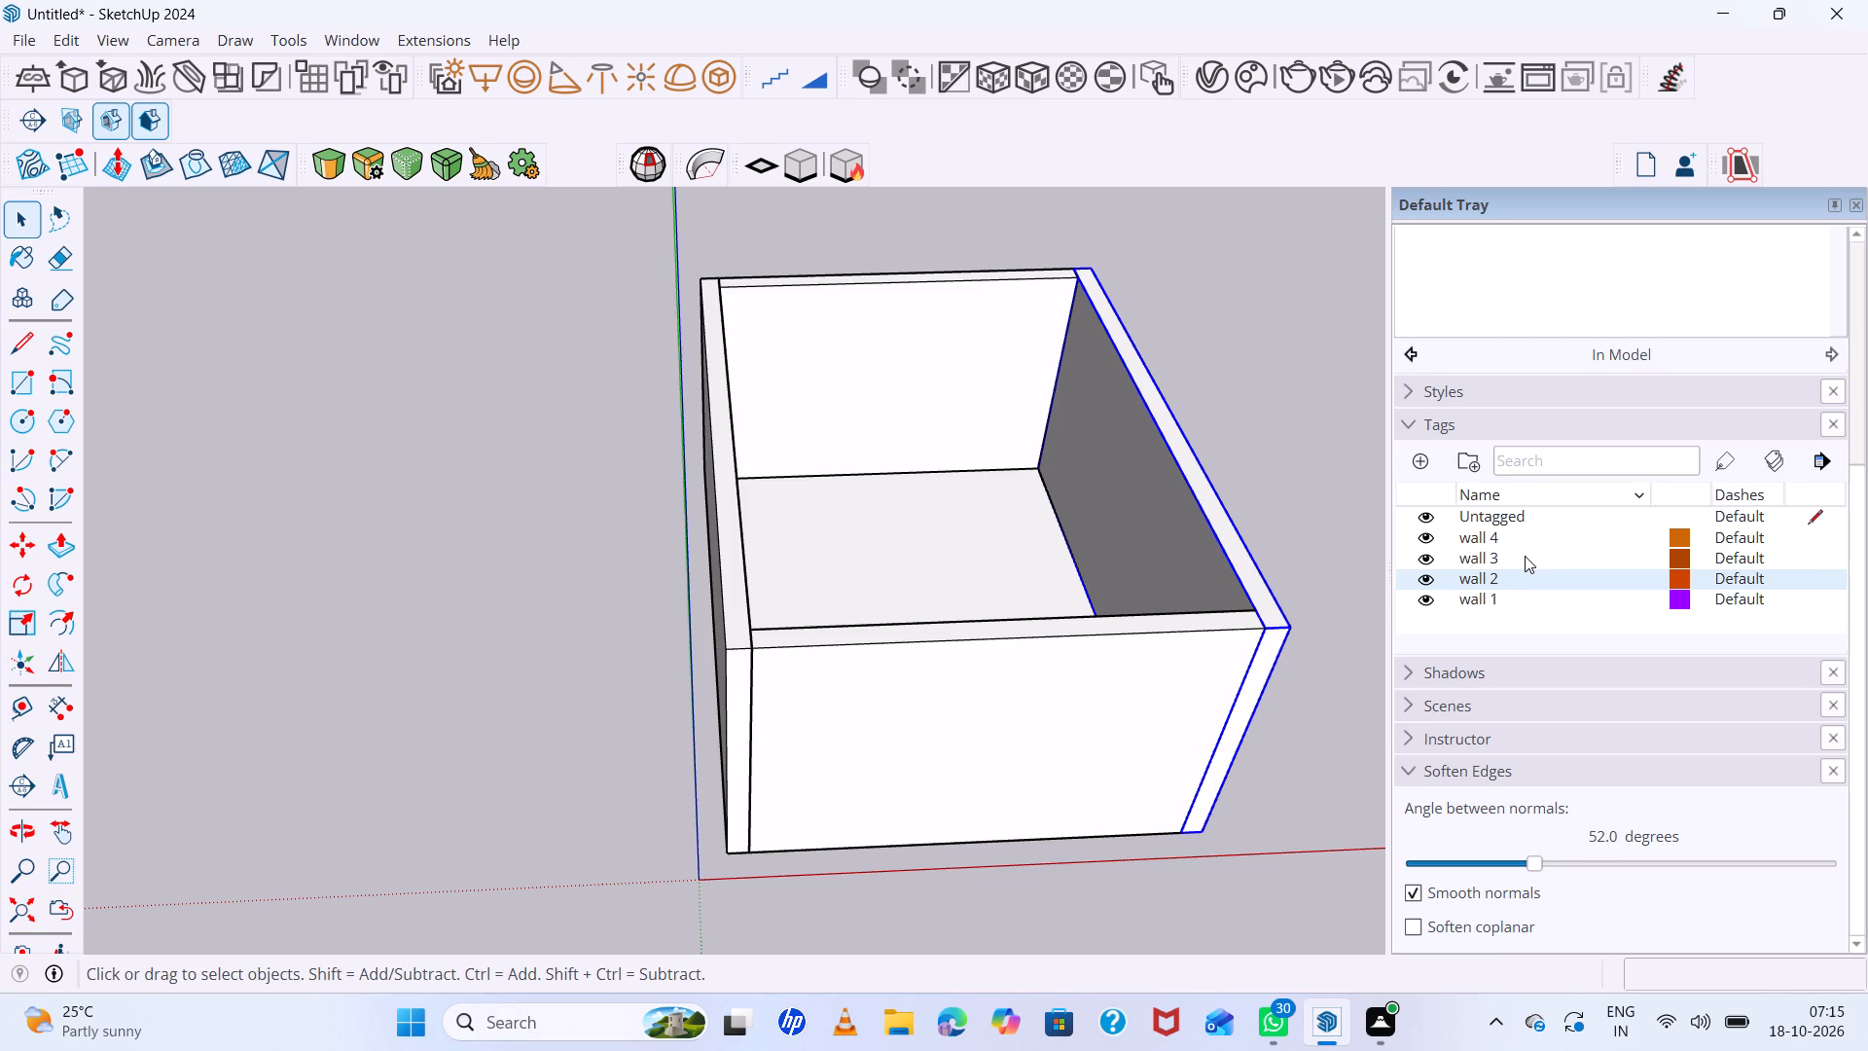
pyautogui.click(1207, 479)
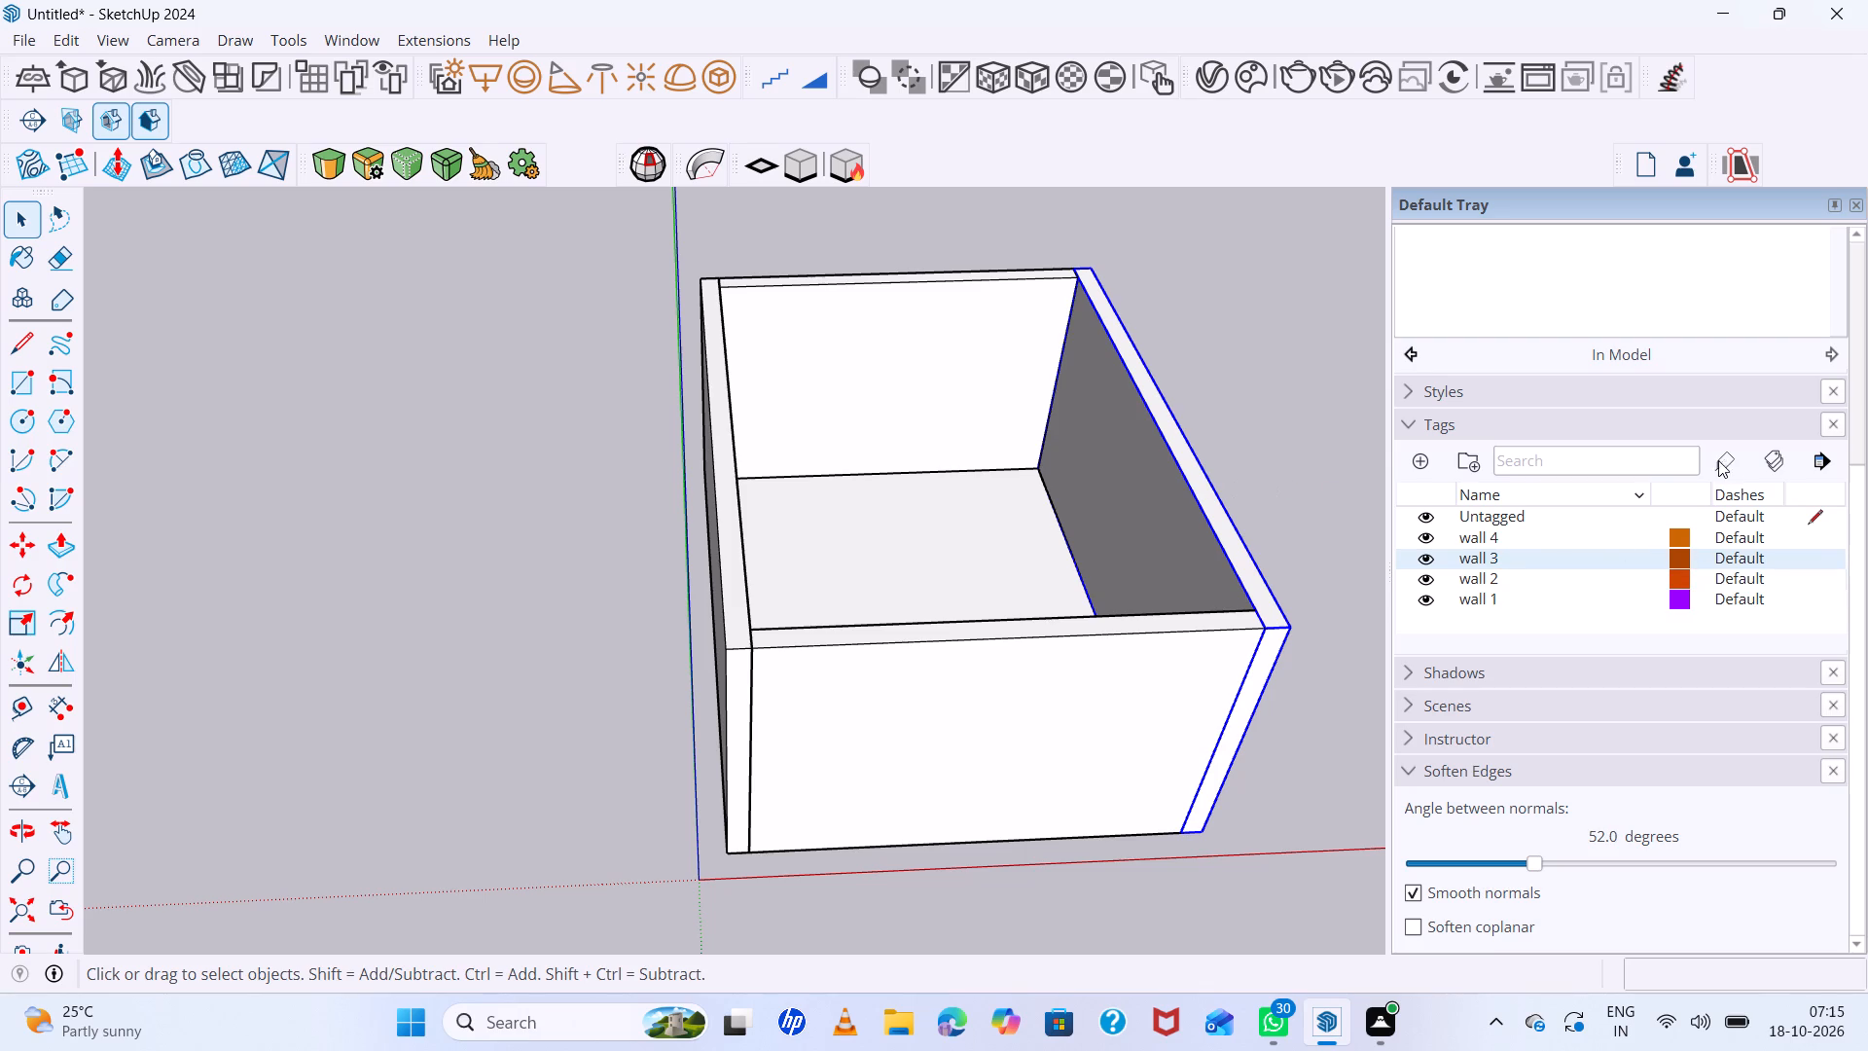
pyautogui.click(1714, 457)
pyautogui.click(1209, 507)
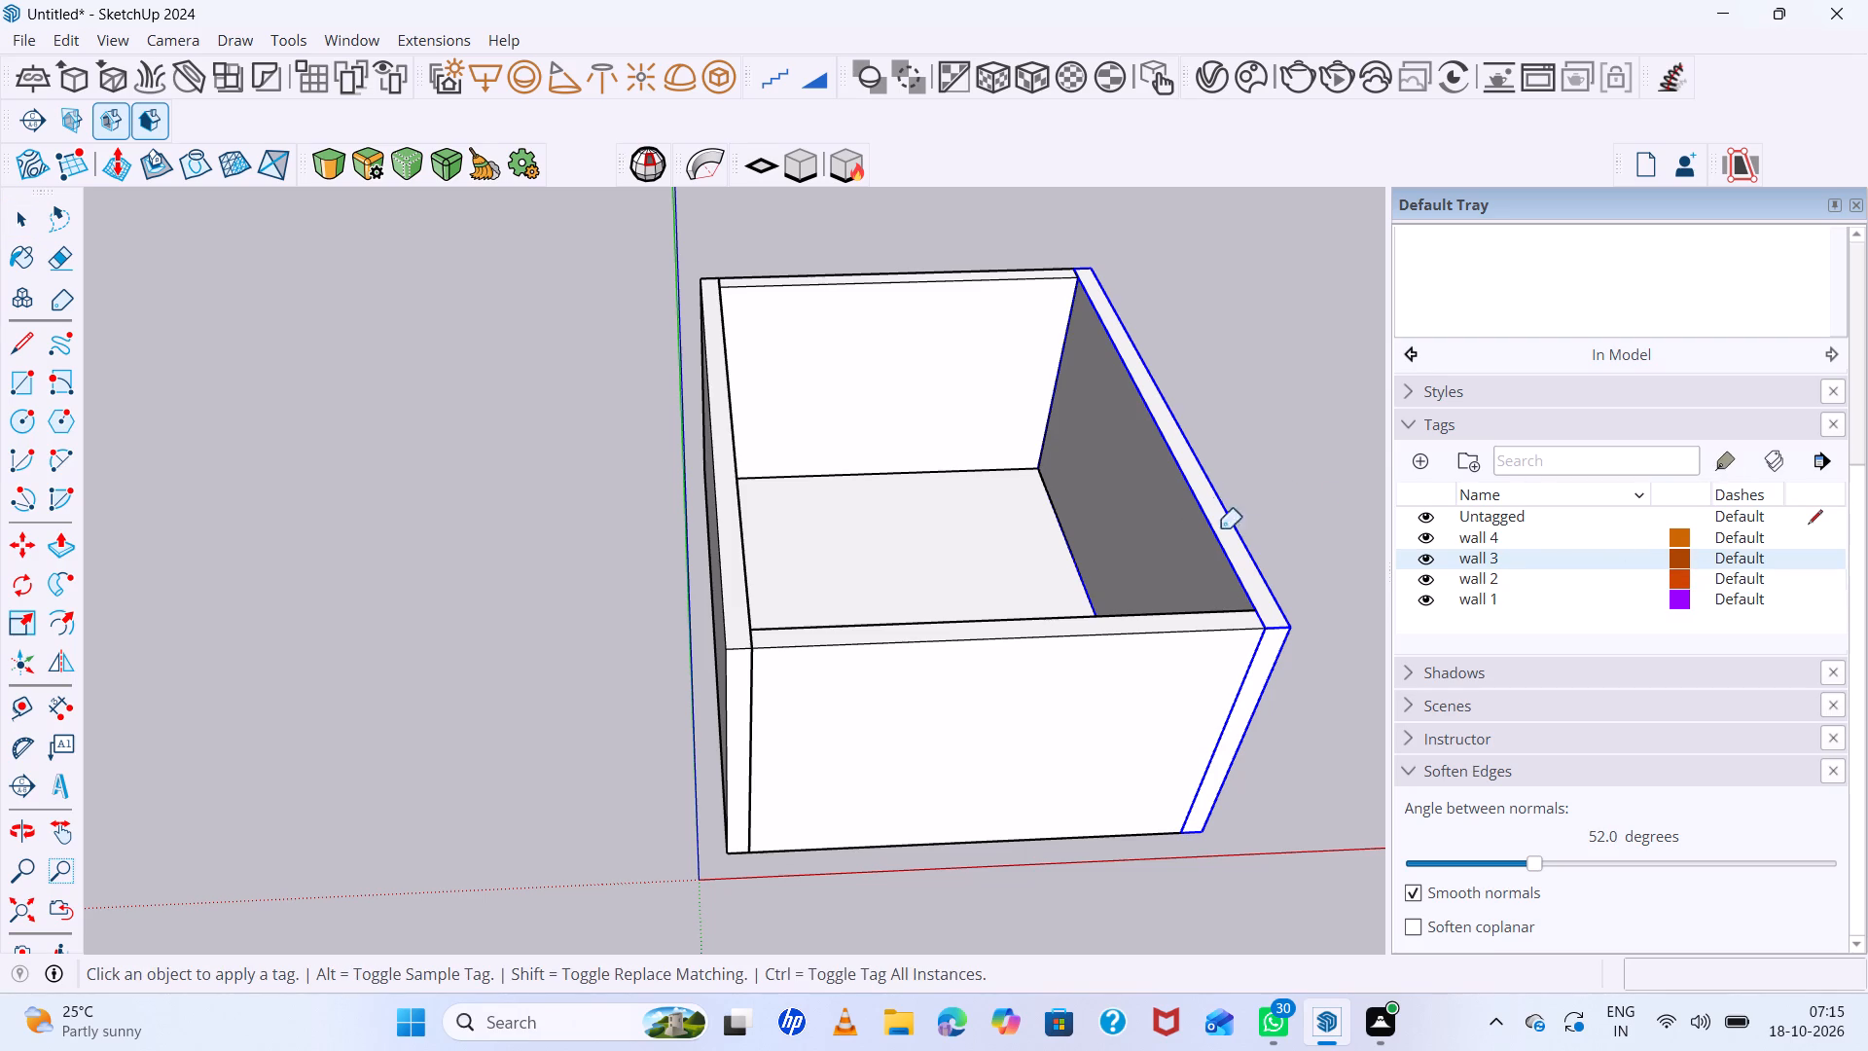
pyautogui.press('space')
# Apply the "wall 4" tag to the front wall along the red axis.
pyautogui.click(1197, 642)
pyautogui.click(1495, 544)
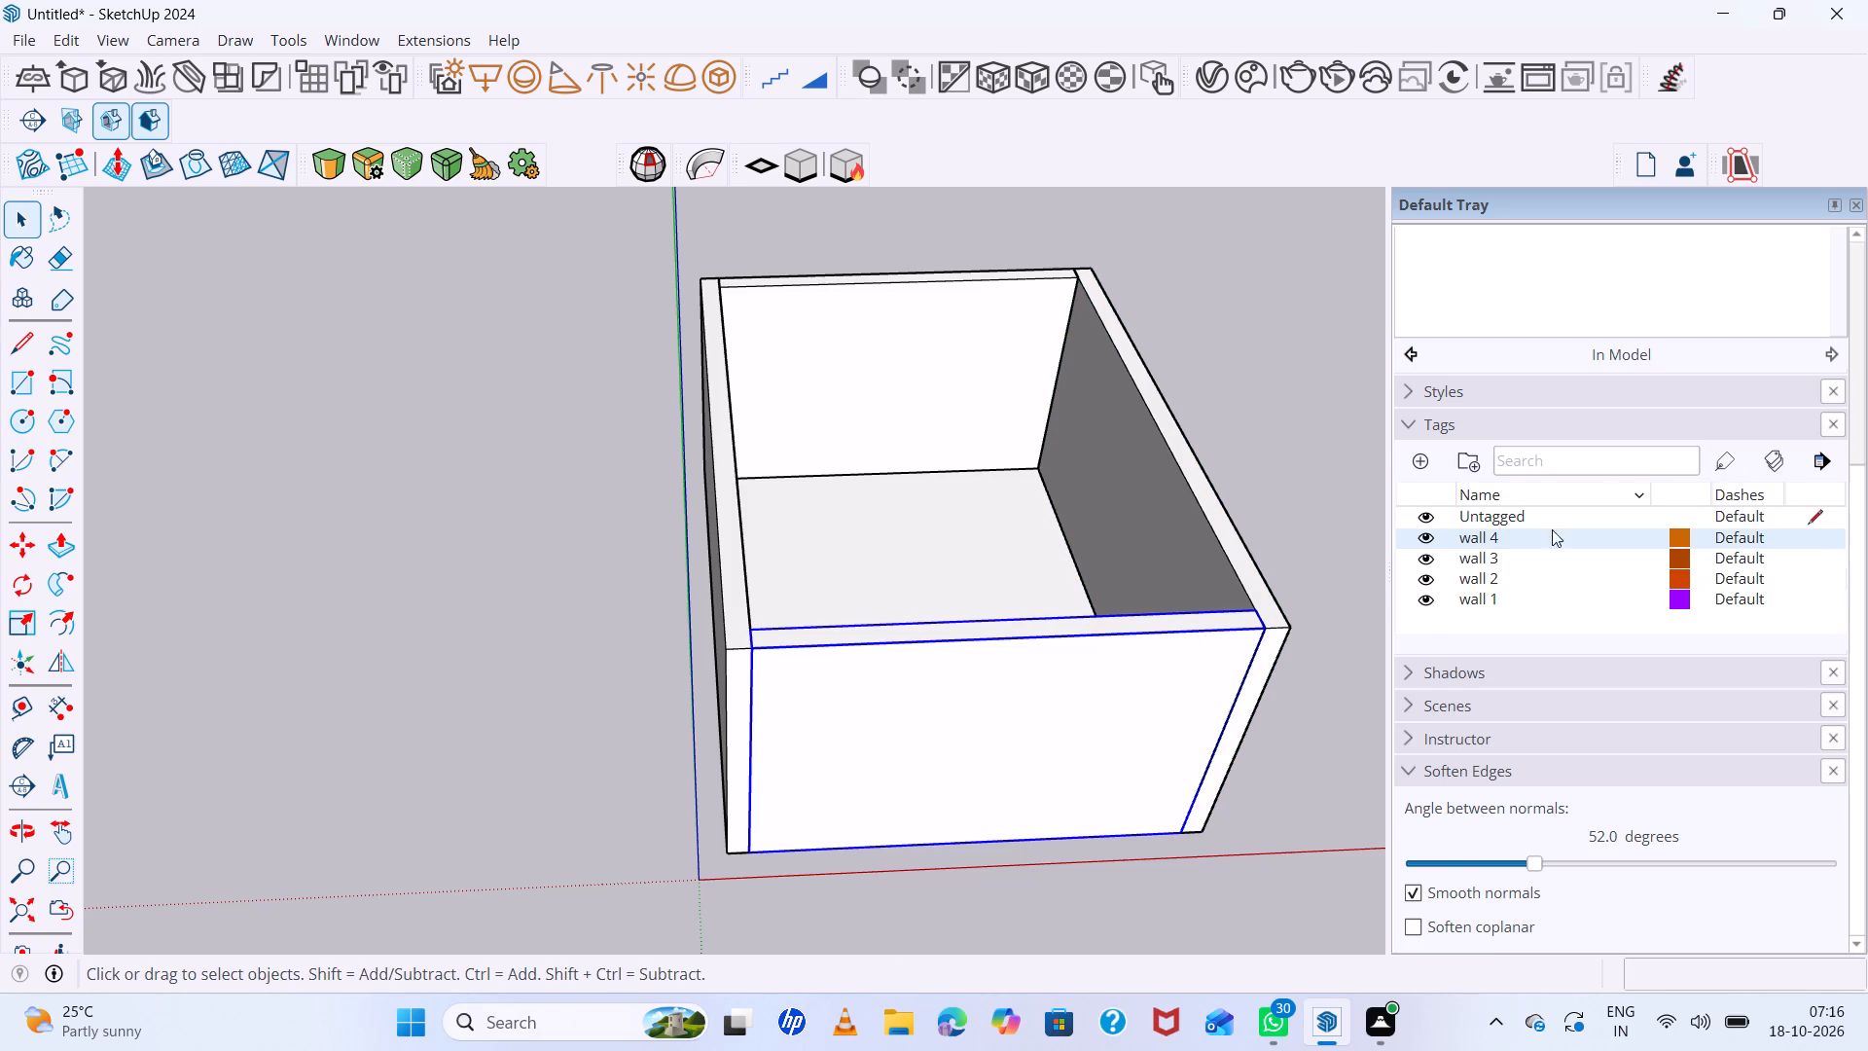
pyautogui.click(1715, 473)
pyautogui.click(1145, 659)
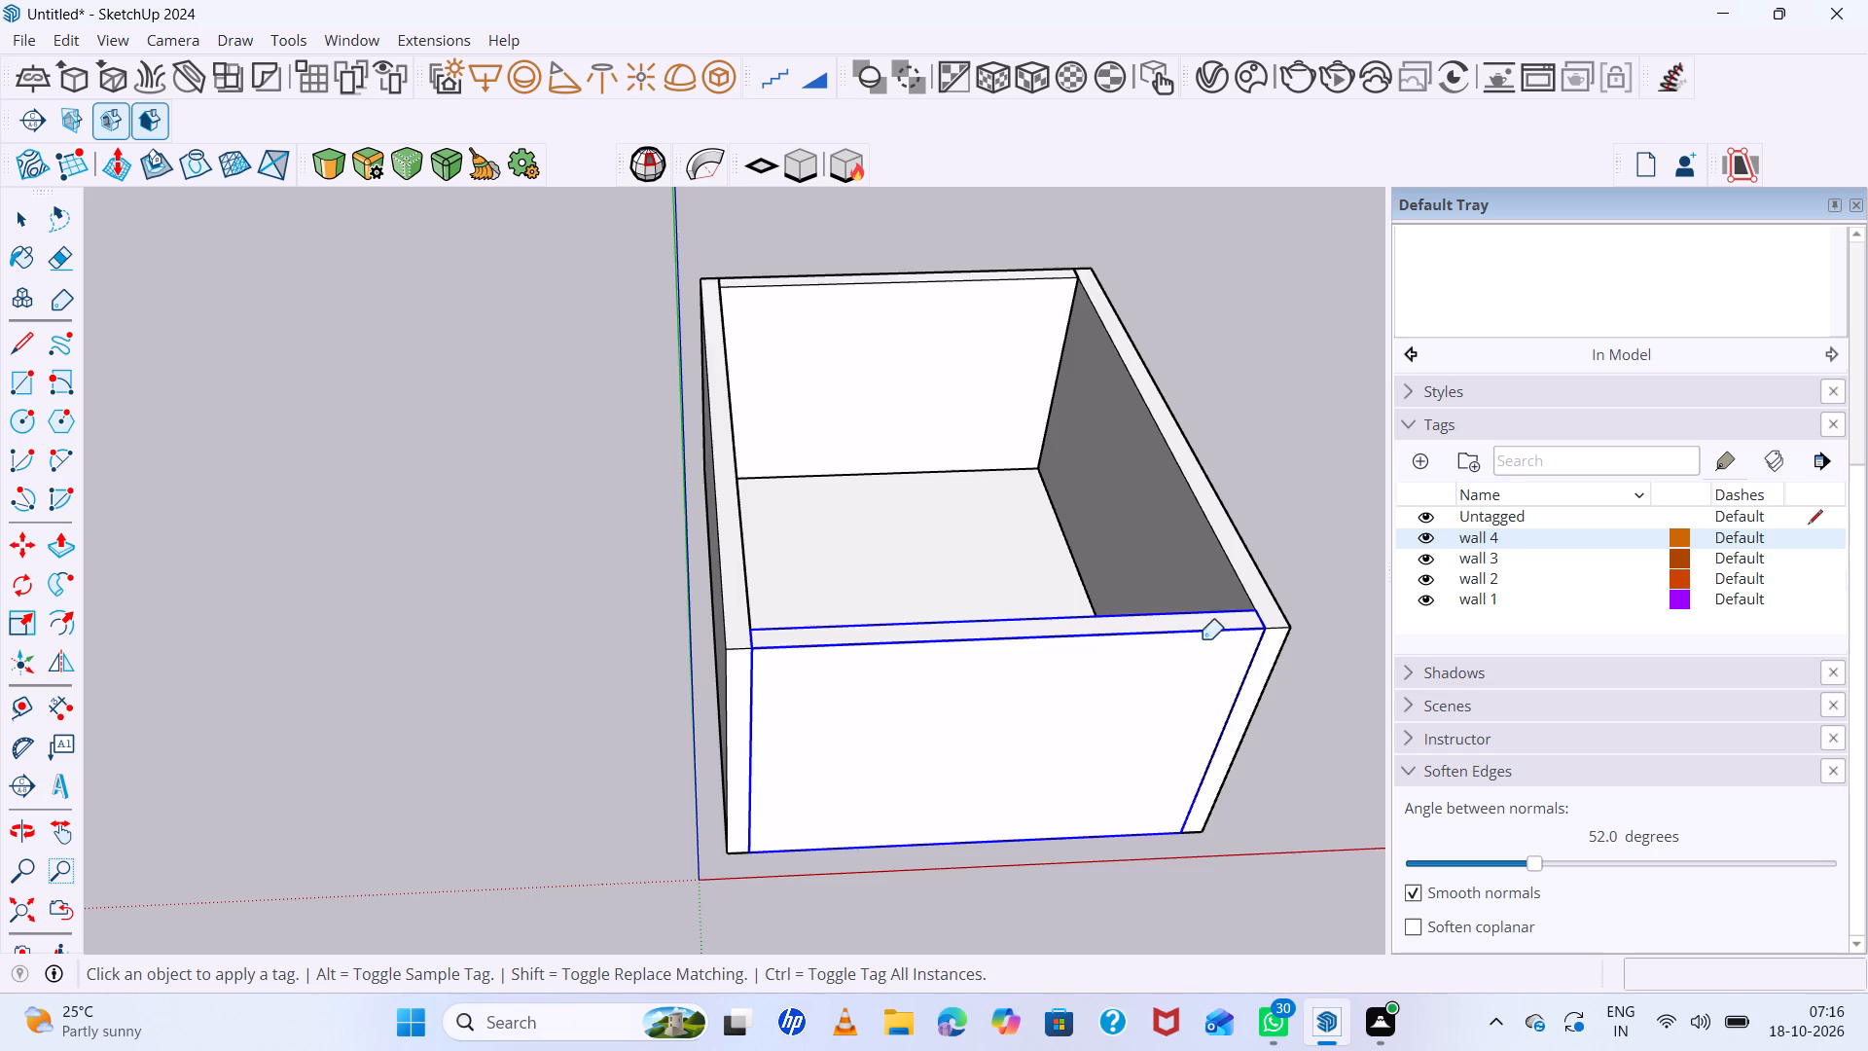
# Hide the "wall 4" tag to open up the front of the room.
pyautogui.scroll(-6, 1203, 640)
pyautogui.click(1427, 535)
# Open the "wall 3" side wall group, delete the extra vertical edge near the front end of its inner face, and exit the group.
pyautogui.scroll(-5, 998, 578)
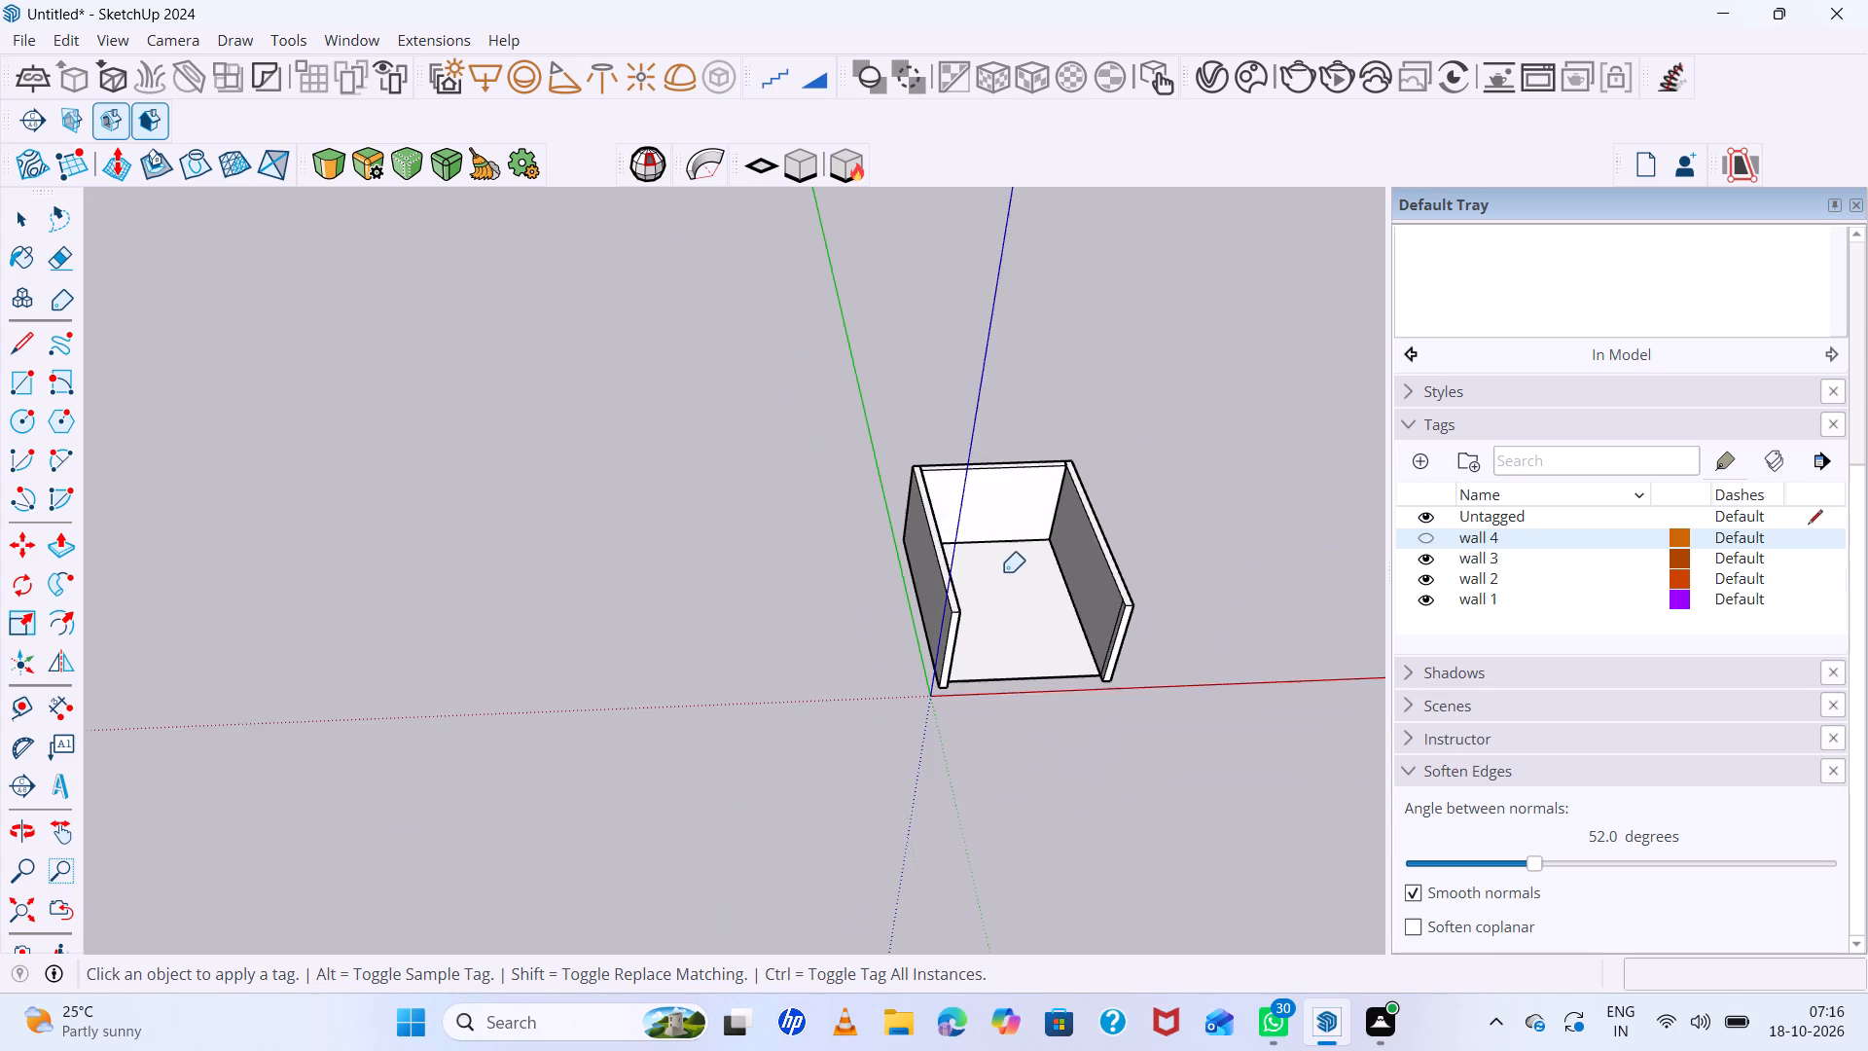
pyautogui.scroll(-1, 1003, 573)
pyautogui.scroll(1, 1165, 574)
pyautogui.moveTo(1167, 571); pyautogui.dragTo(1012, 425, button='middle')
pyautogui.middleClick(1005, 422)
pyautogui.scroll(7, 1052, 501)
pyautogui.moveTo(1107, 618); pyautogui.dragTo(1212, 475, button='middle')
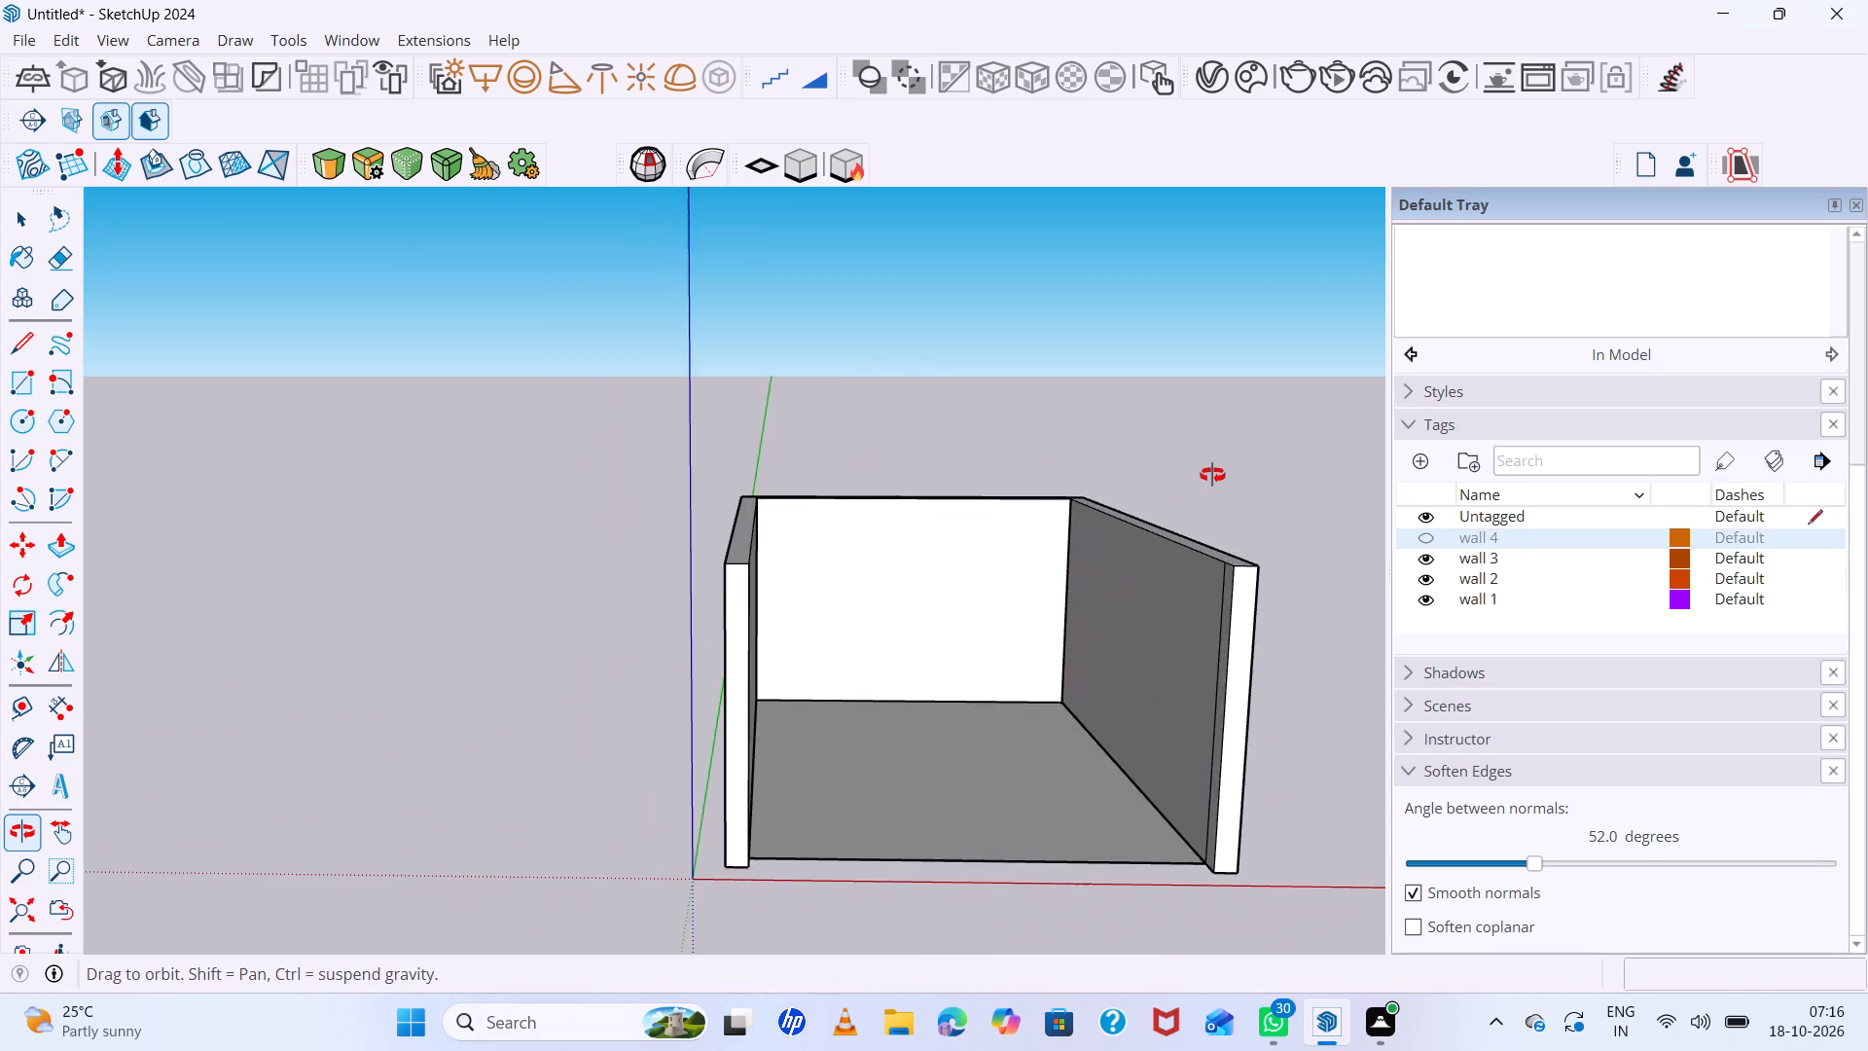
pyautogui.moveTo(1212, 475); pyautogui.dragTo(1120, 482, button='middle')
pyautogui.press('space')
pyautogui.click(1240, 489)
pyautogui.scroll(6, 1213, 670)
pyautogui.moveTo(1089, 659); pyautogui.dragTo(1239, 681, button='middle')
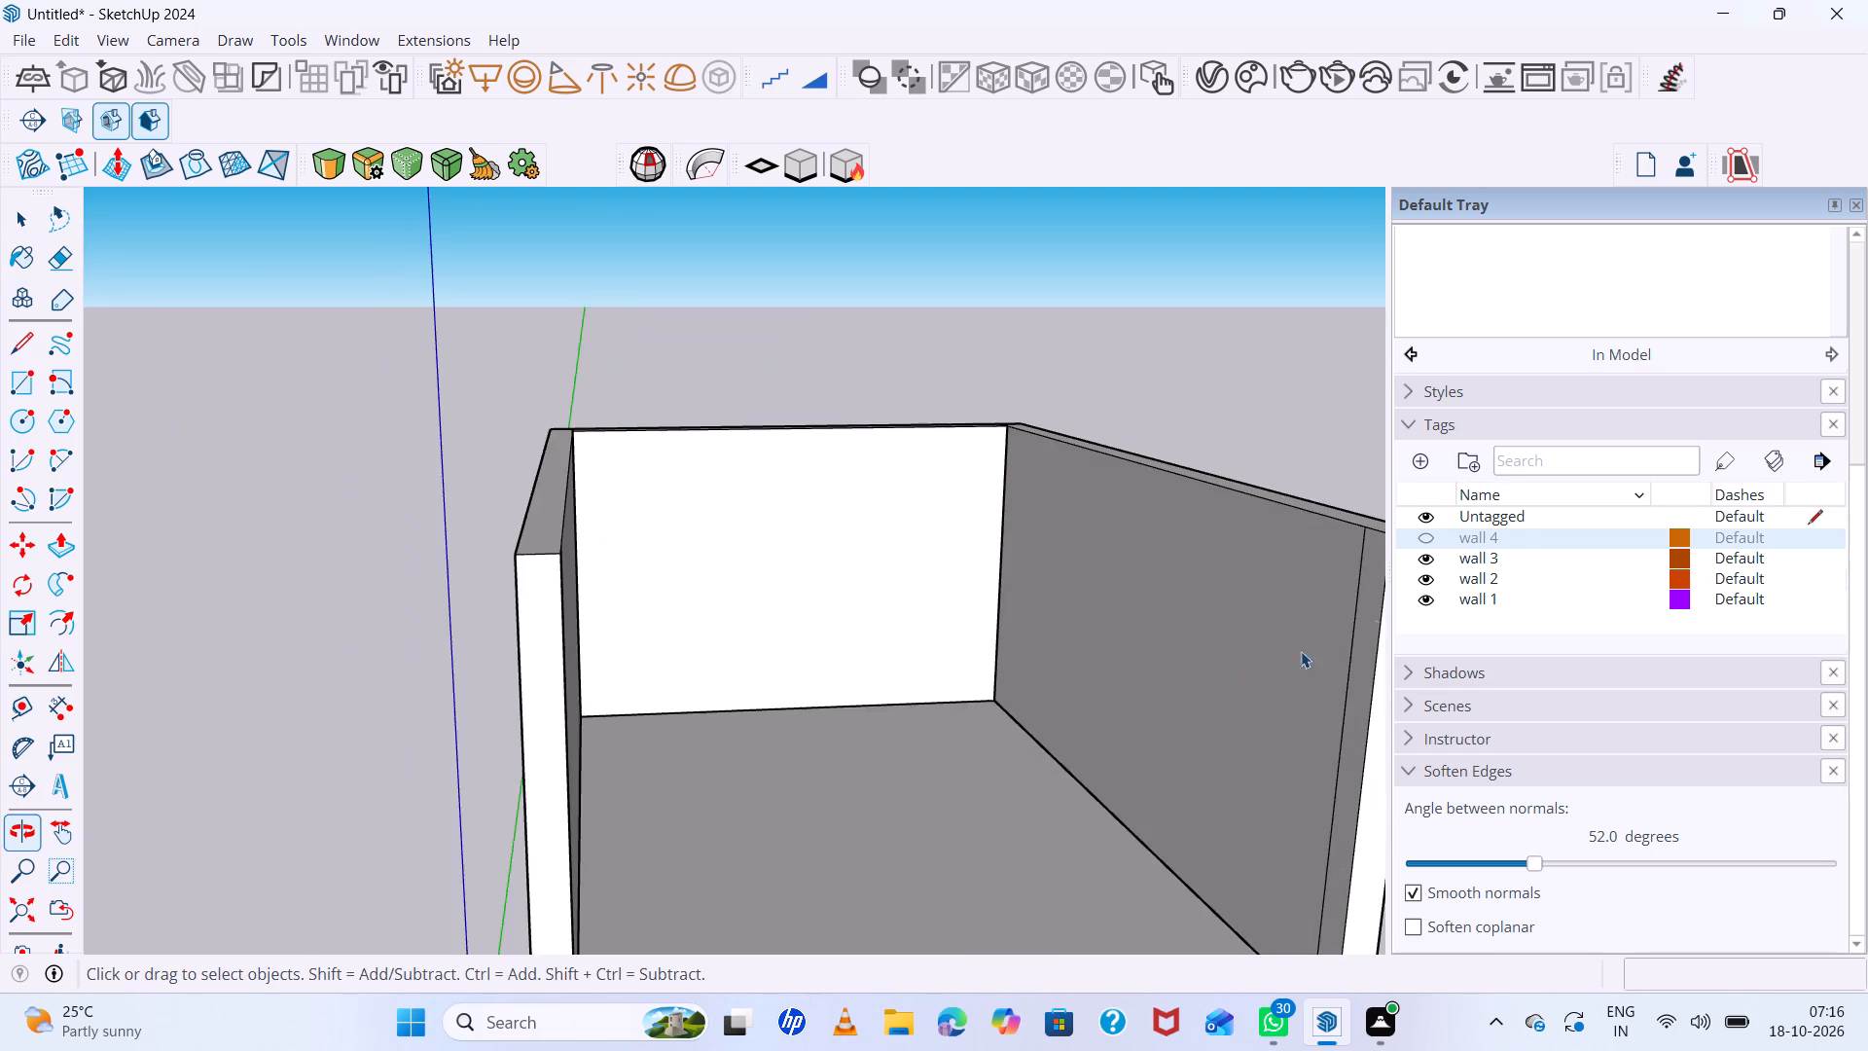
pyautogui.scroll(6, 1382, 616)
pyautogui.click(1336, 593)
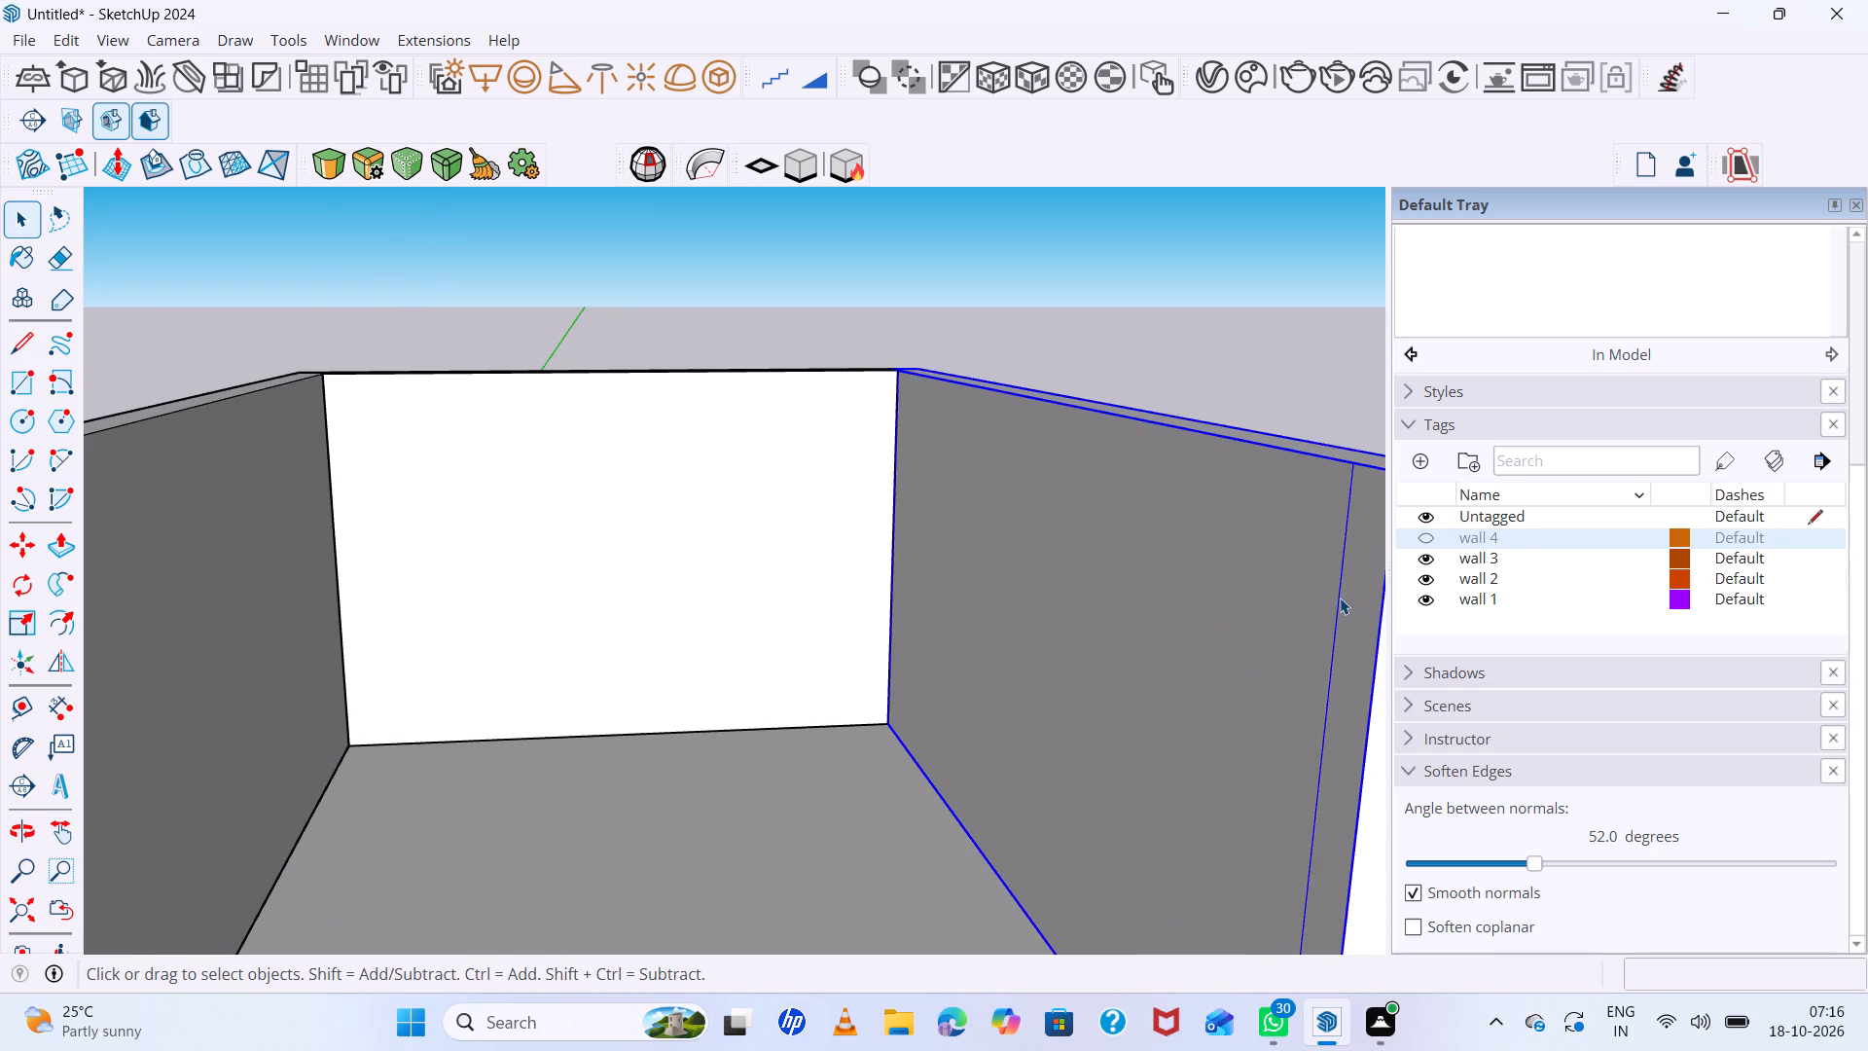
pyautogui.doubleClick(1340, 598)
pyautogui.click(1340, 598)
pyautogui.click(1340, 598)
pyautogui.scroll(1, 1341, 598)
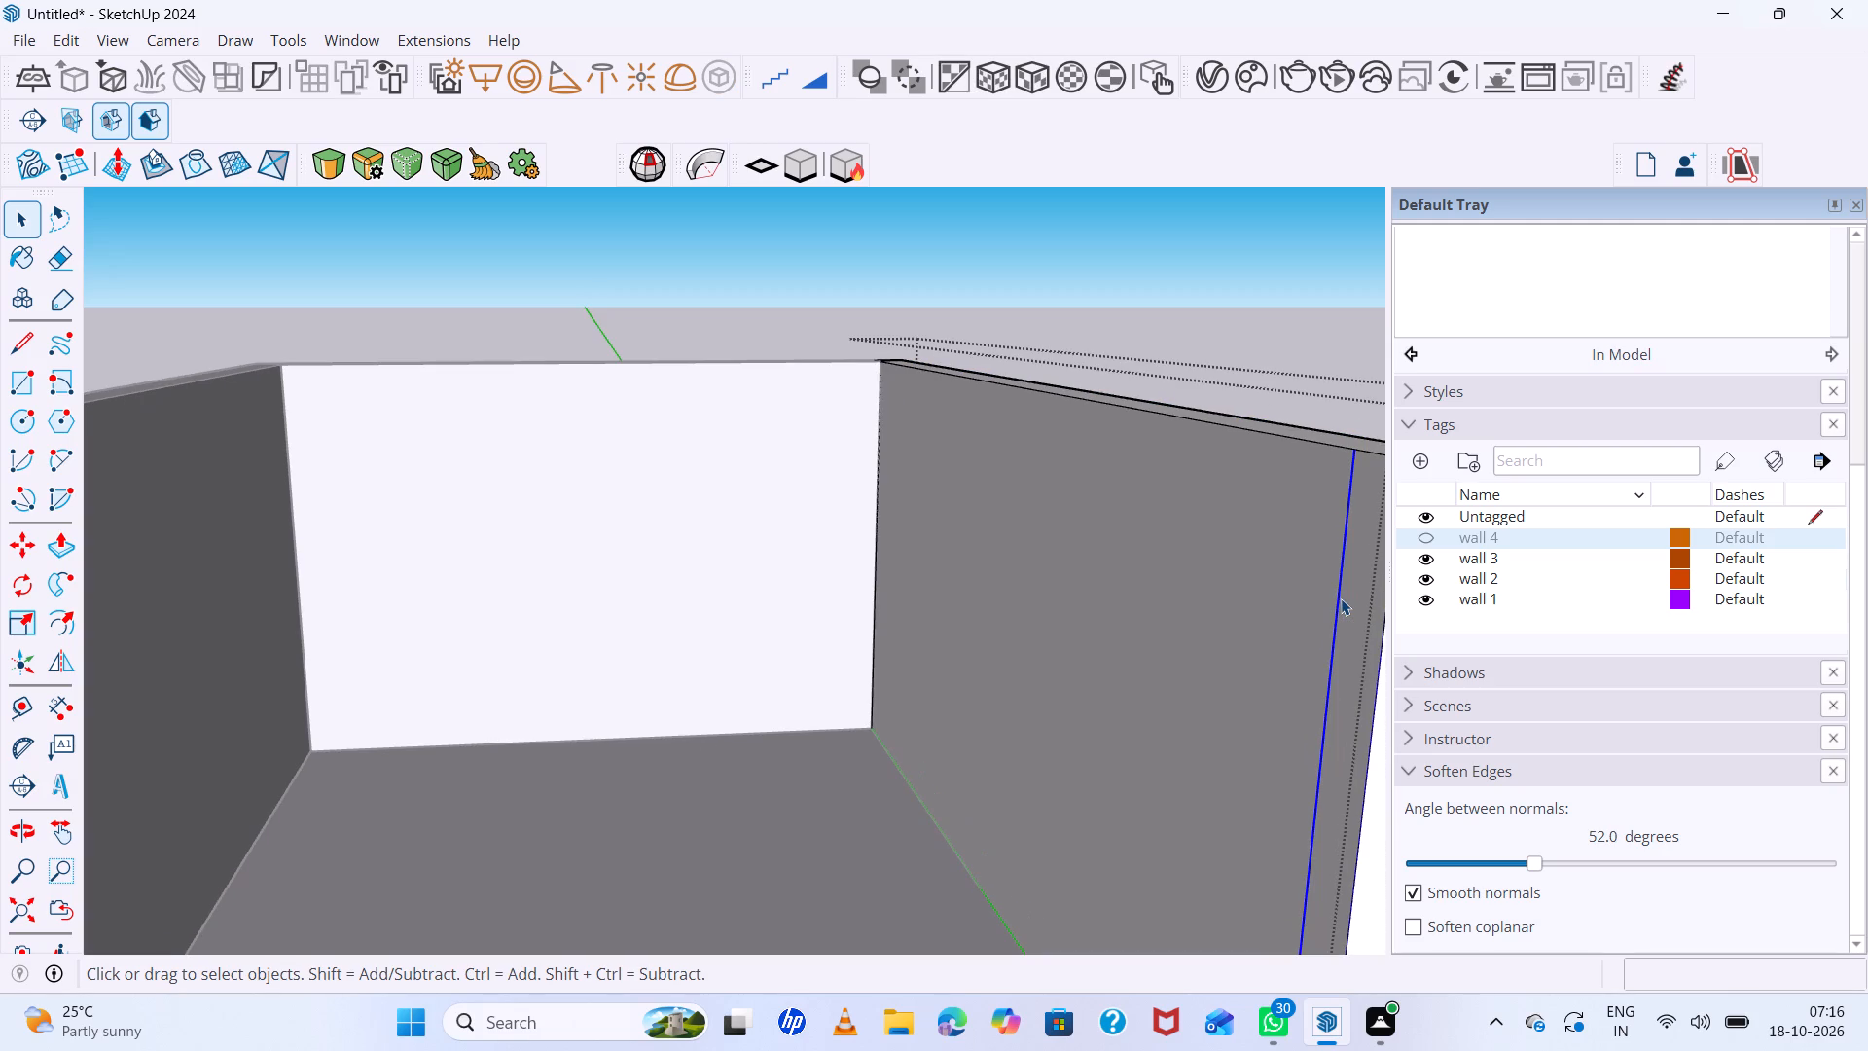
pyautogui.press('Delete')
pyautogui.scroll(-7, 1217, 587)
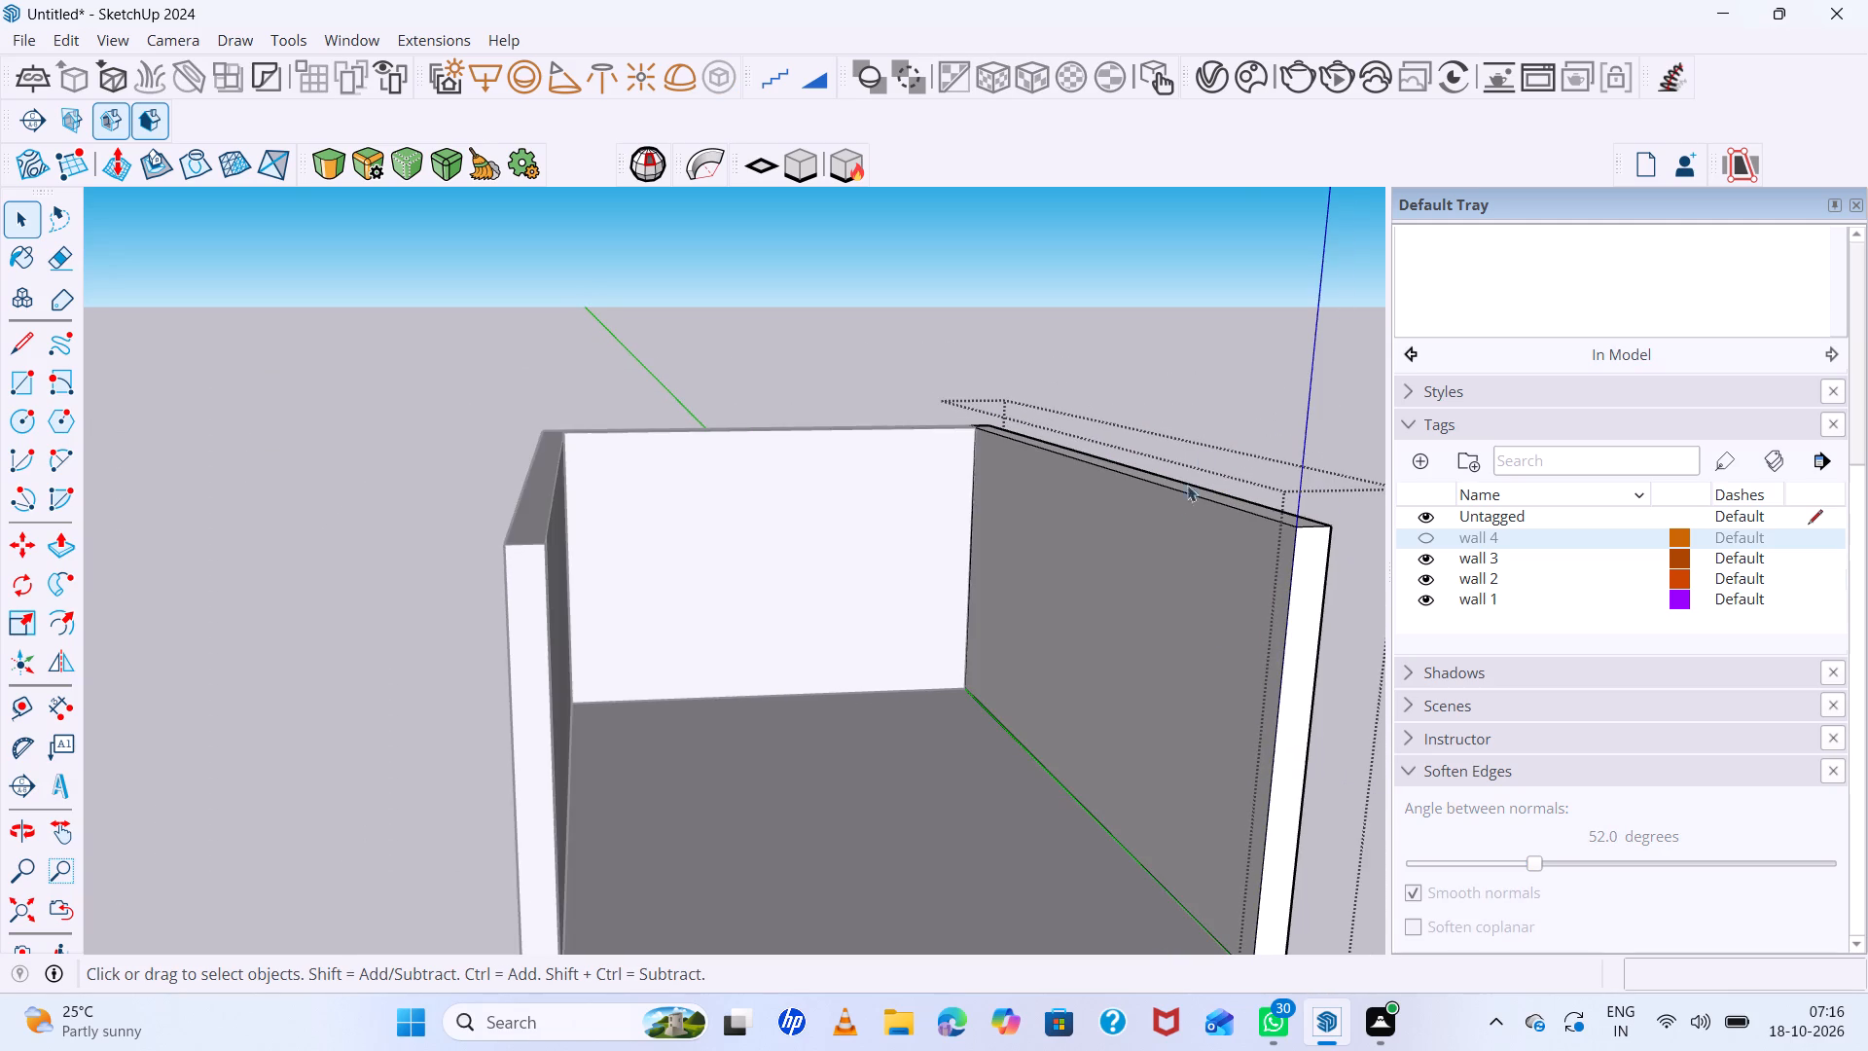
pyautogui.press('space')
pyautogui.click(1215, 383)
# Open the "wall 1" side wall group and delete the extra vertical edge near the front end of its inner face.
pyautogui.scroll(-14, 916, 549)
pyautogui.moveTo(1067, 568); pyautogui.dragTo(905, 659, button='middle')
pyautogui.scroll(7, 921, 587)
pyautogui.moveTo(947, 583); pyautogui.dragTo(710, 788, button='middle')
pyautogui.scroll(7, 614, 707)
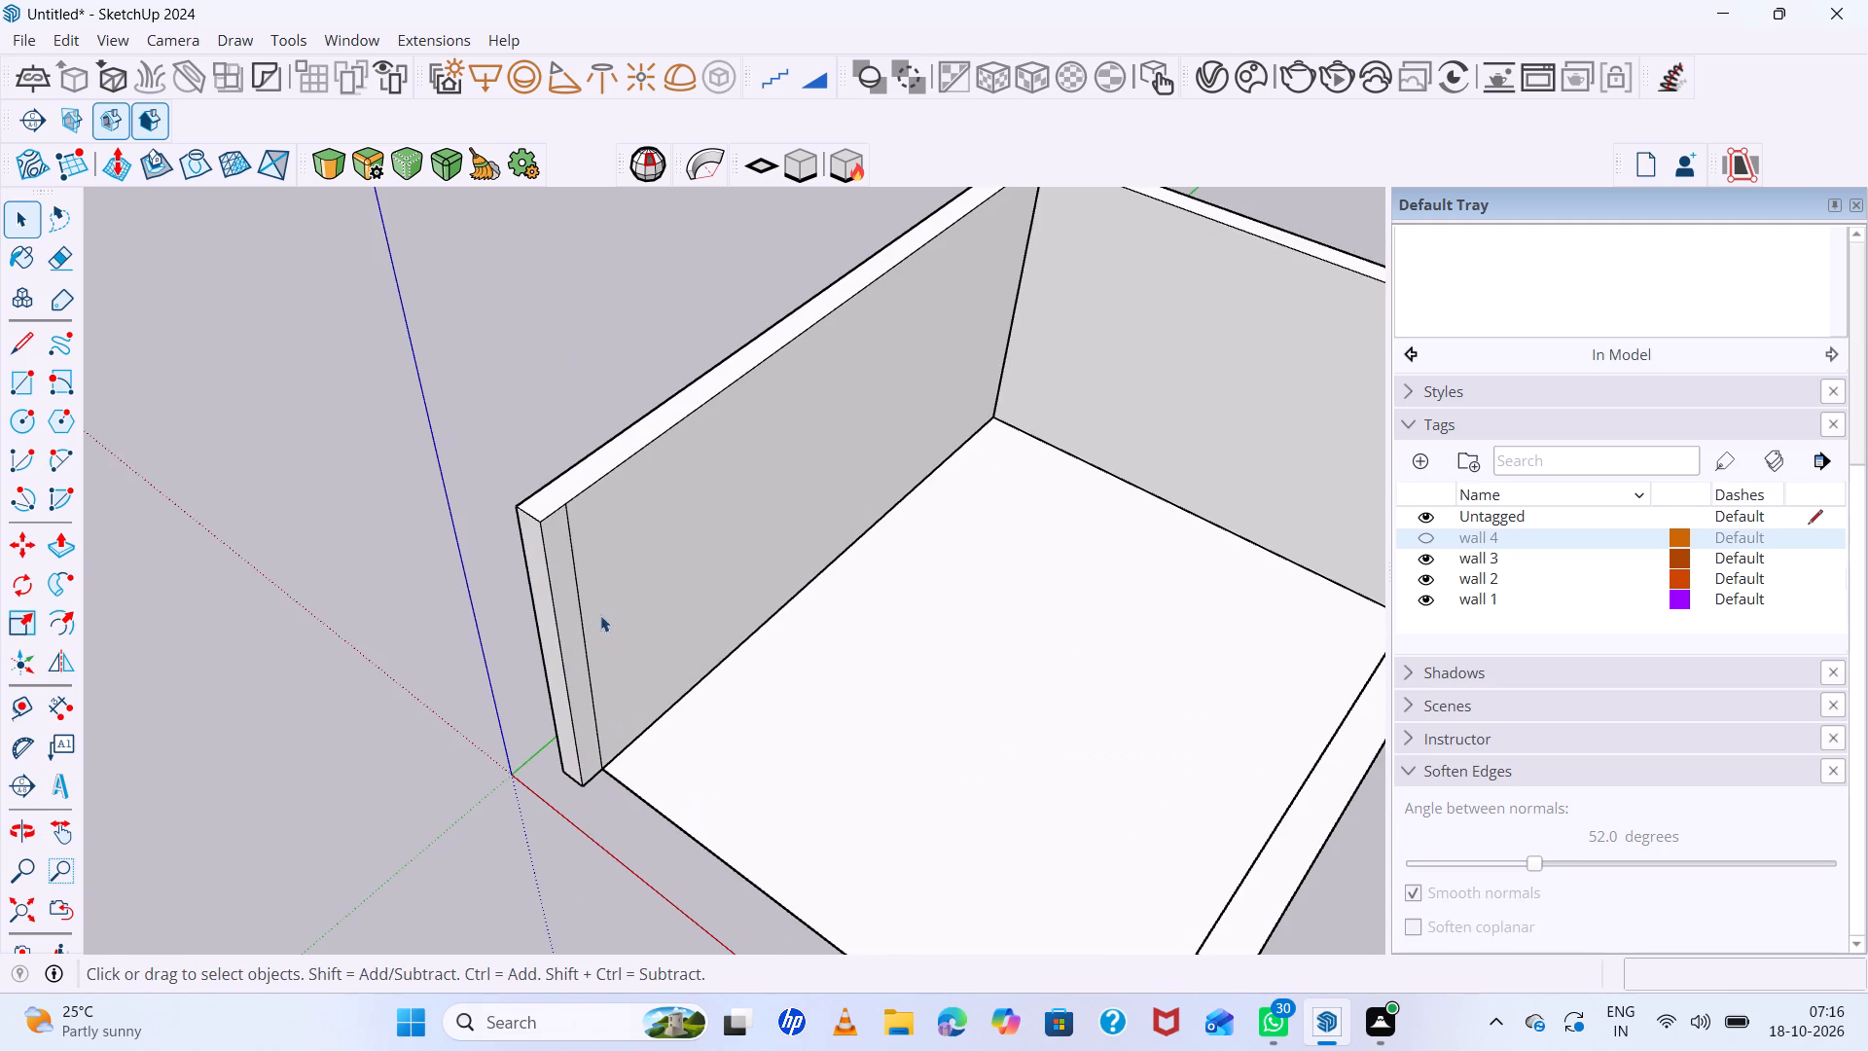
pyautogui.click(585, 608)
pyautogui.click(574, 613)
pyautogui.doubleClick(577, 607)
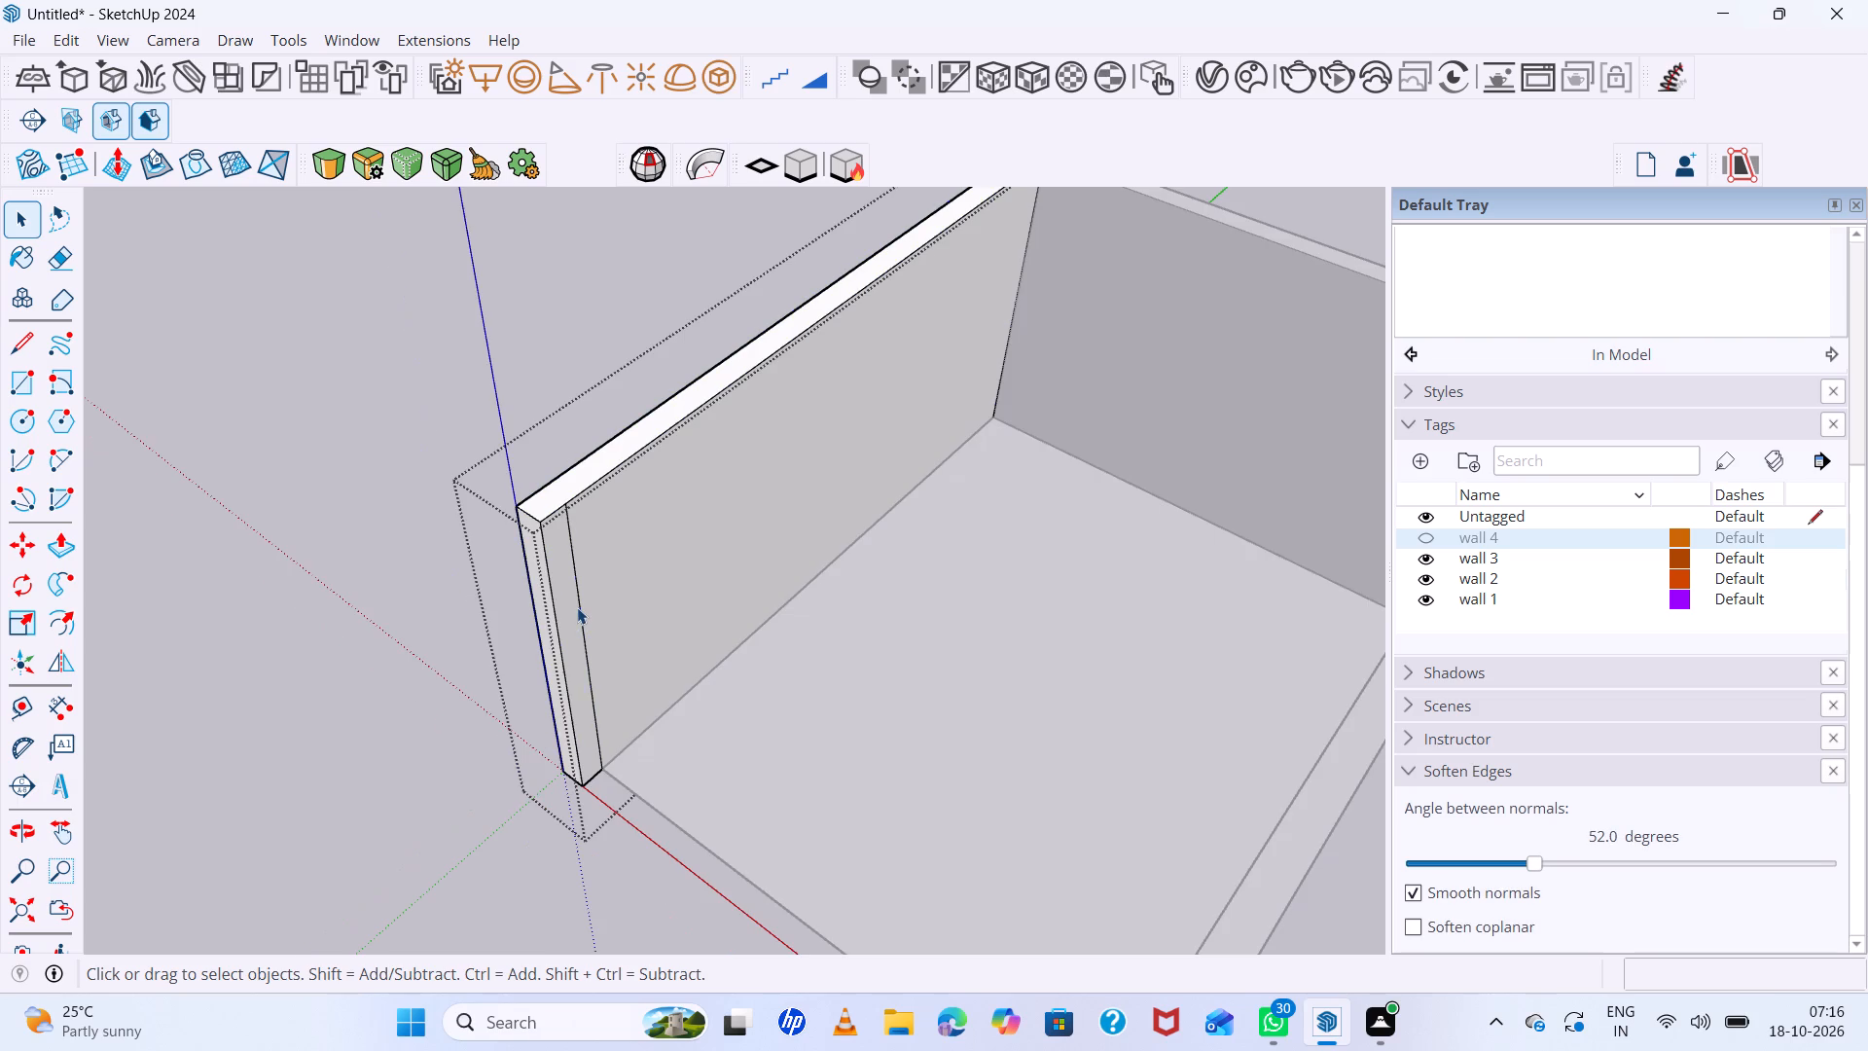
pyautogui.click(581, 604)
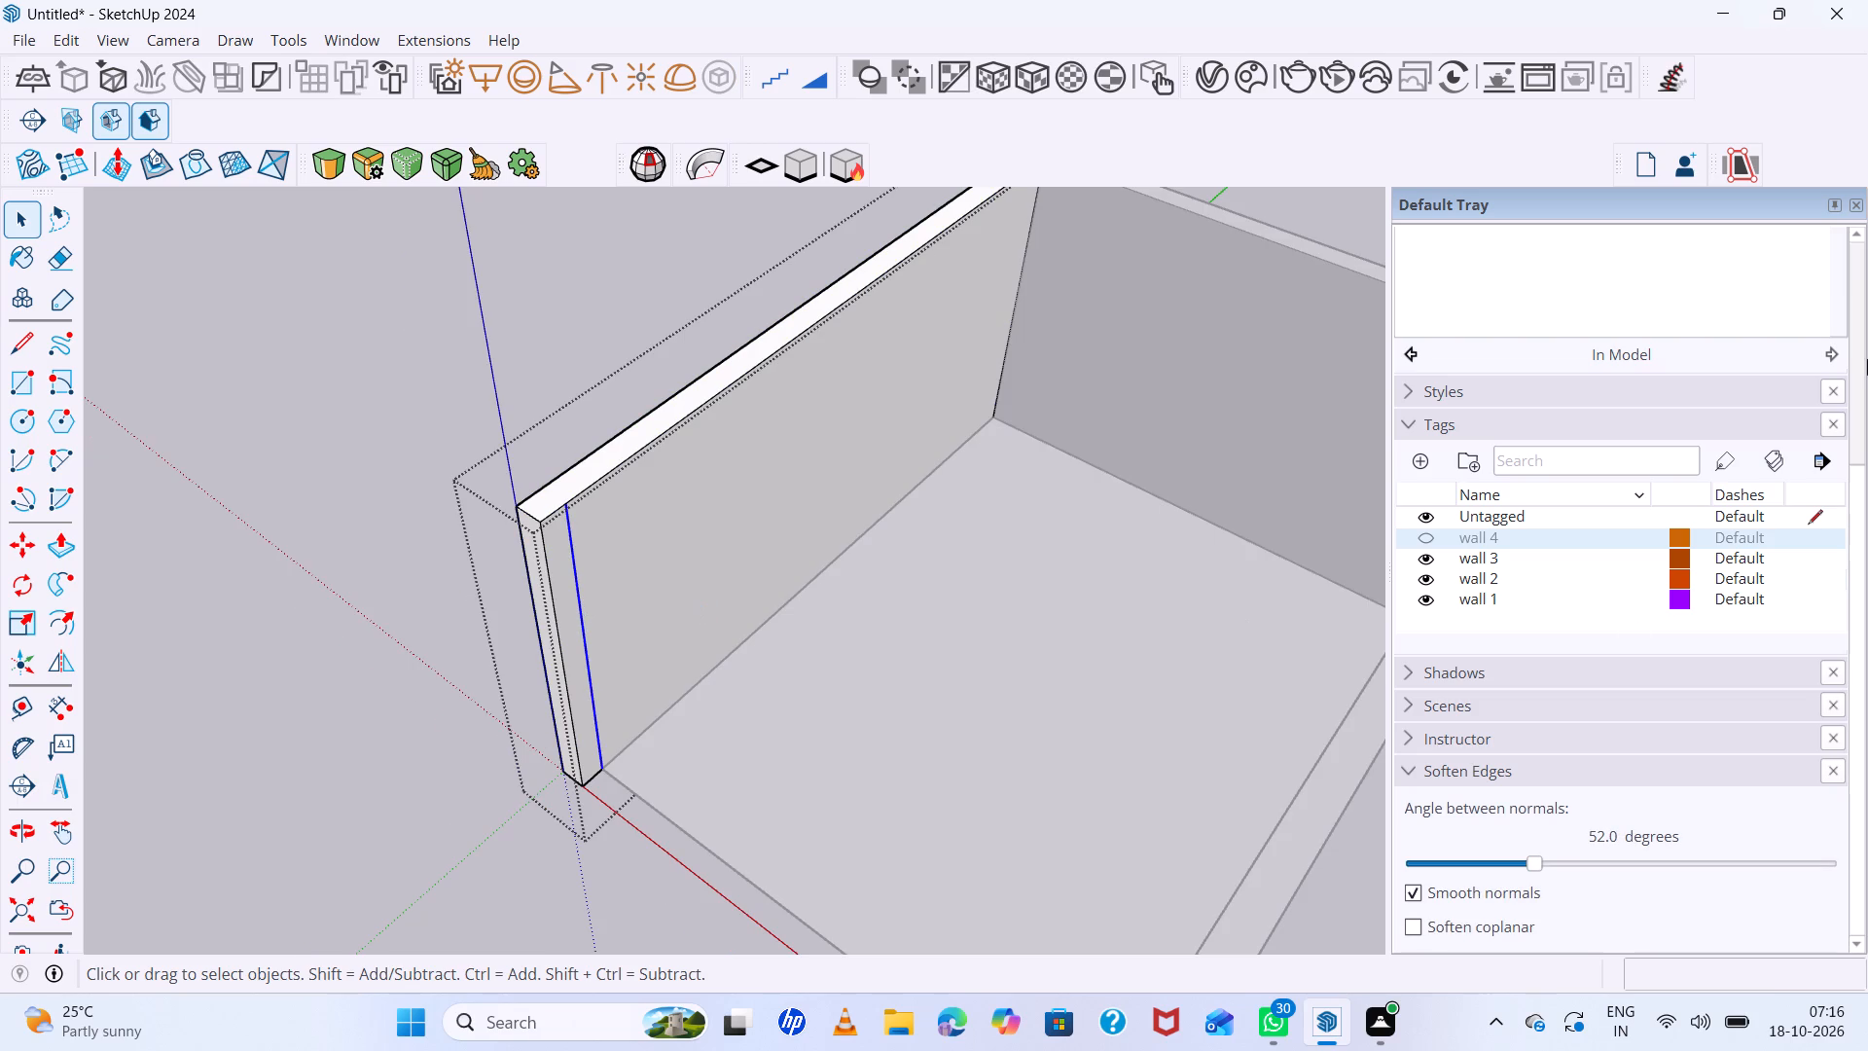
pyautogui.press('Delete')
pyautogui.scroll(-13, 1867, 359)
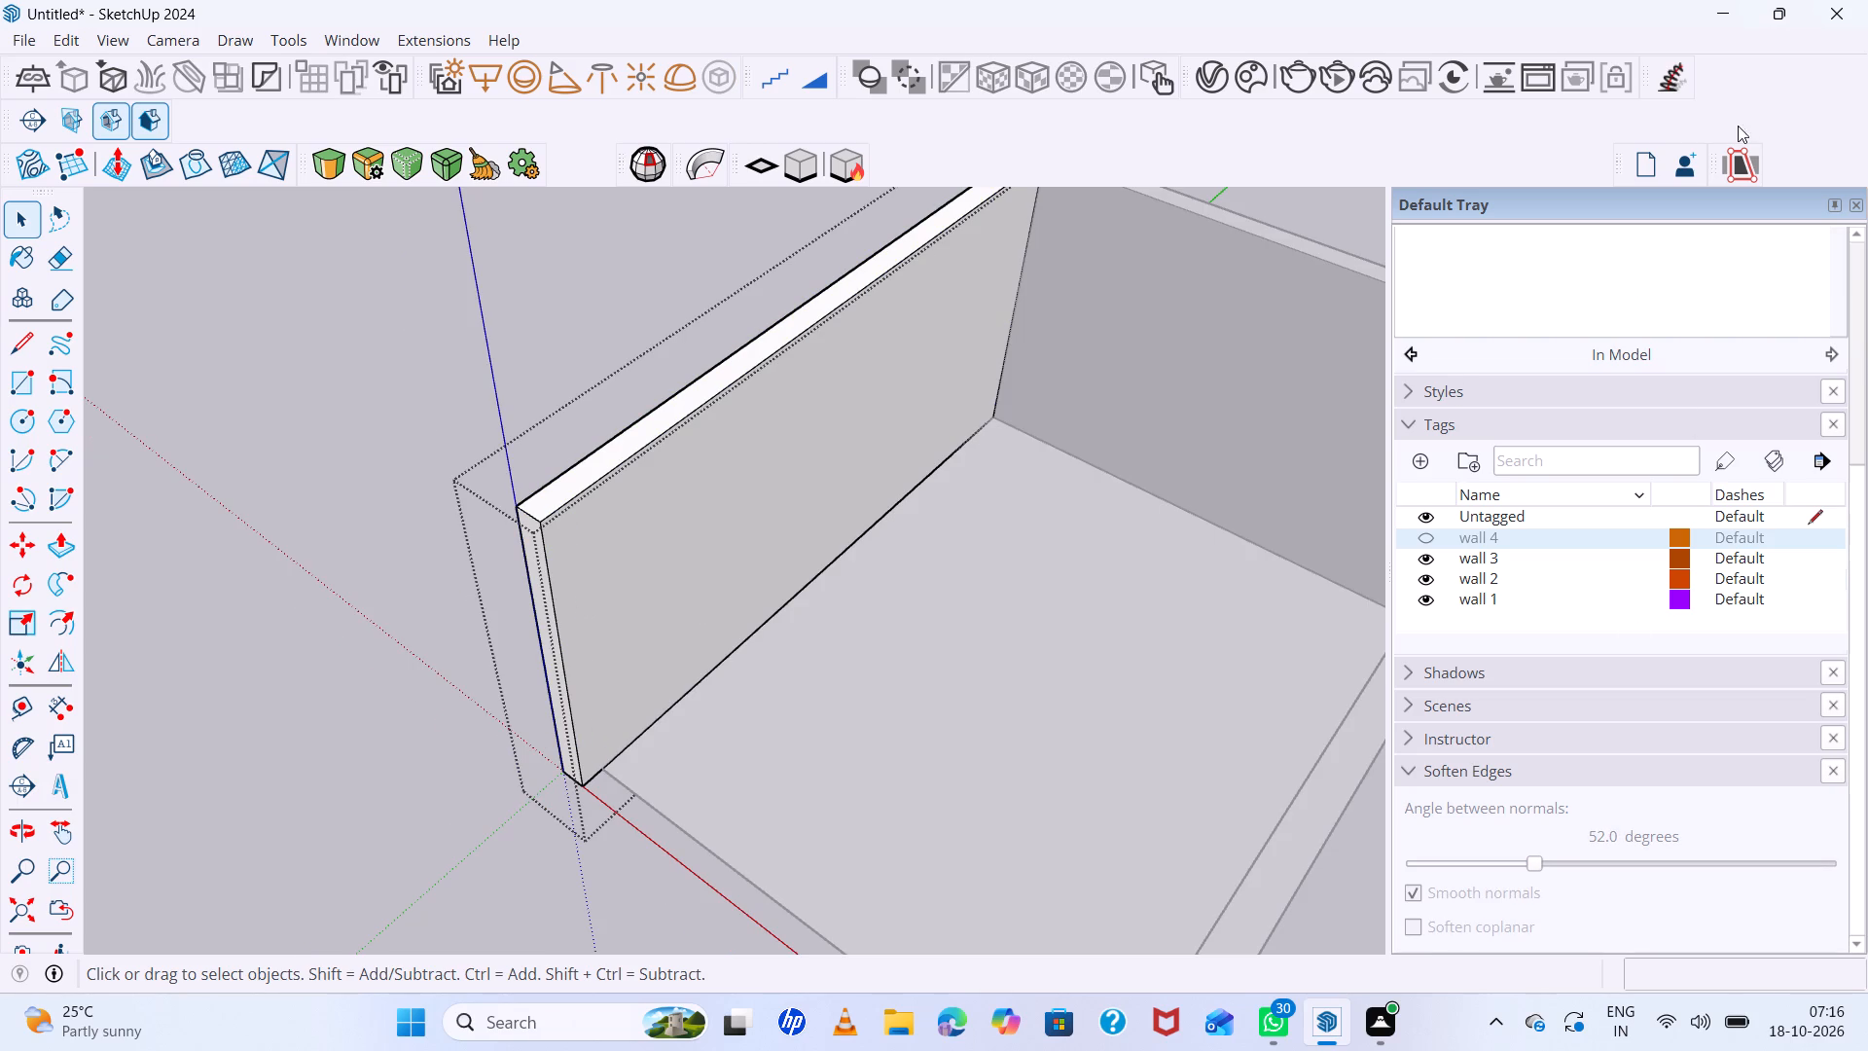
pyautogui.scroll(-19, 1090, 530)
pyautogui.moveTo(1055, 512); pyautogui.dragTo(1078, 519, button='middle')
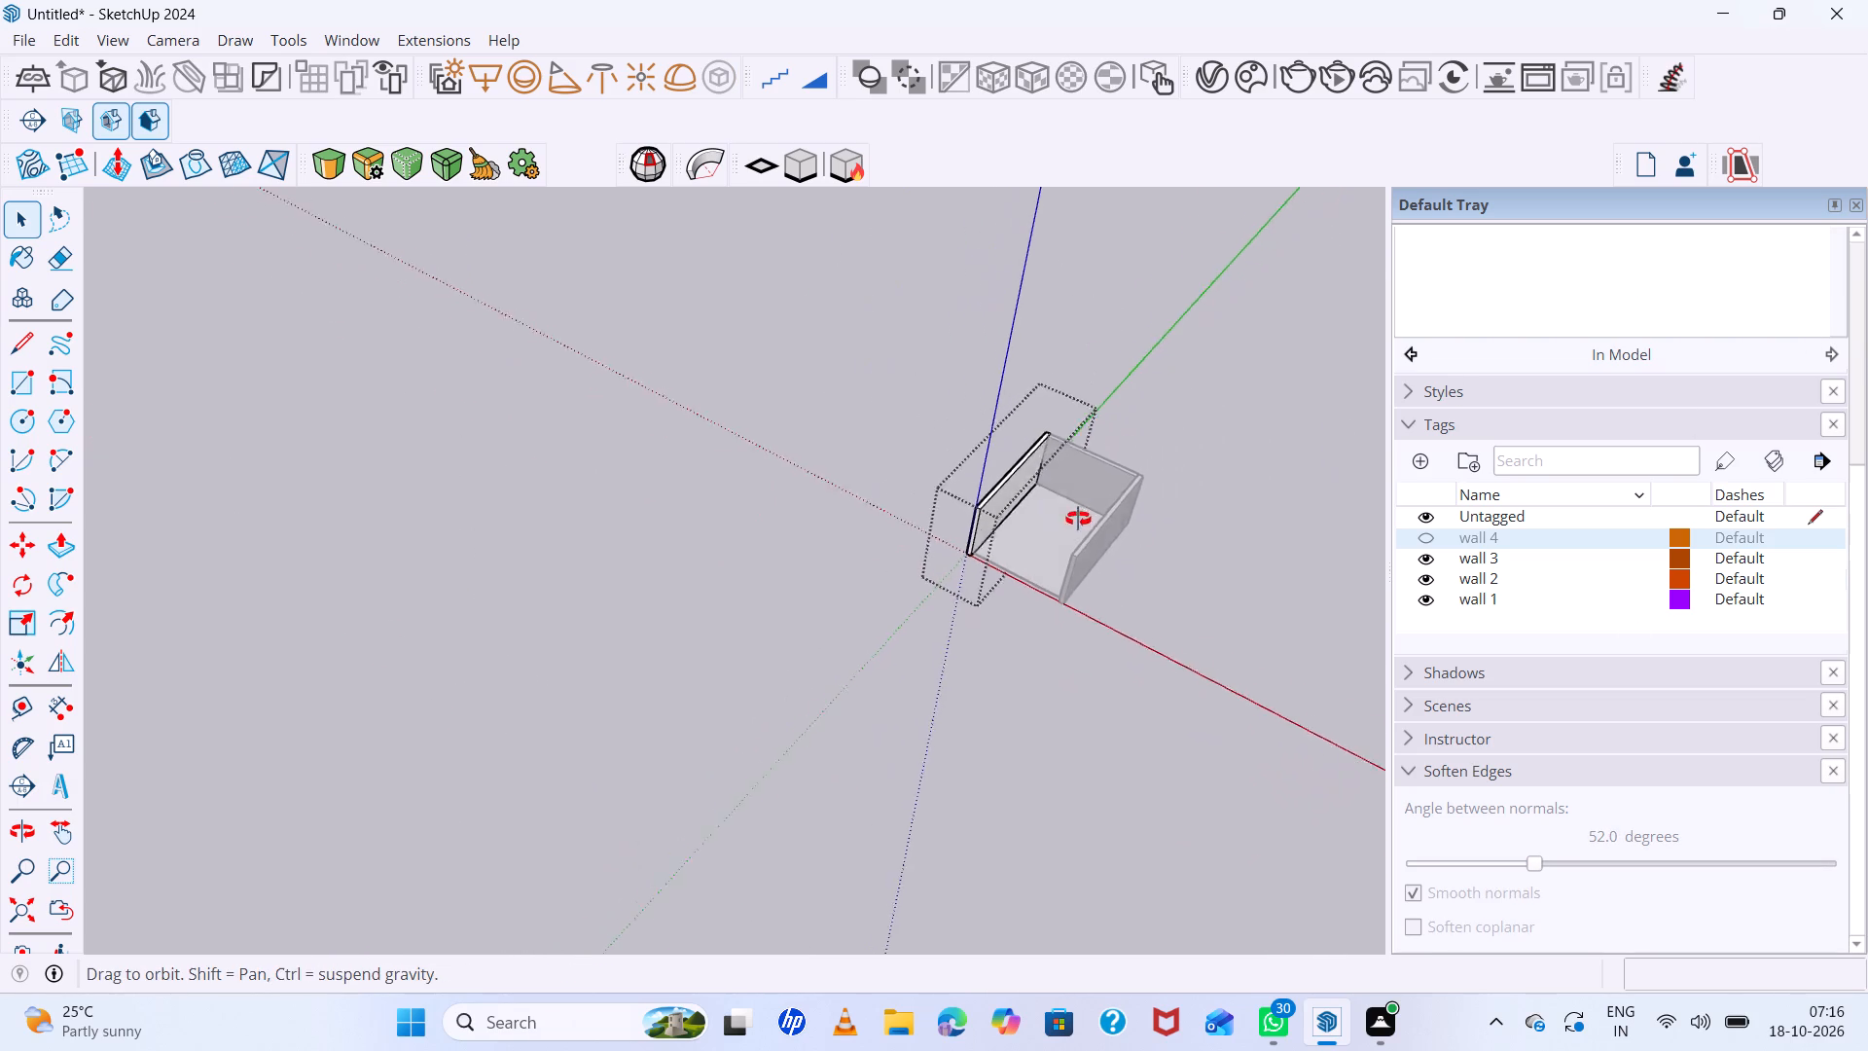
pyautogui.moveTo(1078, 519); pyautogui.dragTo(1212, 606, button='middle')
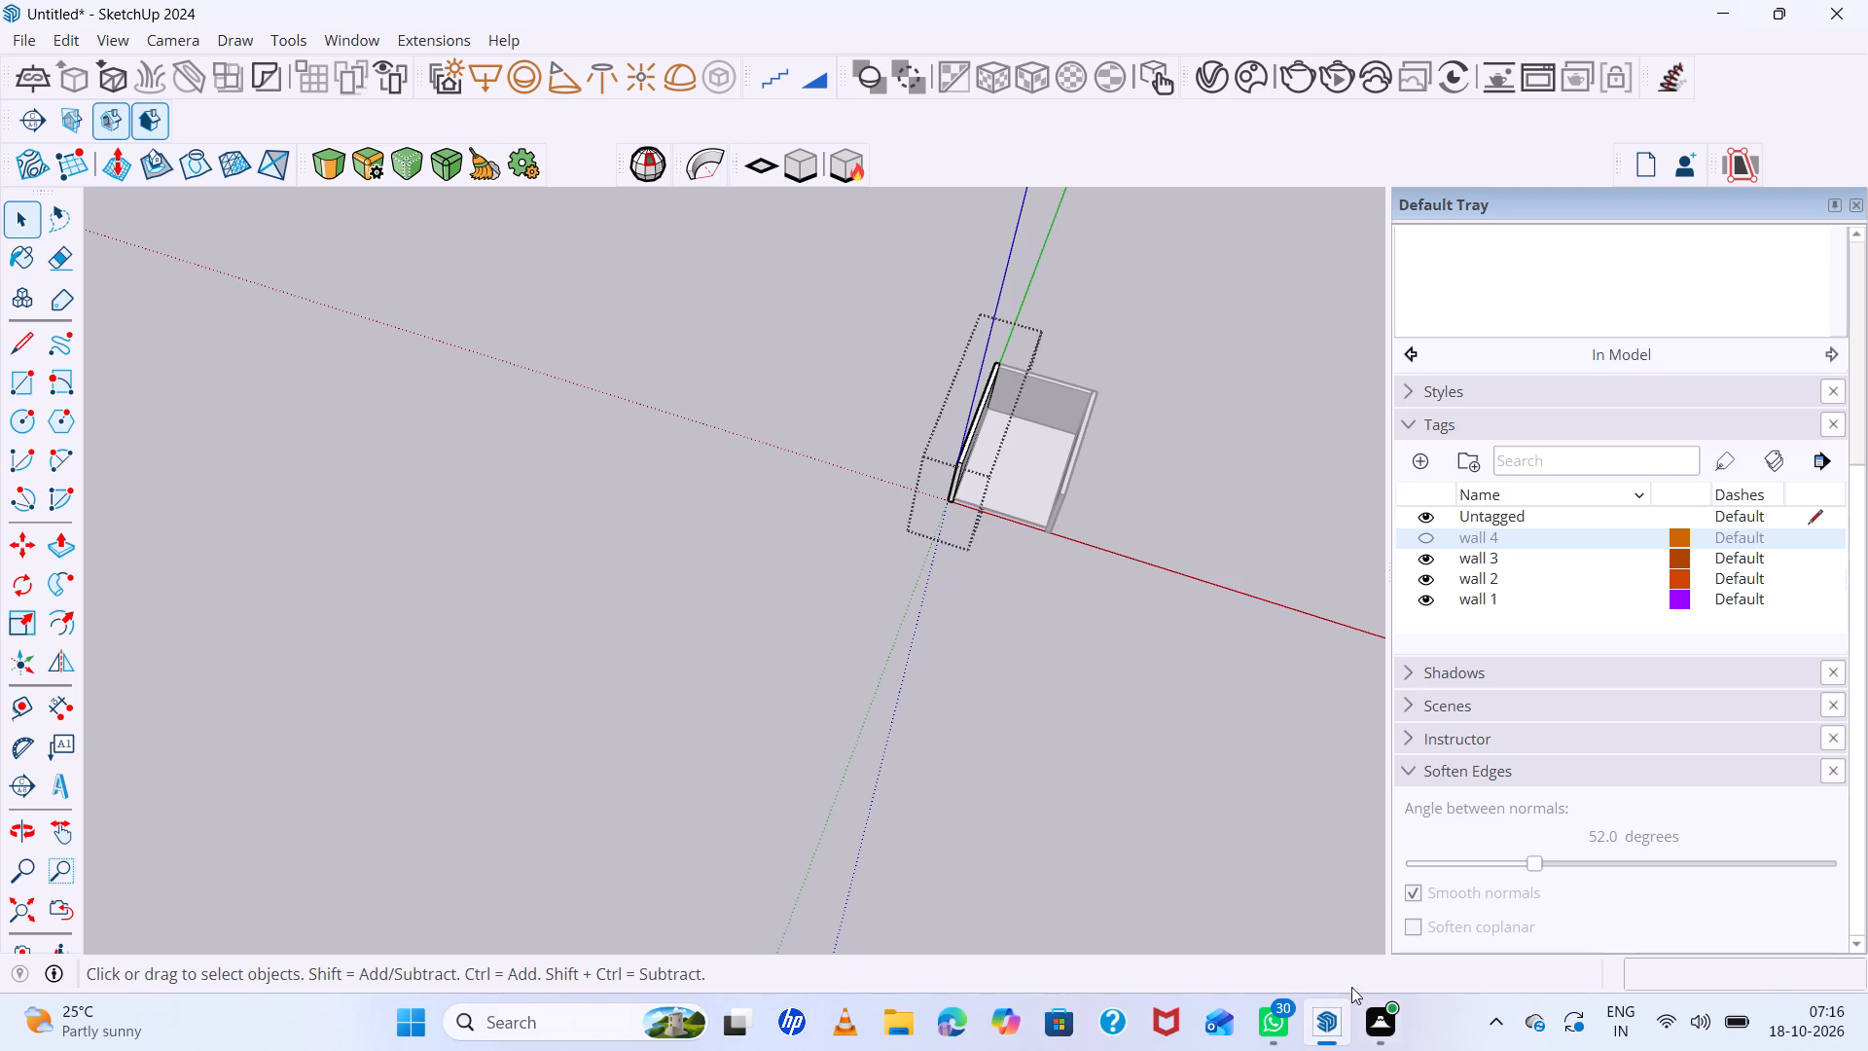
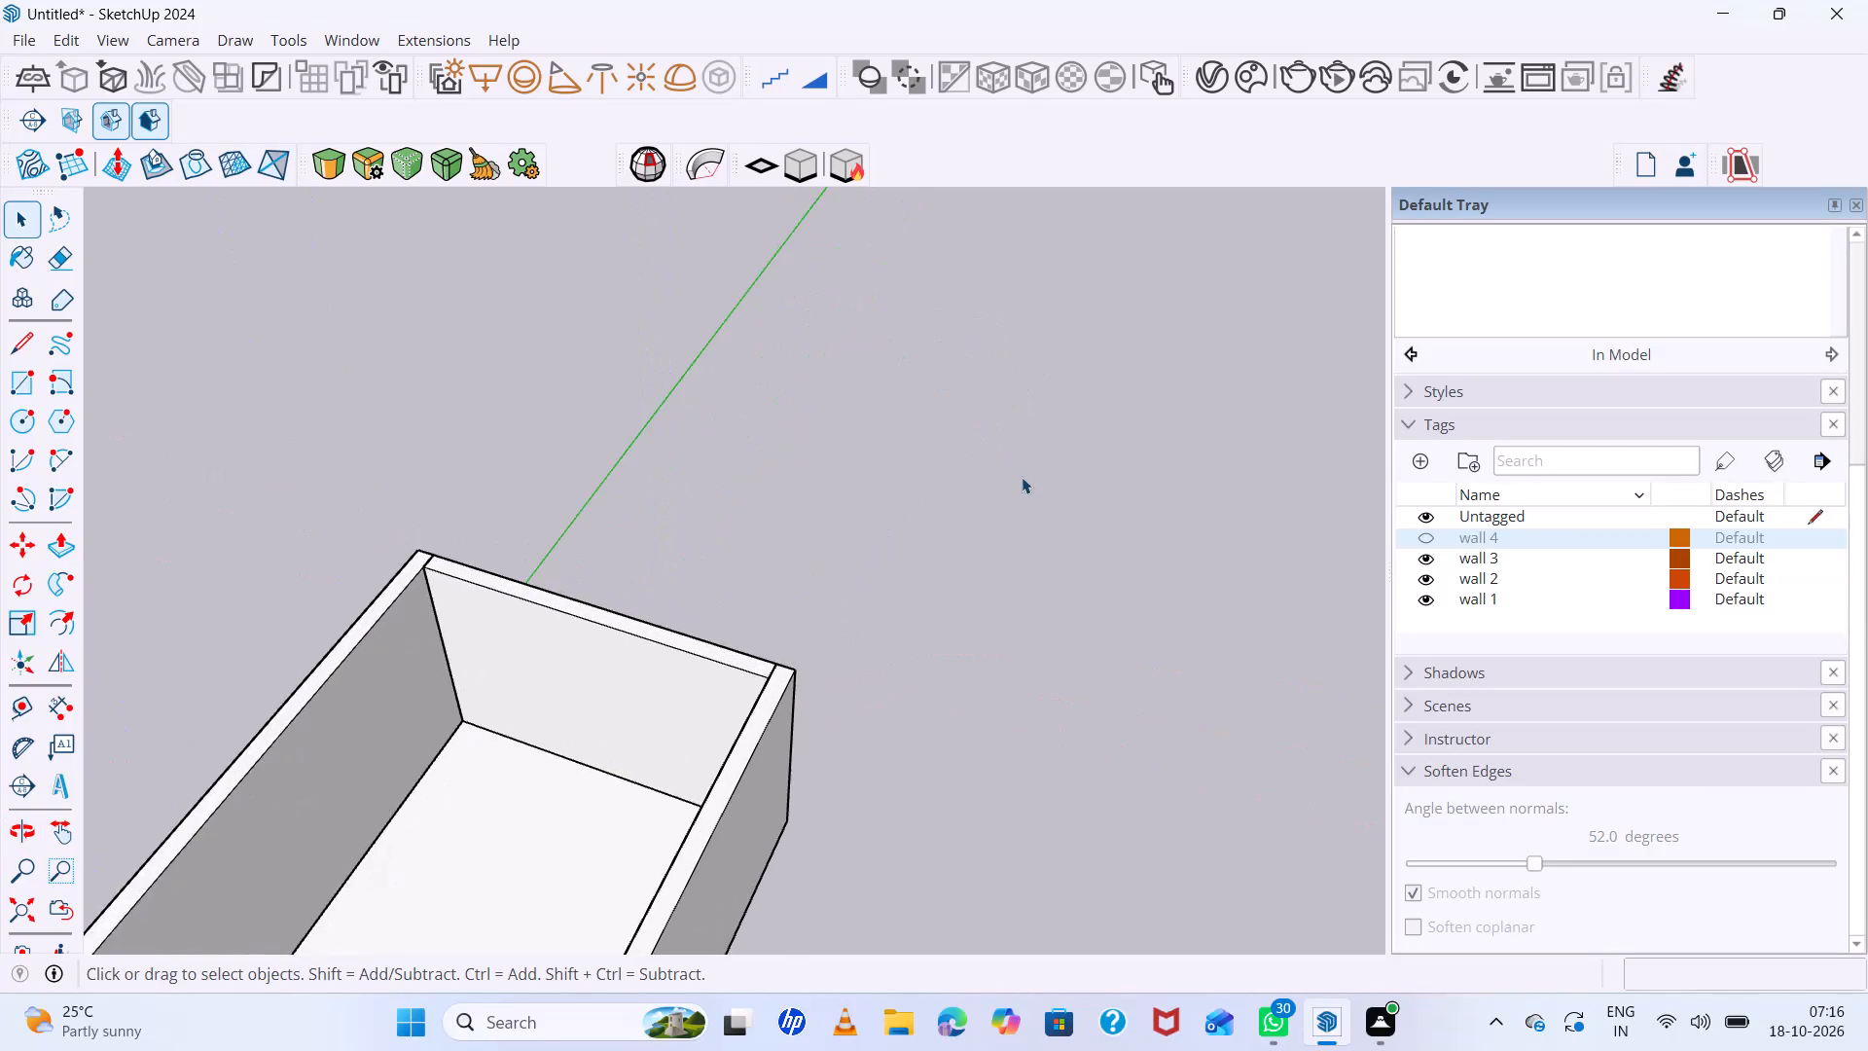
# Examine the three visible walls and the floor through the open front of the room.
pyautogui.scroll(-15, 1022, 477)
pyautogui.scroll(1, 969, 559)
pyautogui.moveTo(969, 559); pyautogui.dragTo(958, 483, button='middle')
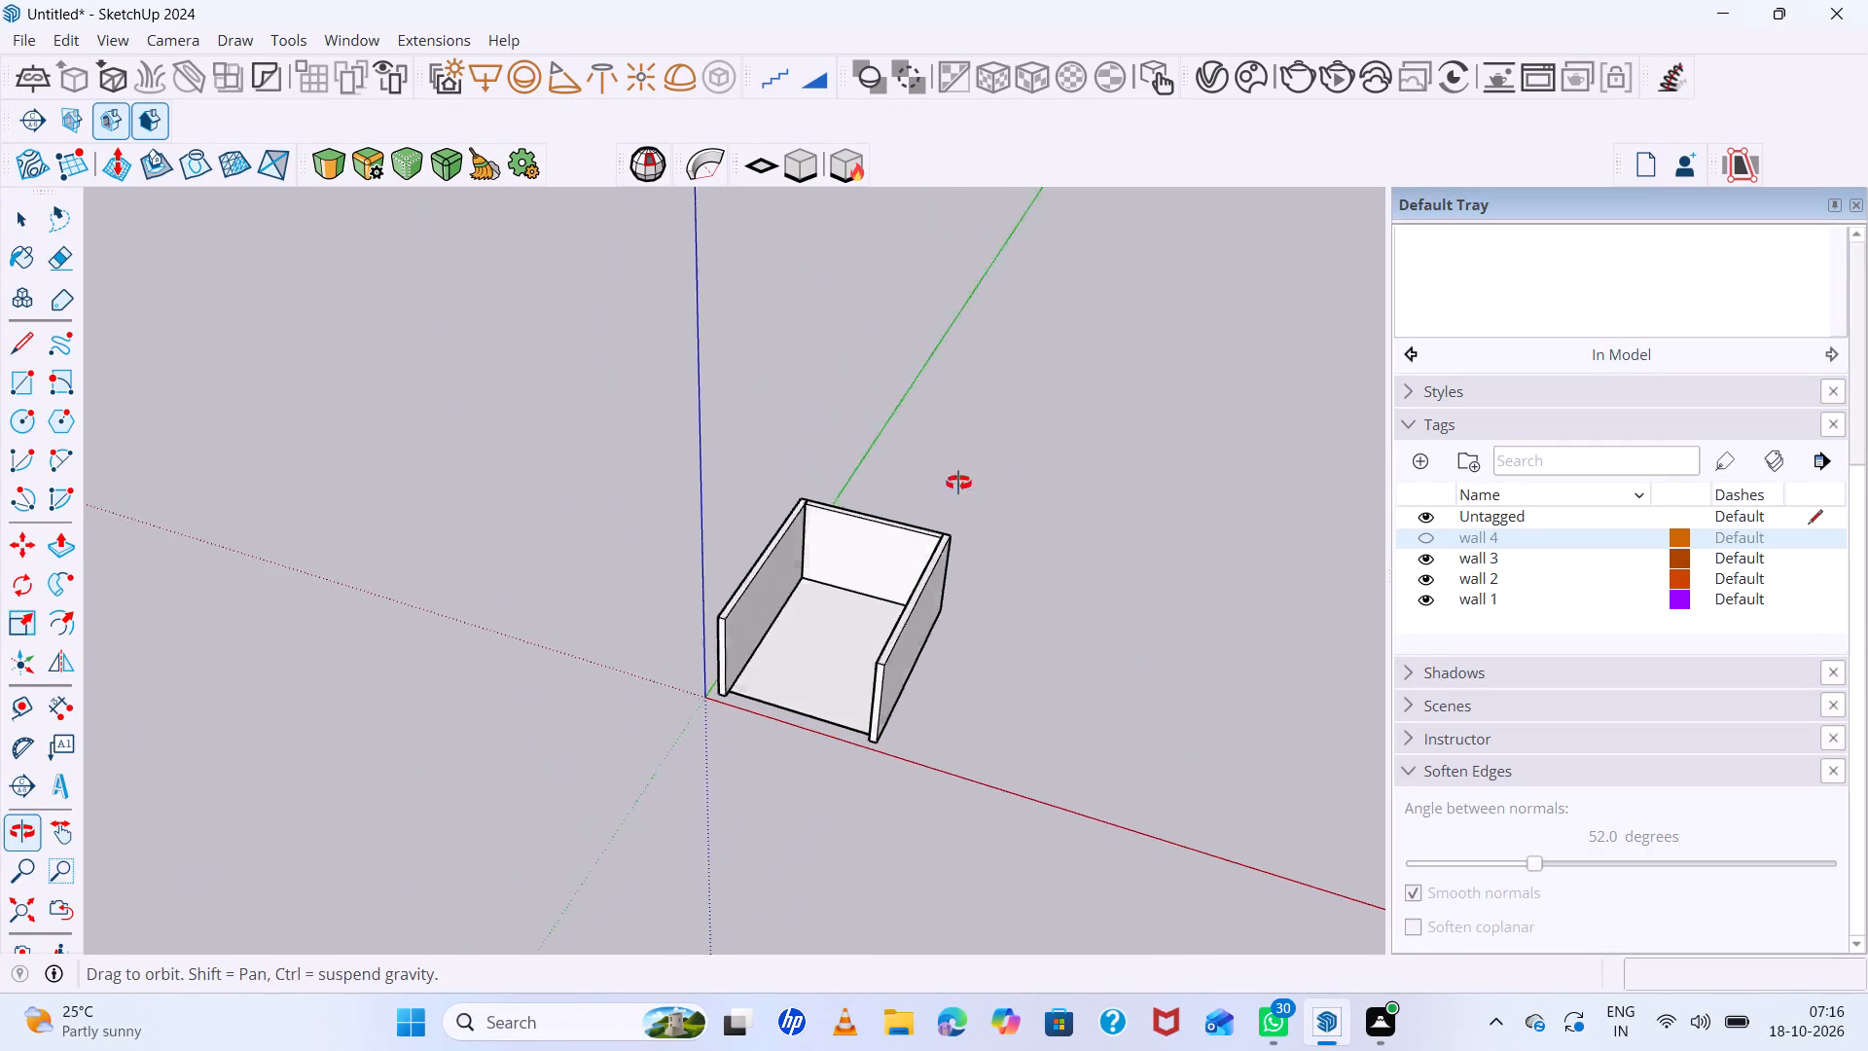
pyautogui.moveTo(958, 483); pyautogui.dragTo(948, 455, button='middle')
pyautogui.scroll(7, 862, 594)
pyautogui.moveTo(862, 594); pyautogui.dragTo(823, 439, button='middle')
pyautogui.middleClick(823, 439)
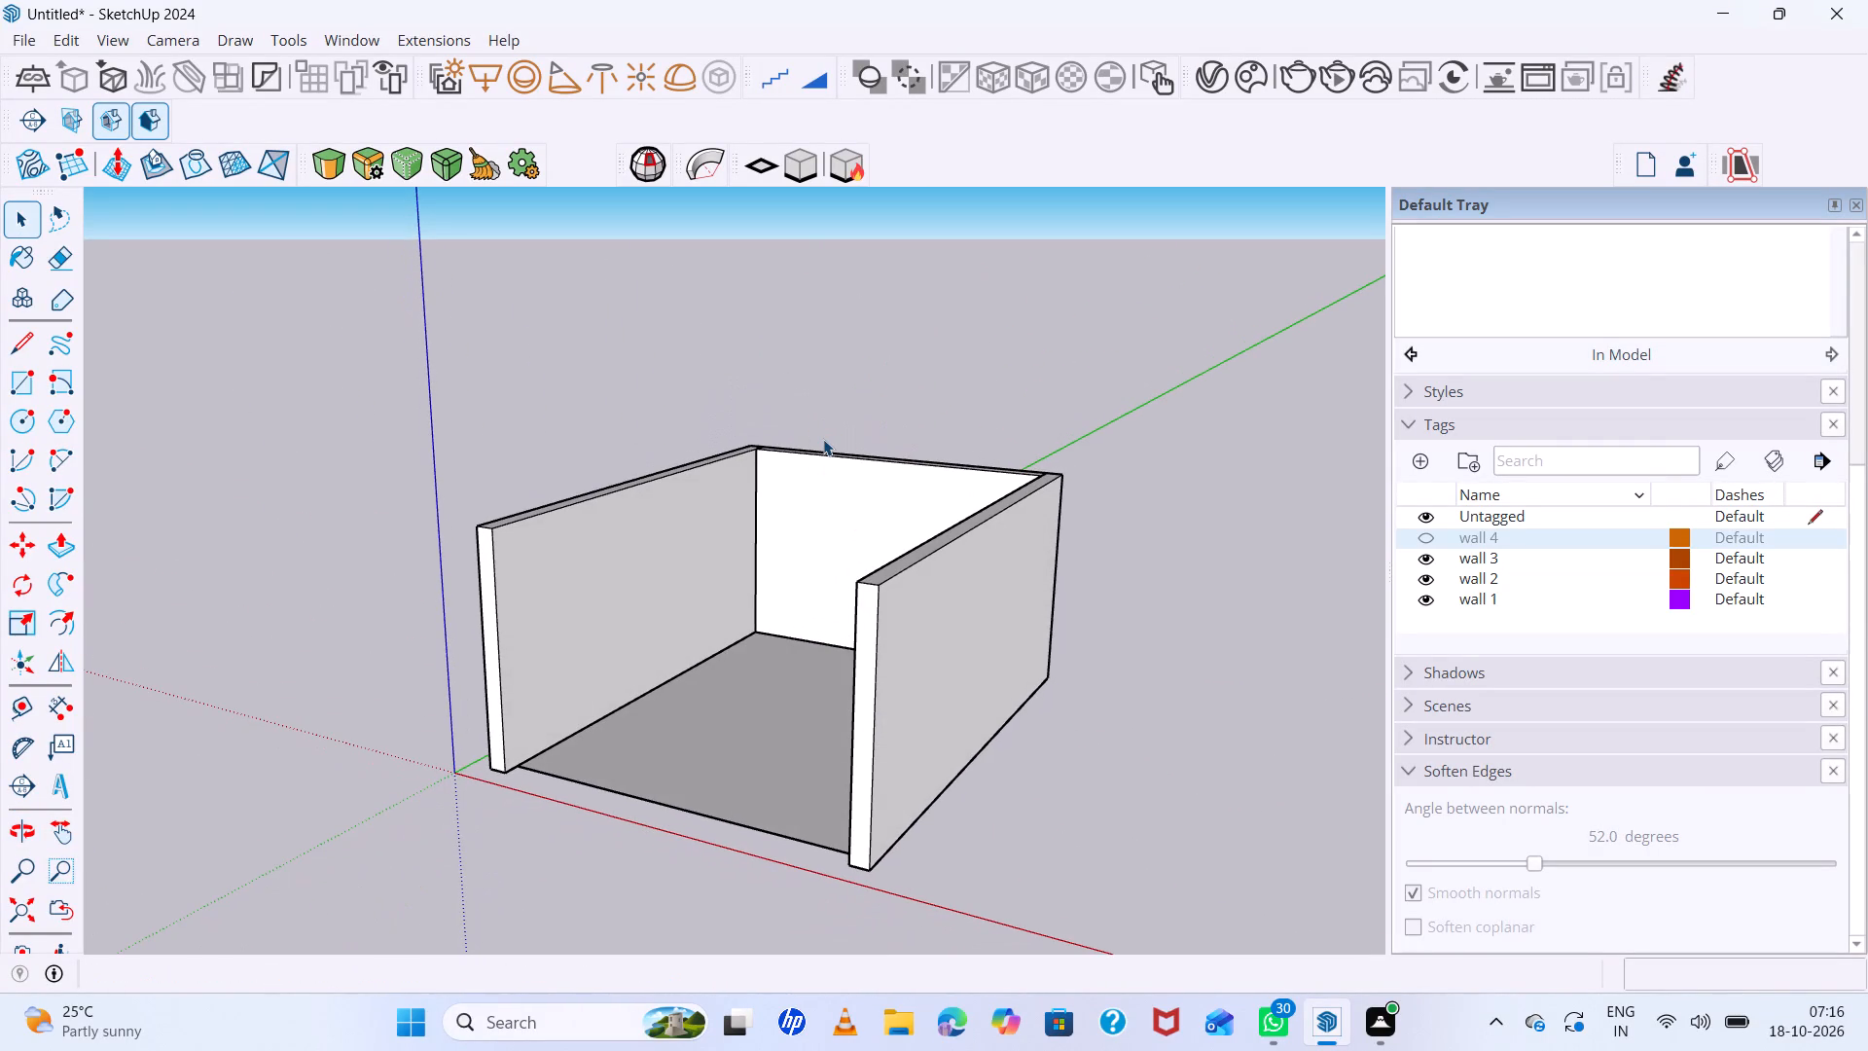
pyautogui.scroll(-2, 823, 439)
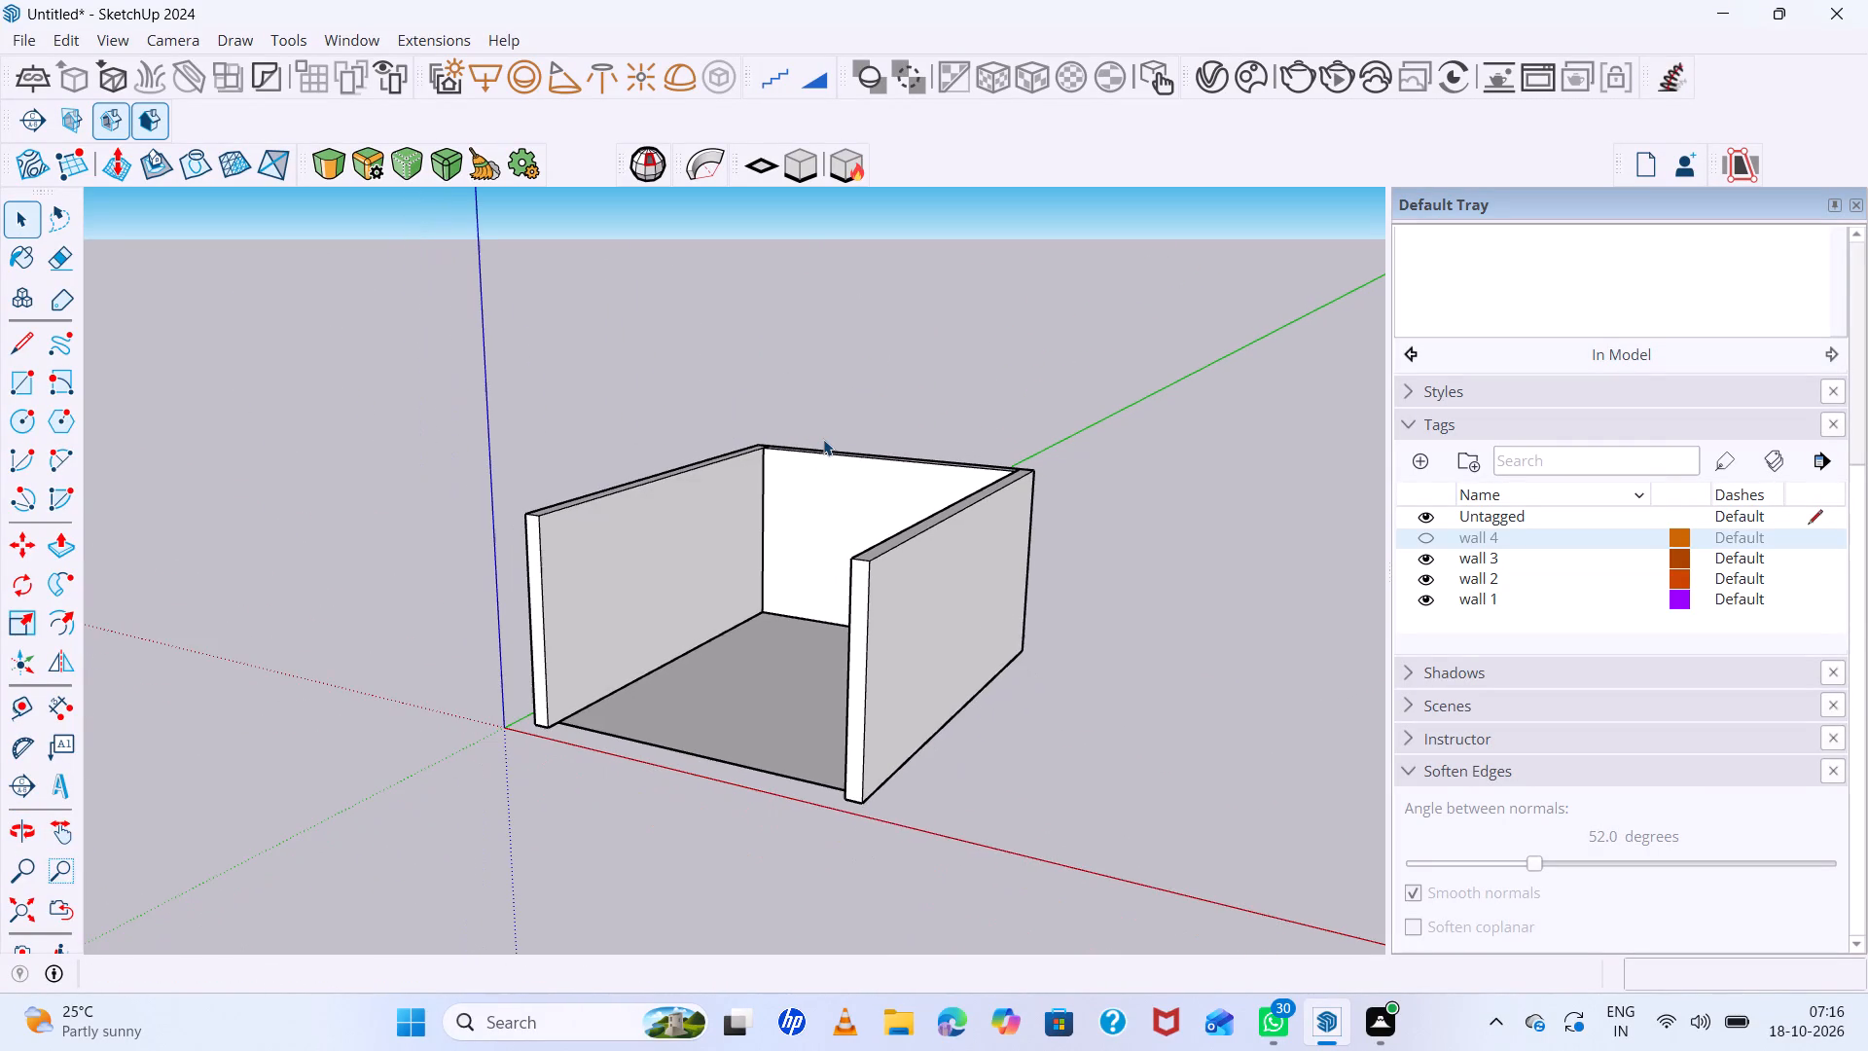
pyautogui.scroll(1, 823, 439)
pyautogui.scroll(-1, 823, 439)
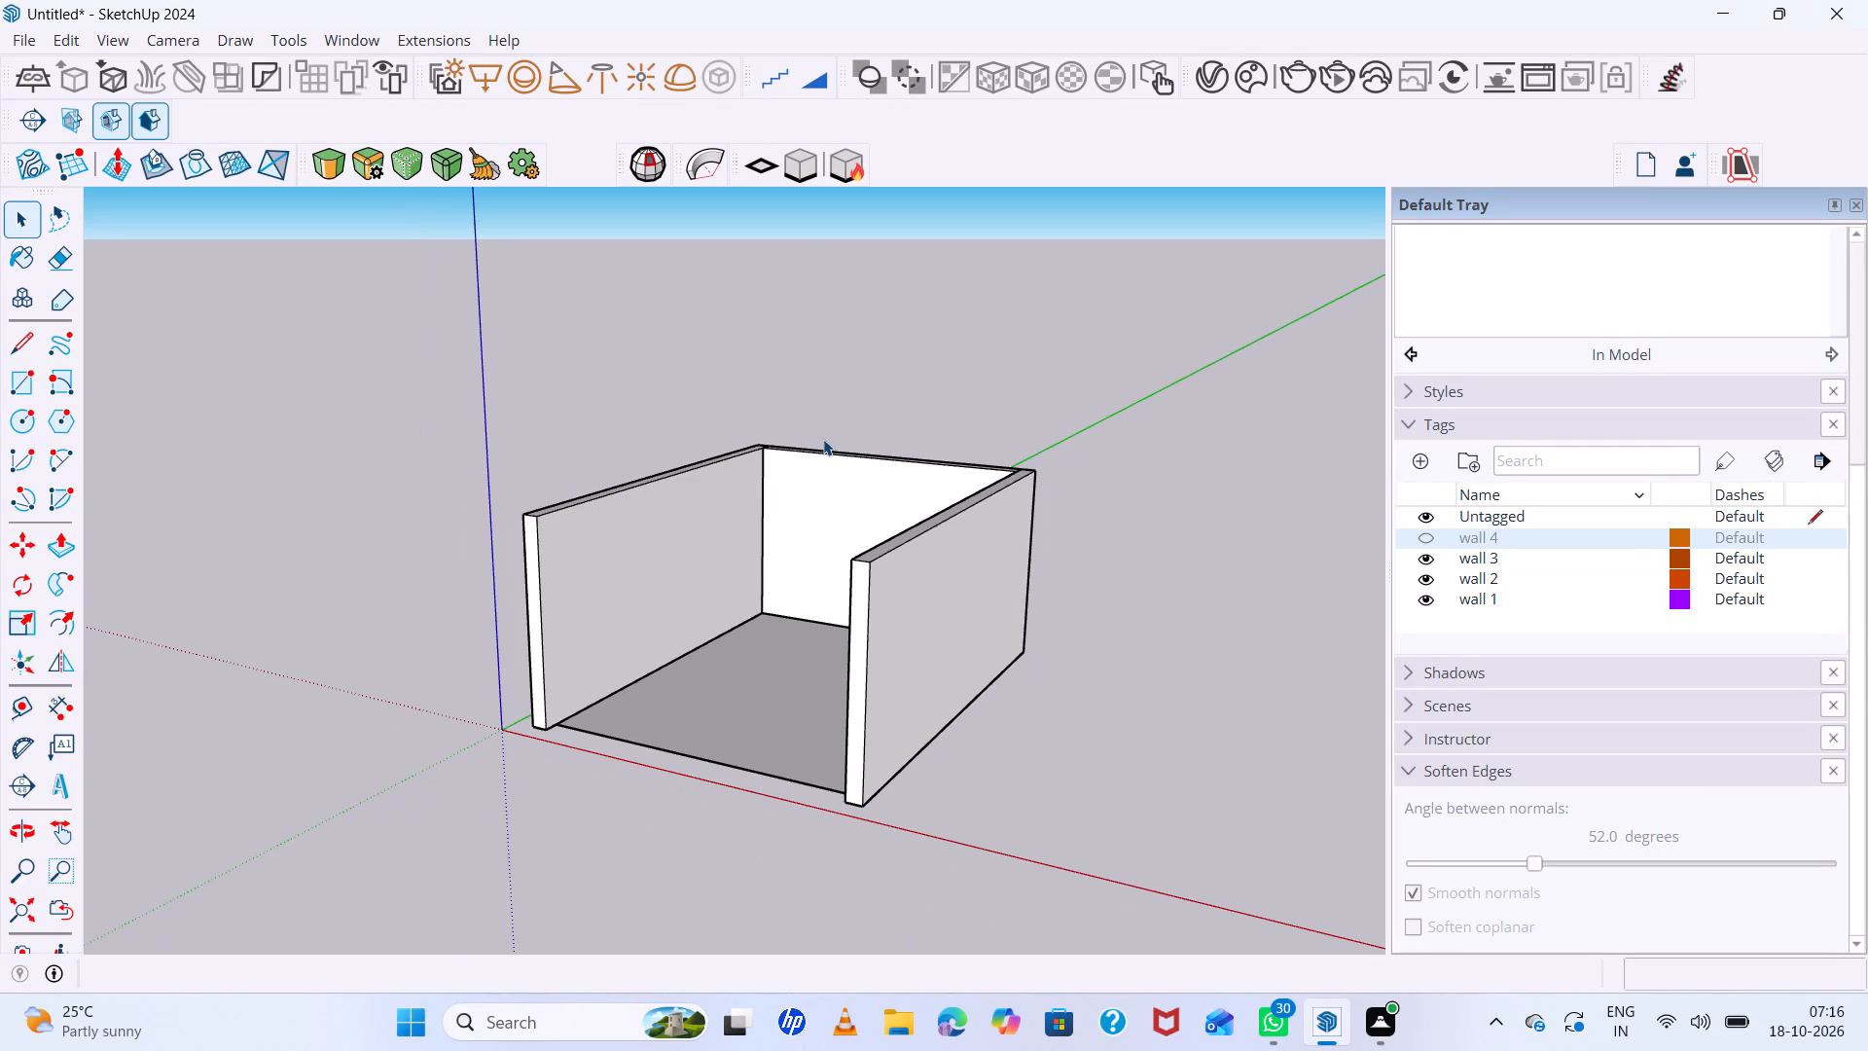
pyautogui.scroll(2, 823, 439)
pyautogui.scroll(-6, 823, 439)
pyautogui.scroll(6, 823, 439)
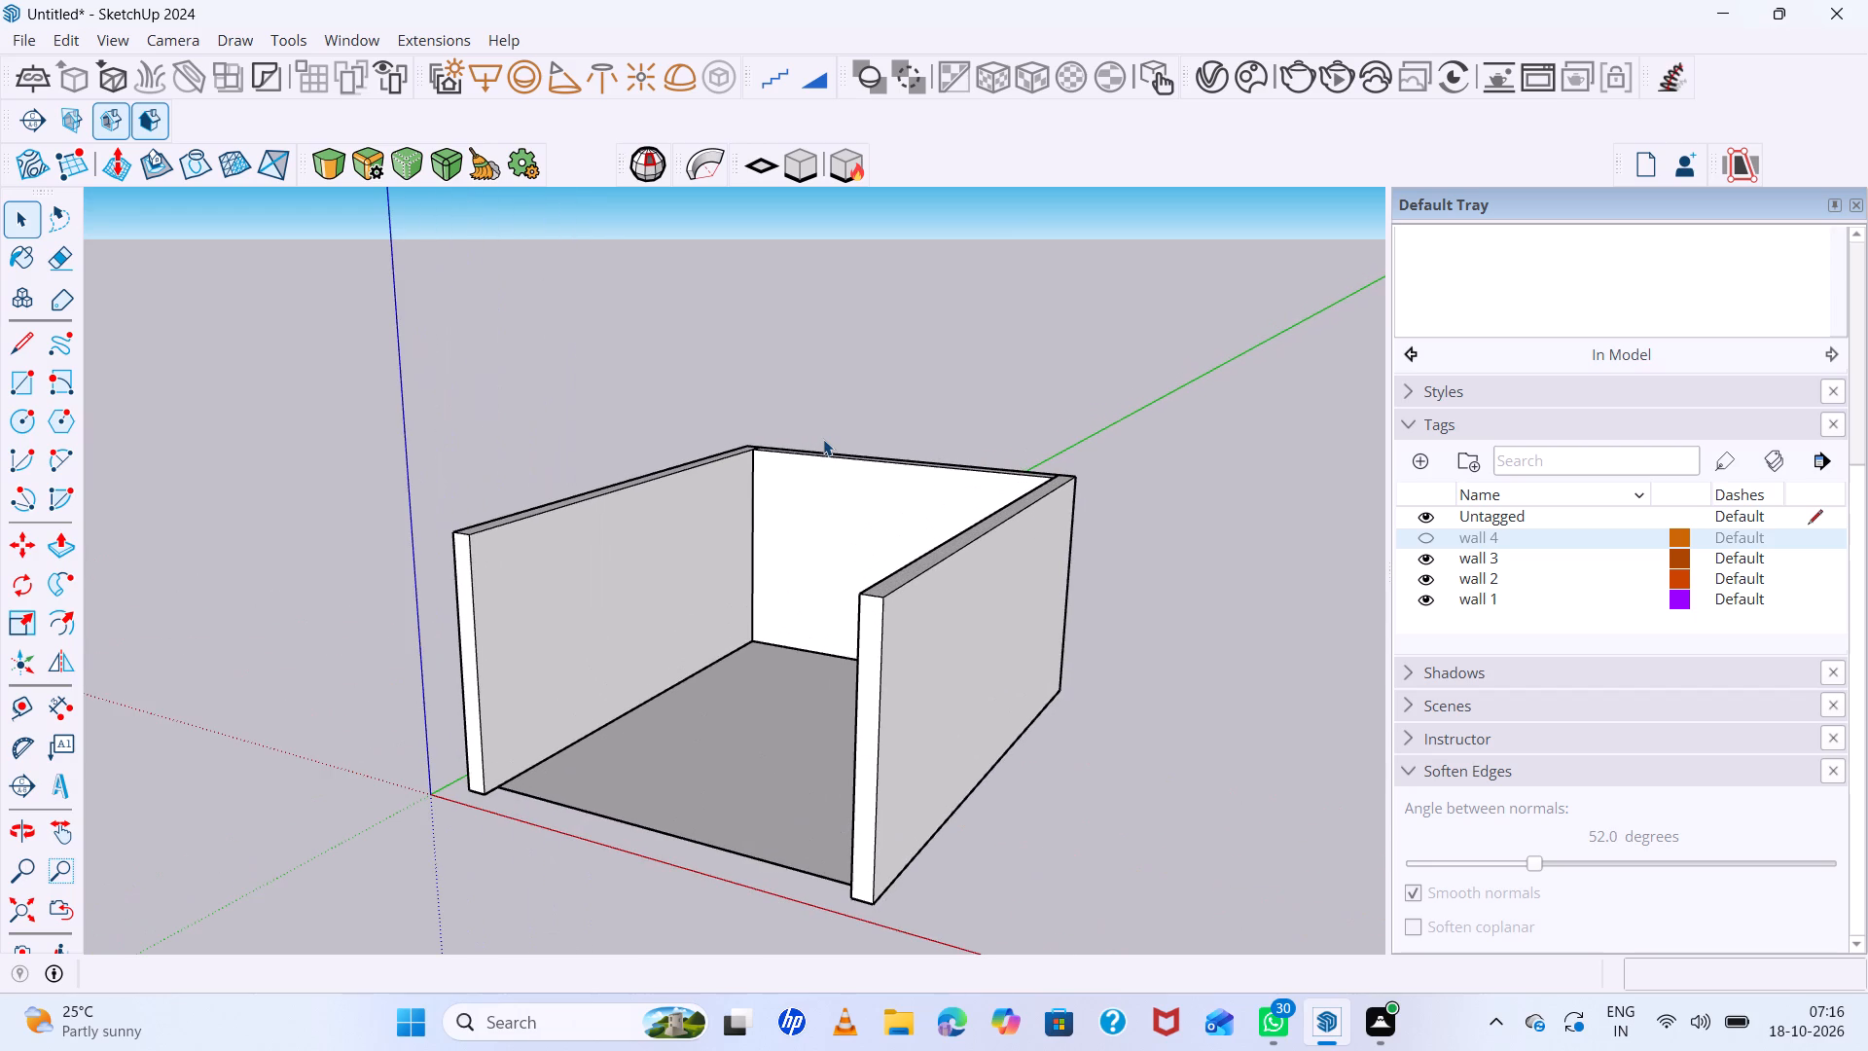
# Save the model to the Desktop as a SketchUp file named "project 18 -2".
pyautogui.hotkey('ctrl', 's')
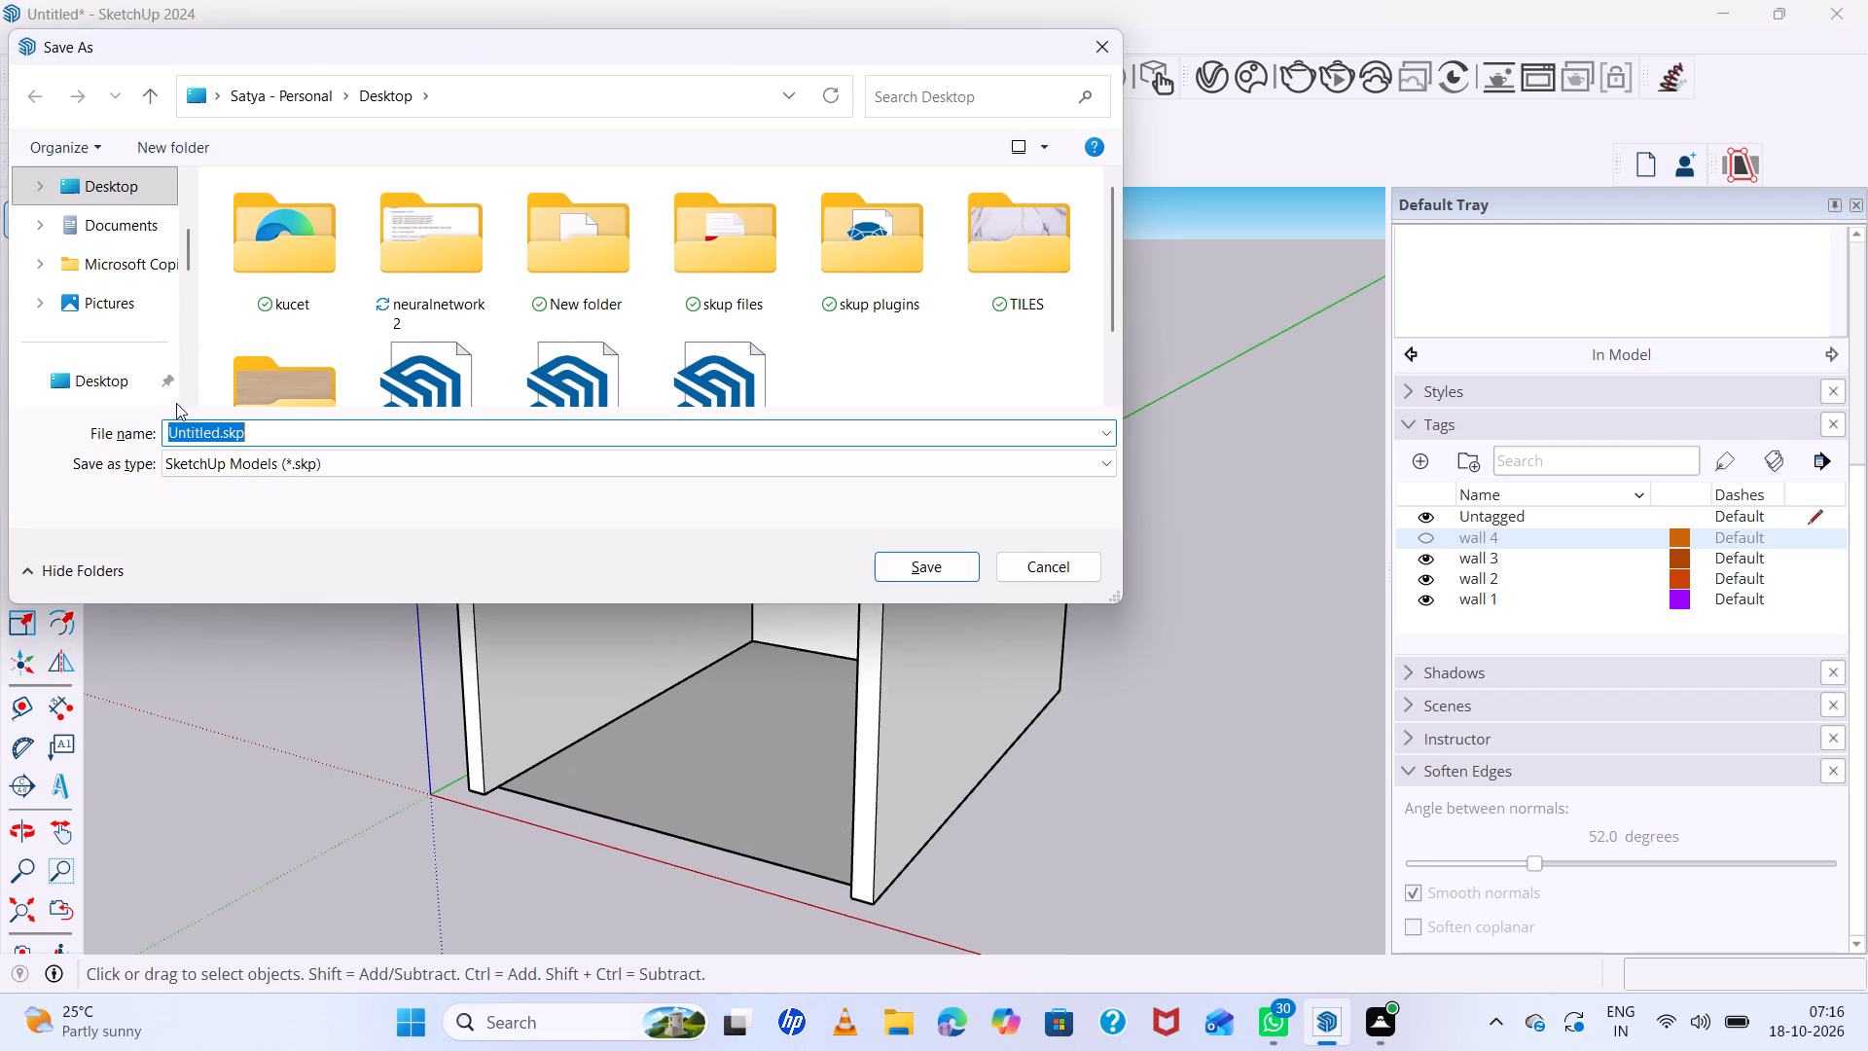
pyautogui.click(143, 394)
pyautogui.click(285, 432)
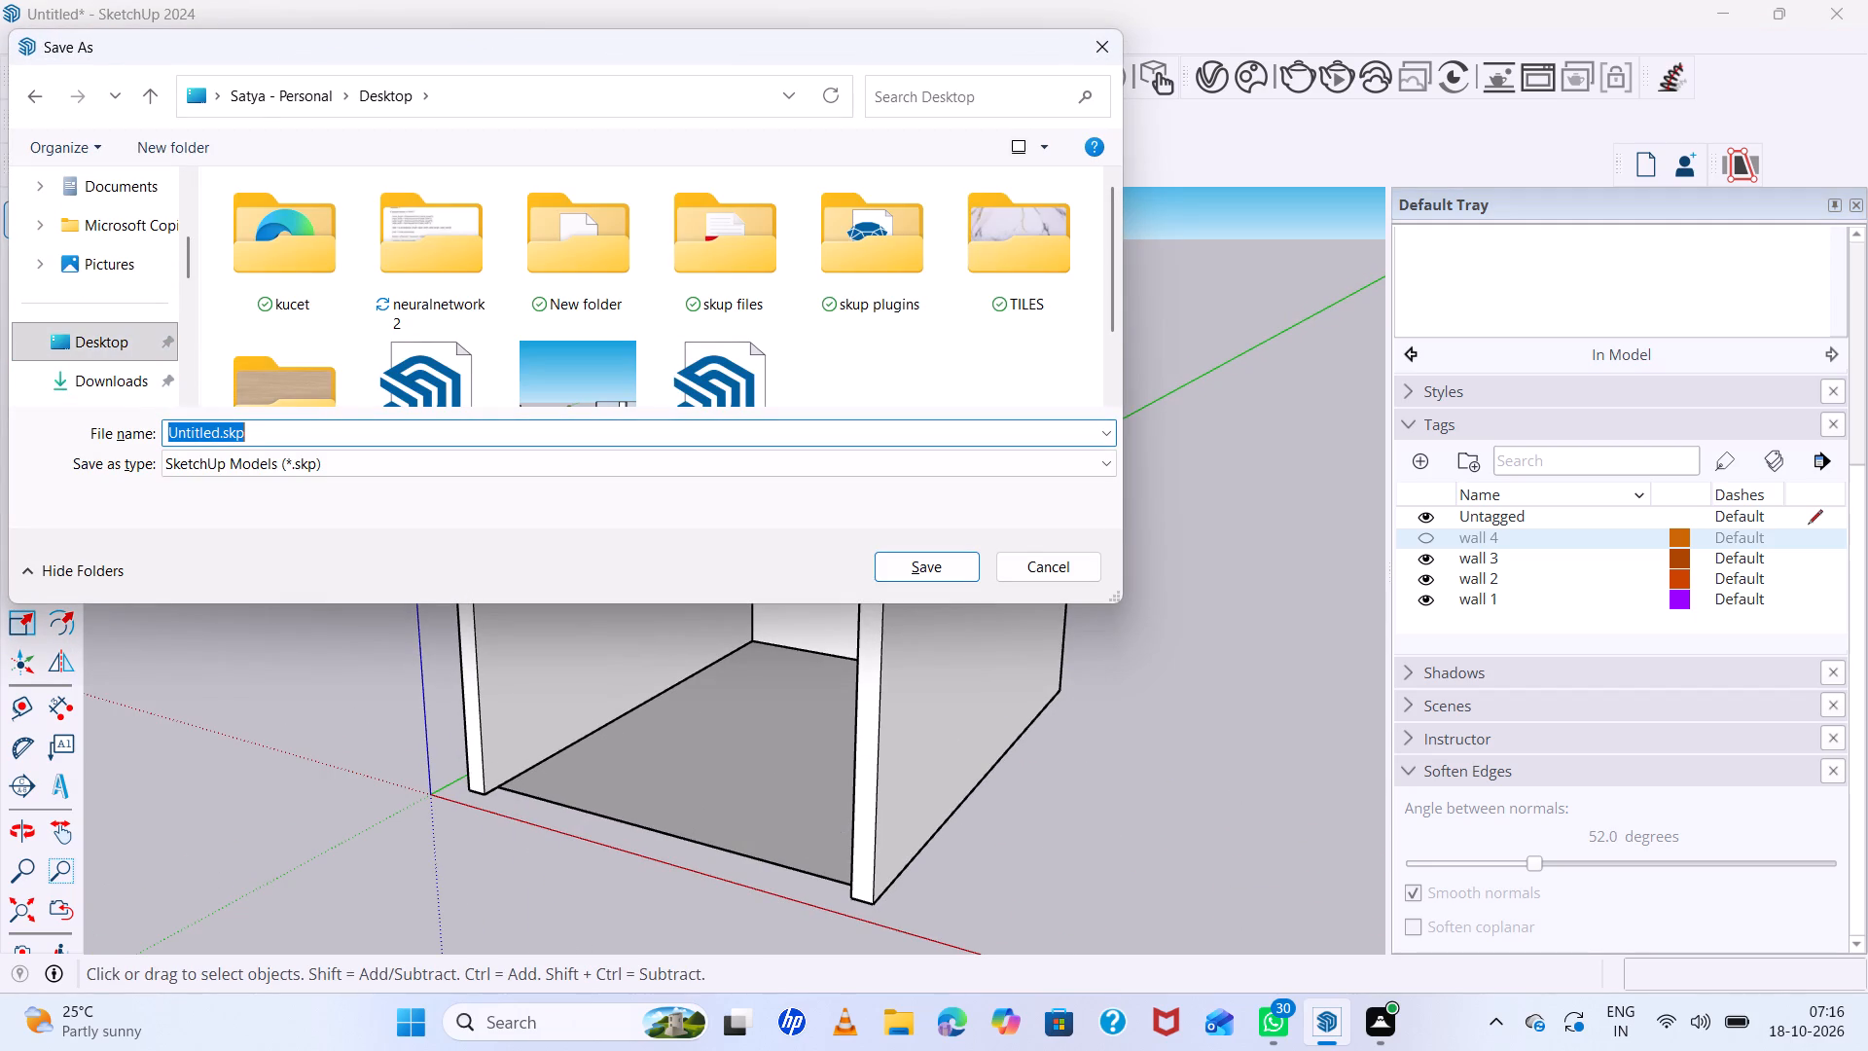
pyautogui.press('BackSpace')
pyautogui.write('pro')
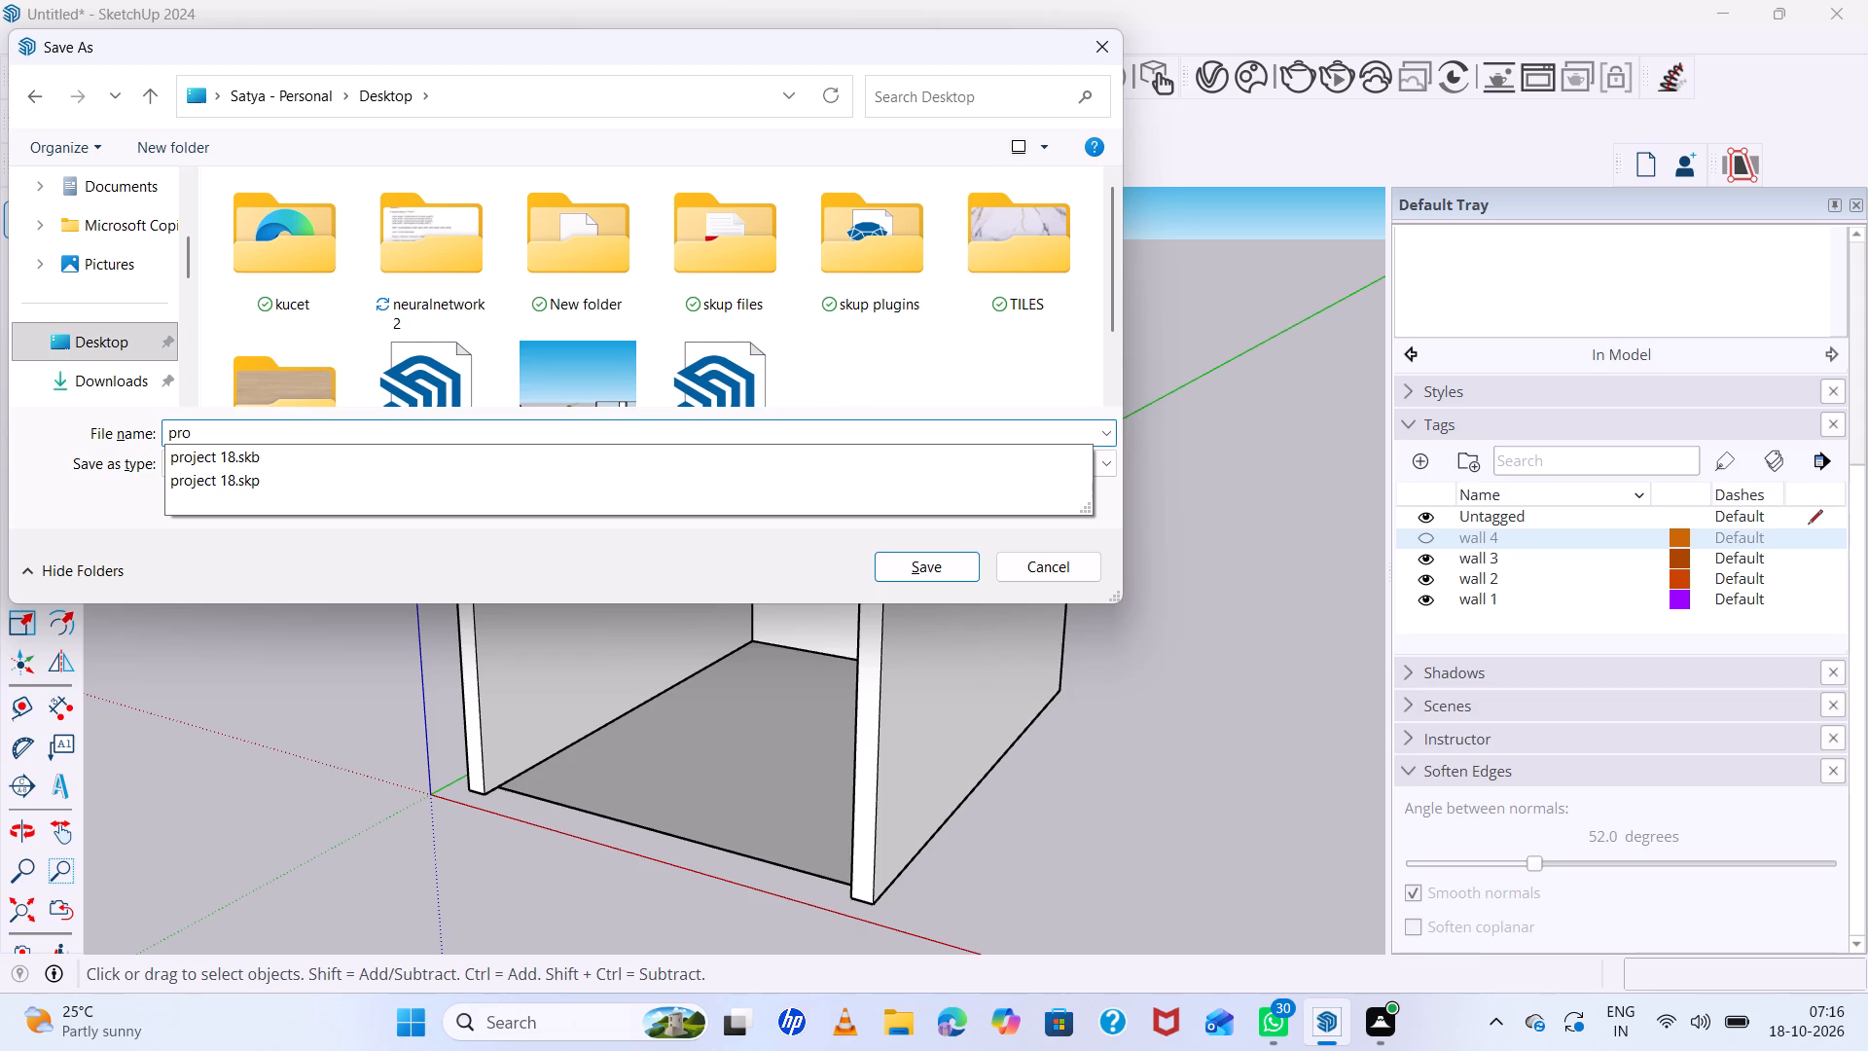
pyautogui.write('jec')
pyautogui.write('t')
pyautogui.press('space')
pyautogui.write('18')
pyautogui.press('space')
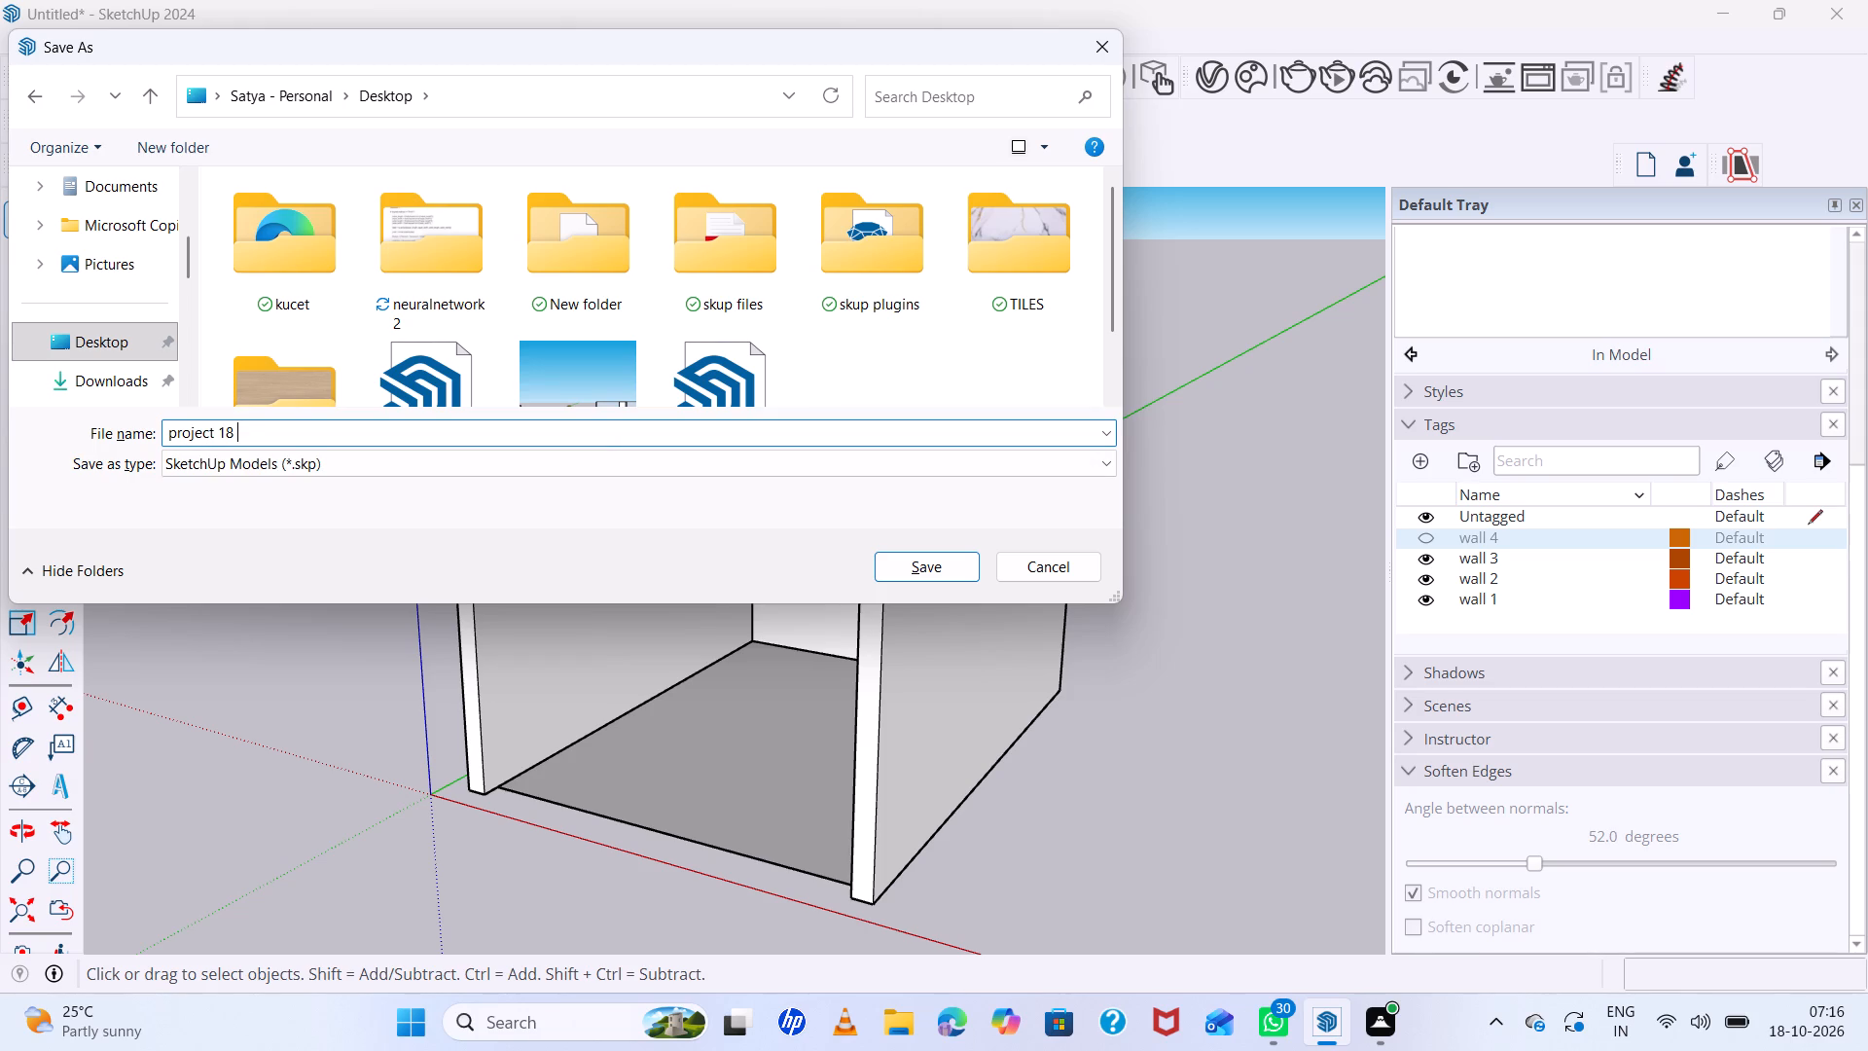
pyautogui.write('-2')
pyautogui.press('Return')
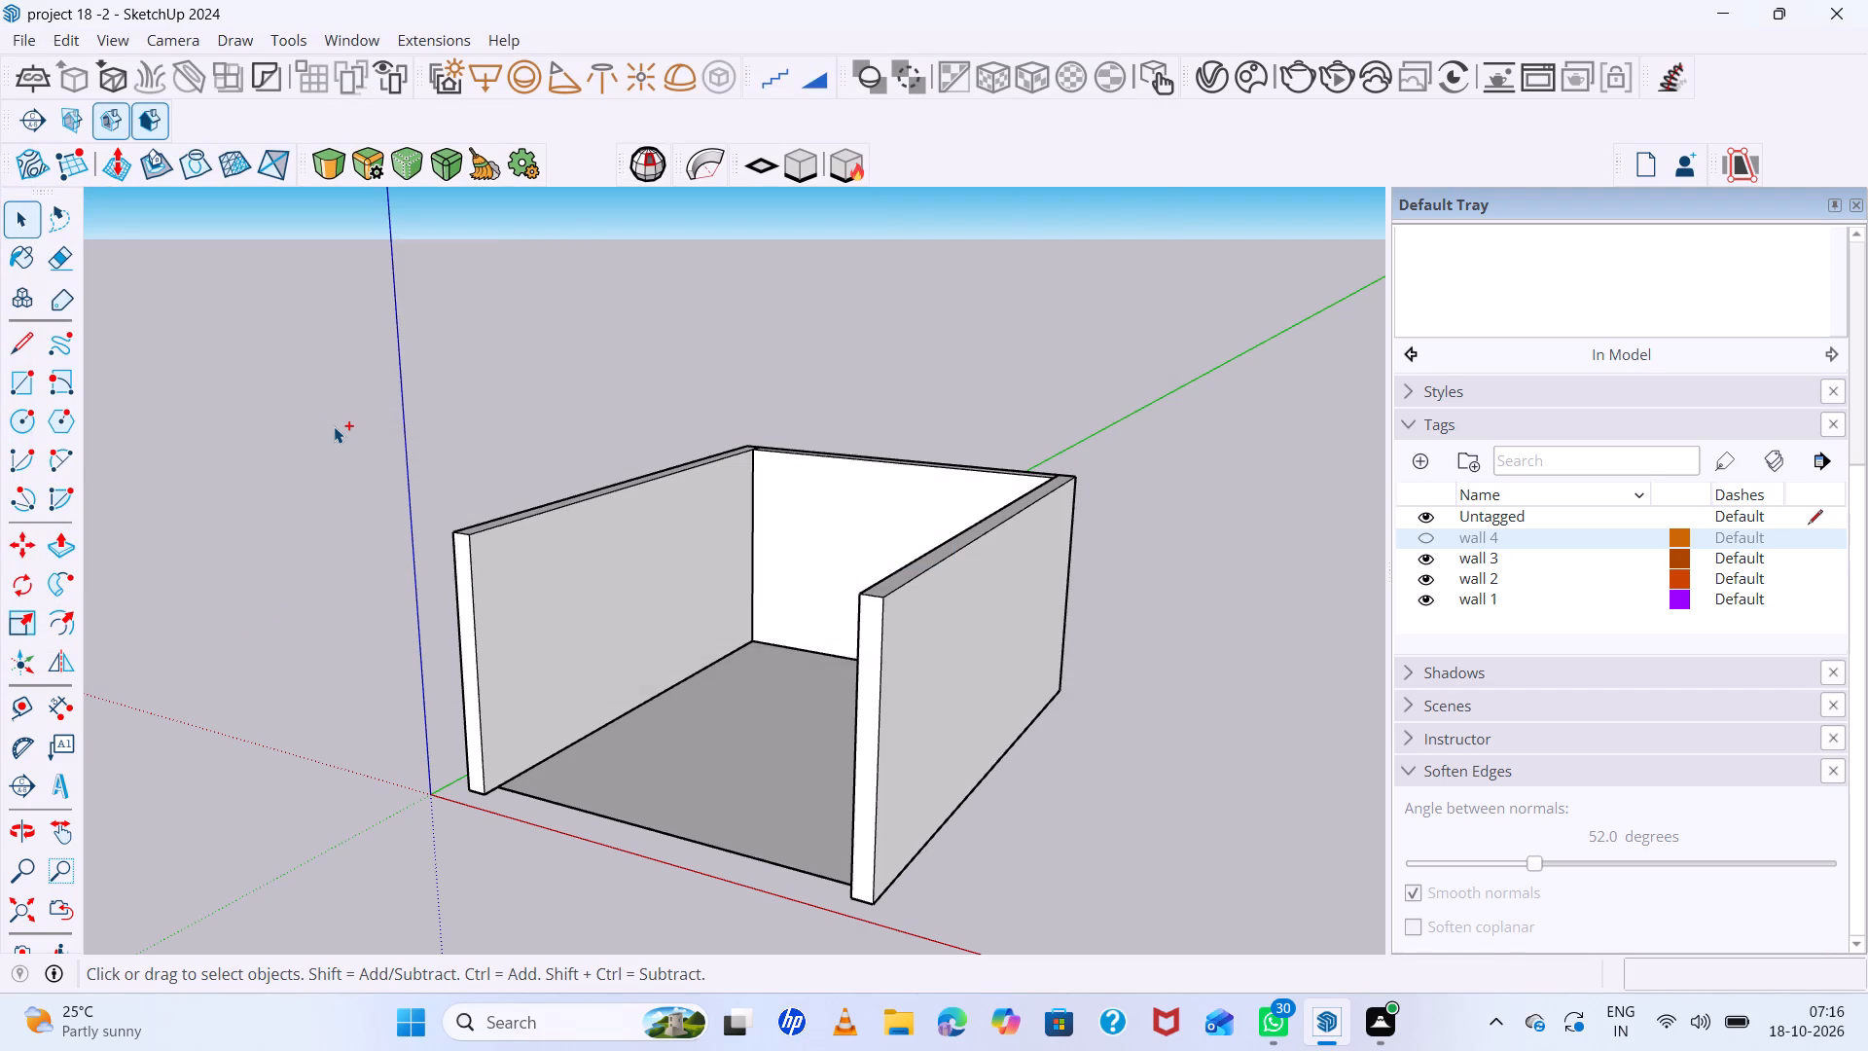
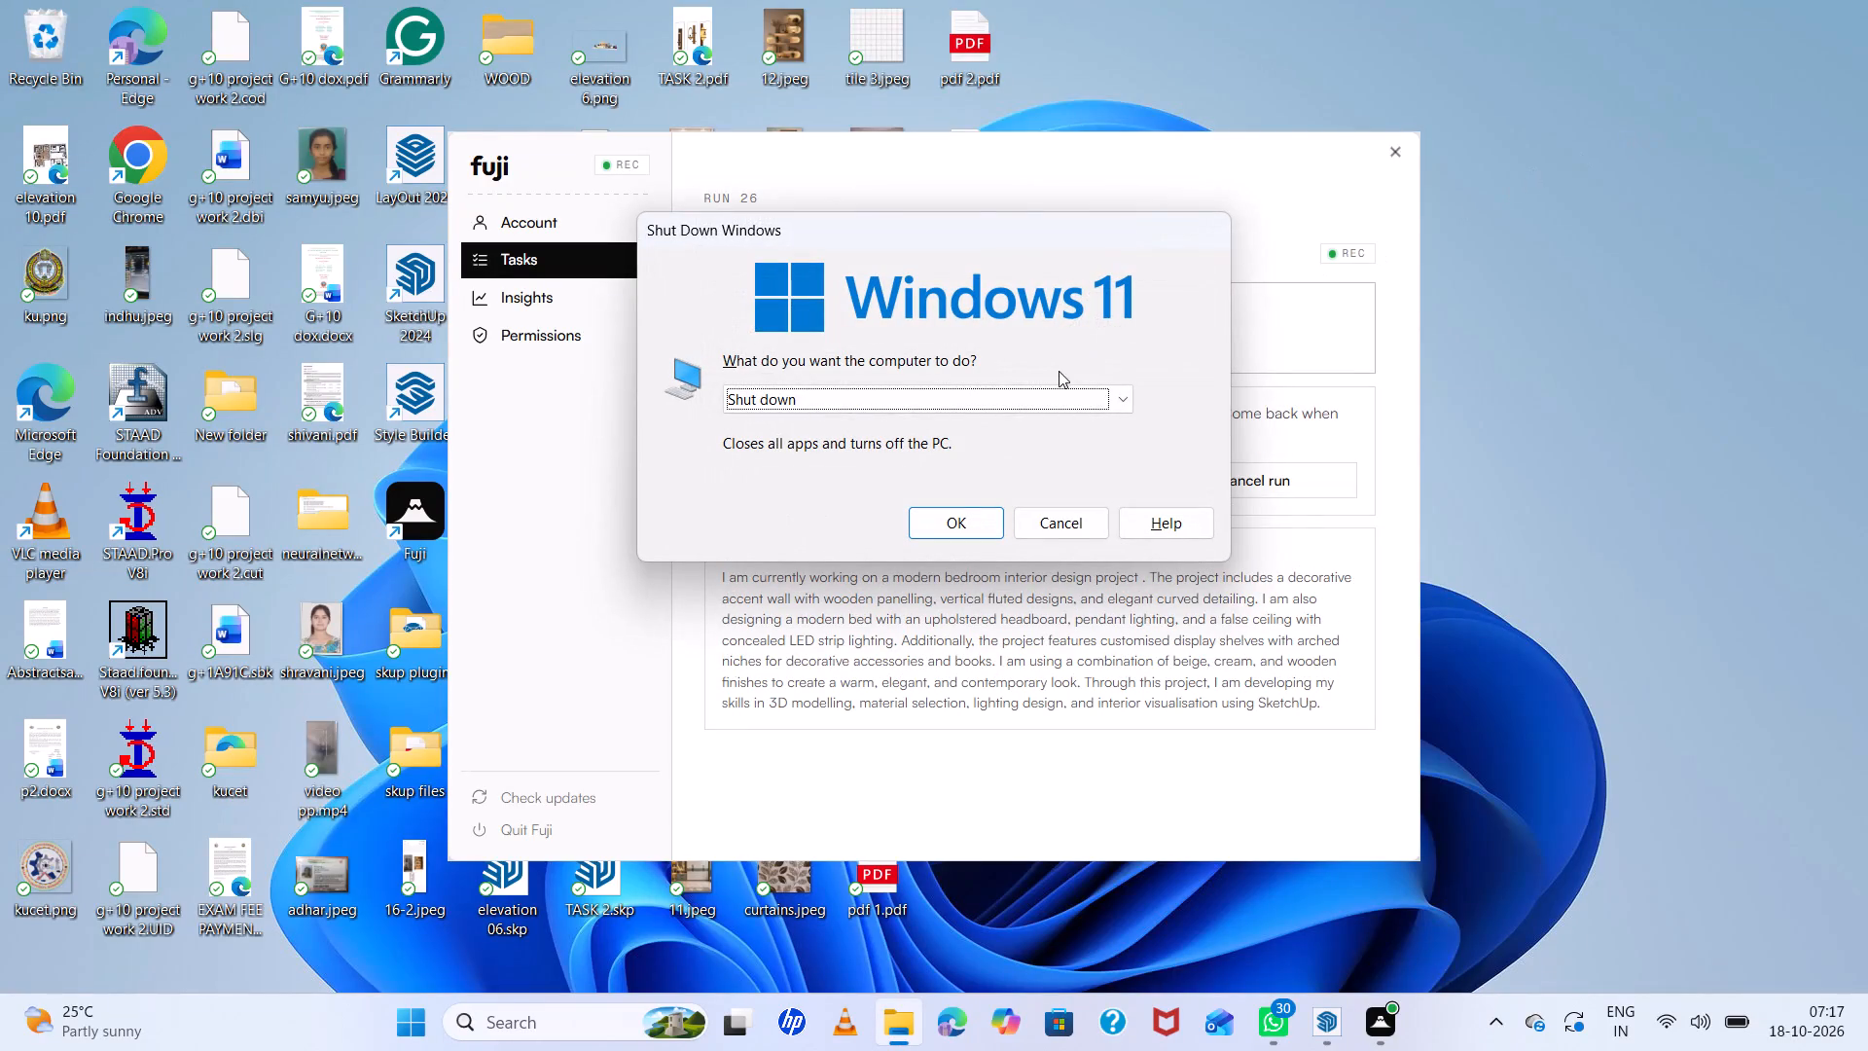
# Choose Sleep as the action for the computer in the Shut Down Windows dialog.
pyautogui.click(1125, 395)
pyautogui.click(1037, 462)
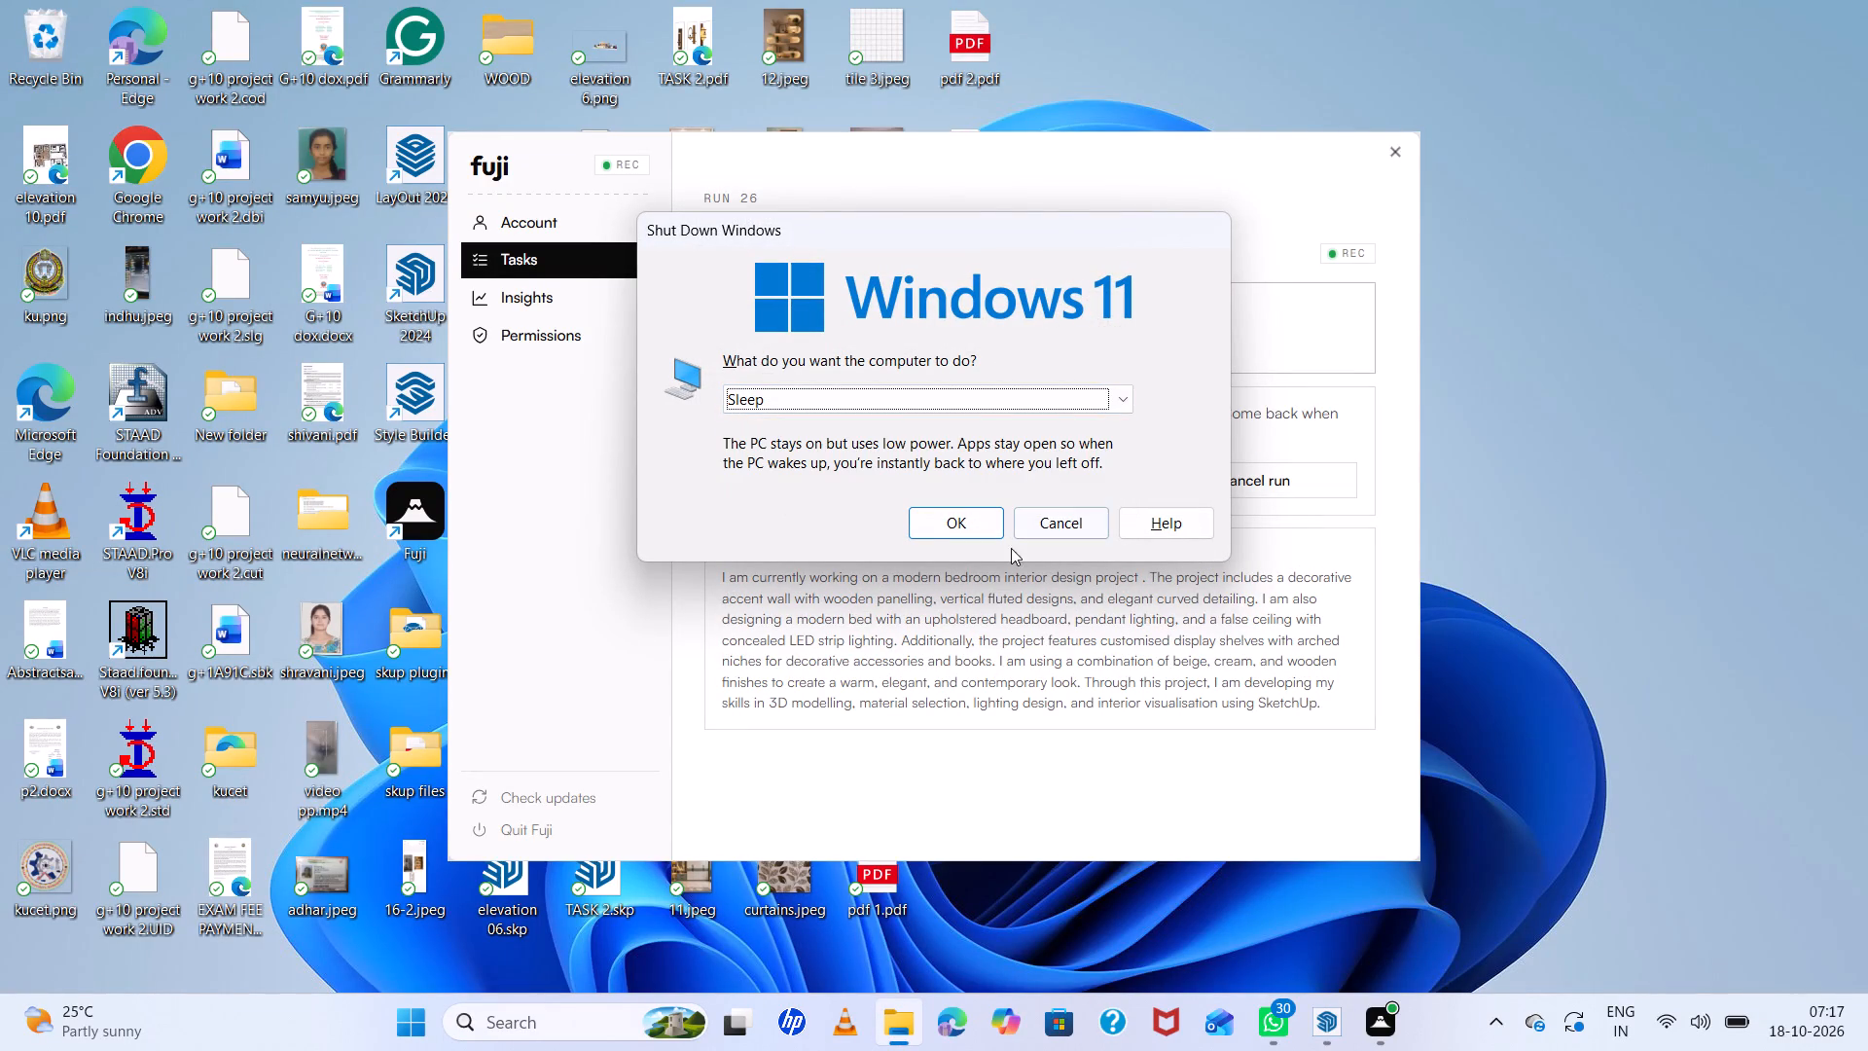
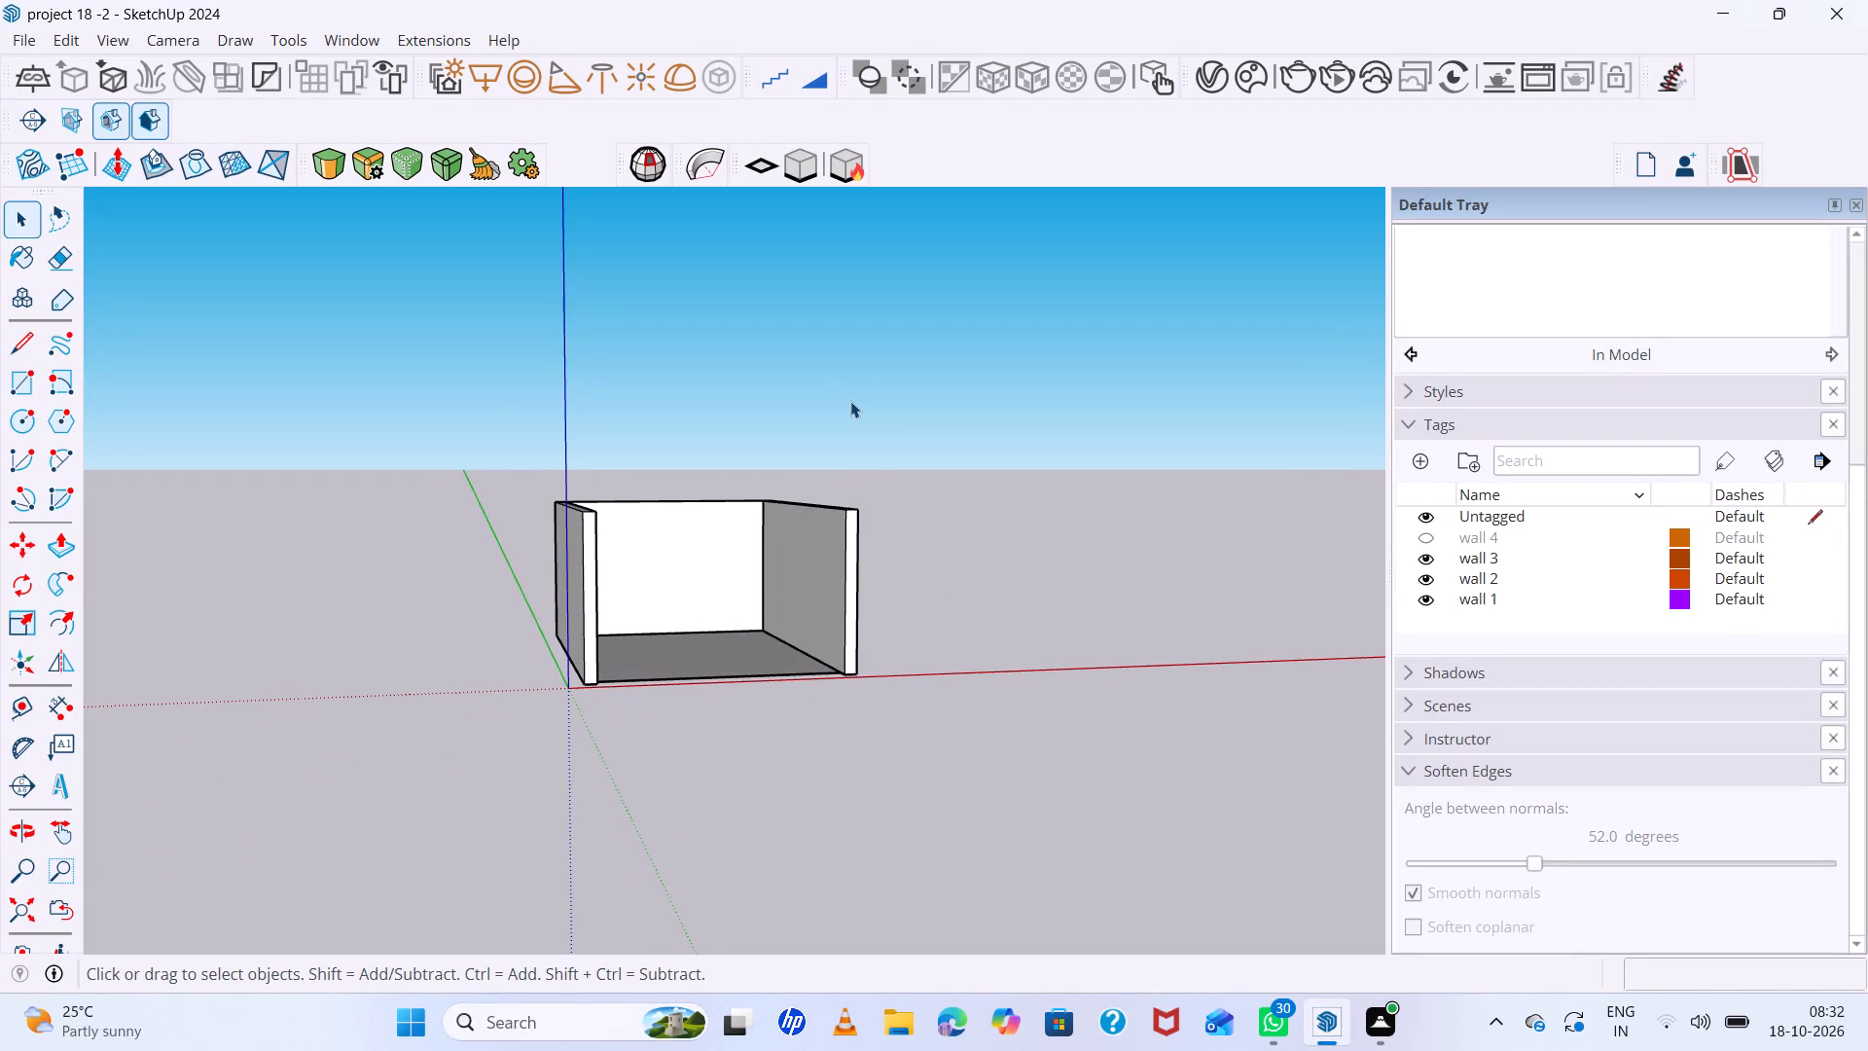
# Extrude the room's floor face 4" downward from its underside to give the floor thickness.
pyautogui.scroll(1, 845, 399)
pyautogui.moveTo(844, 399); pyautogui.dragTo(869, 684, button='middle')
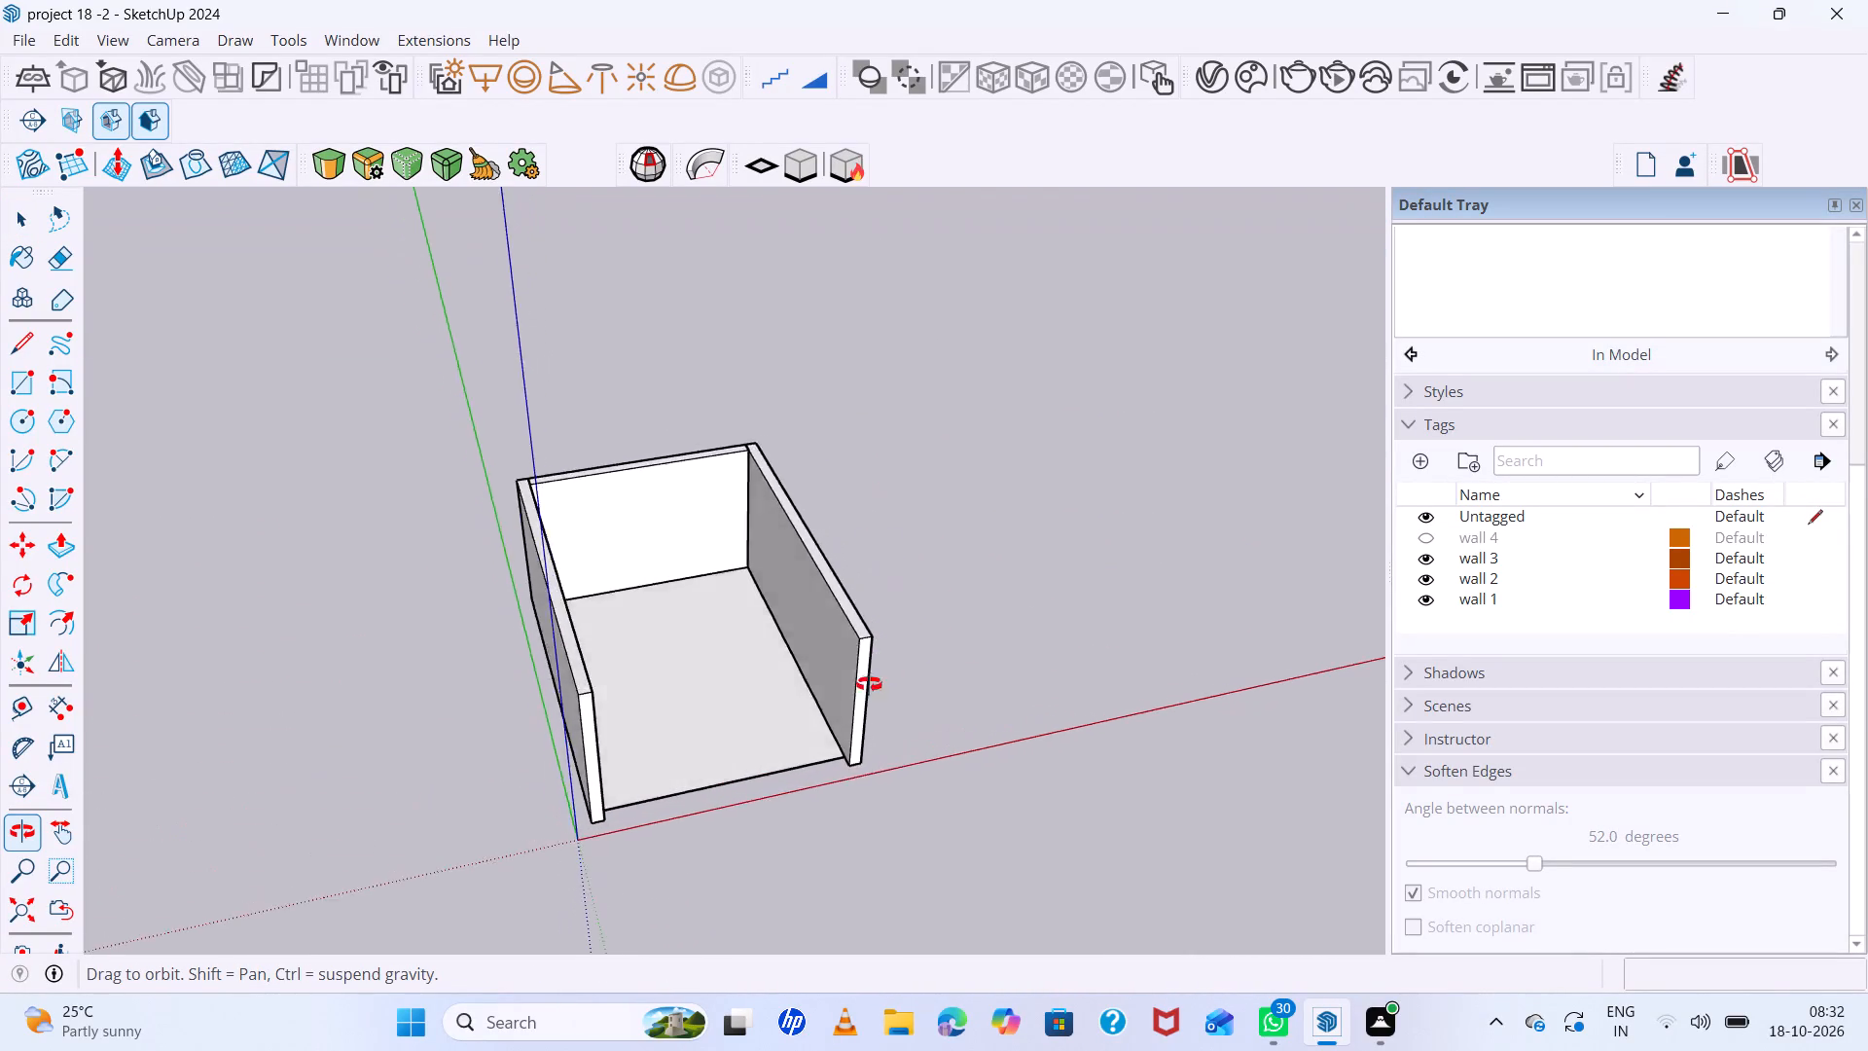
pyautogui.moveTo(869, 684); pyautogui.dragTo(629, 543, button='middle')
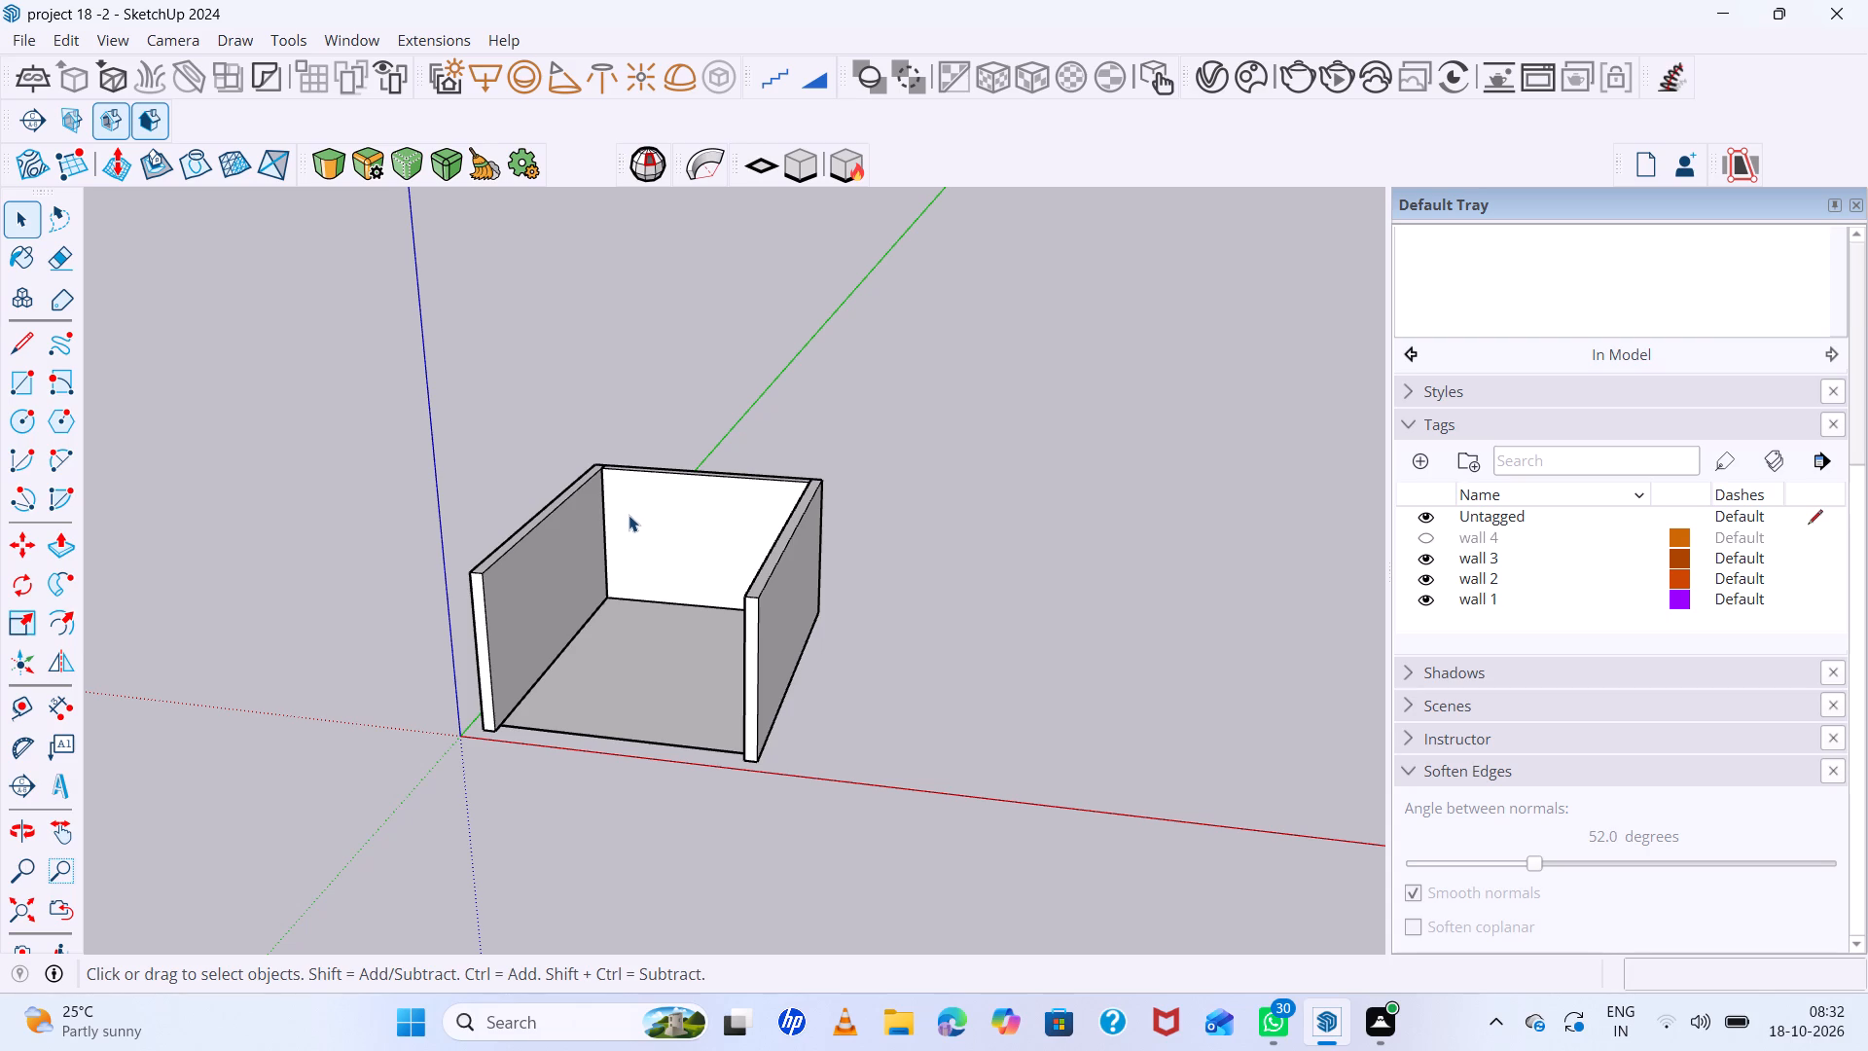
pyautogui.scroll(-7, 629, 515)
pyautogui.moveTo(611, 584); pyautogui.dragTo(629, 444, button='middle')
pyautogui.middleClick(629, 444)
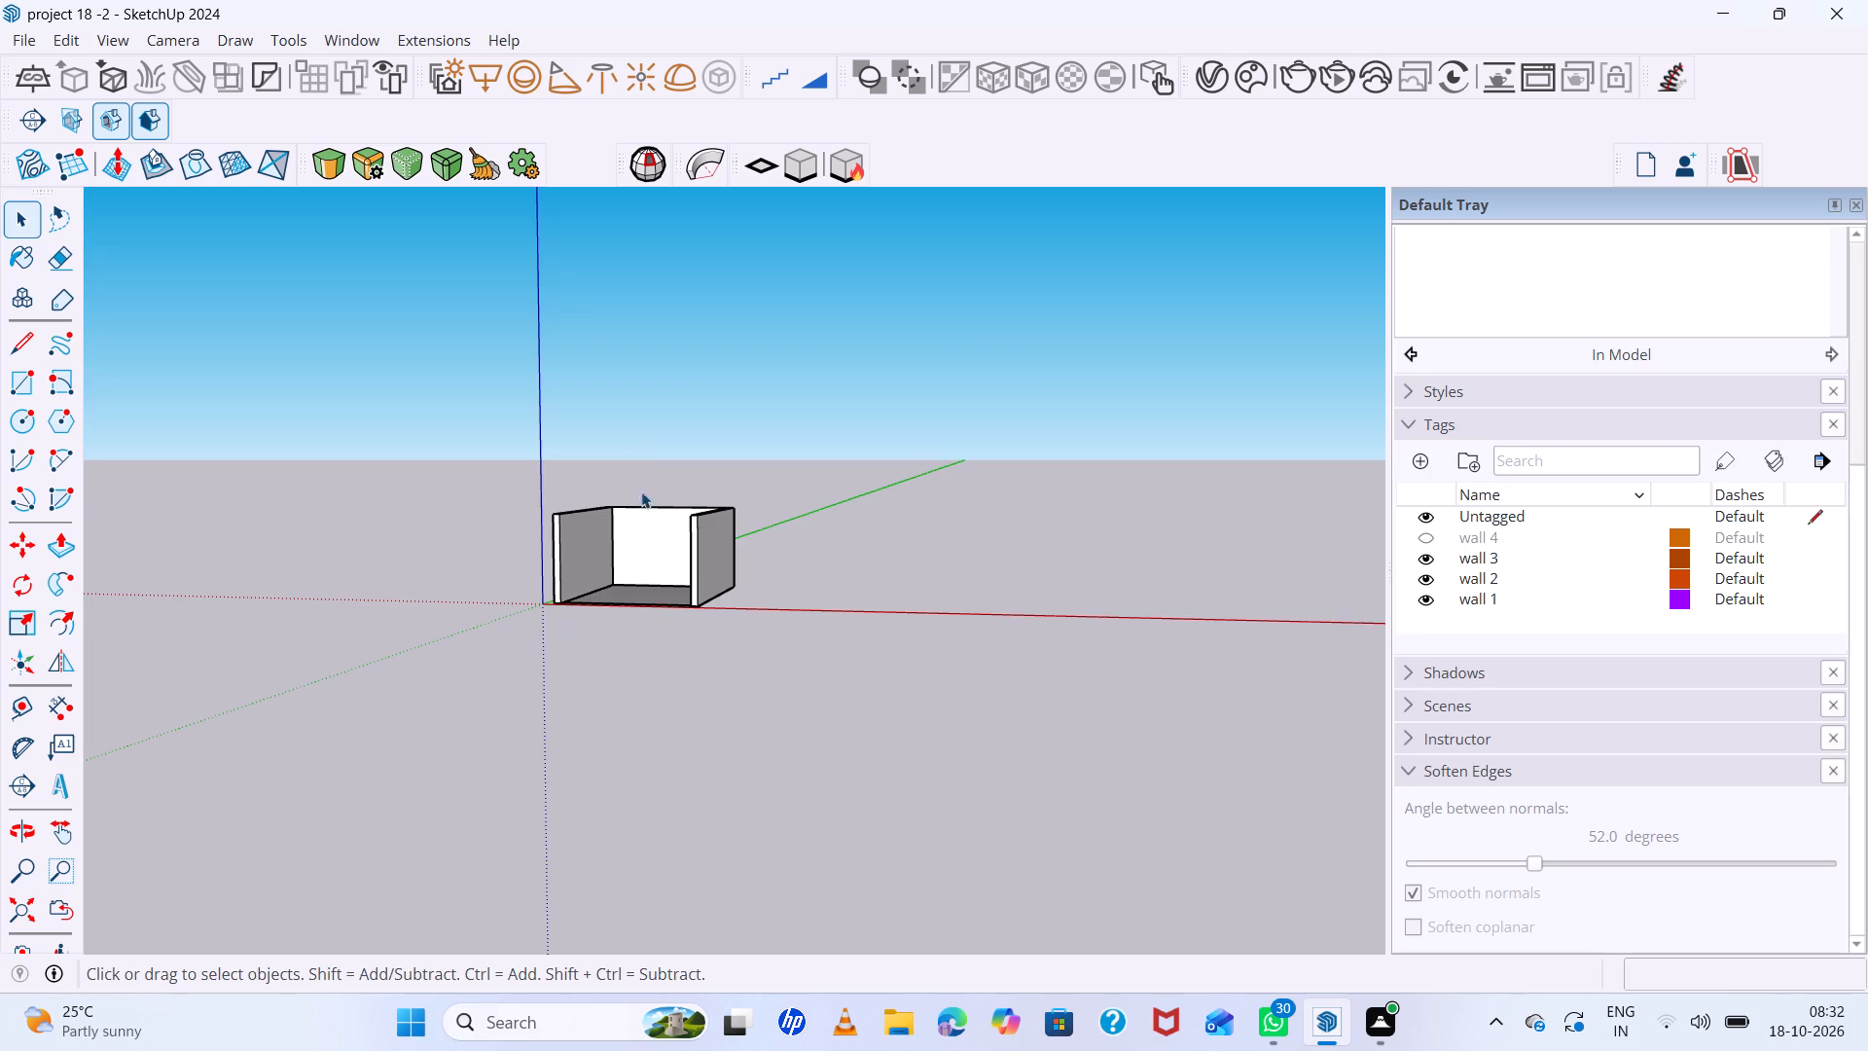
pyautogui.moveTo(652, 507); pyautogui.dragTo(711, 370, button='middle')
pyautogui.middleClick(711, 370)
pyautogui.scroll(7, 697, 546)
pyautogui.scroll(5, 592, 706)
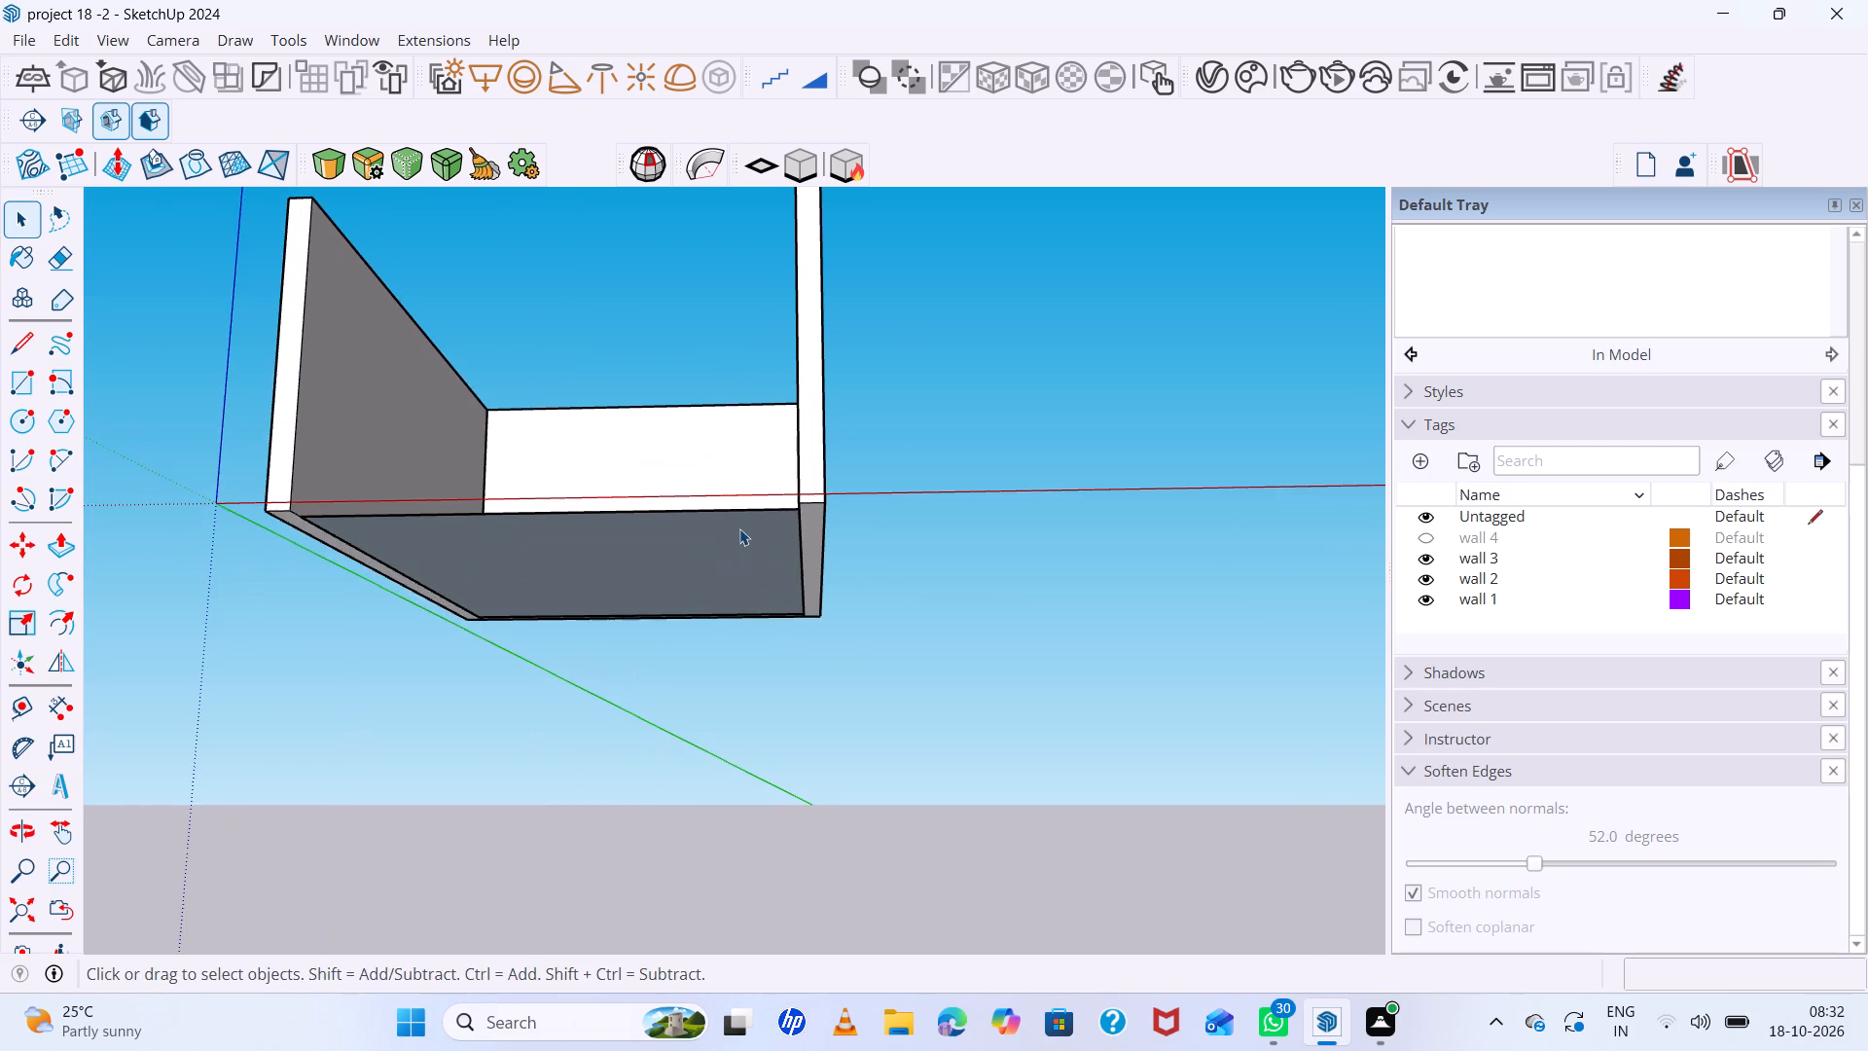
pyautogui.scroll(5, 739, 528)
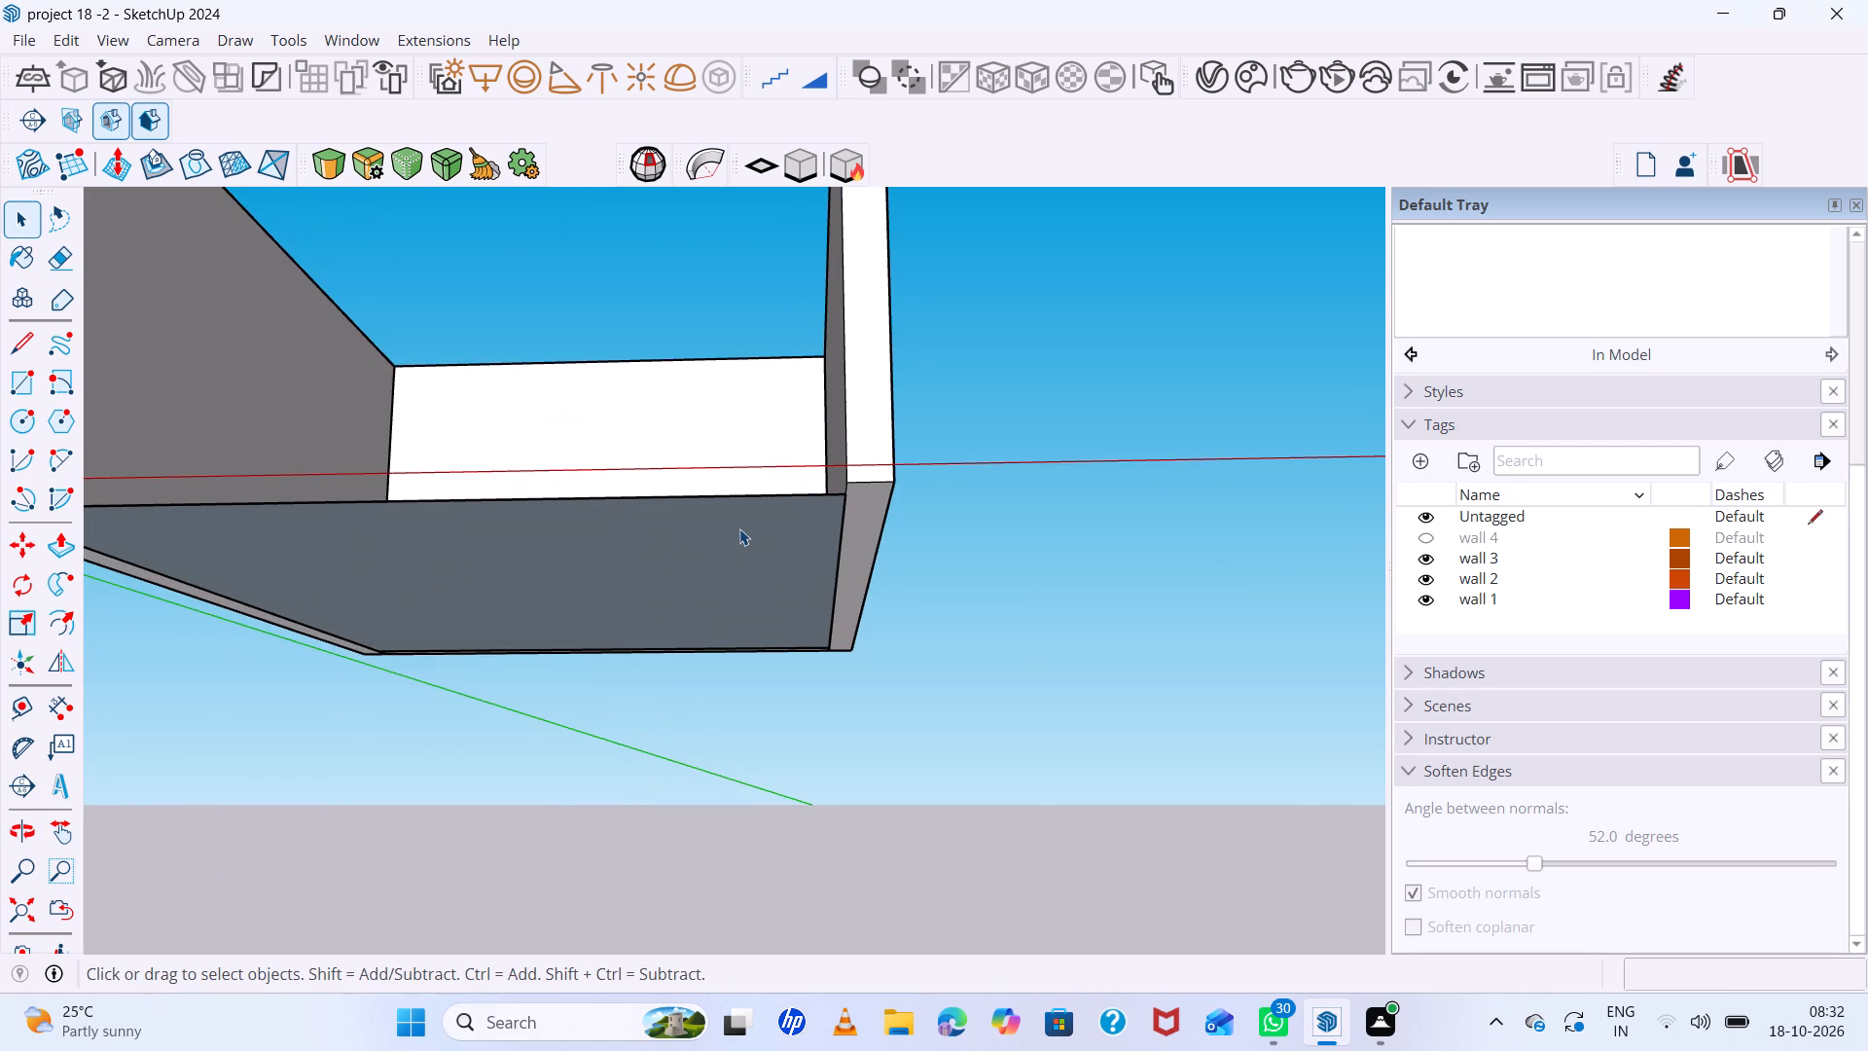
pyautogui.click(740, 527)
pyautogui.press('p')
pyautogui.click(740, 527)
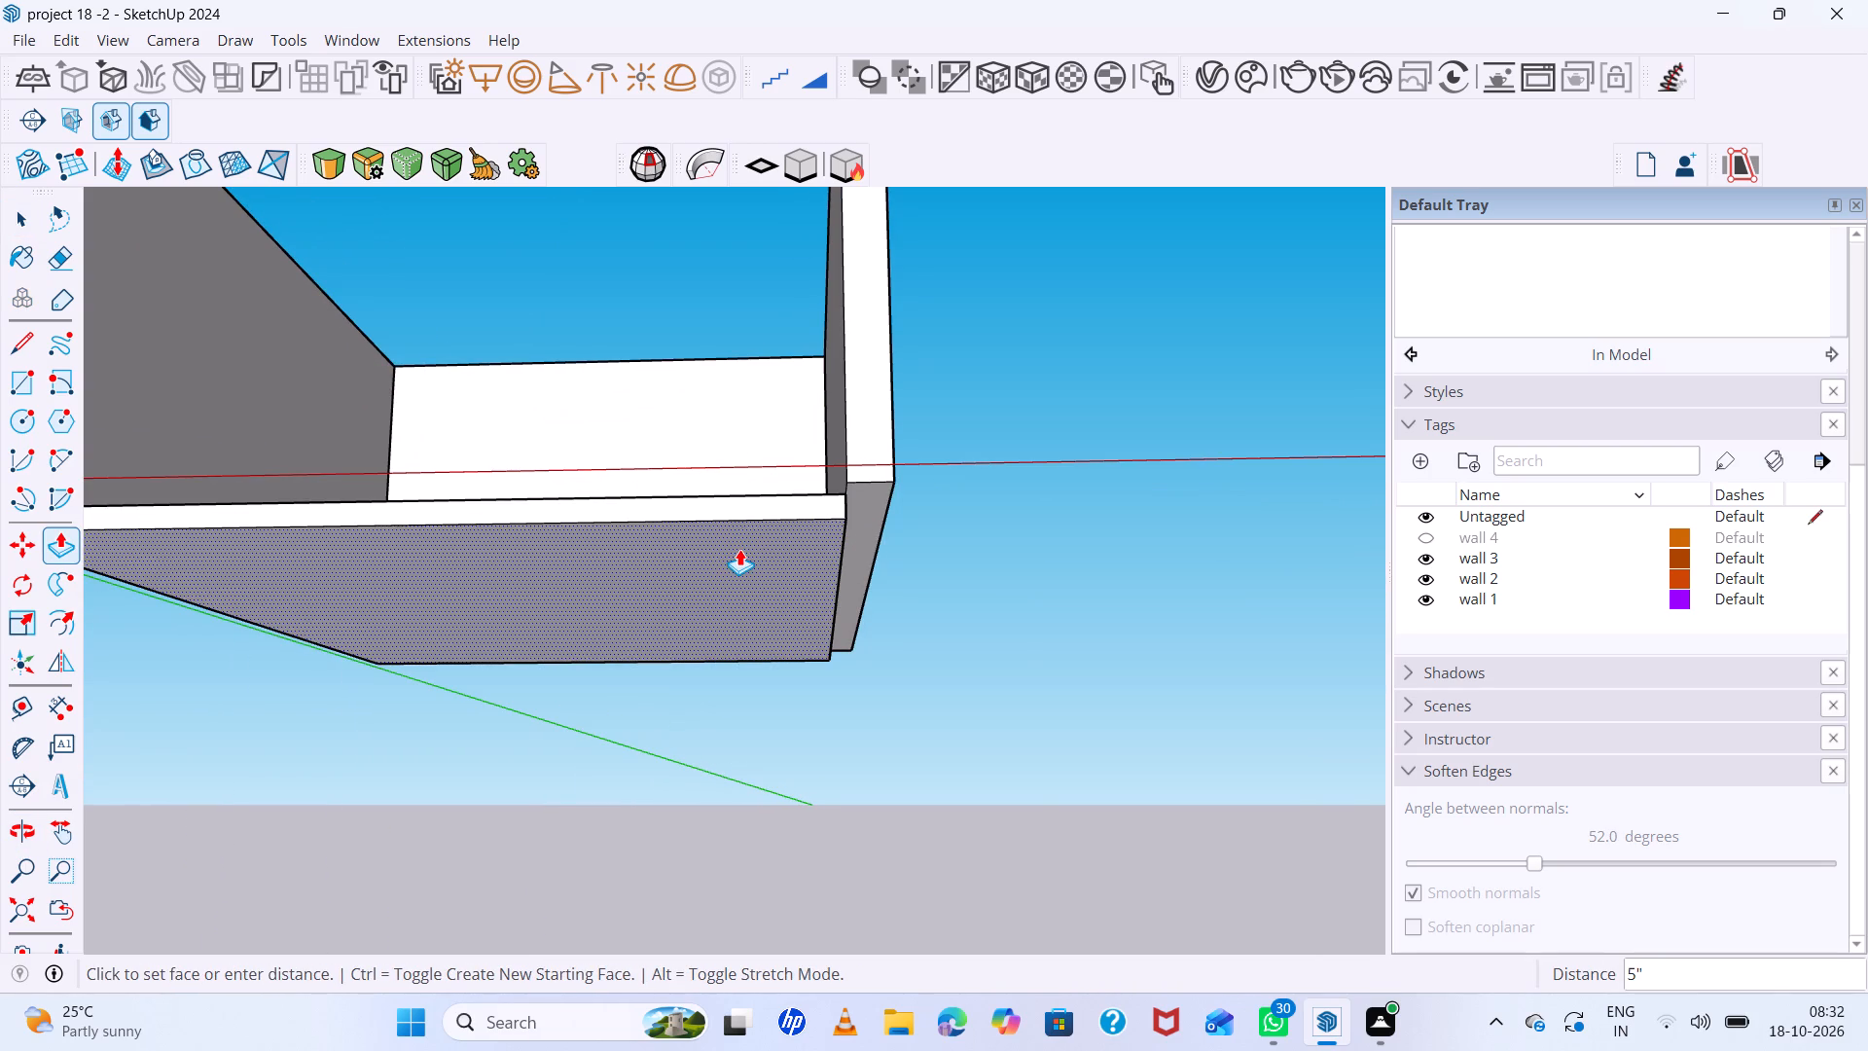
pyautogui.scroll(-2, 734, 485)
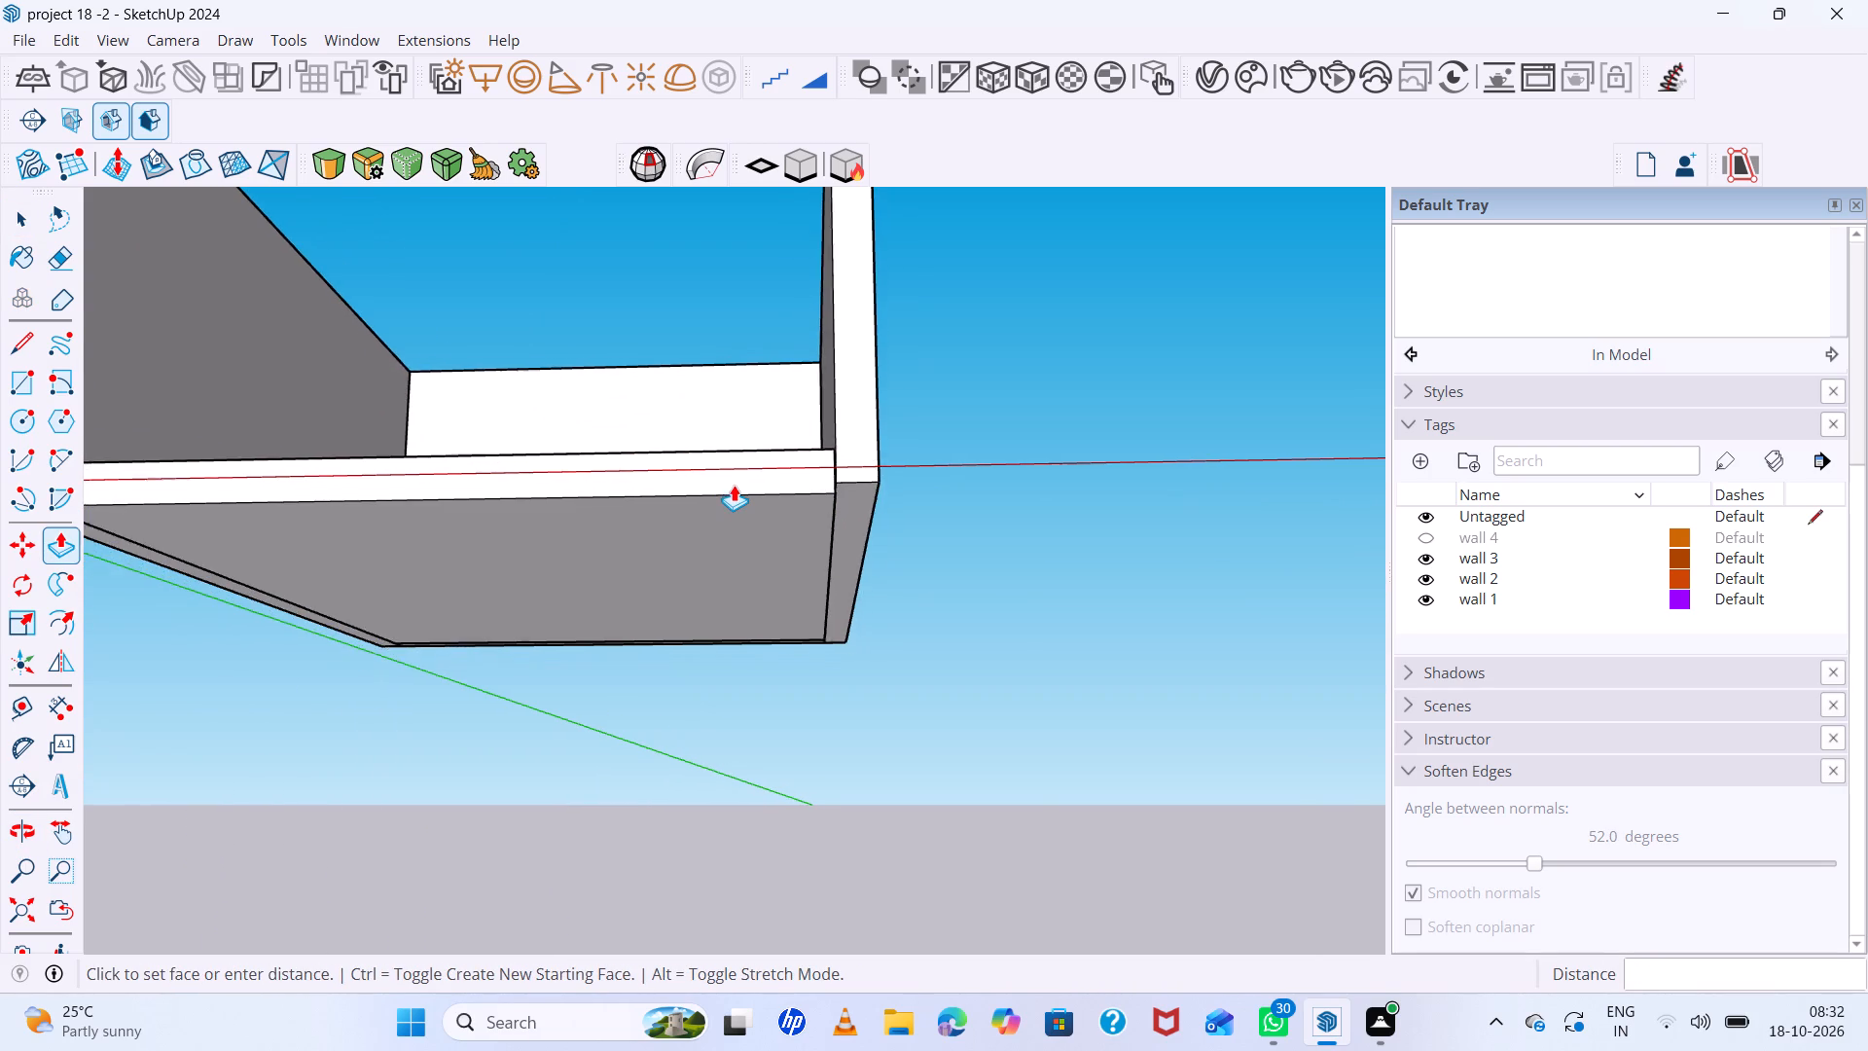
pyautogui.scroll(-2, 734, 485)
pyautogui.moveTo(735, 490); pyautogui.dragTo(782, 675, button='middle')
pyautogui.middleClick(782, 675)
pyautogui.moveTo(756, 600); pyautogui.dragTo(758, 562, button='middle')
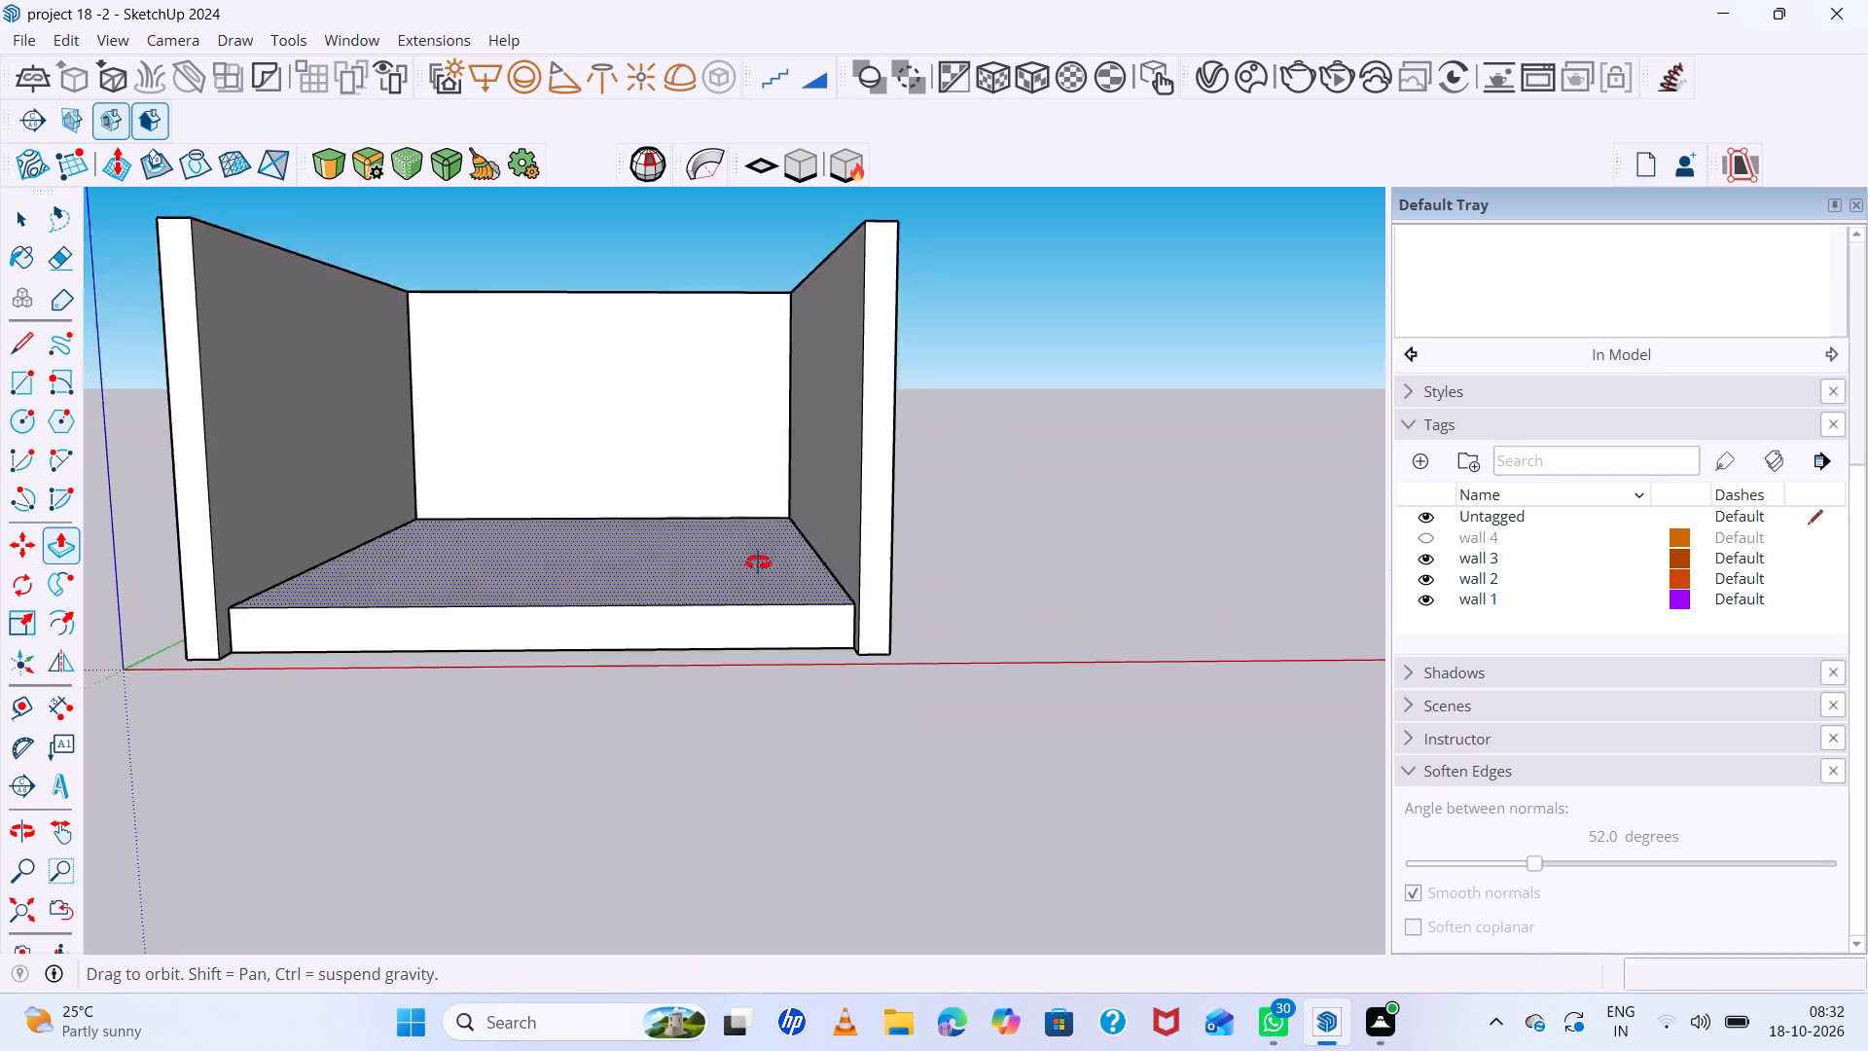
pyautogui.moveTo(758, 562); pyautogui.dragTo(771, 454, button='middle')
pyautogui.middleClick(771, 454)
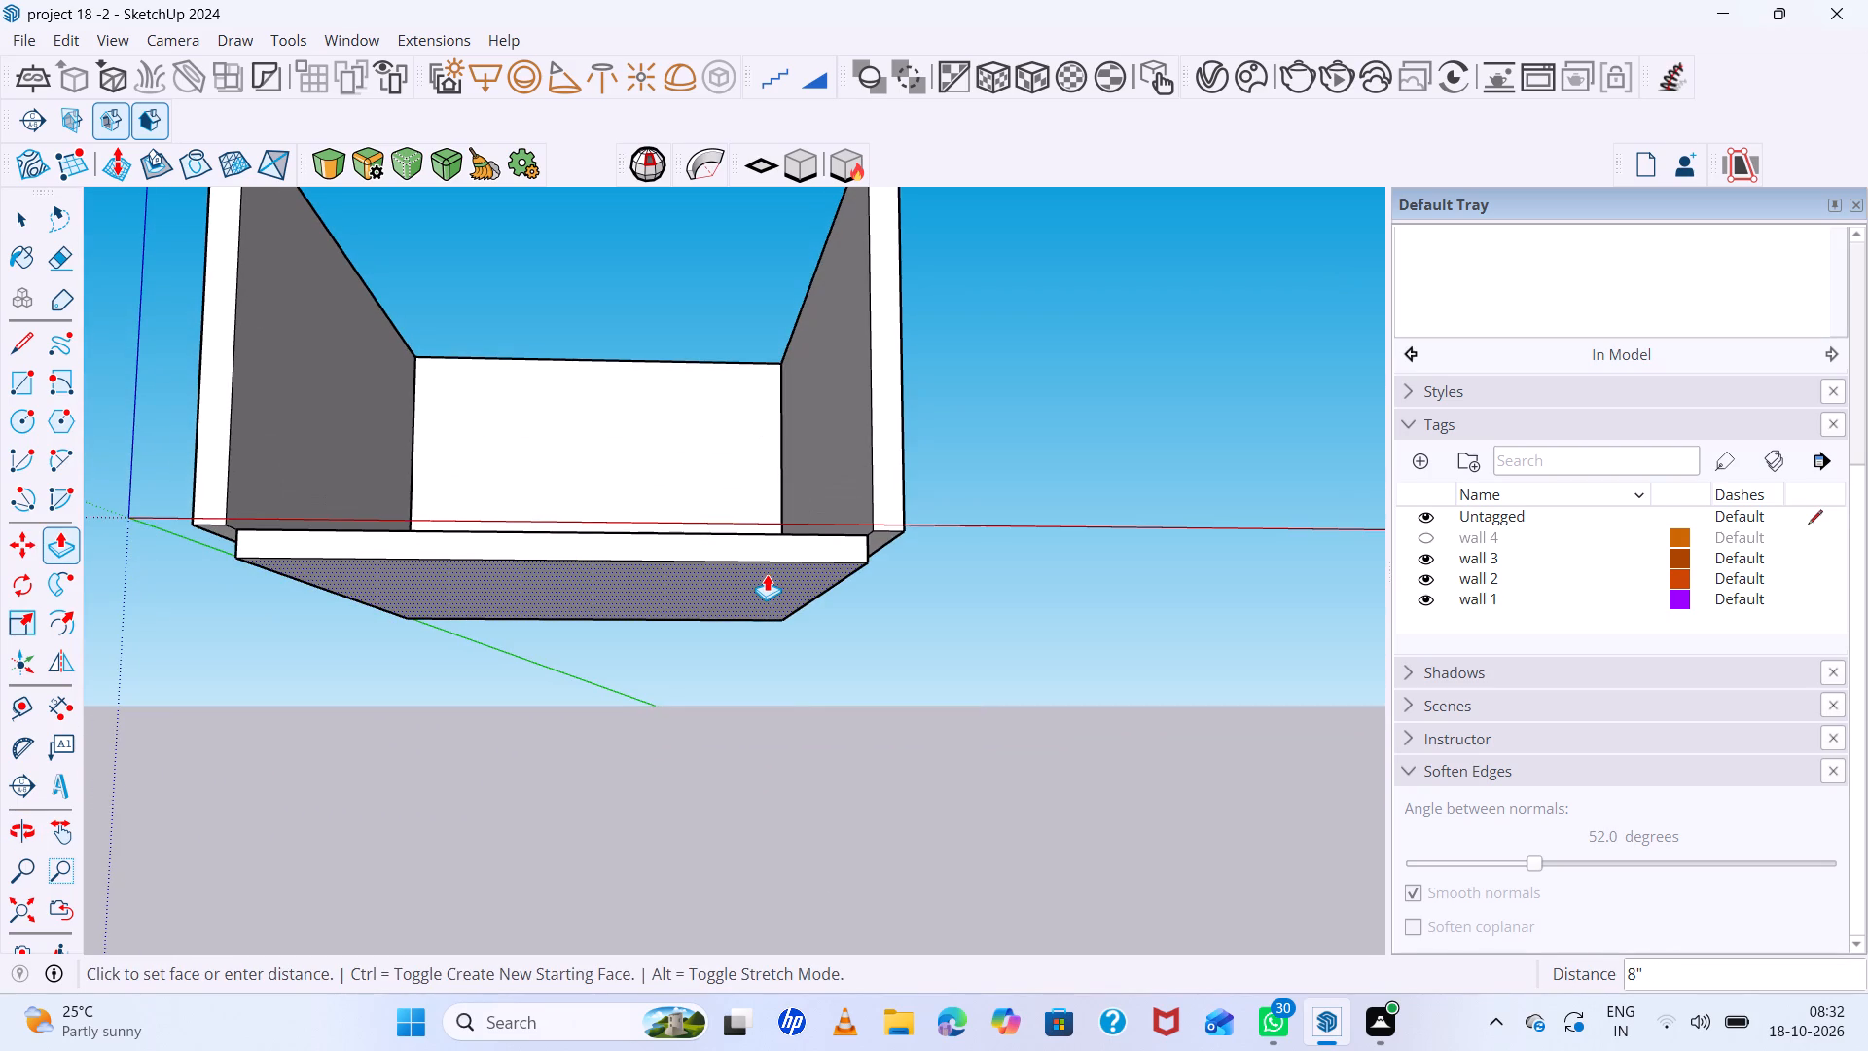
pyautogui.press('4')
pyautogui.press('Return')
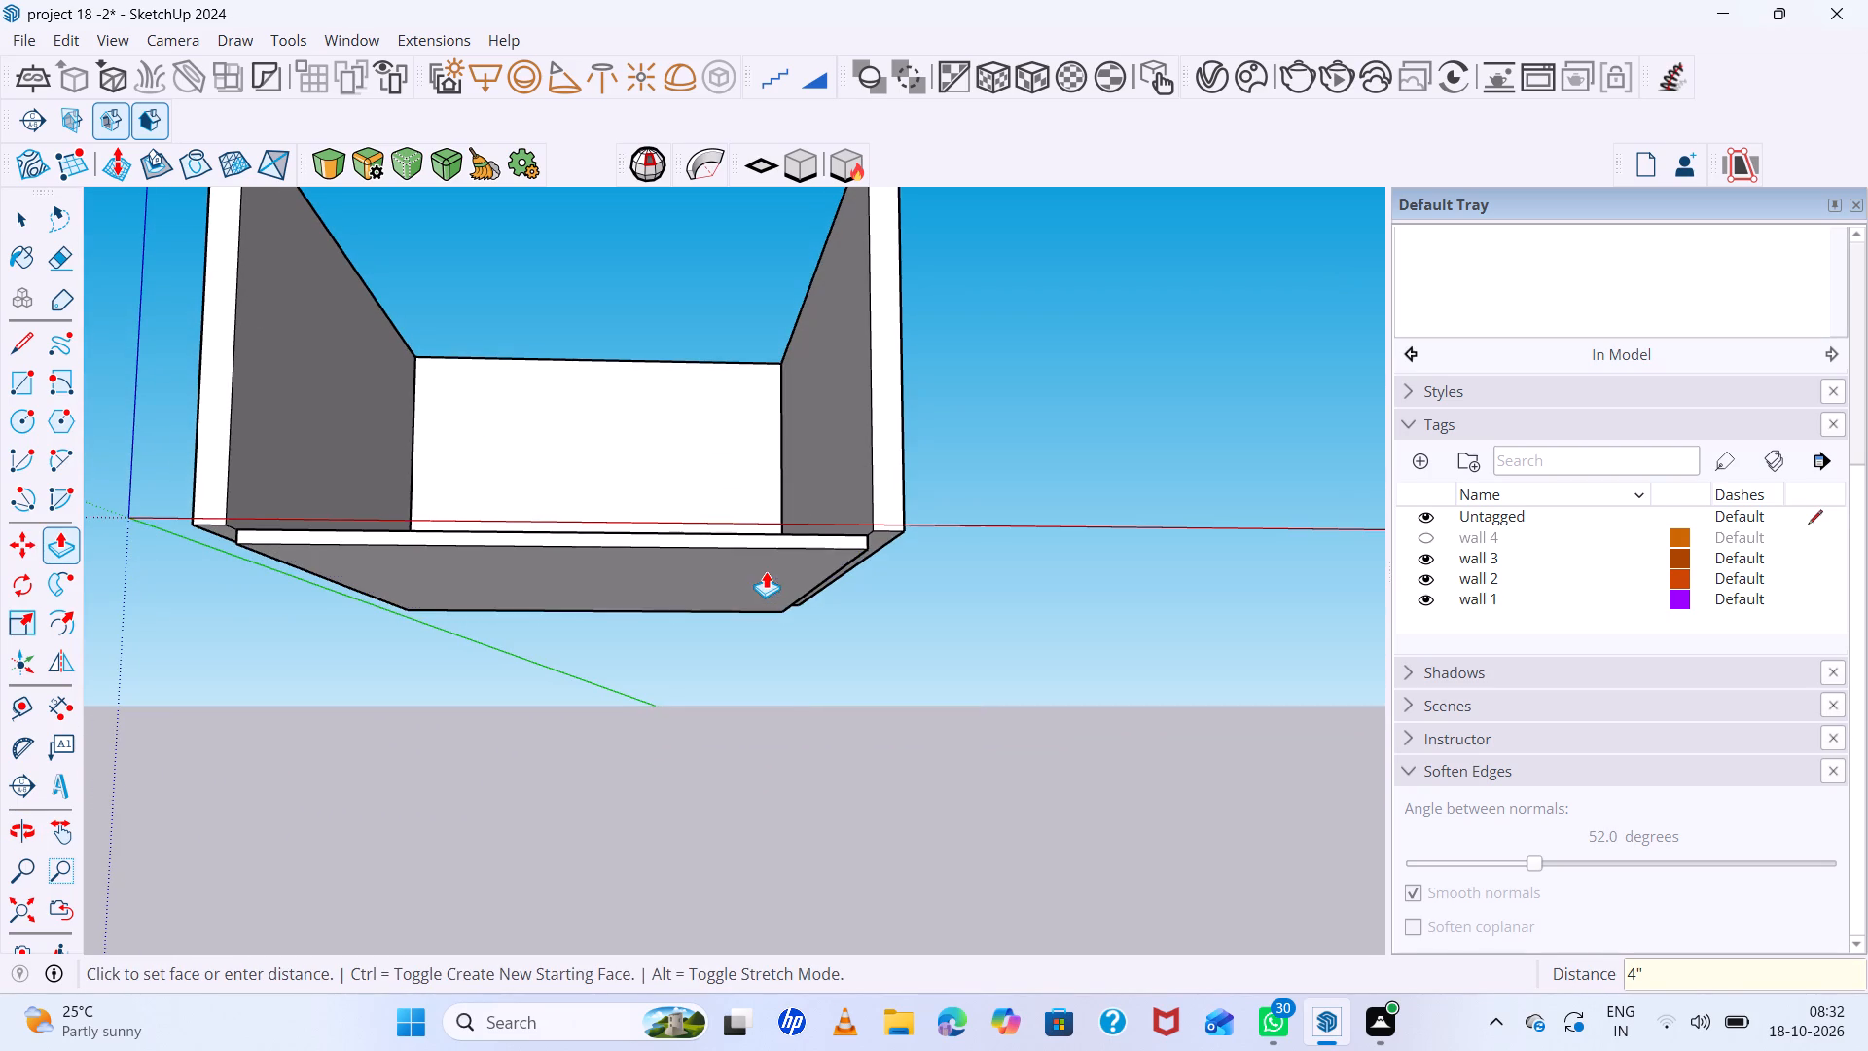
pyautogui.scroll(-7, 983, 424)
pyautogui.moveTo(983, 412); pyautogui.dragTo(998, 624, button='middle')
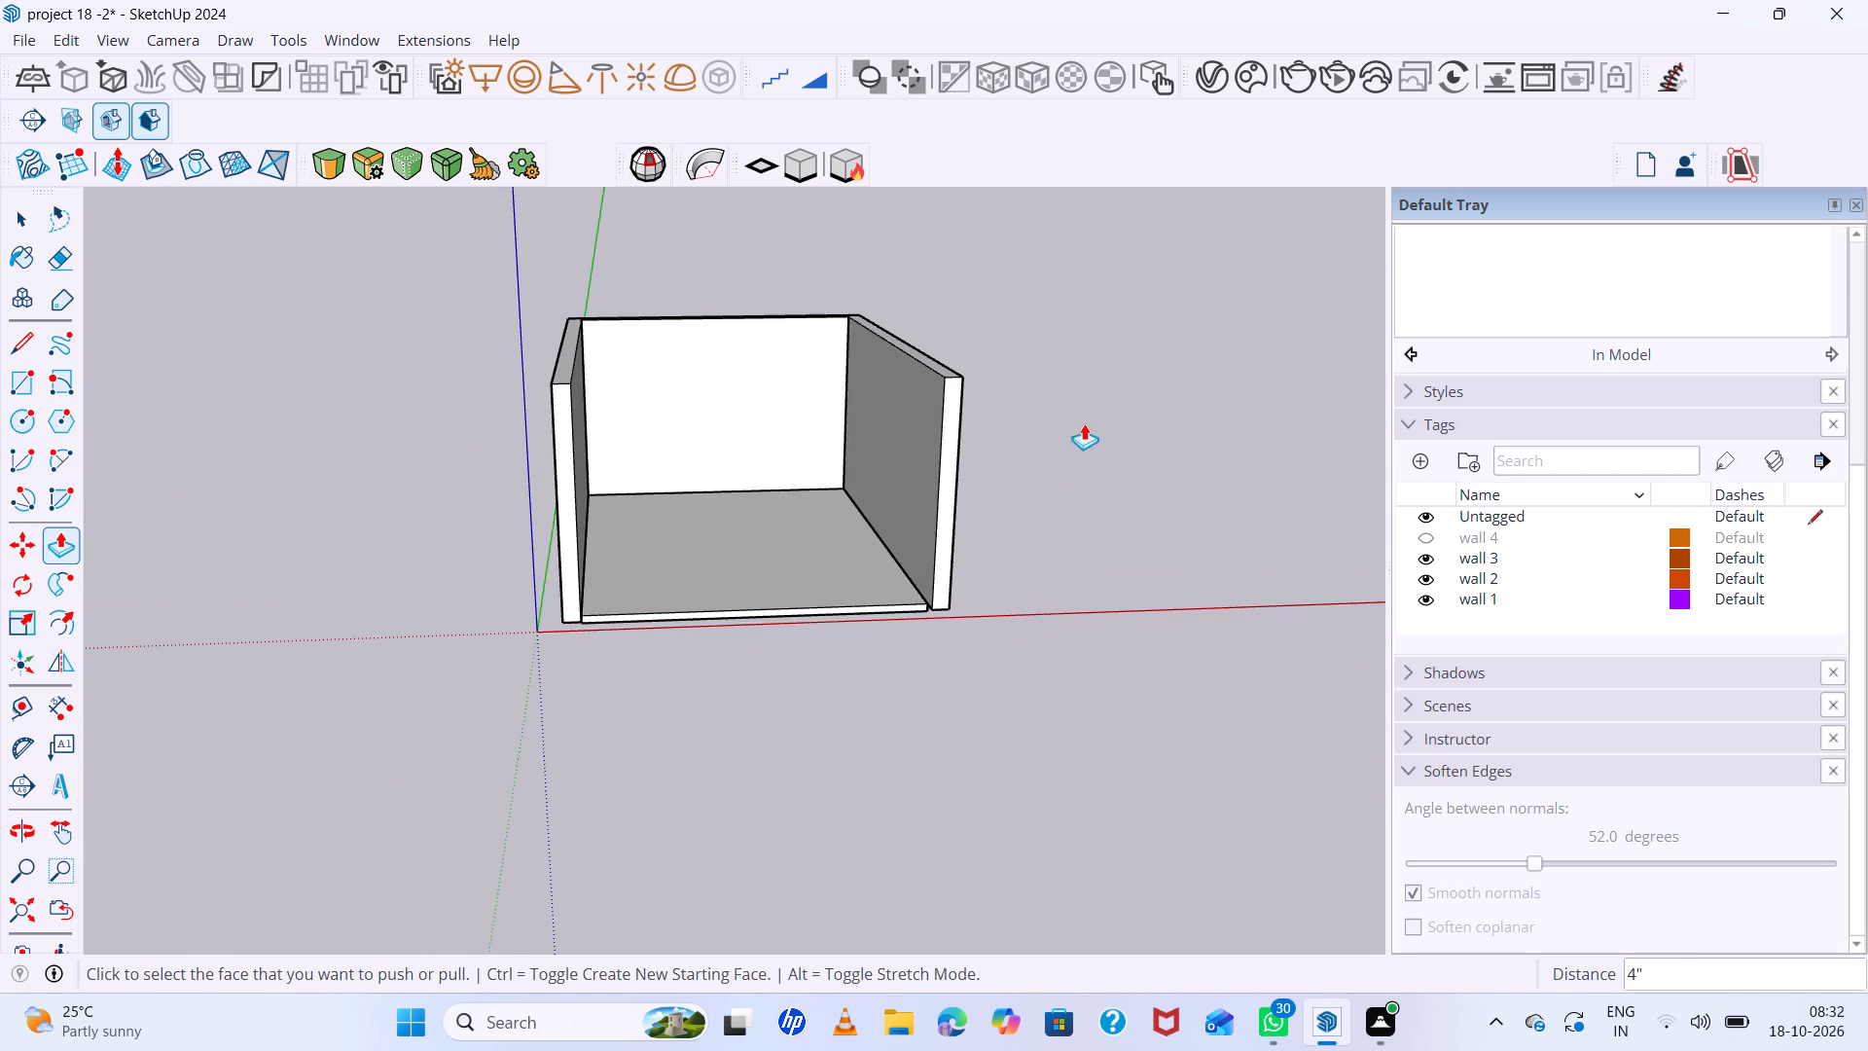
pyautogui.press('space')
pyautogui.click(1086, 417)
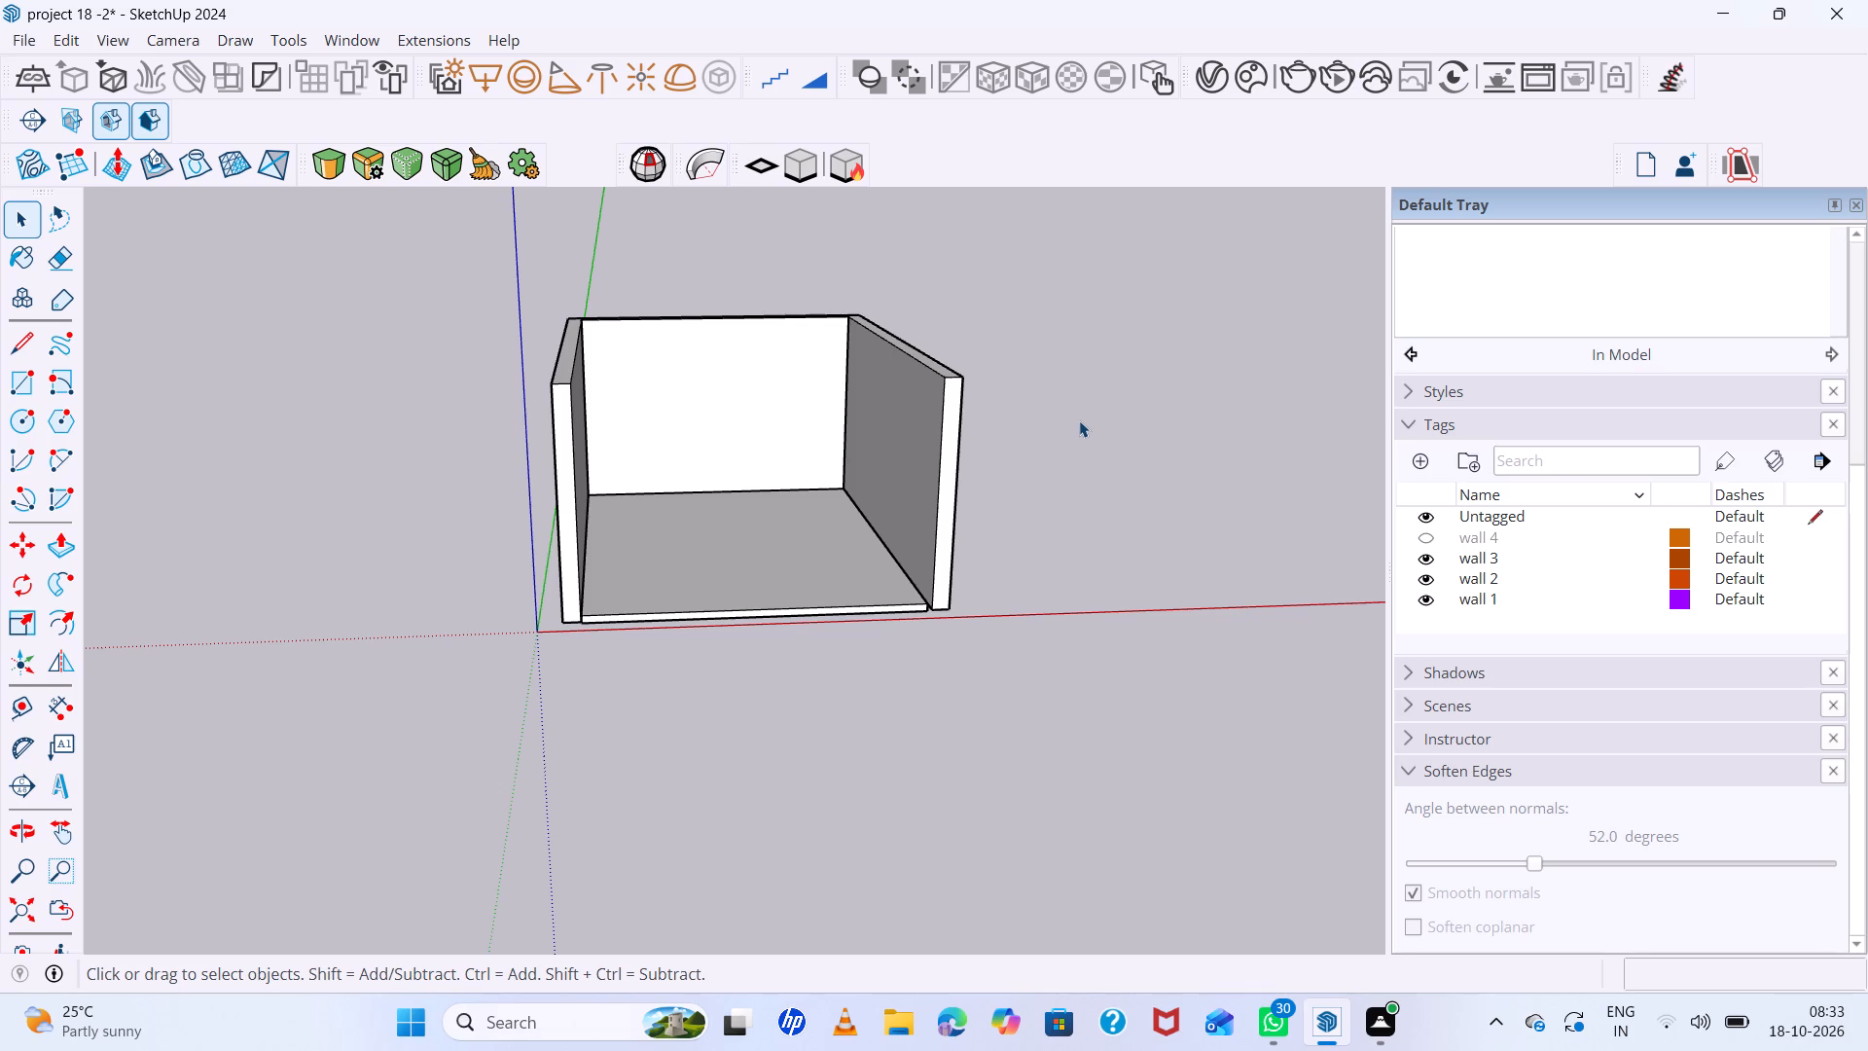
# Offset the floor slab's bottom outline outward 9" to meet the outer edge of the walls.
pyautogui.scroll(-8, 993, 365)
pyautogui.moveTo(773, 273); pyautogui.dragTo(779, 195, button='middle')
pyautogui.middleClick(779, 194)
pyautogui.scroll(5, 947, 676)
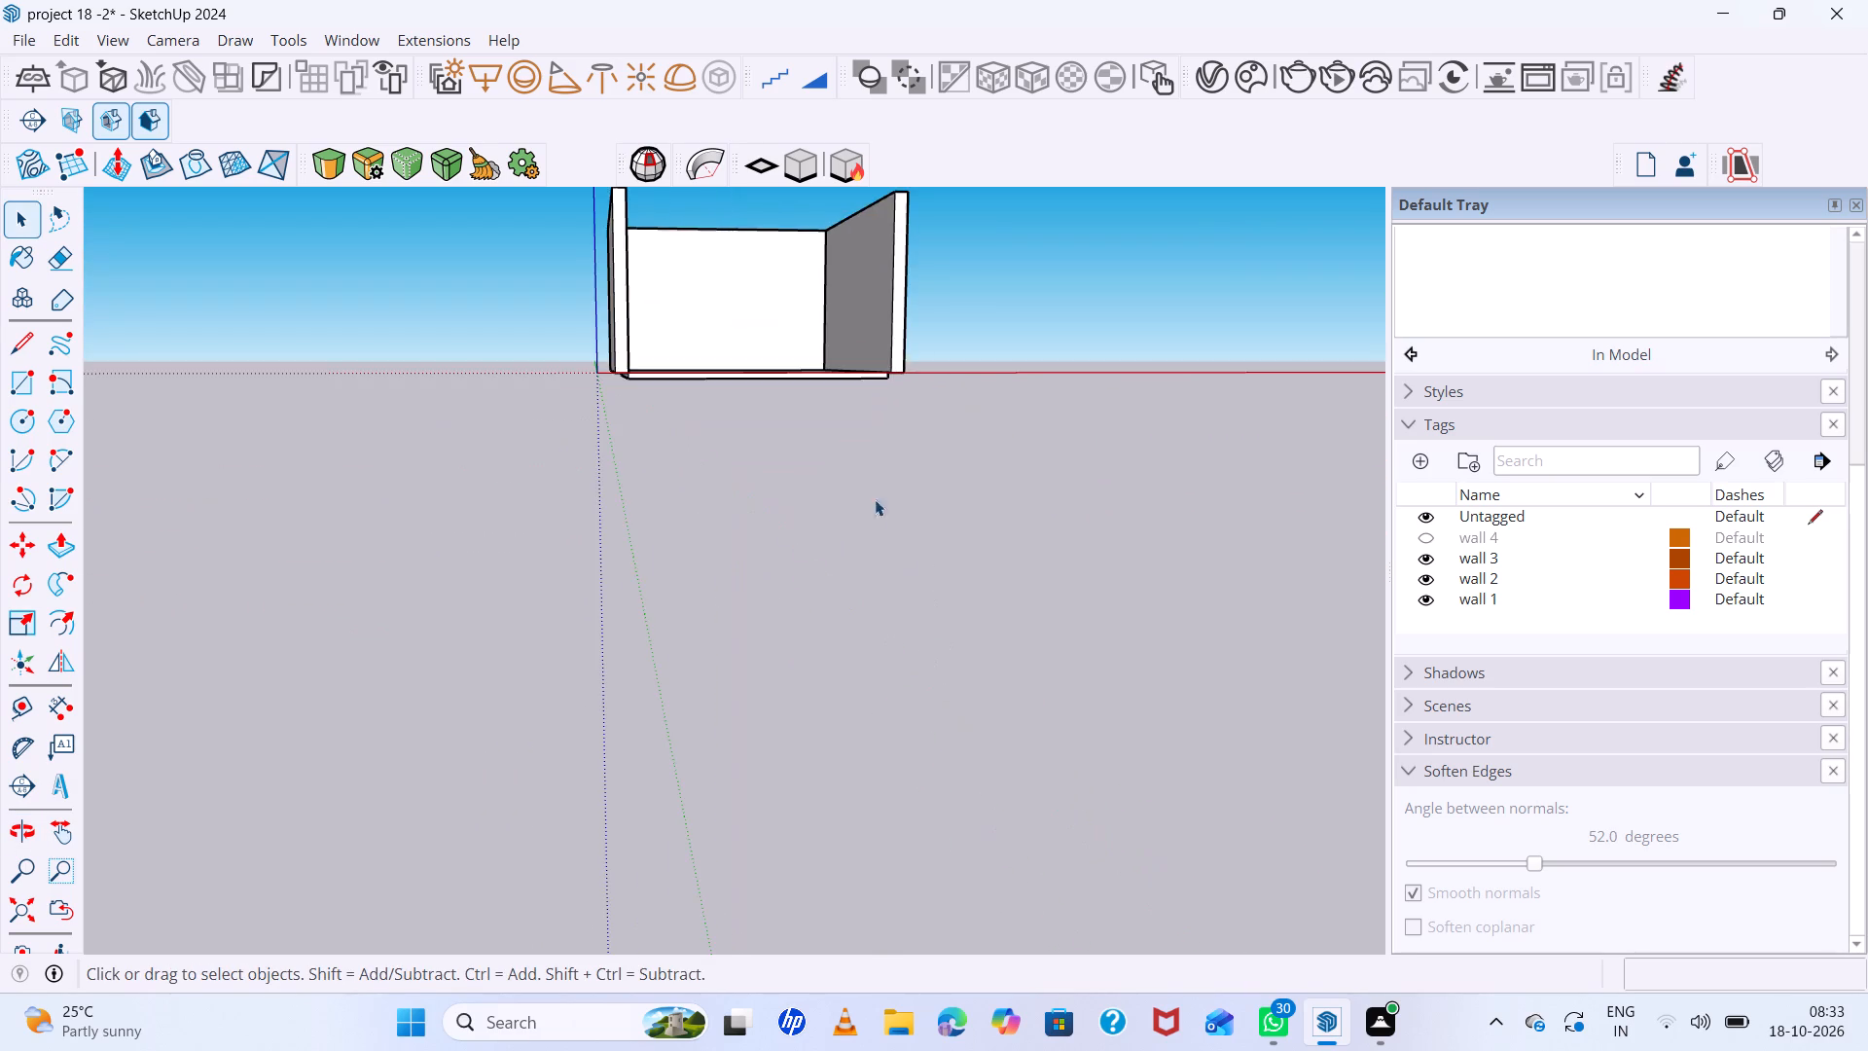
pyautogui.moveTo(857, 468); pyautogui.dragTo(810, 146, button='middle')
pyautogui.scroll(7, 847, 486)
pyautogui.click(760, 300)
pyautogui.scroll(-4, 771, 448)
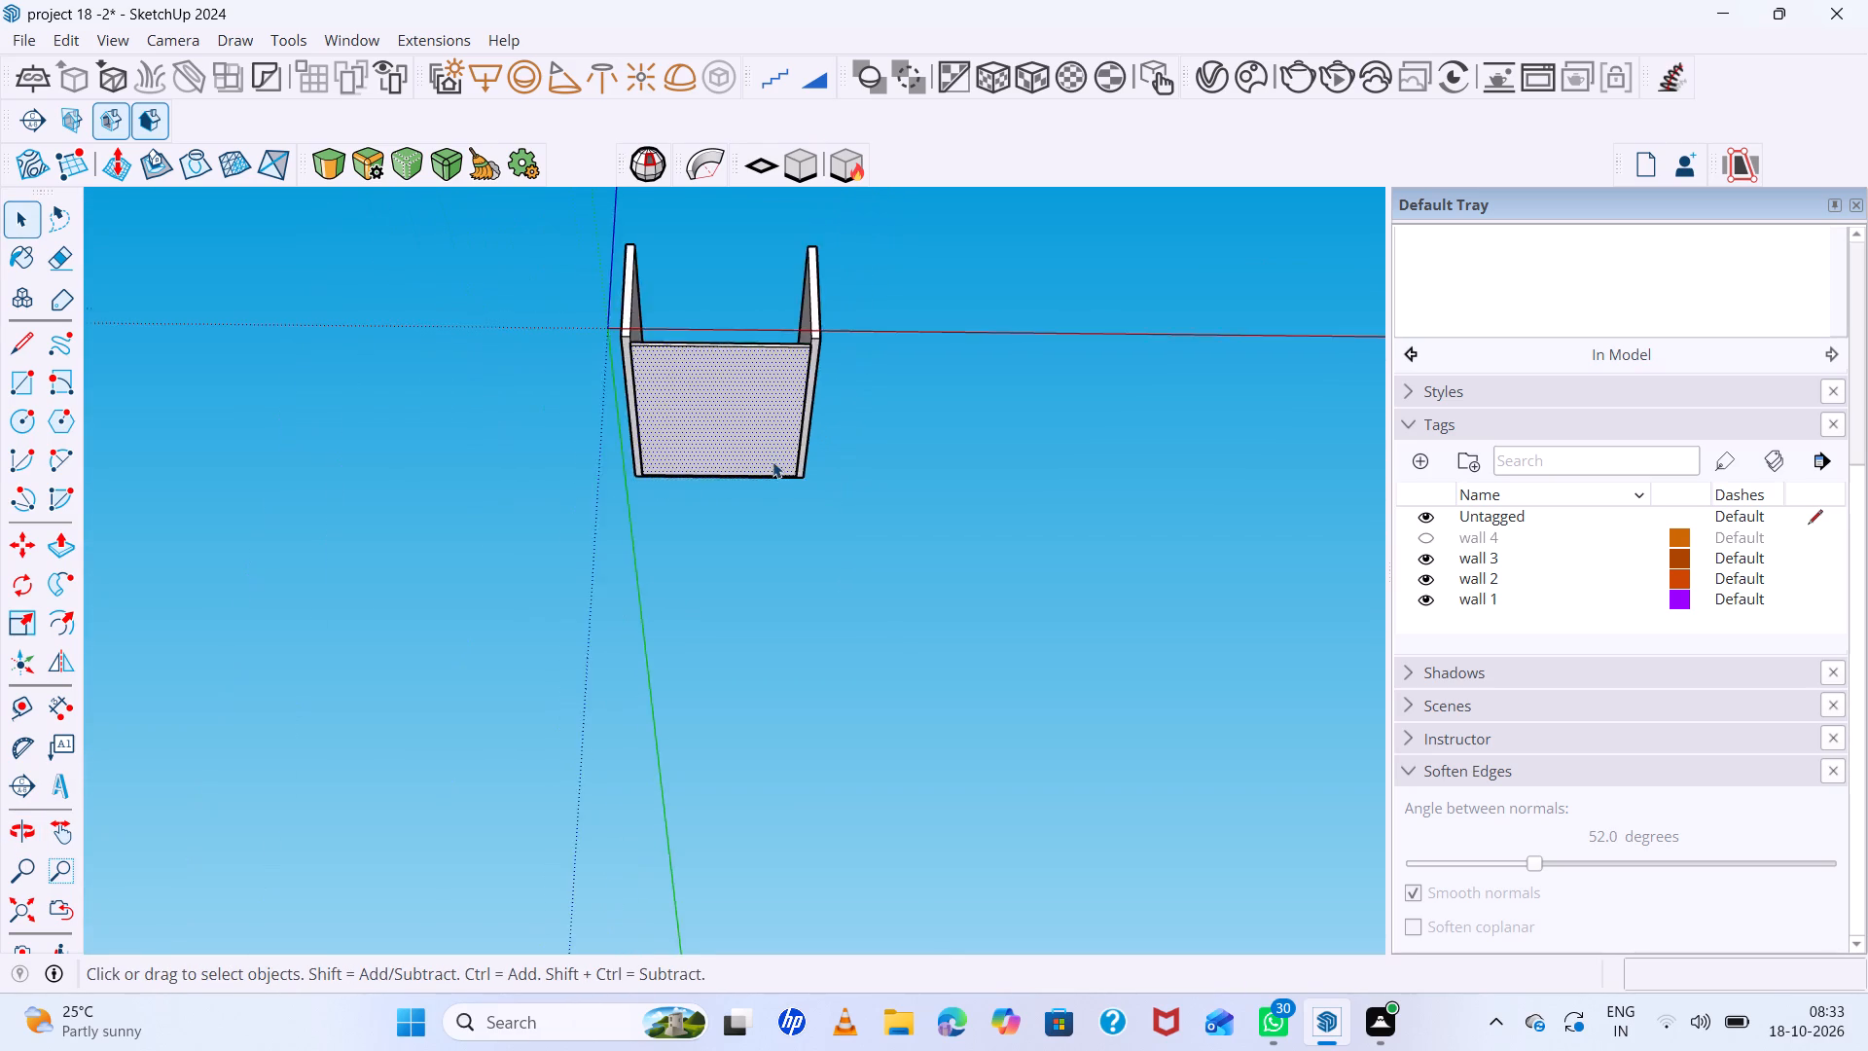
pyautogui.scroll(-8, 772, 461)
pyautogui.scroll(17, 765, 381)
pyautogui.moveTo(809, 441); pyautogui.dragTo(806, 360, button='middle')
pyautogui.middleClick(806, 360)
pyautogui.press('f')
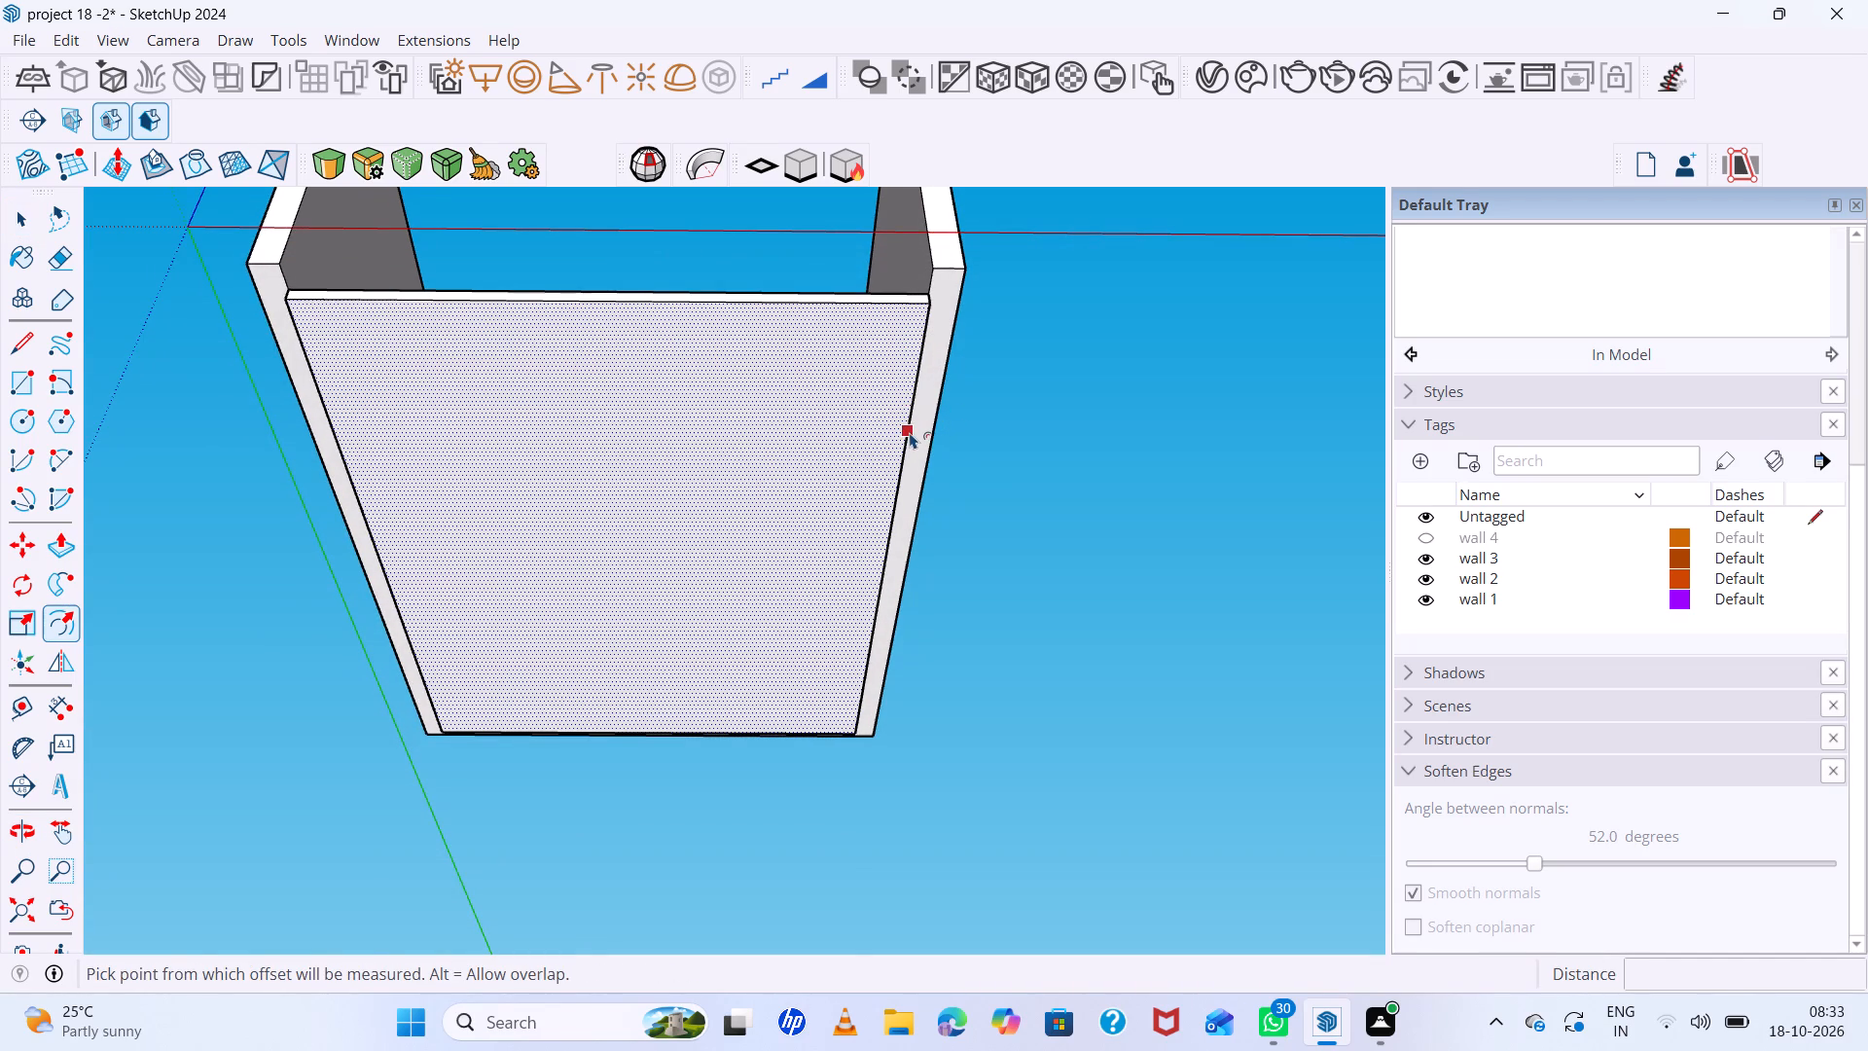
pyautogui.click(910, 432)
pyautogui.scroll(4, 937, 422)
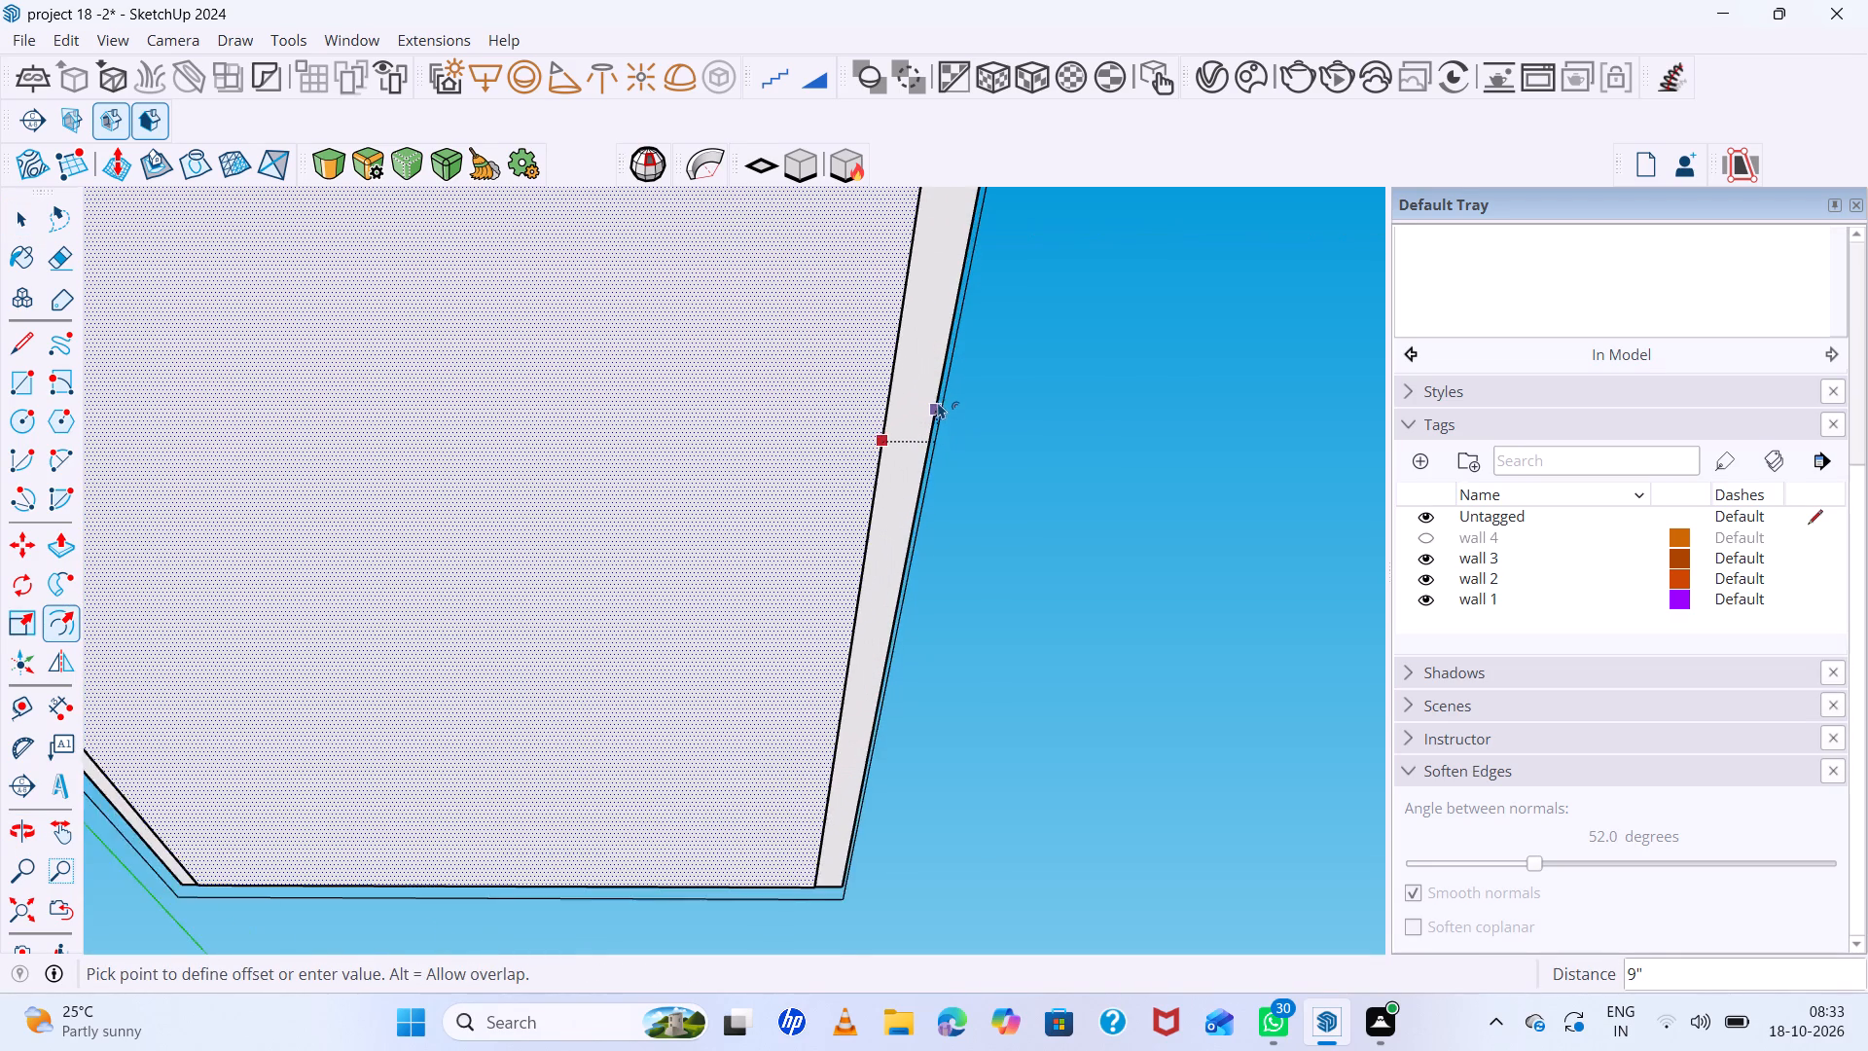
pyautogui.scroll(7, 938, 402)
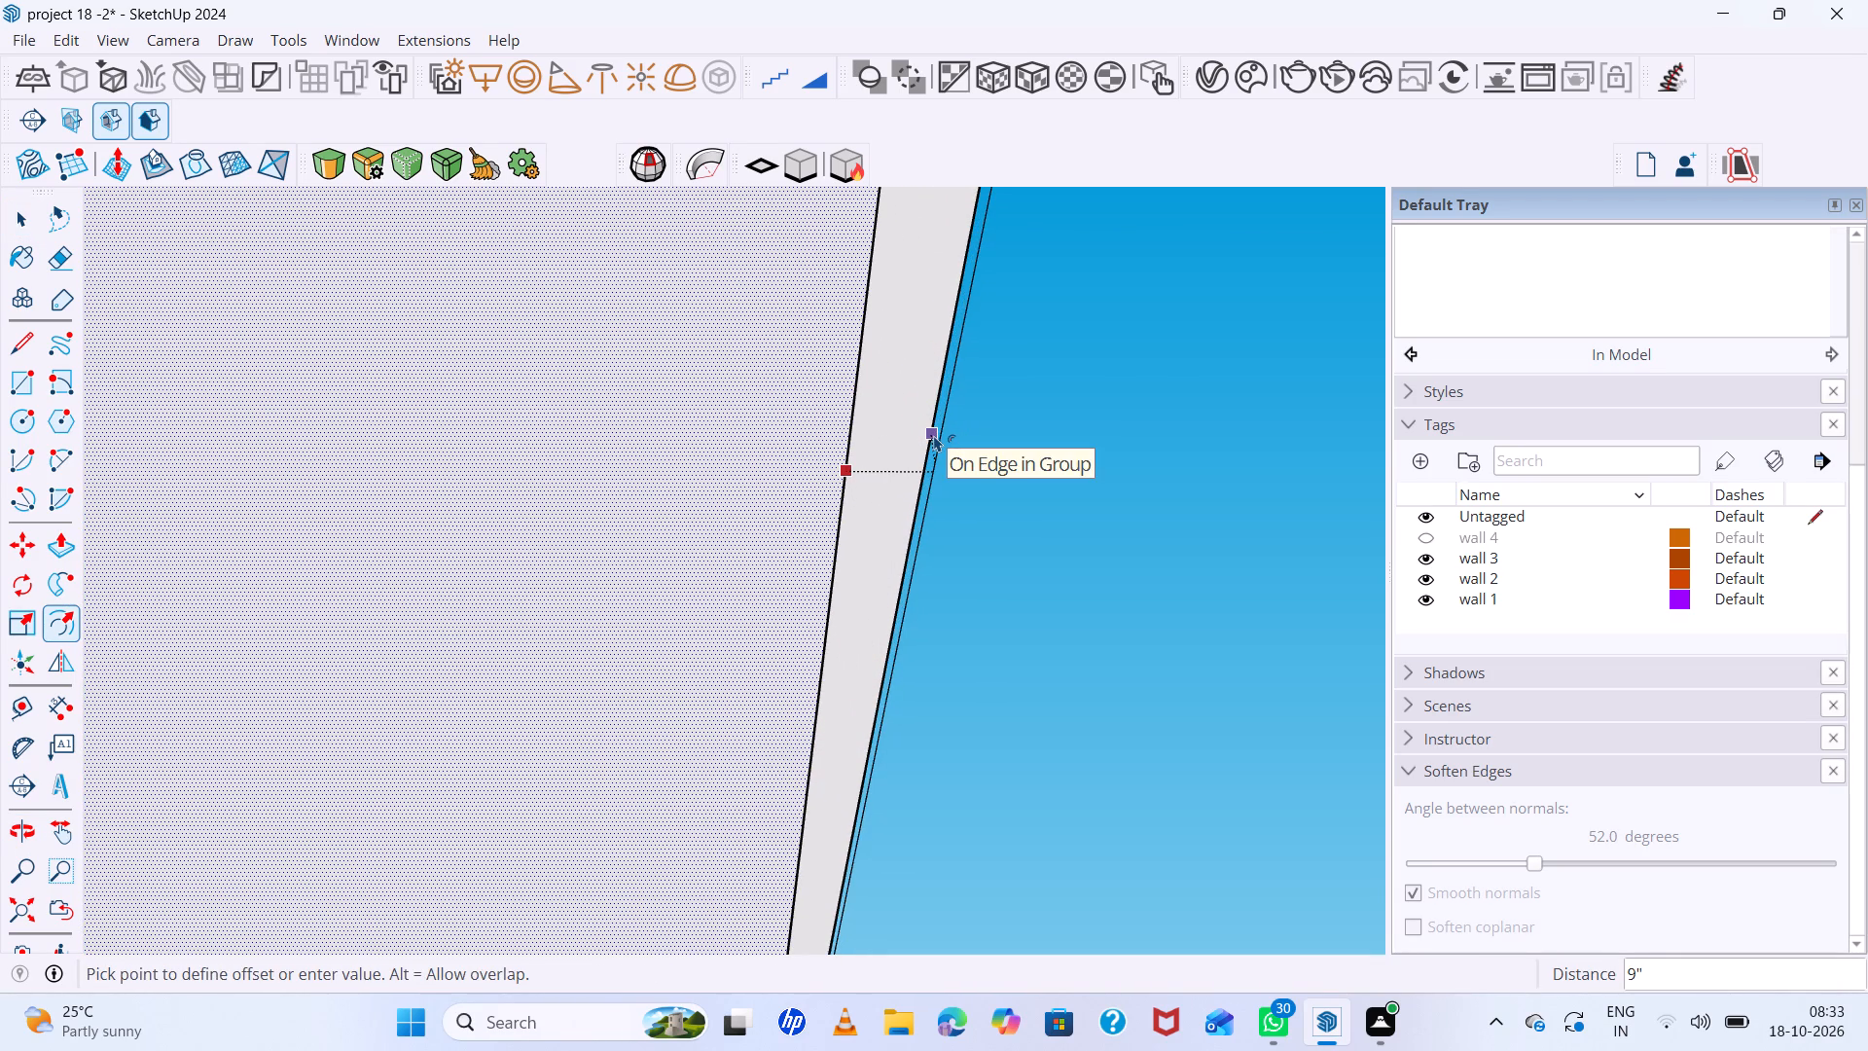
pyautogui.click(934, 435)
# Extrude the offset border around the floor slab 4" up to the underside of the walls.
pyautogui.scroll(-20, 887, 447)
pyautogui.moveTo(924, 409); pyautogui.dragTo(903, 436, button='middle')
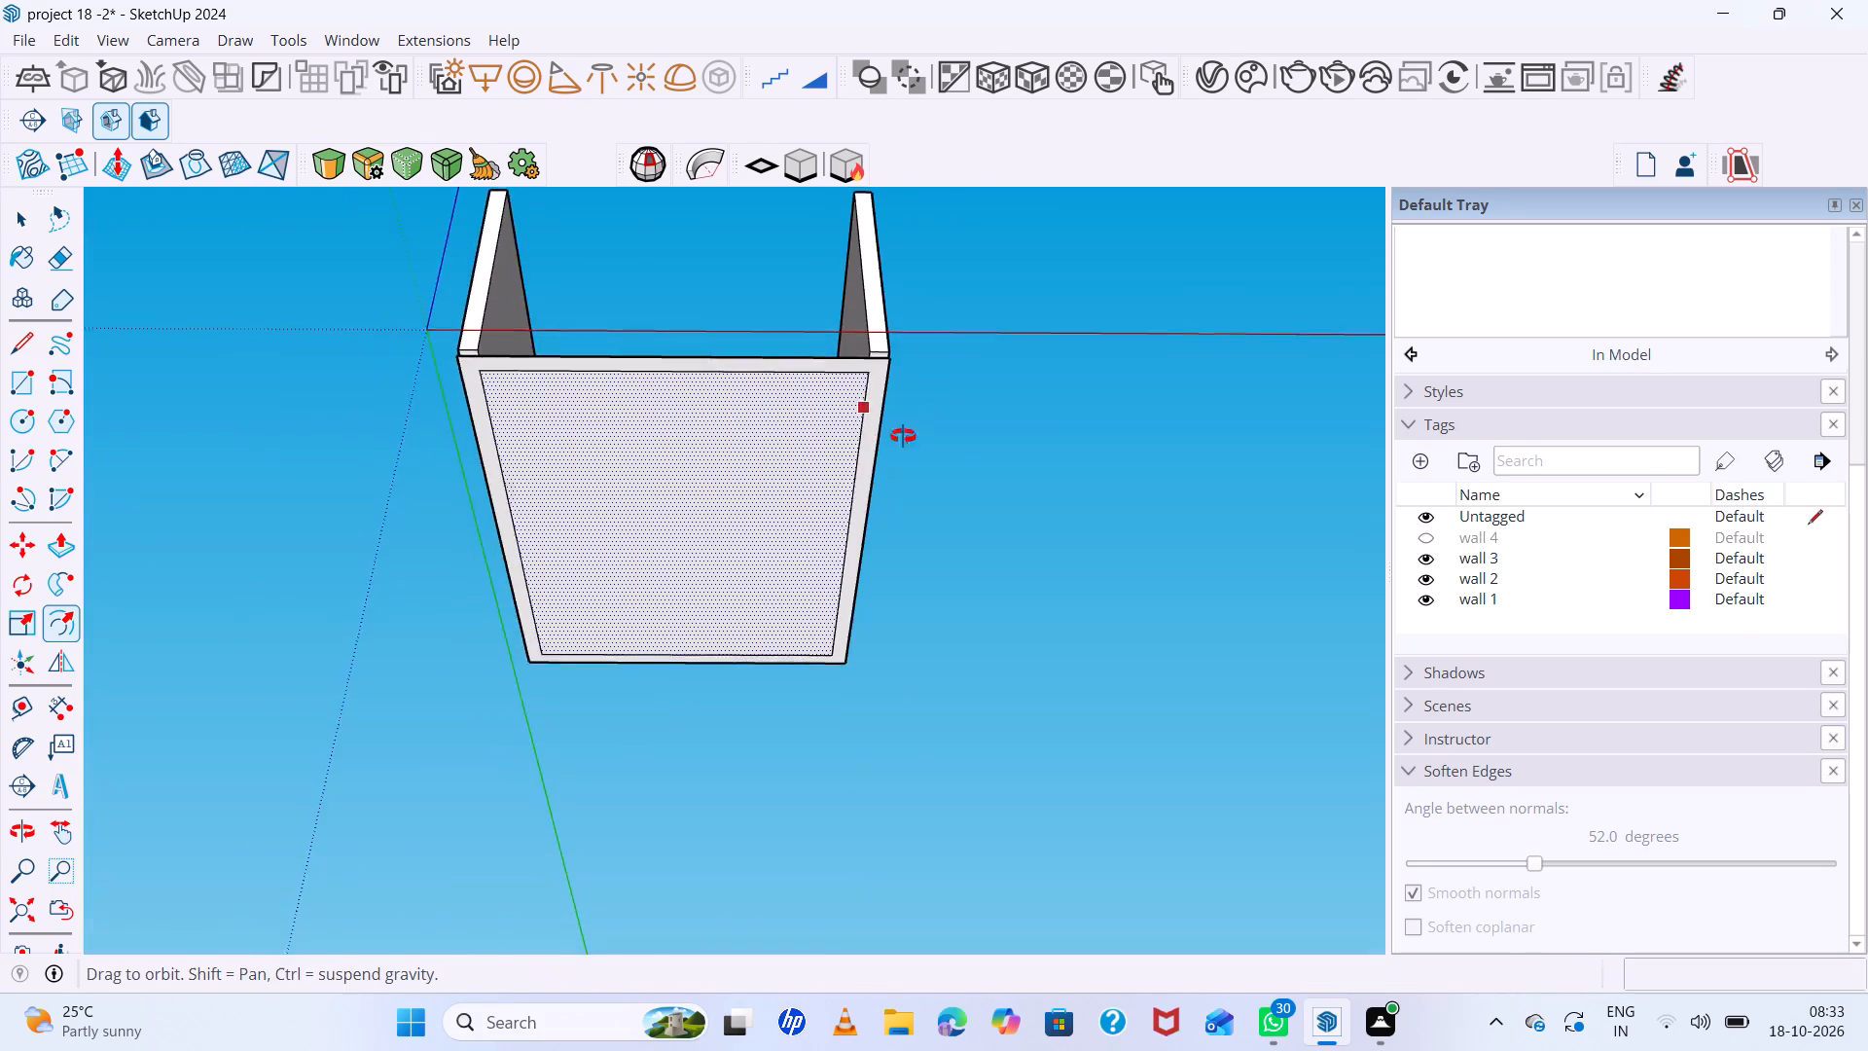
pyautogui.moveTo(903, 436); pyautogui.dragTo(766, 632, button='middle')
pyautogui.scroll(12, 760, 501)
pyautogui.moveTo(764, 477); pyautogui.dragTo(806, 665, button='middle')
pyautogui.press('space')
pyautogui.scroll(5, 826, 481)
pyautogui.click(826, 481)
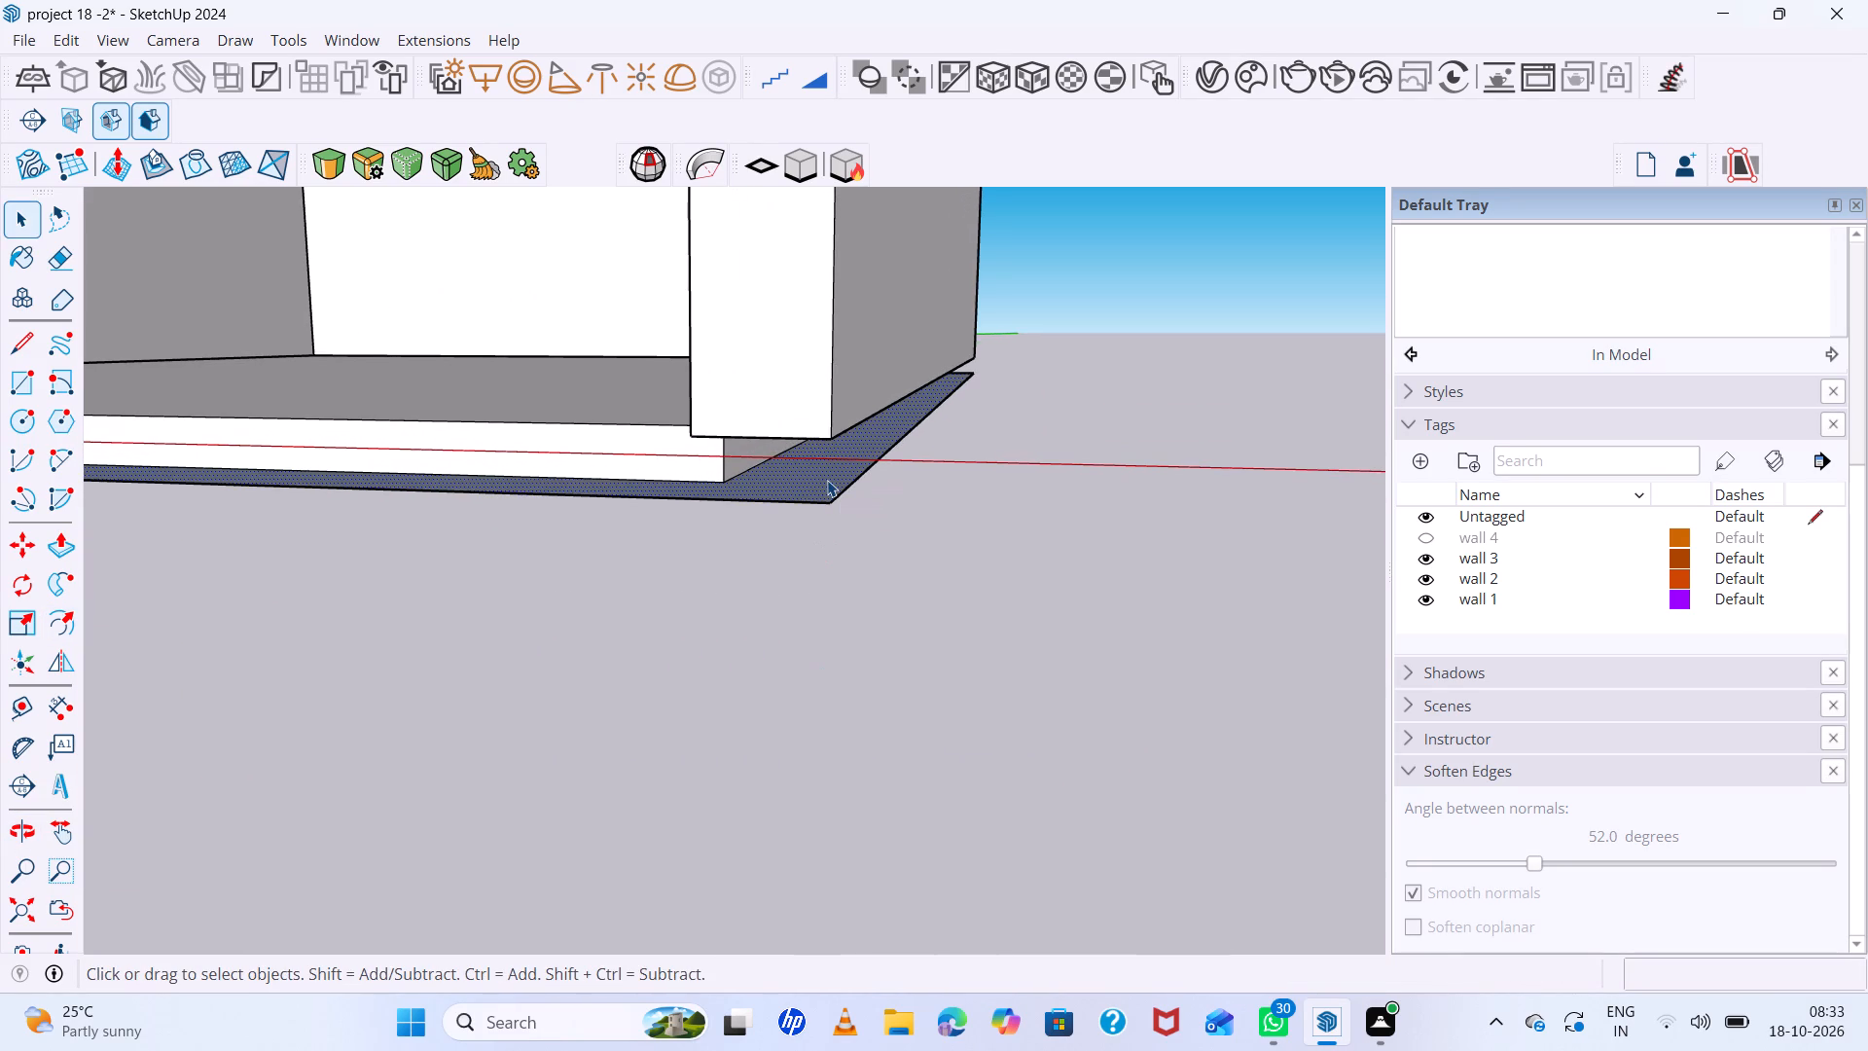
pyautogui.press('p')
pyautogui.click(827, 480)
pyautogui.click(821, 424)
pyautogui.scroll(-9, 819, 465)
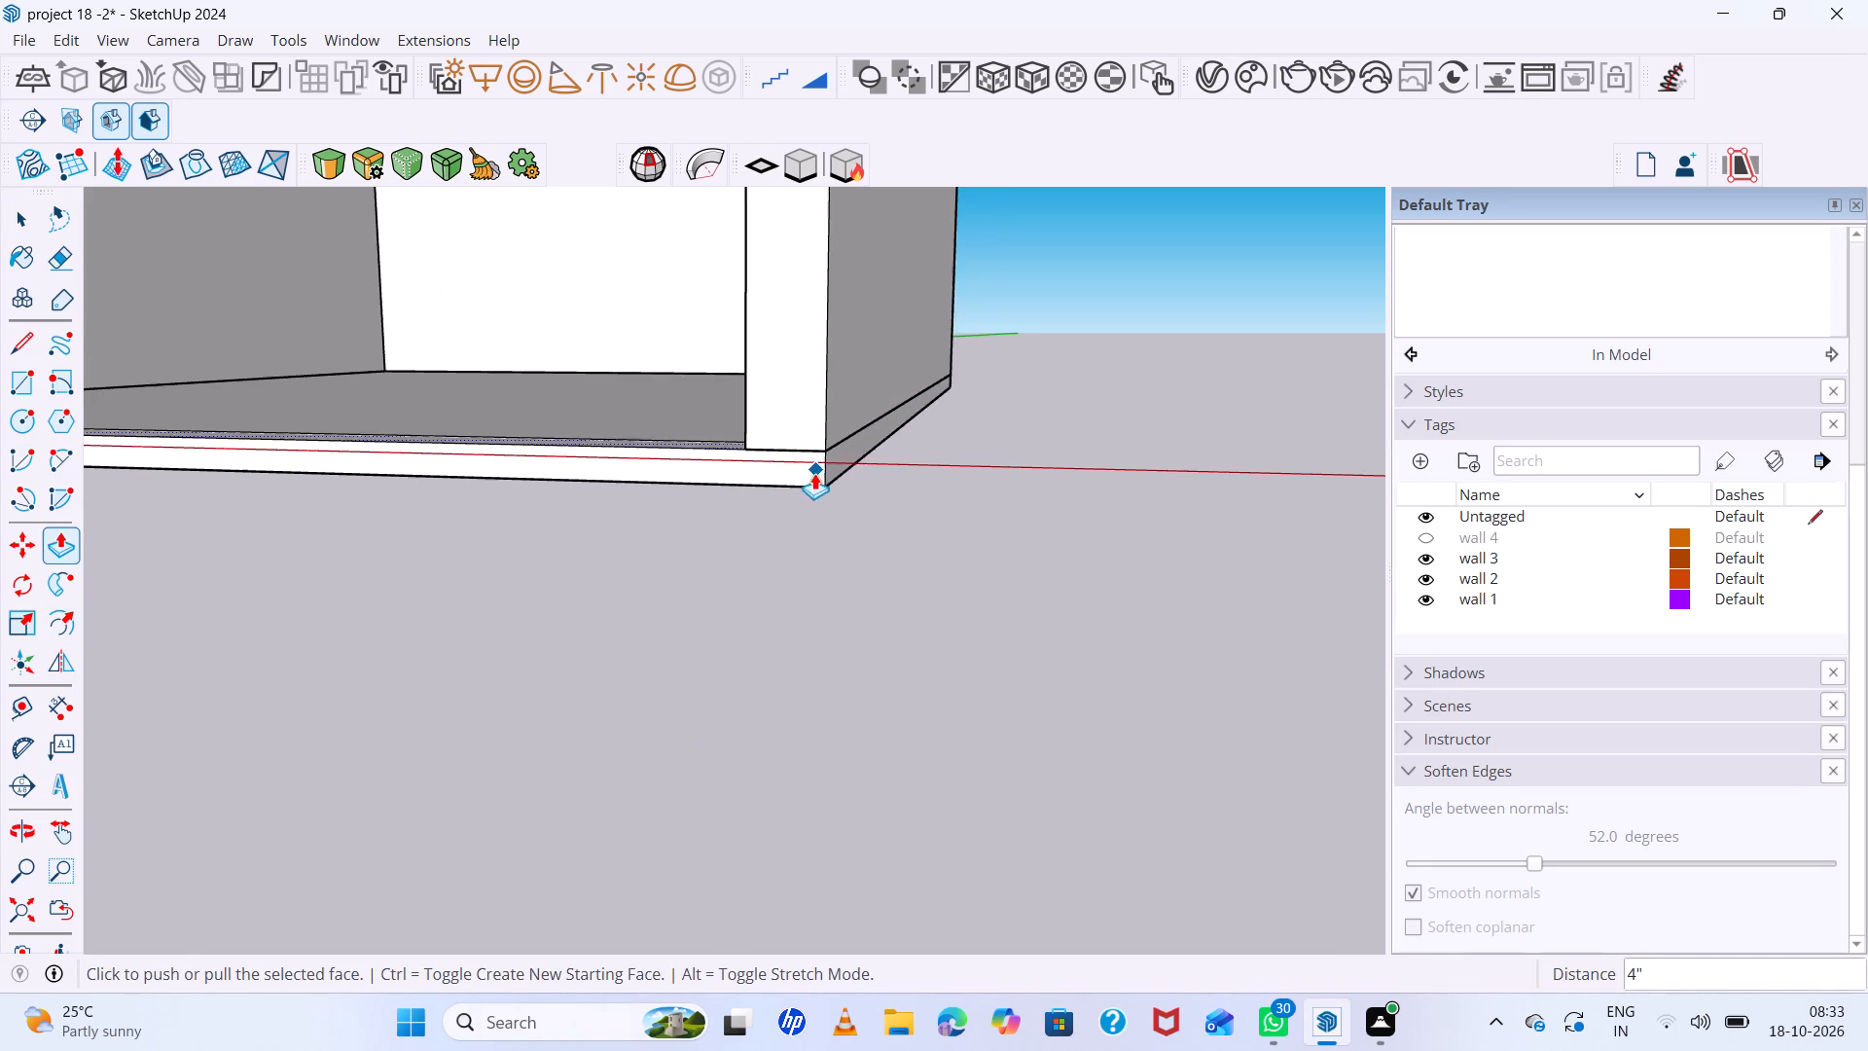
pyautogui.scroll(-3, 814, 473)
pyautogui.moveTo(789, 484); pyautogui.dragTo(882, 683, button='middle')
pyautogui.press('space')
# Delete the leftover edge between the floor and its extruded border at the room's open front.
pyautogui.scroll(-12, 783, 472)
pyautogui.scroll(6, 603, 449)
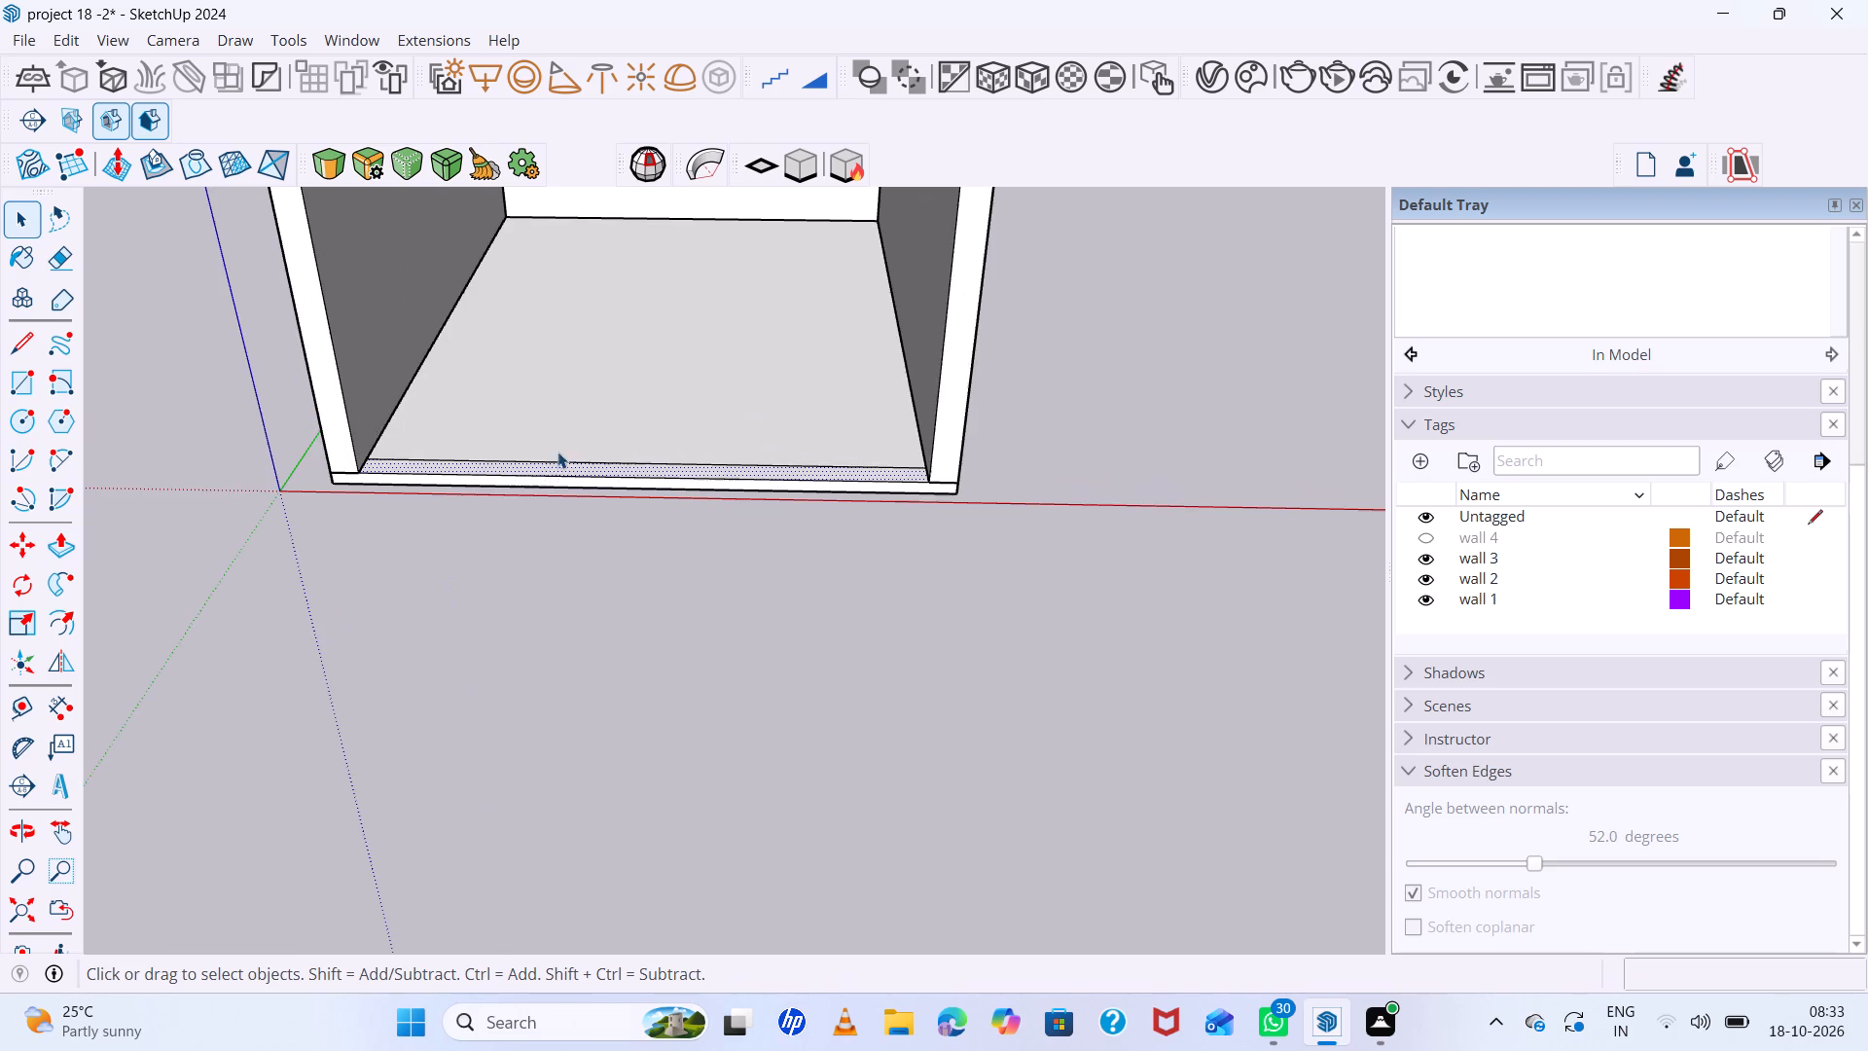
pyautogui.click(549, 474)
pyautogui.click(553, 456)
pyautogui.click(556, 468)
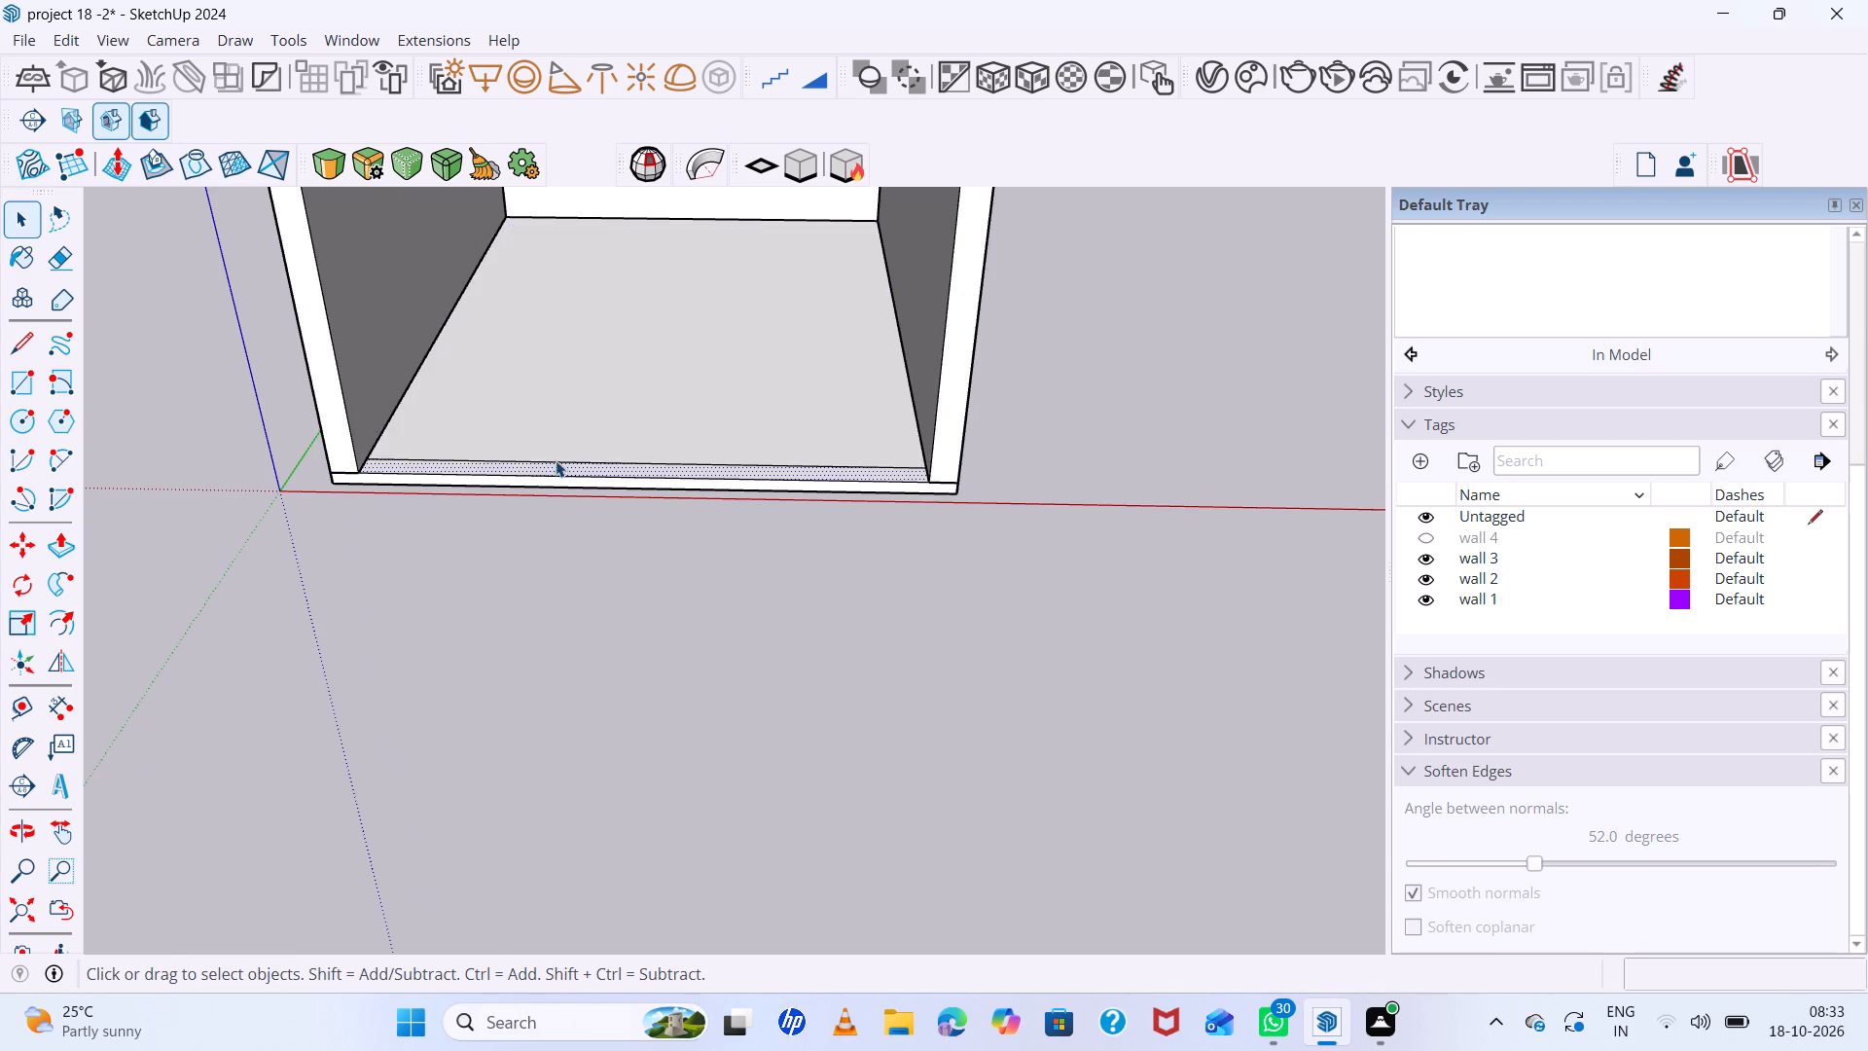
pyautogui.click(556, 460)
pyautogui.press('Delete')
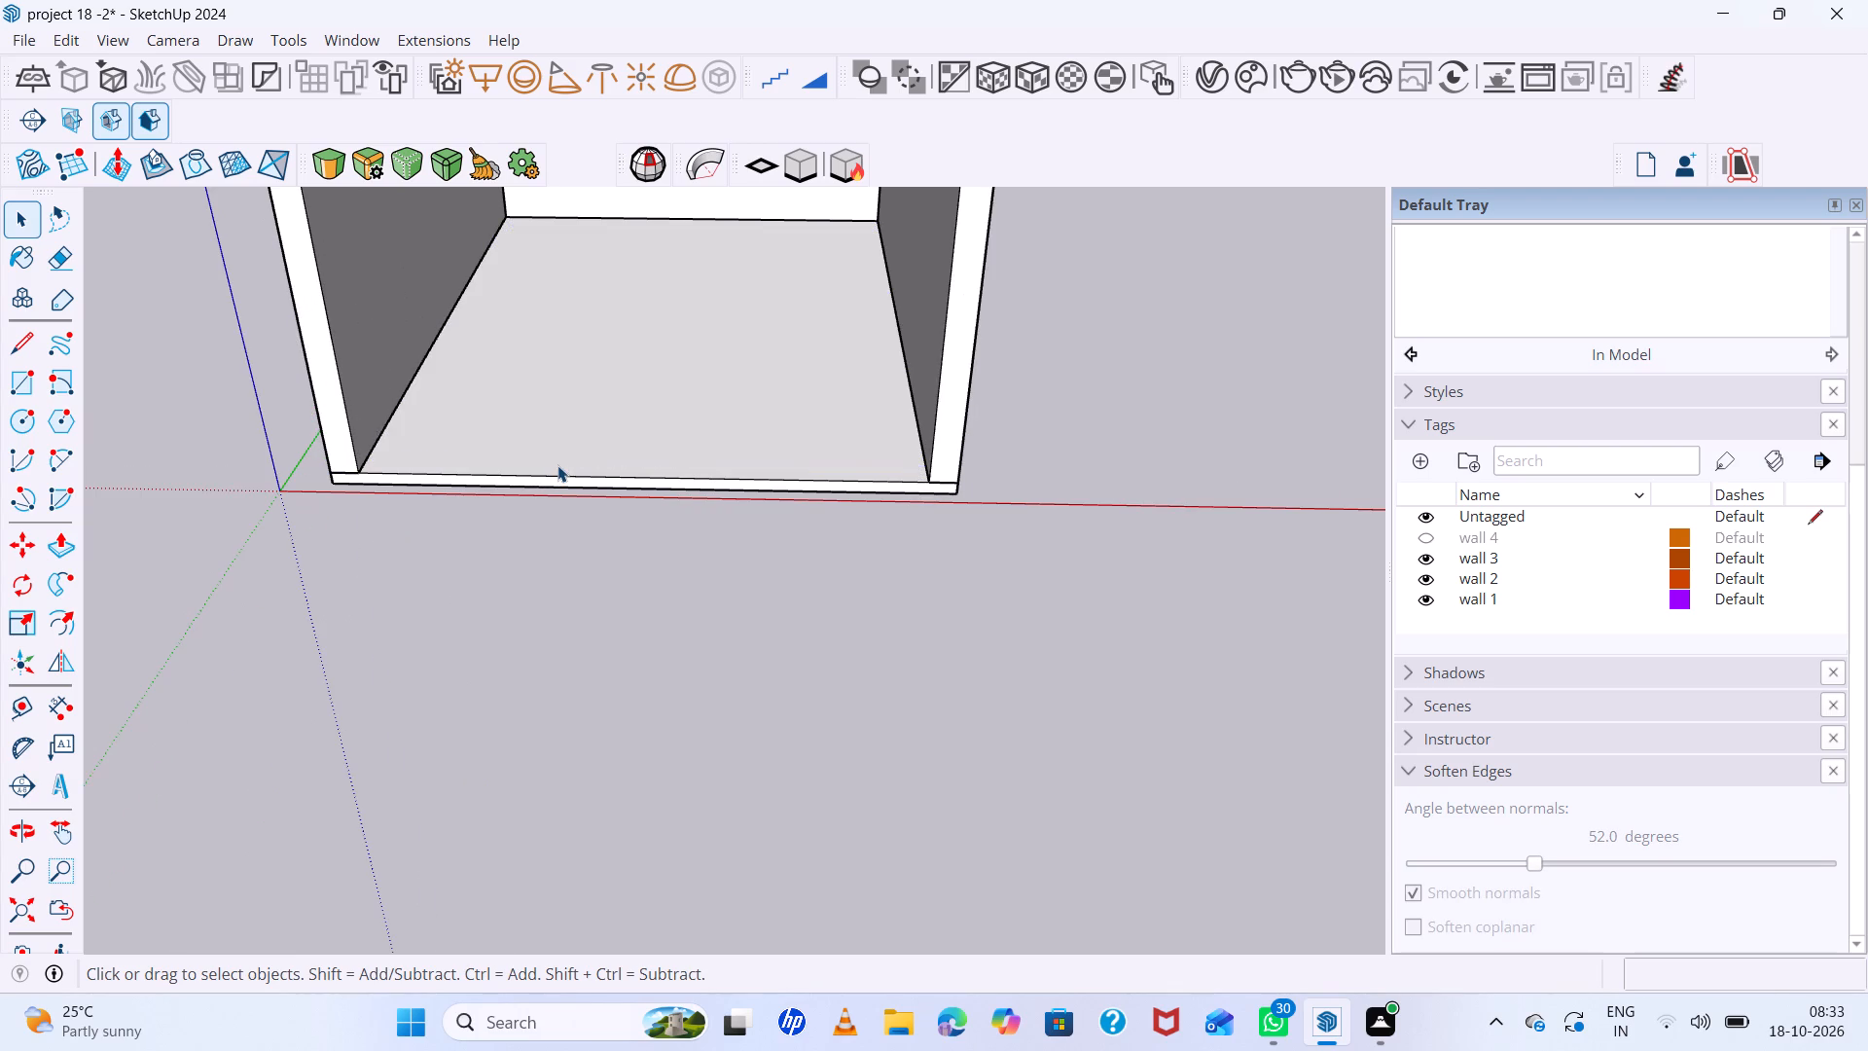
# Examine the room and its floor slab from above and below.
pyautogui.scroll(-13, 557, 465)
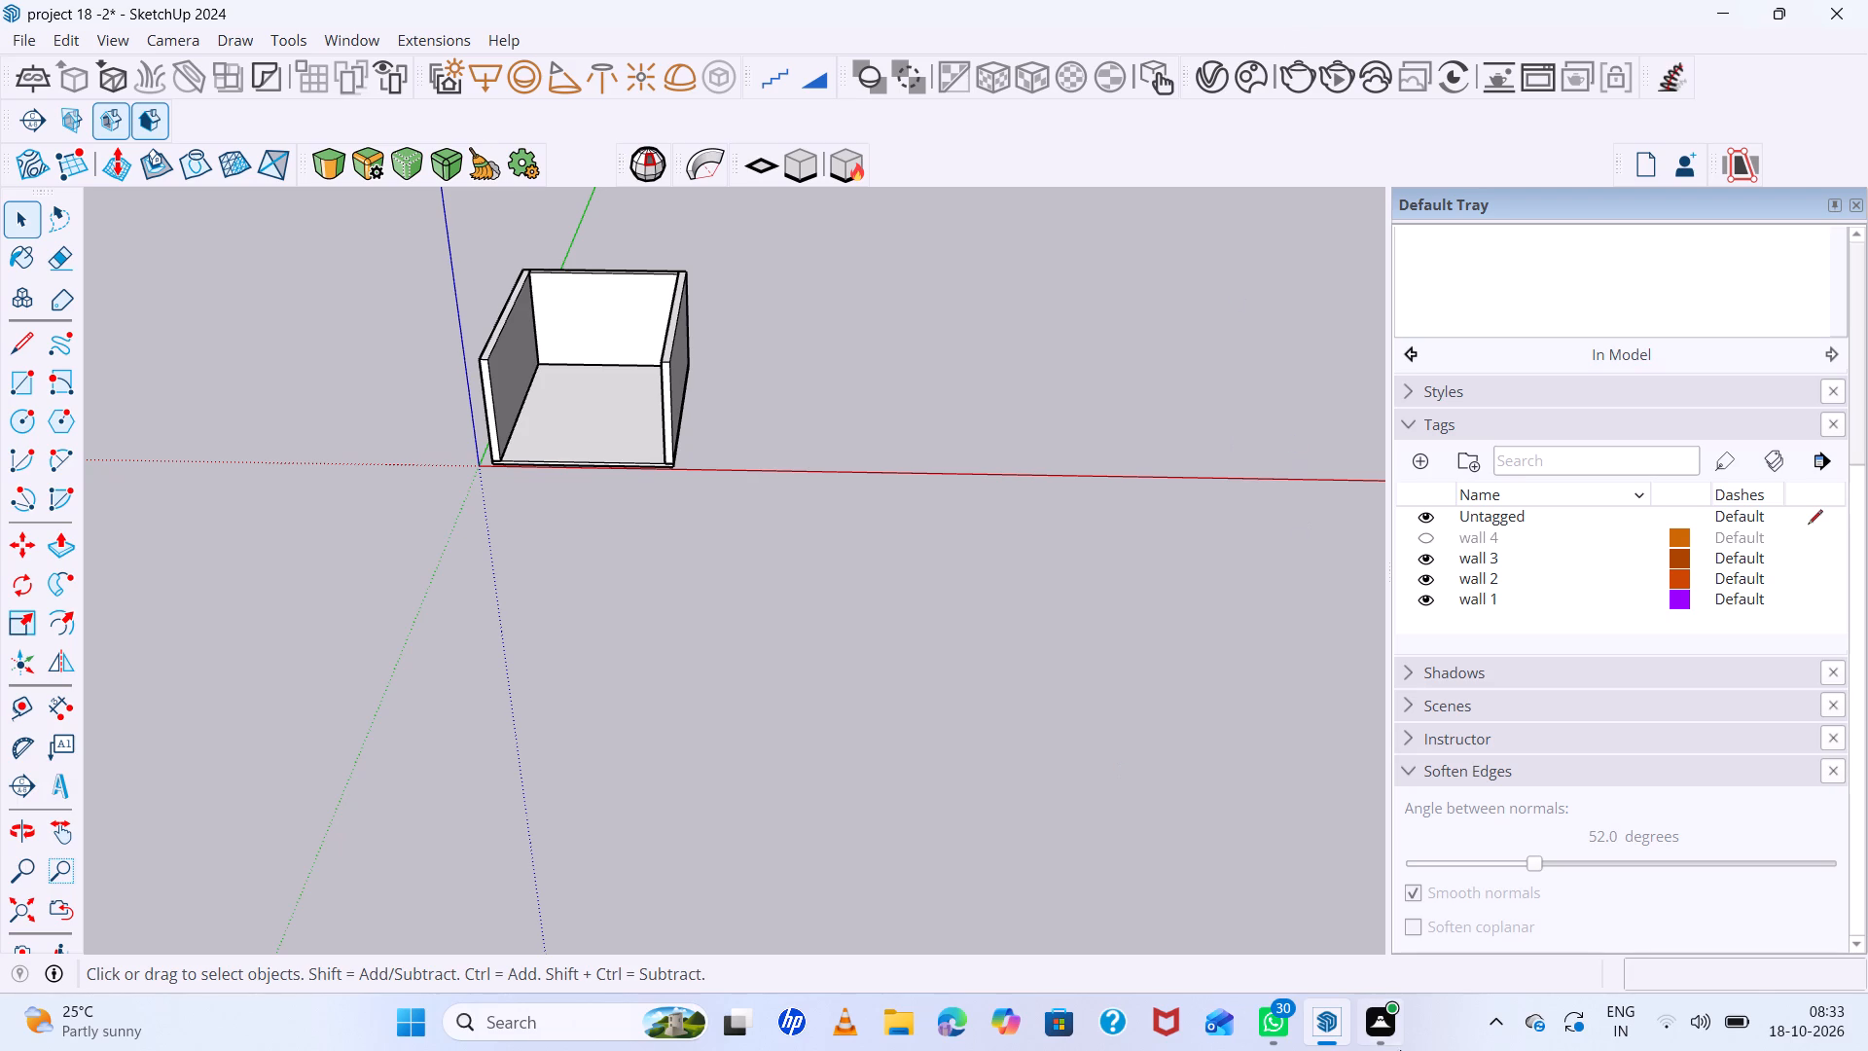
pyautogui.scroll(-5, 991, 450)
pyautogui.scroll(2, 591, 334)
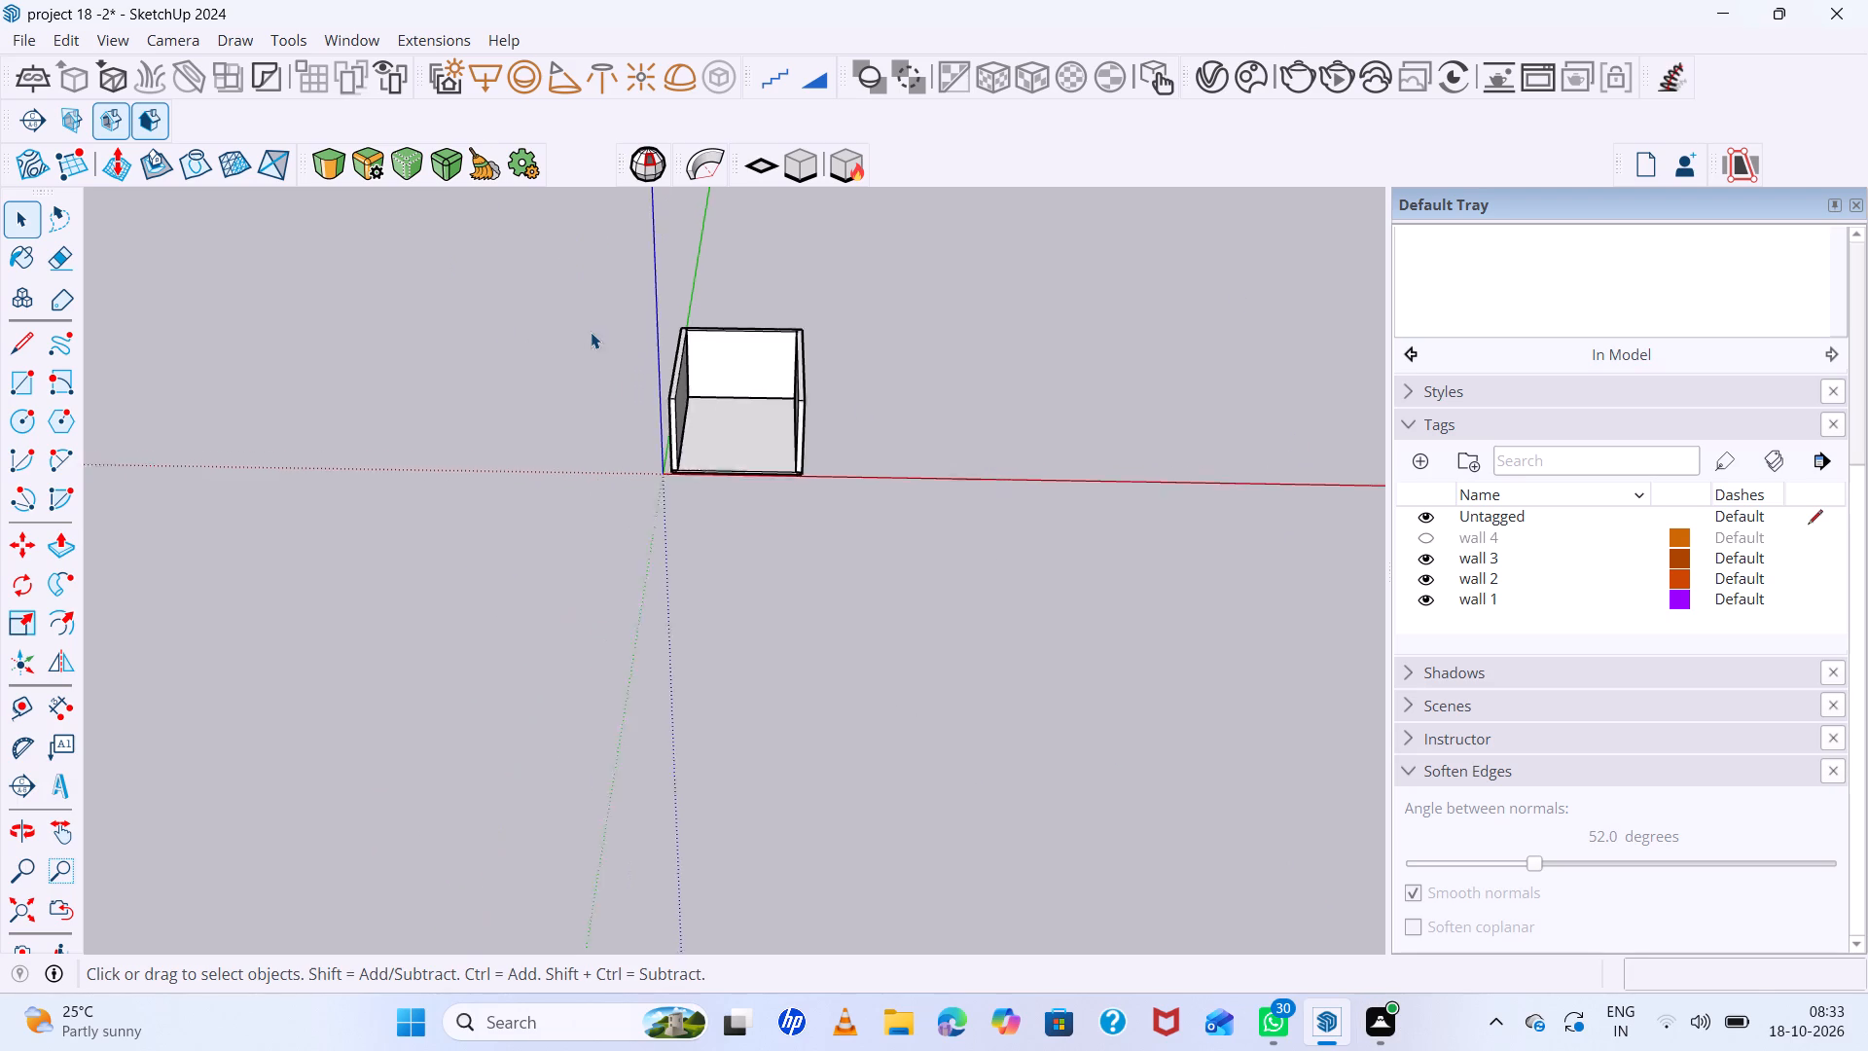
pyautogui.scroll(6, 591, 332)
pyautogui.scroll(1, 842, 509)
pyautogui.moveTo(845, 511); pyautogui.dragTo(875, 387, button='middle')
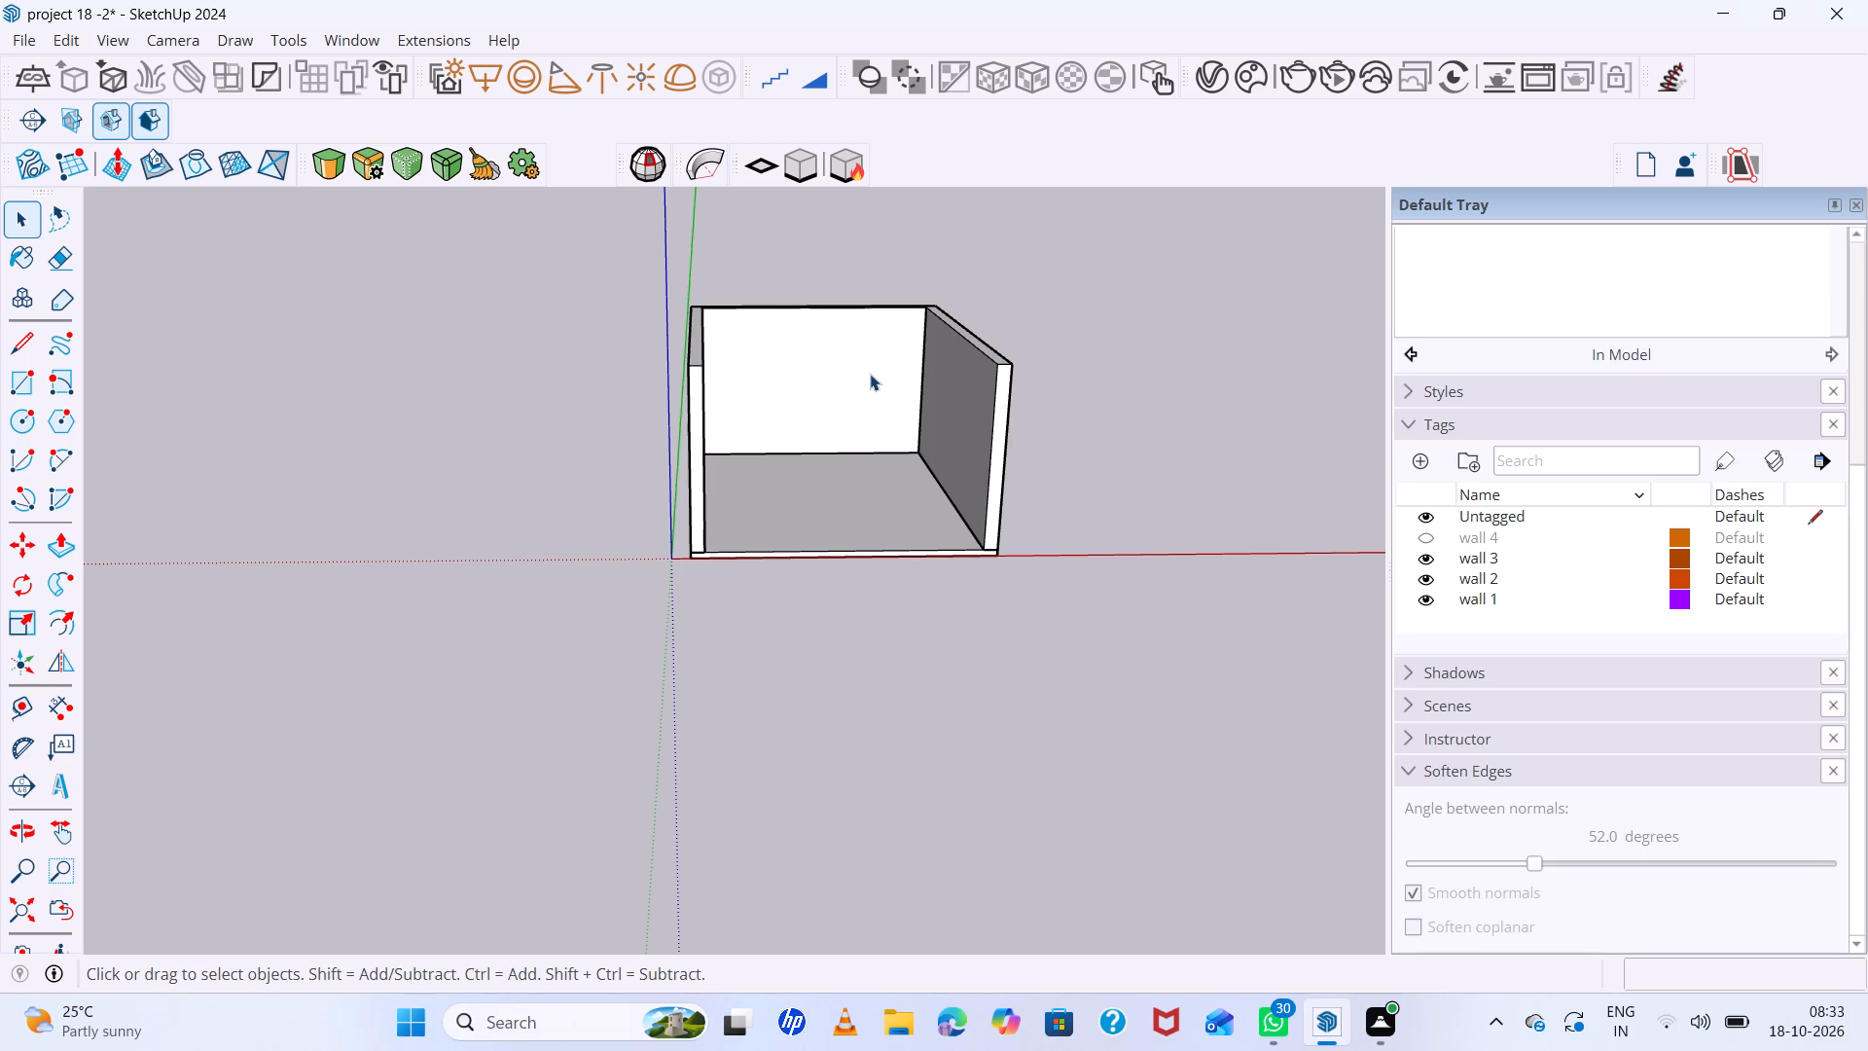
pyautogui.scroll(-8, 769, 464)
pyautogui.moveTo(904, 482); pyautogui.dragTo(629, 242, button='middle')
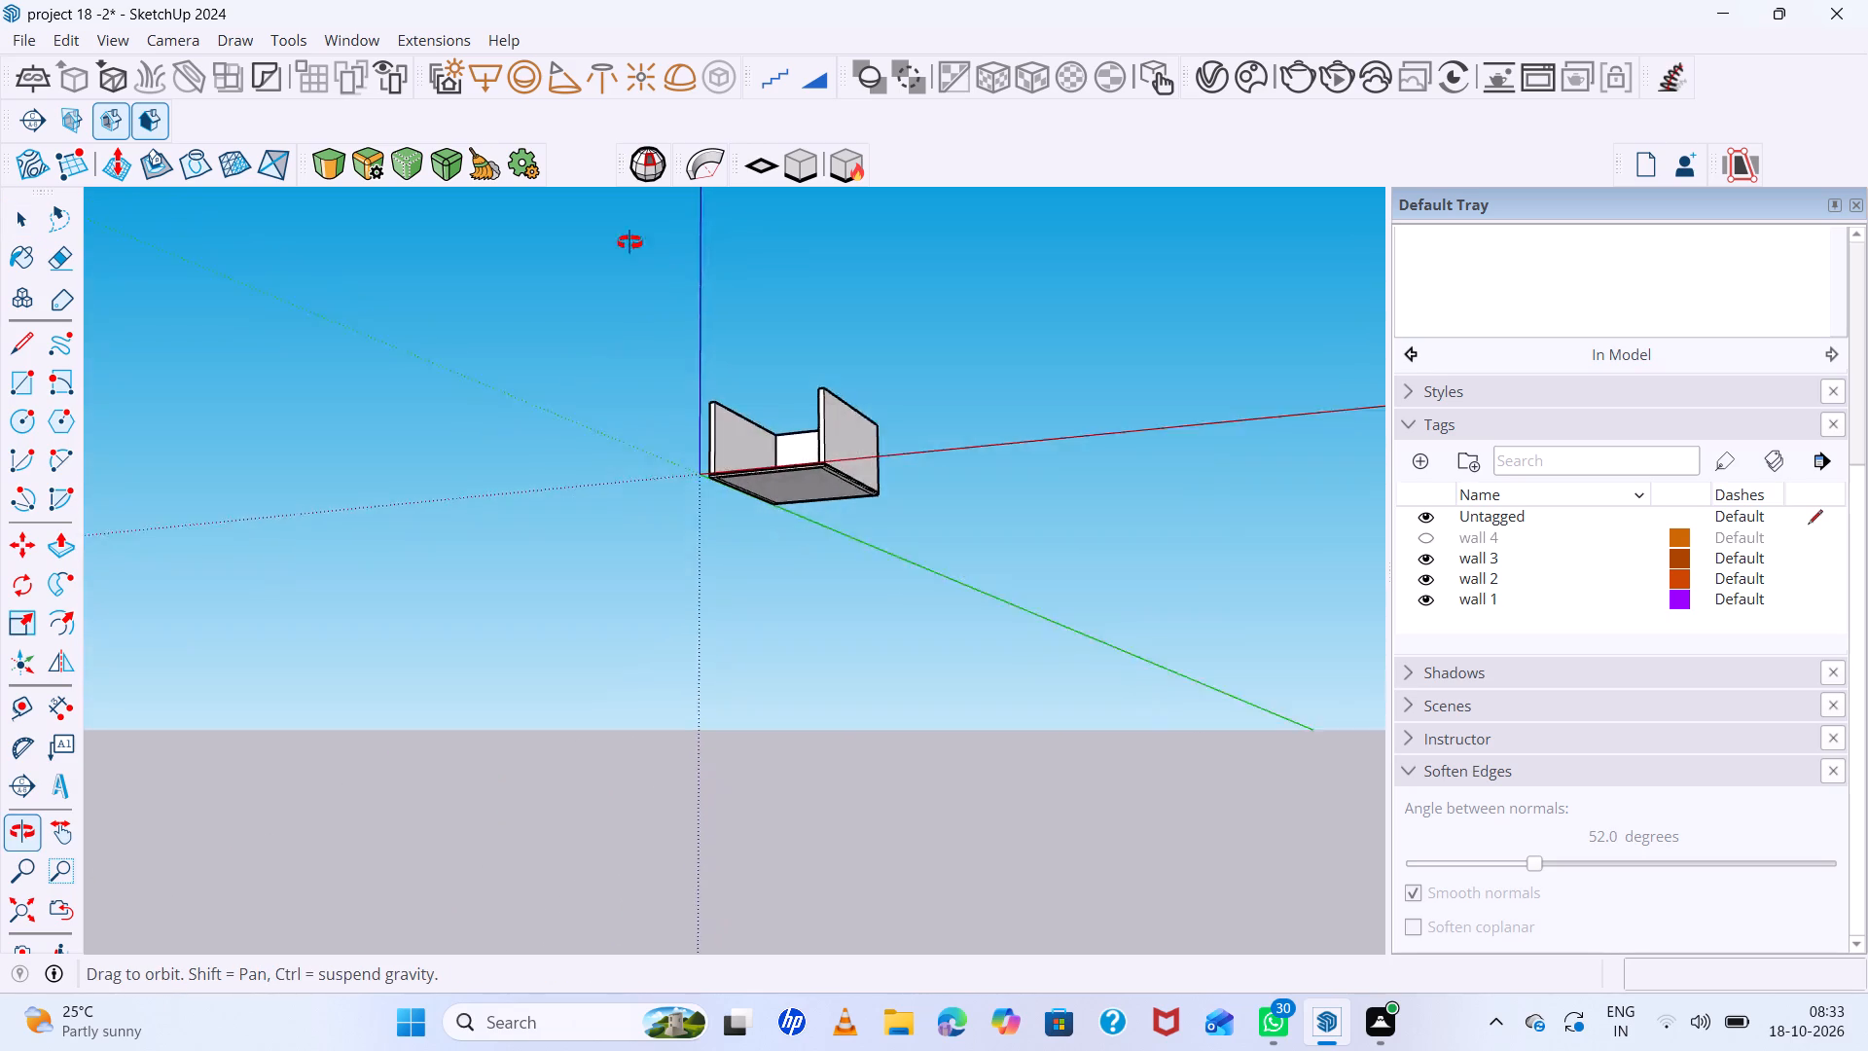
pyautogui.moveTo(629, 242); pyautogui.dragTo(693, 420, button='middle')
pyautogui.moveTo(700, 426); pyautogui.dragTo(711, 862, button='middle')
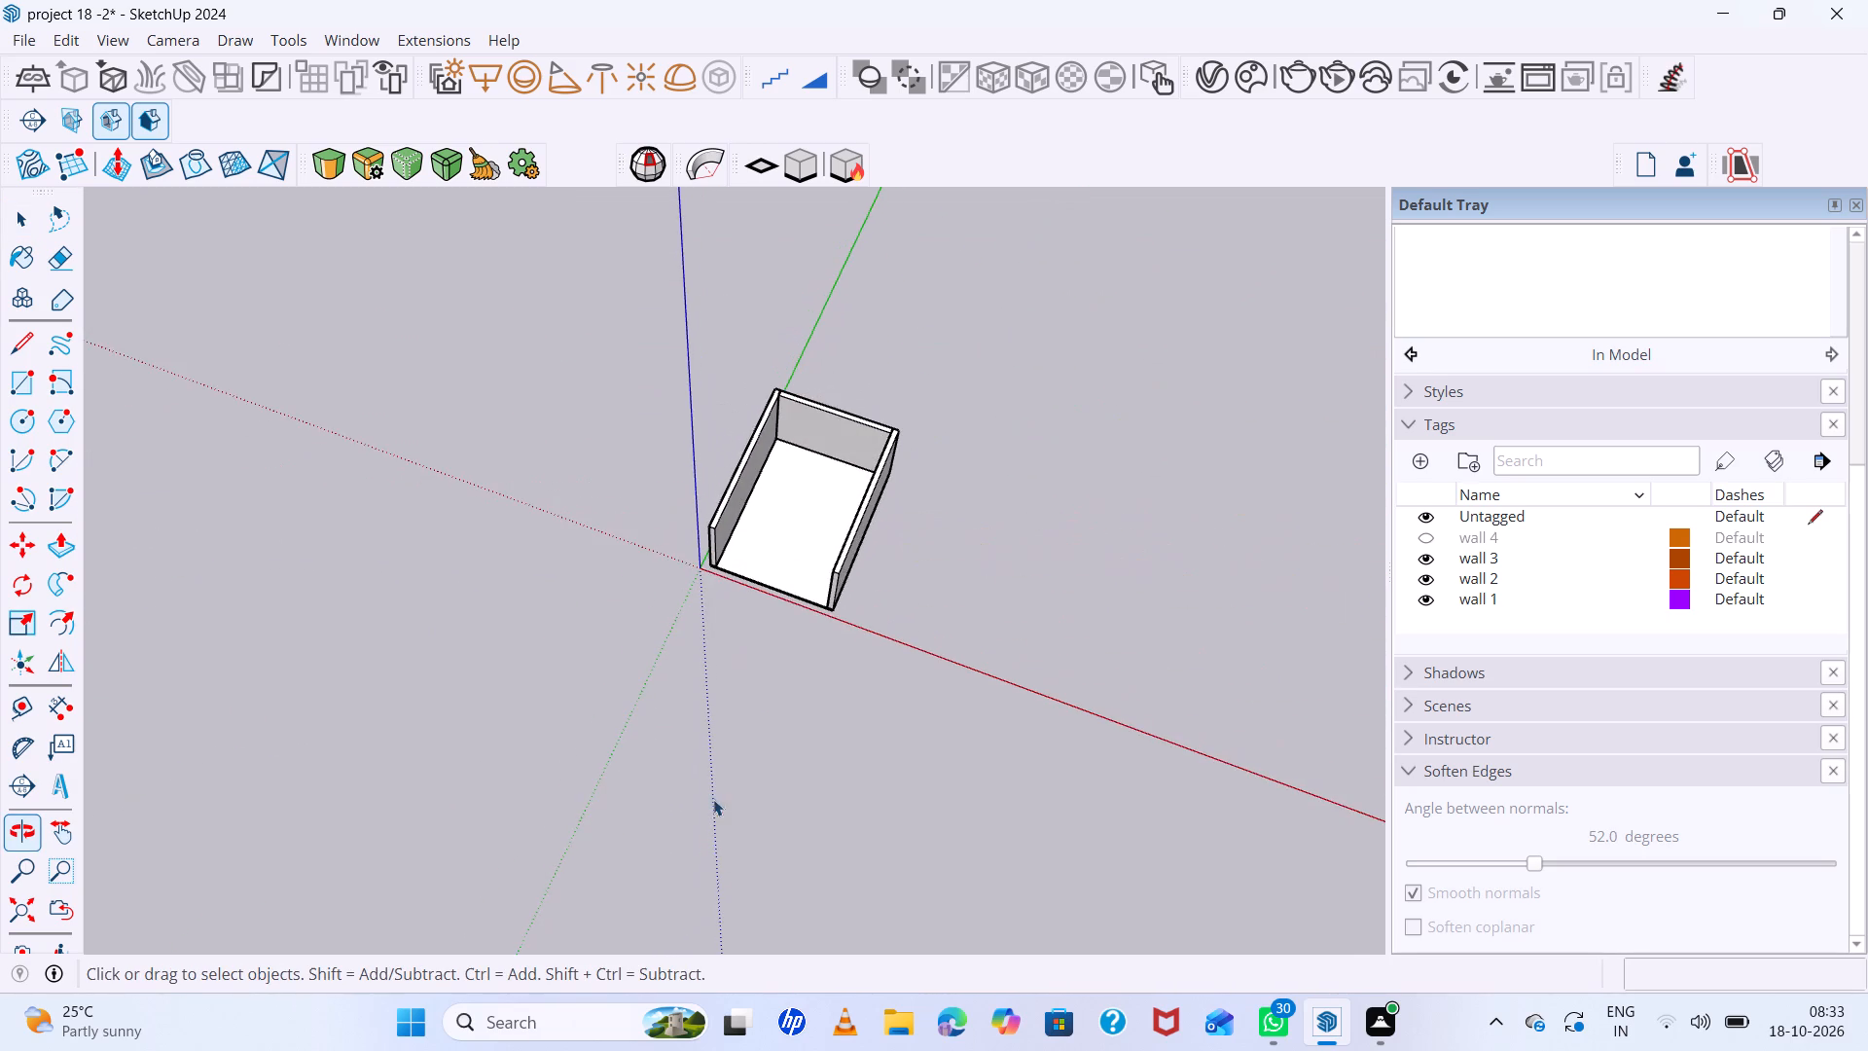
pyautogui.scroll(6, 766, 612)
pyautogui.scroll(5, 766, 445)
pyautogui.scroll(-7, 766, 443)
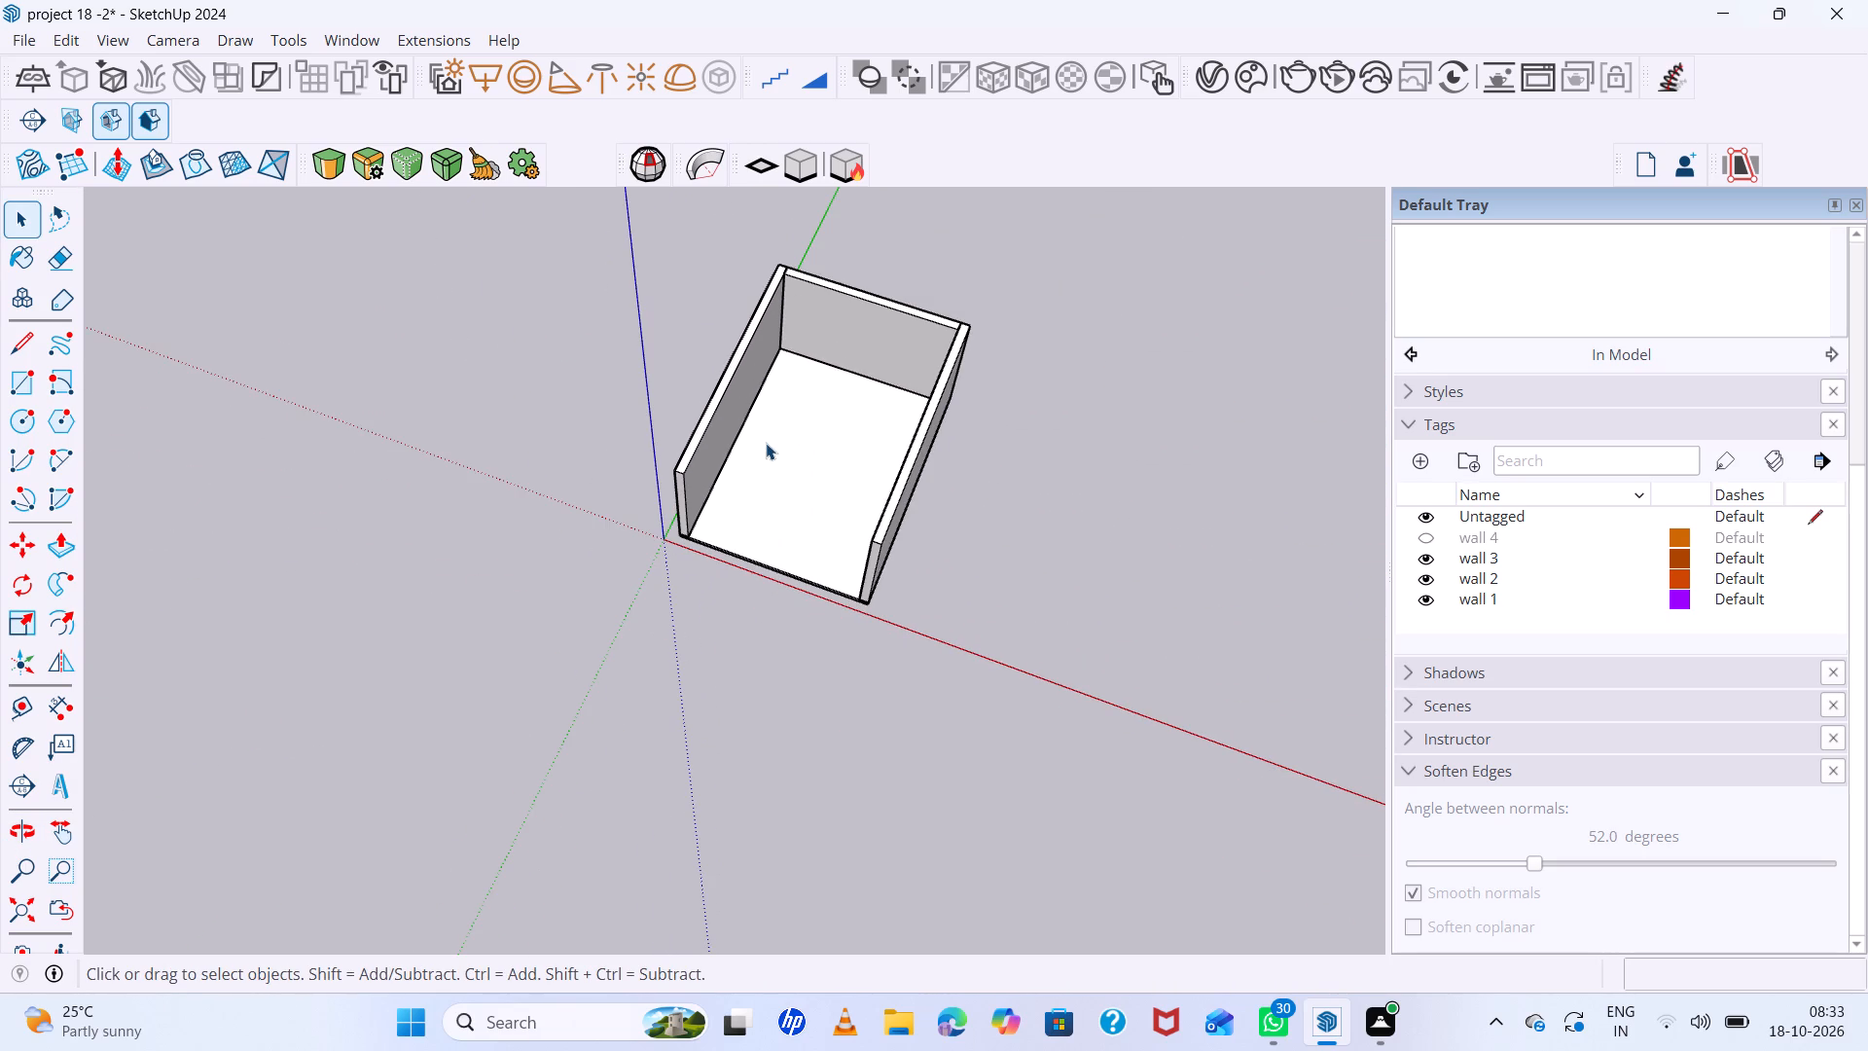
# Select the whole connected floor slab and move it out from under the walls, clear of the room along the red axis.
pyautogui.scroll(10, 745, 581)
pyautogui.moveTo(782, 582); pyautogui.dragTo(919, 257, button='middle')
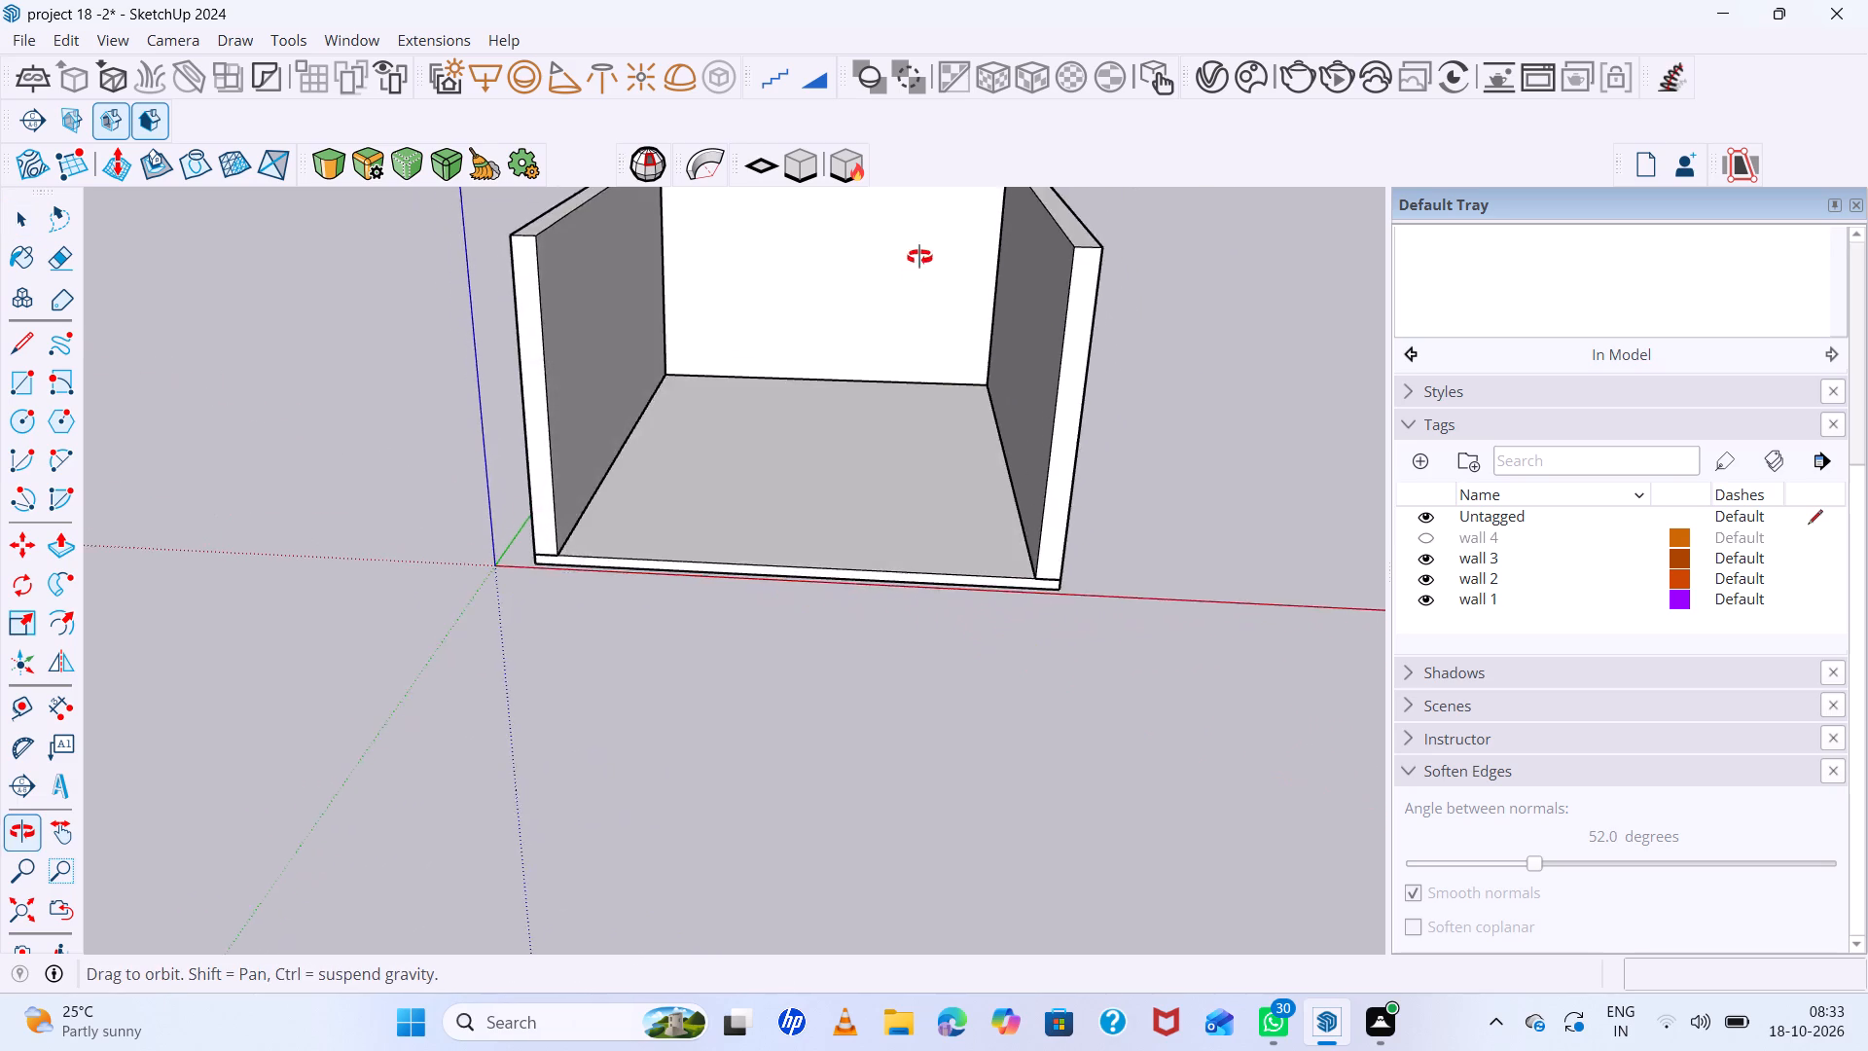
pyautogui.moveTo(919, 257); pyautogui.dragTo(919, 255, button='middle')
pyautogui.middleClick(919, 255)
pyautogui.scroll(-1, 893, 415)
pyautogui.scroll(5, 858, 557)
pyautogui.moveTo(857, 530); pyautogui.dragTo(851, 366, button='middle')
pyautogui.scroll(4, 846, 428)
pyautogui.doubleClick(847, 392)
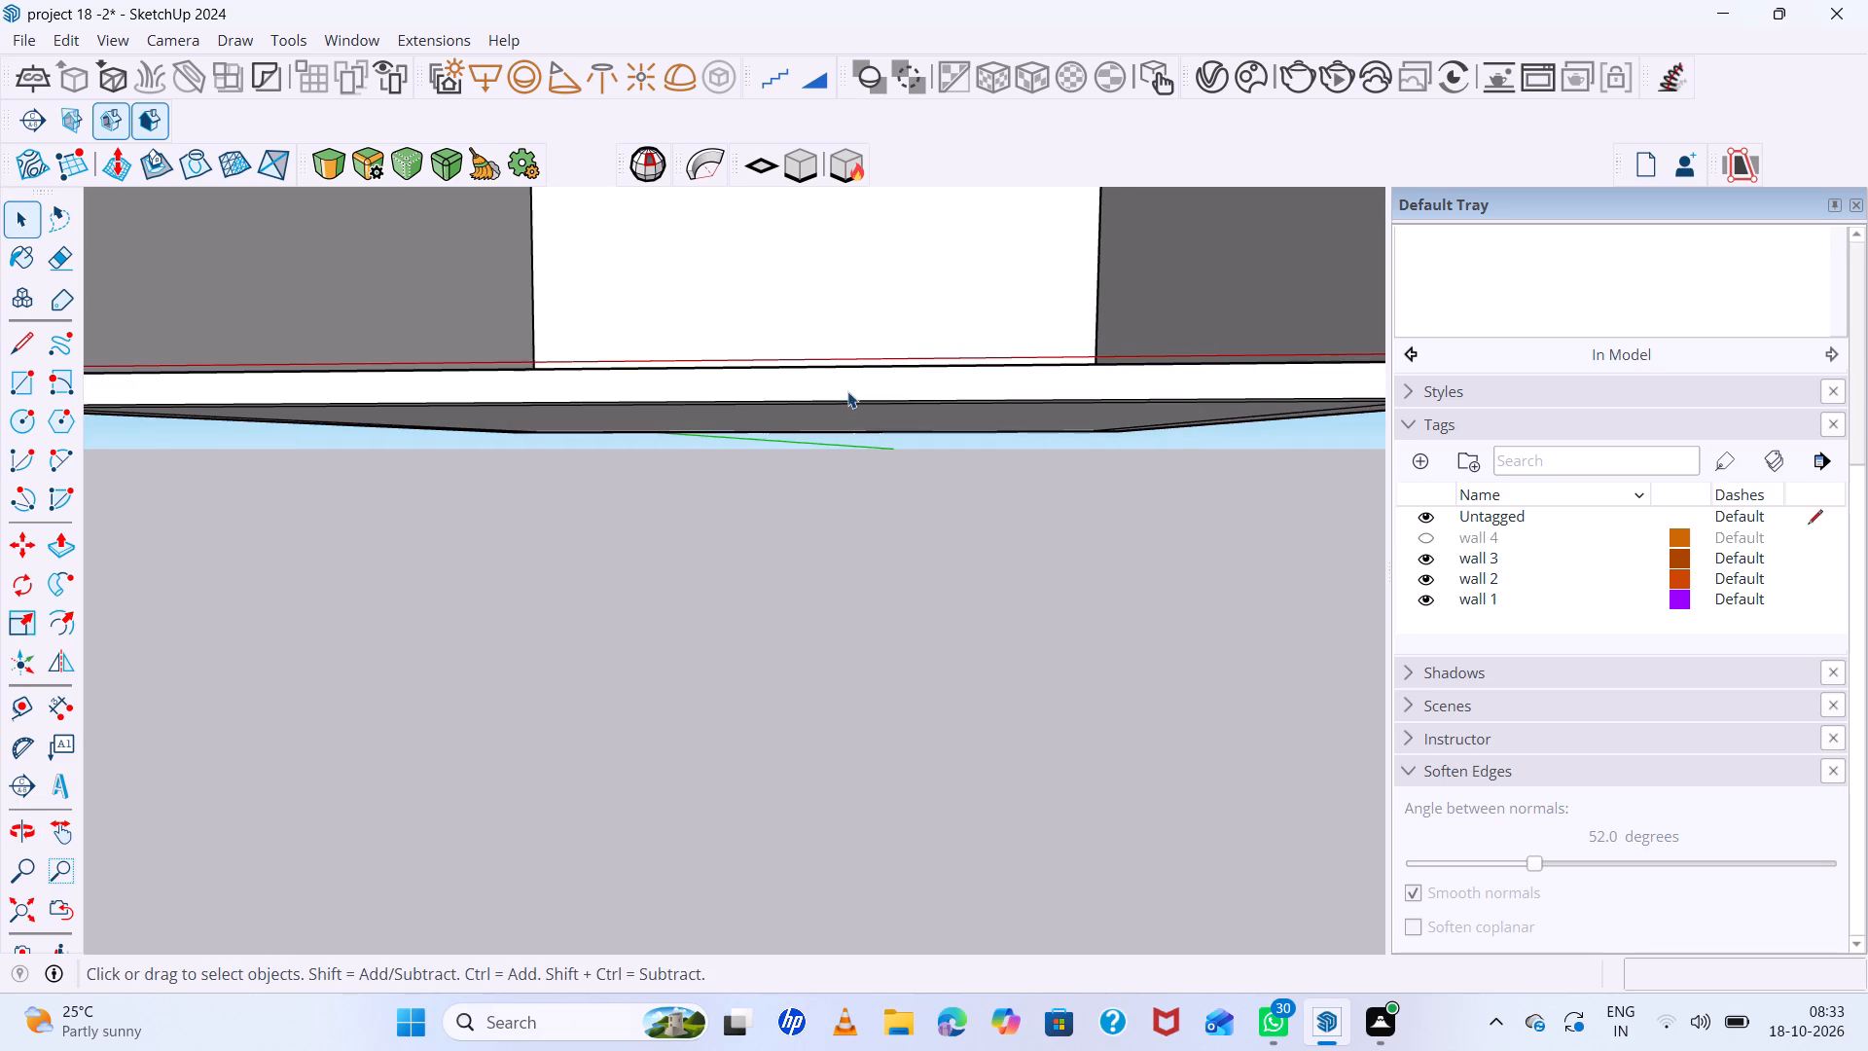
pyautogui.click(848, 392)
pyautogui.press('m')
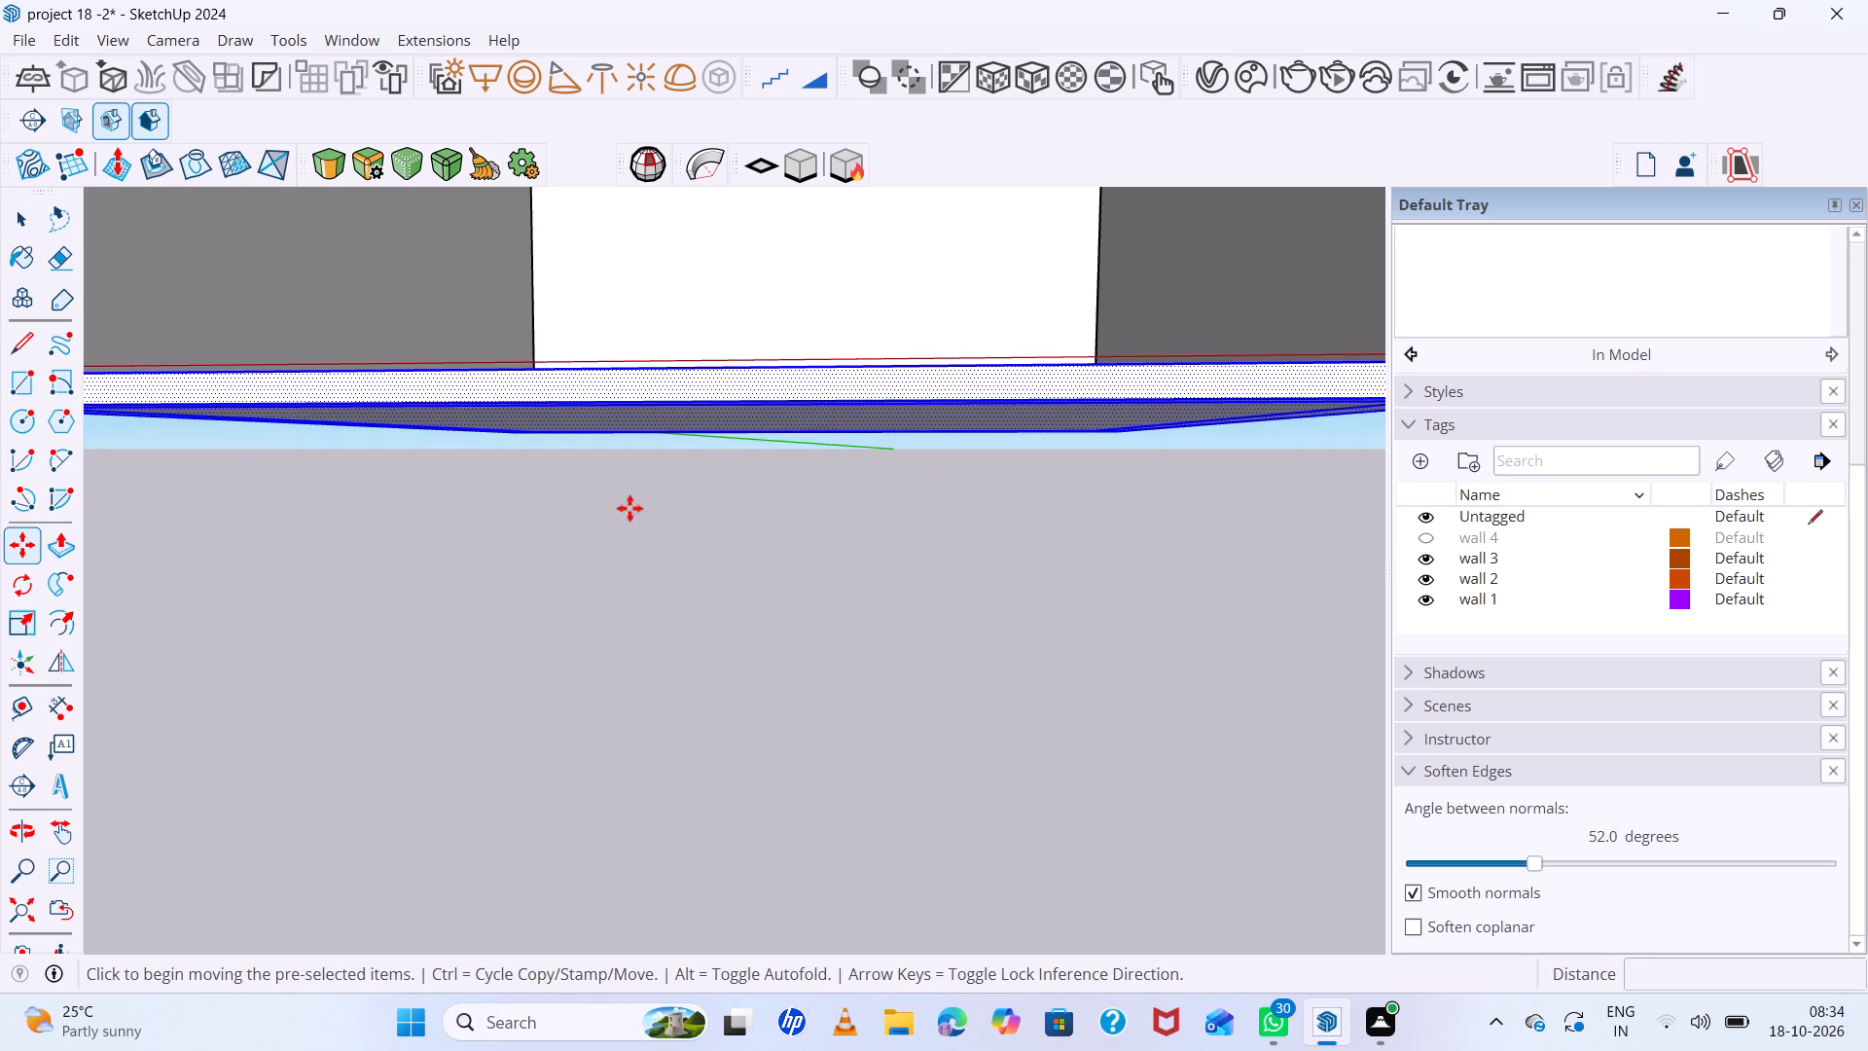
pyautogui.scroll(-7, 615, 509)
pyautogui.click(951, 468)
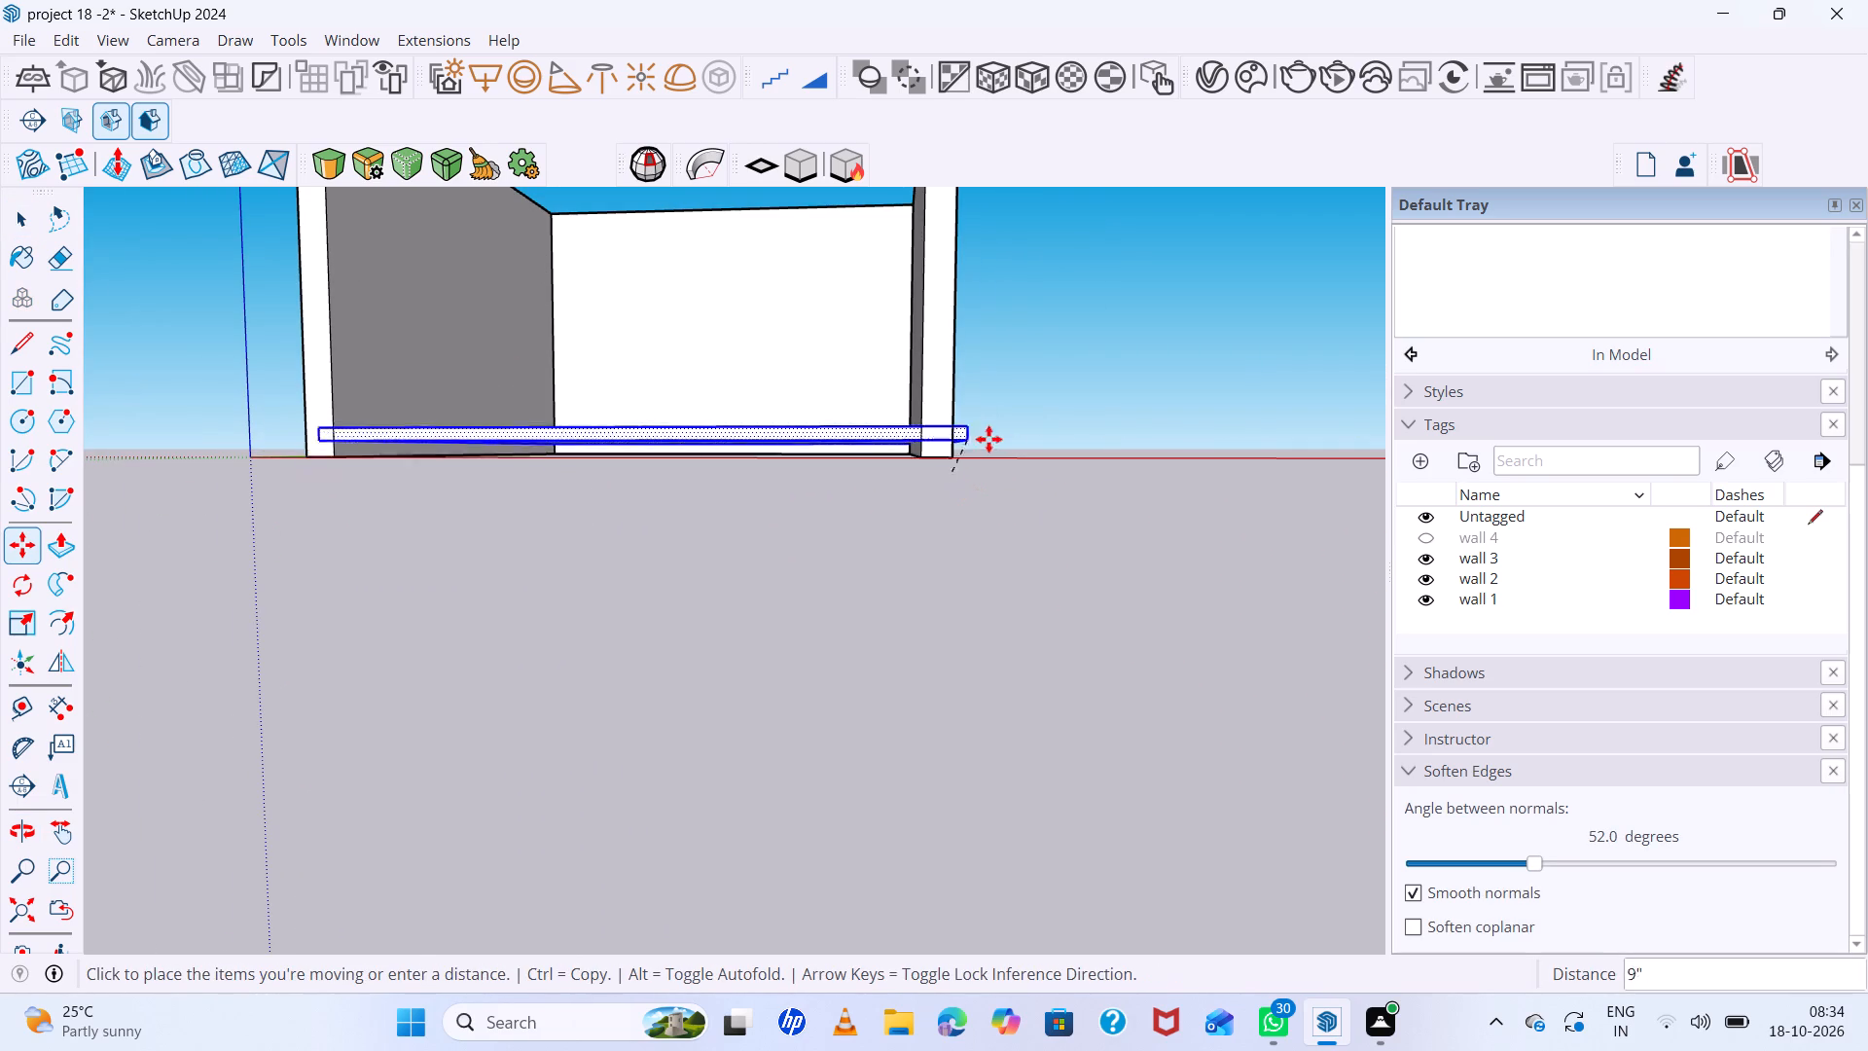
pyautogui.scroll(-11, 990, 451)
pyautogui.click(1300, 480)
pyautogui.scroll(-2, 773, 420)
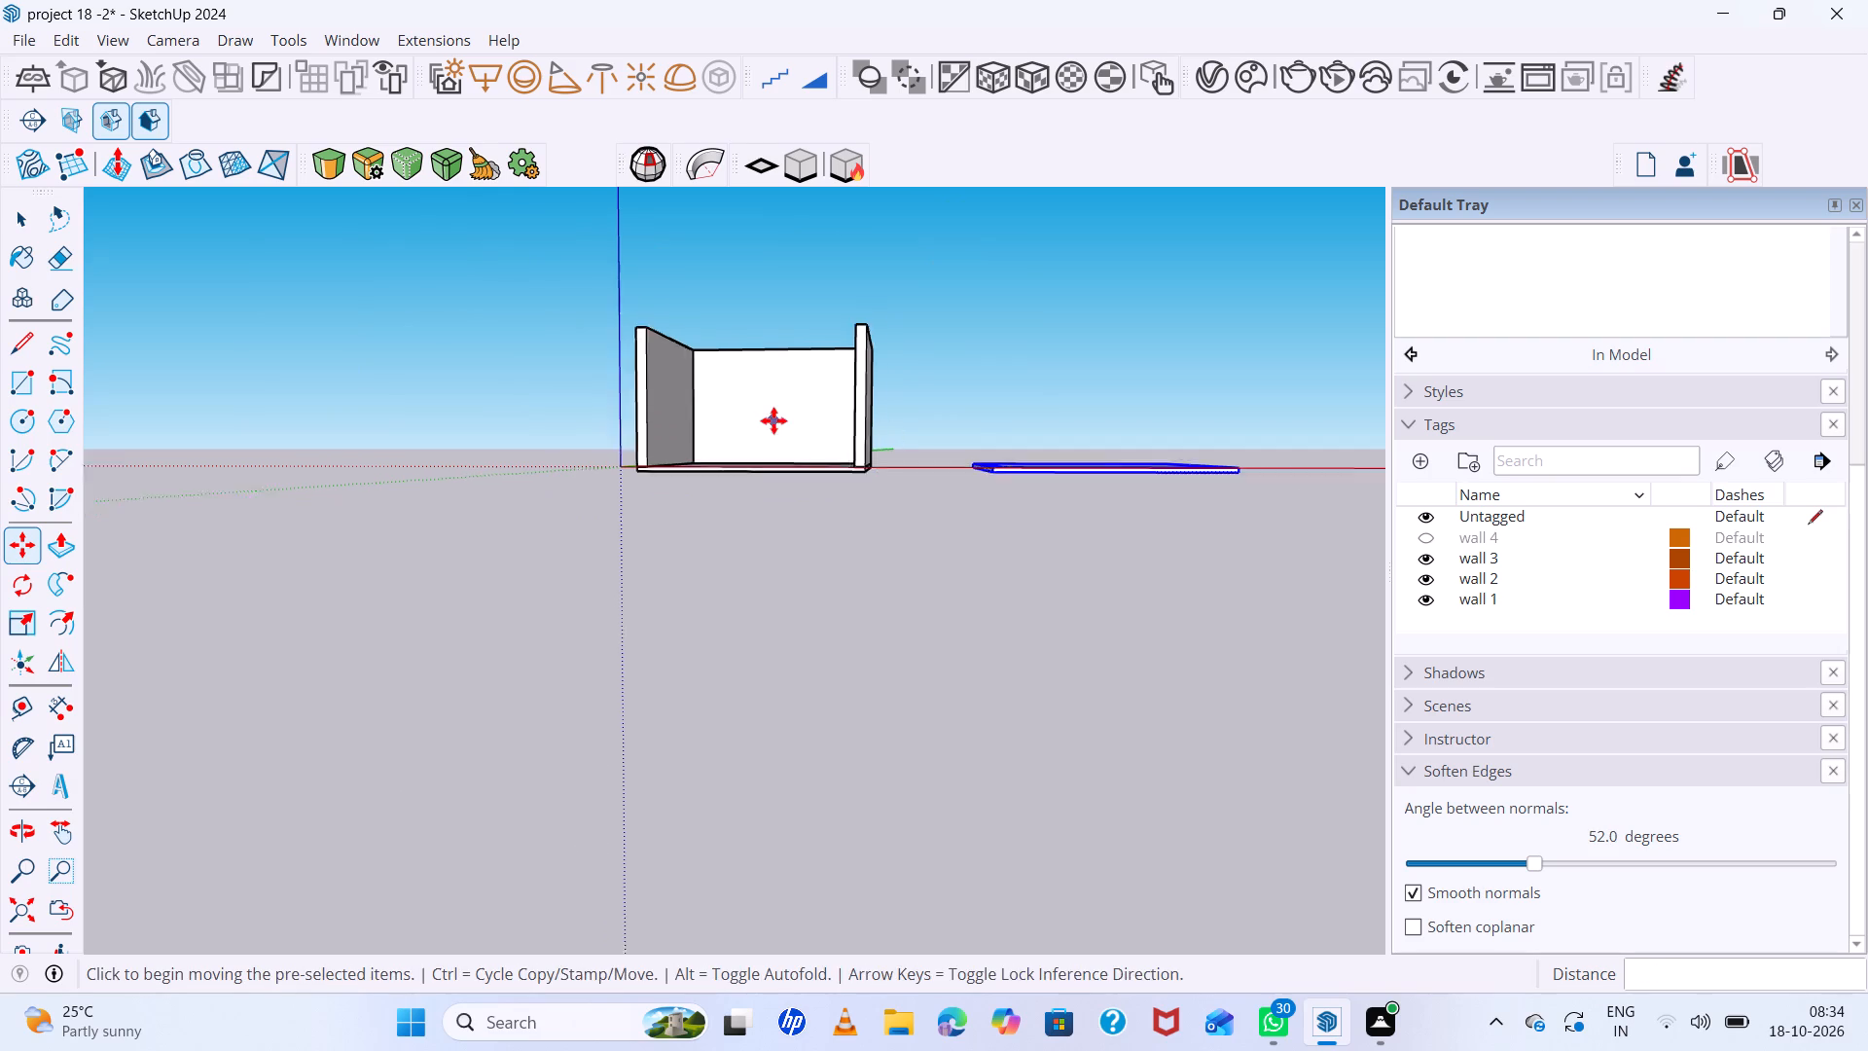
pyautogui.scroll(-3, 773, 420)
pyautogui.moveTo(780, 502); pyautogui.dragTo(696, 818, button='middle')
pyautogui.press('space')
# Delete the three leftover inner border edges on the top face of the moved floor slab.
pyautogui.click(1045, 502)
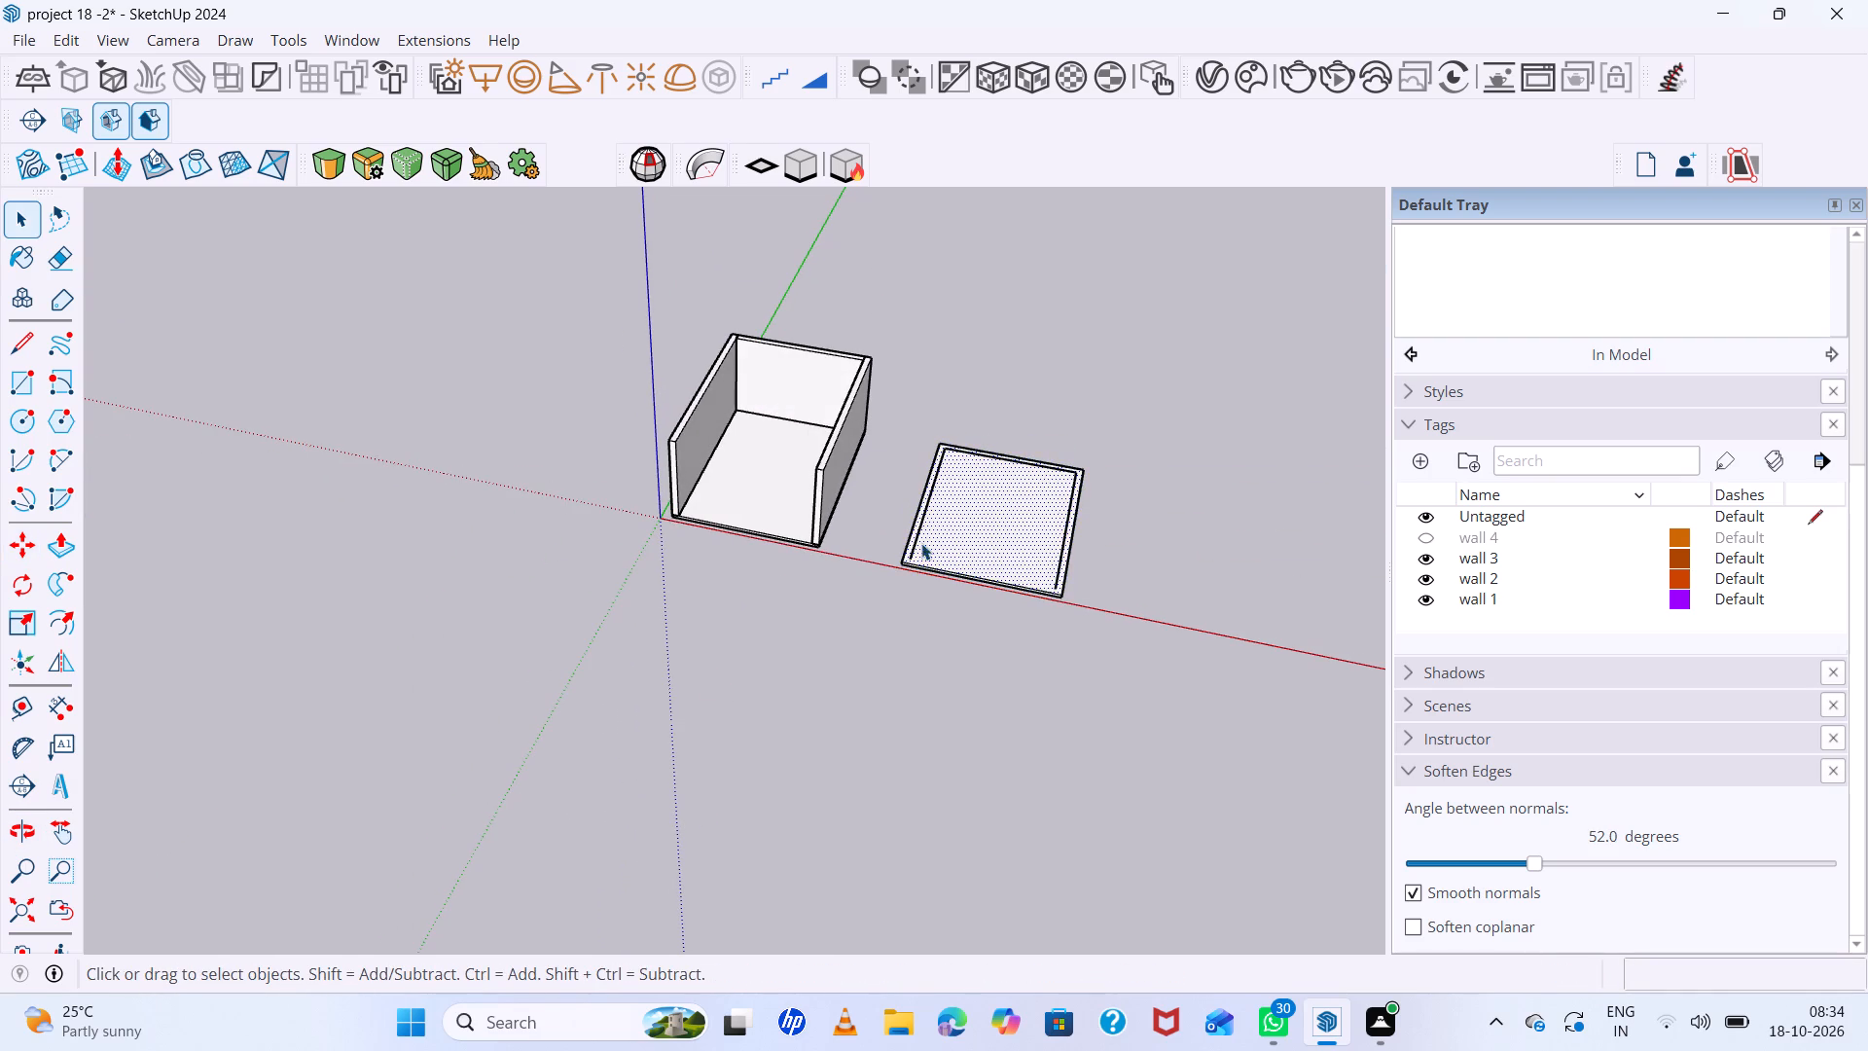
pyautogui.scroll(6, 909, 548)
pyautogui.click(920, 534)
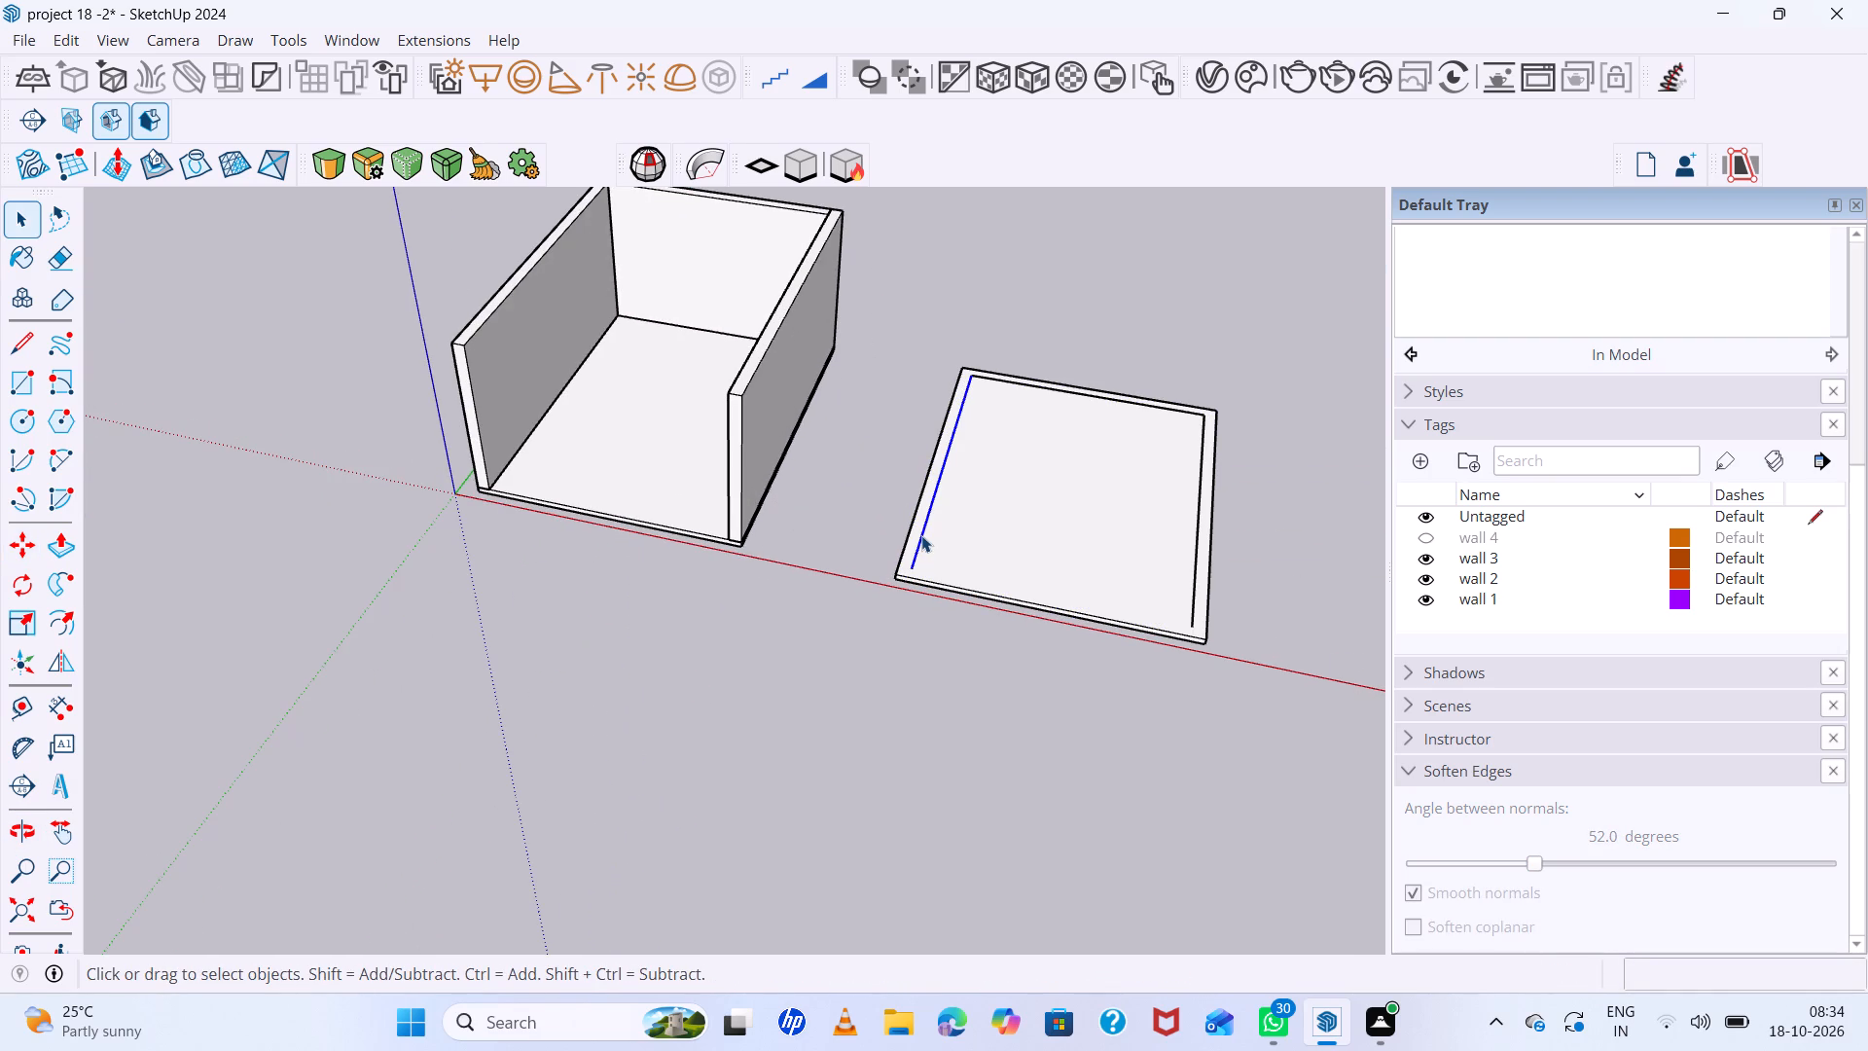
pyautogui.press('Delete')
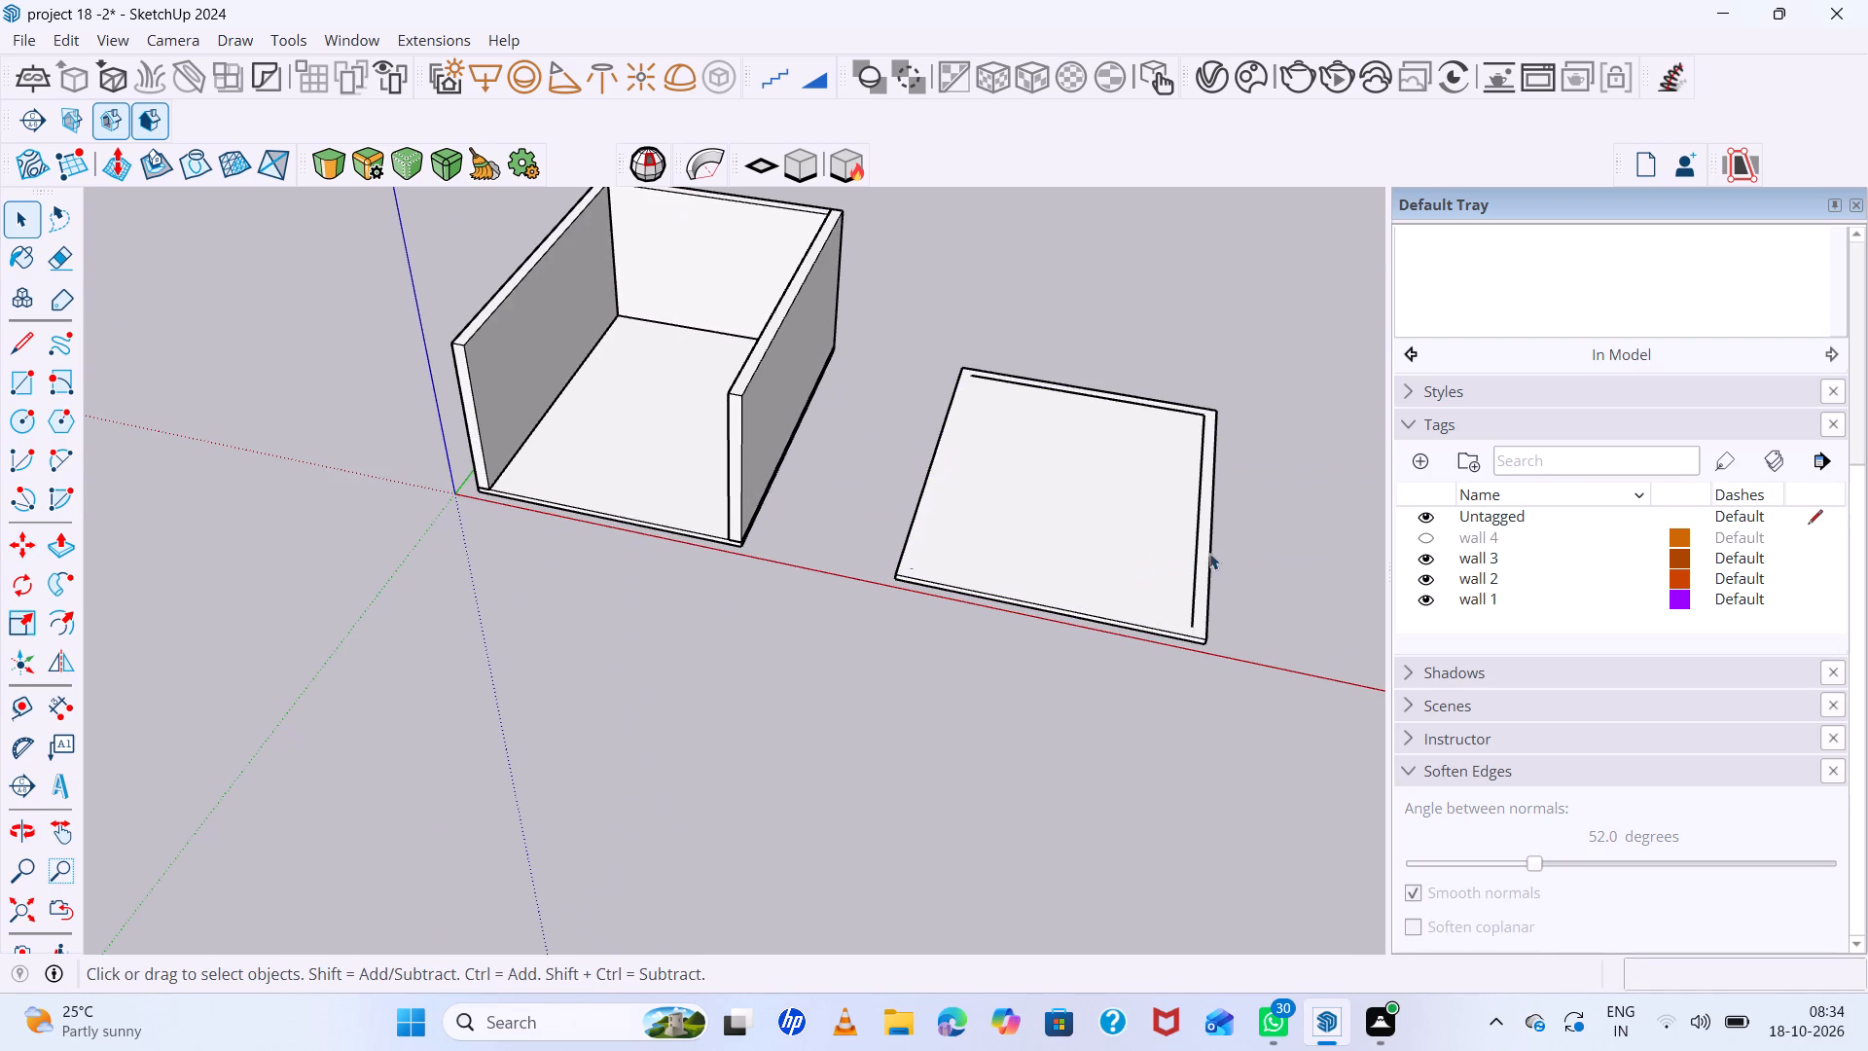
pyautogui.click(1196, 558)
pyautogui.press('Delete')
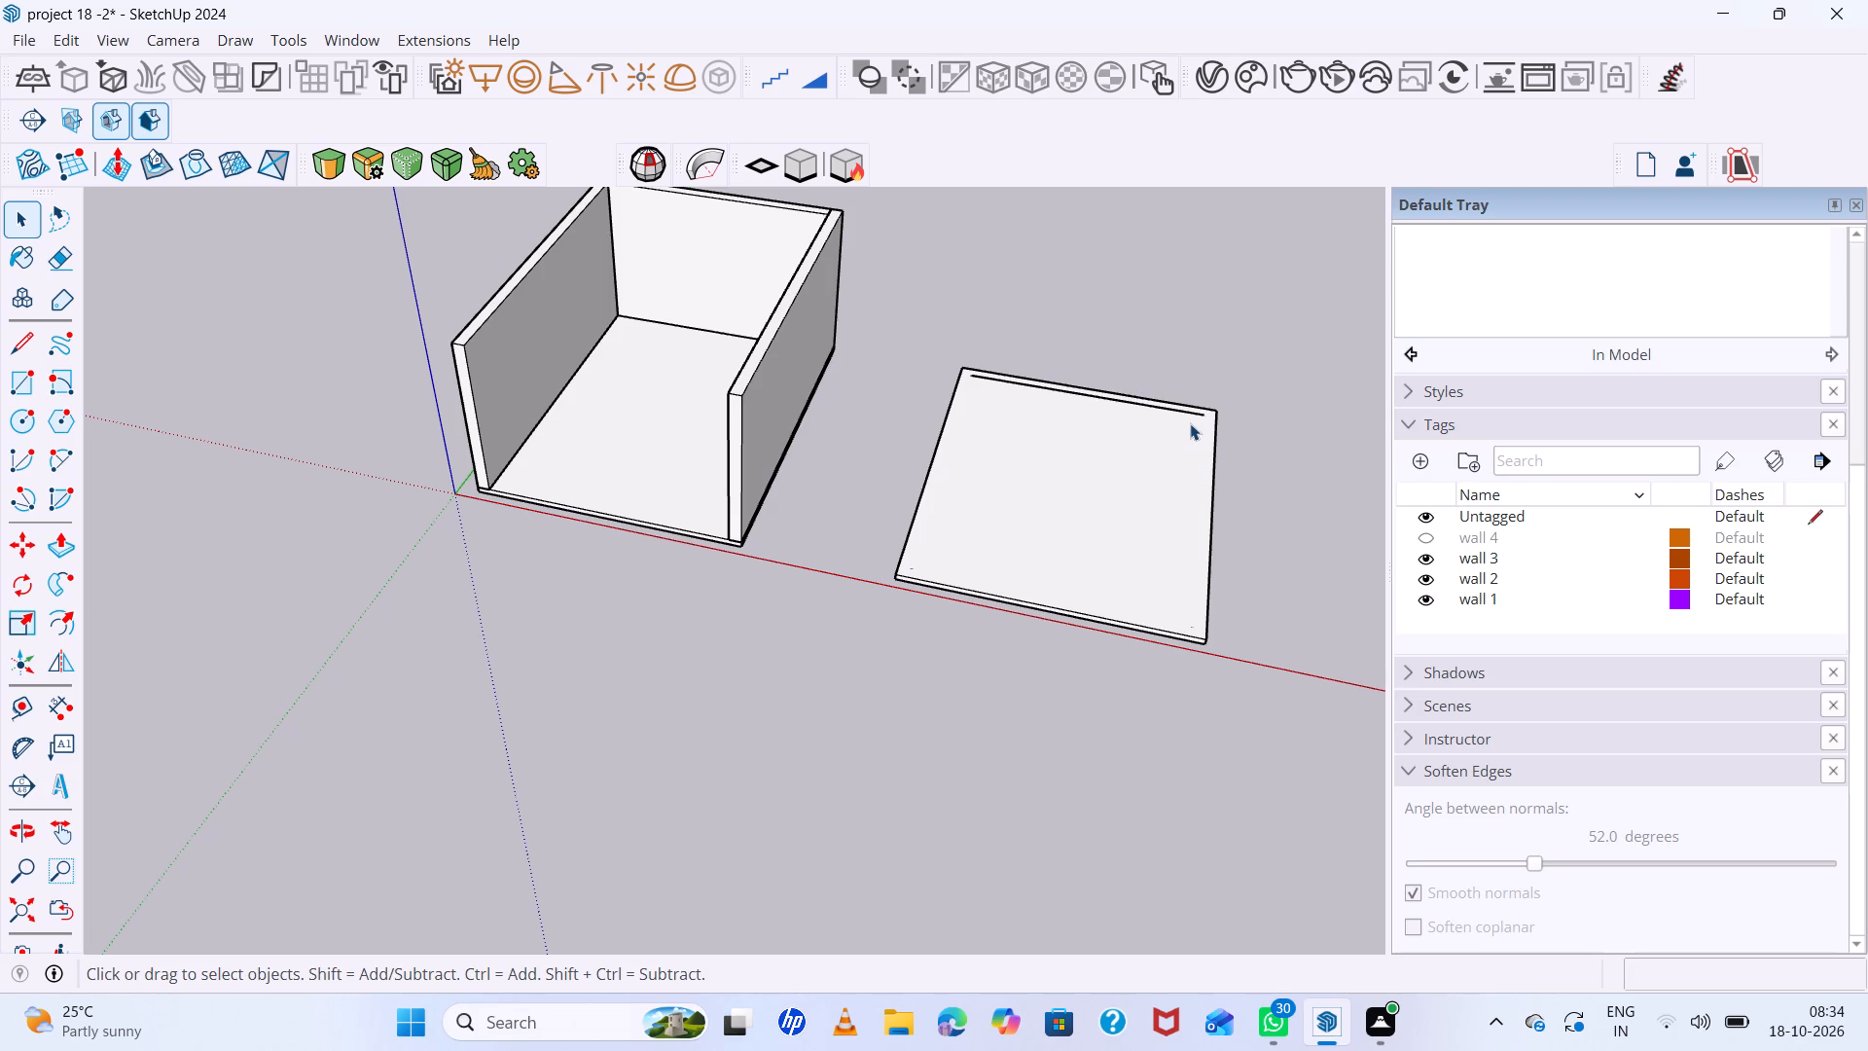
pyautogui.click(1190, 412)
pyautogui.press('Delete')
# Open the wall group nearest the origin for editing and import the image img 2.jpeg from the Desktop.
pyautogui.scroll(-7, 1187, 437)
pyautogui.scroll(5, 1064, 428)
pyautogui.moveTo(810, 520); pyautogui.dragTo(886, 503, button='middle')
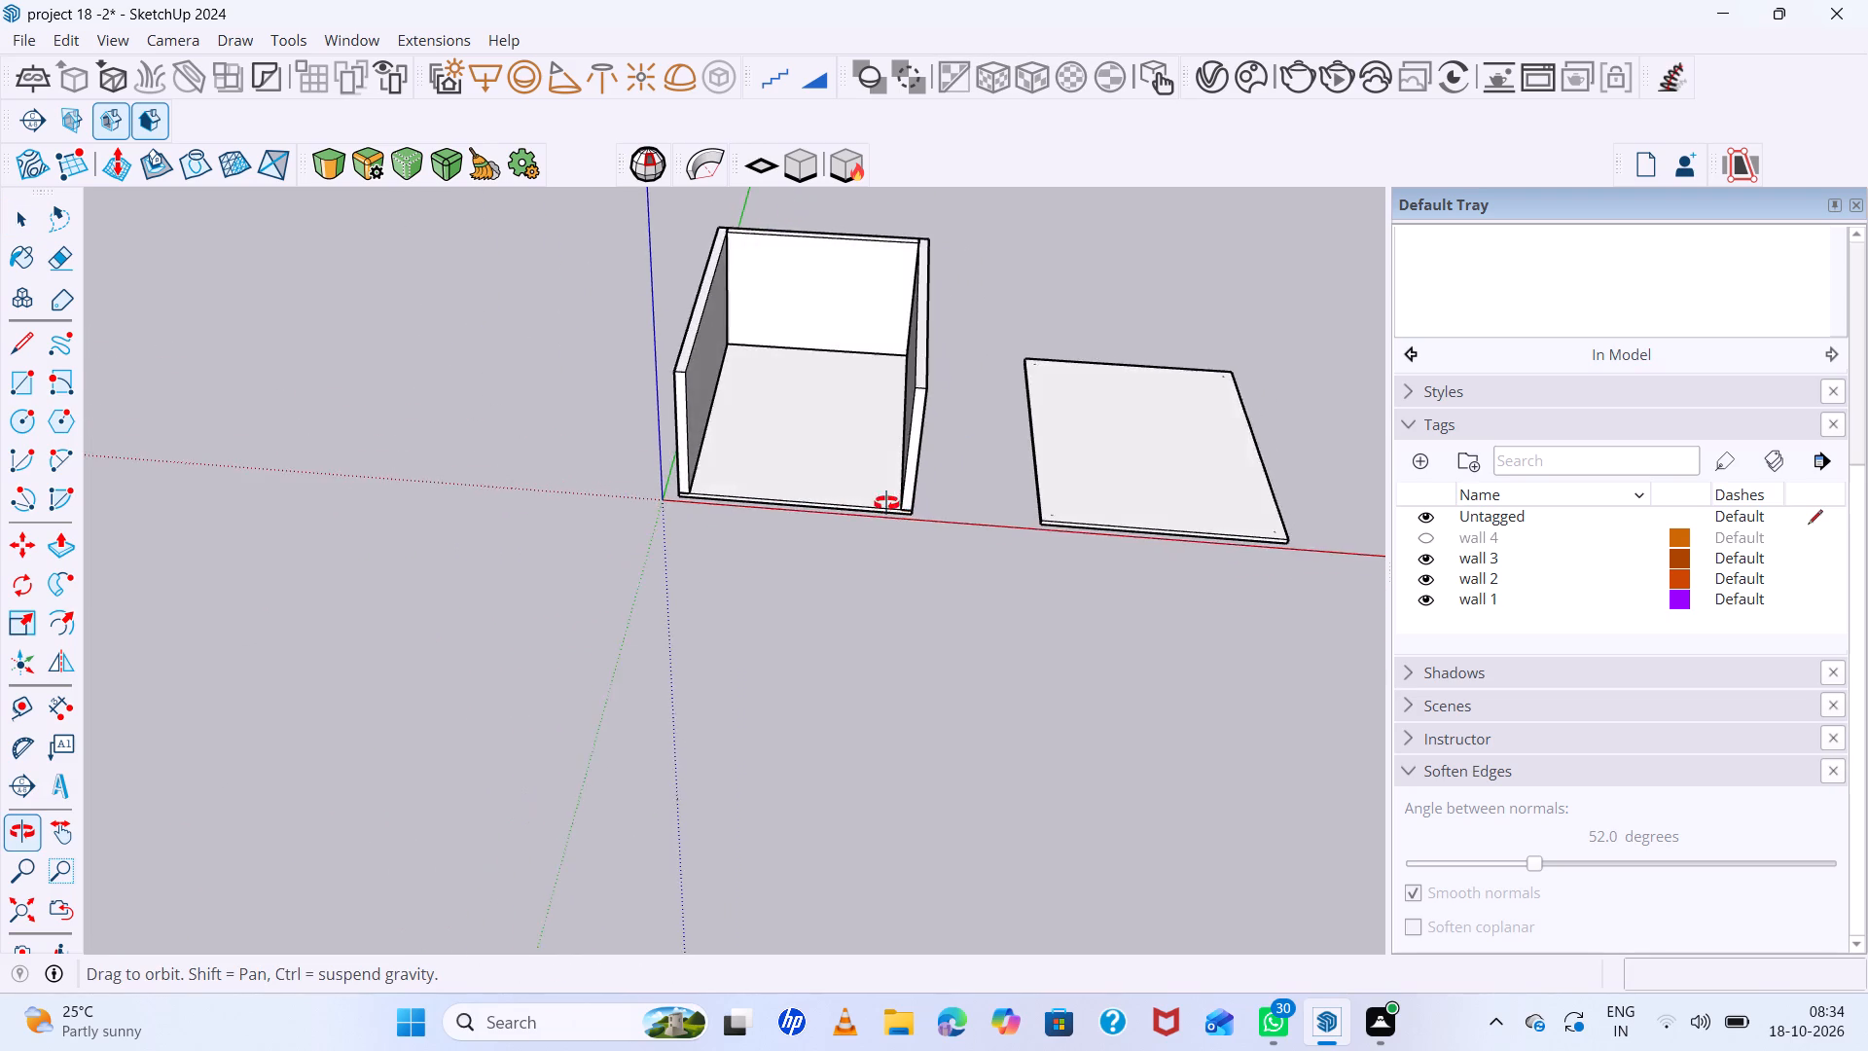
pyautogui.moveTo(886, 503); pyautogui.dragTo(640, 454, button='middle')
pyautogui.middleClick(640, 454)
pyautogui.scroll(4, 839, 349)
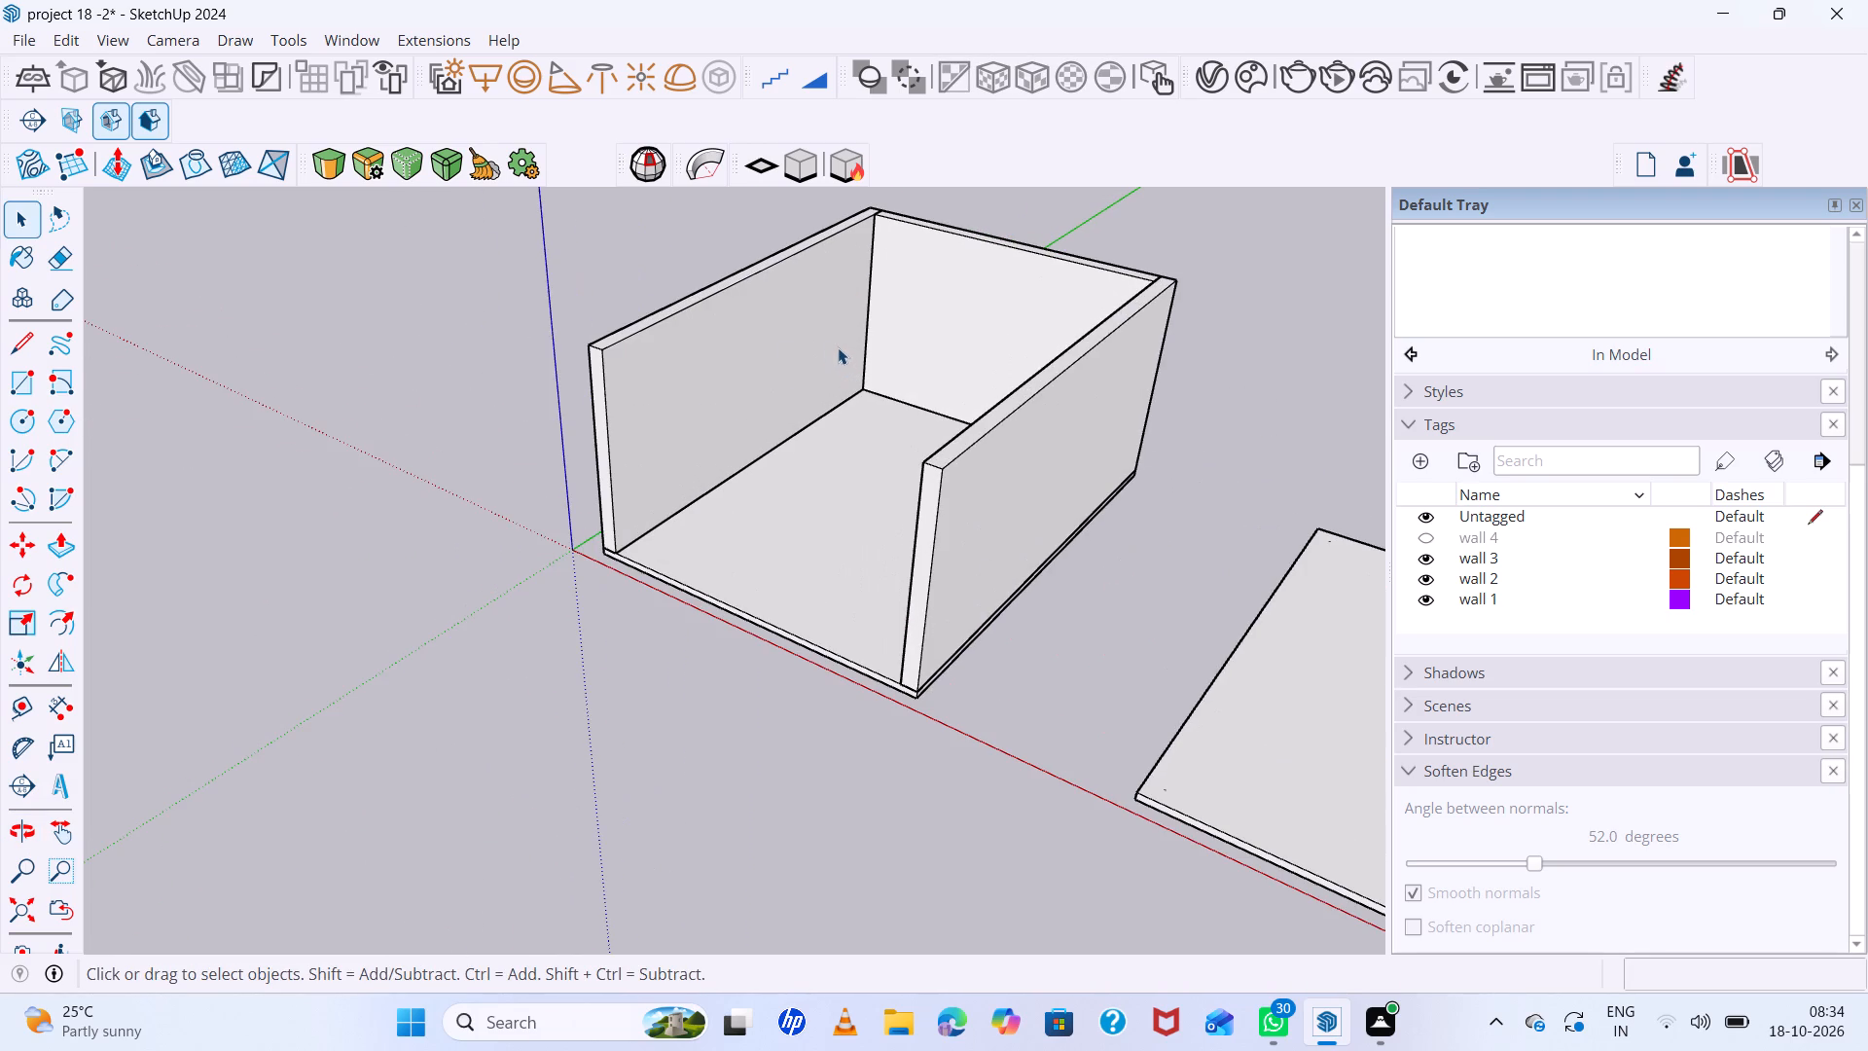
pyautogui.doubleClick(757, 352)
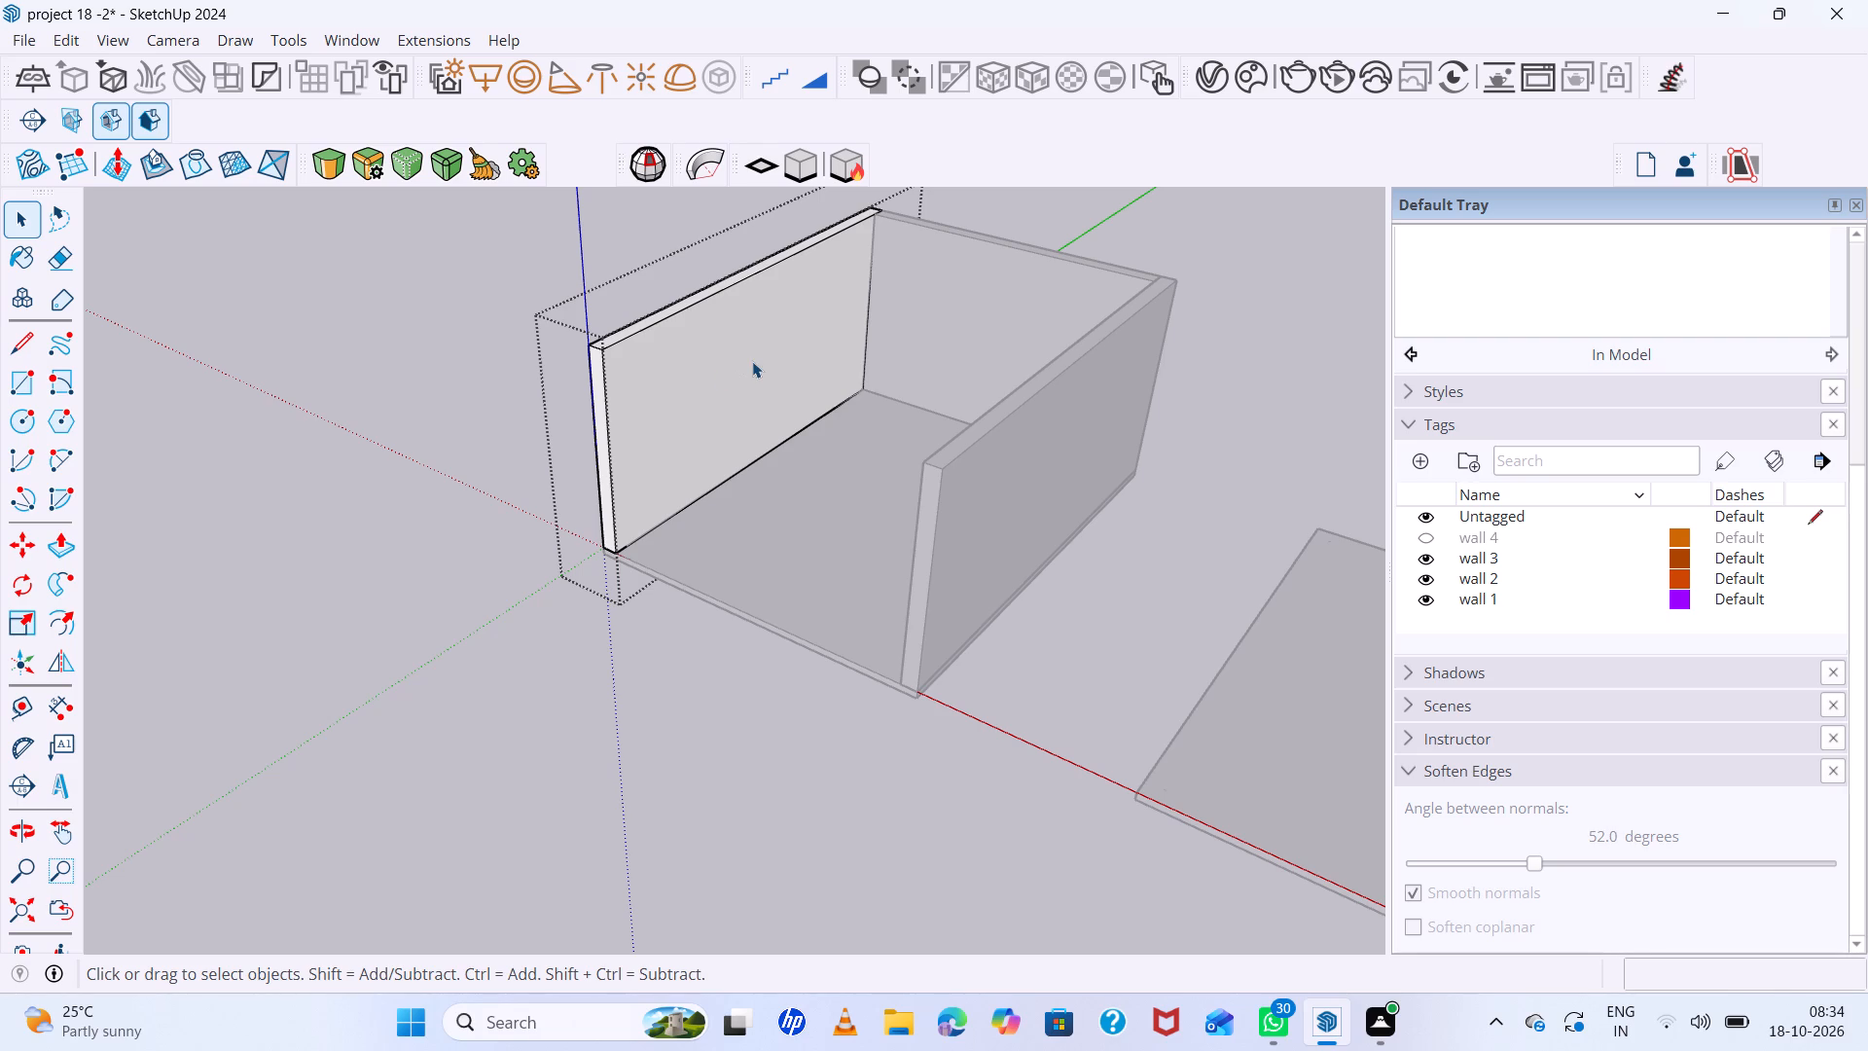
pyautogui.click(30, 46)
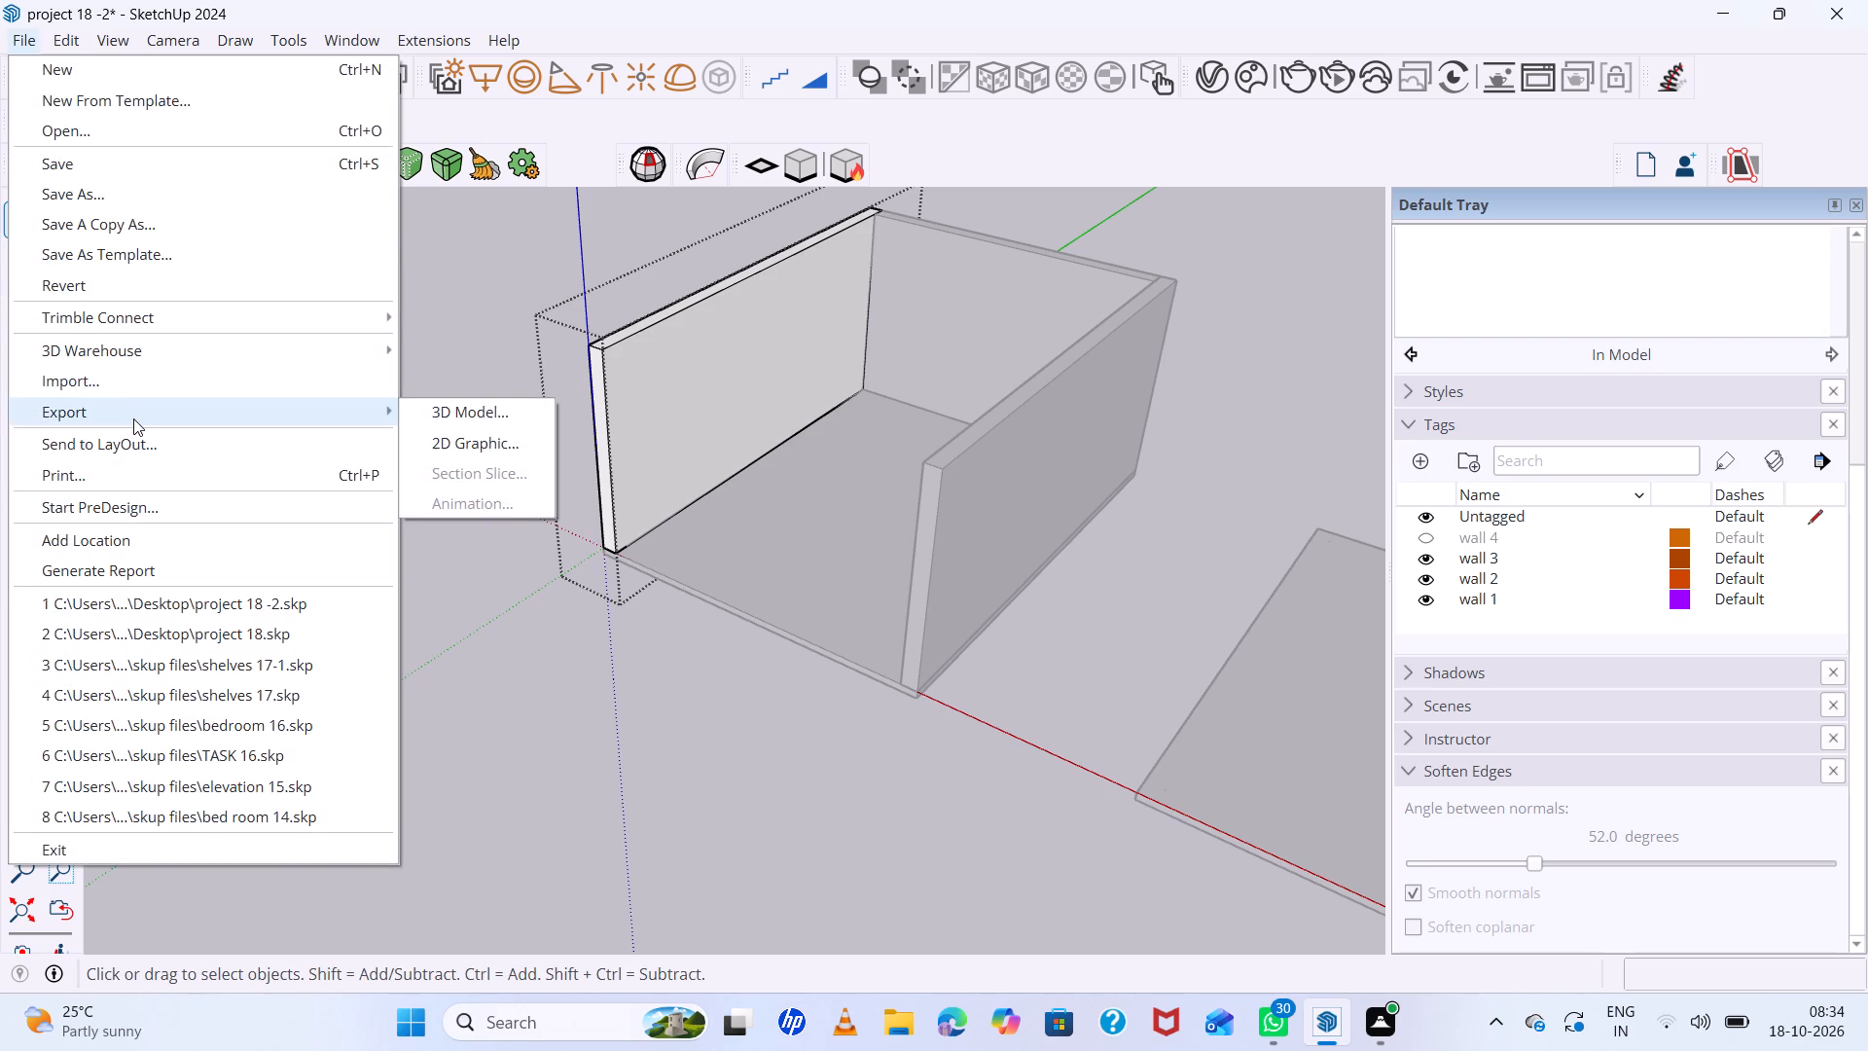
pyautogui.click(136, 392)
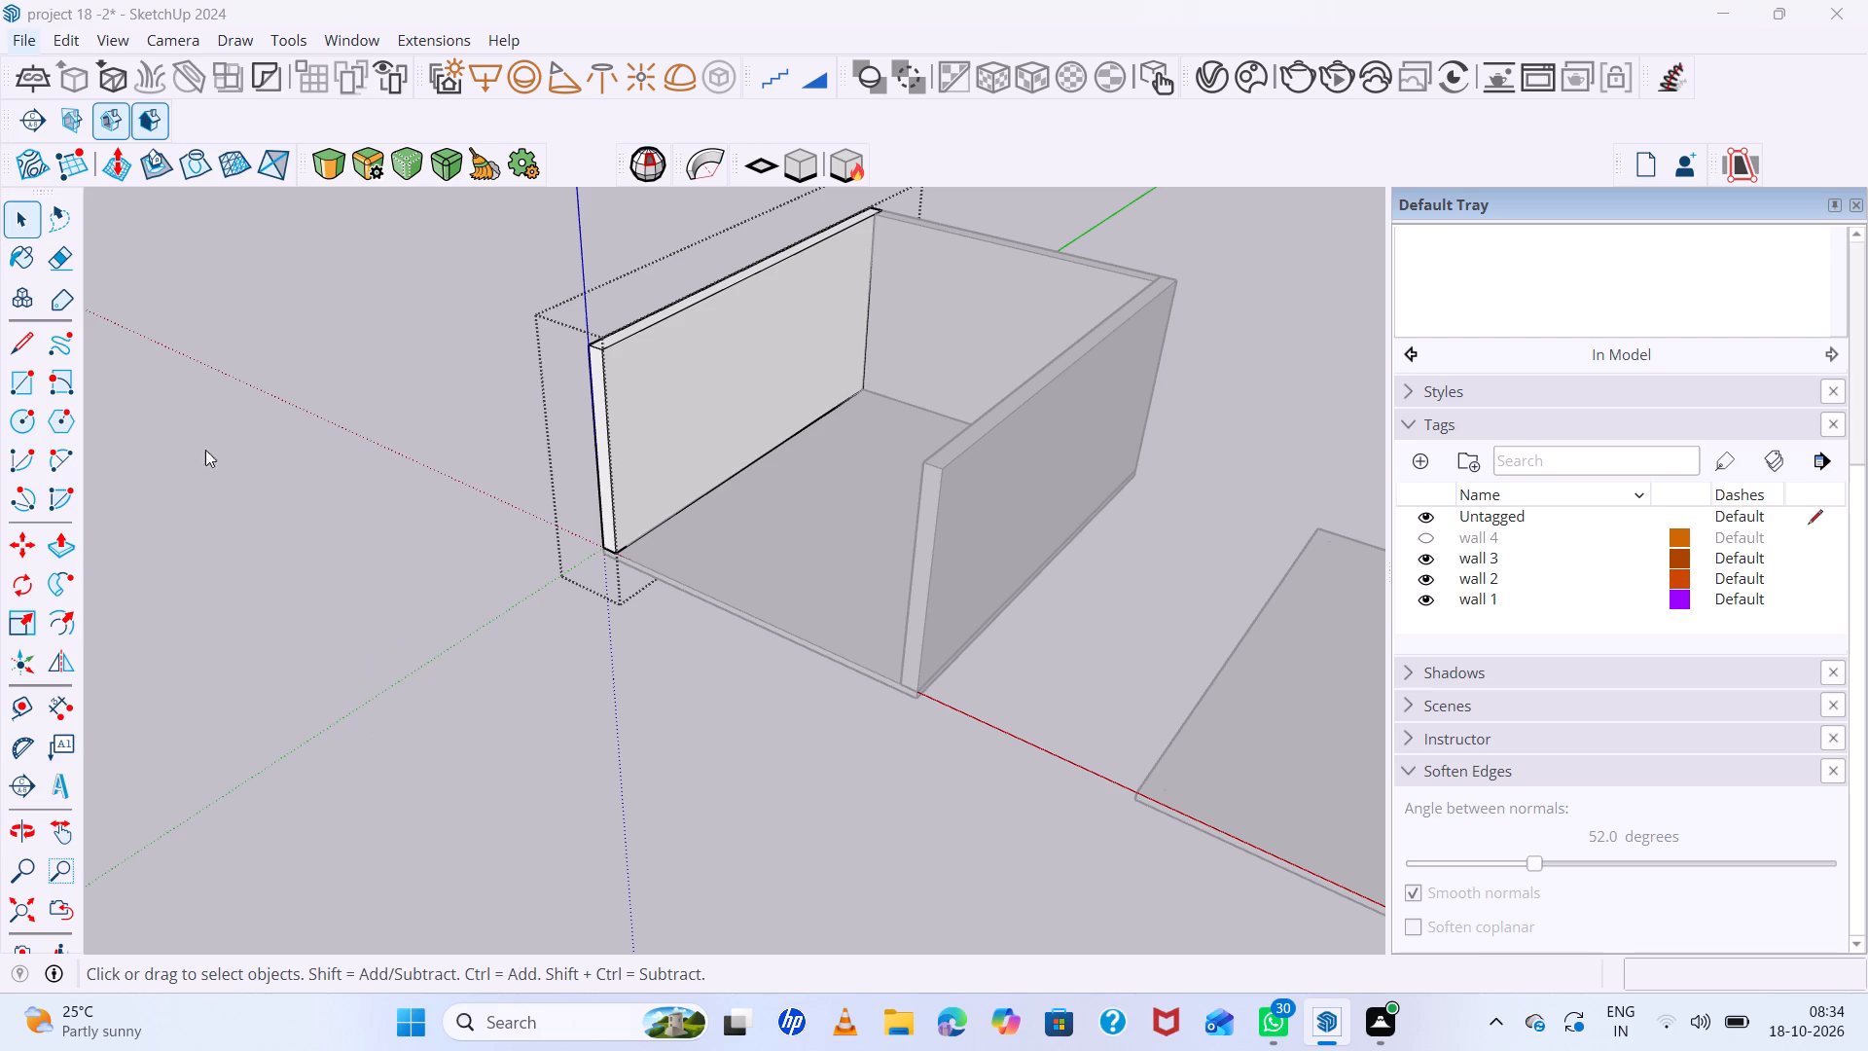
pyautogui.scroll(-4, 313, 429)
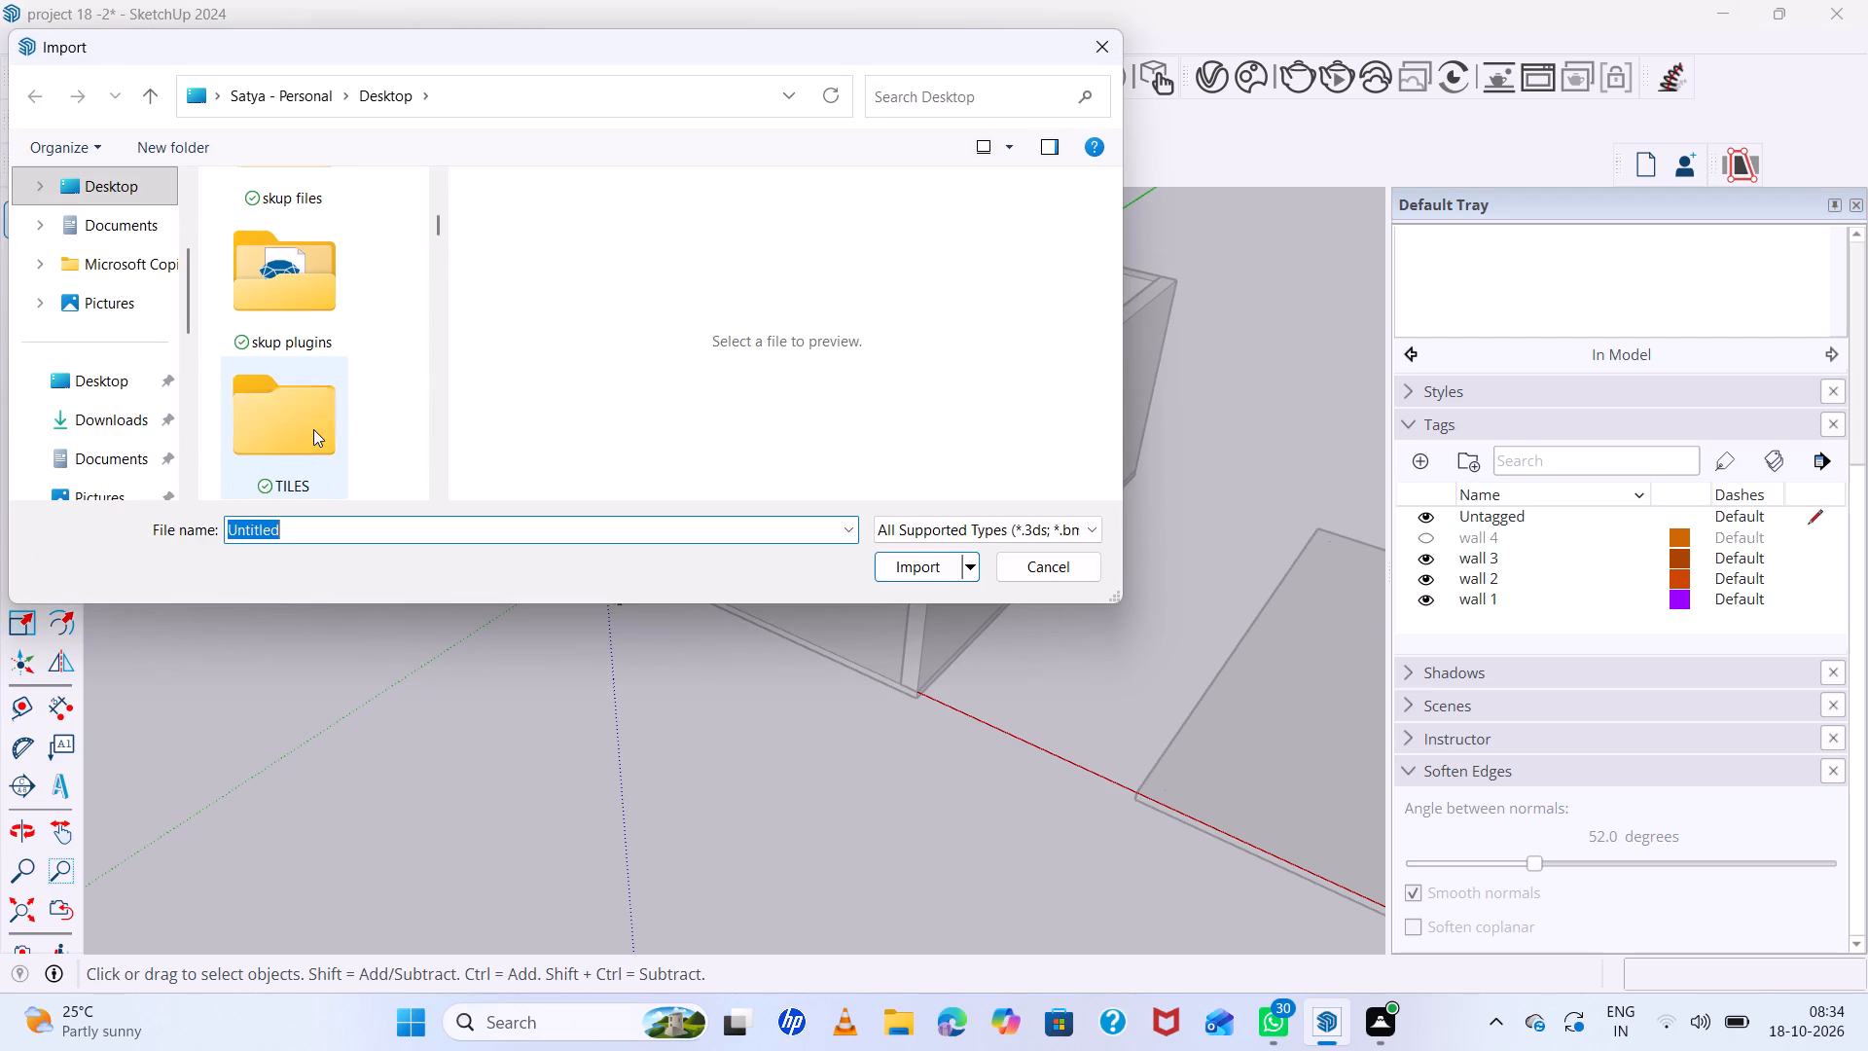
pyautogui.click(295, 534)
pyautogui.press('BackSpace')
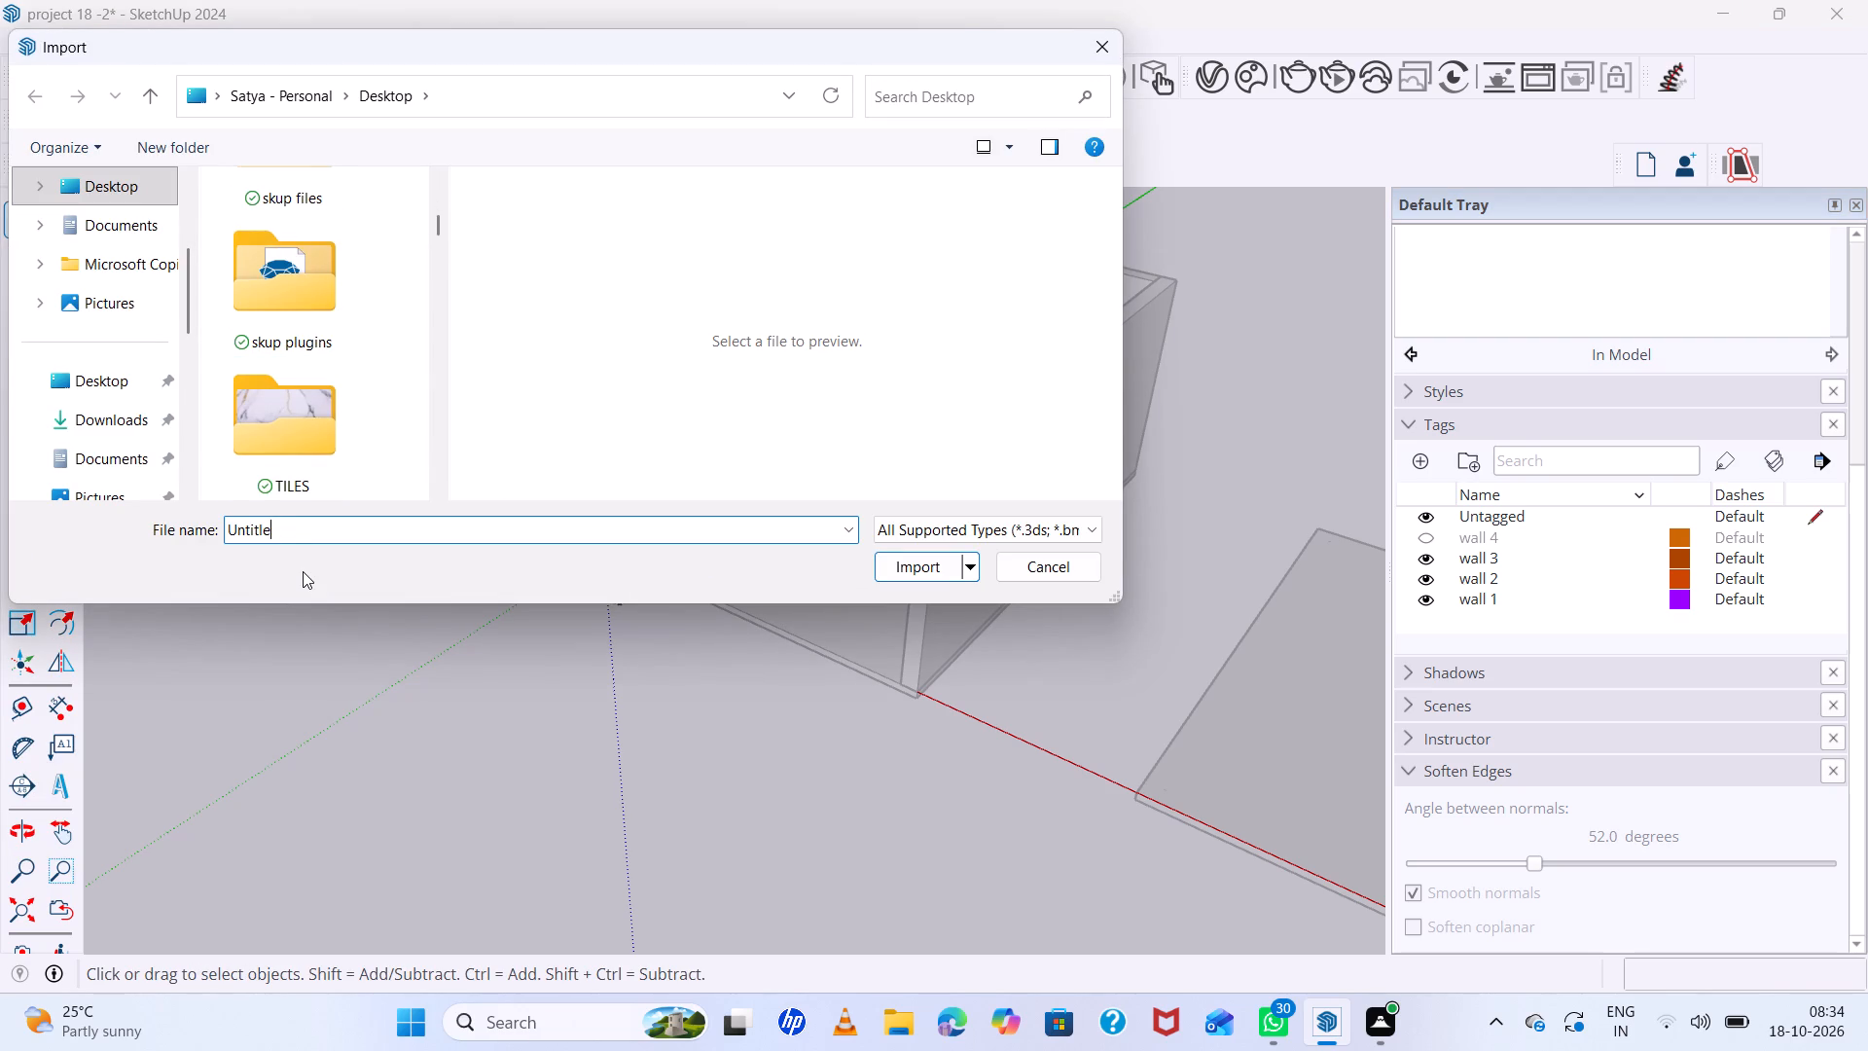
pyautogui.press('BackSpace')
pyautogui.press('BackSpace')
pyautogui.press('BackSpace')
pyautogui.press('BackSpace')
pyautogui.press('BackSpace')
pyautogui.press('BackSpace')
pyautogui.press('BackSpace')
pyautogui.press('BackSpace')
pyautogui.write('im')
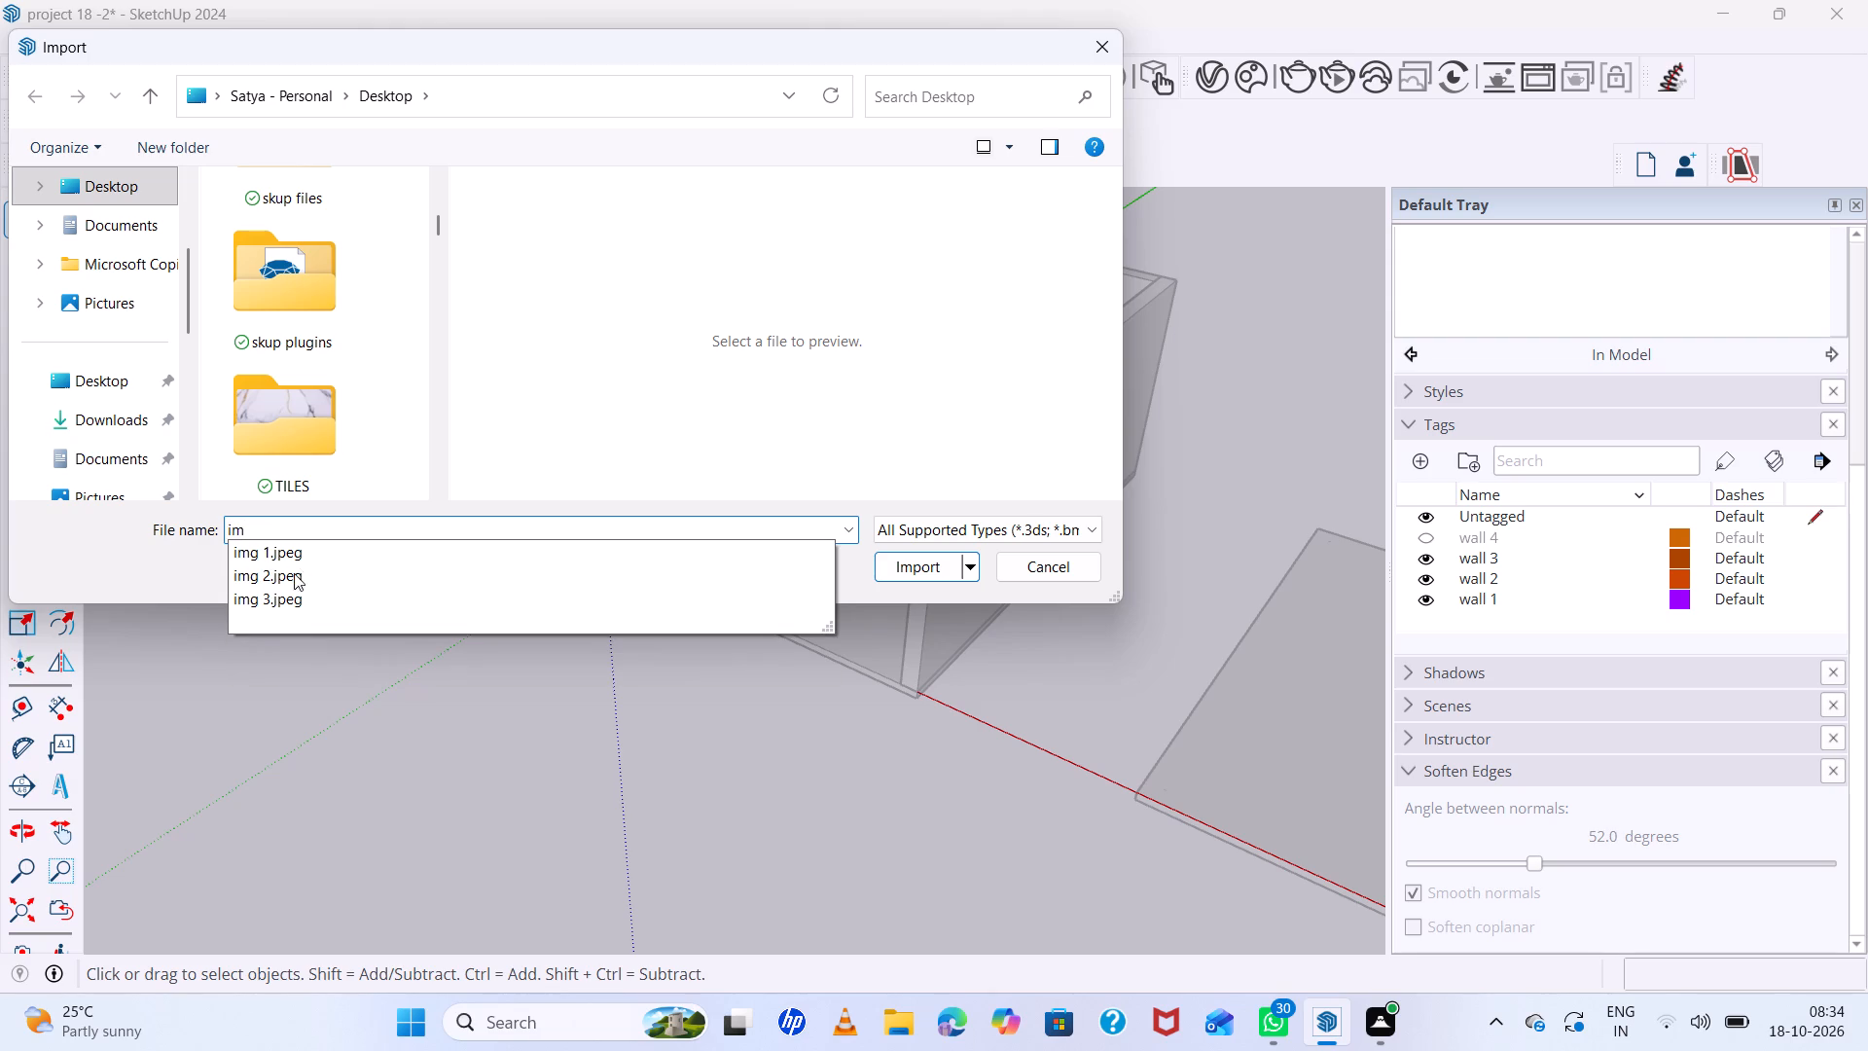
pyautogui.click(253, 571)
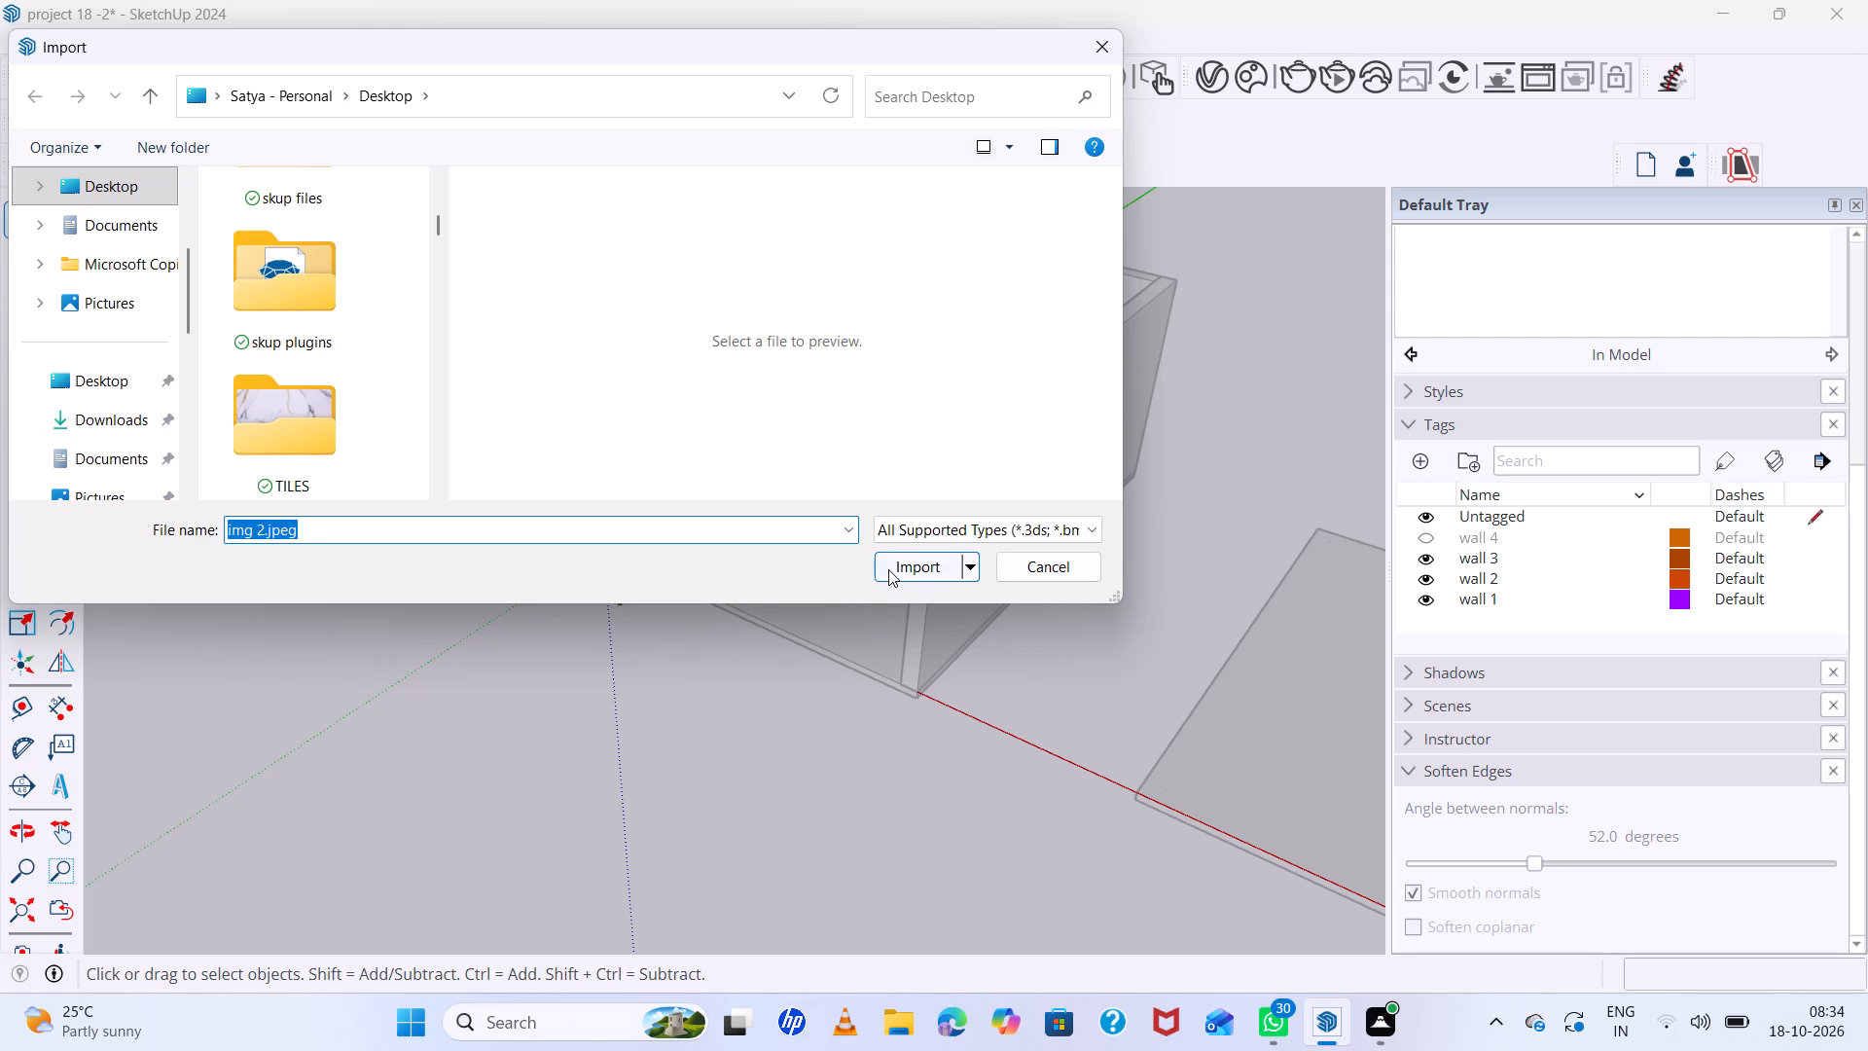
pyautogui.click(888, 569)
# Place the imported bedroom image flat on the ground beside the room, along the red axis over the moved slab.
pyautogui.scroll(-5, 627, 523)
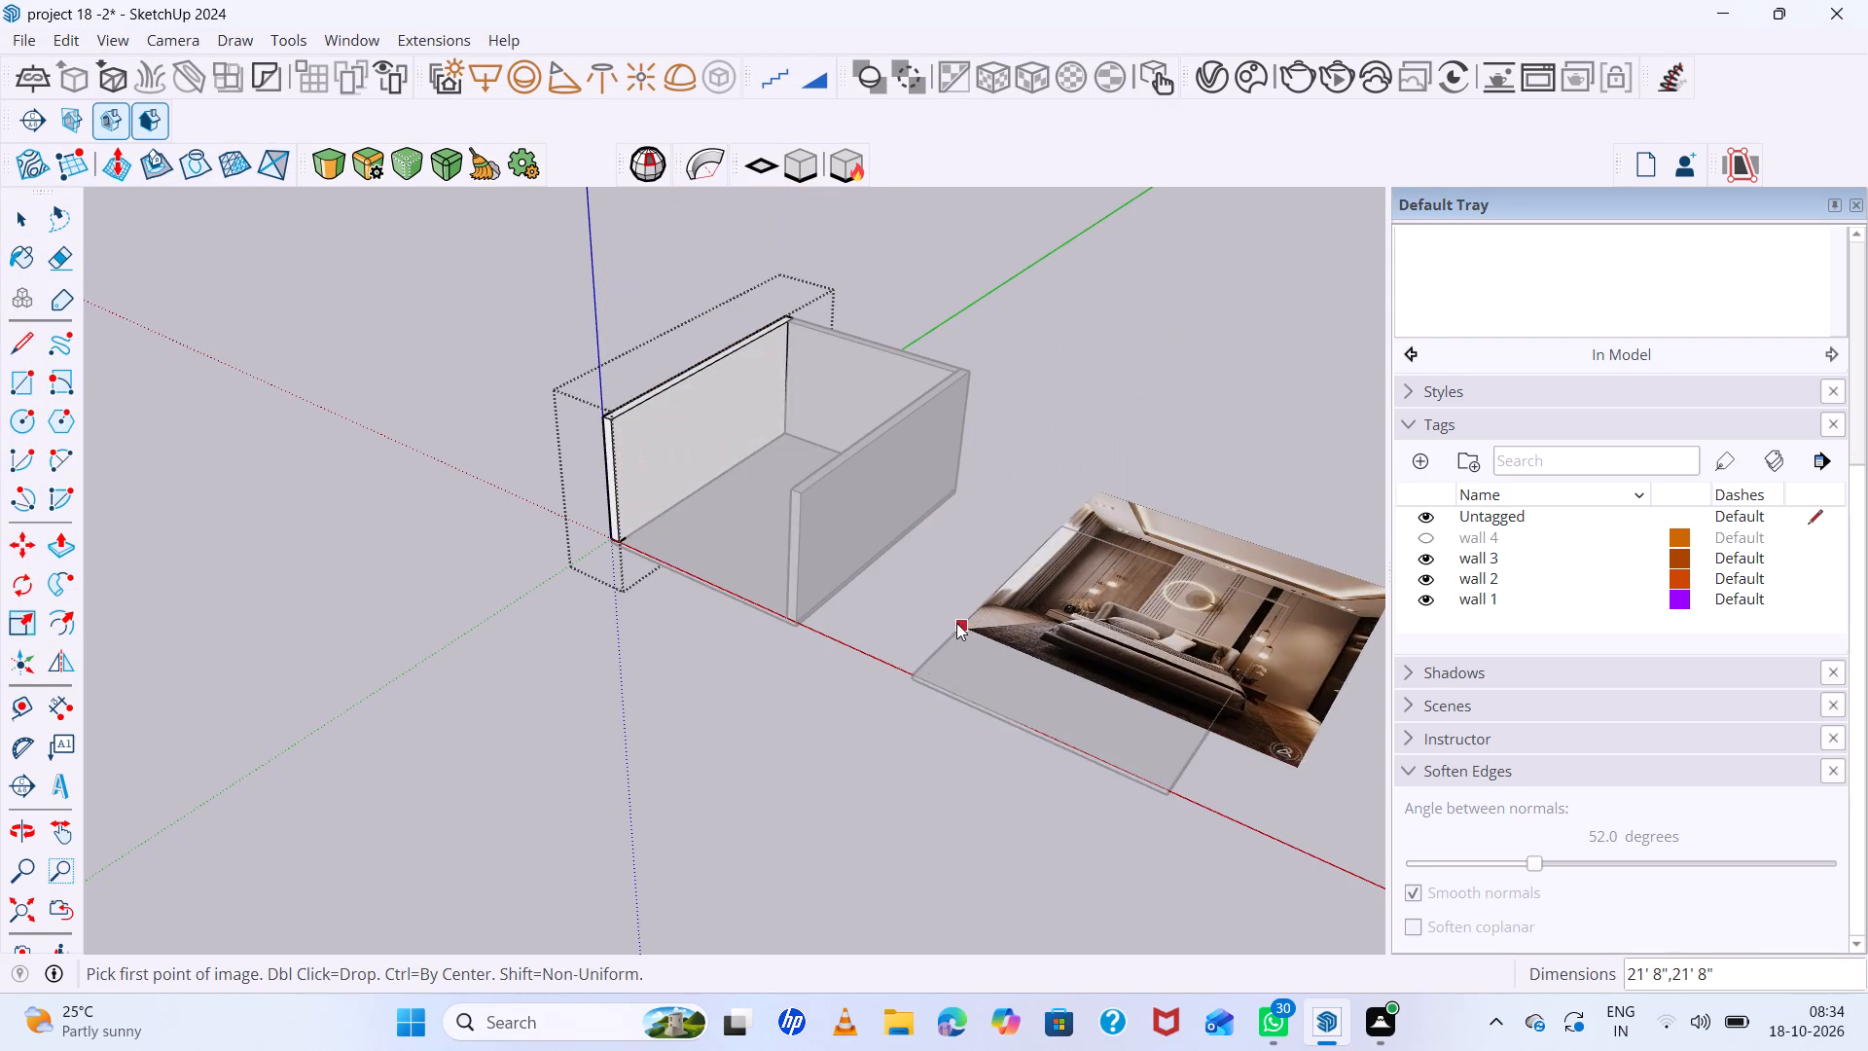
pyautogui.click(836, 645)
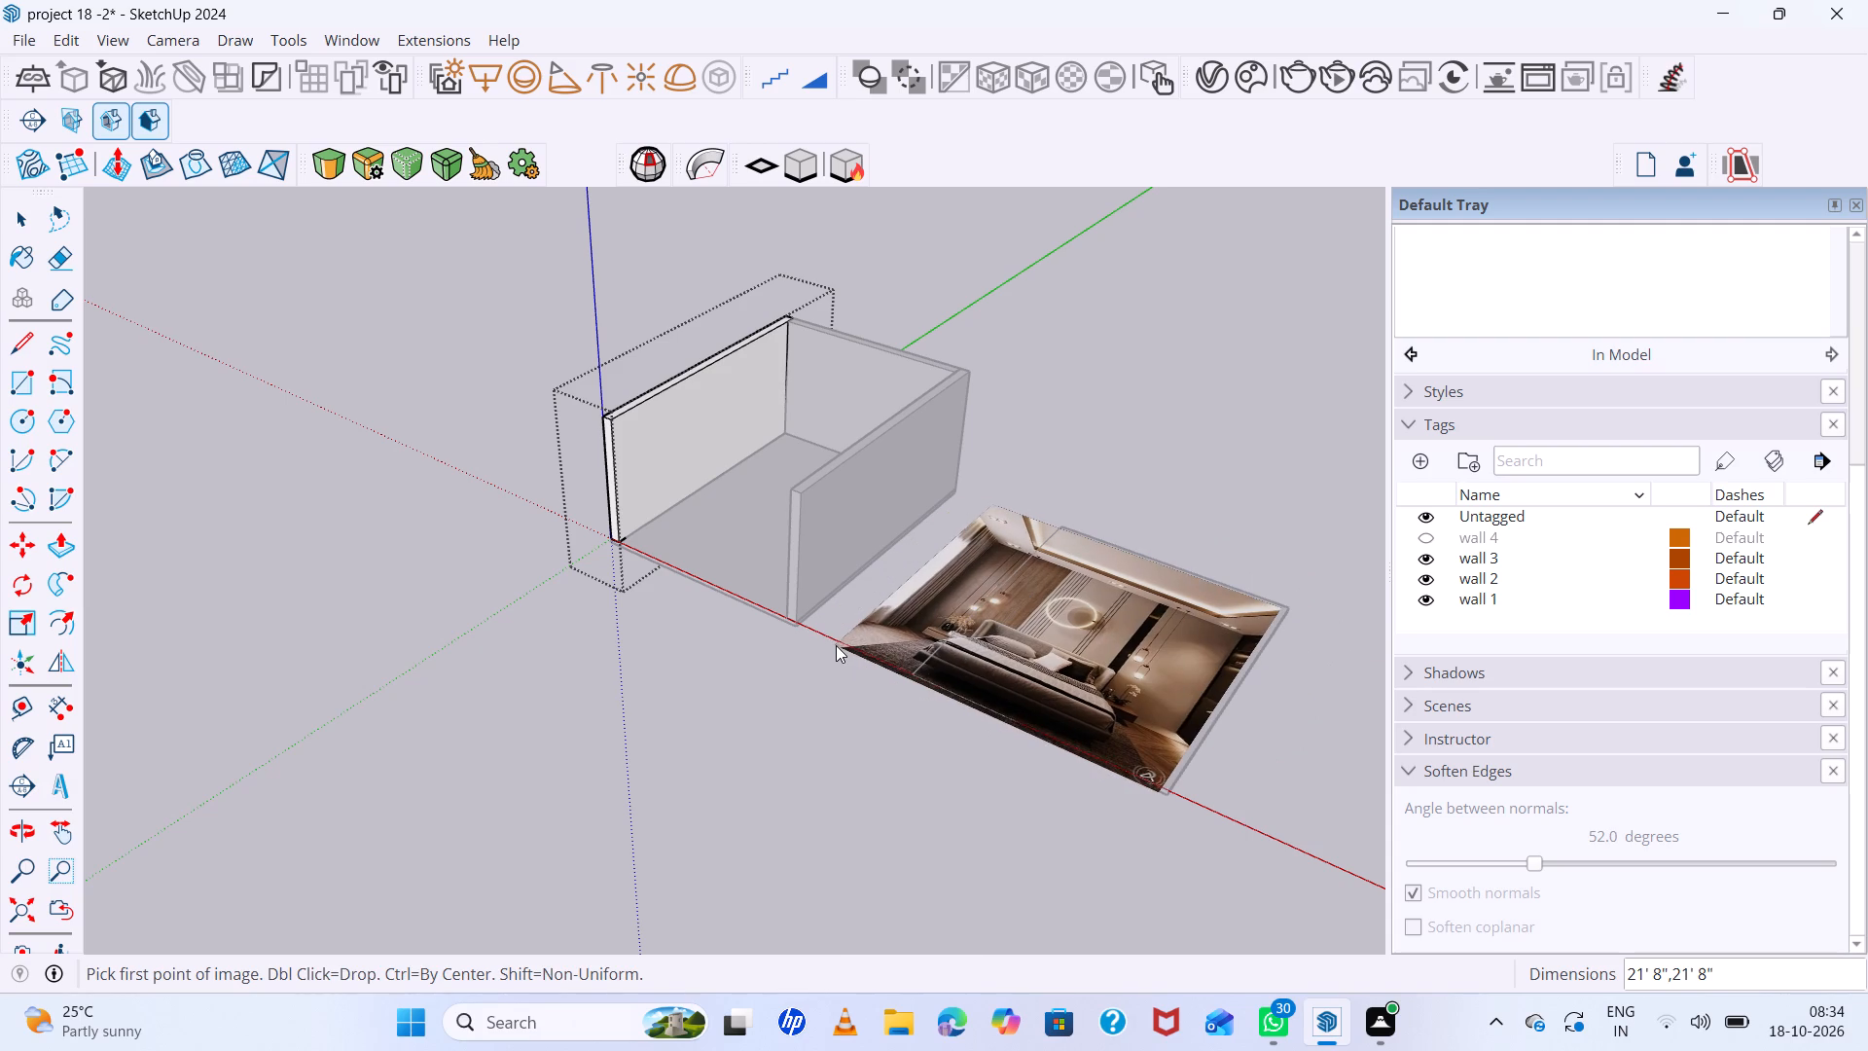
pyautogui.click(1229, 569)
pyautogui.scroll(-13, 987, 495)
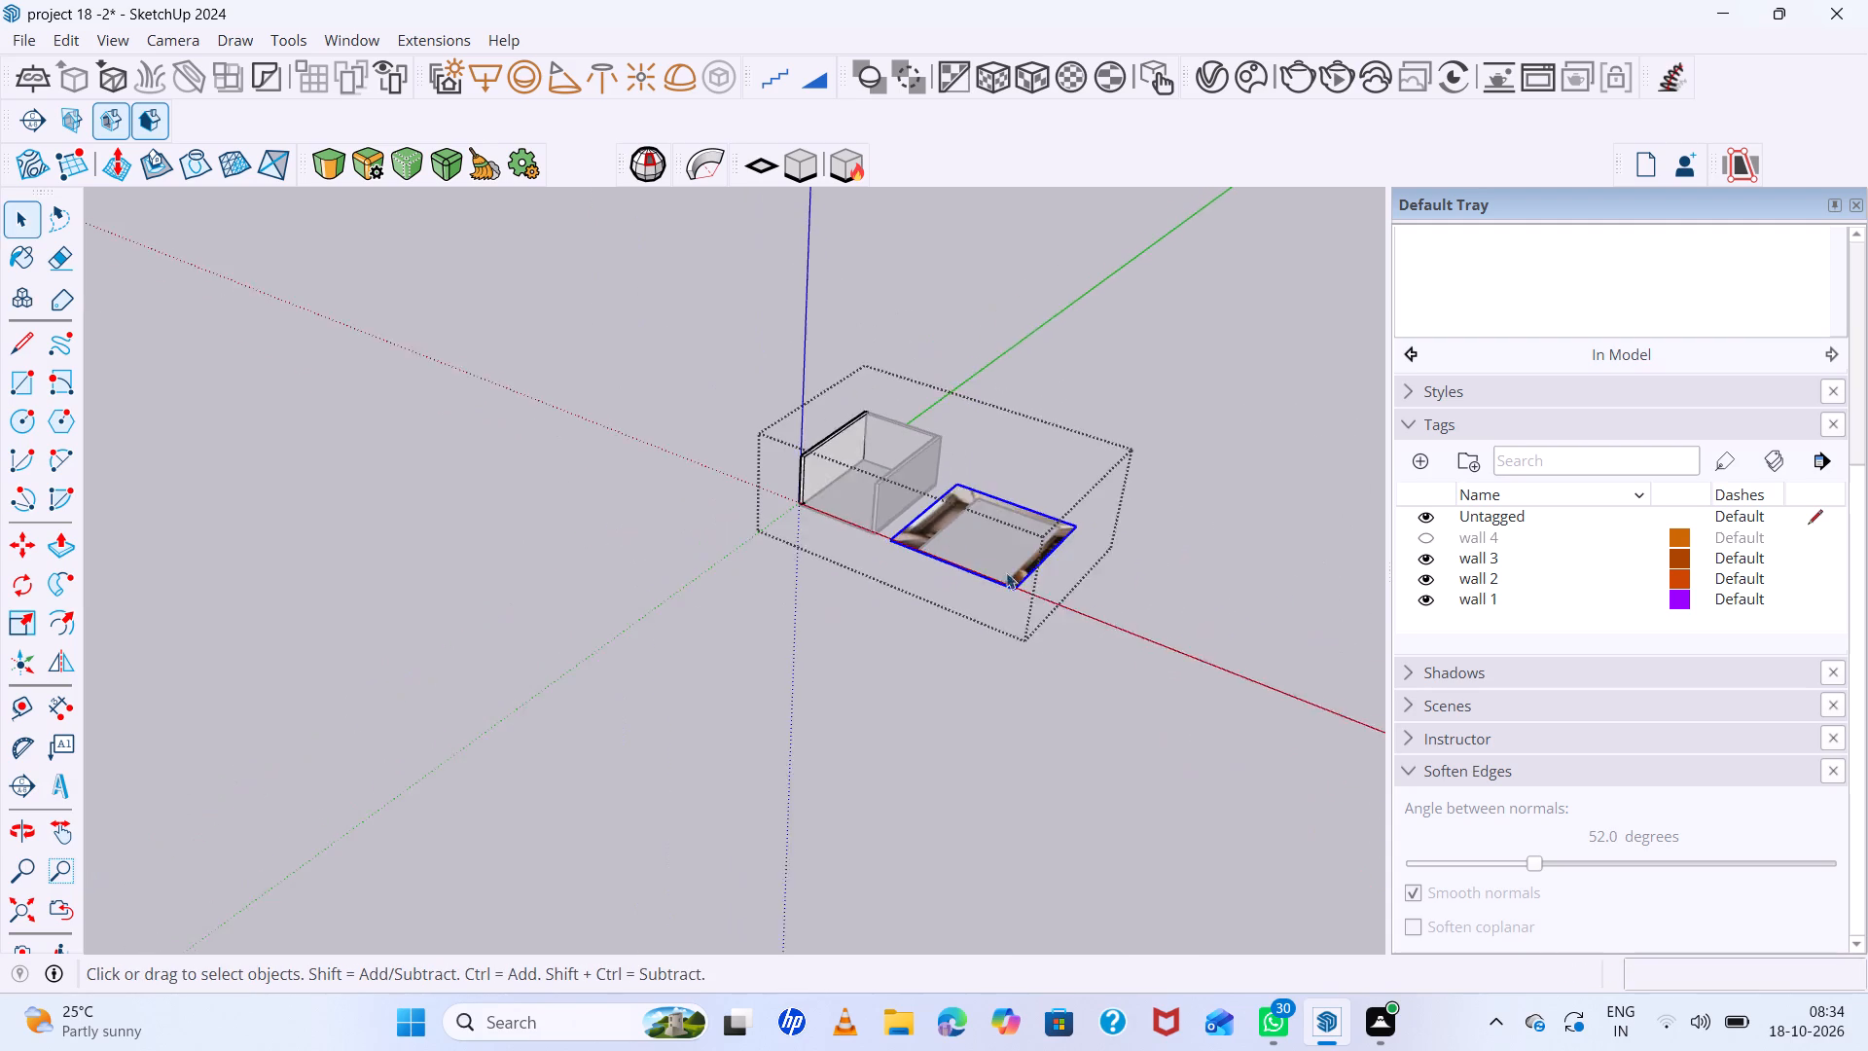
# Rotate the bedroom image 90 degrees about the red axis to stand it upright, and close the wall group.
pyautogui.moveTo(1041, 592); pyautogui.dragTo(1115, 651, button='middle')
pyautogui.scroll(9, 1031, 588)
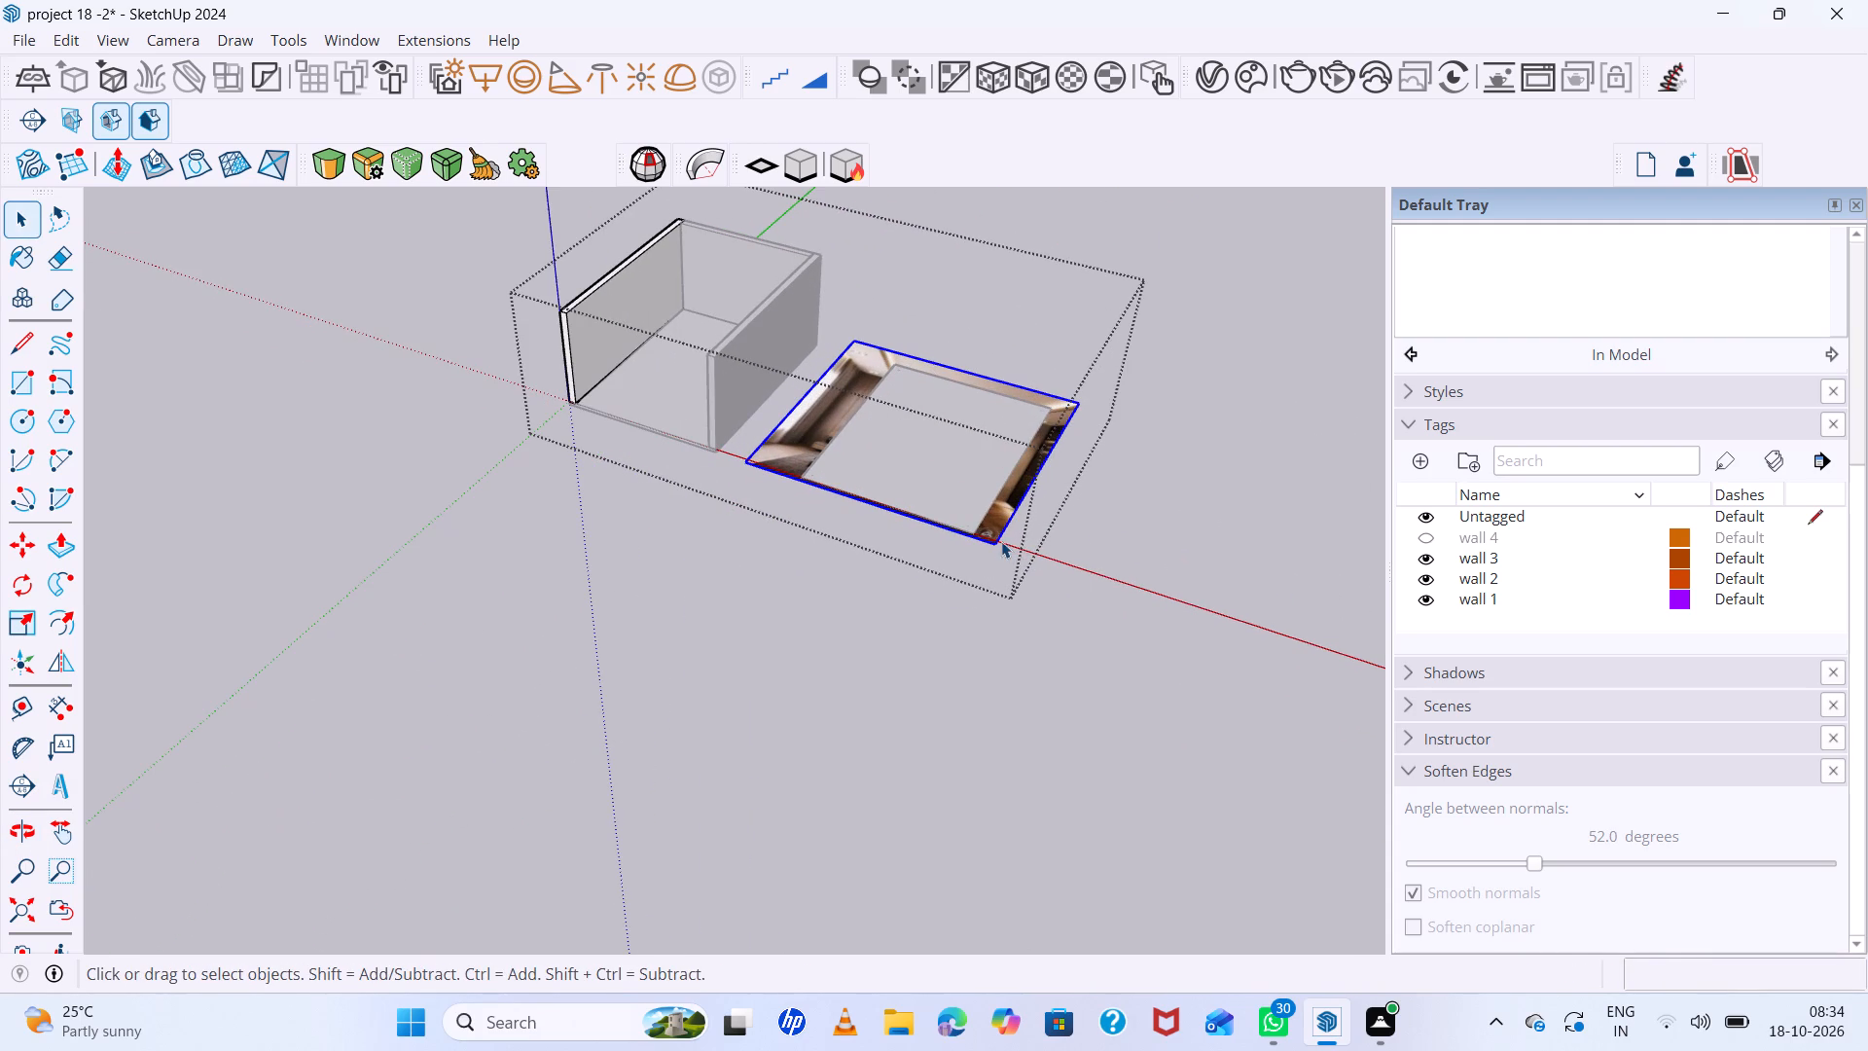
pyautogui.press('q')
pyautogui.press('Right')
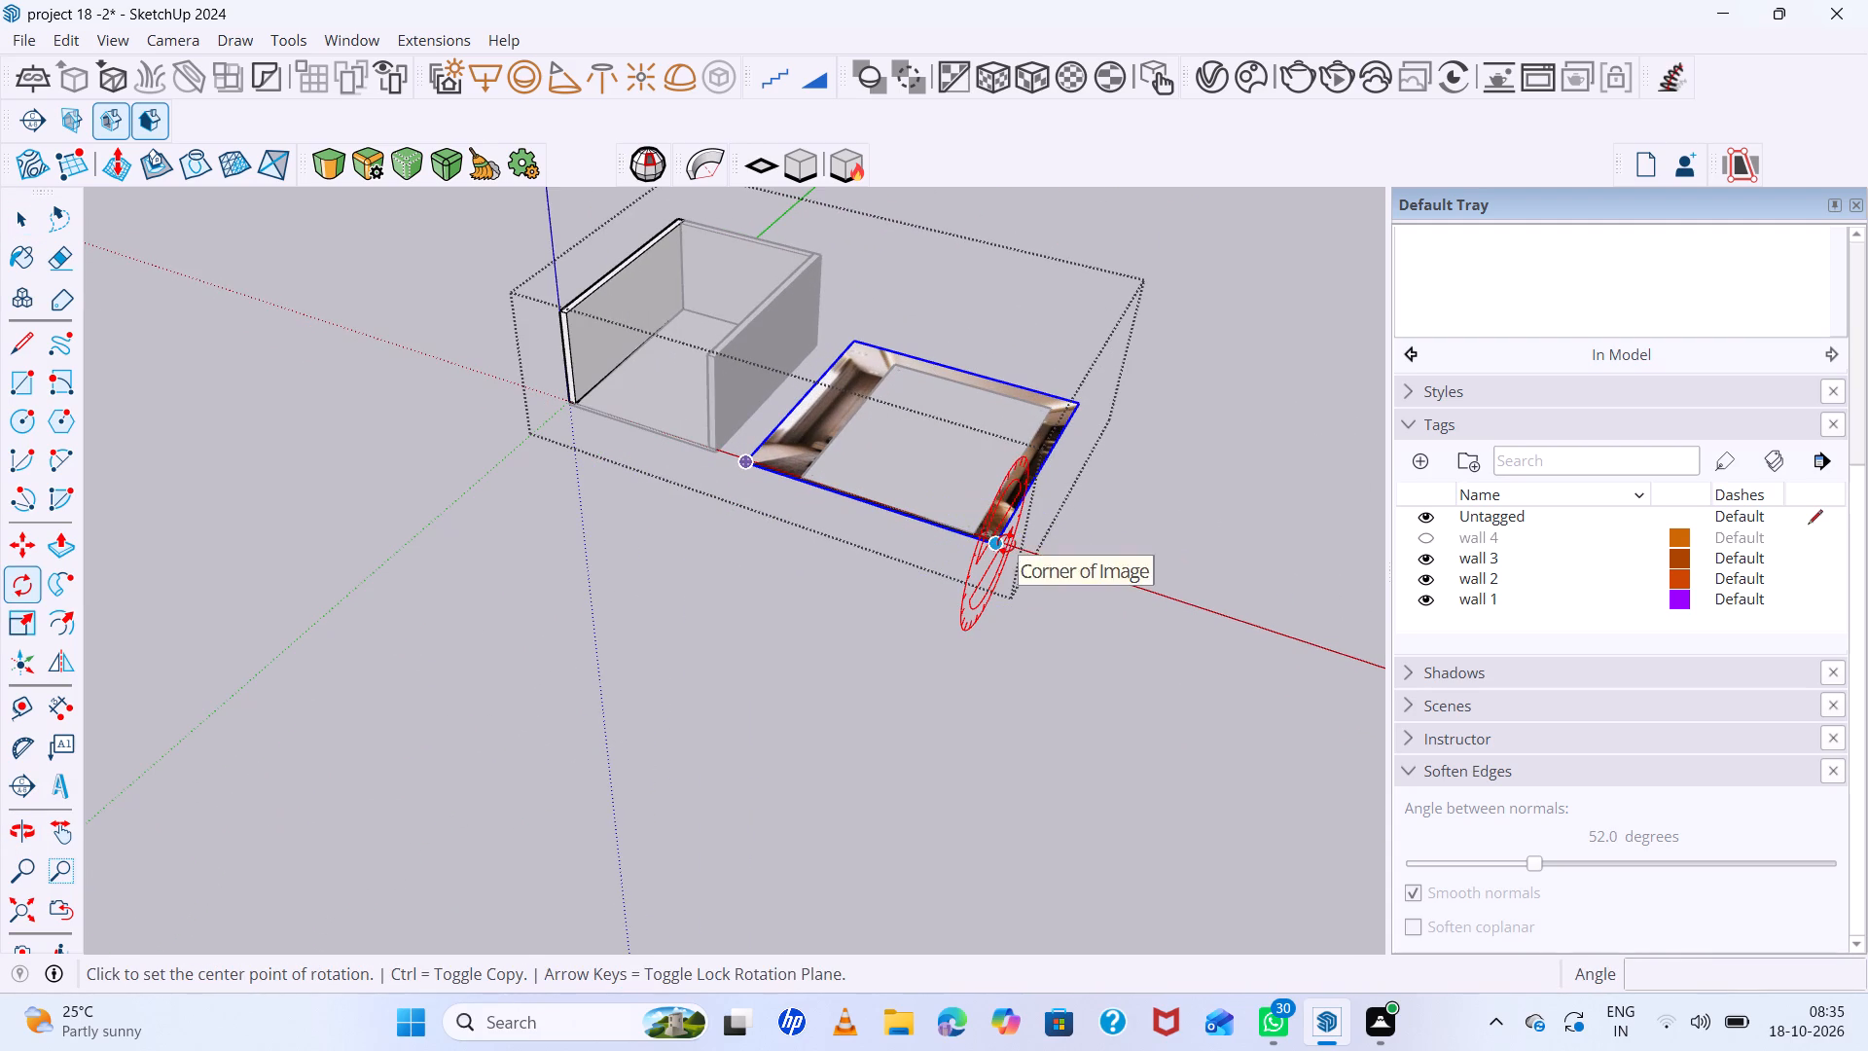
pyautogui.click(1007, 545)
pyautogui.click(1238, 620)
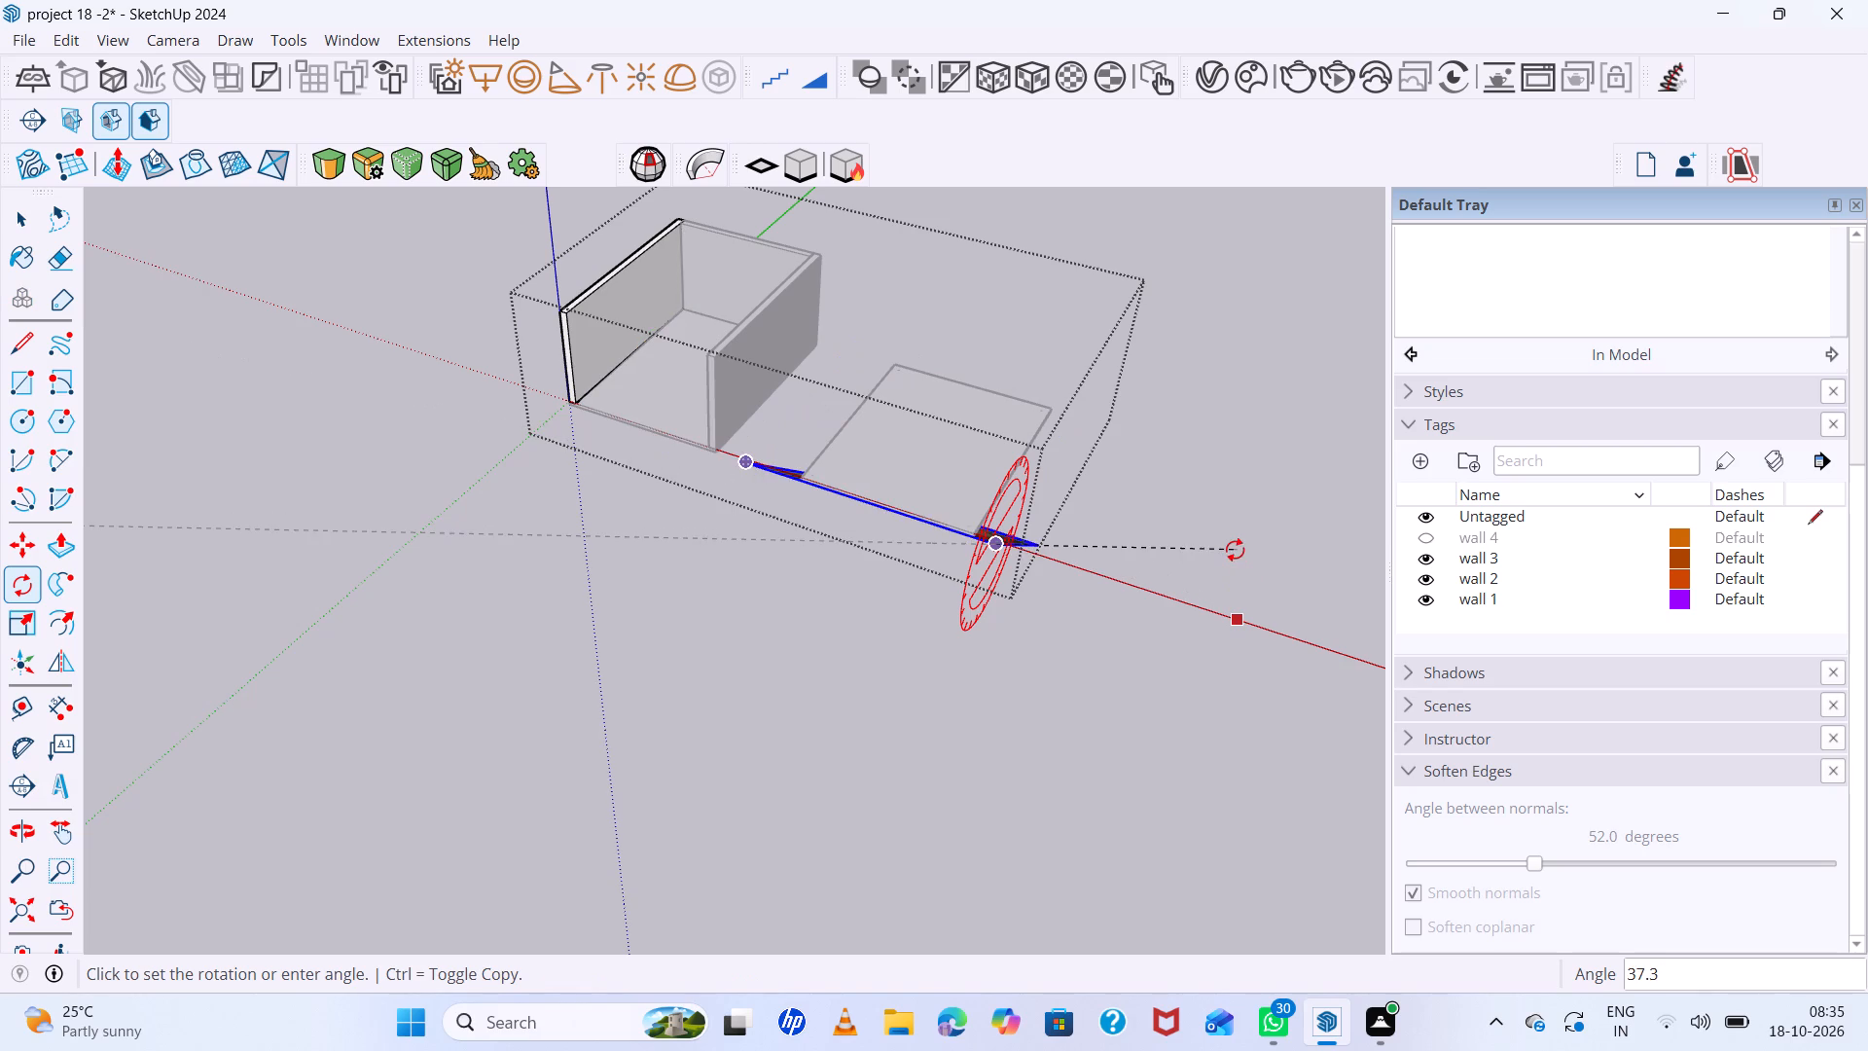
pyautogui.scroll(-6, 1160, 593)
pyautogui.moveTo(1163, 612); pyautogui.dragTo(1255, 391, button='middle')
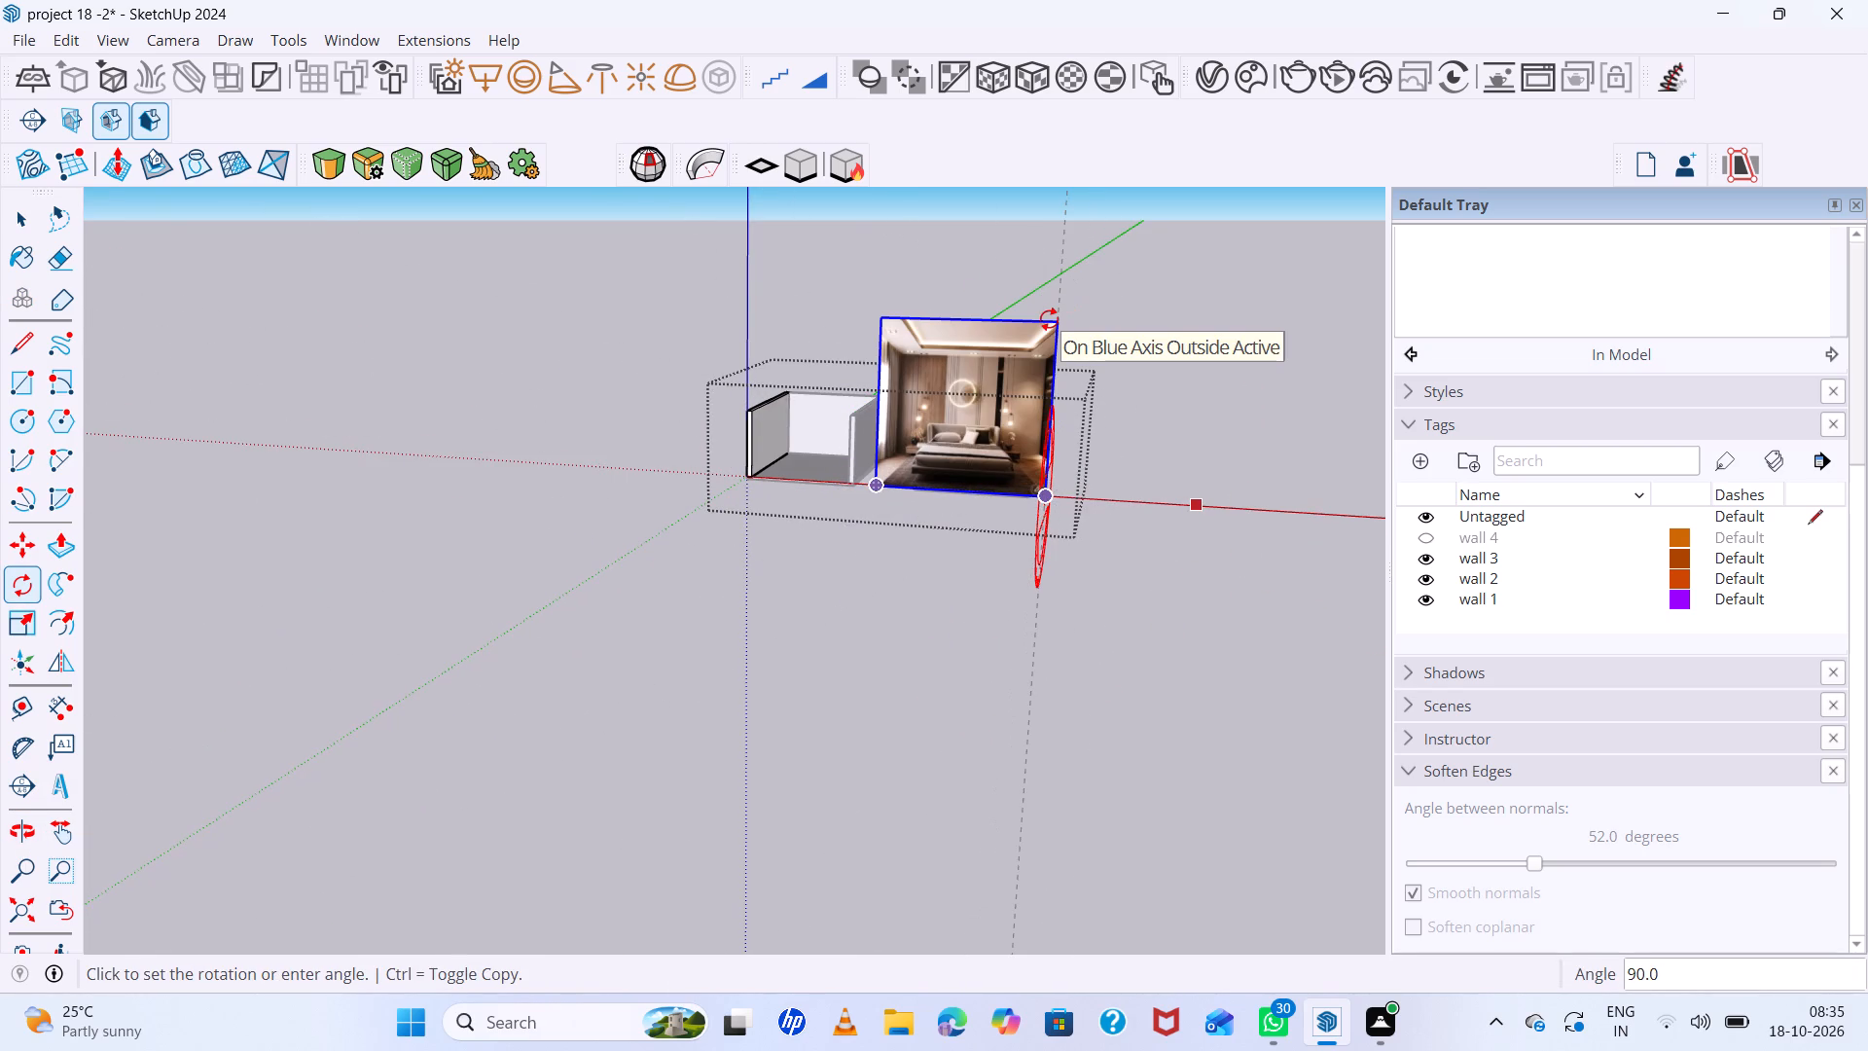
pyautogui.write('90')
pyautogui.press('Return')
pyautogui.scroll(-6, 1056, 403)
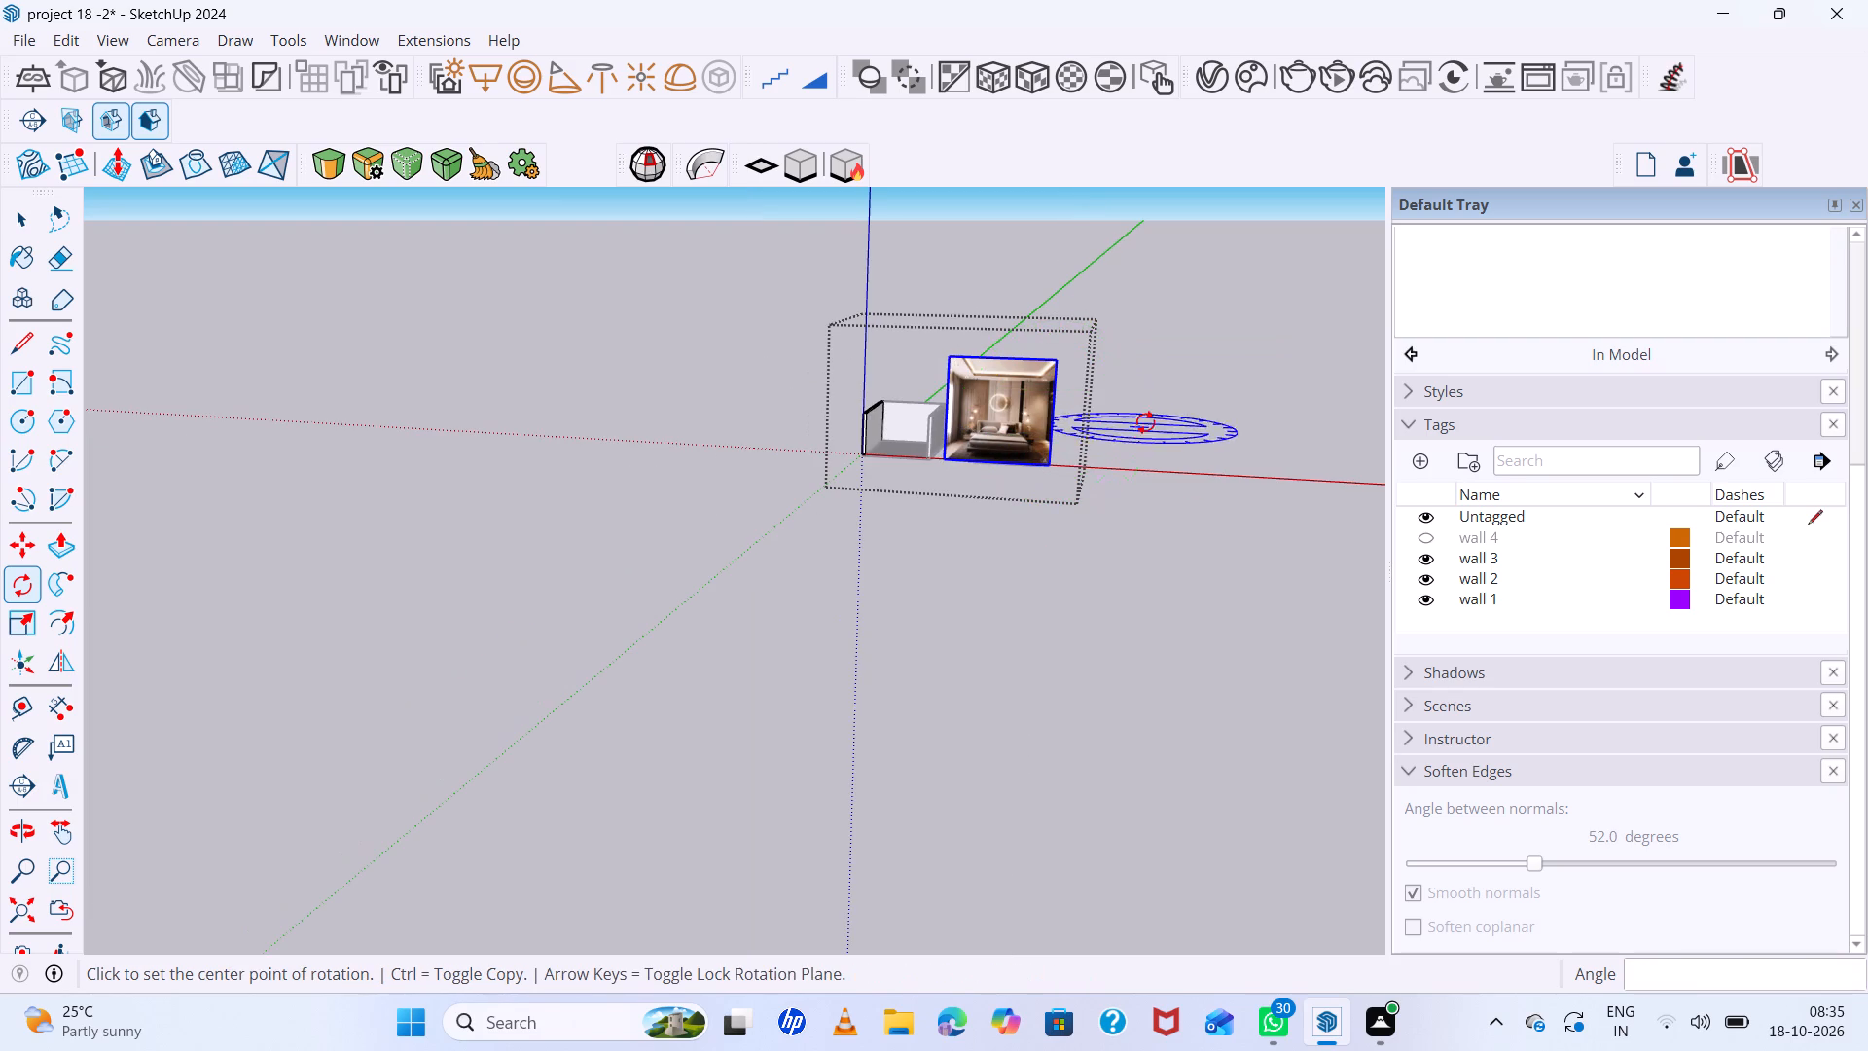
pyautogui.press('space')
pyautogui.click(1147, 417)
# Examine the upright bedroom reference image beside the room.
pyautogui.scroll(7, 947, 417)
pyautogui.scroll(-1, 943, 420)
pyautogui.scroll(8, 942, 420)
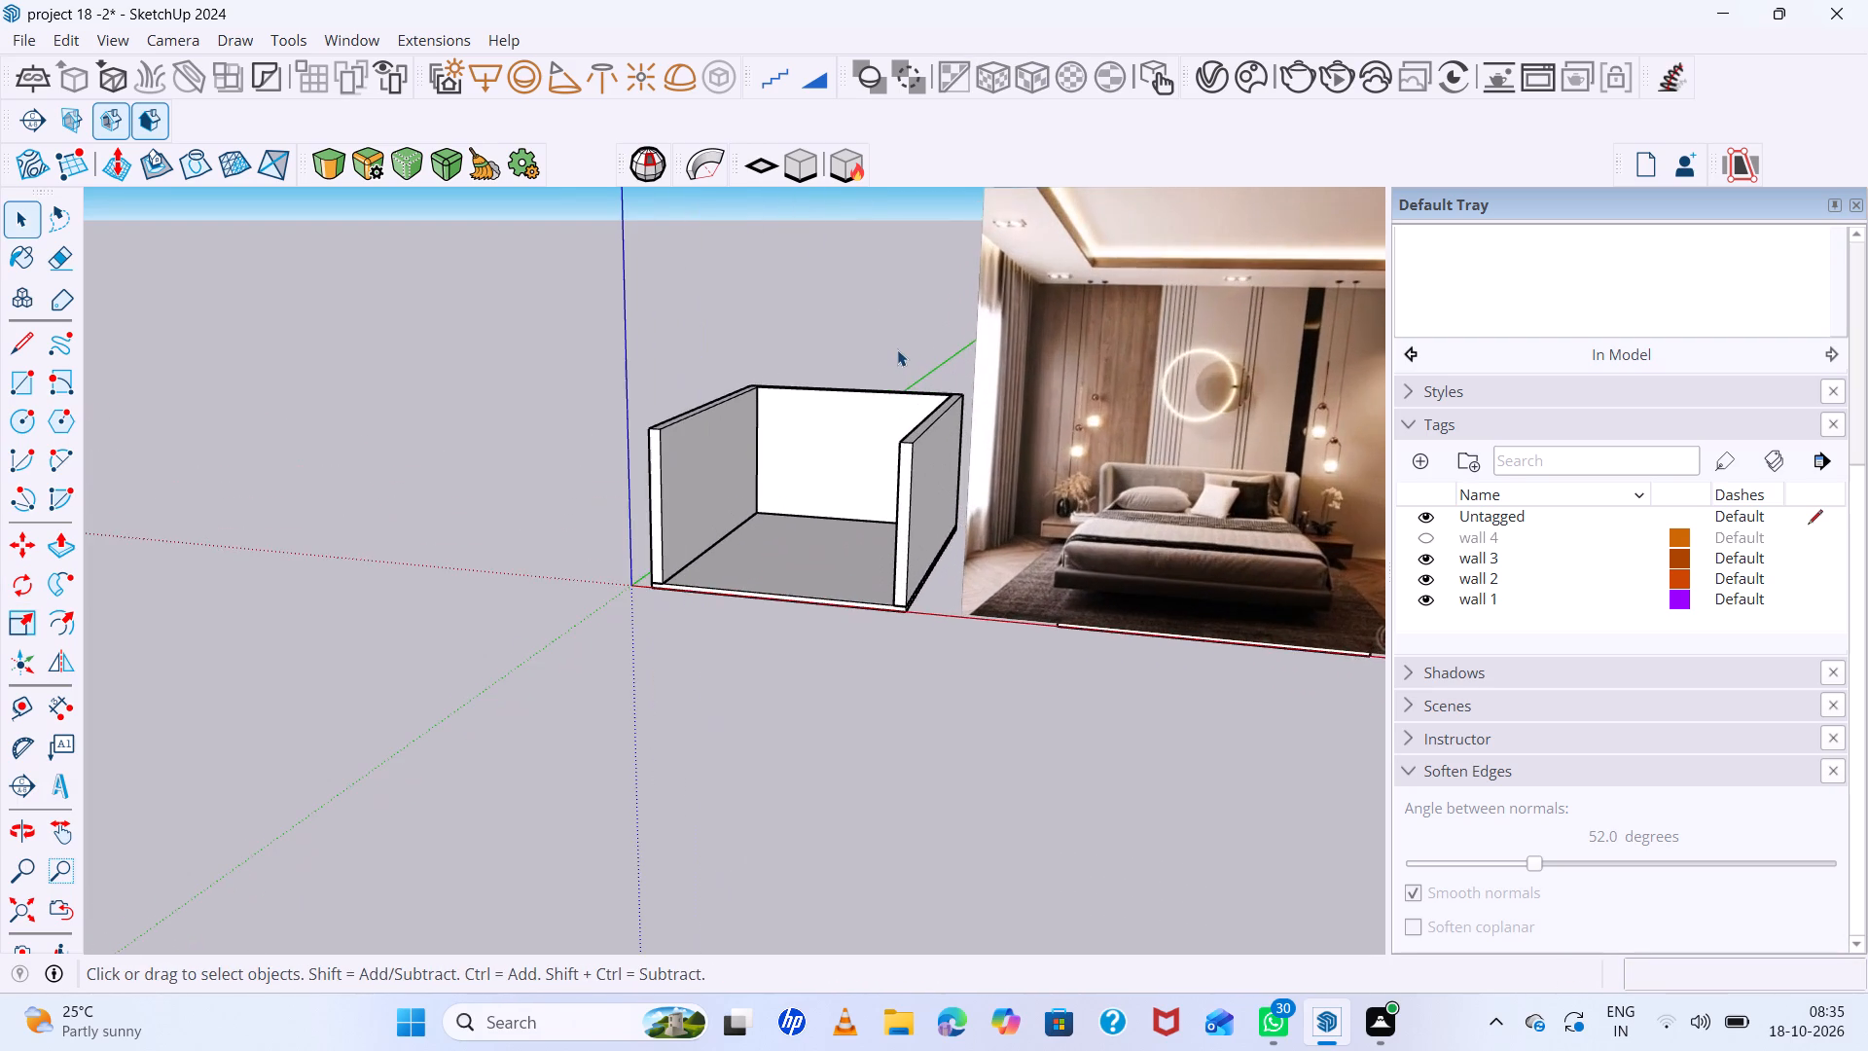
pyautogui.scroll(-6, 790, 463)
pyautogui.scroll(9, 1120, 347)
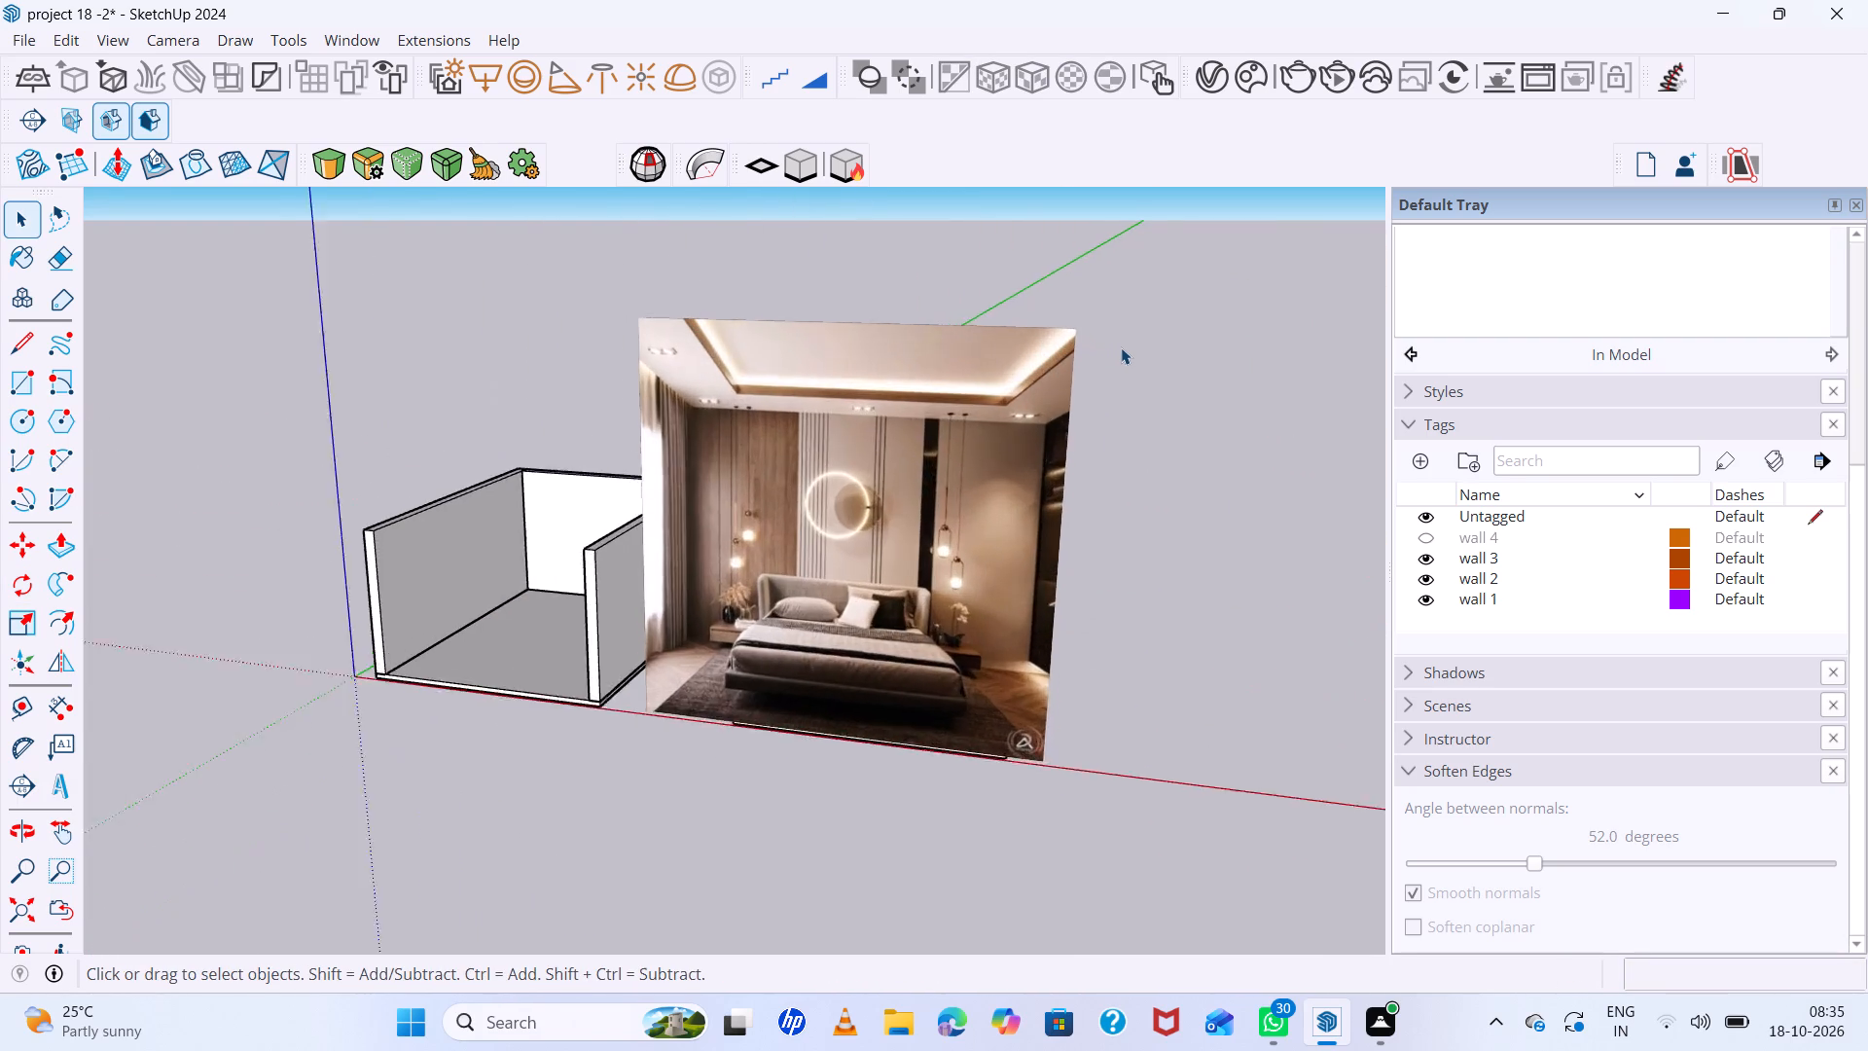
pyautogui.scroll(3, 1121, 347)
pyautogui.moveTo(1121, 347); pyautogui.dragTo(1111, 318, button='middle')
pyautogui.scroll(1, 1121, 346)
pyautogui.middleClick(1111, 318)
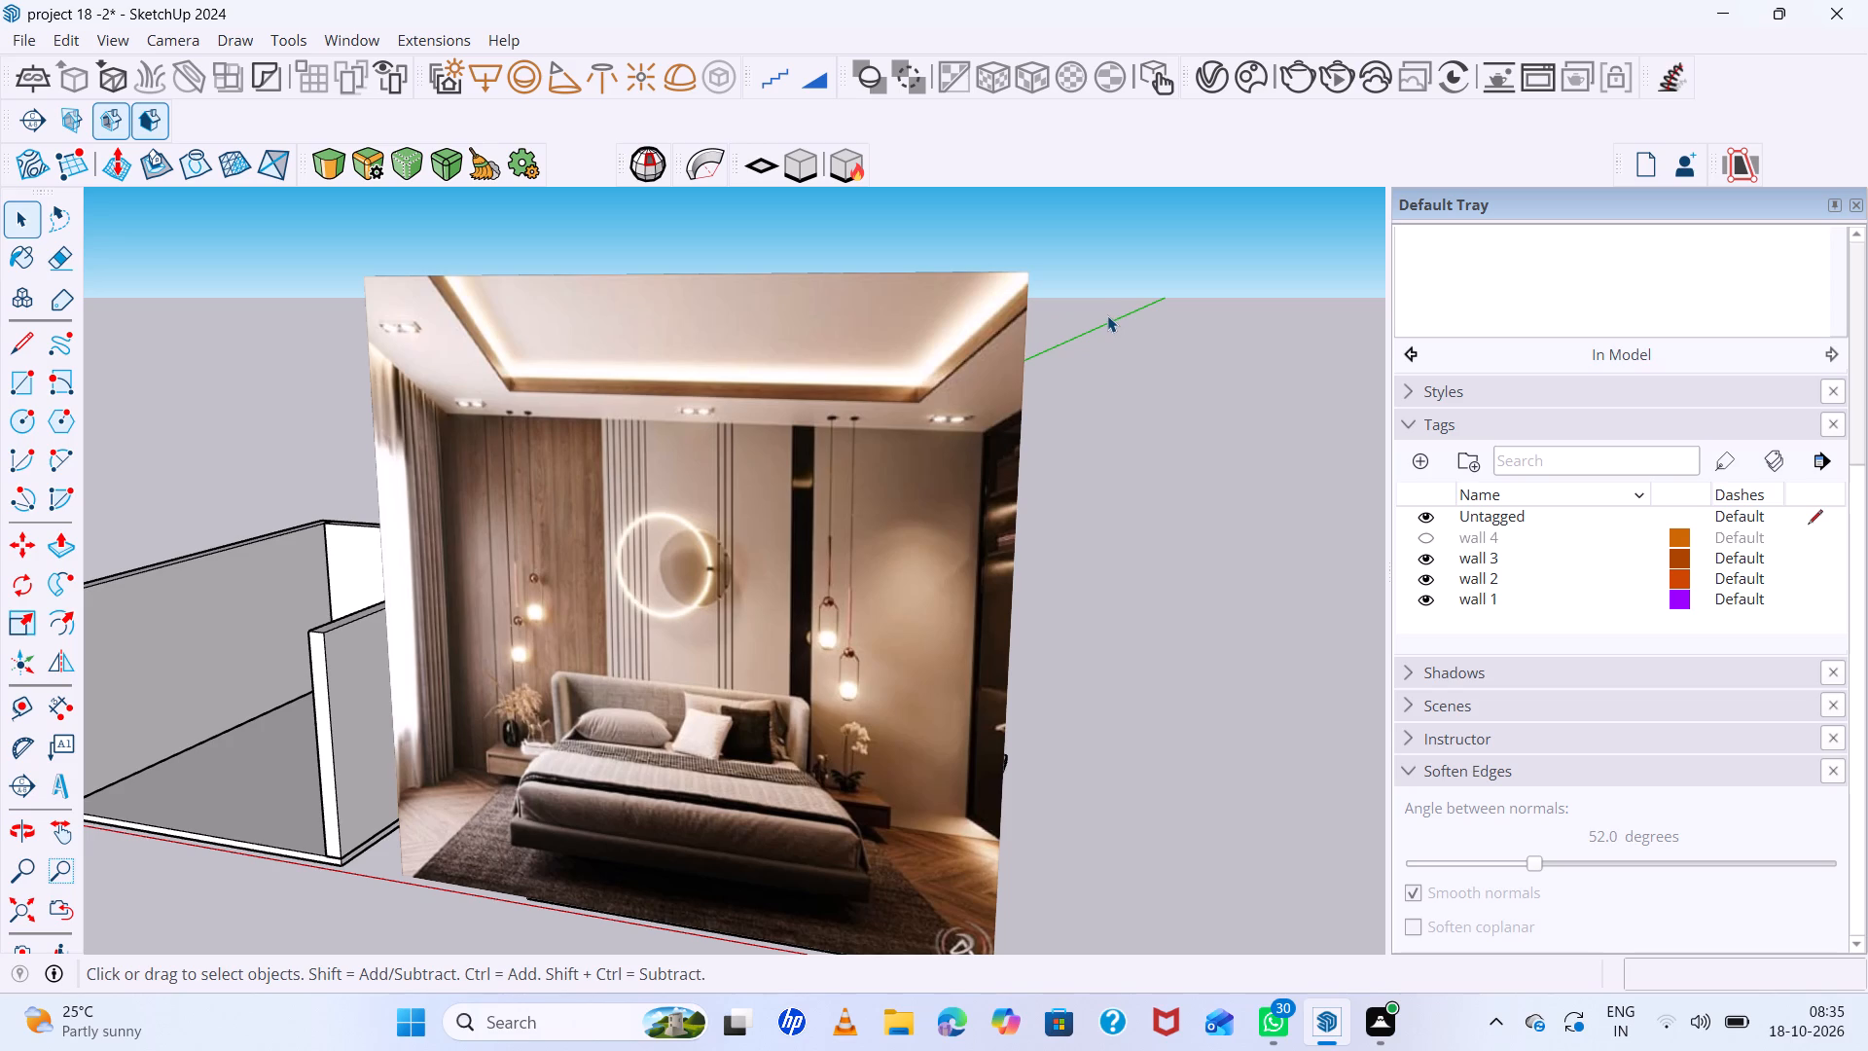
pyautogui.scroll(-5, 1107, 315)
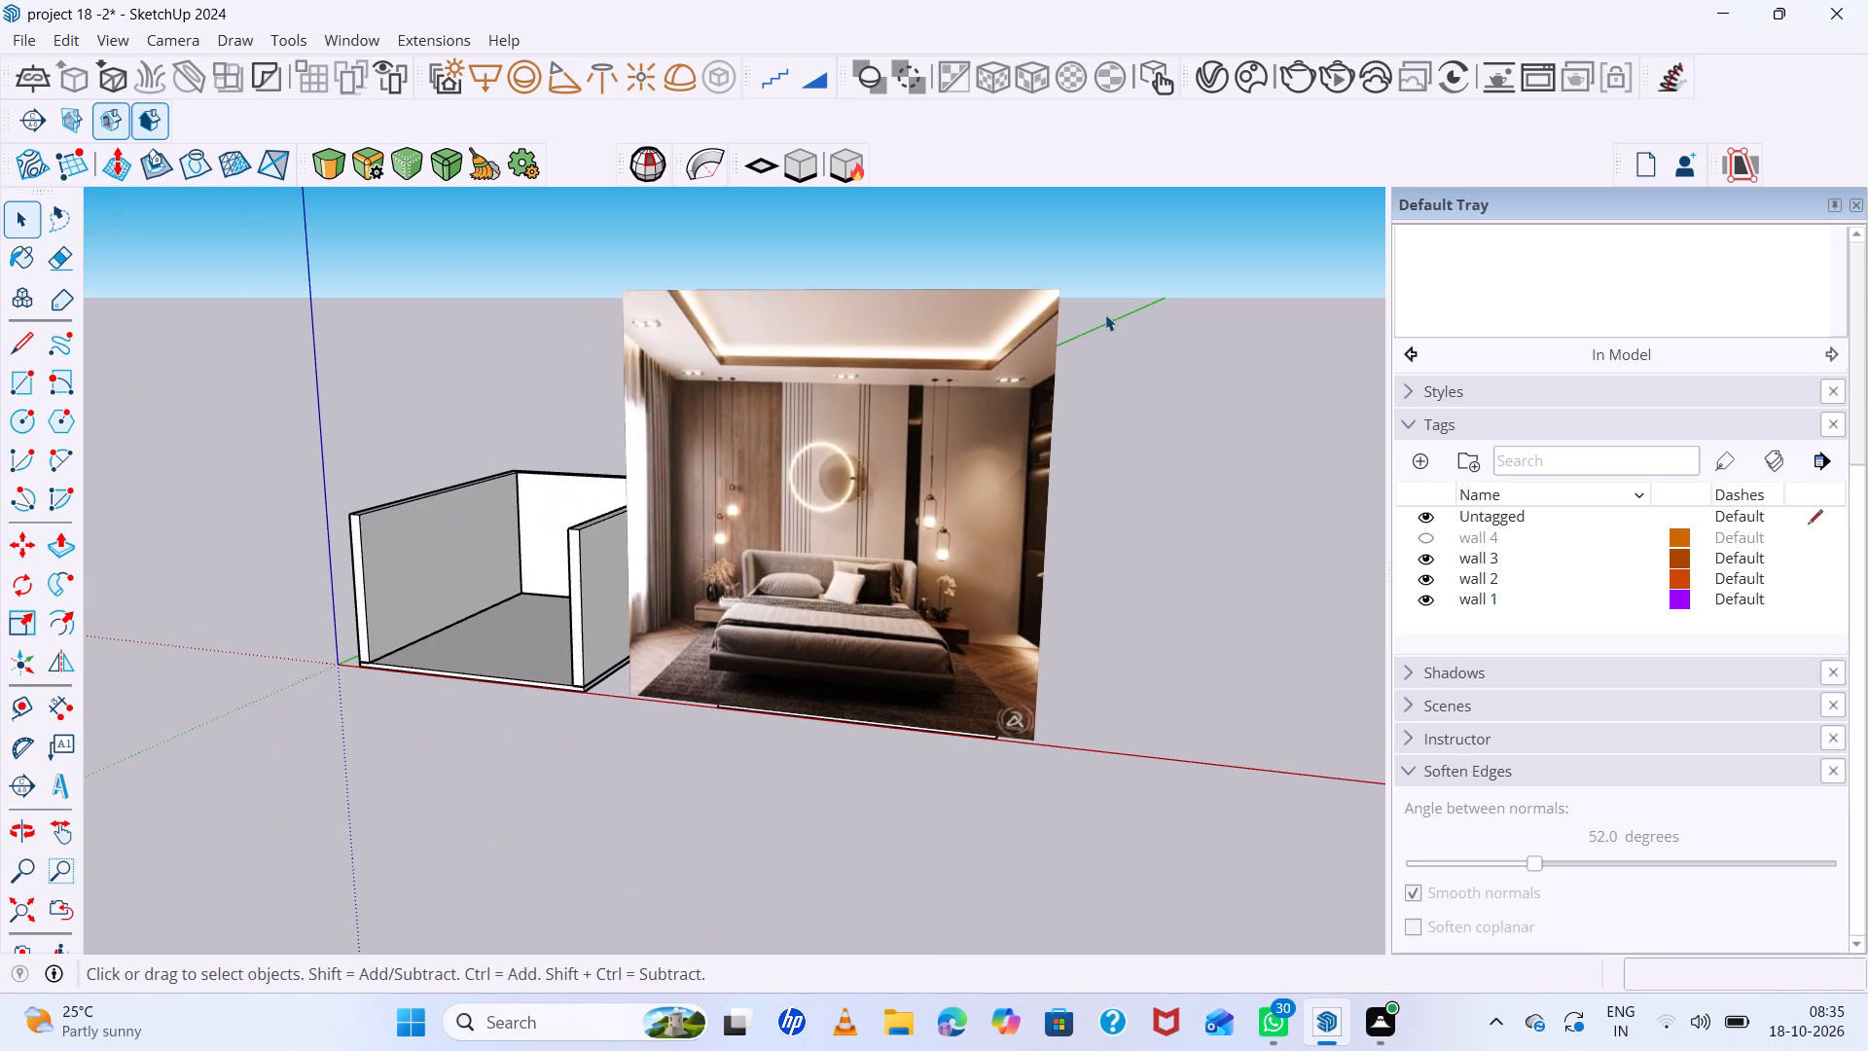
pyautogui.scroll(-4, 1105, 314)
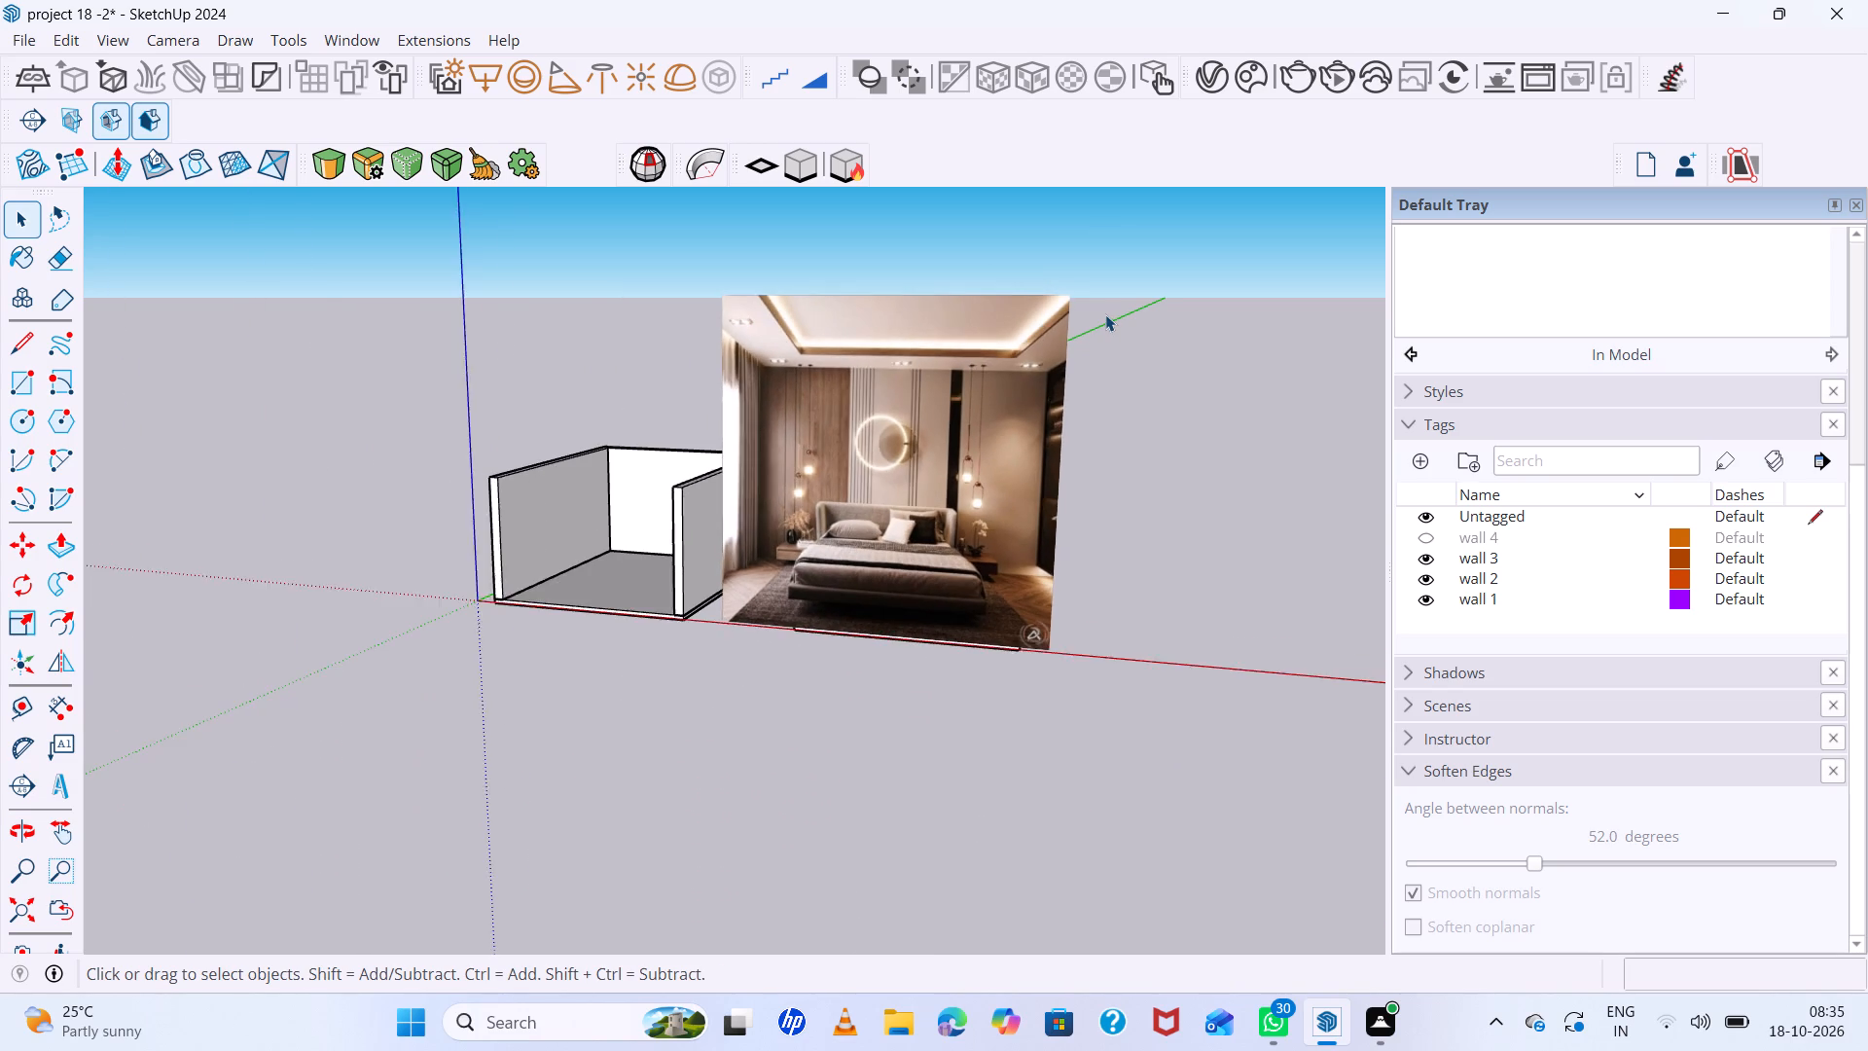
# Copy the bedroom image from inside the wall group and paste it outside the group, farther along the red axis.
pyautogui.click(627, 507)
pyautogui.click(620, 506)
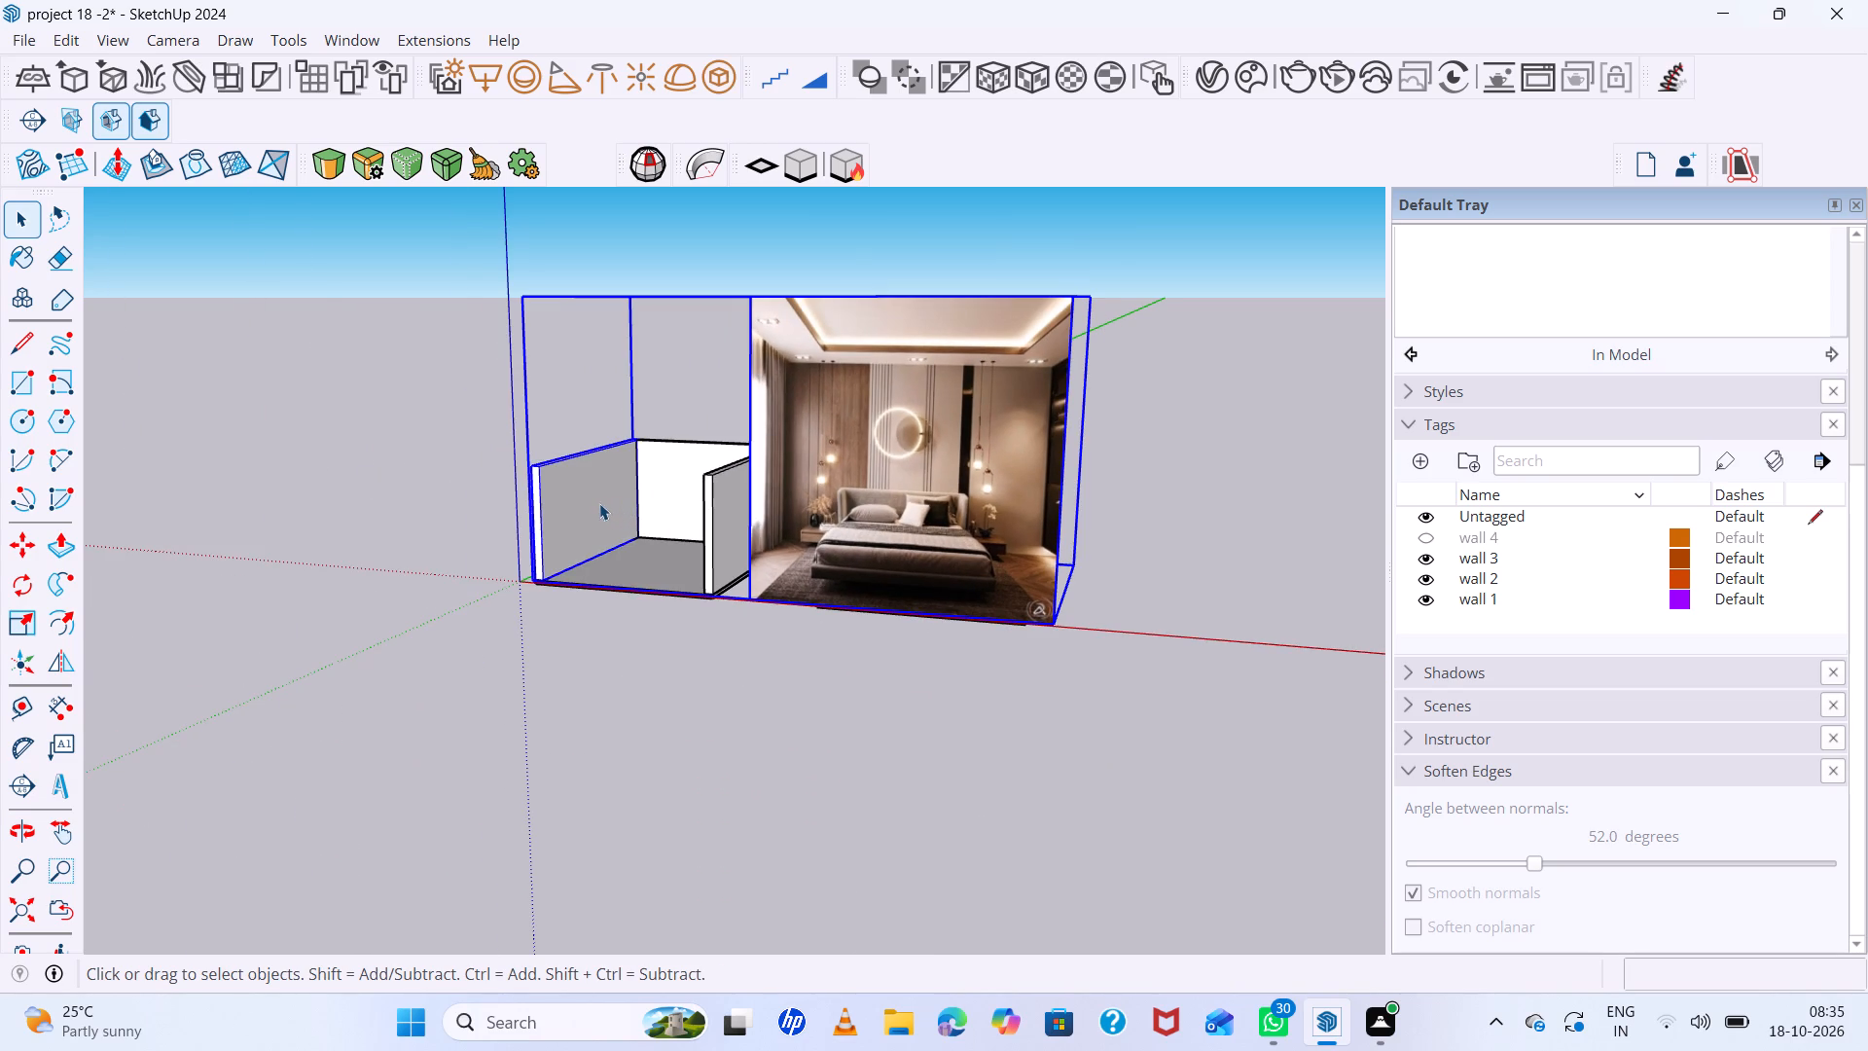
pyautogui.doubleClick(599, 503)
pyautogui.click(947, 451)
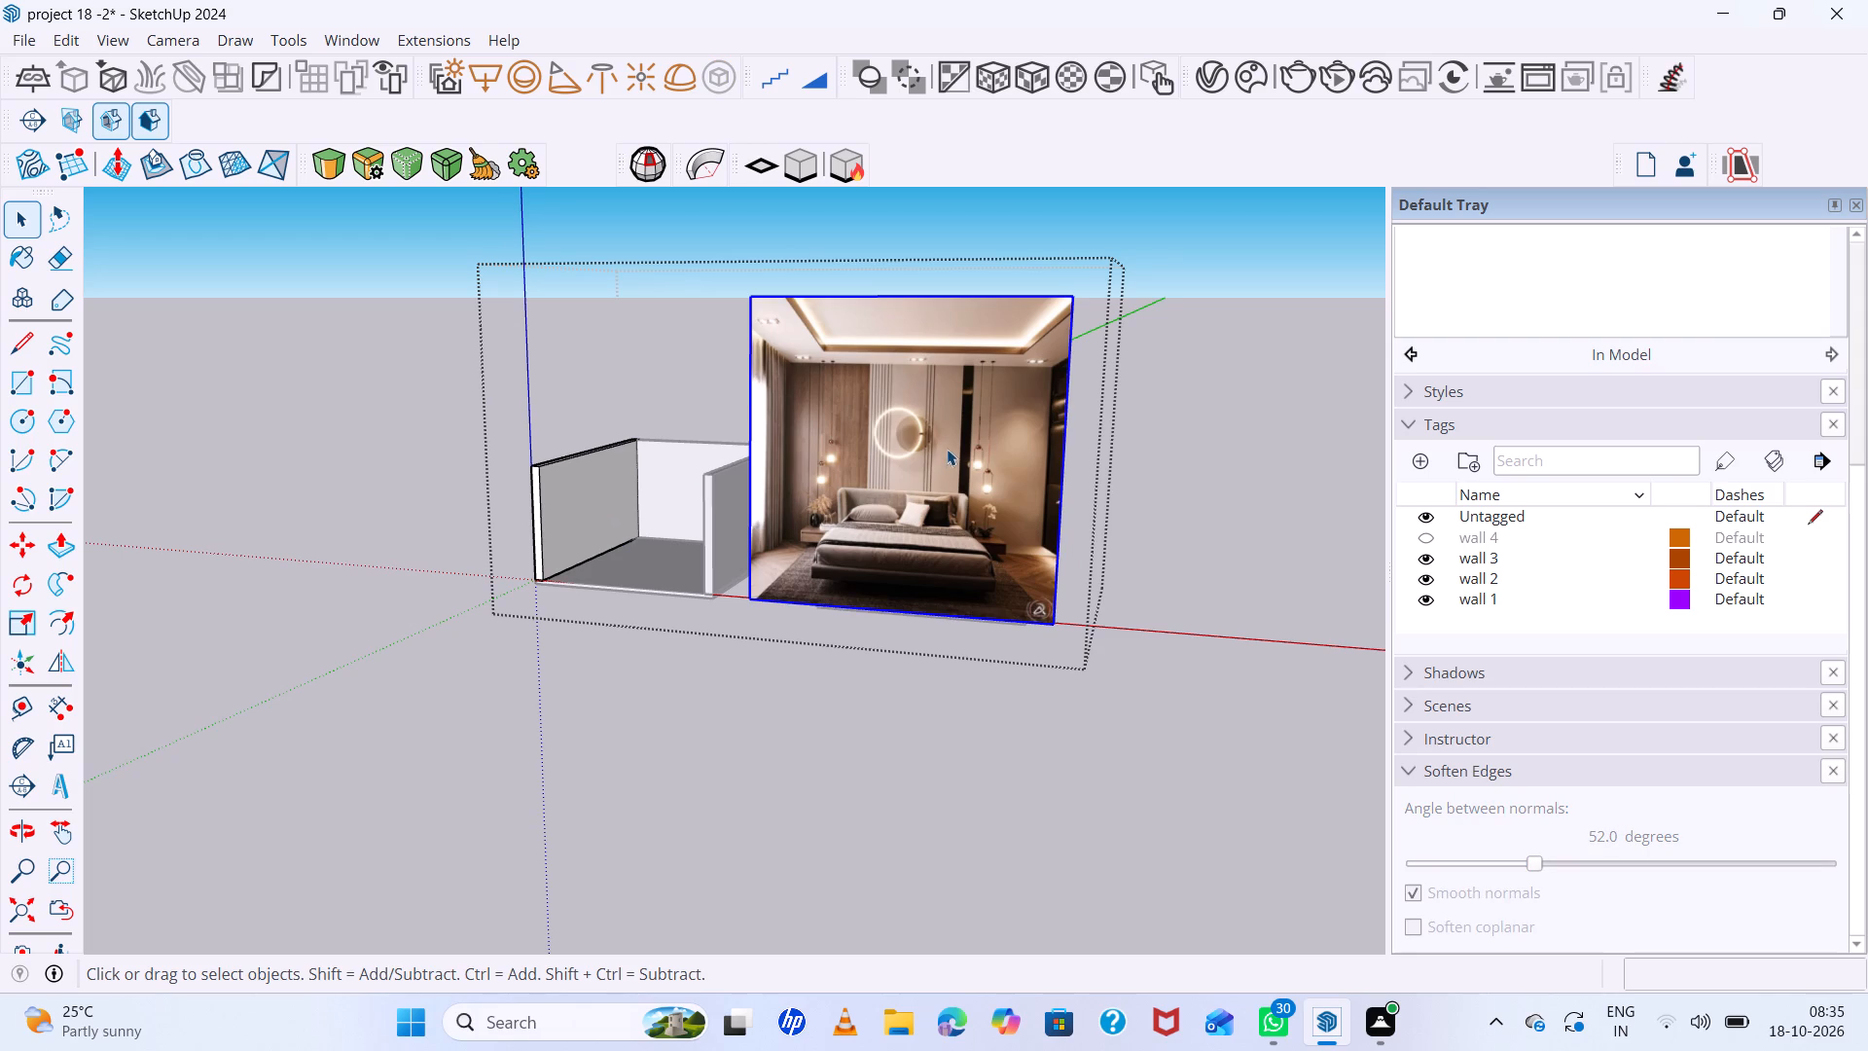
pyautogui.hotkey('ctrl', 'c')
pyautogui.click(1182, 578)
pyautogui.hotkey('ctrl', 'v')
pyautogui.scroll(-6, 1100, 584)
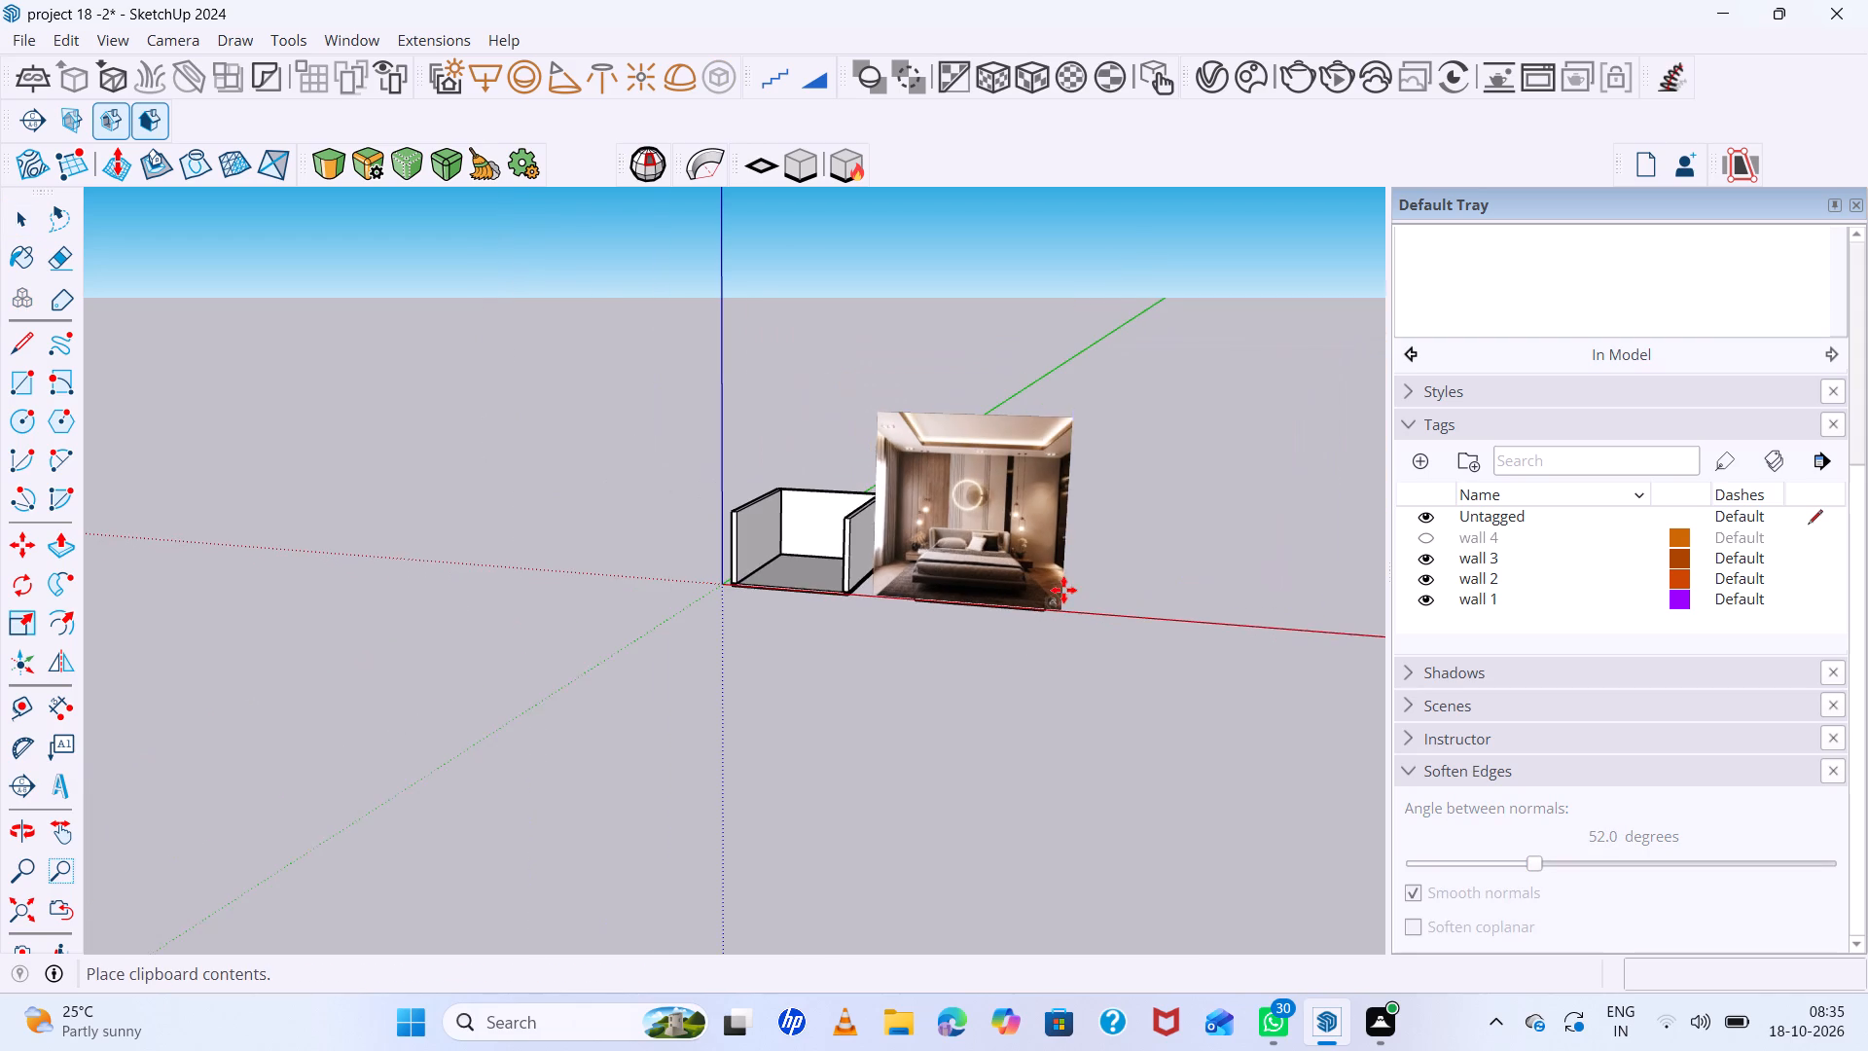
pyautogui.click(1134, 618)
pyautogui.press('space')
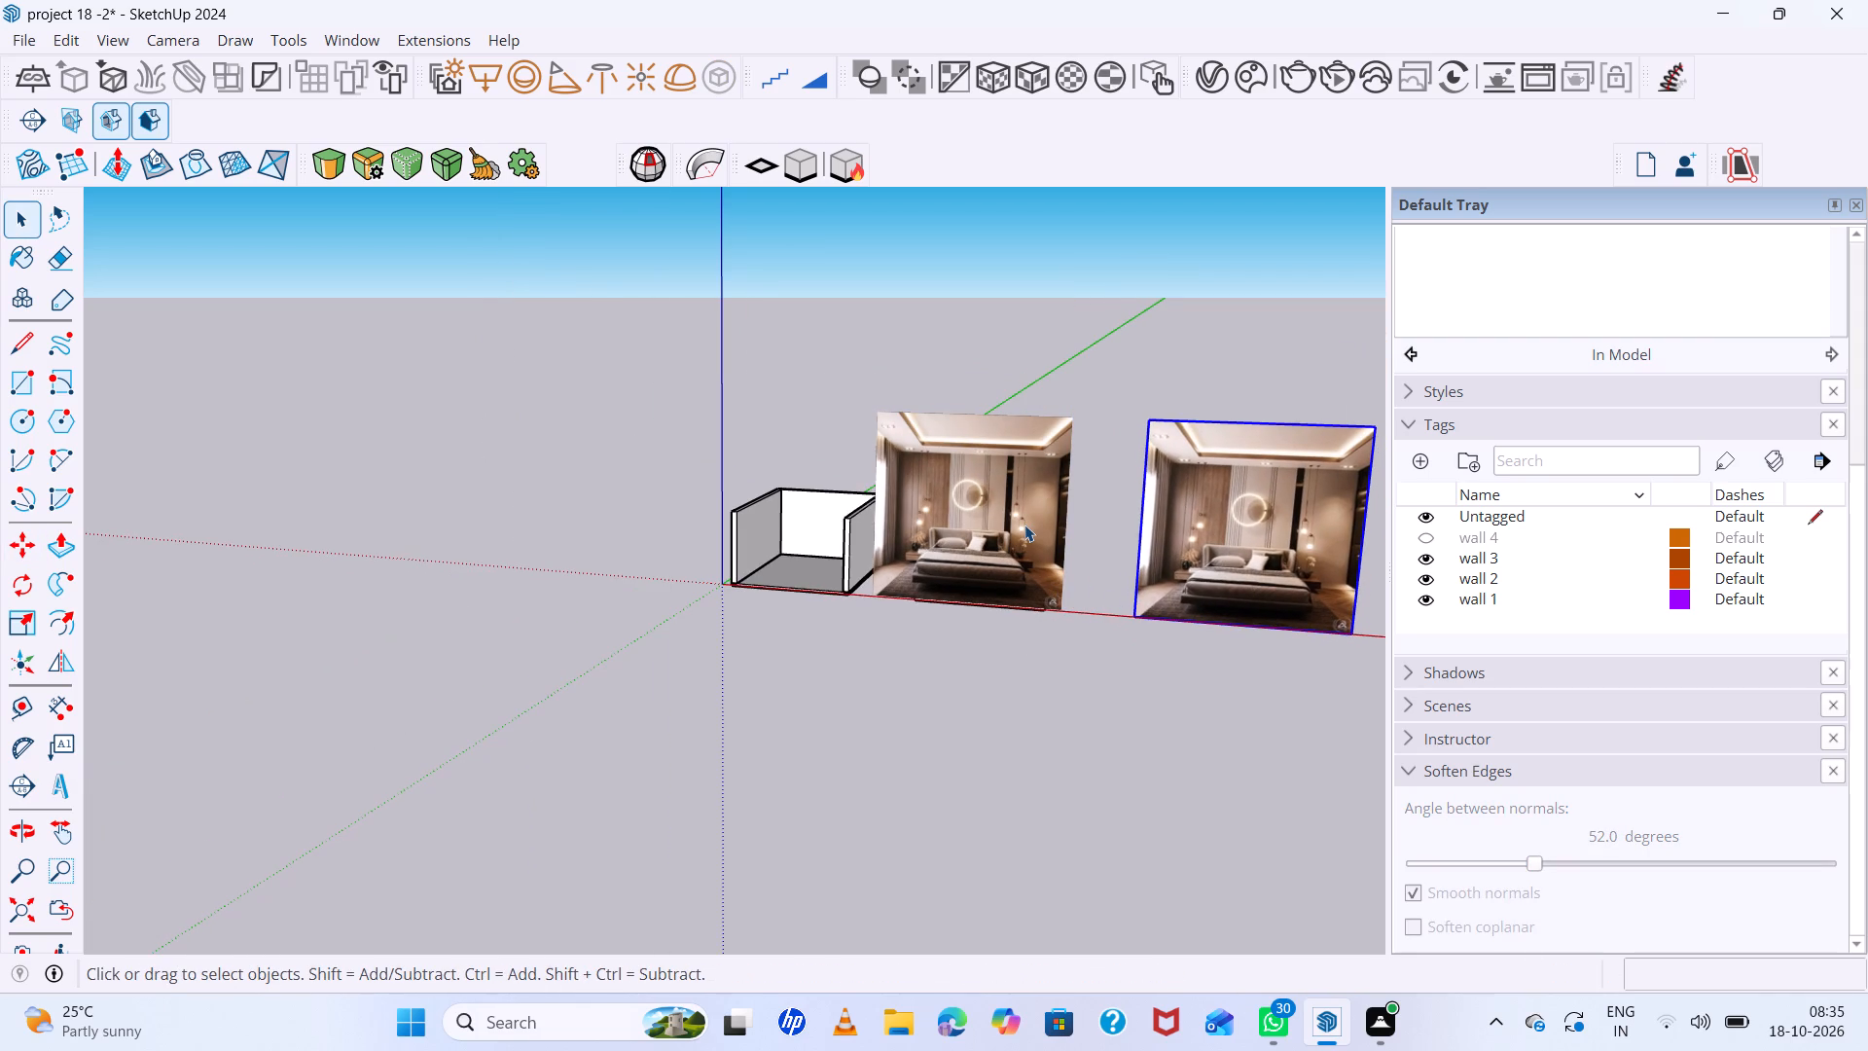
# Delete the original bedroom image inside the wall group and close the group.
pyautogui.click(1024, 525)
pyautogui.doubleClick(1024, 525)
pyautogui.click(1024, 525)
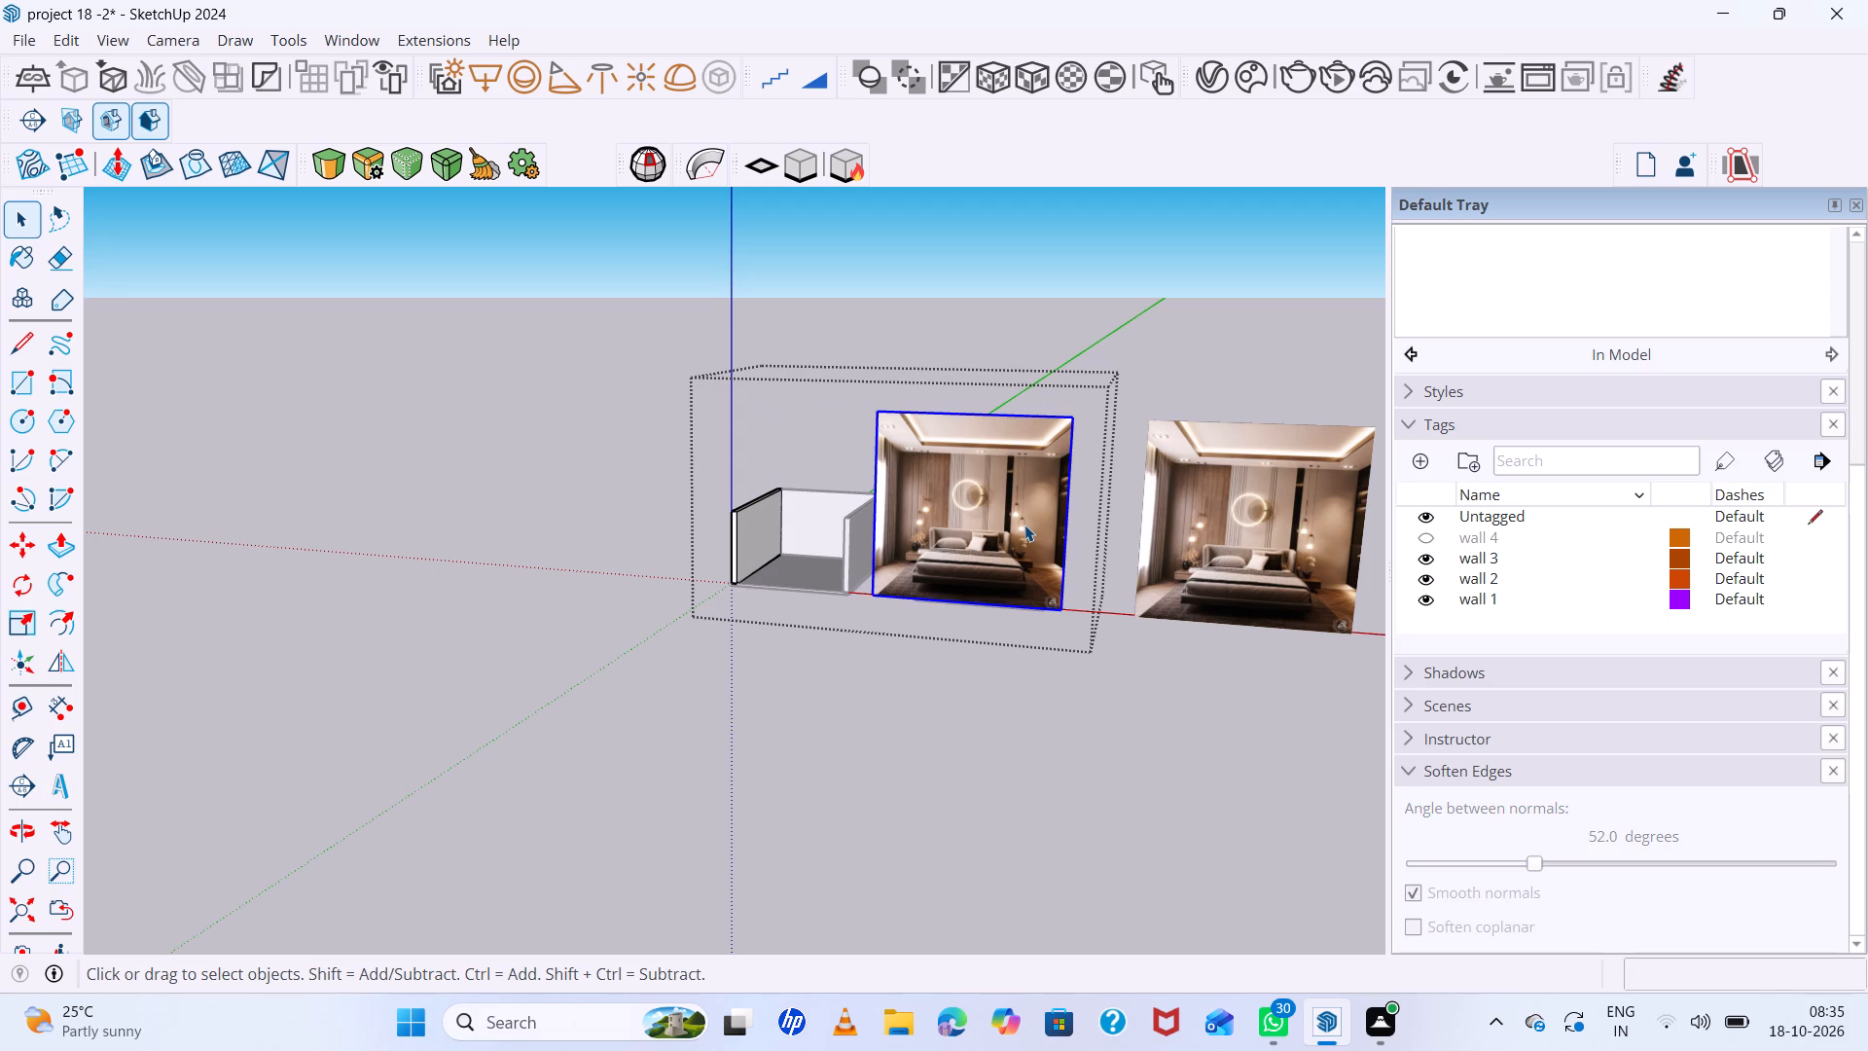
pyautogui.press('Delete')
pyautogui.click(1018, 517)
# Open the group of the side wall nearest the origin for editing, facing its inner surface.
pyautogui.scroll(6, 551, 586)
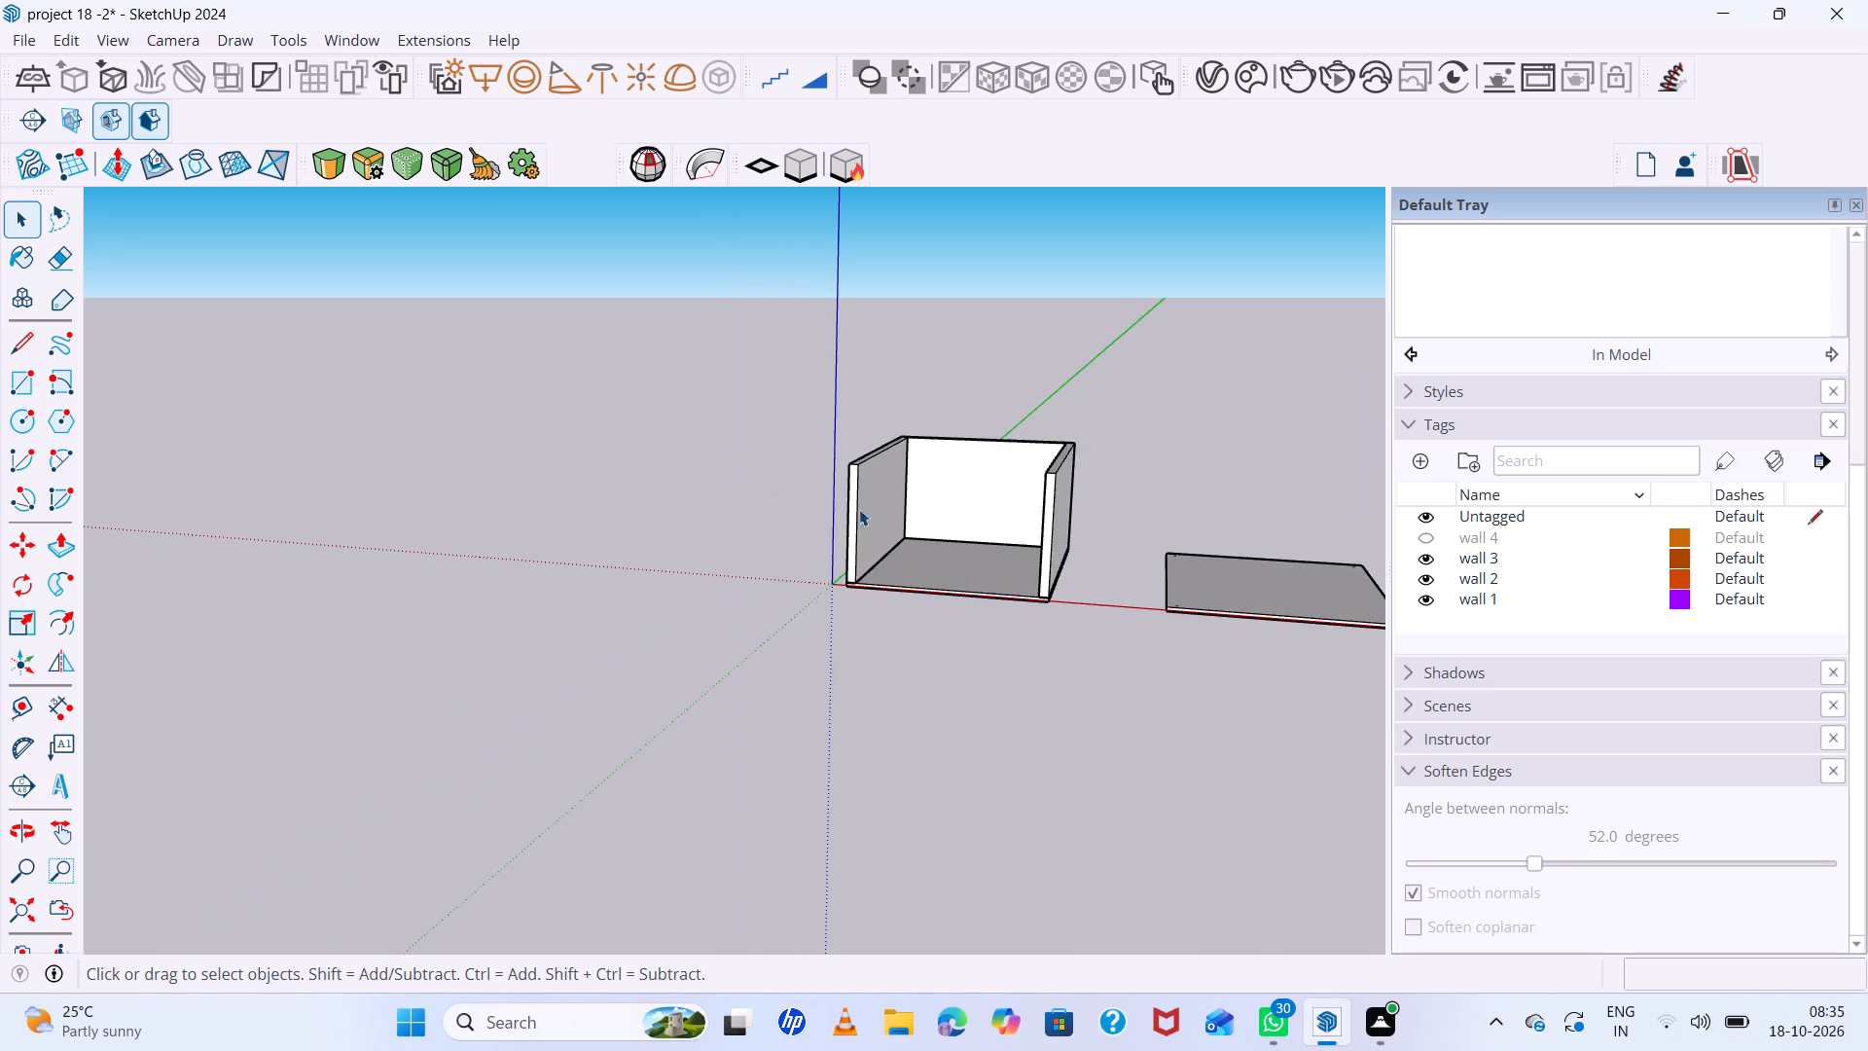
pyautogui.scroll(5, 874, 509)
pyautogui.doubleClick(876, 508)
pyautogui.scroll(5, 876, 508)
pyautogui.moveTo(903, 529); pyautogui.dragTo(614, 551, button='middle')
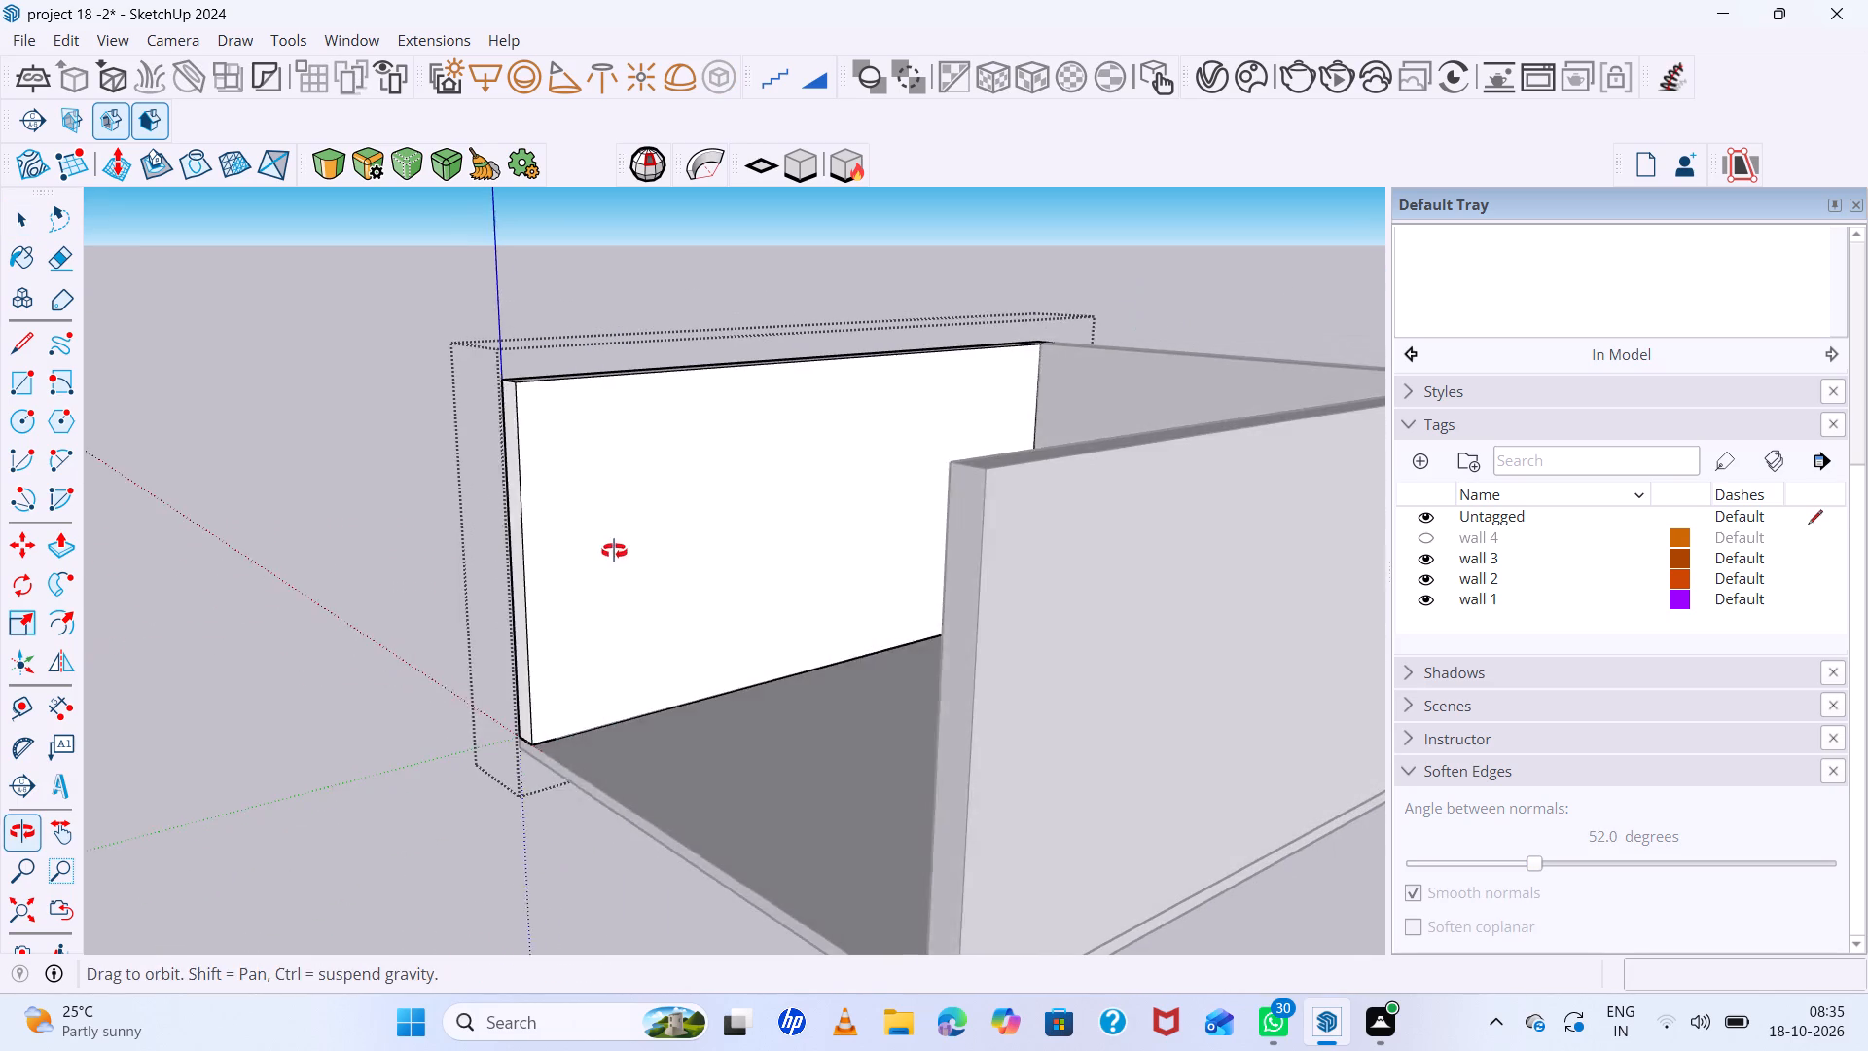
pyautogui.moveTo(614, 551); pyautogui.dragTo(606, 552, button='middle')
pyautogui.scroll(-3, 628, 448)
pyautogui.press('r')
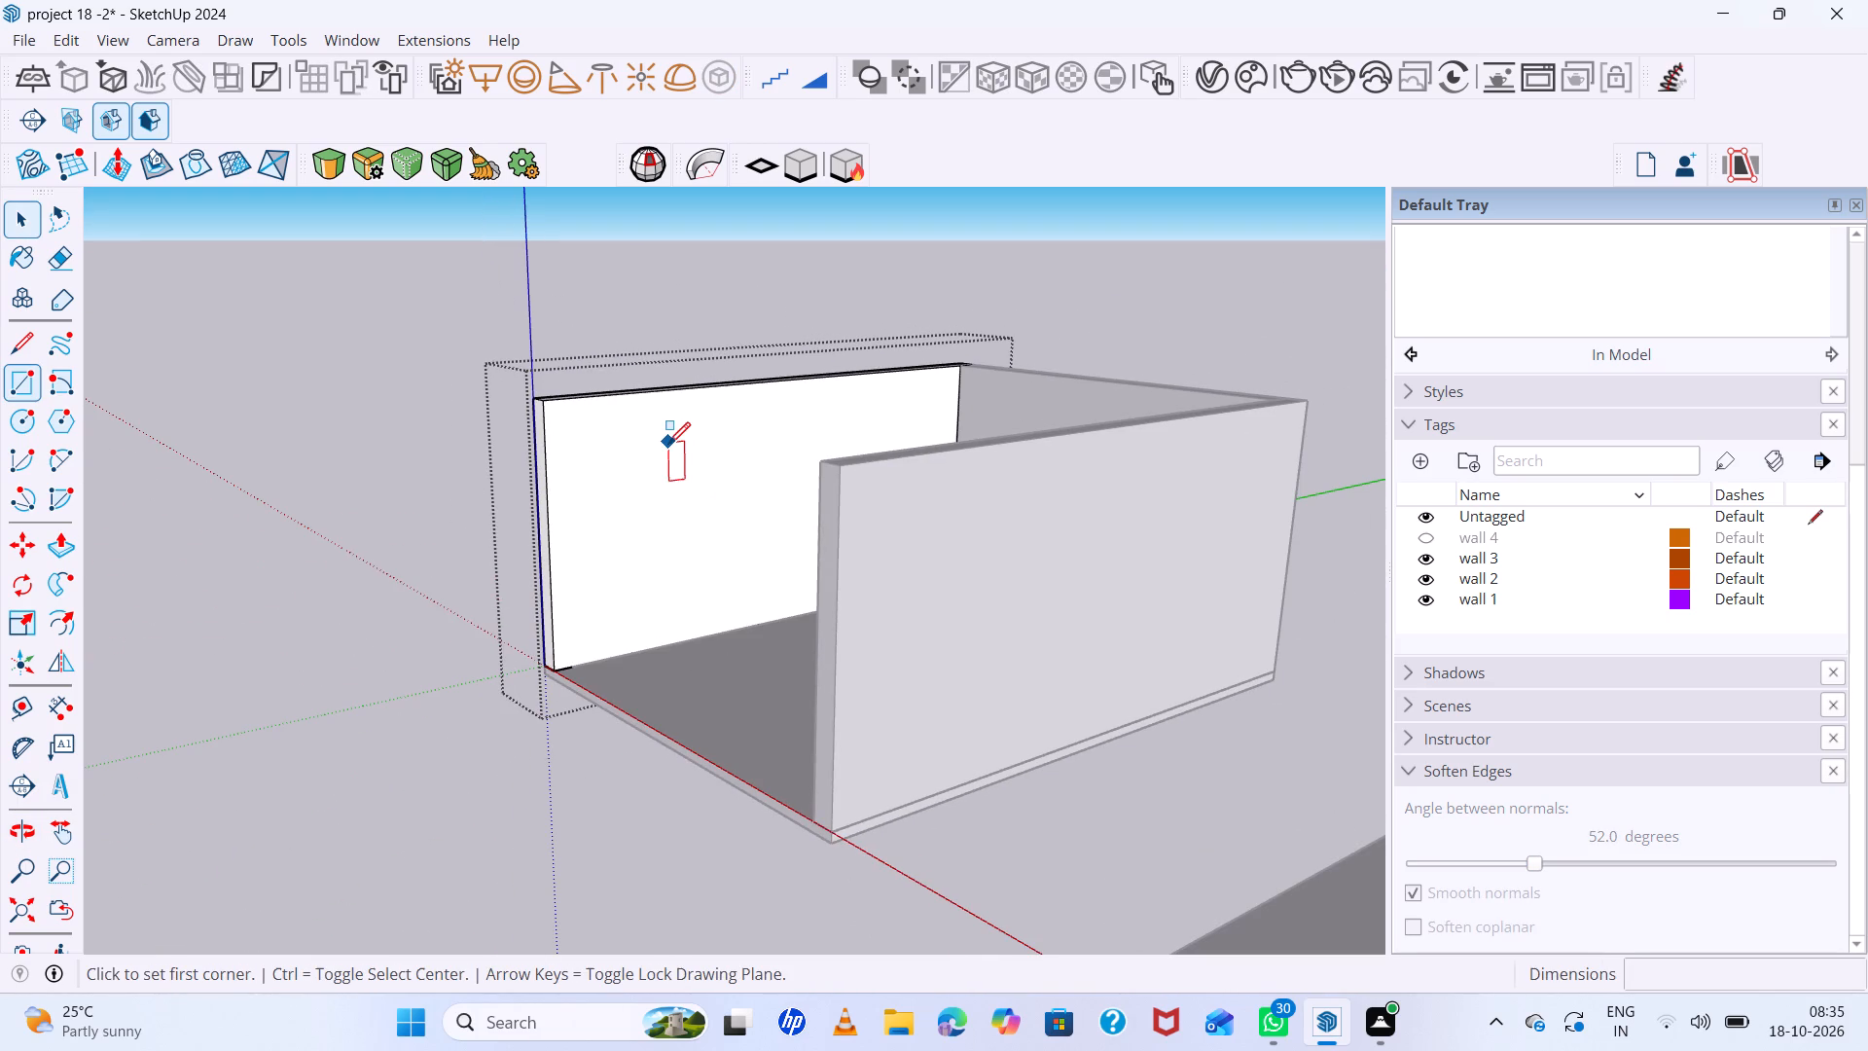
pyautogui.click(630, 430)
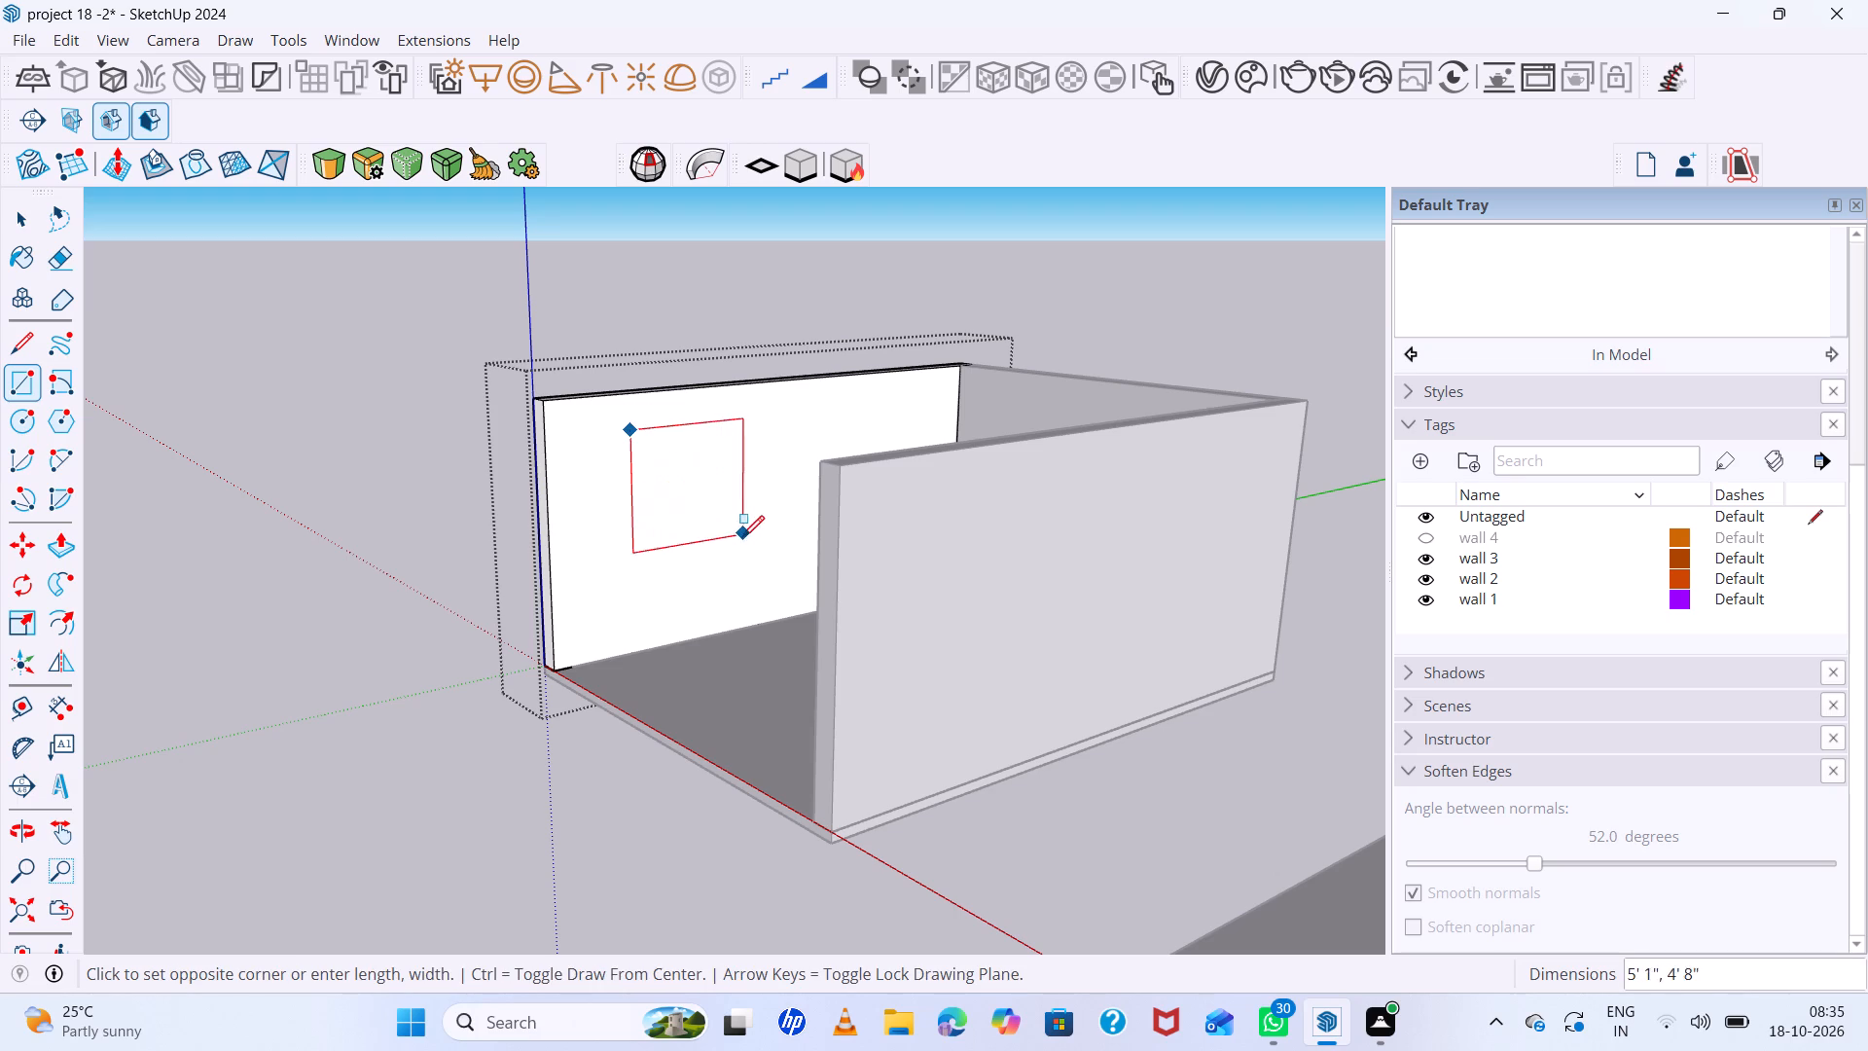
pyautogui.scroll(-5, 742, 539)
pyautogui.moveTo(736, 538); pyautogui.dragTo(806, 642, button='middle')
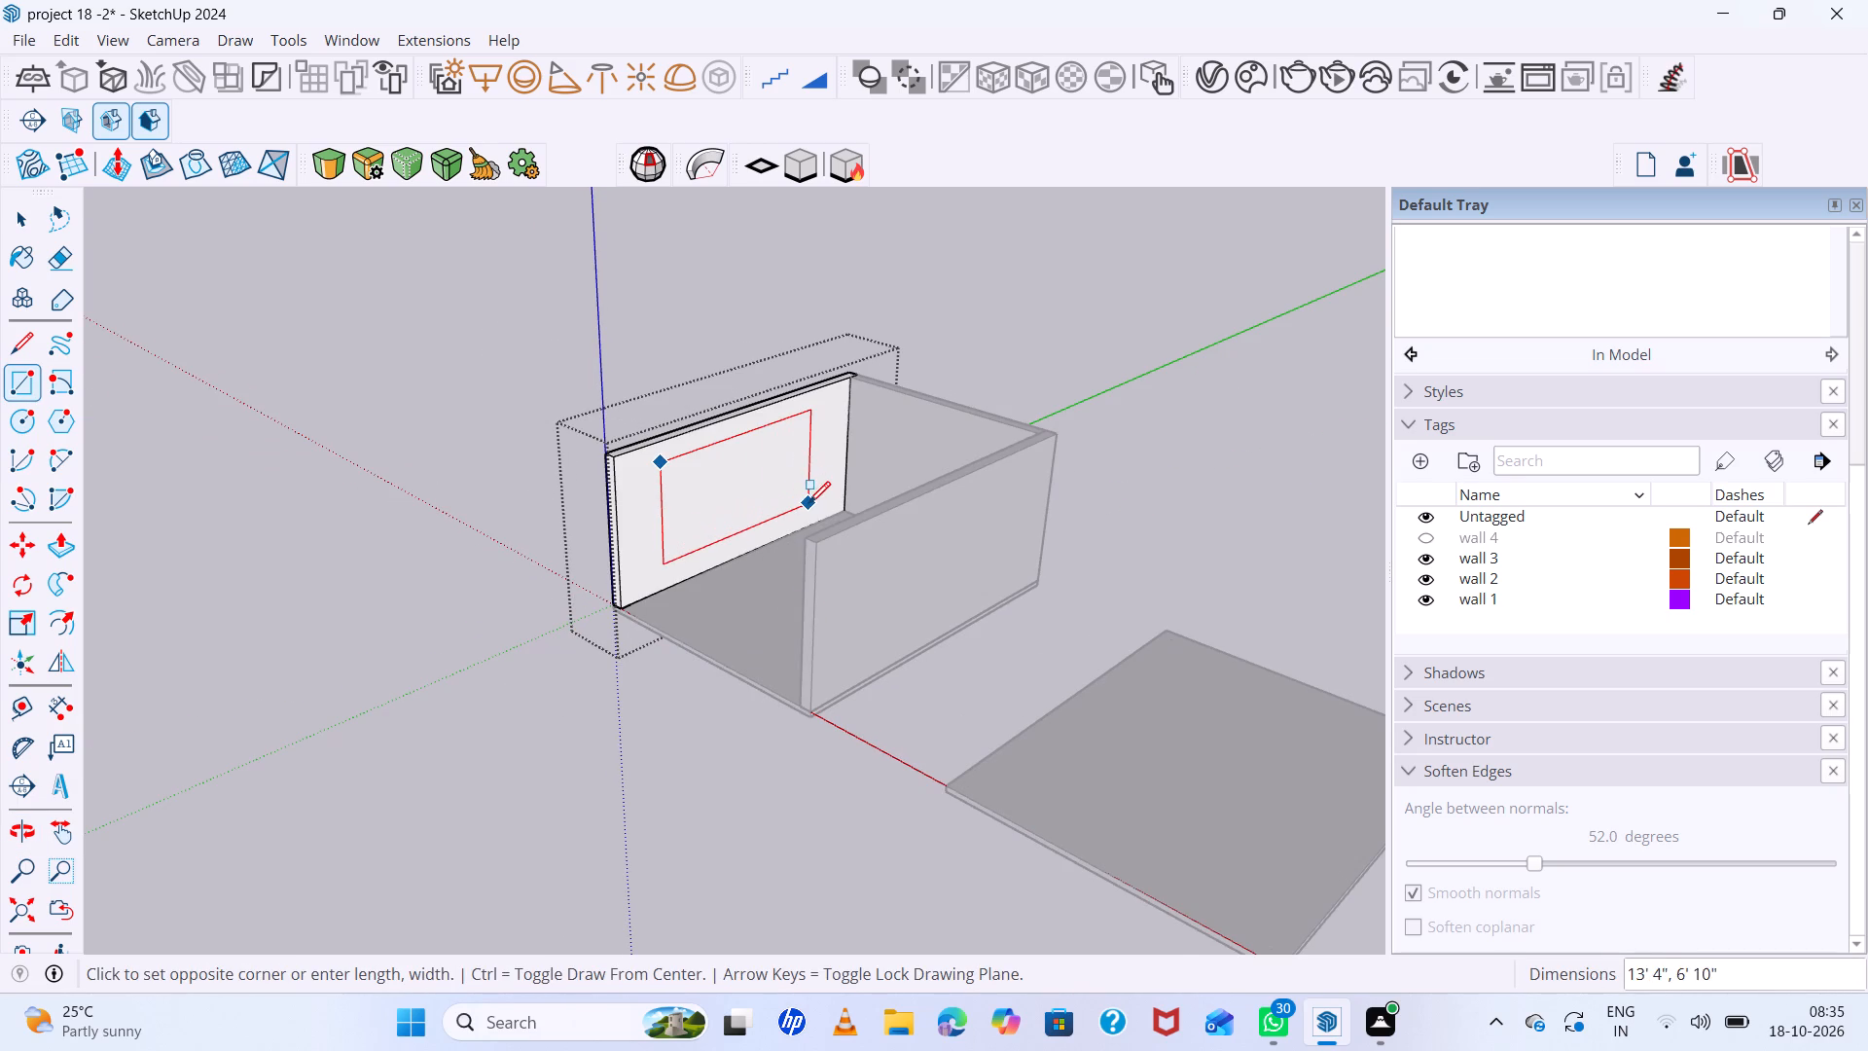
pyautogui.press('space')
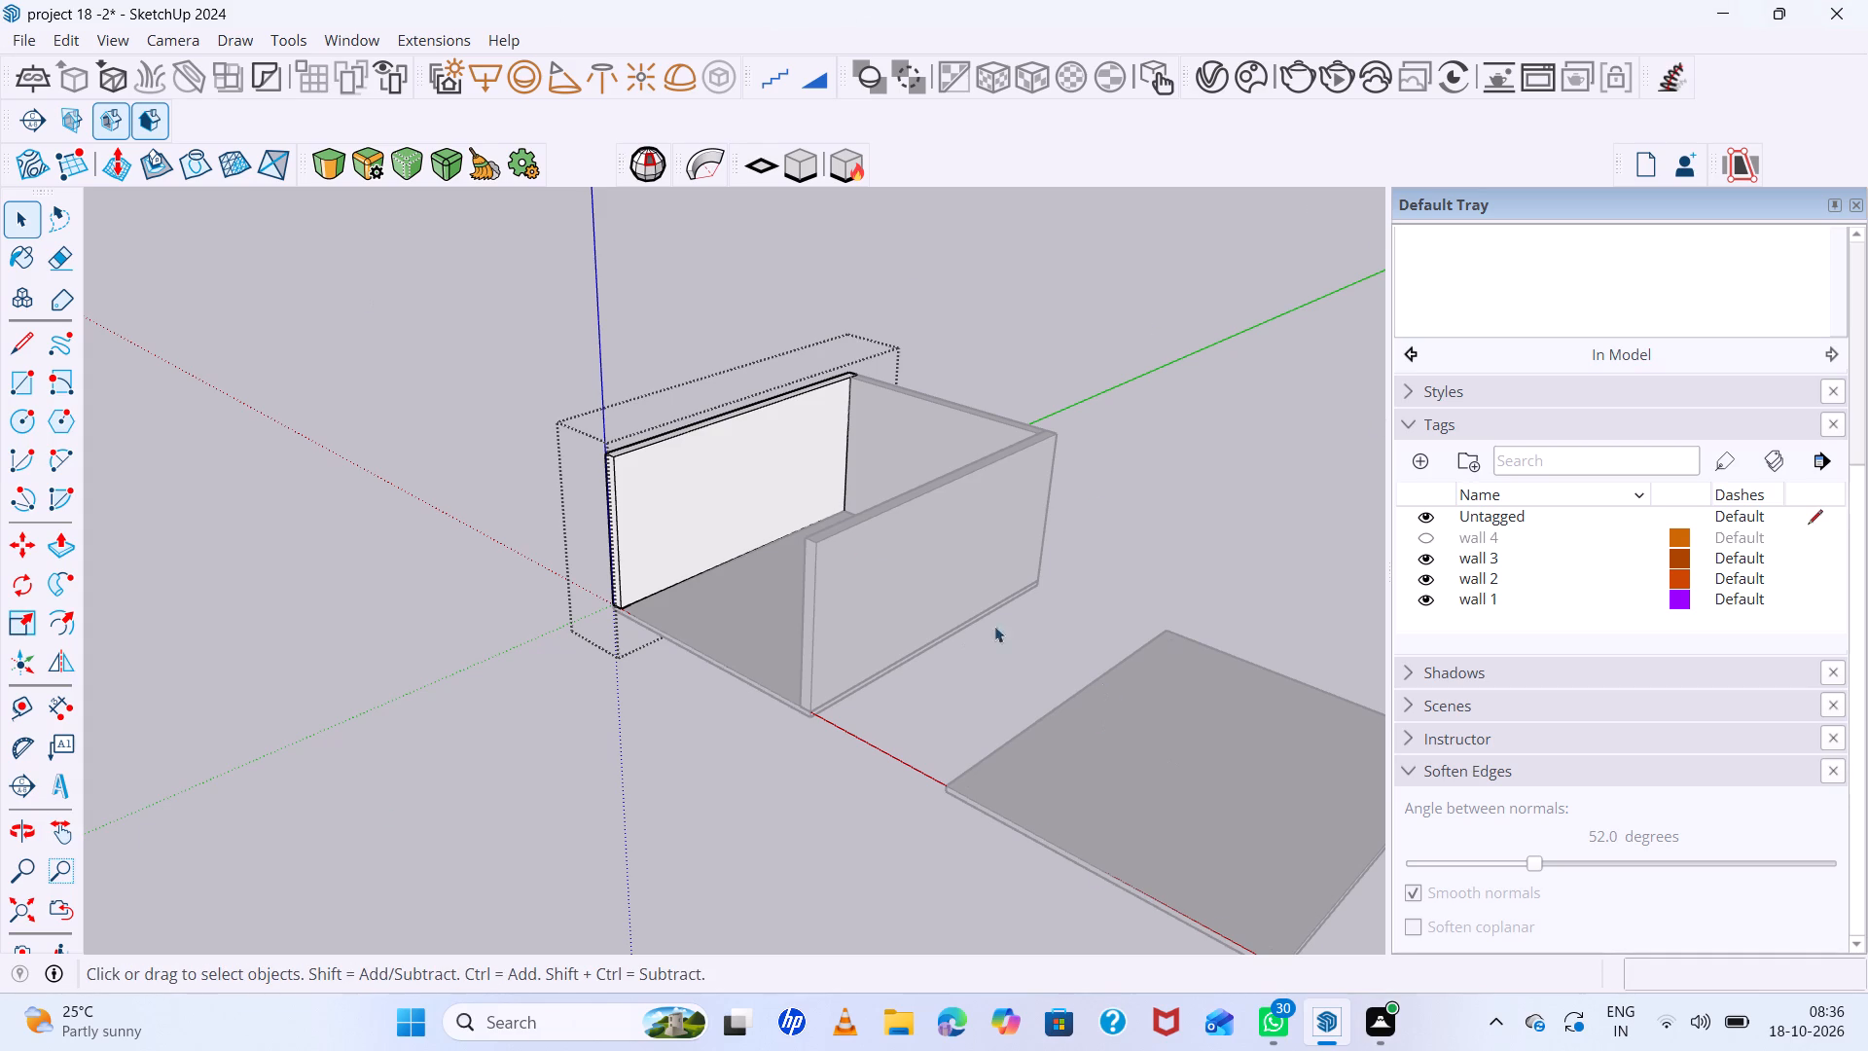
# Draw a window rectangle about 10' 1" by 5' 9" on the inner face of the side wall.
pyautogui.press('r')
pyautogui.moveTo(891, 555); pyautogui.dragTo(774, 475, button='middle')
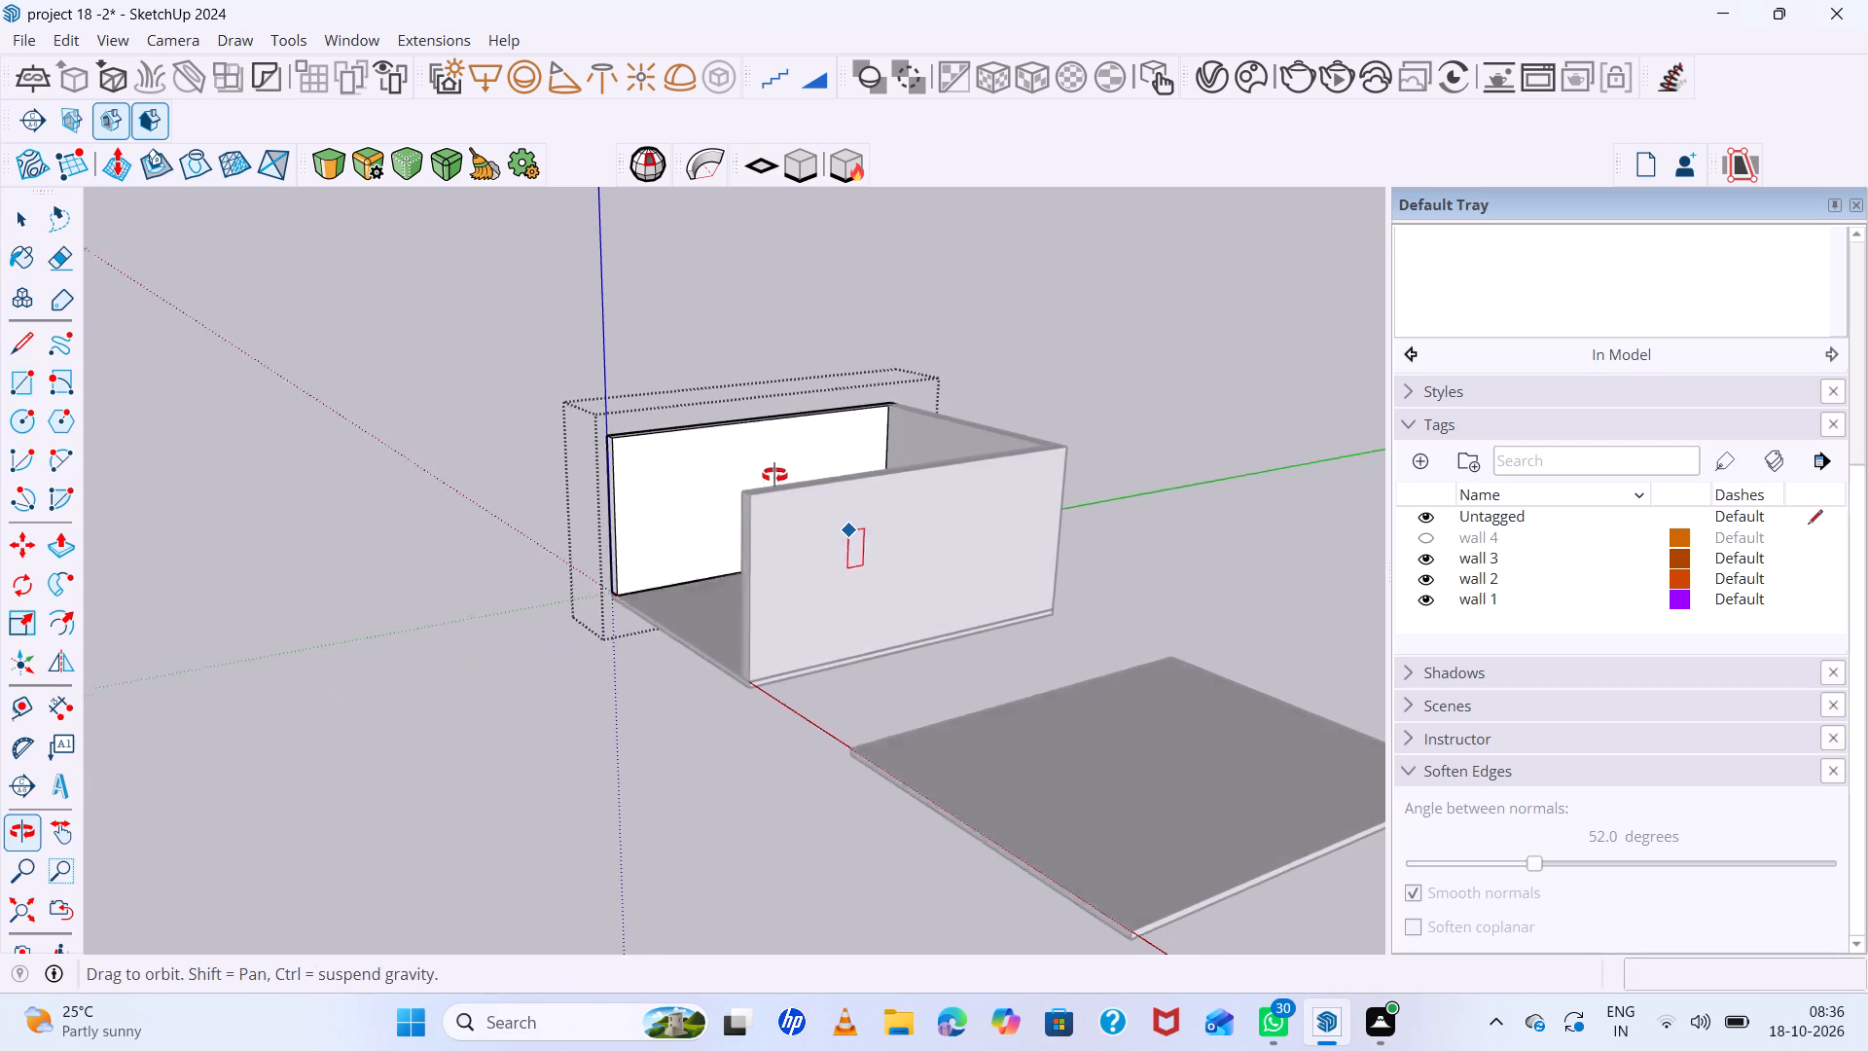
pyautogui.moveTo(774, 475); pyautogui.dragTo(764, 468, button='middle')
pyautogui.middleClick(764, 467)
pyautogui.scroll(6, 708, 461)
pyautogui.moveTo(924, 520); pyautogui.dragTo(852, 586, button='middle')
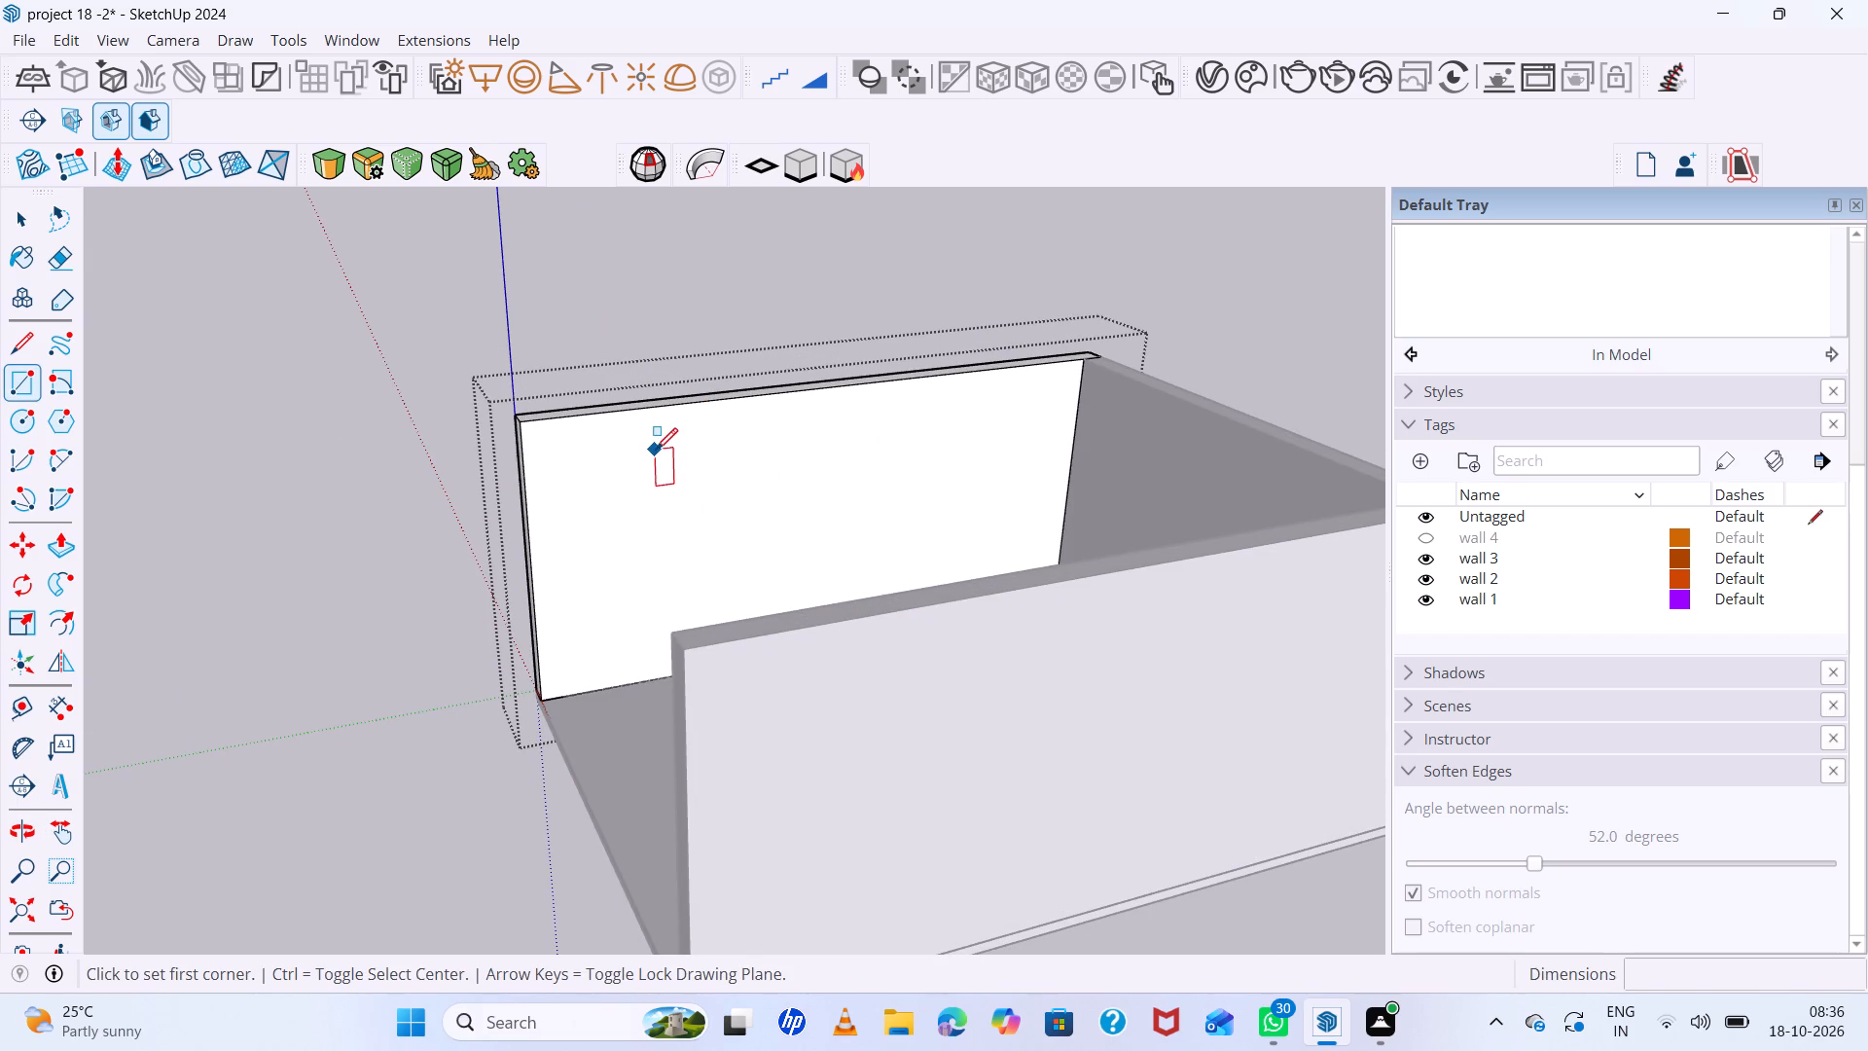
pyautogui.click(656, 450)
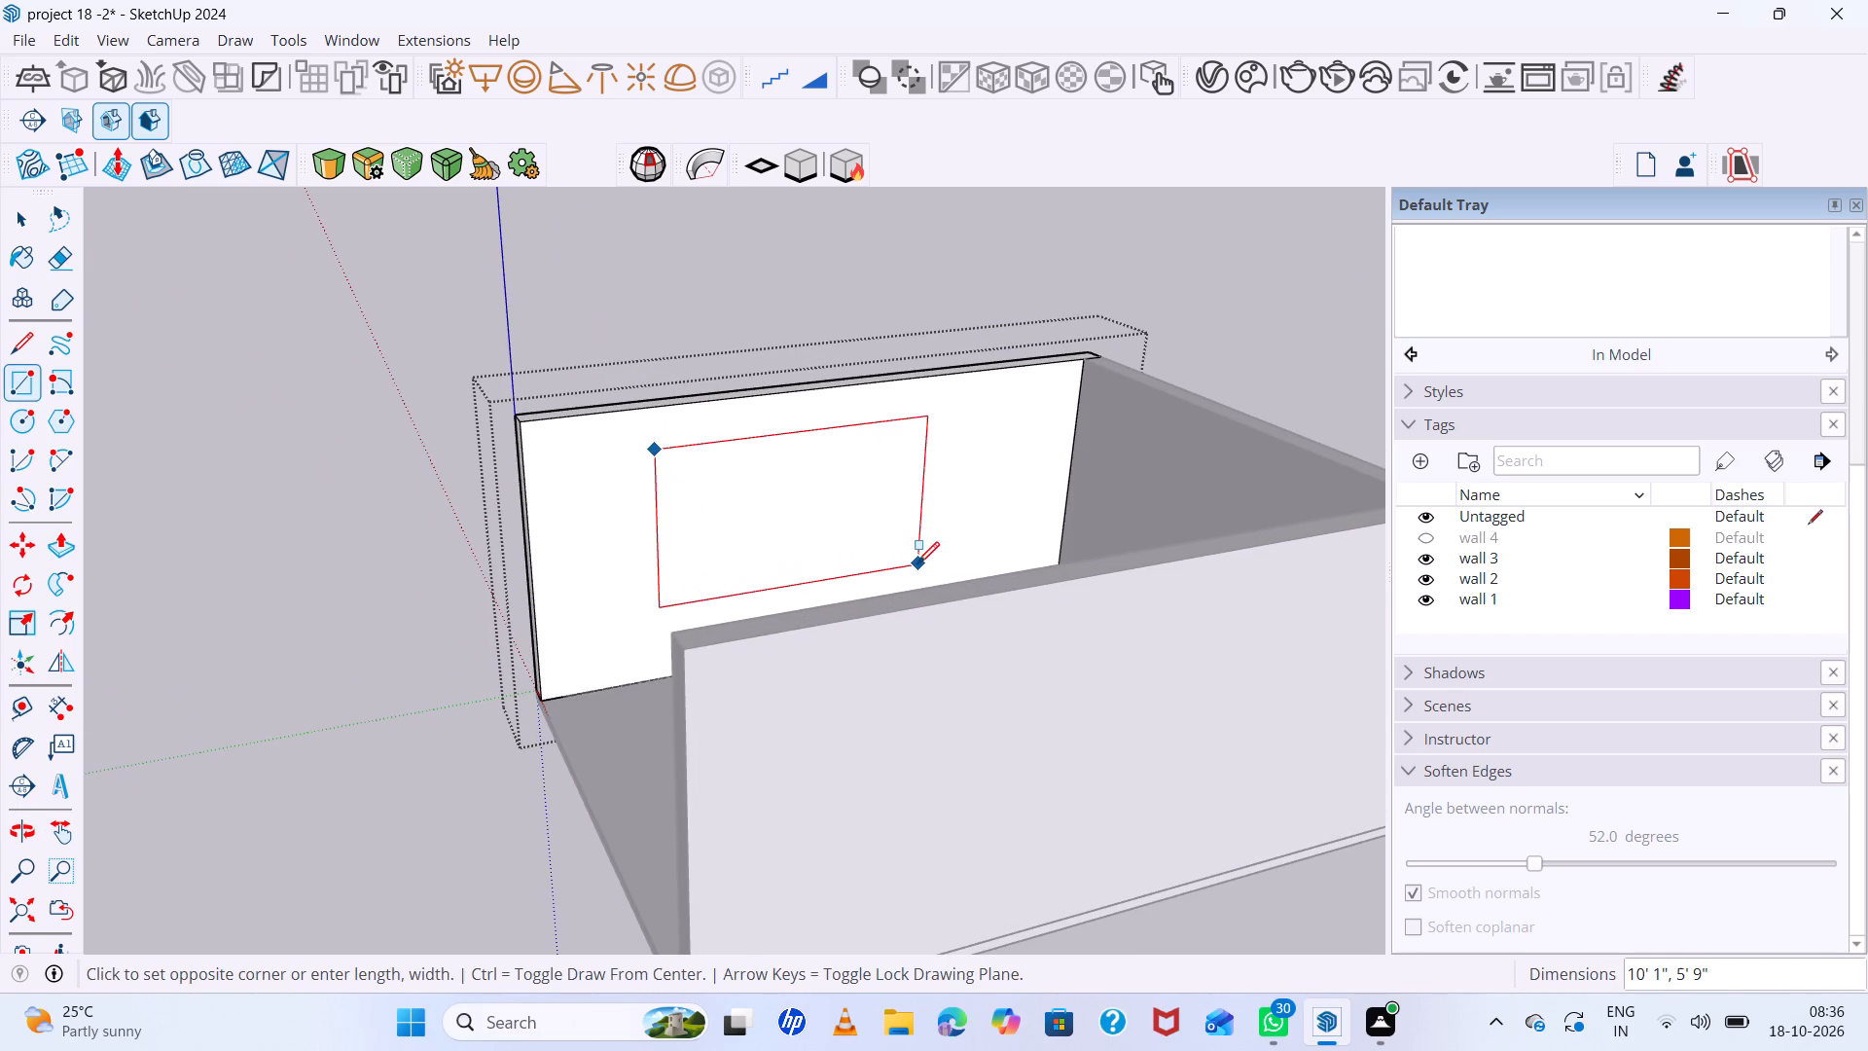
pyautogui.click(917, 563)
# Push the rectangle through the side wall's thickness to cut a window opening, and close the wall group.
pyautogui.moveTo(577, 452); pyautogui.dragTo(862, 525, button='middle')
pyautogui.press('space')
pyautogui.scroll(4, 802, 481)
pyautogui.doubleClick(788, 481)
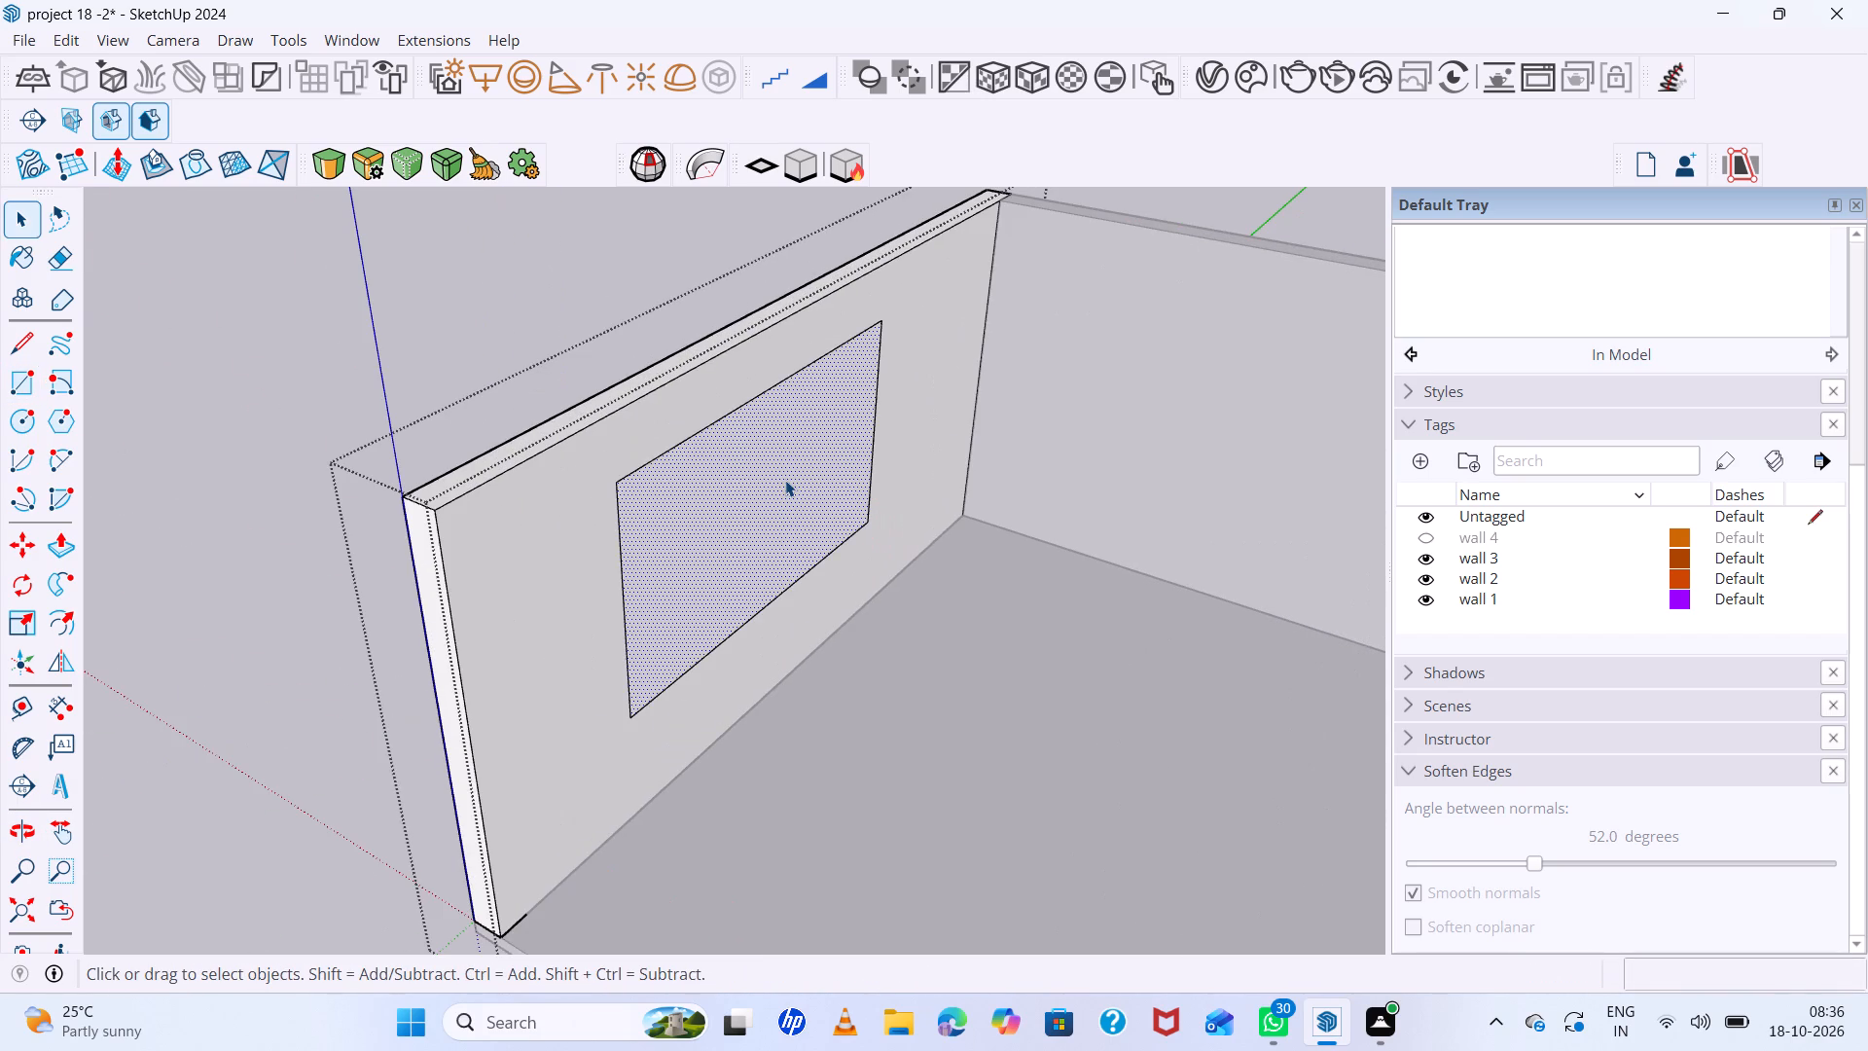
pyautogui.press('p')
pyautogui.click(785, 480)
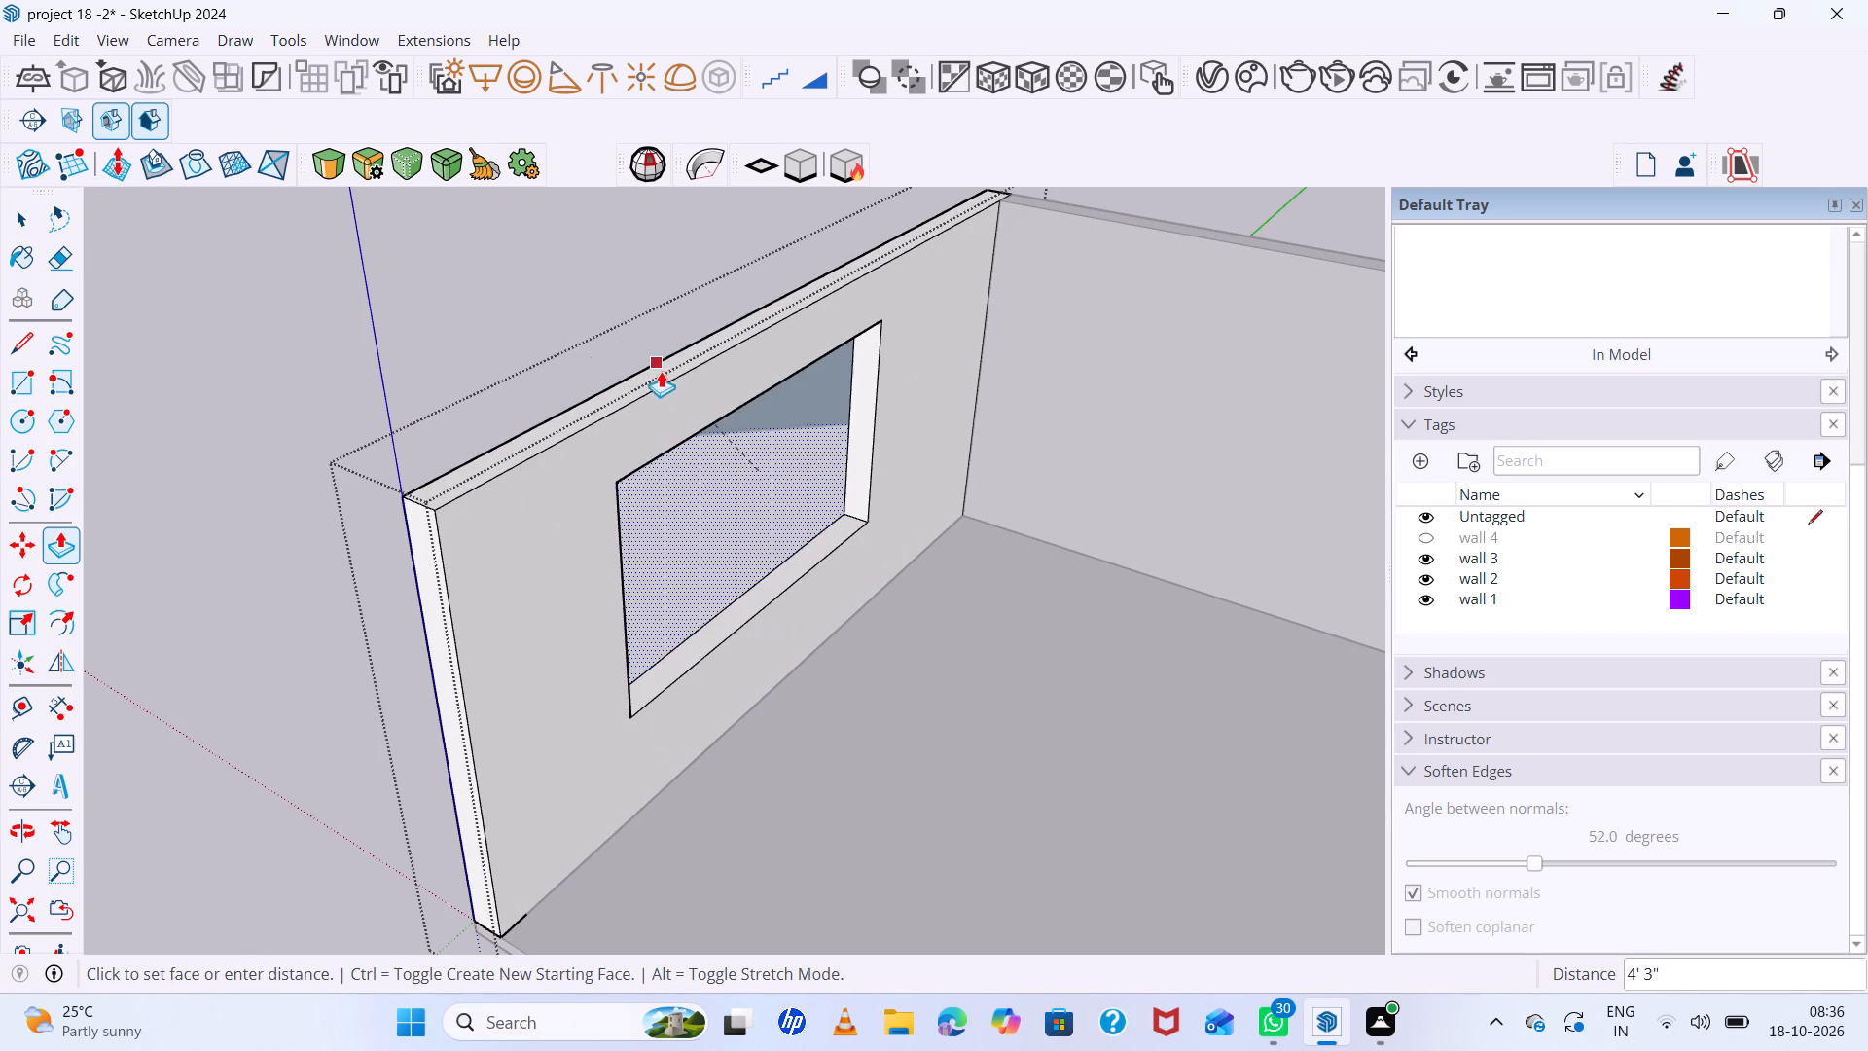
pyautogui.click(659, 367)
pyautogui.scroll(-7, 635, 508)
pyautogui.moveTo(715, 574); pyautogui.dragTo(1198, 337, button='middle')
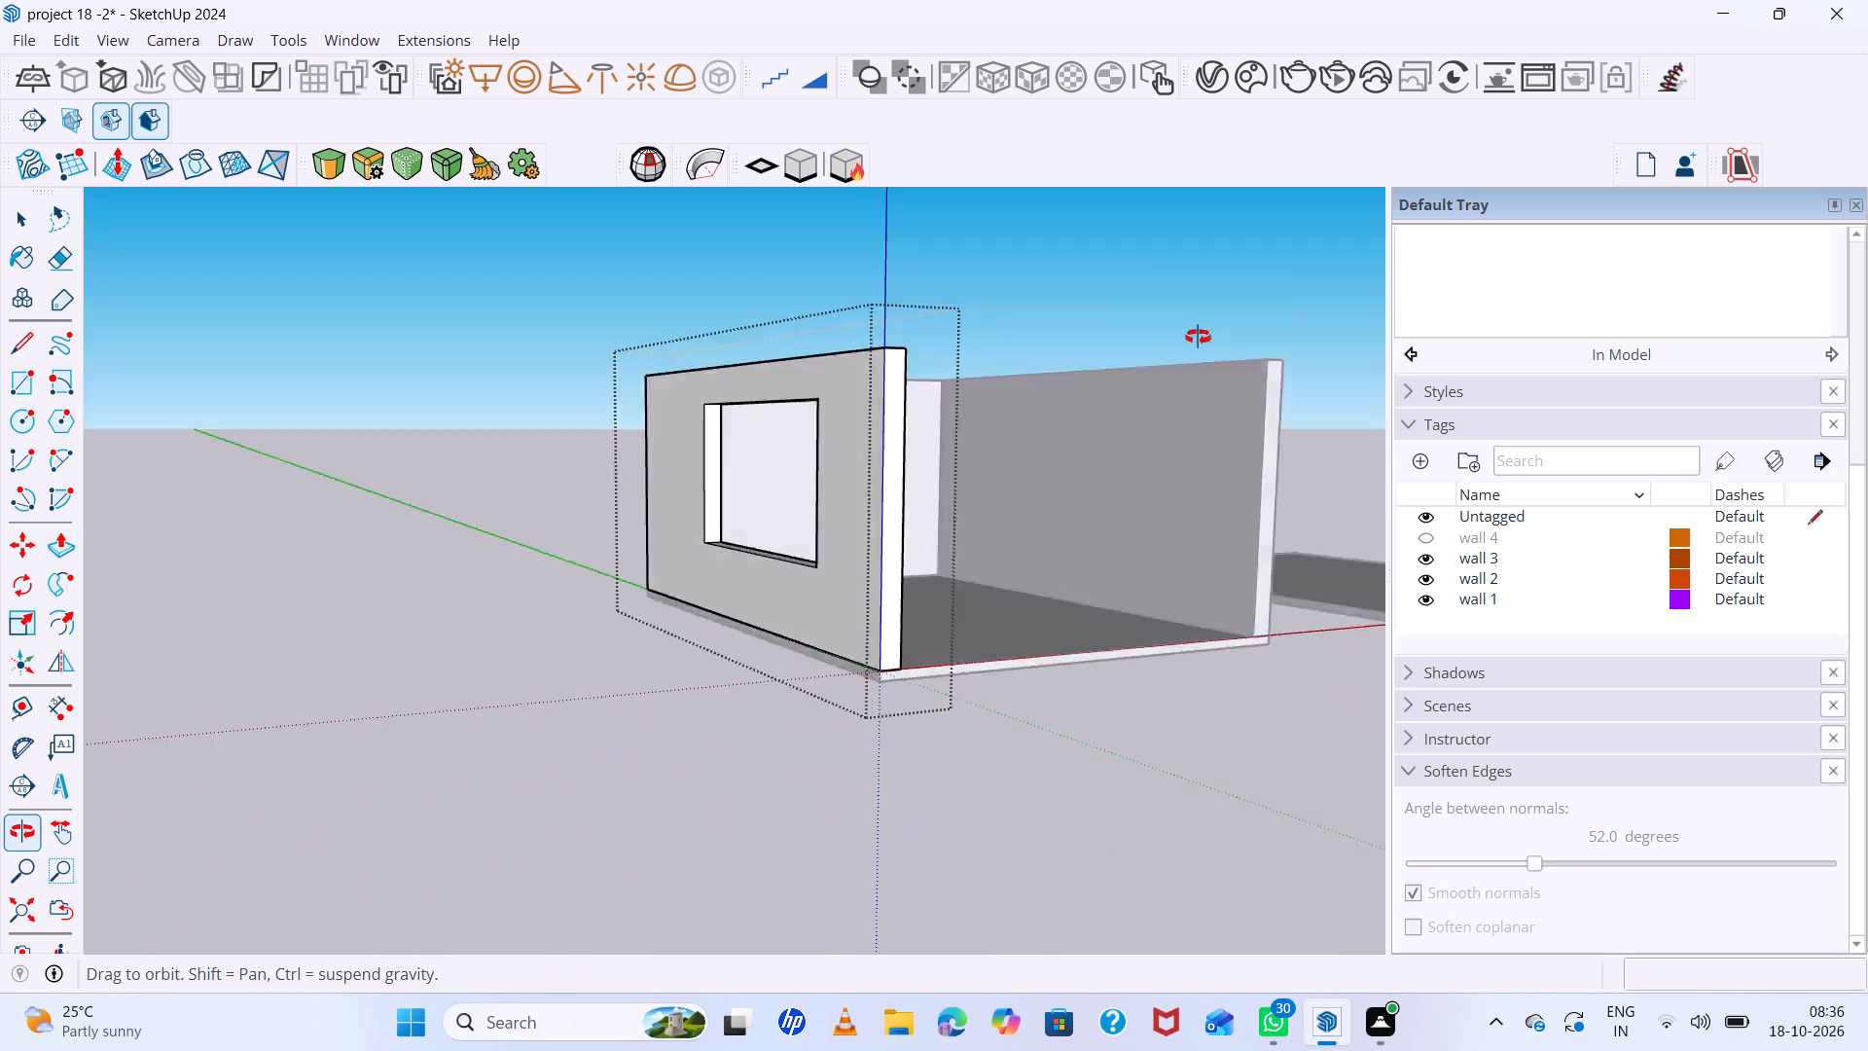
pyautogui.moveTo(1198, 337); pyautogui.dragTo(879, 422, button='middle')
pyautogui.press('space')
pyautogui.click(1073, 303)
# Examine the bedroom reference image's back wall panelling, lighting and ceiling.
pyautogui.scroll(5, 1073, 301)
pyautogui.scroll(-8, 729, 482)
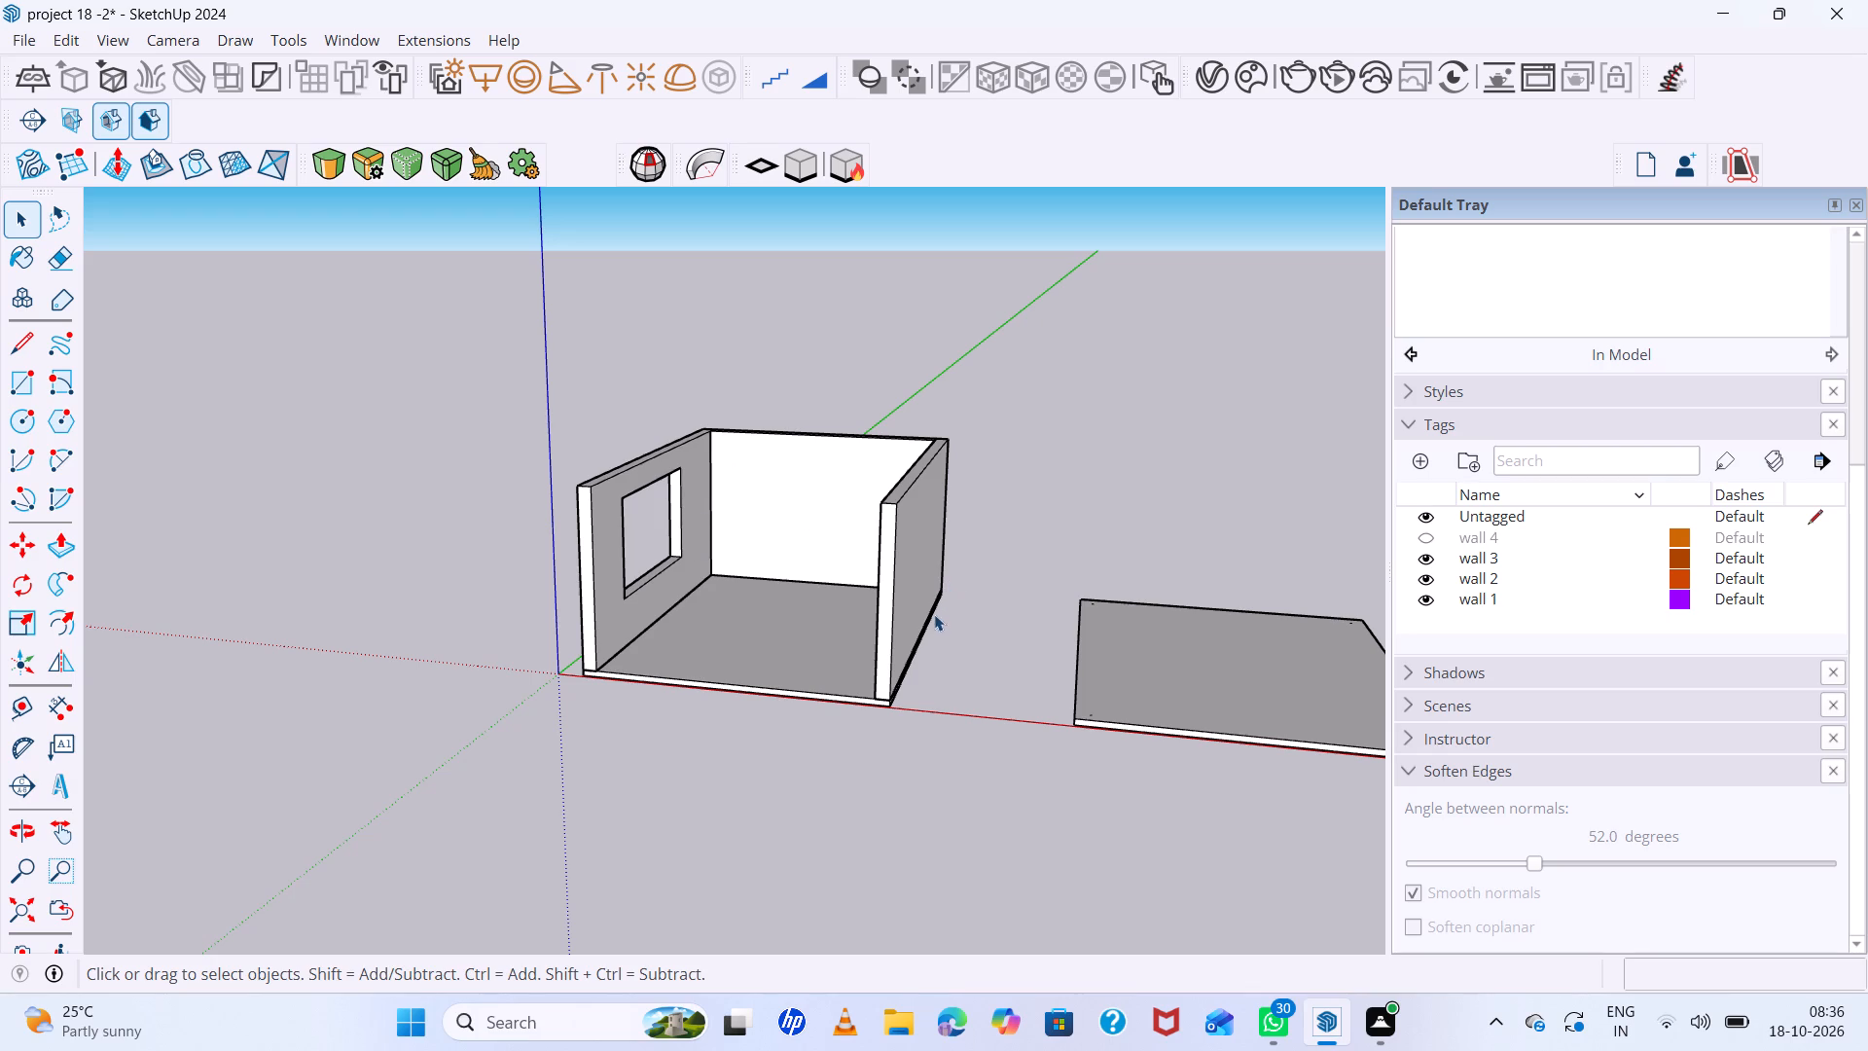
pyautogui.scroll(-14, 642, 562)
pyautogui.scroll(11, 1043, 540)
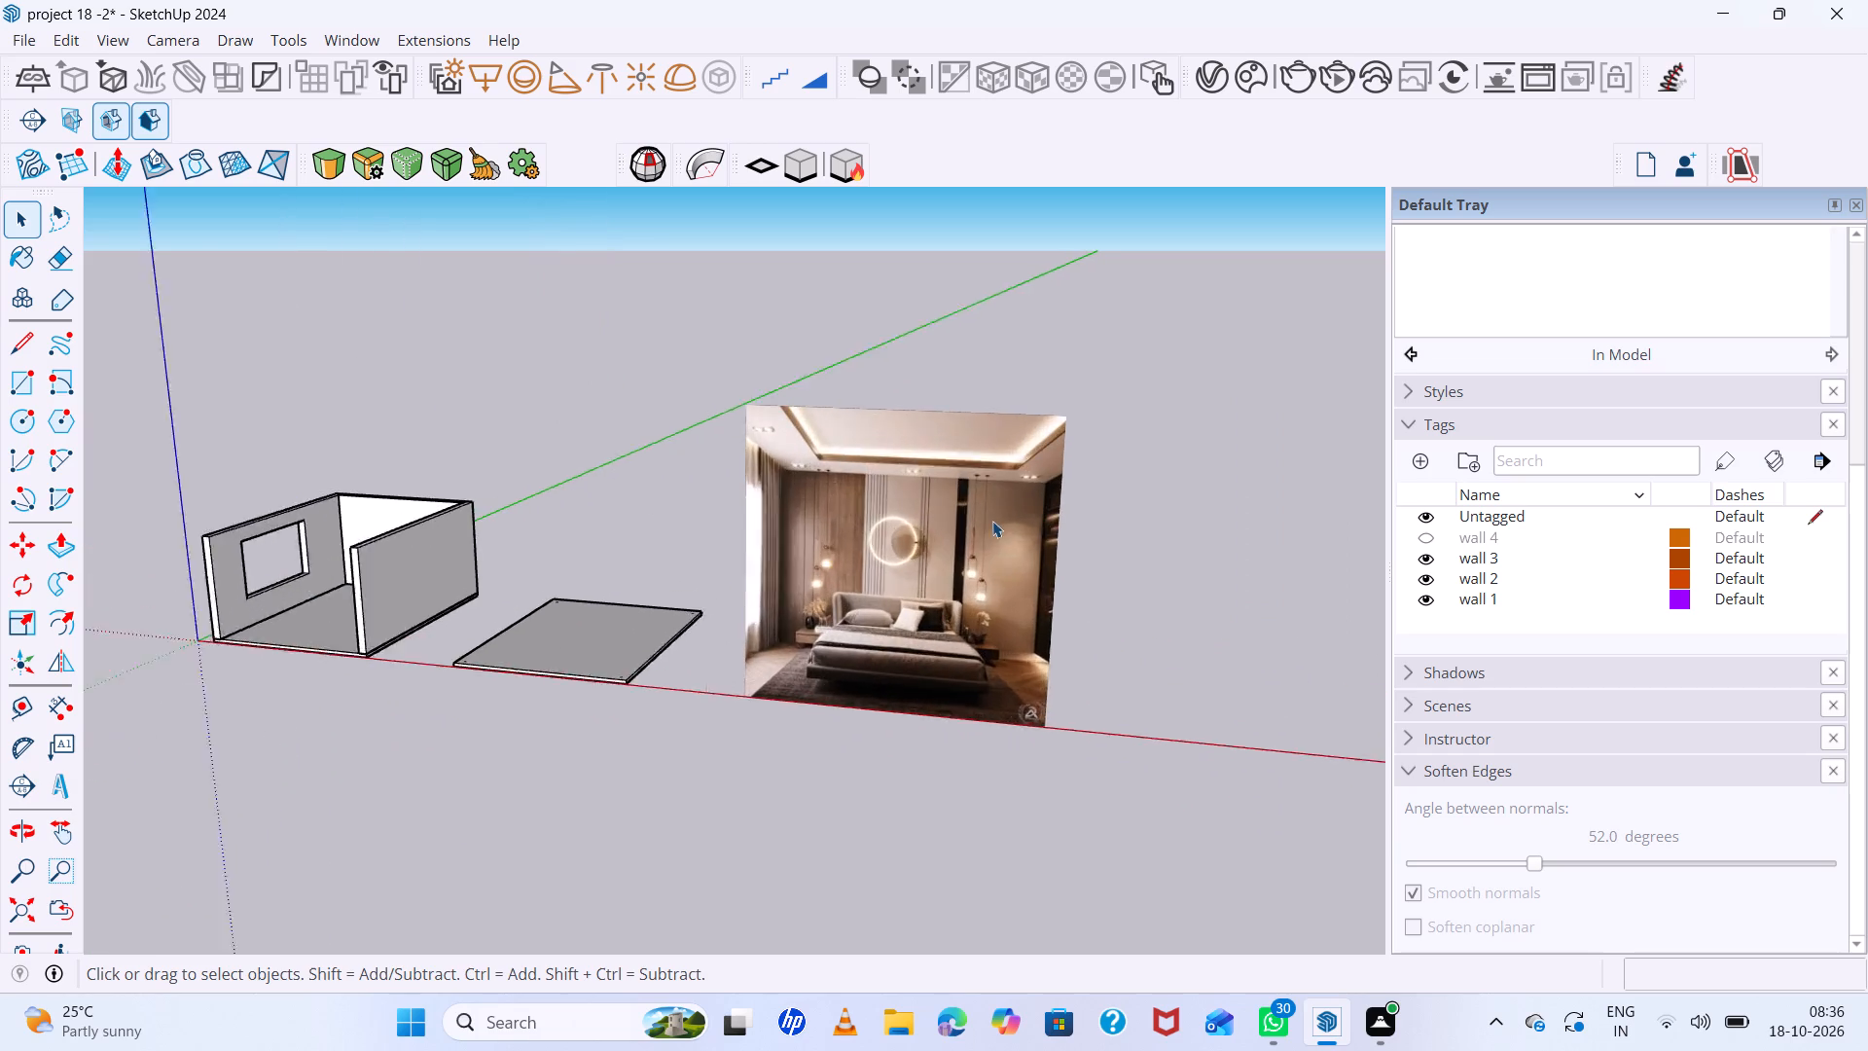
pyautogui.scroll(3, 992, 521)
pyautogui.scroll(-4, 1124, 572)
pyautogui.moveTo(1123, 573); pyautogui.dragTo(1080, 619, button='middle')
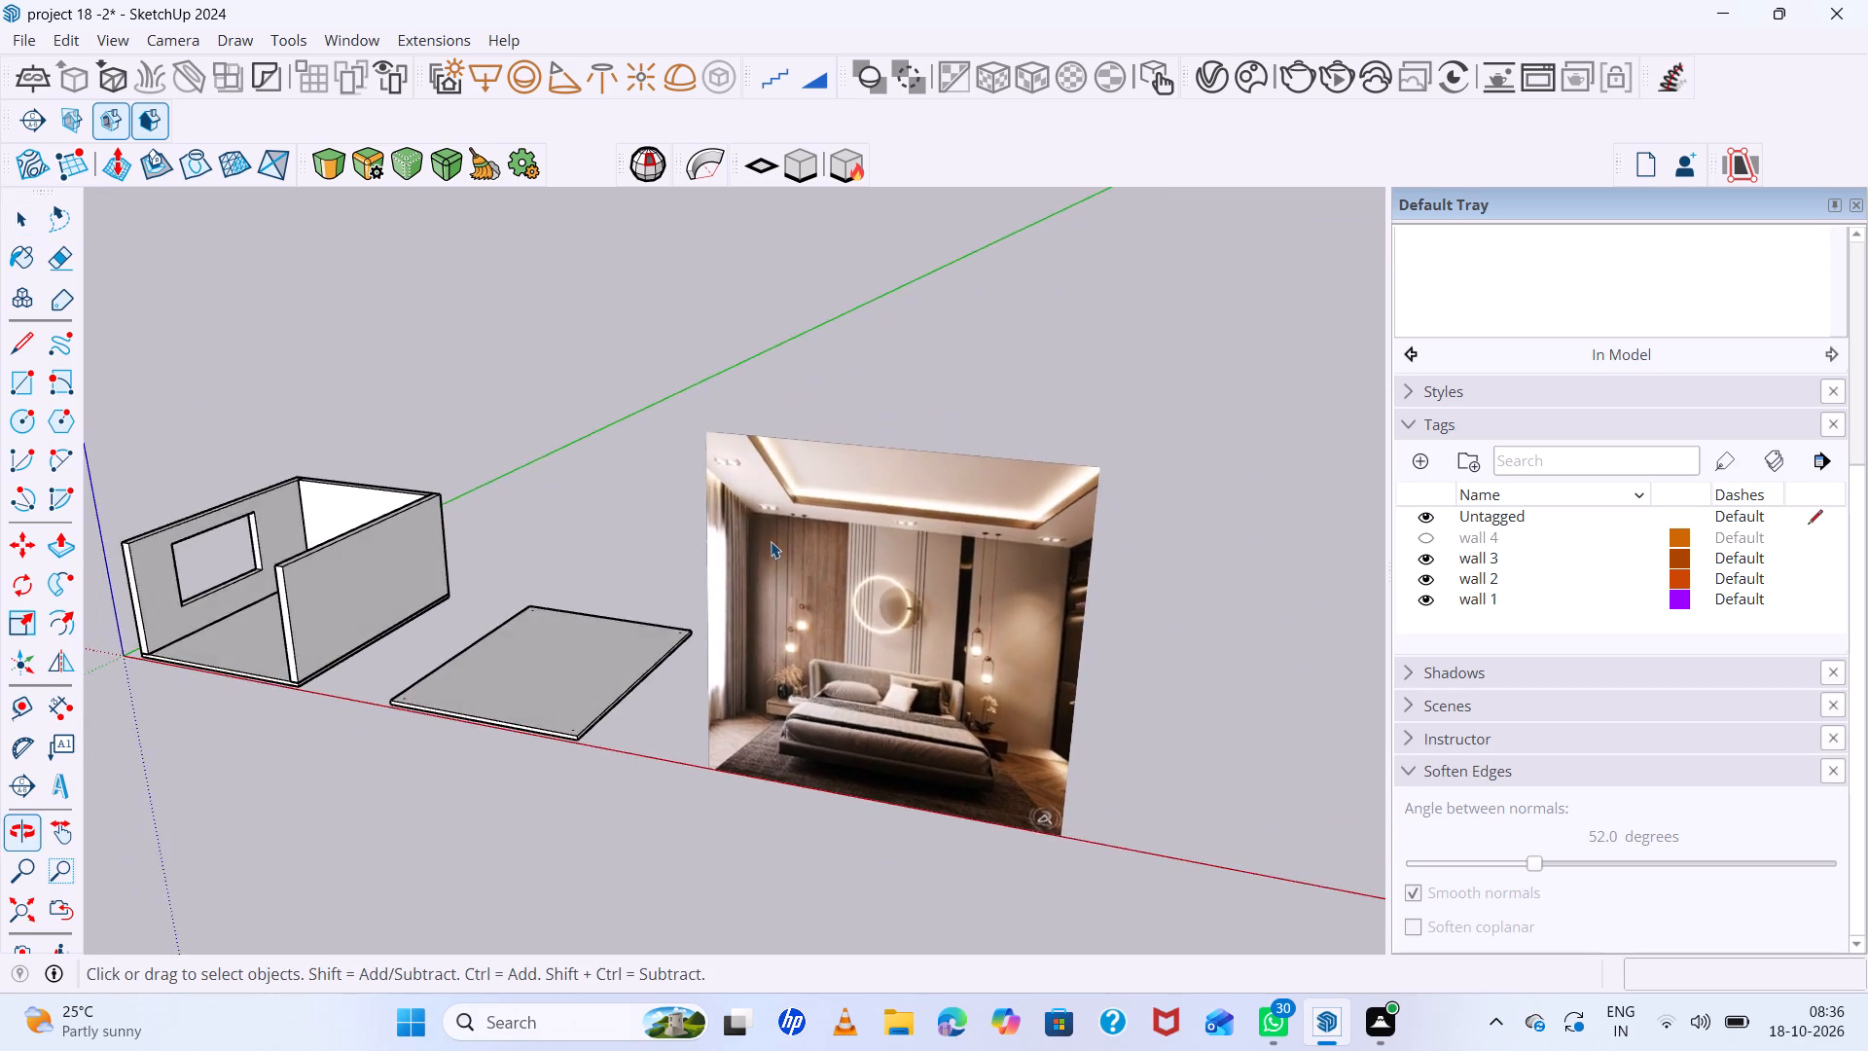
pyautogui.scroll(15, 771, 541)
pyautogui.scroll(-12, 987, 577)
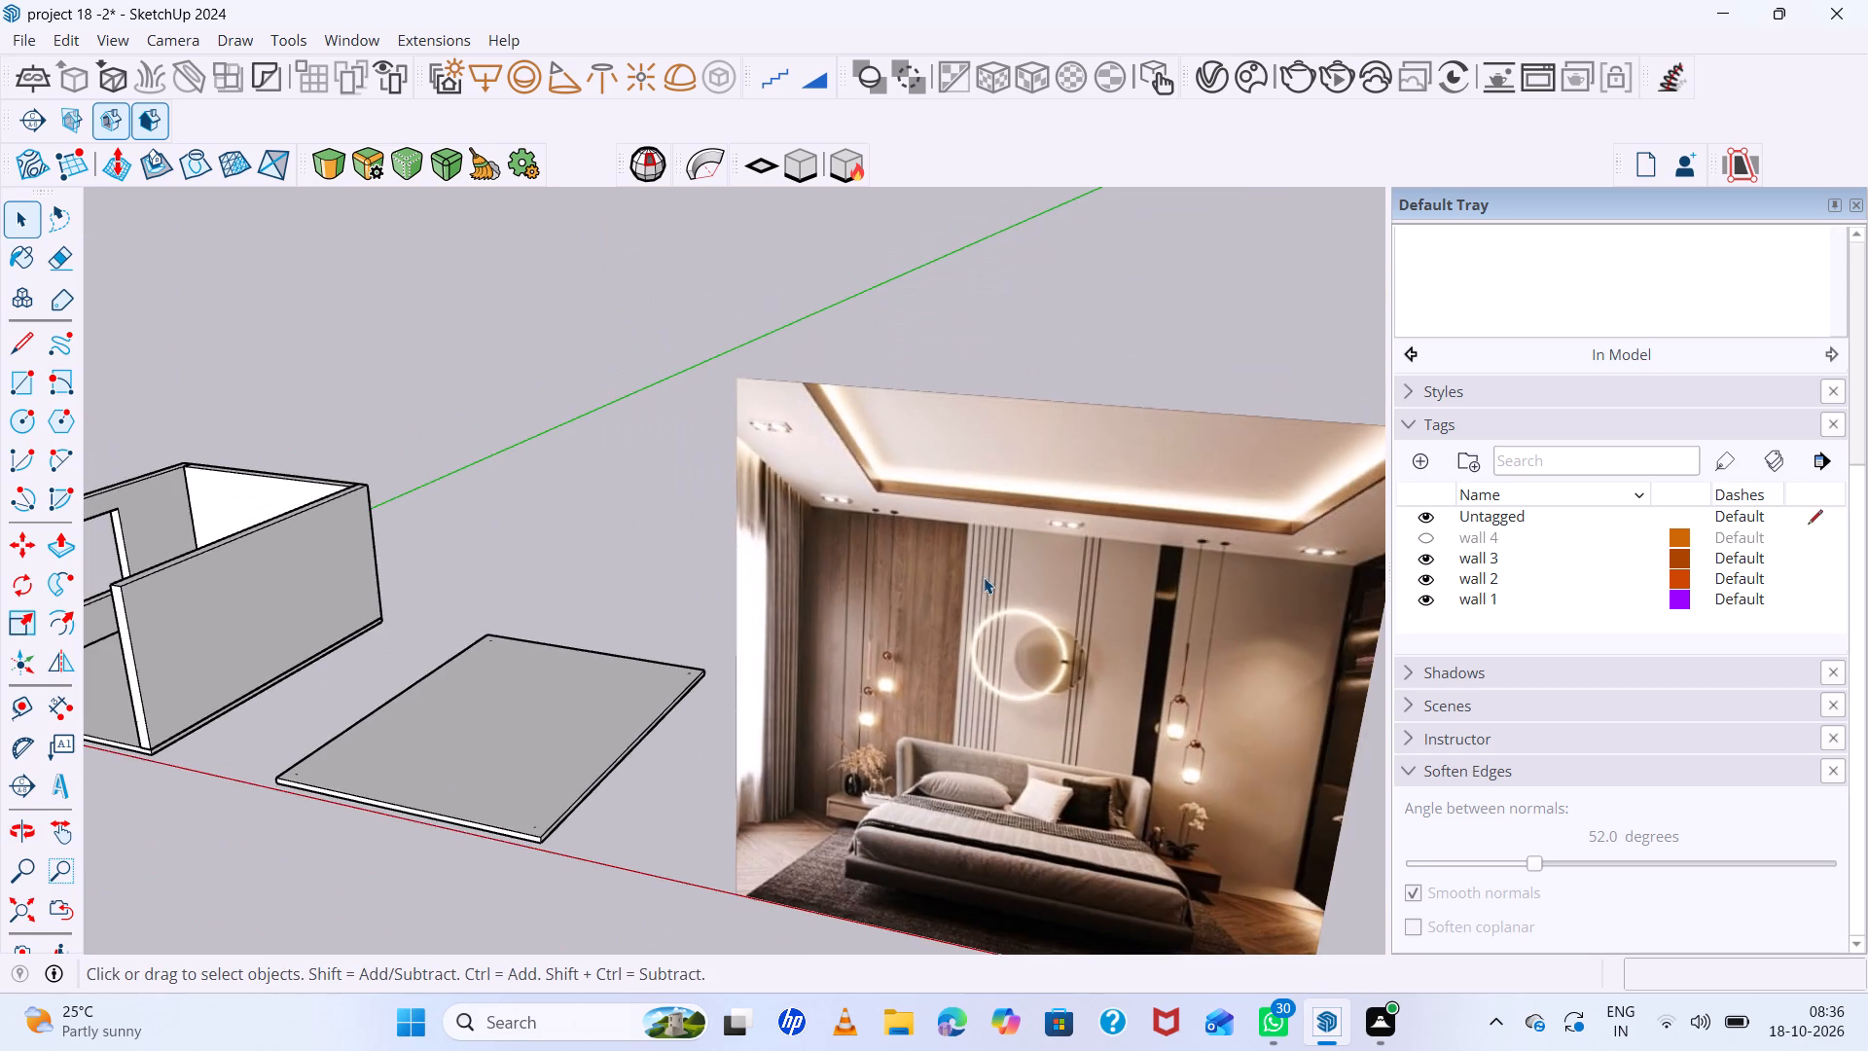
pyautogui.scroll(5, 1145, 609)
pyautogui.scroll(1, 1111, 517)
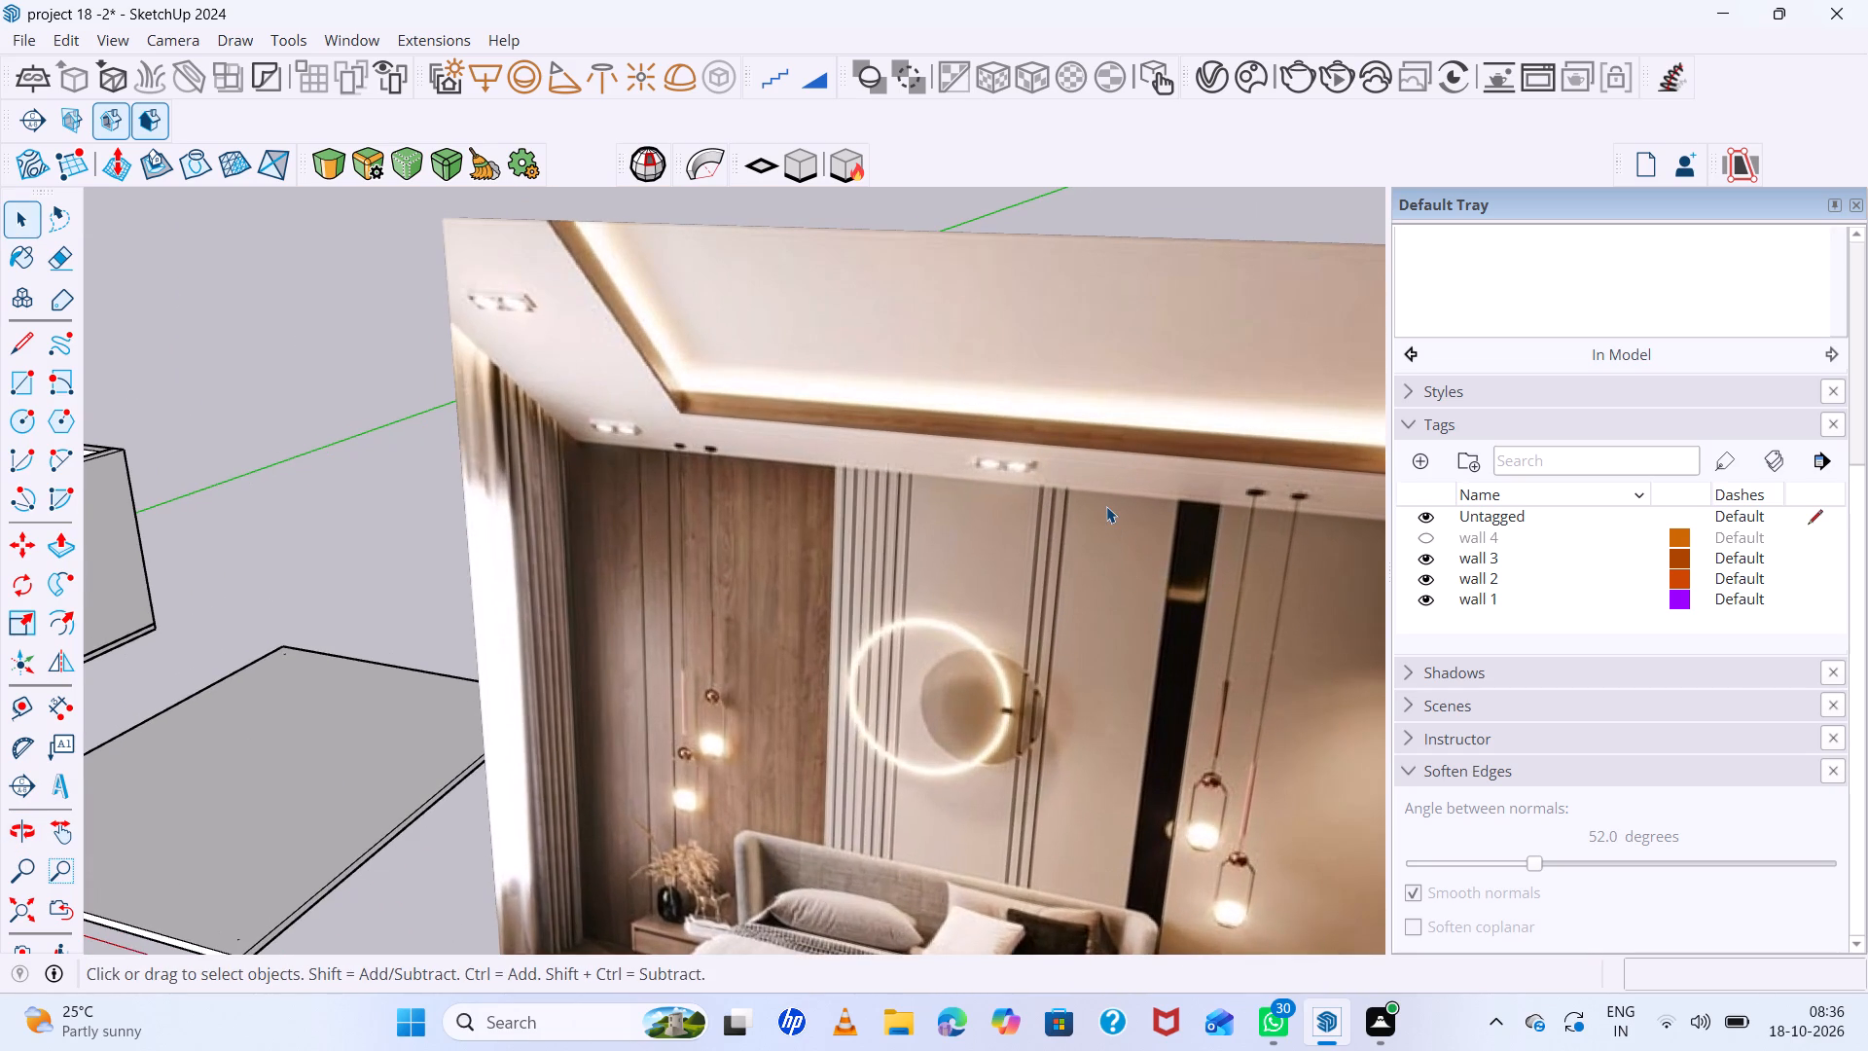
pyautogui.scroll(-4, 1104, 504)
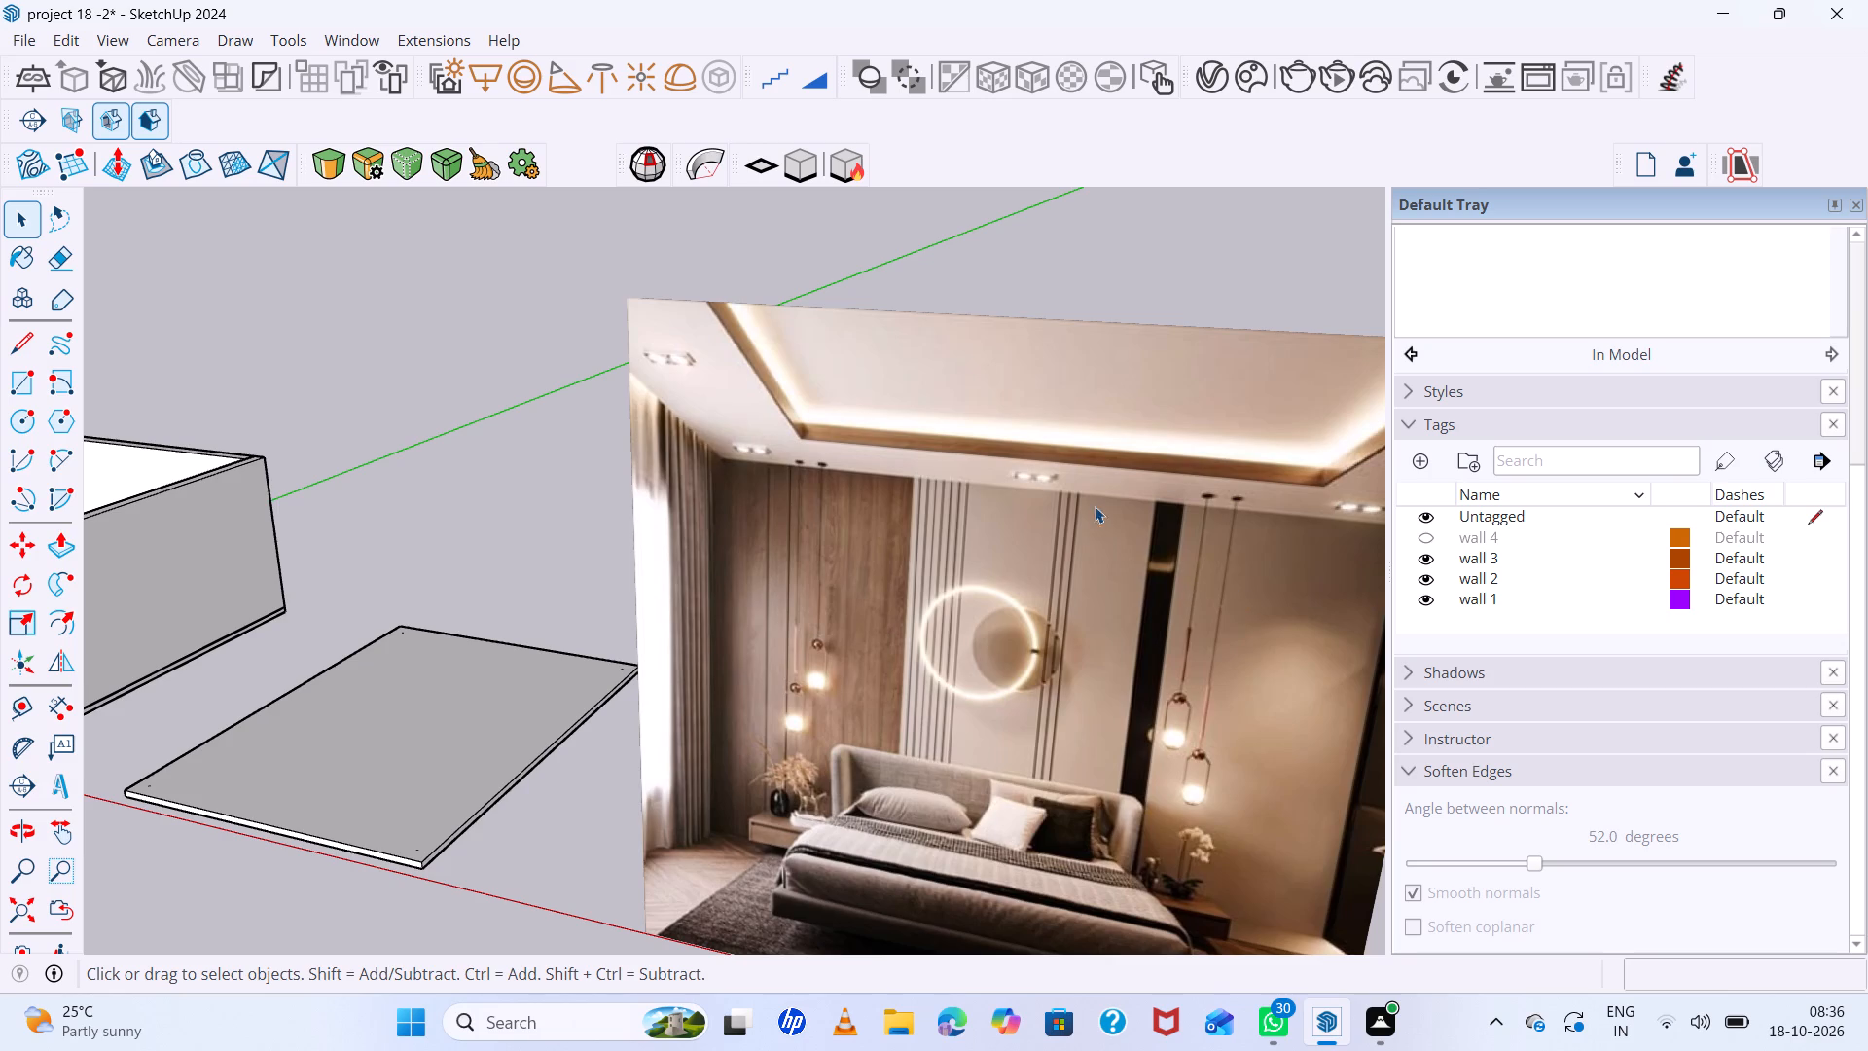
pyautogui.scroll(6, 1161, 522)
pyautogui.scroll(-15, 1229, 540)
pyautogui.moveTo(1145, 647); pyautogui.dragTo(1239, 770, button='middle')
pyautogui.scroll(4, 1201, 659)
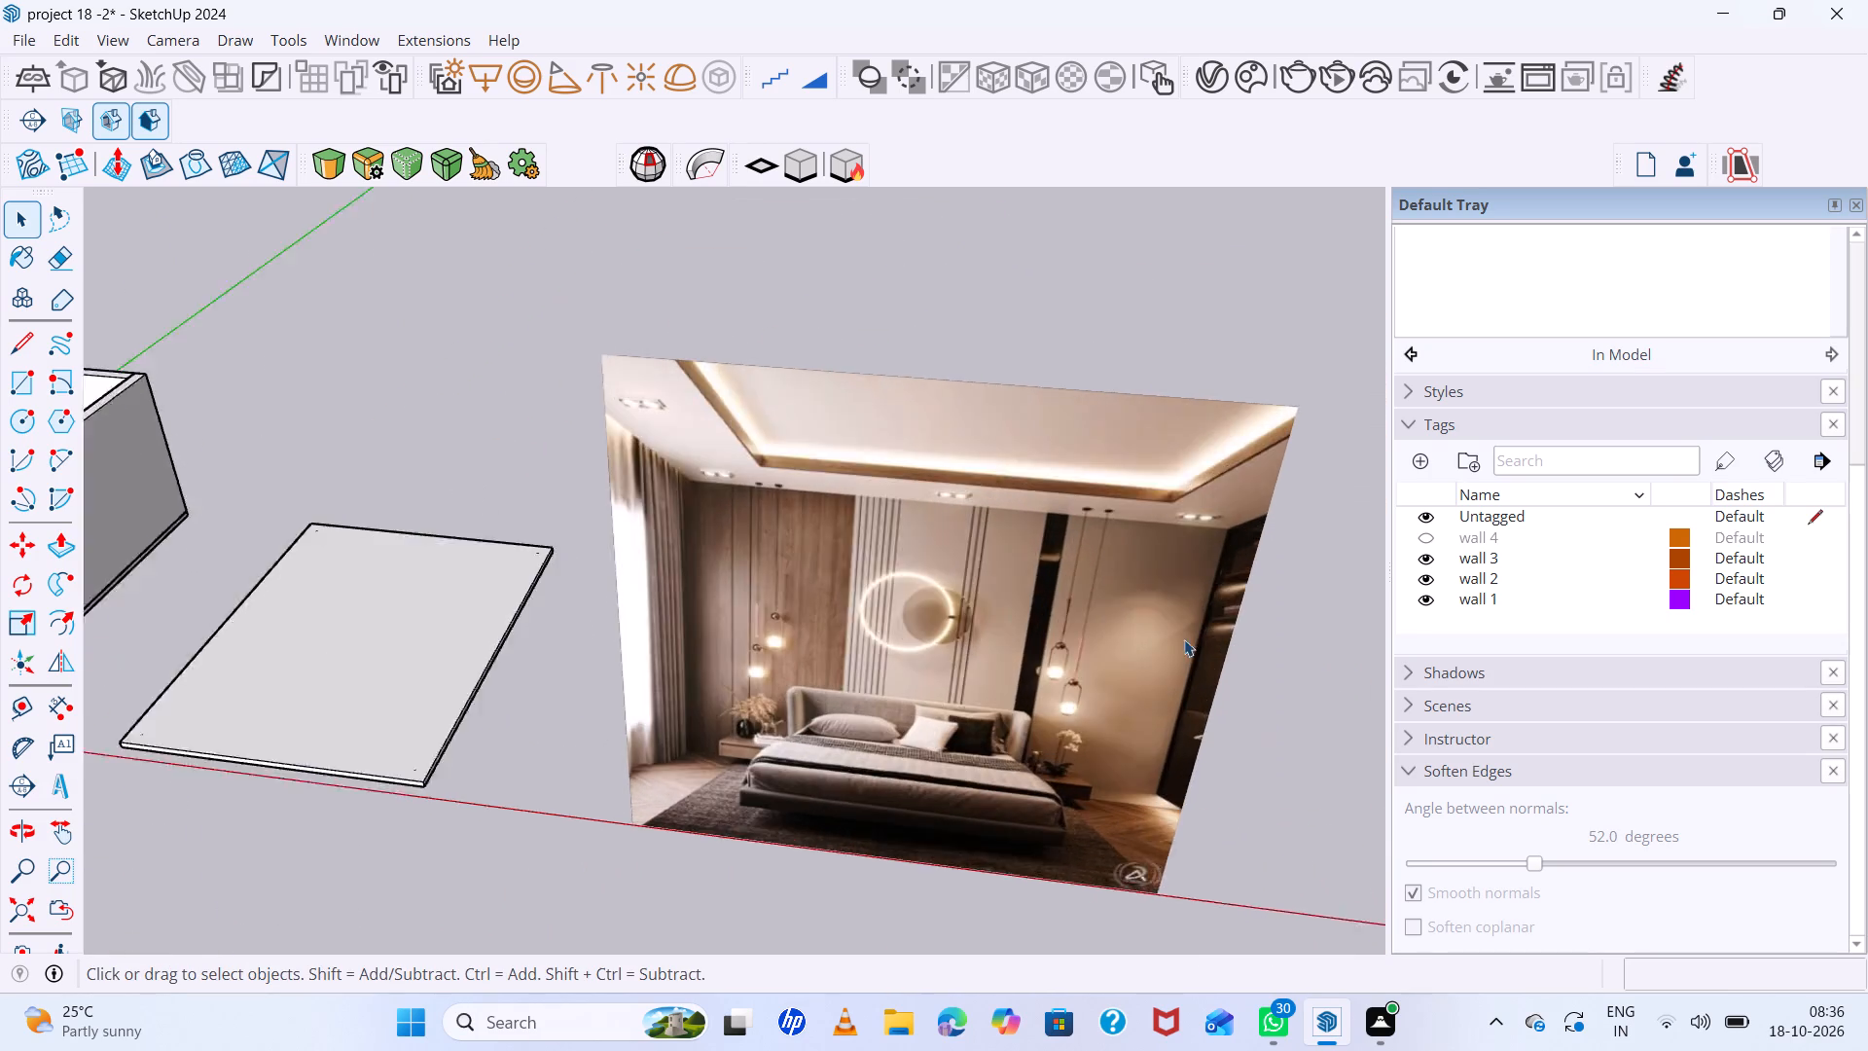
pyautogui.scroll(10, 1184, 639)
pyautogui.moveTo(1173, 621); pyautogui.dragTo(1179, 562, button='middle')
pyautogui.middleClick(1179, 562)
pyautogui.scroll(-6, 1179, 562)
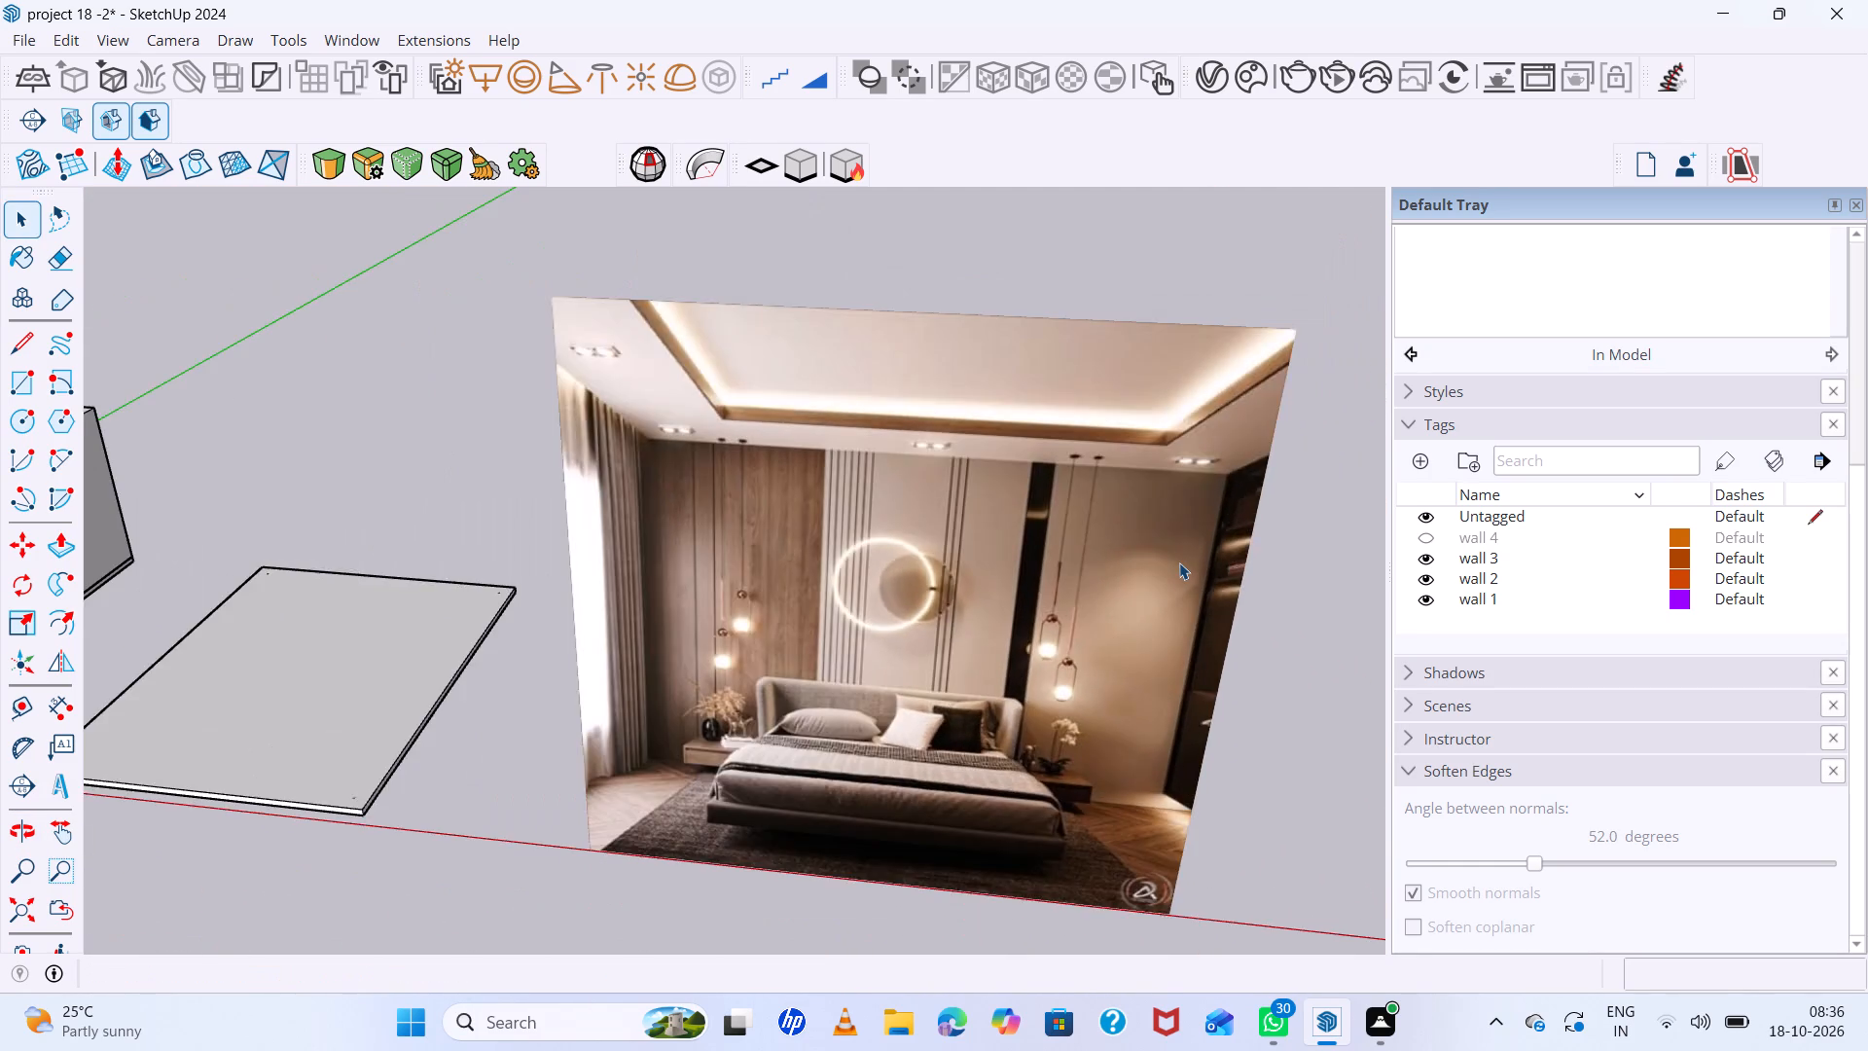
pyautogui.scroll(-15, 1179, 562)
pyautogui.scroll(6, 622, 567)
# Open the back wall group and copy the inner face's left vertical edge 15' along the red axis to the opposite corner.
pyautogui.moveTo(663, 546); pyautogui.dragTo(894, 500, button='middle')
pyautogui.scroll(1, 669, 546)
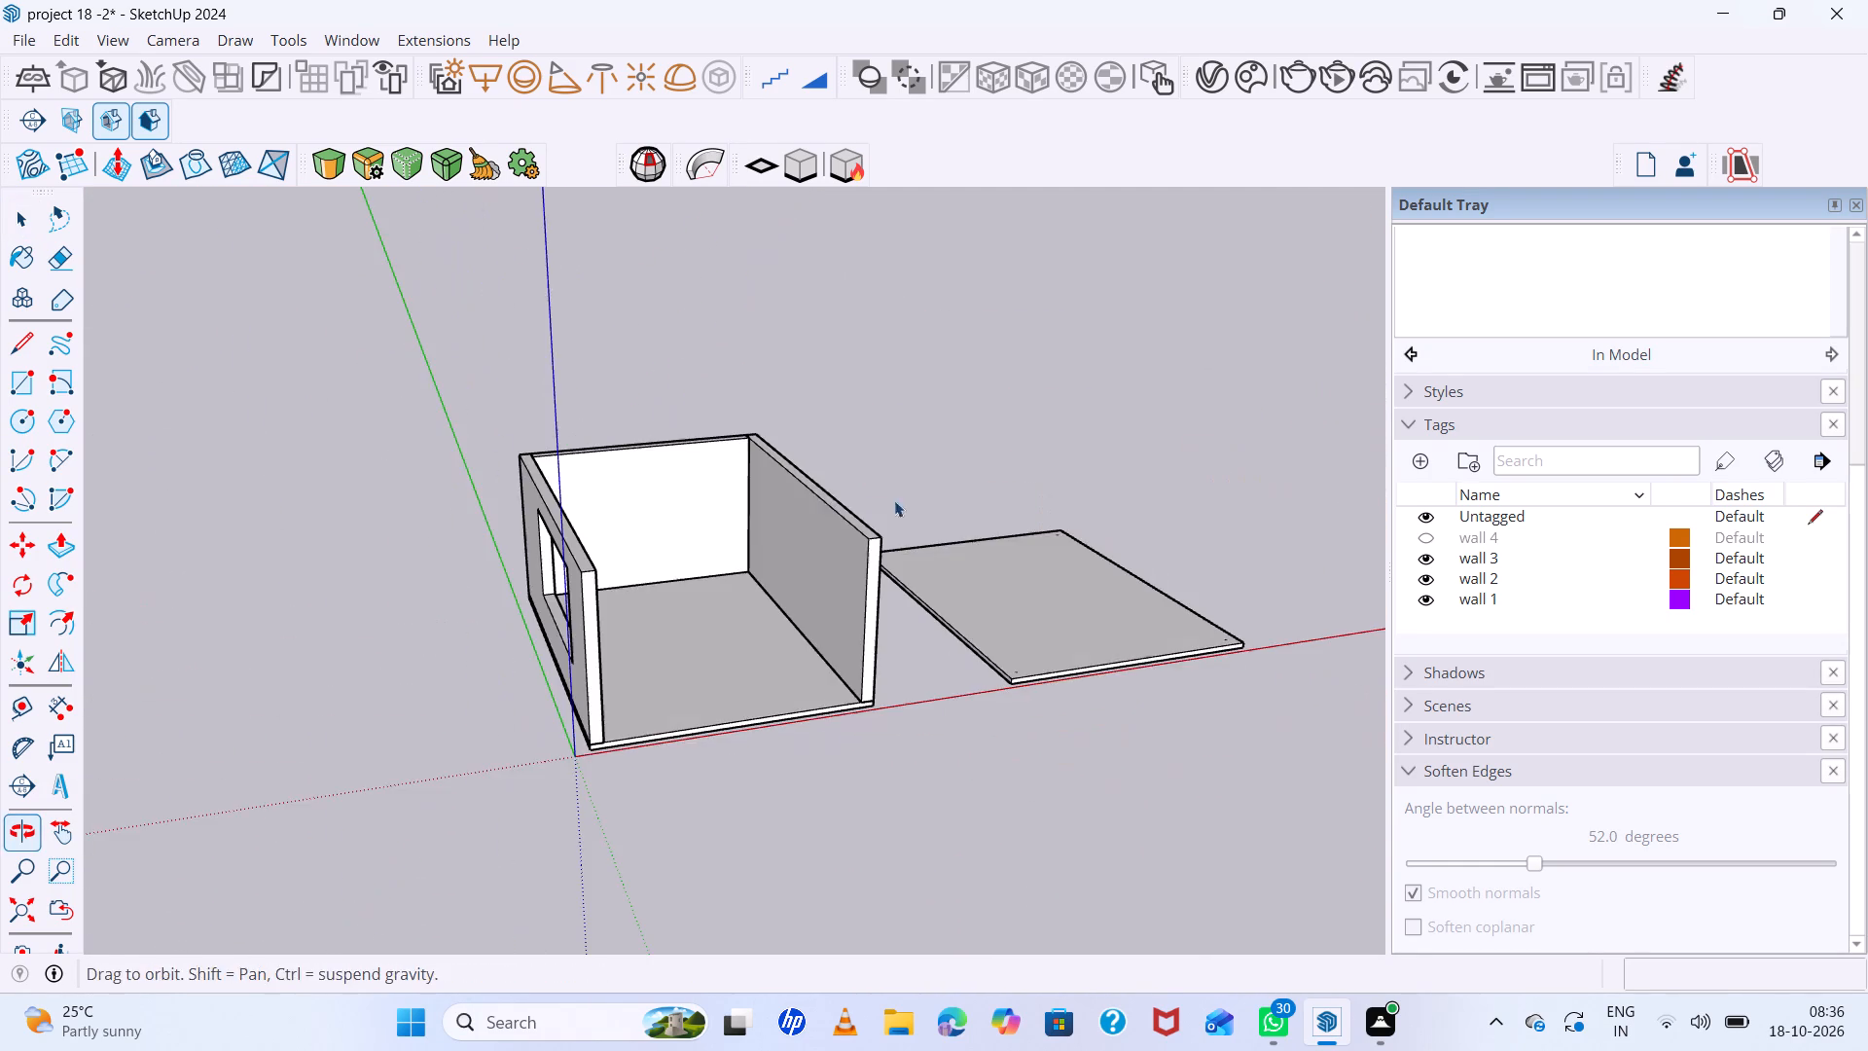
pyautogui.moveTo(894, 500); pyautogui.dragTo(894, 502, button='middle')
pyautogui.scroll(5, 637, 532)
pyautogui.moveTo(1005, 654); pyautogui.dragTo(909, 540, button='middle')
pyautogui.doubleClick(721, 494)
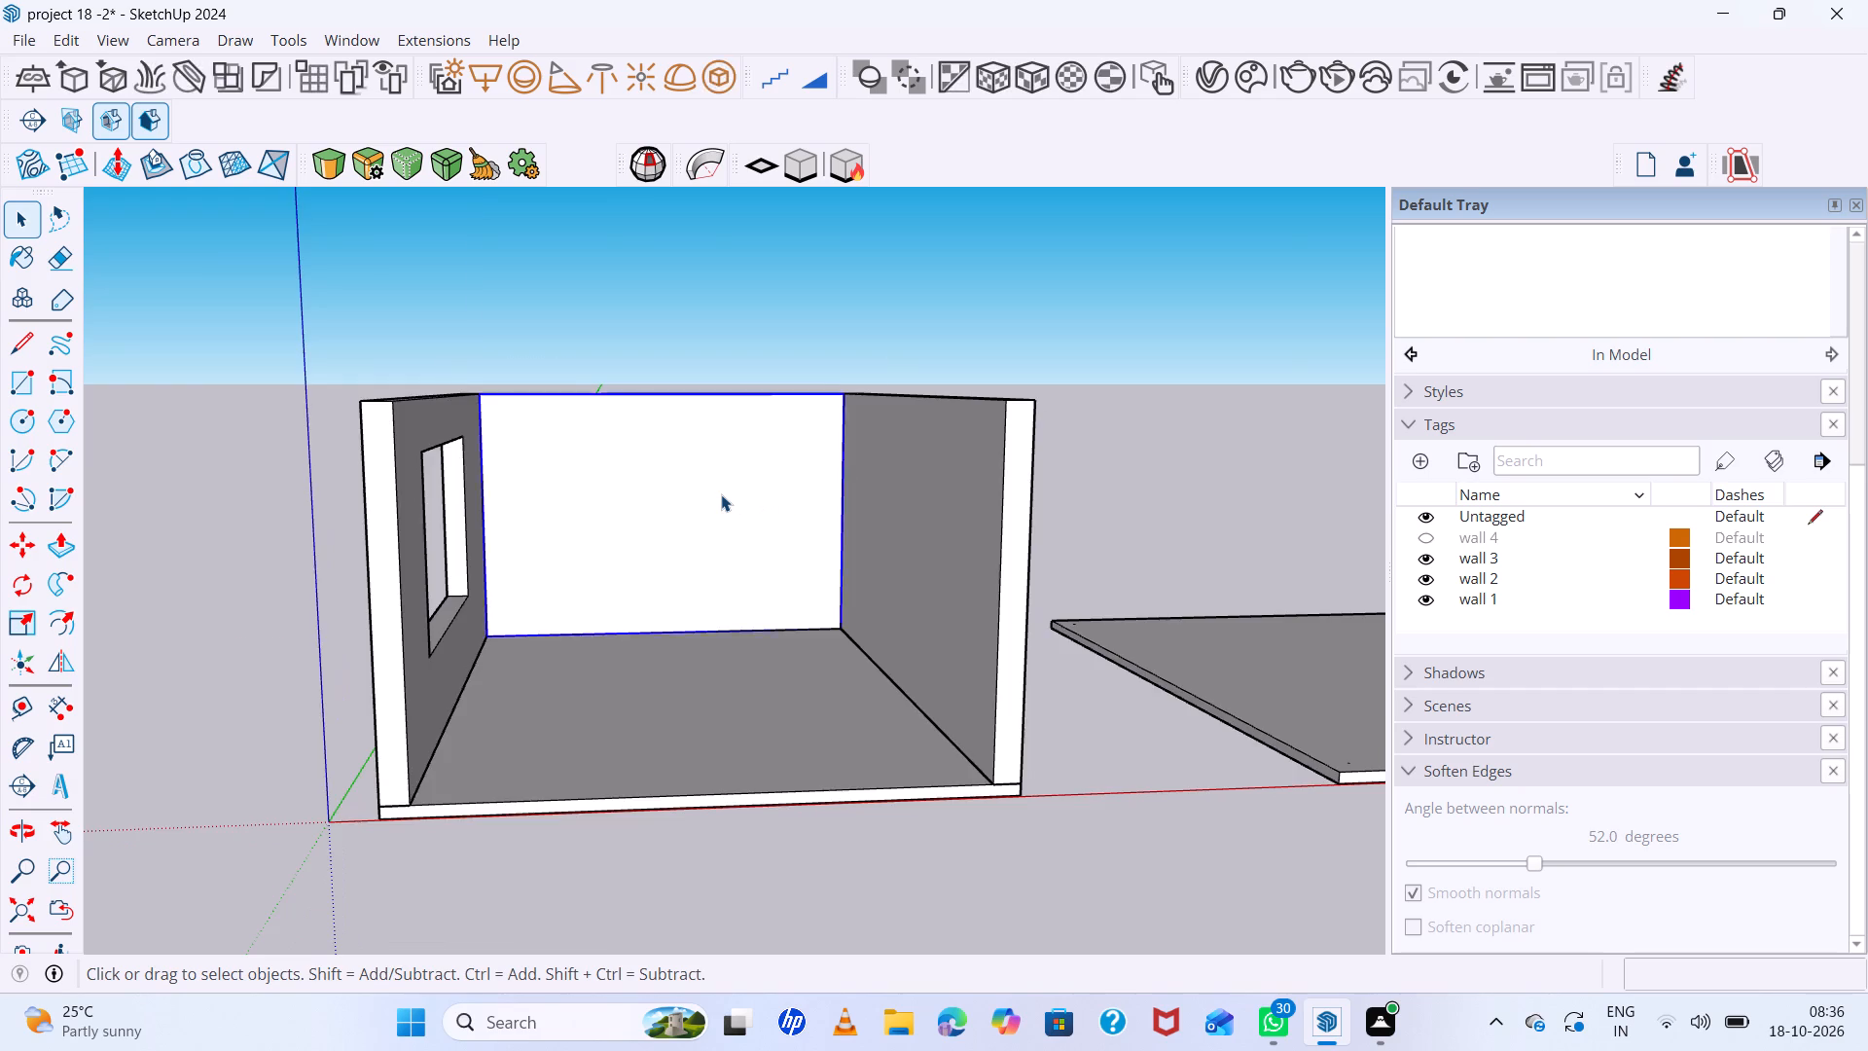
pyautogui.click(711, 507)
pyautogui.scroll(6, 500, 653)
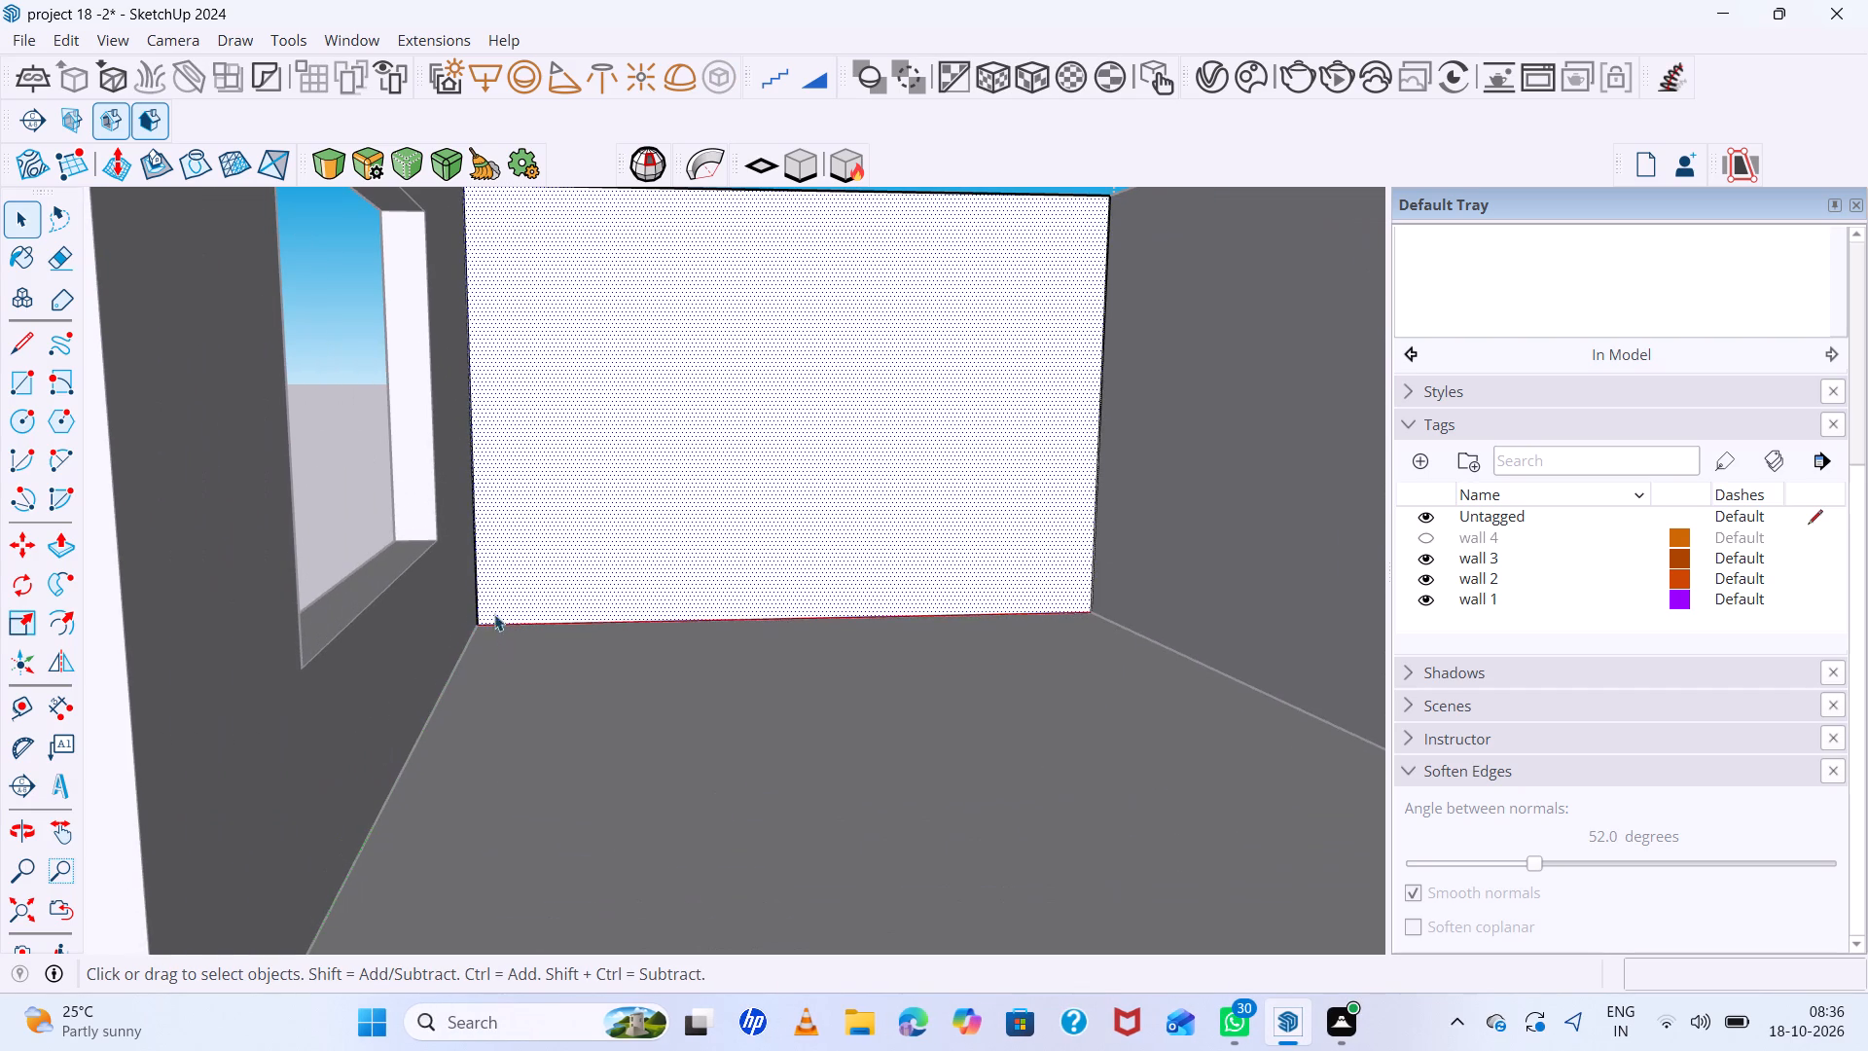
pyautogui.click(482, 605)
pyautogui.click(479, 615)
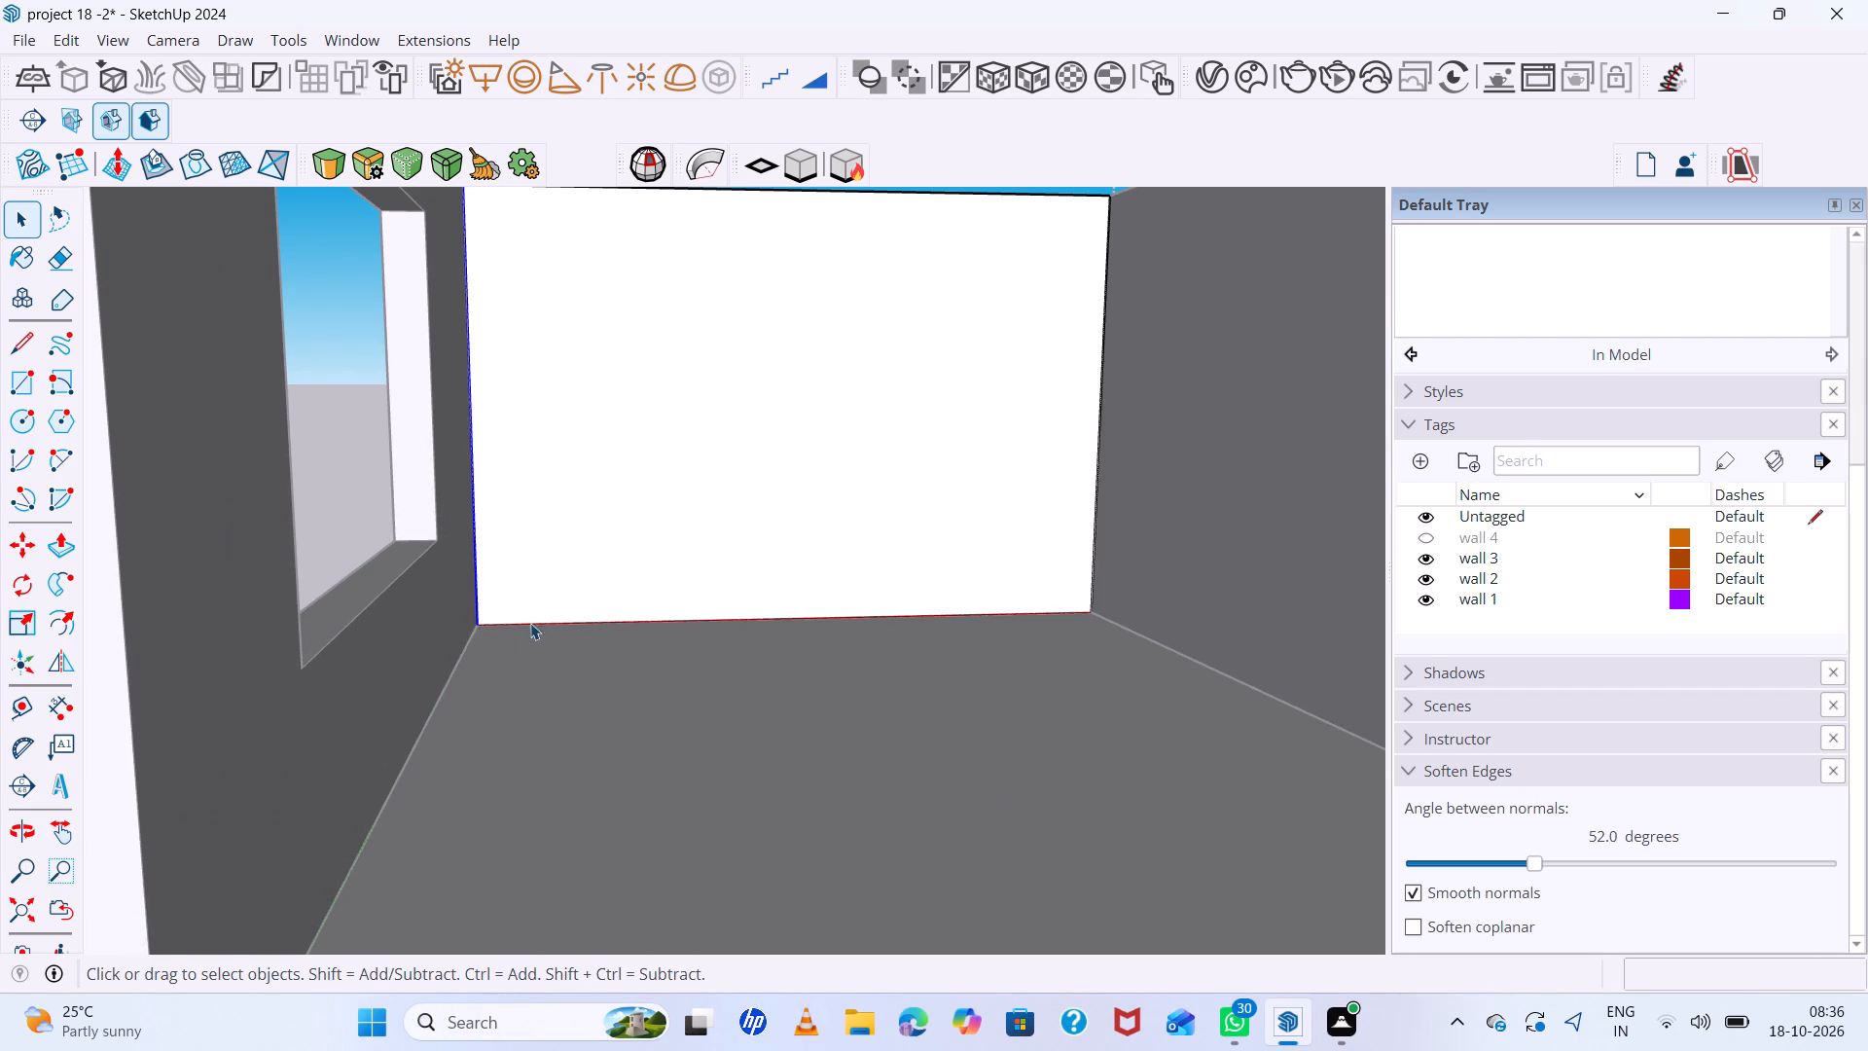
pyautogui.press('m')
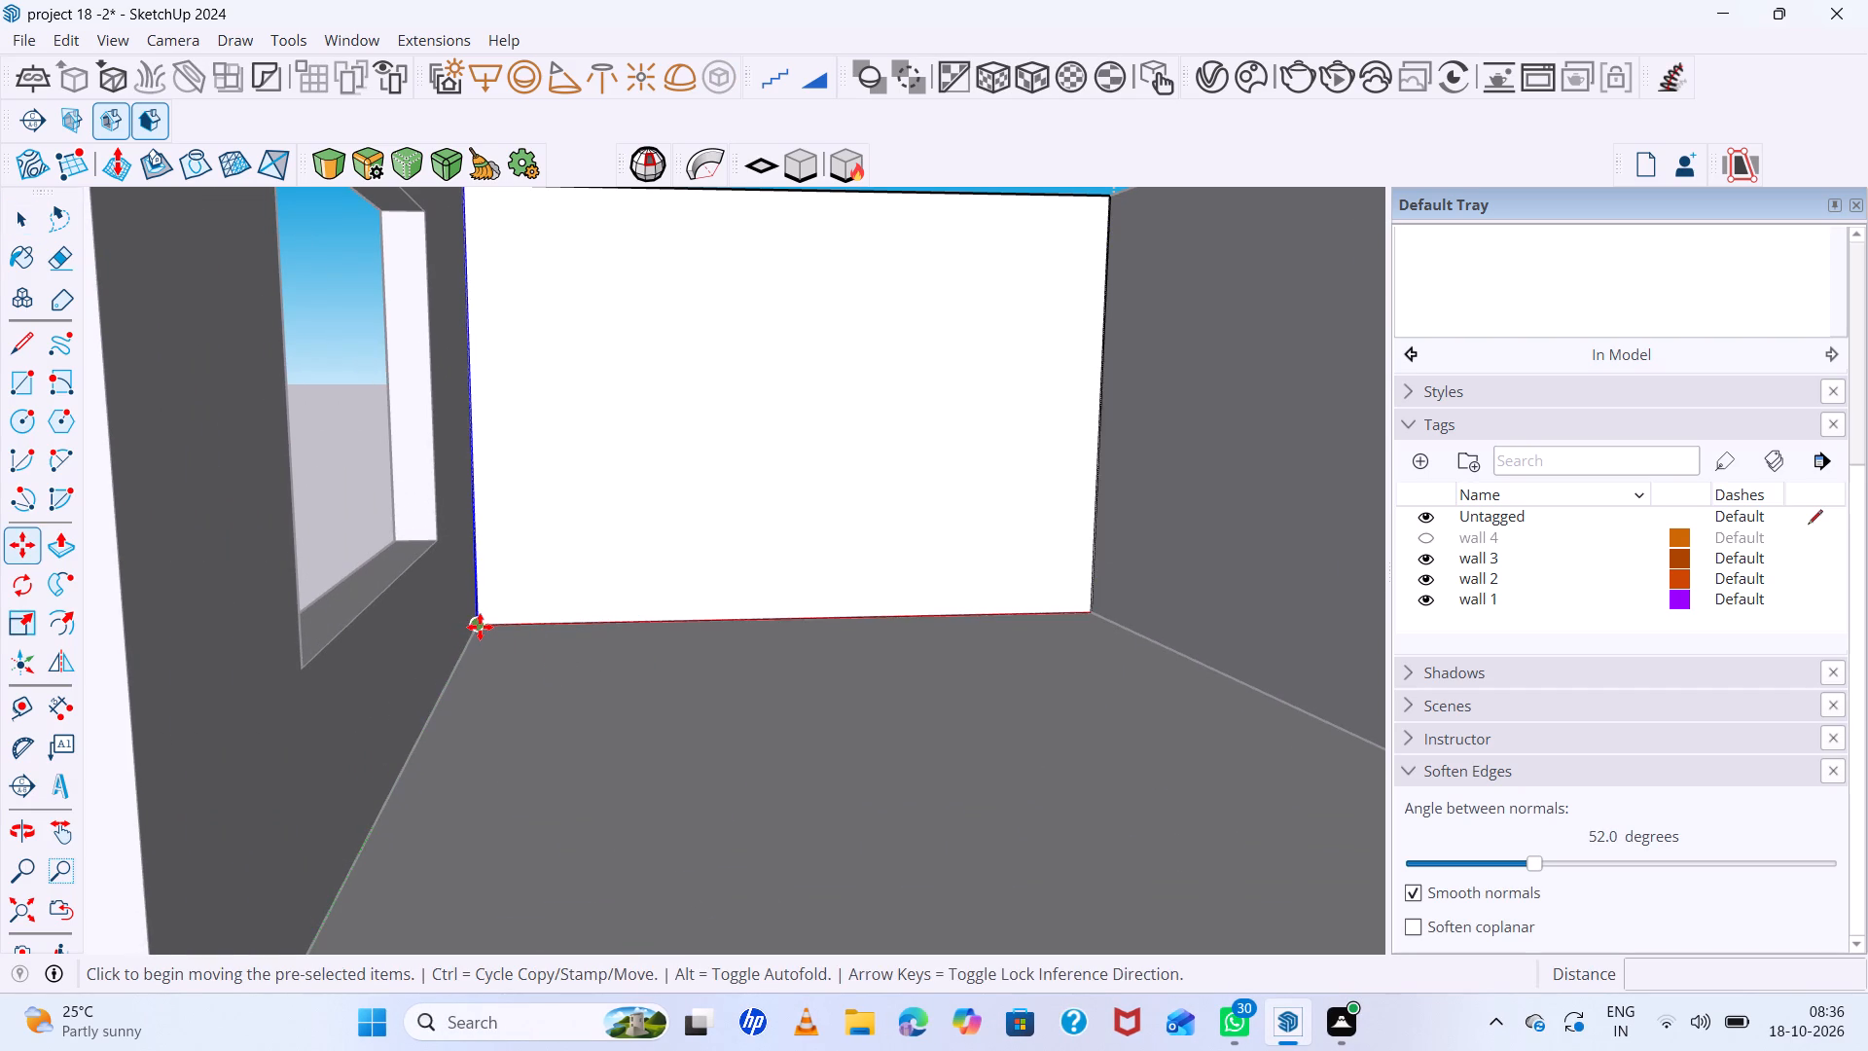
pyautogui.click(480, 627)
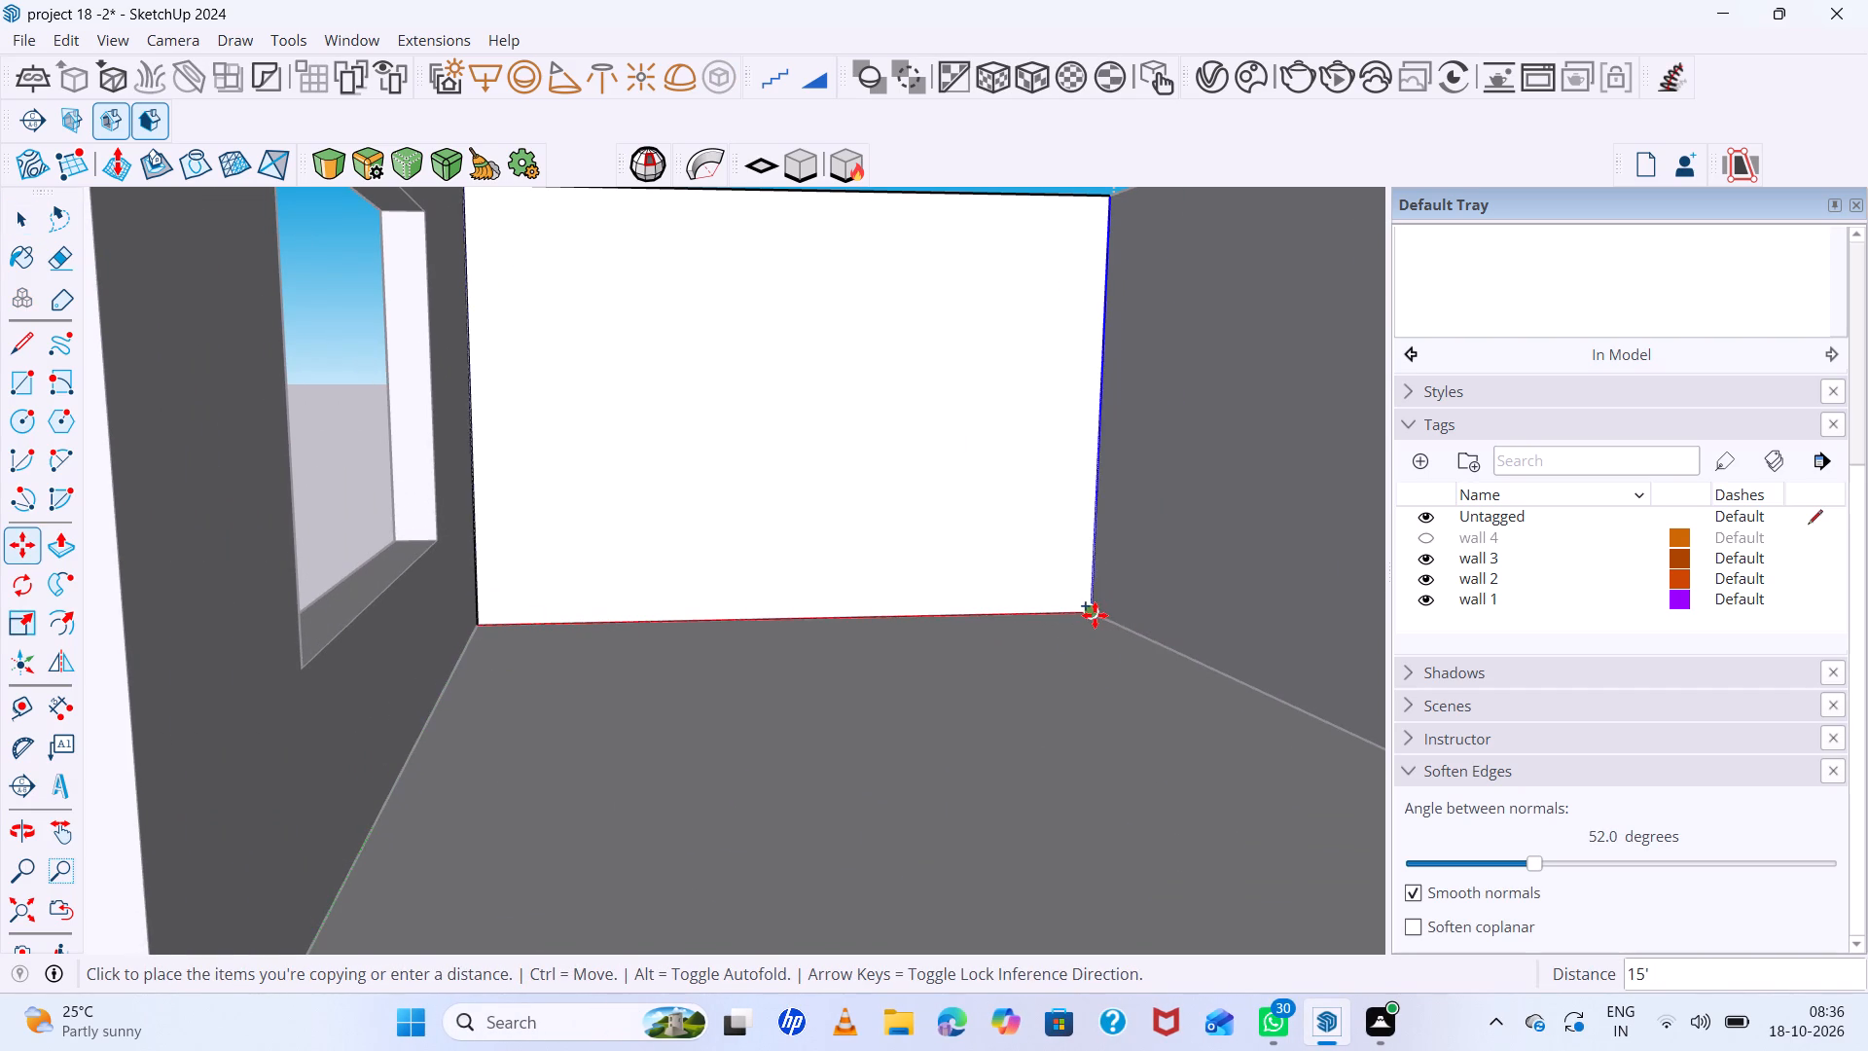
pyautogui.click(1093, 607)
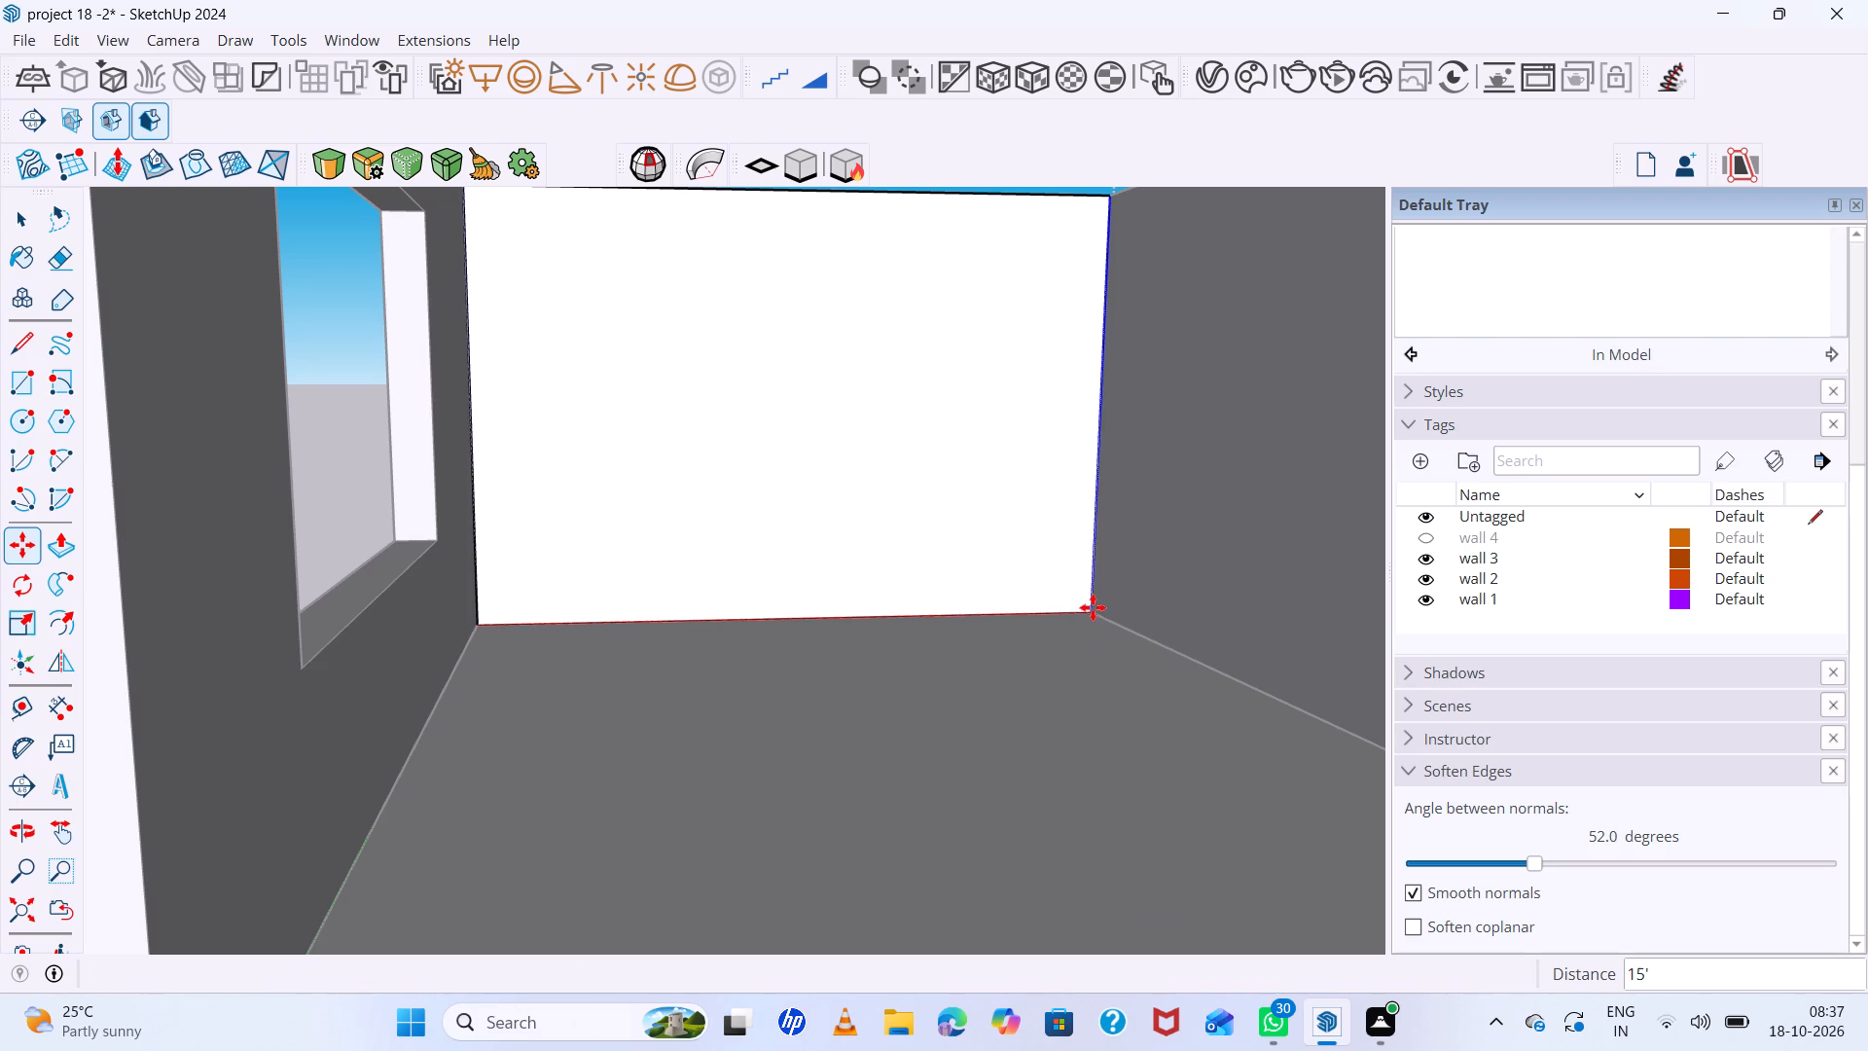
# Divide the copied edge spacing with 3/ to split the back wall face into three equal panels.
pyautogui.press('2')
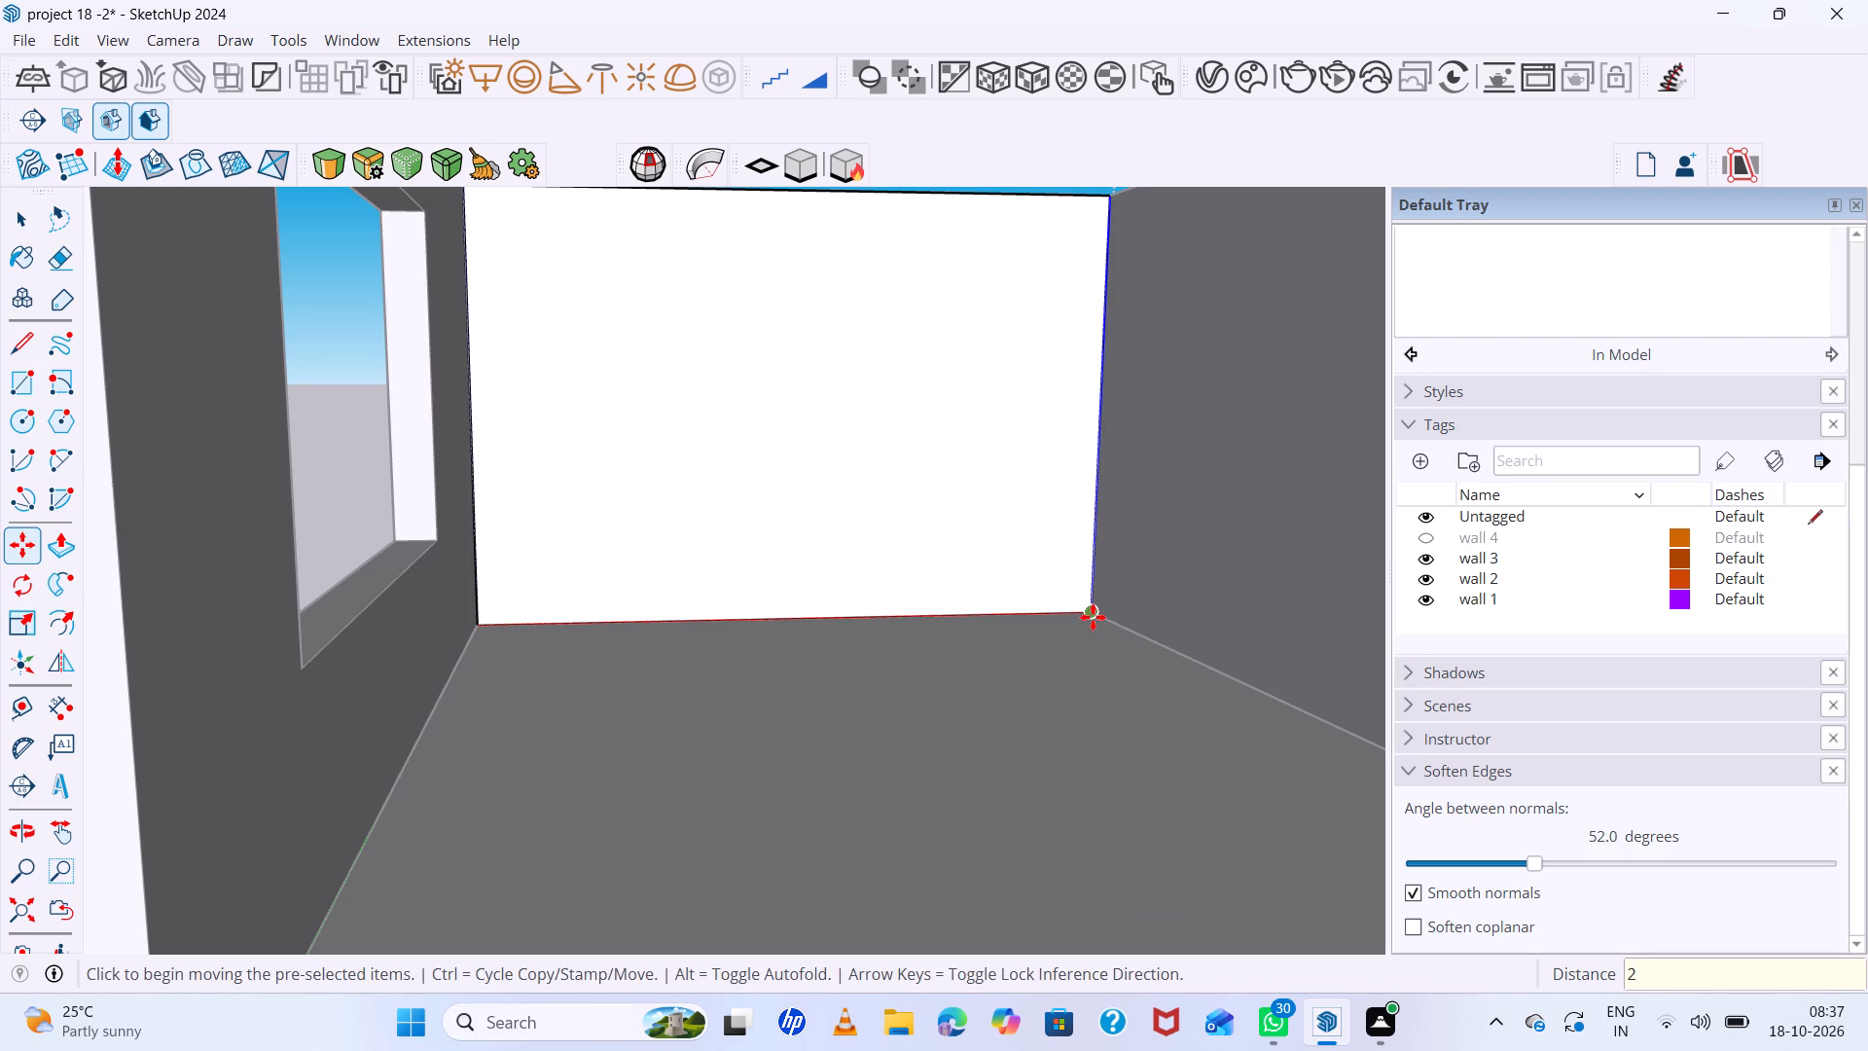
pyautogui.press('BackSpace')
pyautogui.write('3/')
pyautogui.press('Return')
# Compare the divided back wall with the panel layout in the bedroom reference image.
pyautogui.scroll(-11, 862, 743)
pyautogui.moveTo(924, 635); pyautogui.dragTo(757, 716, button='middle')
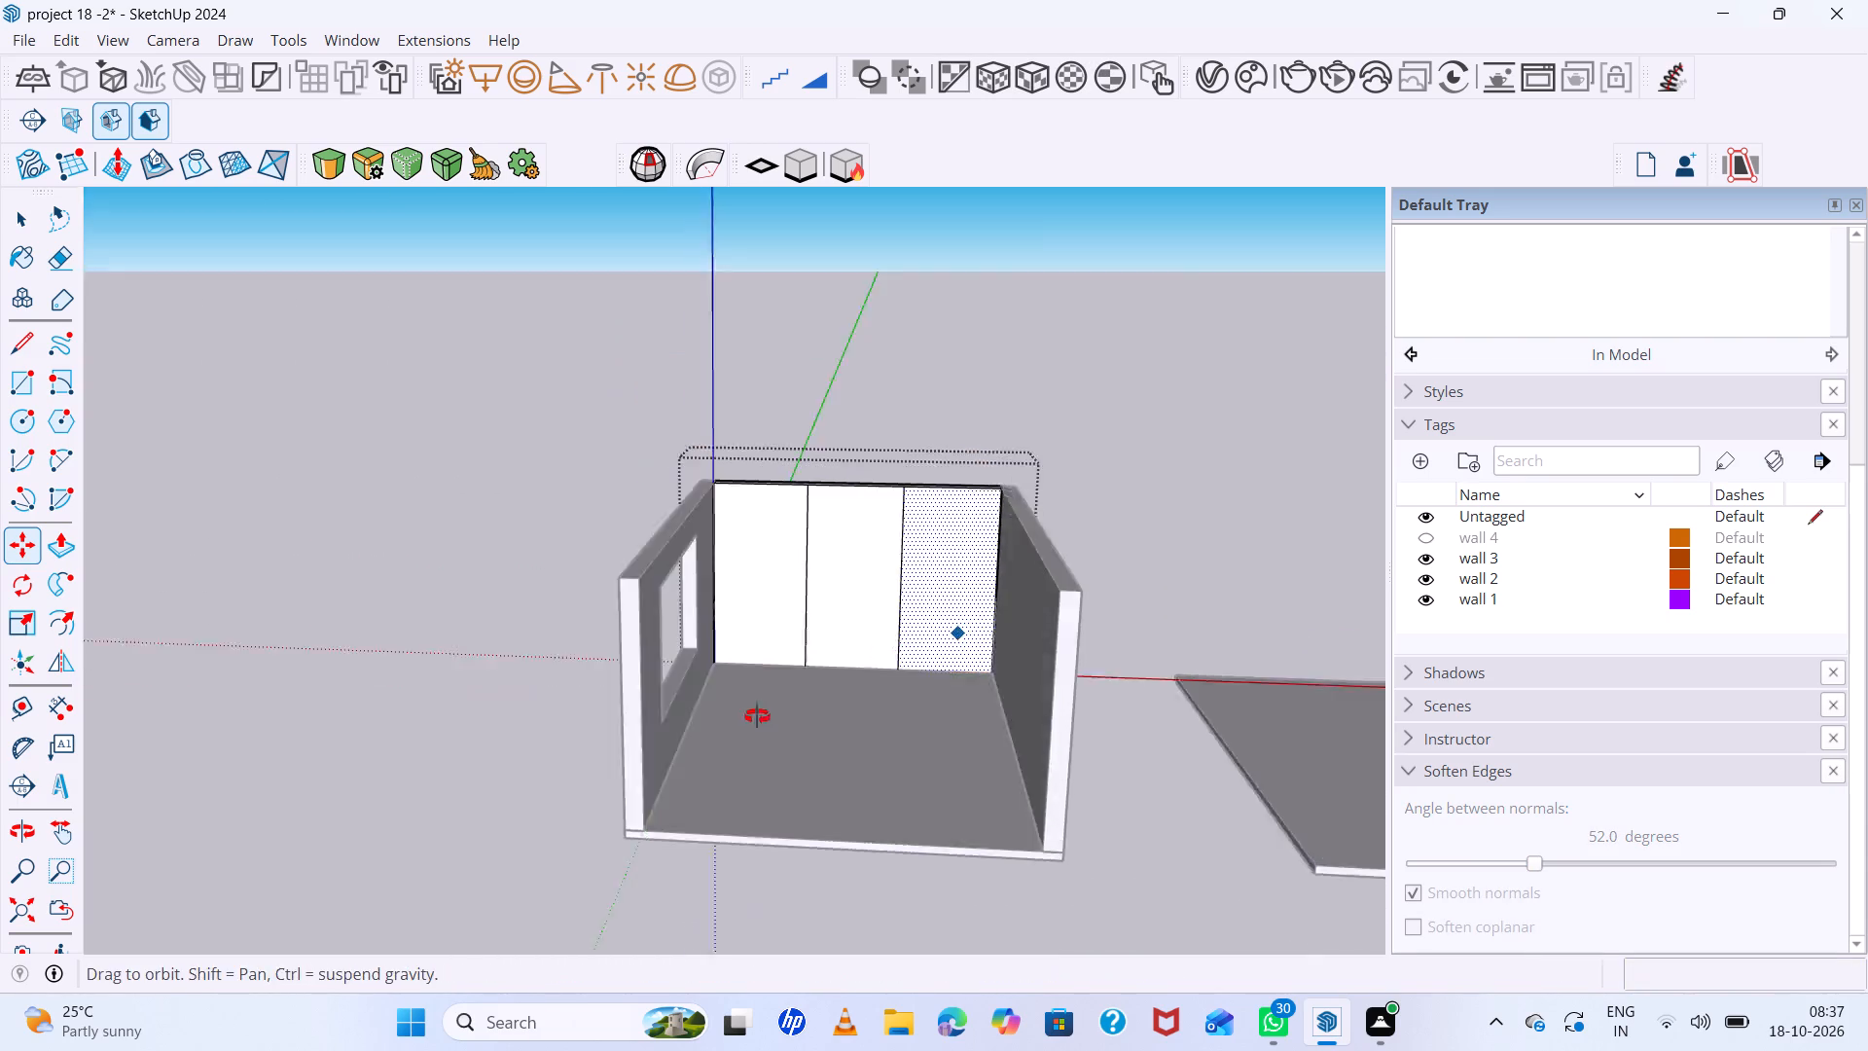
pyautogui.moveTo(757, 716); pyautogui.dragTo(741, 729, button='middle')
pyautogui.scroll(1, 743, 730)
pyautogui.scroll(-14, 888, 580)
pyautogui.scroll(6, 1350, 649)
pyautogui.scroll(5, 1218, 635)
pyautogui.press('space')
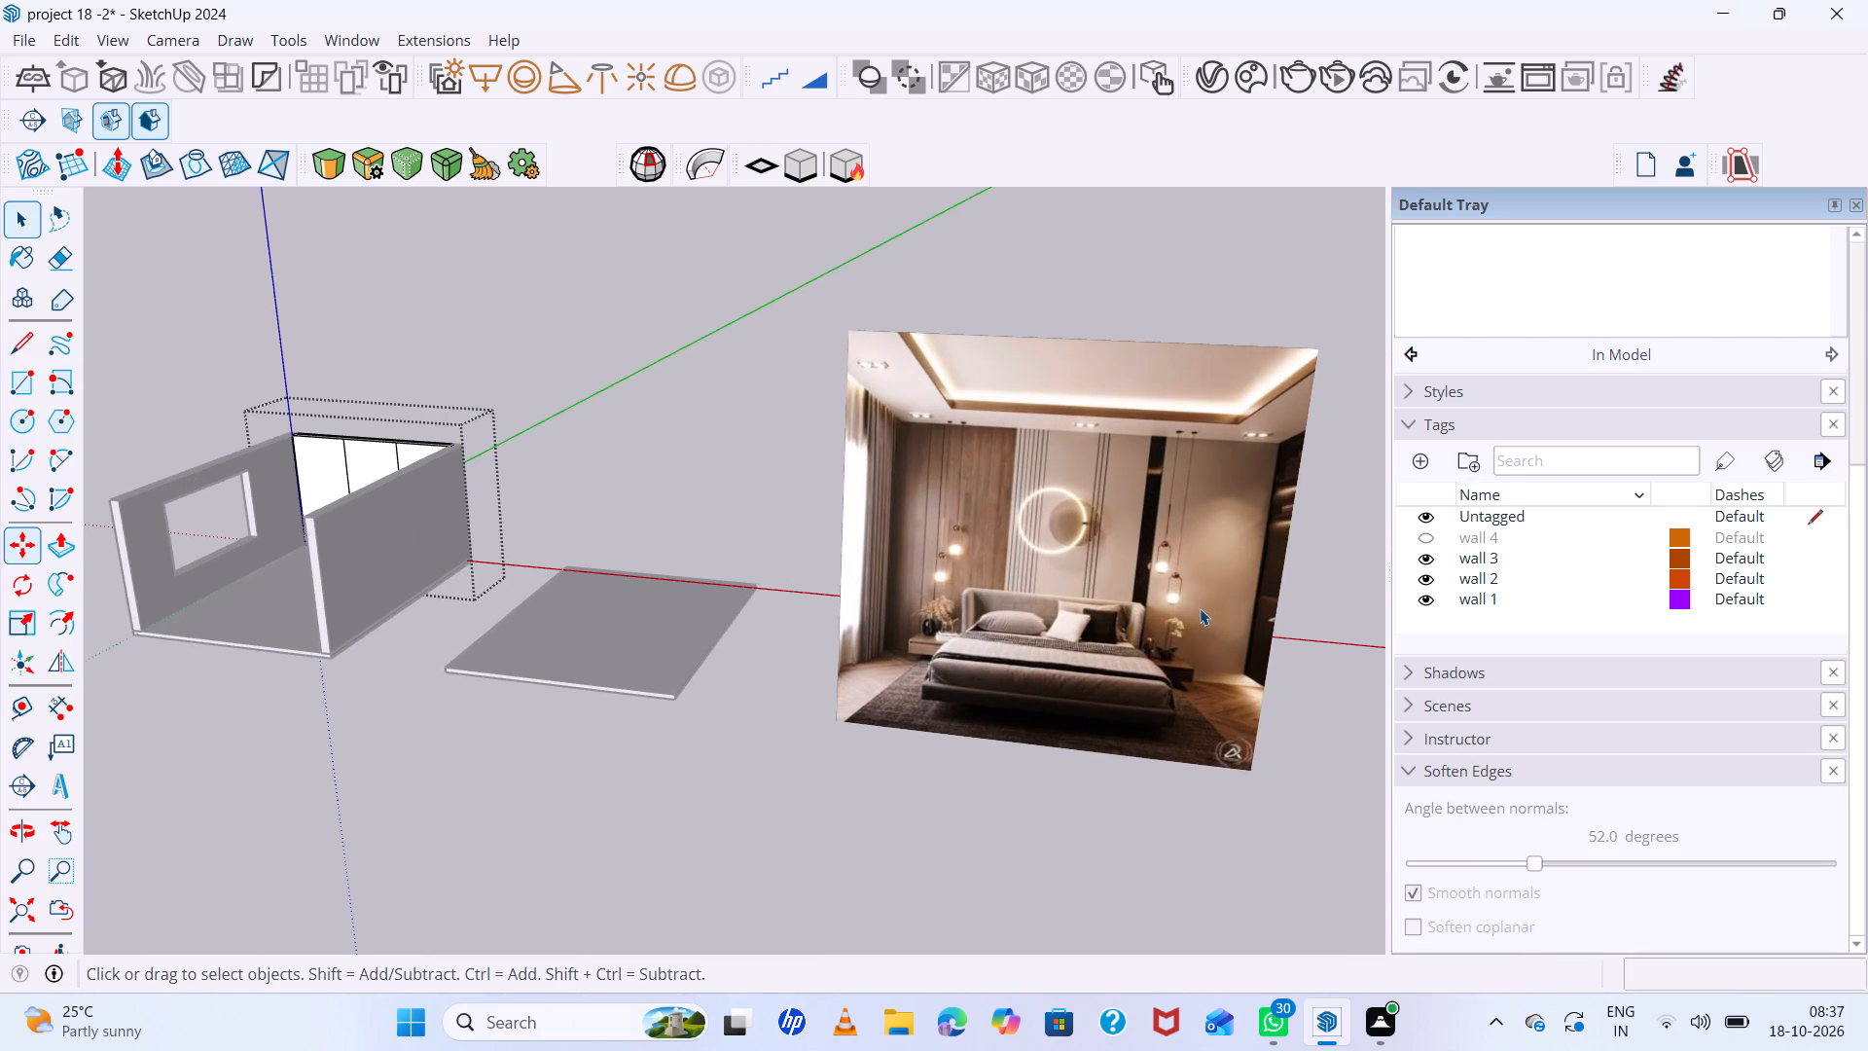
pyautogui.scroll(-12, 919, 656)
pyautogui.moveTo(833, 569); pyautogui.dragTo(877, 536, button='middle')
pyautogui.middleClick(877, 536)
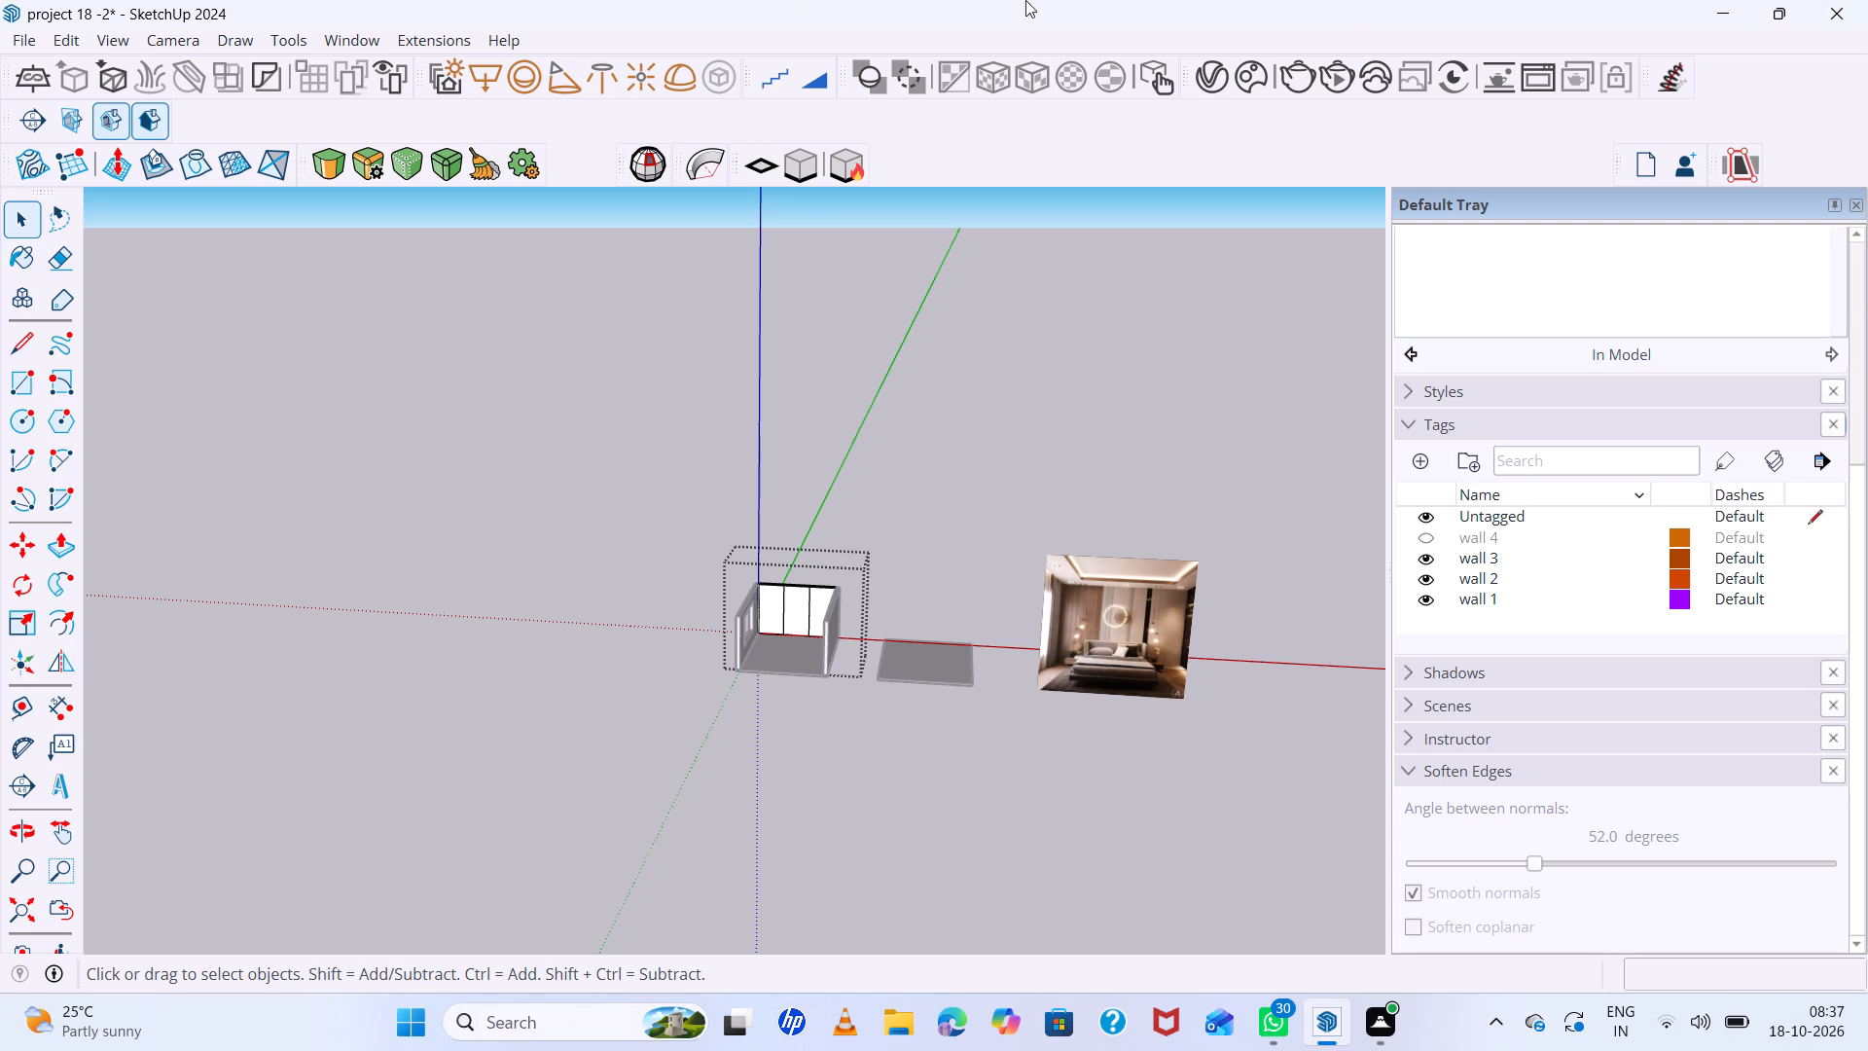
# Draw a full-height rectangular strip about 2" by 10' along the left edge of the back wall's middle panel.
pyautogui.scroll(7, 834, 618)
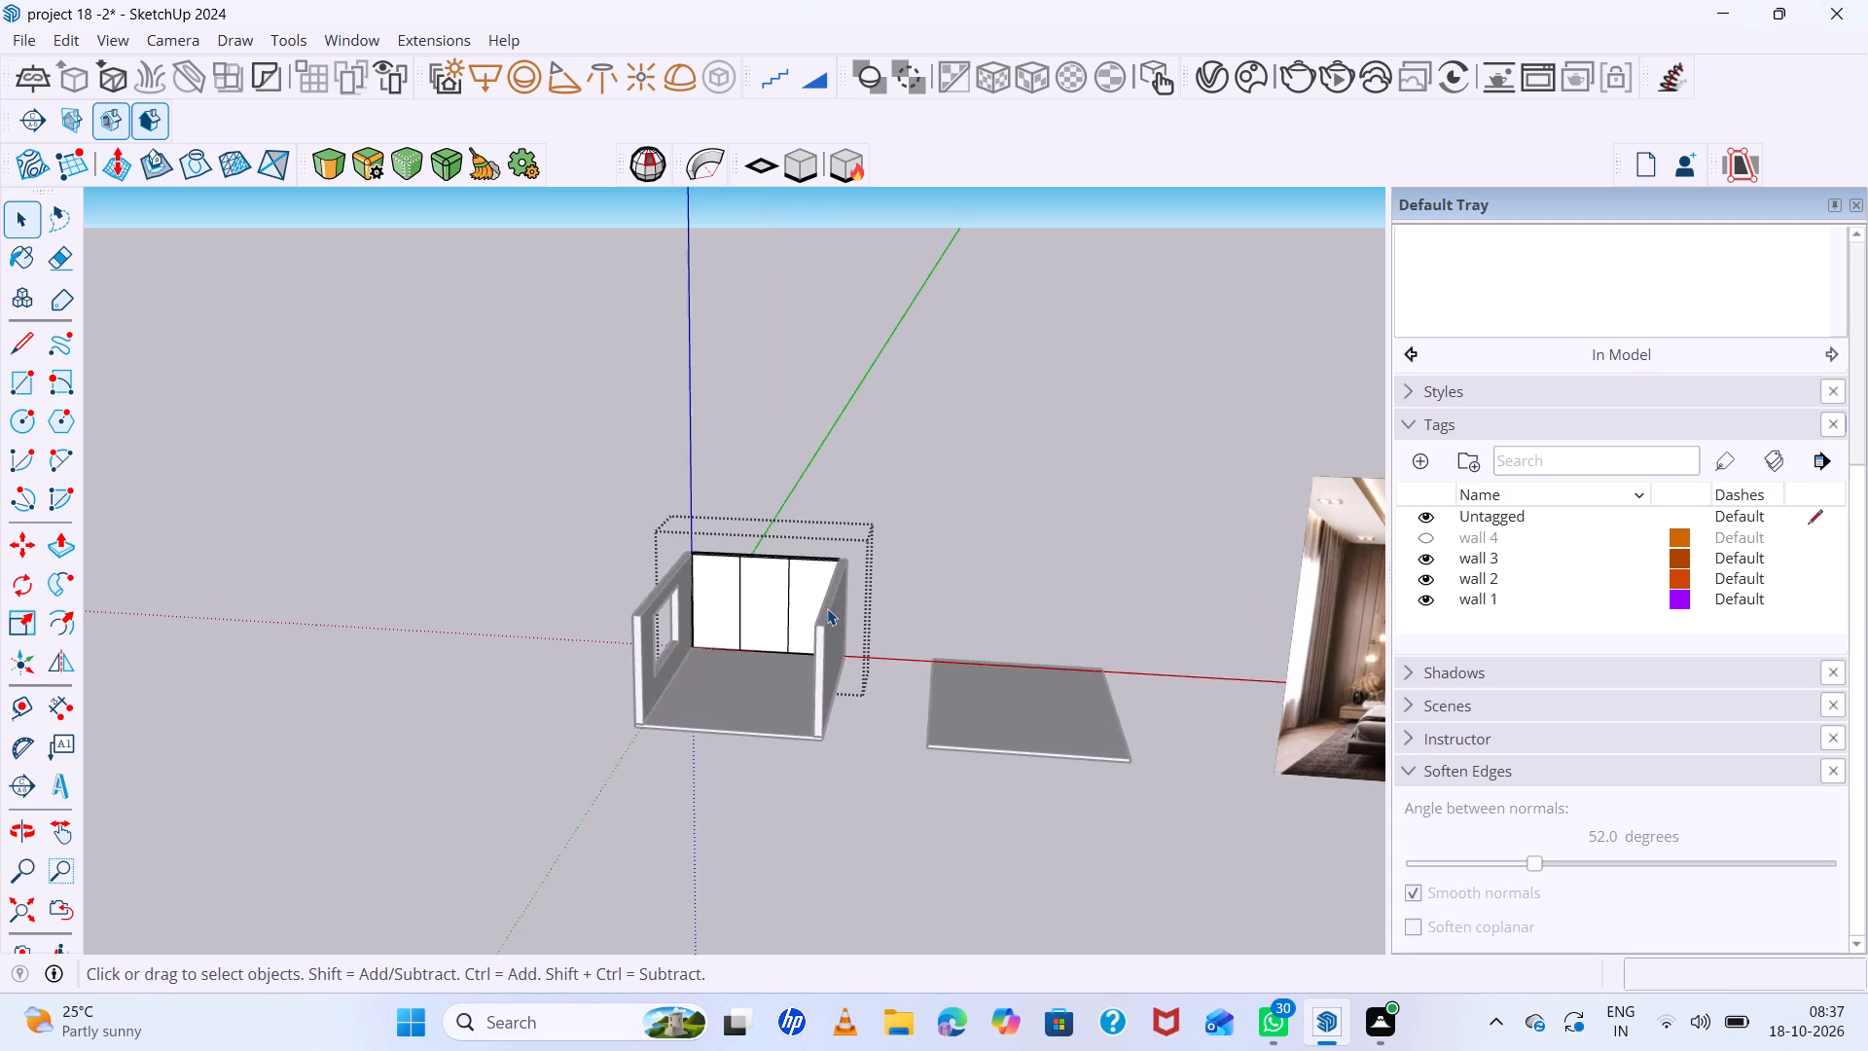
pyautogui.moveTo(843, 614); pyautogui.dragTo(998, 453, button='middle')
pyautogui.middleClick(1000, 450)
pyautogui.scroll(14, 789, 584)
pyautogui.click(643, 626)
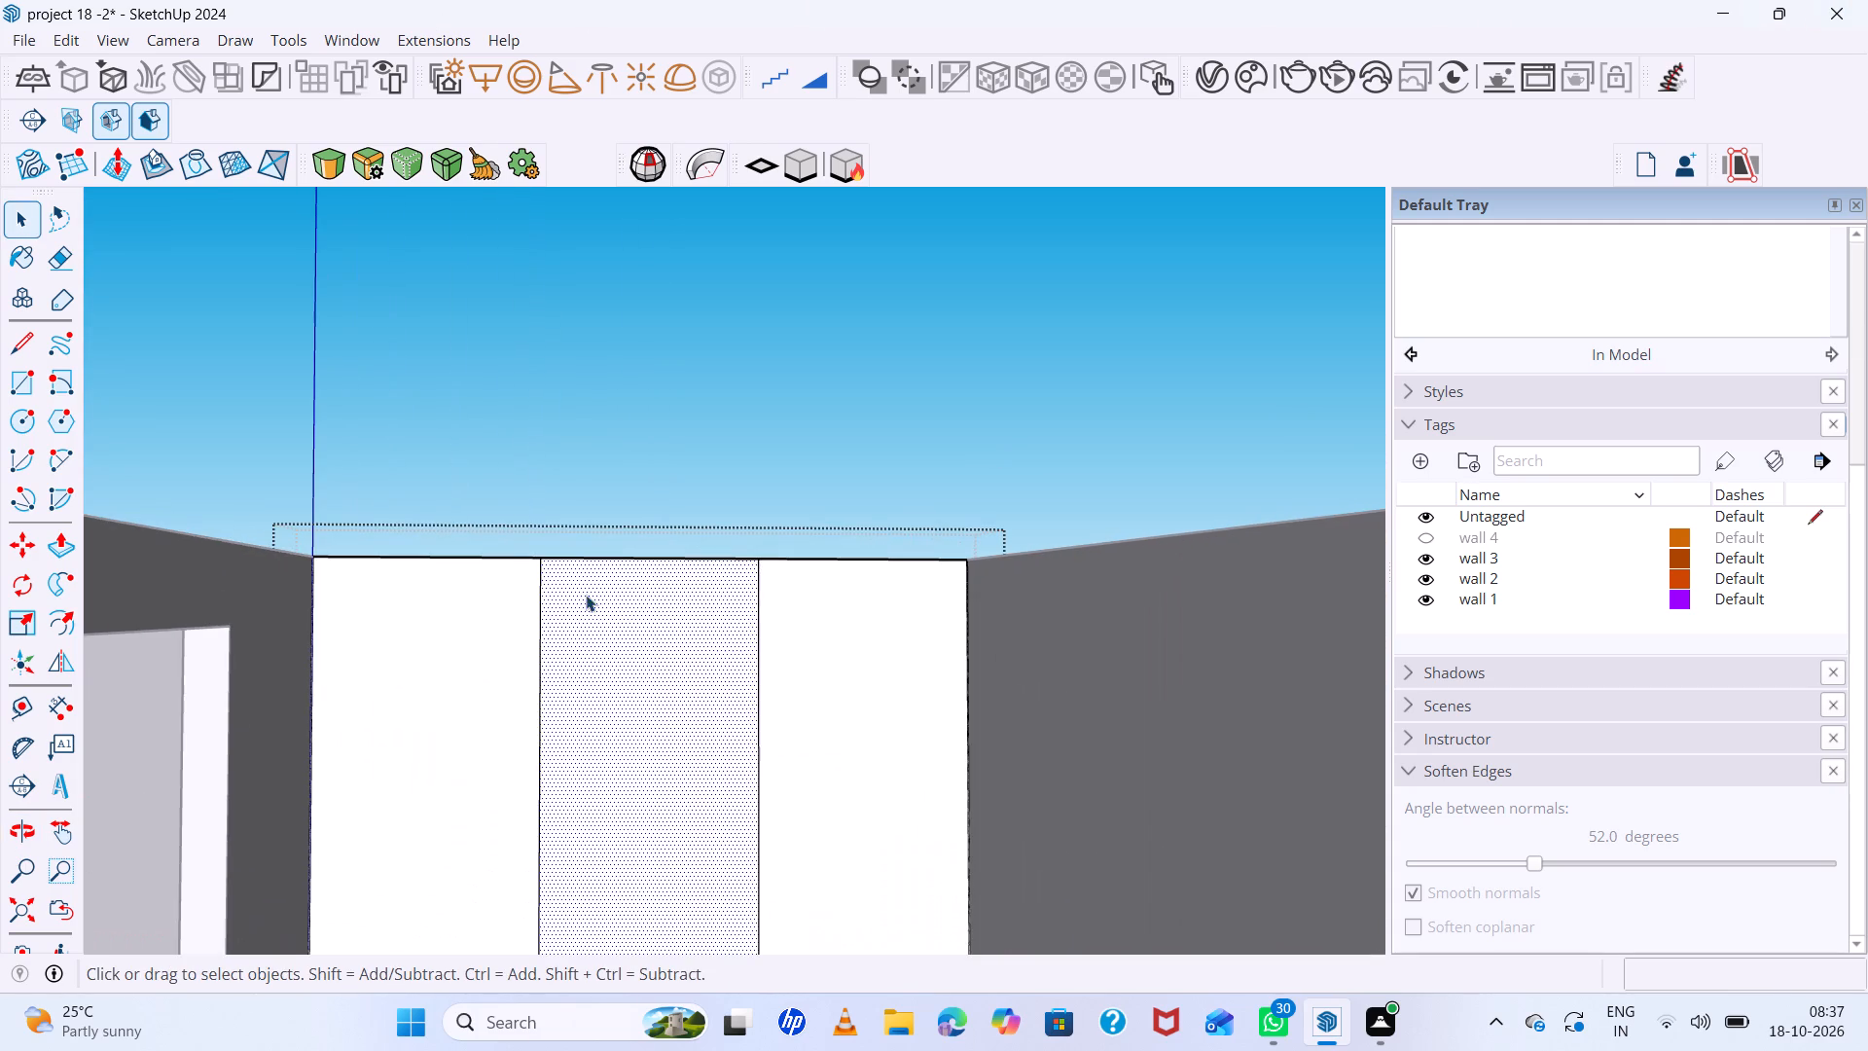
pyautogui.scroll(-6, 510, 539)
pyautogui.scroll(7, 612, 599)
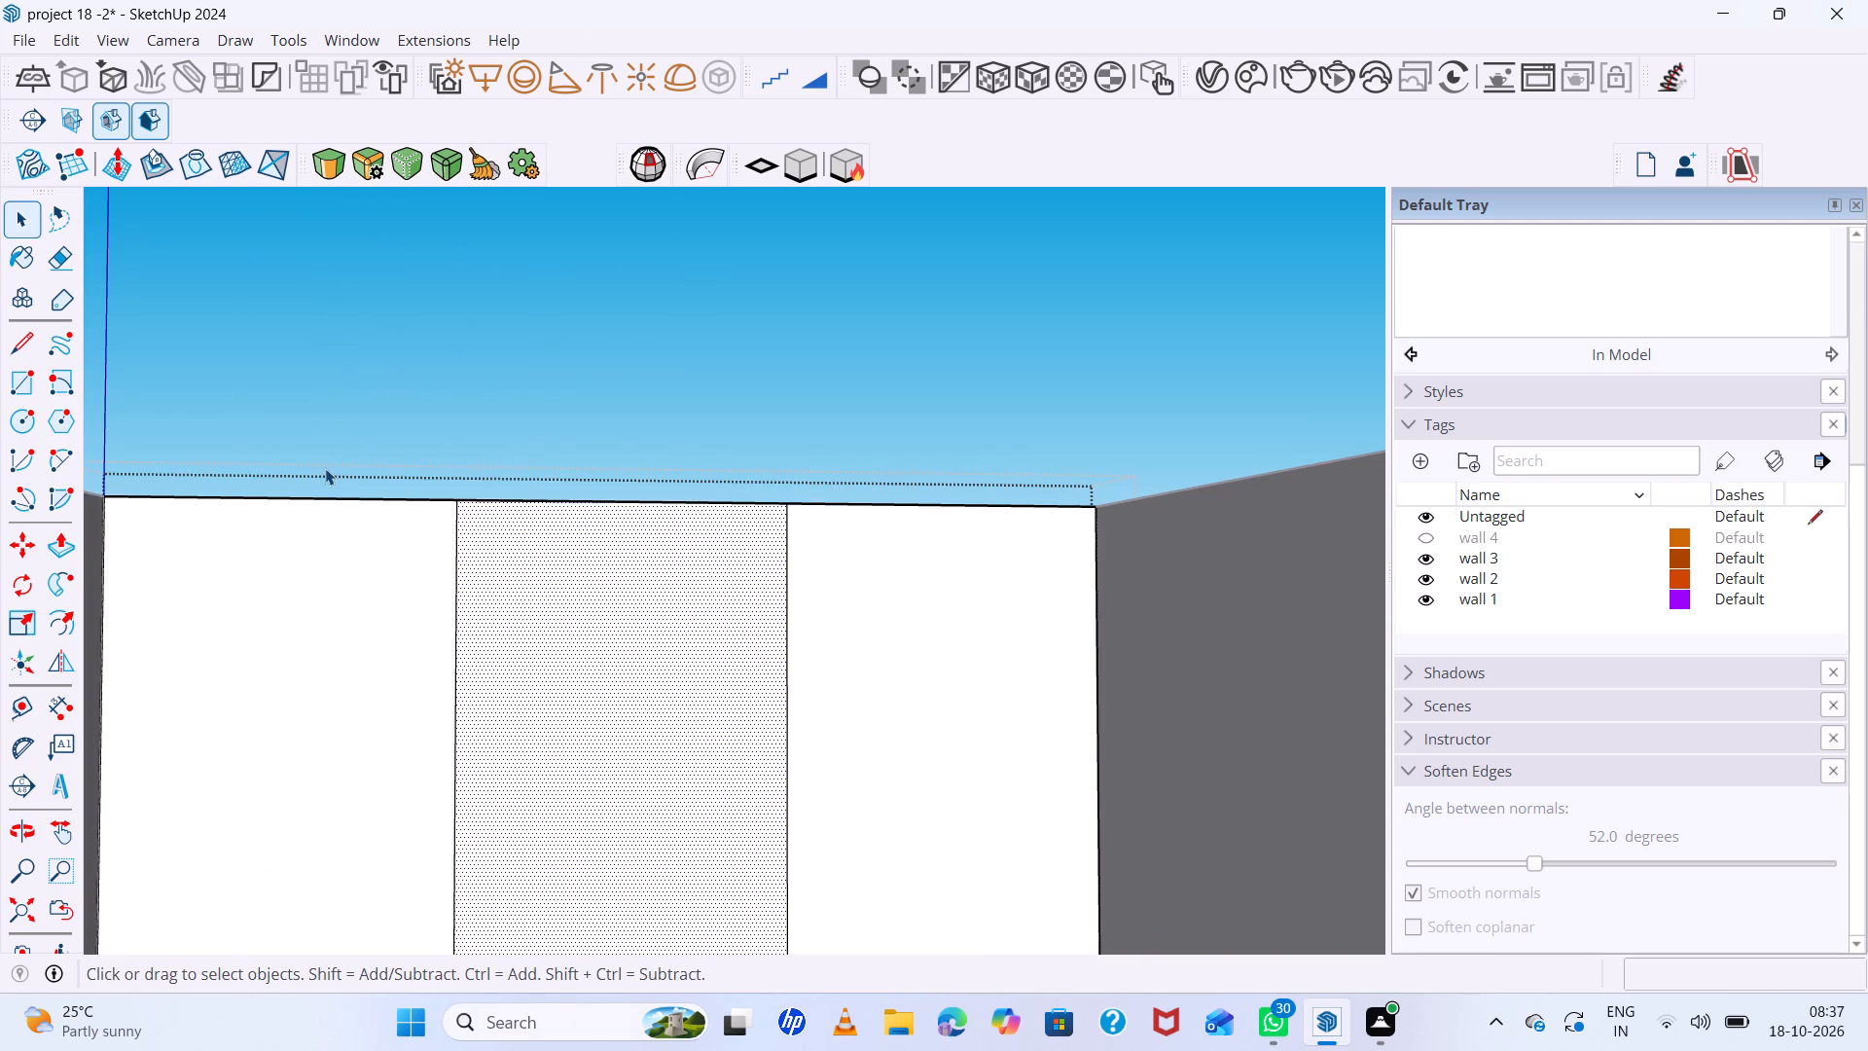
pyautogui.press('r')
pyautogui.click(455, 502)
pyautogui.scroll(-4, 535, 529)
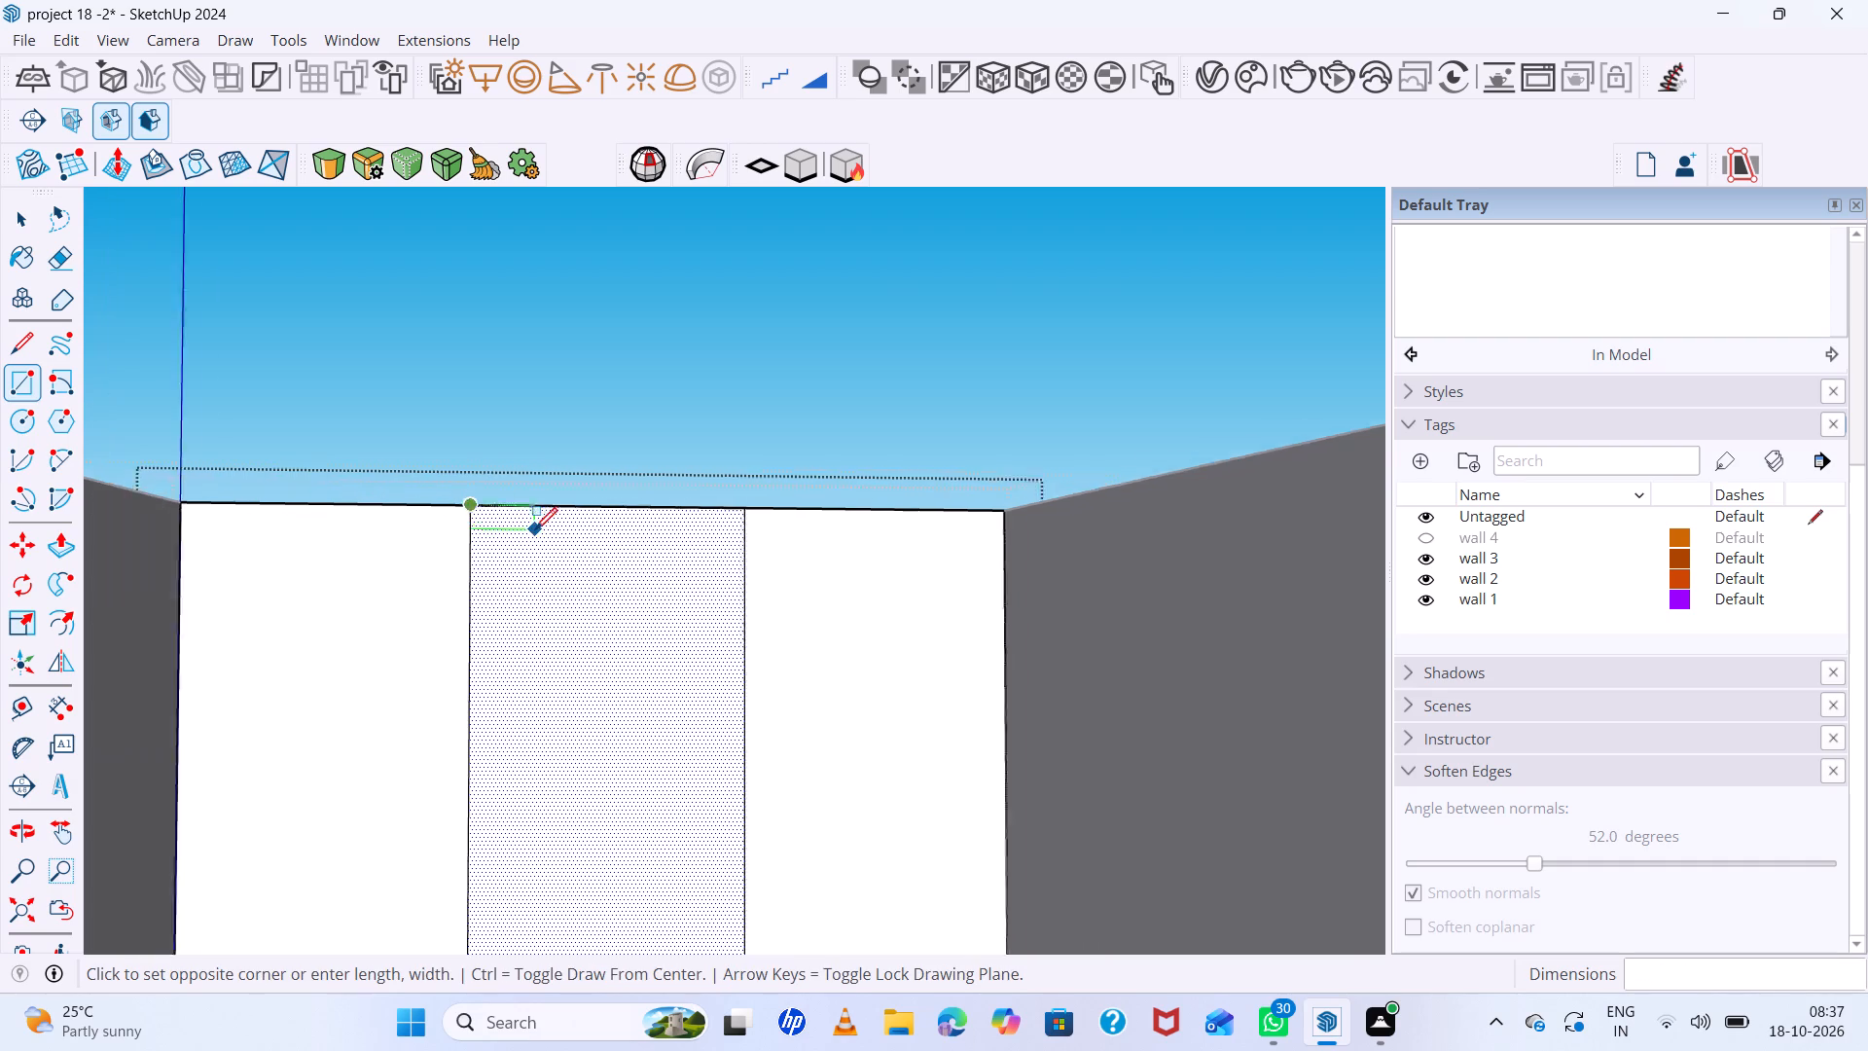
pyautogui.scroll(-6, 535, 529)
pyautogui.scroll(7, 554, 694)
pyautogui.scroll(6, 526, 811)
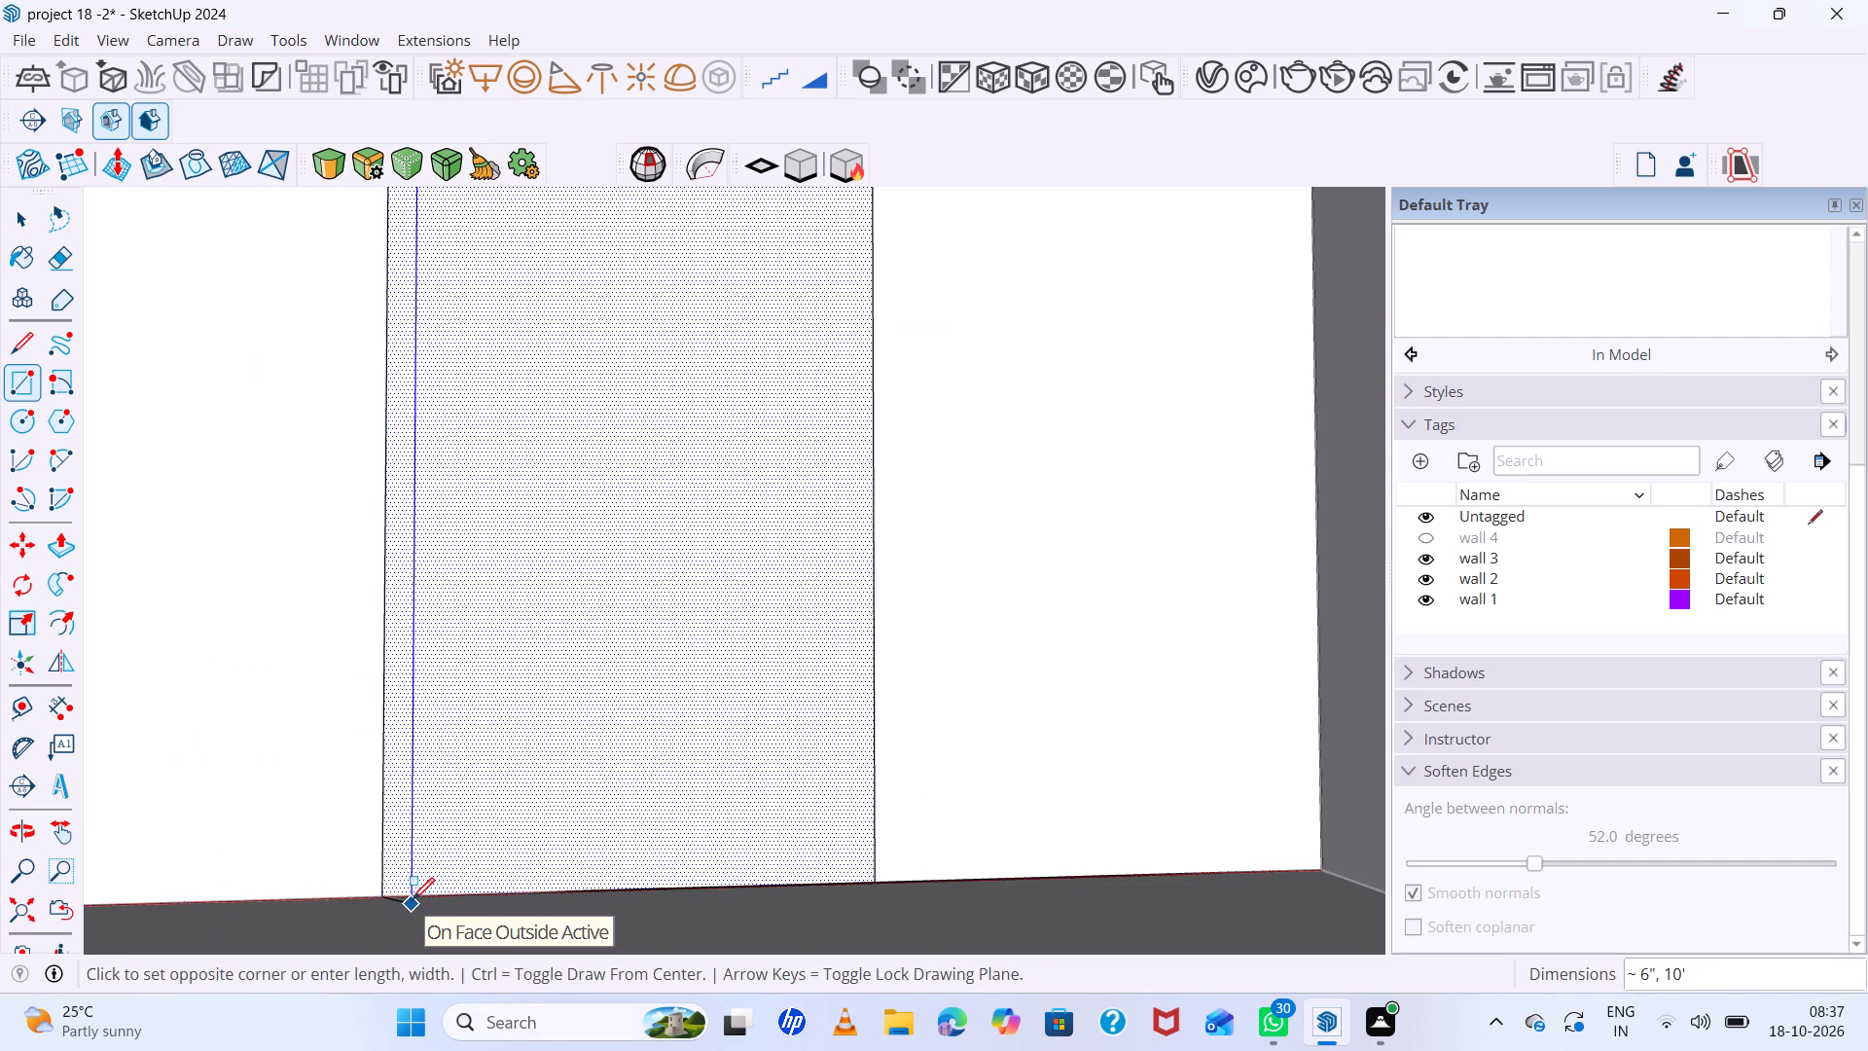
pyautogui.scroll(6, 419, 890)
pyautogui.moveTo(449, 881); pyautogui.dragTo(372, 944, button='middle')
pyautogui.moveTo(372, 944); pyautogui.dragTo(371, 945, button='middle')
pyautogui.scroll(8, 397, 904)
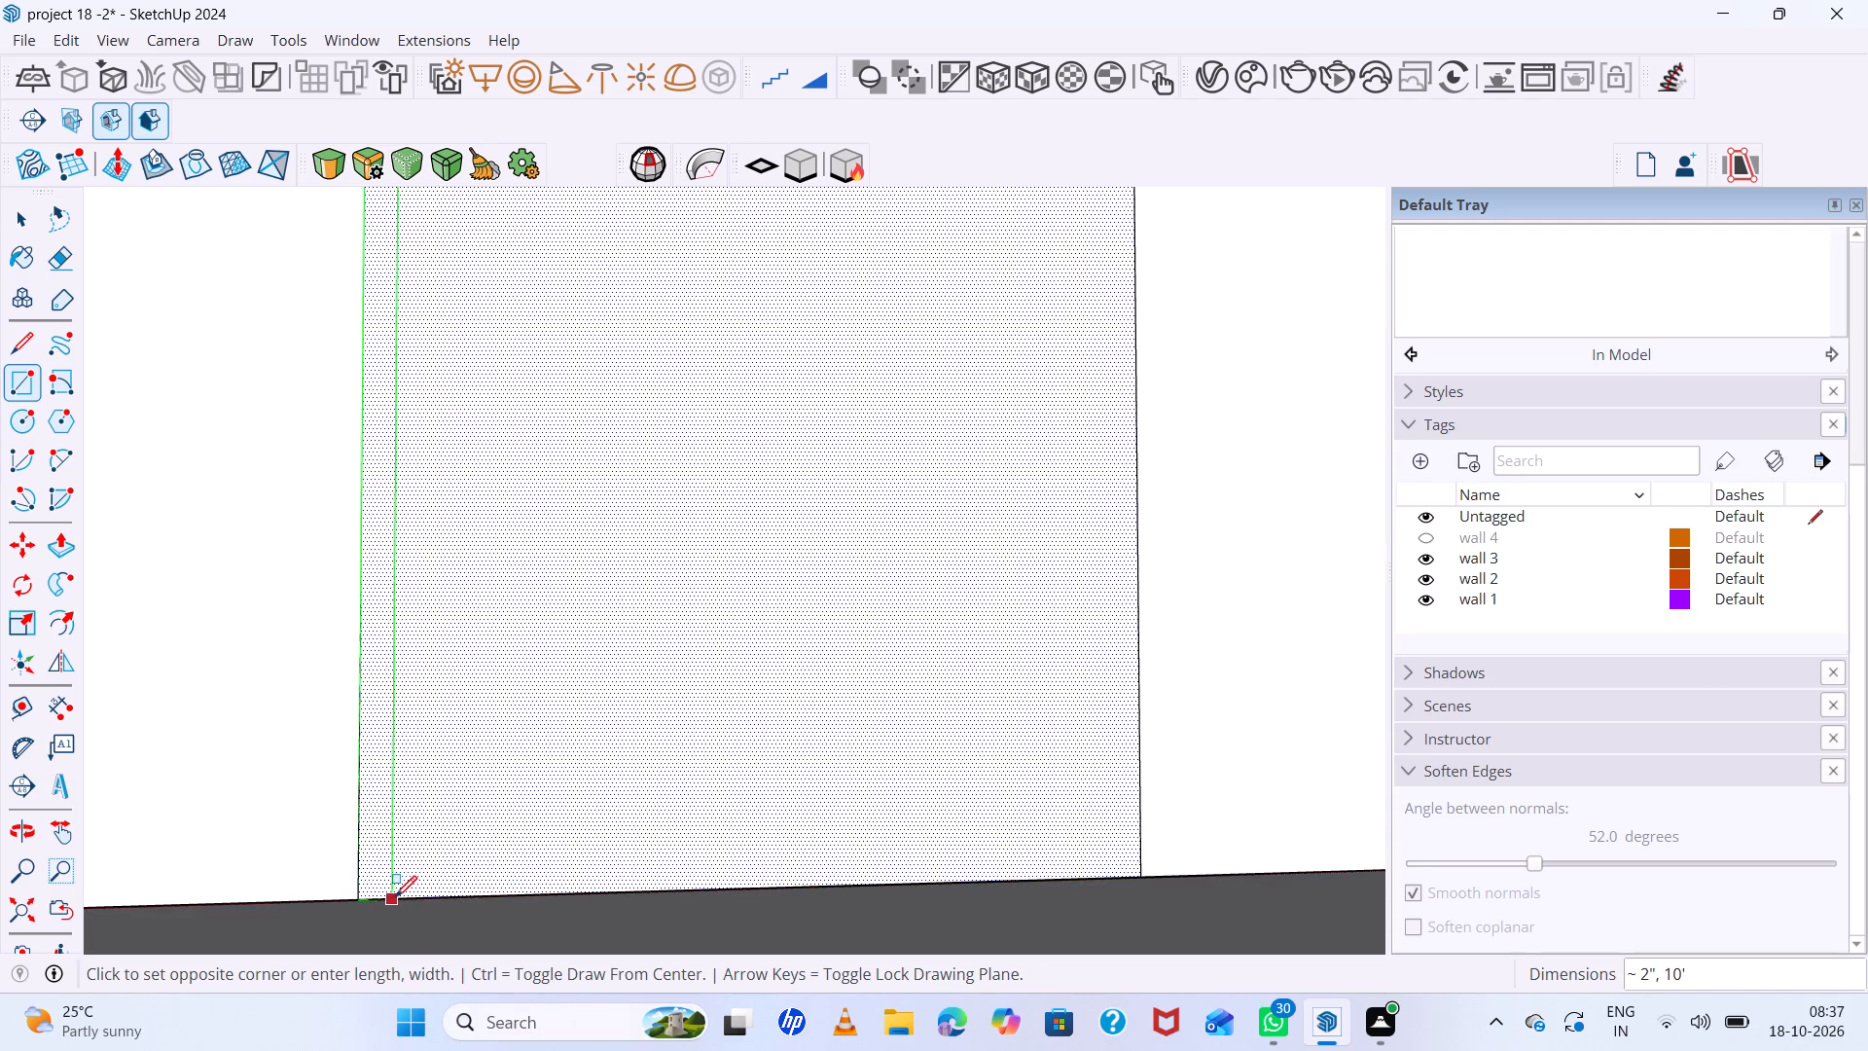
pyautogui.click(388, 898)
pyautogui.press('space')
# Copy the strip about 2" along the wall so it sits adjacent, and array it with 5x.
pyautogui.click(380, 879)
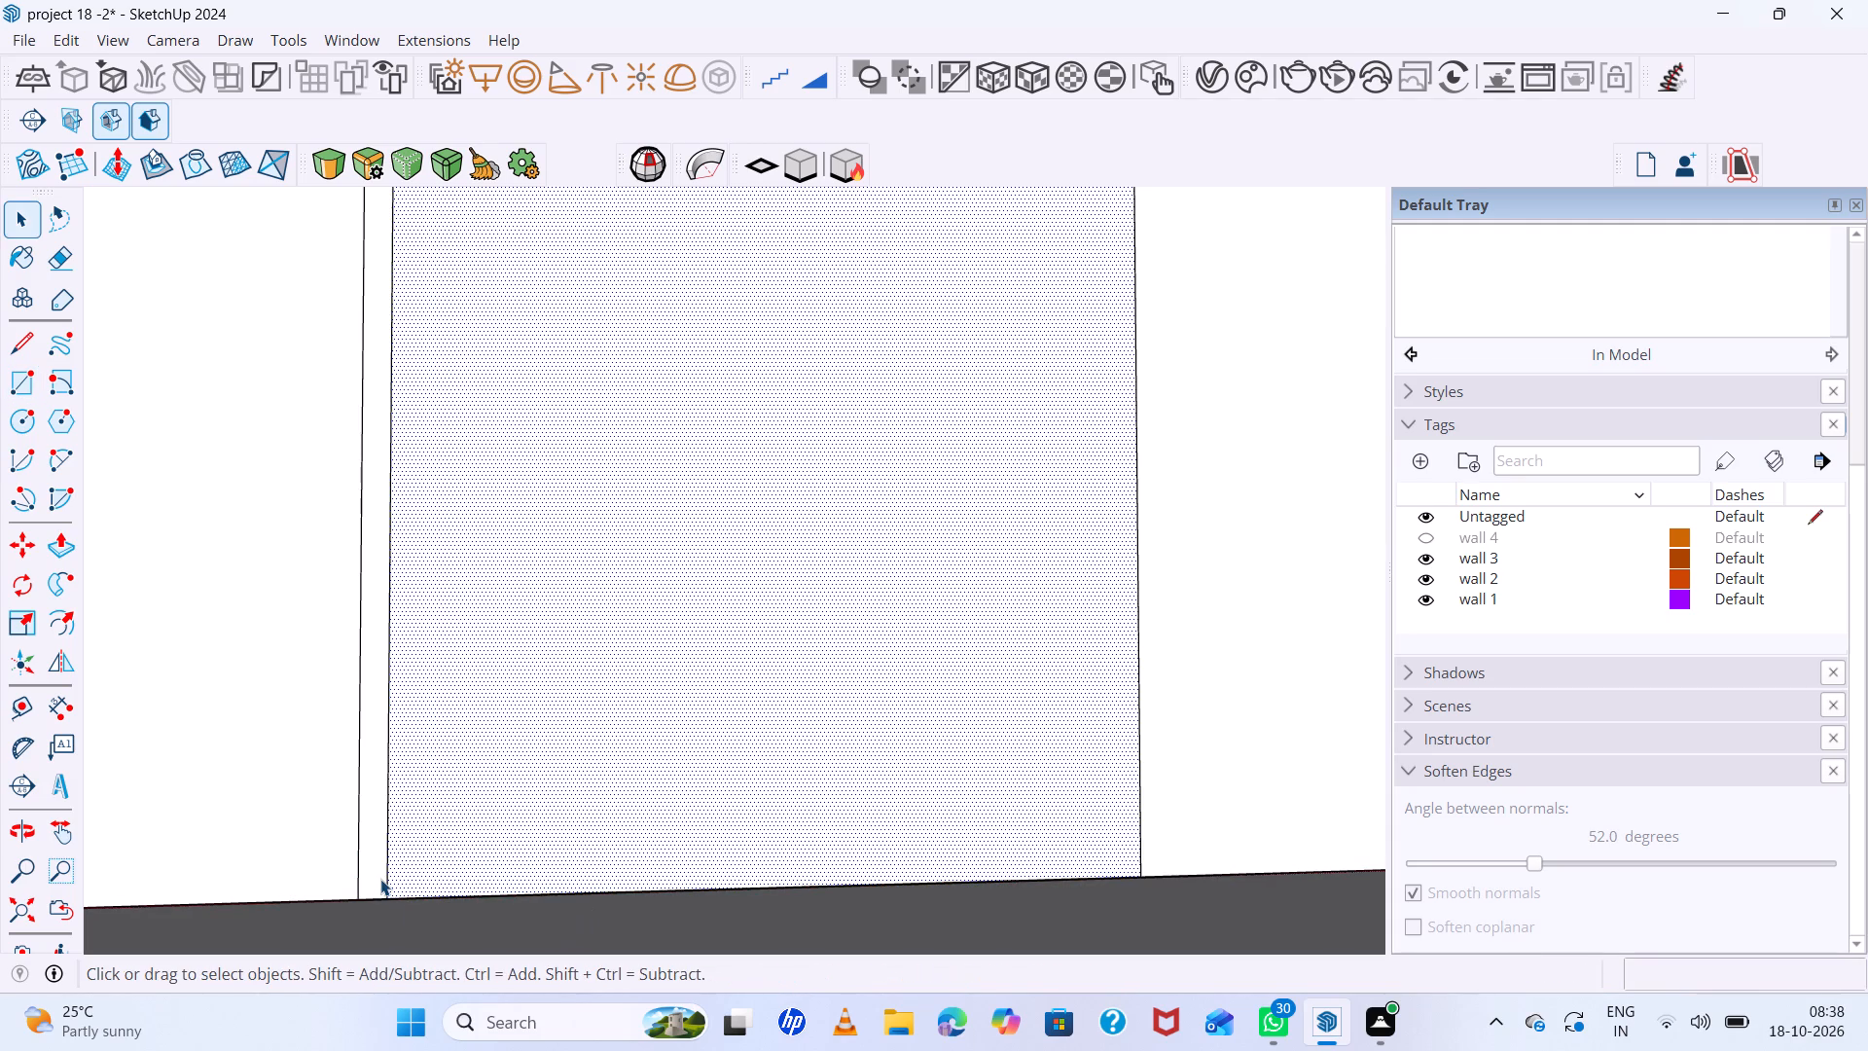
pyautogui.press('m')
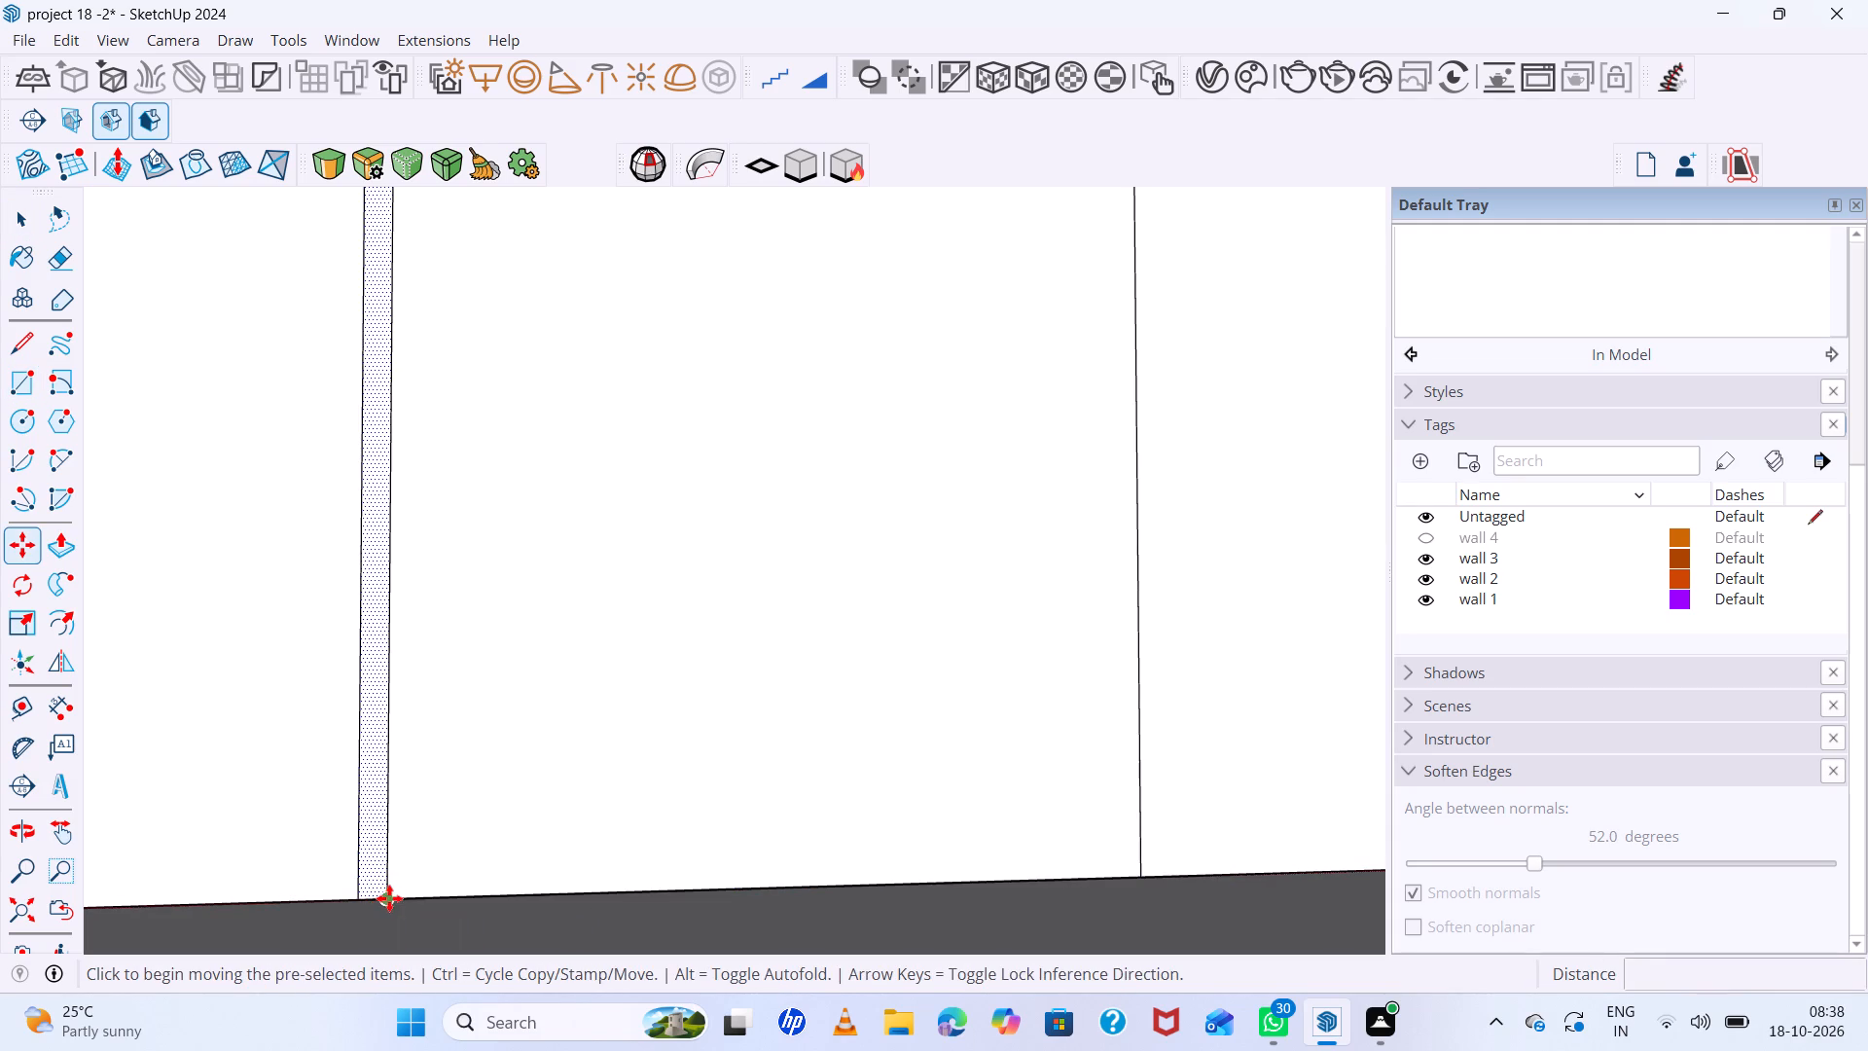
pyautogui.click(360, 899)
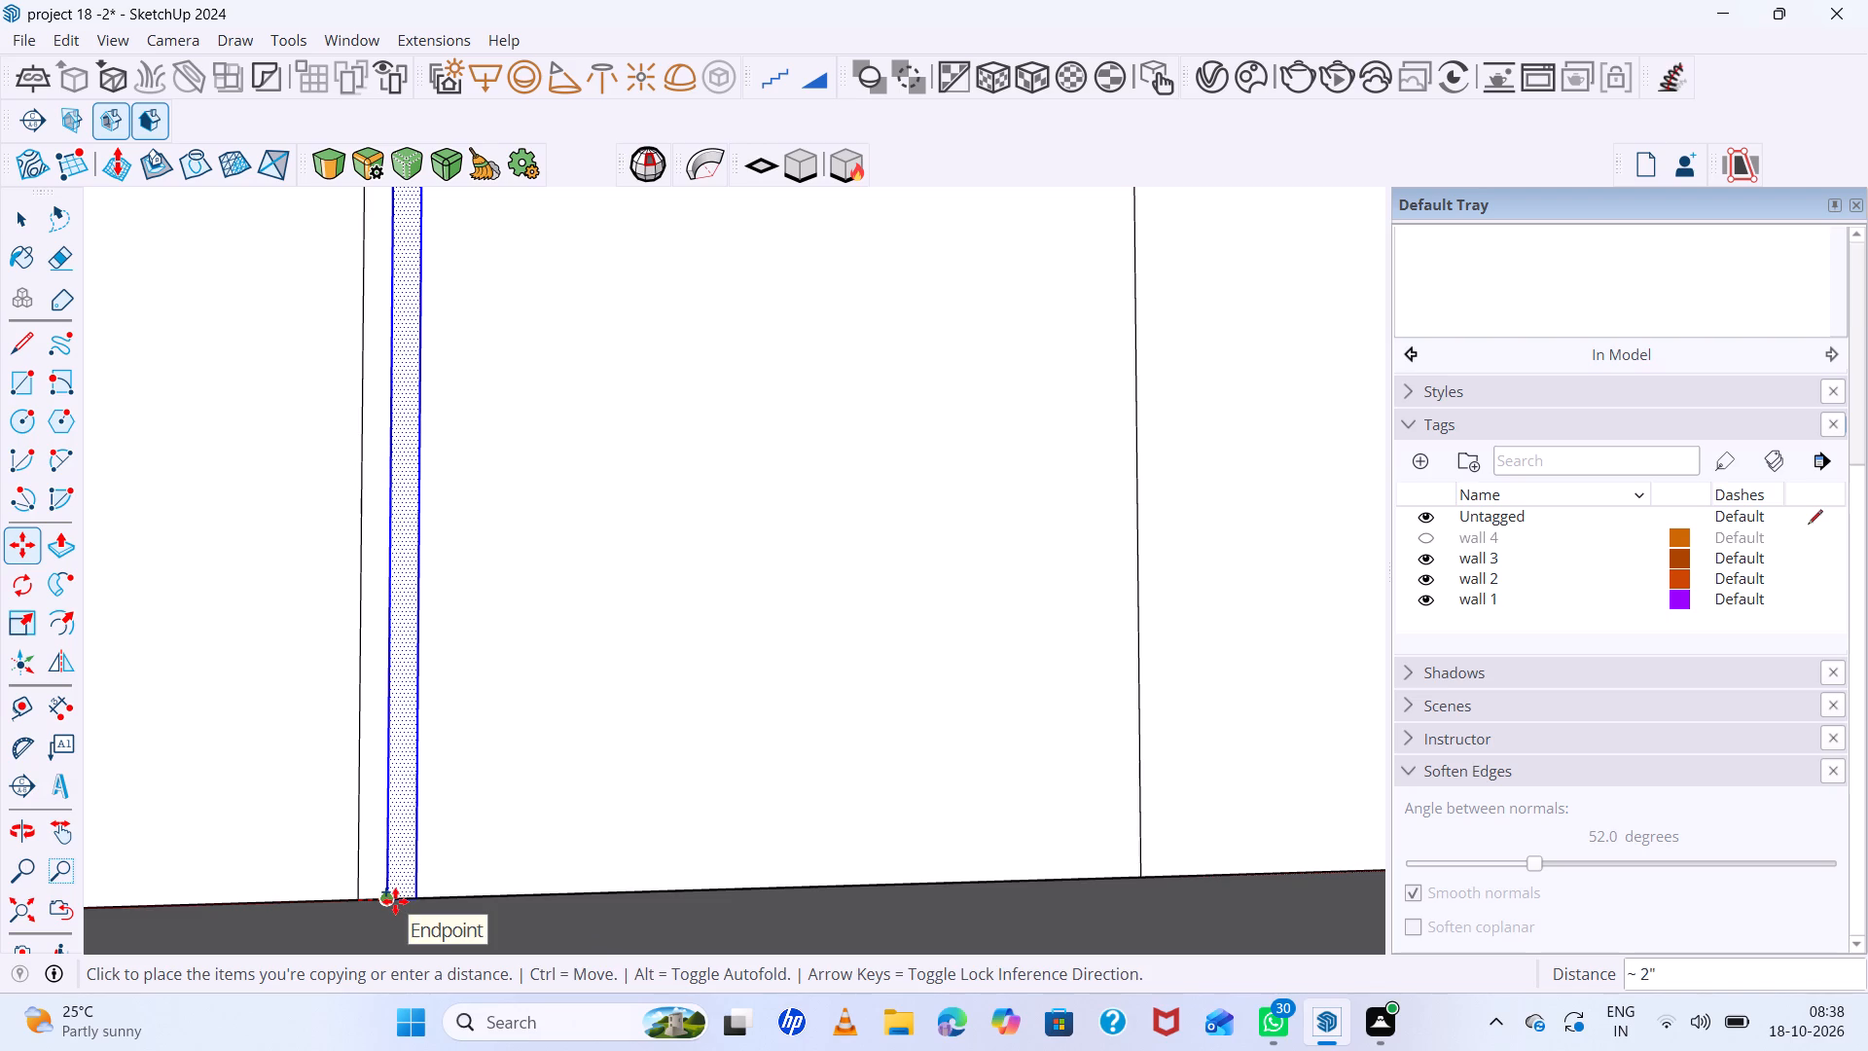
pyautogui.click(395, 901)
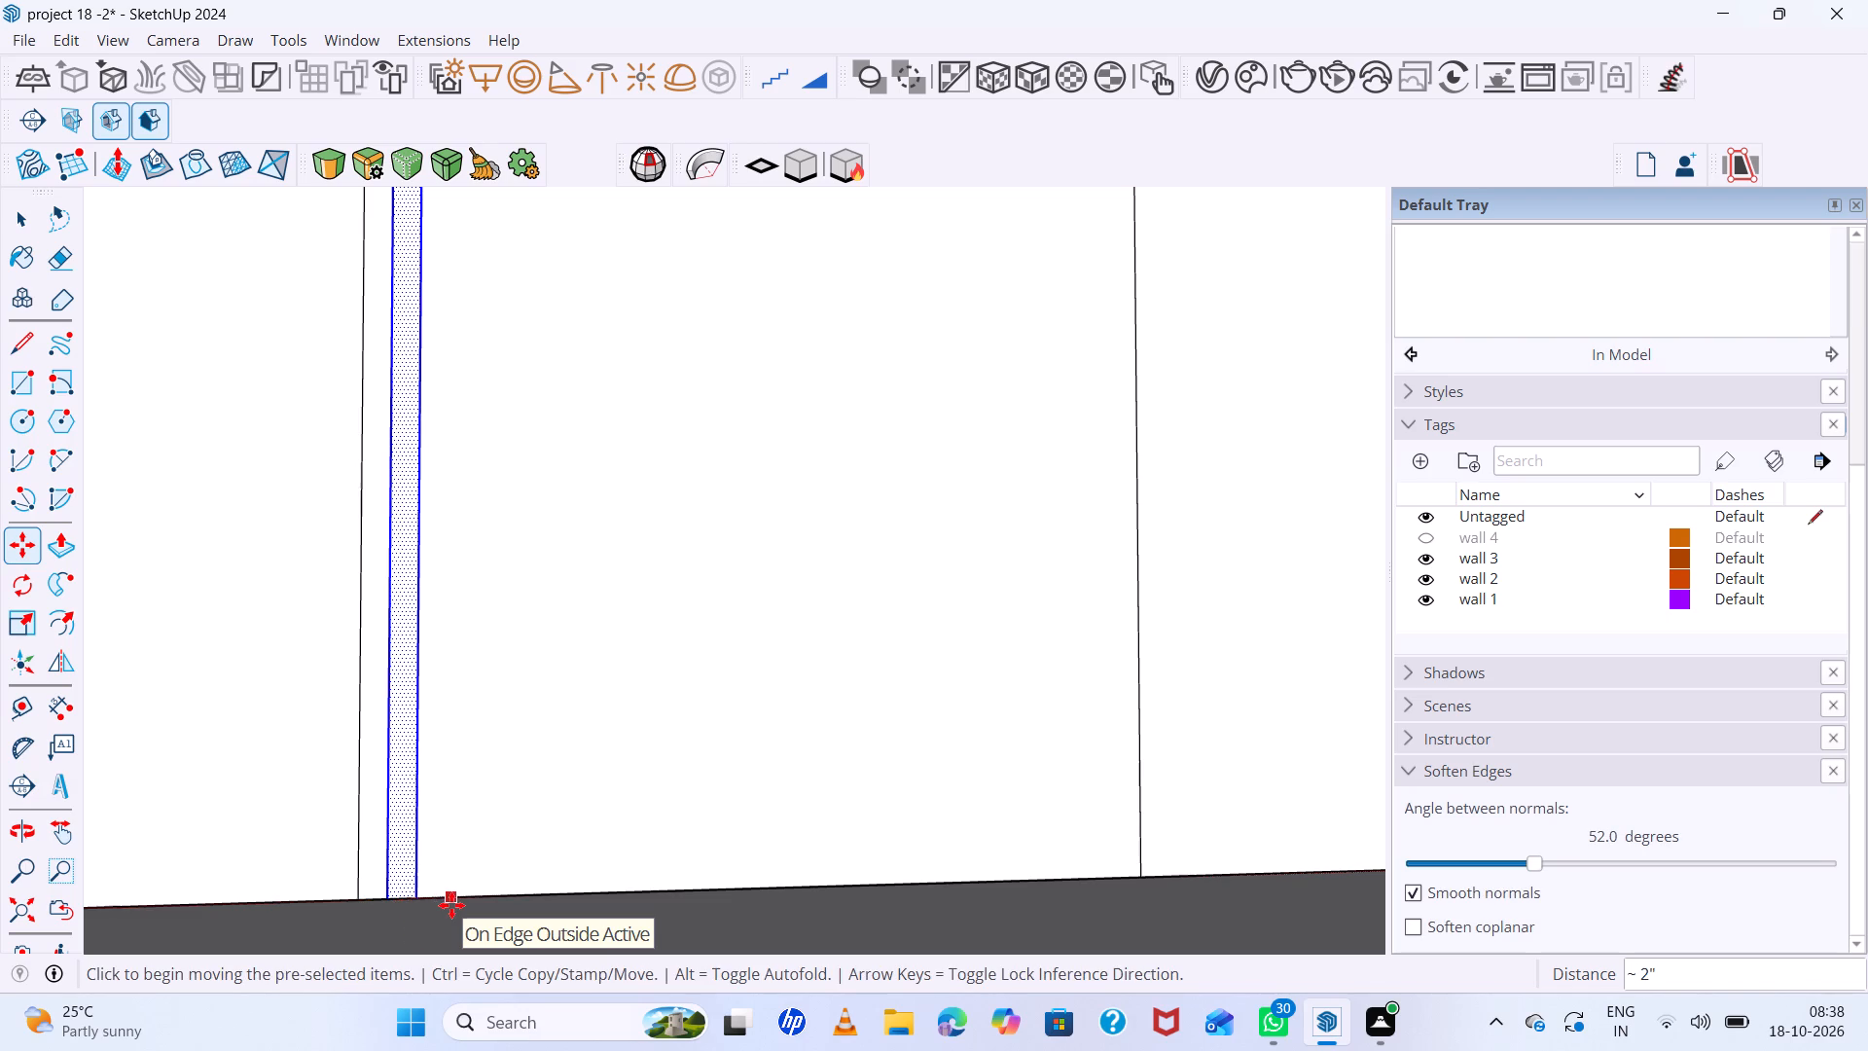
pyautogui.press('5')
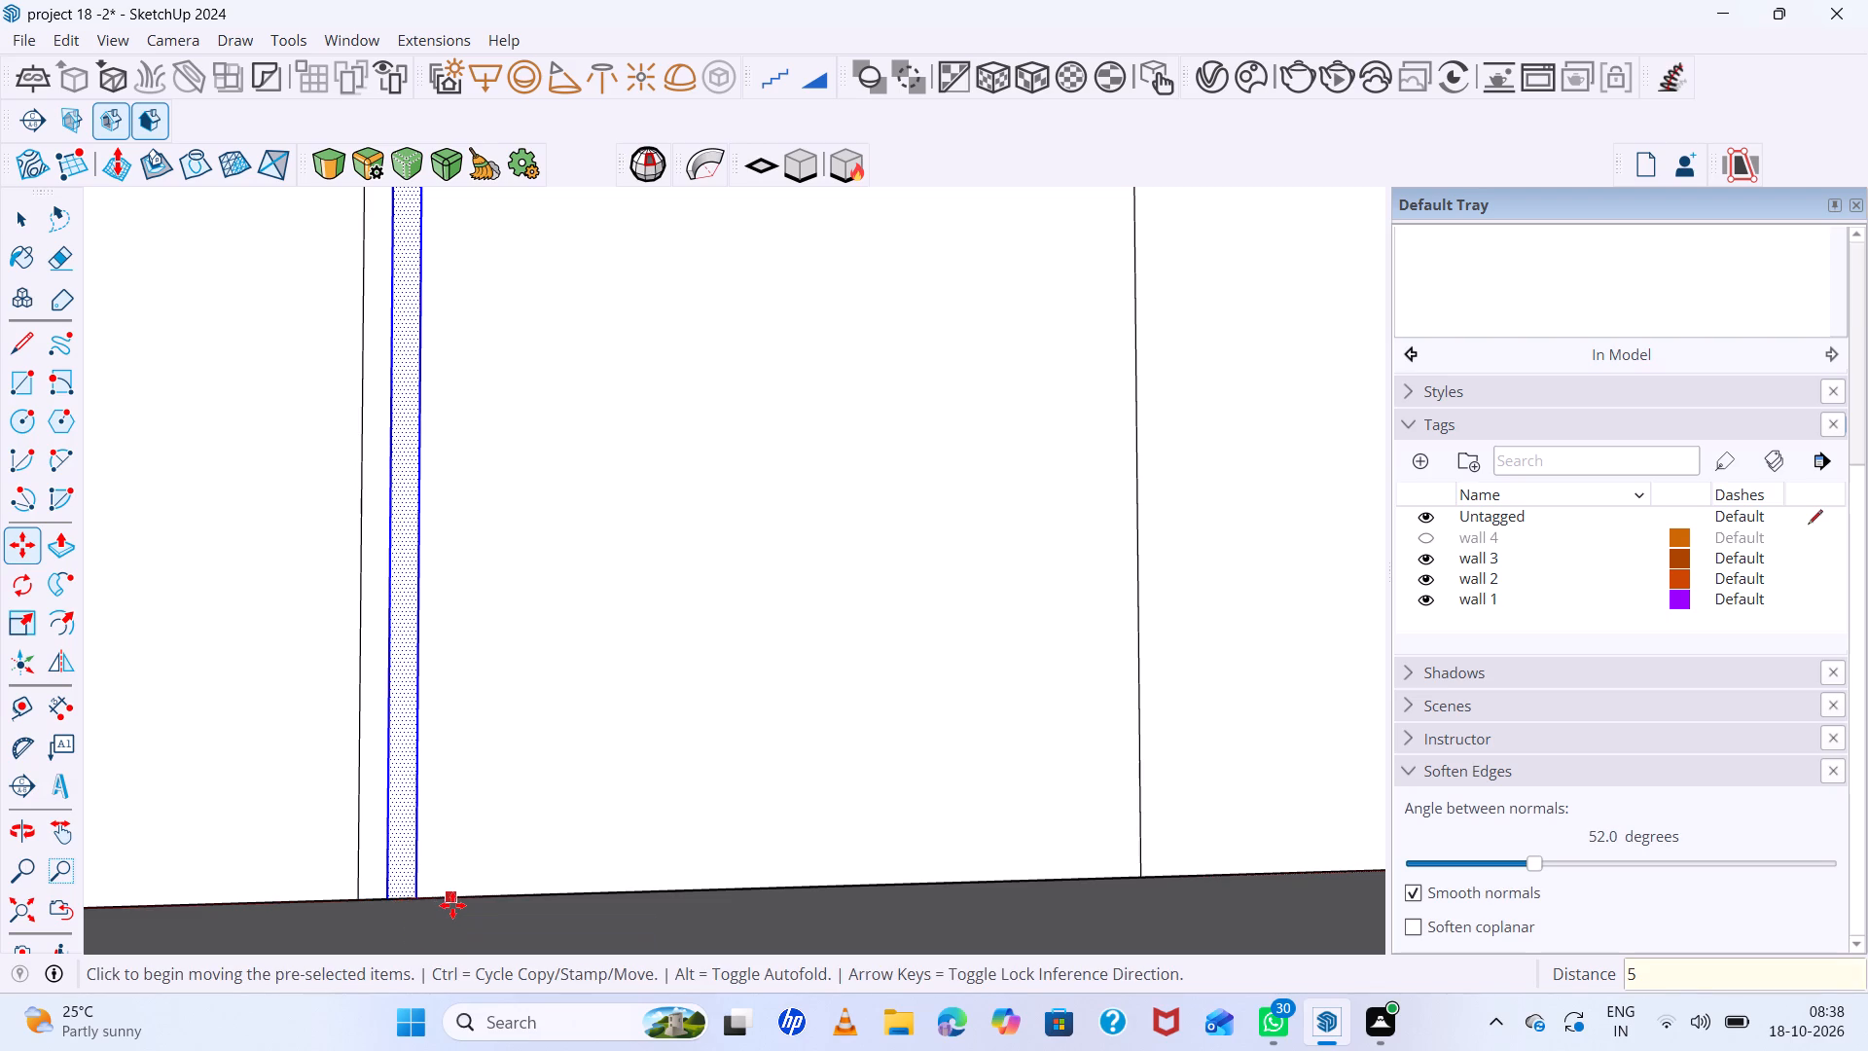
pyautogui.press('x')
pyautogui.press('Return')
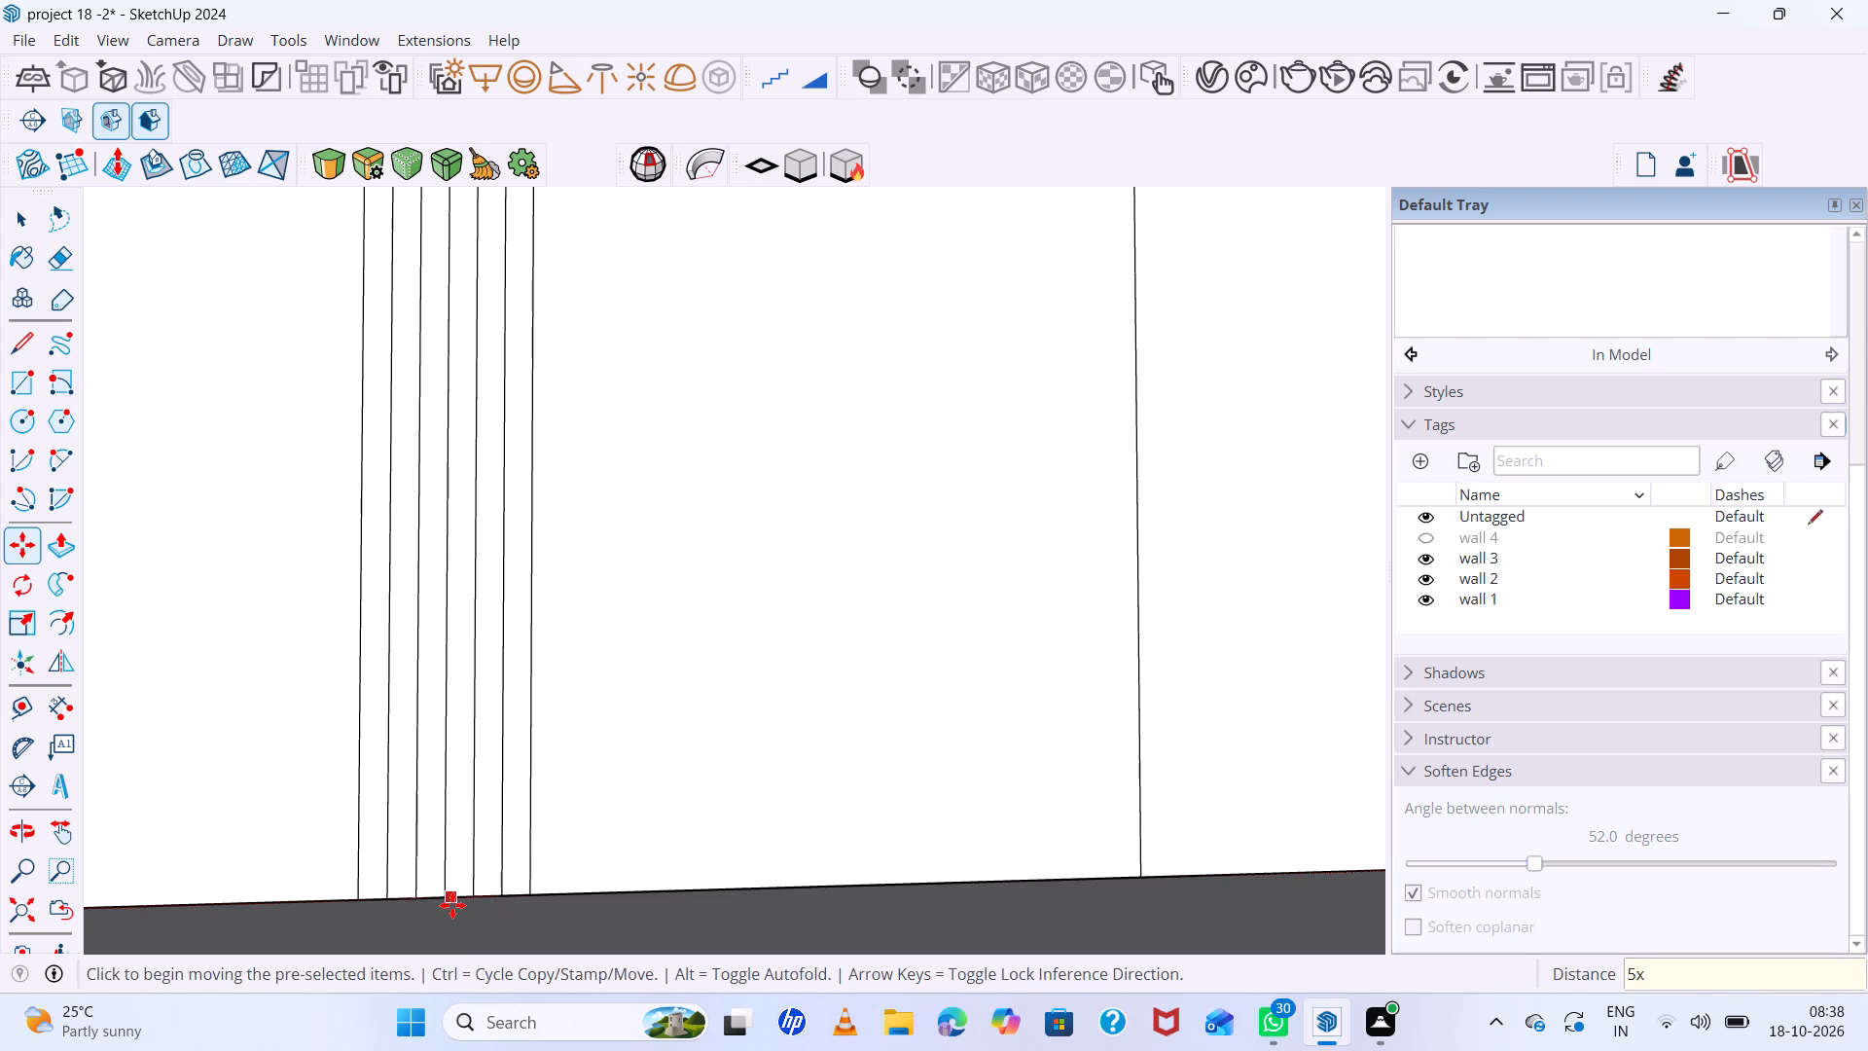
# Copy the last strip of the array farther along the middle panel, leaving a plain gap between them.
pyautogui.scroll(-12, 676, 863)
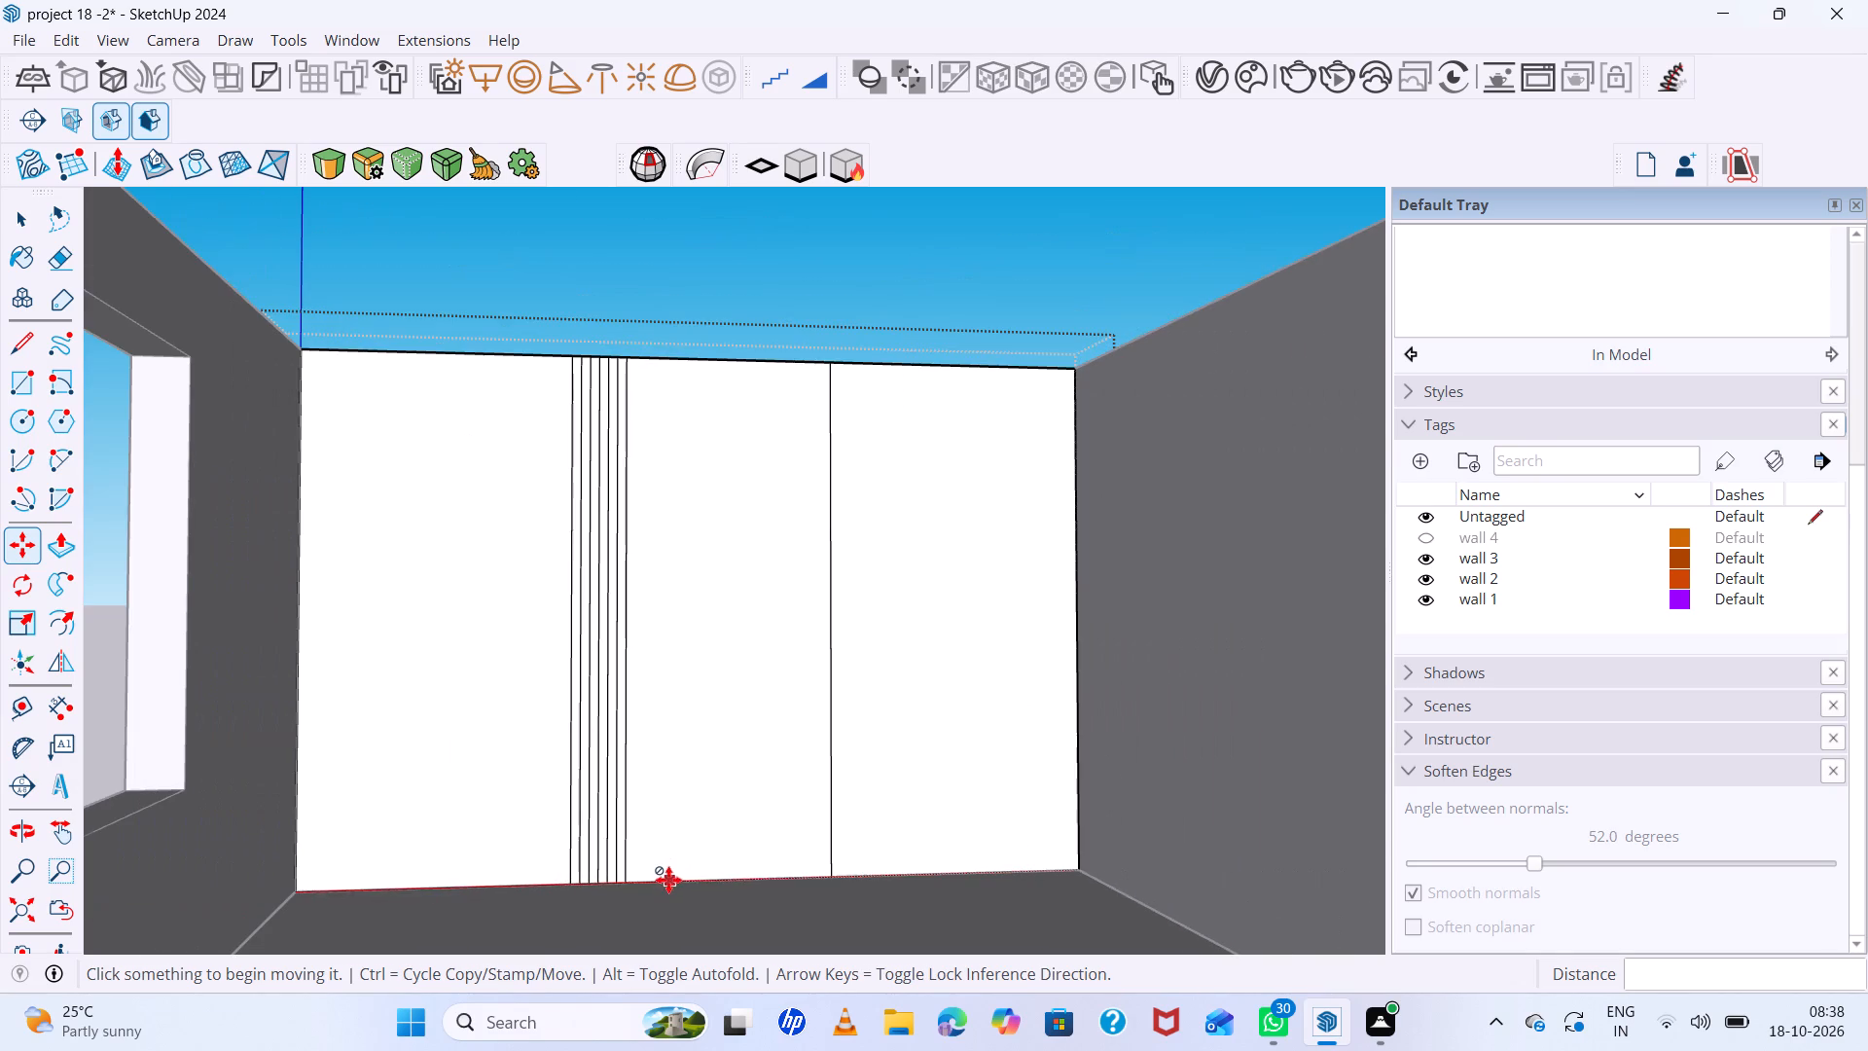
pyautogui.moveTo(729, 900); pyautogui.dragTo(665, 924, button='middle')
pyautogui.scroll(13, 658, 908)
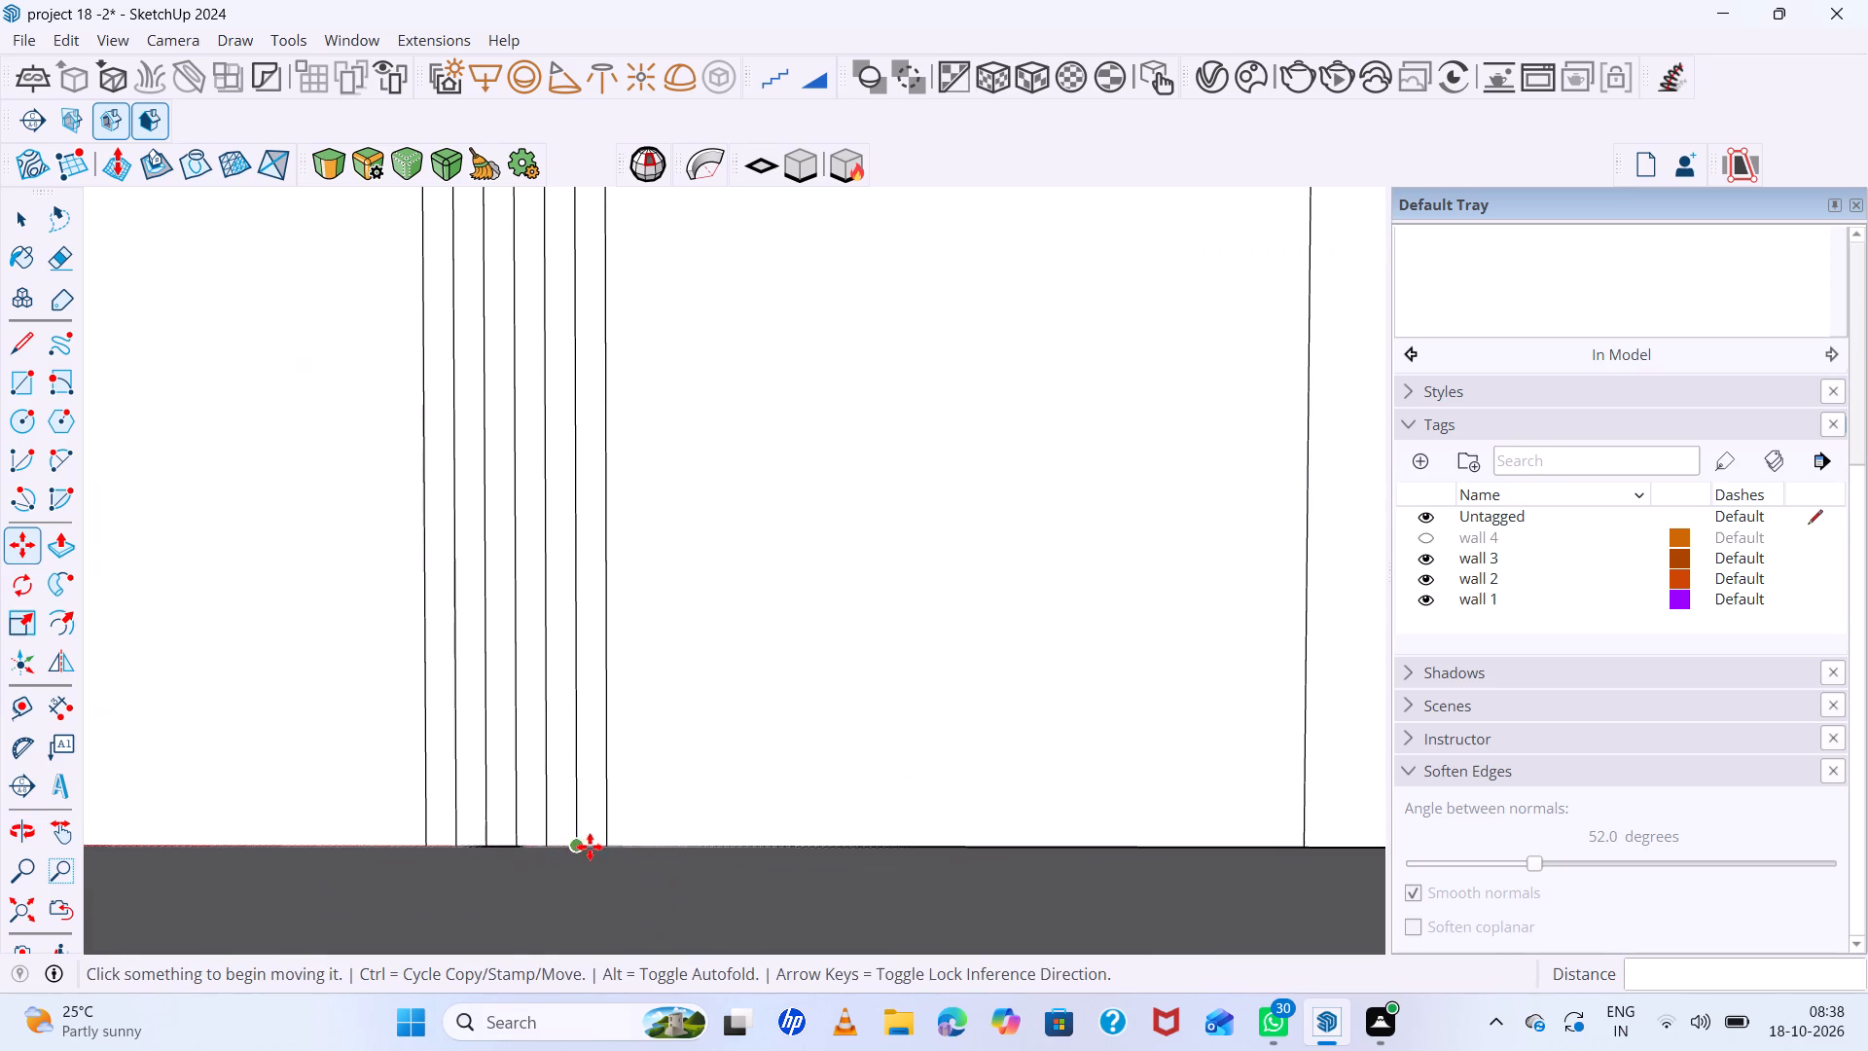
pyautogui.press('space')
pyautogui.click(593, 833)
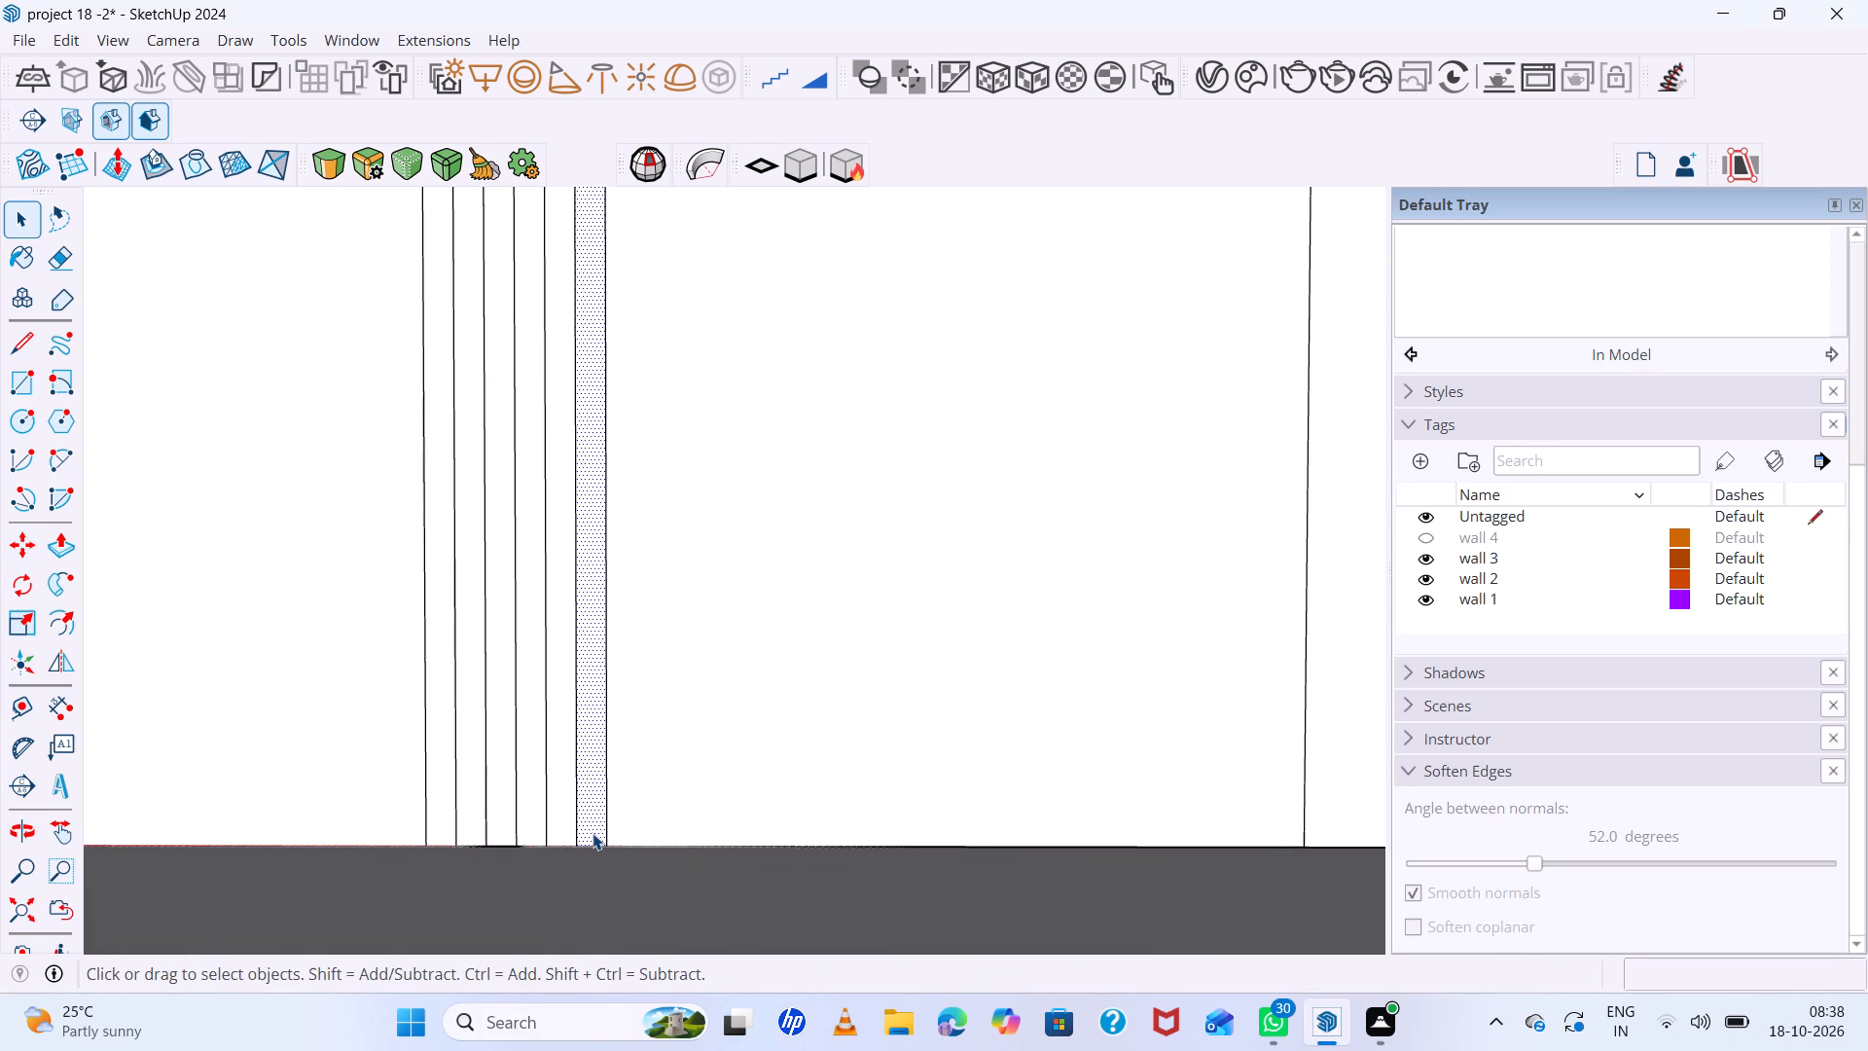
pyautogui.press('m')
pyautogui.click(576, 845)
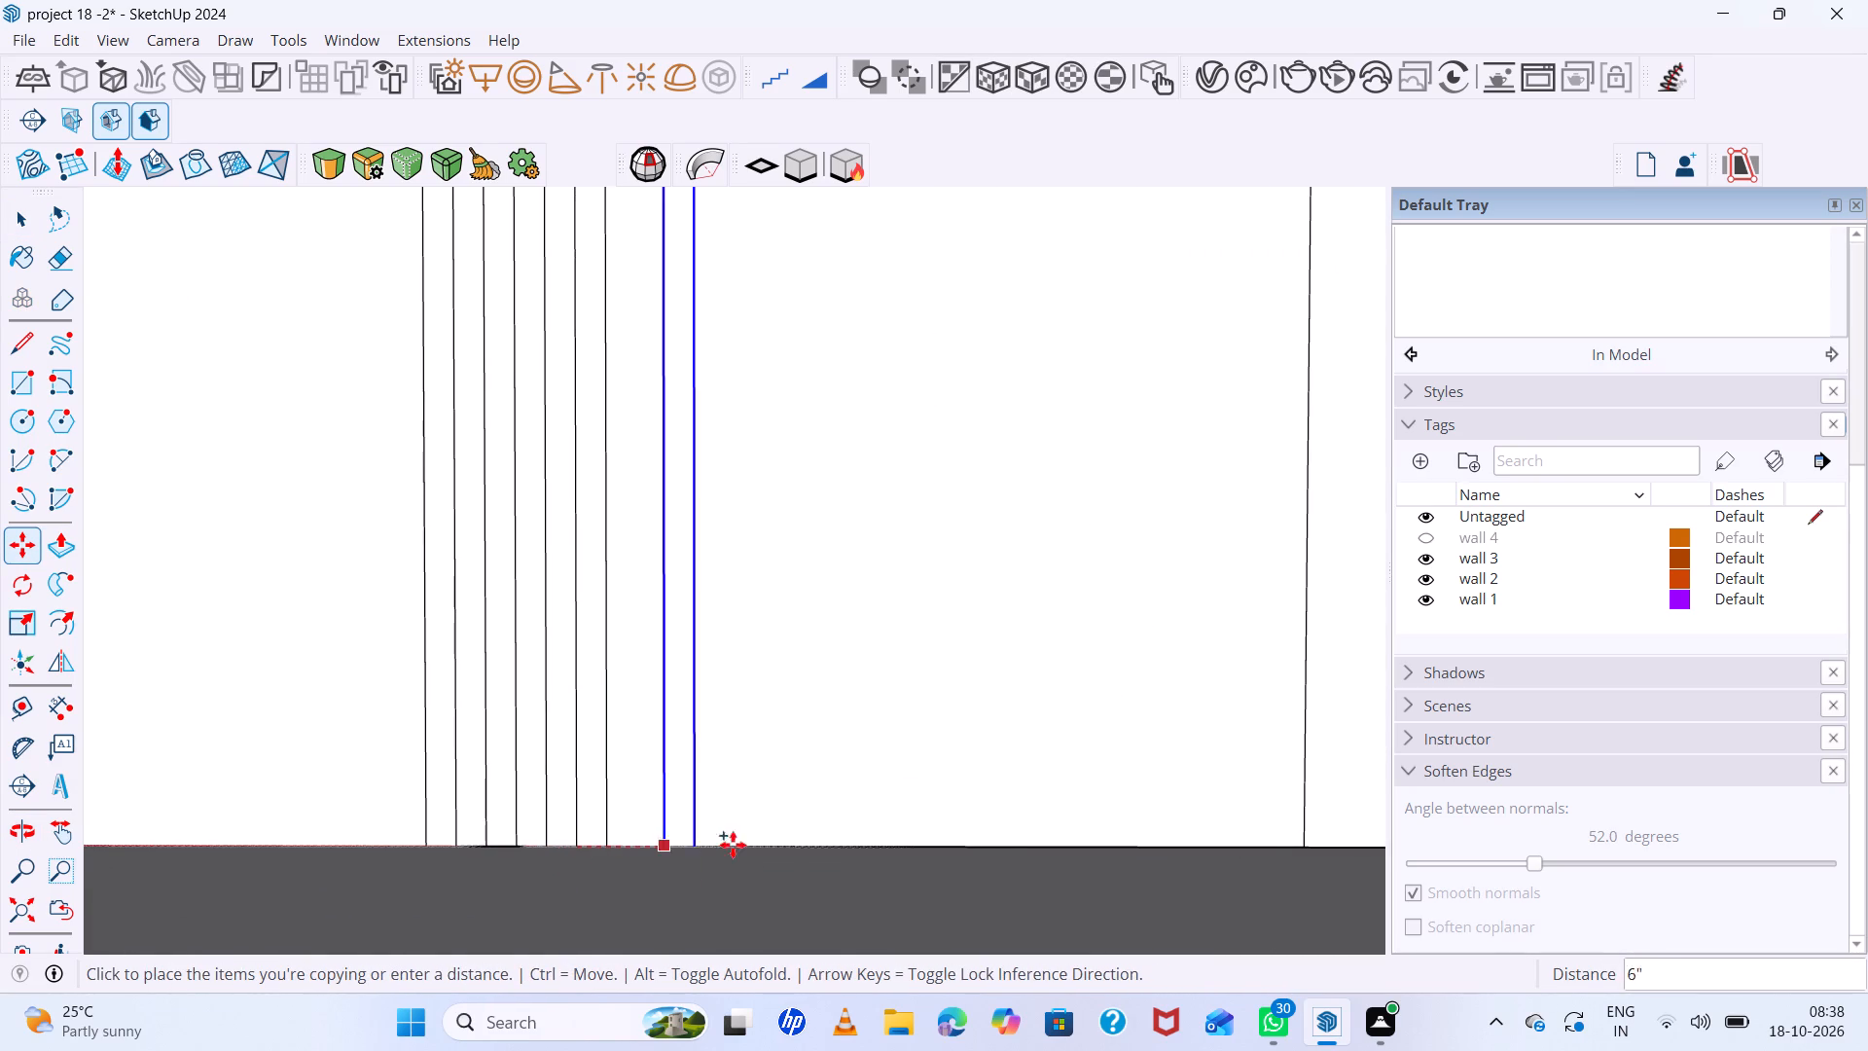
pyautogui.click(795, 843)
pyautogui.scroll(-4, 748, 870)
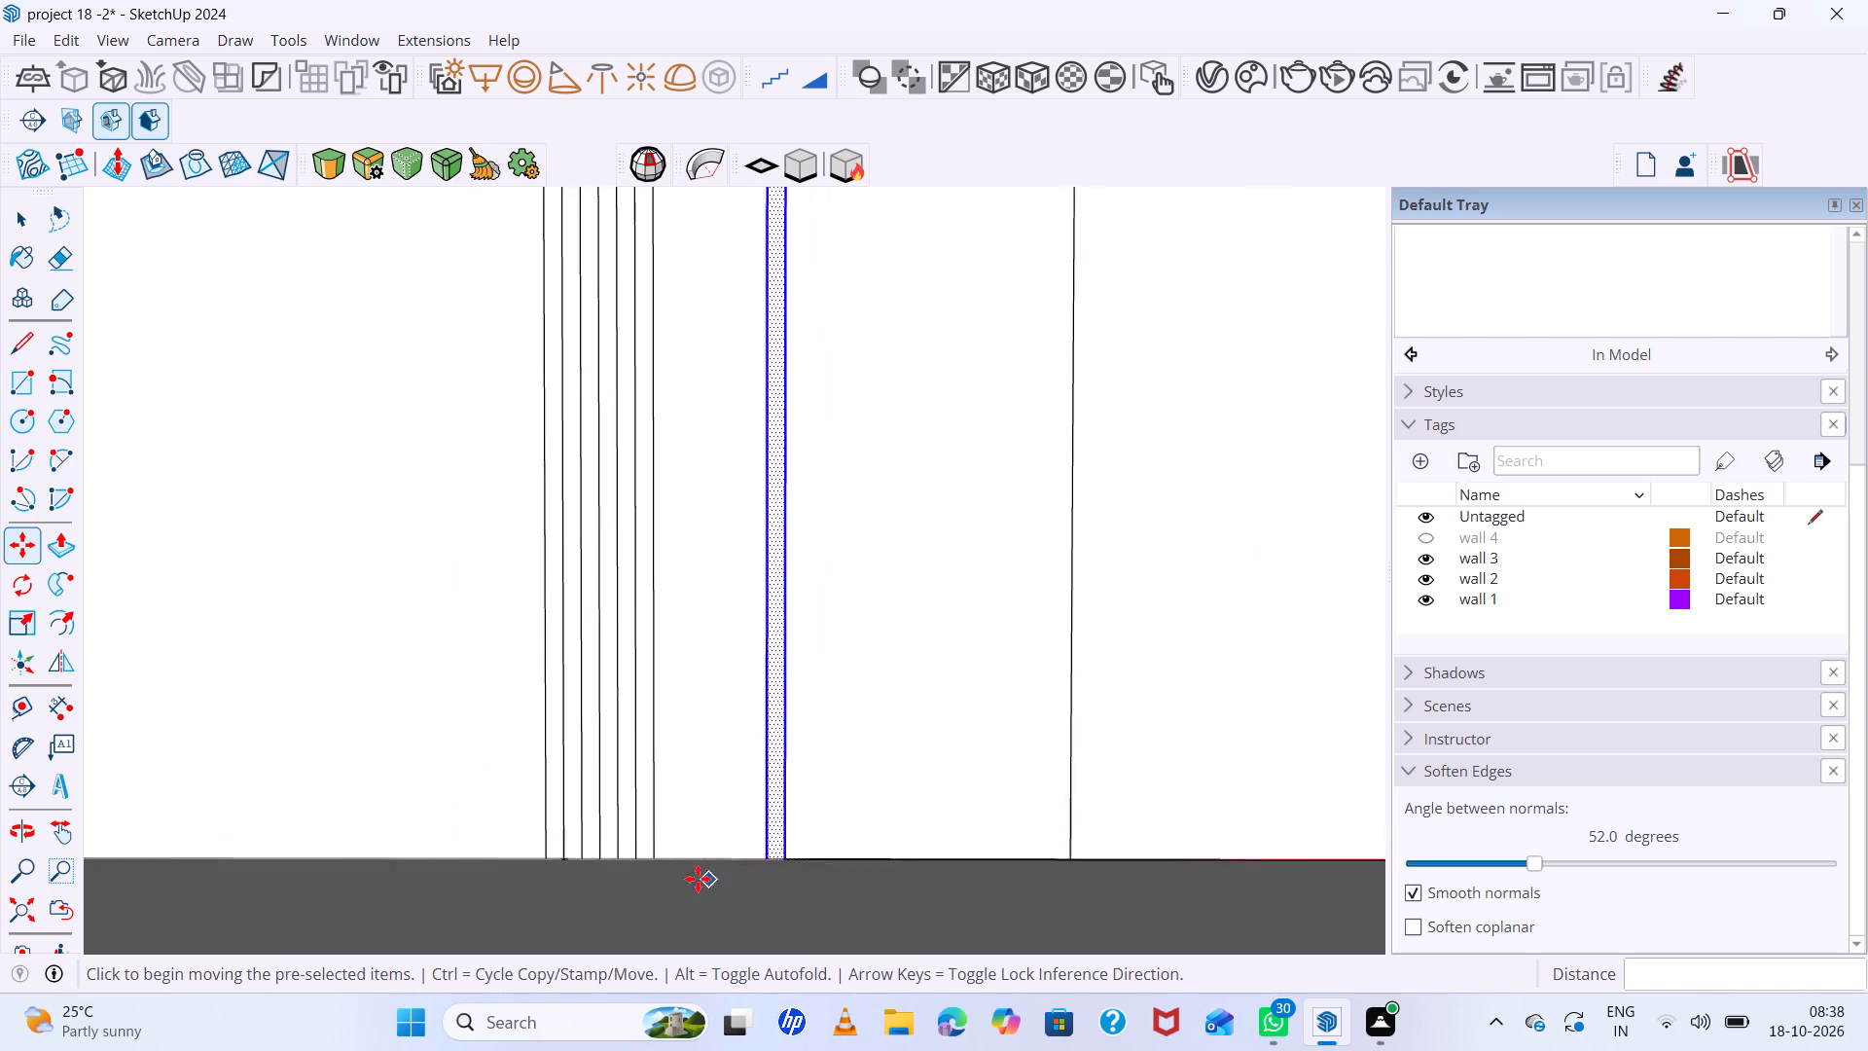
# Copy the separate strip about 2" to form an adjoining pair as in the reference image, and exit the wall group.
pyautogui.scroll(-20, 698, 879)
pyautogui.scroll(-14, 698, 879)
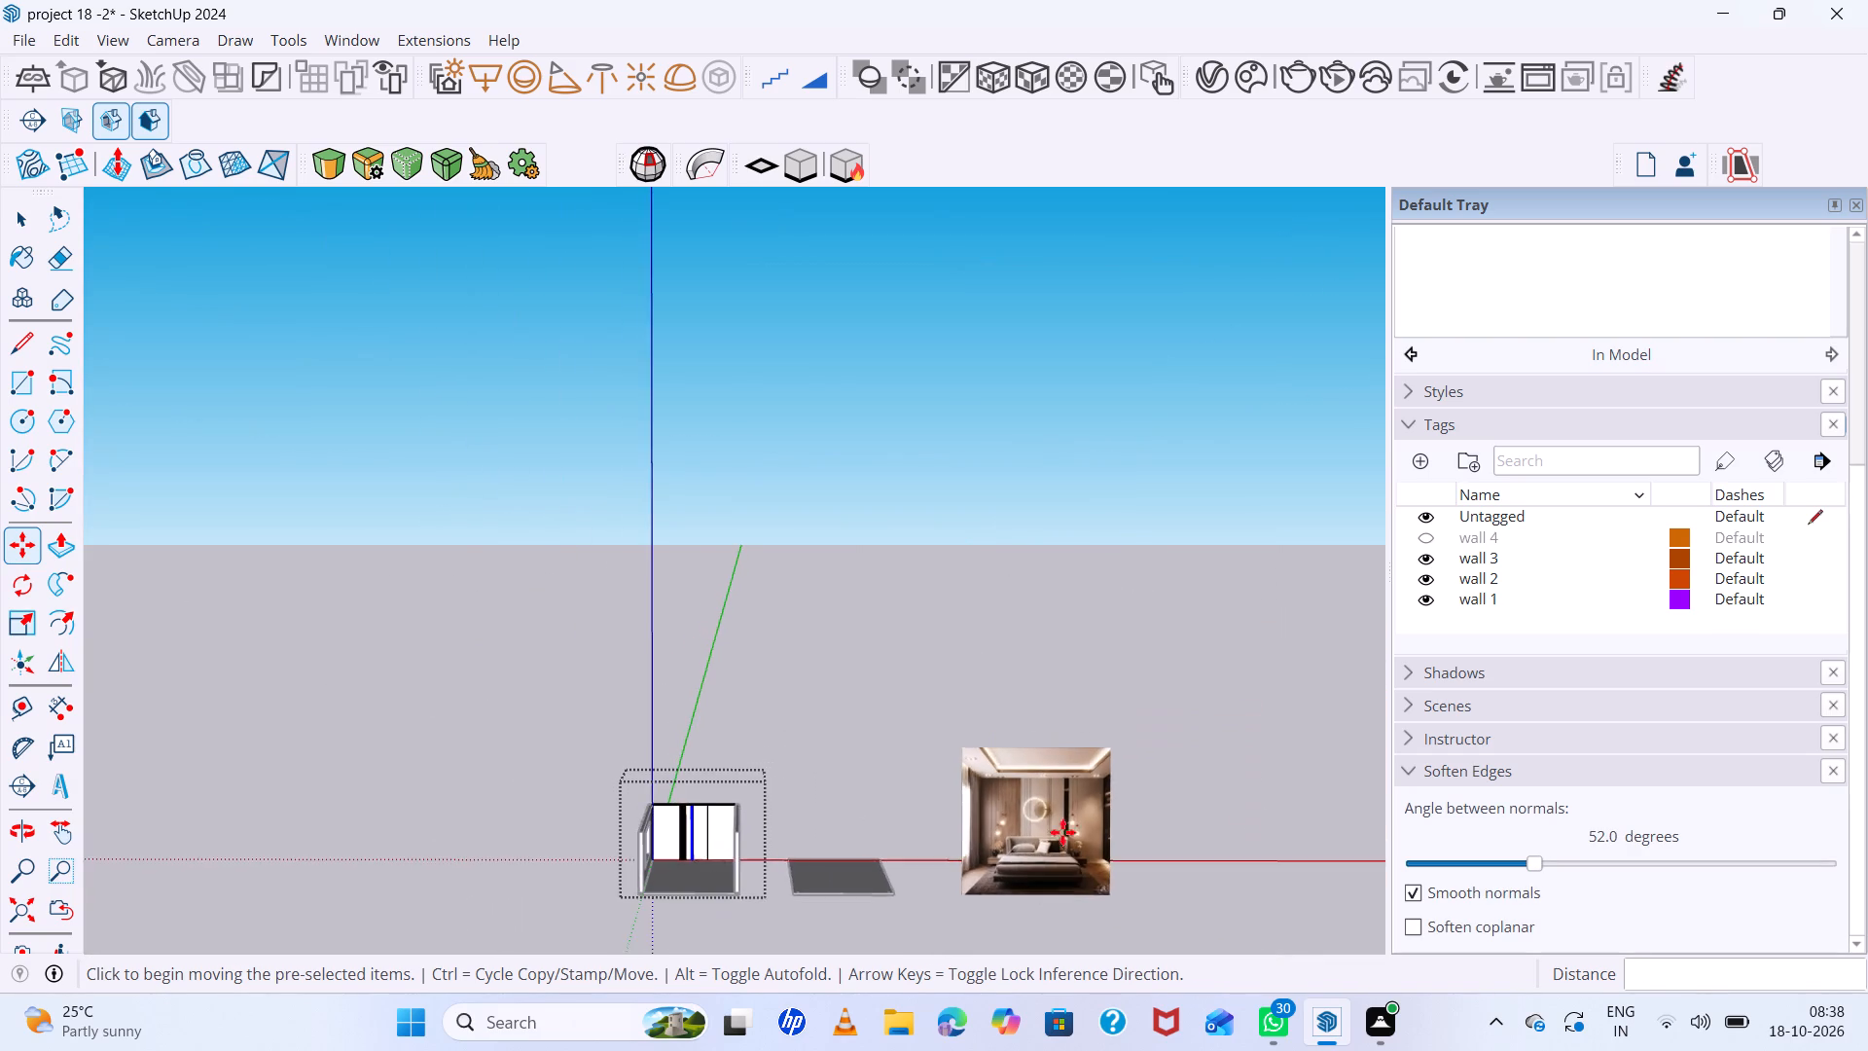
pyautogui.scroll(20, 1253, 813)
pyautogui.scroll(5, 1253, 813)
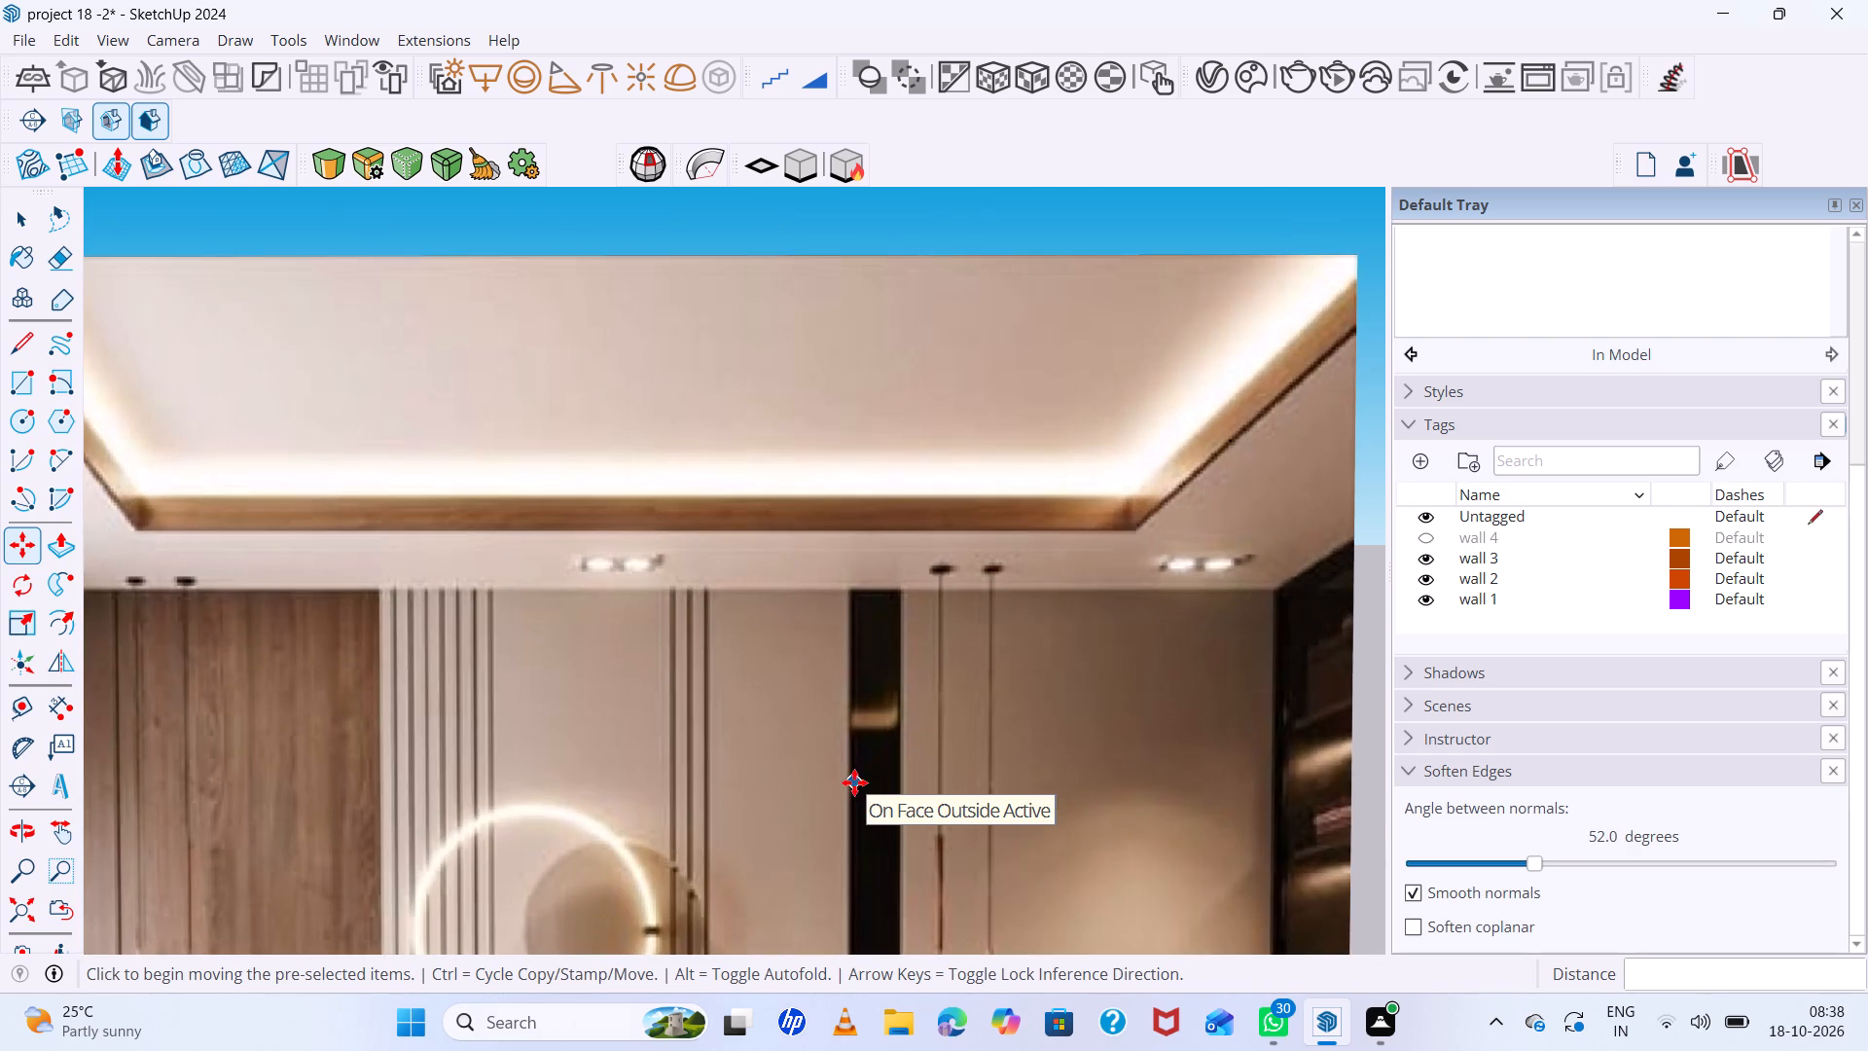
pyautogui.scroll(-20, 854, 782)
pyautogui.scroll(-4, 854, 782)
pyautogui.scroll(4, 470, 888)
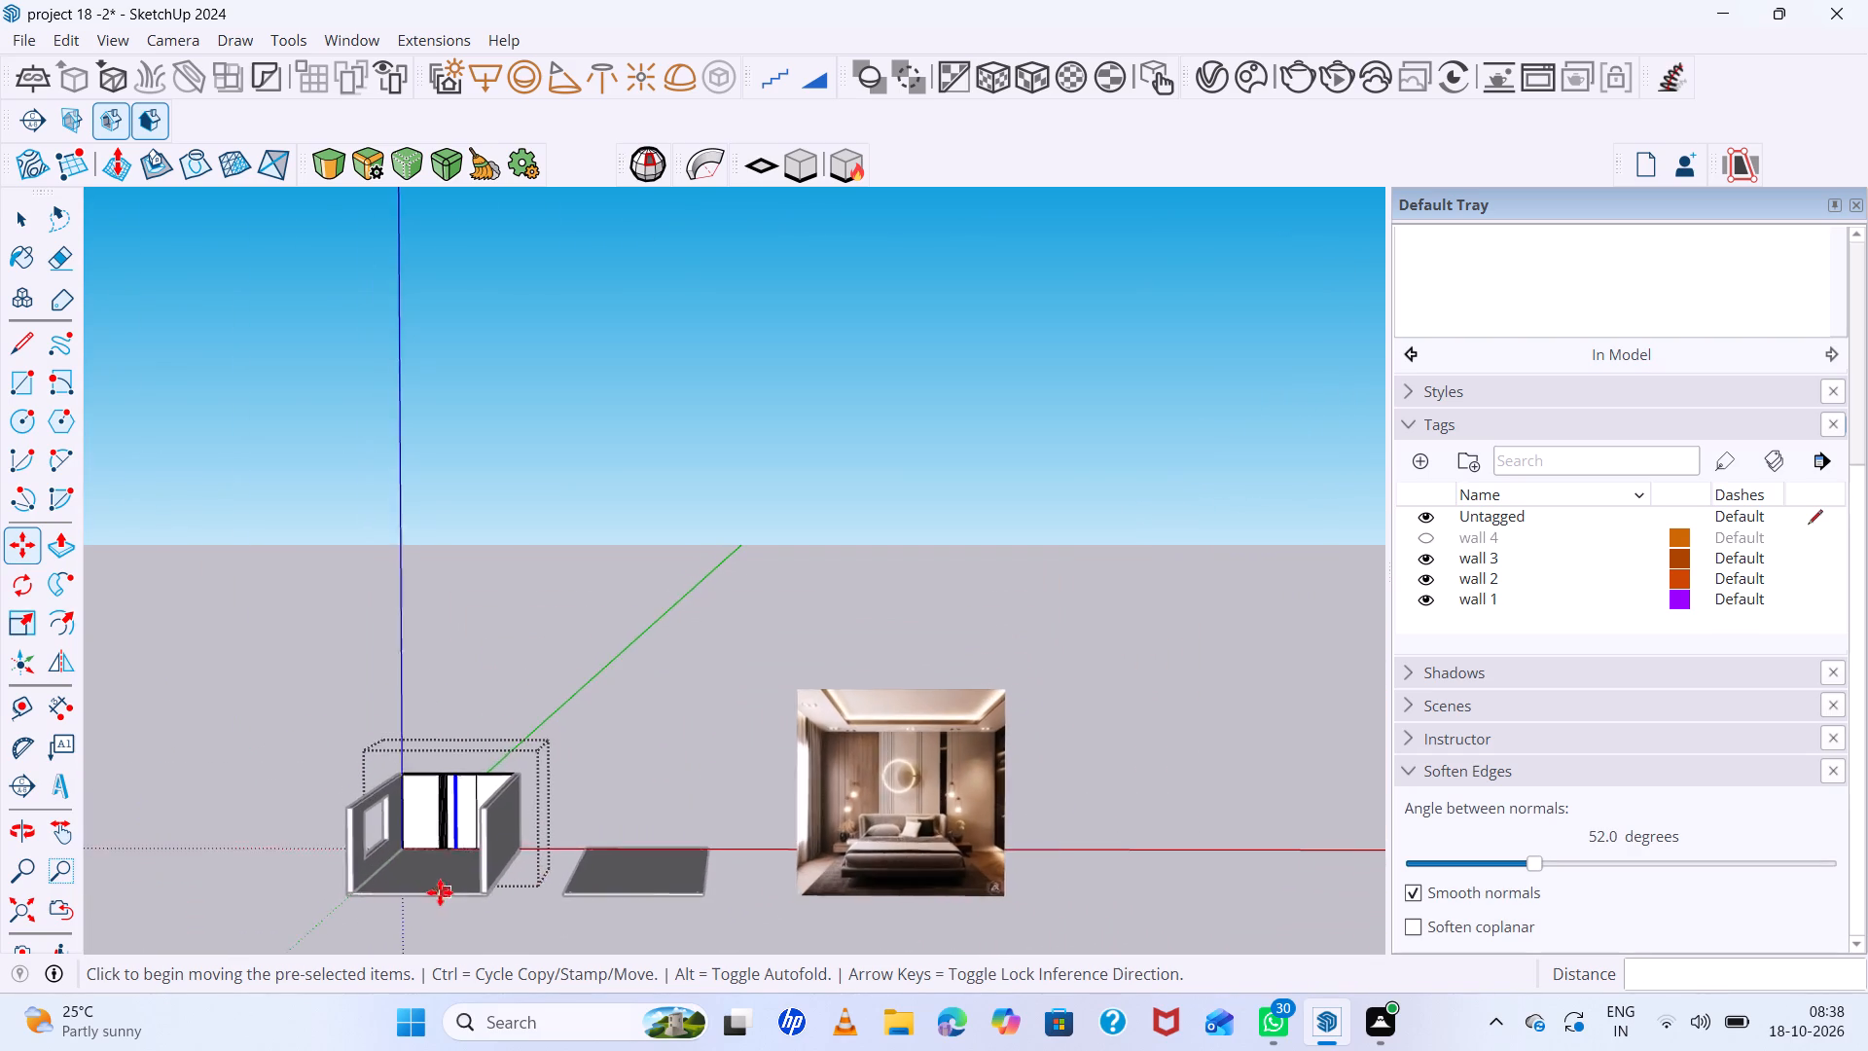
pyautogui.scroll(20, 440, 892)
pyautogui.scroll(8, 440, 892)
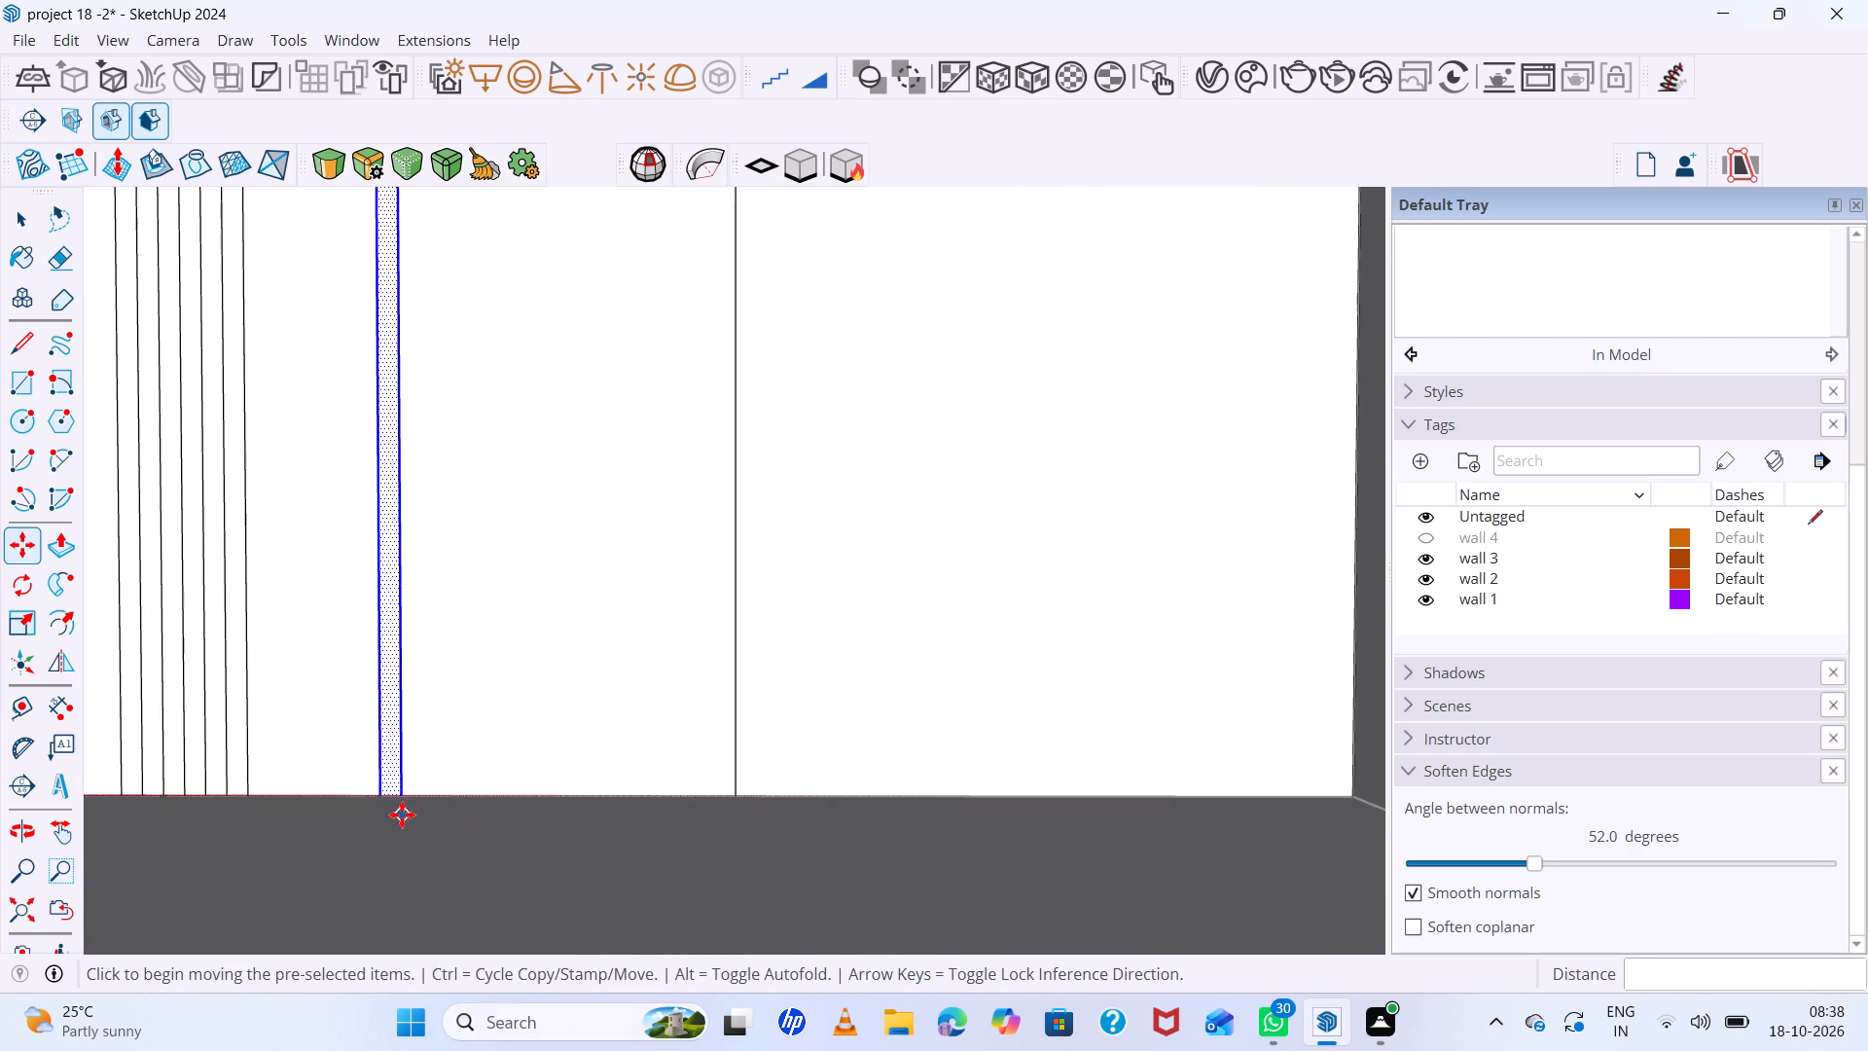
pyautogui.click(402, 795)
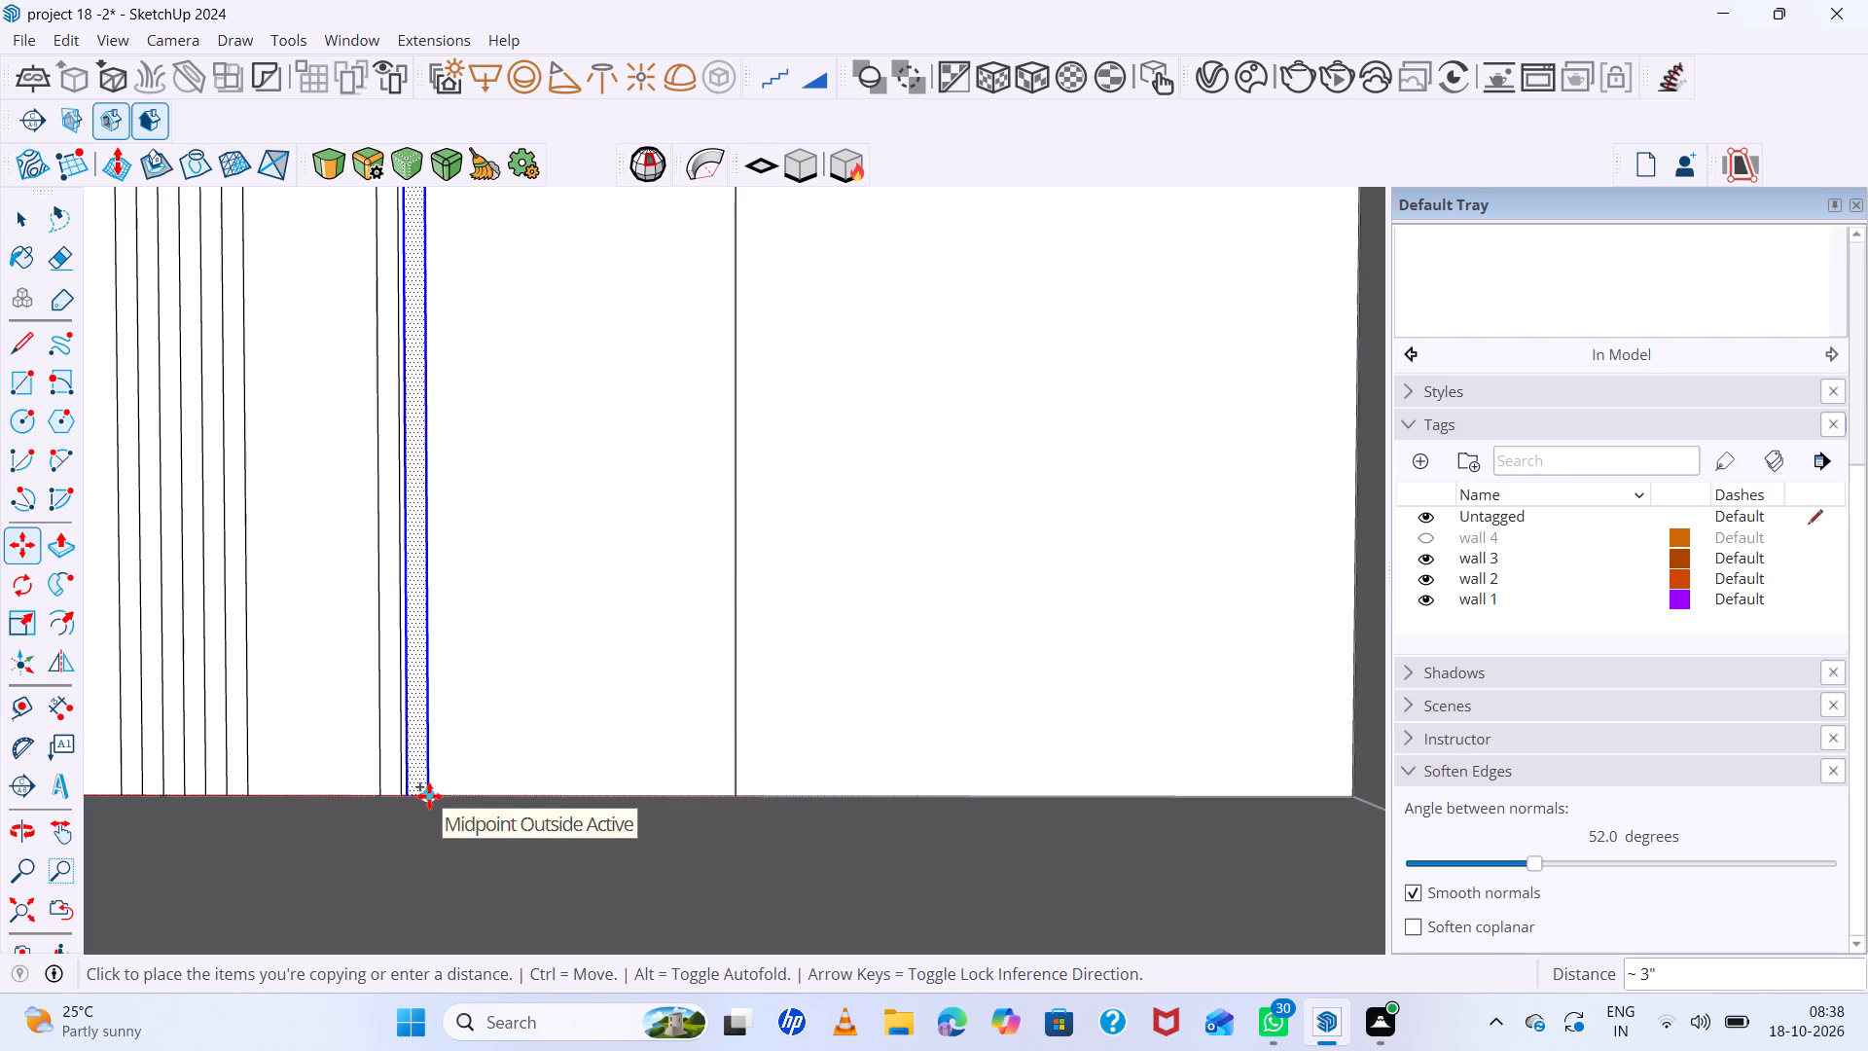
pyautogui.press('space')
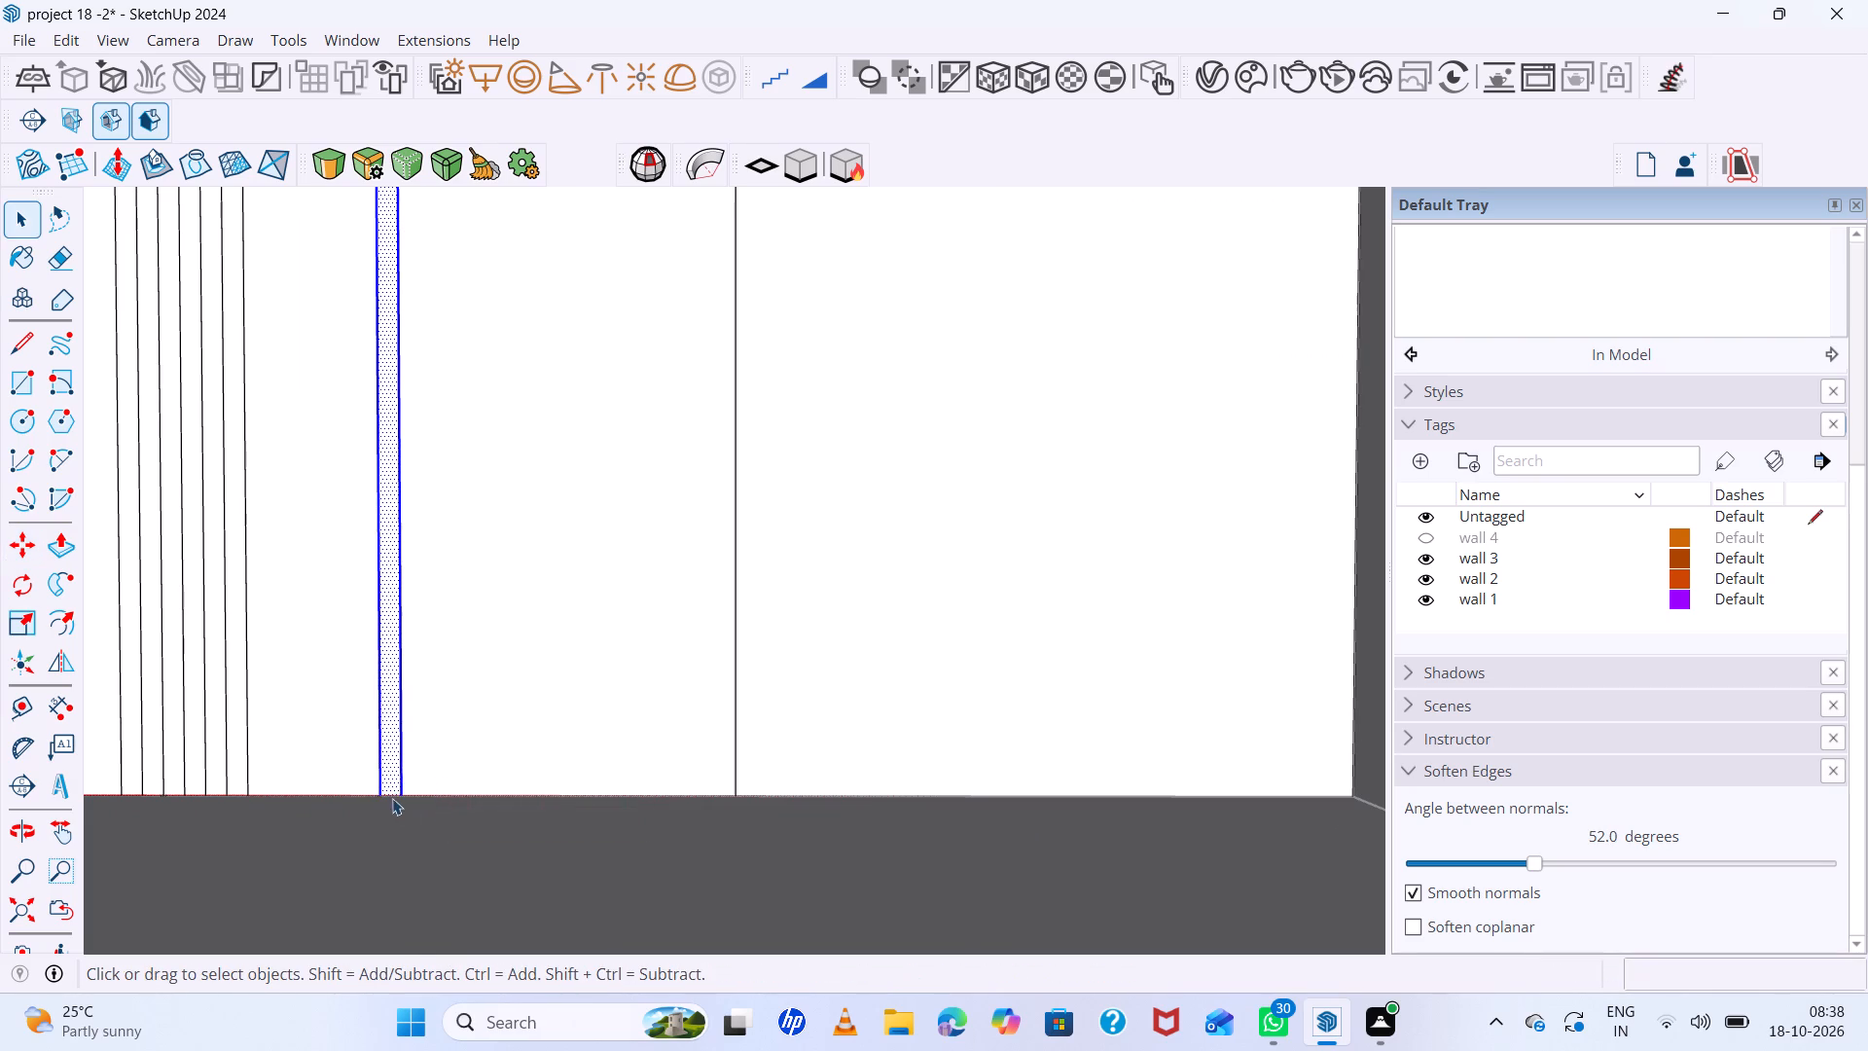
pyautogui.scroll(2, 378, 796)
pyautogui.press('m')
pyautogui.scroll(5, 377, 795)
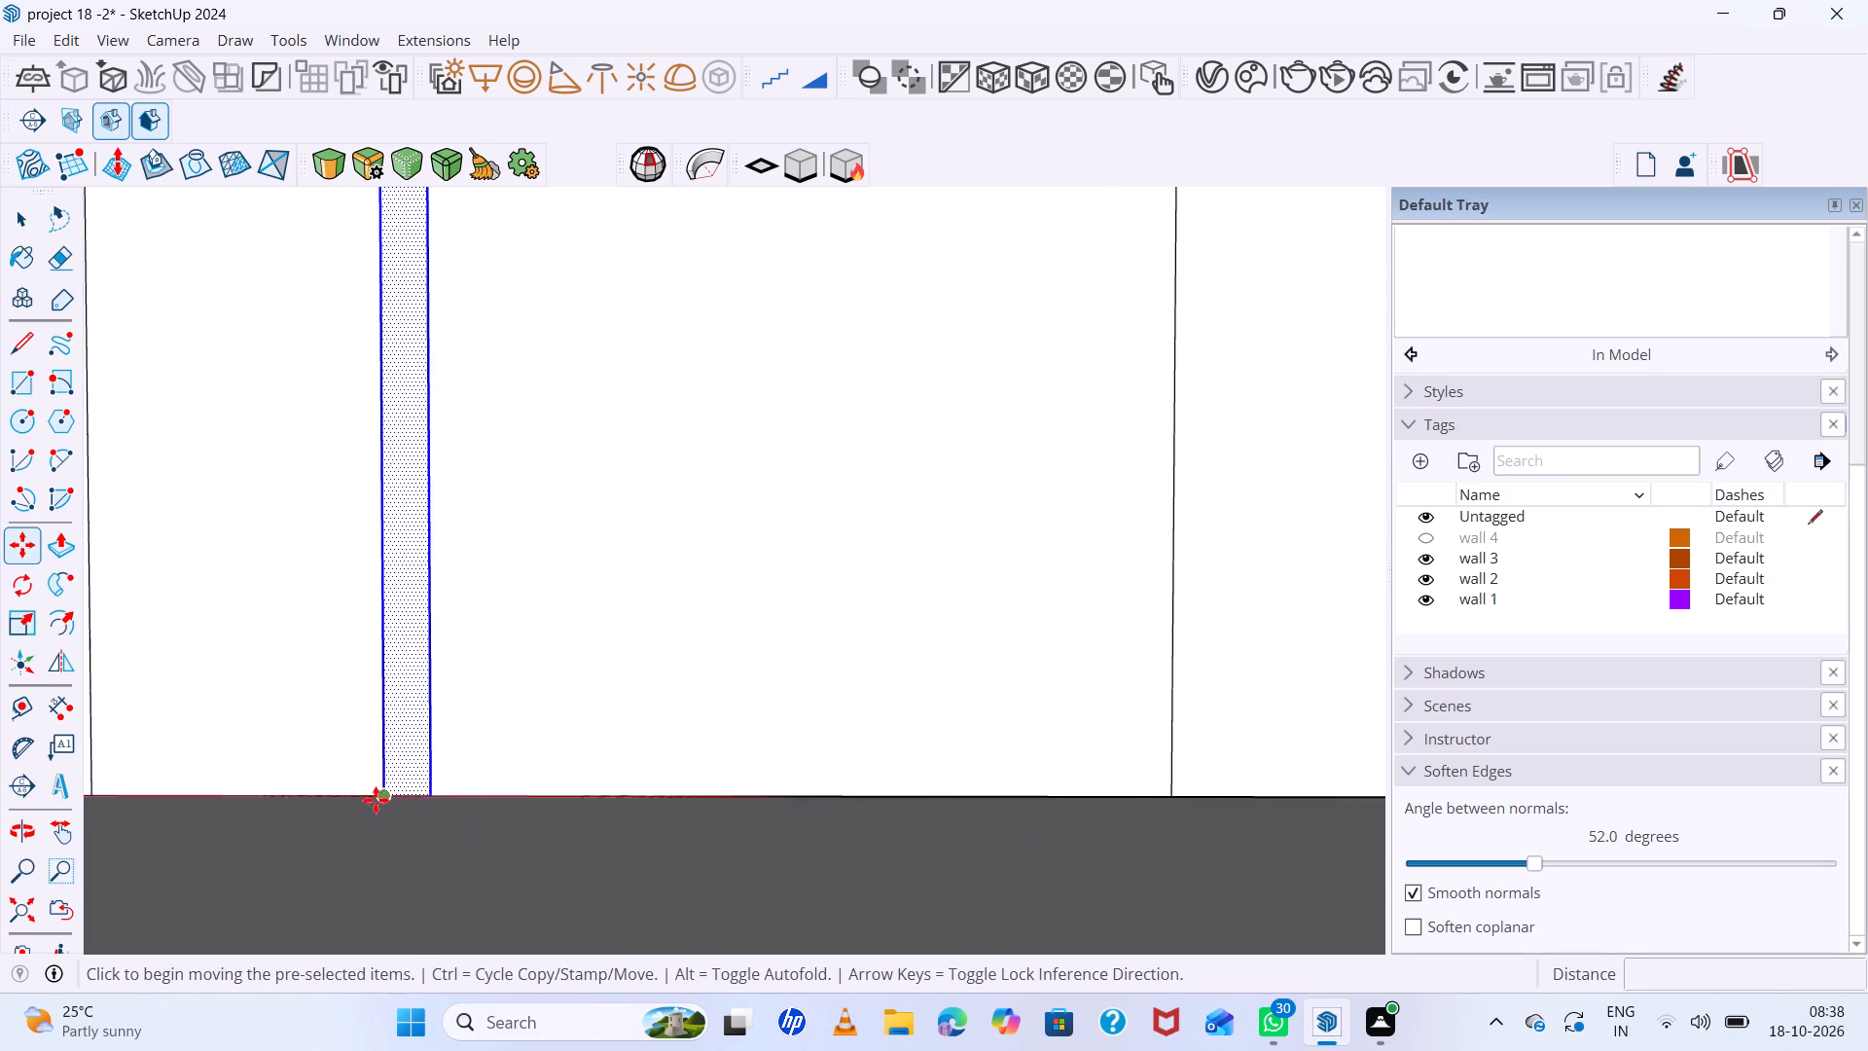
pyautogui.scroll(5, 376, 800)
pyautogui.click(382, 790)
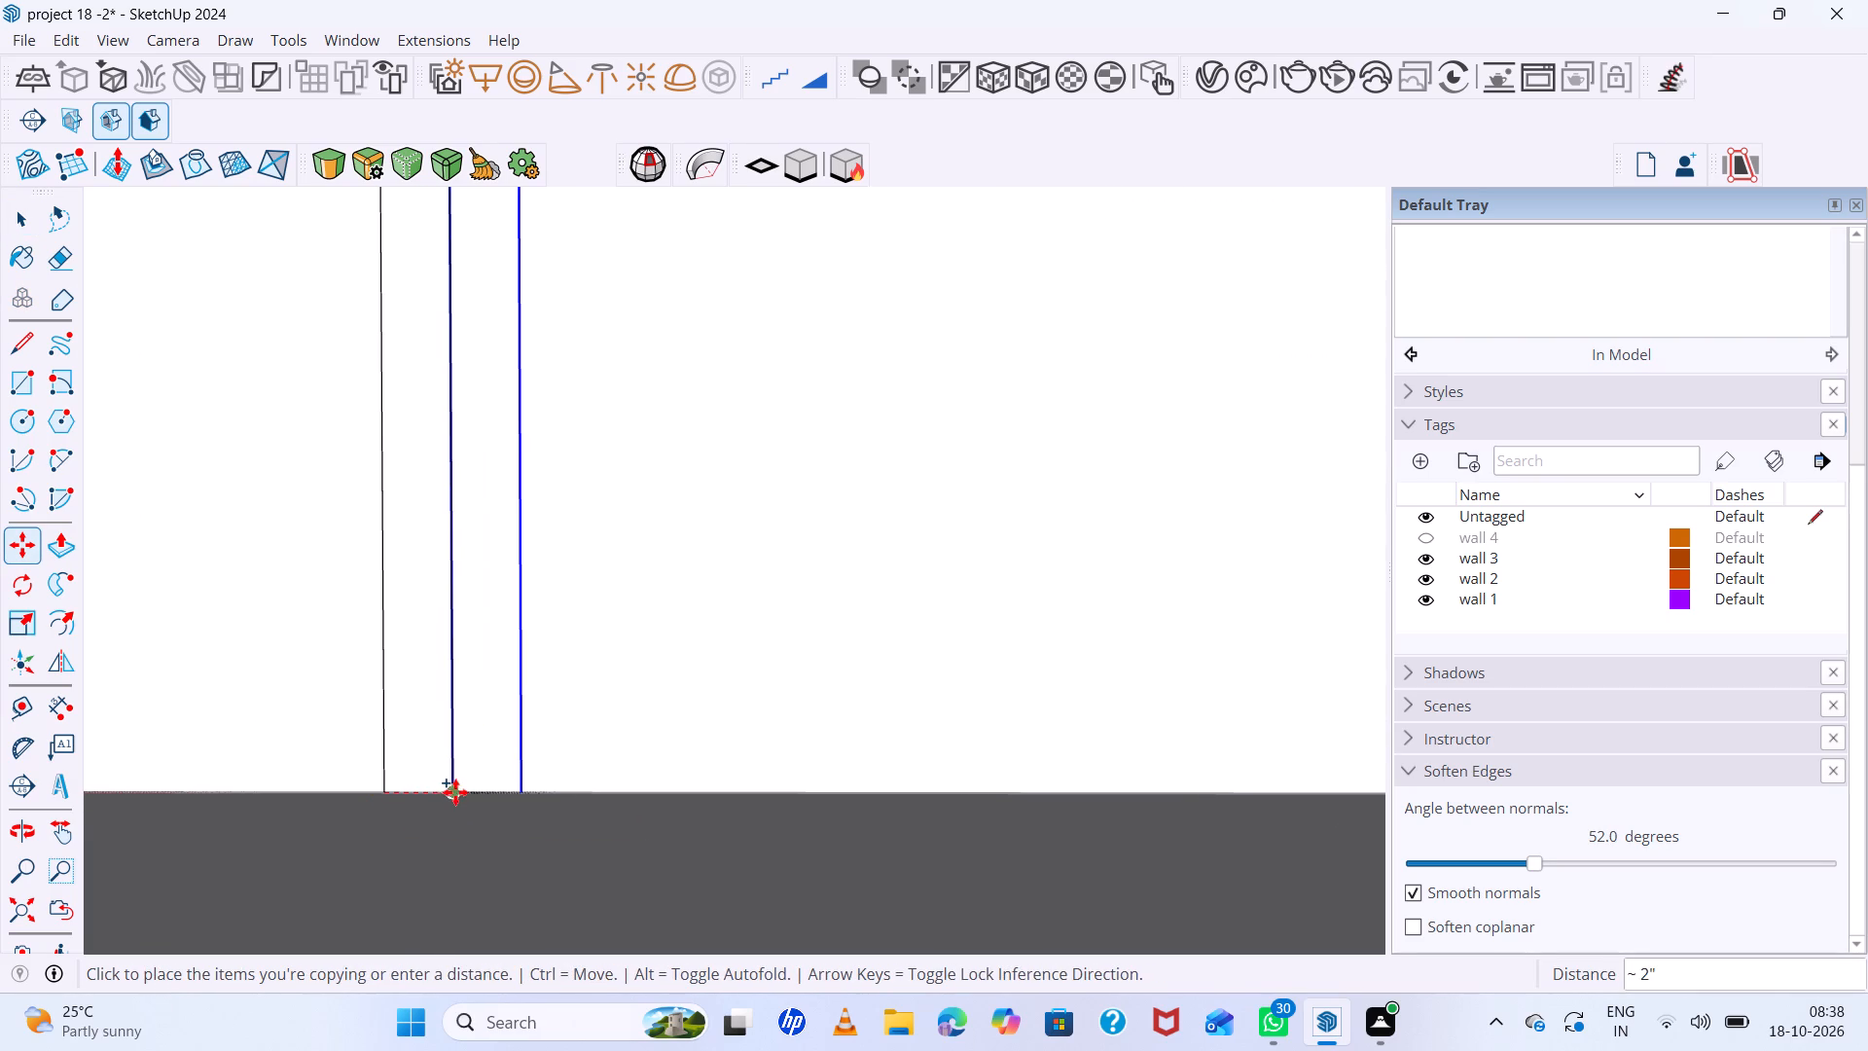
pyautogui.click(456, 791)
pyautogui.scroll(-20, 553, 865)
pyautogui.scroll(-11, 553, 865)
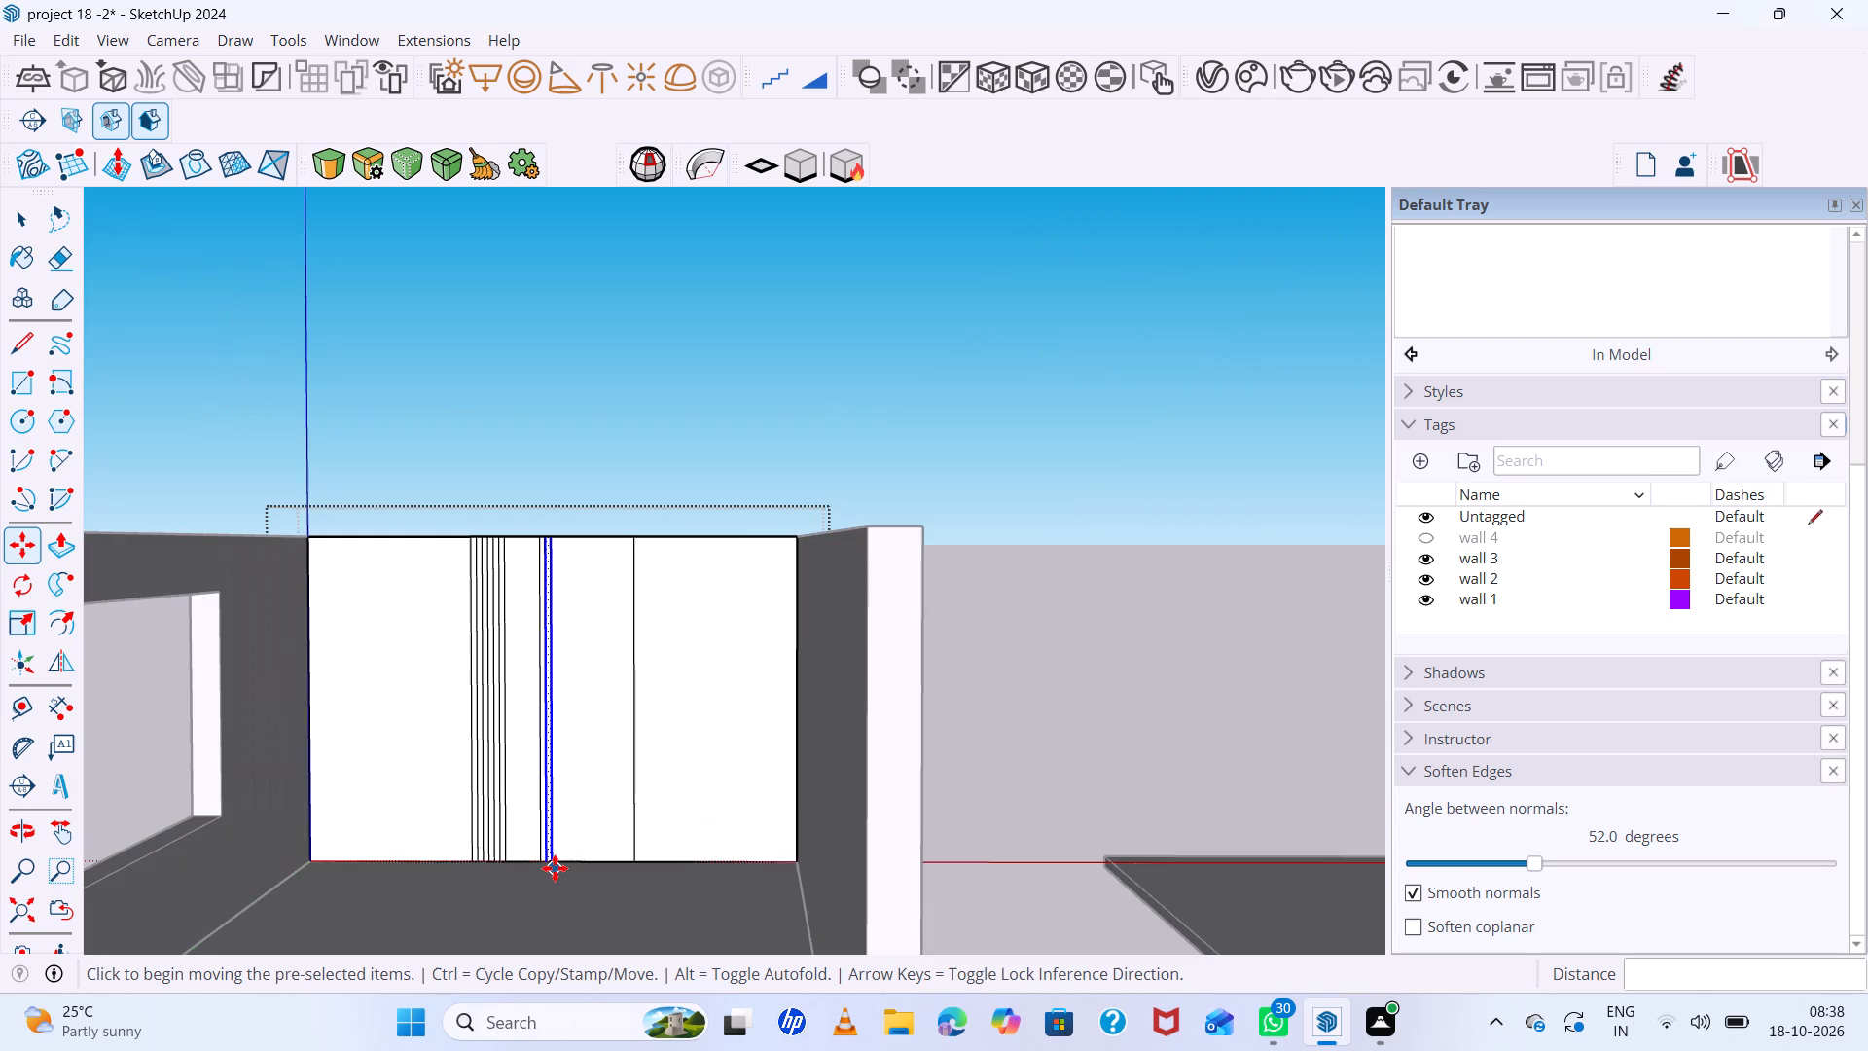
pyautogui.press('space')
pyautogui.click(768, 433)
# Compare the back wall's strip layout with the grooves and dark vertical panel in the bedroom reference image.
pyautogui.scroll(7, 487, 608)
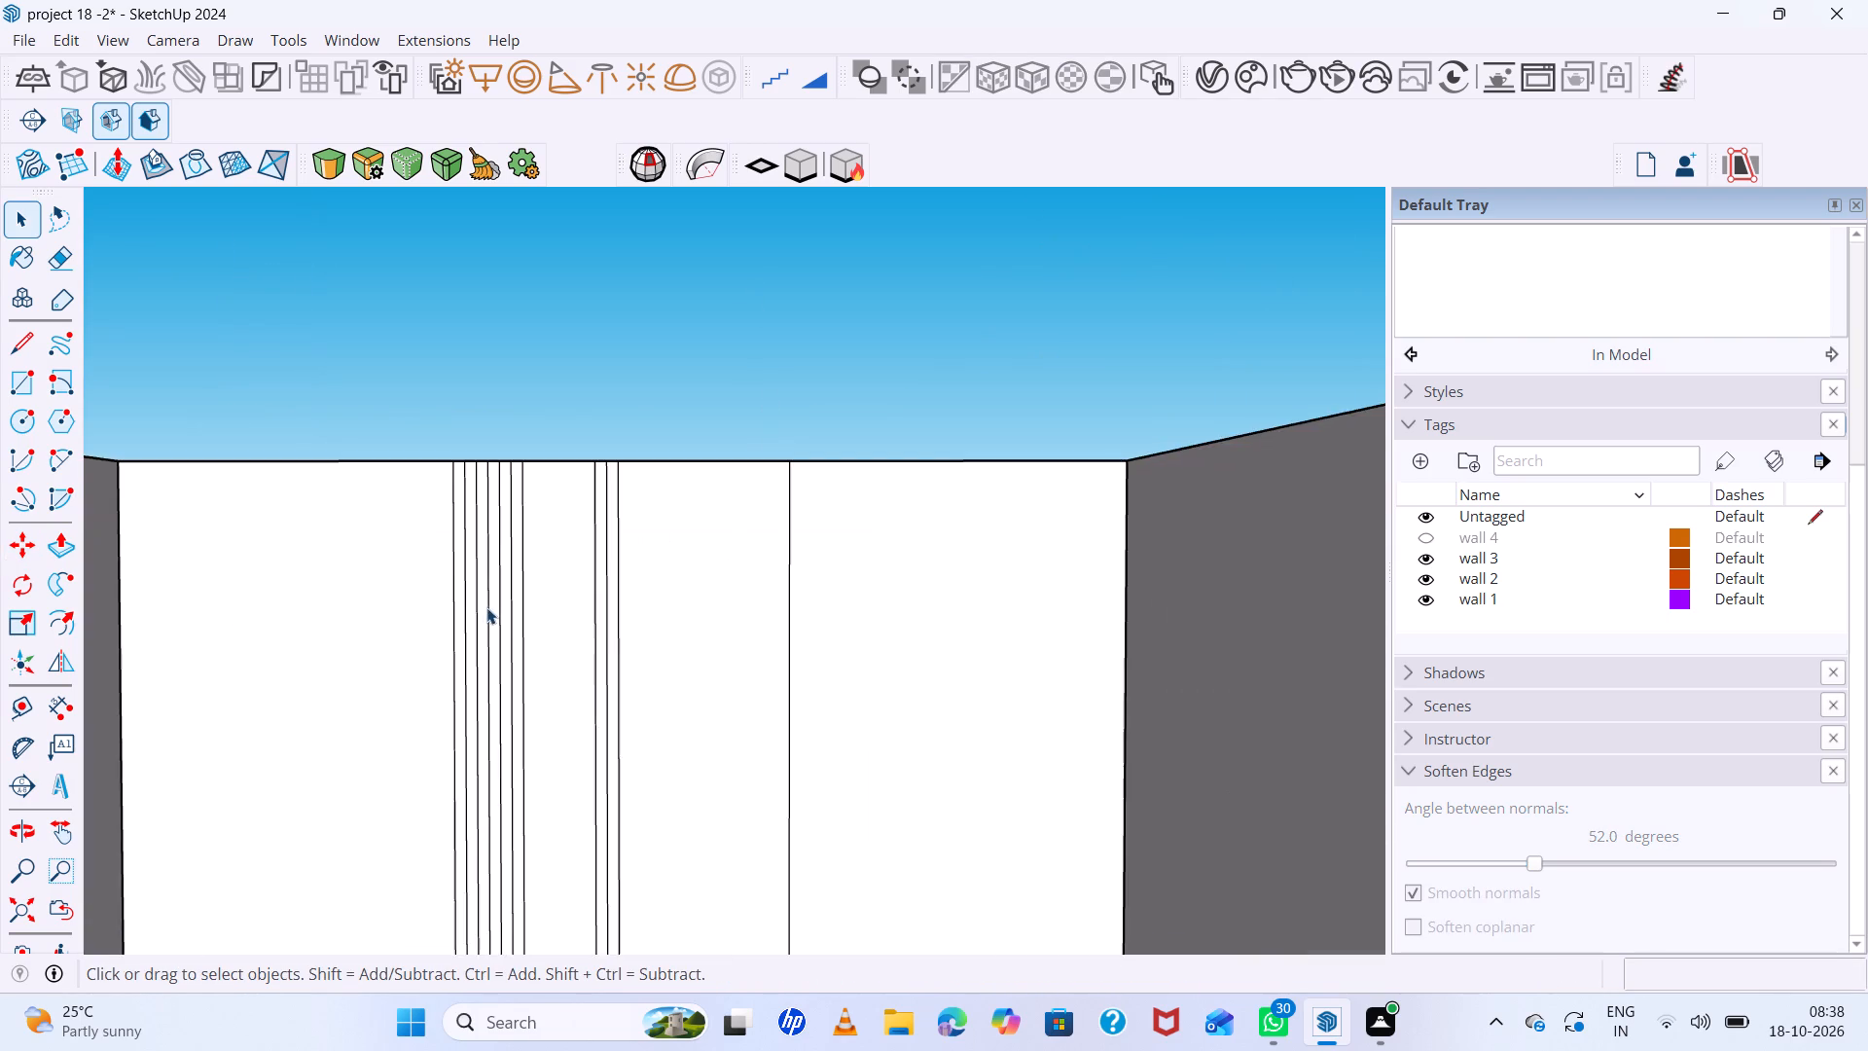
pyautogui.scroll(6, 486, 607)
pyautogui.scroll(-20, 493, 602)
pyautogui.scroll(-3, 493, 602)
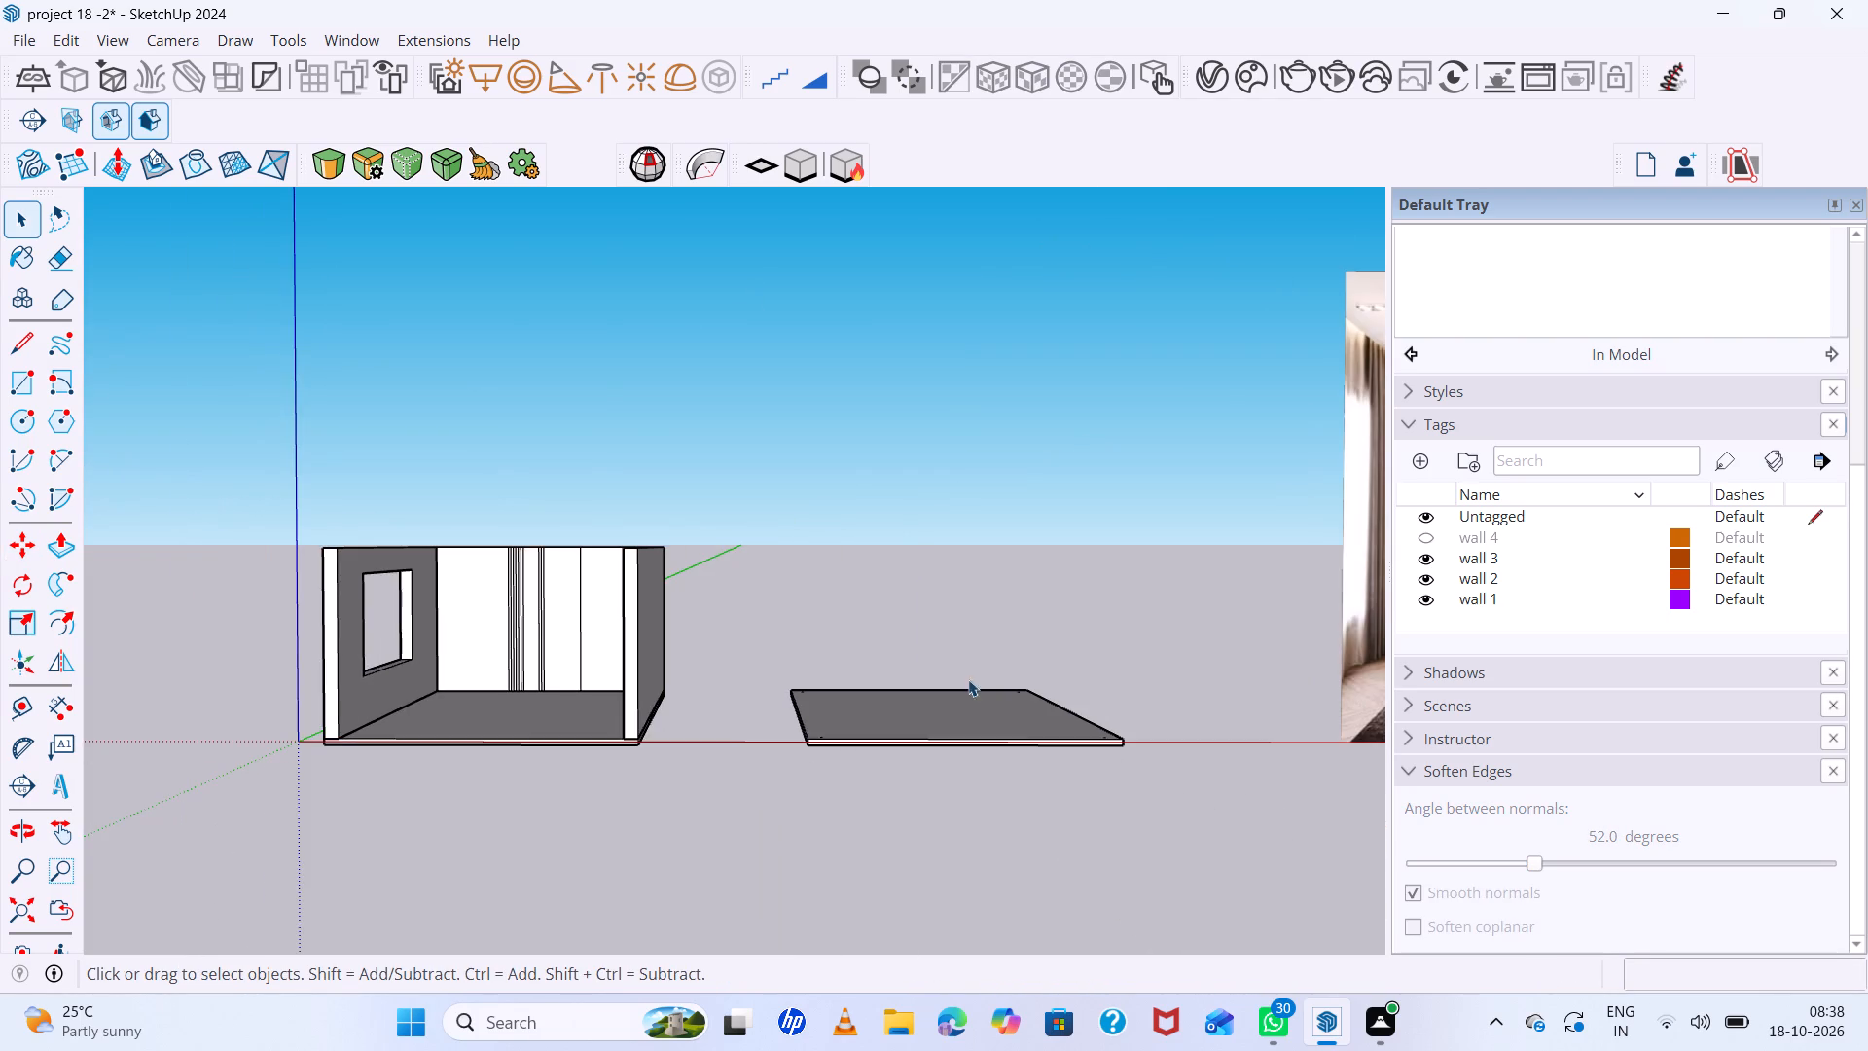
pyautogui.scroll(-7, 962, 673)
pyautogui.scroll(15, 1448, 582)
pyautogui.scroll(-3, 877, 530)
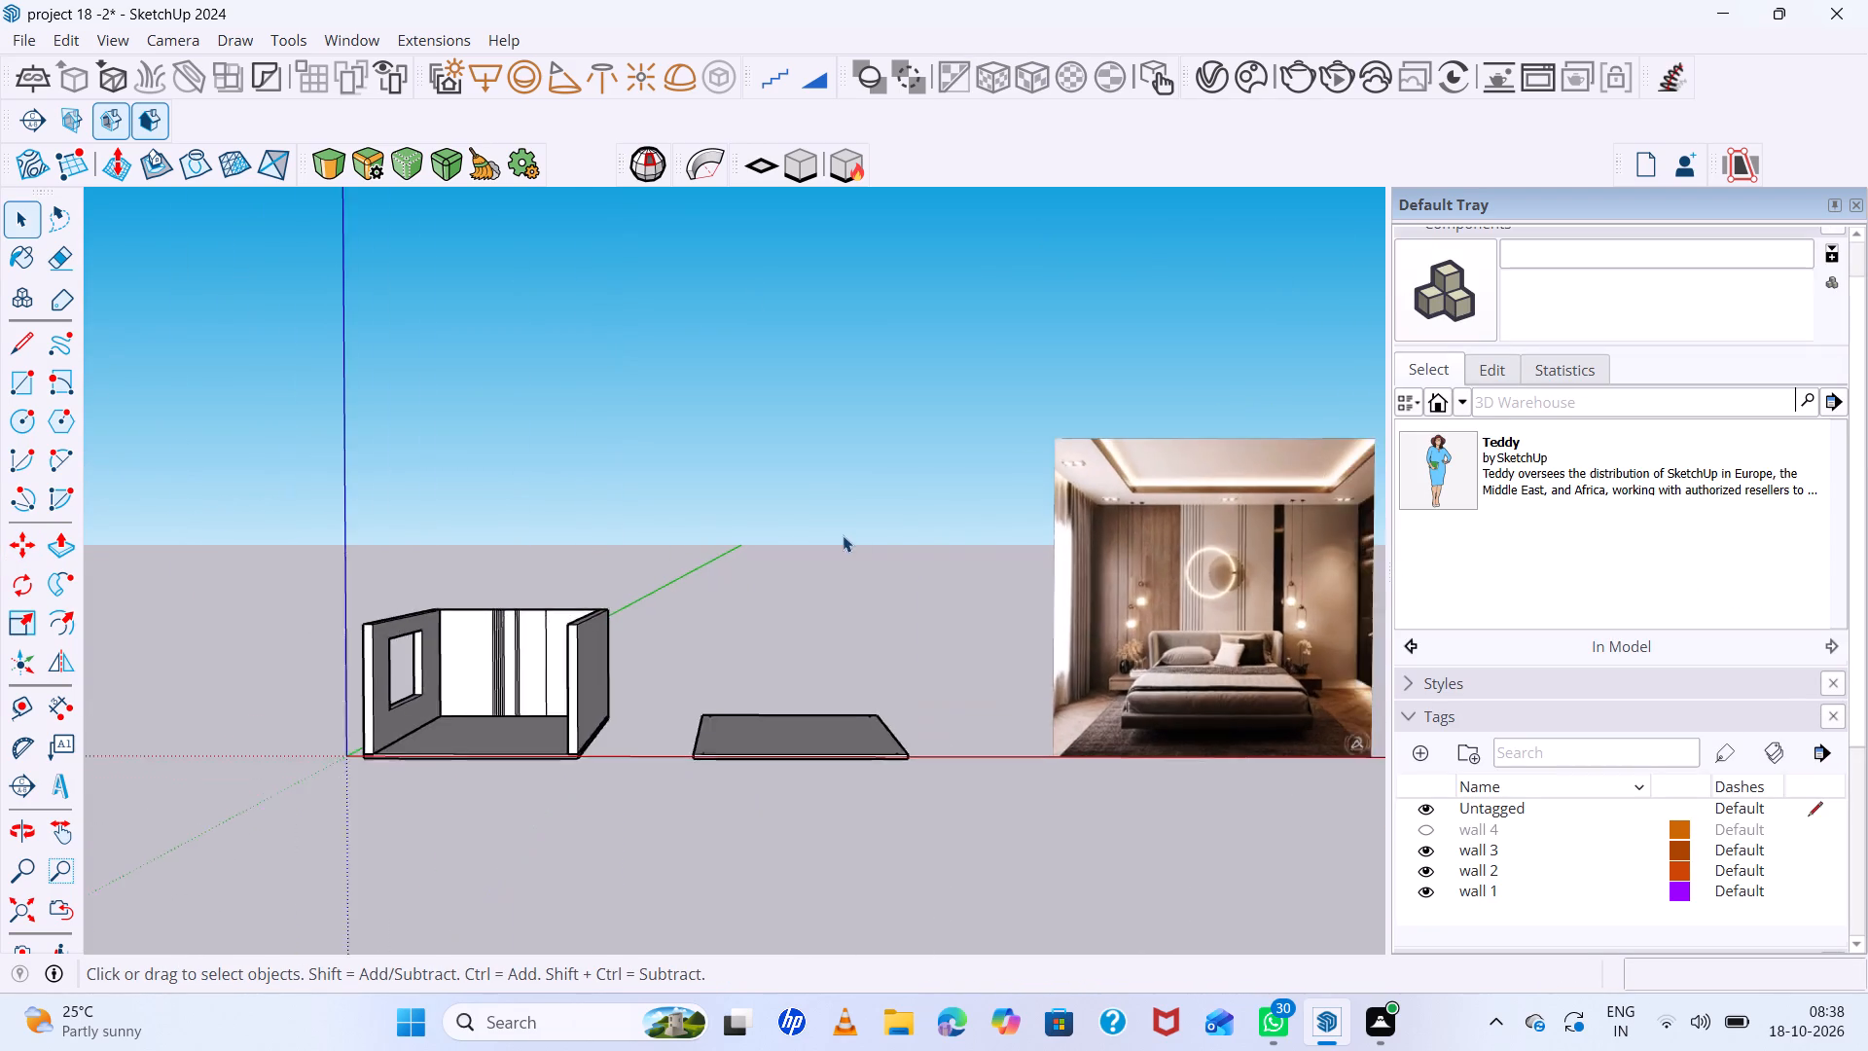
pyautogui.scroll(-3, 843, 535)
pyautogui.scroll(20, 1133, 533)
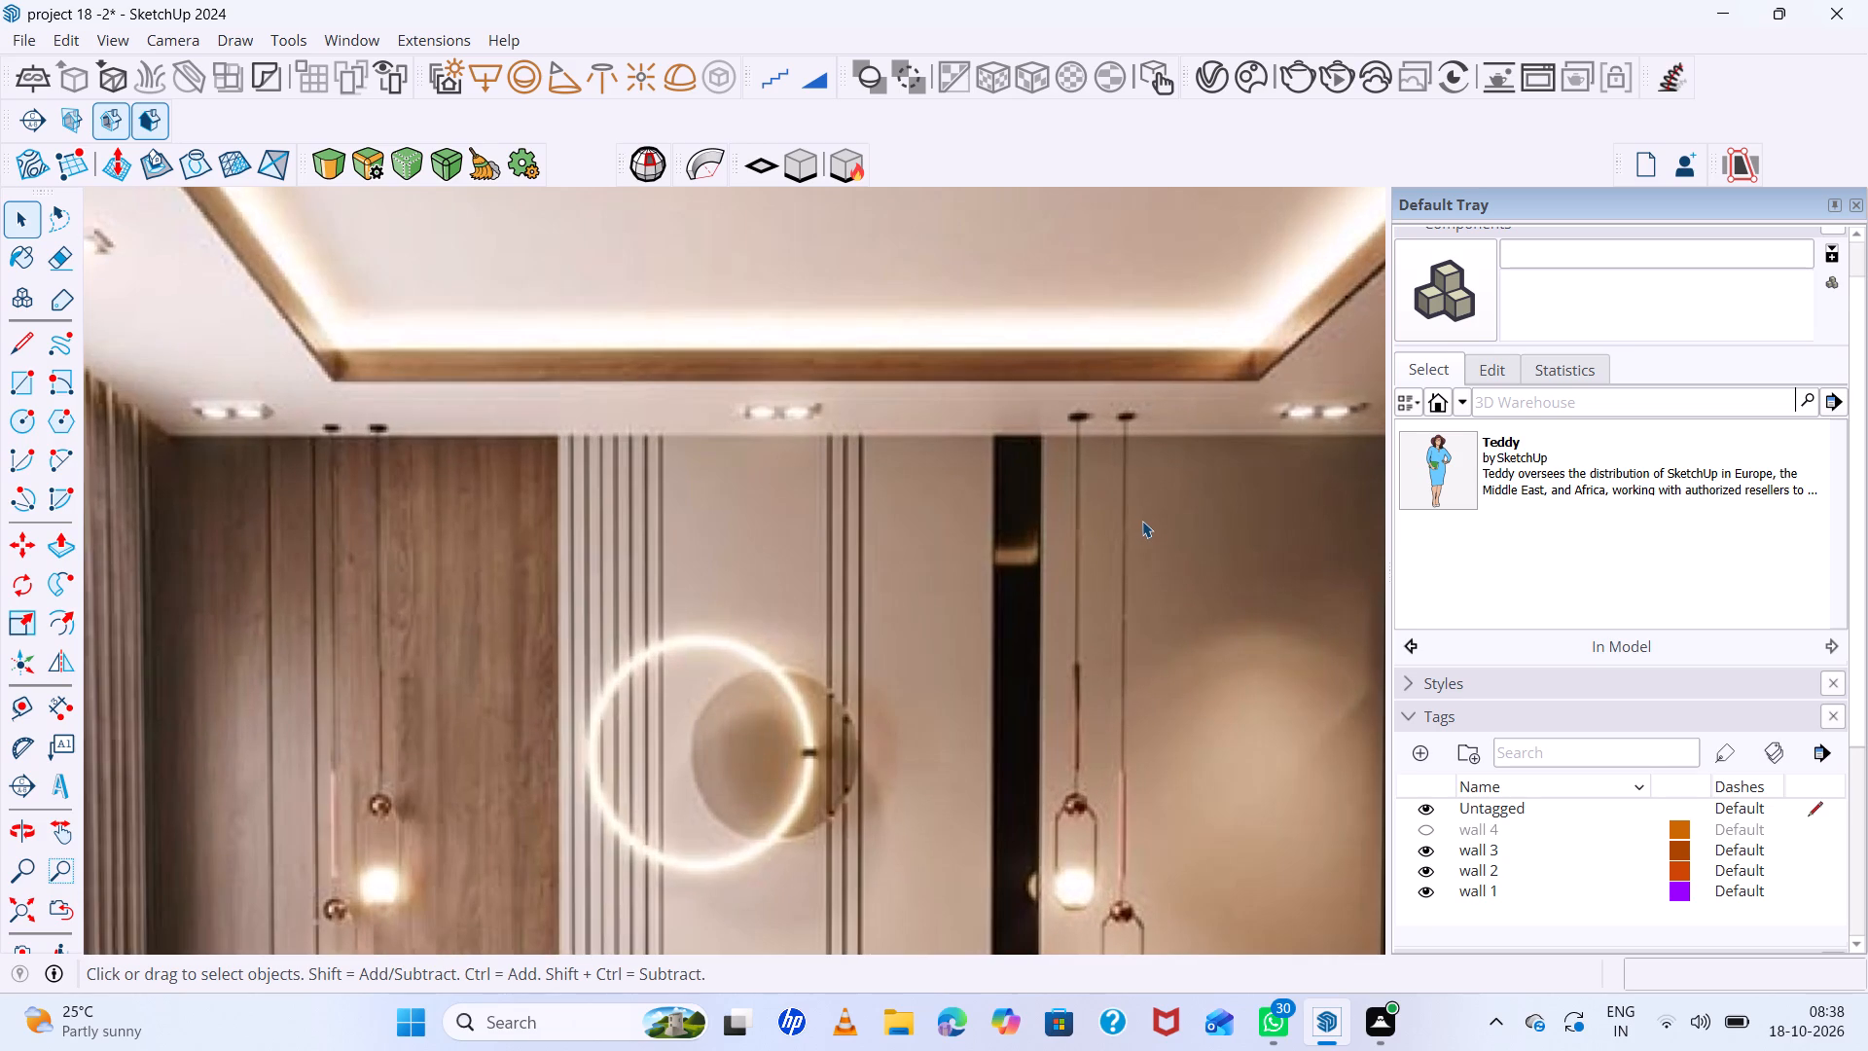
pyautogui.scroll(-5, 1142, 521)
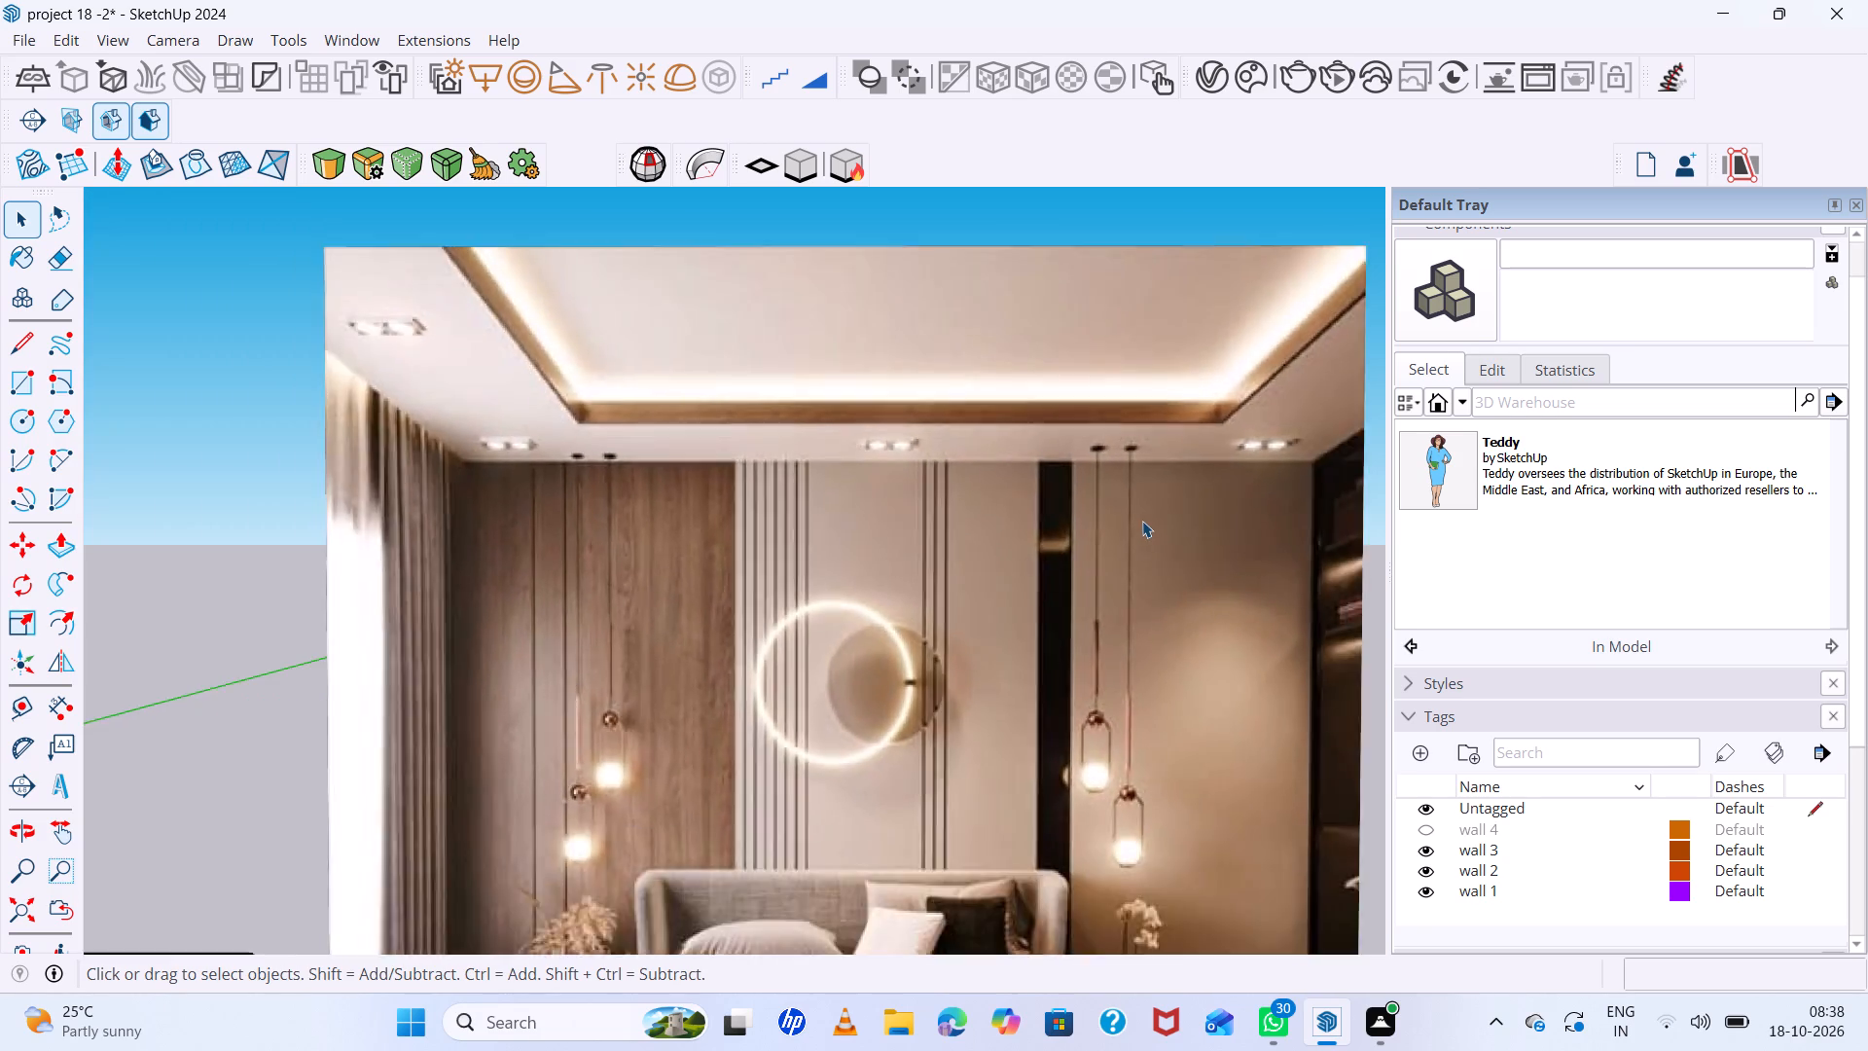
pyautogui.scroll(-20, 1142, 521)
pyautogui.moveTo(1289, 712); pyautogui.dragTo(1340, 774, button='middle')
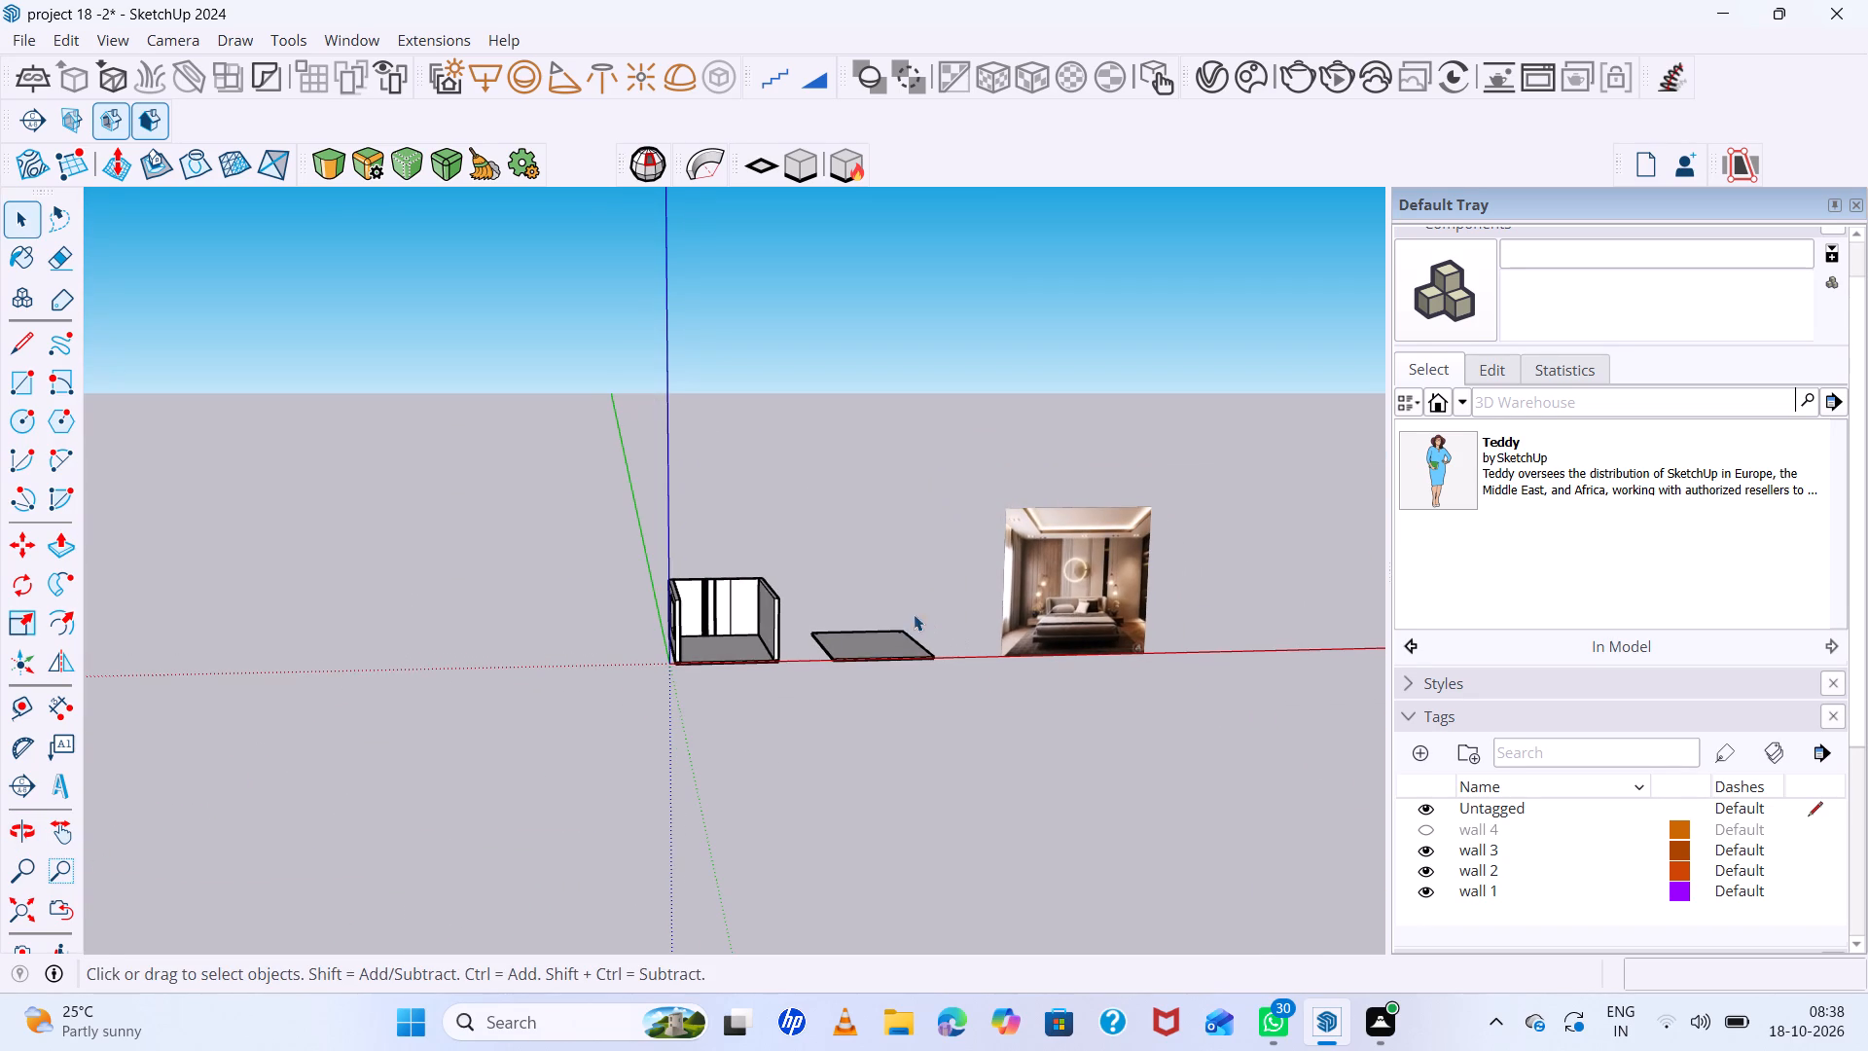
pyautogui.scroll(7, 839, 636)
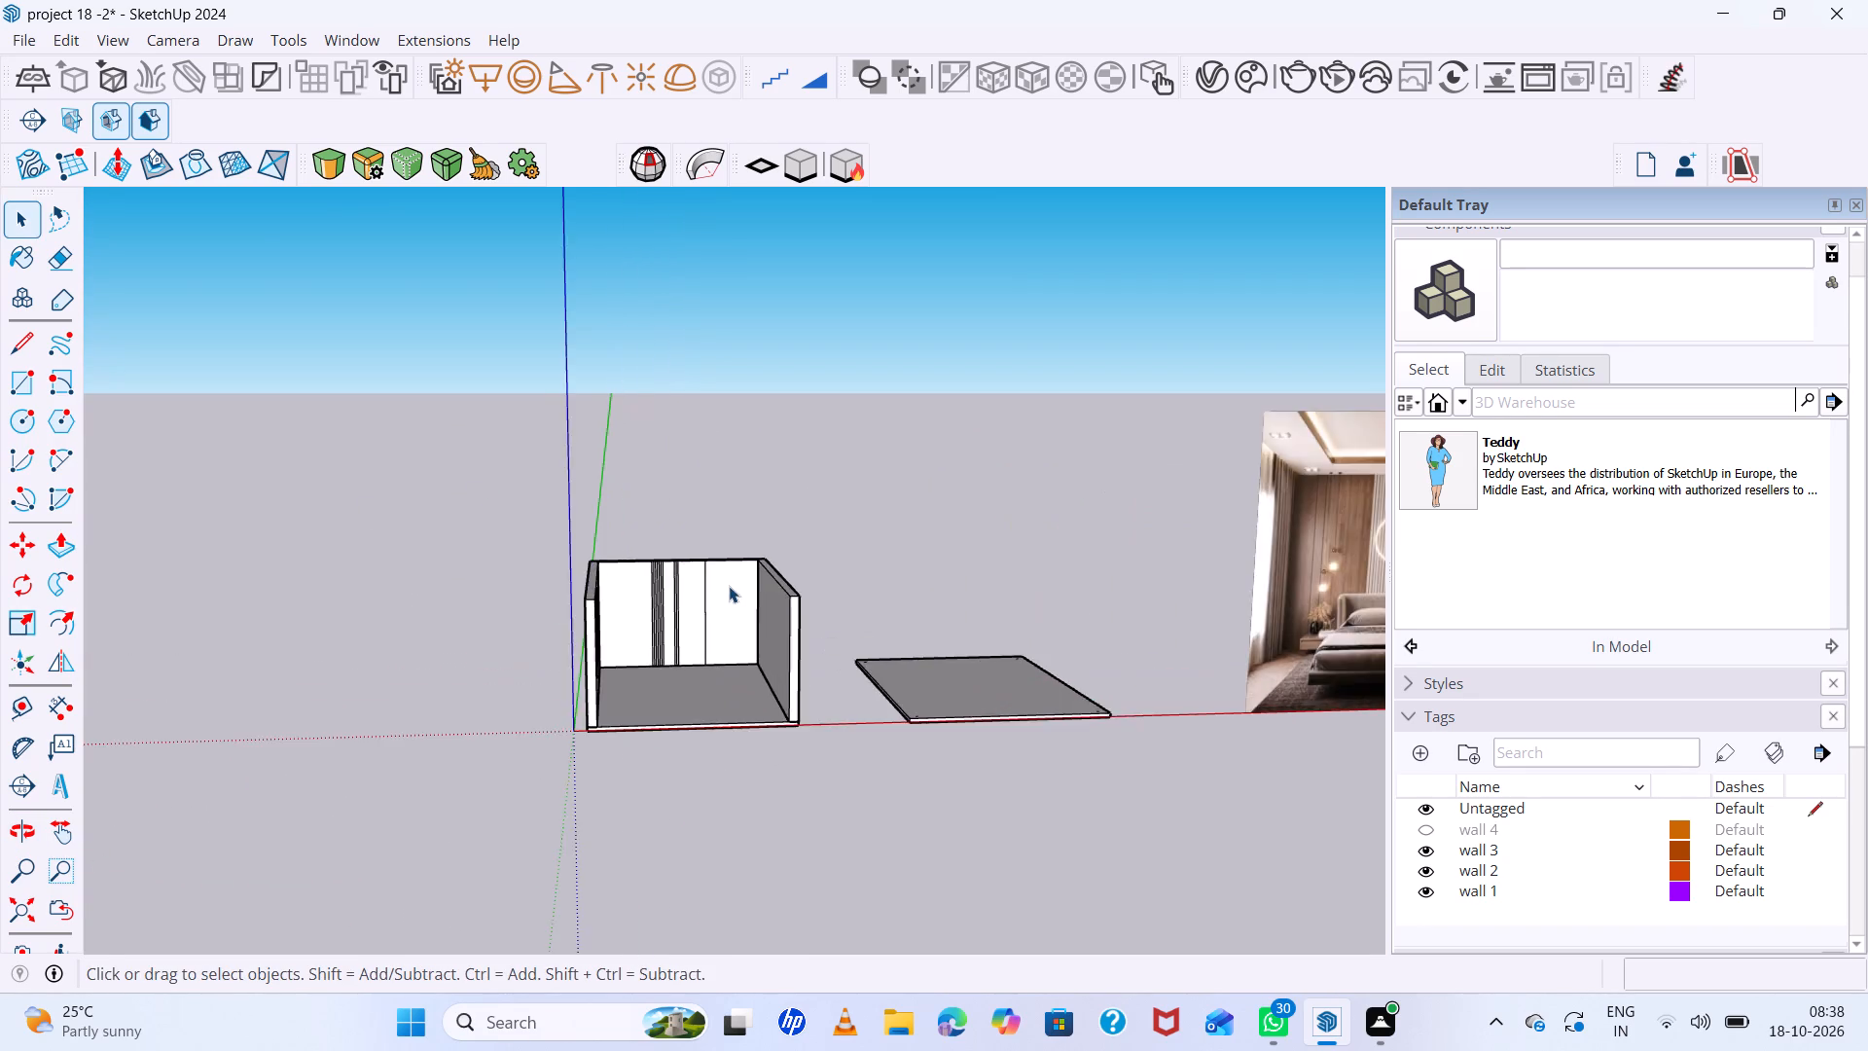
pyautogui.scroll(13, 729, 586)
pyautogui.moveTo(682, 567); pyautogui.dragTo(618, 545, button='middle')
pyautogui.scroll(6, 675, 501)
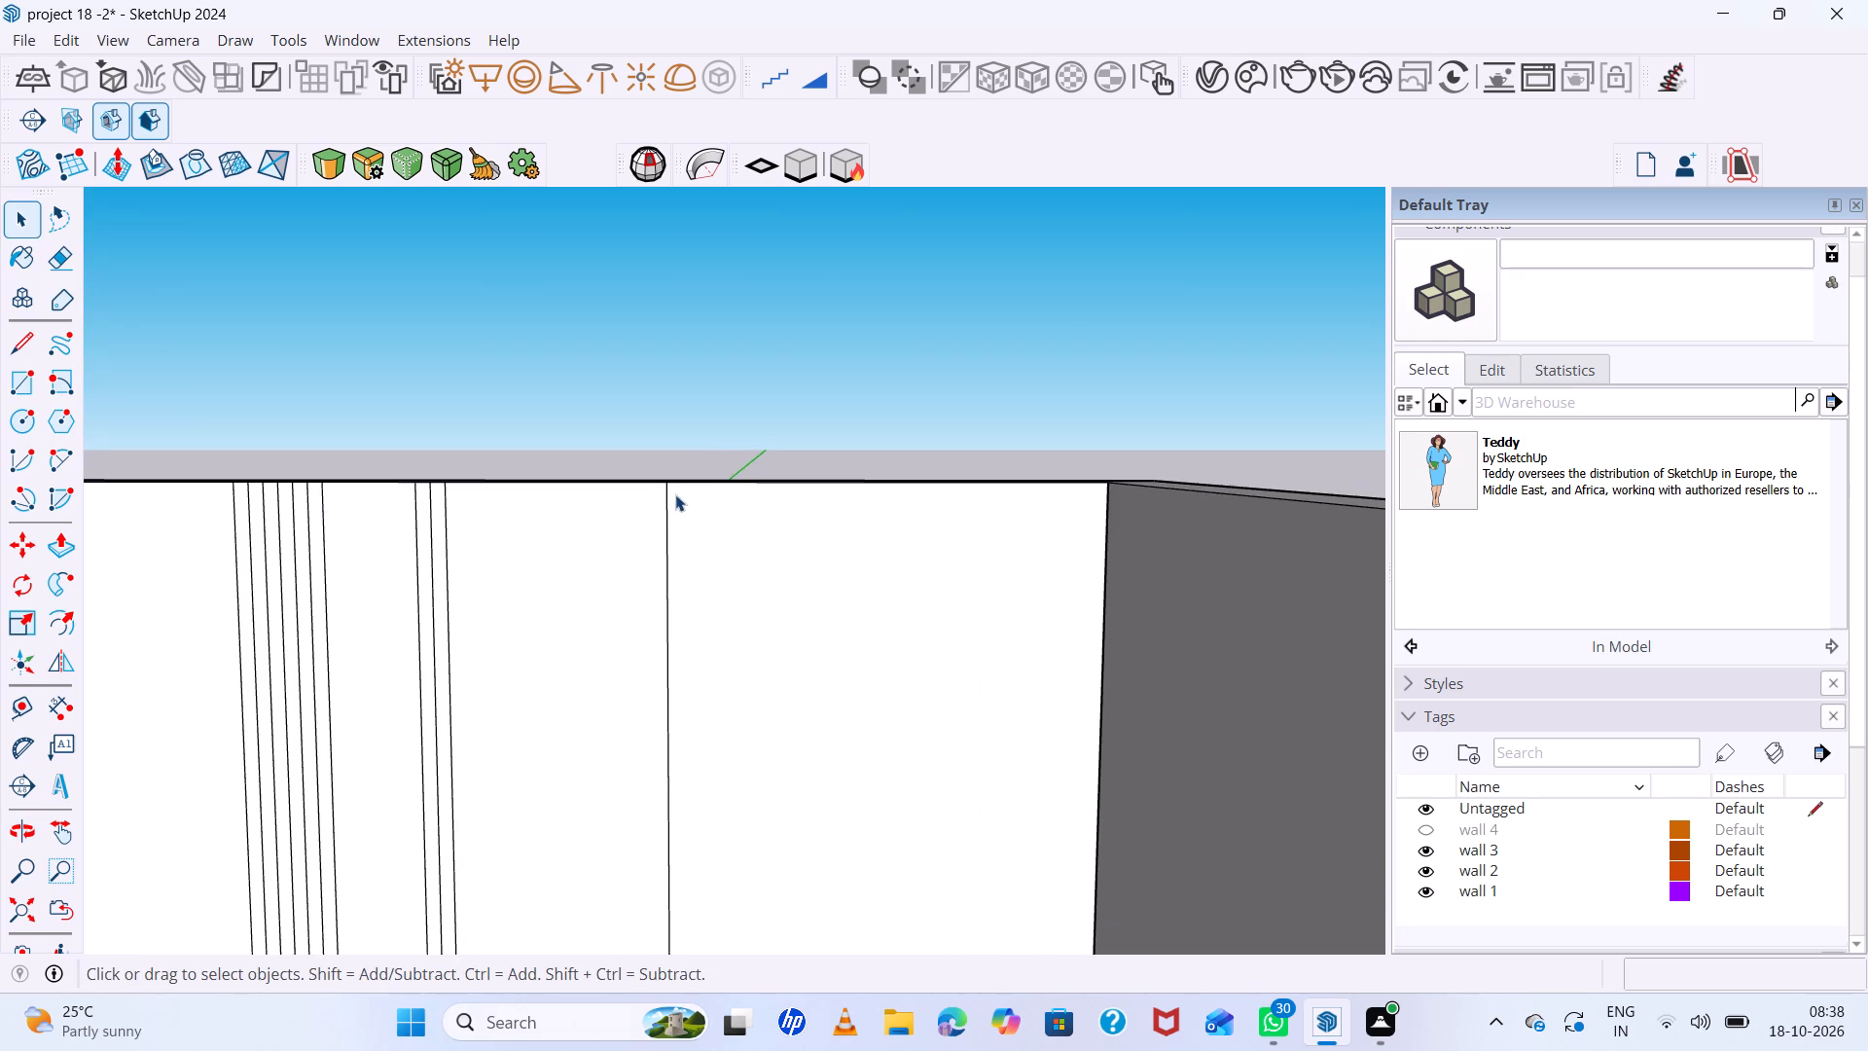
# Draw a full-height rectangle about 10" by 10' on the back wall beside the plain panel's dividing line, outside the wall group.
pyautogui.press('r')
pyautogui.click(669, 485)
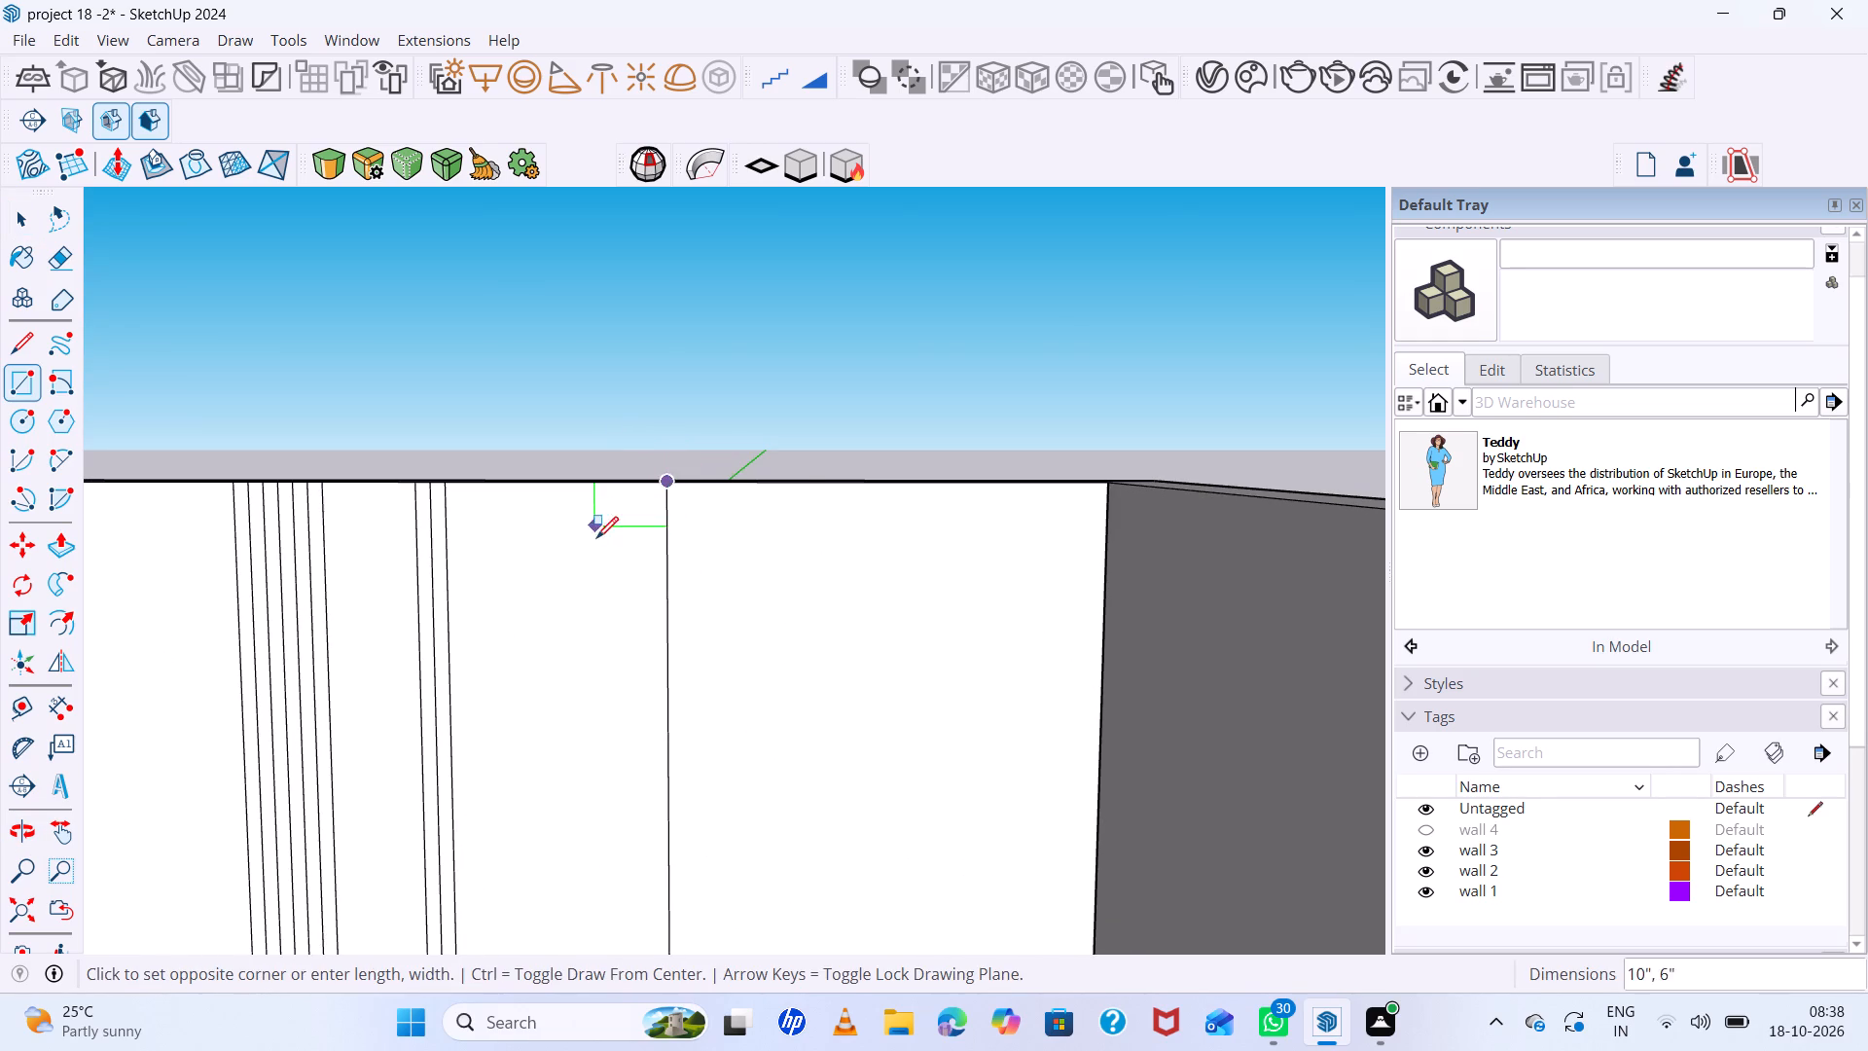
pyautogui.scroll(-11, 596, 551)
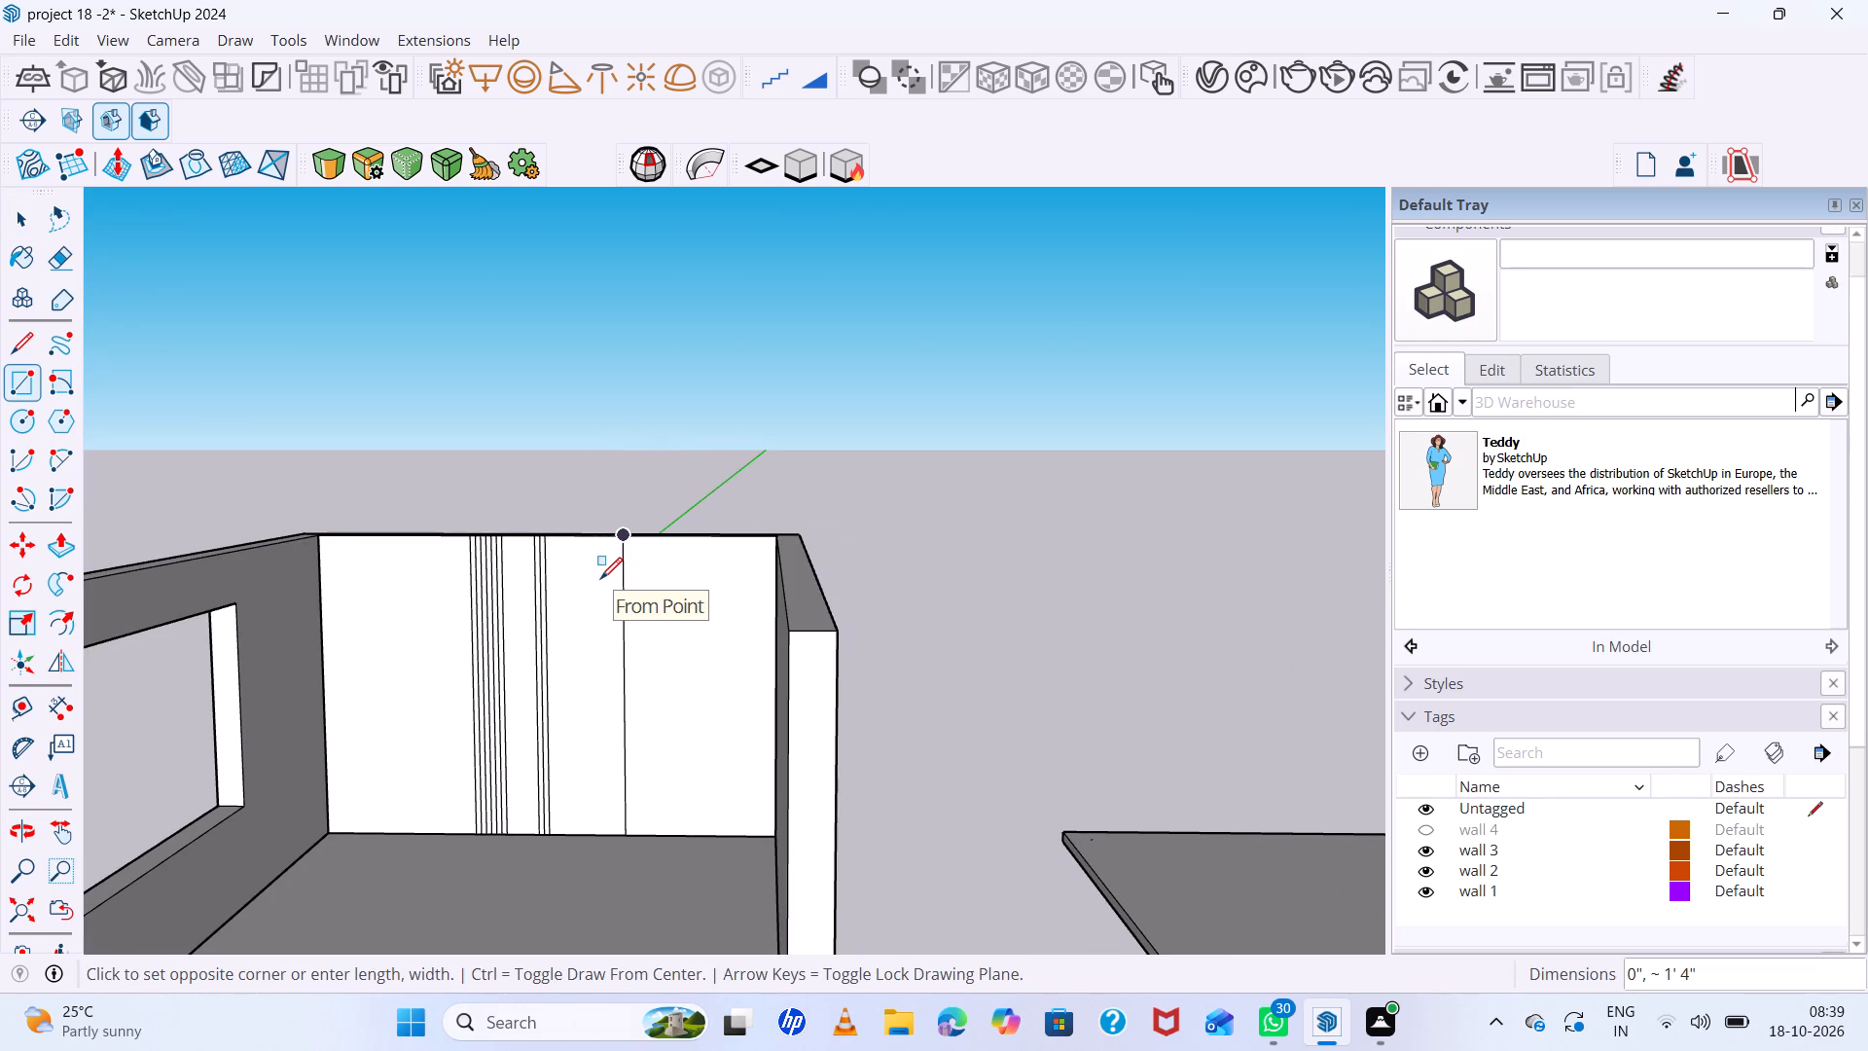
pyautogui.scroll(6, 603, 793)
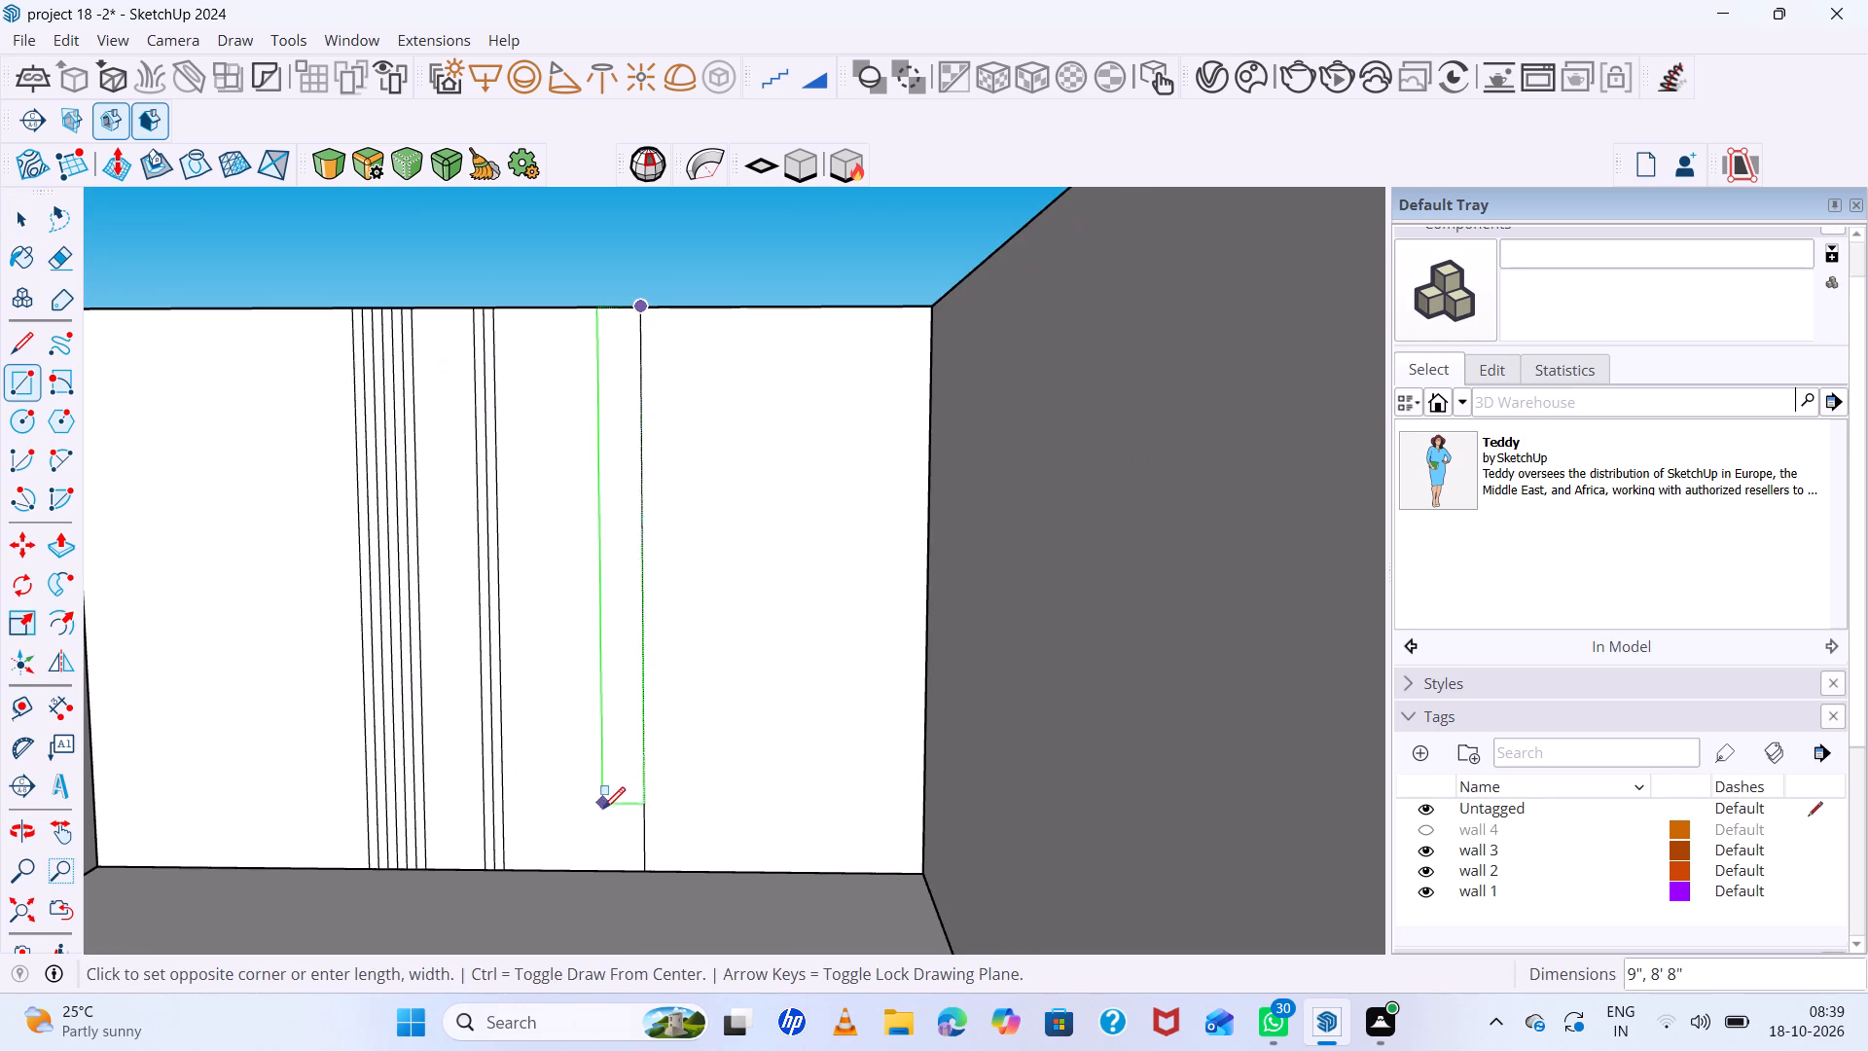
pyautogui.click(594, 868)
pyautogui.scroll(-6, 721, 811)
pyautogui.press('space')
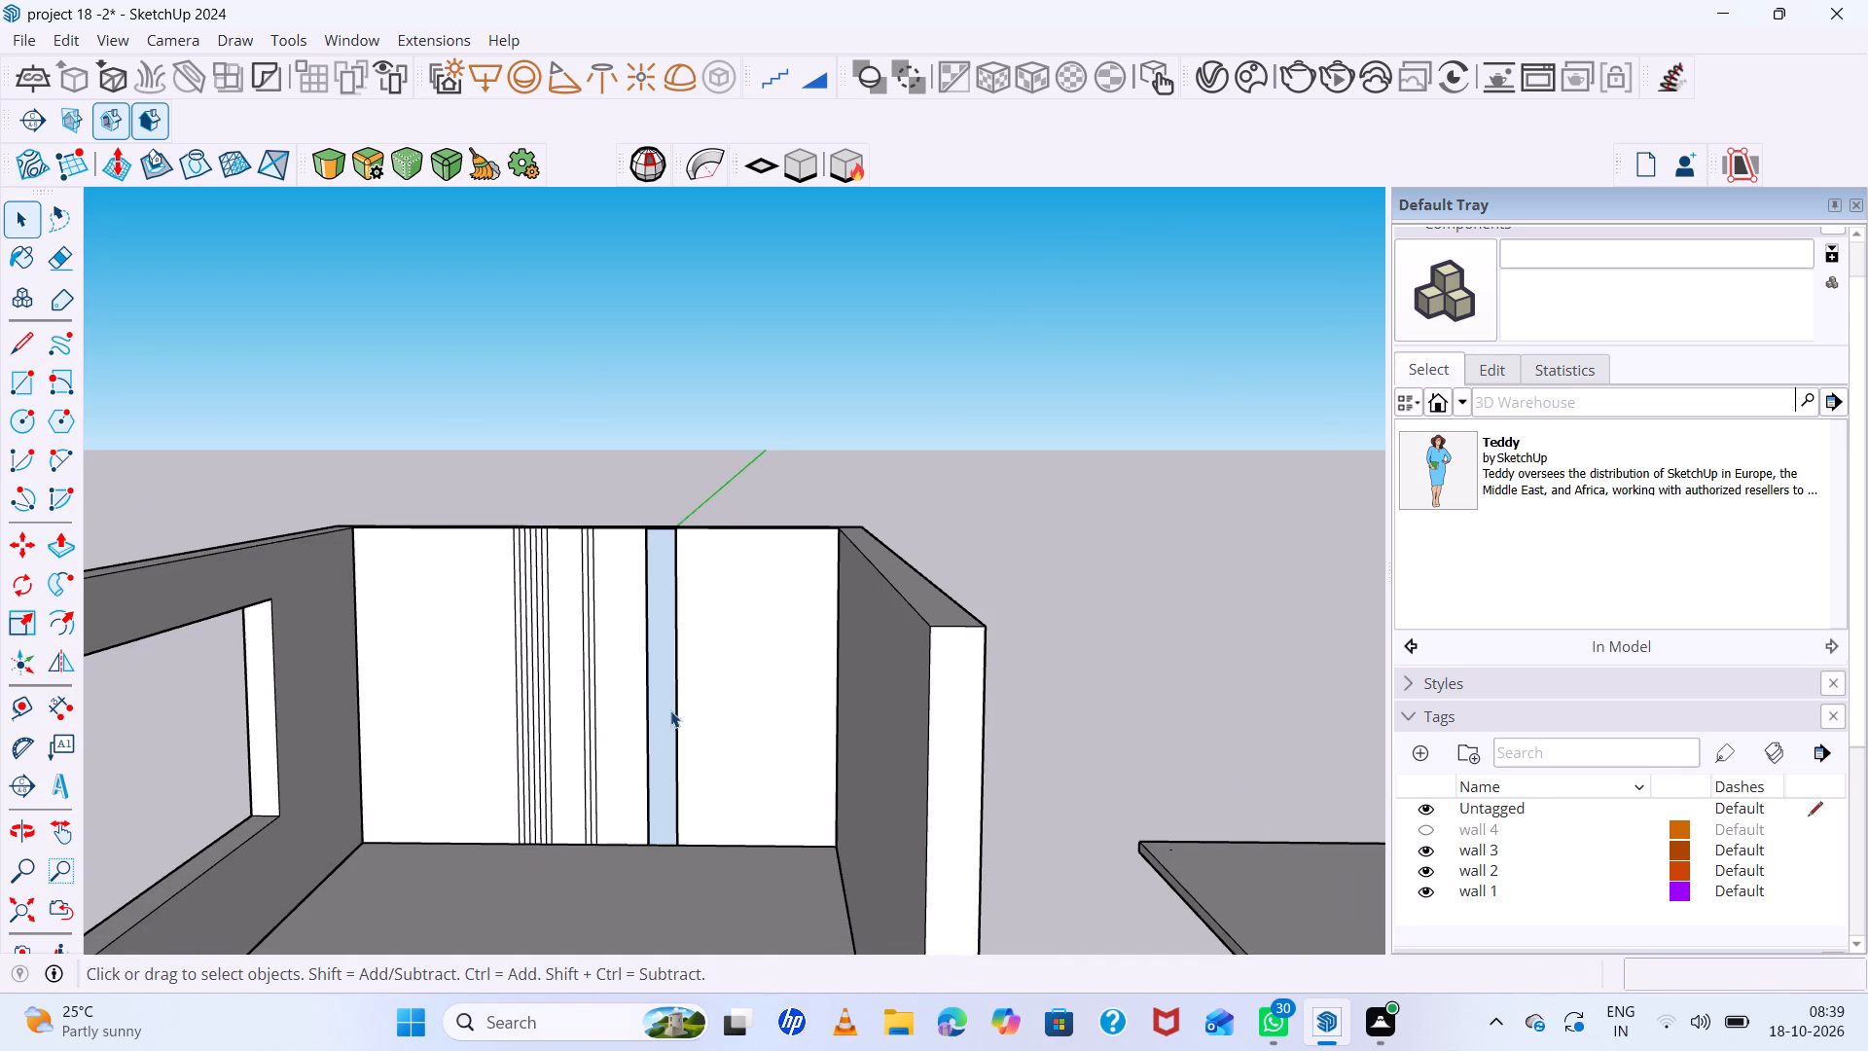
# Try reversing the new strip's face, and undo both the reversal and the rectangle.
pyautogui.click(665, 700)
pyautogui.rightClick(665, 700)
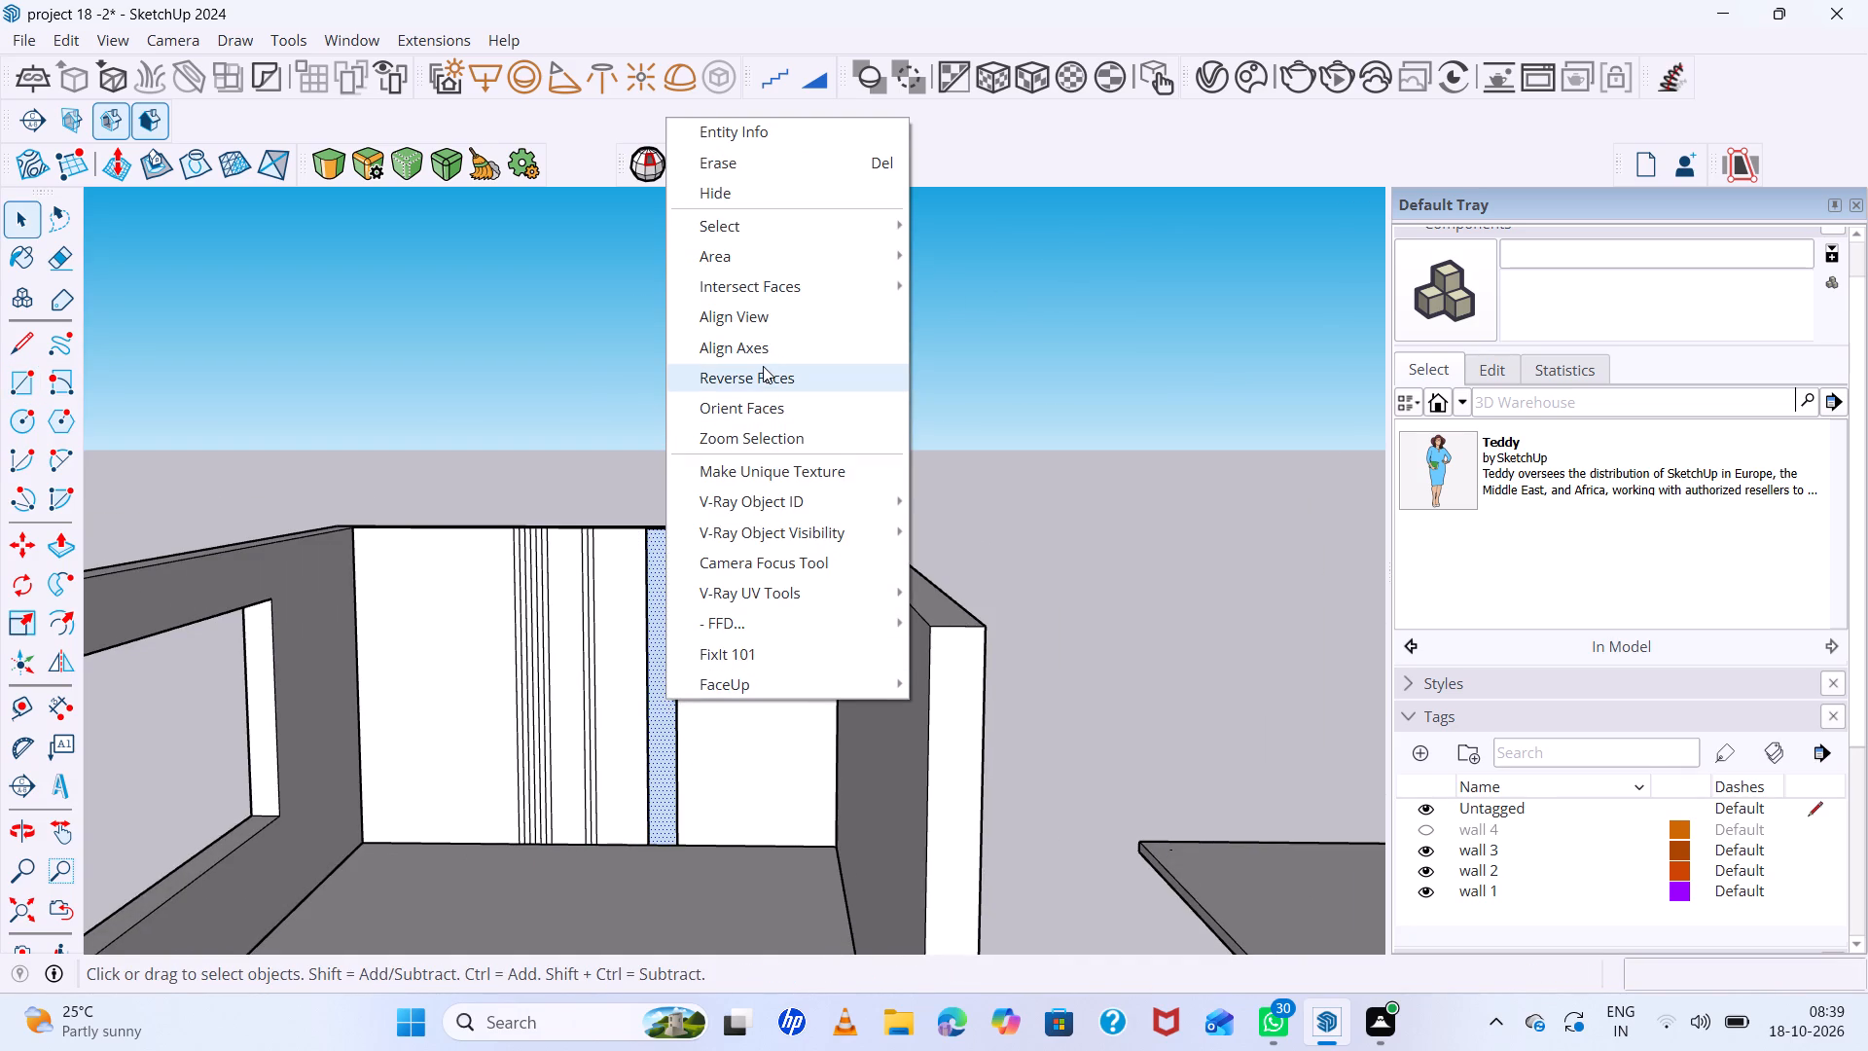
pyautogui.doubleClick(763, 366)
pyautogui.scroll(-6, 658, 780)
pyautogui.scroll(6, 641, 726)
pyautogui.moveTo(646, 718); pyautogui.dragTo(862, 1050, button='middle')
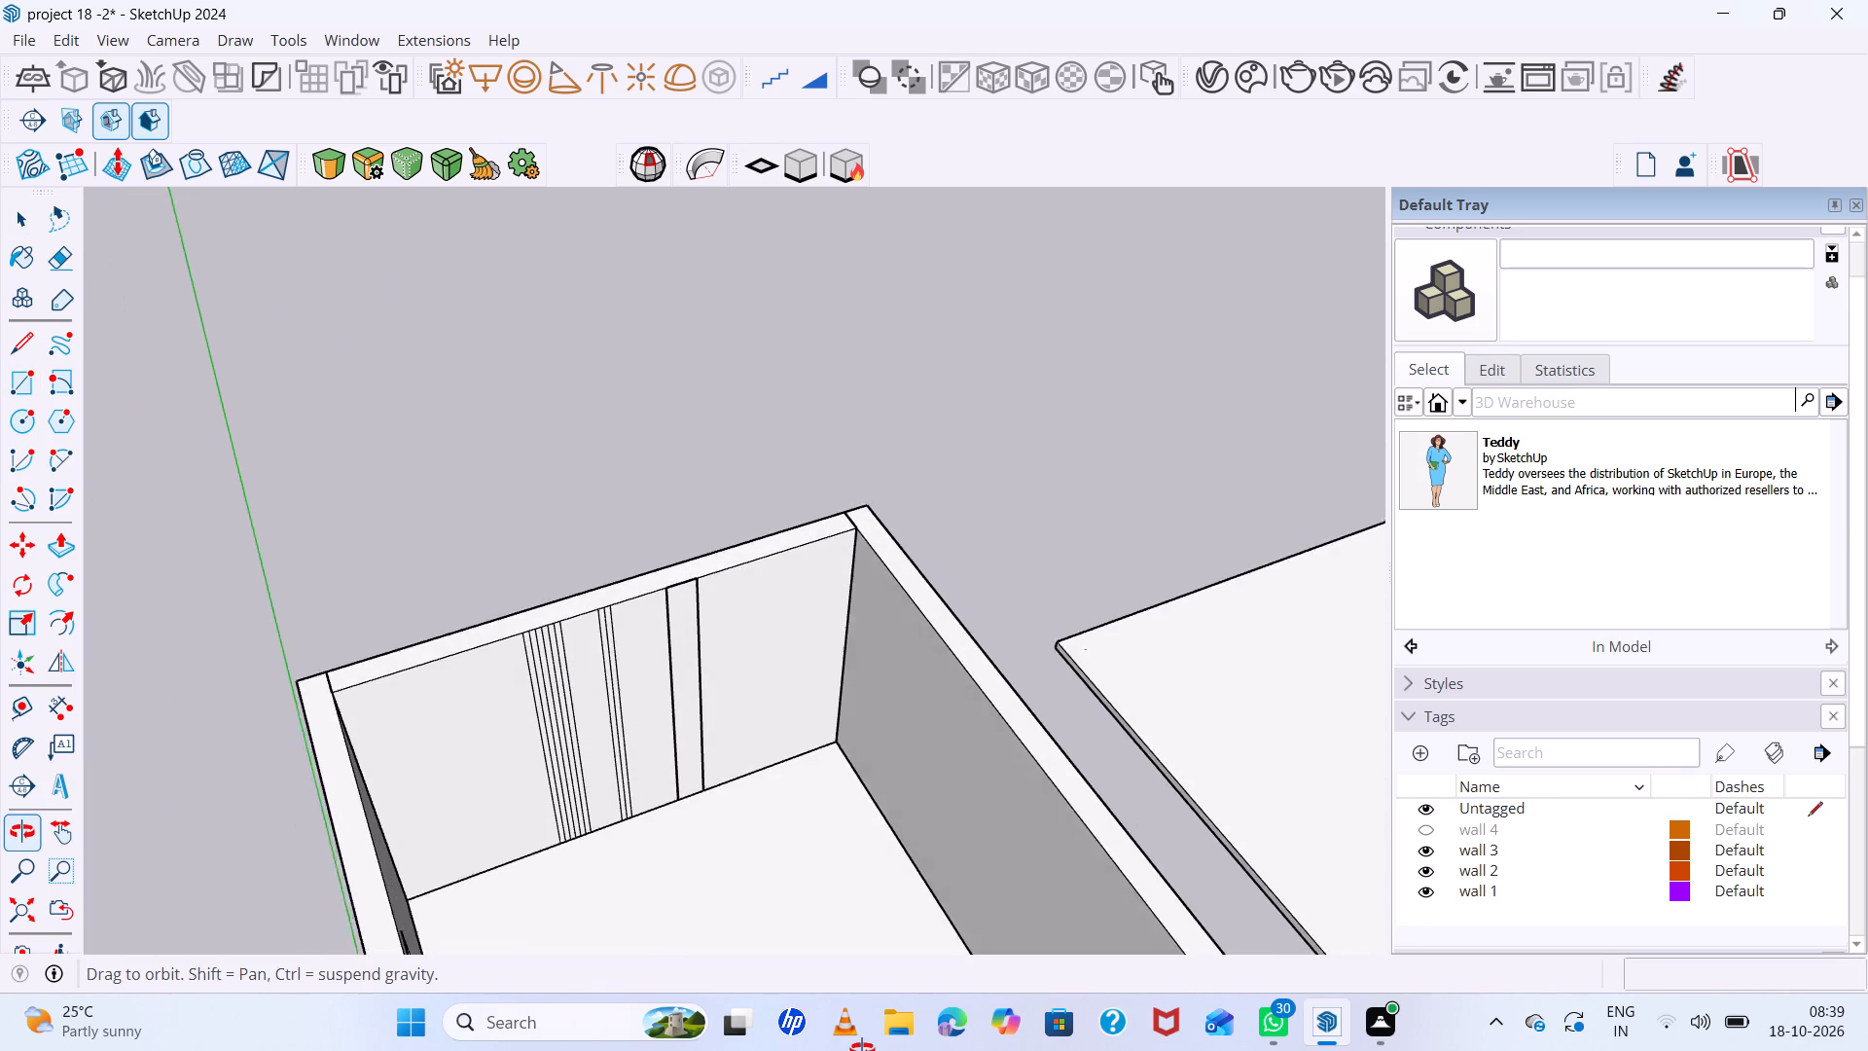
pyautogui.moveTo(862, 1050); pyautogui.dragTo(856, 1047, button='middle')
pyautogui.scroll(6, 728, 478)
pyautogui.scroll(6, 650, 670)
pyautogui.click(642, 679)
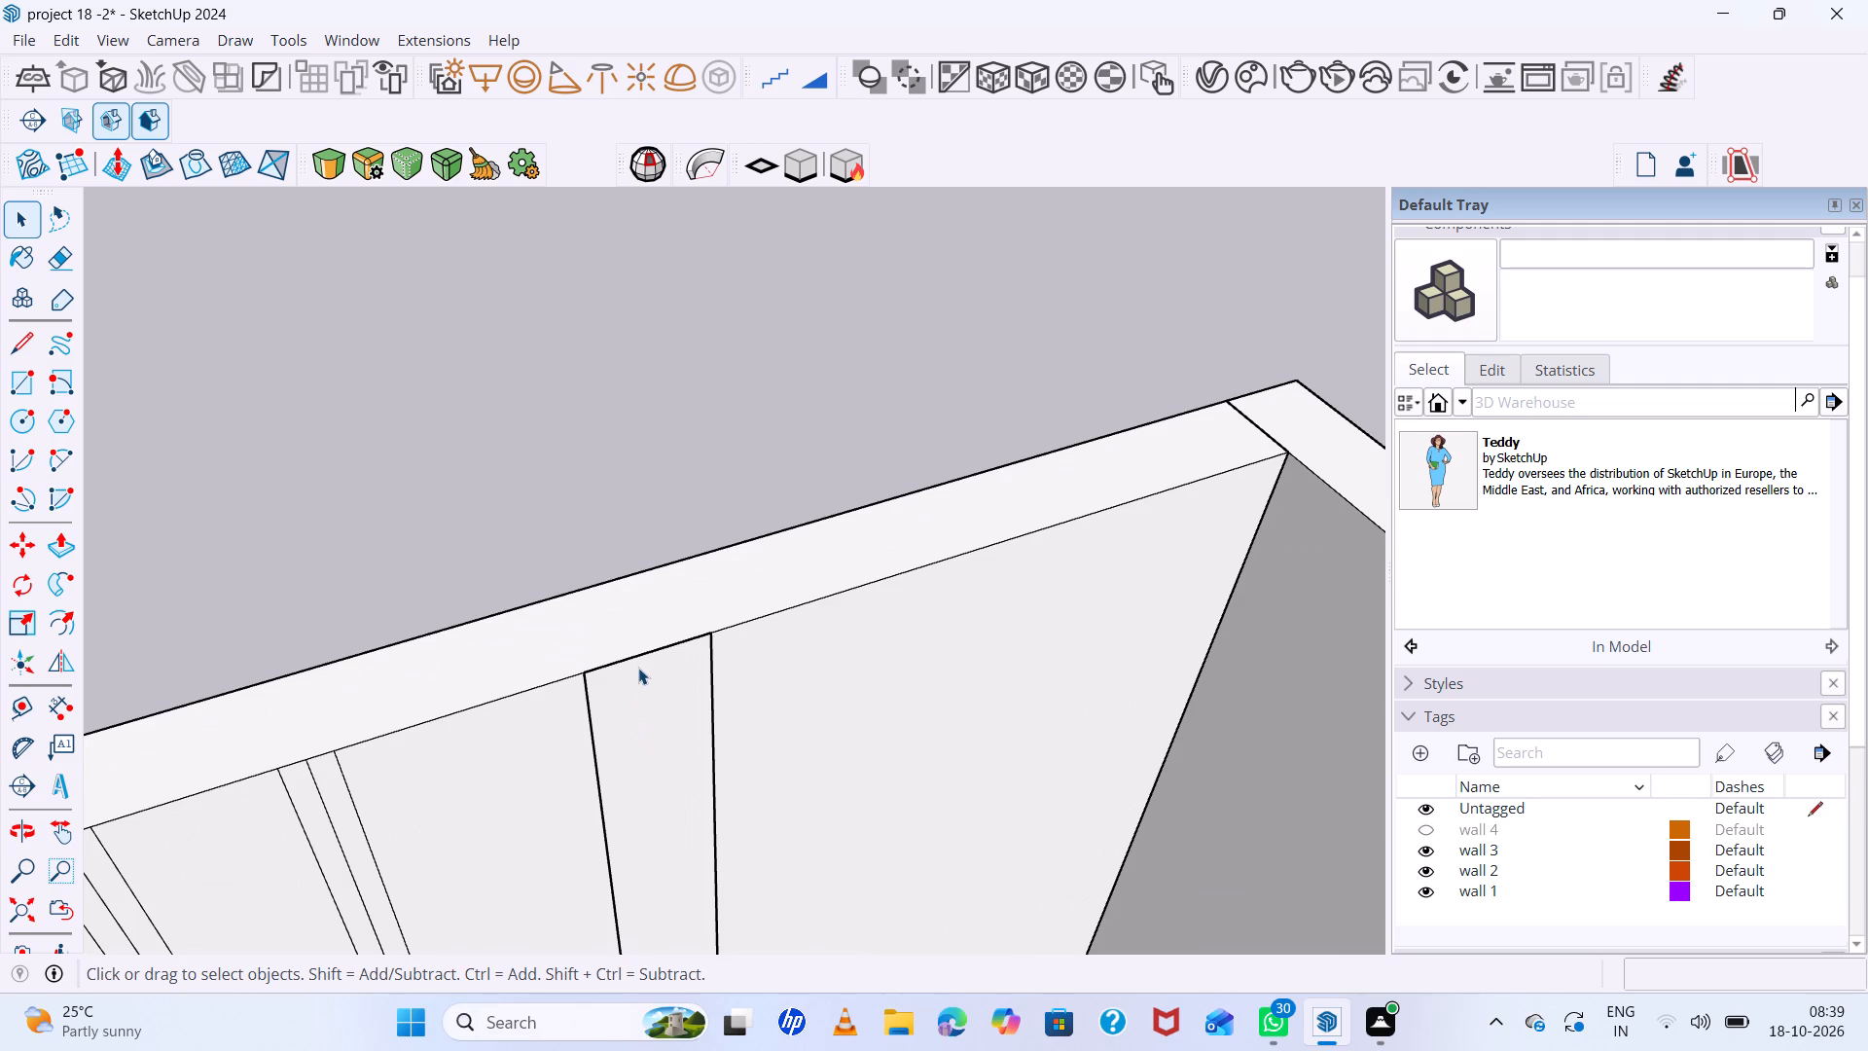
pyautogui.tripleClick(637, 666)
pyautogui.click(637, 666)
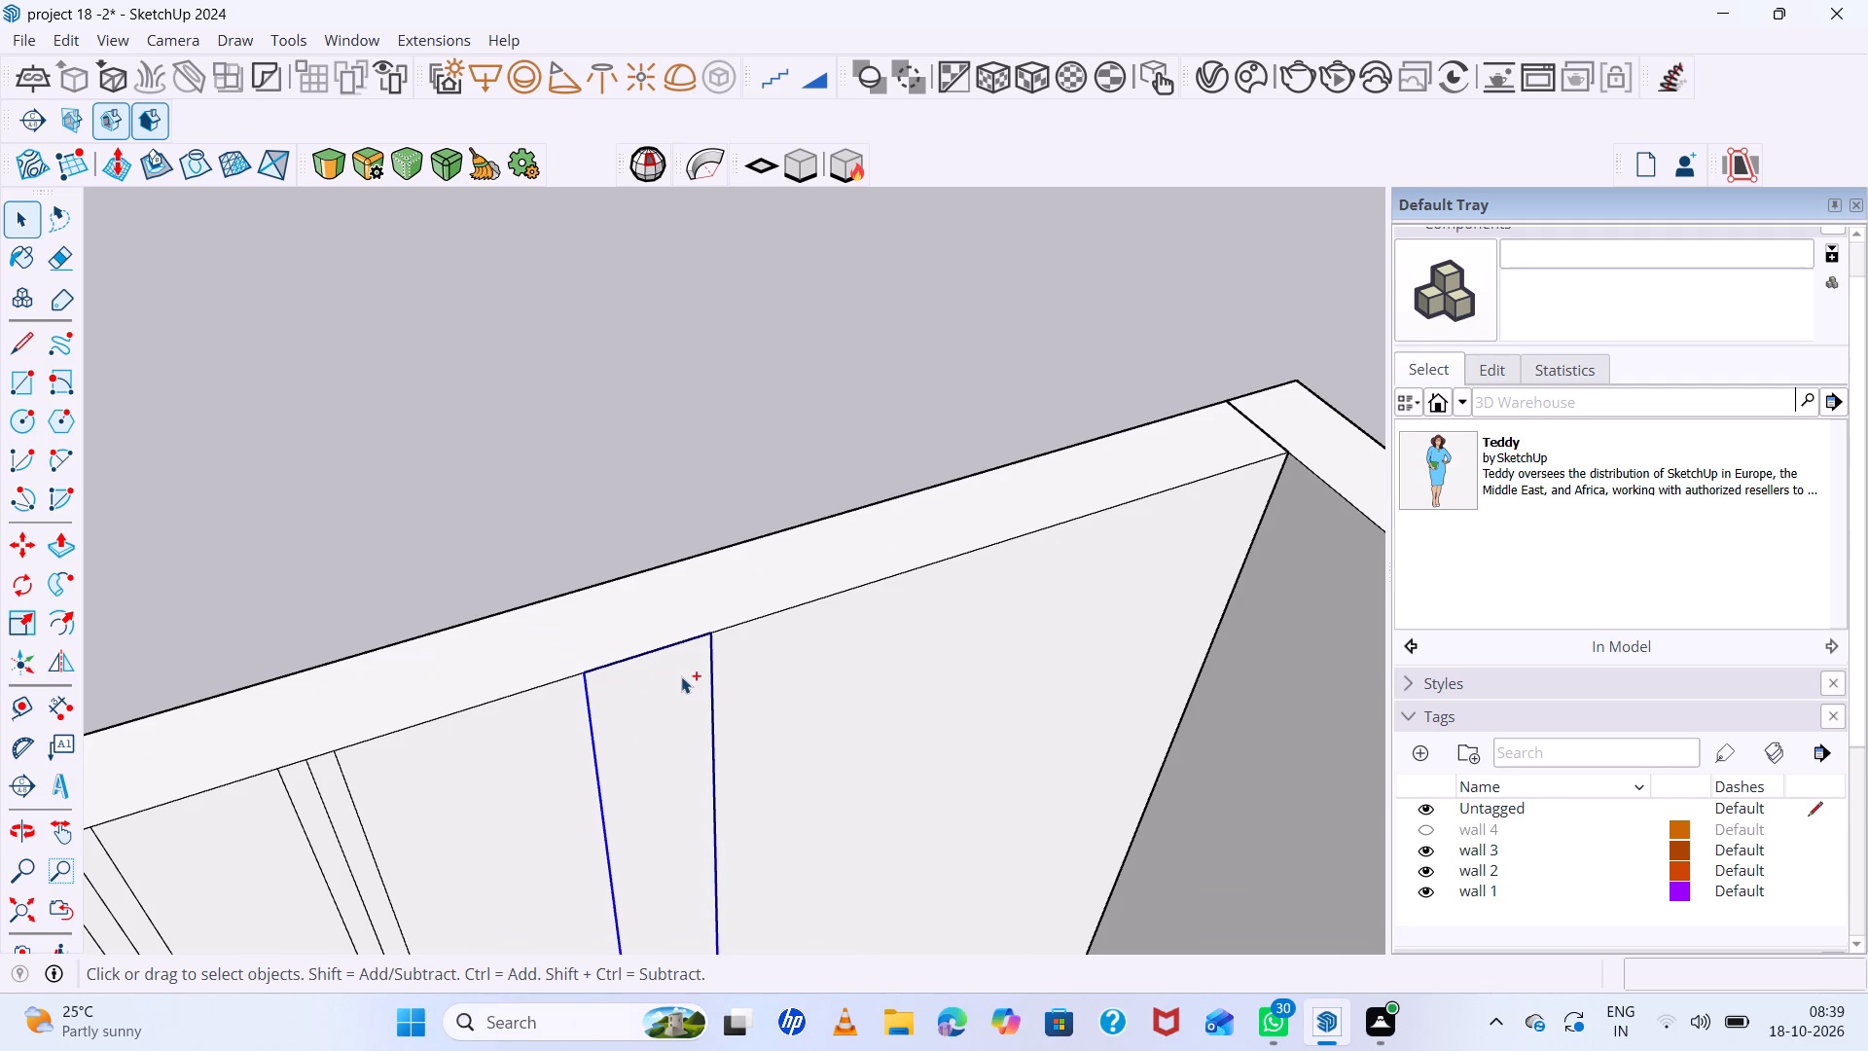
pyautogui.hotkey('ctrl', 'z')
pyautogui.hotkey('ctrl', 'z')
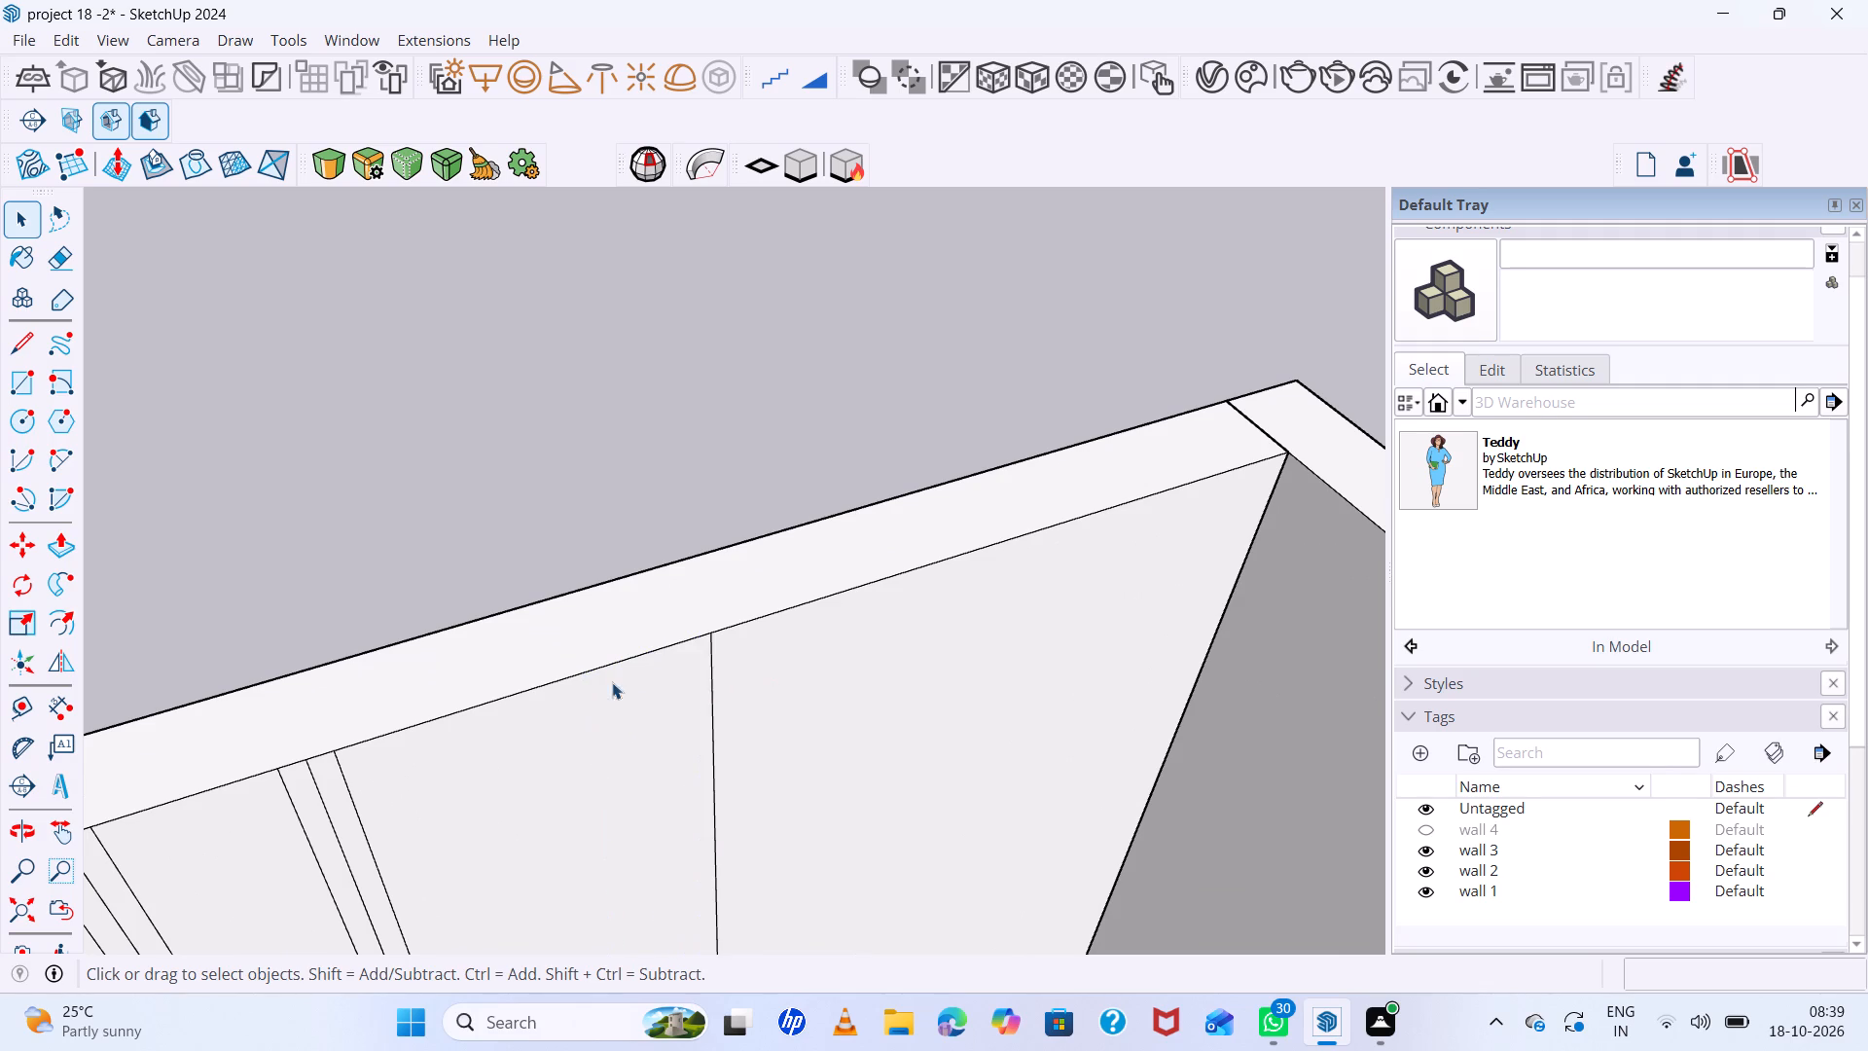
# Inside the back wall group, draw a full-height rectangle about 10" wide on the middle panel against its dividing line, and exit the group.
pyautogui.tripleClick(656, 690)
pyautogui.scroll(-4, 656, 689)
pyautogui.scroll(-8, 660, 517)
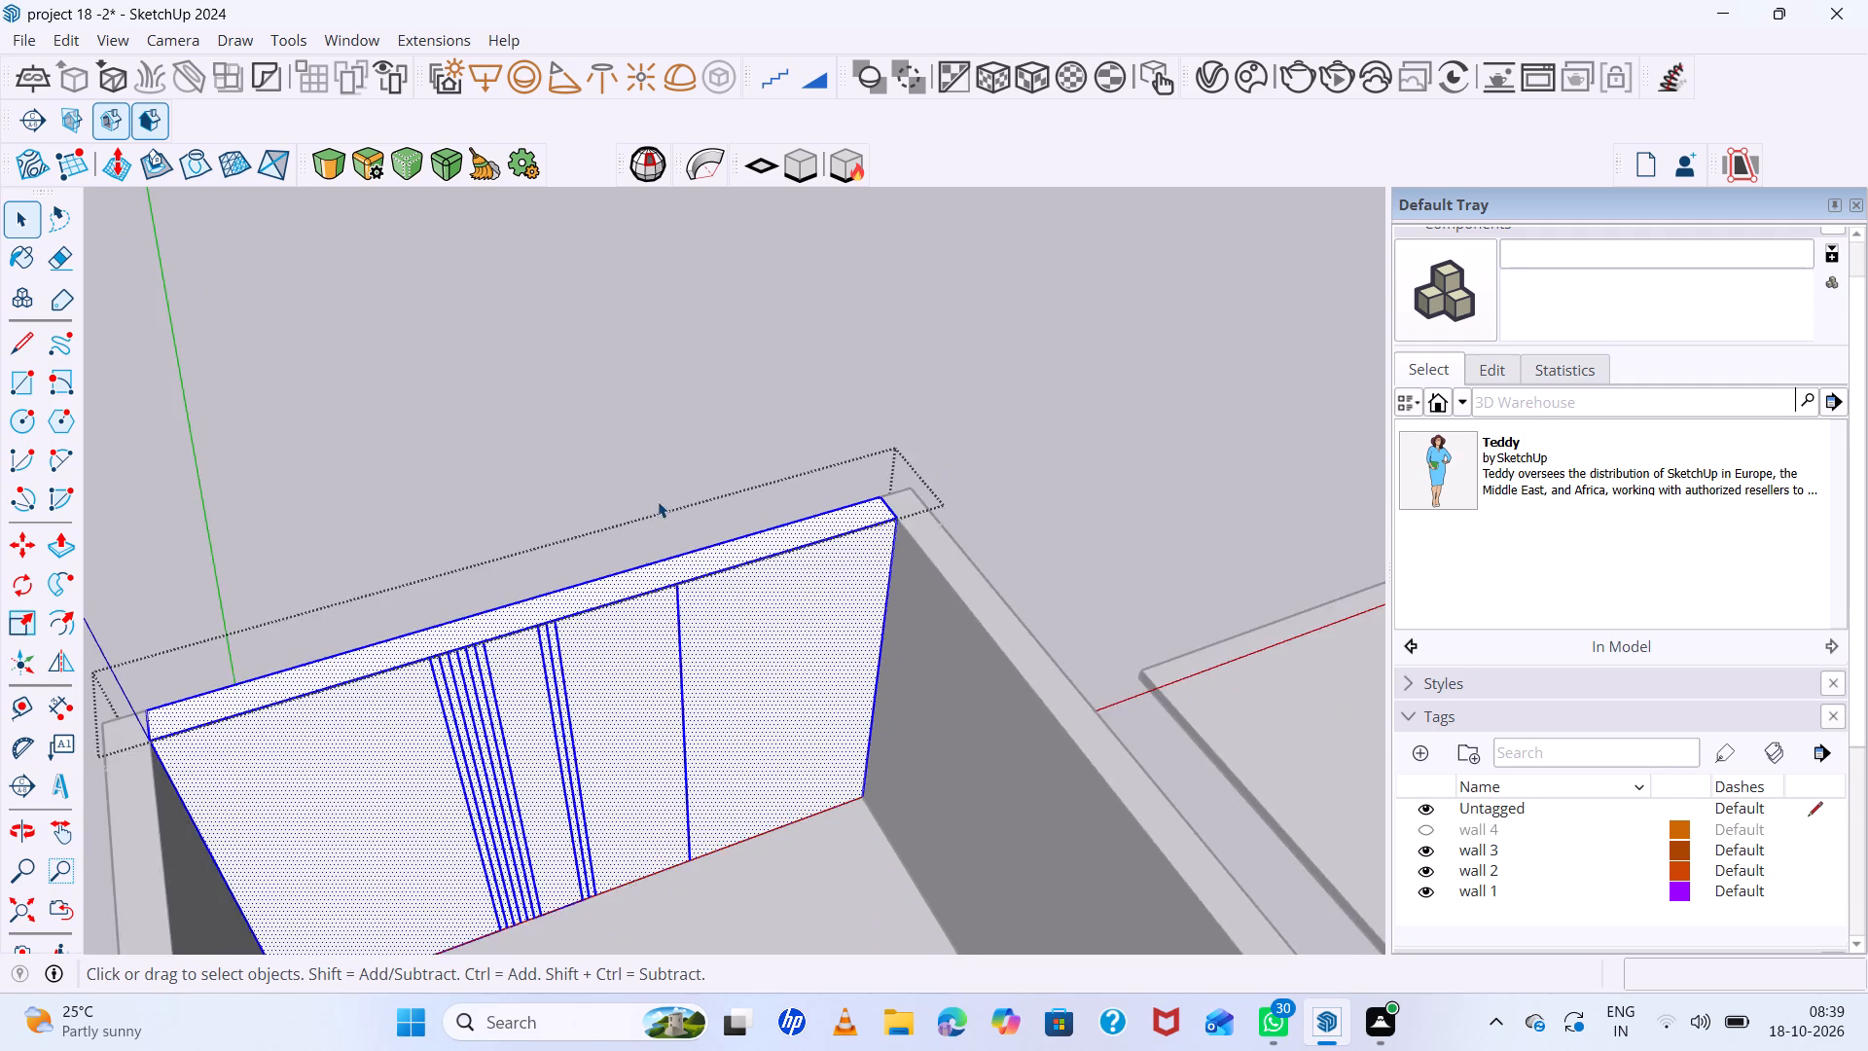
pyautogui.scroll(-5, 658, 501)
pyautogui.moveTo(1003, 666); pyautogui.dragTo(930, 402, button='middle')
pyautogui.click(1014, 432)
pyautogui.scroll(2, 568, 548)
pyautogui.doubleClick(637, 544)
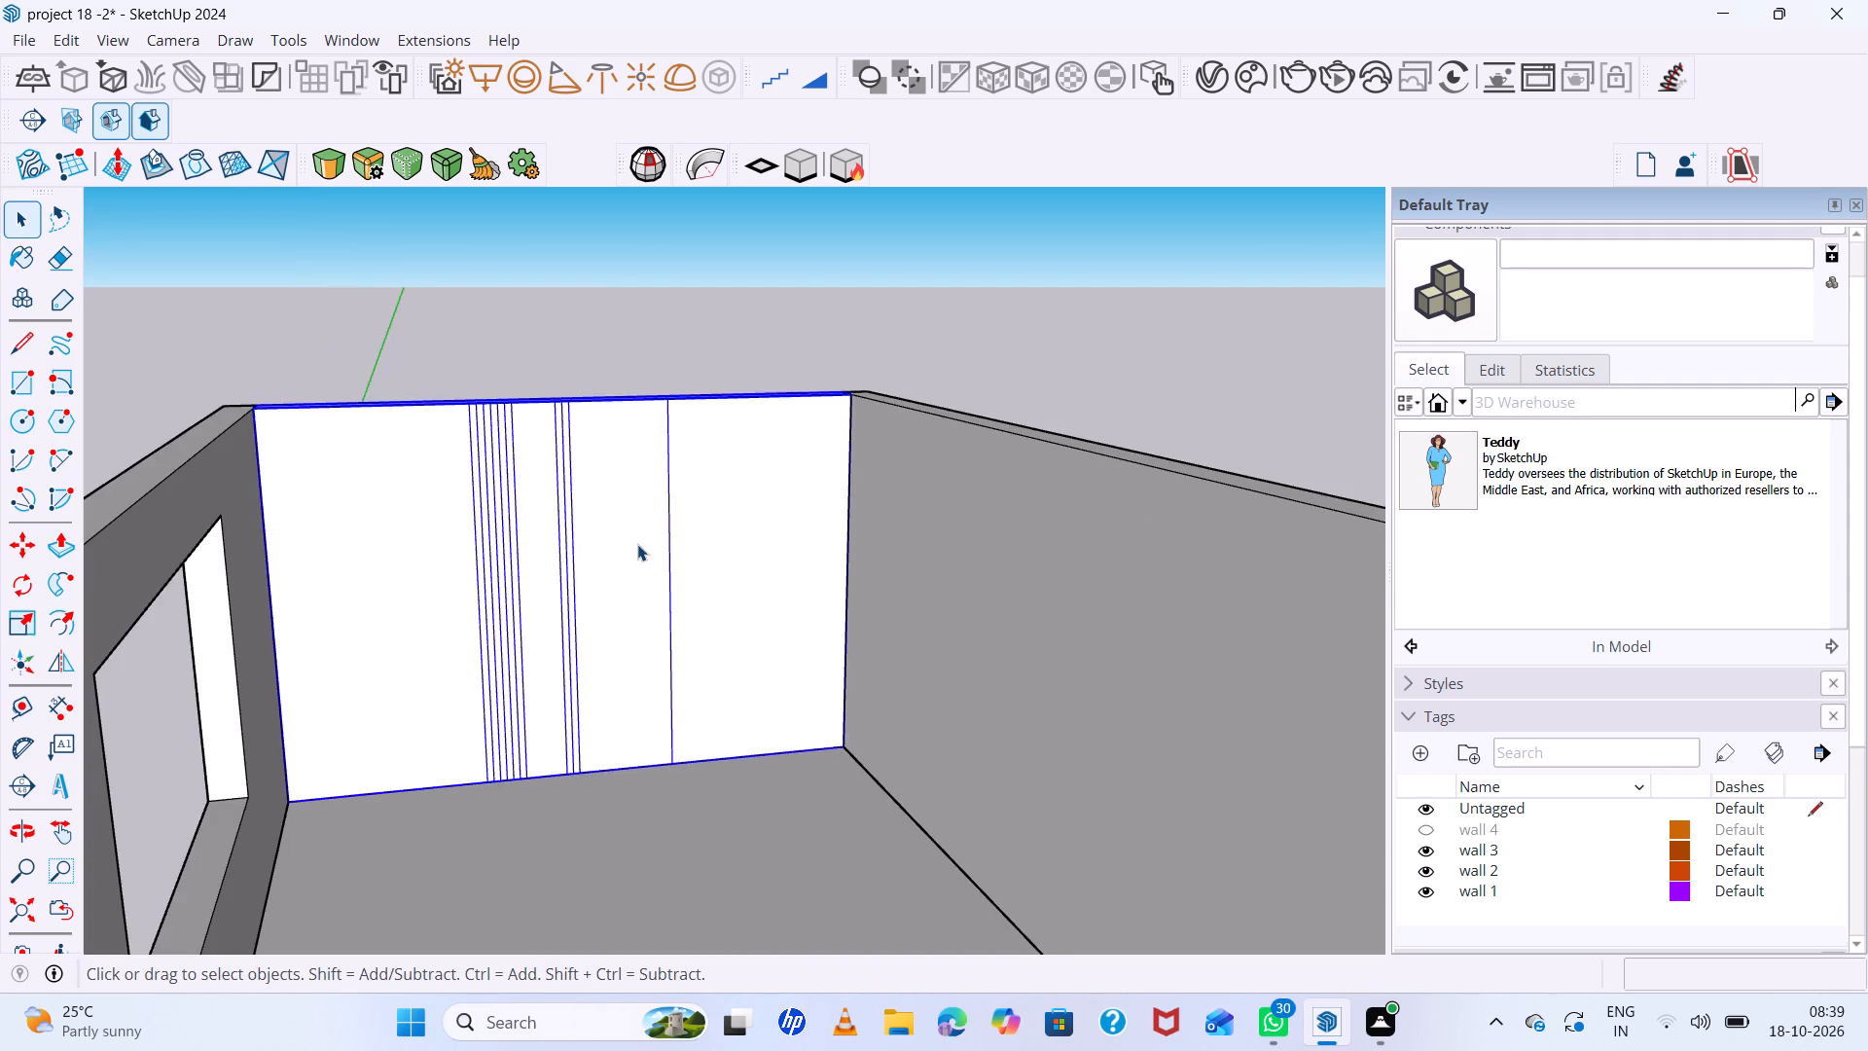
pyautogui.press('r')
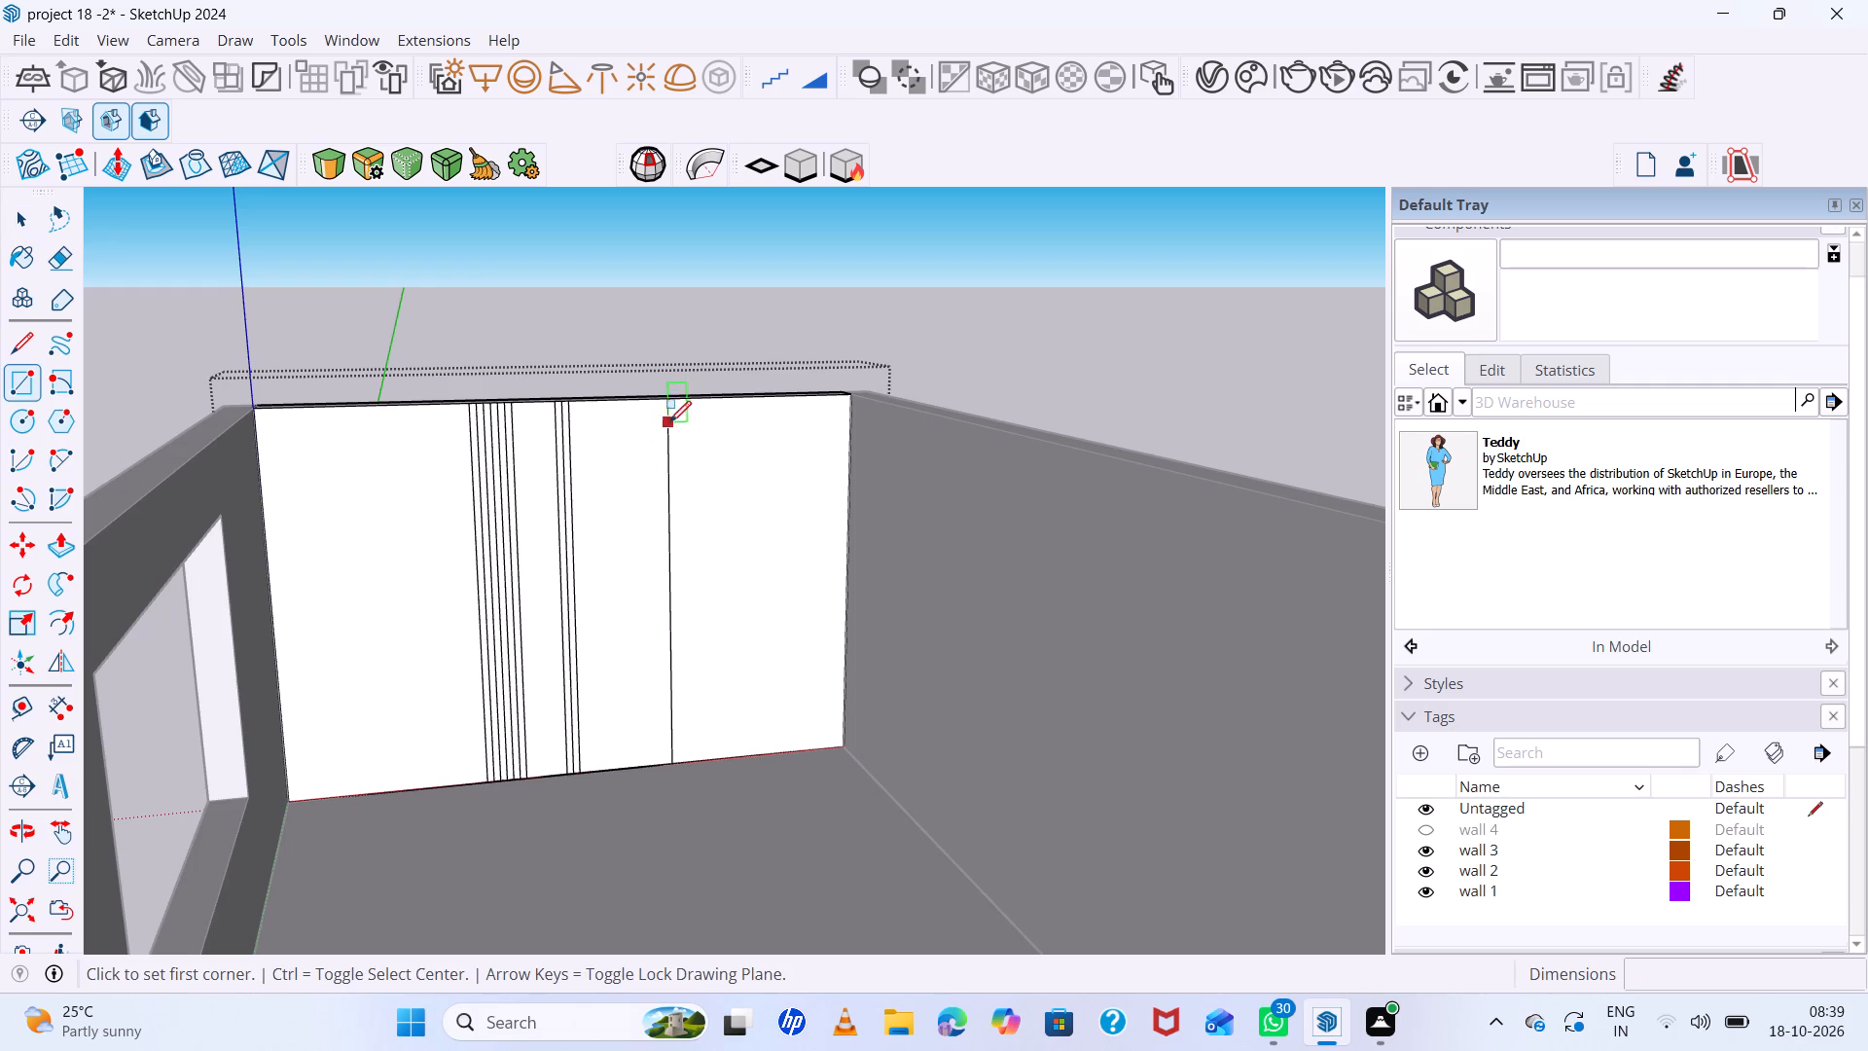
pyautogui.scroll(6, 671, 416)
pyautogui.click(667, 387)
pyautogui.scroll(-5, 595, 515)
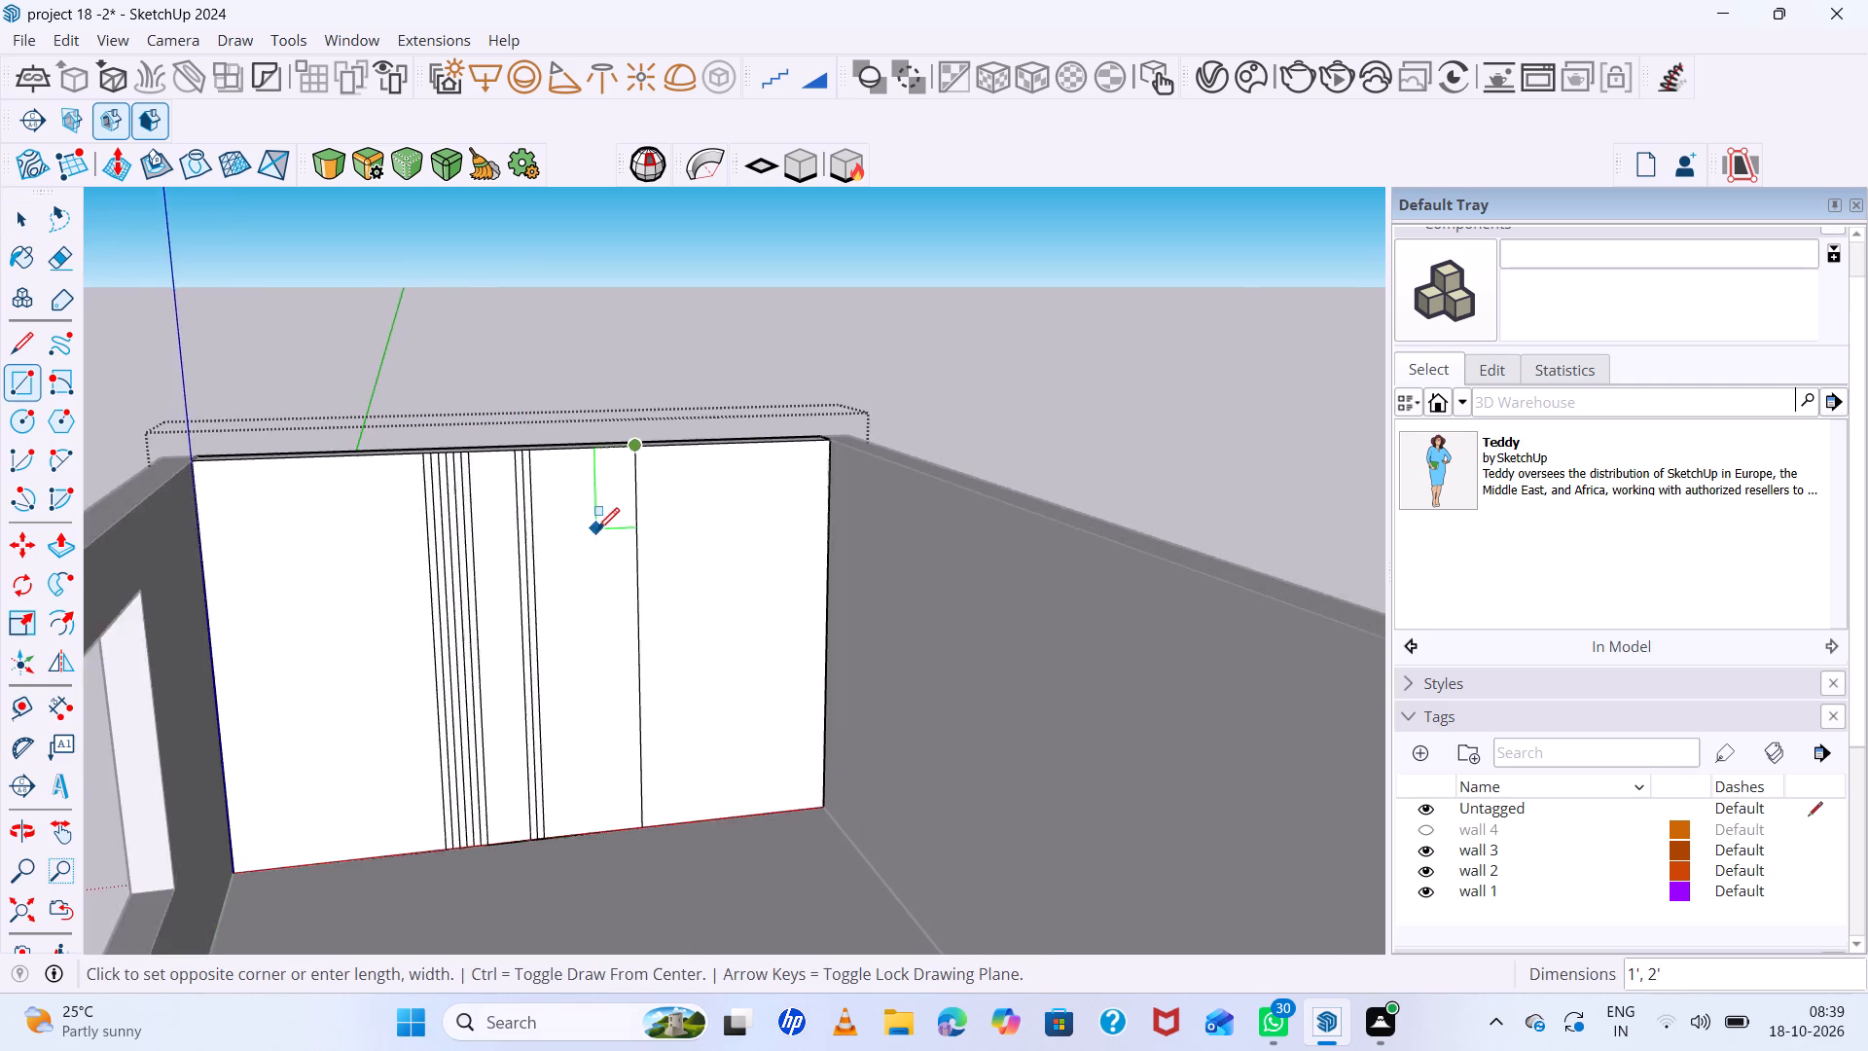
pyautogui.scroll(-5, 597, 529)
pyautogui.scroll(5, 595, 762)
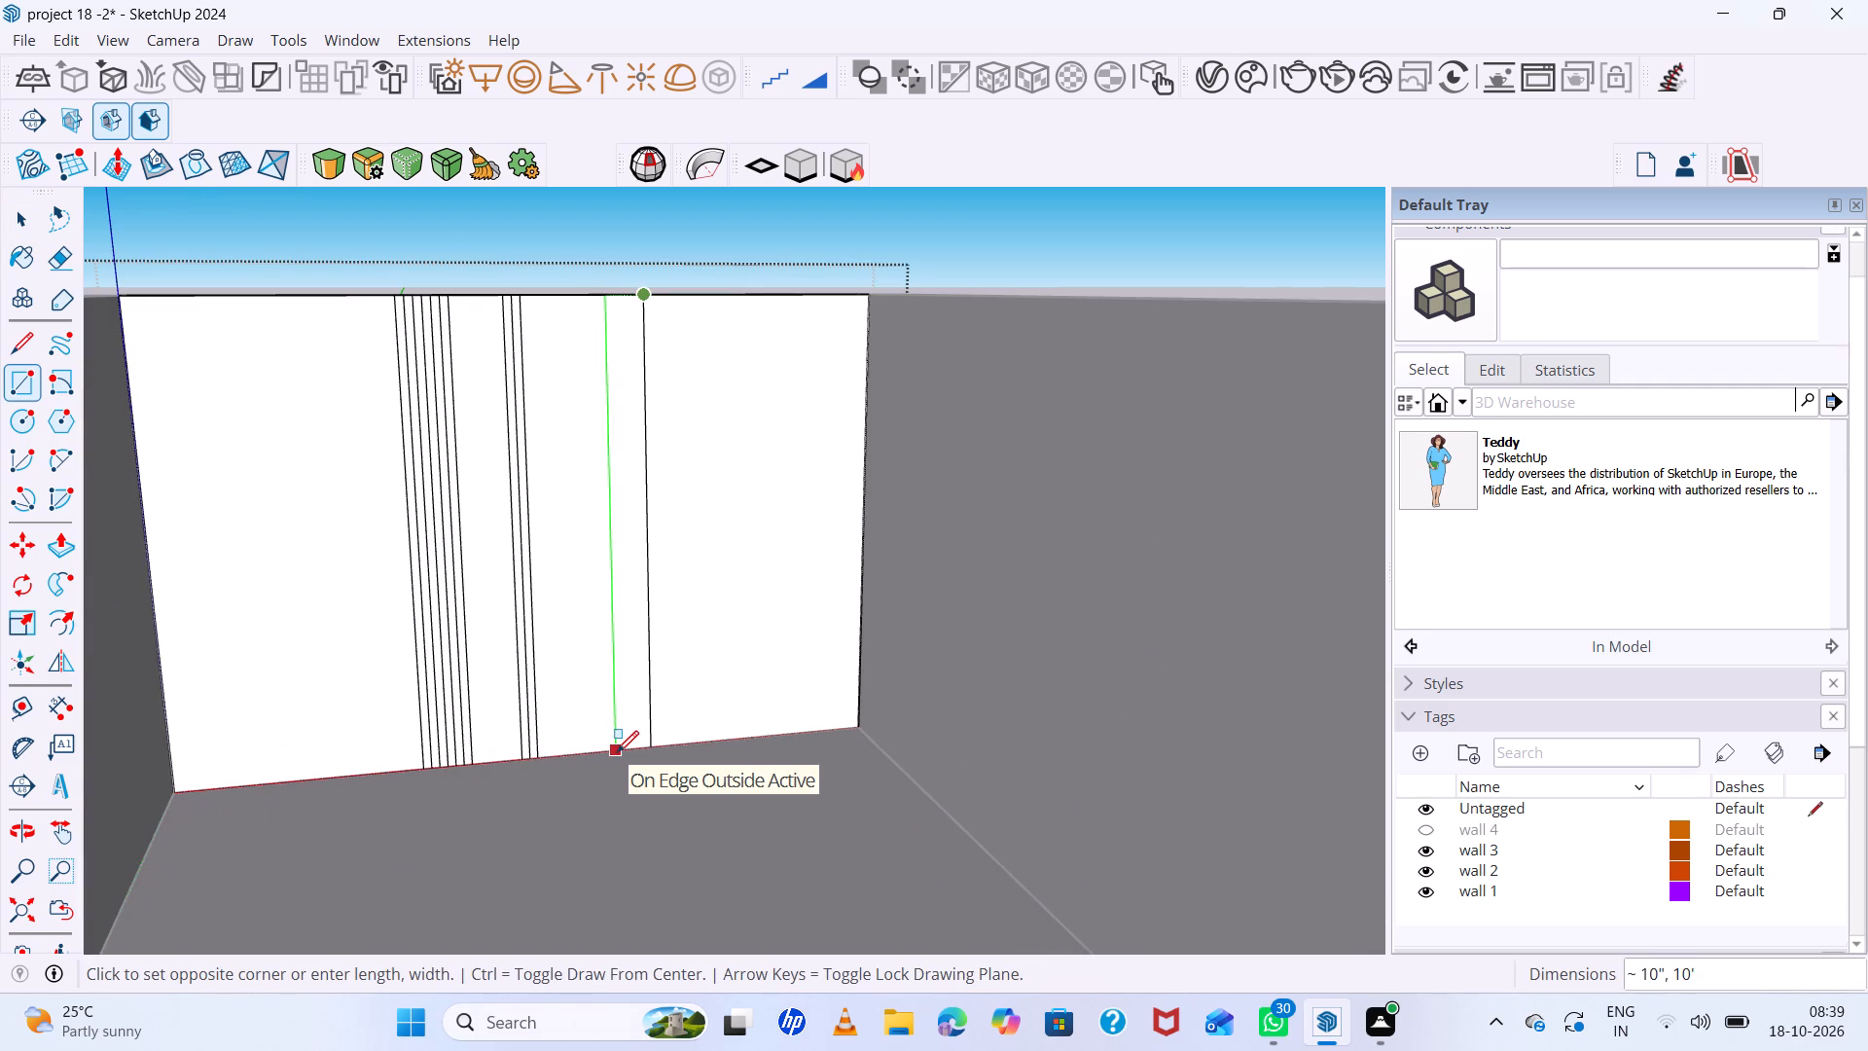
pyautogui.click(617, 752)
pyautogui.scroll(-12, 681, 763)
pyautogui.moveTo(831, 710); pyautogui.dragTo(724, 715, button='middle')
pyautogui.middleClick(724, 715)
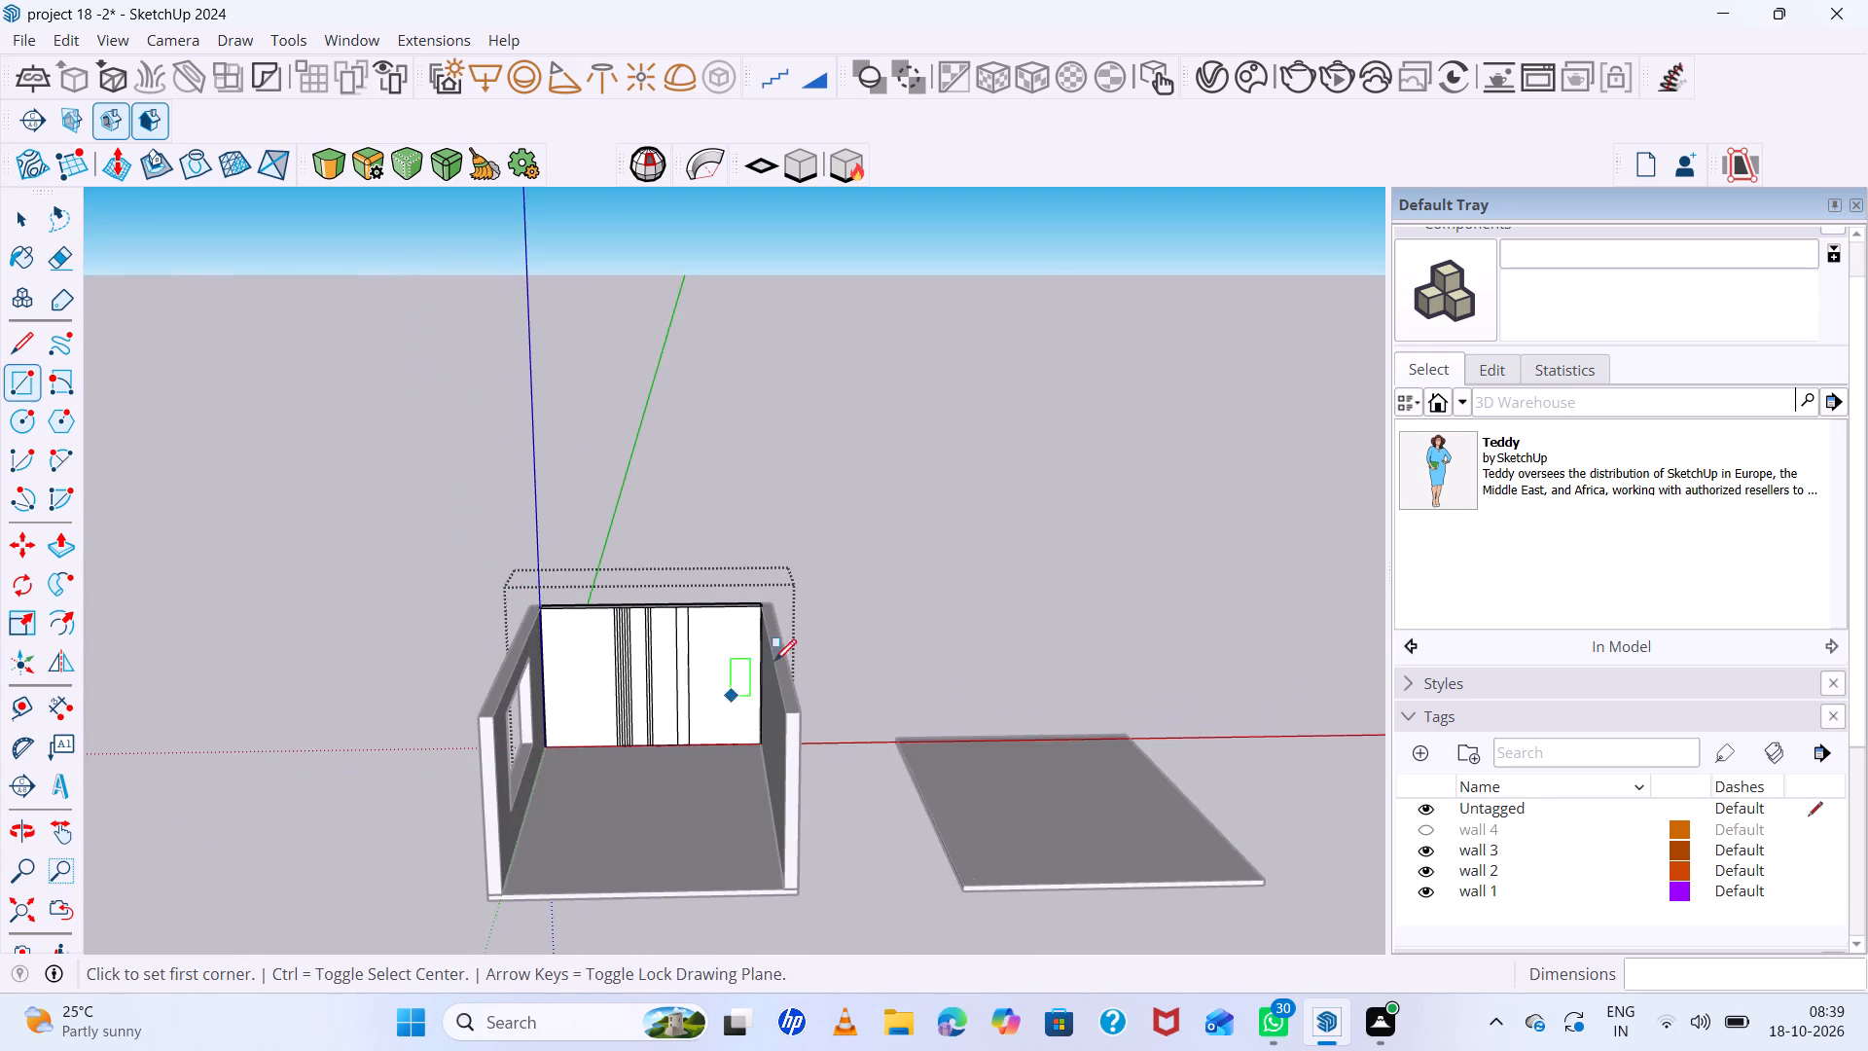
pyautogui.press('space')
pyautogui.click(930, 550)
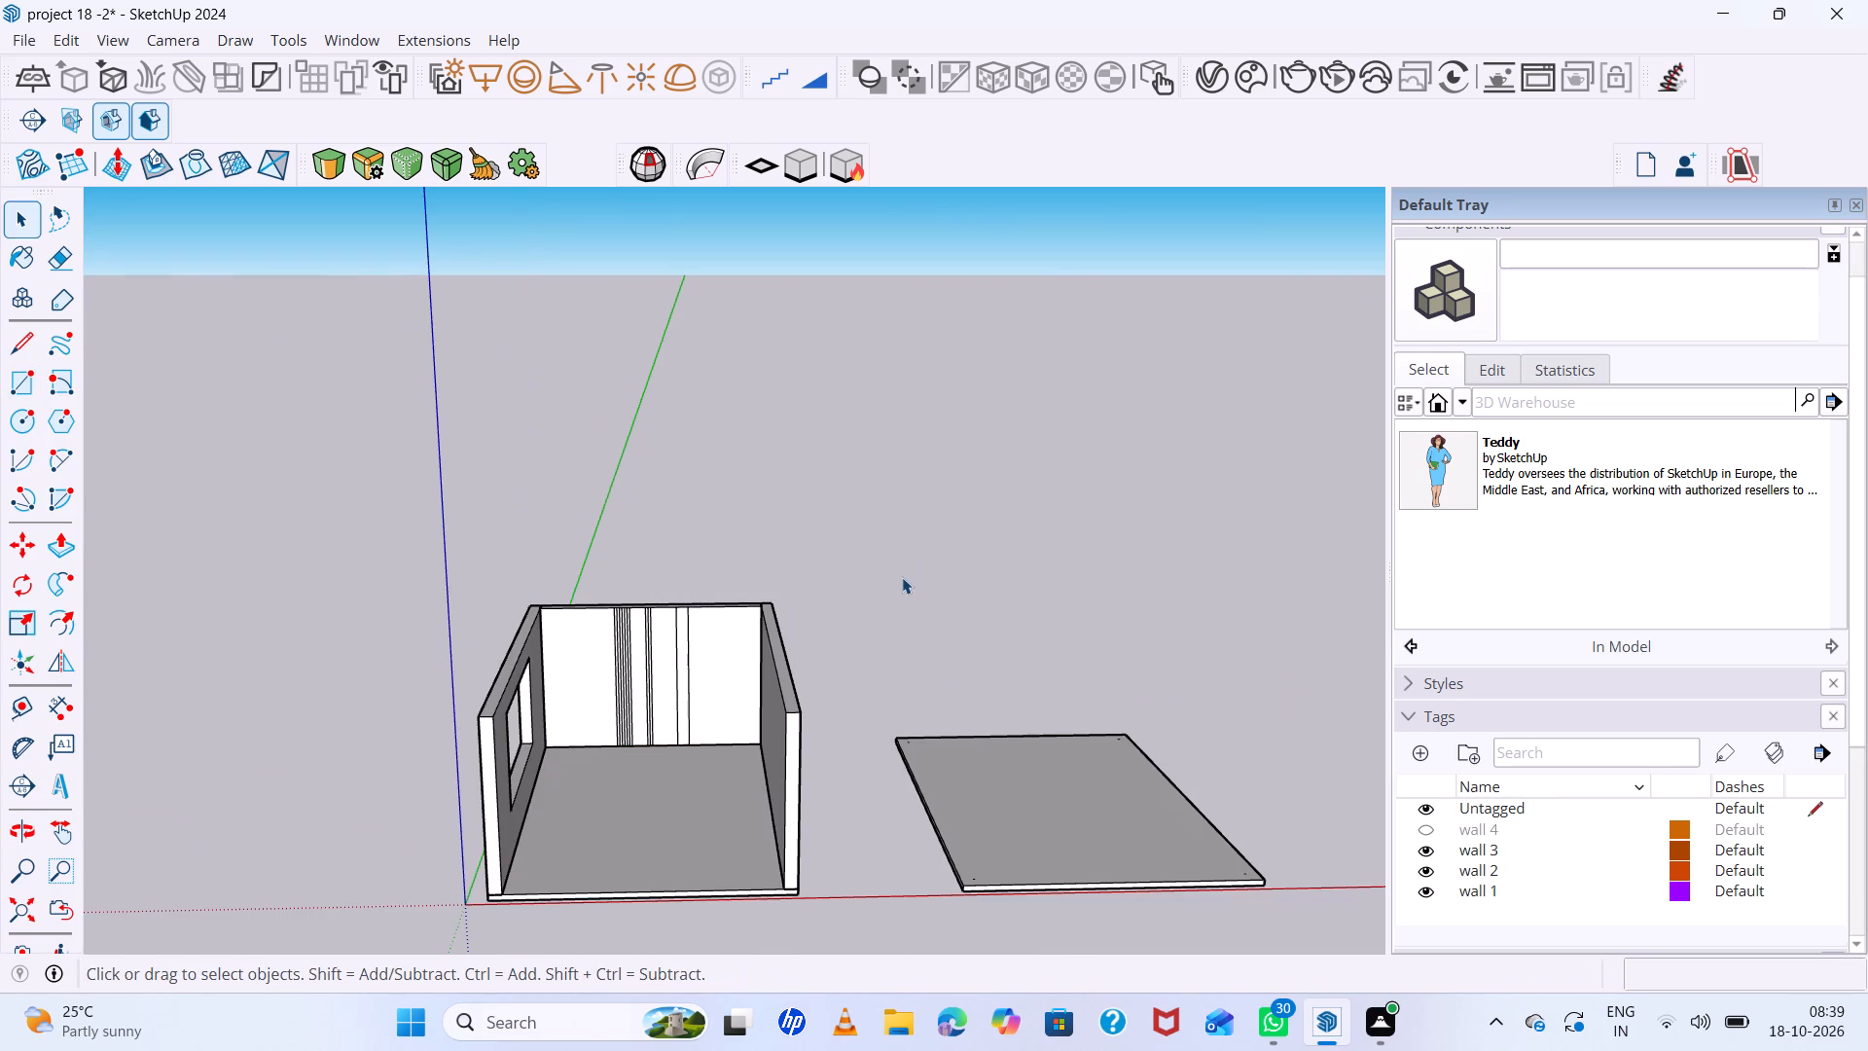
# Open the back wall group and check its panels and strips by selecting their individual faces.
pyautogui.scroll(13, 664, 622)
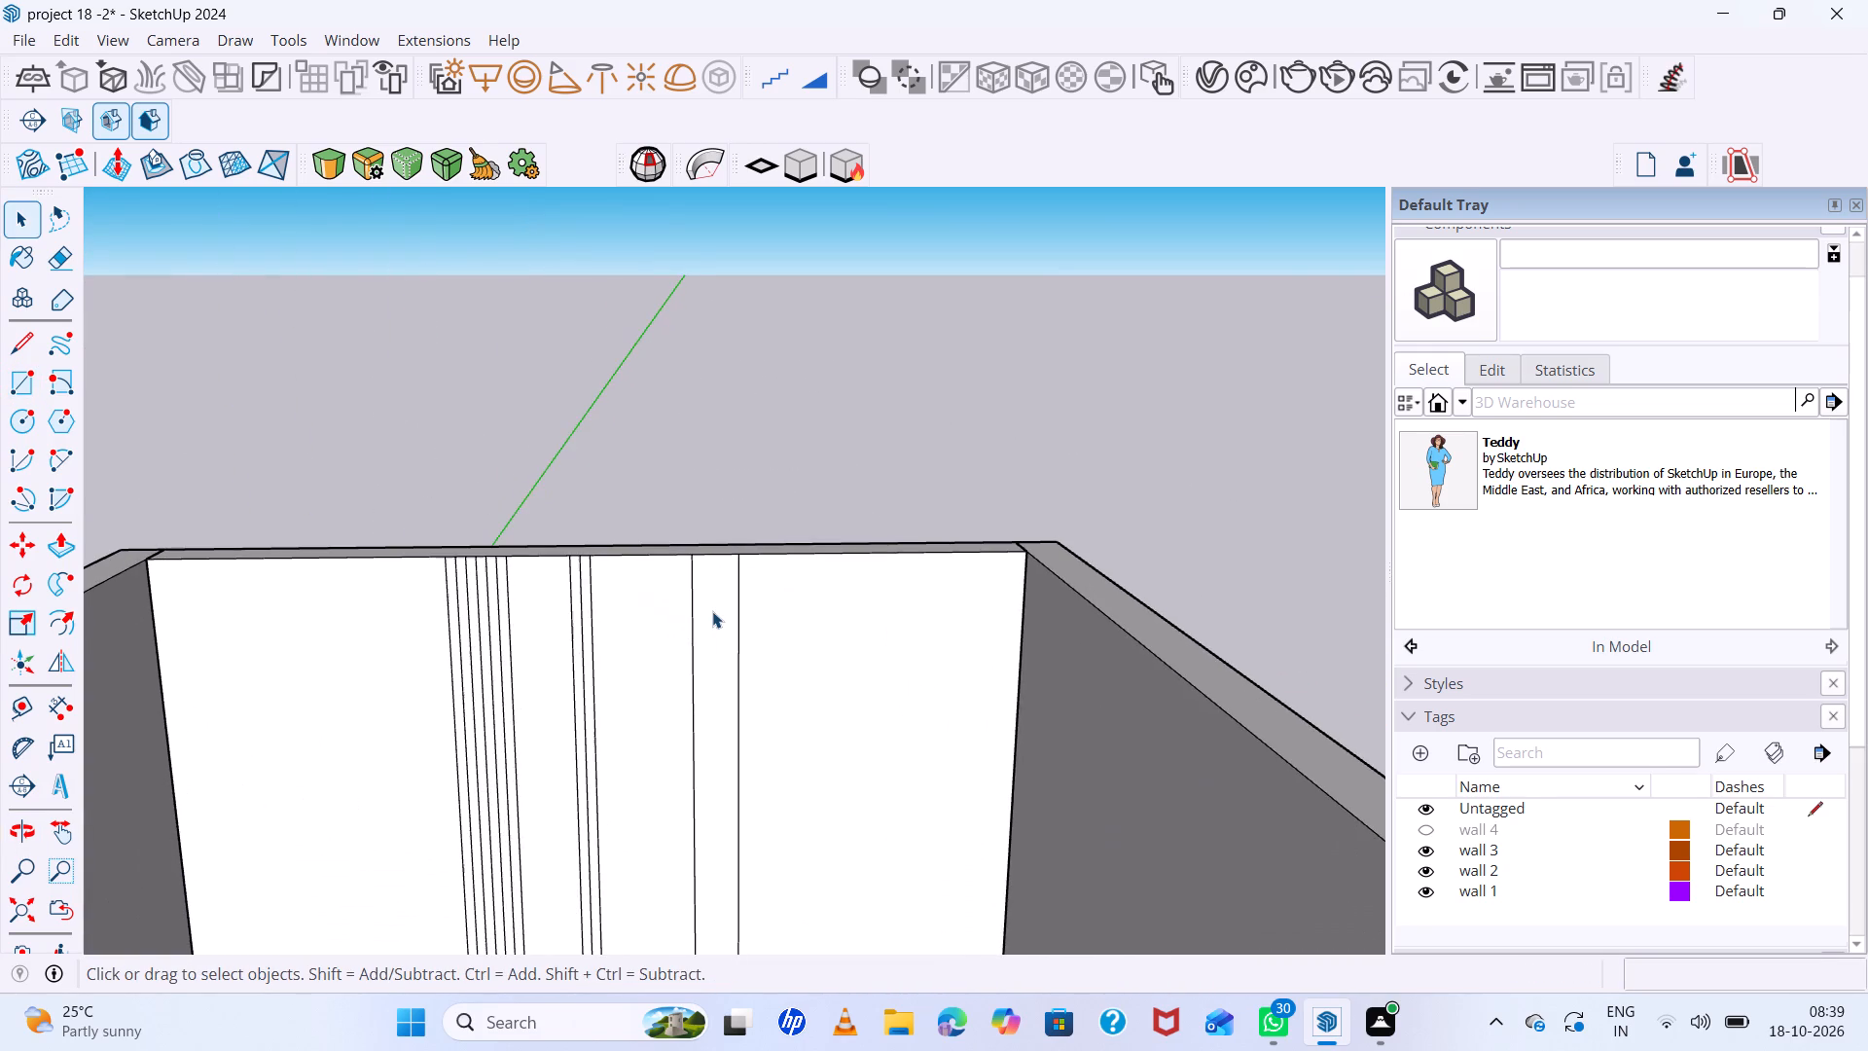
pyautogui.doubleClick(719, 607)
pyautogui.scroll(-7, 719, 607)
pyautogui.doubleClick(719, 607)
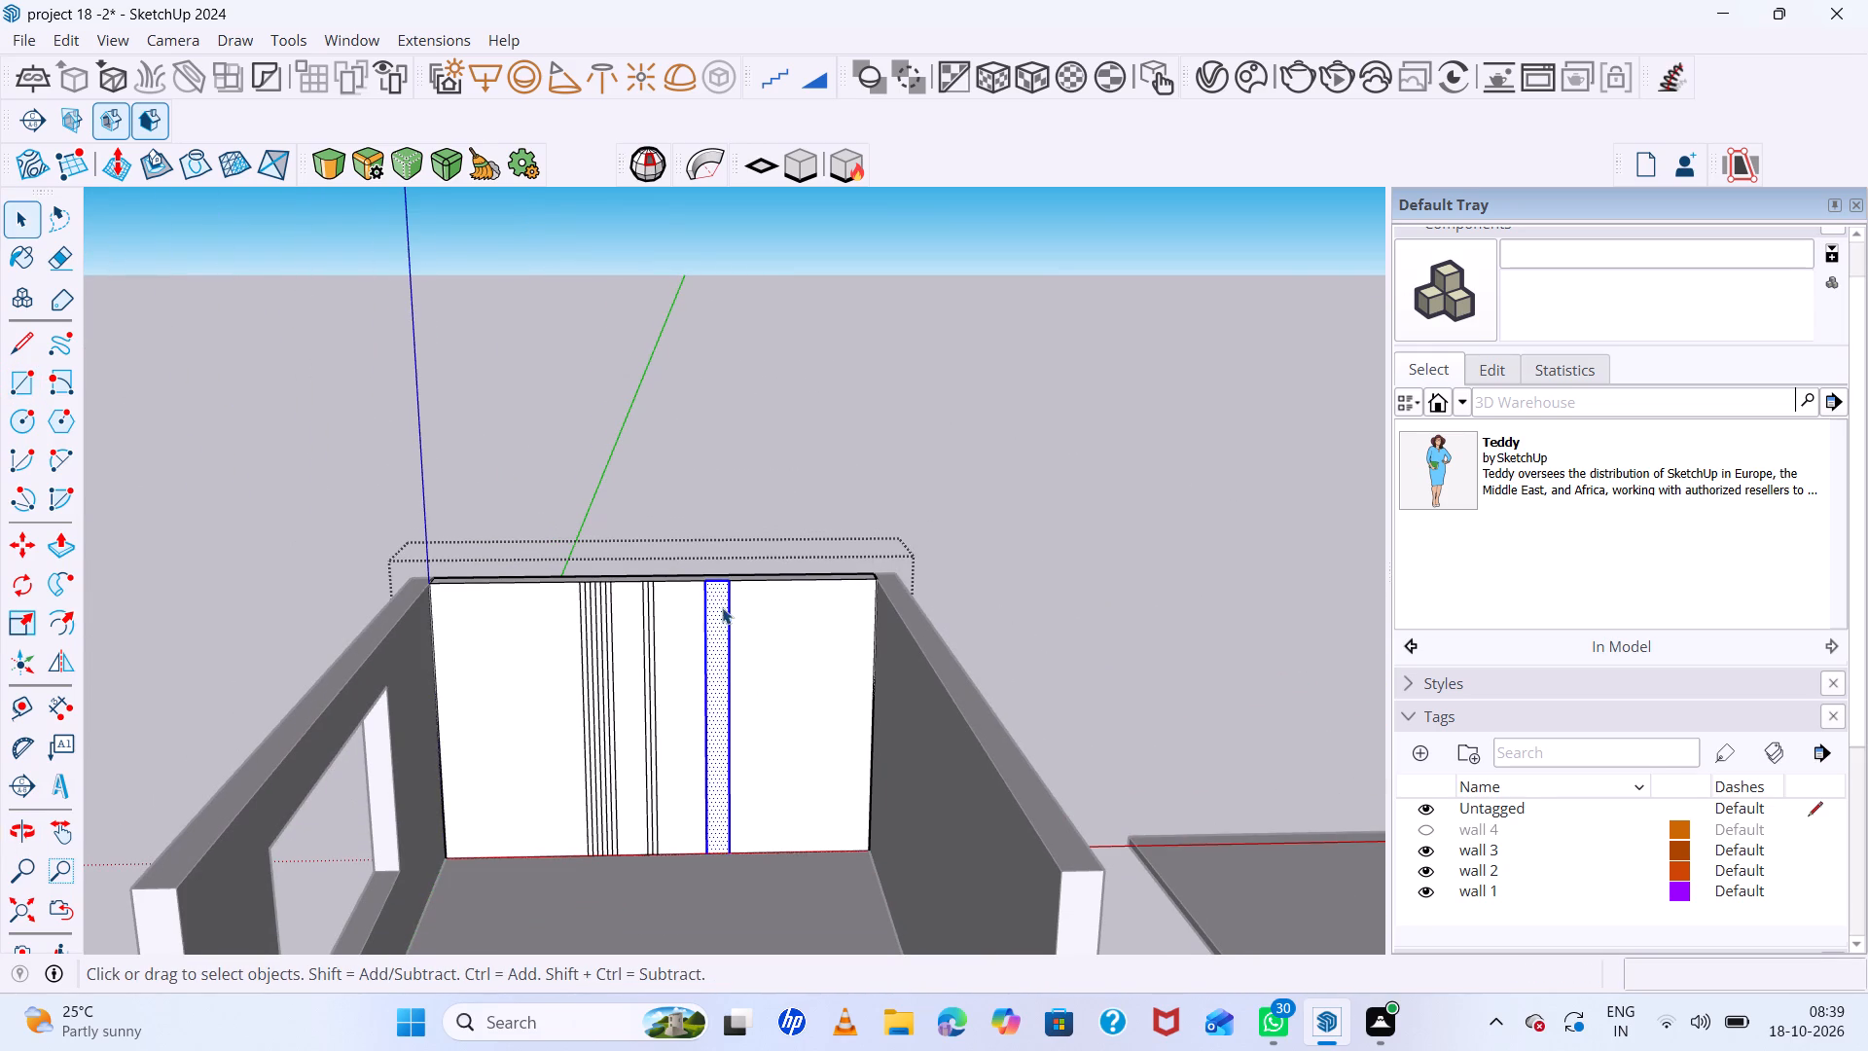
pyautogui.click(788, 603)
pyautogui.click(791, 603)
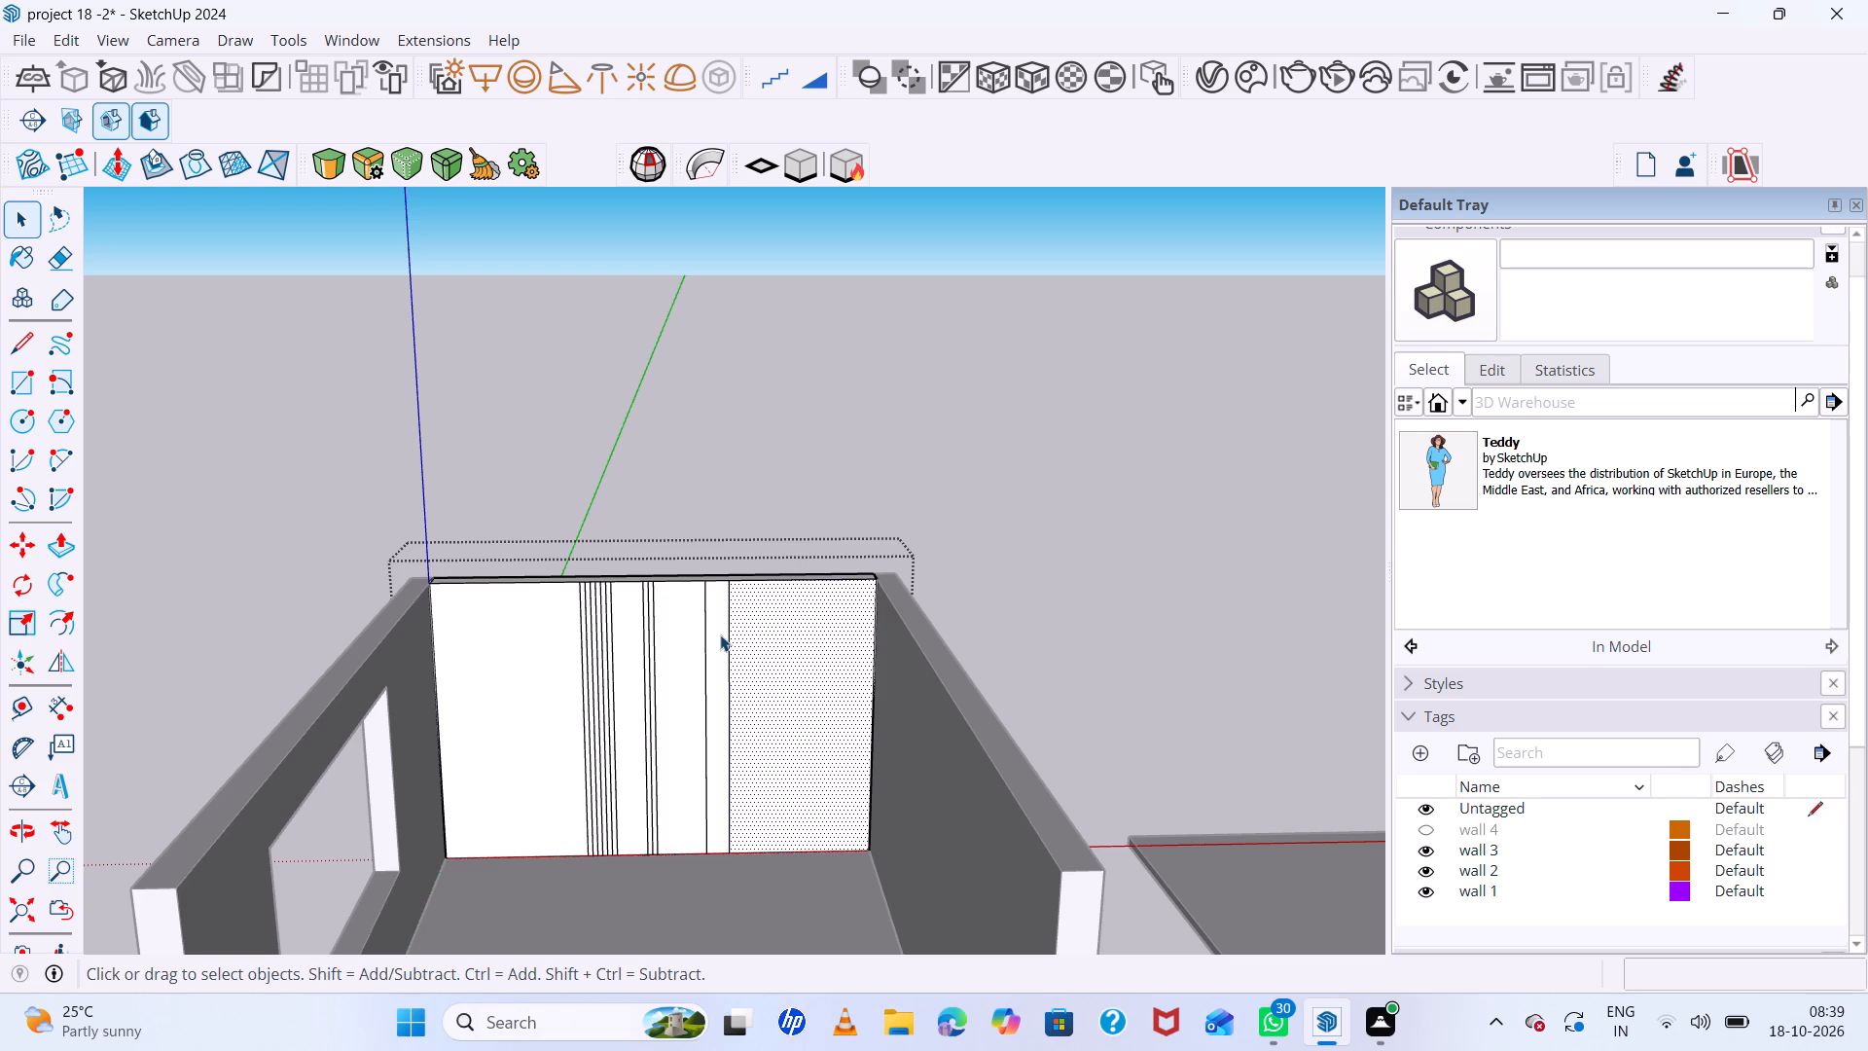
pyautogui.click(719, 635)
pyautogui.click(692, 642)
pyautogui.click(588, 658)
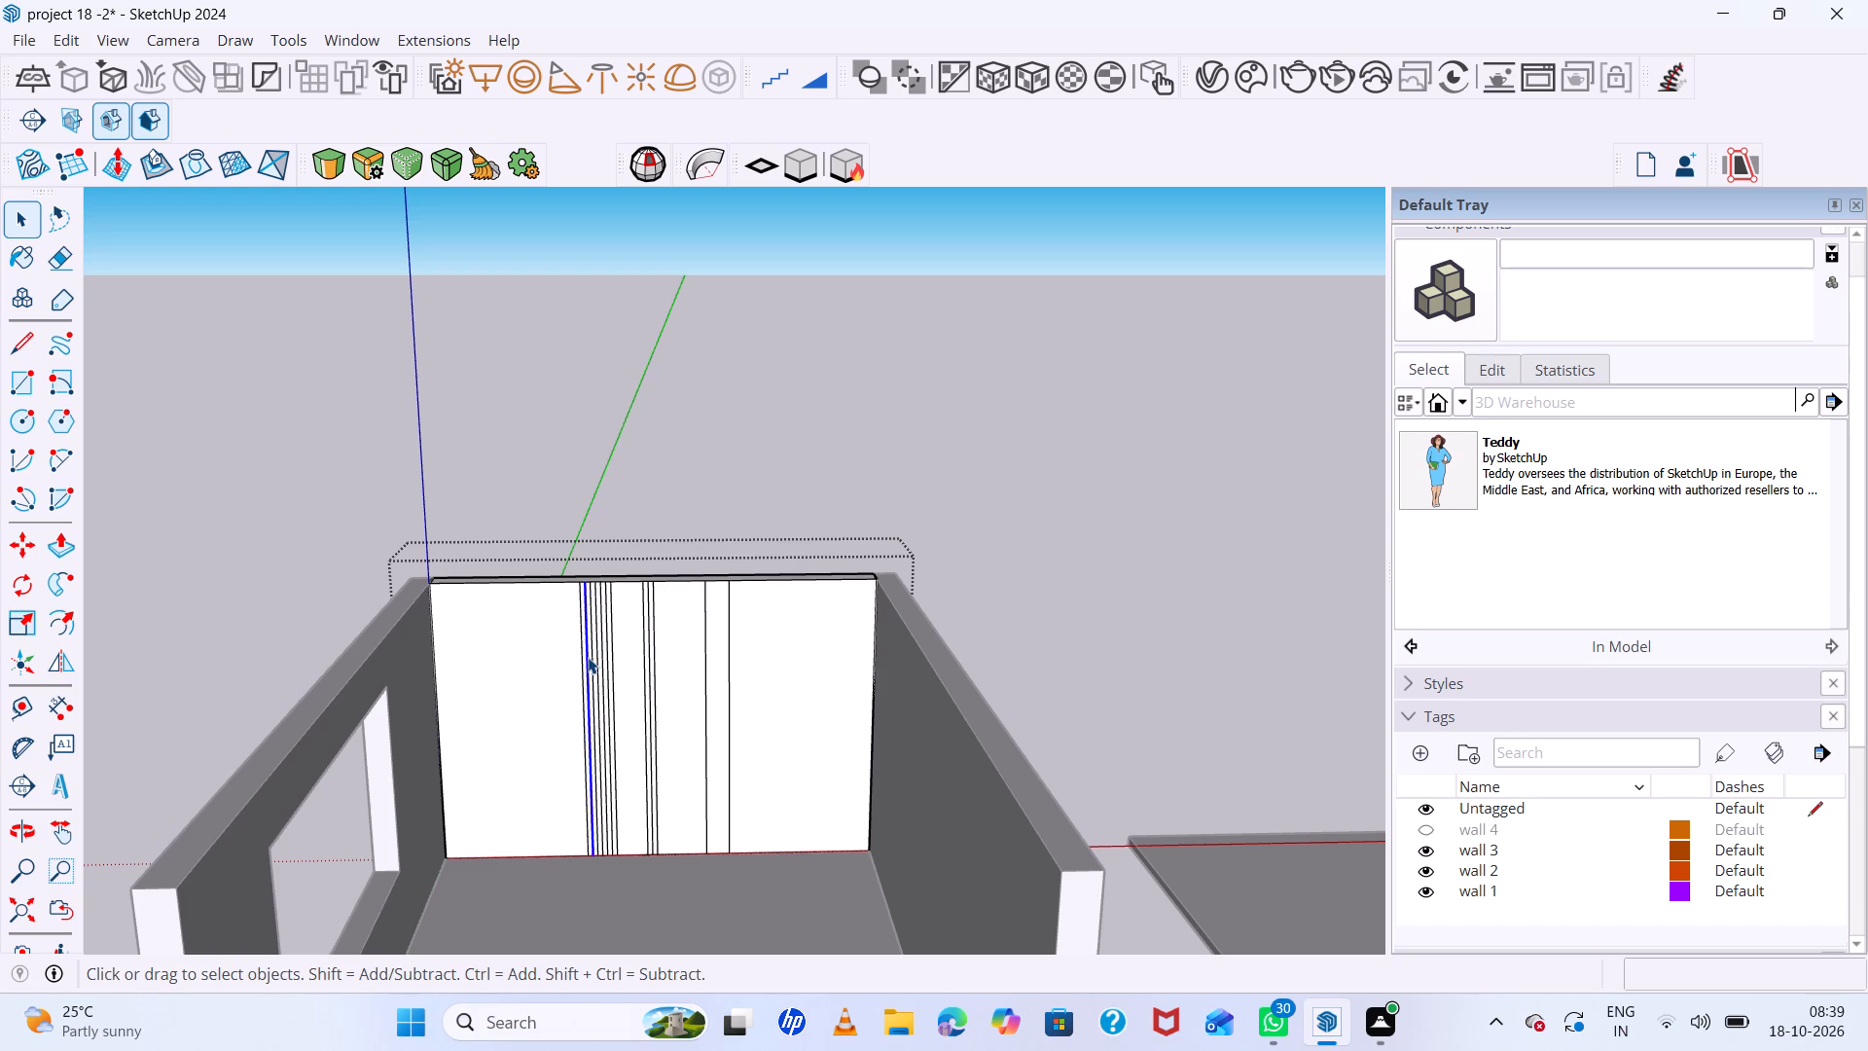
# Examine the back wall's wood panels, grooves and dark vertical strip in the bedroom reference image.
pyautogui.scroll(-7, 588, 657)
pyautogui.scroll(6, 1251, 819)
pyautogui.scroll(-13, 772, 676)
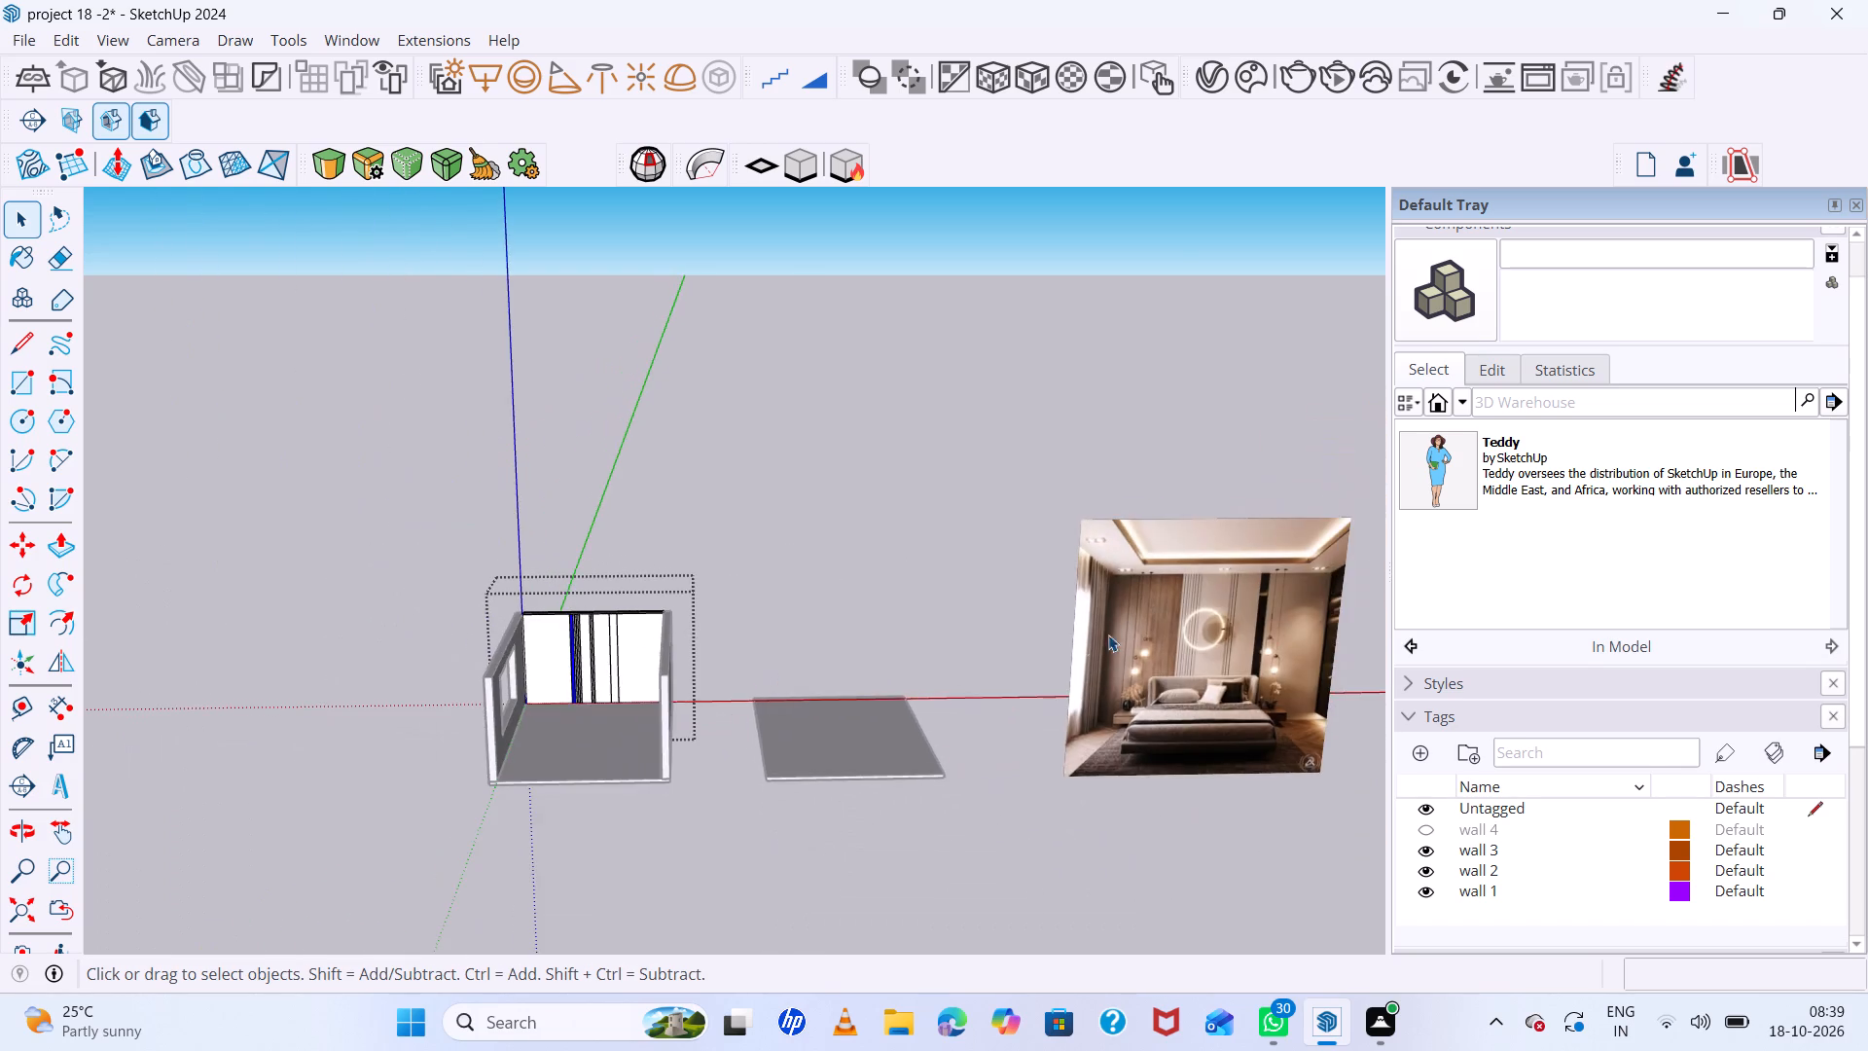
pyautogui.scroll(19, 1239, 590)
pyautogui.scroll(-7, 1250, 587)
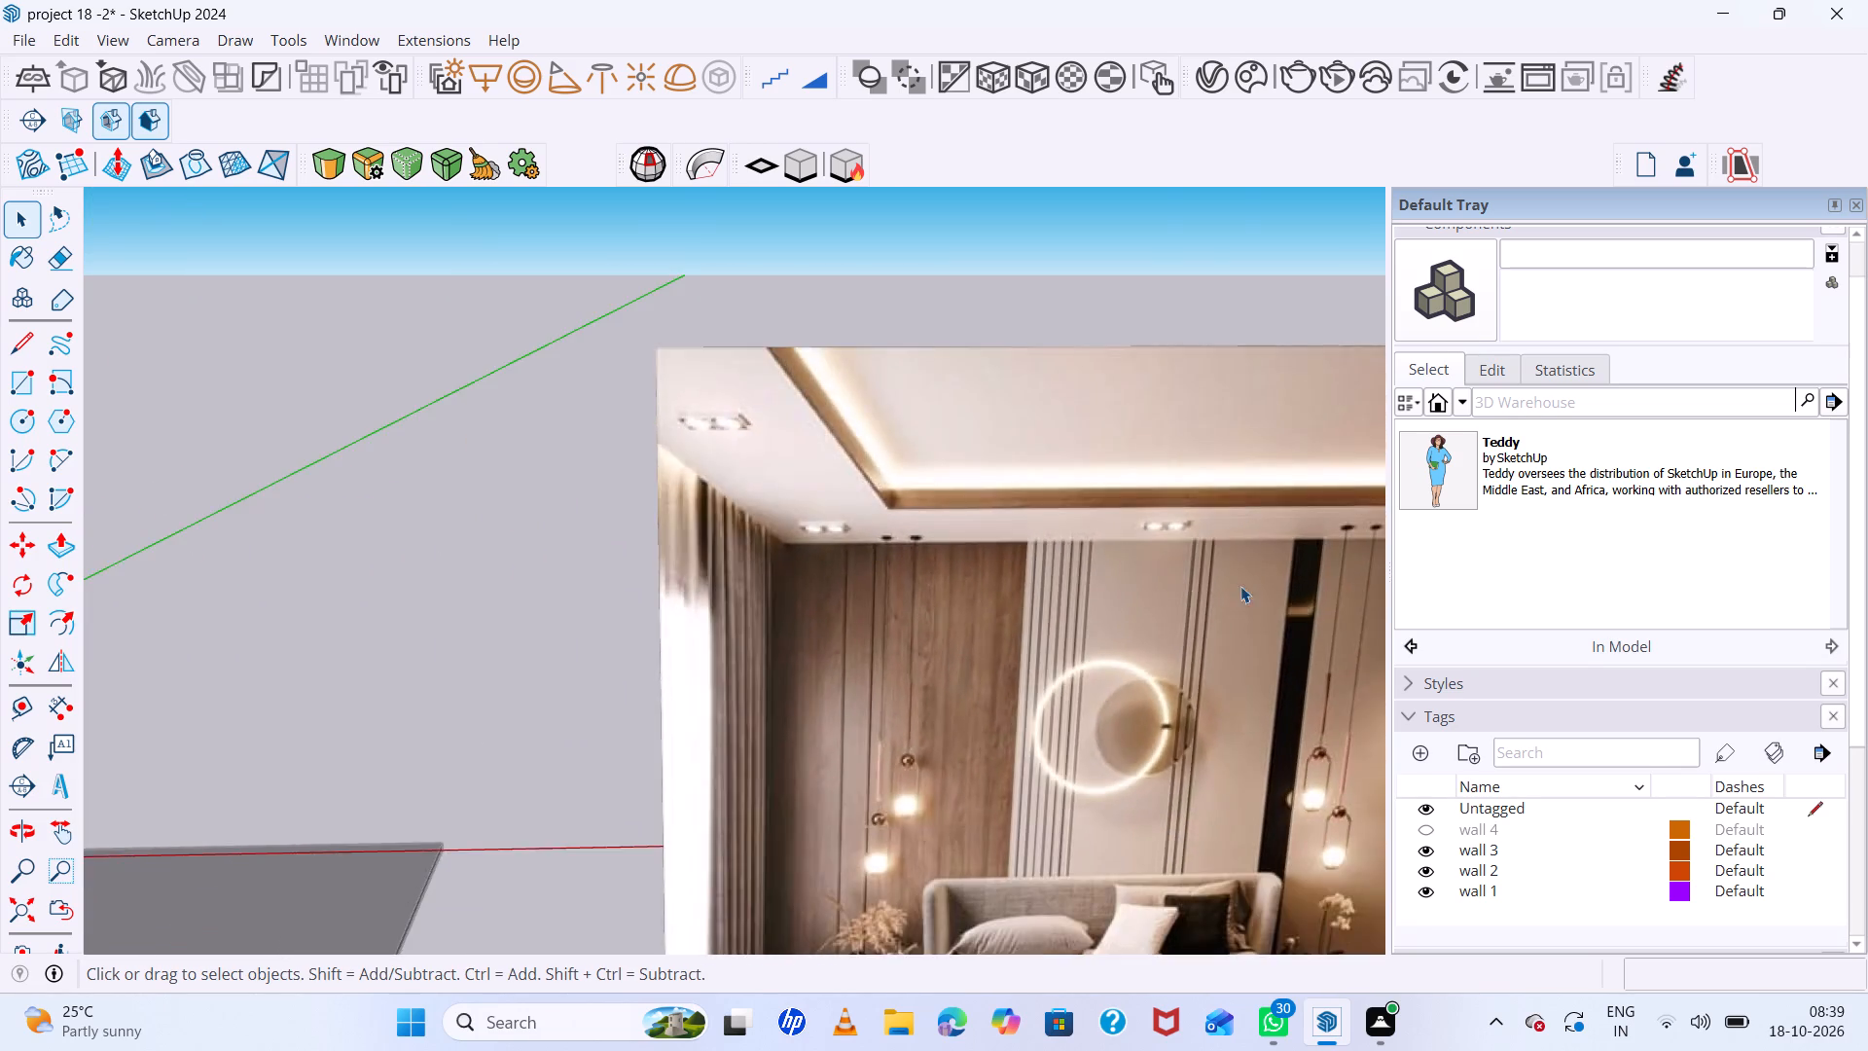
pyautogui.scroll(-12, 1147, 589)
pyautogui.scroll(-15, 1060, 589)
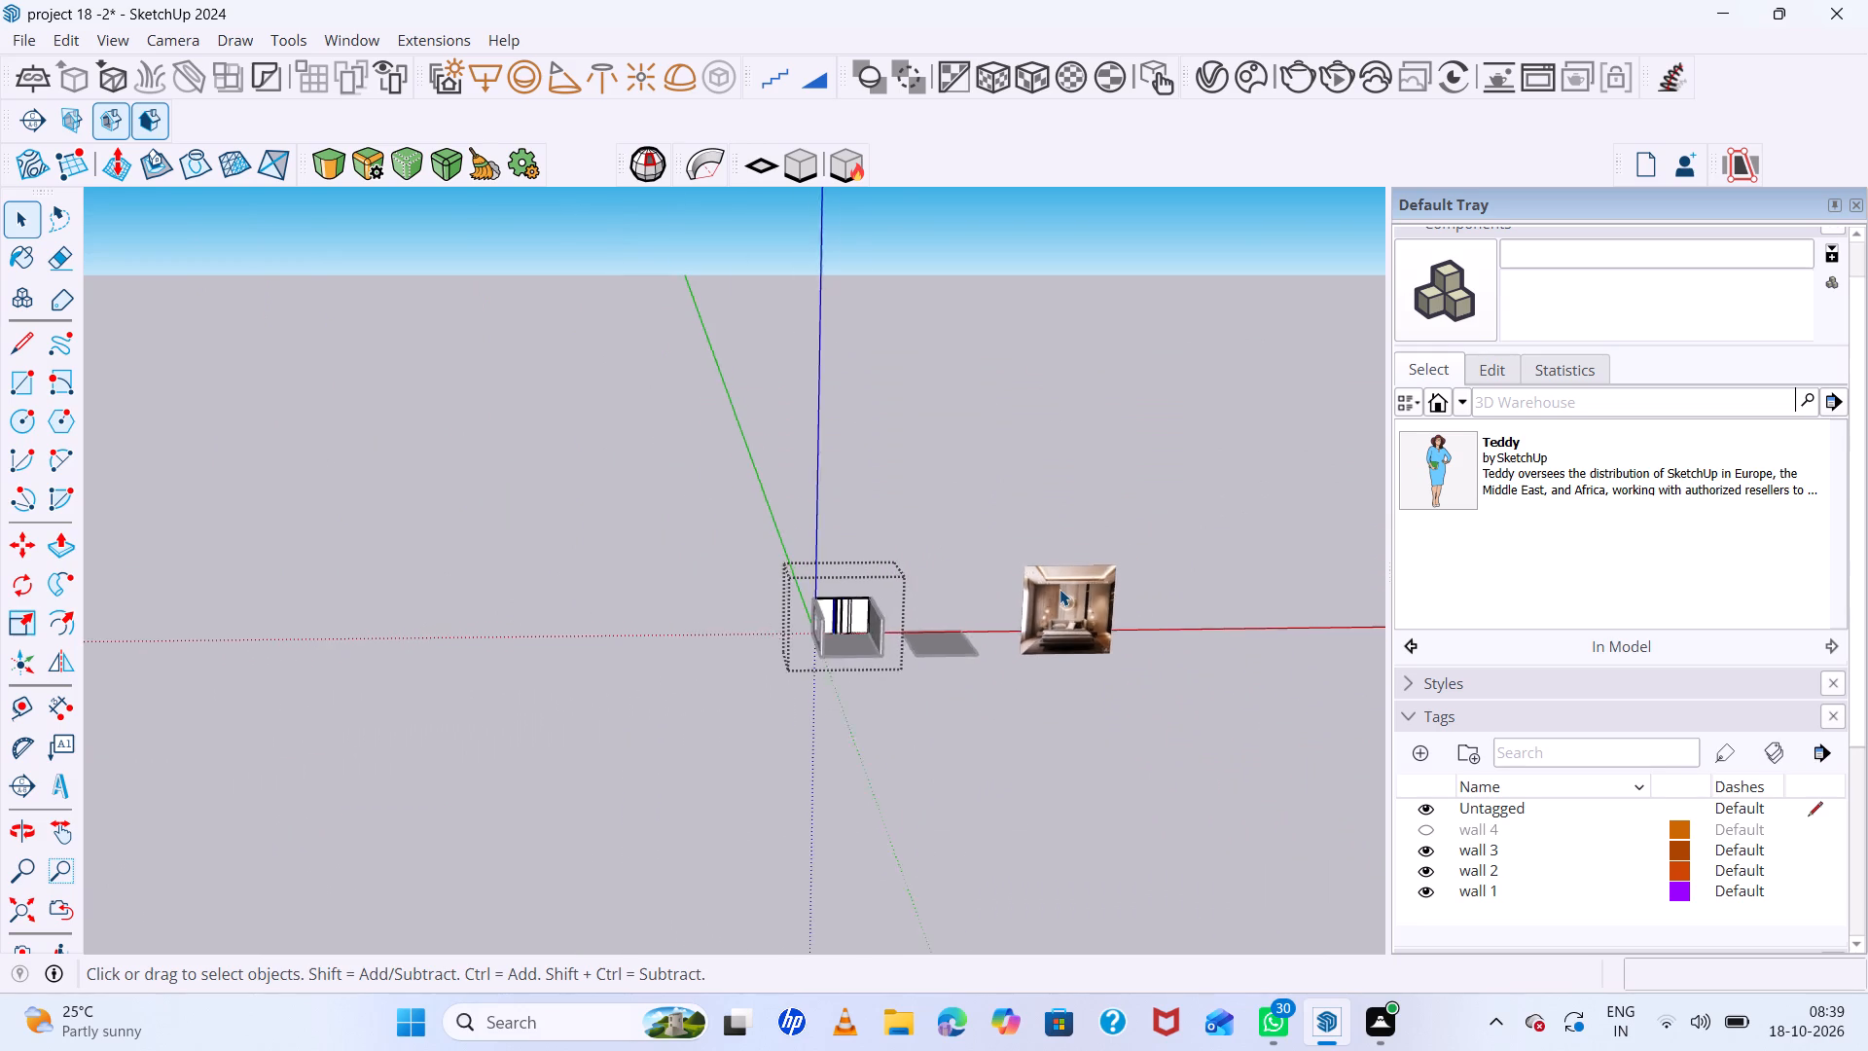
pyautogui.scroll(-4, 1060, 589)
# Paint the back wall's panel beside the window wall with Wood Veneer 01 from the Wood materials.
pyautogui.scroll(16, 977, 585)
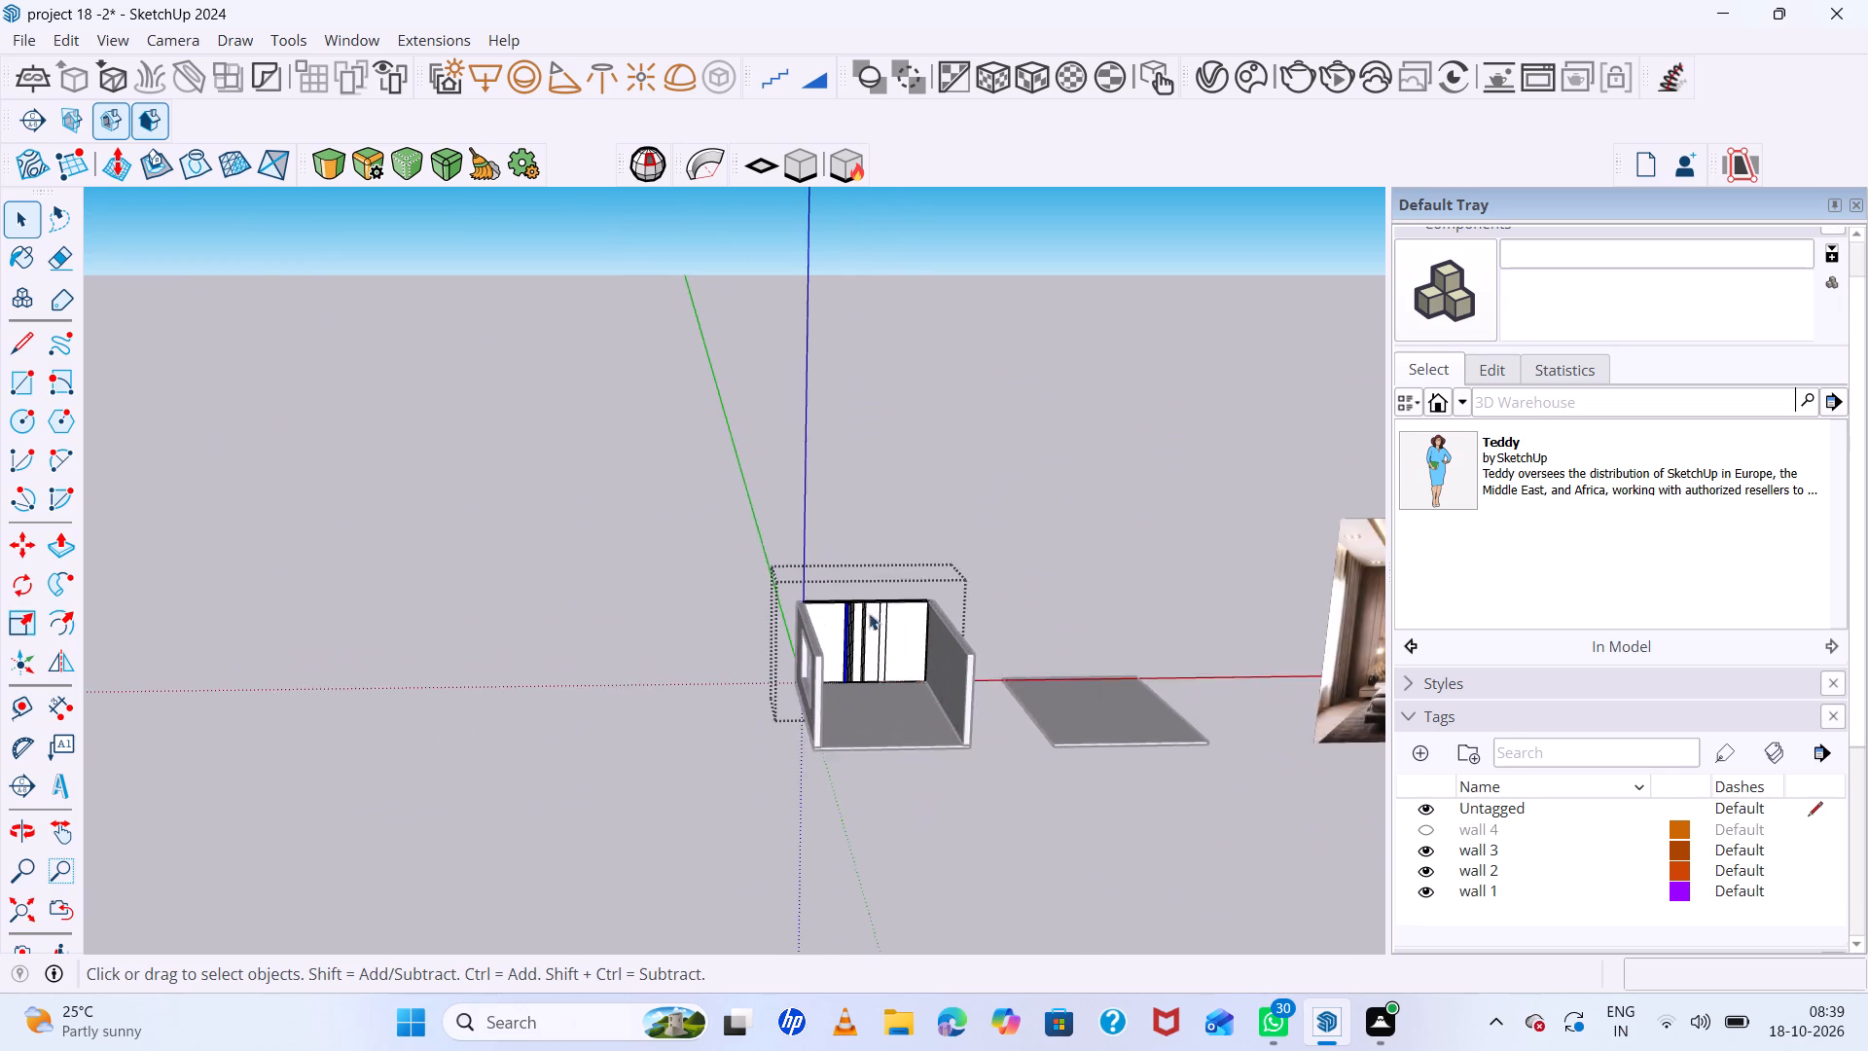
pyautogui.scroll(3, 869, 613)
pyautogui.click(799, 624)
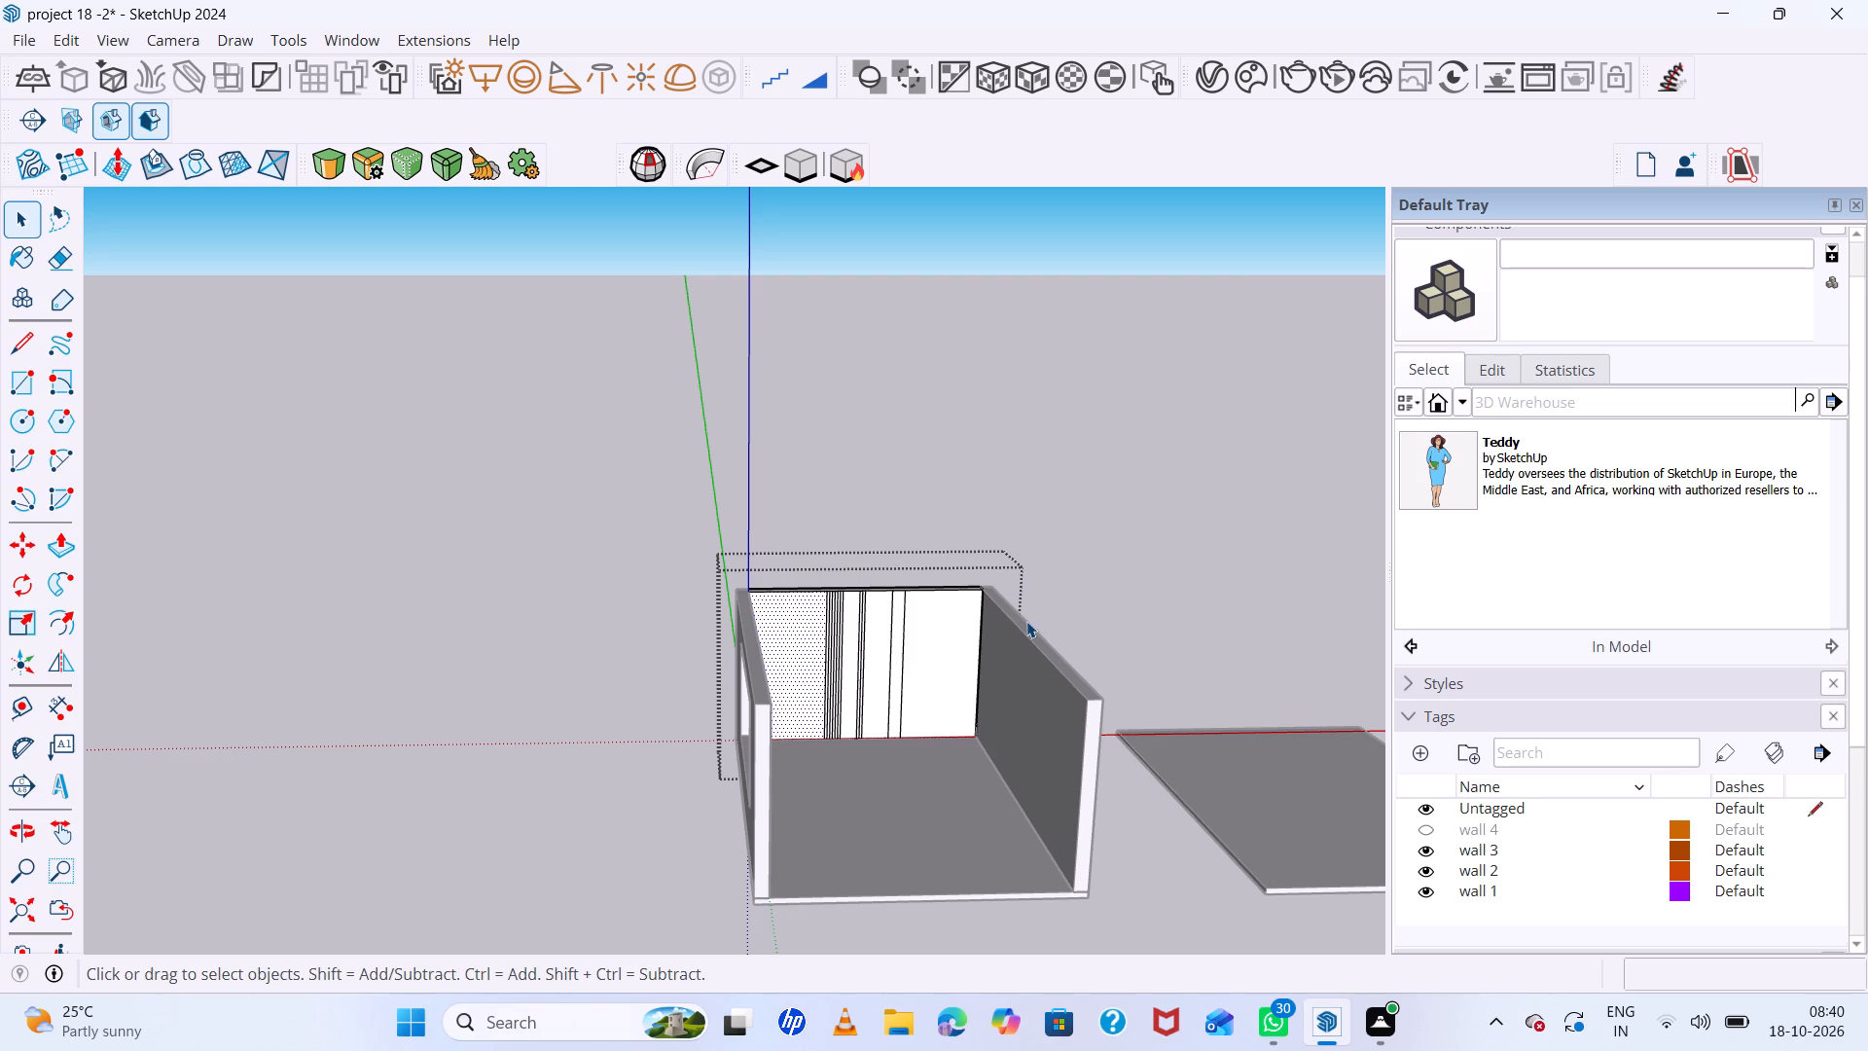
pyautogui.scroll(-1, 1023, 625)
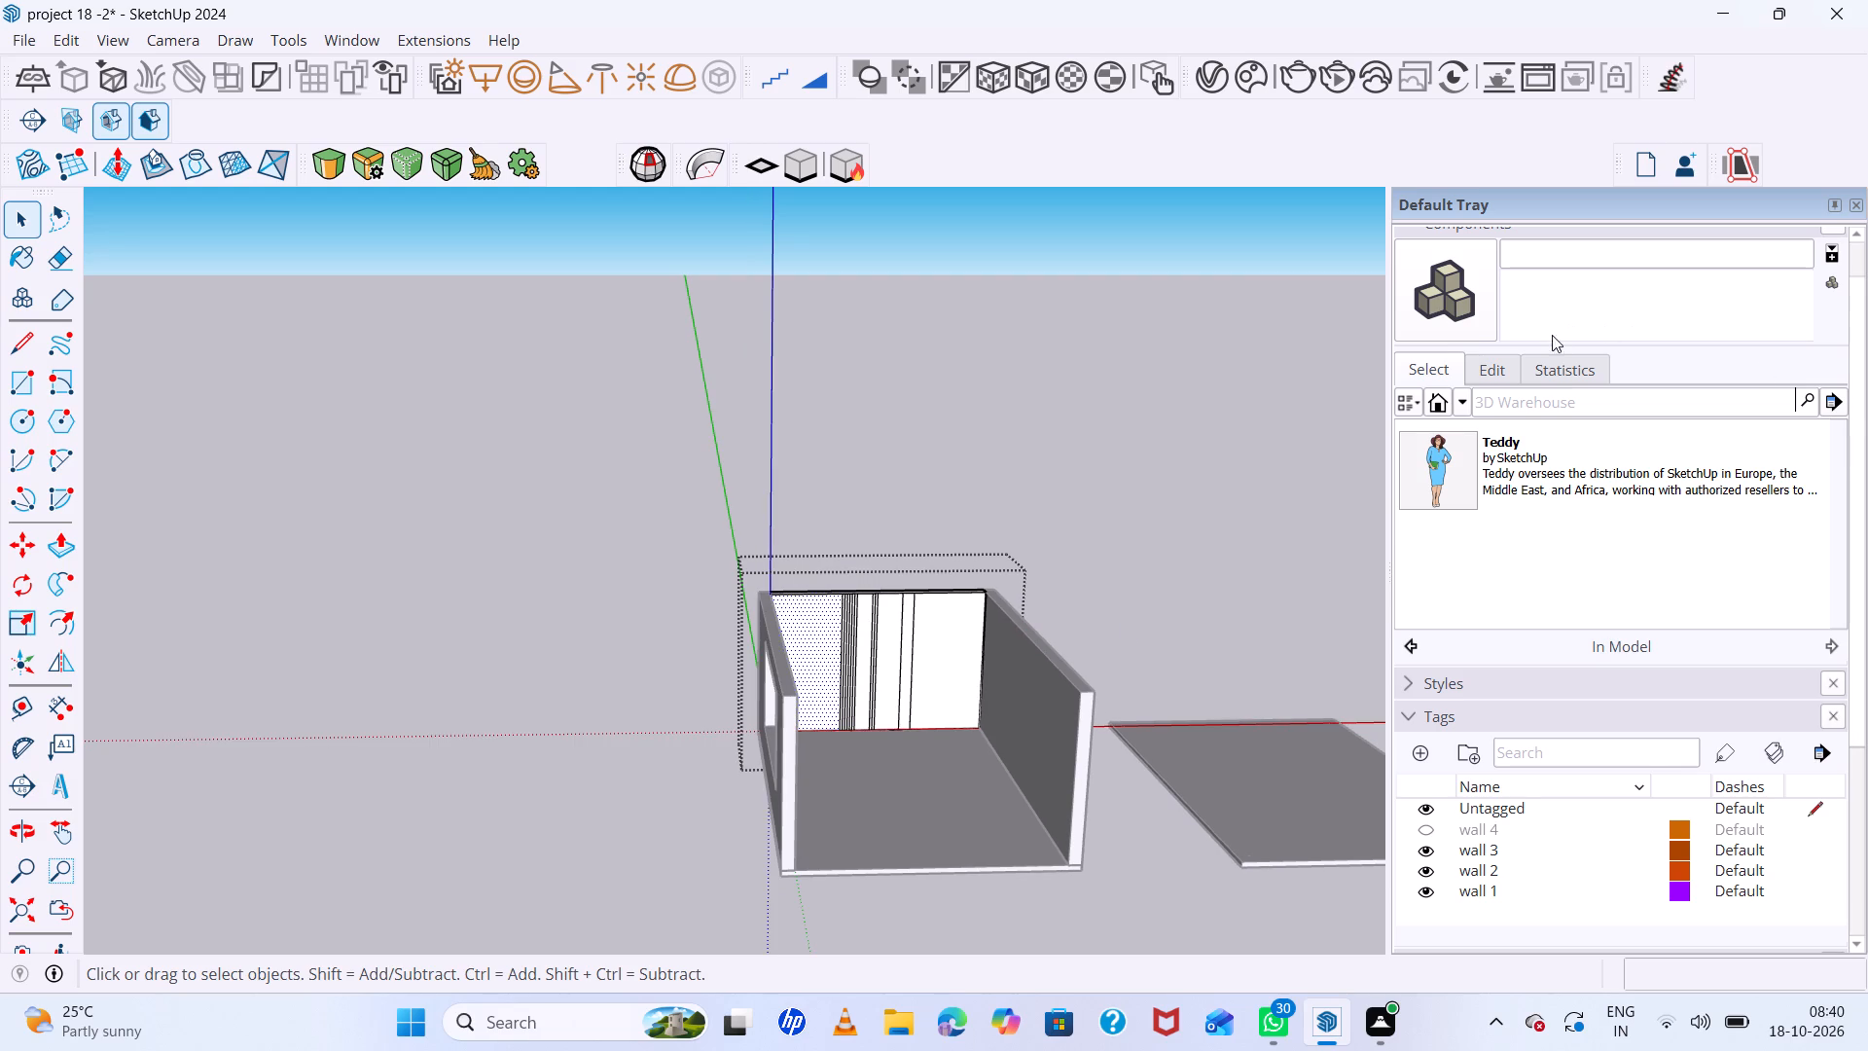
pyautogui.click(1413, 683)
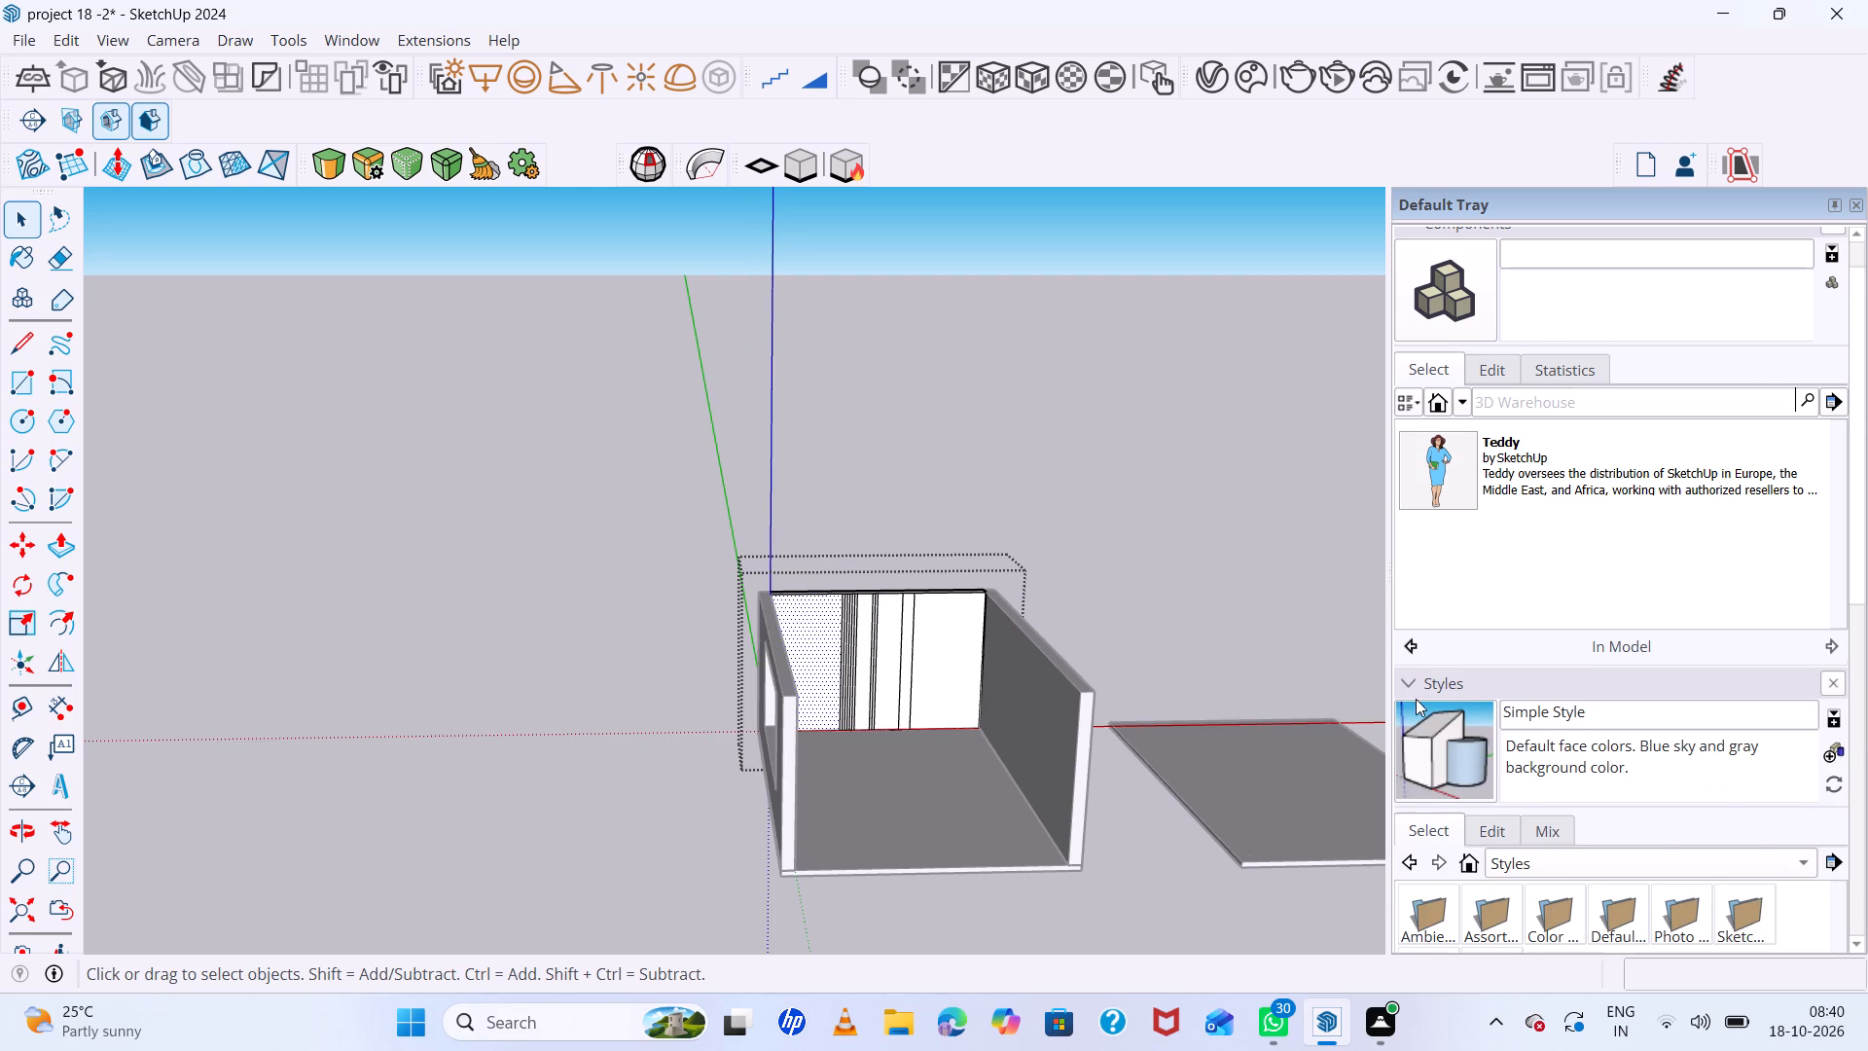
pyautogui.click(1409, 684)
pyautogui.click(1393, 718)
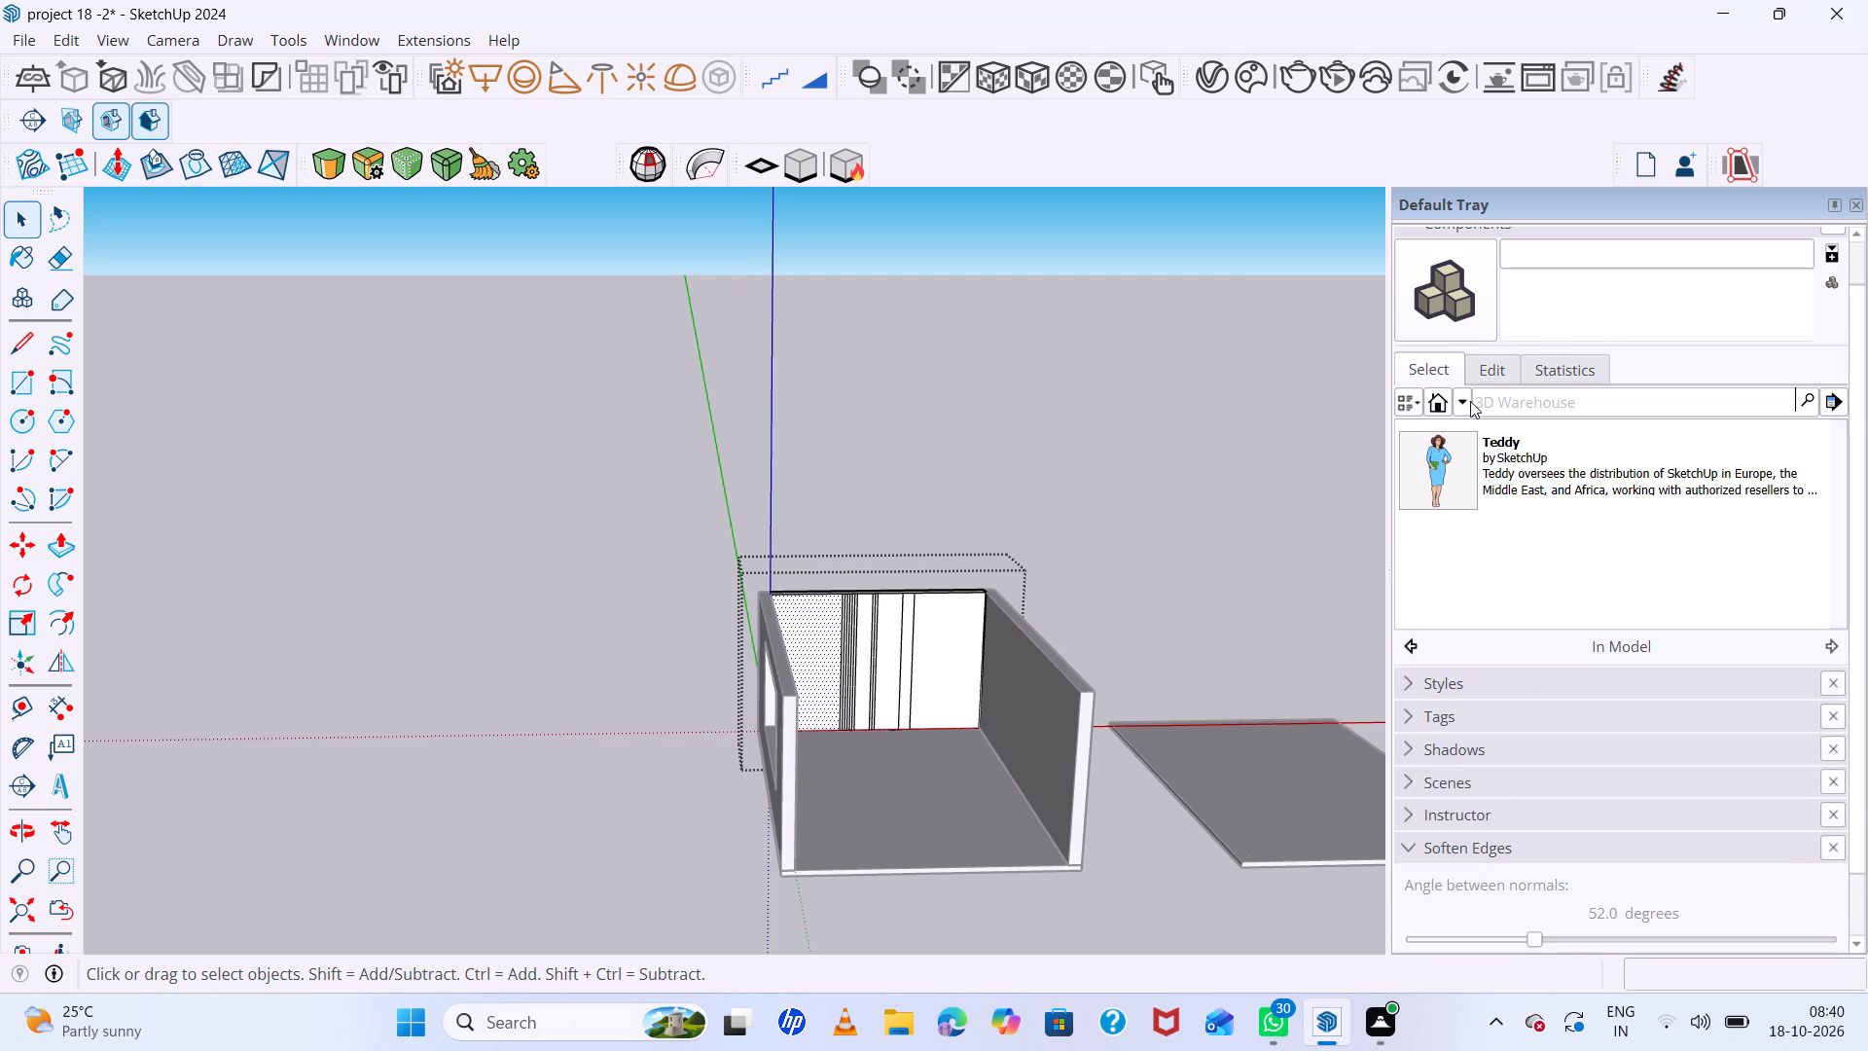
pyautogui.scroll(5, 1494, 309)
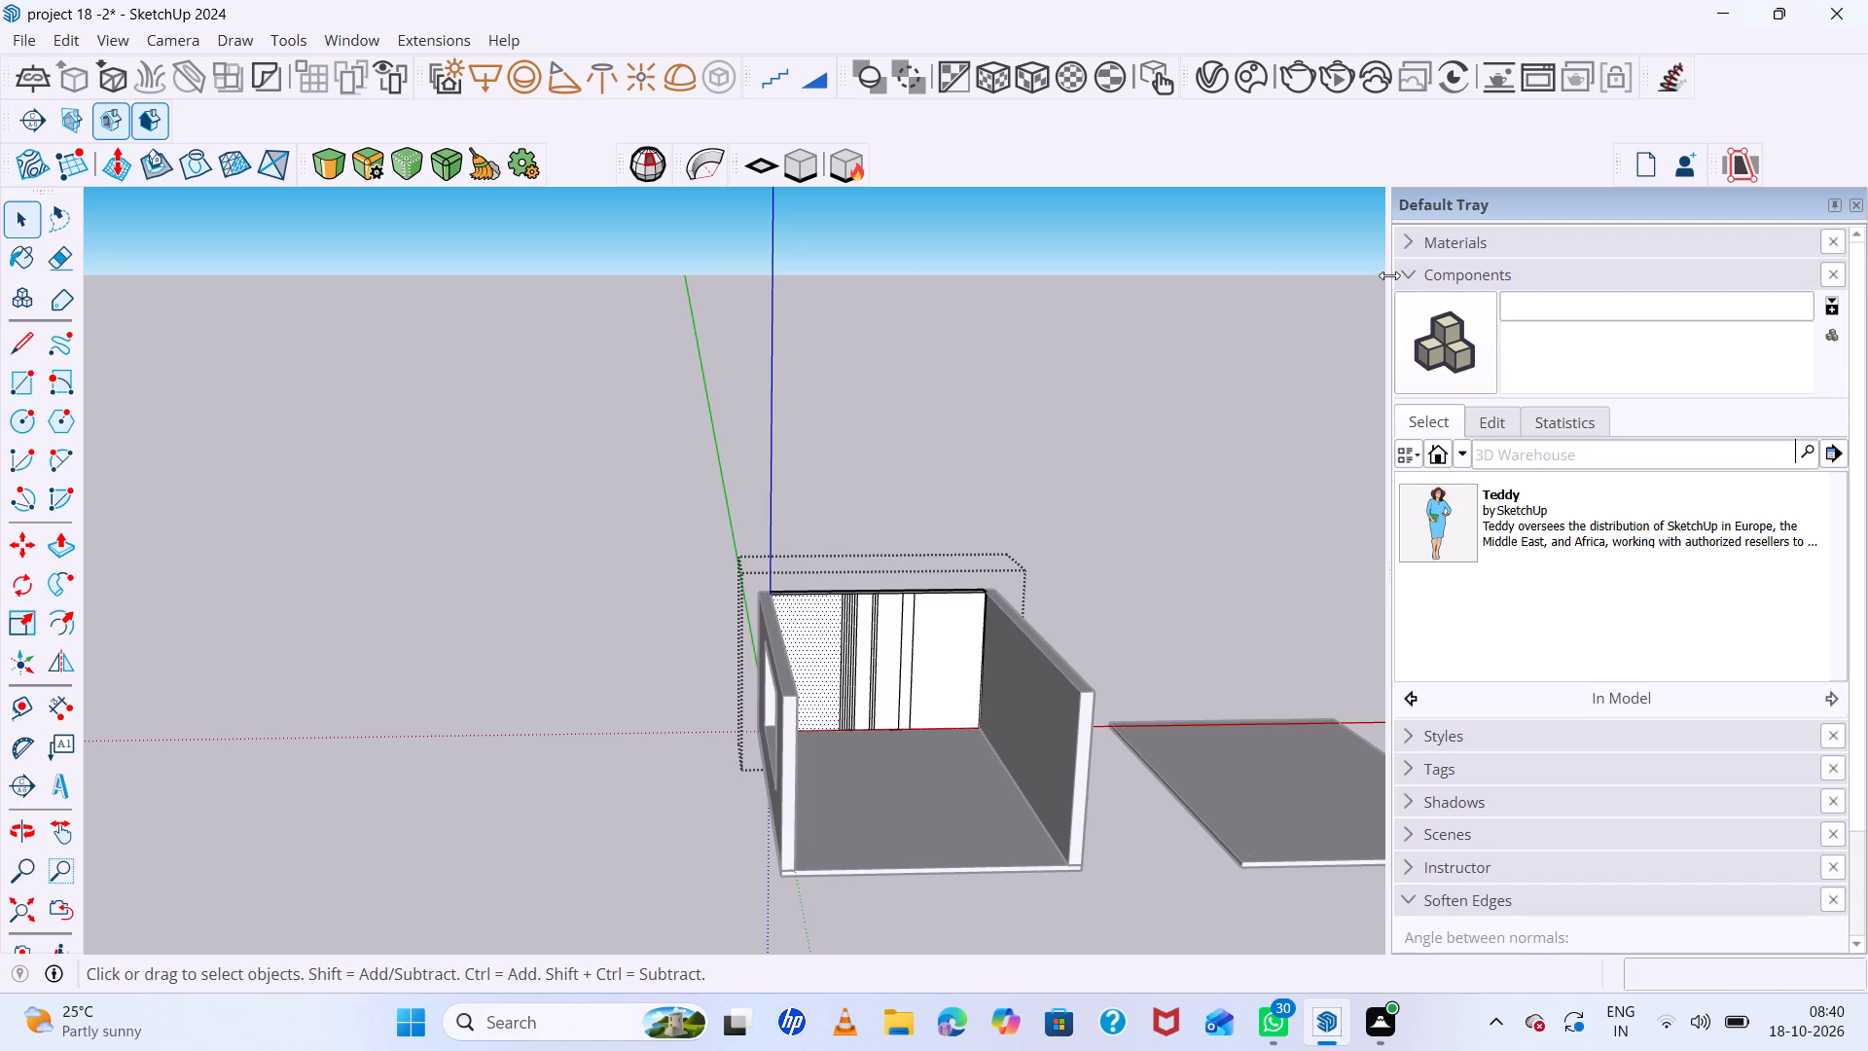
pyautogui.click(1413, 273)
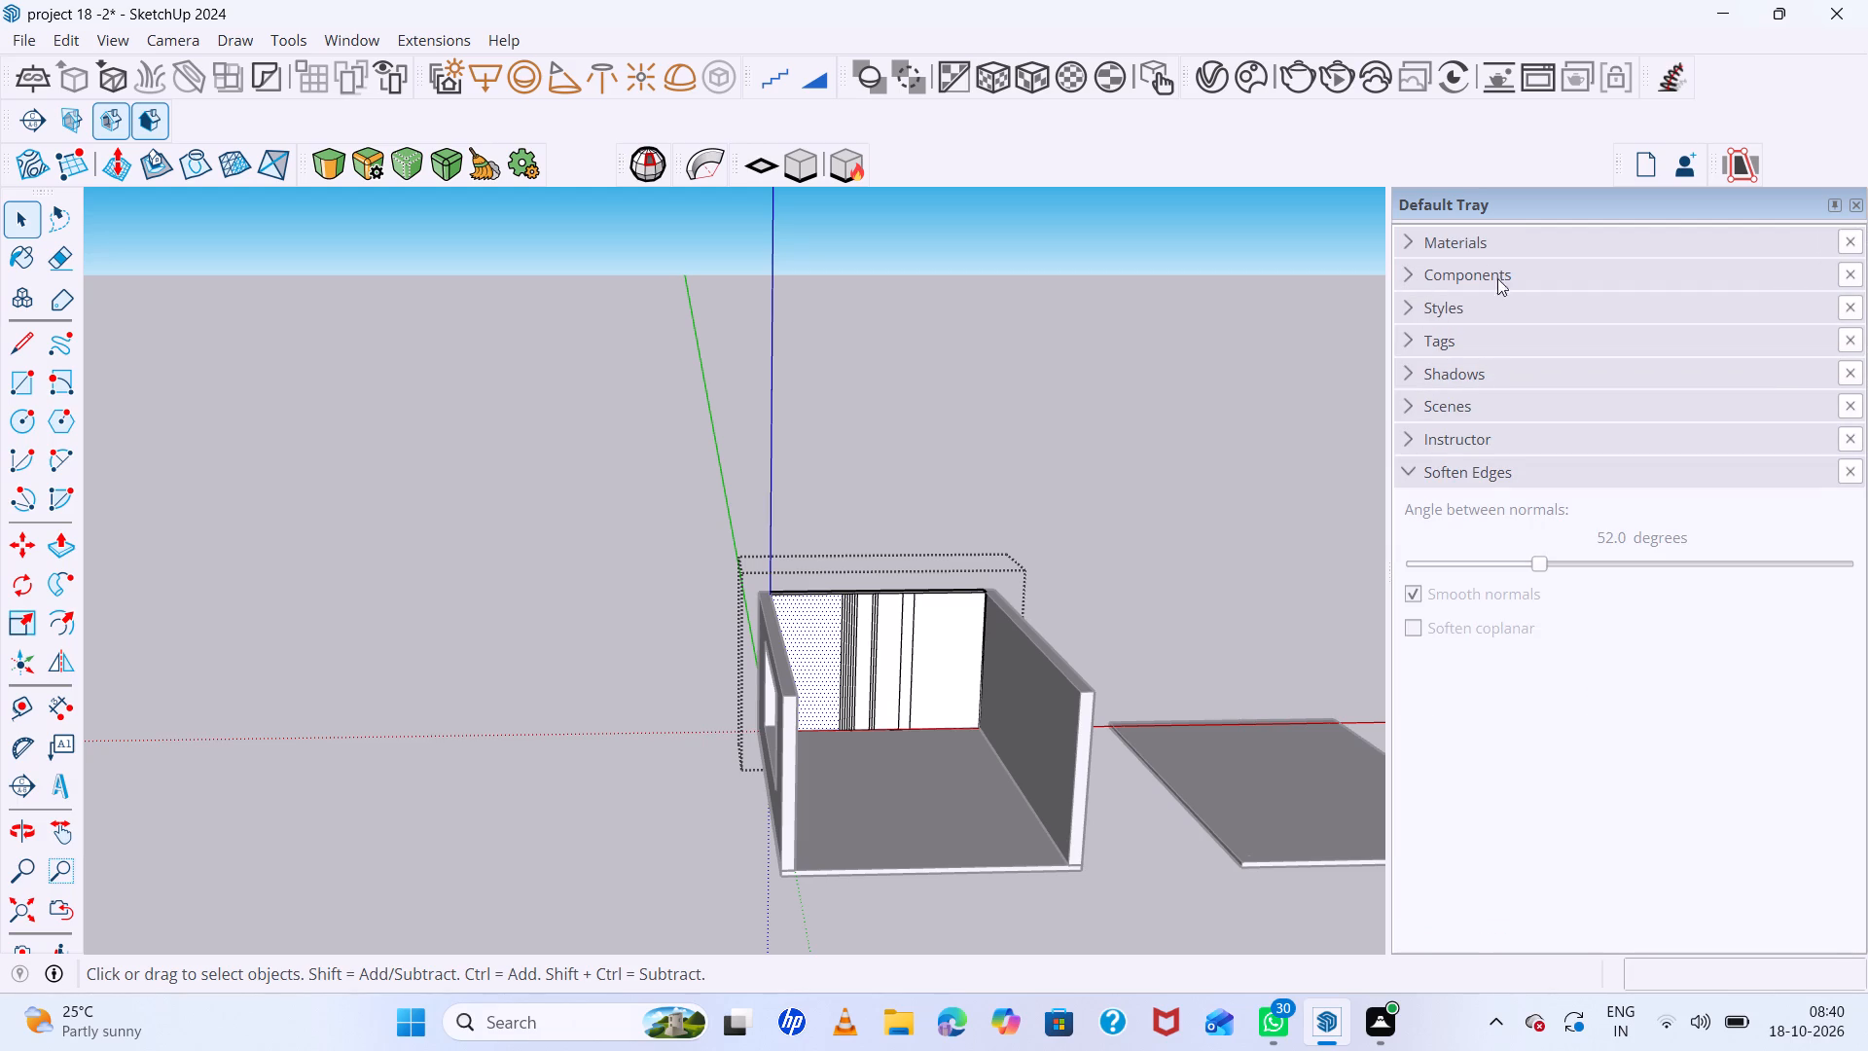
pyautogui.click(1400, 236)
pyautogui.click(1602, 426)
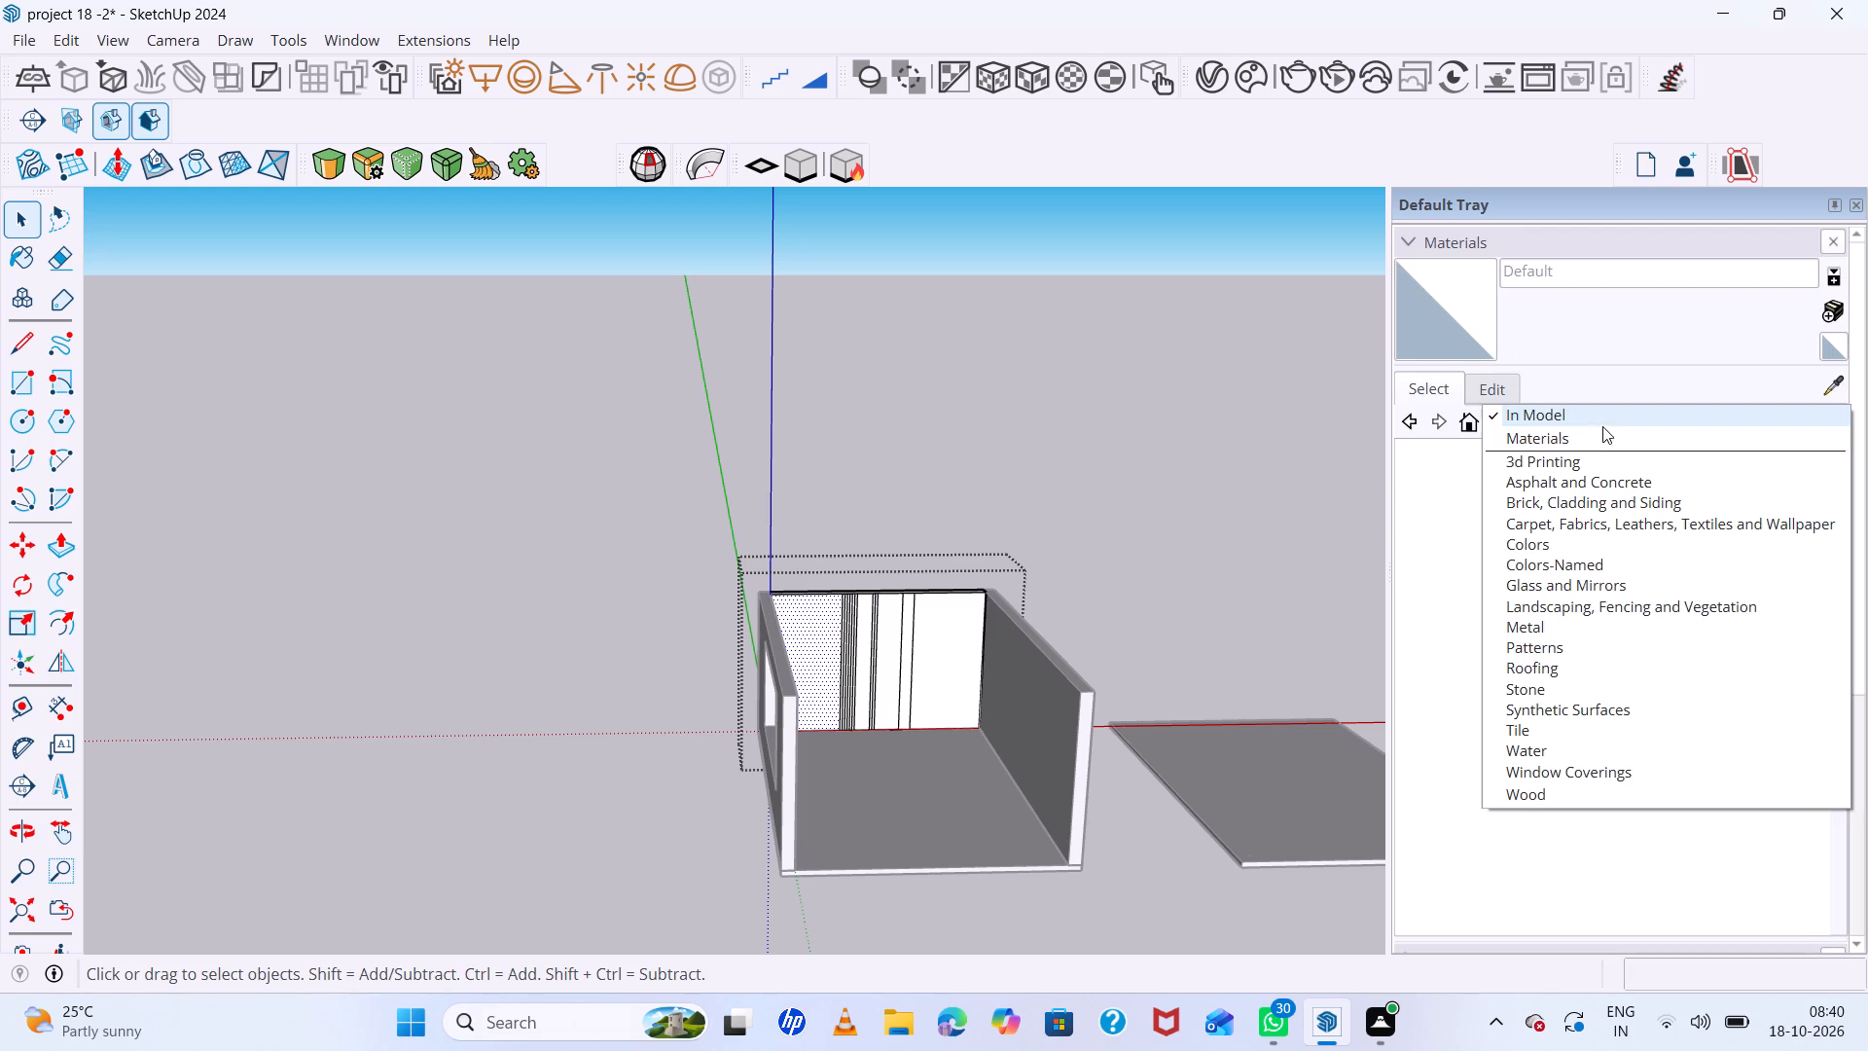
pyautogui.click(1565, 805)
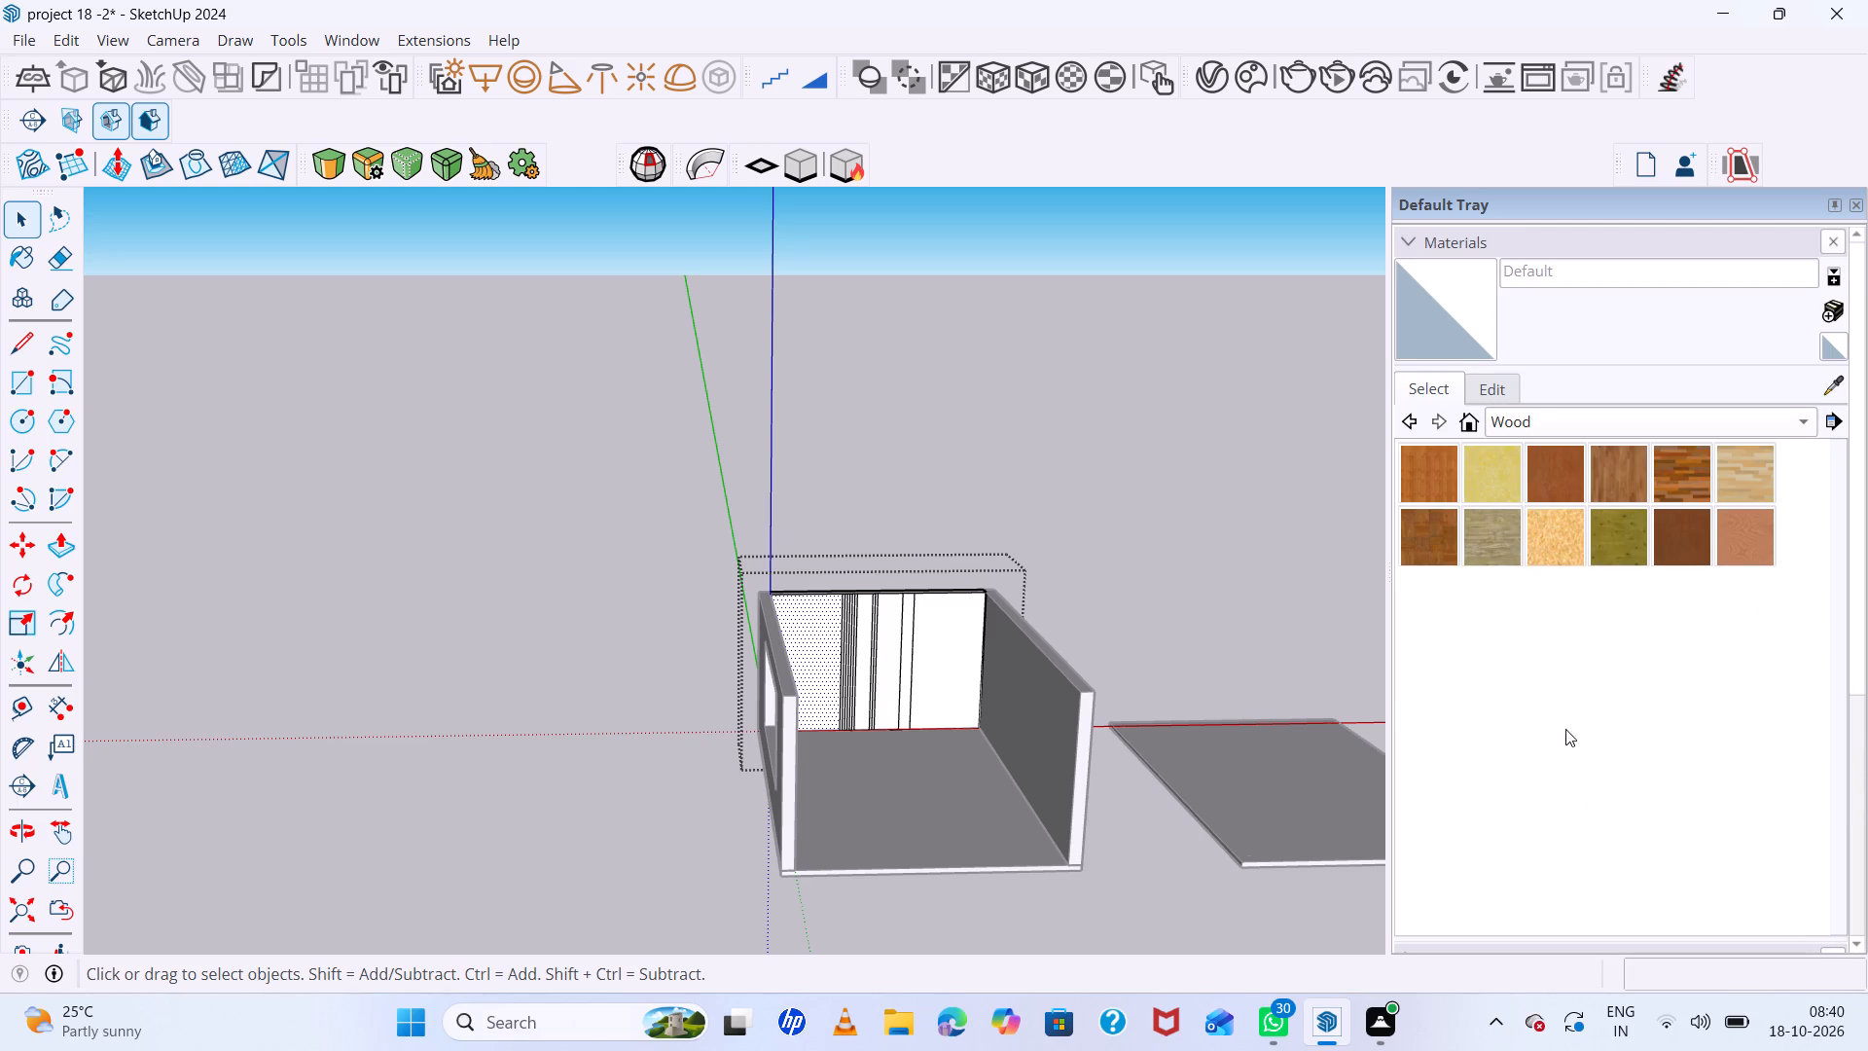
pyautogui.click(1683, 537)
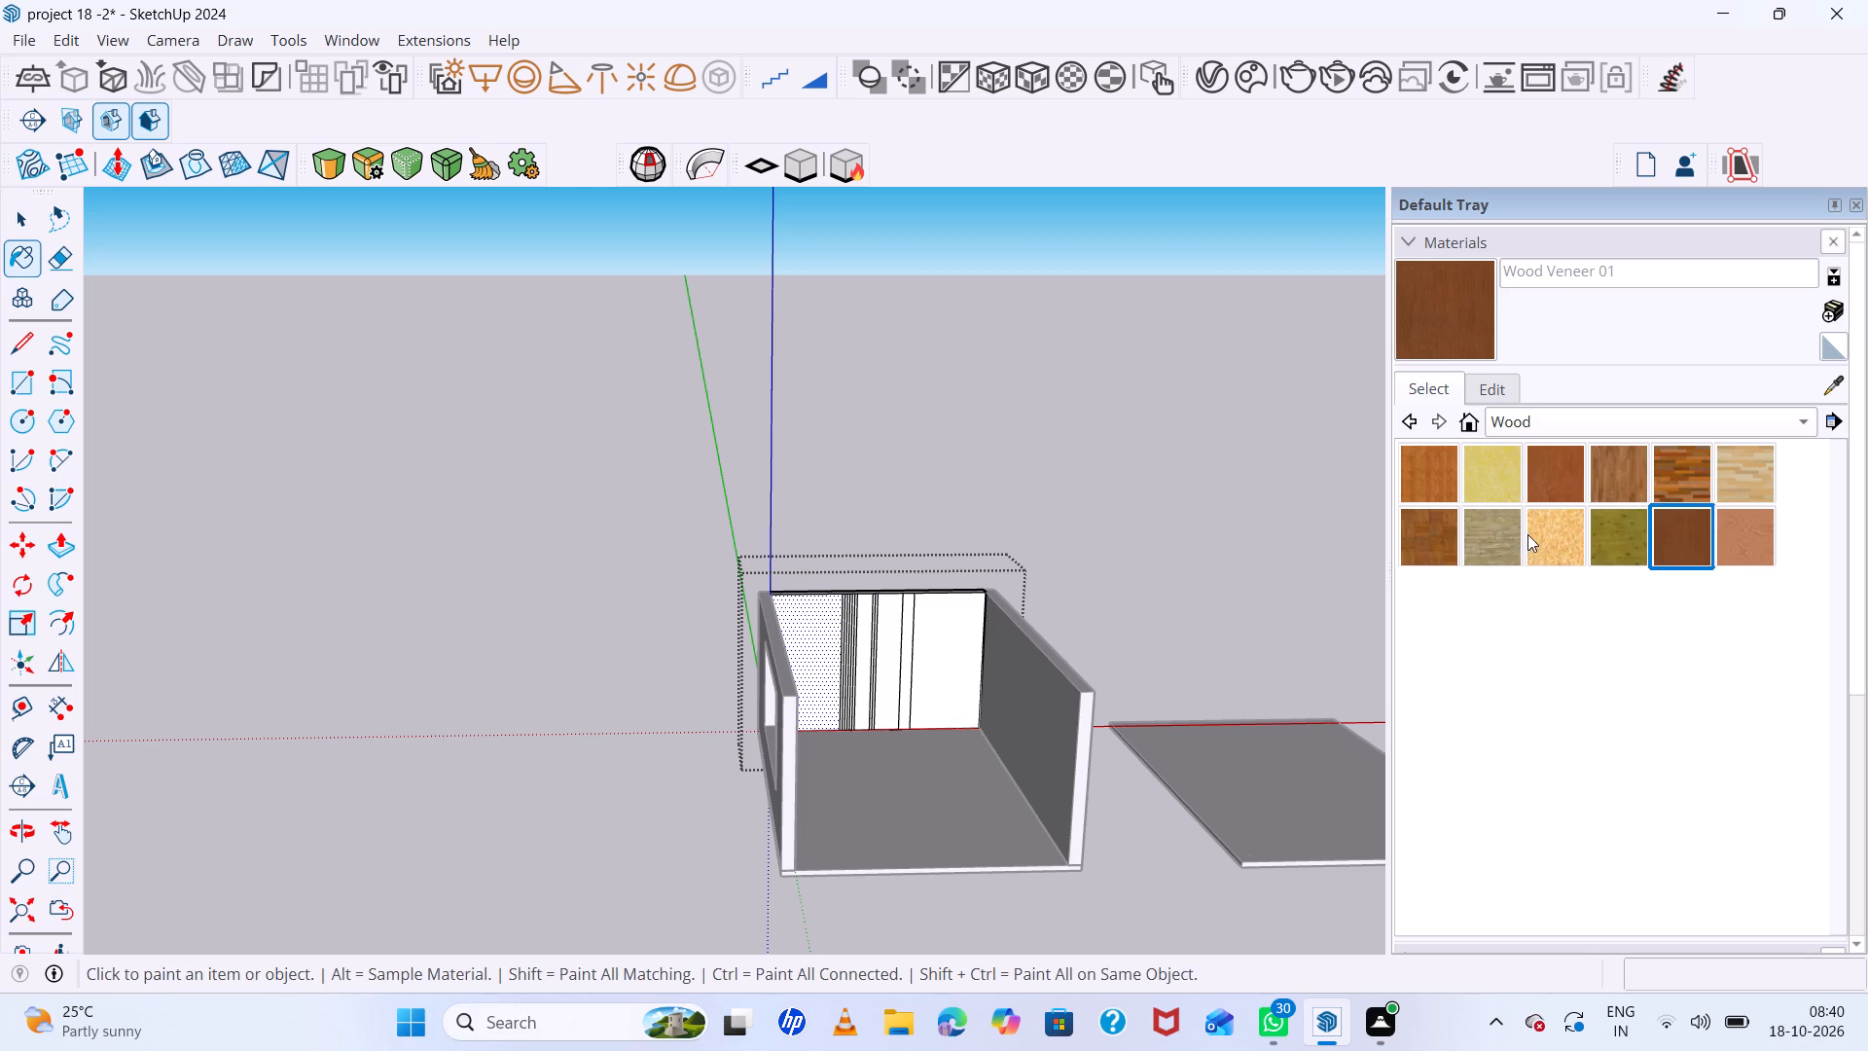
pyautogui.scroll(11, 788, 669)
pyautogui.moveTo(844, 650); pyautogui.dragTo(748, 639, button='middle')
pyautogui.click(866, 587)
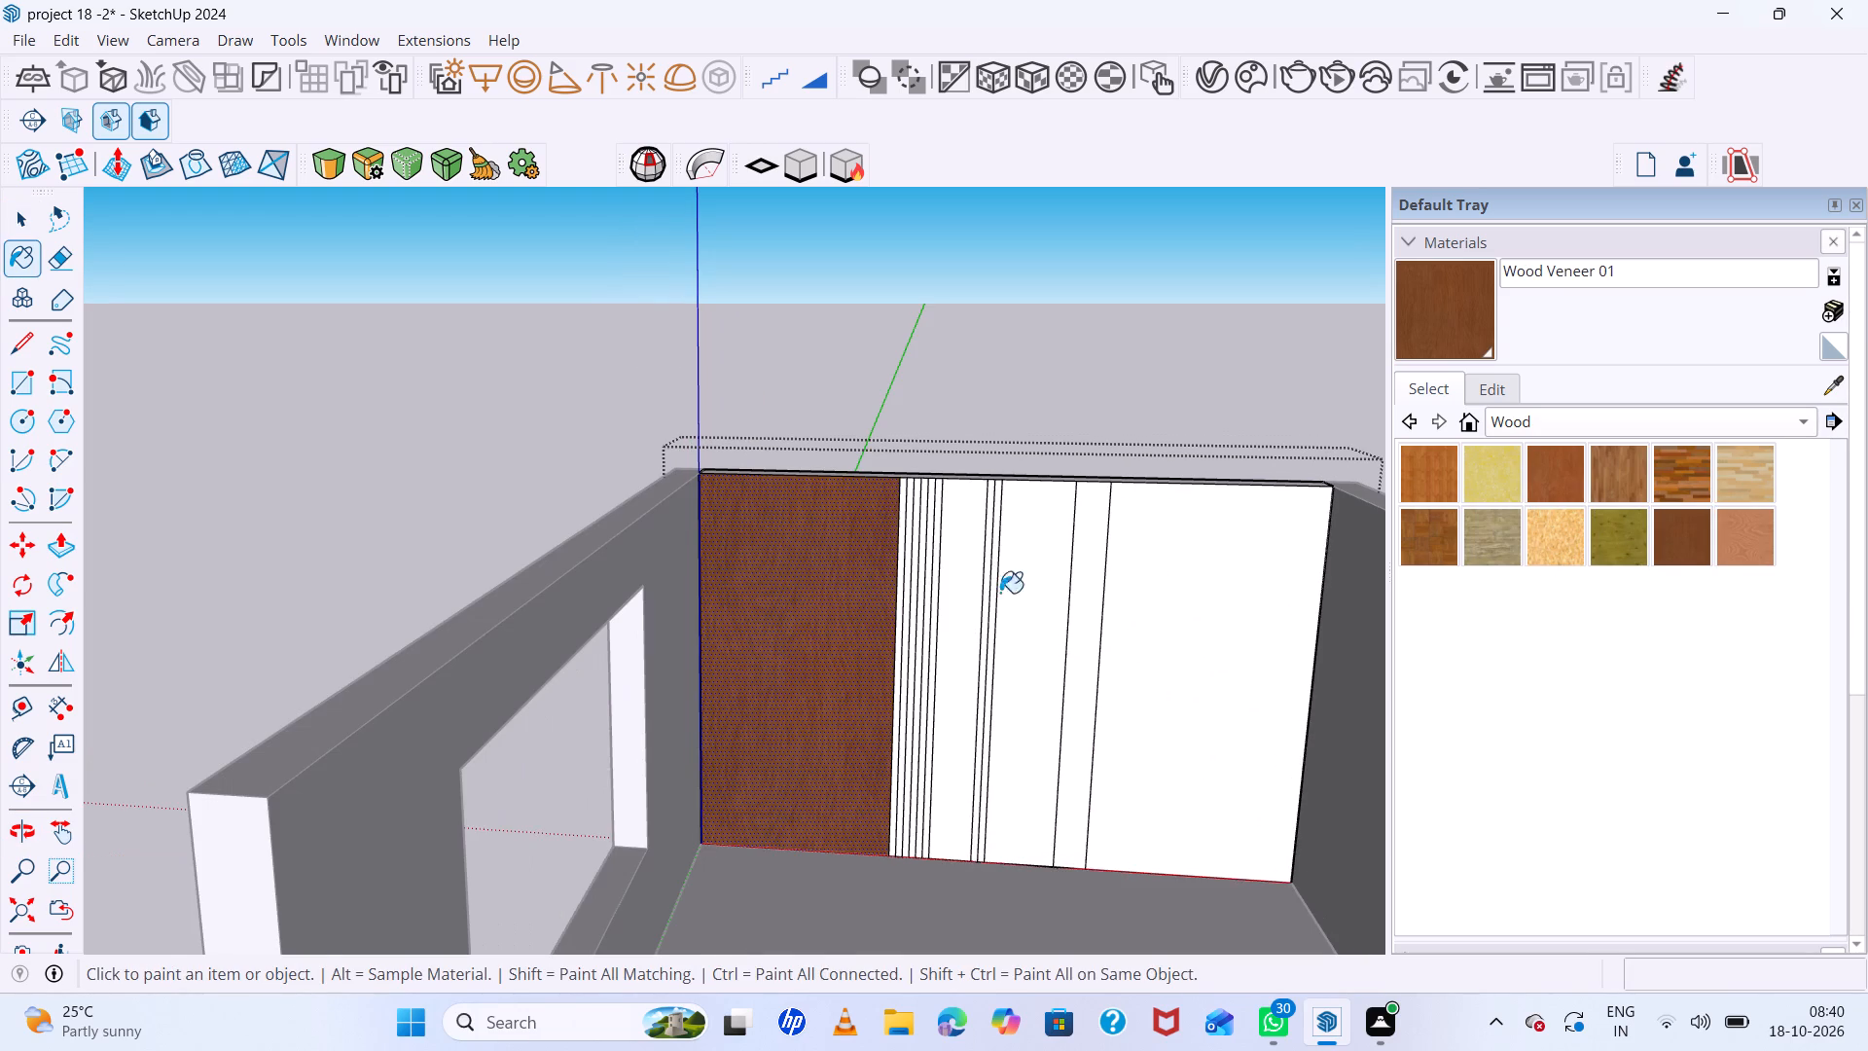
pyautogui.scroll(-6, 781, 662)
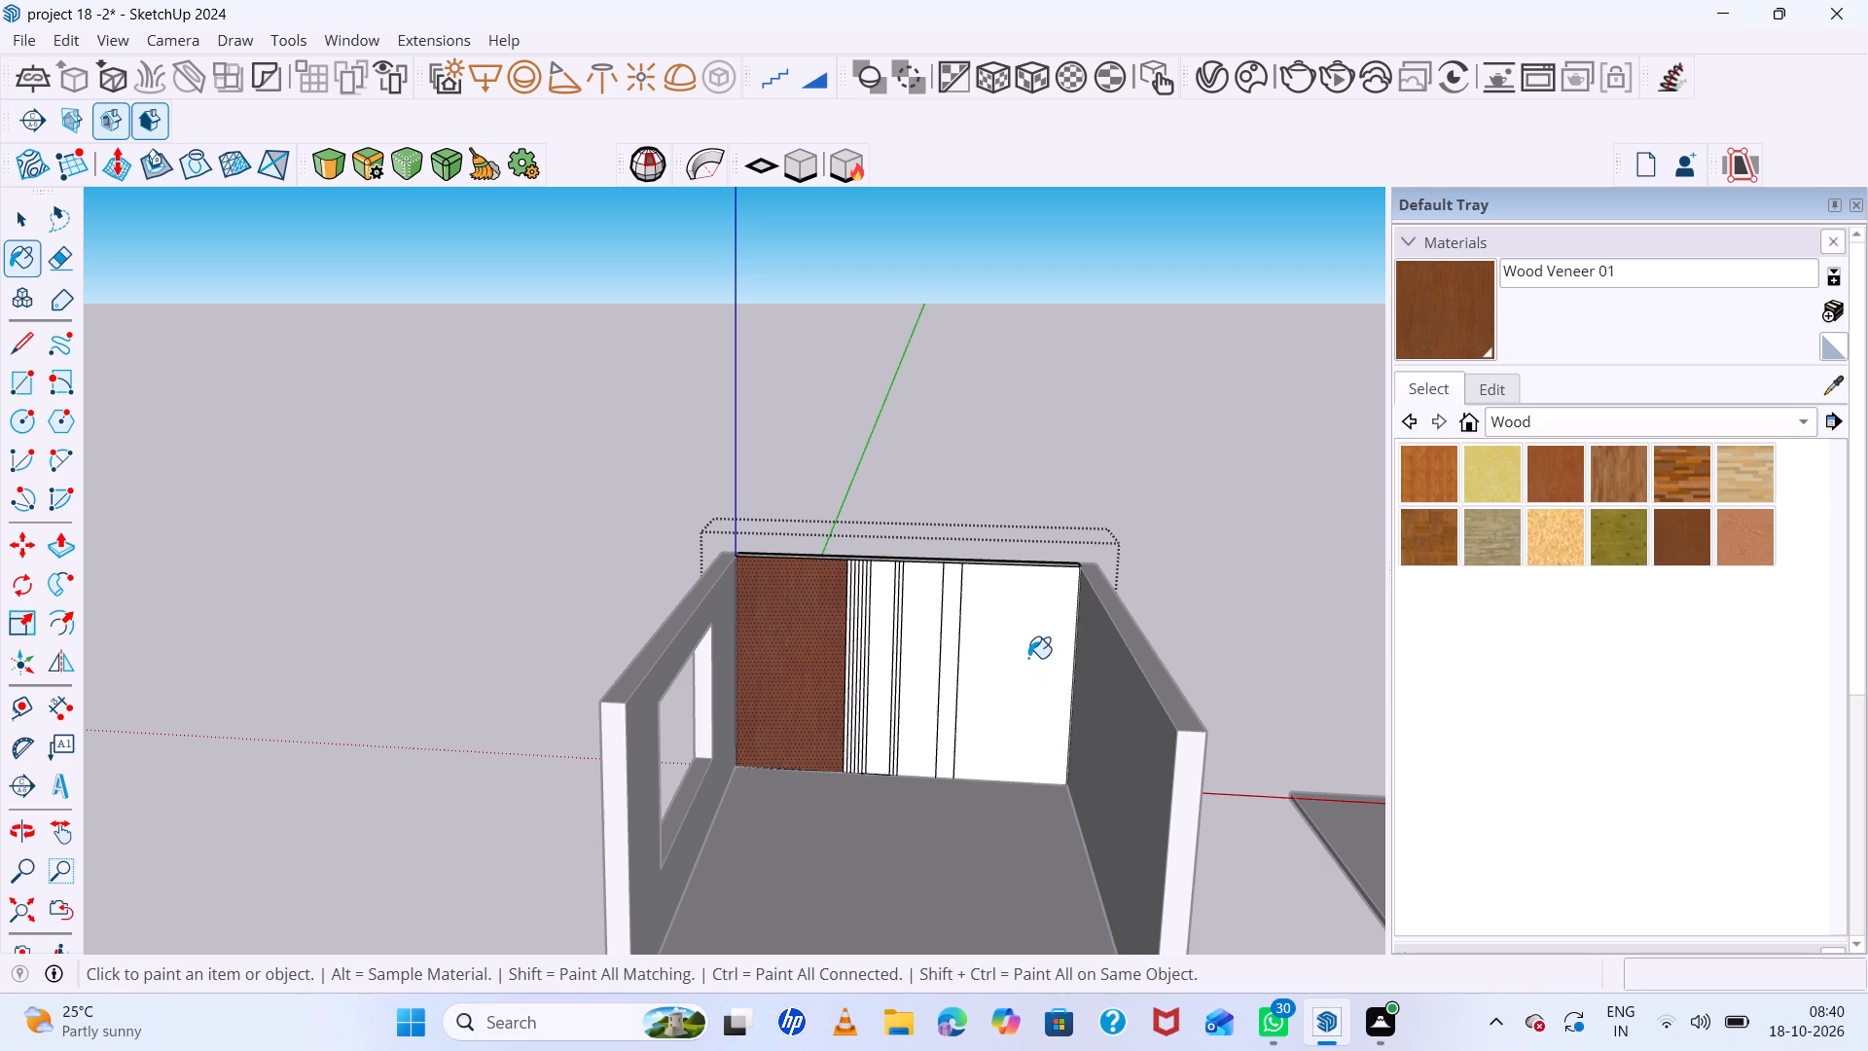
# Paint the back wall's three remaining wide panels with Formica Beige from the Synthetic Surfaces materials, leaving the vertical strips unpainted.
pyautogui.press('space')
pyautogui.scroll(-2, 939, 676)
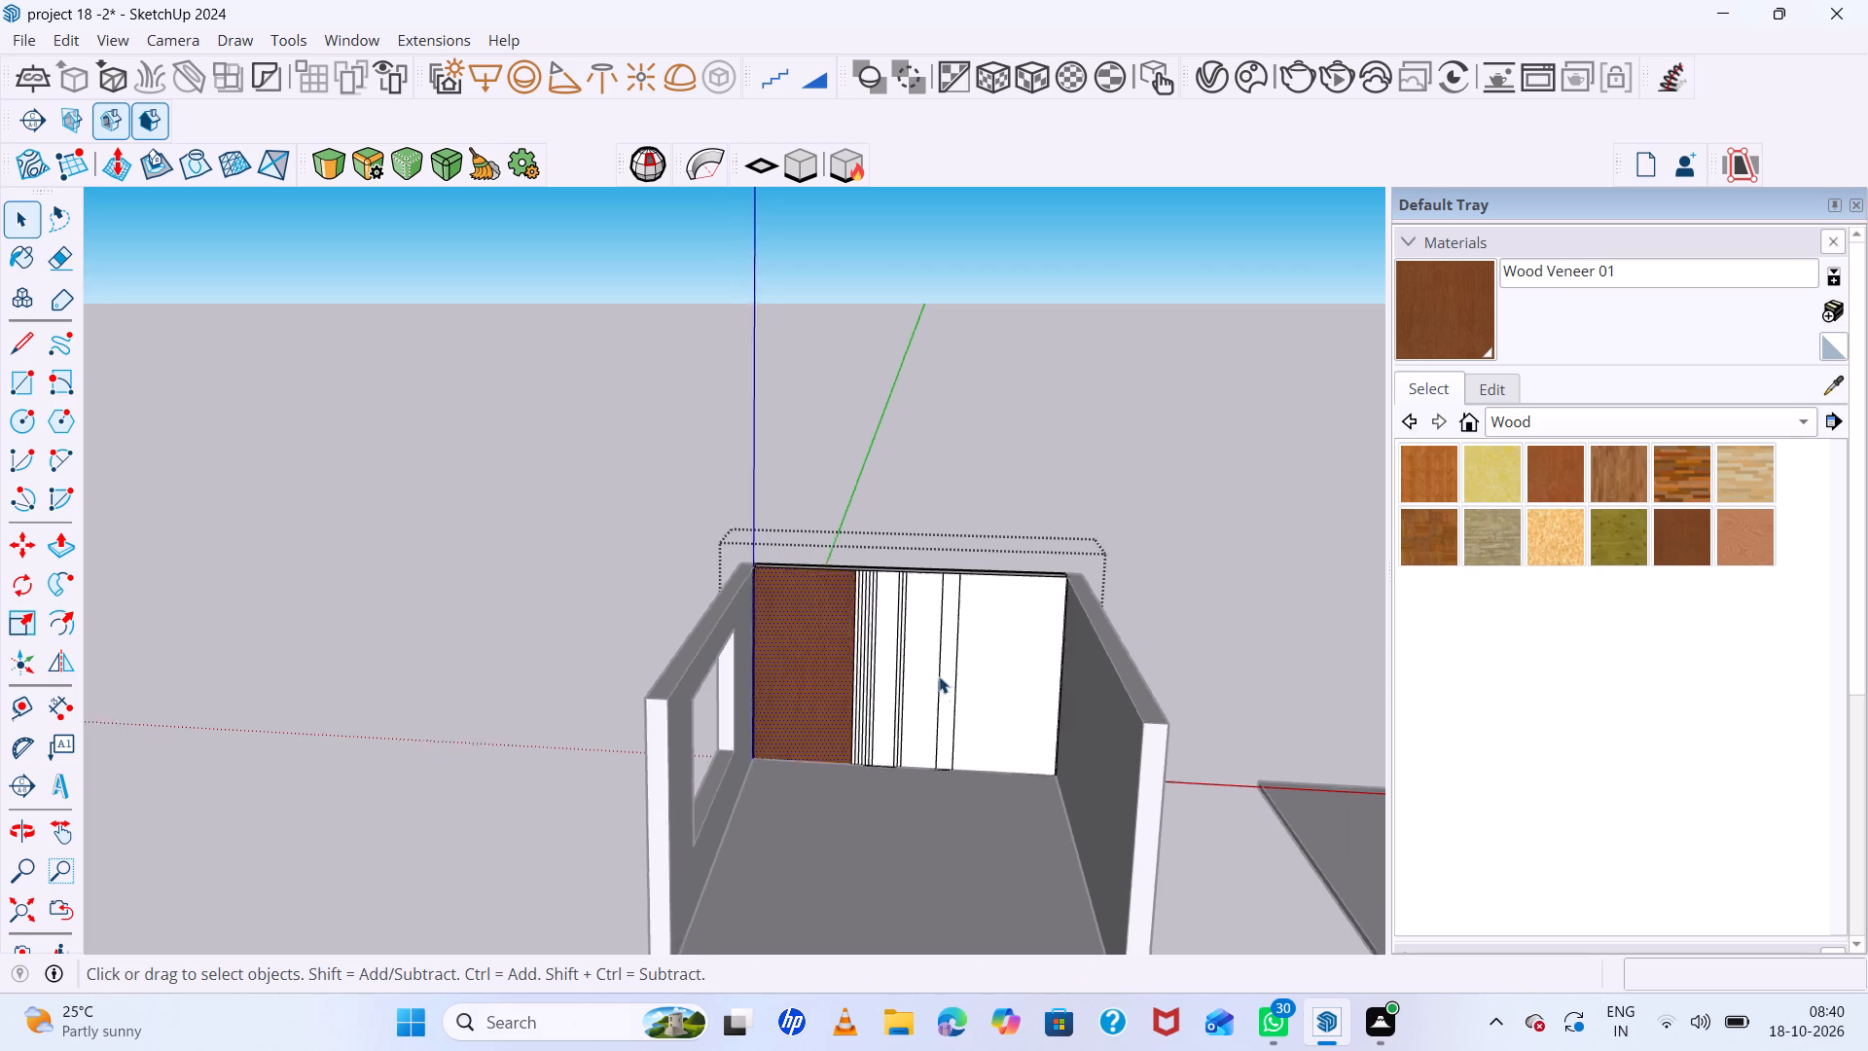
pyautogui.scroll(-8, 939, 676)
pyautogui.scroll(6, 1024, 655)
pyautogui.moveTo(1027, 680); pyautogui.dragTo(1070, 650, button='middle')
pyautogui.middleClick(1070, 650)
pyautogui.scroll(7, 793, 760)
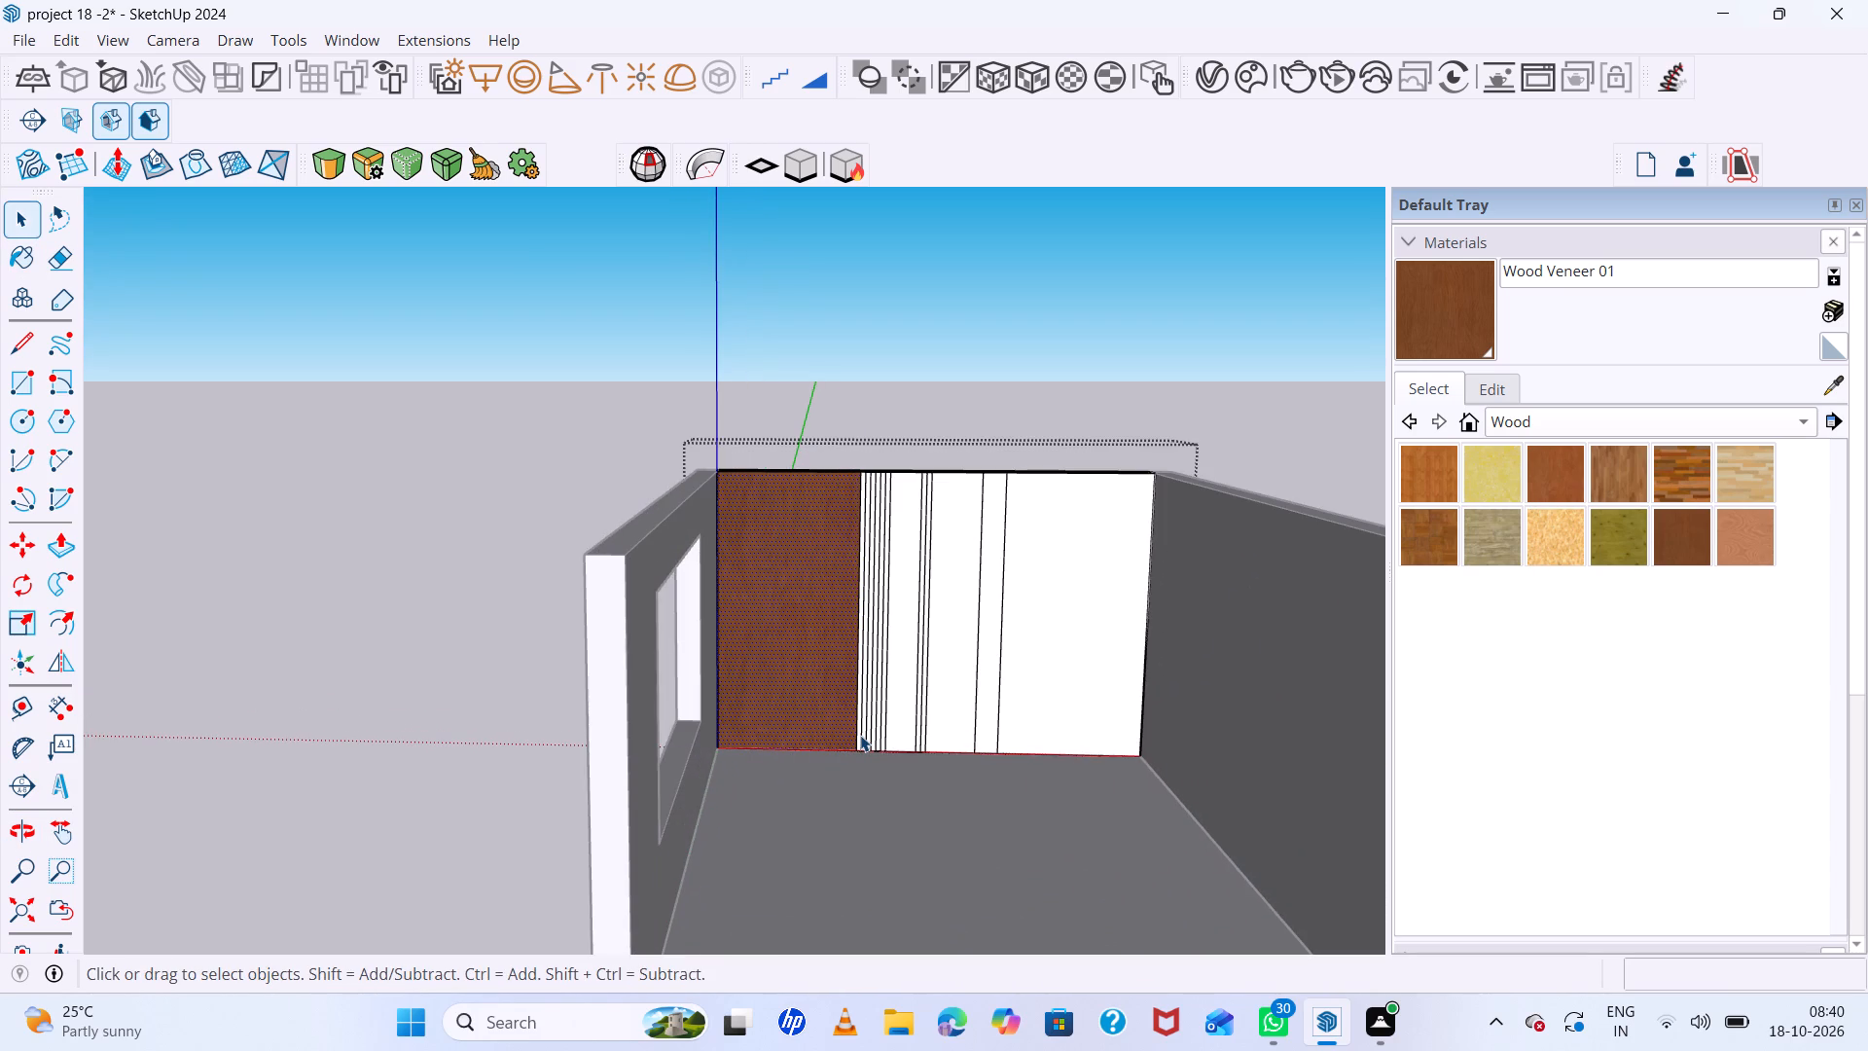
pyautogui.click(1590, 423)
pyautogui.click(1578, 344)
pyautogui.click(1562, 422)
pyautogui.click(1561, 399)
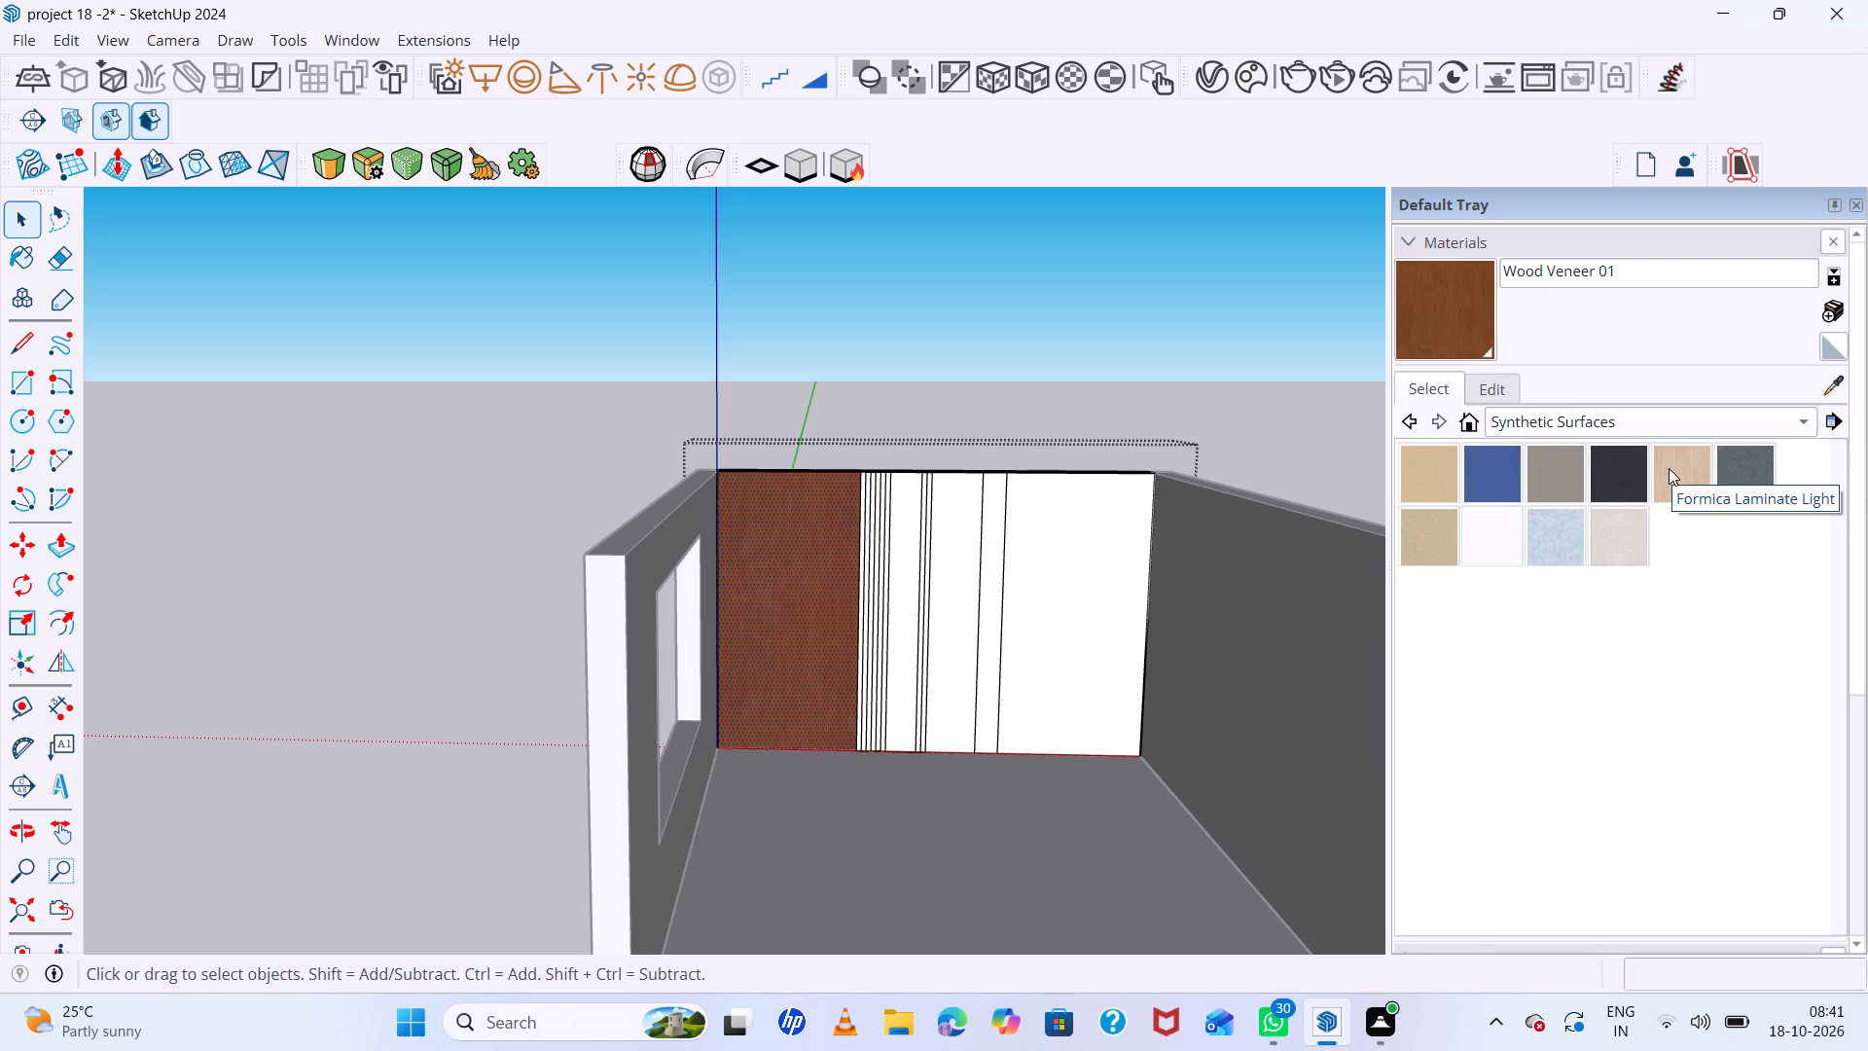
pyautogui.click(1435, 488)
pyautogui.click(1050, 595)
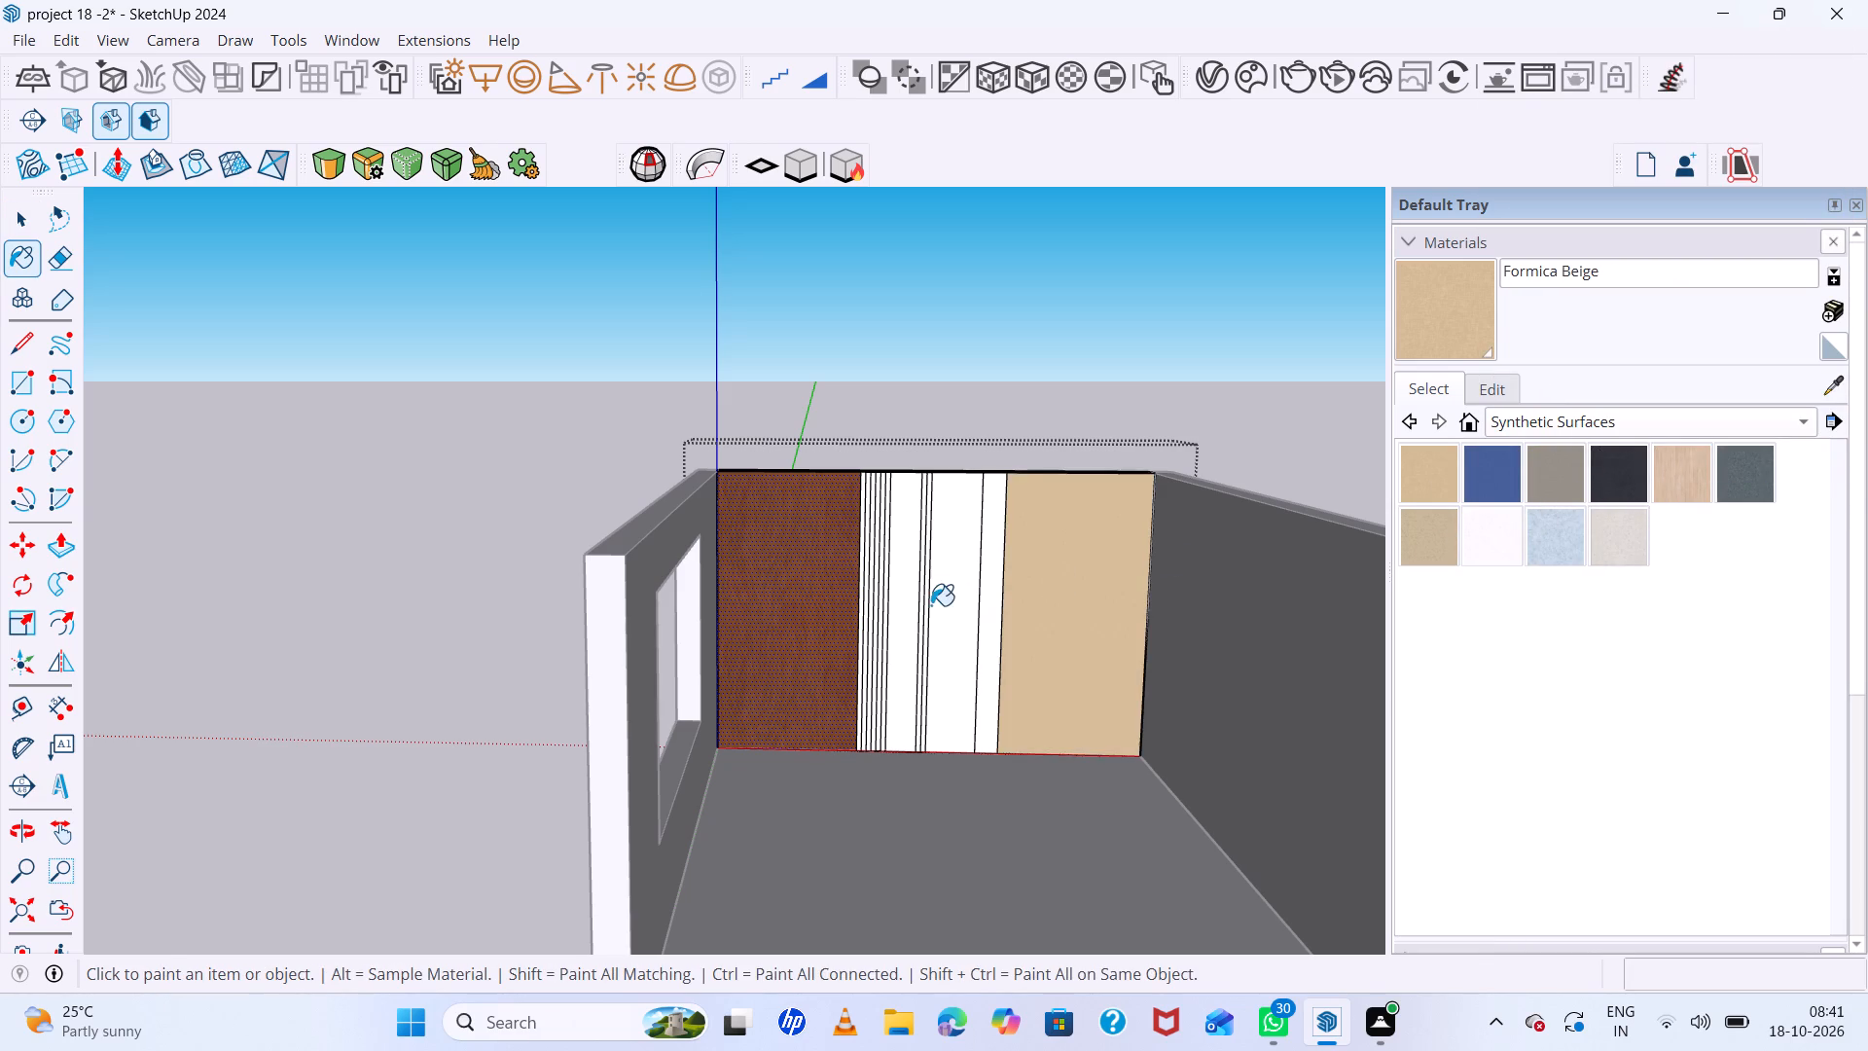
pyautogui.scroll(5, 931, 605)
pyautogui.click(965, 596)
pyautogui.scroll(5, 965, 596)
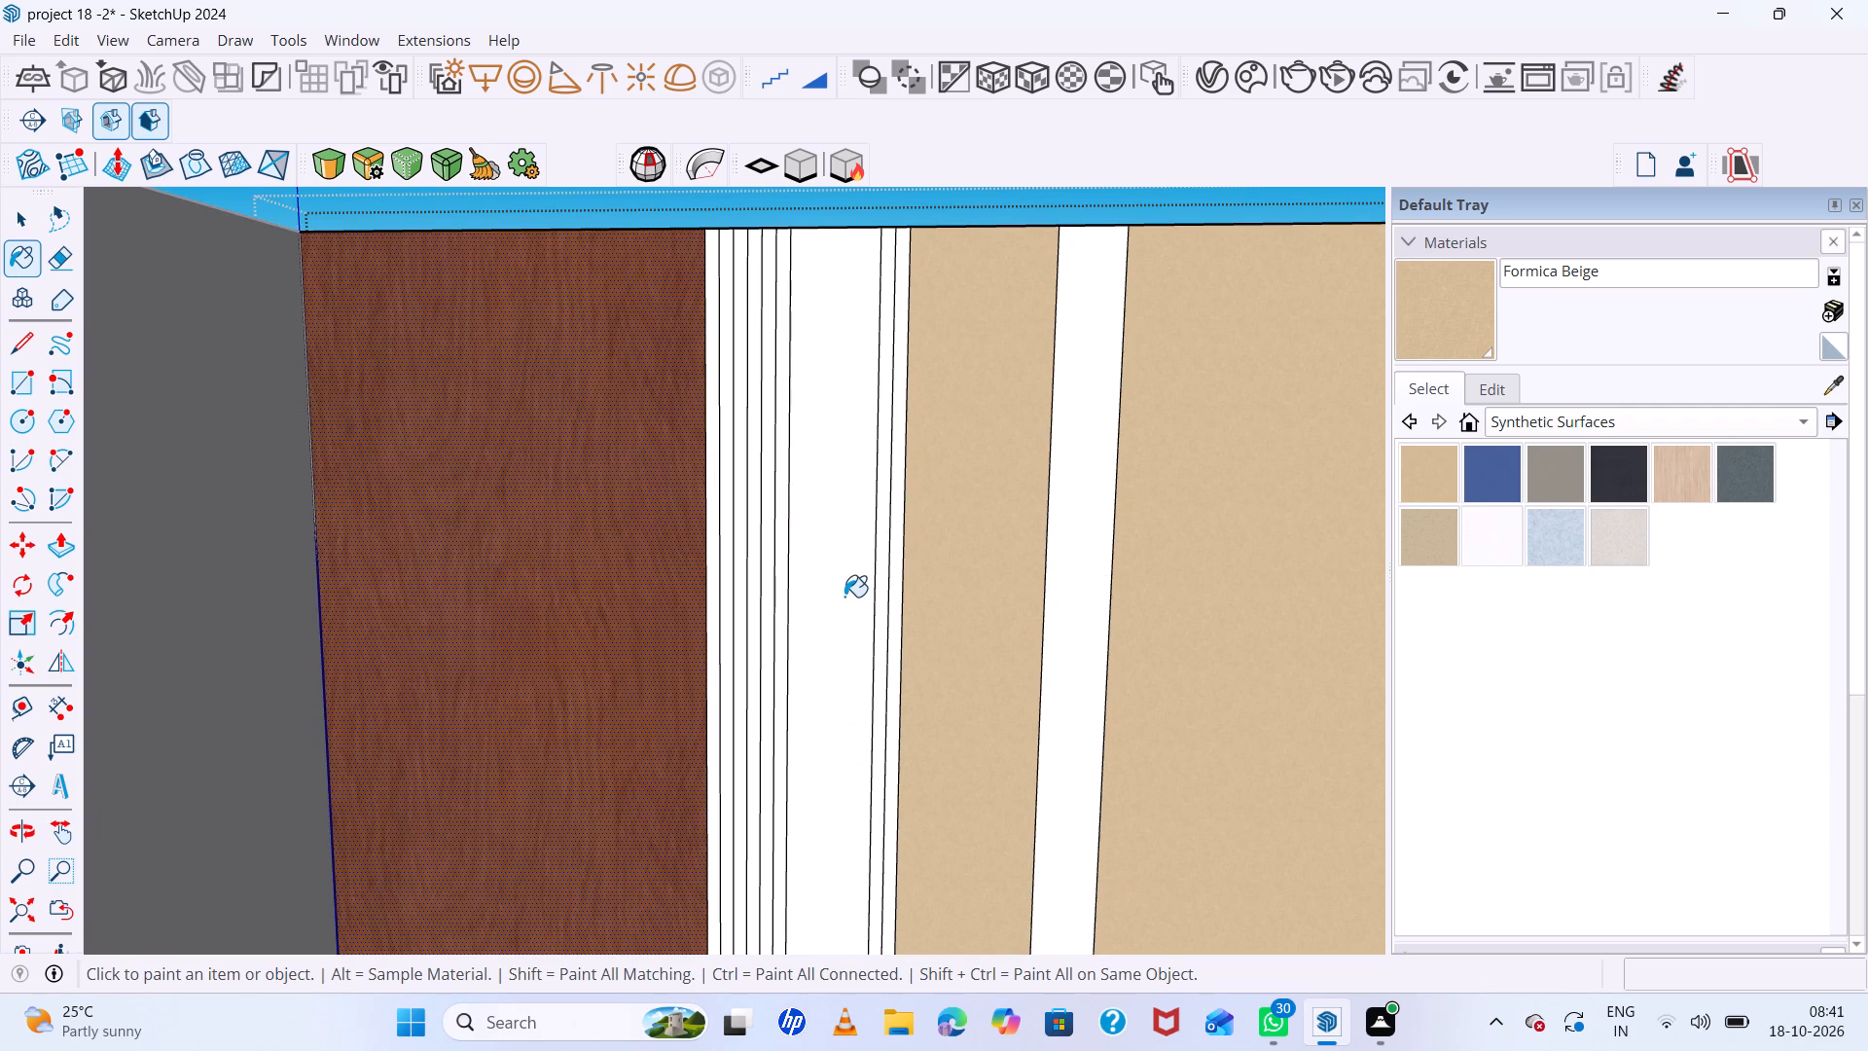
pyautogui.click(844, 597)
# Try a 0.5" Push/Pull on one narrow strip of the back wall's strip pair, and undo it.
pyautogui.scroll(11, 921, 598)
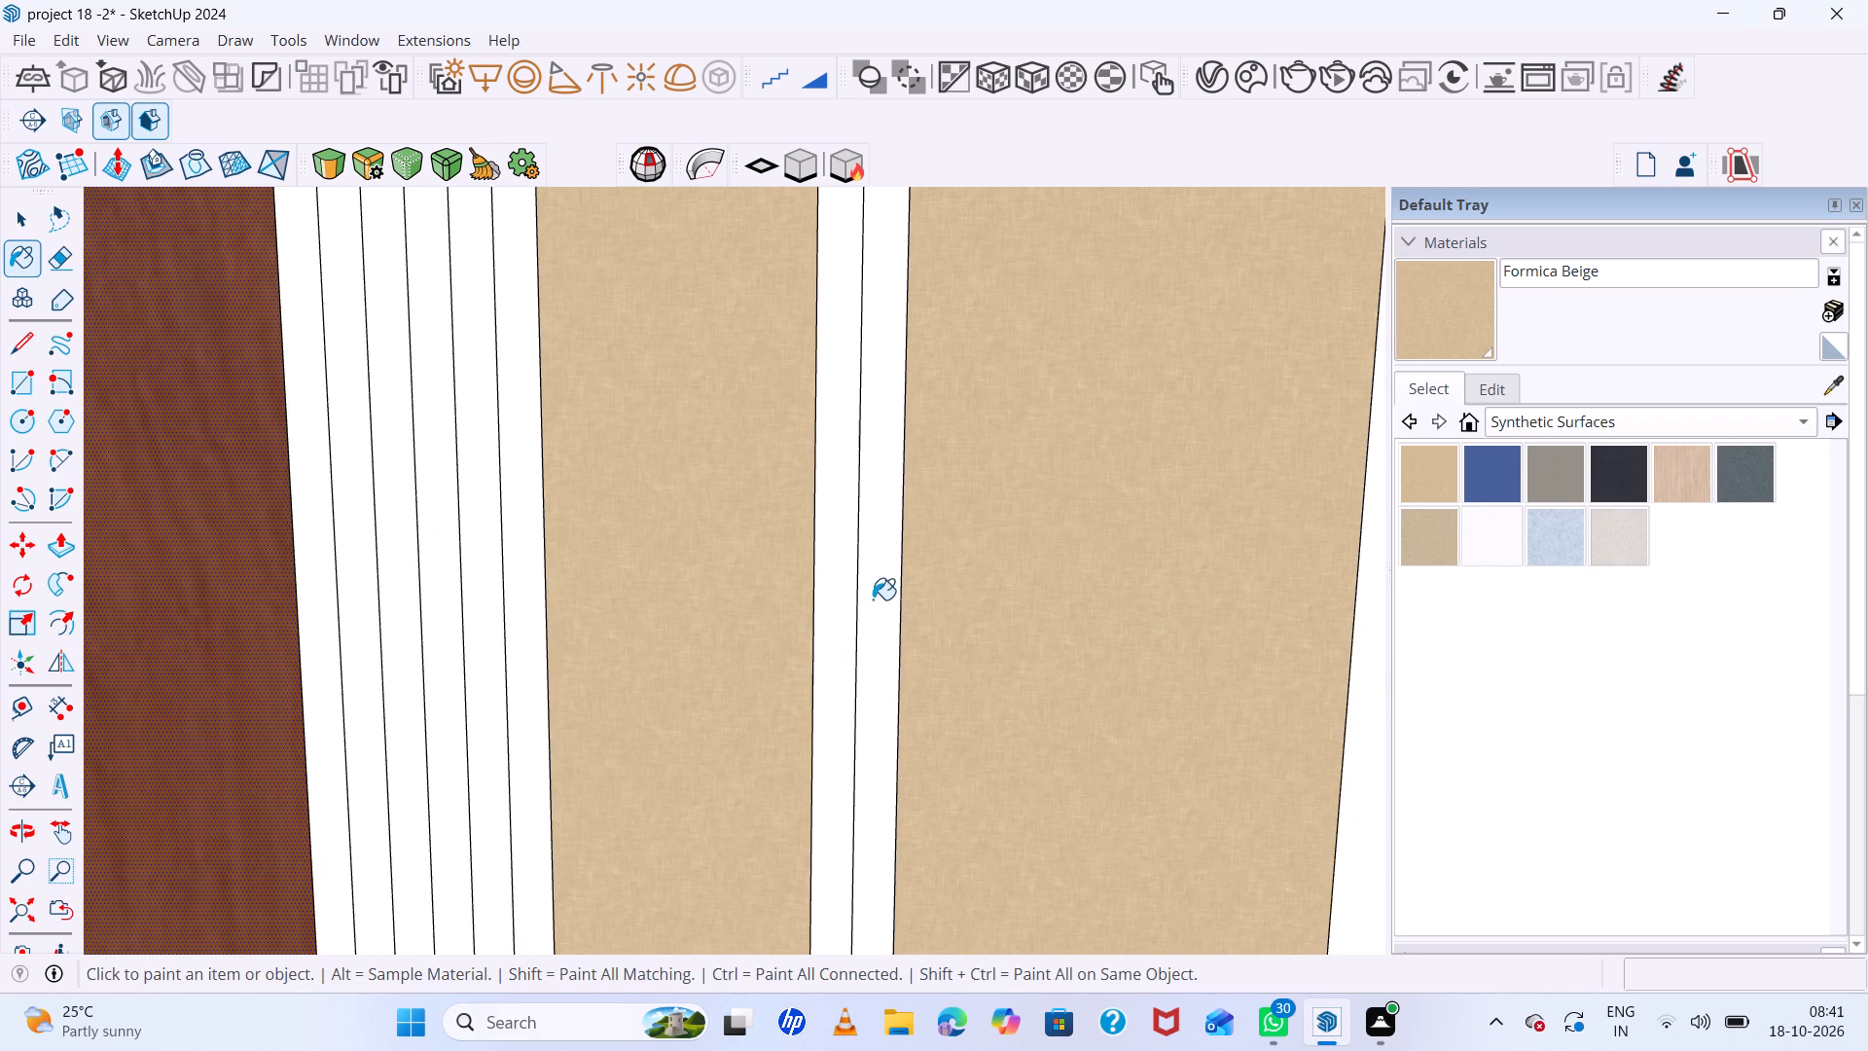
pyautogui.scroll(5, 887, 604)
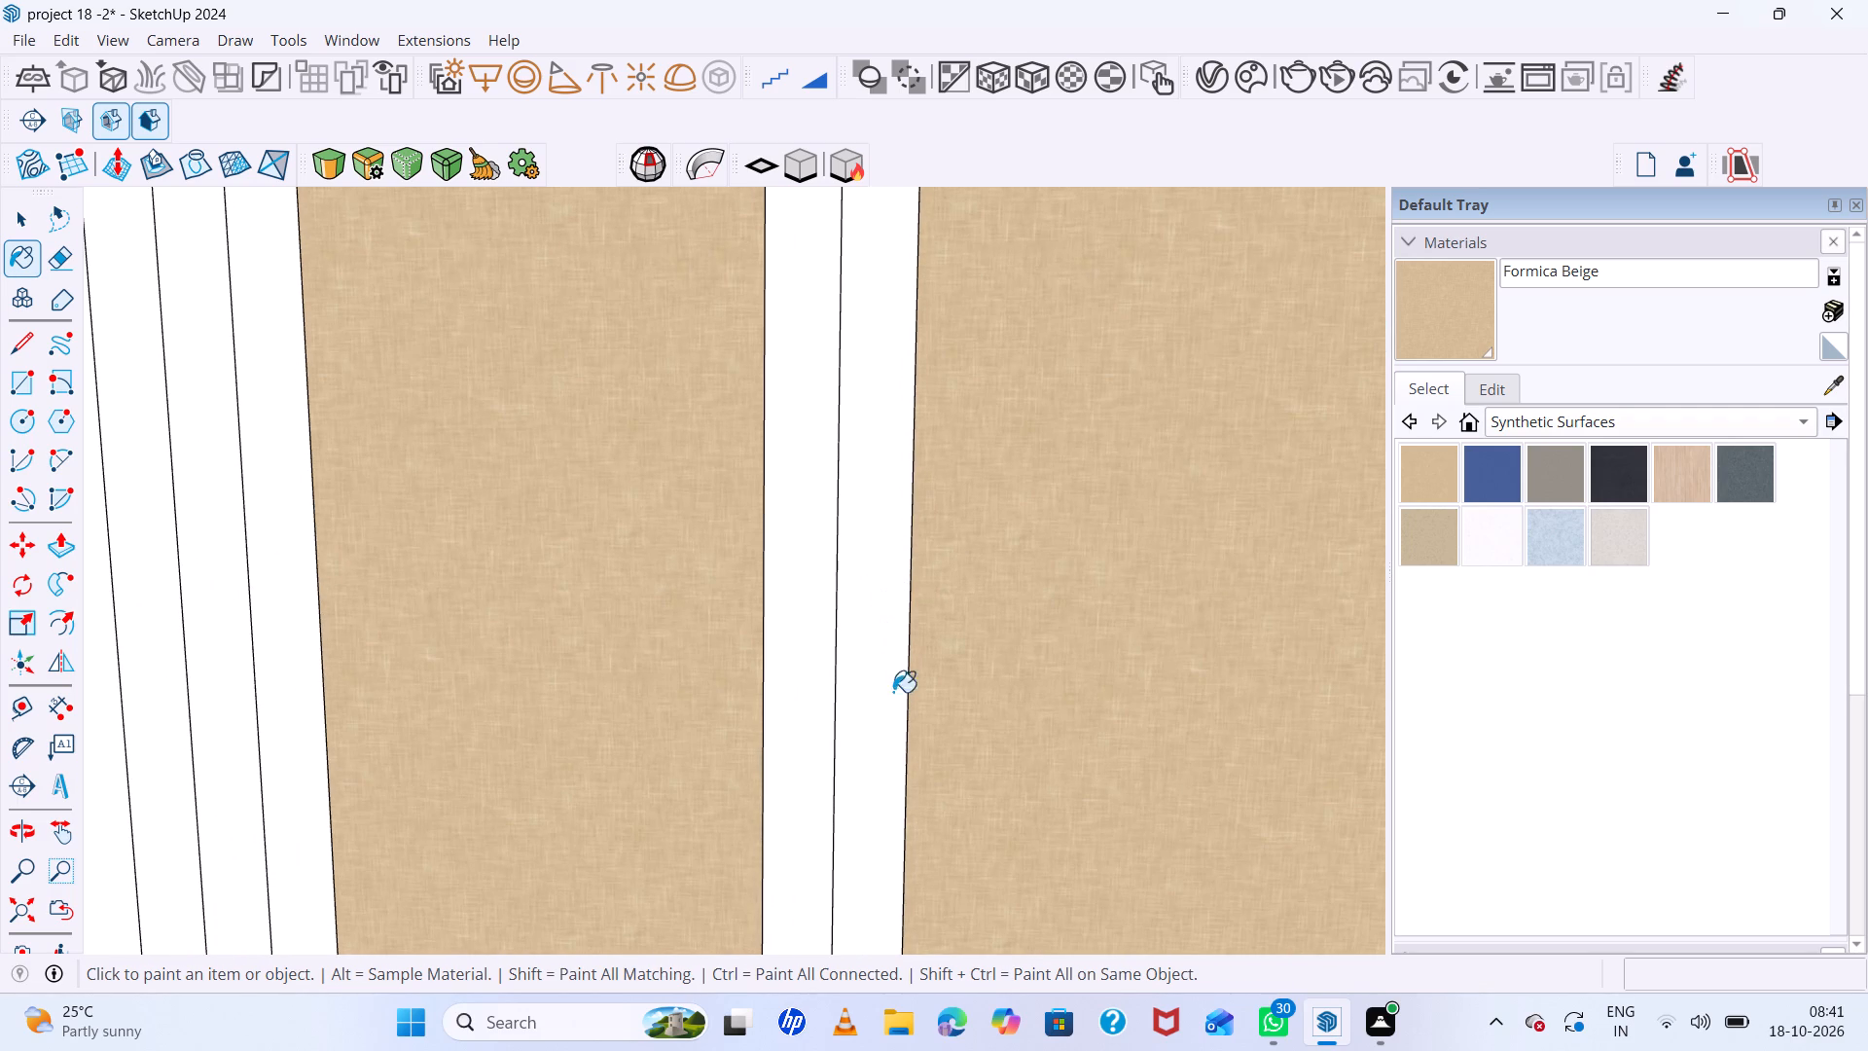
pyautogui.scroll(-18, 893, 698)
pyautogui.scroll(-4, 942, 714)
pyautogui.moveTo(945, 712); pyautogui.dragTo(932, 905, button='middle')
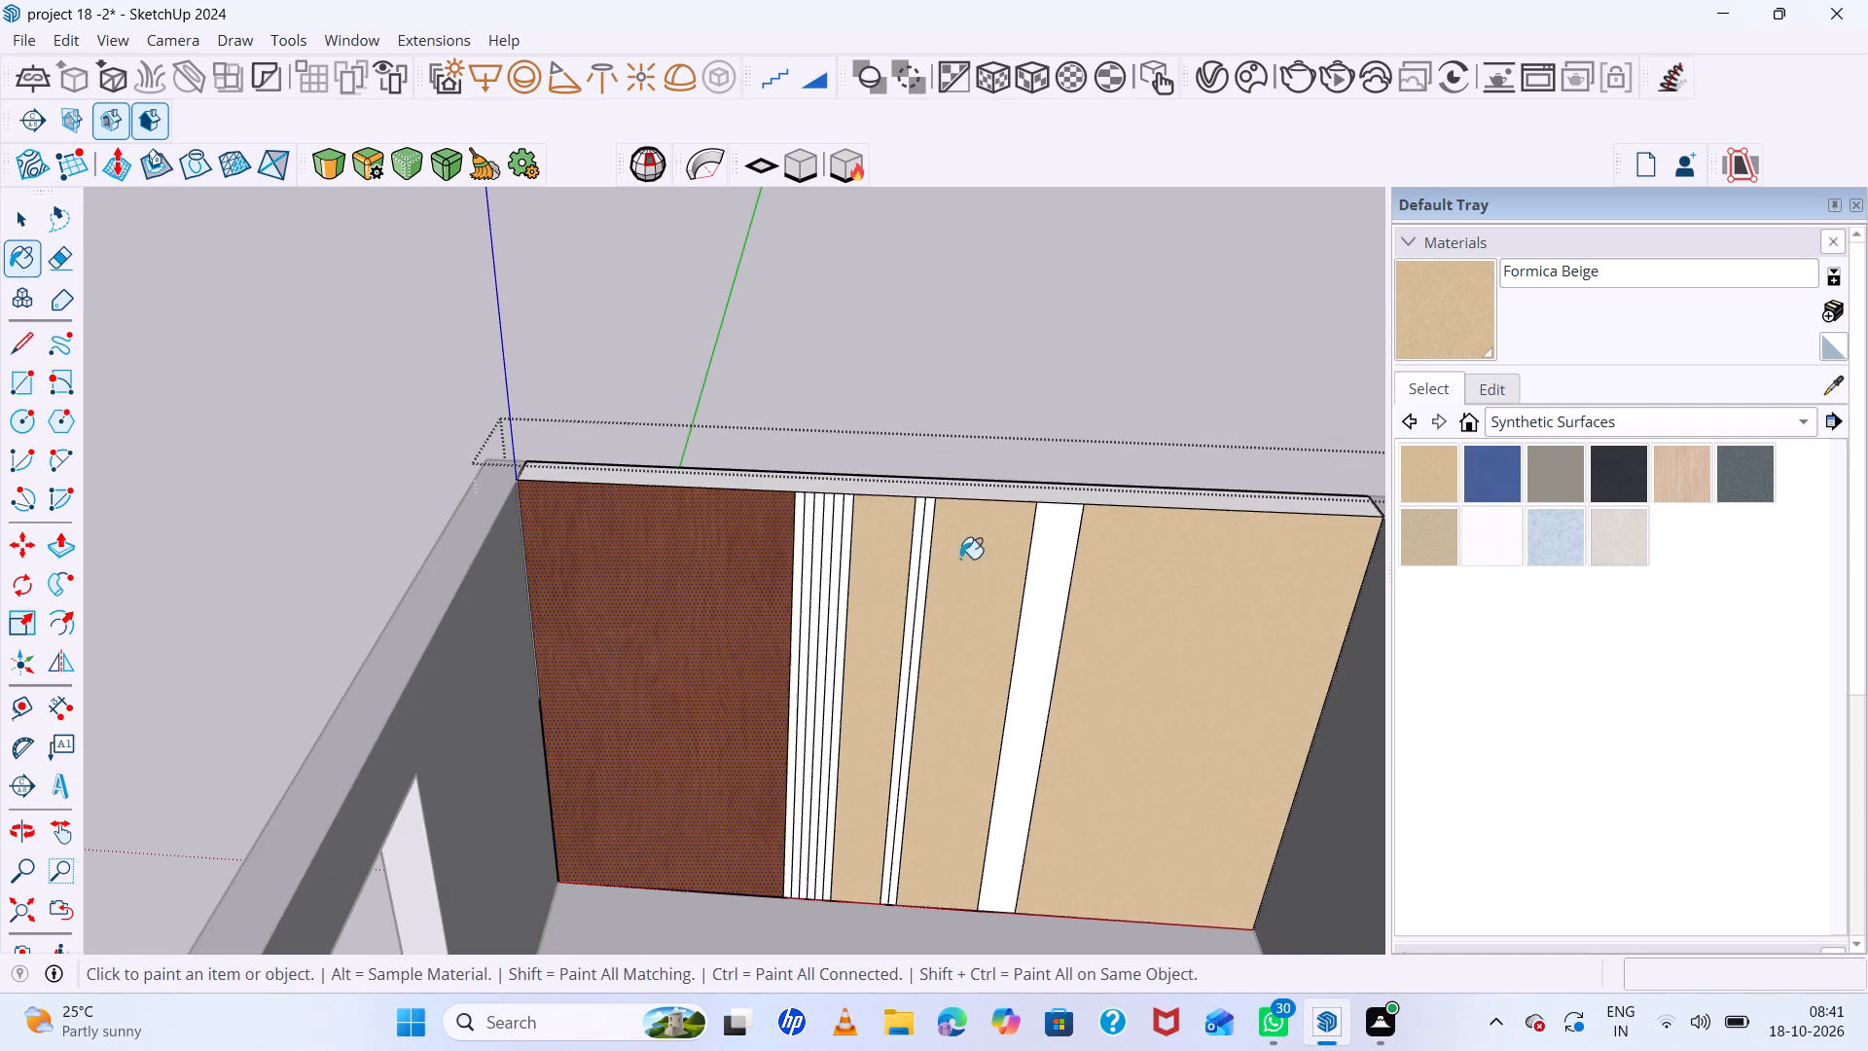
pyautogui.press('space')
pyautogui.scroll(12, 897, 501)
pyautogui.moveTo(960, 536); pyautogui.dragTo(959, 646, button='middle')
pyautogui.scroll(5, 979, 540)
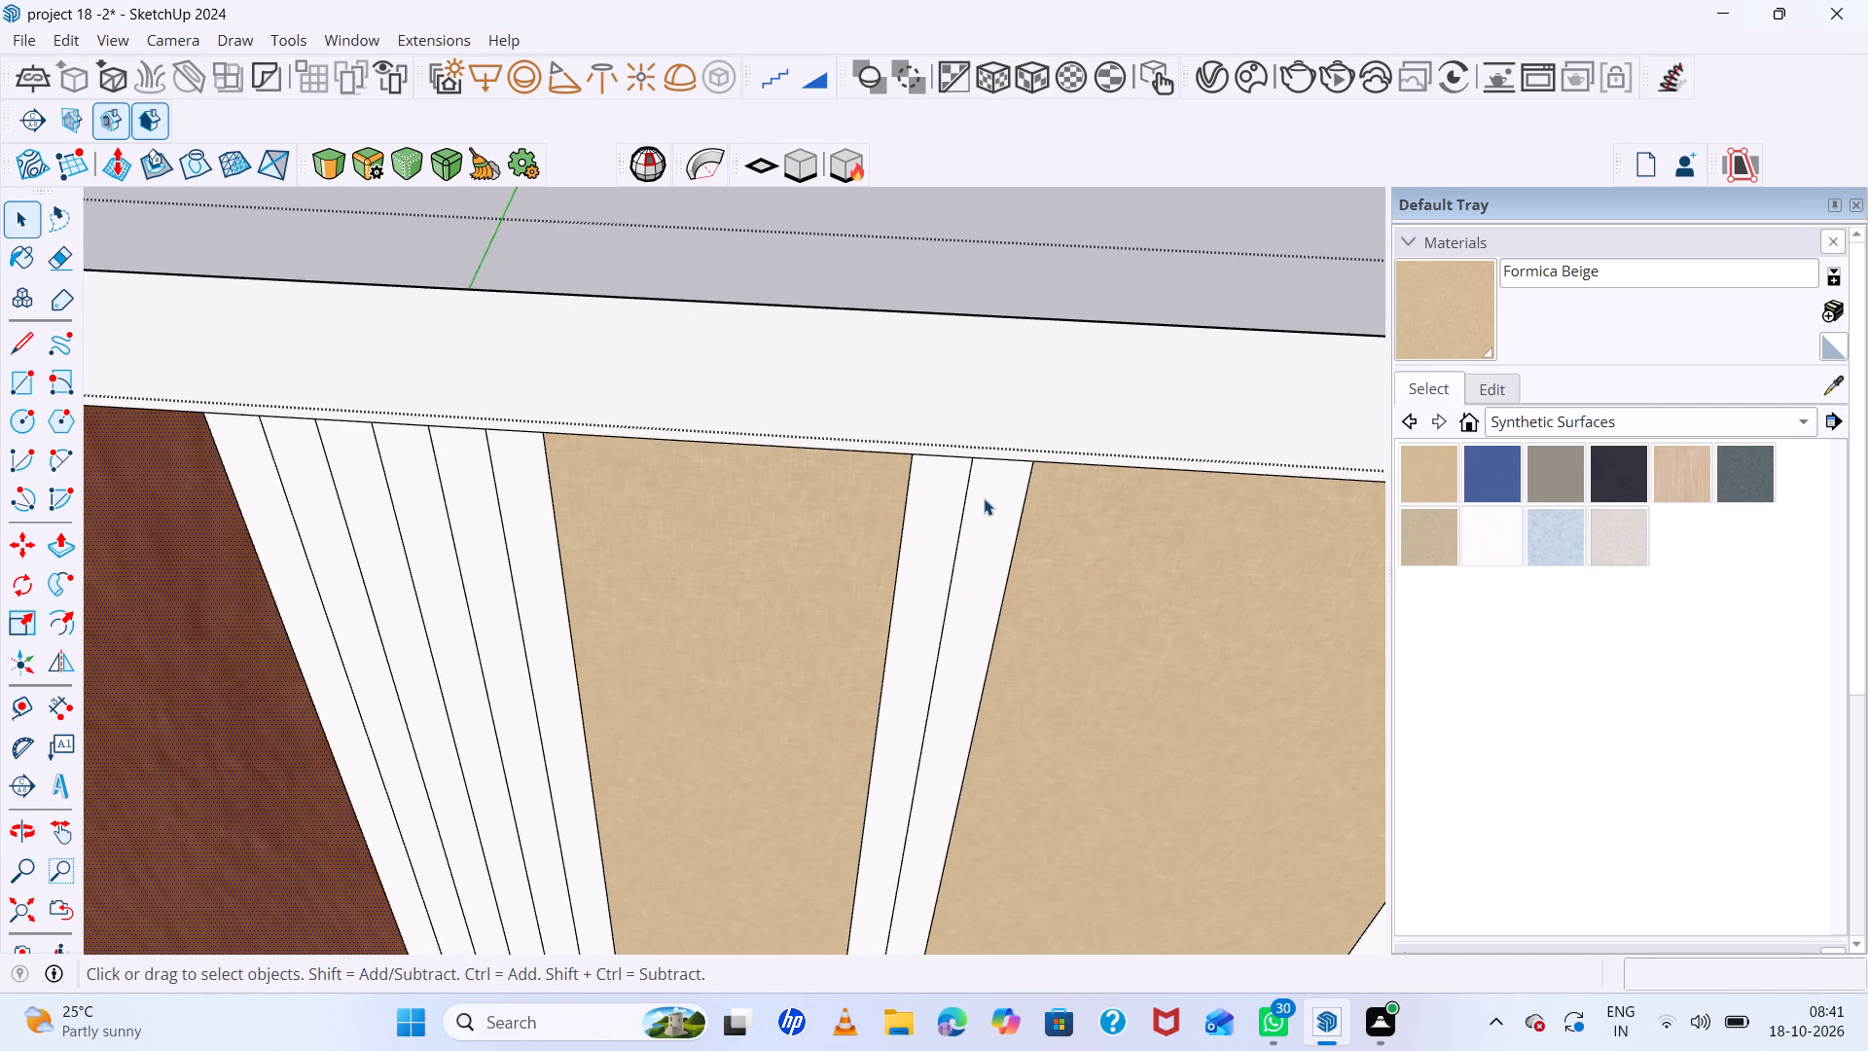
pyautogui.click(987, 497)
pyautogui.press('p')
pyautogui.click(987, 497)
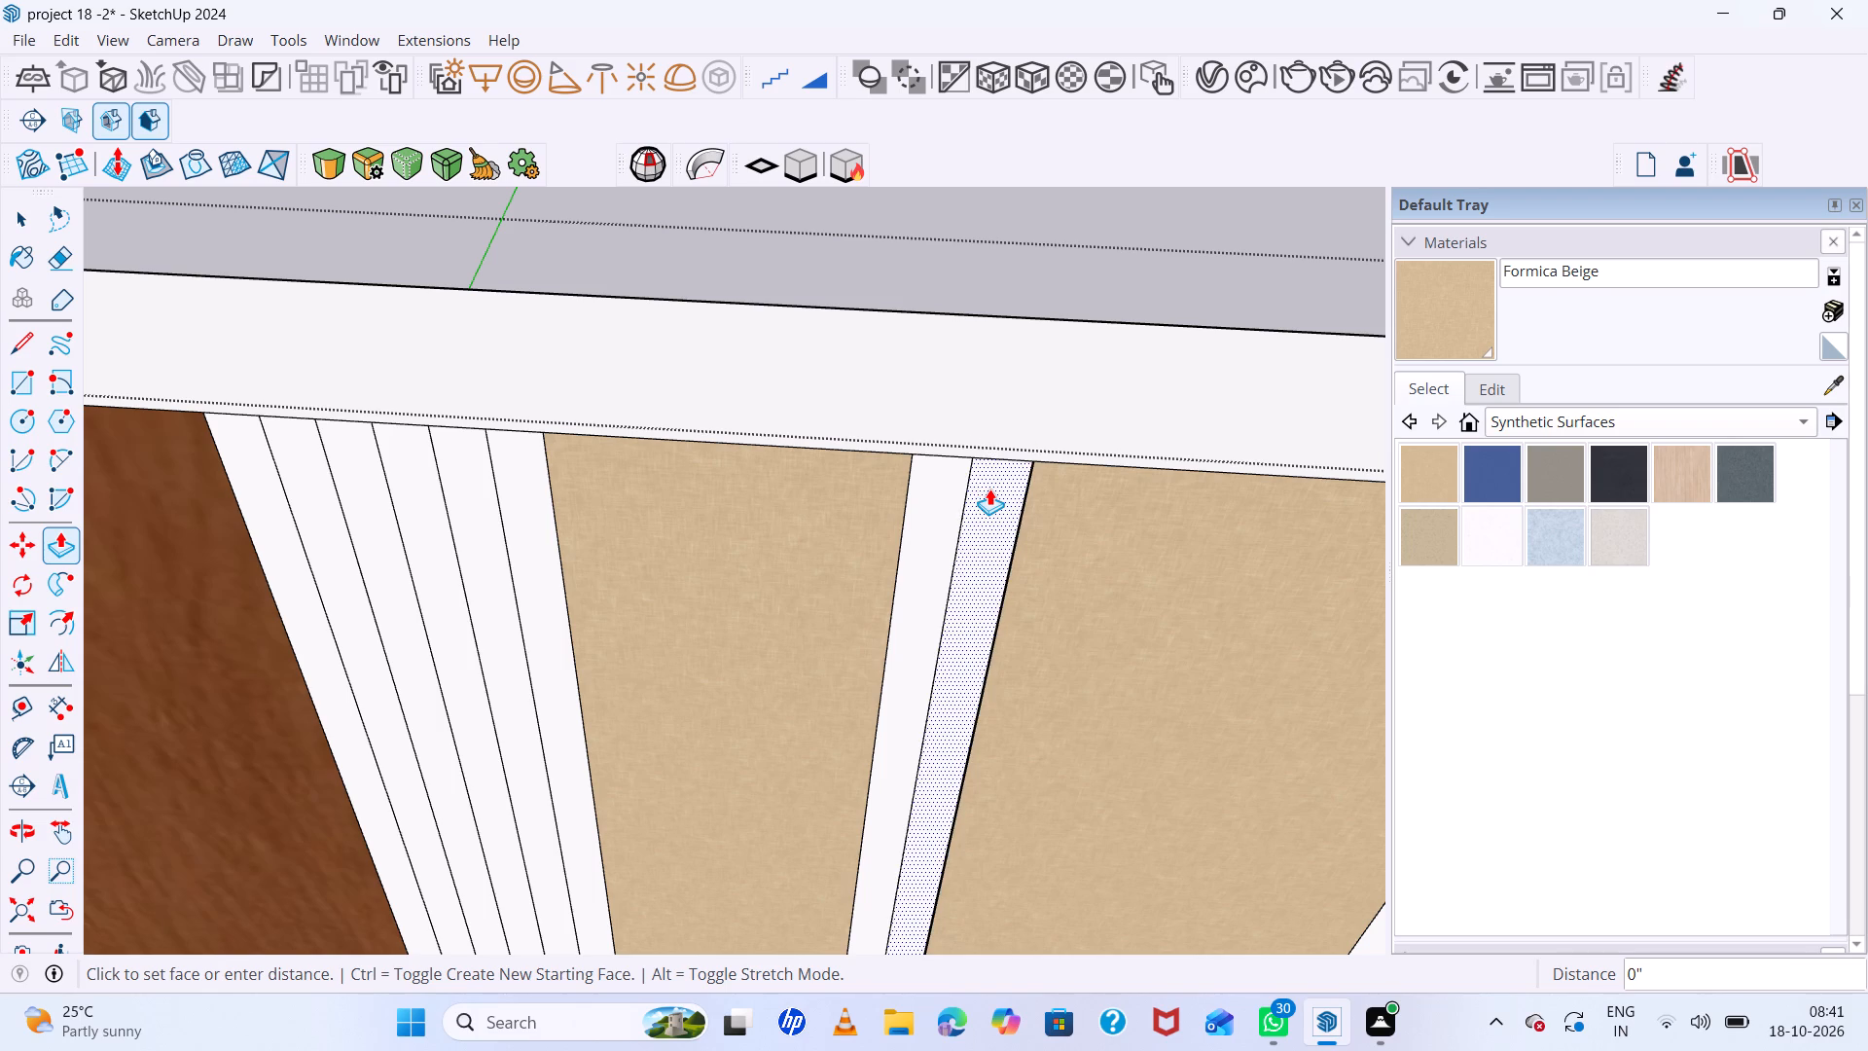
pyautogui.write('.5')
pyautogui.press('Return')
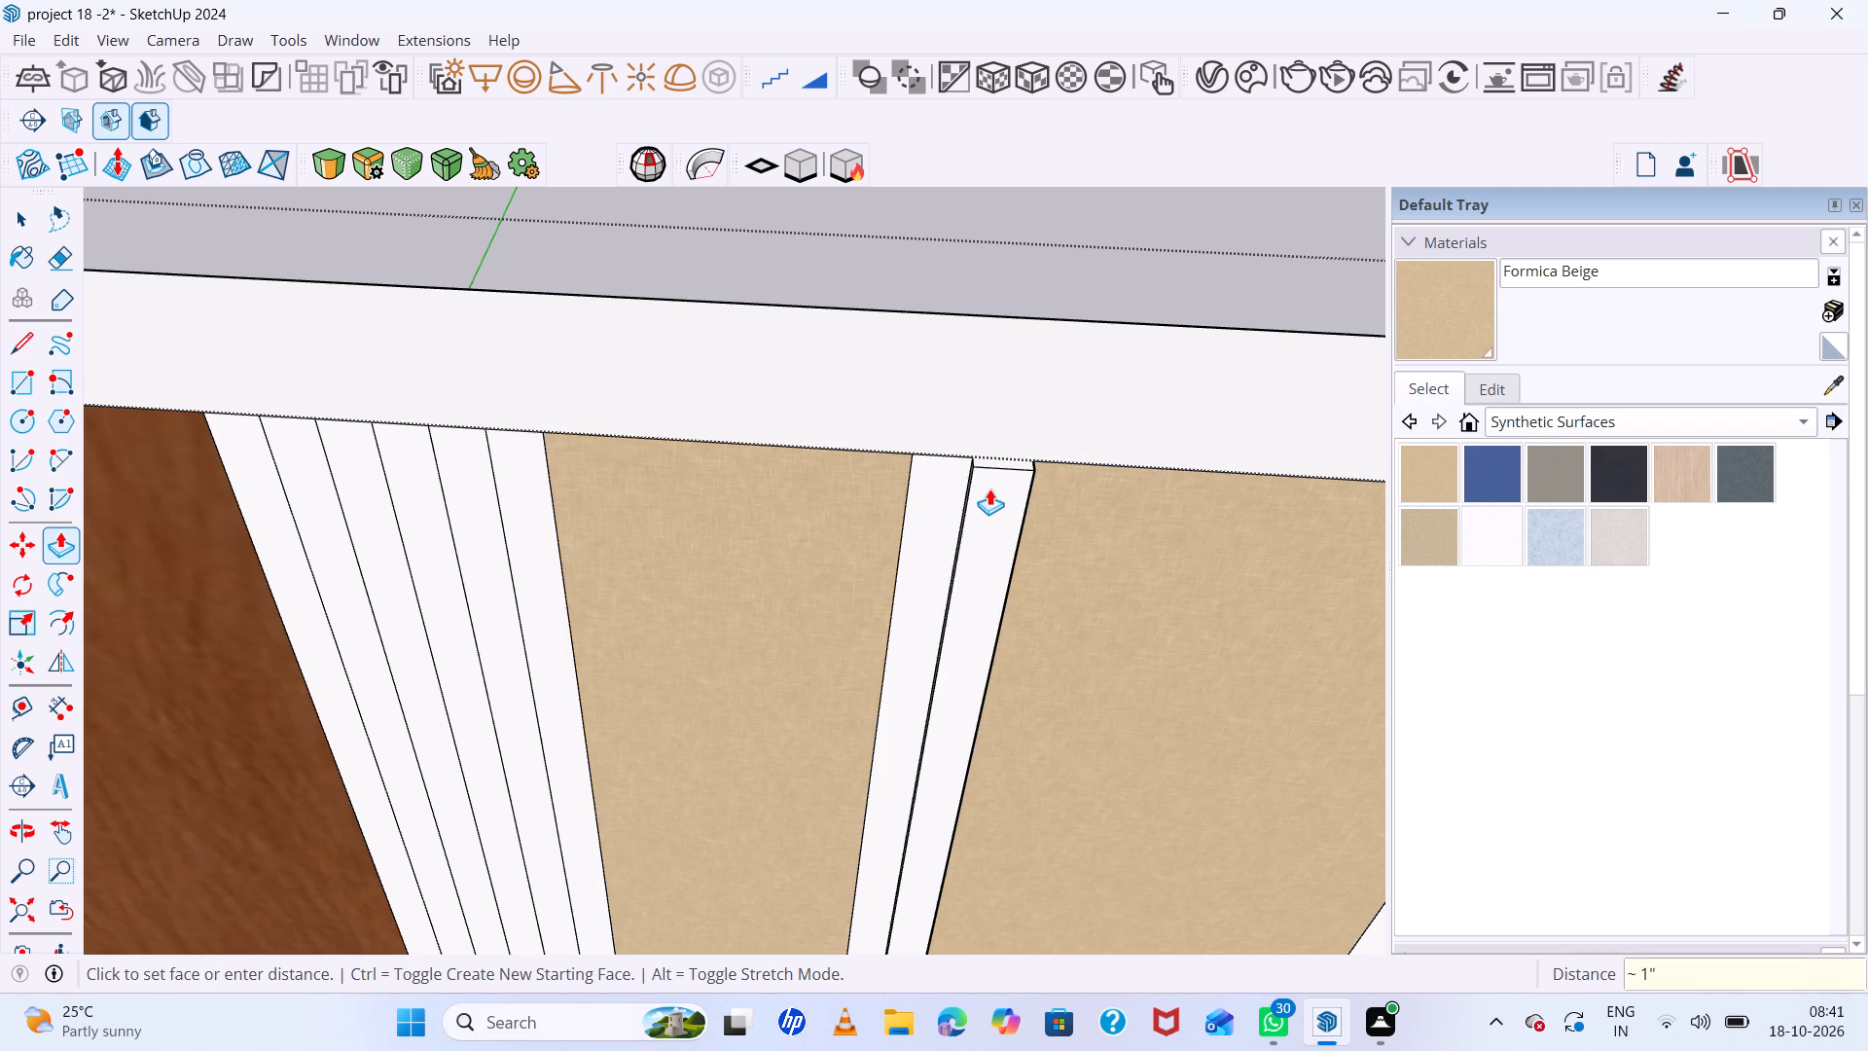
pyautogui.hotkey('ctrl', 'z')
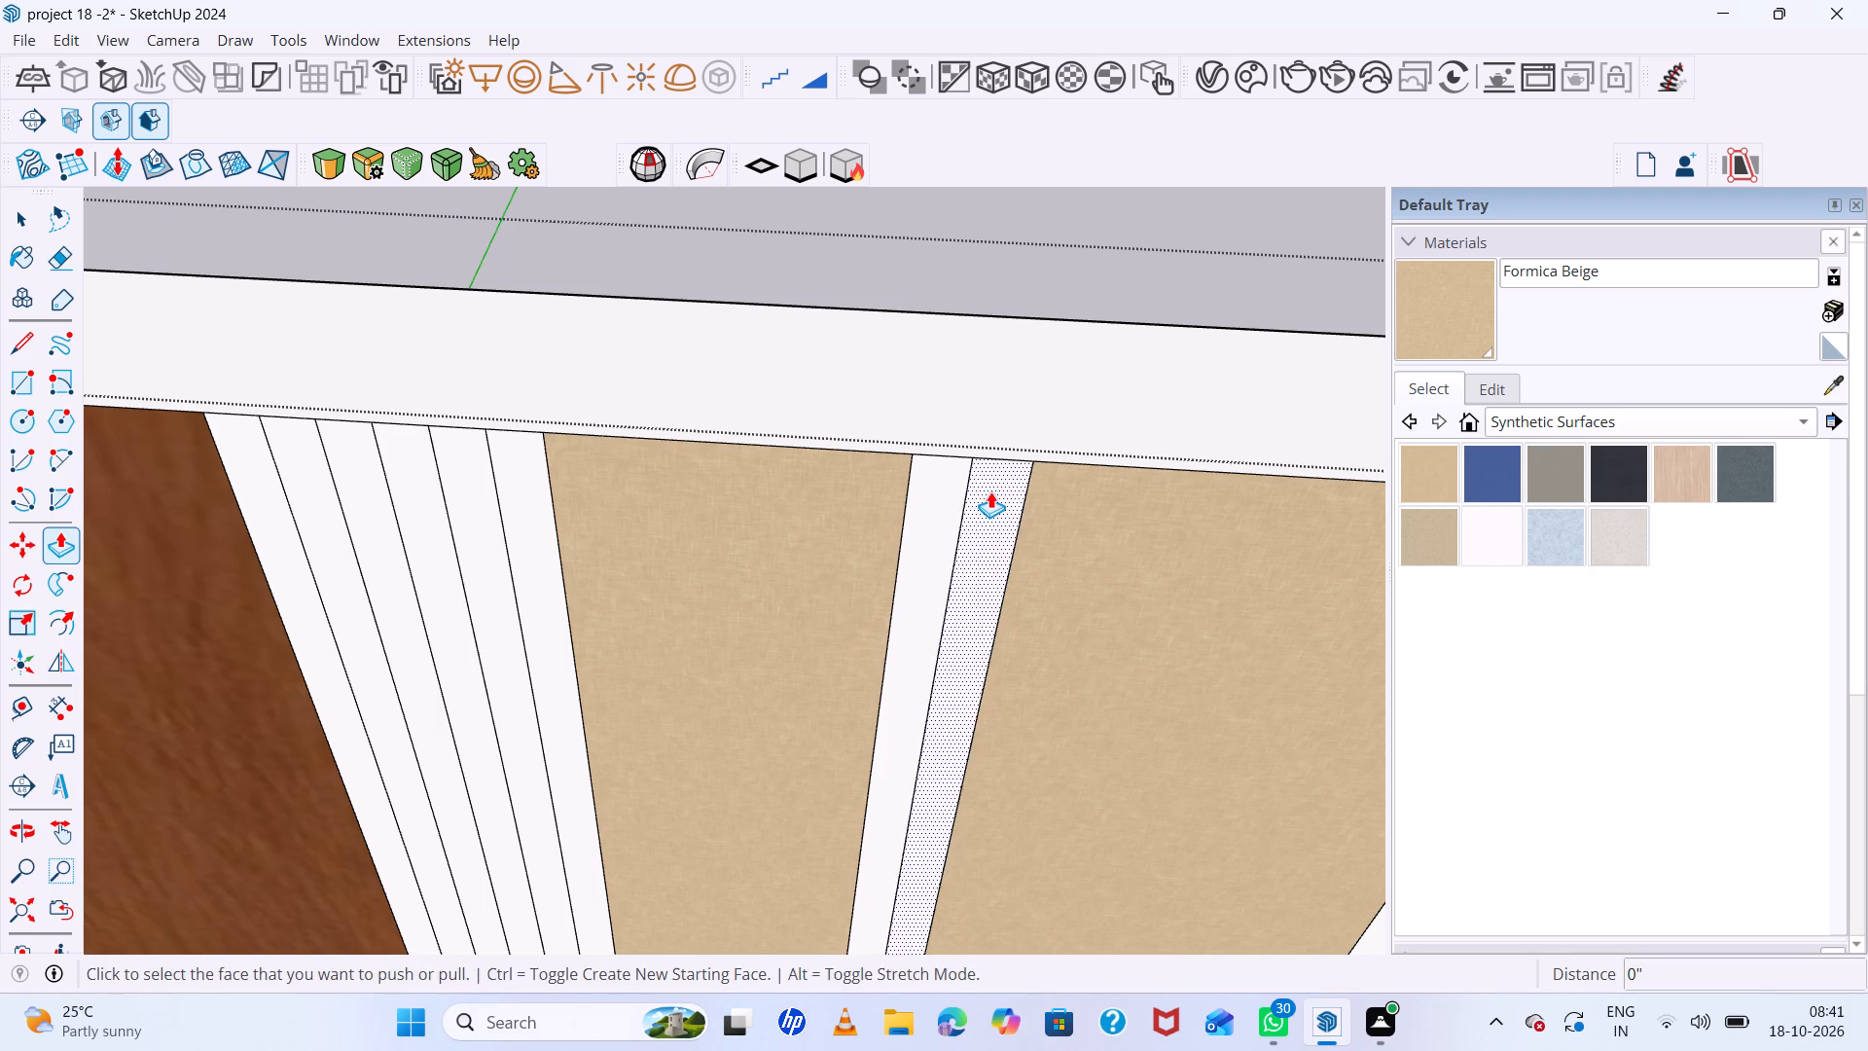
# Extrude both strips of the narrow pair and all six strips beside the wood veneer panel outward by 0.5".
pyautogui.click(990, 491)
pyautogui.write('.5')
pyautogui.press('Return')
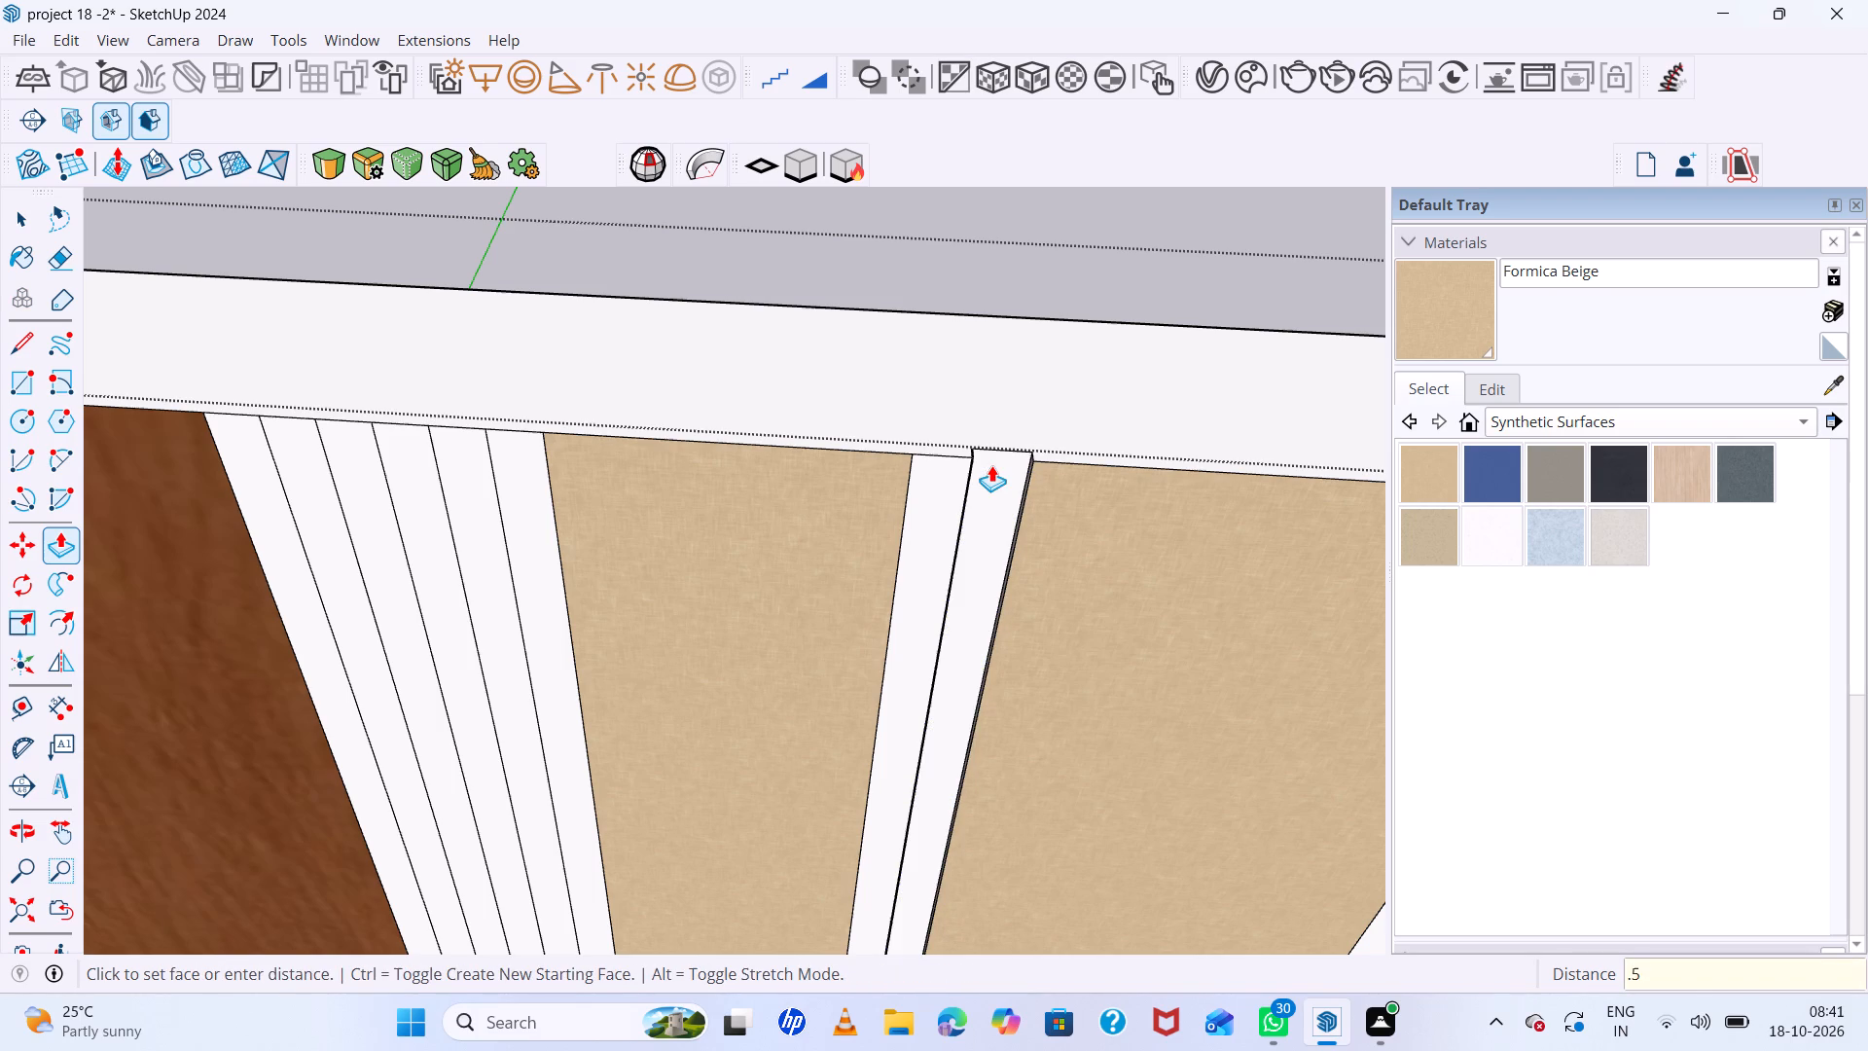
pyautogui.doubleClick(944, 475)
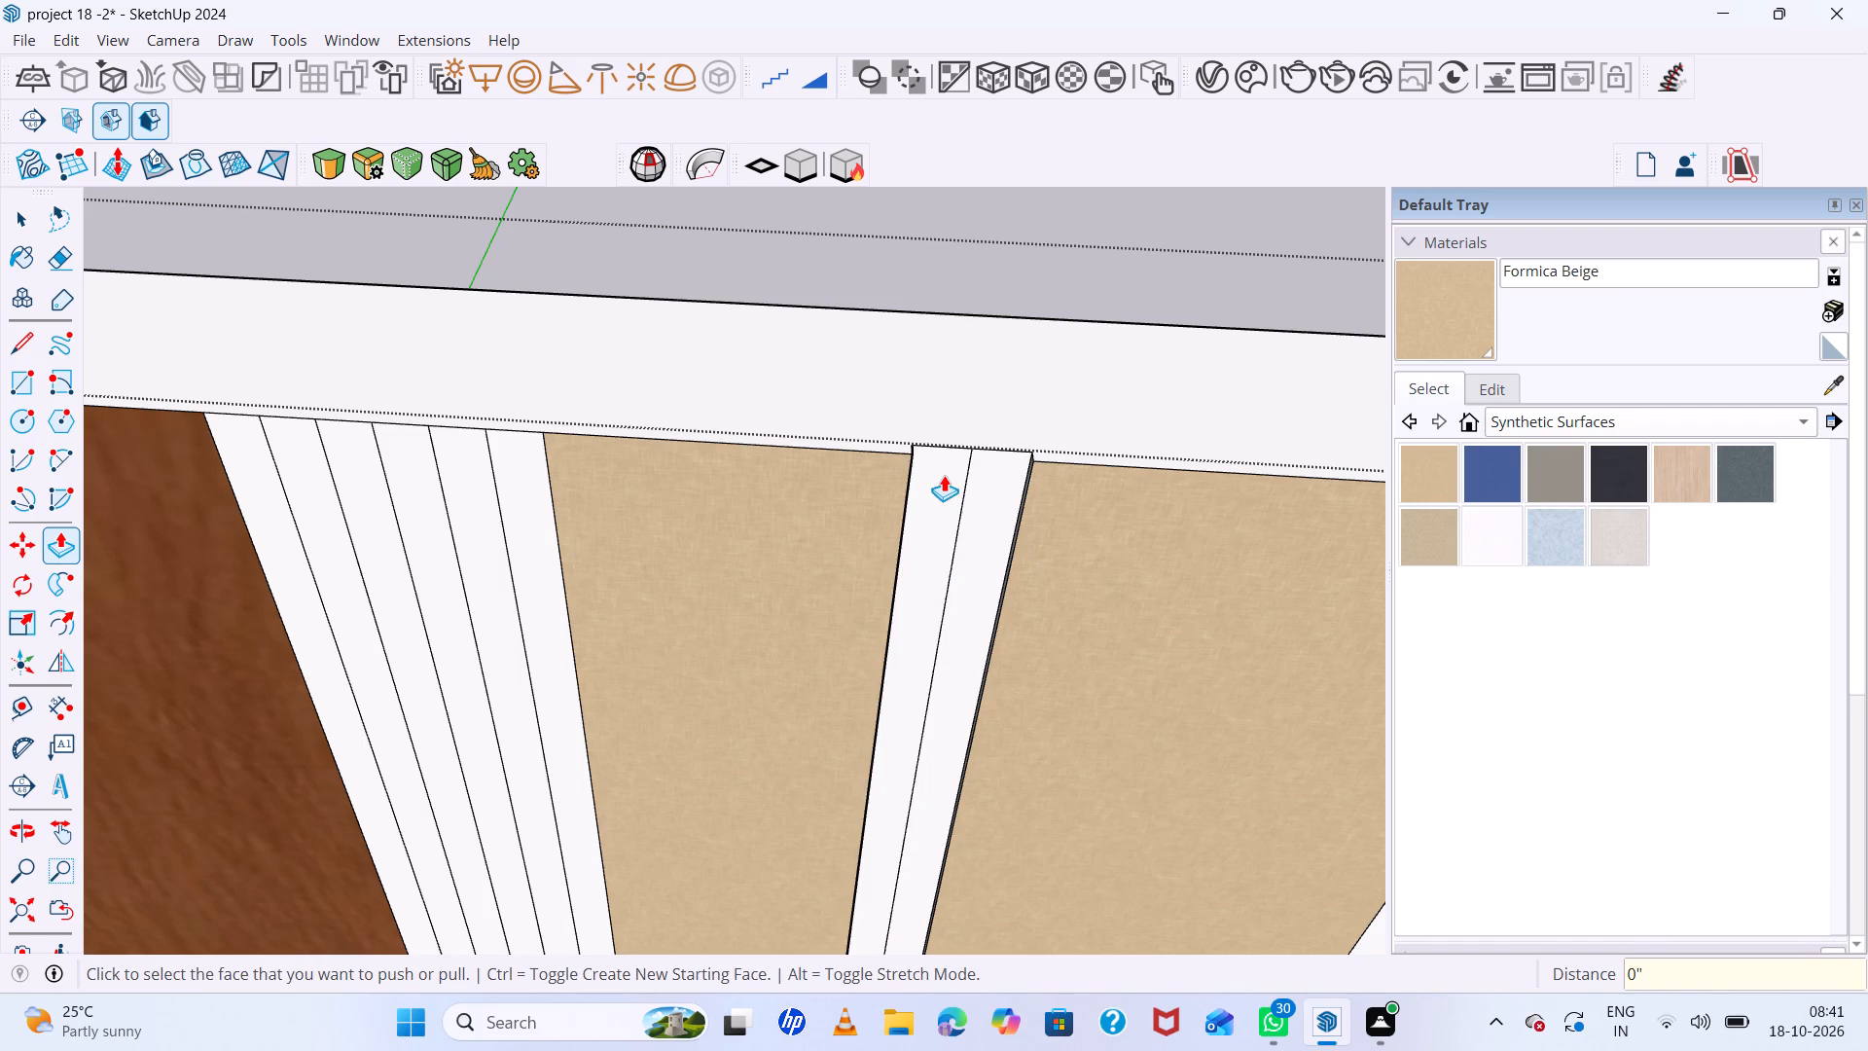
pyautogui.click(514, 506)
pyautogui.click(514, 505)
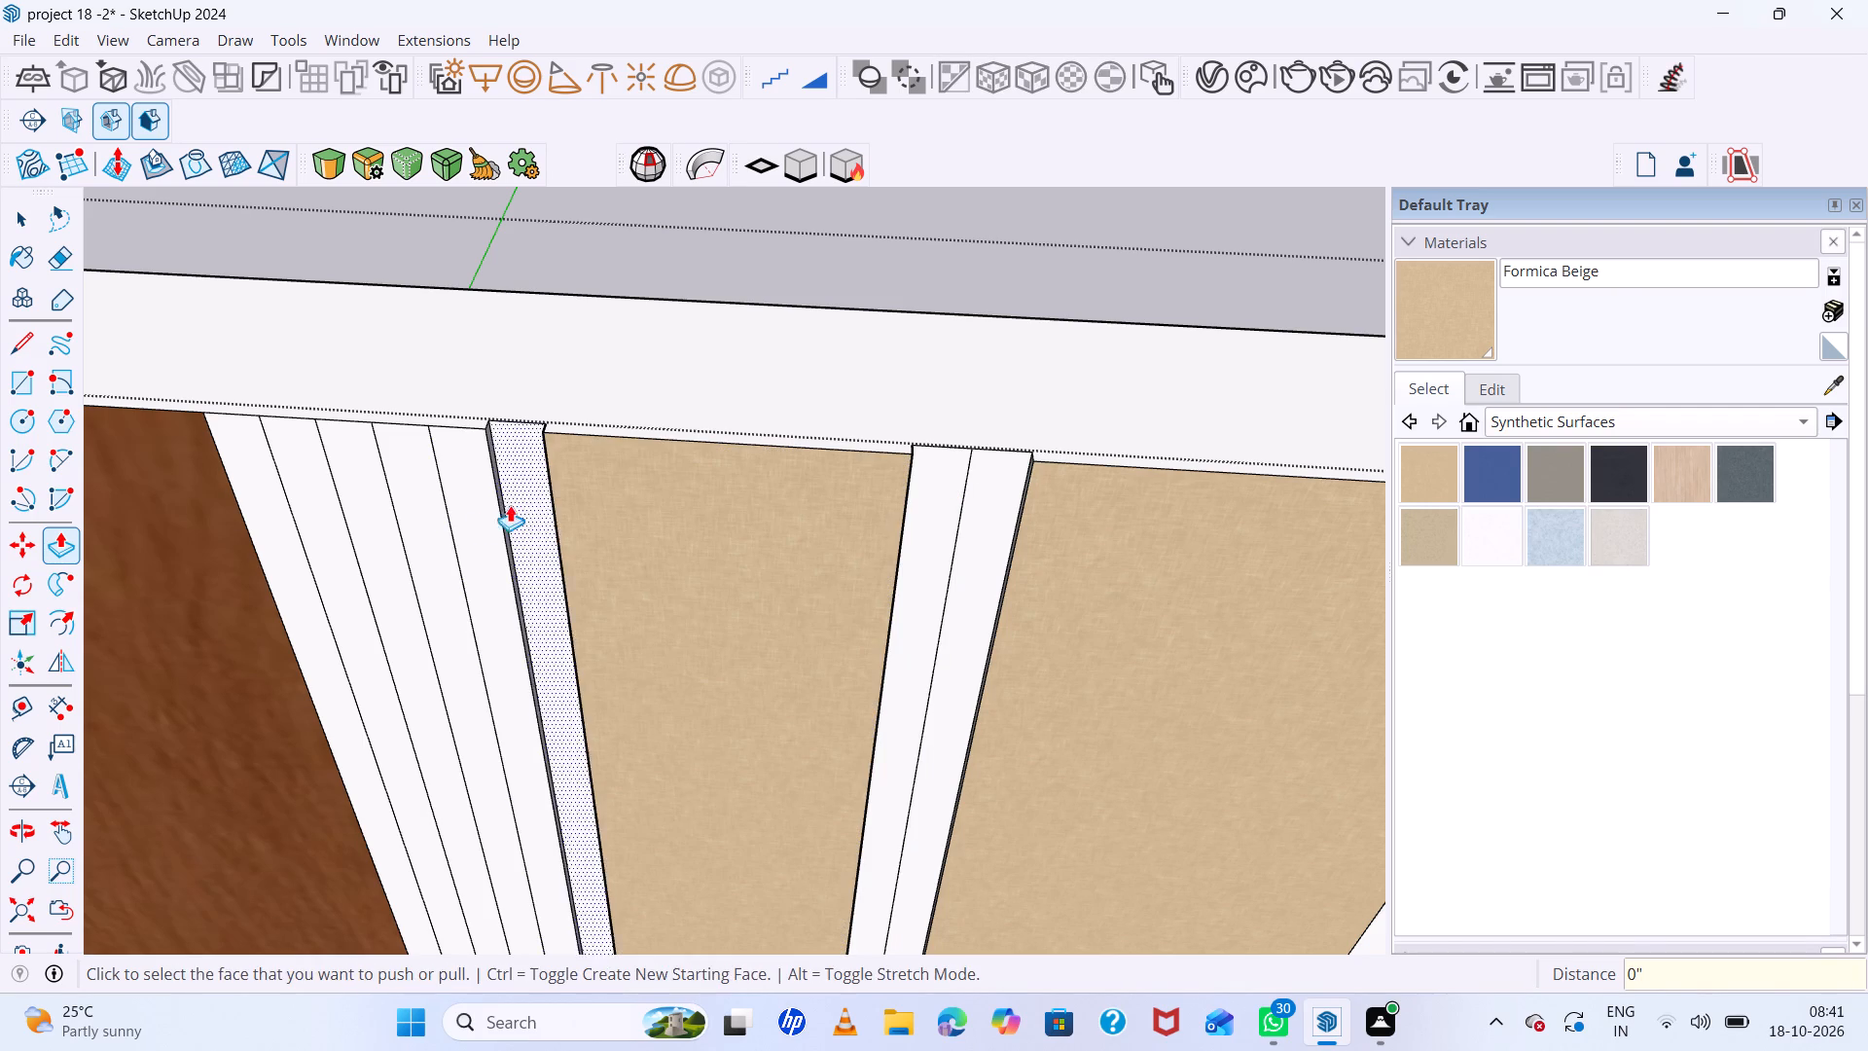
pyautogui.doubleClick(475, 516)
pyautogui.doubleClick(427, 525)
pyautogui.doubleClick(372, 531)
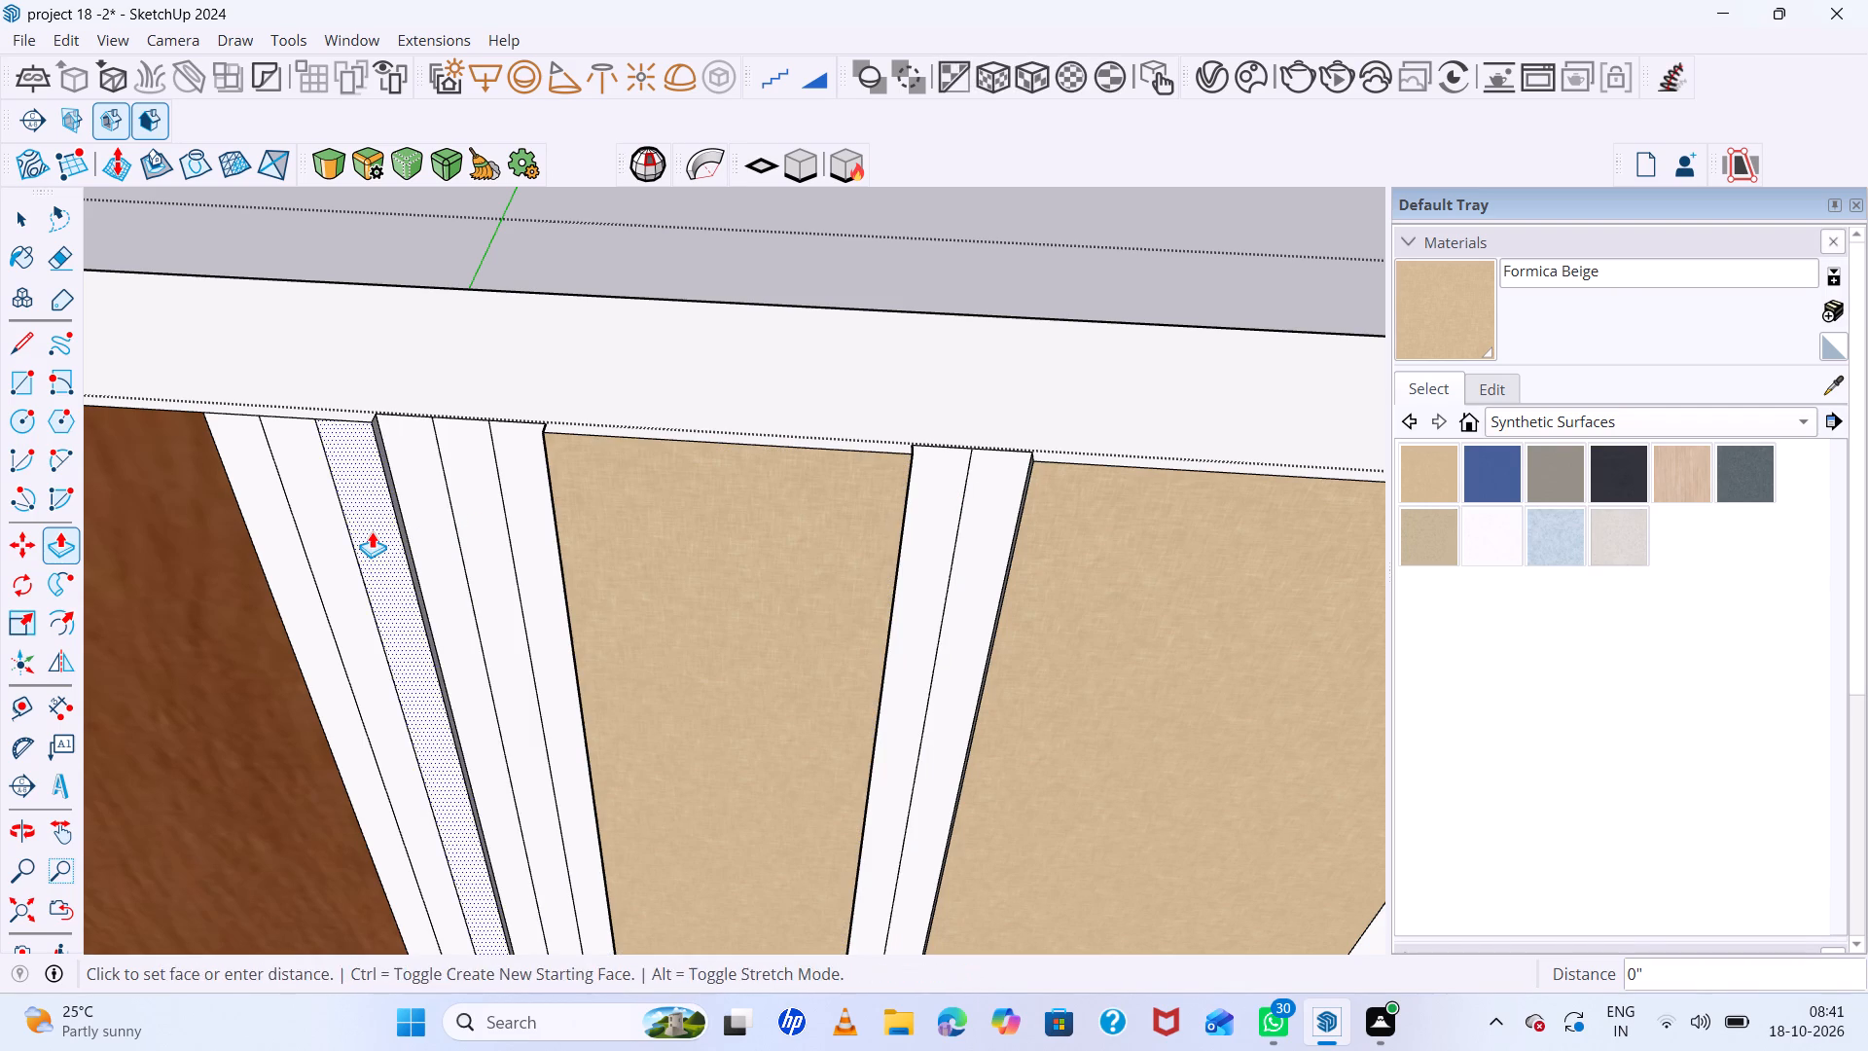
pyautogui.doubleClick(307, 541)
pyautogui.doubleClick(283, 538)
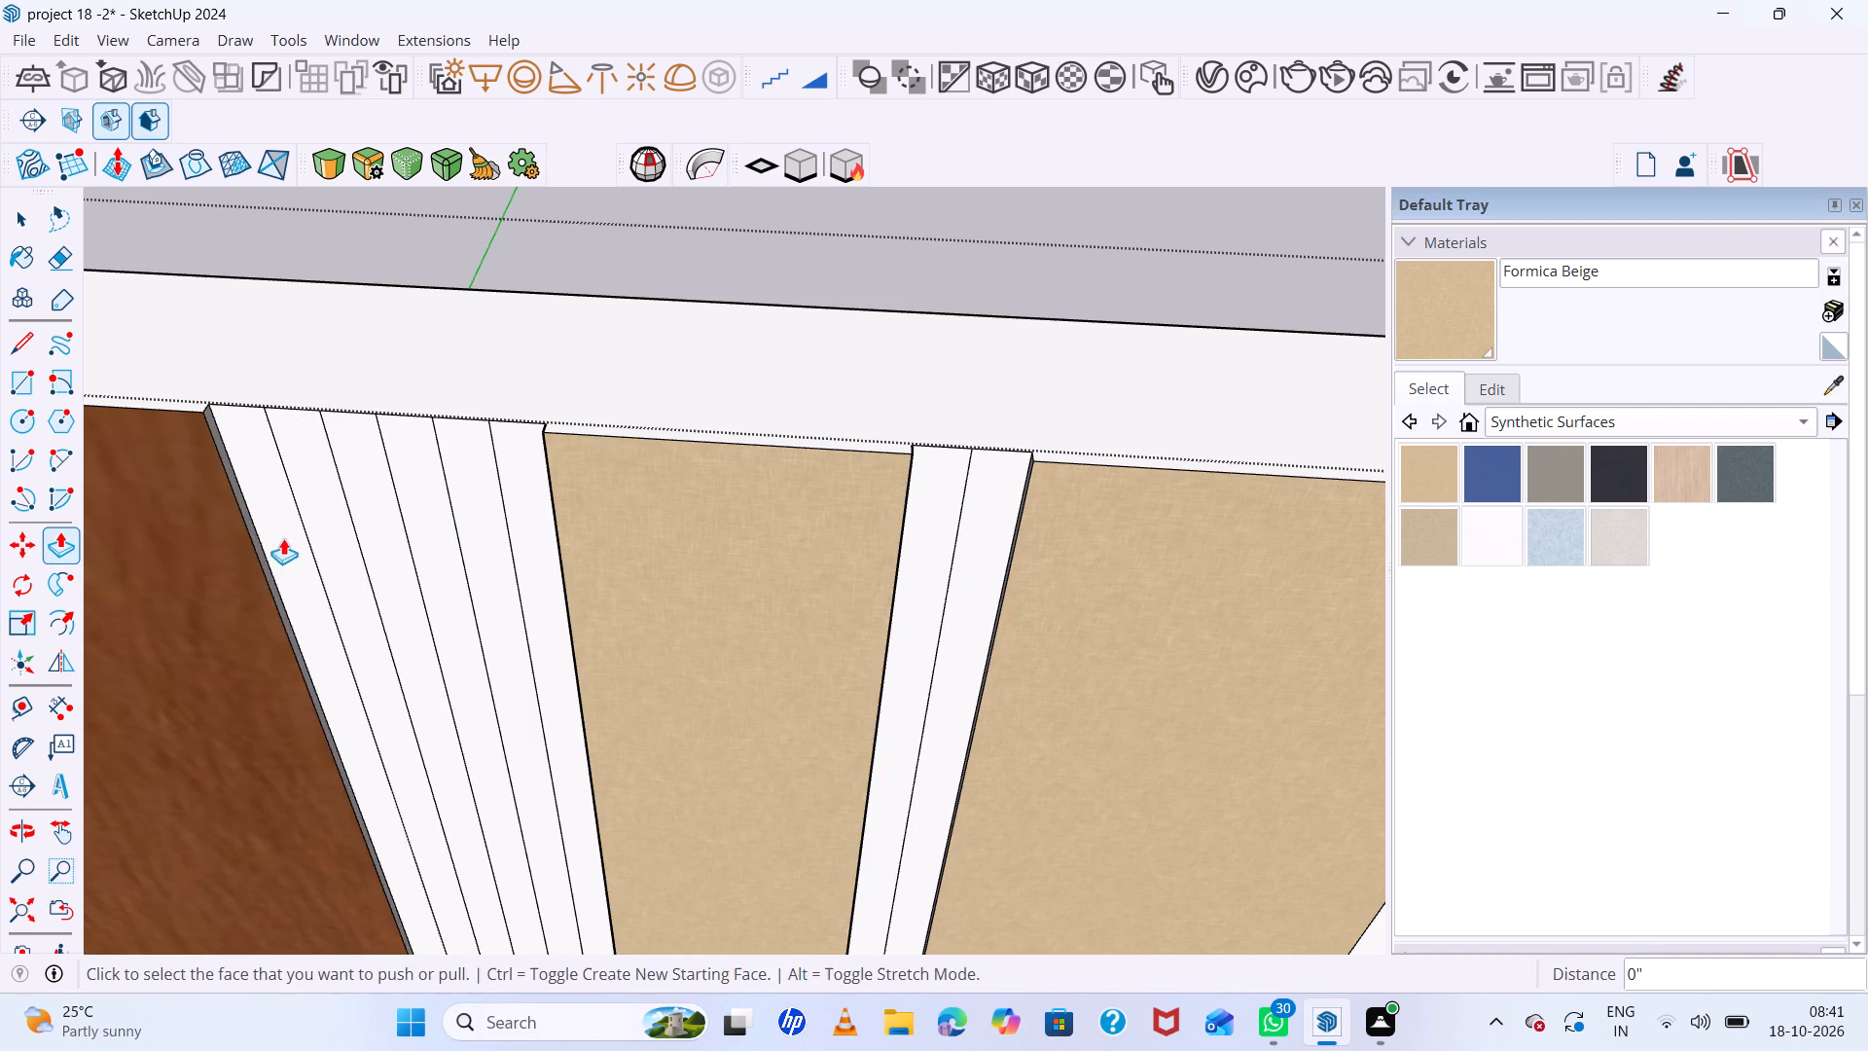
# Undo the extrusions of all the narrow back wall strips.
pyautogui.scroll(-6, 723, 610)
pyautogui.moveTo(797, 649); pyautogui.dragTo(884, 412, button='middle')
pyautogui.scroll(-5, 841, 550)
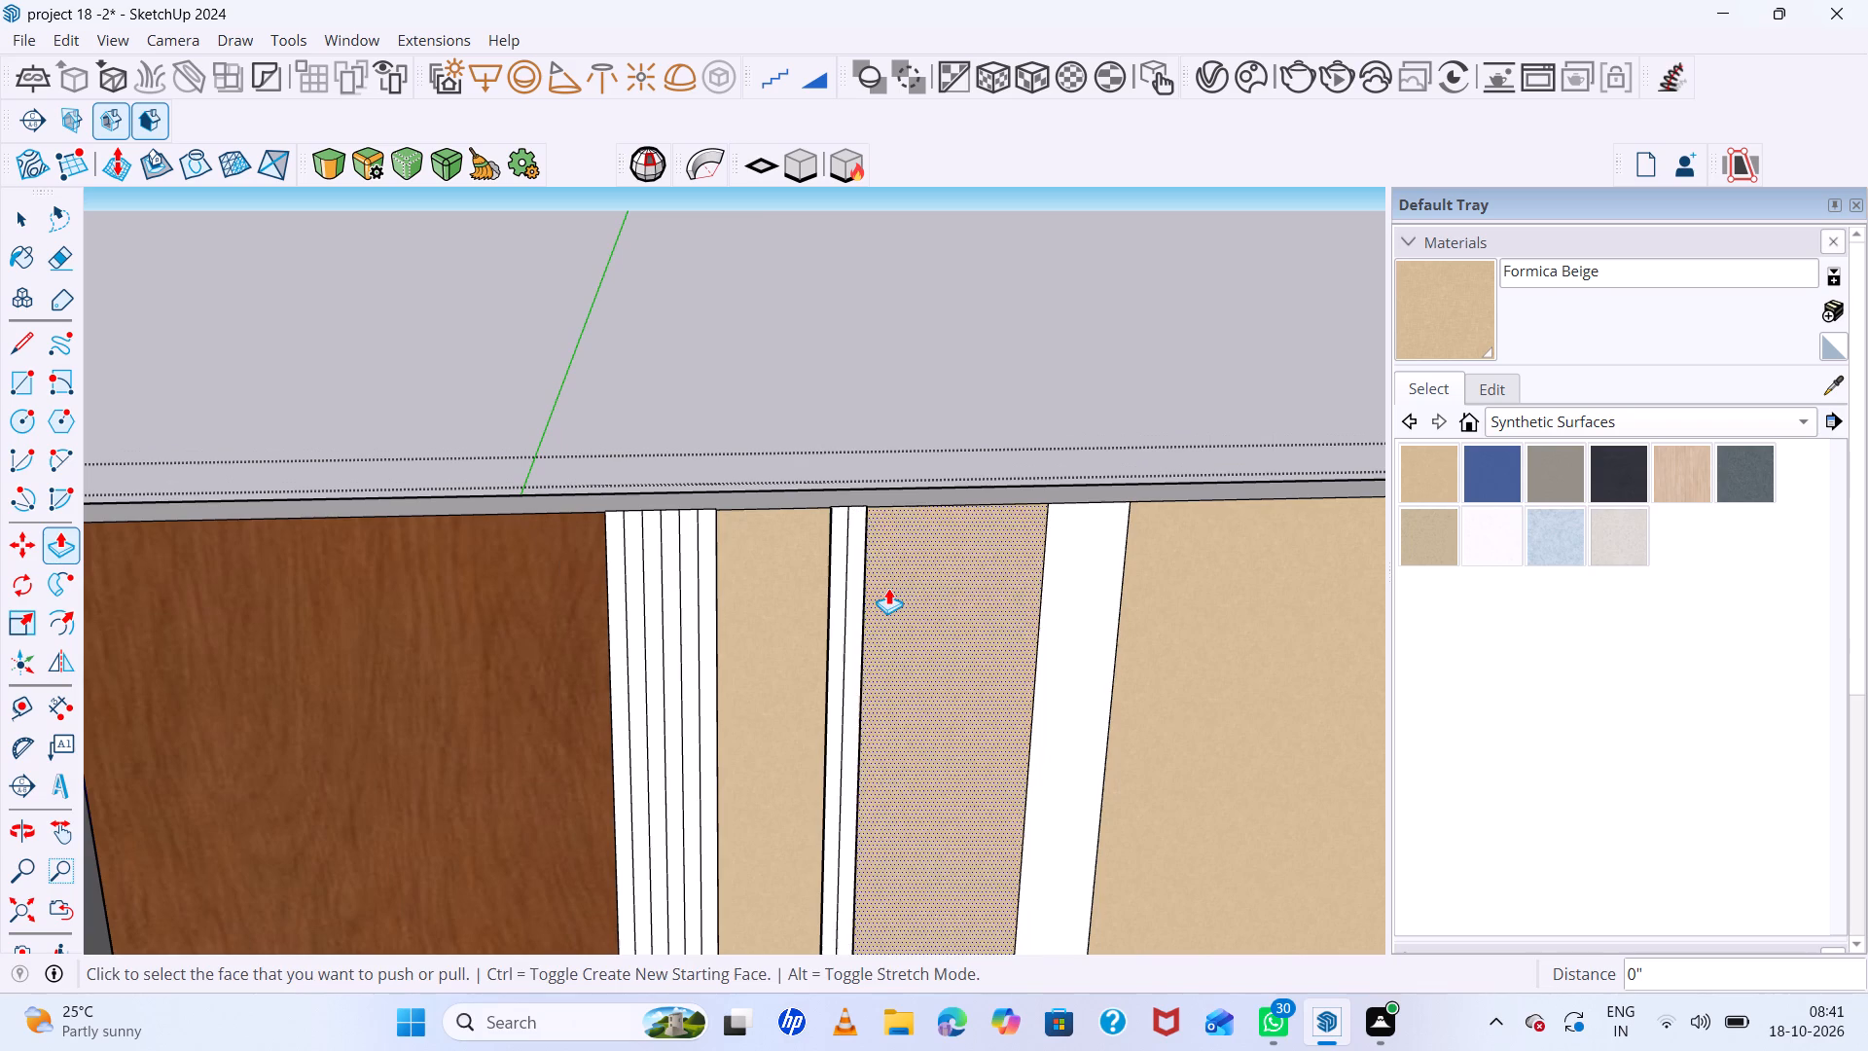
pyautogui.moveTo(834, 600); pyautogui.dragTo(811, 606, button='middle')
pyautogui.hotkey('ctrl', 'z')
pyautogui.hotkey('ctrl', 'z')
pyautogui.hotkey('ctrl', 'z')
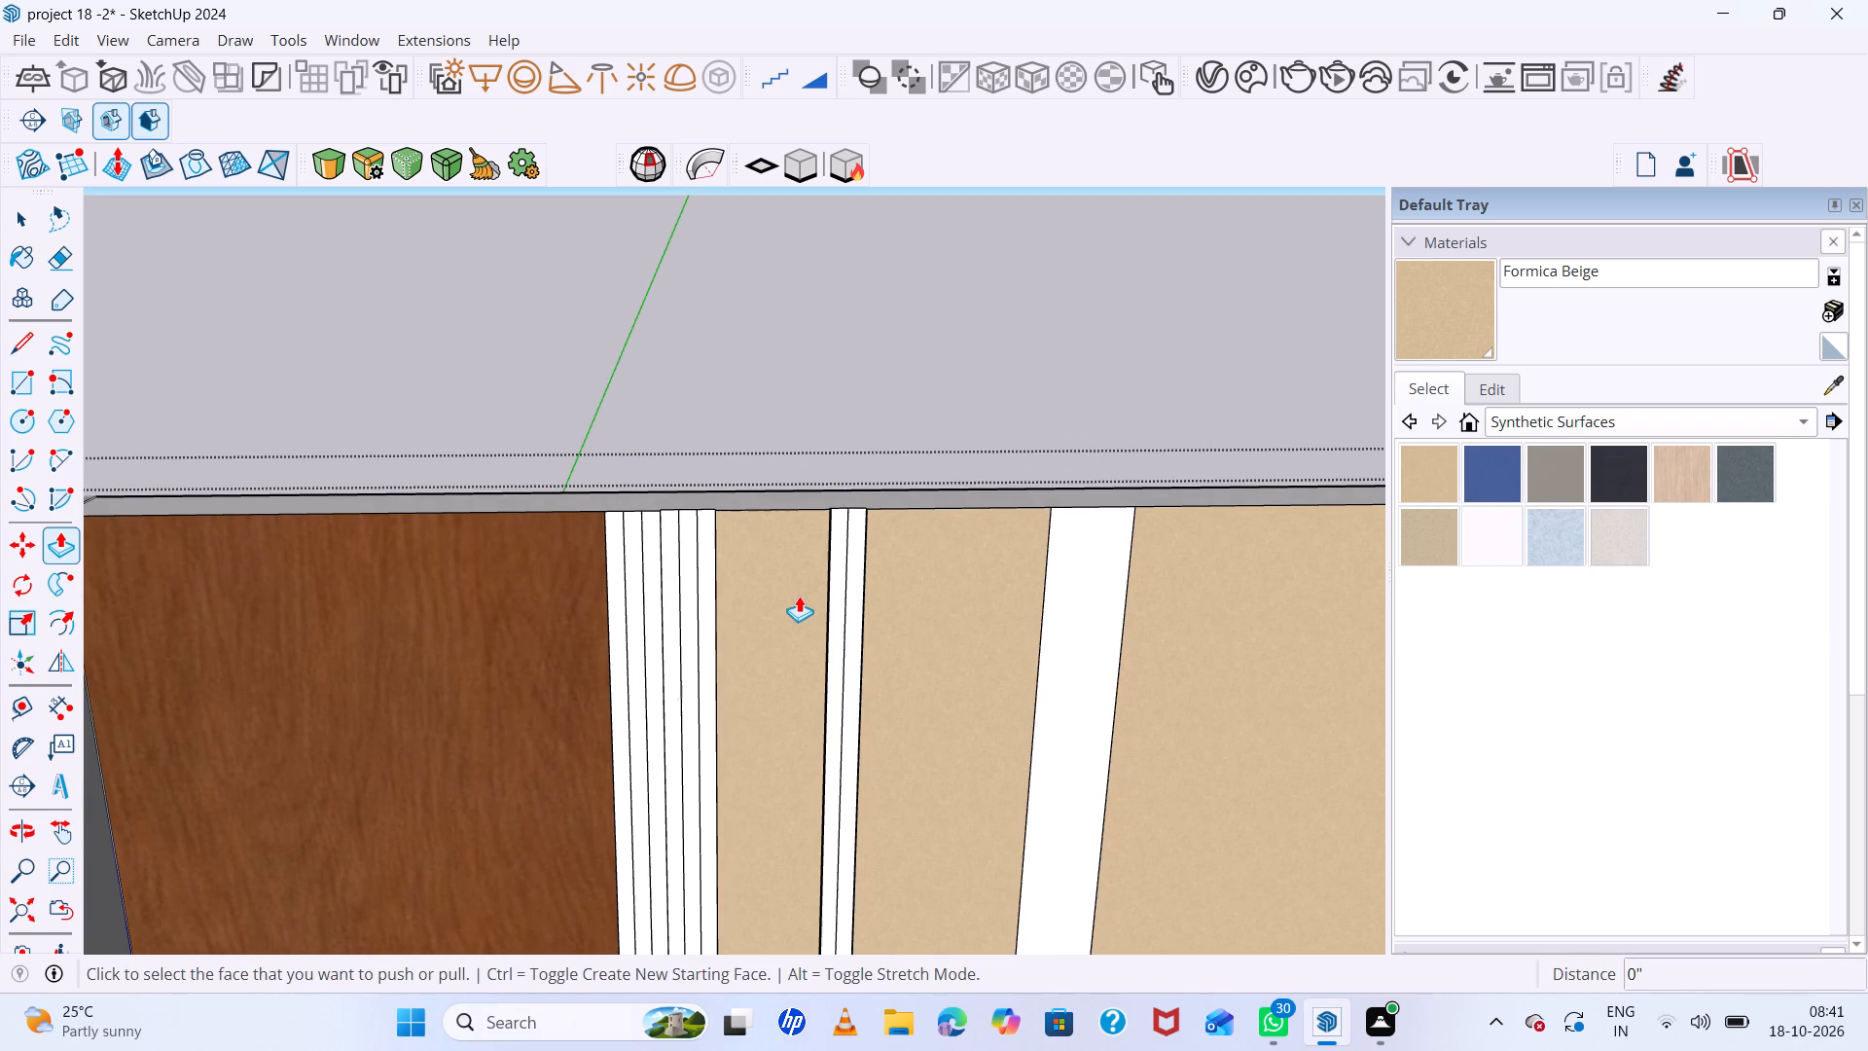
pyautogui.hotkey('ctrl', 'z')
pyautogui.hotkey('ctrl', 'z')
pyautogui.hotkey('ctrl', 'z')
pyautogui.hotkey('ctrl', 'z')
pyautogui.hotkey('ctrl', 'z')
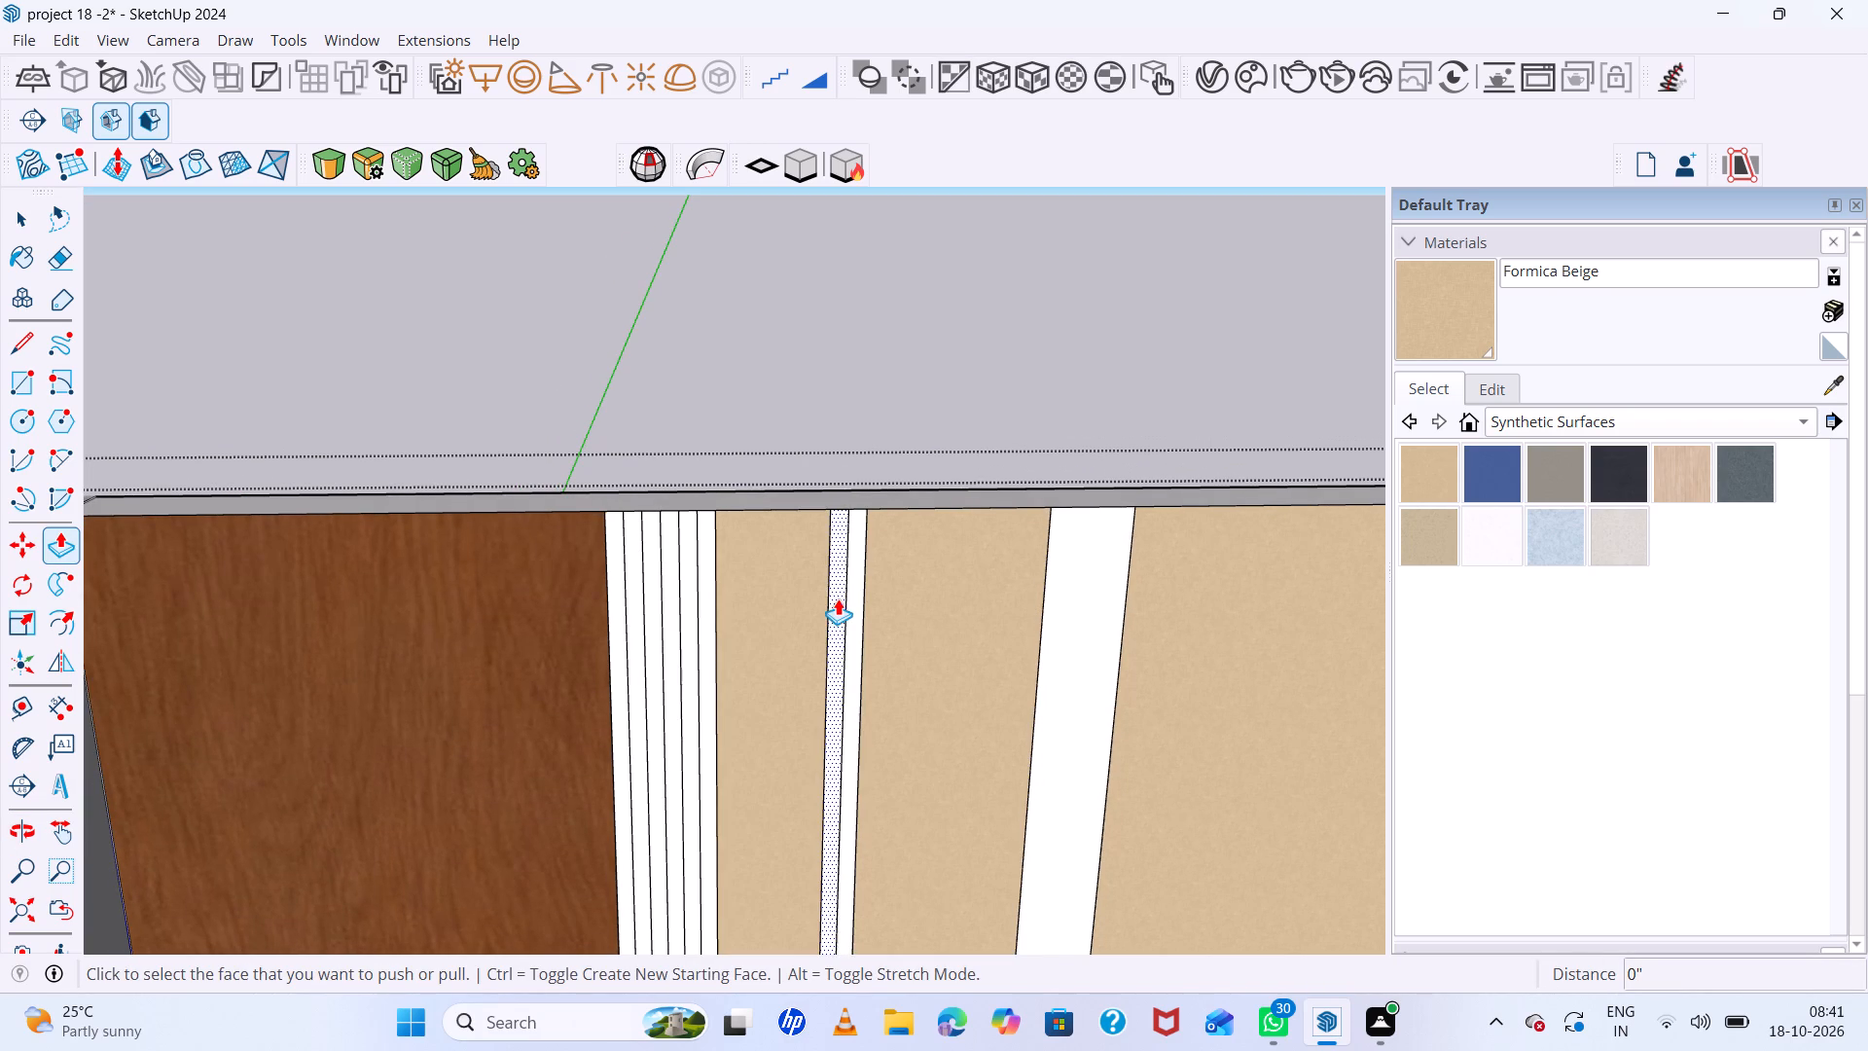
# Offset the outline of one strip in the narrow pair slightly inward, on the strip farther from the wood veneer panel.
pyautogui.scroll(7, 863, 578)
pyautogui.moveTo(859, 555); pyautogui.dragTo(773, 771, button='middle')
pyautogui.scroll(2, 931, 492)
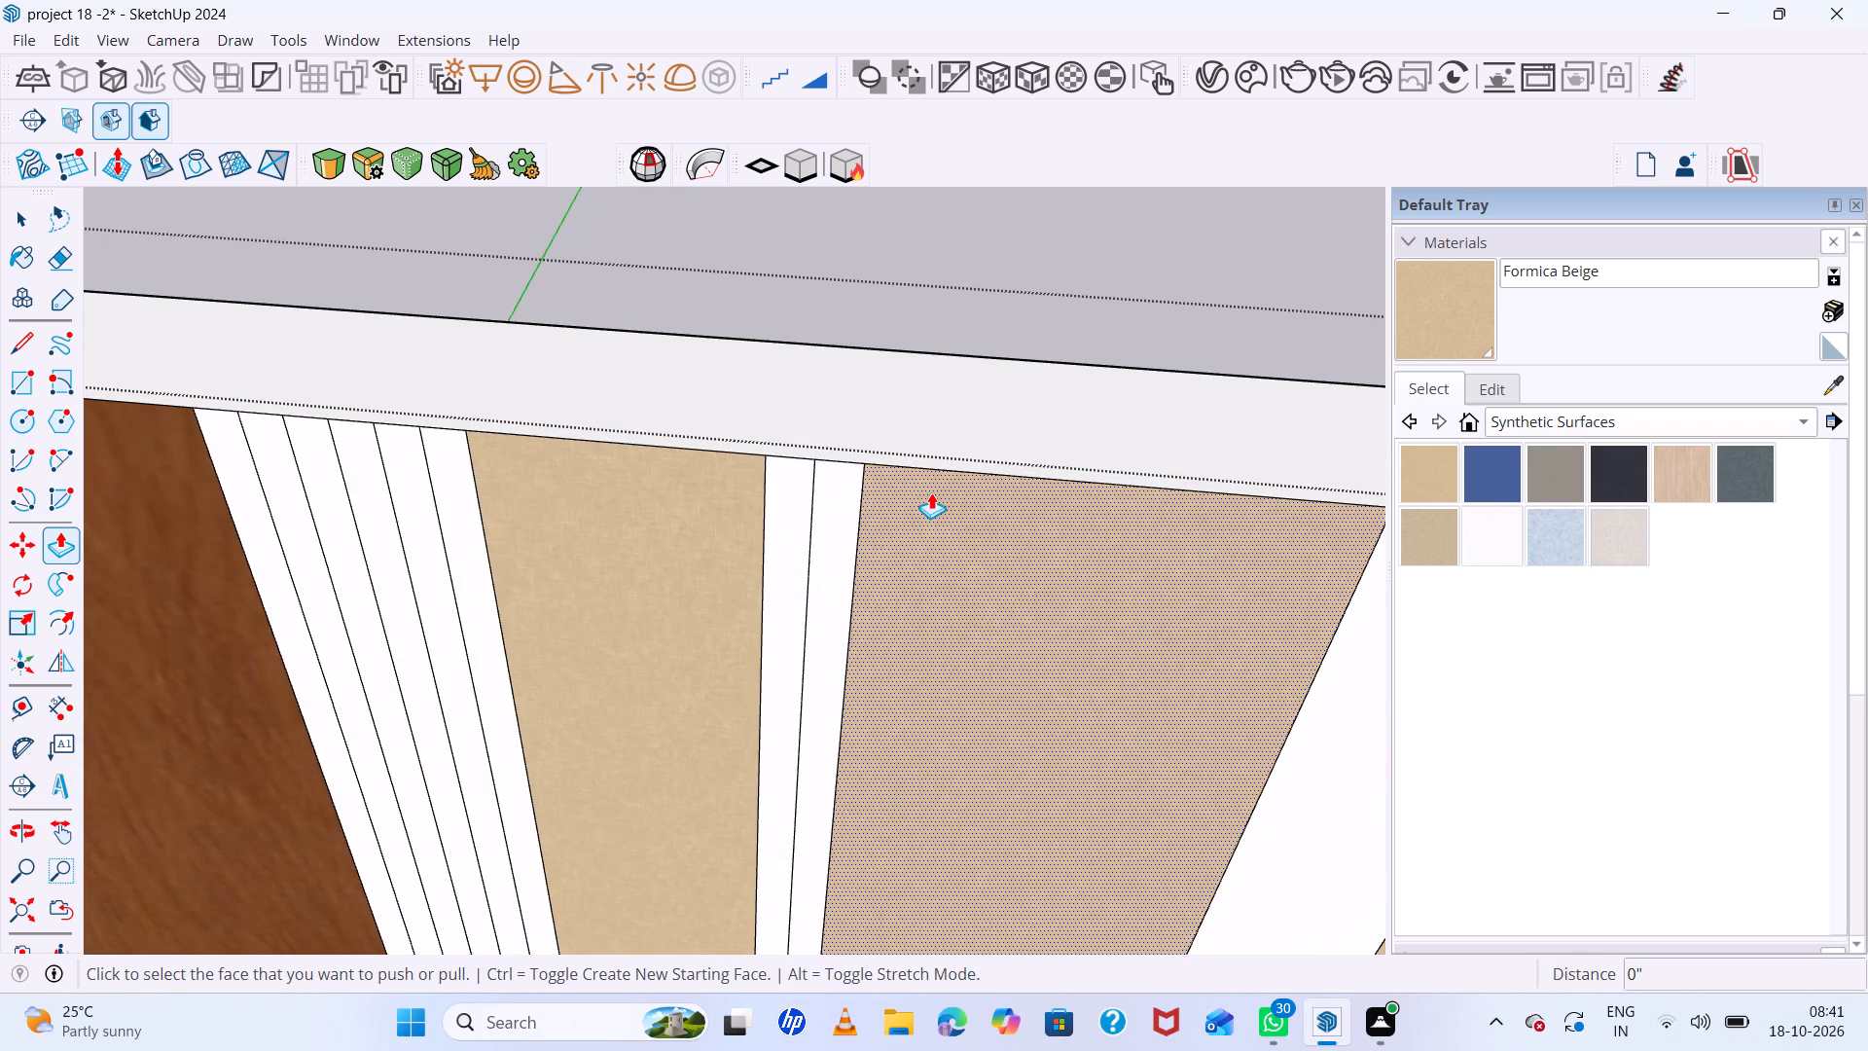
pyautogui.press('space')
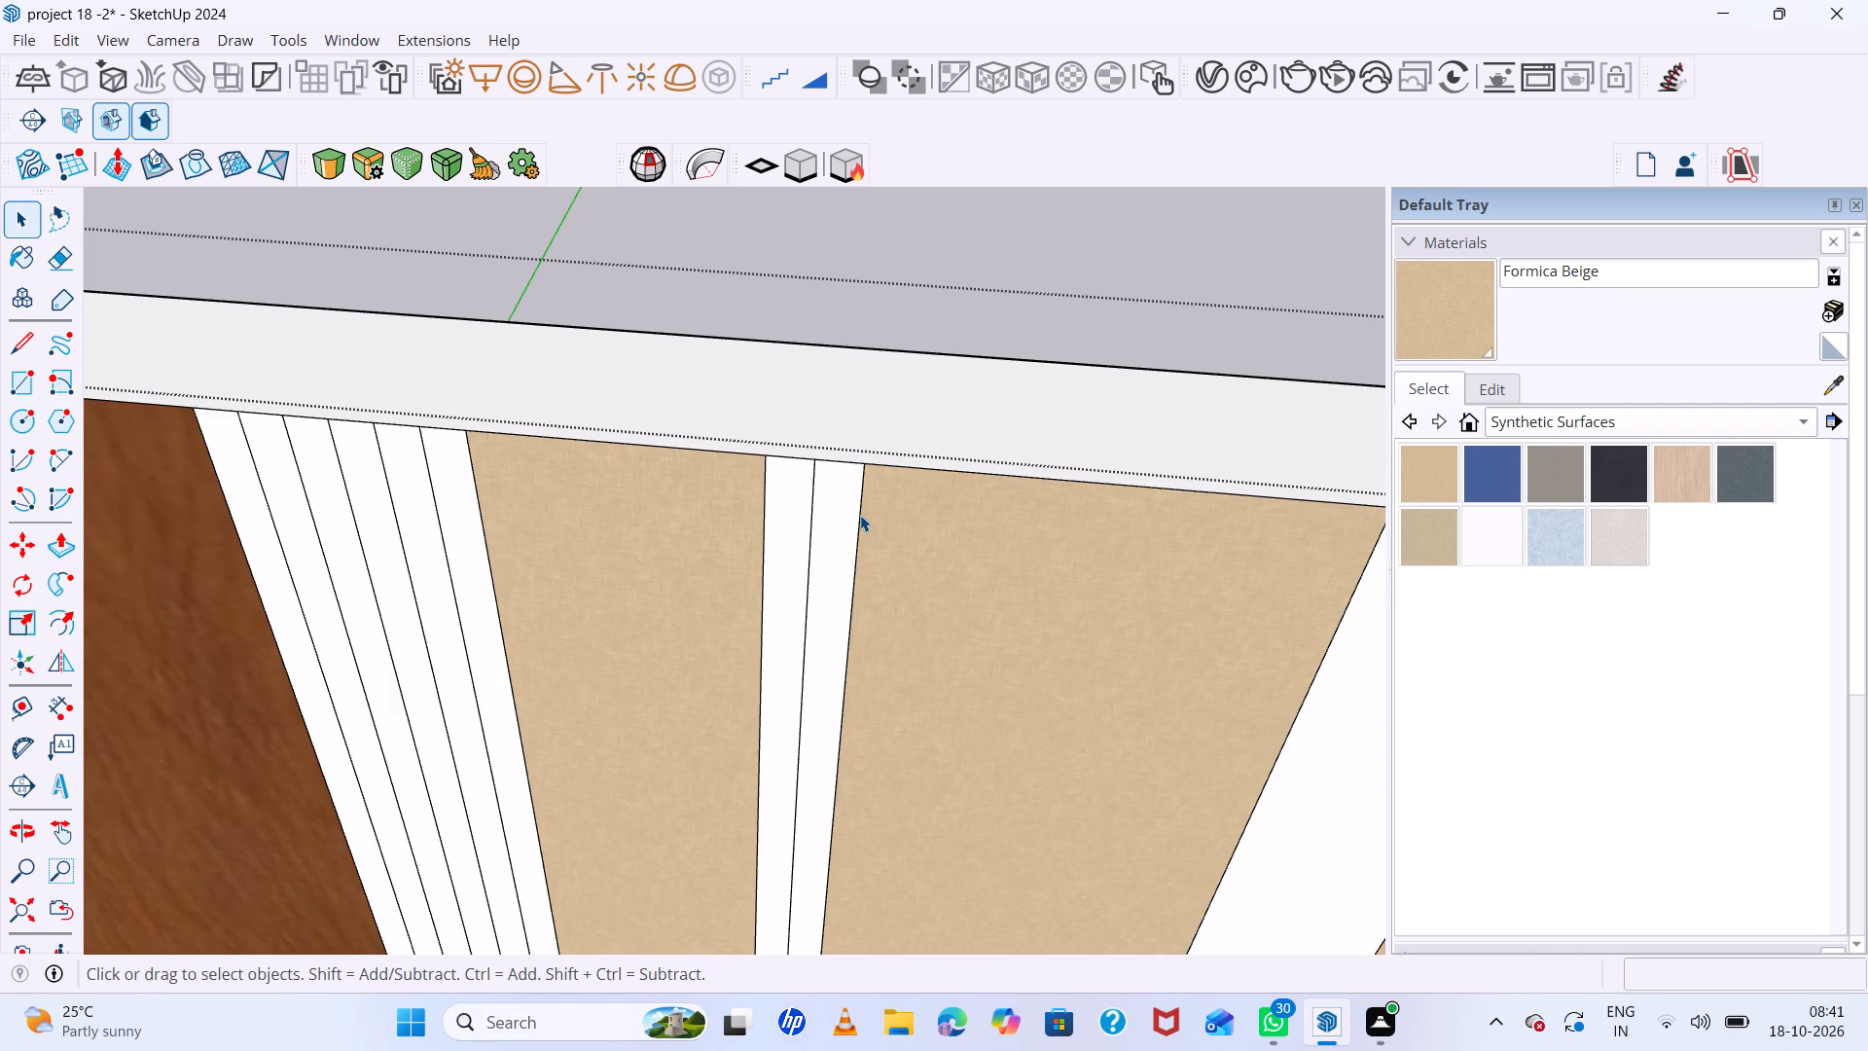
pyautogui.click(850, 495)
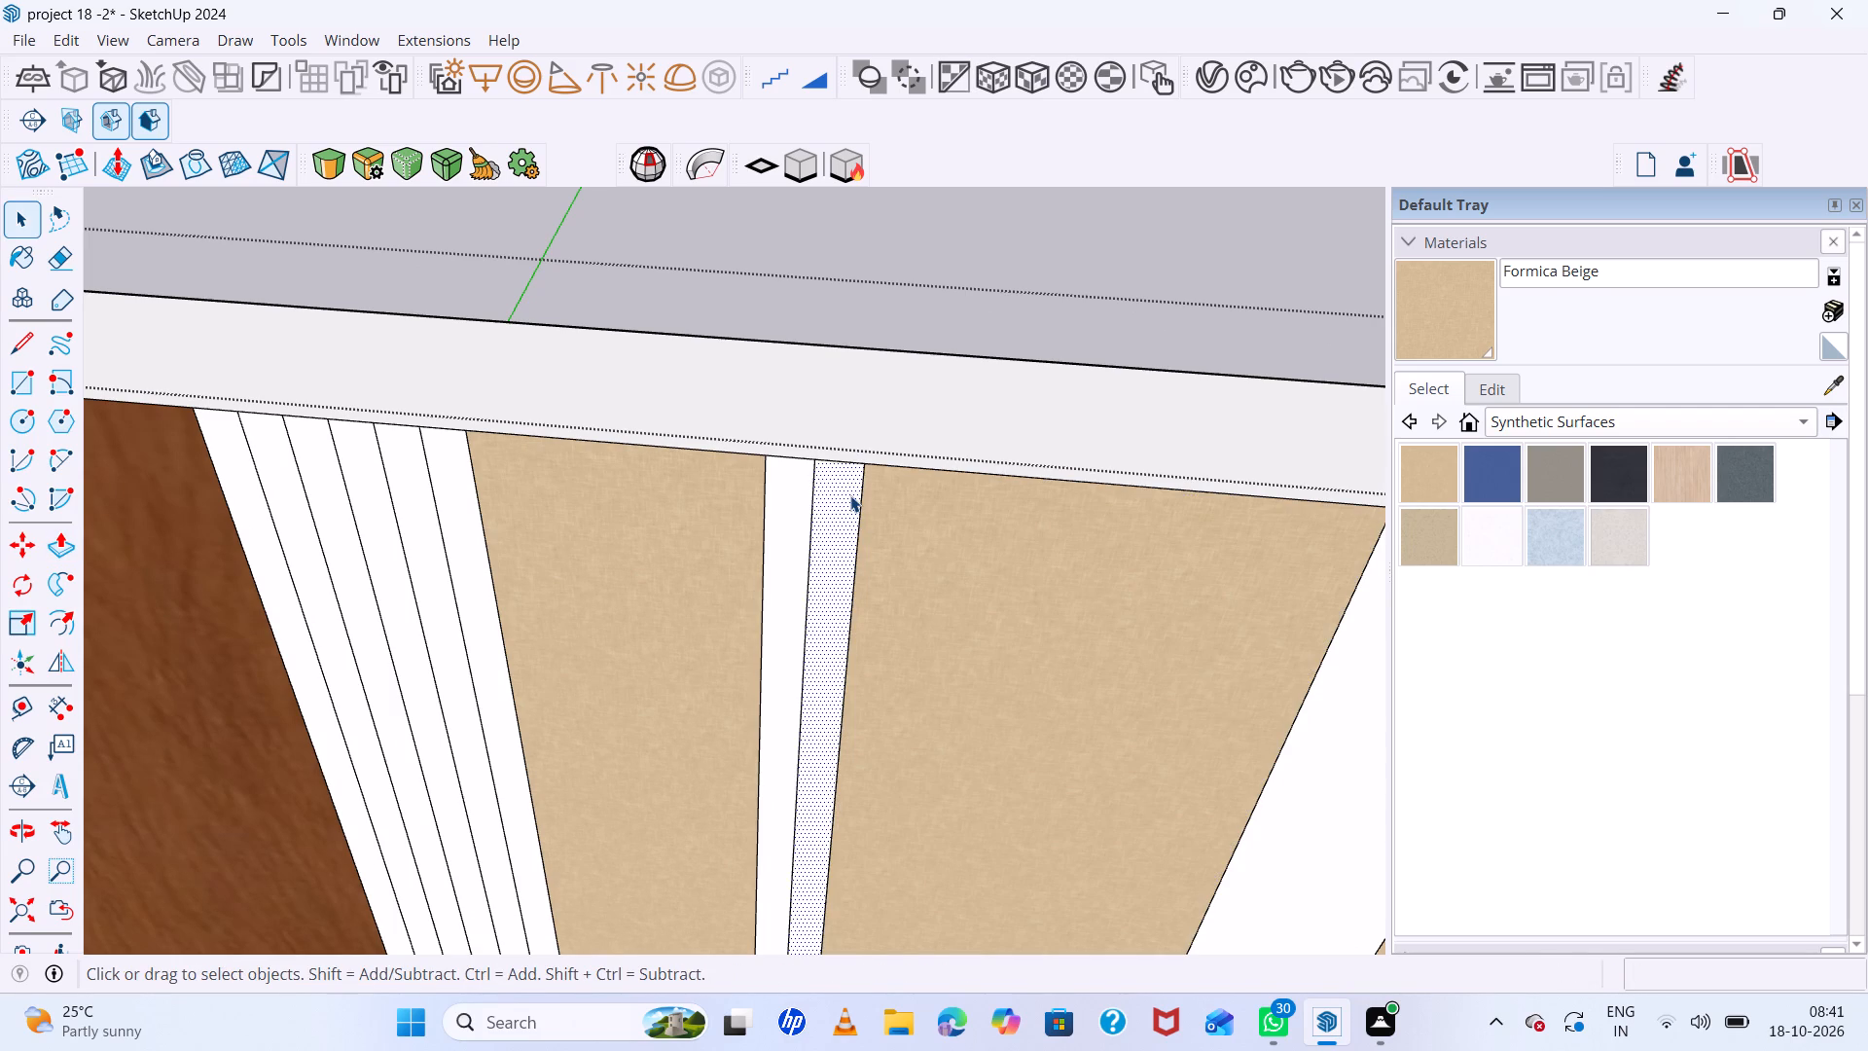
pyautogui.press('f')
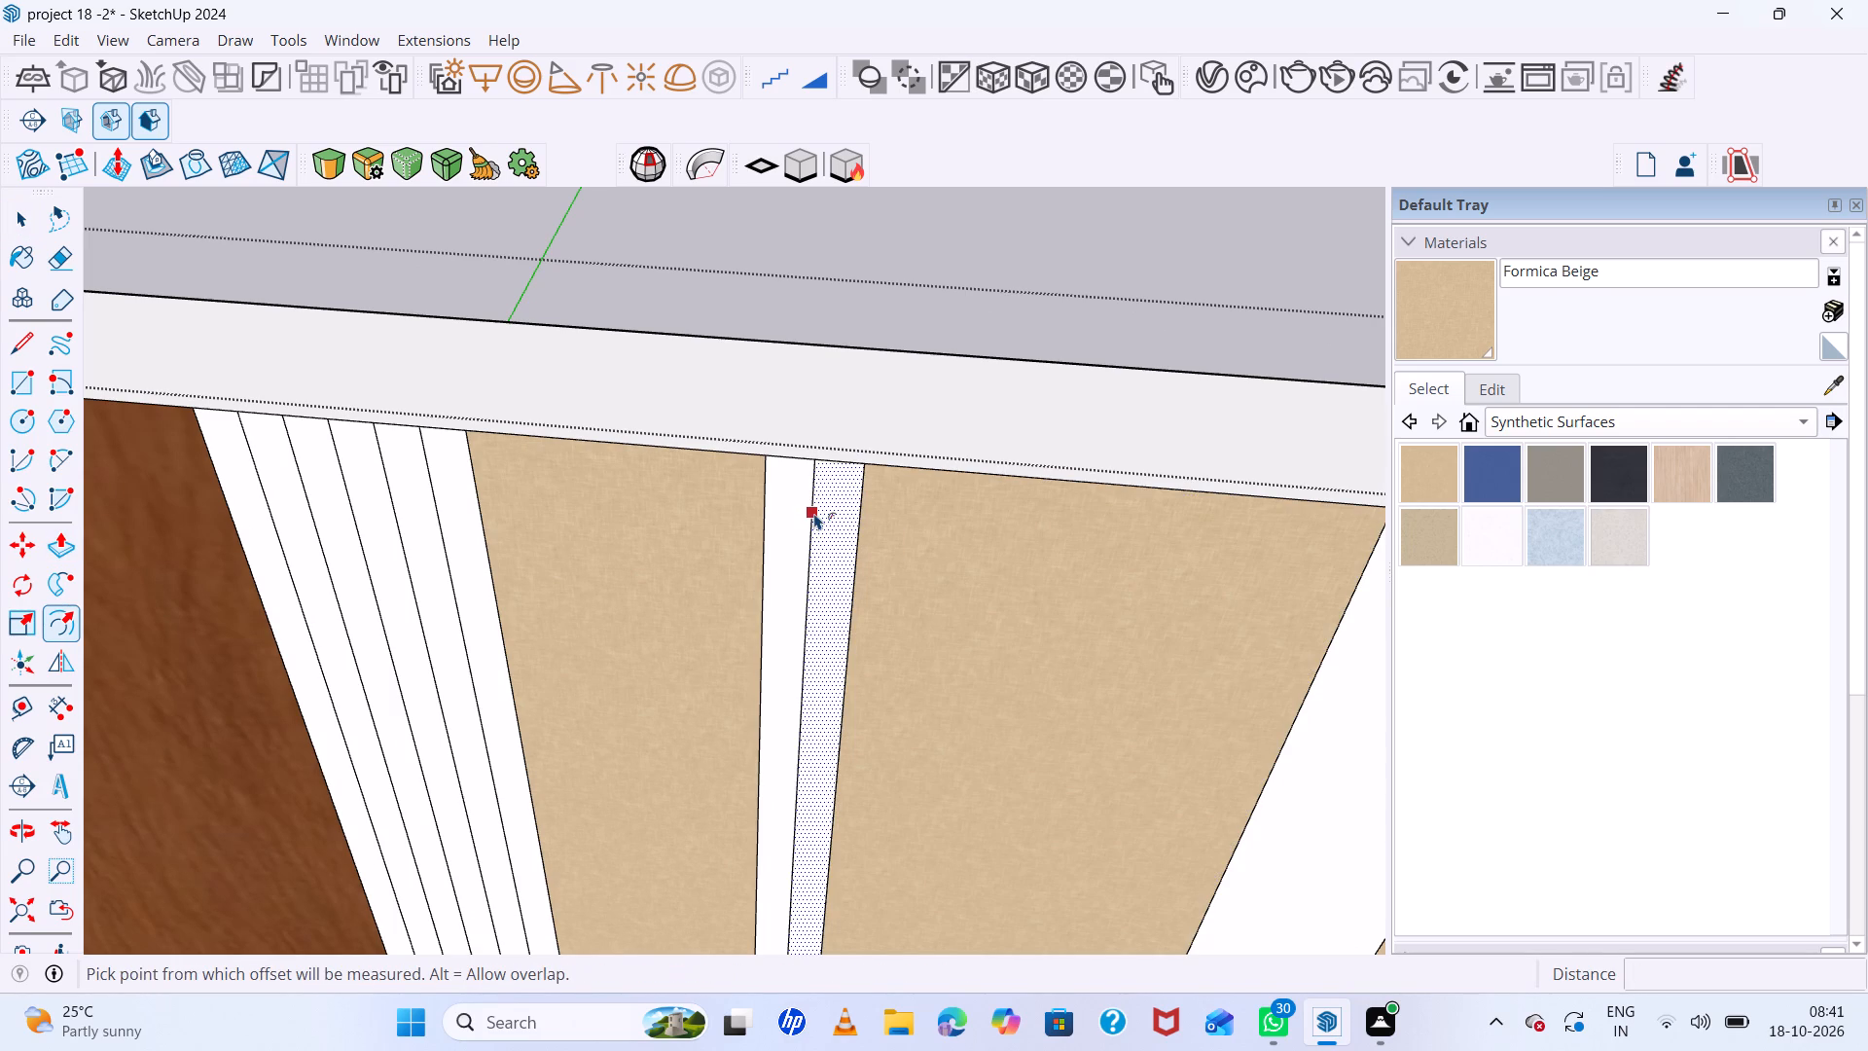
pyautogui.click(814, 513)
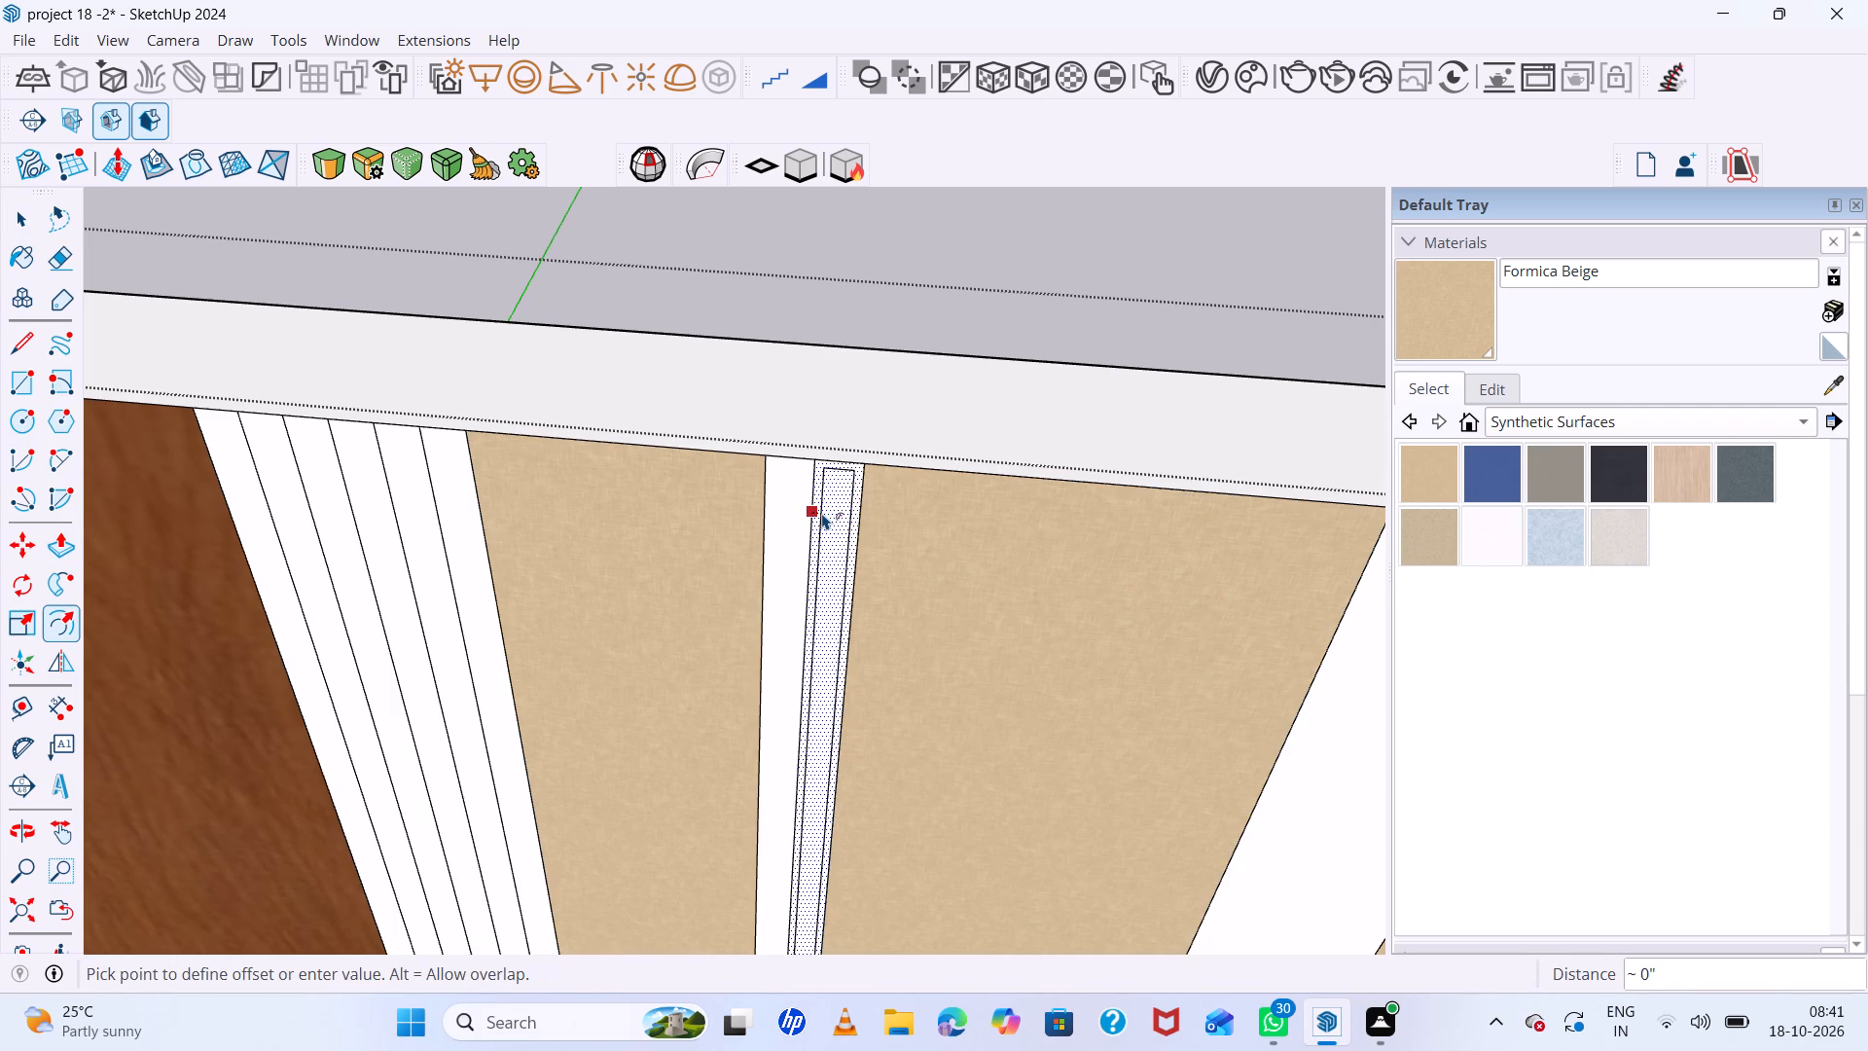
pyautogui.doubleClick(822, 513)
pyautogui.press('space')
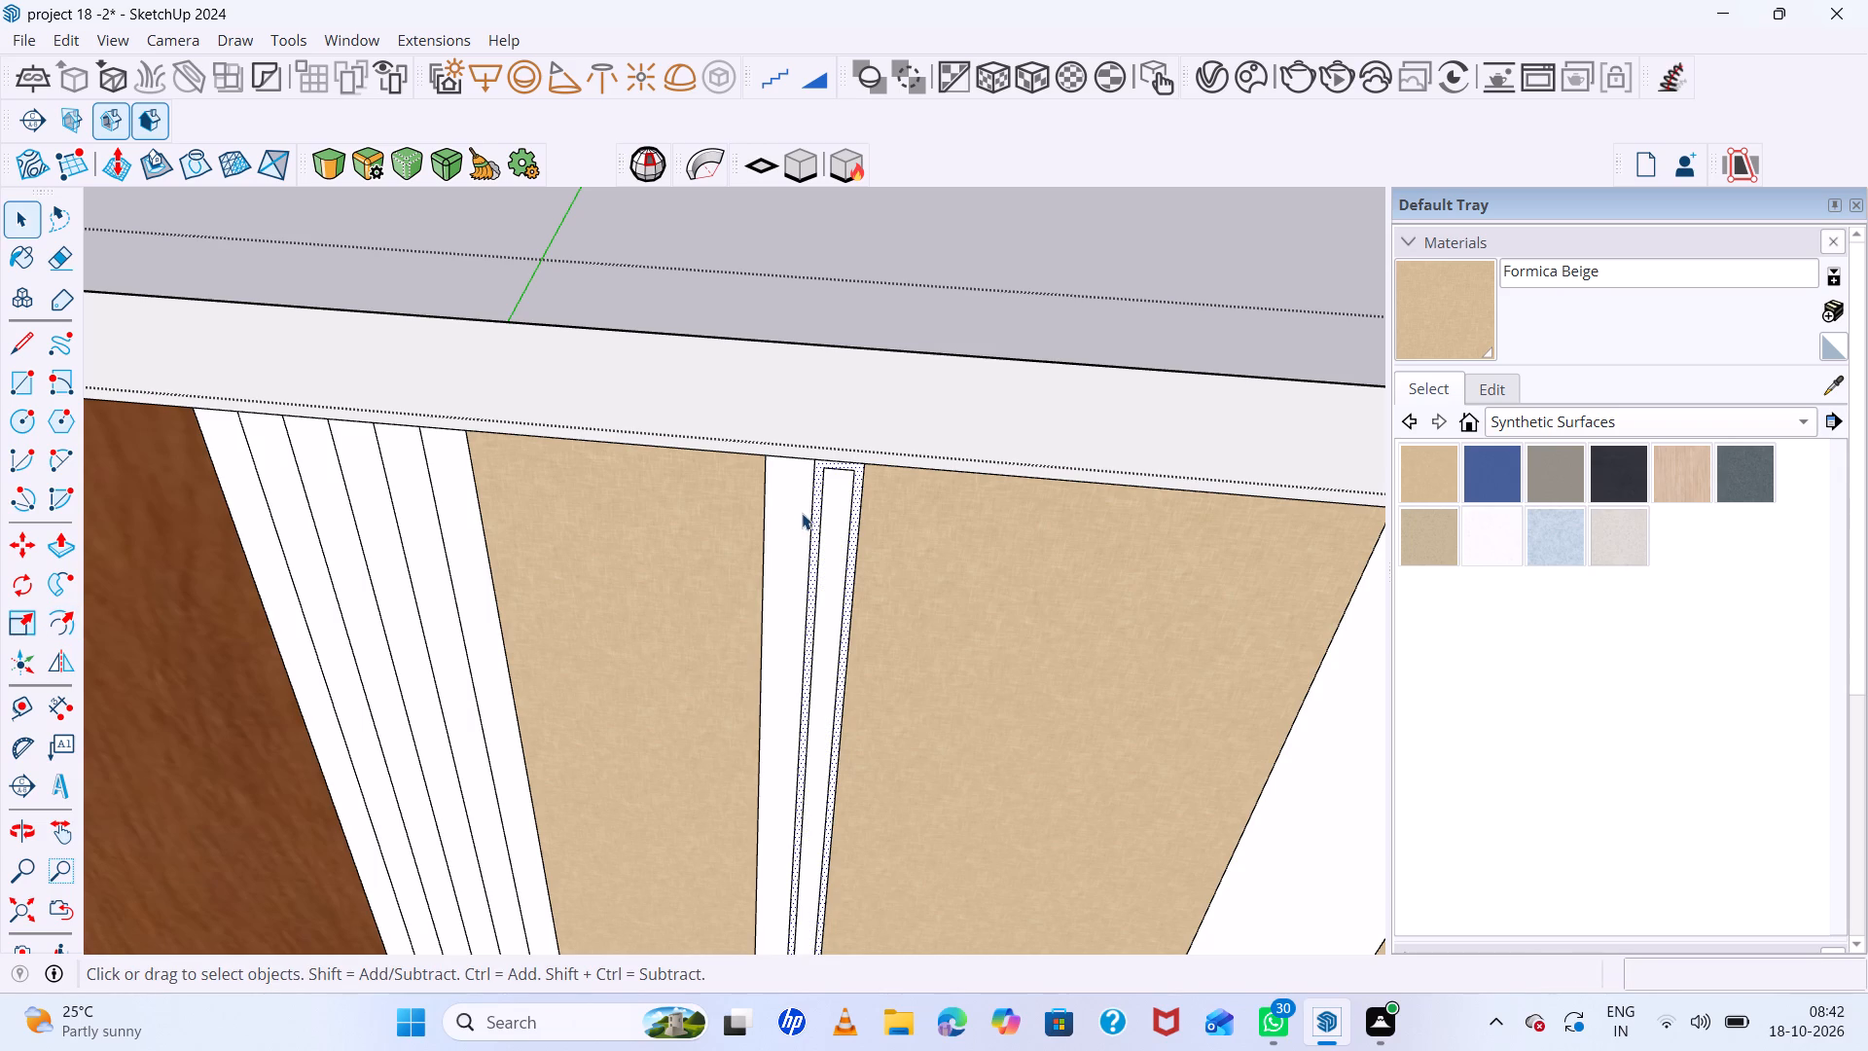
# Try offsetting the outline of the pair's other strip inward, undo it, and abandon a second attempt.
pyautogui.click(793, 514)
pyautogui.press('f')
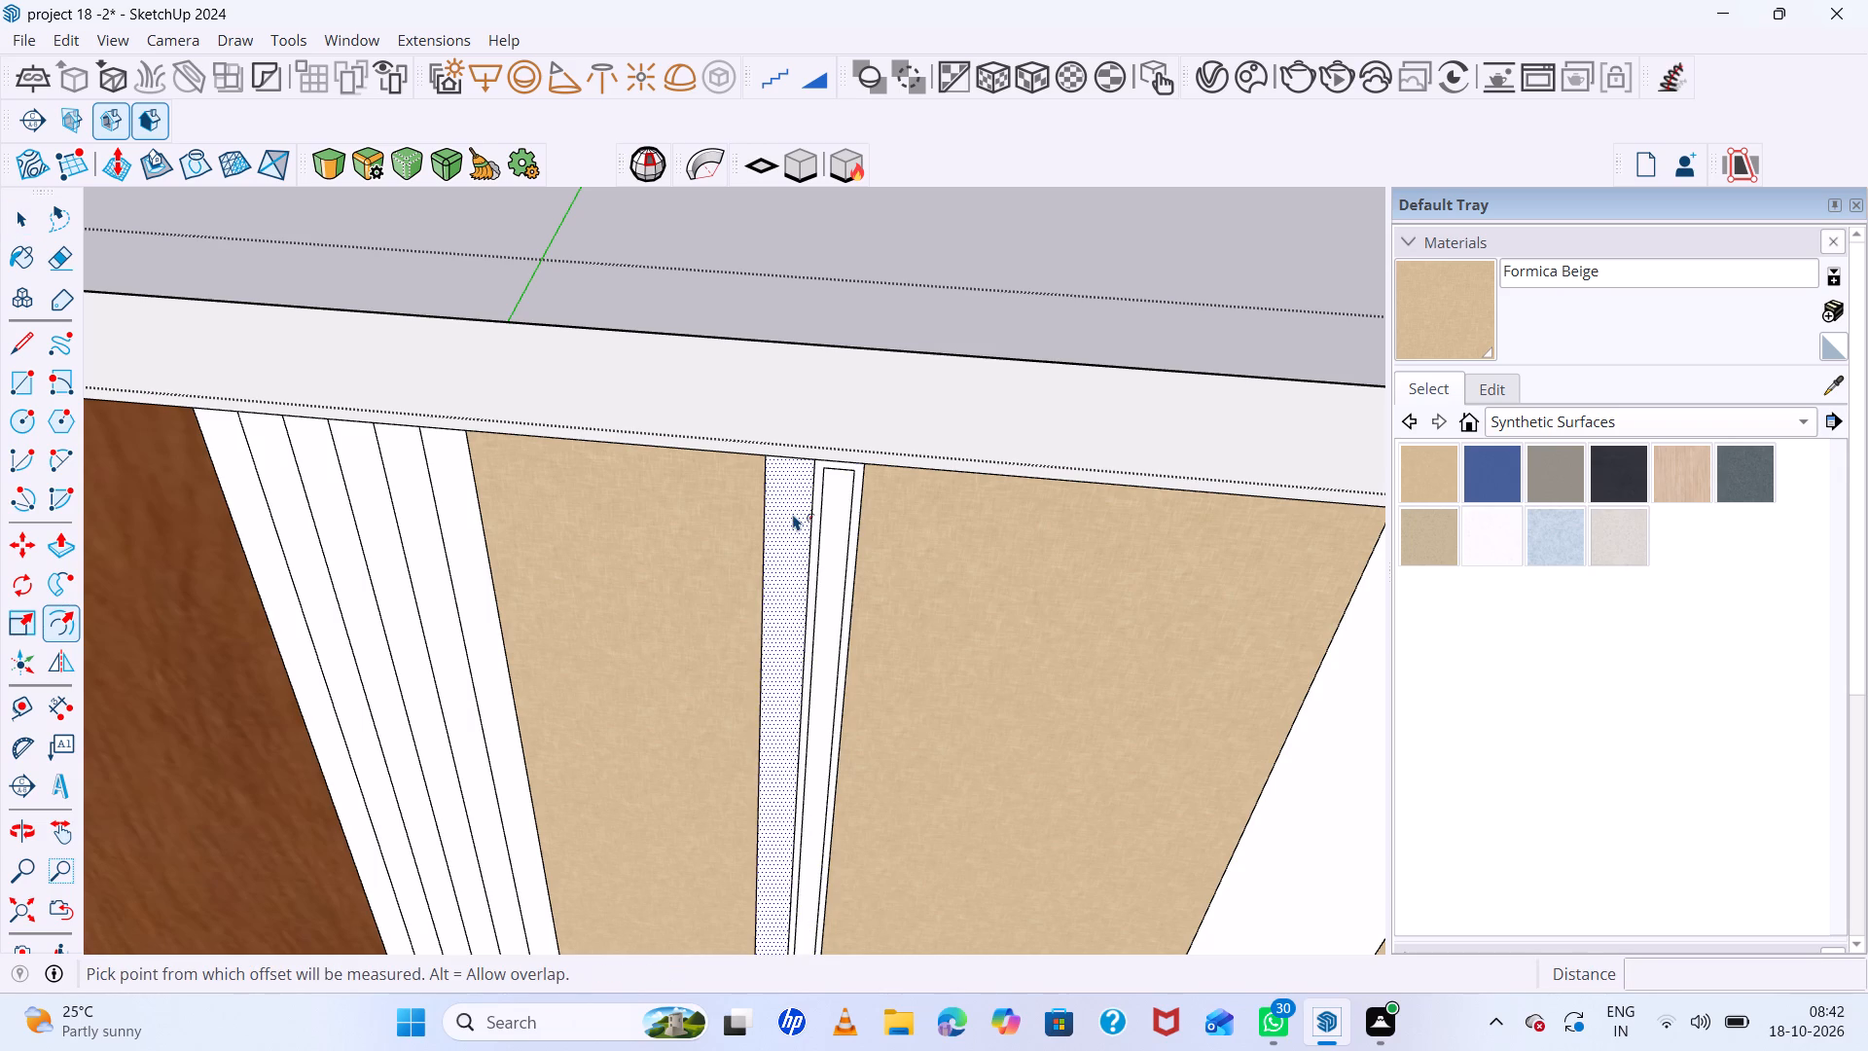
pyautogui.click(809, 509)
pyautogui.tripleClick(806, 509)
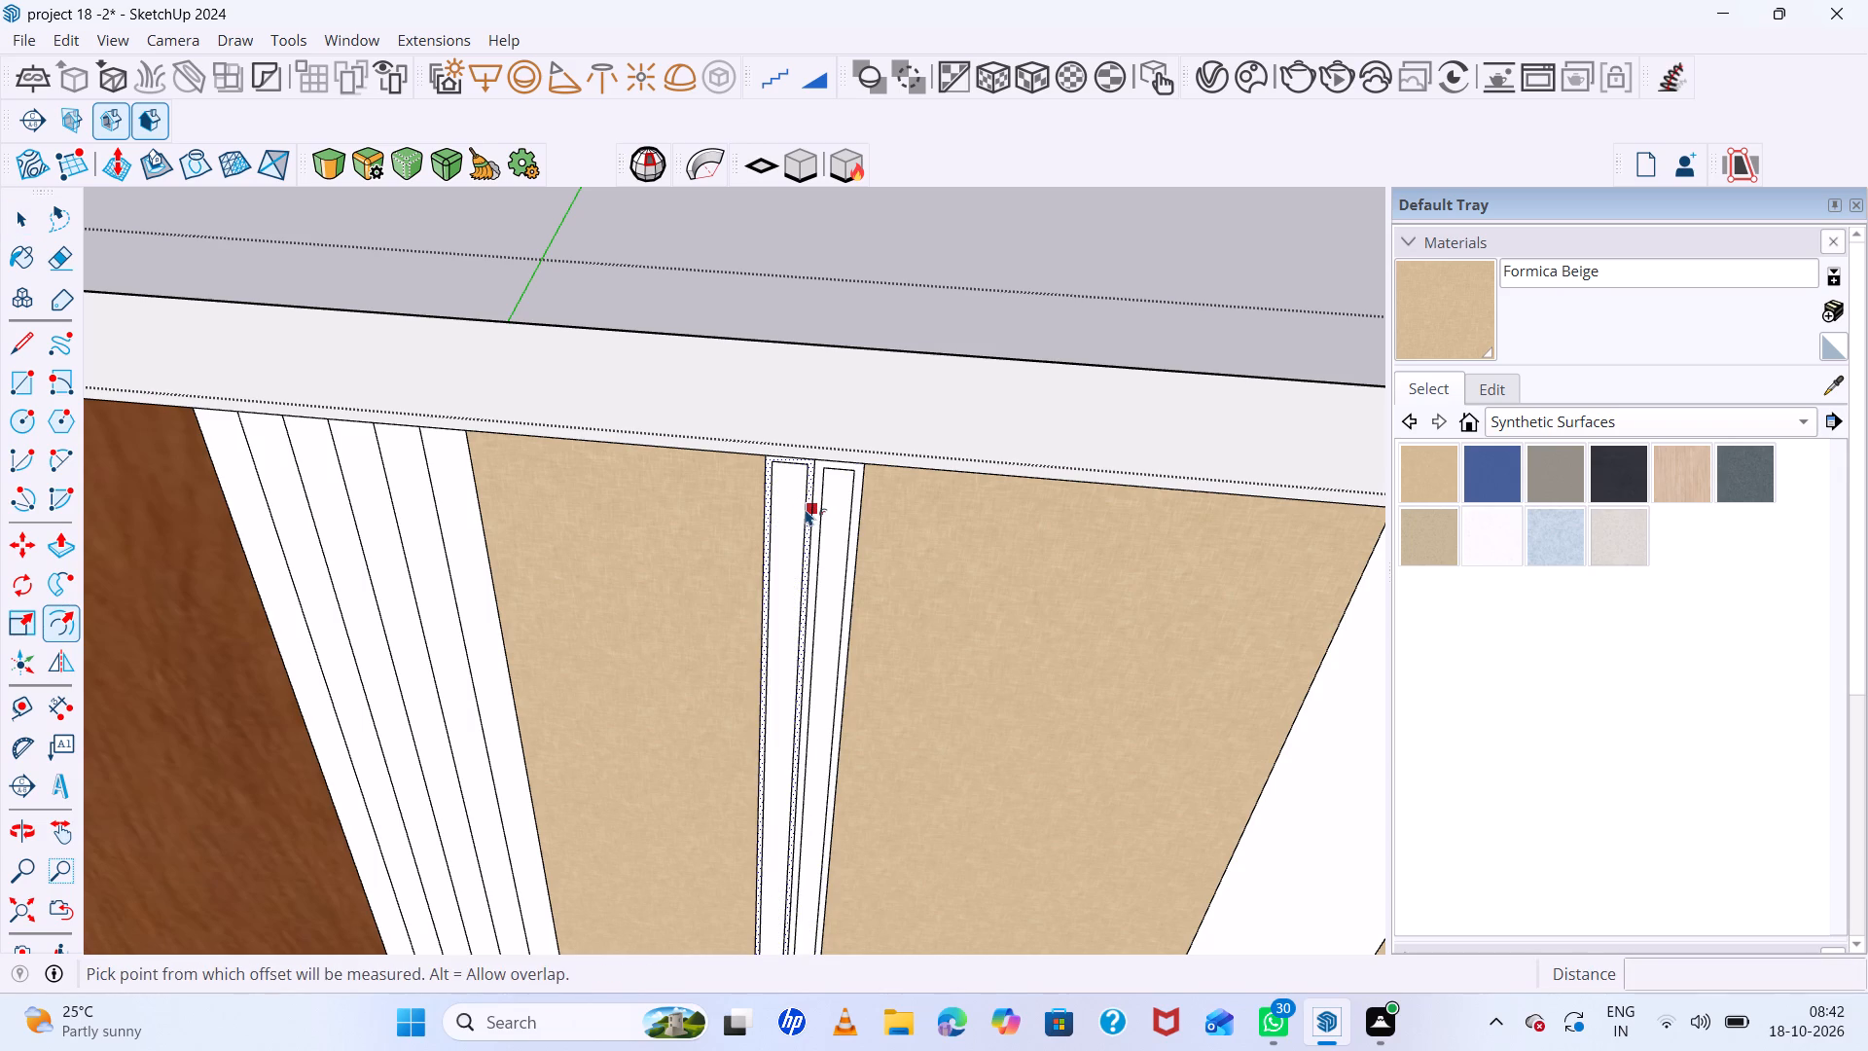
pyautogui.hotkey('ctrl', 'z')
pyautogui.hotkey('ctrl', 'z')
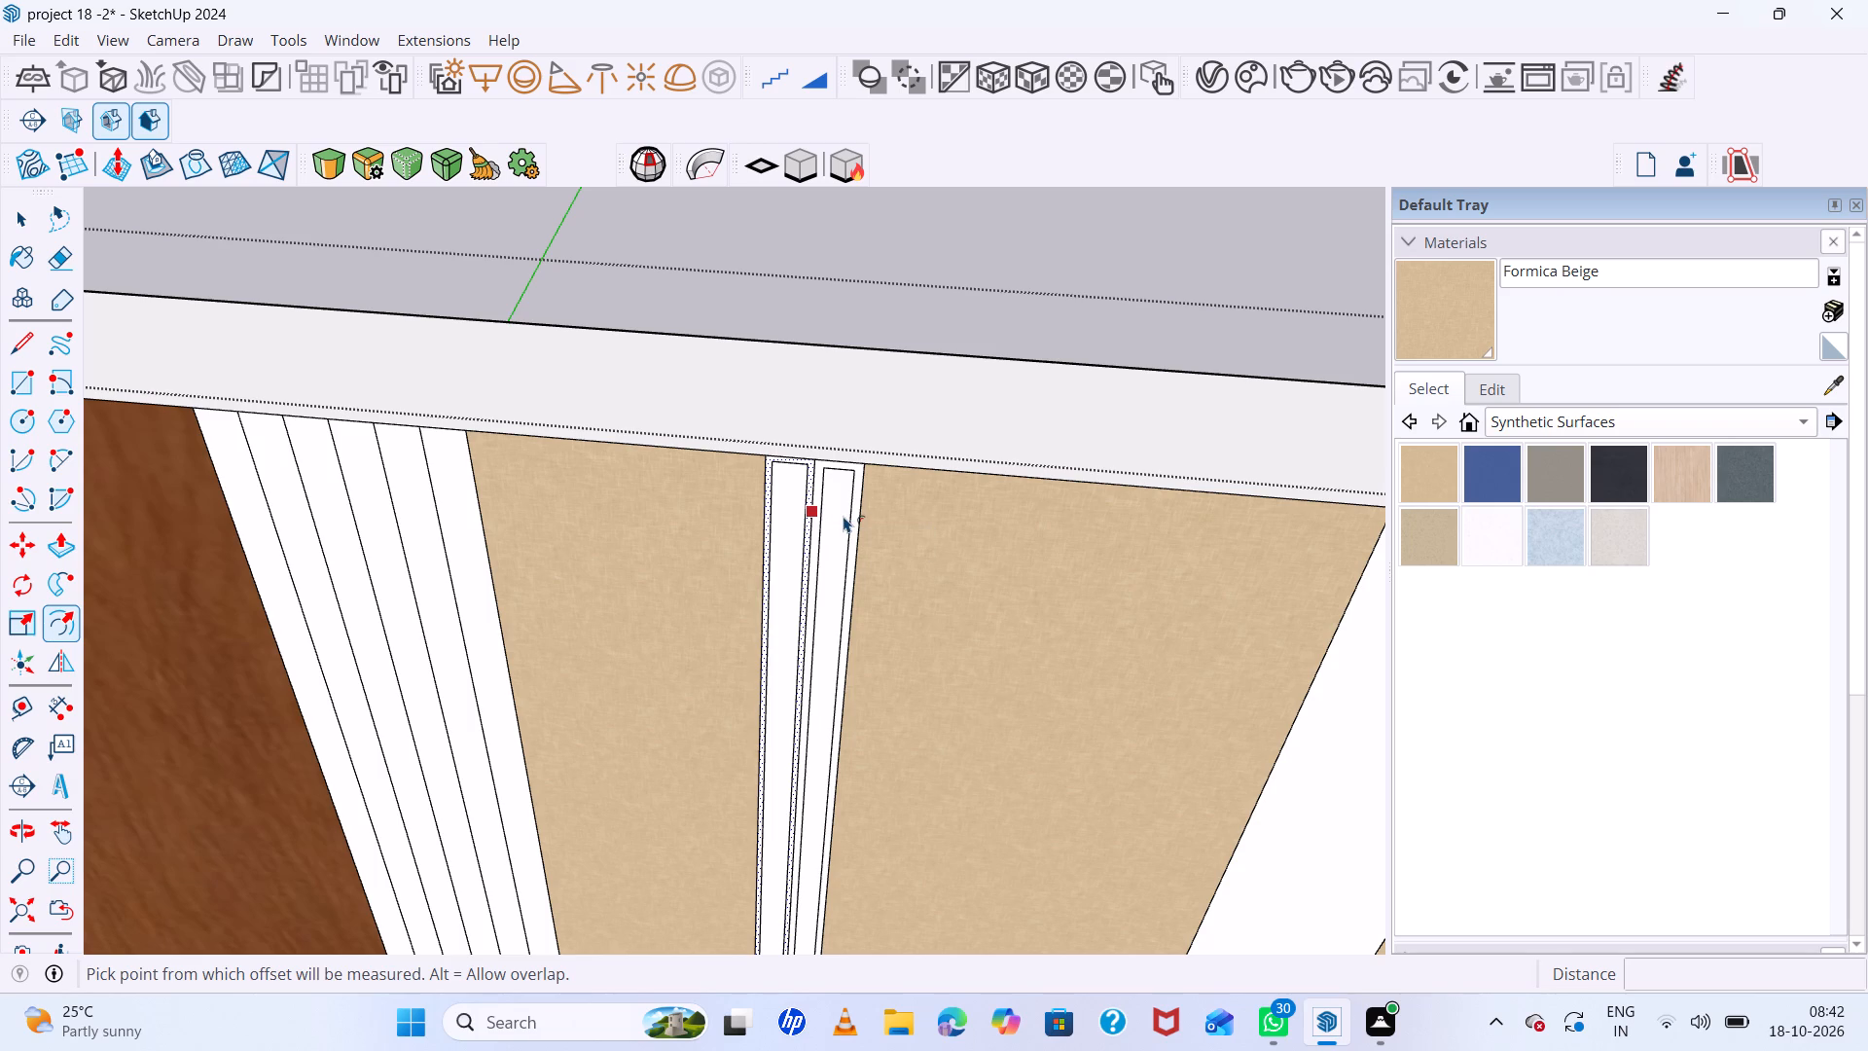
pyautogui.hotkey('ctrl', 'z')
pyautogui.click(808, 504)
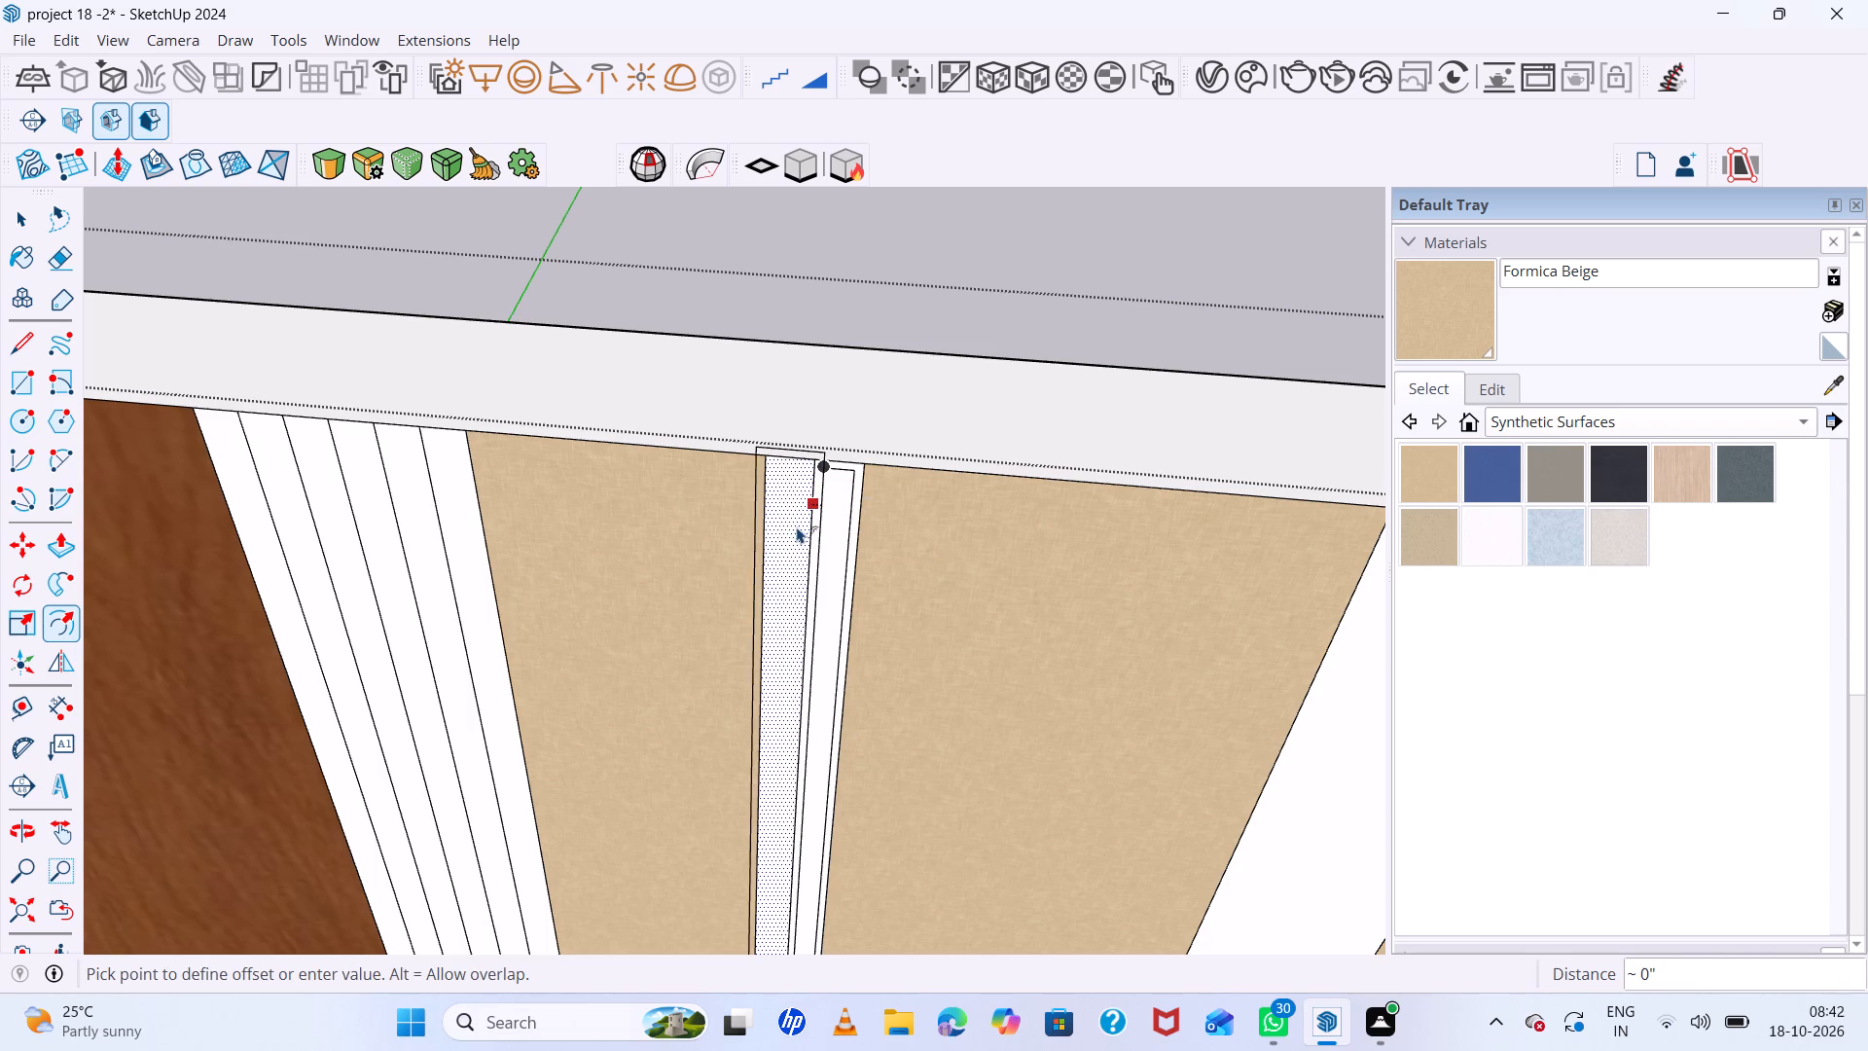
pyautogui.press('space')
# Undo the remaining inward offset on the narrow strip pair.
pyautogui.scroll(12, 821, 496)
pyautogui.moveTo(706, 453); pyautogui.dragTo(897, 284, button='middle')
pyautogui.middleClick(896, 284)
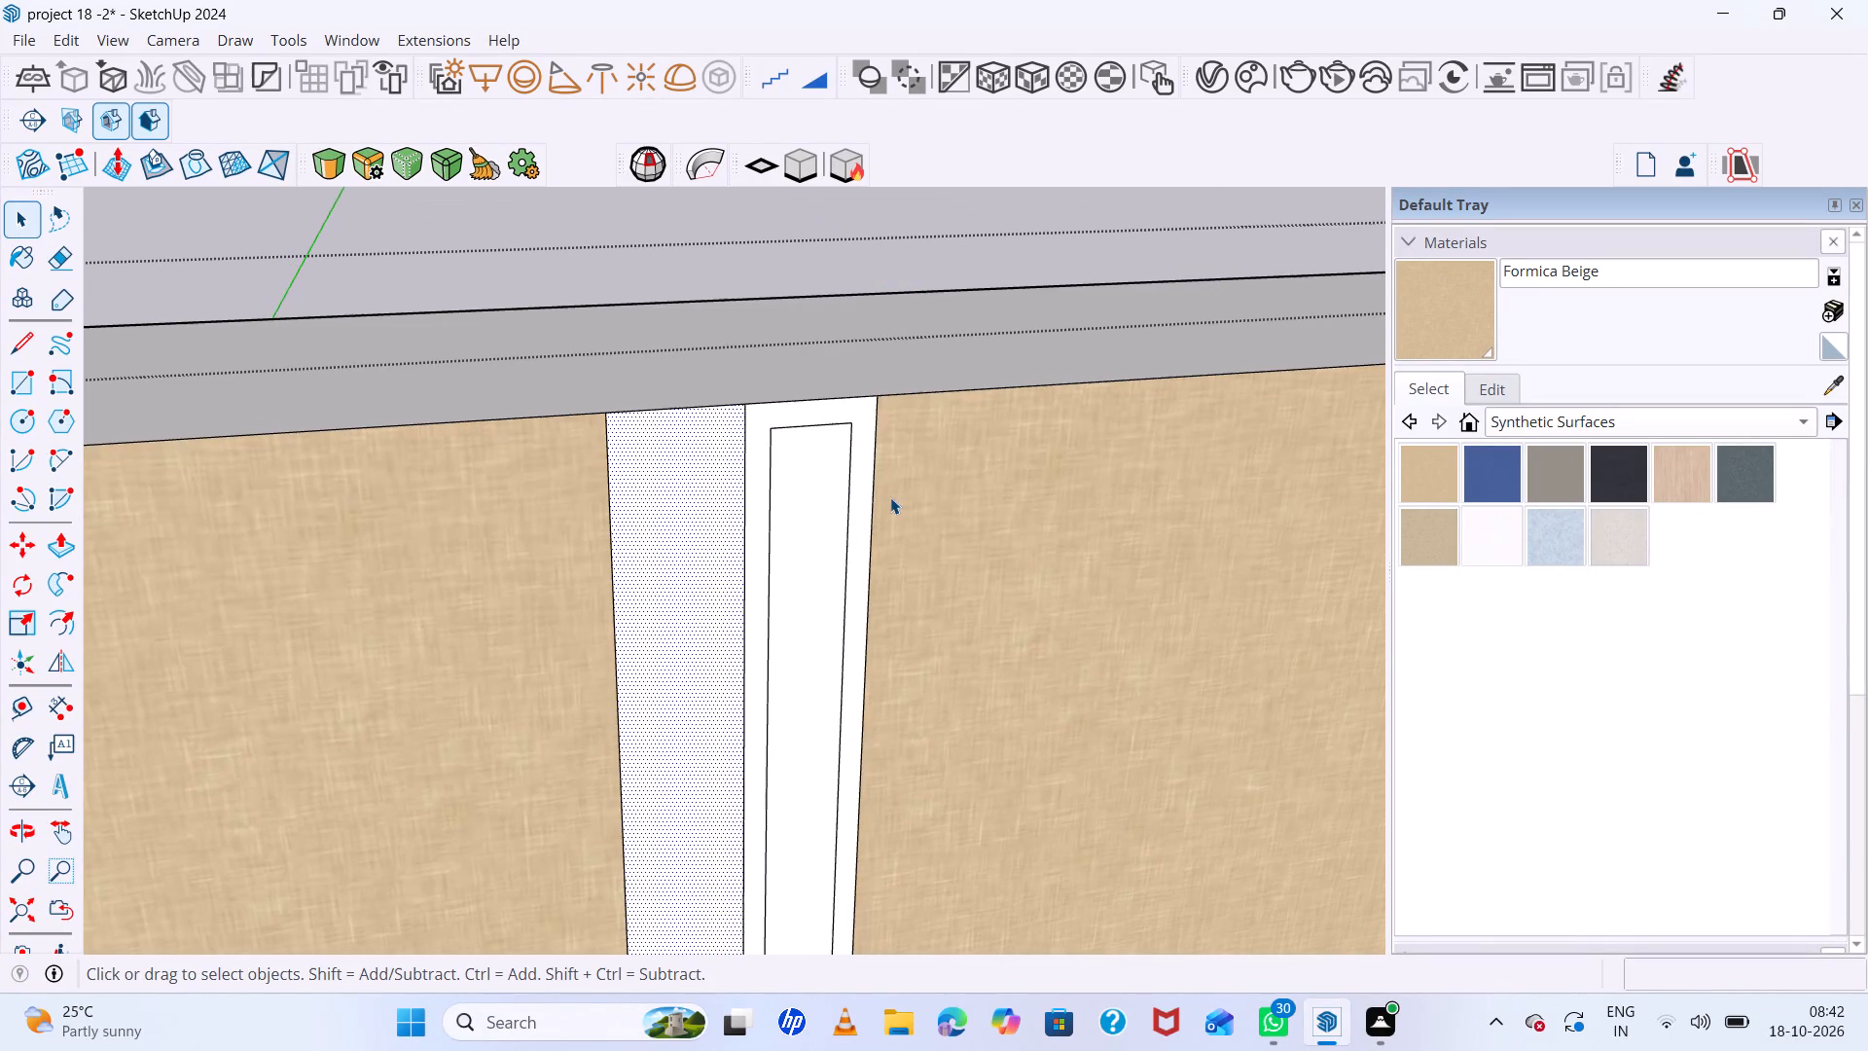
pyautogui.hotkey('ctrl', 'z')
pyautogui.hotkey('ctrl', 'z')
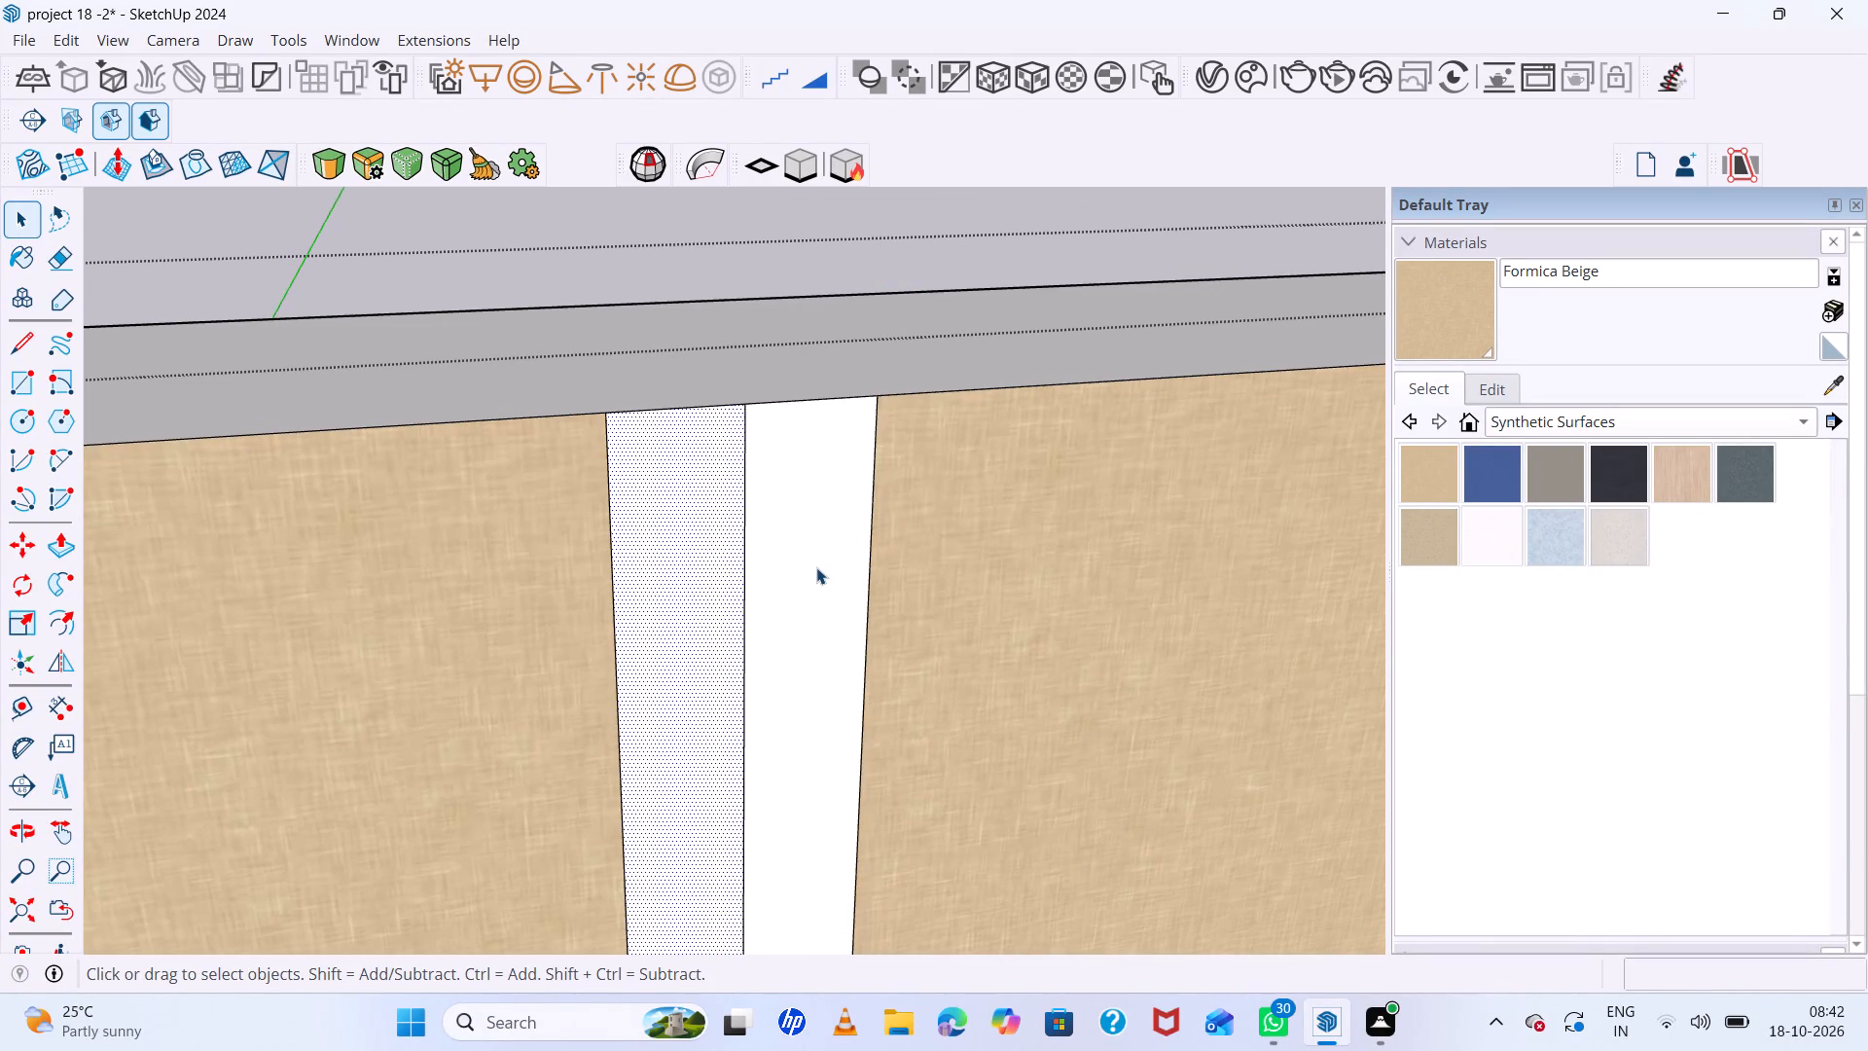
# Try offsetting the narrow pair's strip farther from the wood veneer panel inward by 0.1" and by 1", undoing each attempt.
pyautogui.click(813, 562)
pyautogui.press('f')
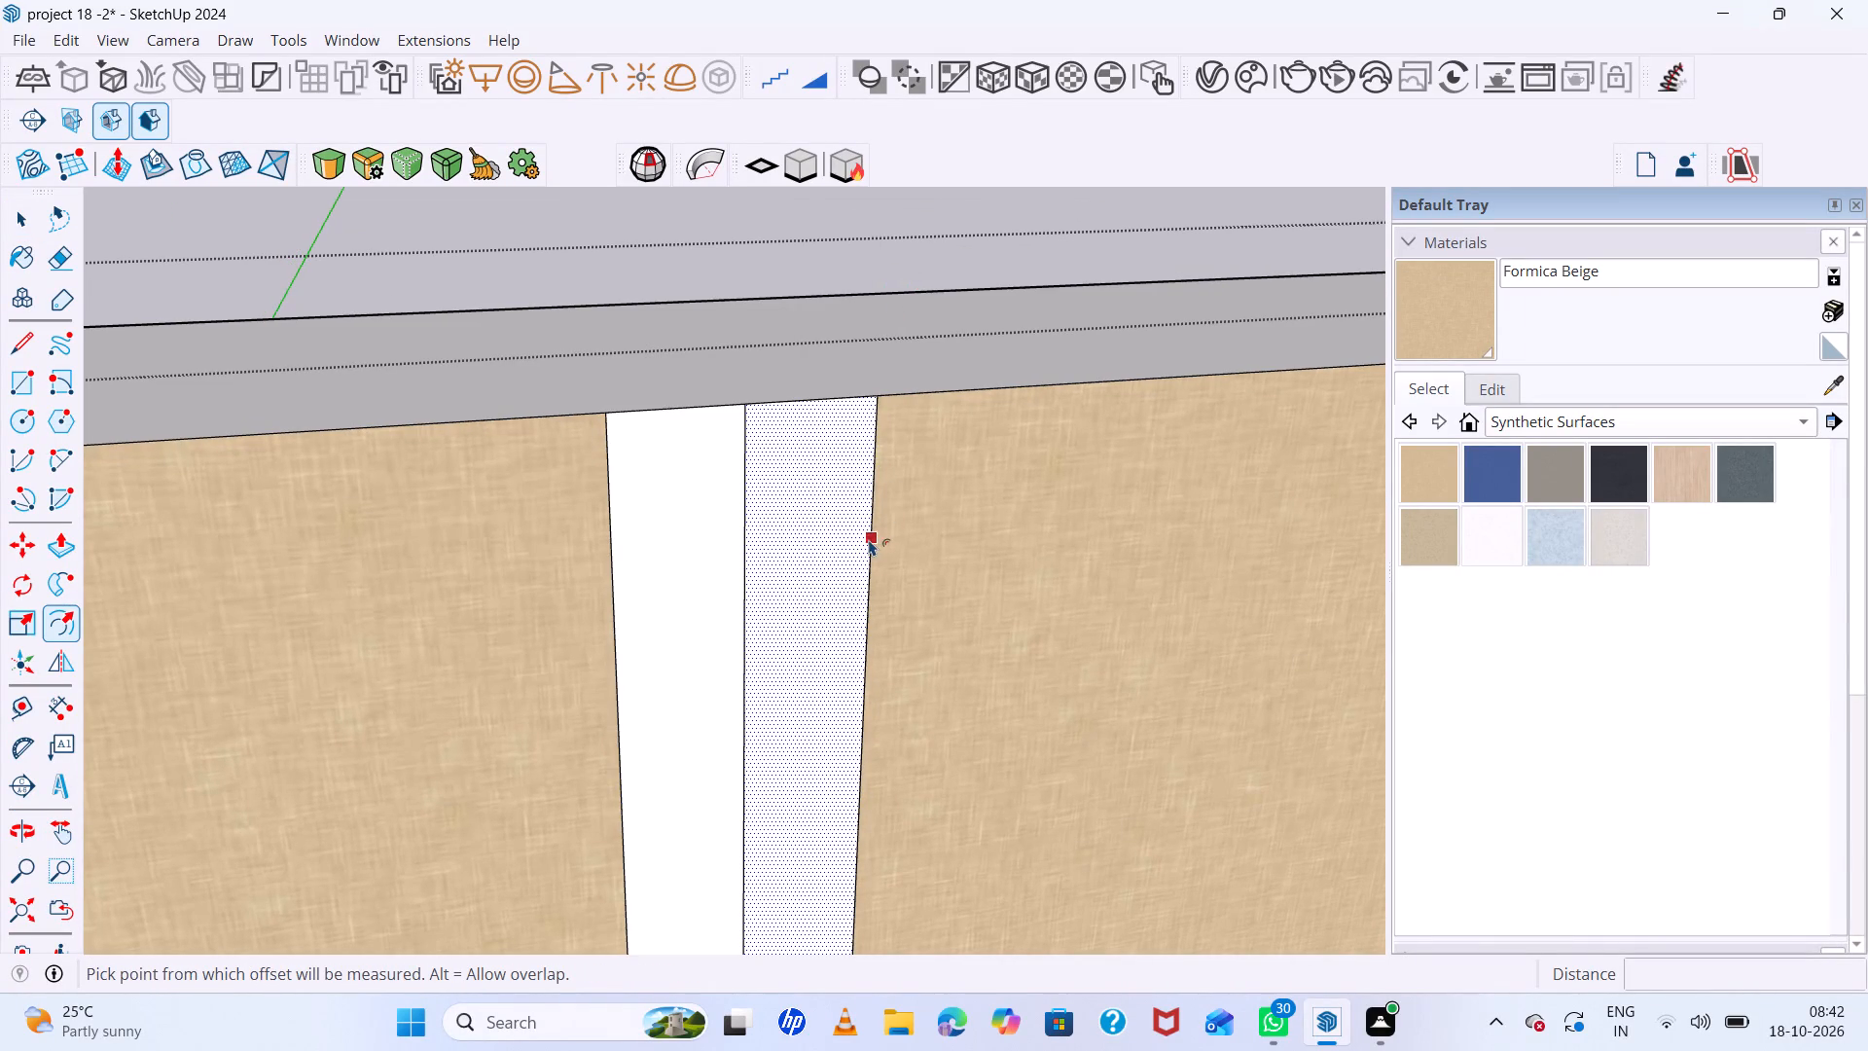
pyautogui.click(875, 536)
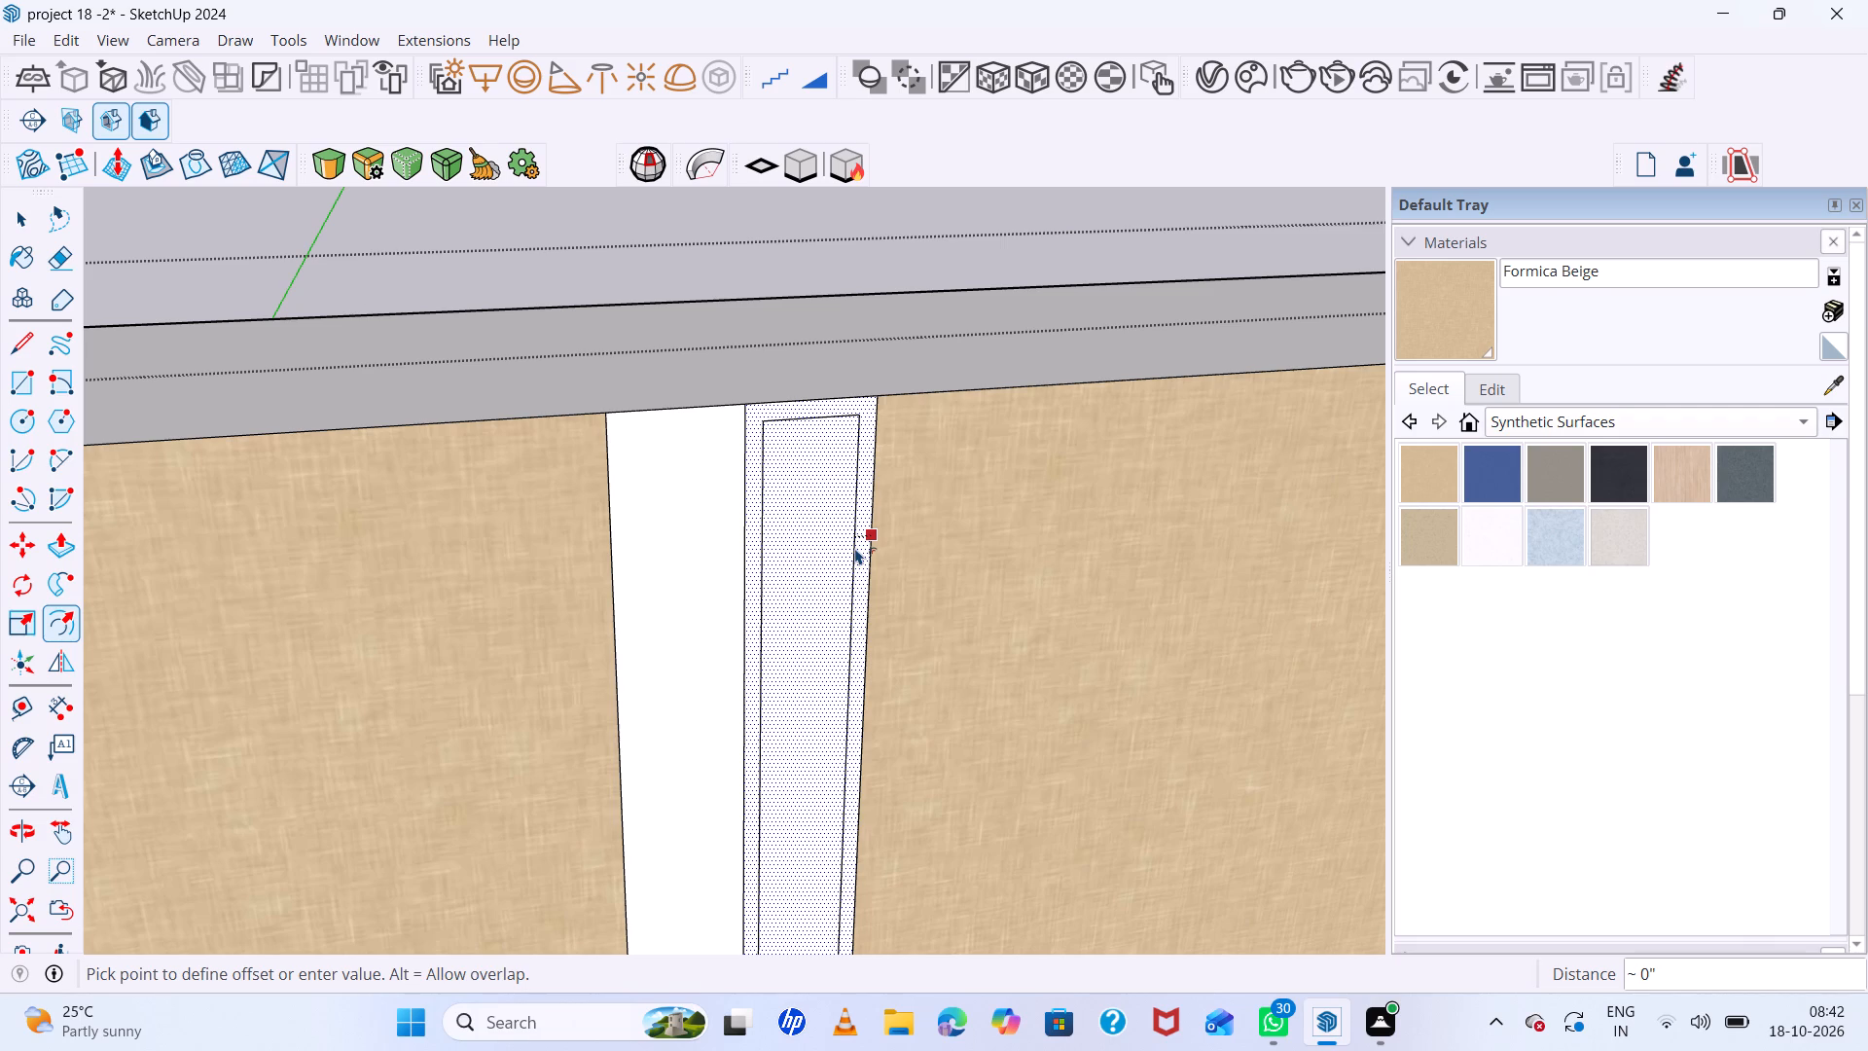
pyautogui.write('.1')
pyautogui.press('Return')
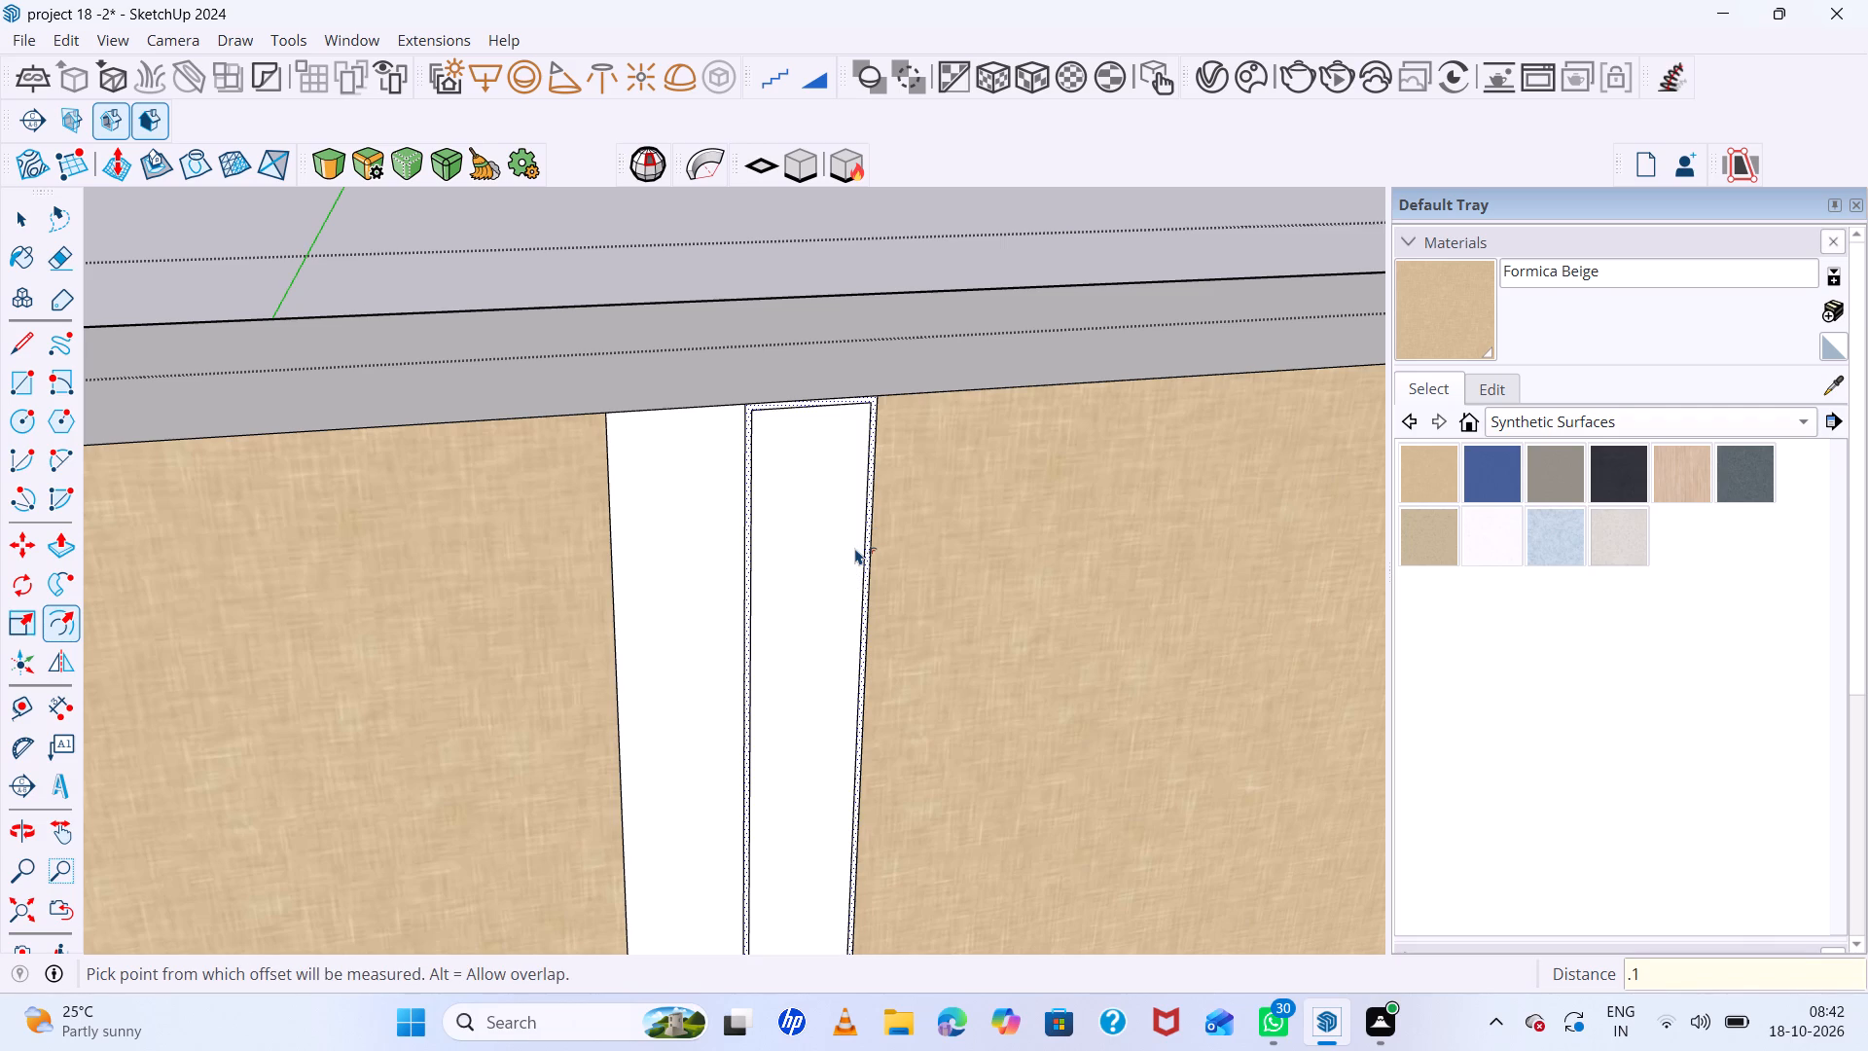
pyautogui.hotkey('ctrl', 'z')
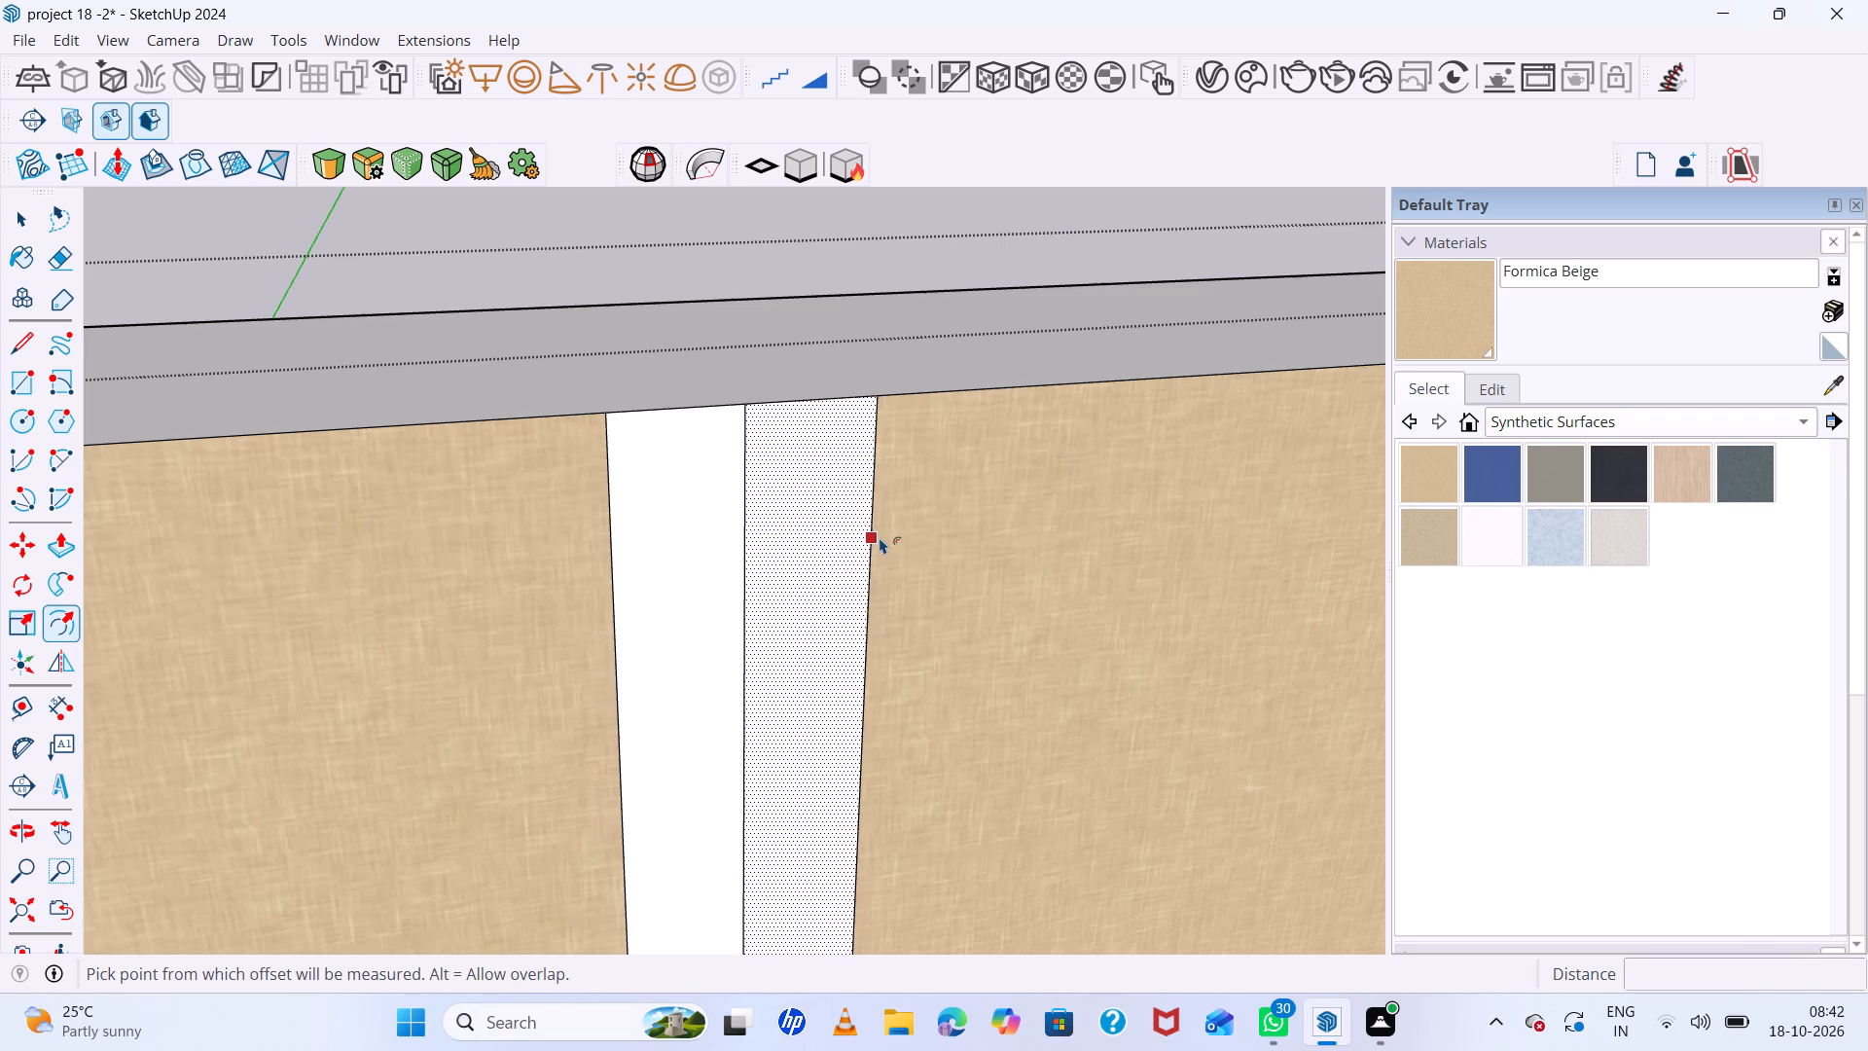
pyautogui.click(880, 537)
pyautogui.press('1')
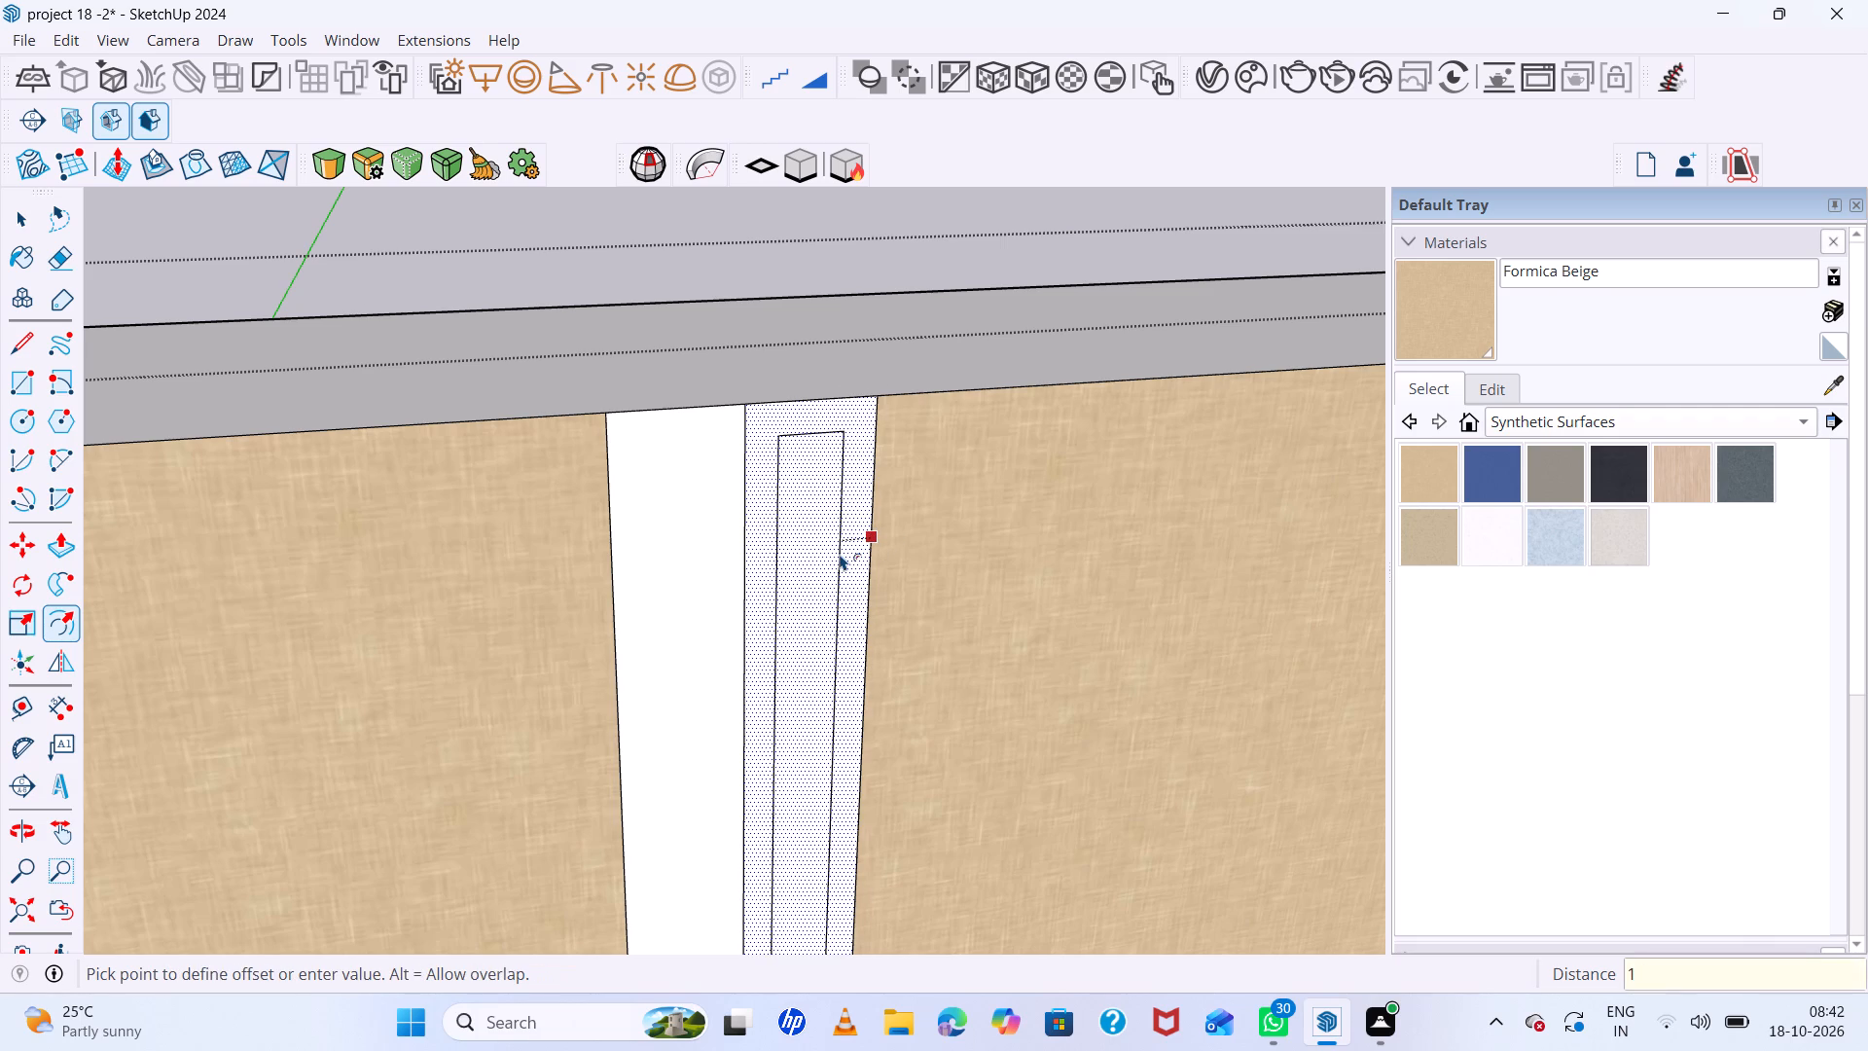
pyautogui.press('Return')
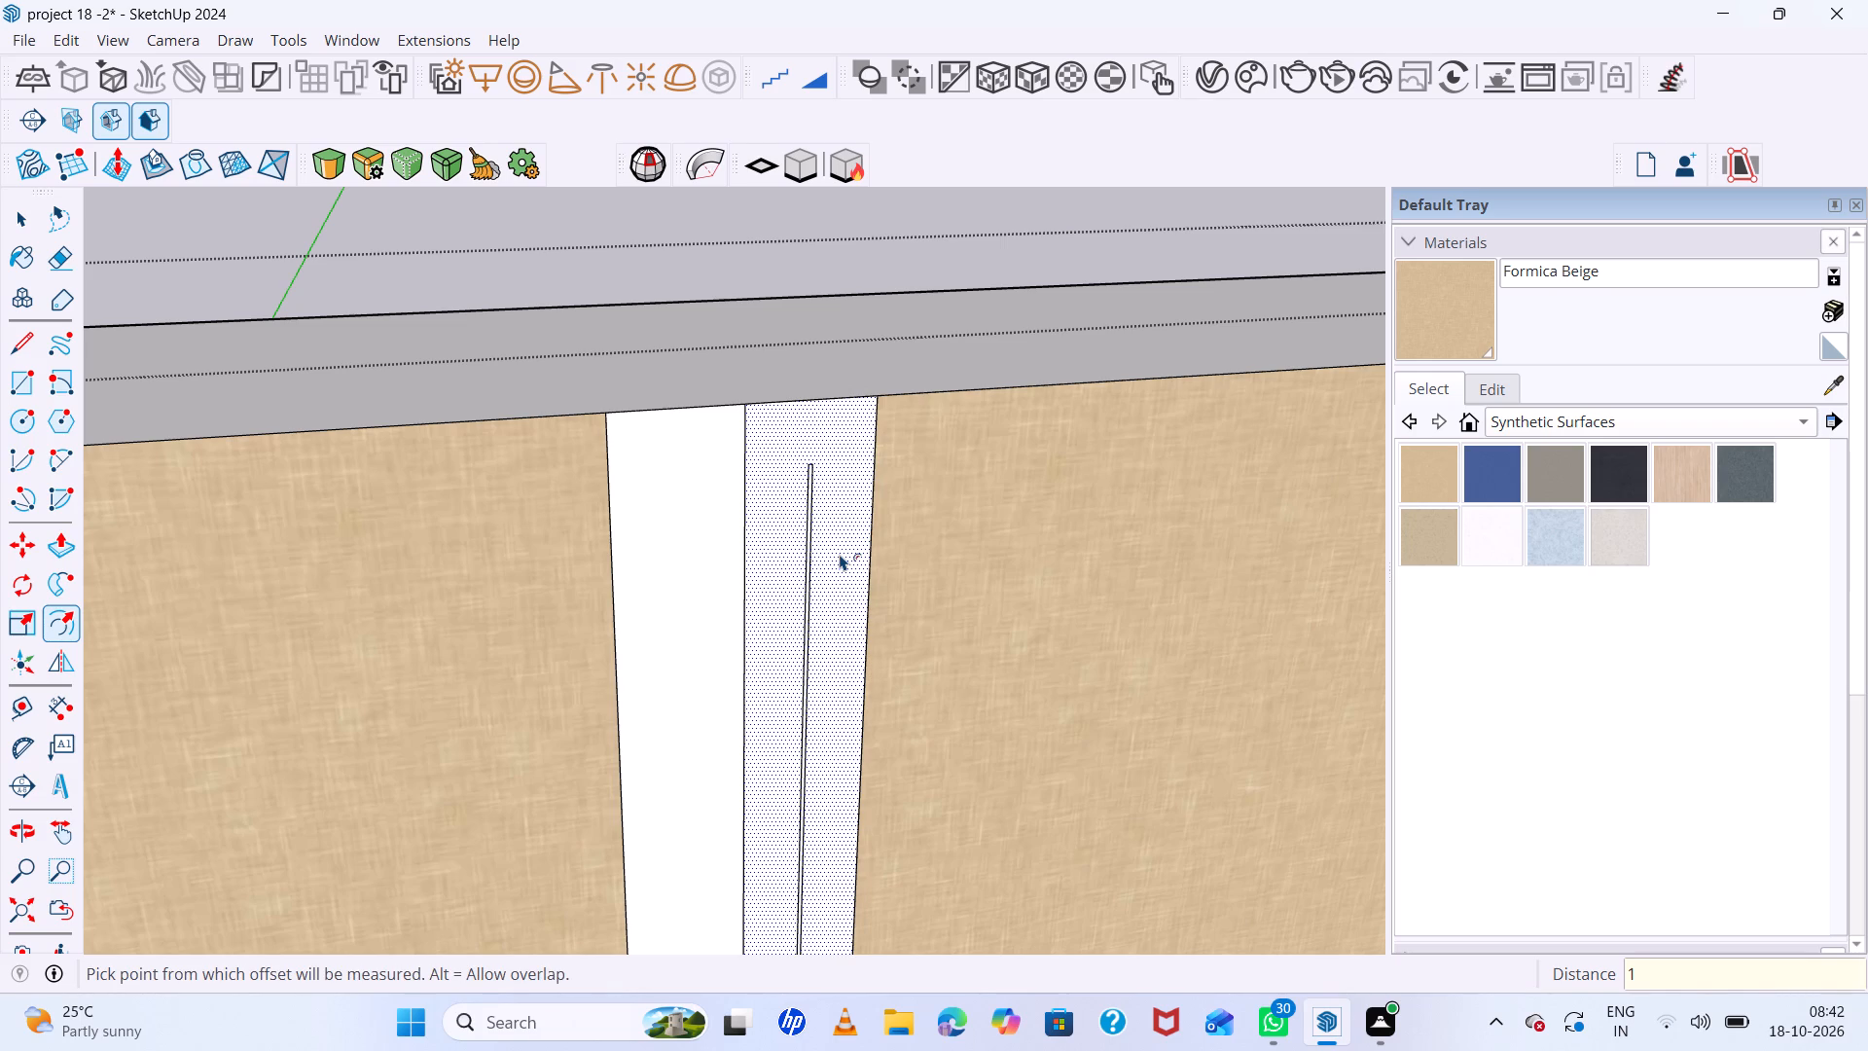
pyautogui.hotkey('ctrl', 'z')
# Offset the outline of the same strip in the narrow pair inward by 0.5".
pyautogui.click(875, 537)
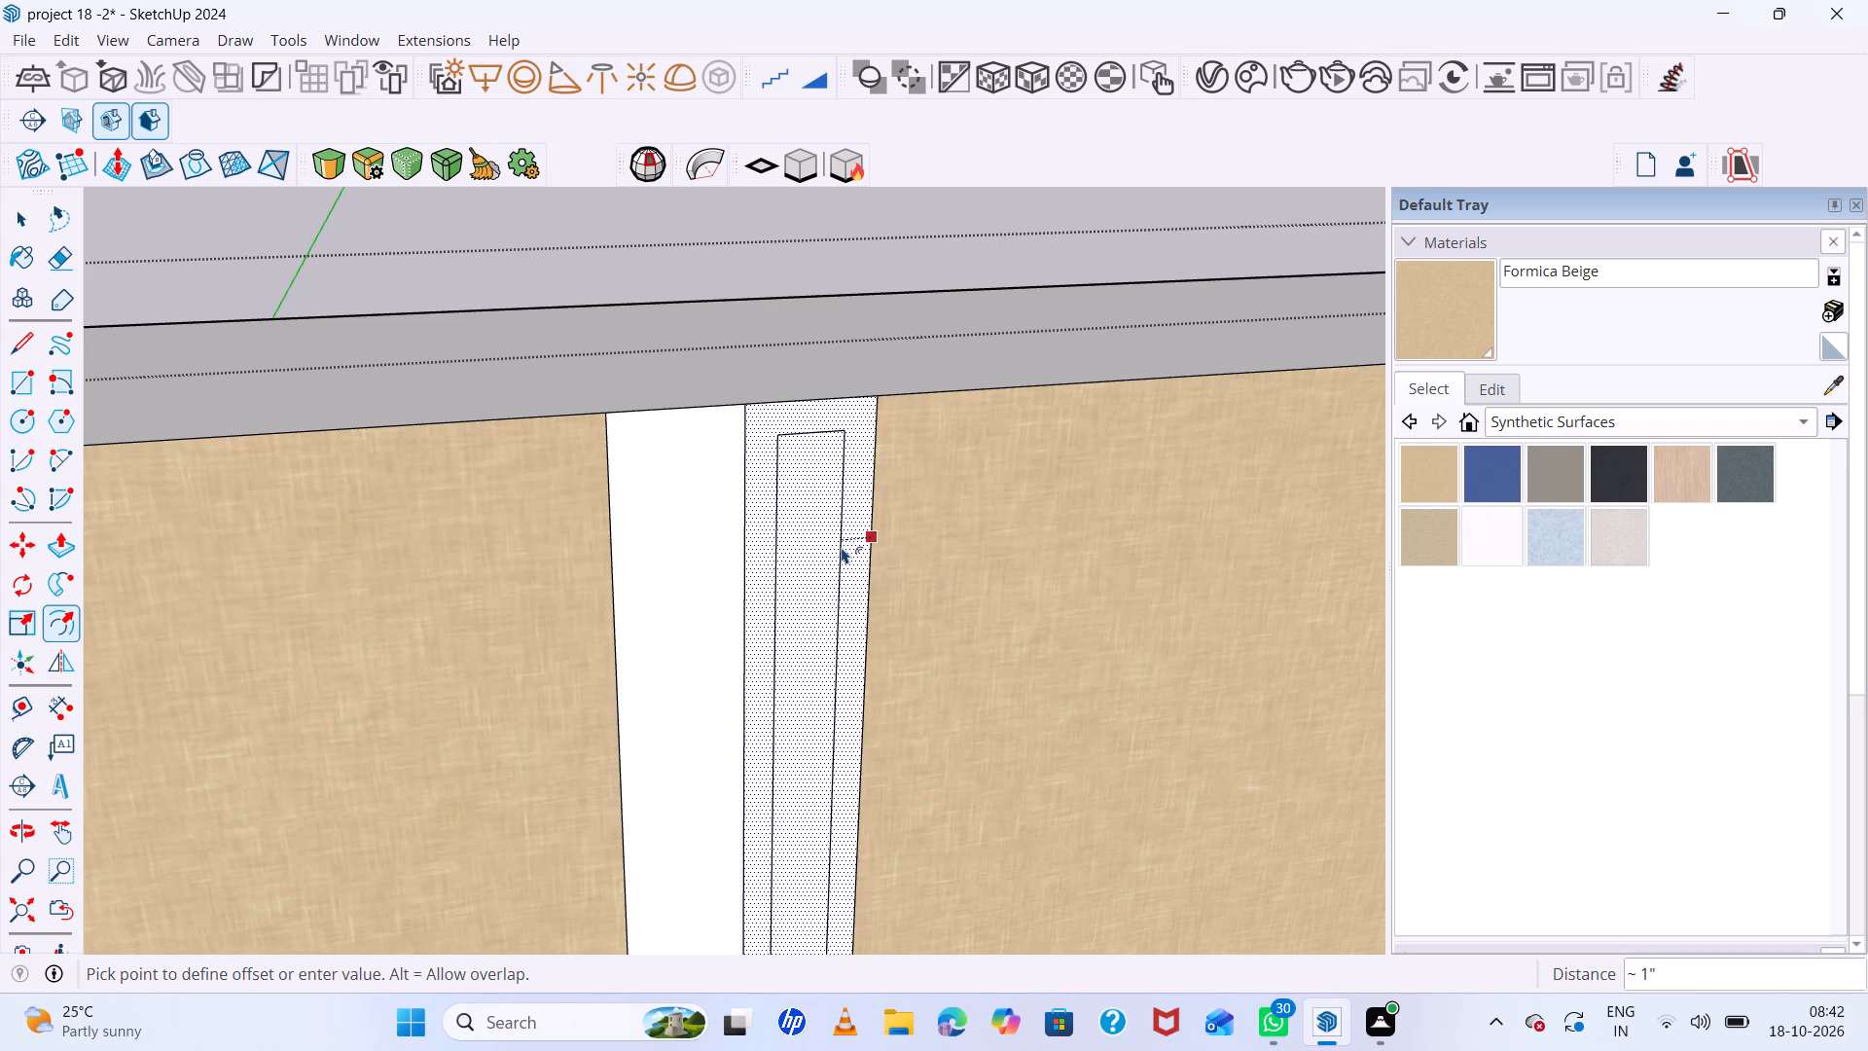
pyautogui.write('.5')
pyautogui.press('Return')
pyautogui.scroll(-8, 749, 383)
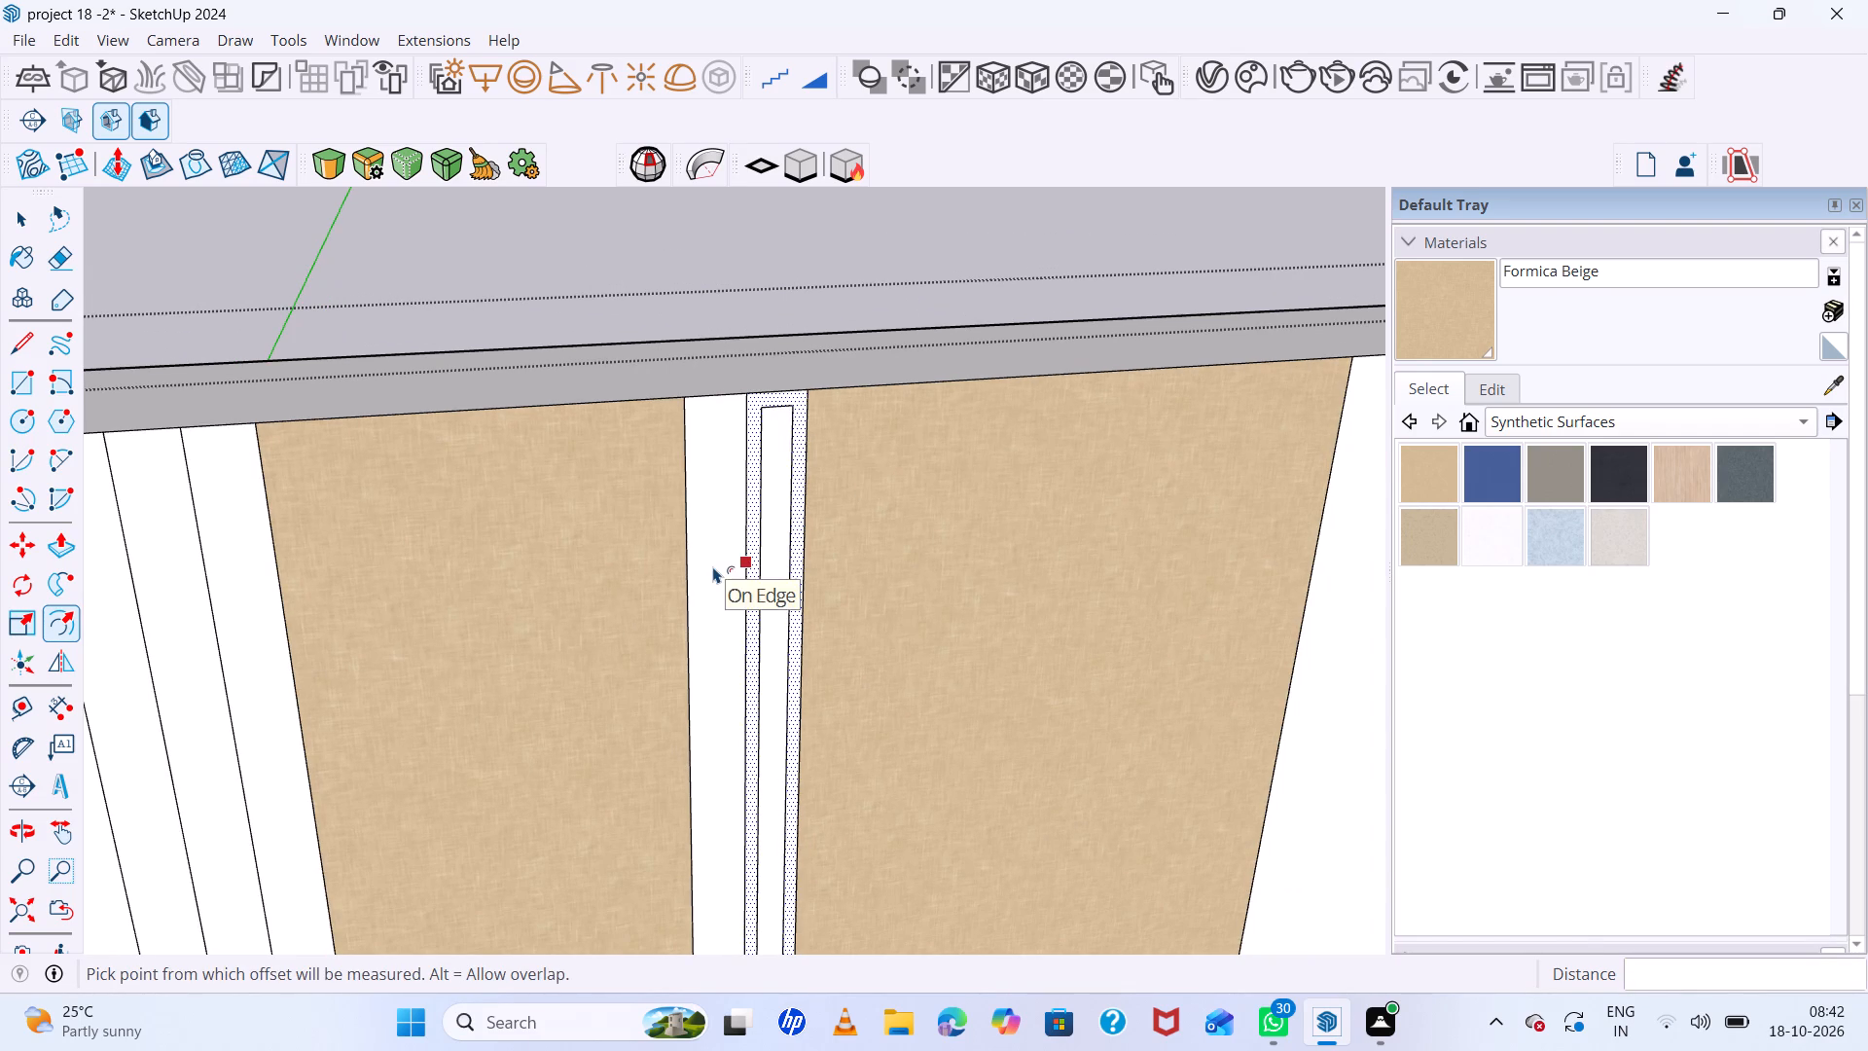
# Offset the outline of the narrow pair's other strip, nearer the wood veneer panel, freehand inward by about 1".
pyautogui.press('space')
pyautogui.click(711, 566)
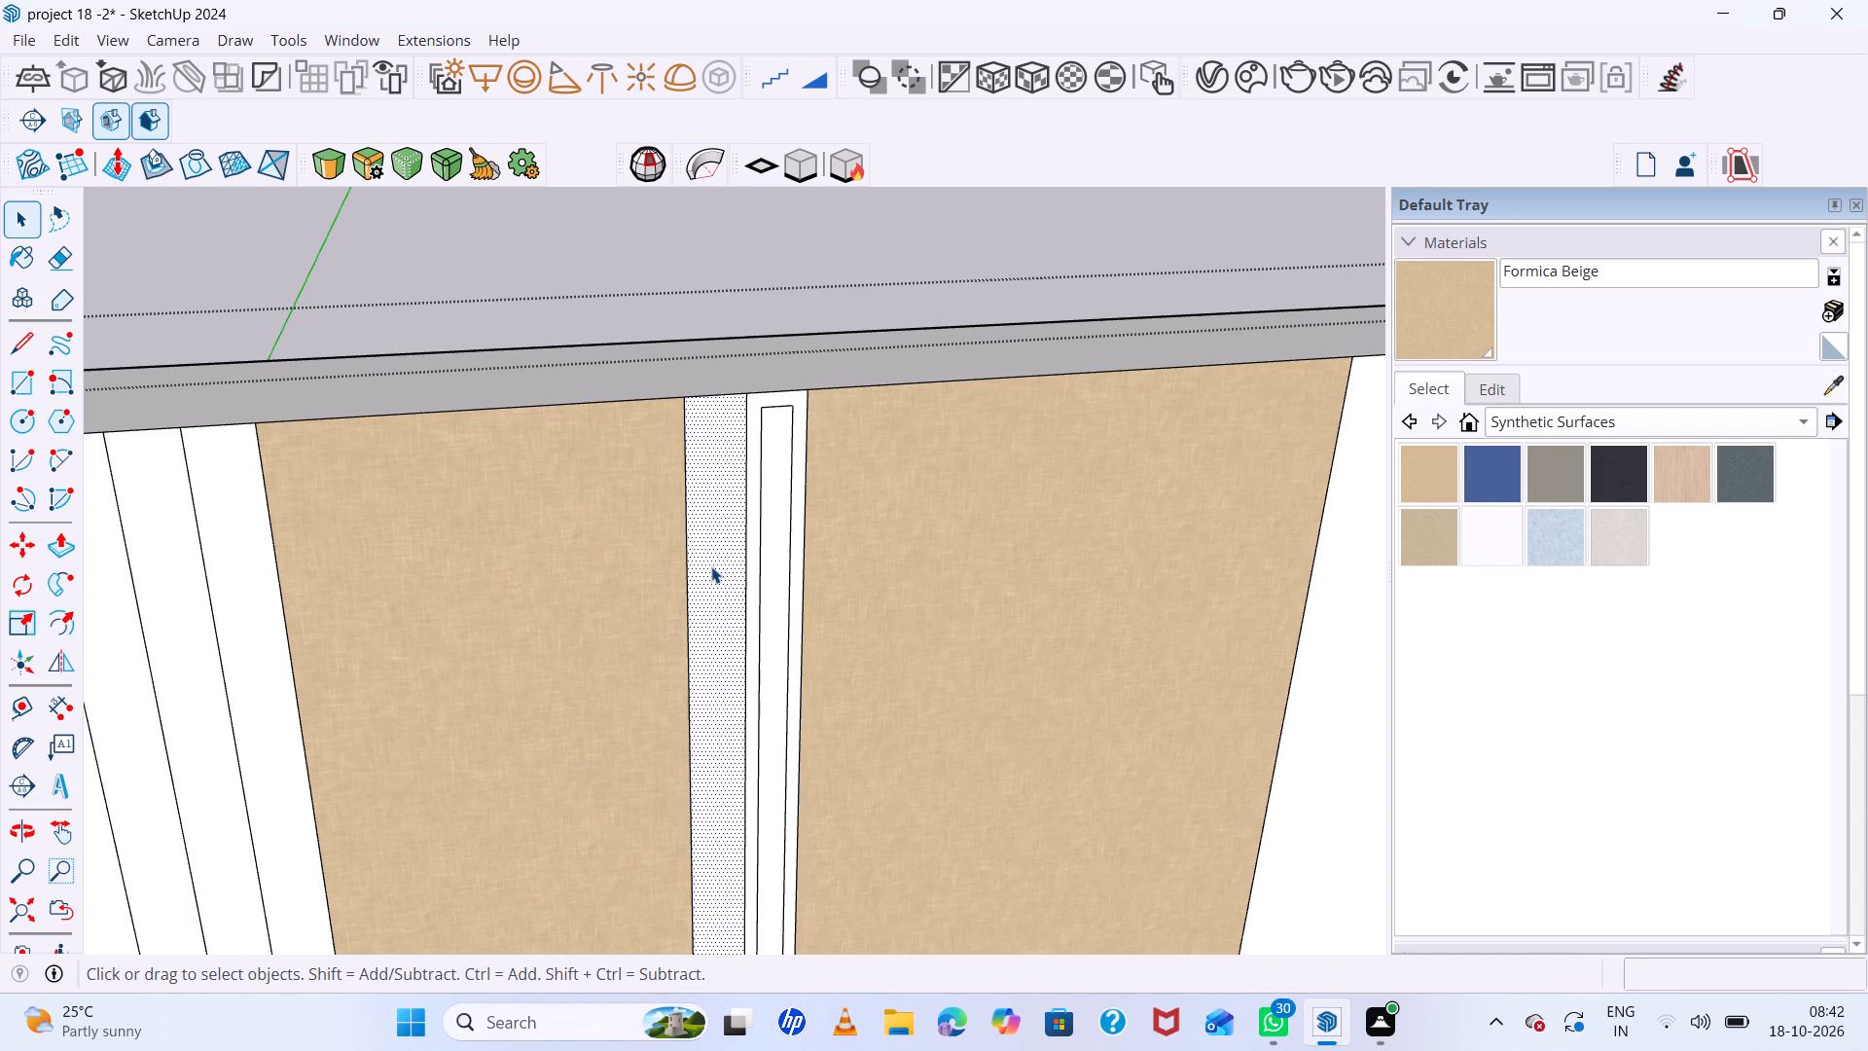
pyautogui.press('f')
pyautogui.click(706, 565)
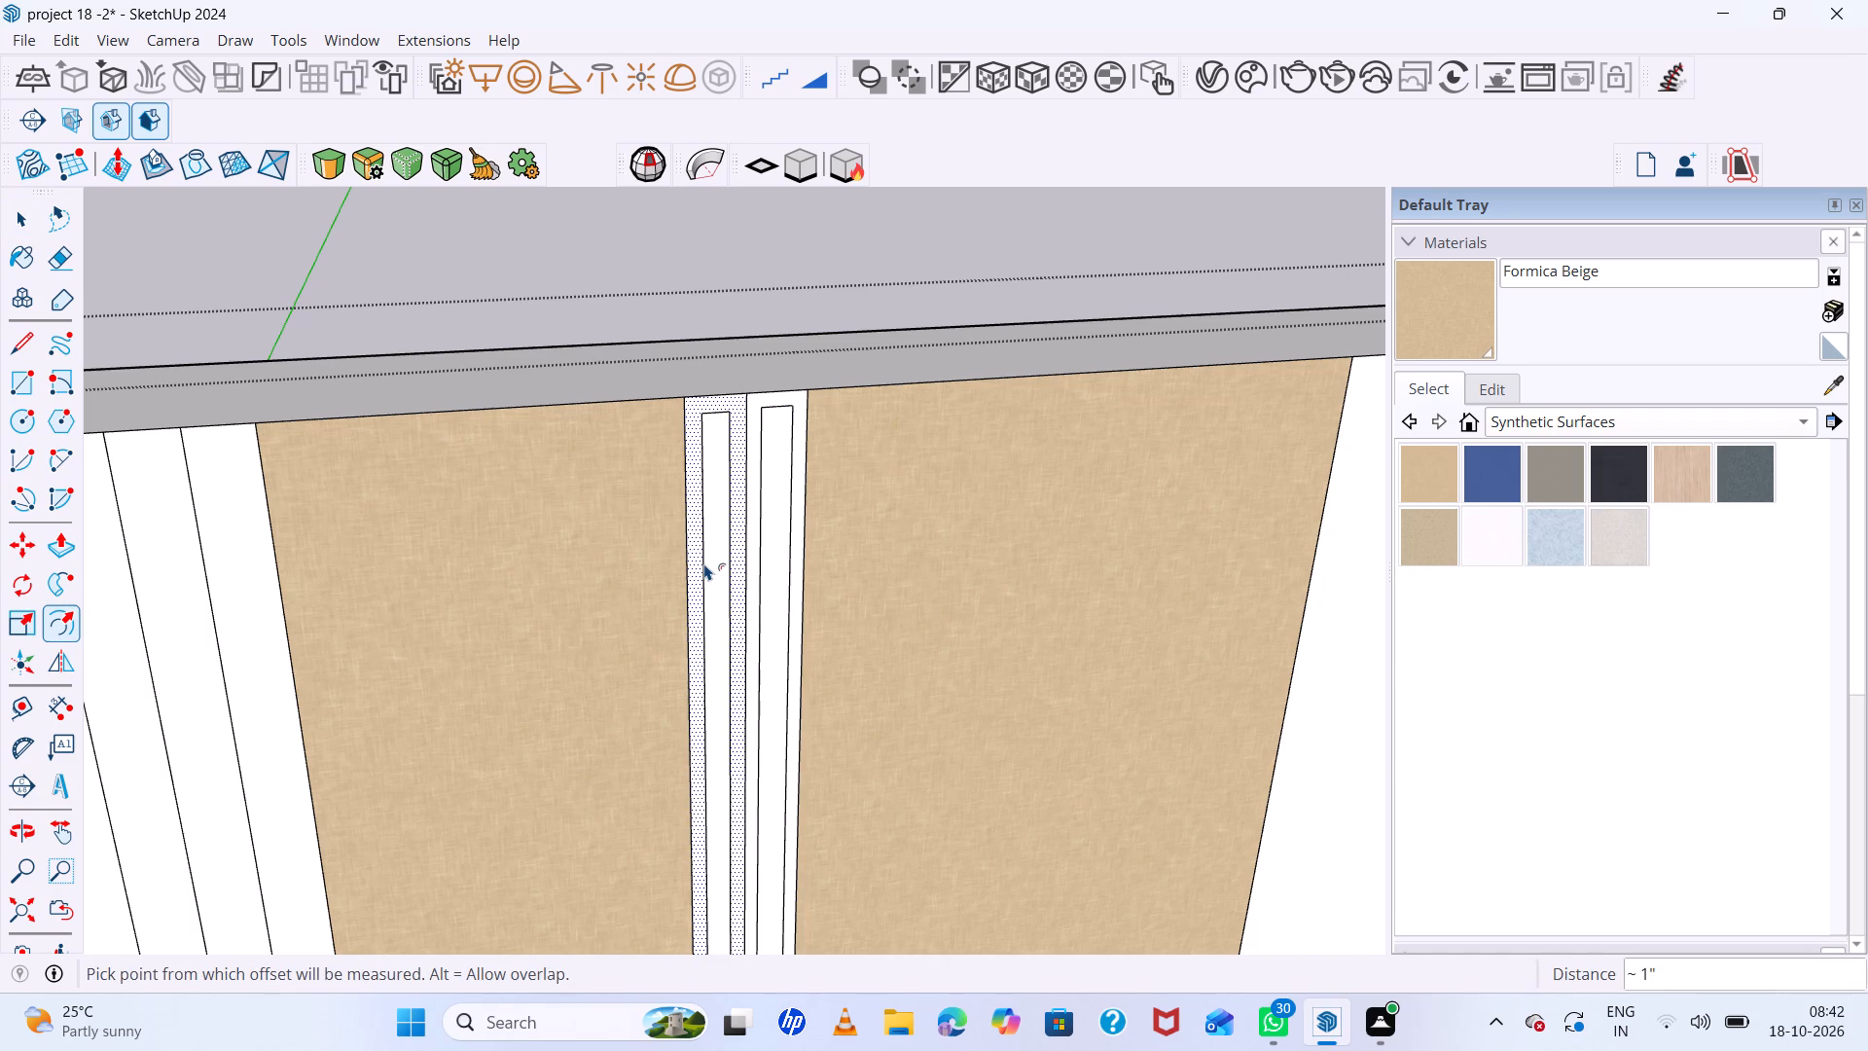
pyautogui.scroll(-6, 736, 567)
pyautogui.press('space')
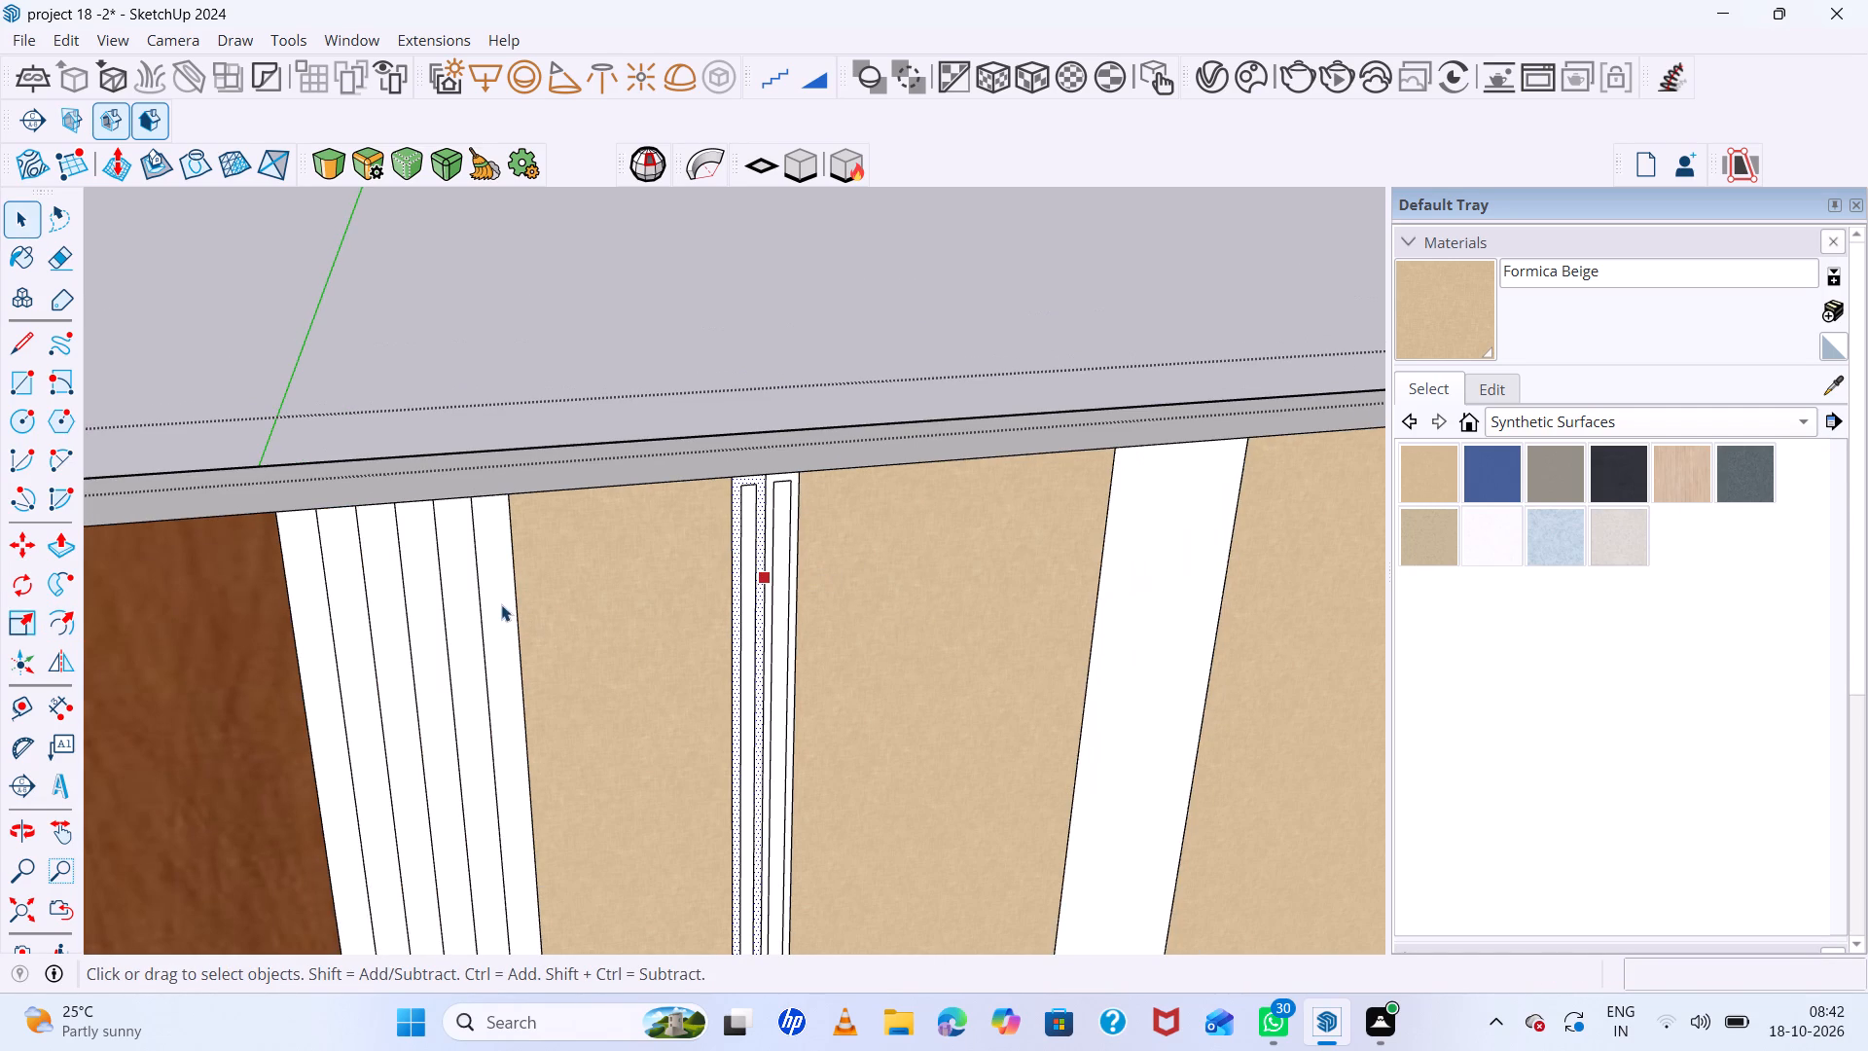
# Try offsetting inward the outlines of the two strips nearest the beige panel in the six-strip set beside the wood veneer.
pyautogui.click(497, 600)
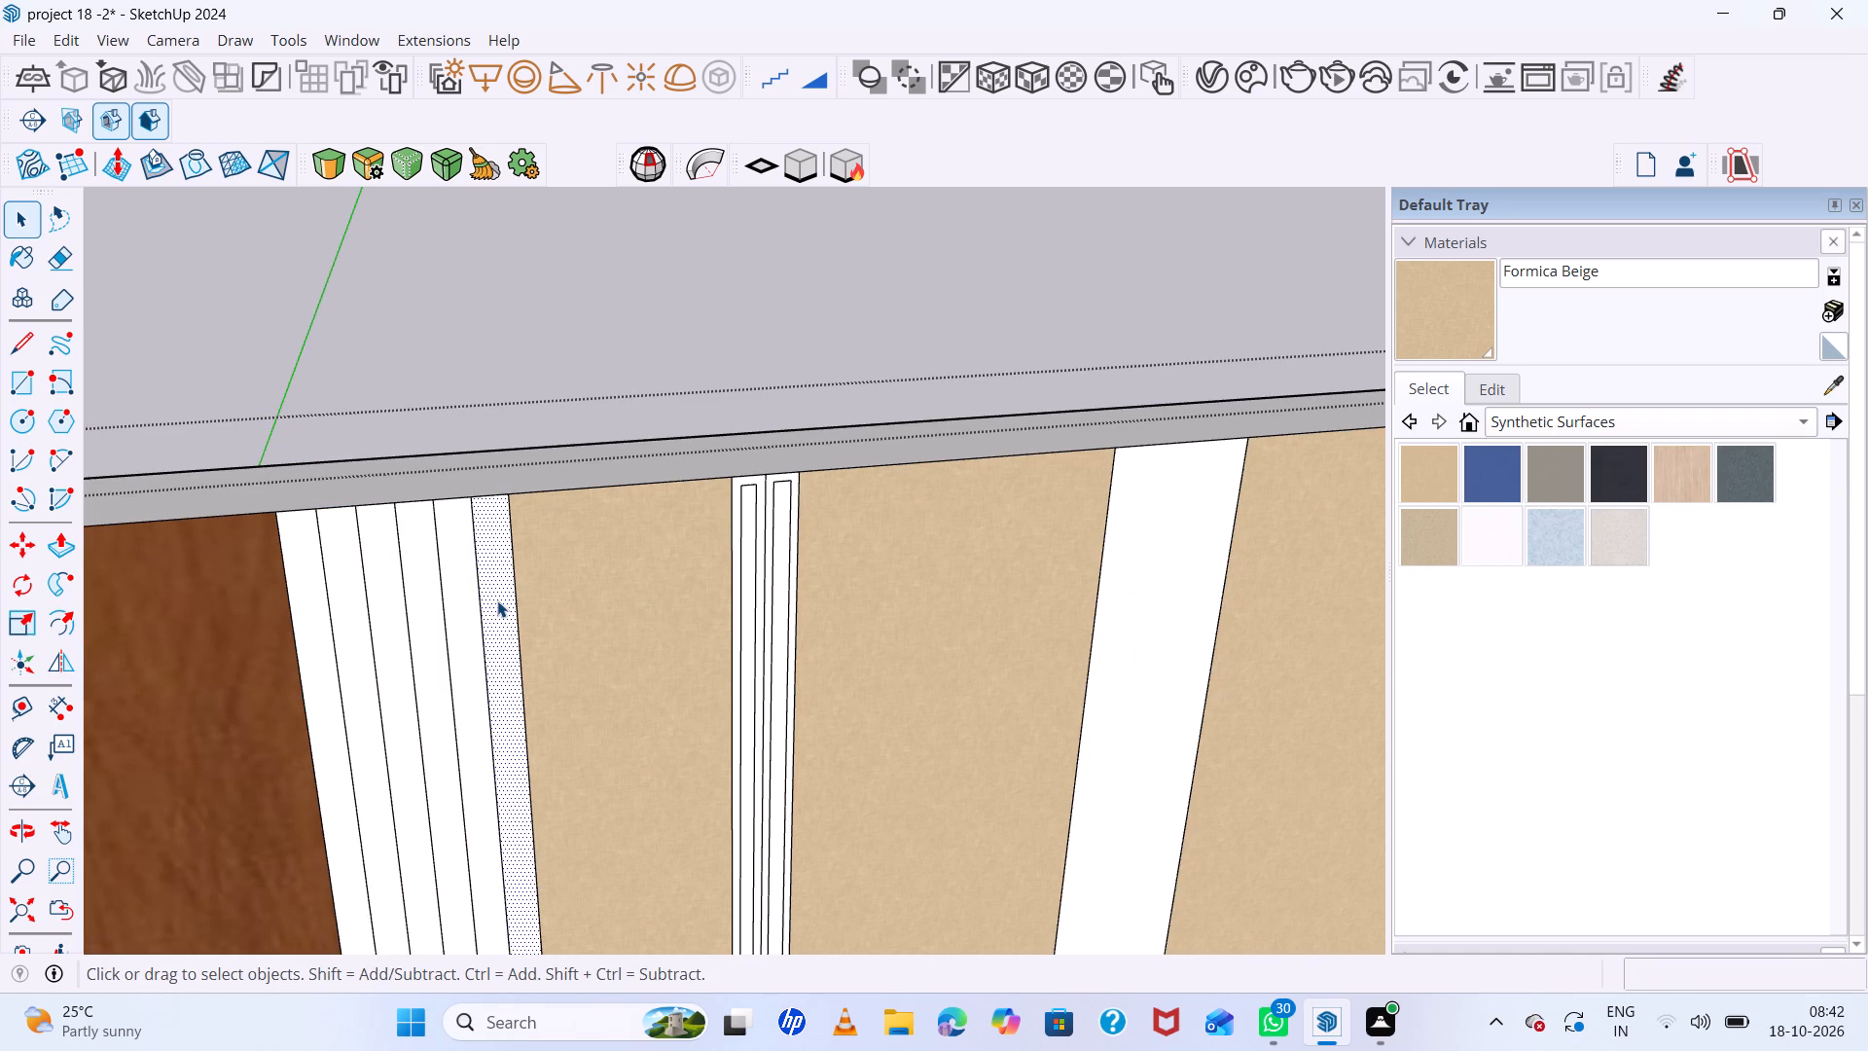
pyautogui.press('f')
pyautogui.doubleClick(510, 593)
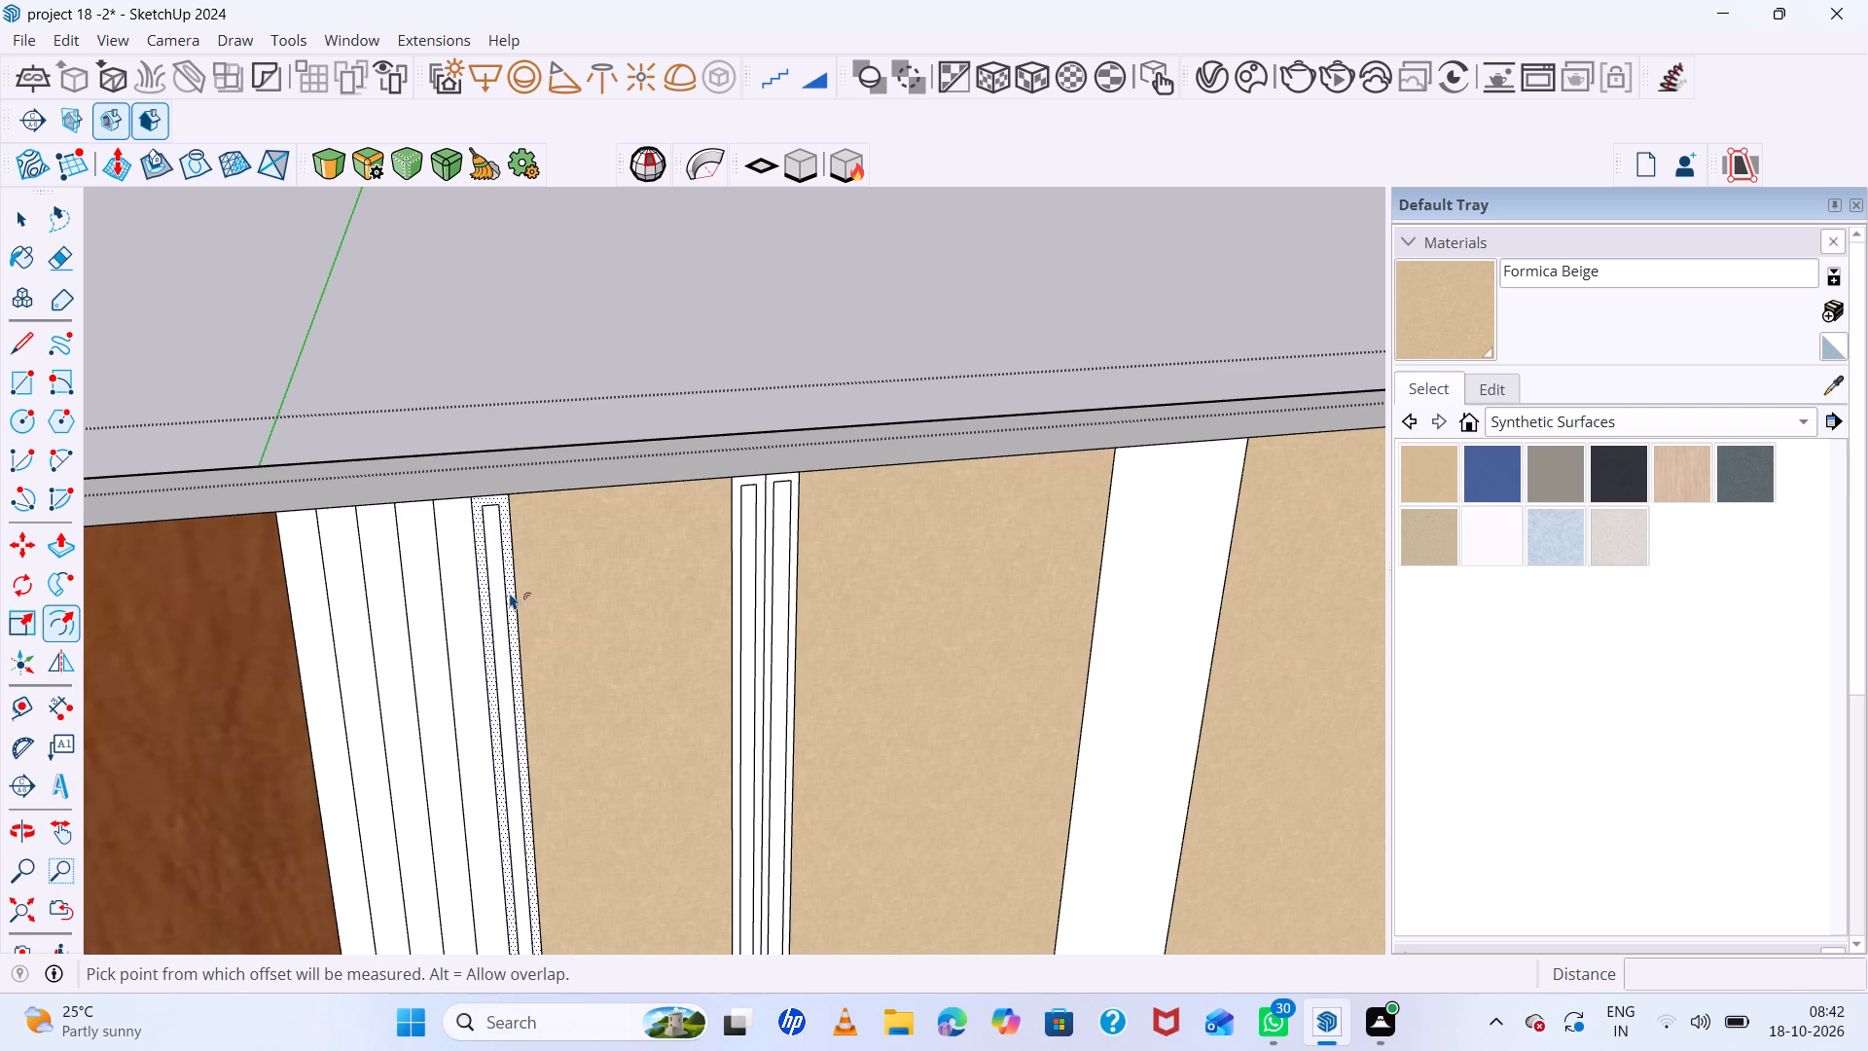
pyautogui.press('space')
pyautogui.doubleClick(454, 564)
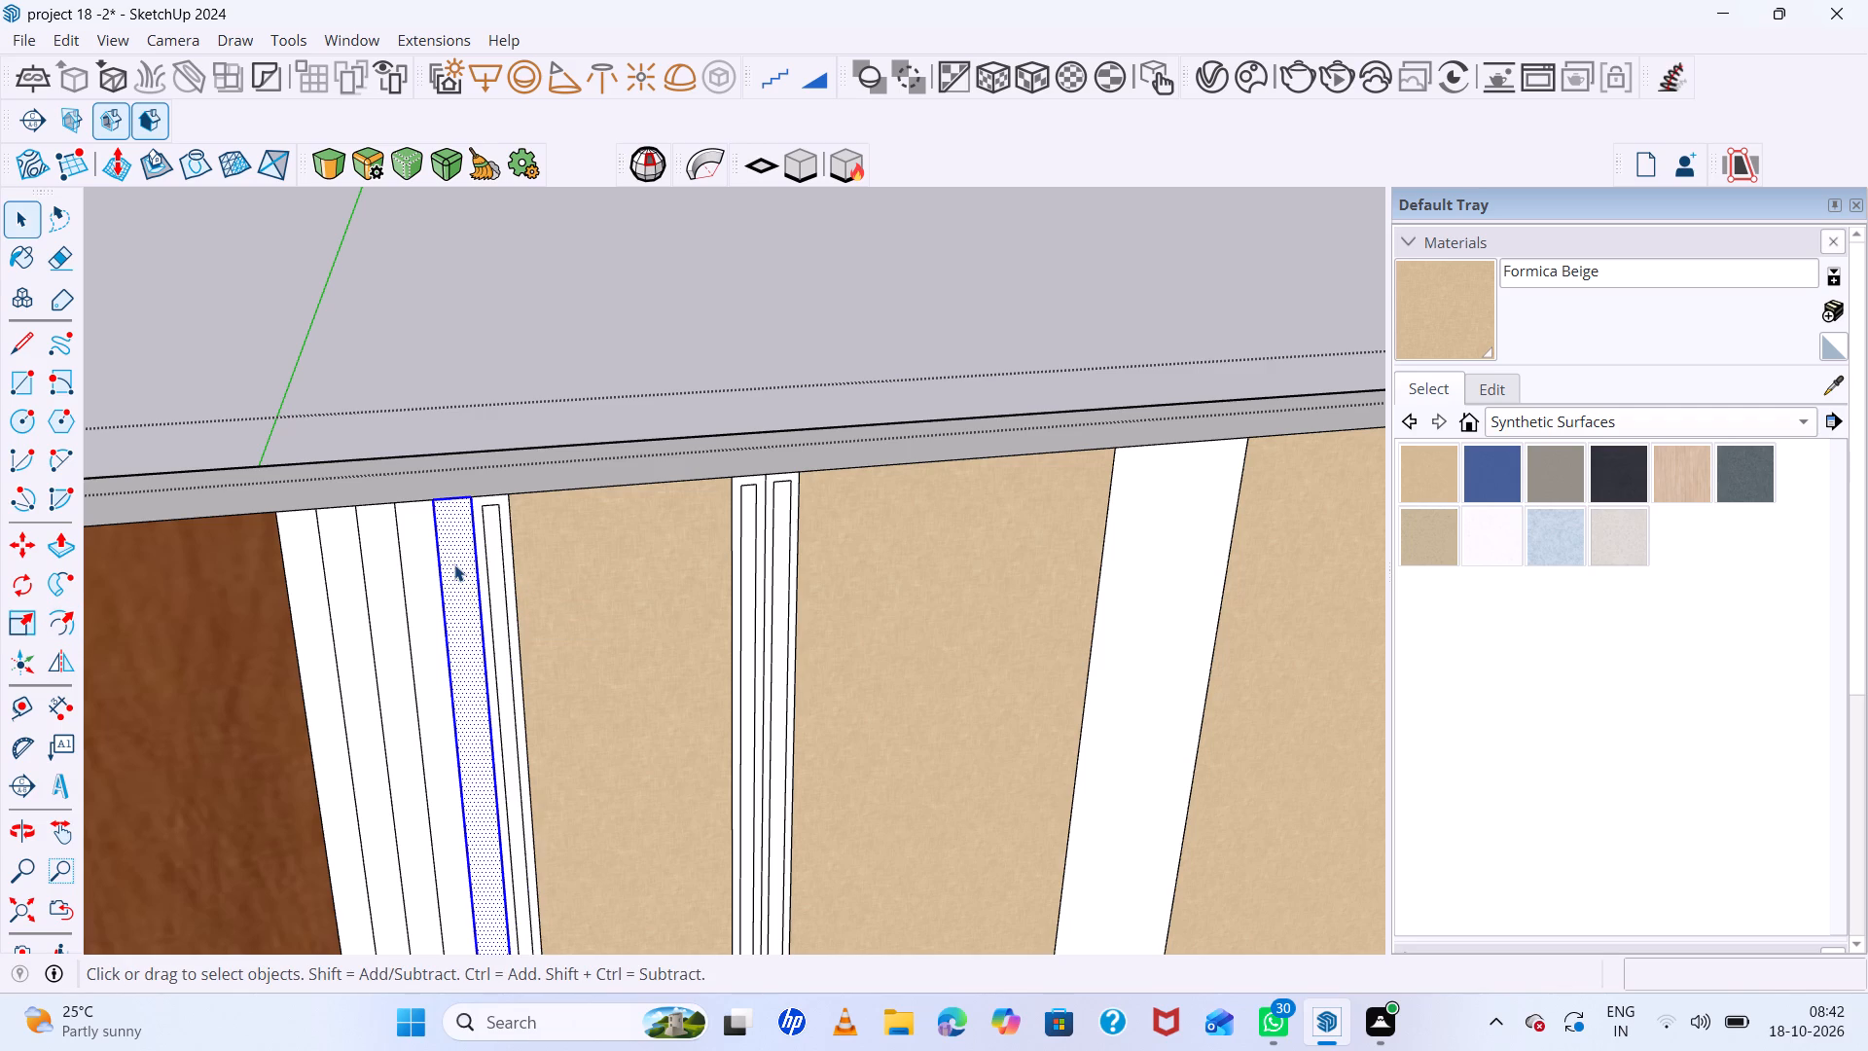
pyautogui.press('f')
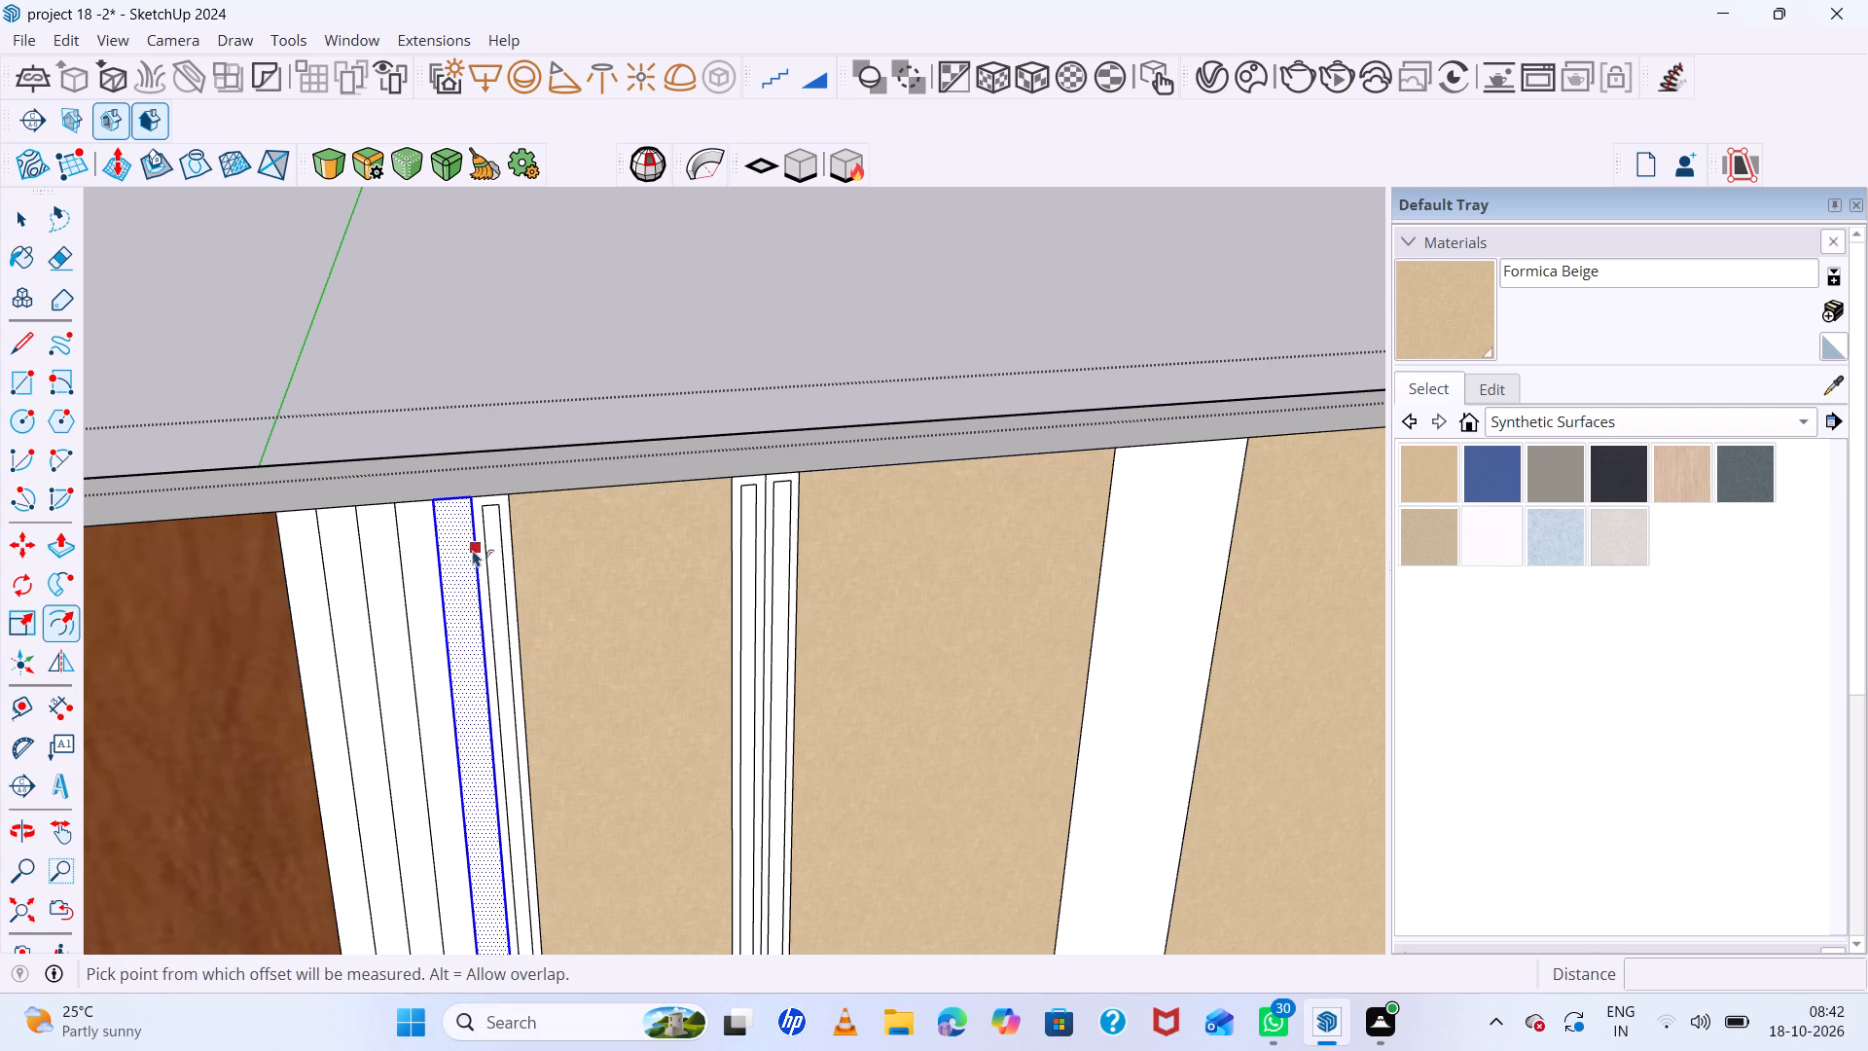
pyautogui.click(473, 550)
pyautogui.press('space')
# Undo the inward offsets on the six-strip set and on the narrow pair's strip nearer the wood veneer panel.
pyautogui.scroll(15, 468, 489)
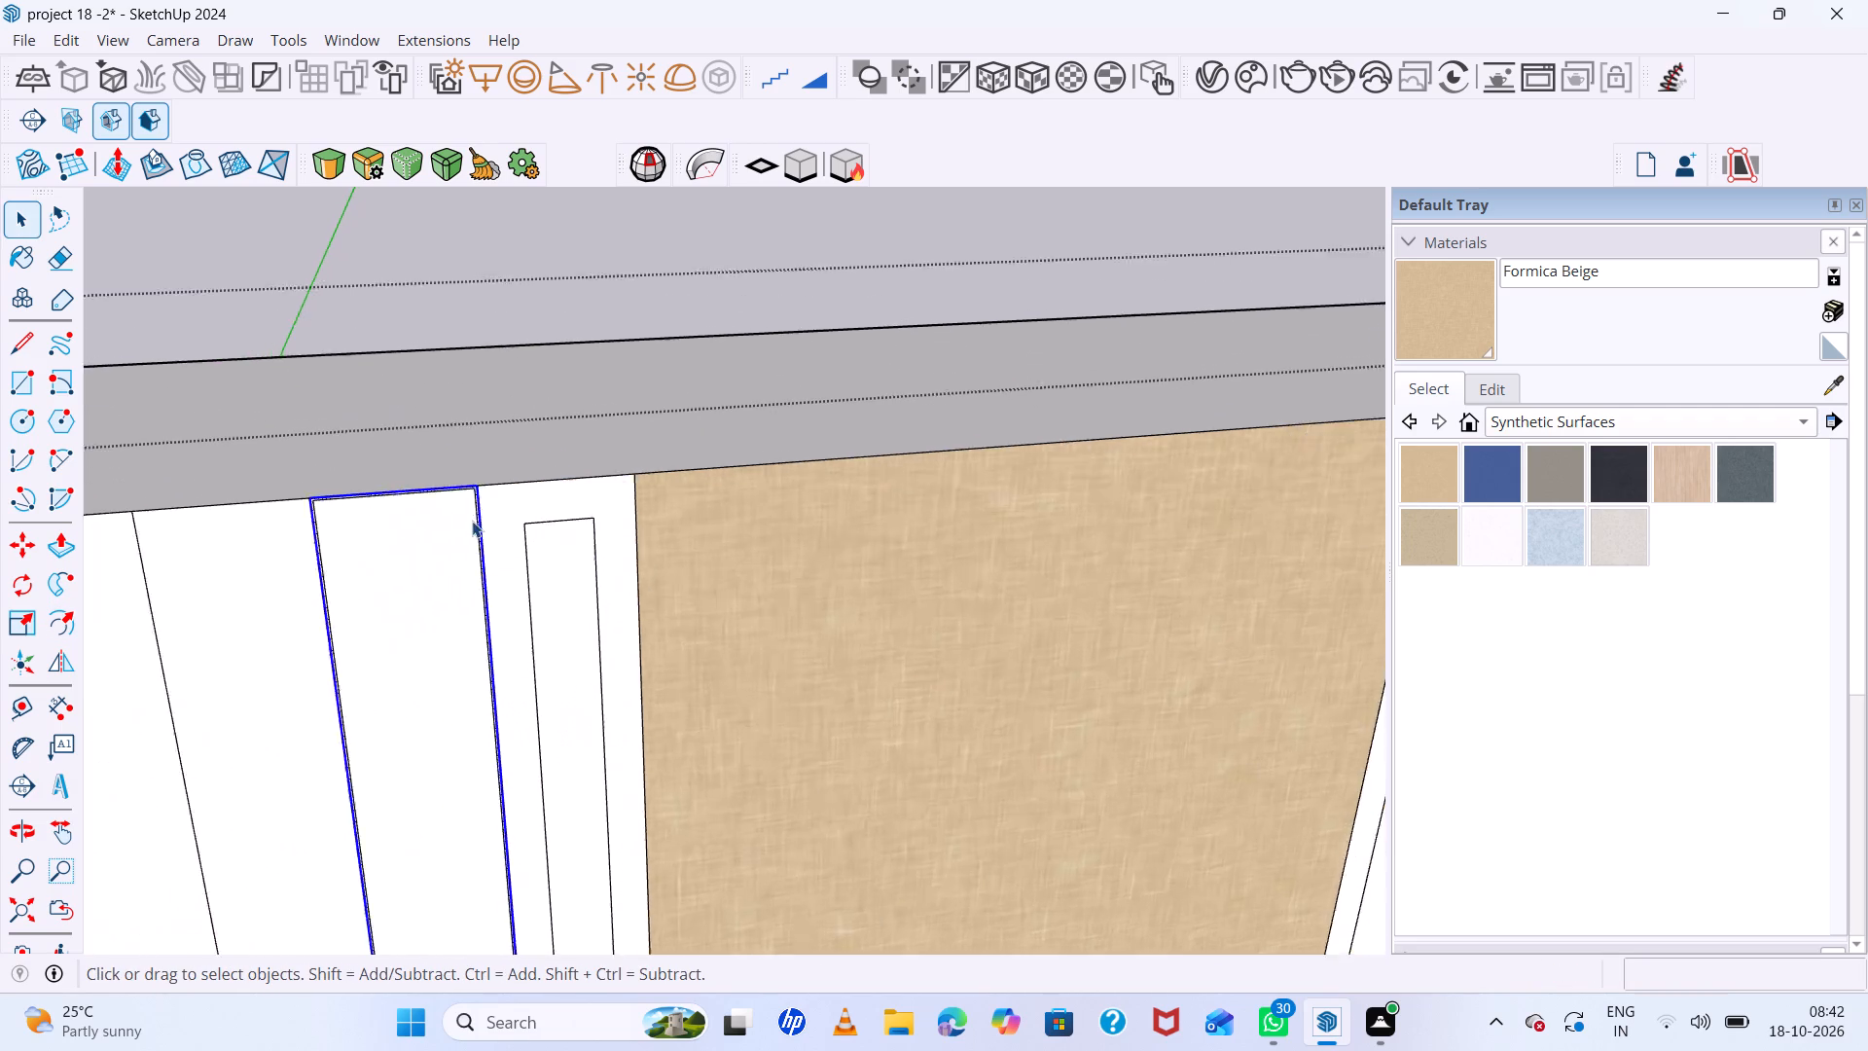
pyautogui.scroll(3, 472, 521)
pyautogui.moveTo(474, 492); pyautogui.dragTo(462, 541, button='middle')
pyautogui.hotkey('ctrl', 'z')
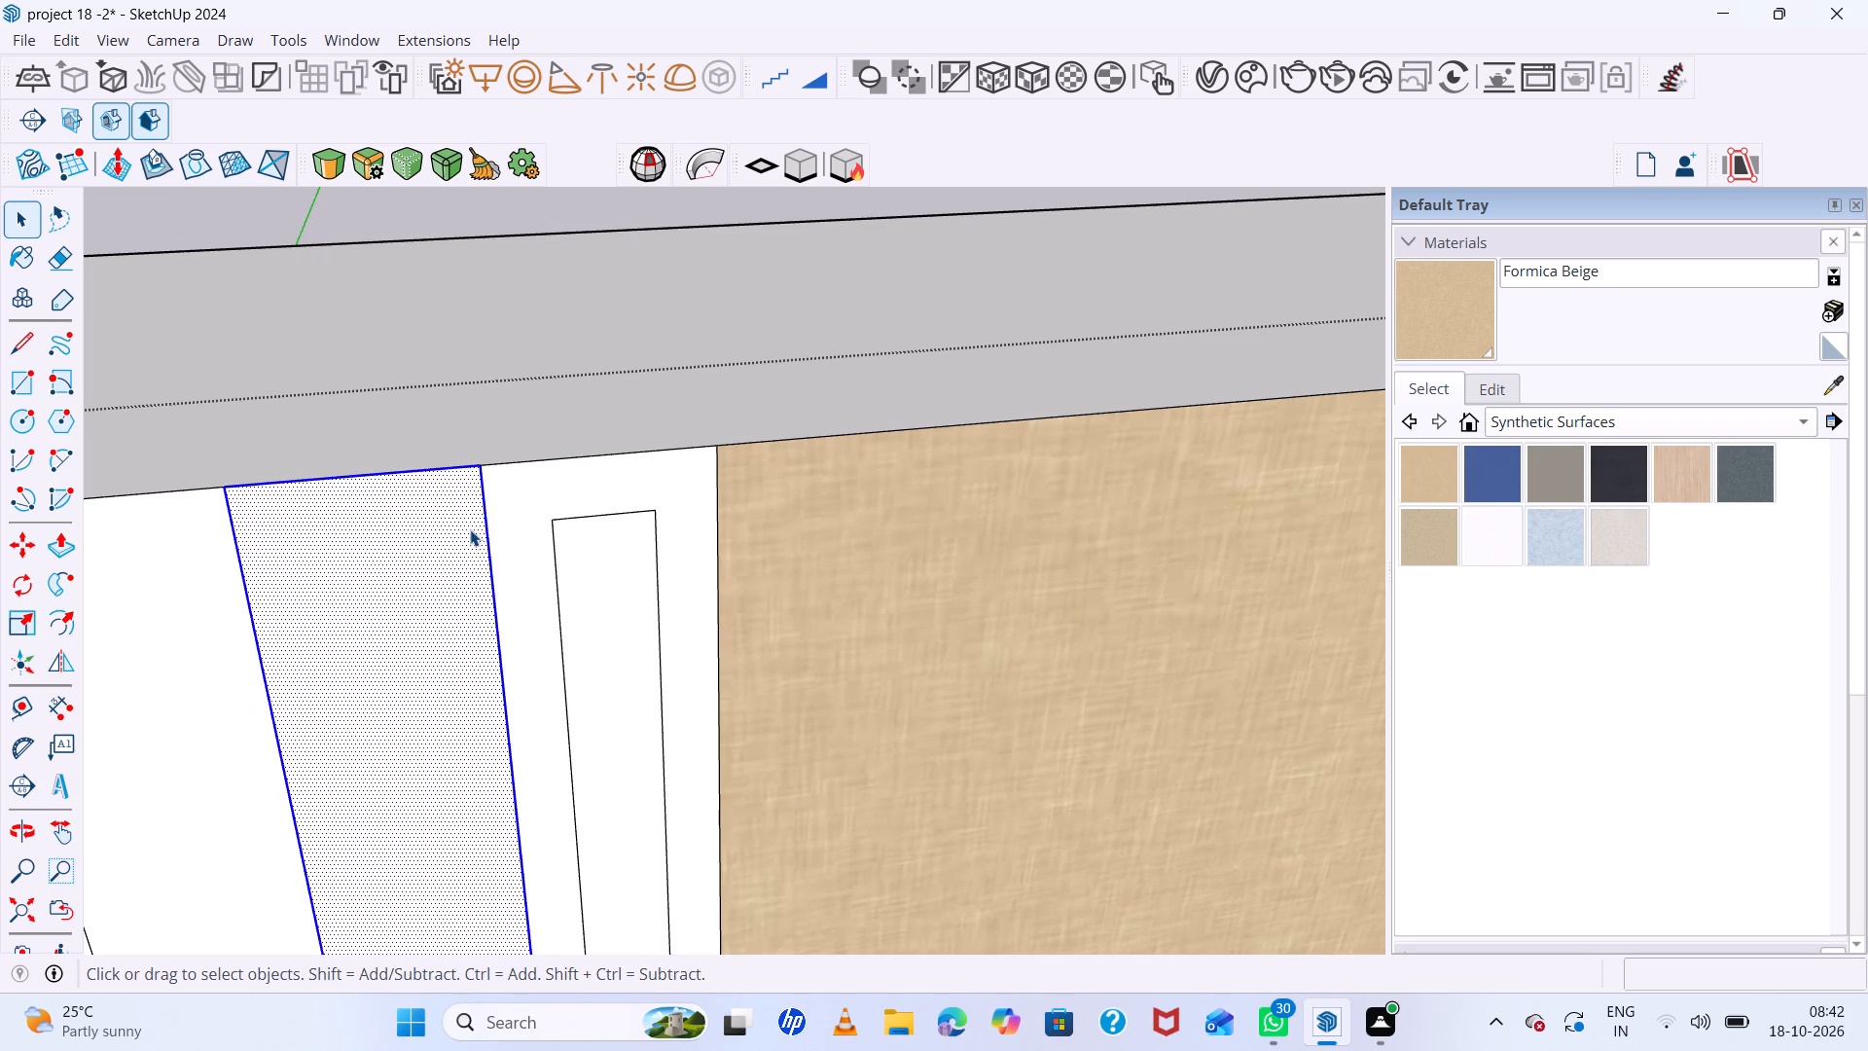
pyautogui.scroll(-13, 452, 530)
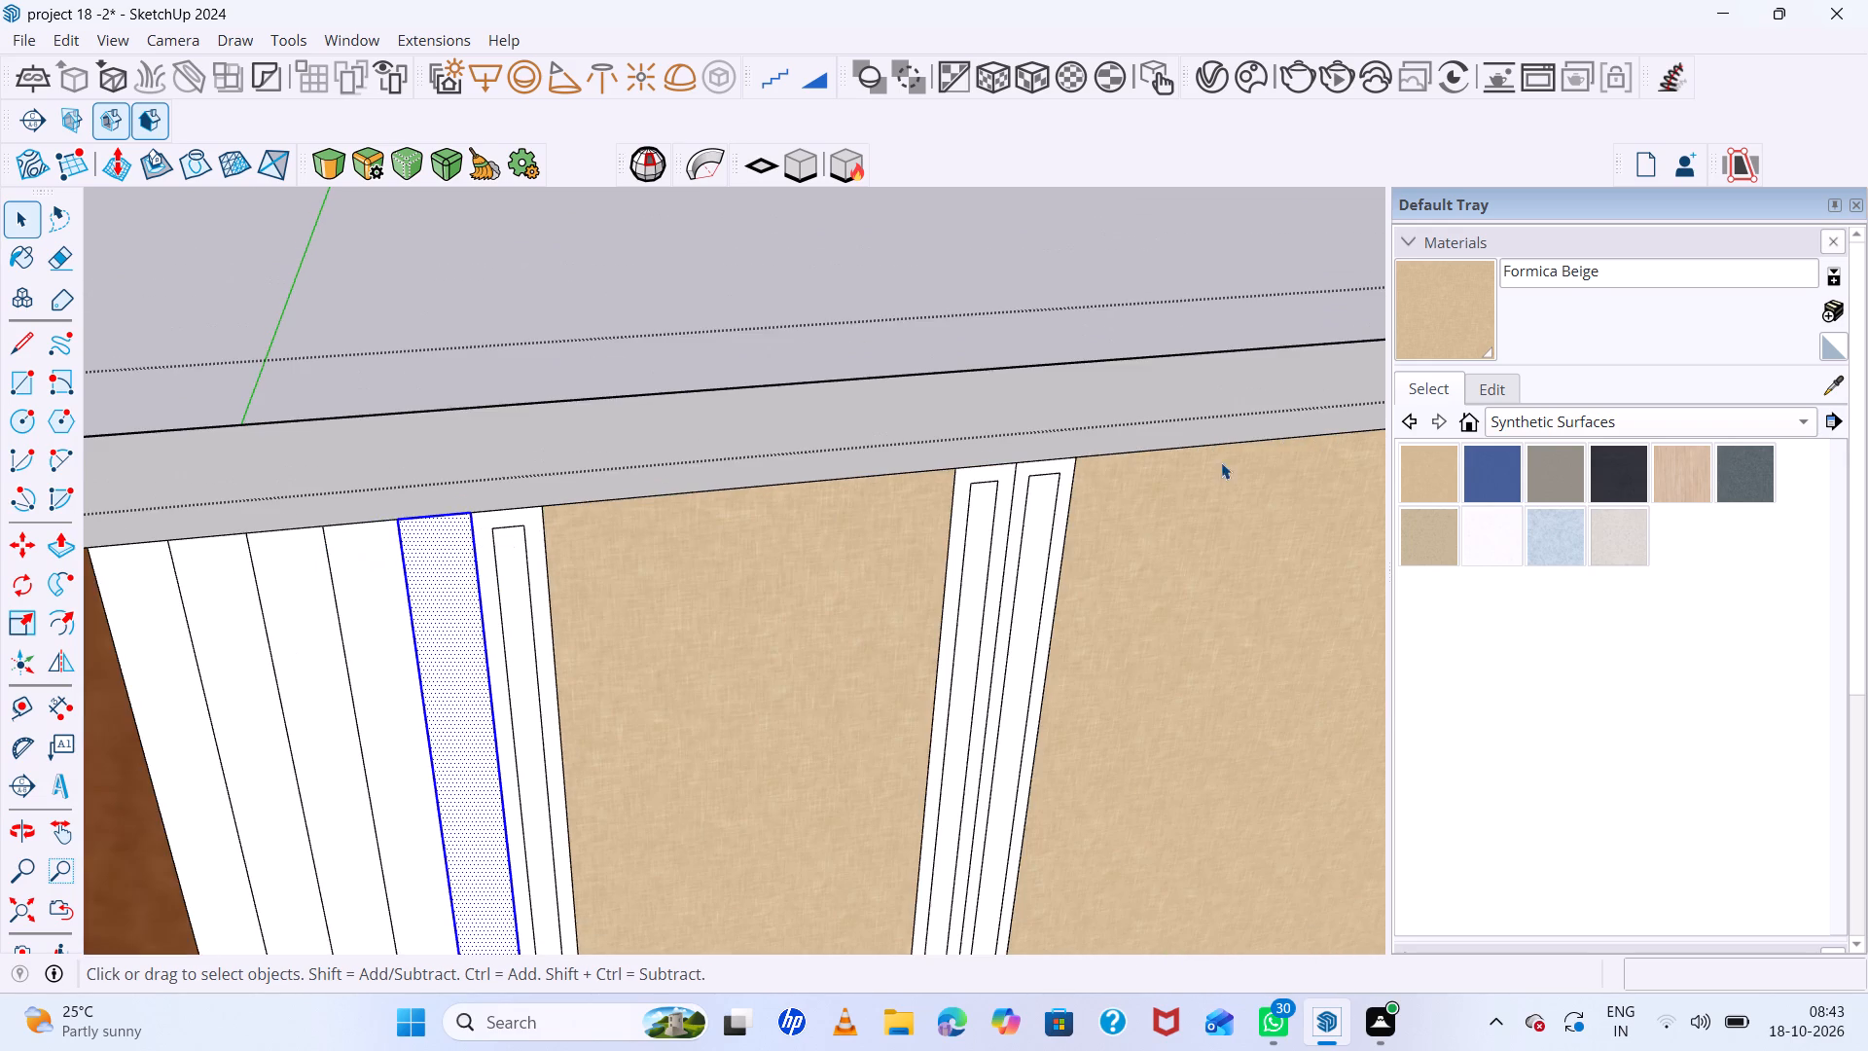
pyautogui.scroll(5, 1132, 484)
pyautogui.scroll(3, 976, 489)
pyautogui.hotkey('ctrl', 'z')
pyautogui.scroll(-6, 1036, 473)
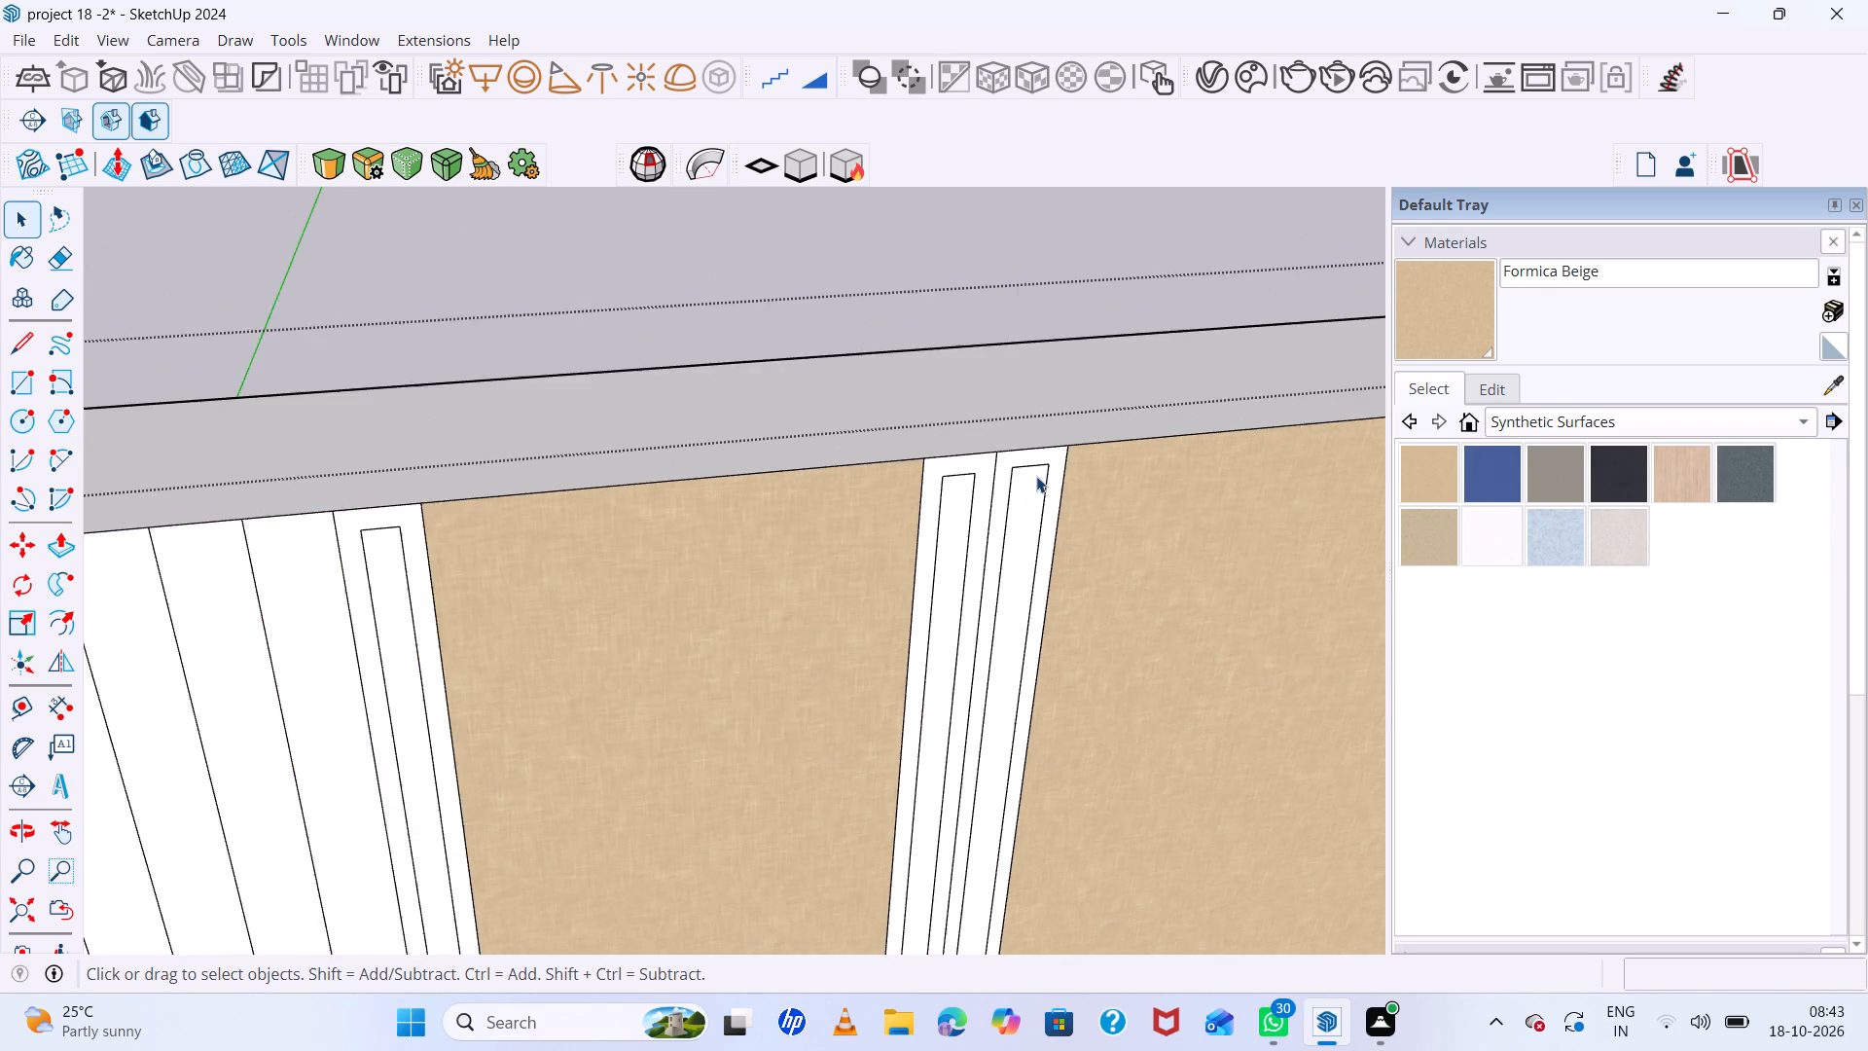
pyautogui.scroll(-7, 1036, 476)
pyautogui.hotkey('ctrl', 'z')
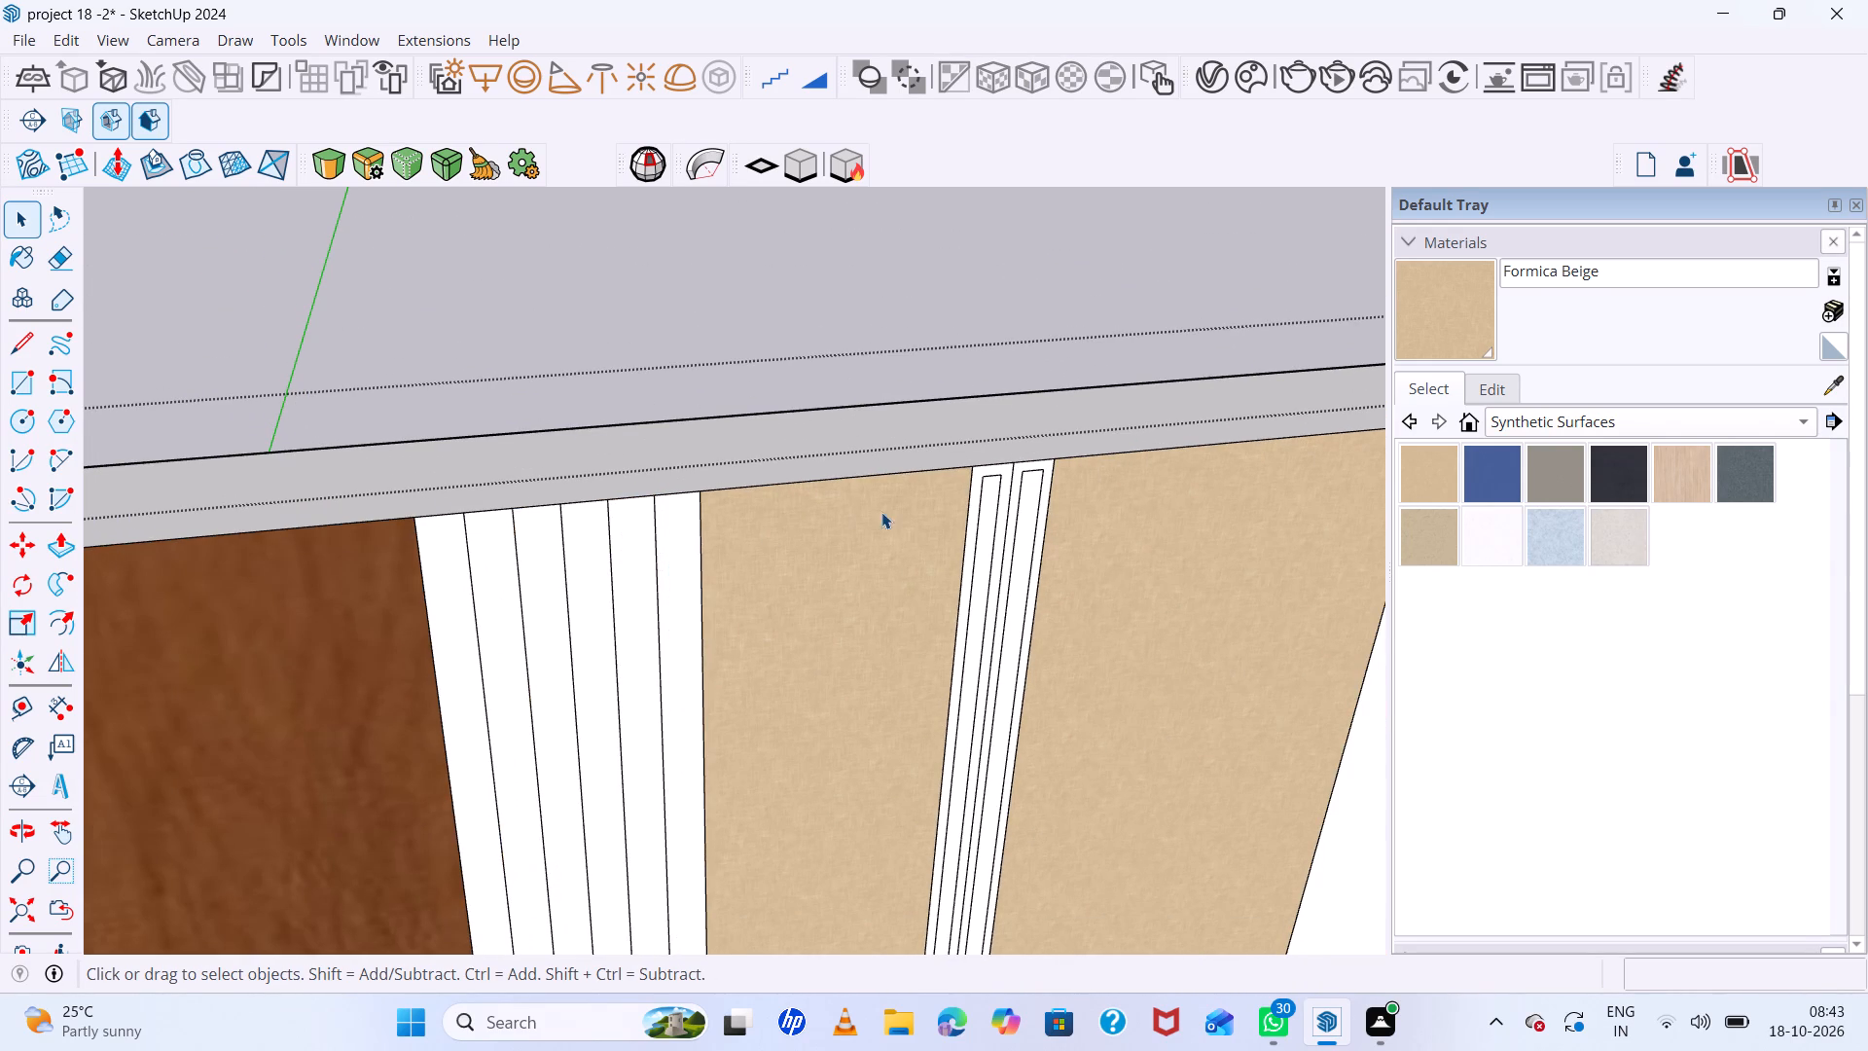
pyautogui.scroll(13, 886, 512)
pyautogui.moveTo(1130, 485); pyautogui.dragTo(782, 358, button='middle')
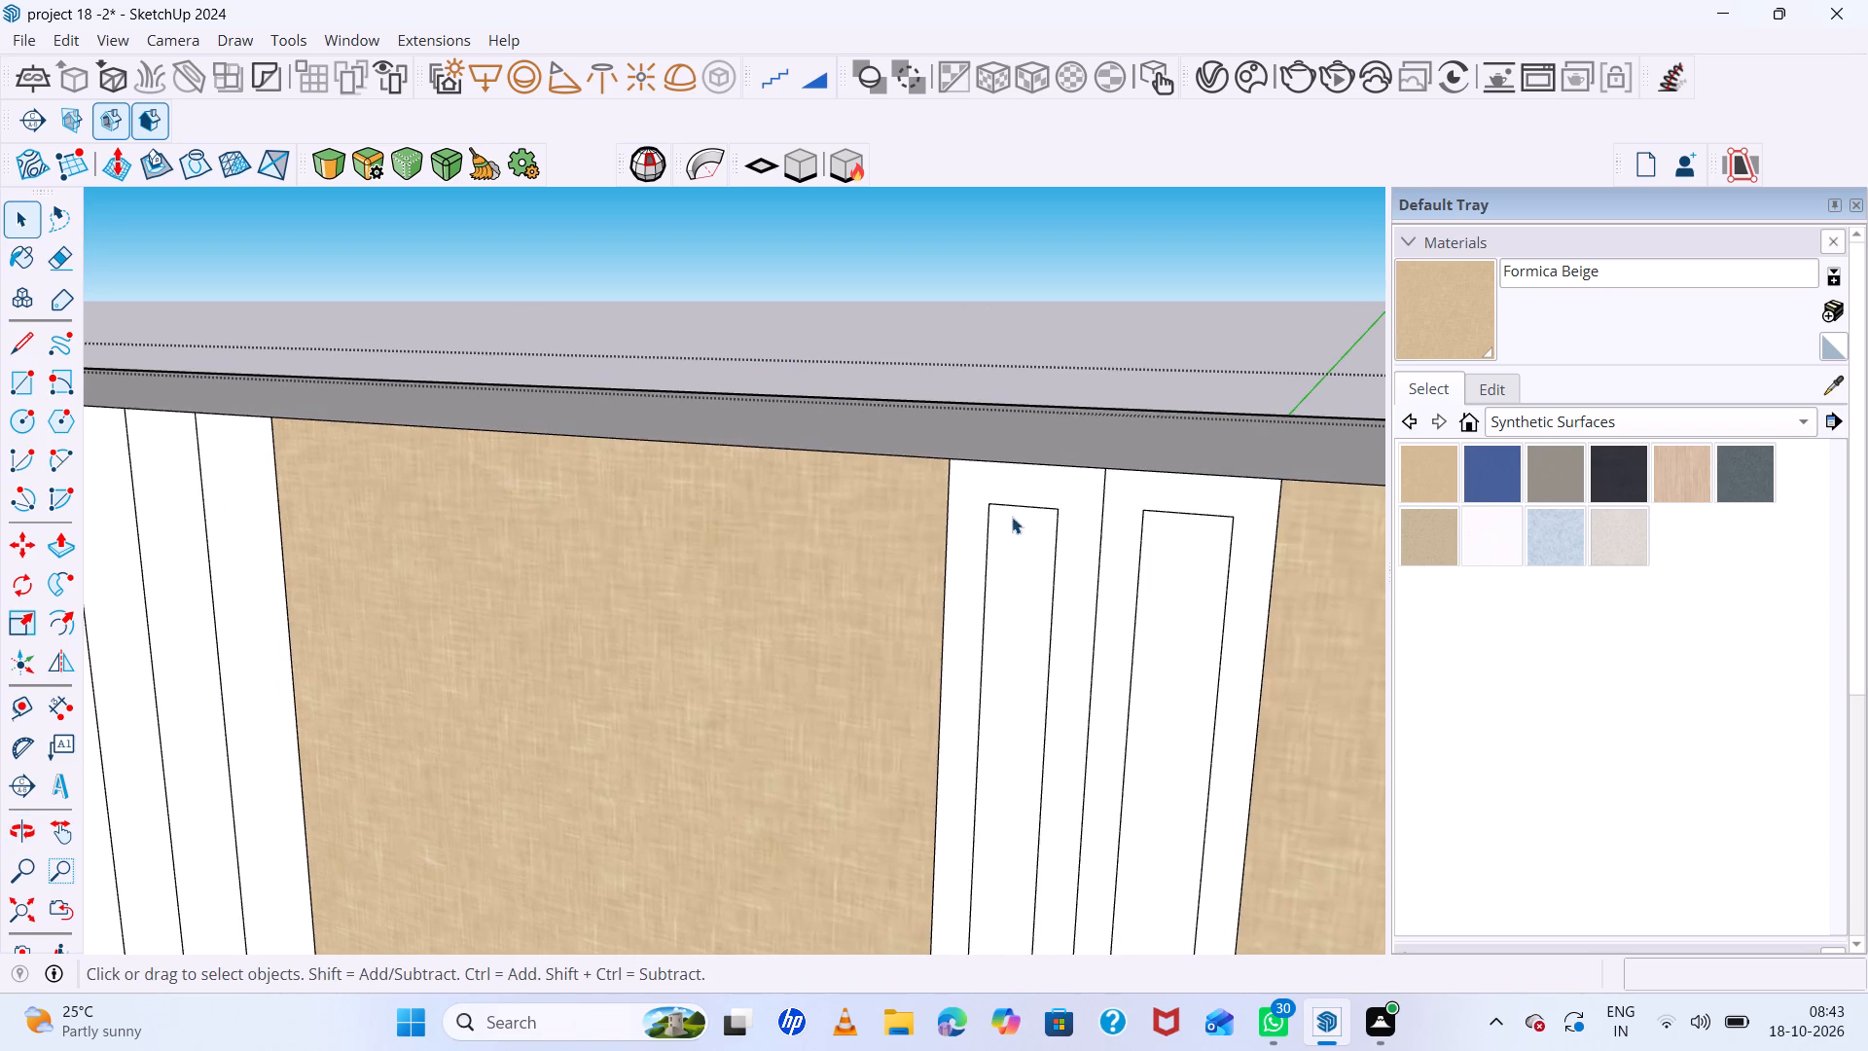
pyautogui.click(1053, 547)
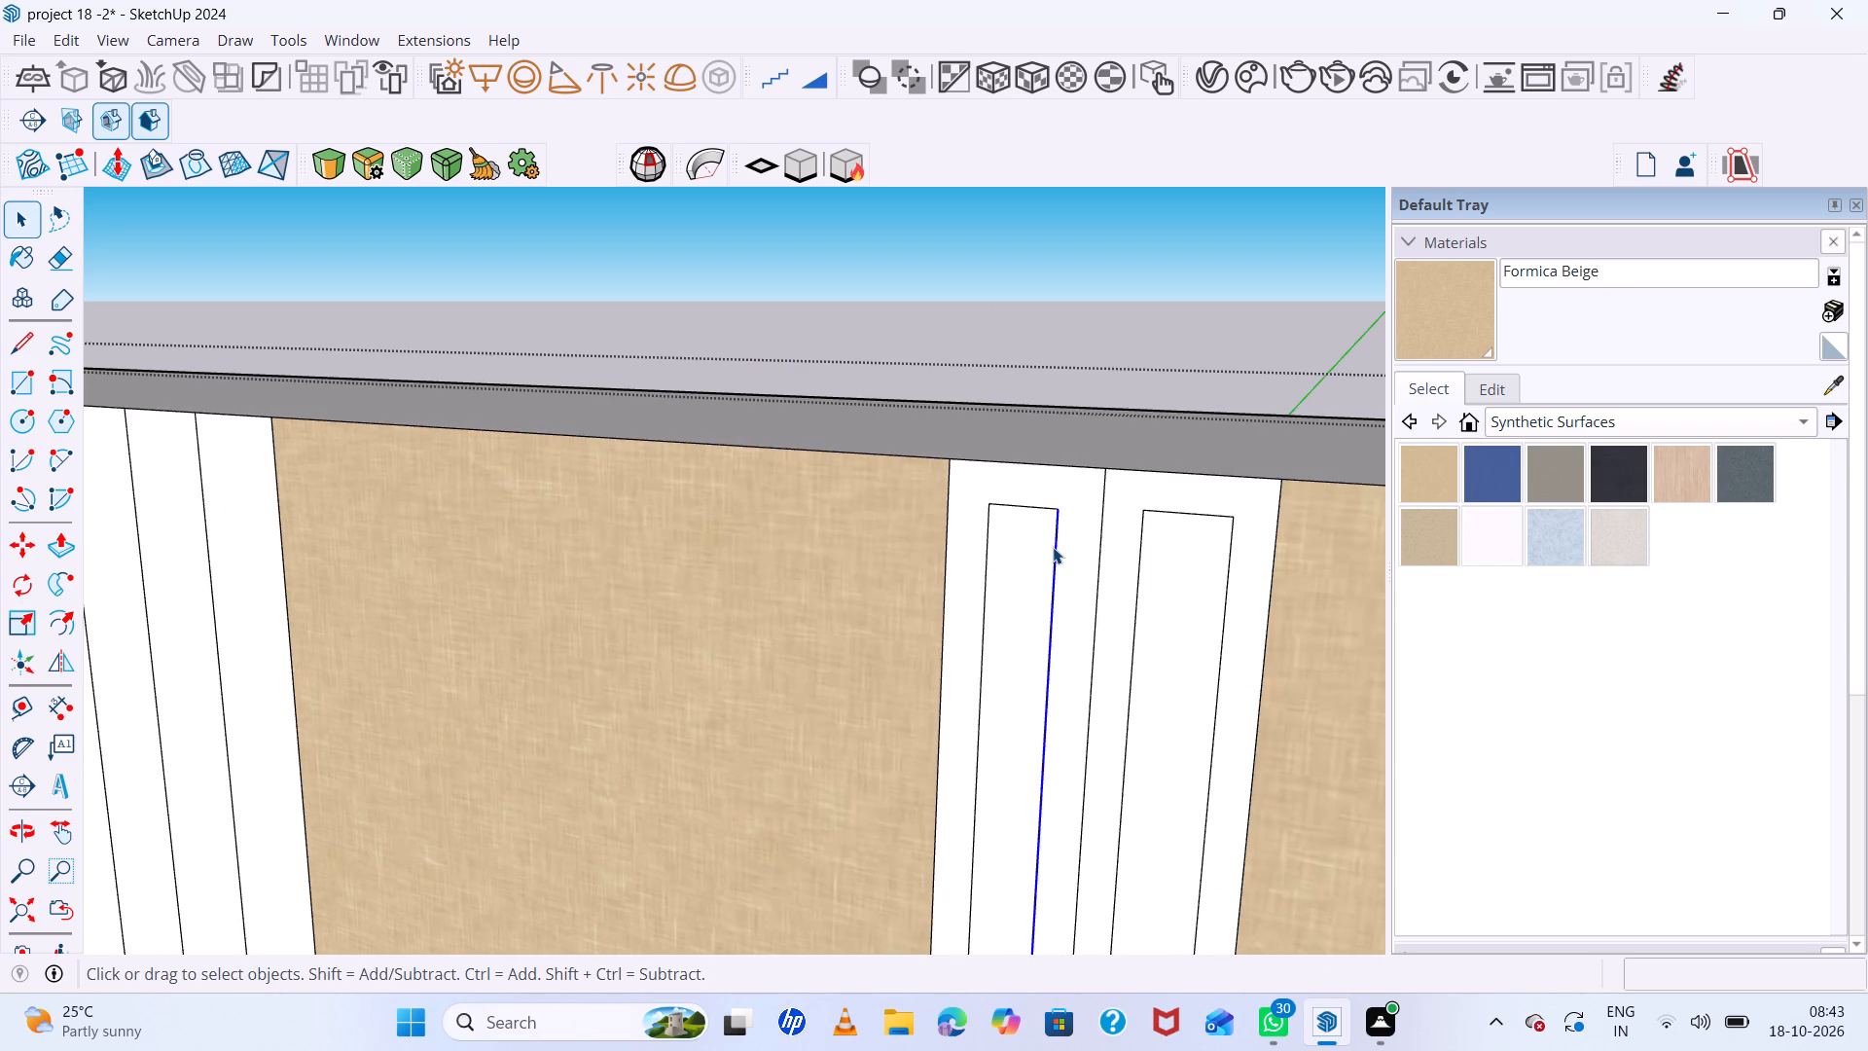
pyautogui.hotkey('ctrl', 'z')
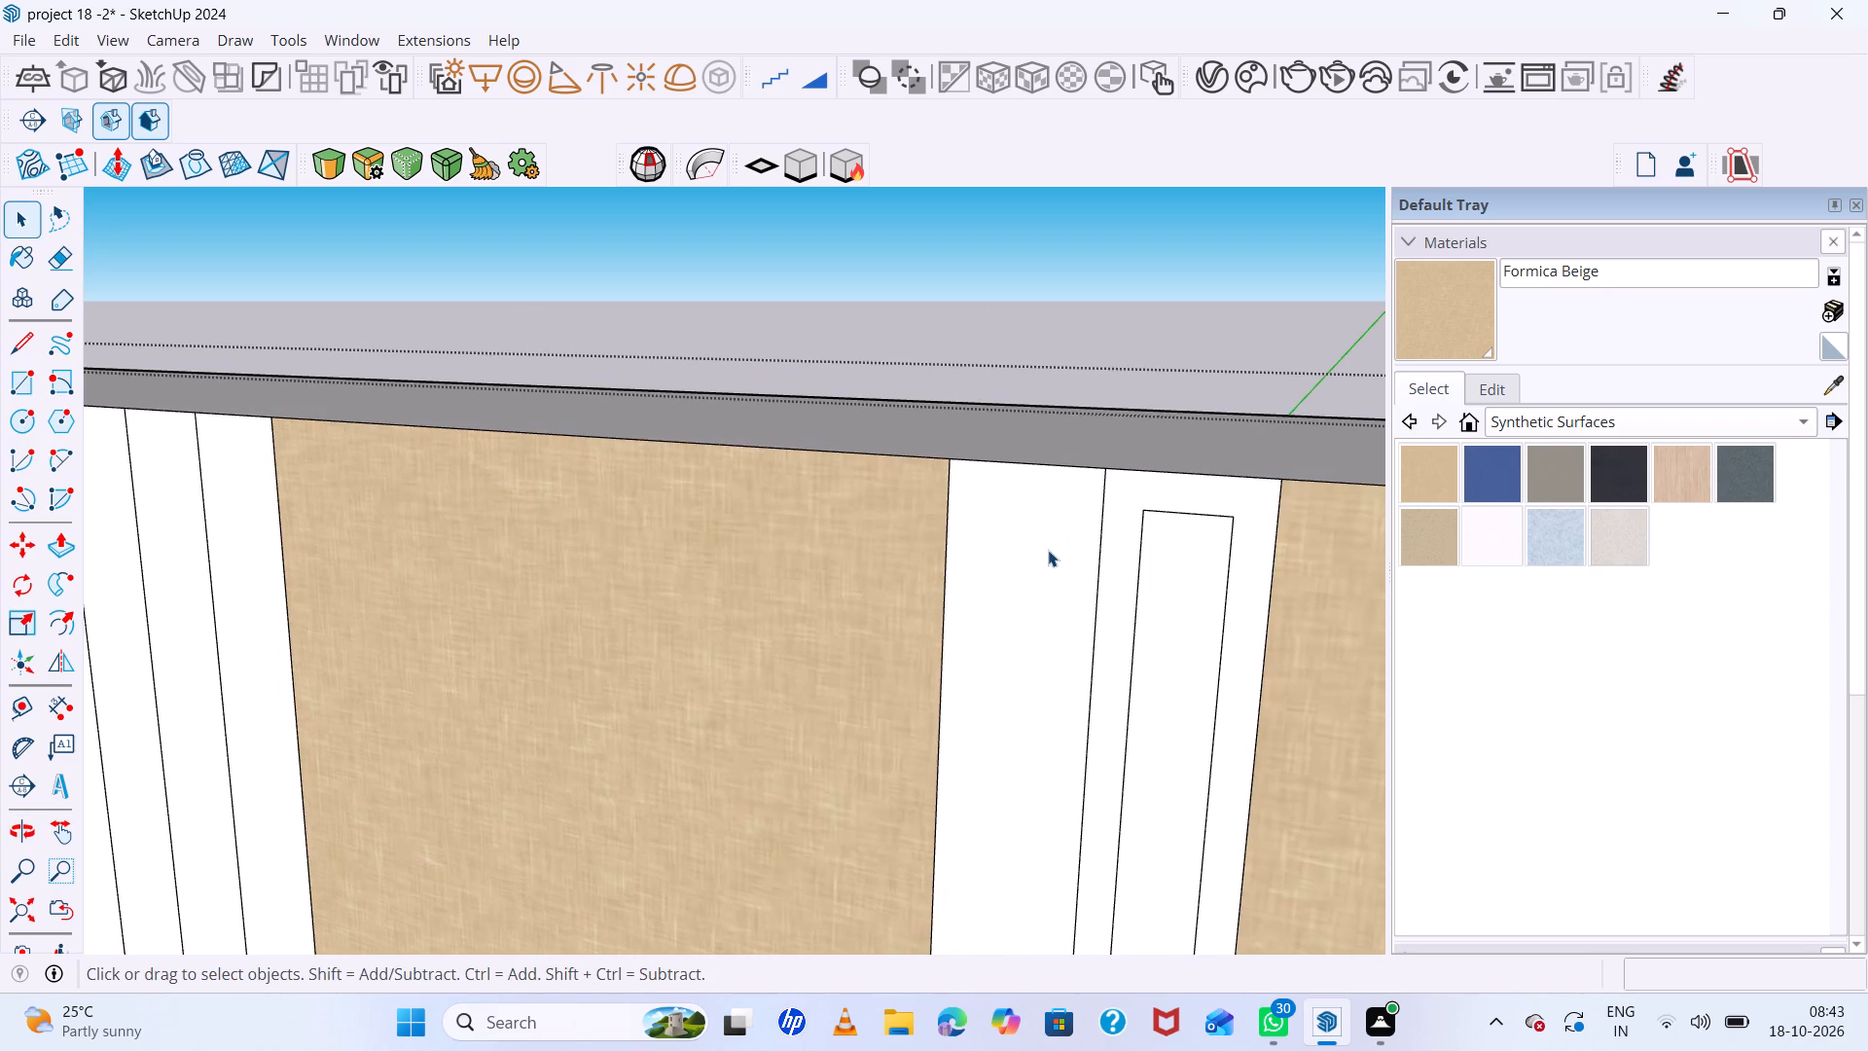
# Offset the outline of the narrow pair's strip nearer the wood veneer panel inward by 0.5".
pyautogui.press('f')
pyautogui.click(1034, 470)
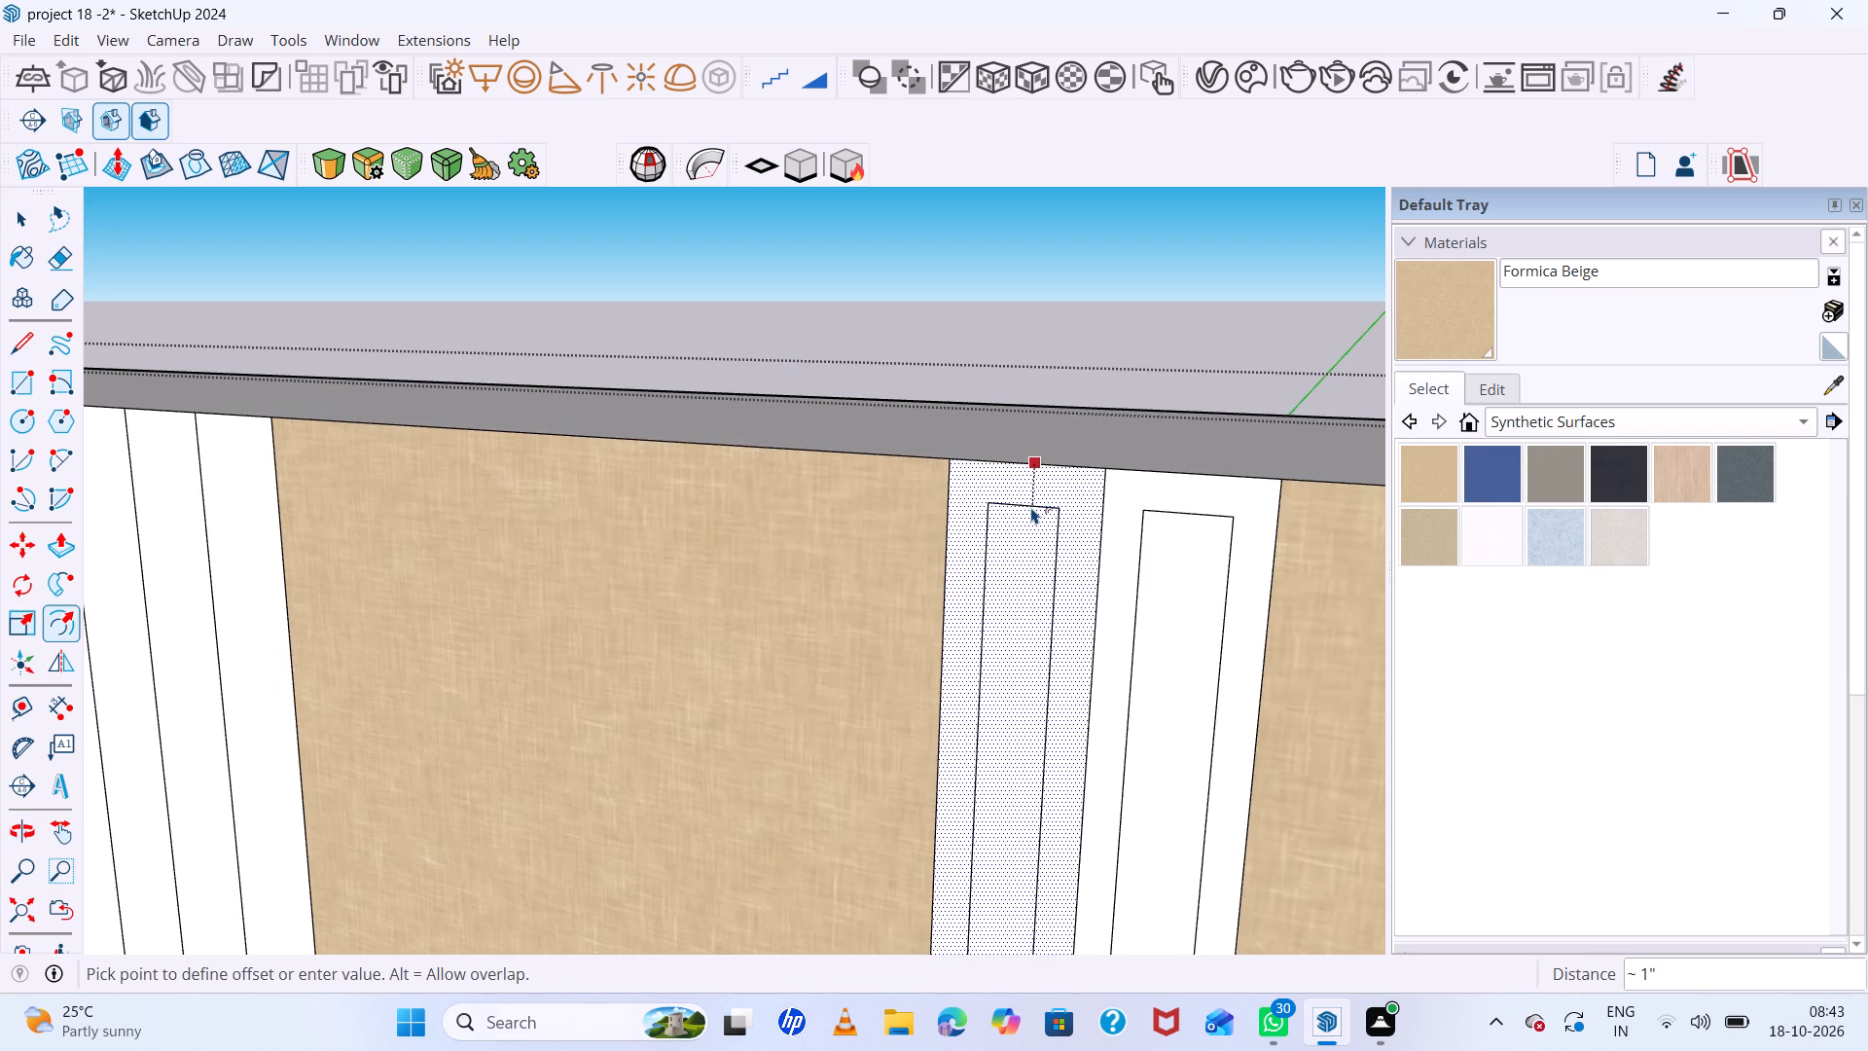
pyautogui.write('.5')
pyautogui.press('Return')
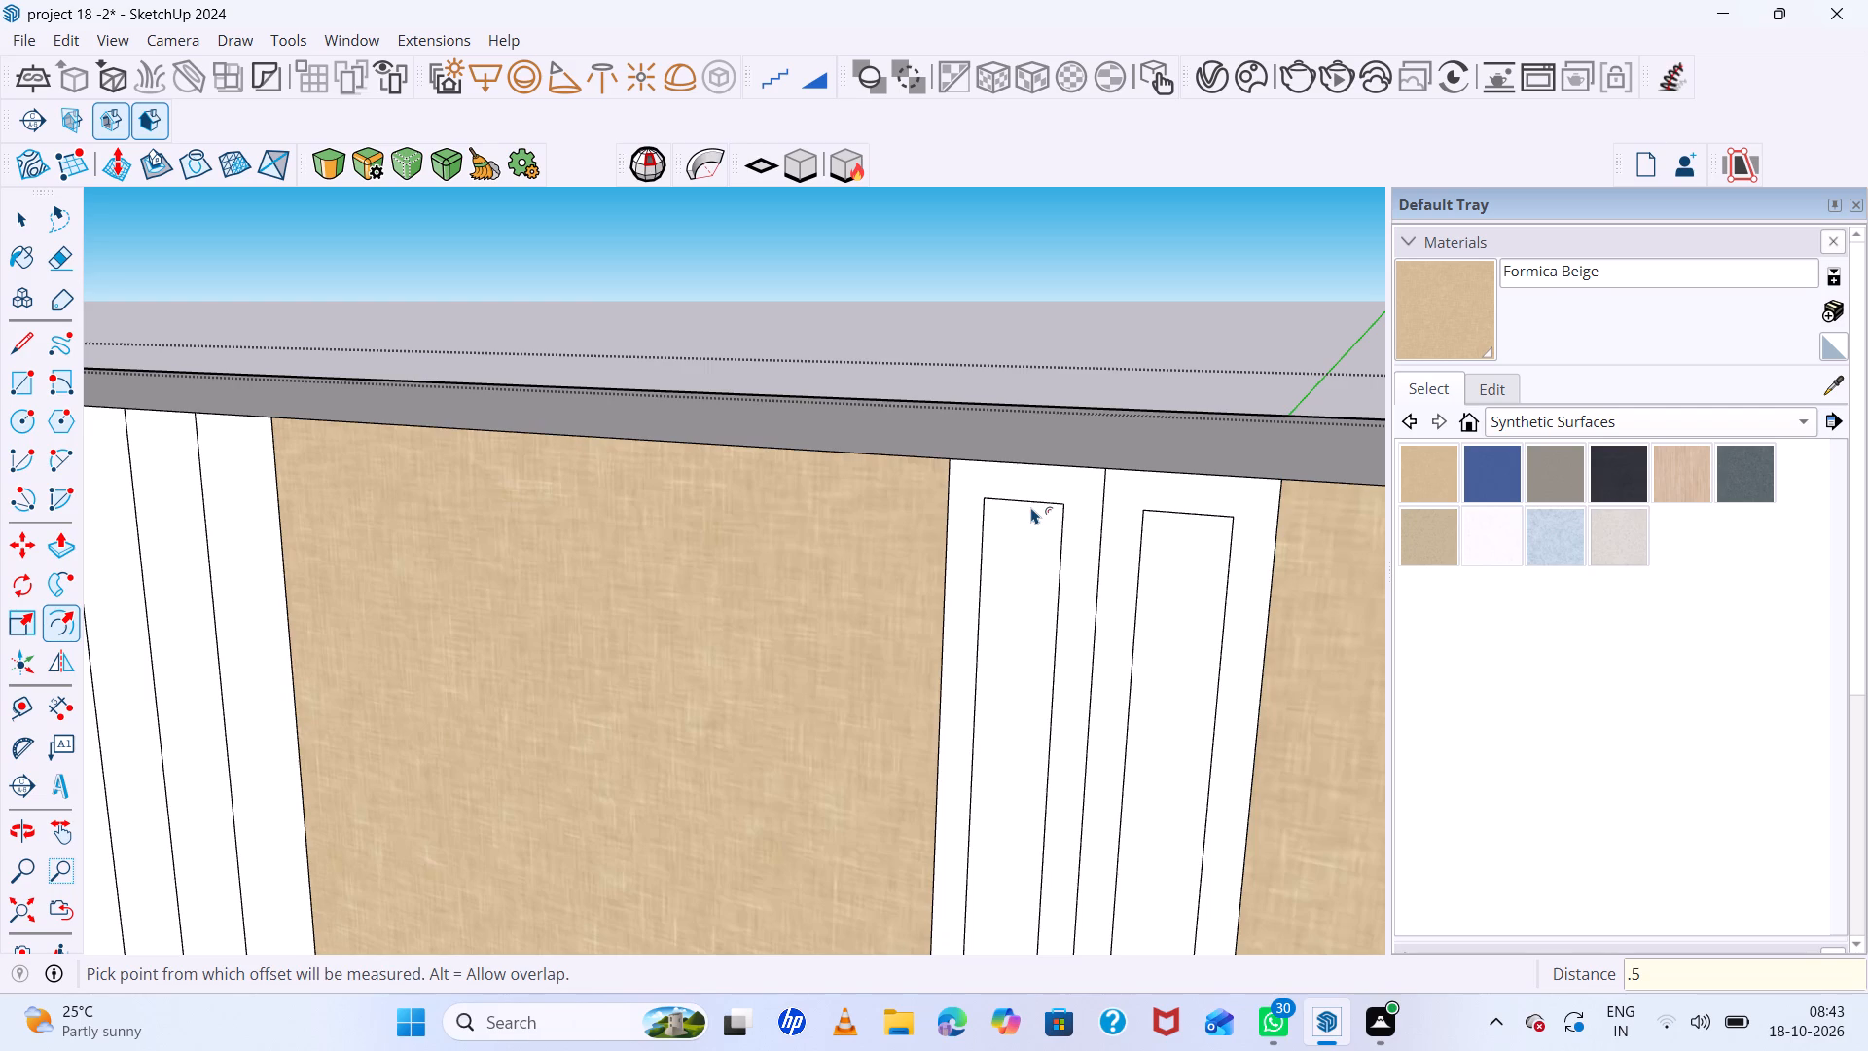
pyautogui.scroll(-13, 1121, 574)
# Offset the outline of the strip adjoining the beige panel in the six-strip set inward by 0.5".
pyautogui.press('space')
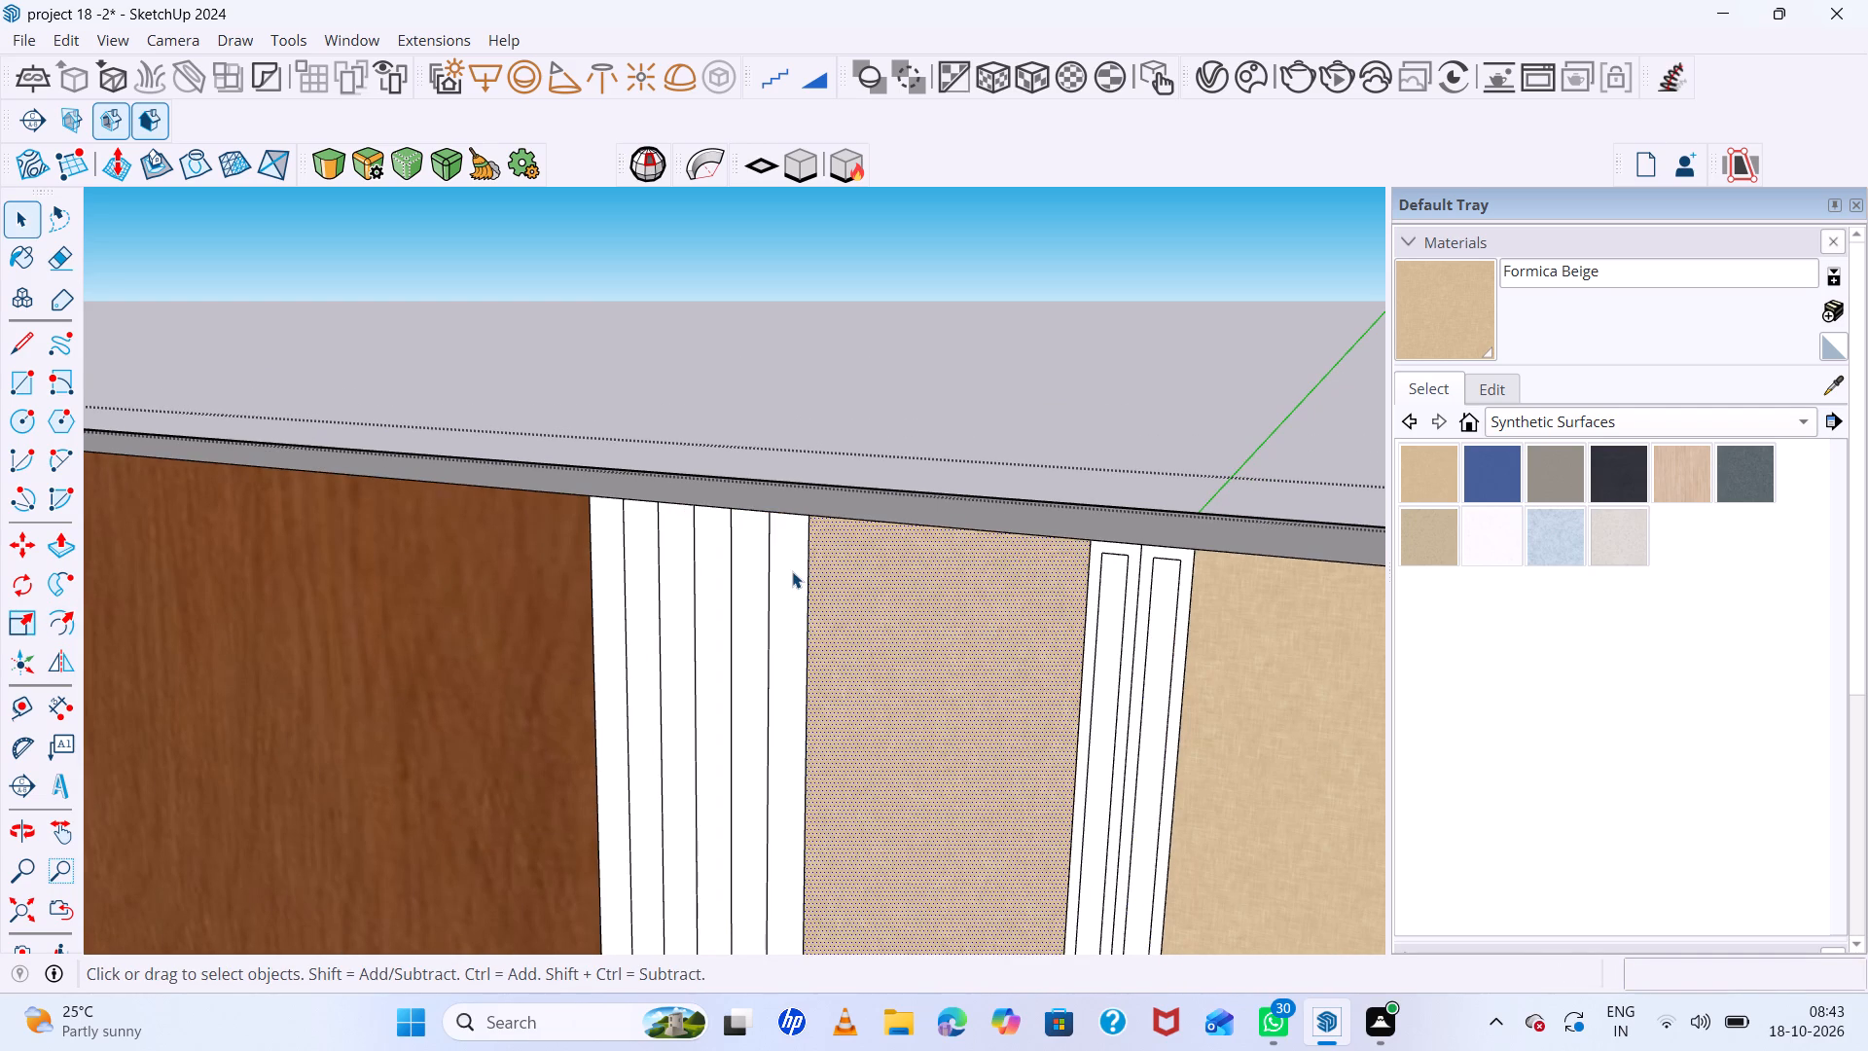
pyautogui.click(792, 571)
pyautogui.press('f')
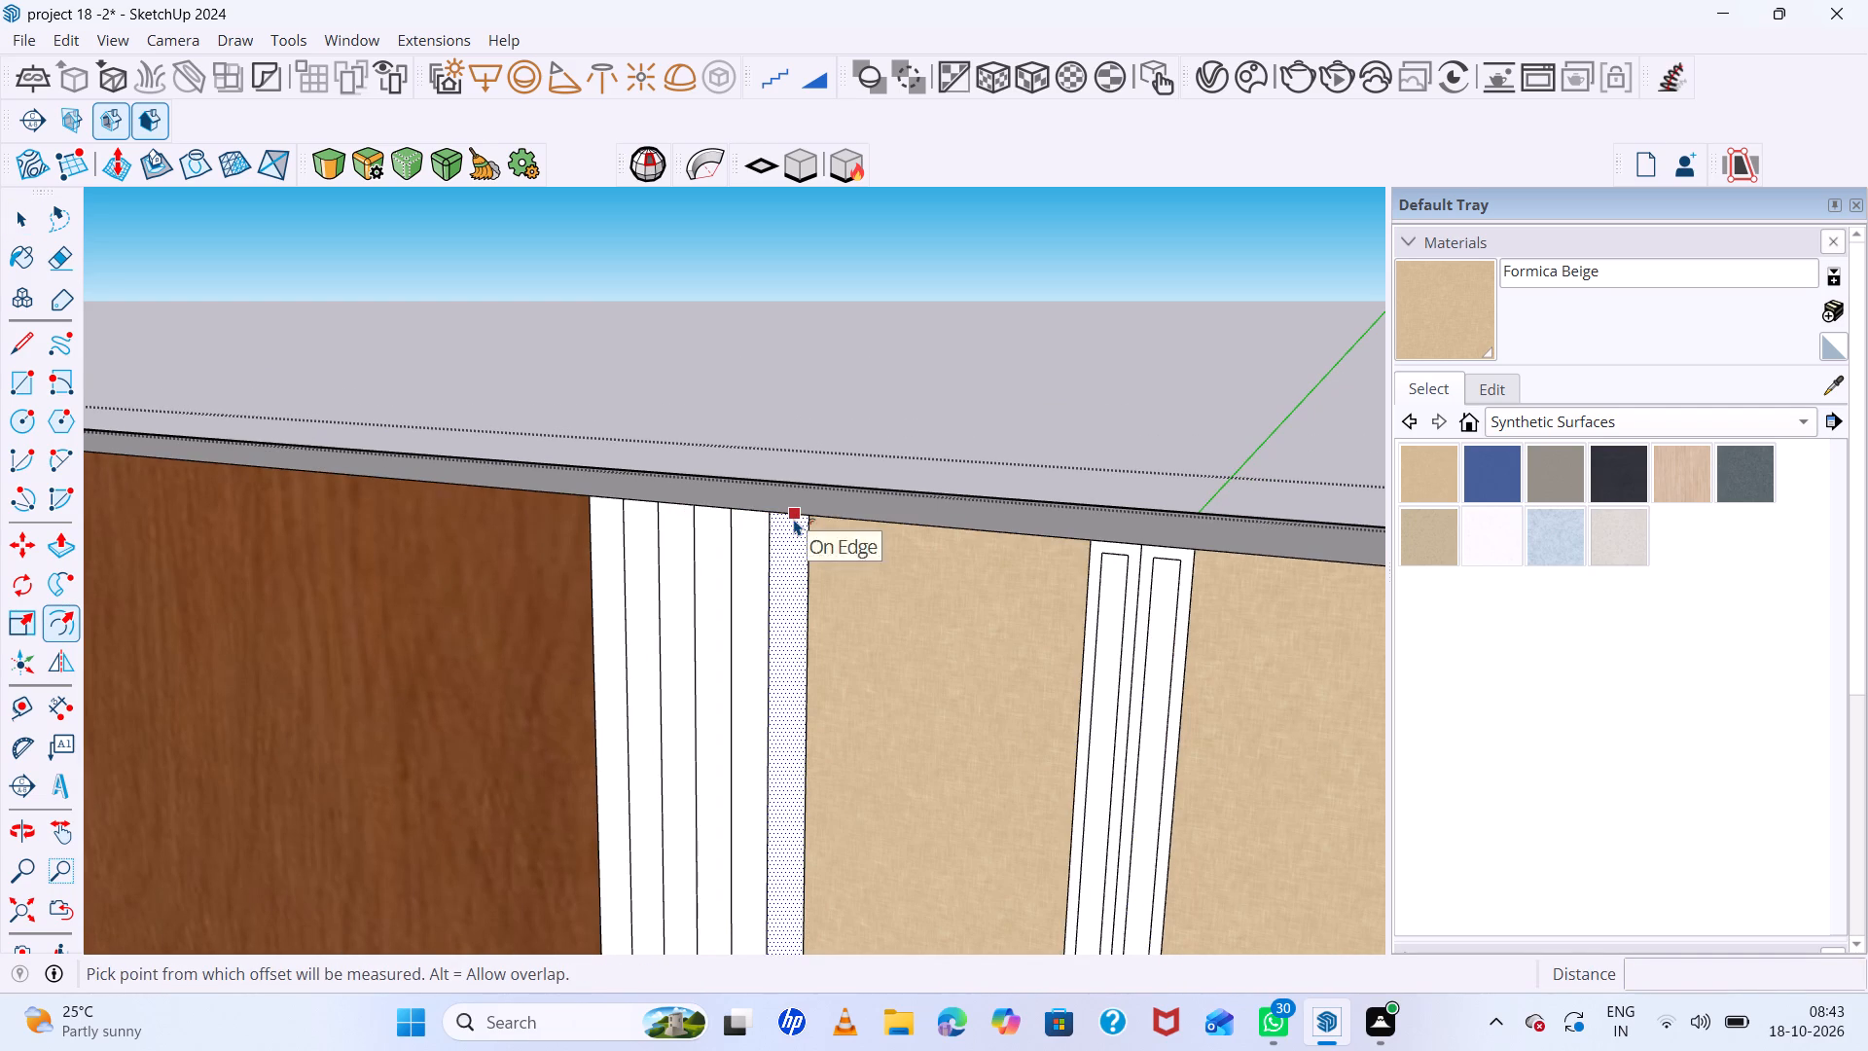
pyautogui.click(794, 519)
pyautogui.write('.5')
pyautogui.press('Return')
pyautogui.press('space')
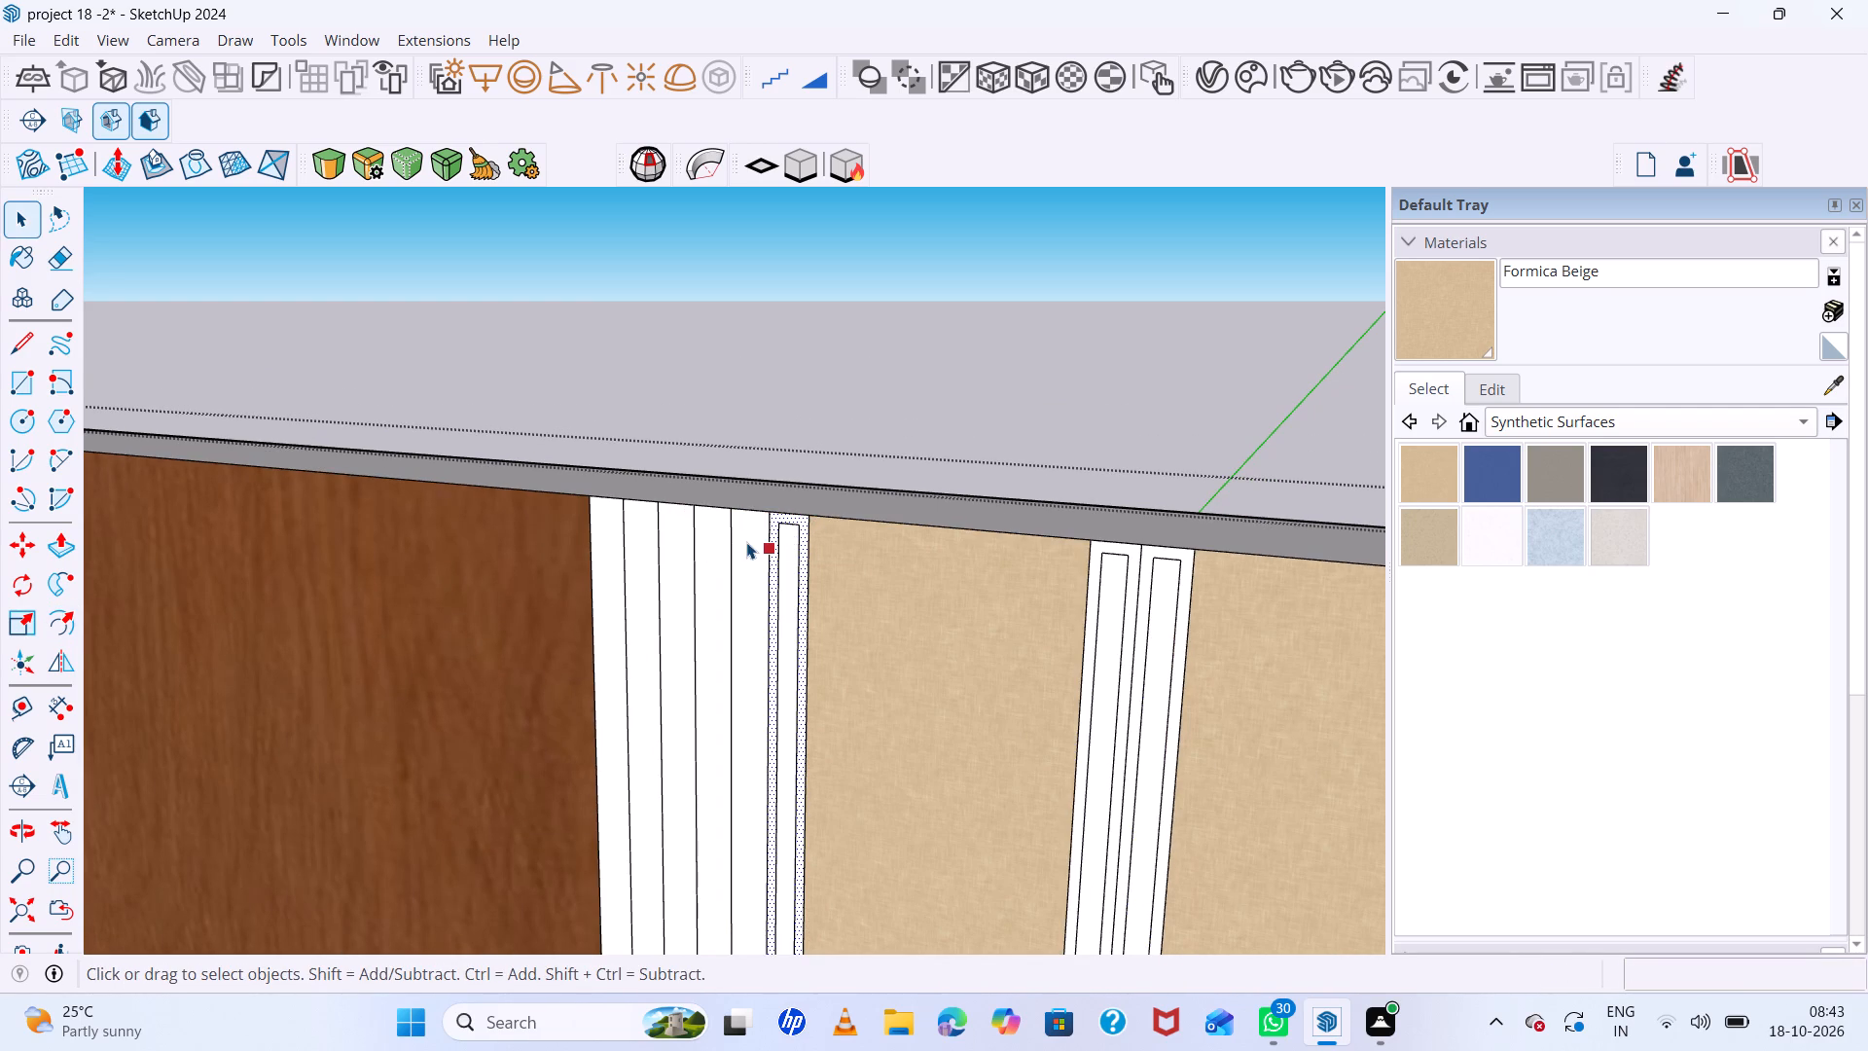
# Offset the outline of the second strip from the beige panel in the six-strip set inward by 0.5".
pyautogui.doubleClick(746, 542)
pyautogui.press('f')
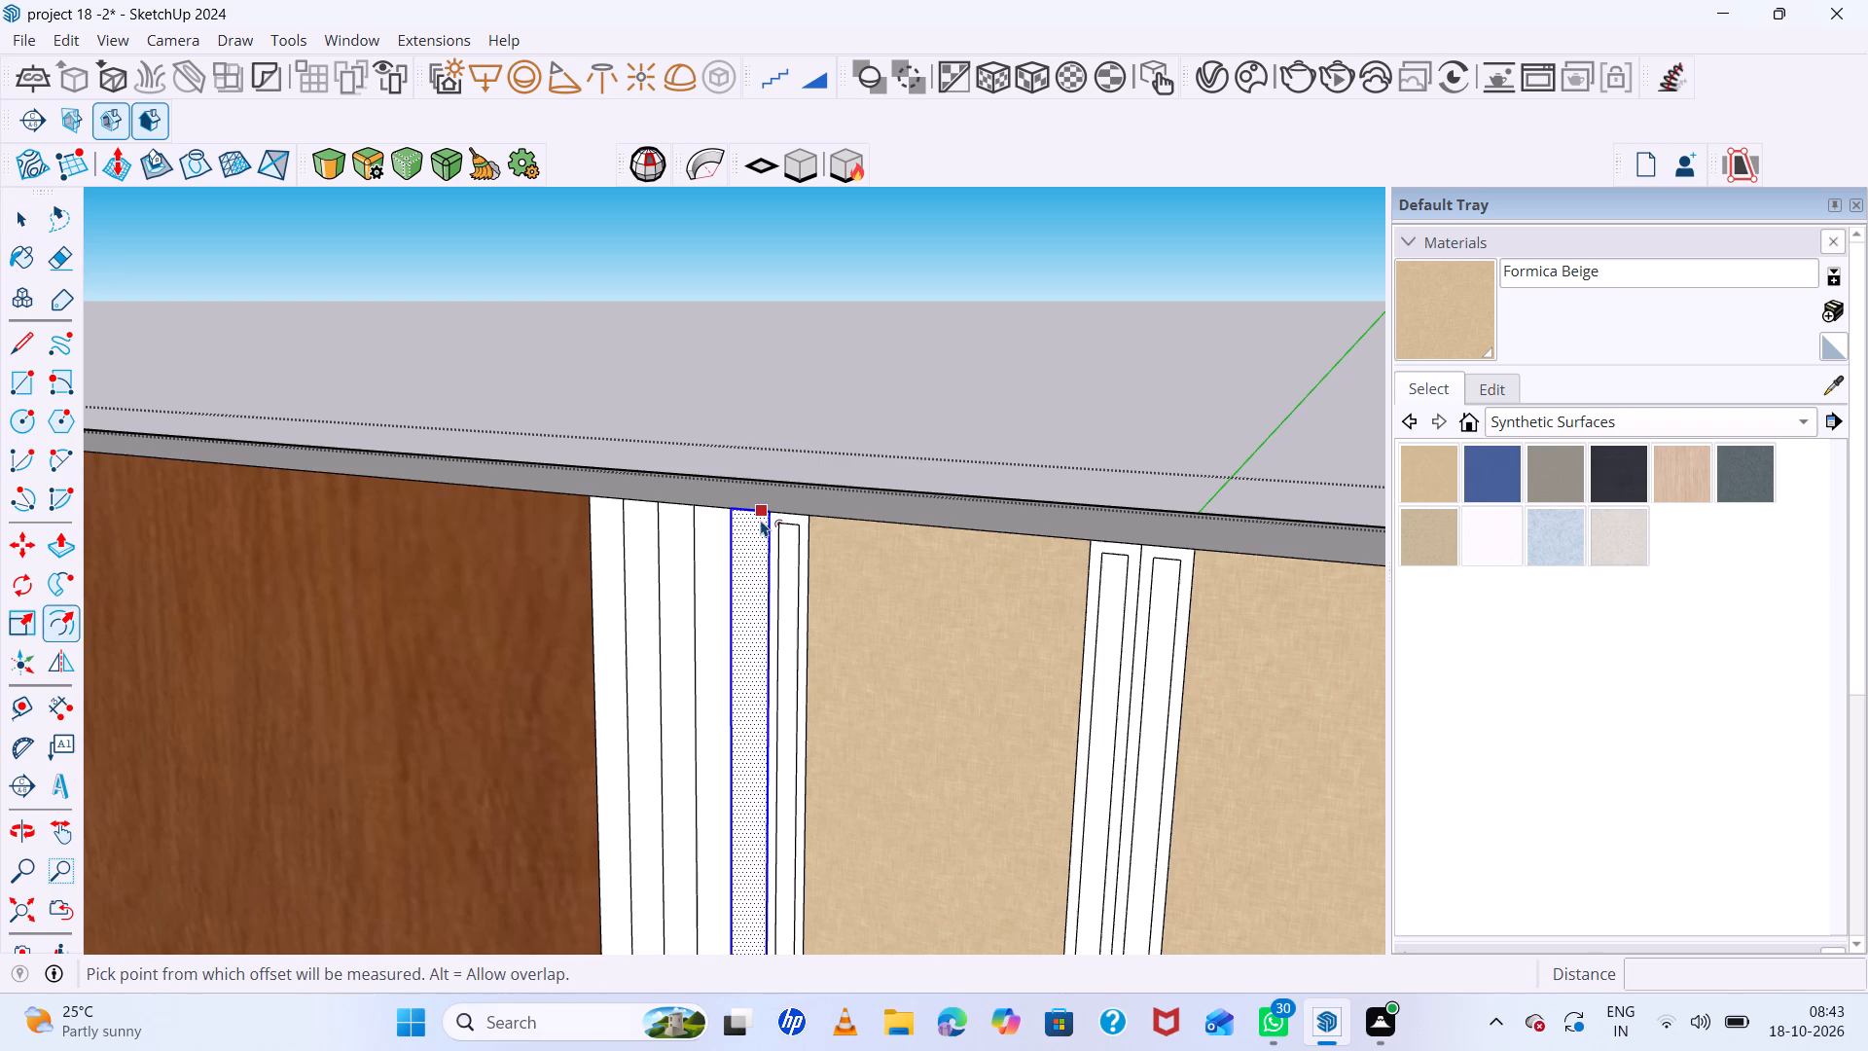
pyautogui.click(756, 519)
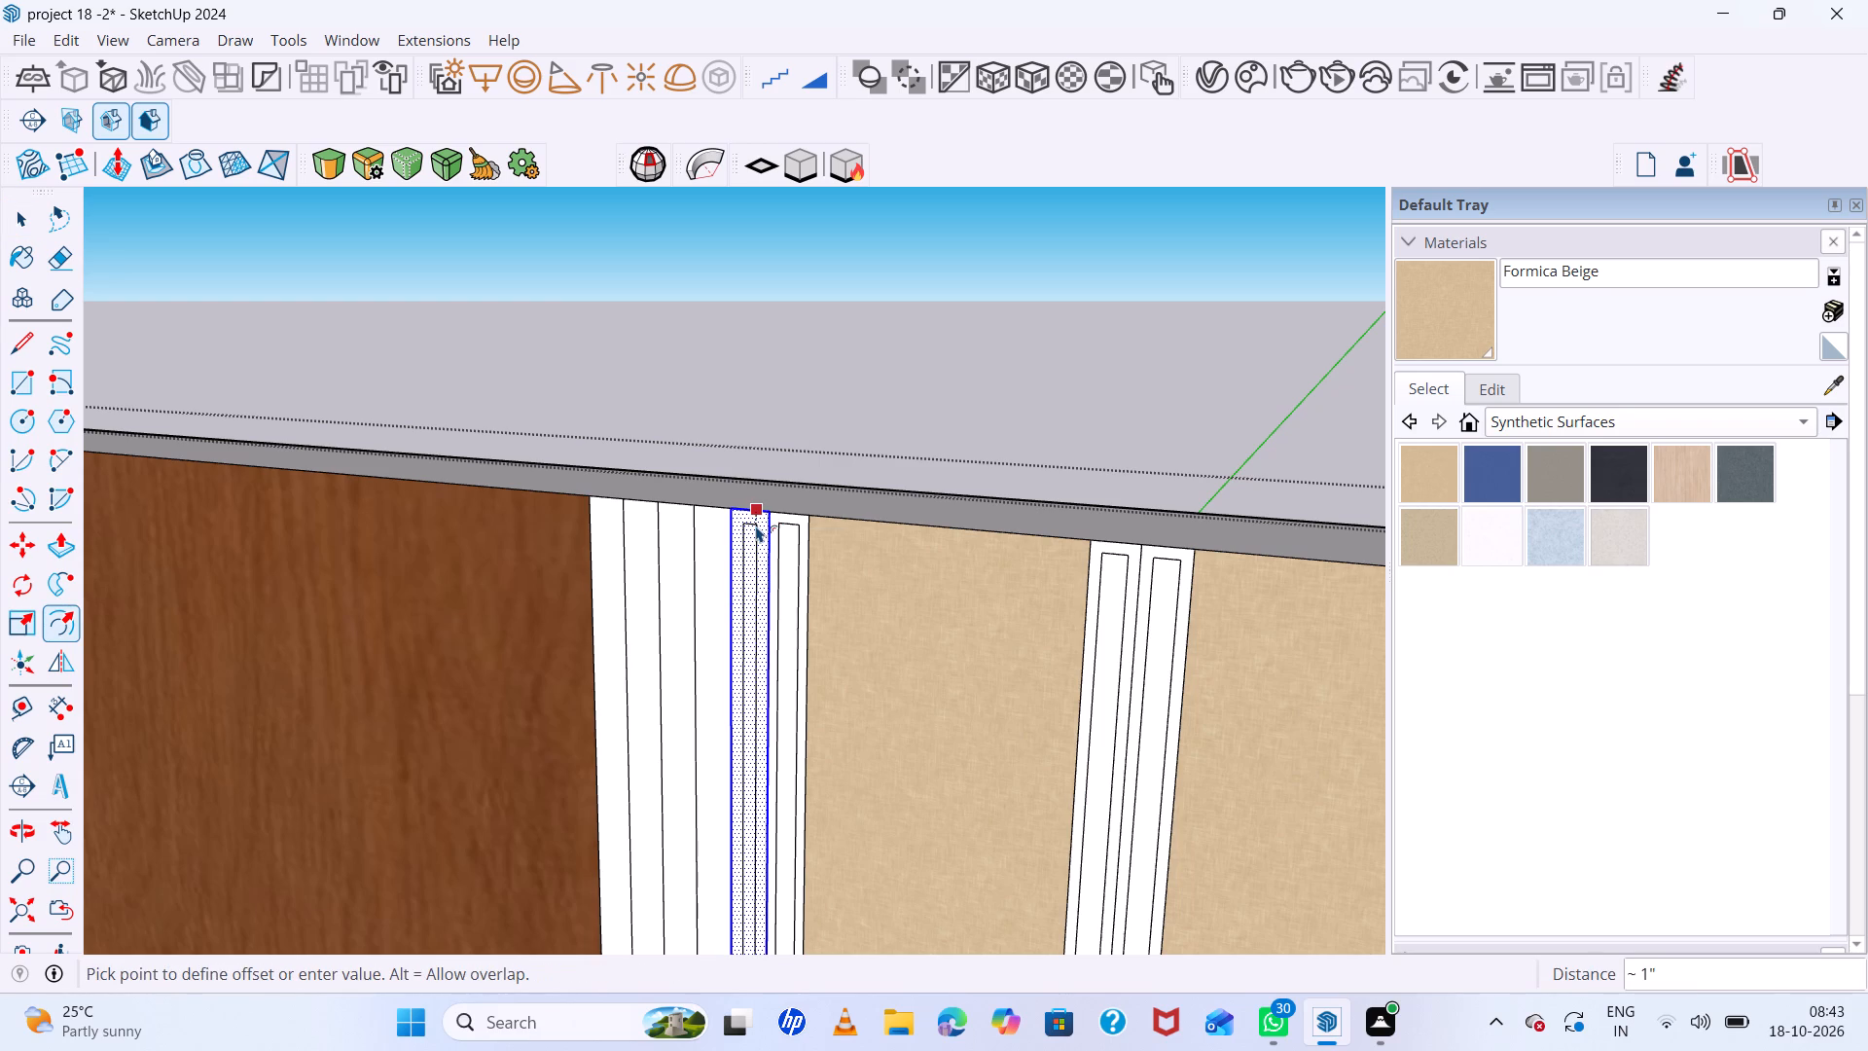
pyautogui.write('.5')
pyautogui.press('Return')
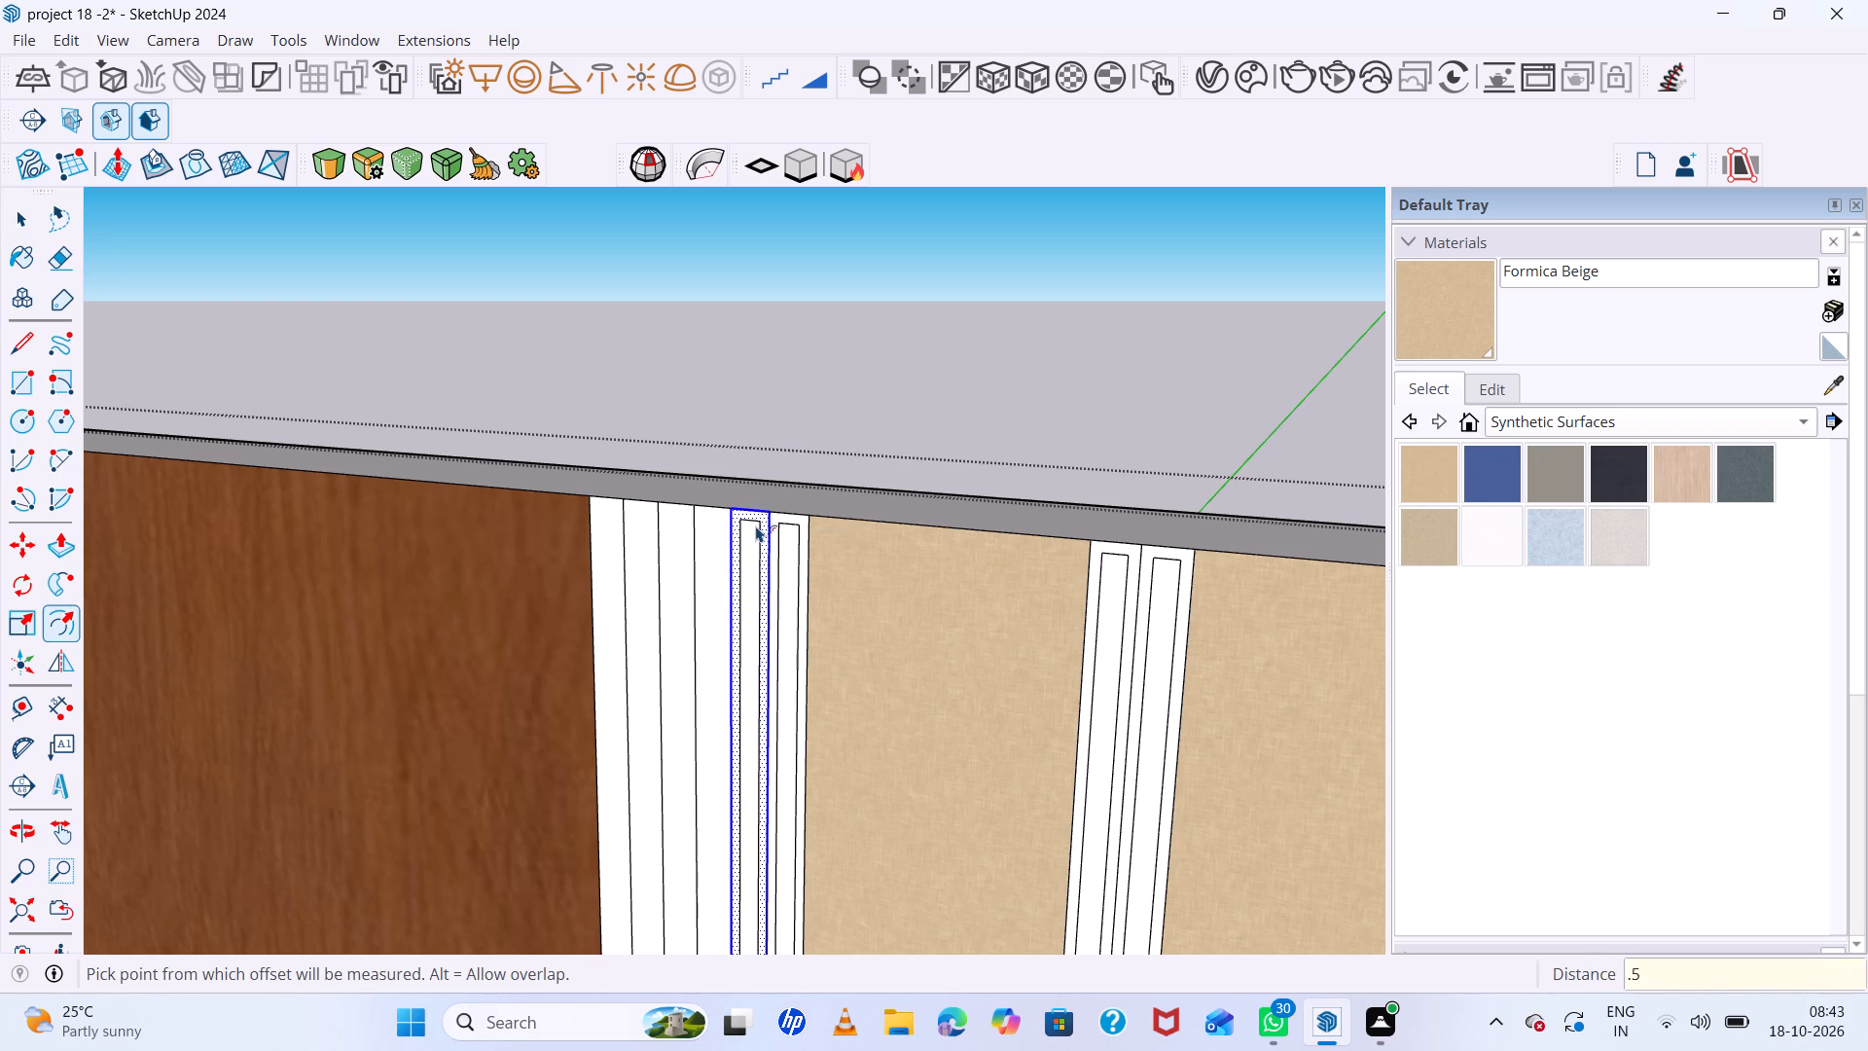
pyautogui.press('space')
pyautogui.click(941, 371)
# Offset the outline of the third strip from the beige panel in the six-strip set inward by 0.5".
pyautogui.scroll(5, 770, 509)
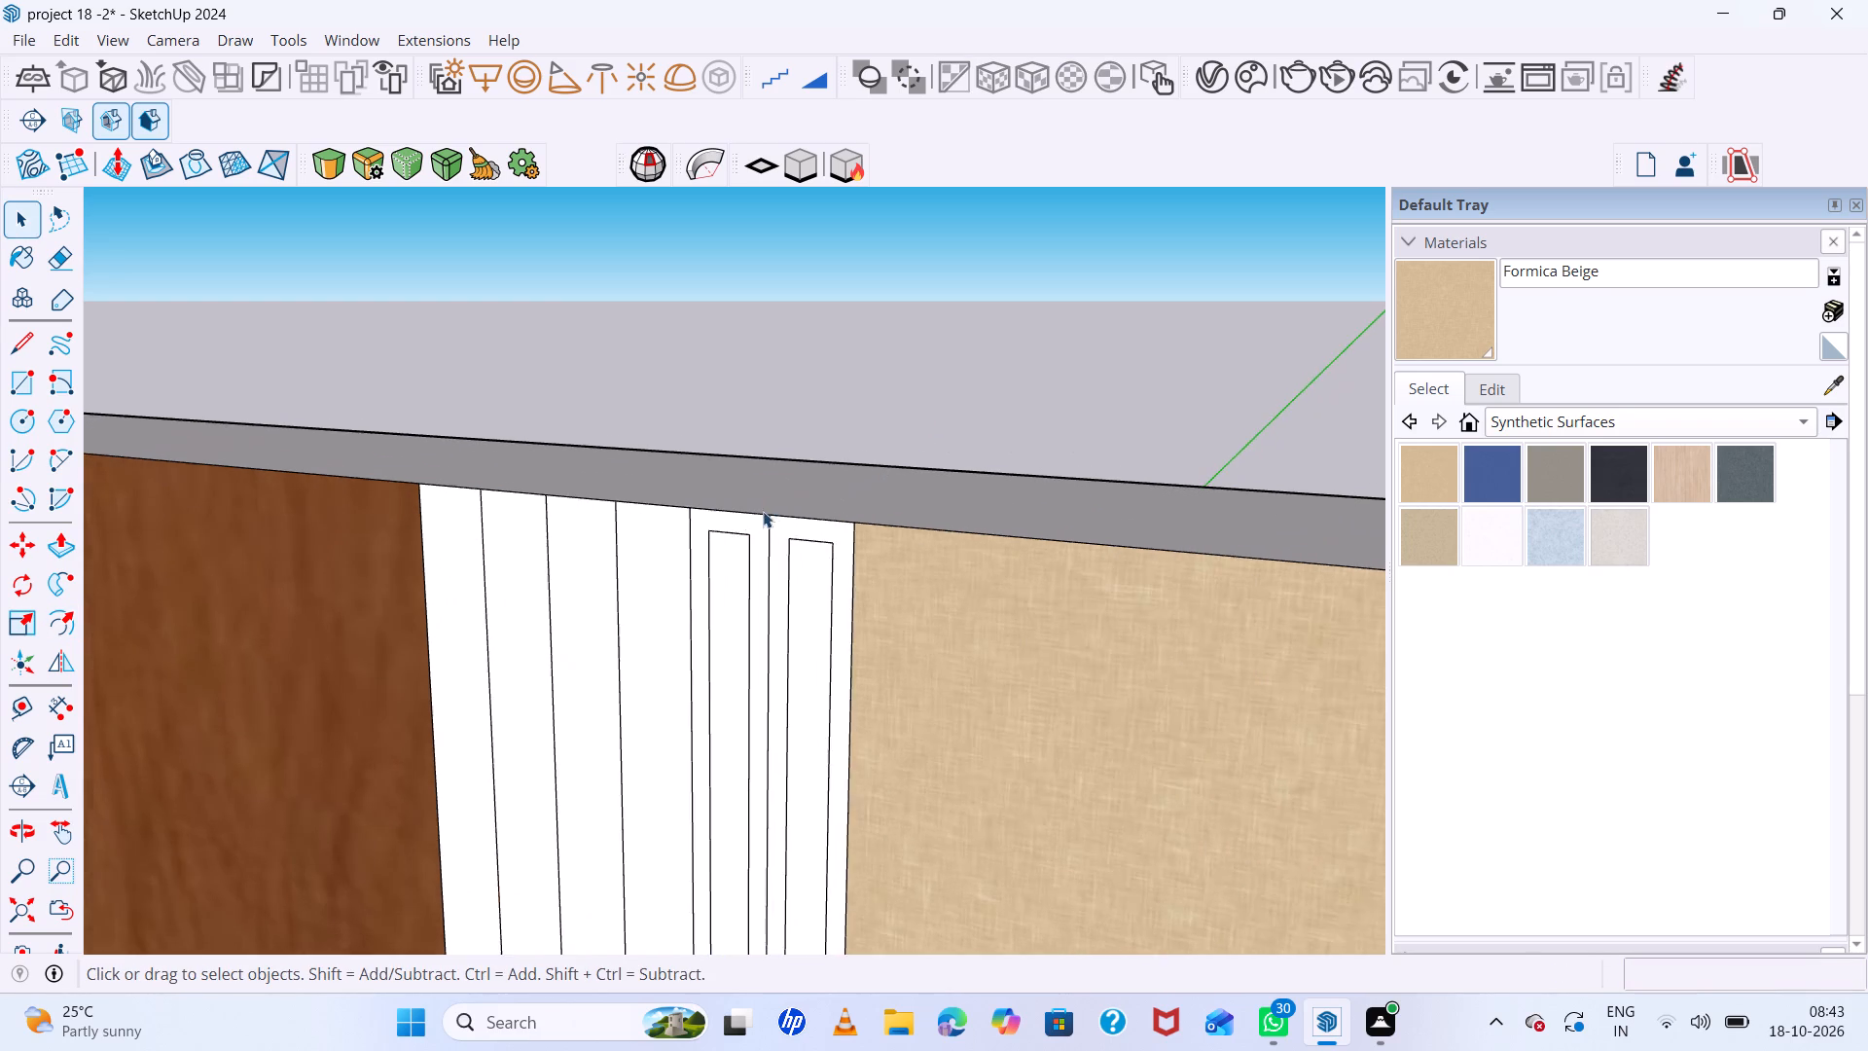
pyautogui.scroll(7, 763, 511)
pyautogui.moveTo(675, 563); pyautogui.dragTo(979, 662, button='middle')
pyautogui.click(633, 589)
pyautogui.scroll(-6, 695, 604)
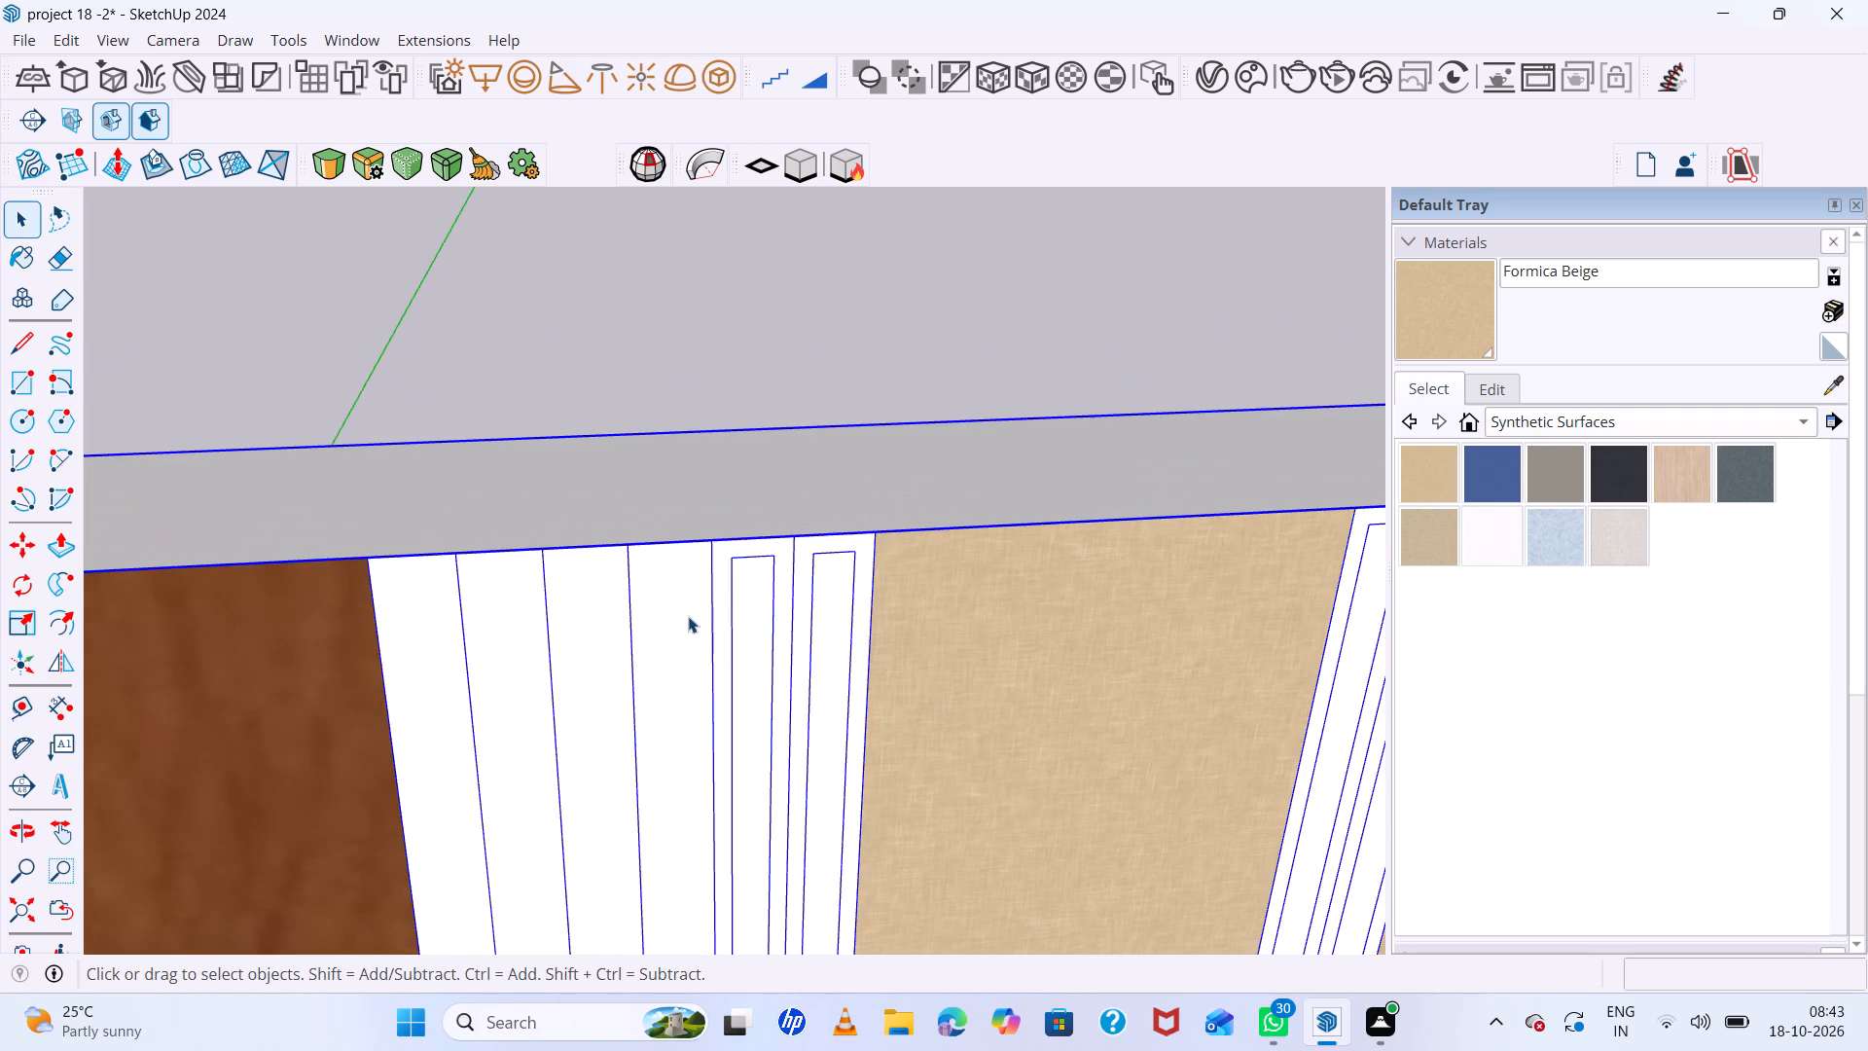
pyautogui.doubleClick(688, 616)
pyautogui.scroll(-6, 688, 619)
pyautogui.click(687, 622)
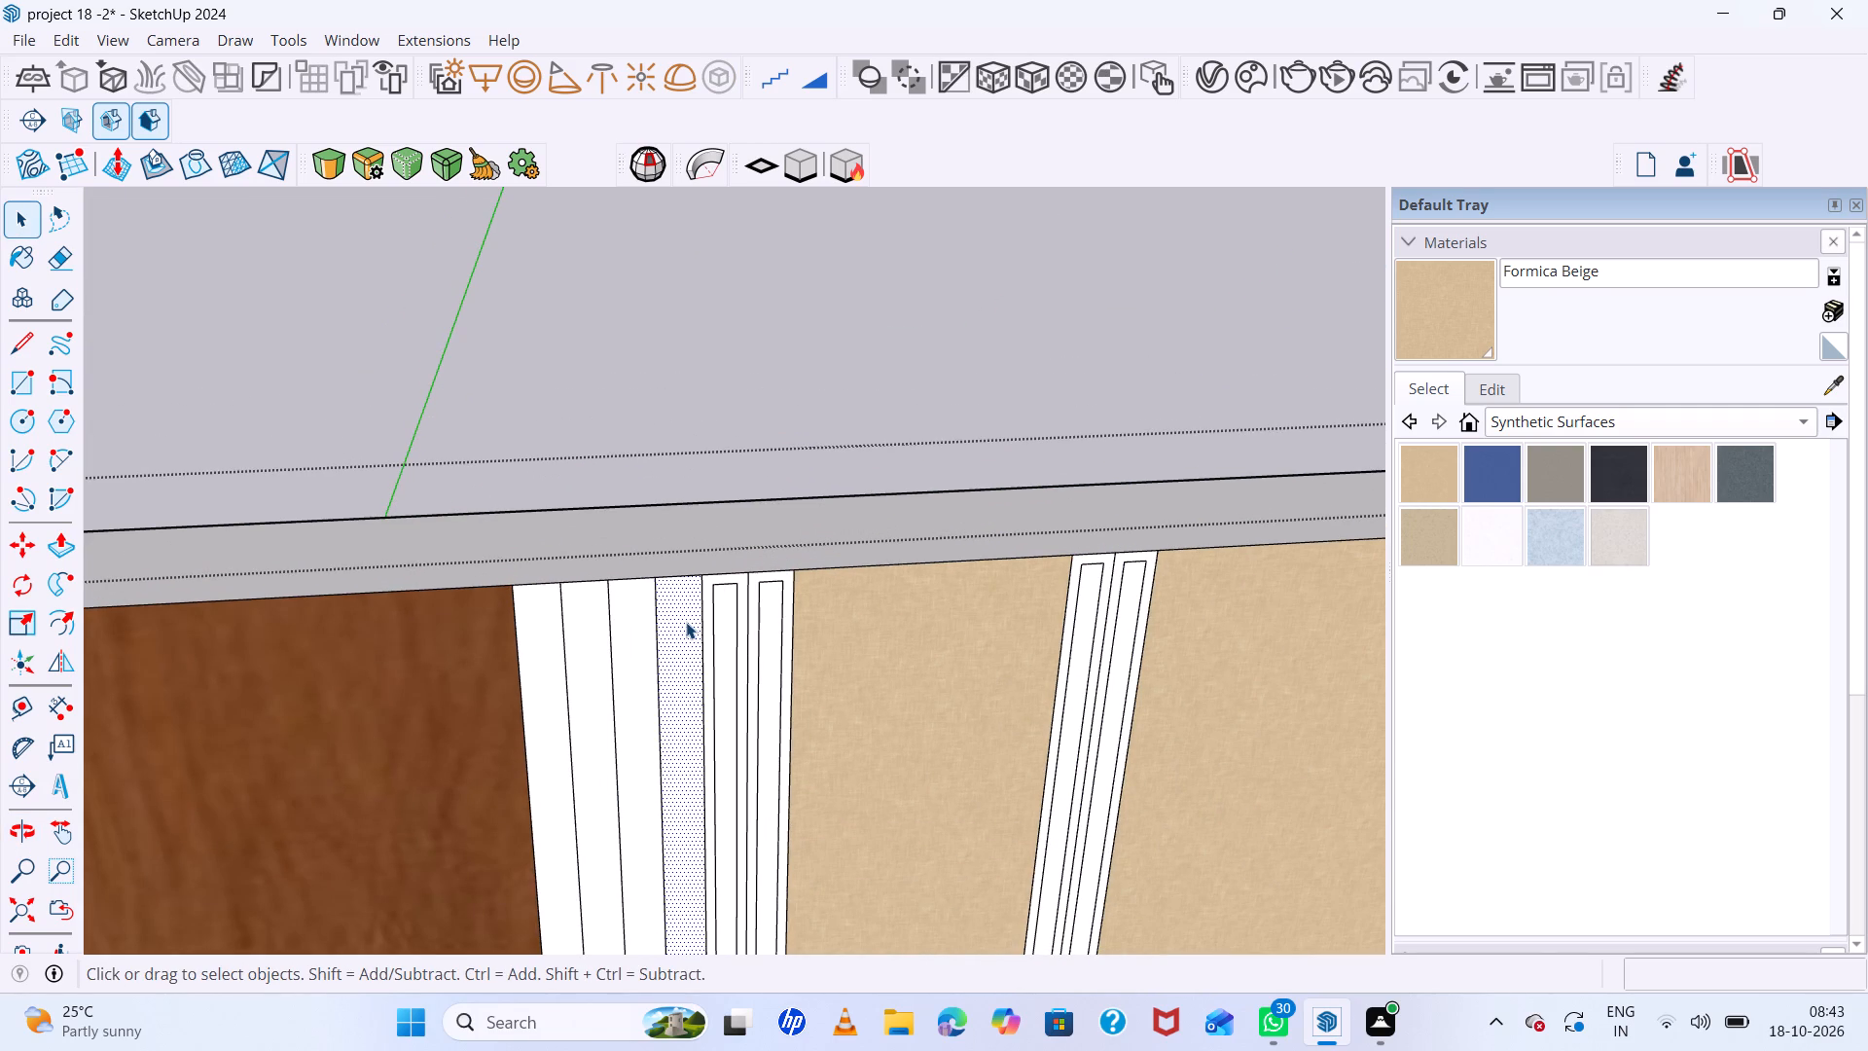
pyautogui.press('f')
pyautogui.click(680, 578)
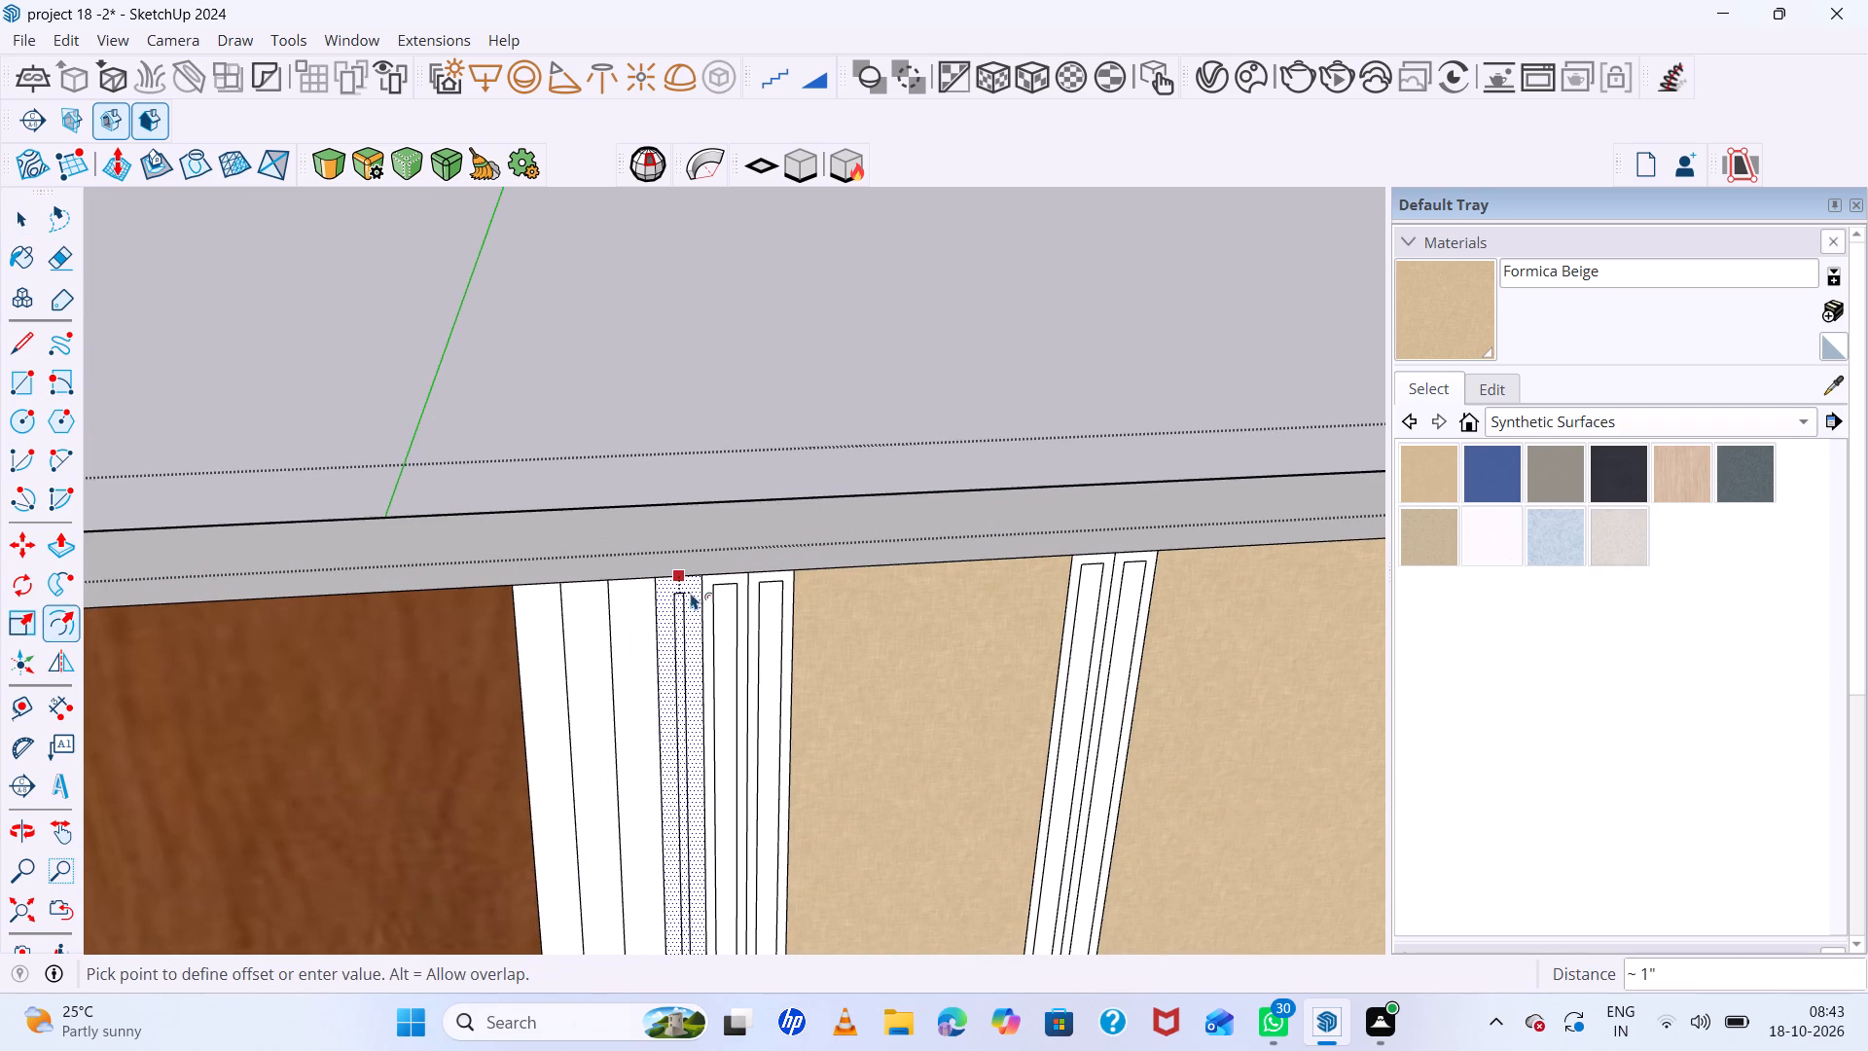
pyautogui.write('.5')
pyautogui.press('Return')
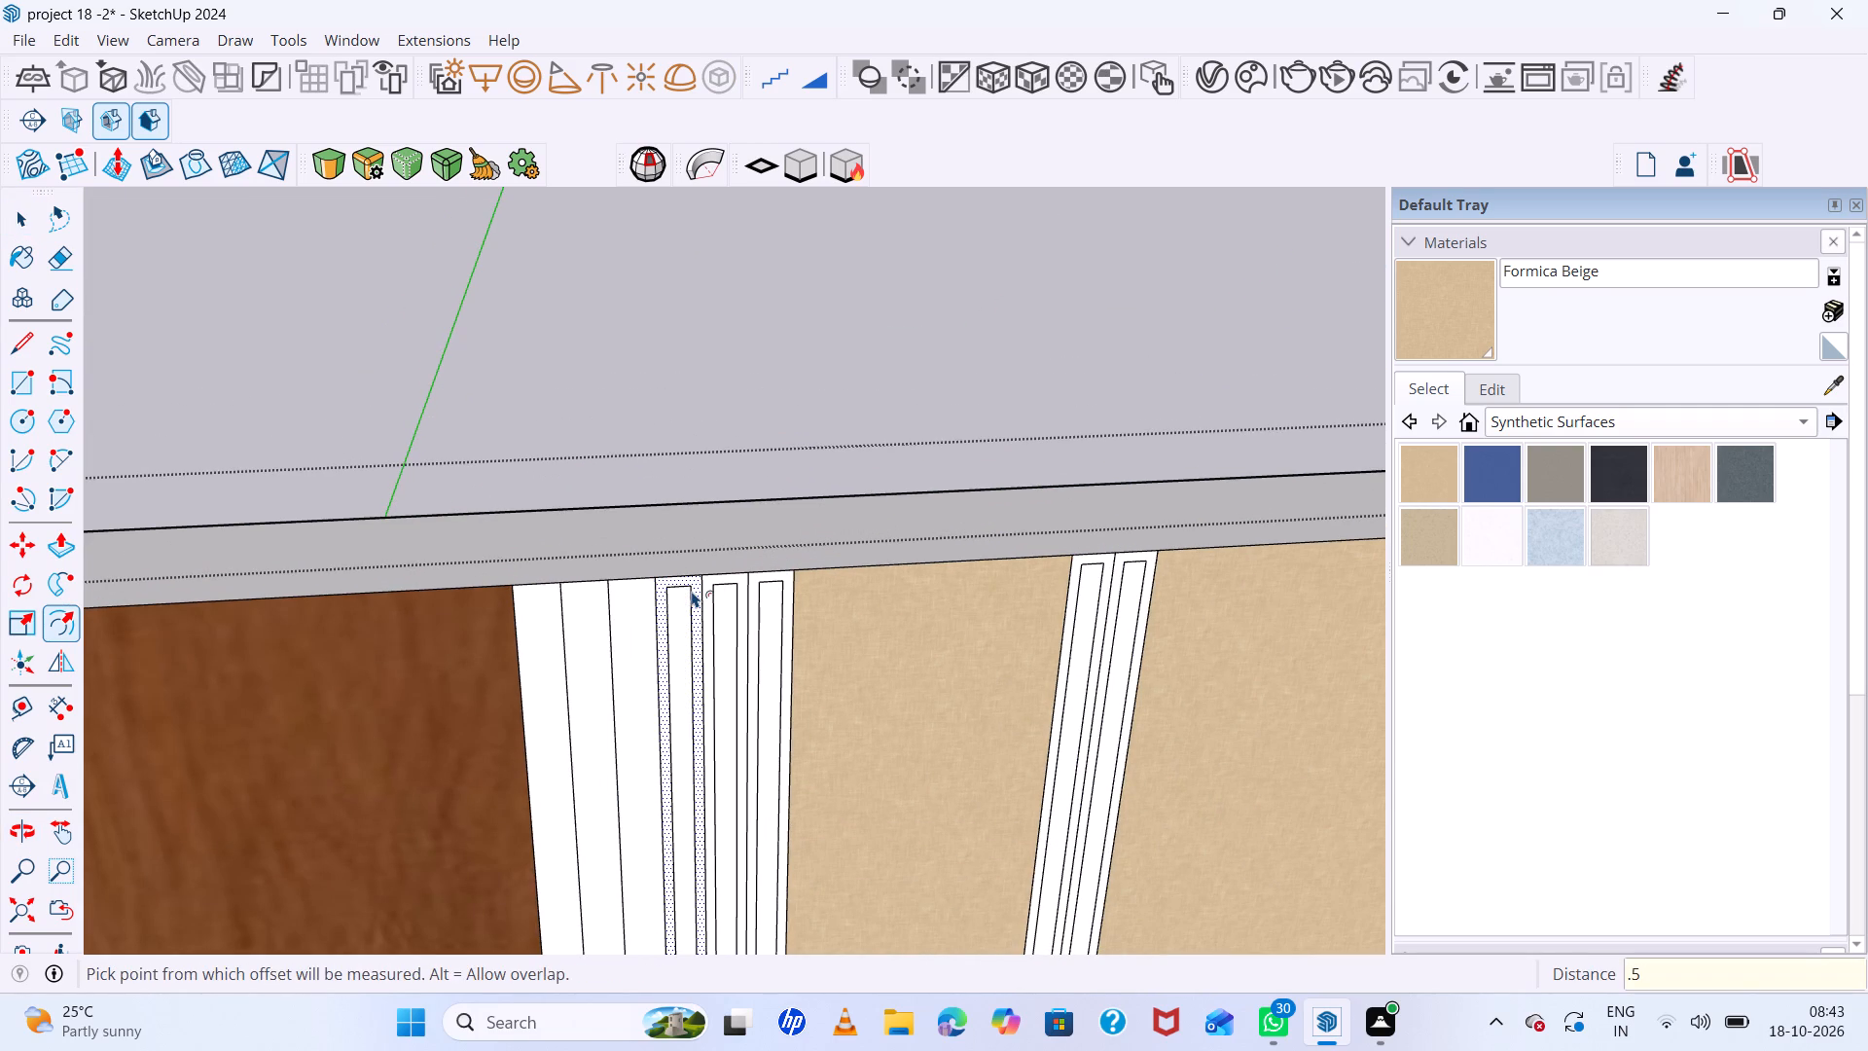
pyautogui.press('space')
# Offset the outline of the fourth strip from the beige panel in the six-strip set inward by 0.5".
pyautogui.click(642, 614)
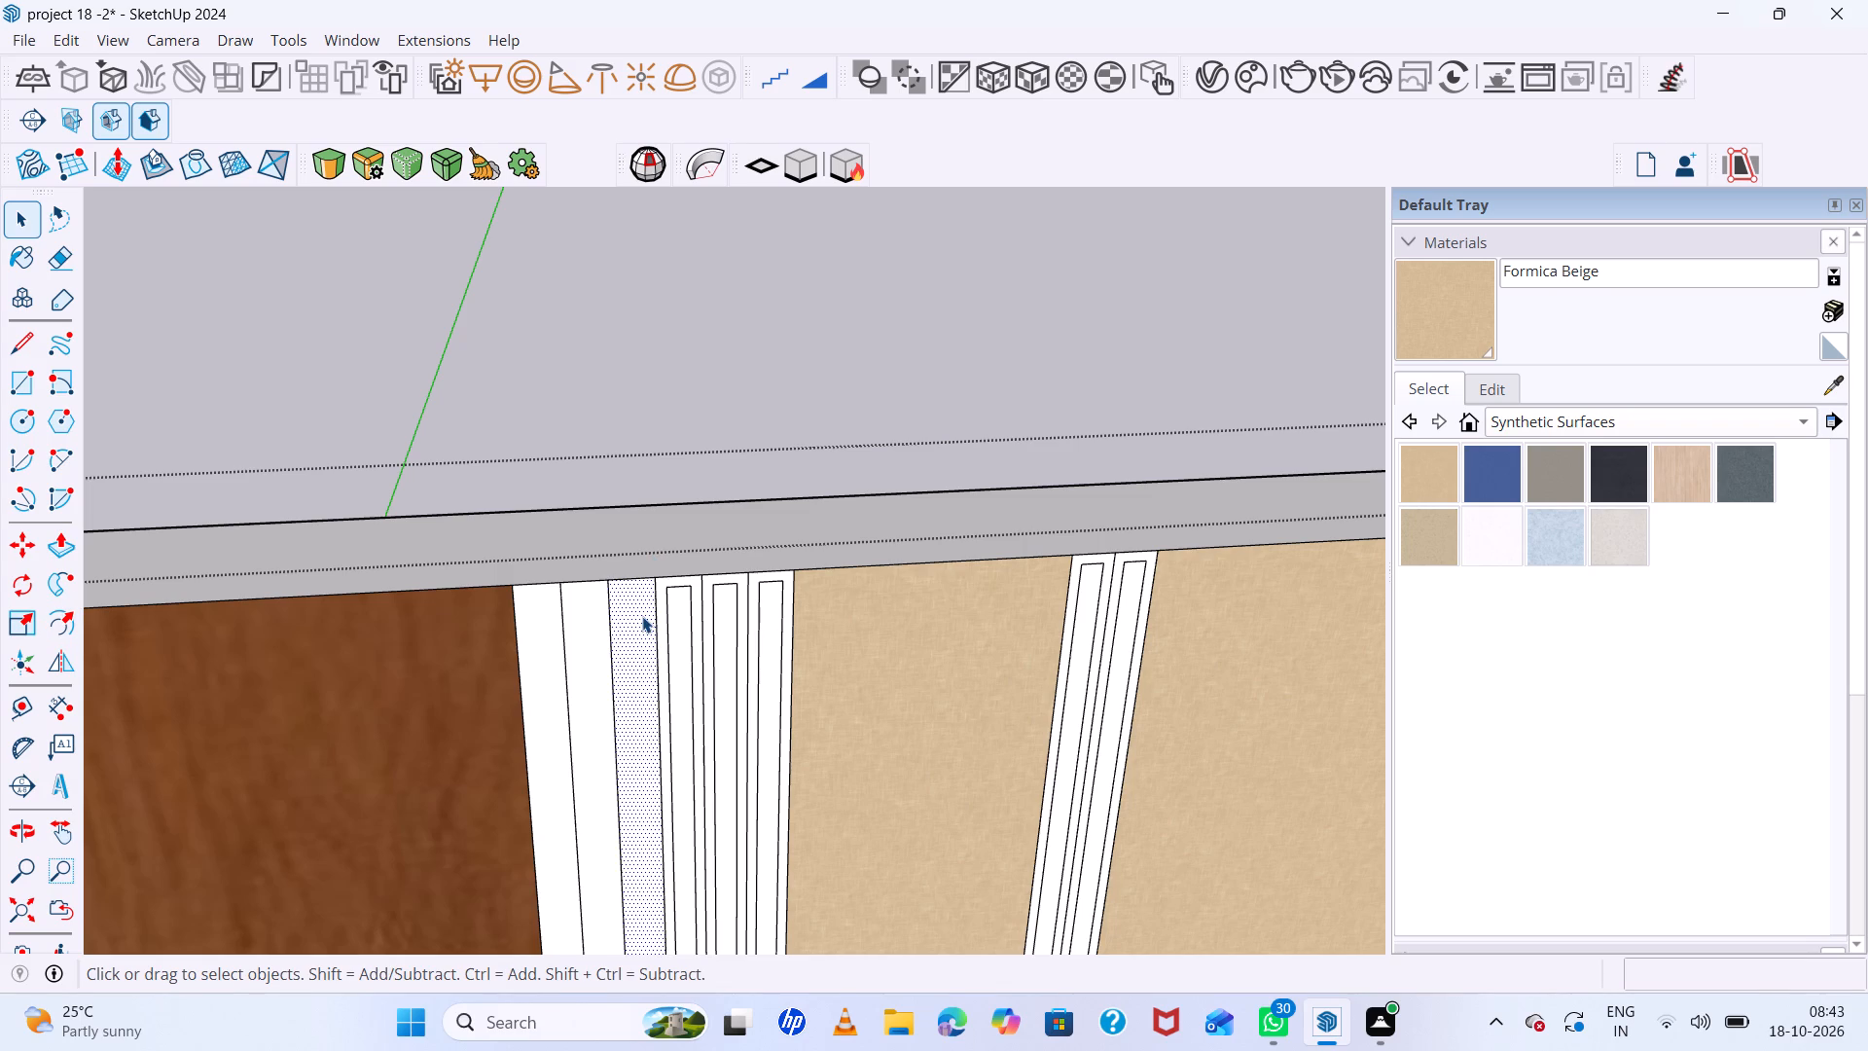
pyautogui.press('f')
pyautogui.click(639, 589)
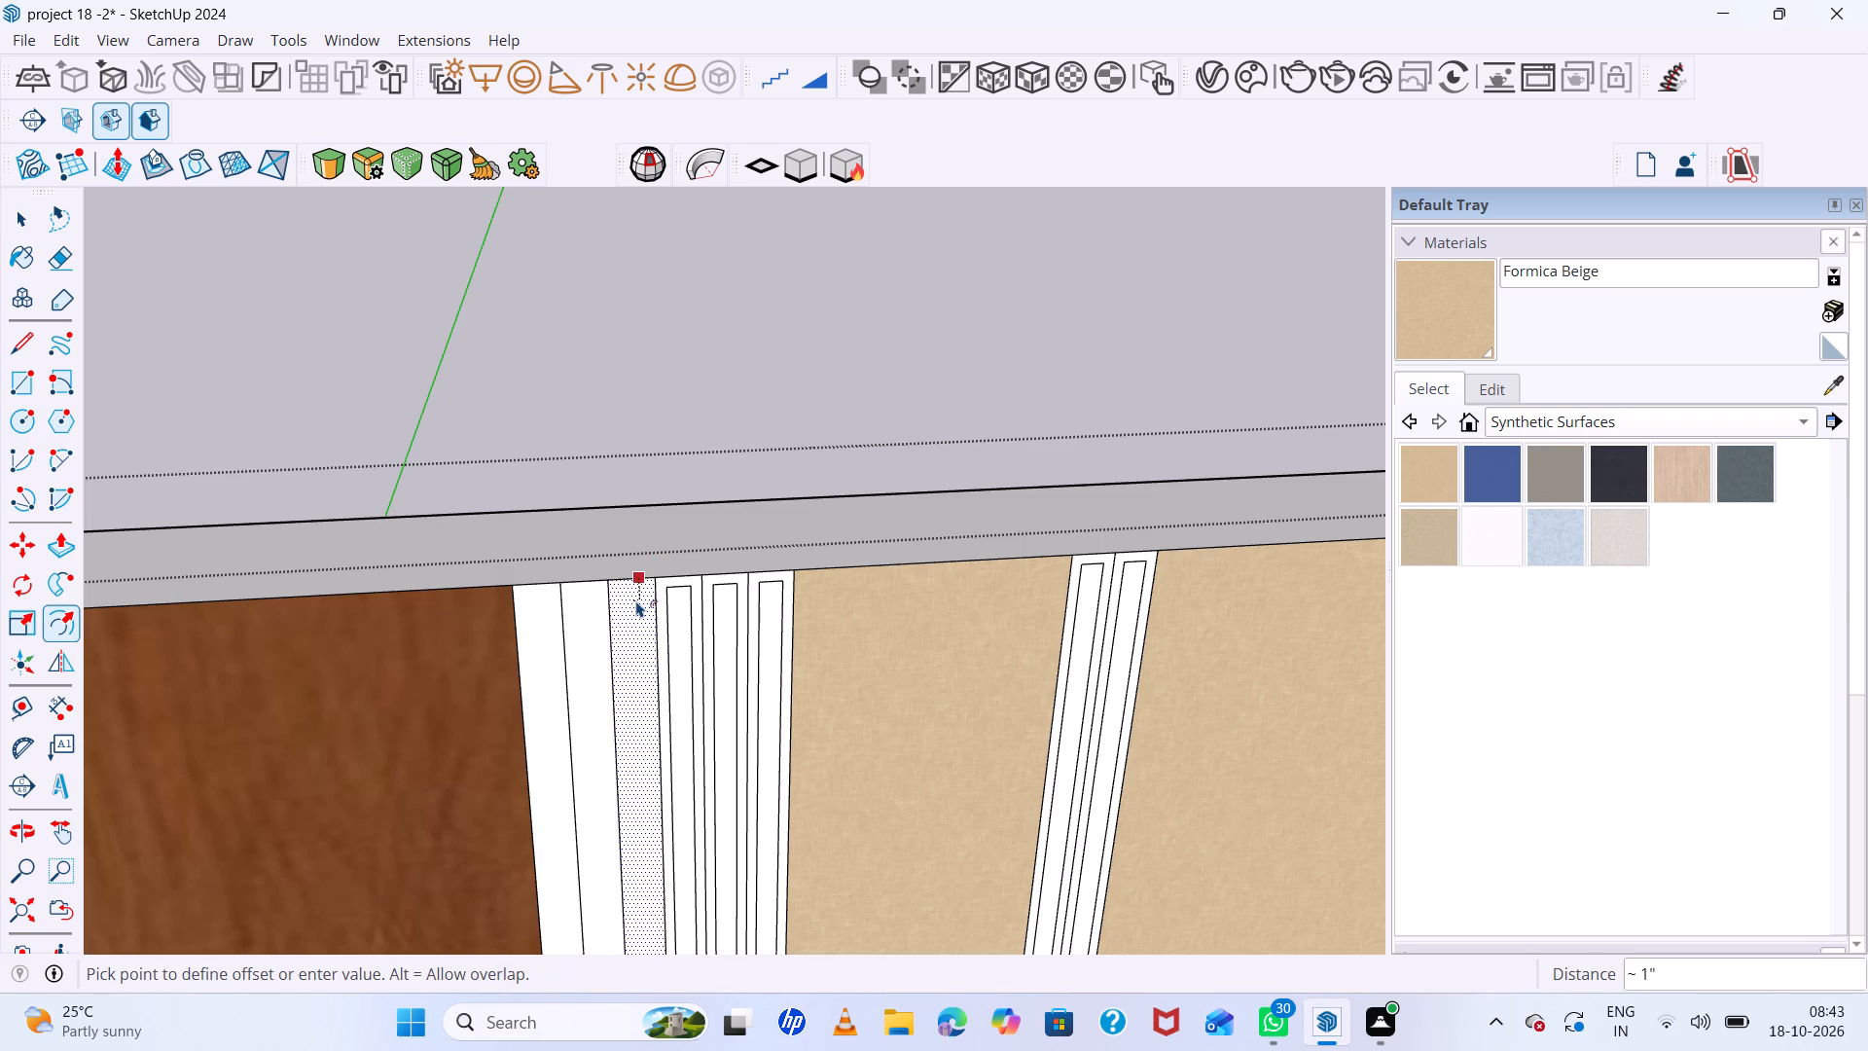
pyautogui.write('.5')
pyautogui.press('Return')
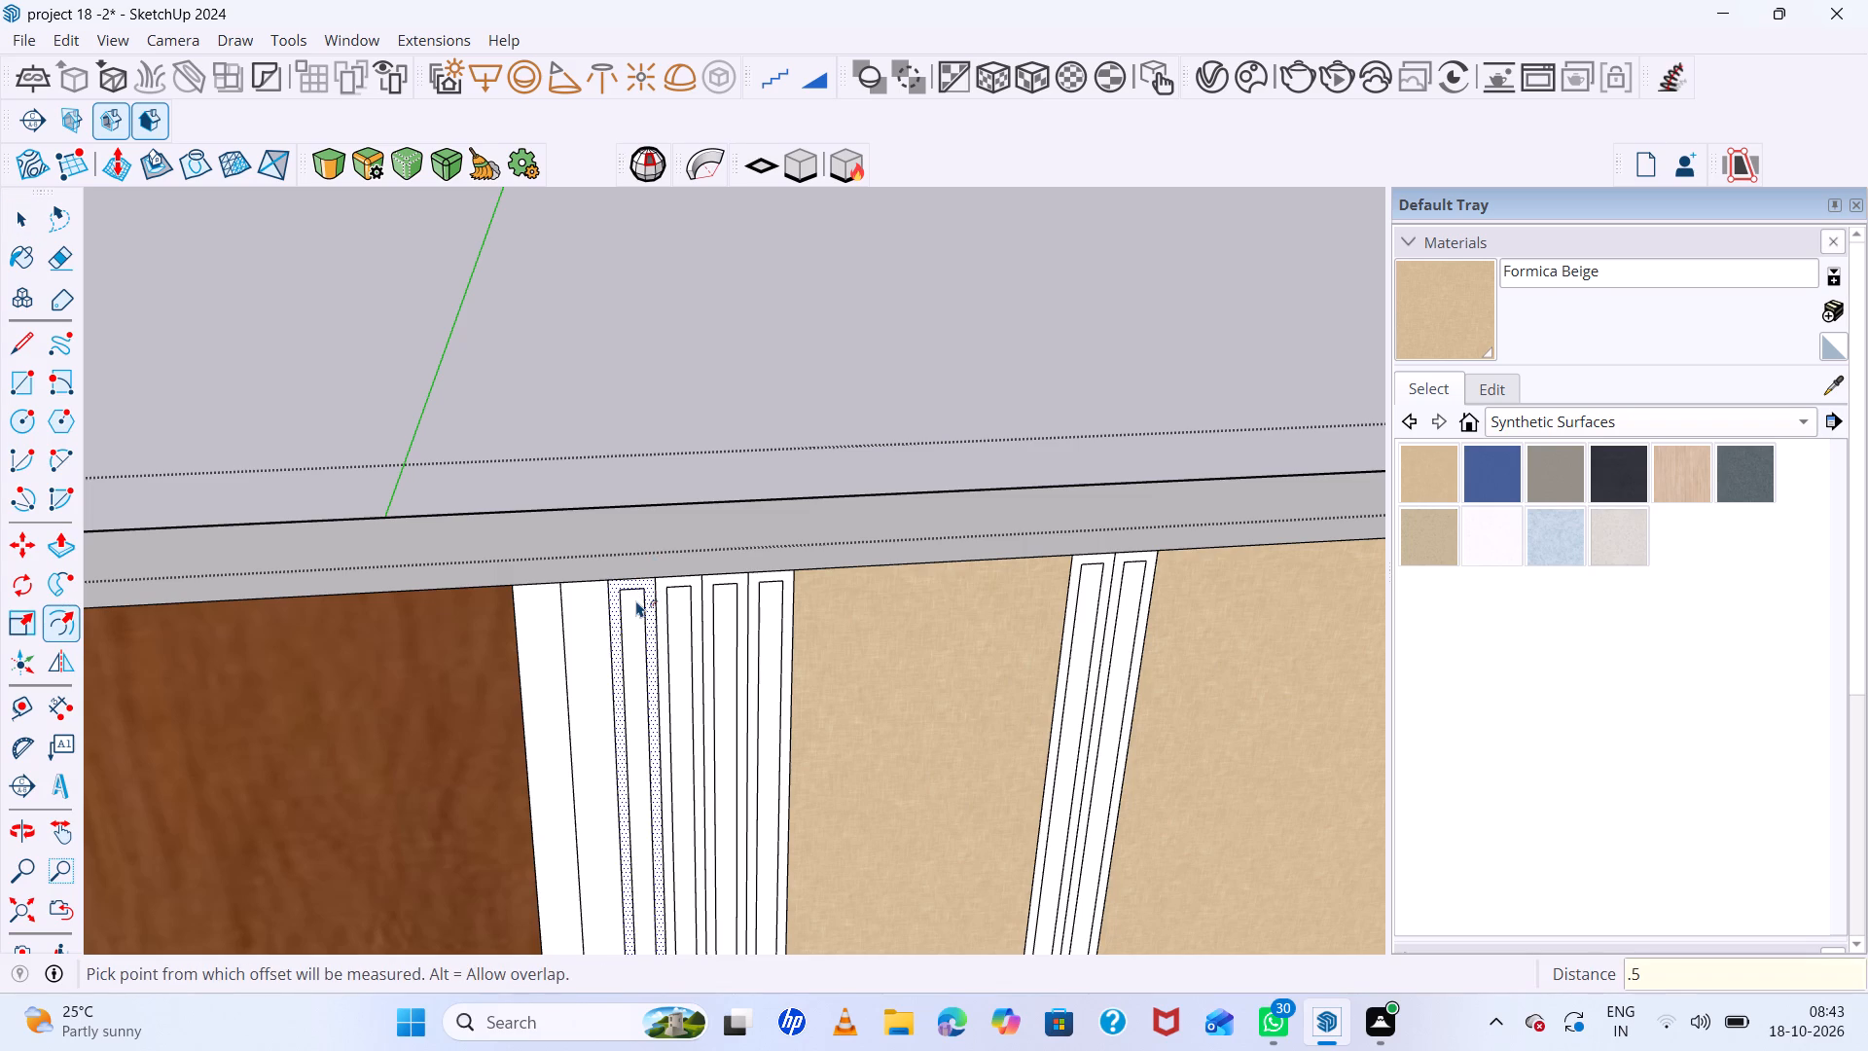
pyautogui.press('space')
# Offset the outline of the fifth strip from the beige panel in the six-strip set inward by 0.5".
pyautogui.click(581, 643)
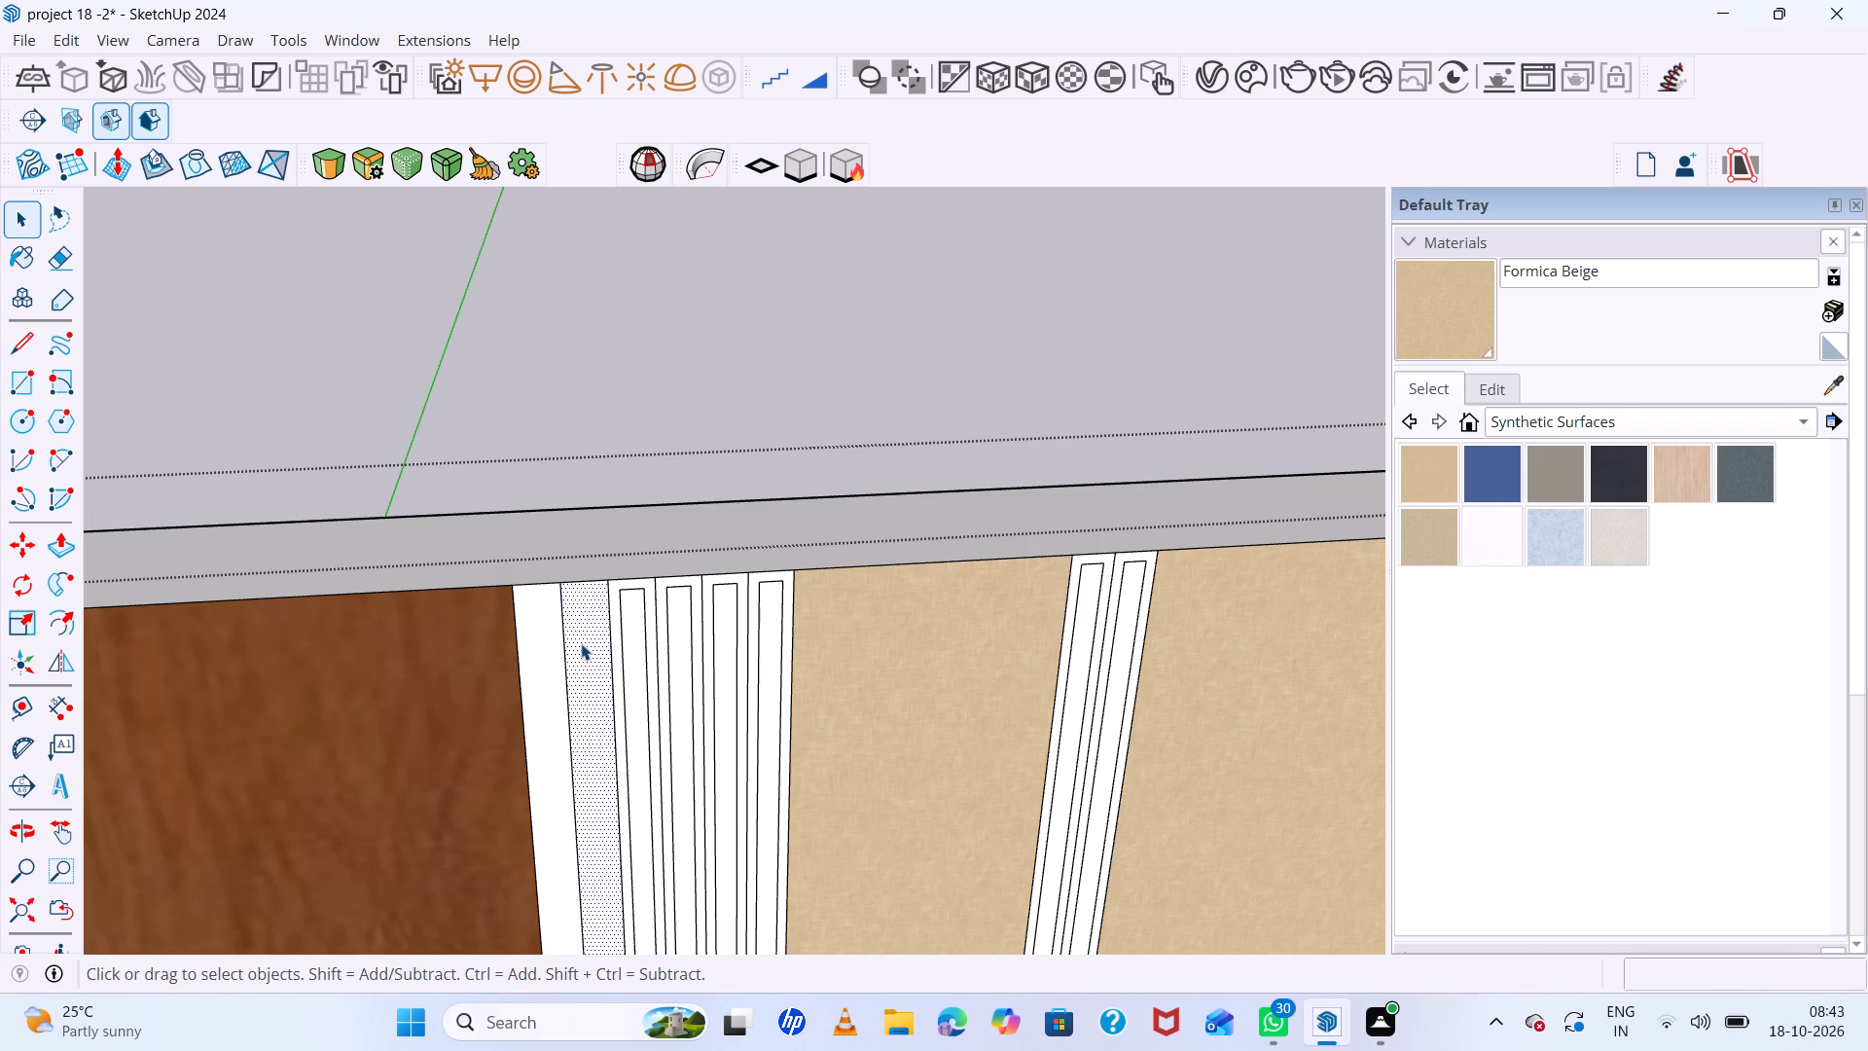
pyautogui.press('f')
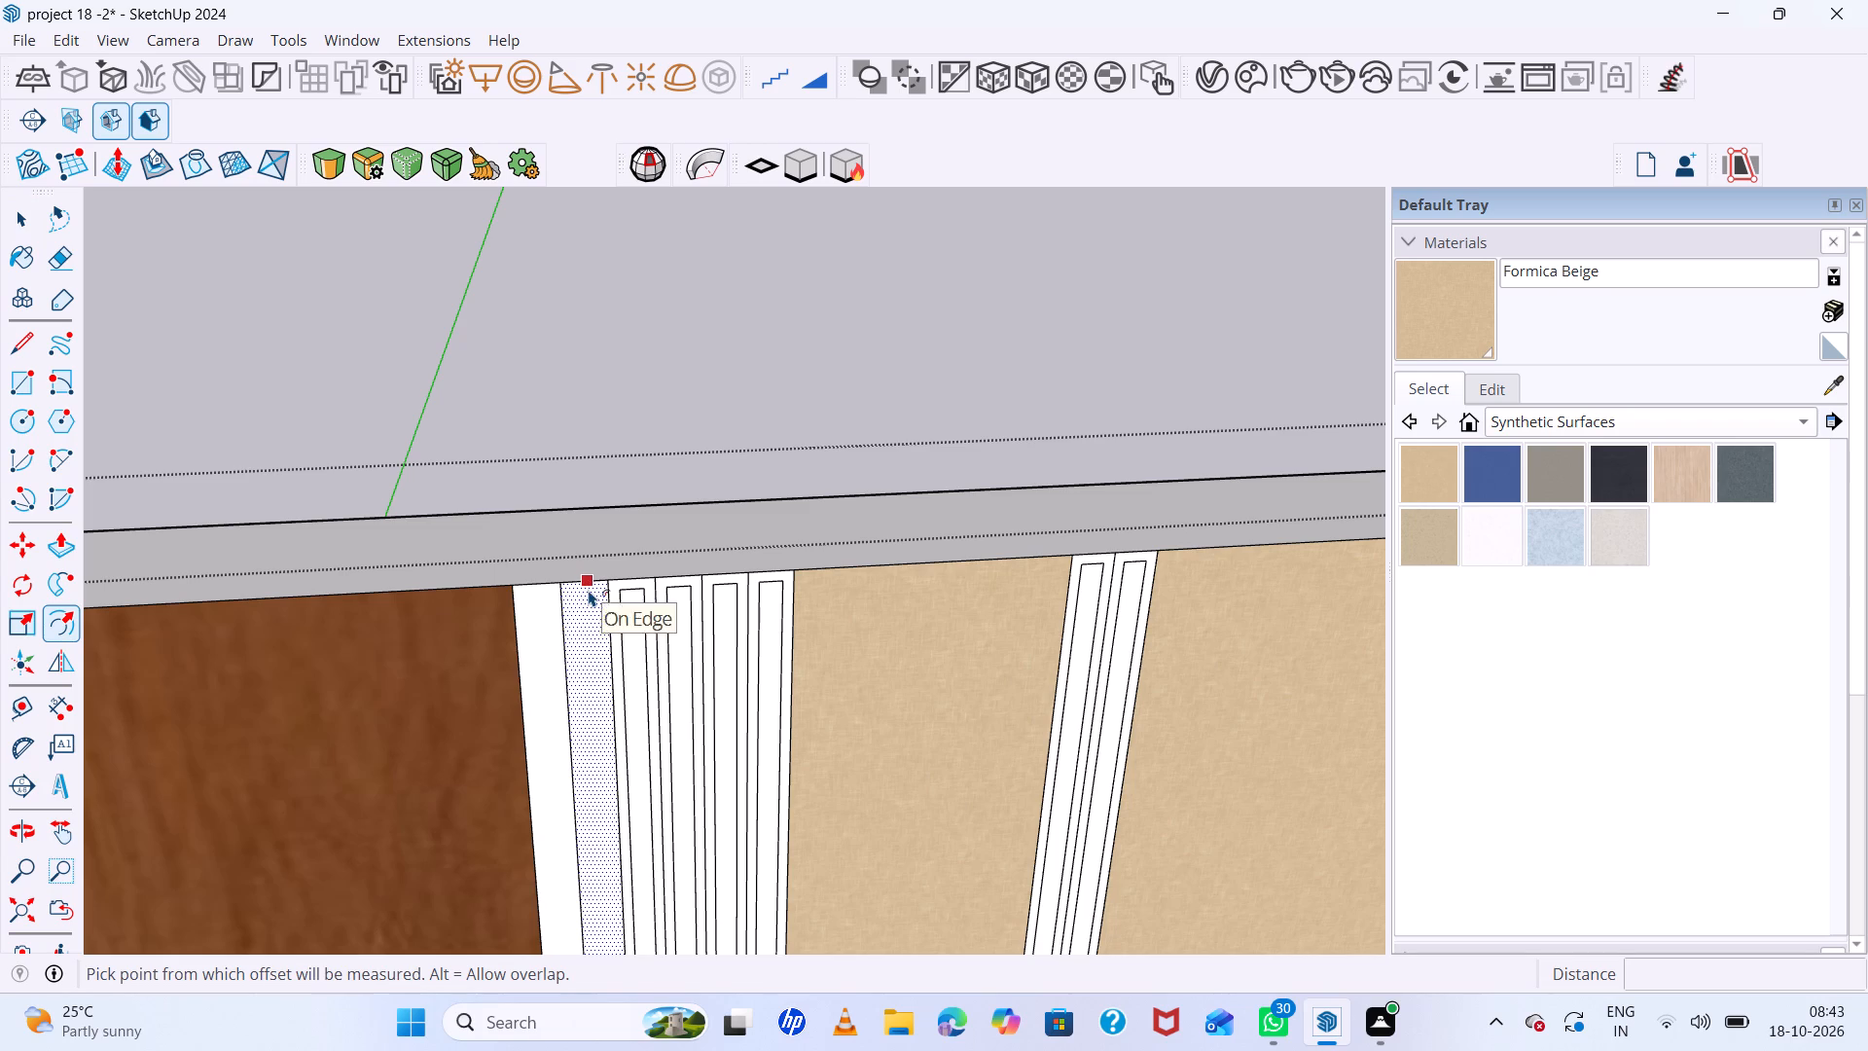
pyautogui.click(589, 590)
pyautogui.write('.5')
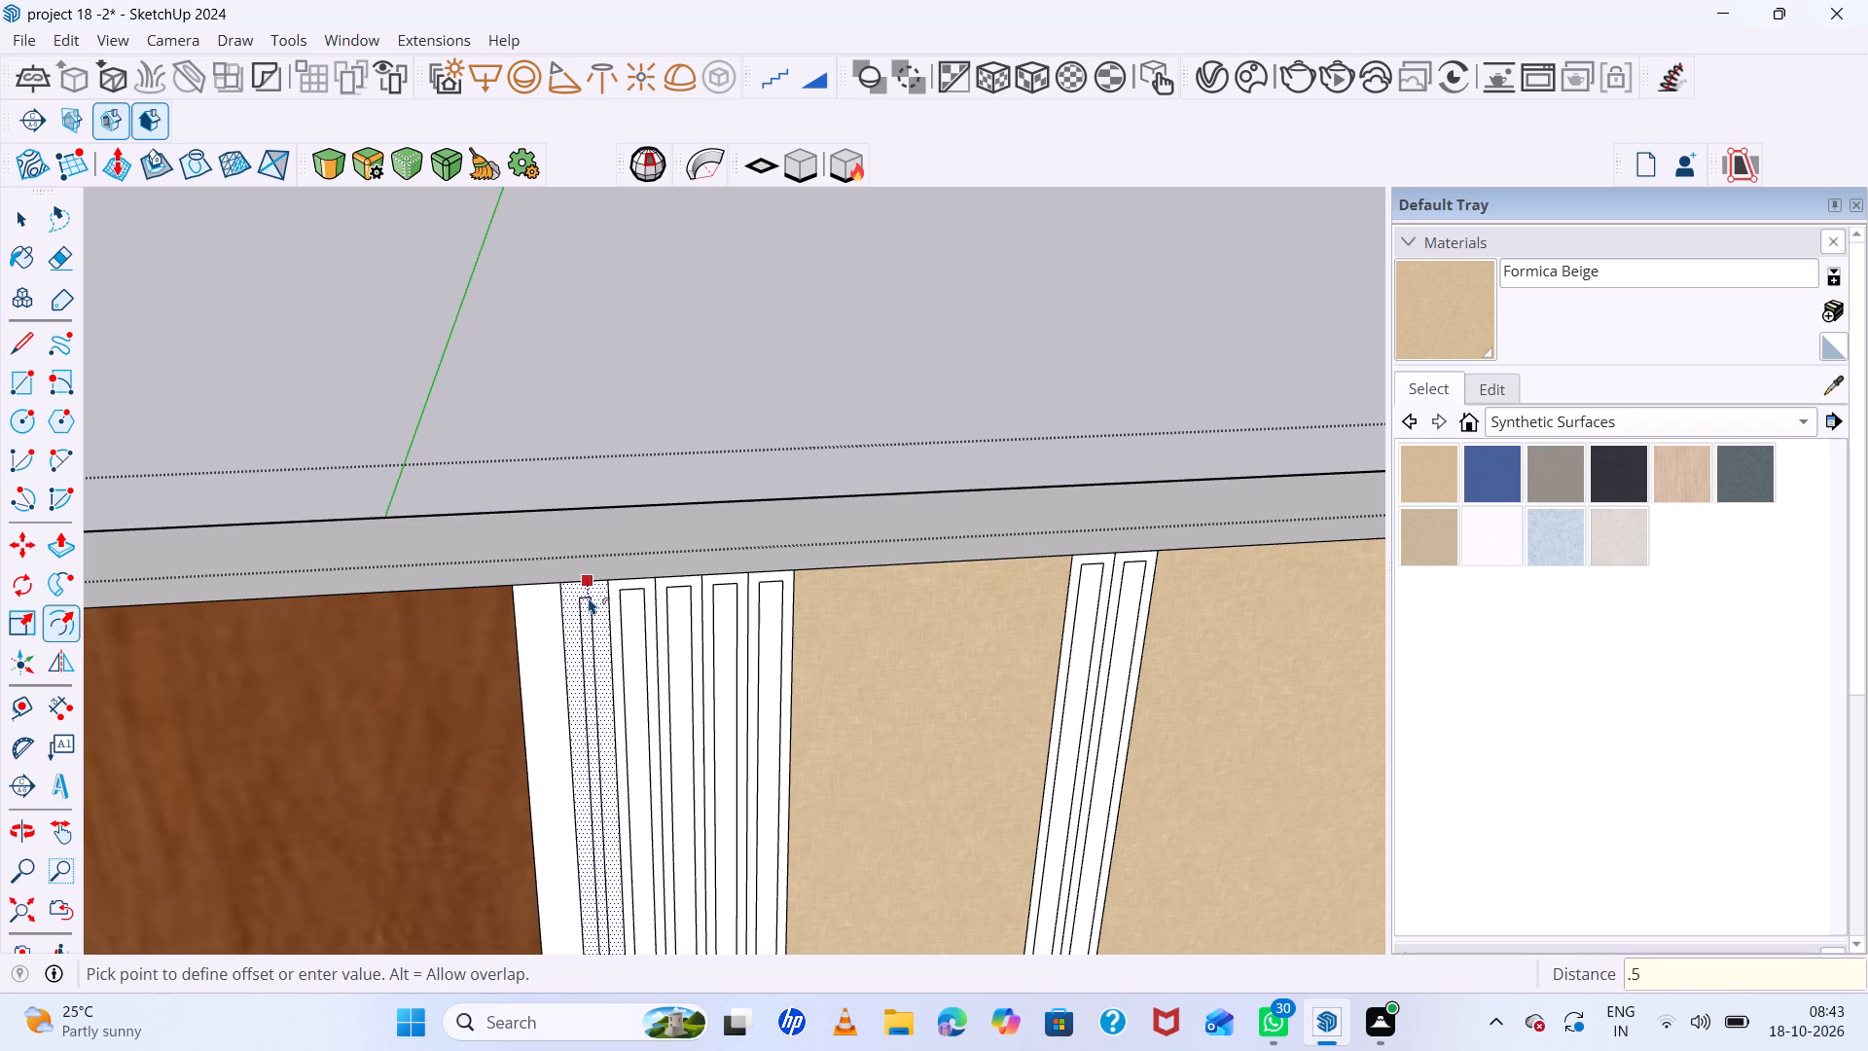
pyautogui.press('Return')
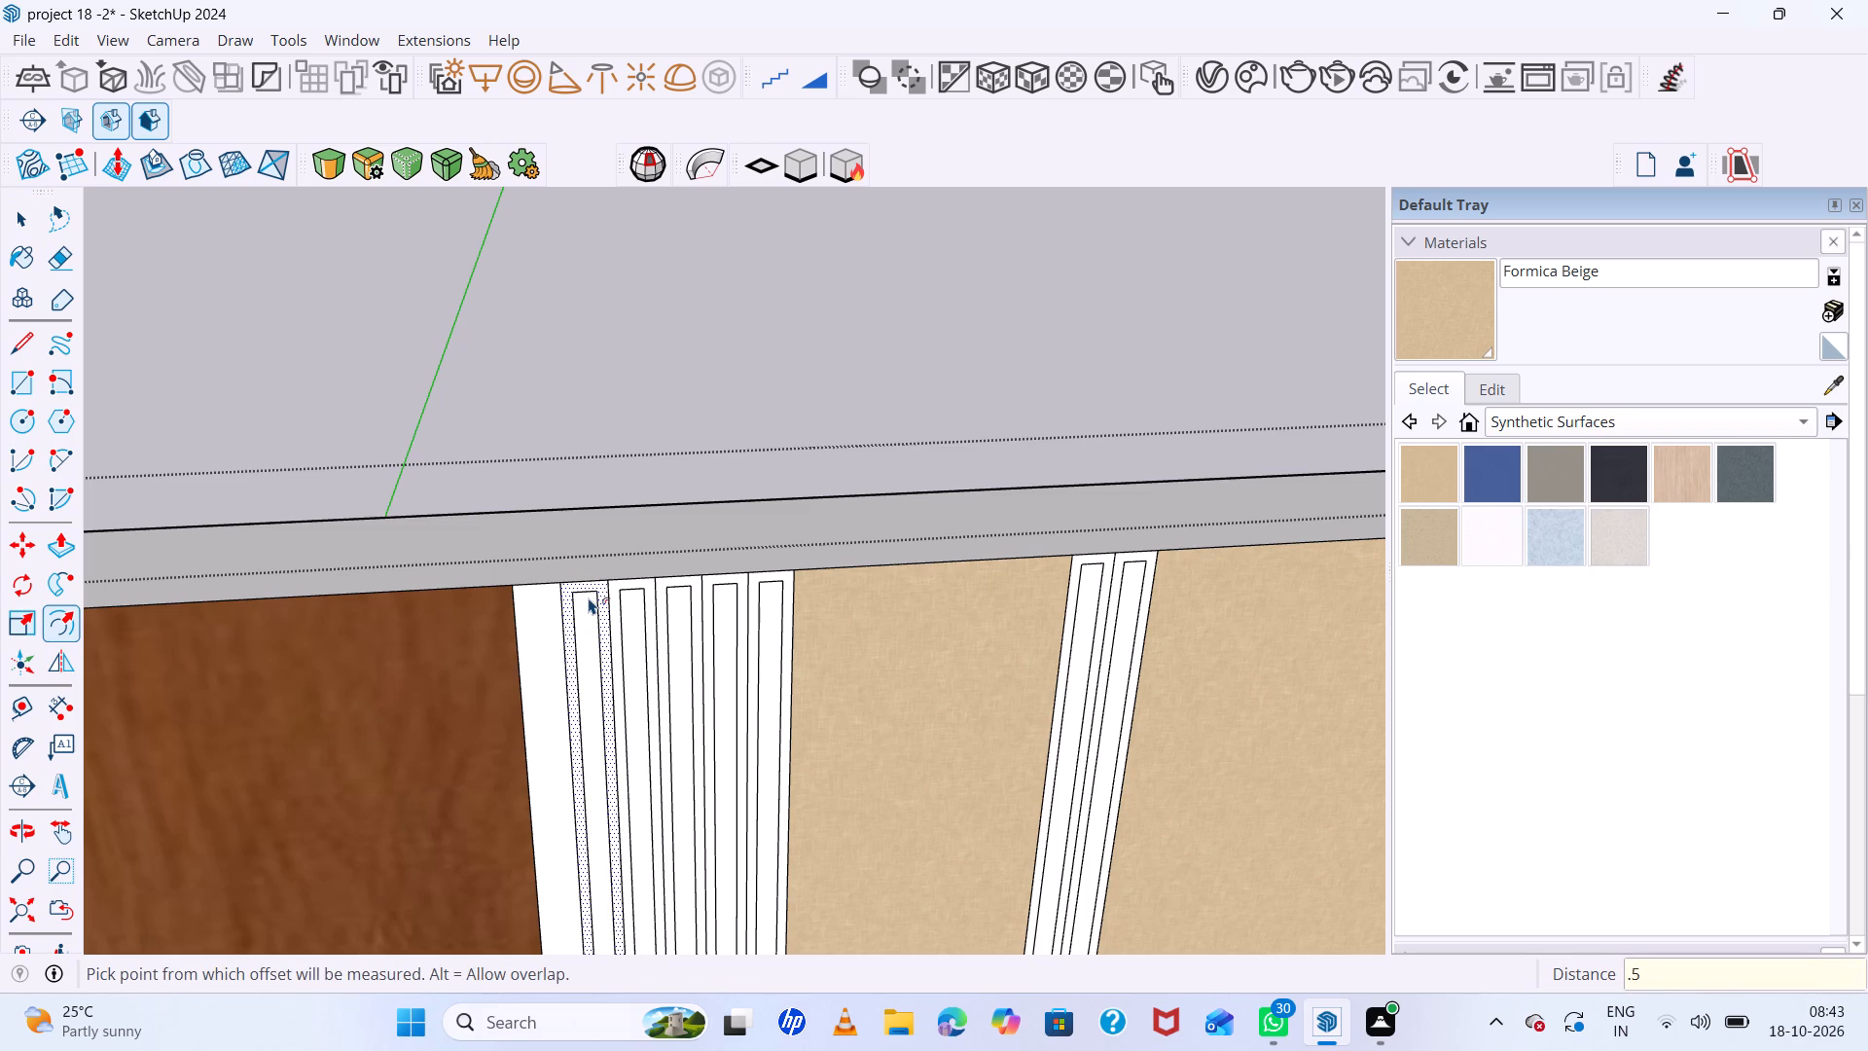
pyautogui.press('space')
# Offset the outline of the six-strip set's strip adjoining the wood veneer panel inward by 0.5".
pyautogui.click(527, 626)
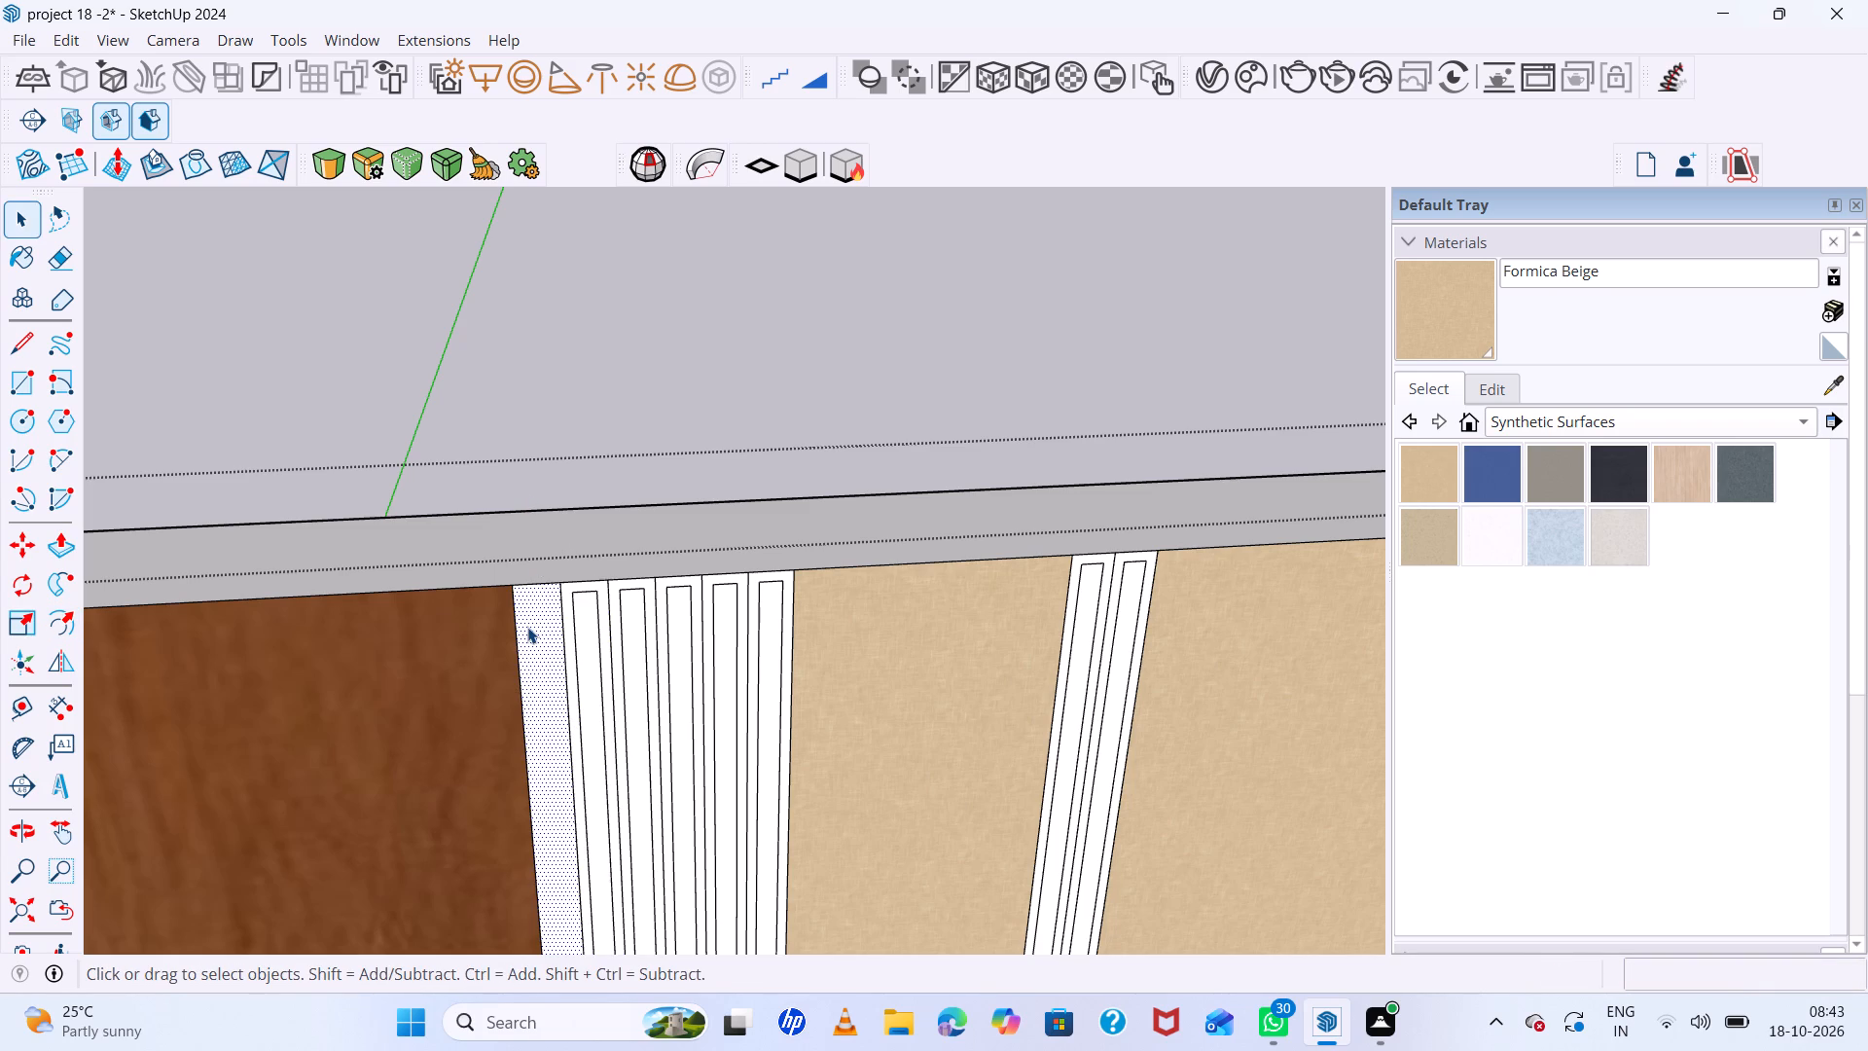
pyautogui.press('f')
pyautogui.click(539, 592)
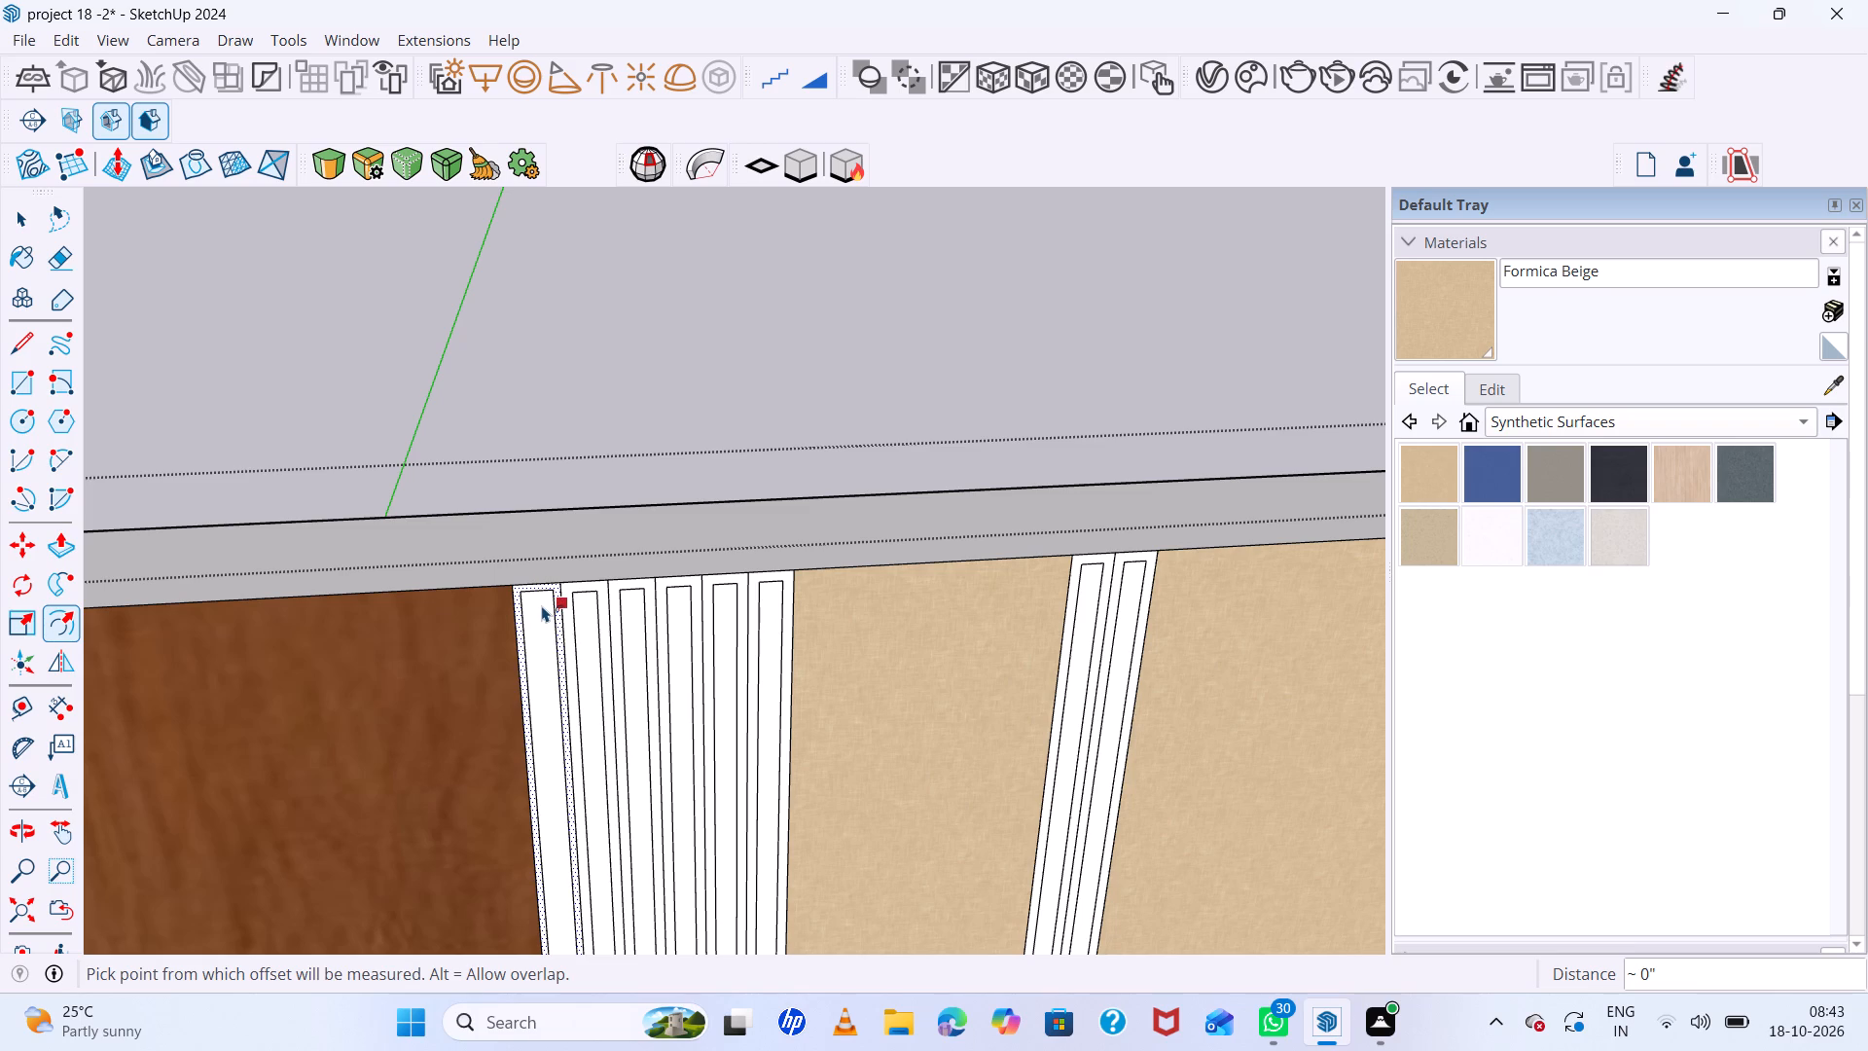
pyautogui.hotkey('ctrl', 'z')
pyautogui.click(544, 587)
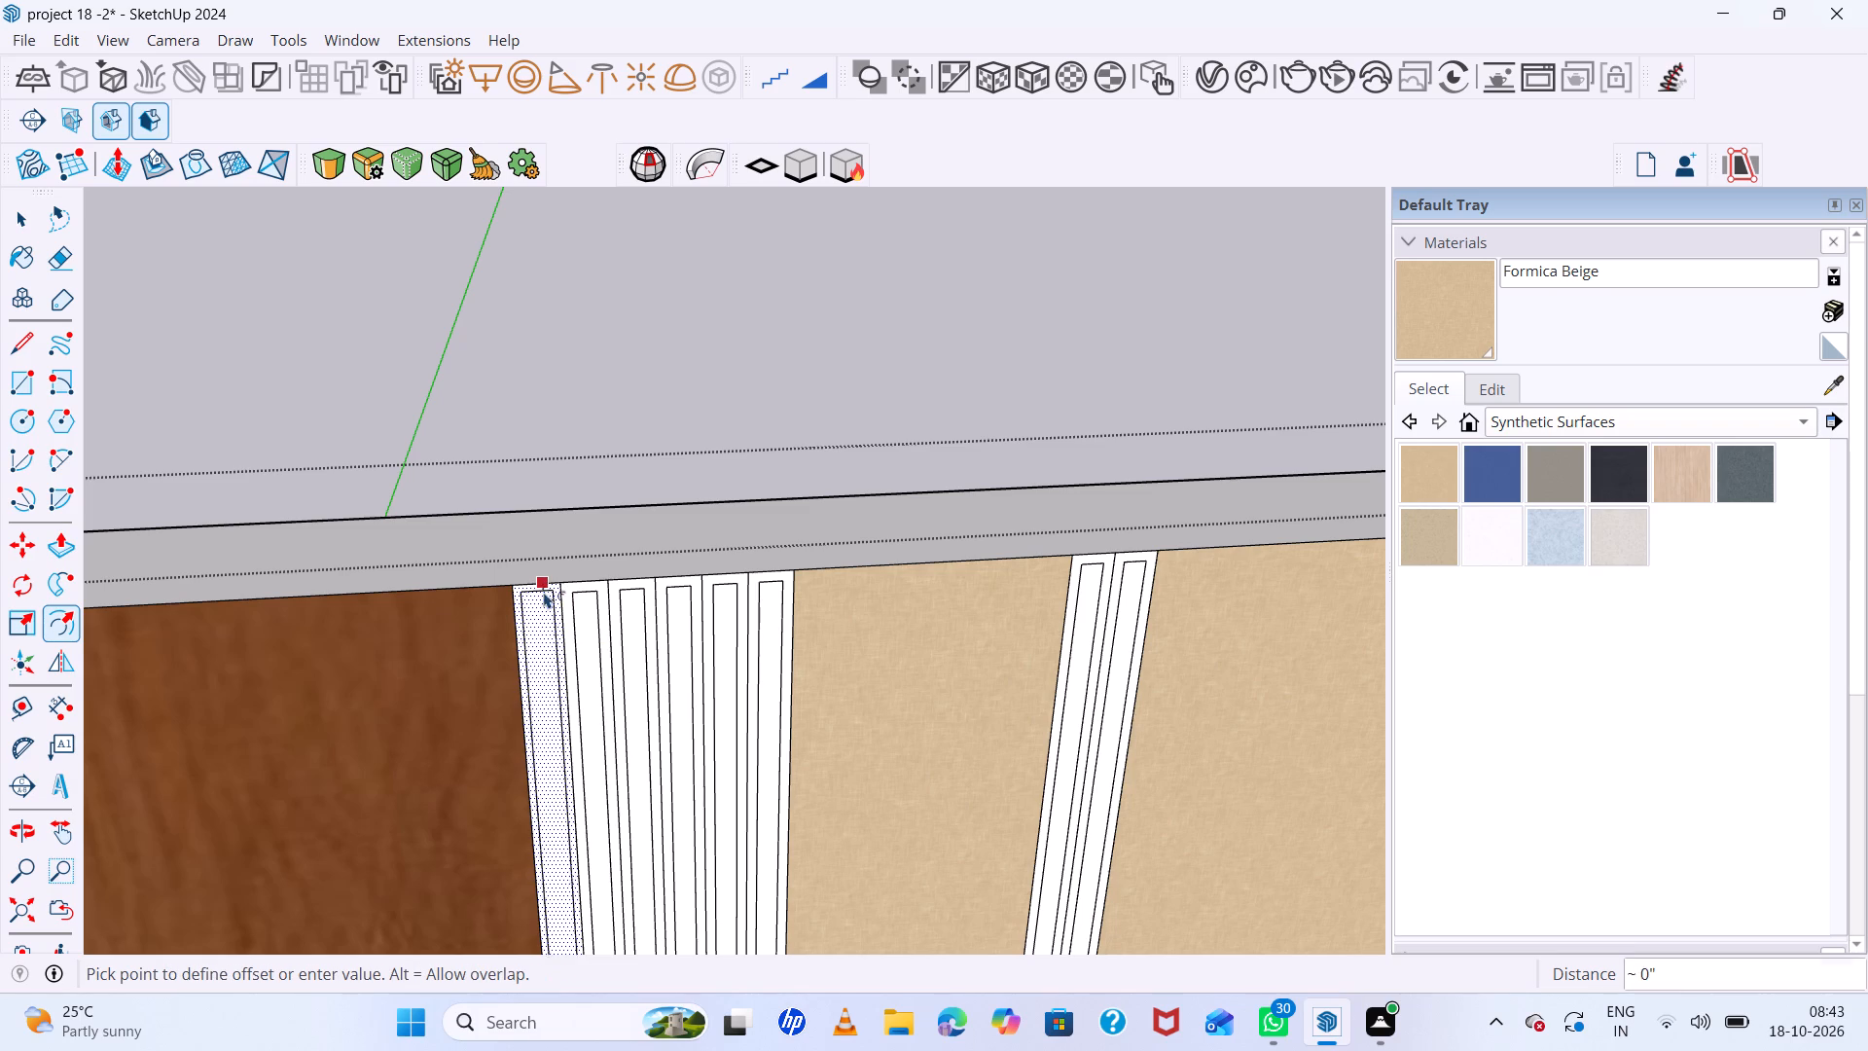
pyautogui.write('.5')
pyautogui.press('Return')
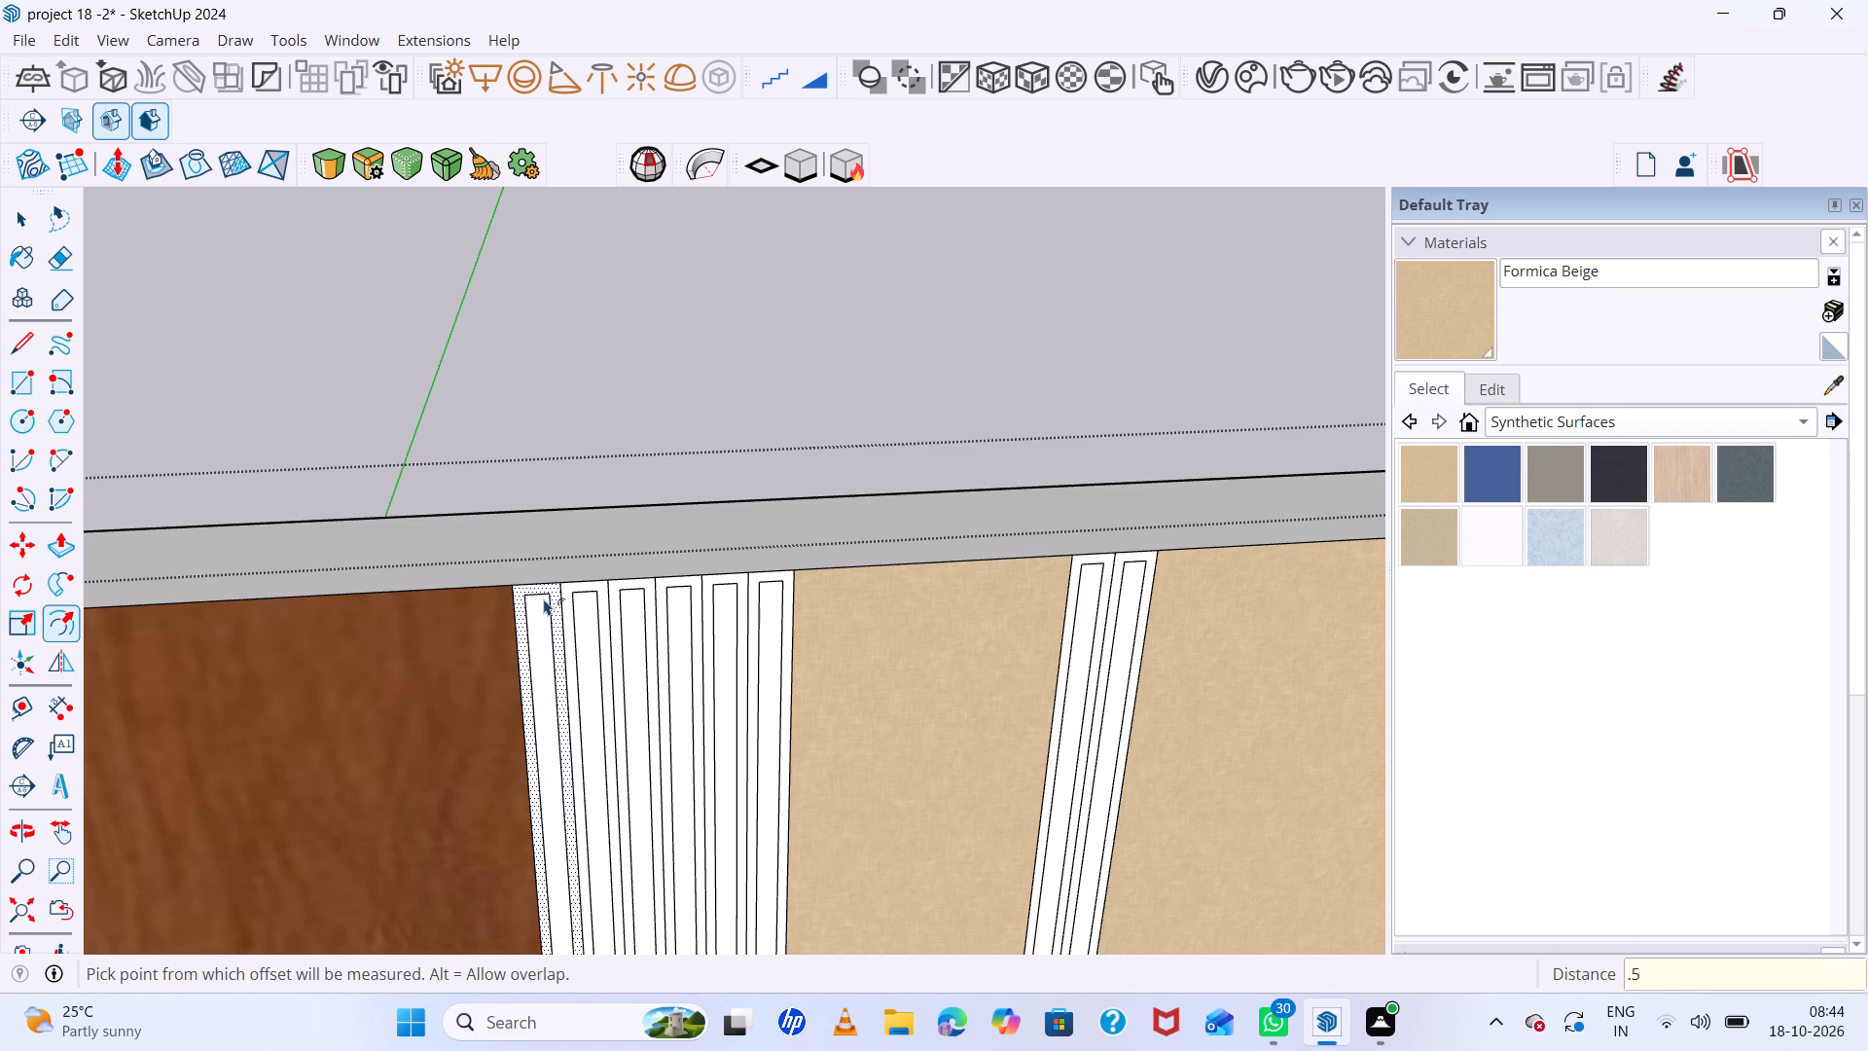
pyautogui.scroll(-13, 1097, 643)
pyautogui.press('space')
# Move the inner outline's top edge up to the strip's top edge on the narrow pair's strip nearer the wood veneer panel.
pyautogui.scroll(6, 956, 681)
pyautogui.scroll(6, 937, 597)
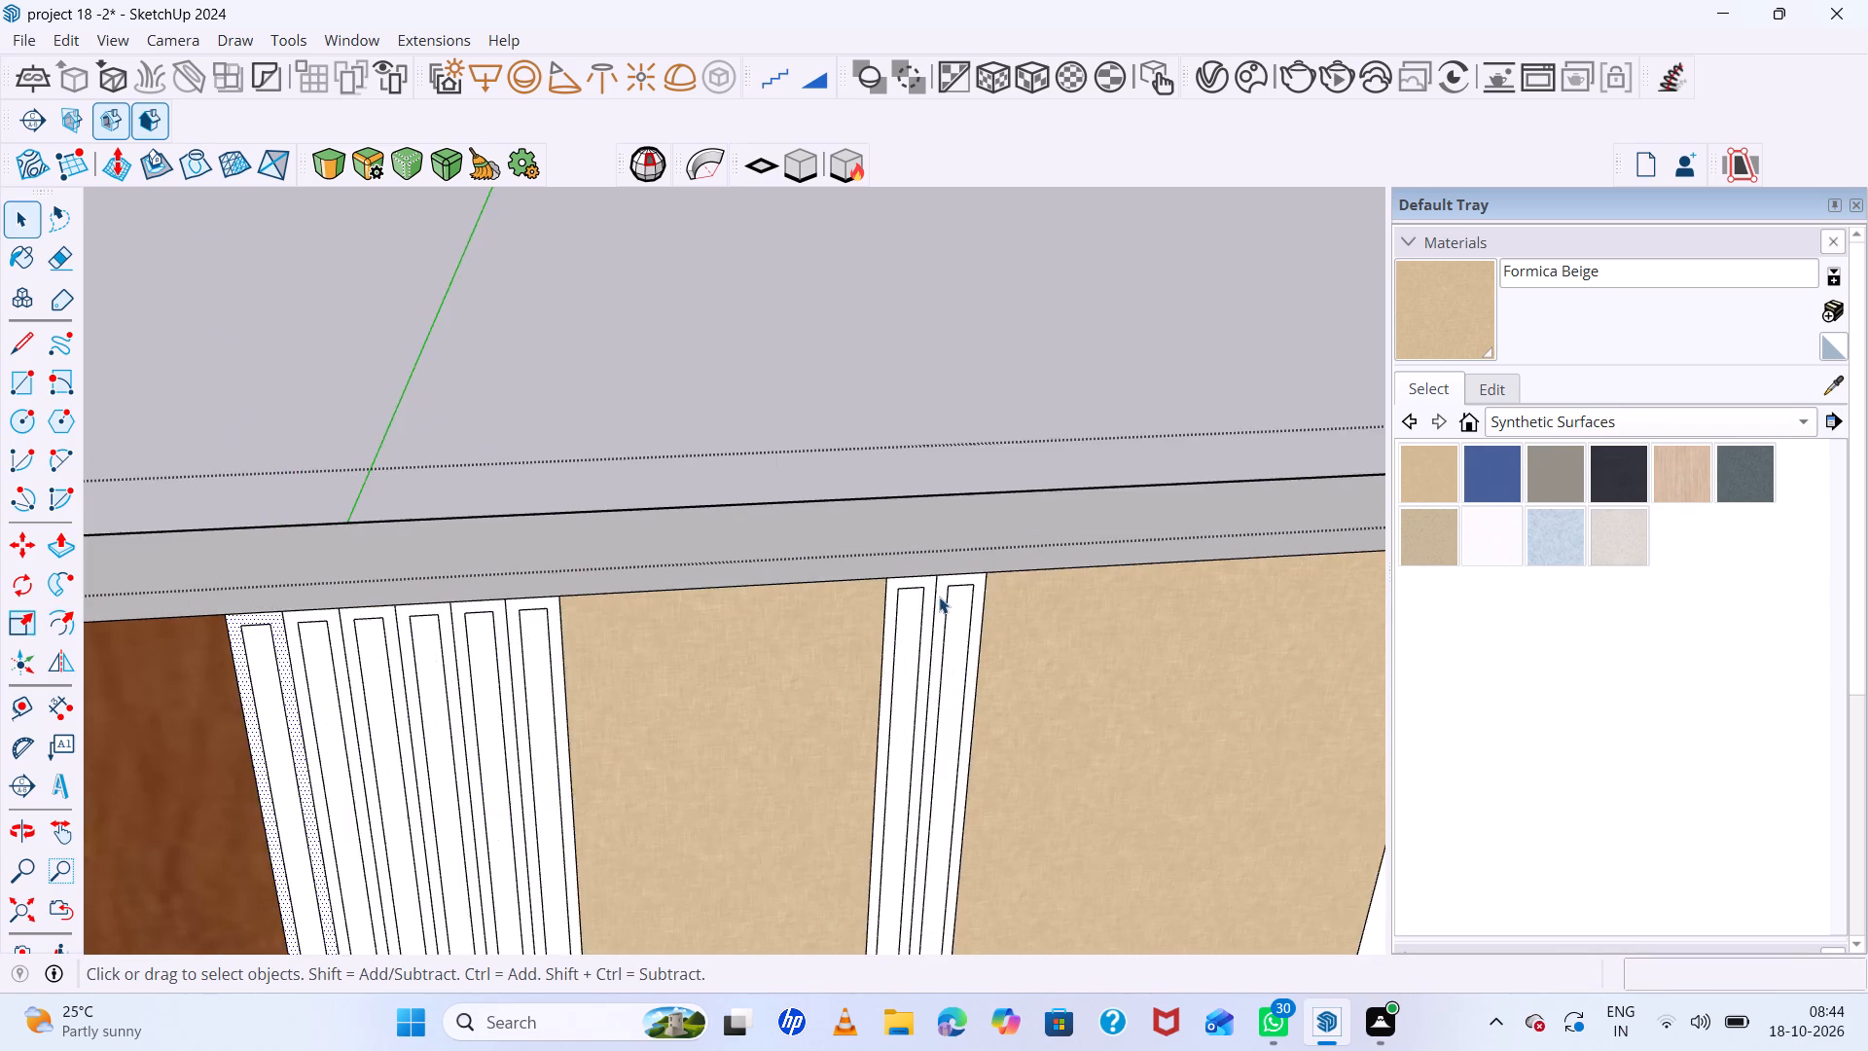
pyautogui.scroll(12, 939, 597)
pyautogui.moveTo(879, 596); pyautogui.dragTo(784, 579, button='middle')
pyautogui.scroll(5, 891, 574)
pyautogui.click(838, 594)
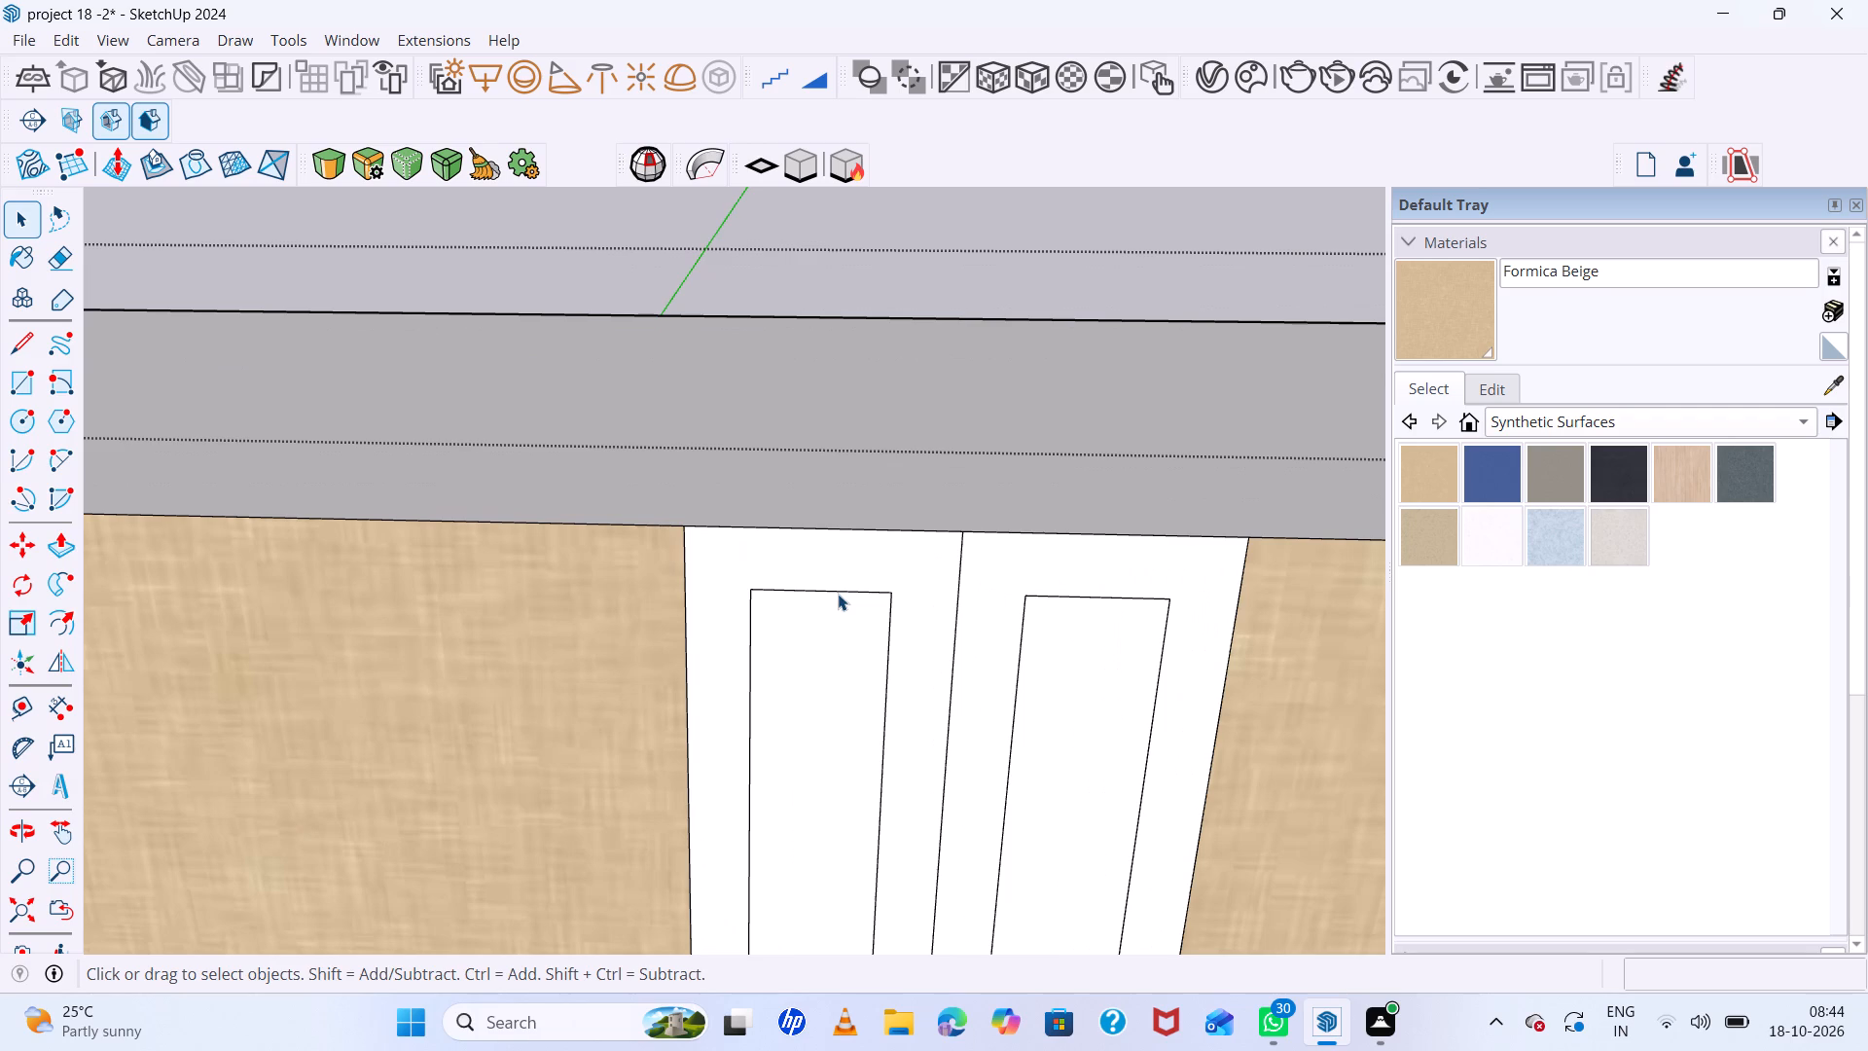
pyautogui.press('m')
pyautogui.click(838, 594)
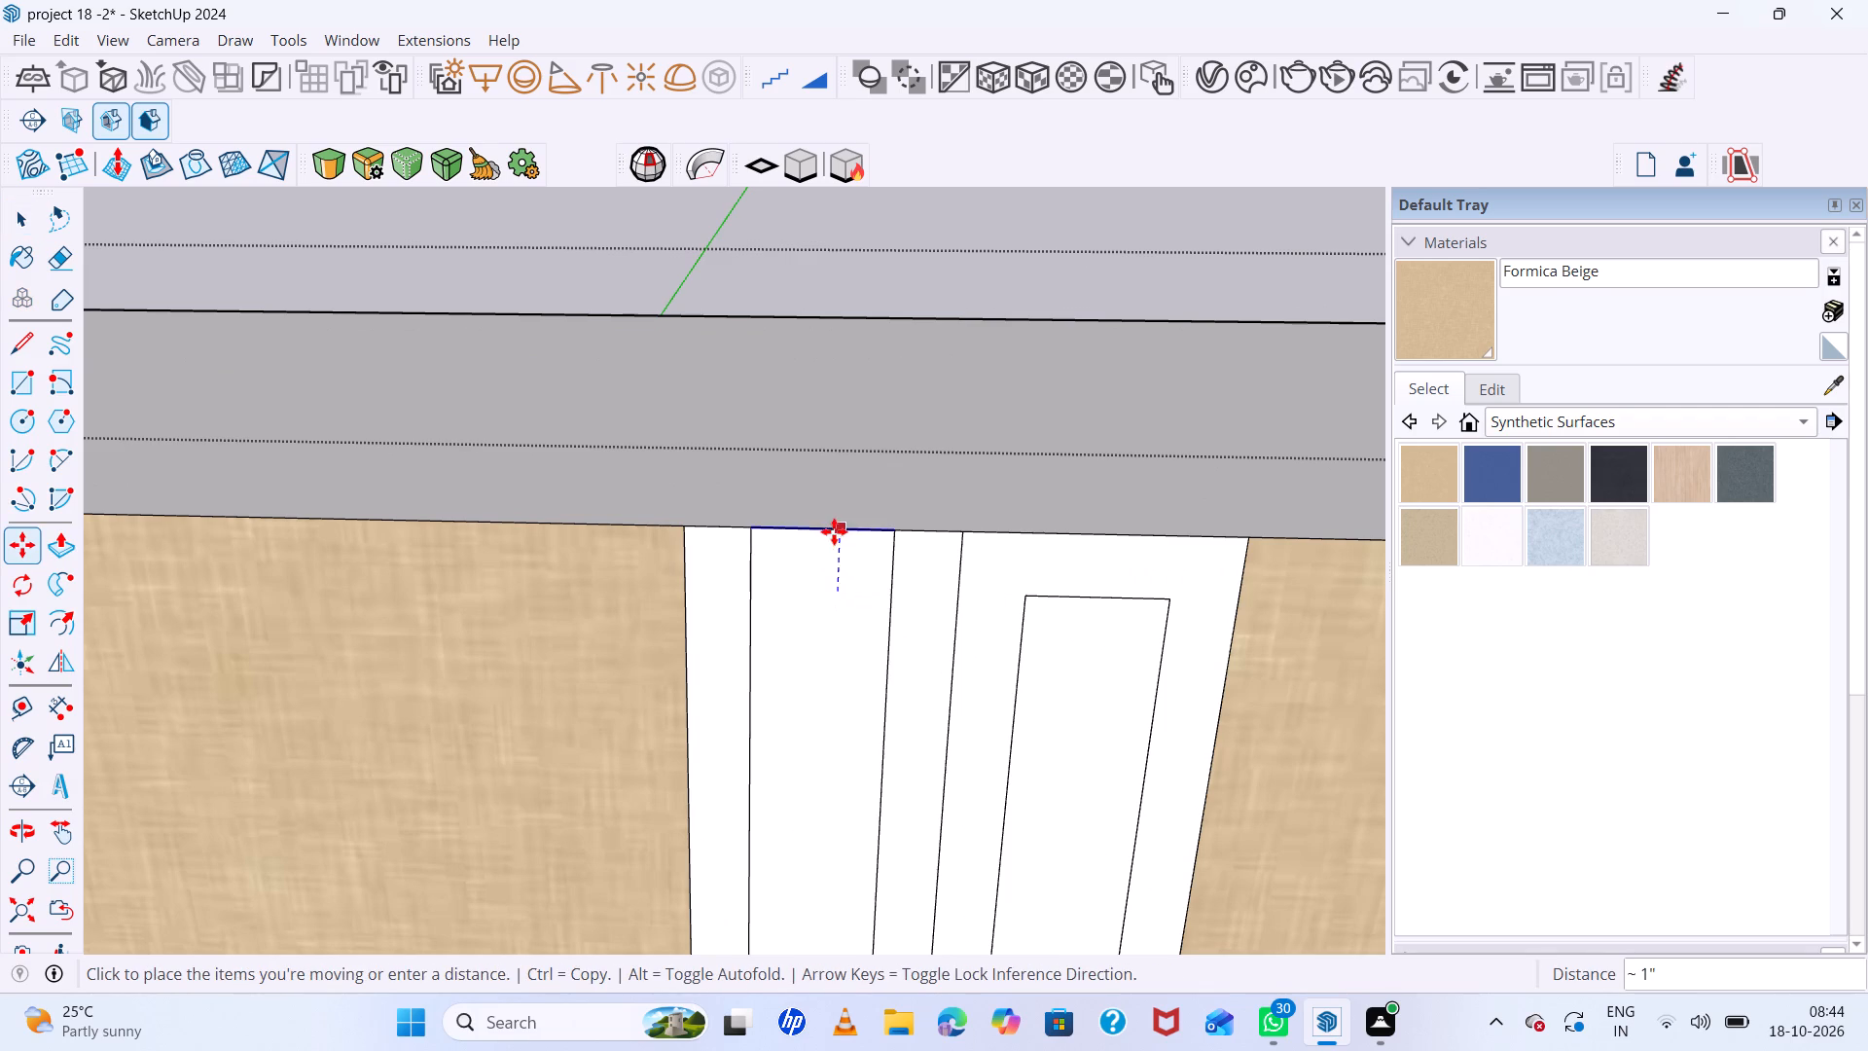
pyautogui.doubleClick(834, 530)
pyautogui.press('space')
# Move the inner outline's top edge up to the strip's top edge on the narrow pair's strip farther from the wood veneer panel.
pyautogui.doubleClick(1112, 595)
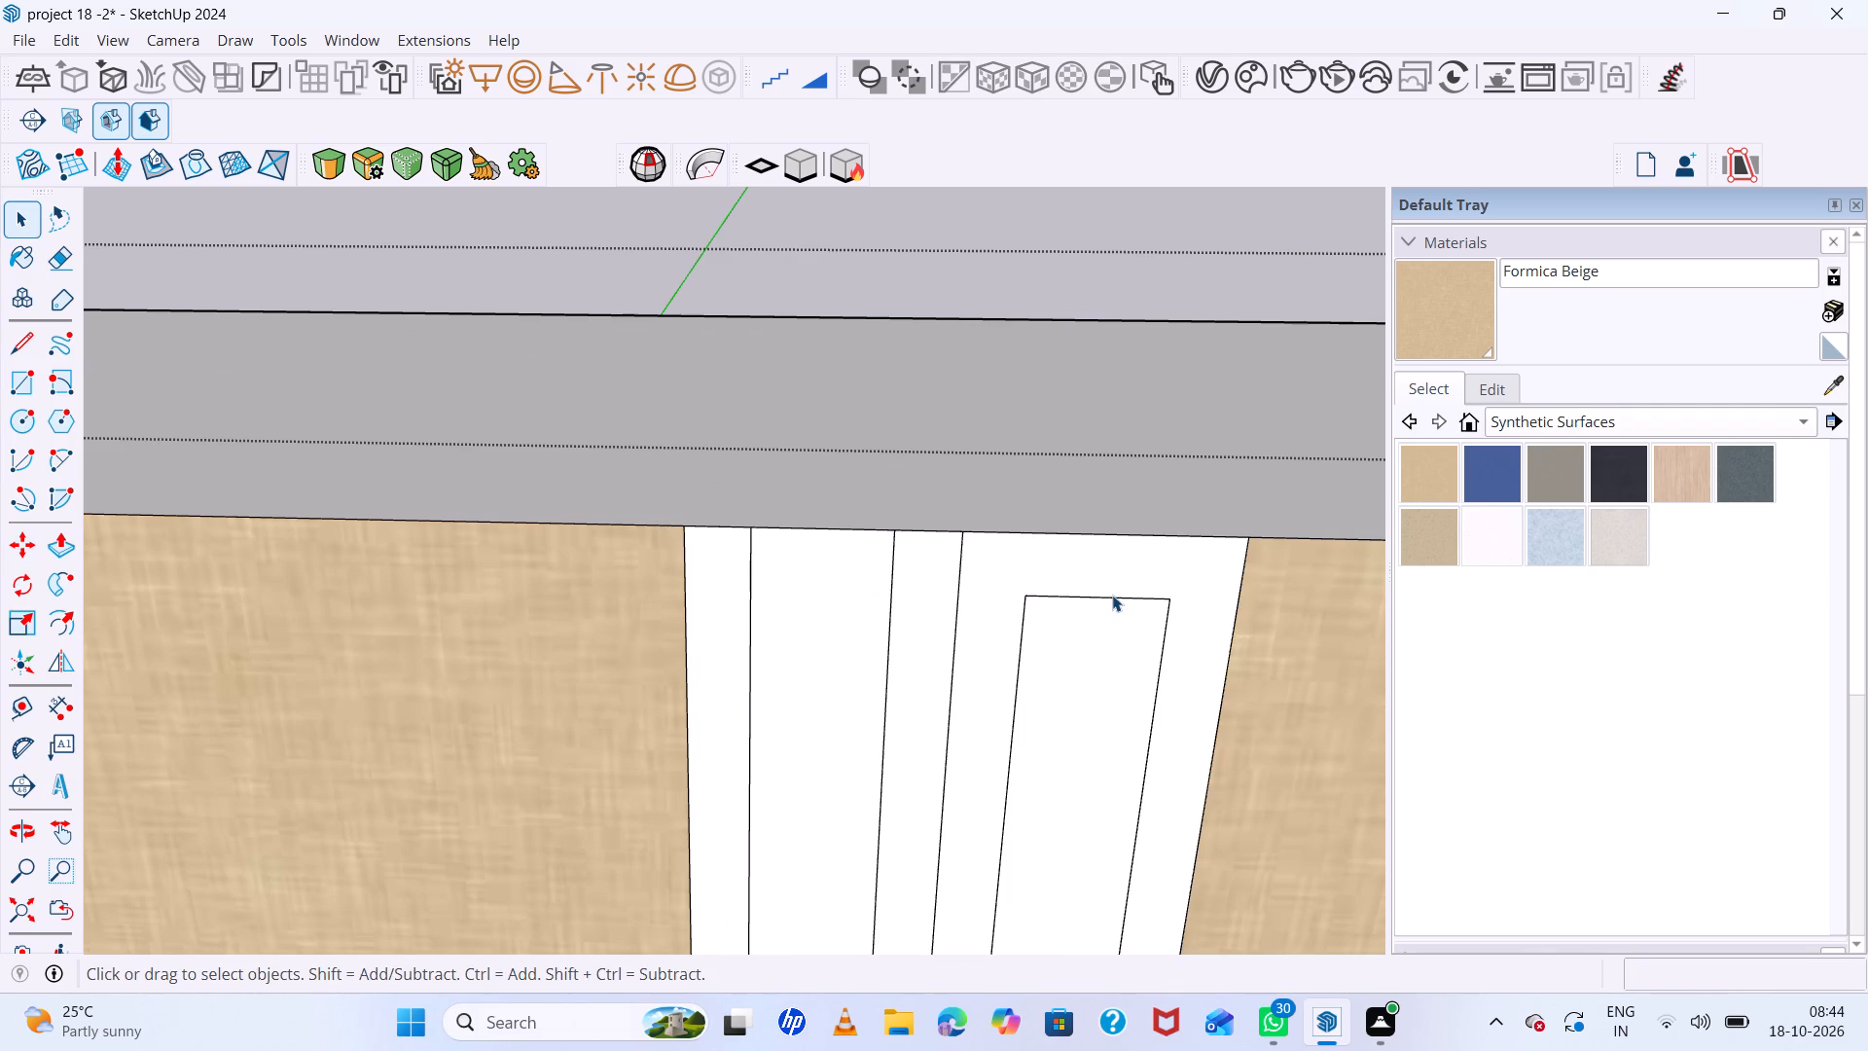
pyautogui.doubleClick(1112, 598)
pyautogui.doubleClick(1112, 599)
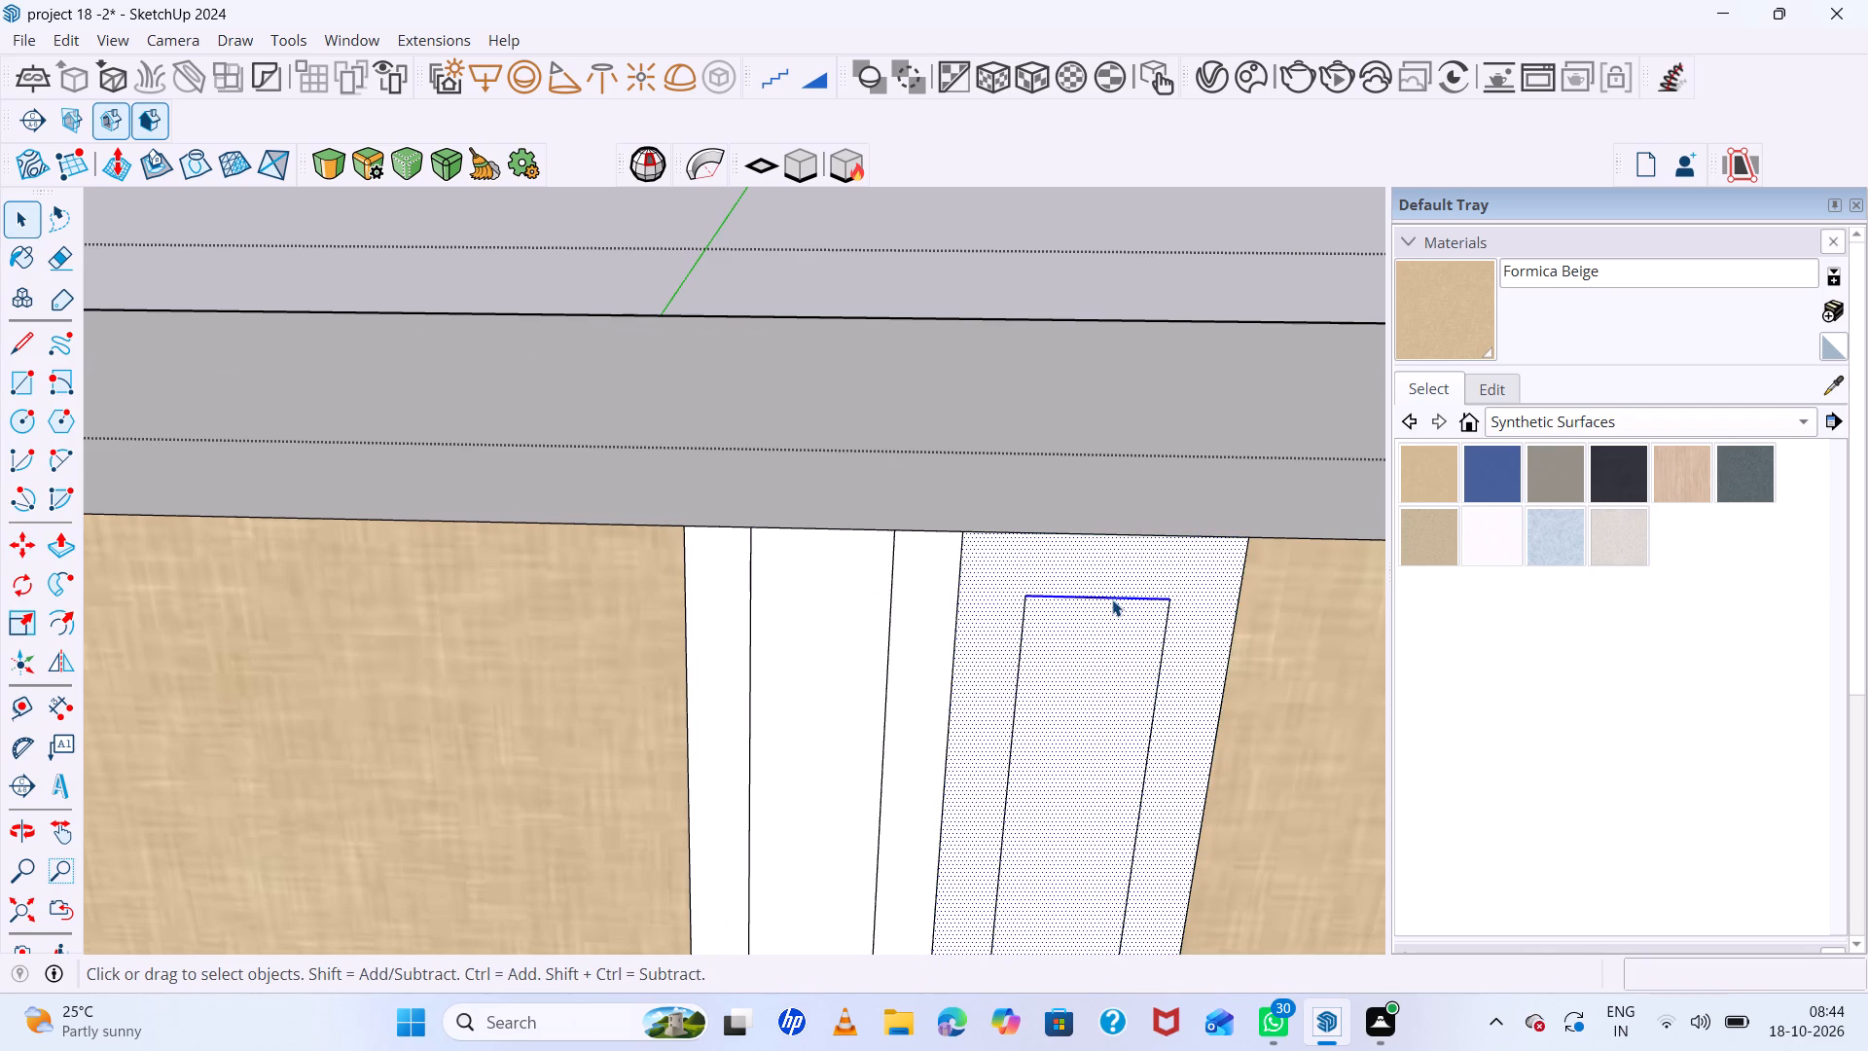
pyautogui.click(1119, 601)
pyautogui.click(1119, 601)
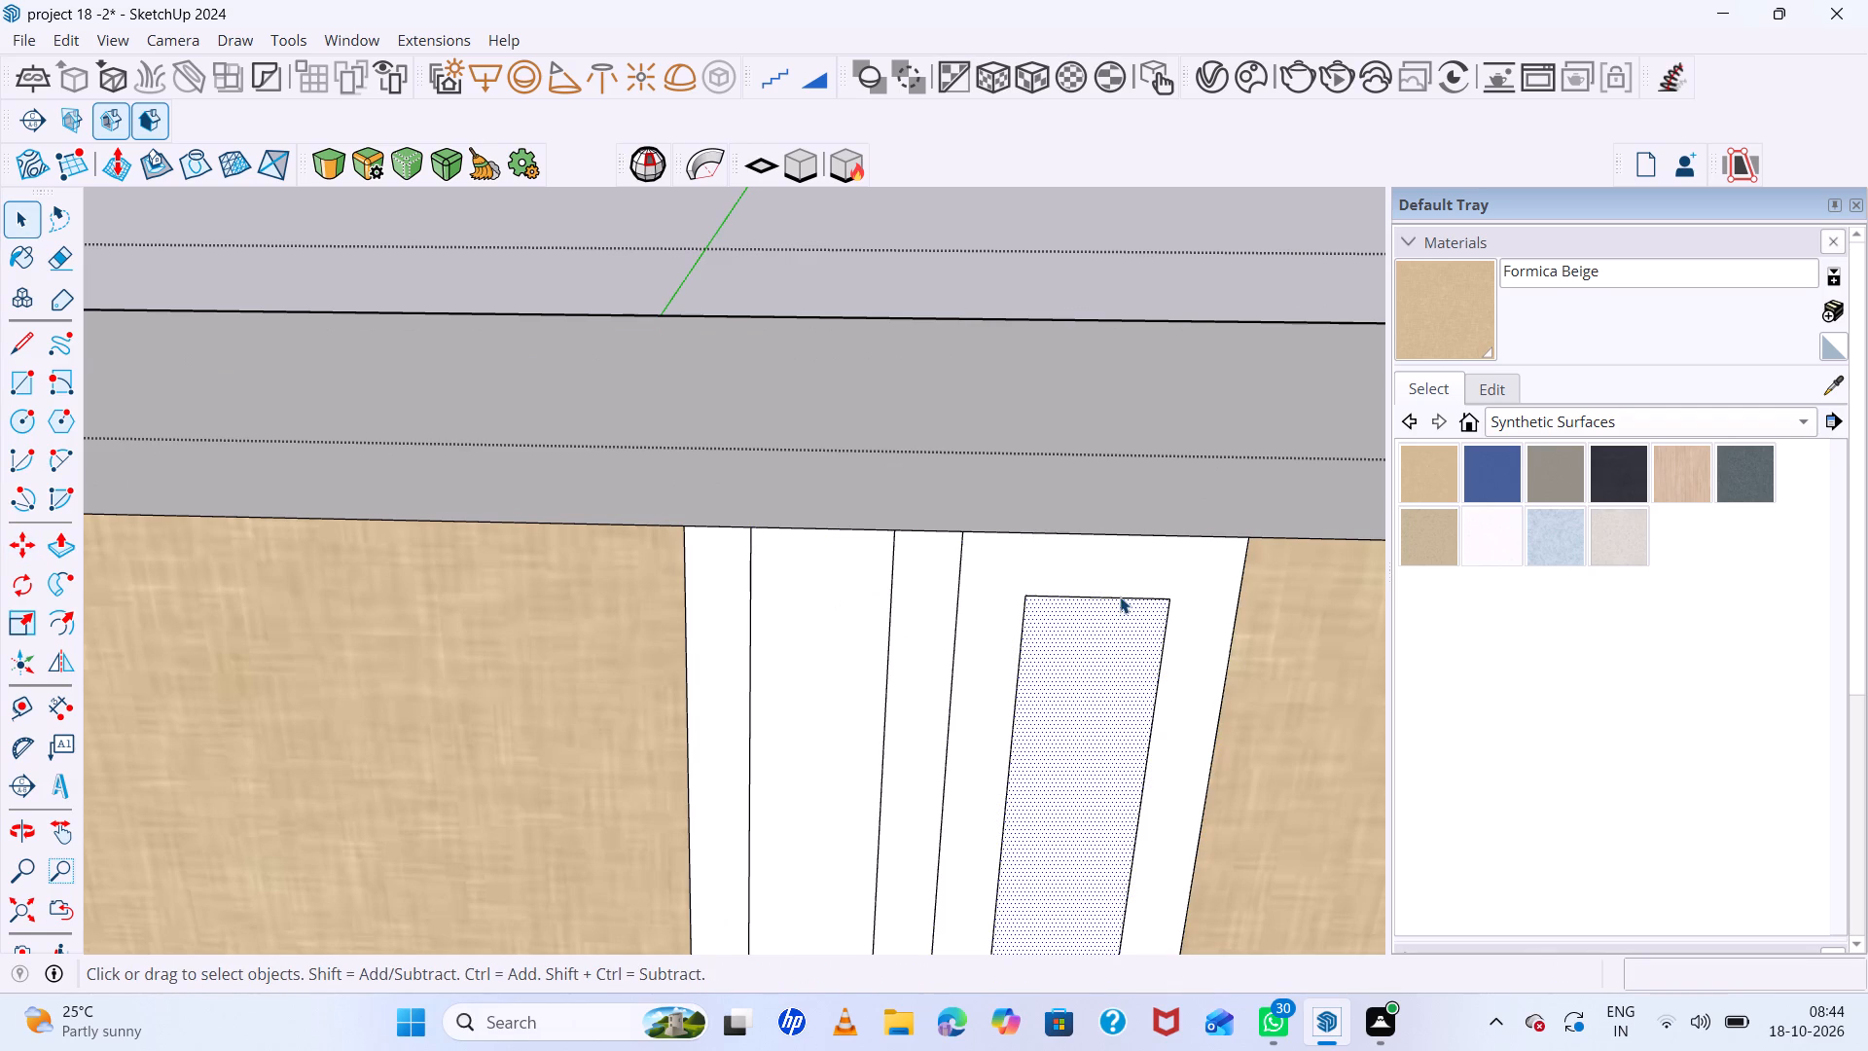
pyautogui.click(1121, 596)
pyautogui.press('m')
pyautogui.click(1124, 598)
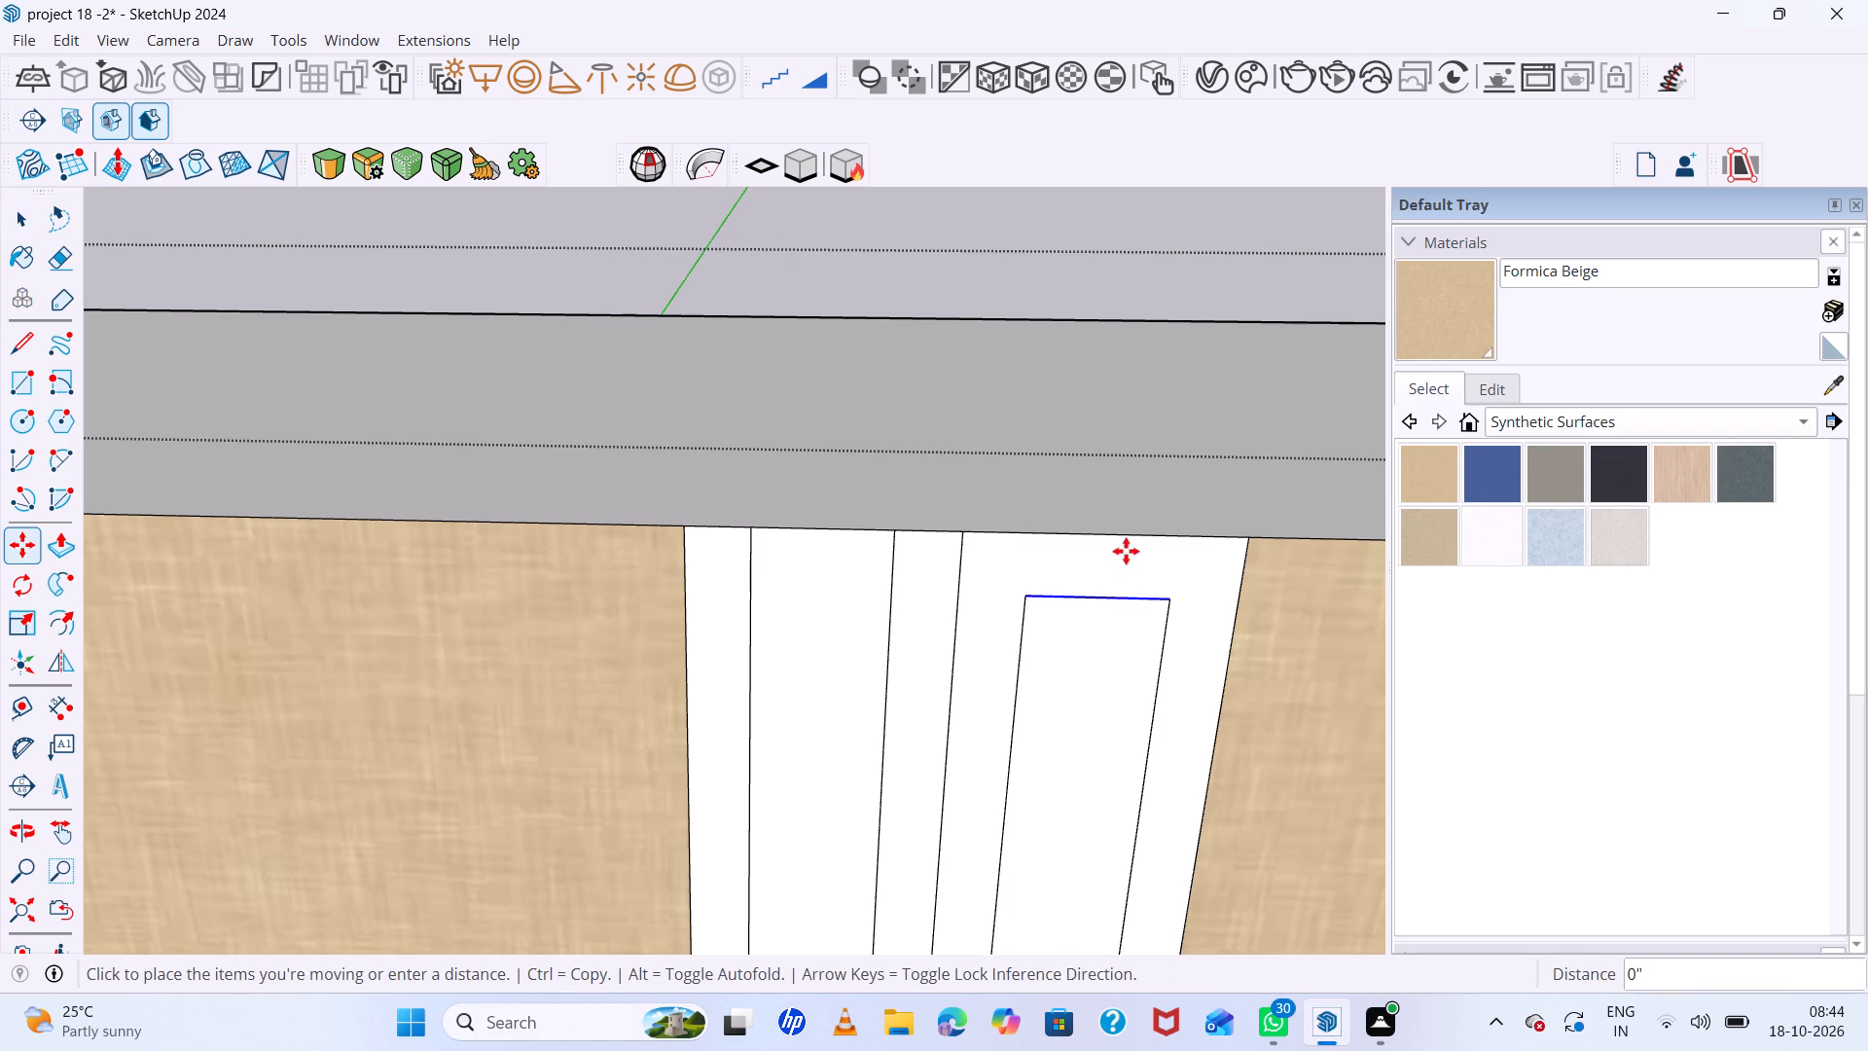
pyautogui.click(1167, 600)
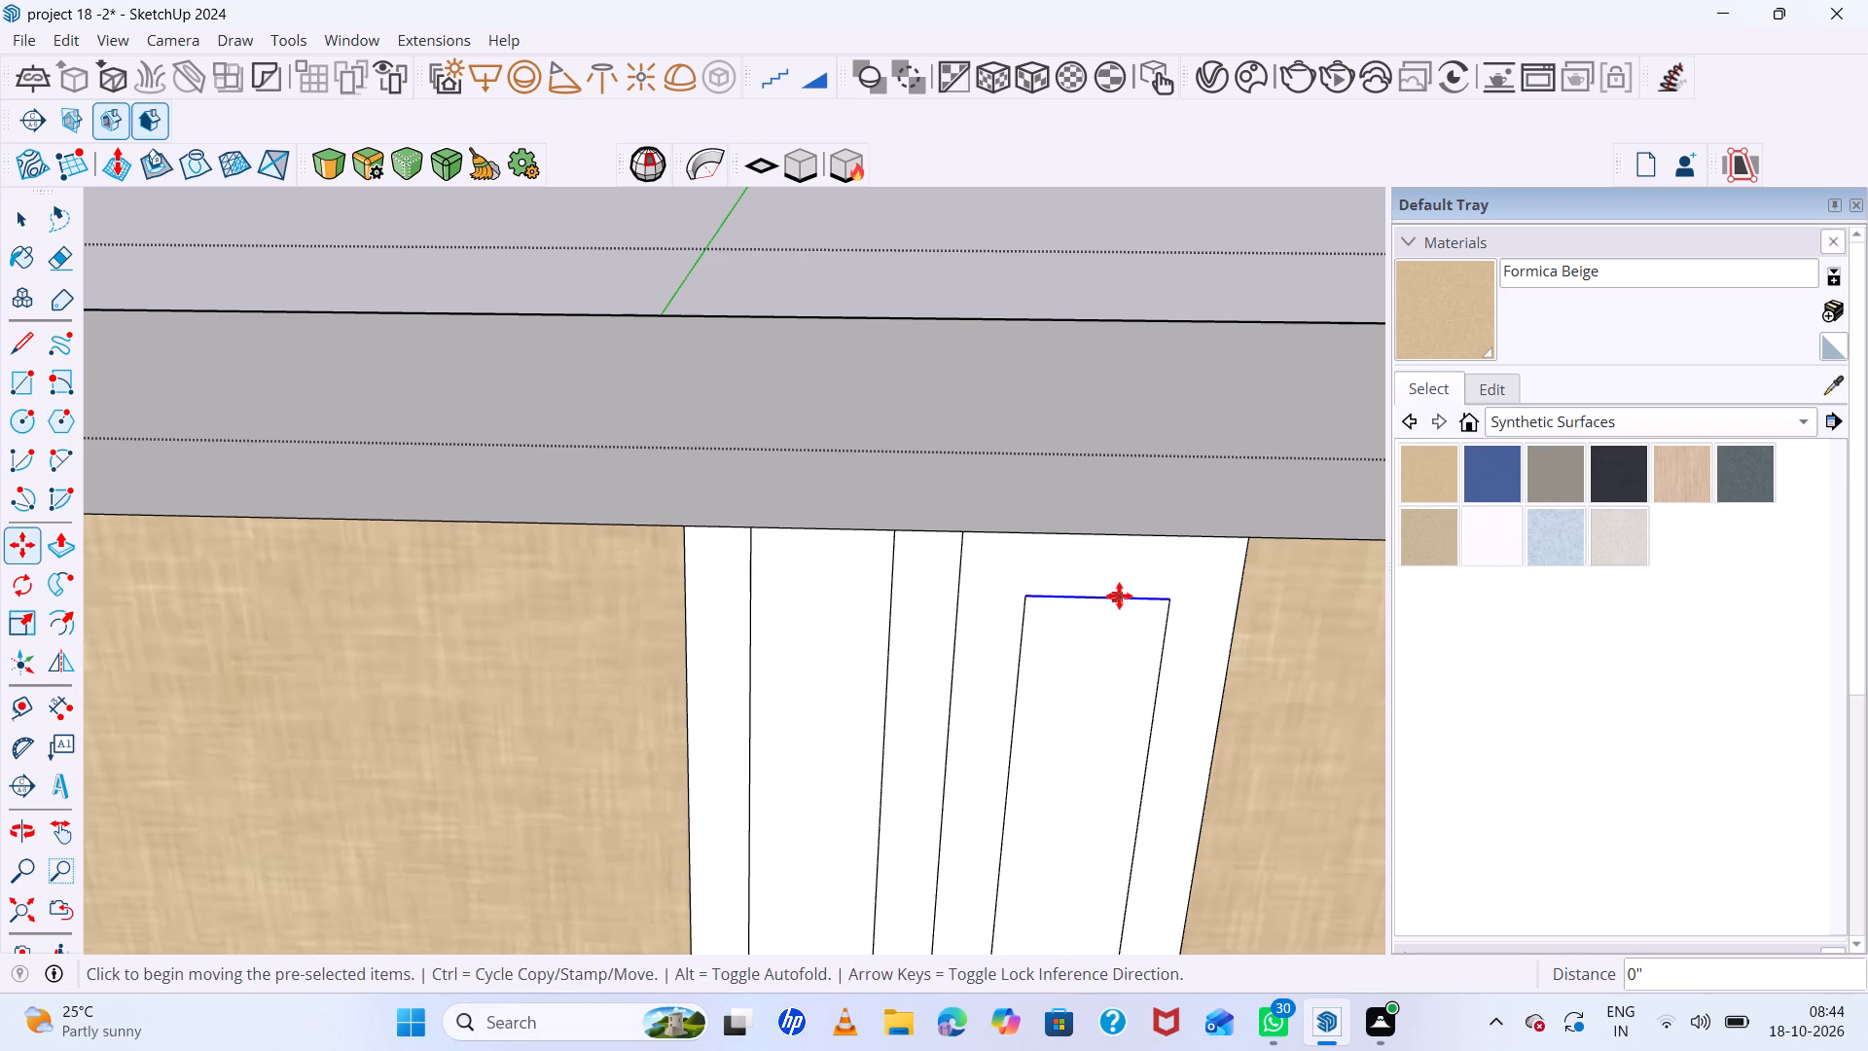
pyautogui.click(1119, 596)
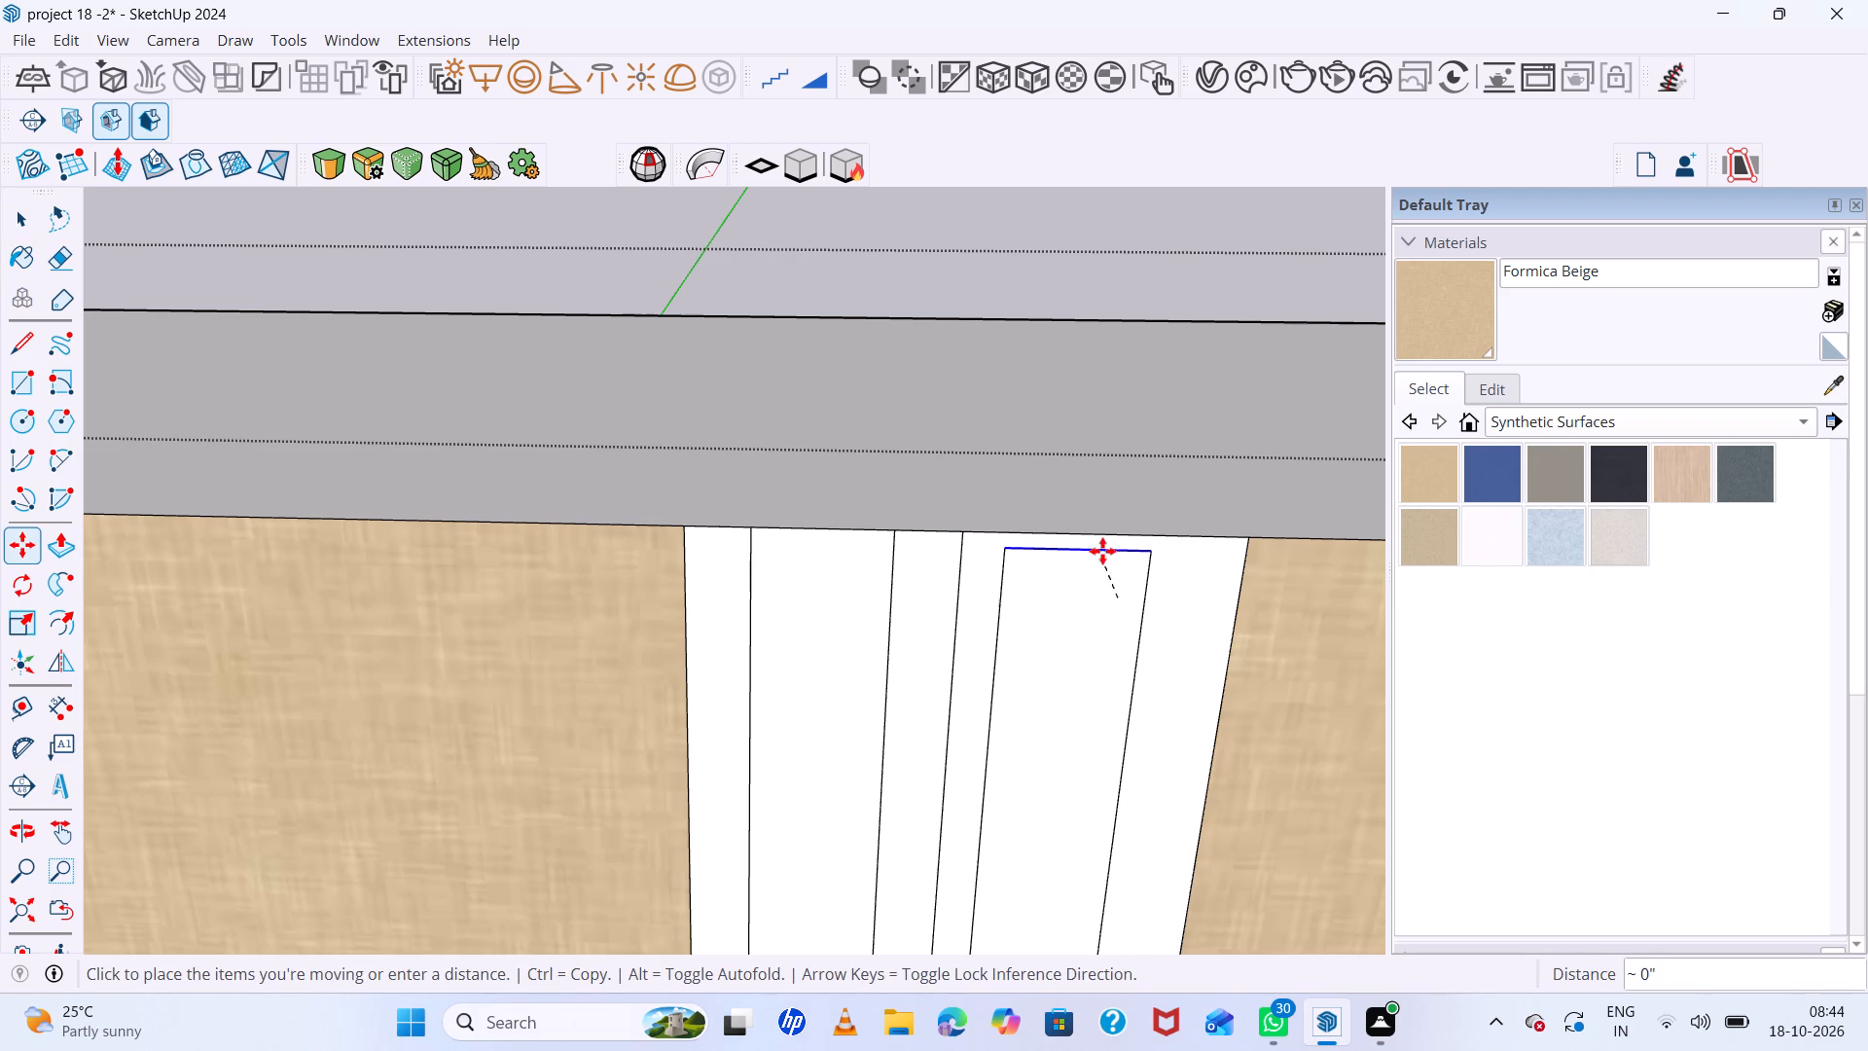
pyautogui.click(1116, 534)
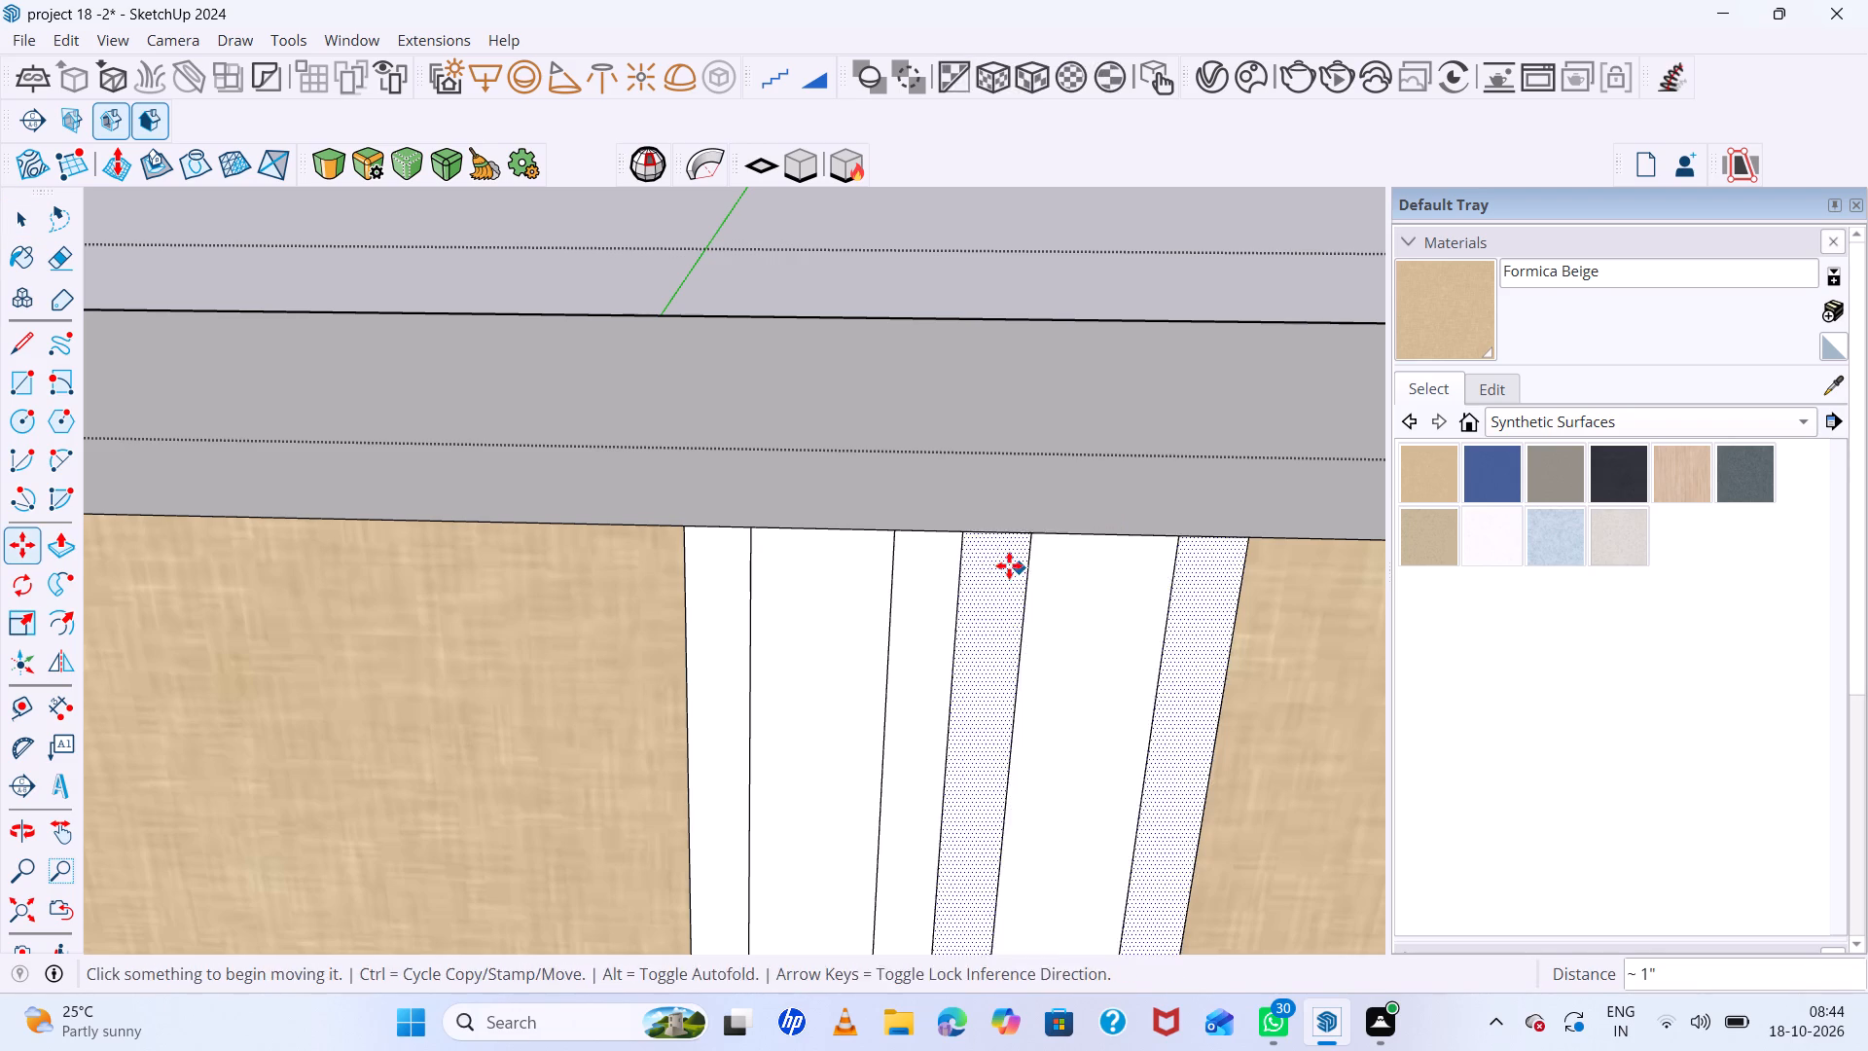
pyautogui.scroll(-20, 999, 565)
pyautogui.scroll(-19, 999, 565)
pyautogui.press('space')
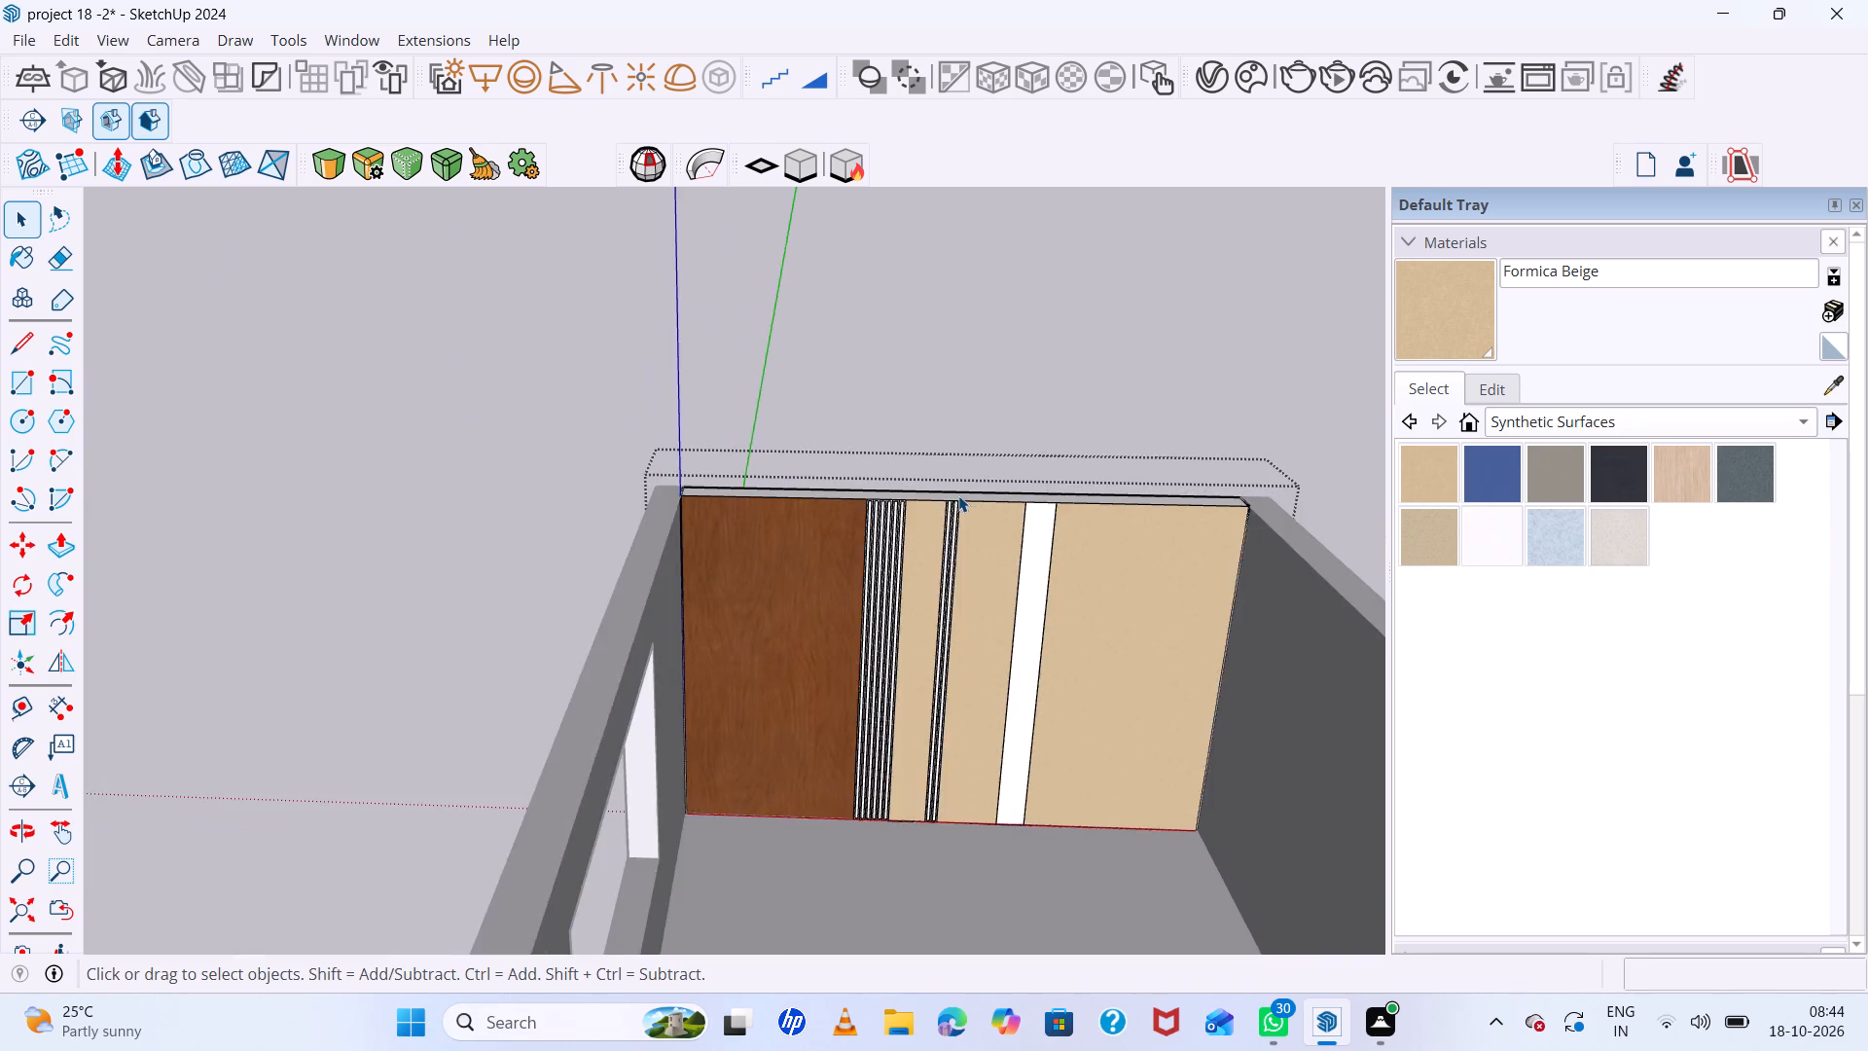
# Move the inner outline's bottom edge down to the floor line on the narrow pair's strip farther from the wood veneer panel.
pyautogui.scroll(-6, 958, 495)
pyautogui.scroll(20, 978, 743)
pyautogui.scroll(11, 978, 743)
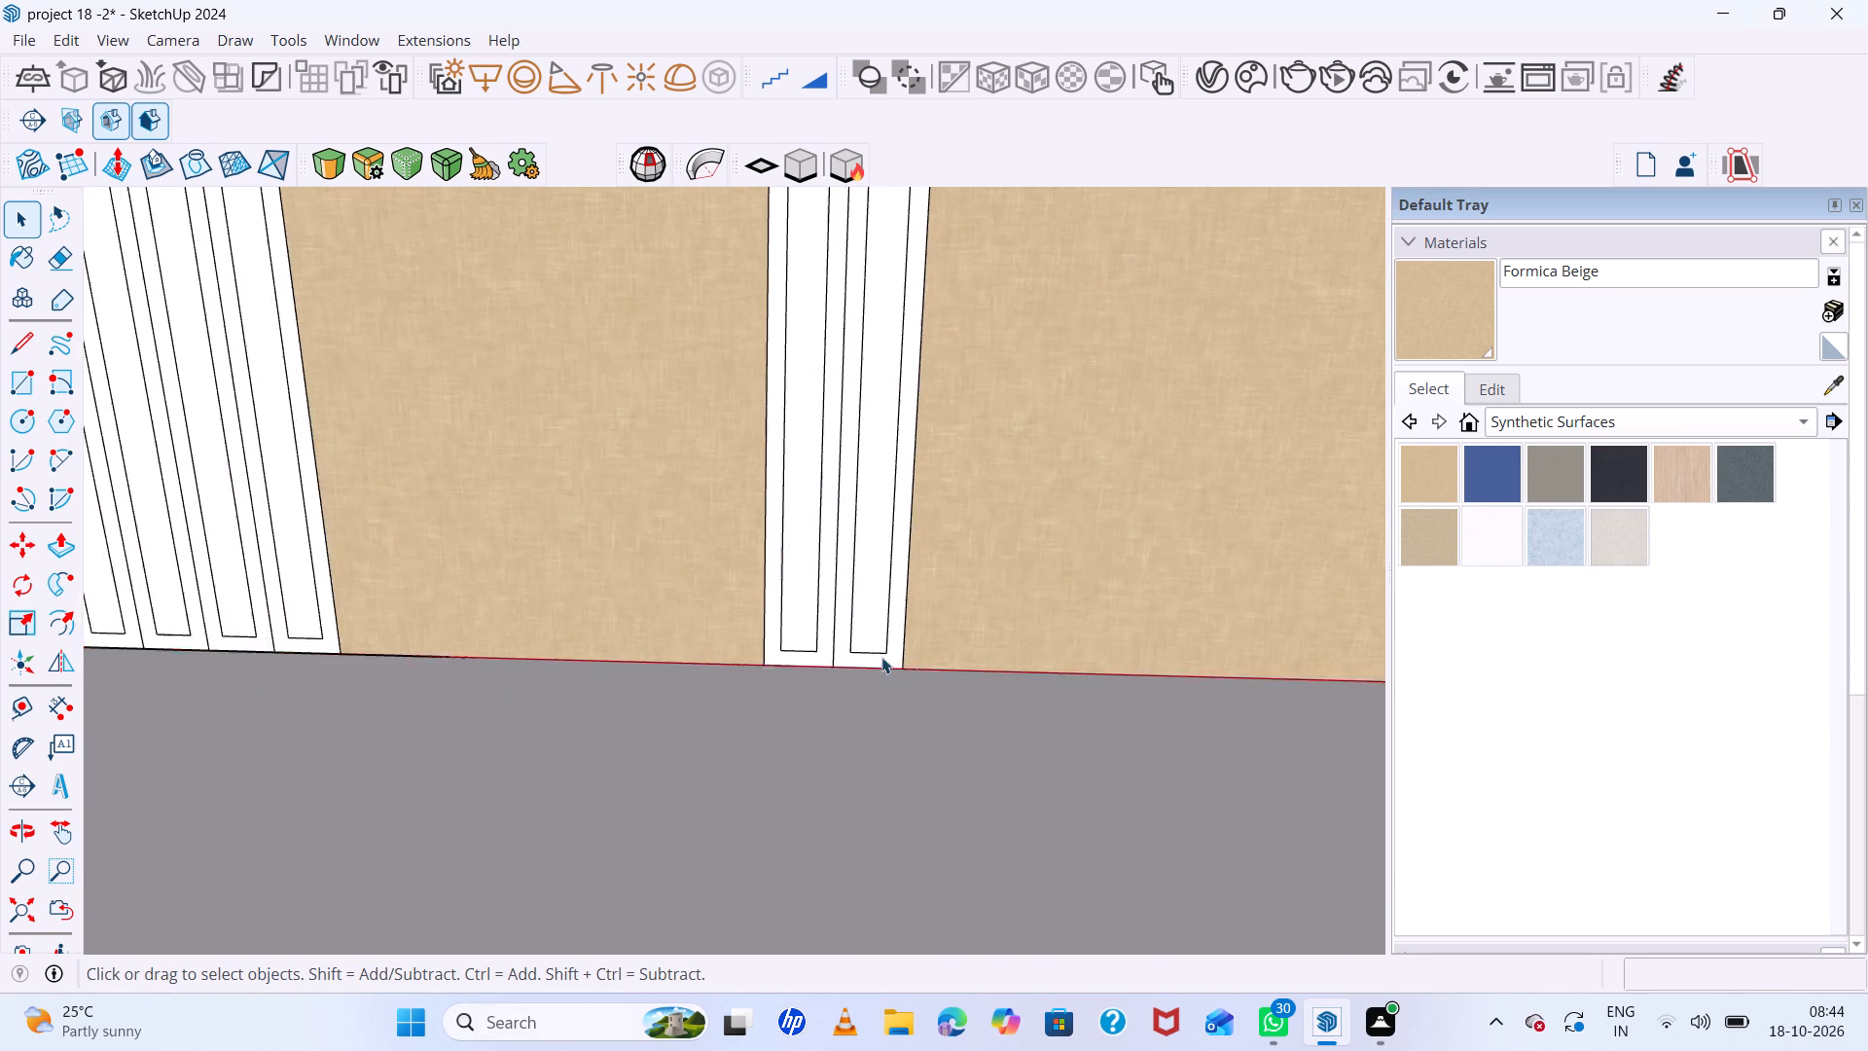
pyautogui.scroll(9, 881, 657)
pyautogui.click(854, 643)
pyautogui.press('m')
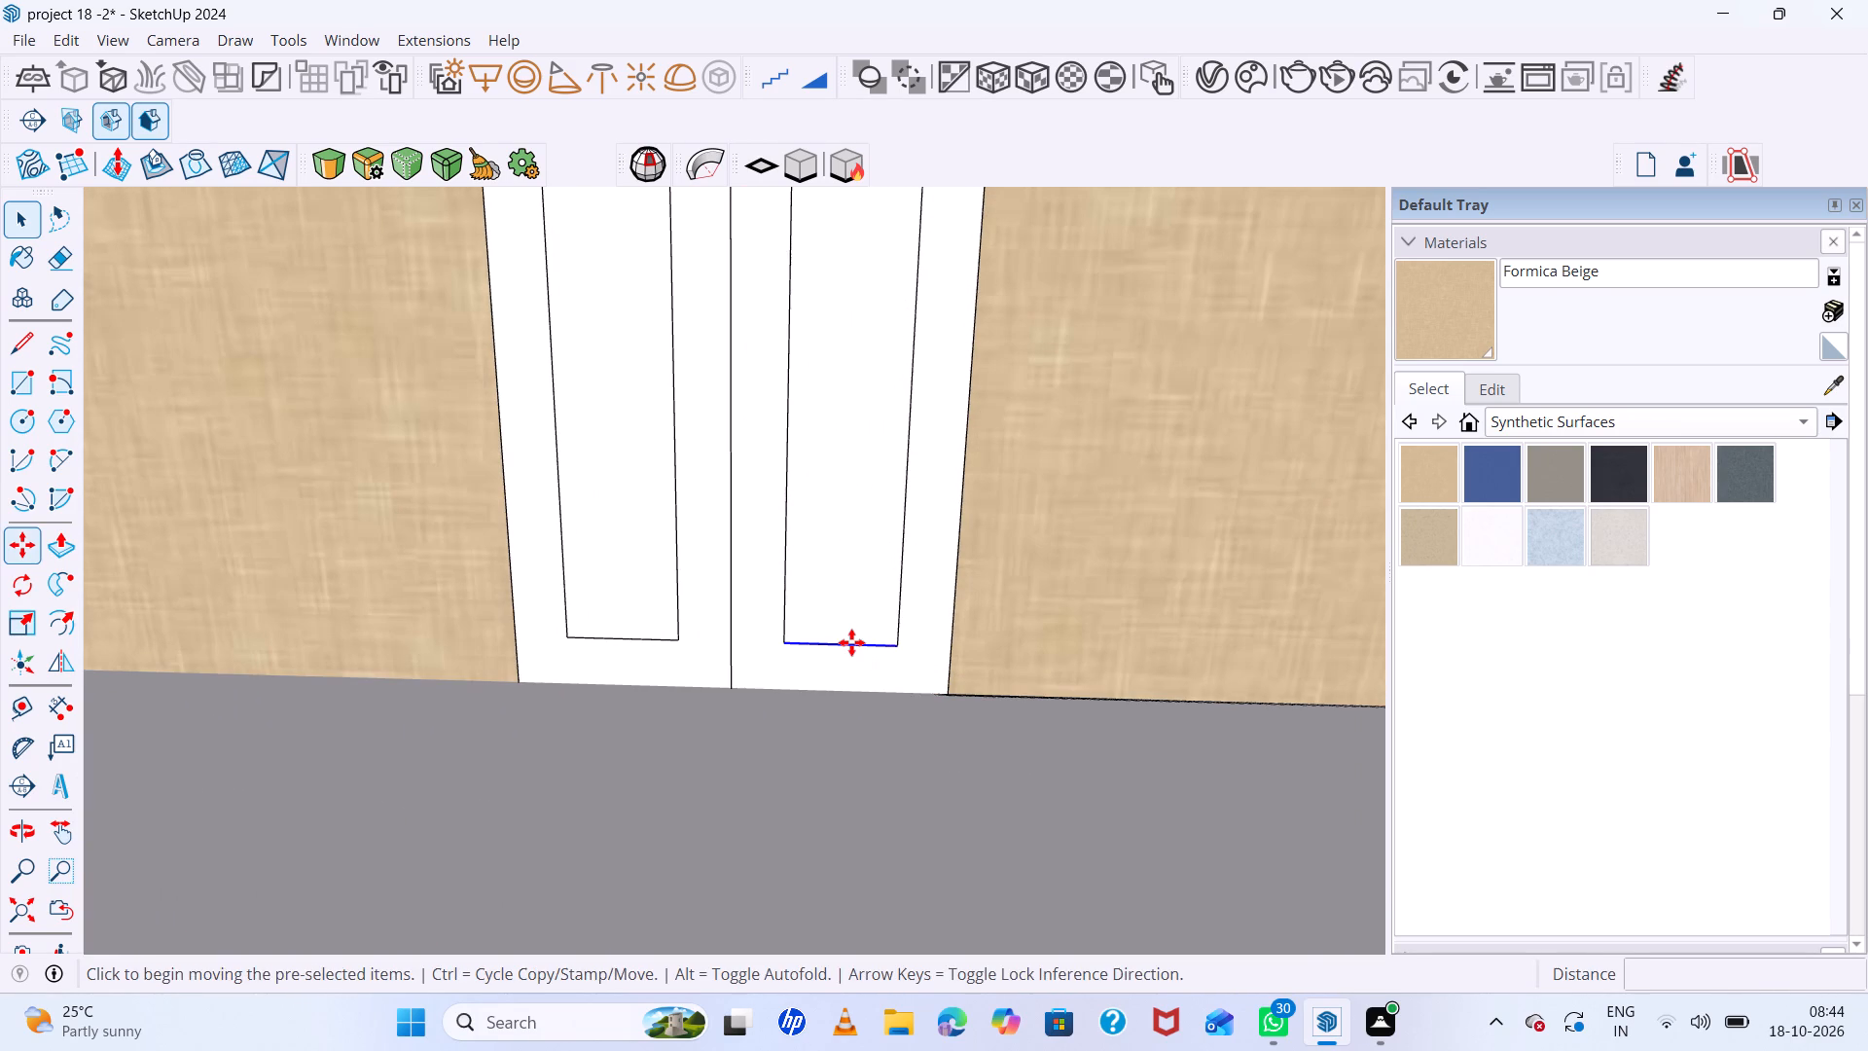
pyautogui.click(851, 642)
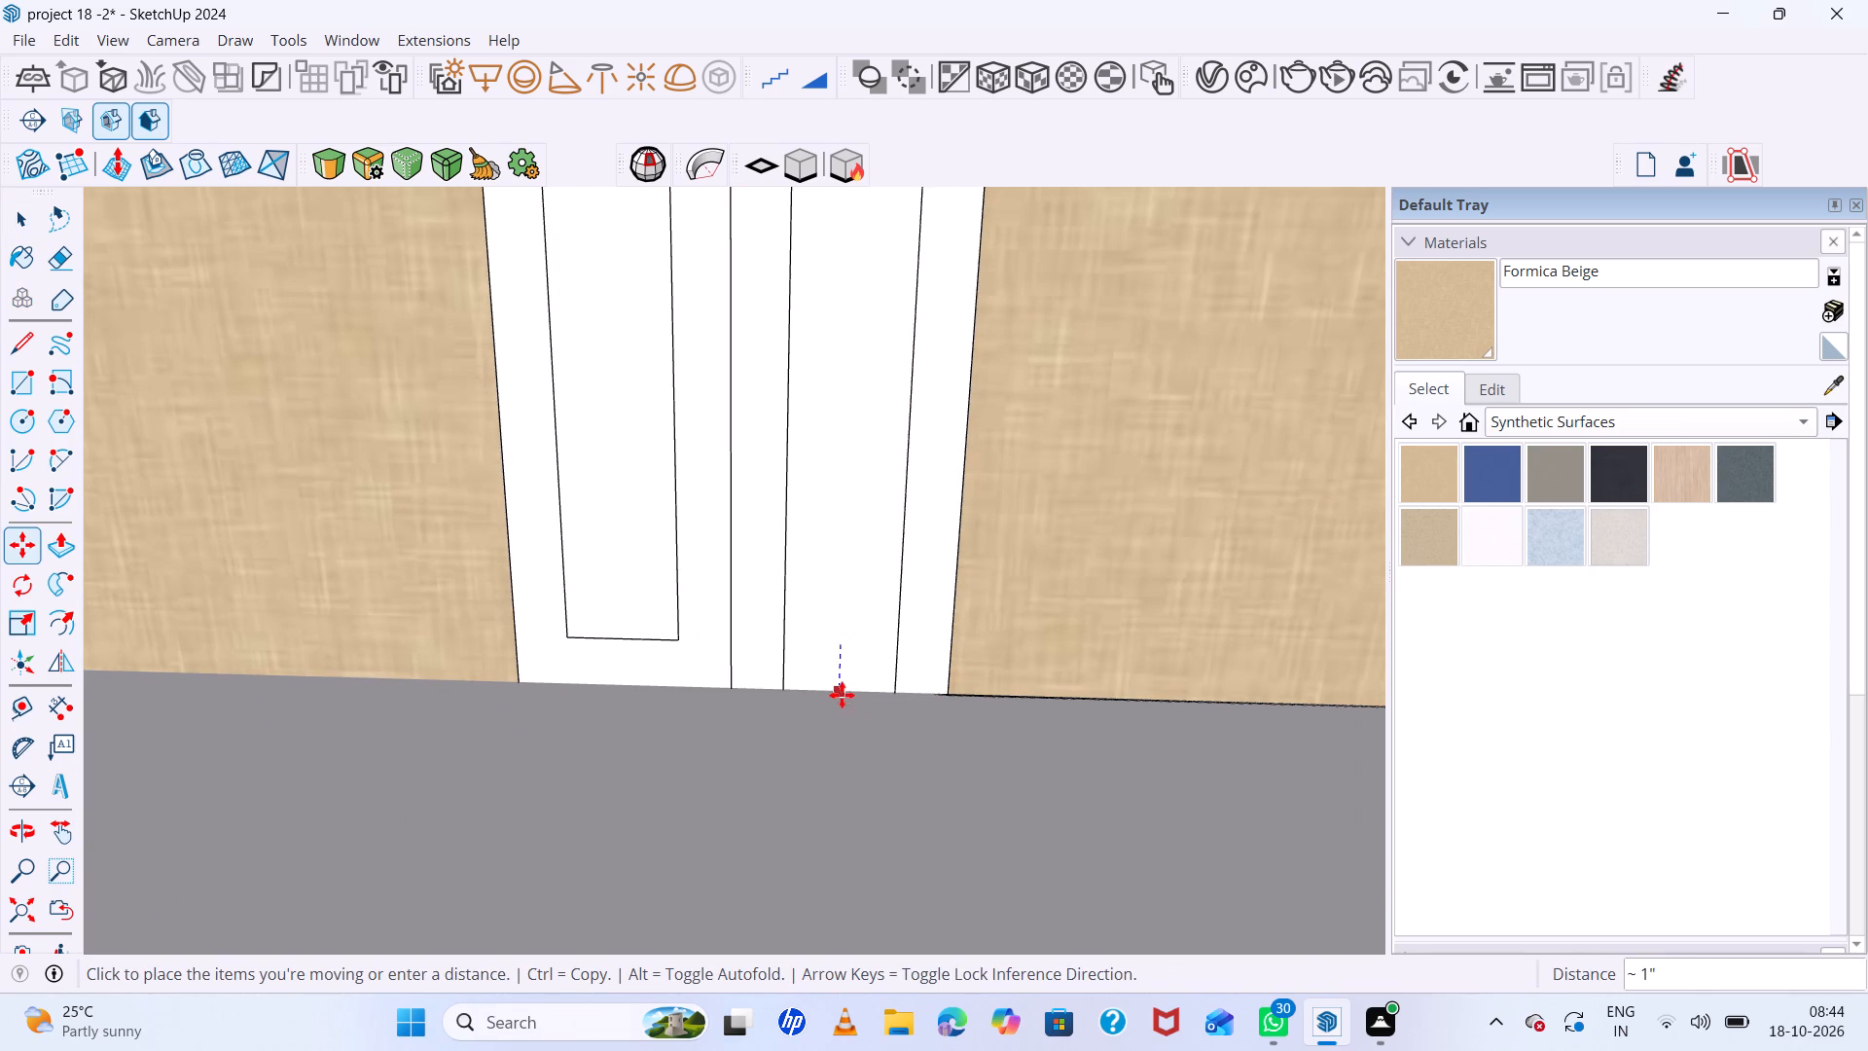
pyautogui.click(842, 695)
pyautogui.press('space')
# Move the inner outline's bottom edge down to the floor line on the narrow pair's strip nearer the wood veneer panel.
pyautogui.click(621, 637)
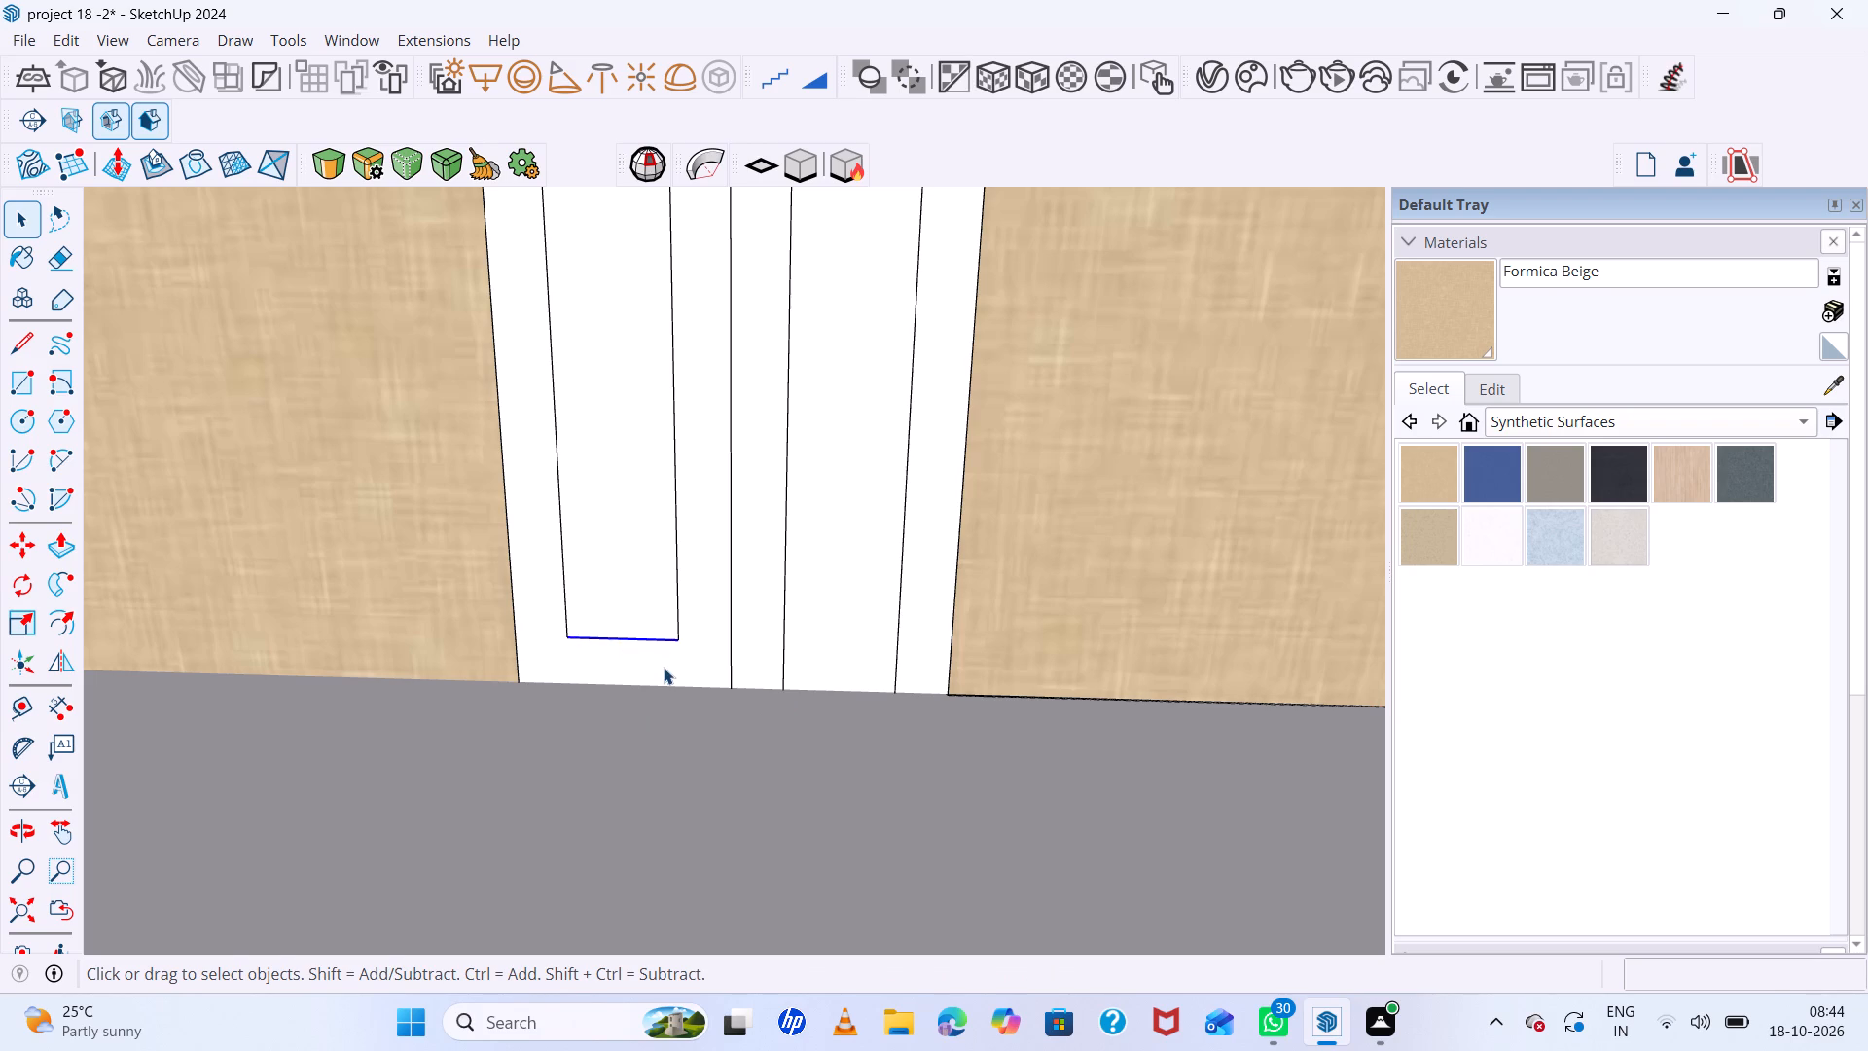
pyautogui.press('m')
pyautogui.click(625, 641)
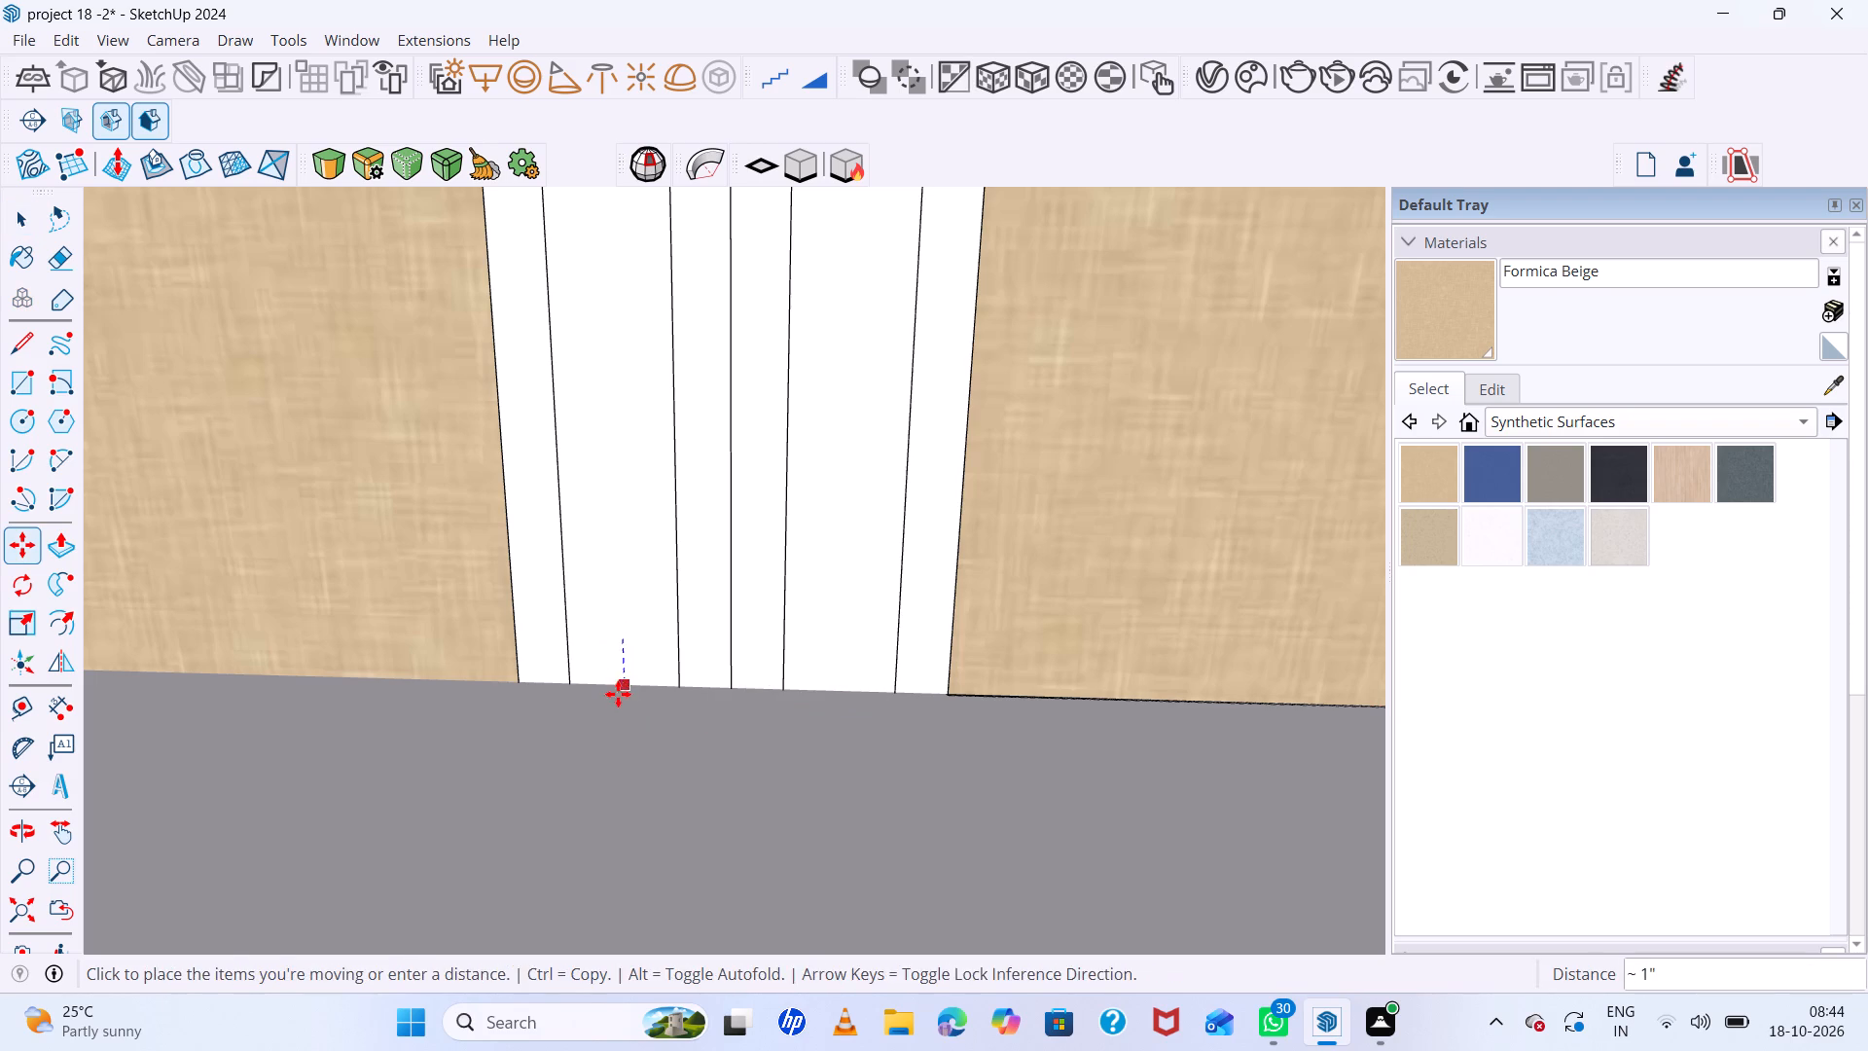
pyautogui.click(618, 696)
pyautogui.scroll(-20, 756, 752)
pyautogui.scroll(-5, 756, 752)
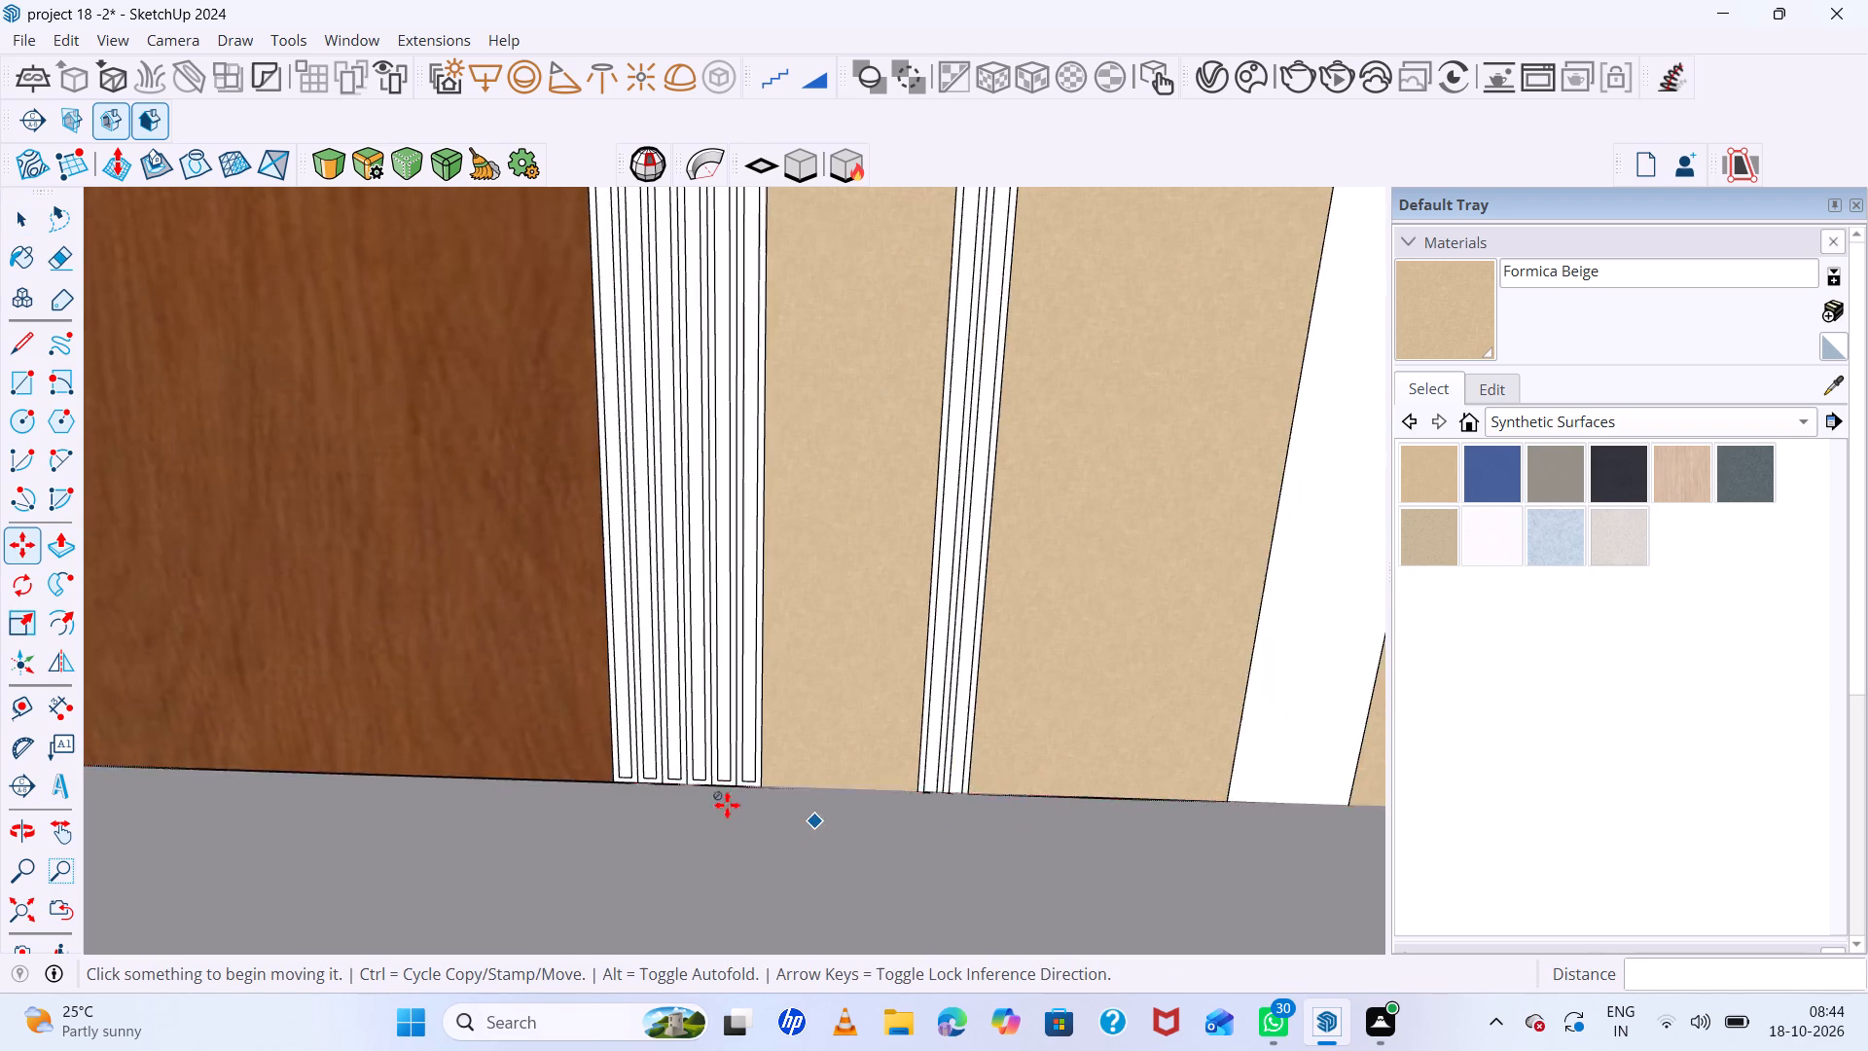
pyautogui.press('space')
# Move the inner outline's bottom edge down to the floor line on the six-strip group's strip nearest the beige panel.
pyautogui.scroll(6, 661, 782)
pyautogui.scroll(13, 826, 771)
pyautogui.click(817, 784)
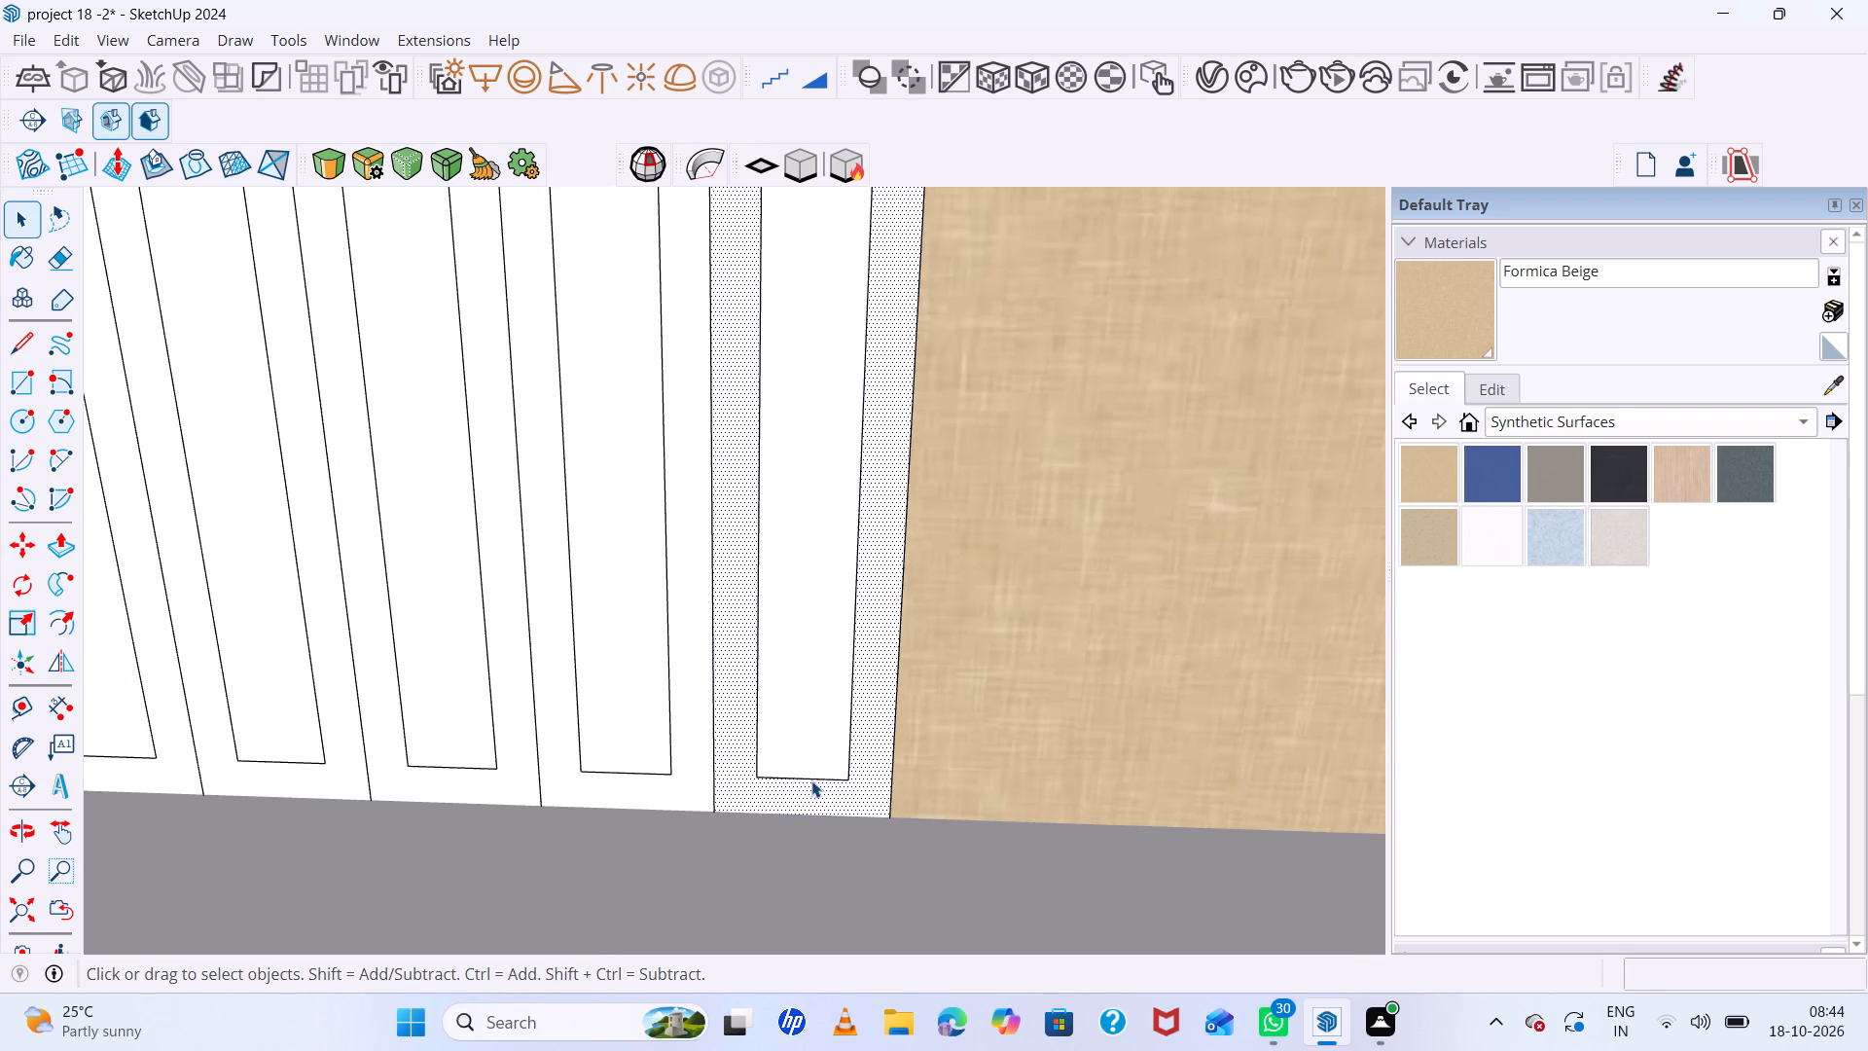
pyautogui.click(811, 778)
pyautogui.press('m')
pyautogui.click(811, 775)
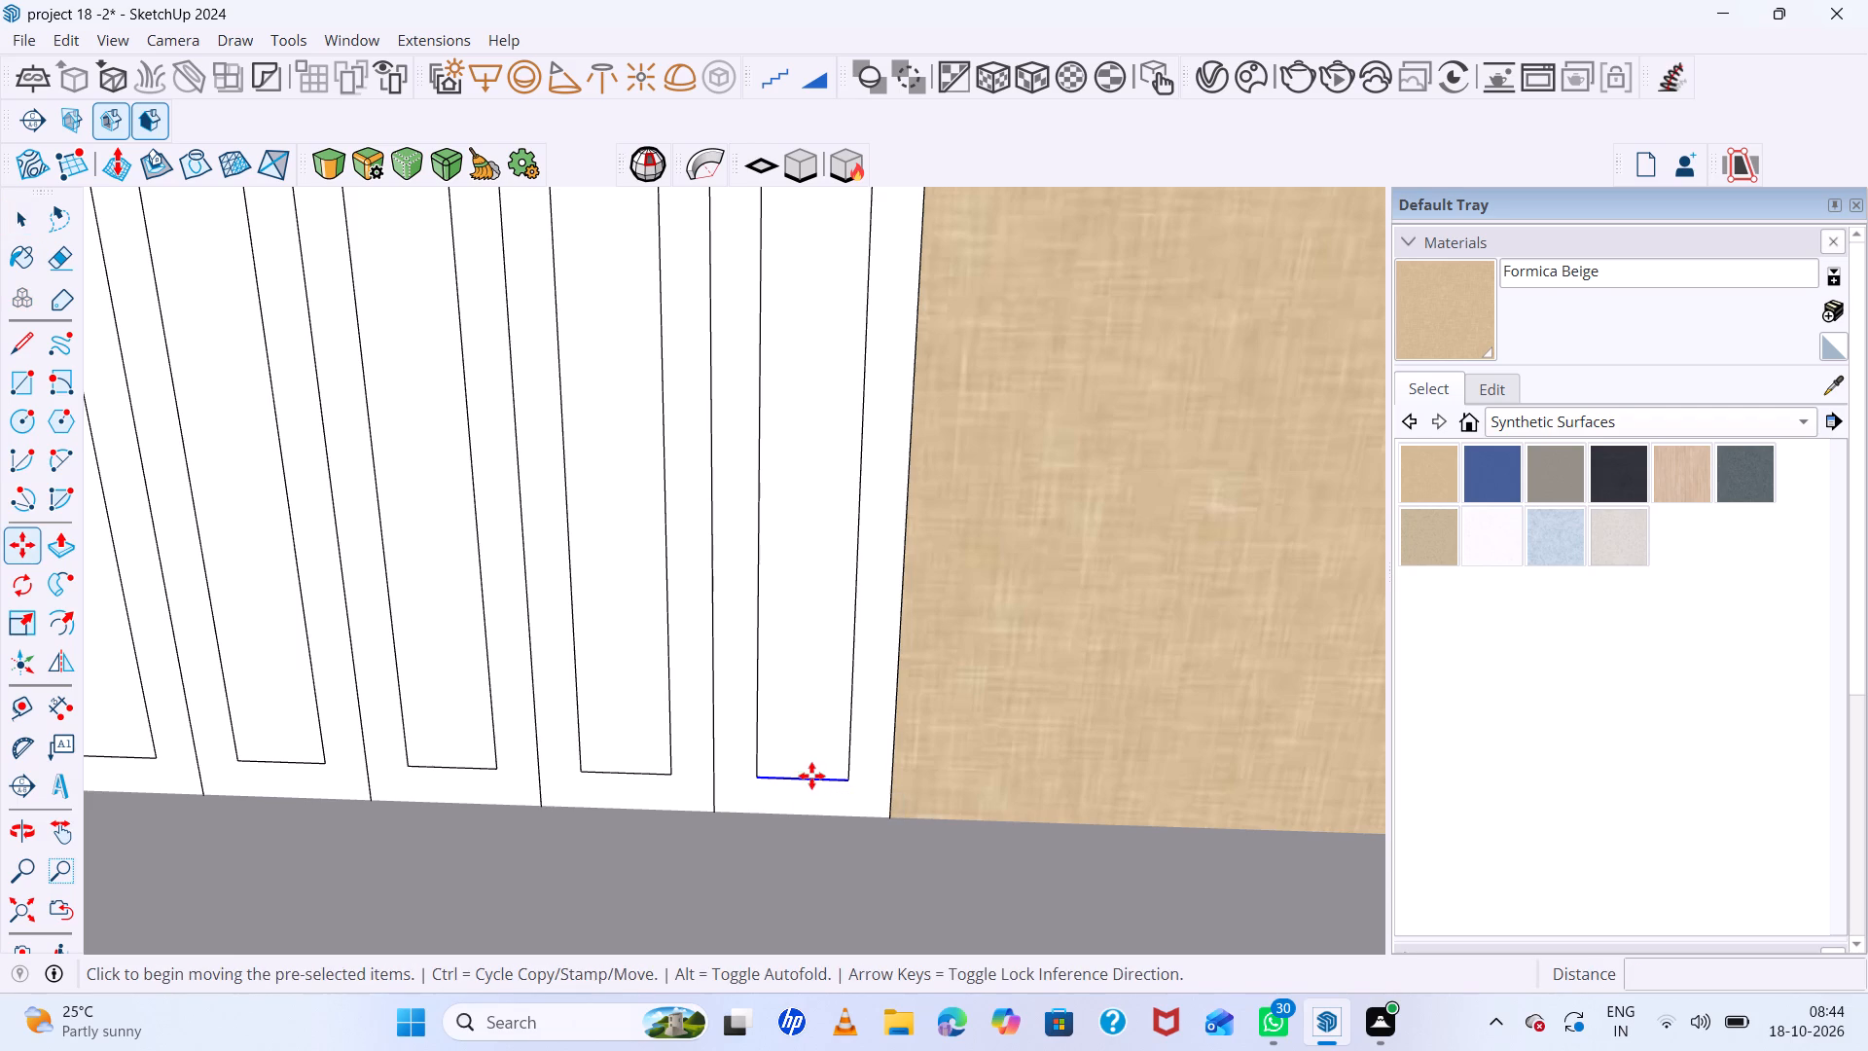
pyautogui.click(808, 820)
pyautogui.press('space')
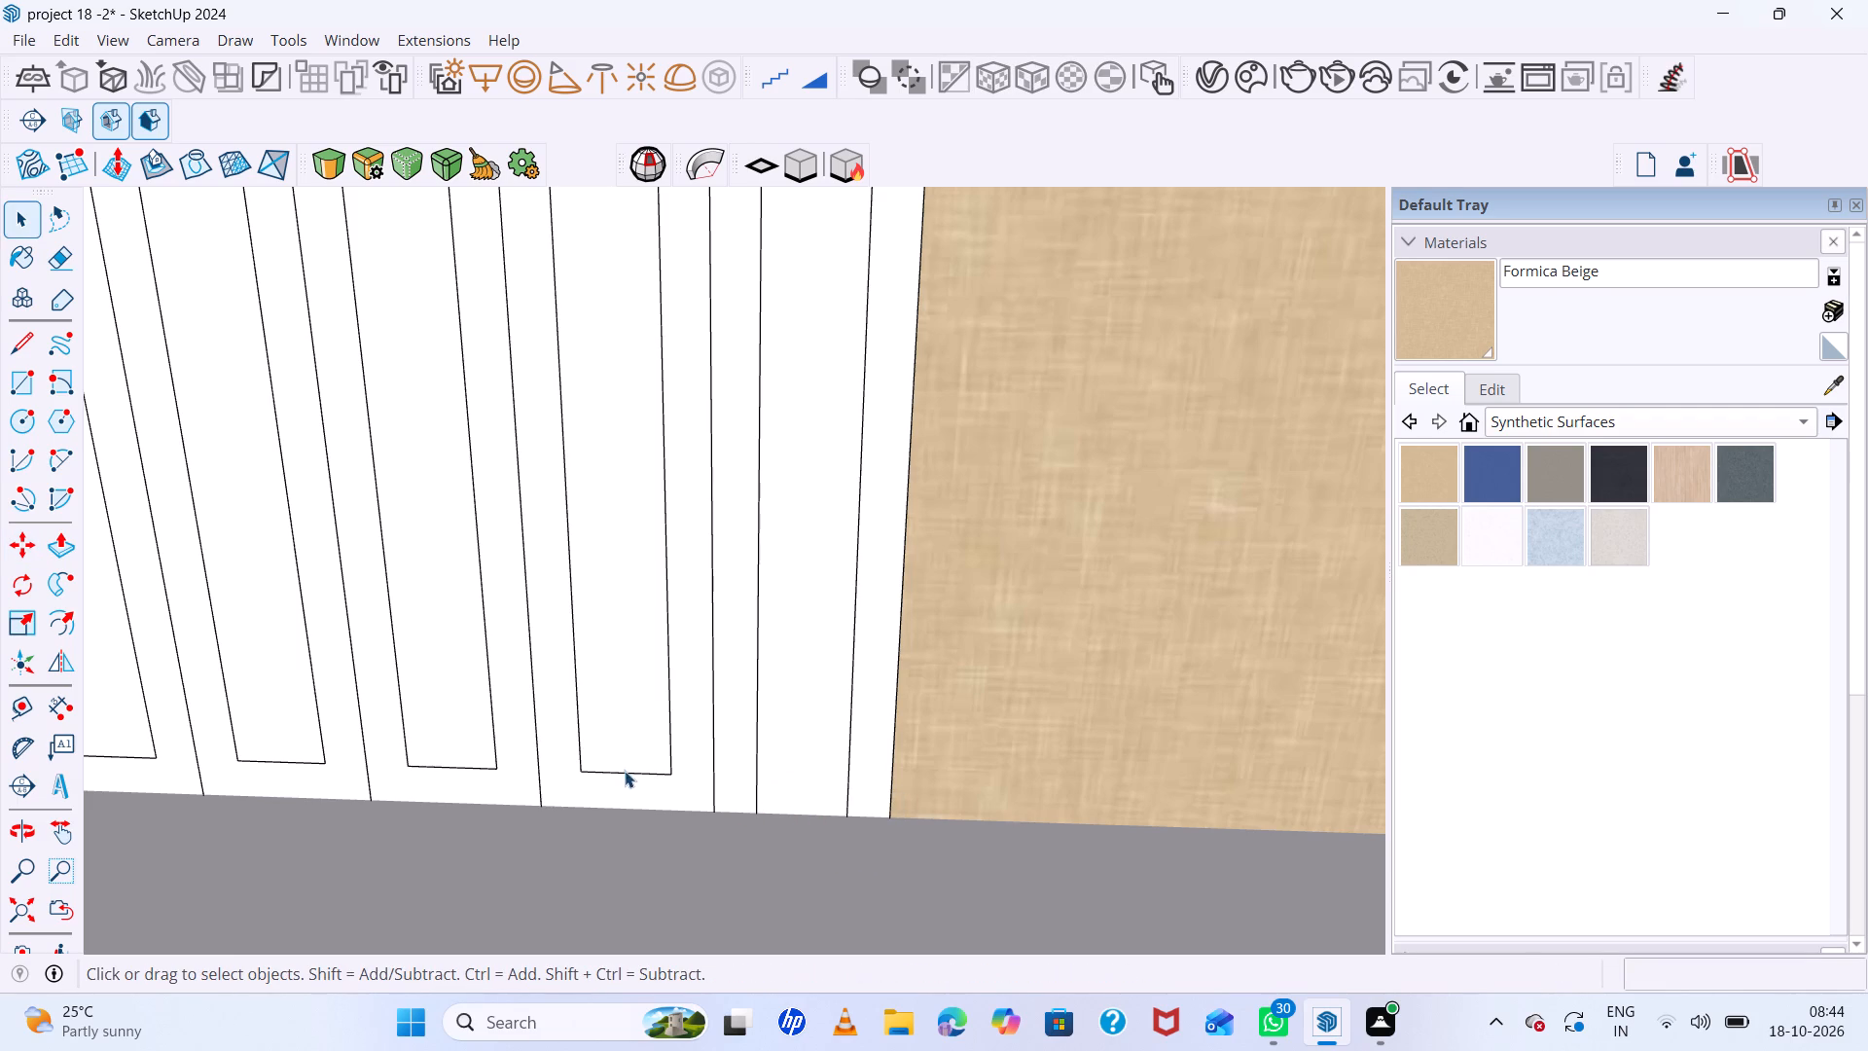
# Move the inner outline's bottom edge down to the floor line on the six-strip group's second strip from the beige panel.
pyautogui.click(628, 770)
pyautogui.click(631, 780)
pyautogui.click(635, 776)
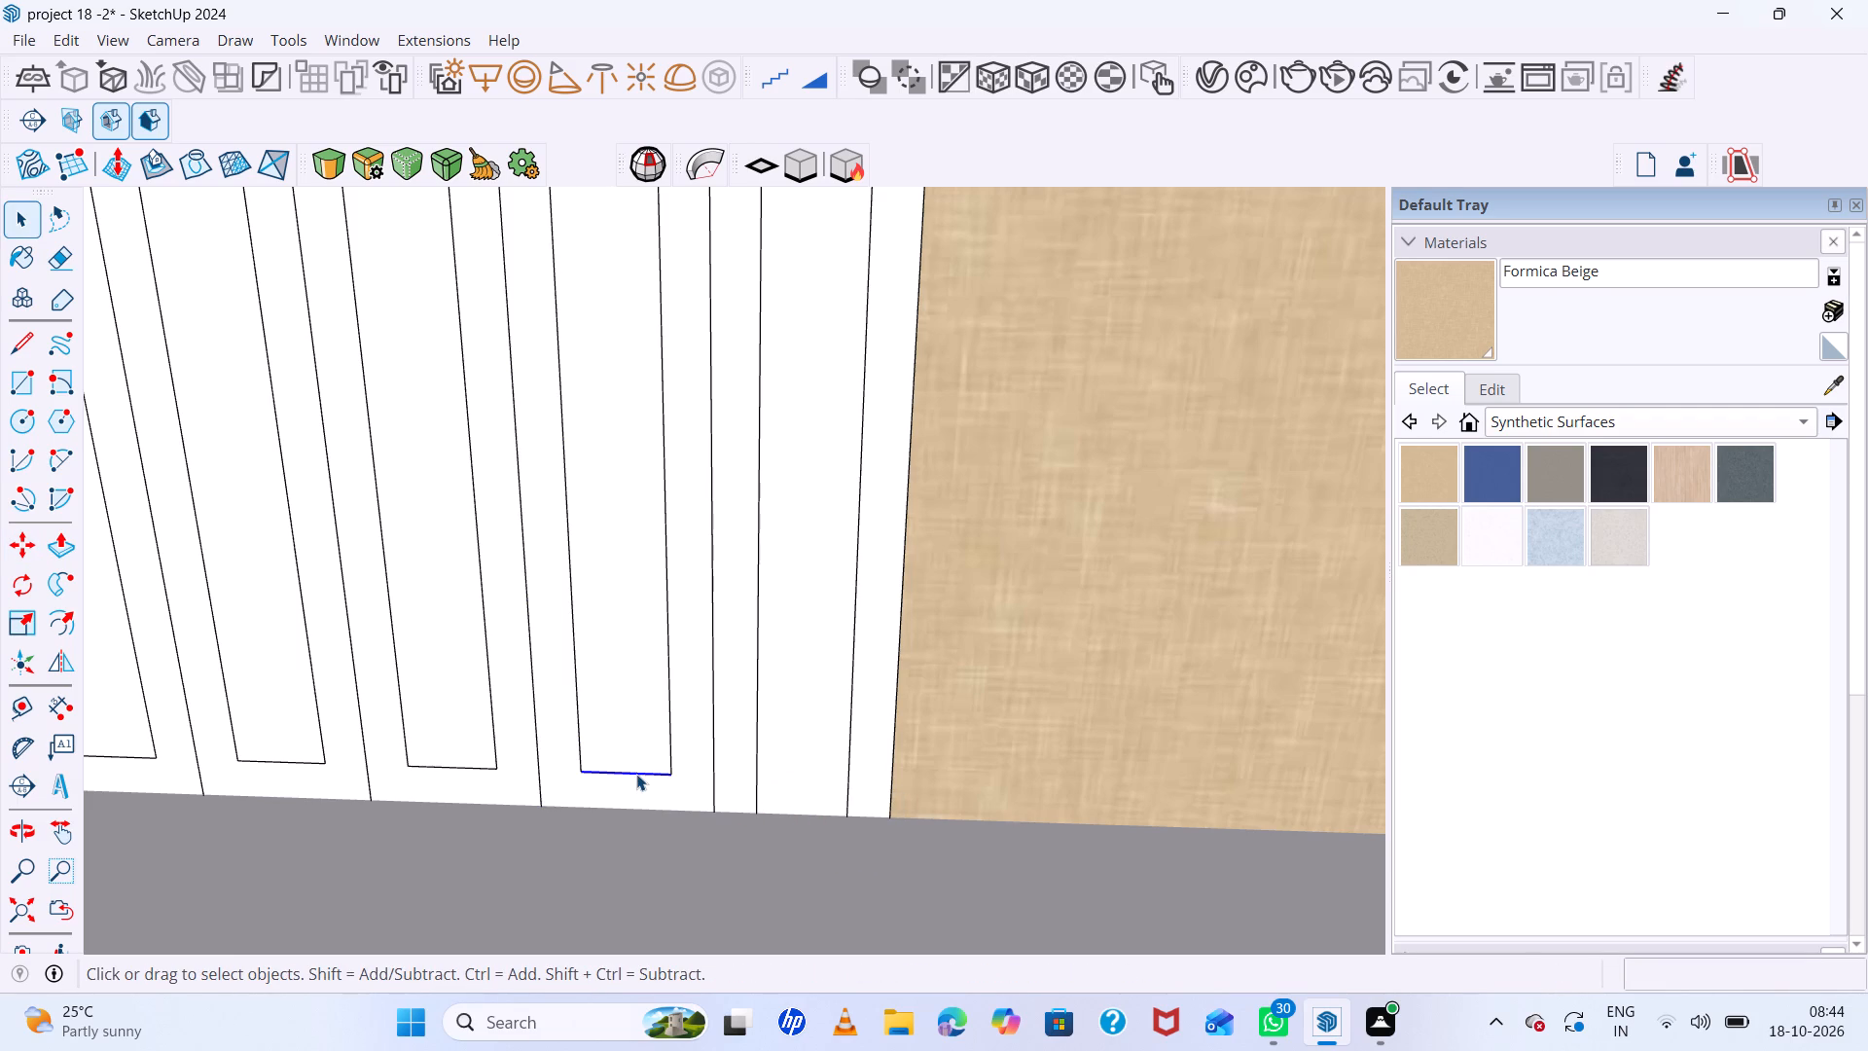
pyautogui.press('m')
pyautogui.click(636, 774)
pyautogui.click(636, 827)
# Move the inner outline's bottom edge down to the floor line on the six-strip group's third strip from the beige panel.
pyautogui.scroll(-4, 971, 899)
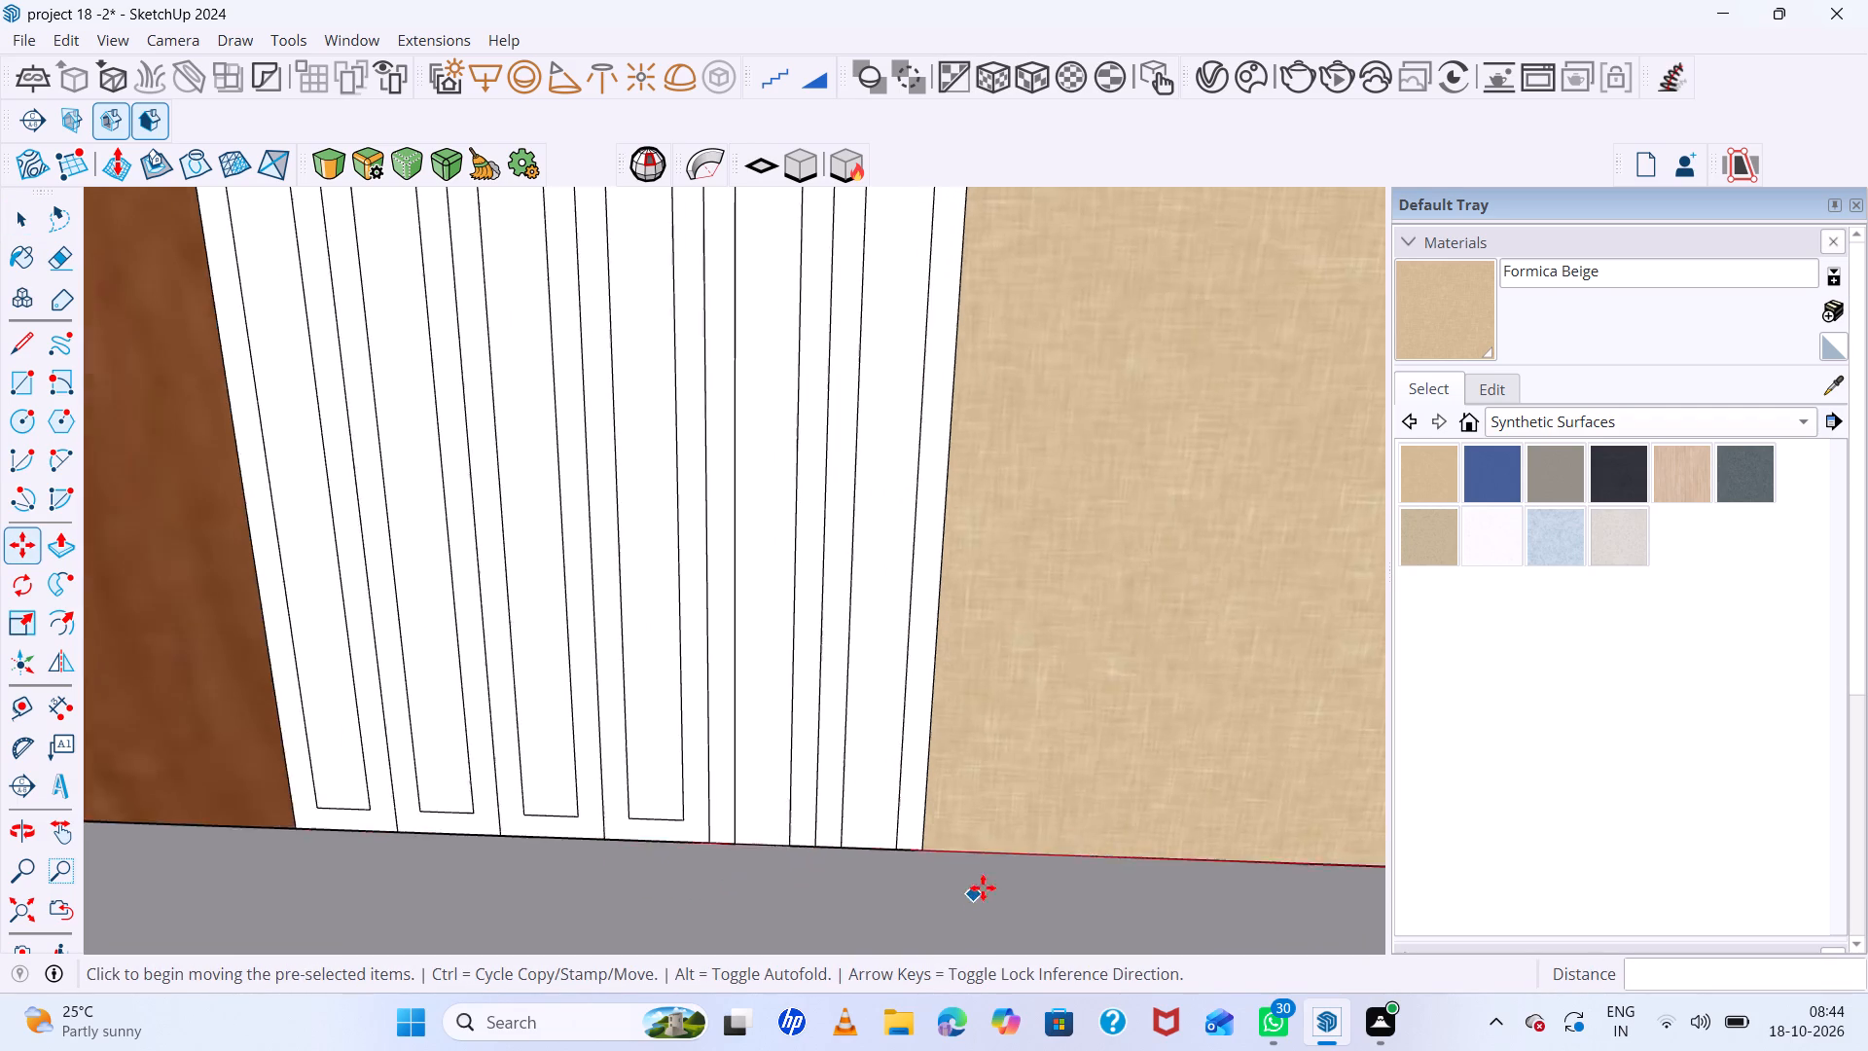
pyautogui.scroll(-8, 983, 888)
pyautogui.scroll(13, 833, 843)
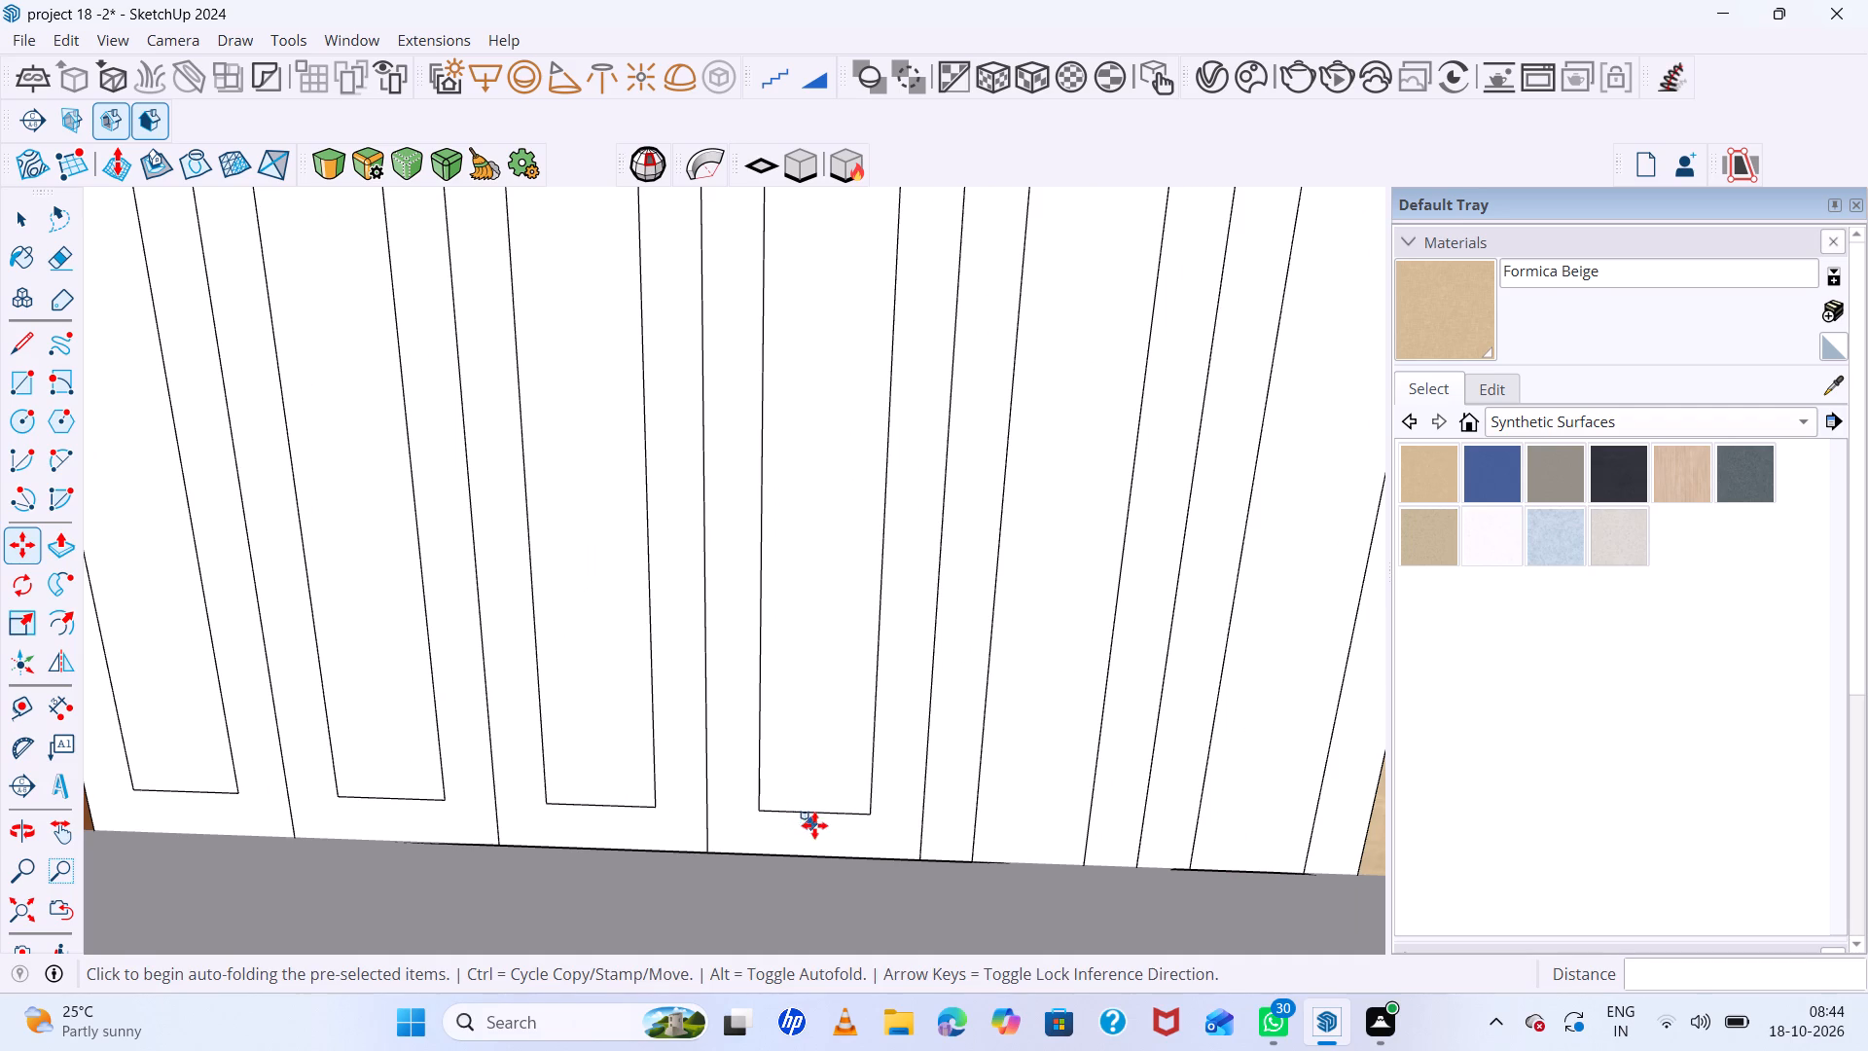
pyautogui.press('space')
pyautogui.click(813, 815)
pyautogui.press('m')
pyautogui.click(813, 815)
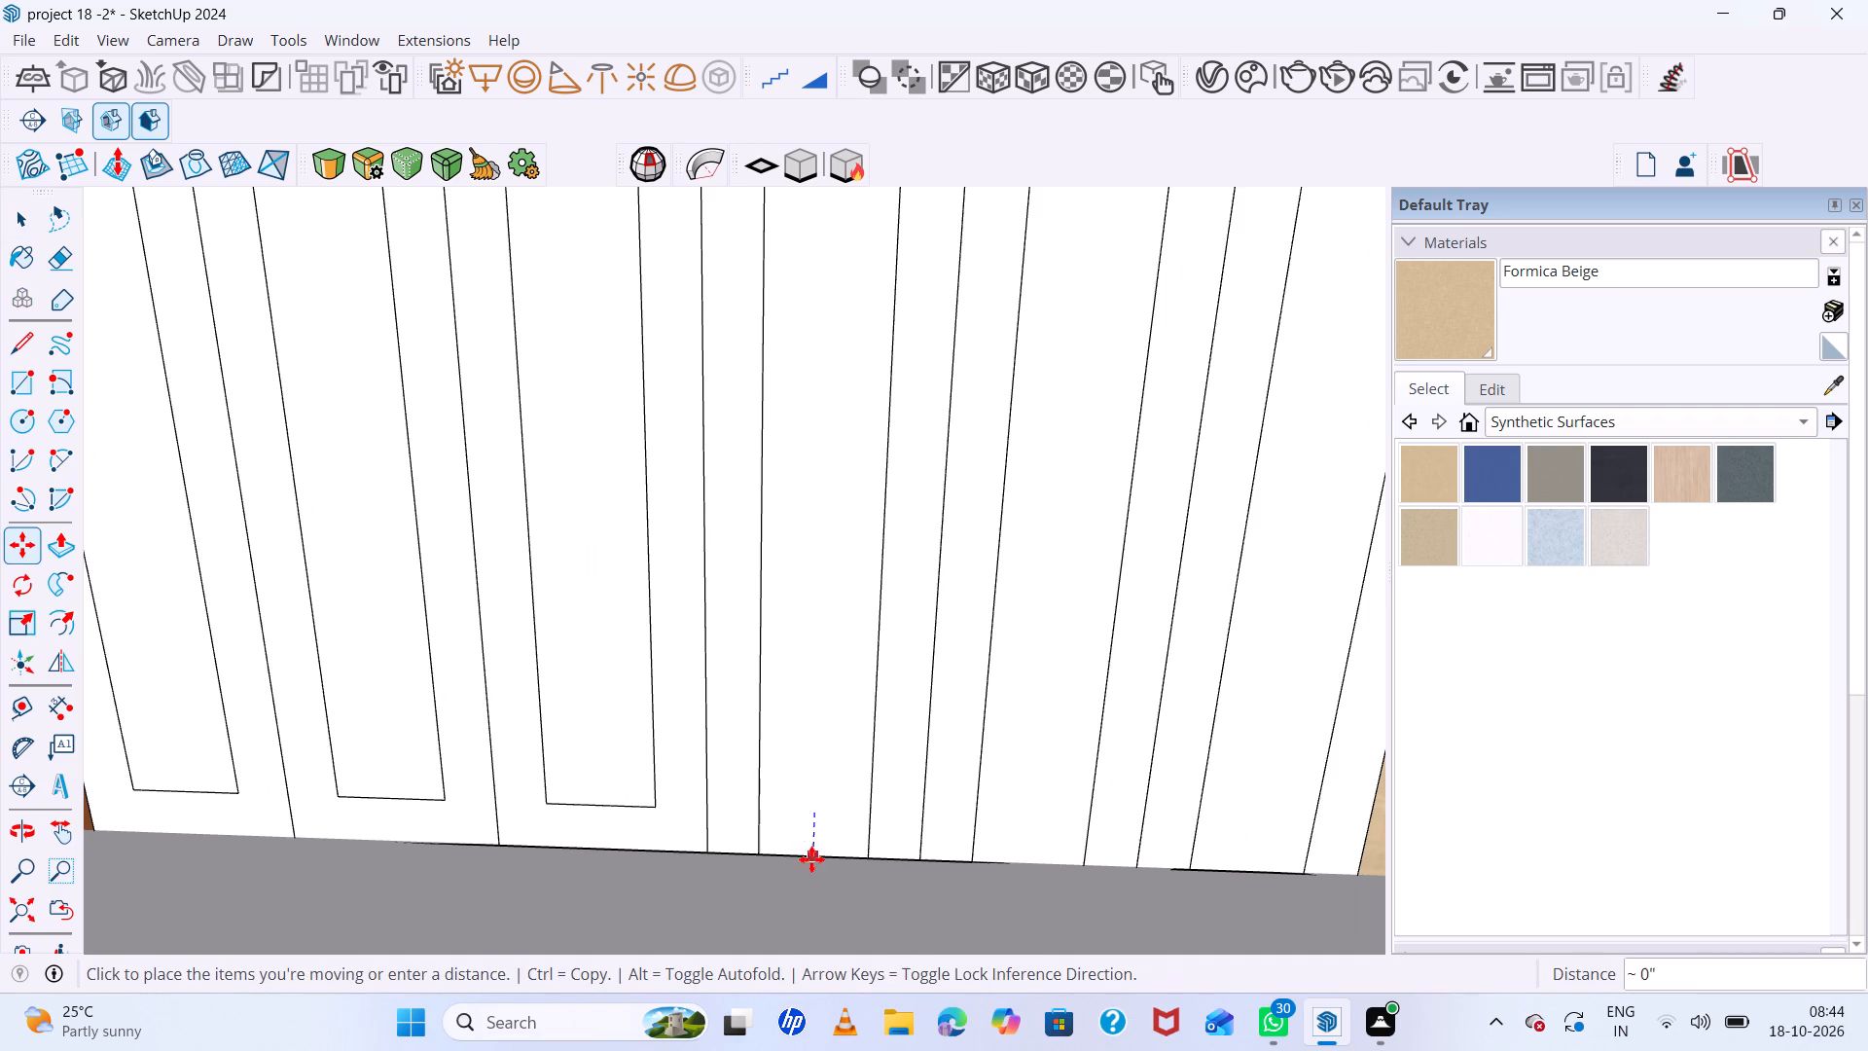
pyautogui.click(811, 866)
pyautogui.press('space')
# Move the inner outline's bottom edge down to the floor line on the six-strip group's third strip from the wood veneer panel.
pyautogui.scroll(-6, 946, 885)
pyautogui.scroll(6, 711, 833)
pyautogui.click(794, 837)
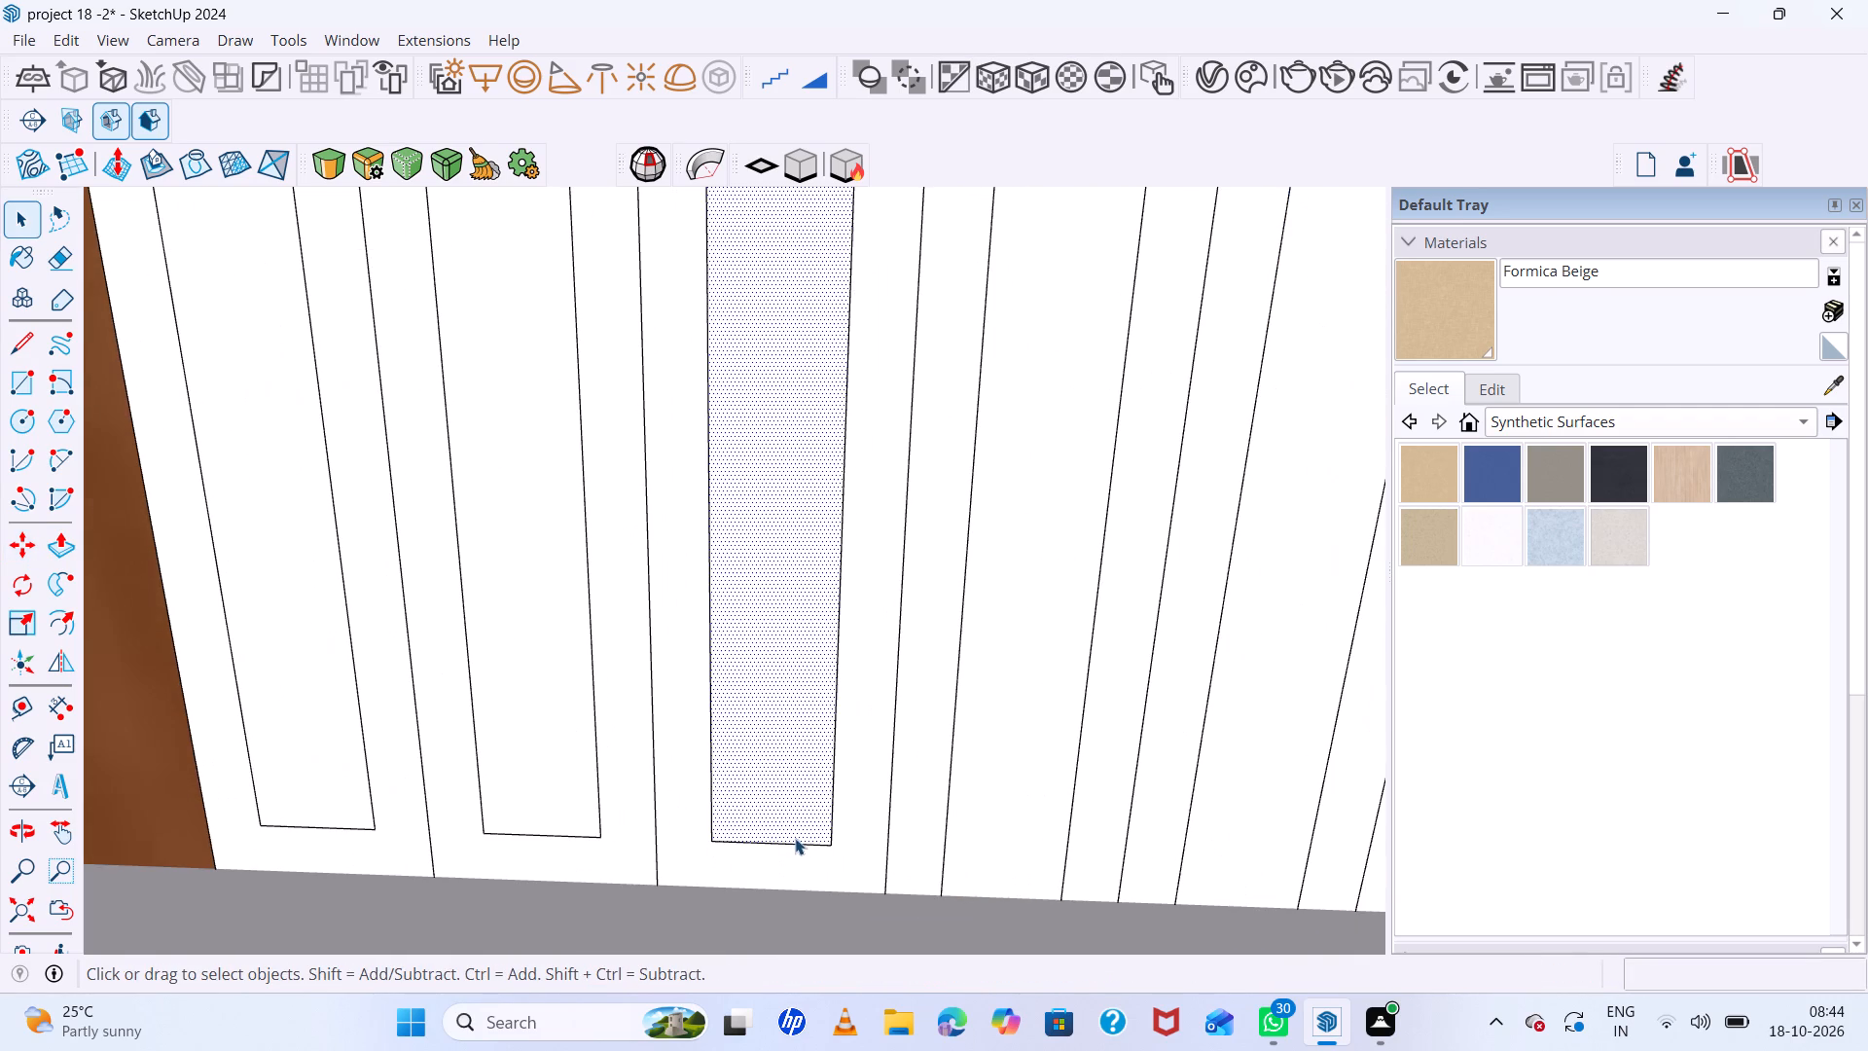
pyautogui.click(796, 845)
pyautogui.press('m')
pyautogui.click(796, 845)
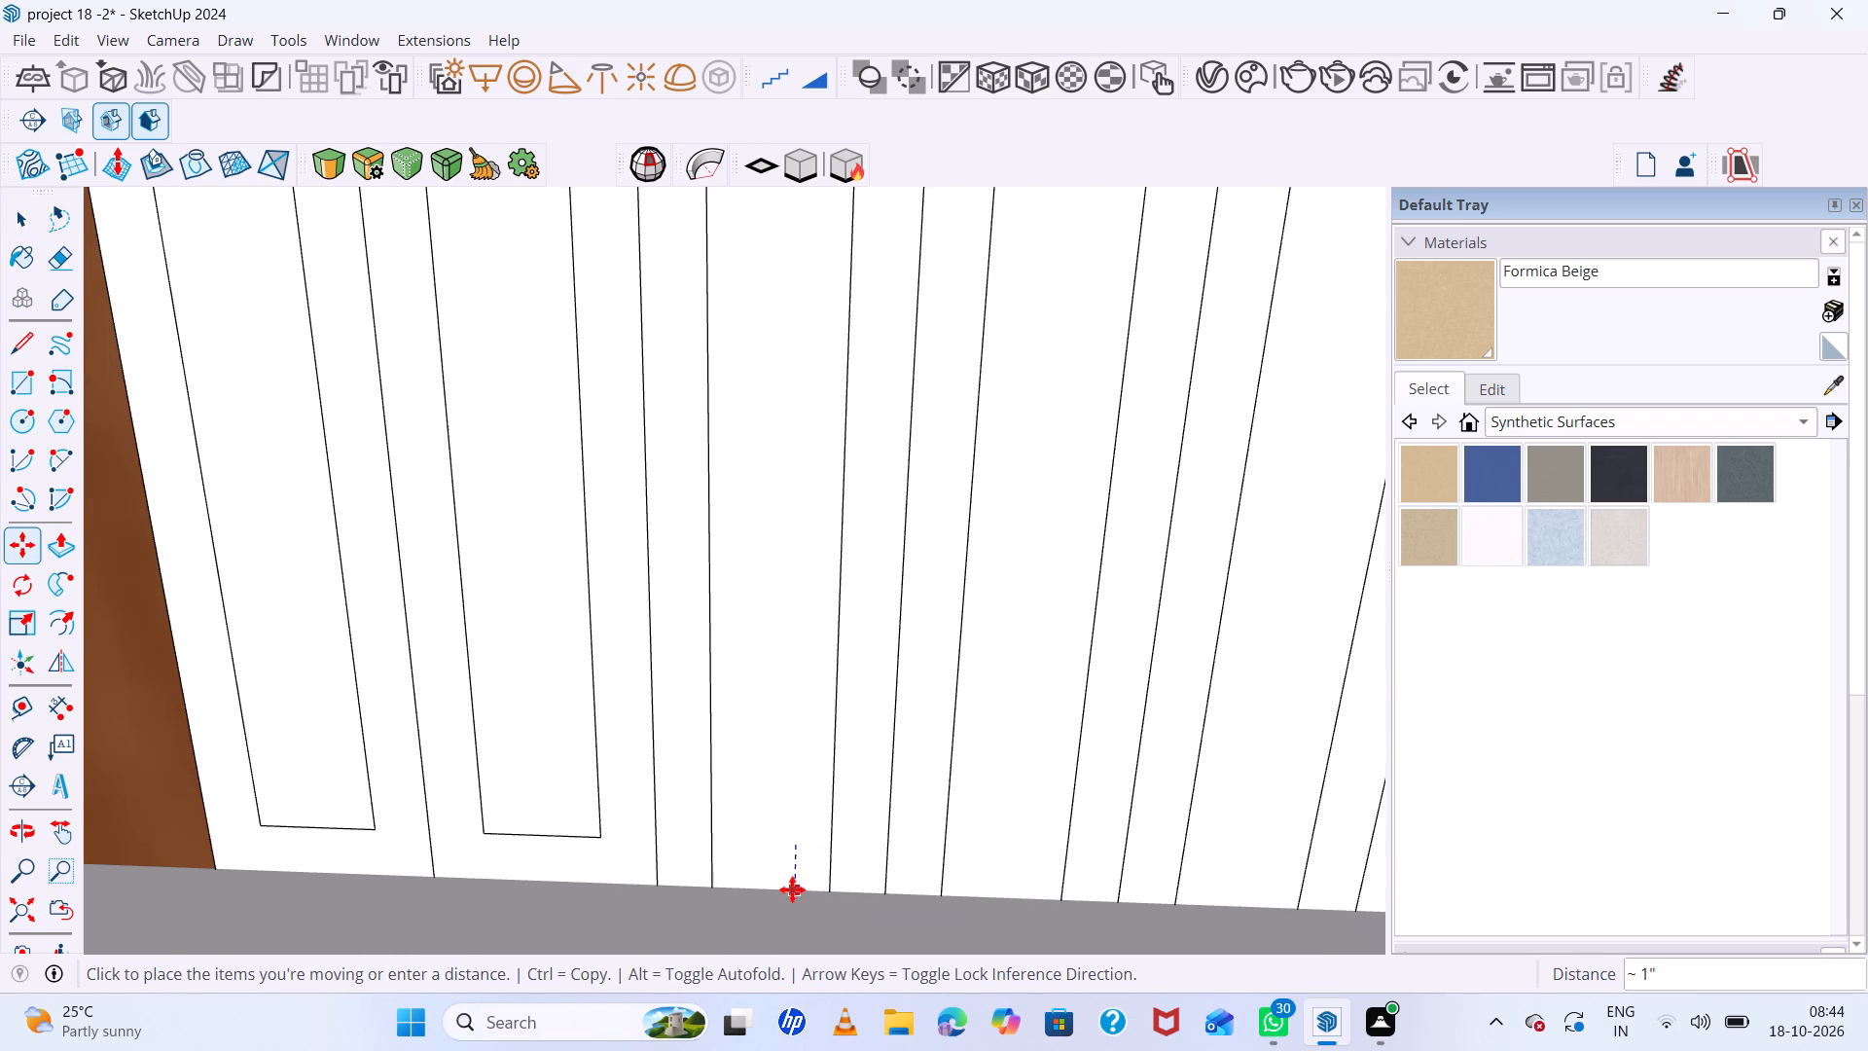
pyautogui.click(790, 901)
pyautogui.press('space')
# Move the inner outline's bottom edge down to the floor line on the six-strip group's second strip from the wood veneer panel.
pyautogui.scroll(-6, 844, 873)
pyautogui.scroll(7, 665, 850)
pyautogui.click(664, 851)
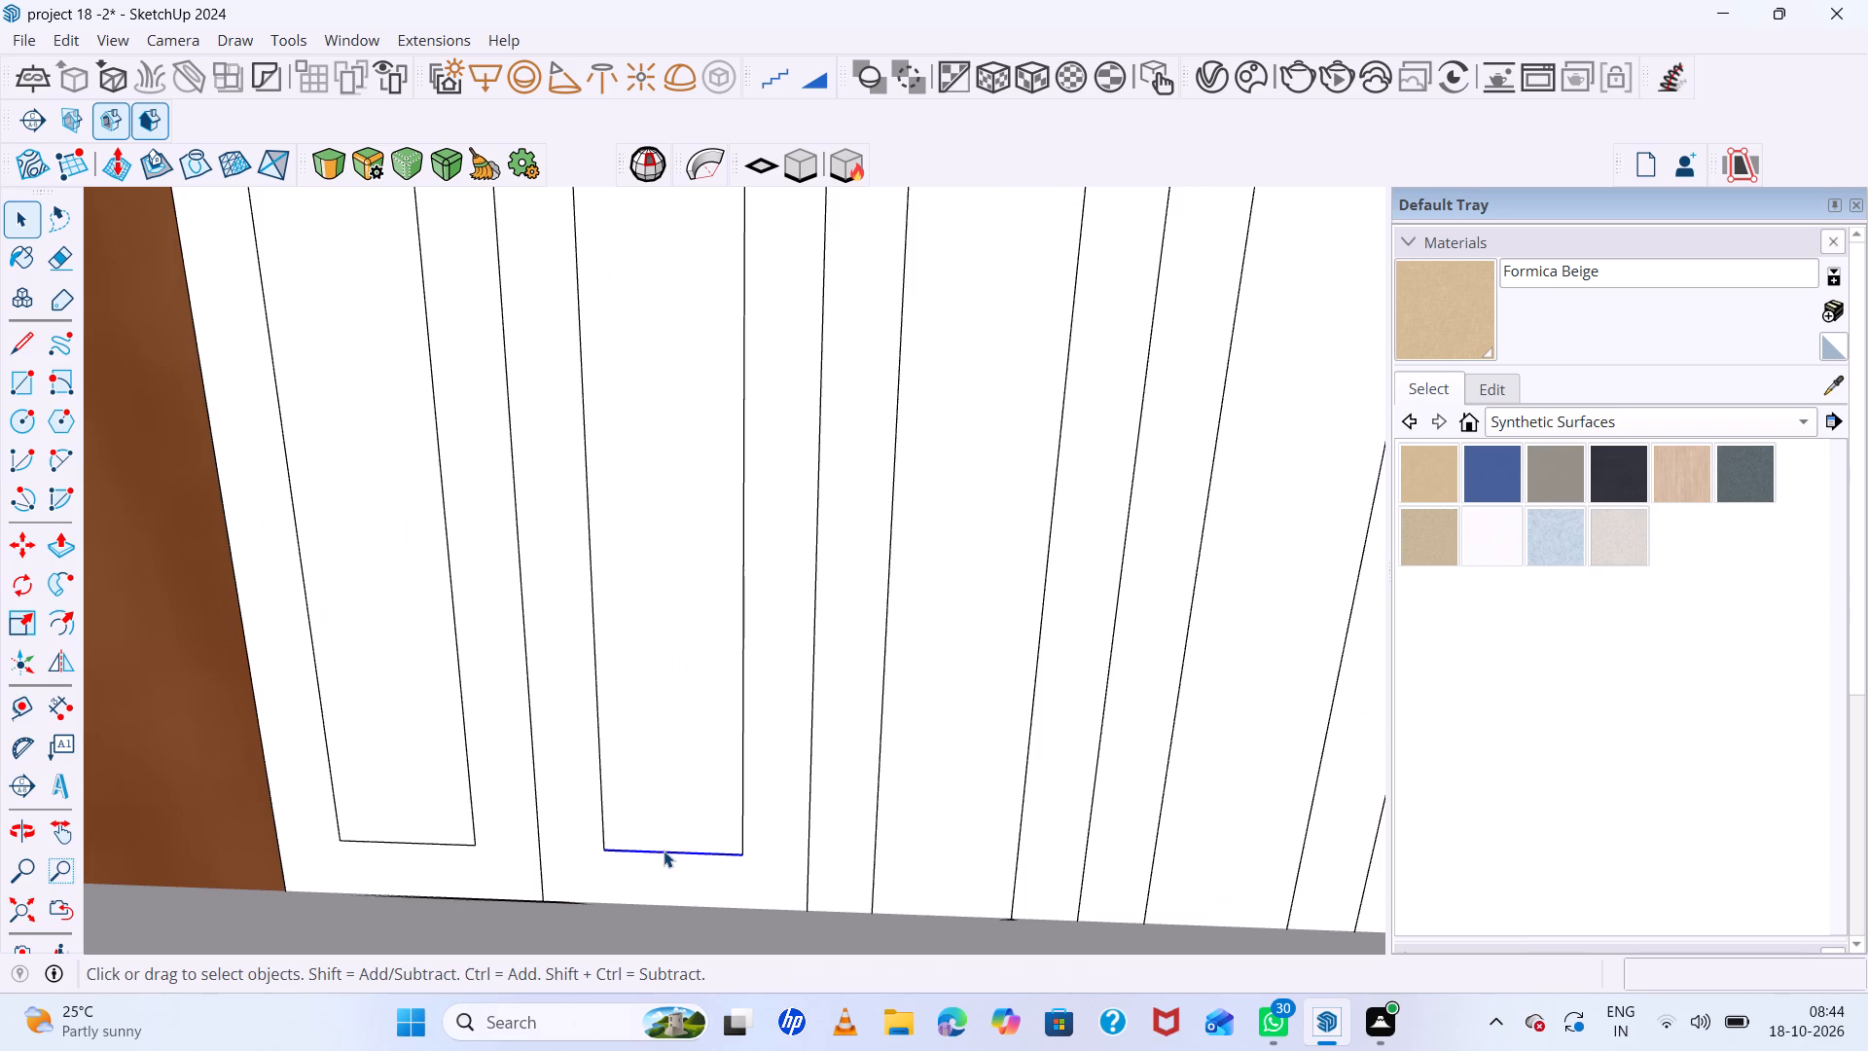
pyautogui.press('m')
pyautogui.click(845, 882)
pyautogui.press('space')
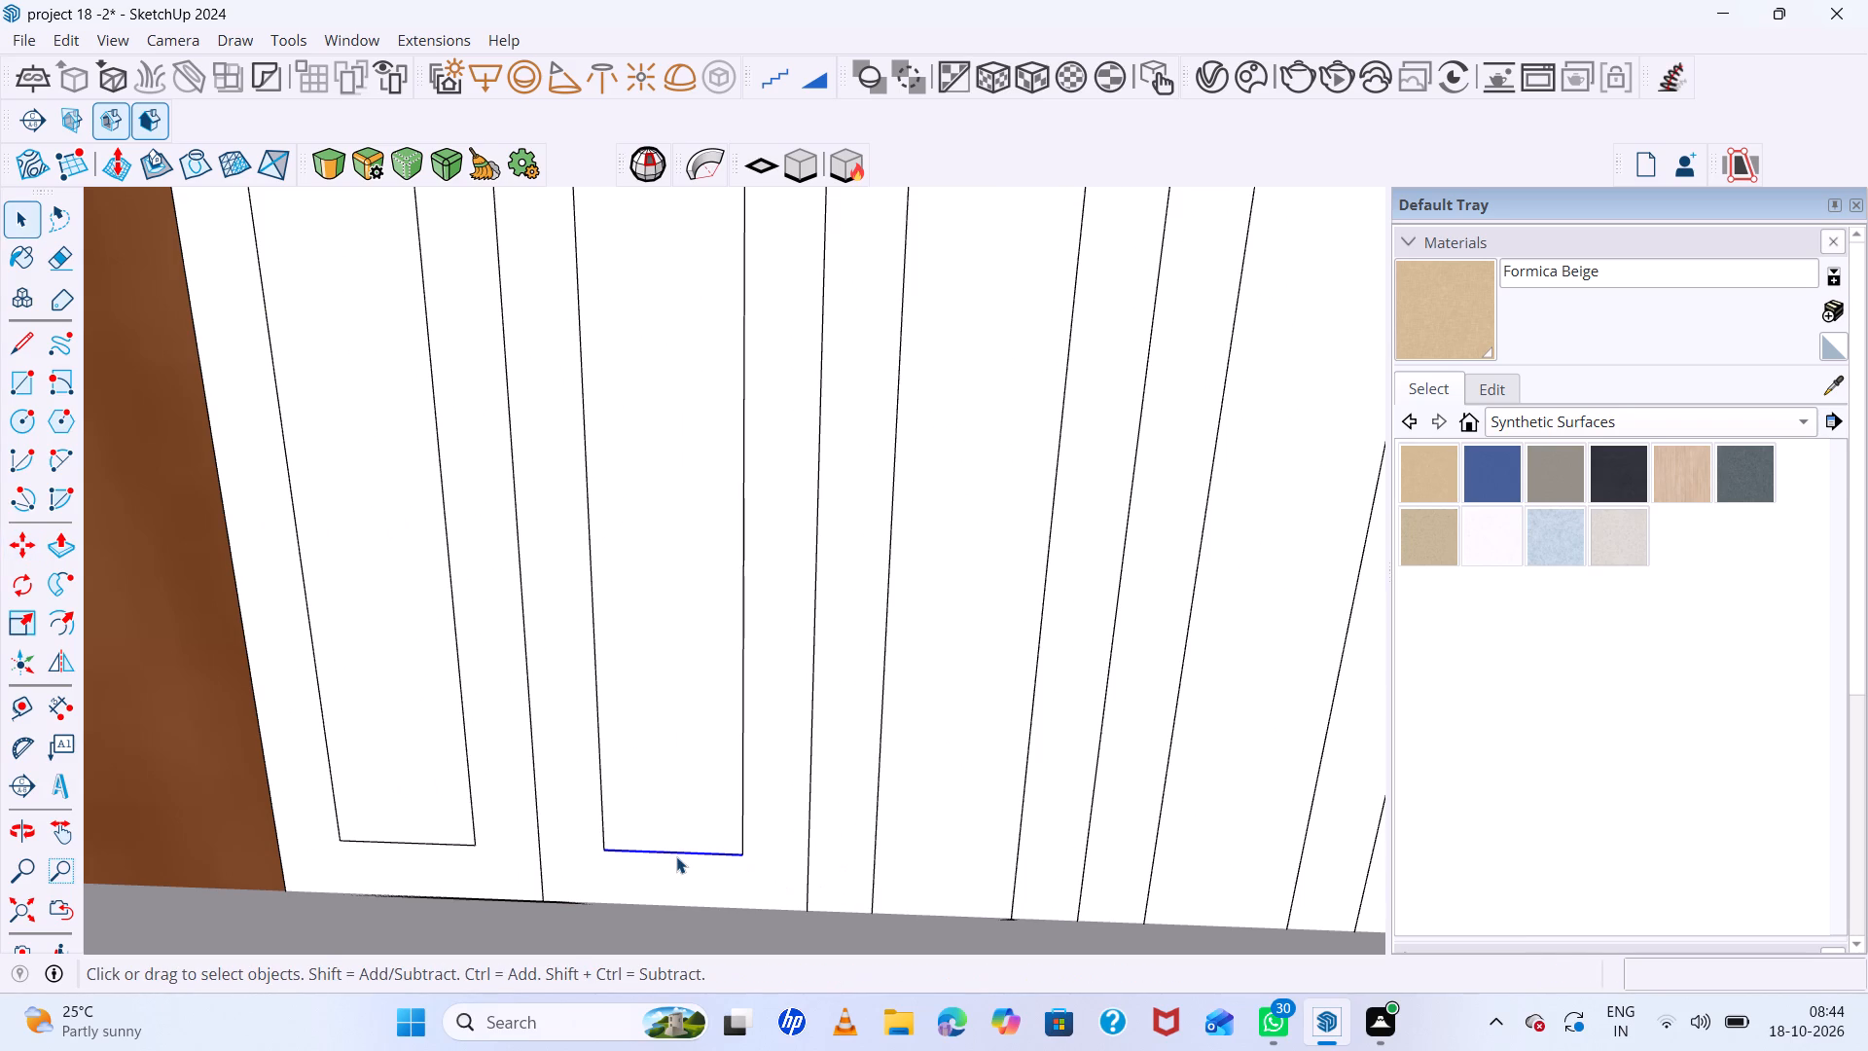
pyautogui.press('m')
pyautogui.click(675, 855)
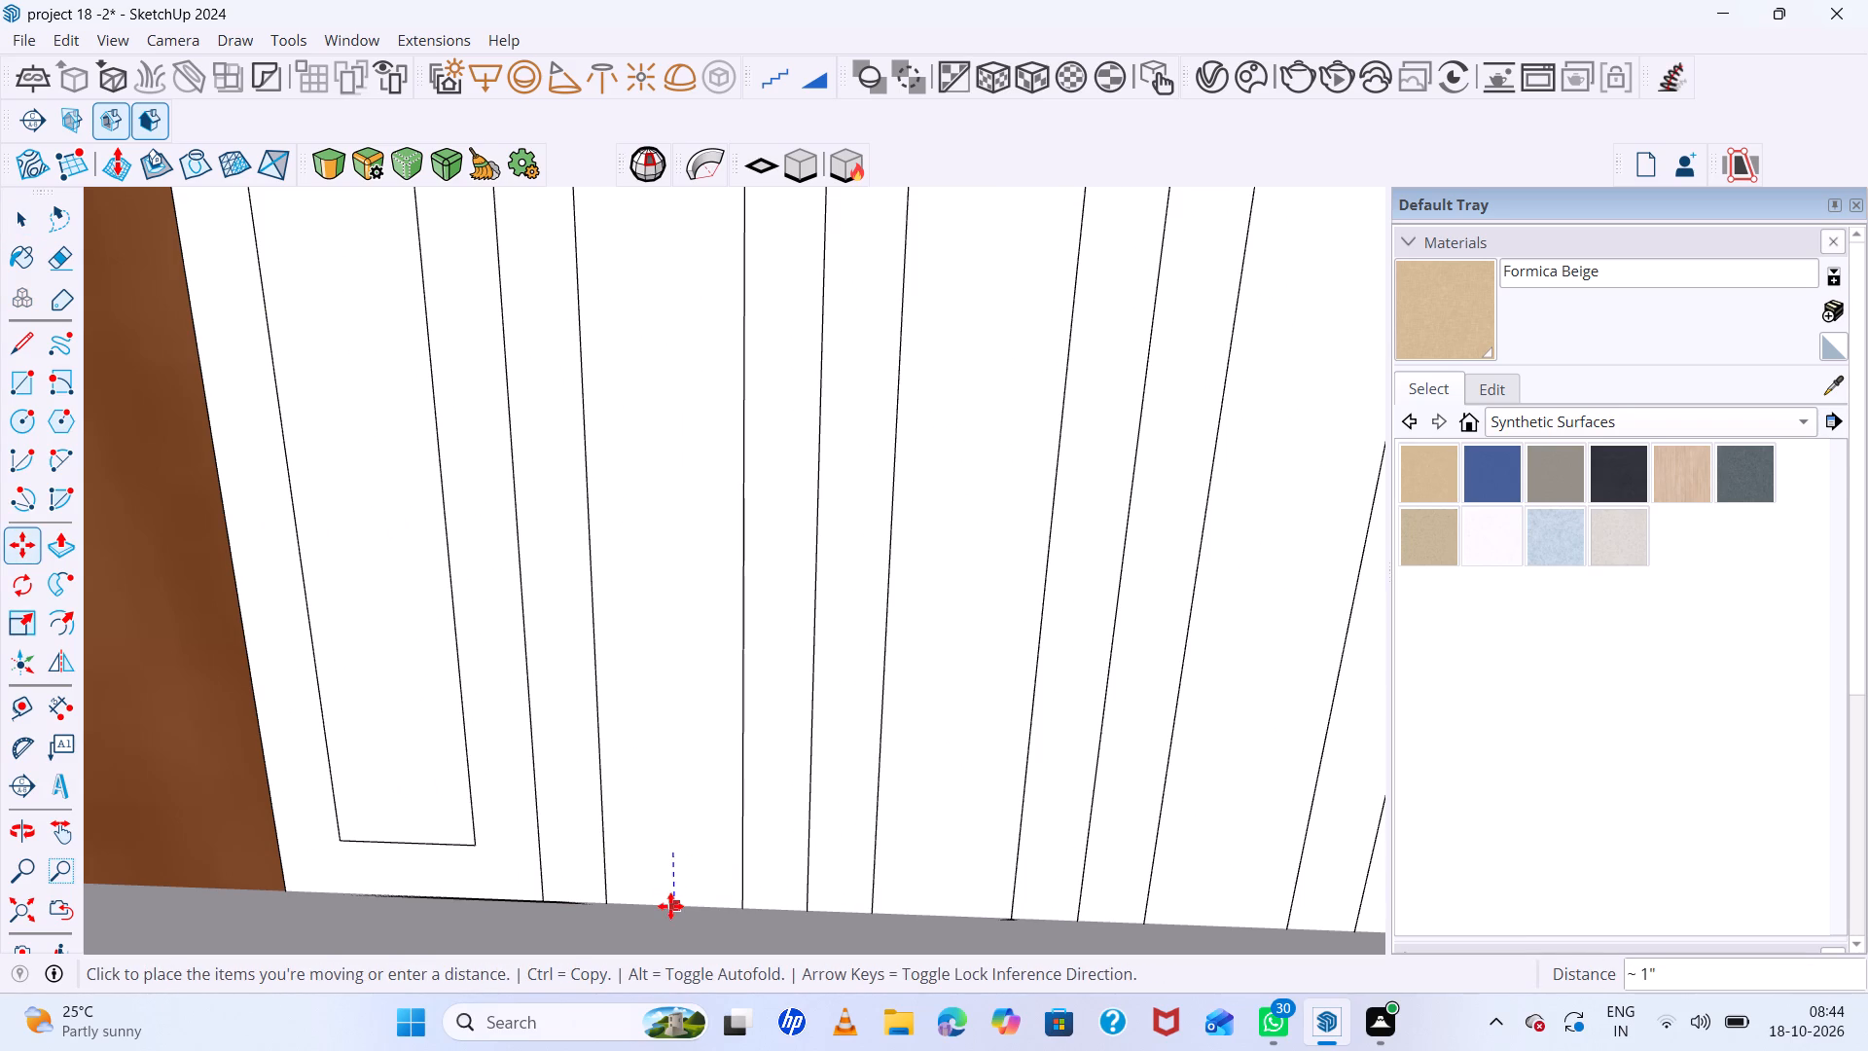
pyautogui.click(671, 908)
pyautogui.scroll(-7, 825, 885)
pyautogui.press('space')
# Move the inner outline's bottom edge down to the floor line on the six-strip group's strip nearest the wood veneer panel.
pyautogui.scroll(7, 681, 865)
pyautogui.click(521, 856)
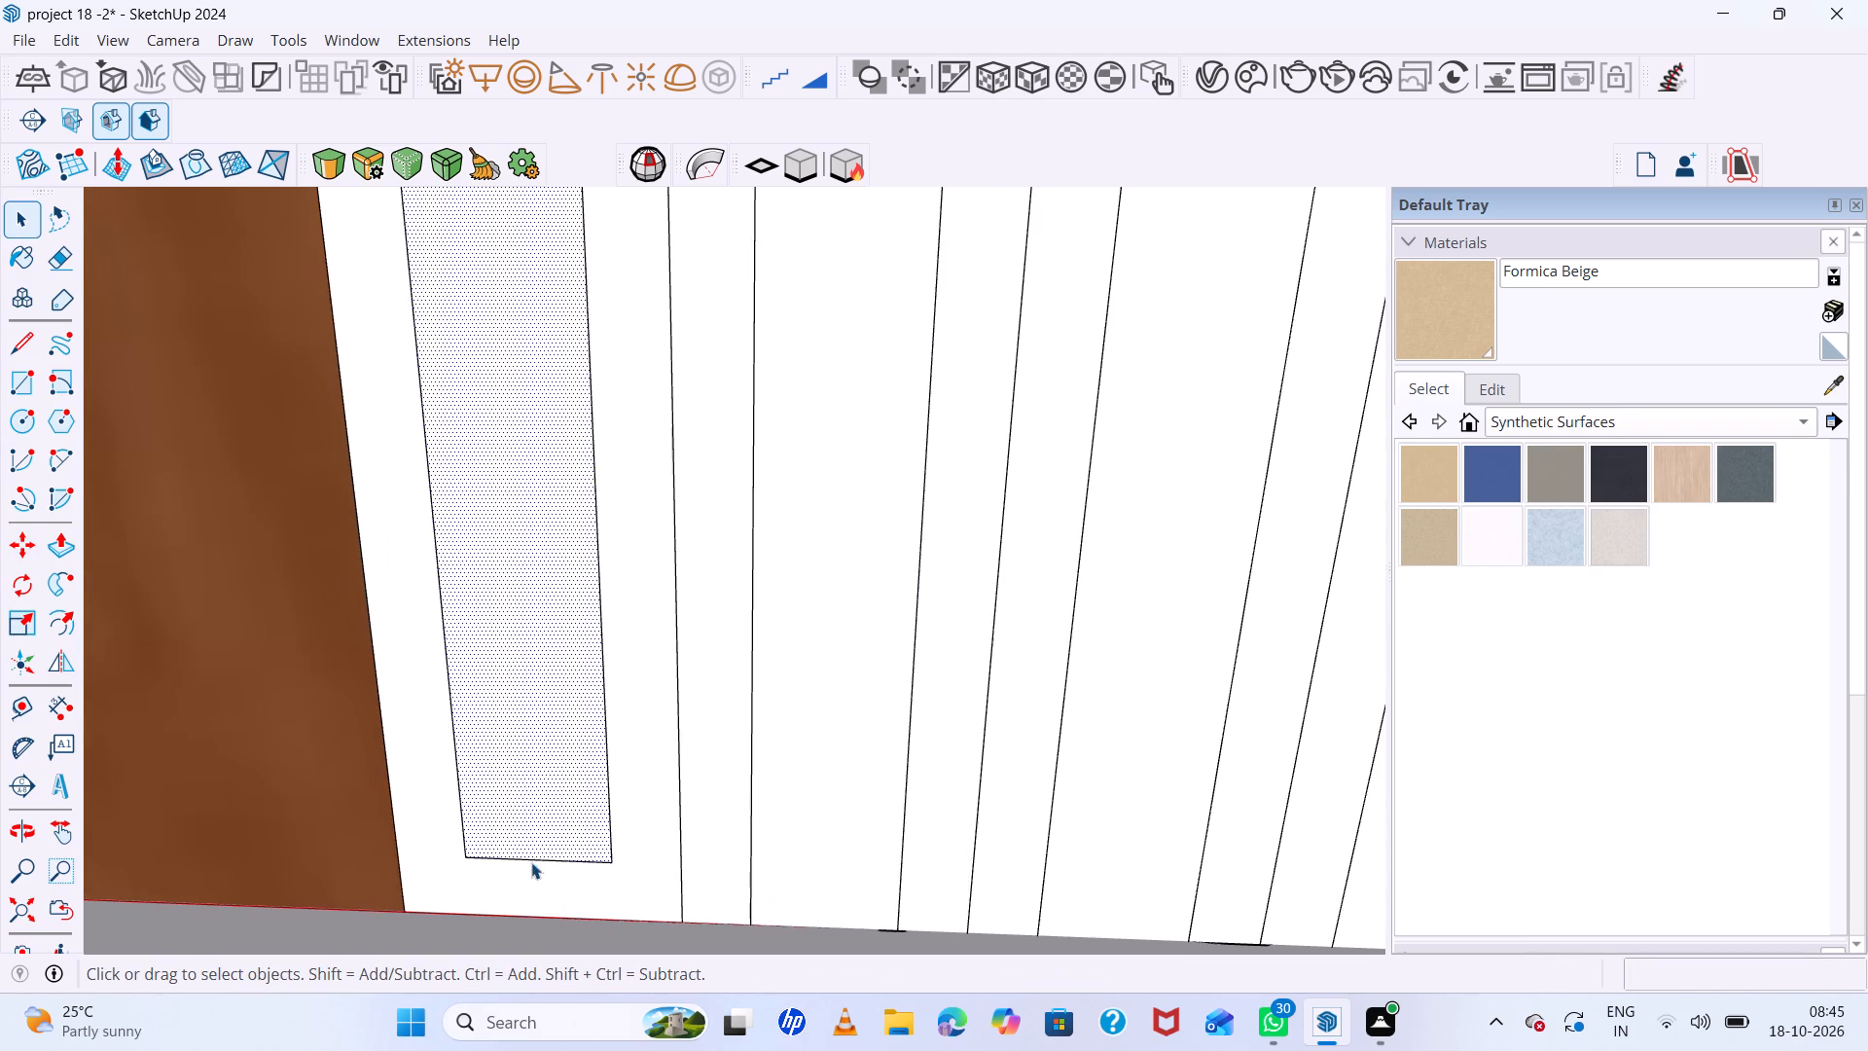
pyautogui.click(566, 864)
pyautogui.press('m')
pyautogui.click(566, 864)
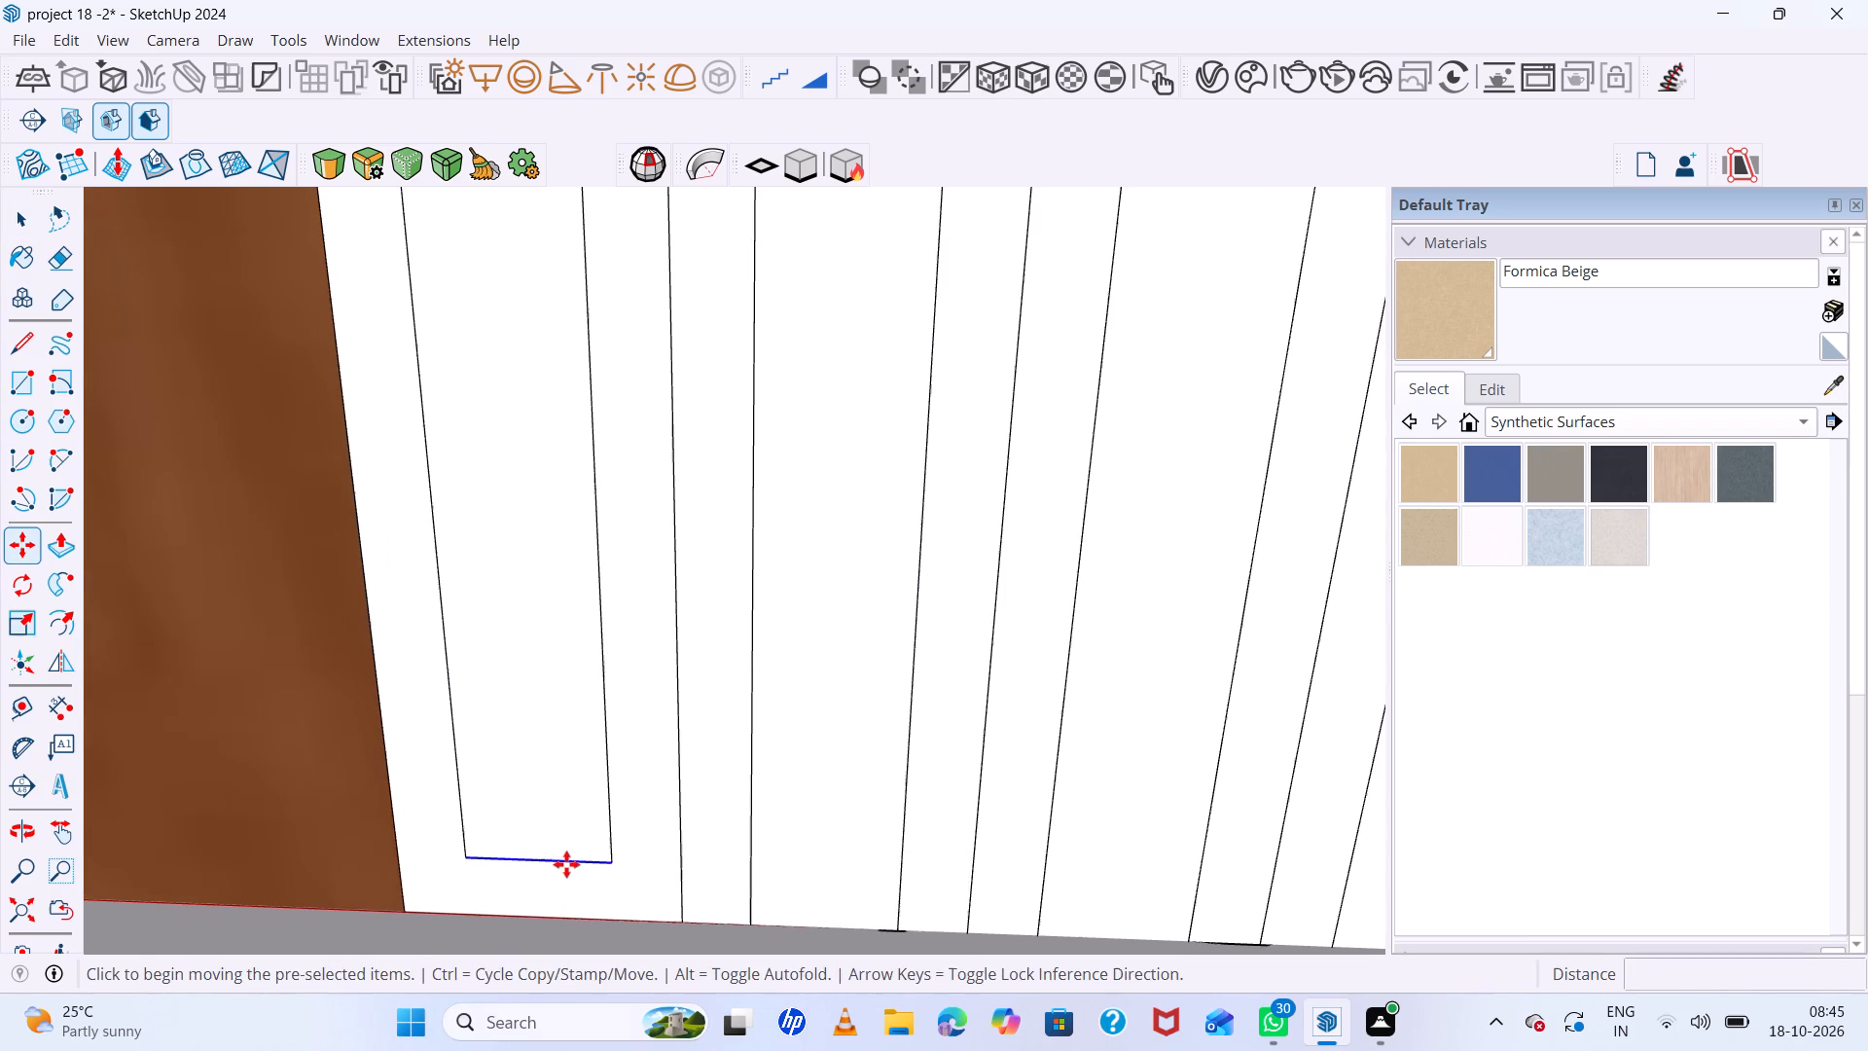
pyautogui.click(570, 923)
# Move the inner outline's top edge up to the strip's top edge on the six-strip group's strip nearest the beige panel.
pyautogui.scroll(-13, 691, 930)
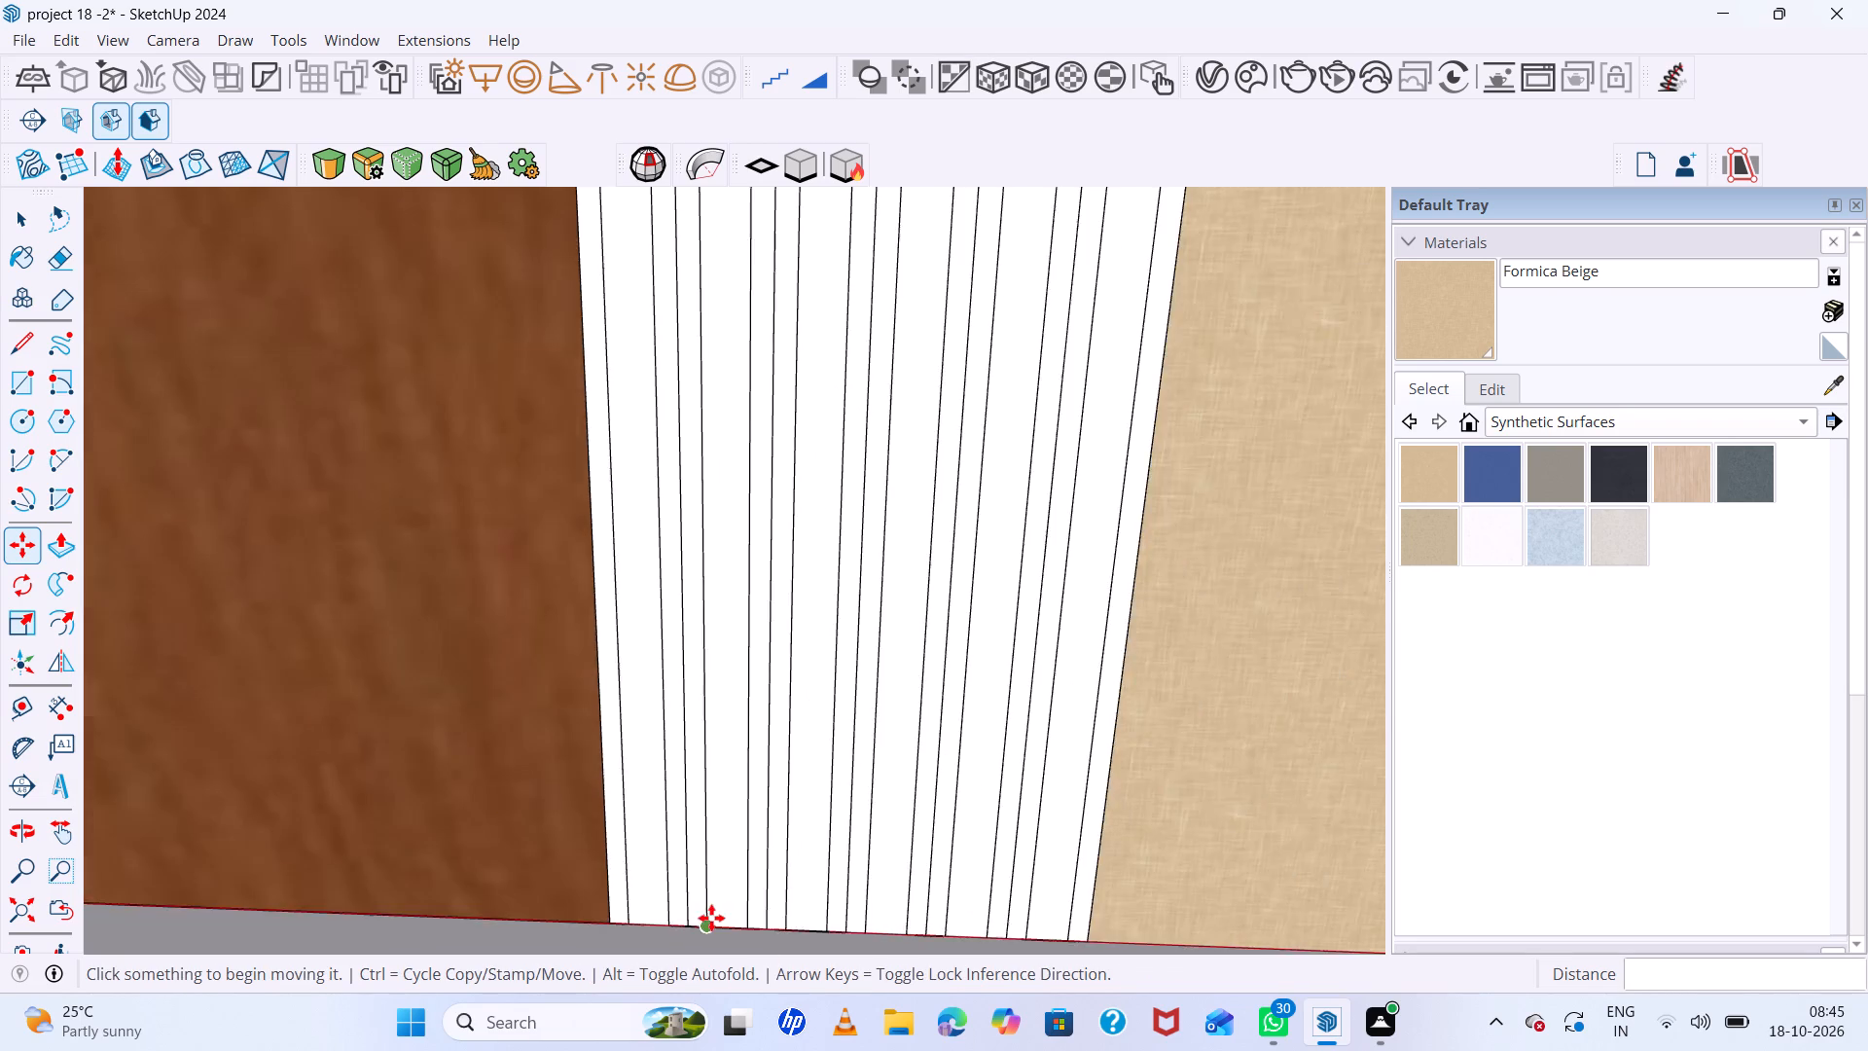
pyautogui.scroll(-20, 711, 918)
pyautogui.scroll(-8, 711, 918)
pyautogui.scroll(6, 831, 603)
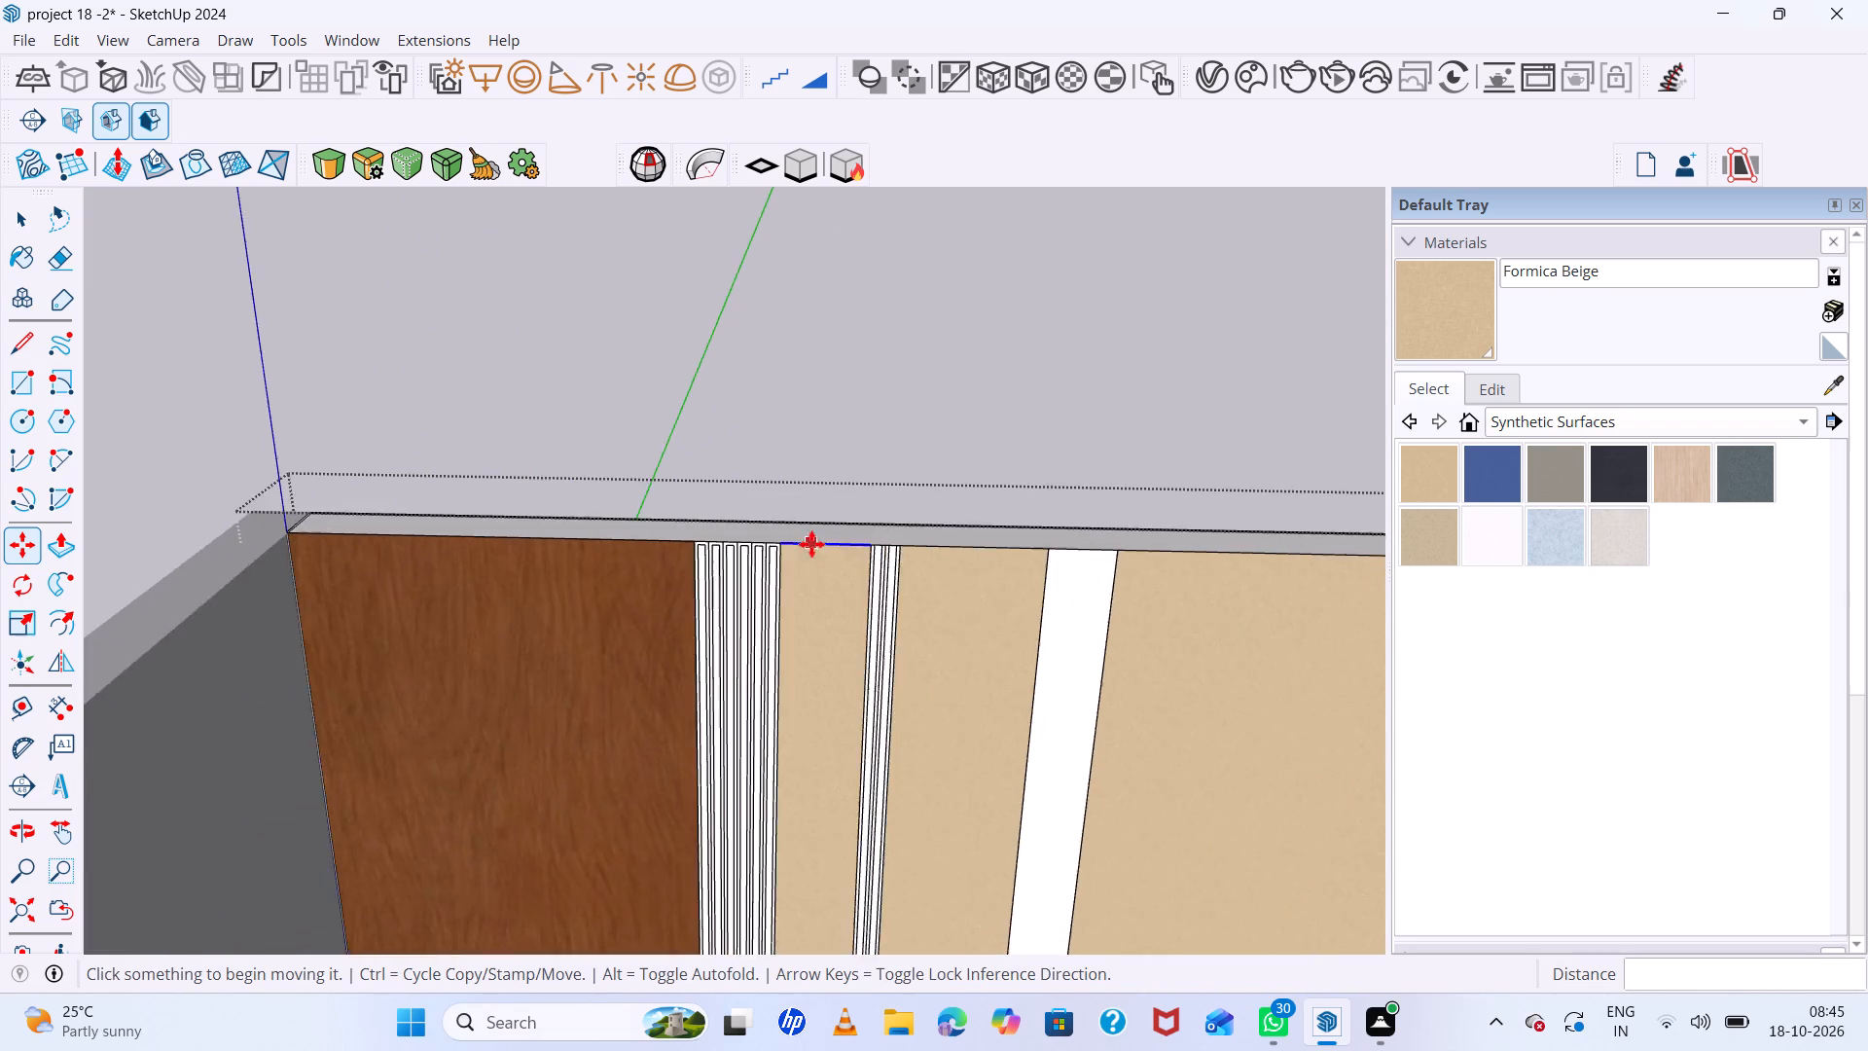
pyautogui.scroll(20, 811, 544)
pyautogui.scroll(1, 811, 544)
pyautogui.scroll(6, 891, 625)
pyautogui.press('space')
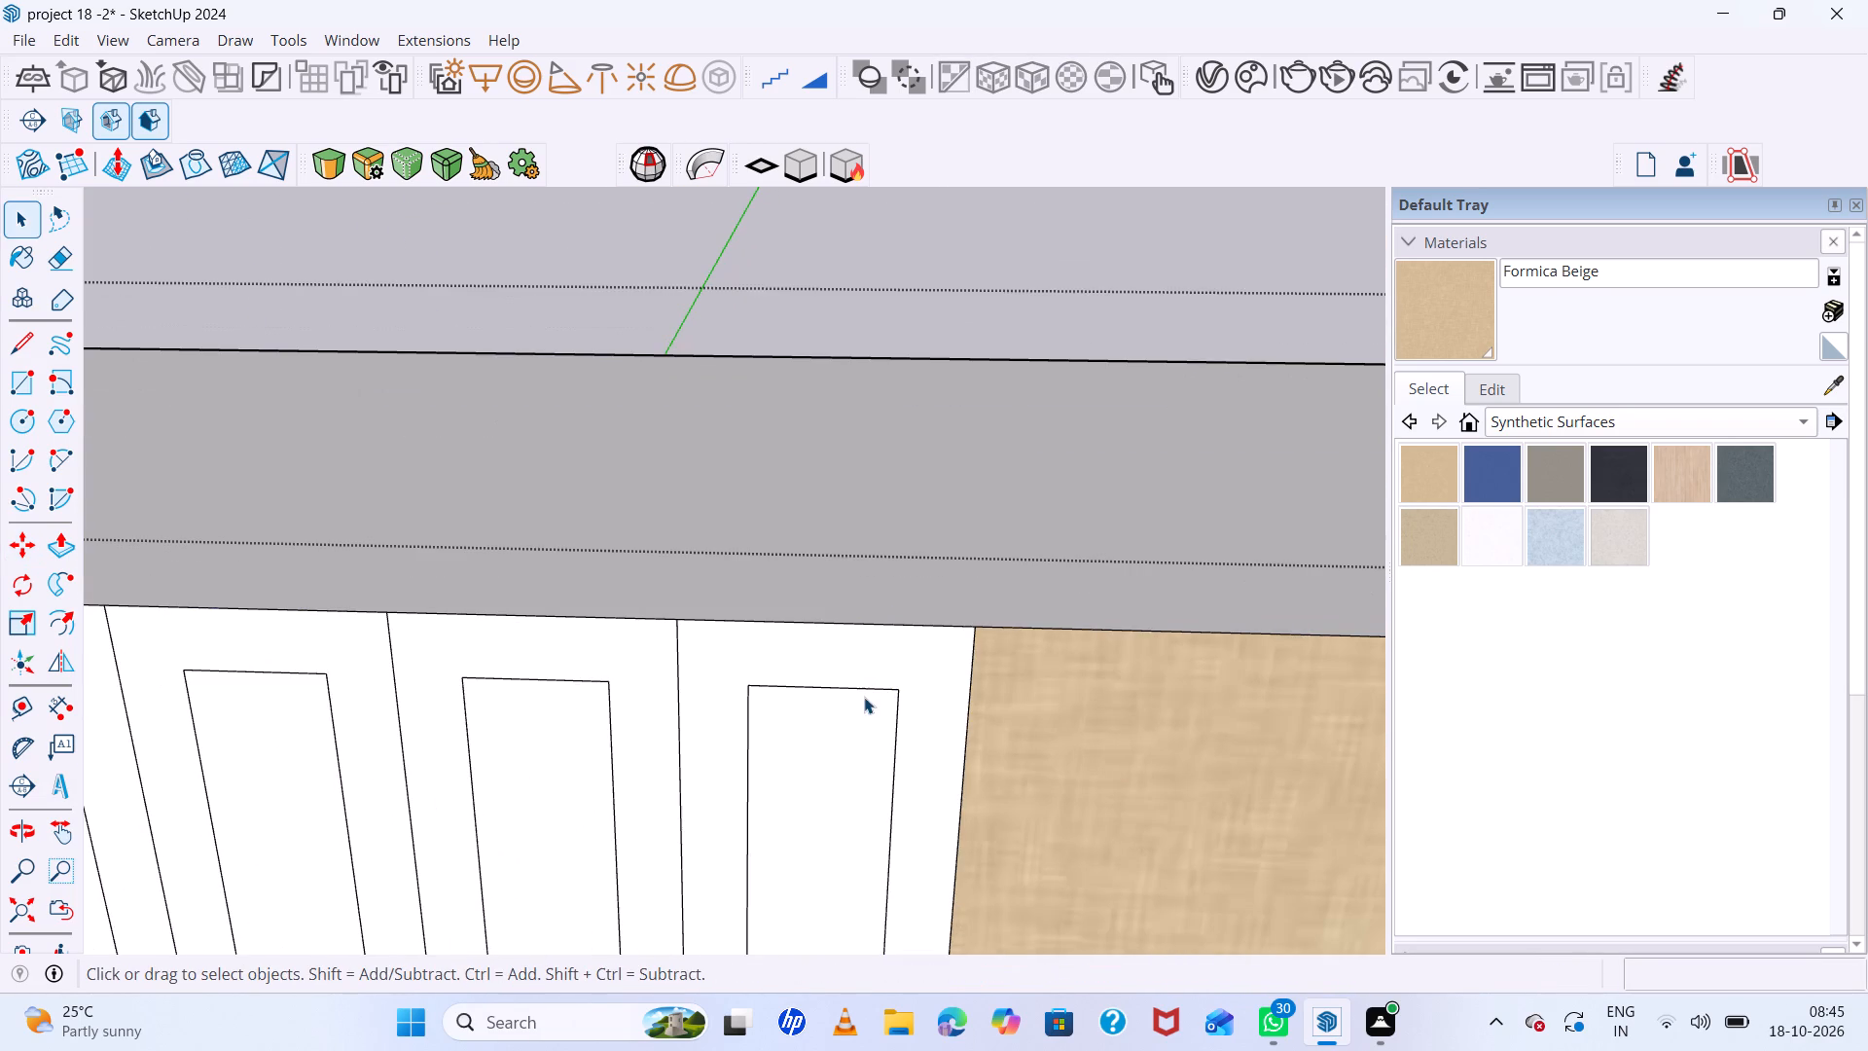
pyautogui.click(862, 687)
pyautogui.press('m')
pyautogui.click(862, 687)
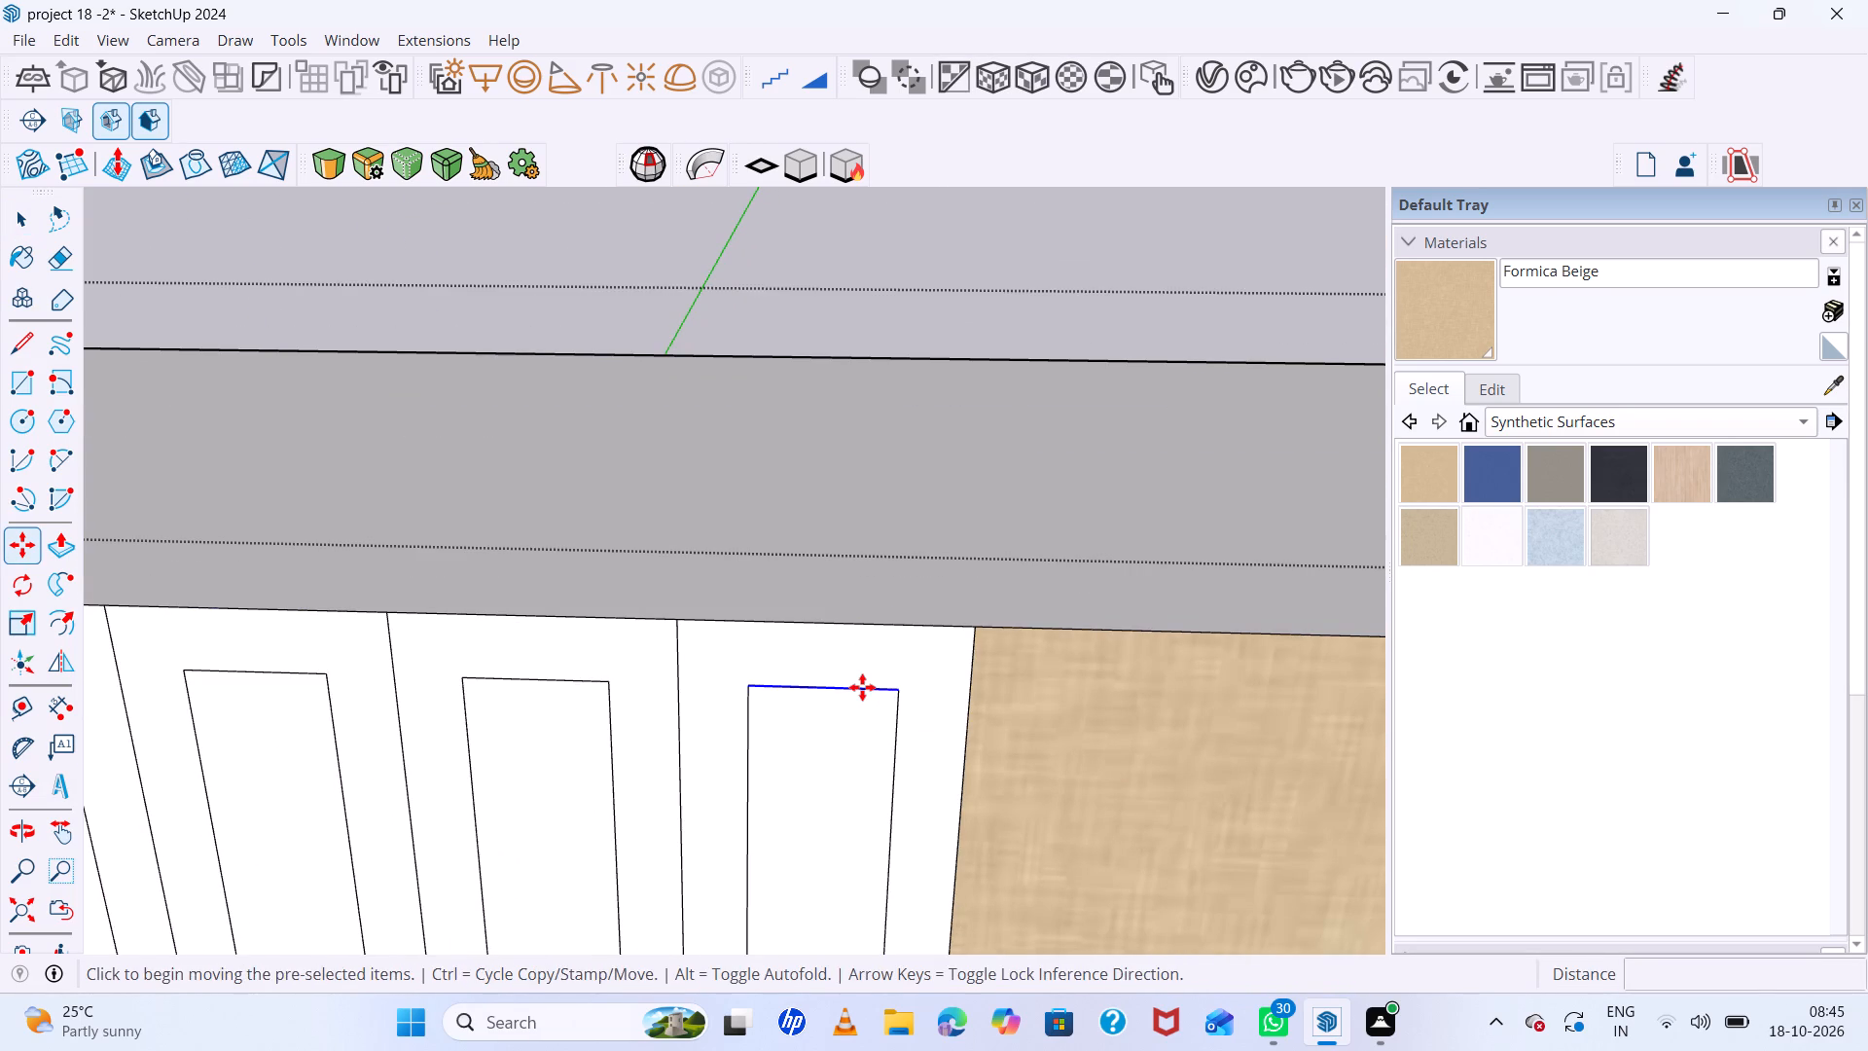
pyautogui.click(857, 625)
# Move the inner outline's top edge up to the strip's top edge on the six-strip group's third strip from the beige panel.
pyautogui.scroll(-13, 874, 635)
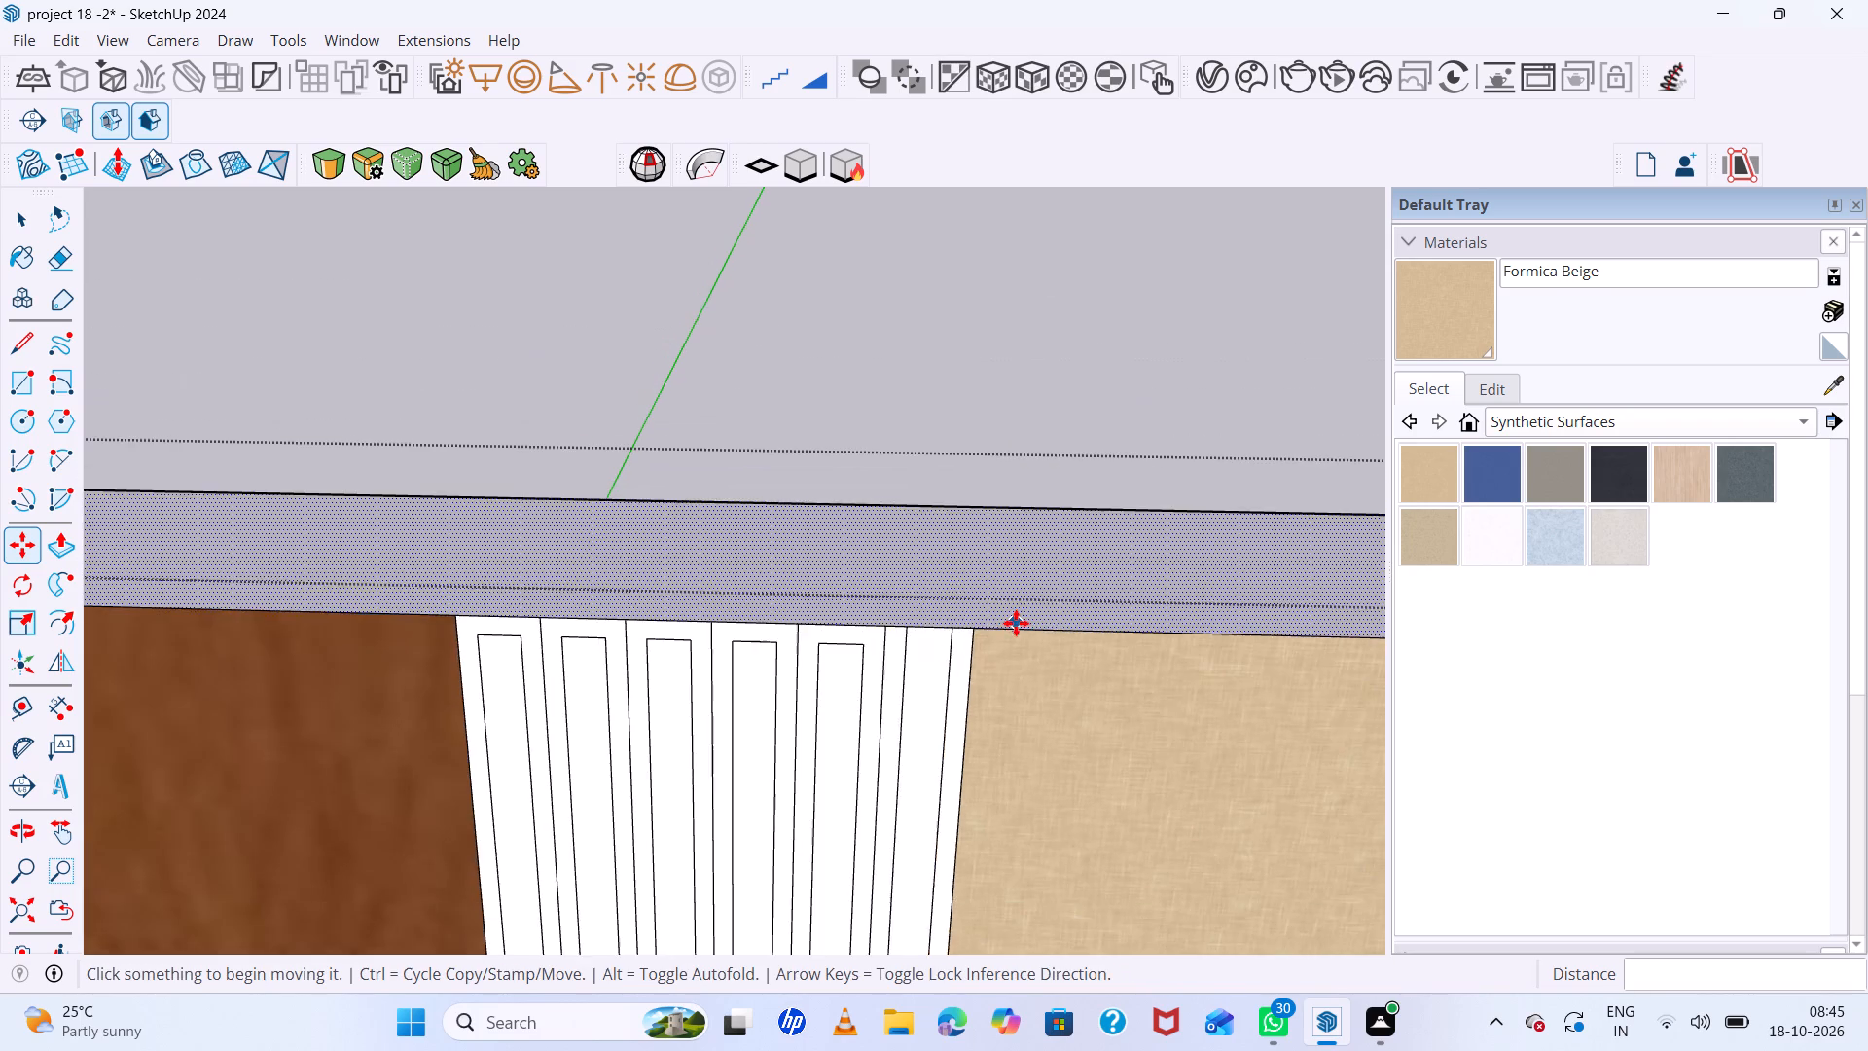
pyautogui.scroll(6, 766, 694)
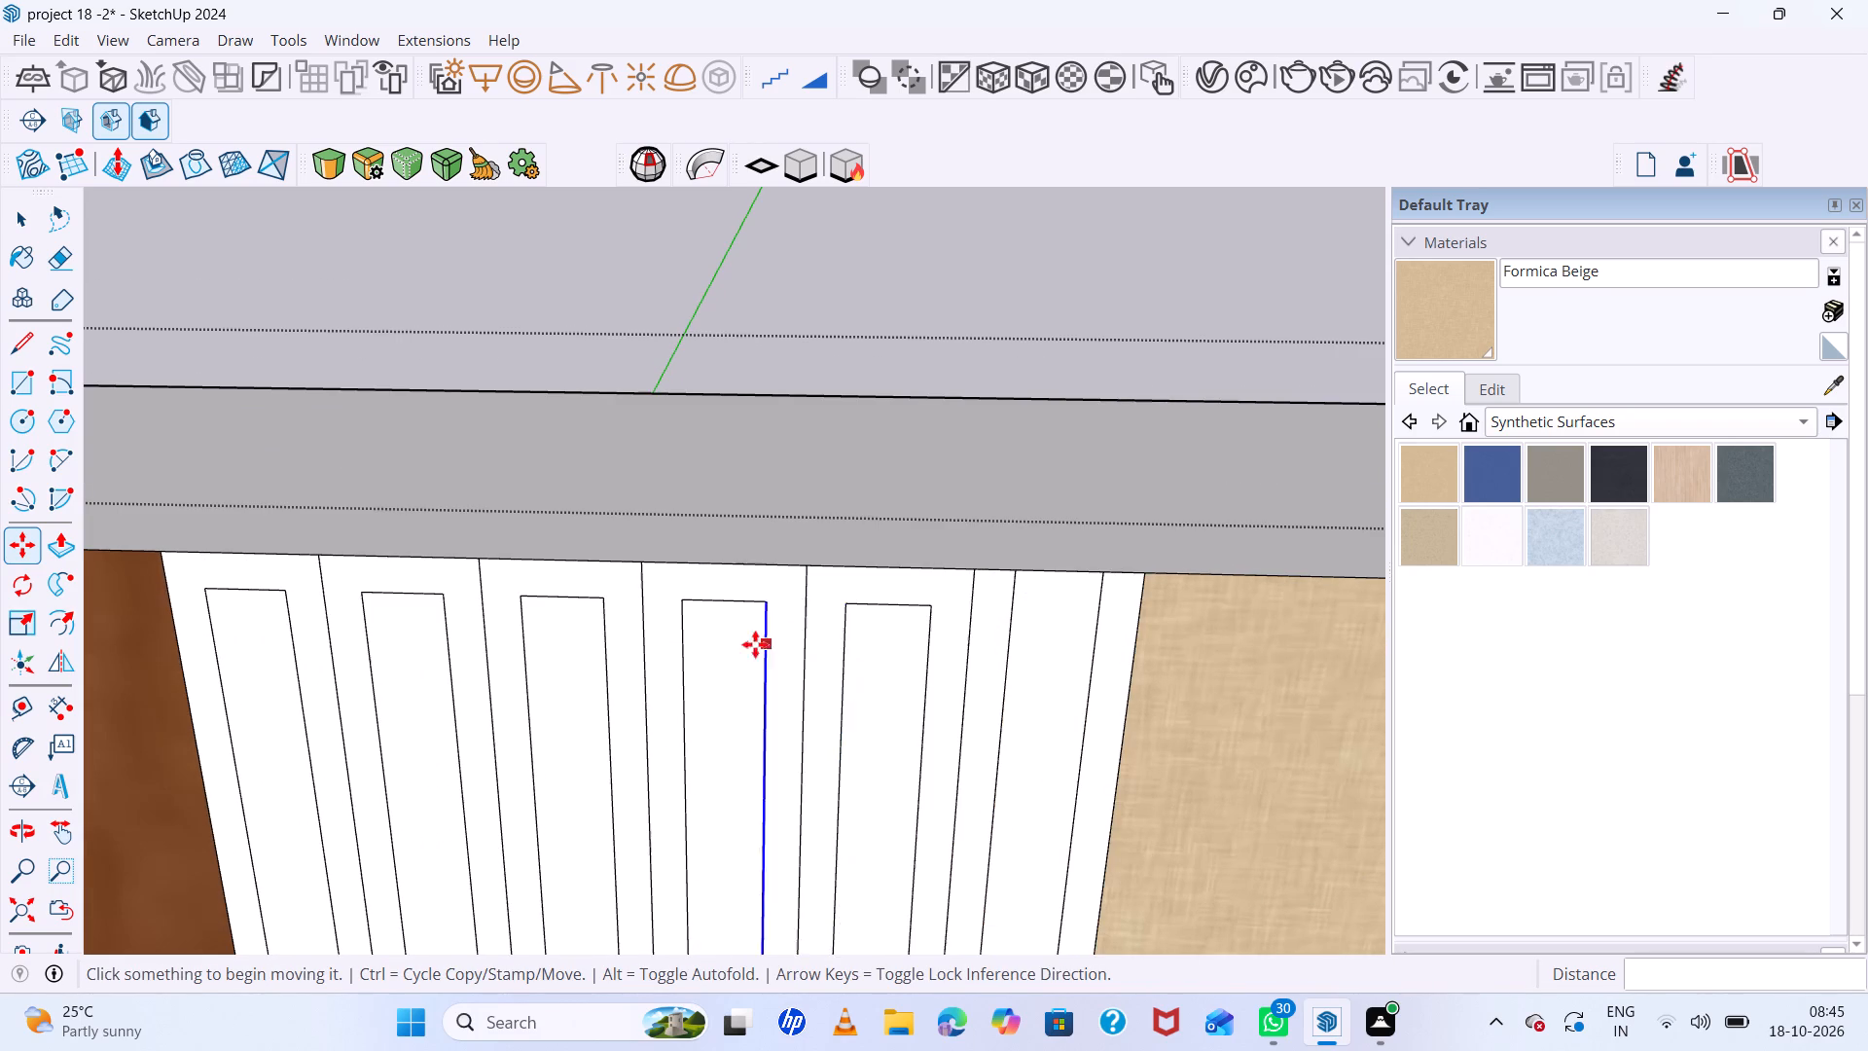
pyautogui.scroll(3, 746, 633)
pyautogui.press('space')
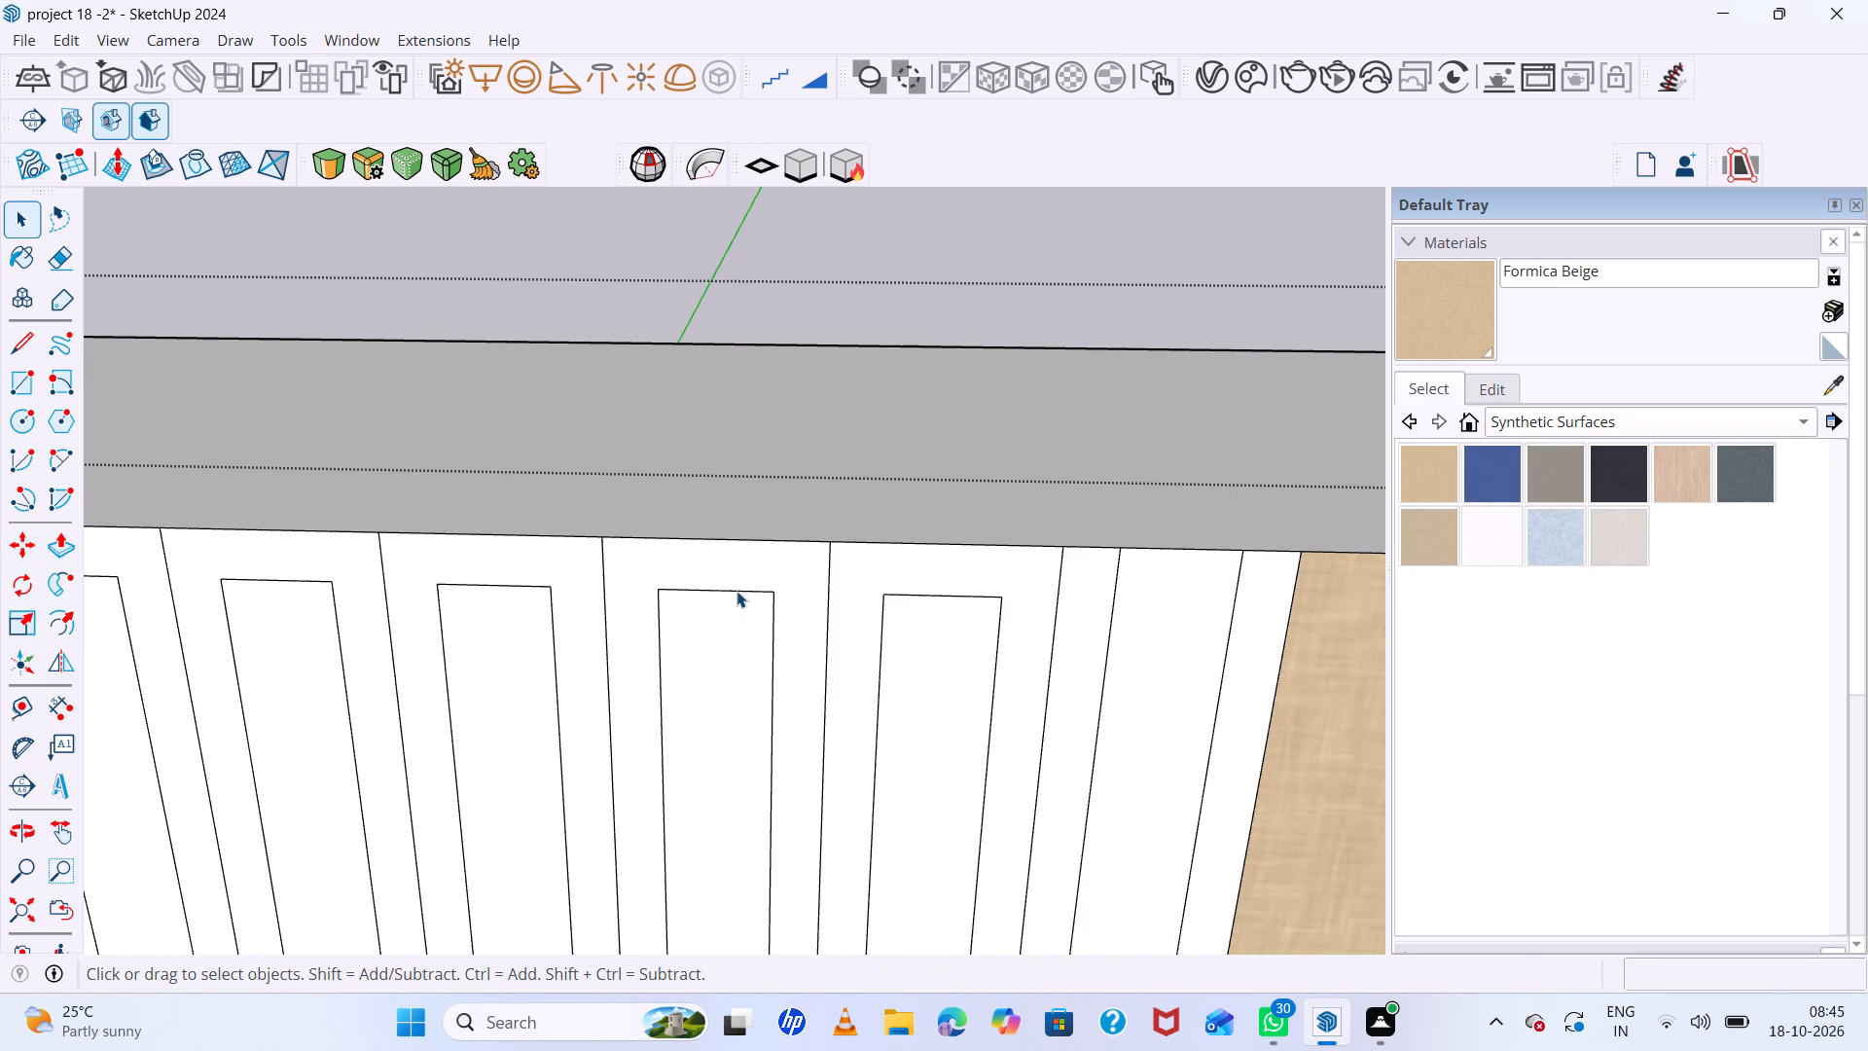
pyautogui.click(736, 589)
pyautogui.press('m')
pyautogui.click(736, 587)
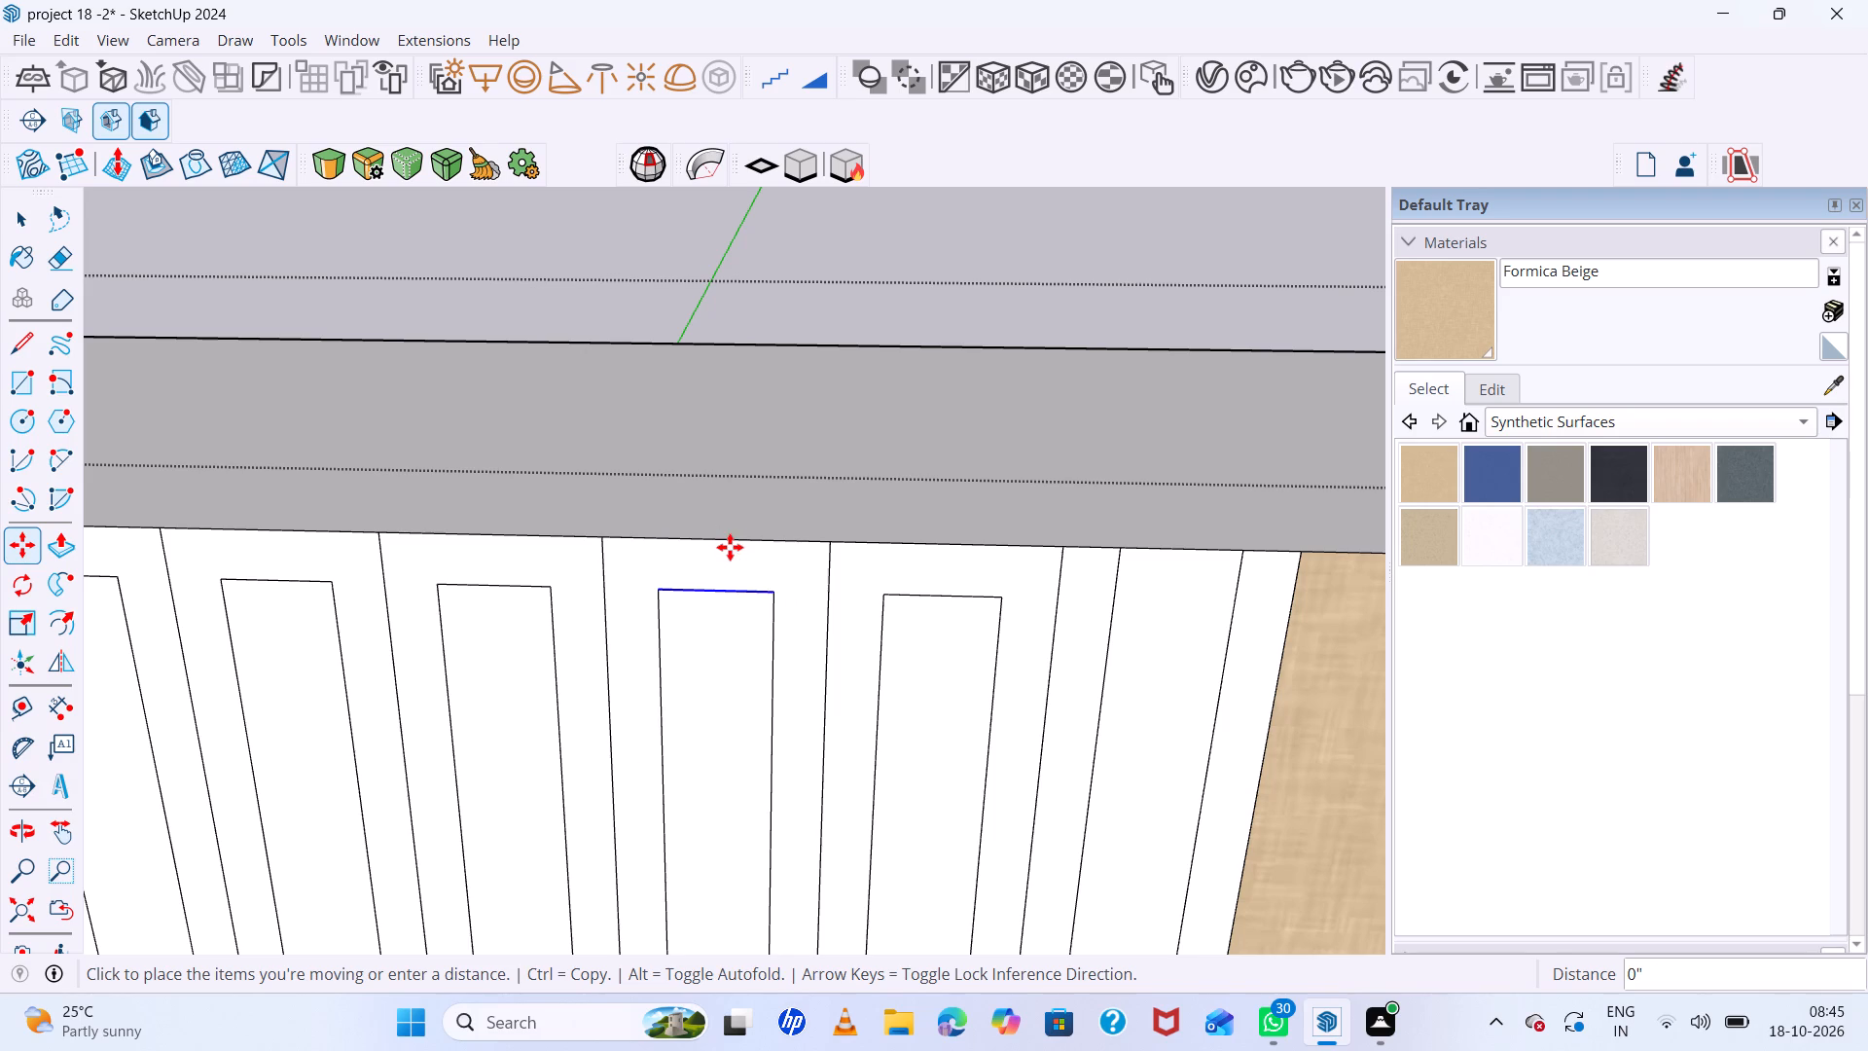
pyautogui.click(727, 540)
# Move the inner outline's top edge up to the strip's top edge on the six-strip group's third strip from the wood veneer panel.
pyautogui.scroll(-7, 750, 563)
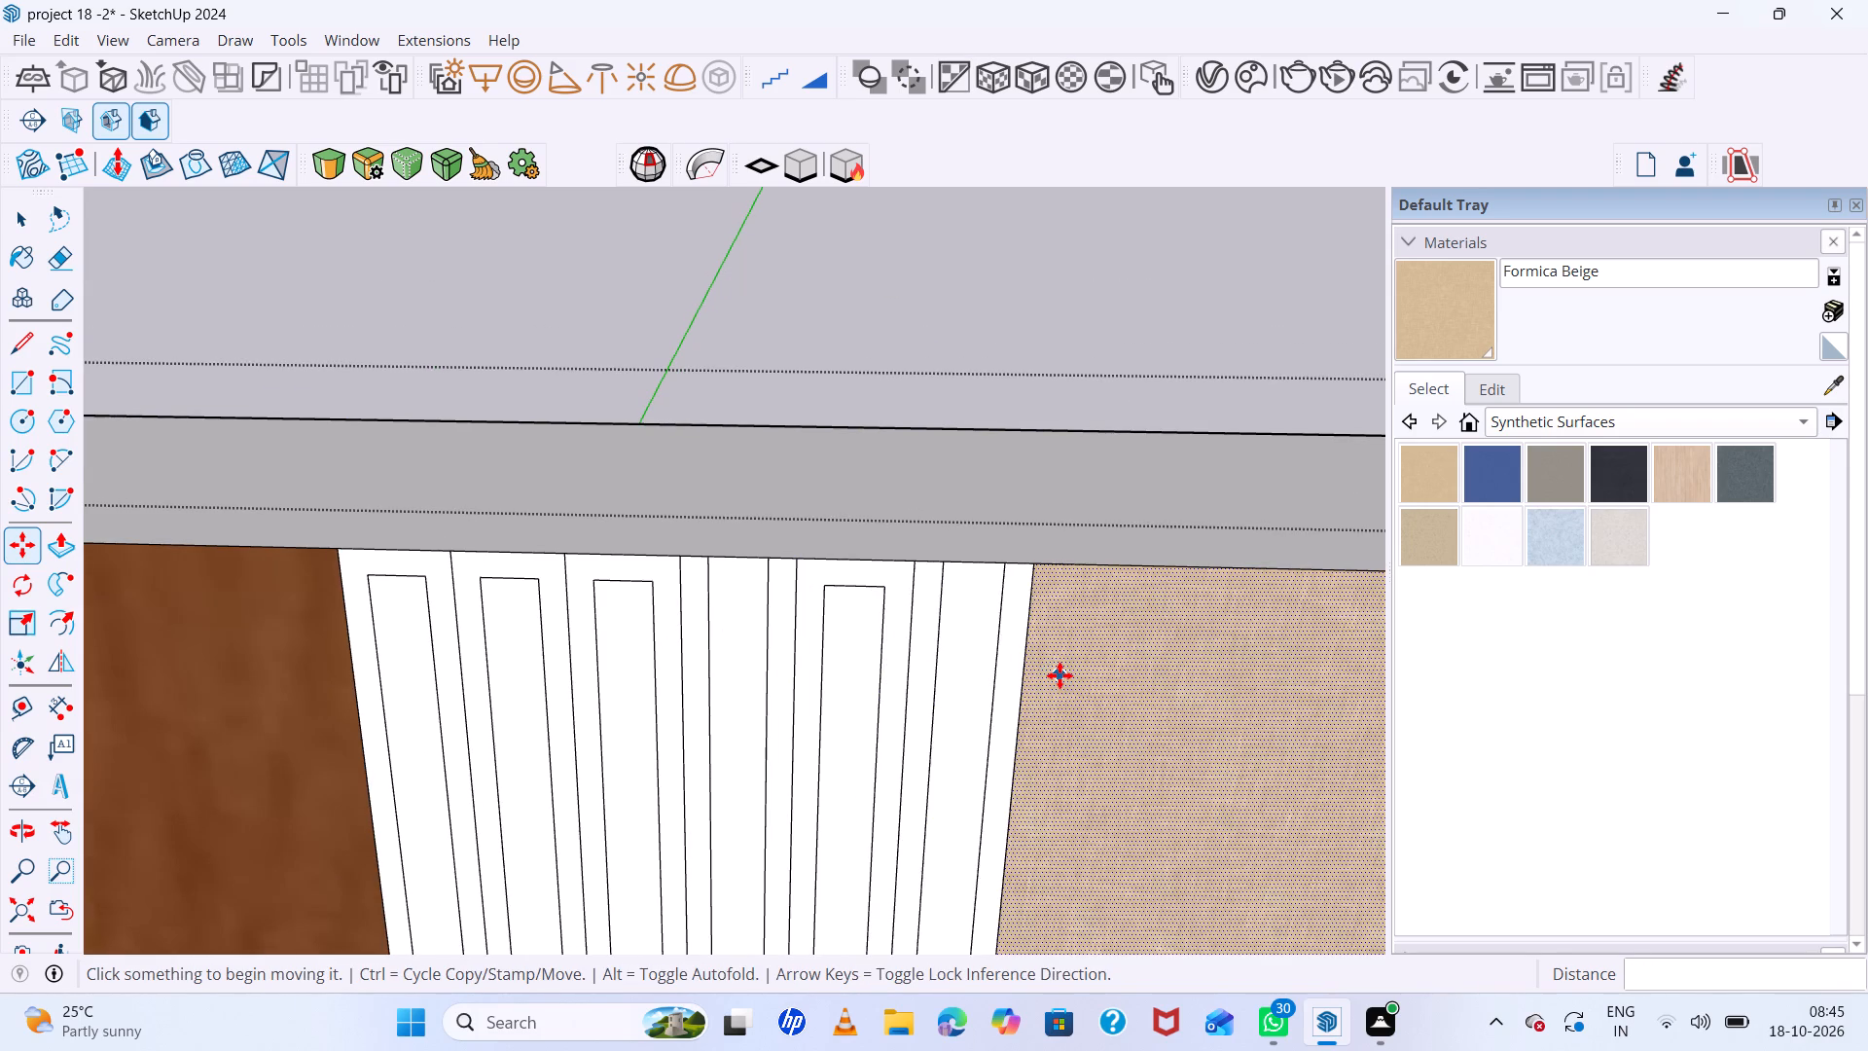
pyautogui.press('space')
pyautogui.scroll(6, 561, 581)
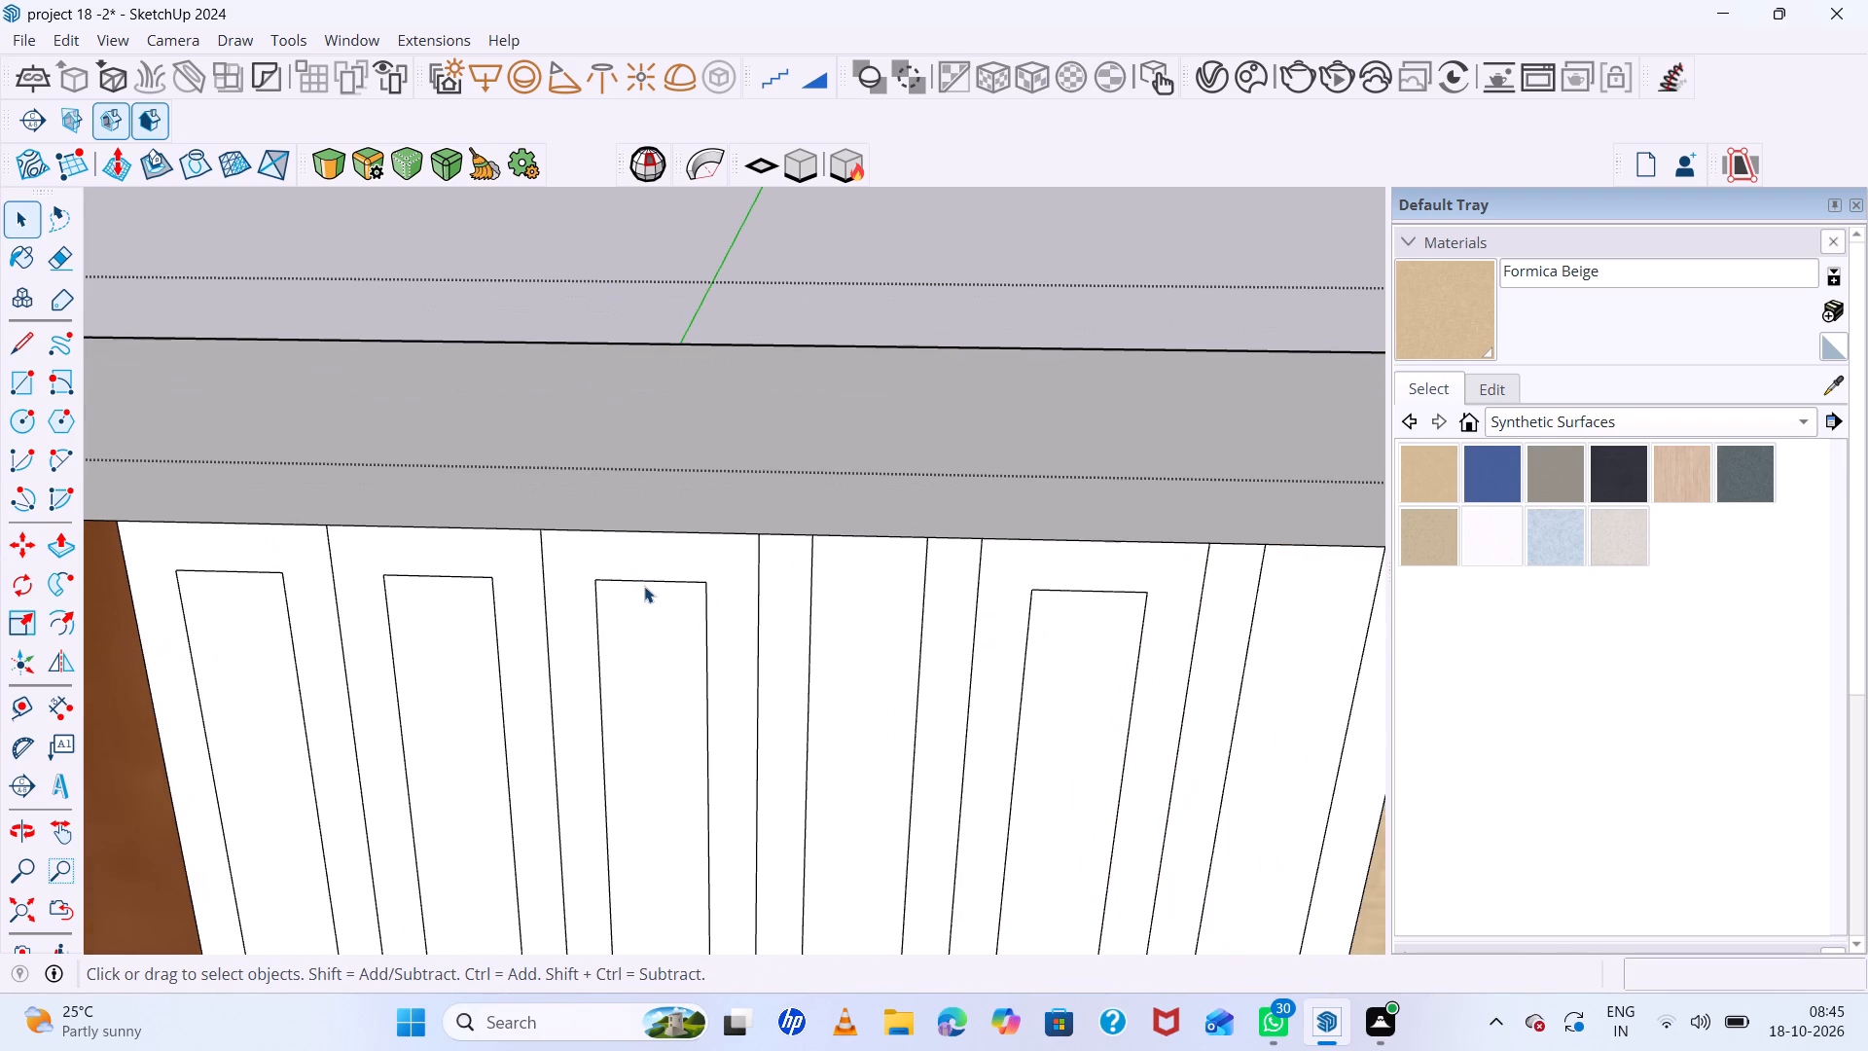
pyautogui.click(648, 582)
pyautogui.press('m')
pyautogui.click(648, 582)
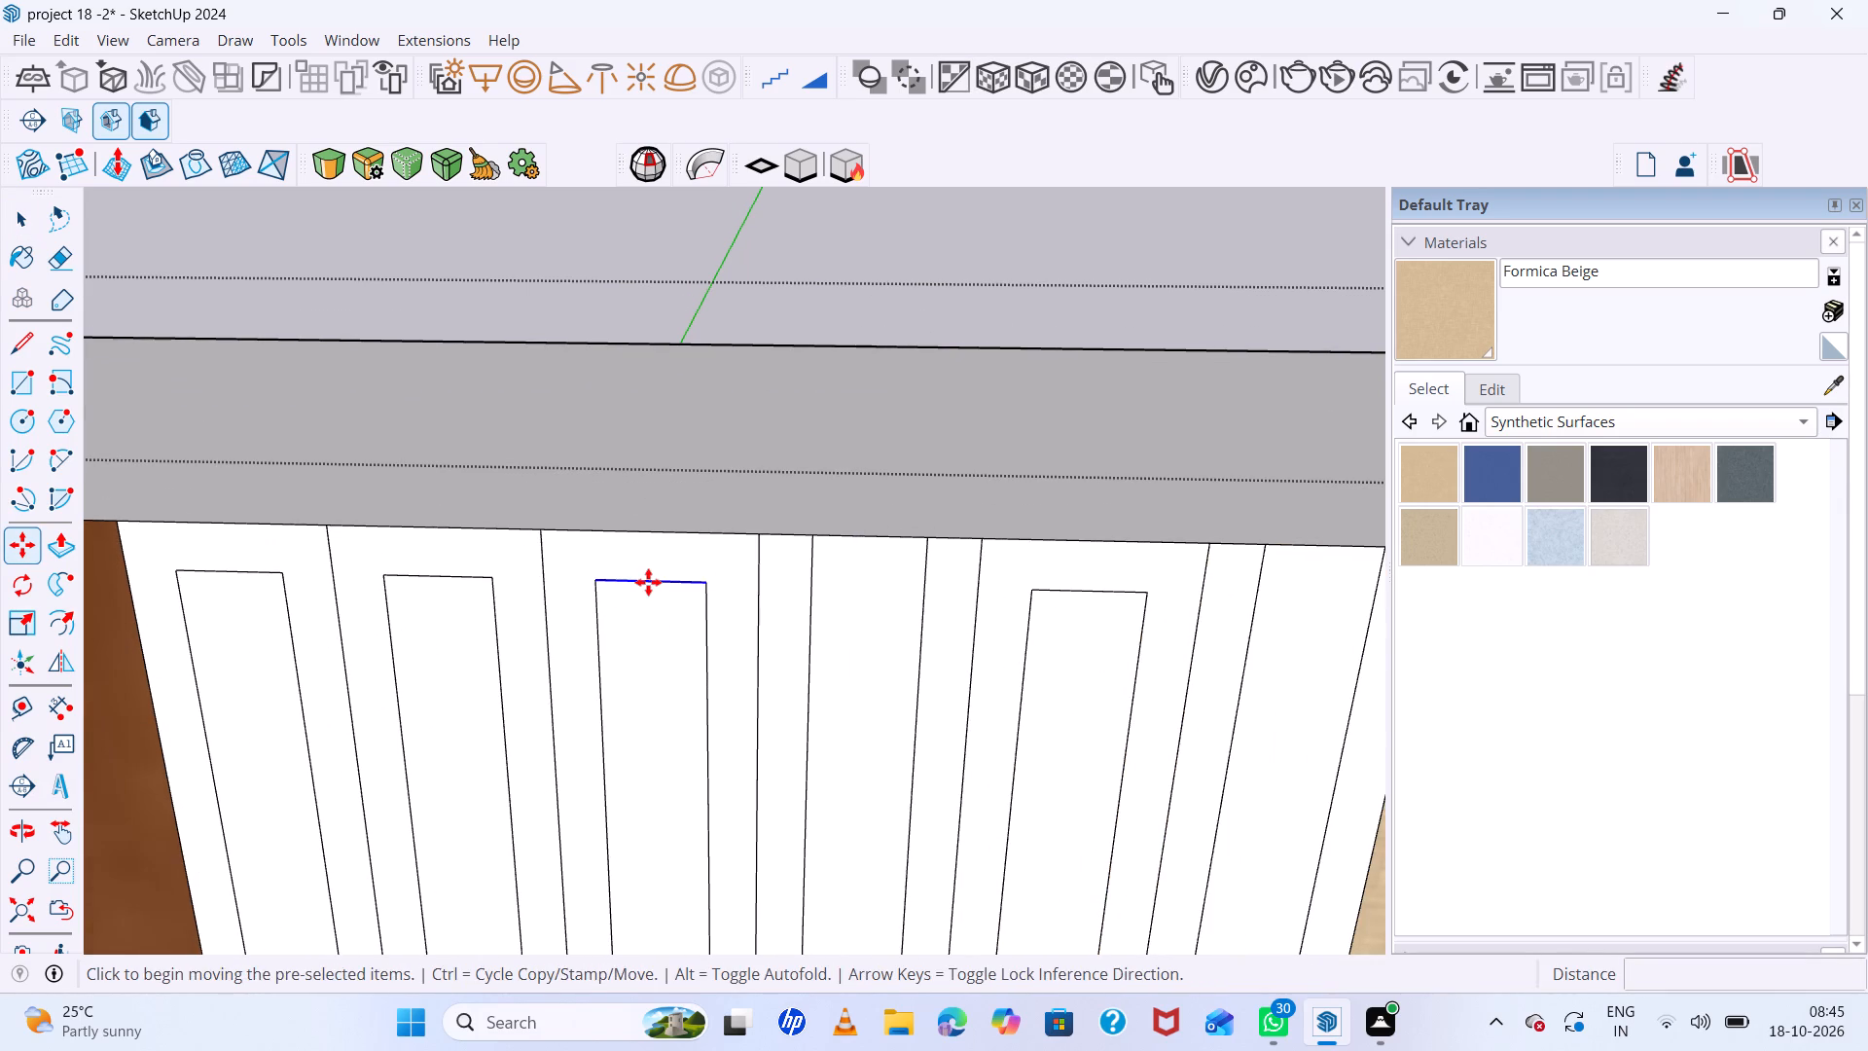
pyautogui.click(657, 524)
# Move the inner outline's top edge up to the strip's top edge on the six-strip group's second strip from the wood veneer panel.
pyautogui.scroll(-5, 791, 577)
pyautogui.press('space')
pyautogui.click(571, 579)
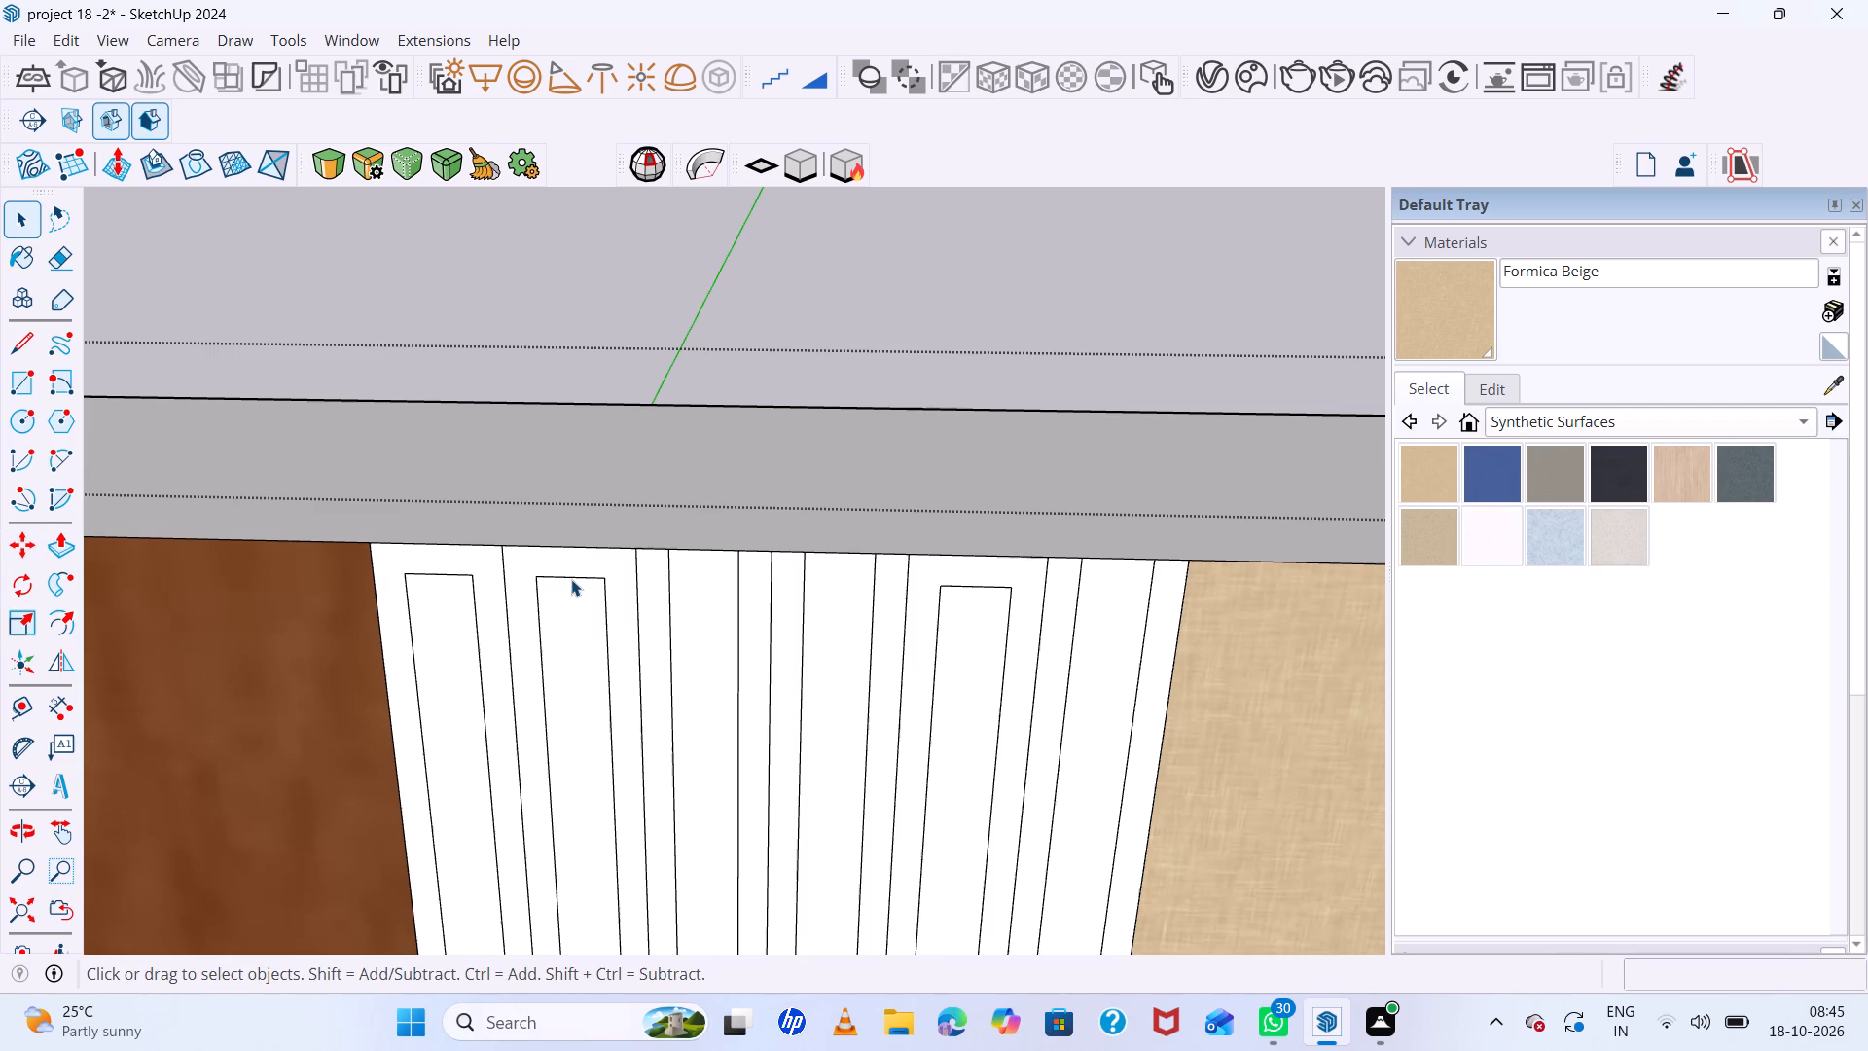
pyautogui.press('m')
pyautogui.click(571, 579)
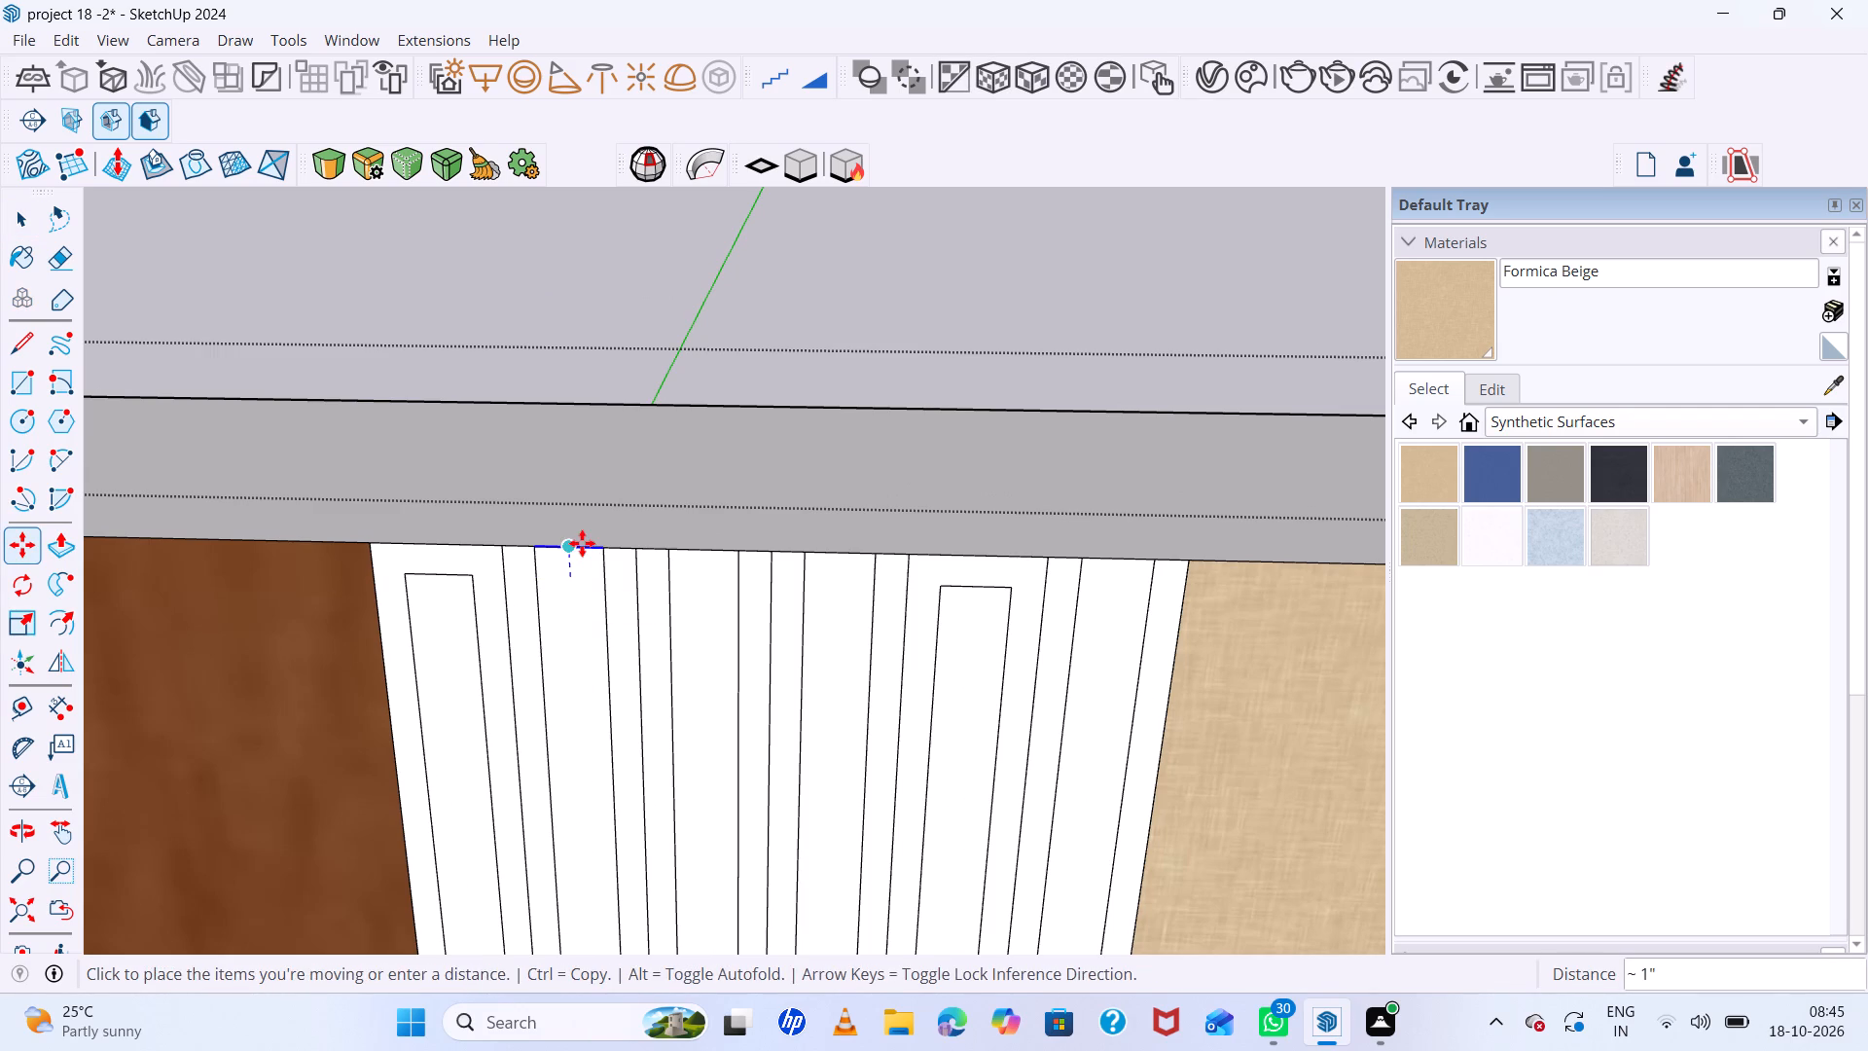
pyautogui.click(582, 543)
pyautogui.press('space')
# Move the inner outline's top edge up to the strip's top edge on the six-strip group's strip nearest the wood veneer panel.
pyautogui.scroll(5, 440, 592)
pyautogui.click(457, 564)
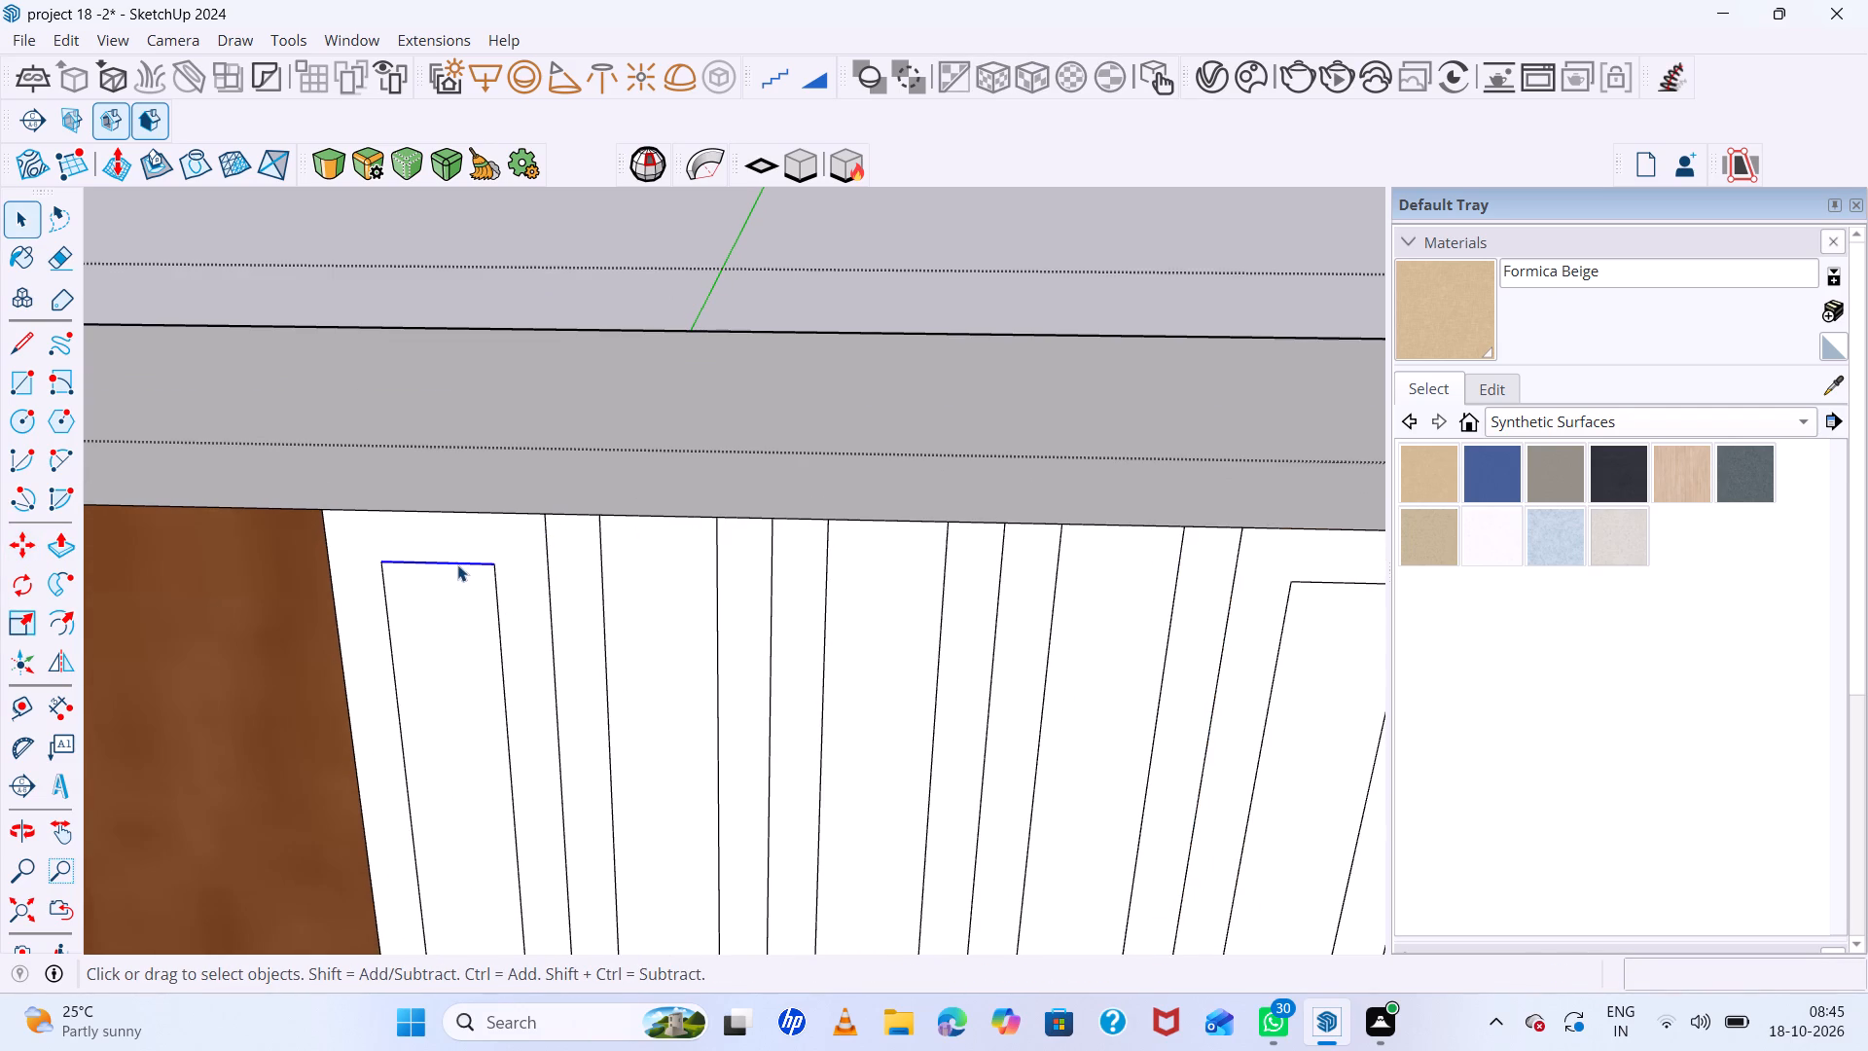
pyautogui.press('m')
pyautogui.click(457, 564)
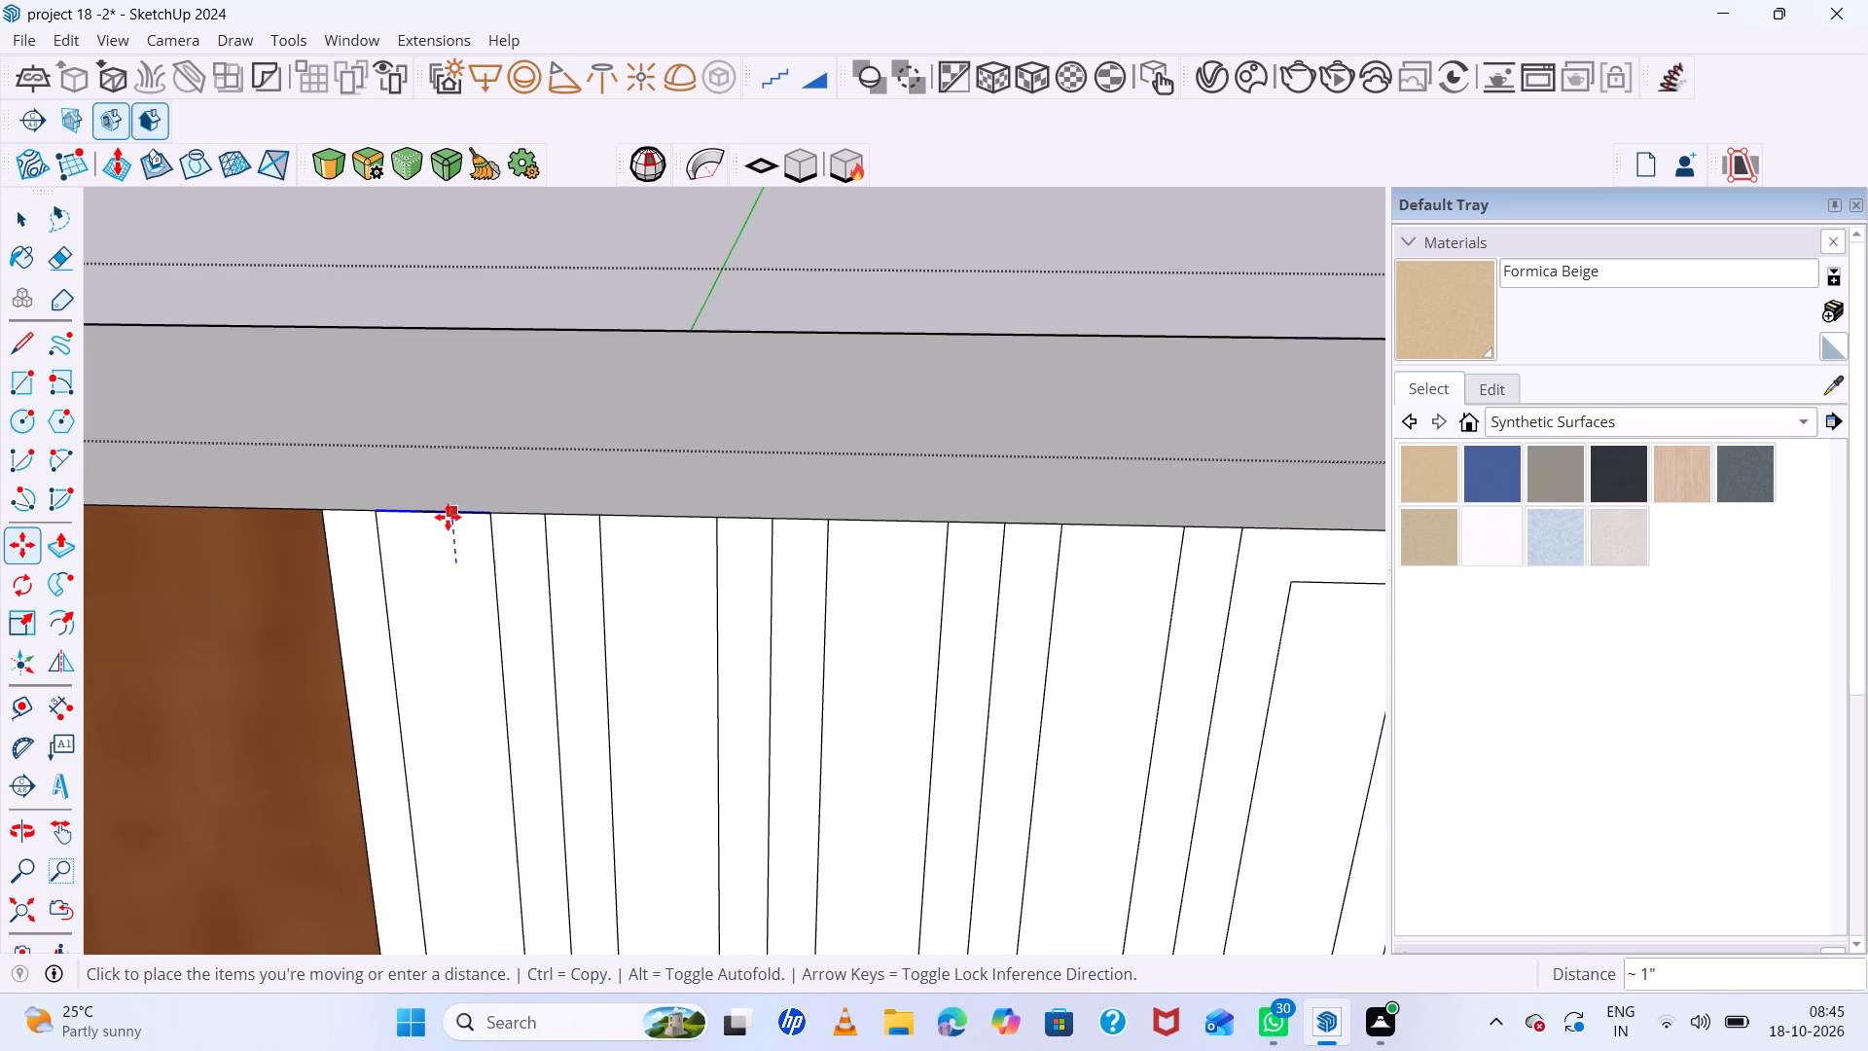
pyautogui.click(447, 518)
# Extrude the narrow pair's slim border face just past the centre line, away from the wood veneer, by the previous Push/Pull distance.
pyautogui.scroll(-20, 606, 563)
pyautogui.scroll(-5, 606, 563)
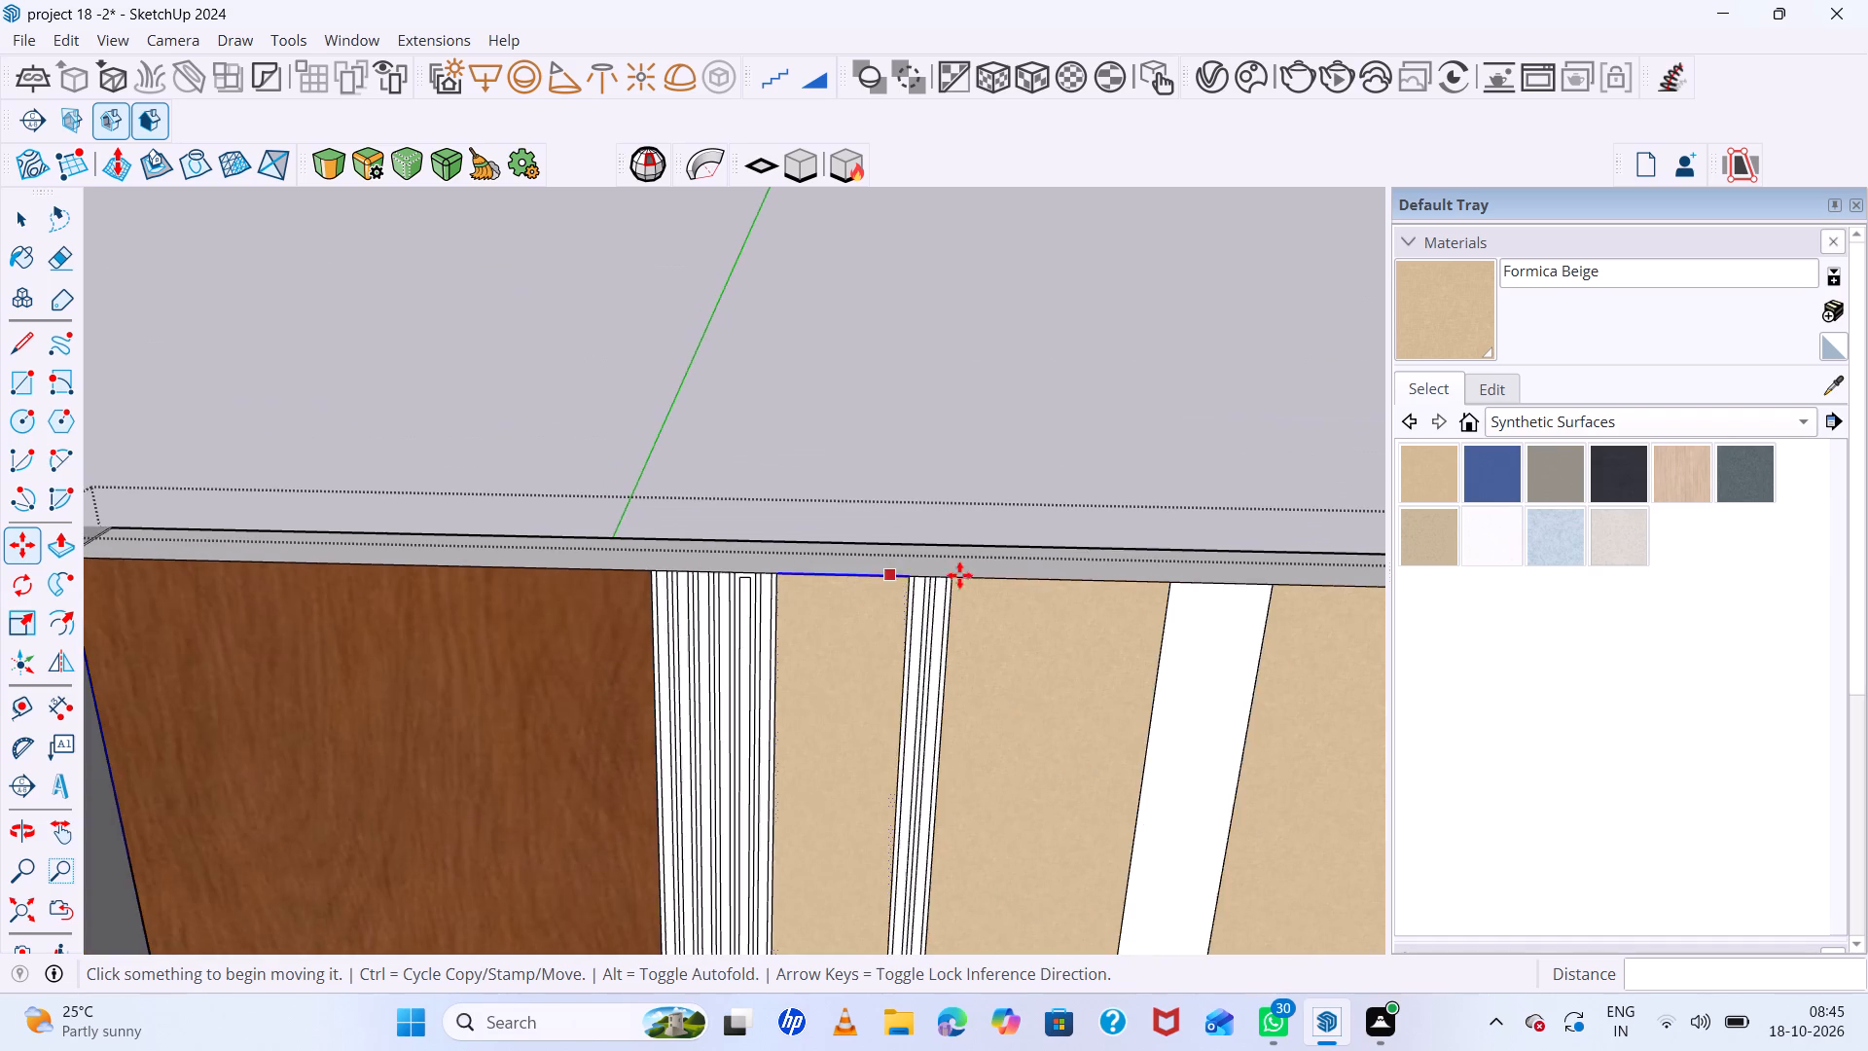
pyautogui.press('space')
pyautogui.scroll(11, 985, 595)
pyautogui.moveTo(962, 590); pyautogui.dragTo(888, 608, button='middle')
pyautogui.scroll(6, 880, 578)
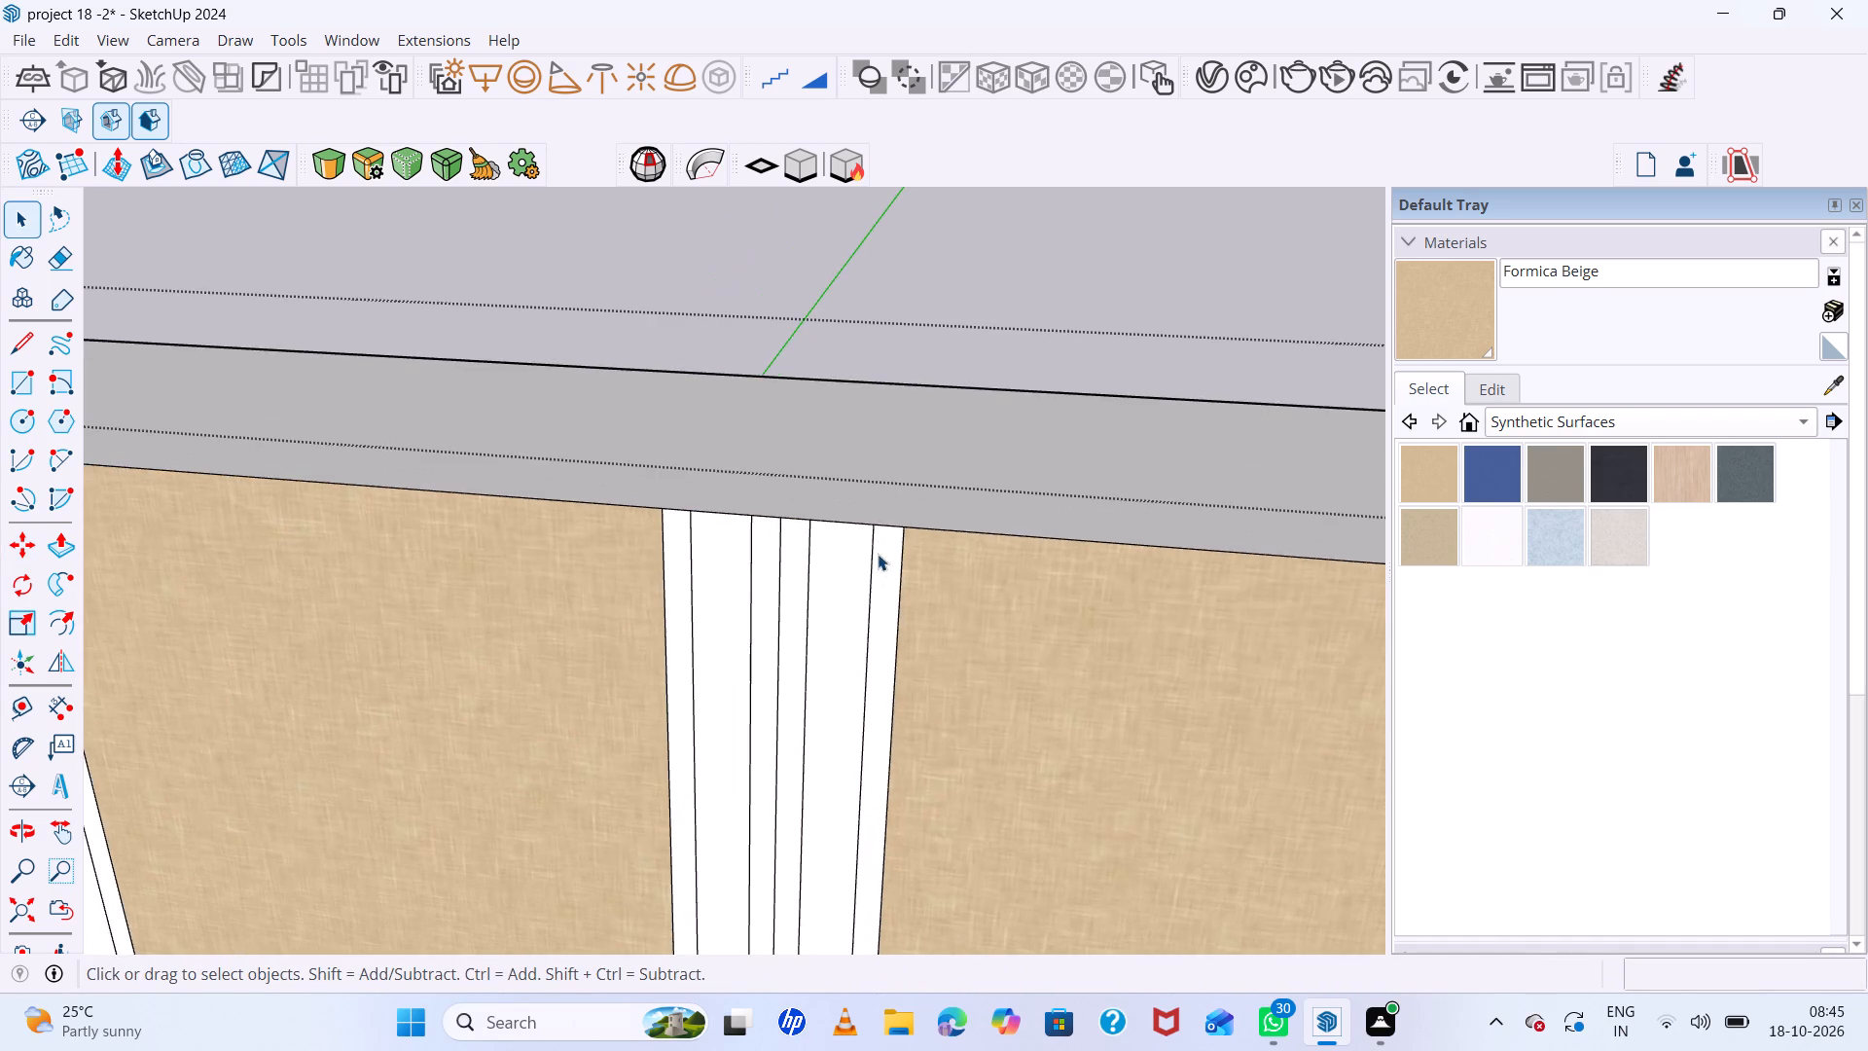
pyautogui.scroll(6, 796, 546)
pyautogui.click(812, 541)
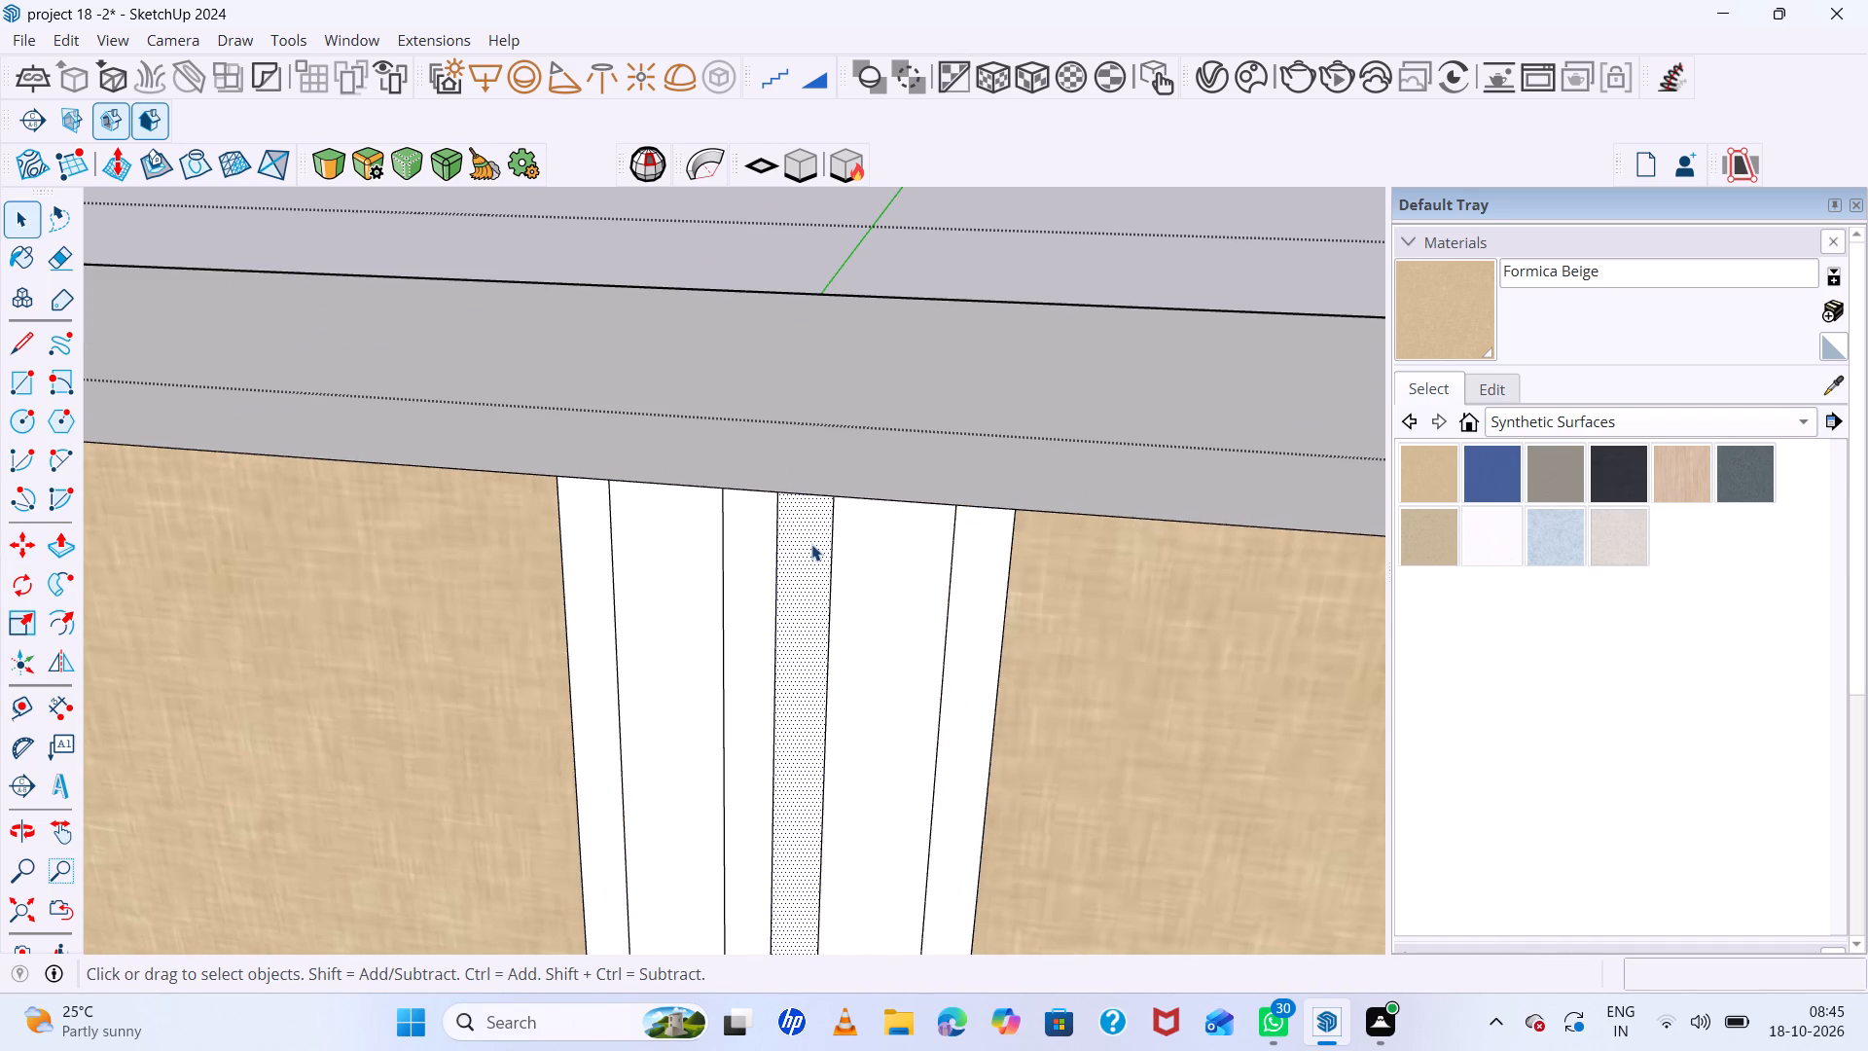
pyautogui.press('p')
pyautogui.doubleClick(811, 544)
pyautogui.press('space')
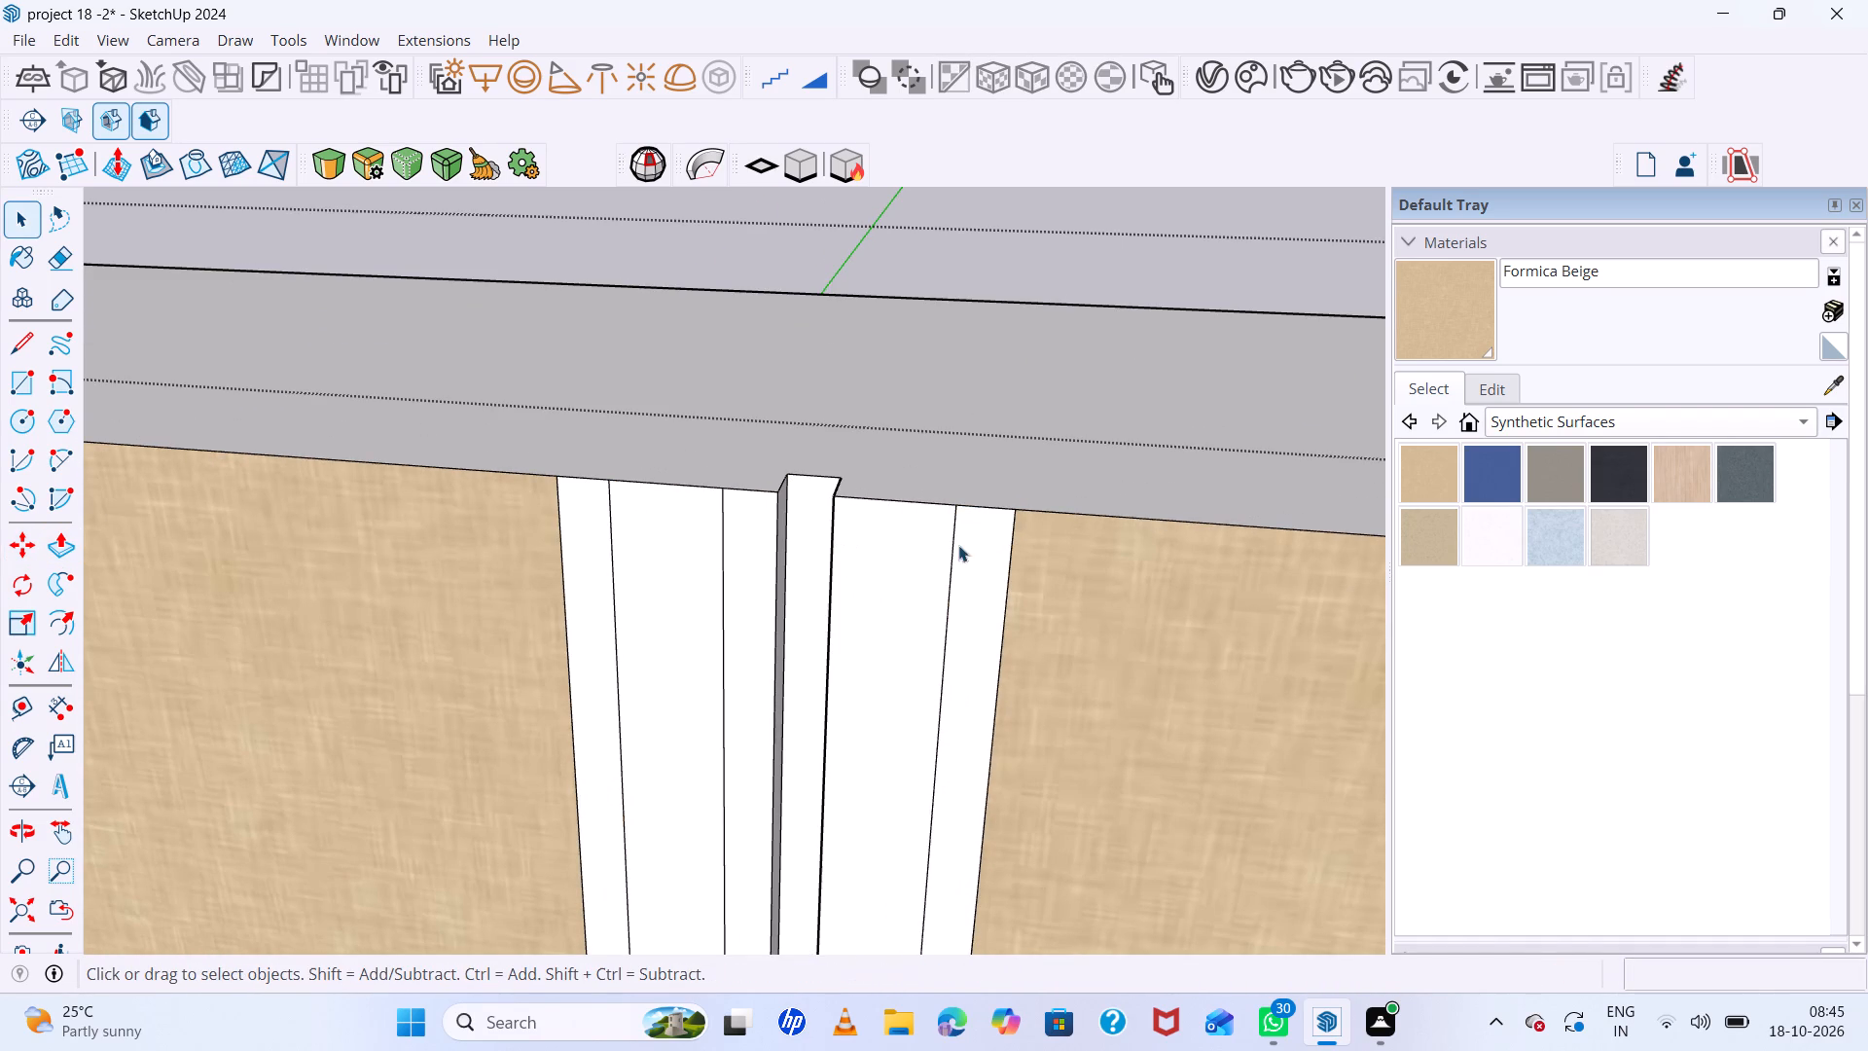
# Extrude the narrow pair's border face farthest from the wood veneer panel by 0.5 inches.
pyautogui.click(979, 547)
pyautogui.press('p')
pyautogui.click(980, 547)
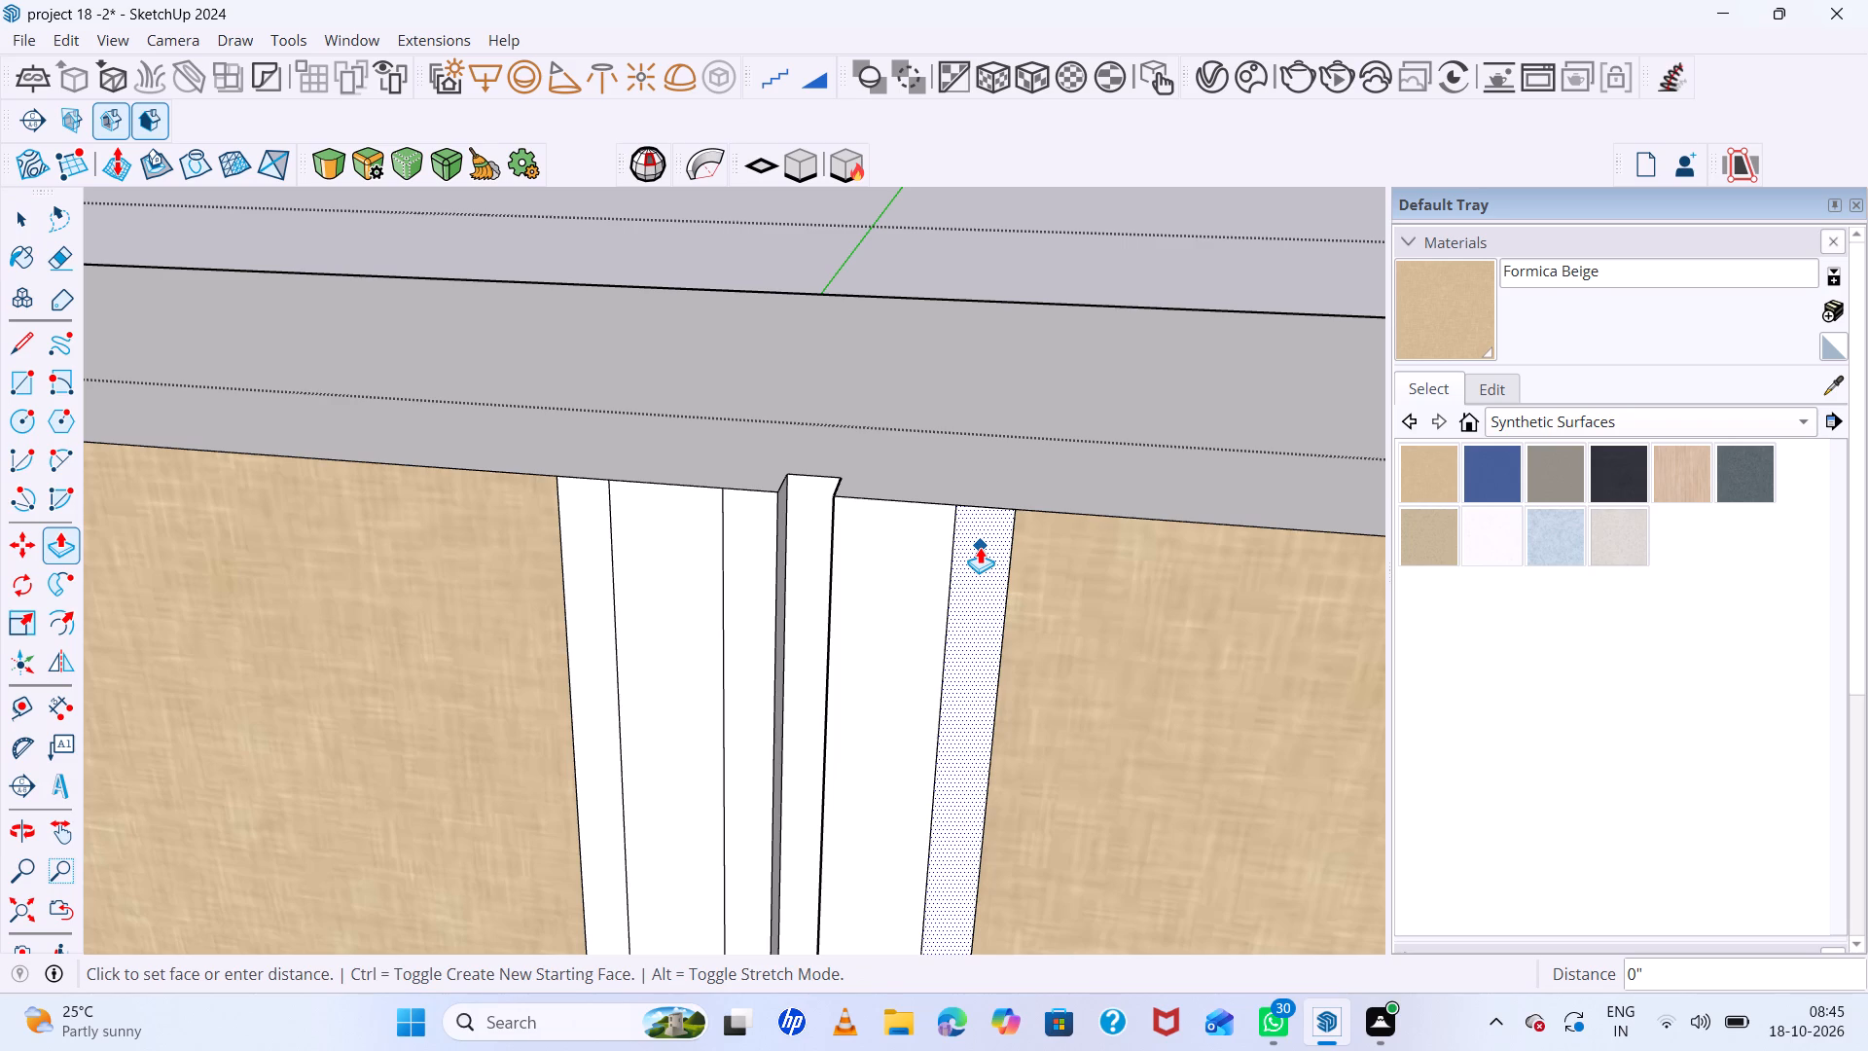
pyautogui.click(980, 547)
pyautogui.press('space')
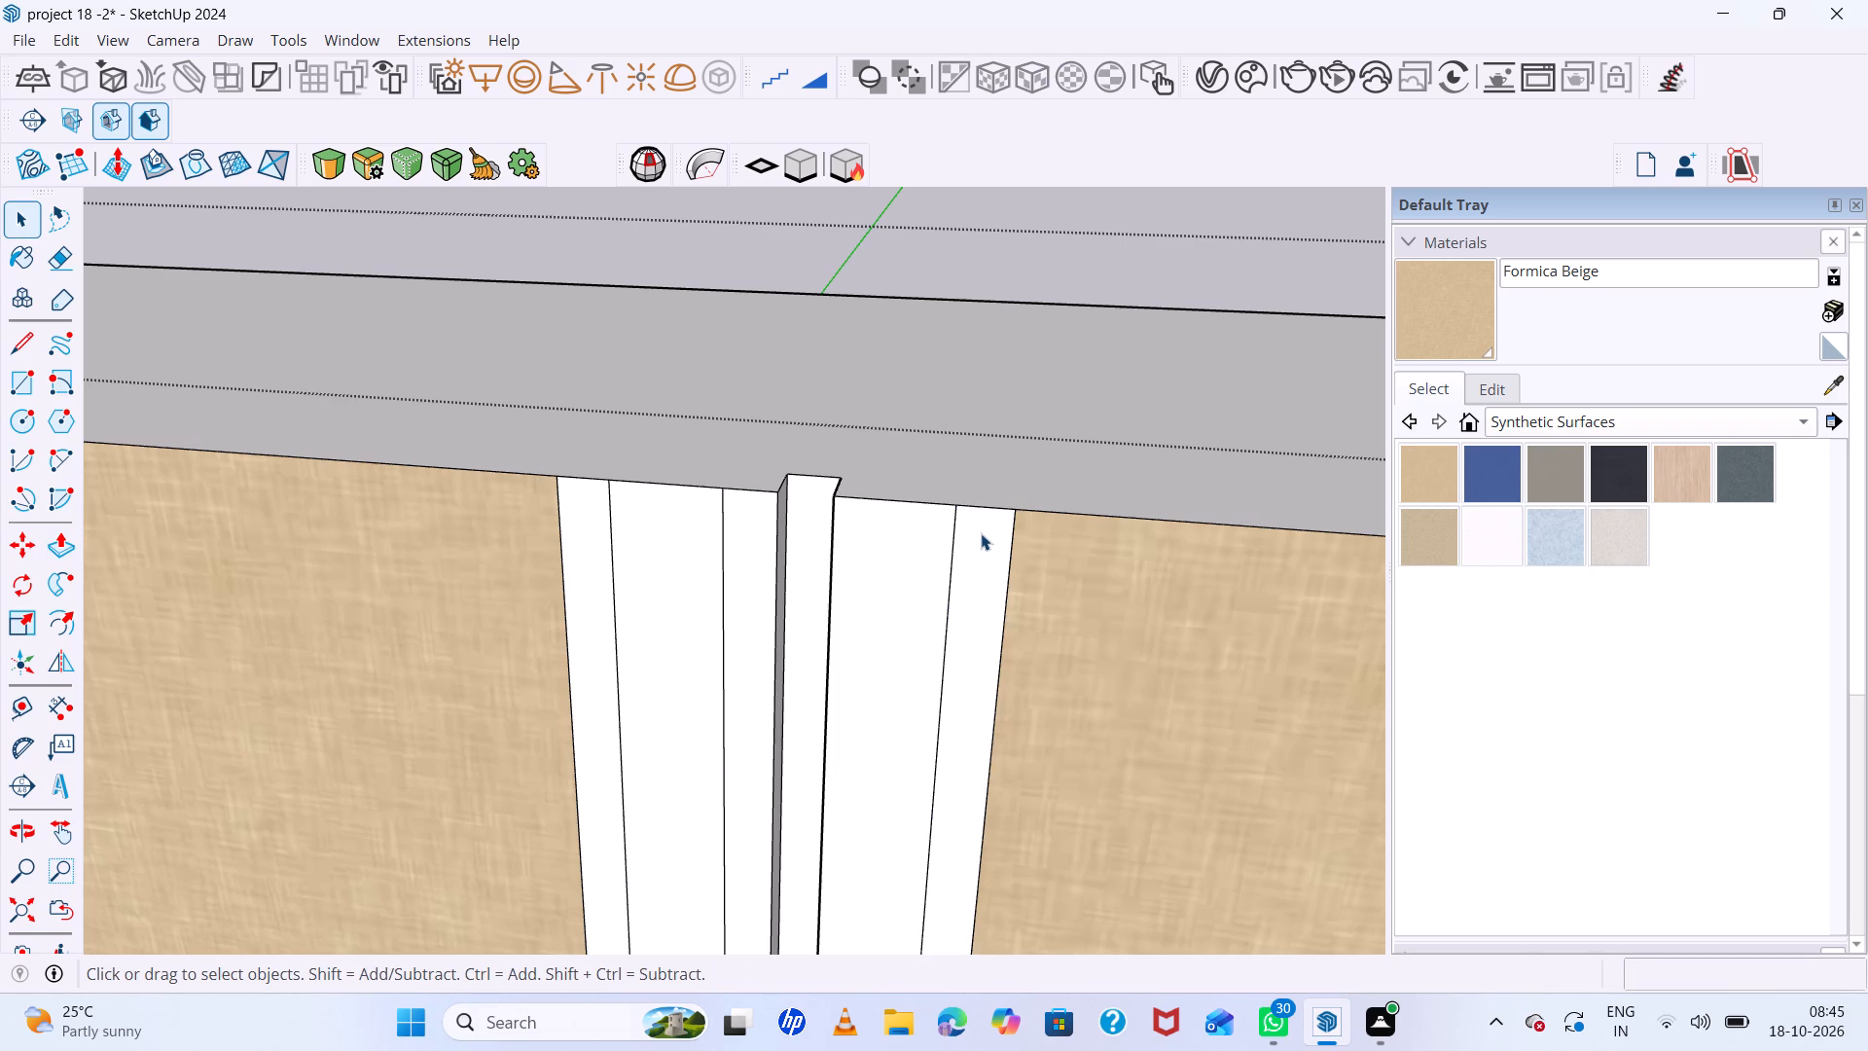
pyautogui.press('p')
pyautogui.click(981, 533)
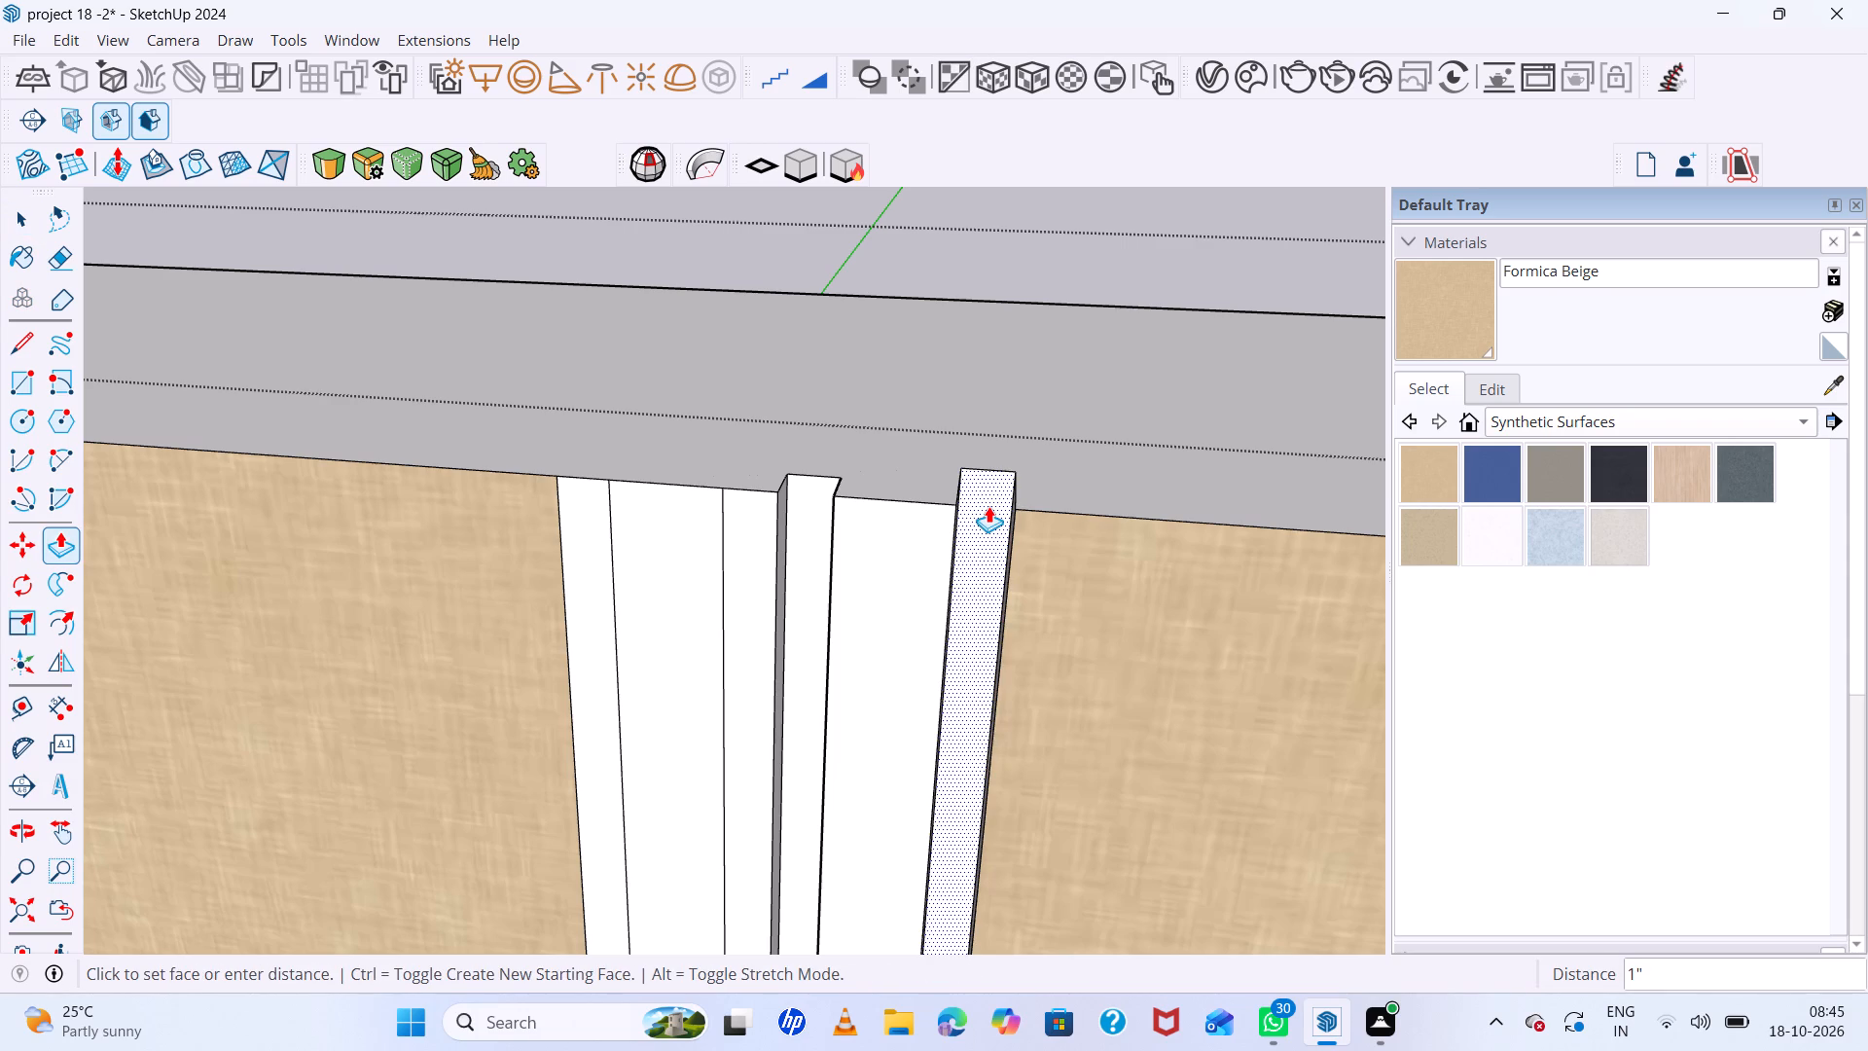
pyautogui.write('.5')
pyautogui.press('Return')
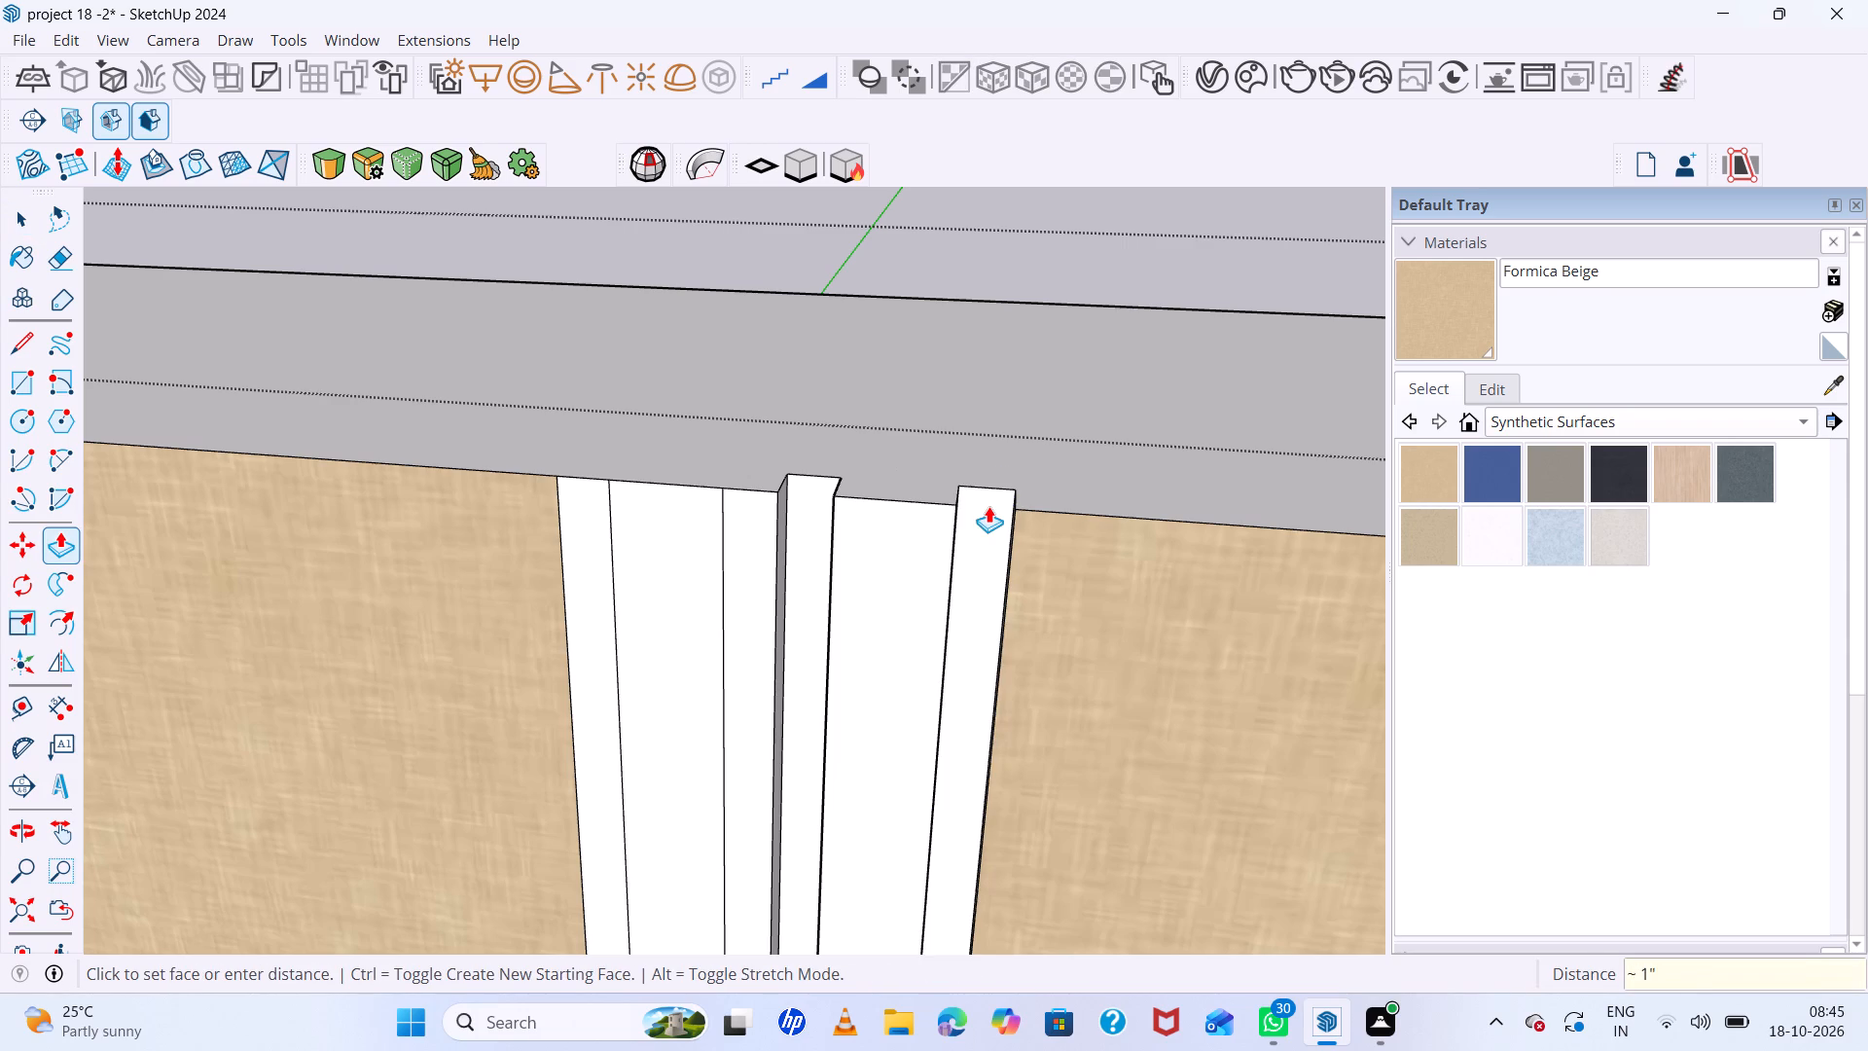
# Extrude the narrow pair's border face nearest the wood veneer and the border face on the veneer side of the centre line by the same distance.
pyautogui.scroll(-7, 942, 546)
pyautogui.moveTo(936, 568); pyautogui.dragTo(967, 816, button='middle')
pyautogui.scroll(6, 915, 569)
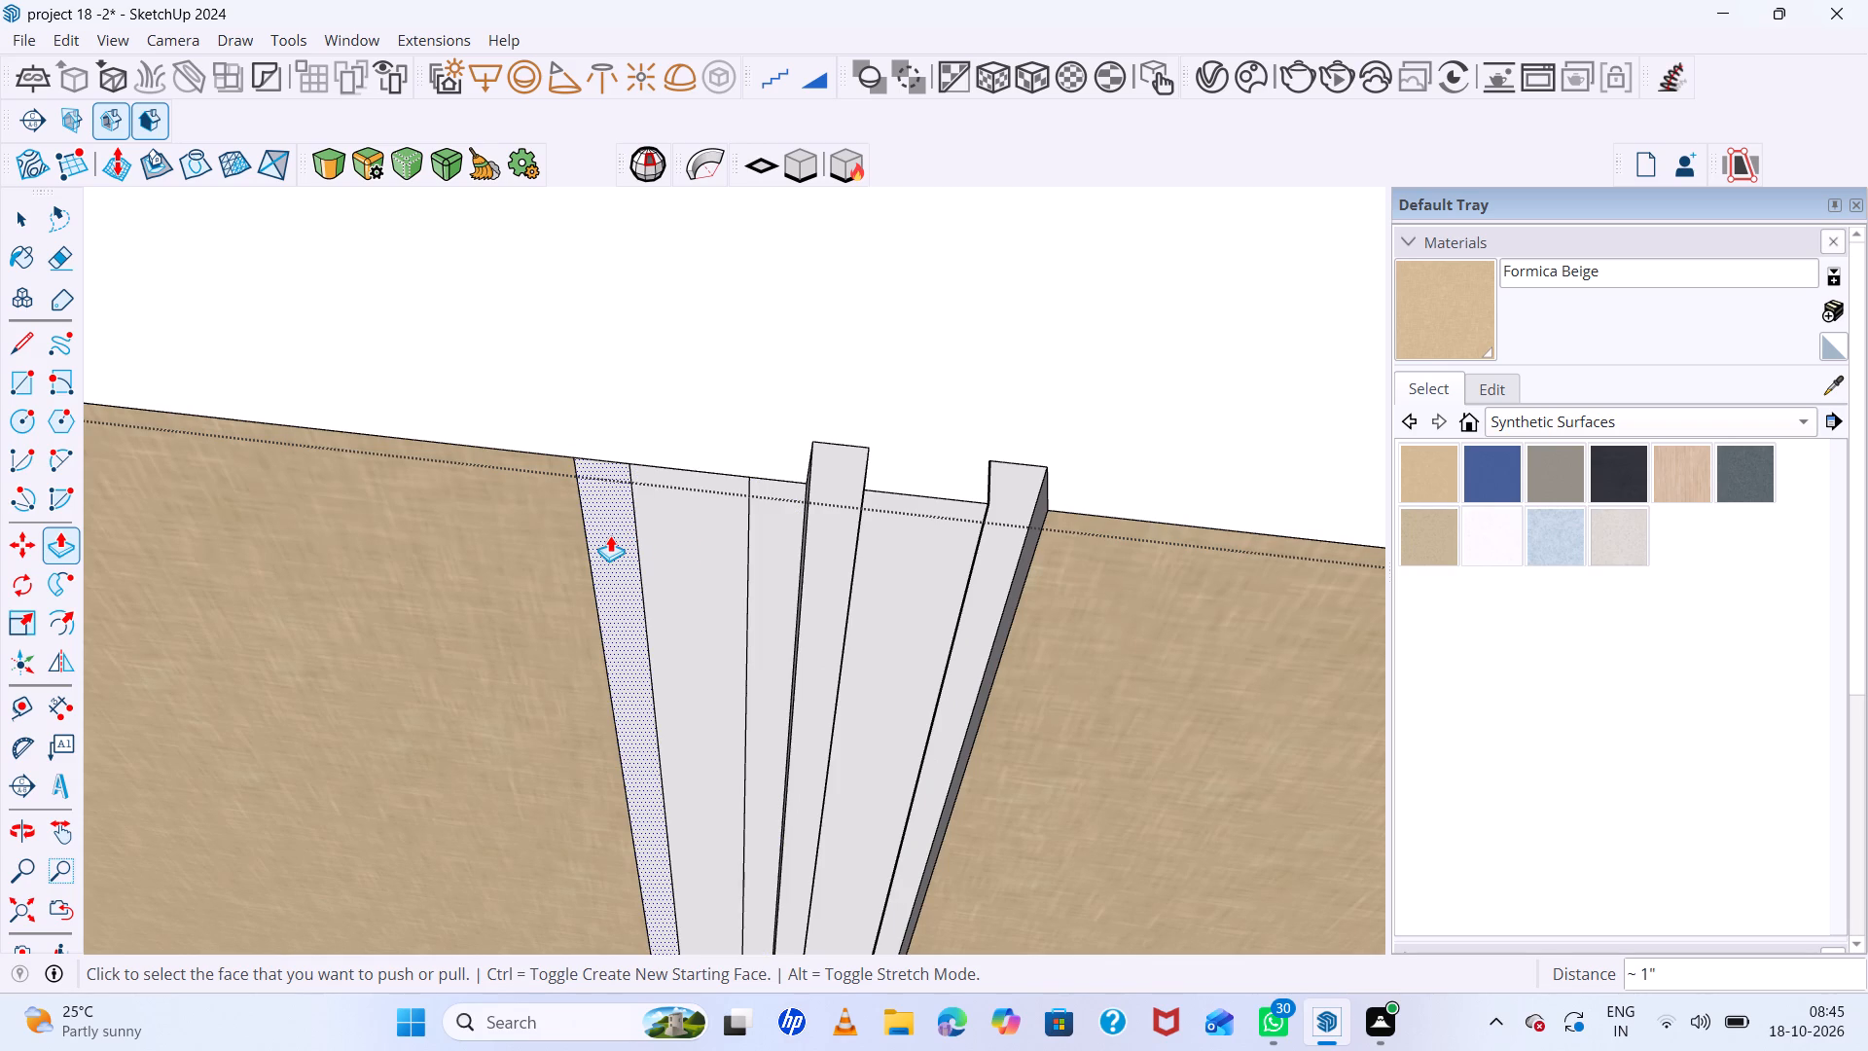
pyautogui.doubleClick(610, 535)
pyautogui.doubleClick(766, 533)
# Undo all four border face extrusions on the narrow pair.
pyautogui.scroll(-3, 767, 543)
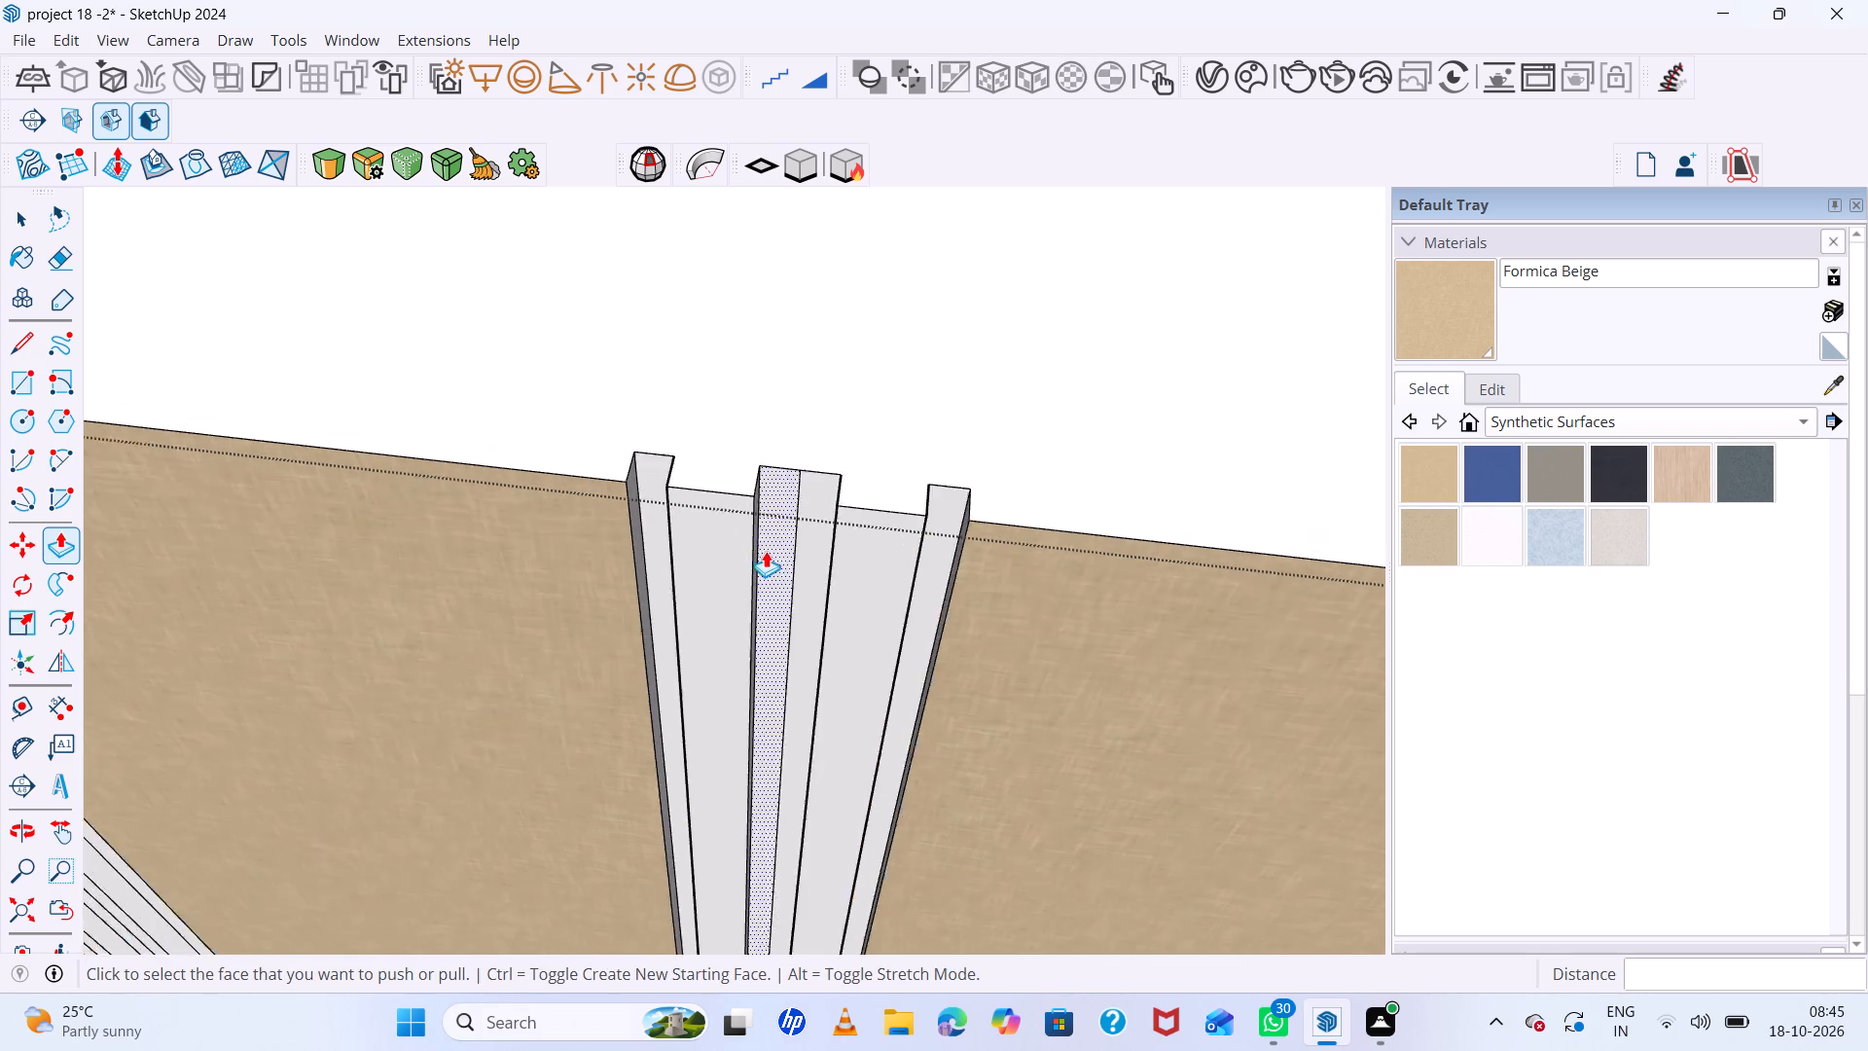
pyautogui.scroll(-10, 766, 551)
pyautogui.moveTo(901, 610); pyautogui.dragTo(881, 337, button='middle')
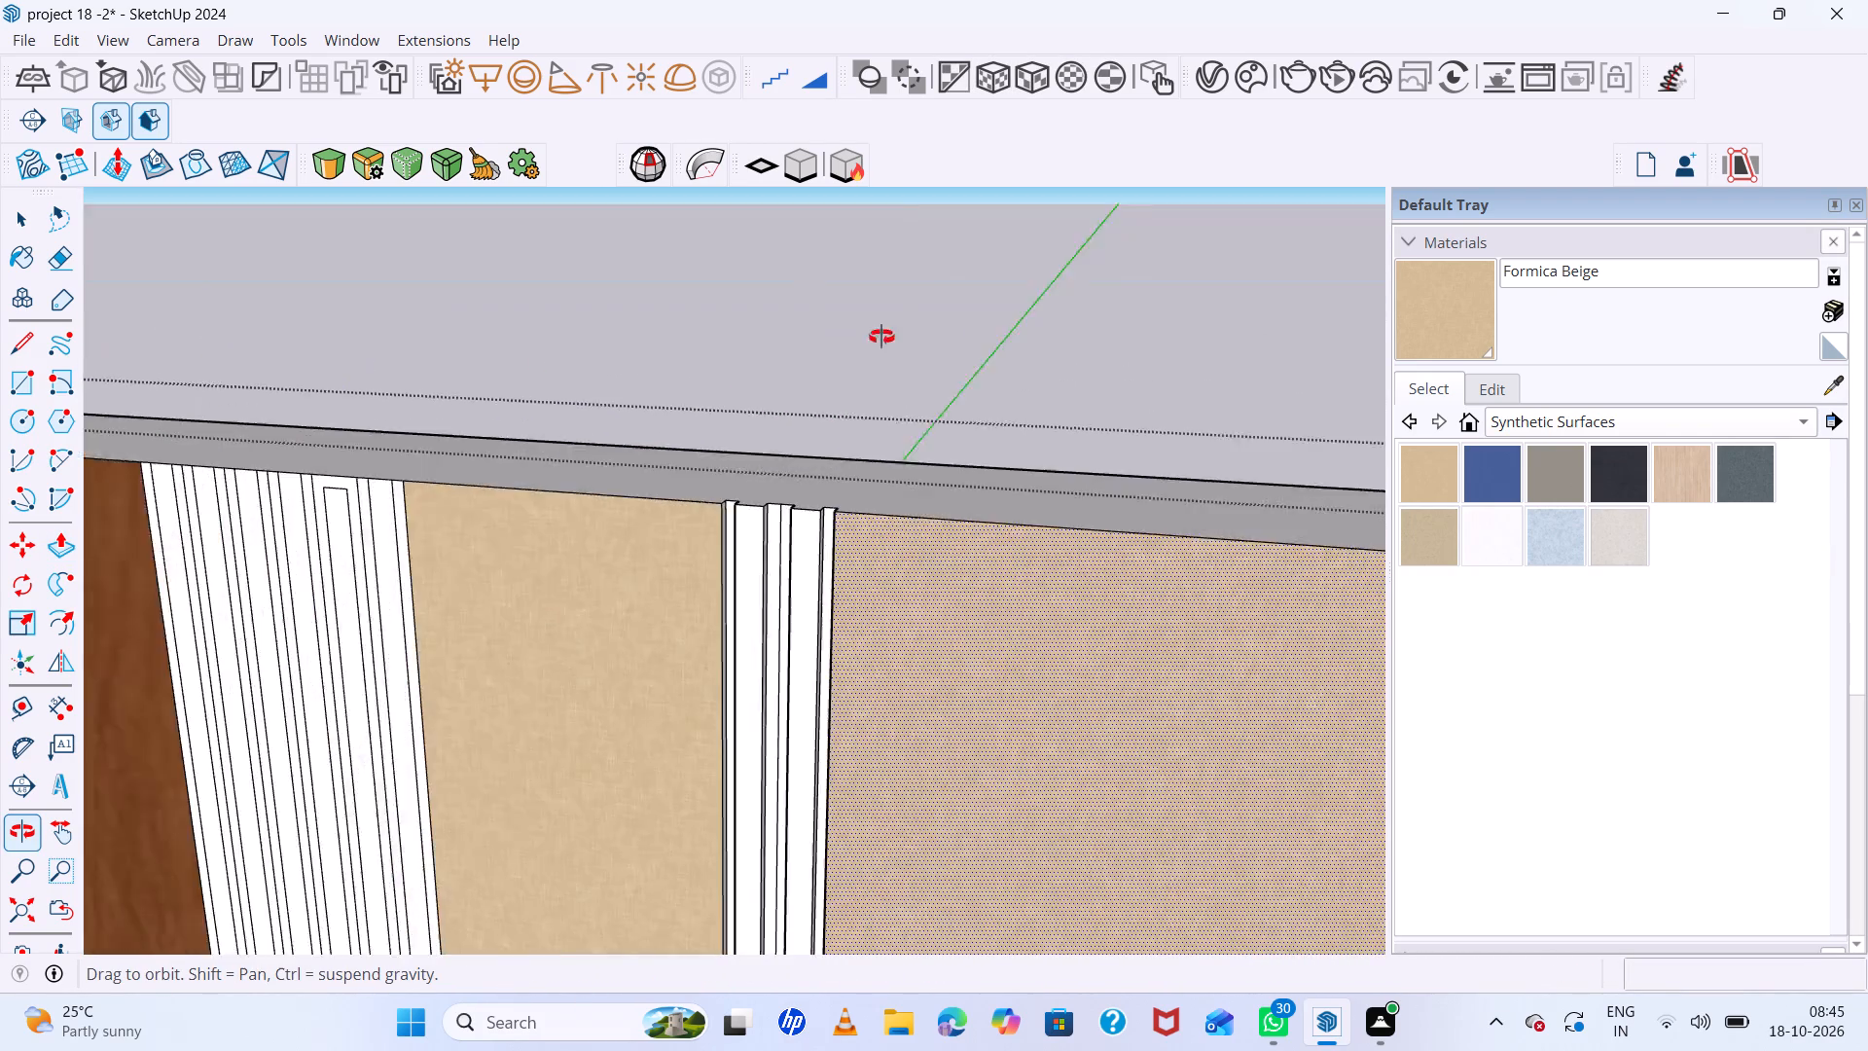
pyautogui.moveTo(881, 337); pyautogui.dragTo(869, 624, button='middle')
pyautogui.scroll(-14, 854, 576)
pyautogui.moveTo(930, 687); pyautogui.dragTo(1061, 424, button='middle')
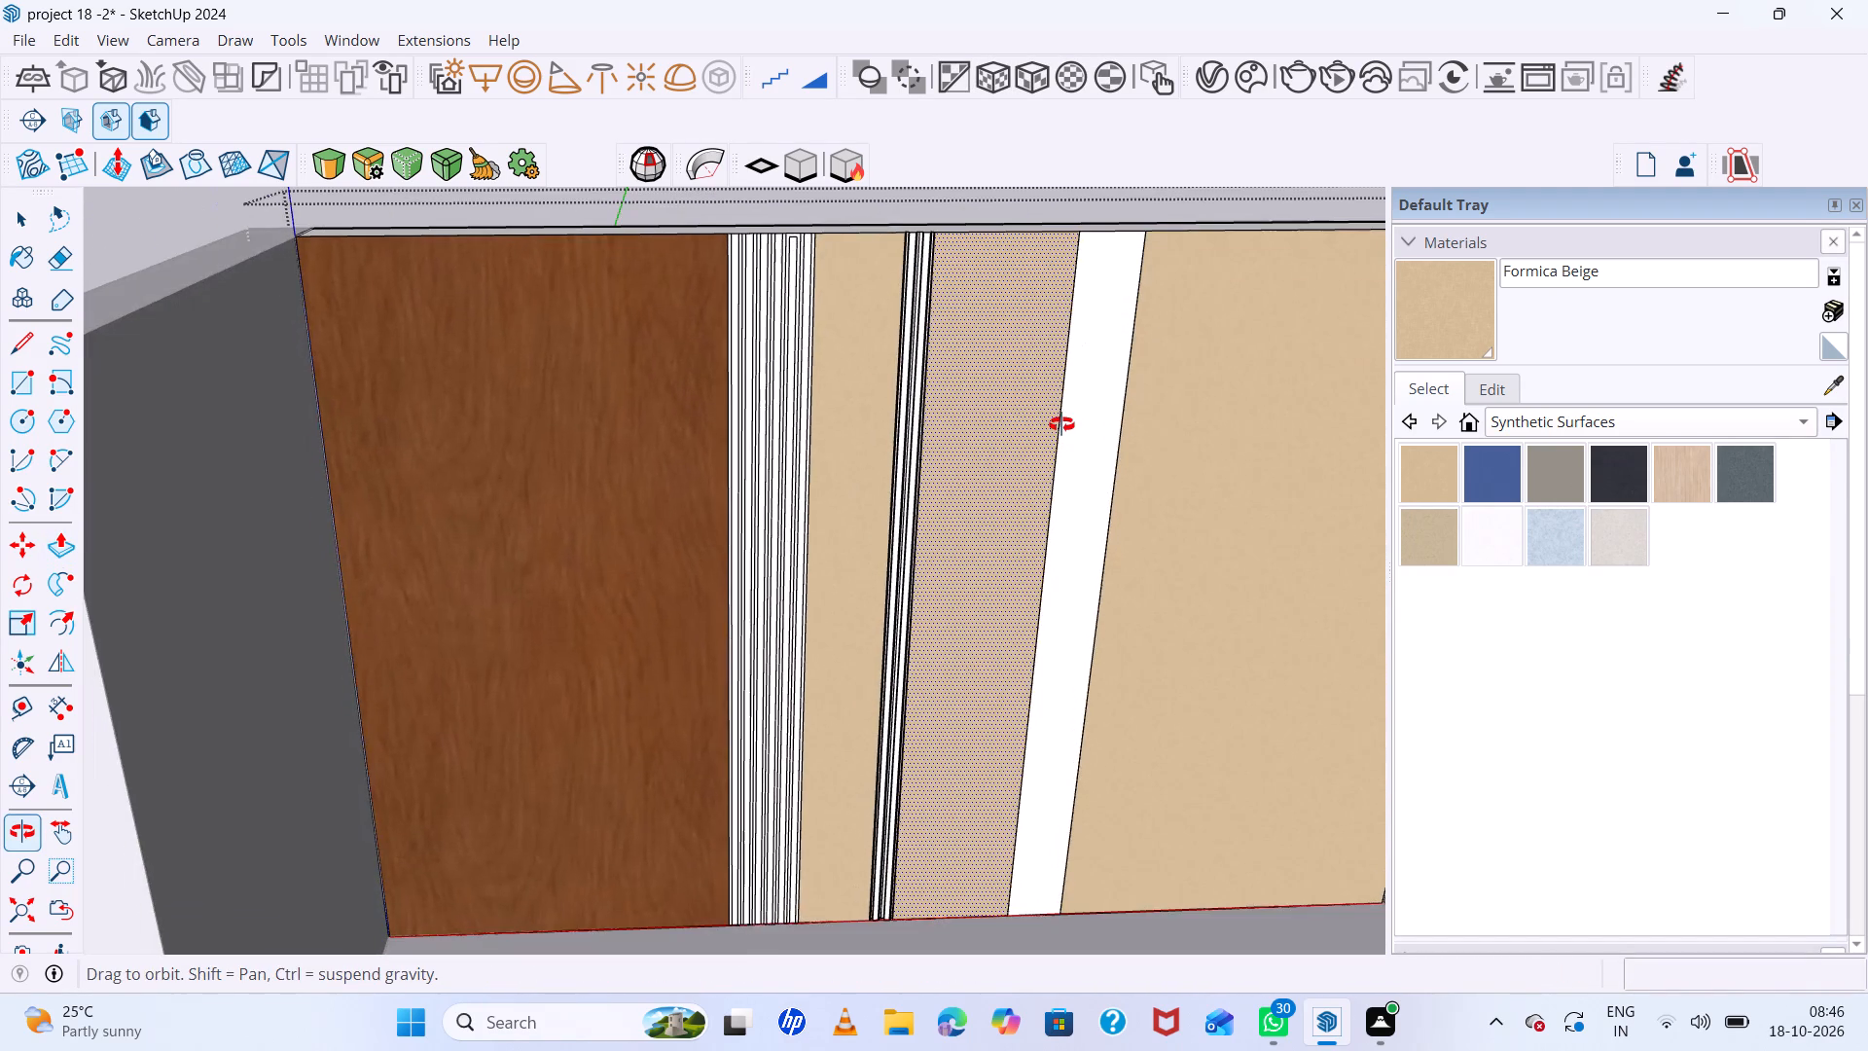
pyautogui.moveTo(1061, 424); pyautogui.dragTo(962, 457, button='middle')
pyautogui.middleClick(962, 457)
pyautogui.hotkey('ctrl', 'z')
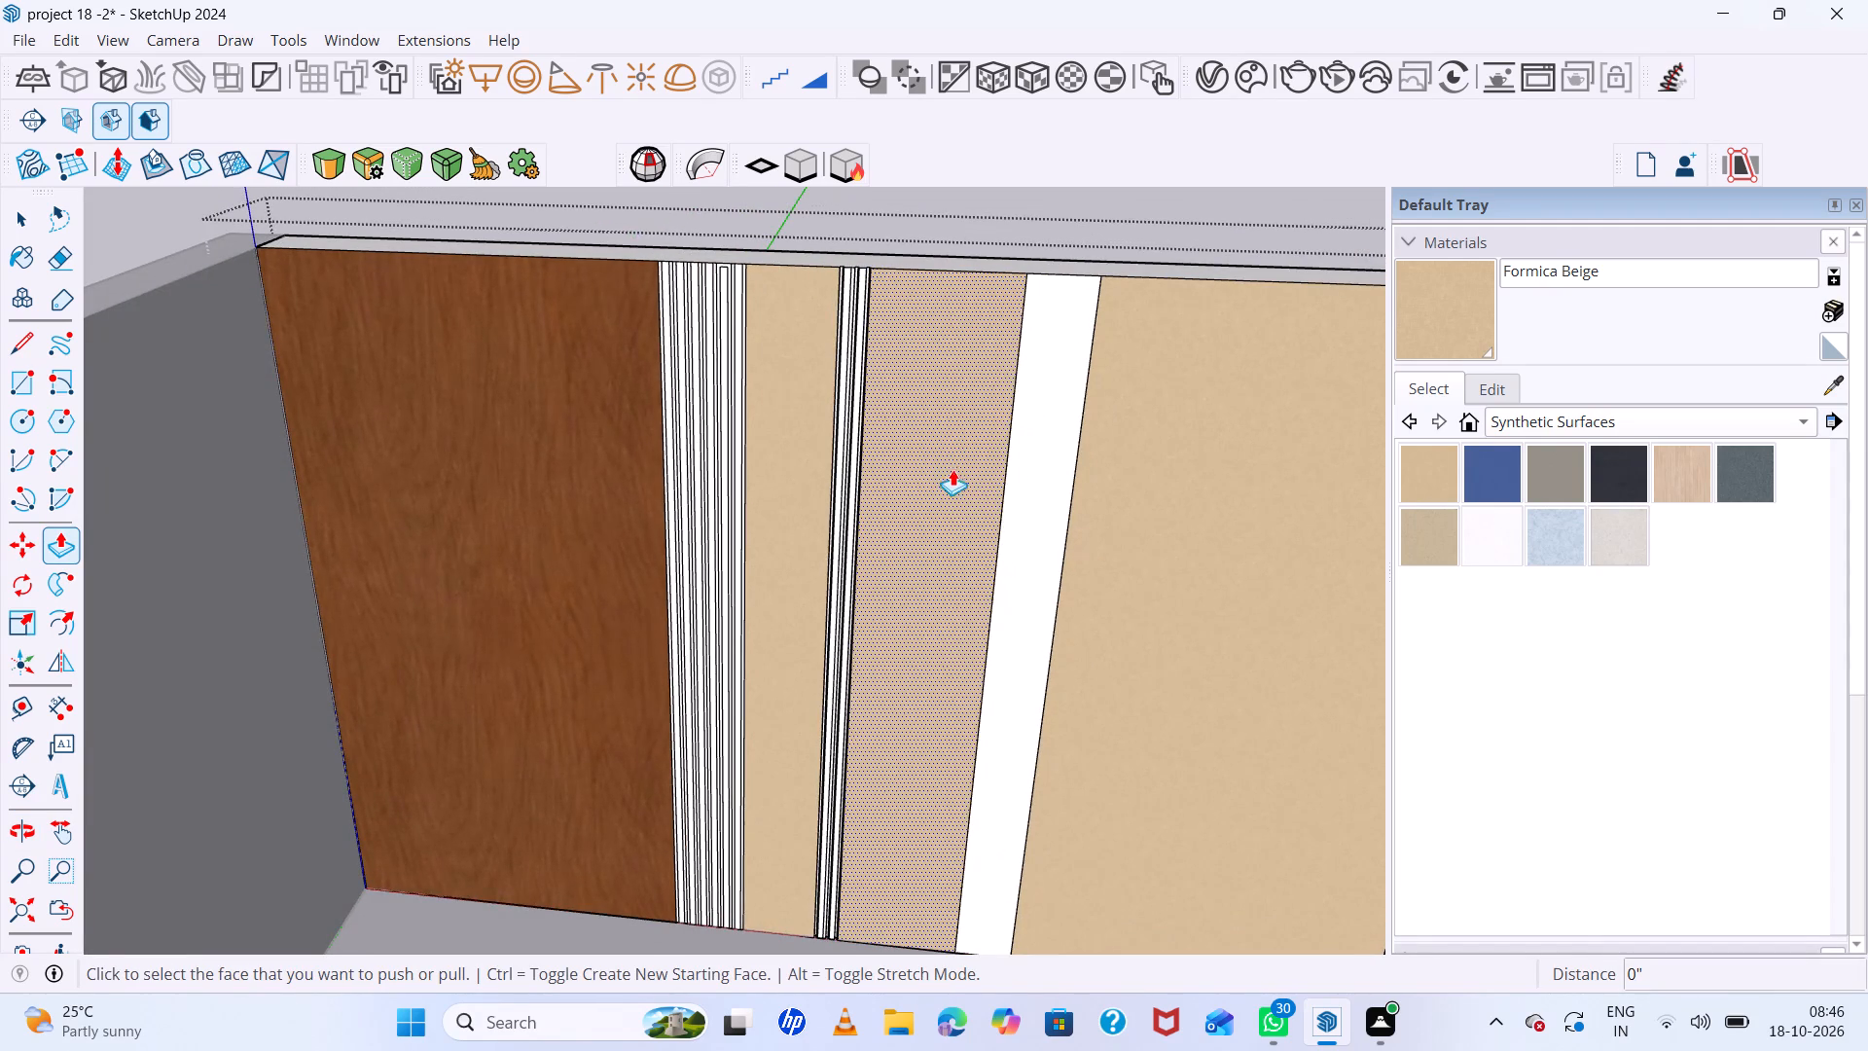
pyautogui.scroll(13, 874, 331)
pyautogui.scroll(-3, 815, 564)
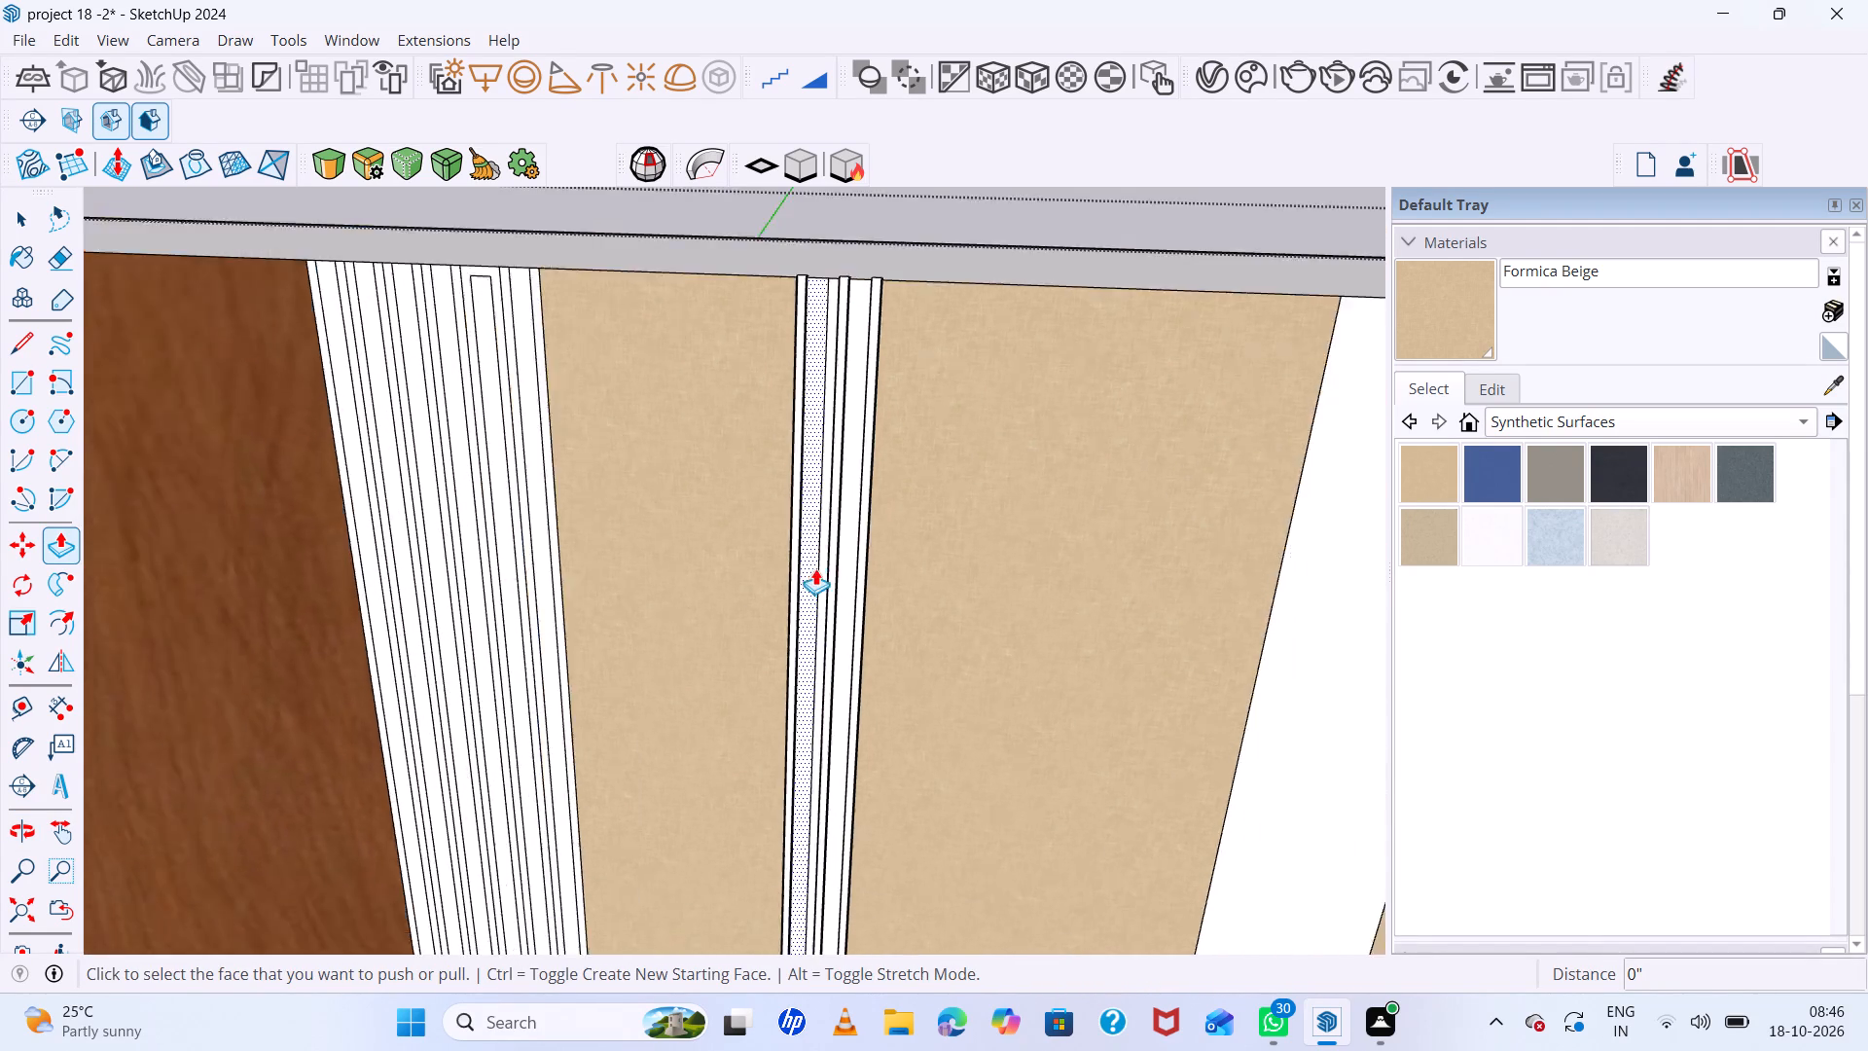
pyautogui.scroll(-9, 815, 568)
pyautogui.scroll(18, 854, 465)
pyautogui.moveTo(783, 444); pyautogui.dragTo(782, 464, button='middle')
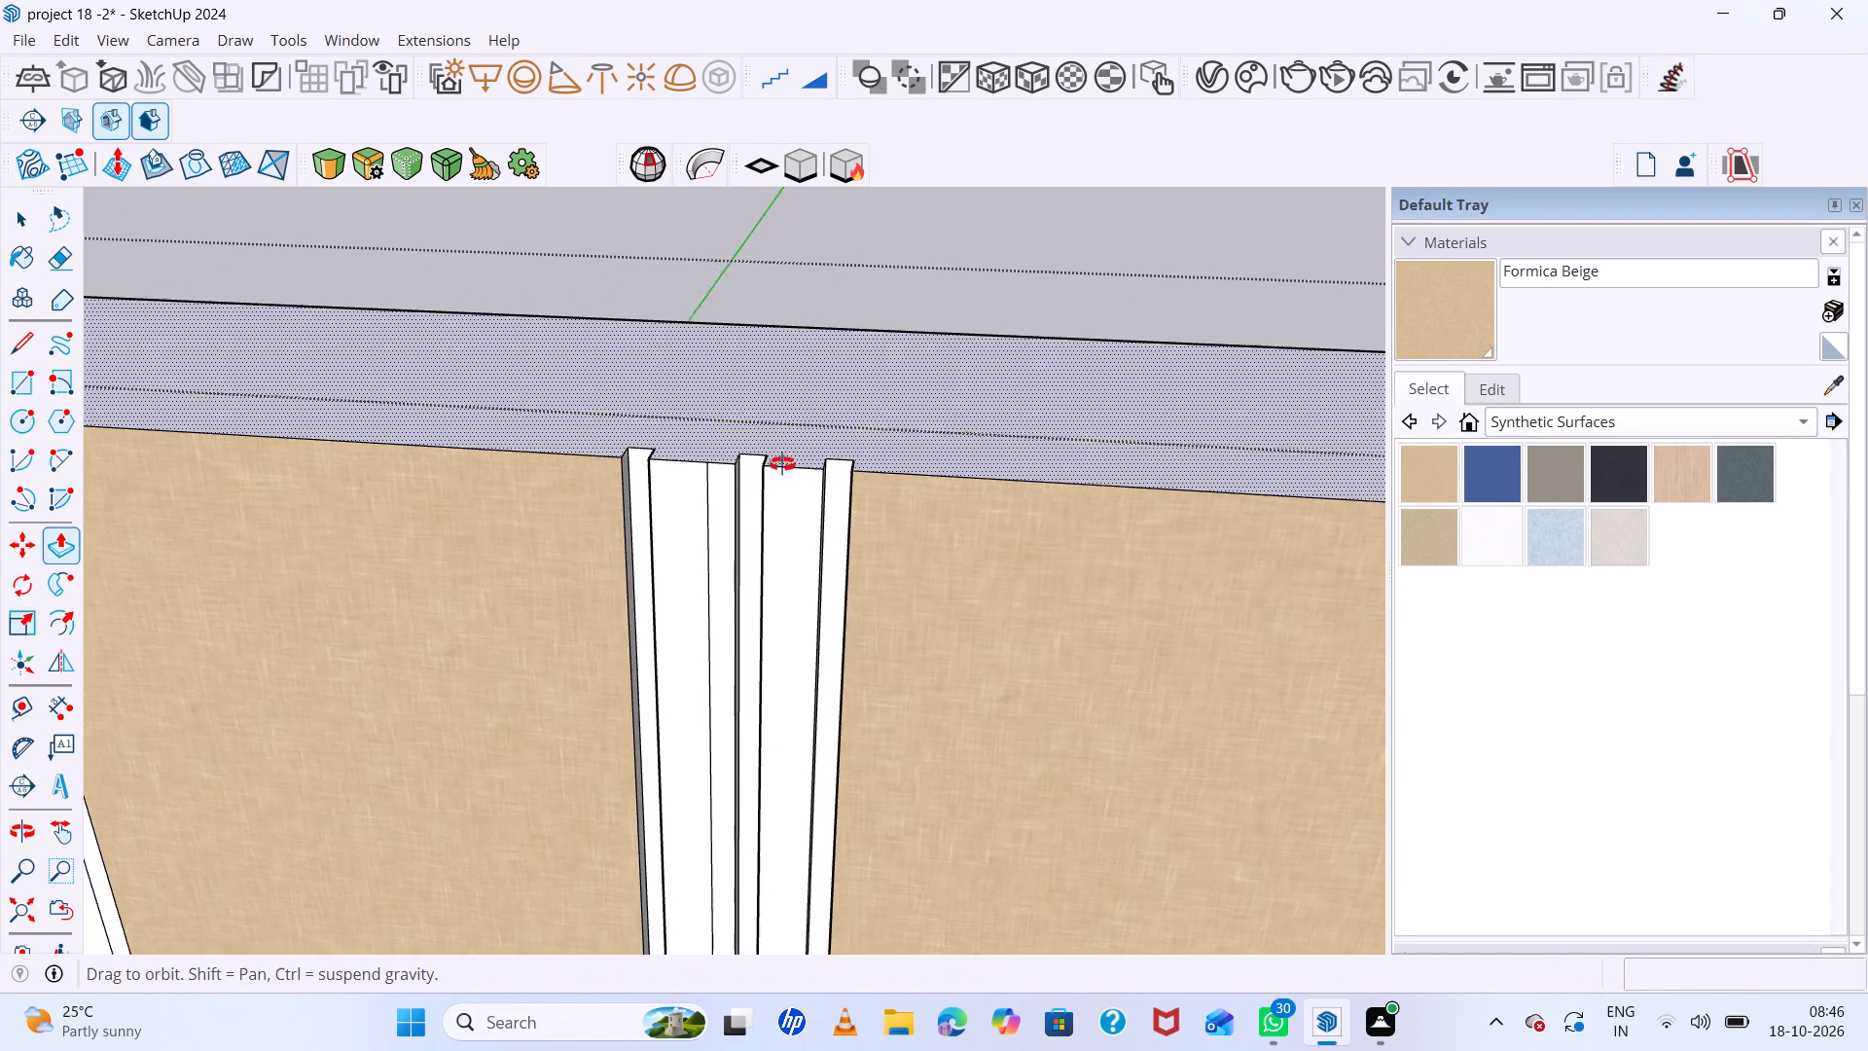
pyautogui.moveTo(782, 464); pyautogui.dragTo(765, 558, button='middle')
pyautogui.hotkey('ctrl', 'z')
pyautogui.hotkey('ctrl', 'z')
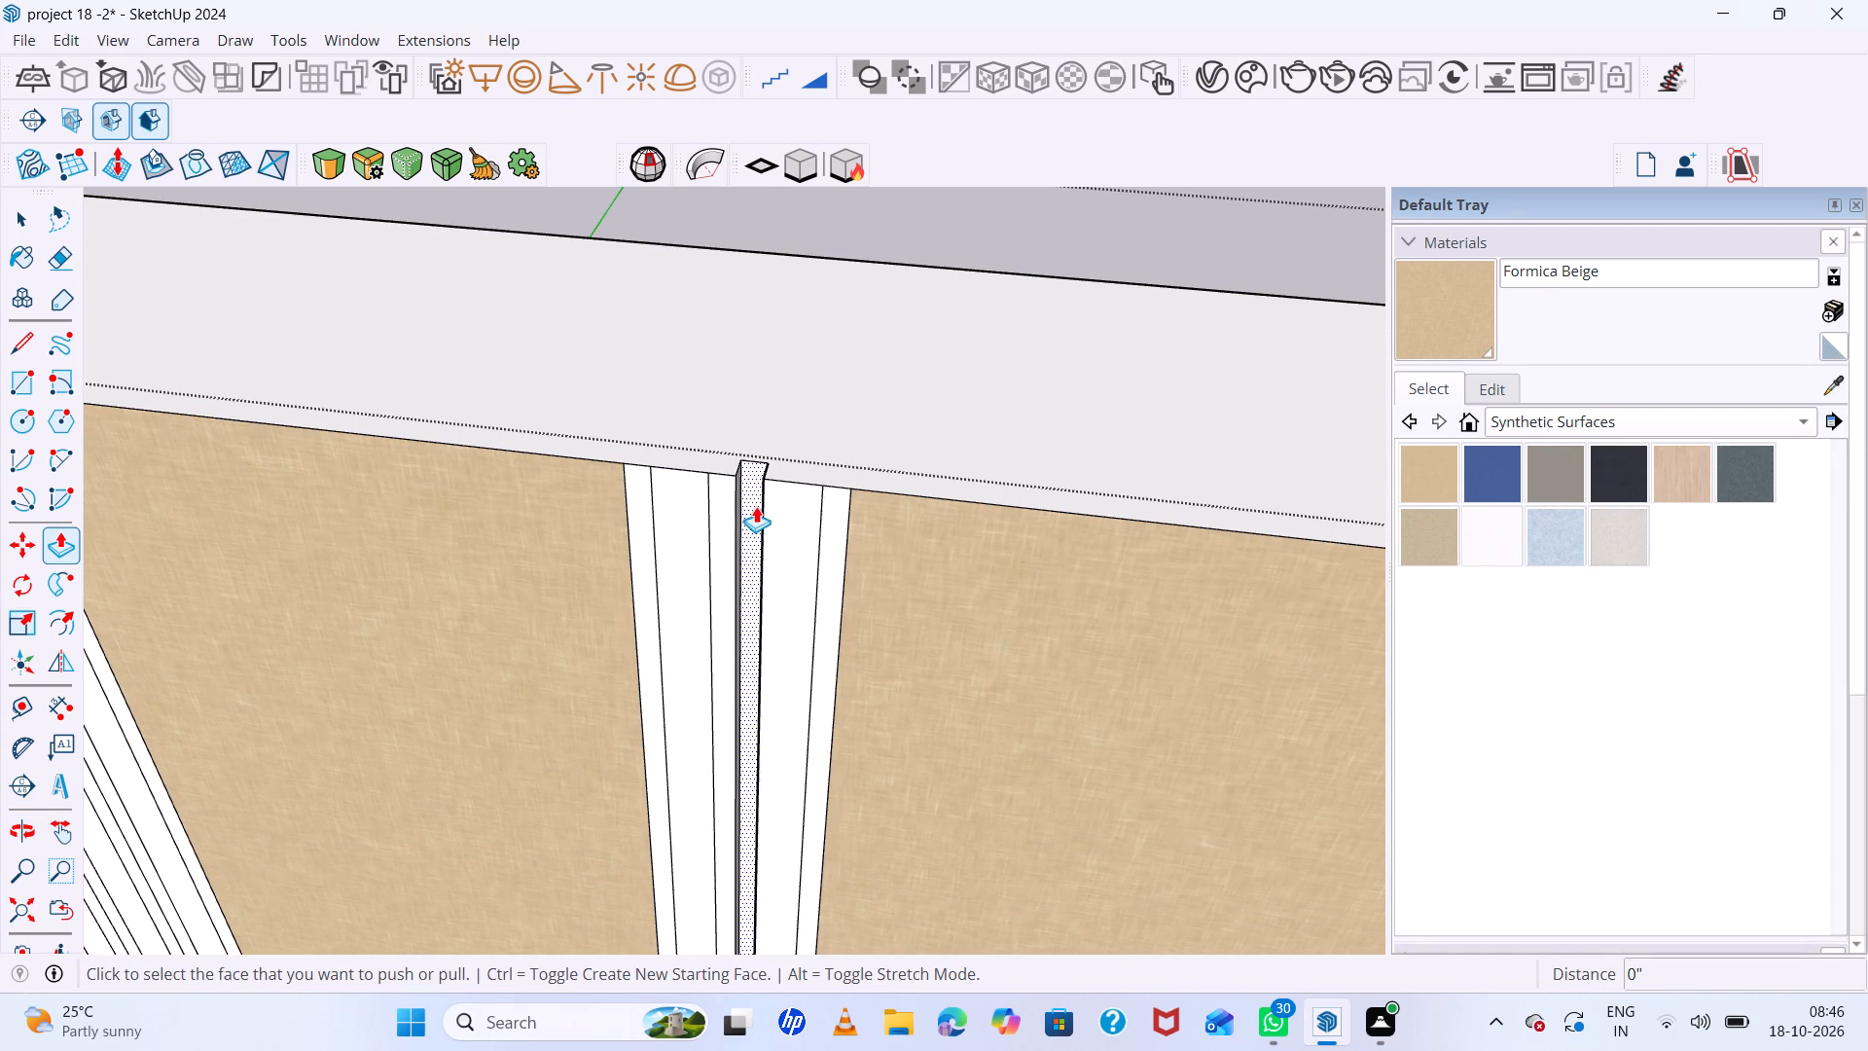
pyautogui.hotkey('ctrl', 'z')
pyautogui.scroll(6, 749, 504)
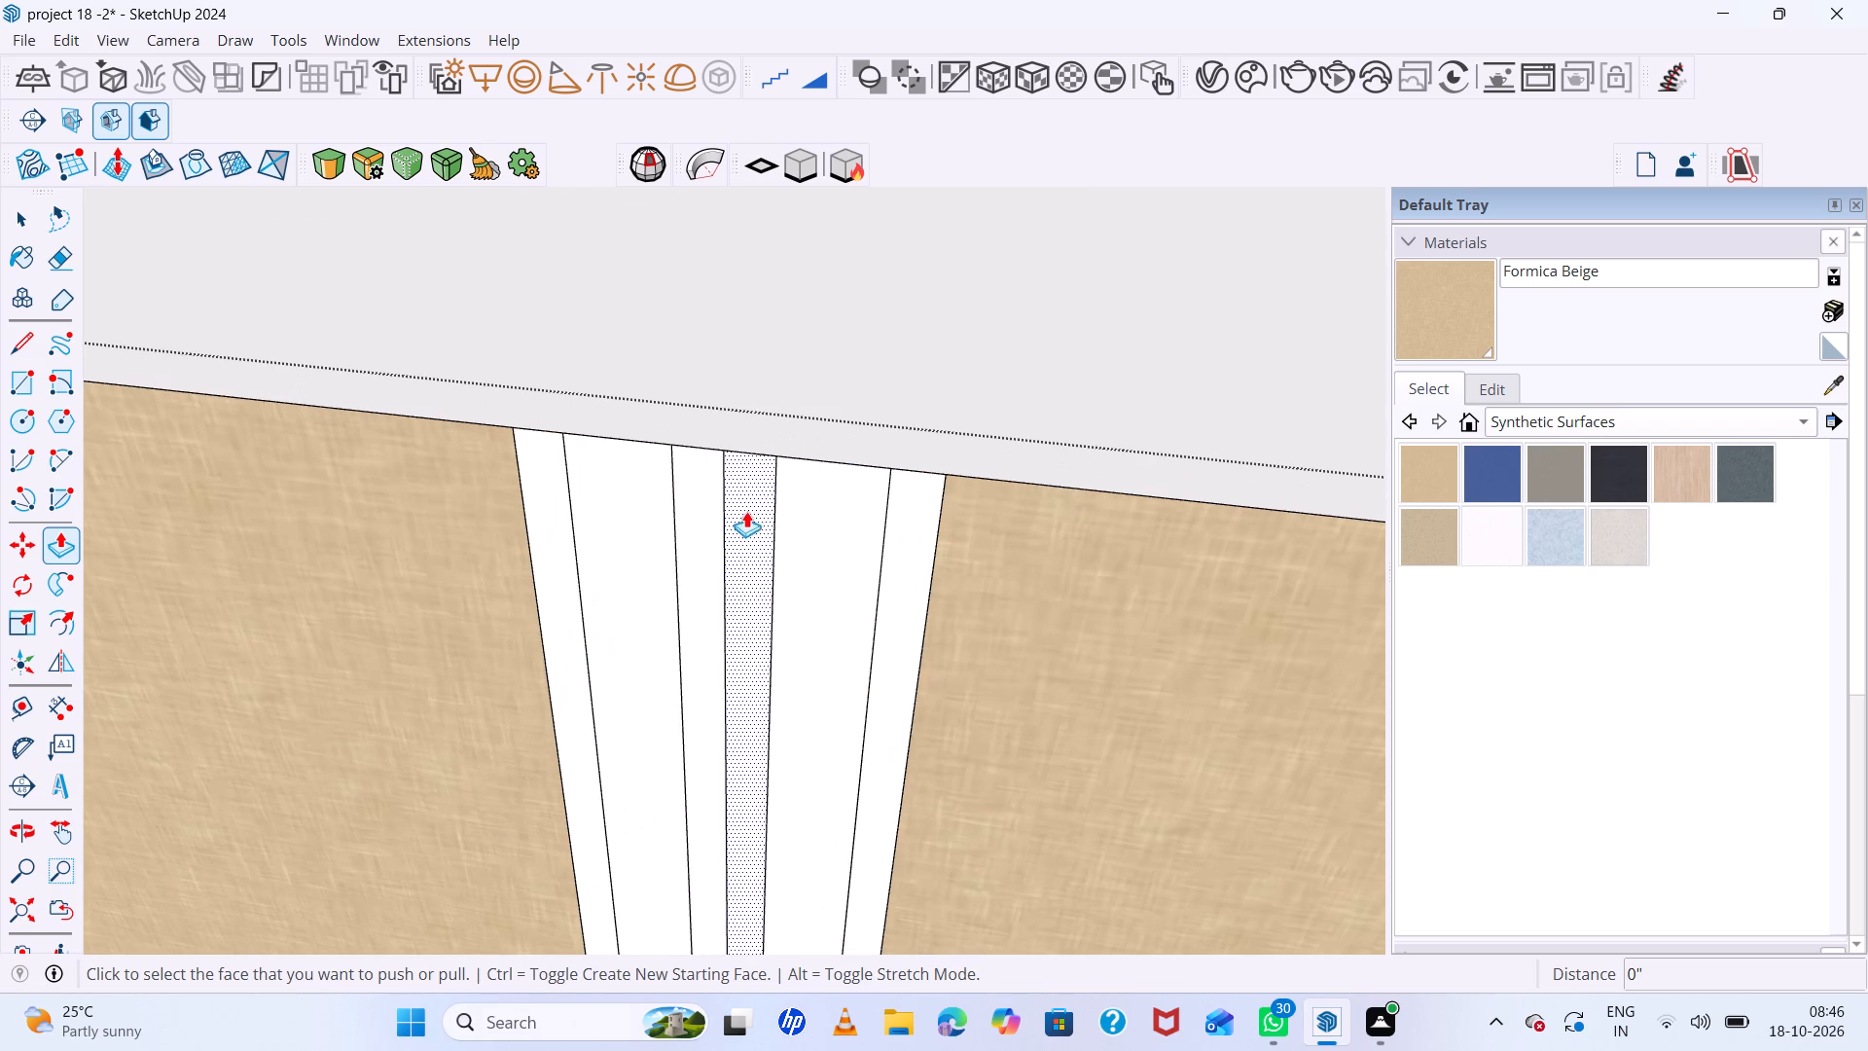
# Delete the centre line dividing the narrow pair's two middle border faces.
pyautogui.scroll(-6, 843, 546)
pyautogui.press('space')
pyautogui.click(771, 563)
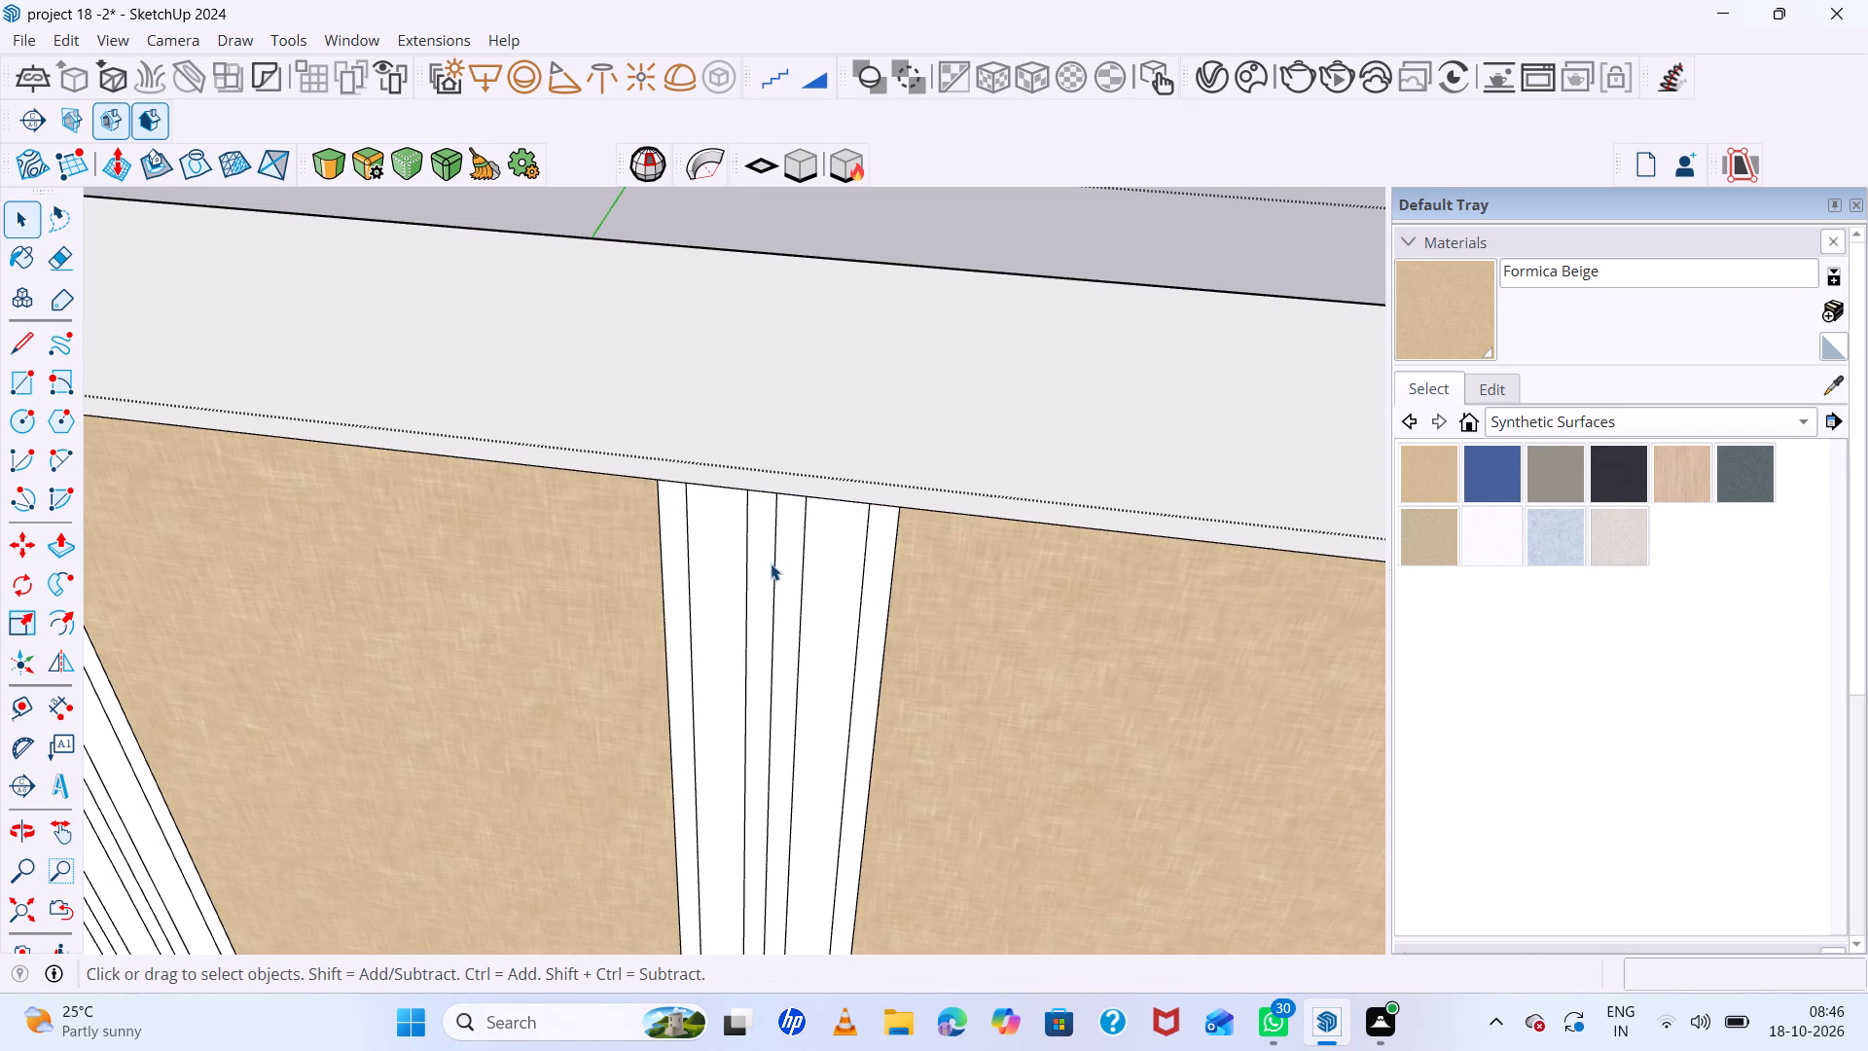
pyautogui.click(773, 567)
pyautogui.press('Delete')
# Undo back past the strips' inner outlines in both groups and the beige fill between the six-strip group and the narrow pair.
pyautogui.scroll(-14, 828, 557)
pyautogui.scroll(6, 506, 510)
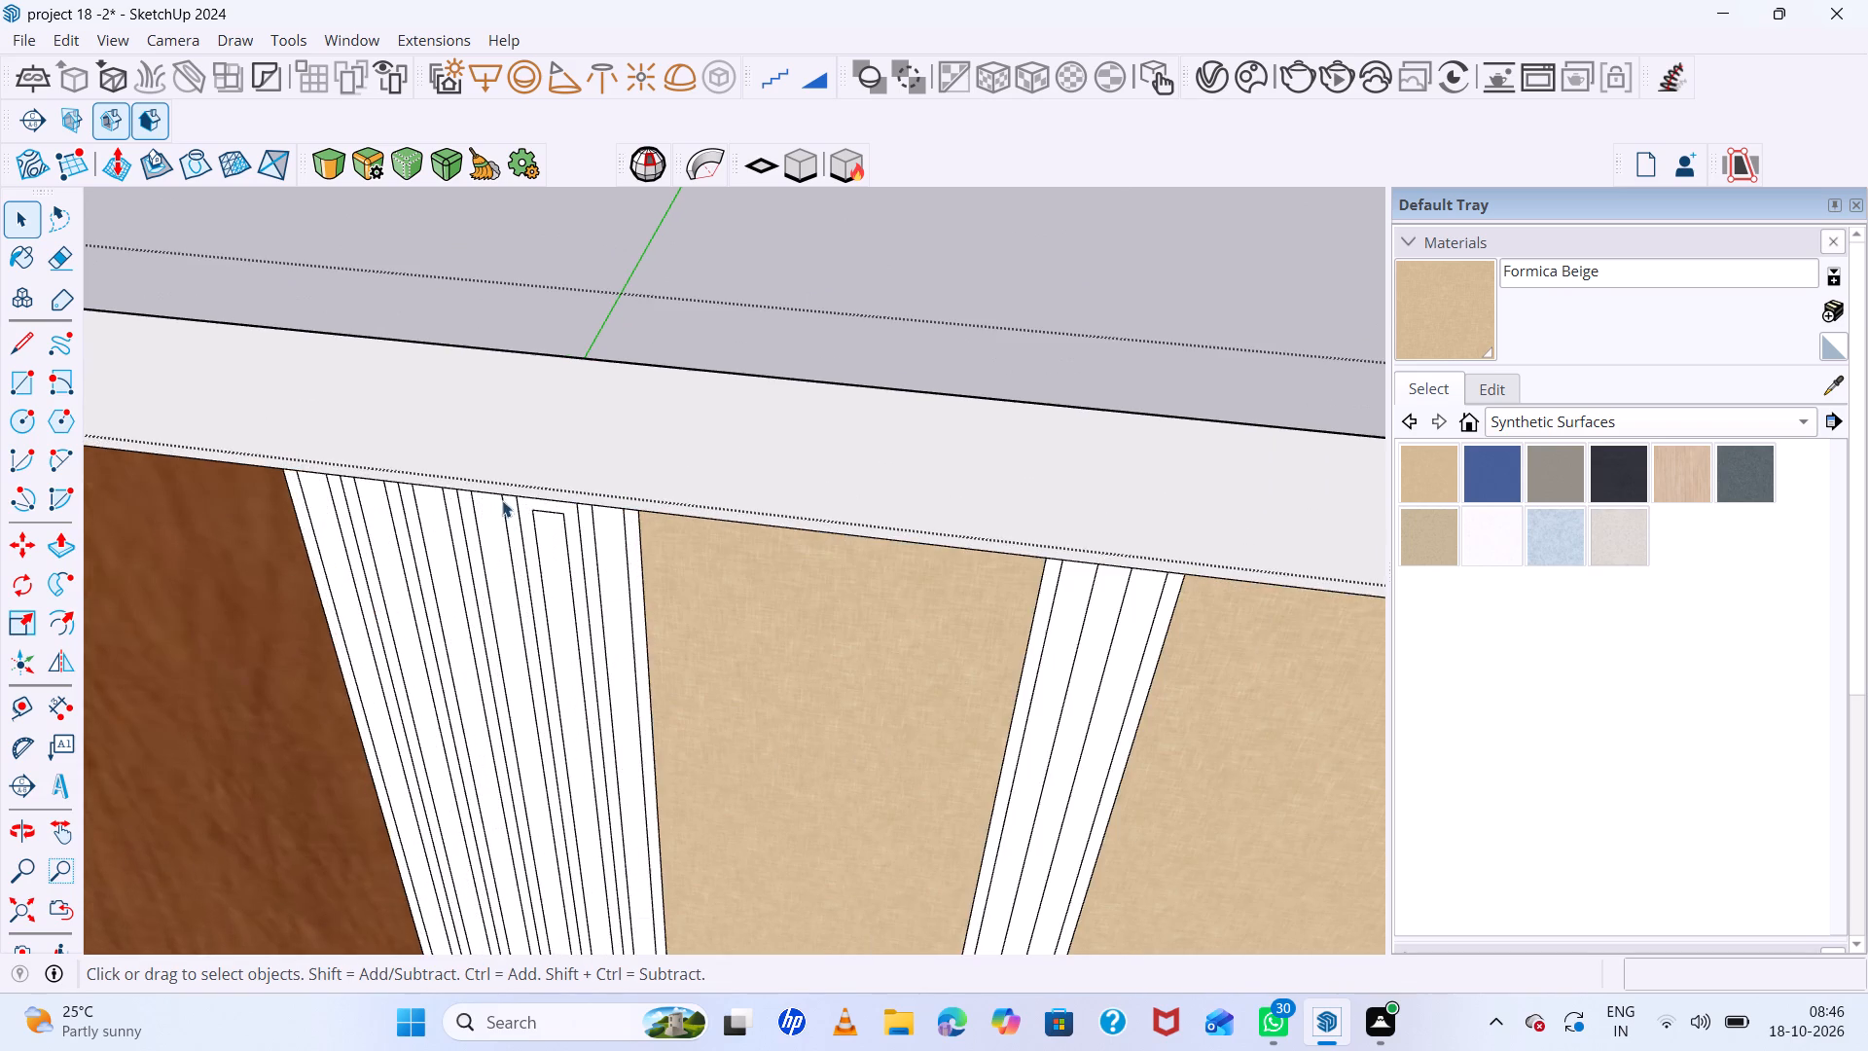
pyautogui.moveTo(538, 495); pyautogui.dragTo(732, 308, button='middle')
pyautogui.middleClick(732, 307)
pyautogui.middleClick(732, 307)
pyautogui.middleClick(733, 305)
pyautogui.middleClick(733, 305)
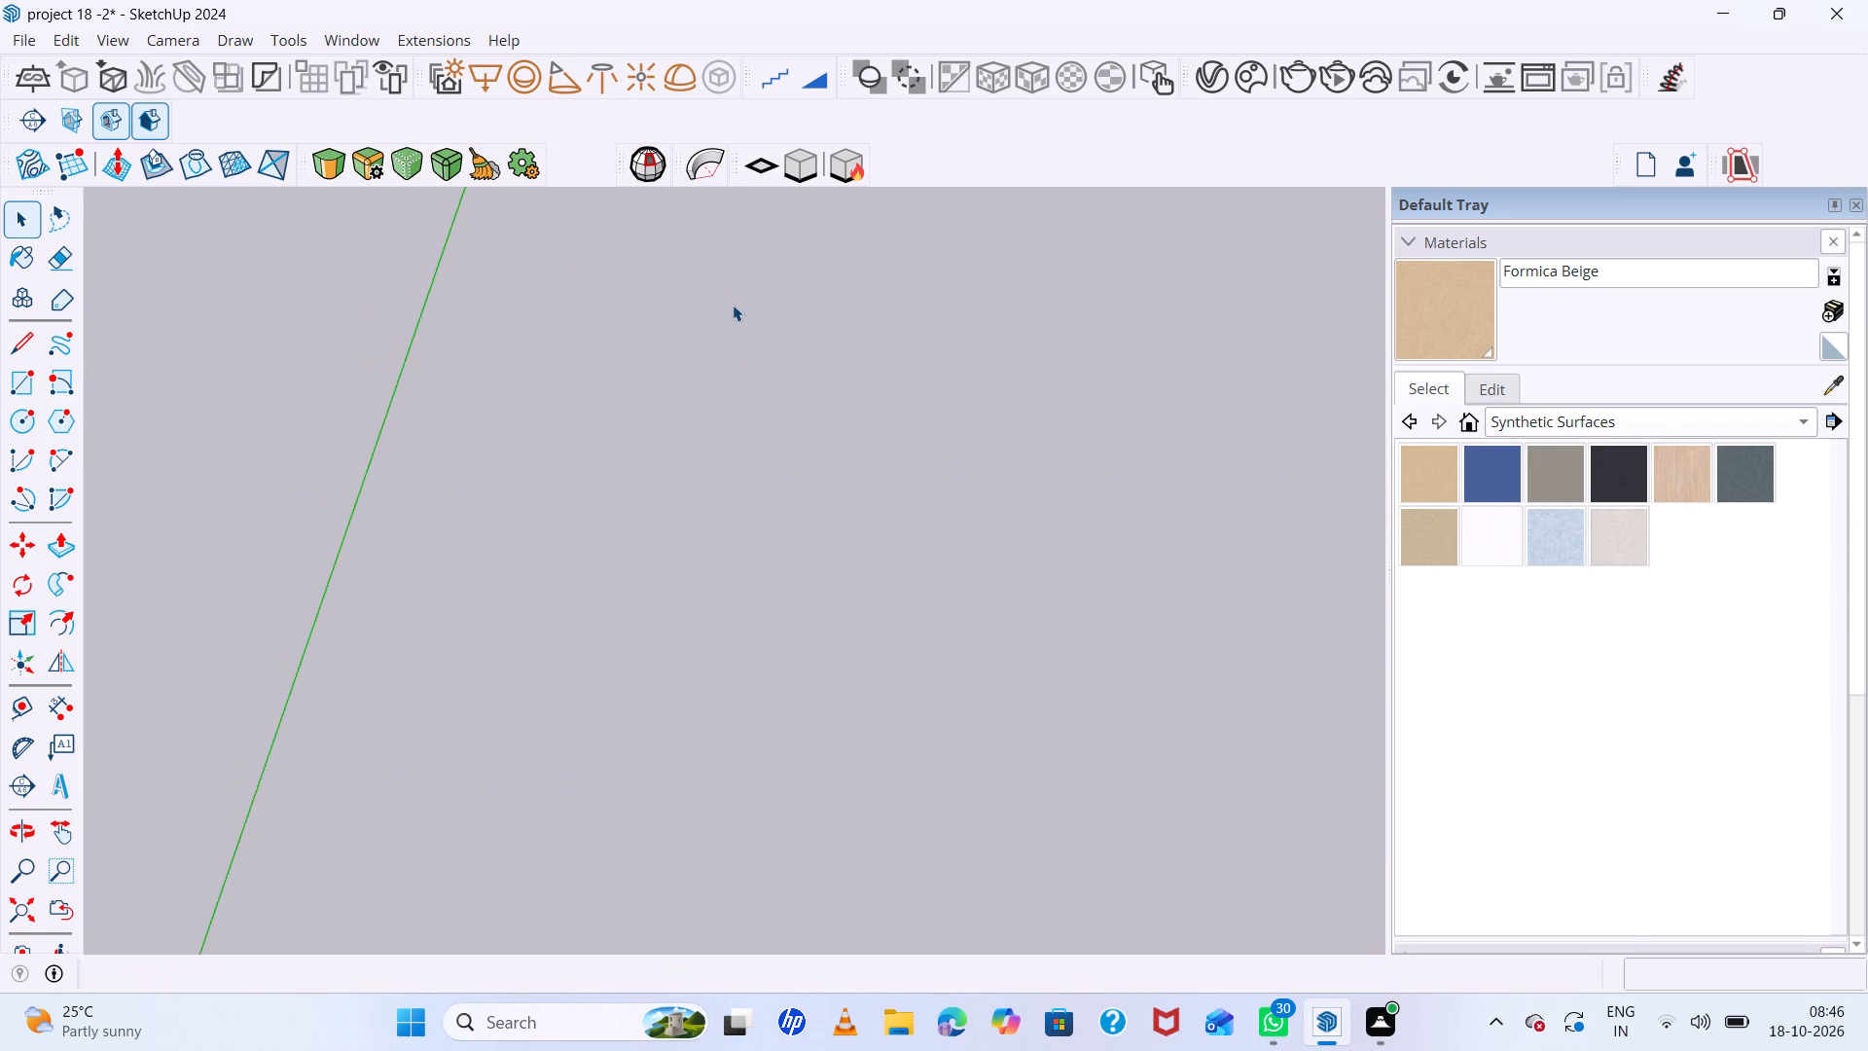
pyautogui.scroll(-20, 567, 399)
pyautogui.scroll(6, 625, 761)
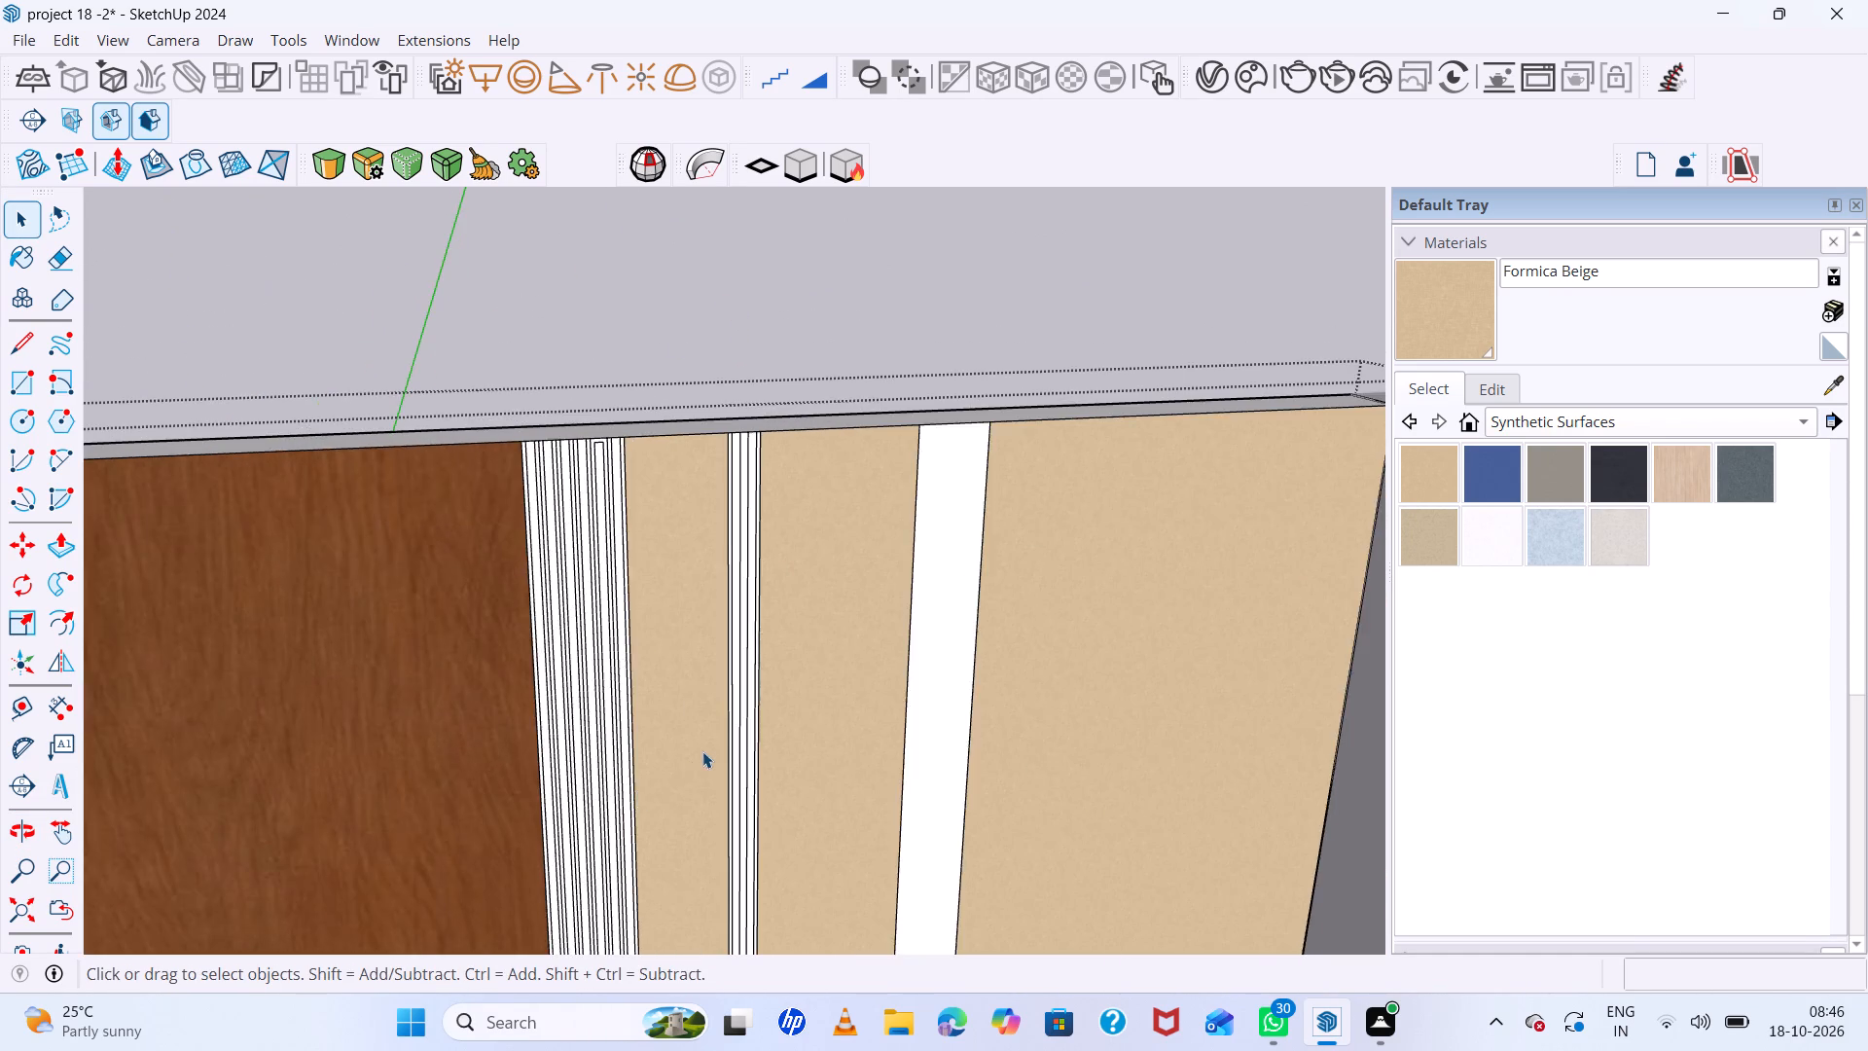
pyautogui.scroll(6, 702, 751)
pyautogui.moveTo(770, 761); pyautogui.dragTo(714, 752, button='middle')
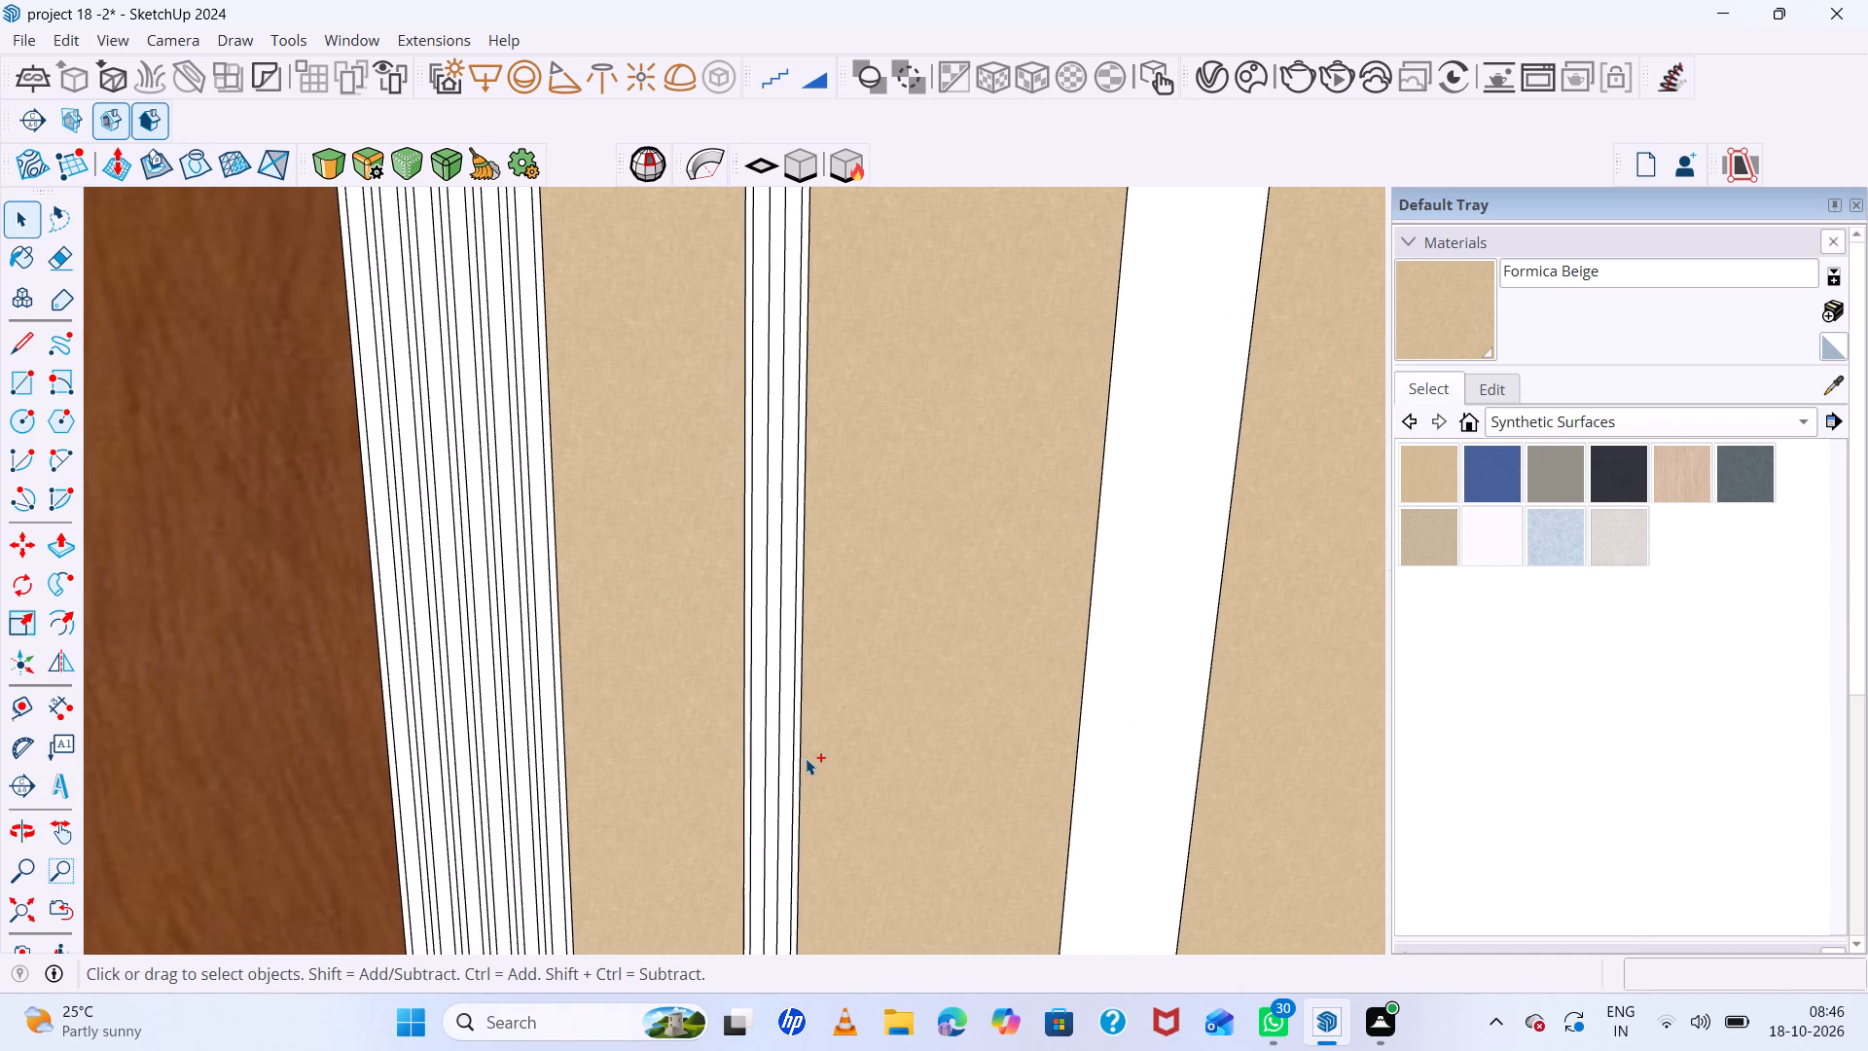
pyautogui.hotkey('ctrl', 'z')
pyautogui.hotkey('ctrl', 'z')
pyautogui.hotkey('ctrl', 'z')
pyautogui.hotkey('ctrl', 'z')
pyautogui.hotkey('ctrl', 'z')
pyautogui.hotkey('ctrl', 'z')
pyautogui.hotkey('ctrl', 'z')
pyautogui.hotkey('ctrl', 'z')
pyautogui.hotkey('ctrl', 'z')
pyautogui.hotkey('ctrl', 'z')
pyautogui.hotkey('ctrl', 'z')
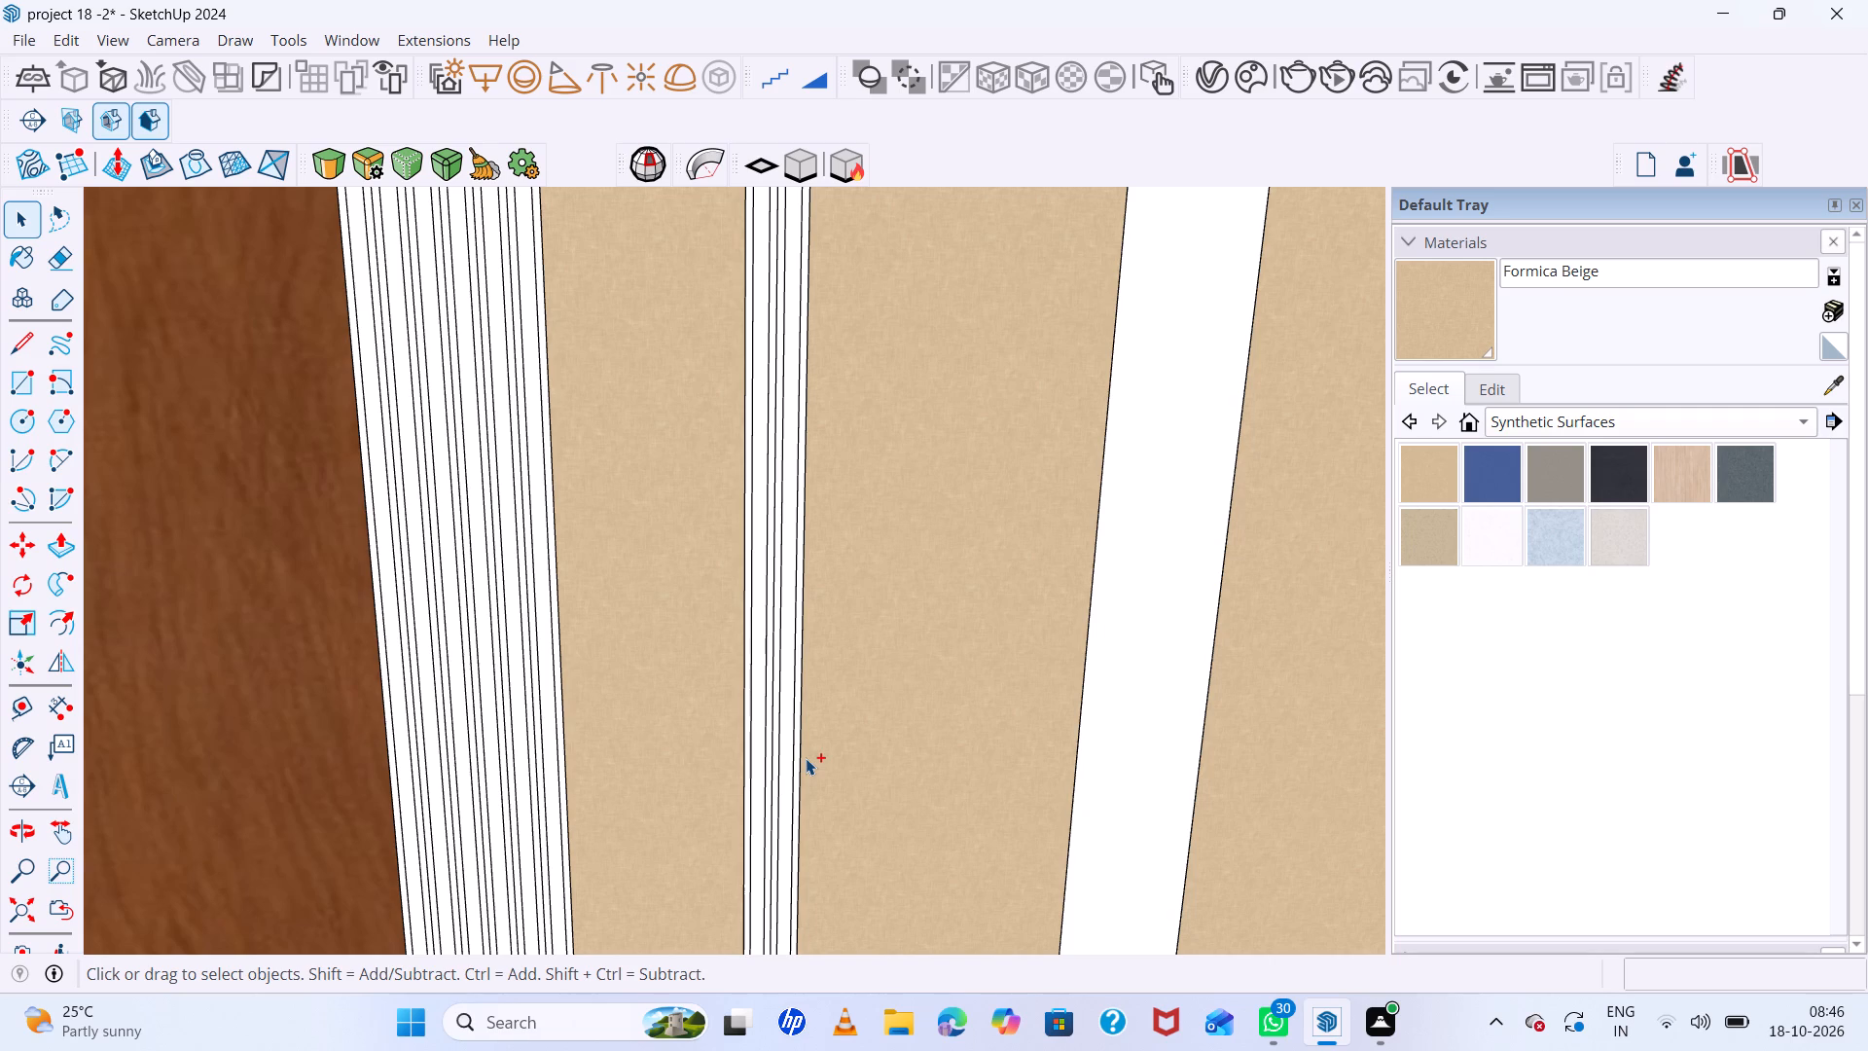
pyautogui.hotkey('ctrl', 'z')
pyautogui.hotkey('ctrl', 'z')
pyautogui.hotkey('ctrl', 'z')
pyautogui.hotkey('ctrl', 'z')
pyautogui.hotkey('ctrl', 'z')
pyautogui.hotkey('ctrl', 'z')
pyautogui.hotkey('ctrl', 'z')
pyautogui.hotkey('ctrl', 'z')
pyautogui.hotkey('ctrl', 'z')
pyautogui.hotkey('ctrl', 'z')
pyautogui.hotkey('ctrl', 'z')
pyautogui.hotkey('ctrl', 'z')
pyautogui.hotkey('ctrl', 'z')
pyautogui.hotkey('ctrl', 'z')
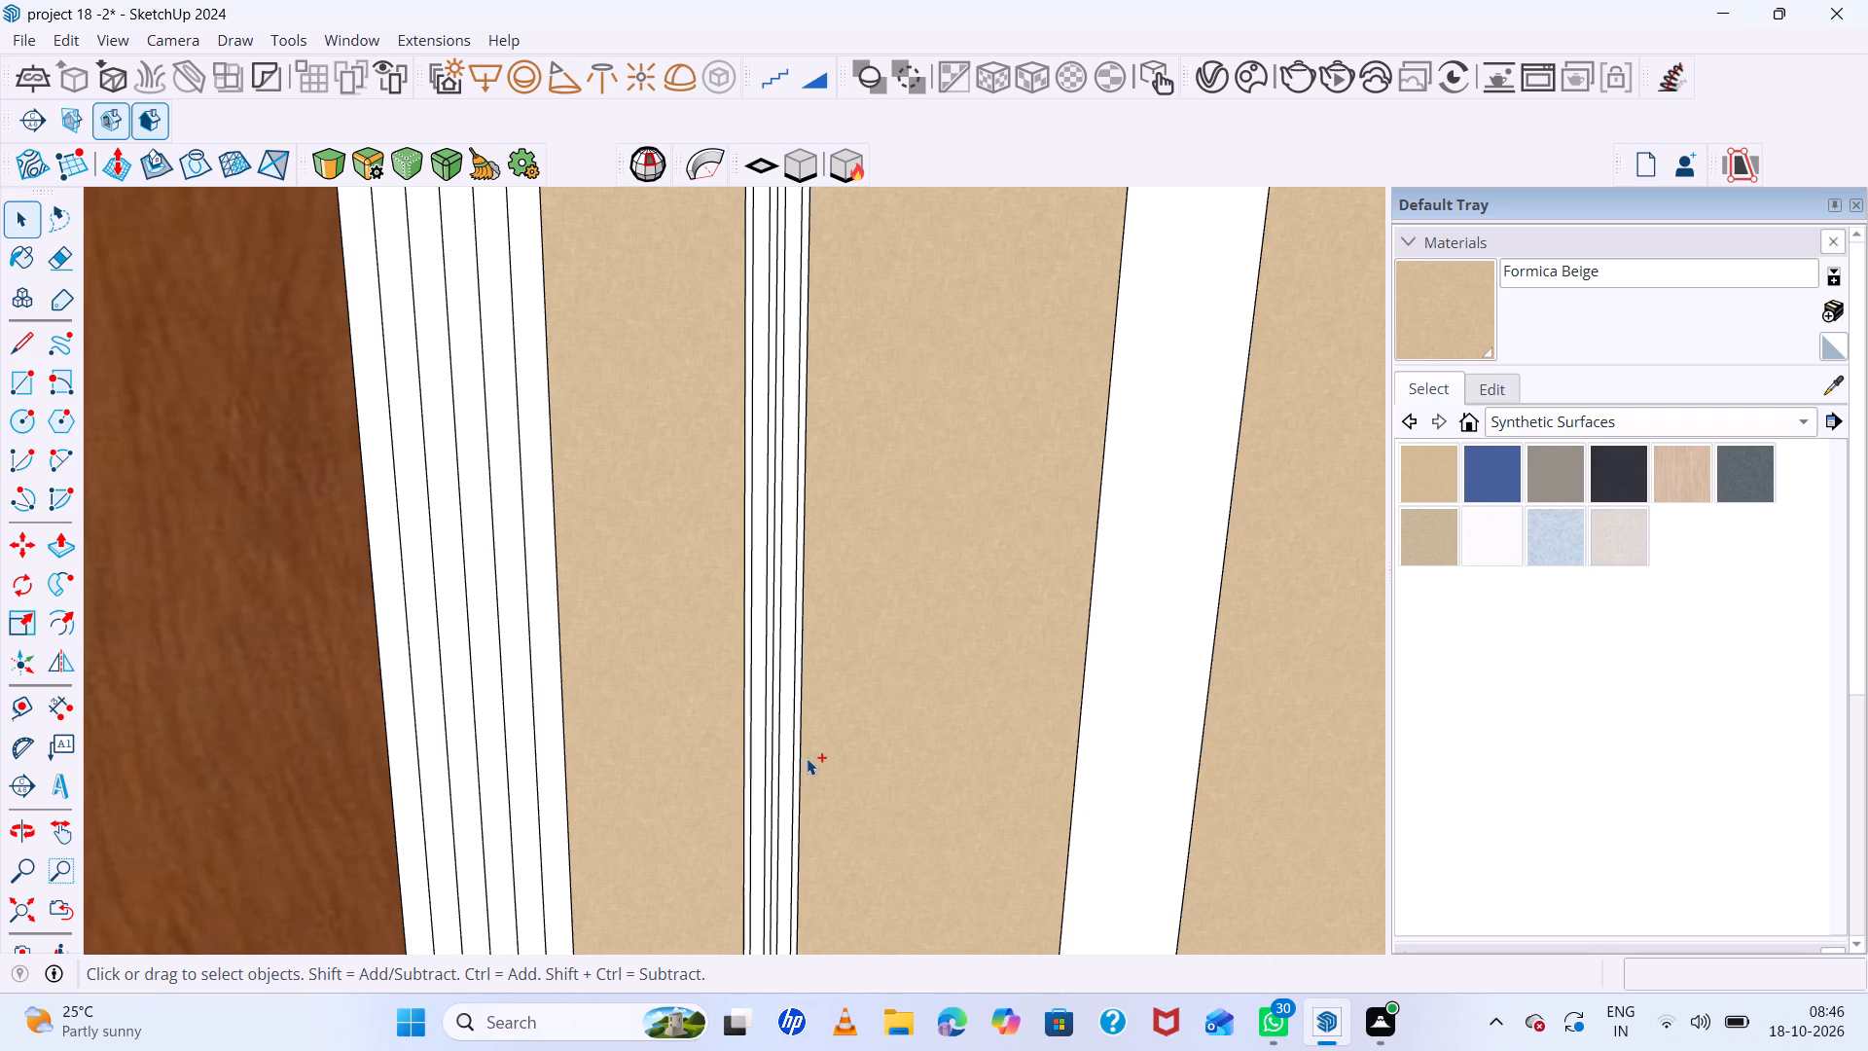
pyautogui.hotkey('ctrl', 'z')
pyautogui.hotkey('ctrl', 'z')
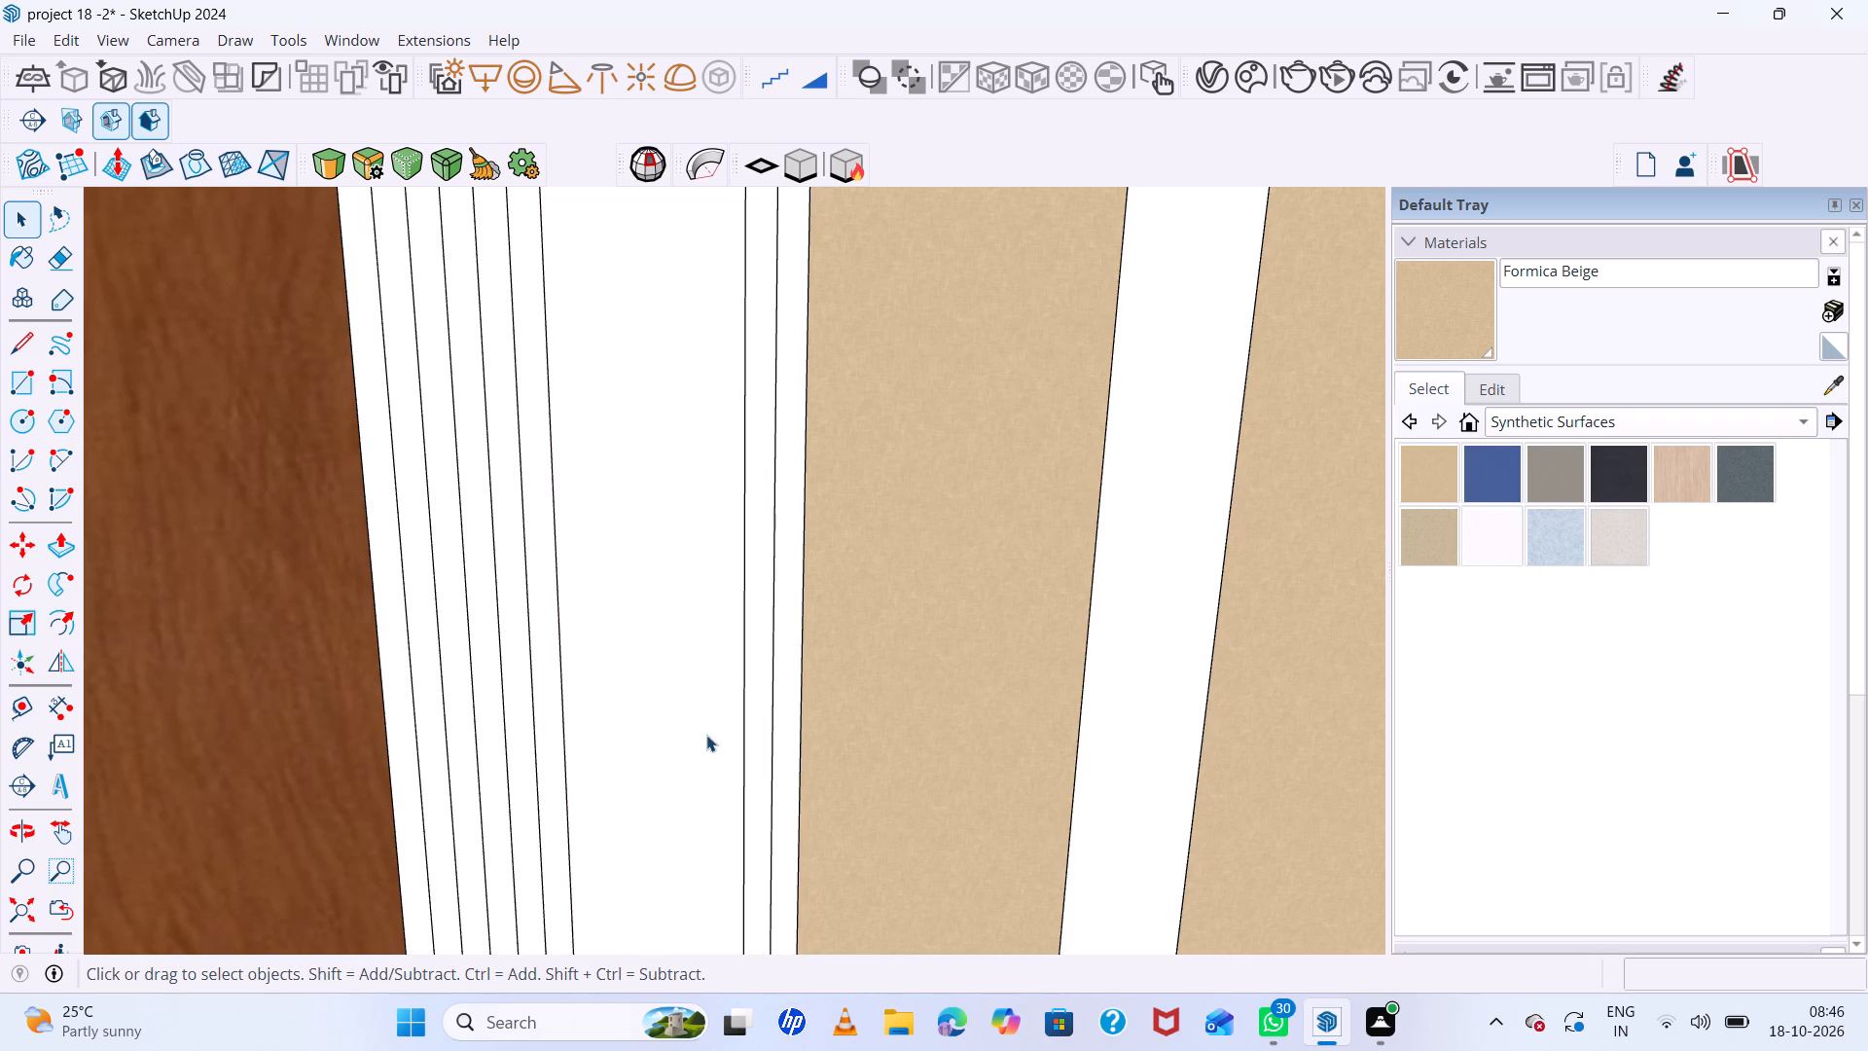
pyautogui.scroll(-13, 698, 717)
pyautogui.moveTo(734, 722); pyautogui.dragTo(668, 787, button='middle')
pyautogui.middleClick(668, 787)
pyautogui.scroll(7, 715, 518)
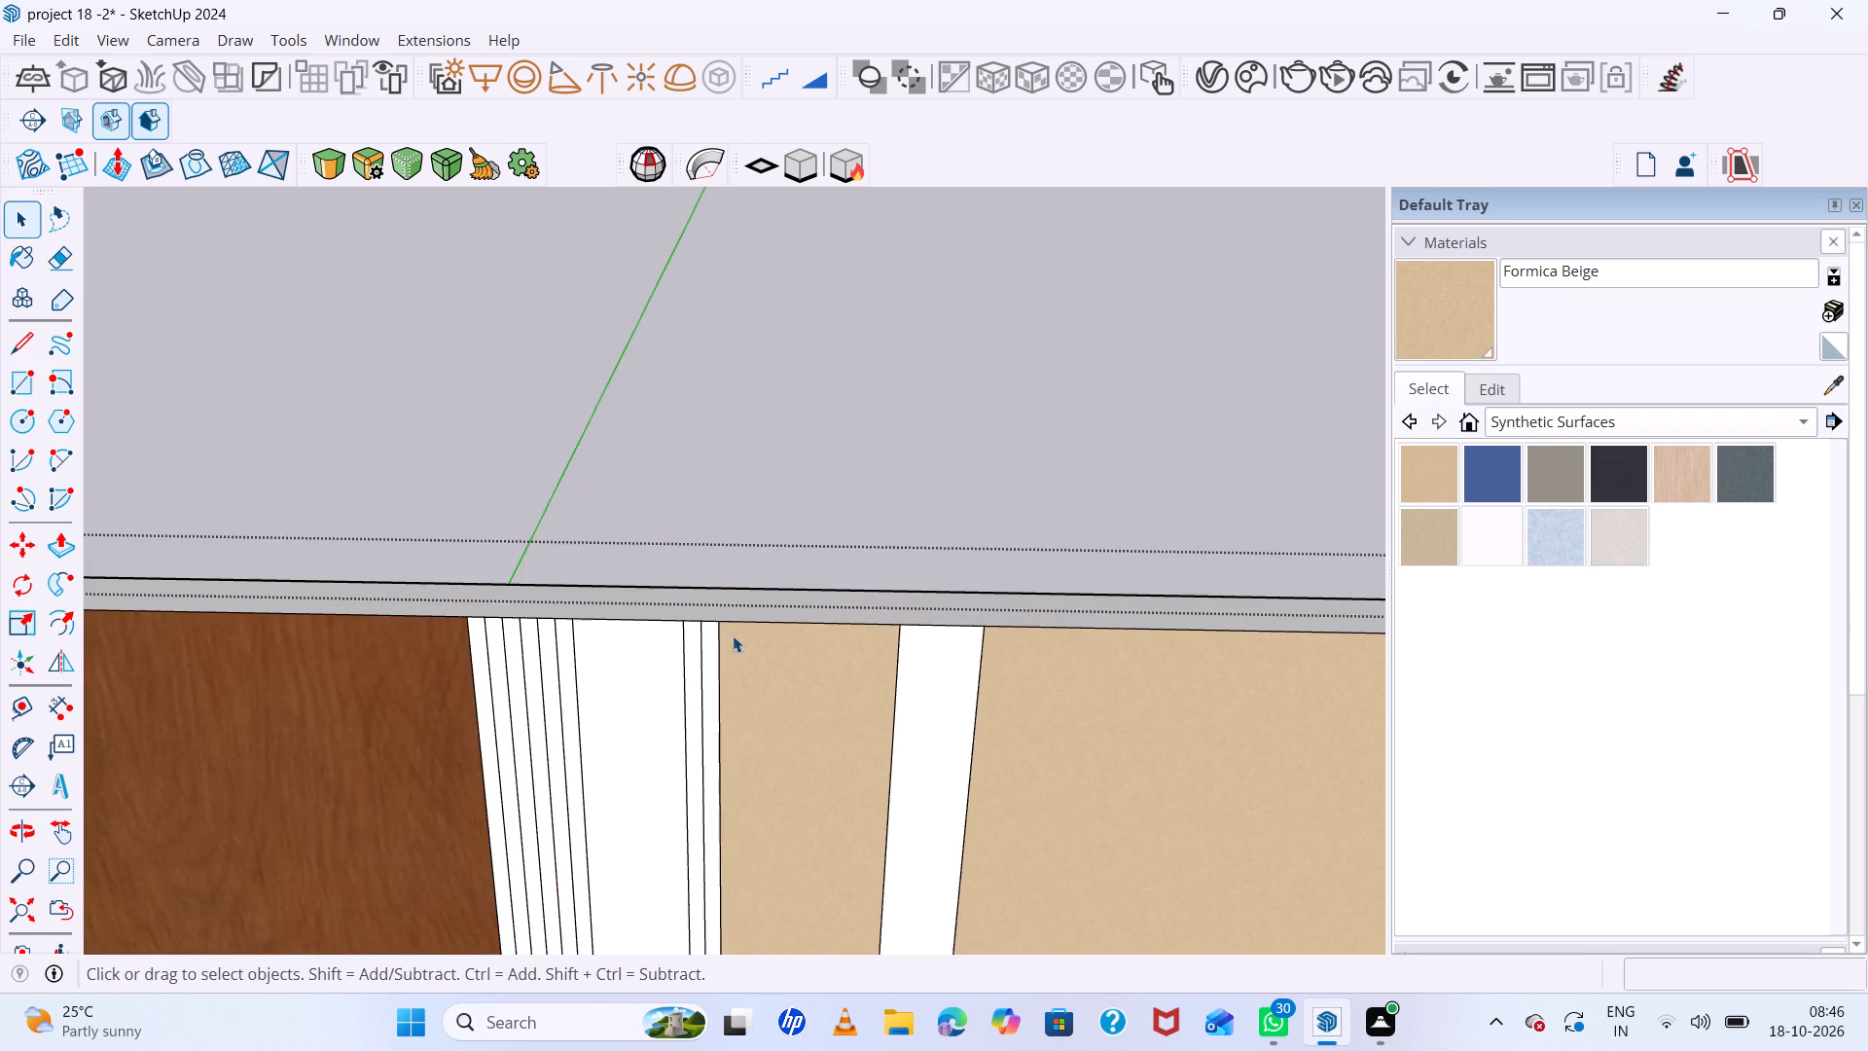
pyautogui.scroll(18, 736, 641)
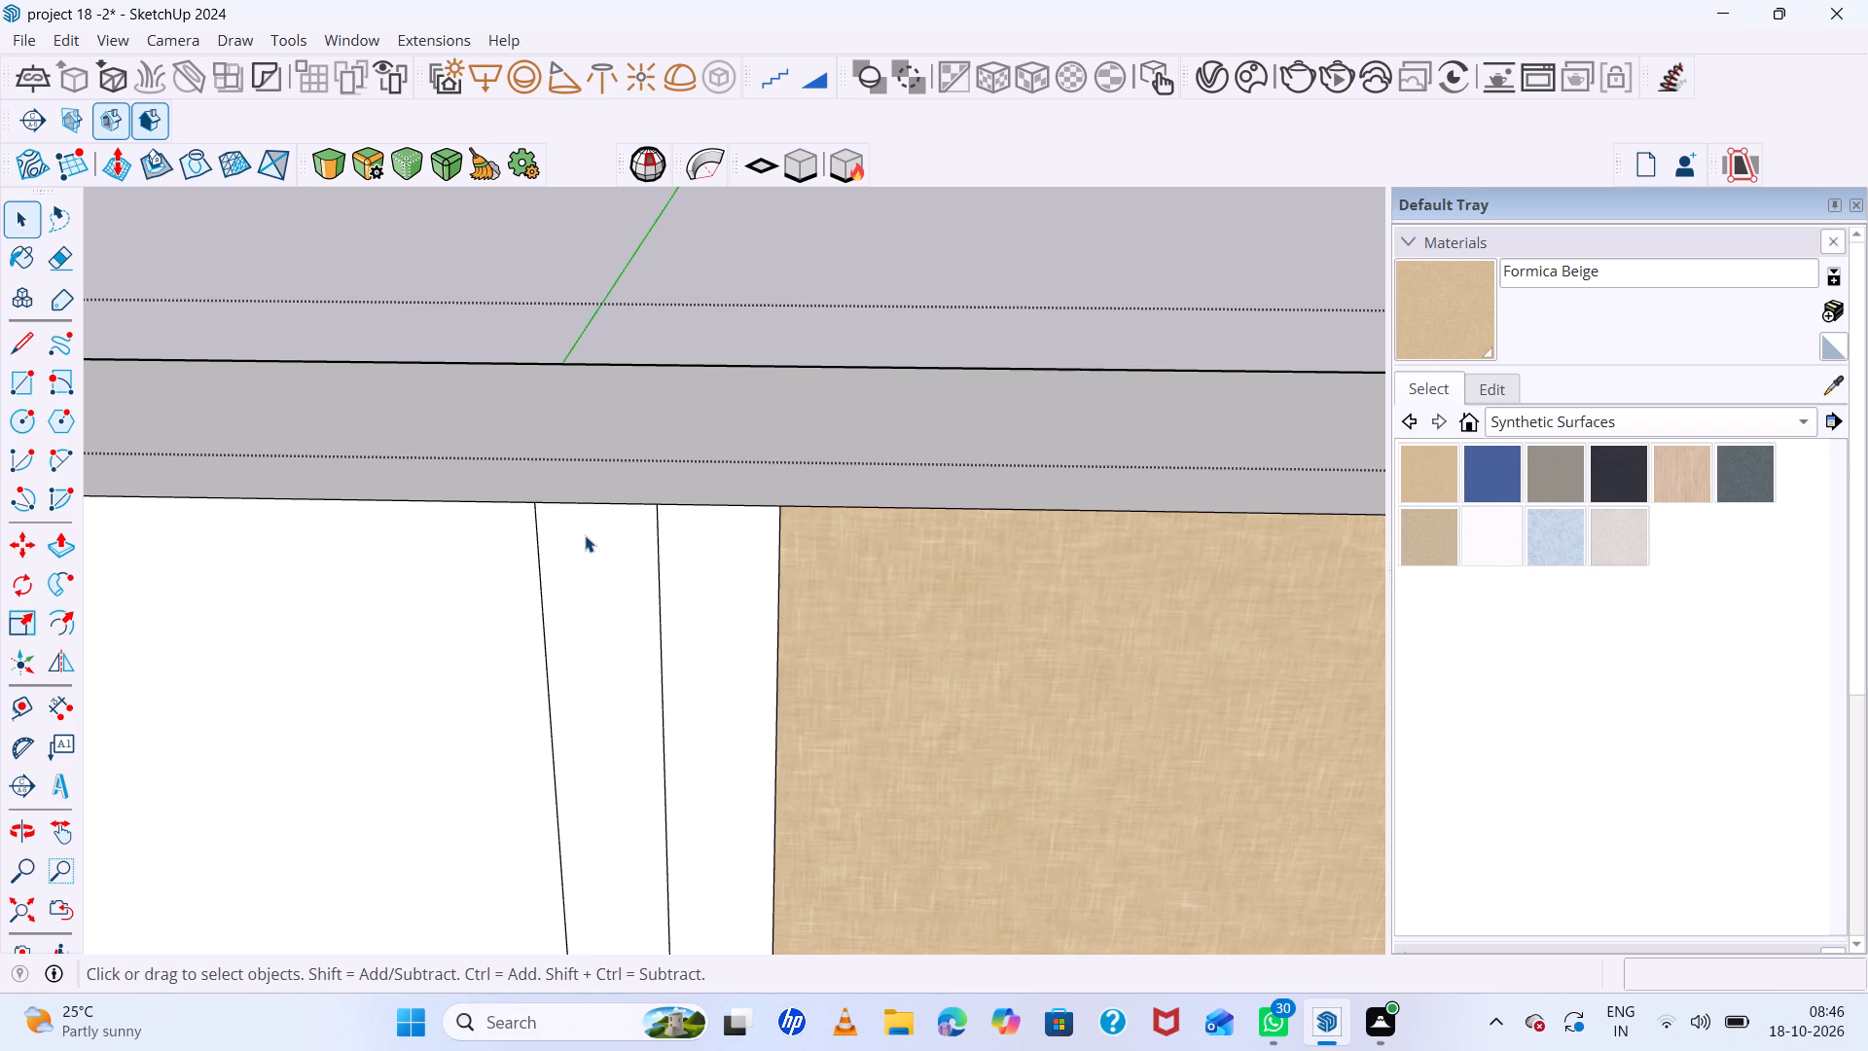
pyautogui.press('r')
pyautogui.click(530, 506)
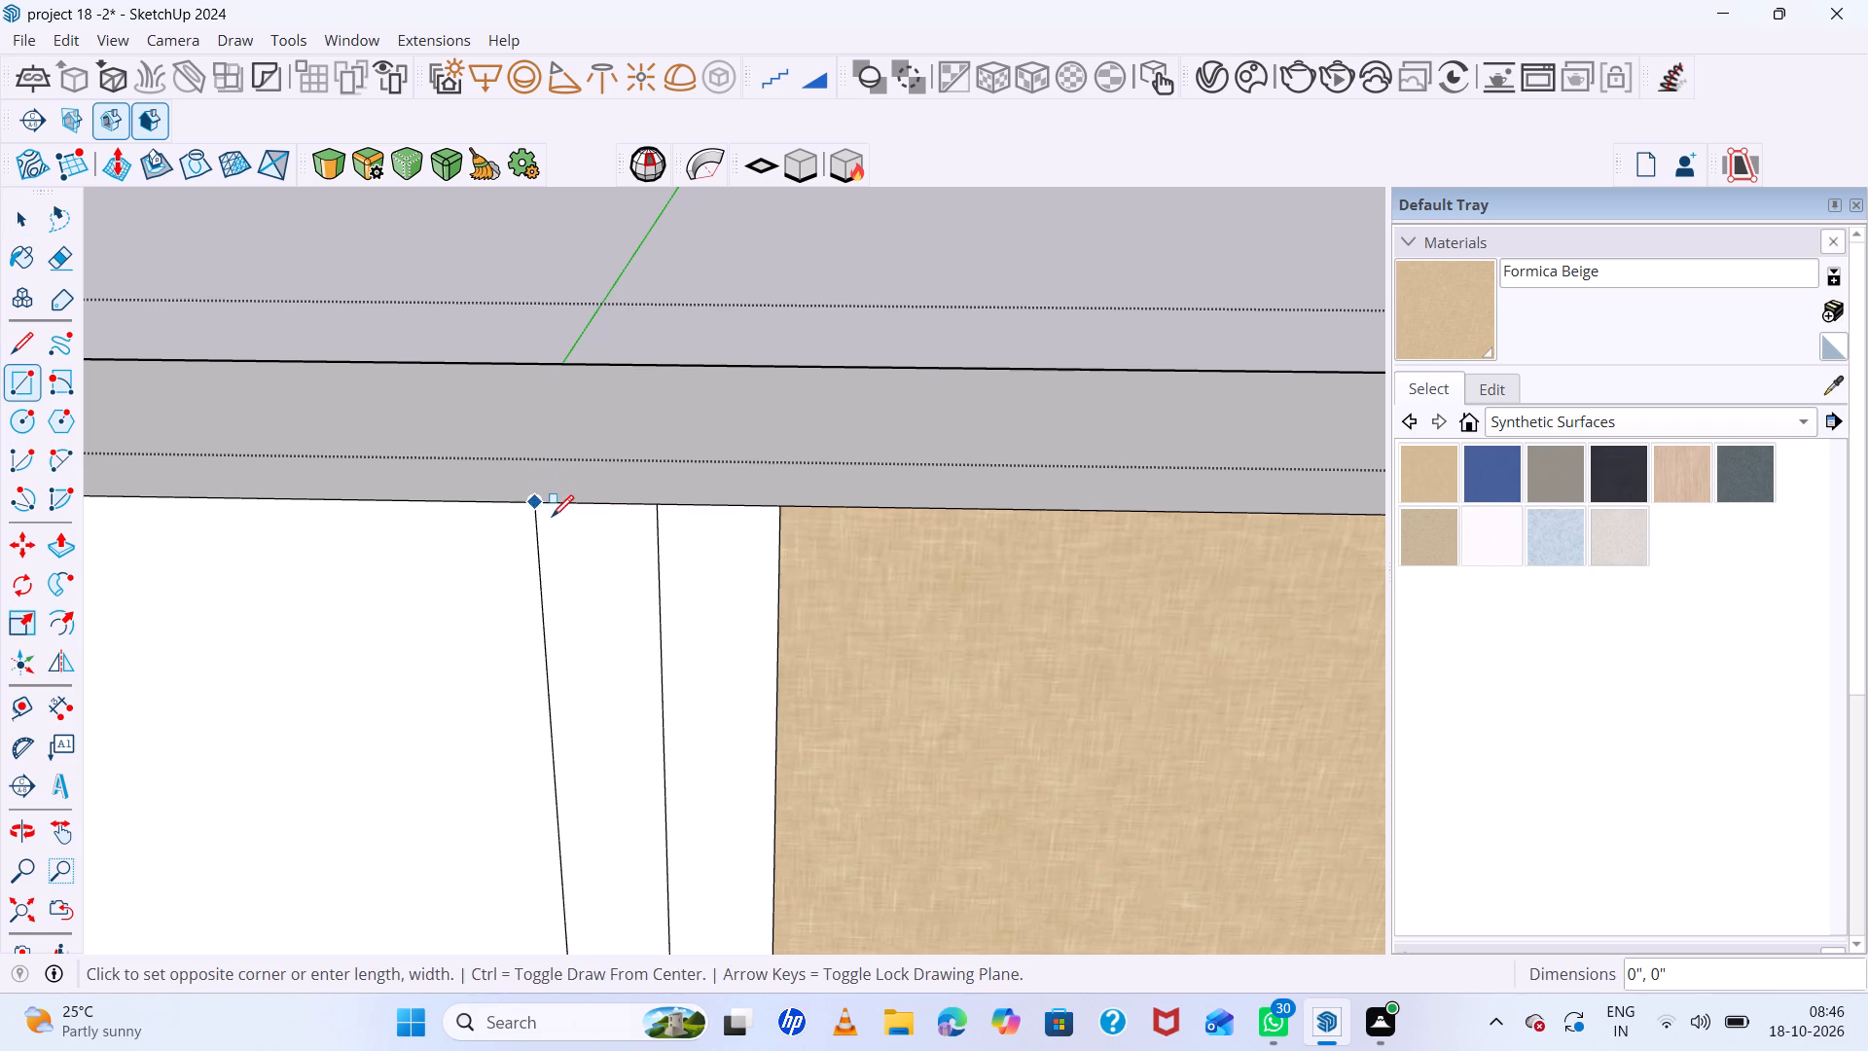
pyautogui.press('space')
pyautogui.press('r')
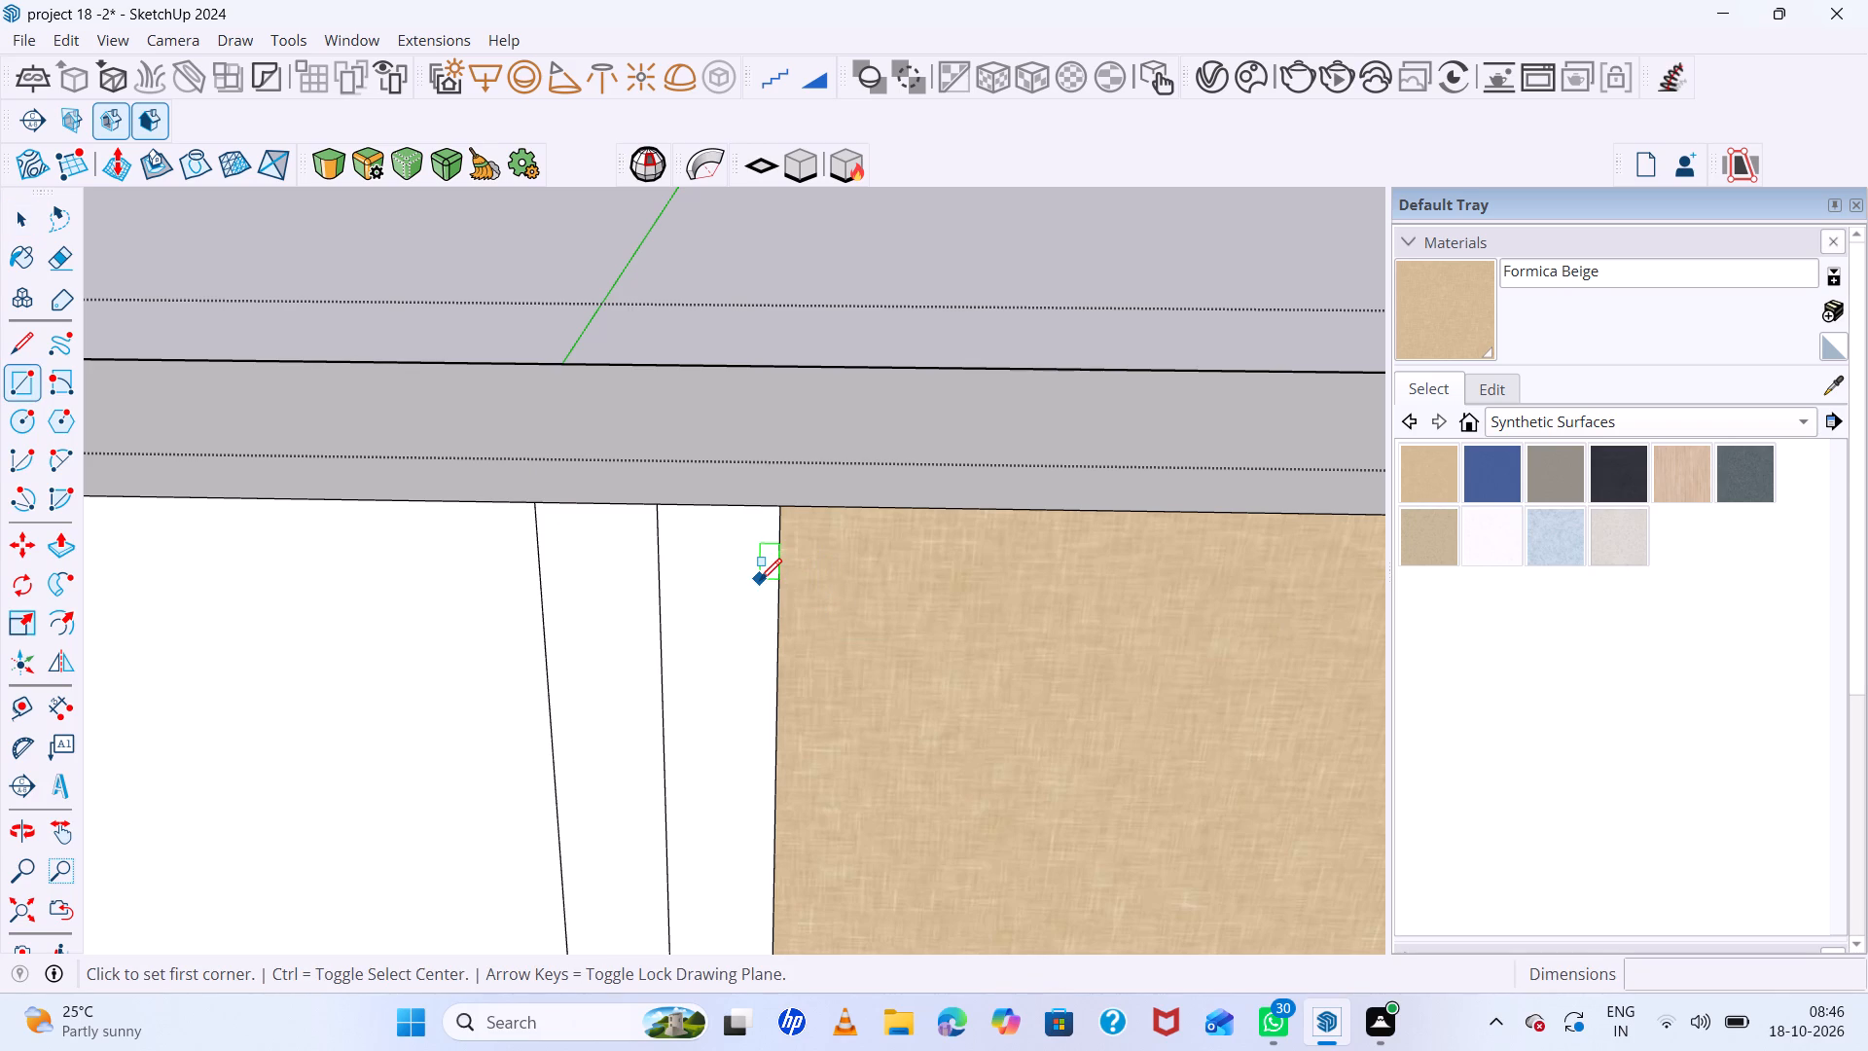
# Place three vertical guides, each 0.5 inches toward the wood veneer from one of the narrow pair's three vertical edges.
pyautogui.press('t')
pyautogui.click(780, 580)
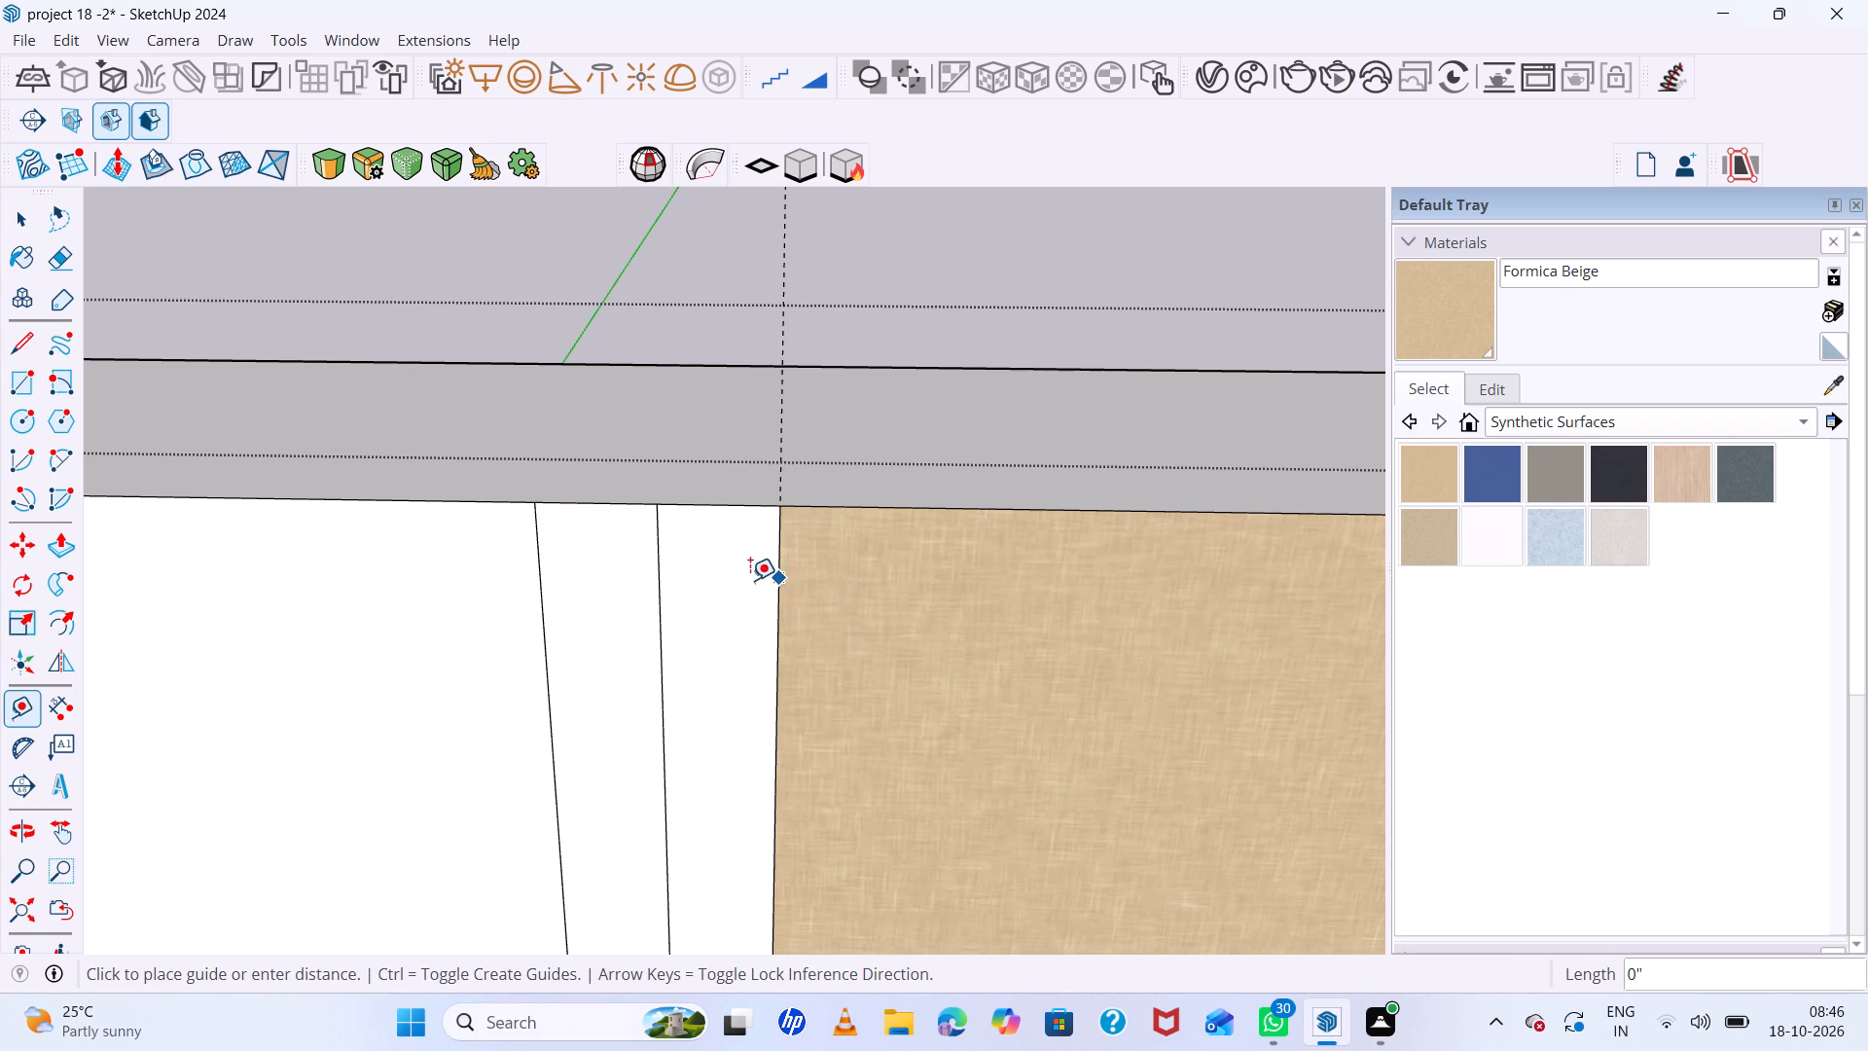
pyautogui.write('.5')
pyautogui.press('Return')
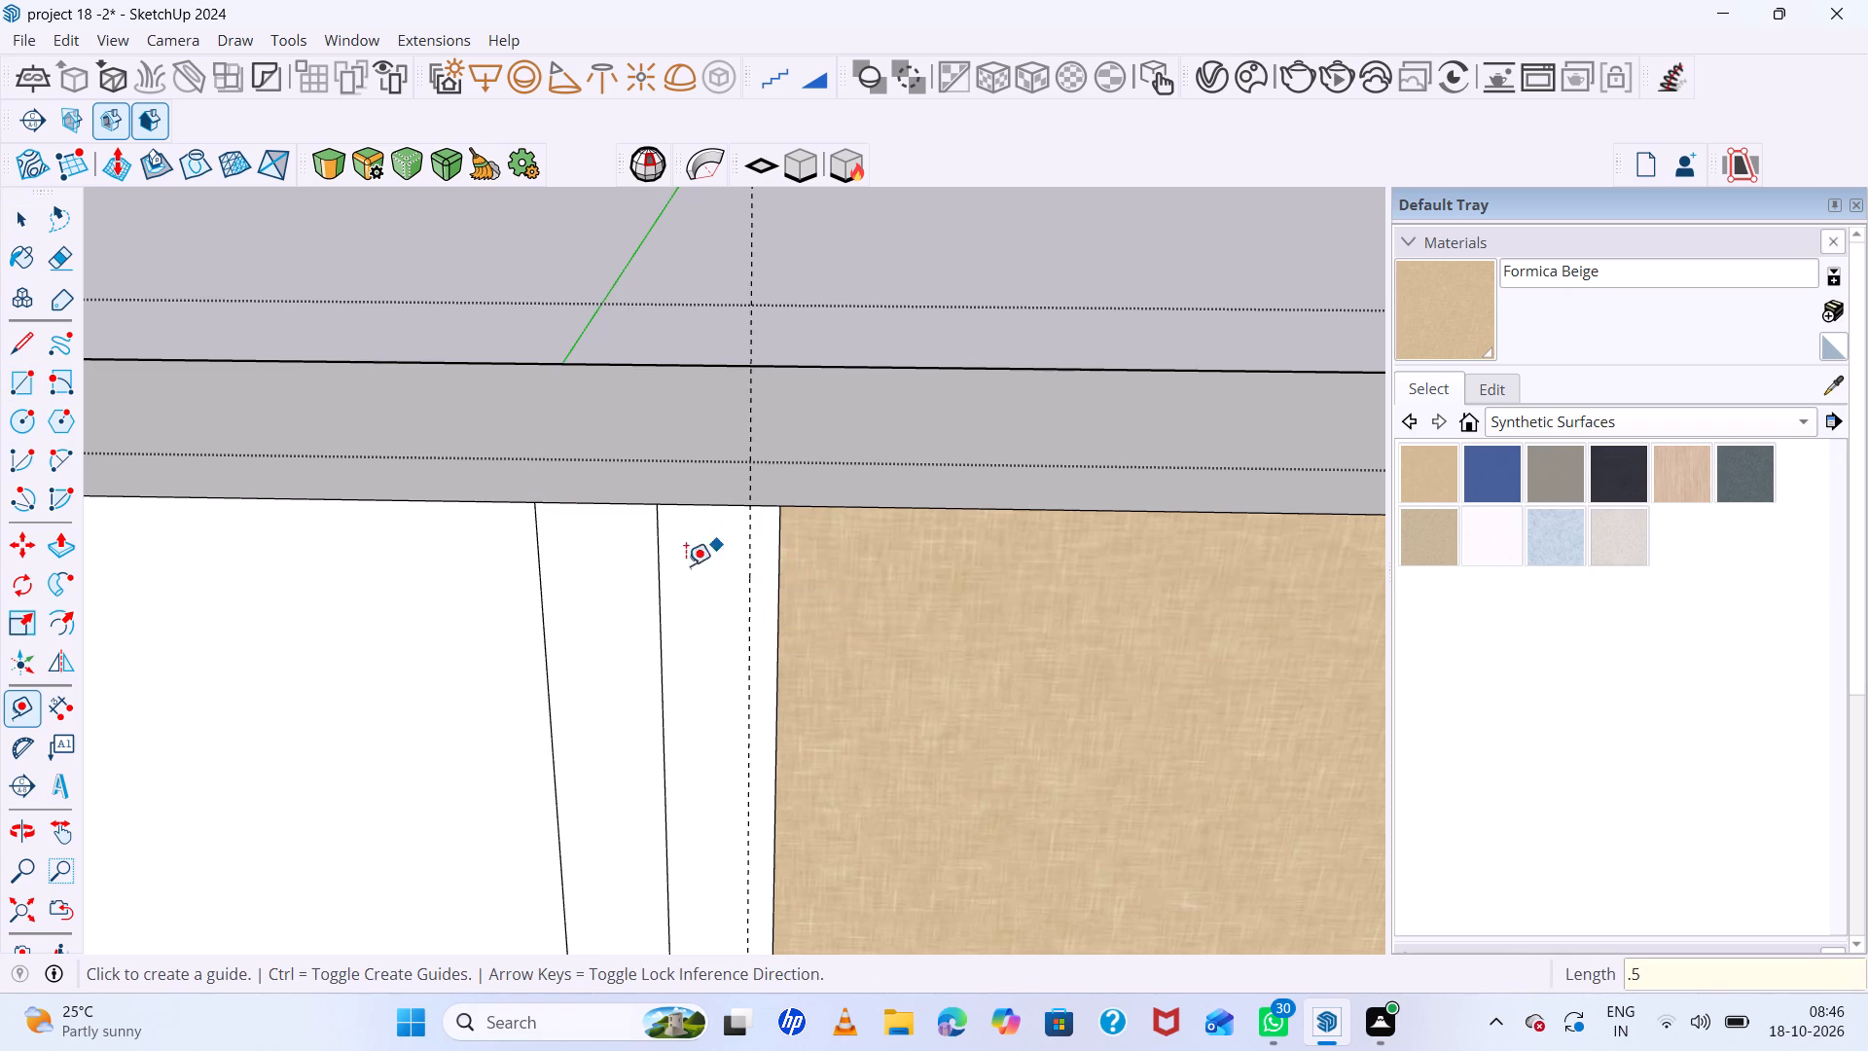
pyautogui.click(658, 572)
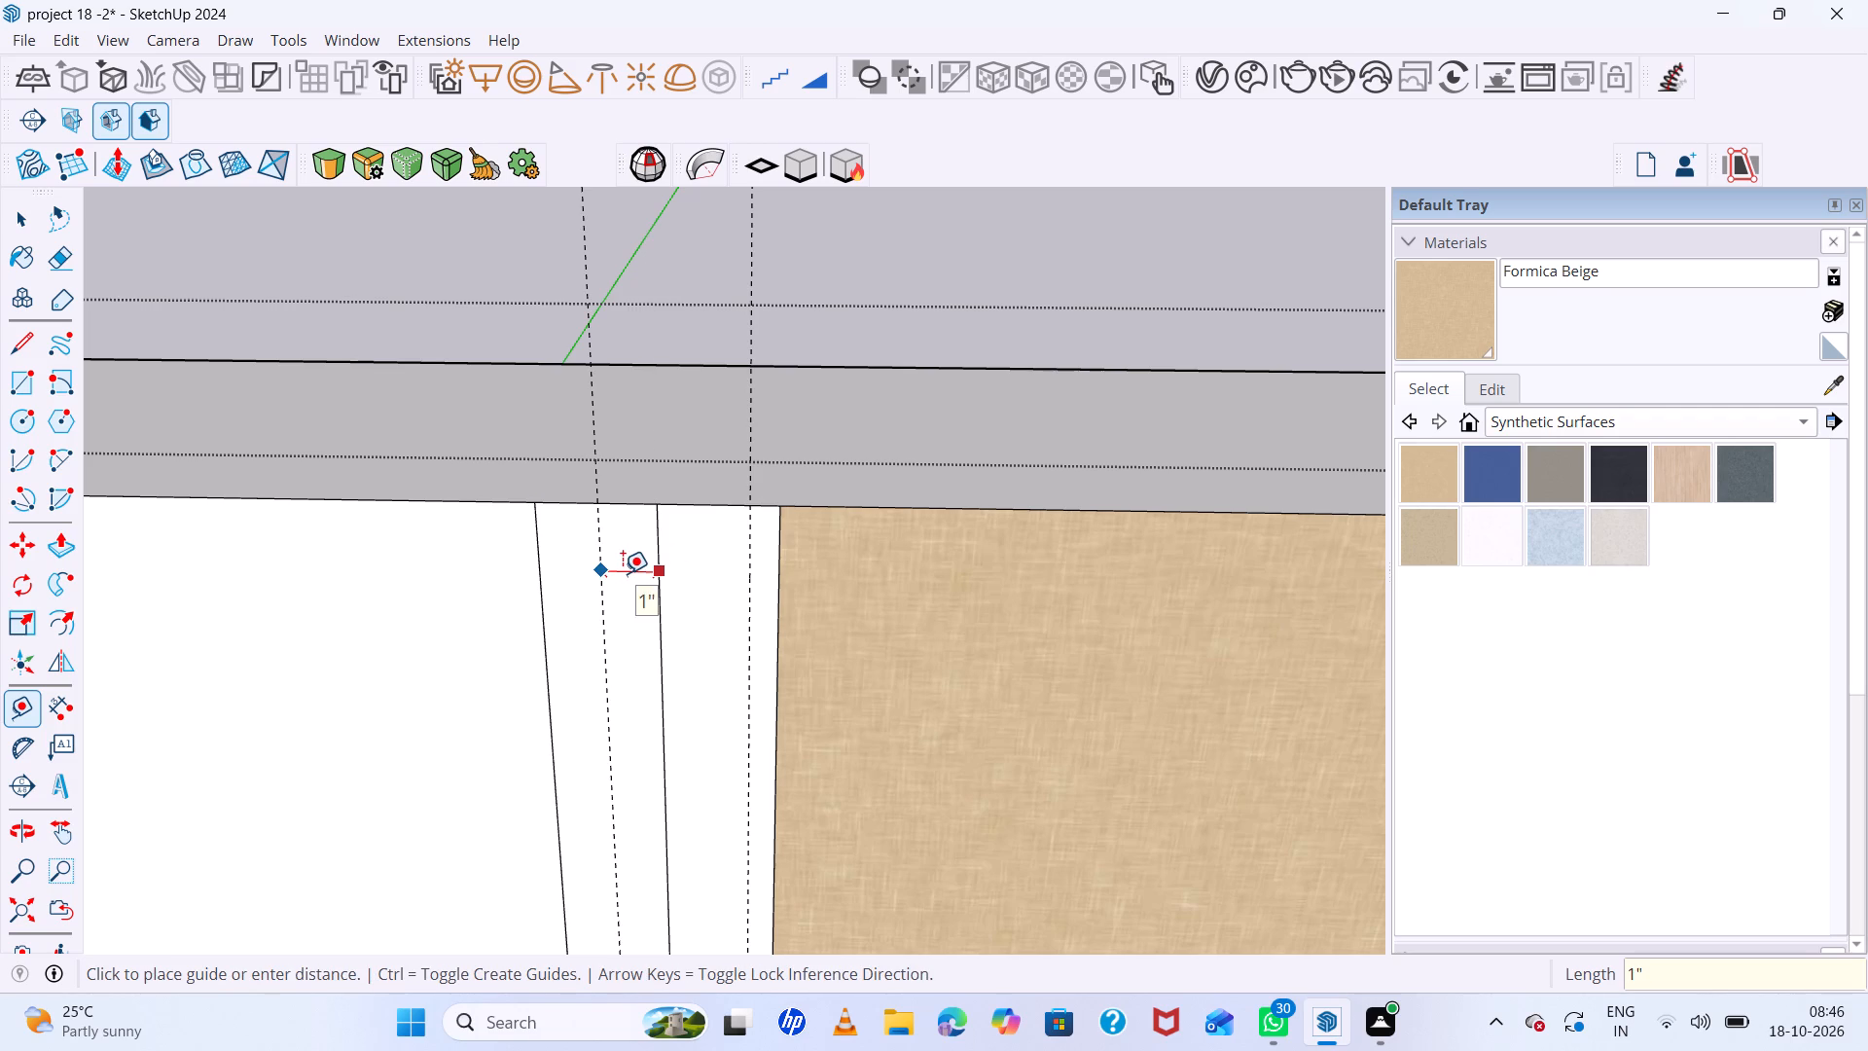
pyautogui.write('.5')
pyautogui.press('Return')
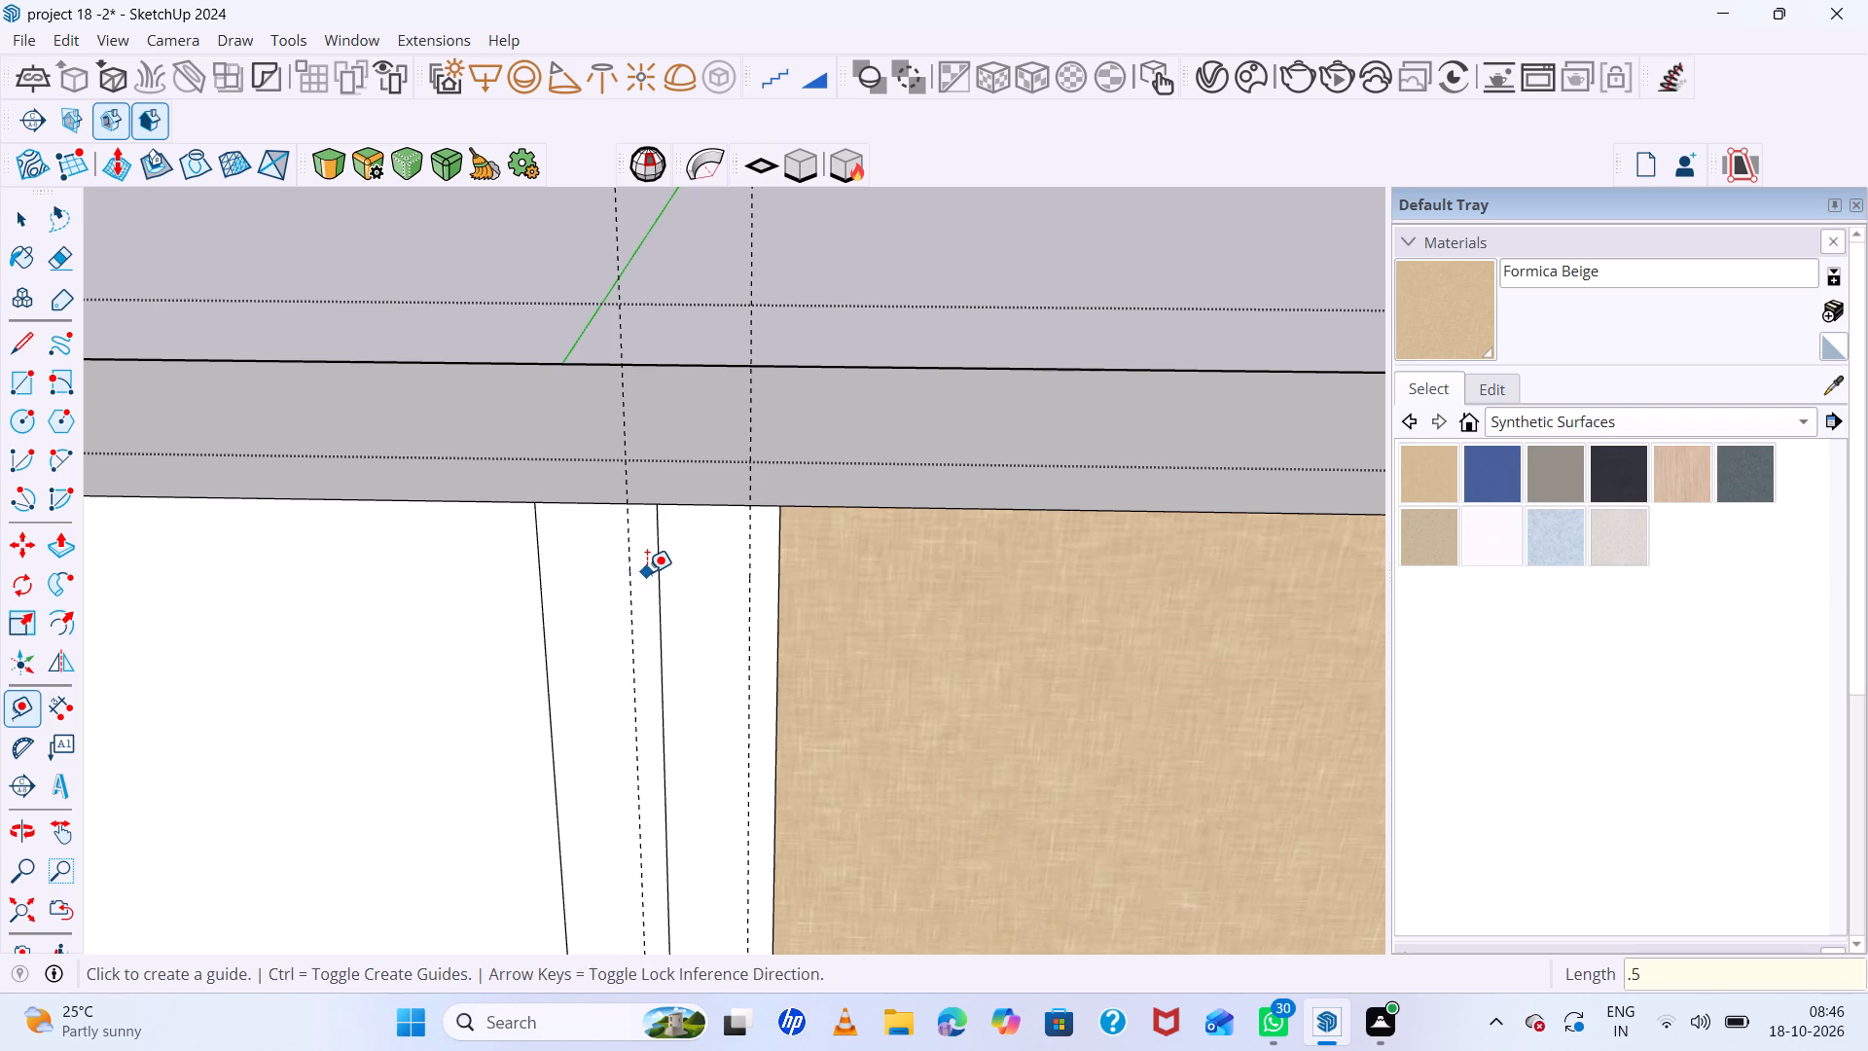
pyautogui.click(537, 607)
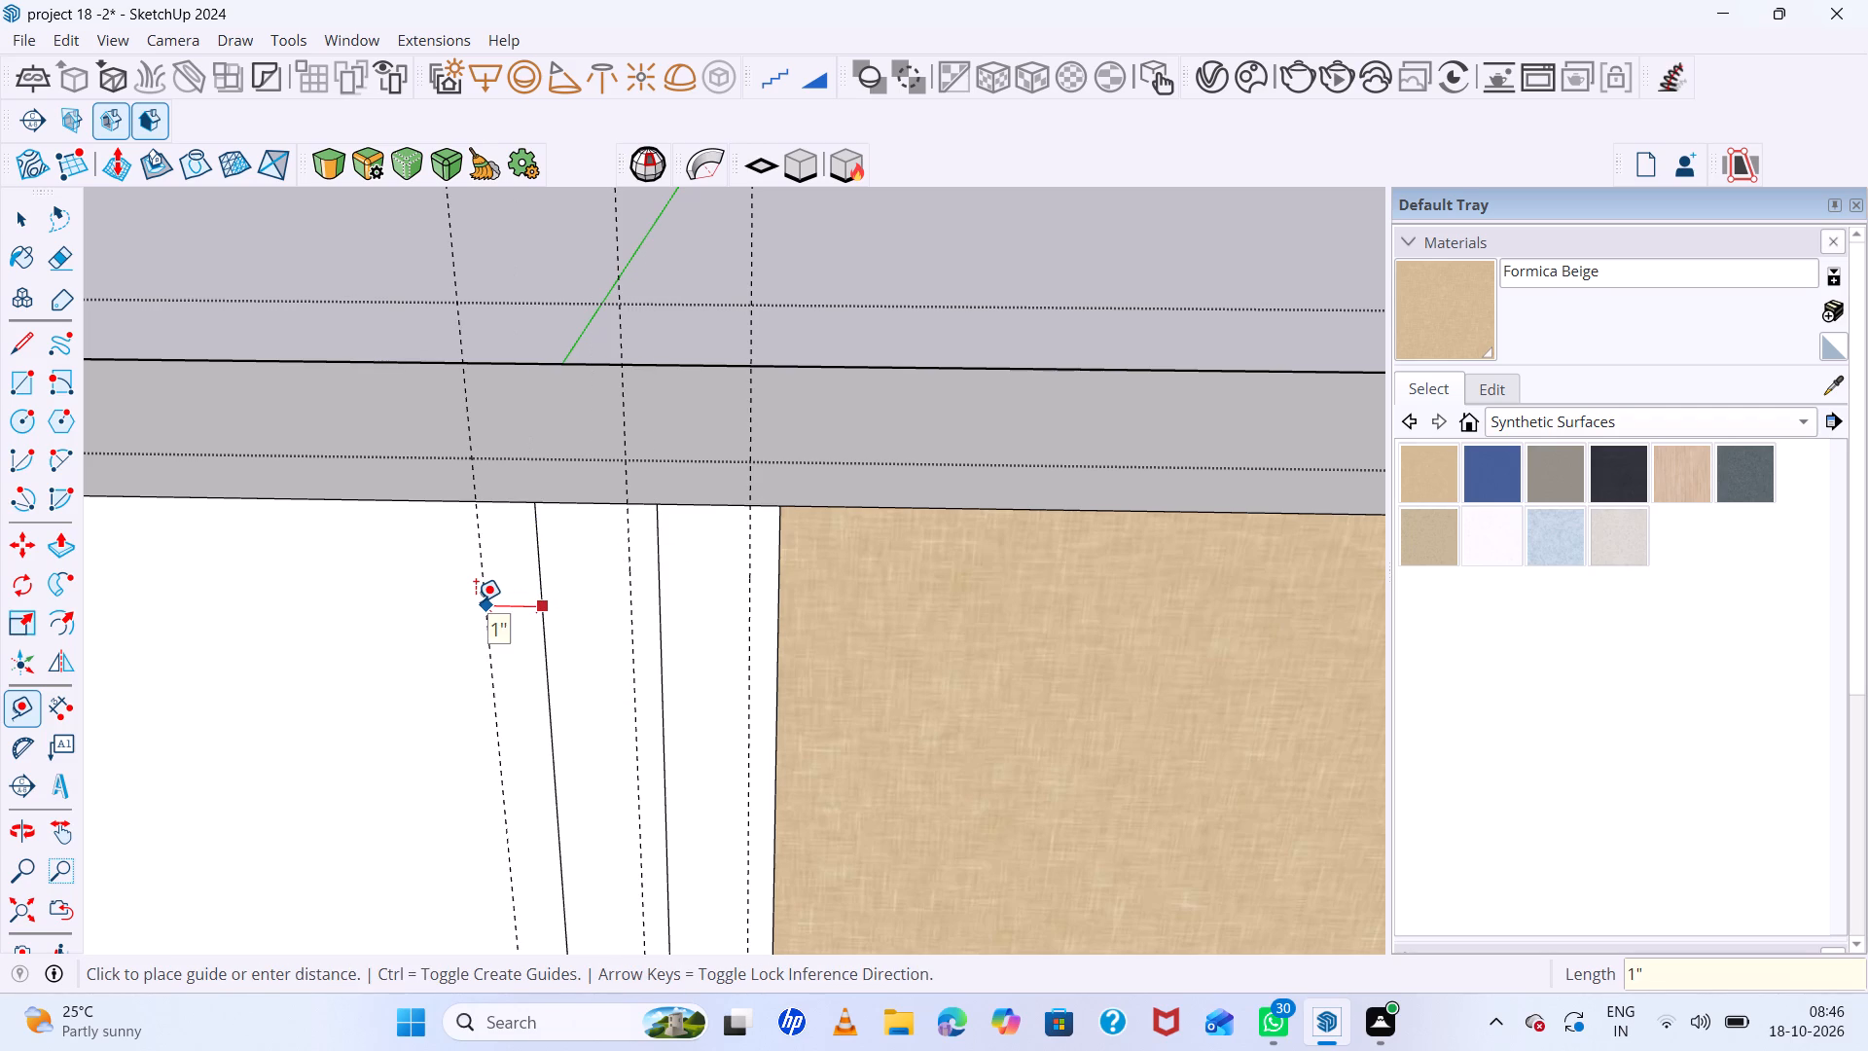
pyautogui.write('.5')
pyautogui.press('Return')
pyautogui.press('space')
# Draw a rectangle about 10' tall between the guide nearest the wood veneer and the narrow pair's adjacent vertical edge.
pyautogui.press('r')
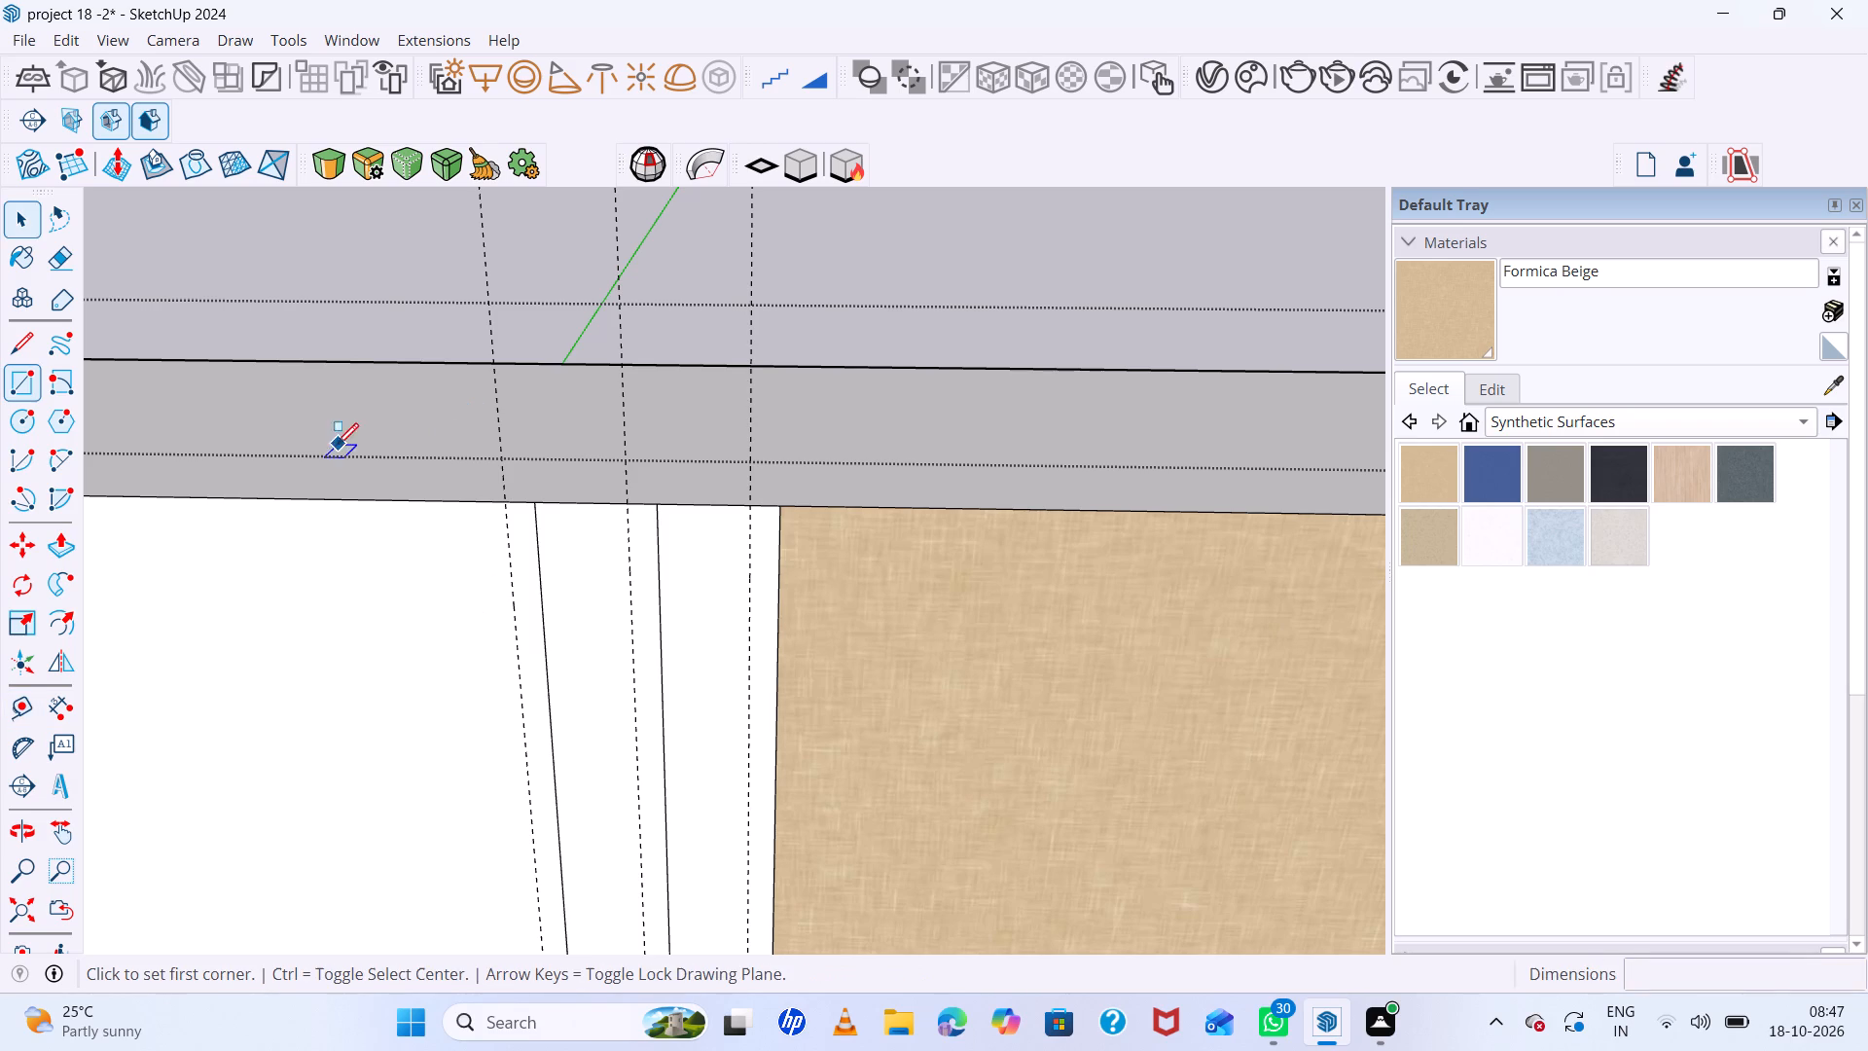
pyautogui.click(501, 502)
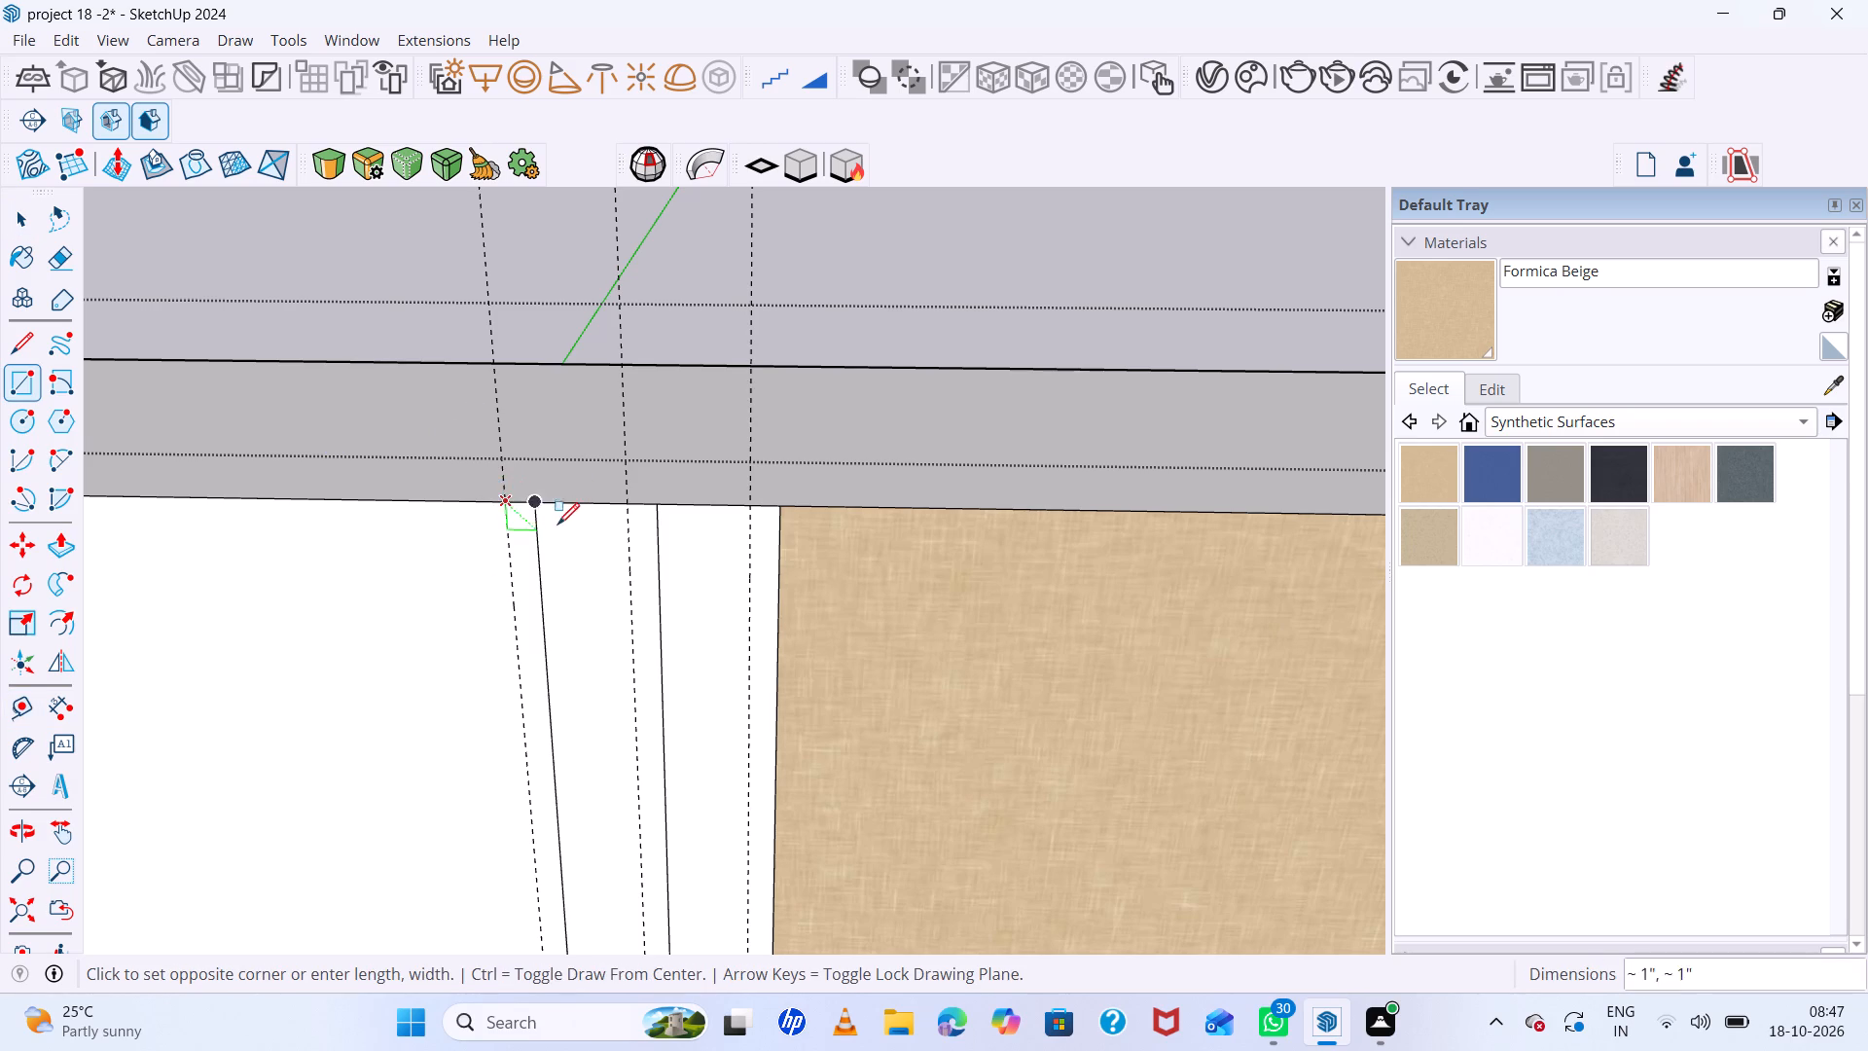
pyautogui.scroll(-20, 558, 526)
pyautogui.scroll(-14, 558, 526)
pyautogui.scroll(2, 571, 781)
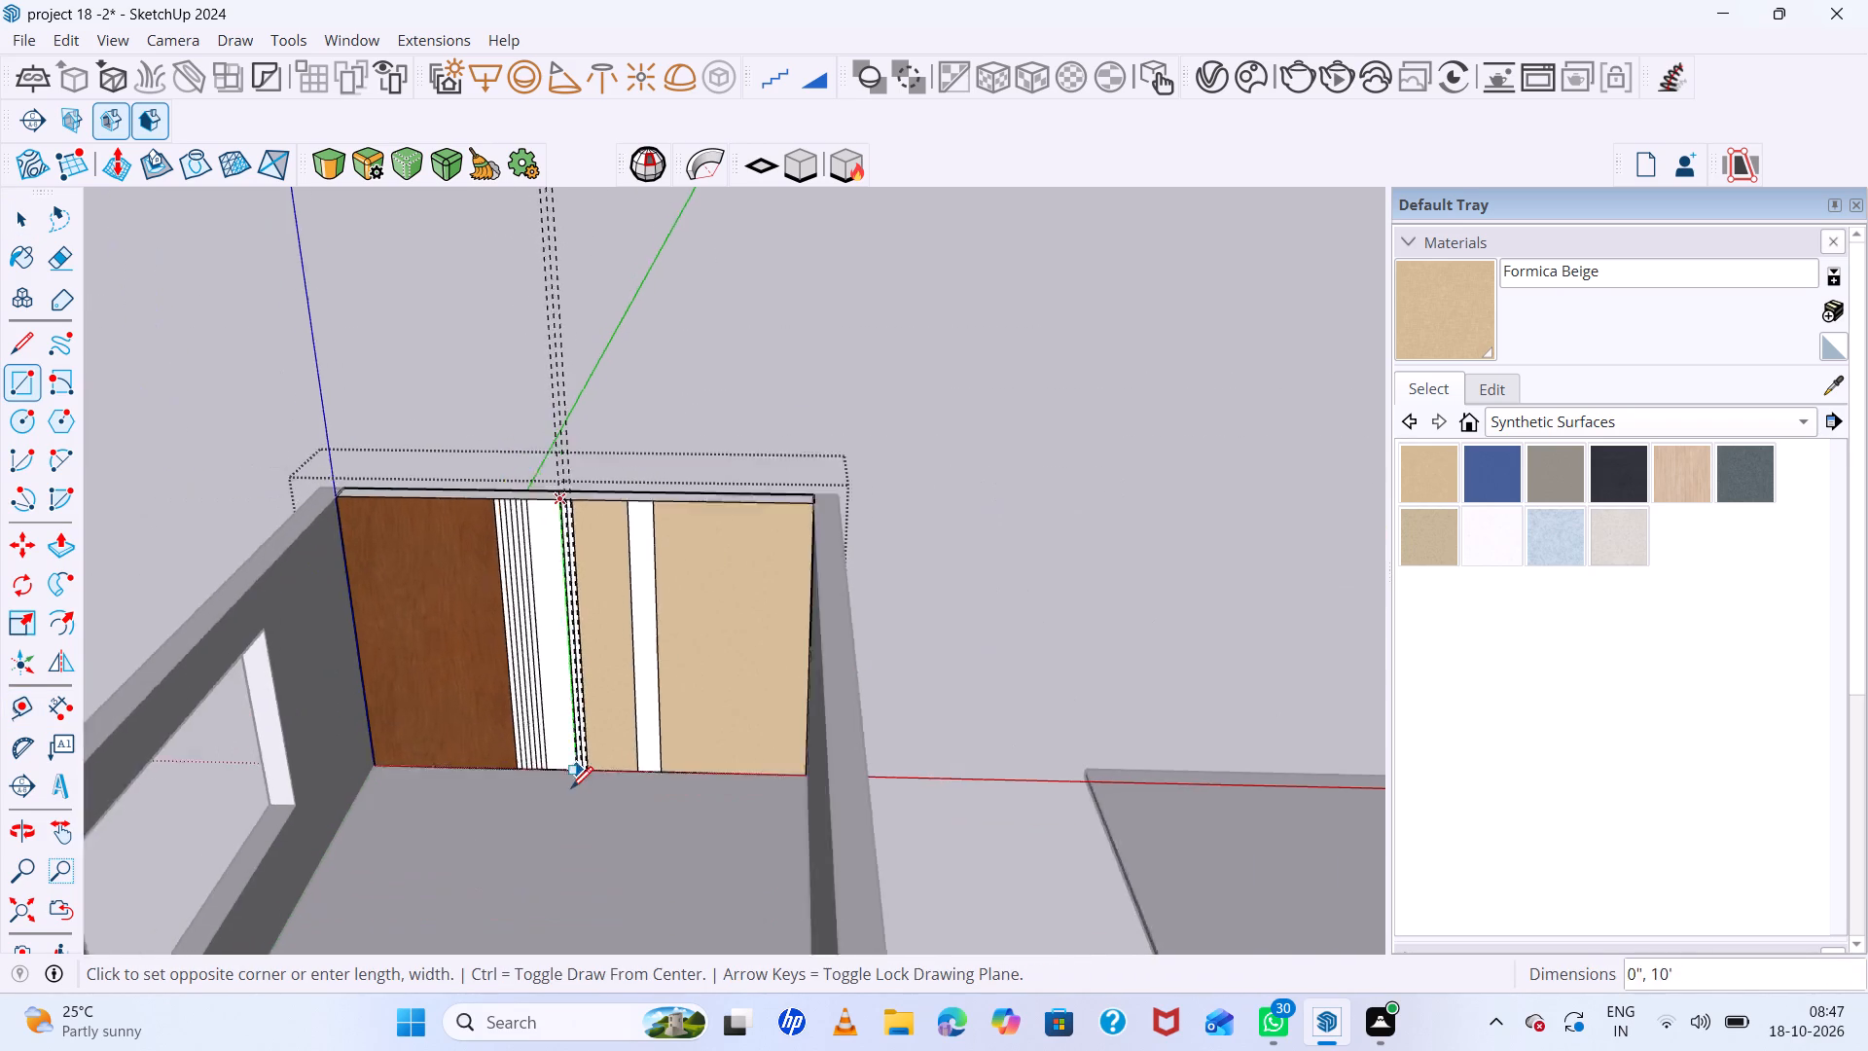
pyautogui.scroll(20, 571, 788)
pyautogui.scroll(8, 571, 788)
pyautogui.scroll(8, 582, 595)
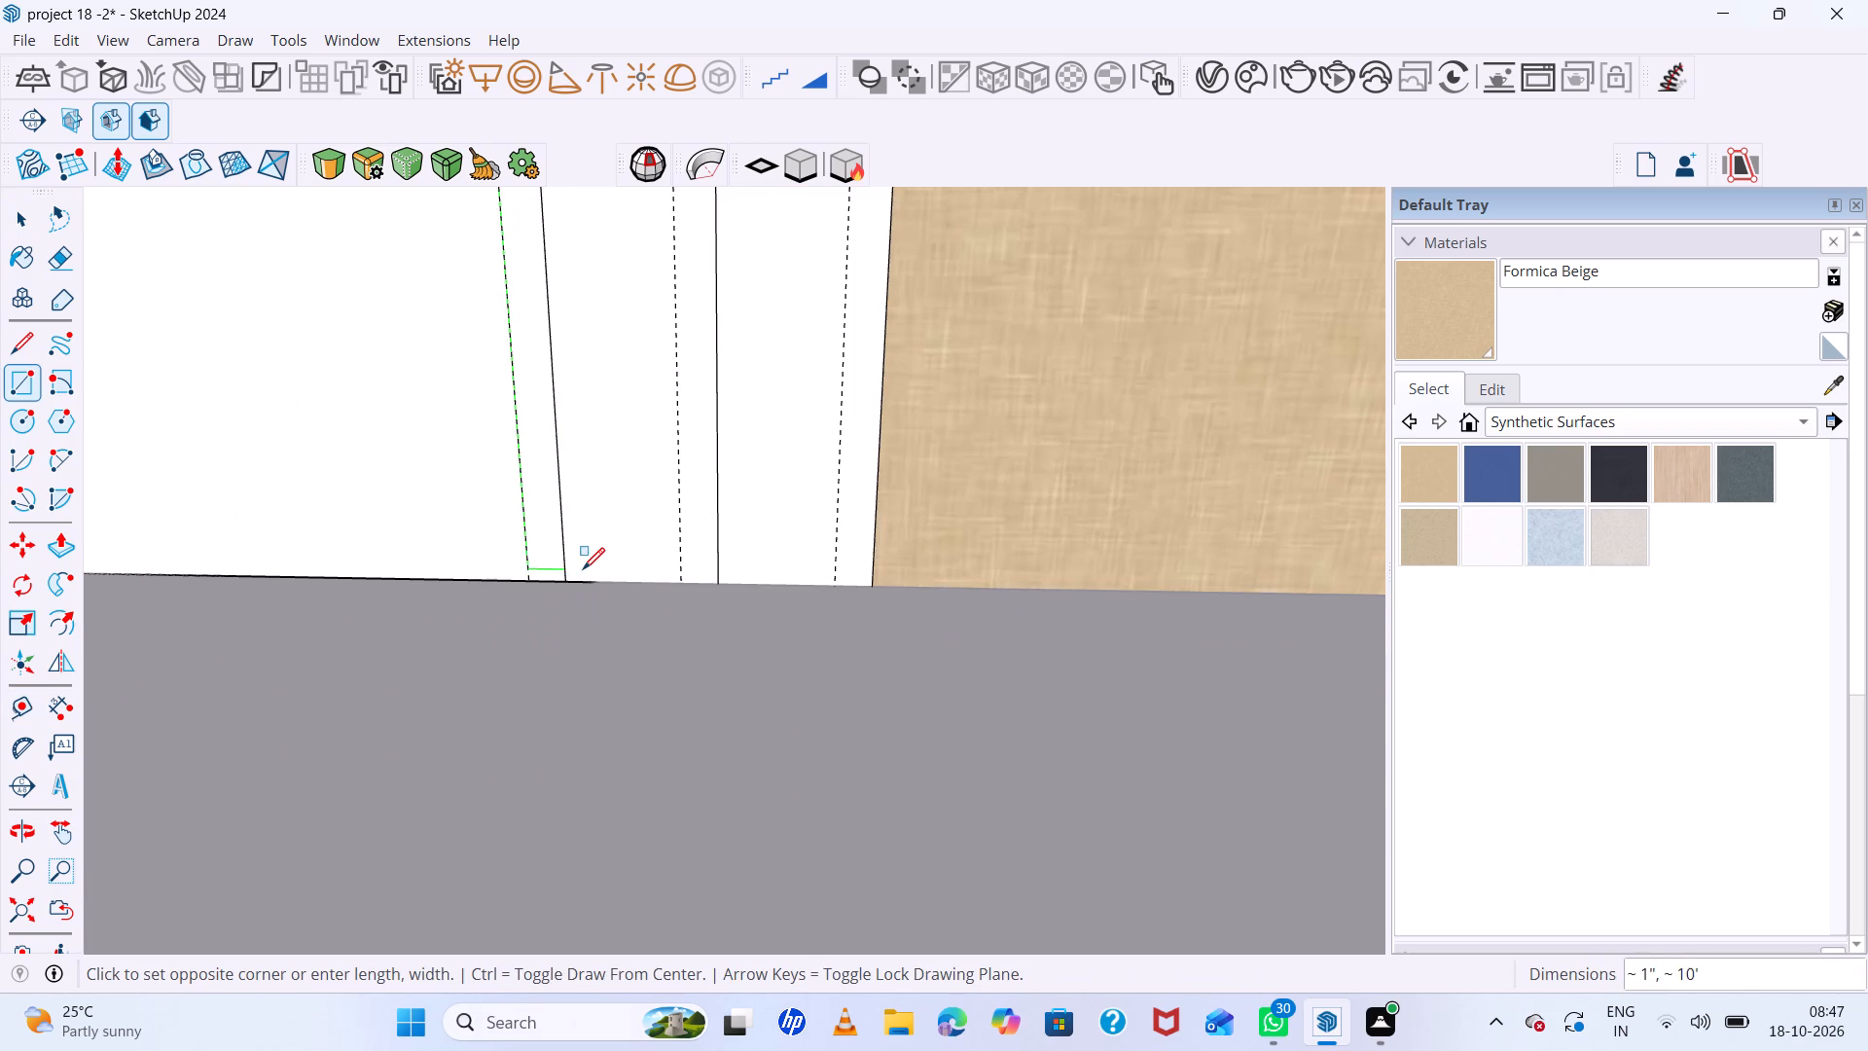
pyautogui.click(563, 578)
pyautogui.press('space')
# Extrude the thin strip nearest the wood veneer outward by 0.5 inches.
pyautogui.click(550, 567)
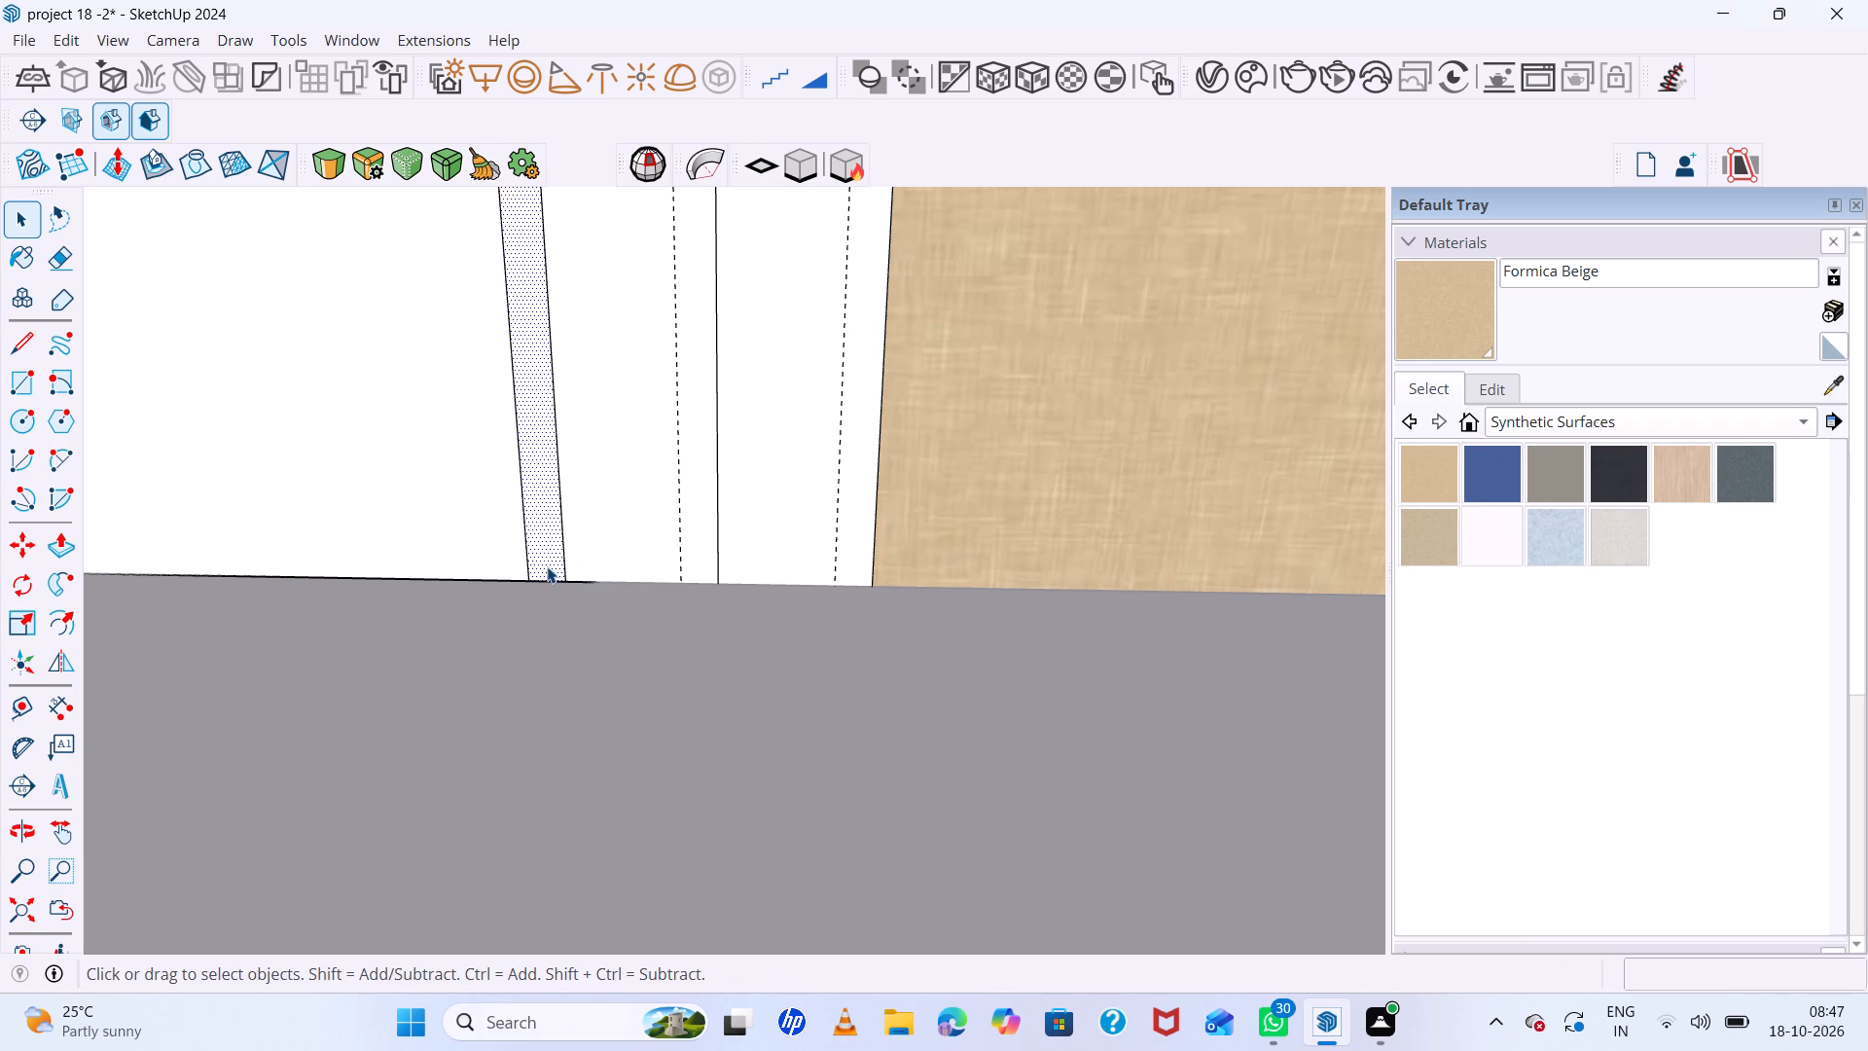
pyautogui.press('p')
pyautogui.click(547, 566)
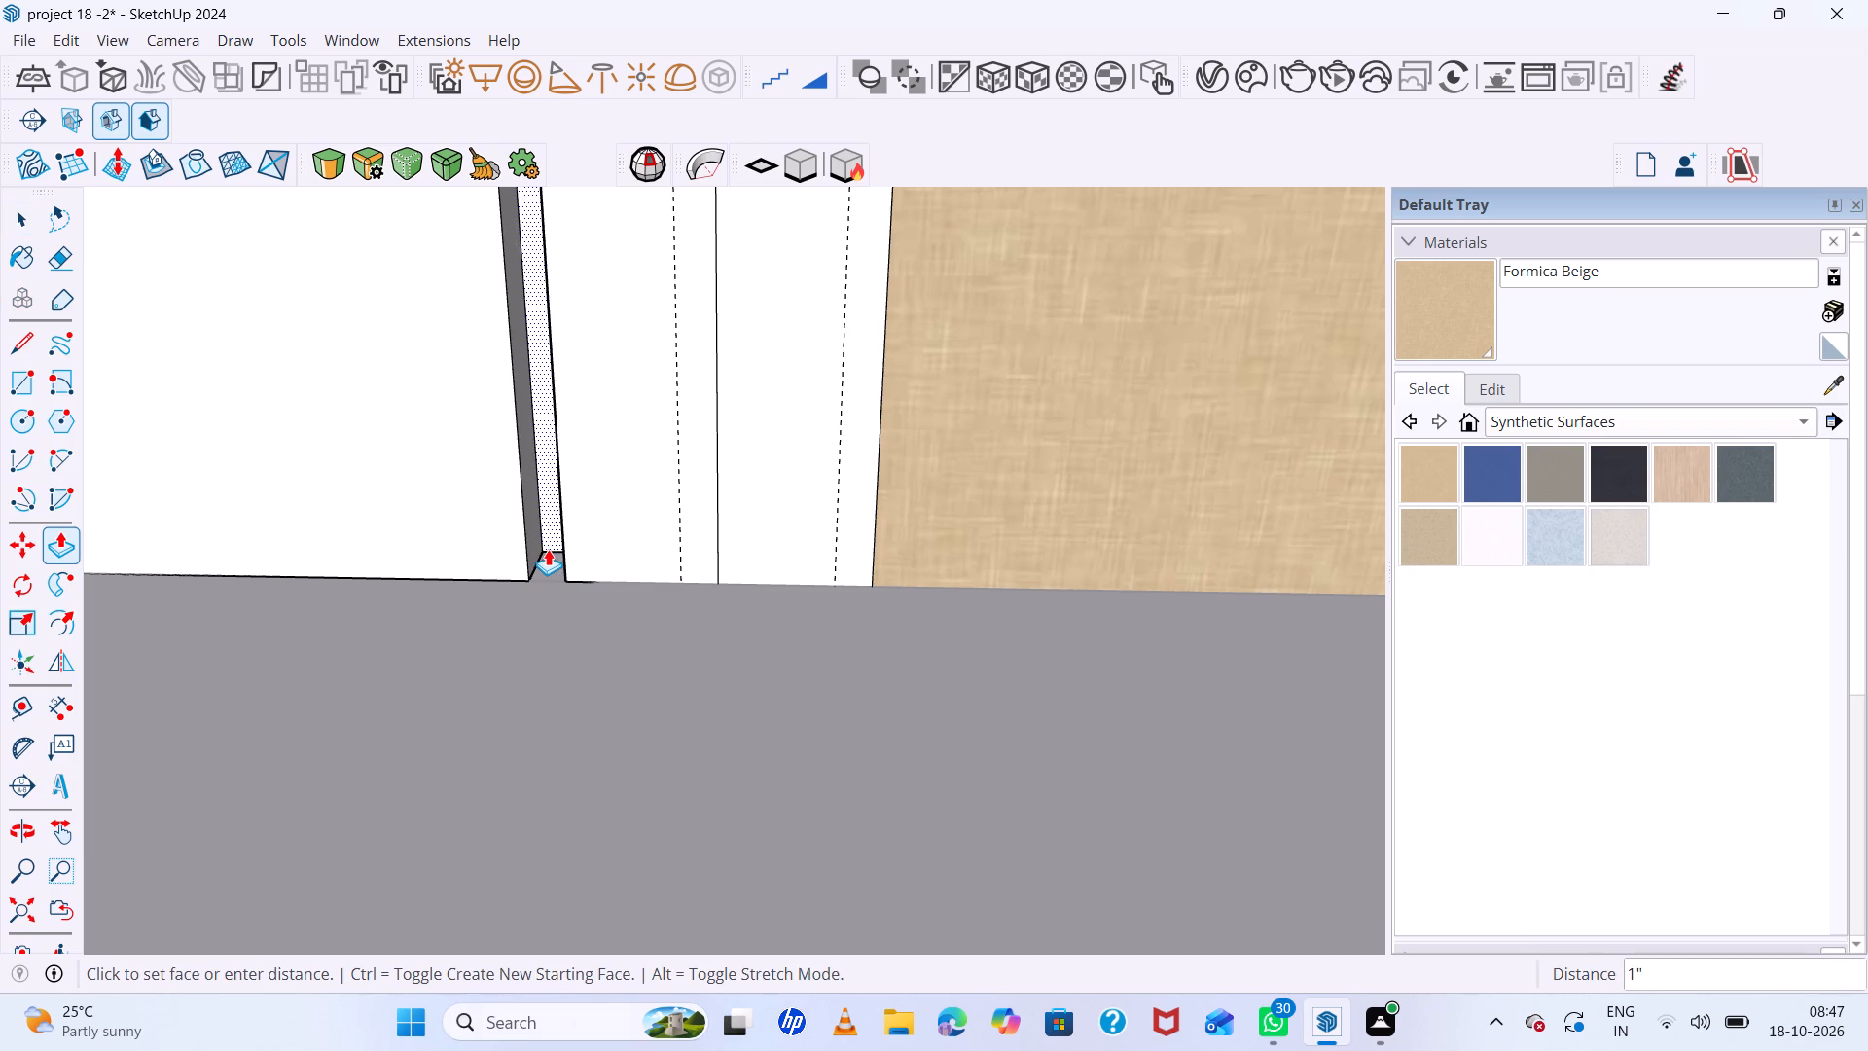
pyautogui.write('.5')
pyautogui.press('Return')
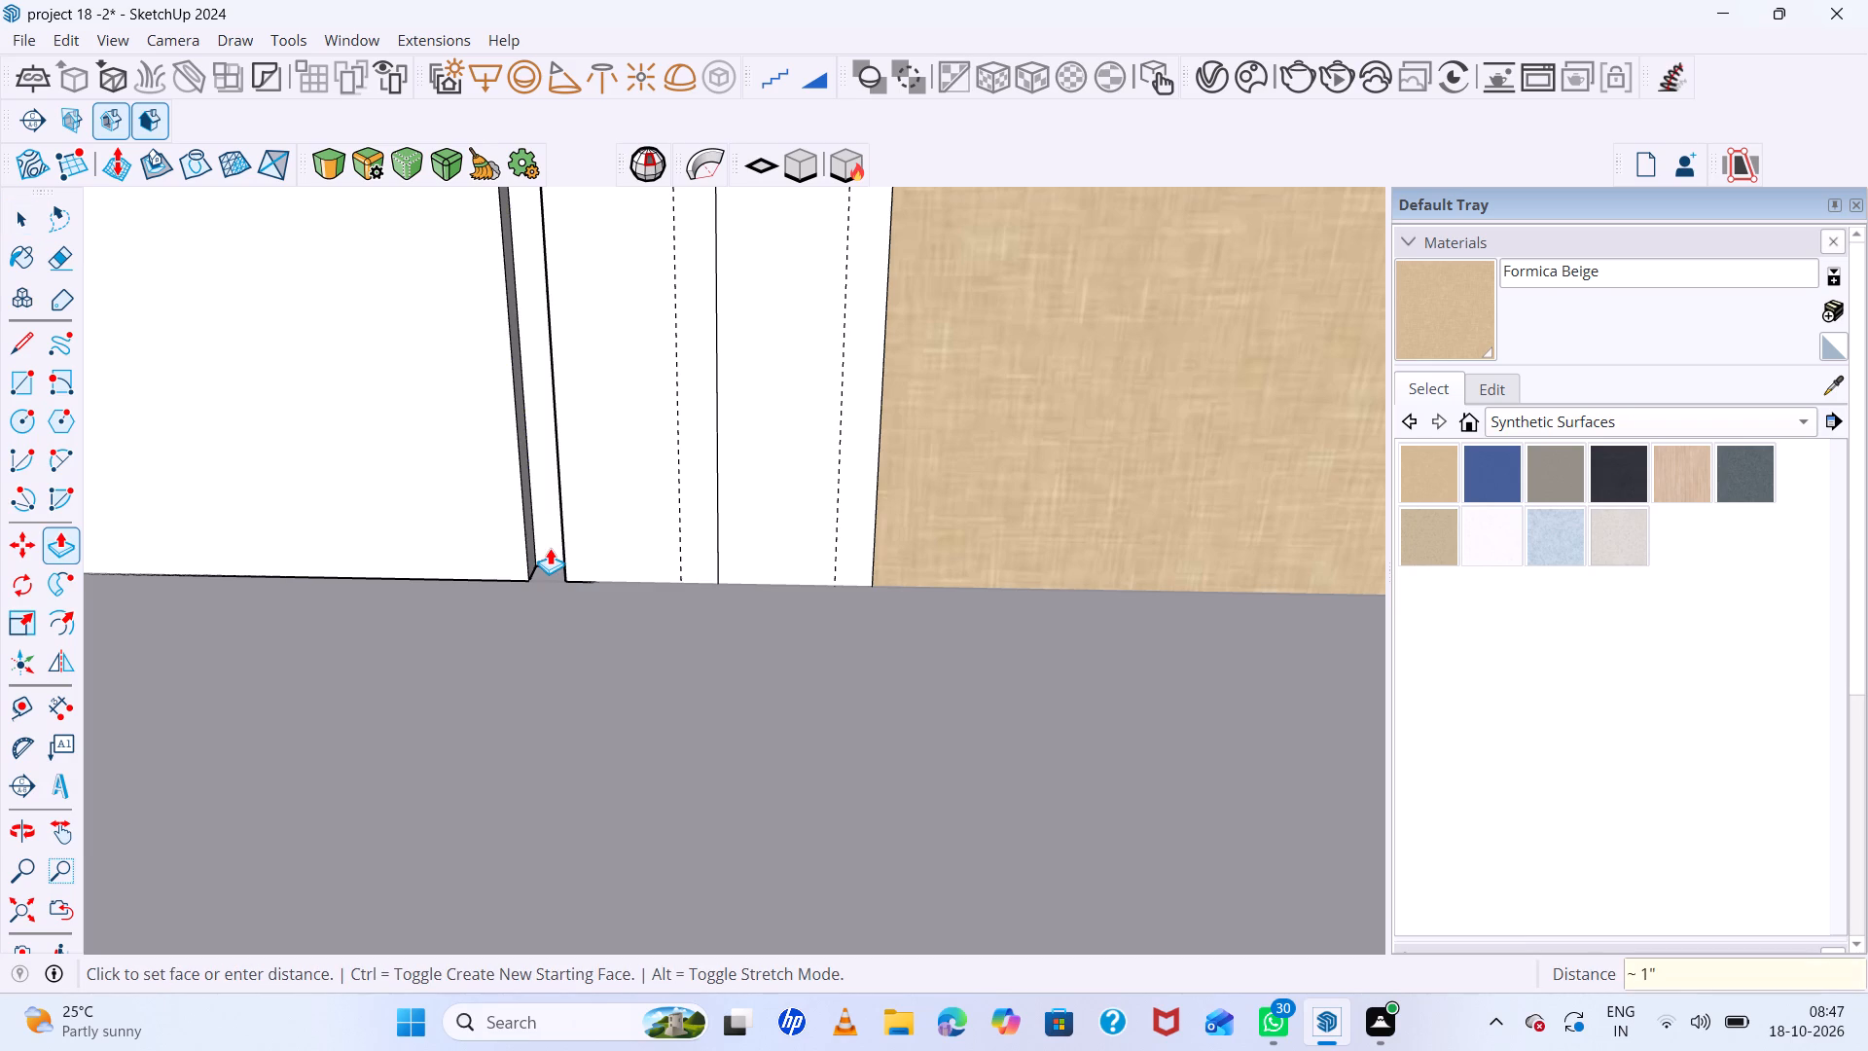
pyautogui.press('space')
# Draw a rectangle about 10' tall between the middle guide and the narrow pair's centre edge.
pyautogui.scroll(-20, 592, 630)
pyautogui.scroll(-15, 592, 630)
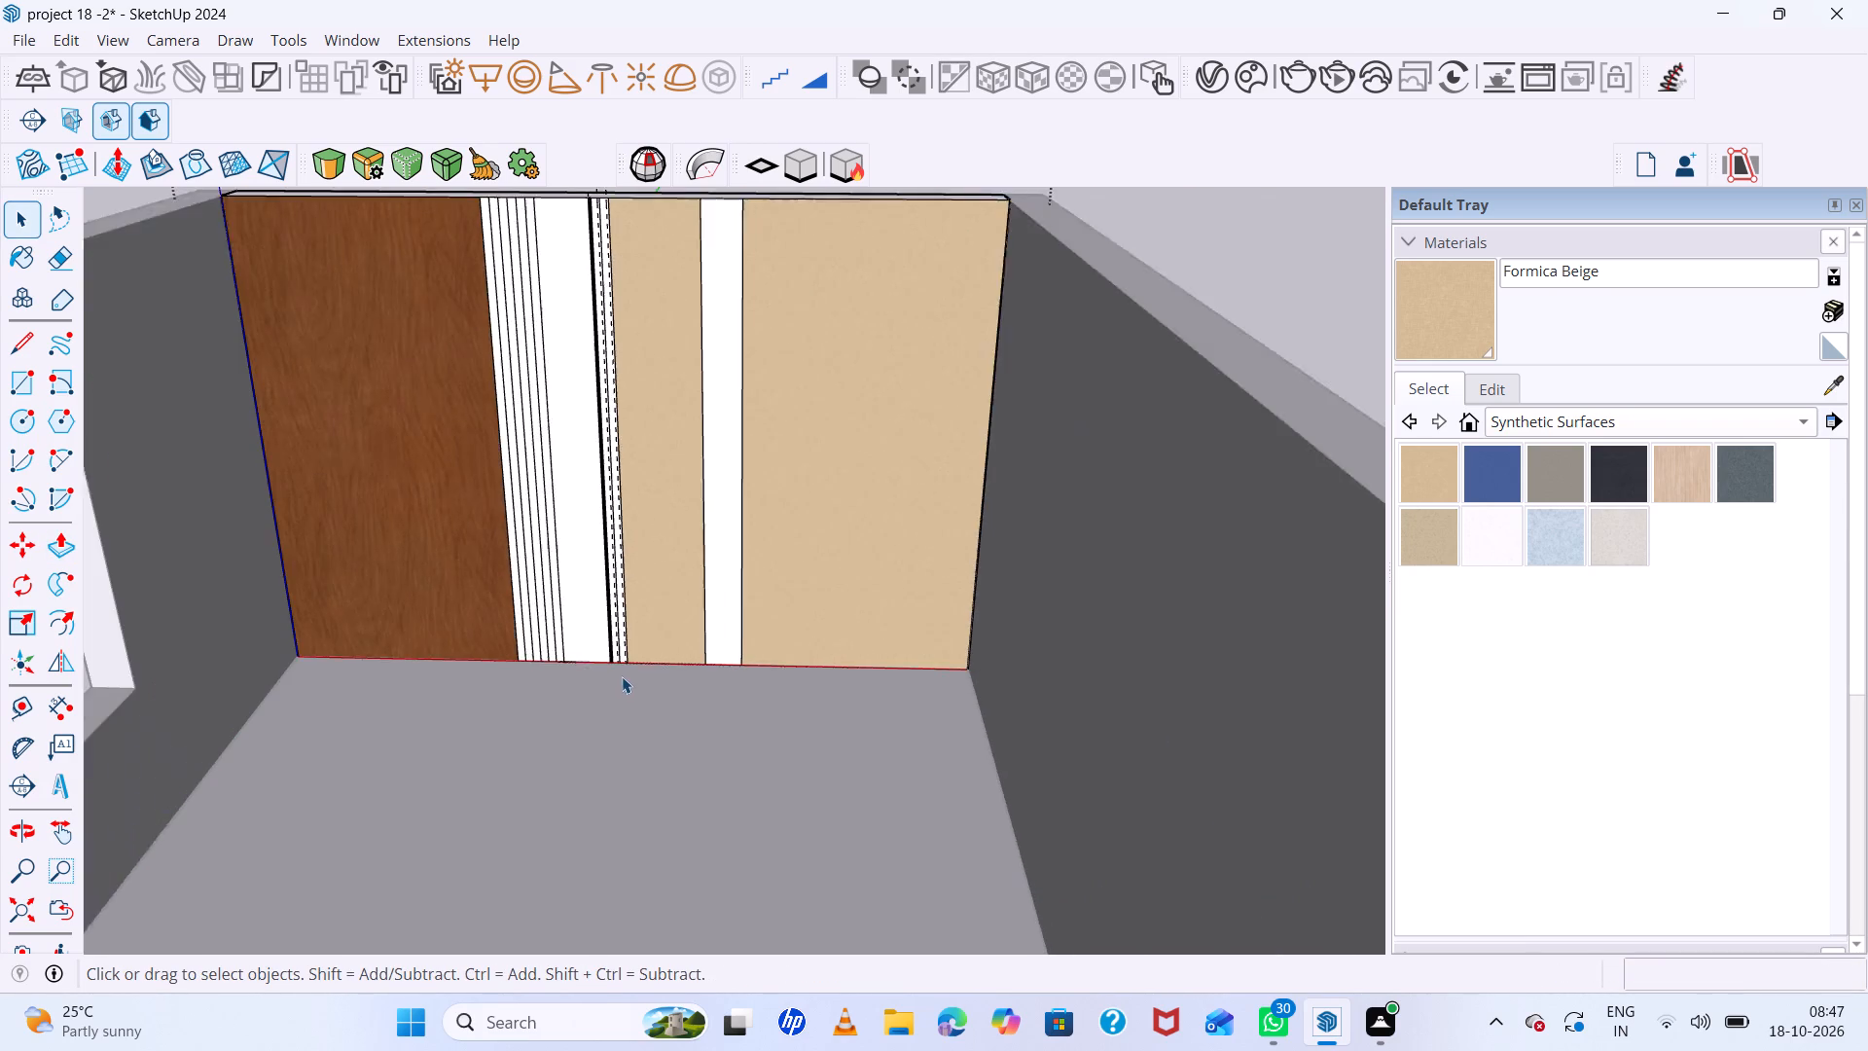
pyautogui.scroll(20, 602, 252)
pyautogui.scroll(8, 602, 252)
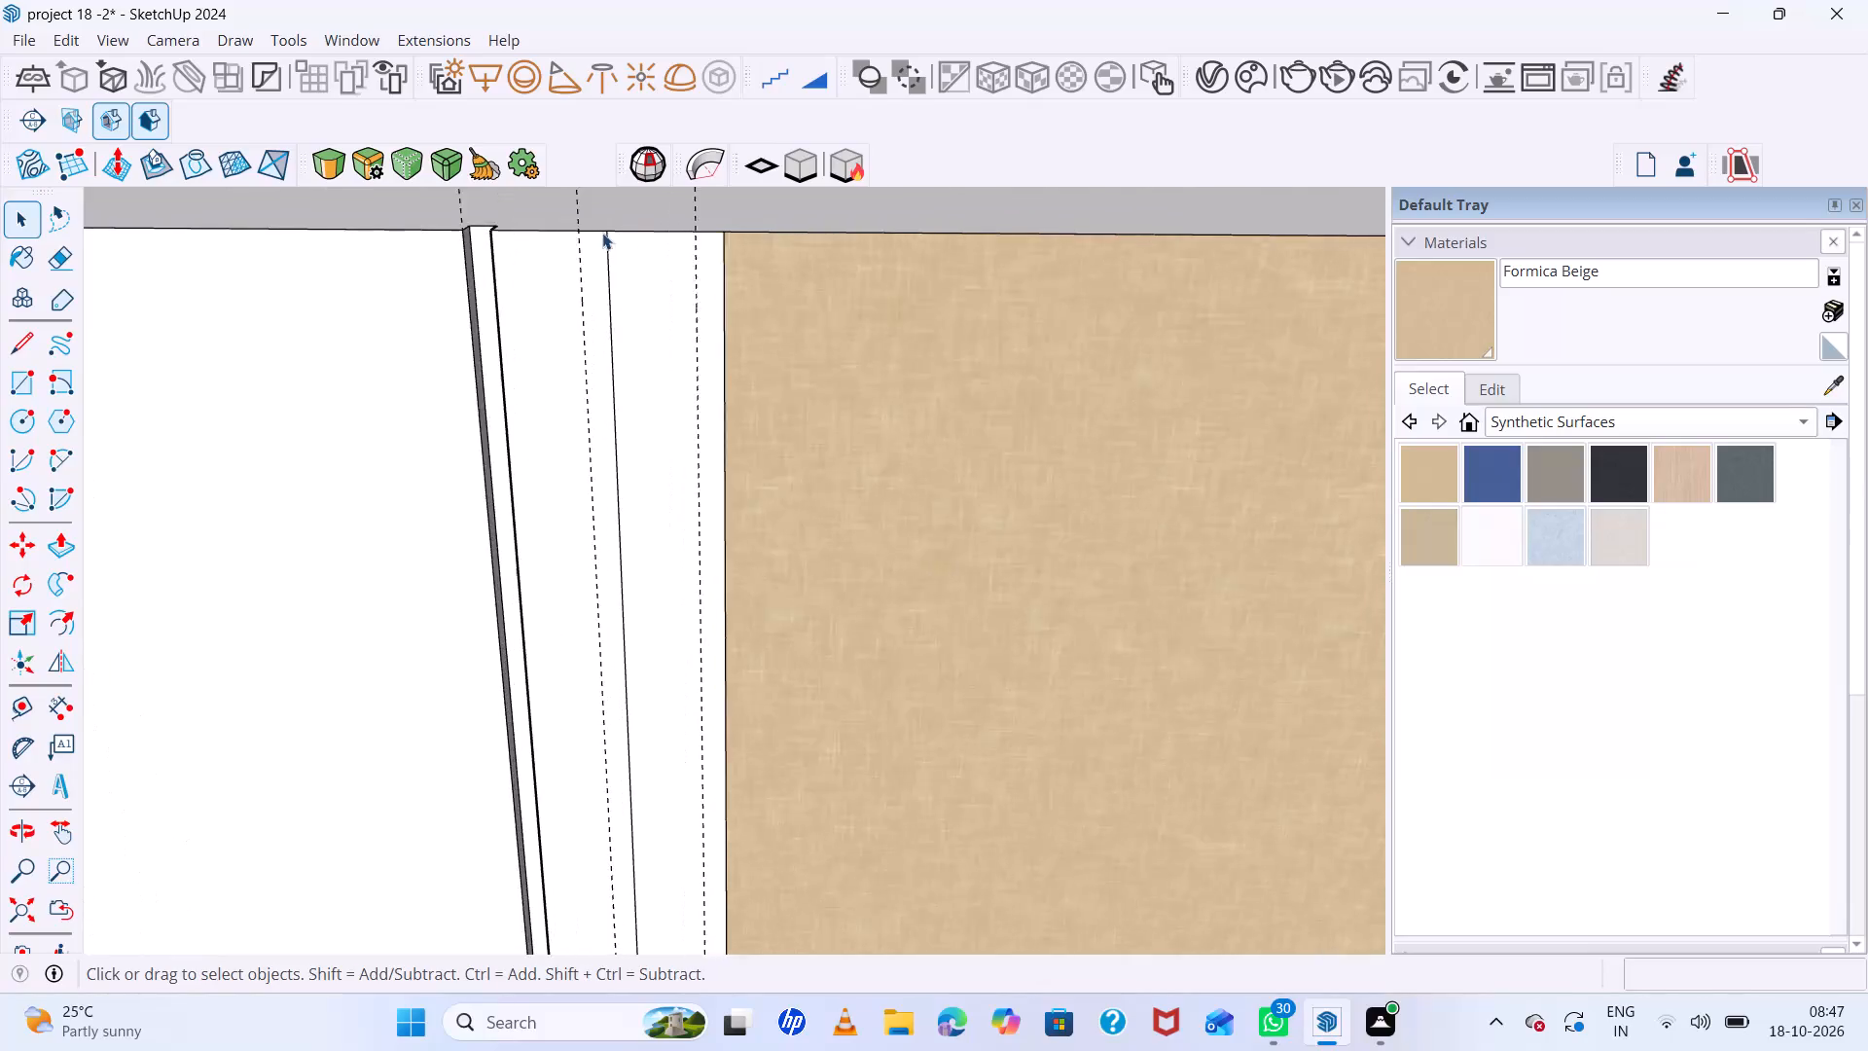
pyautogui.moveTo(601, 235); pyautogui.dragTo(594, 294, button='middle')
pyautogui.scroll(7, 593, 243)
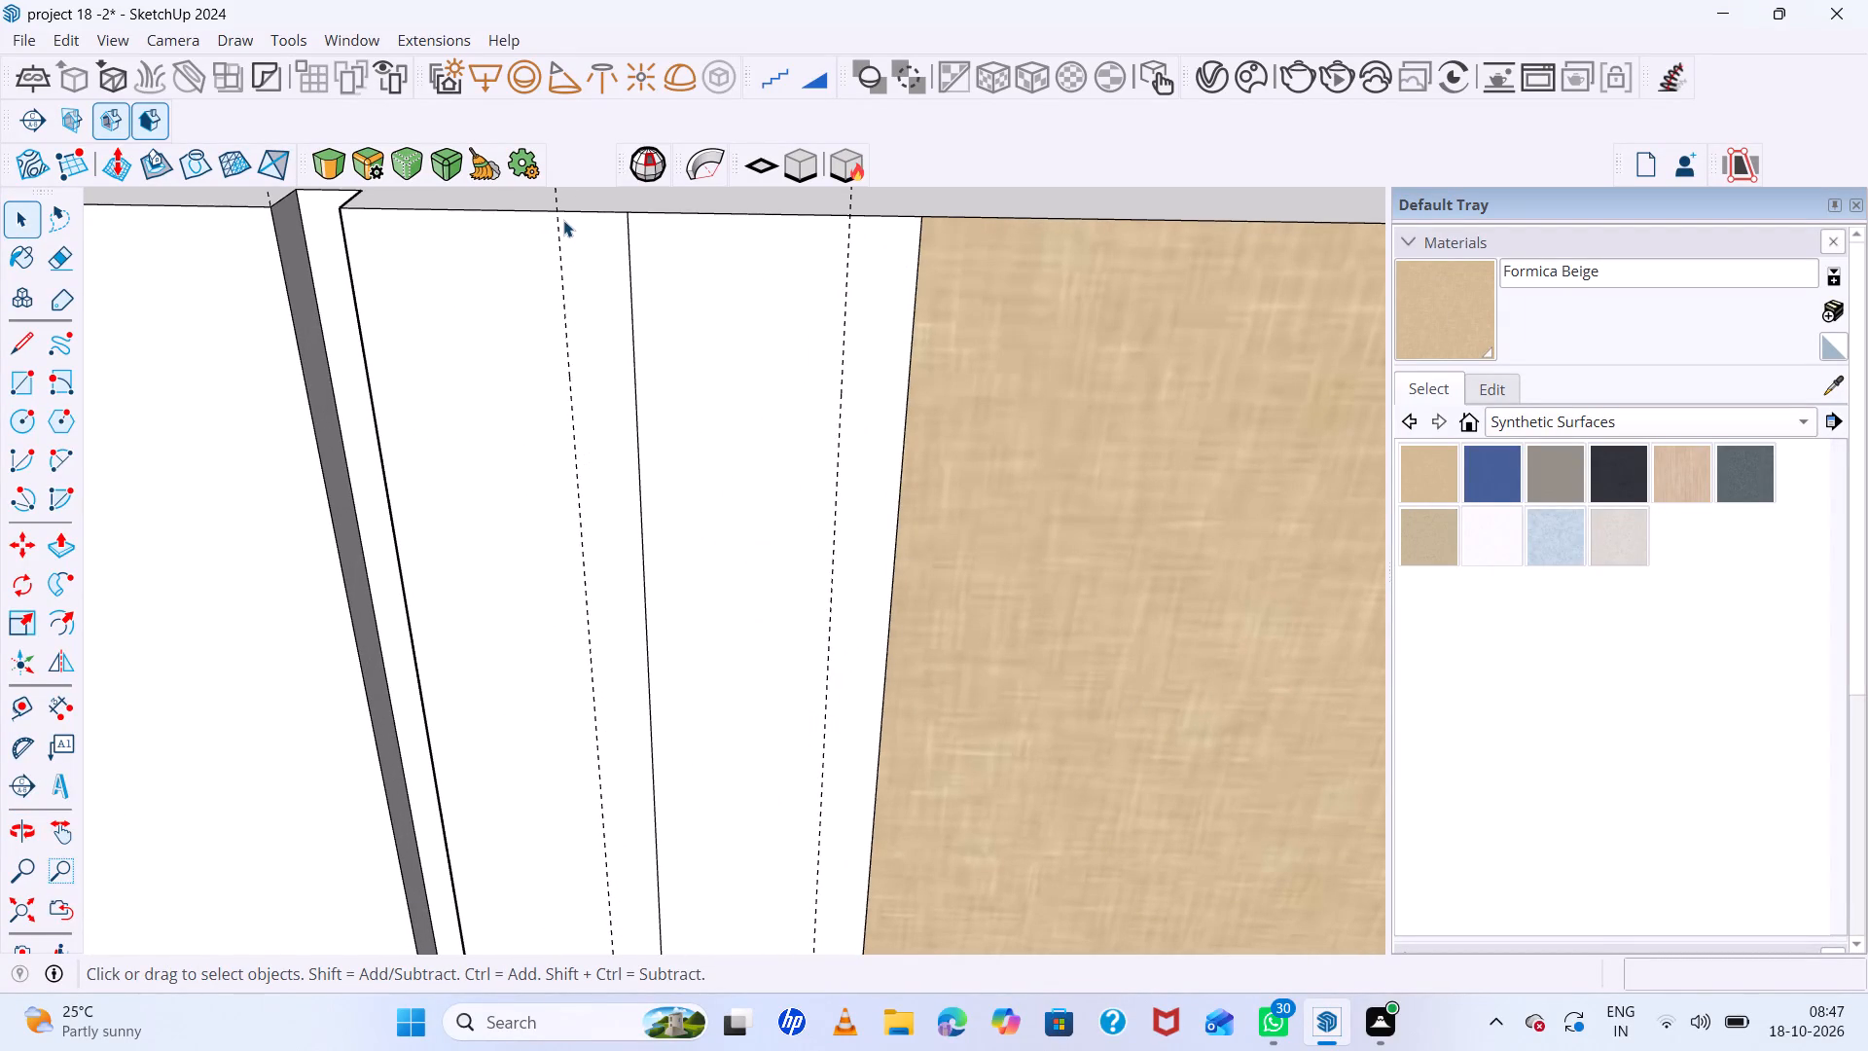
pyautogui.press('r')
pyautogui.click(557, 212)
pyautogui.scroll(-11, 657, 291)
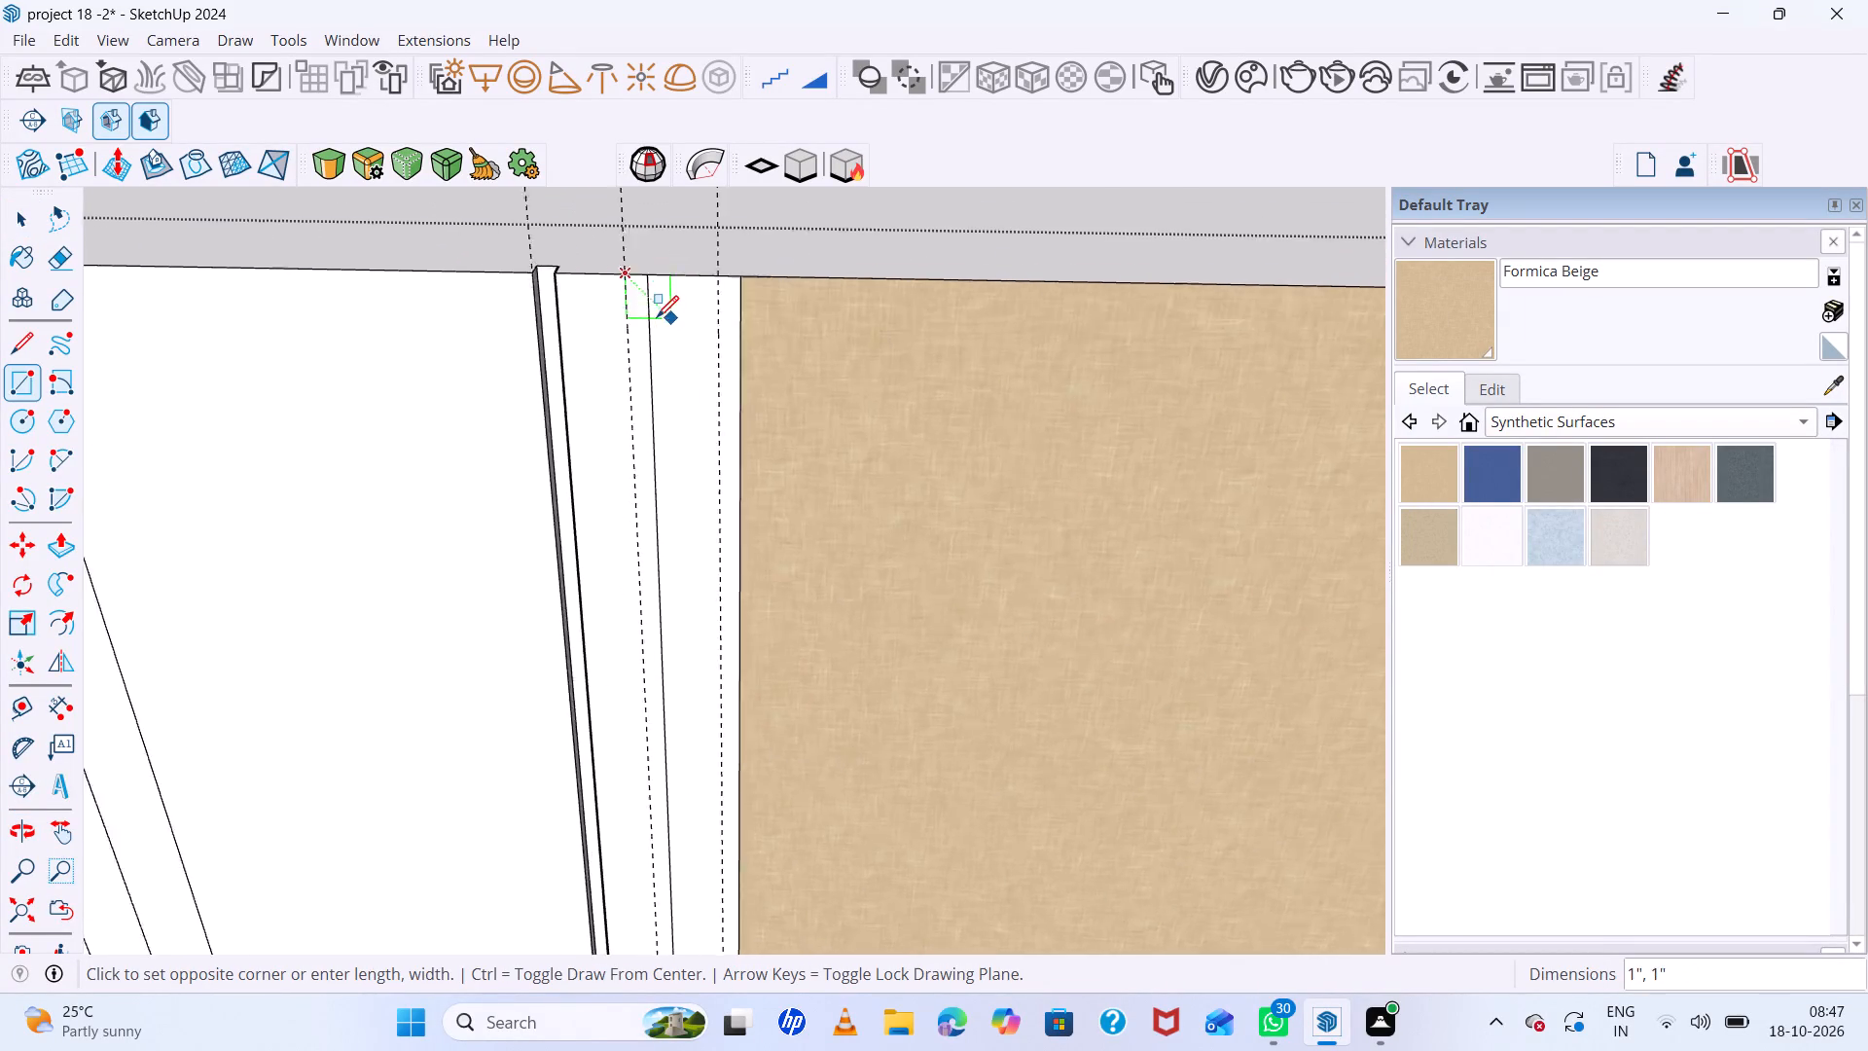
pyautogui.scroll(-9, 657, 317)
pyautogui.scroll(-20, 639, 405)
pyautogui.scroll(-4, 639, 405)
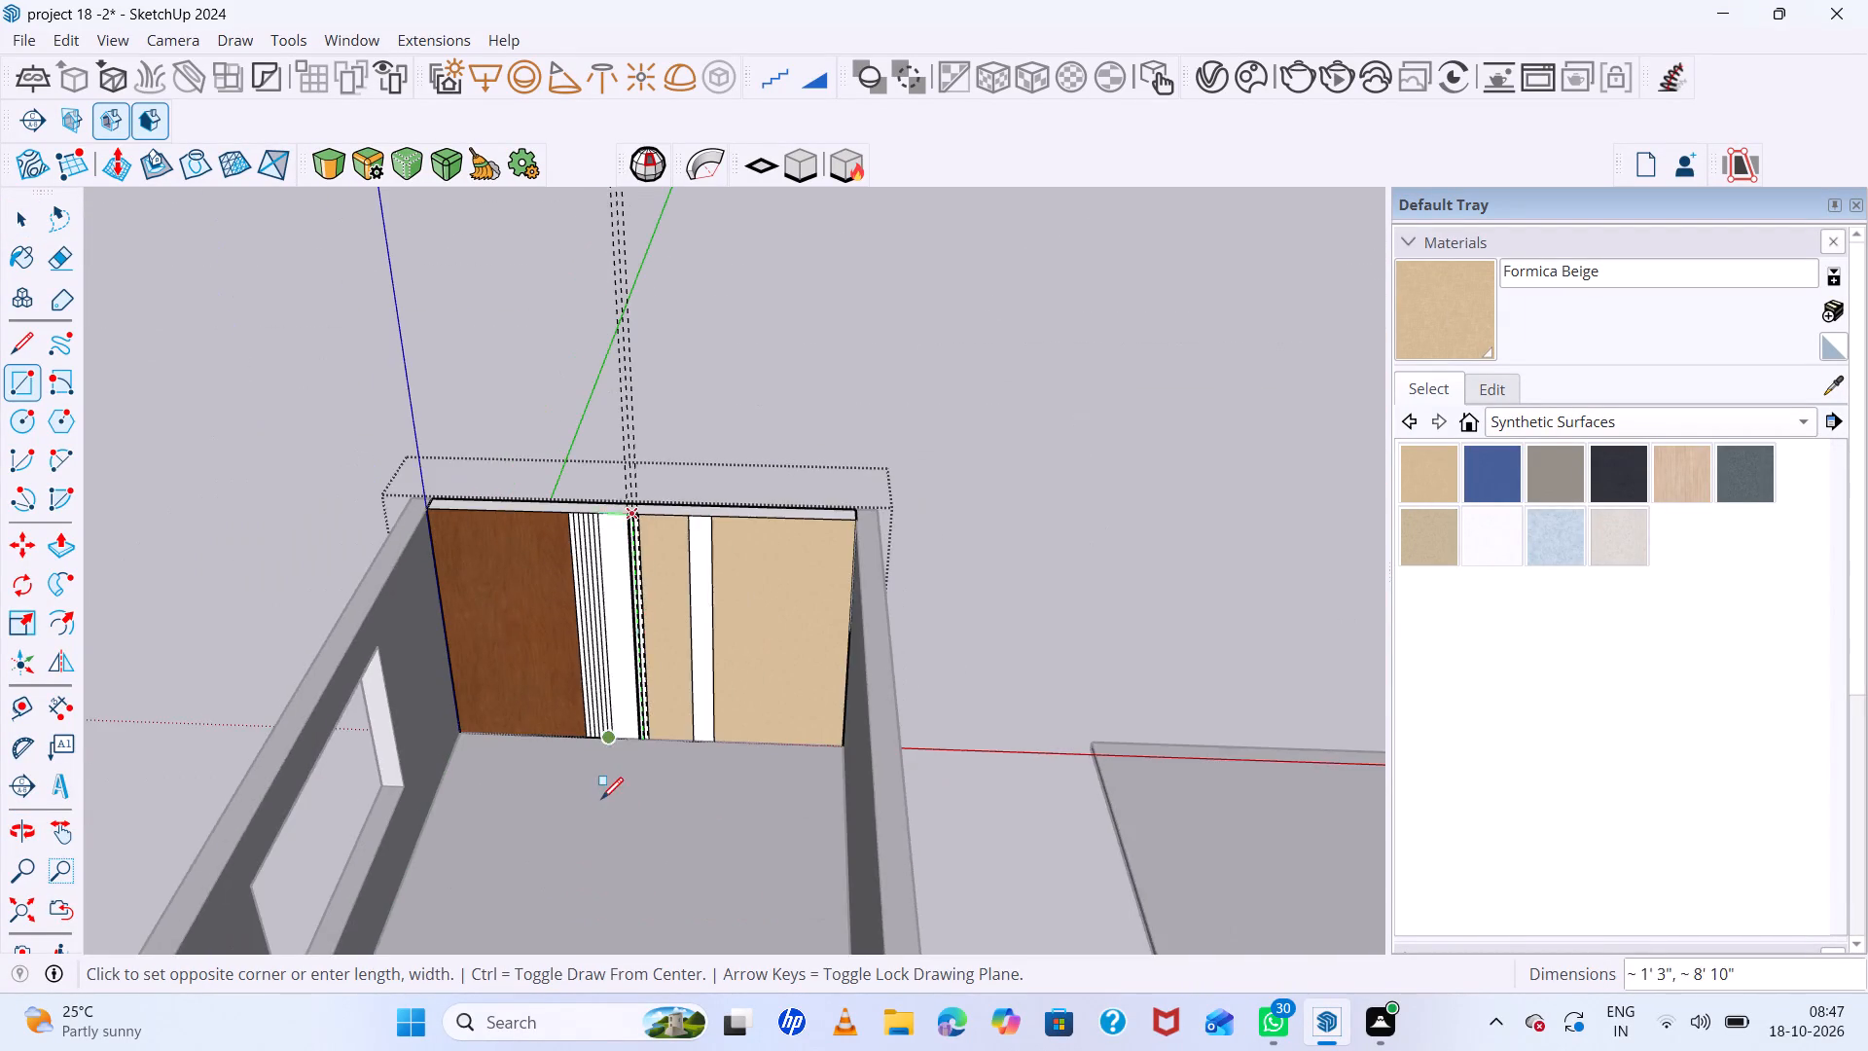
pyautogui.scroll(7, 601, 805)
pyautogui.scroll(20, 650, 715)
pyautogui.scroll(7, 732, 634)
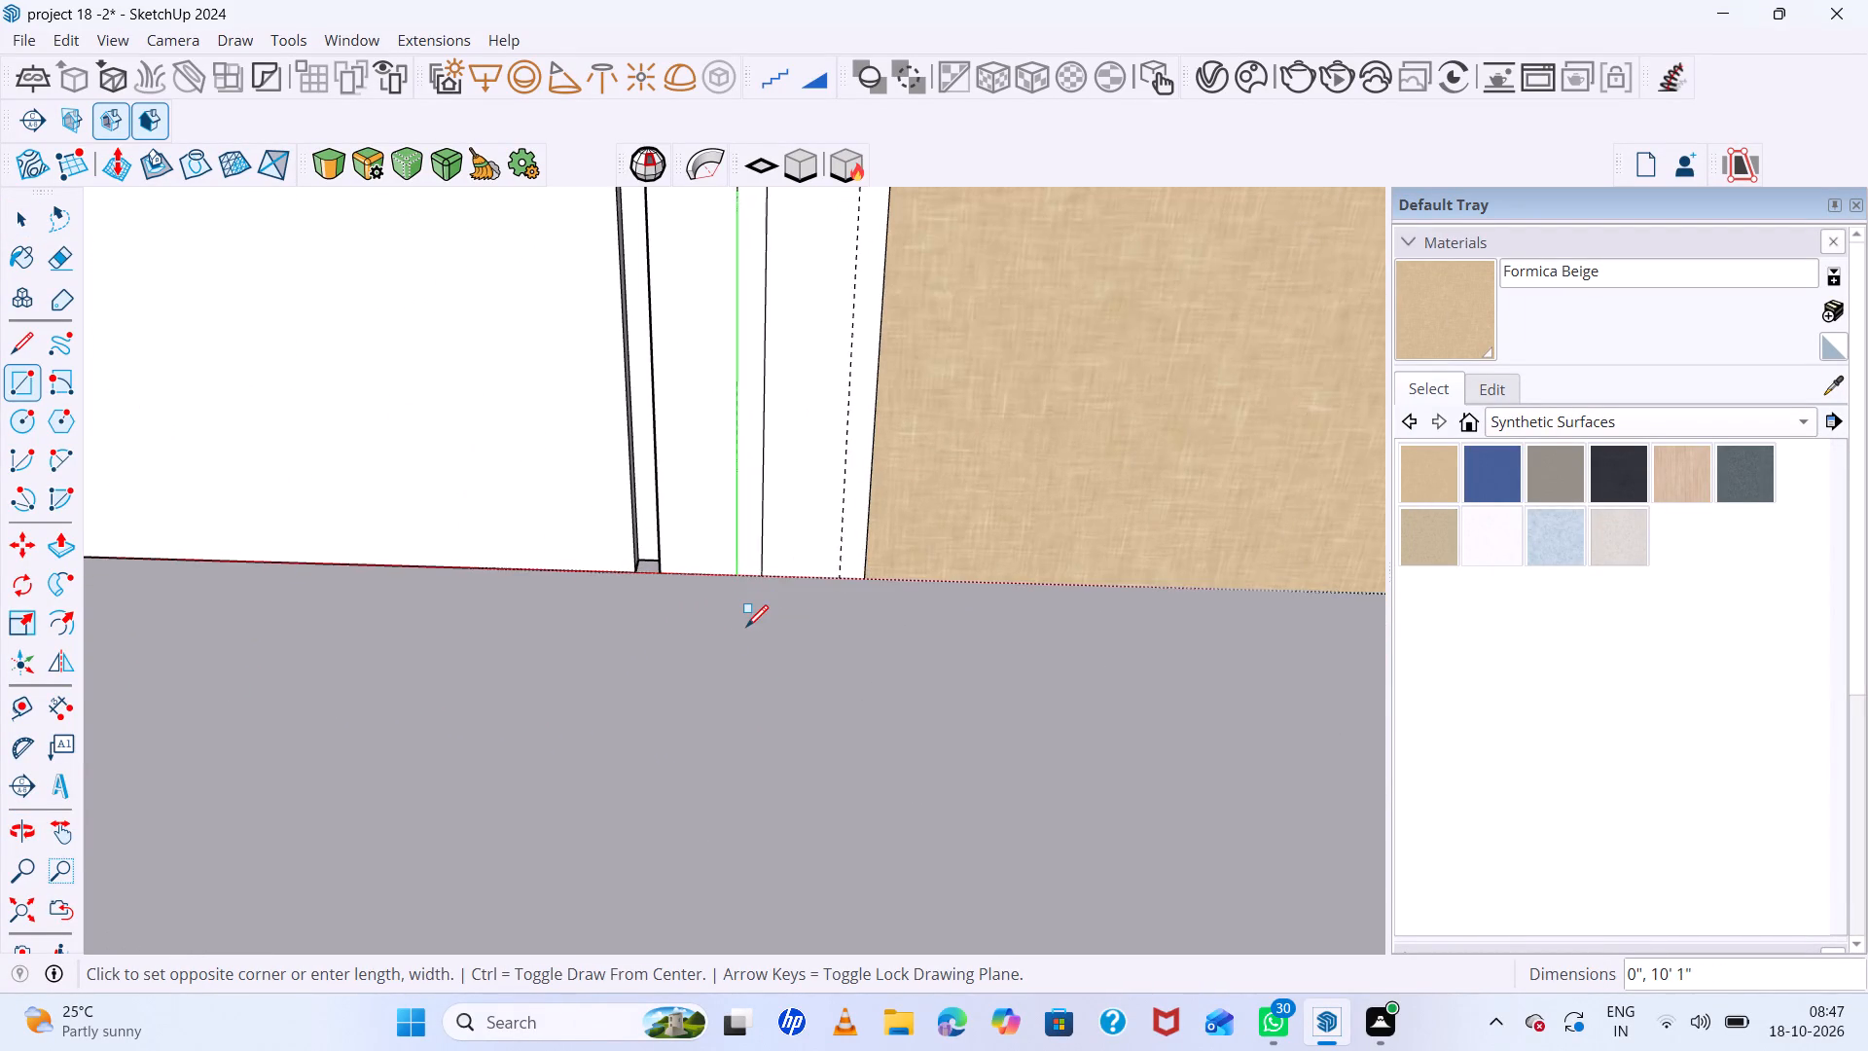
pyautogui.scroll(5, 760, 601)
pyautogui.click(769, 562)
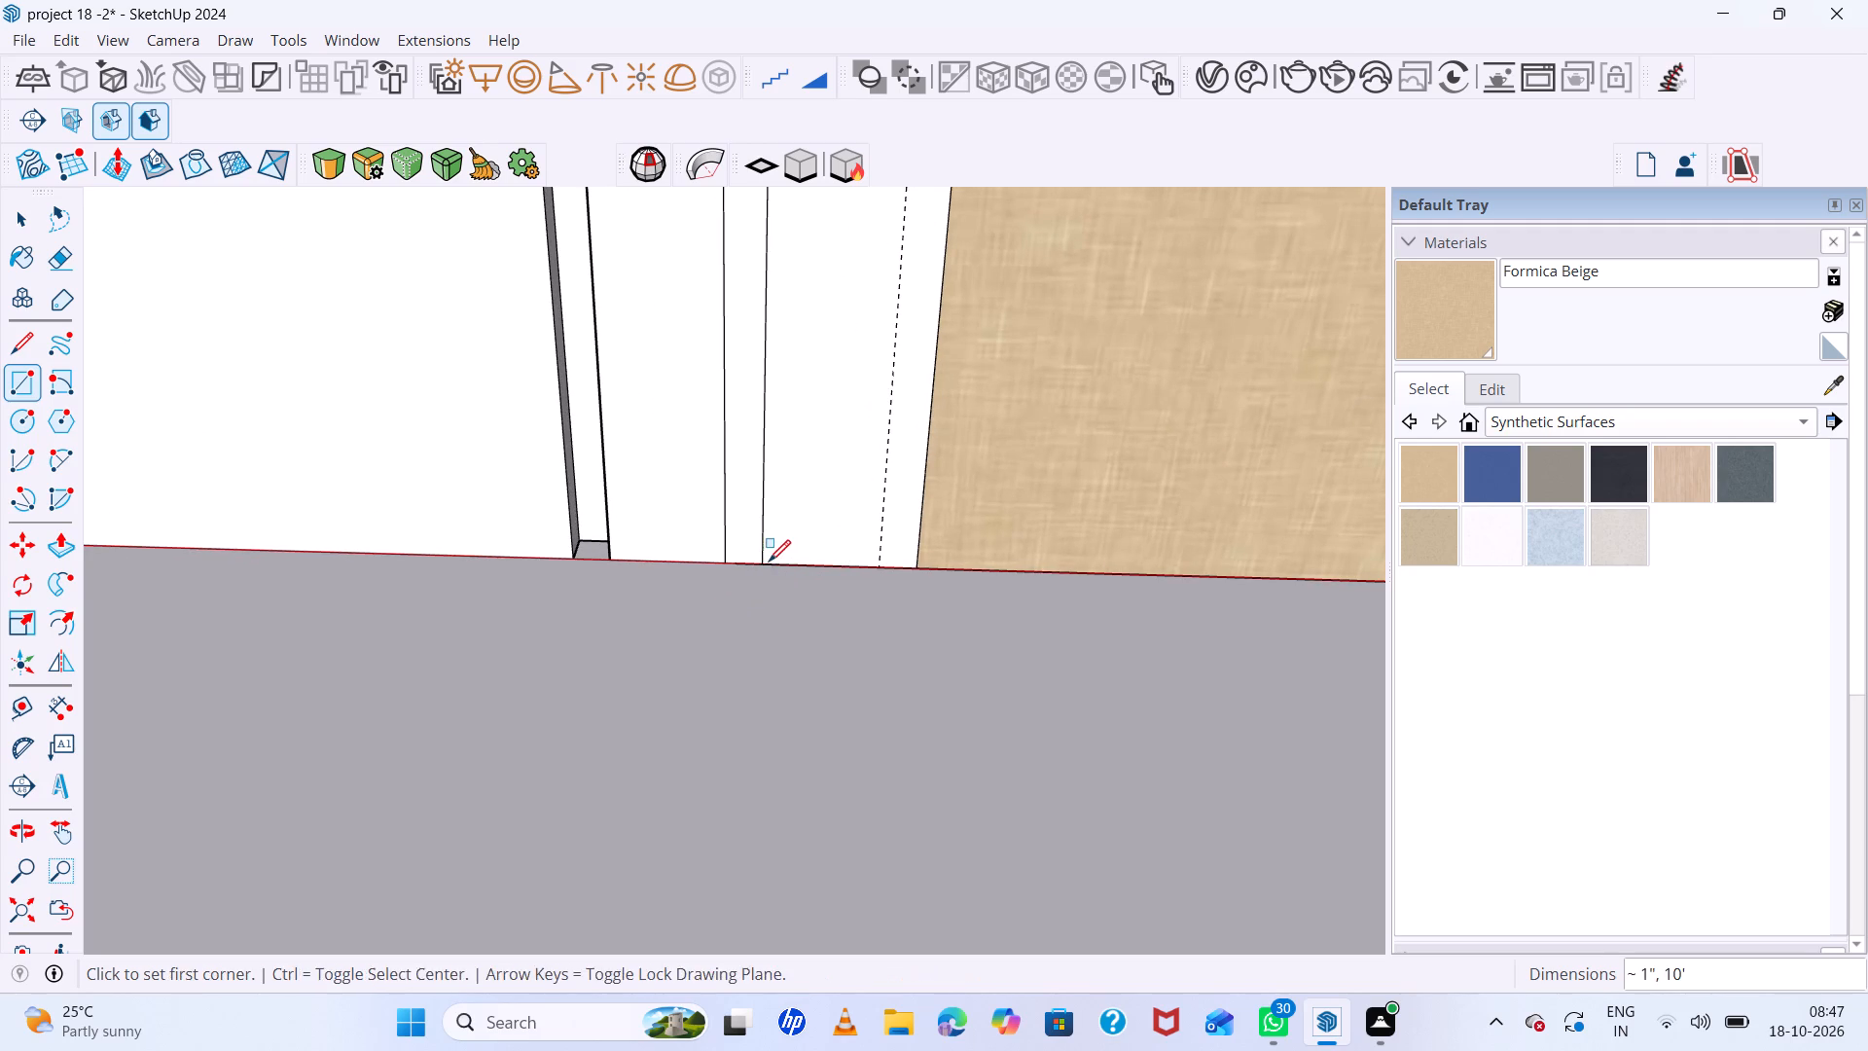
pyautogui.press('space')
# Extrude the thin strip beside the narrow pair's centre edge outward by 0.5 inches.
pyautogui.press('p')
pyautogui.click(743, 556)
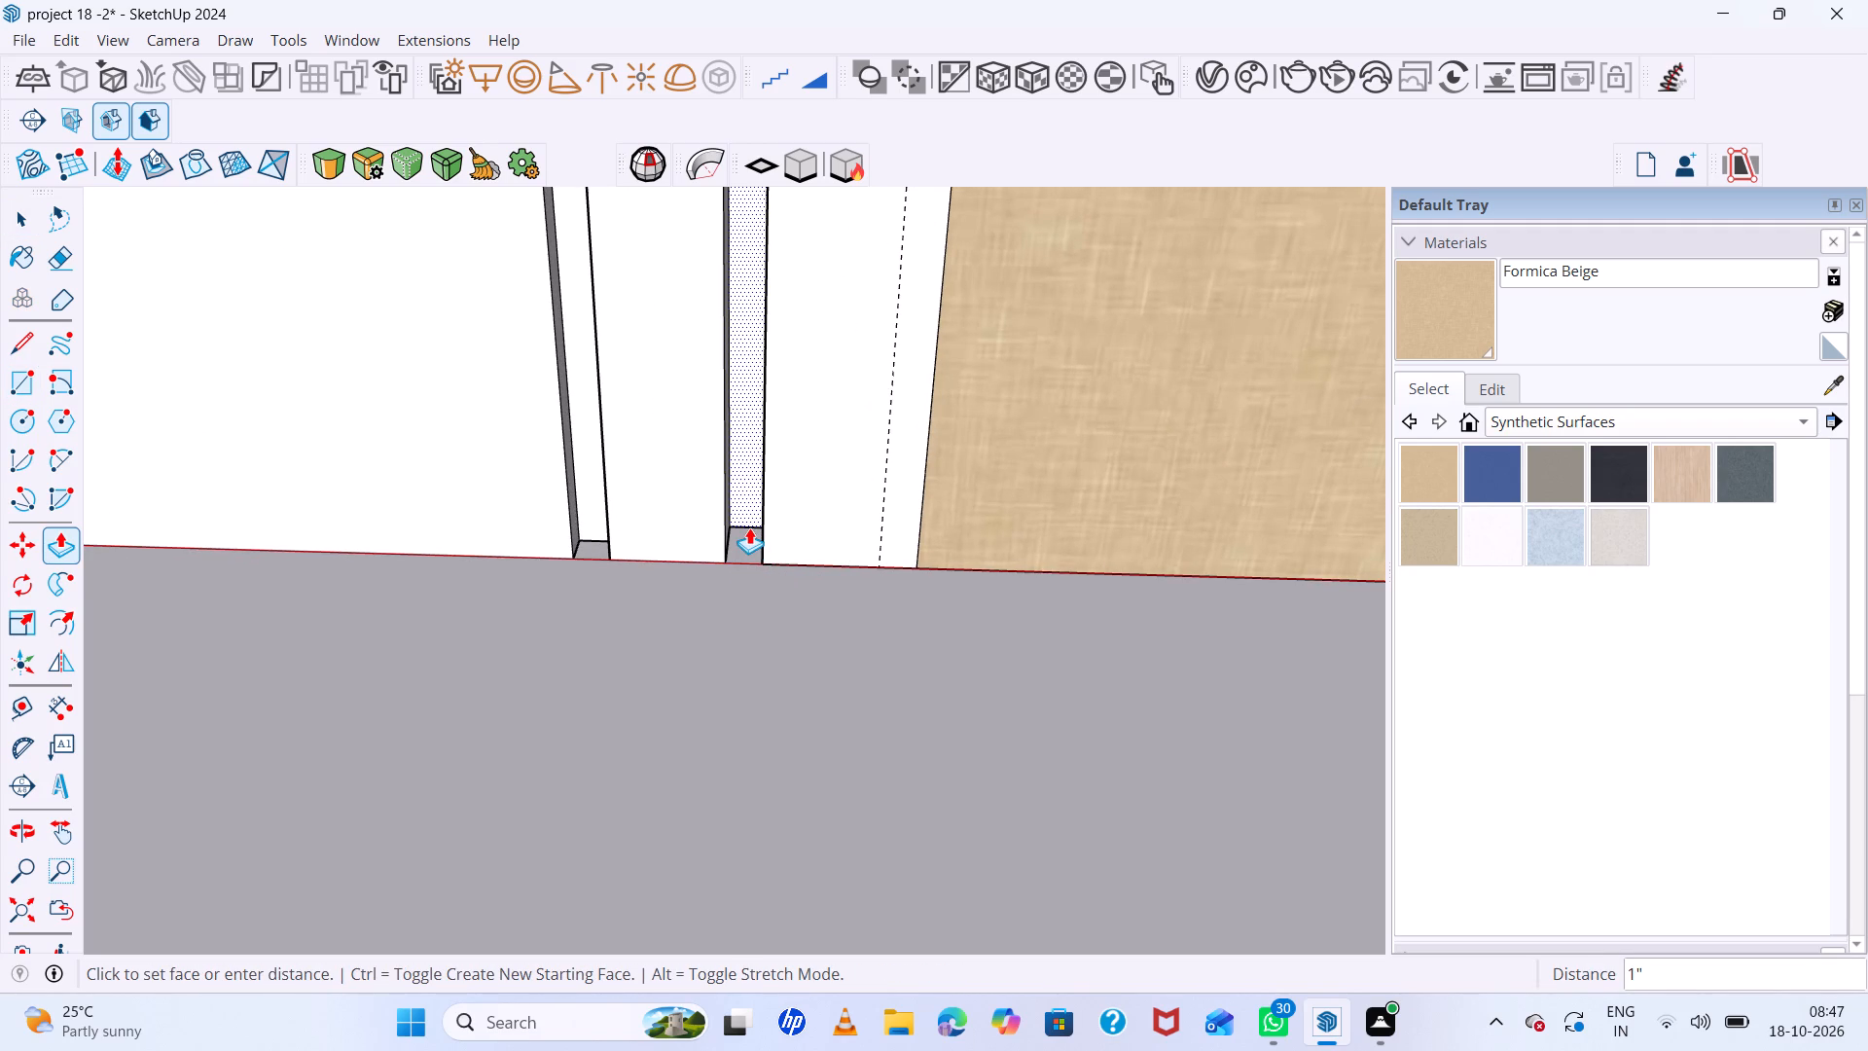
pyautogui.write('.5')
pyautogui.press('Return')
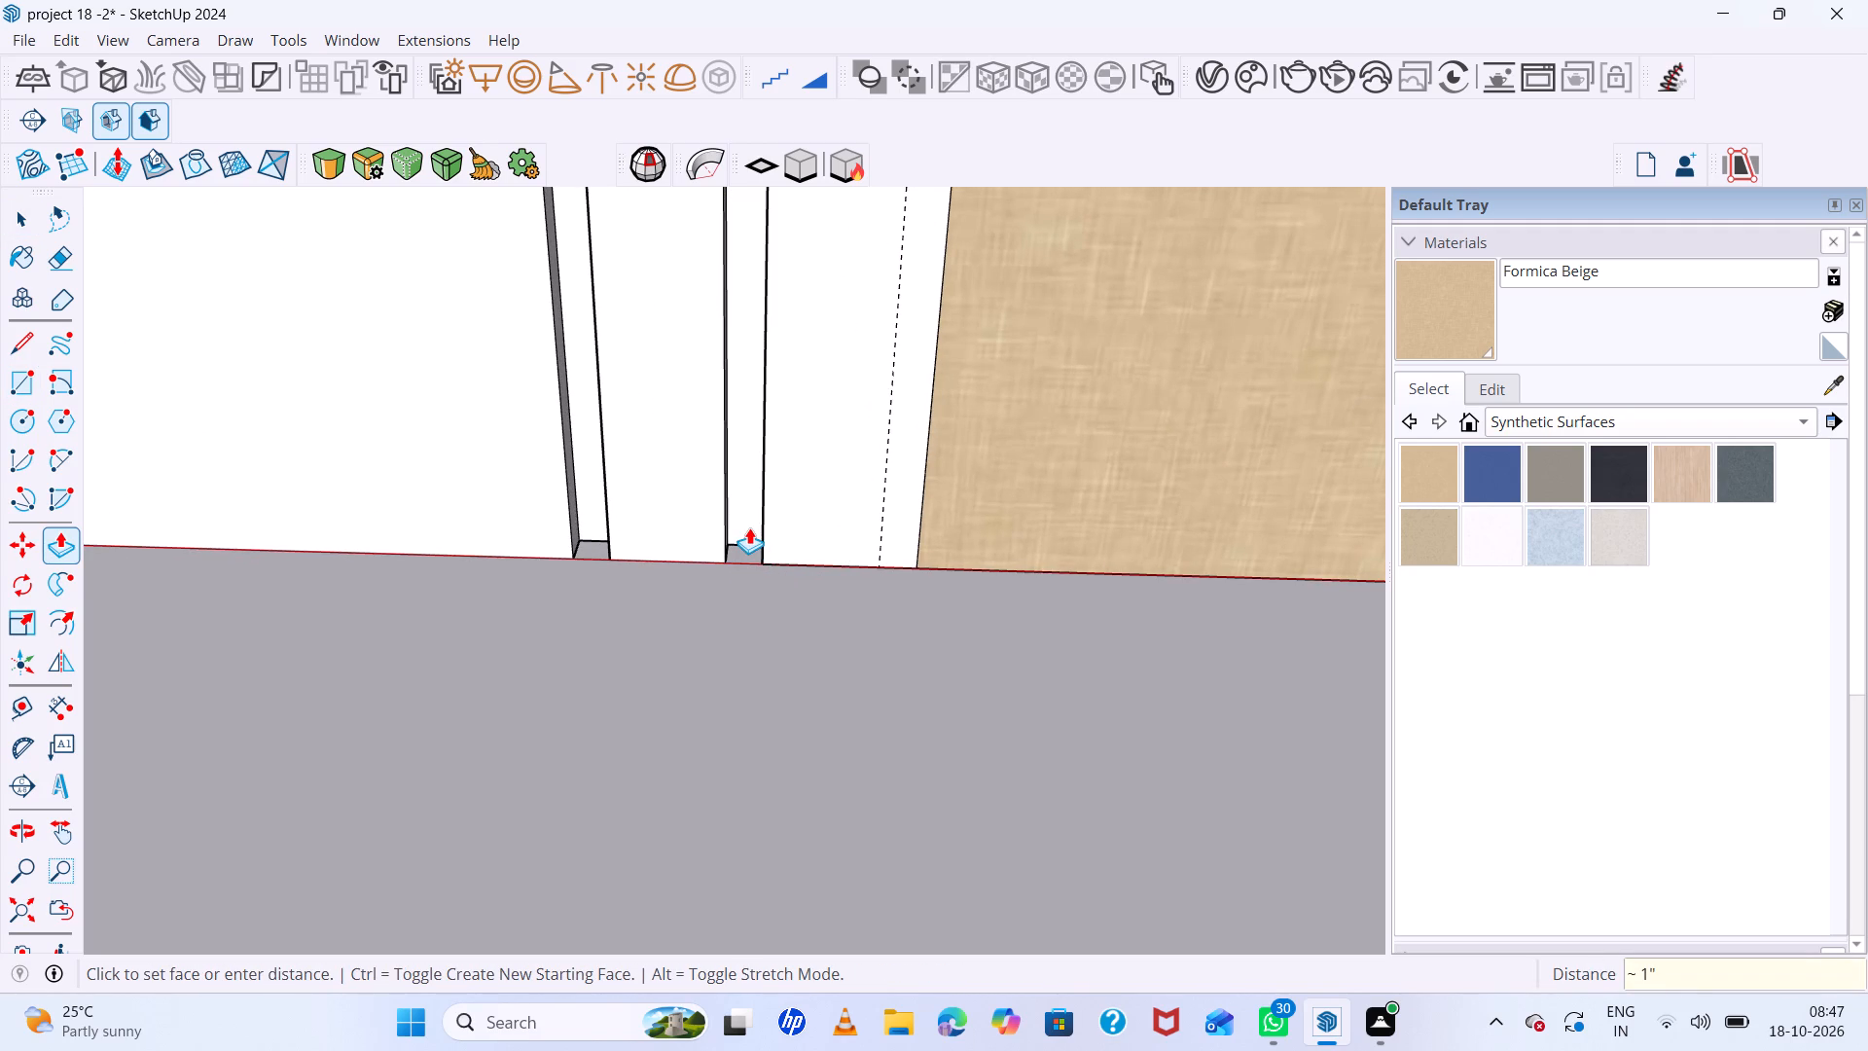
# Draw a rectangle about 10' tall between the last guide and the narrow pair's edge bordering the beige panel.
pyautogui.scroll(-20, 789, 576)
pyautogui.scroll(-6, 789, 576)
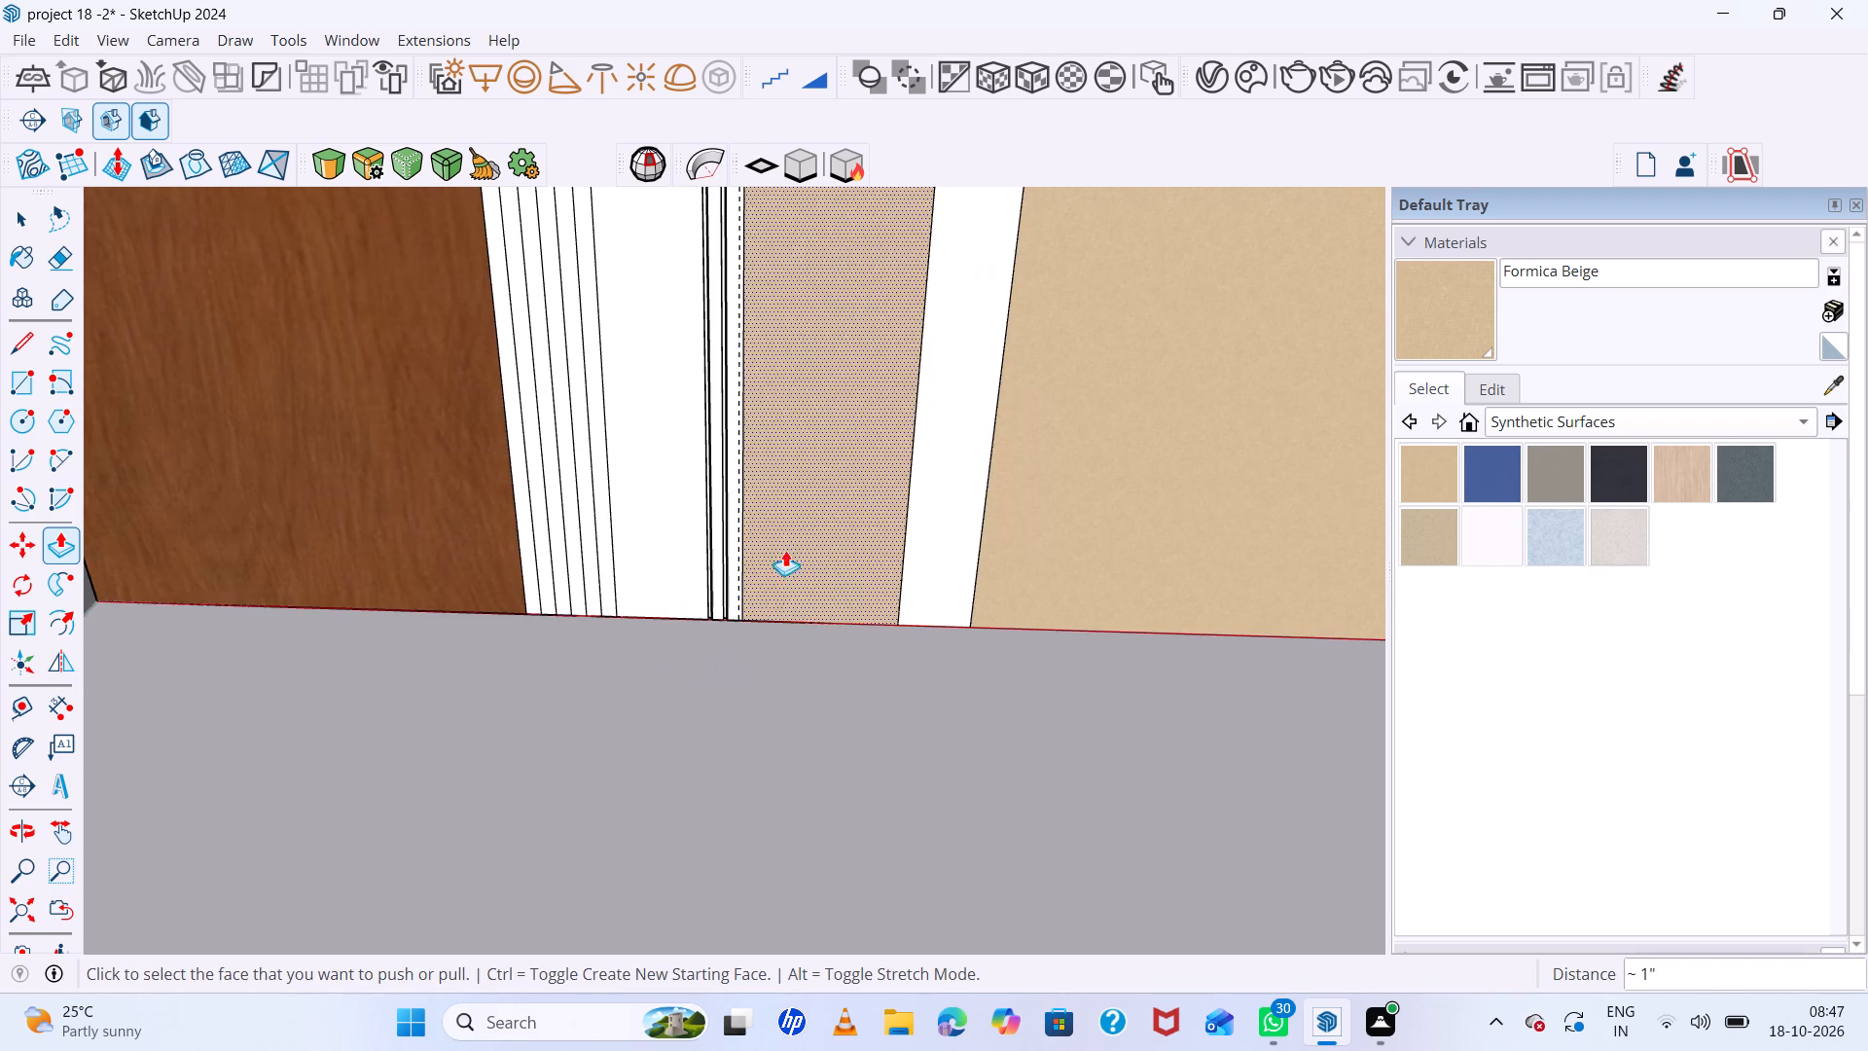
pyautogui.scroll(-14, 771, 595)
pyautogui.scroll(19, 771, 297)
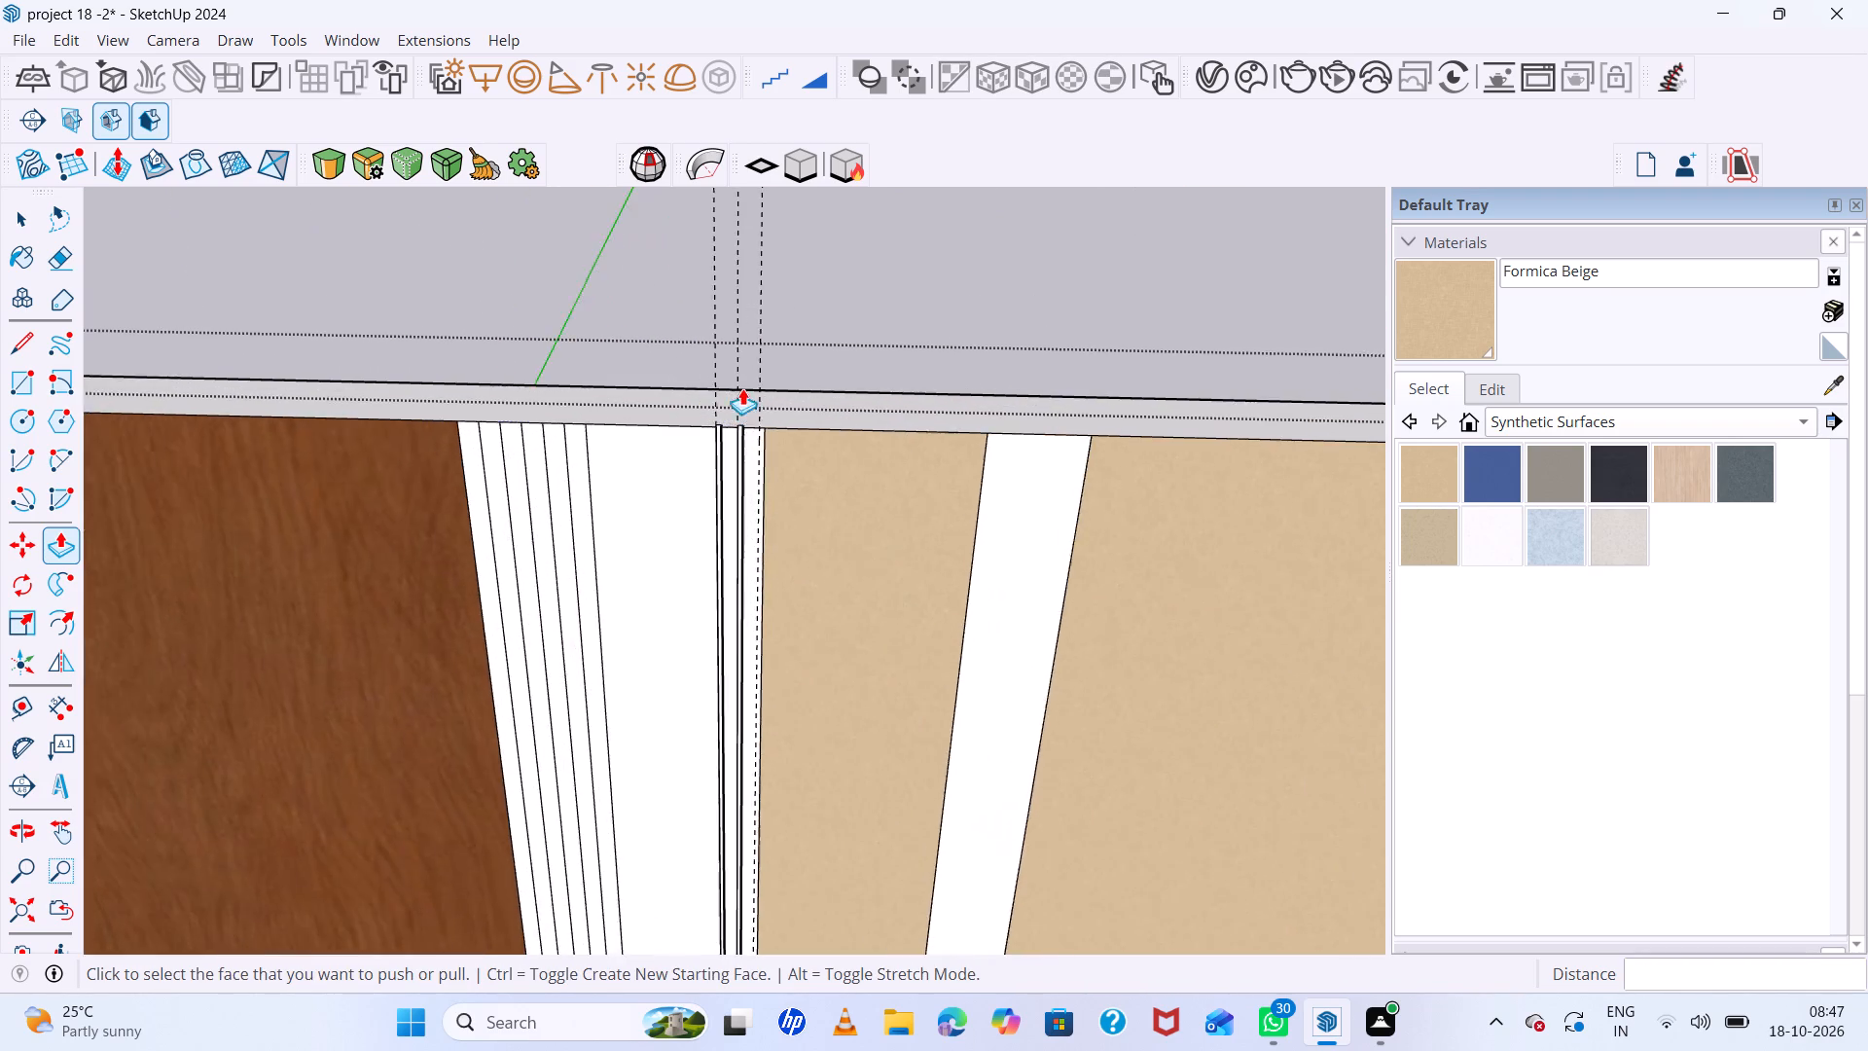
pyautogui.scroll(14, 742, 388)
pyautogui.moveTo(784, 487); pyautogui.dragTo(769, 438, button='middle')
pyautogui.scroll(7, 775, 505)
pyautogui.press('space')
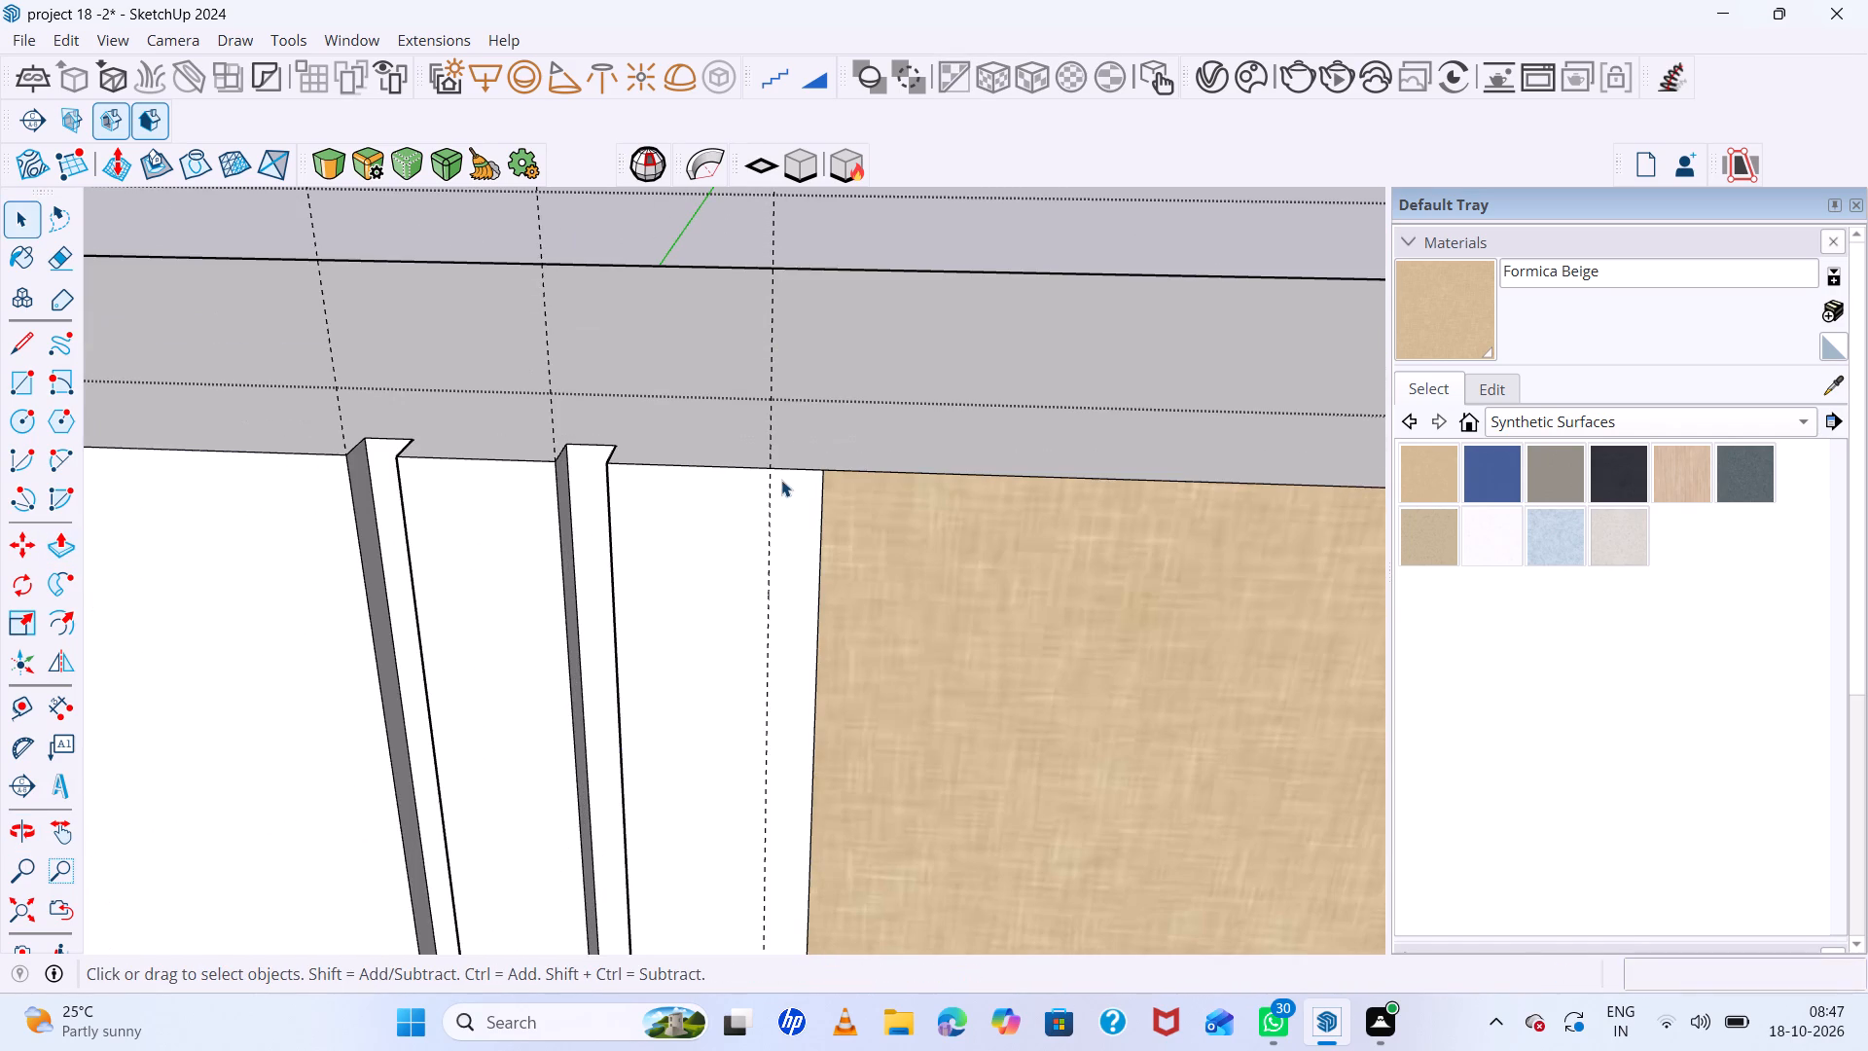
pyautogui.press('r')
pyautogui.click(768, 469)
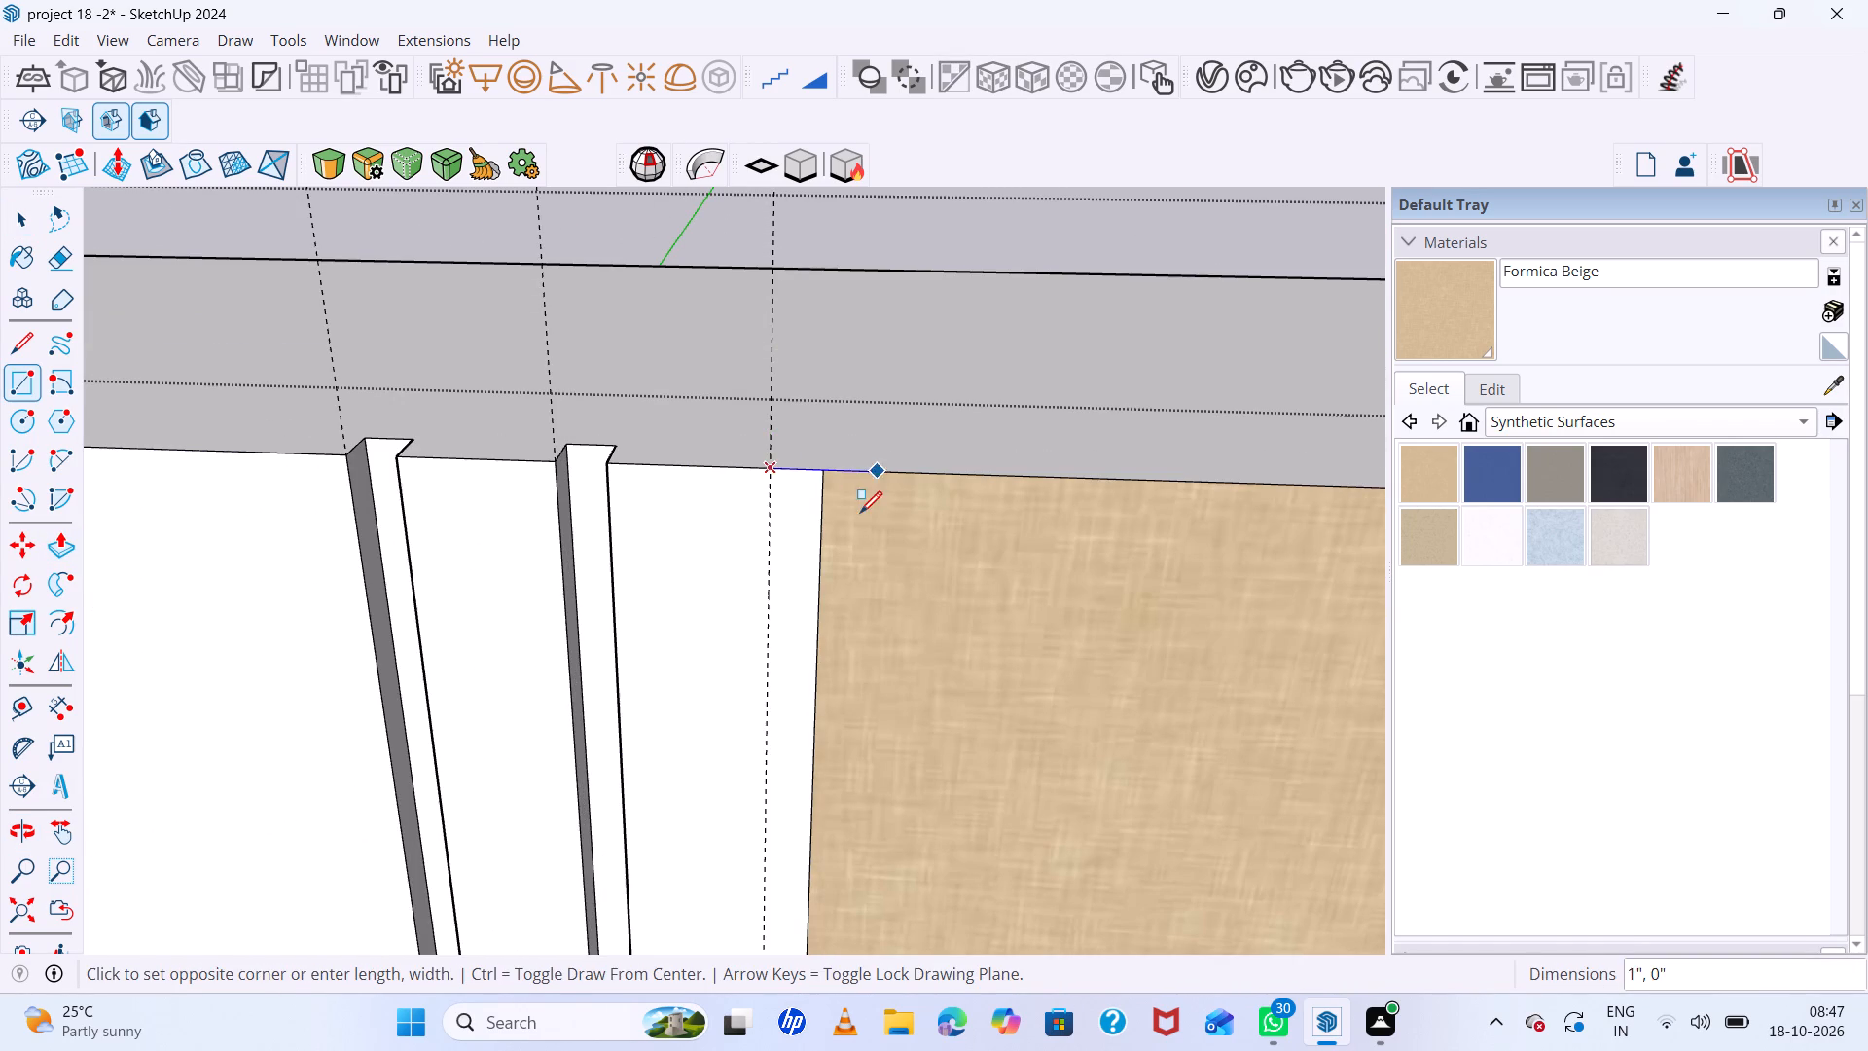
pyautogui.scroll(-20, 864, 520)
pyautogui.scroll(-19, 864, 520)
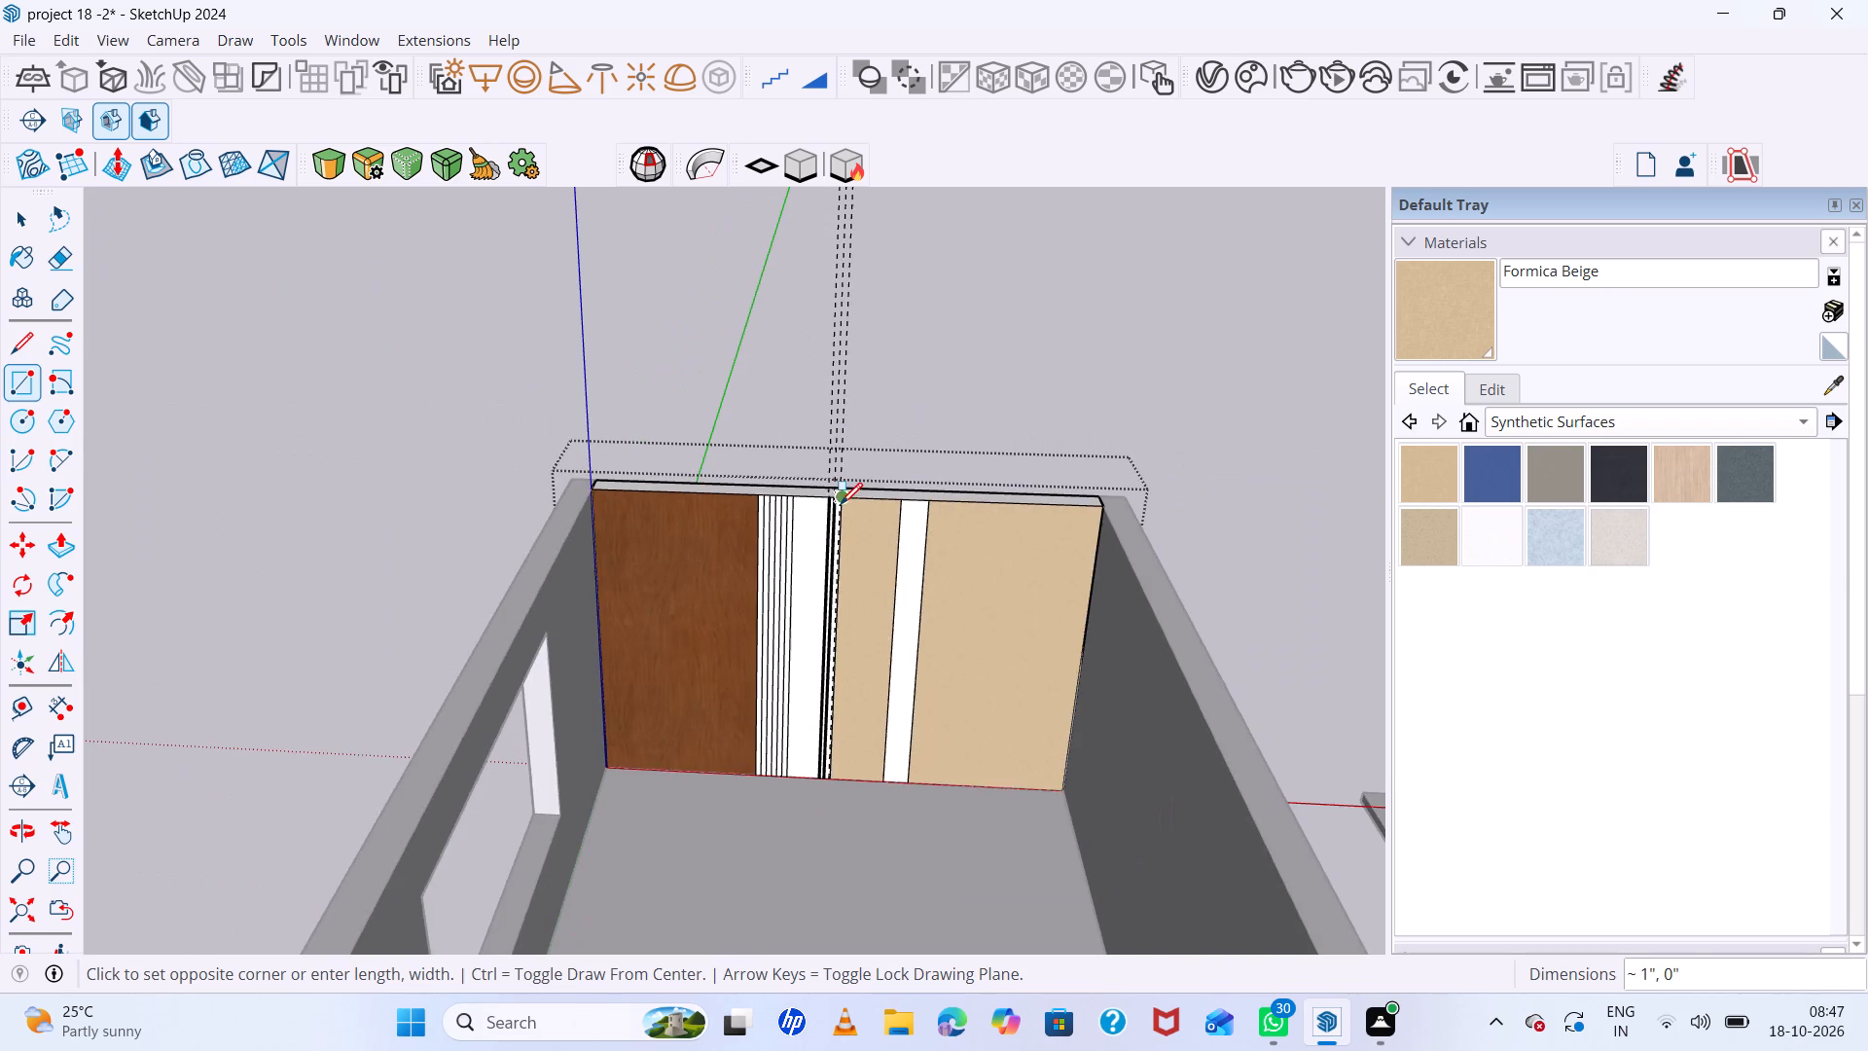
pyautogui.scroll(20, 840, 686)
pyautogui.scroll(-7, 826, 769)
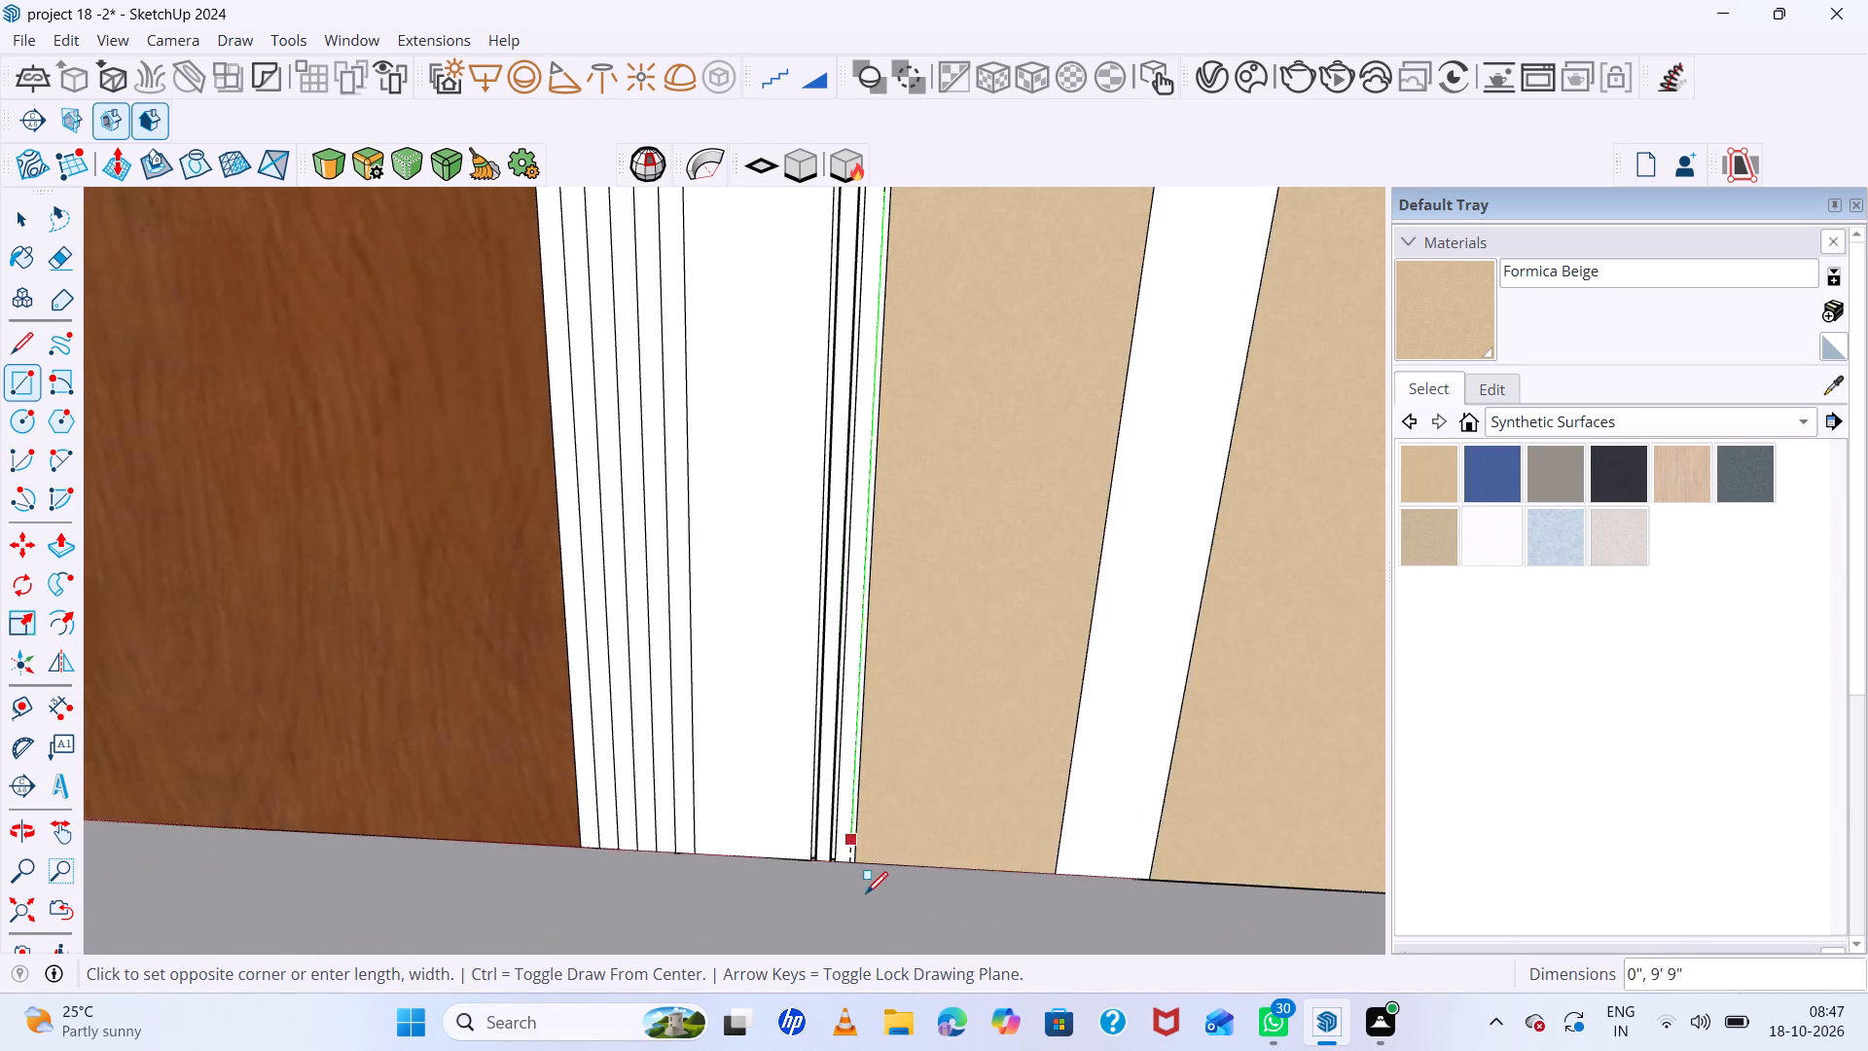
pyautogui.scroll(19, 866, 893)
pyautogui.scroll(7, 823, 799)
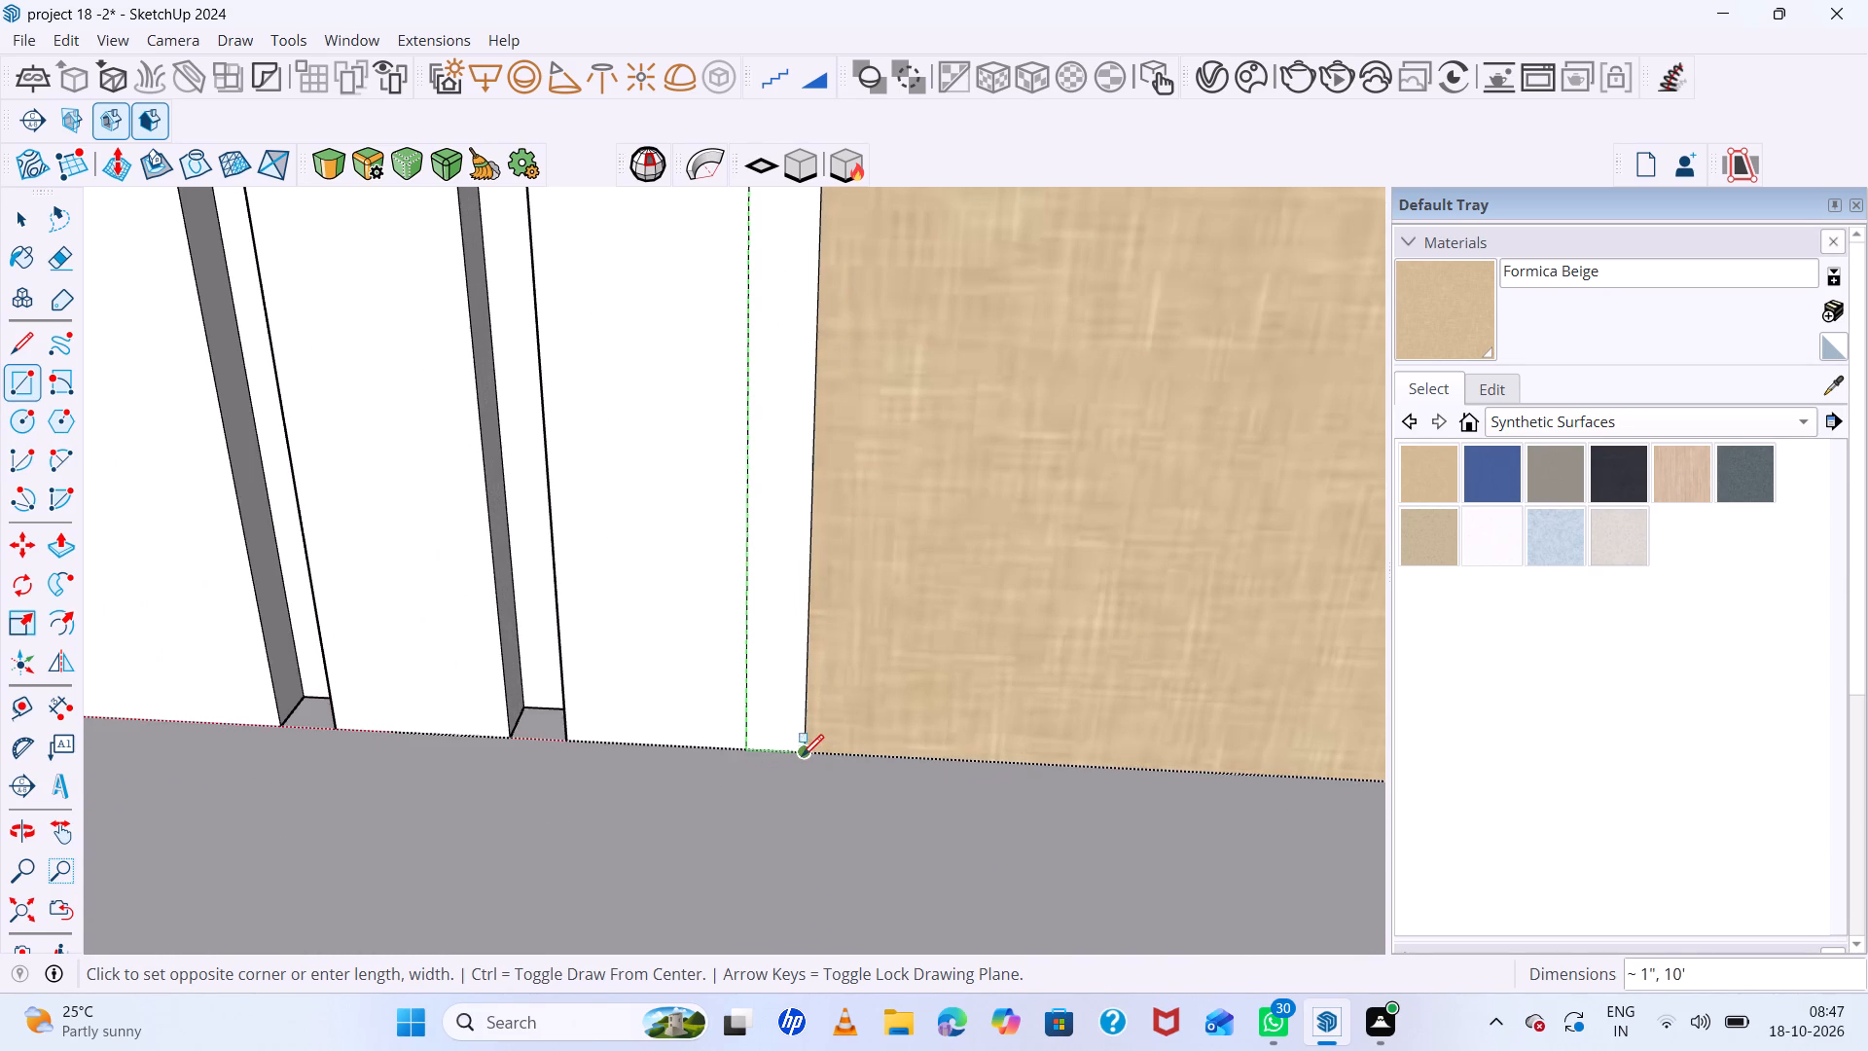
pyautogui.click(801, 751)
pyautogui.press('space')
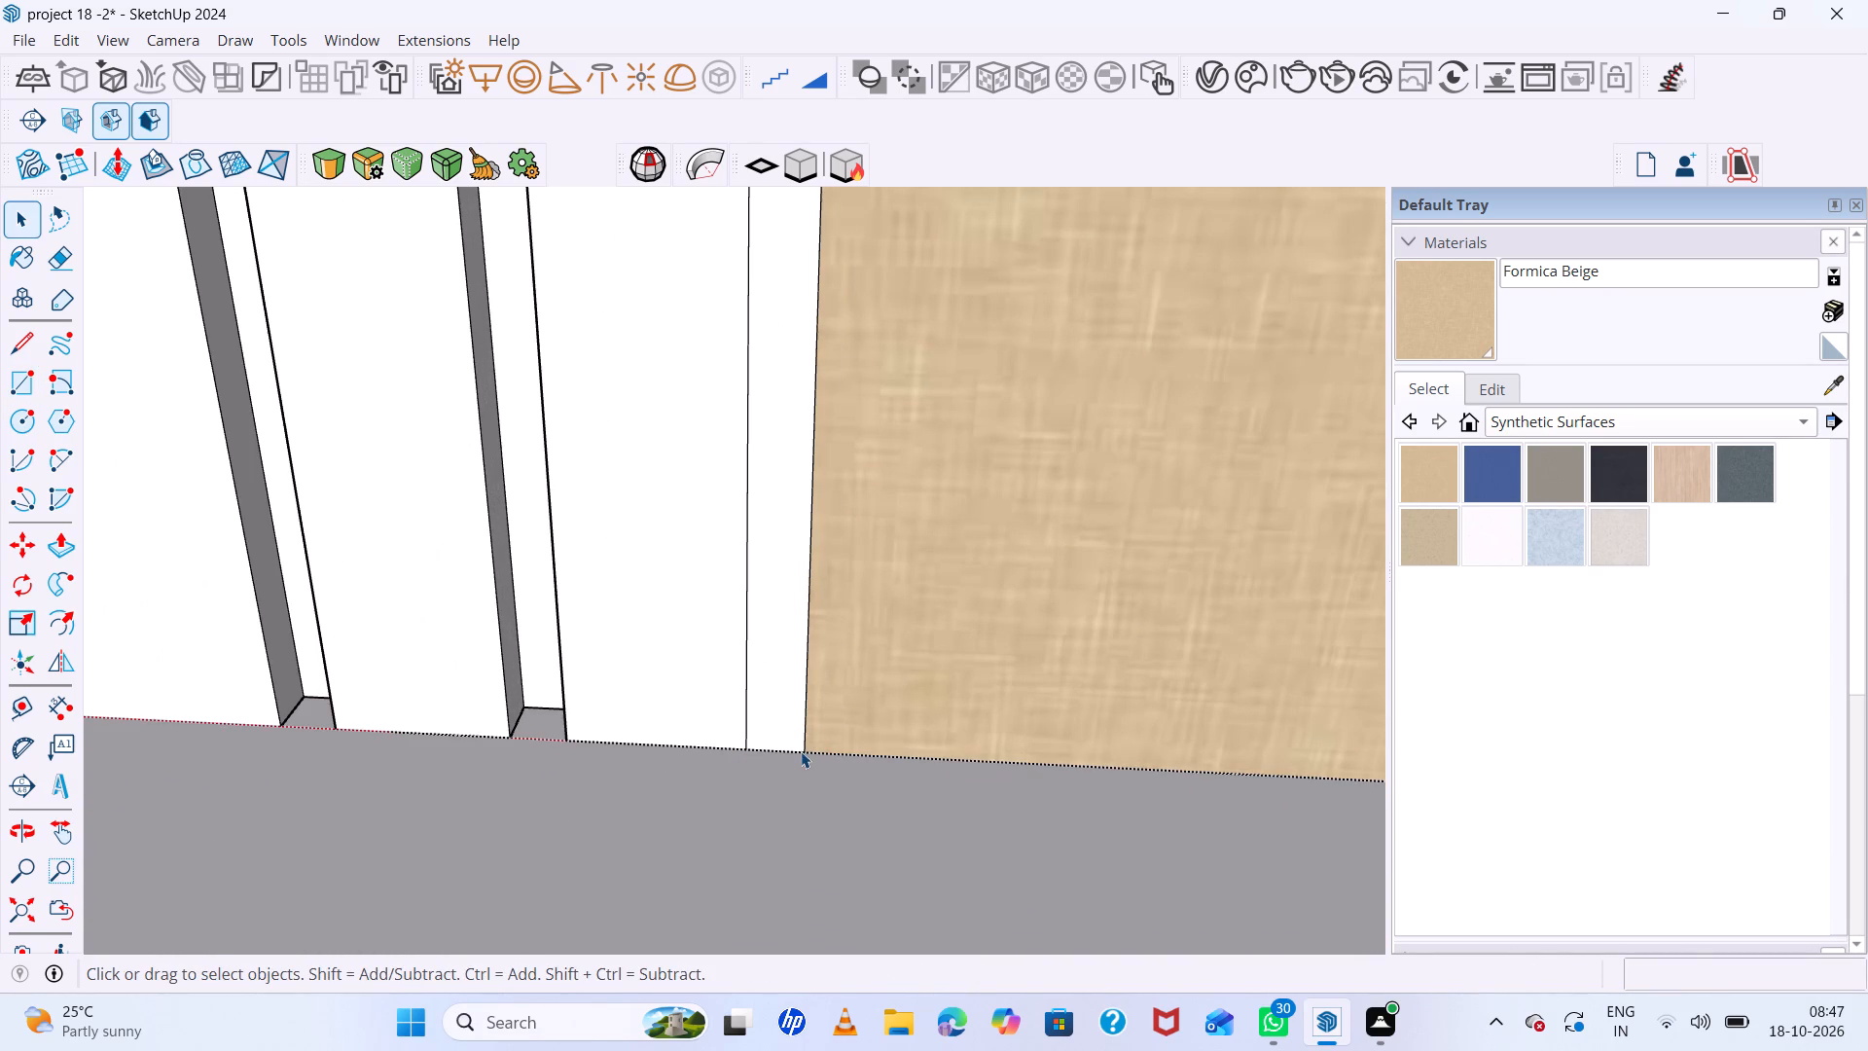
# Extrude the thin strip bordering the beige panel outward by 0.5 inches.
pyautogui.press('p')
pyautogui.click(784, 743)
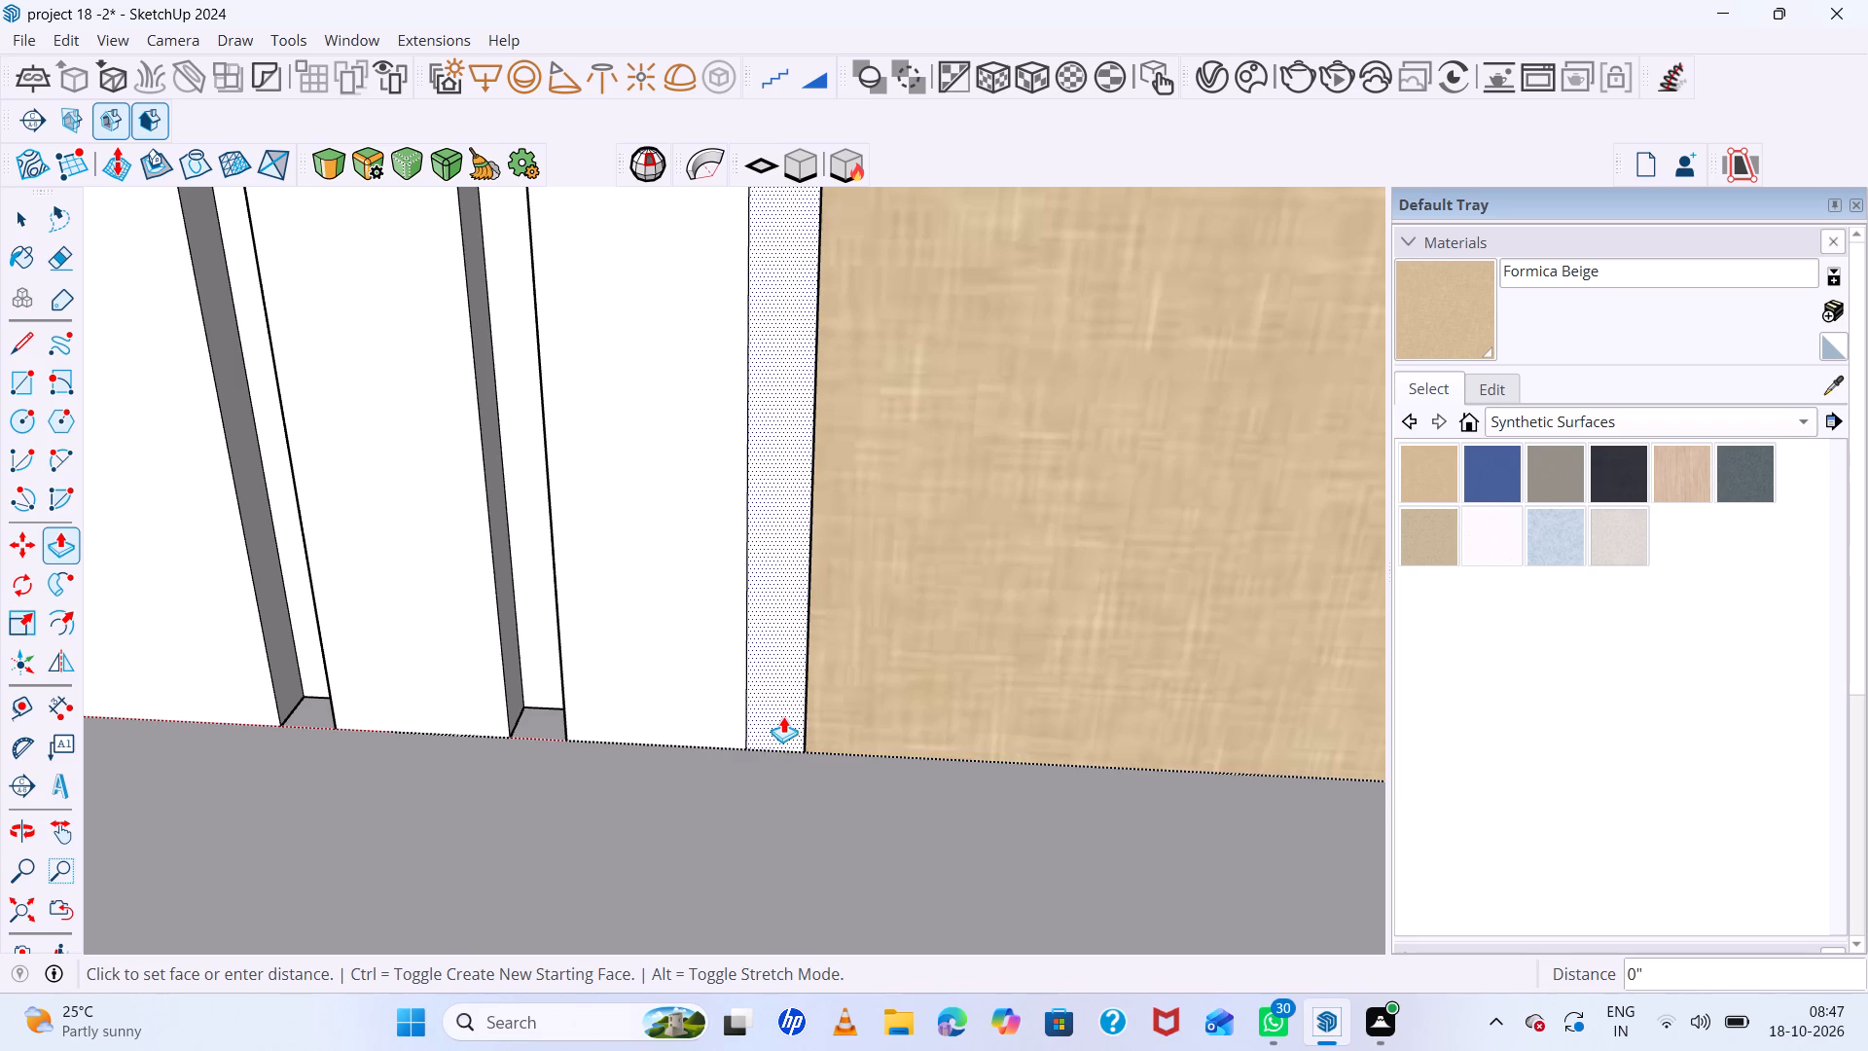
pyautogui.write('.5')
pyautogui.press('Return')
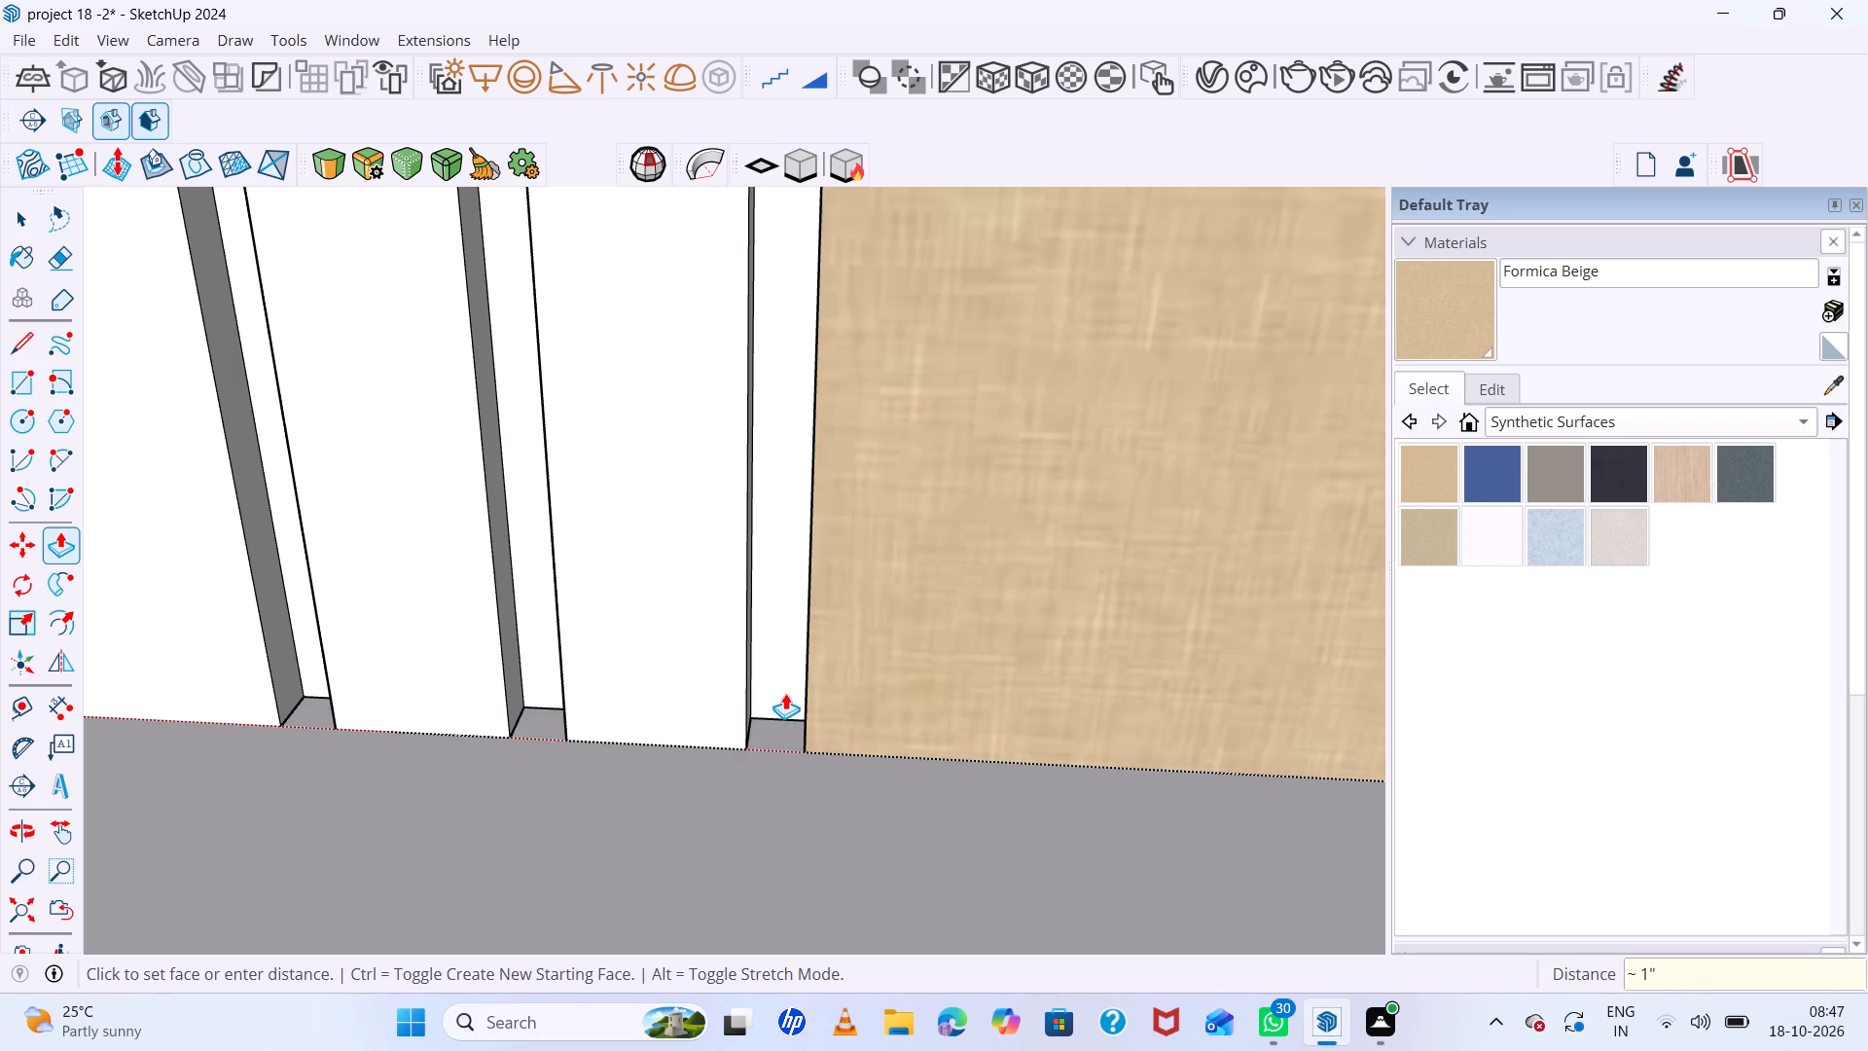
# Delete all guide lines from the model.
pyautogui.scroll(-20, 761, 695)
pyautogui.scroll(-9, 761, 695)
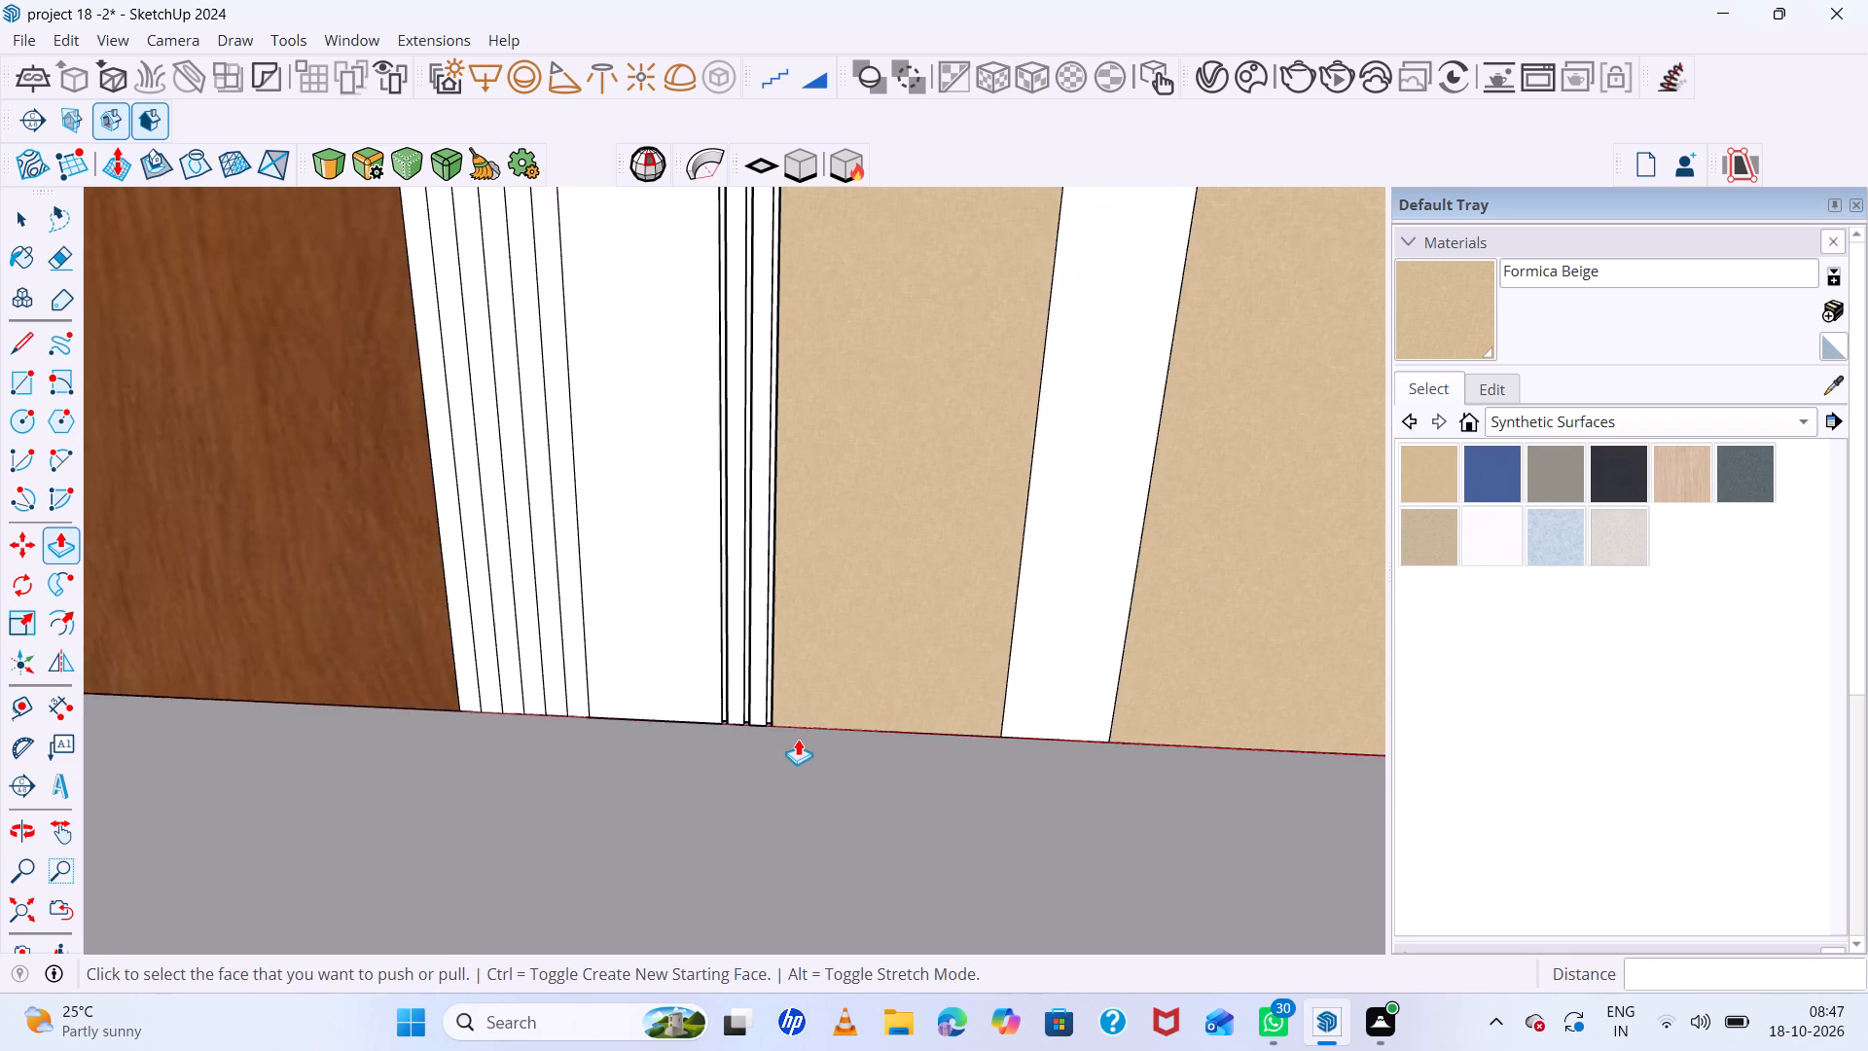
pyautogui.scroll(-18, 806, 747)
pyautogui.scroll(14, 810, 540)
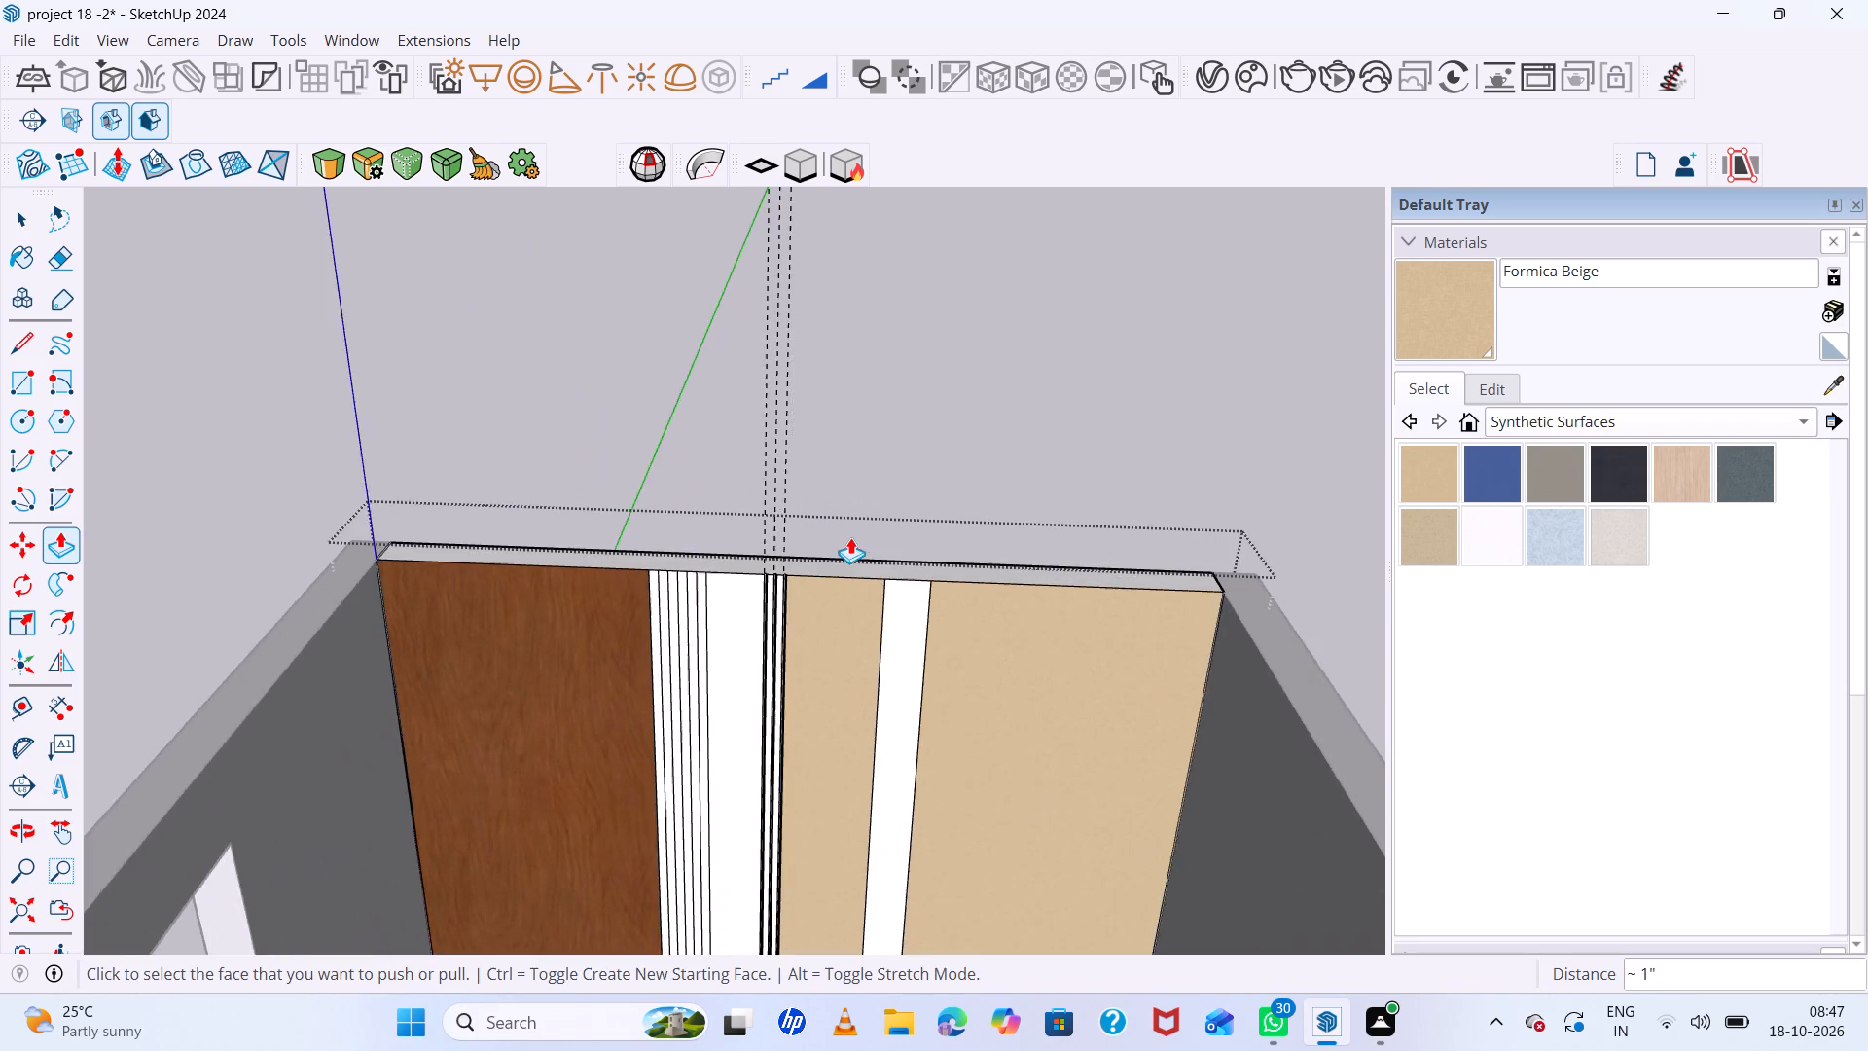
pyautogui.scroll(6, 850, 537)
pyautogui.moveTo(836, 555); pyautogui.dragTo(1012, 539, button='middle')
pyautogui.scroll(12, 881, 578)
pyautogui.moveTo(759, 591); pyautogui.dragTo(780, 573, button='middle')
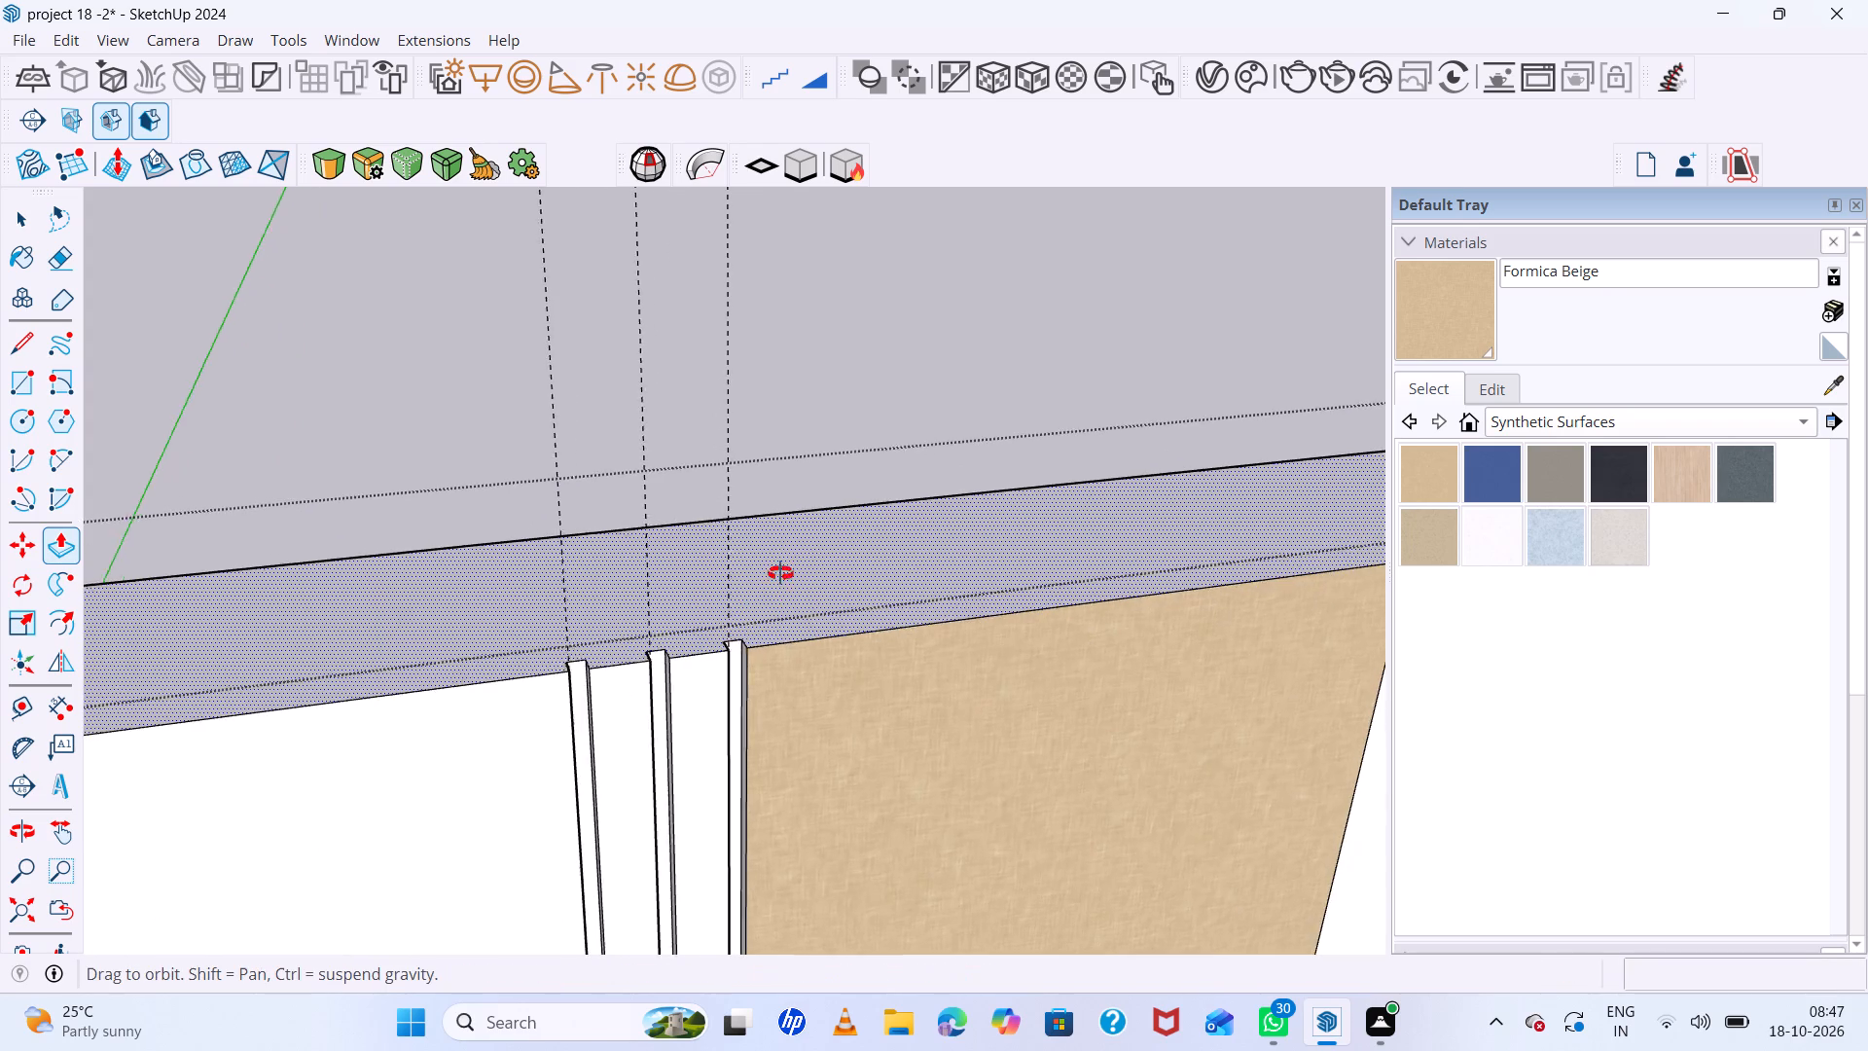
pyautogui.moveTo(780, 573); pyautogui.dragTo(626, 486, button='middle')
pyautogui.scroll(-7, 692, 501)
pyautogui.press('space')
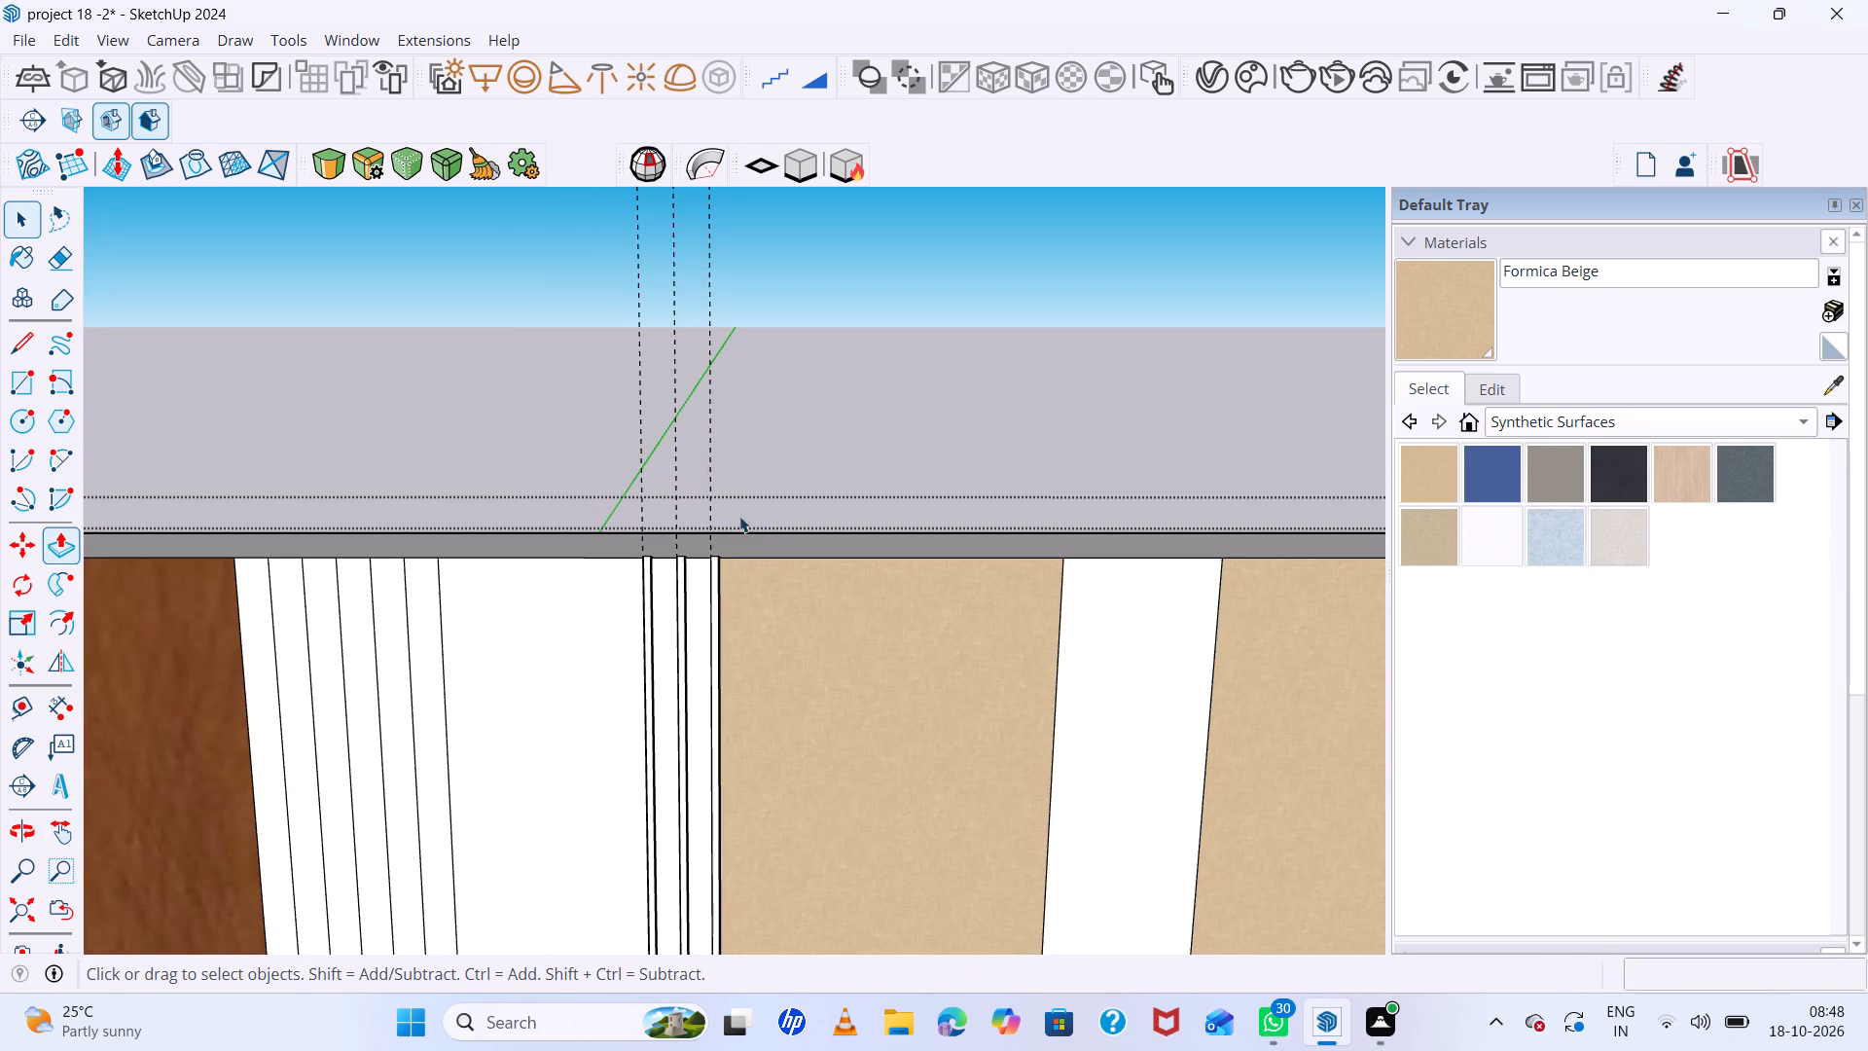
pyautogui.click(23, 37)
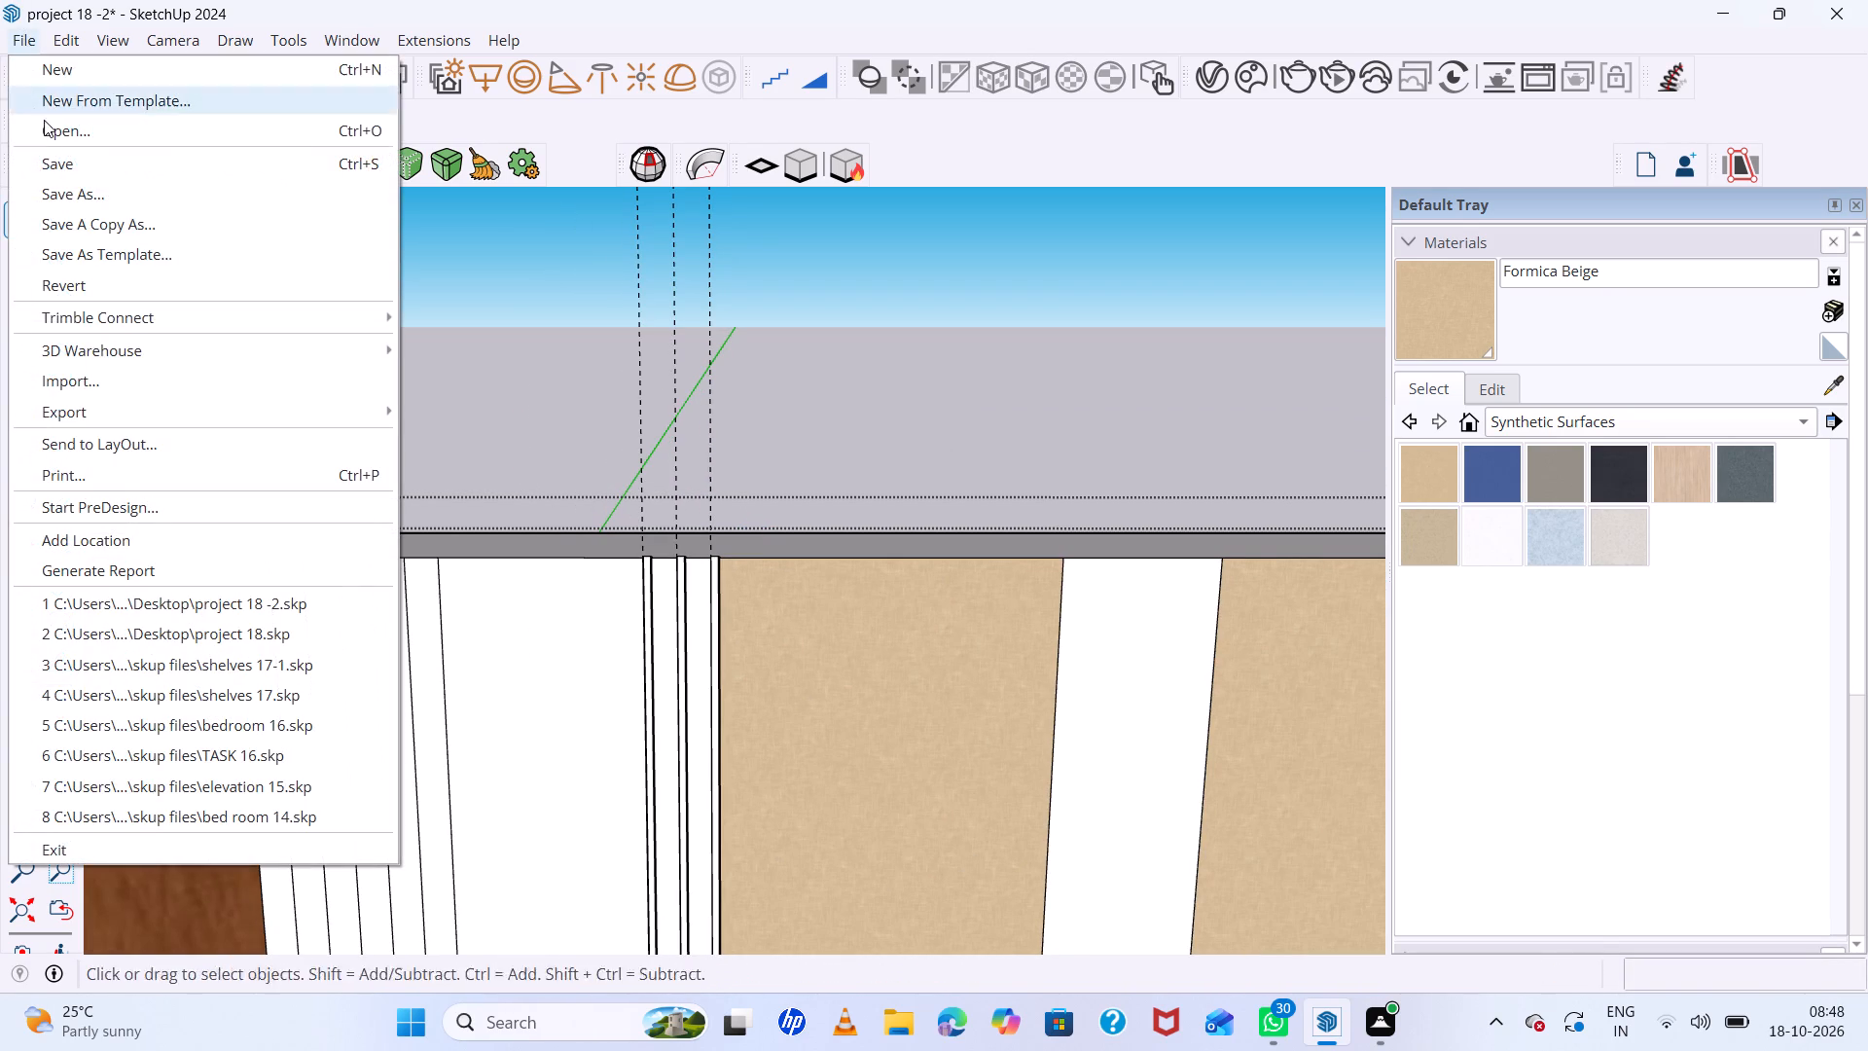
pyautogui.click(71, 29)
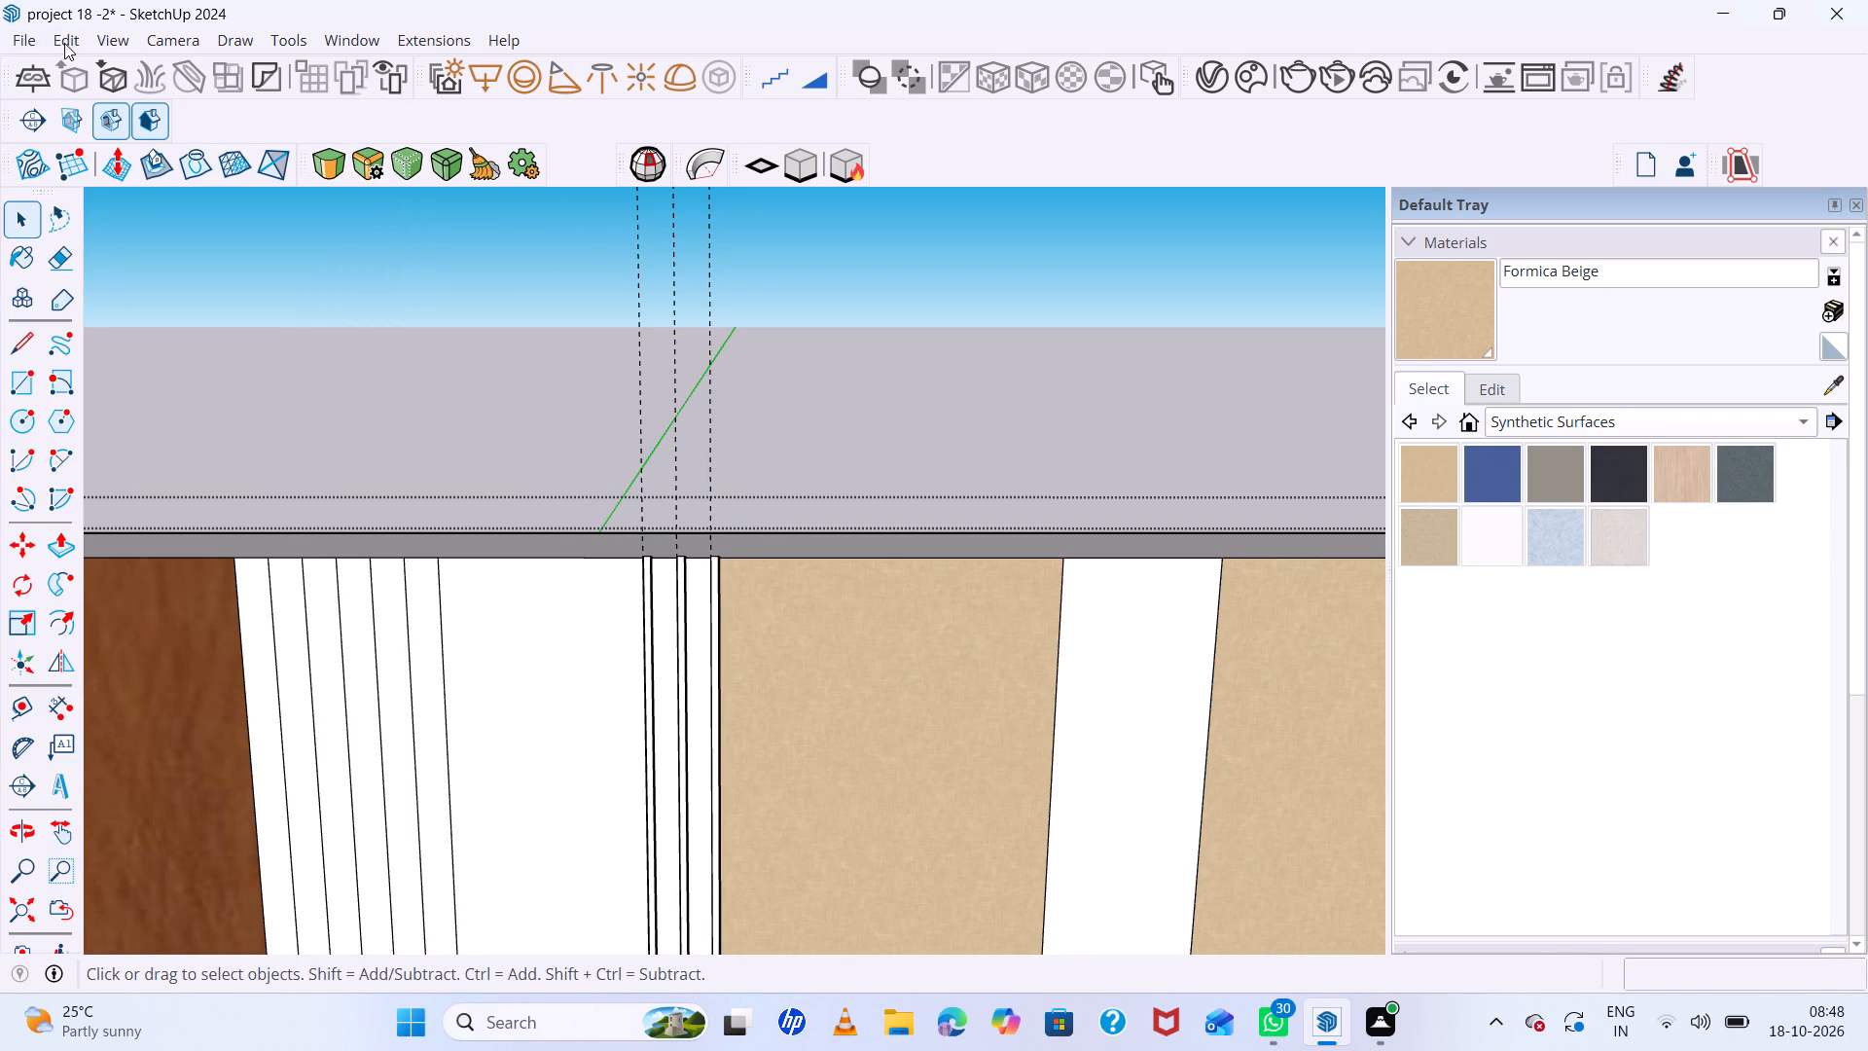
pyautogui.doubleClick(64, 43)
pyautogui.click(77, 38)
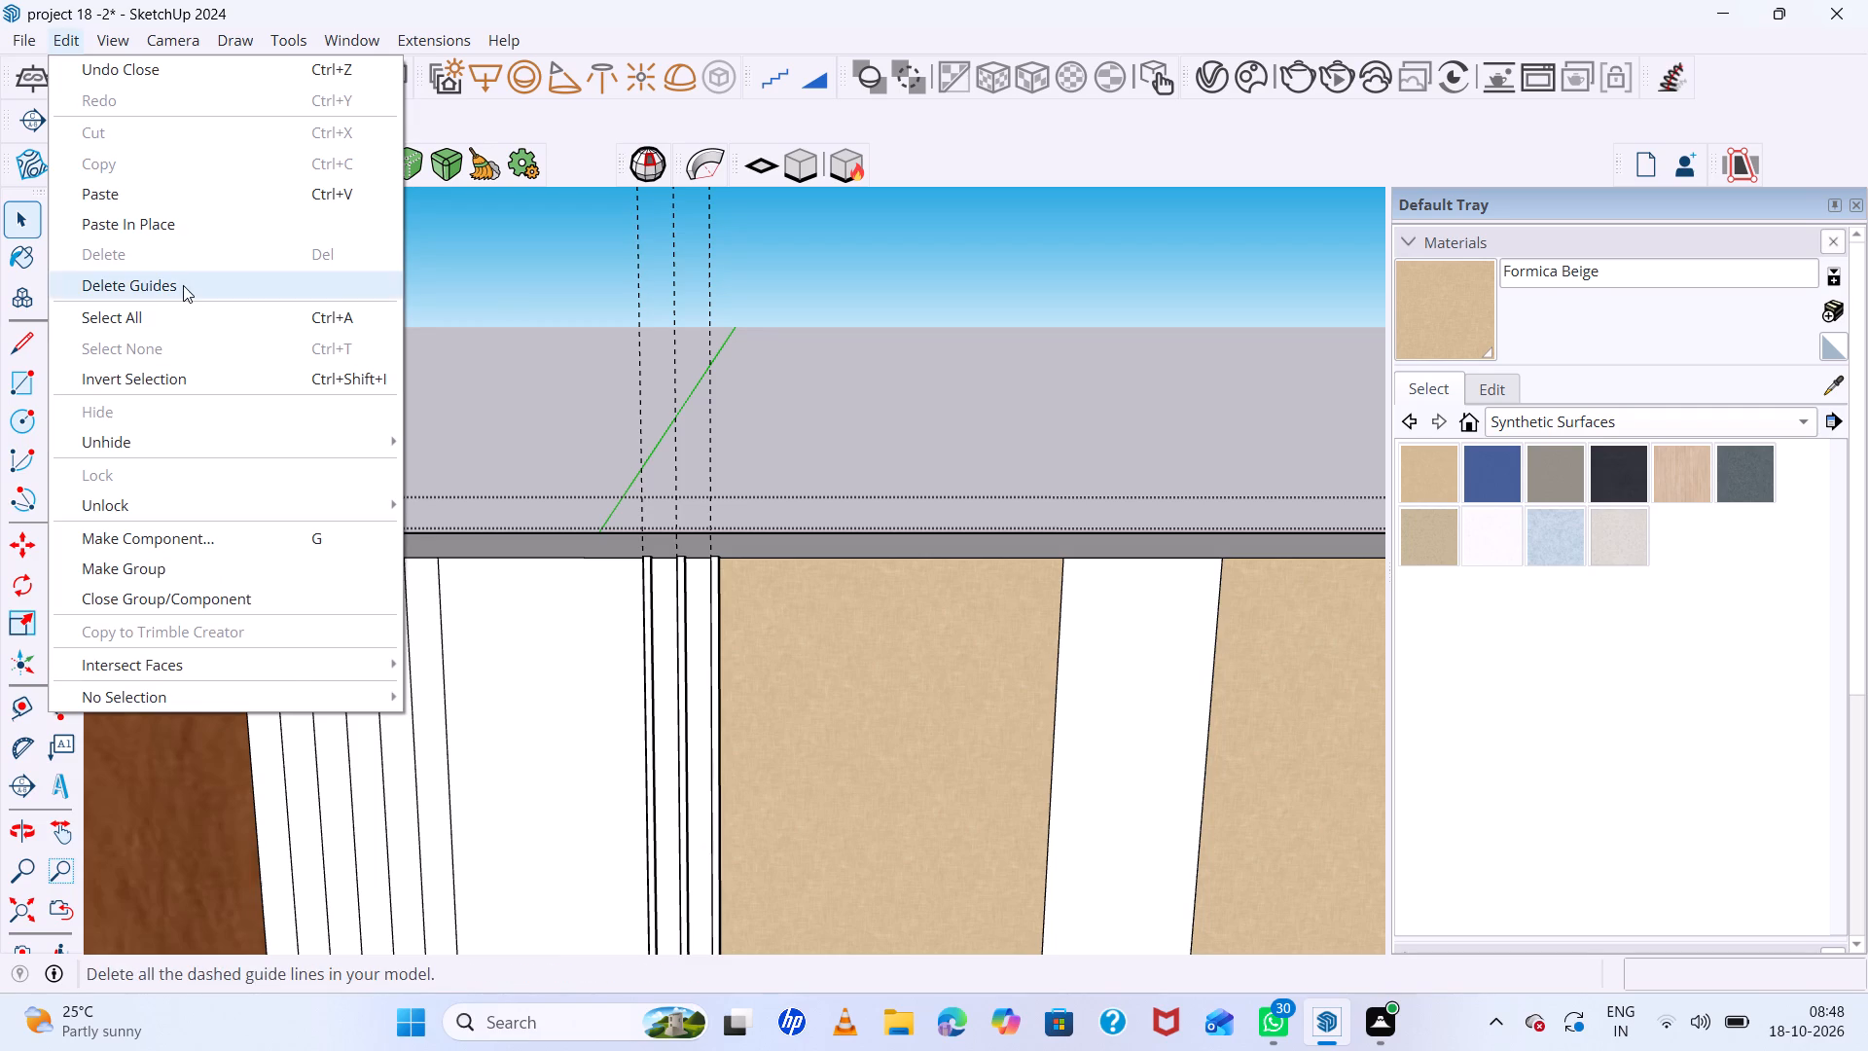
pyautogui.click(183, 292)
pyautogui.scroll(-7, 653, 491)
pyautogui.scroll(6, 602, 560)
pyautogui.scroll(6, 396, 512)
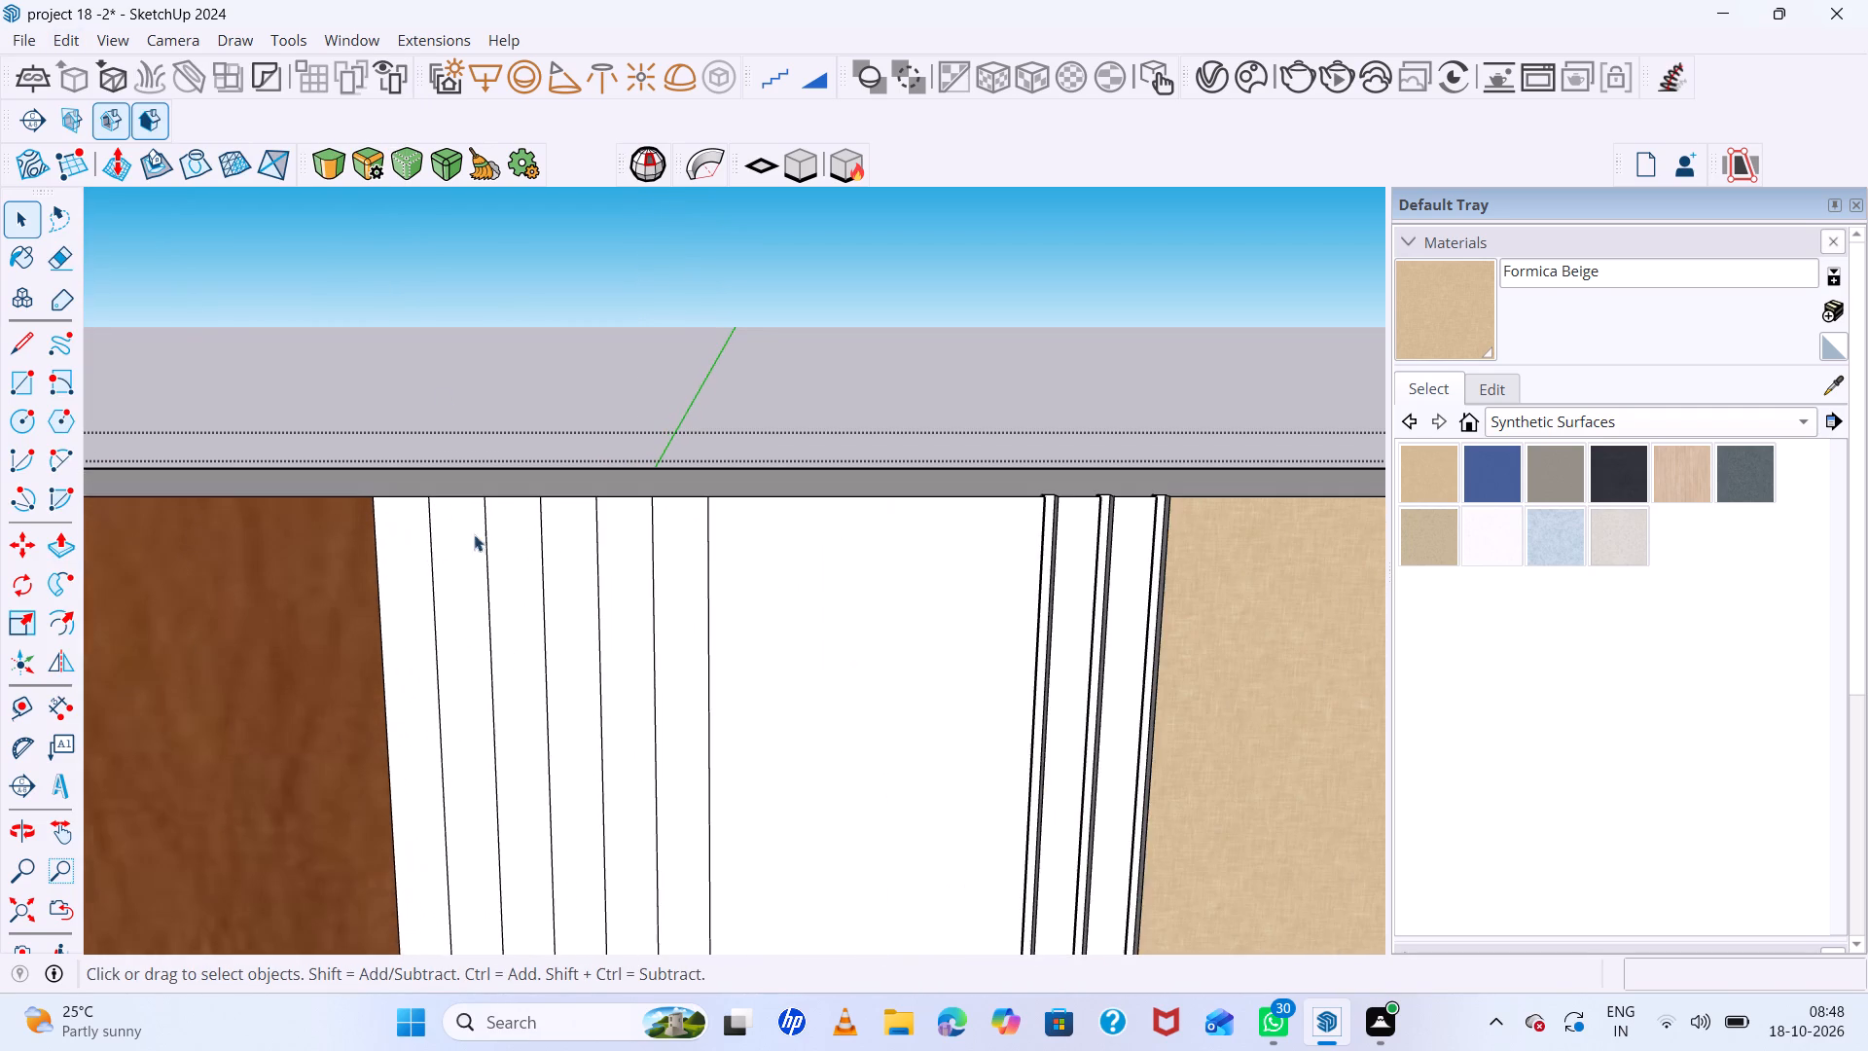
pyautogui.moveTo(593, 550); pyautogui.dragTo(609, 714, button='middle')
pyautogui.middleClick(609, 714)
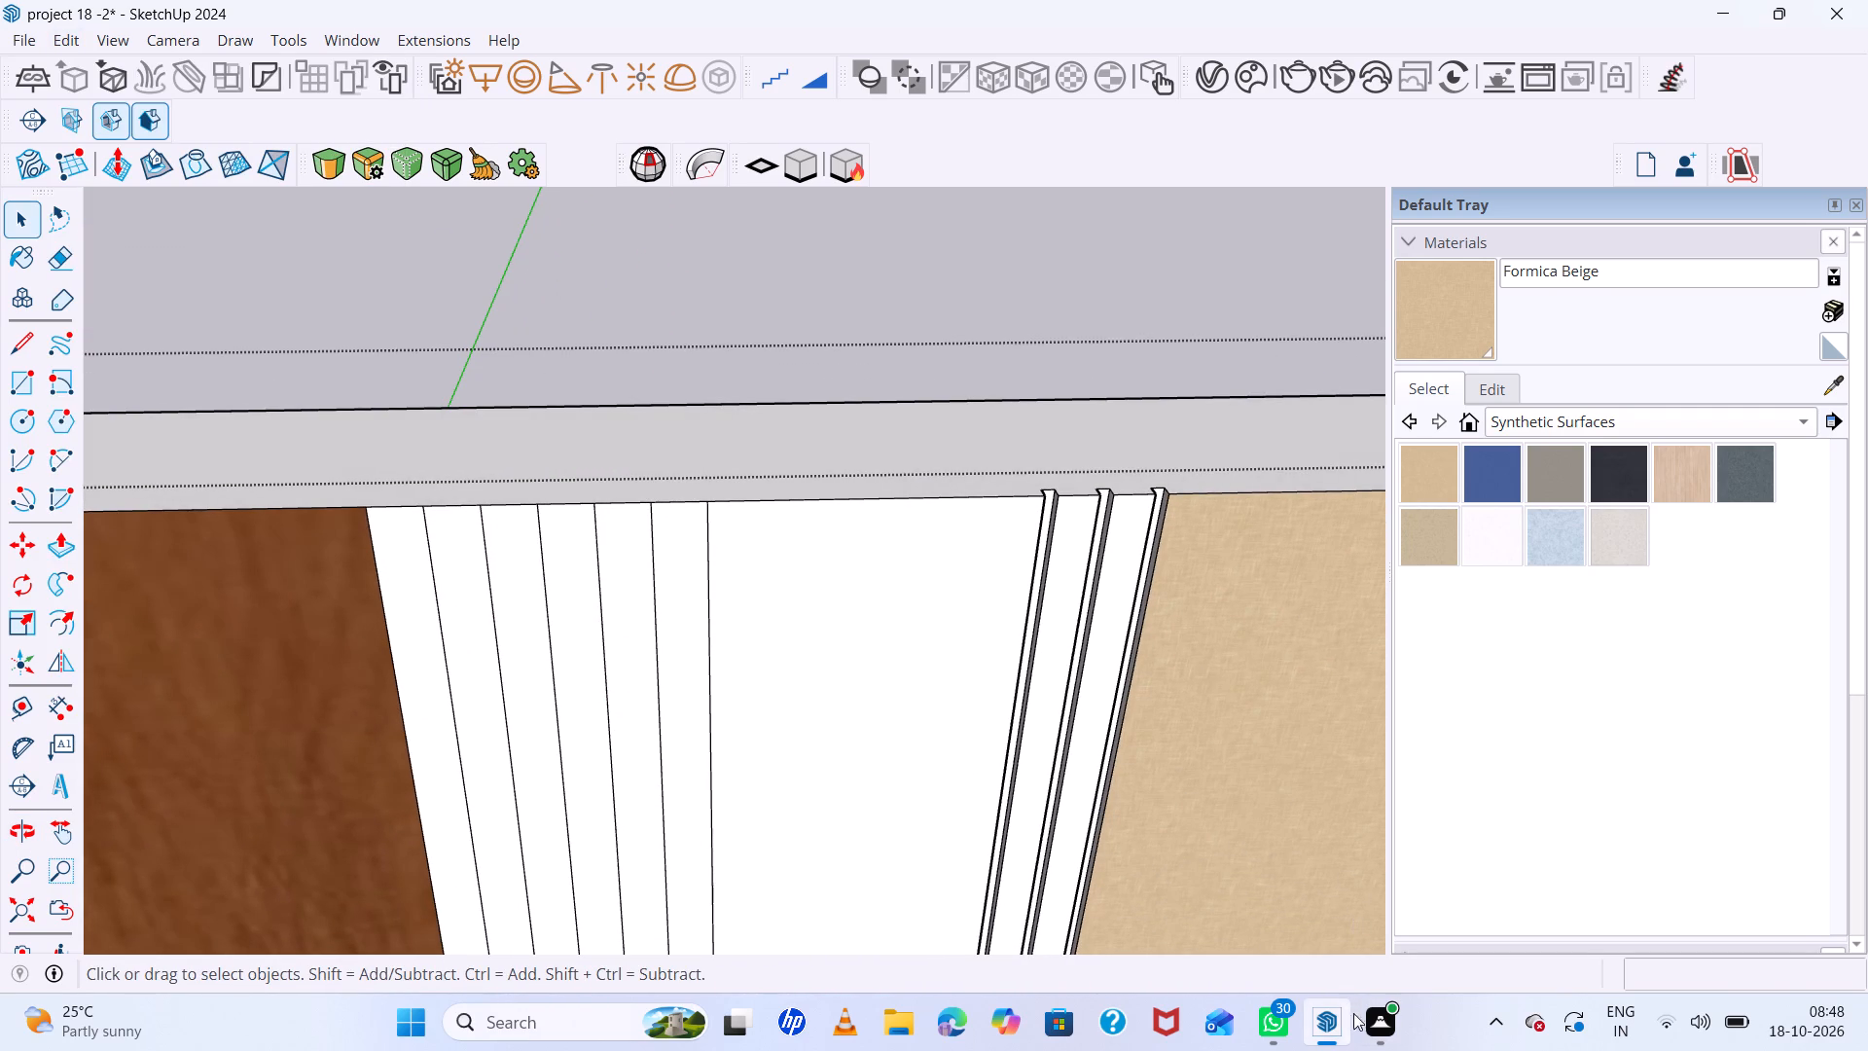
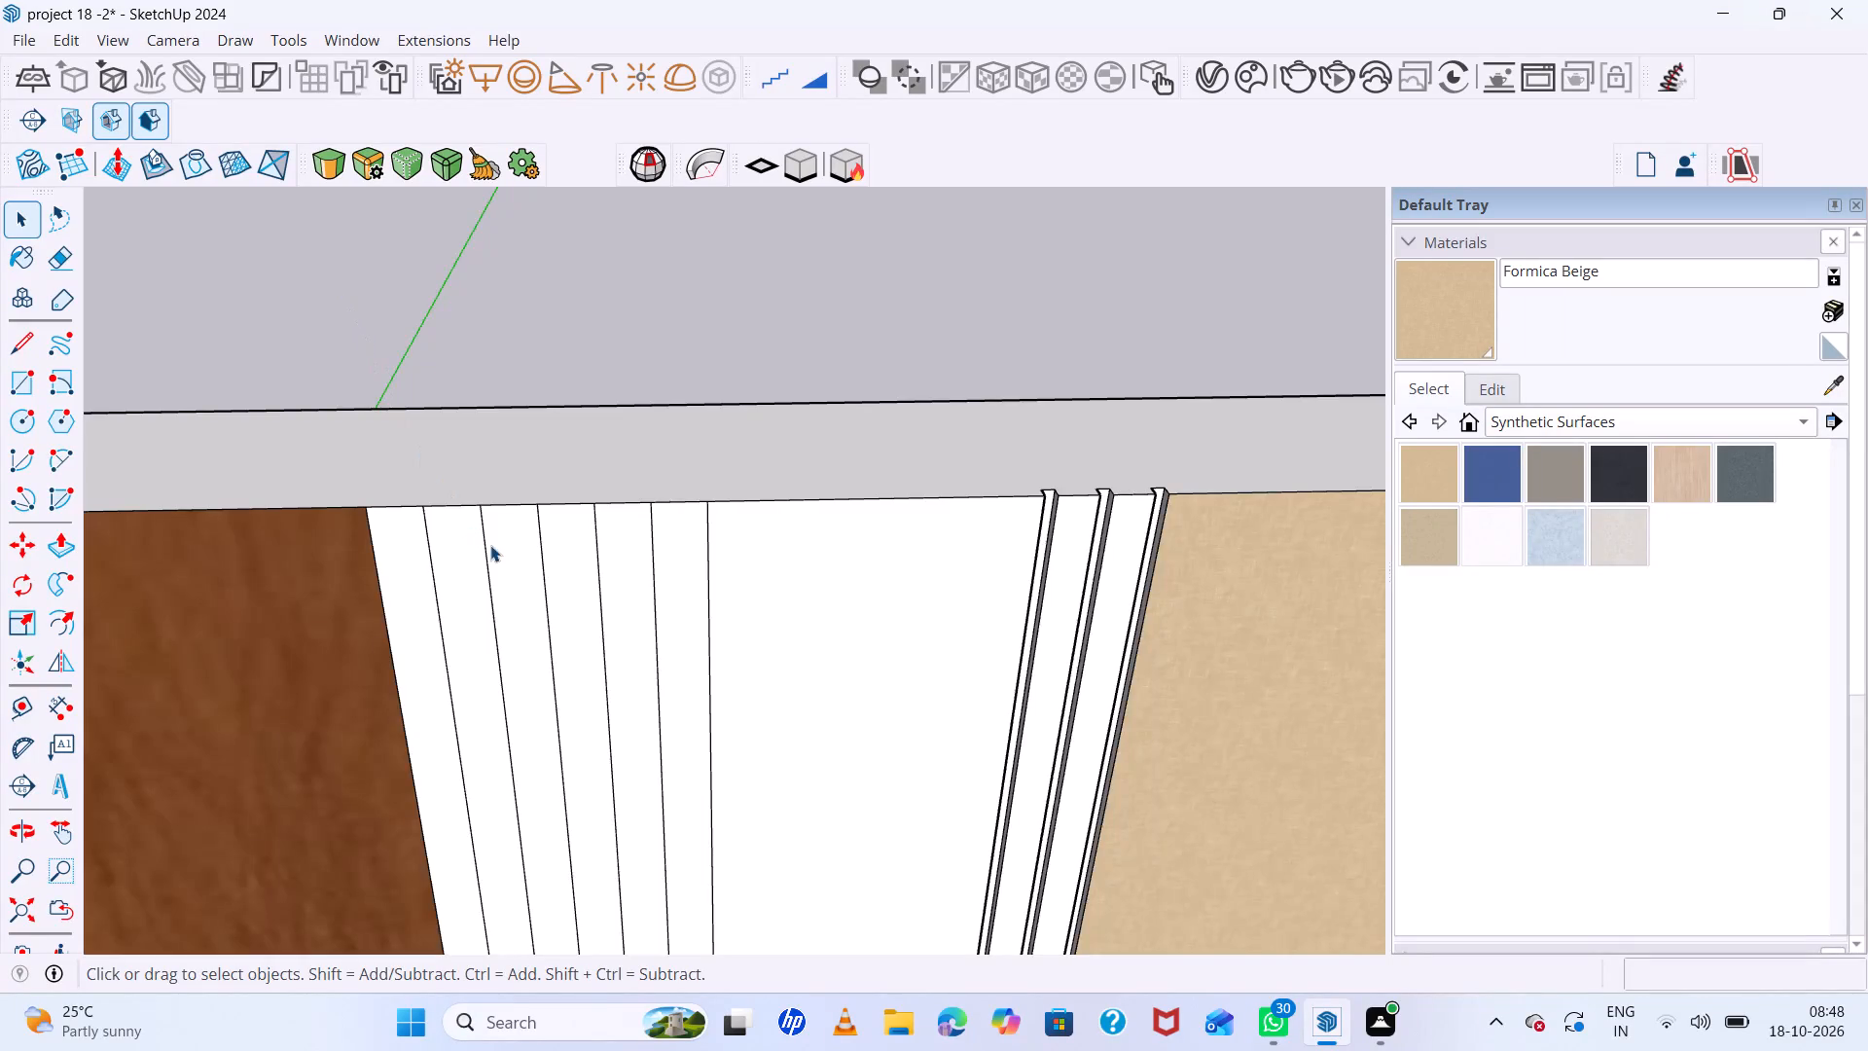
# Create guides offset 0.5 inches from the wood panel's edge and from the next two vertical strip lines, on the side away from the wood.
pyautogui.scroll(6, 490, 545)
pyautogui.scroll(5, 347, 495)
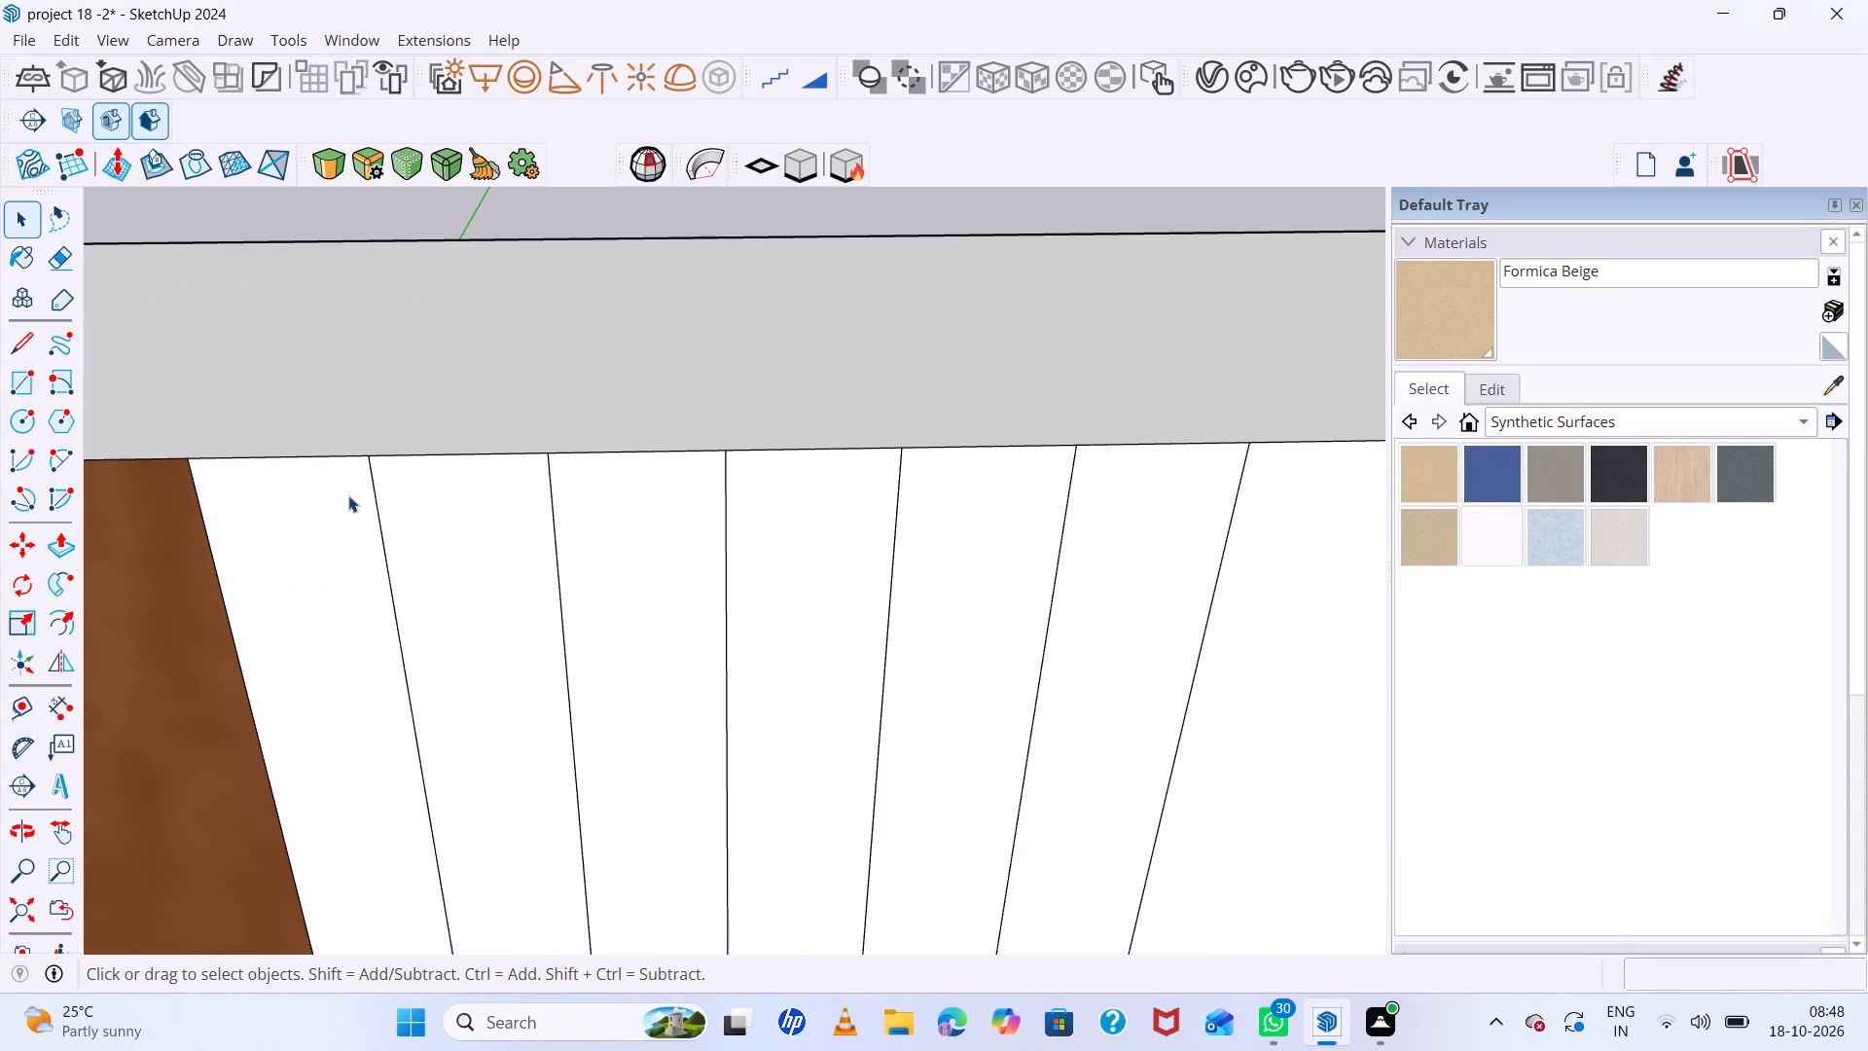
pyautogui.press('t')
pyautogui.click(193, 491)
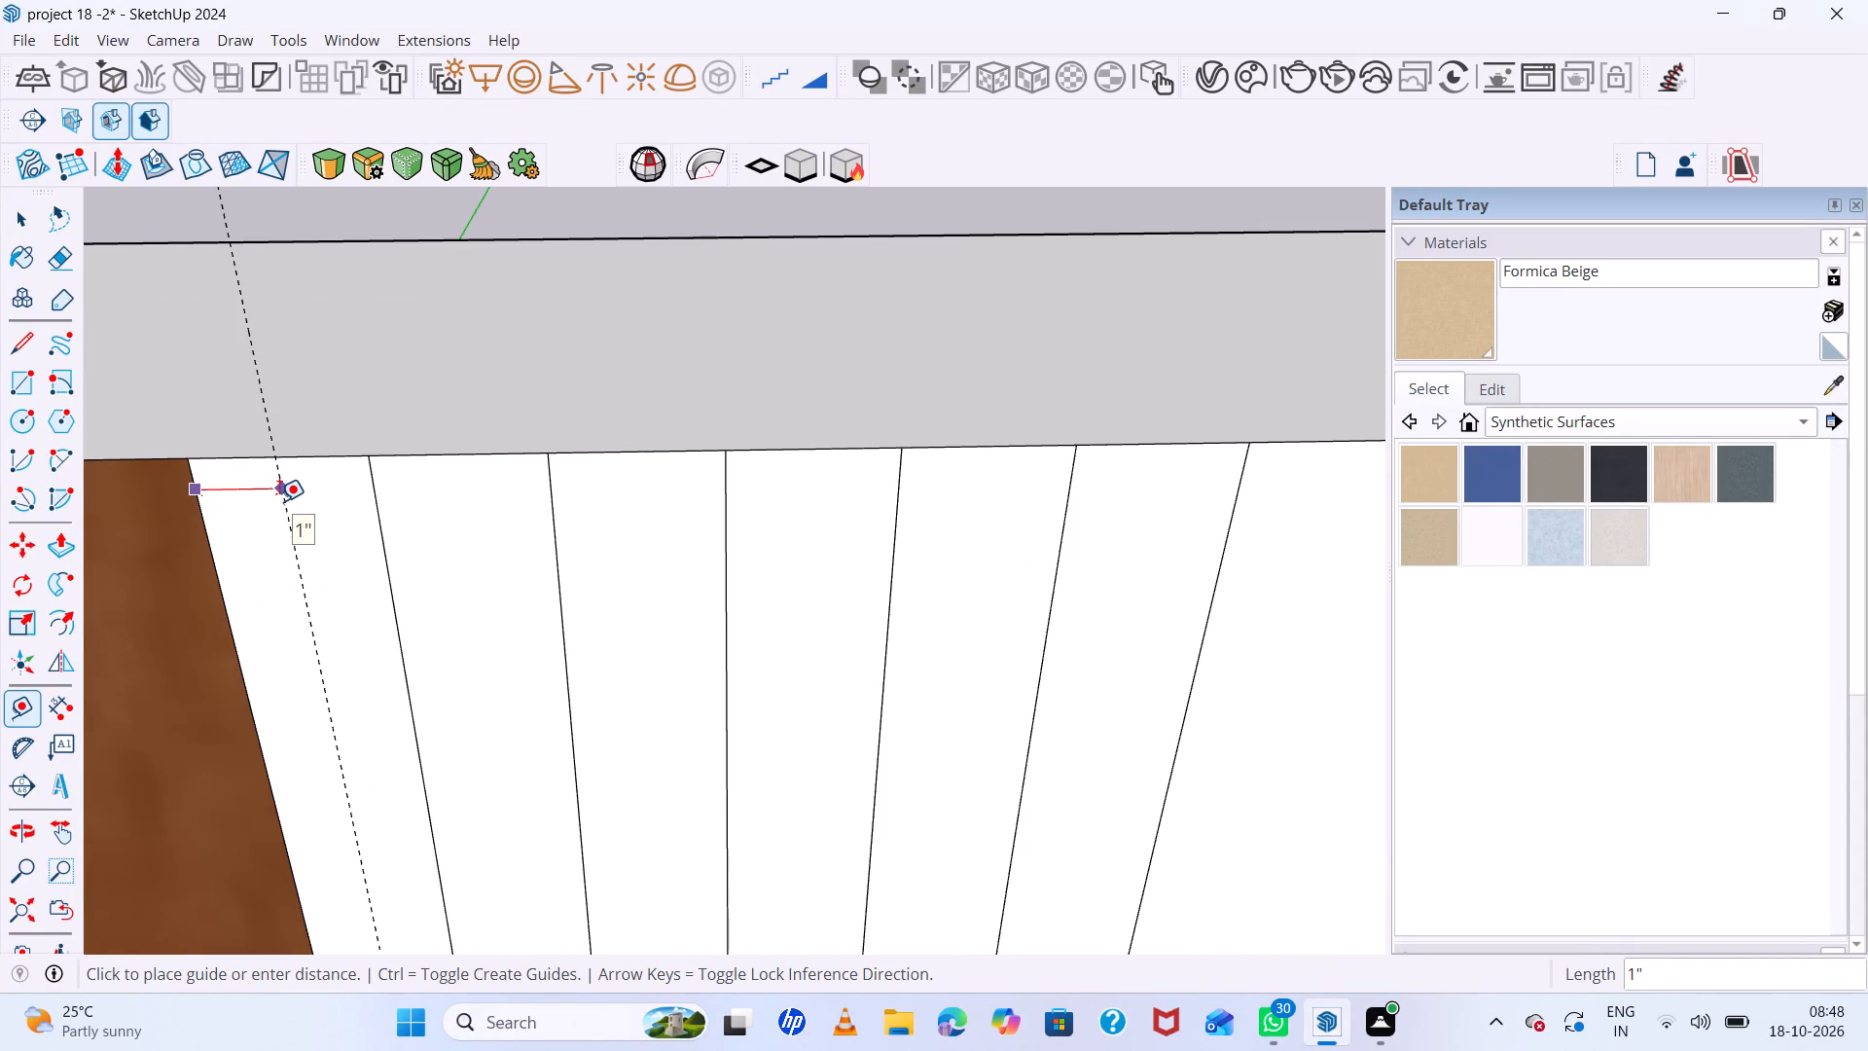
pyautogui.write('.5')
pyautogui.press('Return')
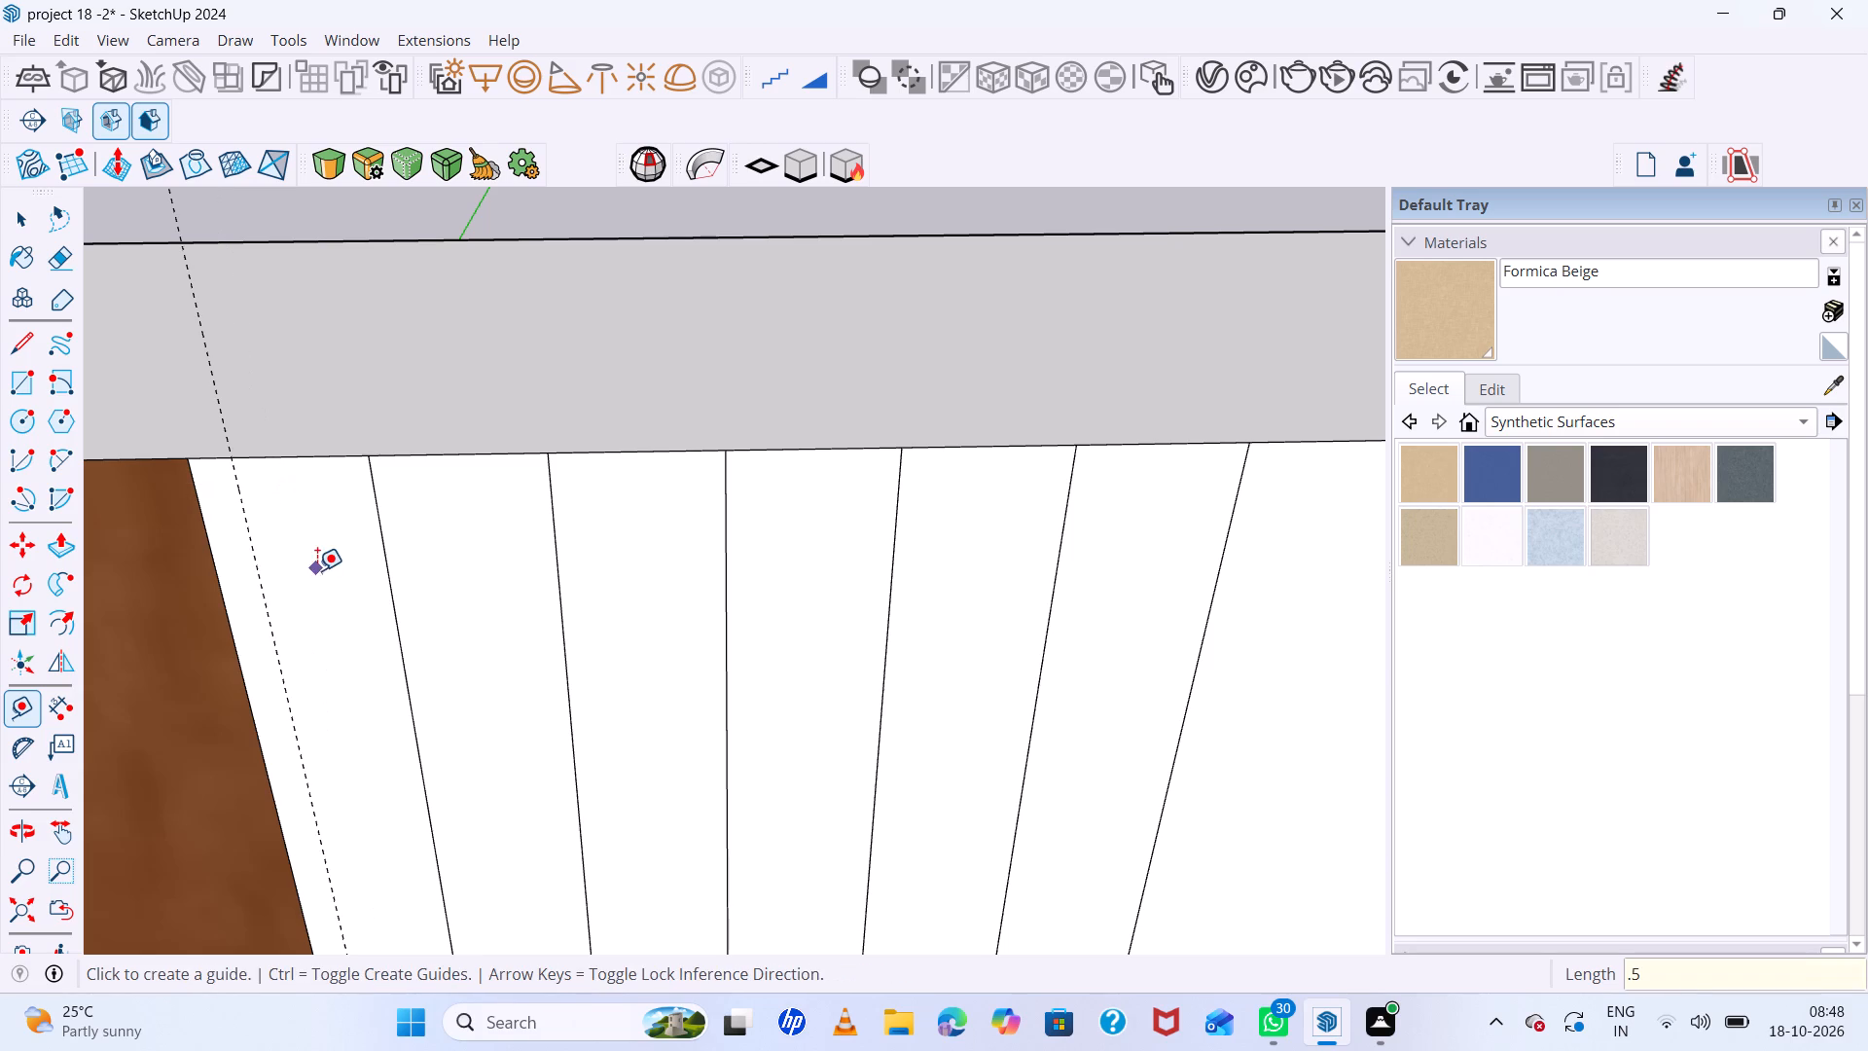
pyautogui.click(372, 525)
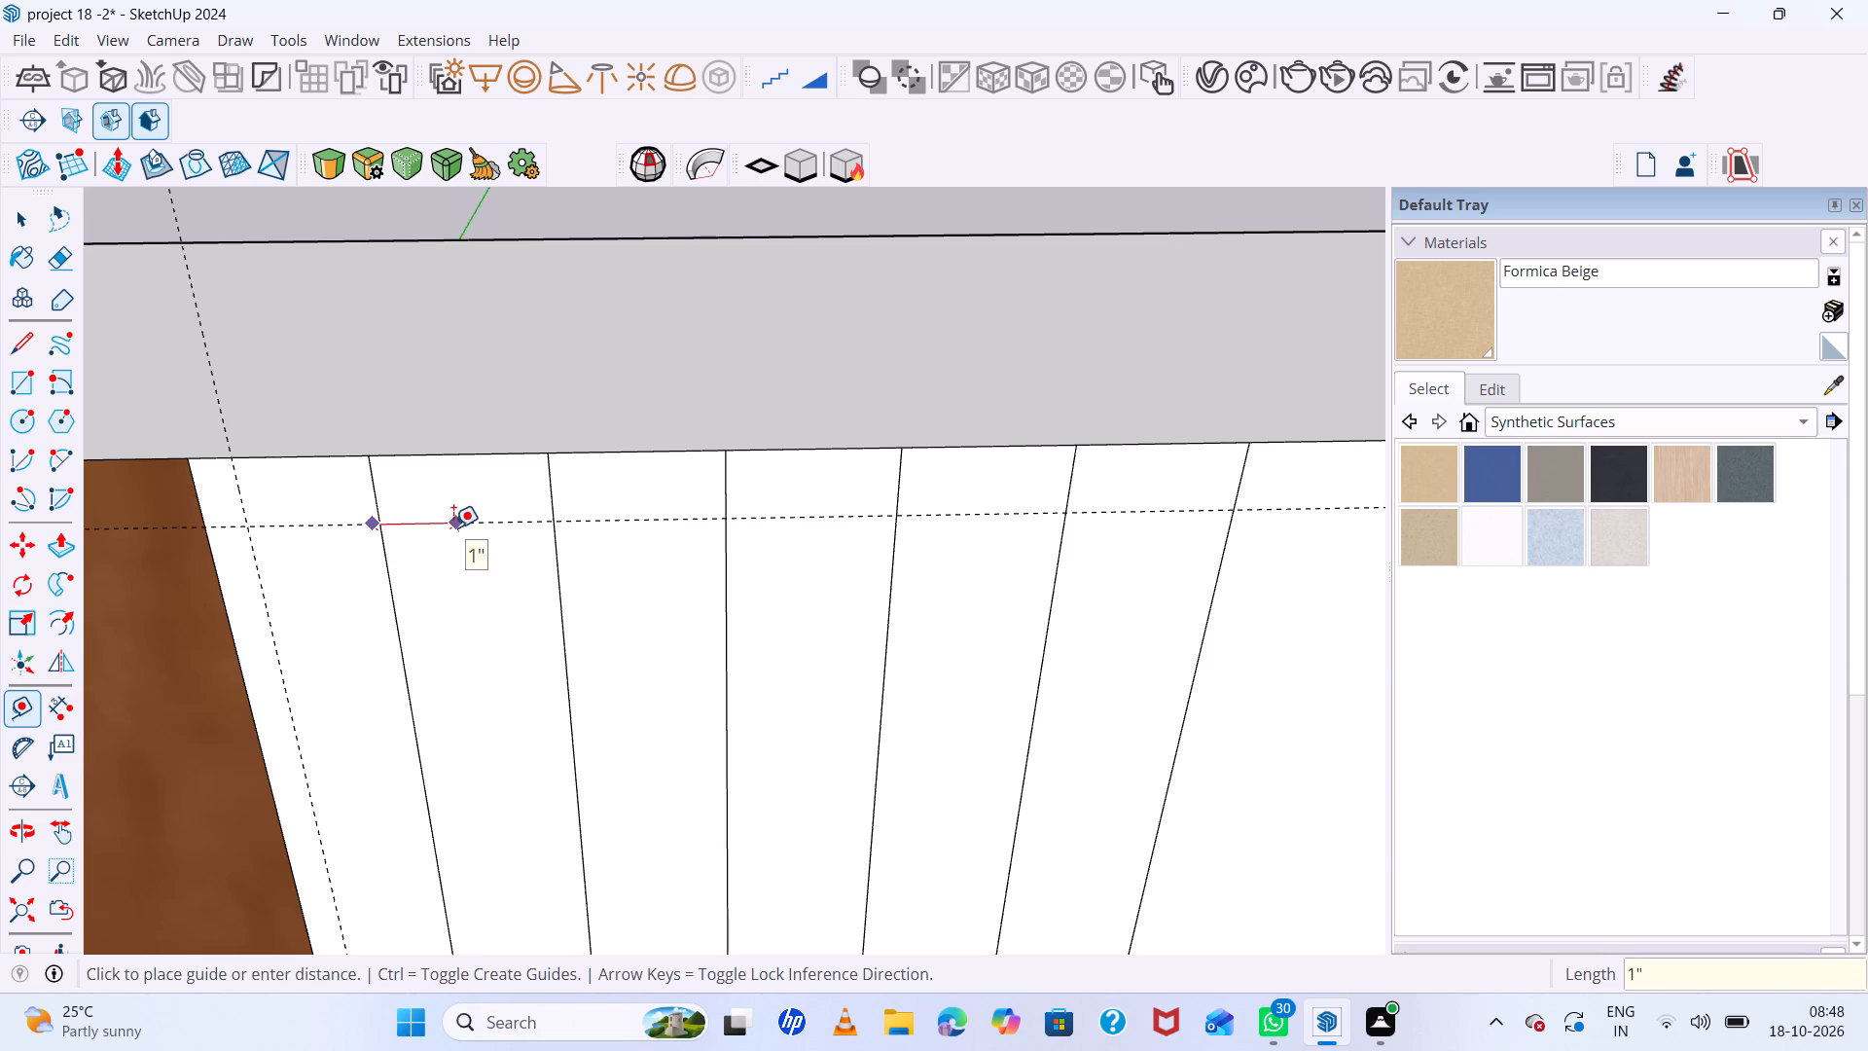
pyautogui.press('space')
pyautogui.press('t')
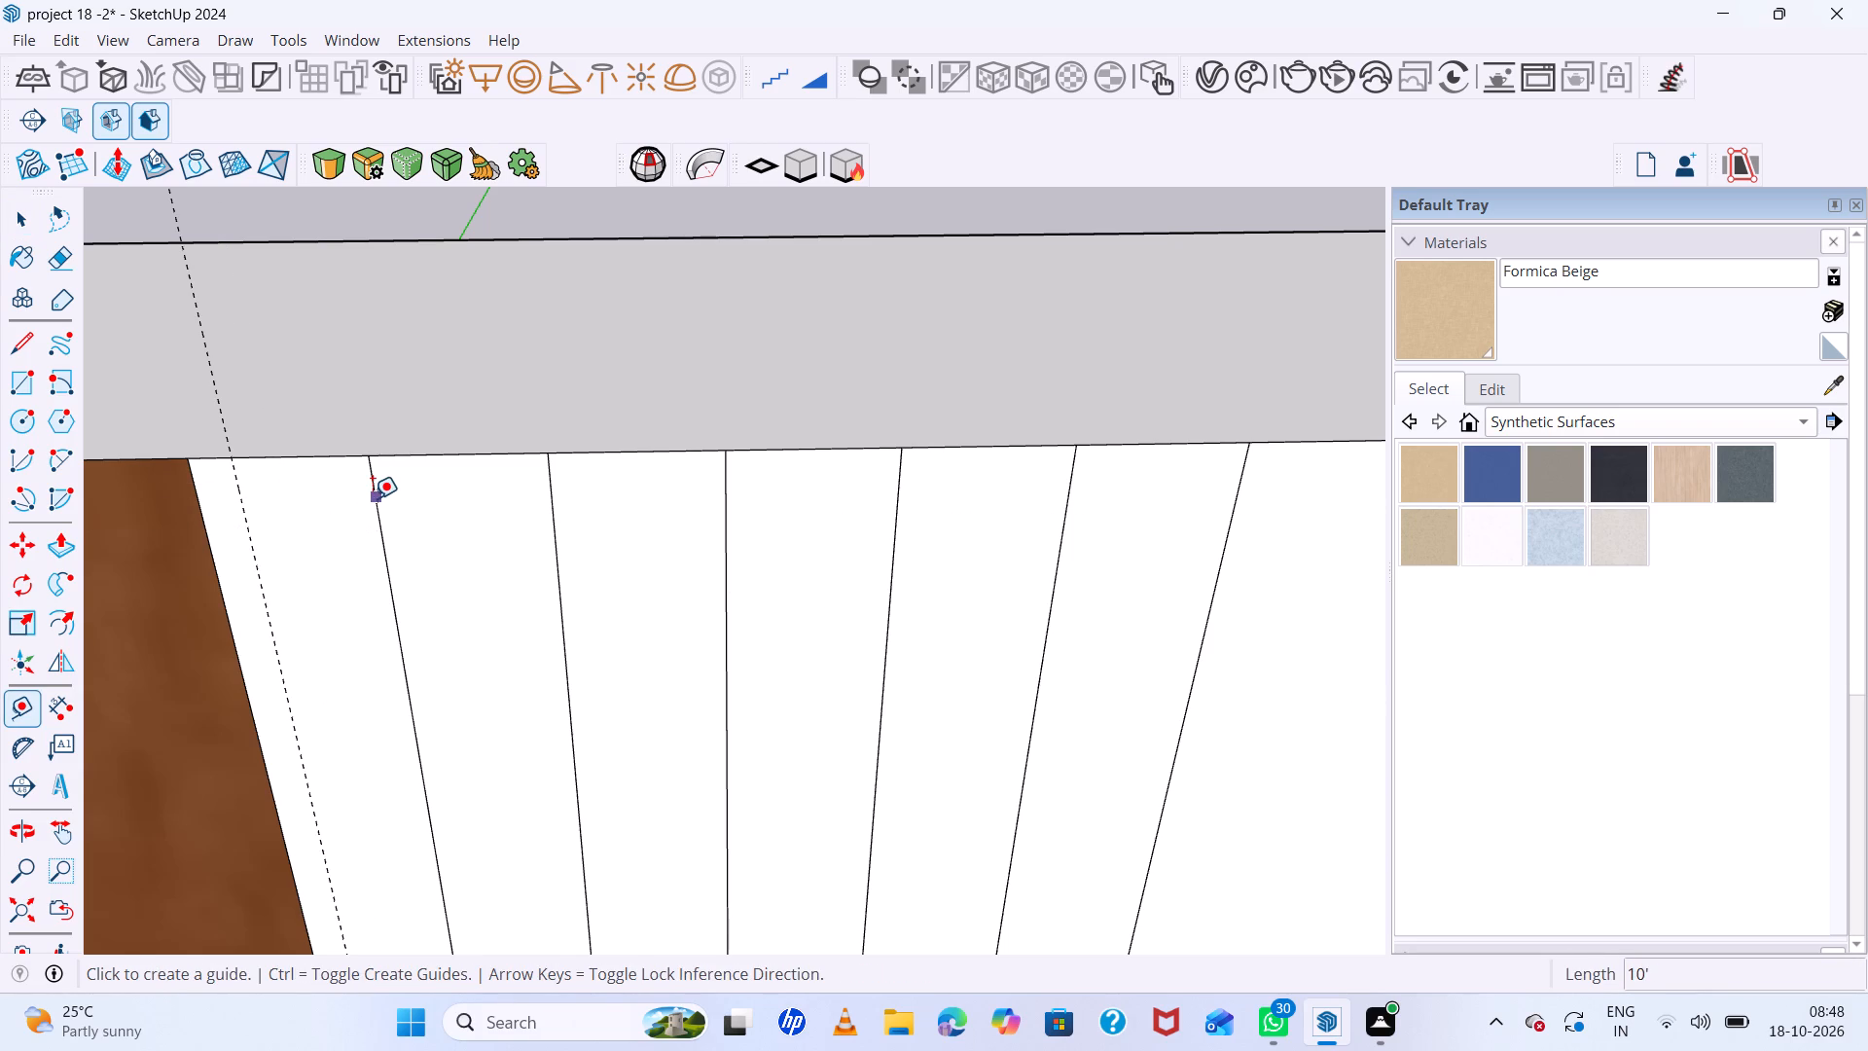
pyautogui.click(373, 498)
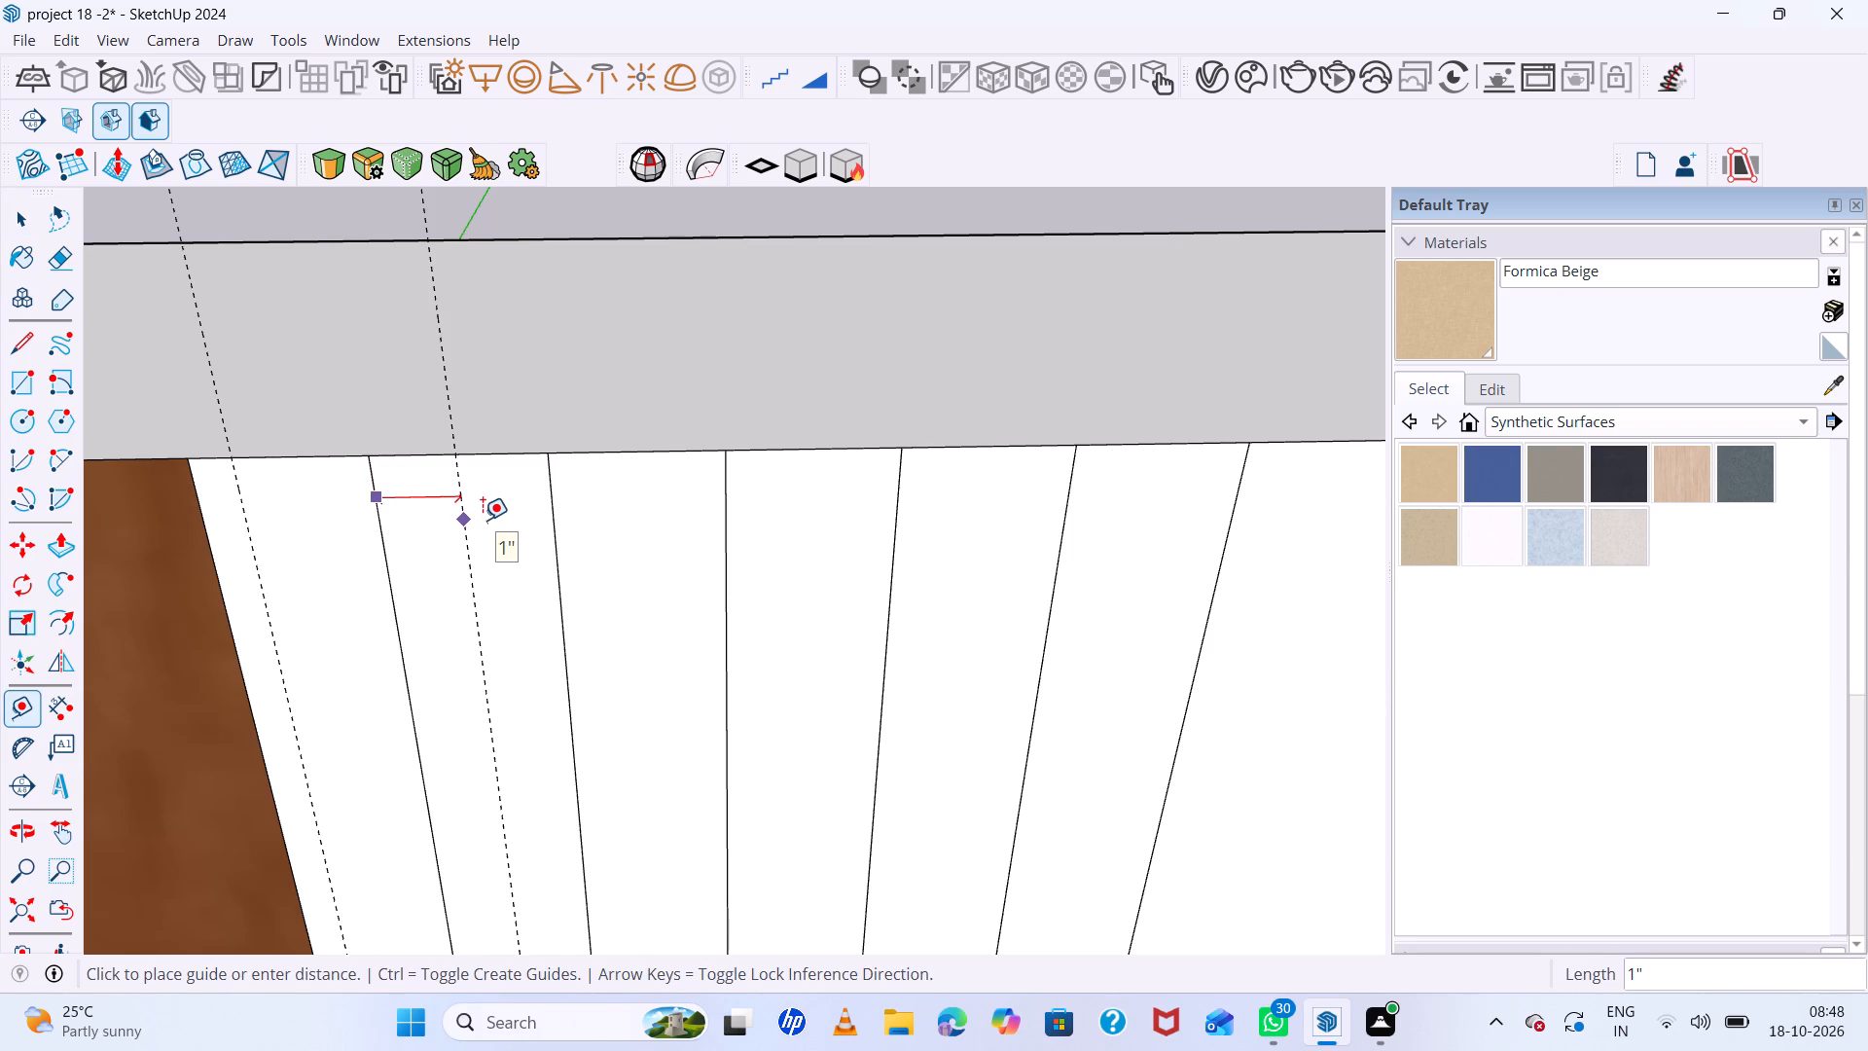
pyautogui.write('.5')
pyautogui.press('Return')
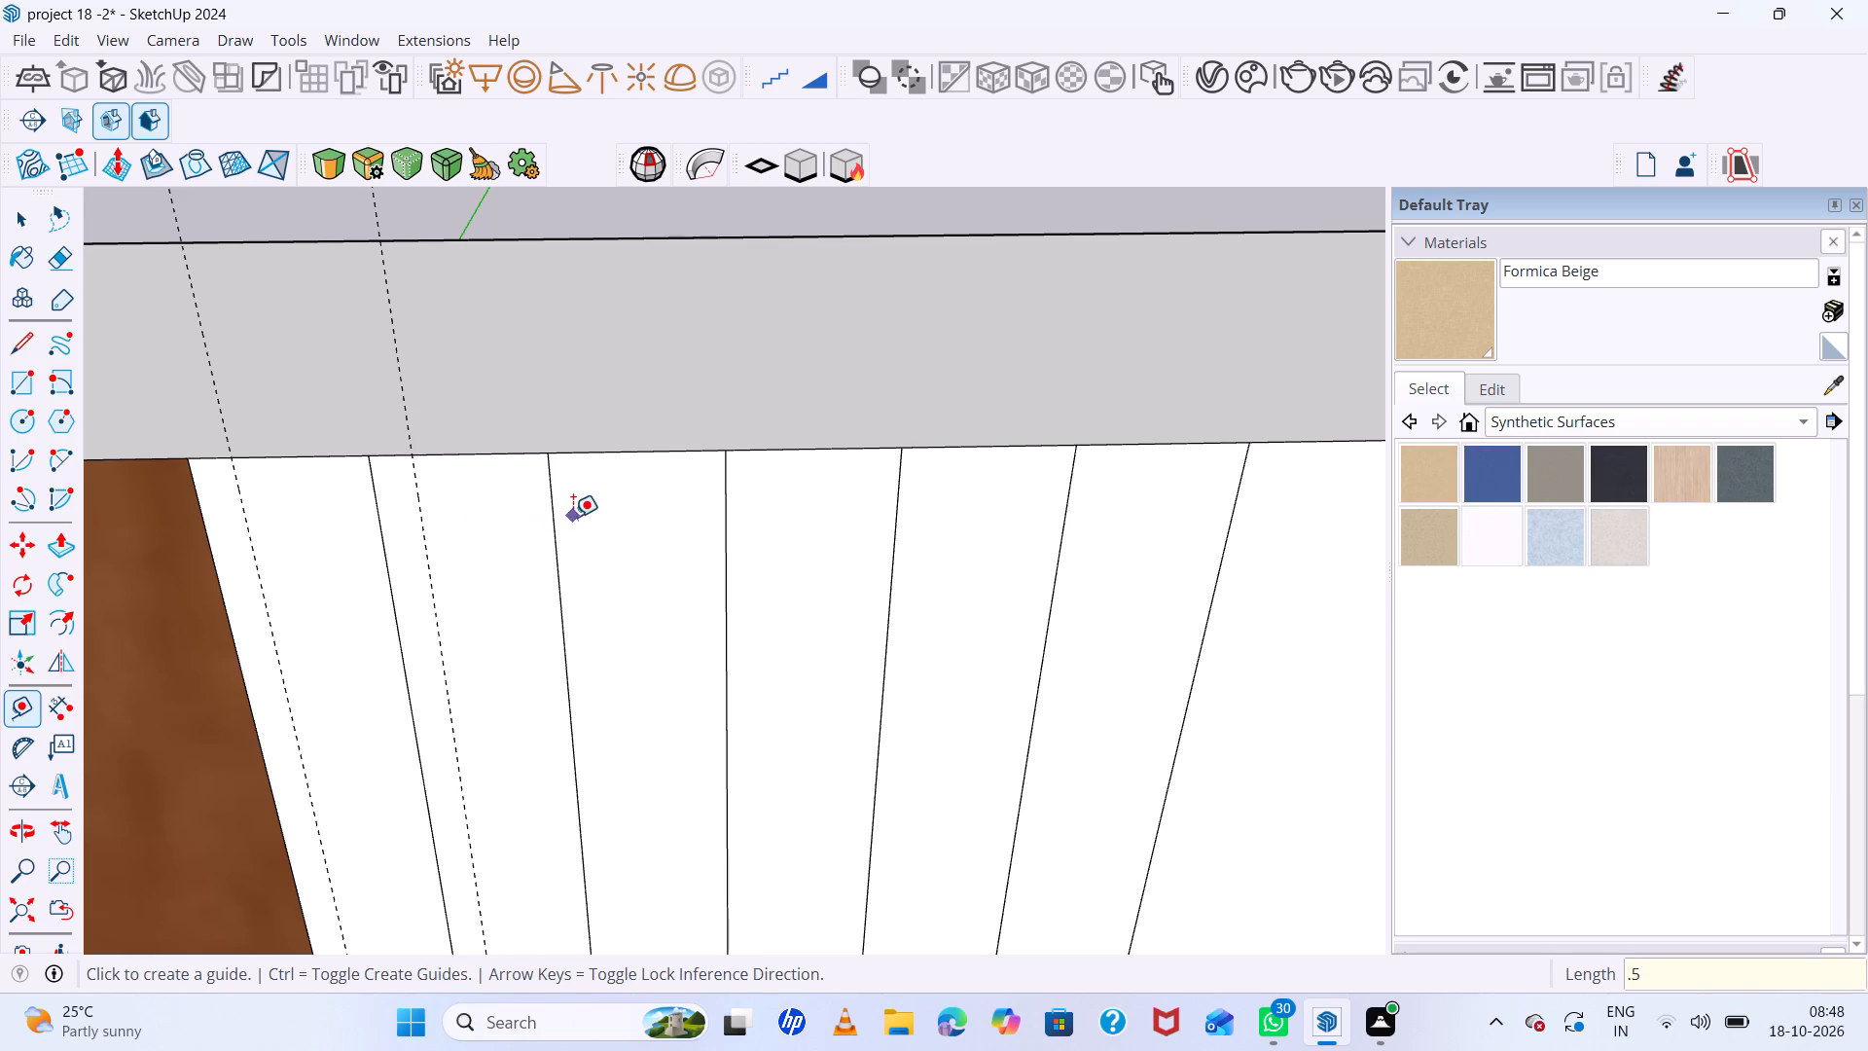
pyautogui.click(556, 520)
pyautogui.write('.5')
pyautogui.press('Return')
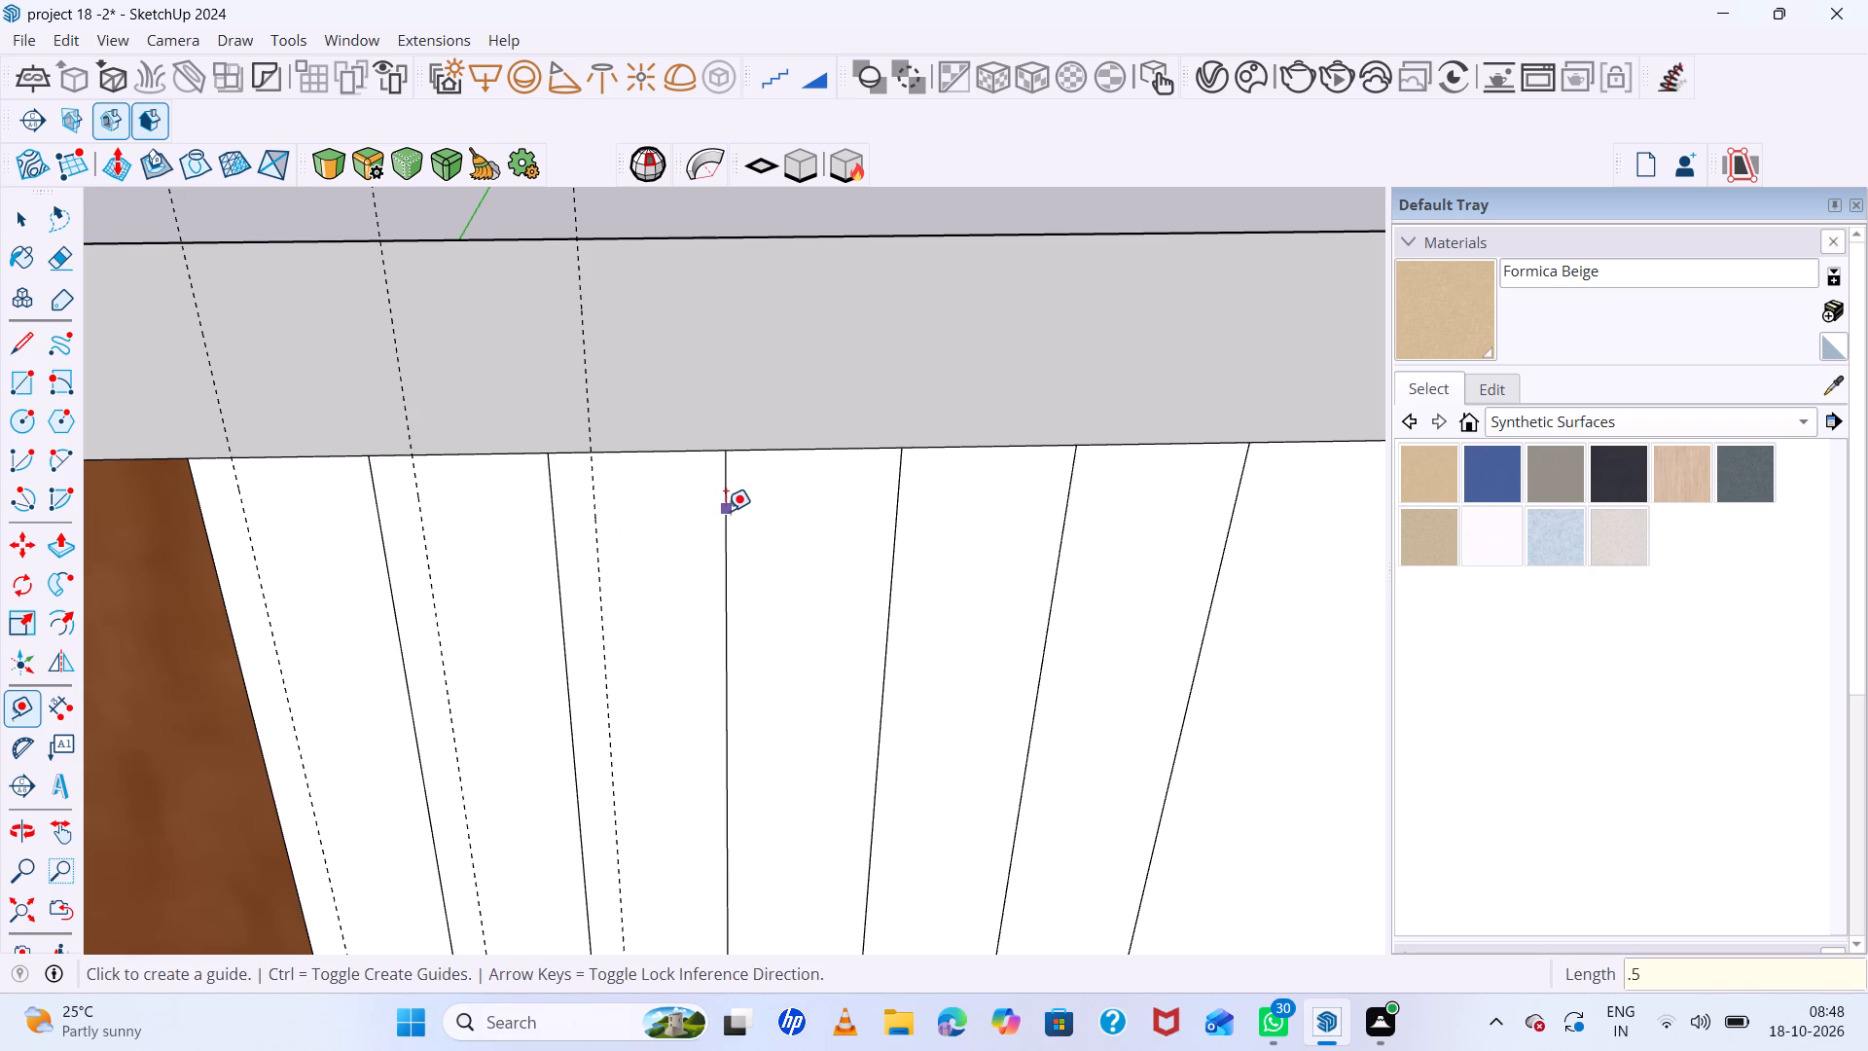
# Create guides offset 0.5 inches from the remaining four vertical strip lines, on the side away from the wood panel.
pyautogui.click(727, 510)
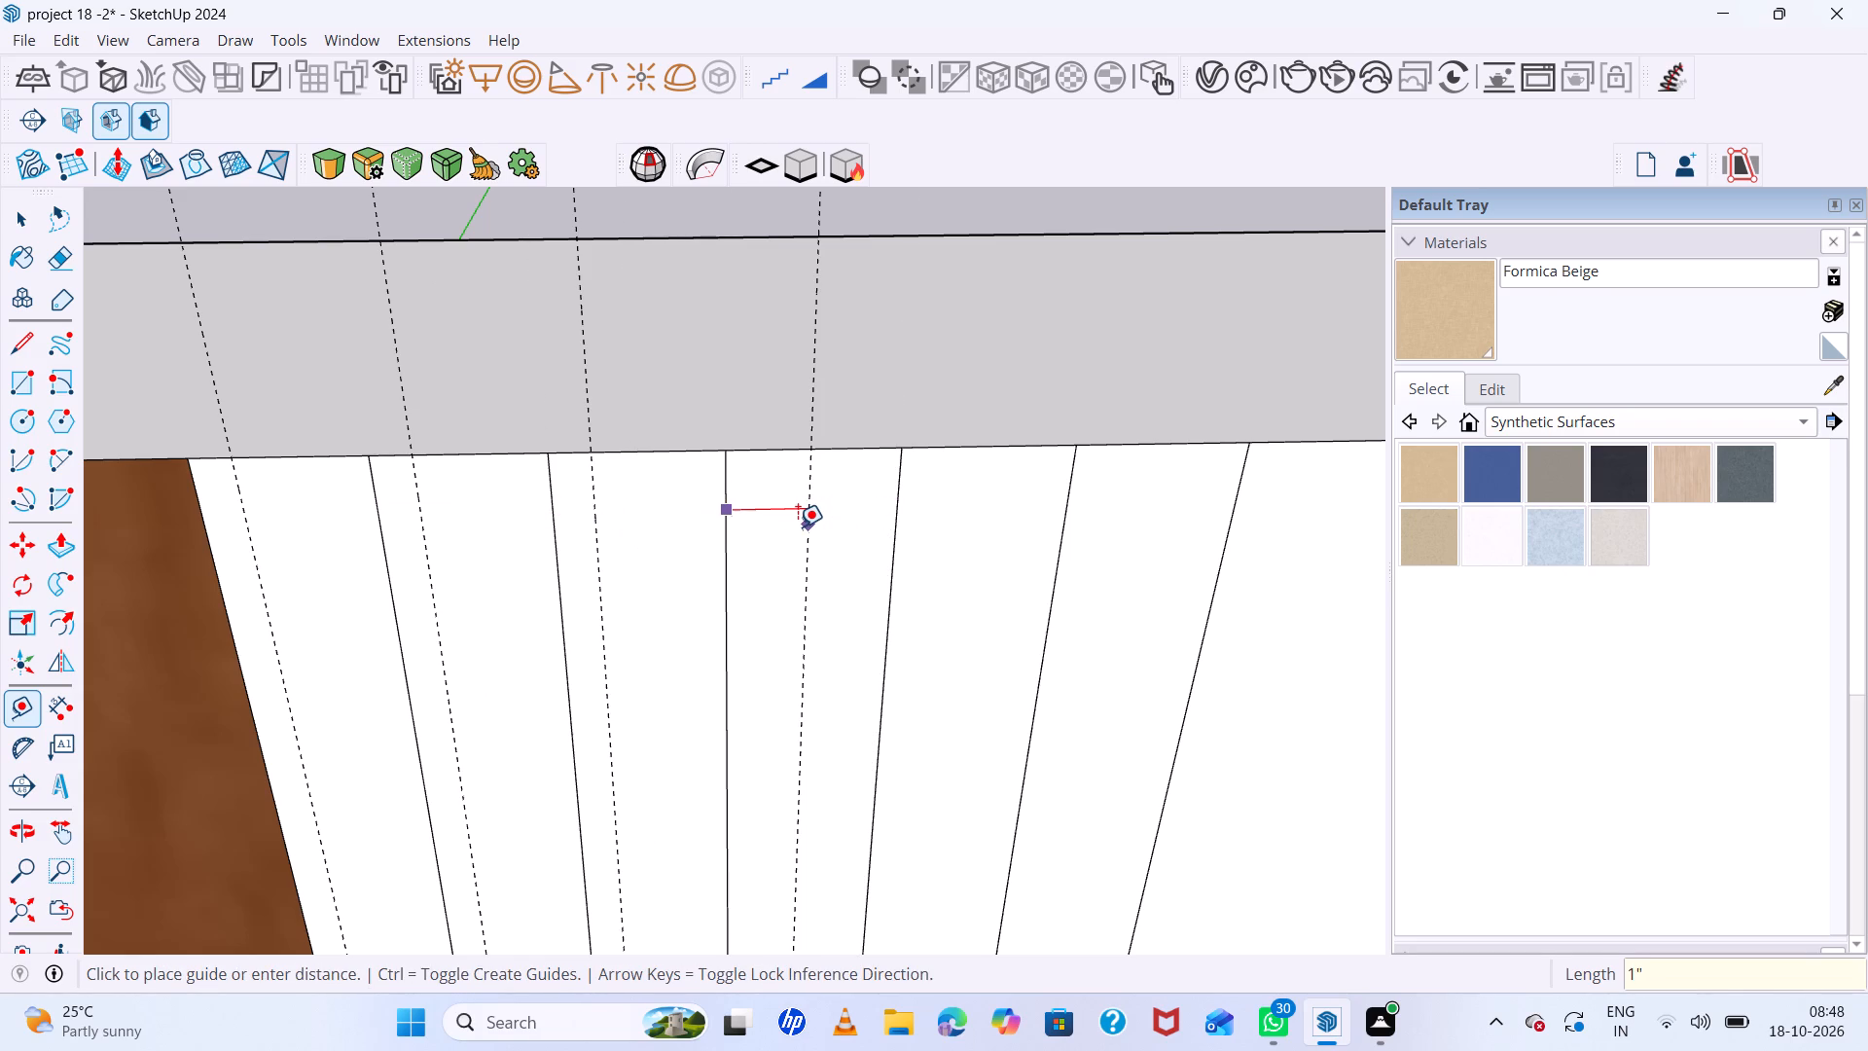
pyautogui.write('.5')
pyautogui.press('Return')
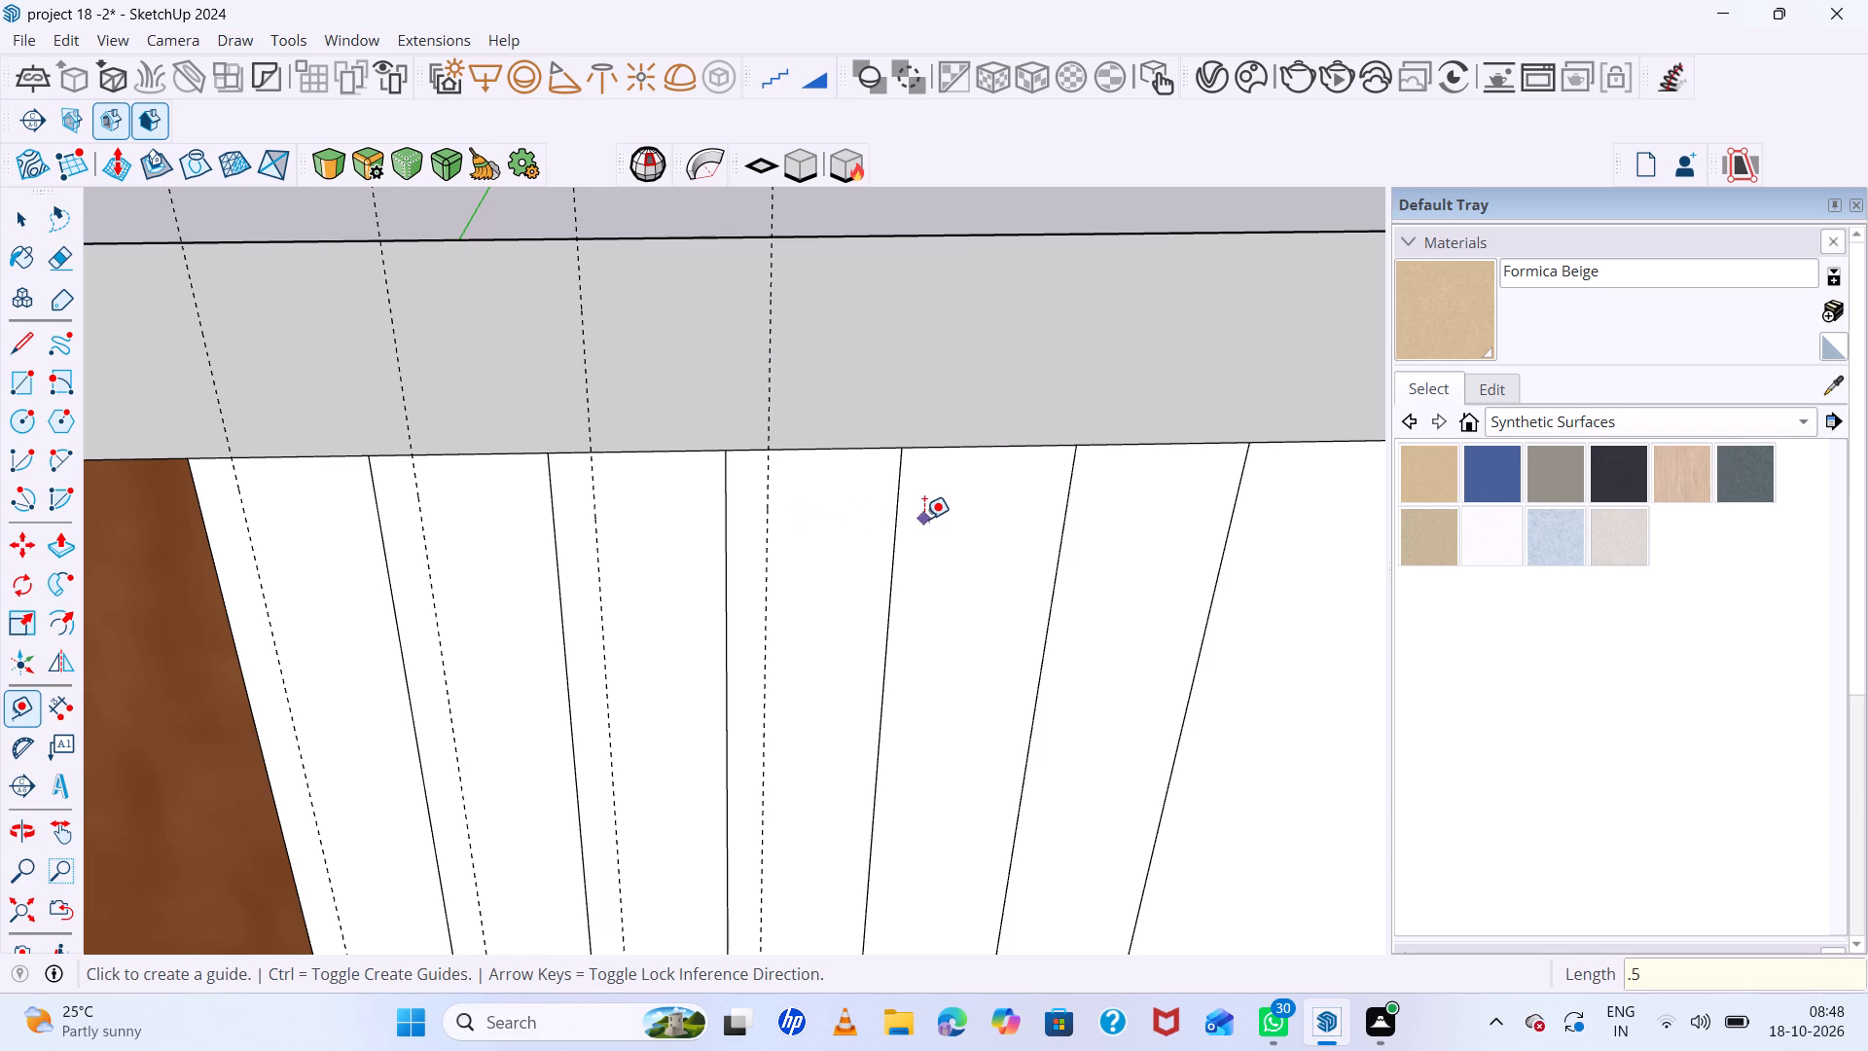
pyautogui.click(896, 524)
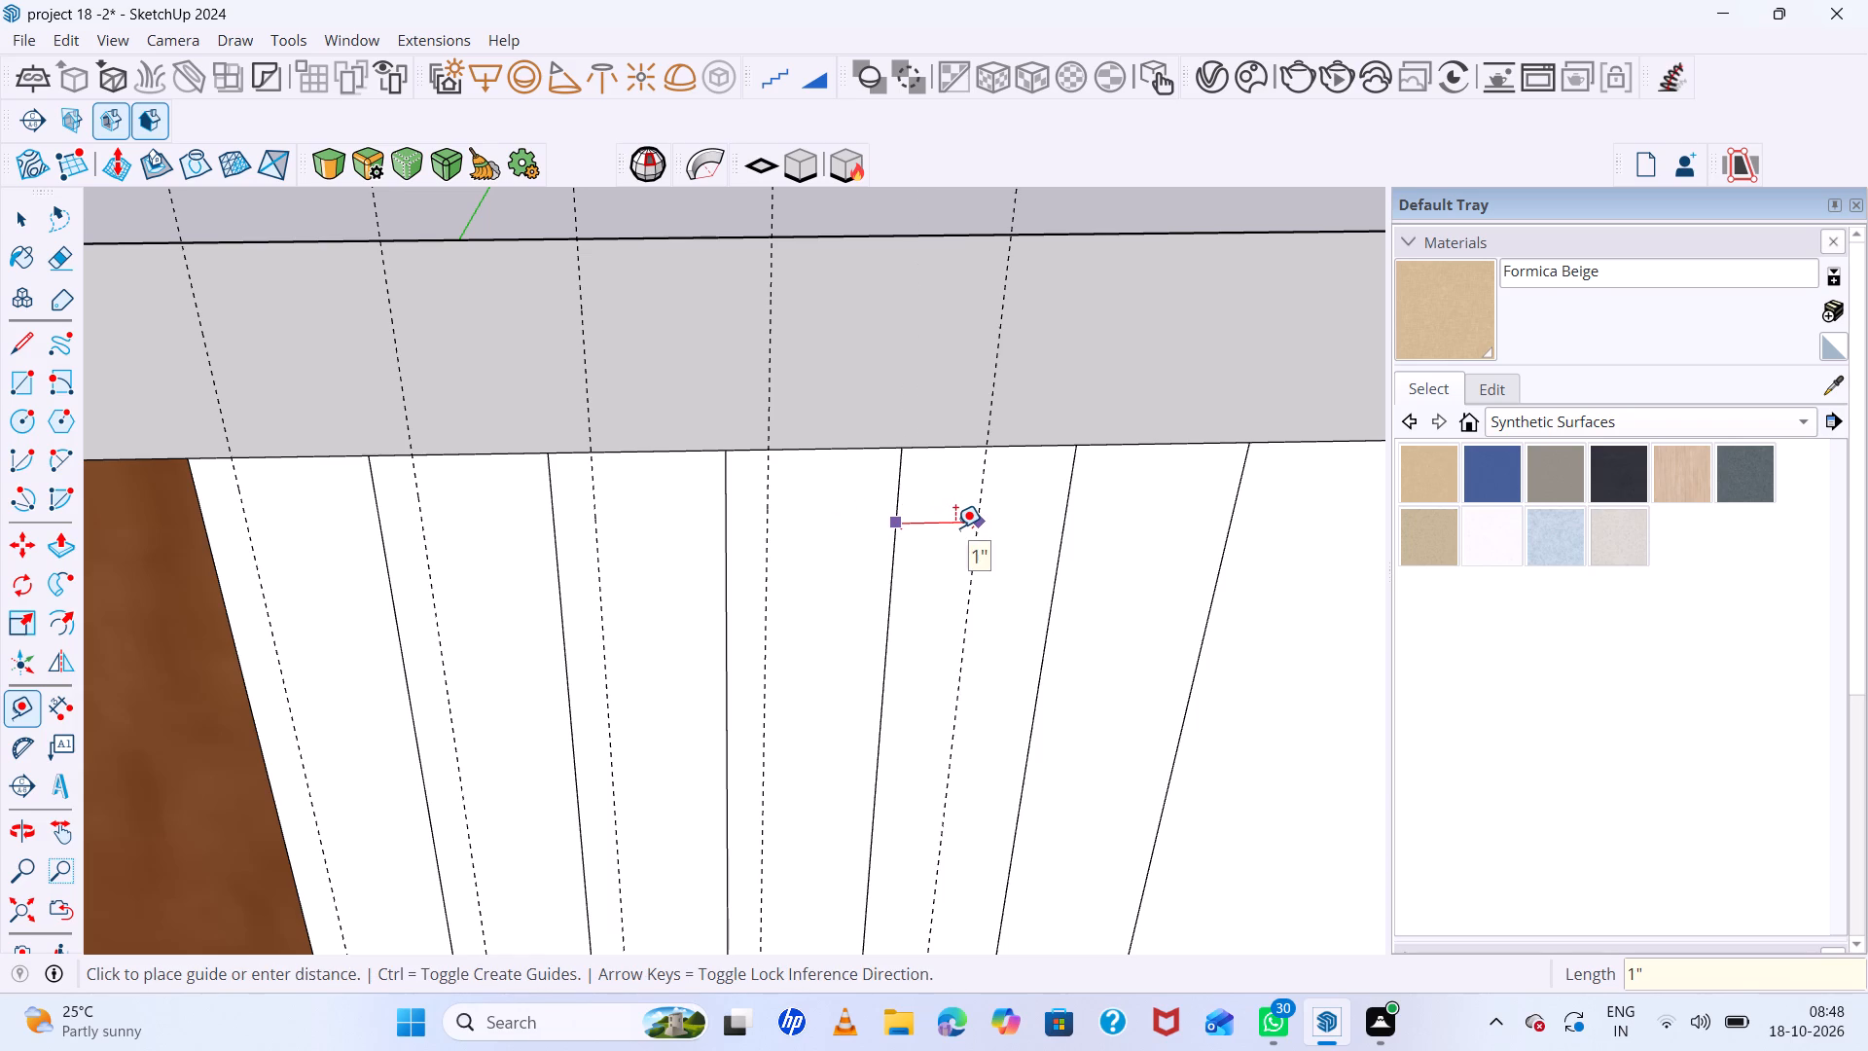
pyautogui.write('.5')
pyautogui.press('Return')
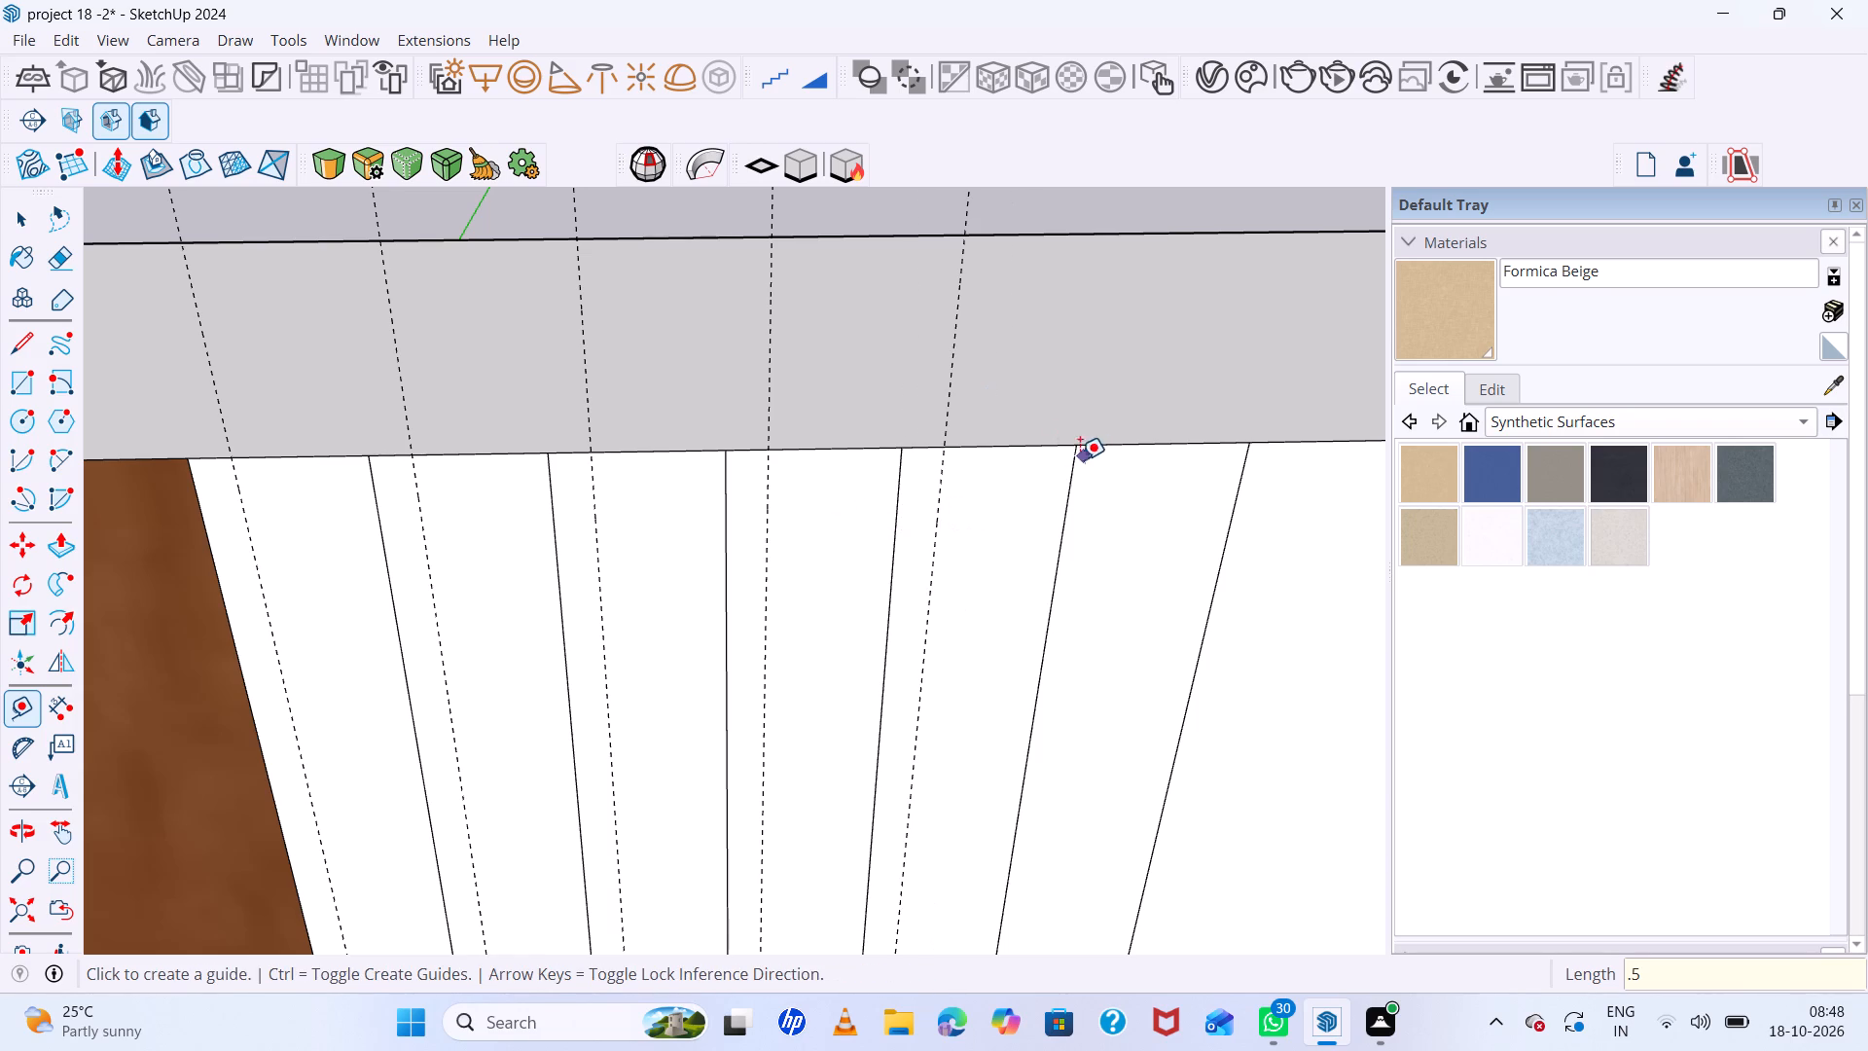
pyautogui.click(1071, 487)
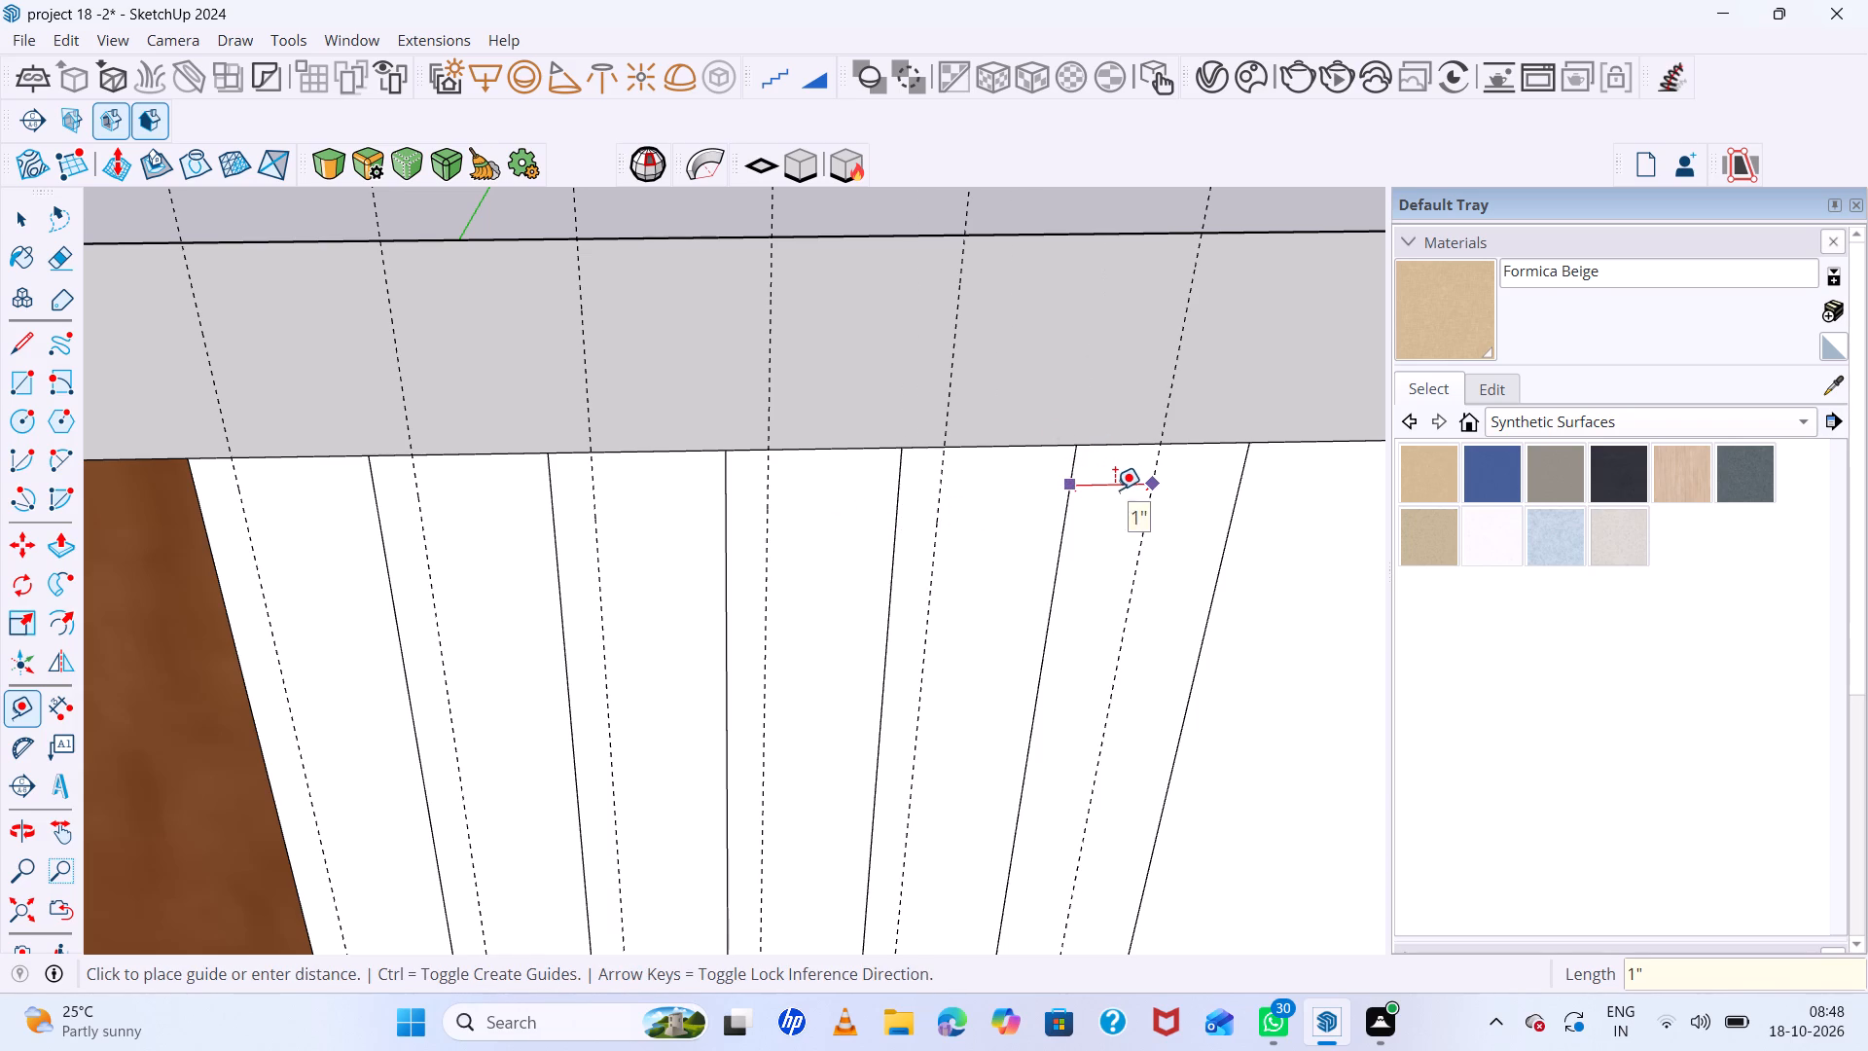
pyautogui.write('.5')
pyautogui.press('Return')
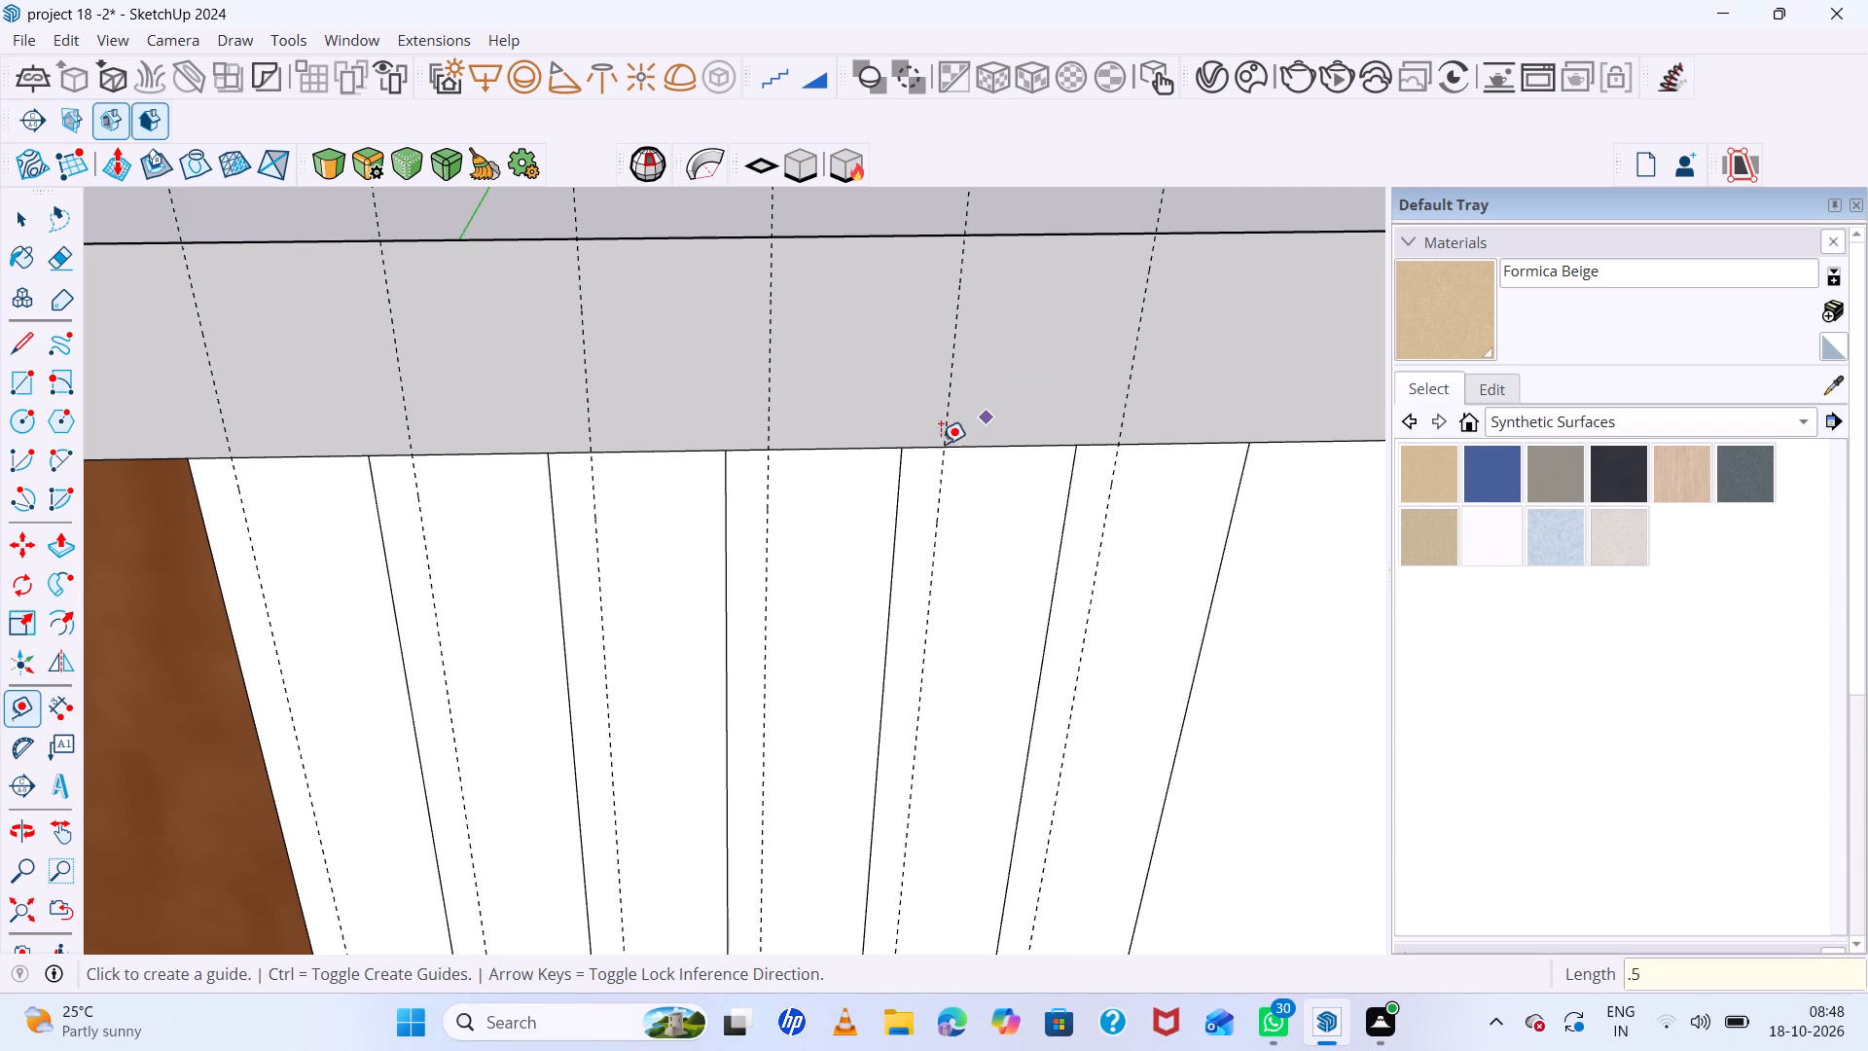
pyautogui.scroll(-5, 898, 470)
pyautogui.scroll(6, 1116, 515)
pyautogui.click(1107, 493)
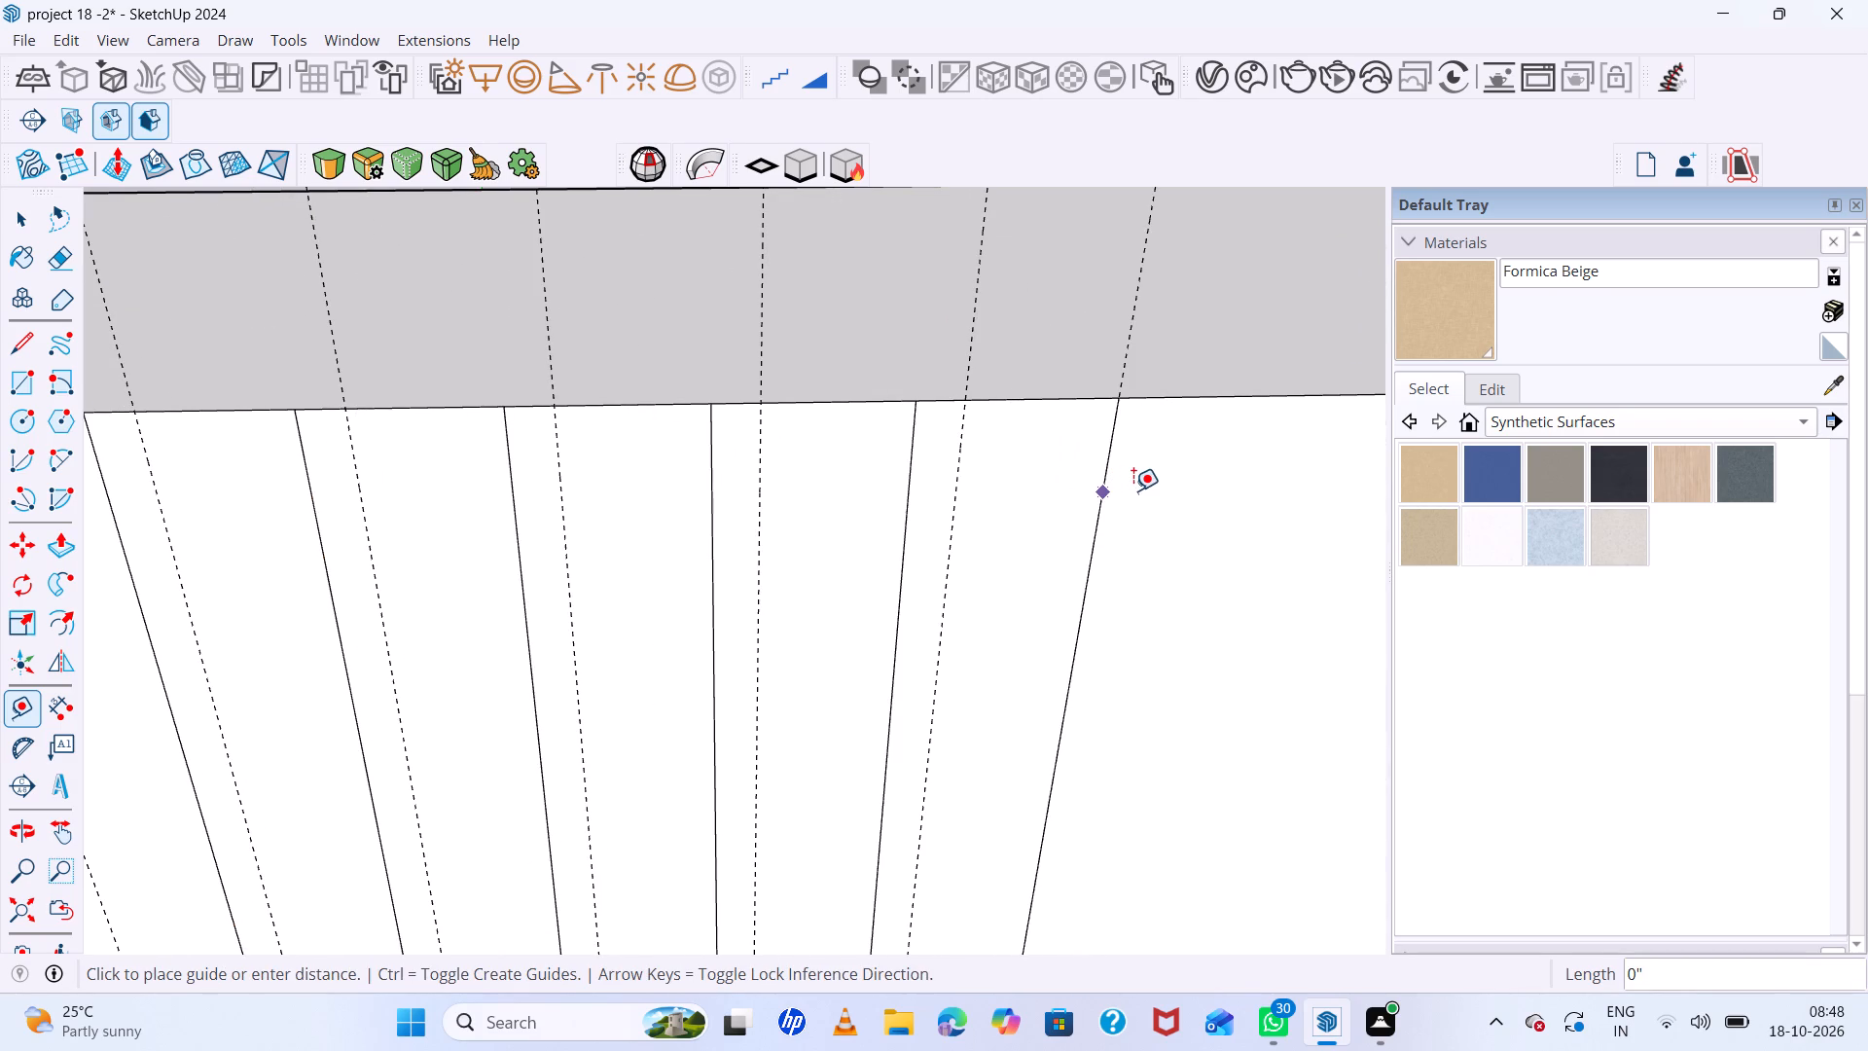
pyautogui.write('.5')
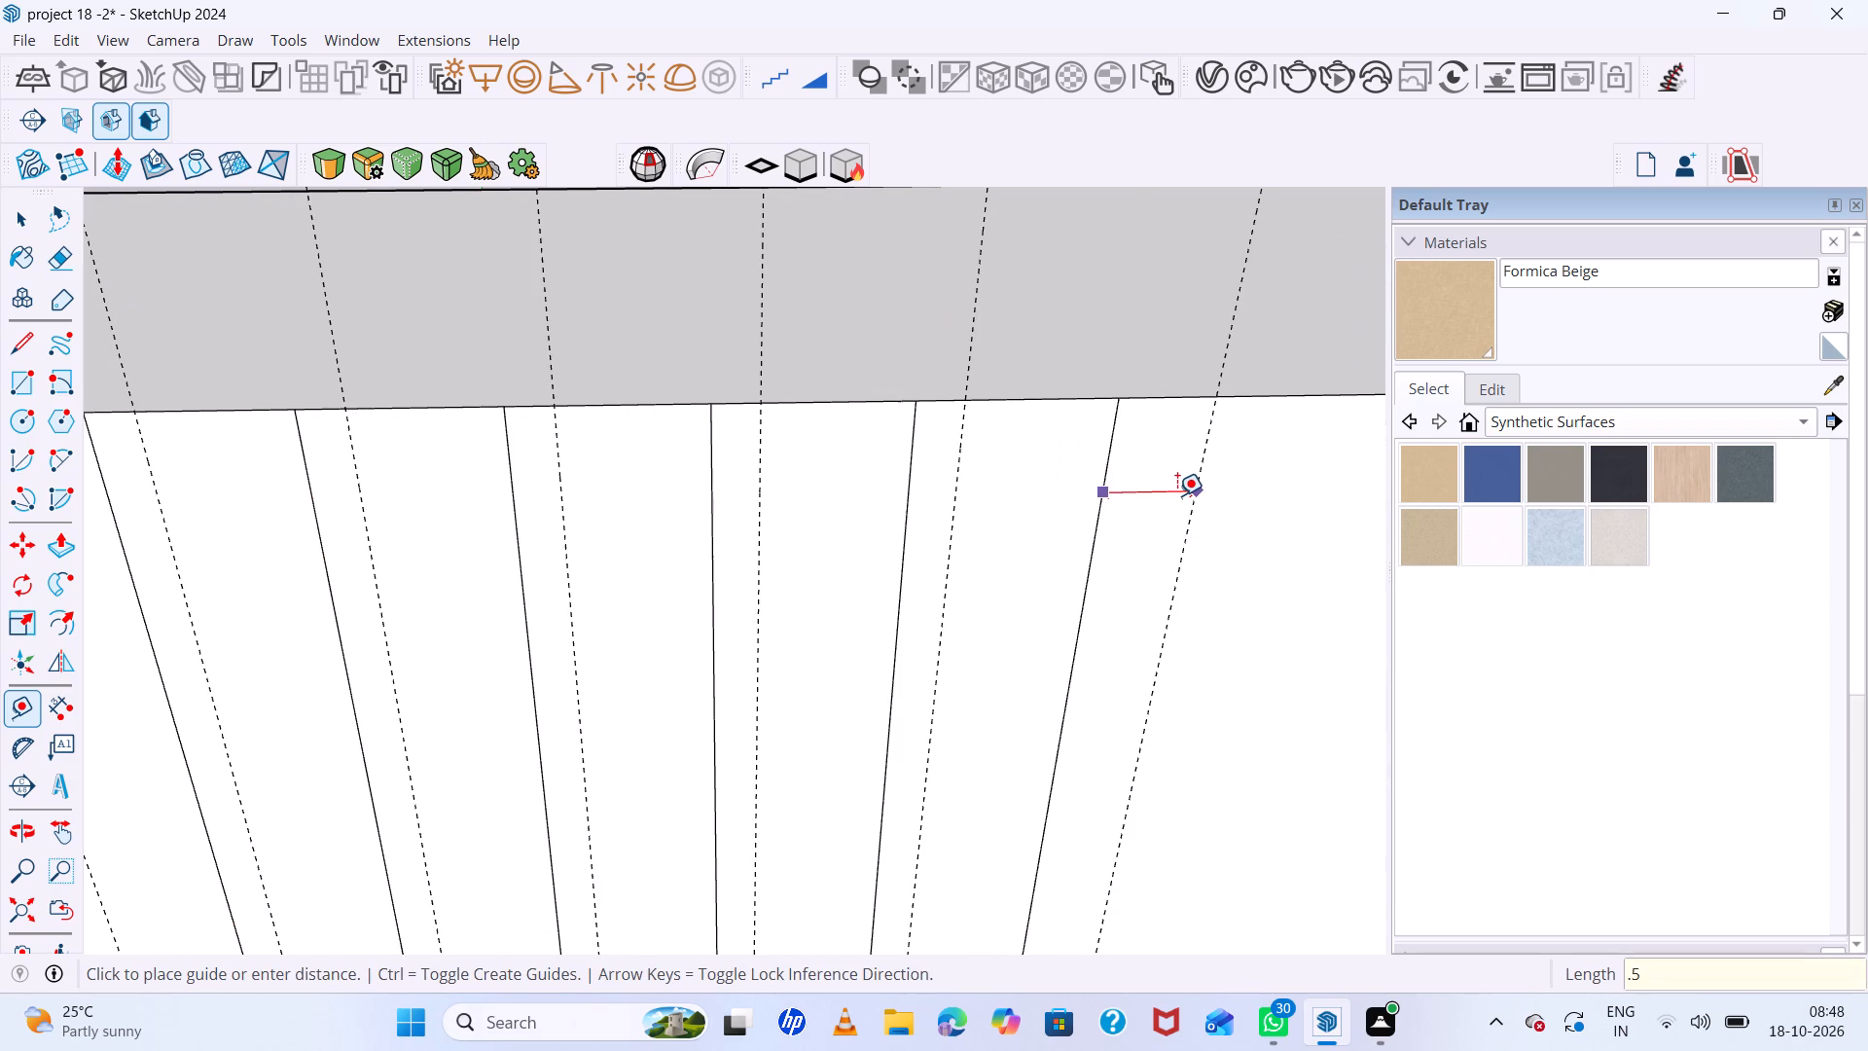
pyautogui.press('Return')
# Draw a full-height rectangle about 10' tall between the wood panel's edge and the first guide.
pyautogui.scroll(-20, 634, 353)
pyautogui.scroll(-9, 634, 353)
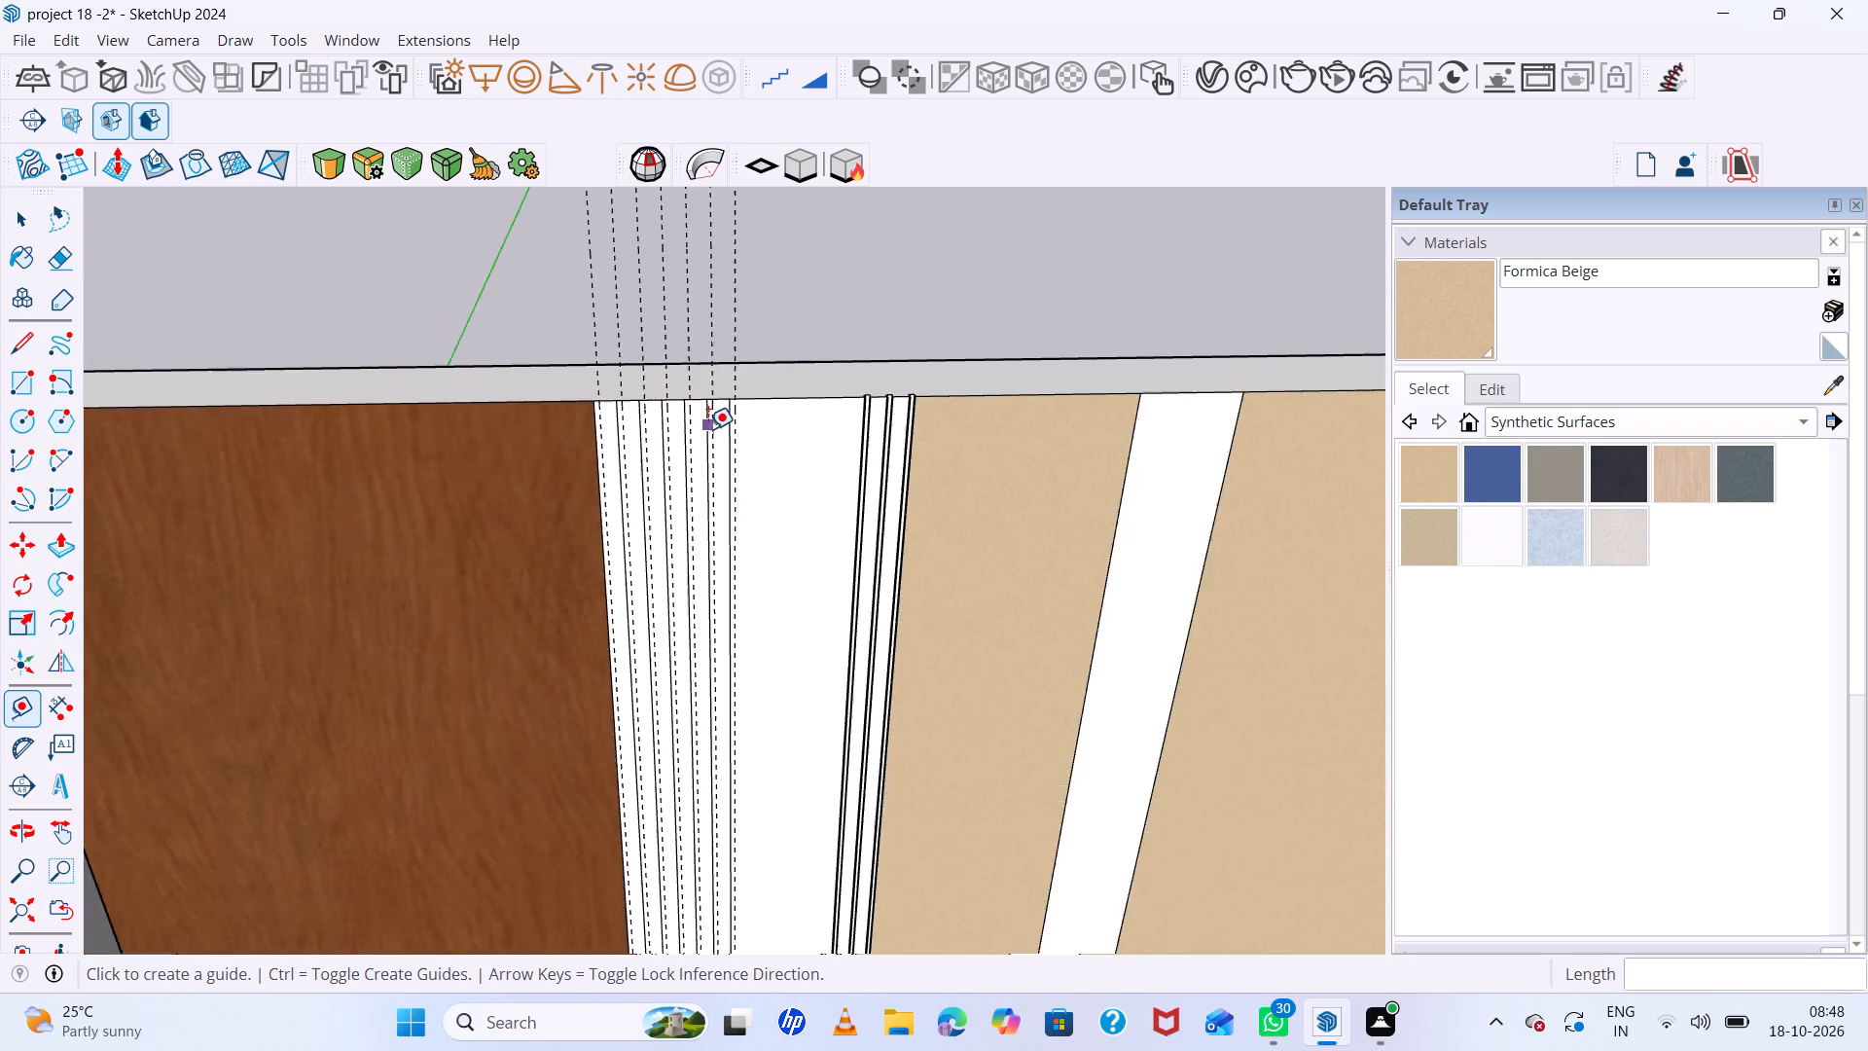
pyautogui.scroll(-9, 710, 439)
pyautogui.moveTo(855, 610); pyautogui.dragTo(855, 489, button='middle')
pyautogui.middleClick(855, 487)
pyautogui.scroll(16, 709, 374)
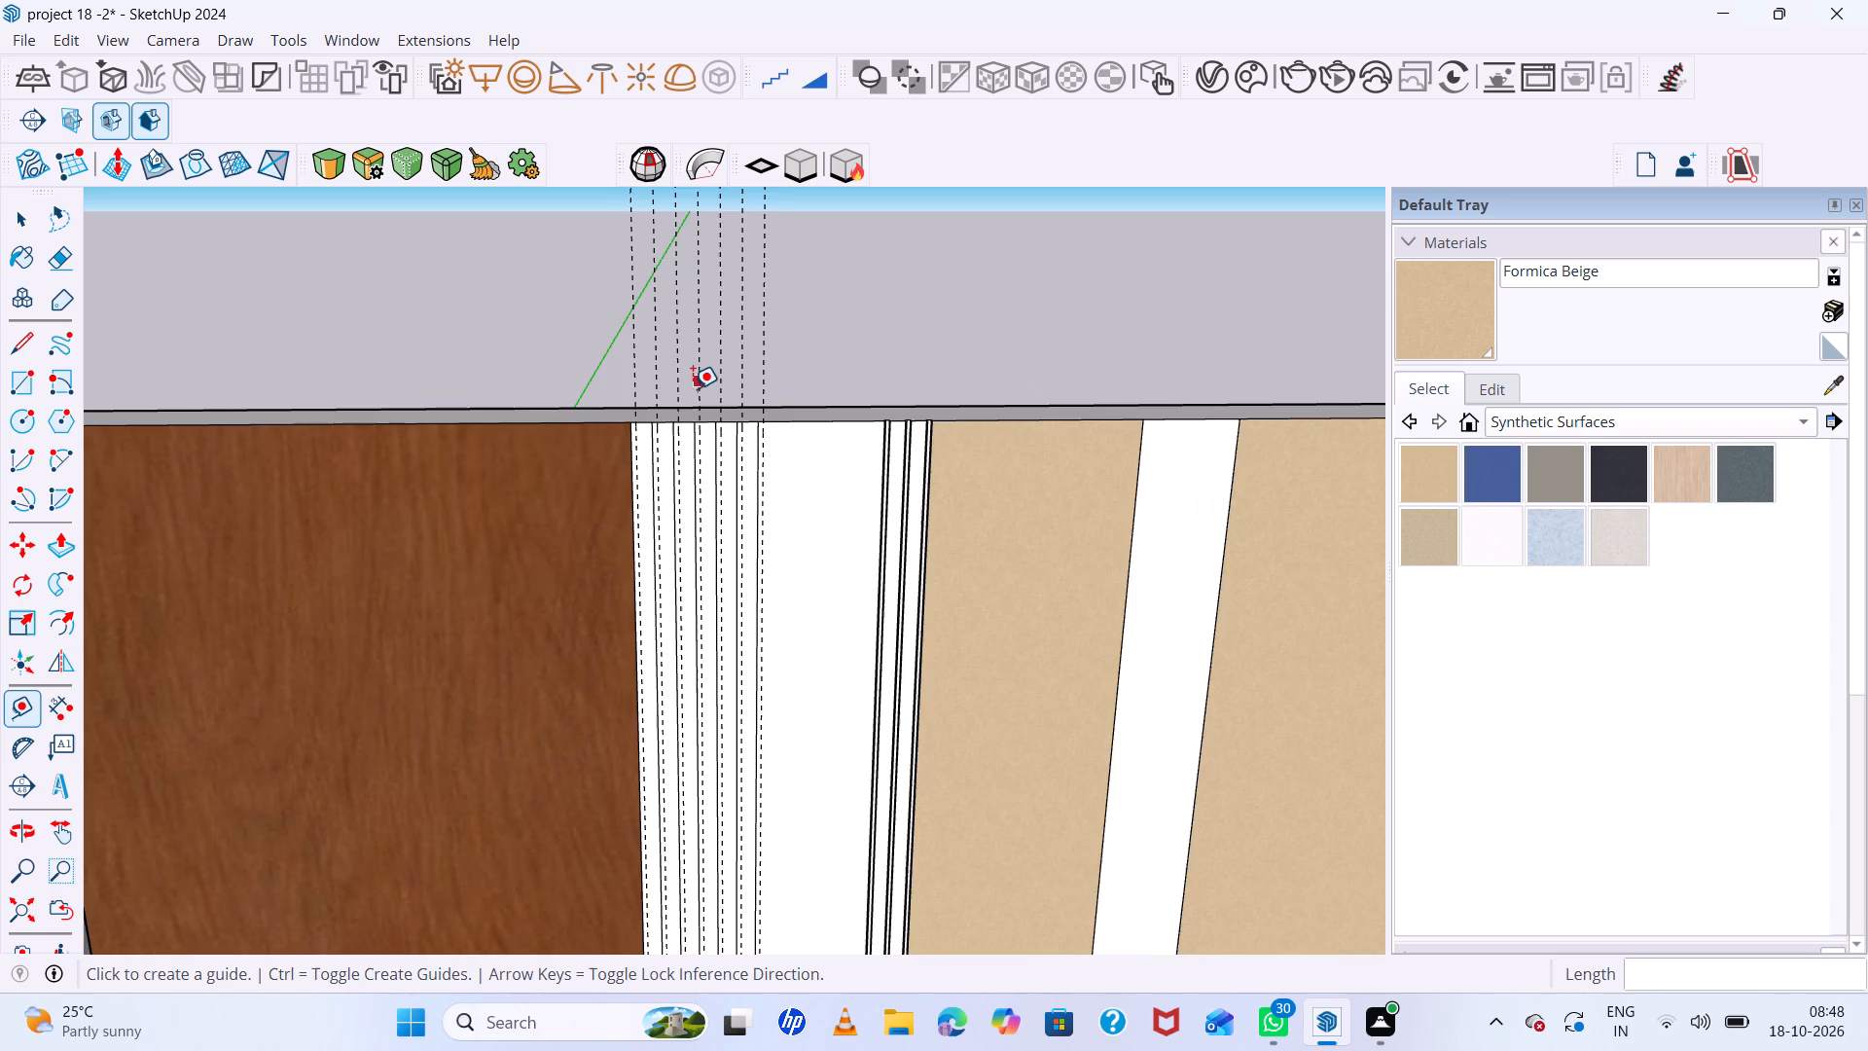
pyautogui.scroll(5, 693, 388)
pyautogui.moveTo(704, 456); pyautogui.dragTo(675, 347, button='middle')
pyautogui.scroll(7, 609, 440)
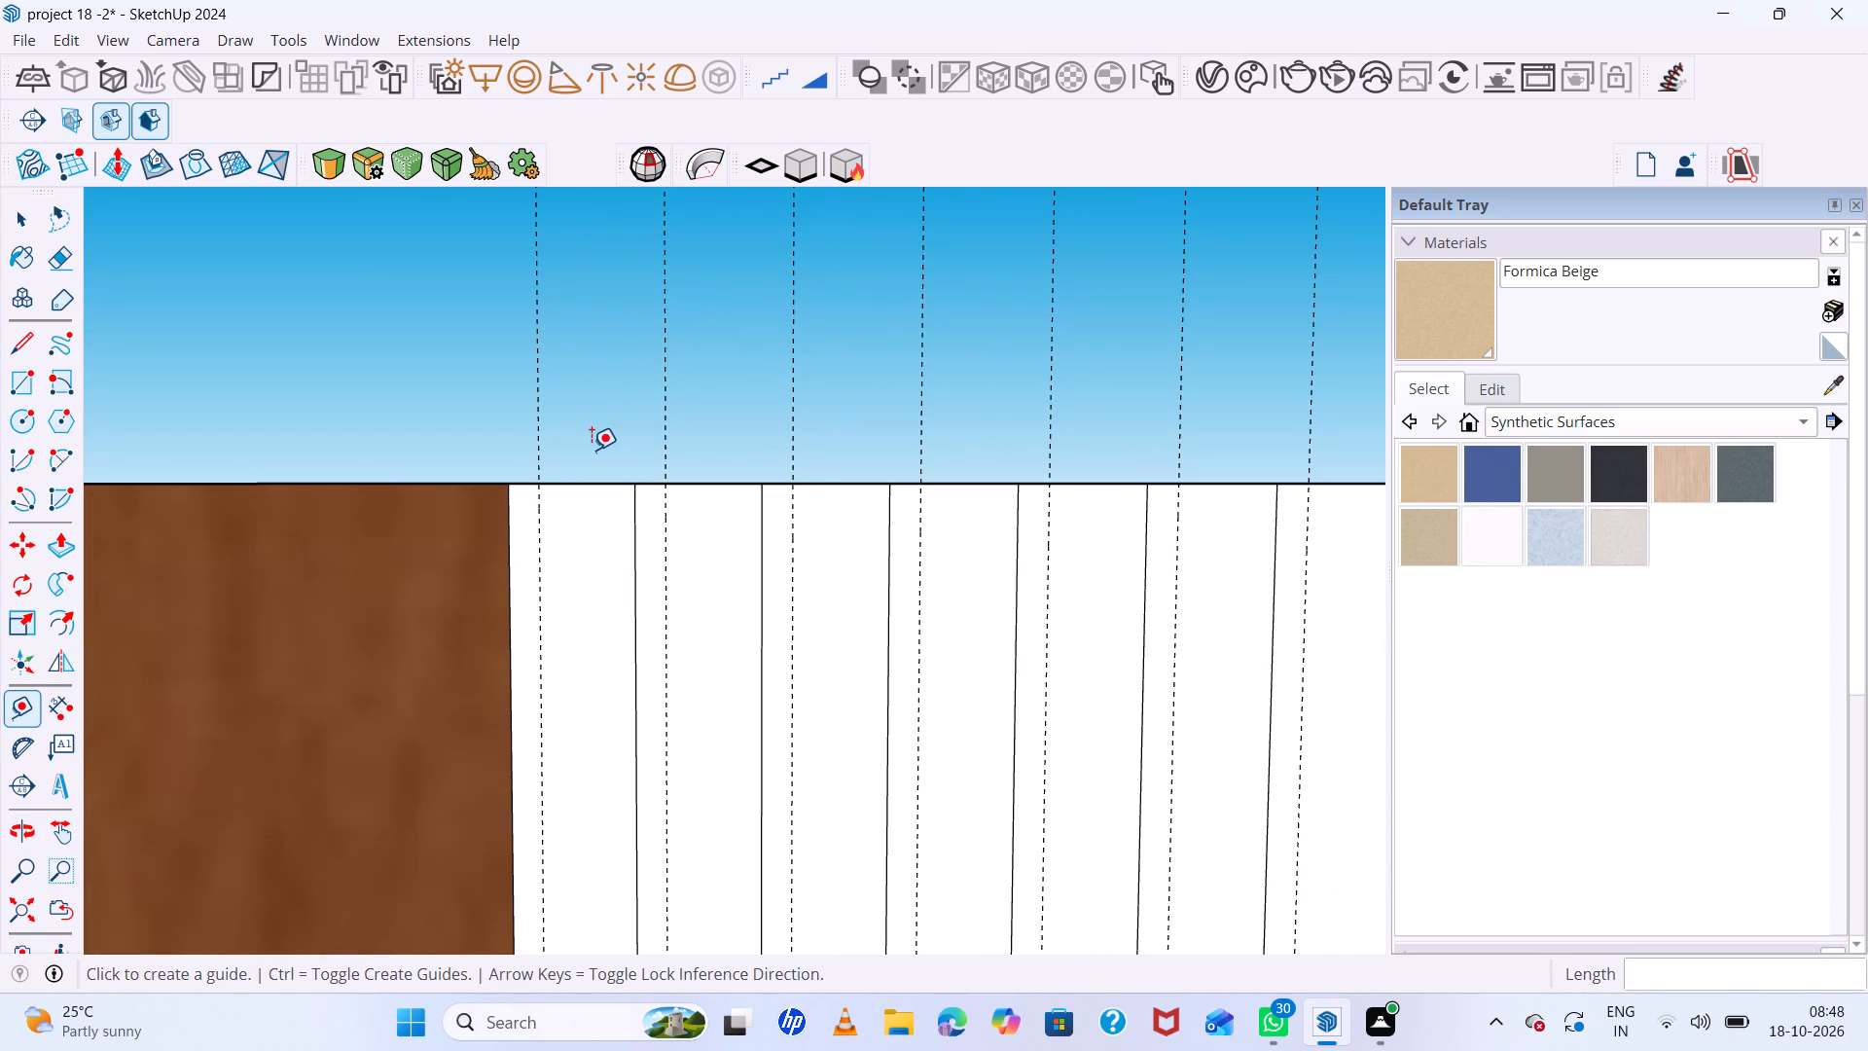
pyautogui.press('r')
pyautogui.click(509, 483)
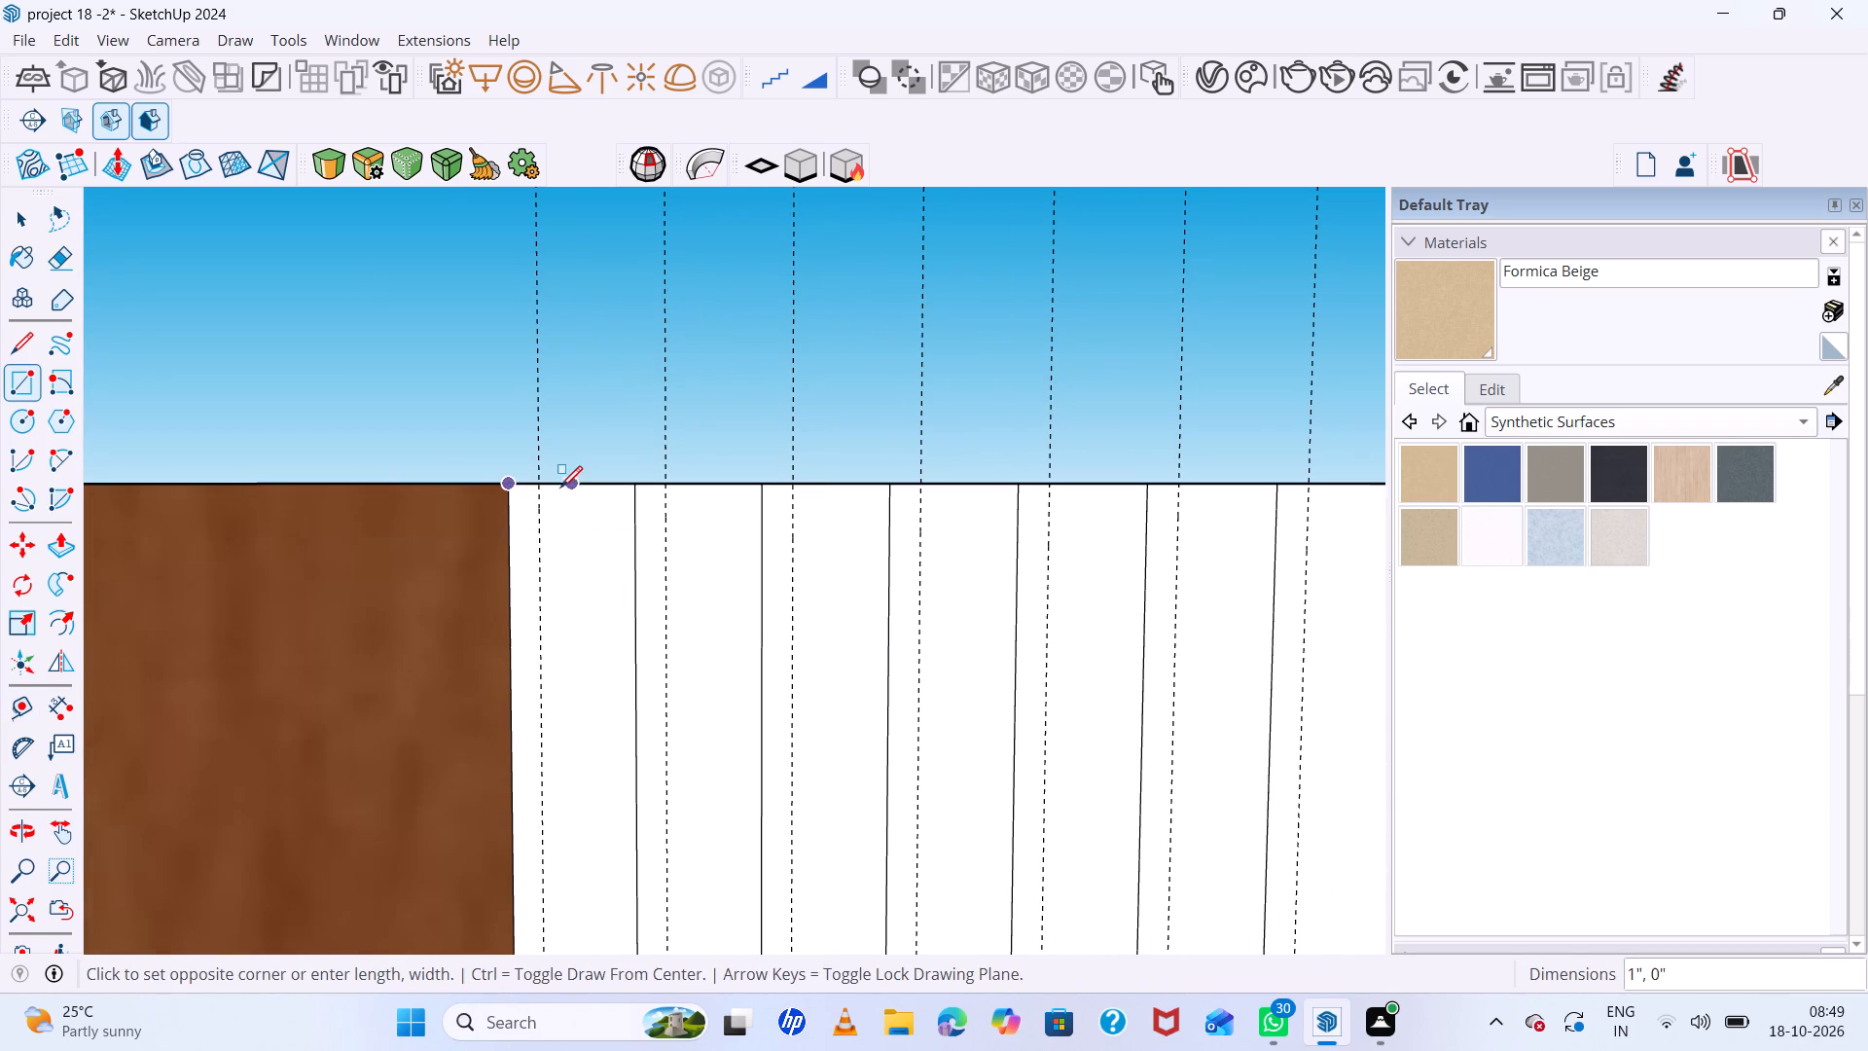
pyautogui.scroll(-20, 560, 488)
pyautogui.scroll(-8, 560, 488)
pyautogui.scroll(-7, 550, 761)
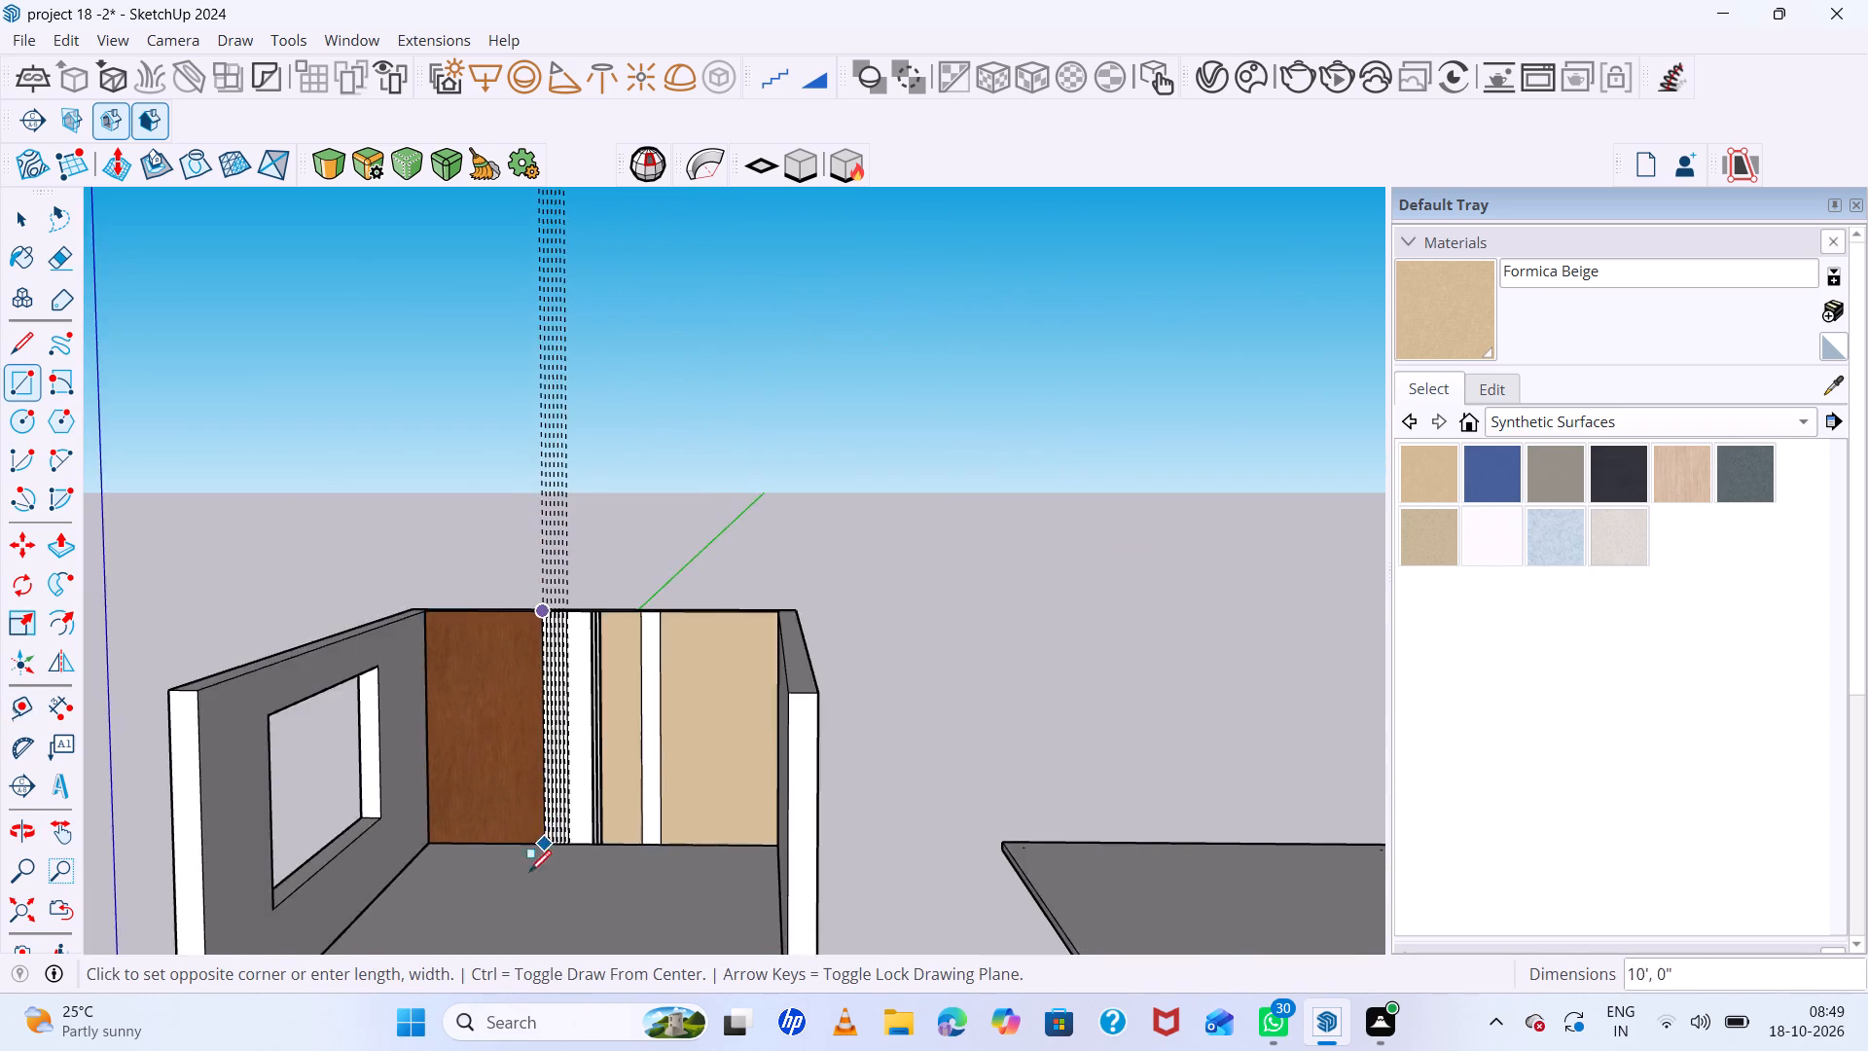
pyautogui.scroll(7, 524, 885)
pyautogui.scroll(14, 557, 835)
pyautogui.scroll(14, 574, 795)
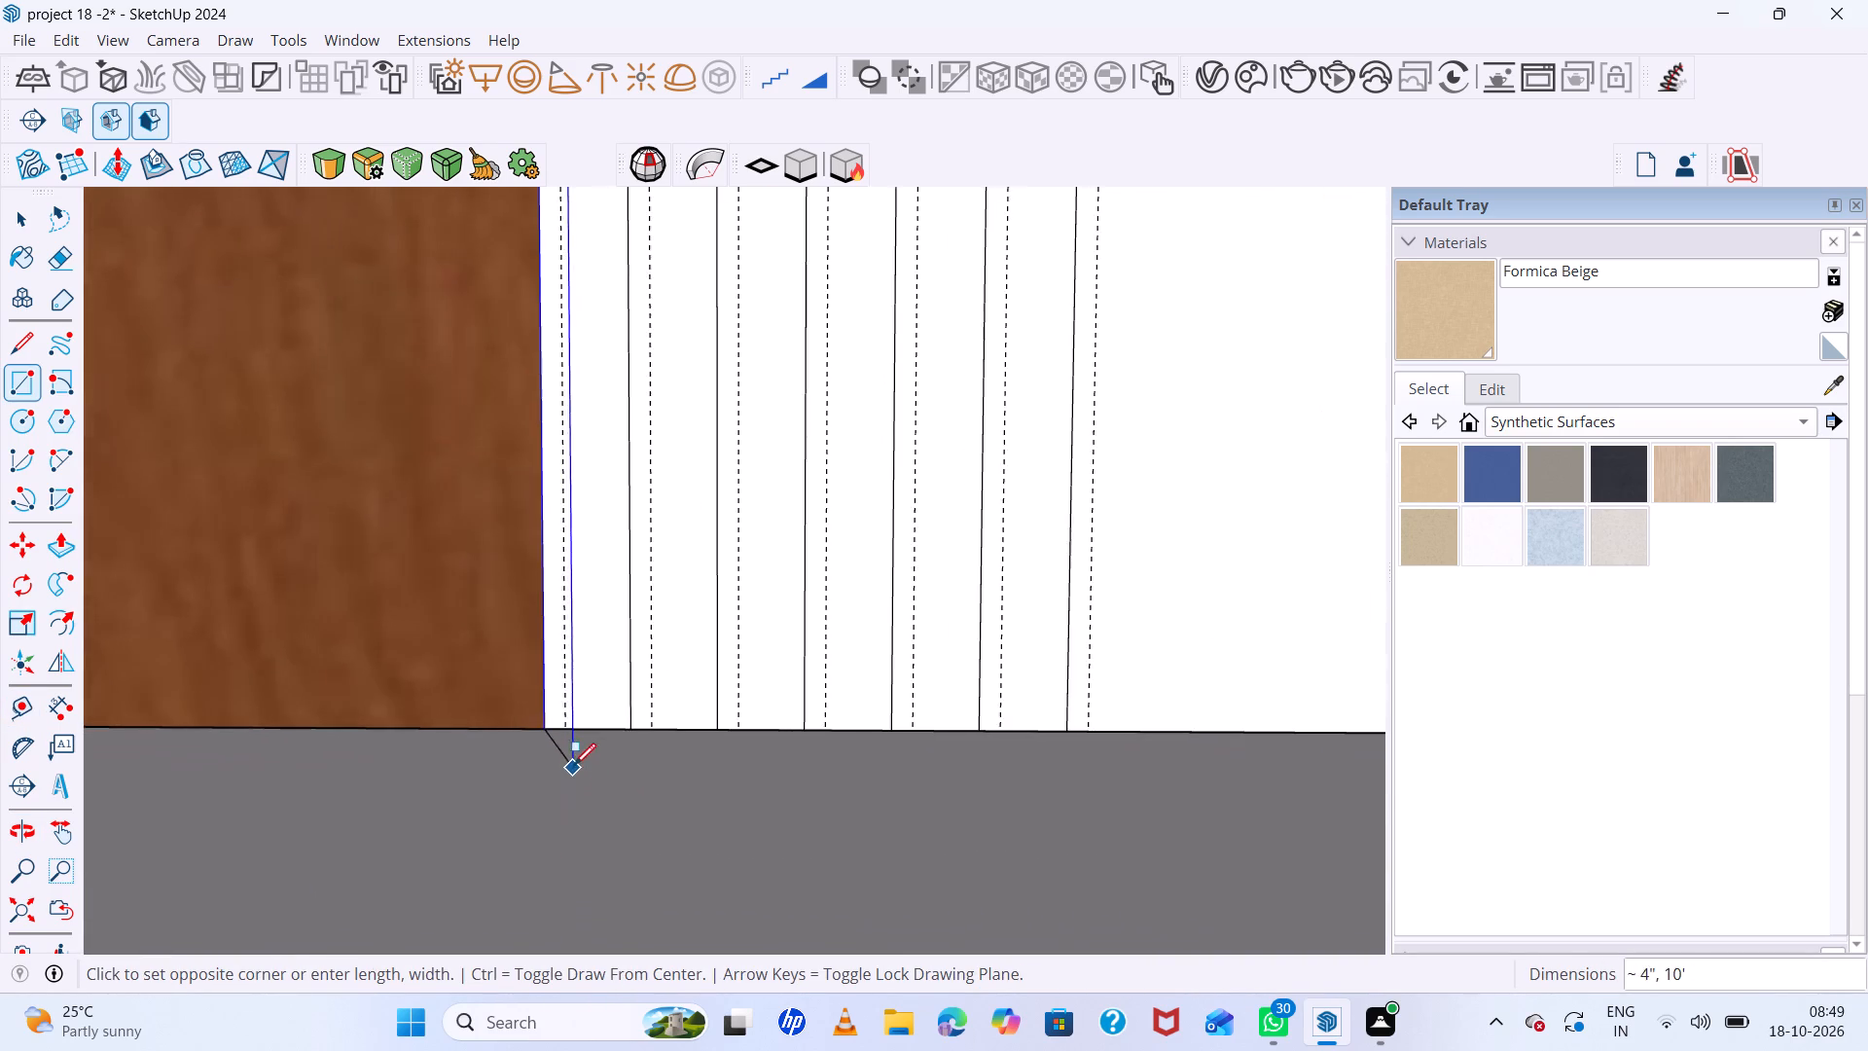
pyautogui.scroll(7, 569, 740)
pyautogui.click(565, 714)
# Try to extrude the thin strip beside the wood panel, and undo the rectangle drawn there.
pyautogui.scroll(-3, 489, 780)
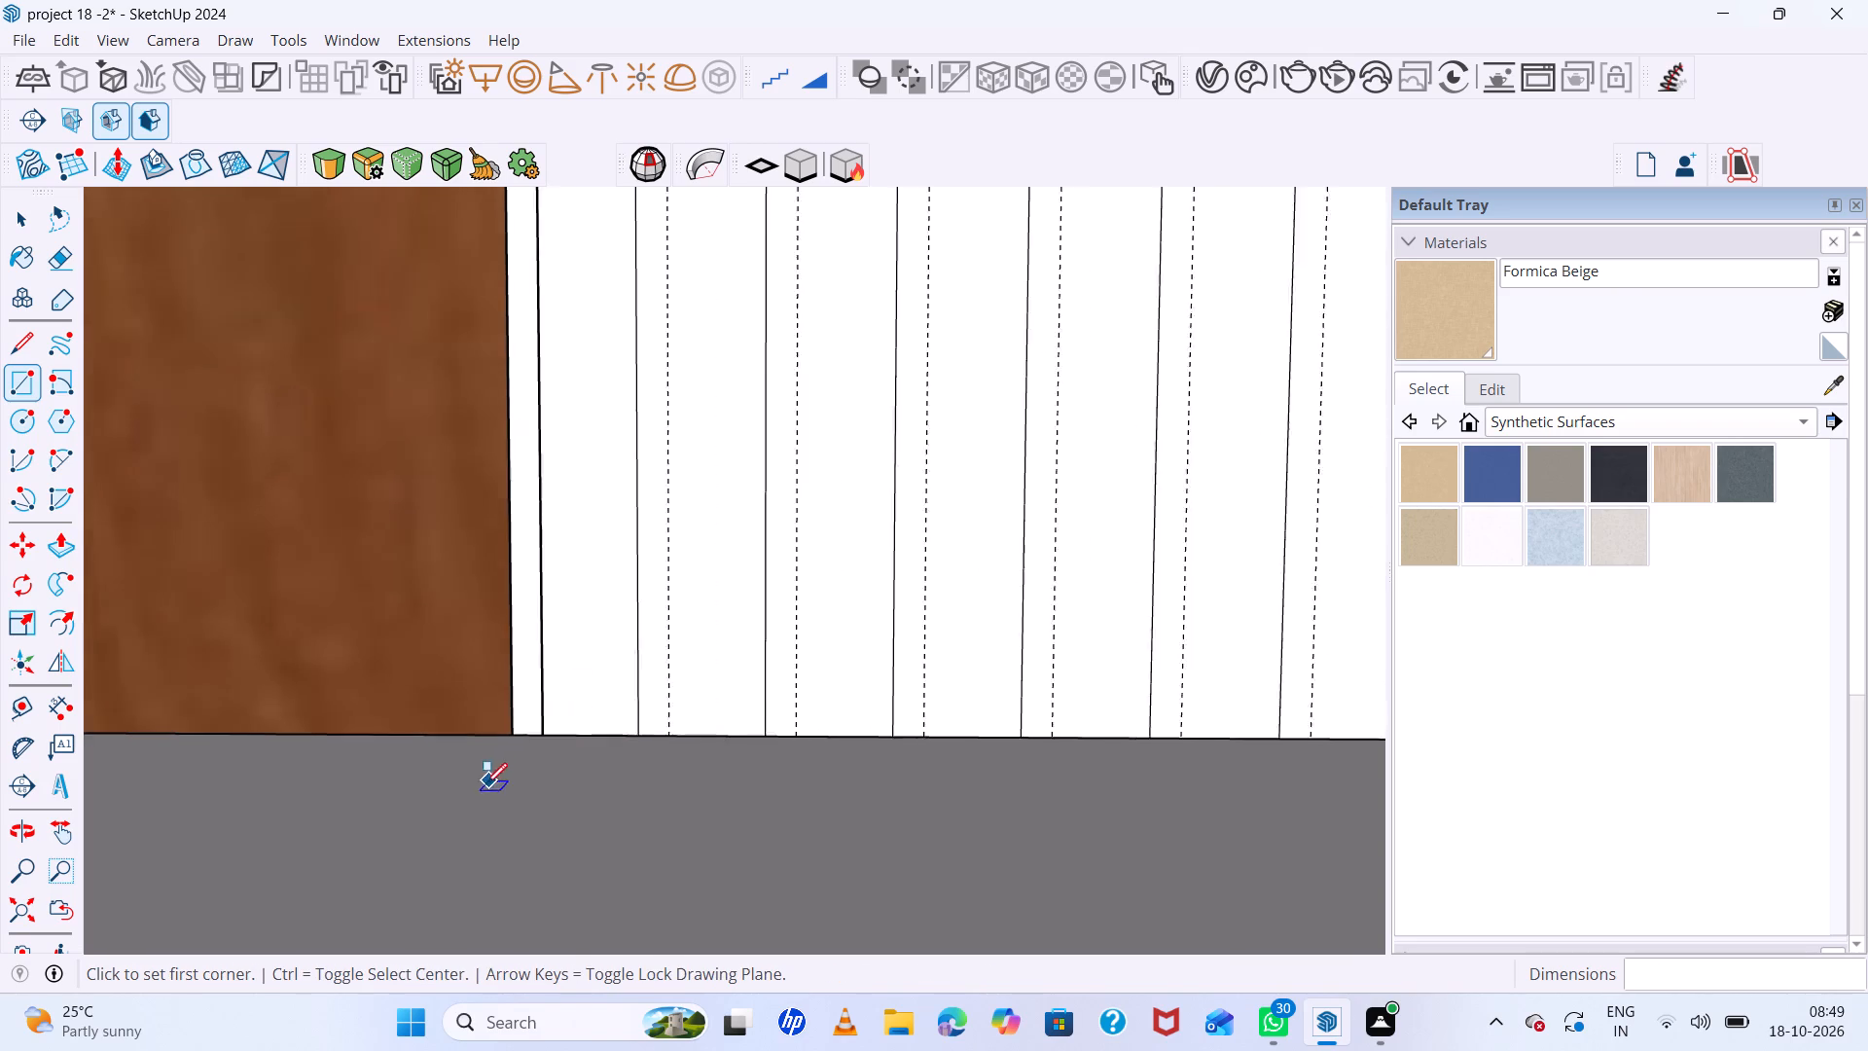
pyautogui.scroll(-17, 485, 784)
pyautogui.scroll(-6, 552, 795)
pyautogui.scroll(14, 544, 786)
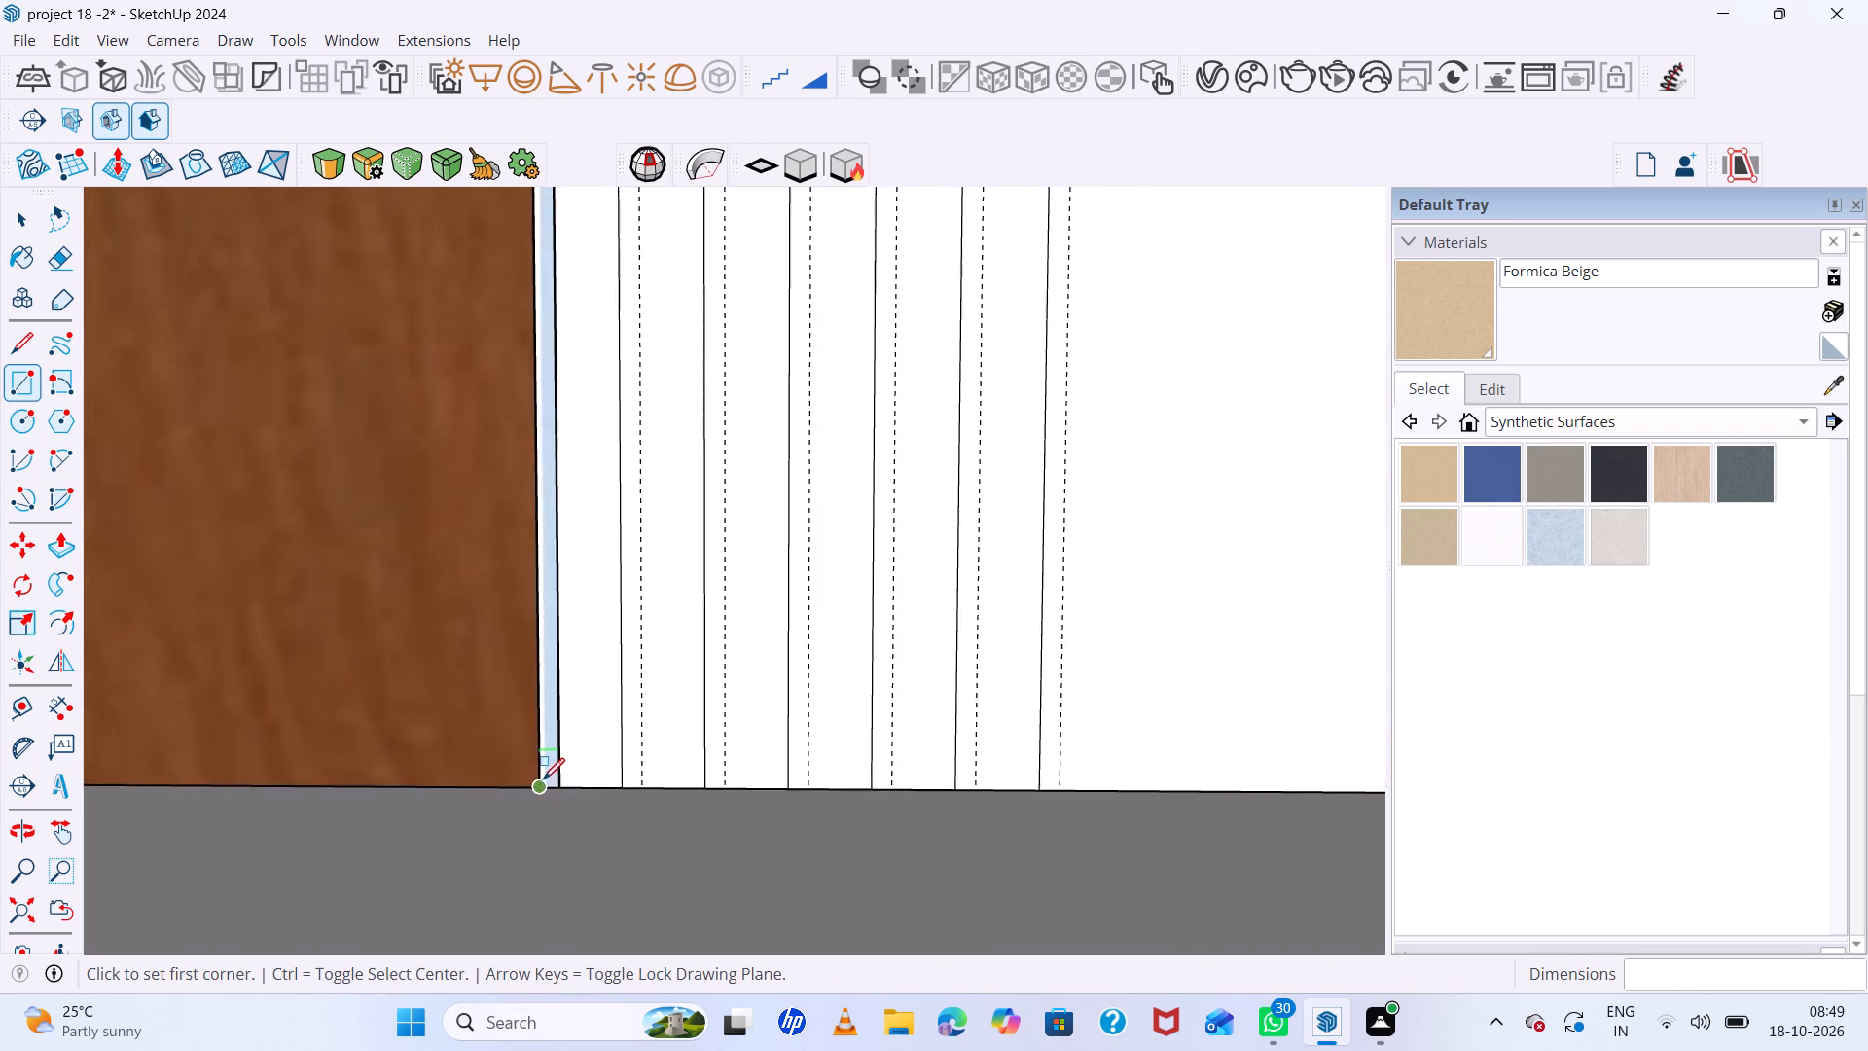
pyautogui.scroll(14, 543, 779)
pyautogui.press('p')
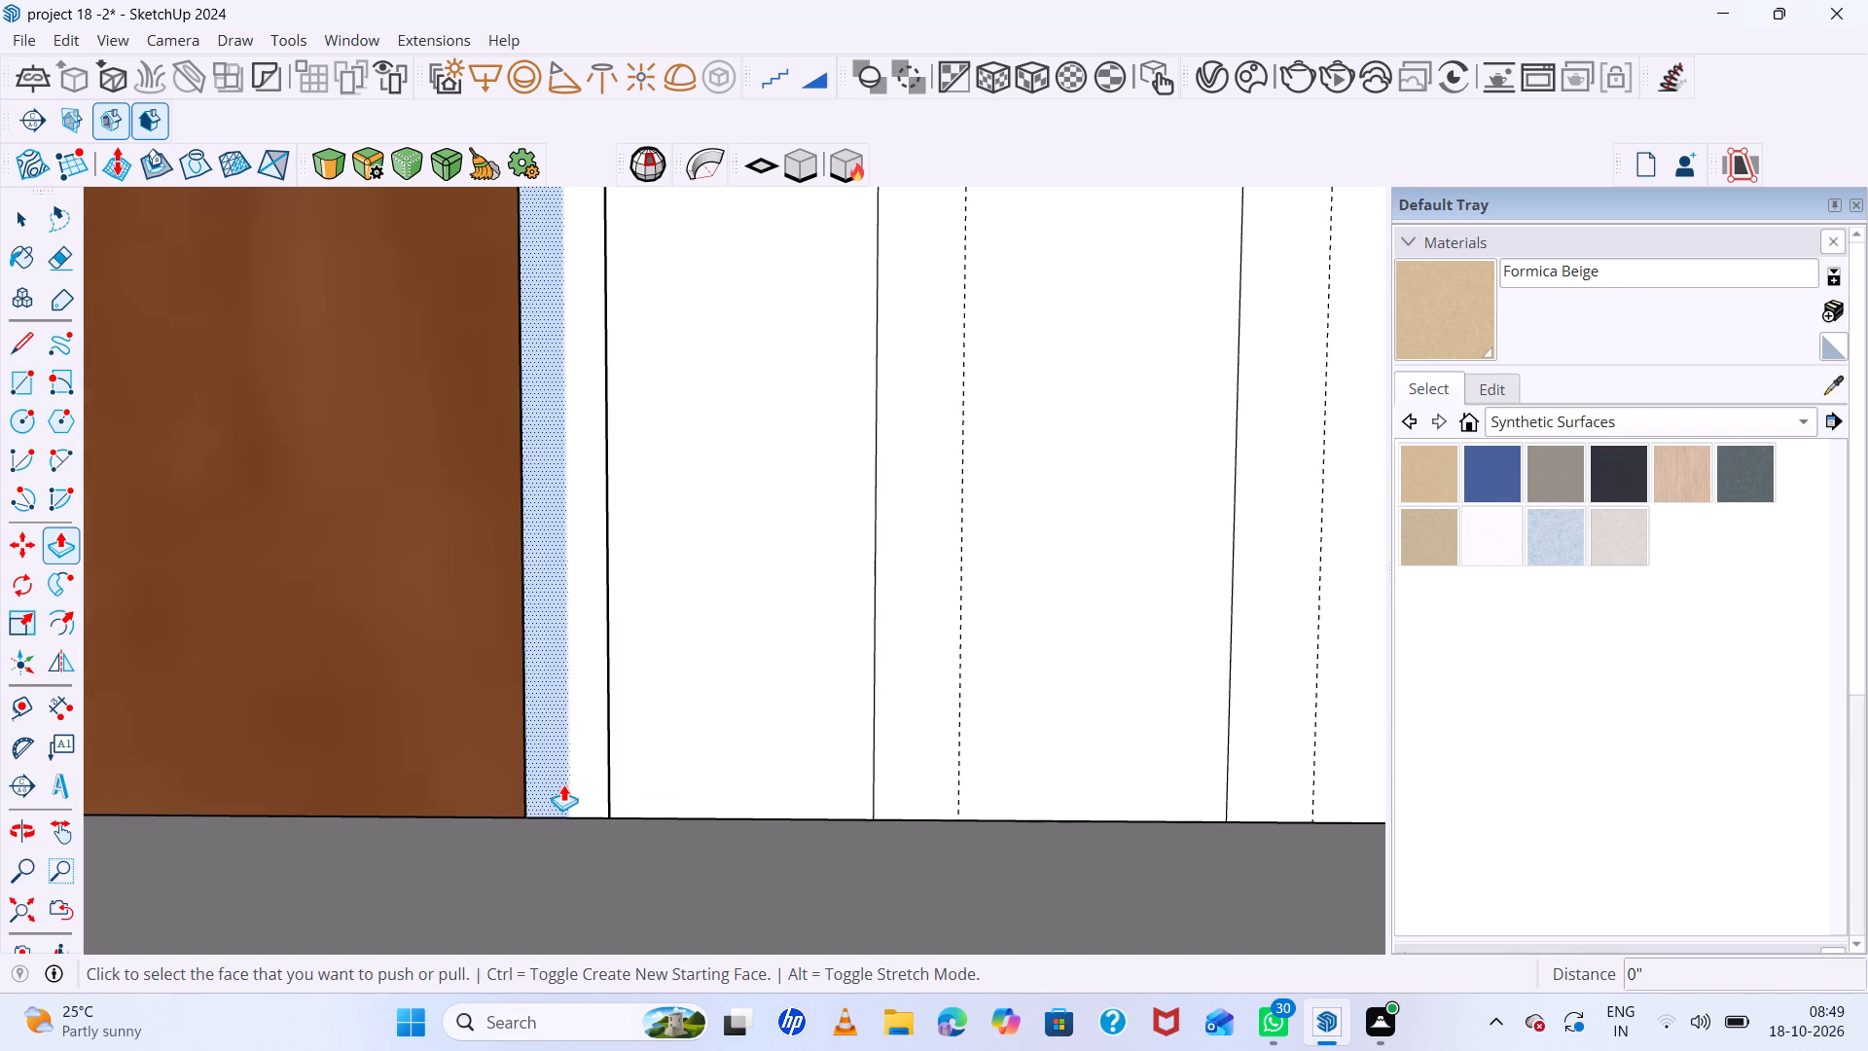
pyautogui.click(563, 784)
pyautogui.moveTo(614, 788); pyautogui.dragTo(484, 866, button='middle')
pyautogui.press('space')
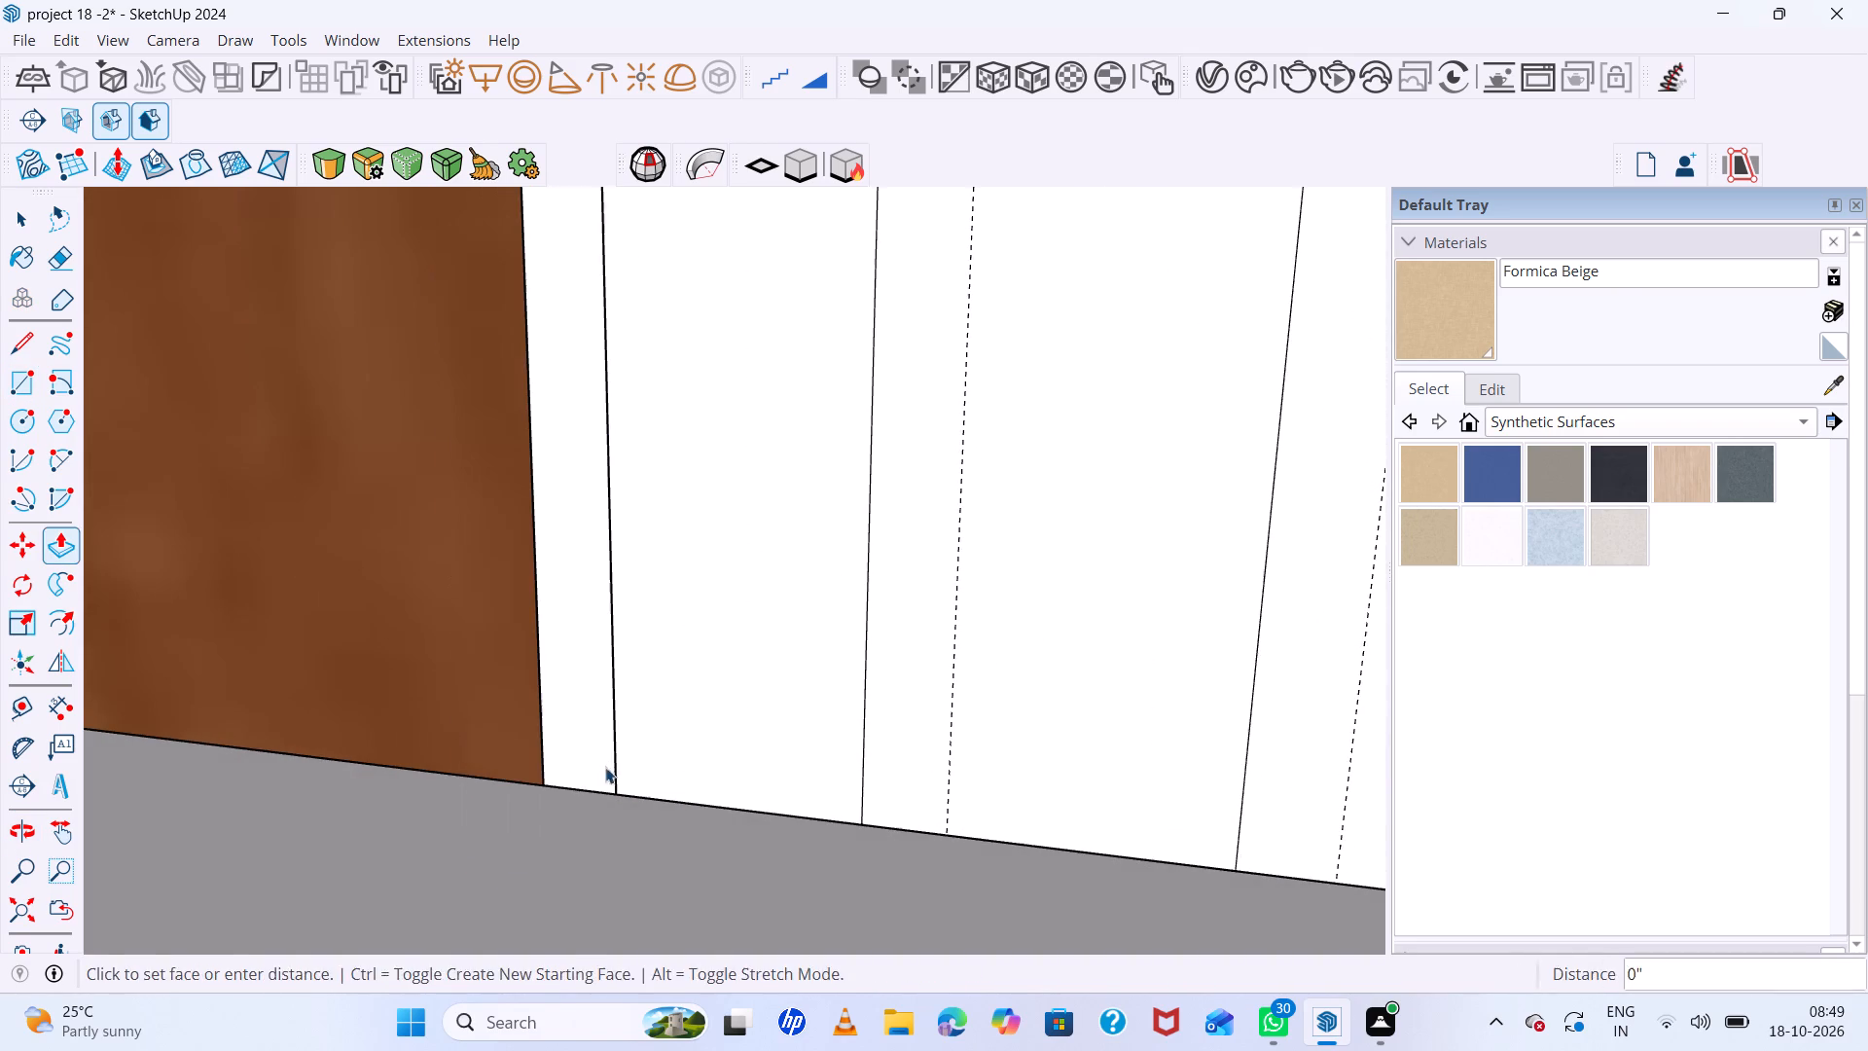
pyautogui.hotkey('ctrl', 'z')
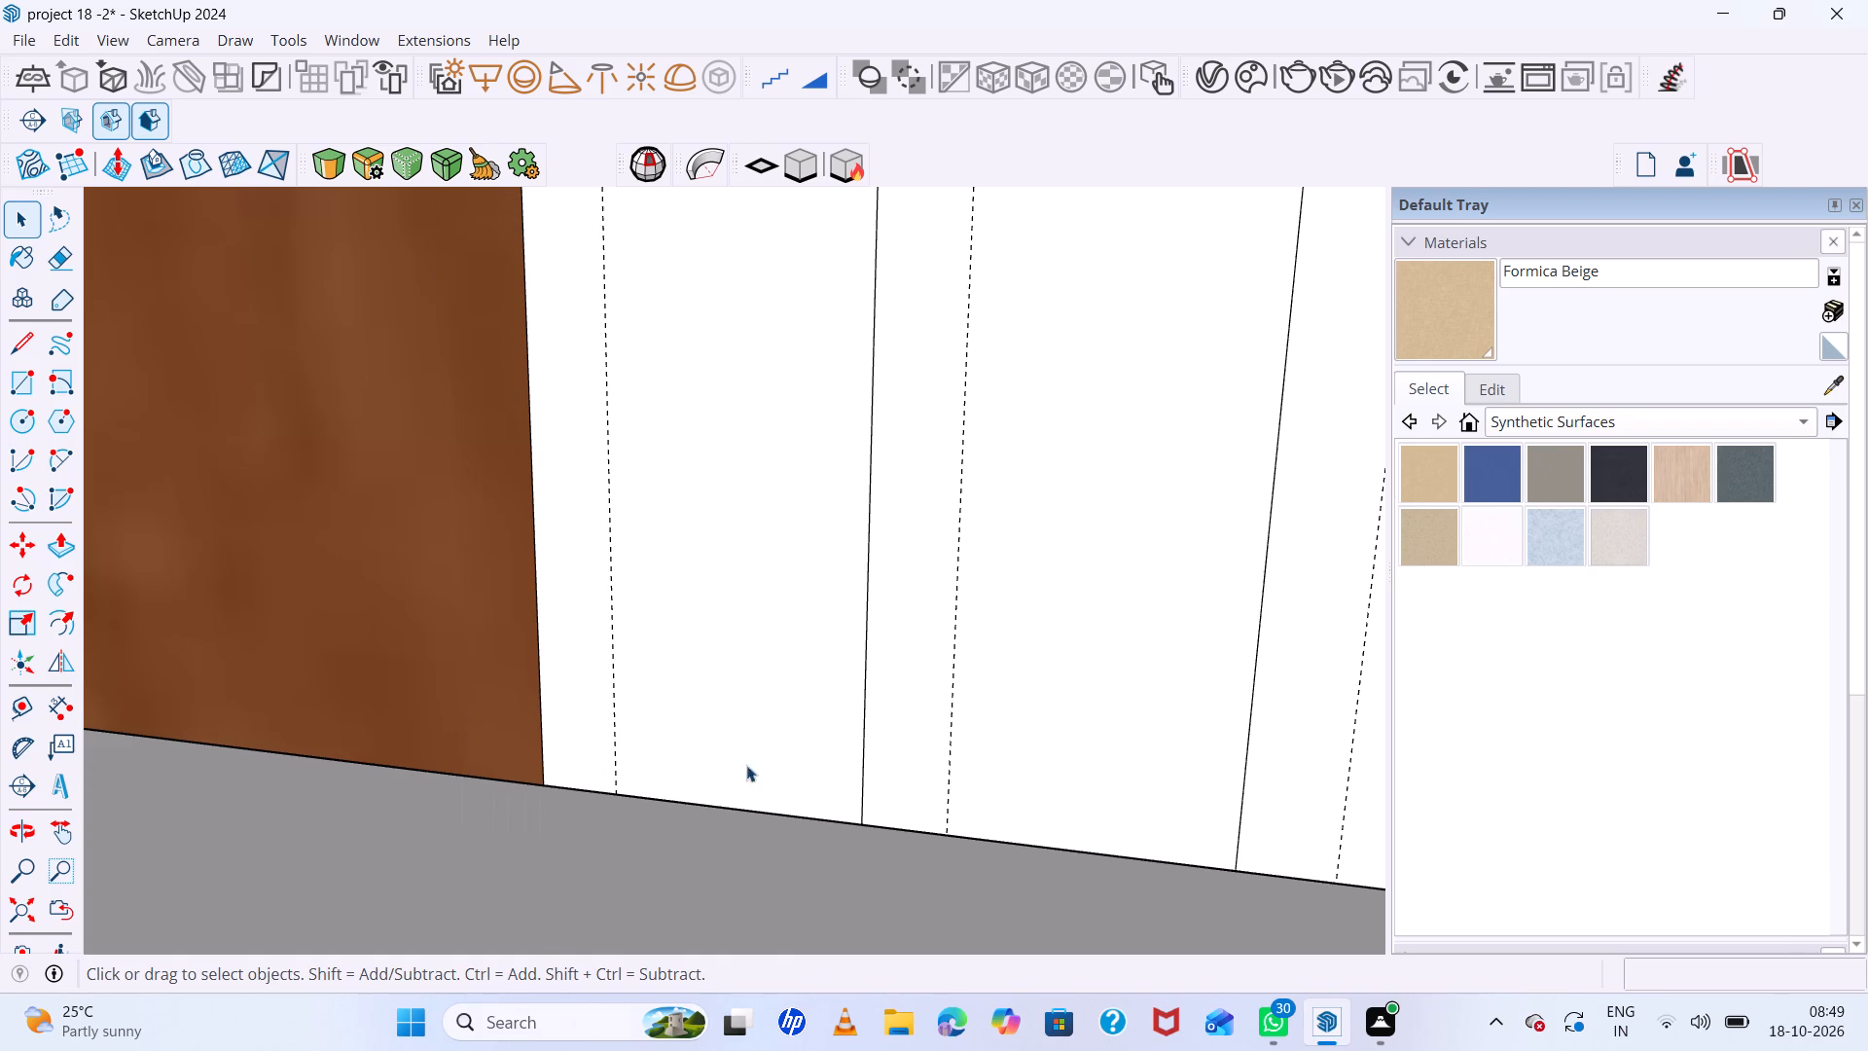
# Inside the back wall group, draw a rectangle about 10' tall between the wood panel's edge and the first guide.
pyautogui.tripleClick(779, 753)
pyautogui.scroll(-6, 775, 754)
pyautogui.click(771, 763)
pyautogui.scroll(-4, 740, 812)
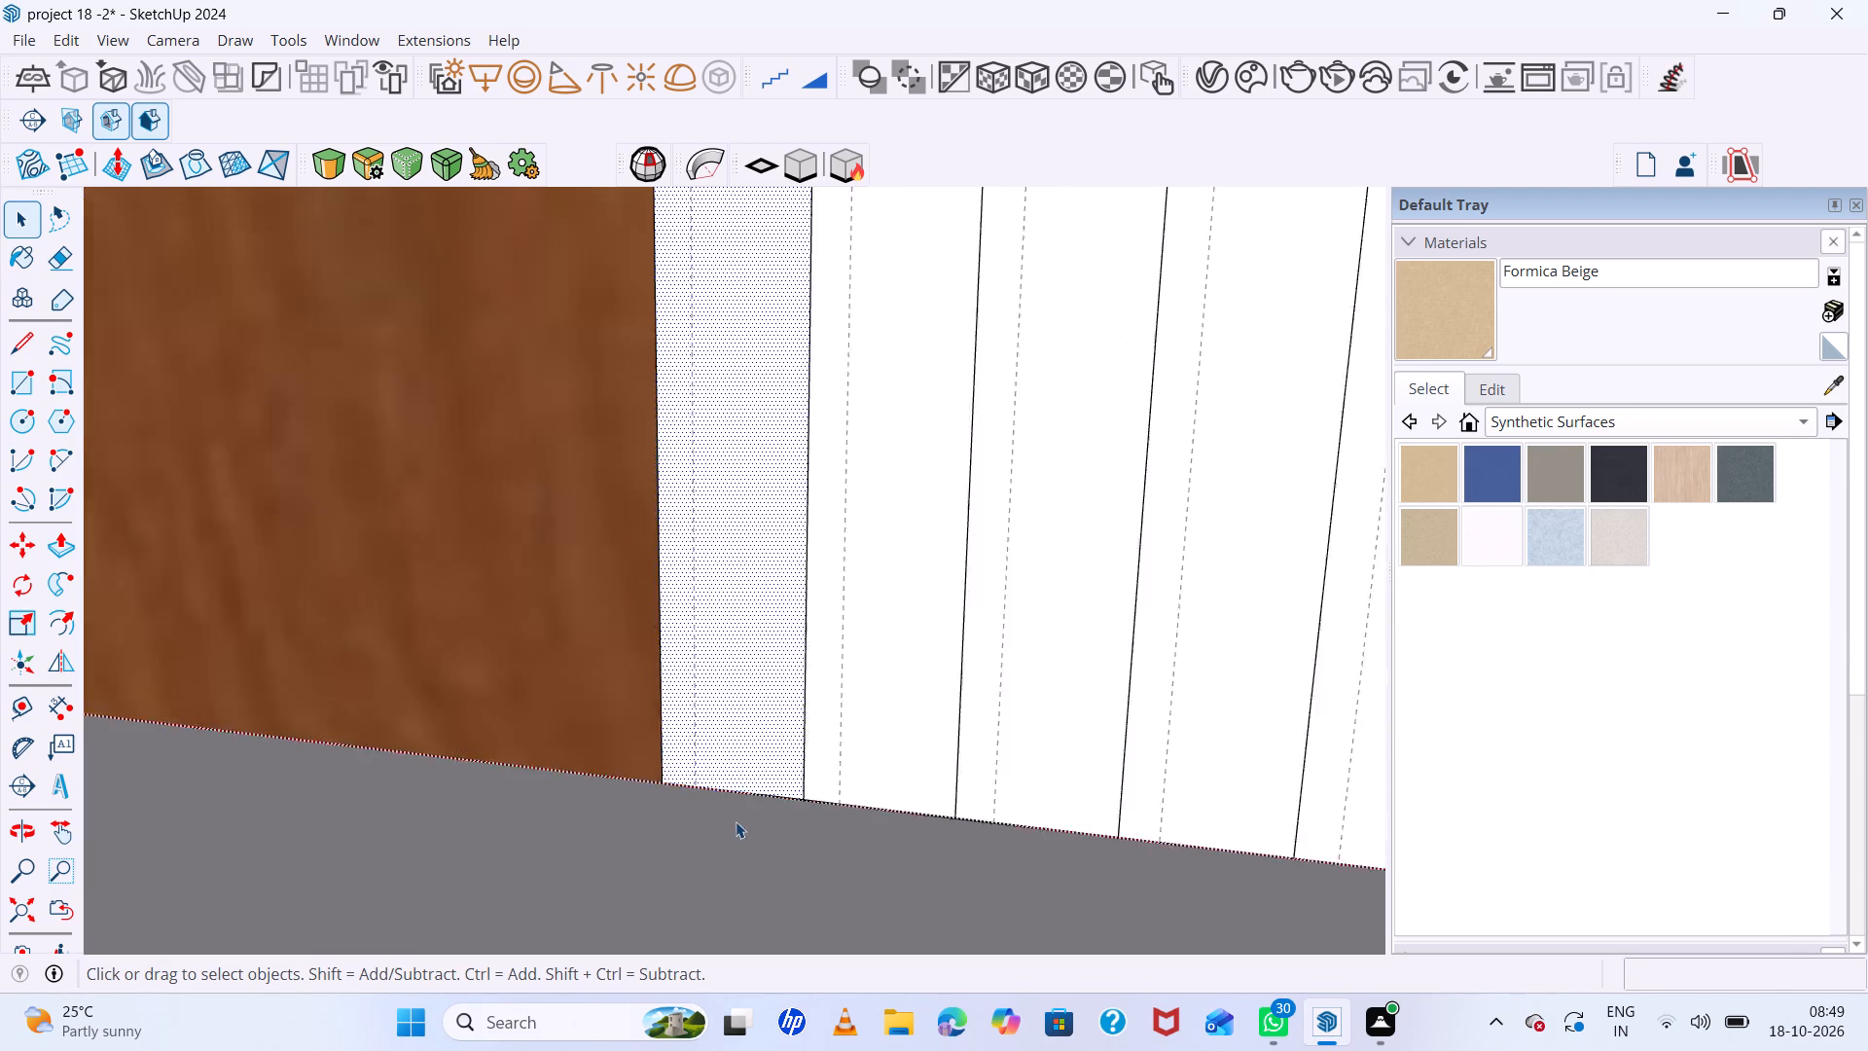
pyautogui.scroll(-3, 736, 821)
pyautogui.scroll(-20, 730, 846)
pyautogui.scroll(-8, 730, 846)
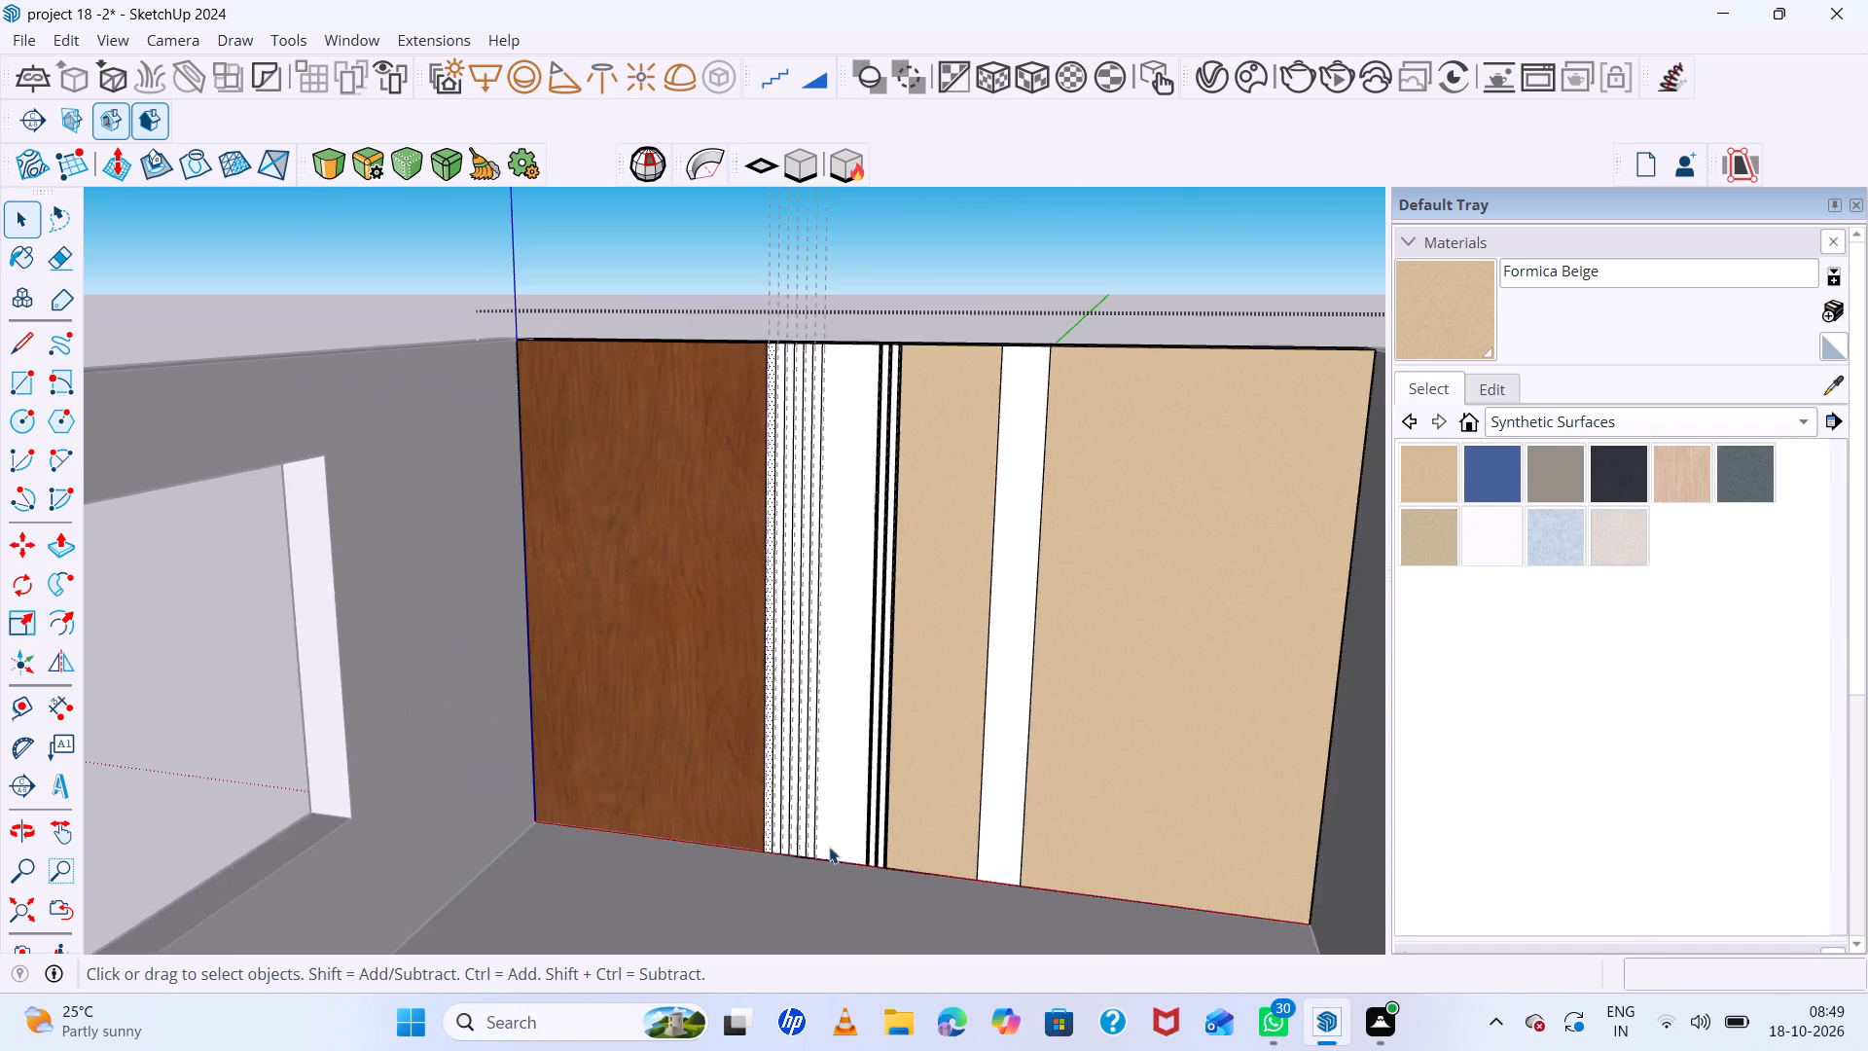
pyautogui.scroll(20, 790, 346)
pyautogui.scroll(8, 790, 346)
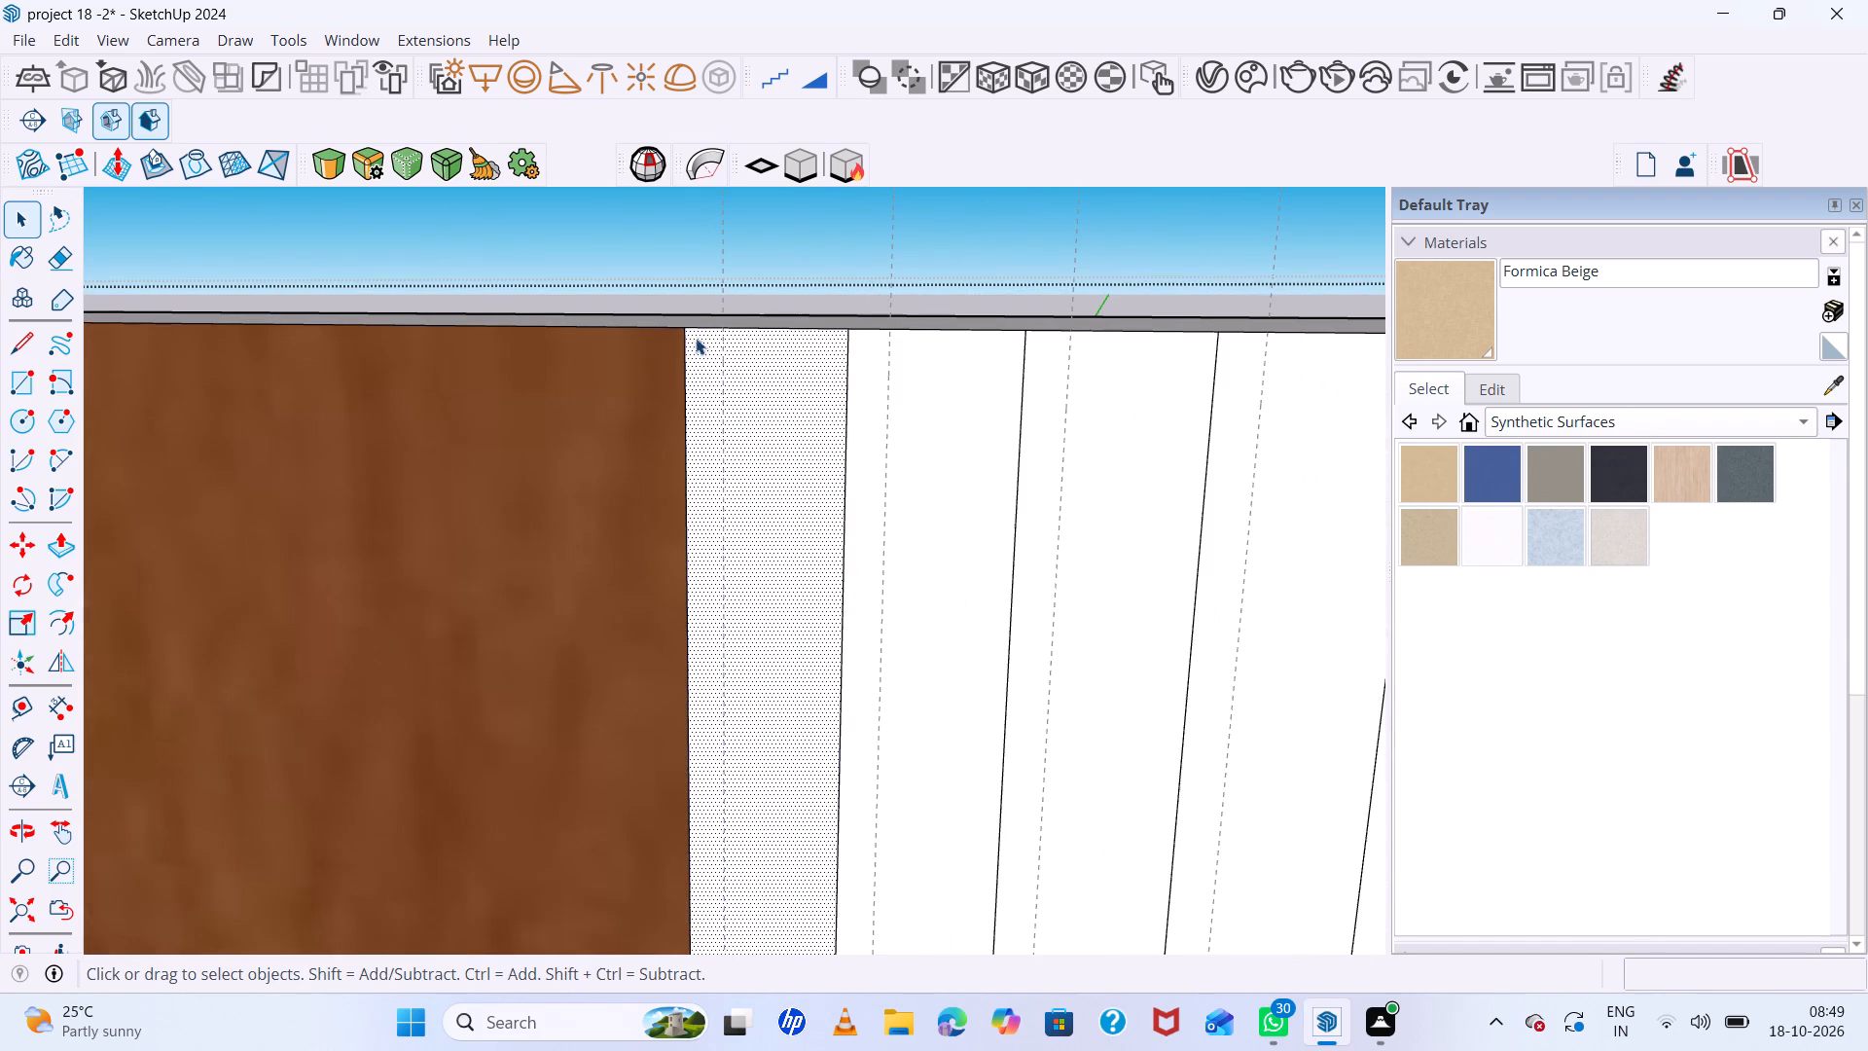
pyautogui.press('r')
pyautogui.scroll(6, 702, 335)
pyautogui.click(682, 322)
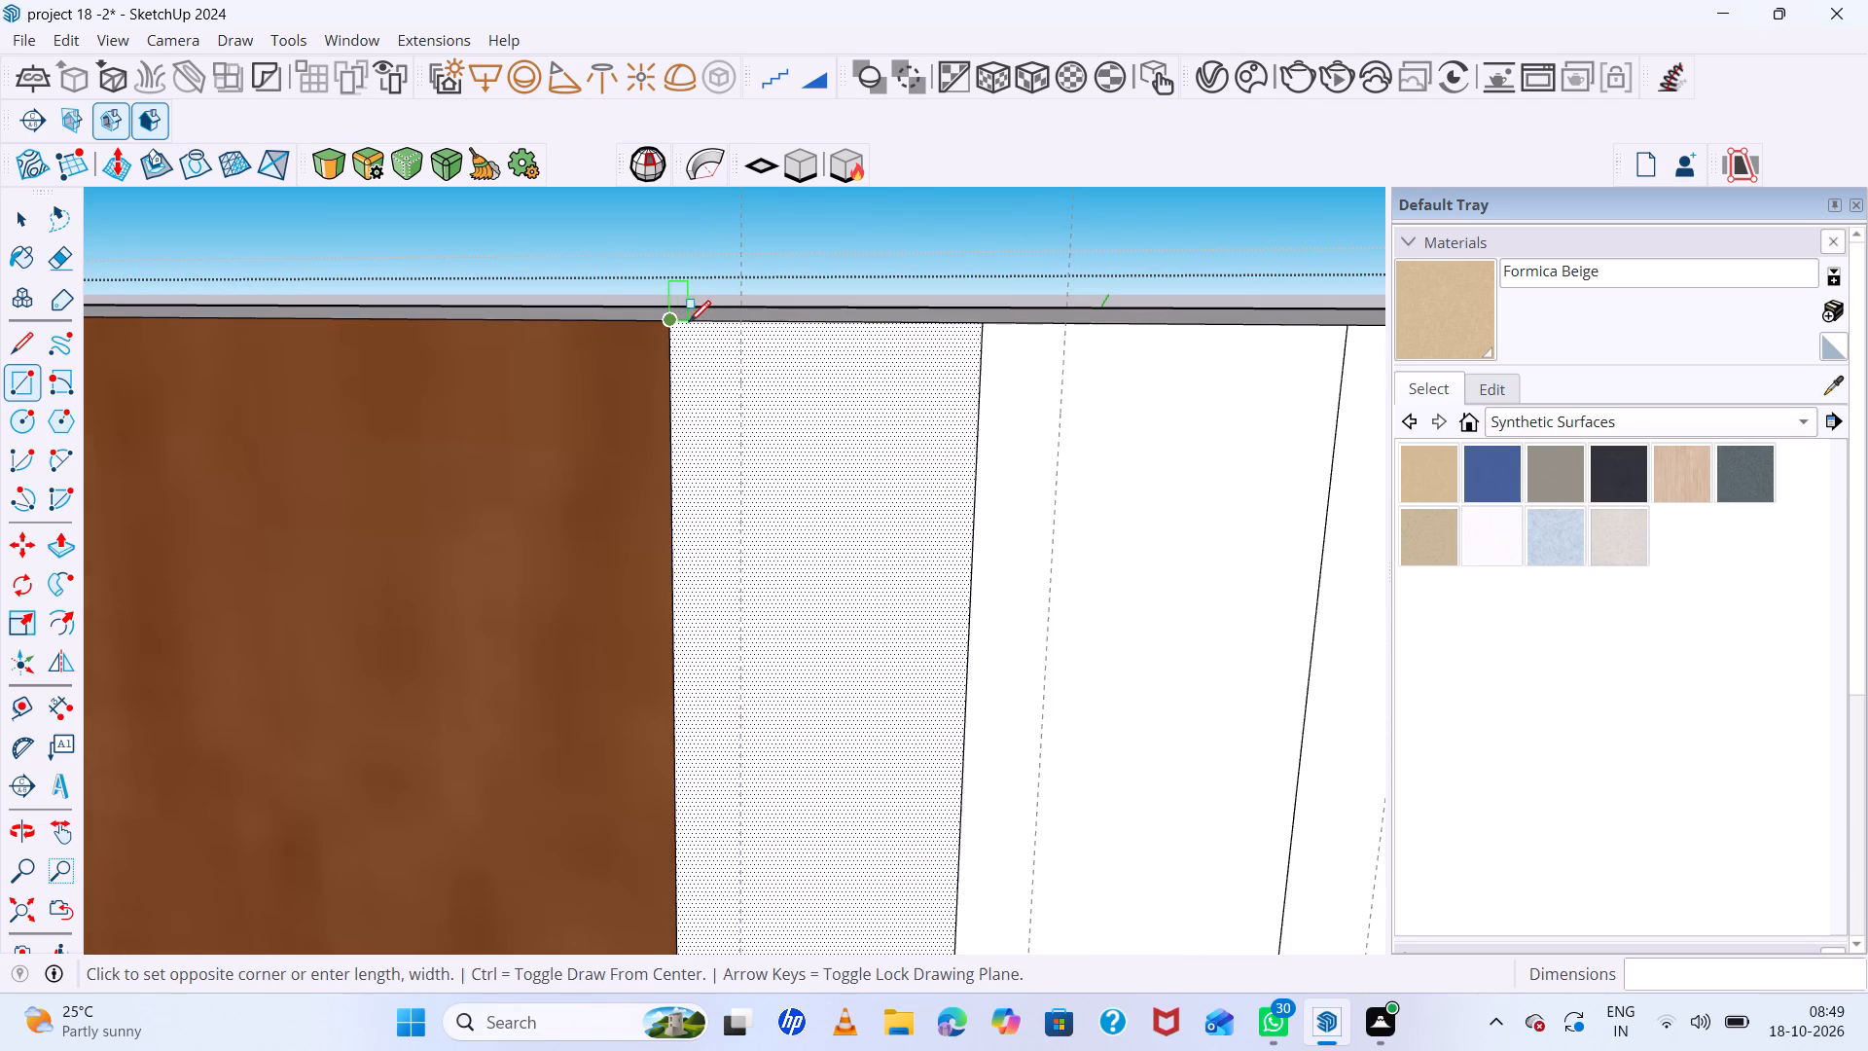
pyautogui.scroll(-20, 747, 363)
pyautogui.scroll(-14, 747, 363)
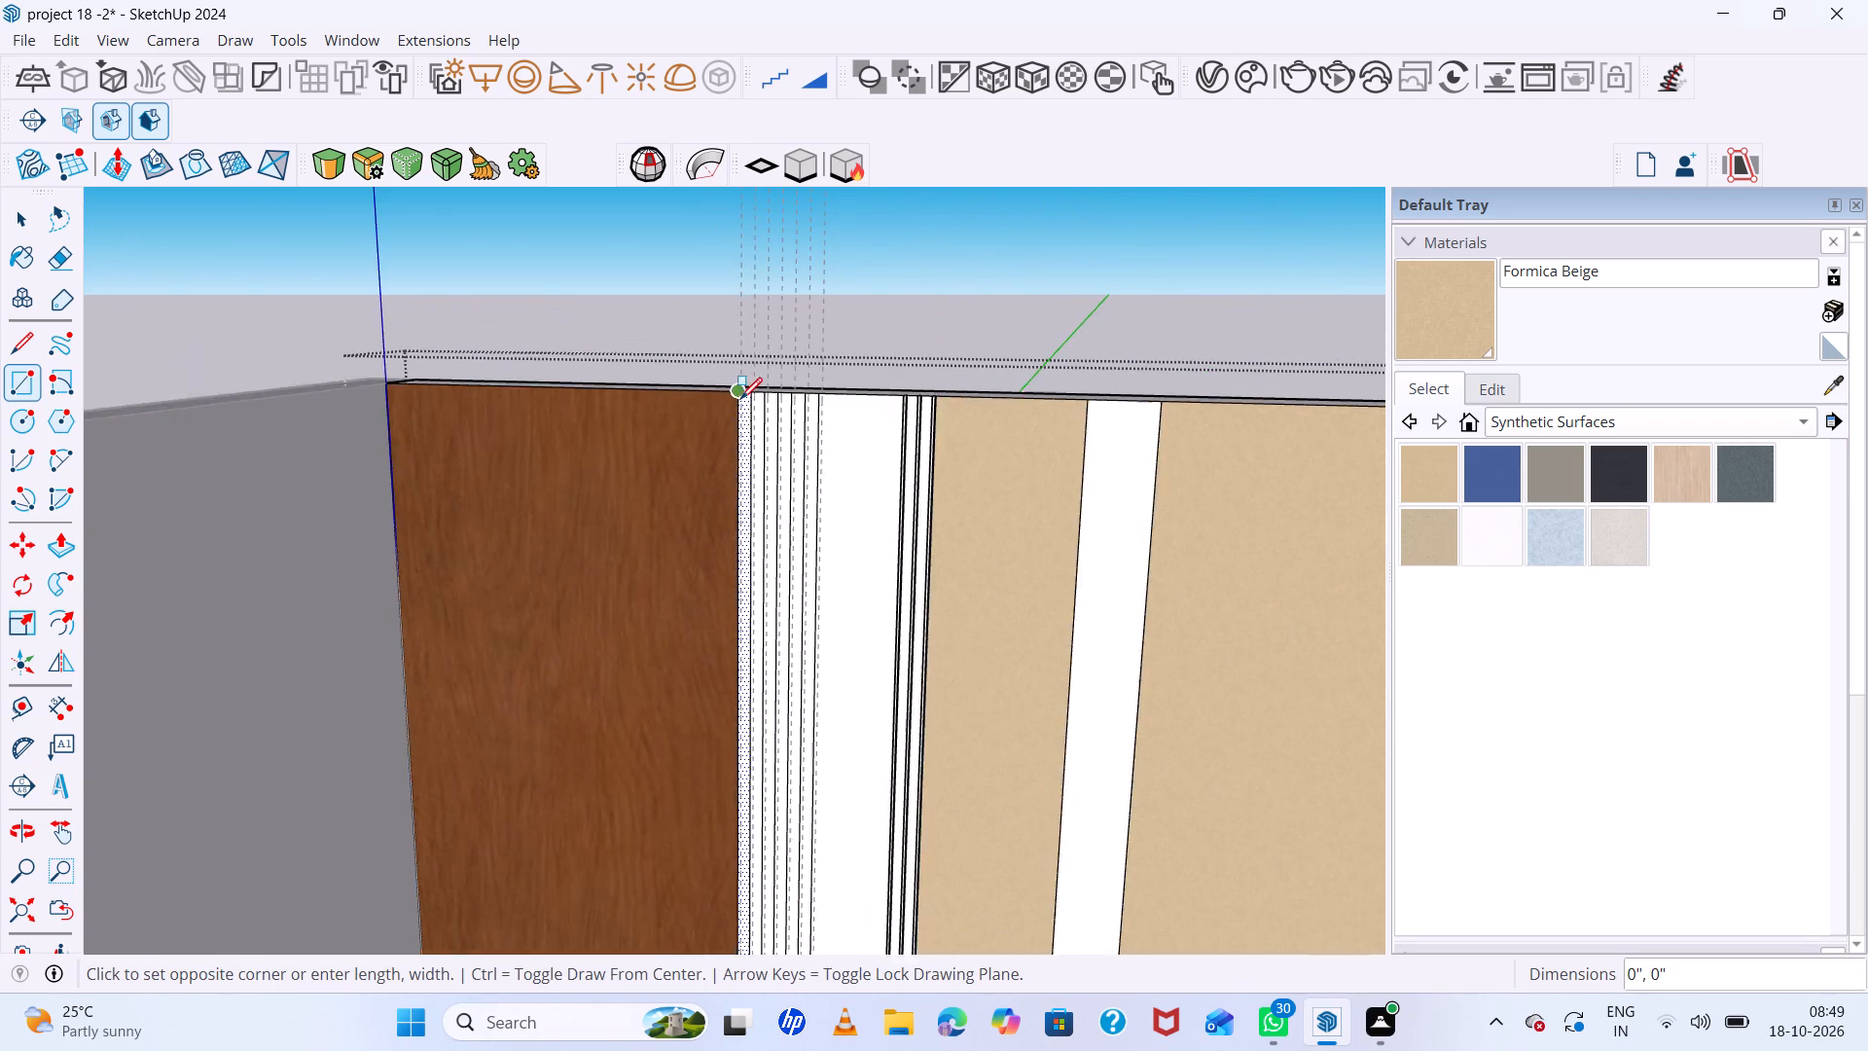
pyautogui.scroll(-12, 740, 399)
pyautogui.scroll(20, 731, 589)
pyautogui.scroll(3, 731, 589)
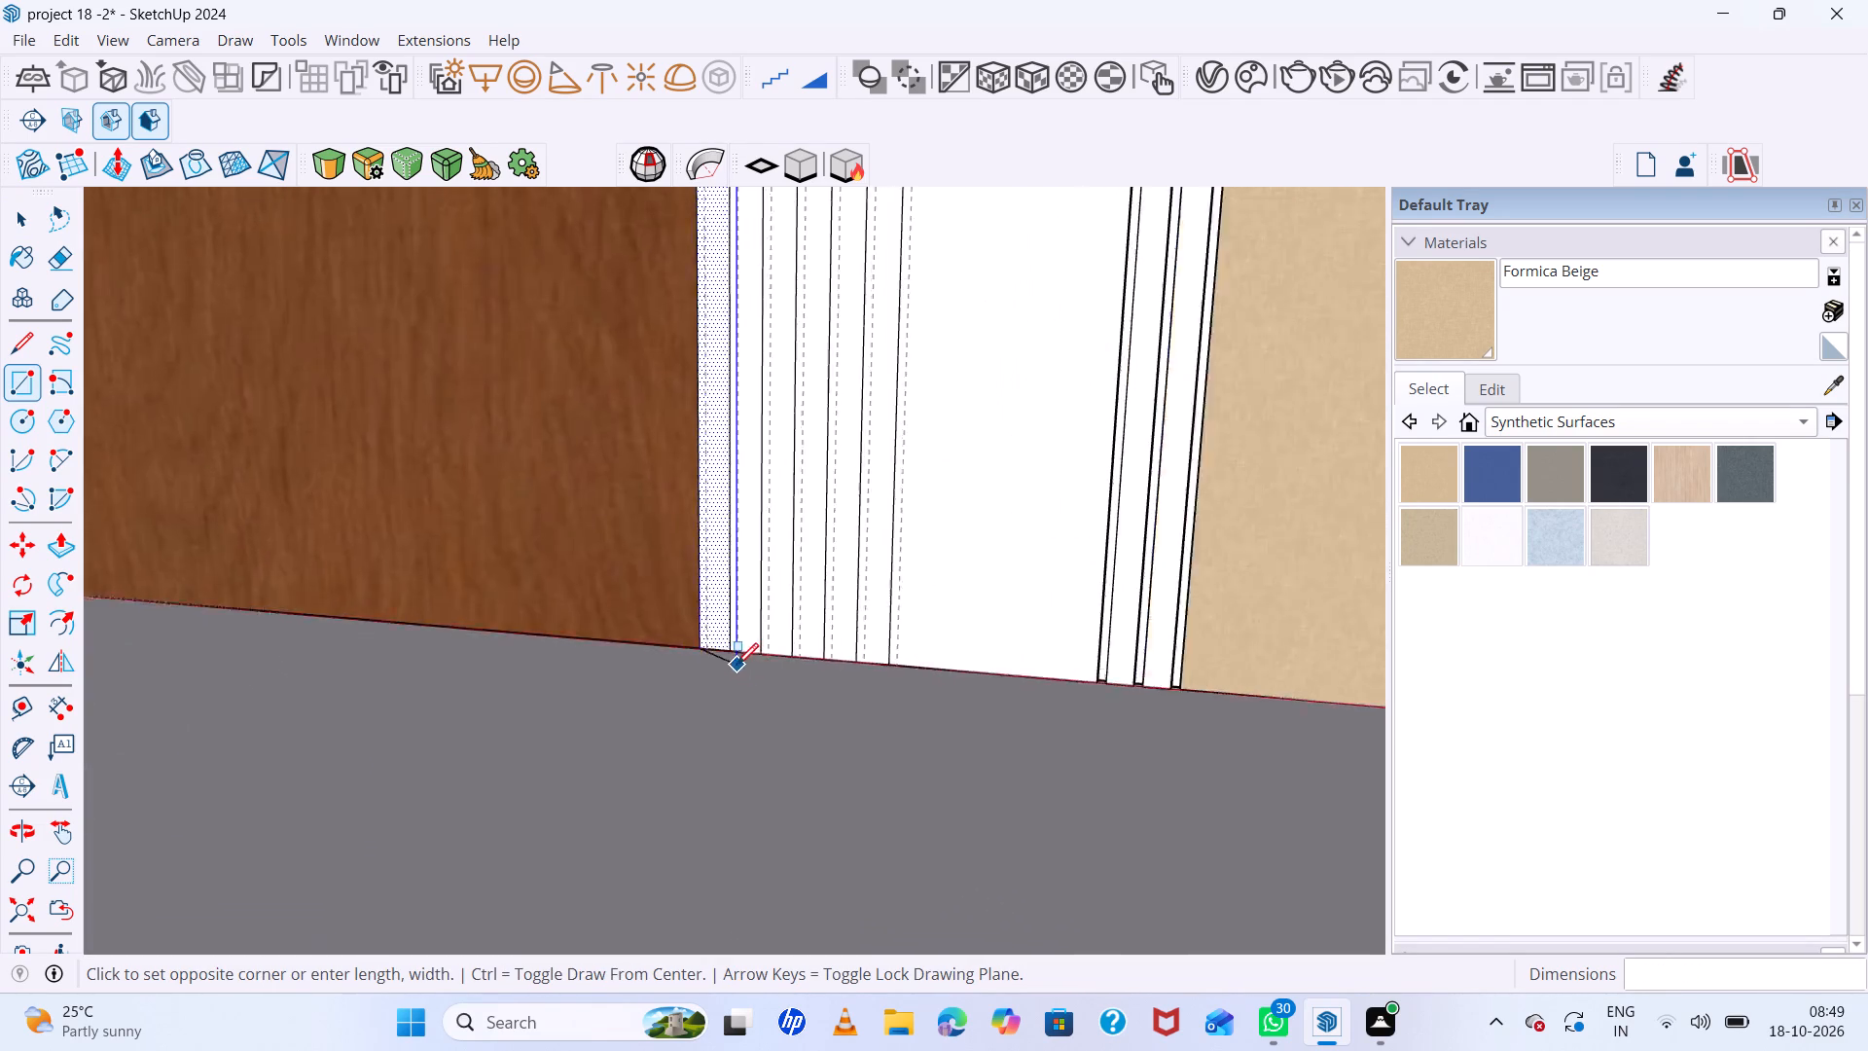
pyautogui.scroll(11, 736, 665)
pyautogui.scroll(7, 659, 630)
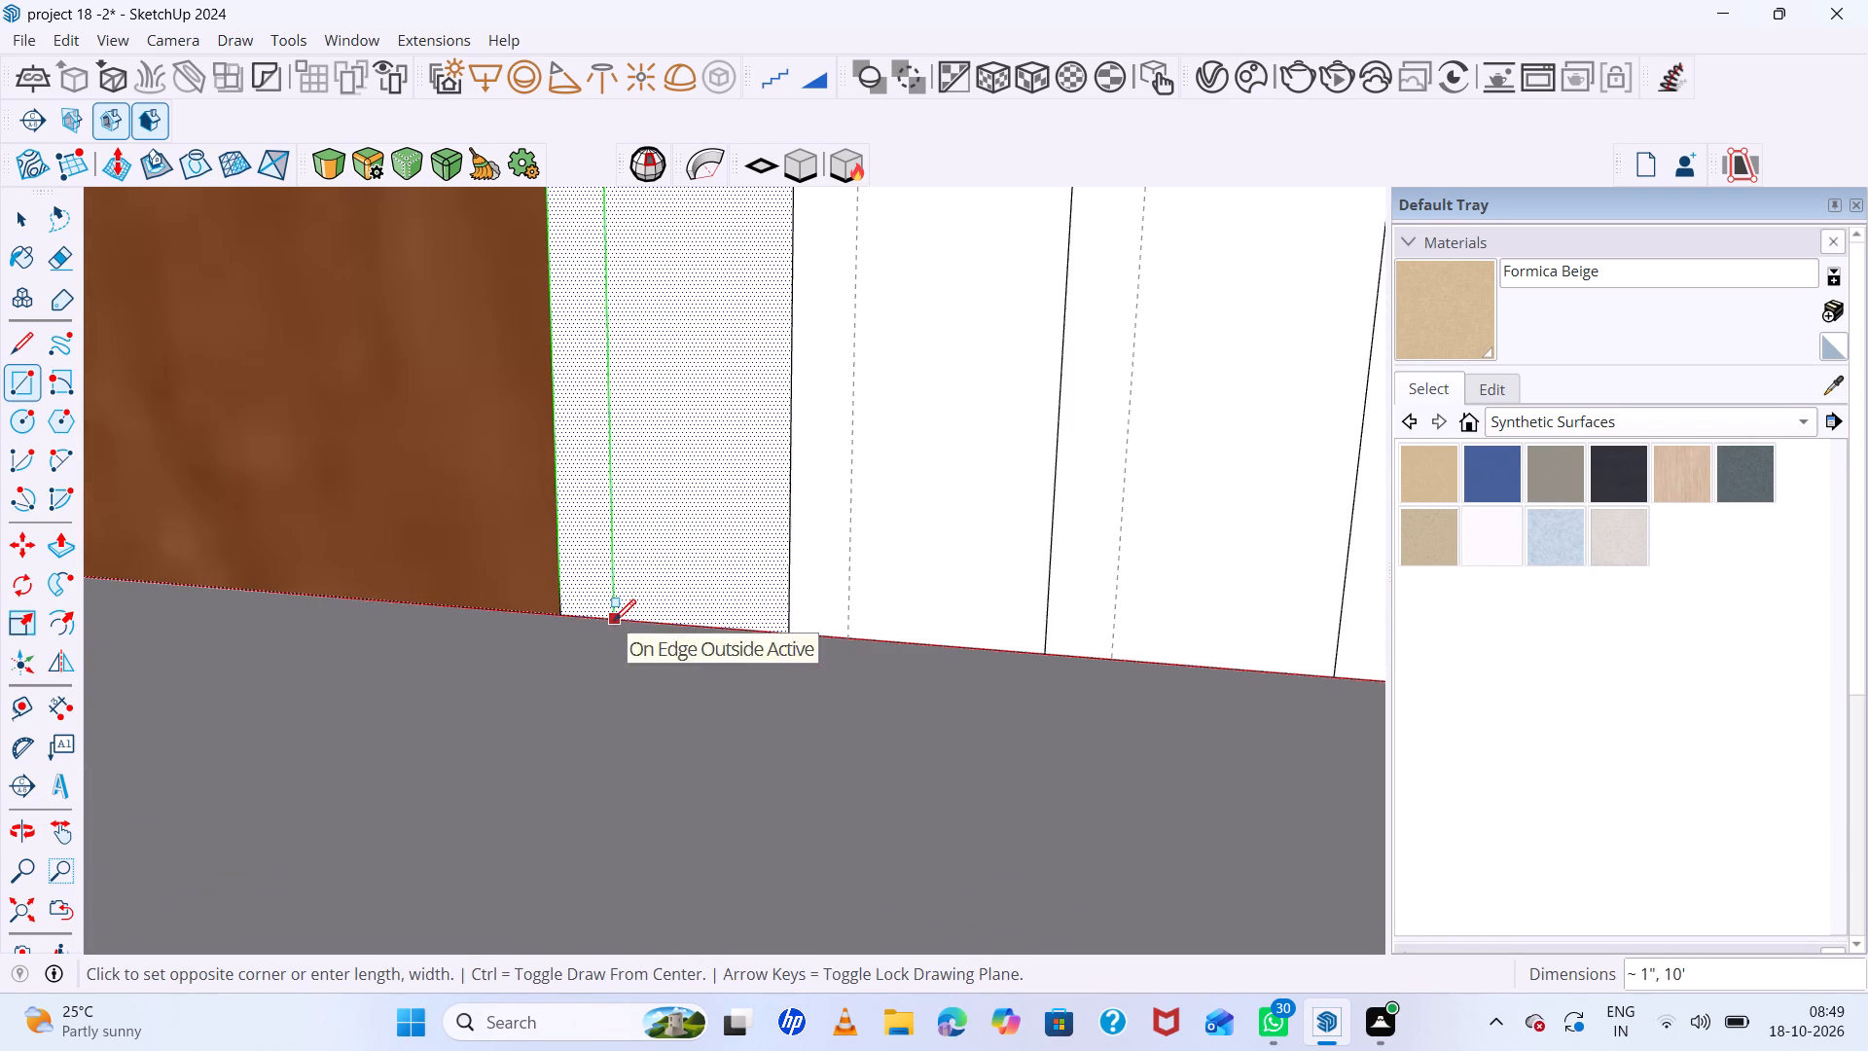
pyautogui.click(614, 621)
# Push the narrow strip beside the wood panel 0.5 inches into the back wall.
pyautogui.press('space')
pyautogui.click(592, 602)
pyautogui.press('p')
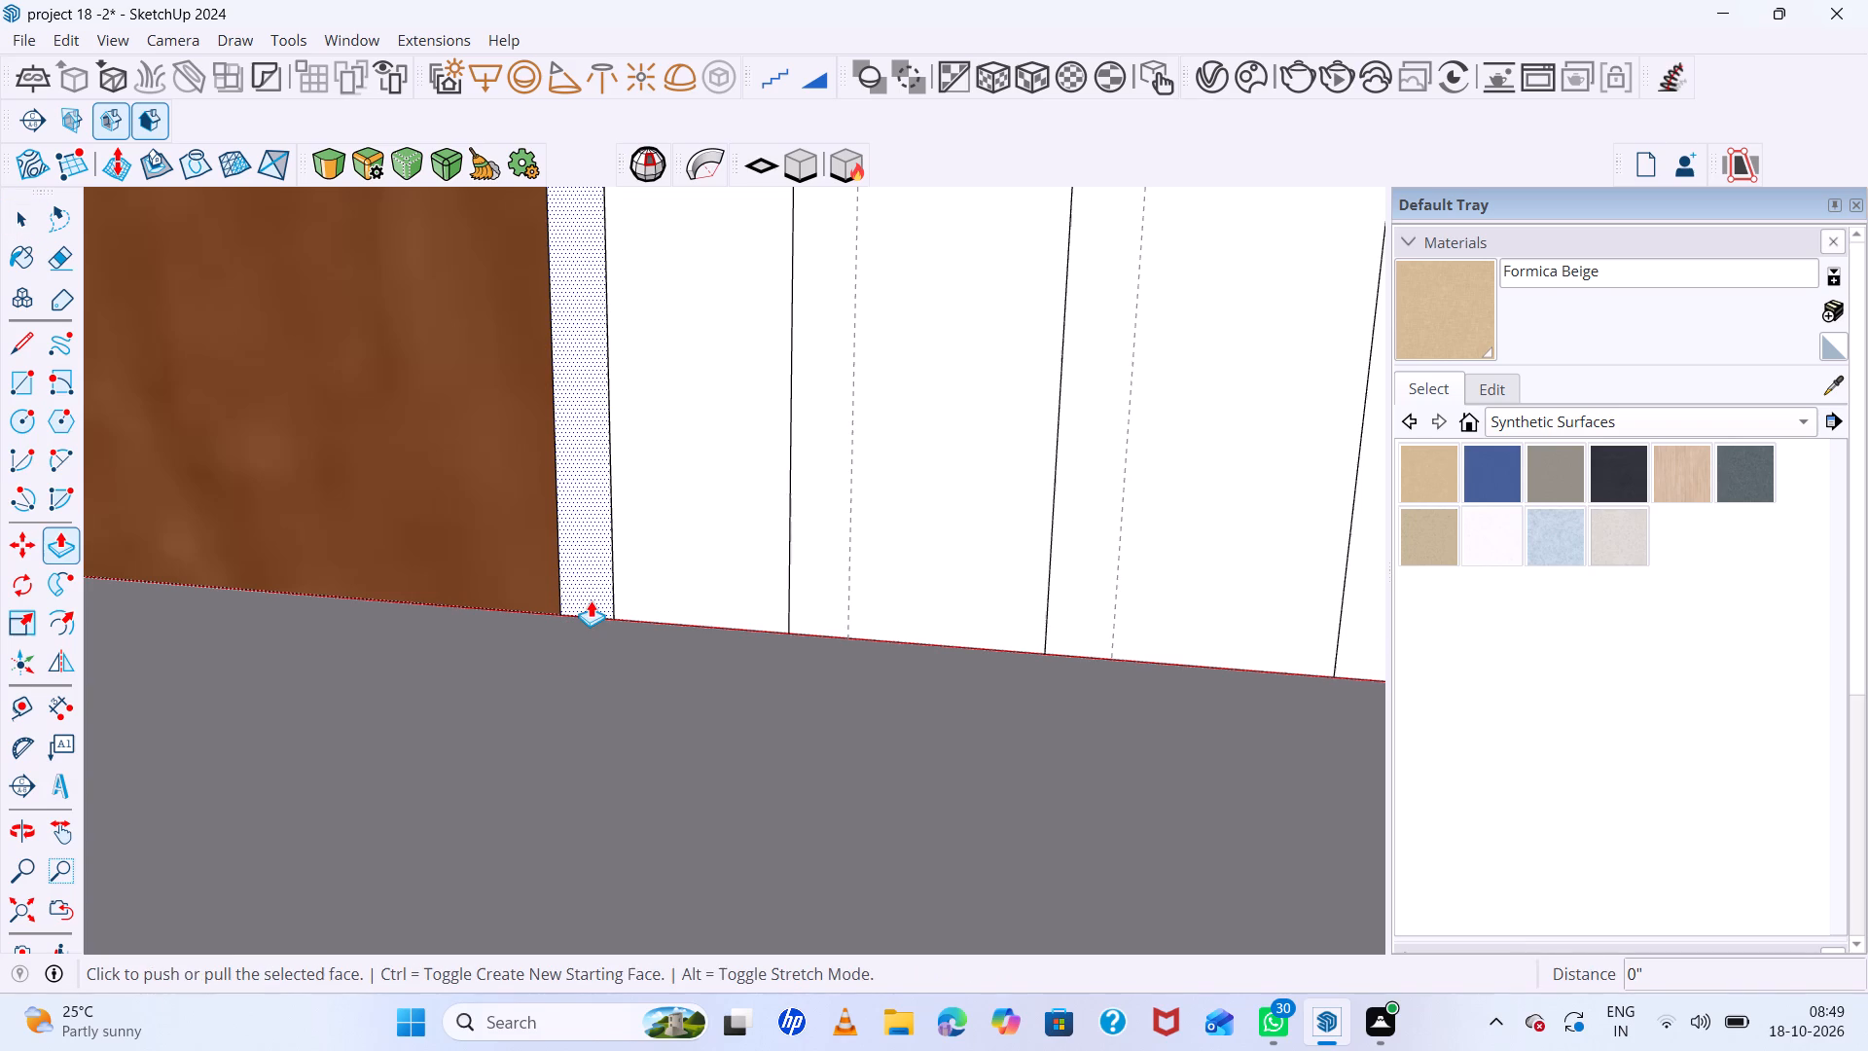
pyautogui.click(591, 600)
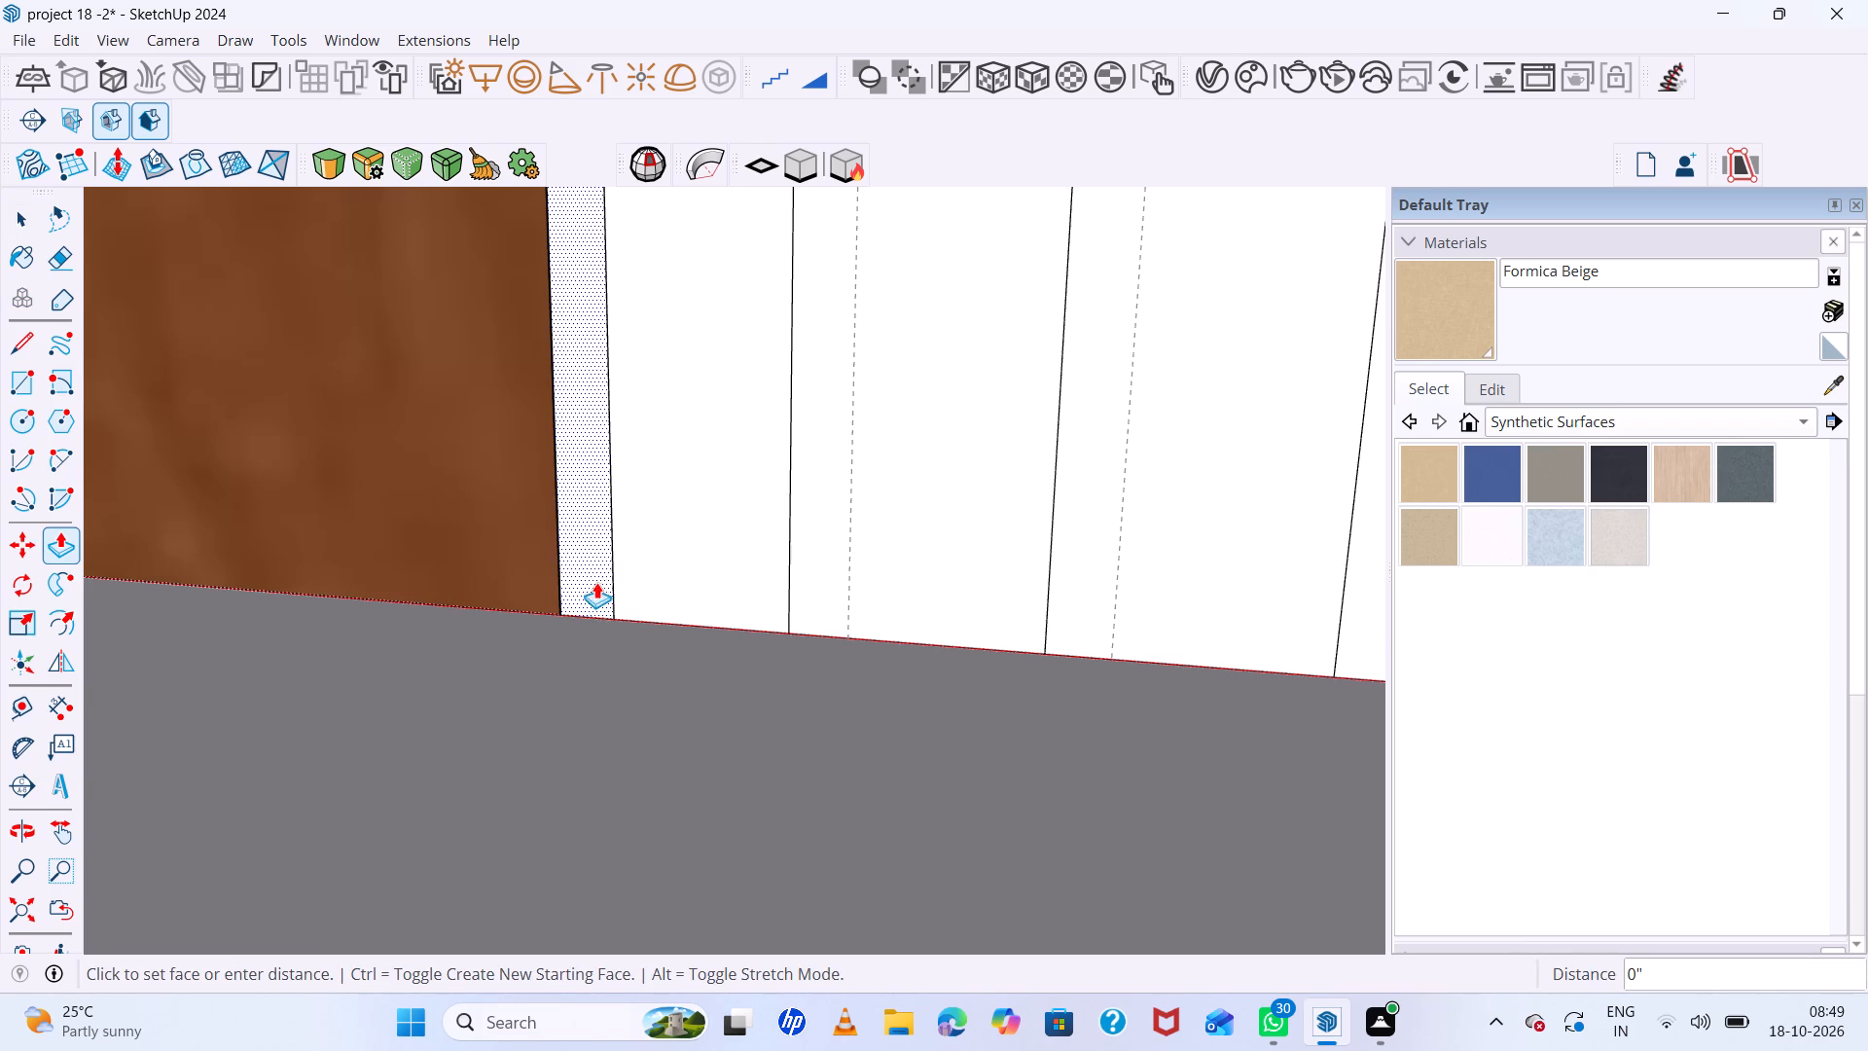
pyautogui.scroll(-15, 589, 579)
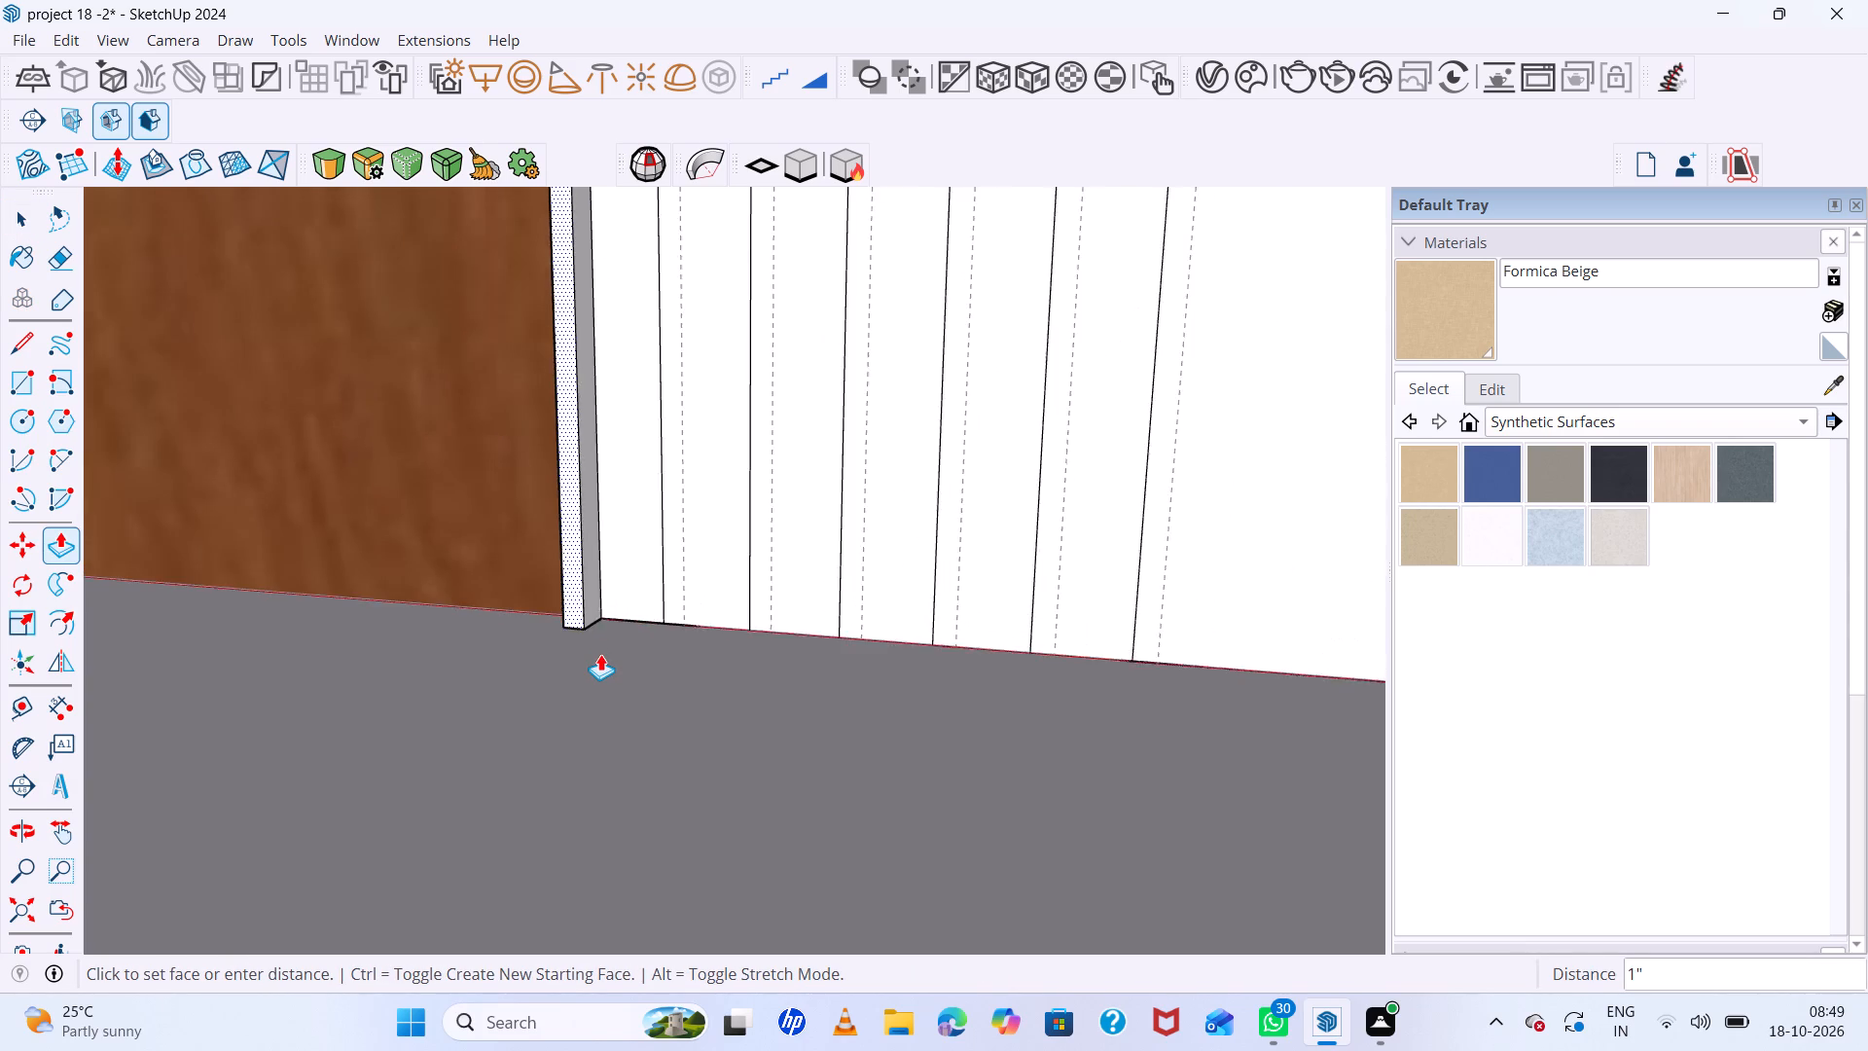
pyautogui.scroll(-18, 600, 654)
pyautogui.scroll(-7, 601, 658)
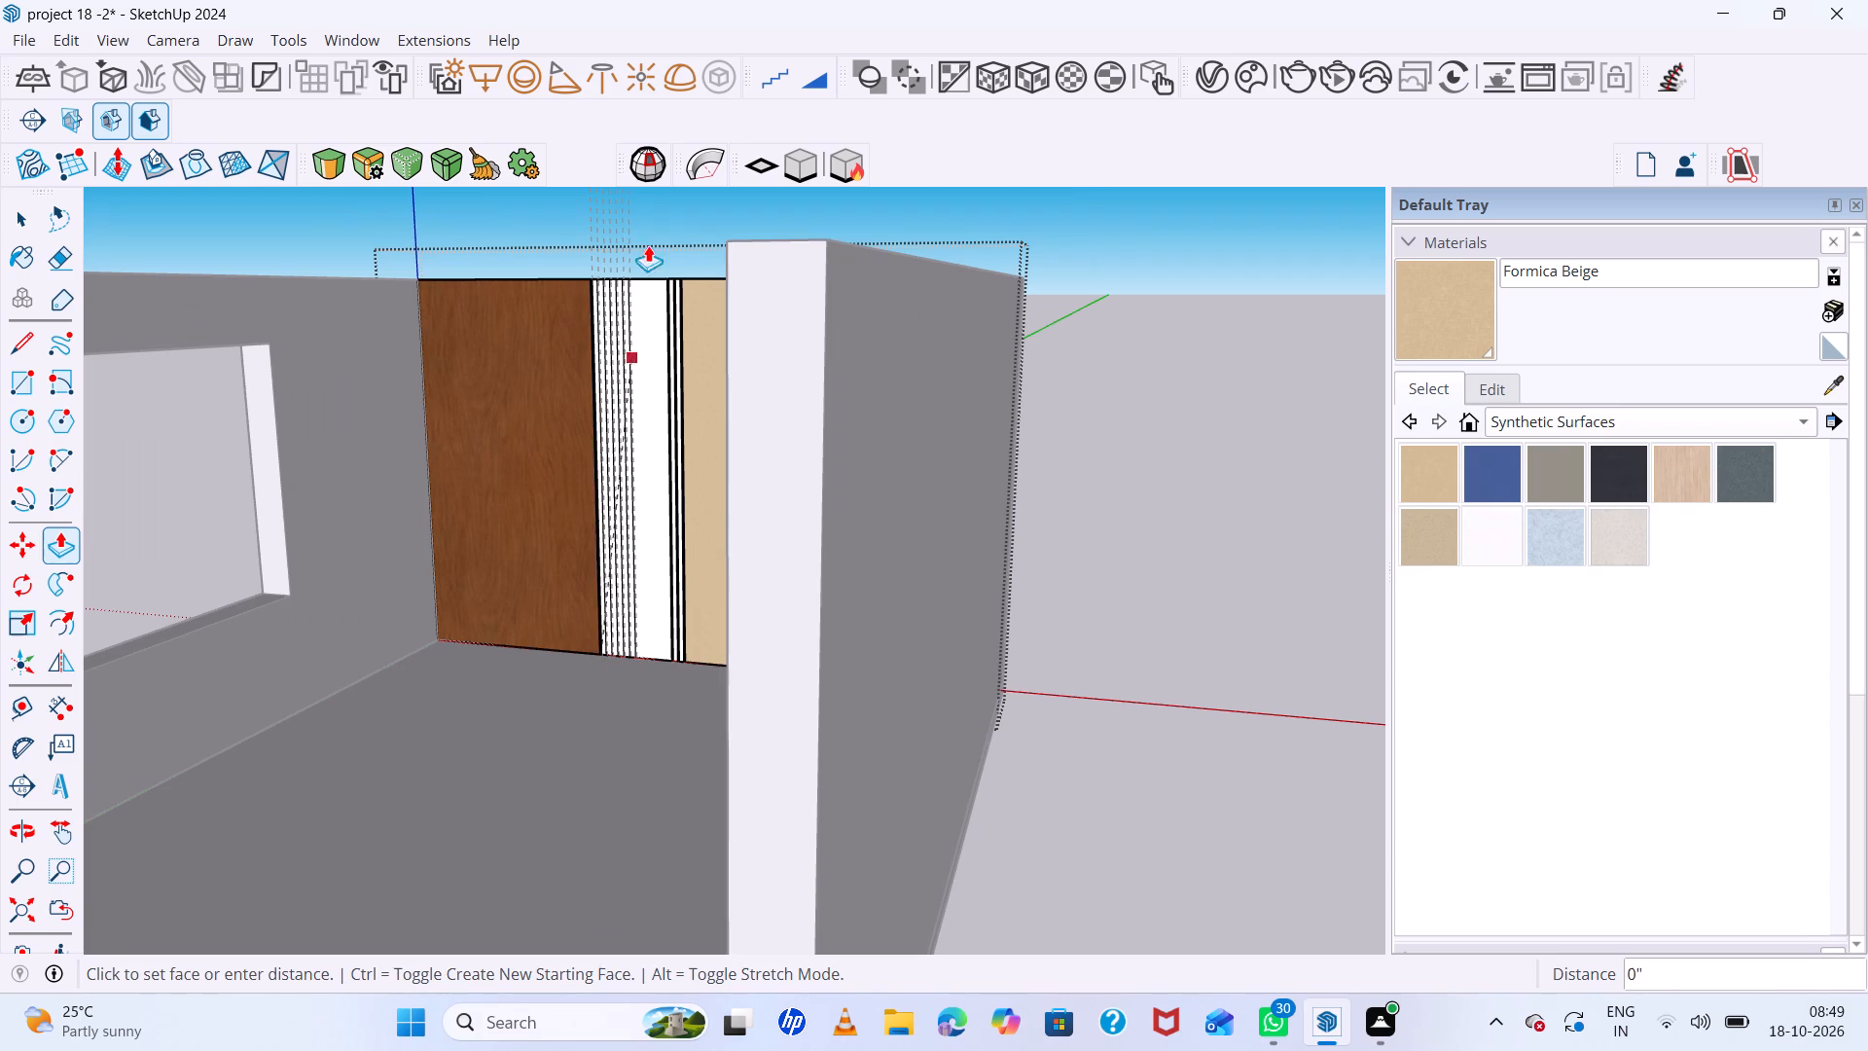
pyautogui.scroll(13, 601, 261)
pyautogui.moveTo(595, 272); pyautogui.dragTo(617, 449, button='middle')
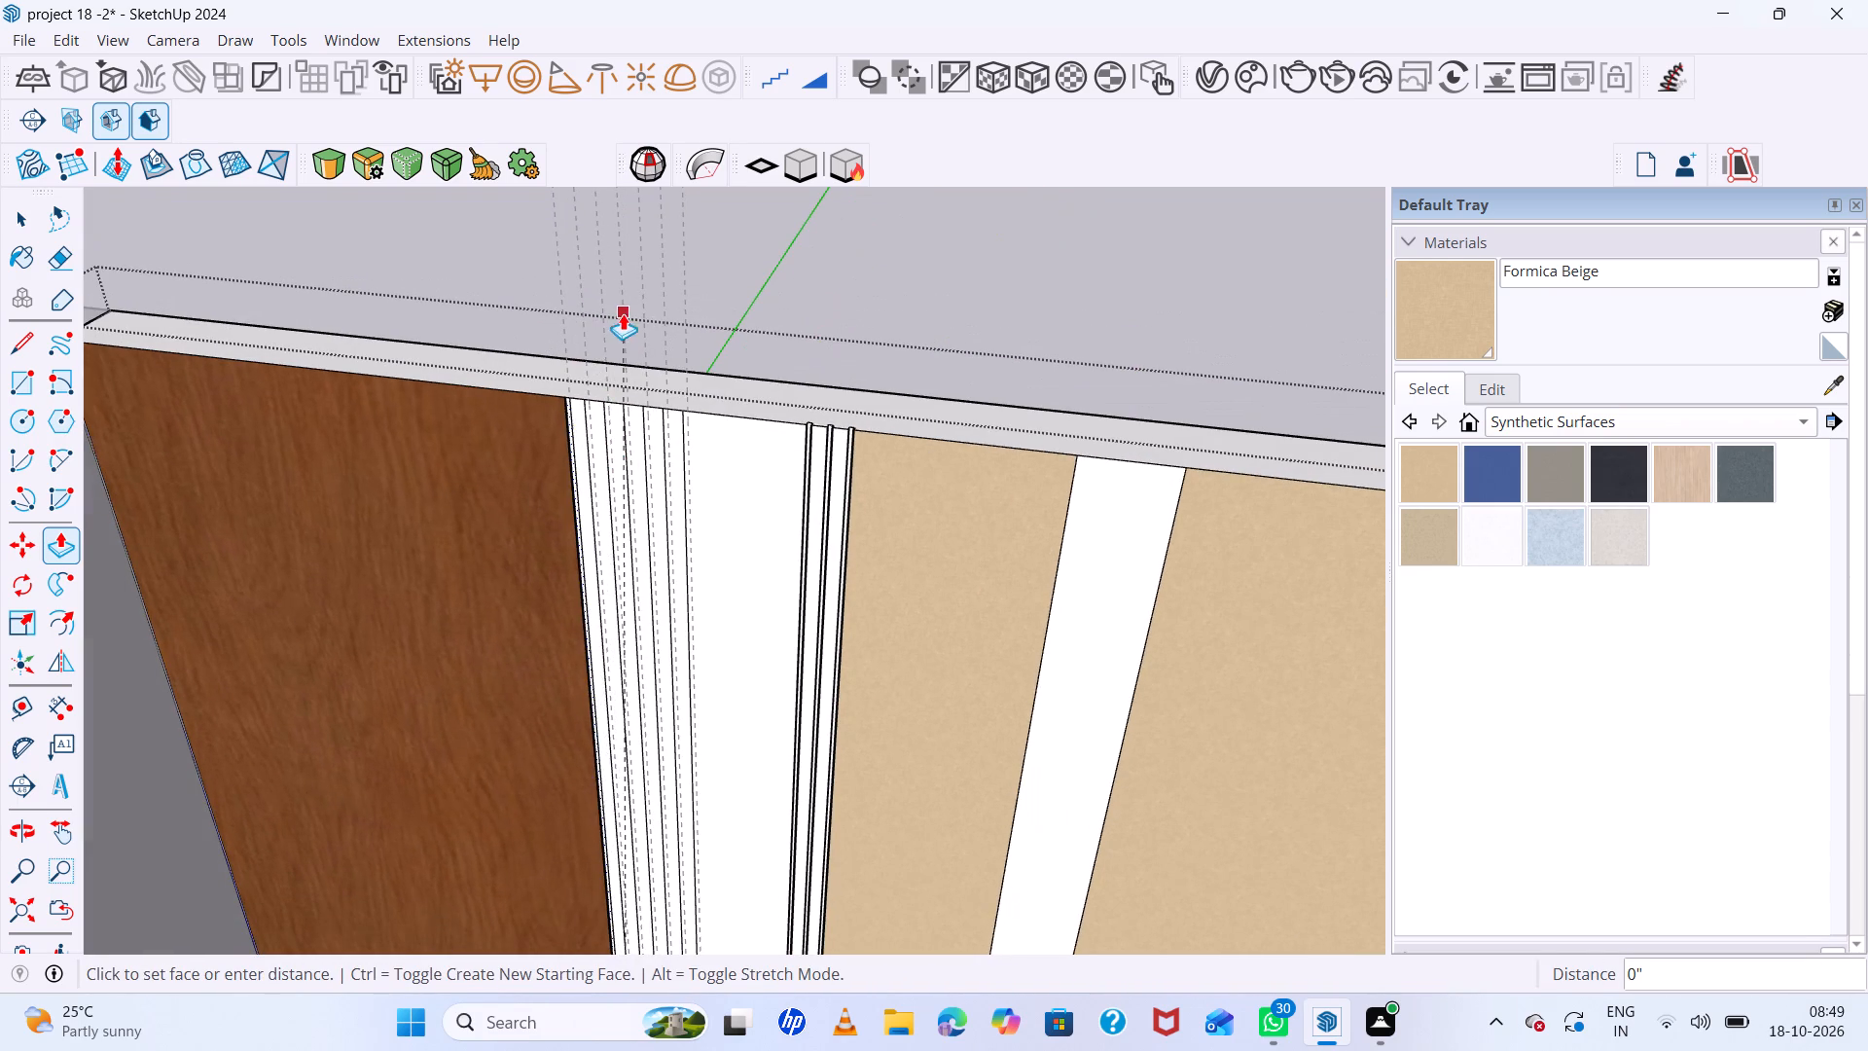
pyautogui.scroll(18, 568, 407)
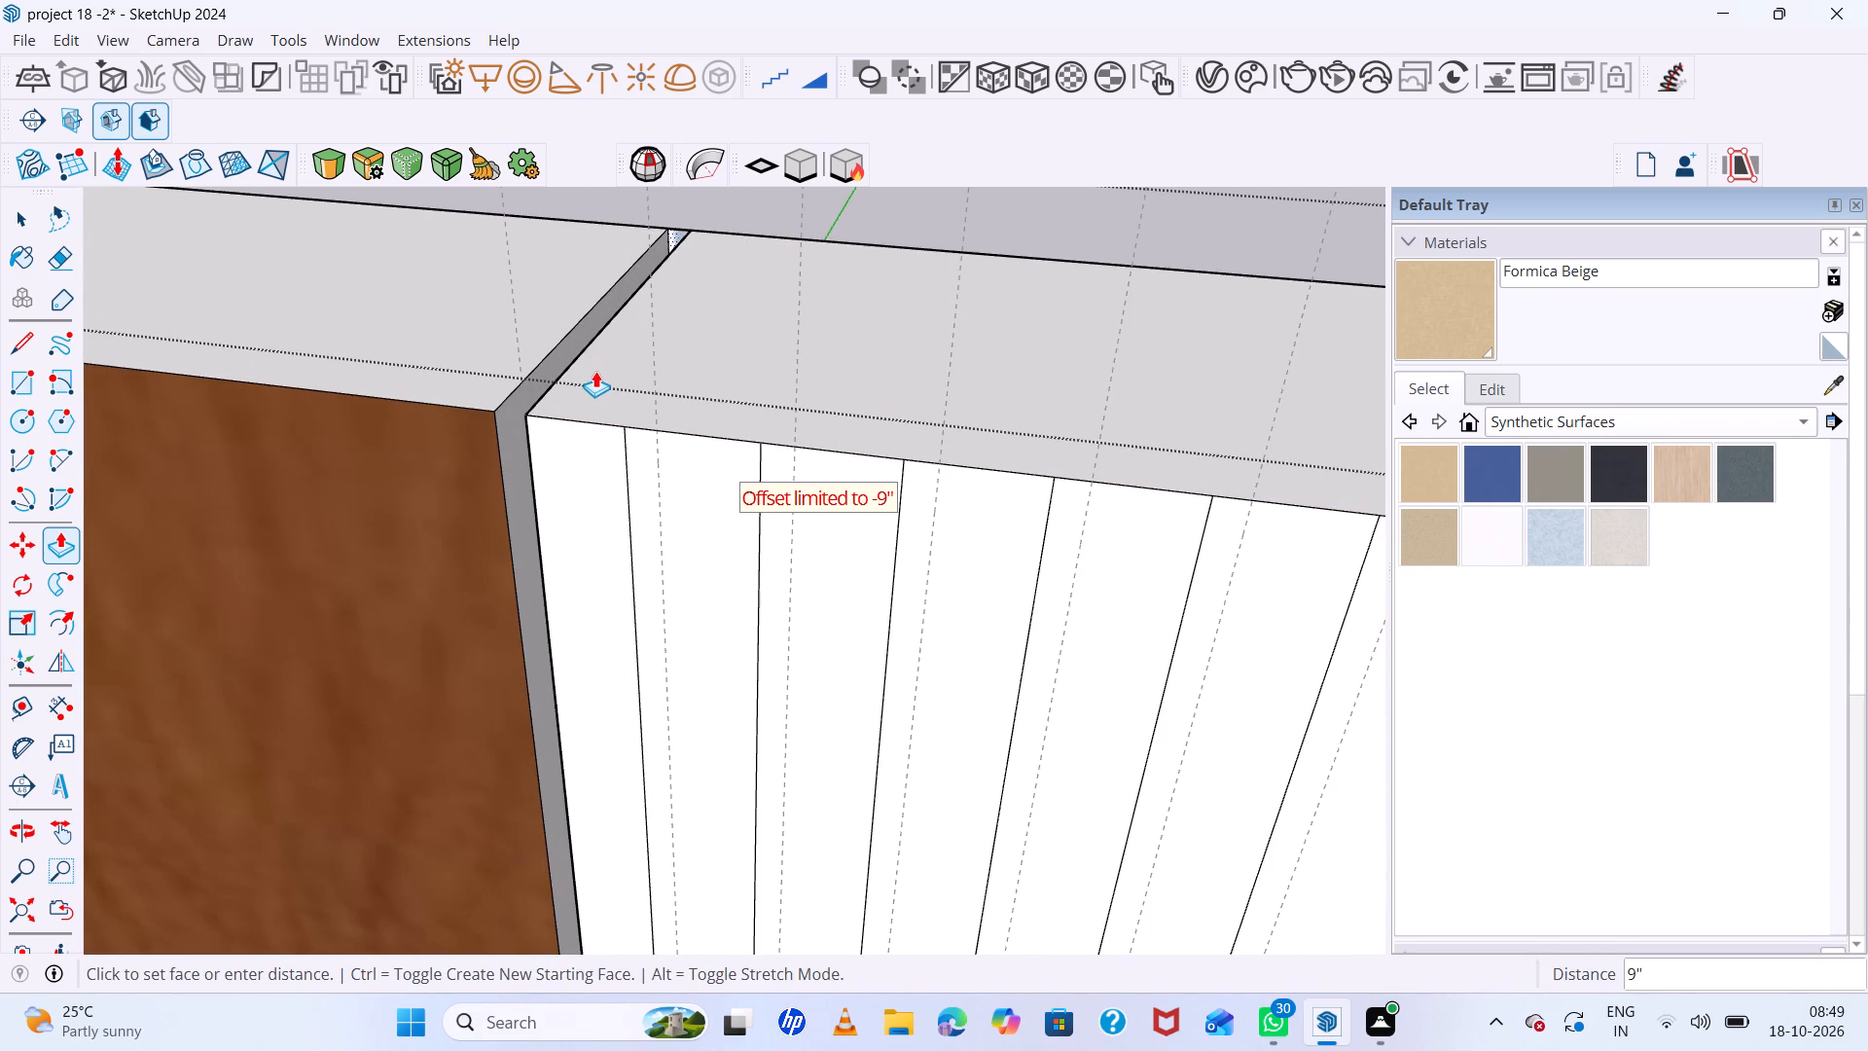
pyautogui.write('.5')
pyautogui.press('Return')
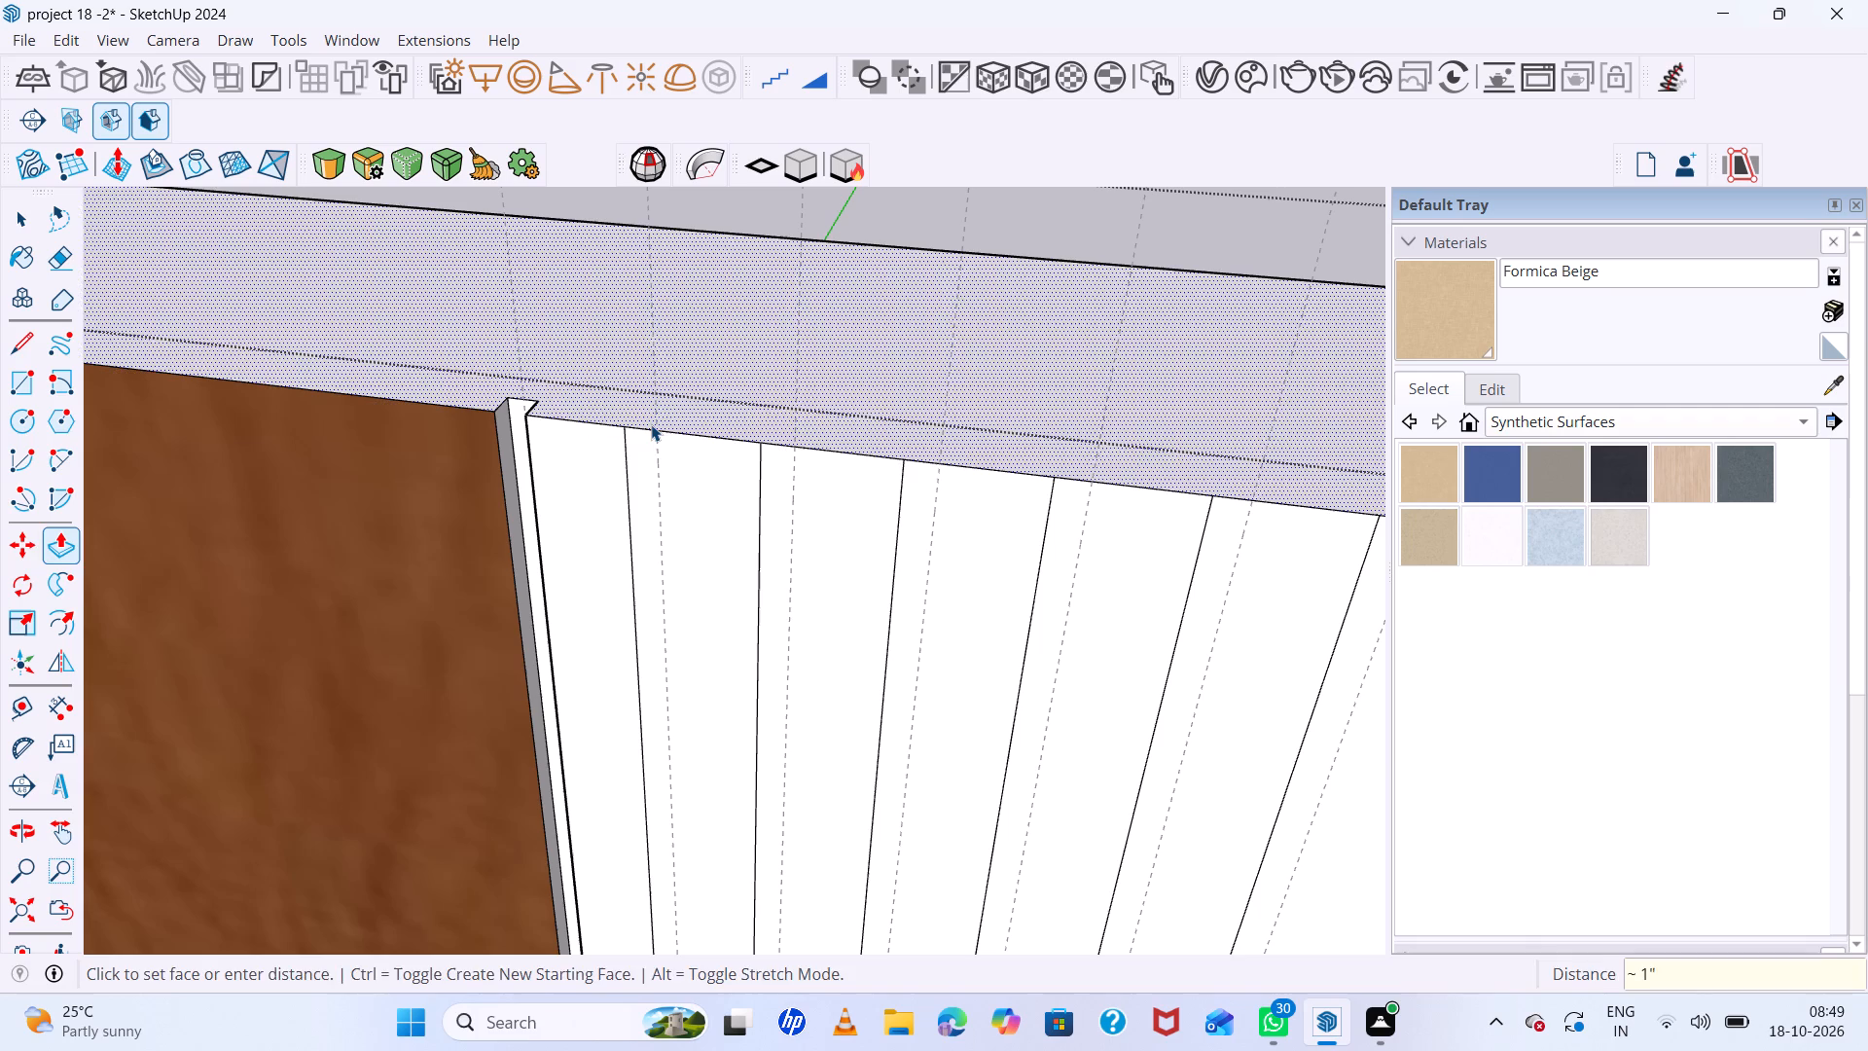
# Draw a rectangle about 10' tall between the first vertical strip line beyond the recessed strip and its guide.
pyautogui.press('space')
pyautogui.click(645, 448)
pyautogui.press('r')
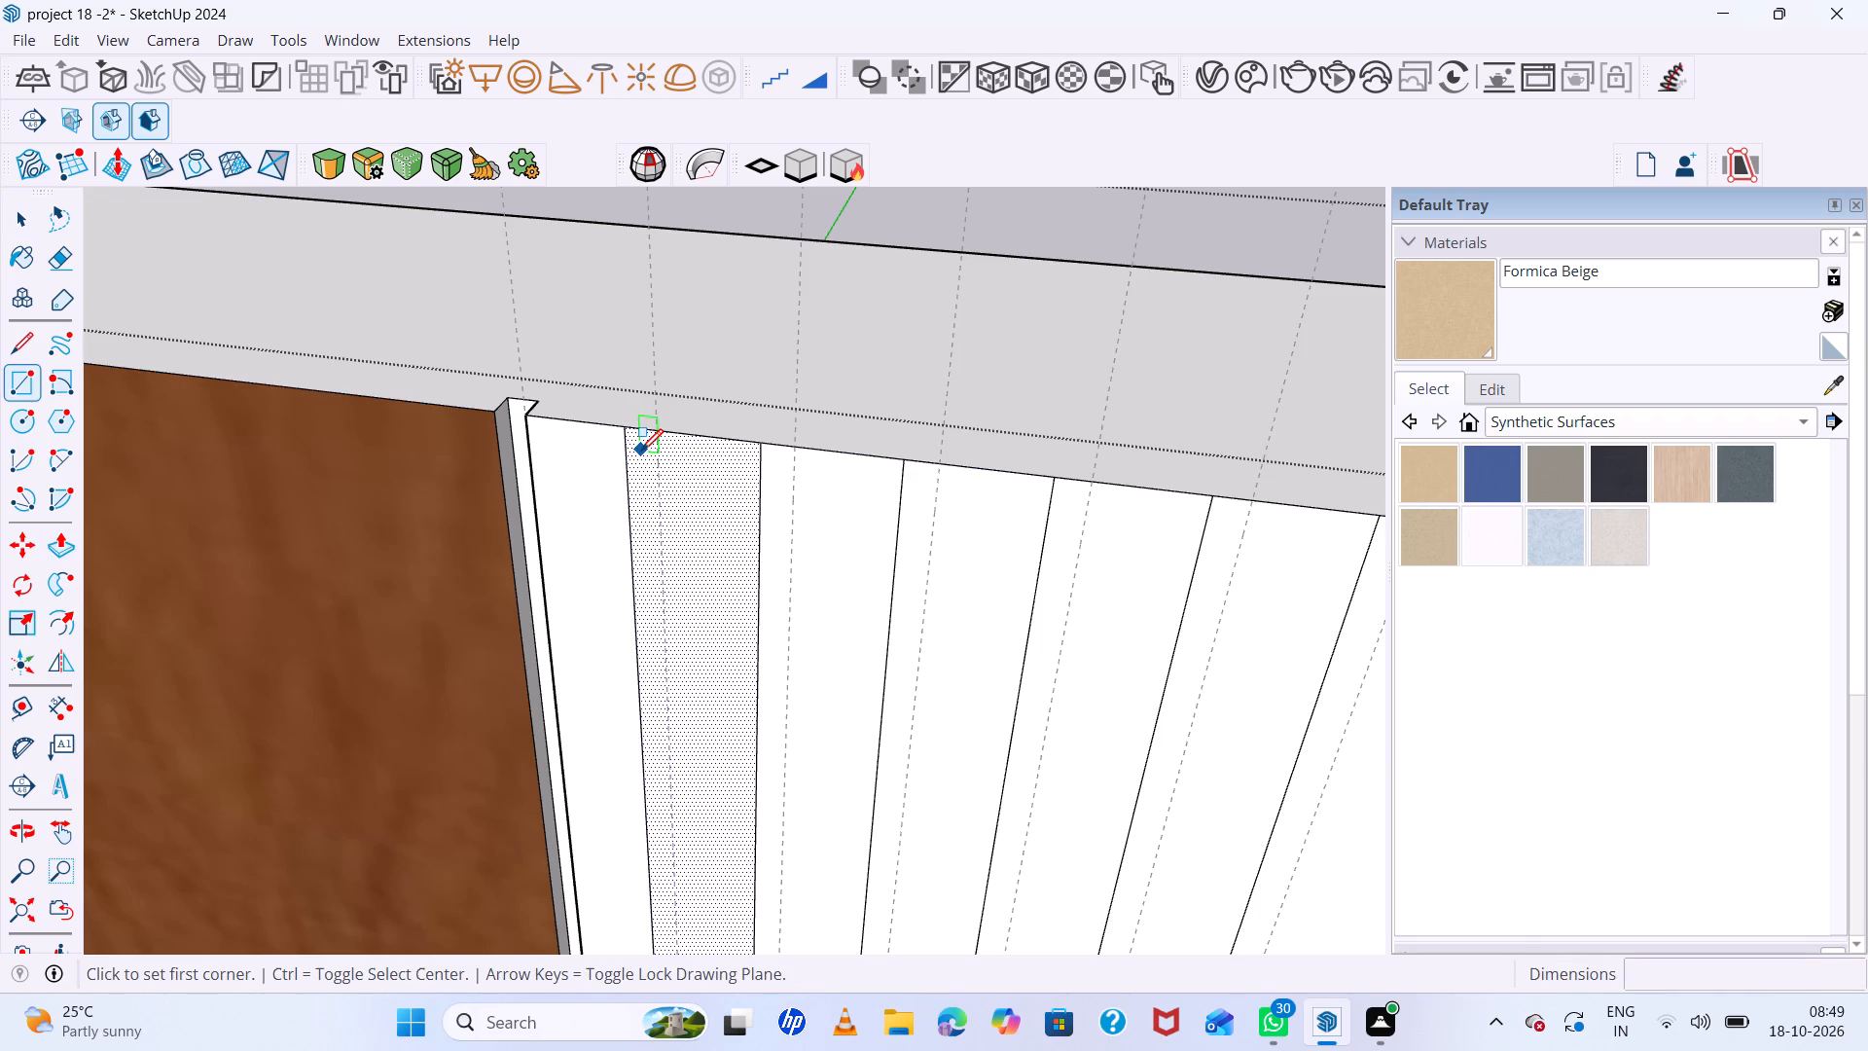
pyautogui.click(629, 428)
pyautogui.scroll(-17, 676, 457)
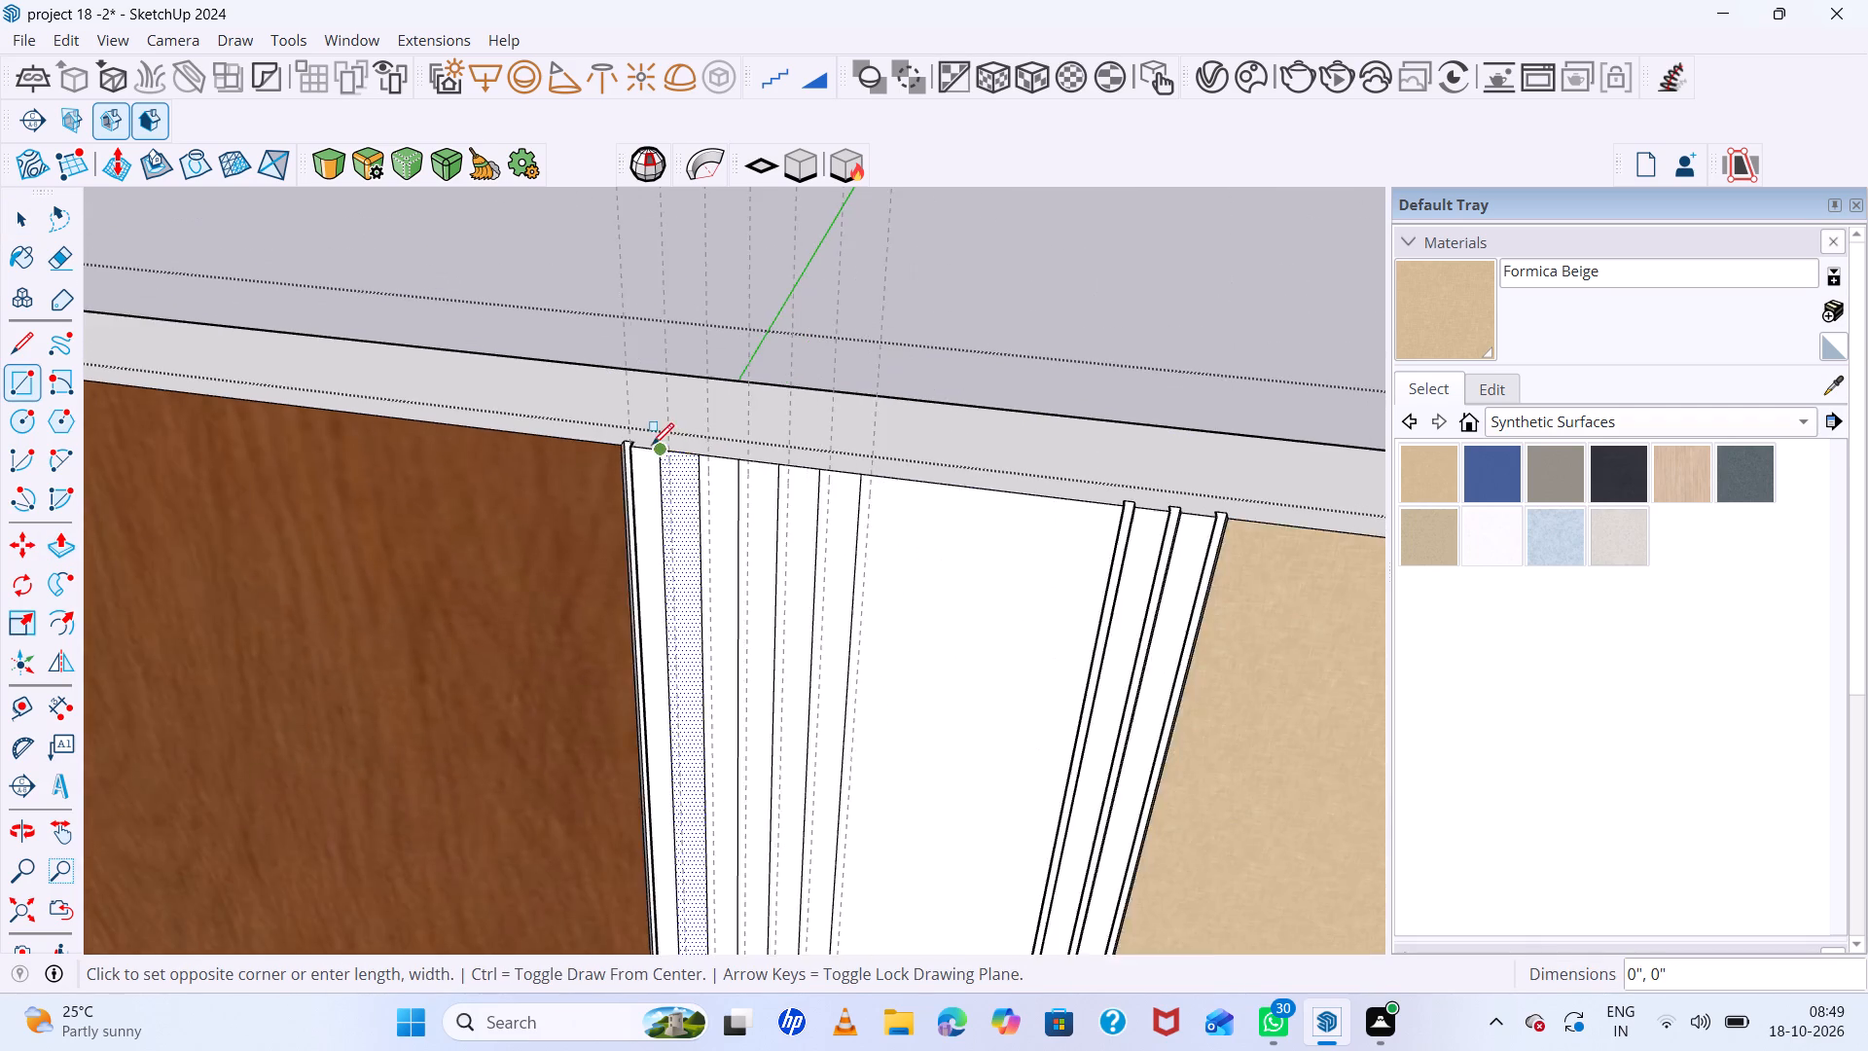
pyautogui.scroll(-10, 652, 445)
pyautogui.scroll(-8, 677, 654)
pyautogui.scroll(8, 647, 867)
pyautogui.scroll(8, 687, 783)
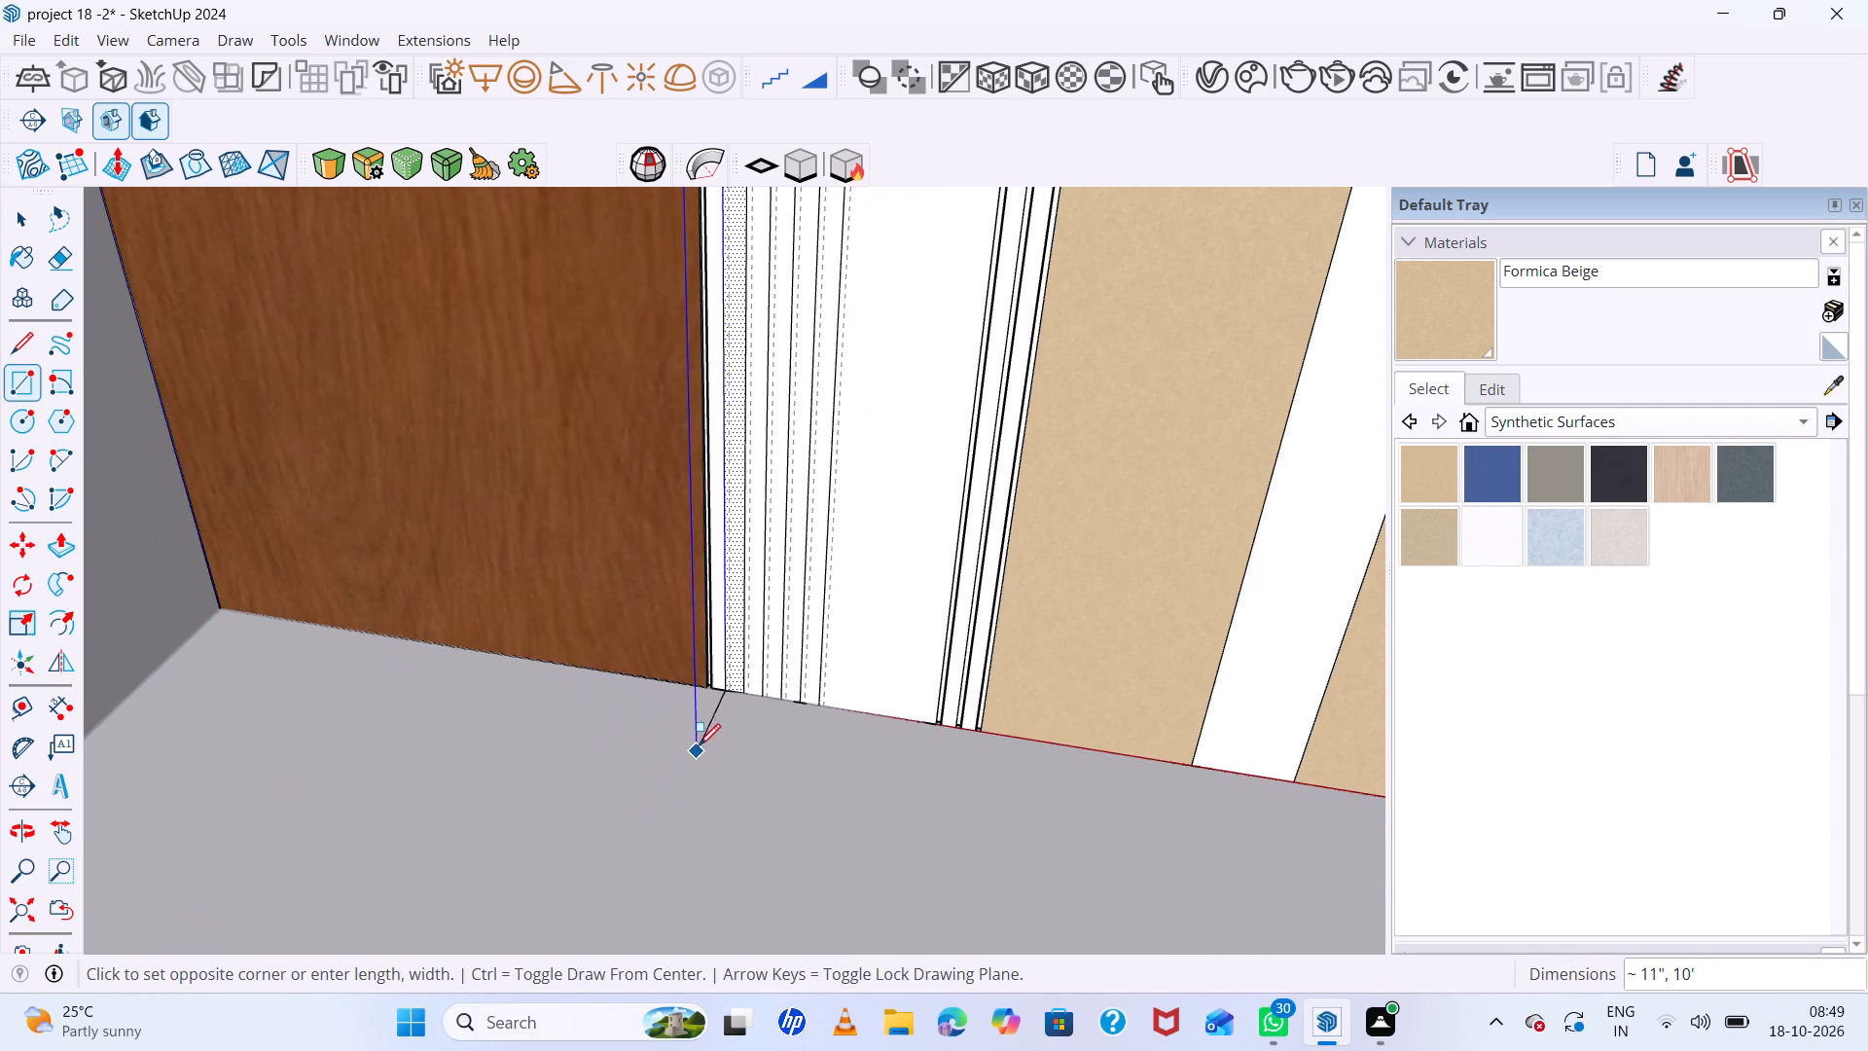
pyautogui.scroll(7, 701, 738)
pyautogui.scroll(13, 754, 675)
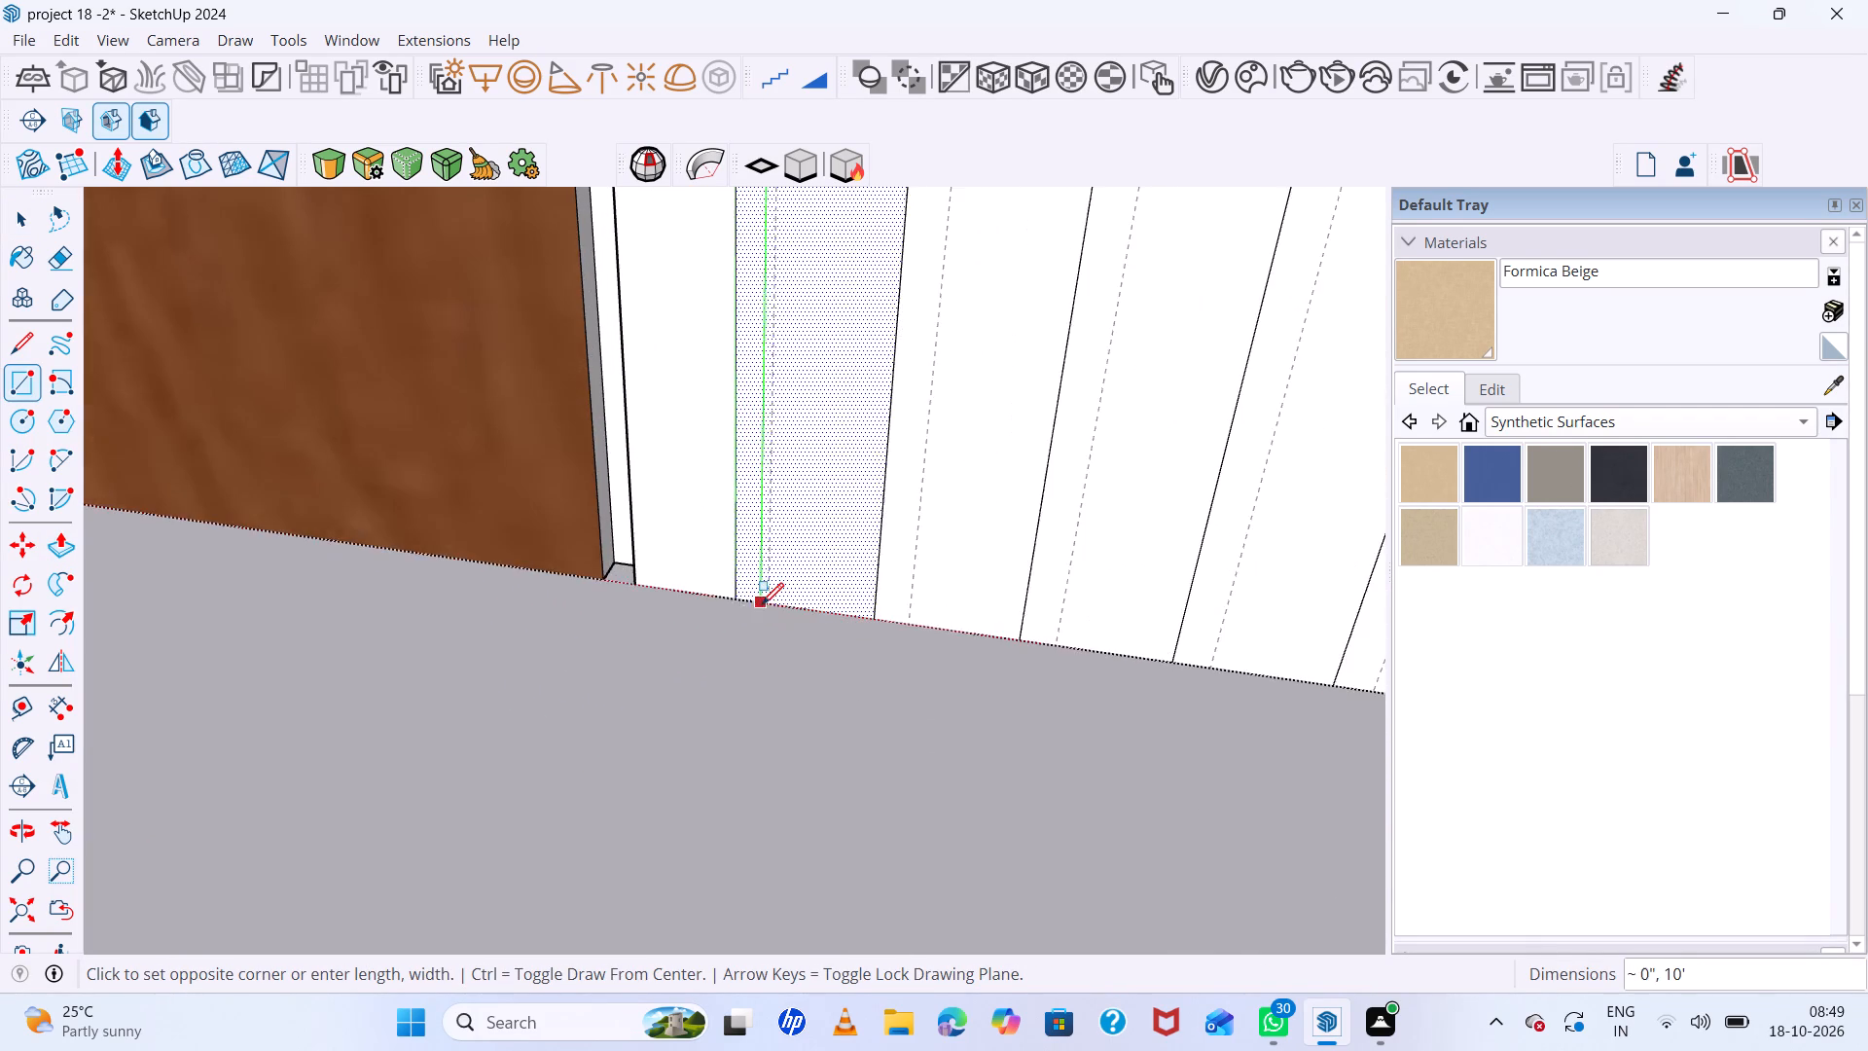
pyautogui.scroll(5, 764, 601)
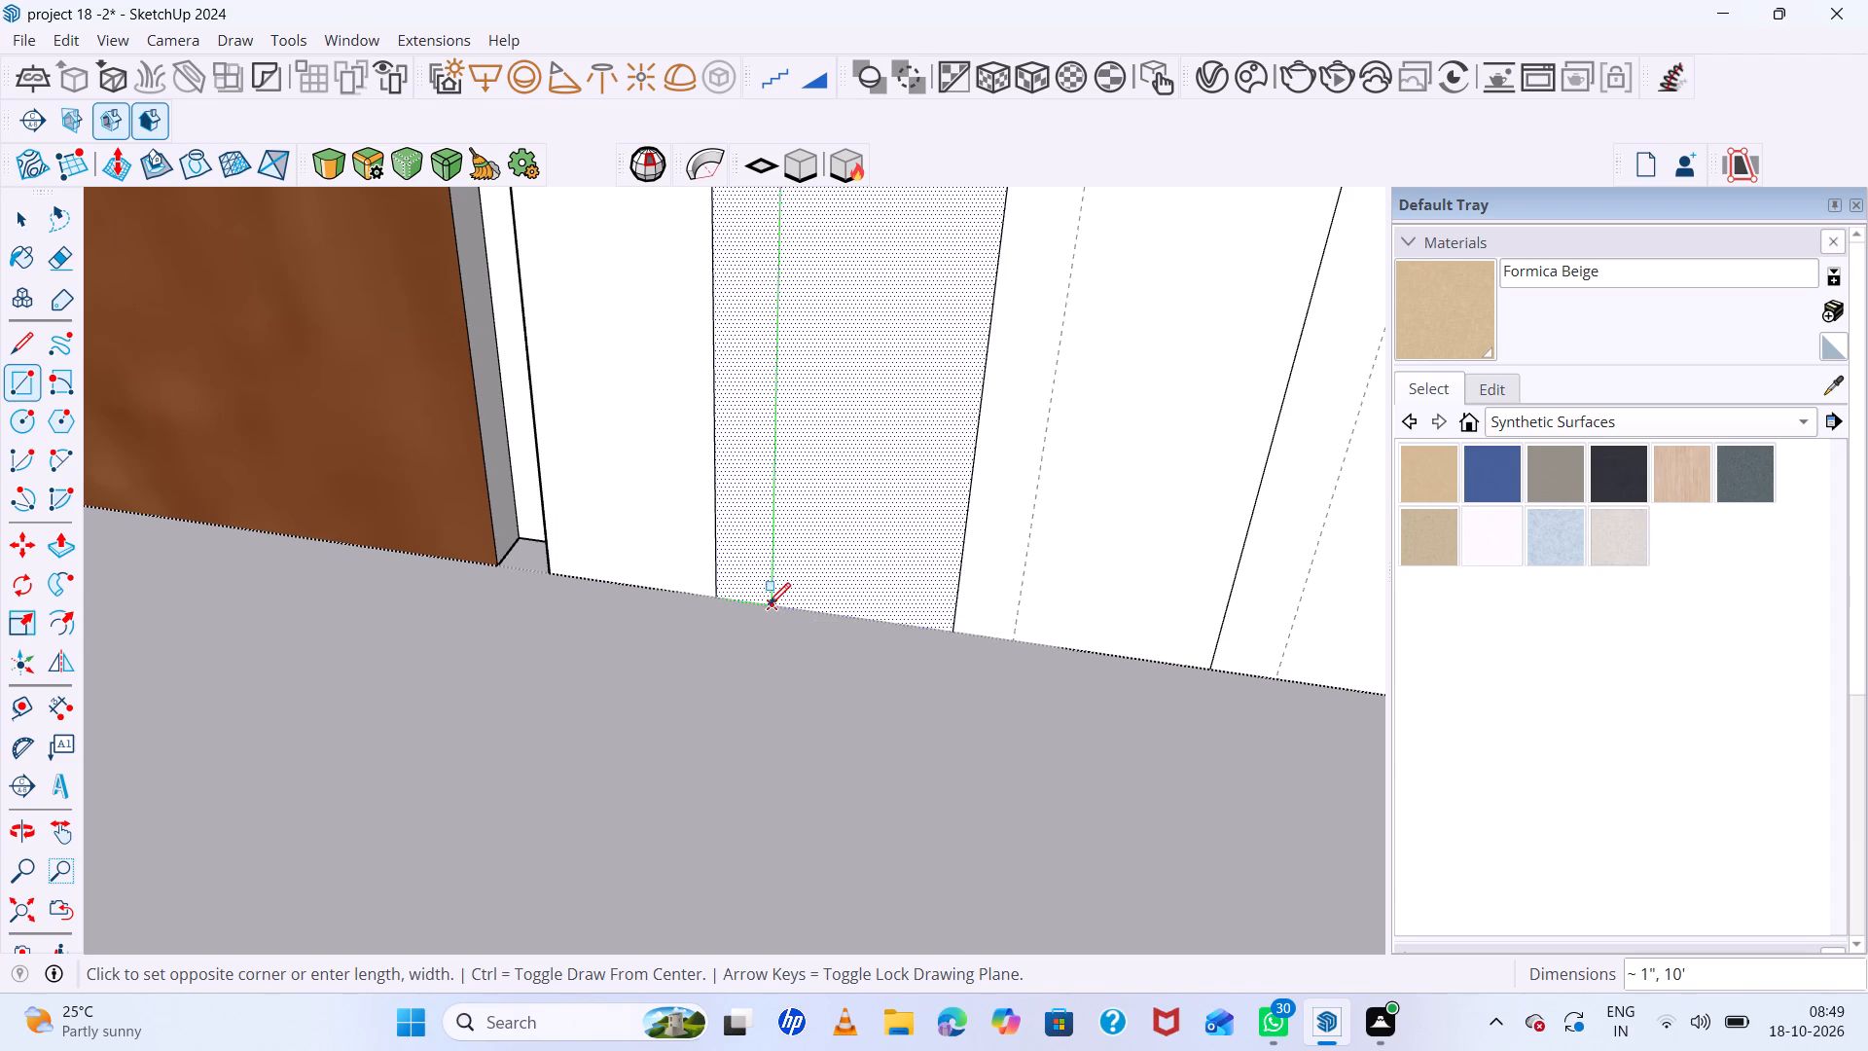
pyautogui.click(769, 604)
# Draw a rectangle about 10' tall between the second vertical strip line and its guide.
pyautogui.scroll(-20, 691, 740)
pyautogui.scroll(-11, 691, 740)
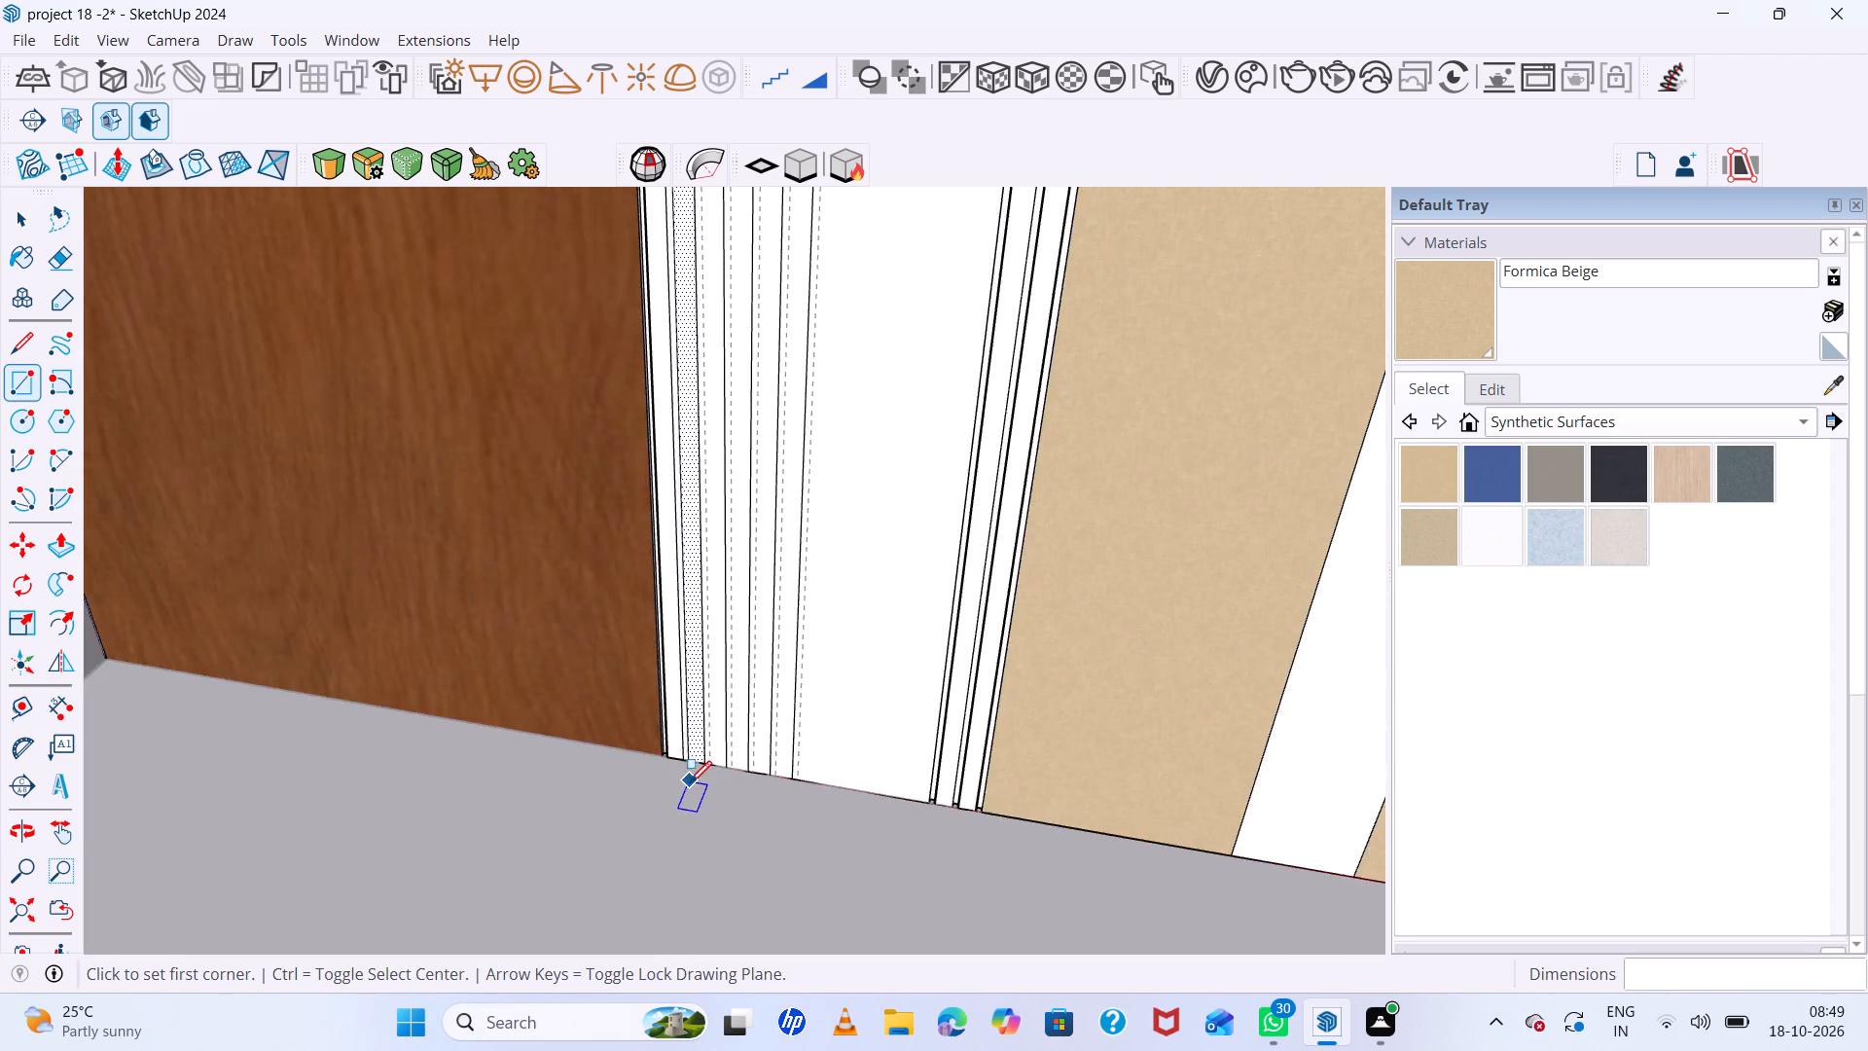
pyautogui.scroll(-11, 690, 782)
pyautogui.scroll(20, 684, 385)
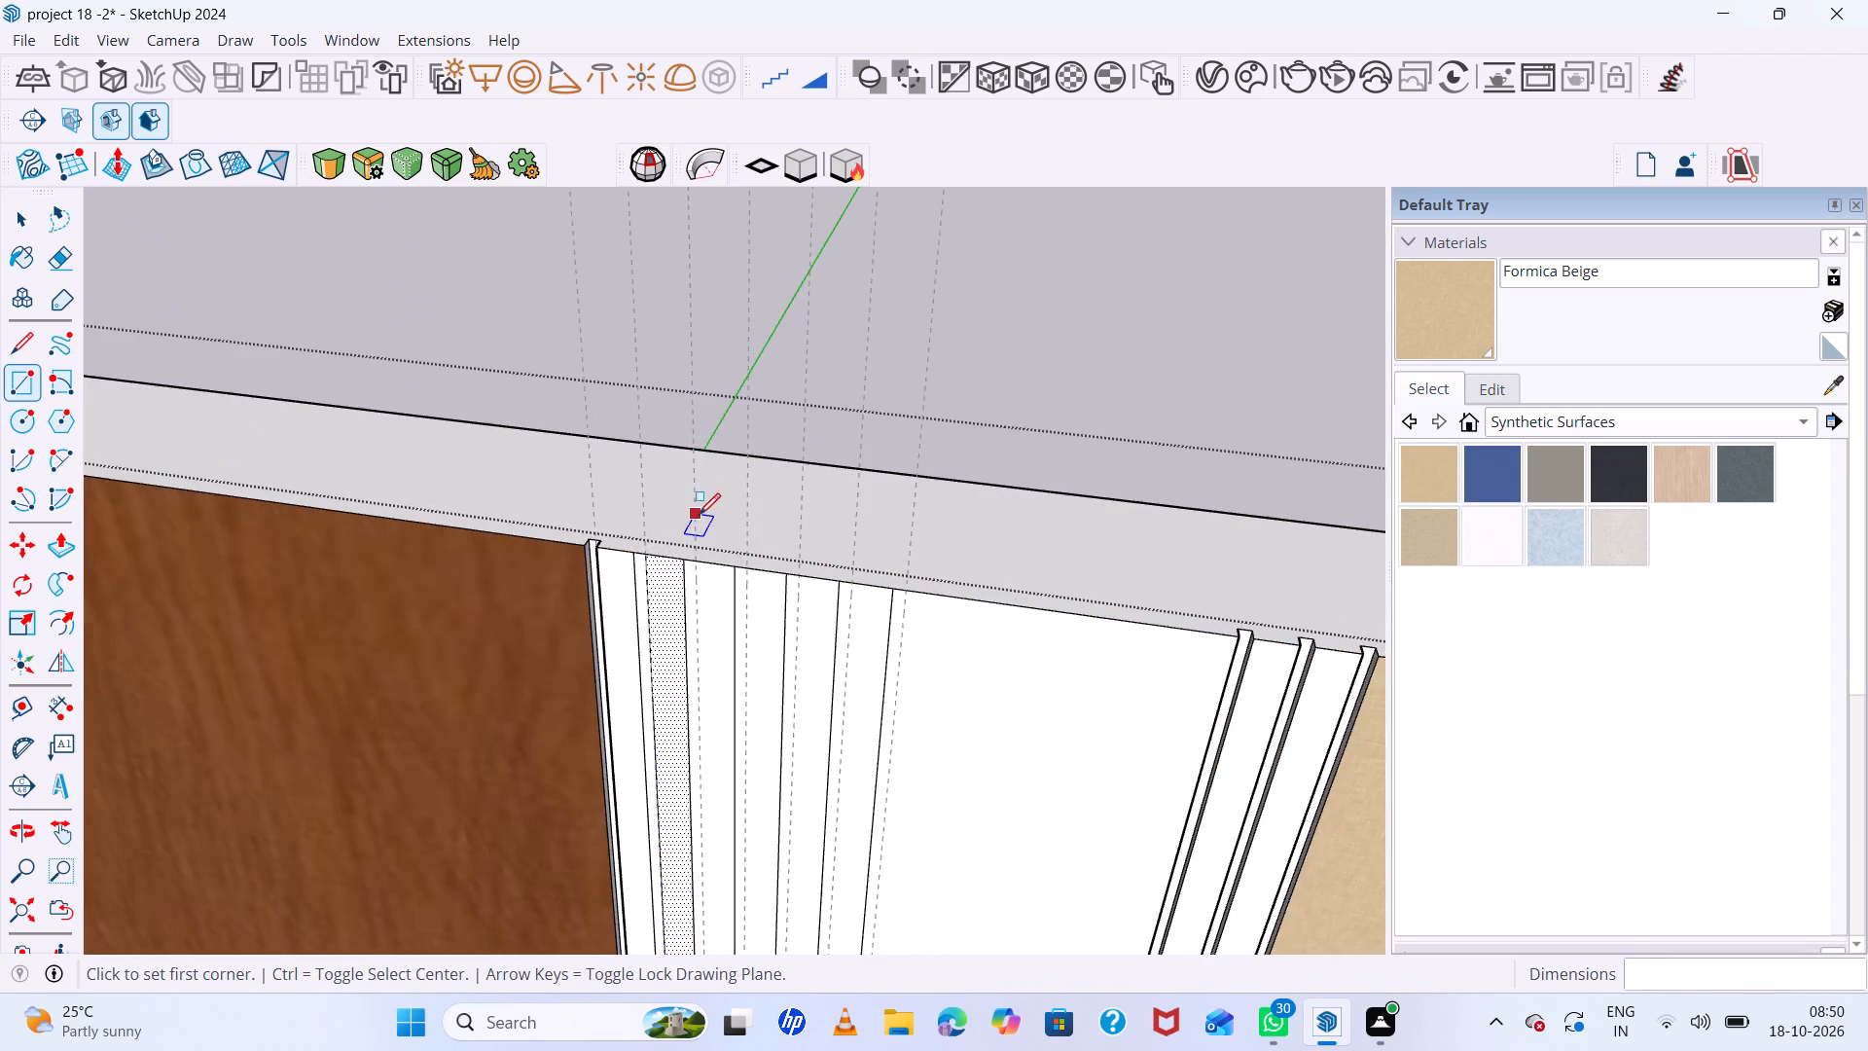
pyautogui.scroll(13, 699, 515)
pyautogui.click(650, 607)
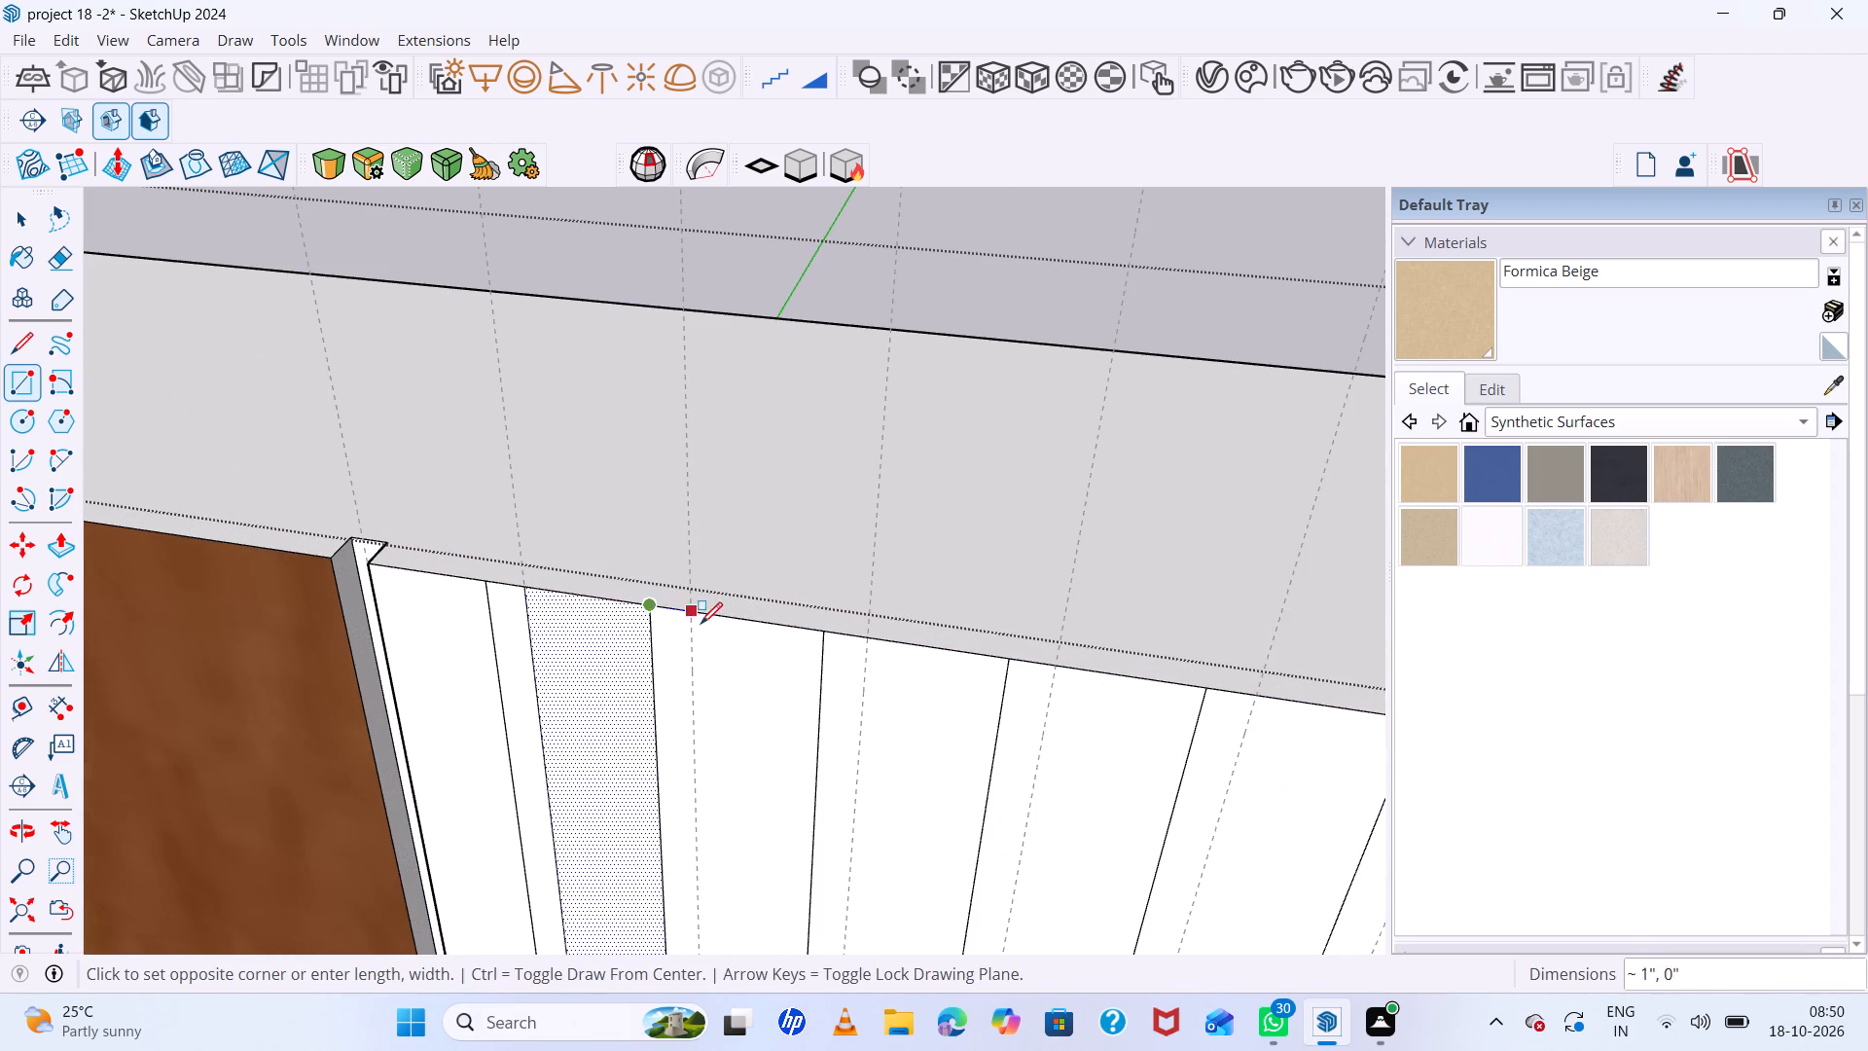
pyautogui.scroll(-20, 701, 622)
pyautogui.scroll(-16, 701, 622)
pyautogui.scroll(3, 706, 762)
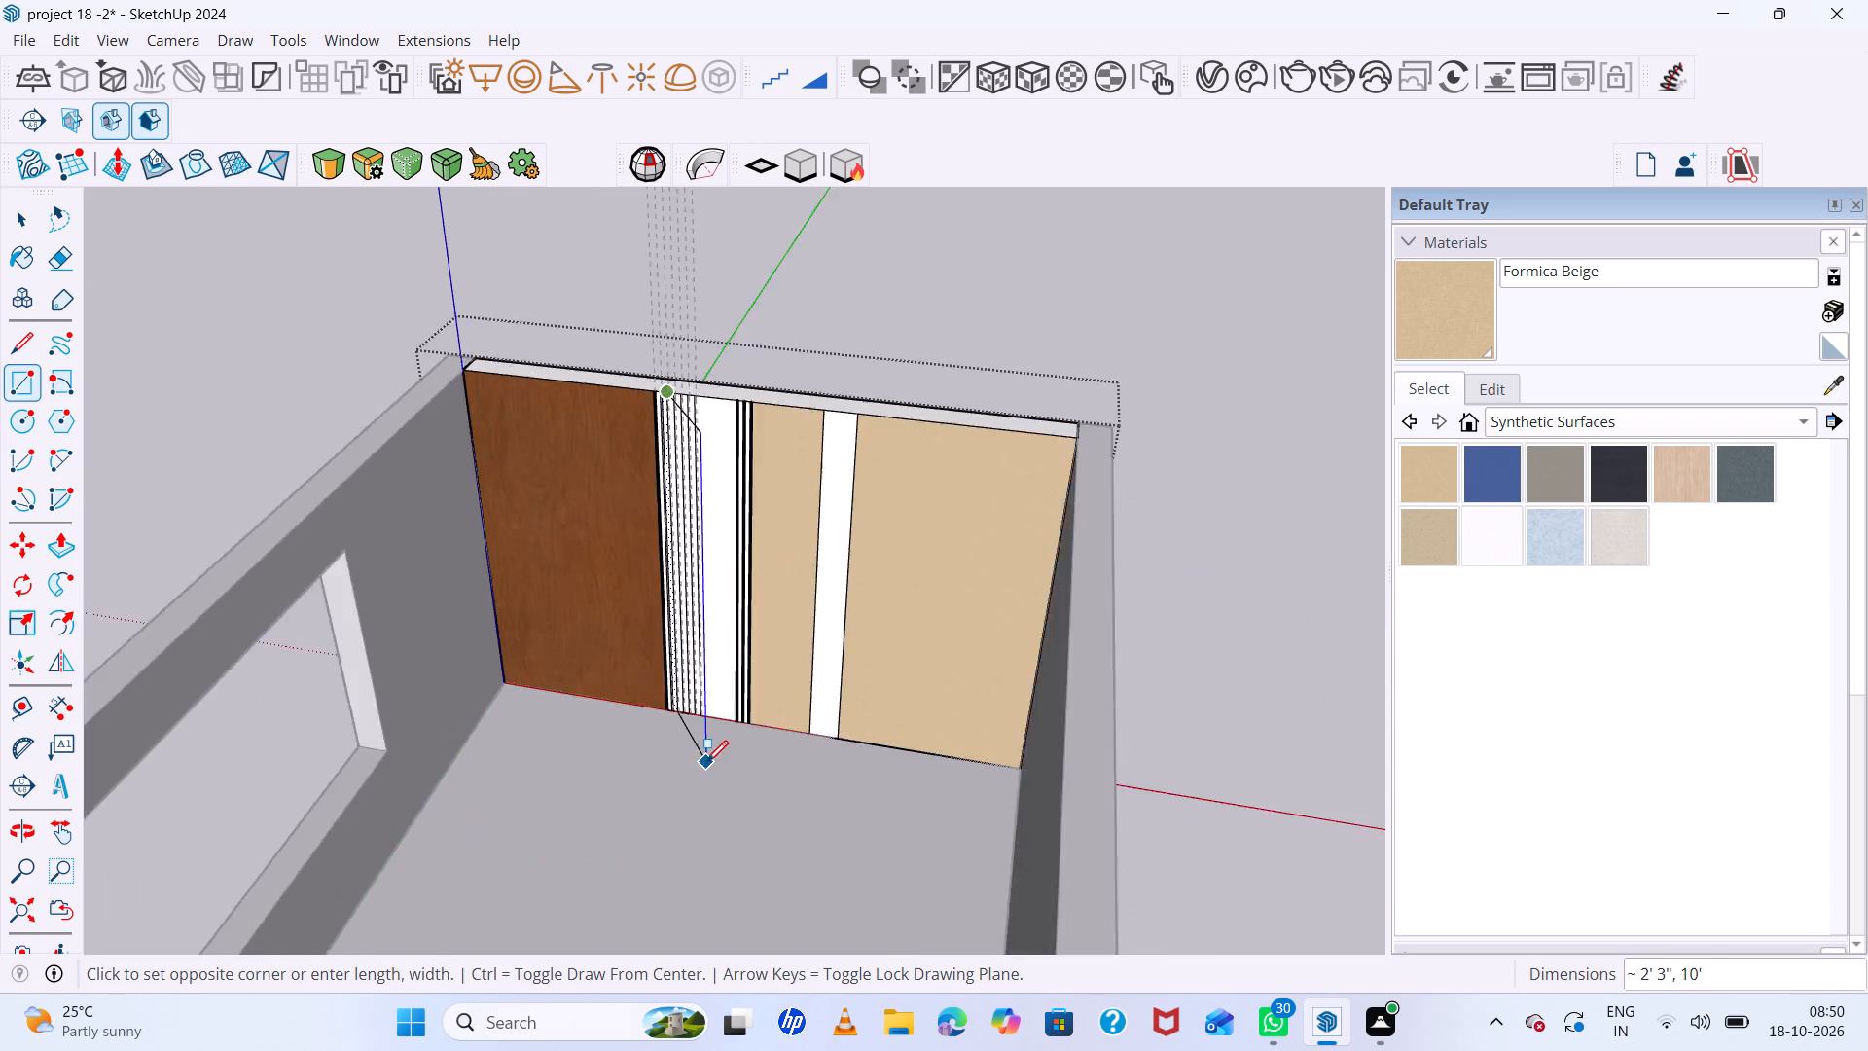
pyautogui.scroll(20, 706, 762)
pyautogui.scroll(12, 706, 762)
pyautogui.scroll(7, 542, 624)
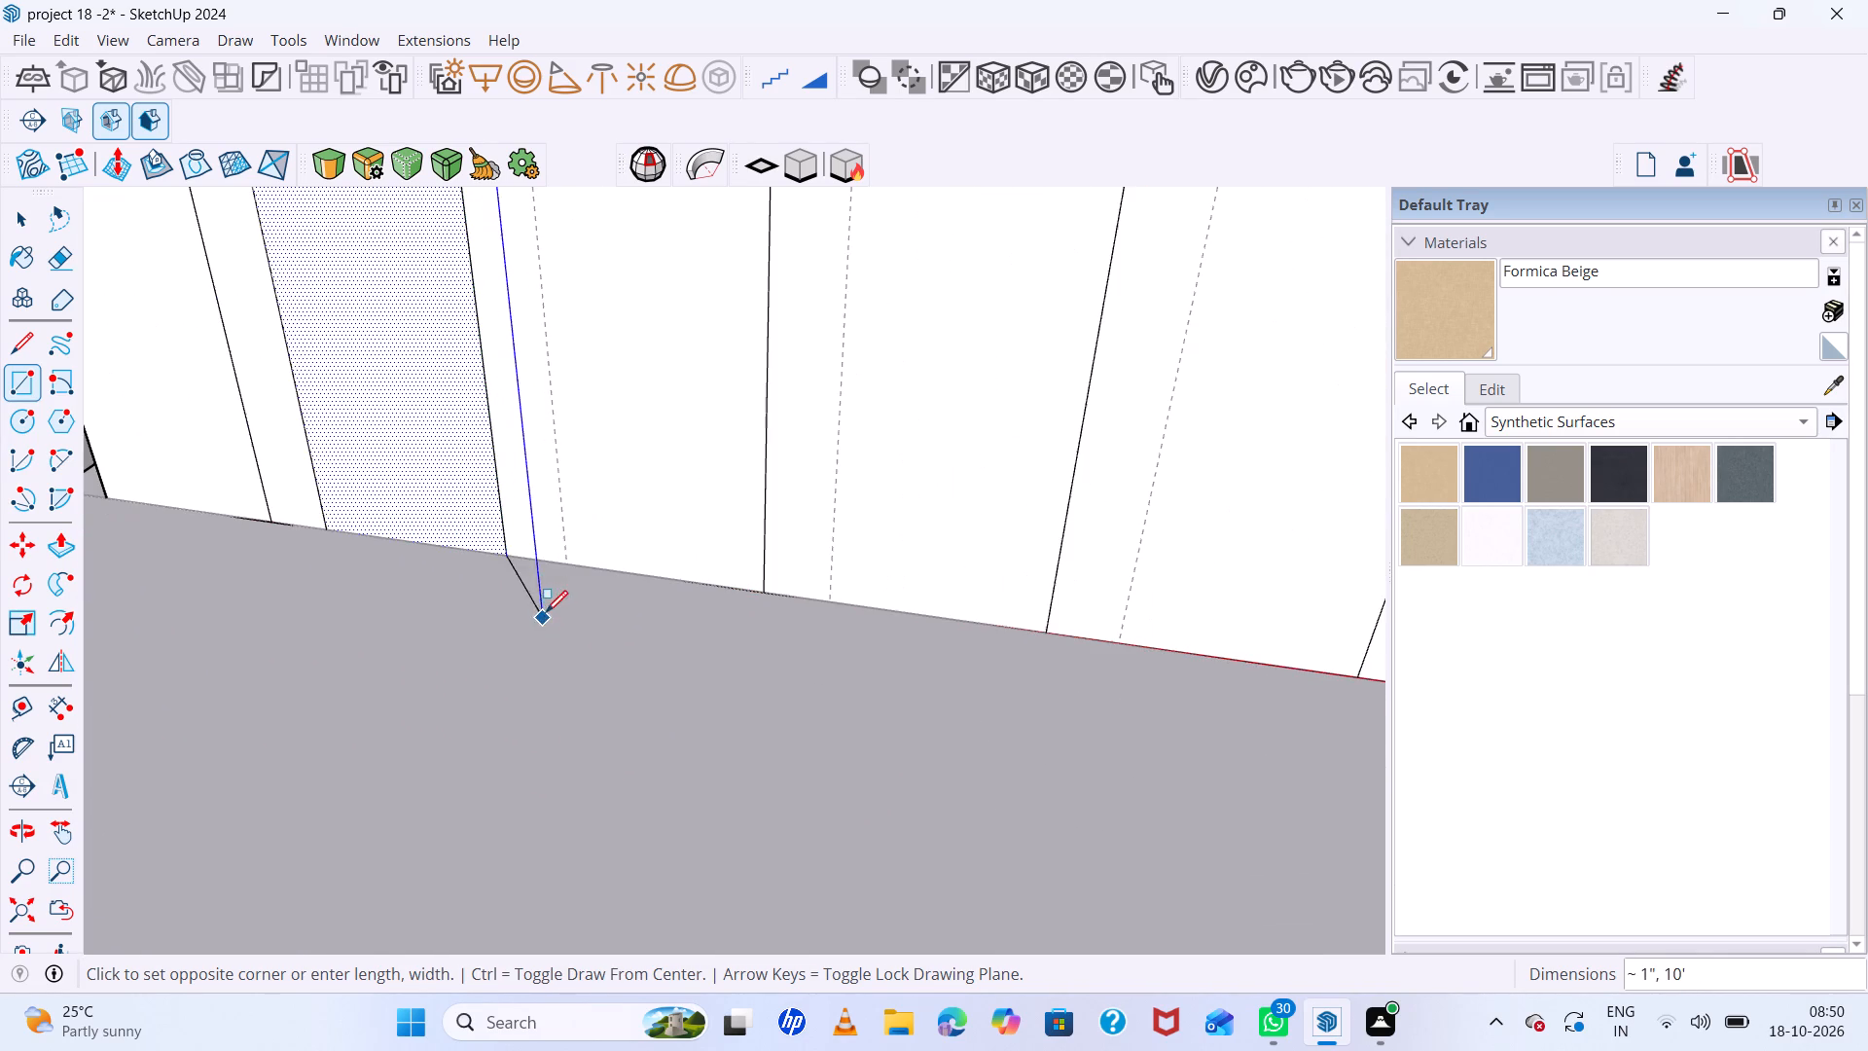
pyautogui.click(566, 560)
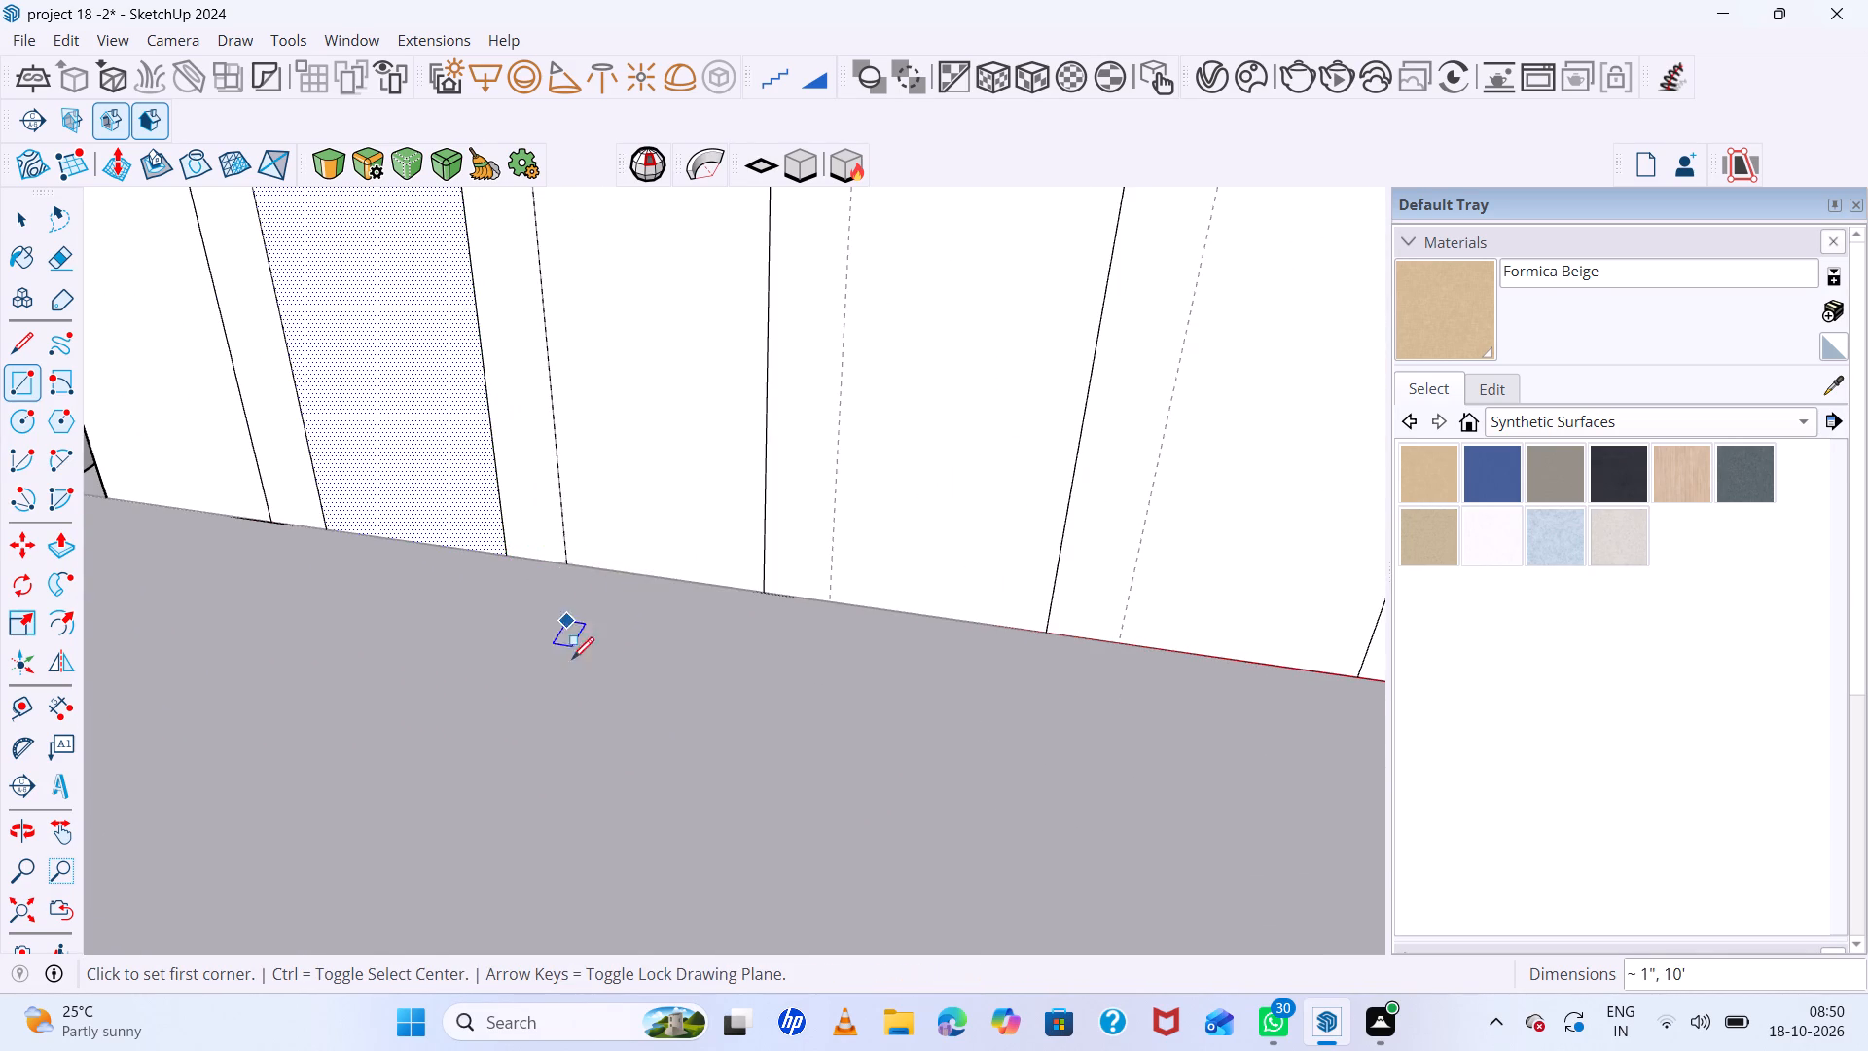
# Draw a rectangle about 10' tall between the third vertical strip line and its guide.
pyautogui.scroll(-20, 575, 679)
pyautogui.scroll(-20, 575, 679)
pyautogui.scroll(-5, 575, 679)
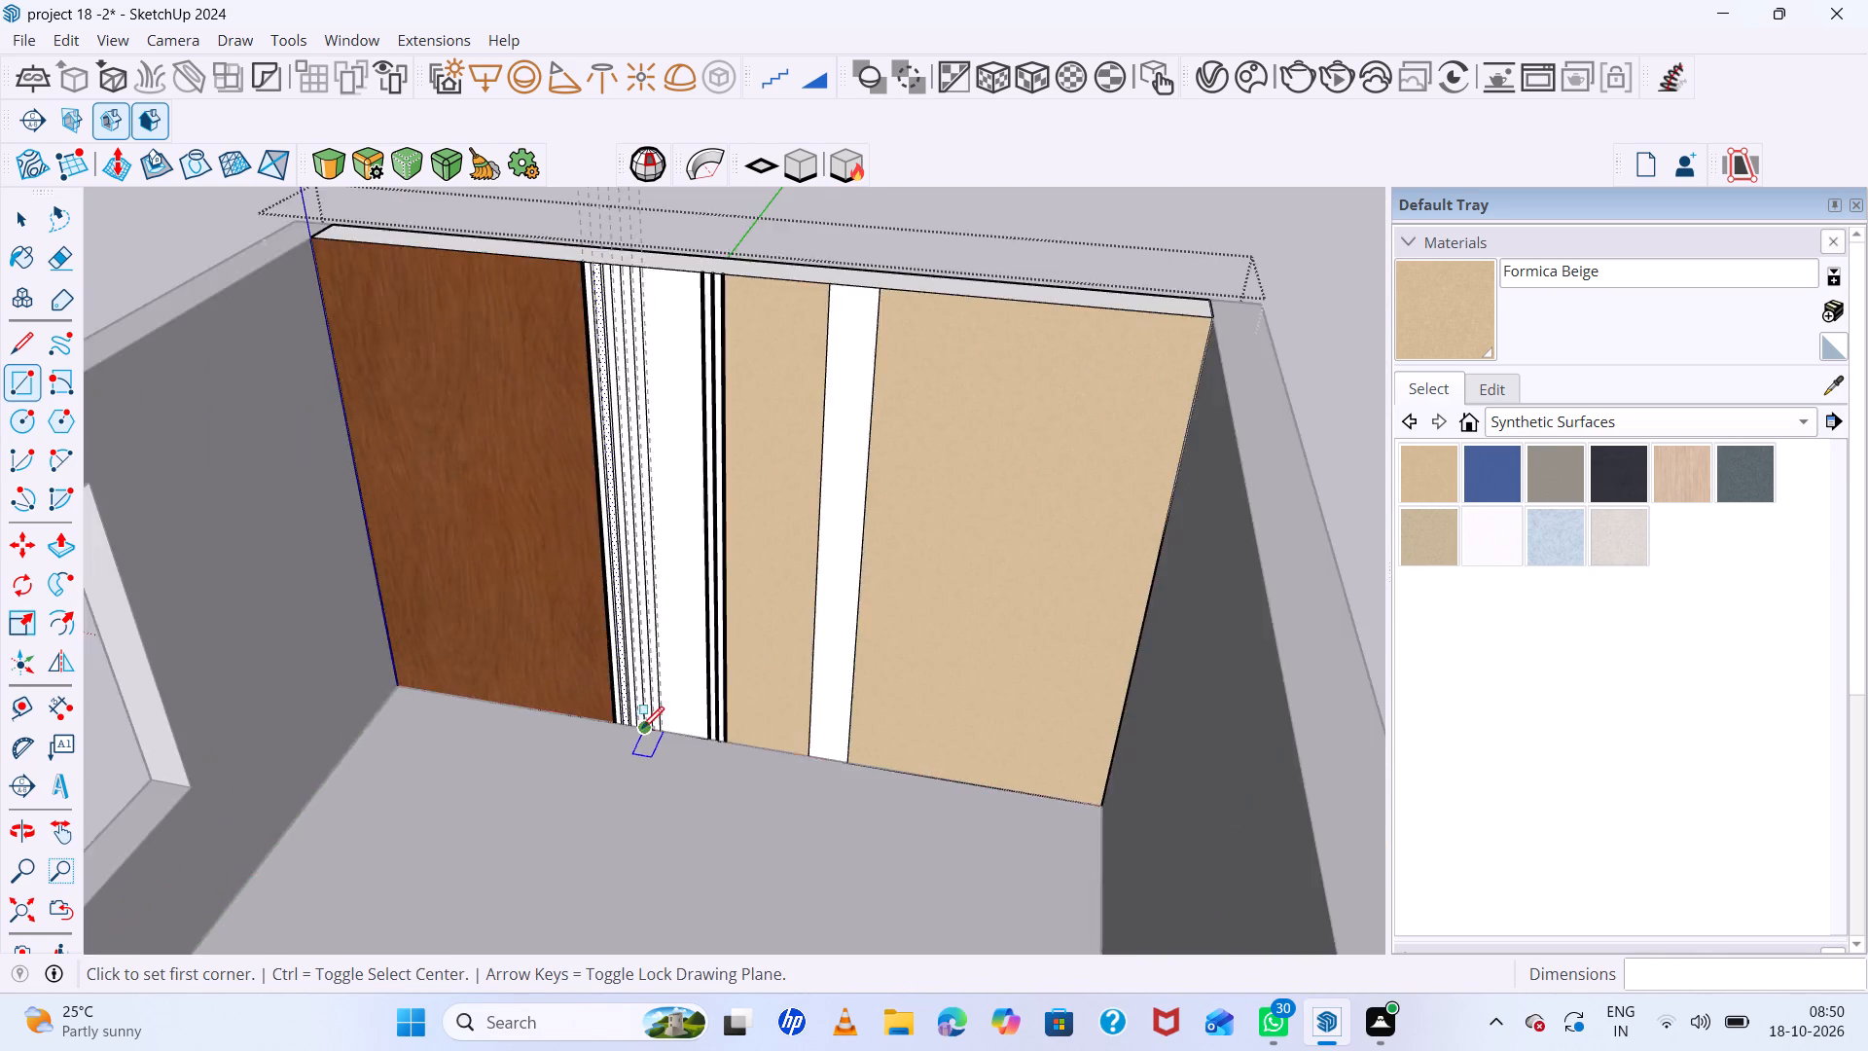
pyautogui.scroll(-4, 642, 728)
pyautogui.scroll(20, 644, 532)
pyautogui.scroll(14, 644, 532)
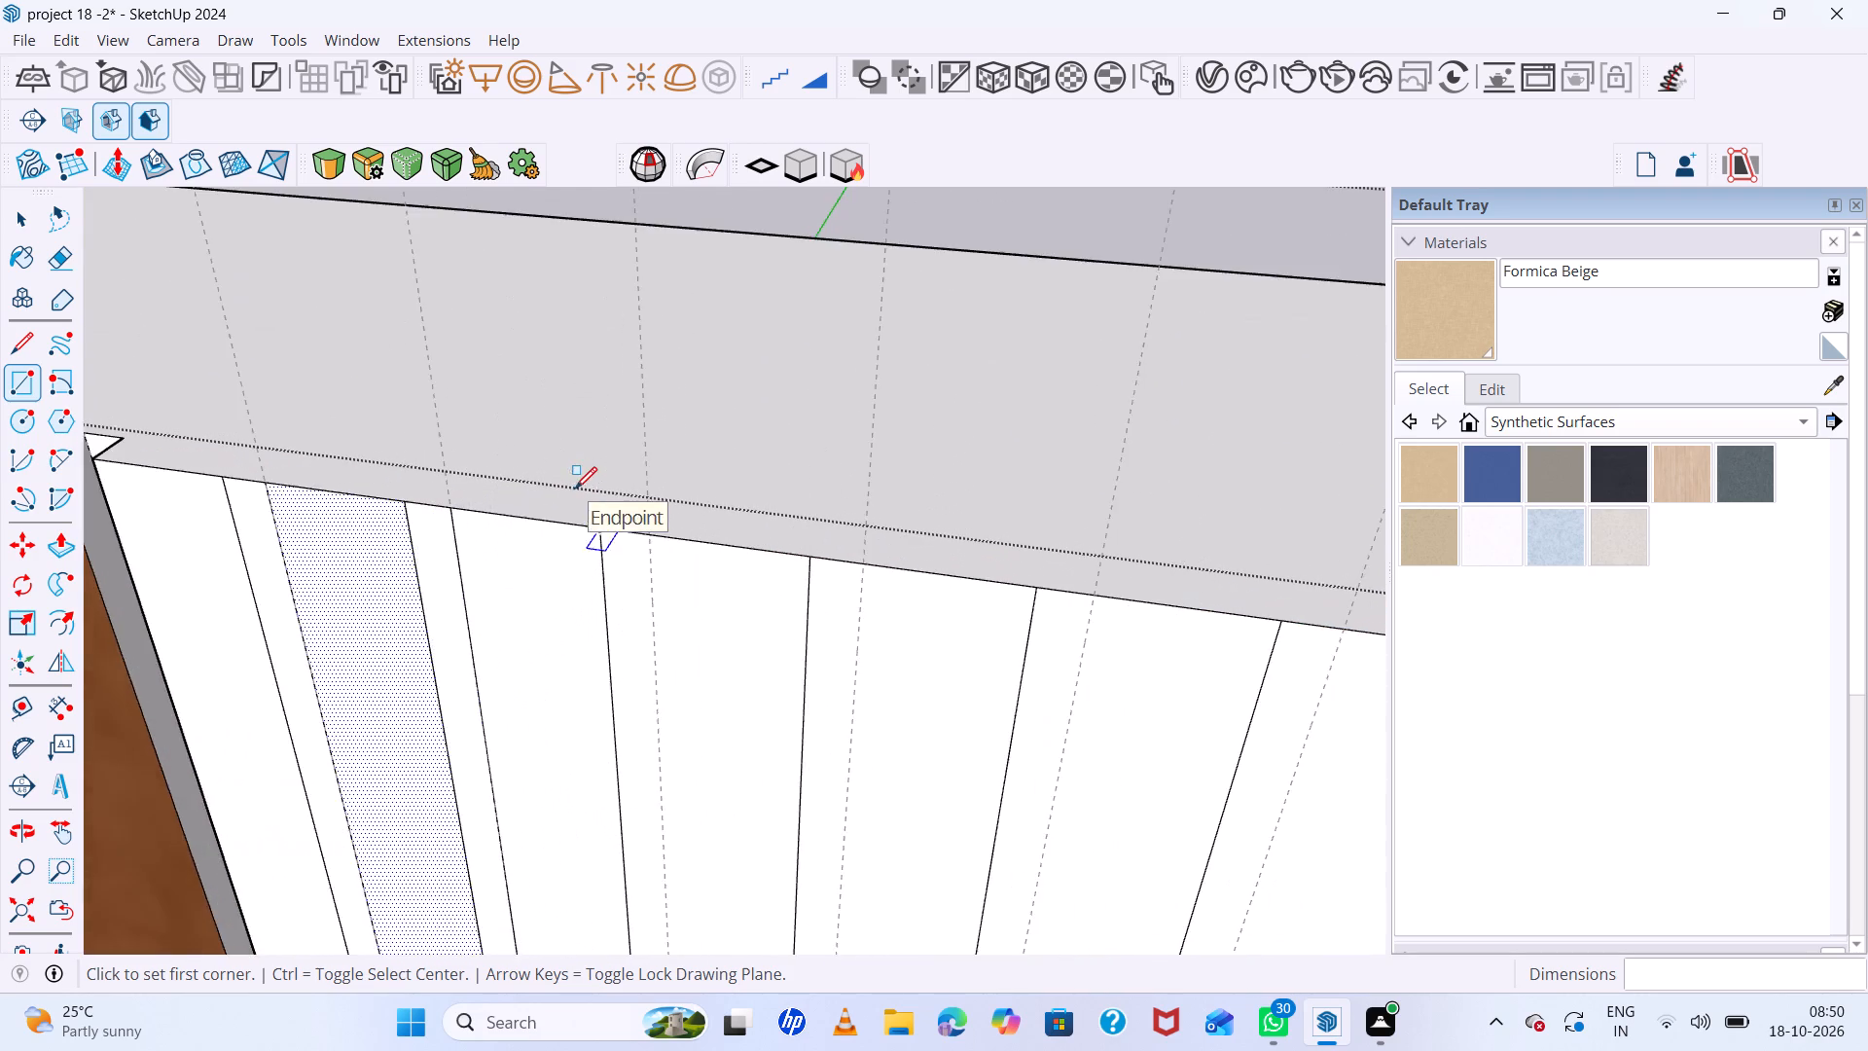
pyautogui.scroll(8, 575, 489)
pyautogui.click(603, 551)
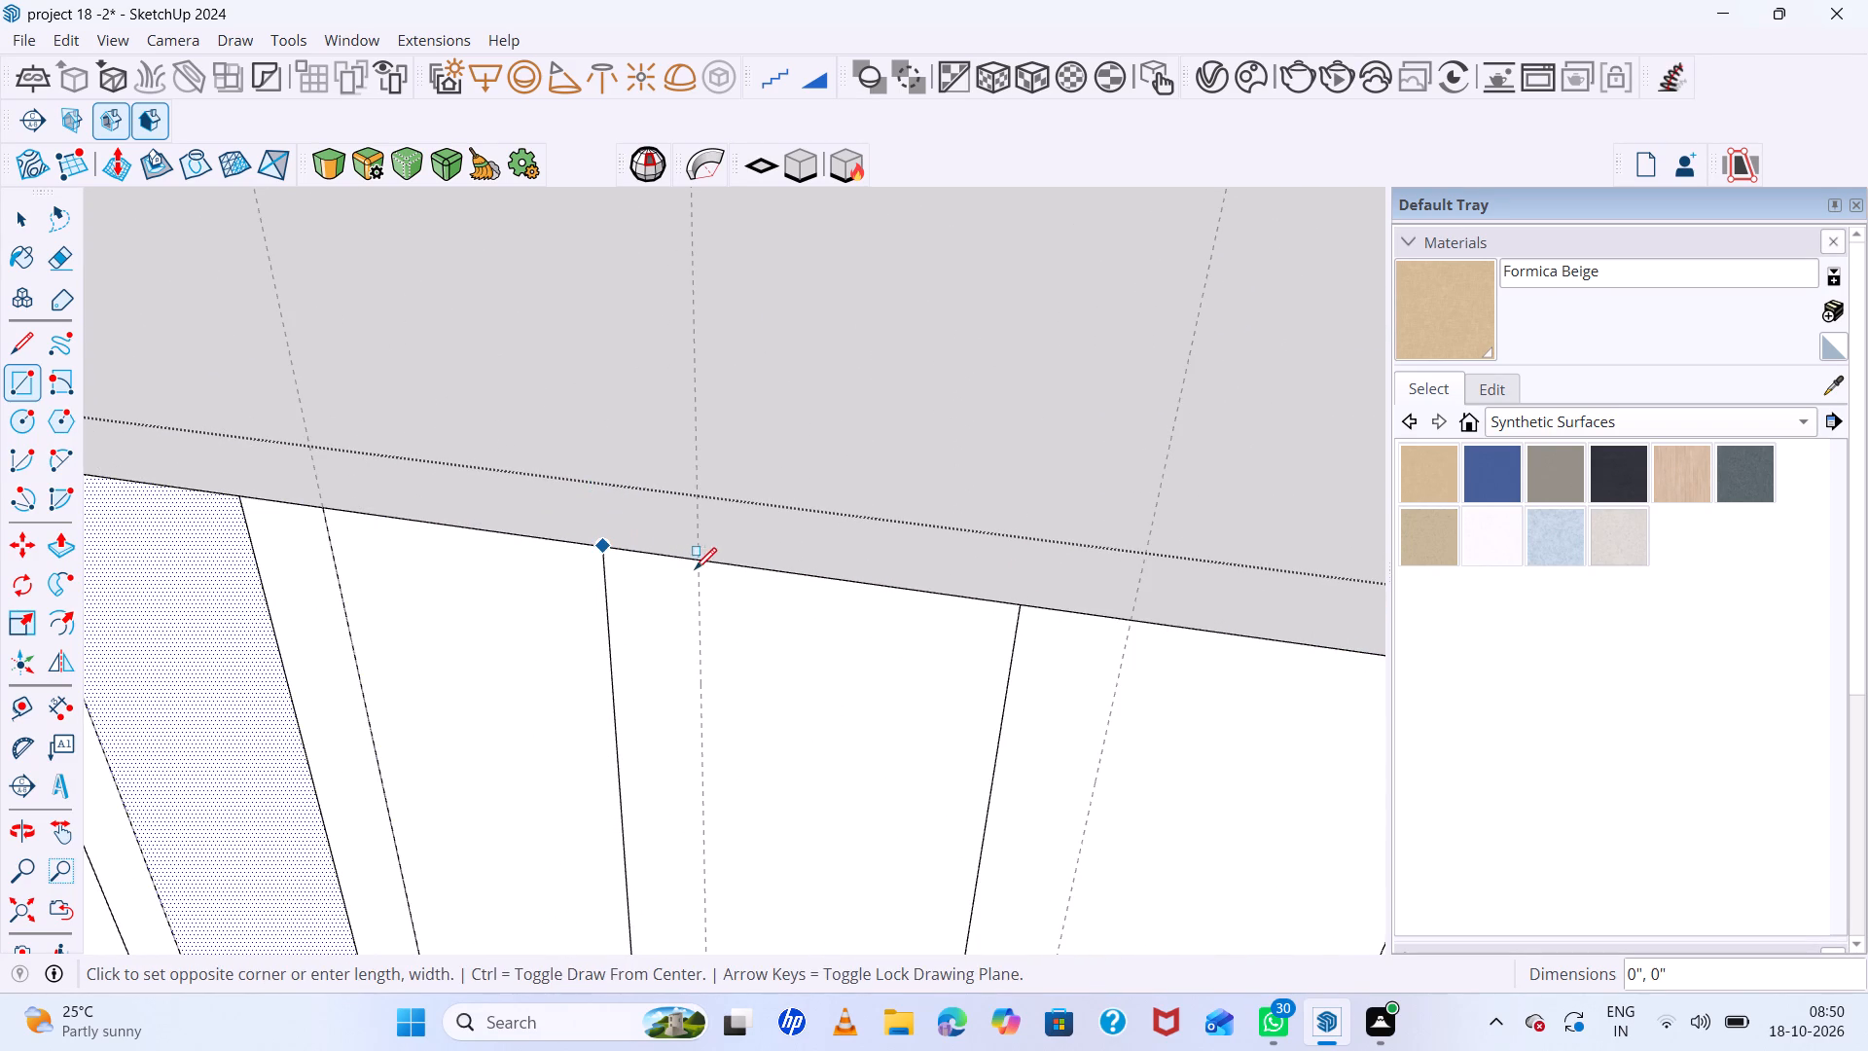
pyautogui.click(702, 559)
pyautogui.scroll(-16, 624, 675)
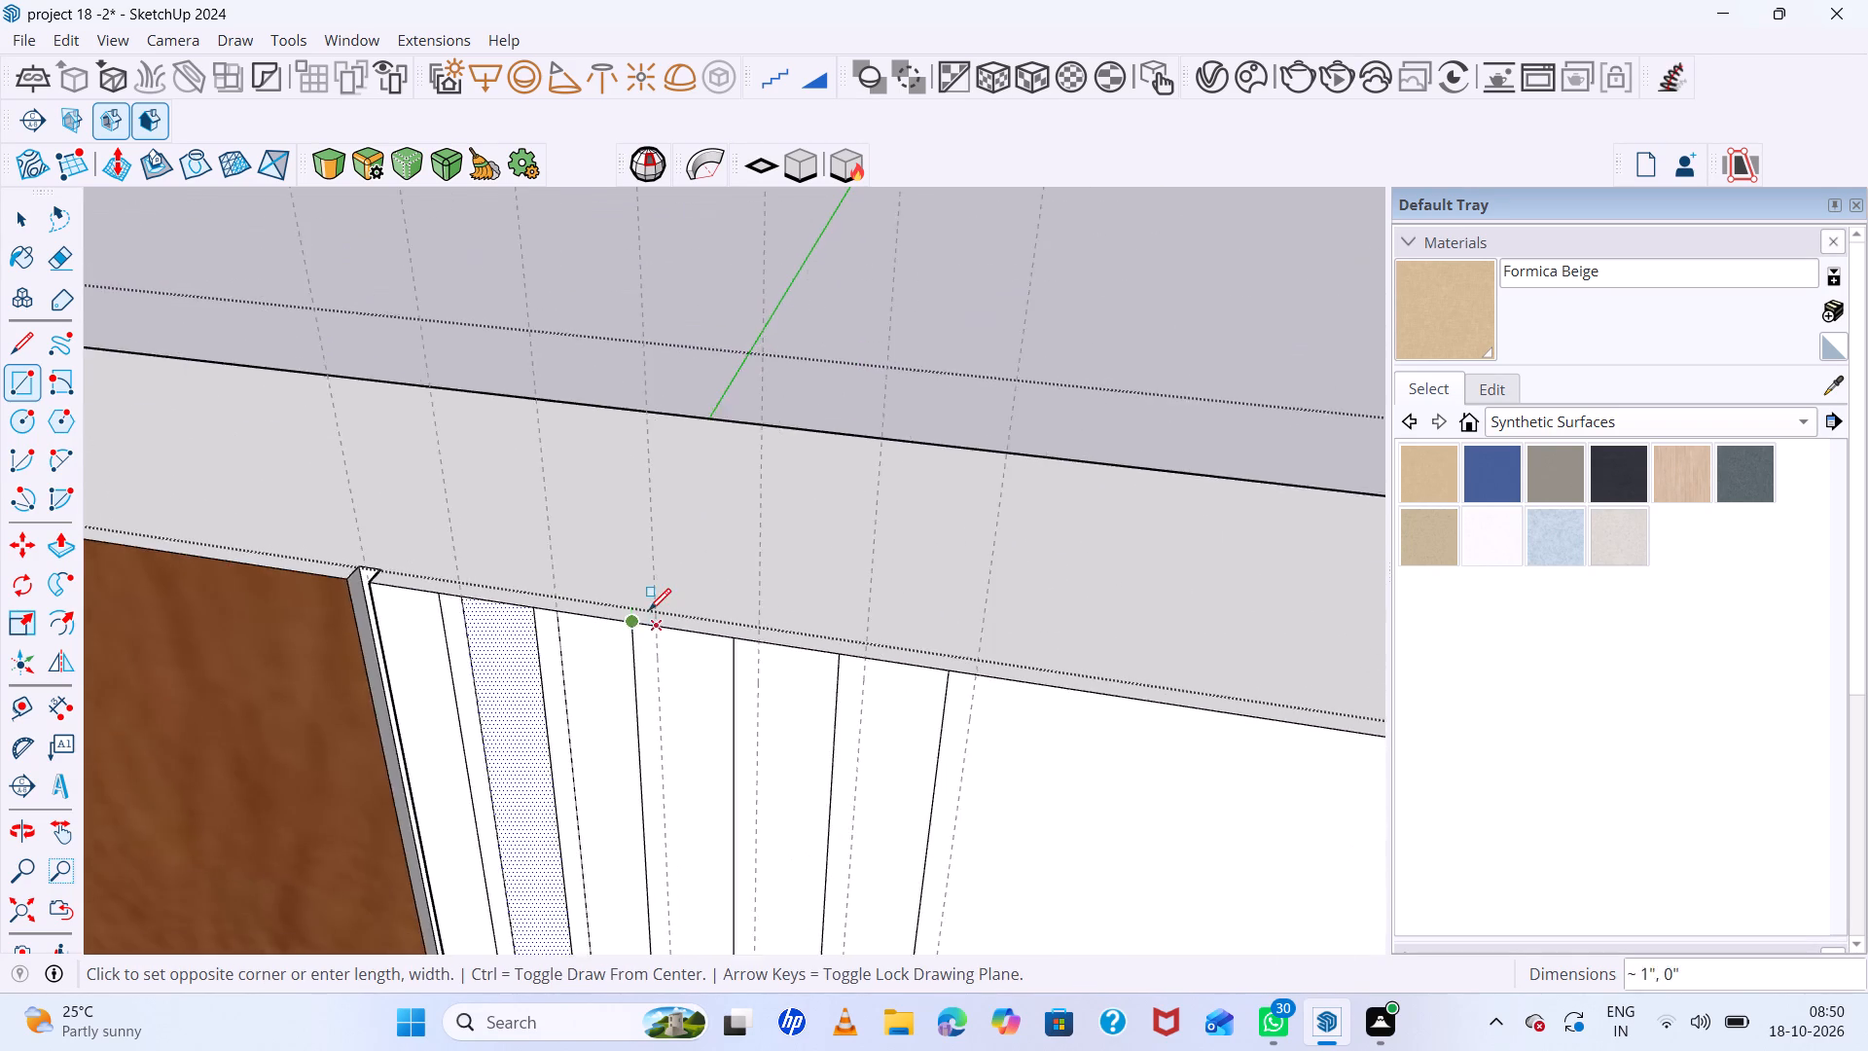
pyautogui.scroll(-20, 649, 610)
pyautogui.scroll(-8, 649, 610)
pyautogui.scroll(12, 651, 881)
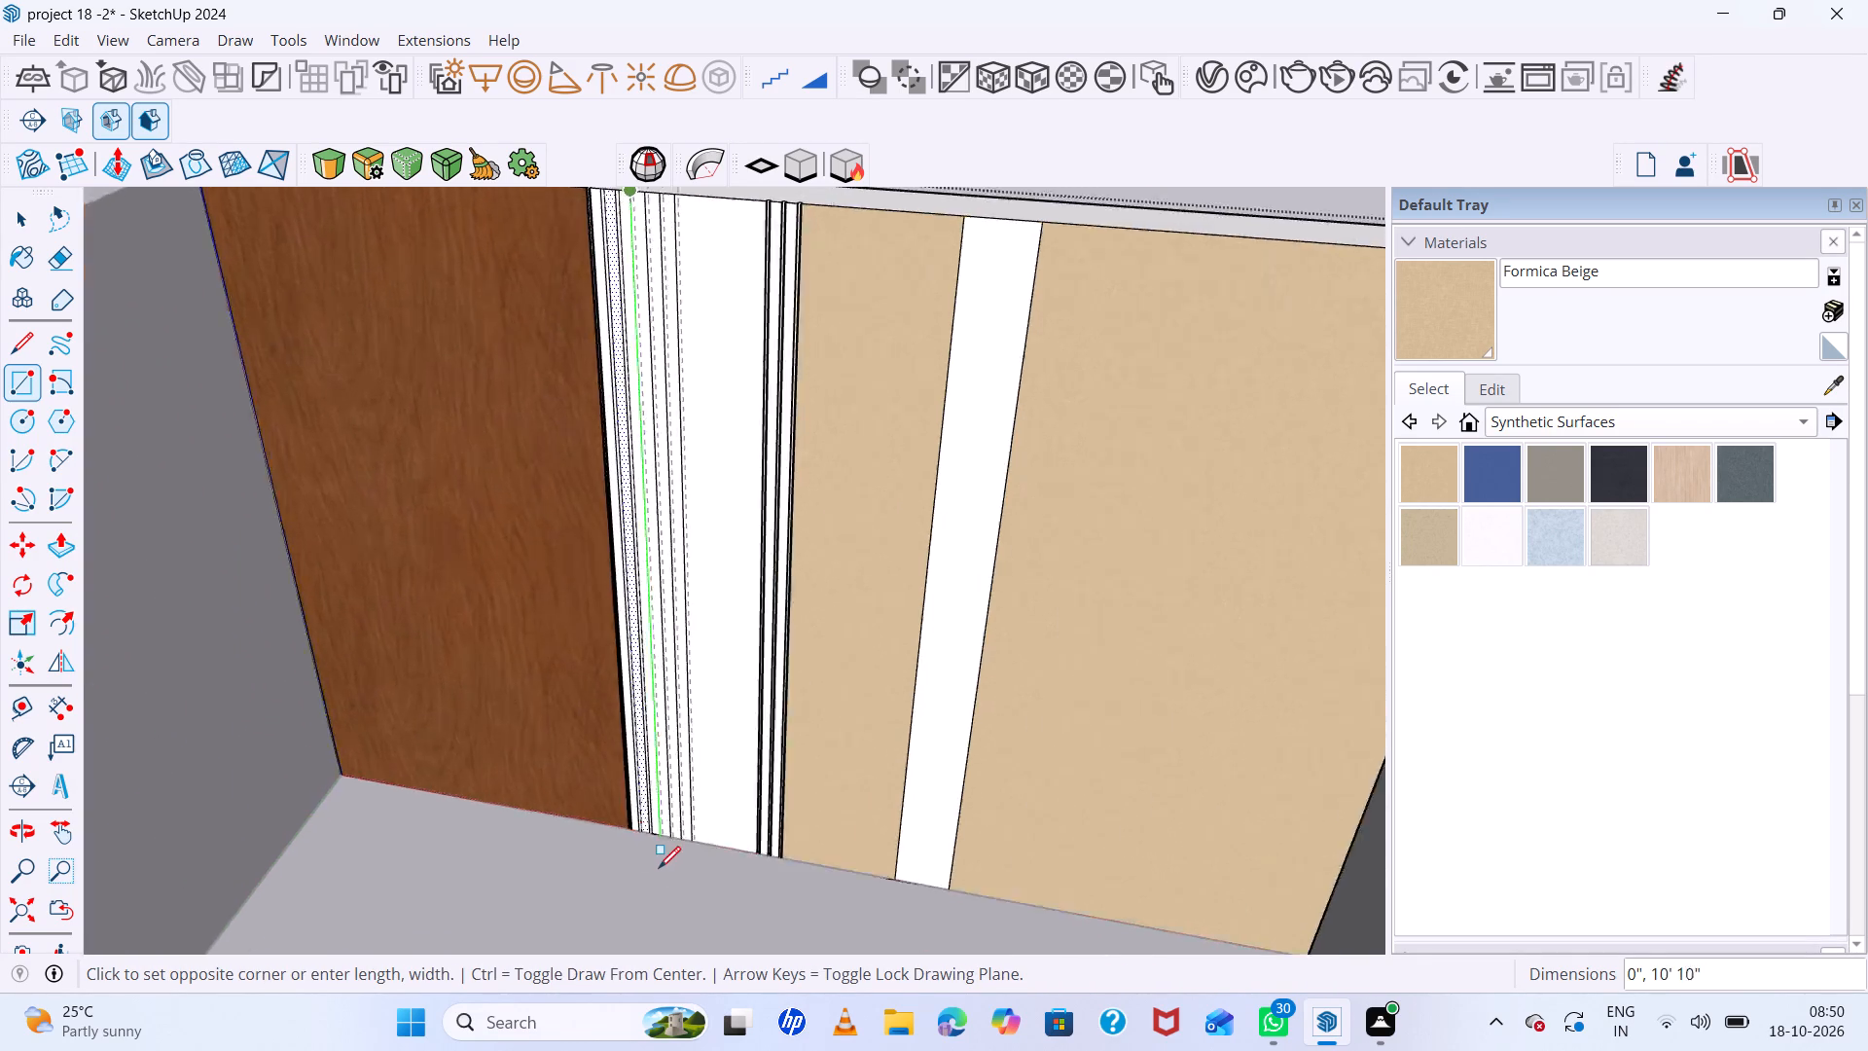
pyautogui.scroll(16, 659, 868)
pyautogui.scroll(13, 665, 752)
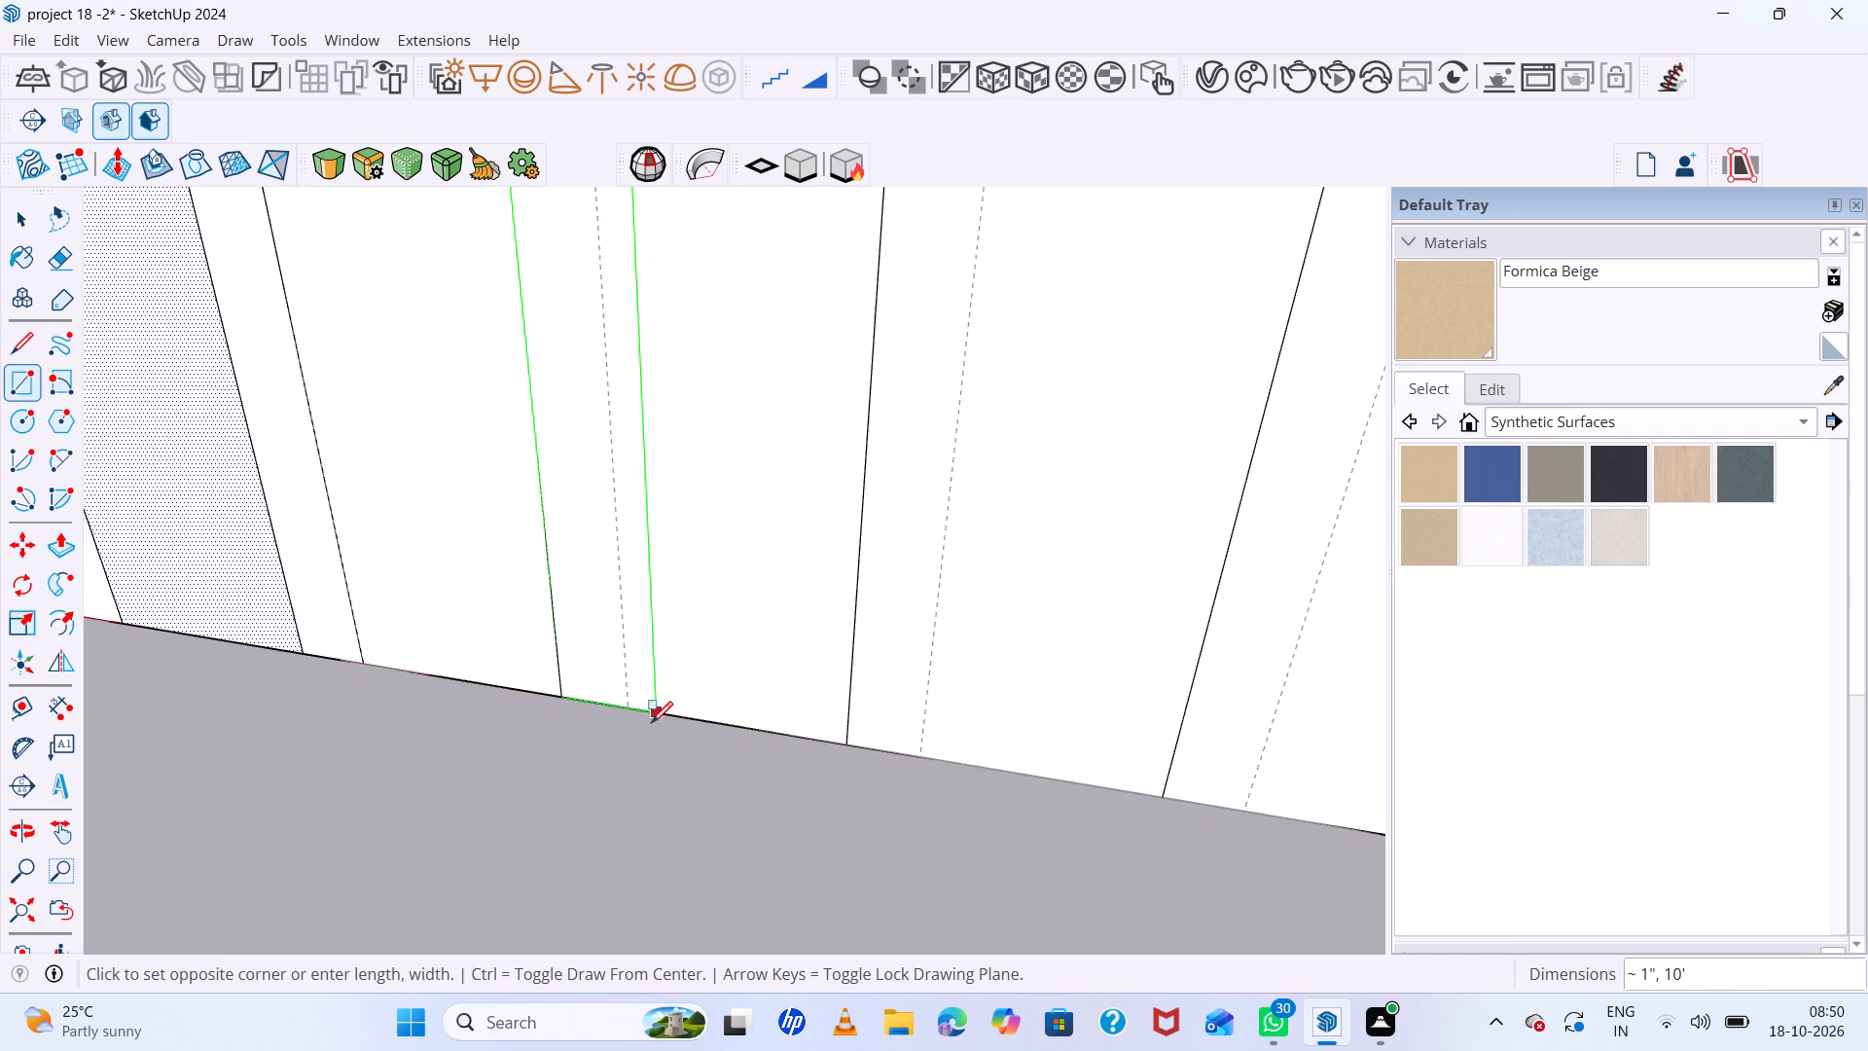
pyautogui.click(628, 705)
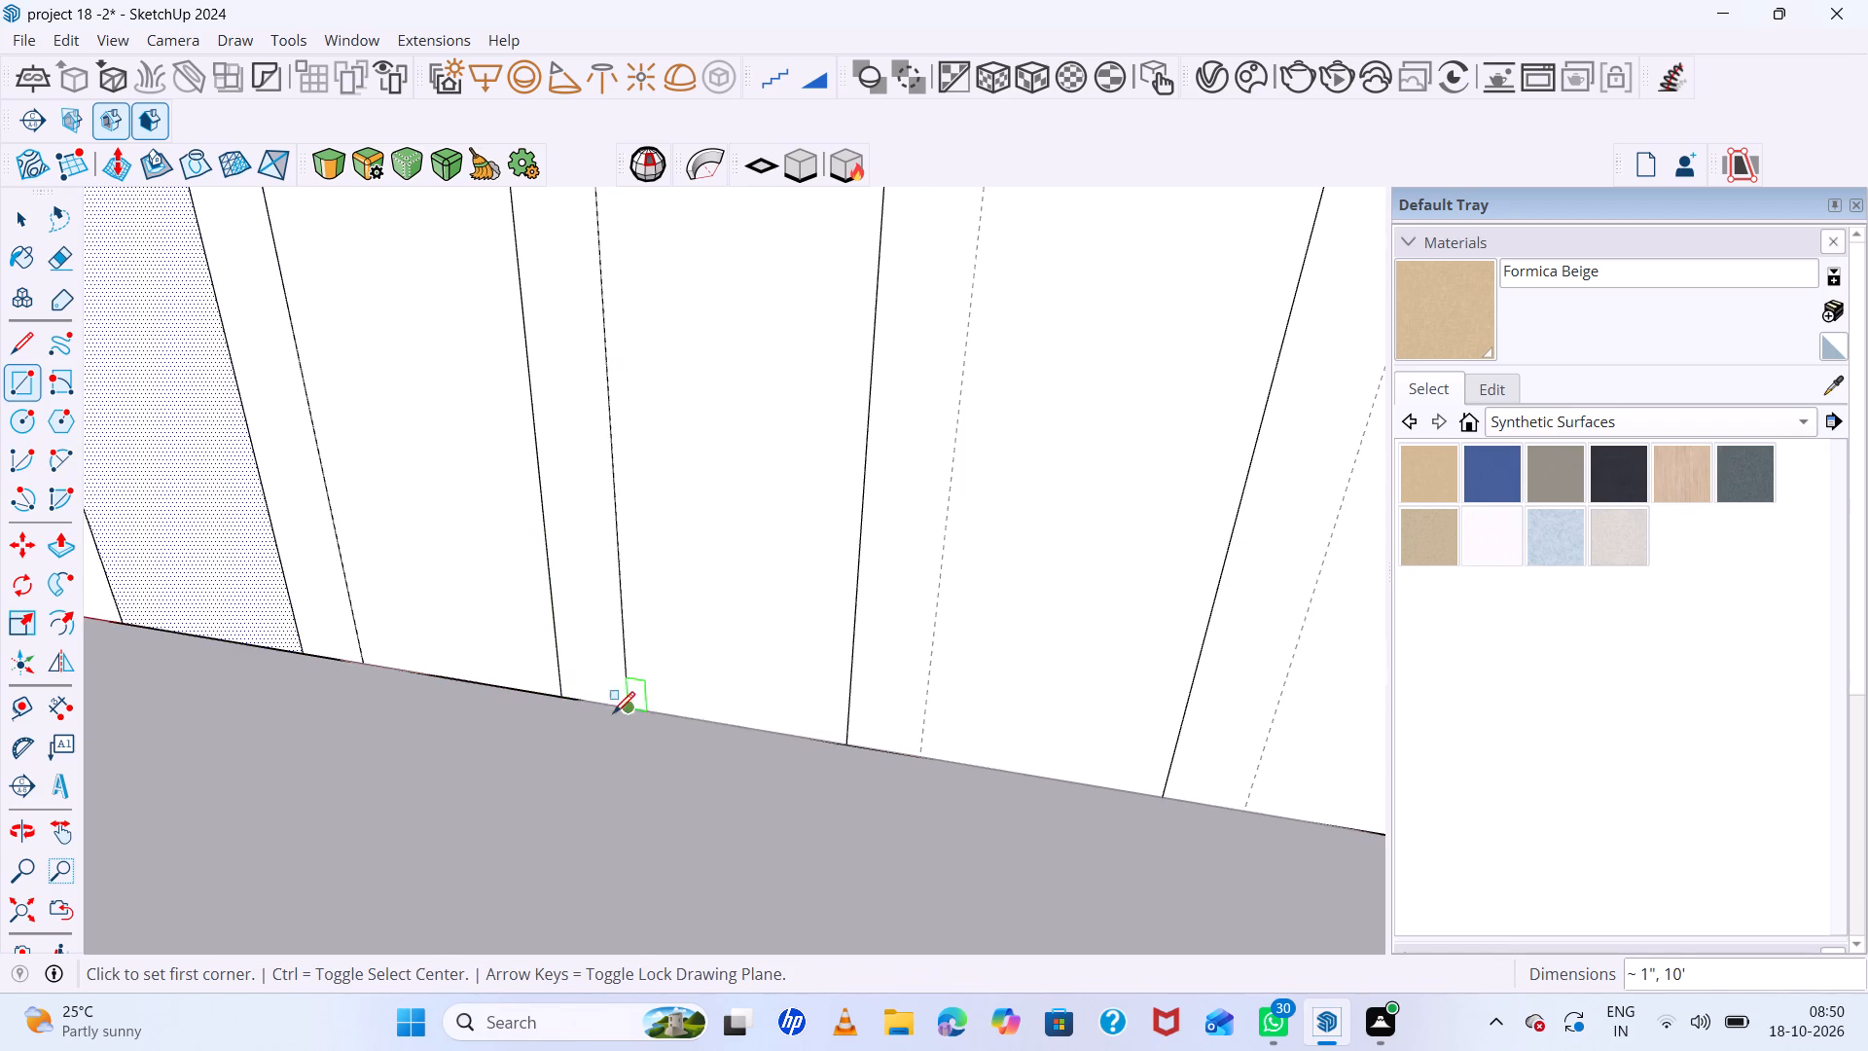
# Draw a rectangle about 10' tall between the fourth vertical strip line and its guide.
pyautogui.scroll(-14, 606, 725)
pyautogui.scroll(13, 706, 758)
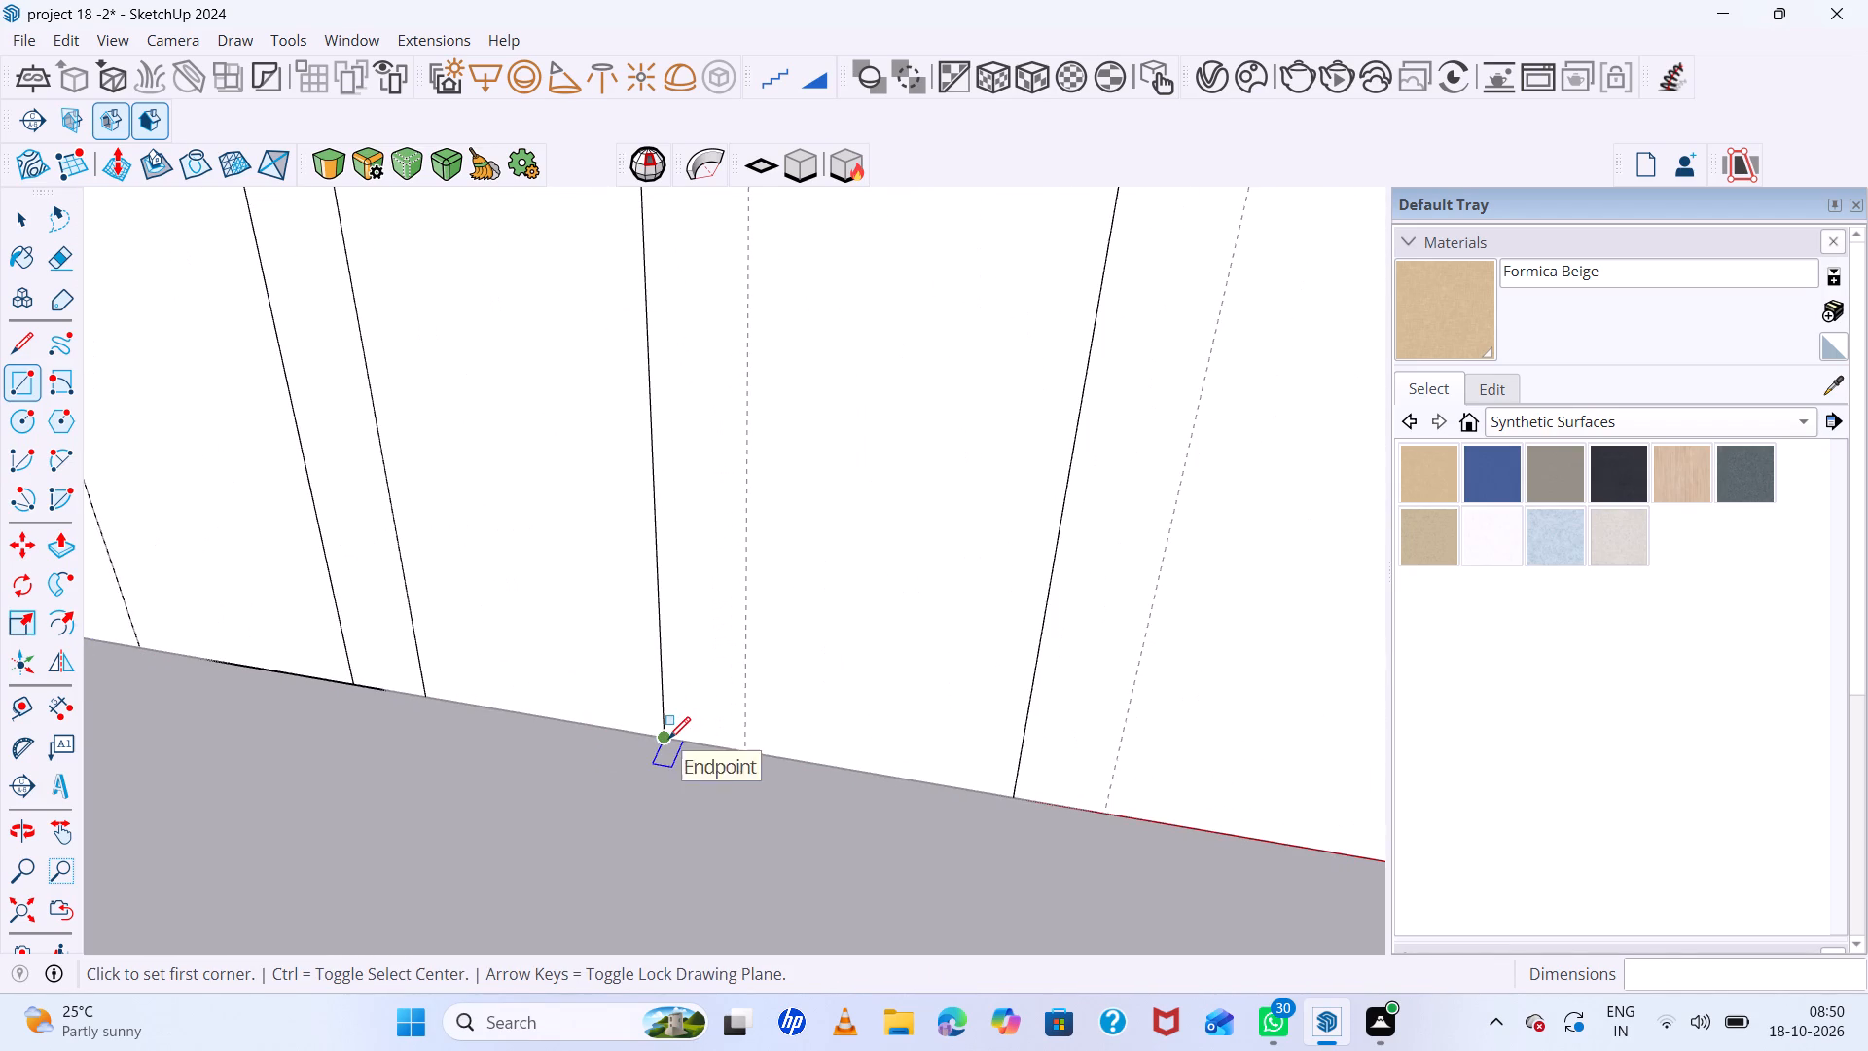
pyautogui.click(668, 739)
pyautogui.click(744, 752)
pyautogui.scroll(-13, 721, 770)
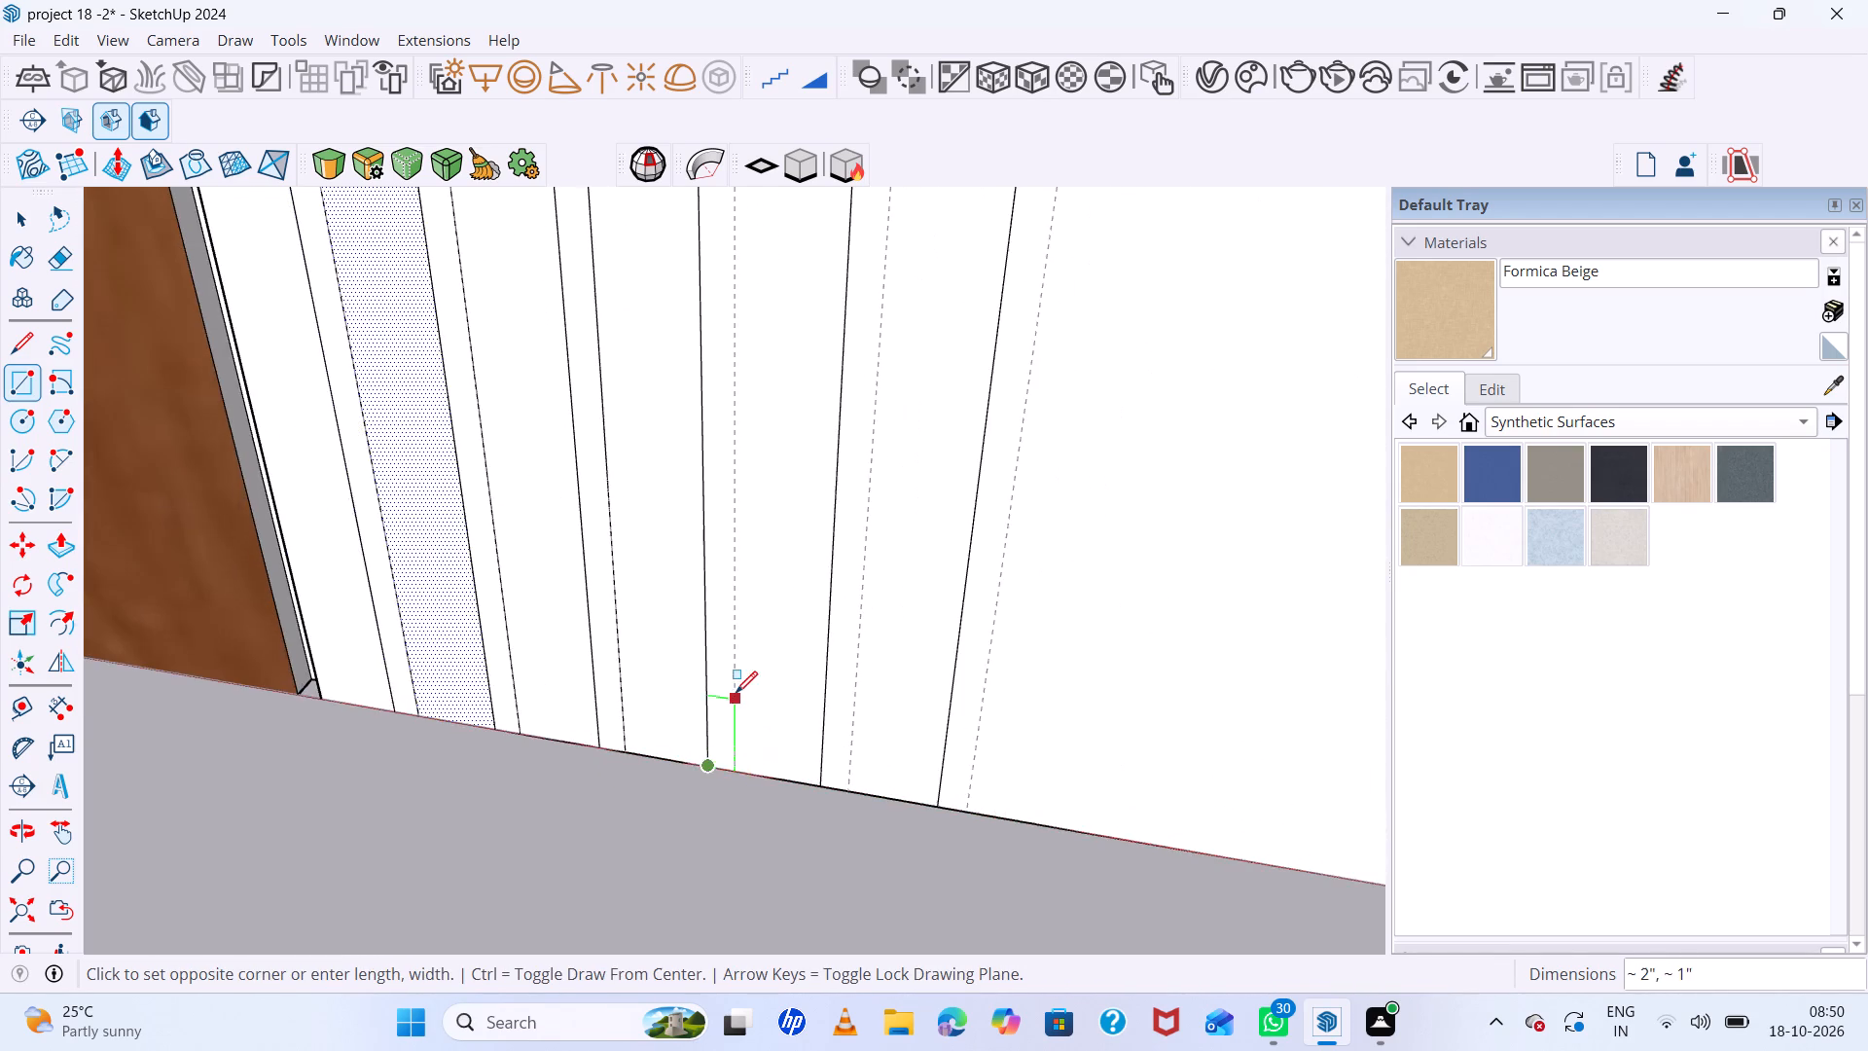
pyautogui.scroll(-20, 735, 693)
pyautogui.scroll(-13, 735, 693)
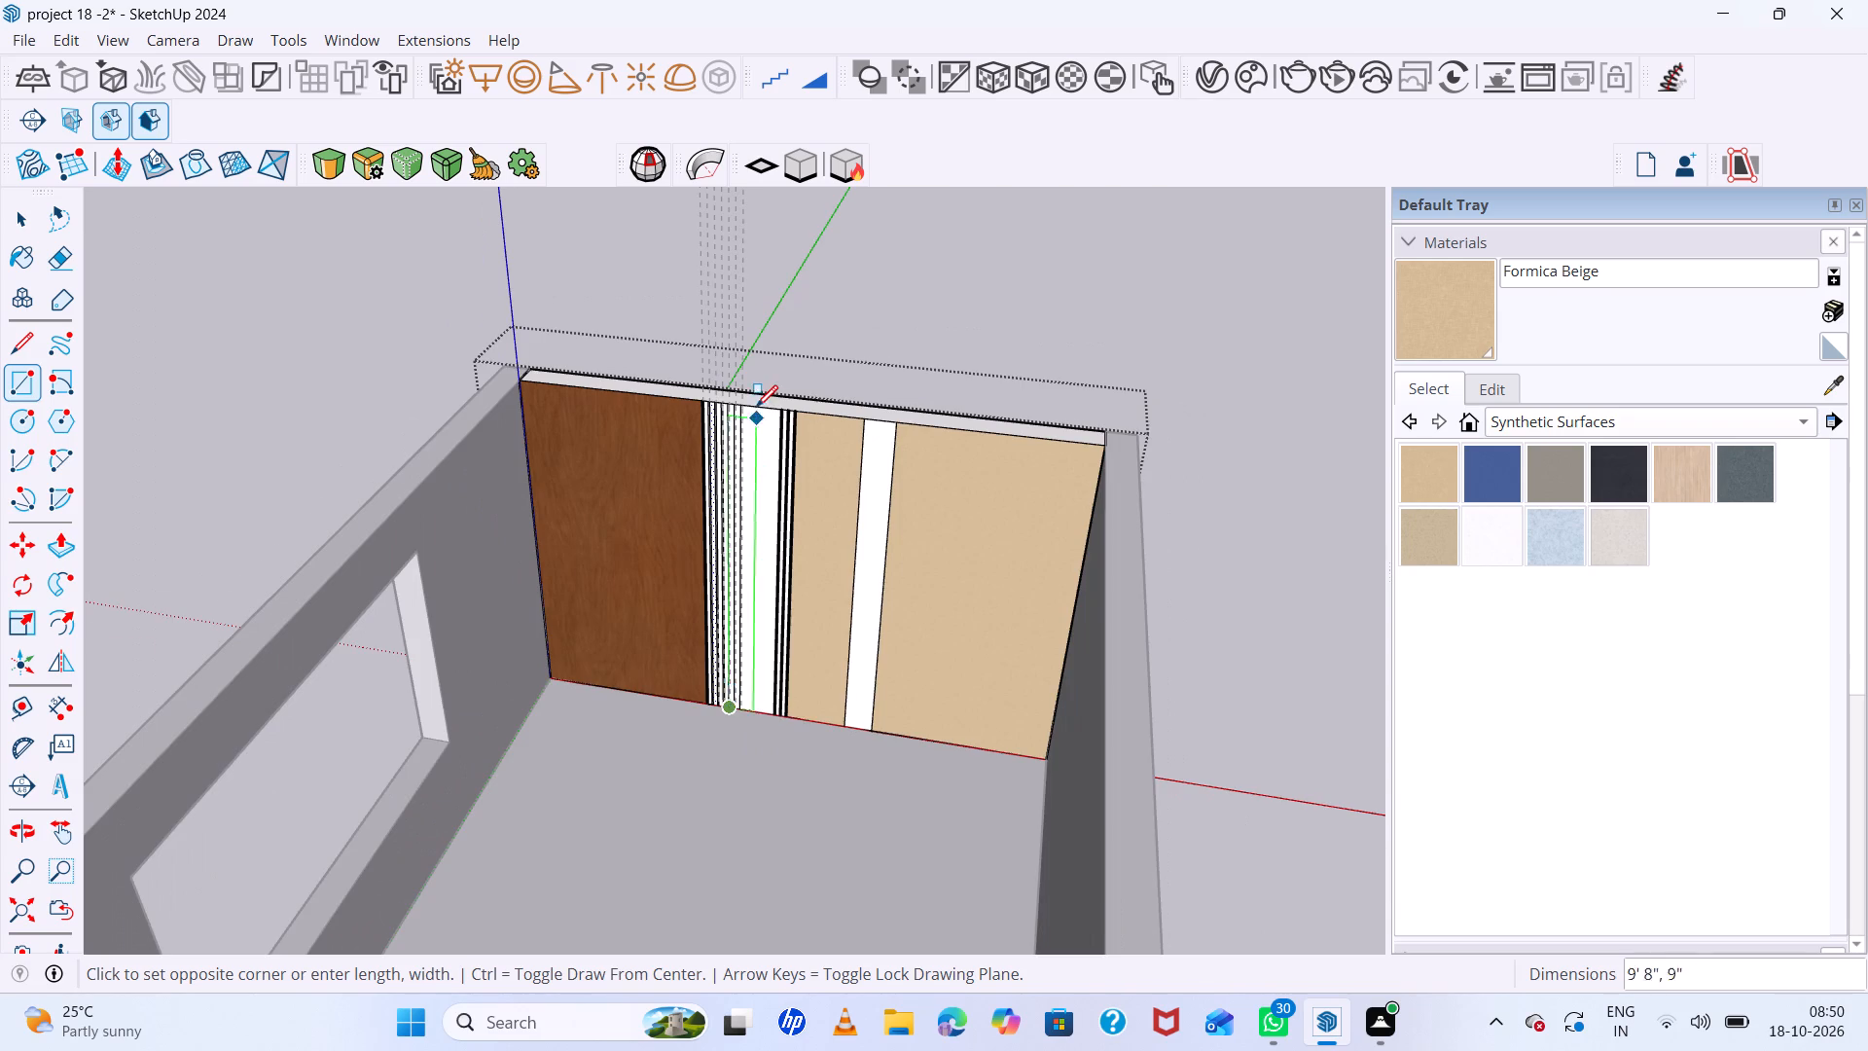
pyautogui.scroll(14, 756, 408)
pyautogui.scroll(14, 693, 408)
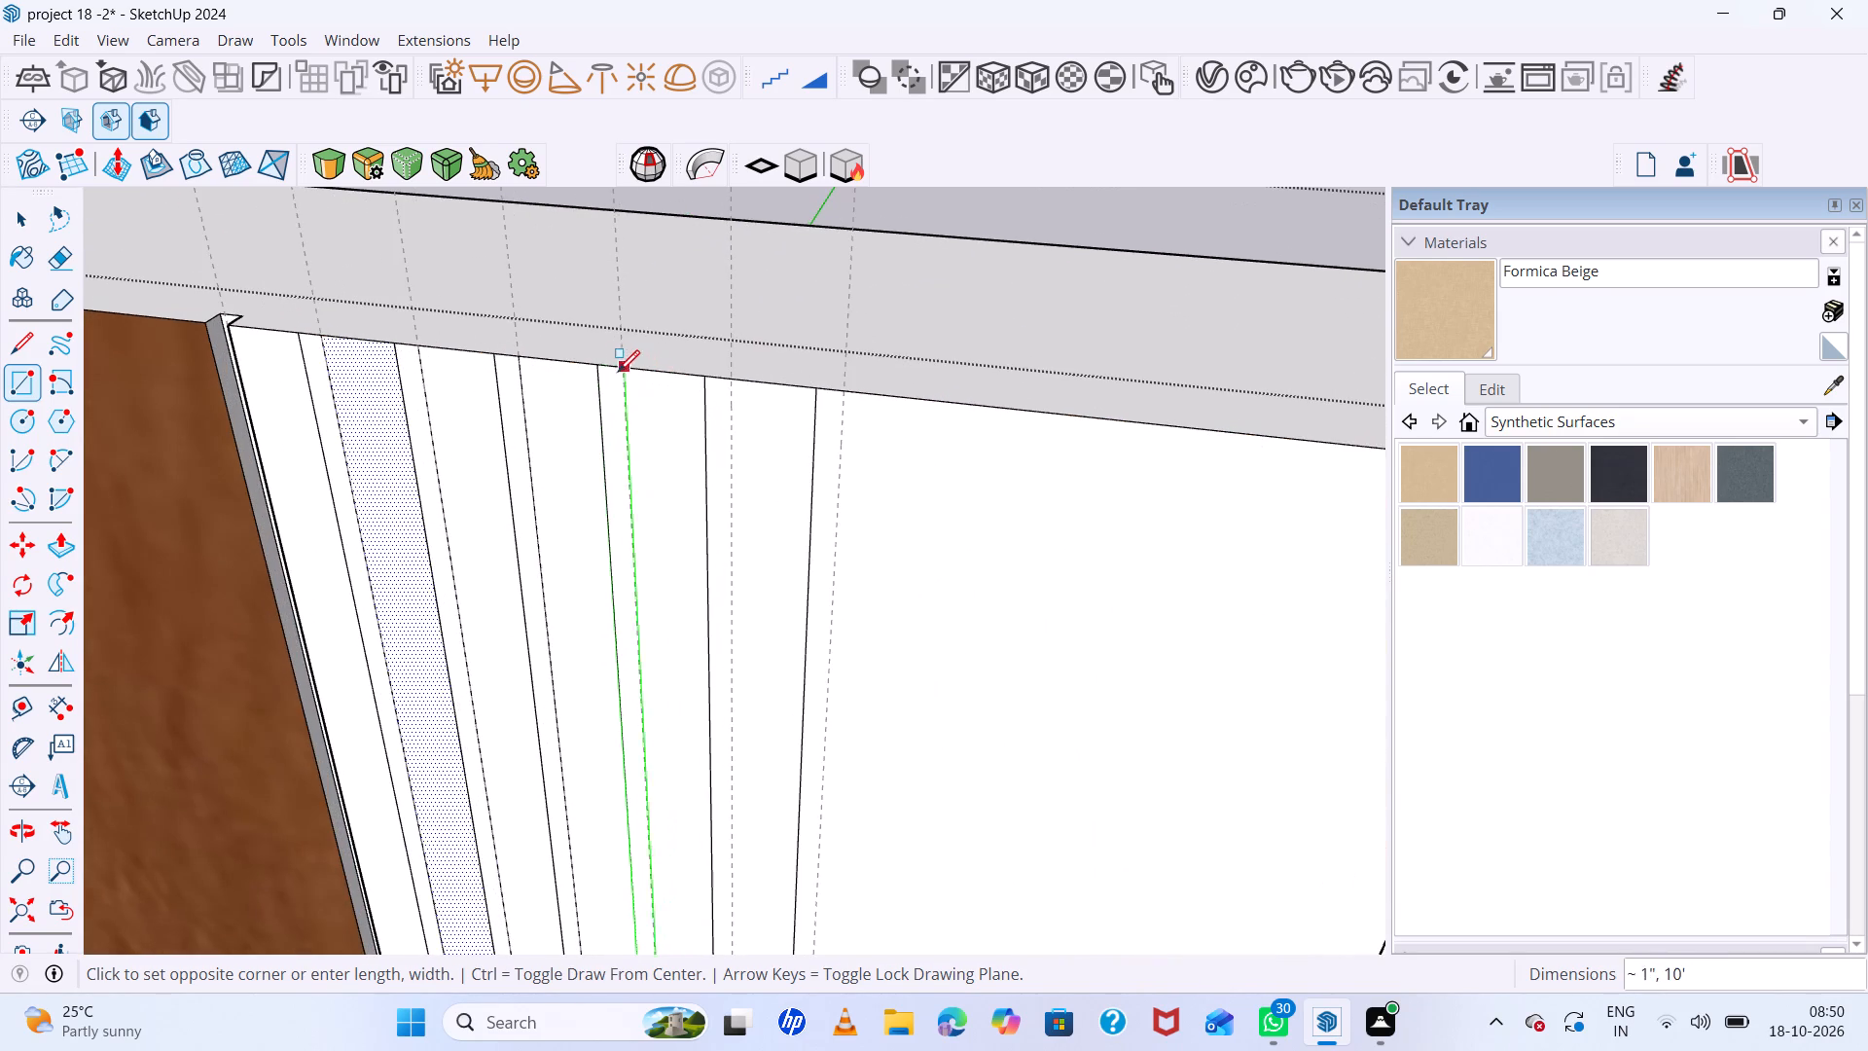
pyautogui.scroll(5, 612, 369)
pyautogui.click(631, 369)
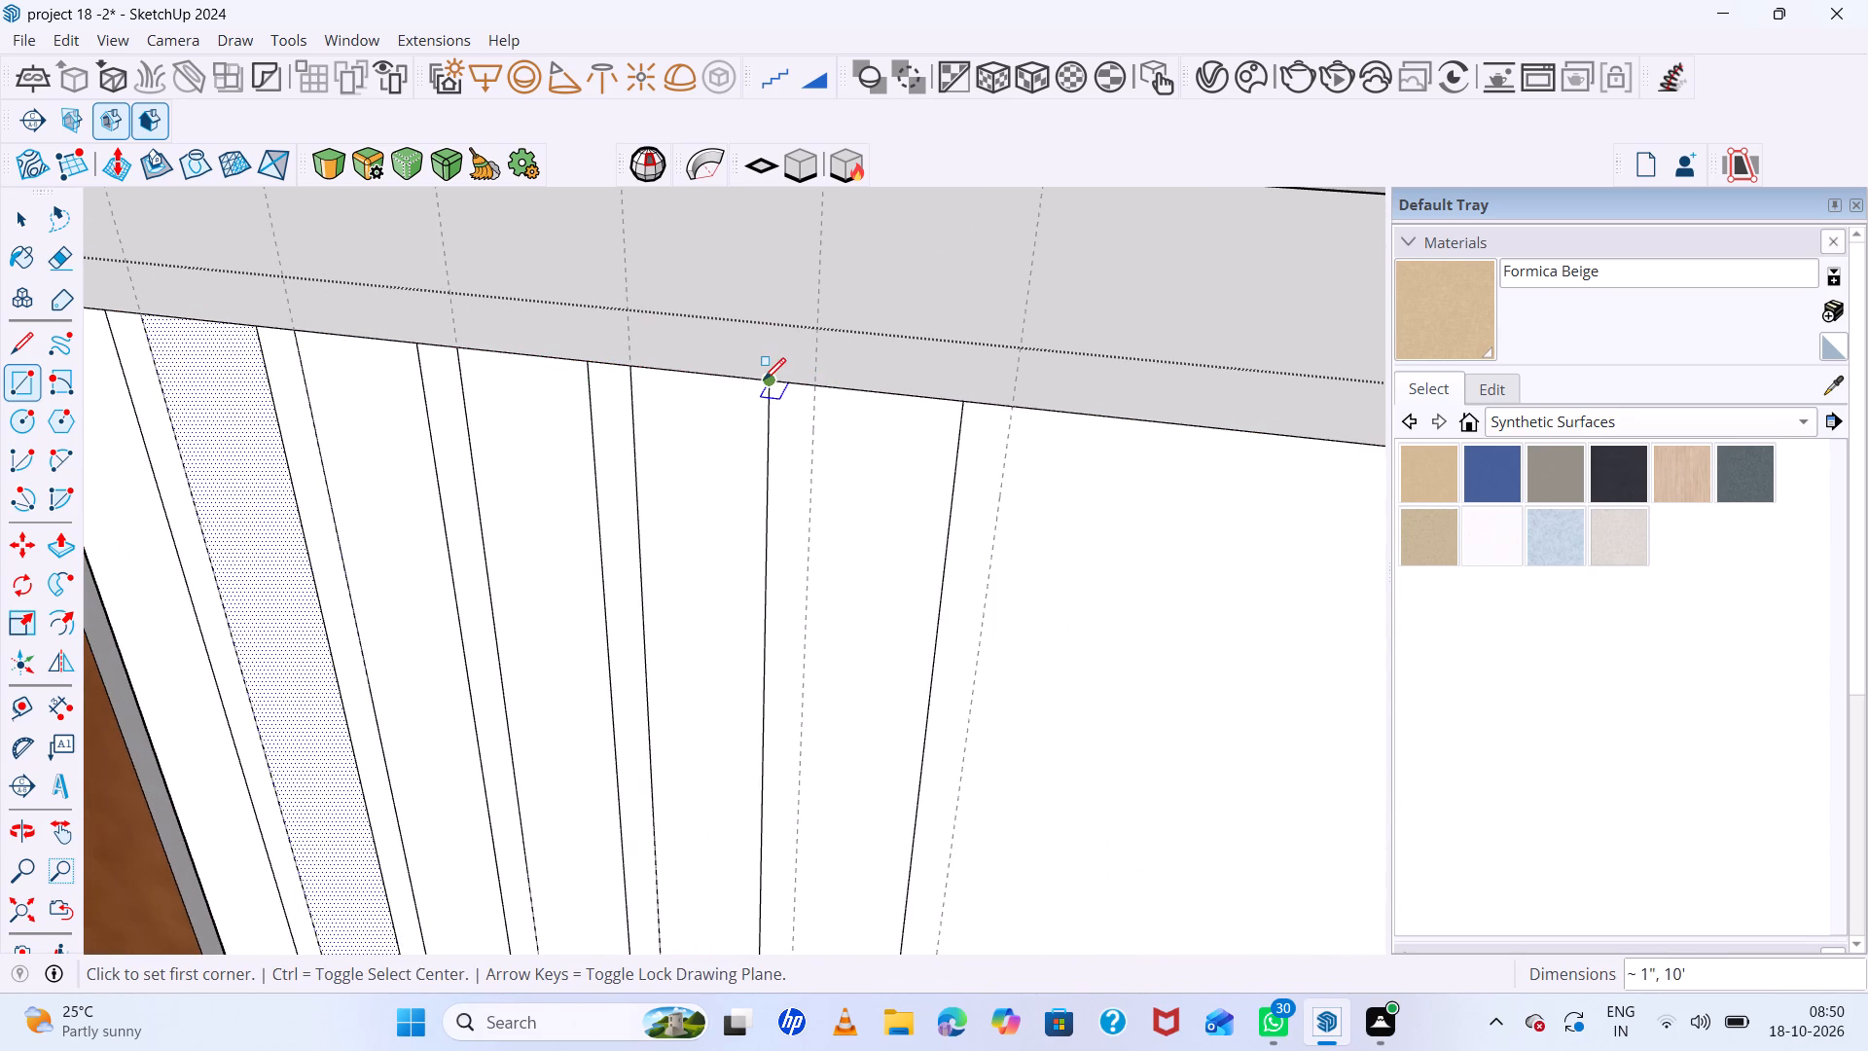
# Draw a rectangle about 10' tall between the fifth vertical strip line and its guide.
pyautogui.click(769, 383)
pyautogui.scroll(-6, 835, 407)
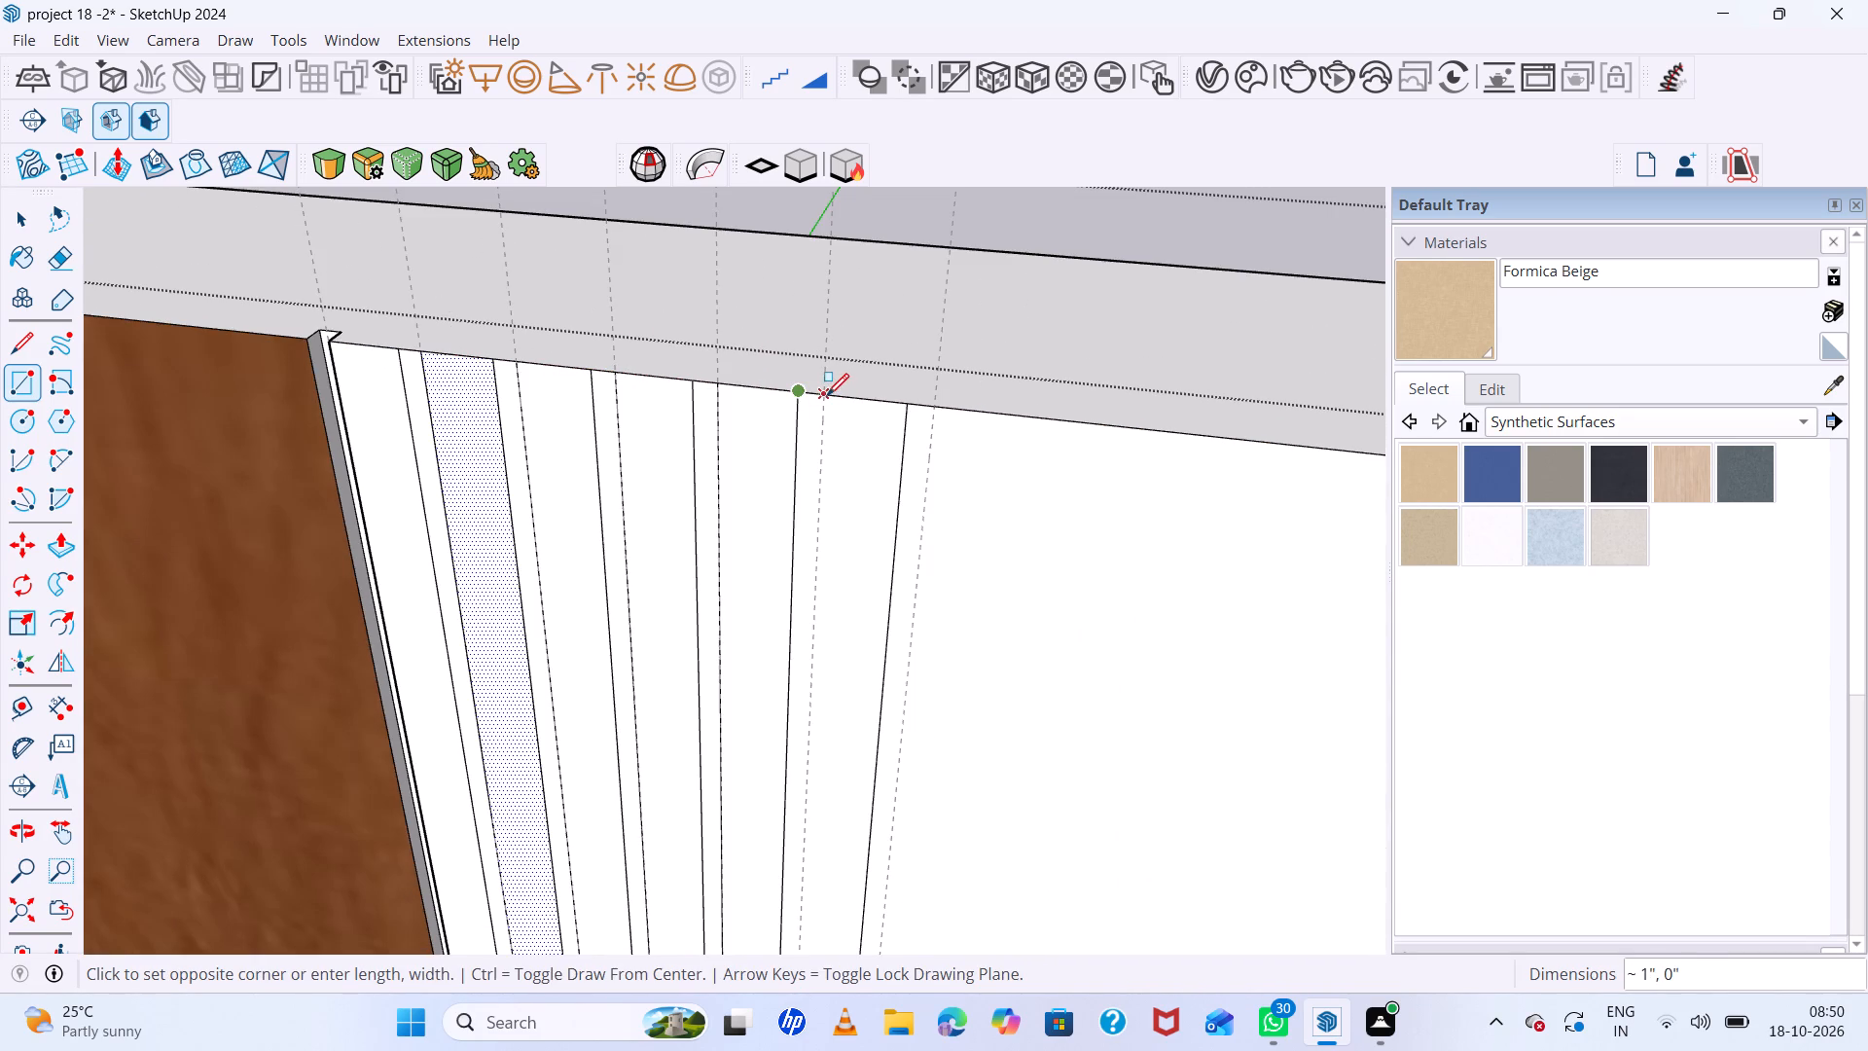
pyautogui.scroll(-20, 797, 398)
pyautogui.scroll(-1, 797, 398)
pyautogui.scroll(-11, 769, 766)
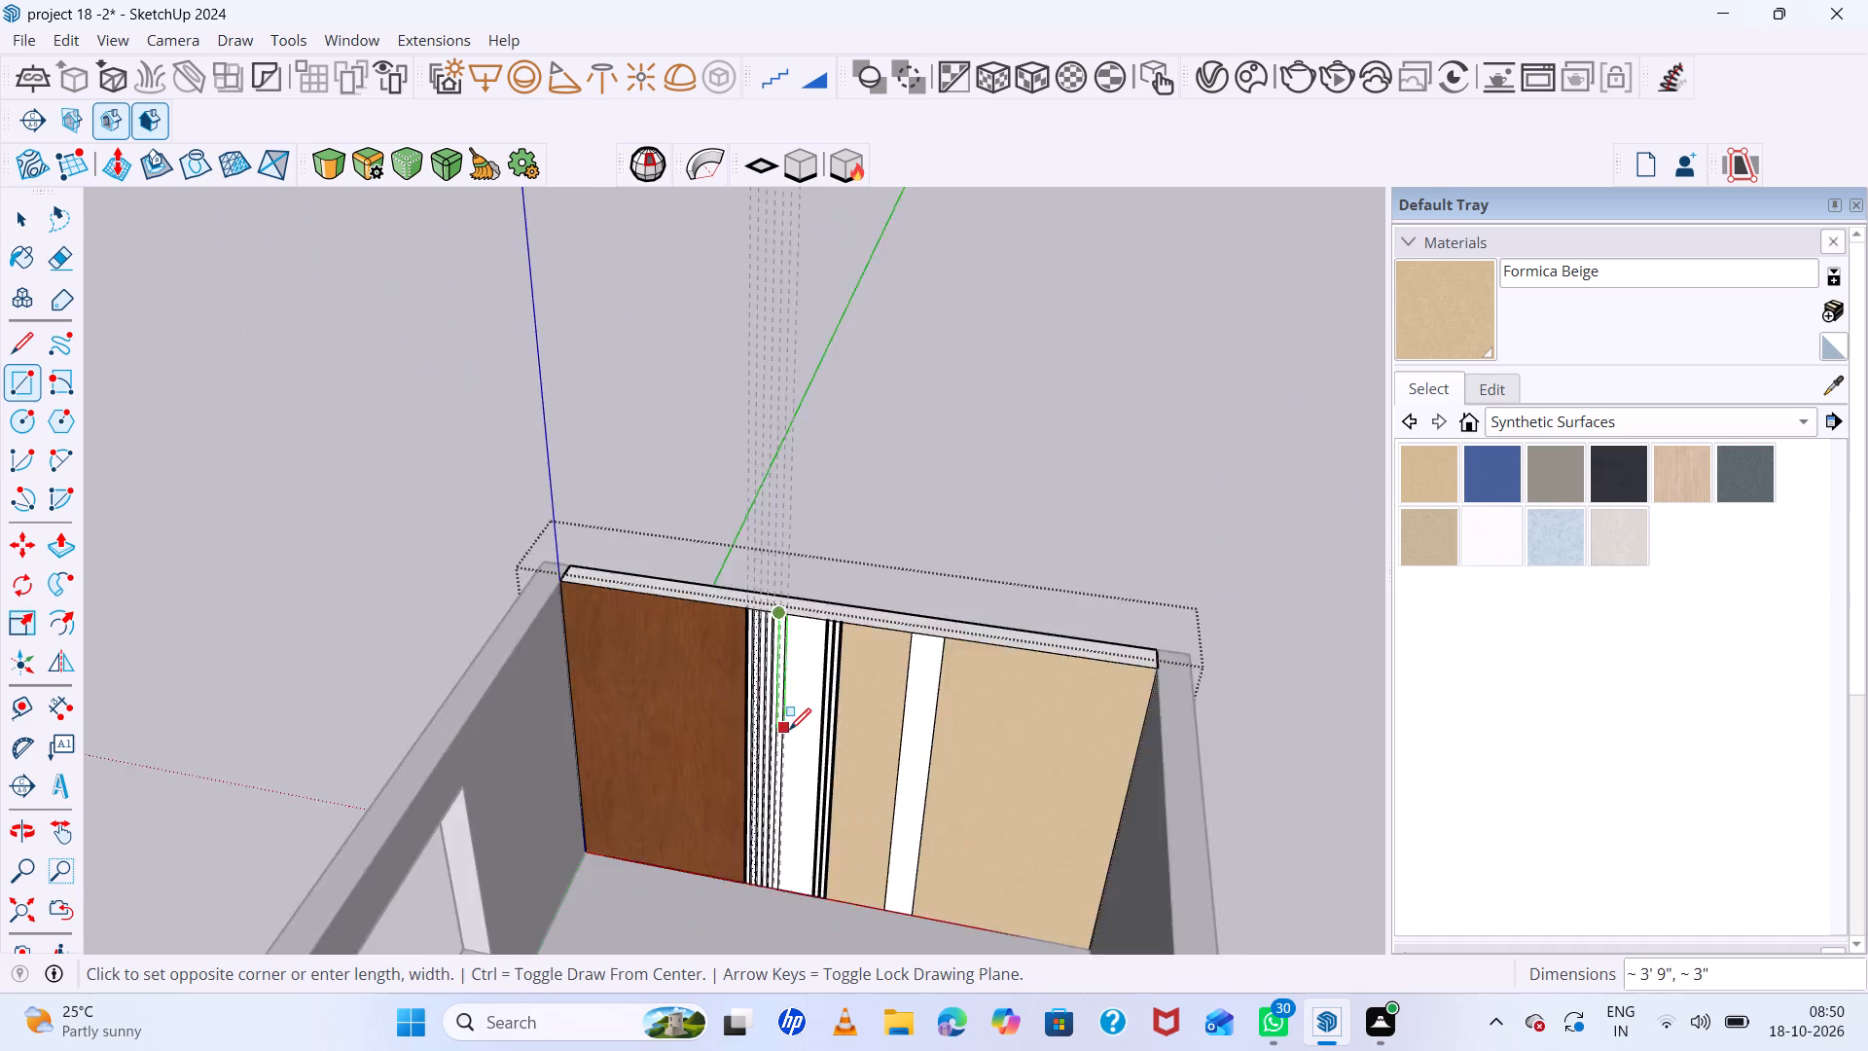
pyautogui.scroll(-4, 789, 730)
pyautogui.scroll(20, 802, 888)
pyautogui.scroll(7, 802, 888)
pyautogui.scroll(20, 526, 703)
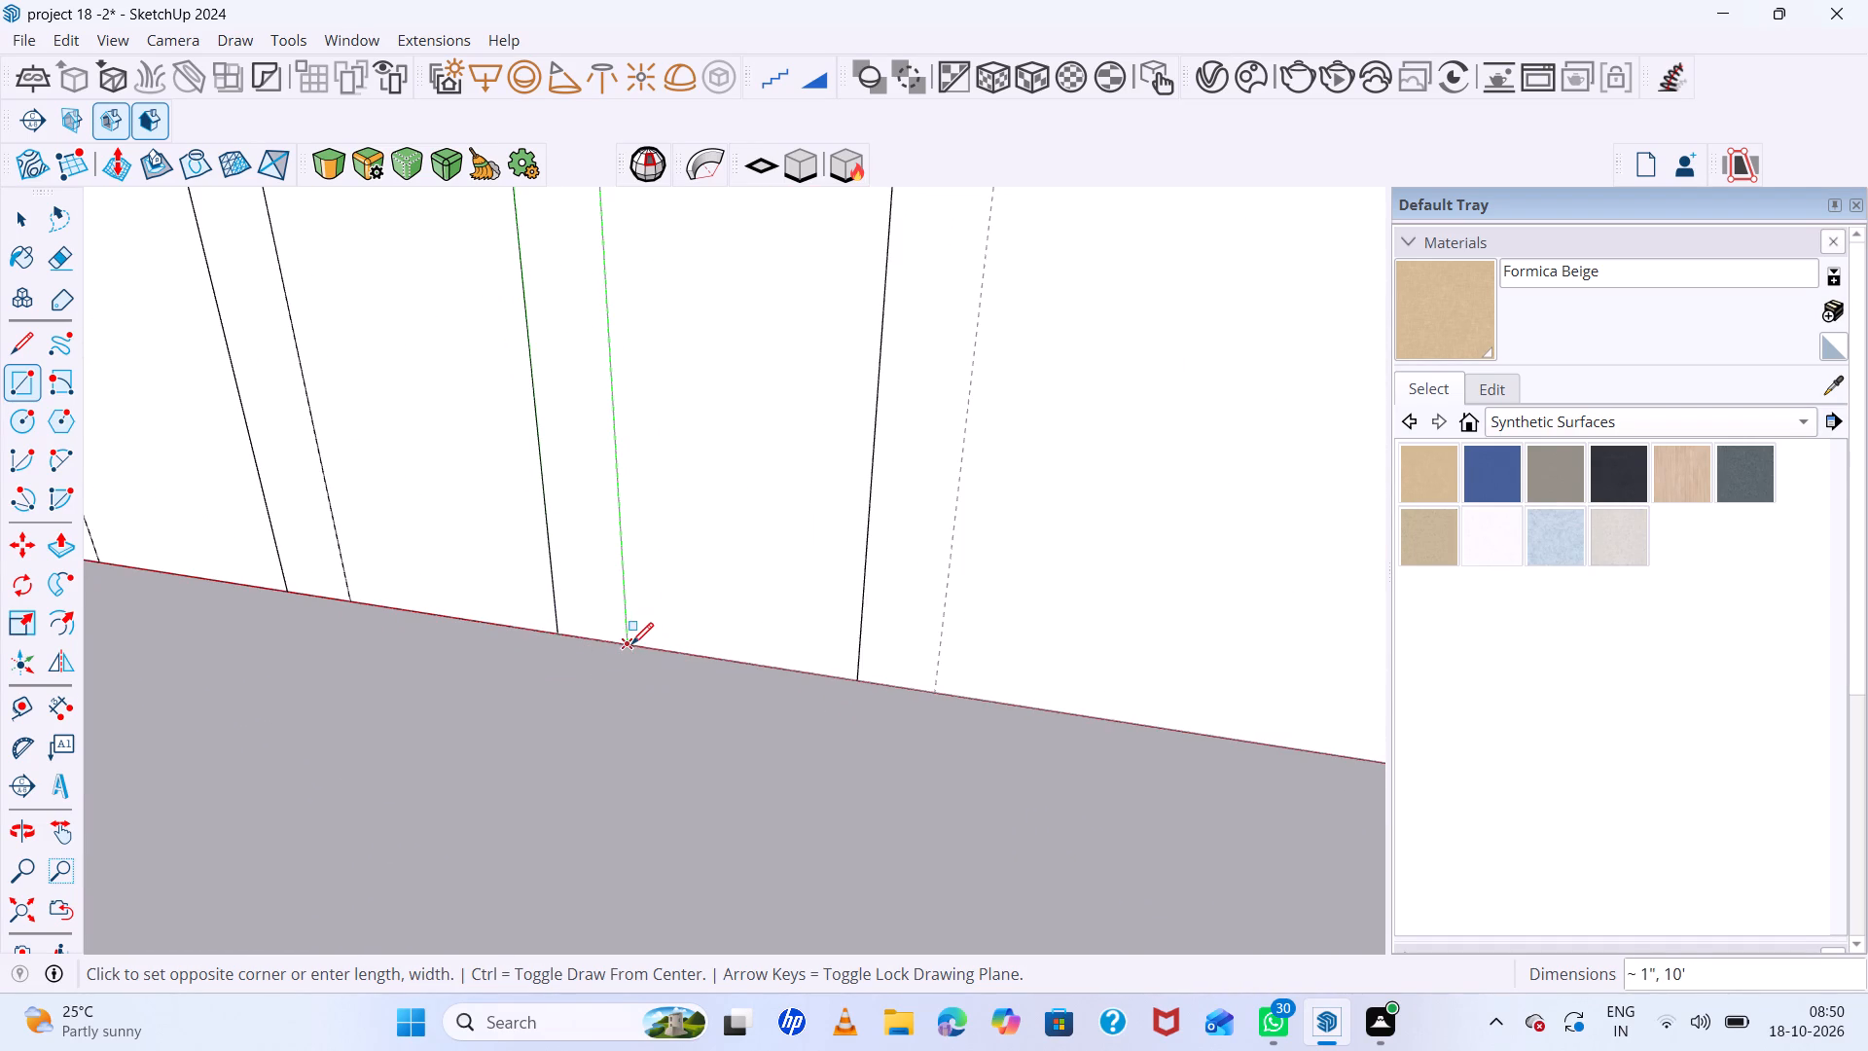
pyautogui.click(628, 644)
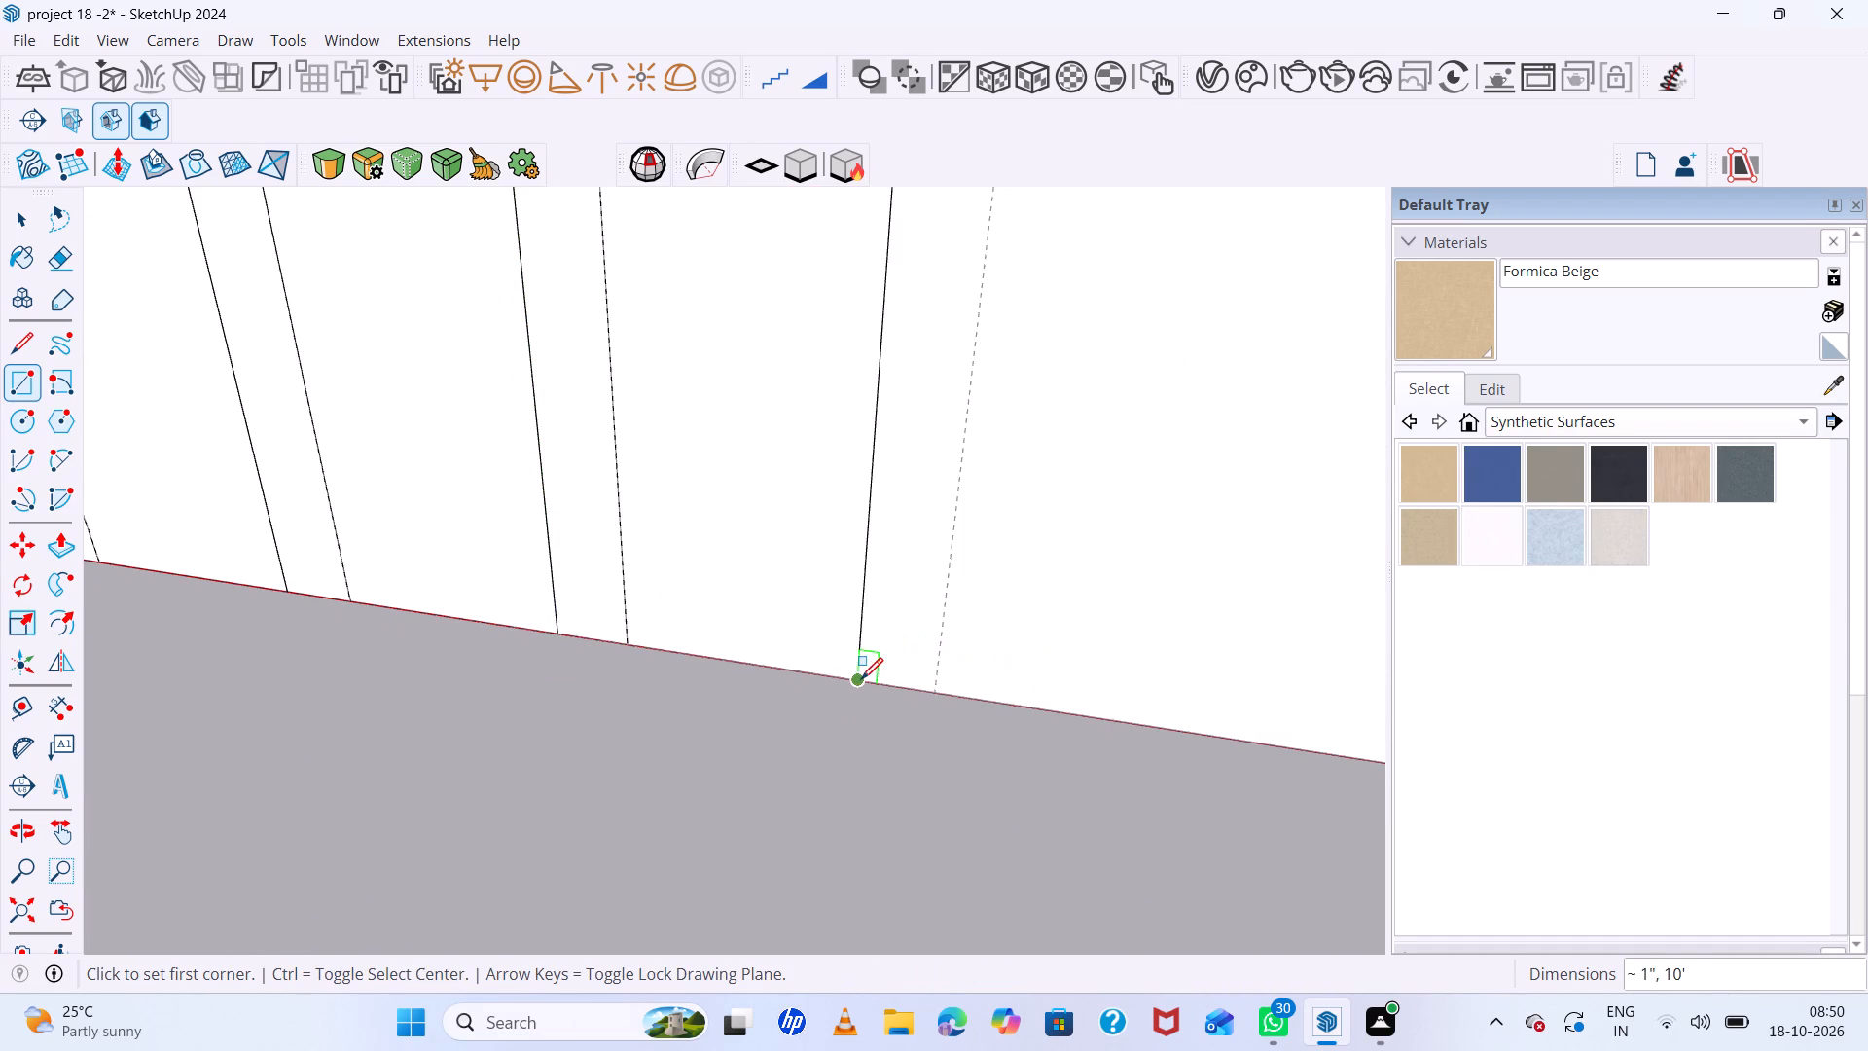
# Draw a rectangle about 10' tall between the sixth vertical strip line and its guide.
pyautogui.click(861, 679)
pyautogui.scroll(-20, 916, 692)
pyautogui.scroll(-6, 916, 692)
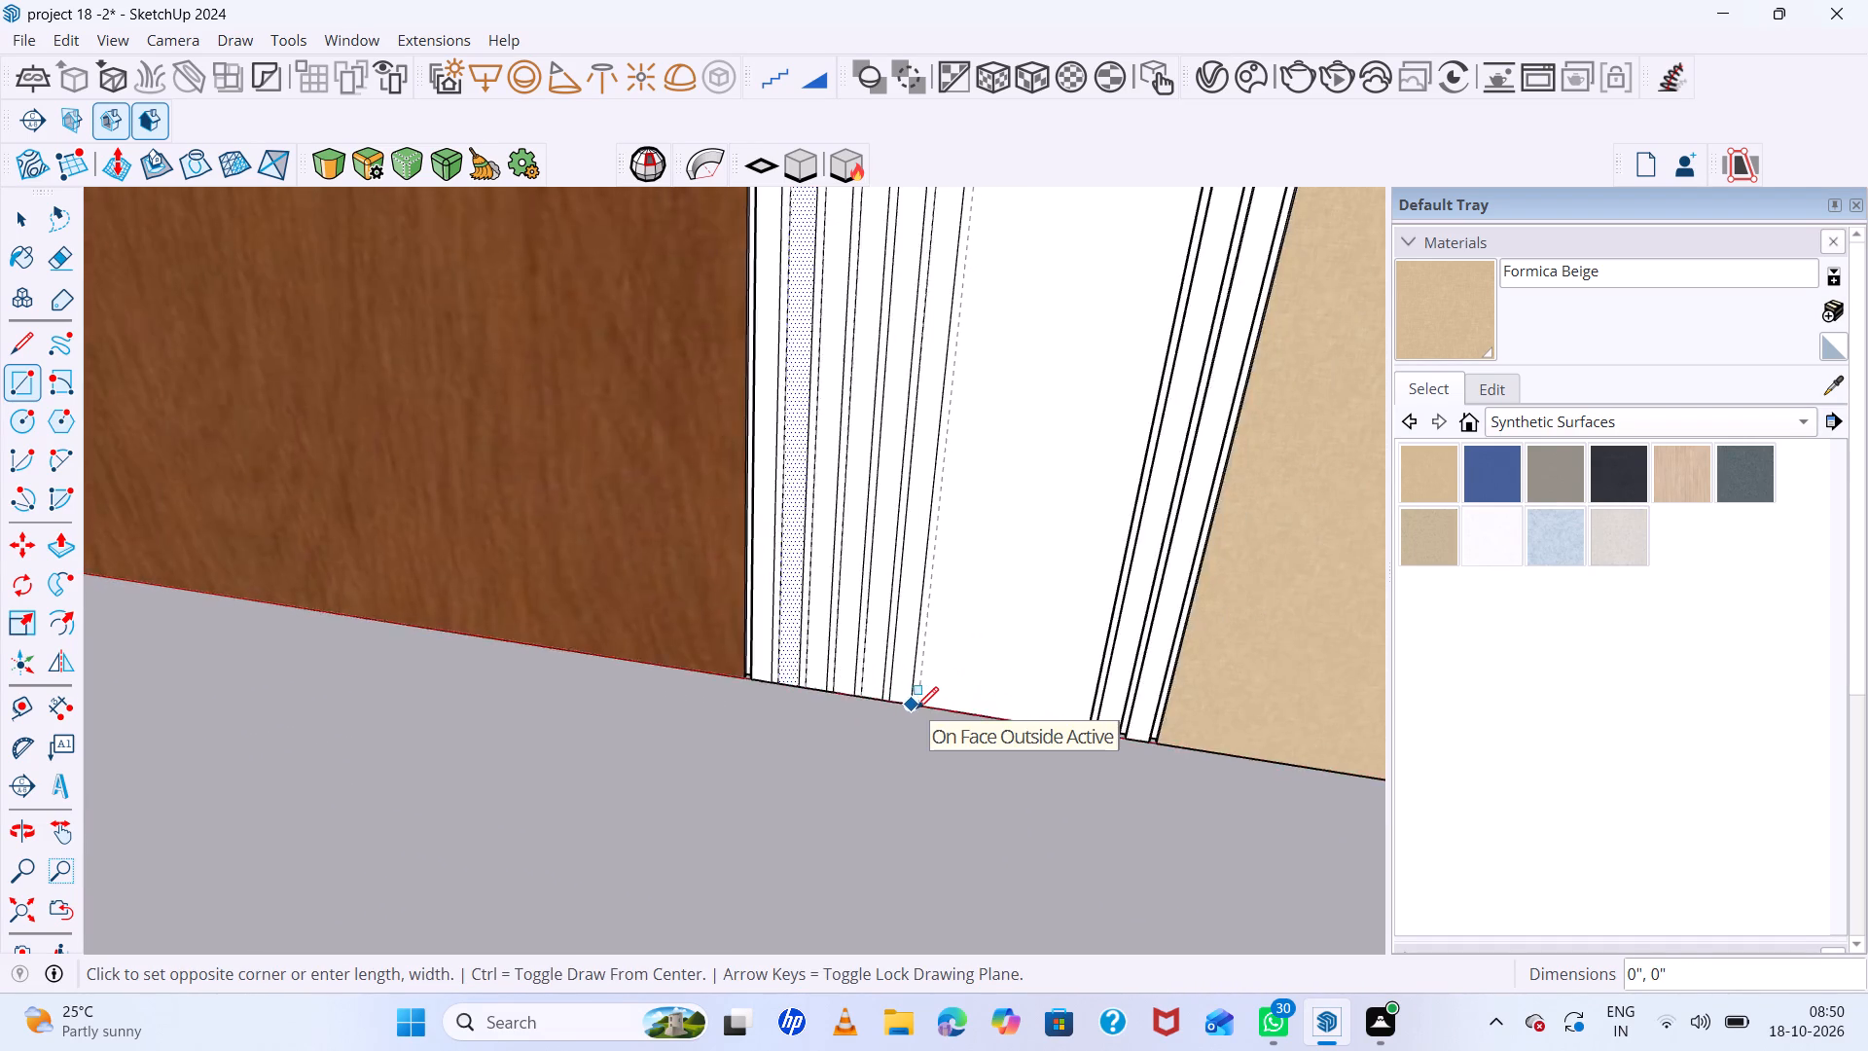
pyautogui.scroll(-20, 916, 708)
pyautogui.scroll(-1, 916, 708)
pyautogui.scroll(13, 946, 423)
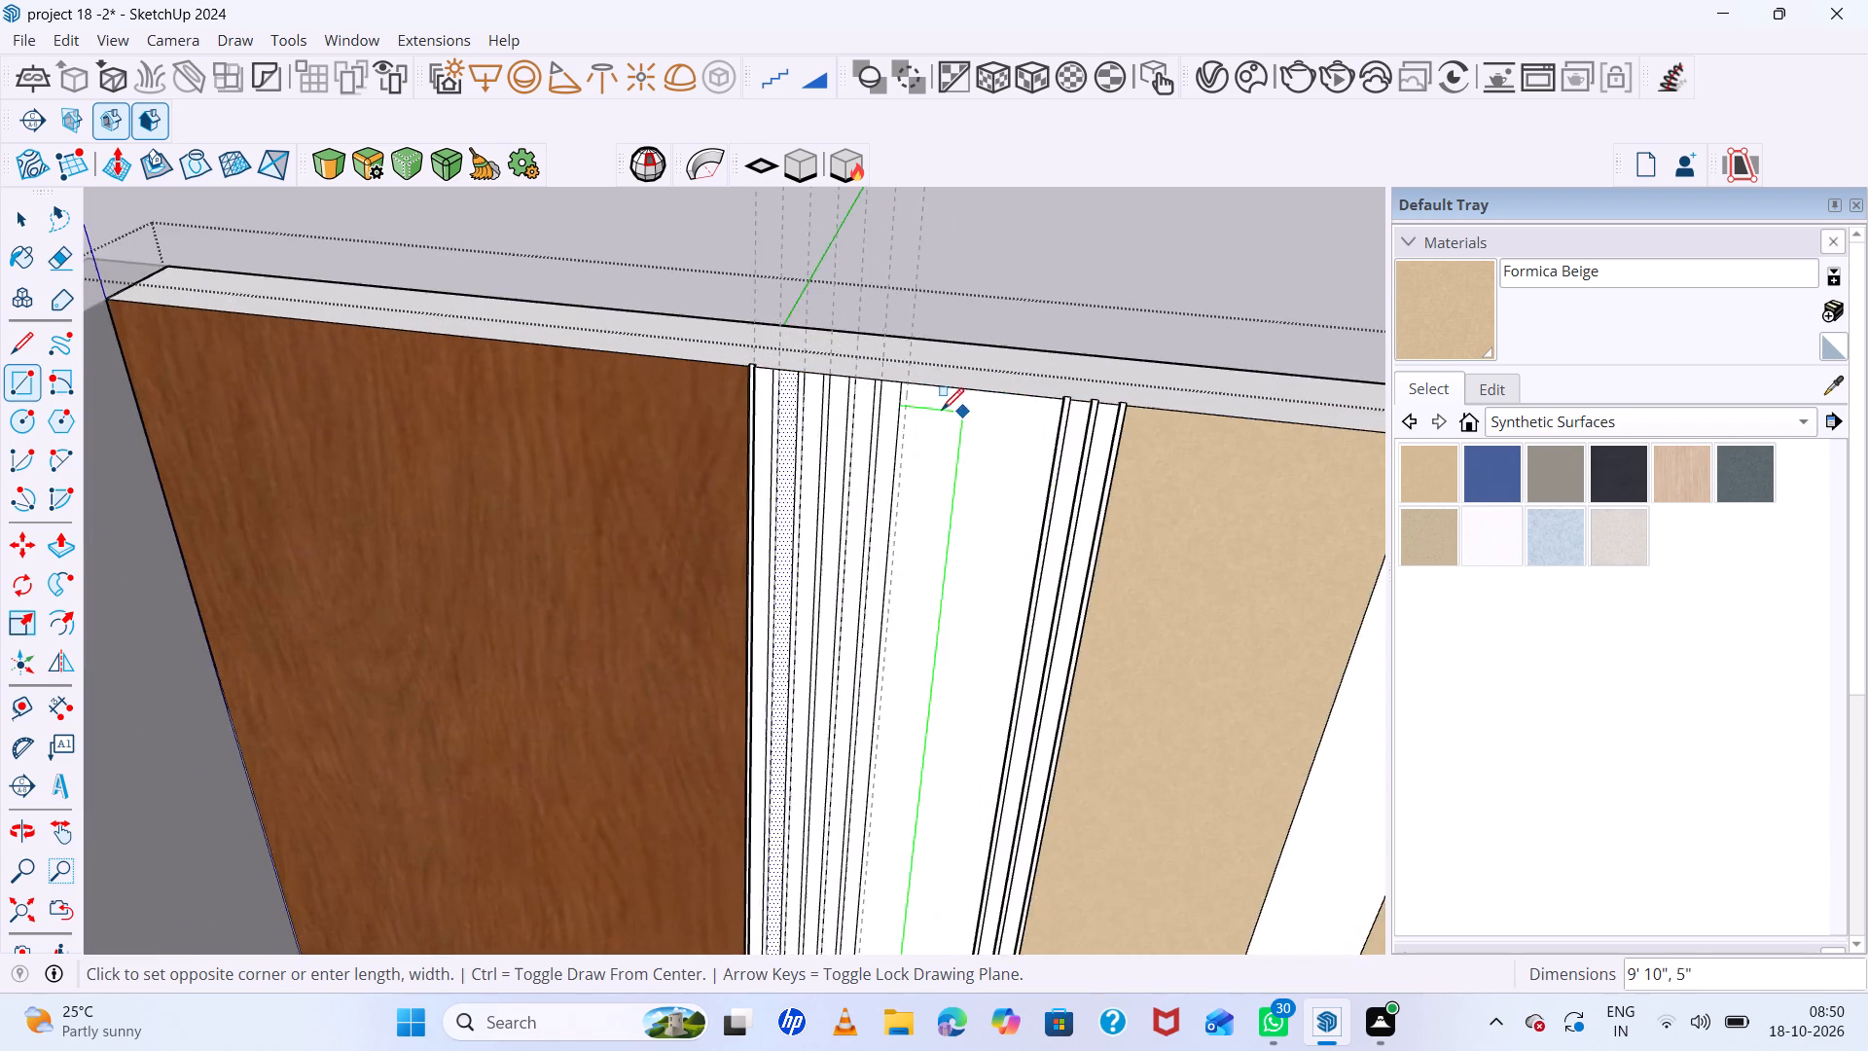
pyautogui.scroll(20, 942, 410)
pyautogui.scroll(2, 942, 410)
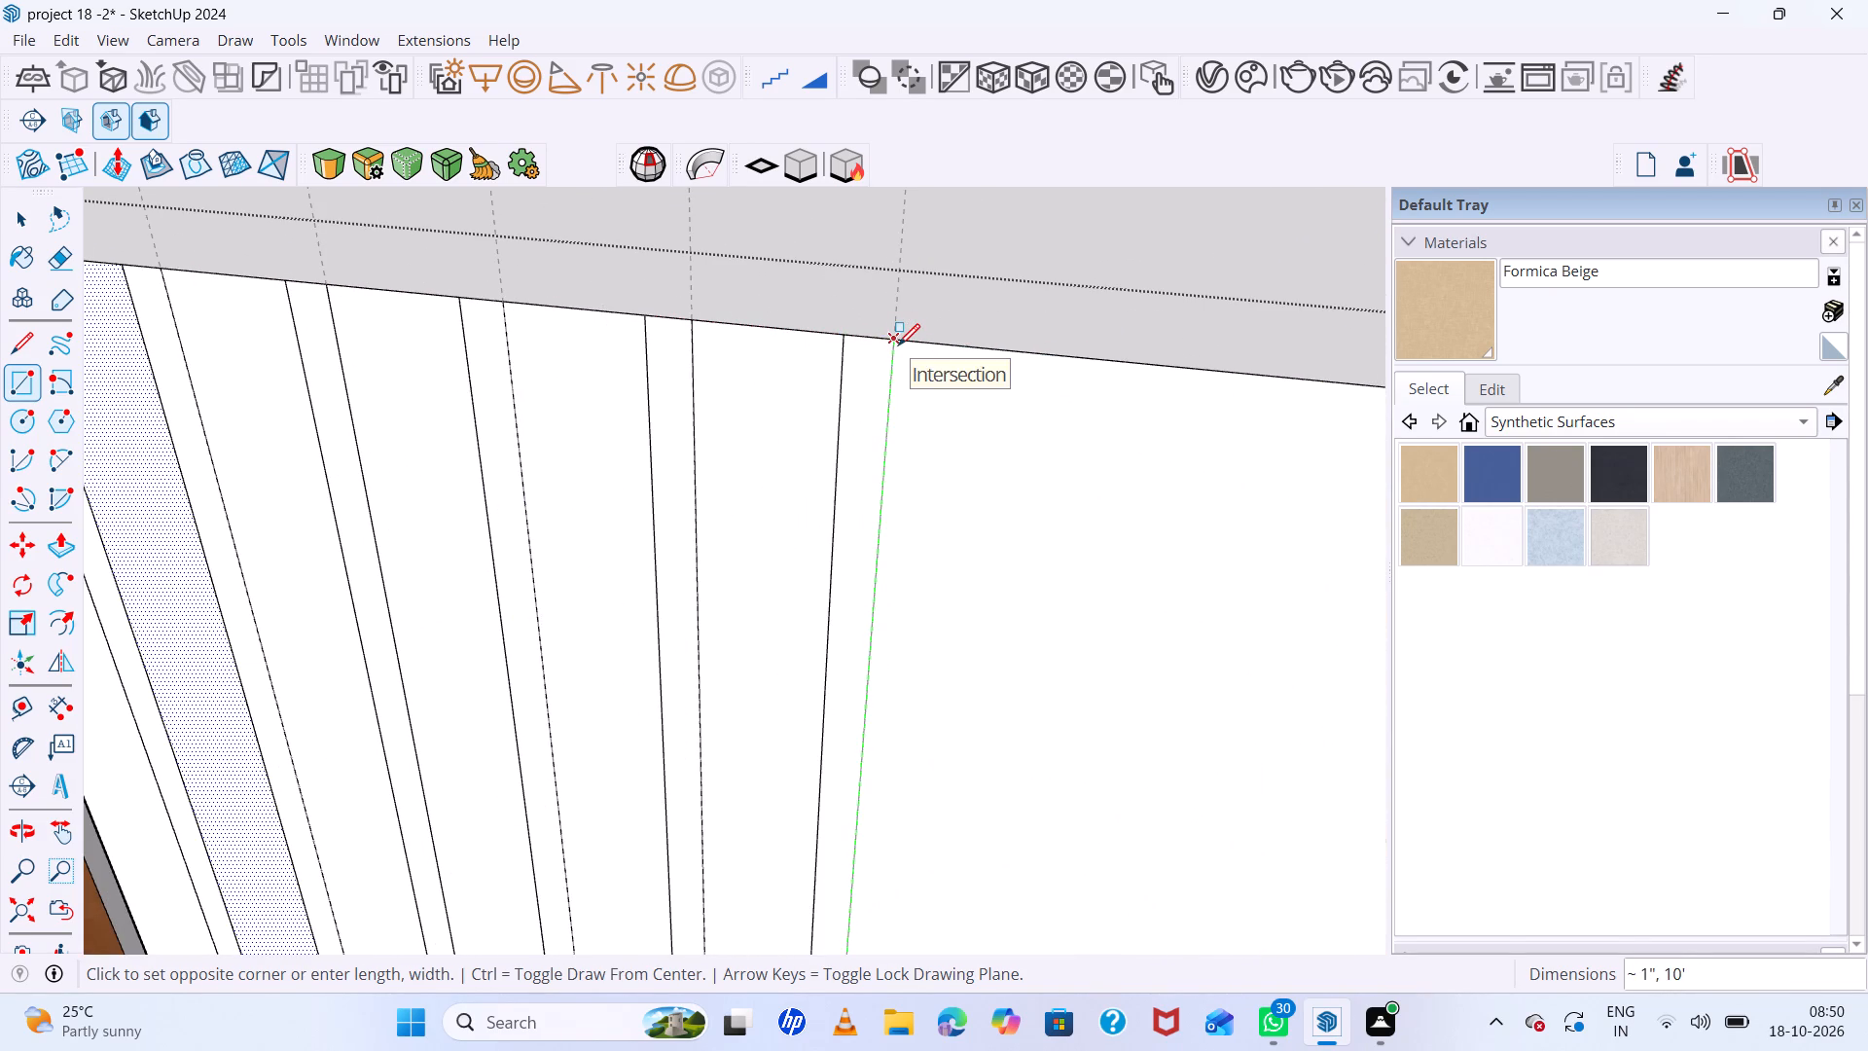
pyautogui.click(898, 345)
pyautogui.scroll(-20, 925, 421)
pyautogui.scroll(-7, 925, 421)
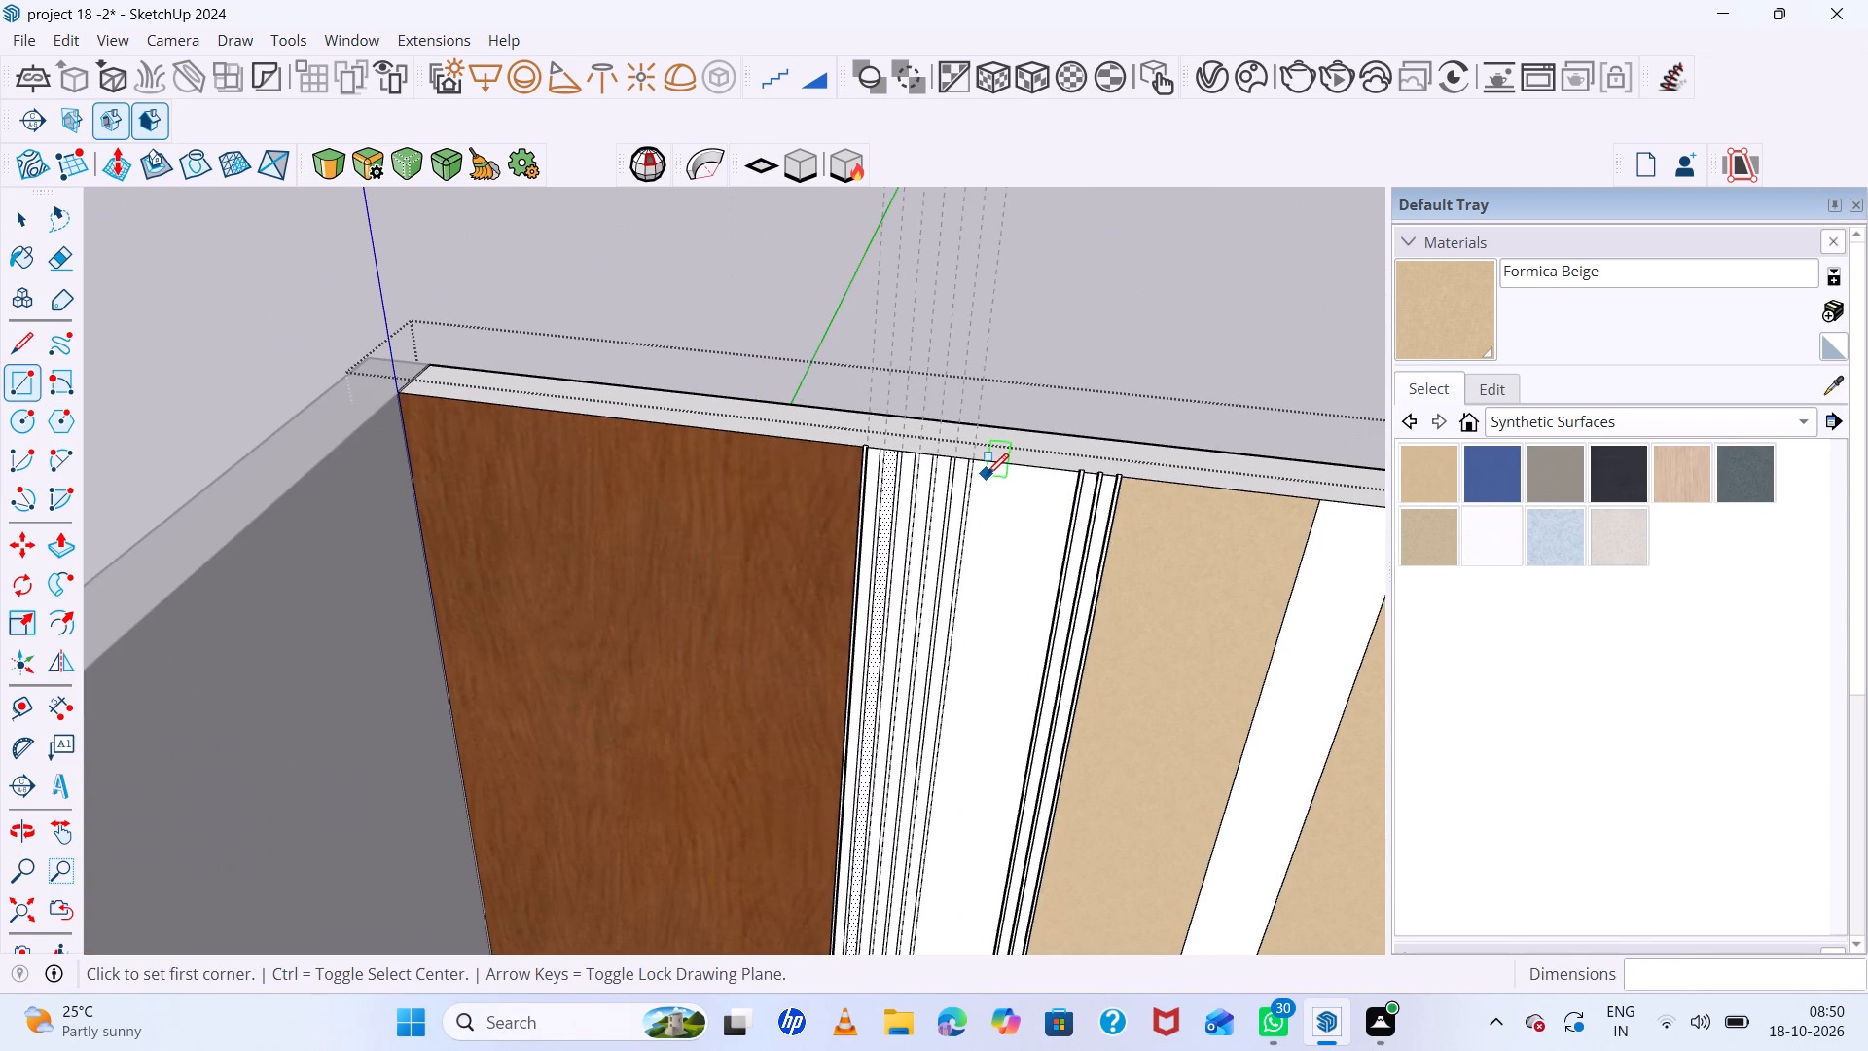
# Delete all guides, both inside the open back-wall group and in the surrounding model.
pyautogui.click(73, 37)
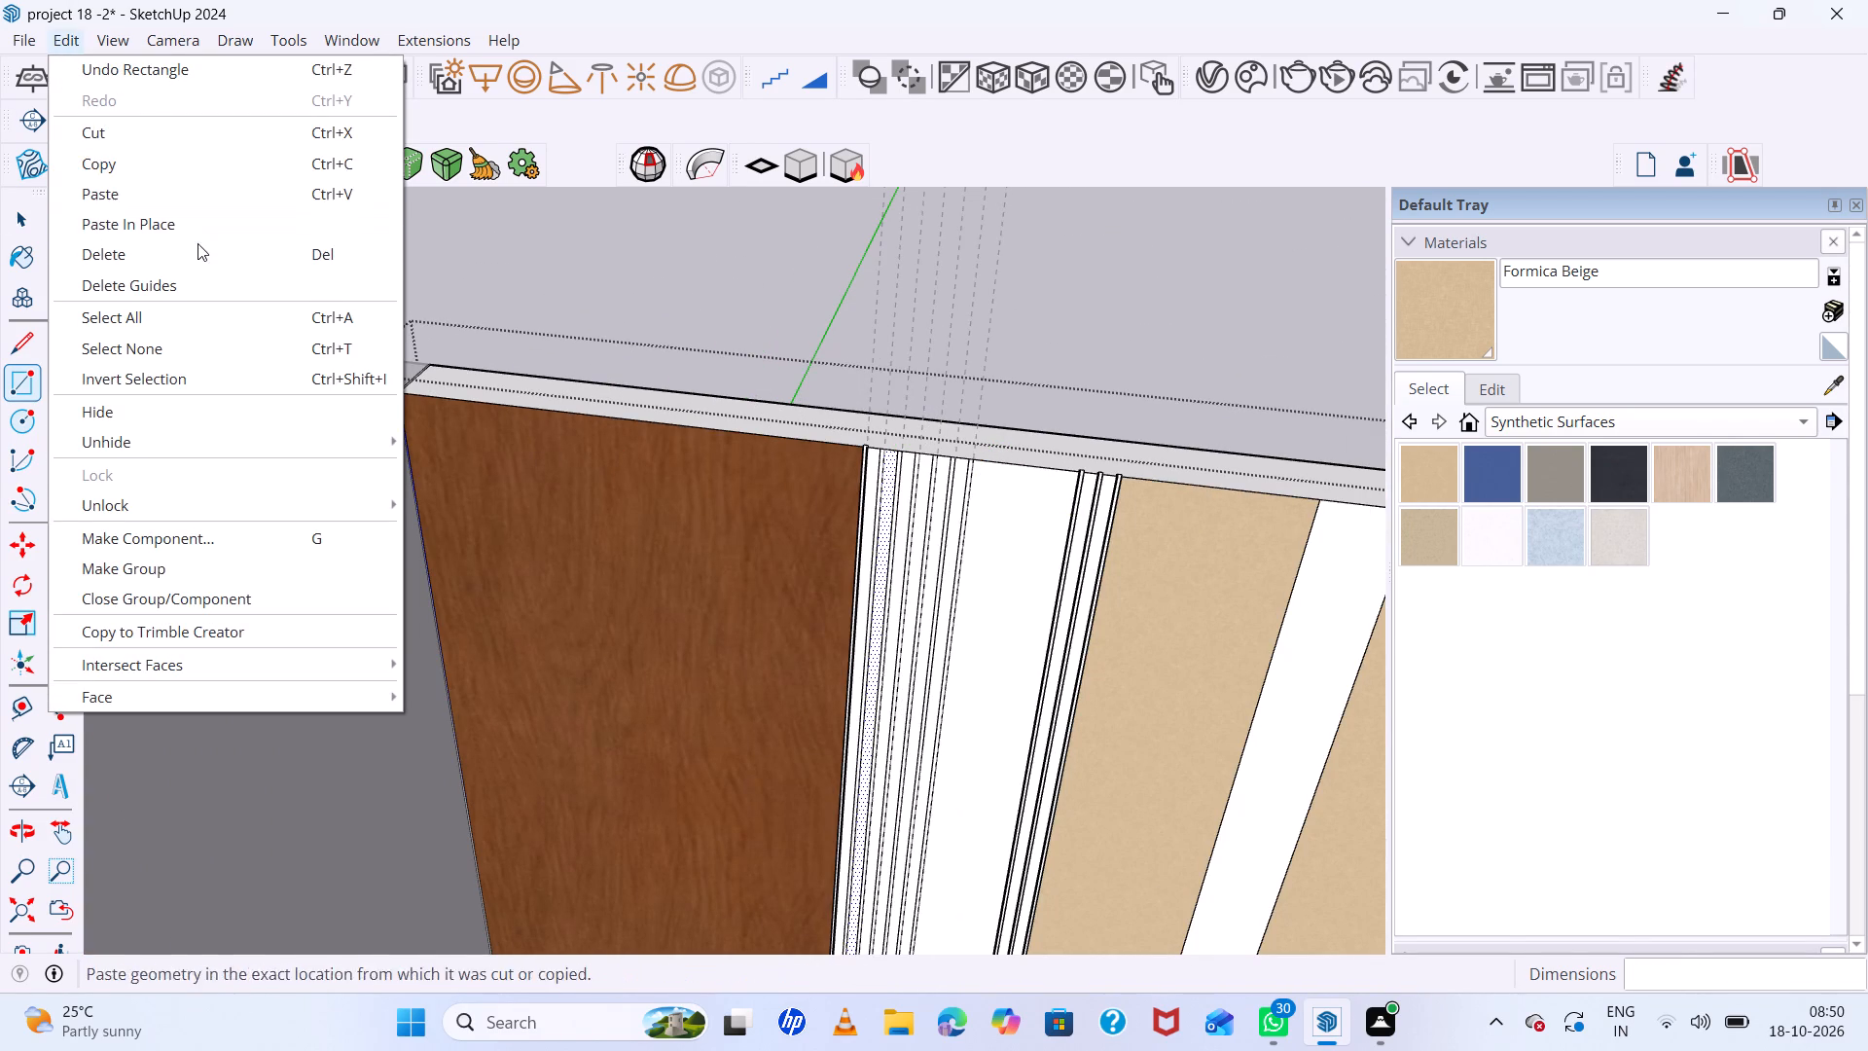
pyautogui.click(200, 291)
pyautogui.scroll(6, 1121, 514)
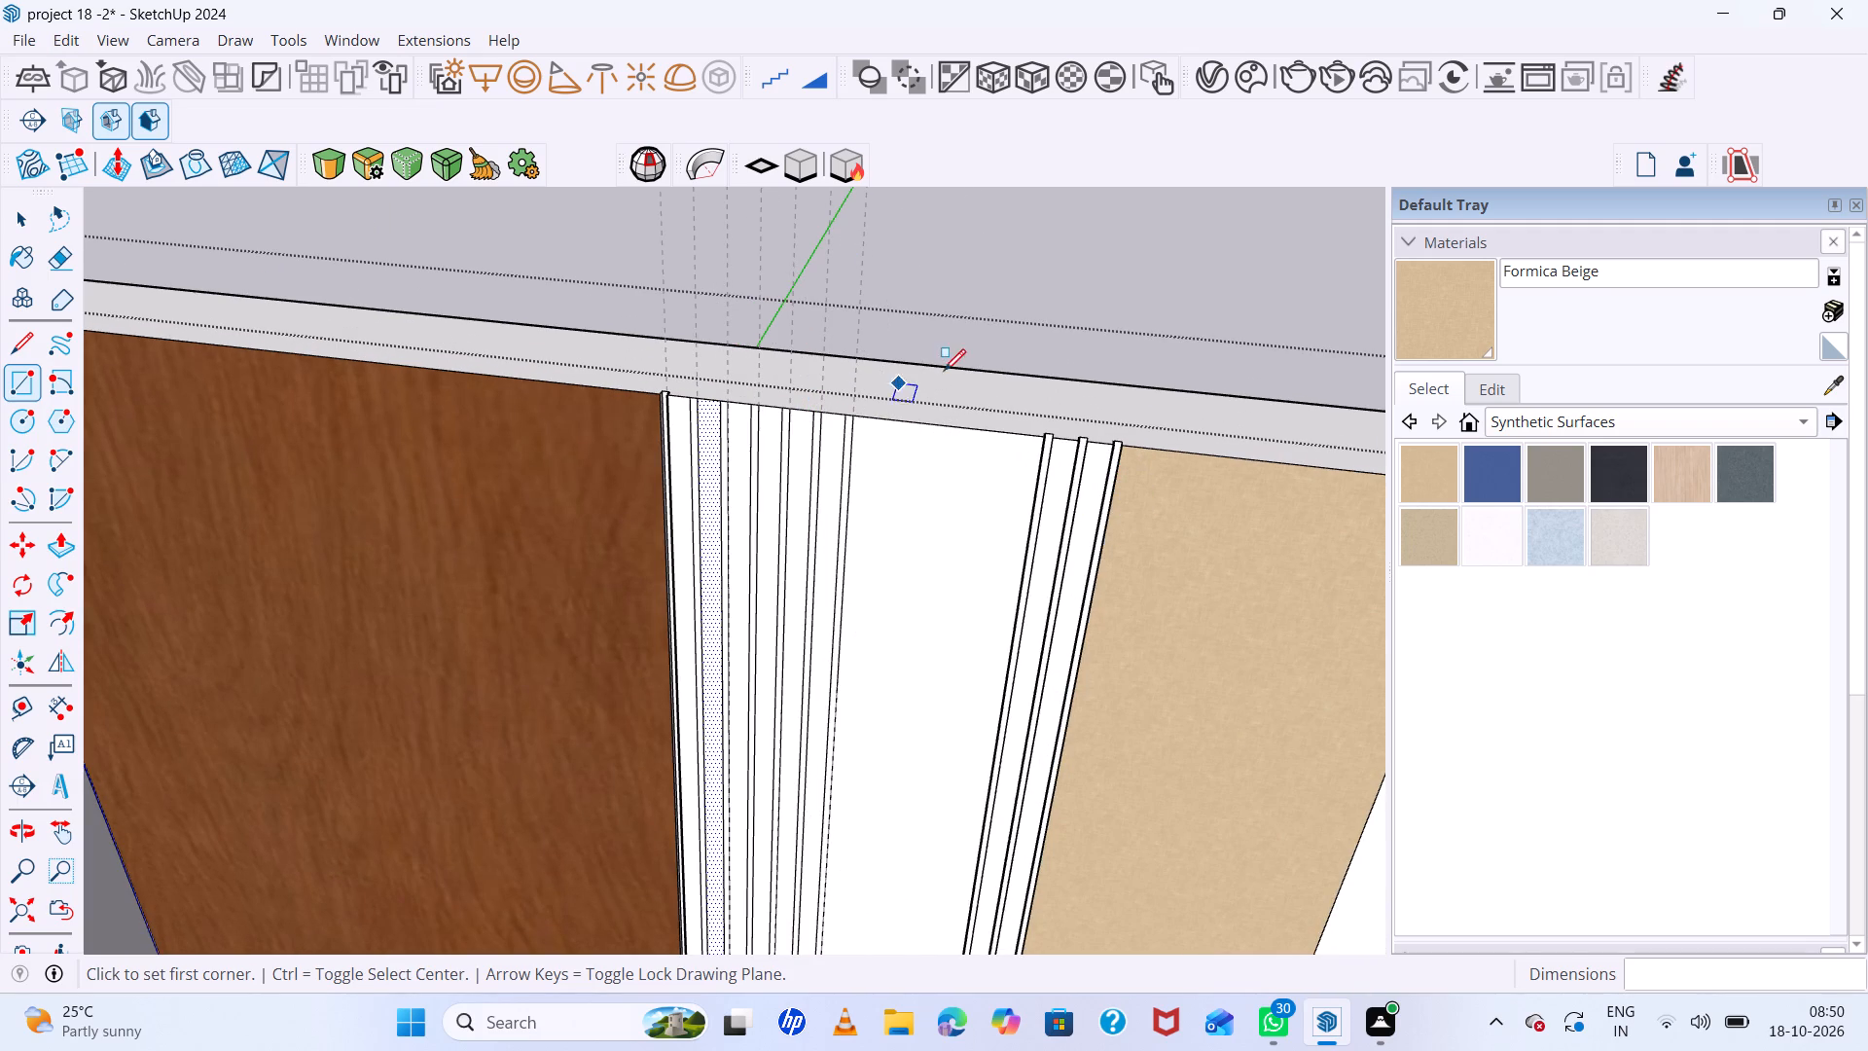
pyautogui.press('space')
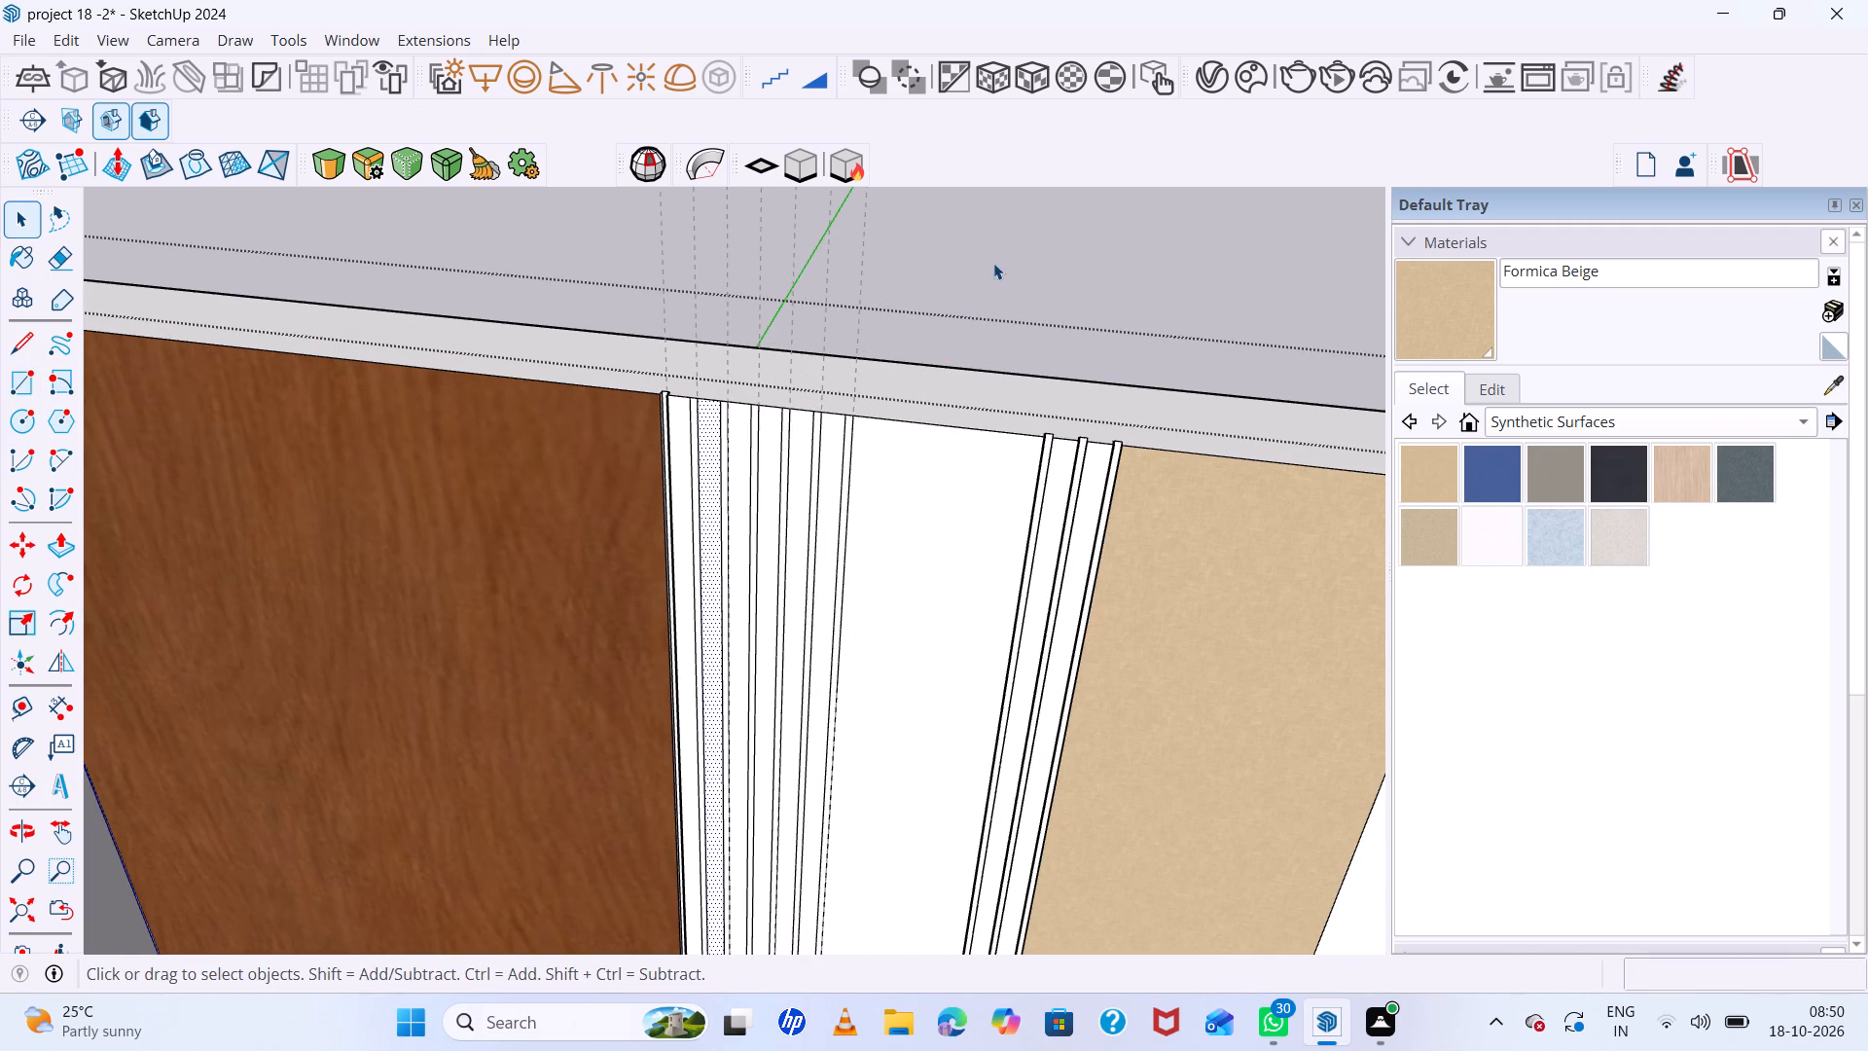
pyautogui.click(993, 263)
pyautogui.click(63, 30)
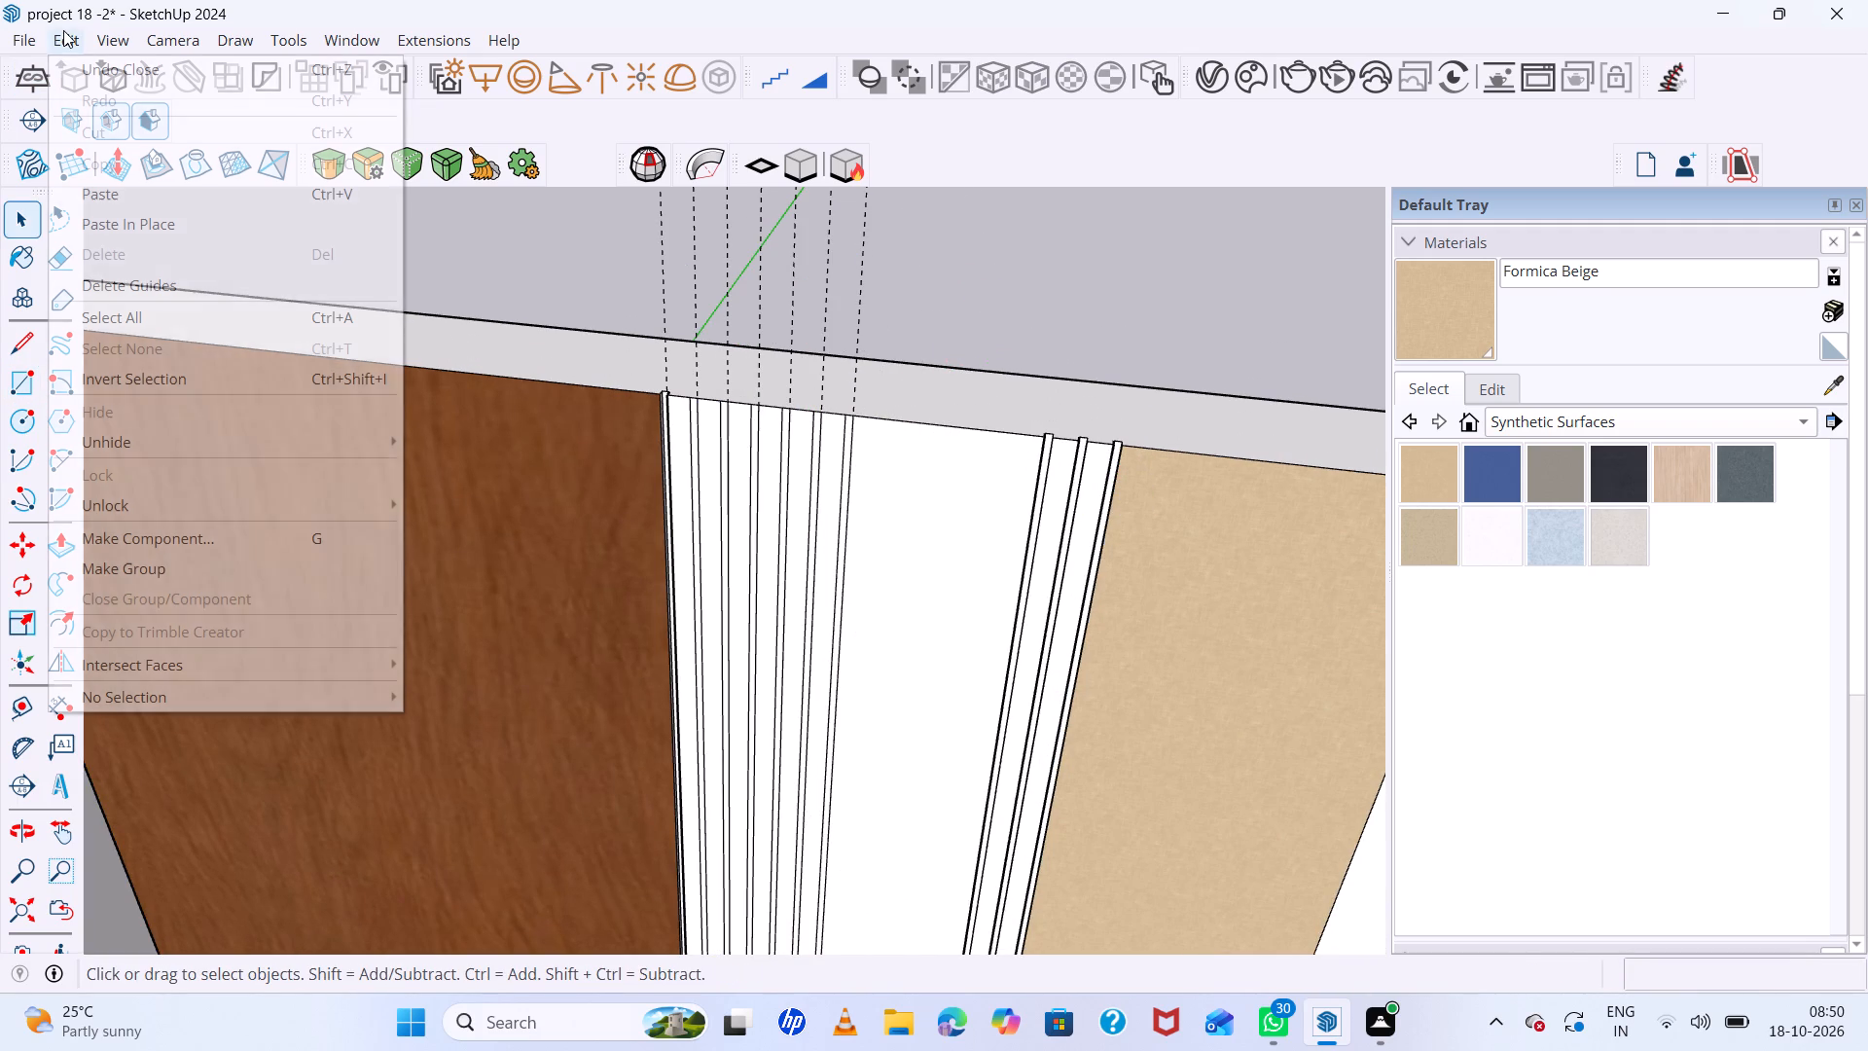
pyautogui.click(196, 290)
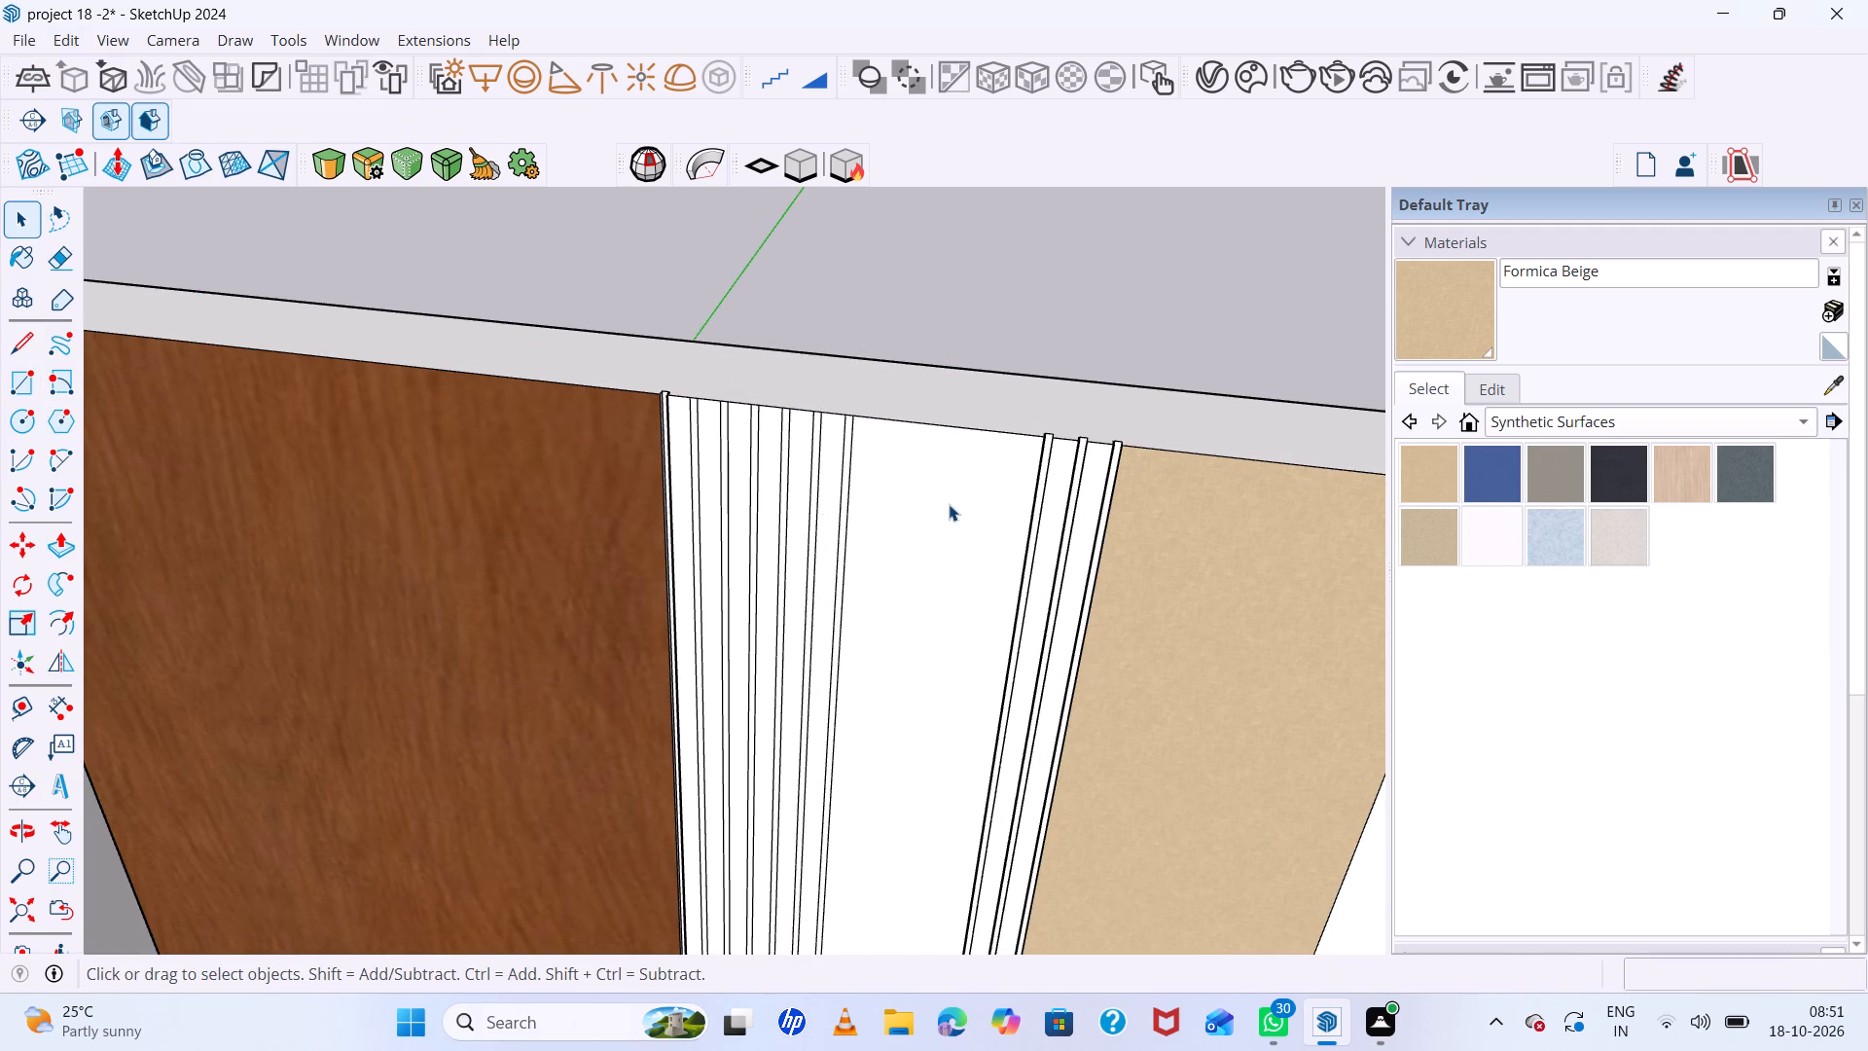
# Reopen the back-wall group and push the six new narrow strips in to the same depth as the existing groove beside the wood panel.
pyautogui.doubleClick(949, 504)
pyautogui.scroll(12, 686, 429)
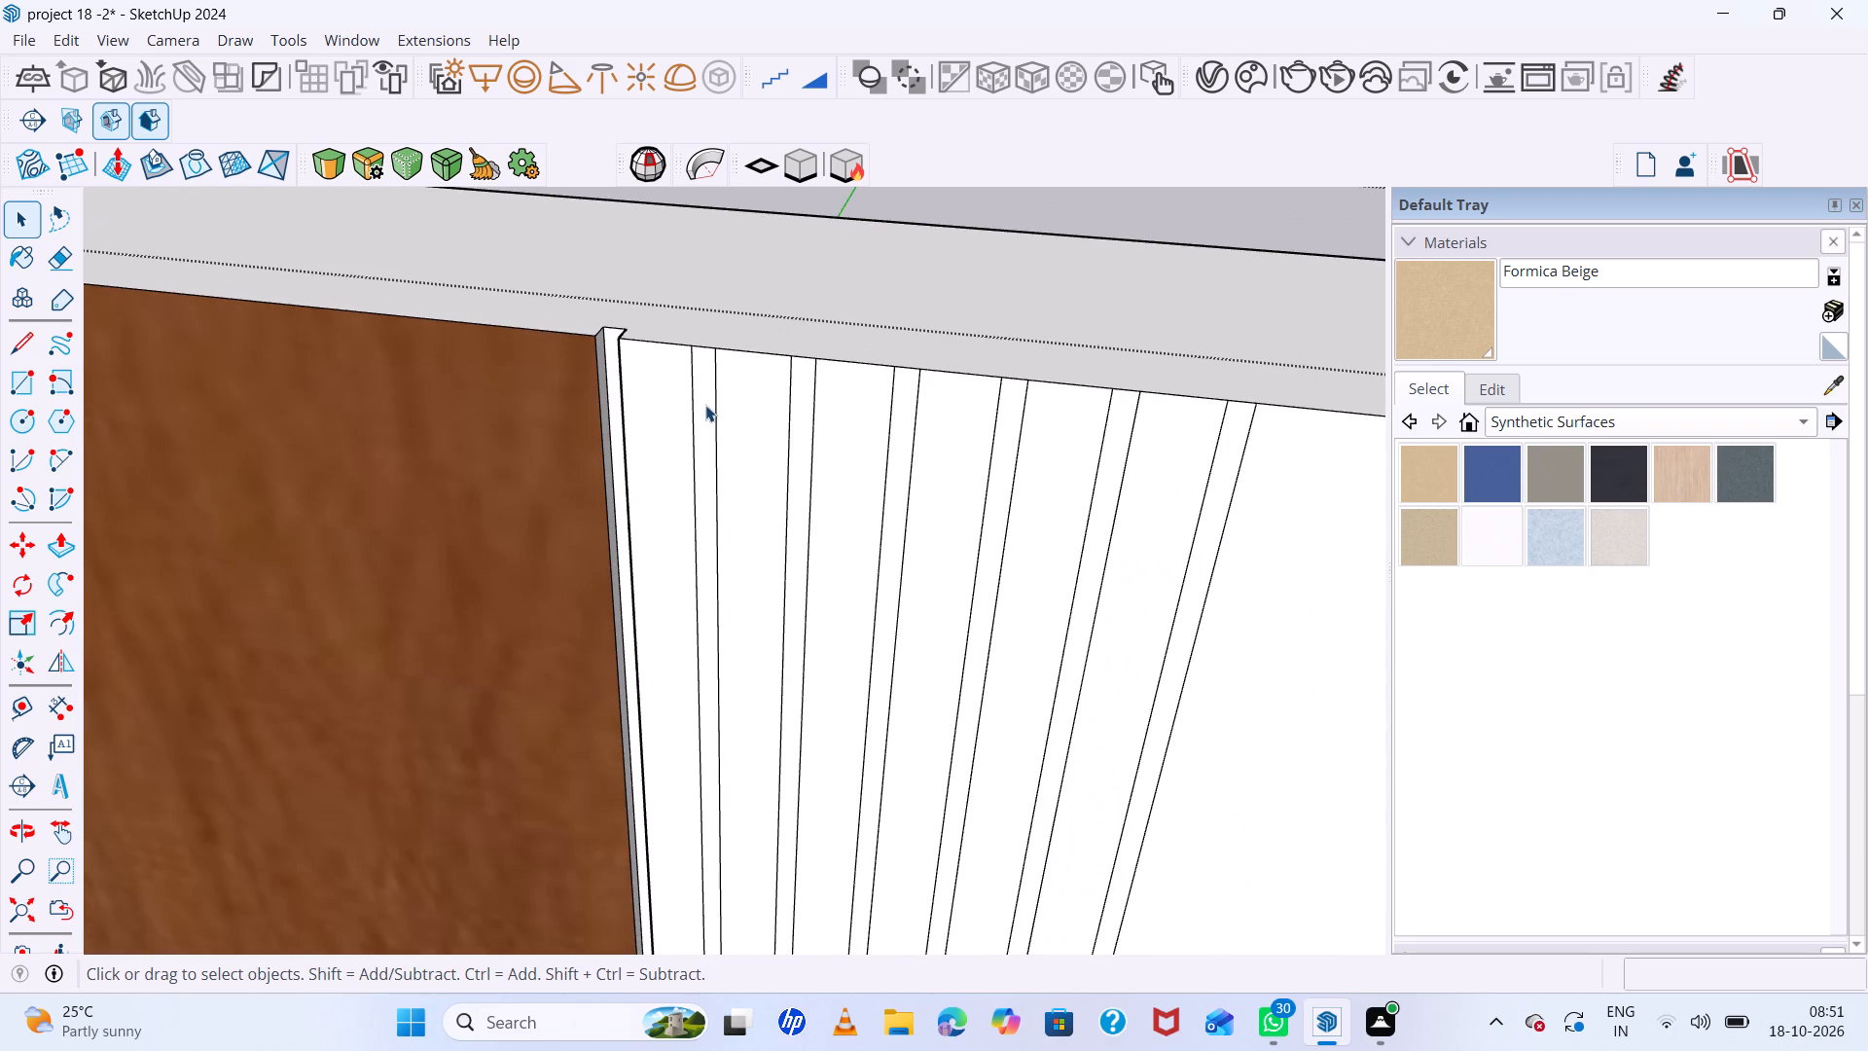
pyautogui.press('p')
pyautogui.doubleClick(706, 405)
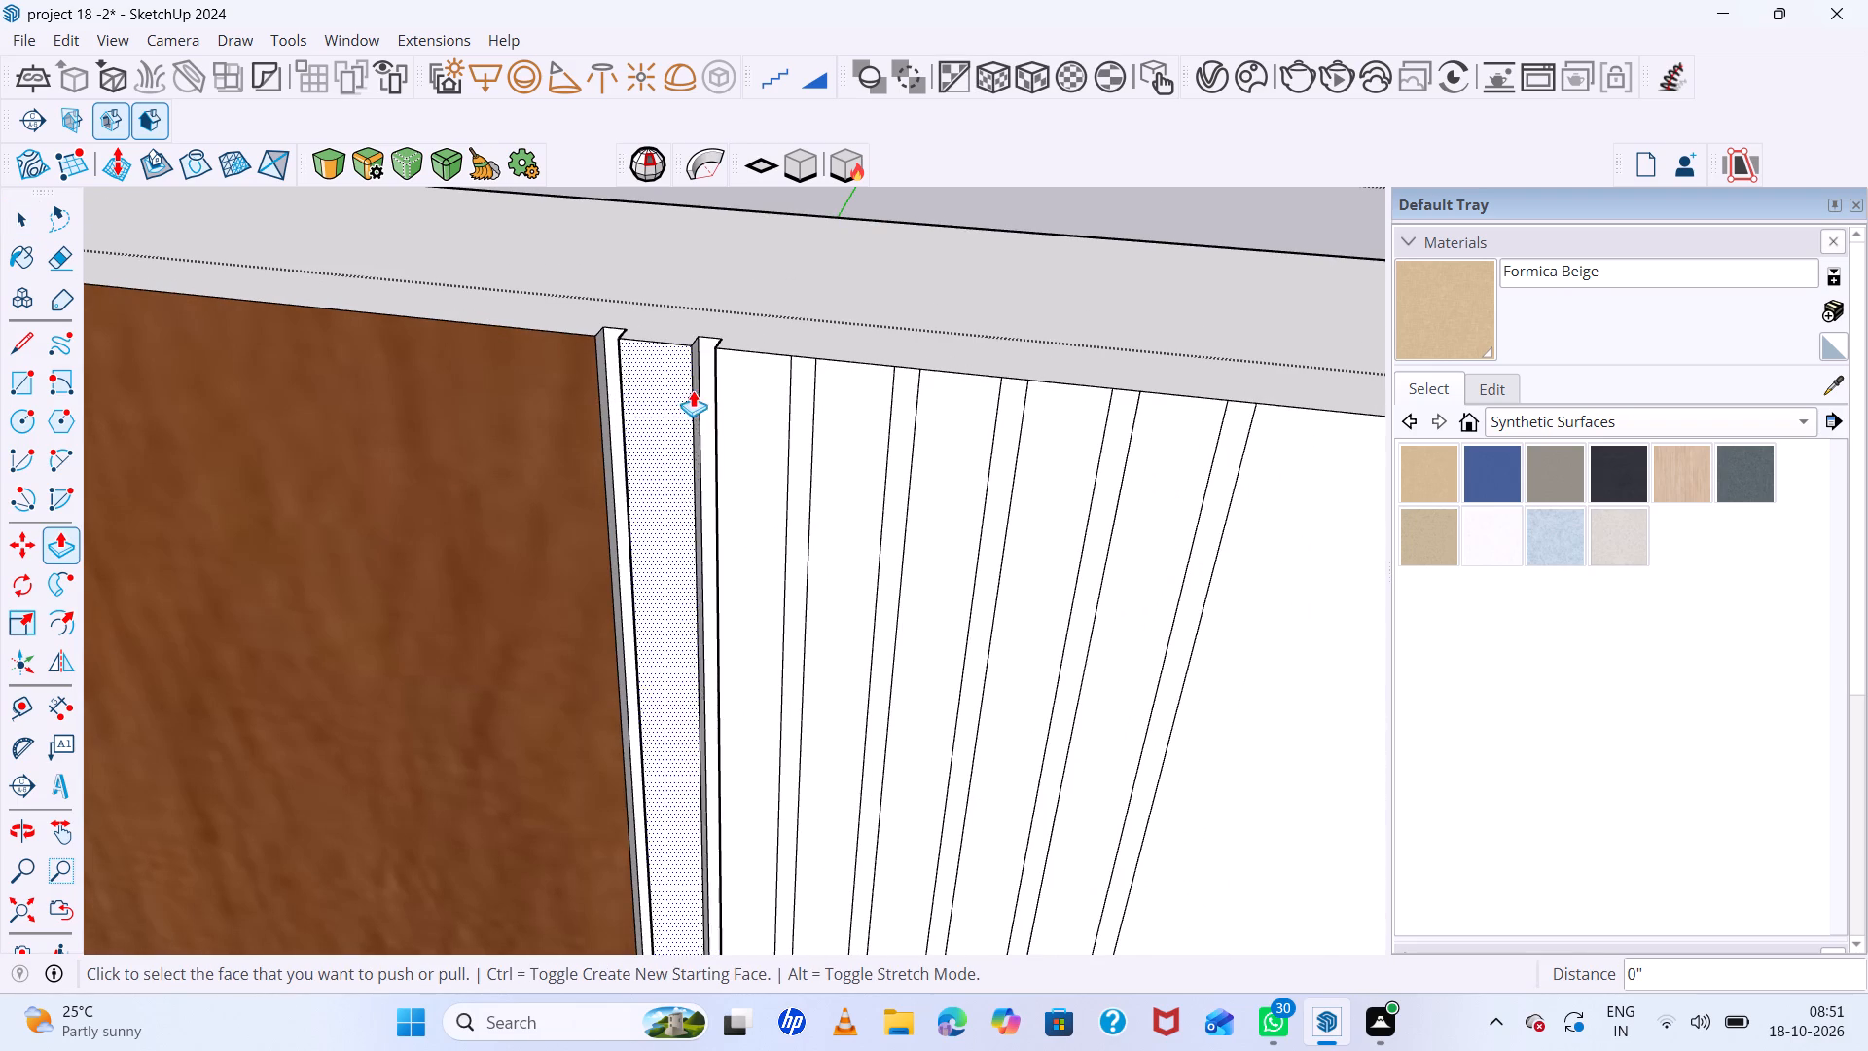
pyautogui.doubleClick(807, 404)
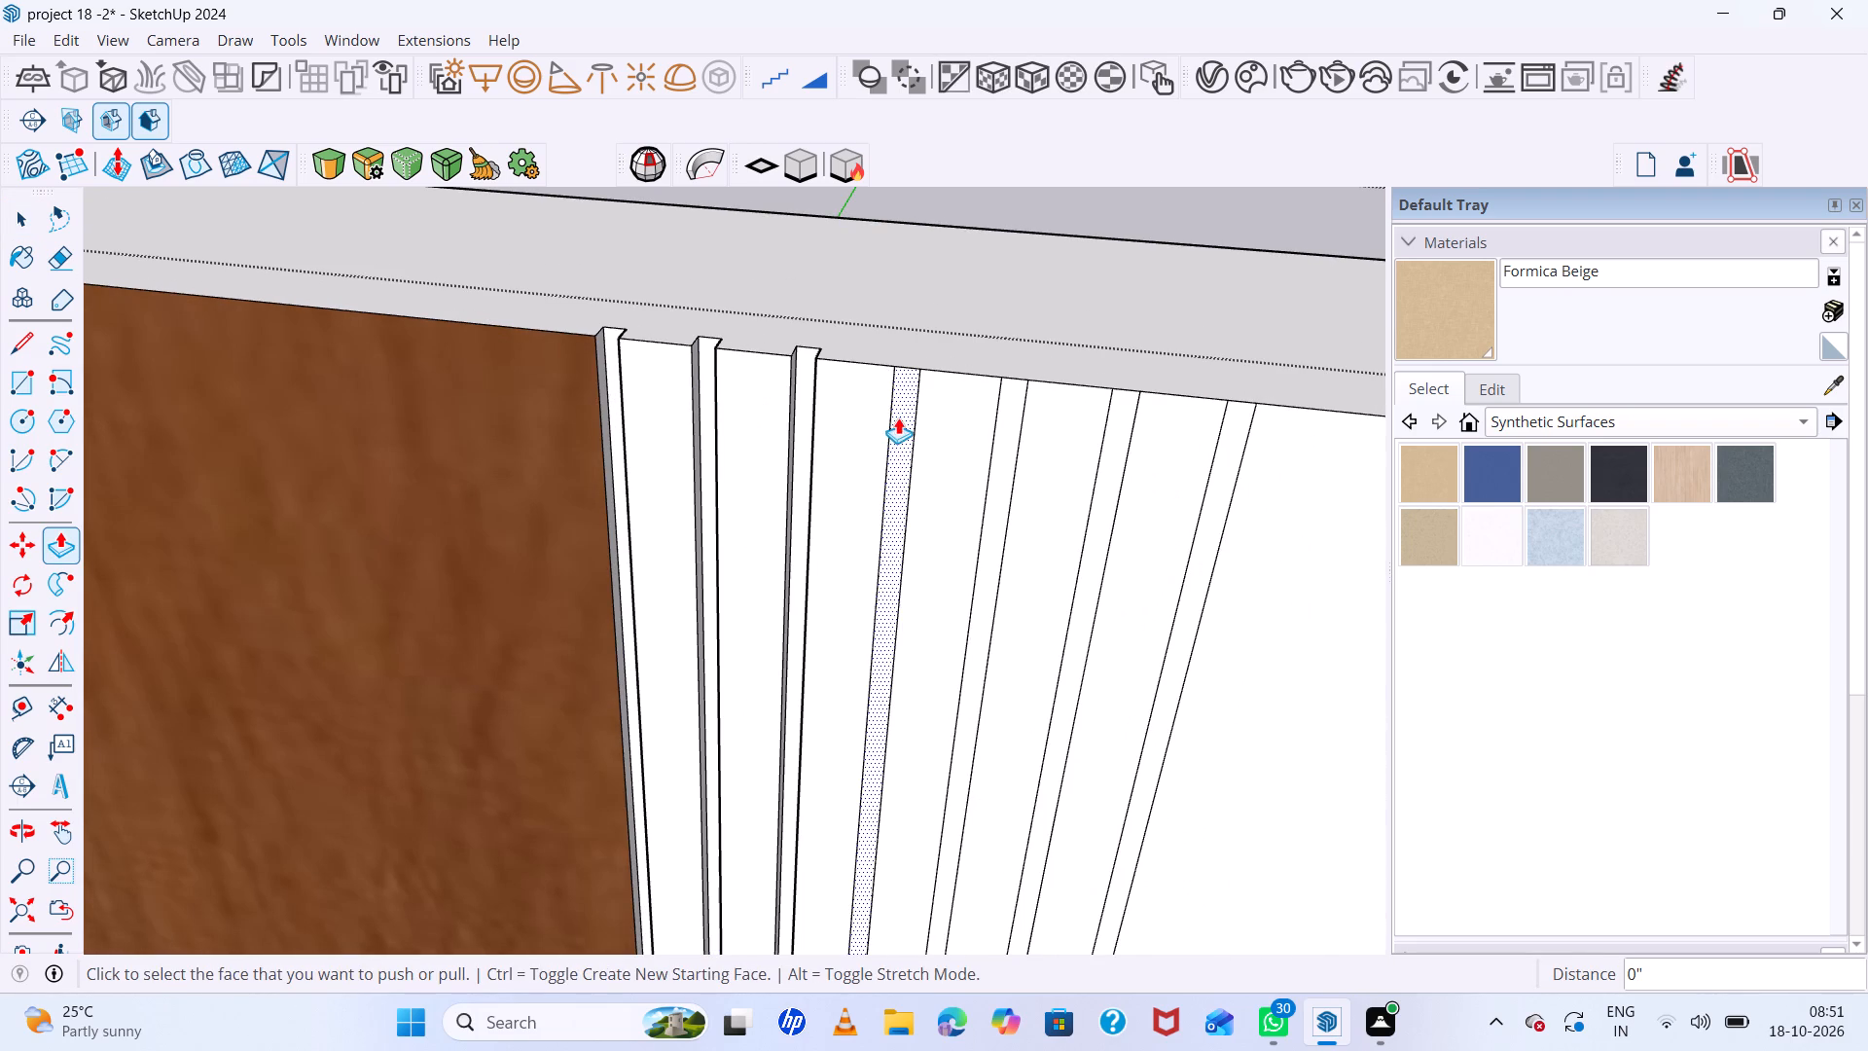
pyautogui.doubleClick(898, 417)
pyautogui.doubleClick(1006, 435)
pyautogui.doubleClick(1117, 443)
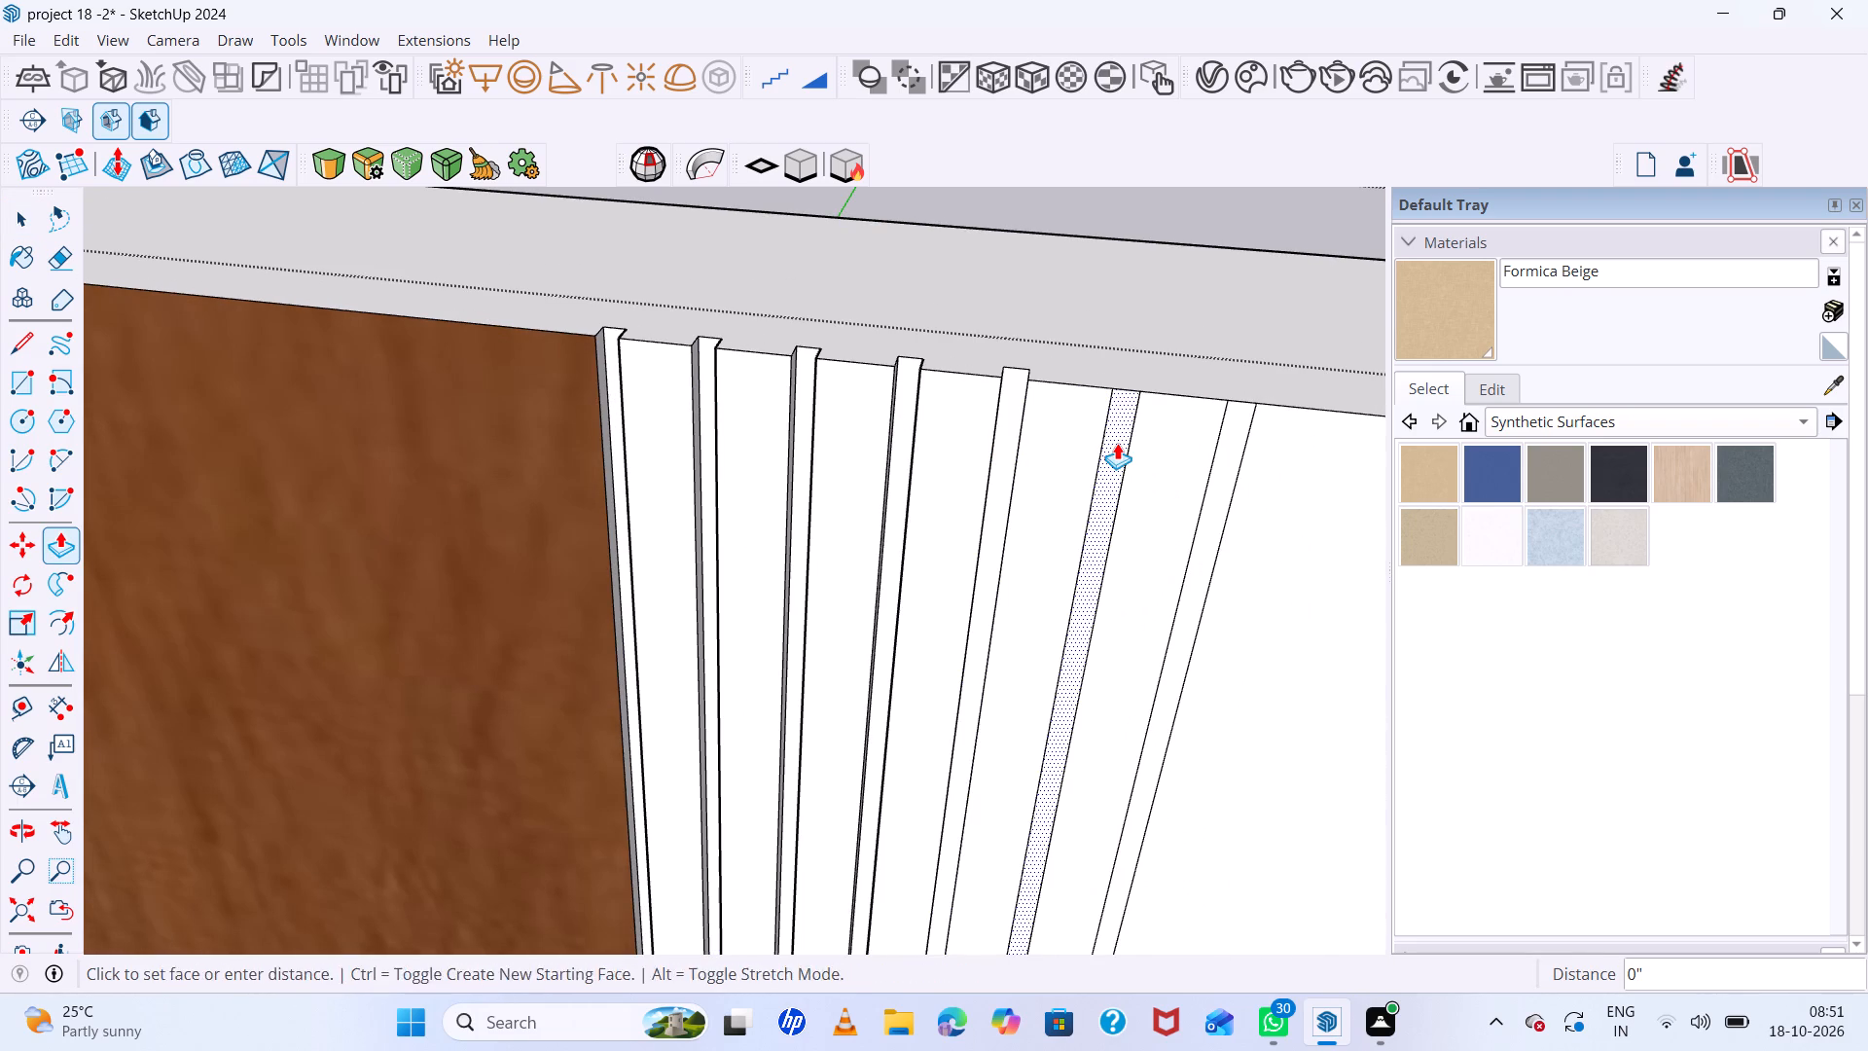
pyautogui.doubleClick(1231, 460)
pyautogui.scroll(-12, 606, 440)
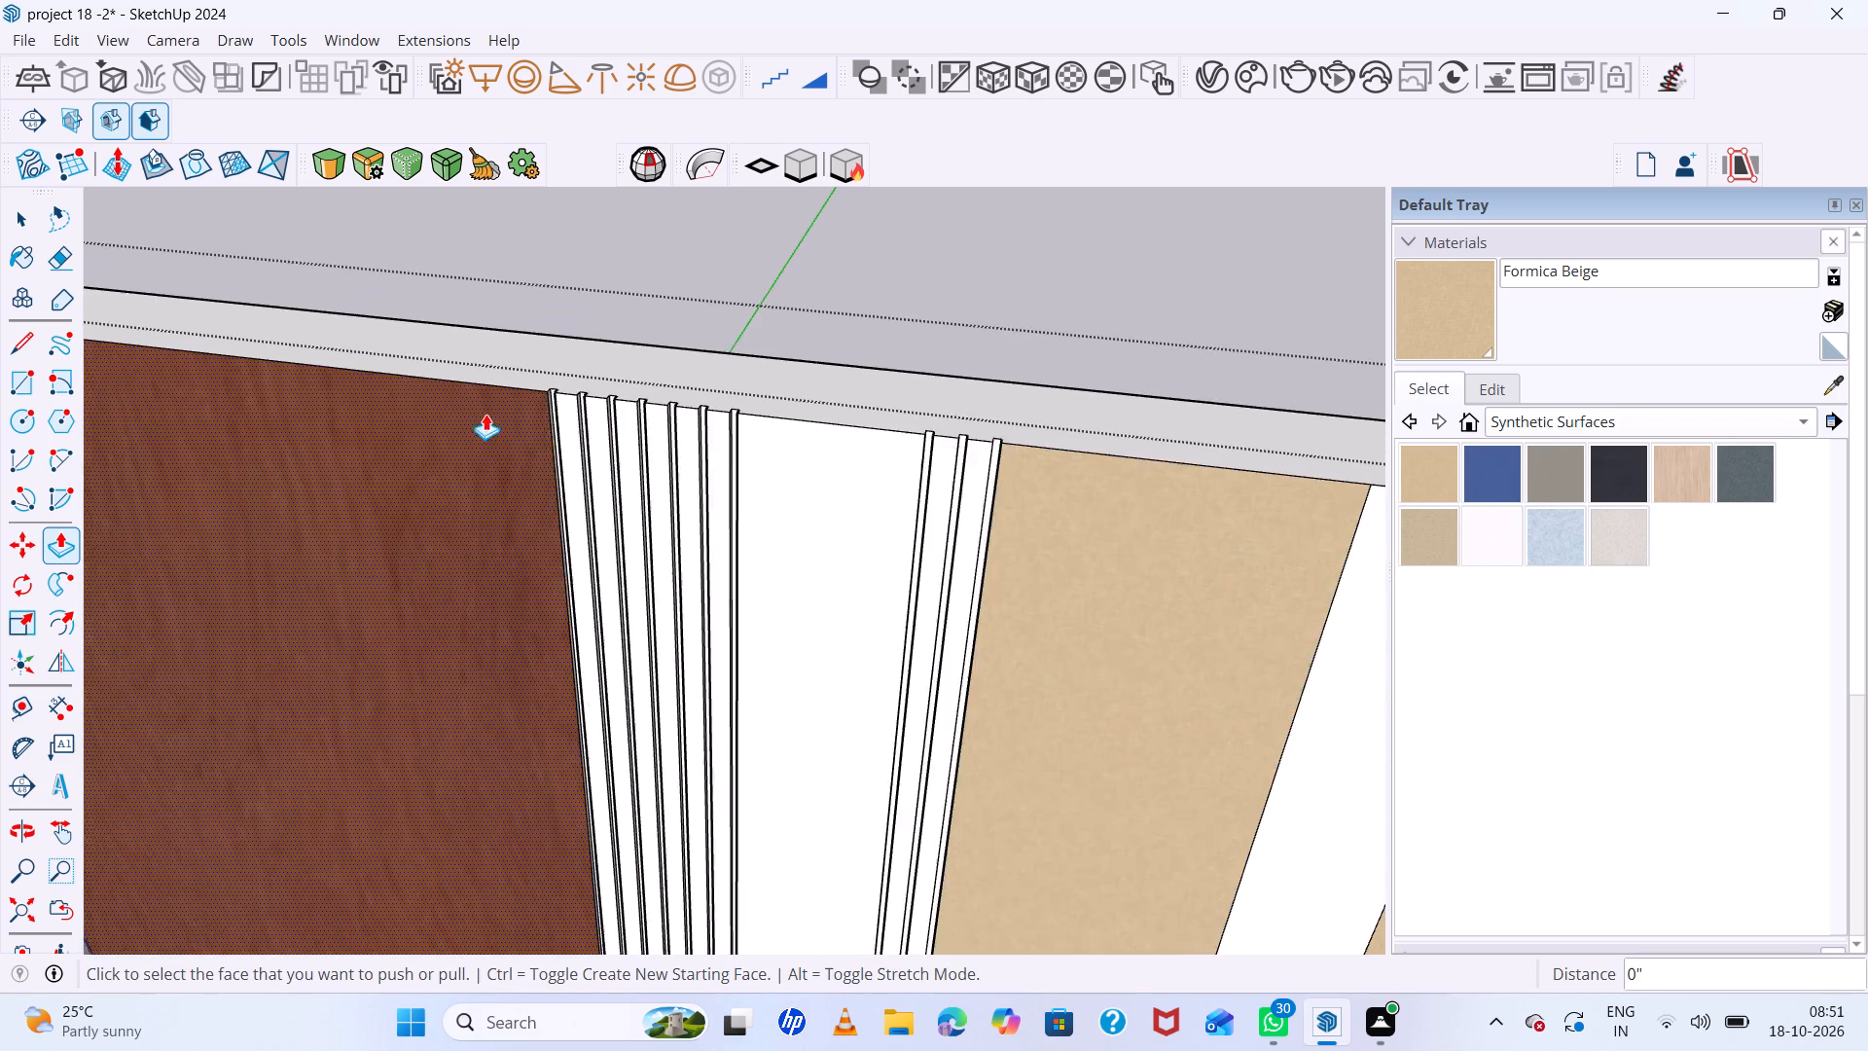
pyautogui.scroll(-8, 485, 414)
# Paint the wide panel between the two groove sets and the two strips between the three grooves Formica Beige.
pyautogui.moveTo(883, 450); pyautogui.dragTo(897, 391, button='middle')
pyautogui.press('space')
pyautogui.click(1441, 307)
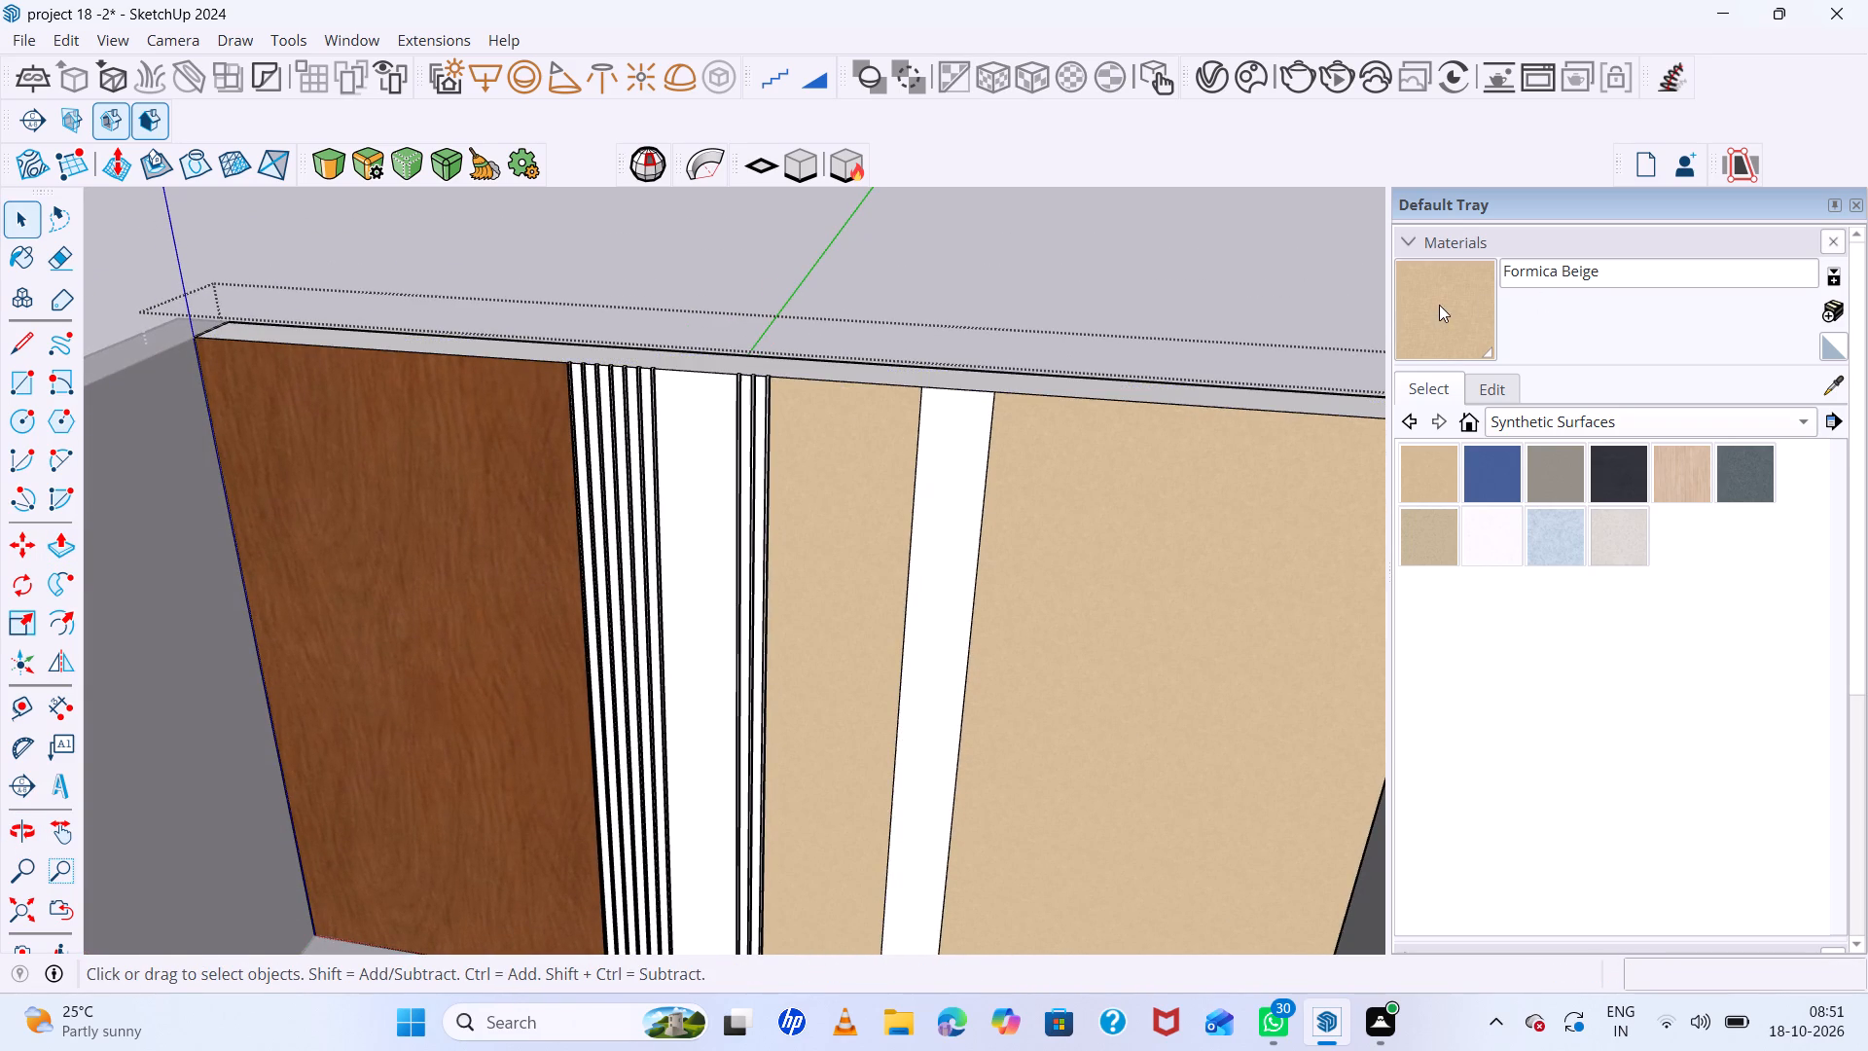
pyautogui.scroll(6, 705, 444)
pyautogui.click(697, 441)
pyautogui.scroll(-6, 652, 451)
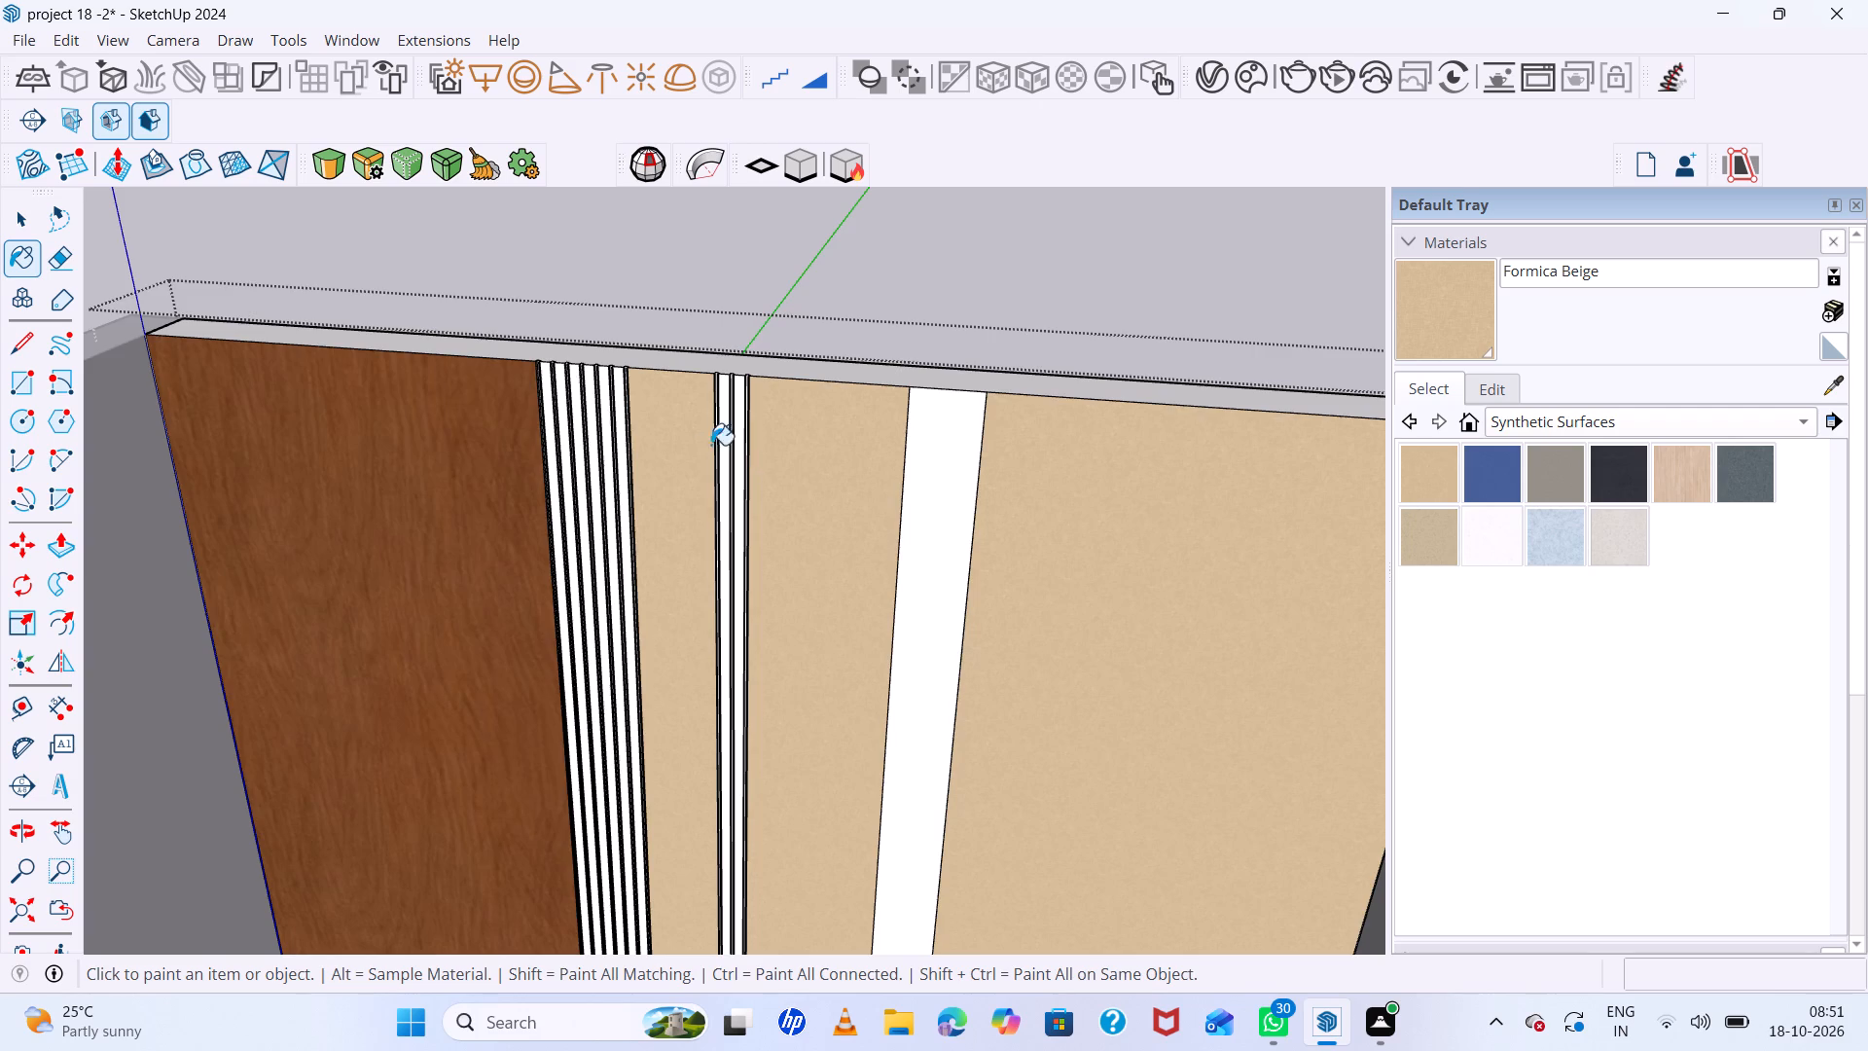
pyautogui.scroll(14, 714, 443)
pyautogui.scroll(7, 783, 389)
pyautogui.click(785, 389)
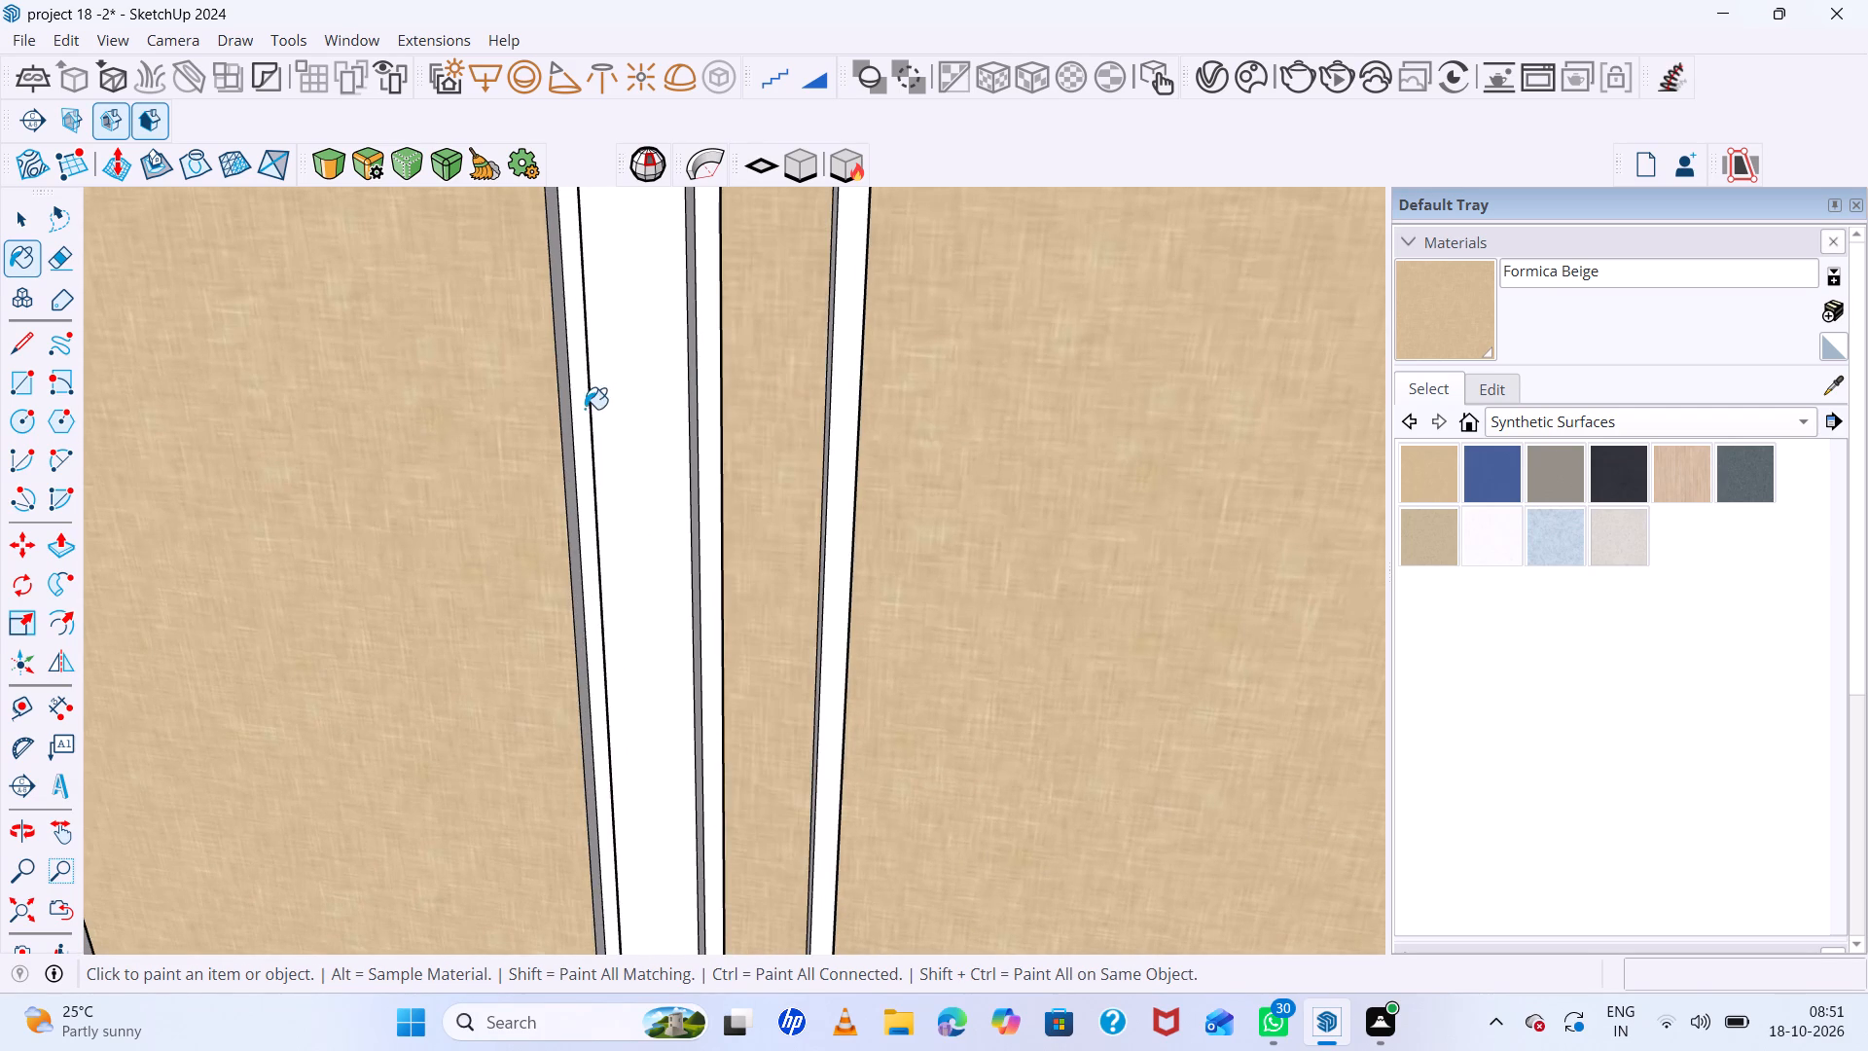
pyautogui.click(645, 407)
# Paint the six narrow strips between the seven grooves beside the wood panel Formica Beige.
pyautogui.scroll(-14, 881, 469)
pyautogui.scroll(7, 485, 453)
pyautogui.scroll(6, 689, 431)
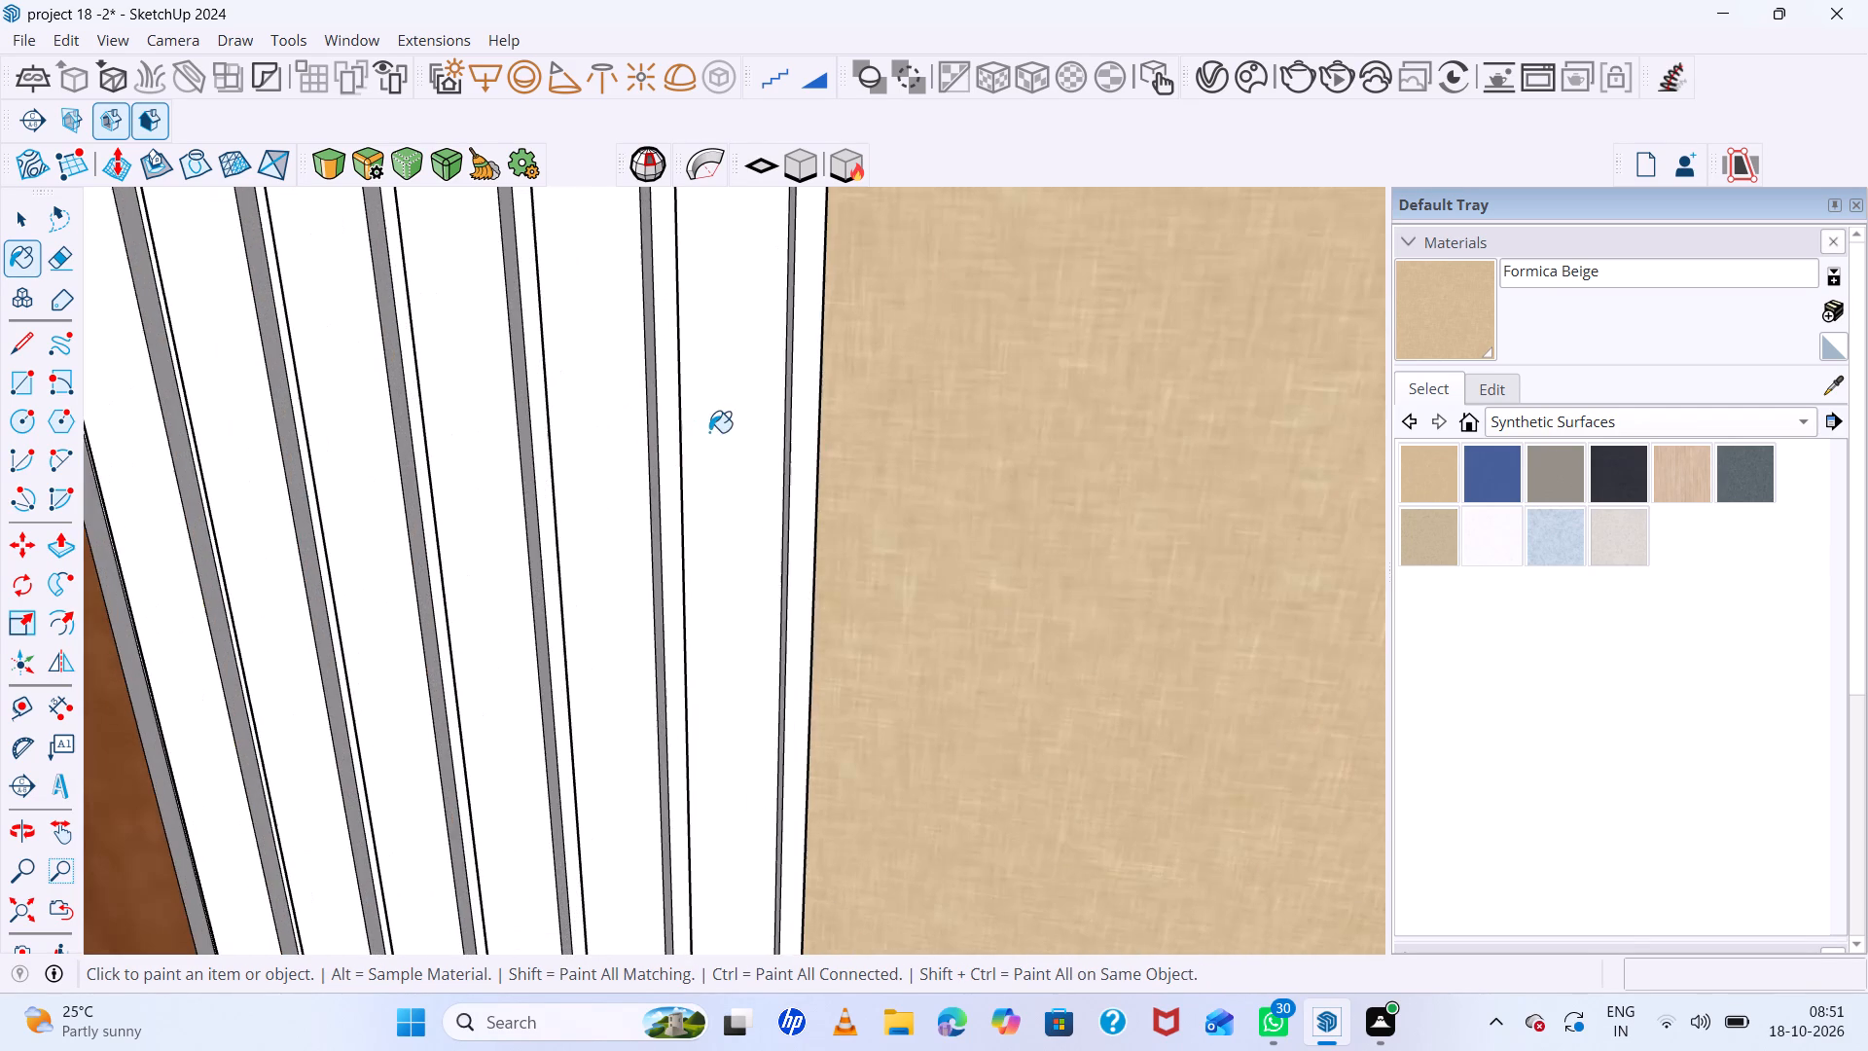
pyautogui.click(713, 432)
pyautogui.click(590, 430)
pyautogui.click(485, 447)
pyautogui.click(358, 466)
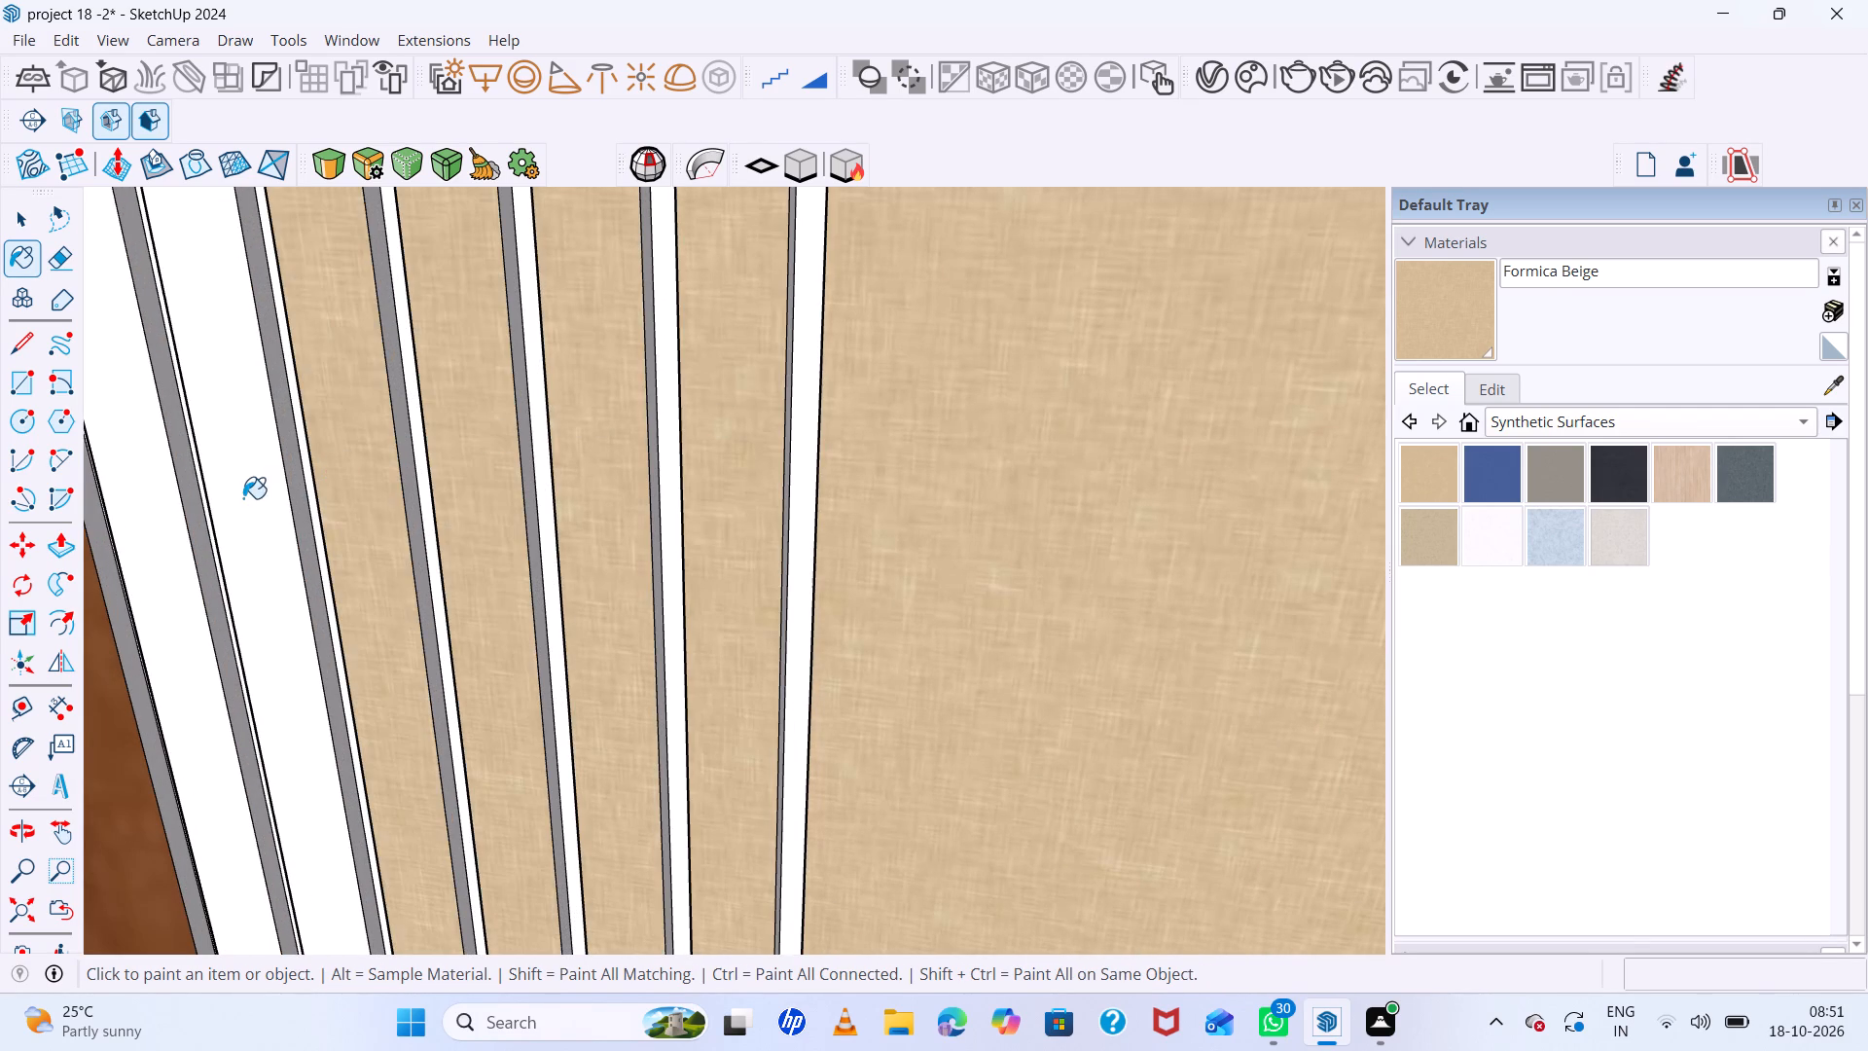
pyautogui.click(241, 499)
pyautogui.click(159, 507)
pyautogui.scroll(-15, 416, 524)
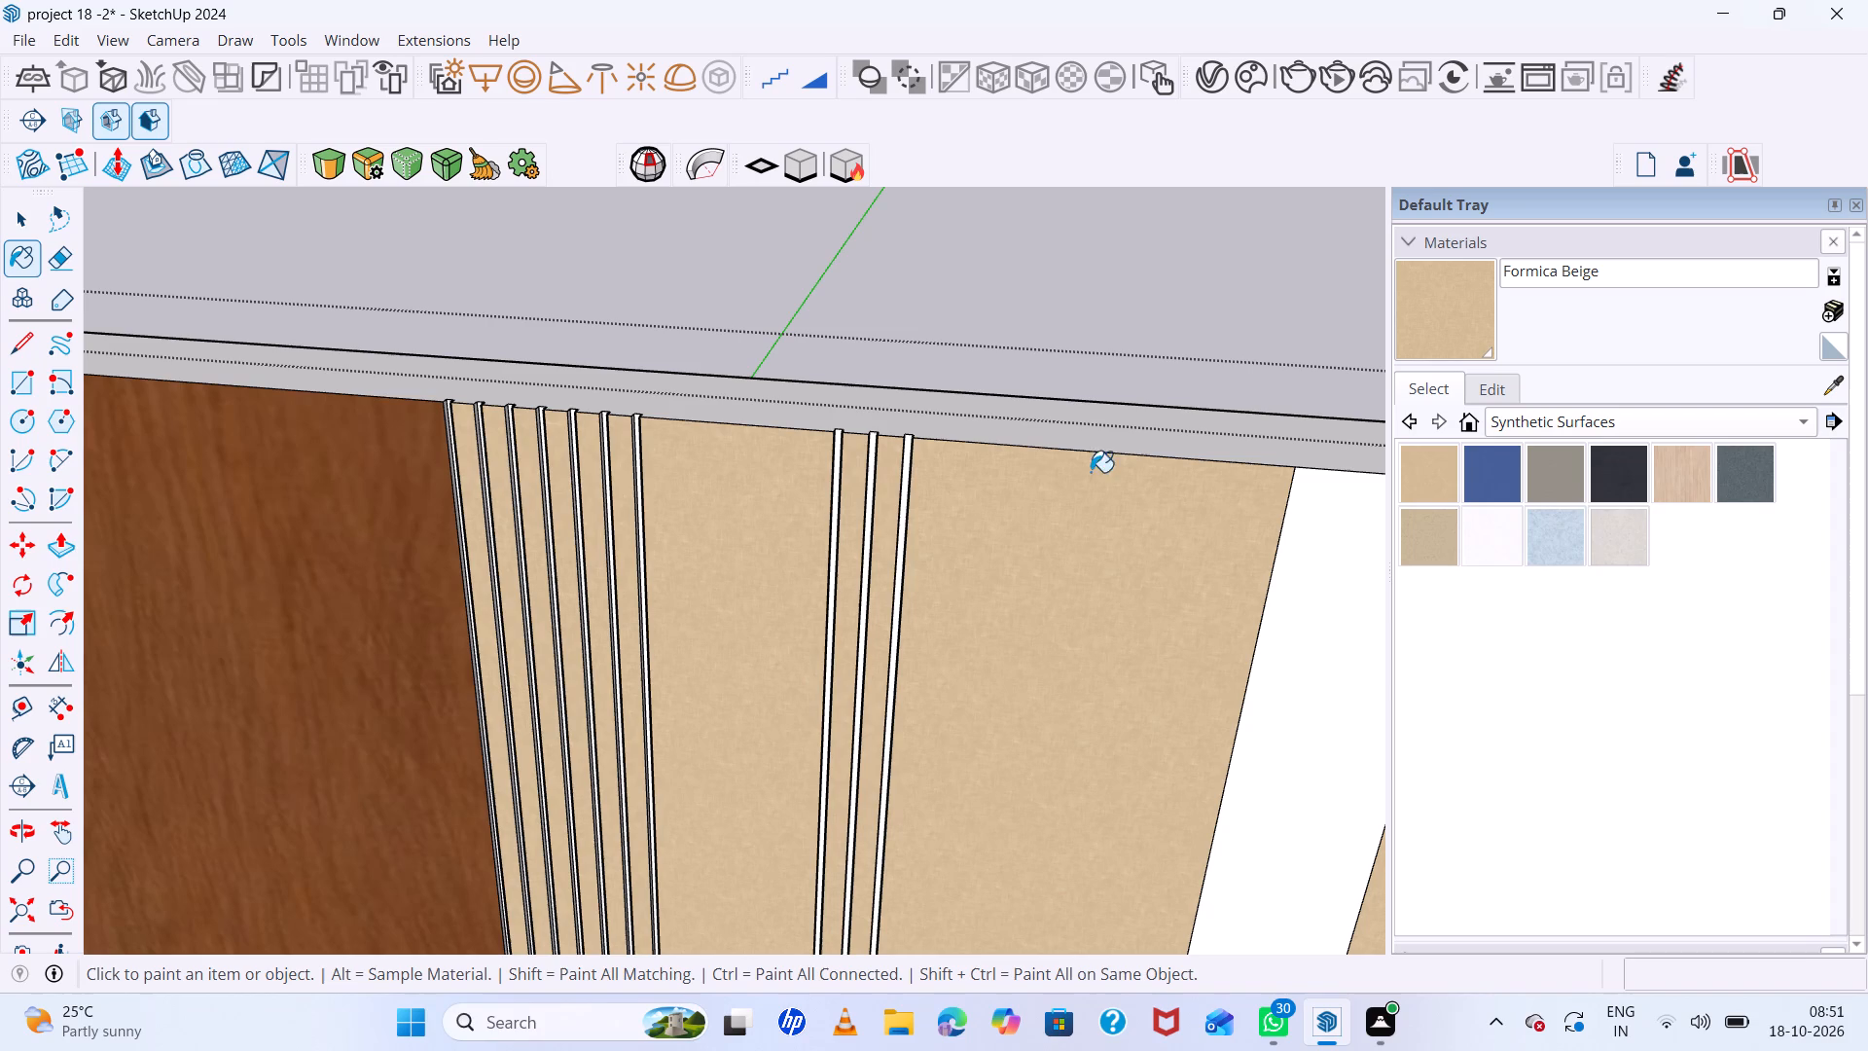
# Choose Color M07 from the Colors collection and paint the third groove's back face plus the middle groove's back and one side.
pyautogui.click(1617, 482)
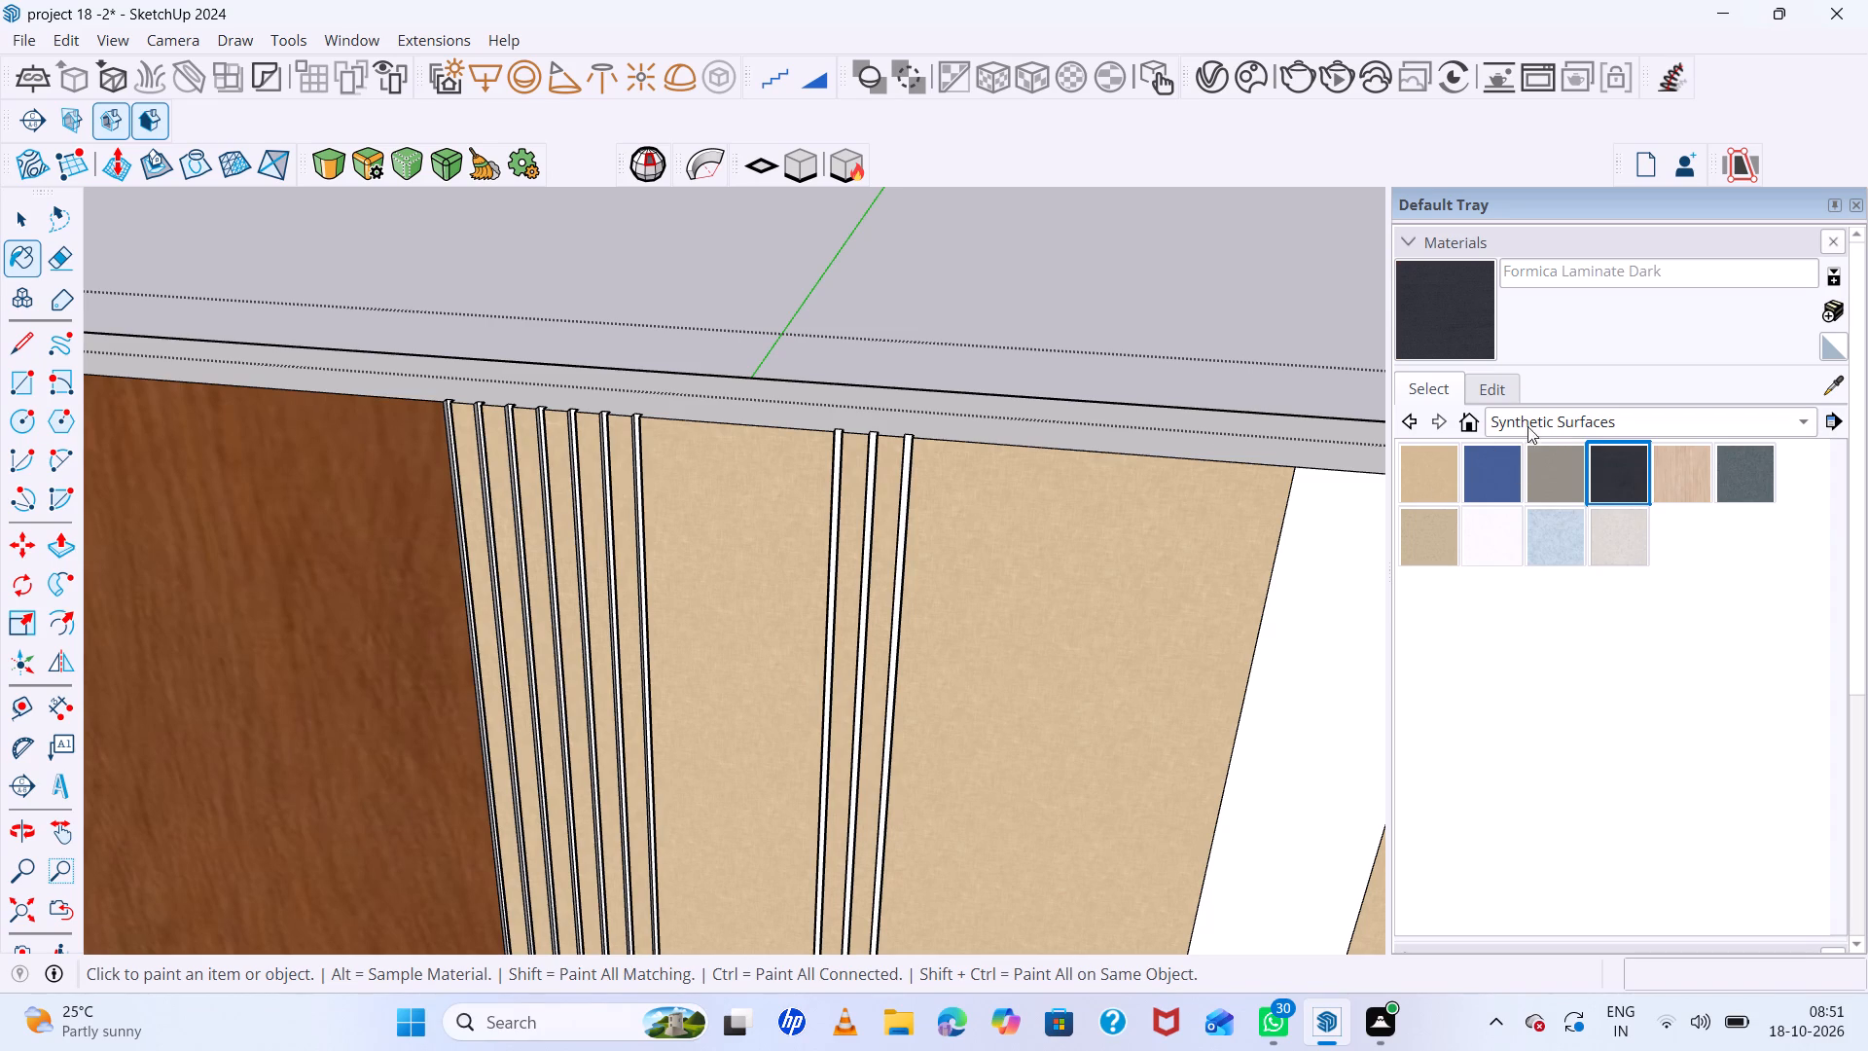
pyautogui.click(1687, 414)
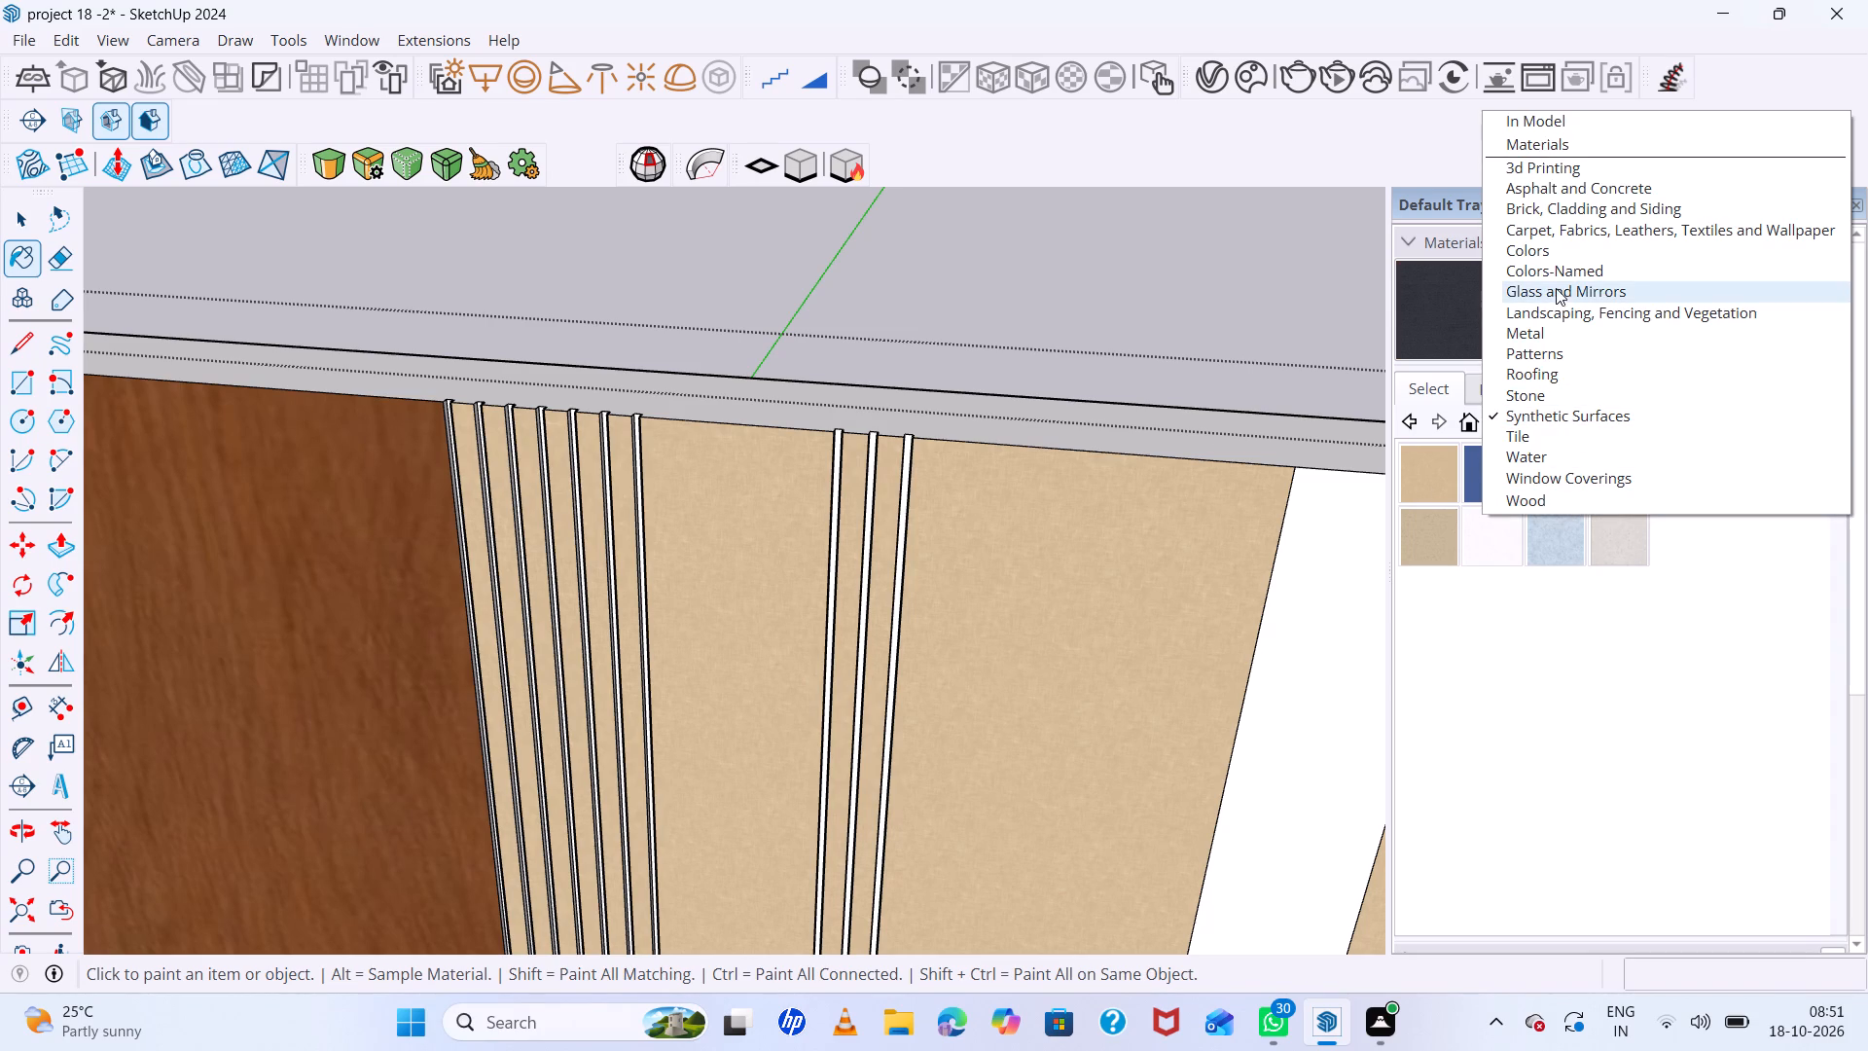
pyautogui.click(1545, 249)
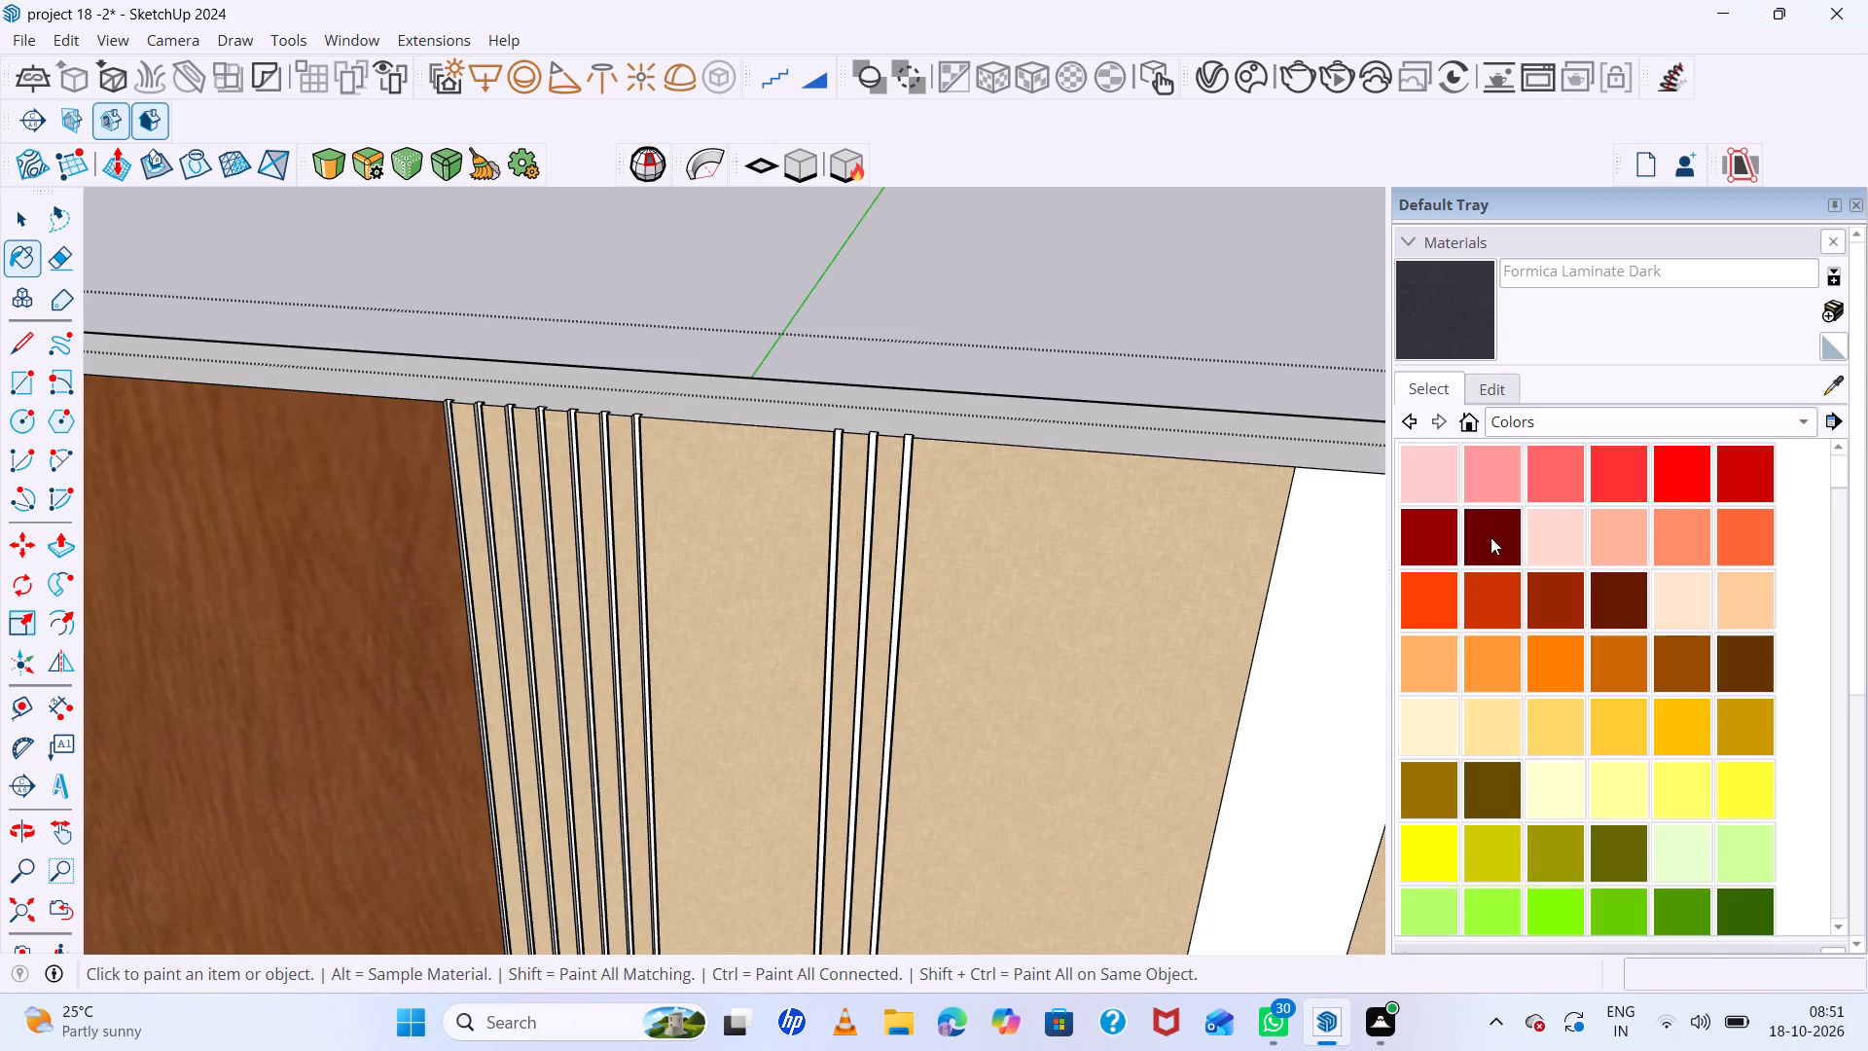
pyautogui.scroll(-14, 1491, 577)
pyautogui.scroll(-10, 1494, 596)
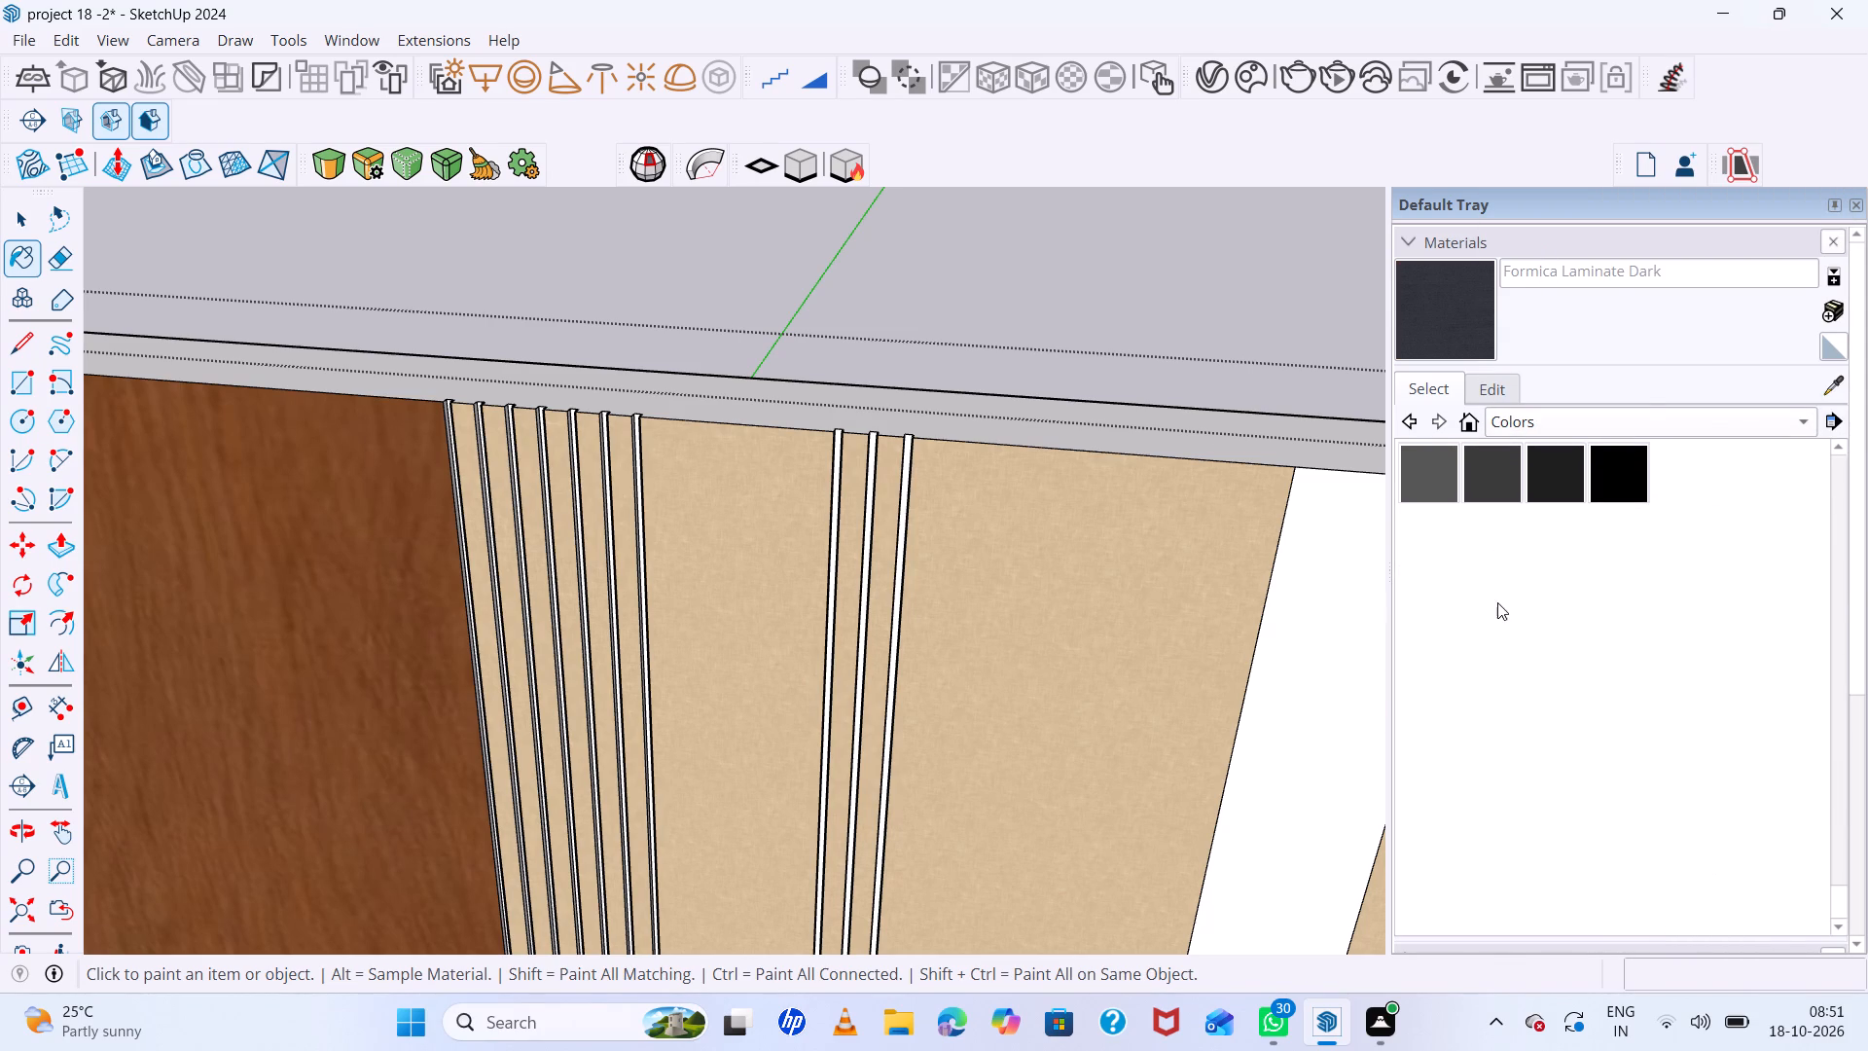
pyautogui.scroll(-3, 1497, 602)
pyautogui.click(1617, 475)
pyautogui.click(1521, 471)
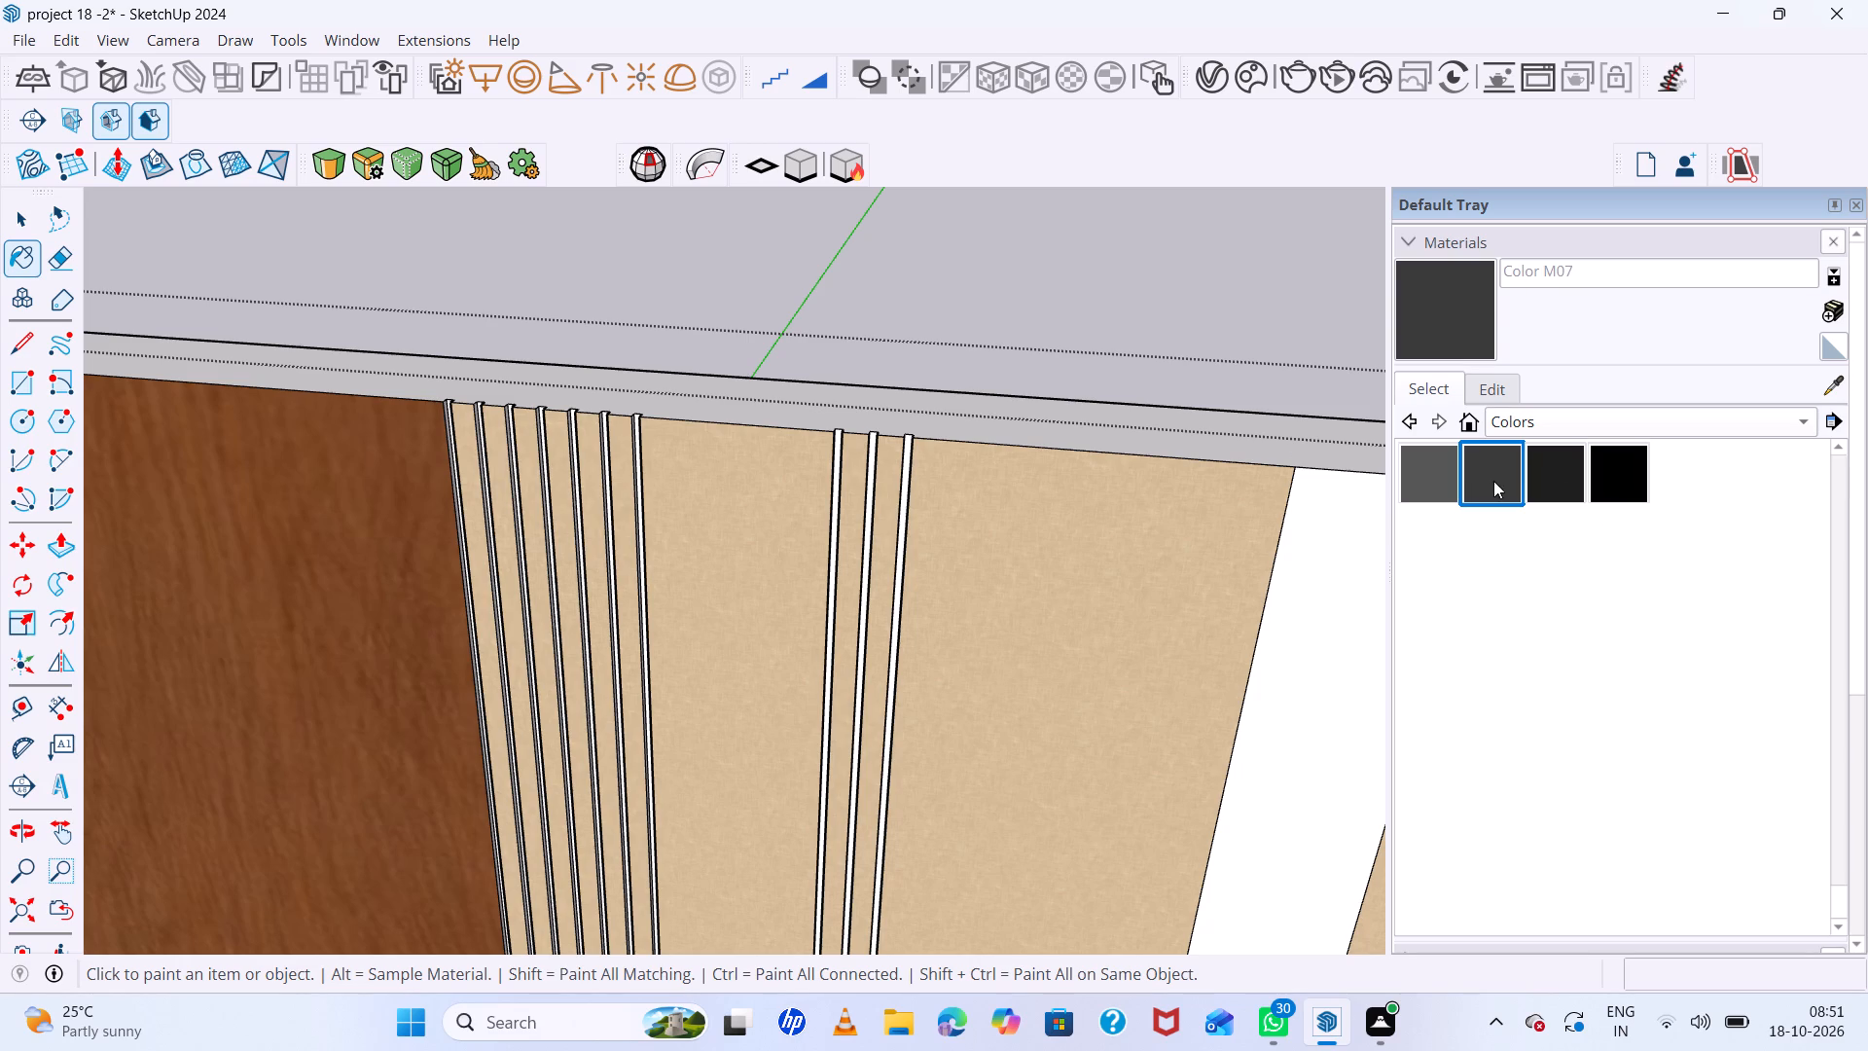
pyautogui.scroll(14, 791, 426)
pyautogui.scroll(7, 978, 430)
pyautogui.click(972, 408)
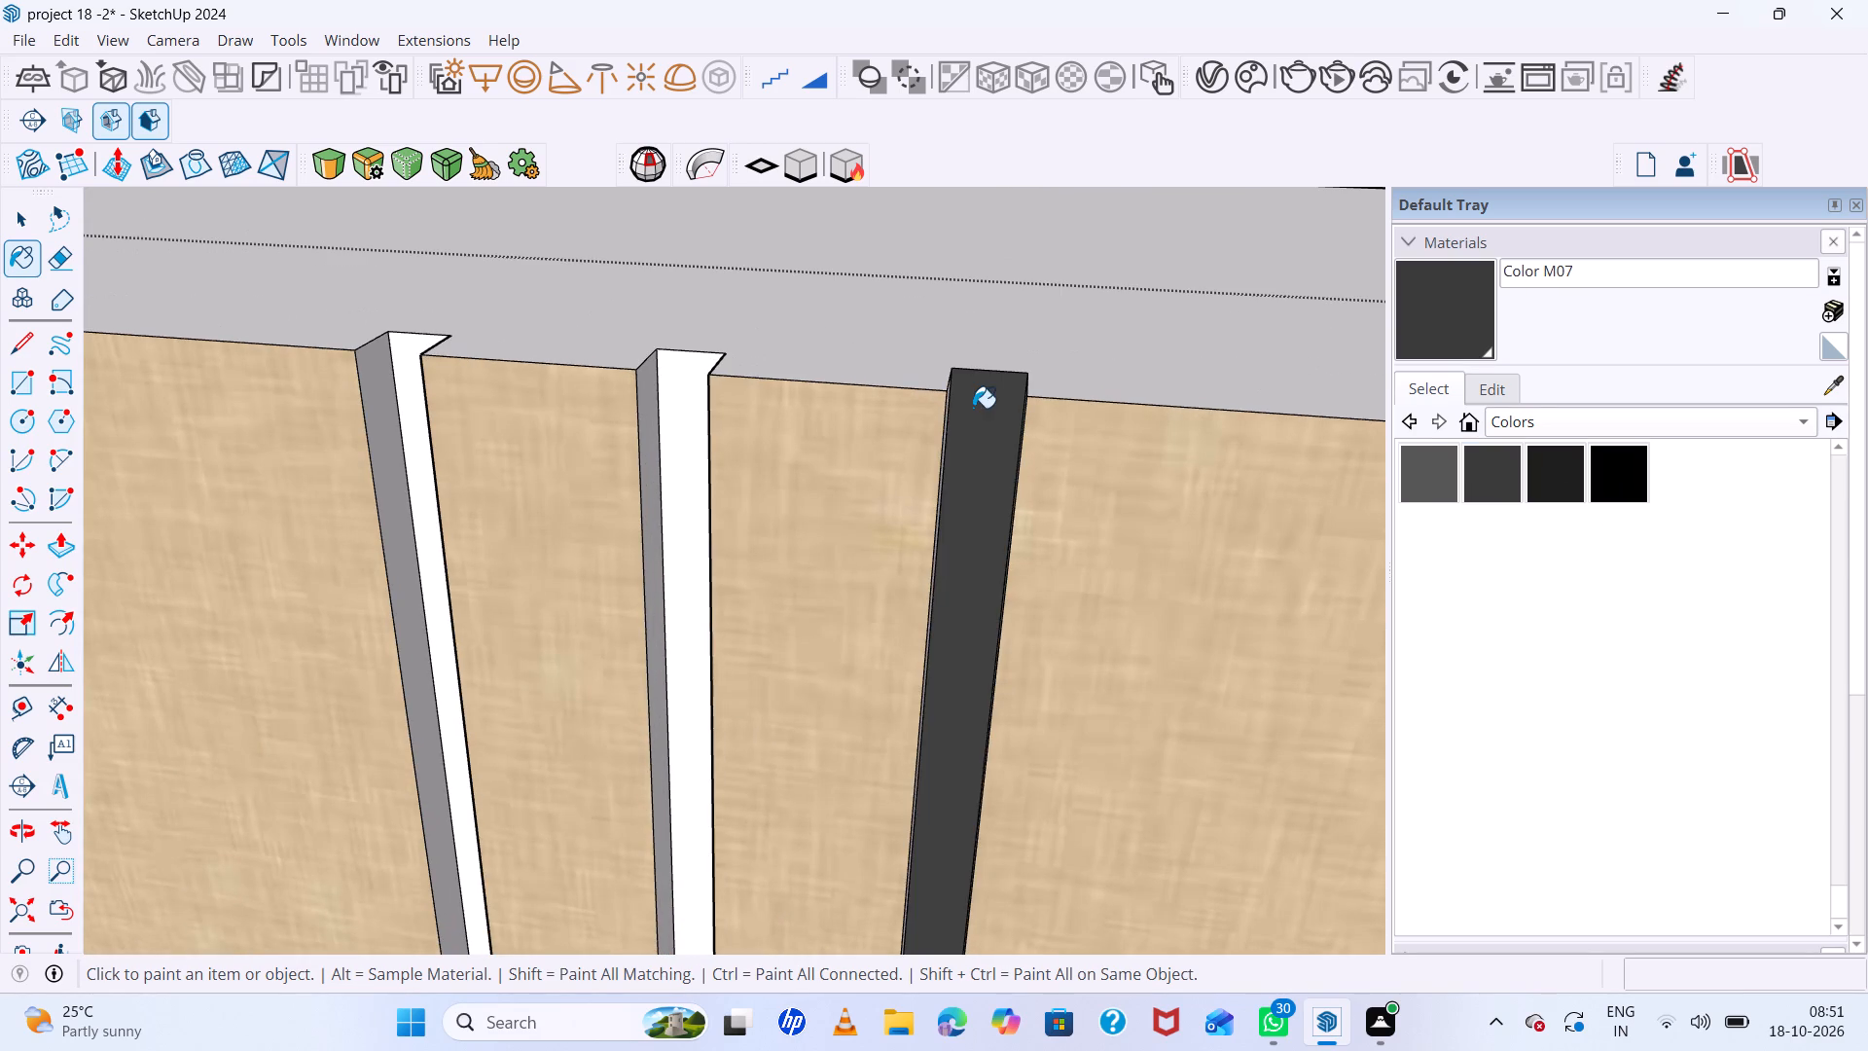
pyautogui.click(645, 367)
pyautogui.click(673, 376)
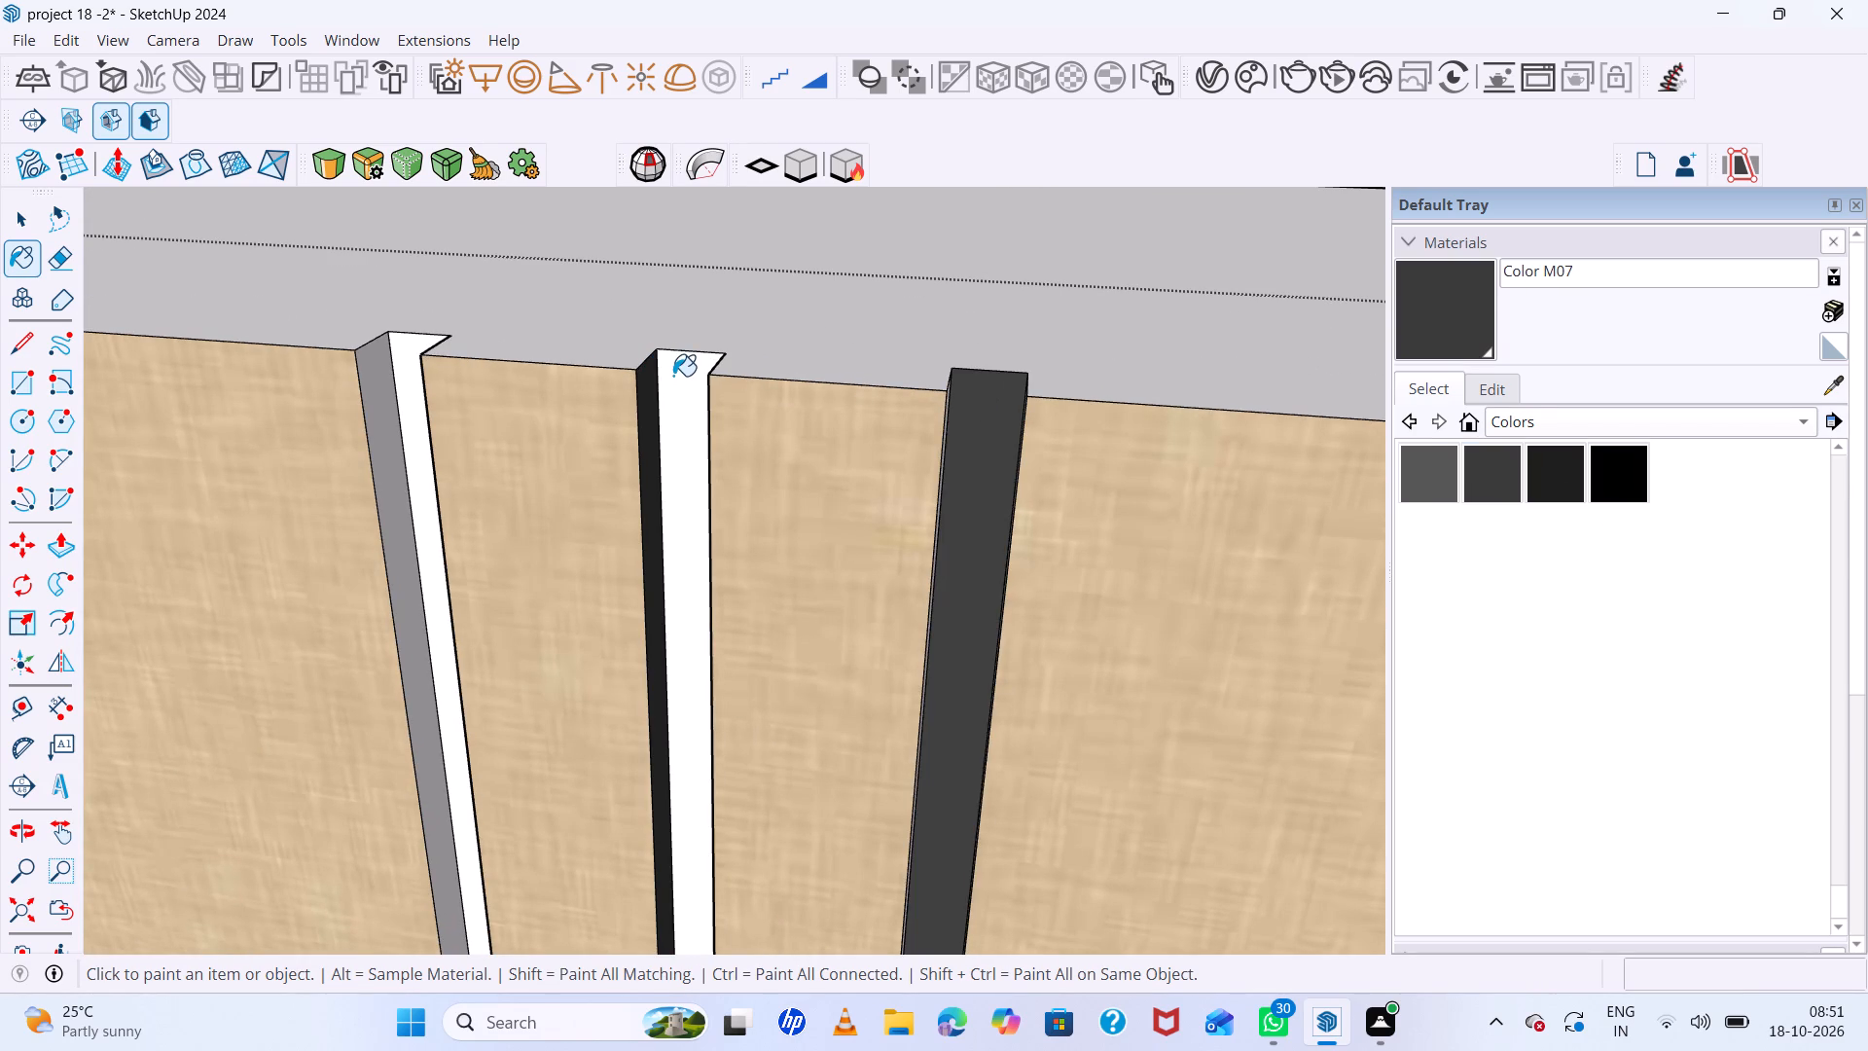
# Paint the back and both side faces of the three-groove set's first groove, nearest the wood panel, Color M07.
pyautogui.scroll(6, 693, 381)
pyautogui.click(157, 335)
pyautogui.scroll(6, 175, 333)
pyautogui.moveTo(419, 365); pyautogui.dragTo(466, 365, button='middle')
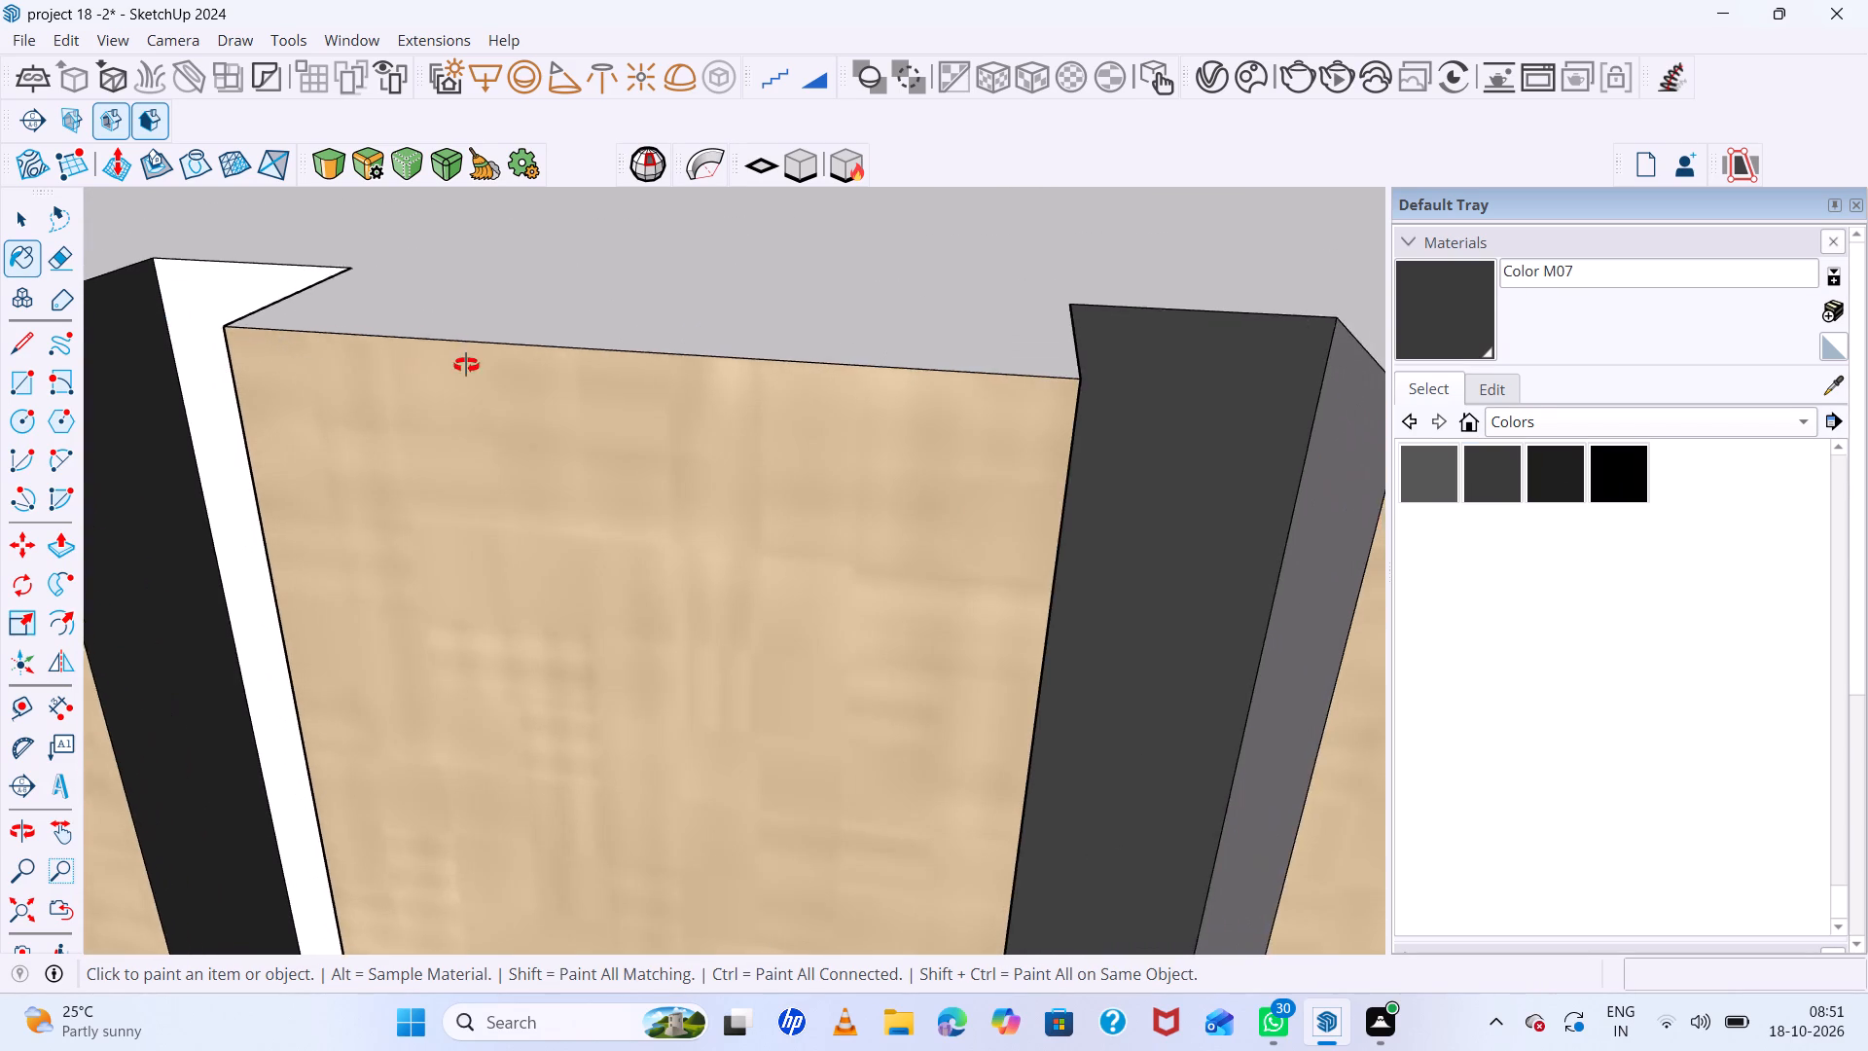
pyautogui.moveTo(466, 365); pyautogui.dragTo(763, 381, button='middle')
pyautogui.moveTo(768, 382); pyautogui.dragTo(784, 384, button='middle')
pyautogui.scroll(-12, 840, 389)
pyautogui.scroll(7, 592, 443)
pyautogui.scroll(4, 739, 396)
pyautogui.click(673, 378)
pyautogui.click(805, 401)
# Paint the remaining side face of the three-groove set's middle groove Color M07, keeping the adjacent strip Formica Beige.
pyautogui.scroll(-13, 540, 472)
pyautogui.scroll(6, 1121, 373)
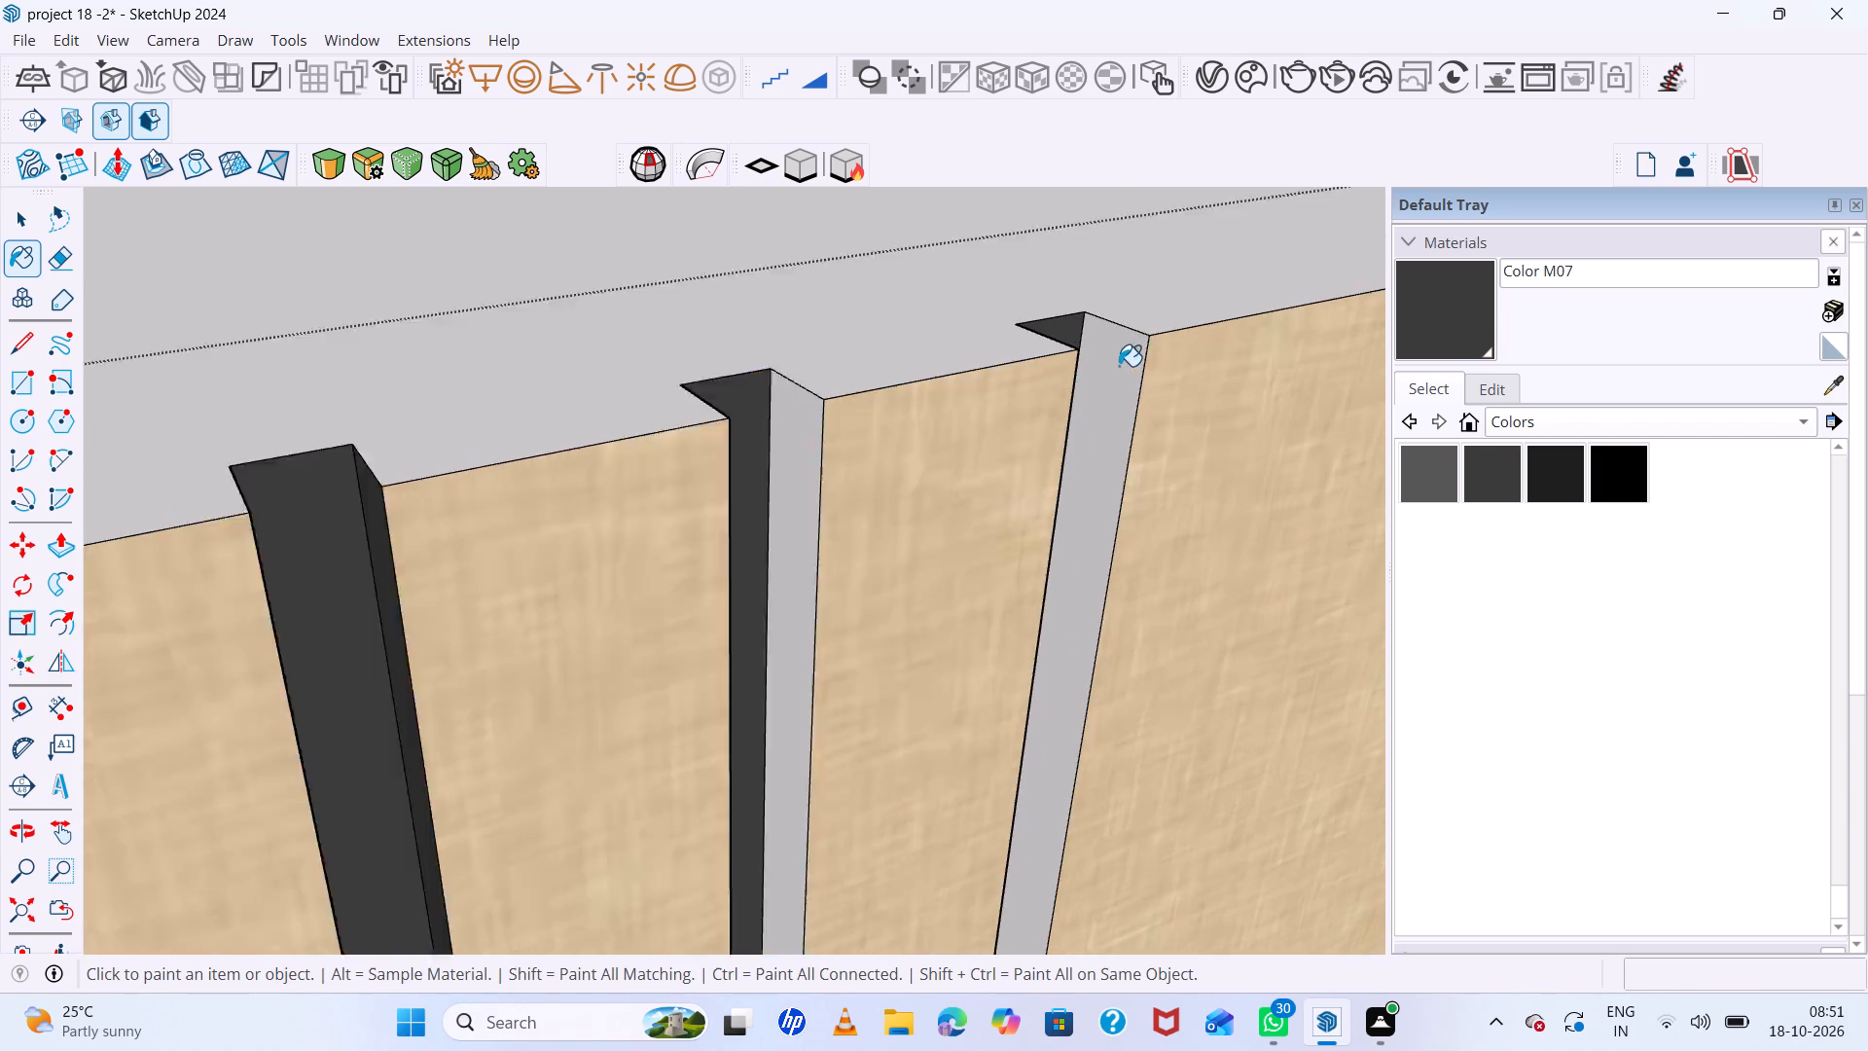
pyautogui.scroll(1, 1119, 366)
pyautogui.scroll(5, 748, 414)
pyautogui.click(672, 441)
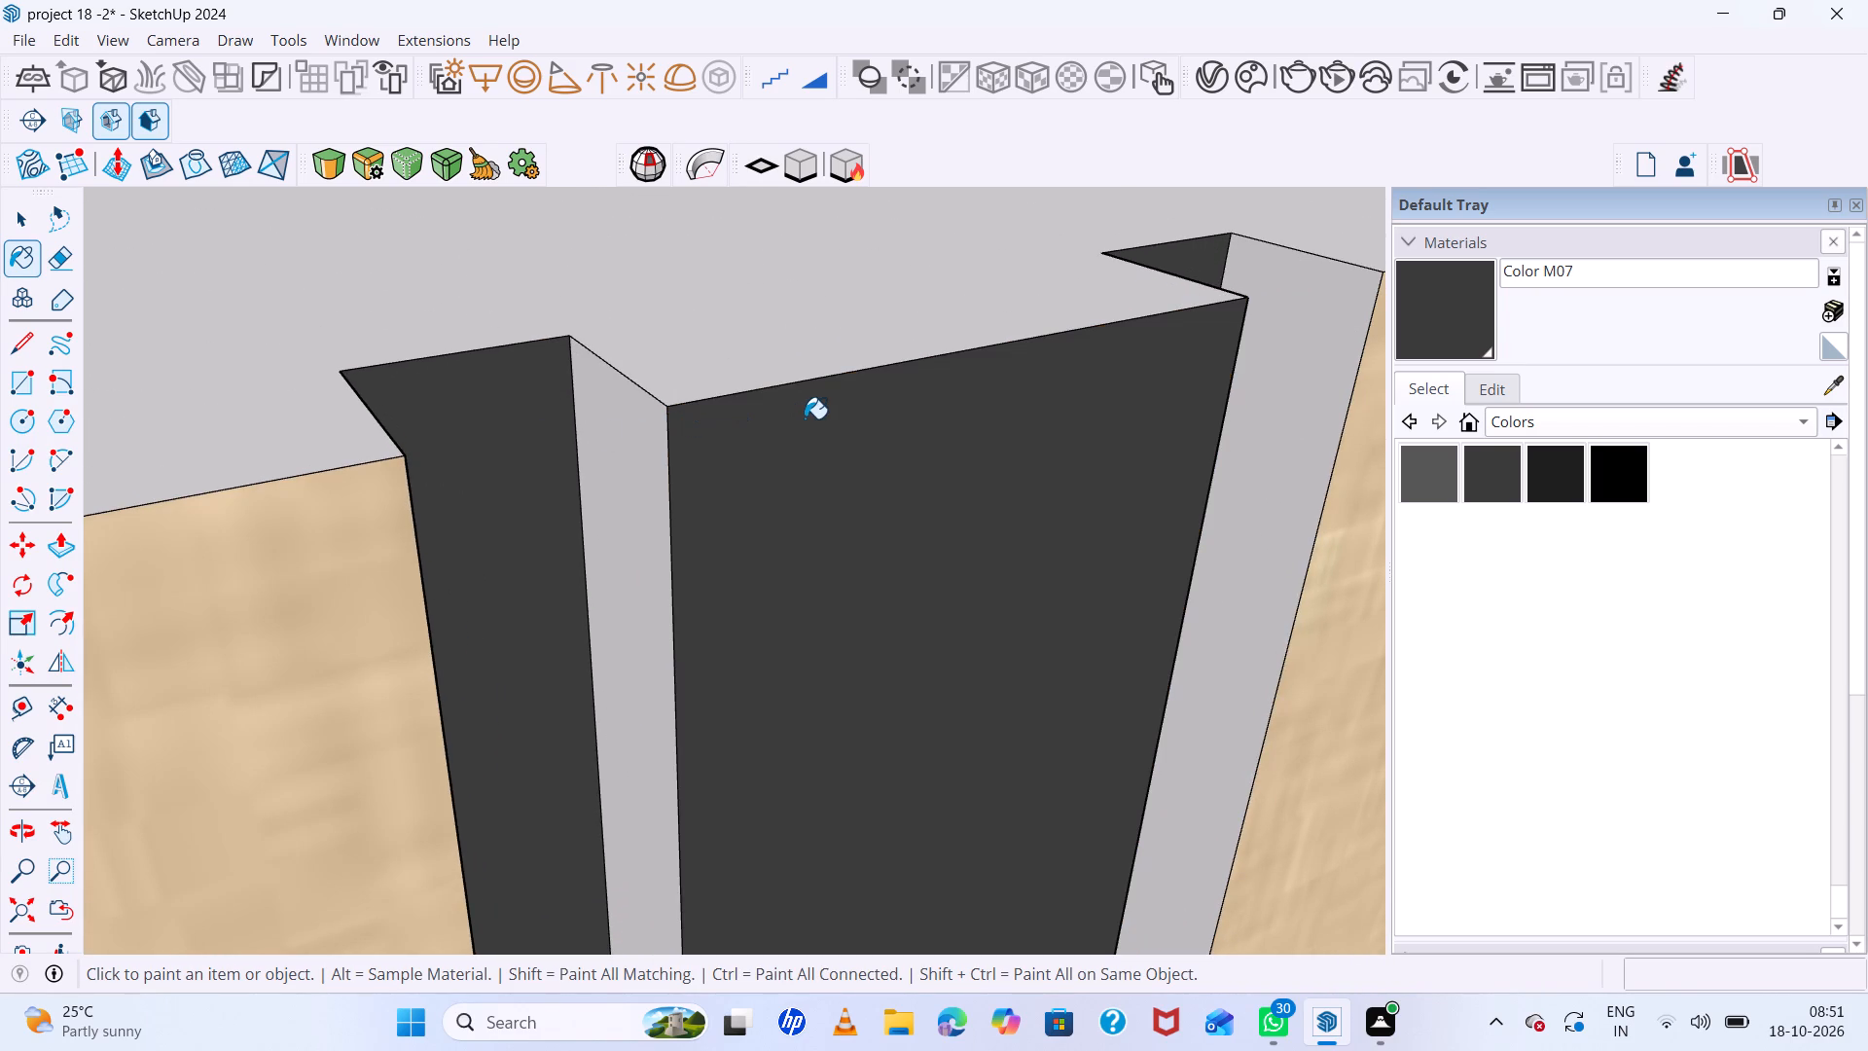
pyautogui.hotkey('ctrl', 'z')
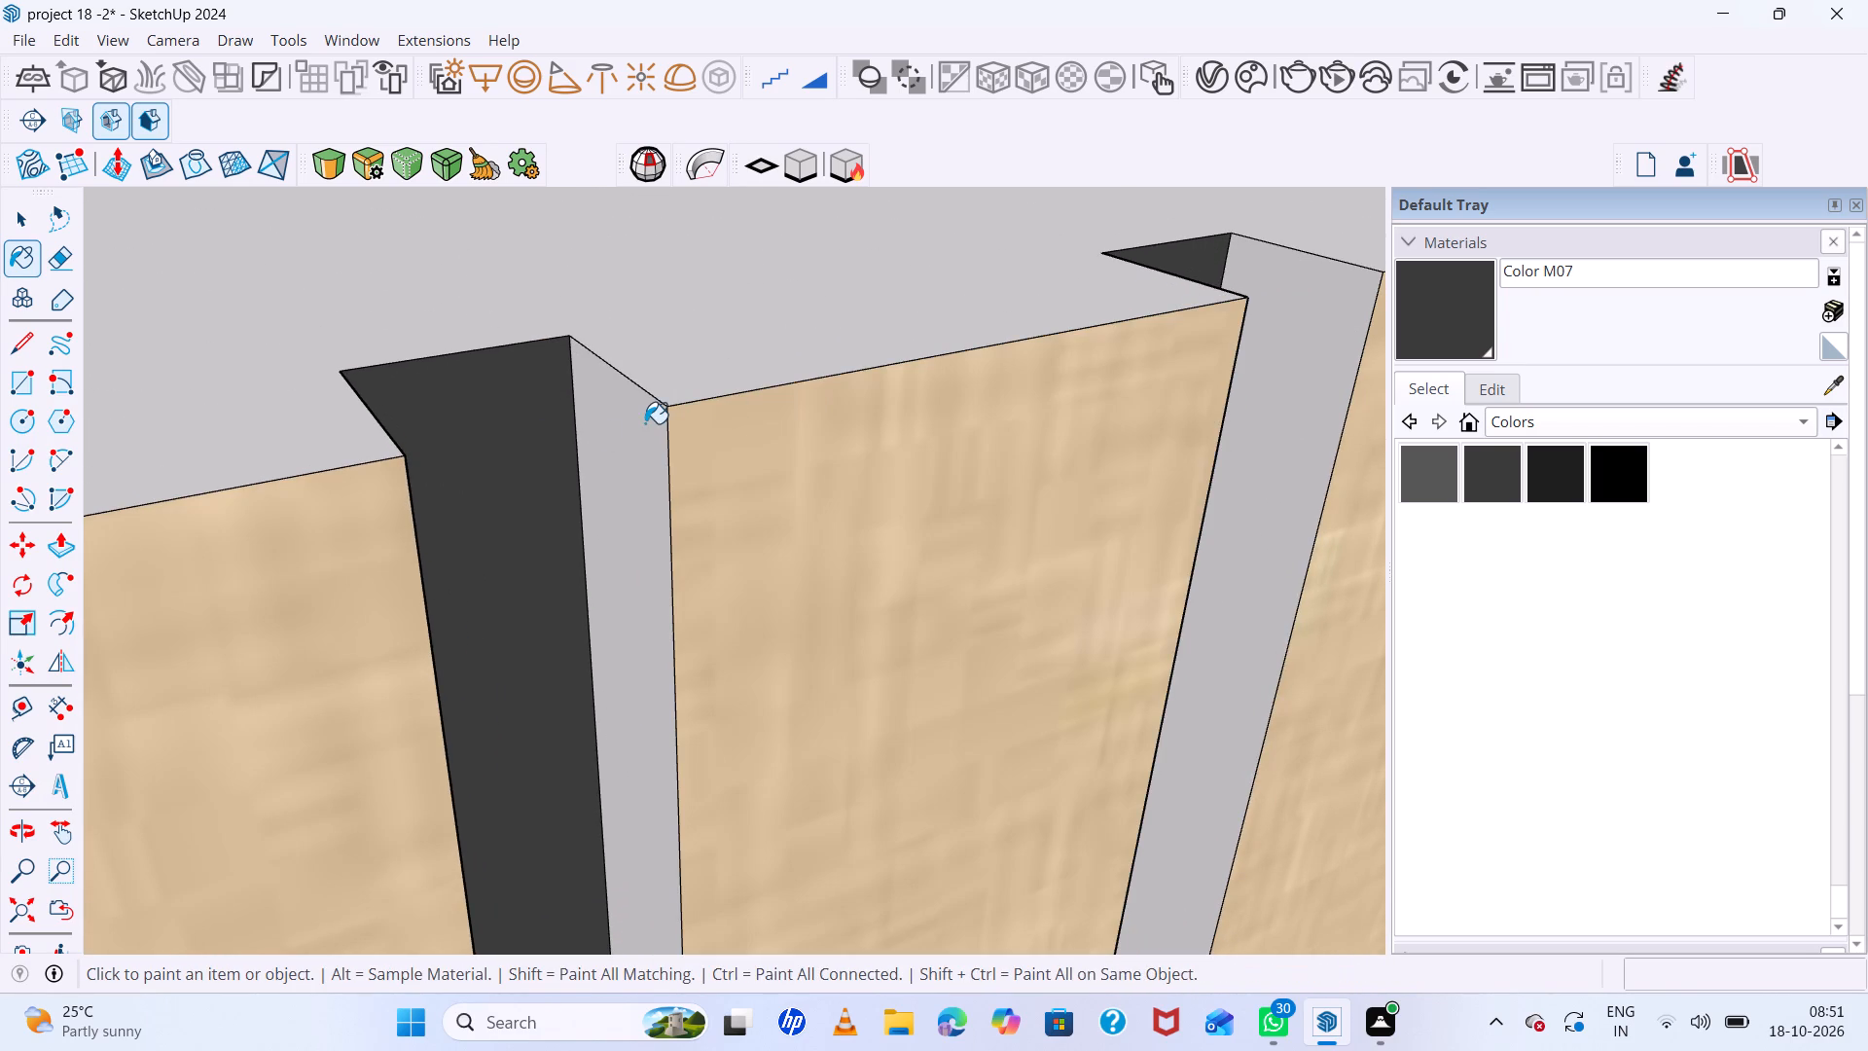
pyautogui.click(645, 423)
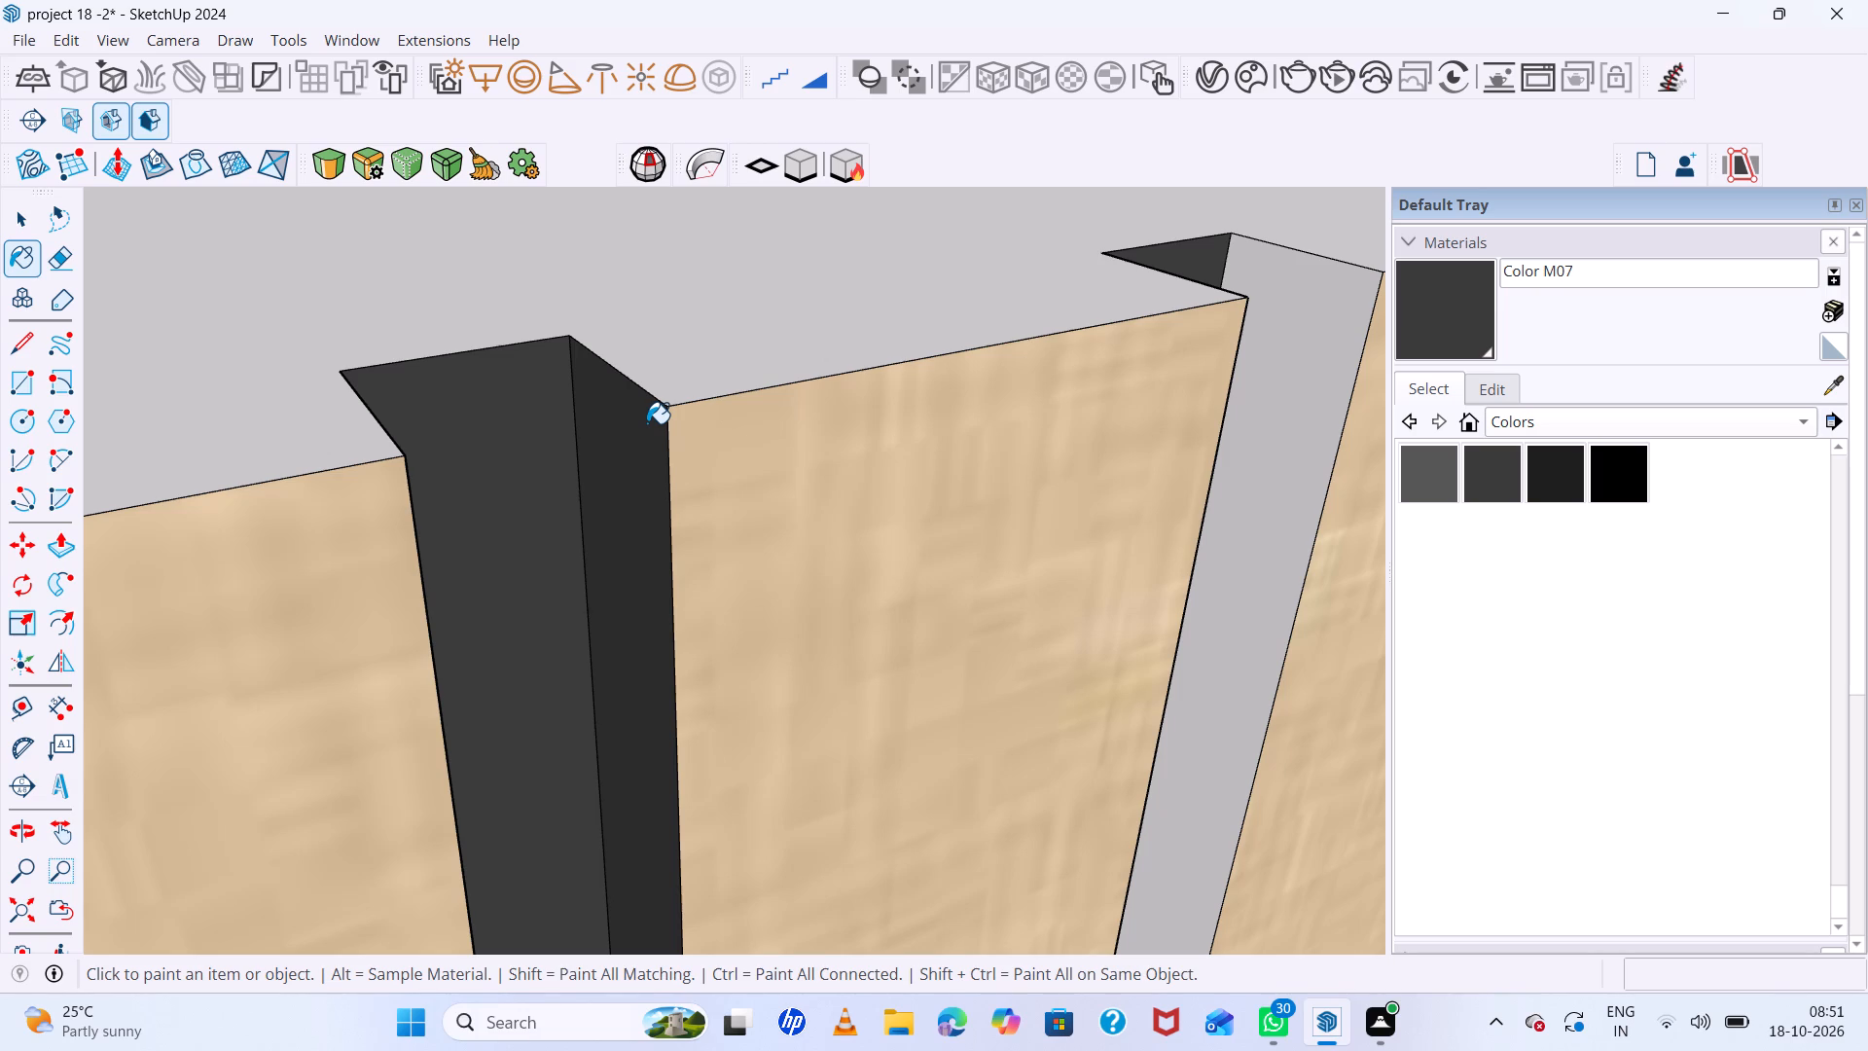
# Paint both side faces of the third groove in the three-groove set Color M07.
pyautogui.click(1310, 418)
pyautogui.scroll(-14, 868, 466)
pyautogui.moveTo(1095, 489); pyautogui.dragTo(278, 432, button='middle')
pyautogui.middleClick(278, 432)
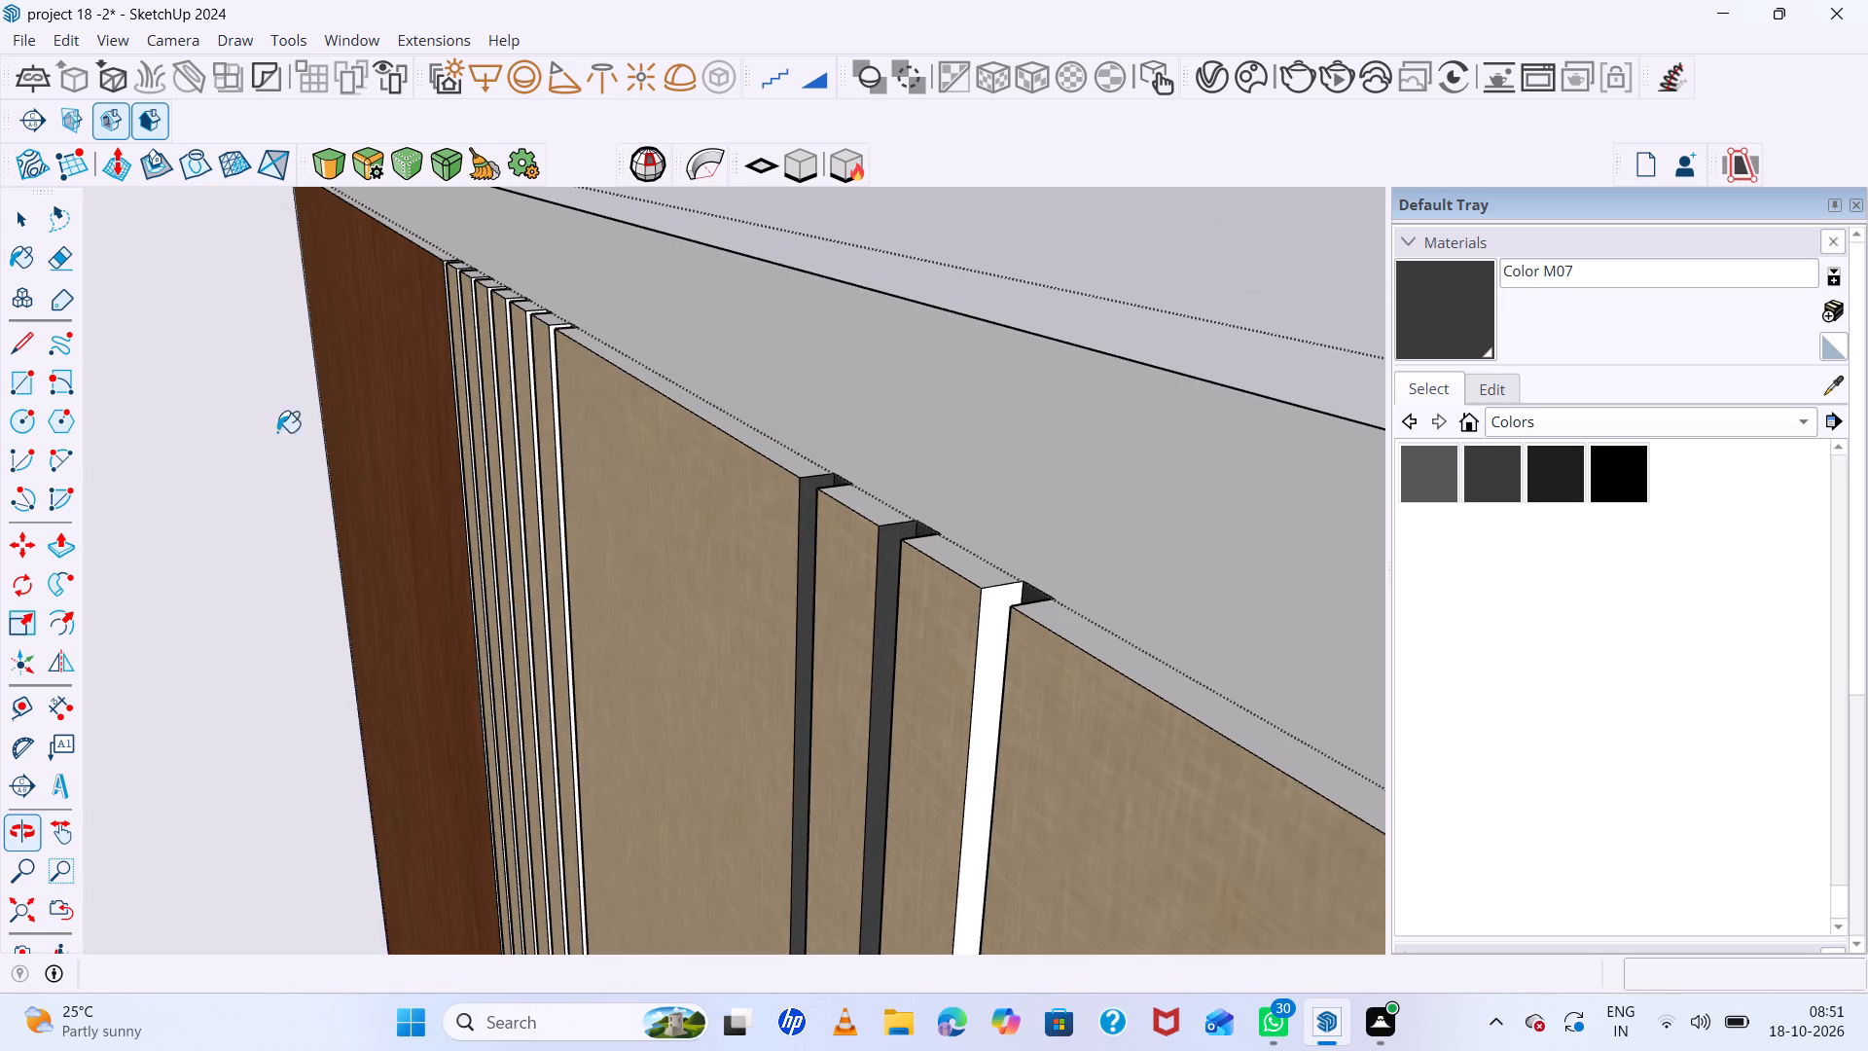
pyautogui.scroll(11, 1090, 575)
pyautogui.click(906, 605)
pyautogui.scroll(-11, 1118, 583)
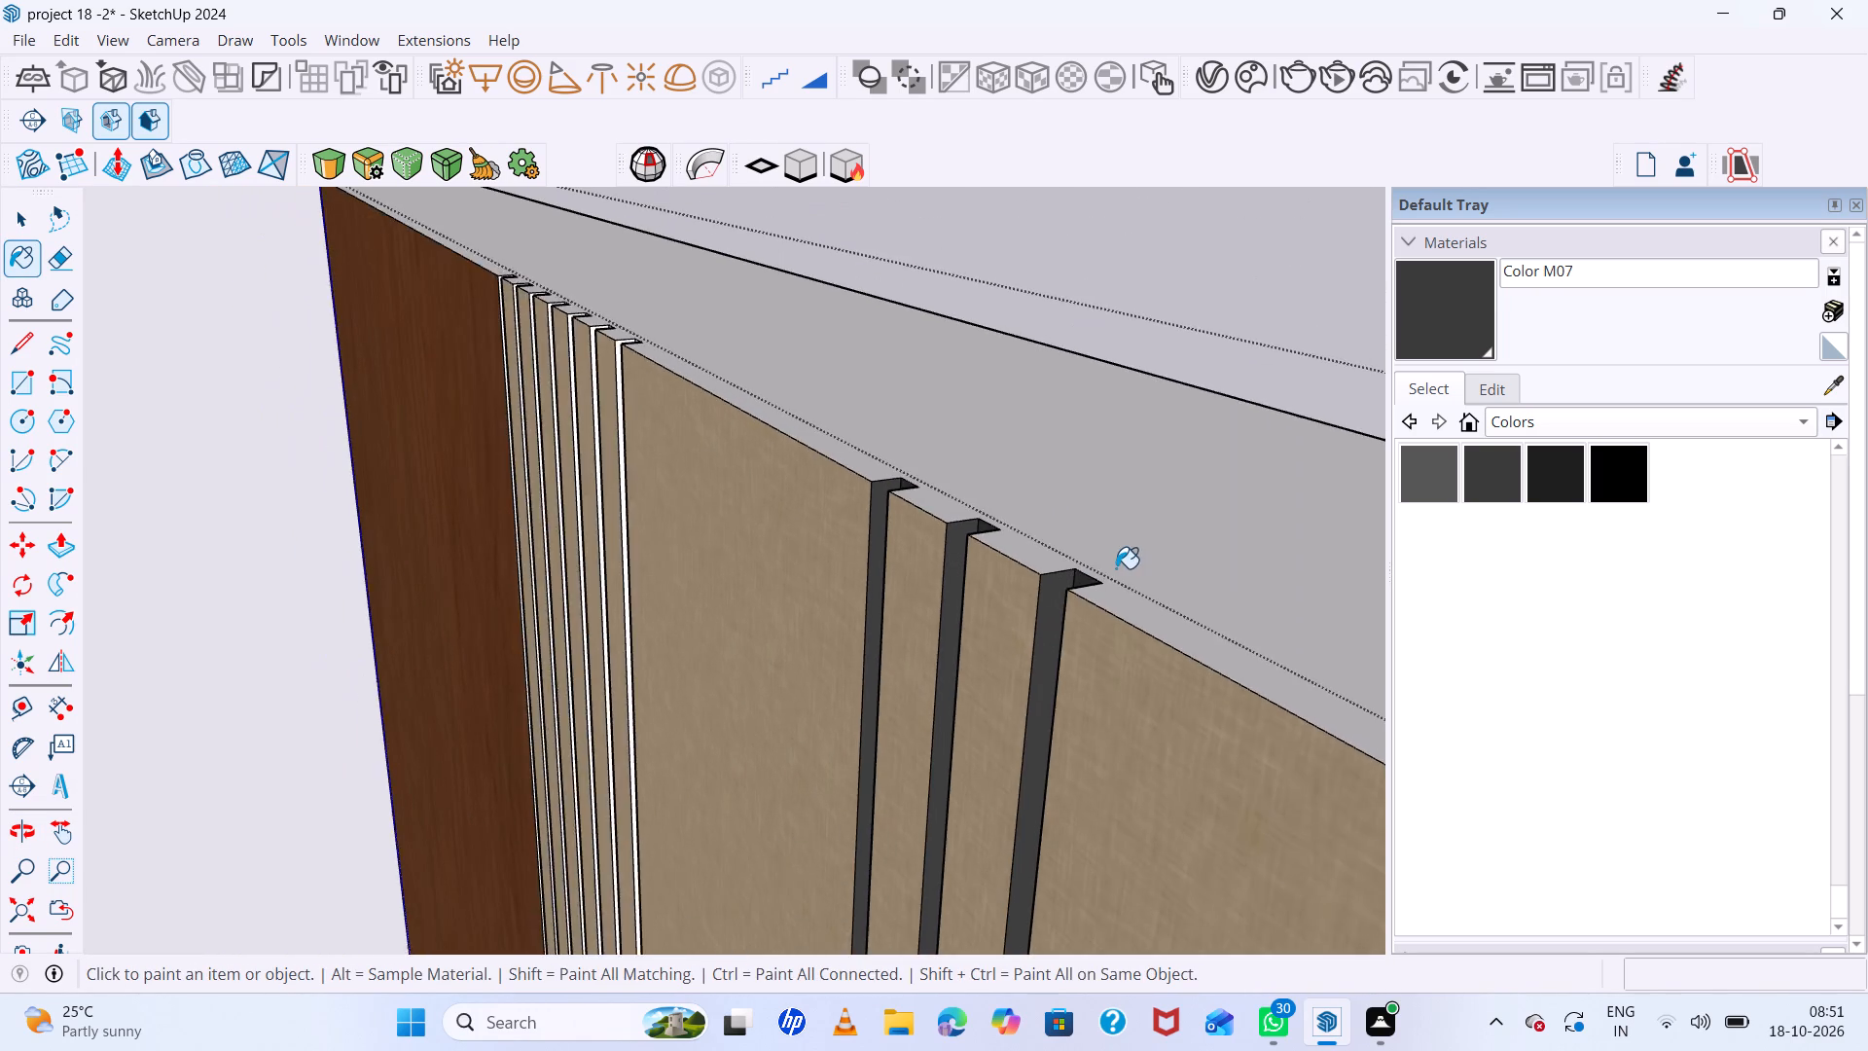
# Paint the side face nearest the wood panel Color M07 in all seven grooves beside the panel.
pyautogui.scroll(-16, 1116, 568)
pyautogui.scroll(7, 724, 487)
pyautogui.scroll(5, 916, 382)
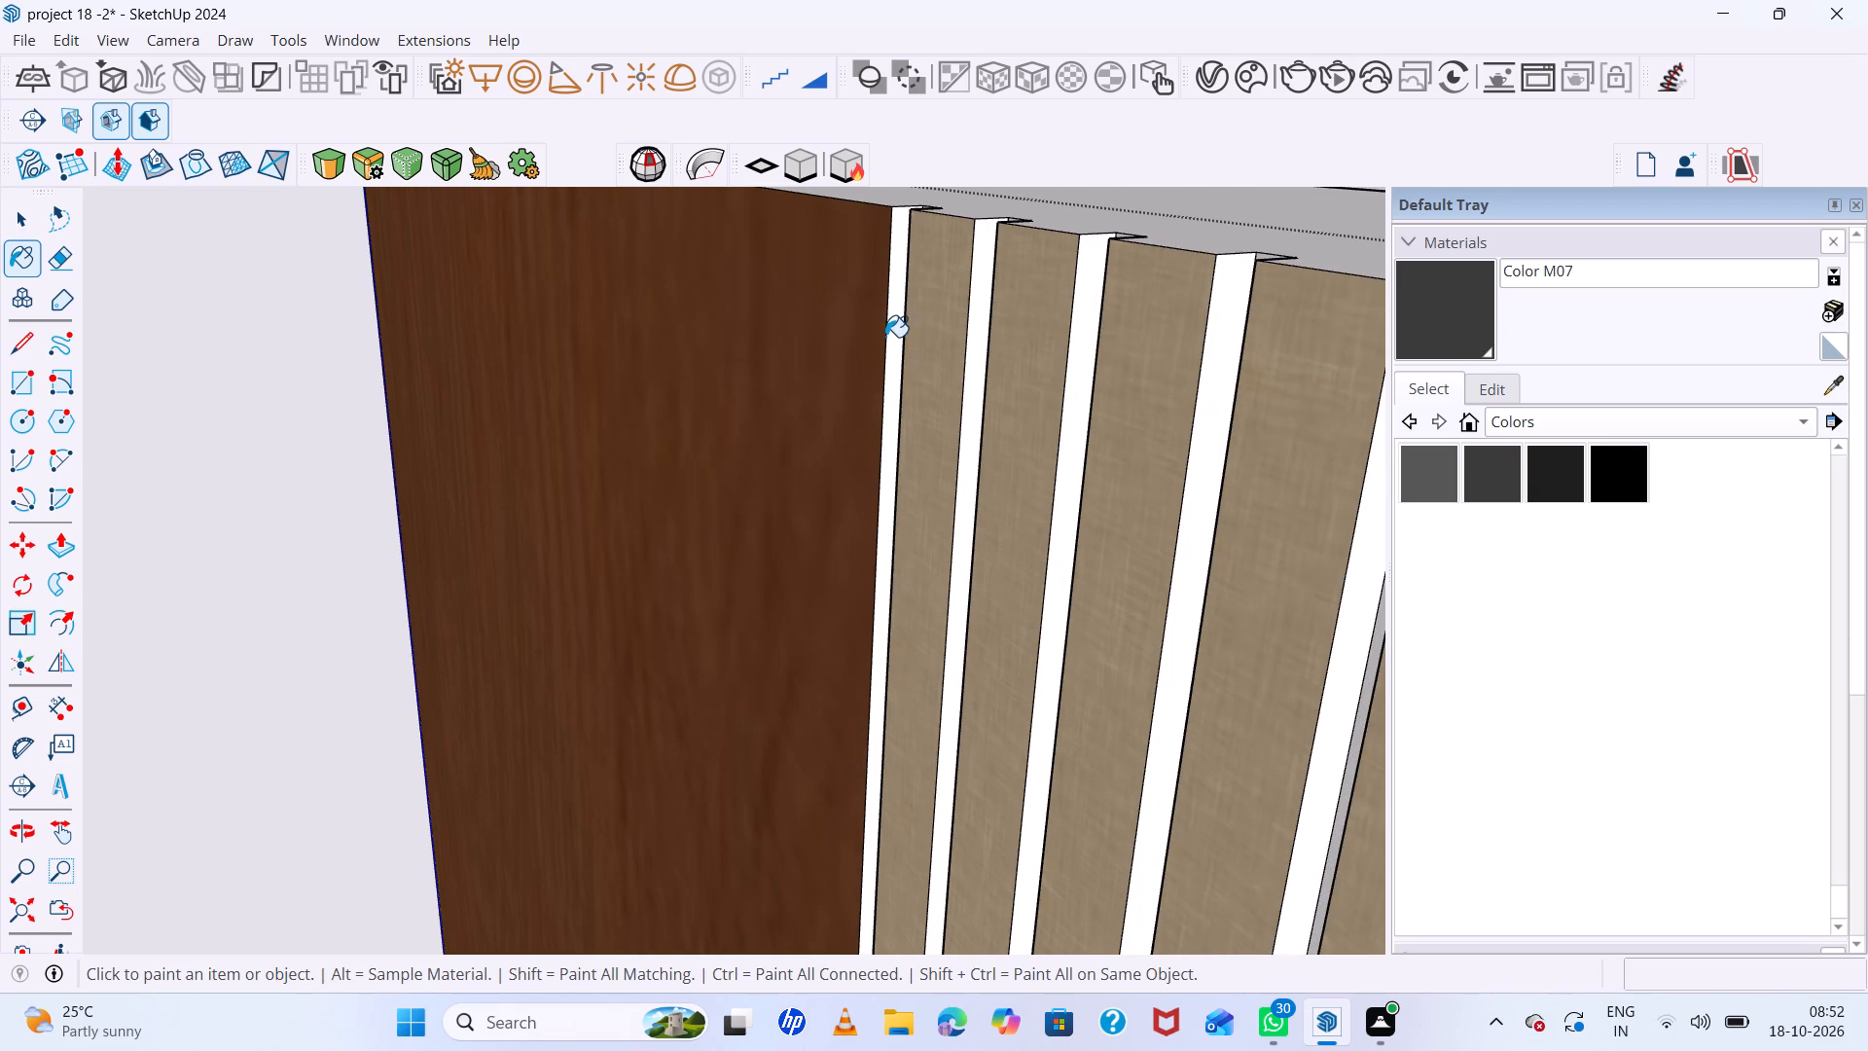
pyautogui.click(890, 332)
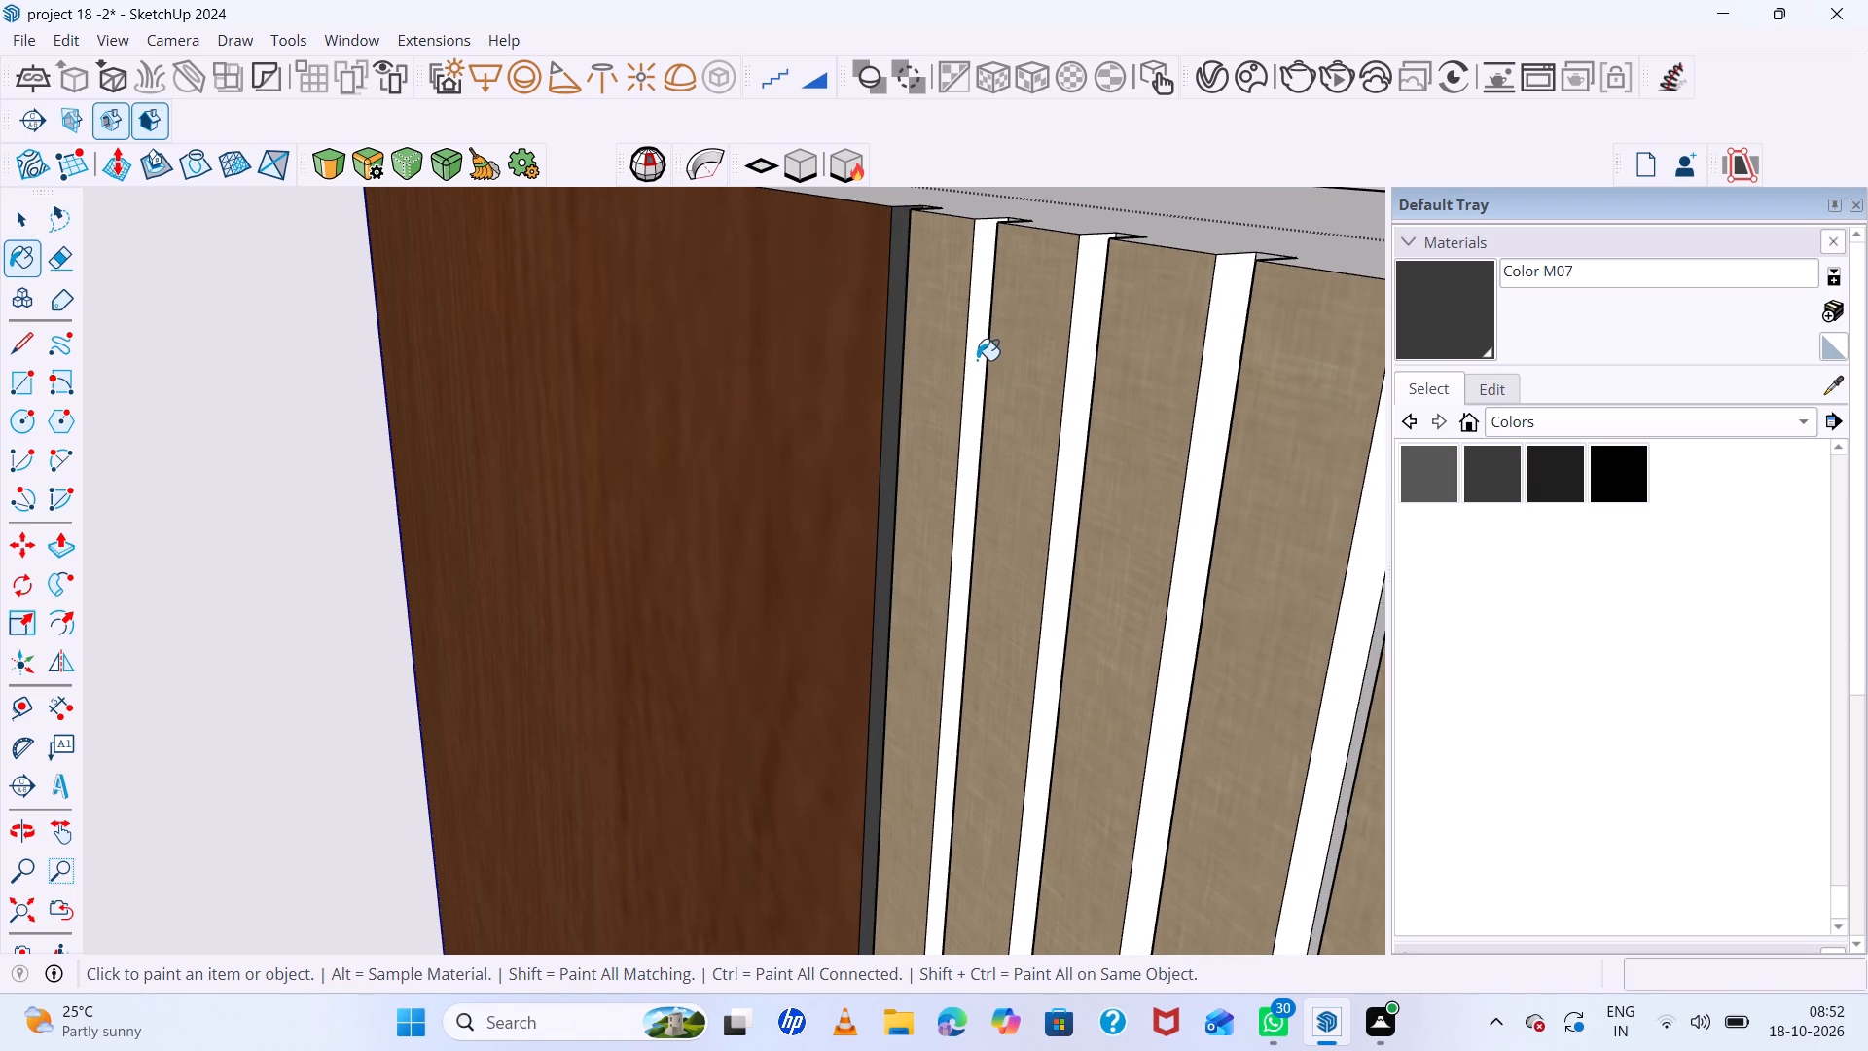
pyautogui.click(977, 360)
pyautogui.click(1079, 409)
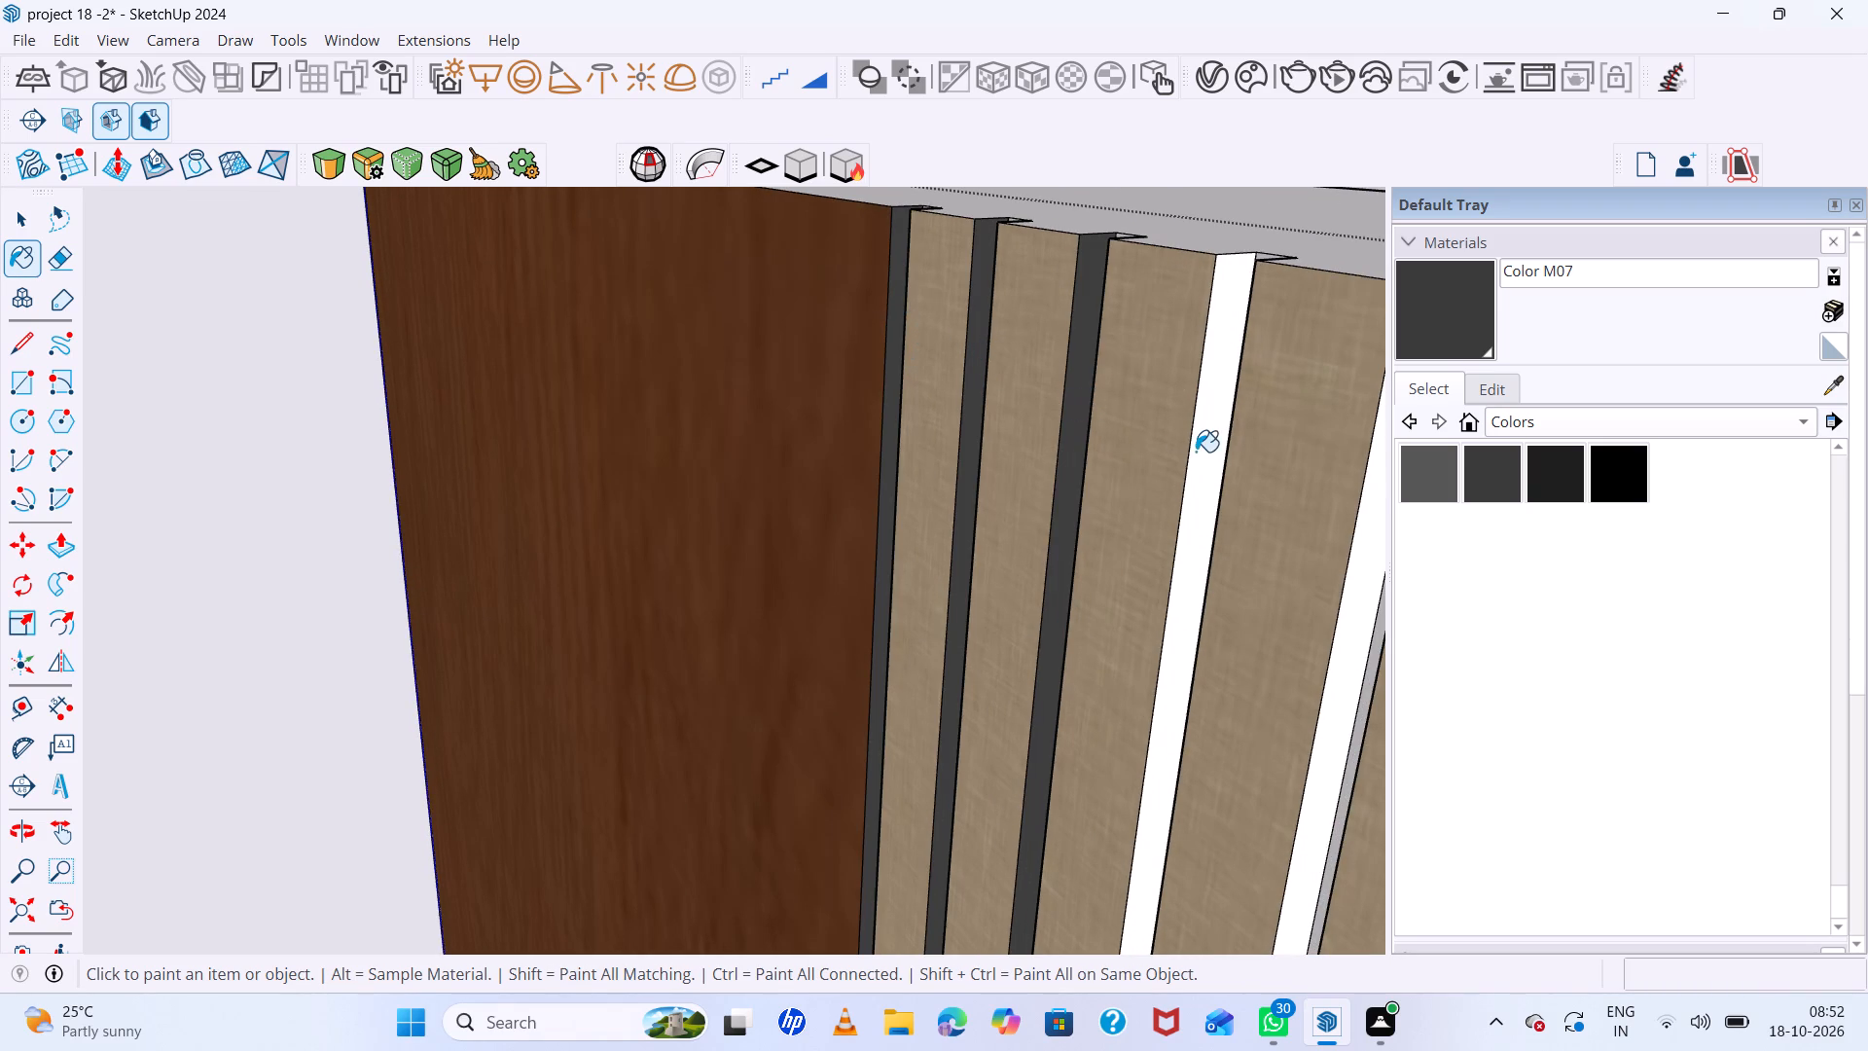
pyautogui.click(1197, 452)
pyautogui.scroll(-7, 943, 451)
pyautogui.scroll(6, 1082, 480)
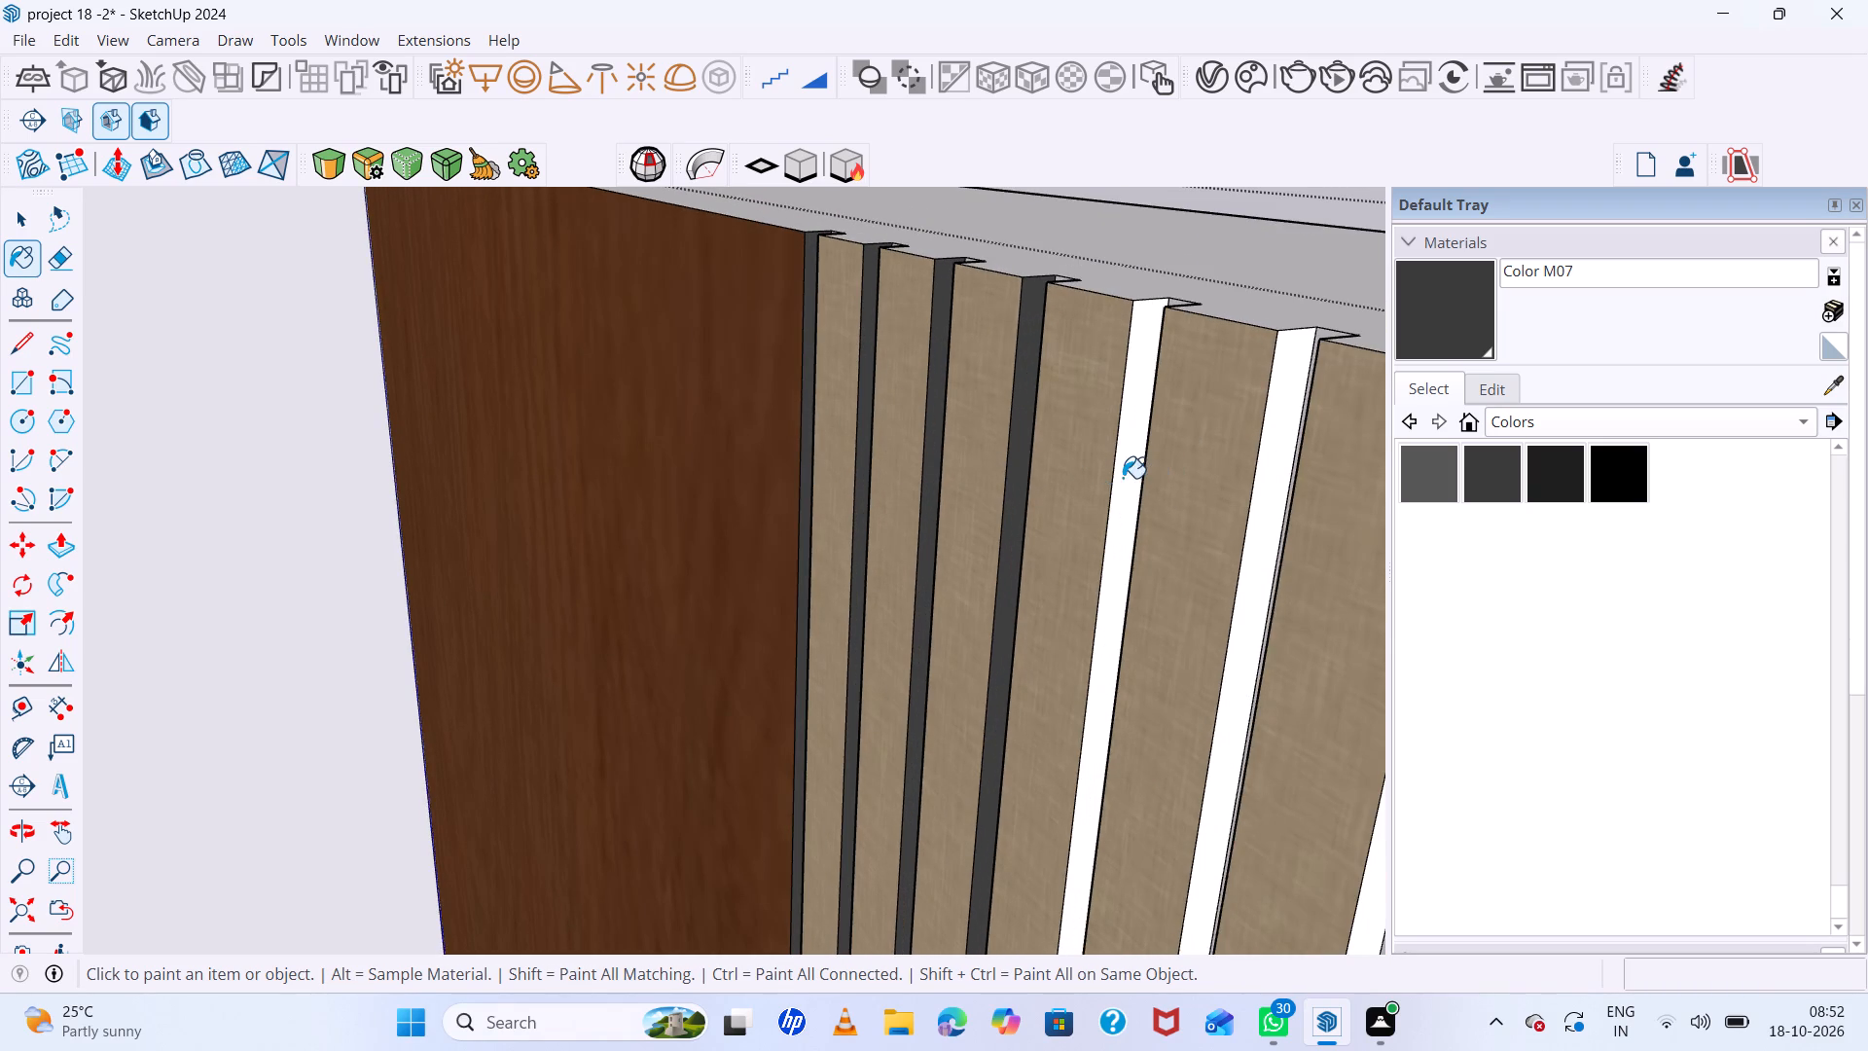
pyautogui.click(1122, 478)
pyautogui.scroll(-5, 933, 471)
pyautogui.scroll(5, 1110, 484)
pyautogui.click(1110, 483)
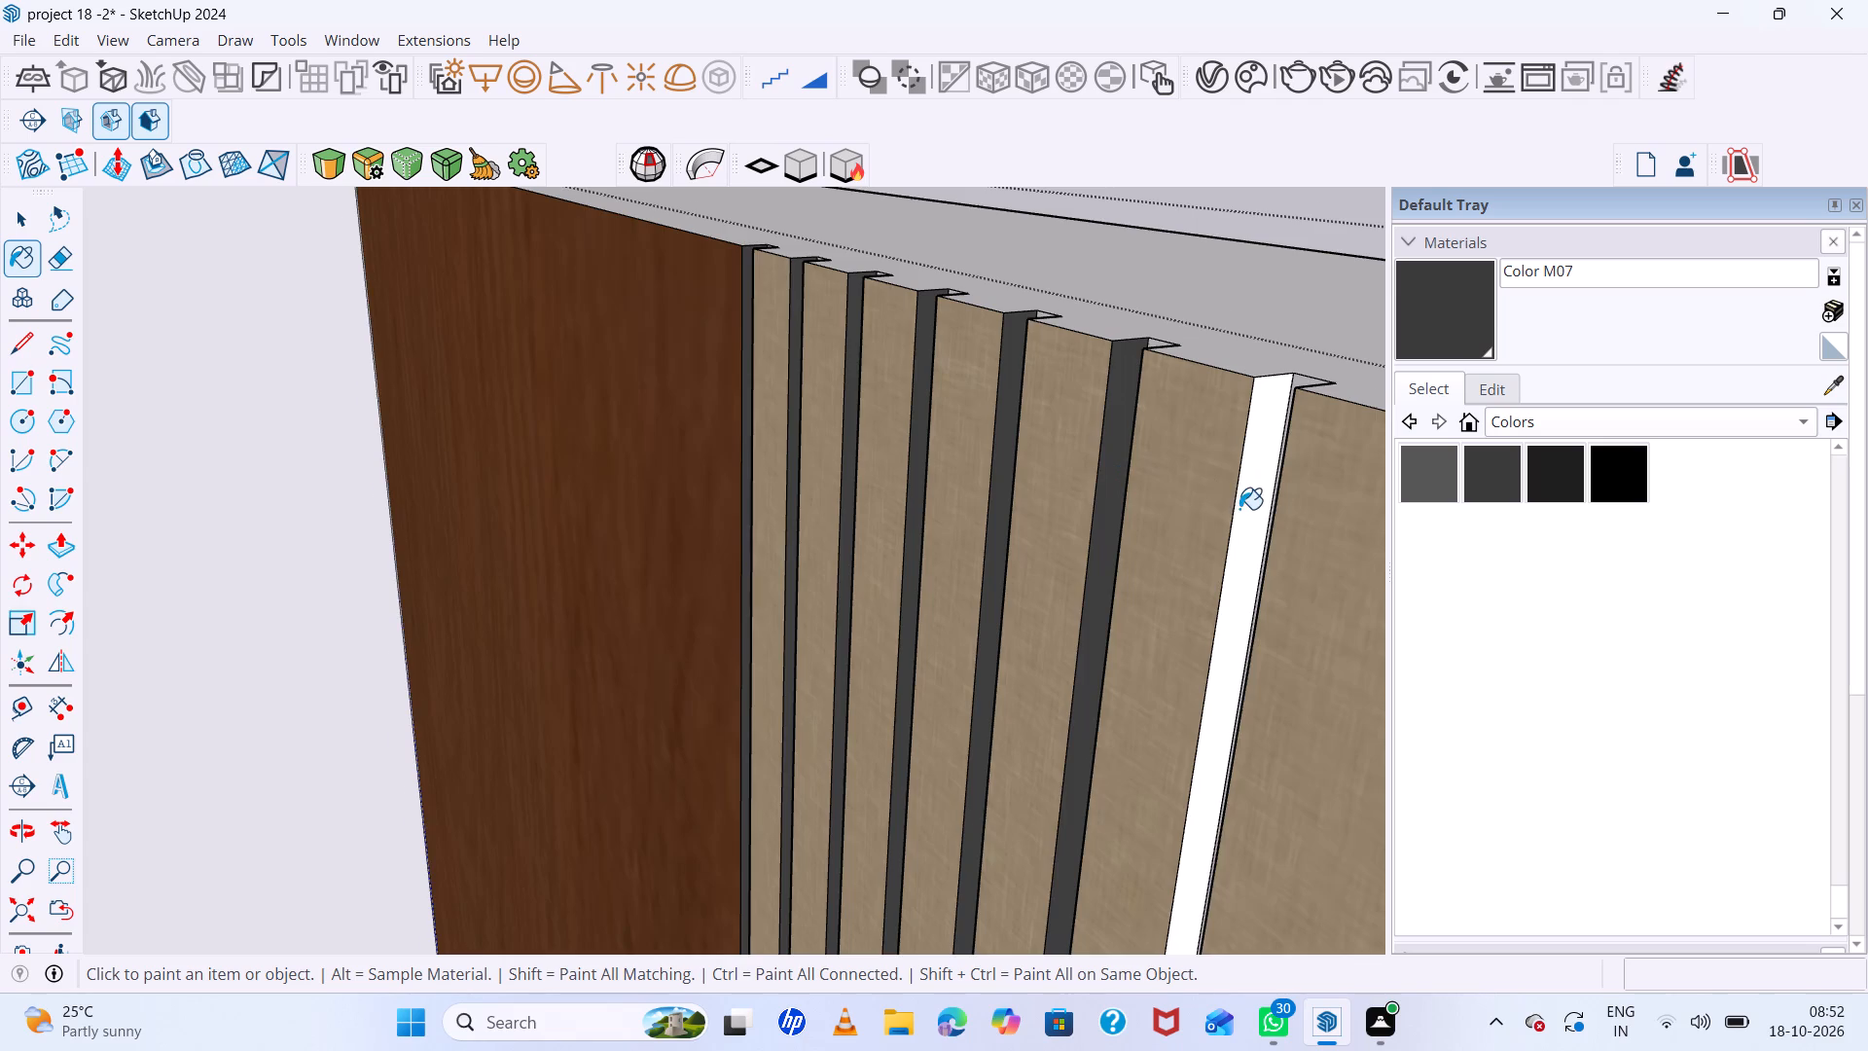
pyautogui.scroll(4, 1241, 510)
pyautogui.click(1246, 512)
# Paint the opposite side face, farther from the wood panel, Color M07 in all seven grooves.
pyautogui.scroll(-13, 972, 494)
pyautogui.moveTo(882, 483); pyautogui.dragTo(1305, 577, button='middle')
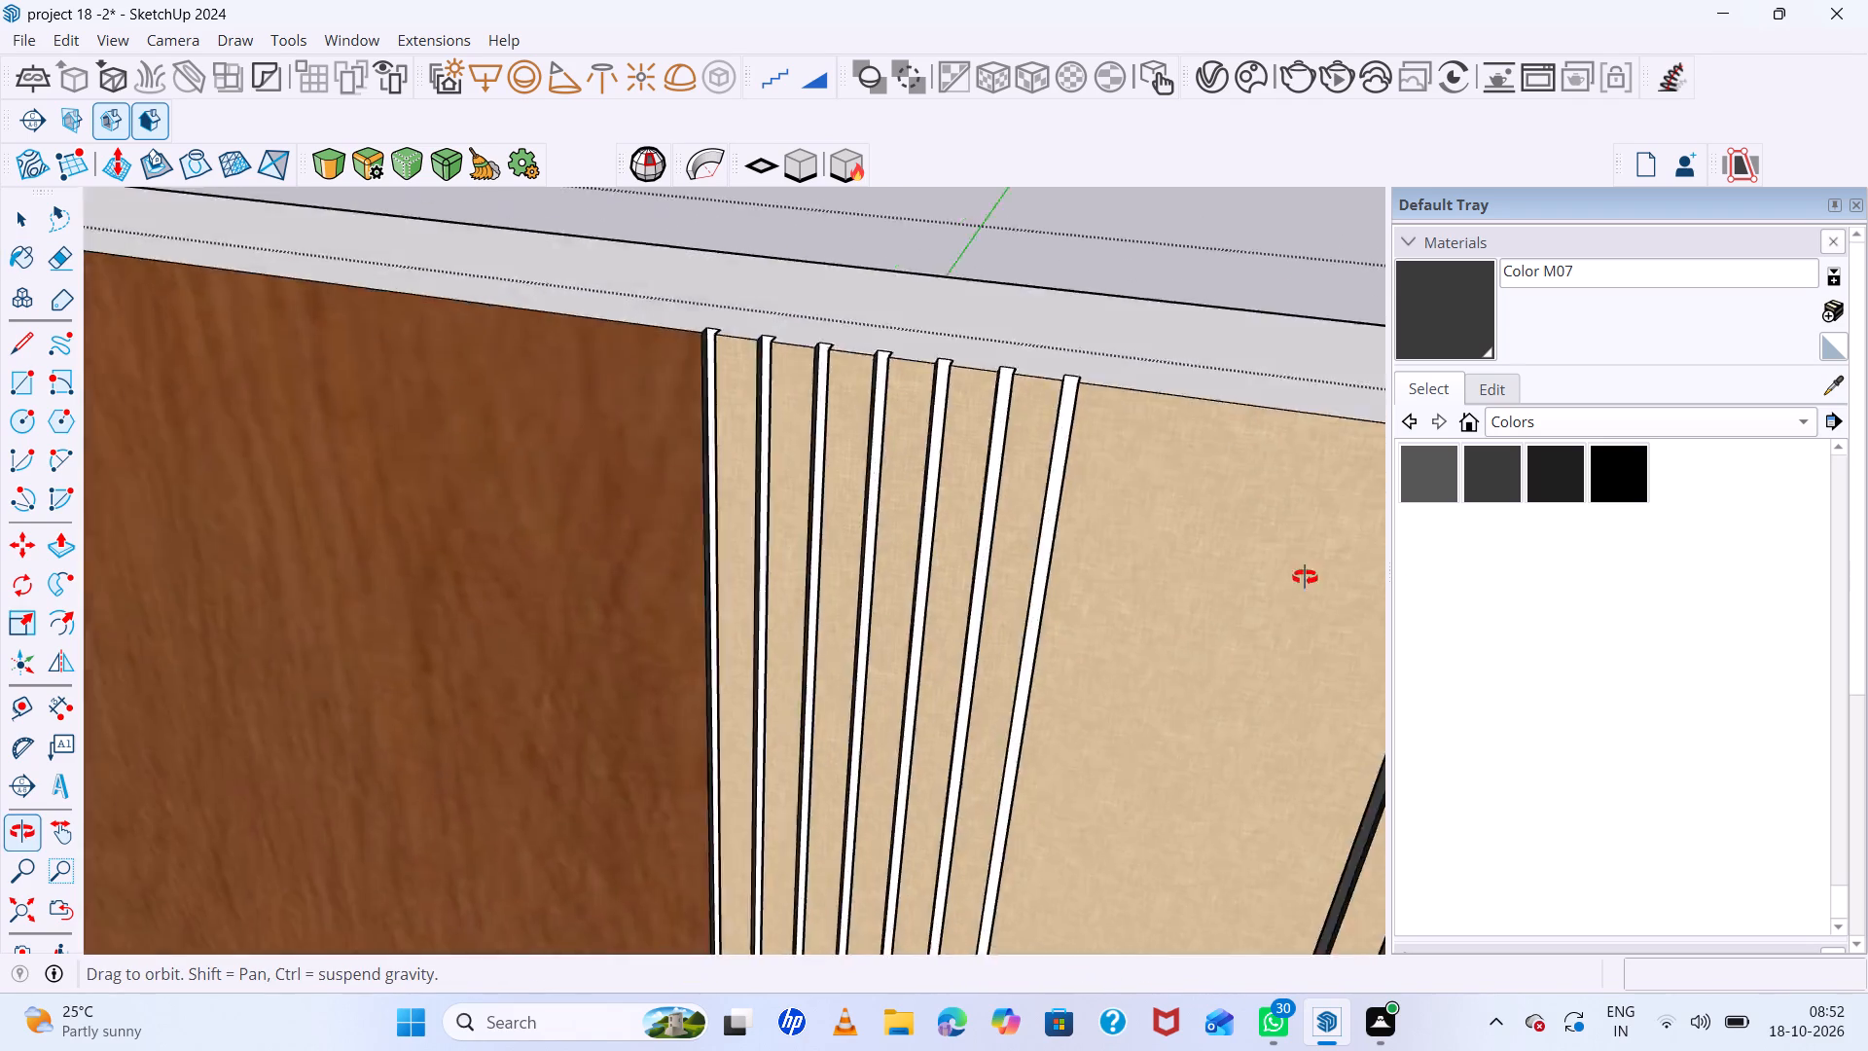
pyautogui.moveTo(1305, 577); pyautogui.dragTo(1584, 590, button='middle')
pyautogui.scroll(6, 730, 388)
pyautogui.scroll(5, 639, 372)
pyautogui.moveTo(582, 361); pyautogui.dragTo(752, 368, button='middle')
pyautogui.middleClick(752, 368)
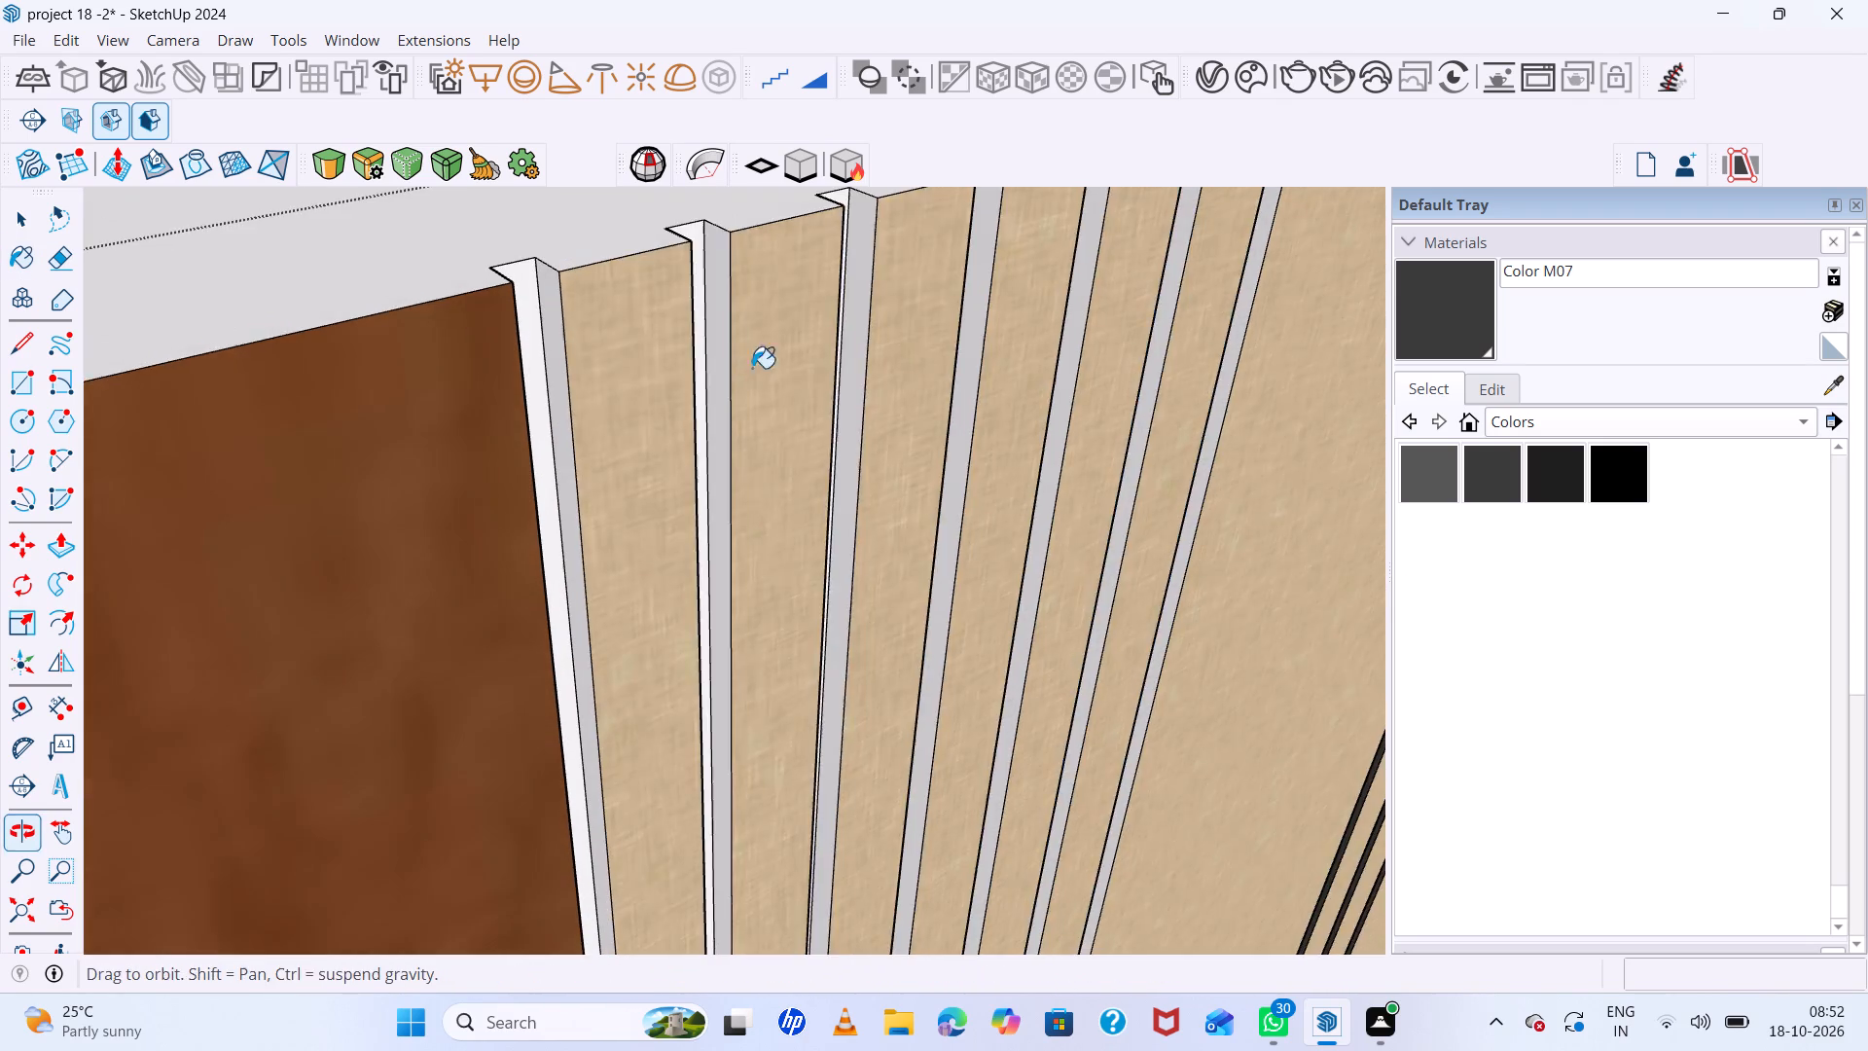
pyautogui.scroll(6, 544, 358)
pyautogui.click(564, 344)
pyautogui.click(855, 356)
pyautogui.scroll(-6, 734, 389)
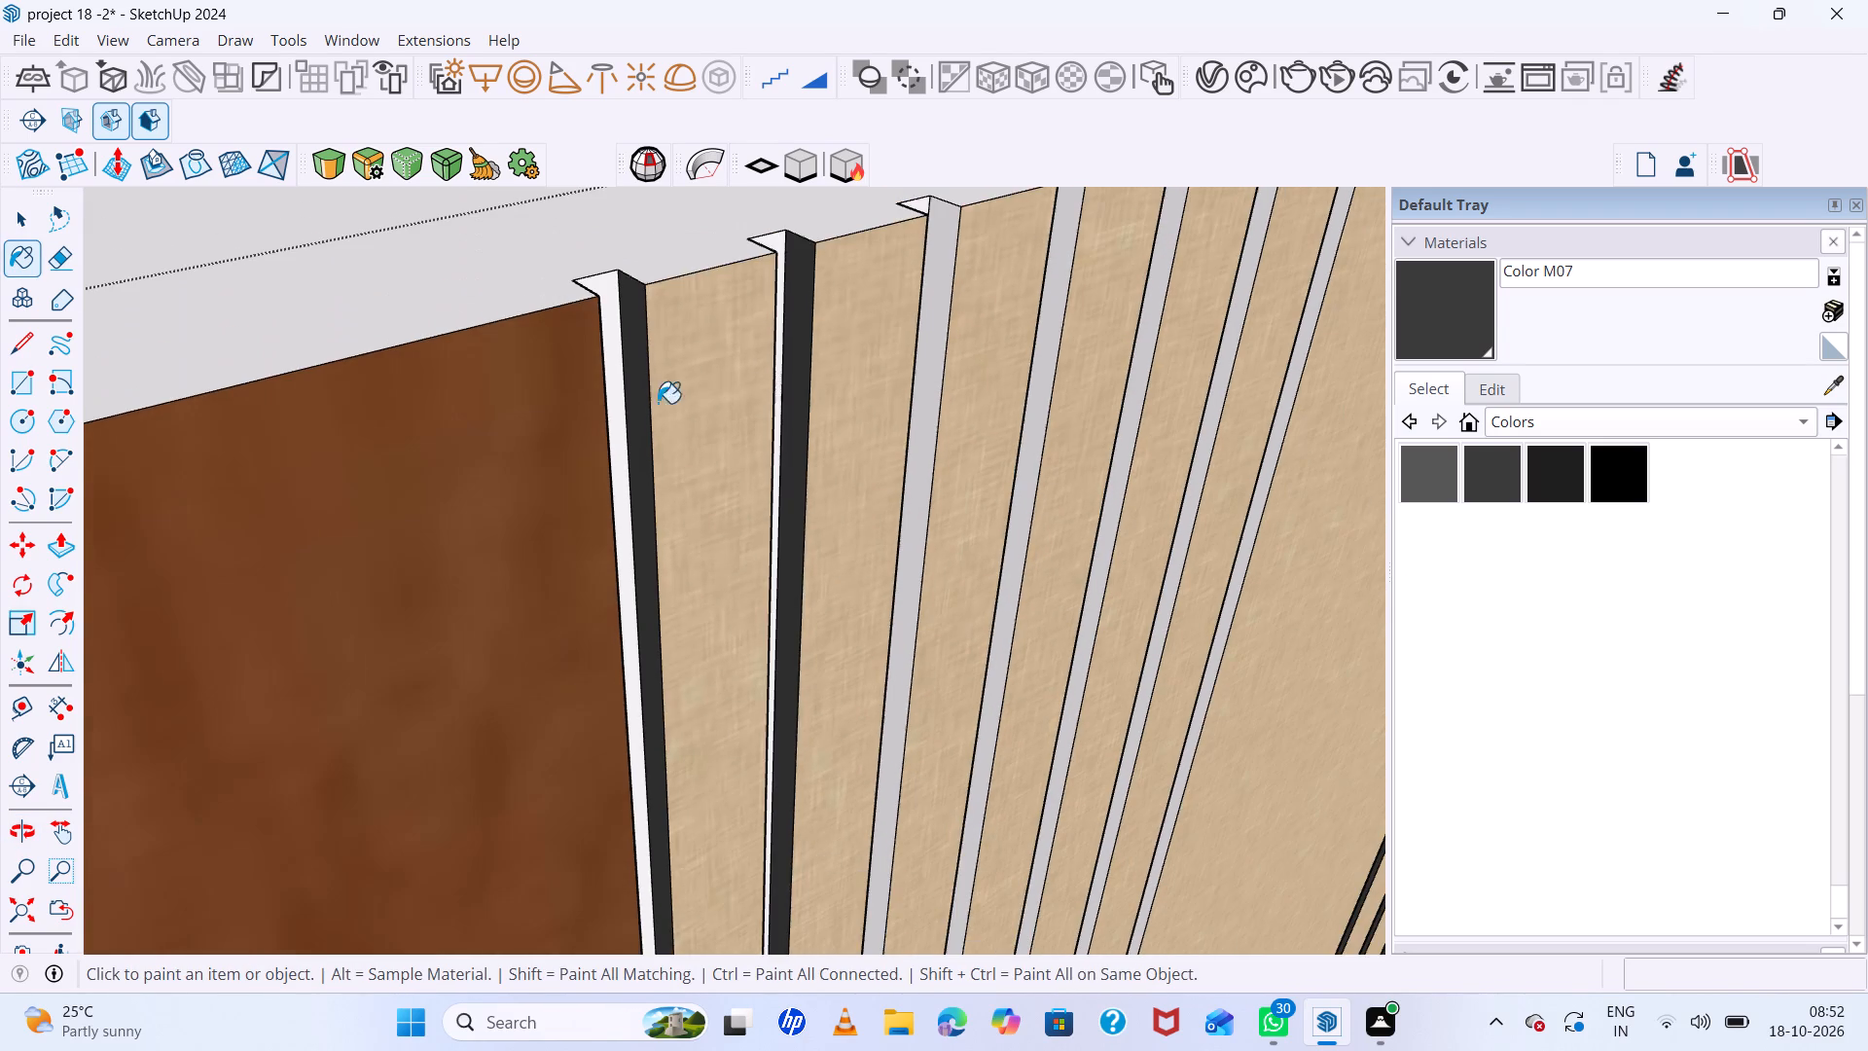
pyautogui.scroll(4, 931, 344)
pyautogui.click(934, 341)
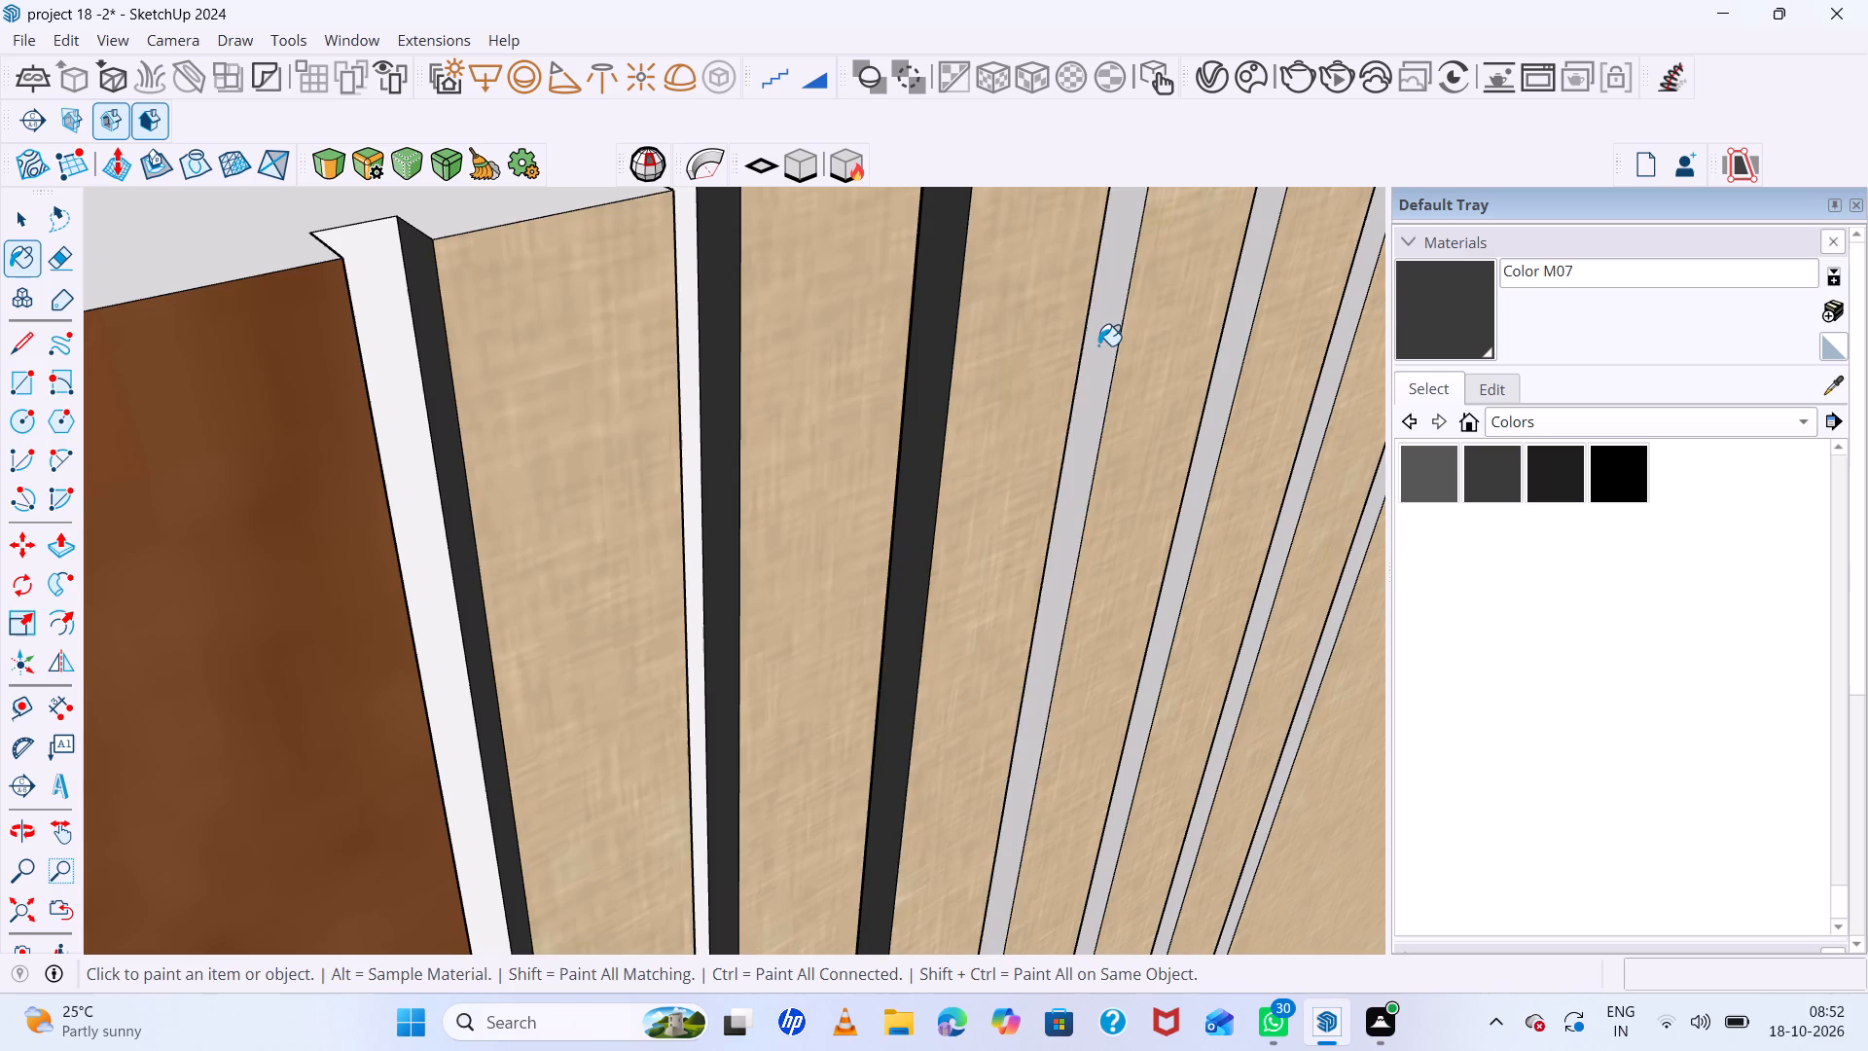
pyautogui.click(1098, 345)
pyautogui.scroll(-7, 670, 473)
pyautogui.scroll(6, 987, 339)
pyautogui.click(1054, 303)
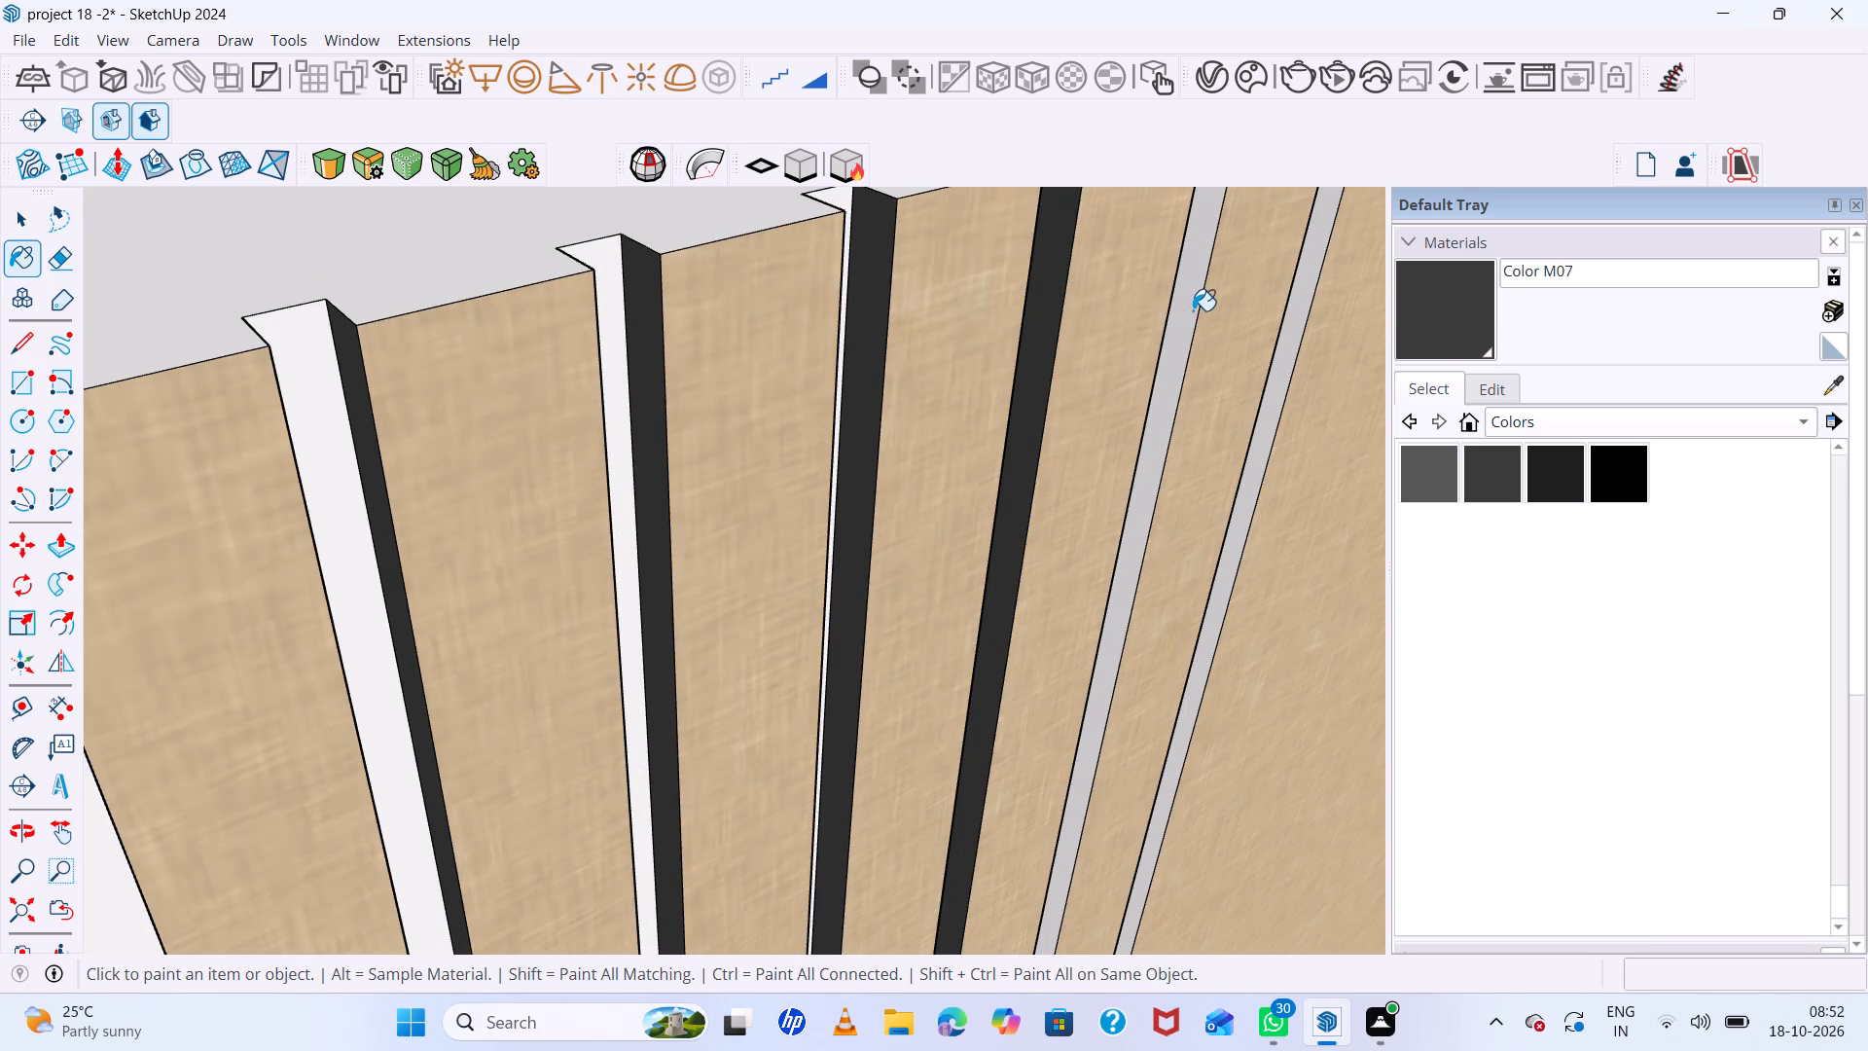
pyautogui.click(1193, 310)
pyautogui.scroll(-5, 876, 400)
pyautogui.scroll(5, 1132, 293)
pyautogui.click(1210, 268)
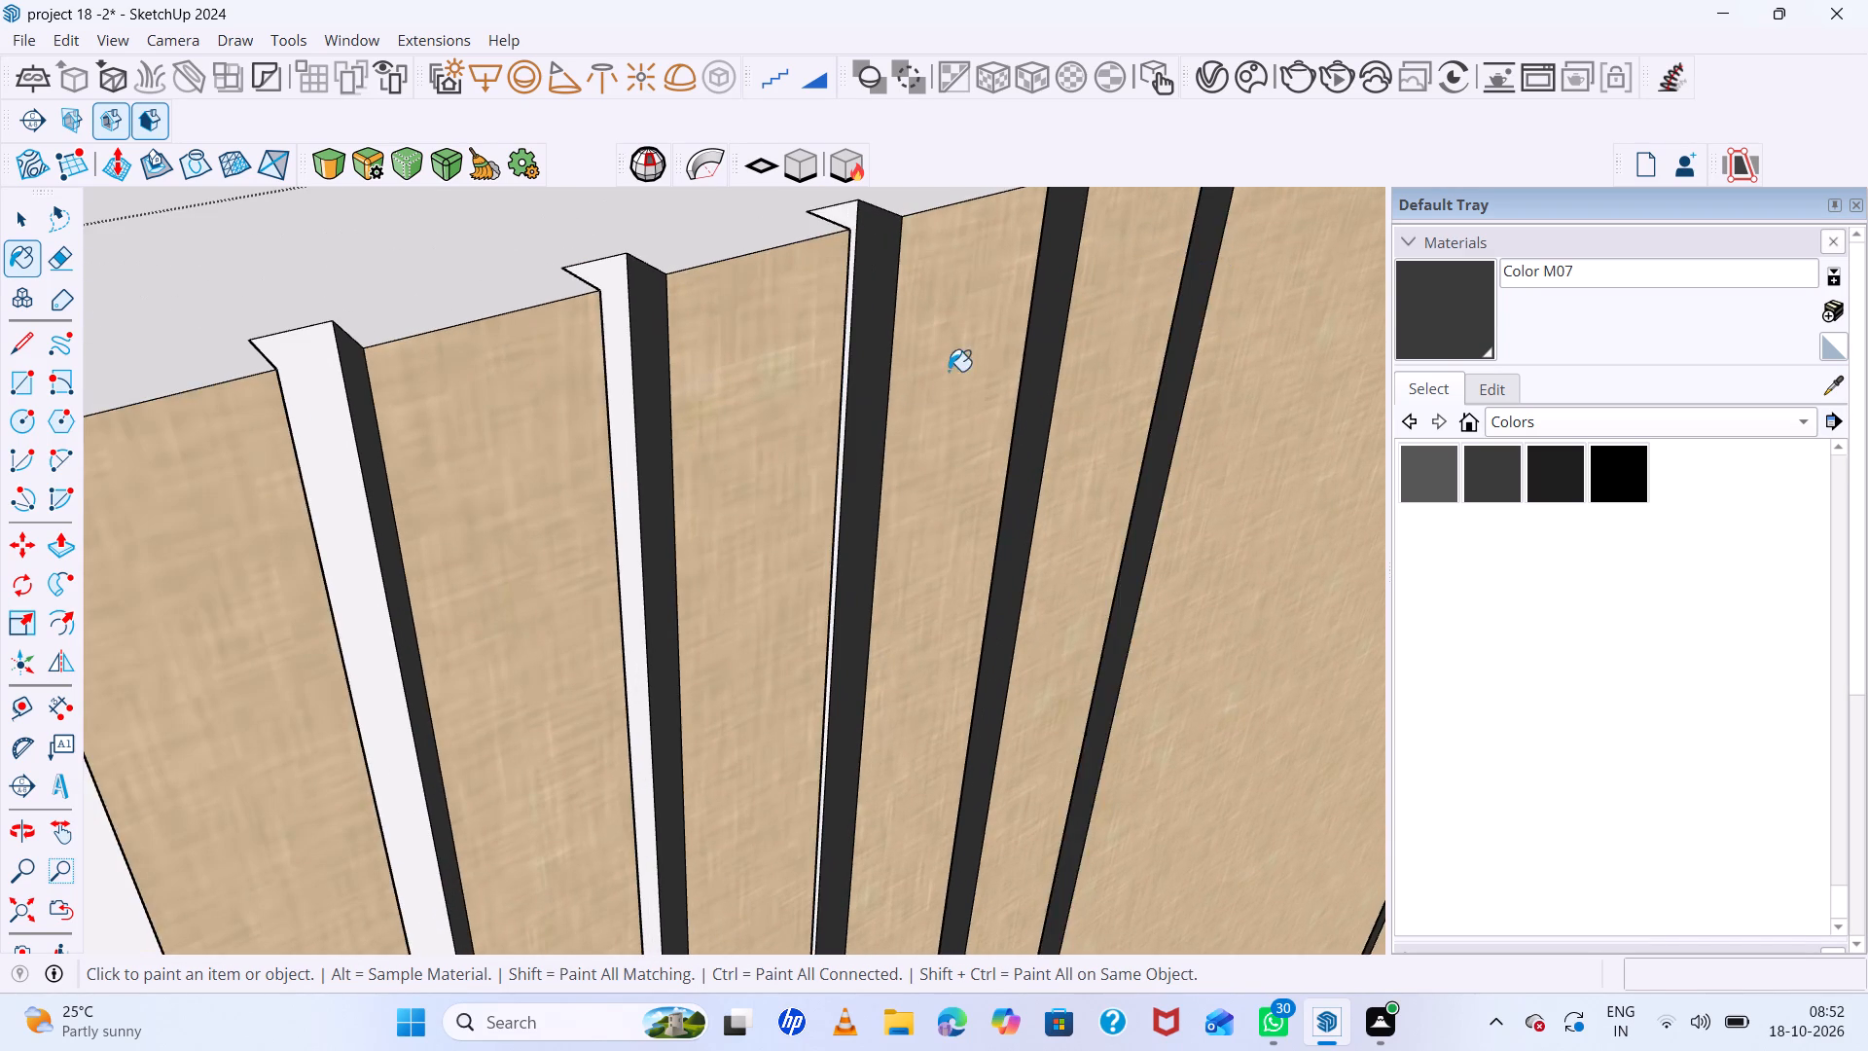
# Paint the back faces of all seven grooves beside the wood panel Color M07 and exit the wall group.
pyautogui.scroll(-6, 880, 413)
pyautogui.moveTo(938, 451); pyautogui.dragTo(629, 466, button='middle')
pyautogui.scroll(5, 743, 363)
pyautogui.click(737, 373)
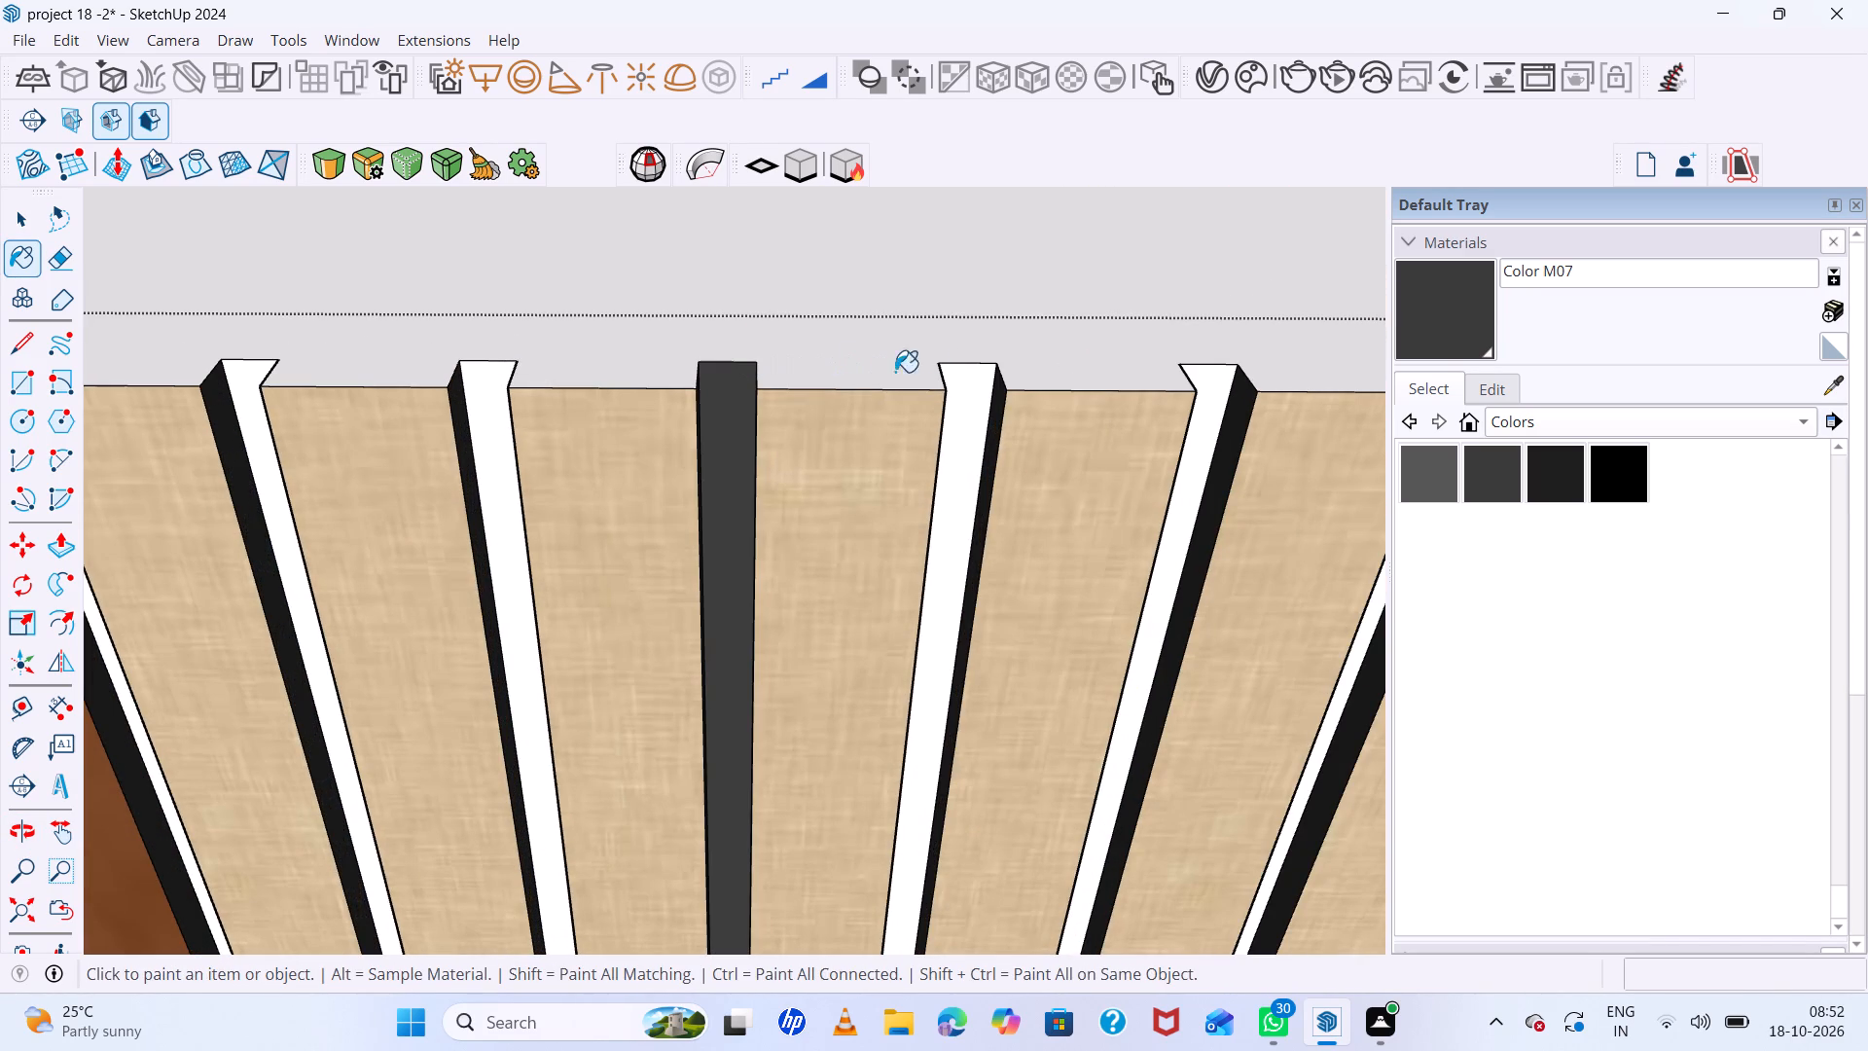
pyautogui.click(973, 382)
pyautogui.click(1202, 381)
pyautogui.scroll(-6, 679, 403)
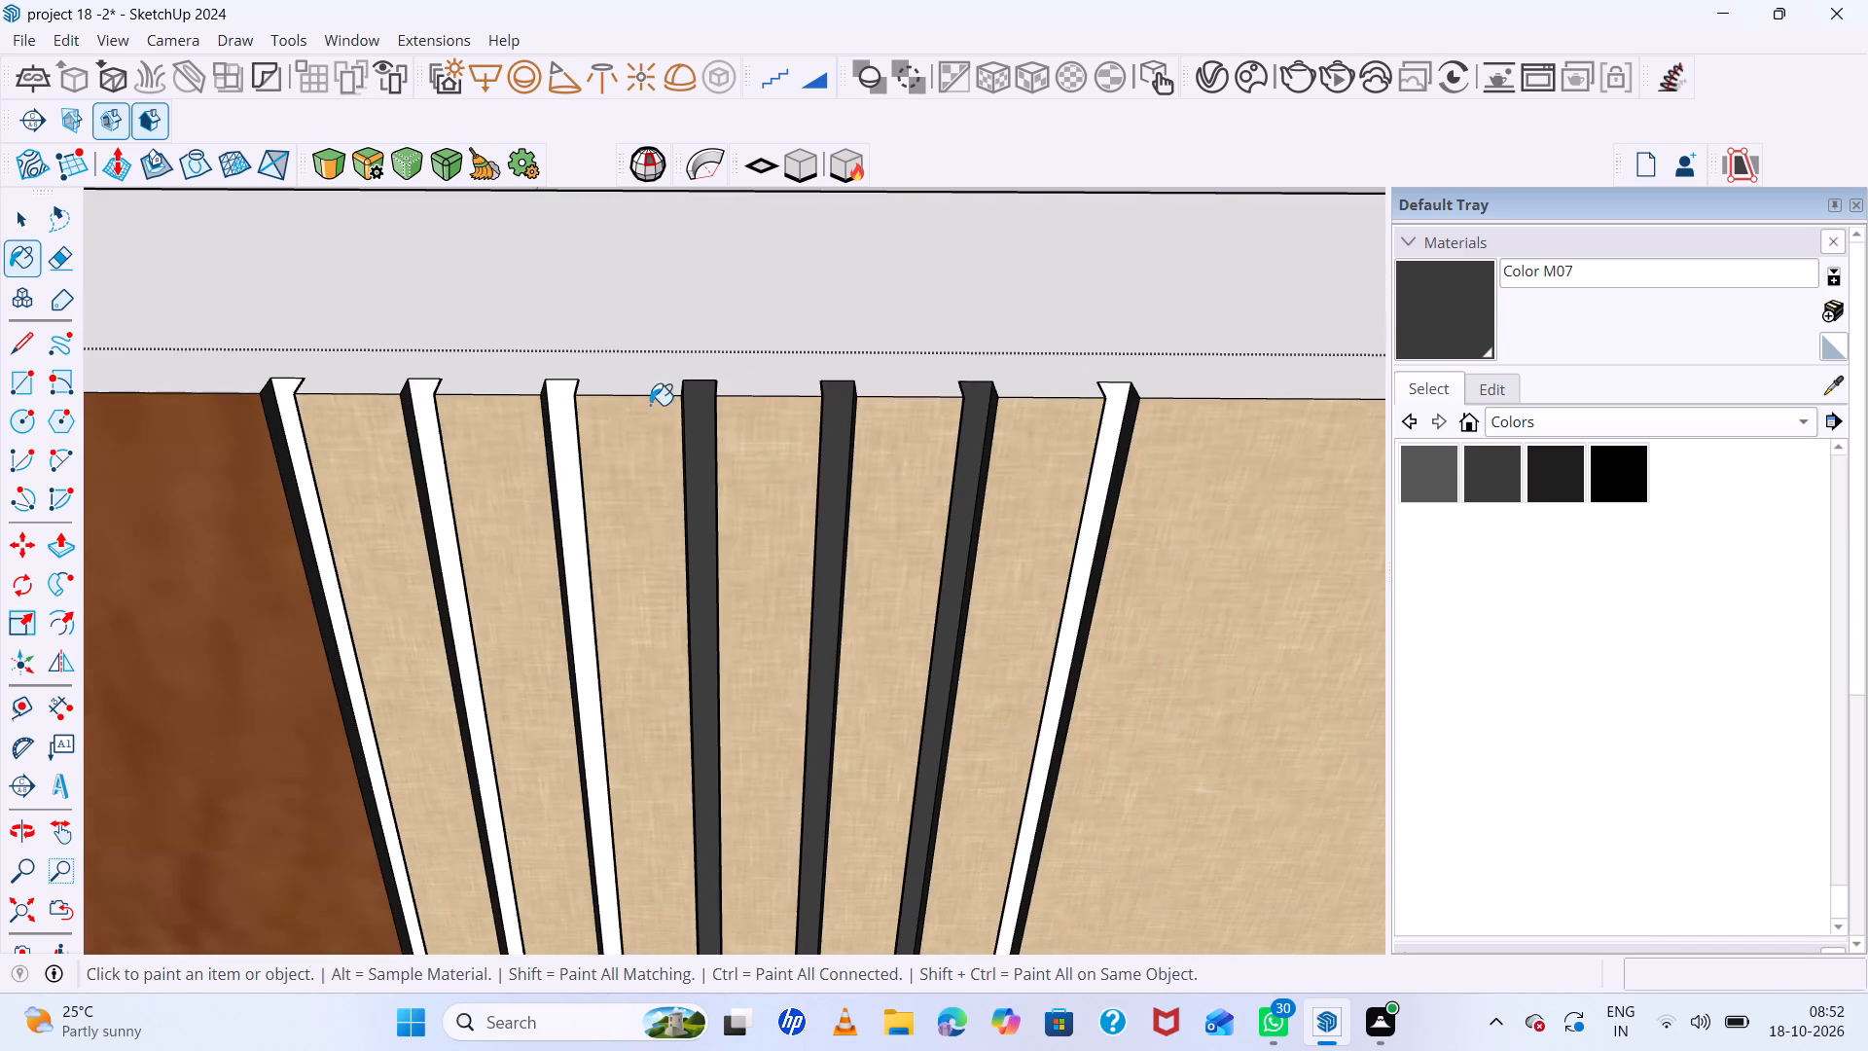
pyautogui.scroll(5, 1042, 364)
pyautogui.click(1172, 405)
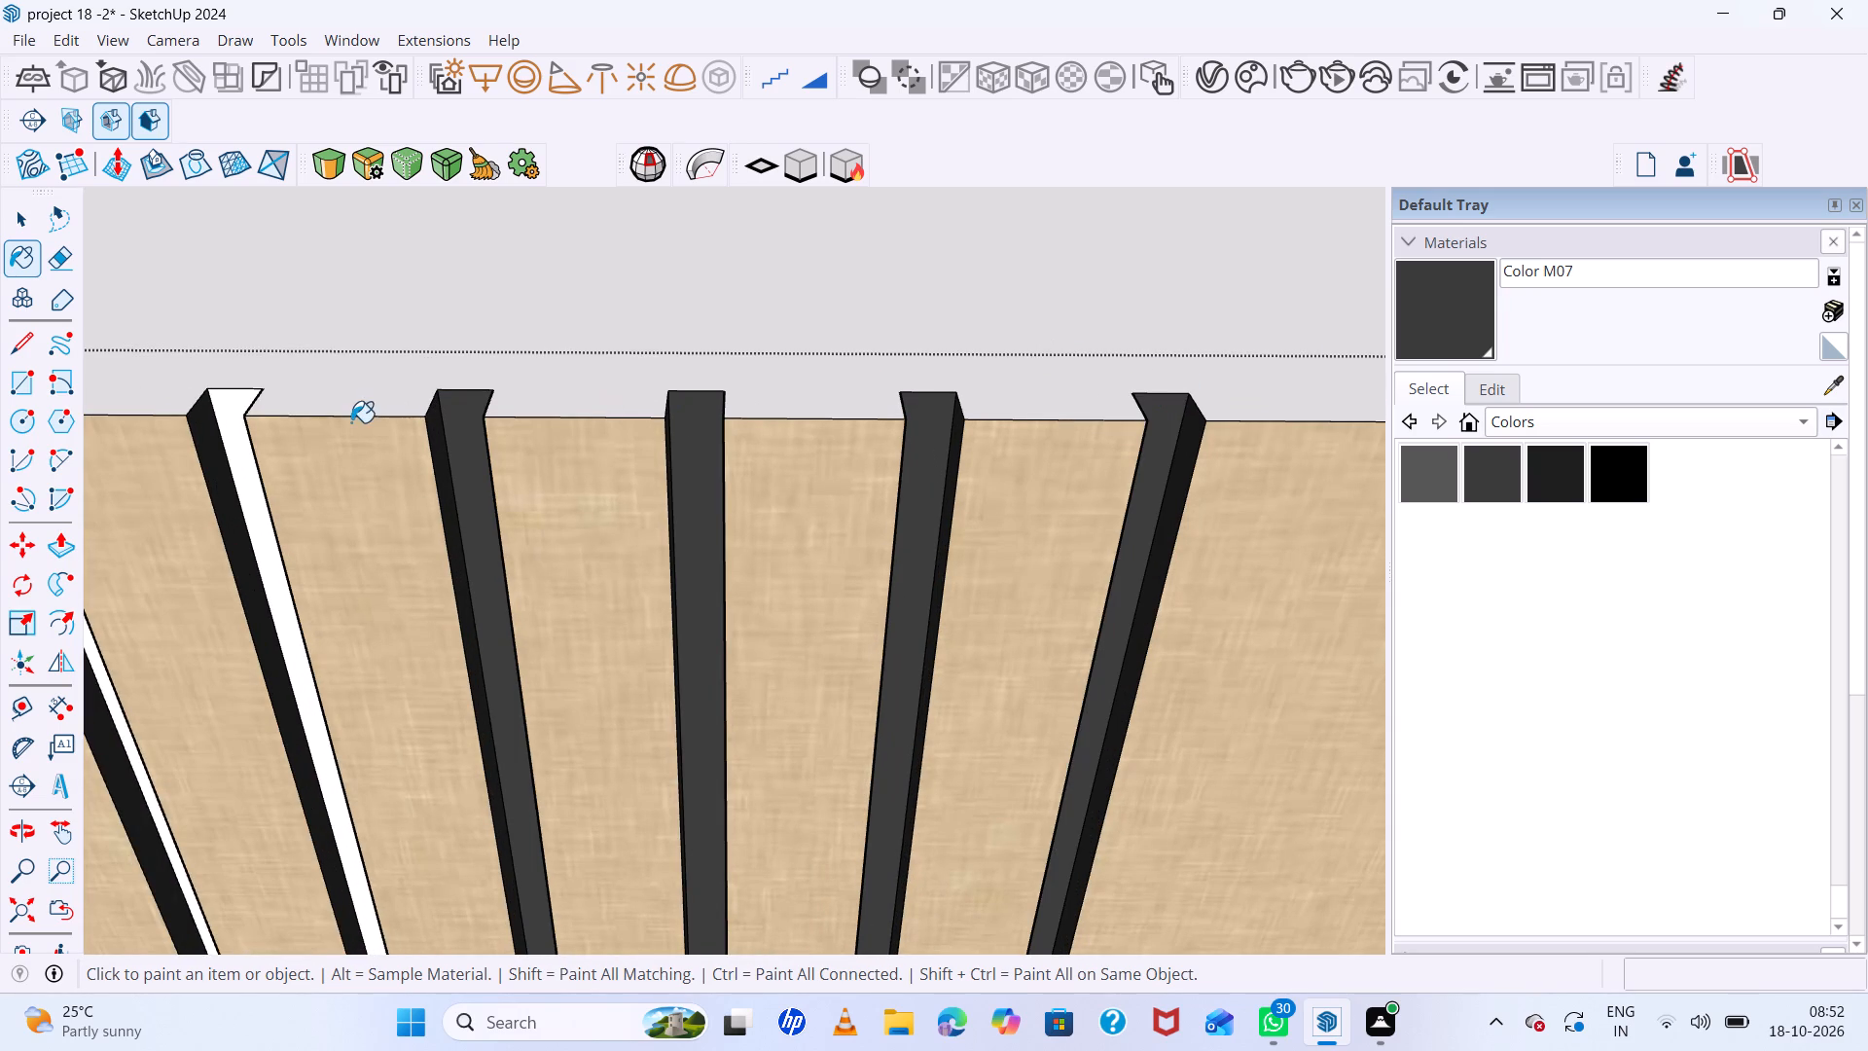
pyautogui.click(250, 407)
pyautogui.click(243, 400)
pyautogui.scroll(-7, 547, 406)
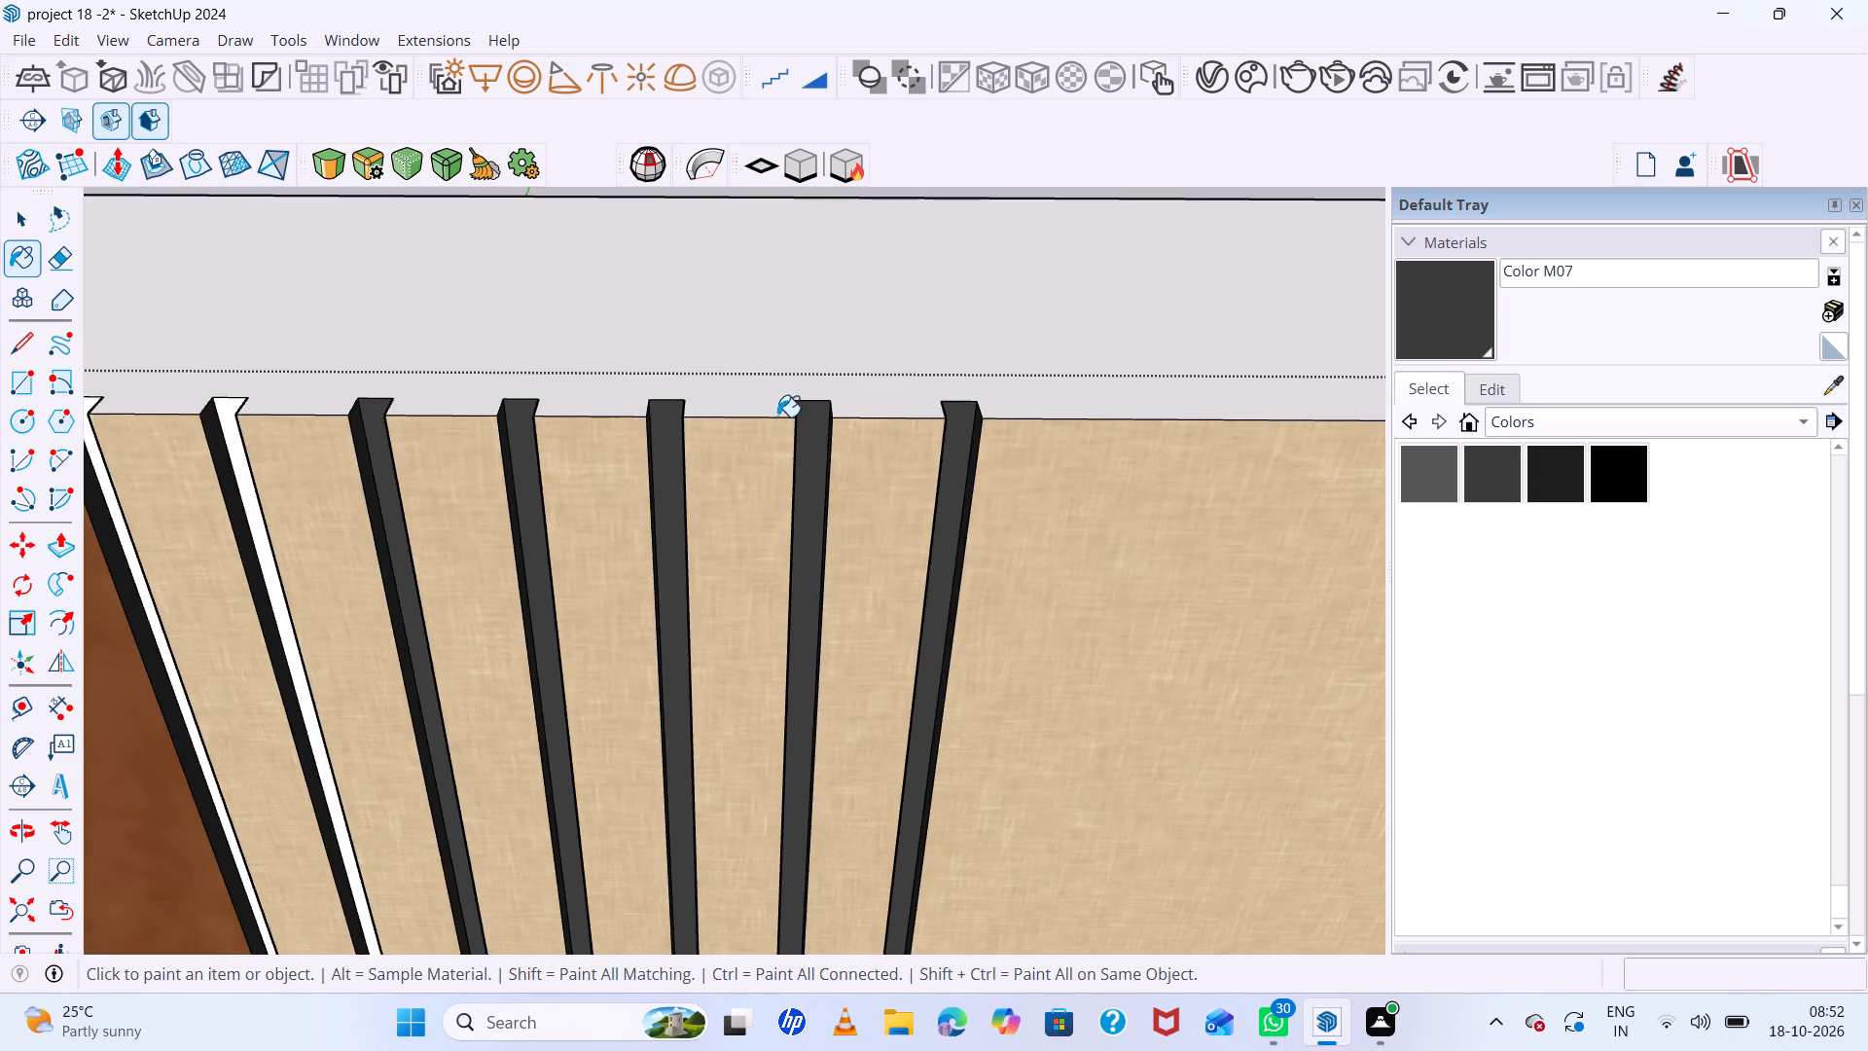
pyautogui.scroll(-6, 777, 417)
pyautogui.scroll(12, 411, 420)
pyautogui.click(581, 401)
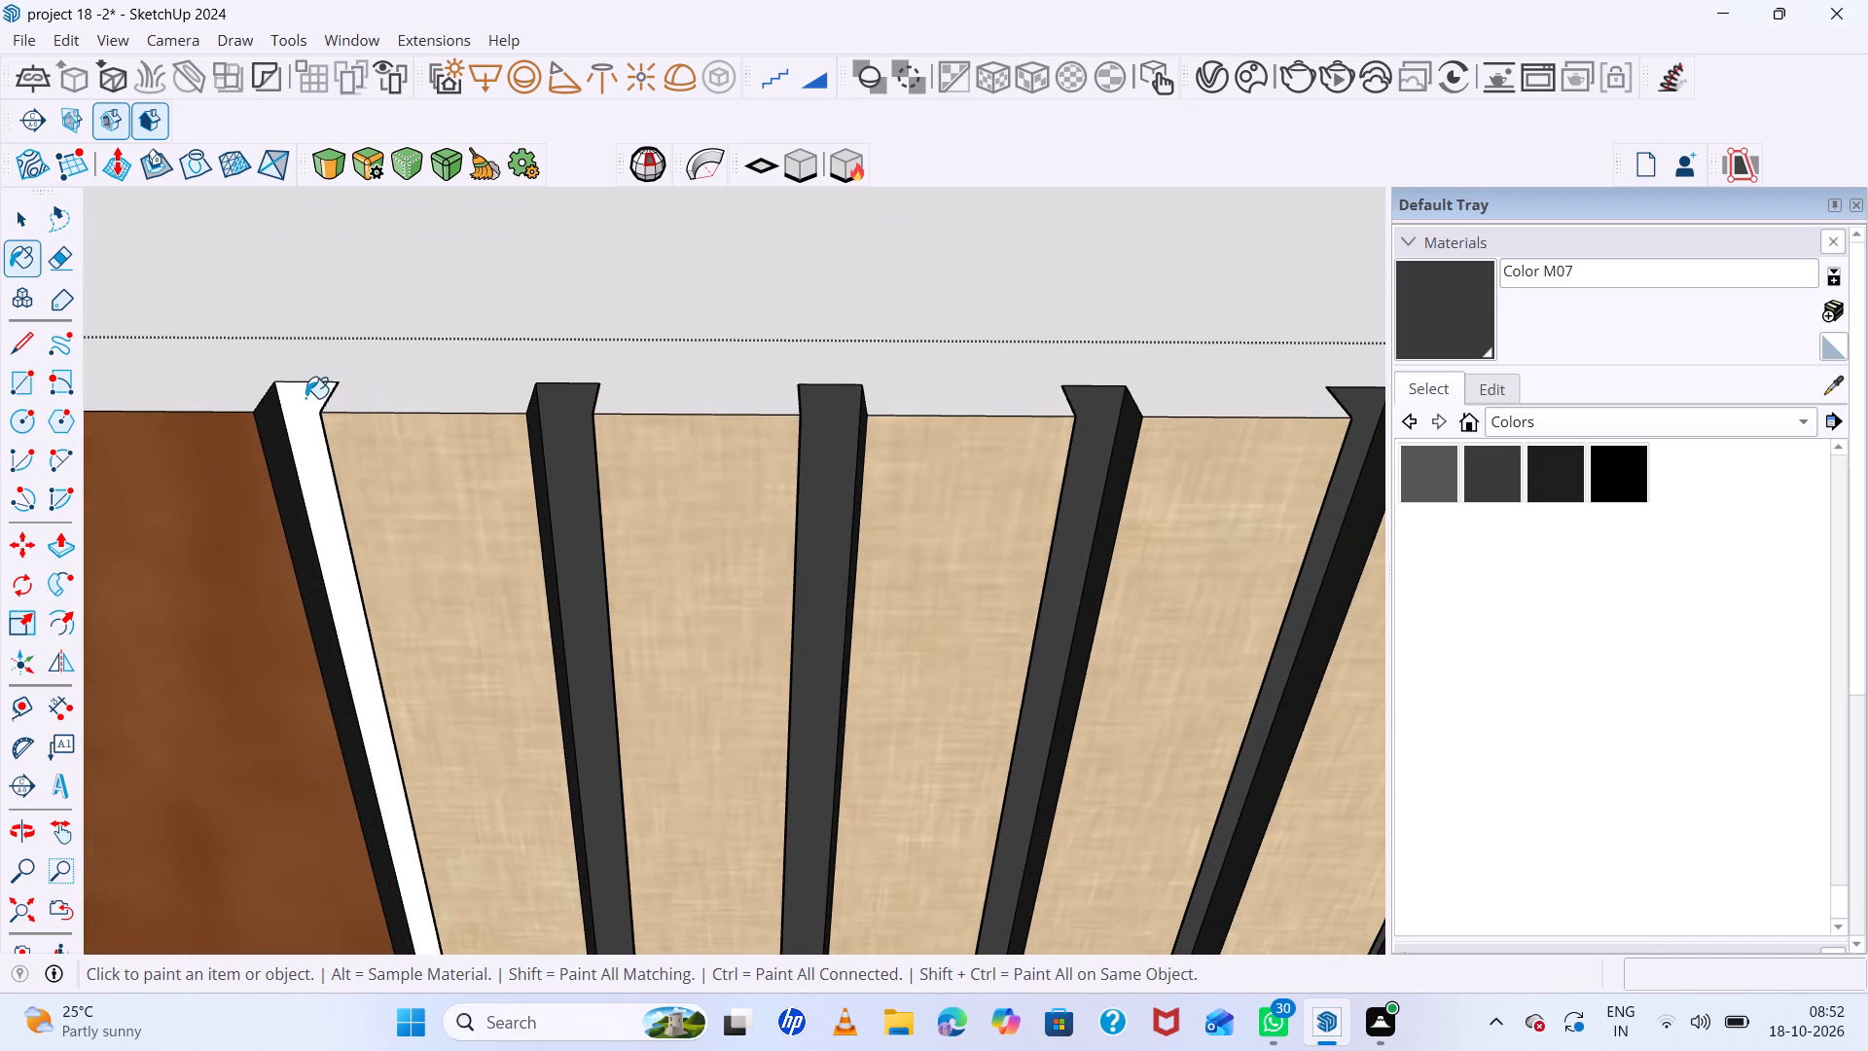
pyautogui.click(305, 398)
pyautogui.scroll(-20, 546, 417)
pyautogui.scroll(-16, 546, 417)
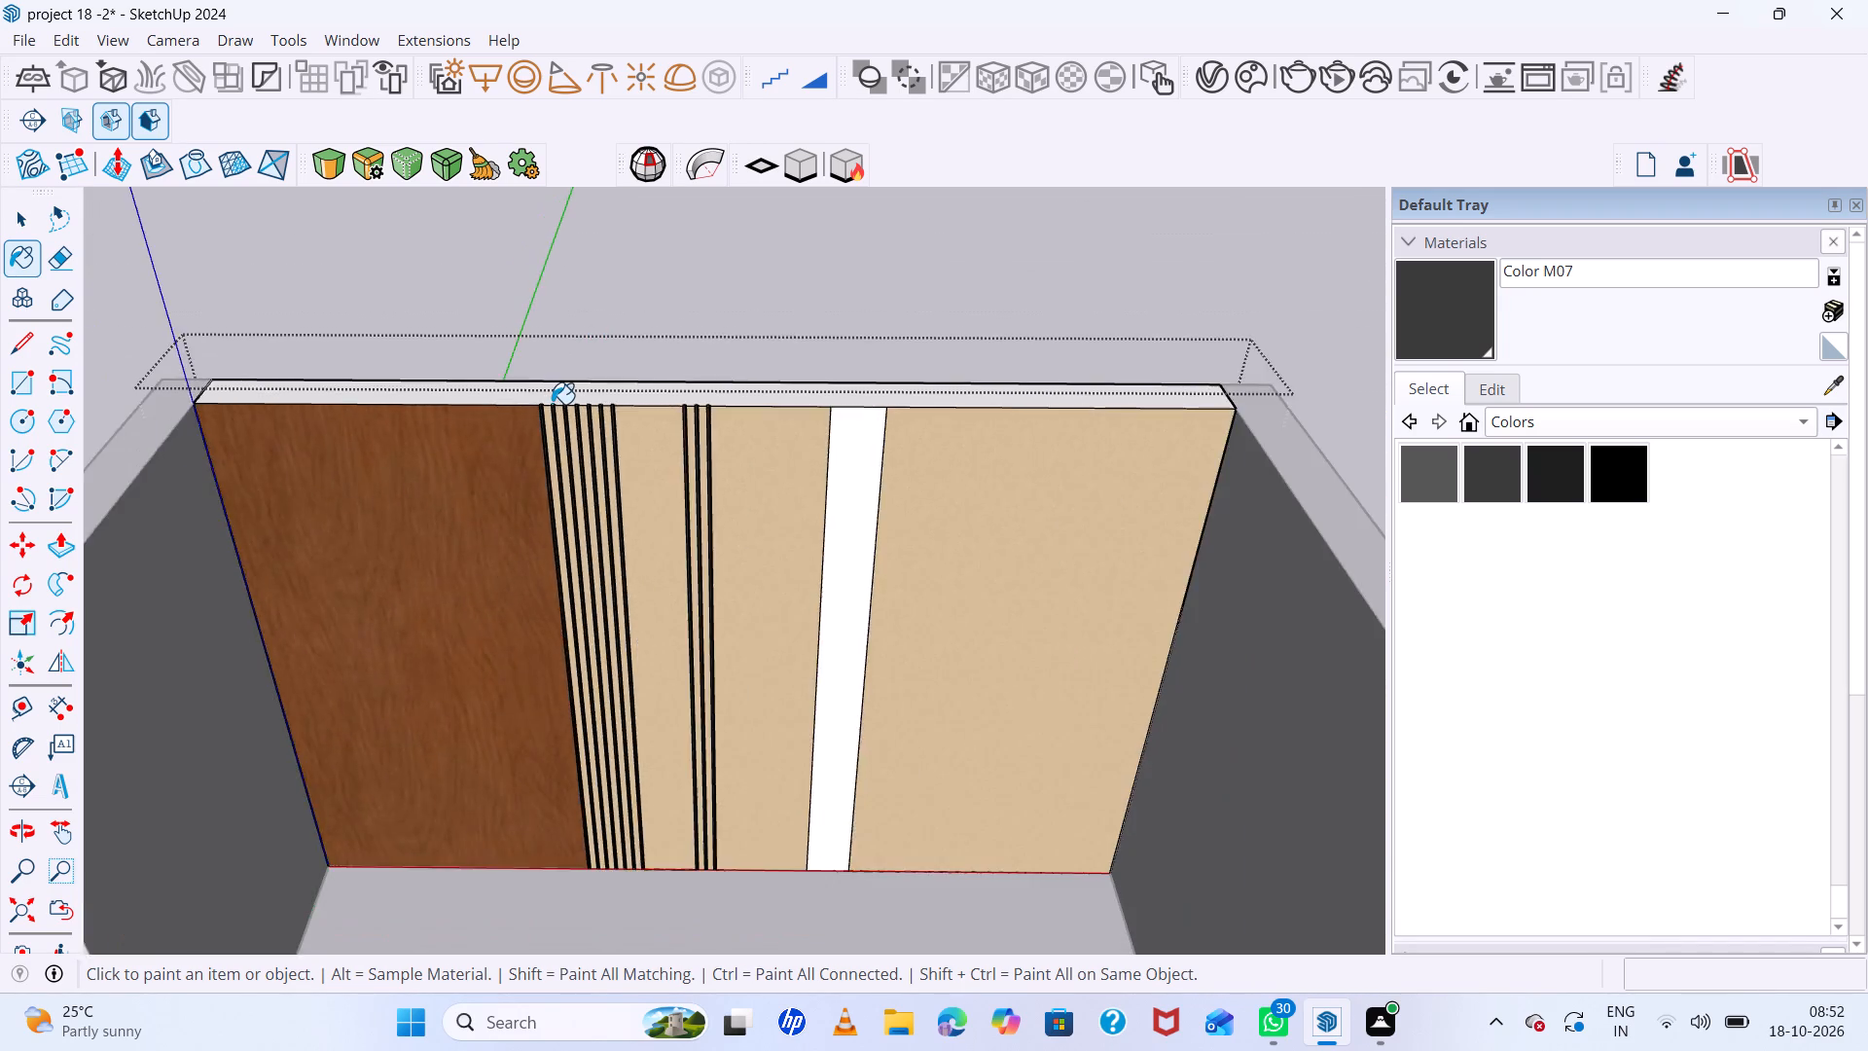
pyautogui.scroll(-5, 552, 404)
pyautogui.moveTo(638, 560); pyautogui.dragTo(665, 451, button='middle')
pyautogui.scroll(6, 850, 455)
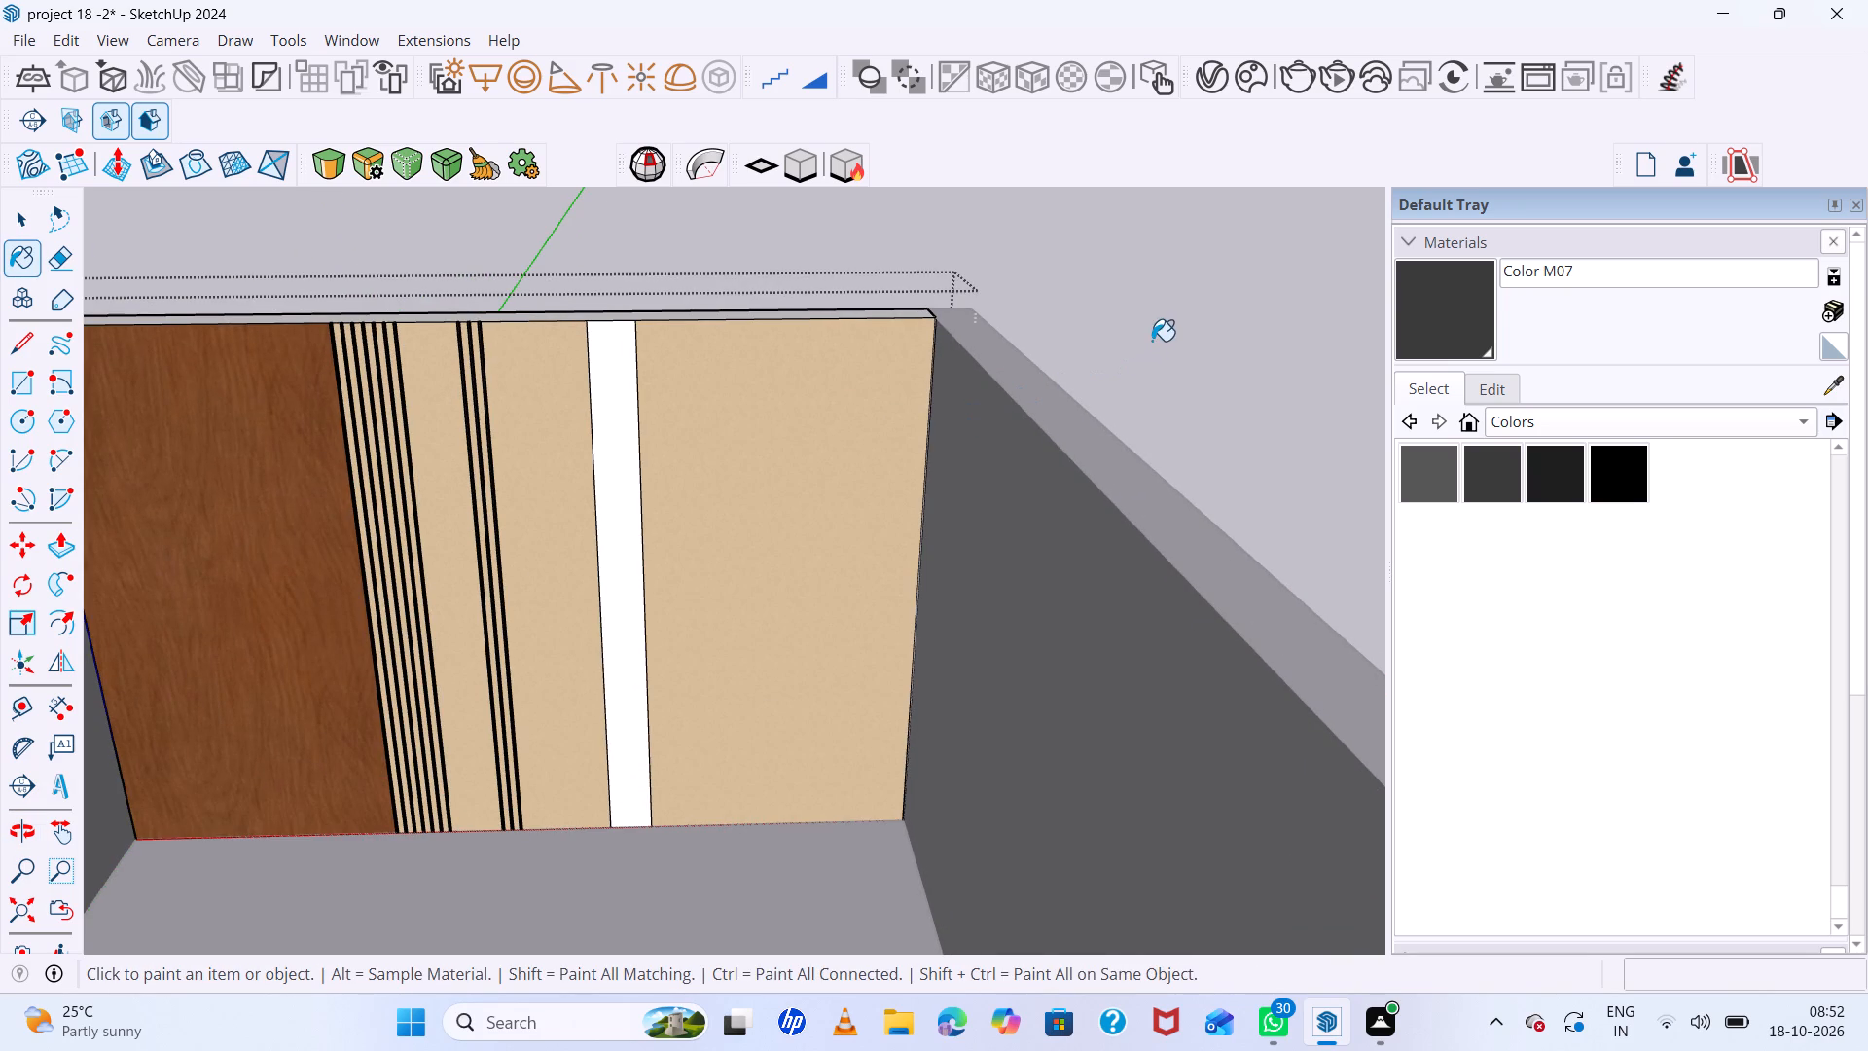
pyautogui.press('space')
pyautogui.click(1150, 341)
pyautogui.scroll(-4, 709, 385)
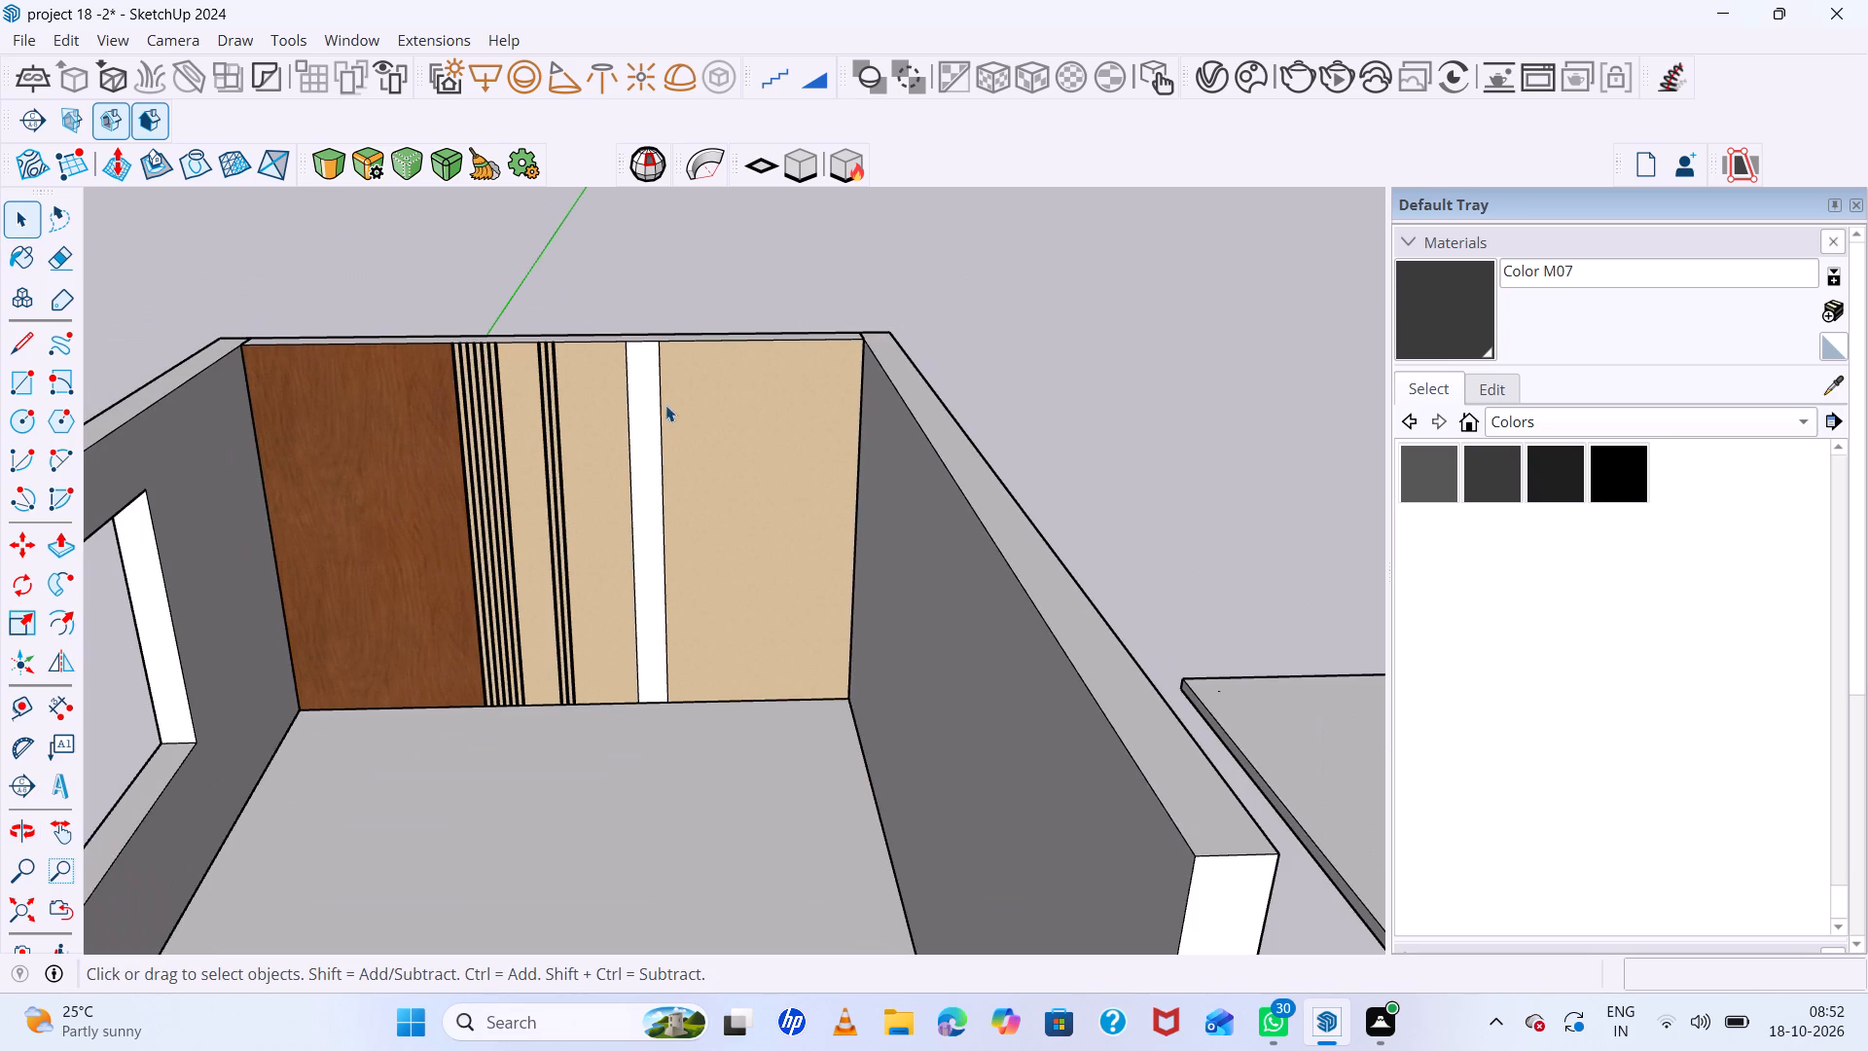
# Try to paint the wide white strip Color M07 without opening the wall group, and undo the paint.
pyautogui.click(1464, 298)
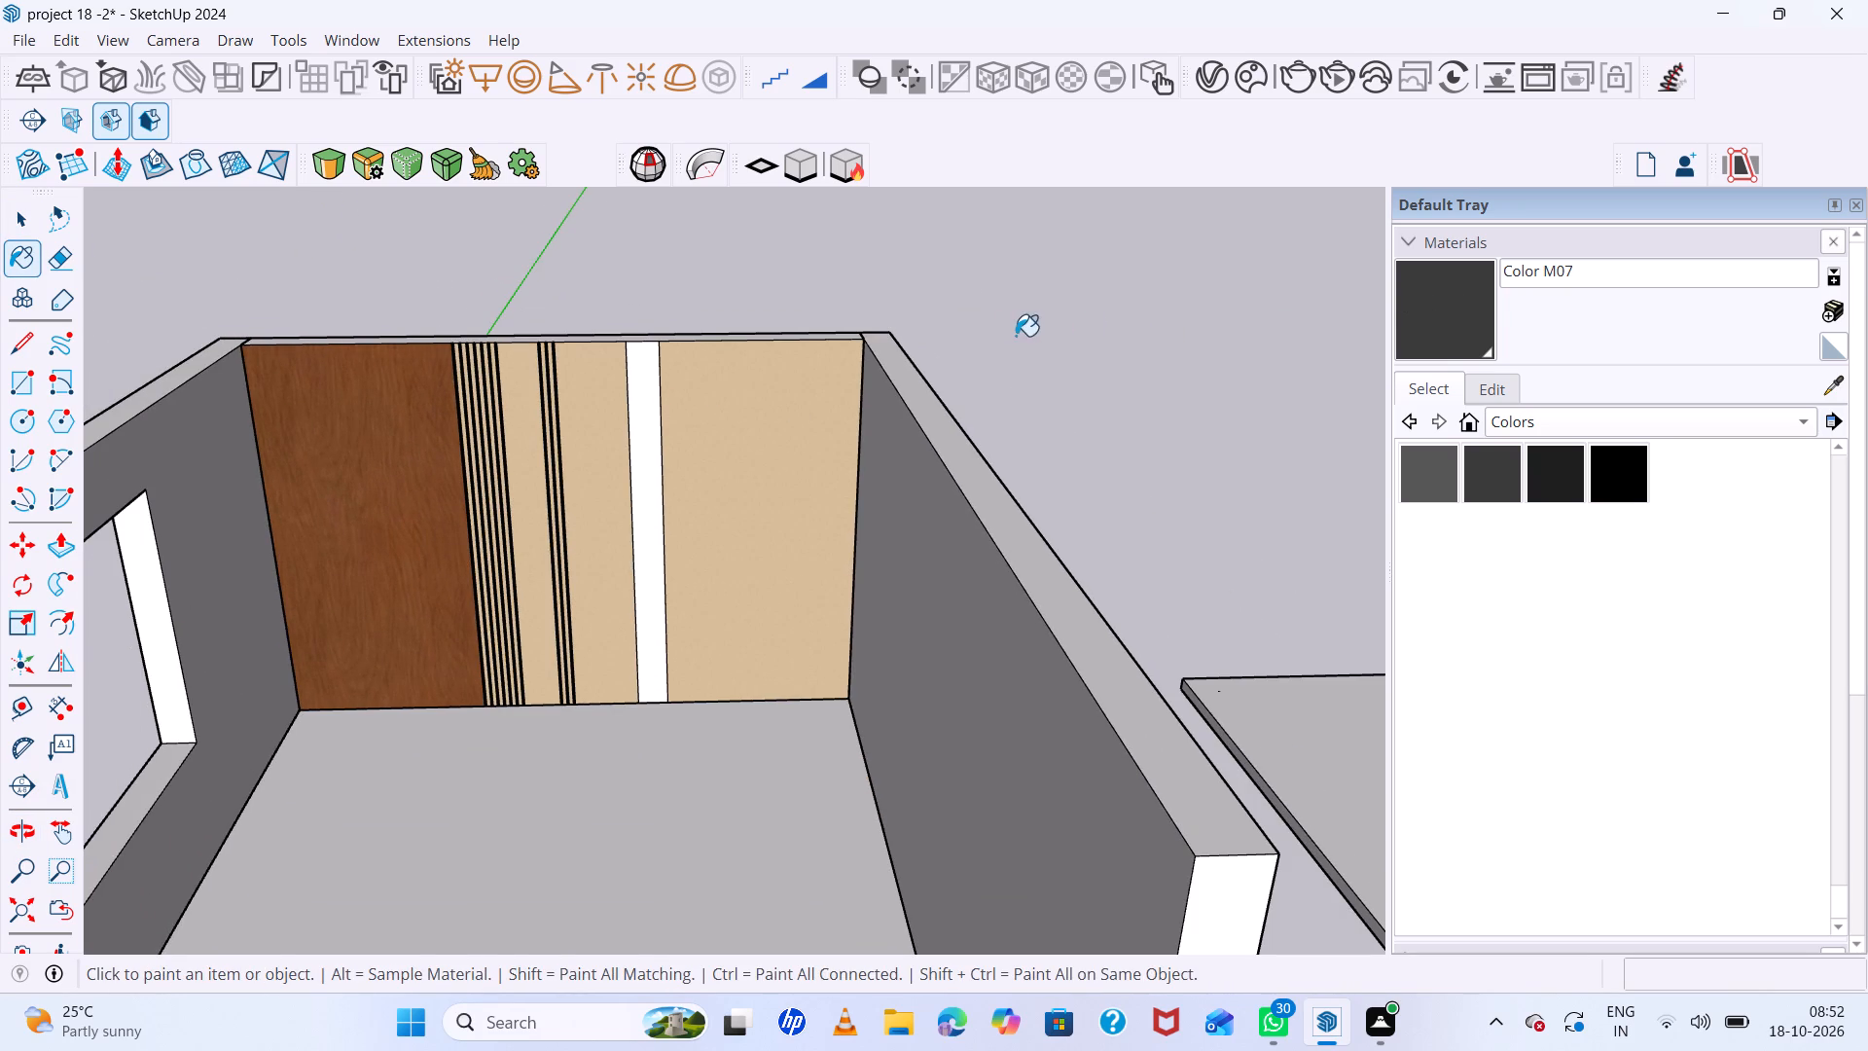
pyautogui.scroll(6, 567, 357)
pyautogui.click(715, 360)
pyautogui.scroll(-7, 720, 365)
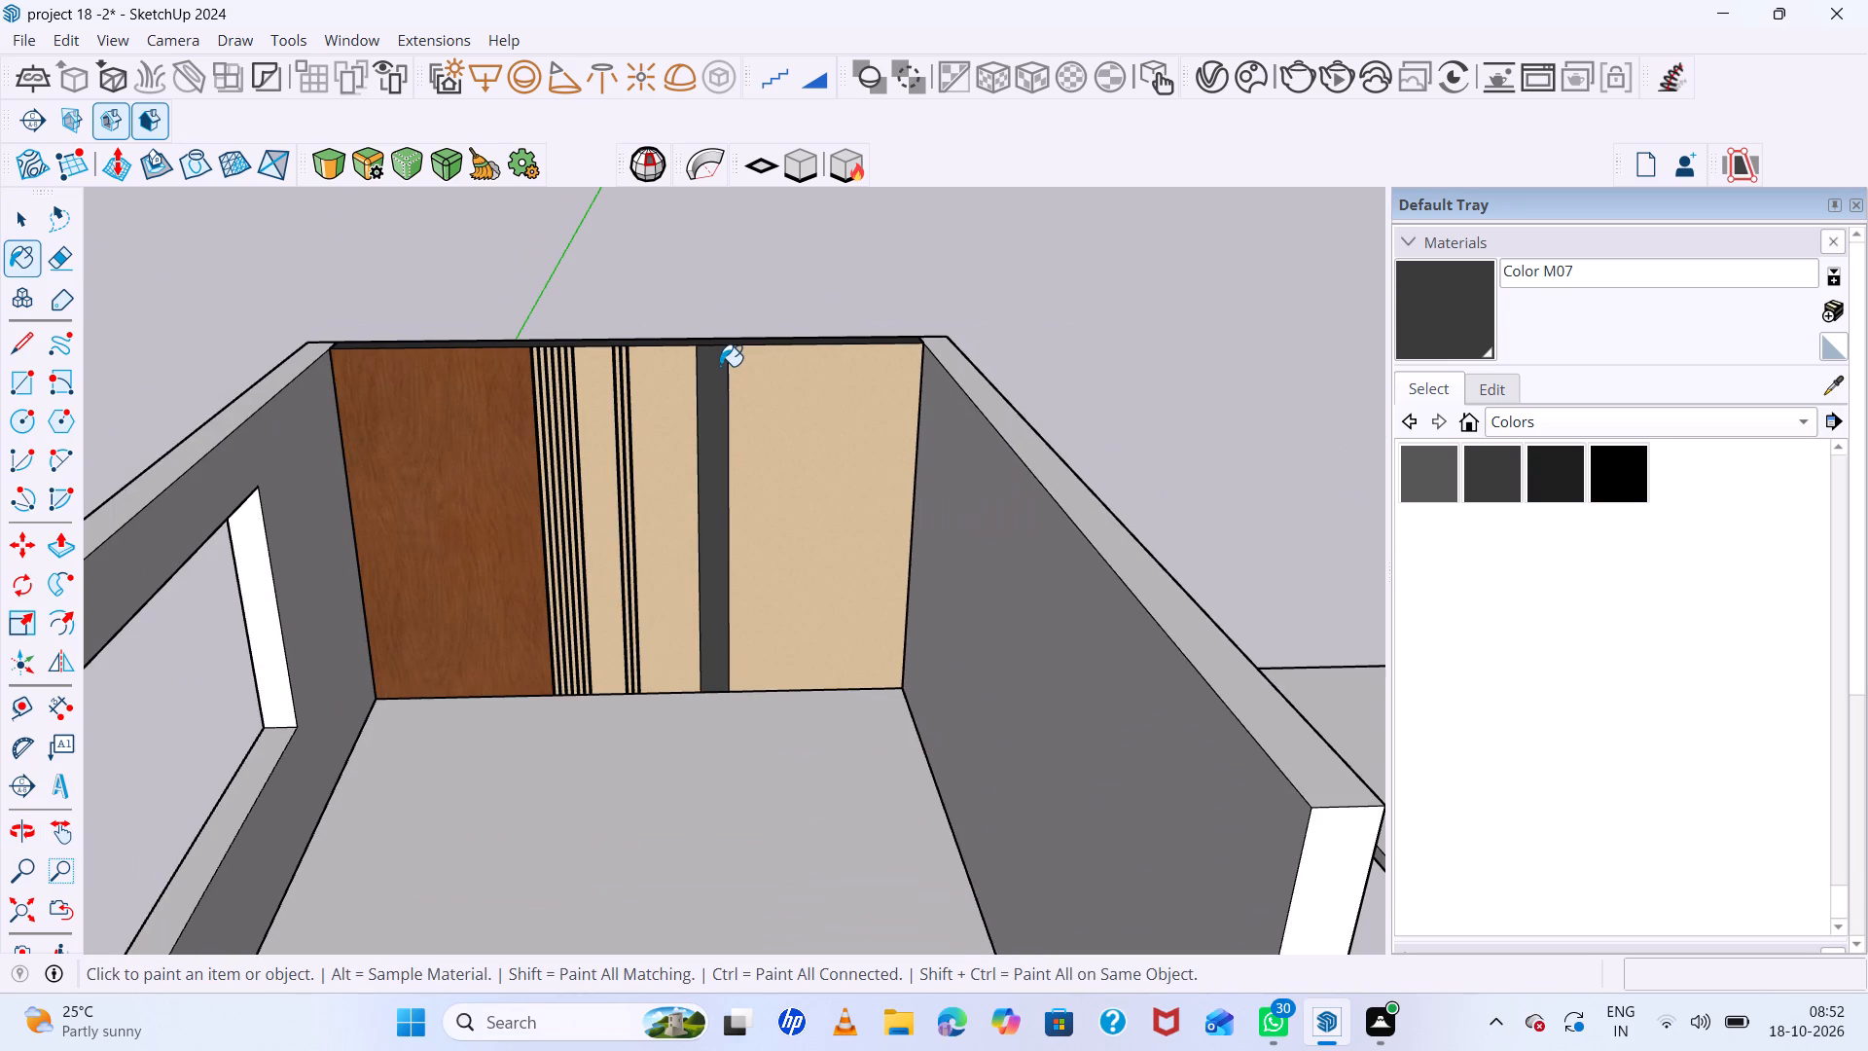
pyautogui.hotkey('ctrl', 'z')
# Open the back wall group and paint only the wide white strip Color M07, then exit the group.
pyautogui.press('space')
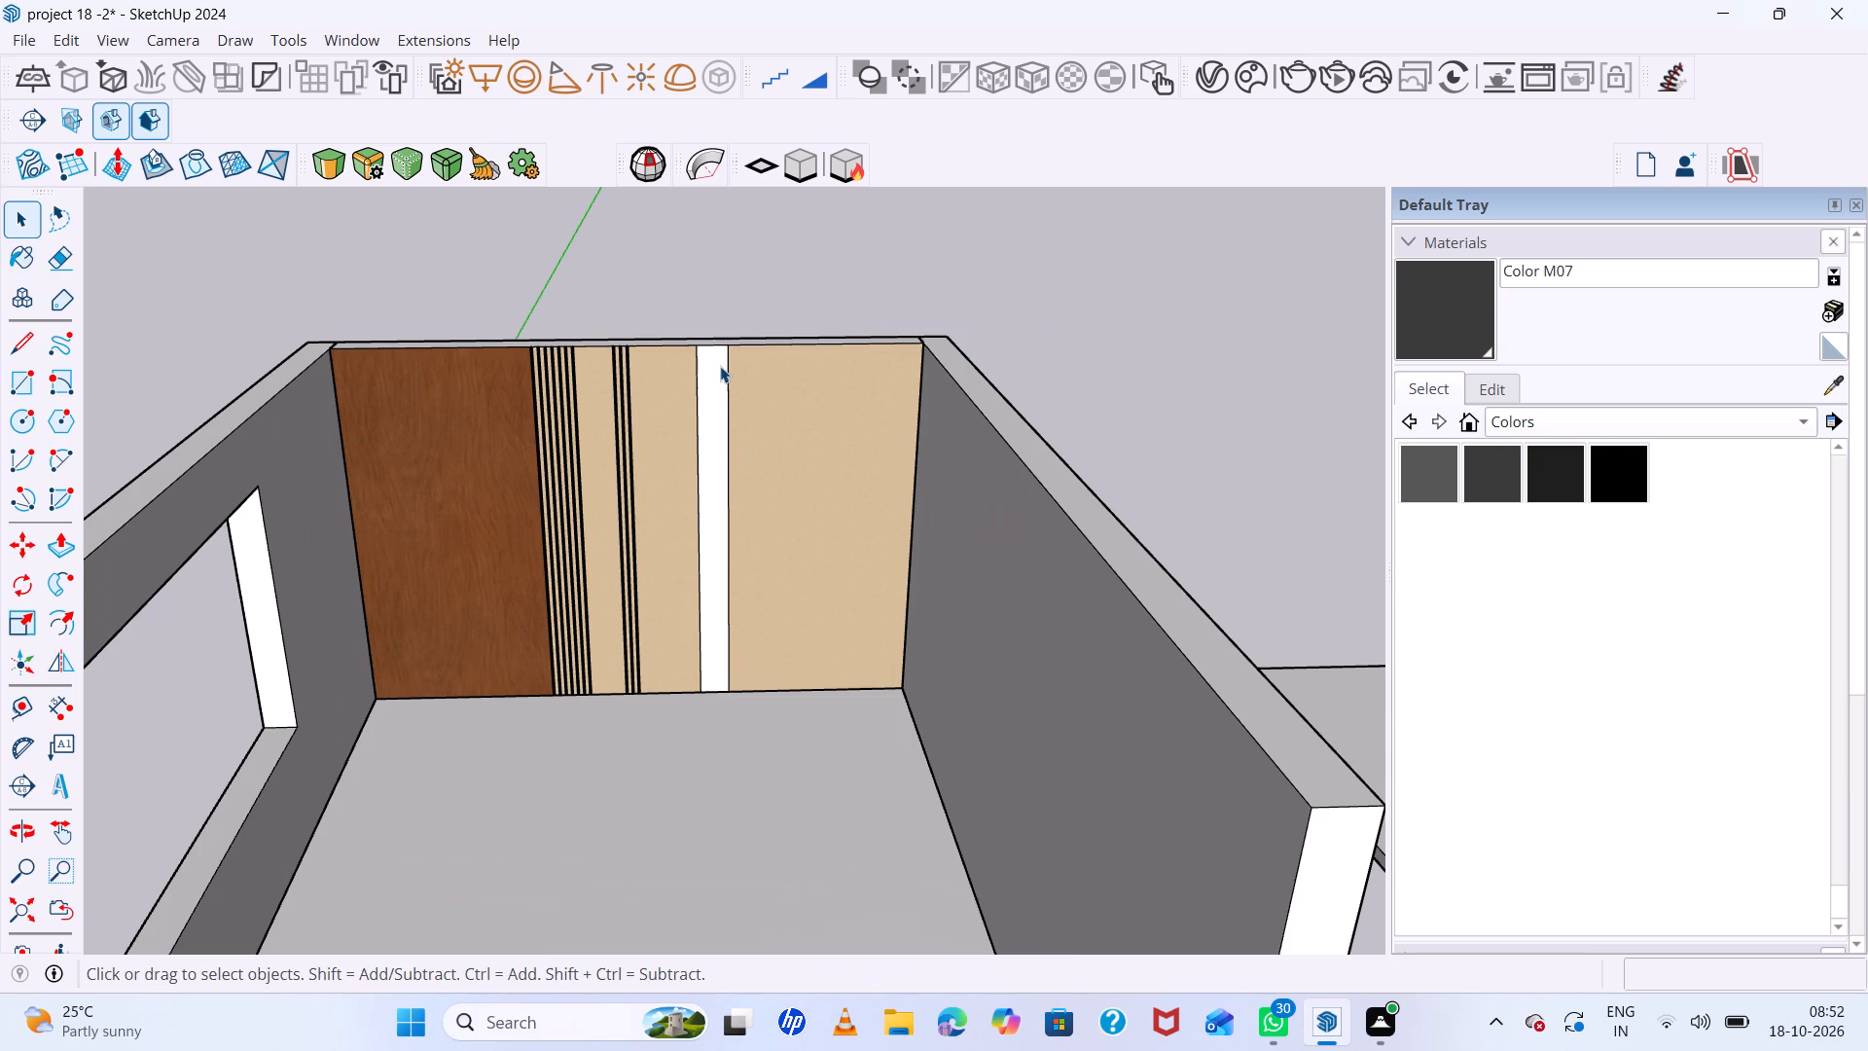
pyautogui.doubleClick(720, 366)
pyautogui.click(720, 366)
pyautogui.click(1462, 310)
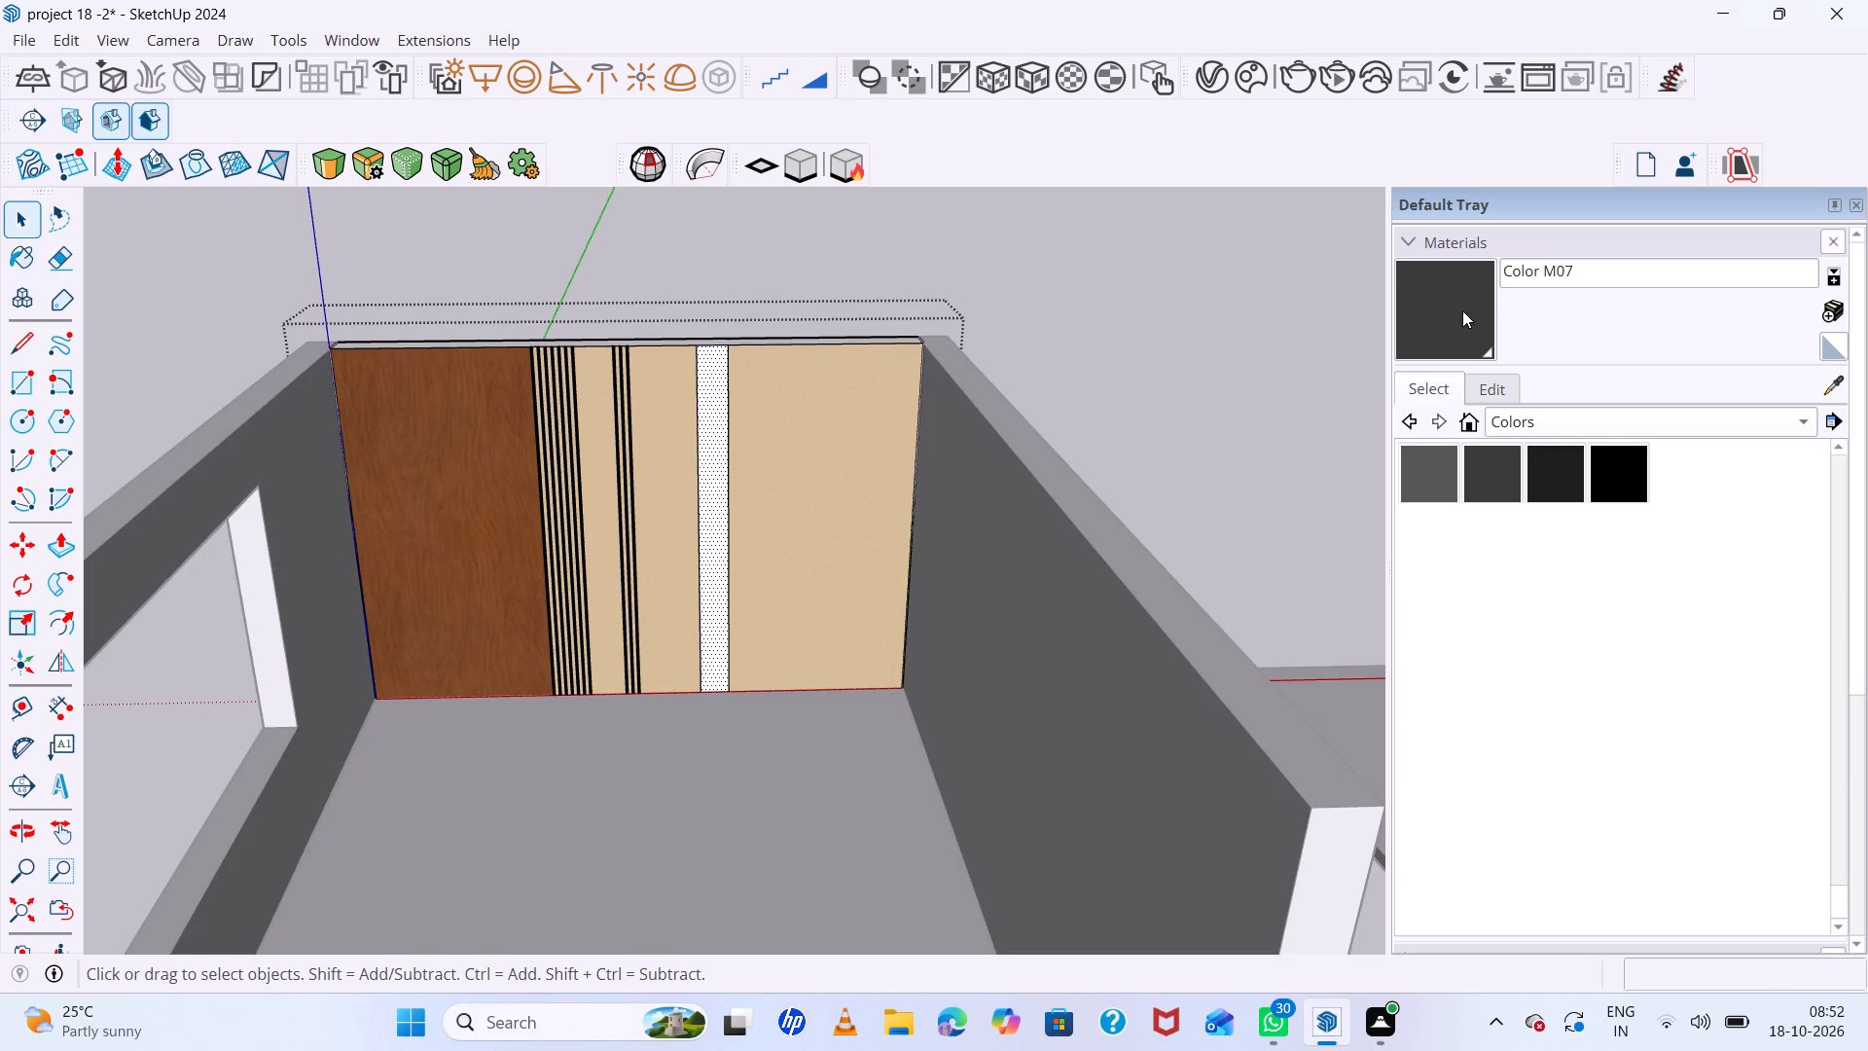
pyautogui.click(714, 377)
pyautogui.press('space')
pyautogui.click(1150, 290)
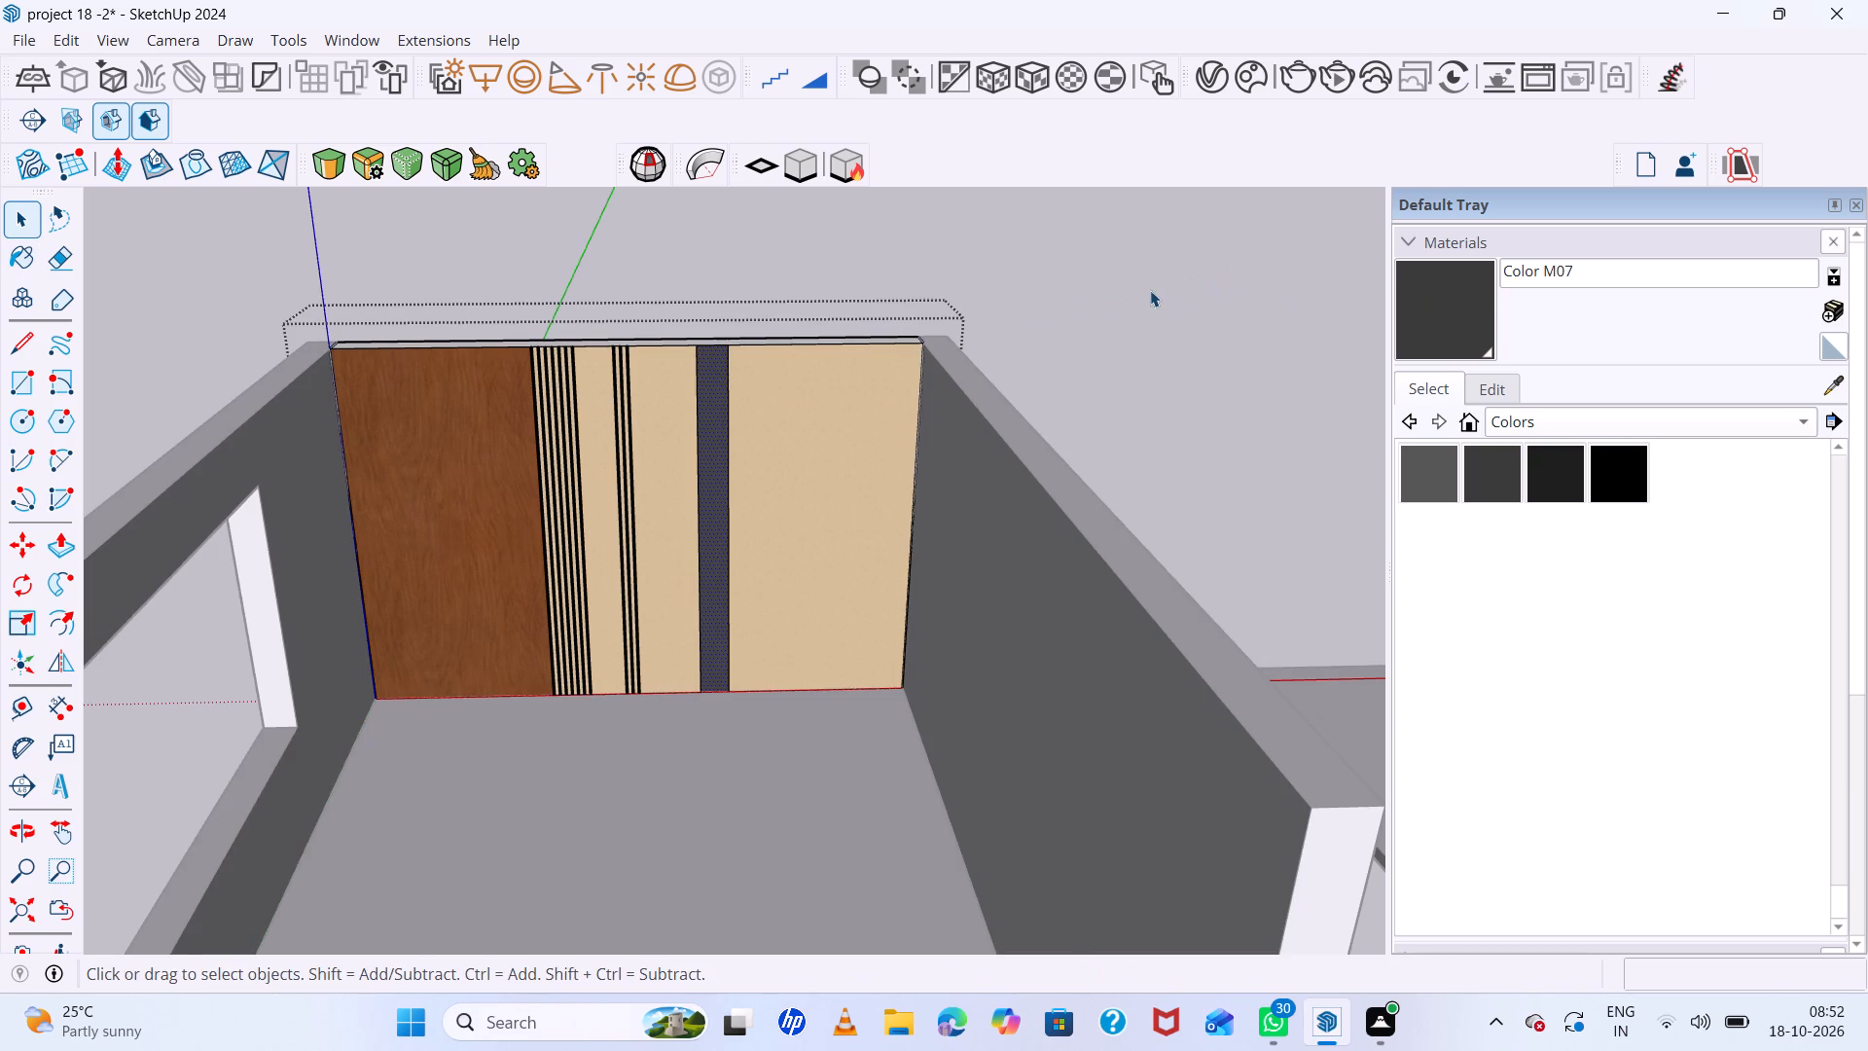
# Examine the painted grooves and the wide dark strip on the back wall up close.
pyautogui.scroll(-7, 986, 350)
pyautogui.moveTo(1114, 536); pyautogui.dragTo(1069, 411, button='middle')
pyautogui.scroll(14, 815, 463)
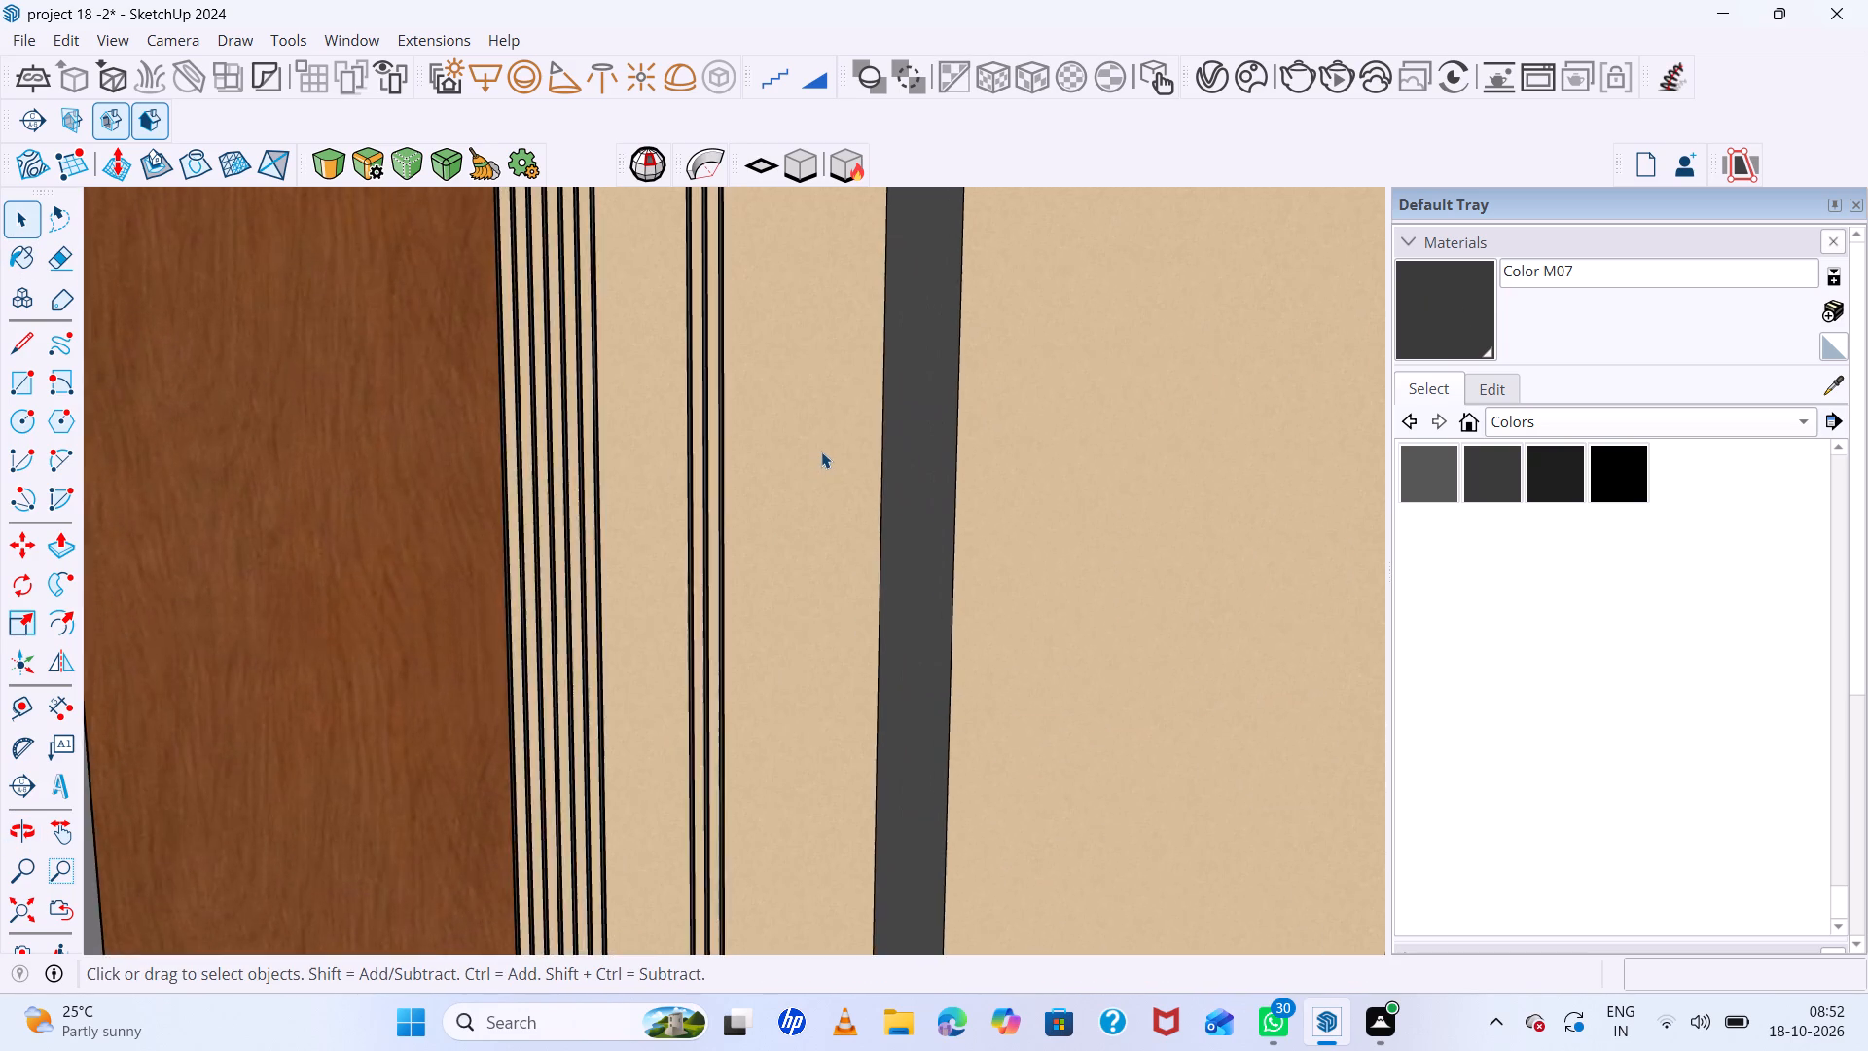
pyautogui.scroll(7, 821, 452)
pyautogui.scroll(-8, 822, 453)
pyautogui.moveTo(796, 456); pyautogui.dragTo(885, 559, button='middle')
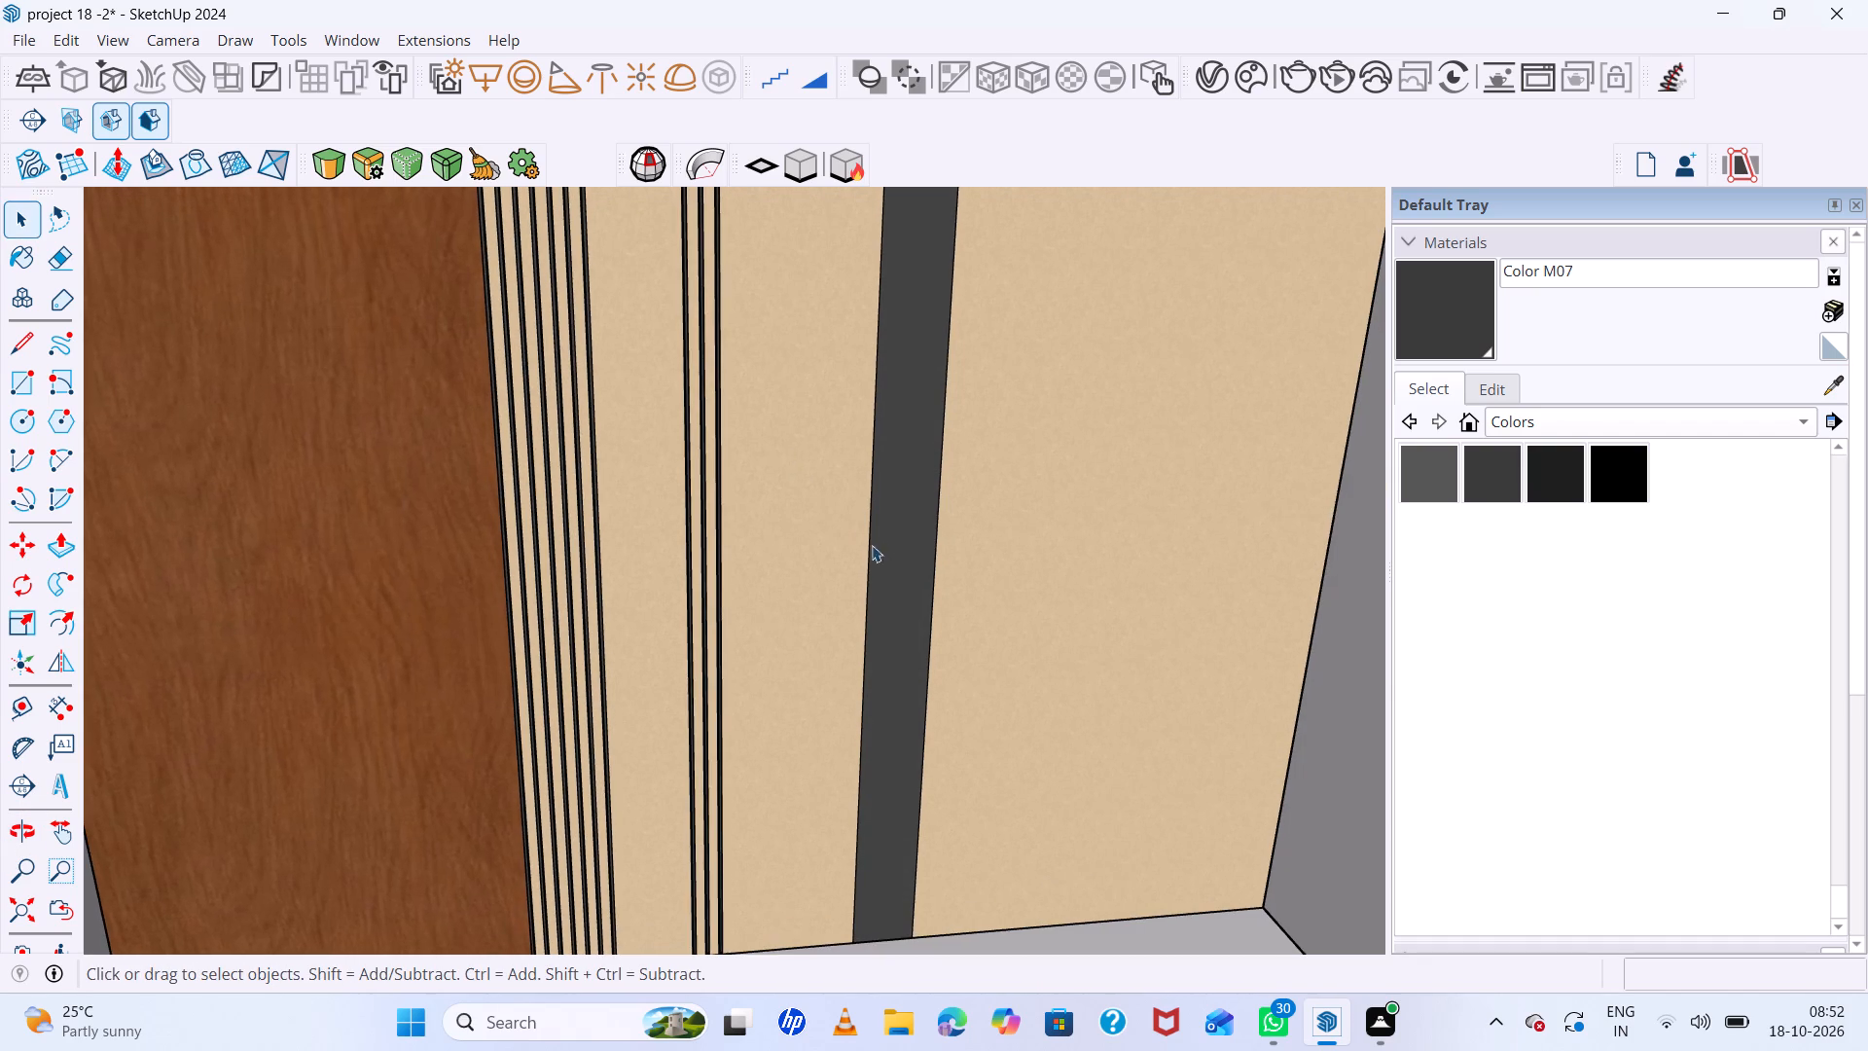
pyautogui.scroll(-7, 779, 542)
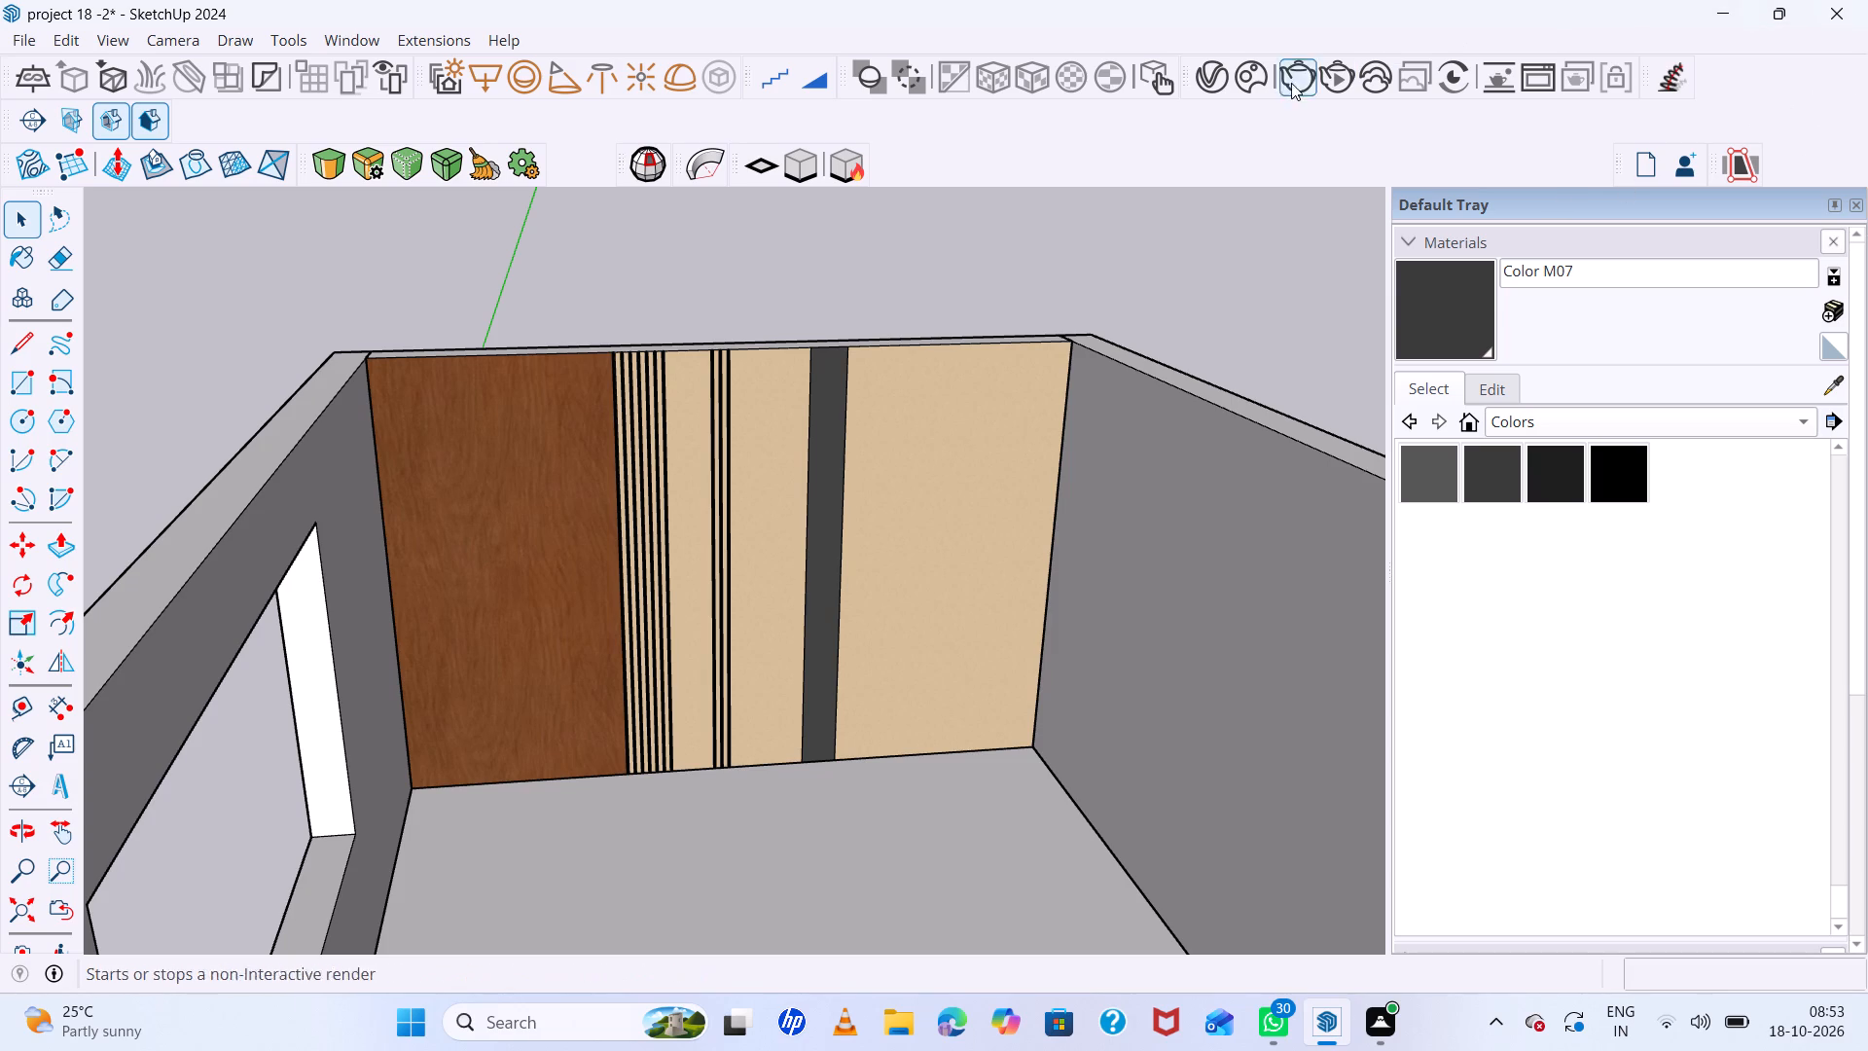
# Open the Chaos Cosmos Browser, search for "carpet", and minimize the browser after viewing the assets.
pyautogui.click(1248, 86)
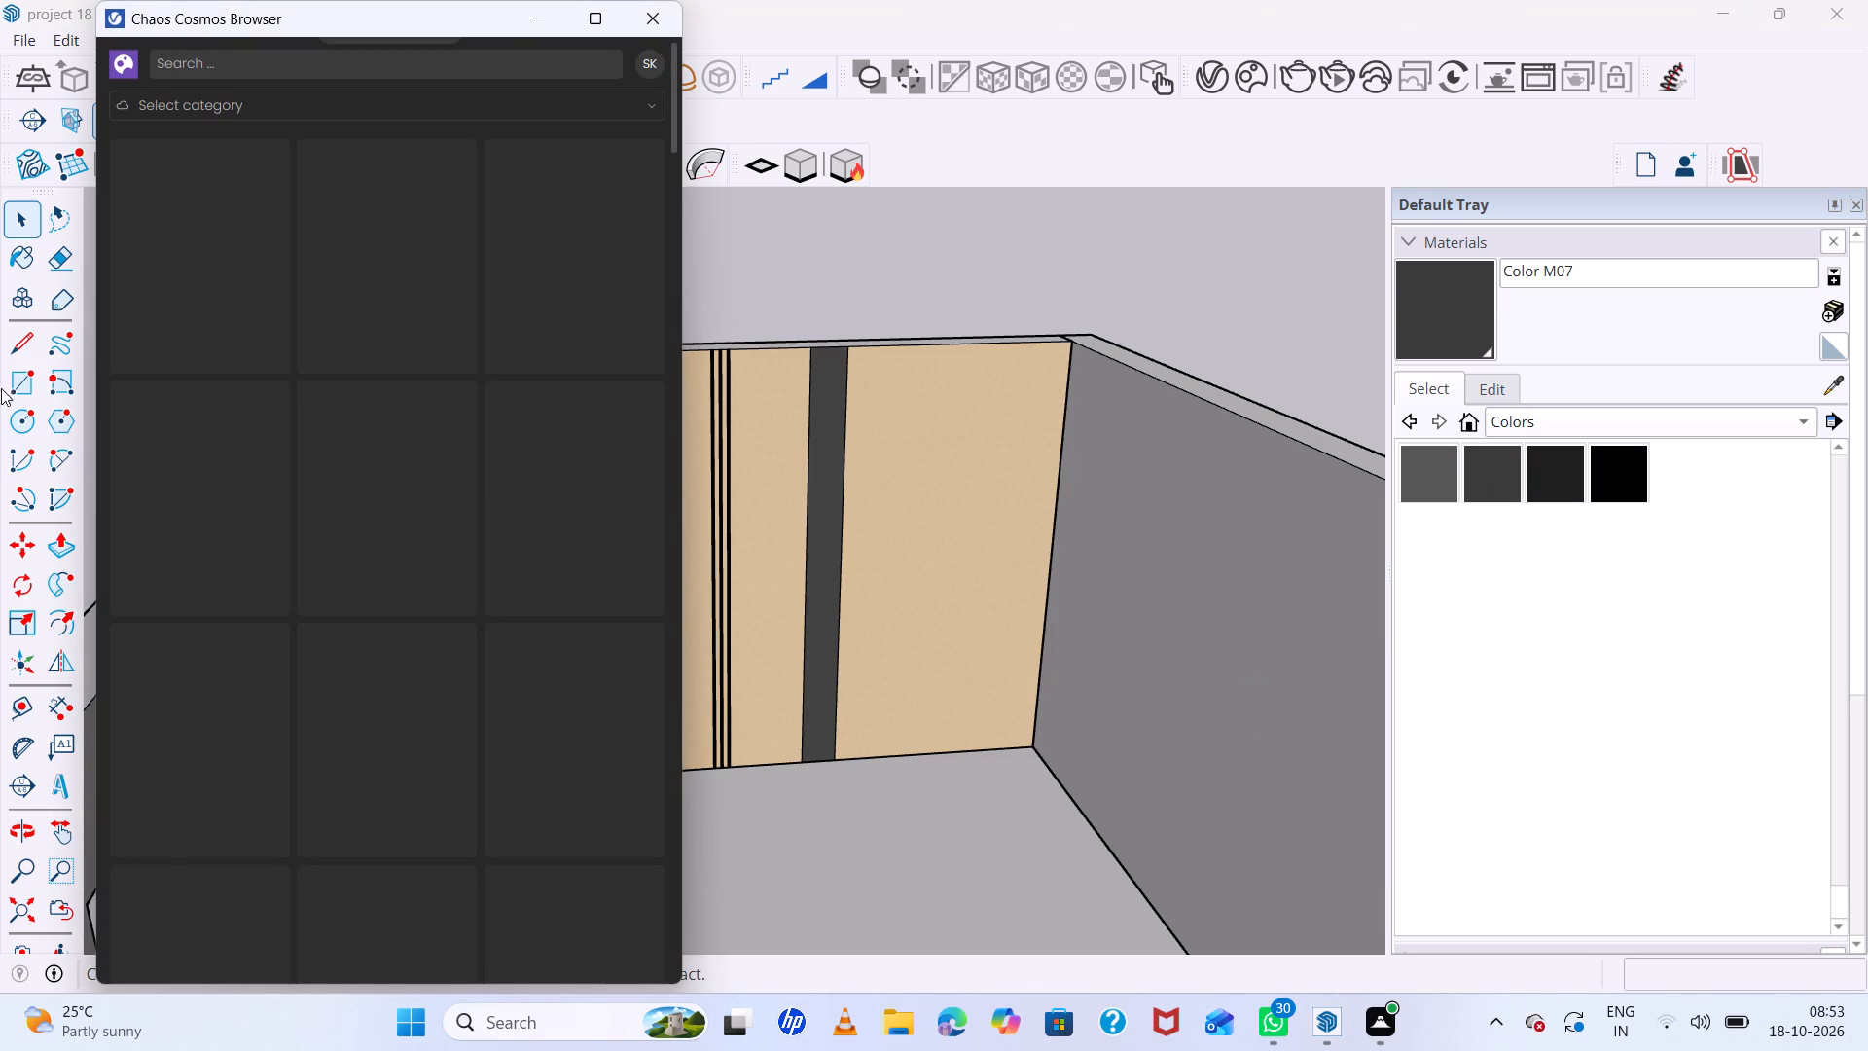
pyautogui.click(353, 58)
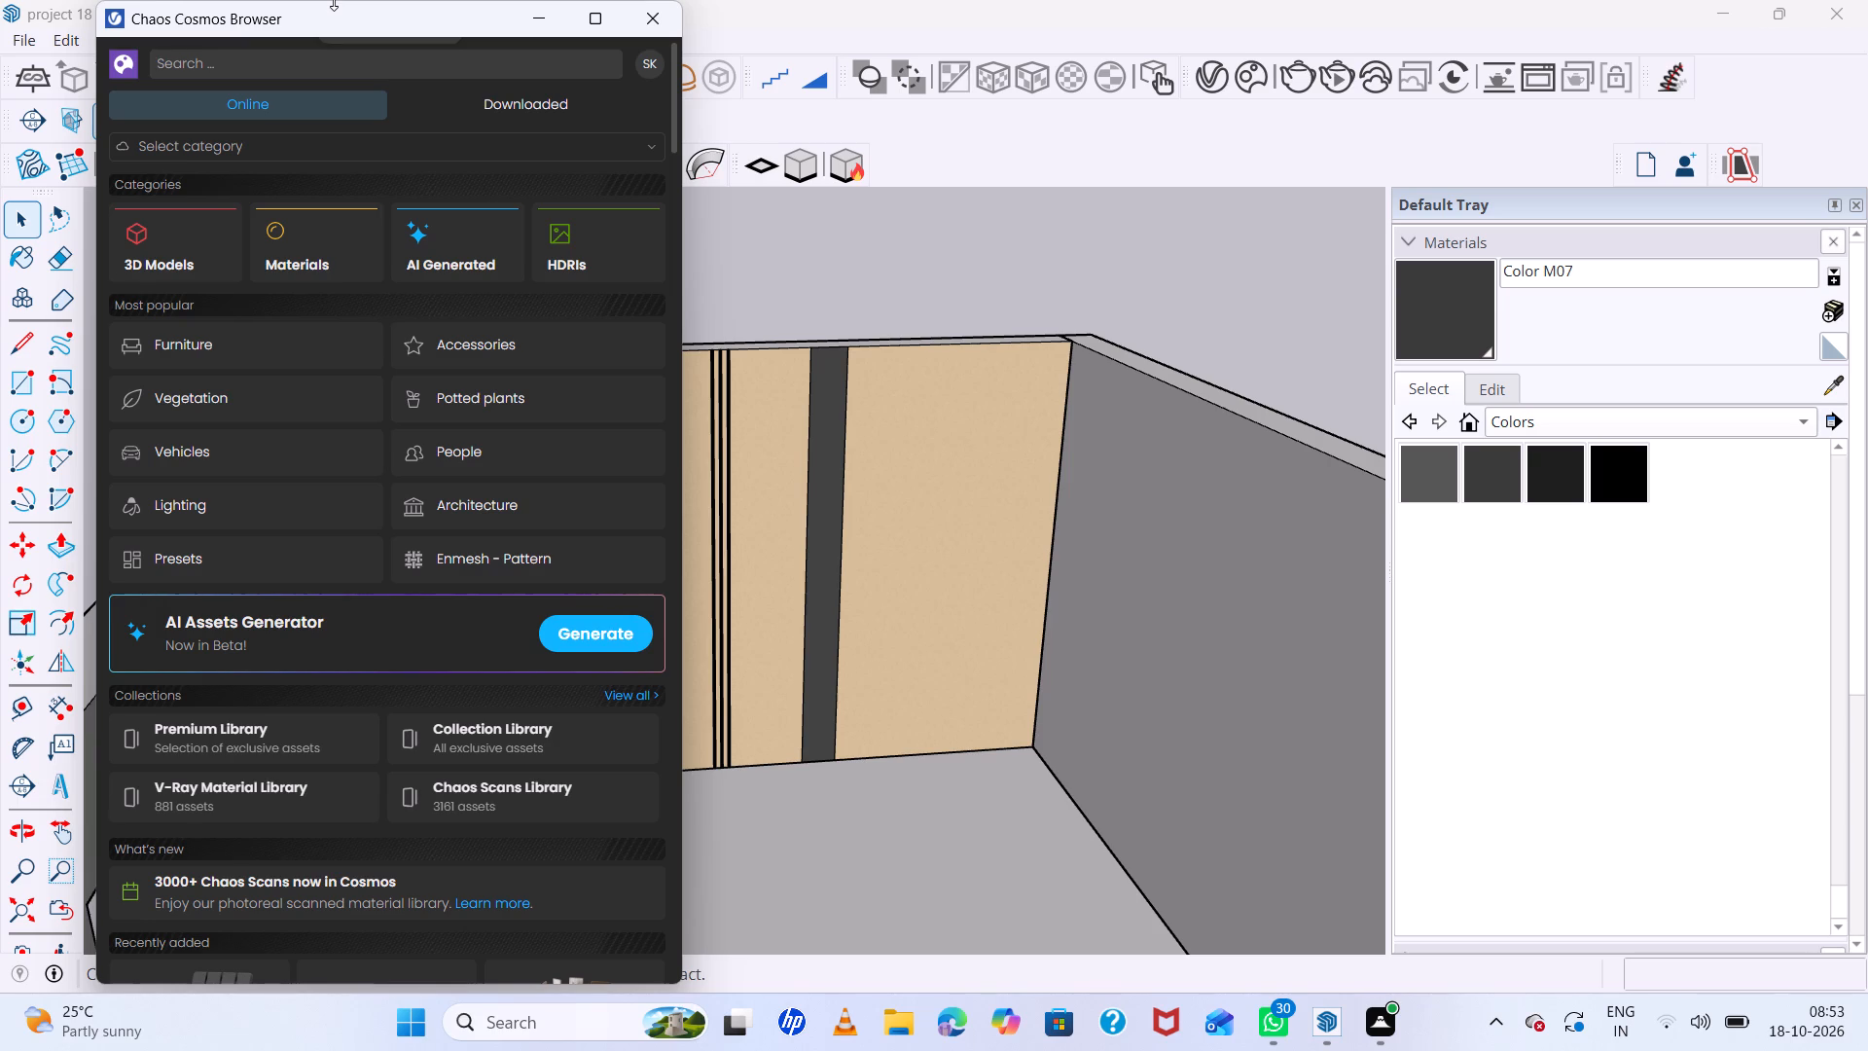
pyautogui.write('car')
pyautogui.write('pet')
pyautogui.press('Return')
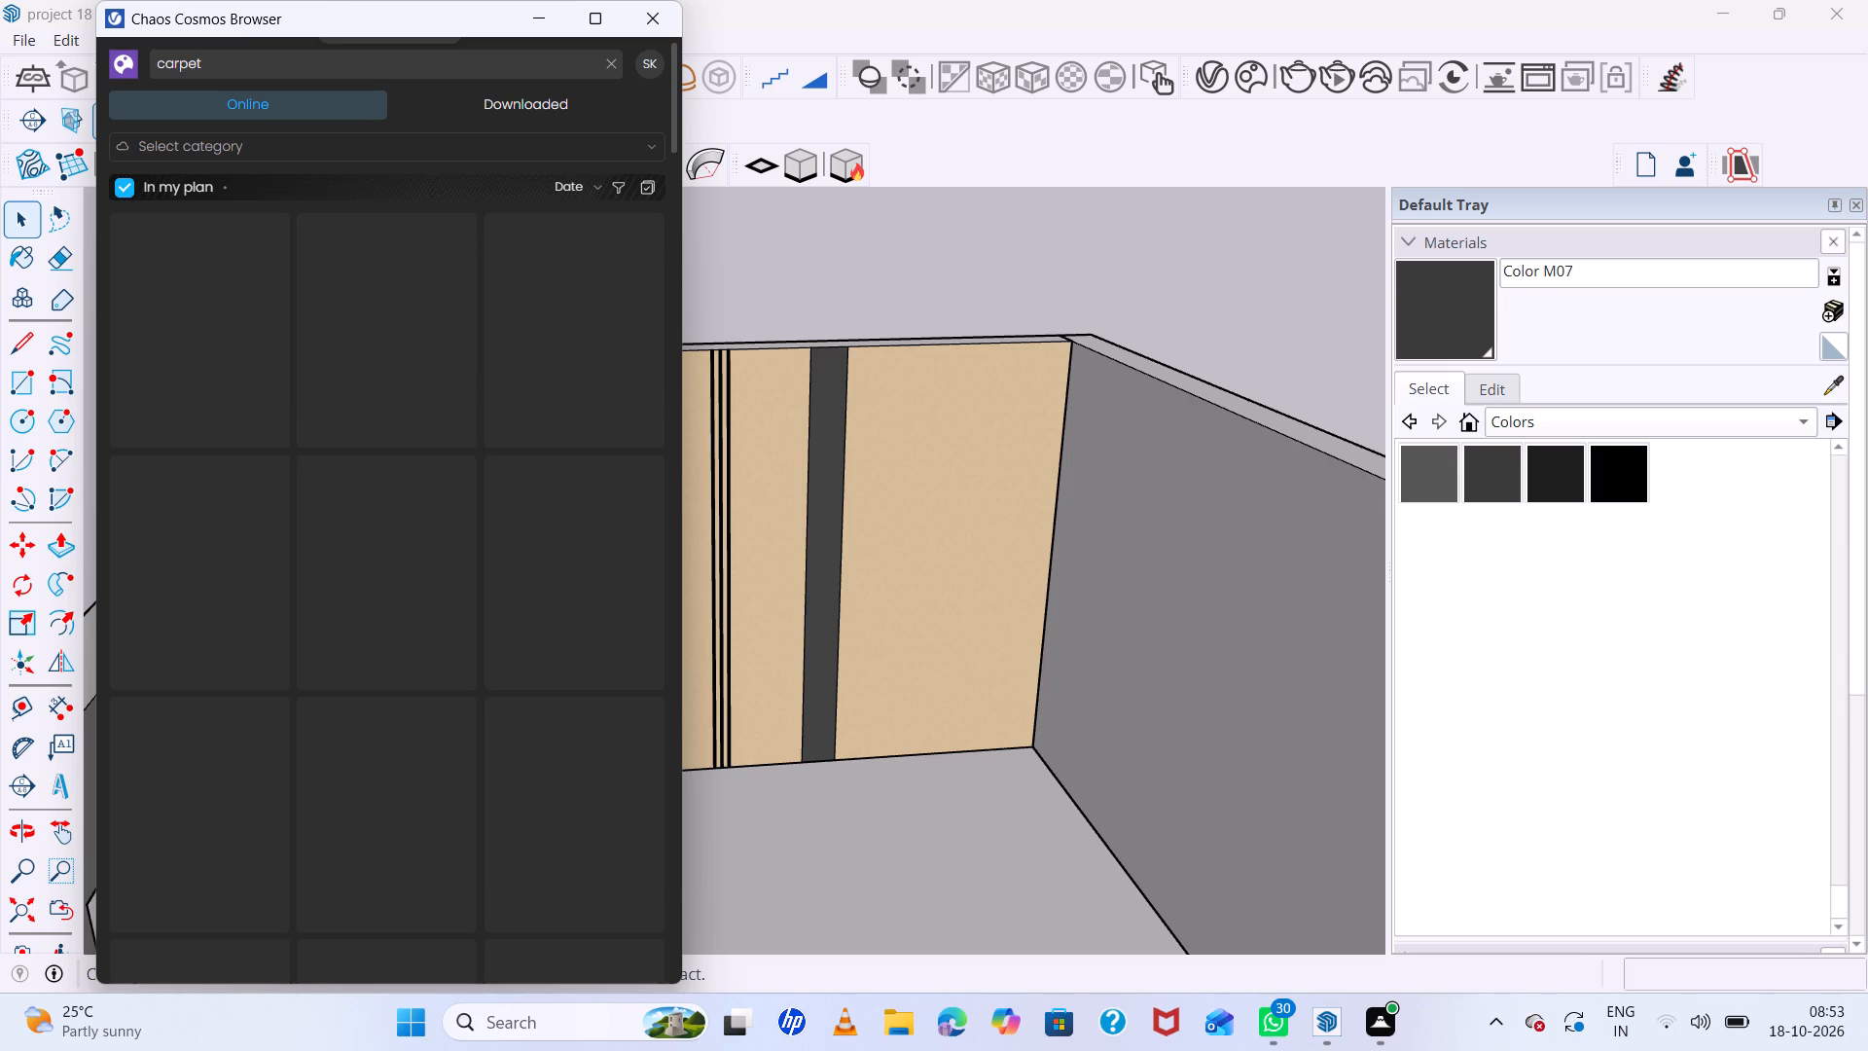
pyautogui.scroll(-2, 300, 383)
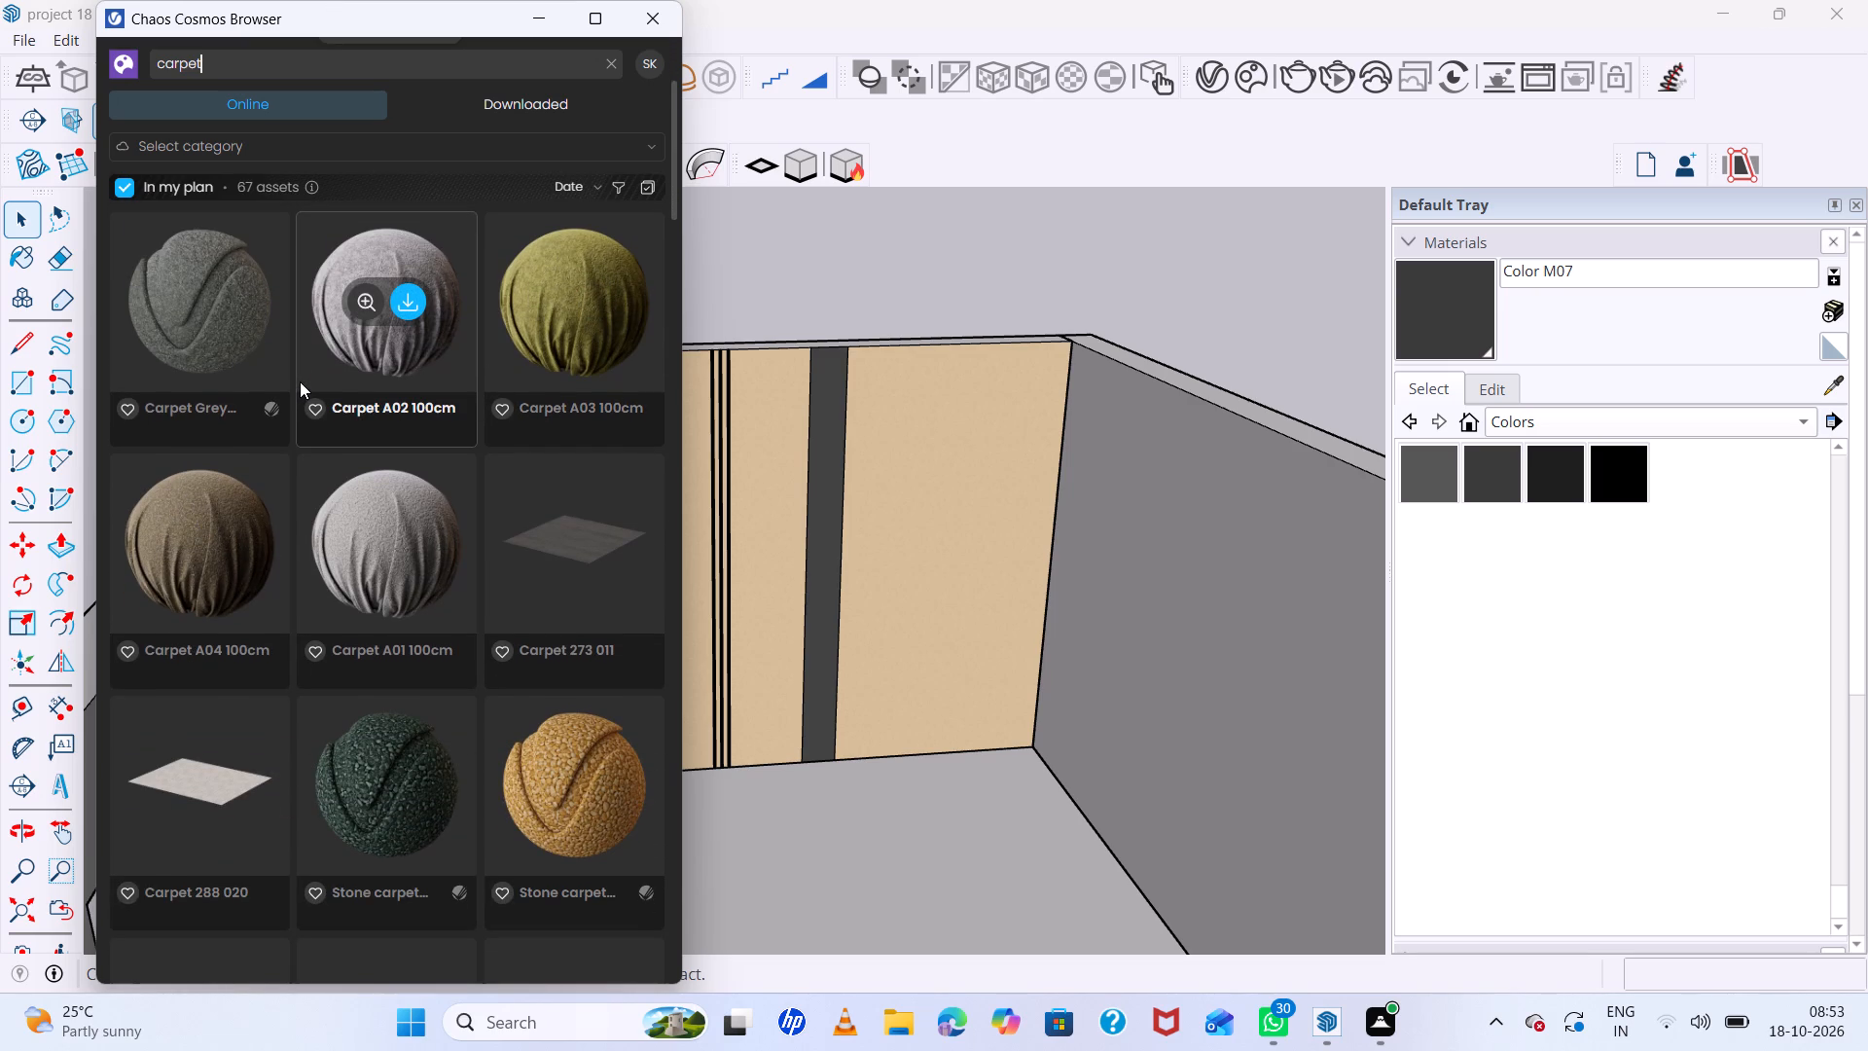
pyautogui.click(787, 242)
pyautogui.click(545, 18)
# Examine the whole room from above together with the separate slab beside it.
pyautogui.scroll(-3, 387, 299)
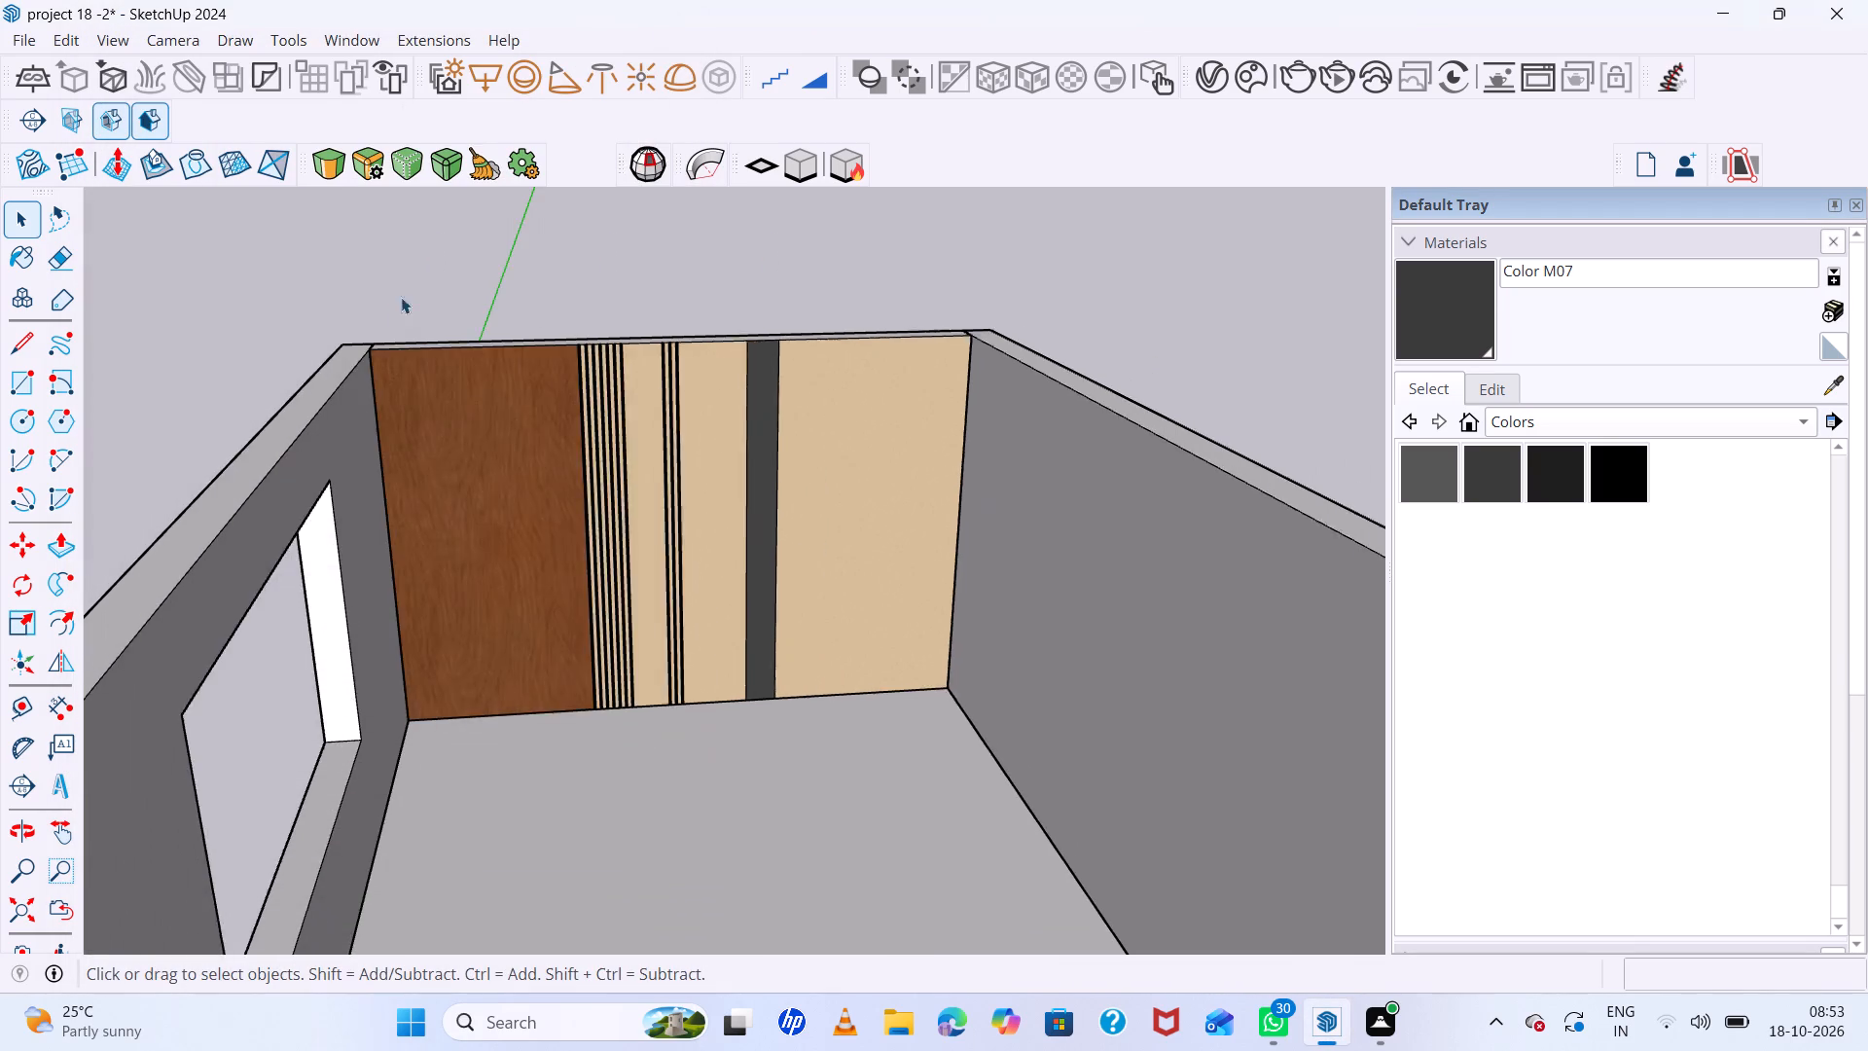
pyautogui.scroll(-1, 401, 297)
pyautogui.scroll(-7, 508, 298)
pyautogui.scroll(-1, 586, 504)
pyautogui.moveTo(631, 646); pyautogui.dragTo(628, 818, button='middle')
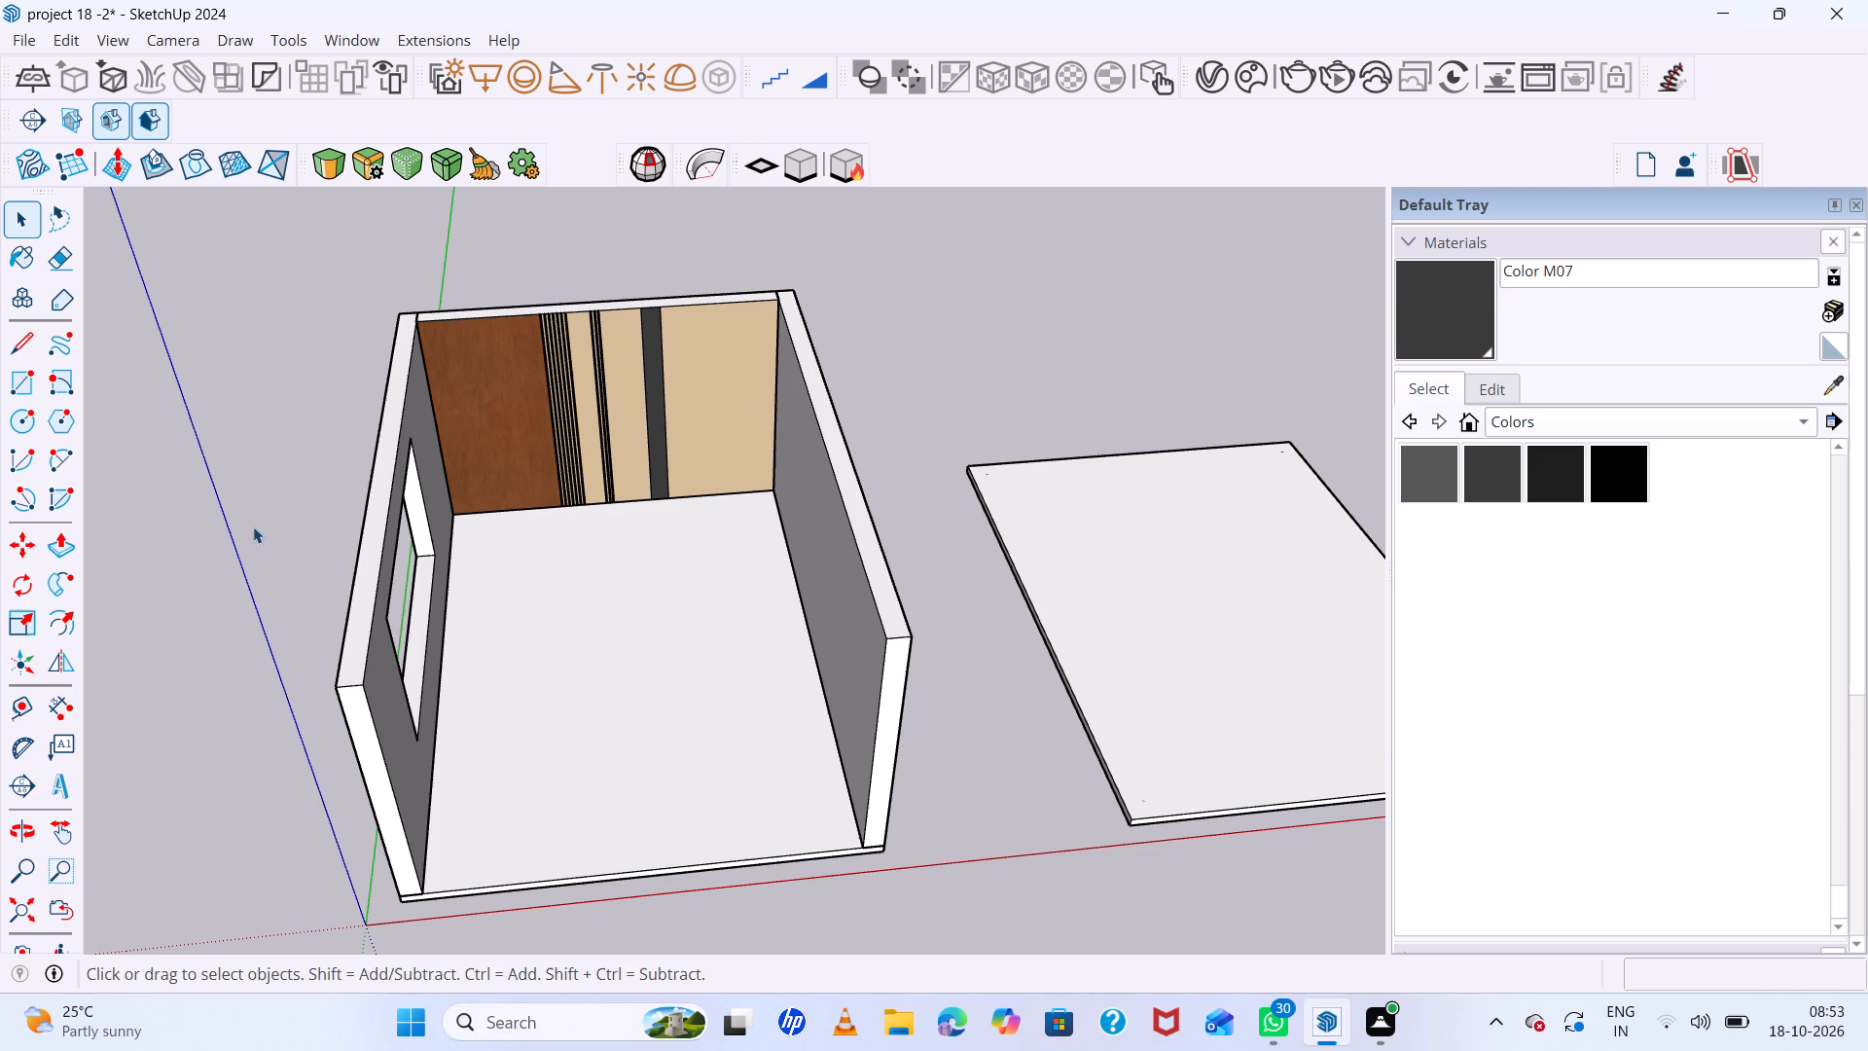
pyautogui.scroll(6, 506, 540)
pyautogui.scroll(-8, 482, 518)
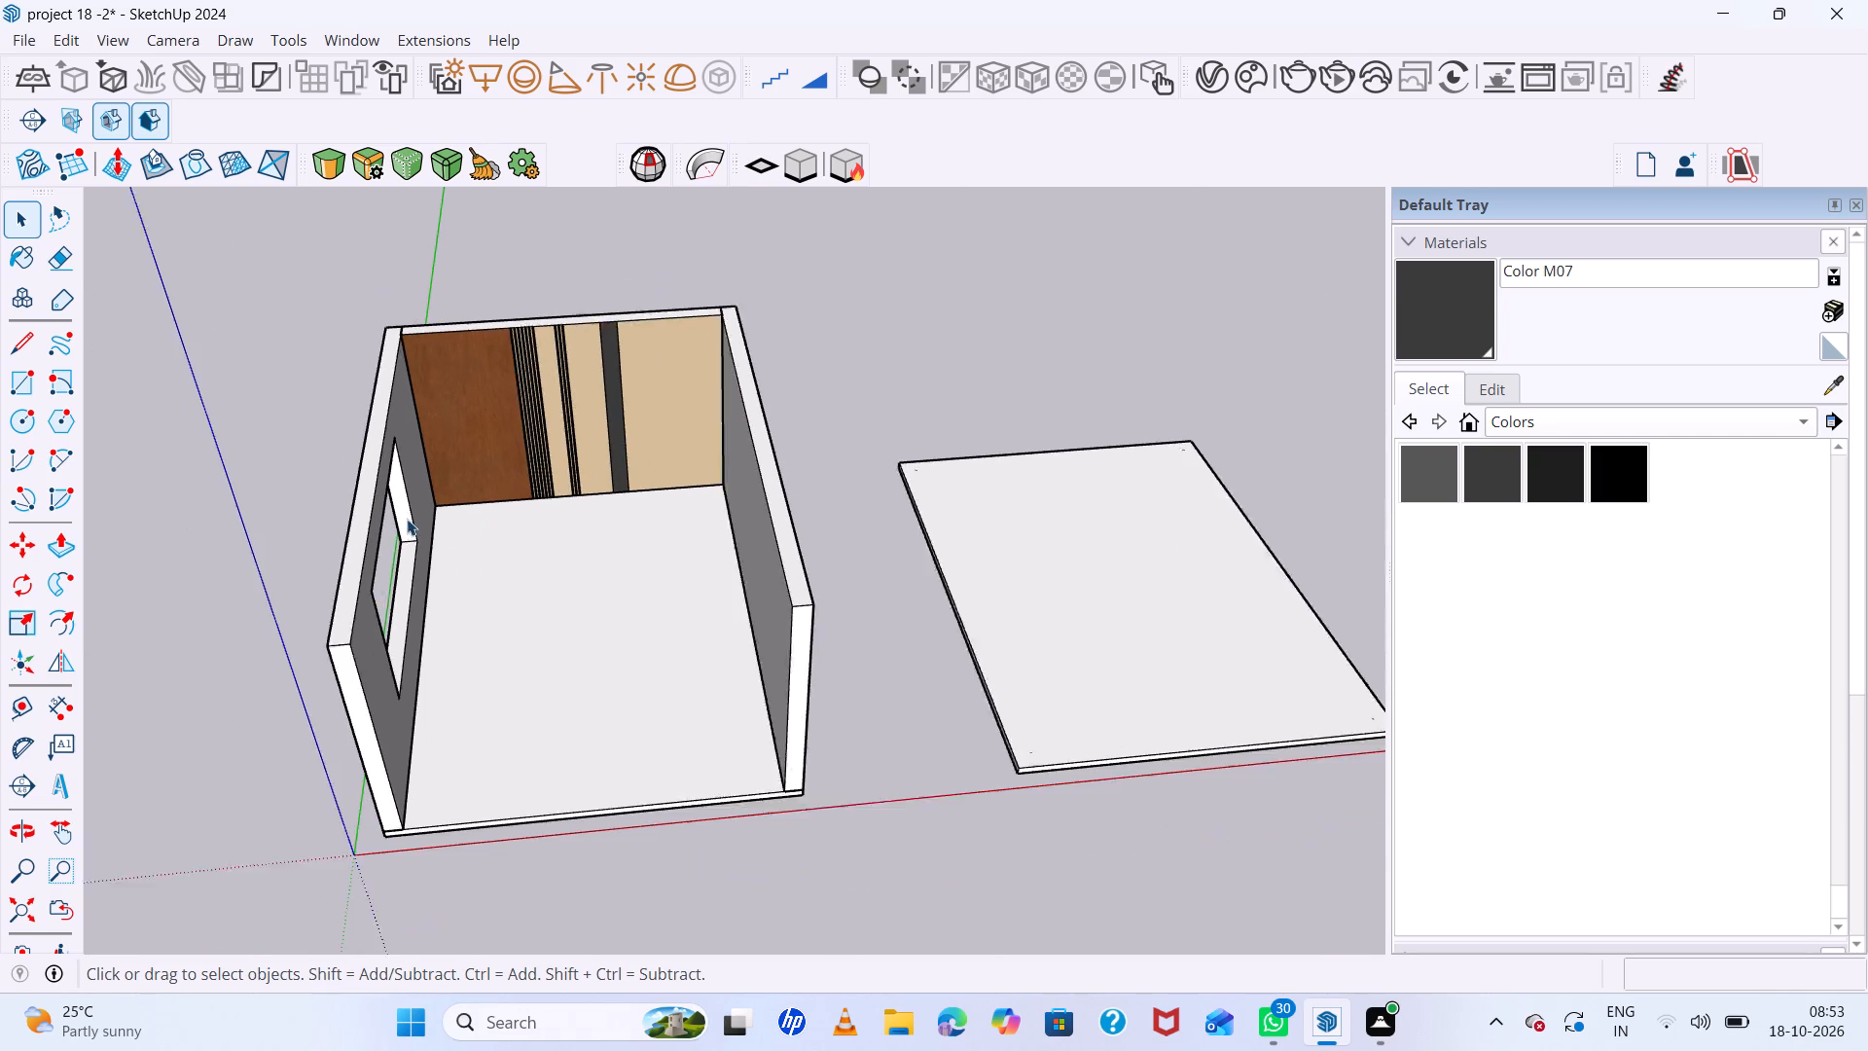
pyautogui.scroll(-2, 407, 519)
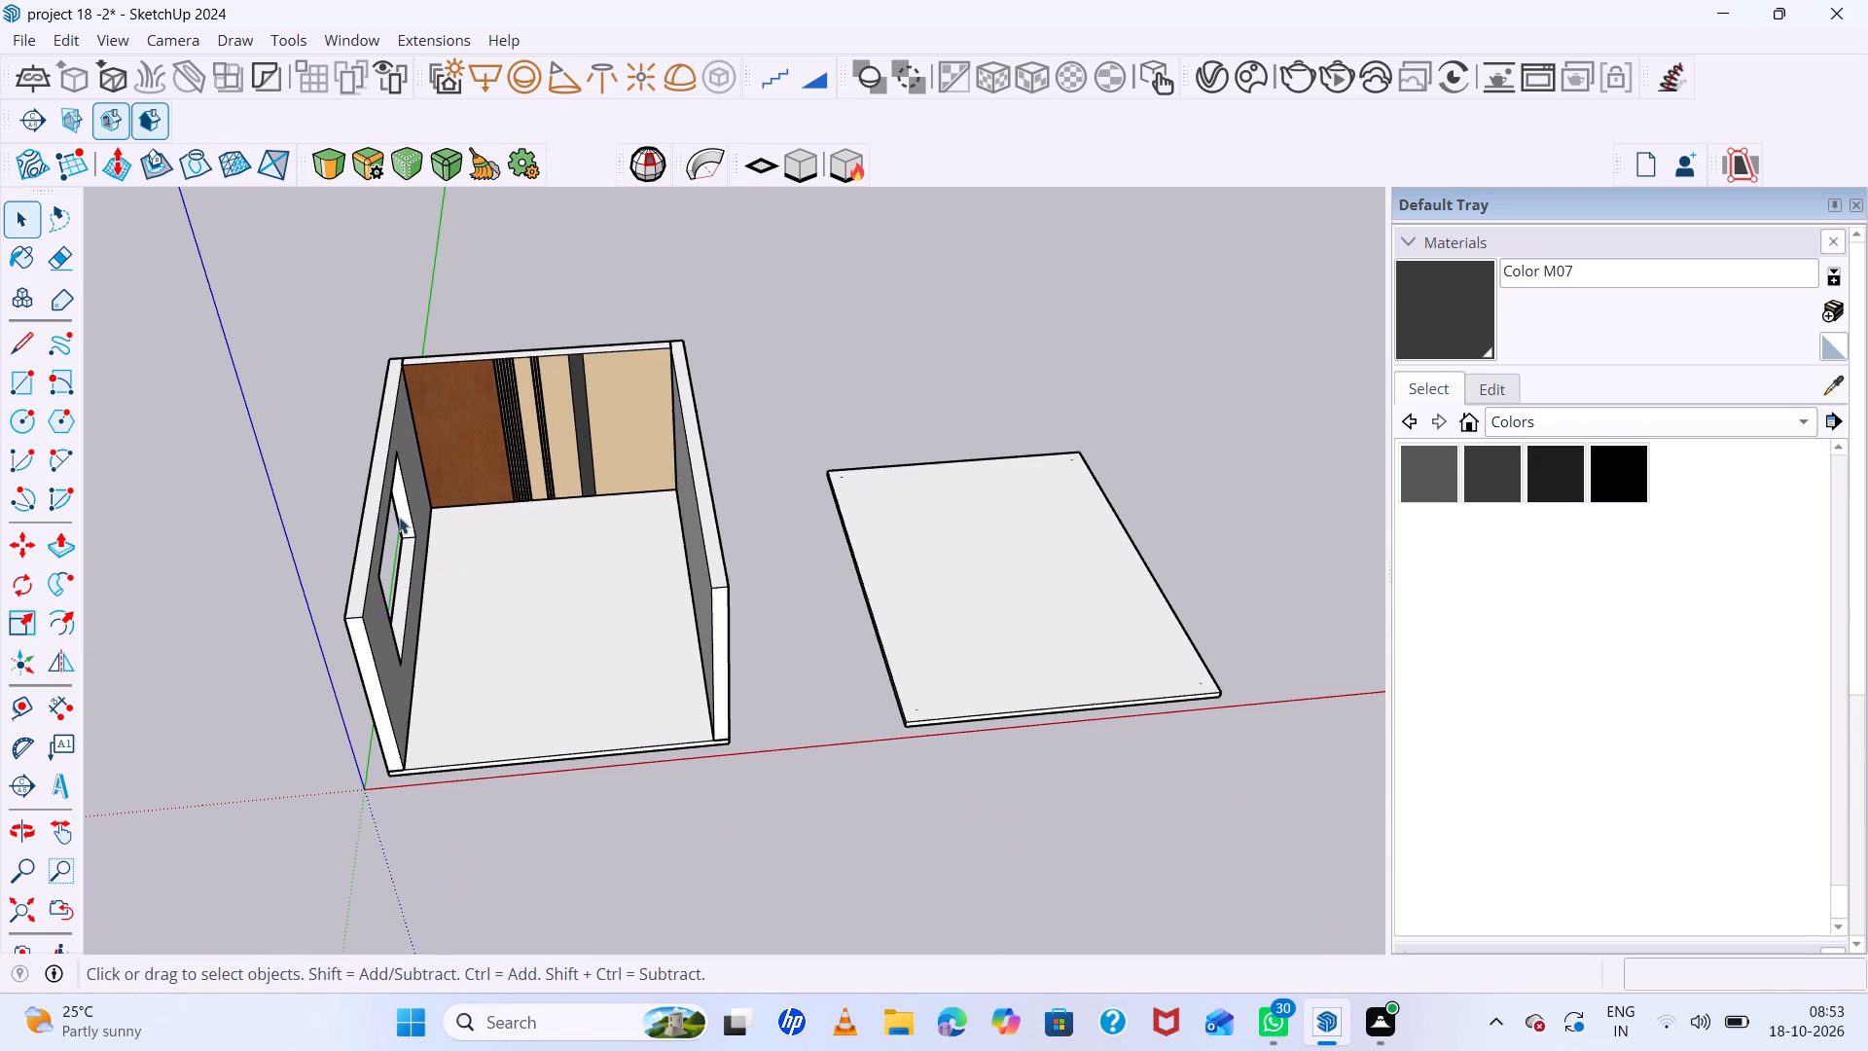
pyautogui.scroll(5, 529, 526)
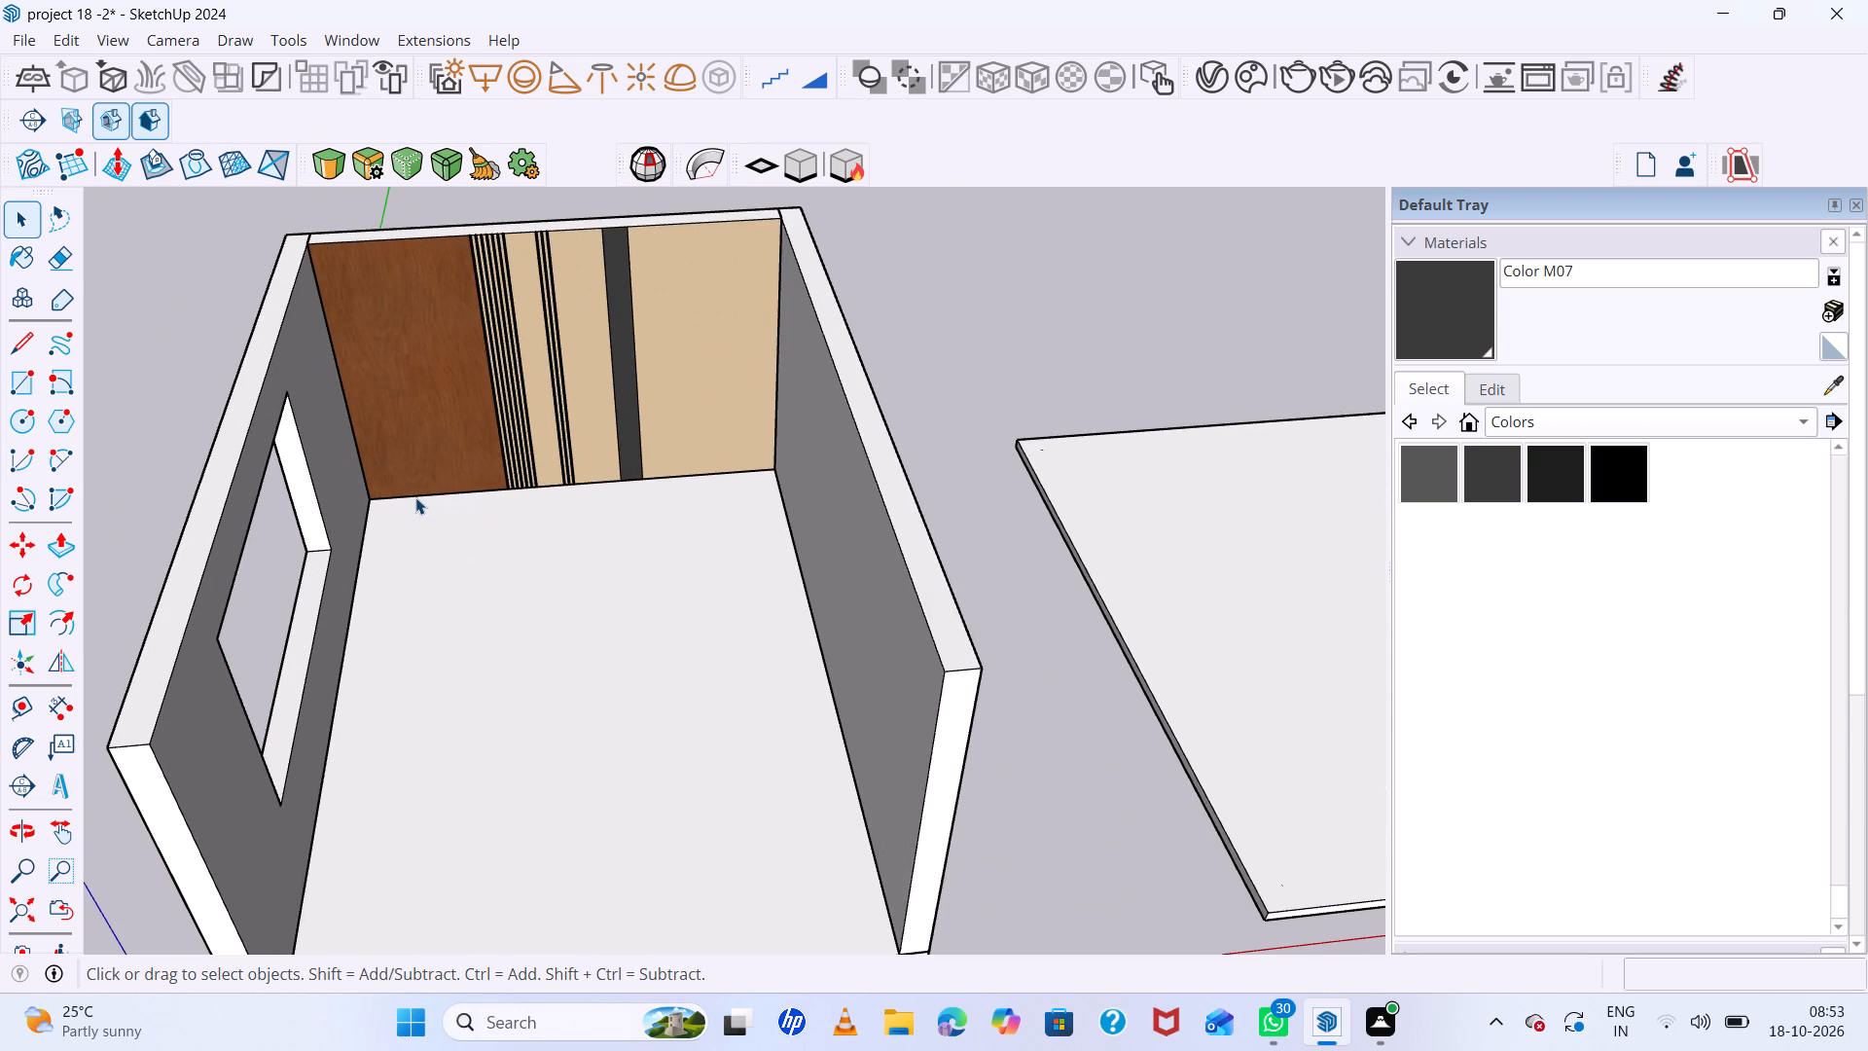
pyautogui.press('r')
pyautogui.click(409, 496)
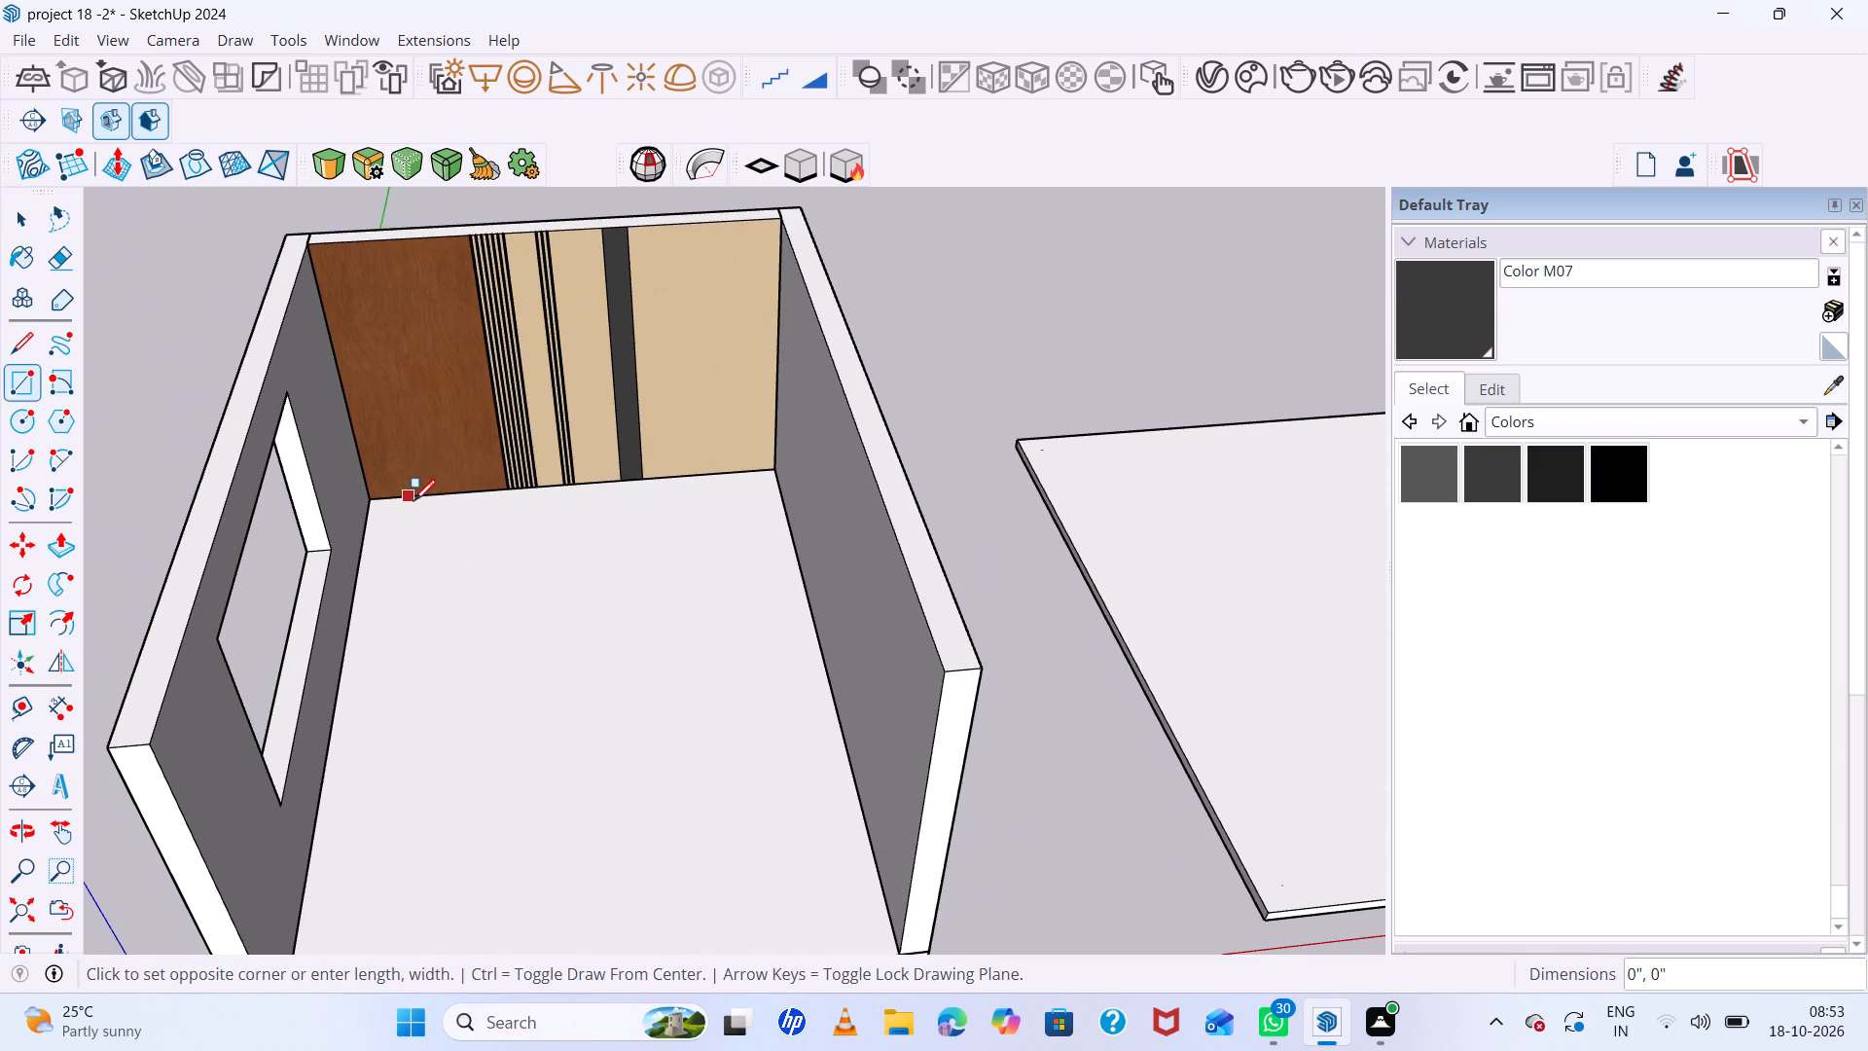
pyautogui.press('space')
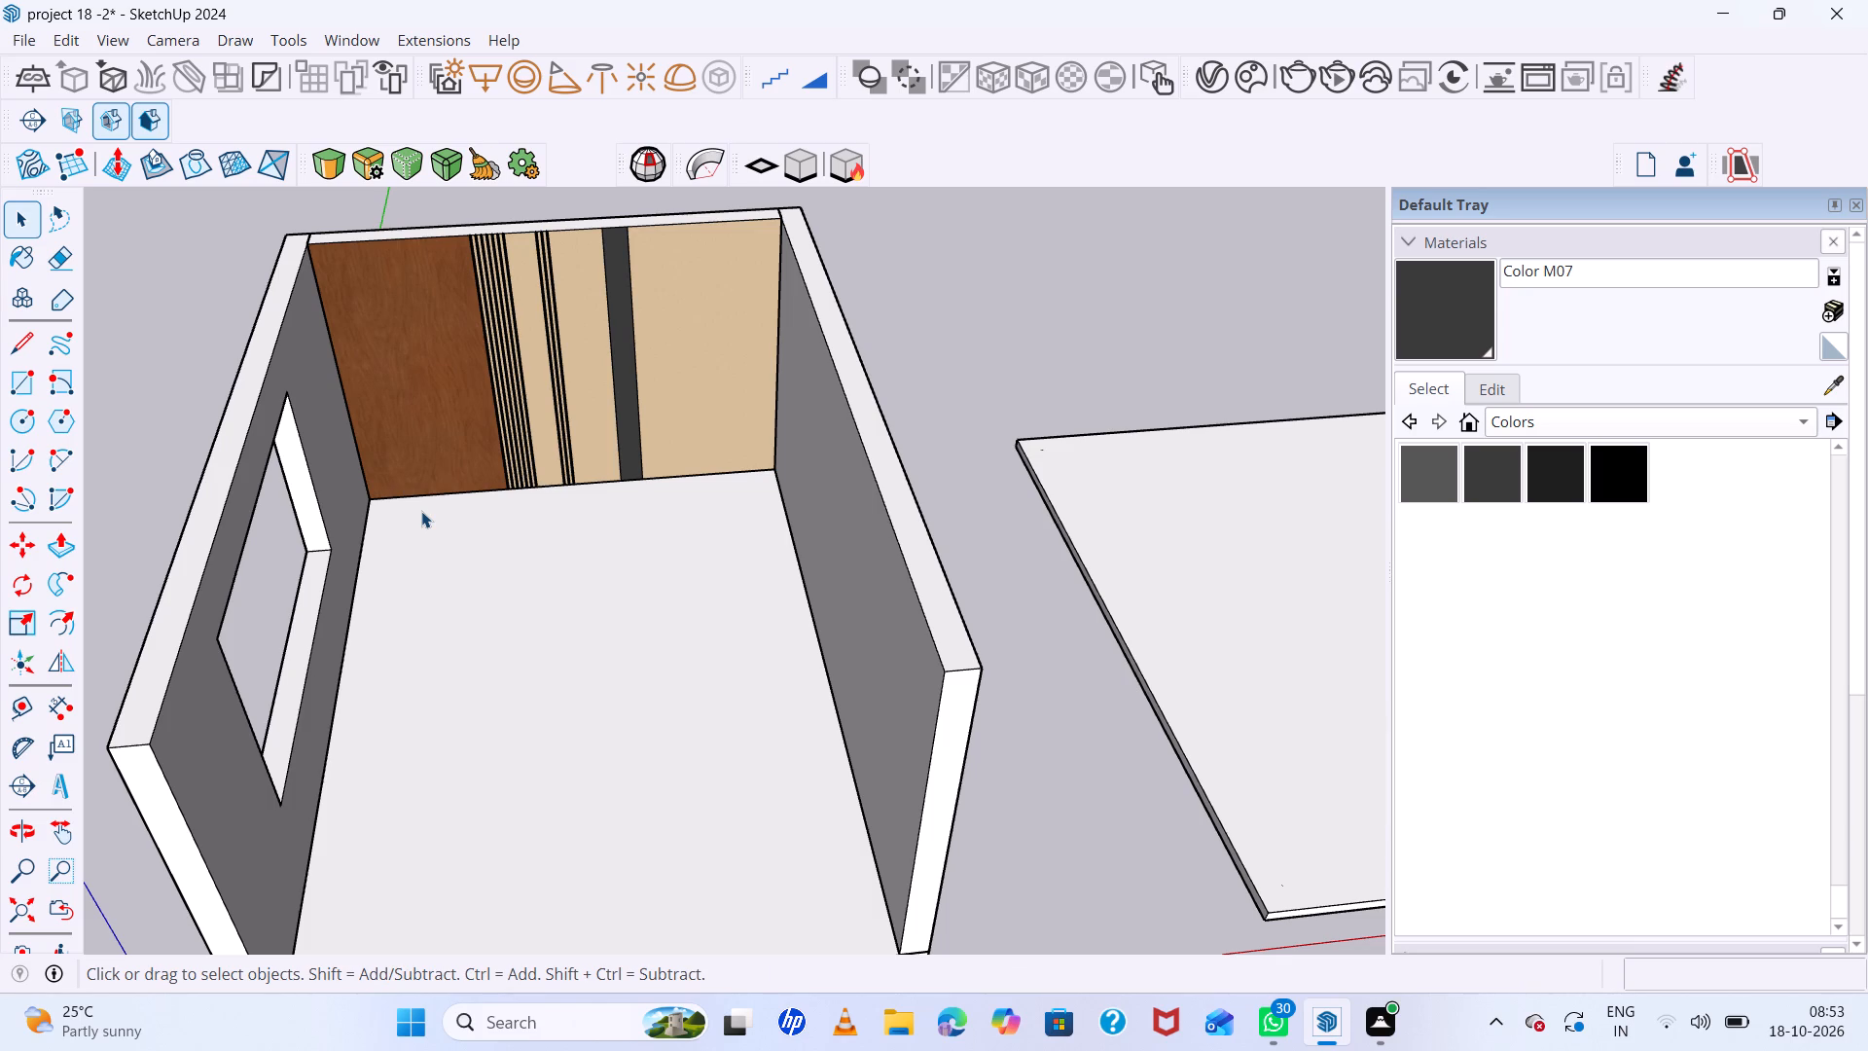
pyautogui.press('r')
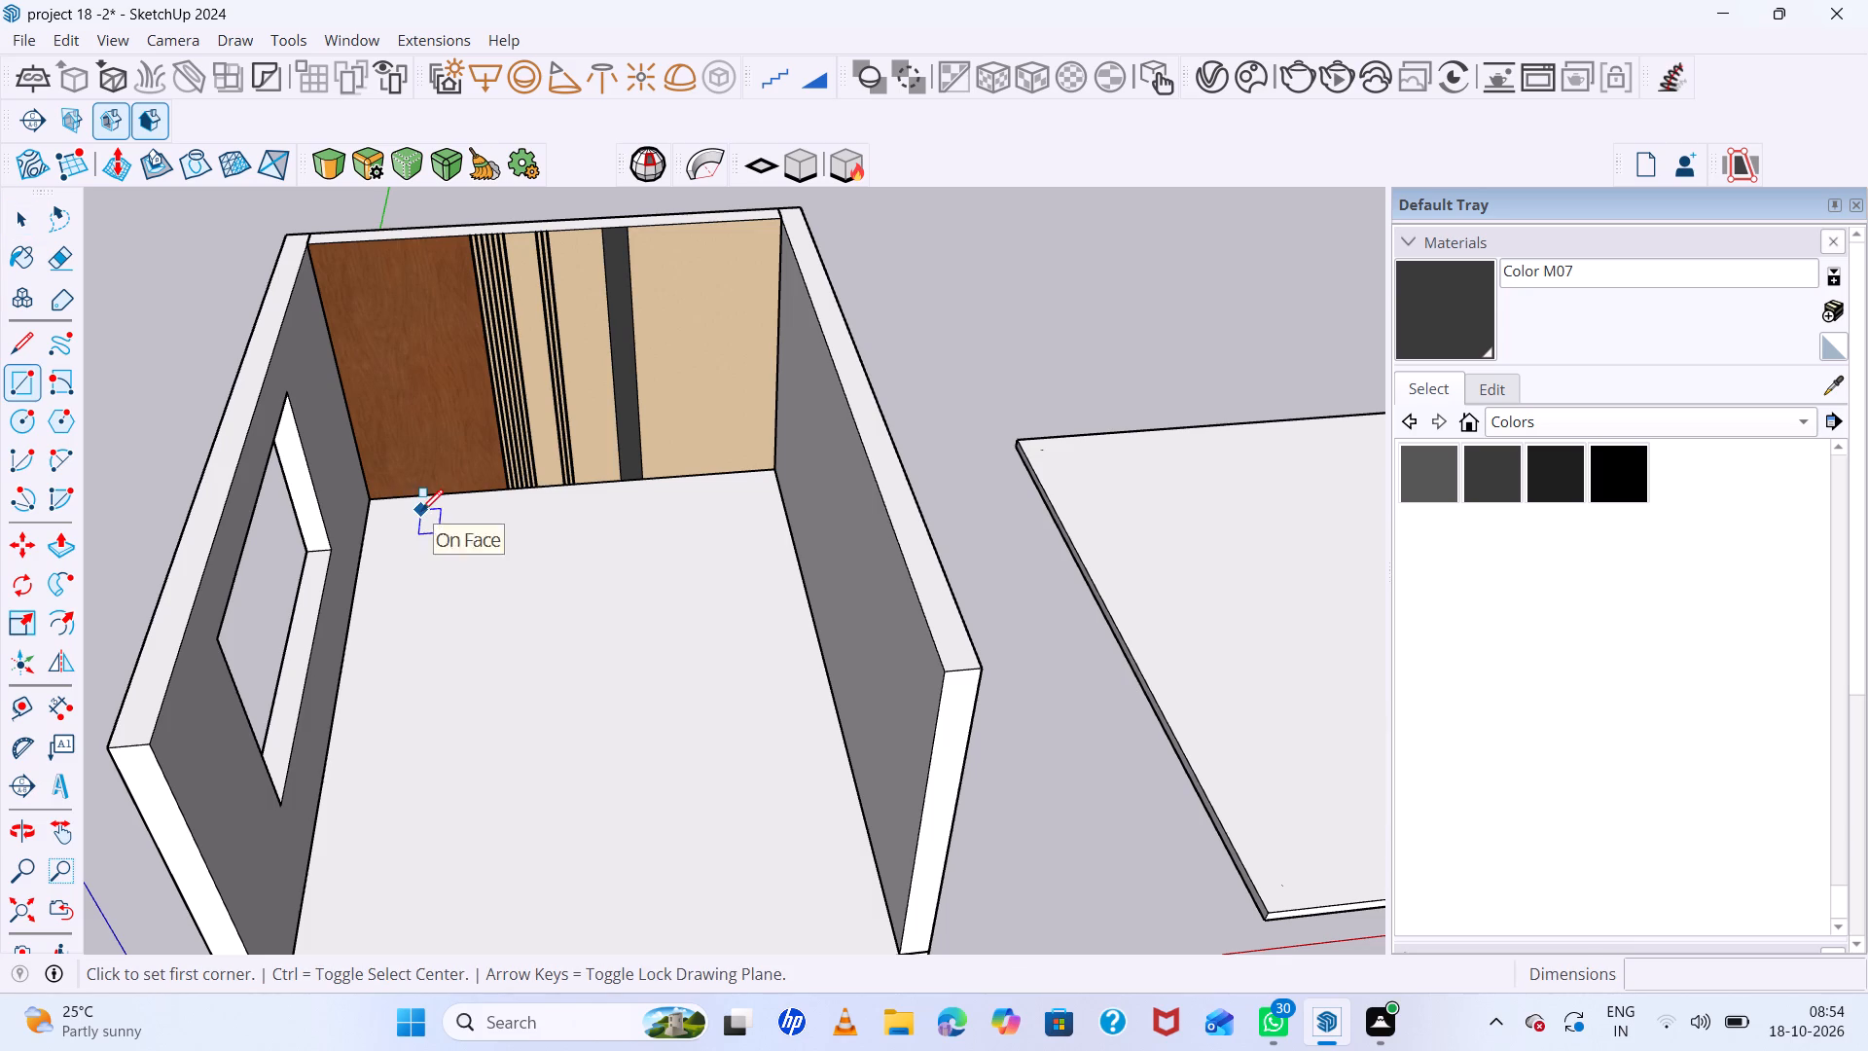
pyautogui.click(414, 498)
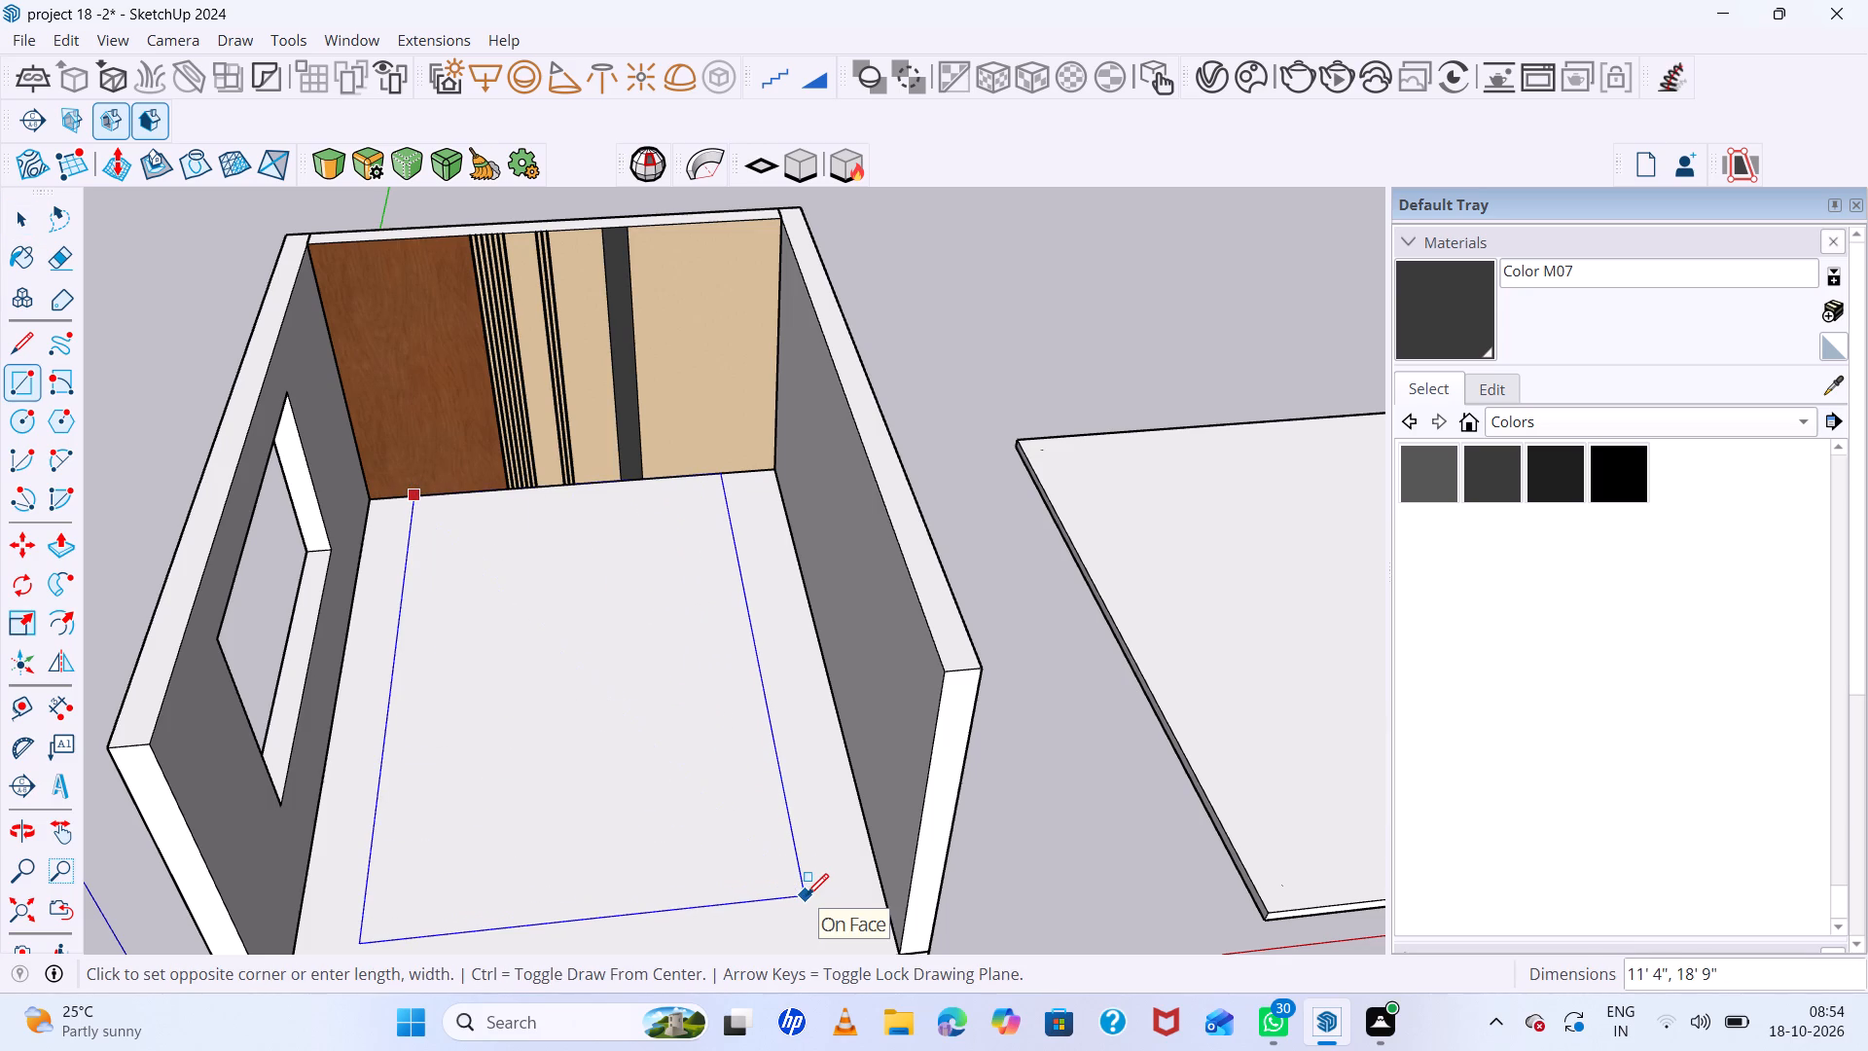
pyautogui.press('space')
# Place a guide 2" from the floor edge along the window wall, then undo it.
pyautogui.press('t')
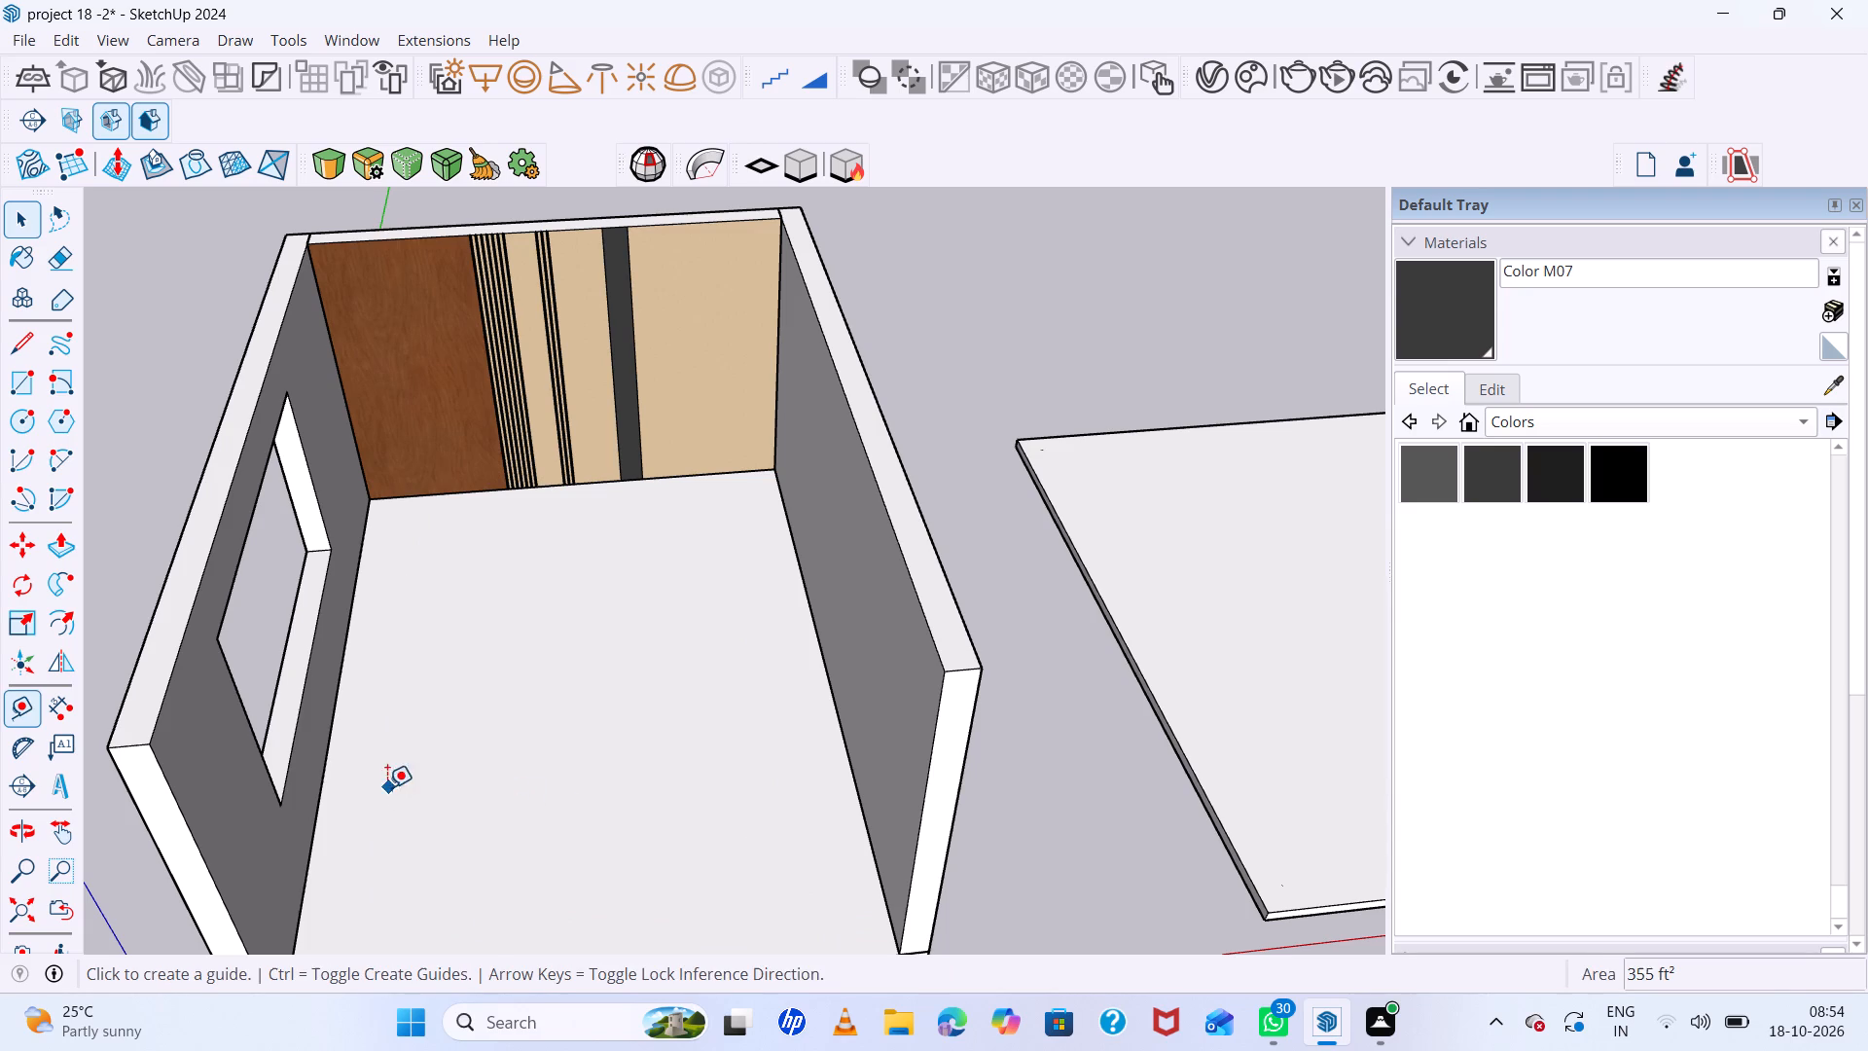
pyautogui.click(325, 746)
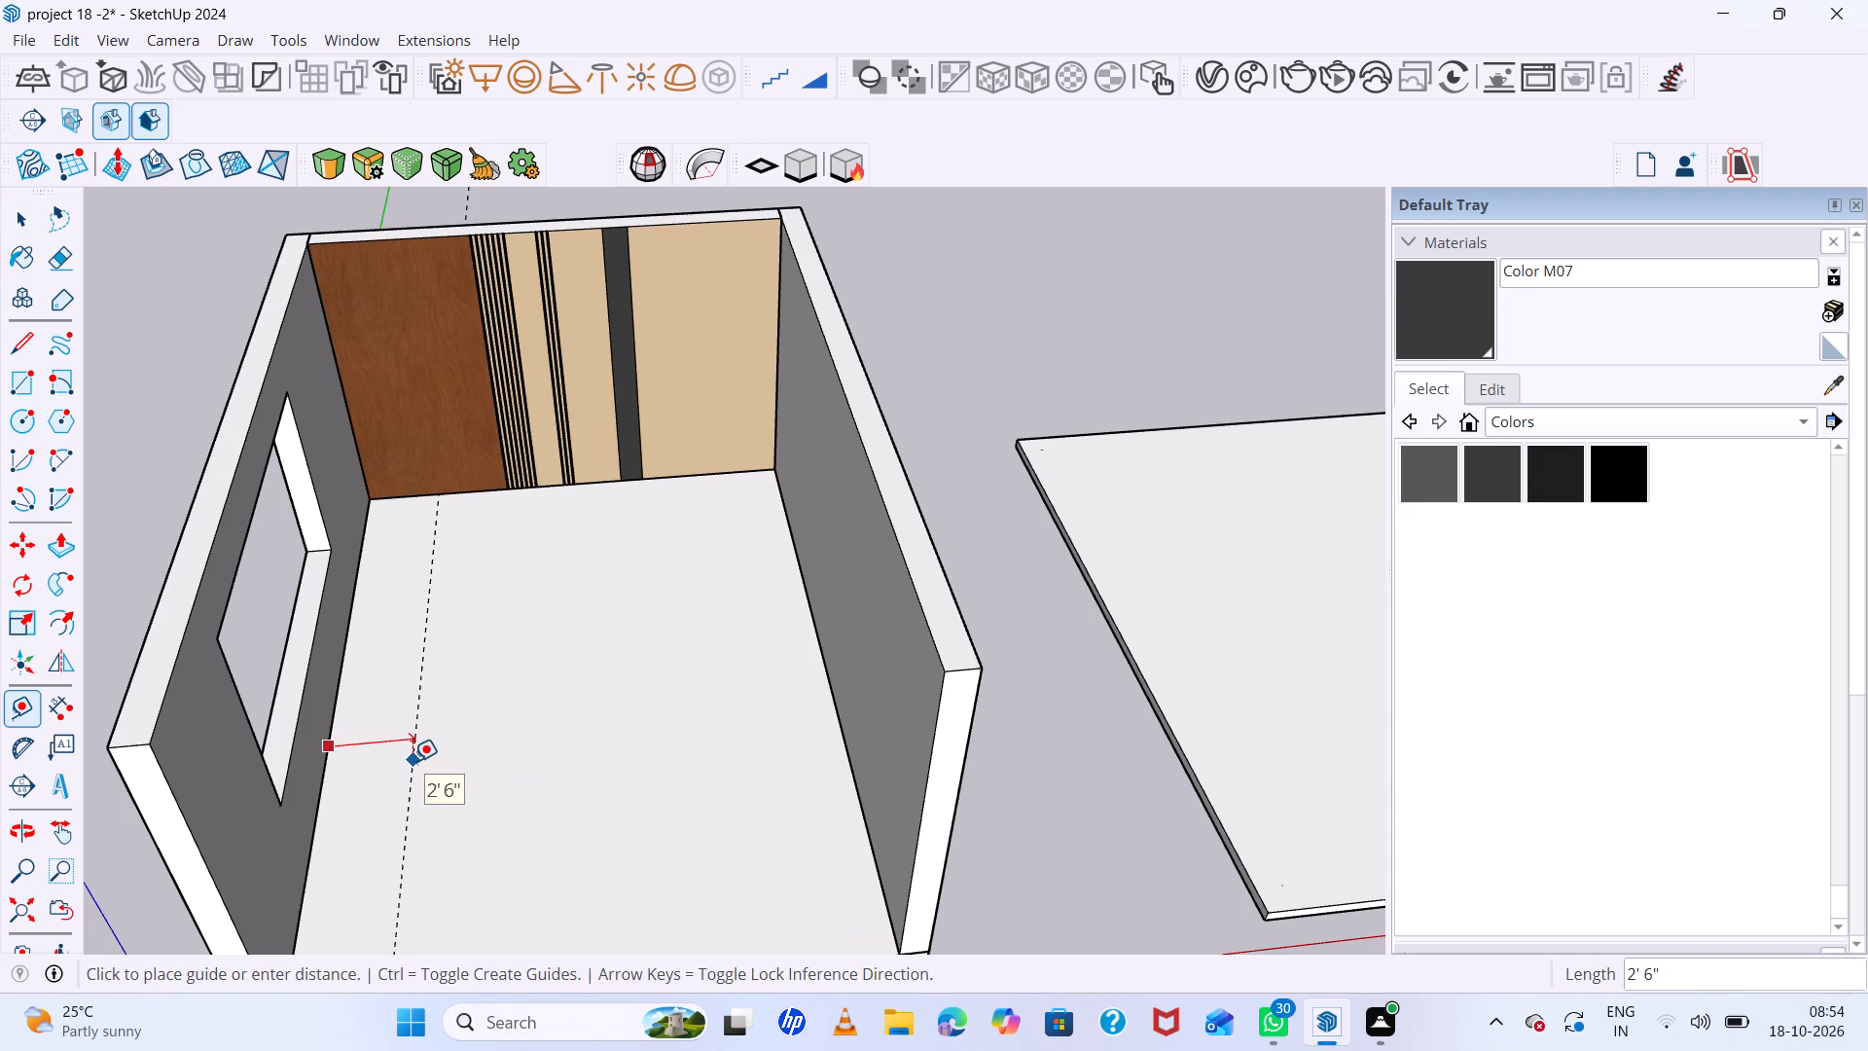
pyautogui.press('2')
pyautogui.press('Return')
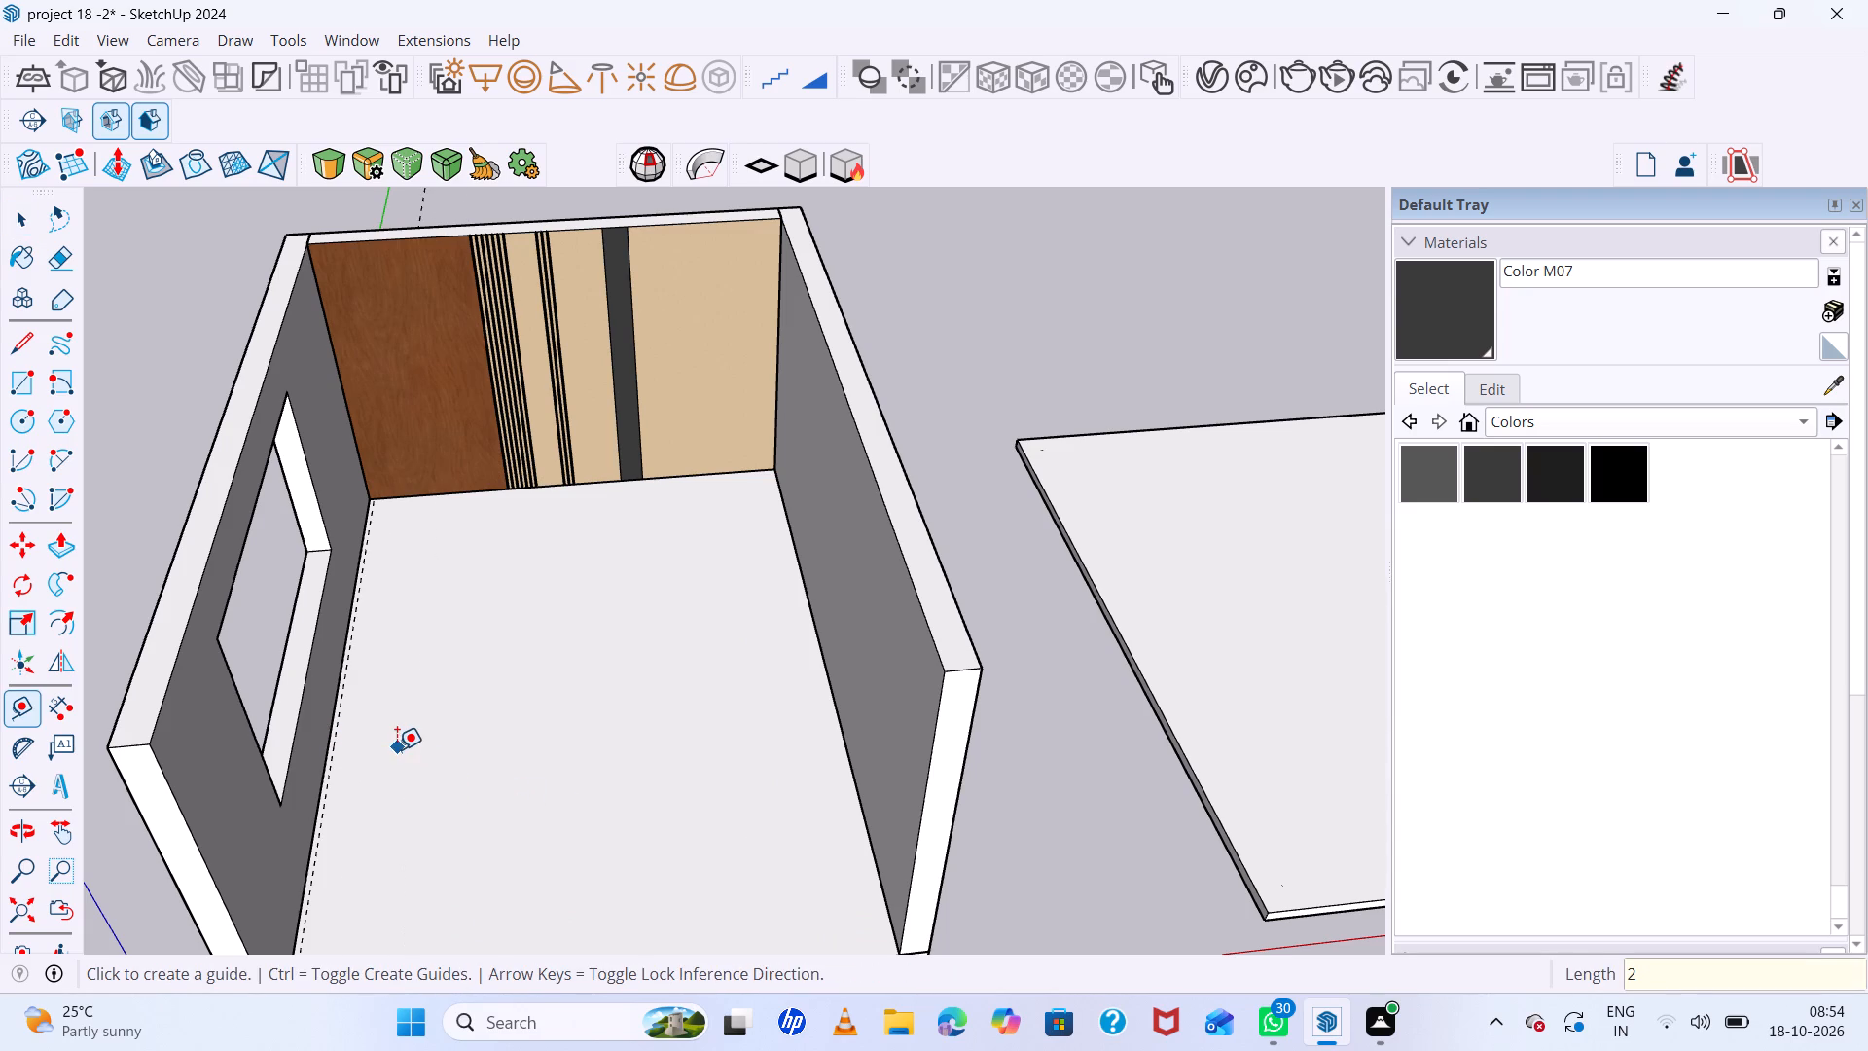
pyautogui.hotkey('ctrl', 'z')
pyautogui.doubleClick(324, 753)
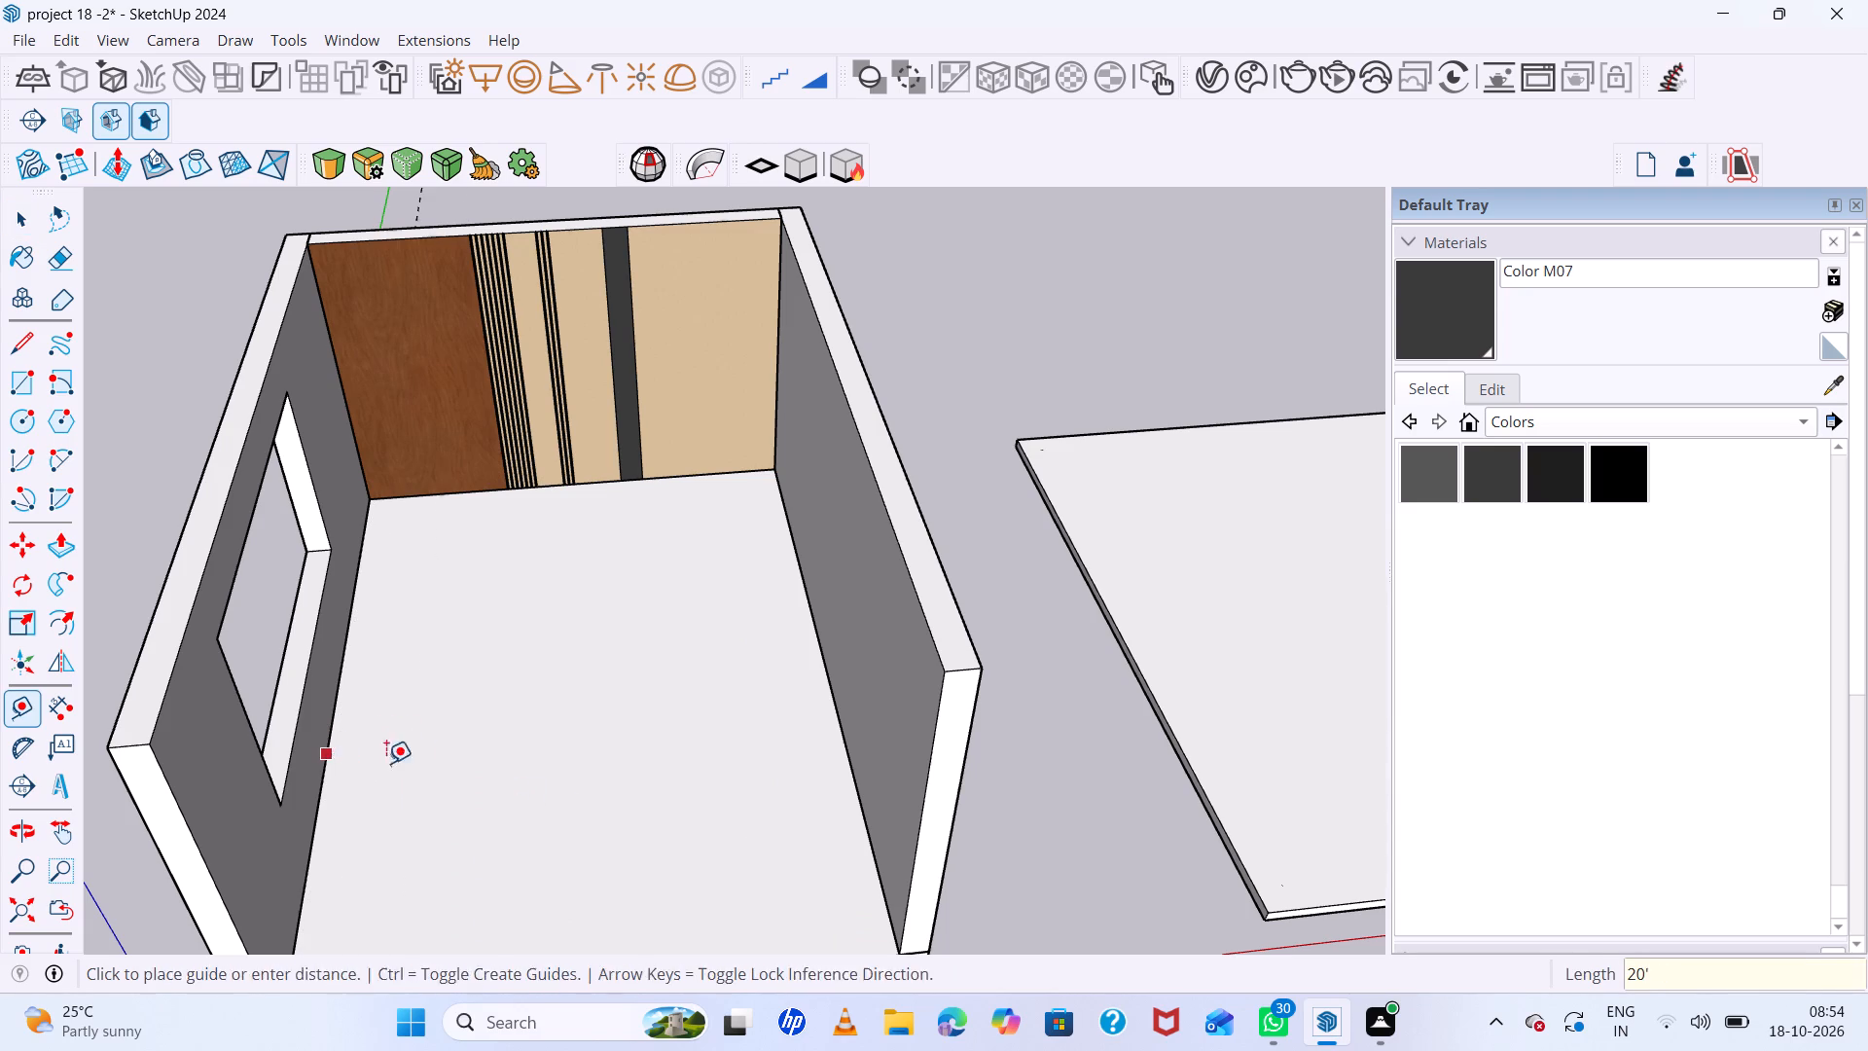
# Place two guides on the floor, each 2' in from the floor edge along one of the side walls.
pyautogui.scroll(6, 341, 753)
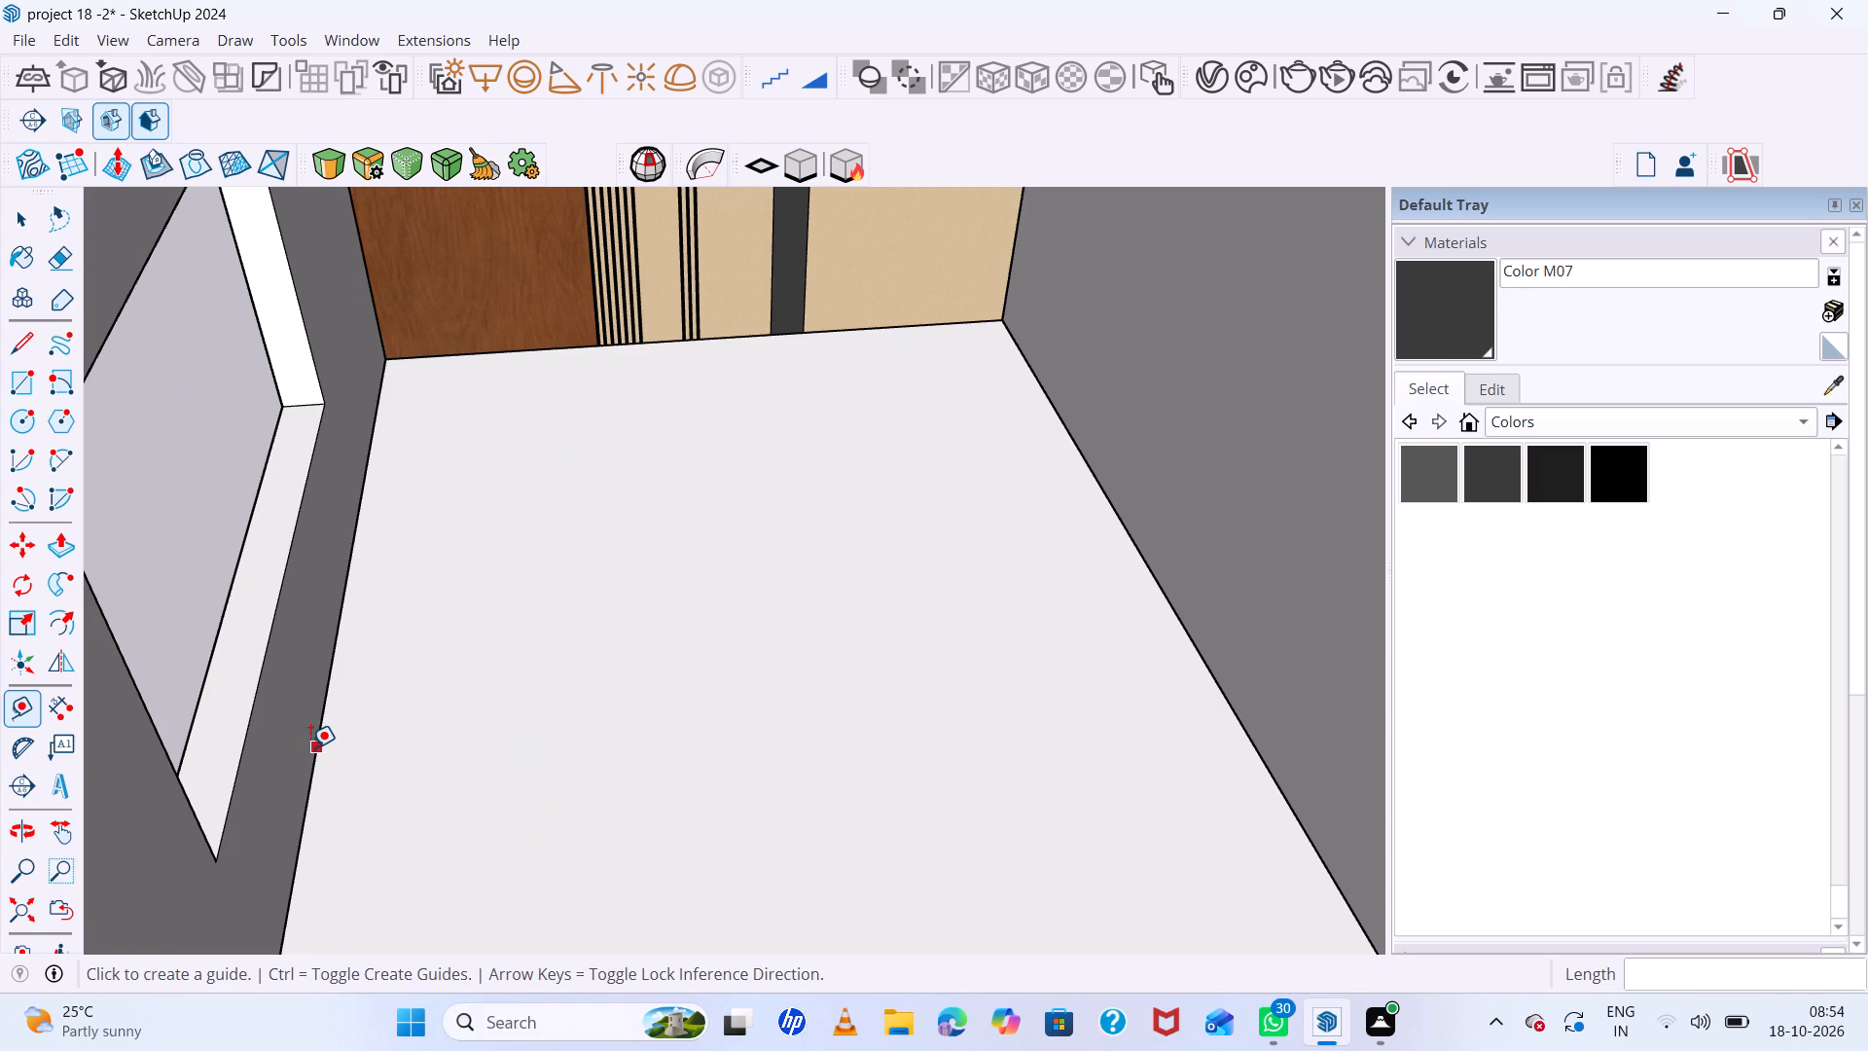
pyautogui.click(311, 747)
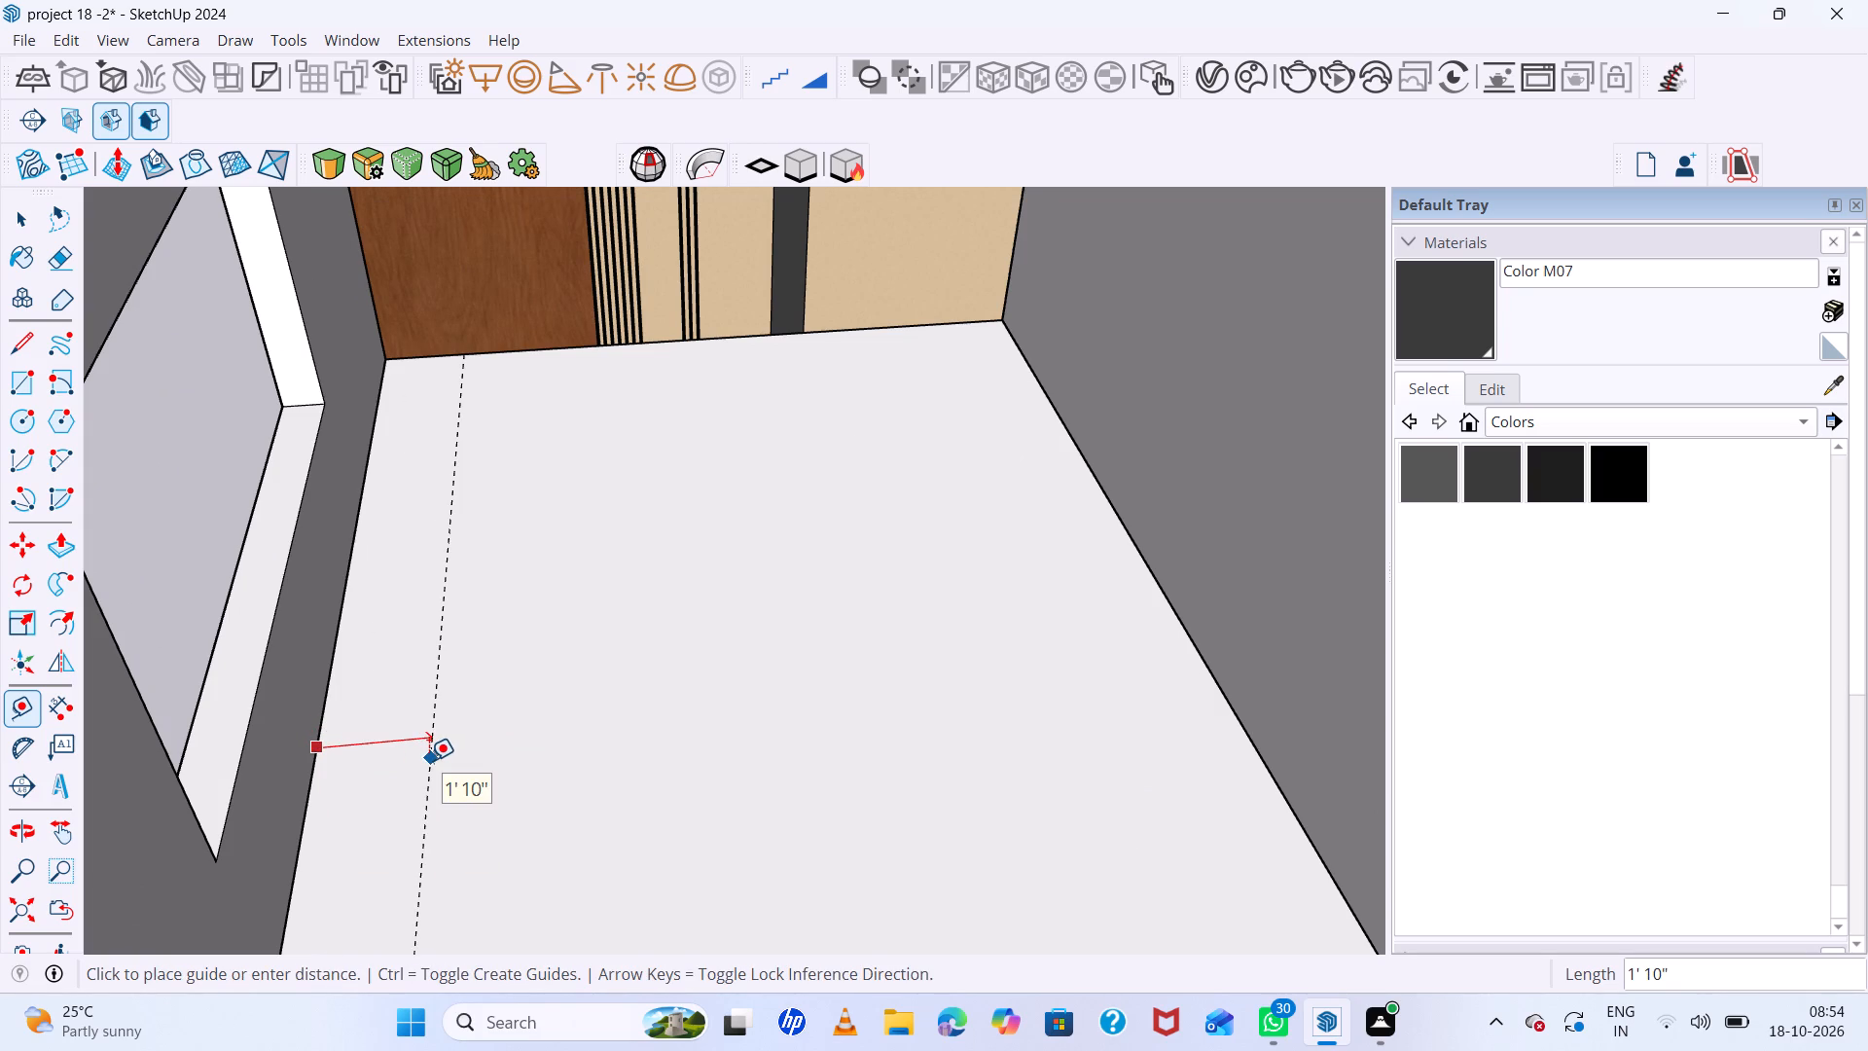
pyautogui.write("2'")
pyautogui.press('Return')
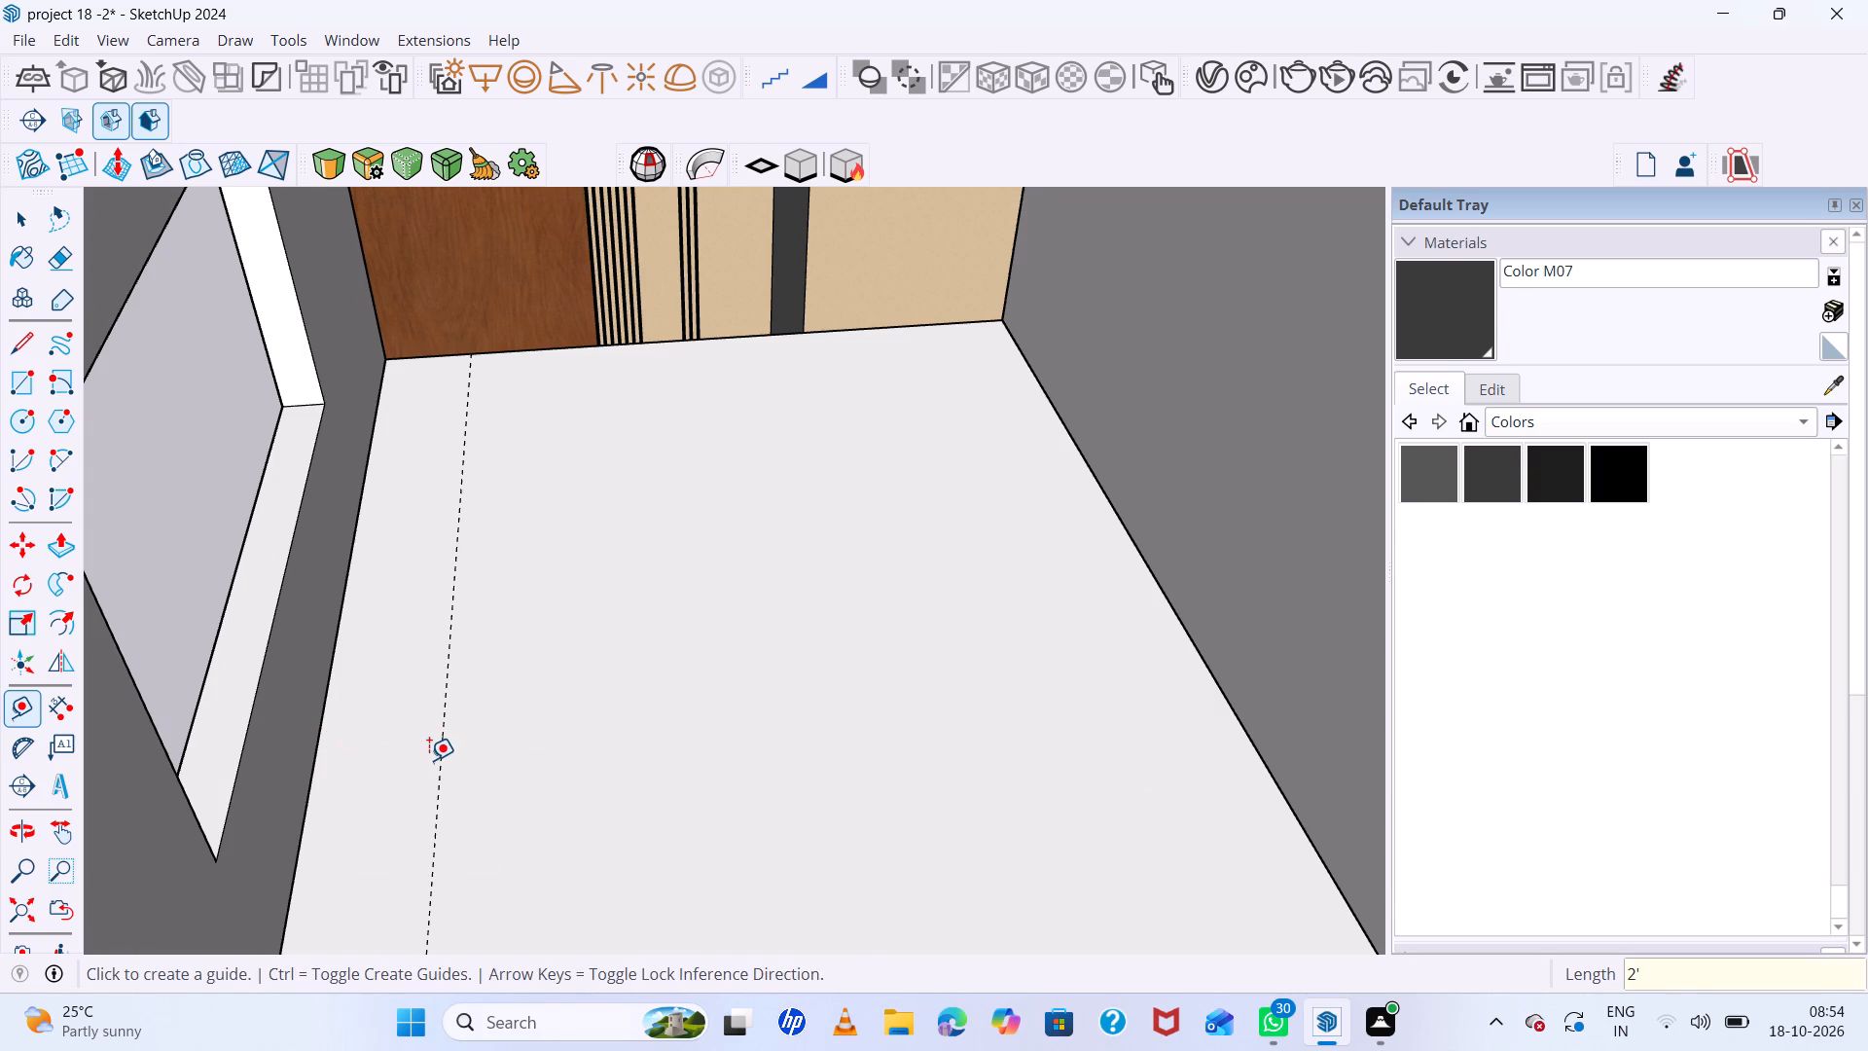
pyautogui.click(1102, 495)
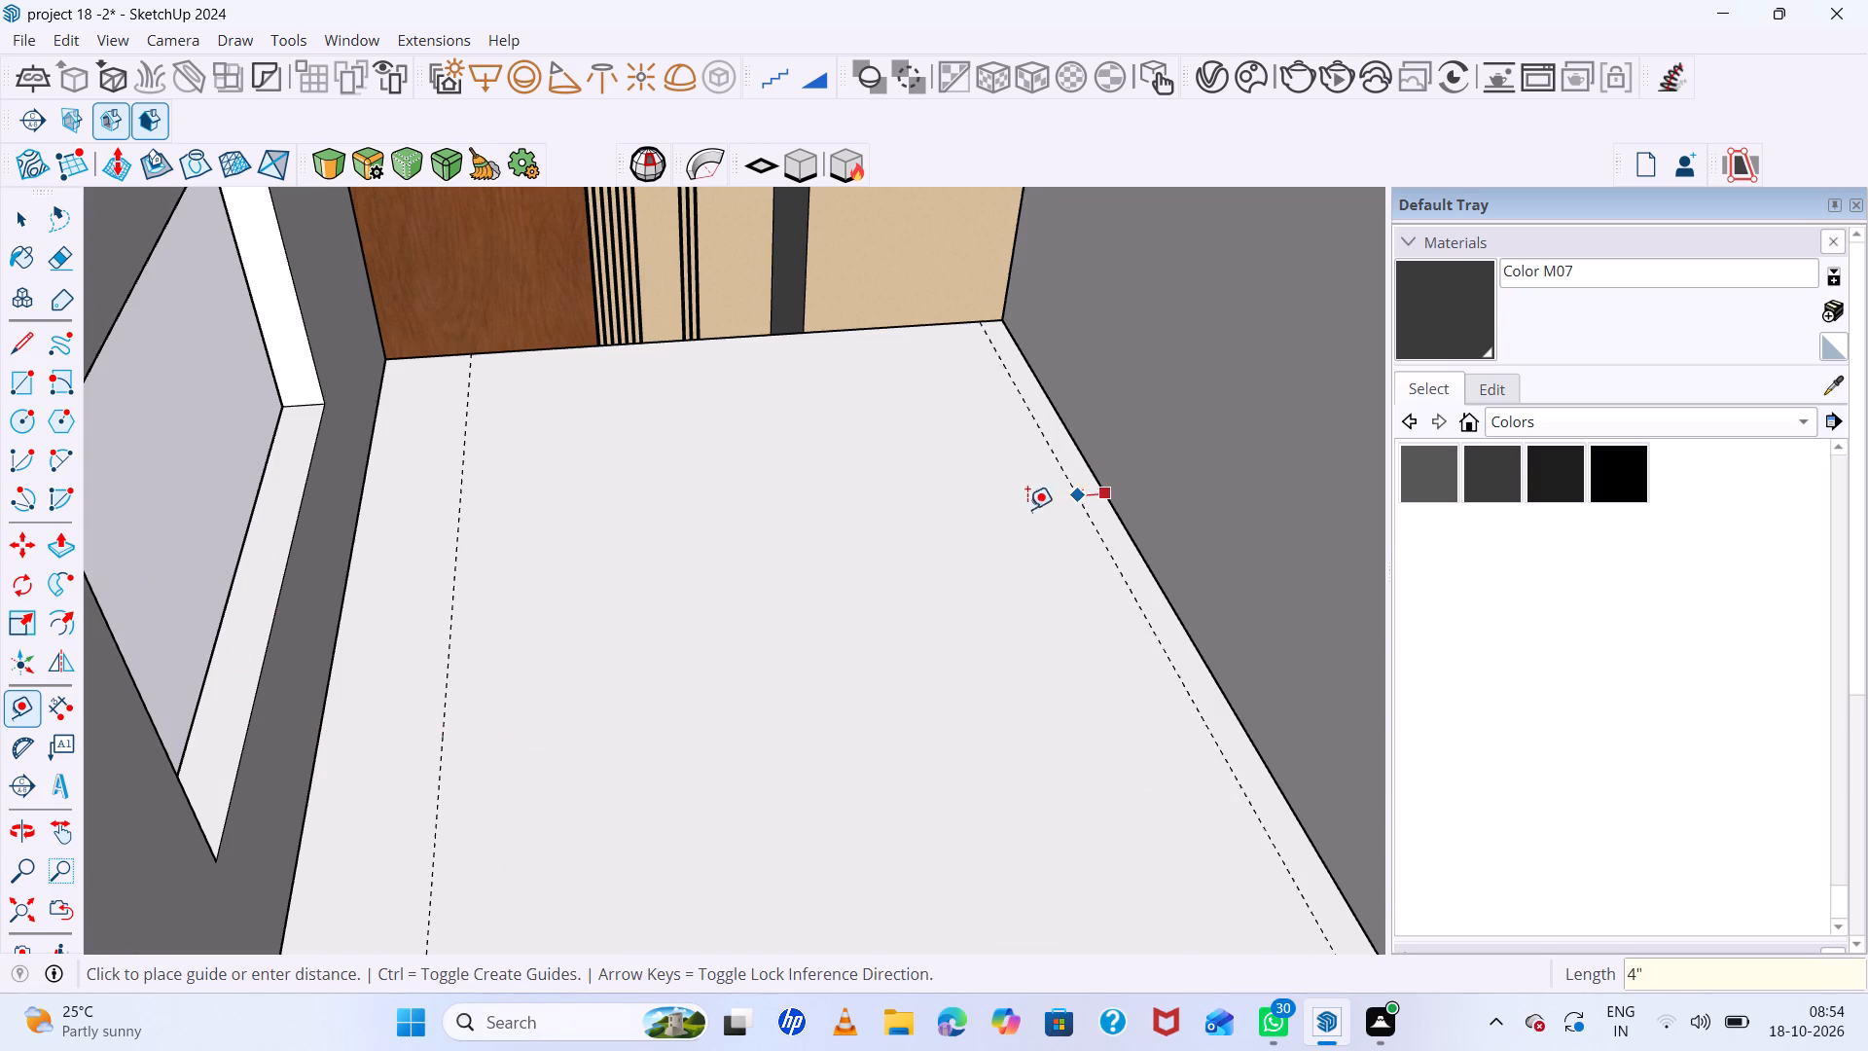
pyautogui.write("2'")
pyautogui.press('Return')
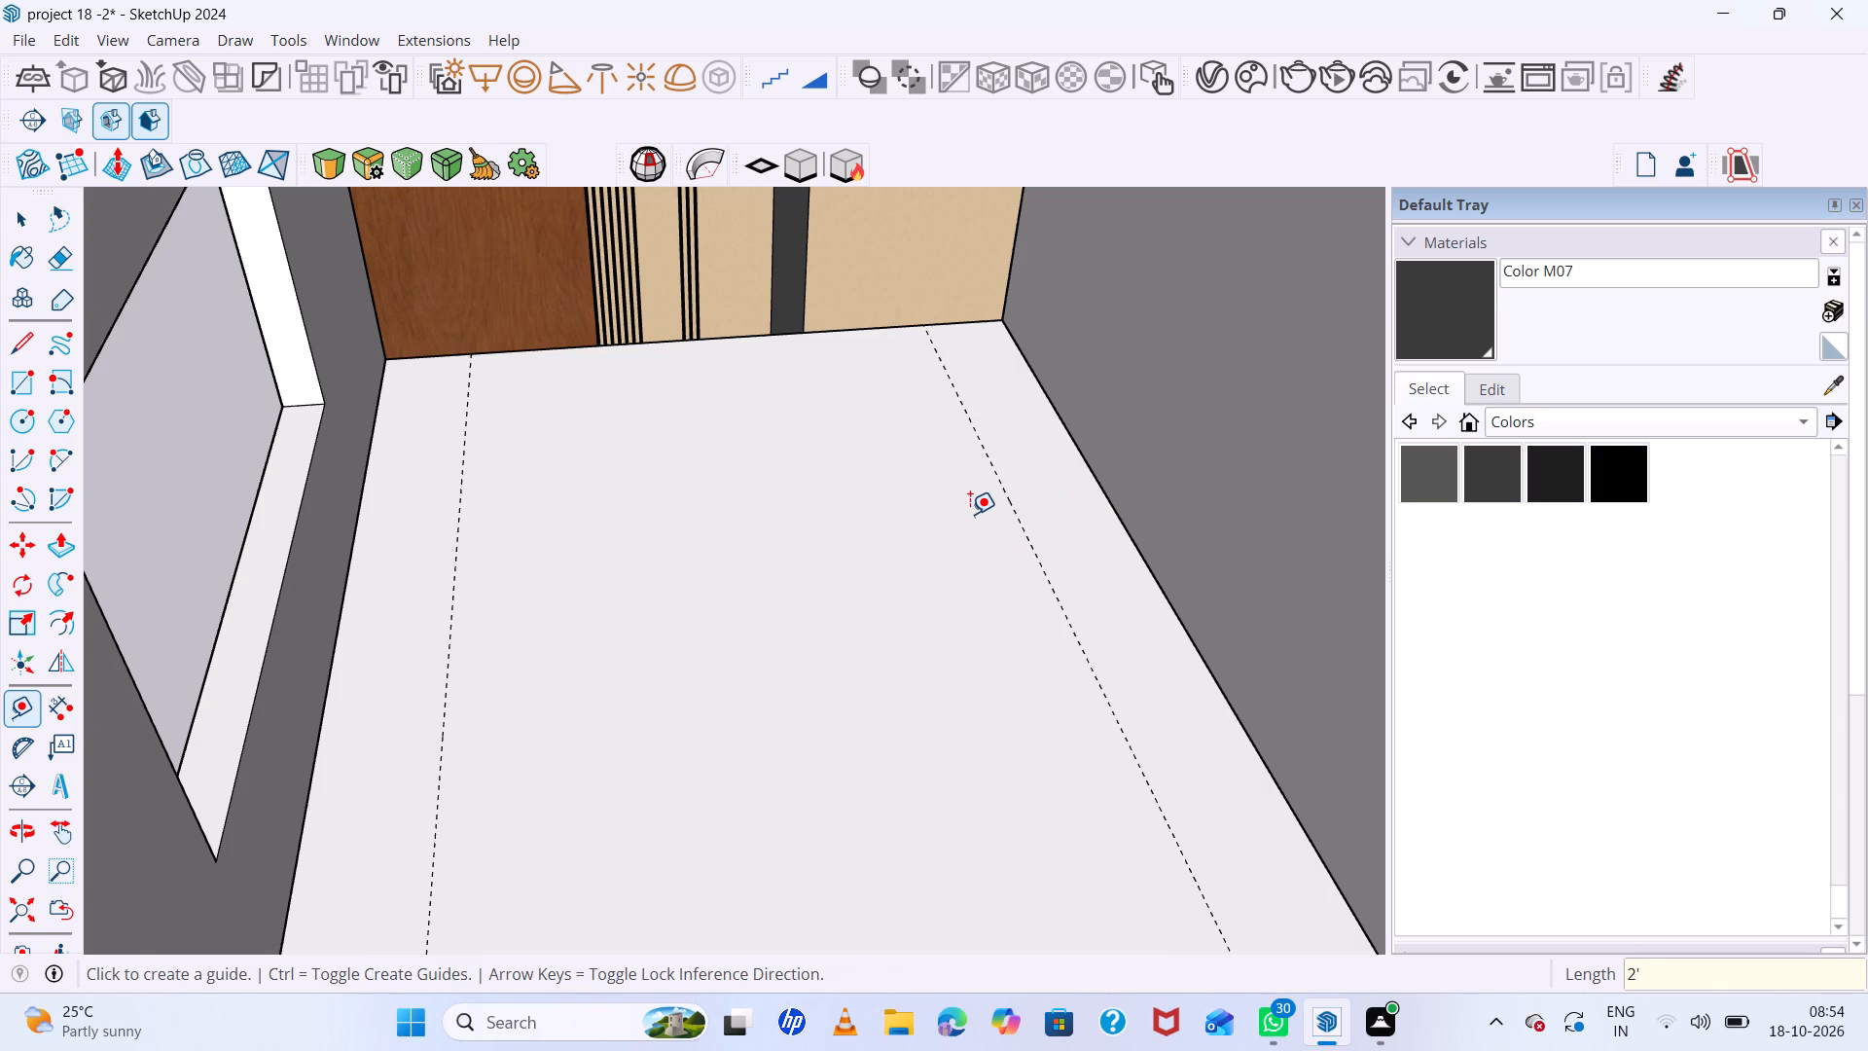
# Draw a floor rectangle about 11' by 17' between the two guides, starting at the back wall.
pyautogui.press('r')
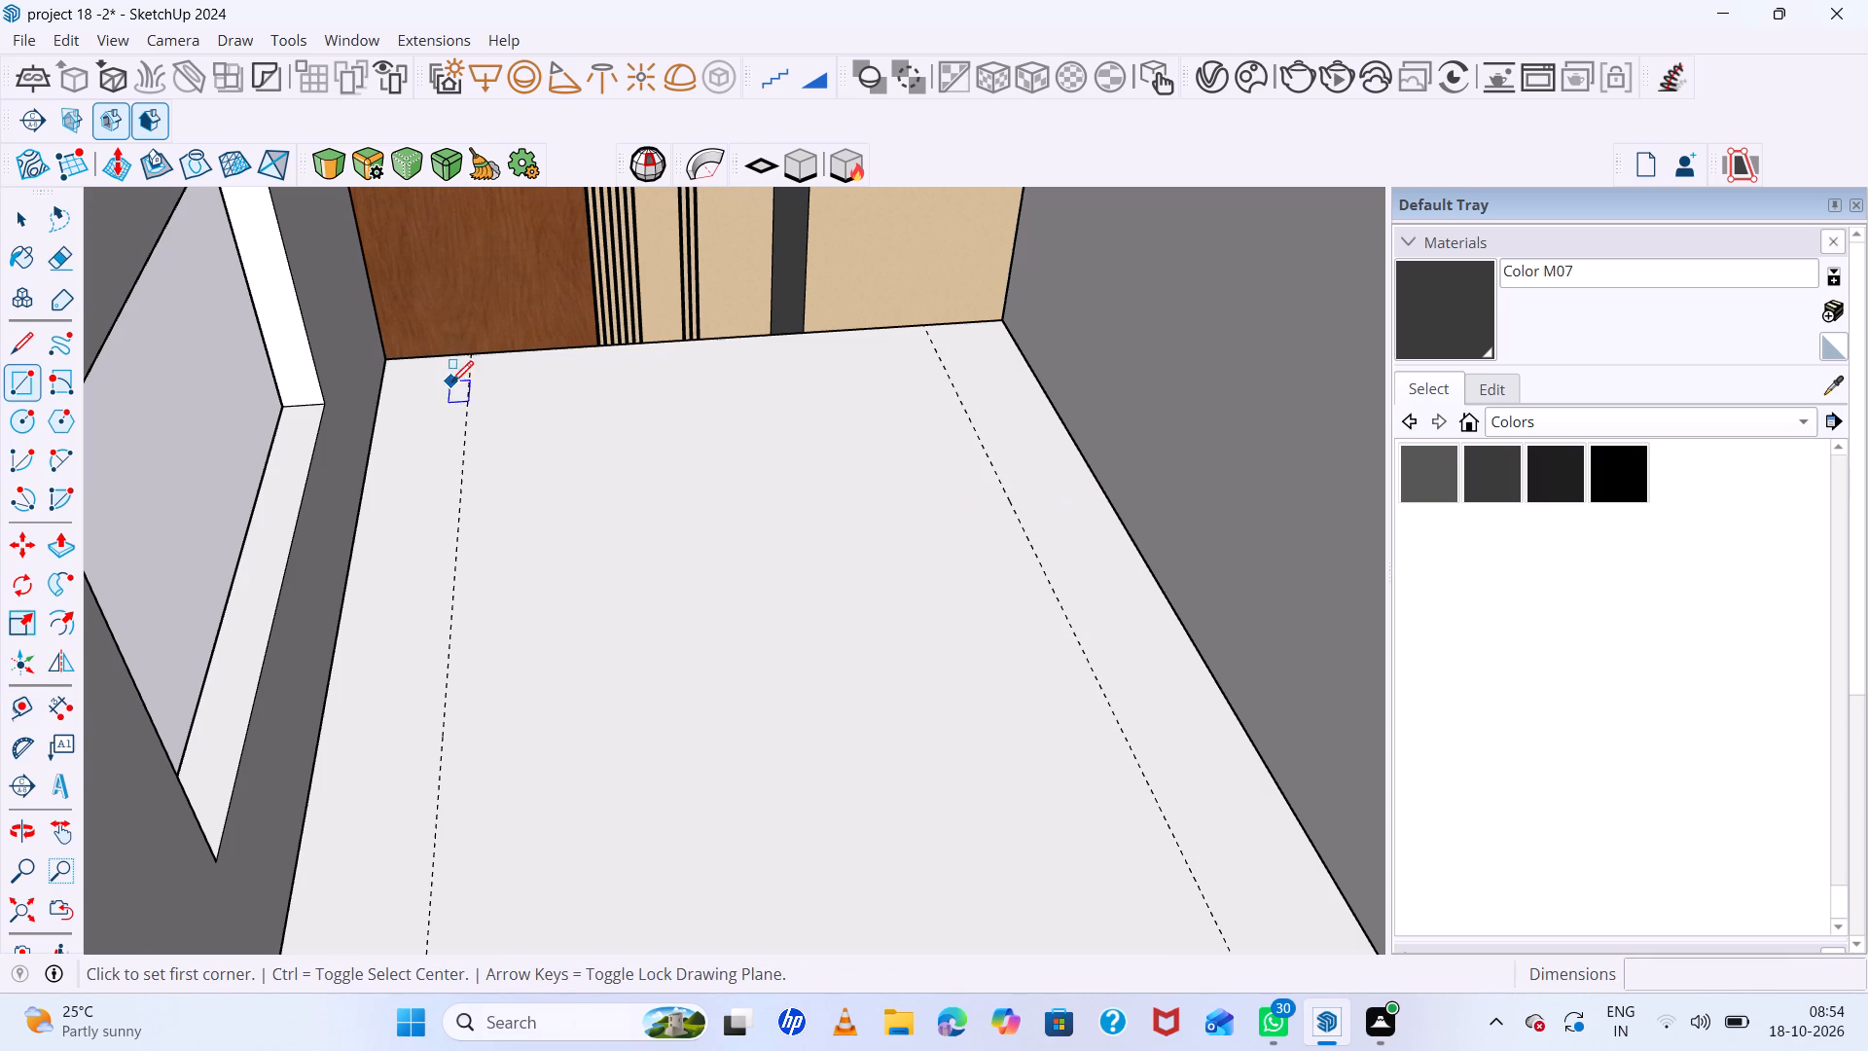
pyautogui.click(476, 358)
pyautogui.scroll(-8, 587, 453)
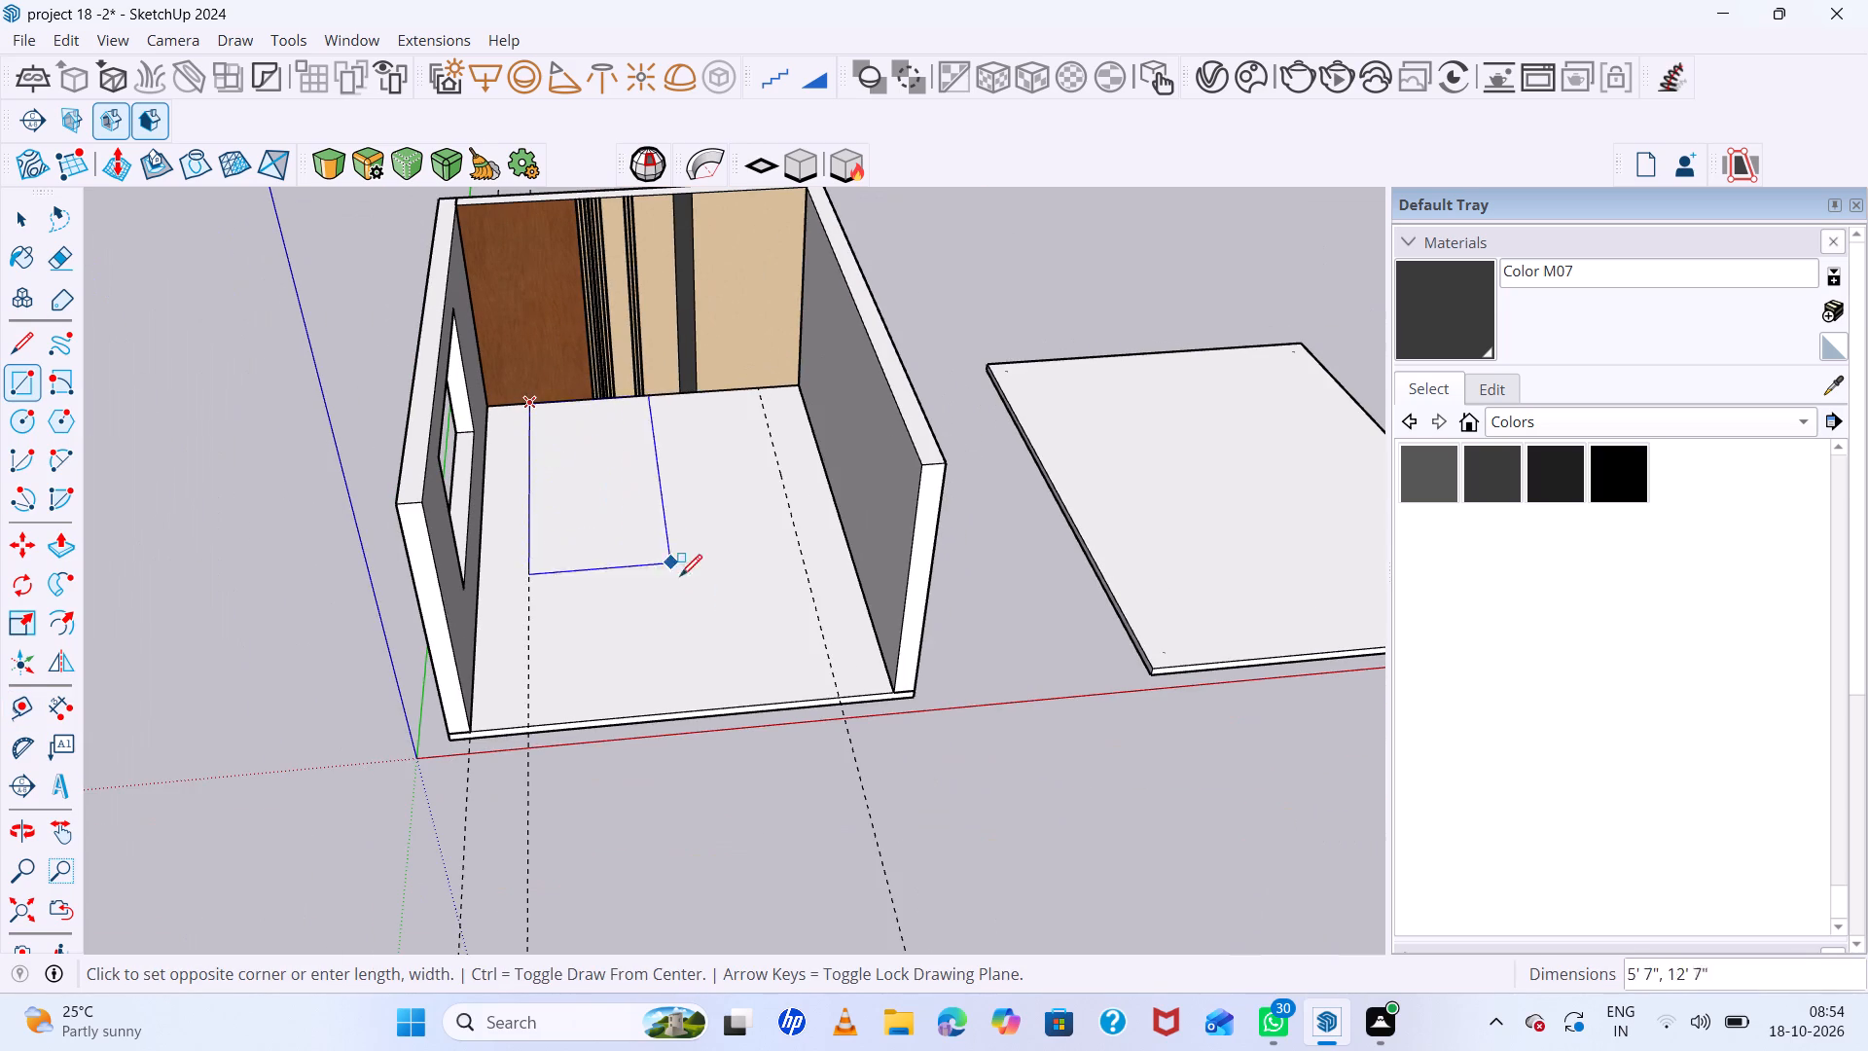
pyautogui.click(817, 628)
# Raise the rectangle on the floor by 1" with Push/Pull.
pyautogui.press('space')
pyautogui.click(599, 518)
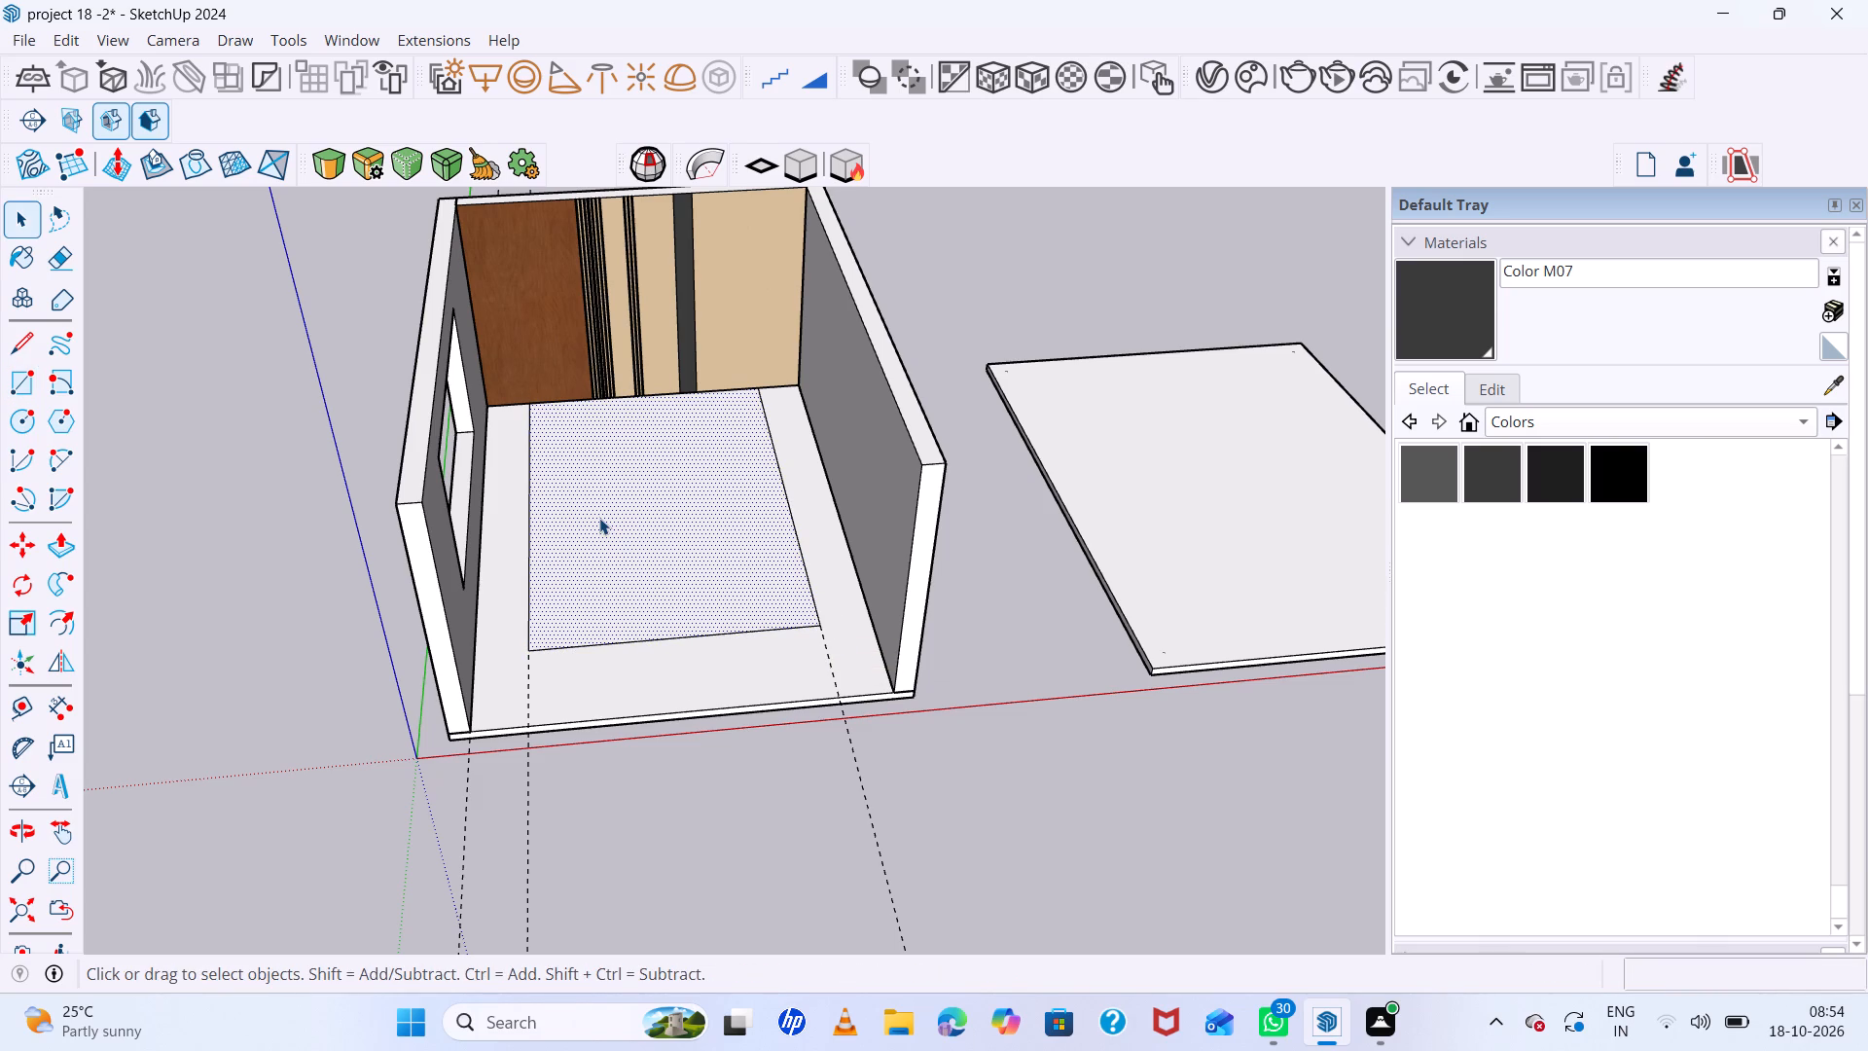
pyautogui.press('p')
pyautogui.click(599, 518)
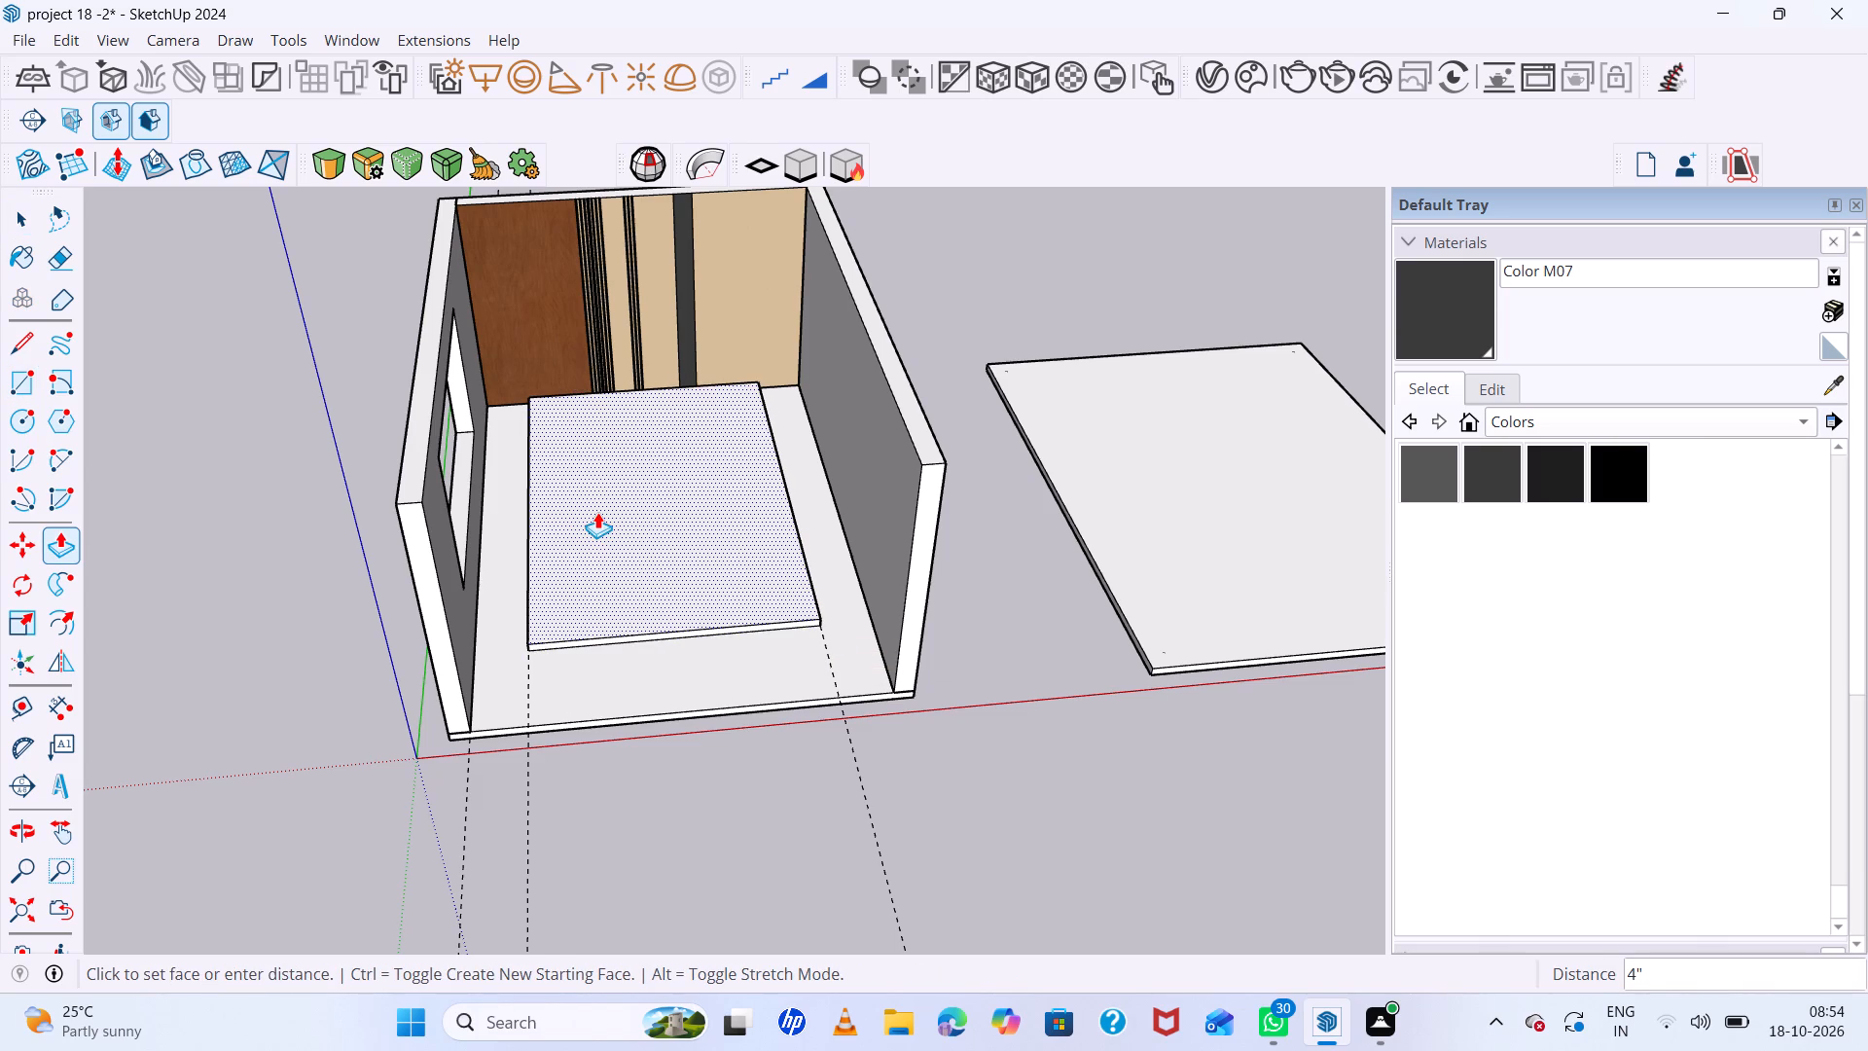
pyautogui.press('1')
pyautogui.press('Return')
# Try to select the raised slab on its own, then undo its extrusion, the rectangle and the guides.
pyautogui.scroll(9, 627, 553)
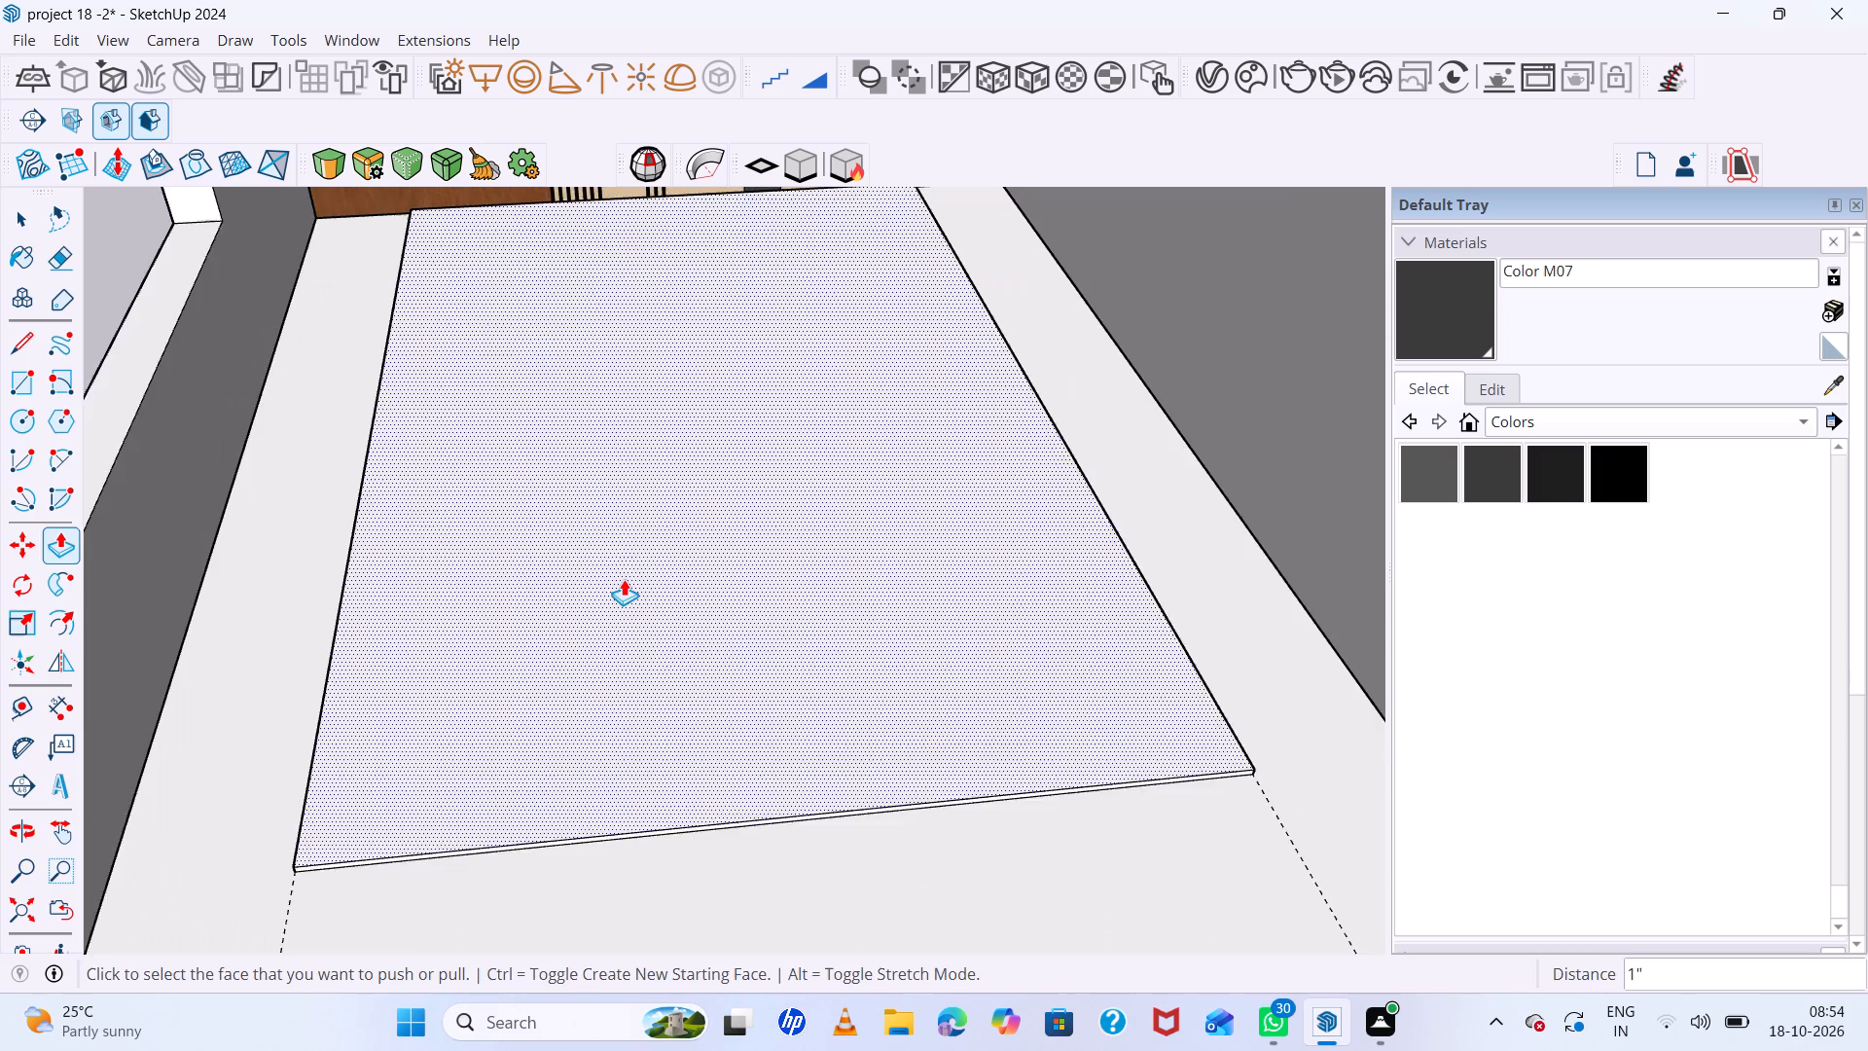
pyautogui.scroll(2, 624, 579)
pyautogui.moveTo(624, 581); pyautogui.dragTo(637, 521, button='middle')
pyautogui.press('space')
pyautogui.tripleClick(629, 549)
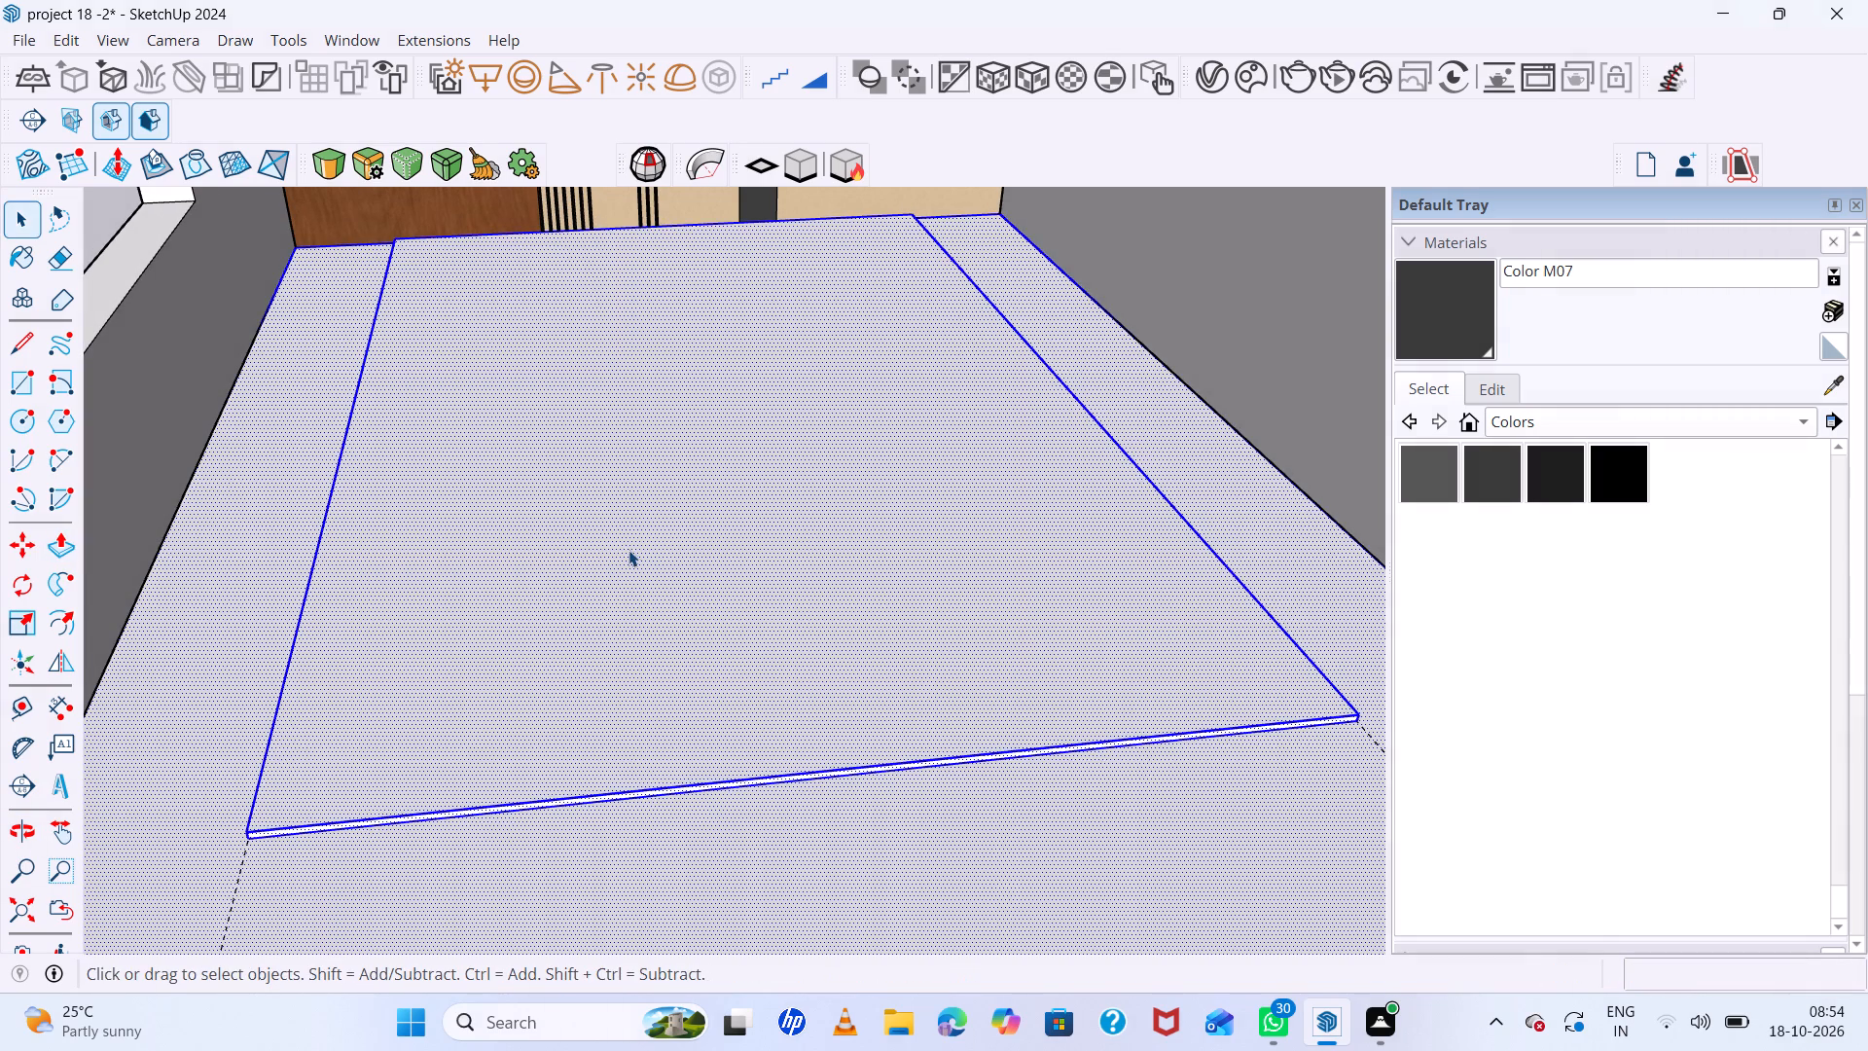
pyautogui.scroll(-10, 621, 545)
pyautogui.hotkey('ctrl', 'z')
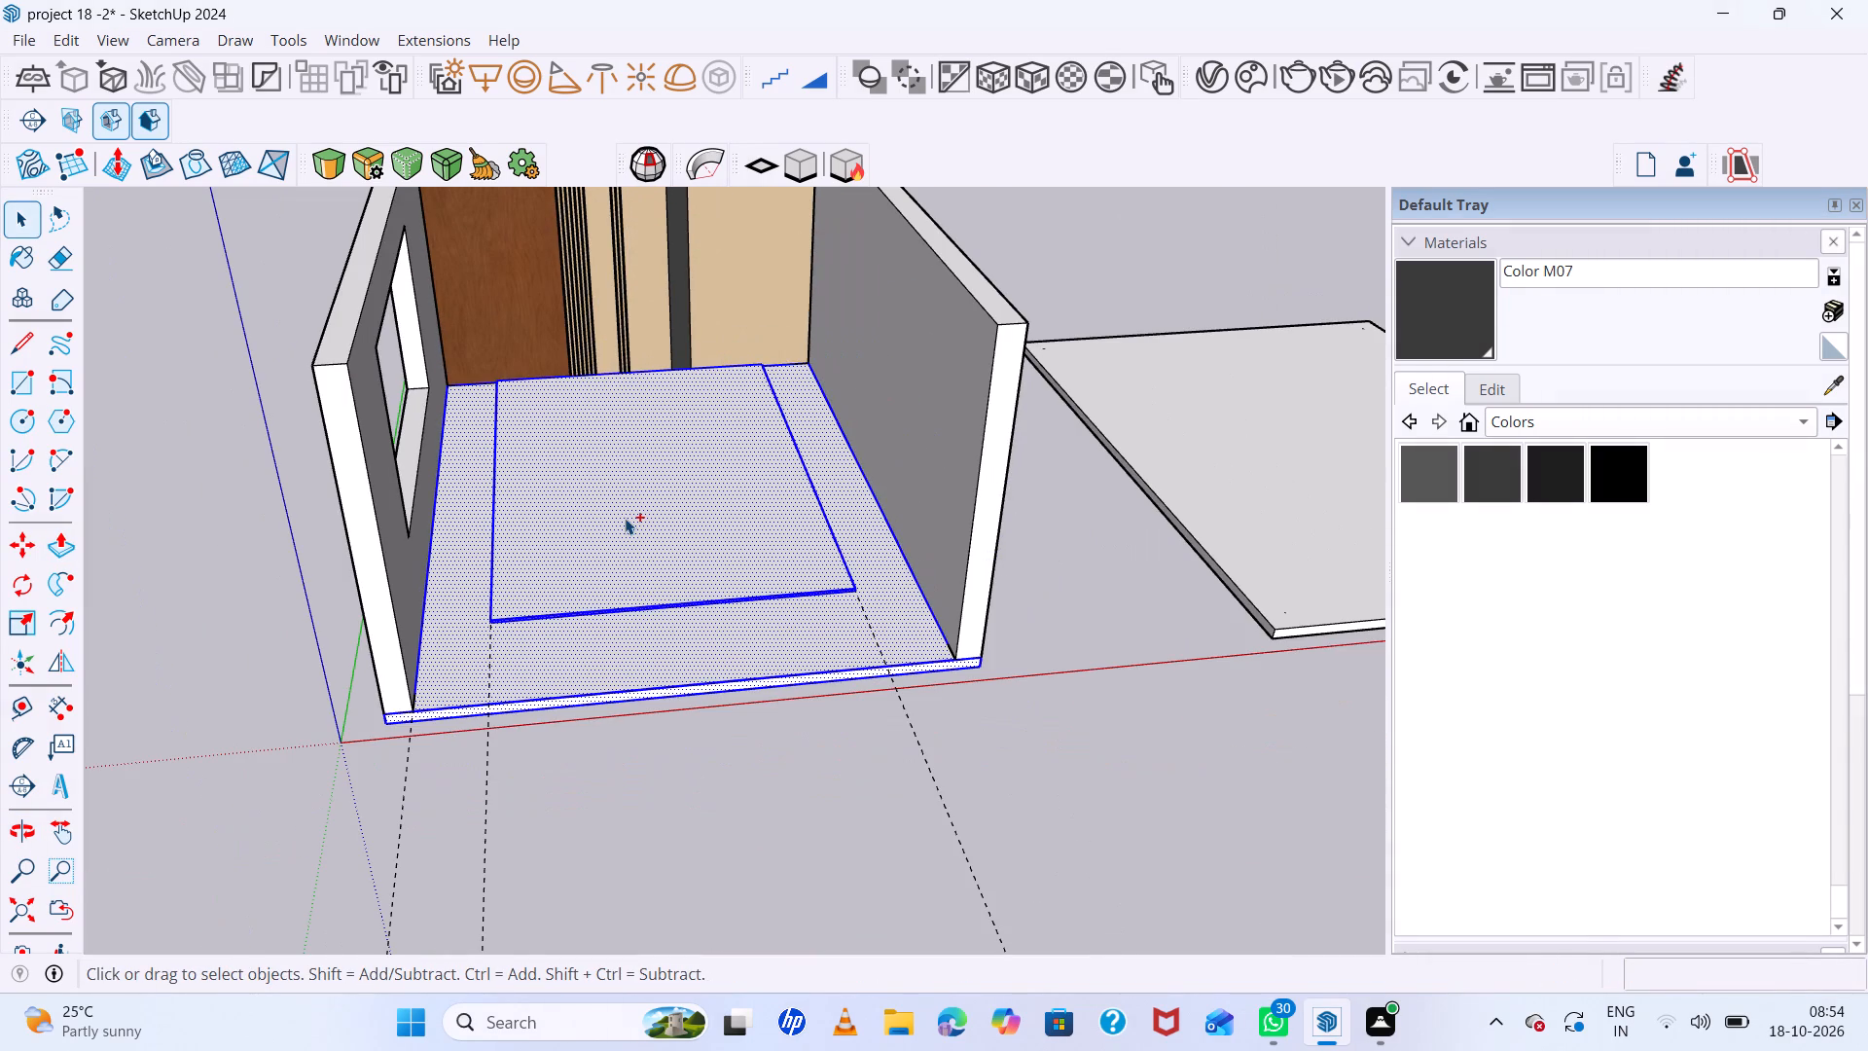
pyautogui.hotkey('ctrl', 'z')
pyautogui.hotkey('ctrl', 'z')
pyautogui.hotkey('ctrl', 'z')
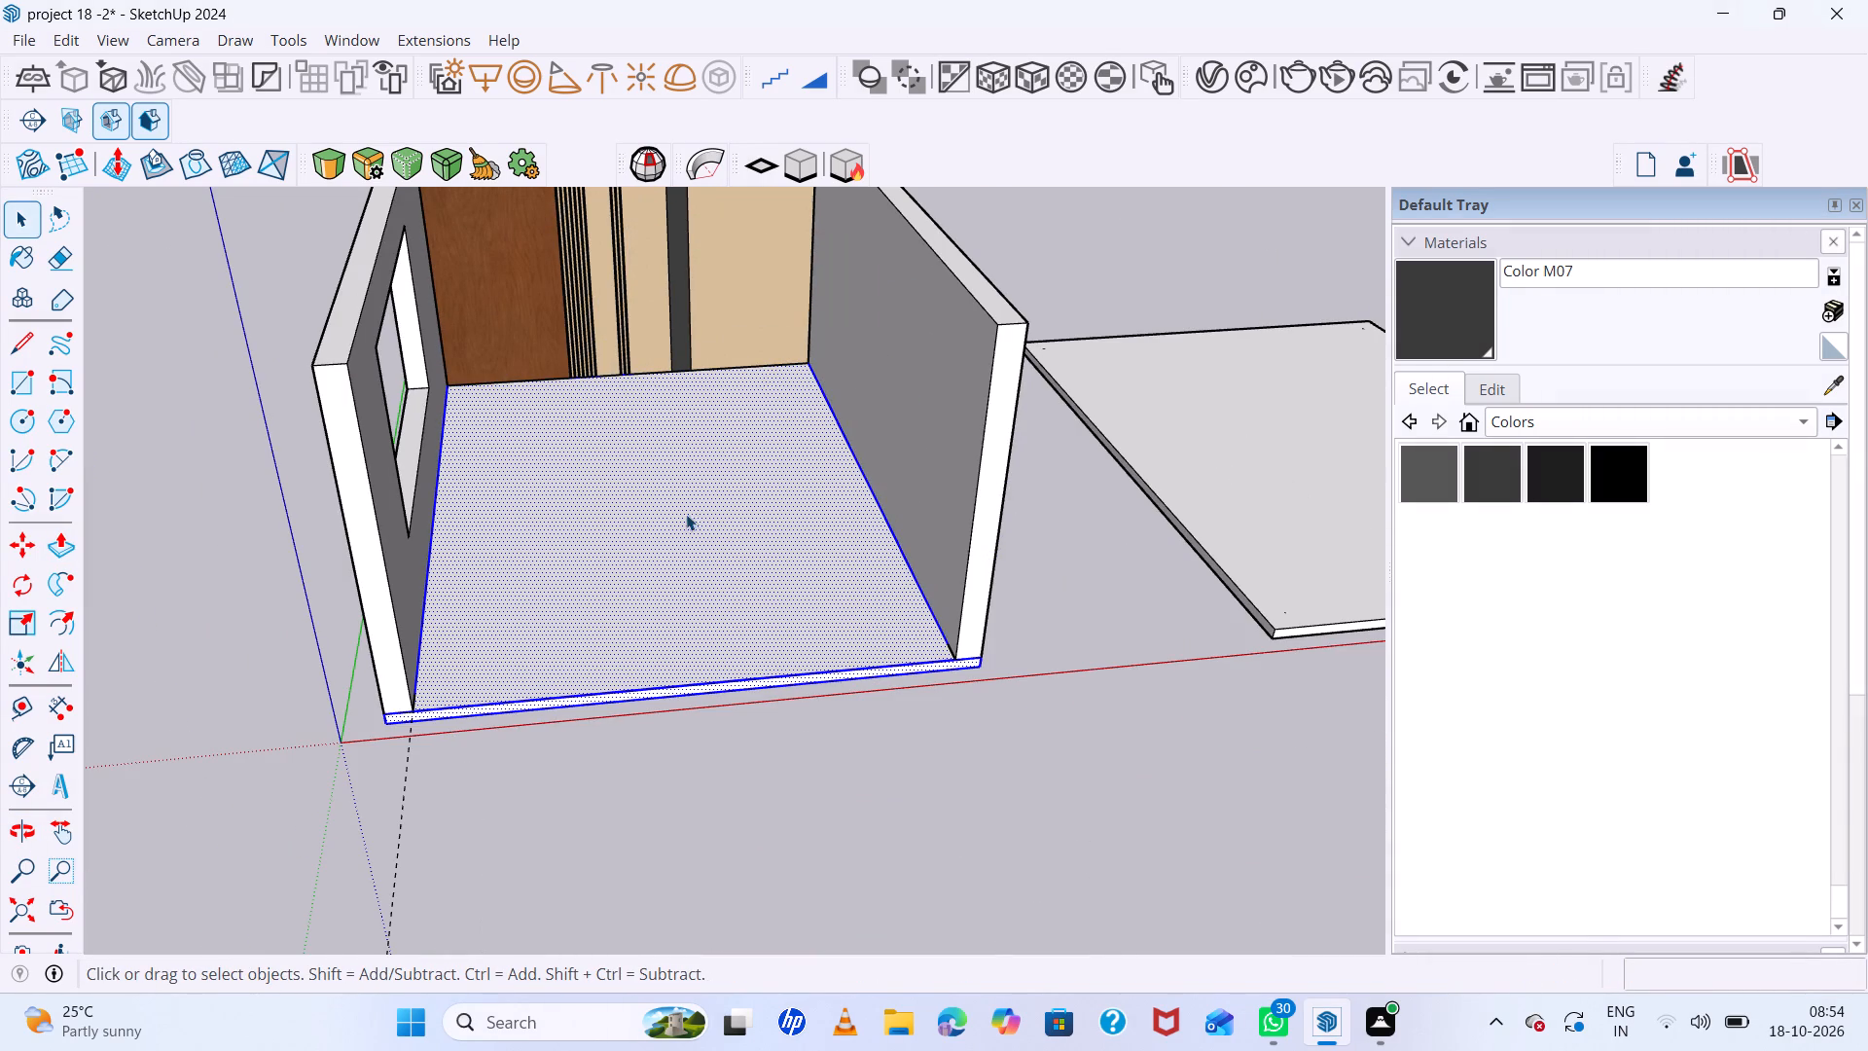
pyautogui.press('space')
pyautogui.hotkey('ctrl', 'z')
# Select the room's entire floor slab and make it a group.
pyautogui.click(1039, 545)
pyautogui.tripleClick(810, 572)
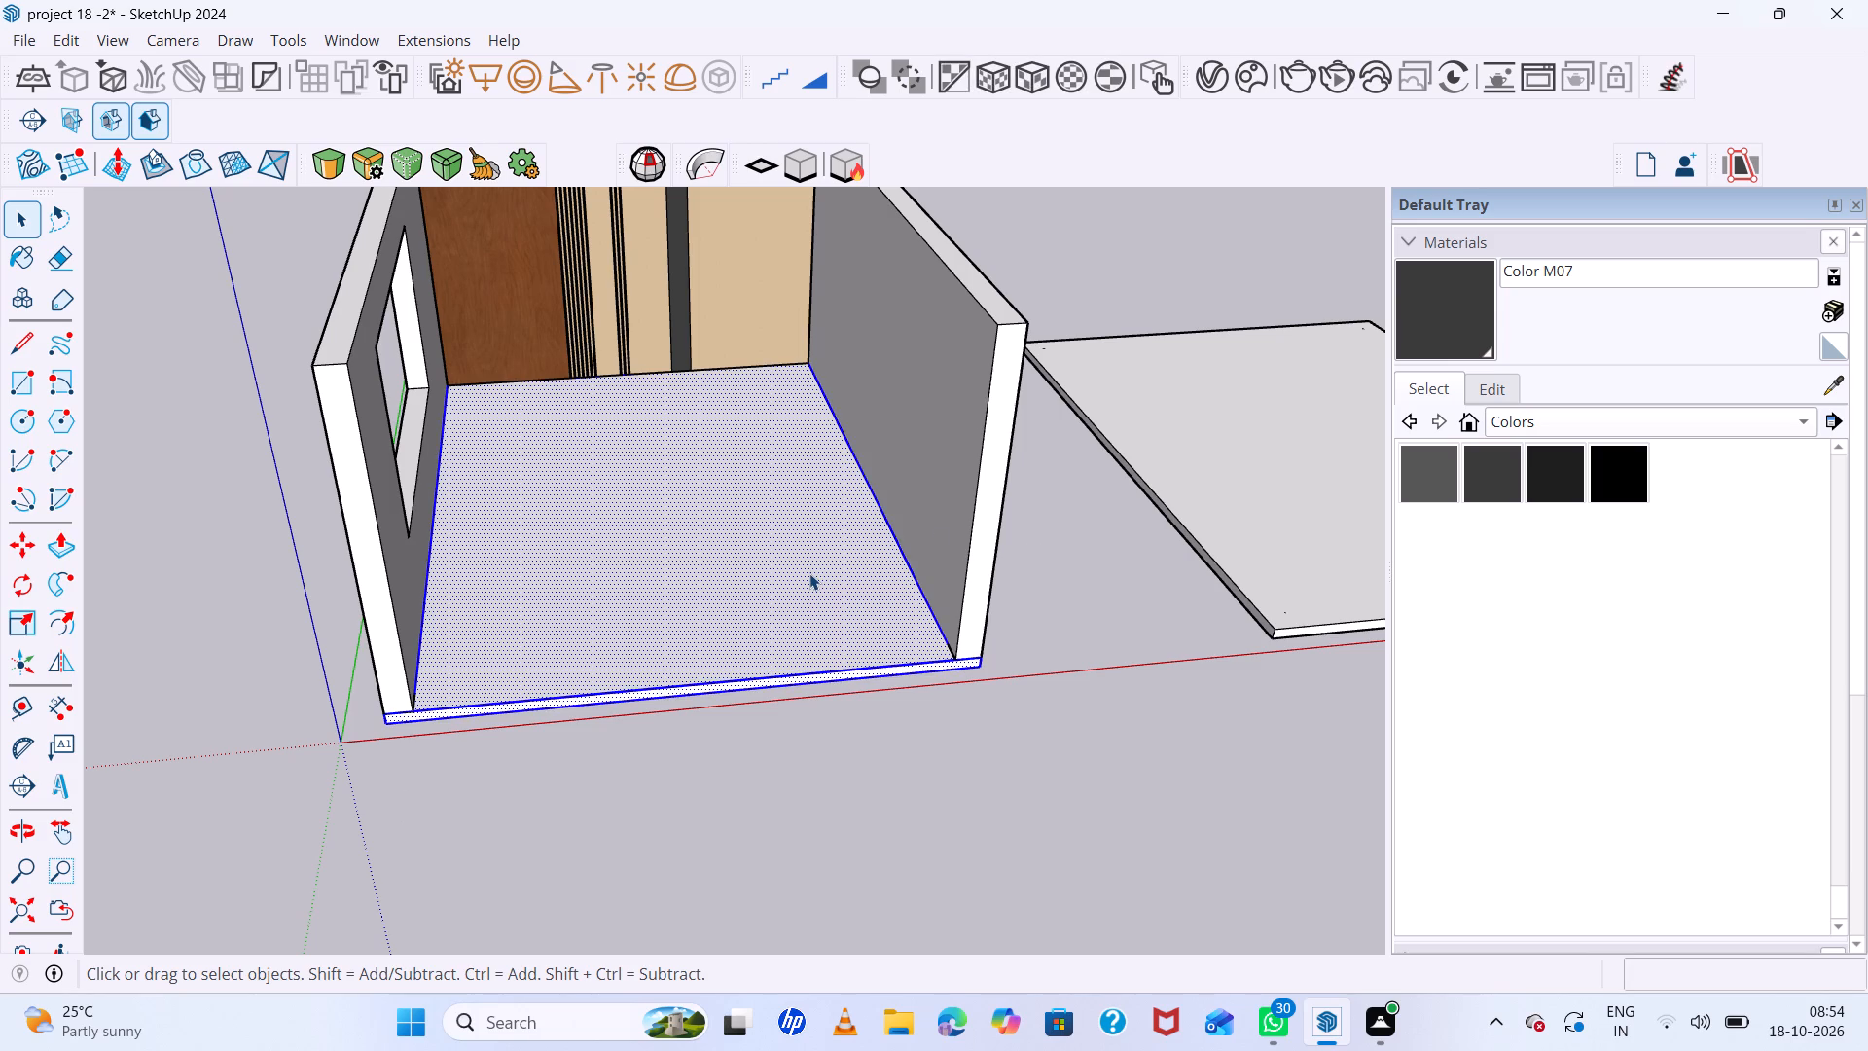
pyautogui.rightClick(809, 573)
pyautogui.click(944, 238)
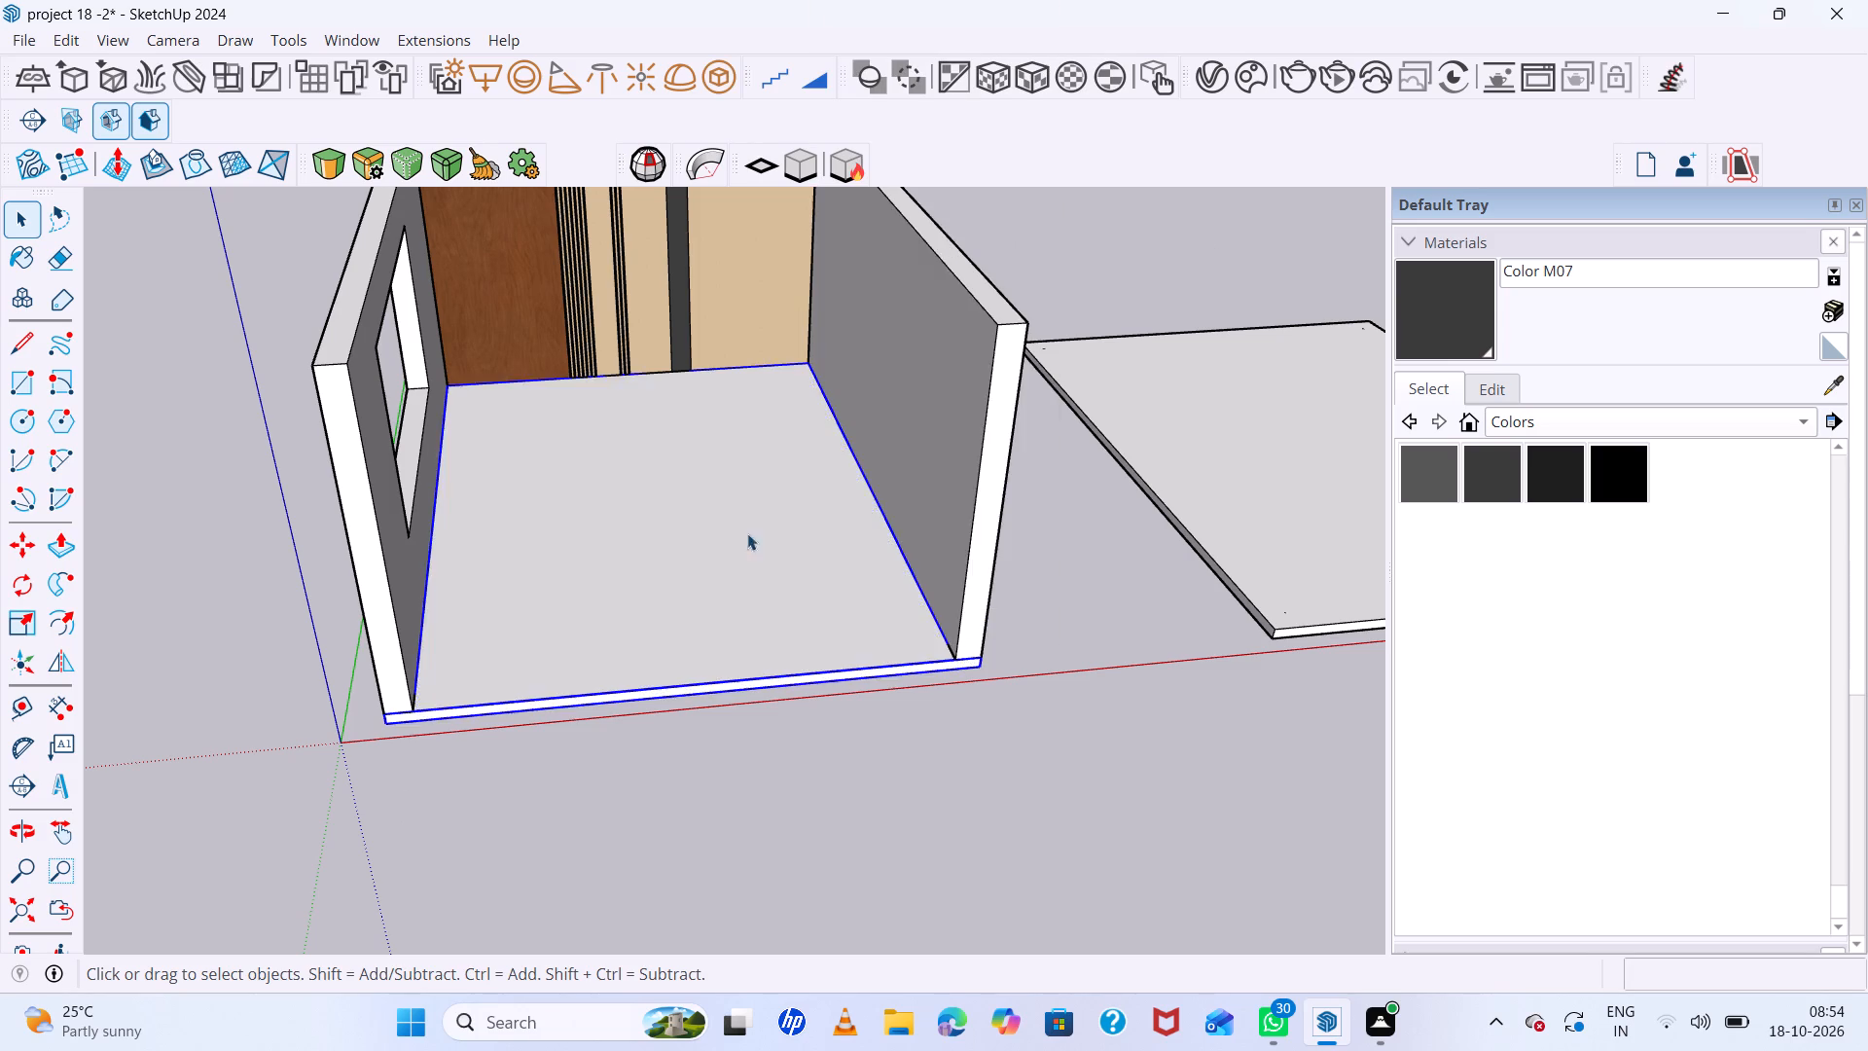
# Place two guides on the grouped floor, each 2' in from the edge along one of the side walls.
pyautogui.scroll(-6, 699, 544)
pyautogui.moveTo(687, 548); pyautogui.dragTo(607, 671, button='middle')
pyautogui.scroll(6, 664, 366)
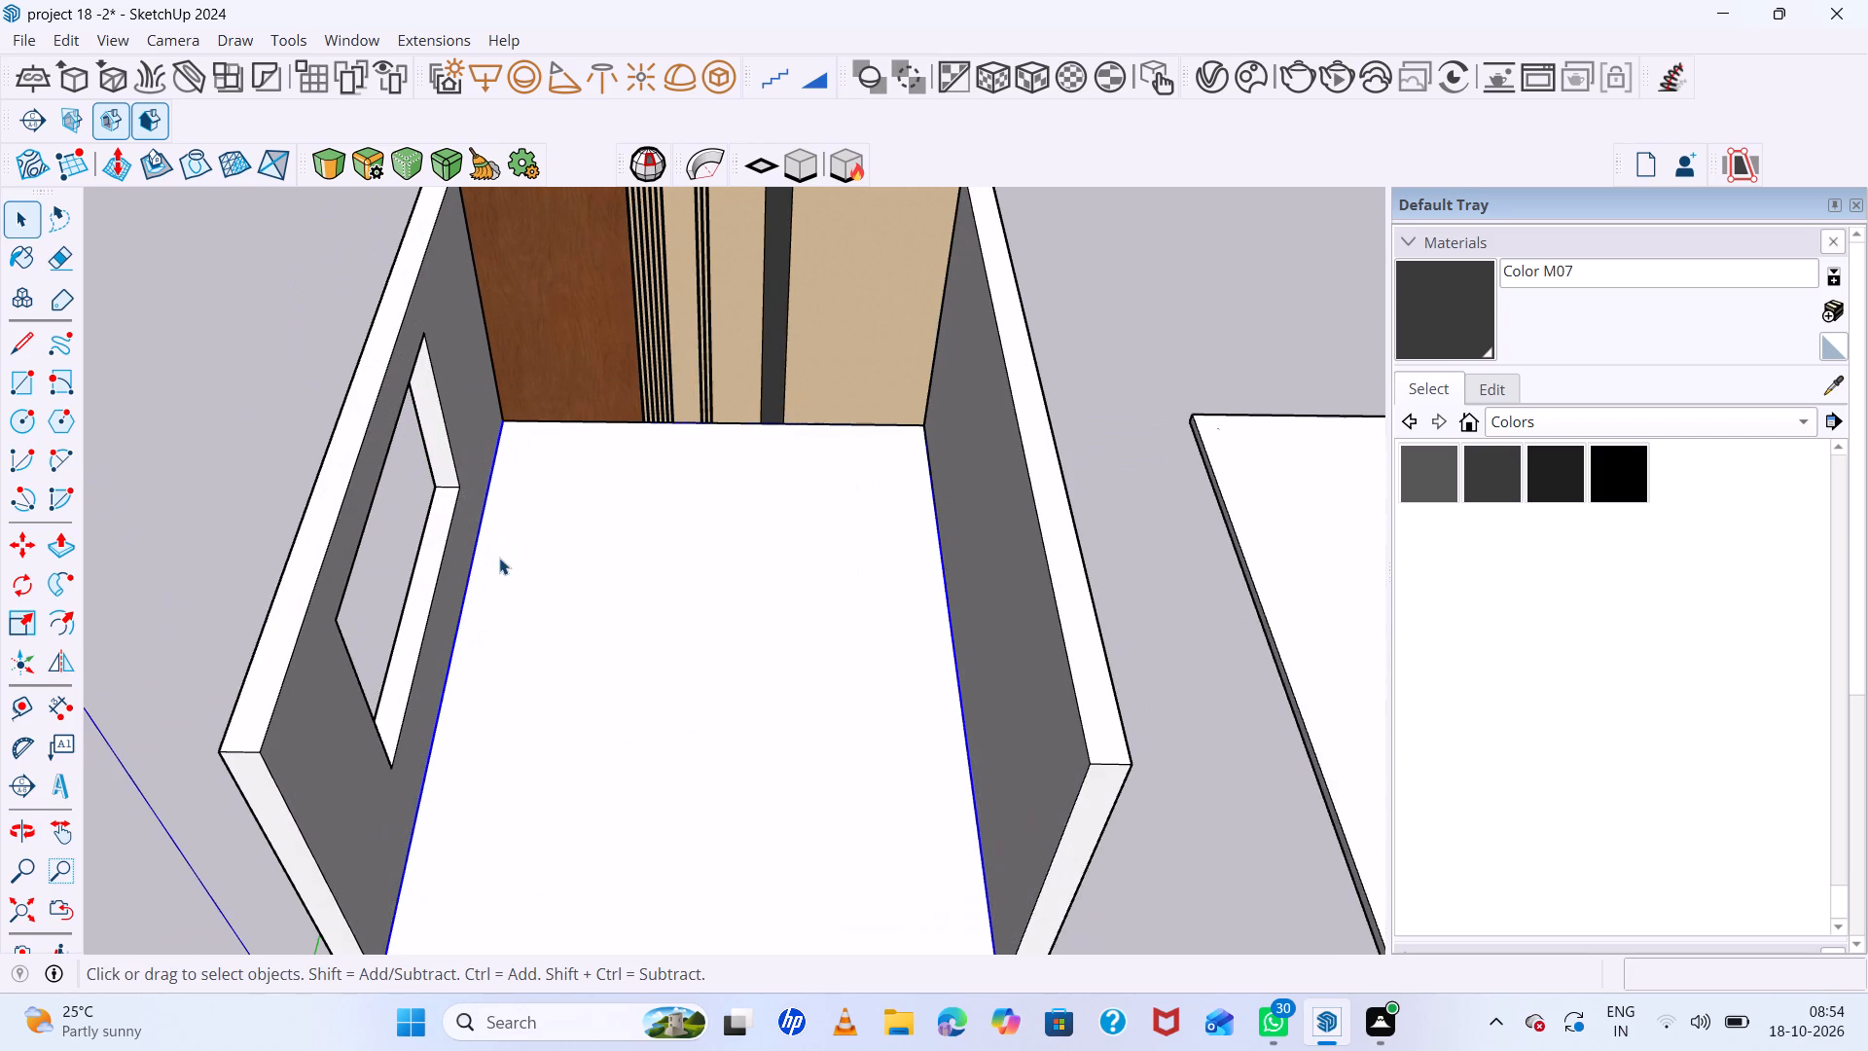
pyautogui.click(1096, 400)
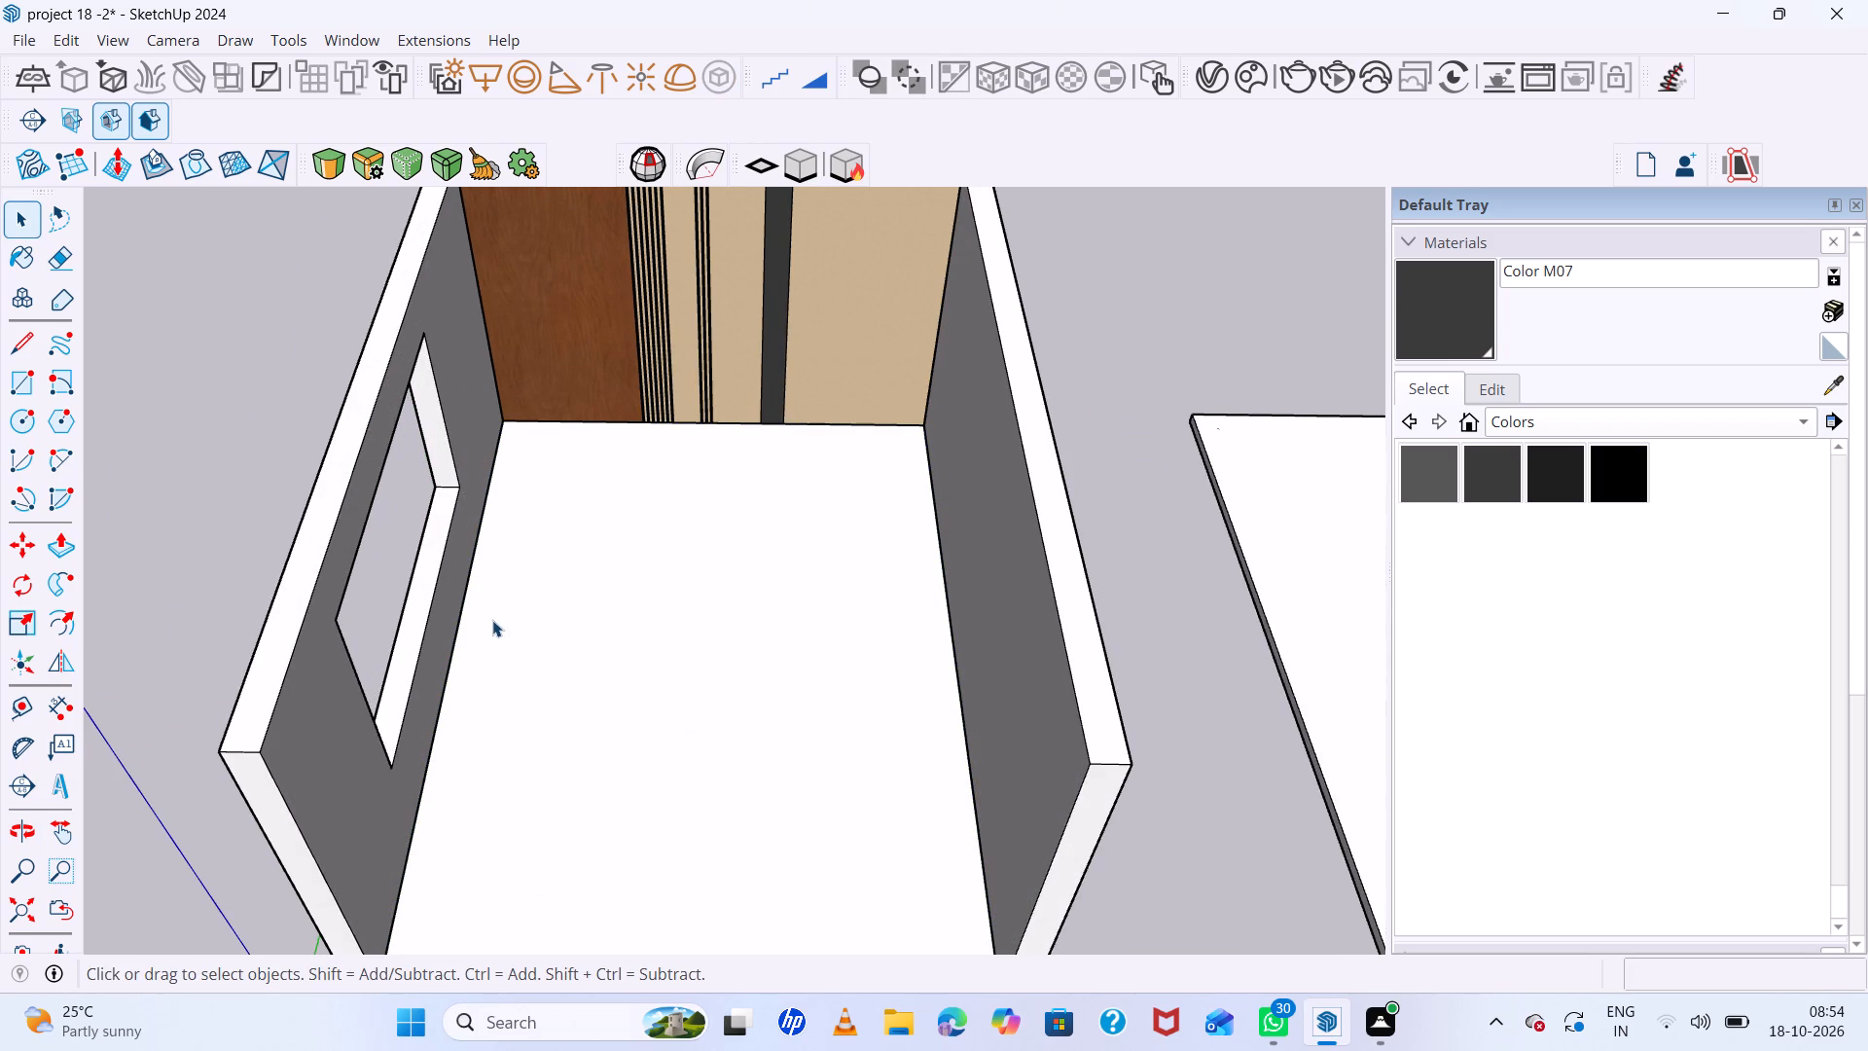
pyautogui.press('t')
pyautogui.click(461, 629)
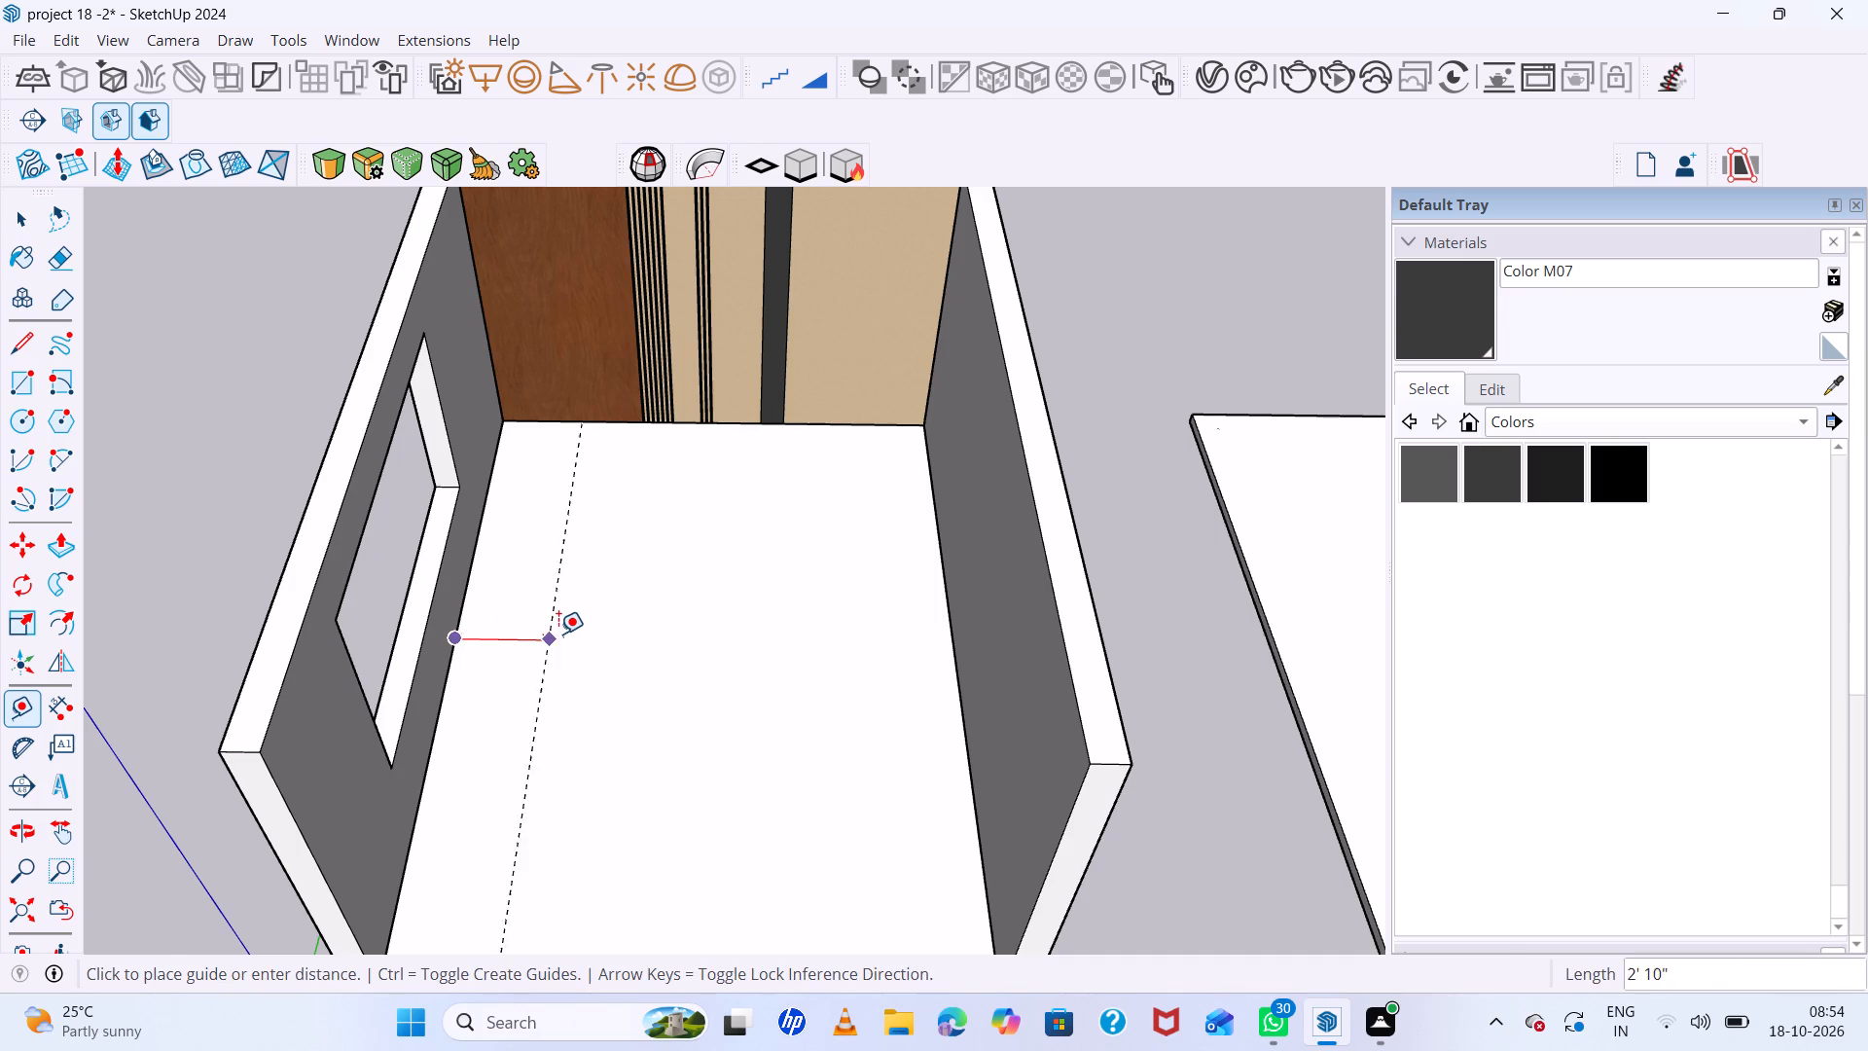
pyautogui.write("2'")
pyautogui.press('Return')
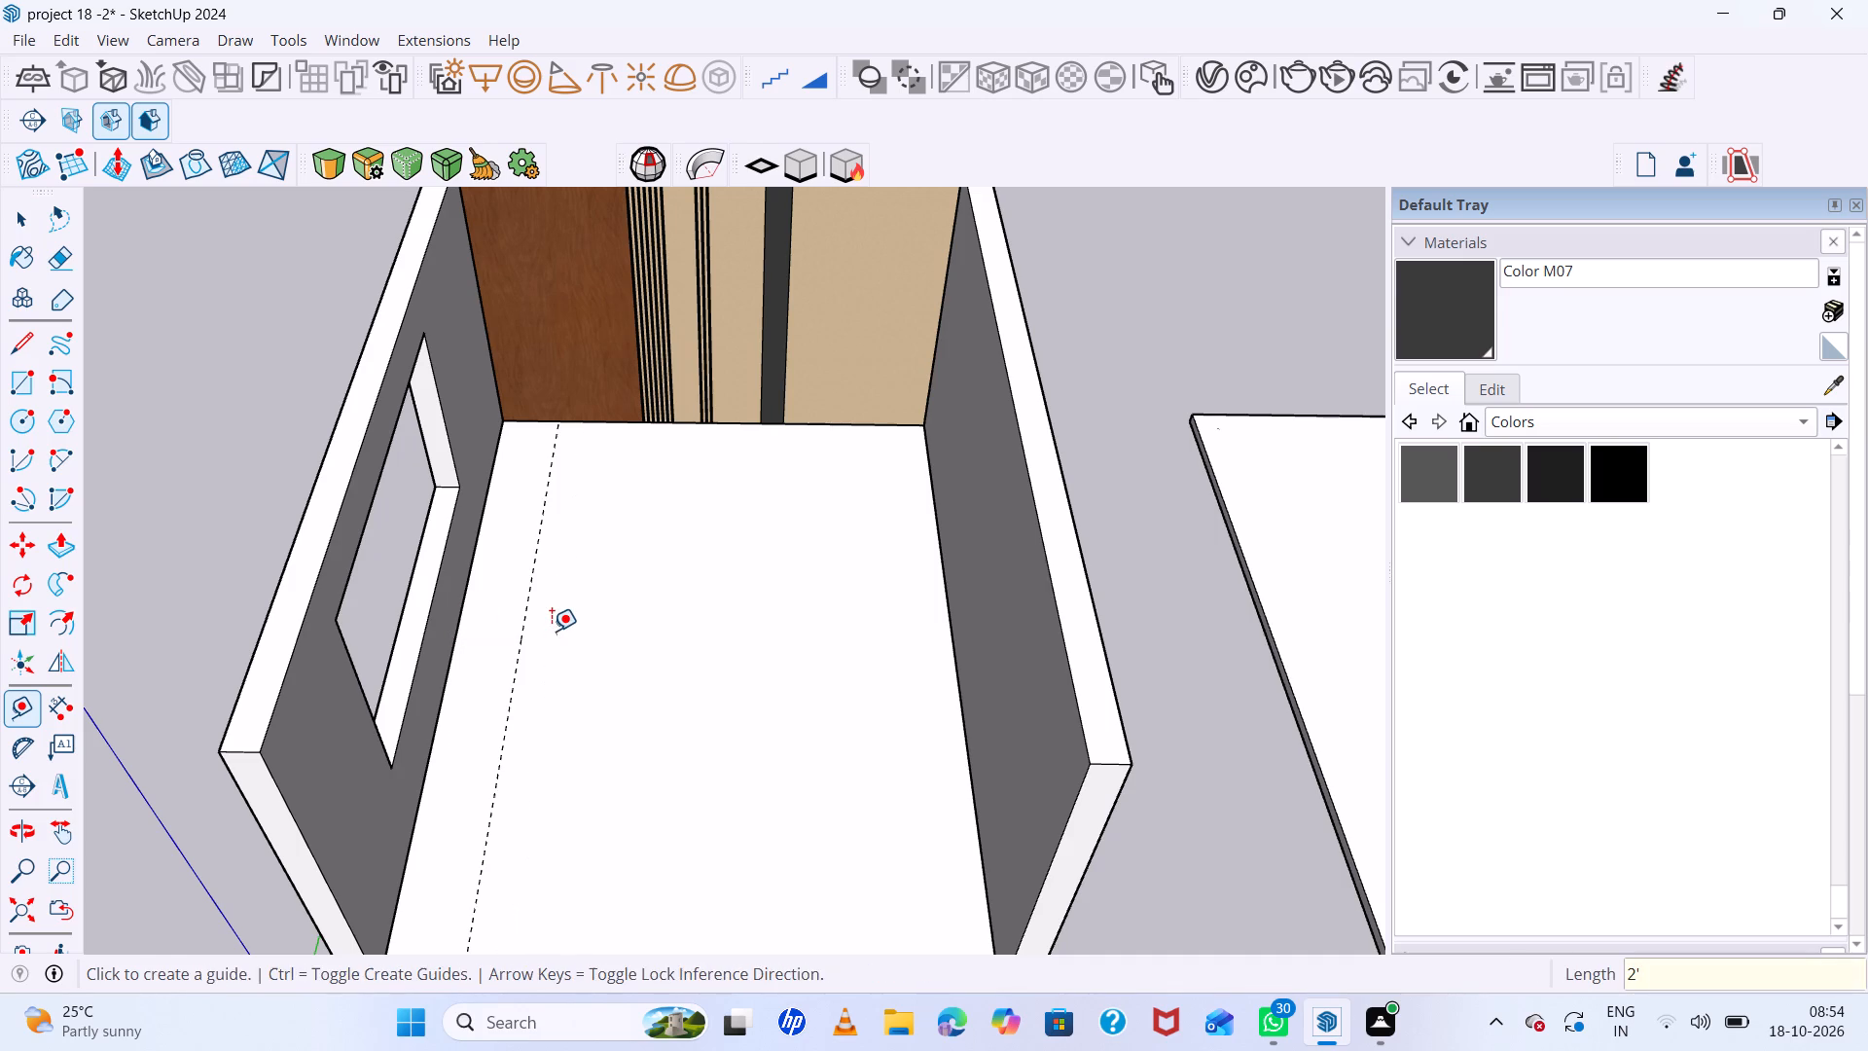
pyautogui.click(968, 740)
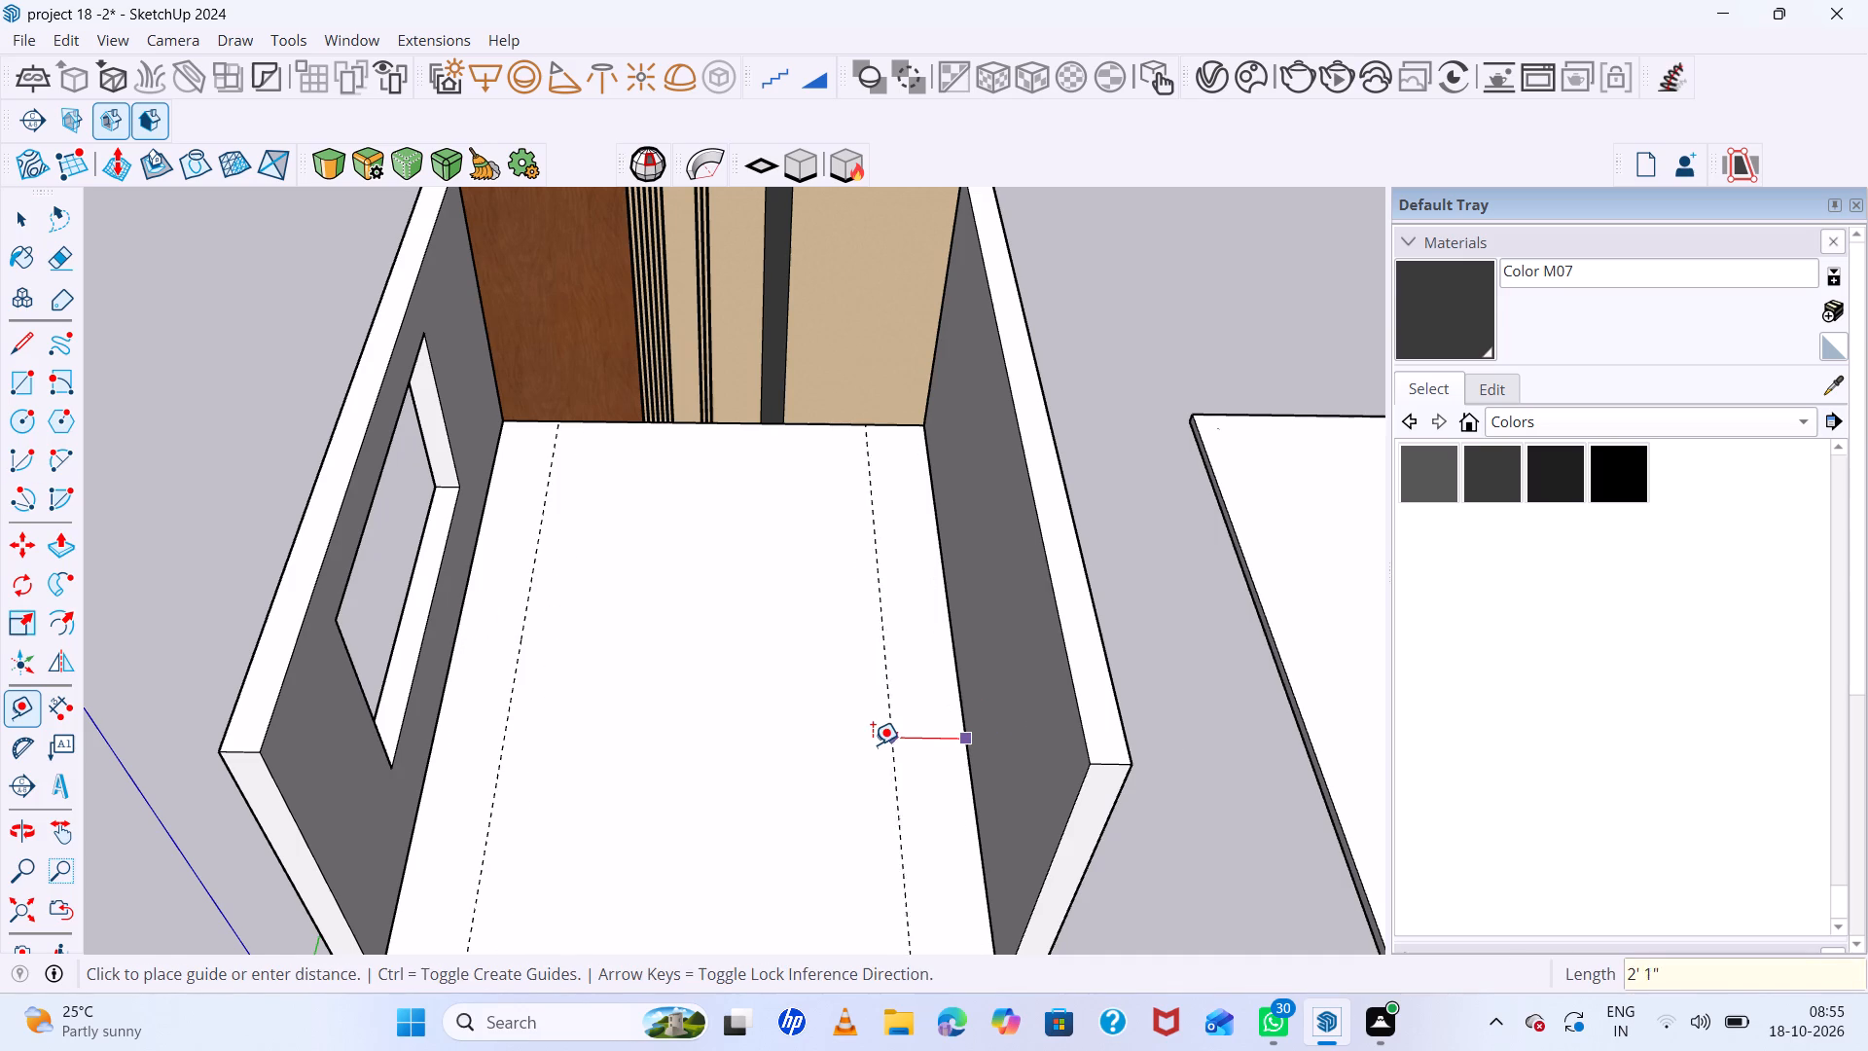
pyautogui.write("2'")
pyautogui.press('Return')
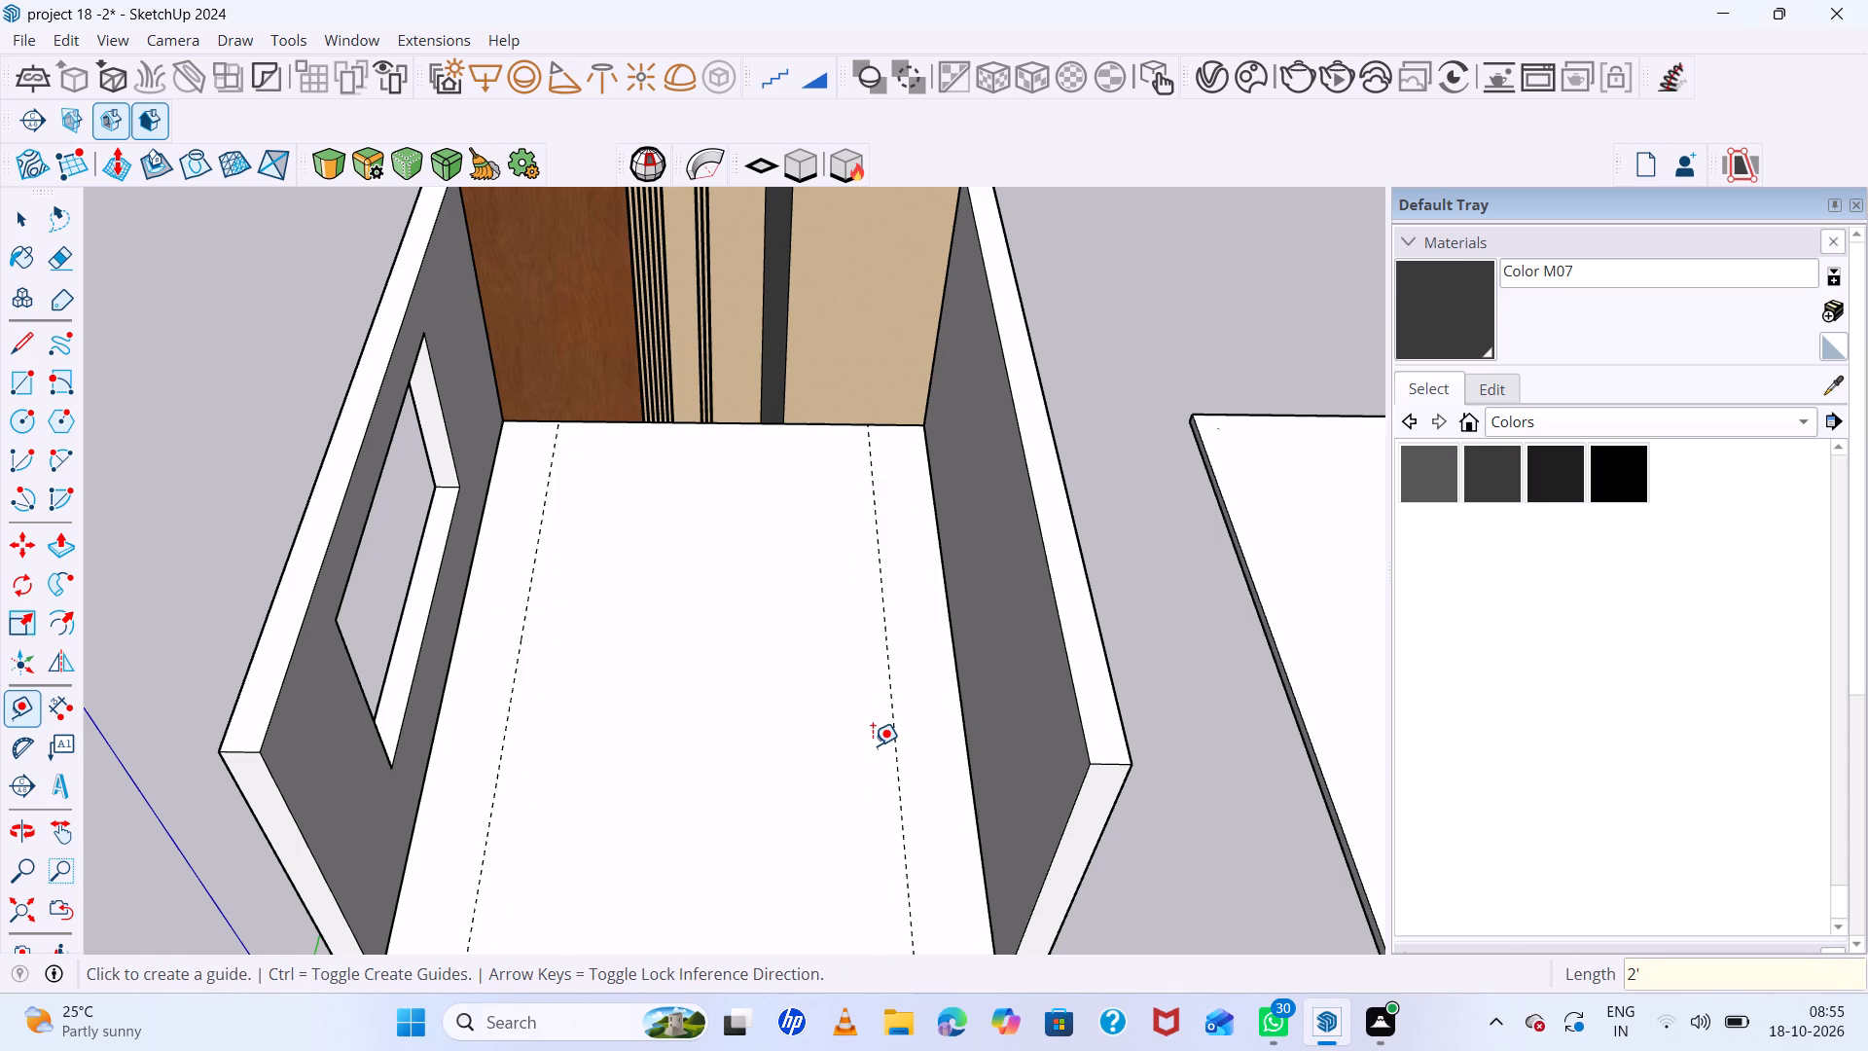
# Draw a rectangle about 11' by 18' on the floor between the two guides, starting at the back wall.
pyautogui.press('r')
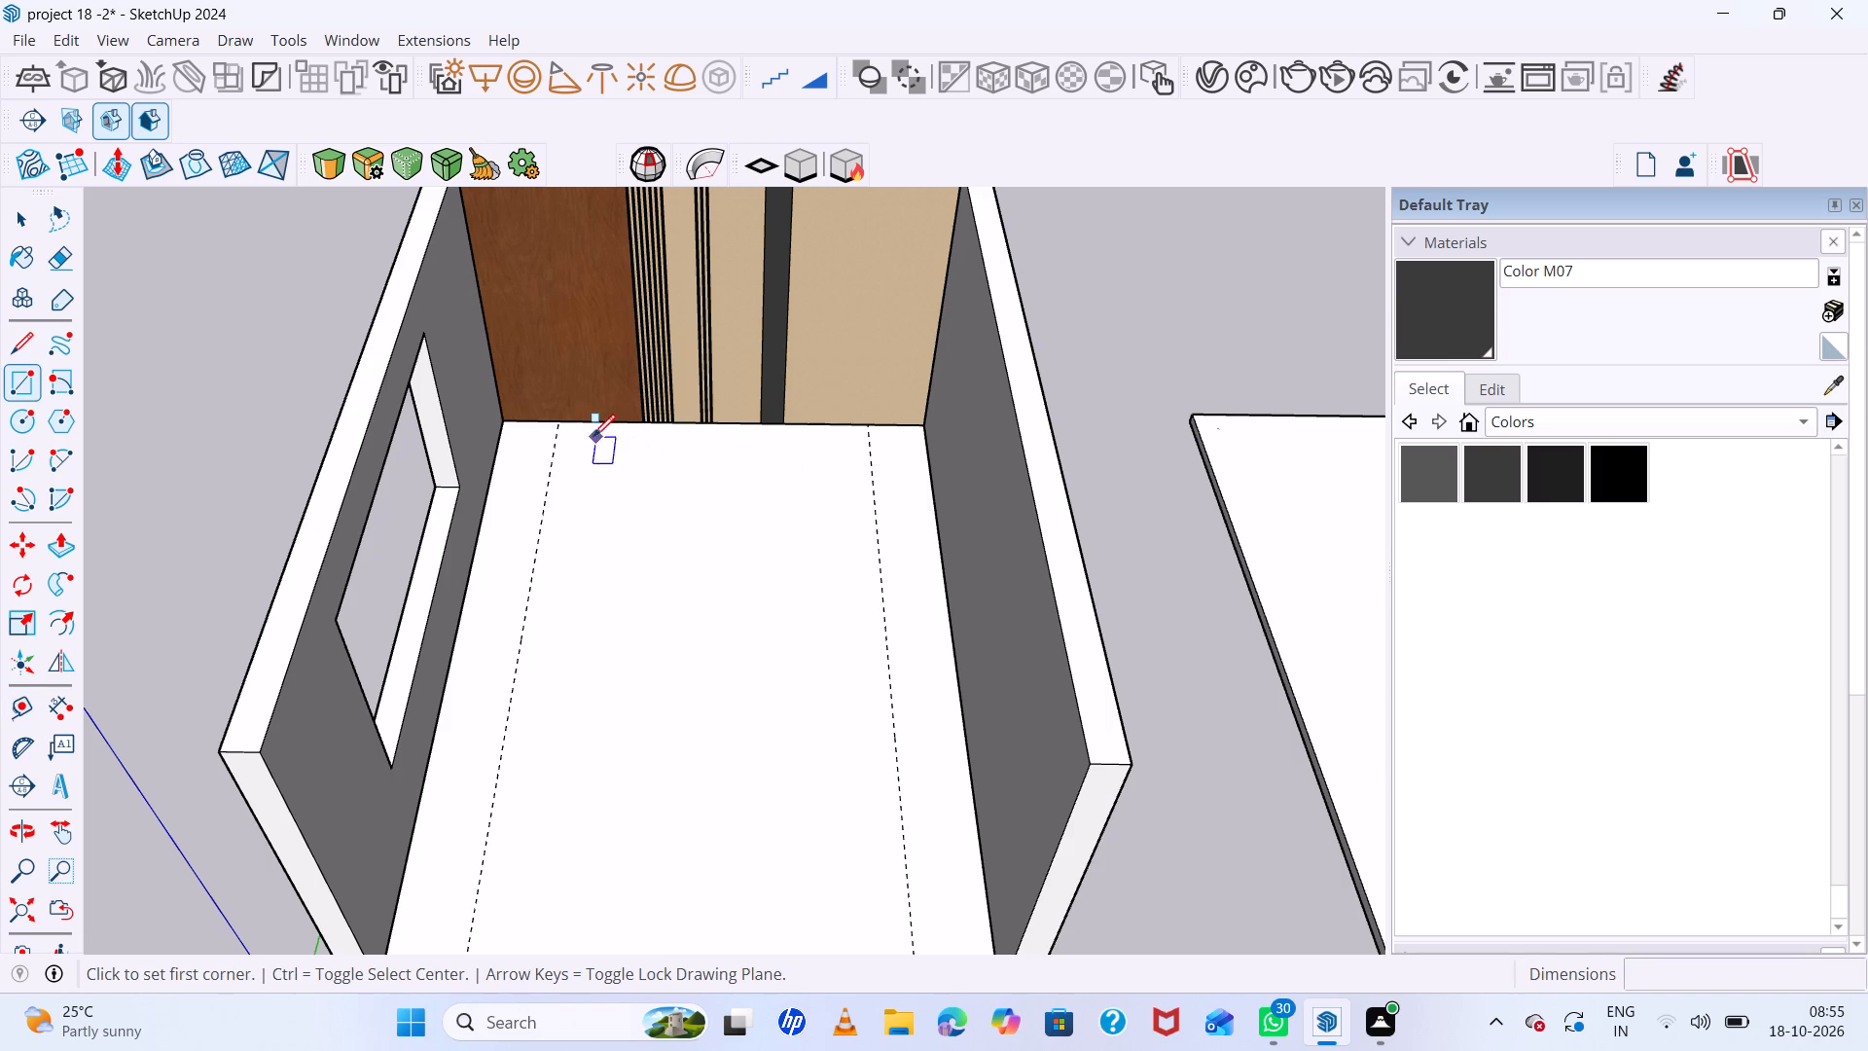
pyautogui.doubleClick(562, 425)
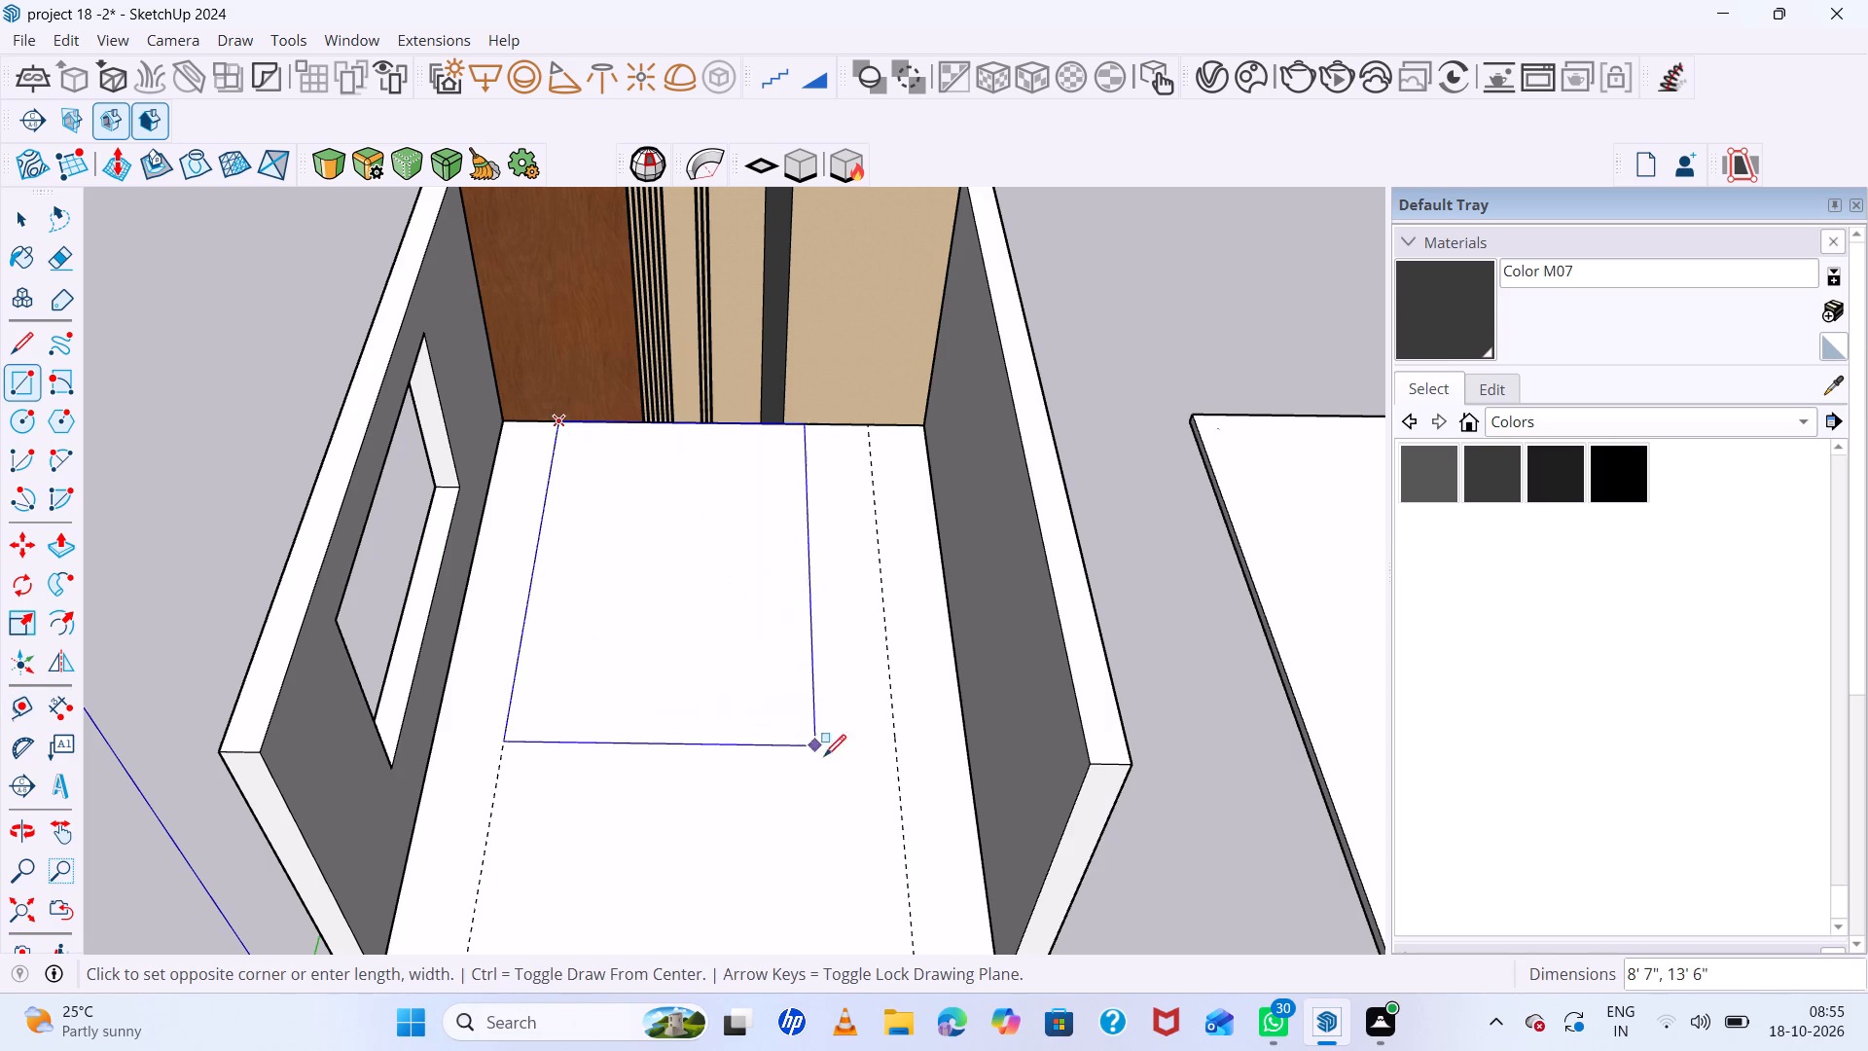
pyautogui.click(912, 892)
# Extrude the new floor rectangle by a distance of 1 with Push/Pull to make a thin slab.
pyautogui.scroll(-2, 753, 683)
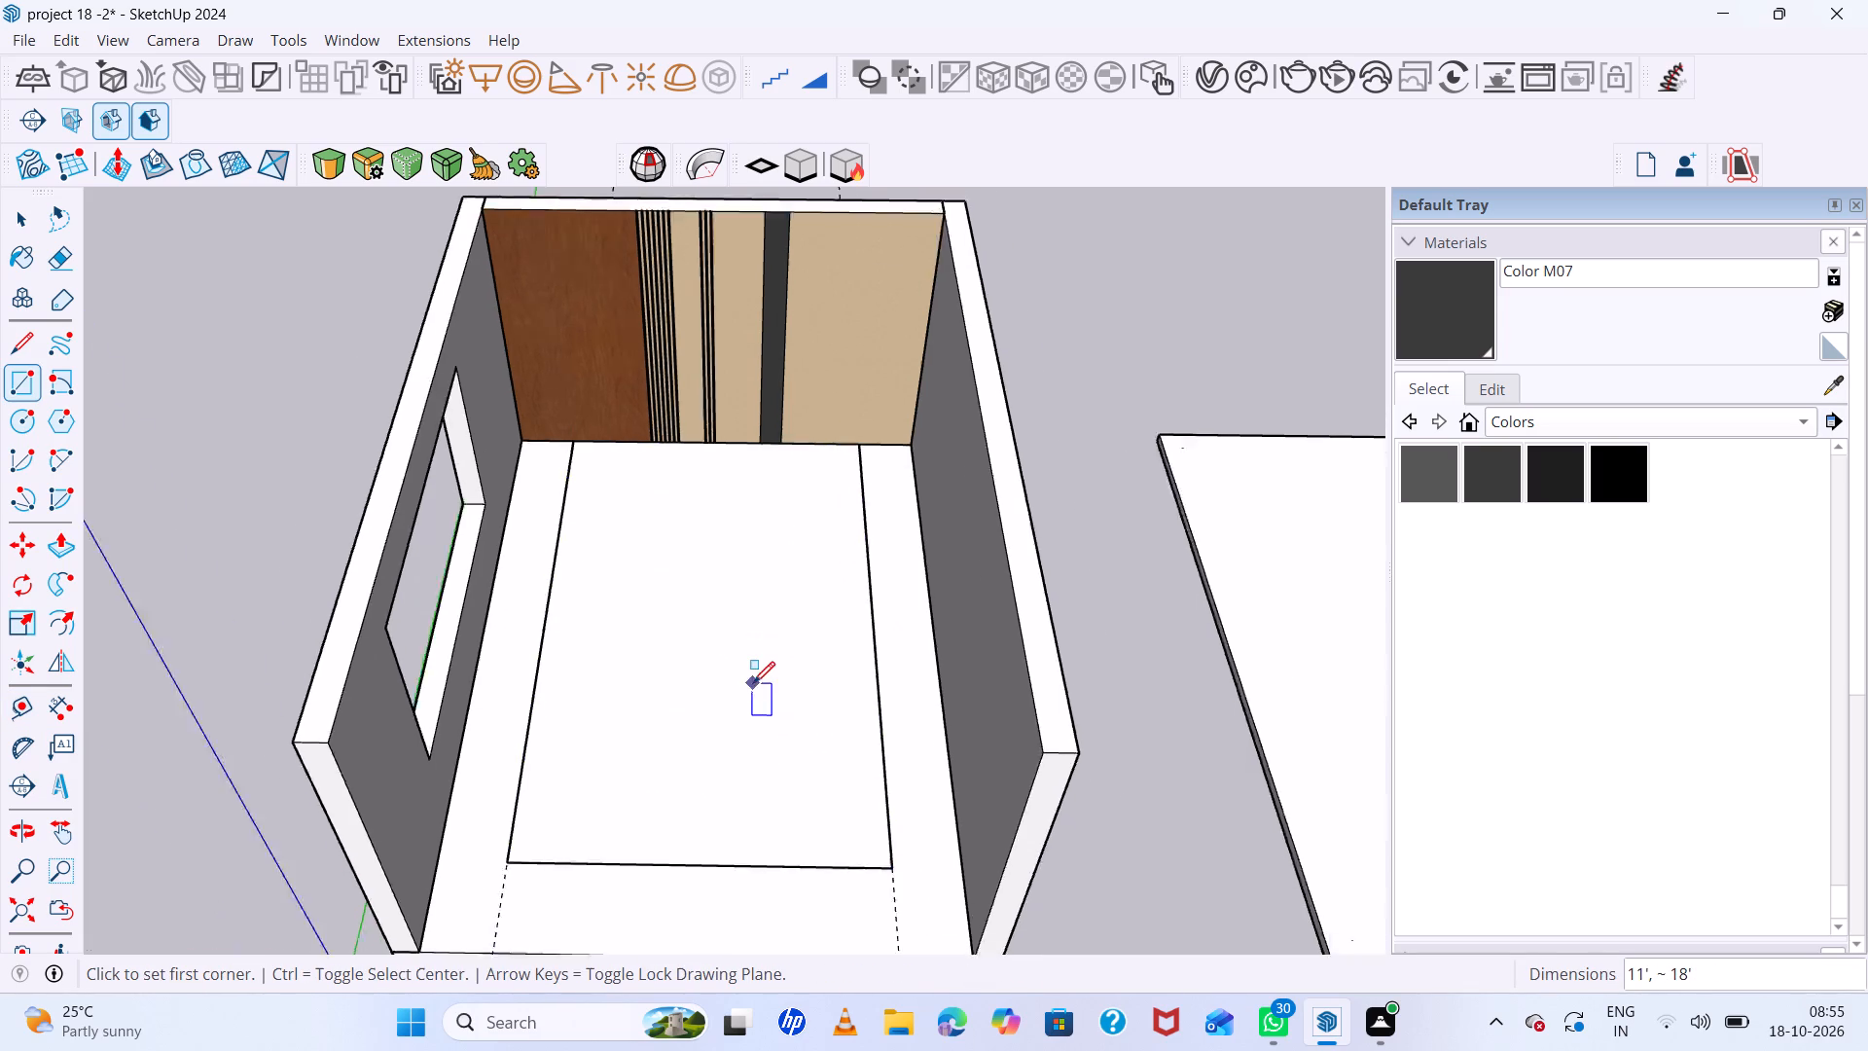
pyautogui.scroll(-5, 753, 683)
pyautogui.scroll(1, 851, 777)
pyautogui.moveTo(853, 777); pyautogui.dragTo(870, 703, button='middle')
pyautogui.press('space')
pyautogui.click(755, 687)
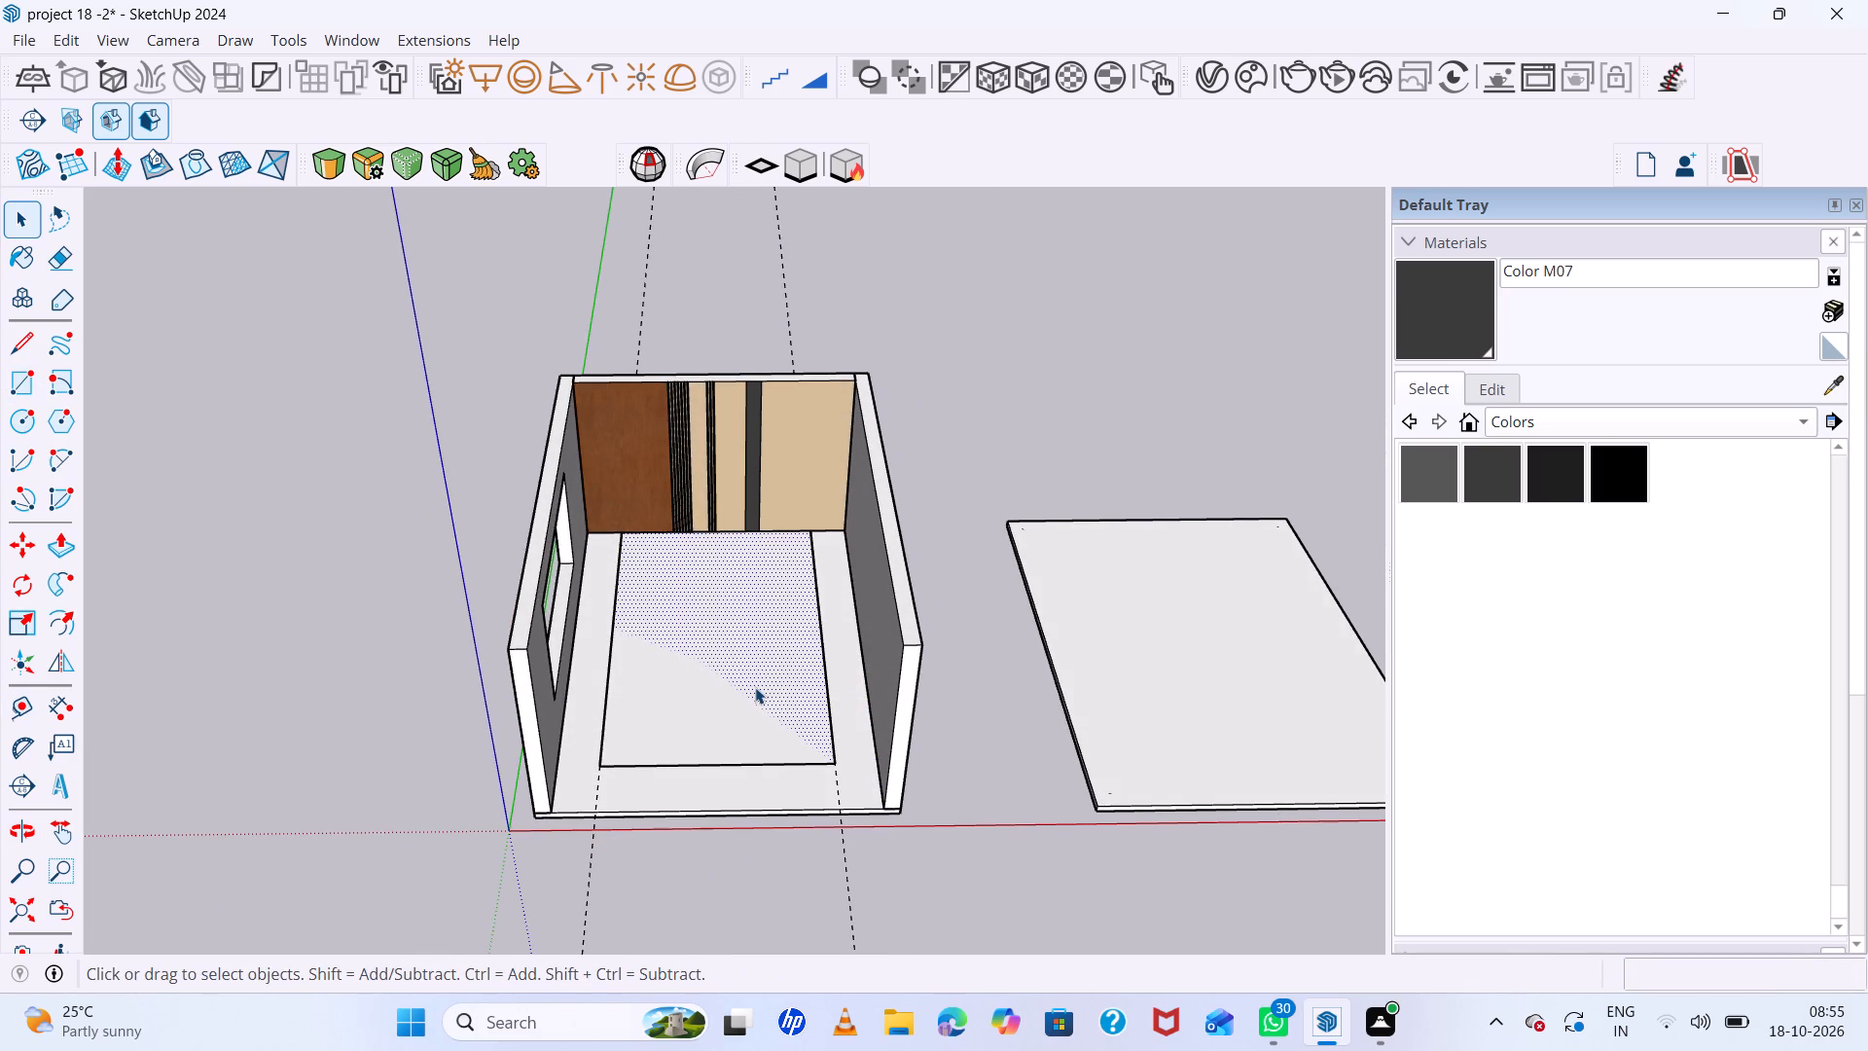
pyautogui.press('p')
pyautogui.click(755, 687)
pyautogui.press('1')
pyautogui.press('Return')
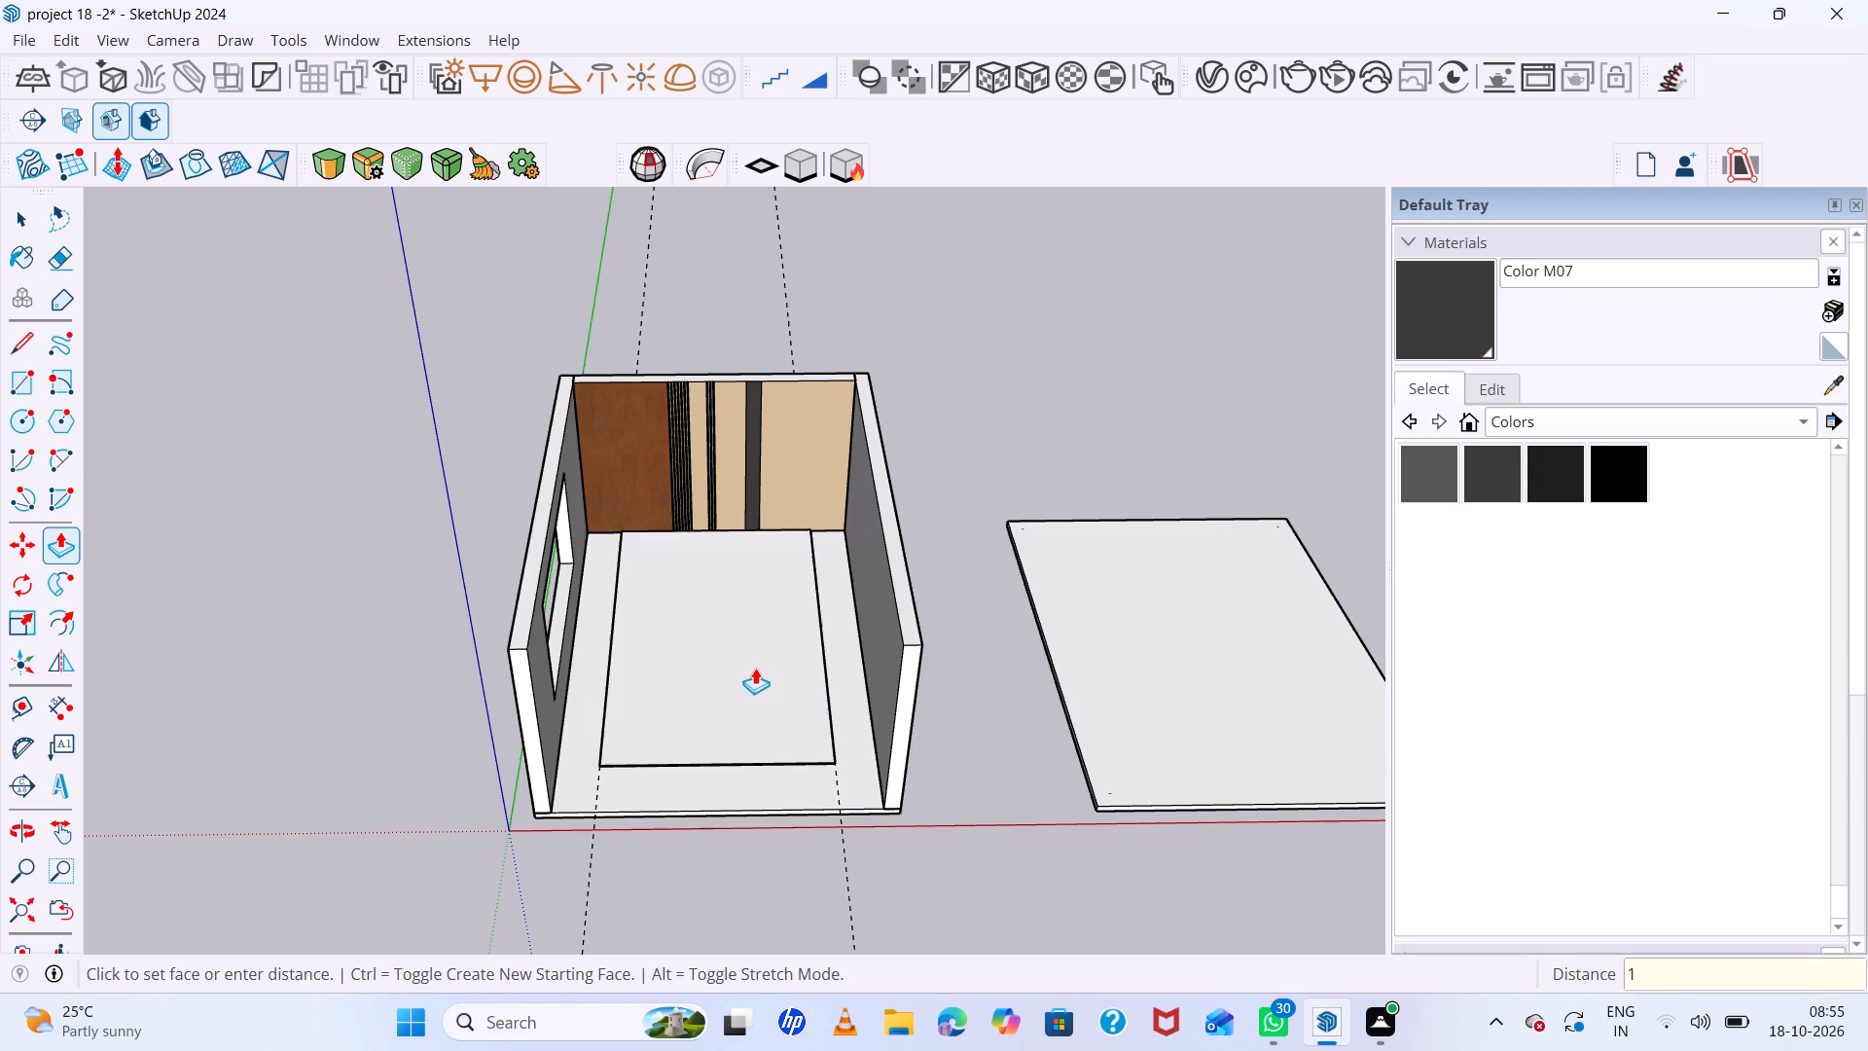
# Select the entire thin slab on the room floor, make it a group, and check that it opens and selects as one object.
pyautogui.scroll(5, 754, 681)
pyautogui.moveTo(755, 678); pyautogui.dragTo(768, 608, button='middle')
pyautogui.press('space')
pyautogui.tripleClick(746, 659)
pyautogui.click(746, 662)
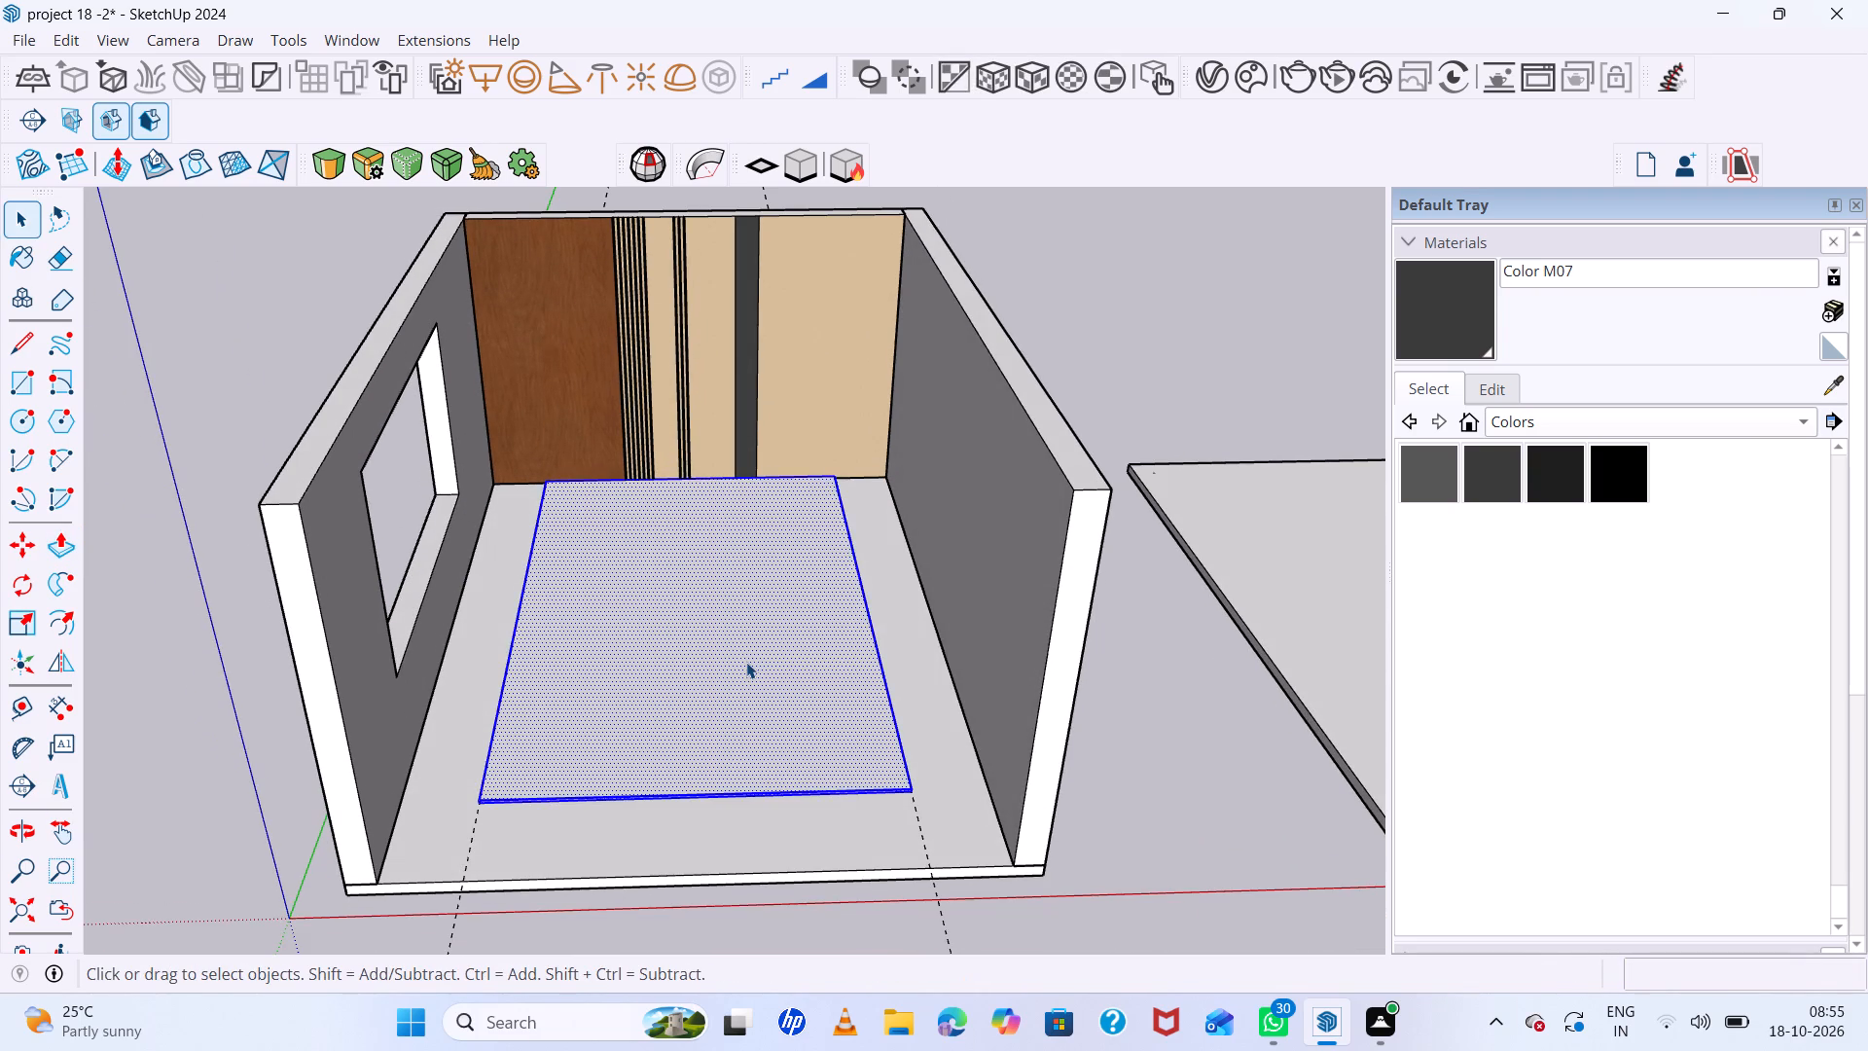
pyautogui.rightClick(746, 662)
pyautogui.doubleClick(828, 249)
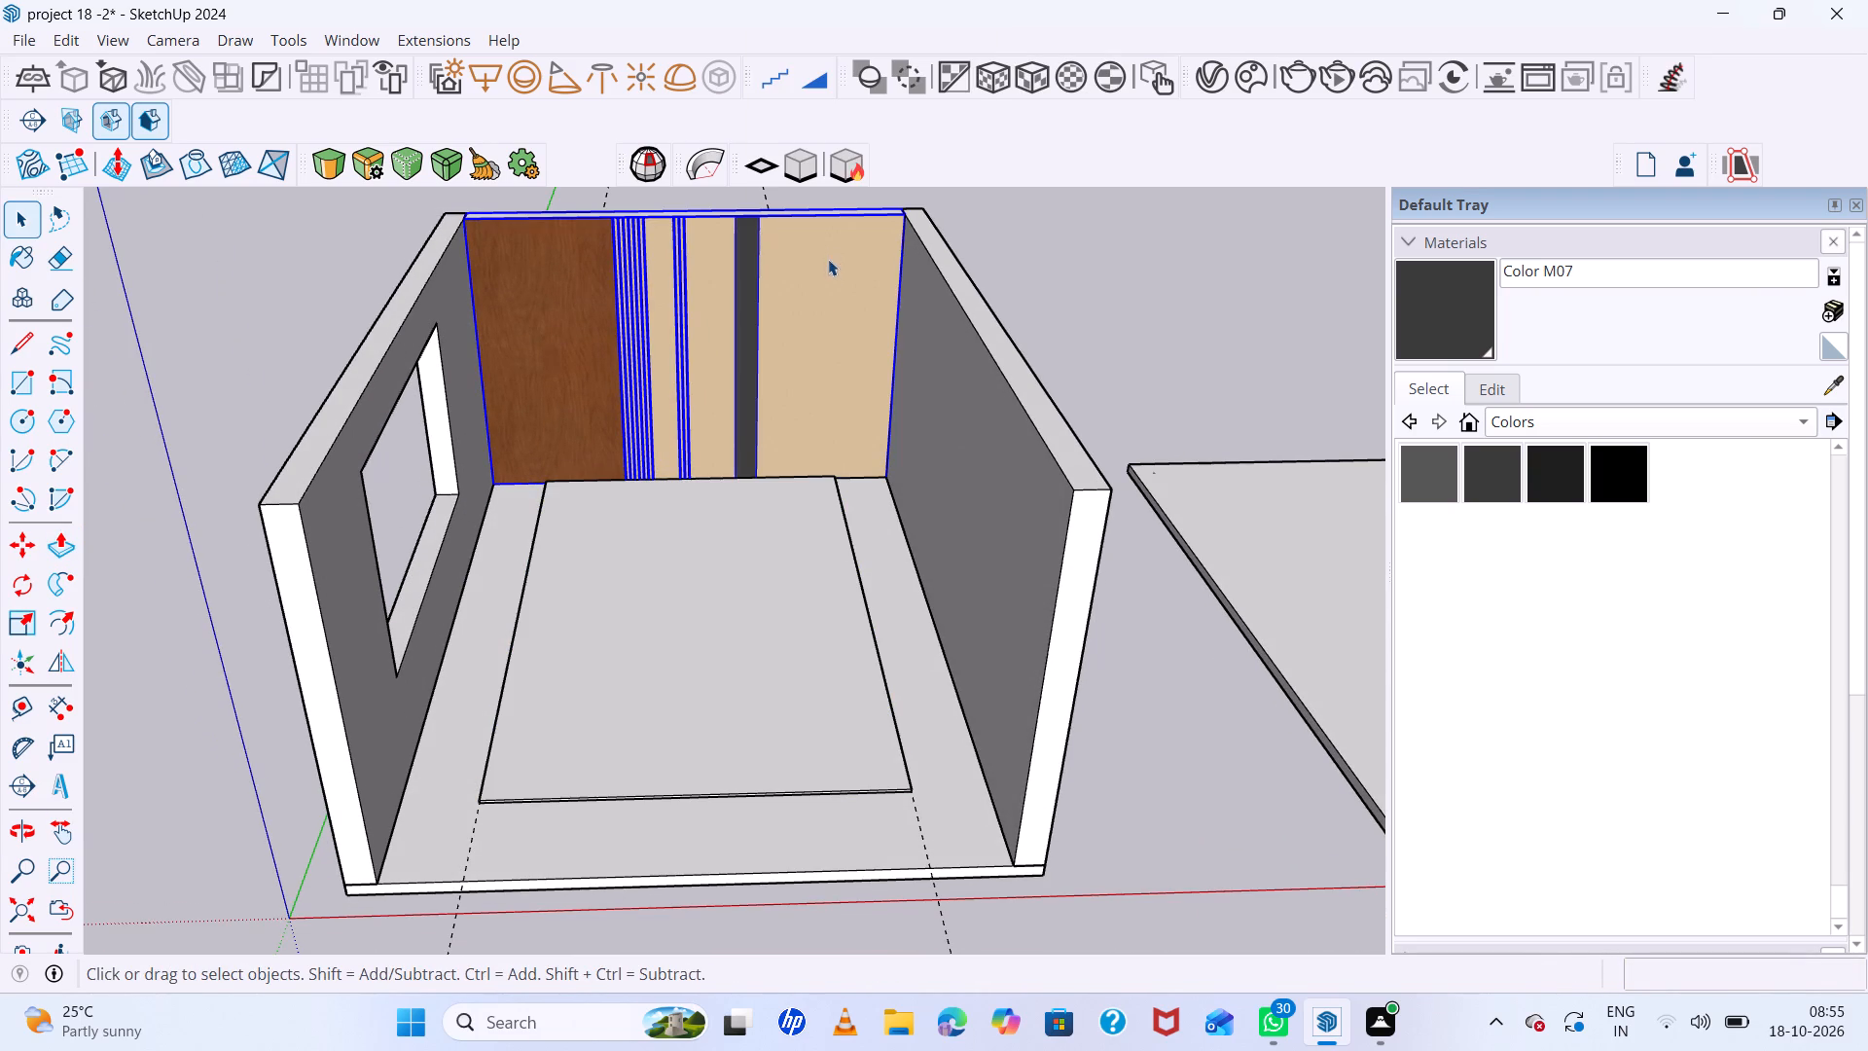
pyautogui.moveTo(617, 571); pyautogui.dragTo(628, 594, button='middle')
pyautogui.doubleClick(629, 594)
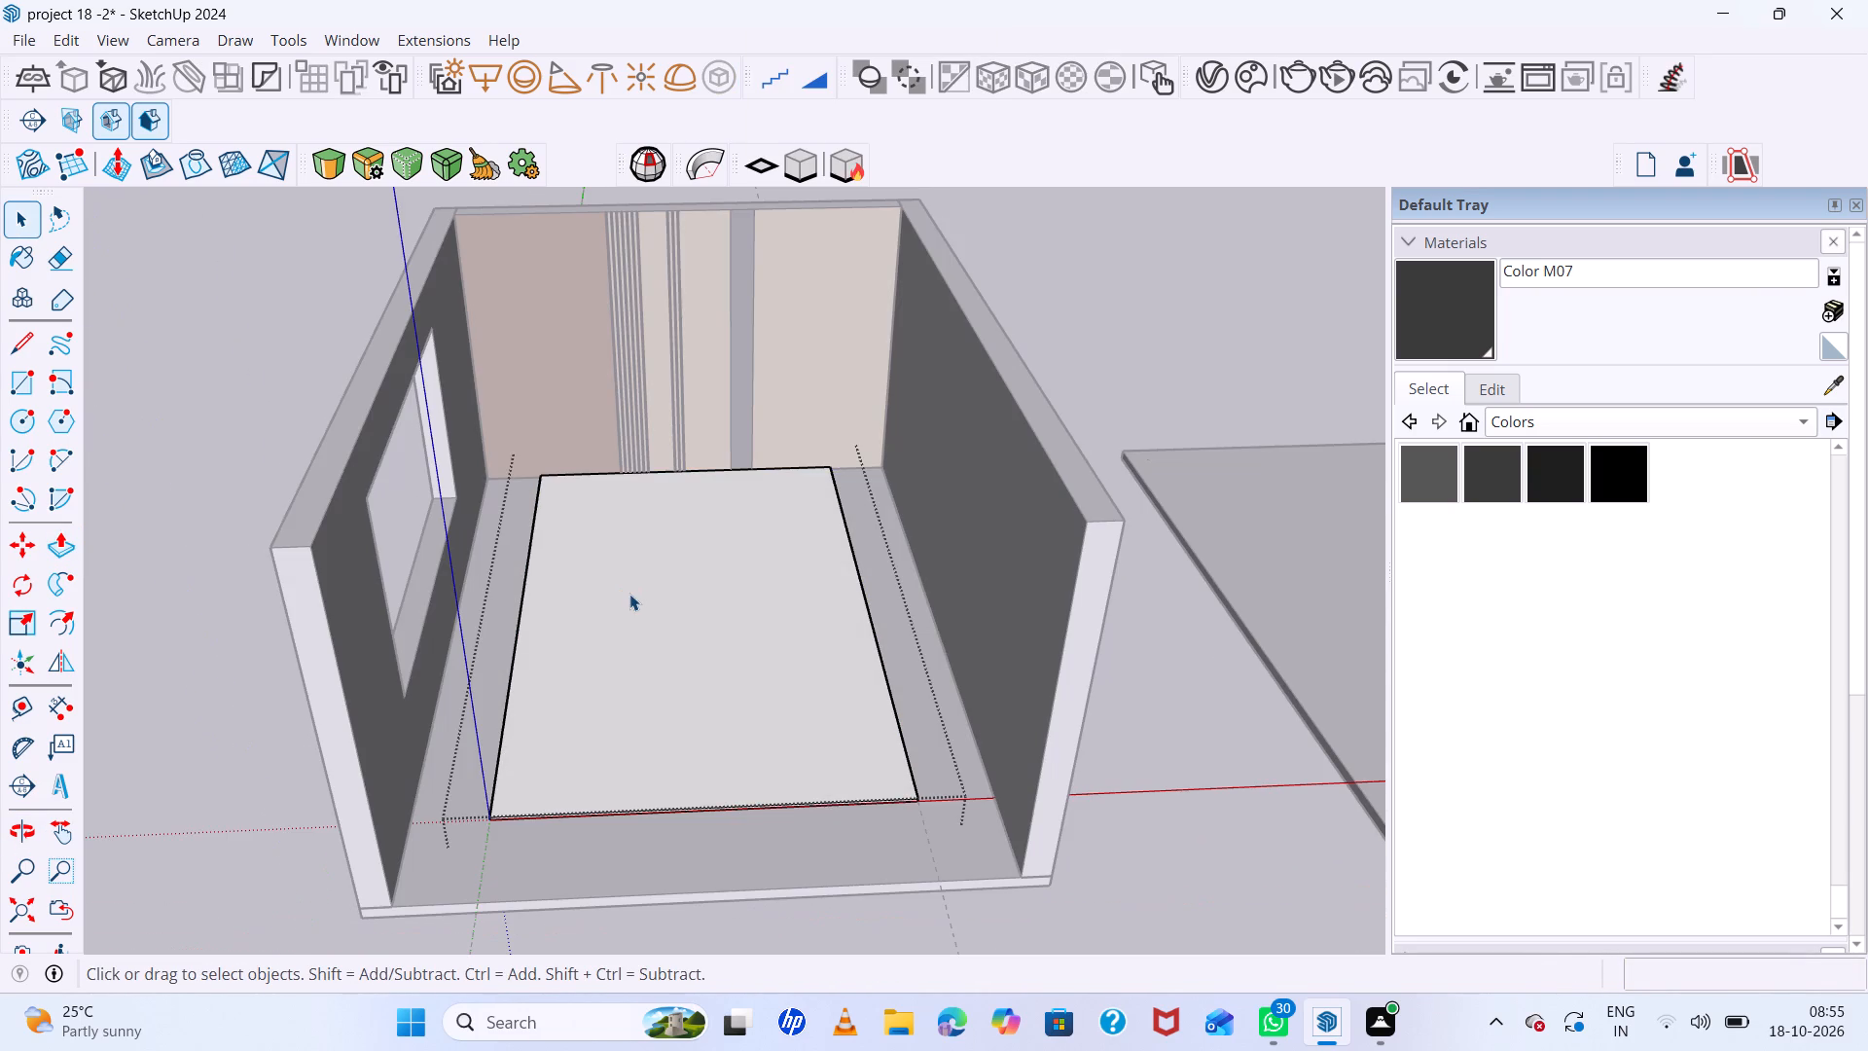
pyautogui.click(629, 594)
pyautogui.click(1102, 307)
pyautogui.click(597, 603)
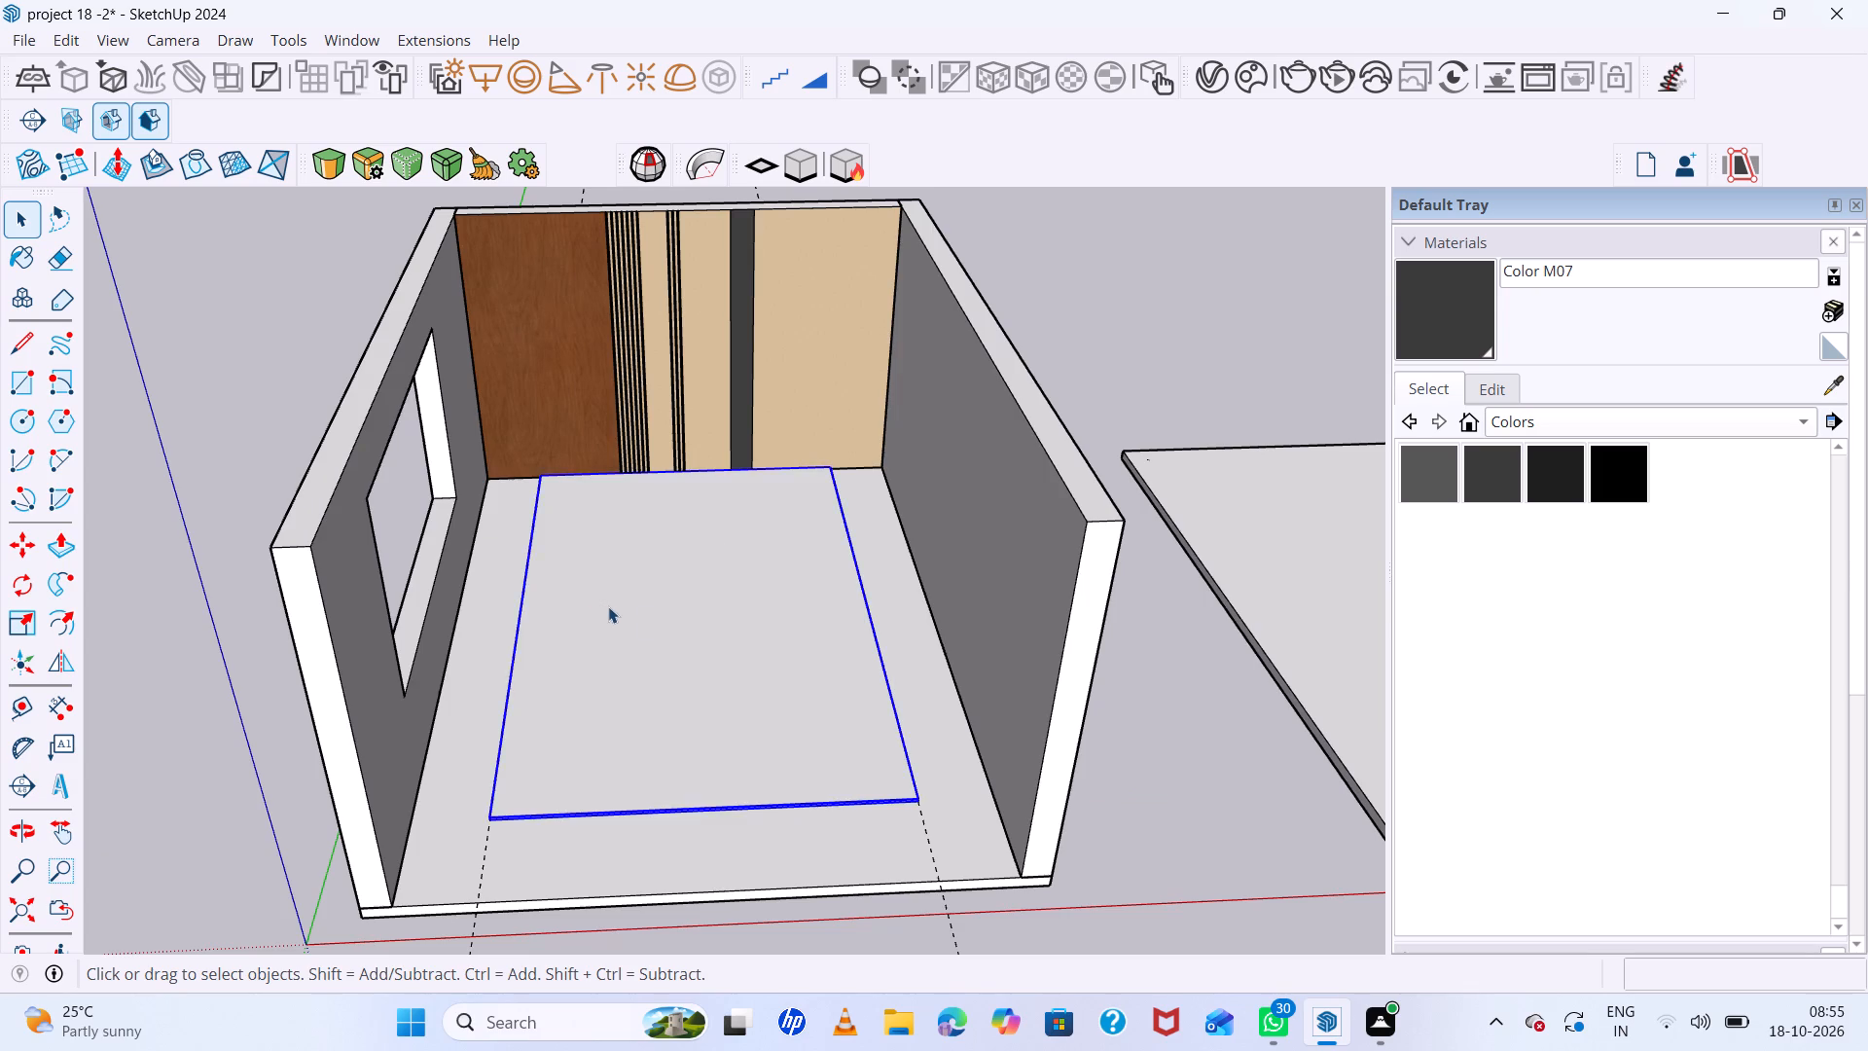
pyautogui.scroll(-5, 672, 611)
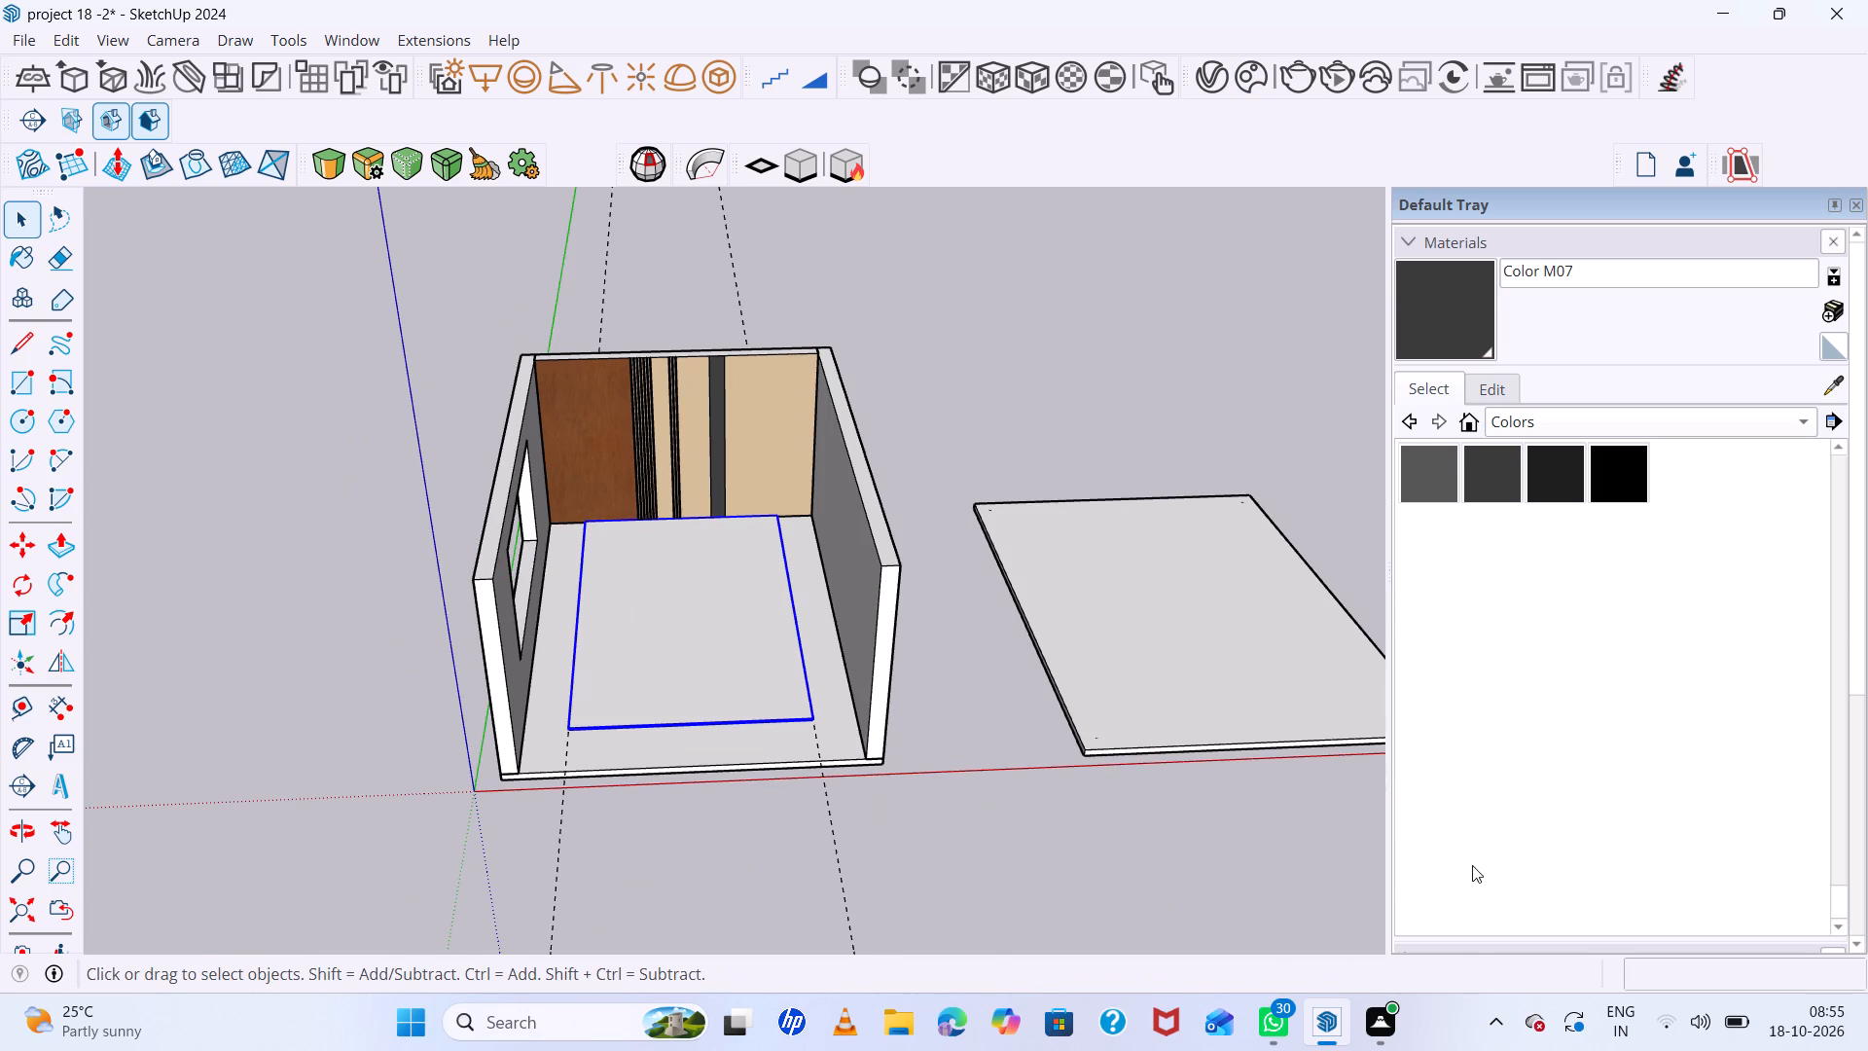
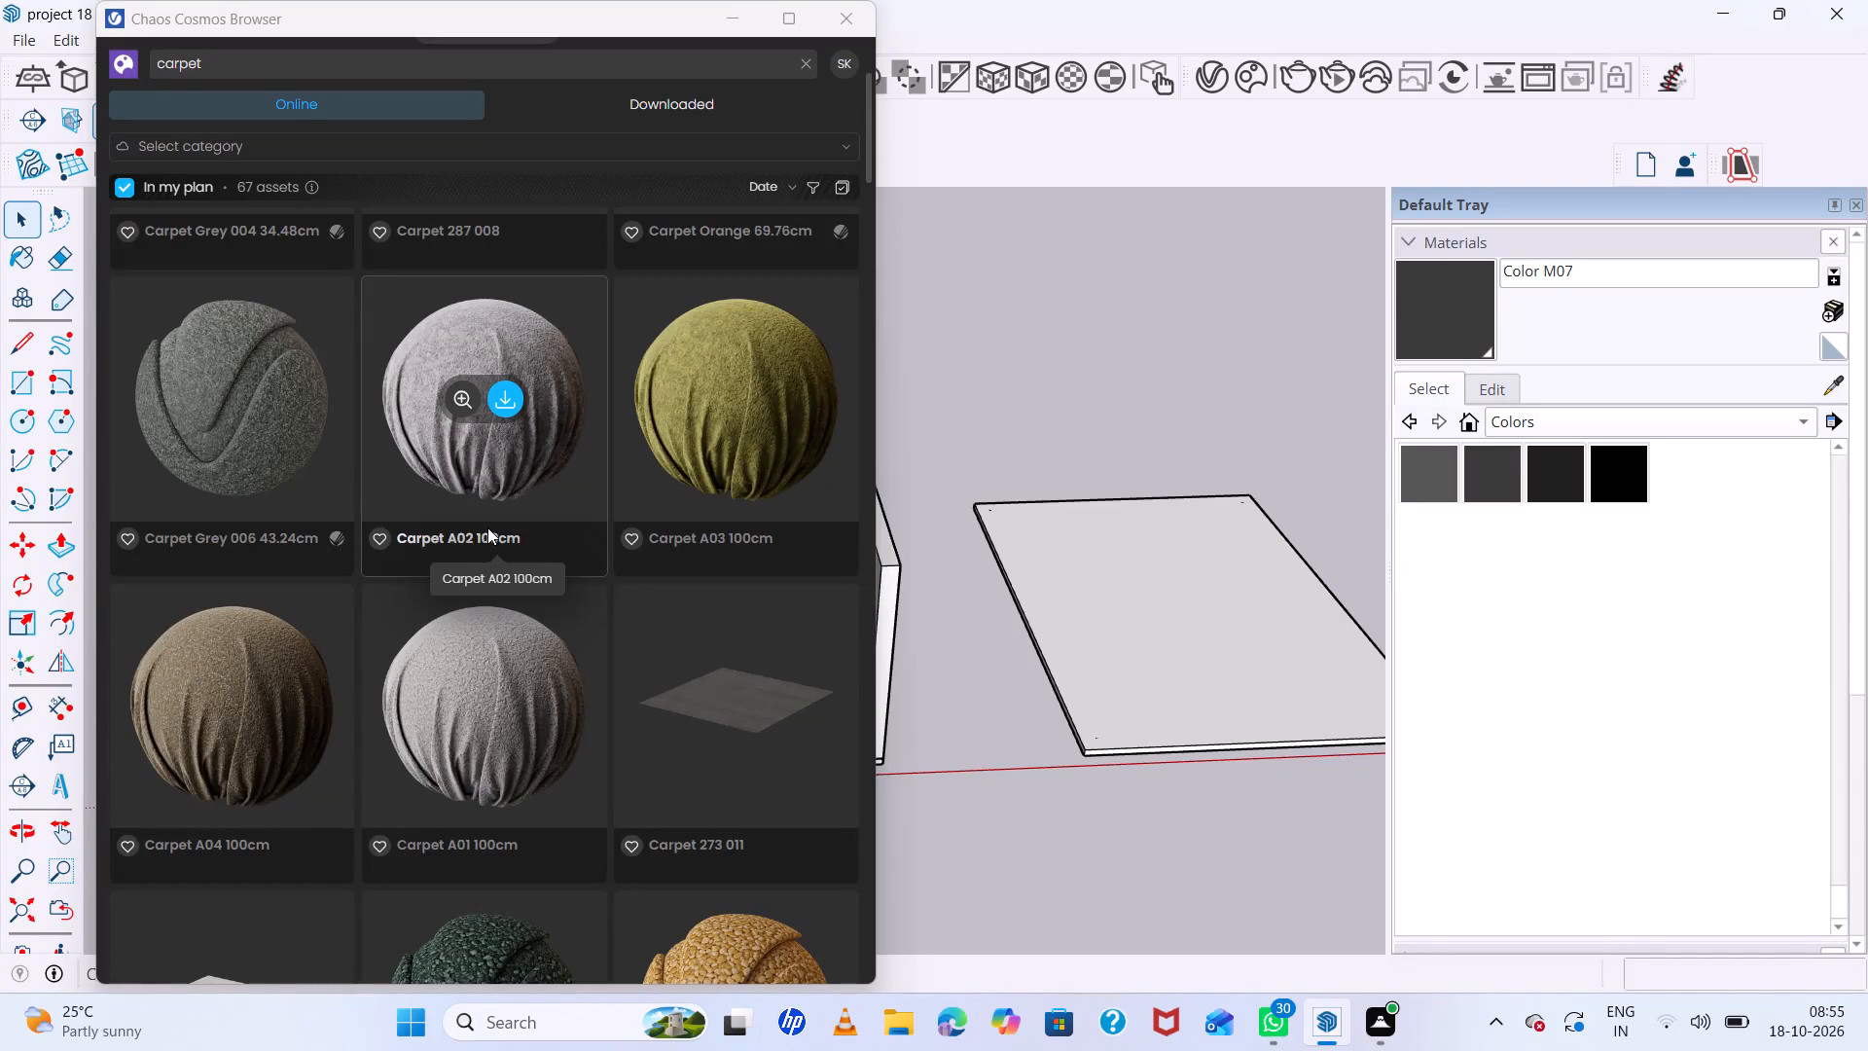
# Browse the carpet assets in Chaos Cosmos and download the Carpet Grey 003 37.69cm material.
pyautogui.scroll(-5, 487, 518)
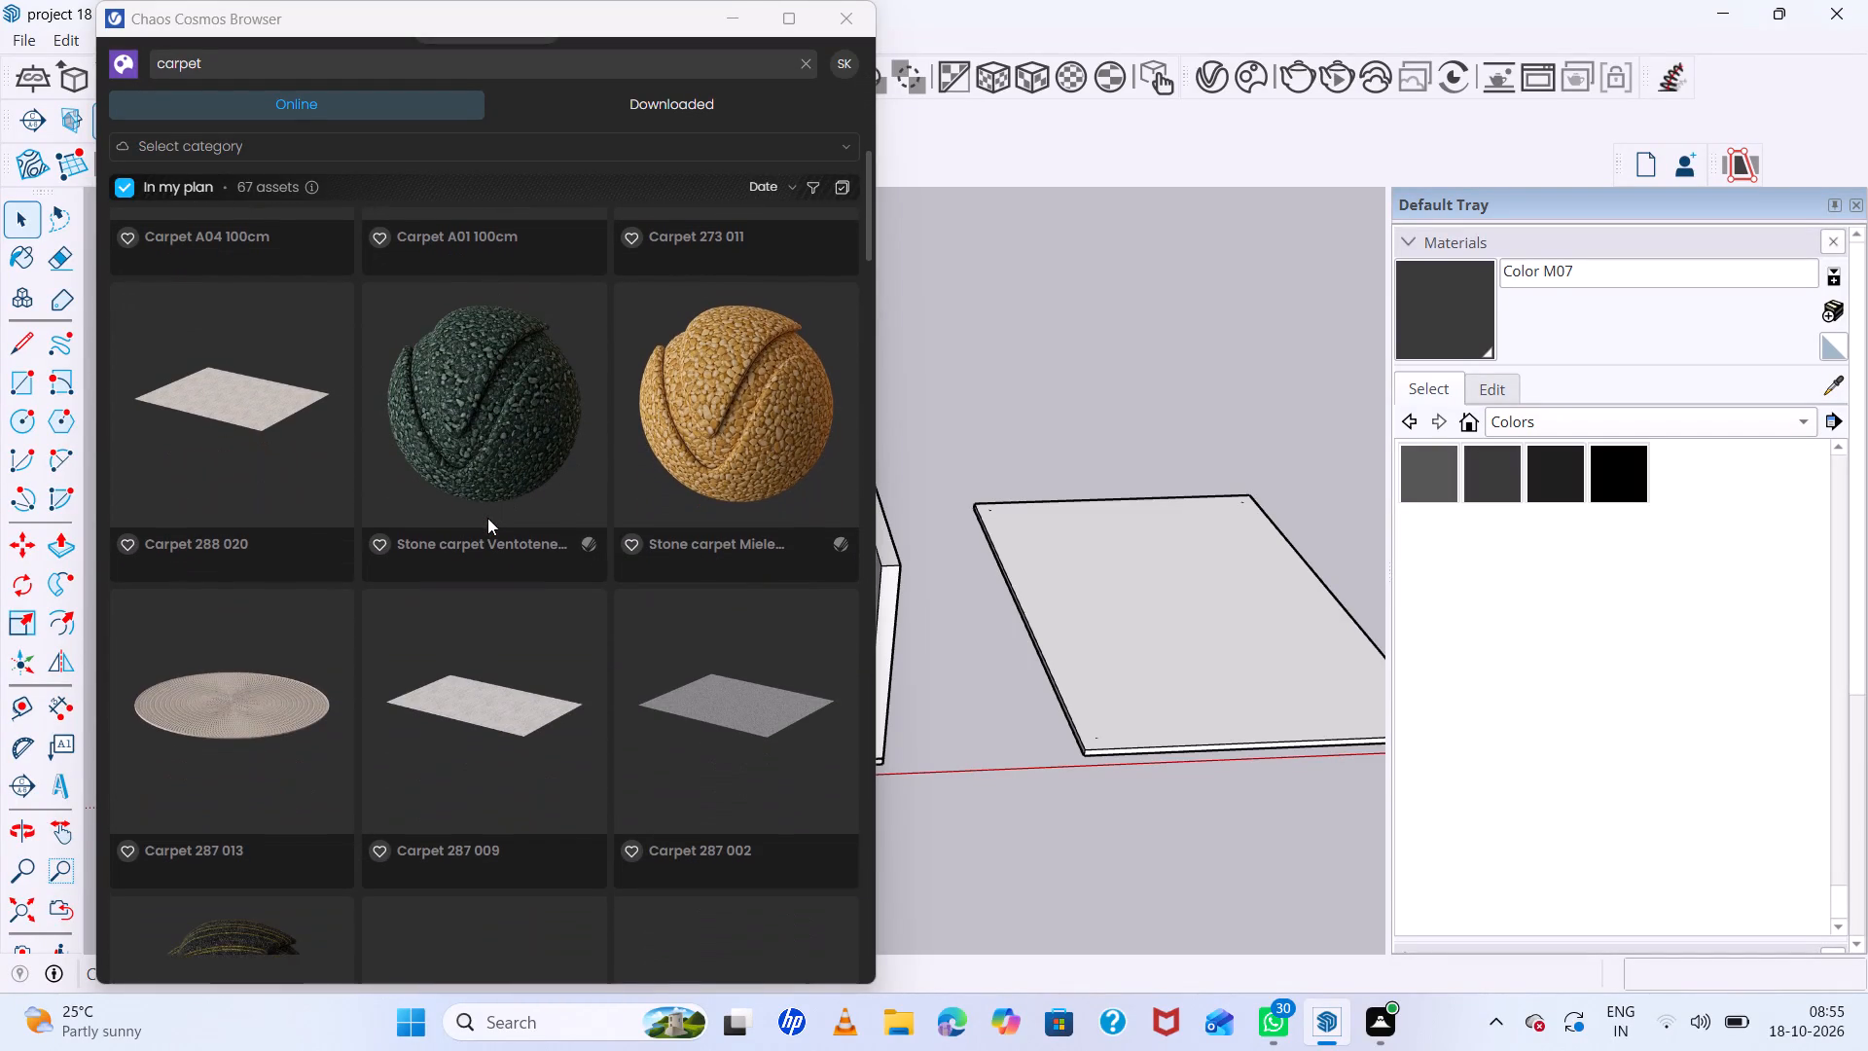
pyautogui.scroll(-5, 489, 501)
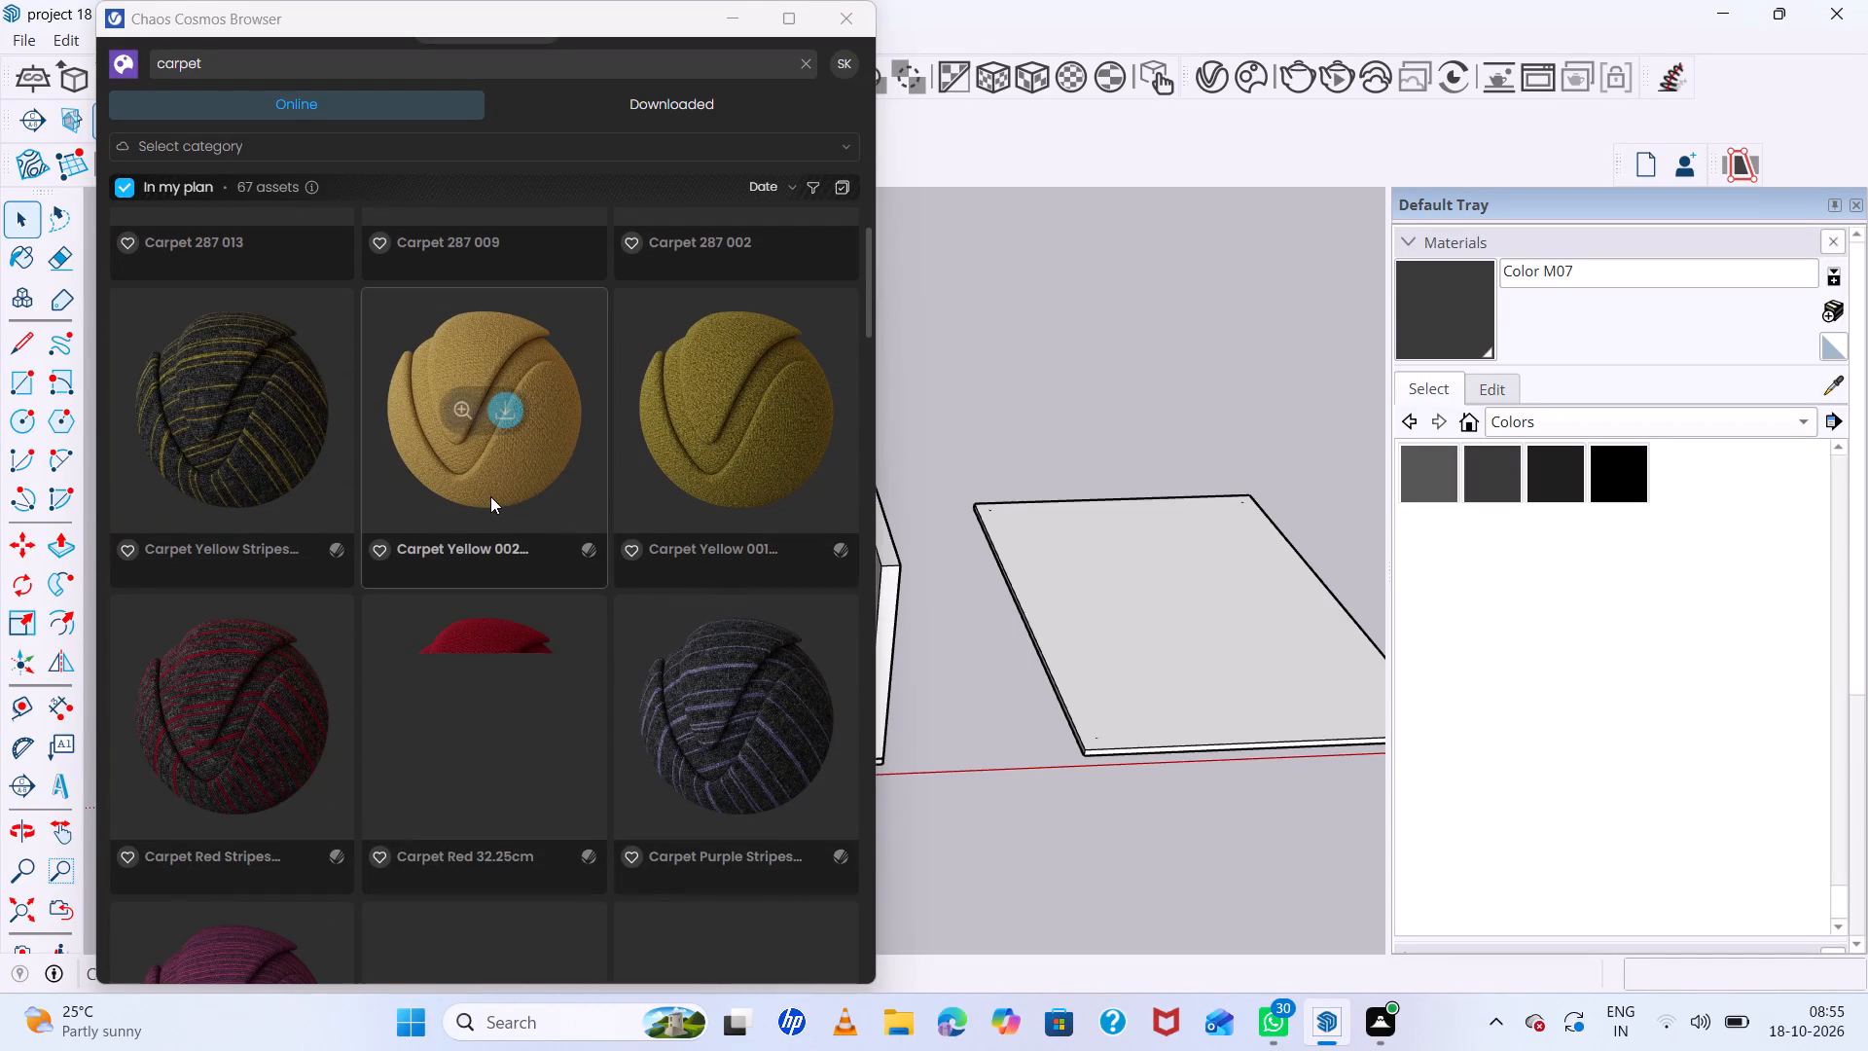
pyautogui.scroll(6, 491, 489)
pyautogui.scroll(-7, 491, 488)
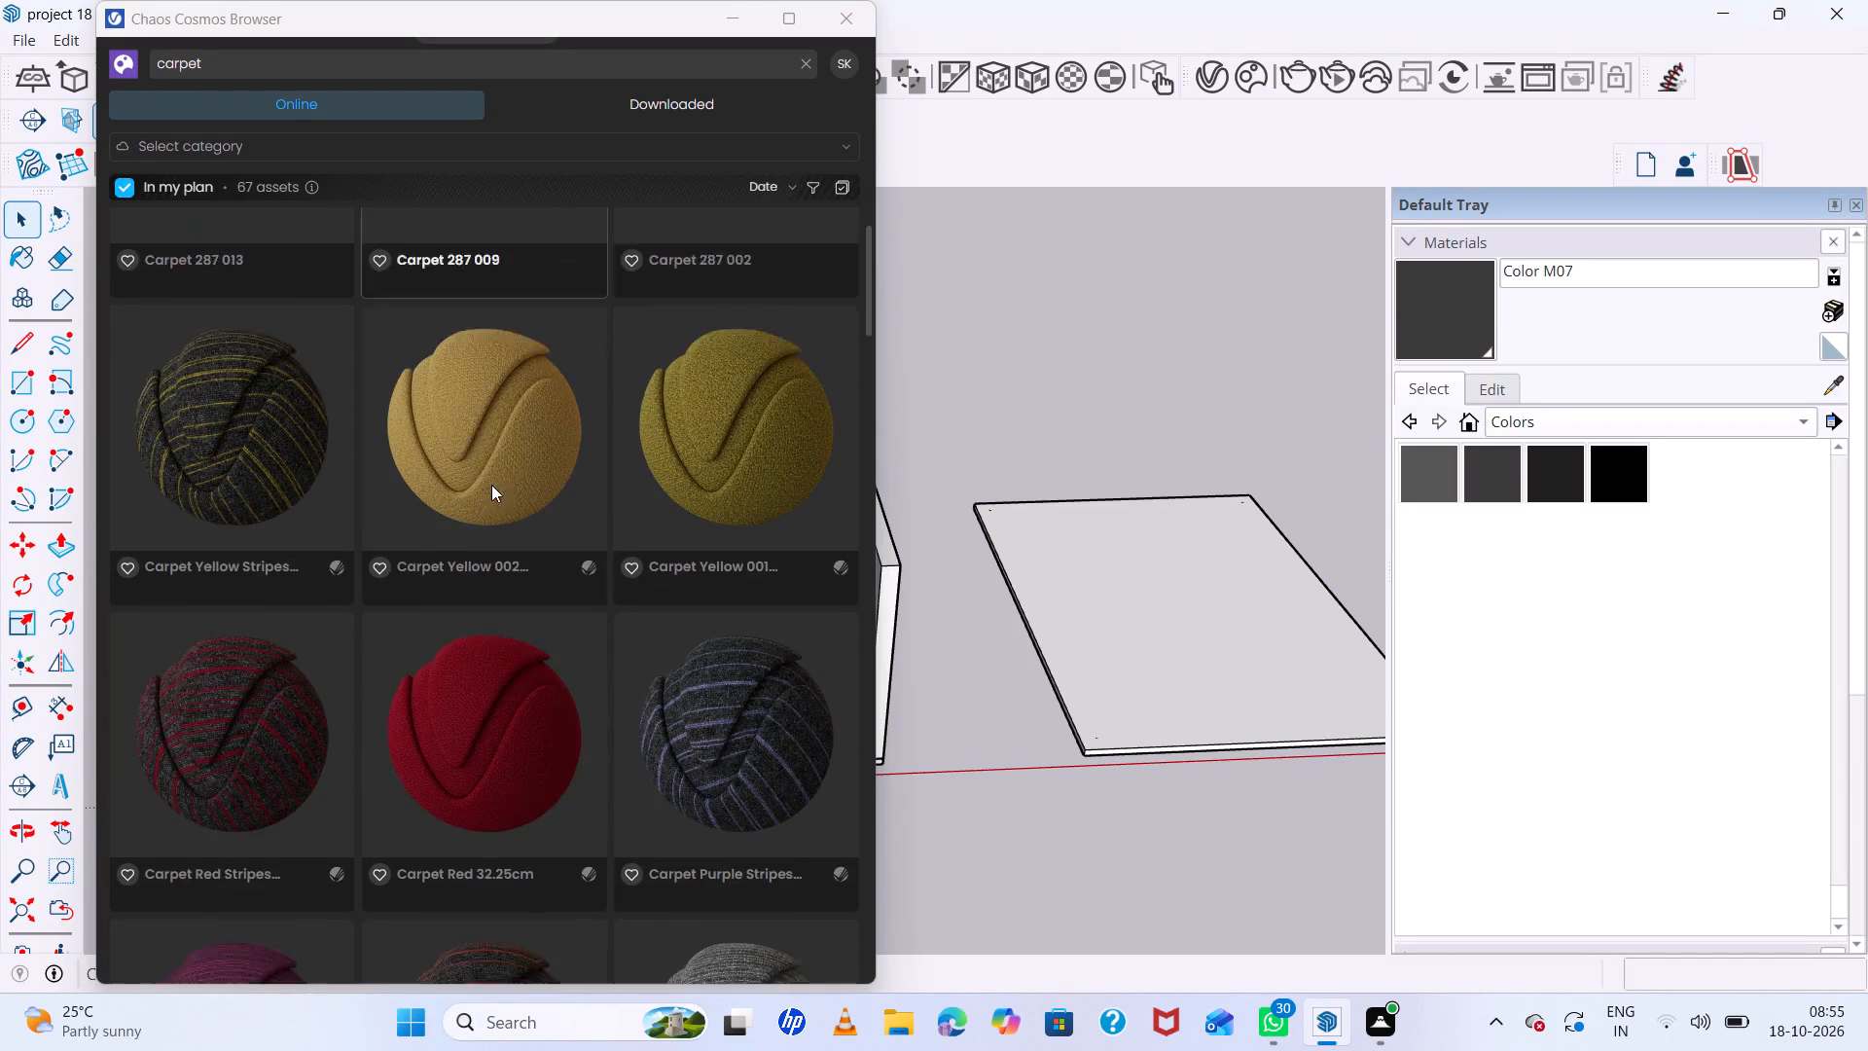
pyautogui.scroll(-4, 491, 485)
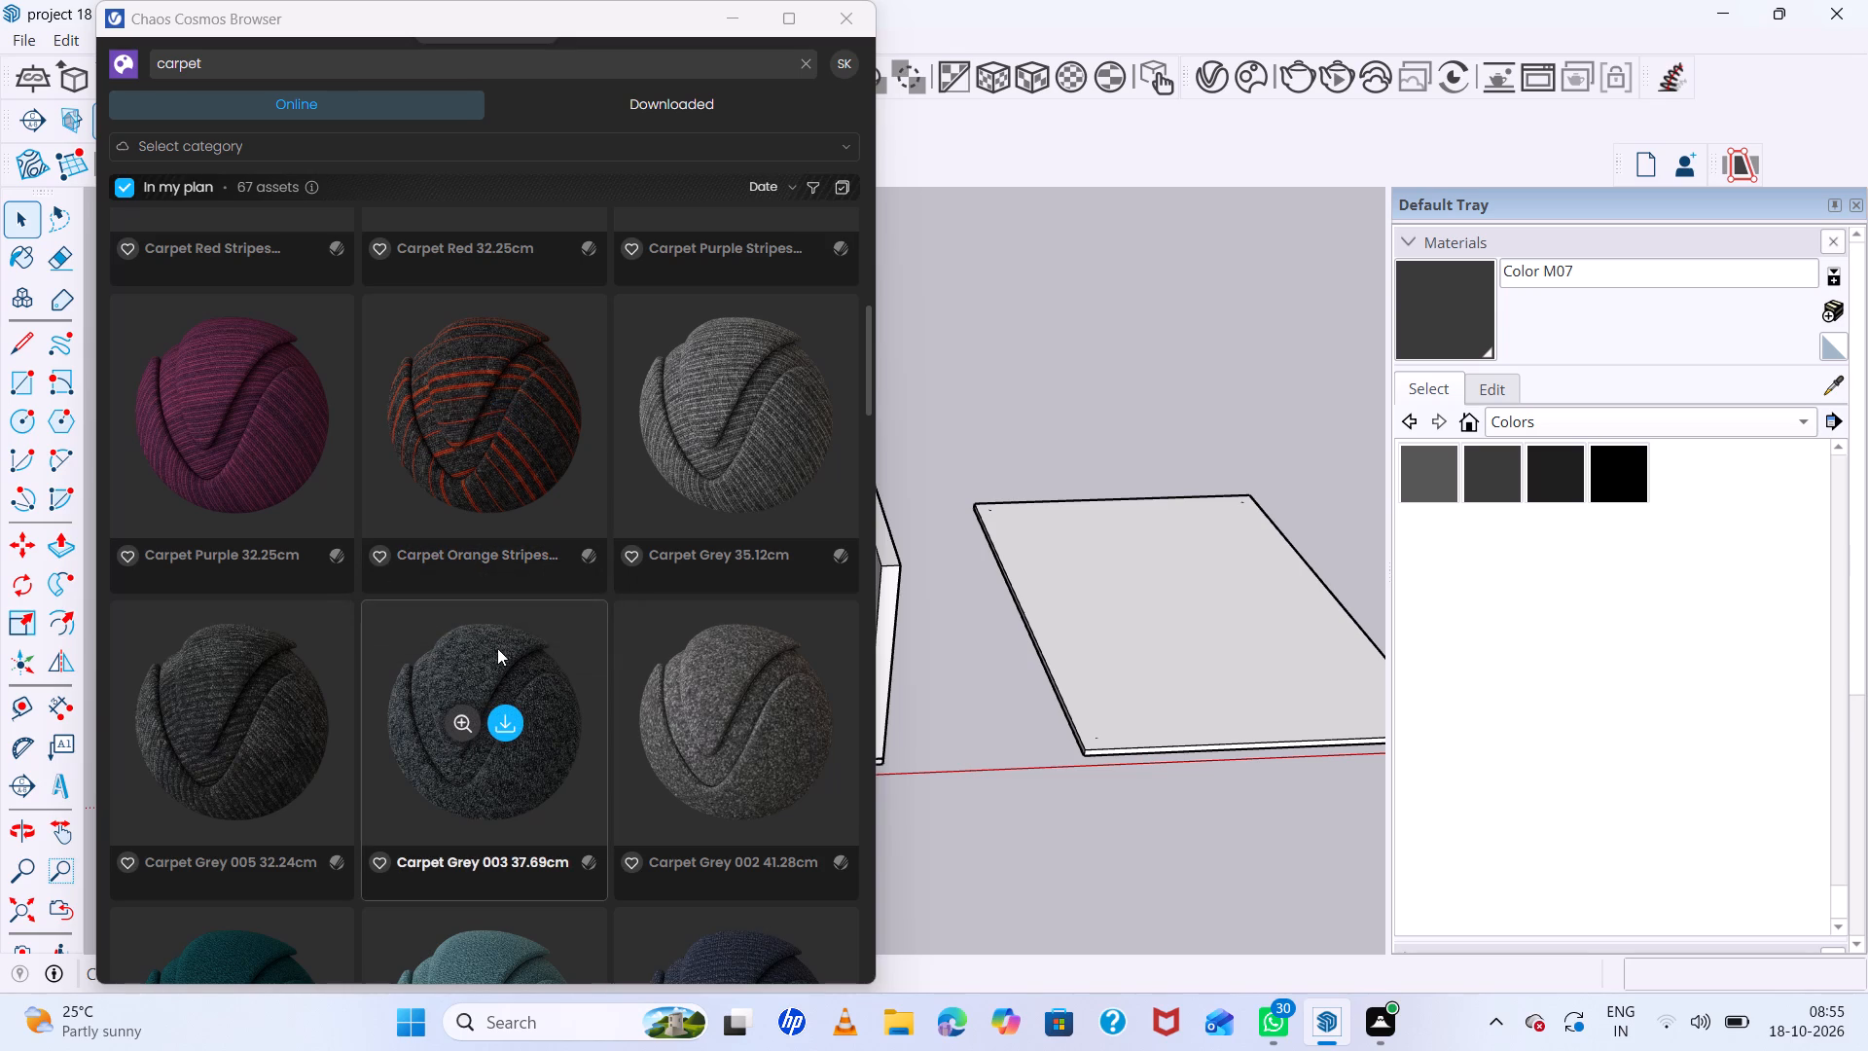
pyautogui.scroll(-12, 1093, 562)
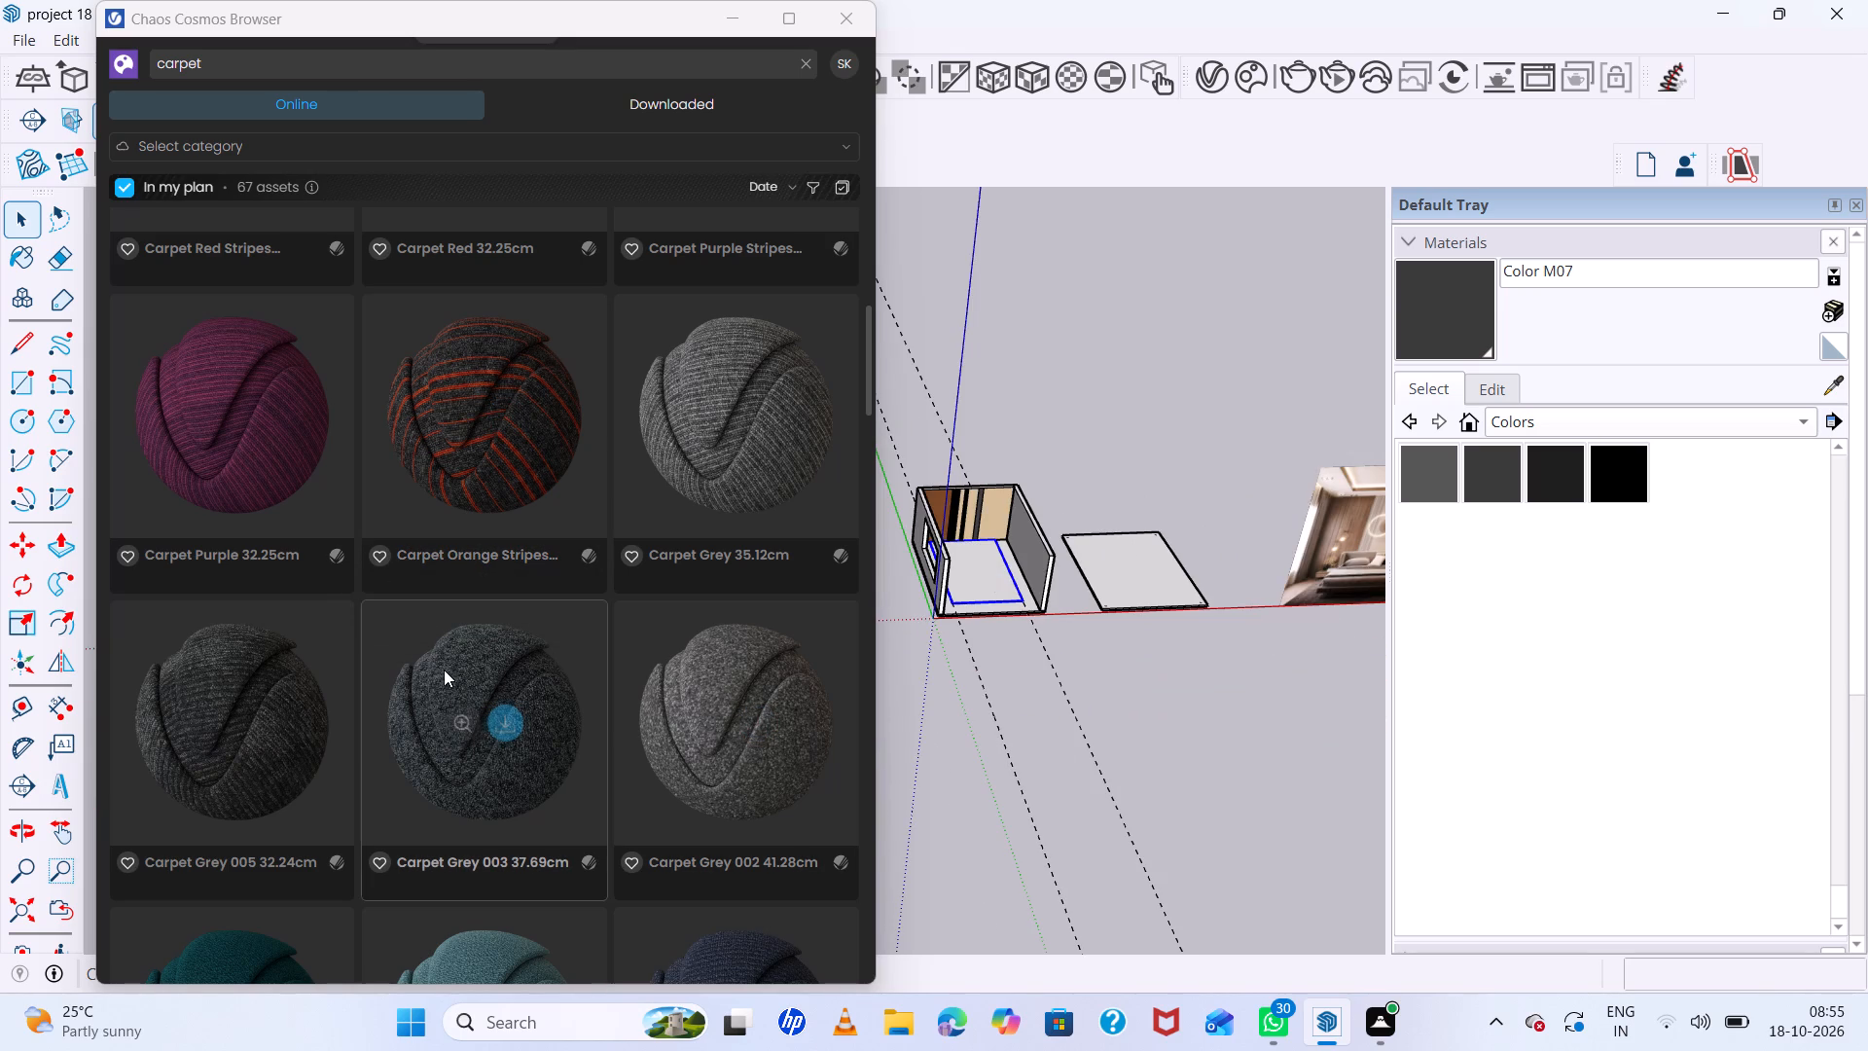
pyautogui.click(444, 671)
pyautogui.click(511, 722)
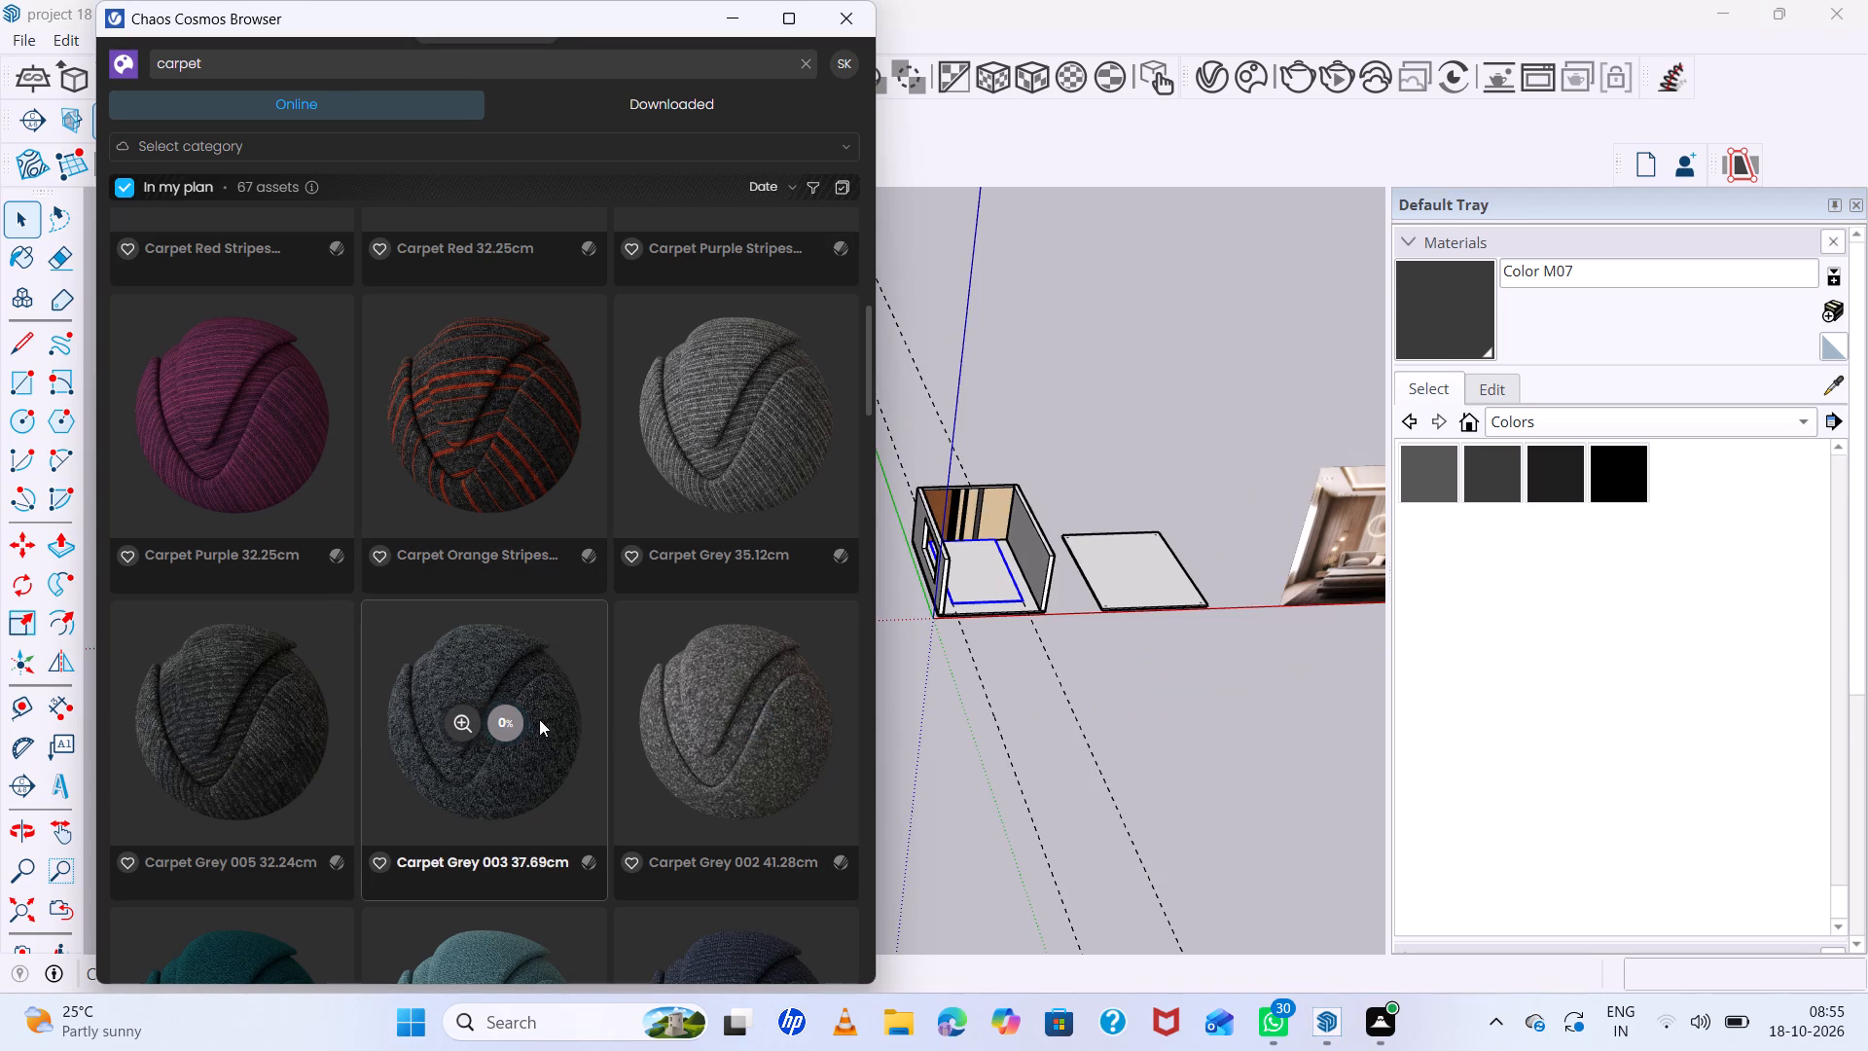
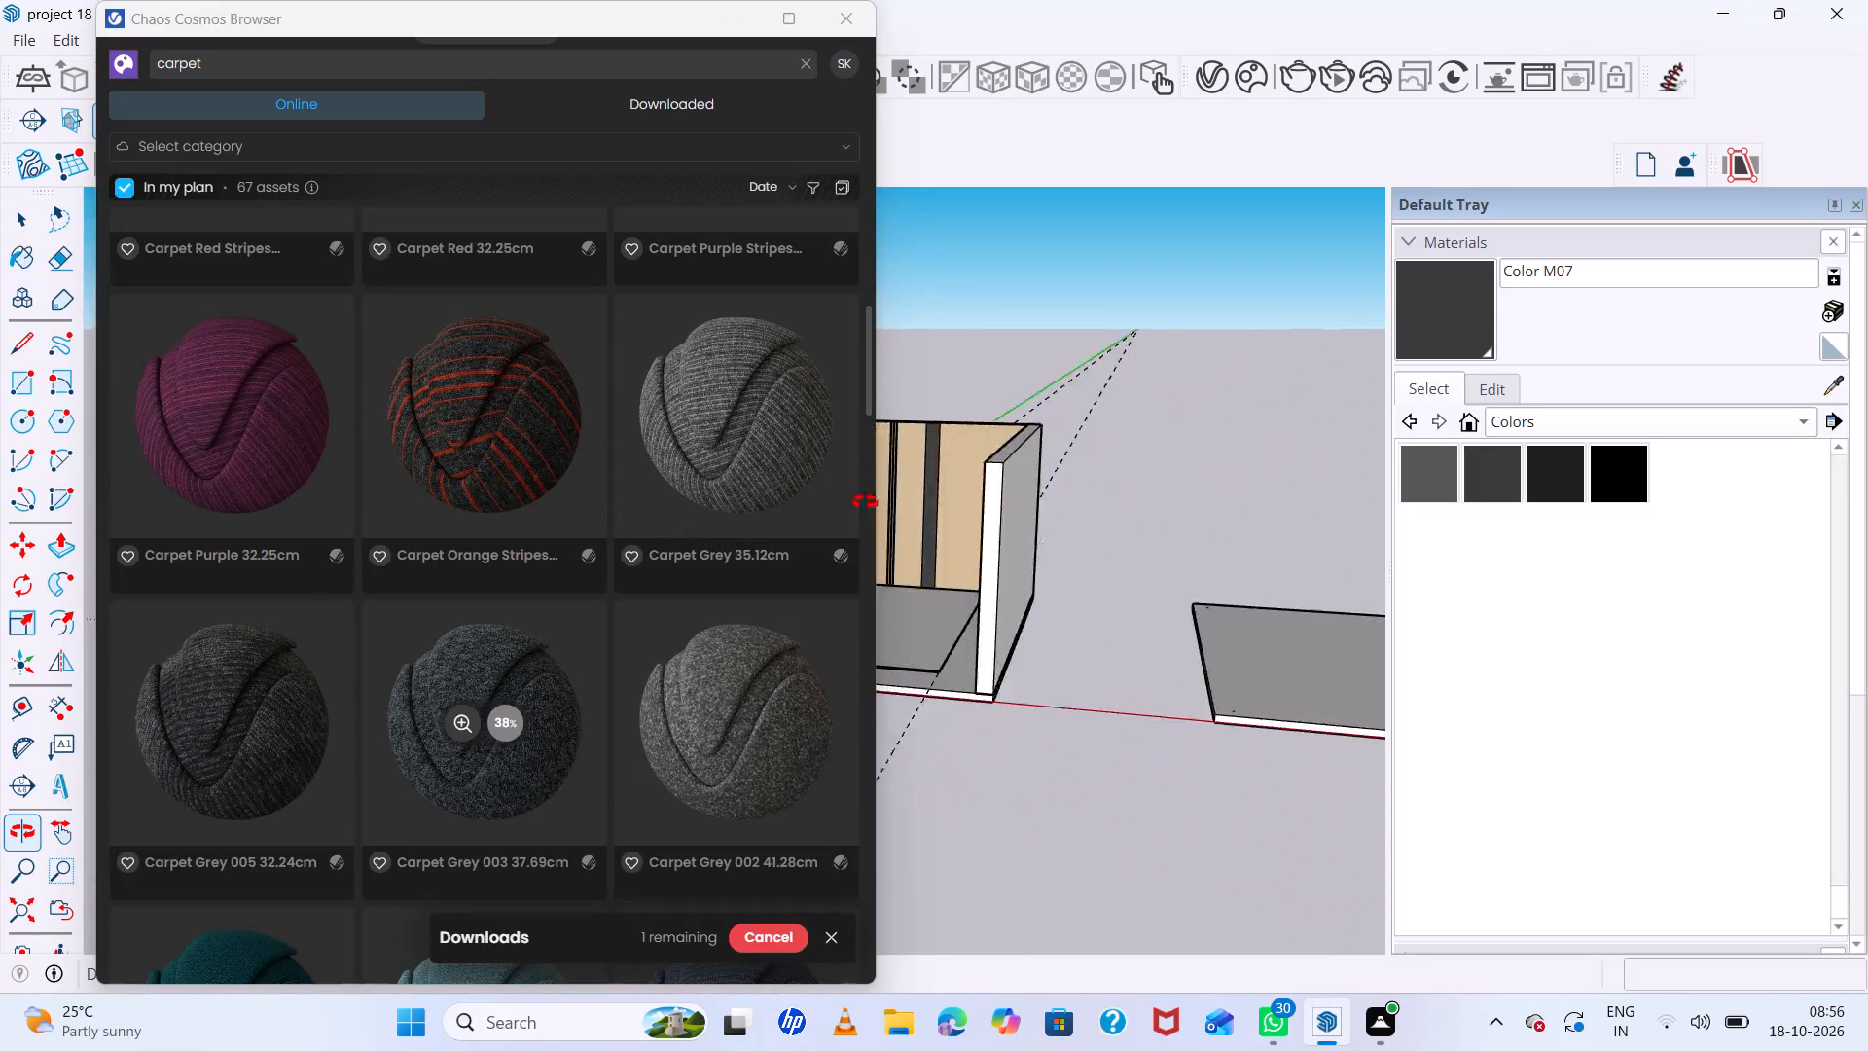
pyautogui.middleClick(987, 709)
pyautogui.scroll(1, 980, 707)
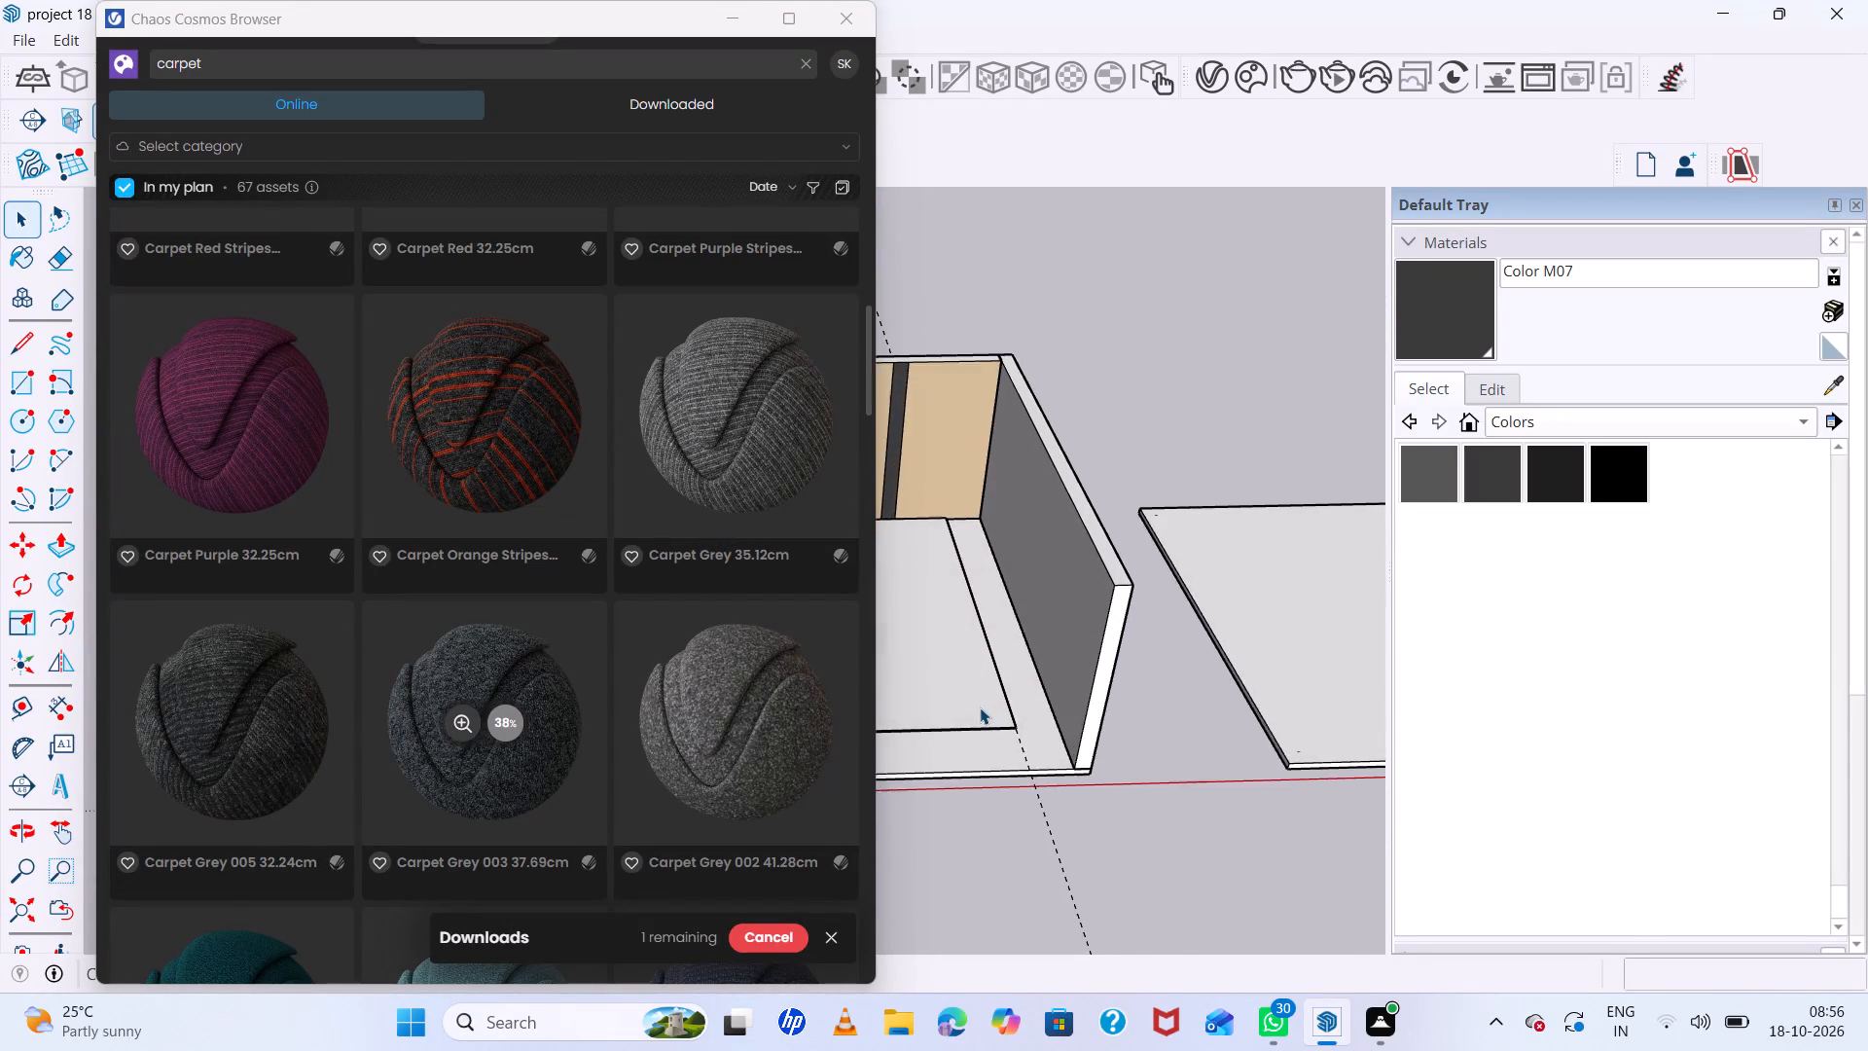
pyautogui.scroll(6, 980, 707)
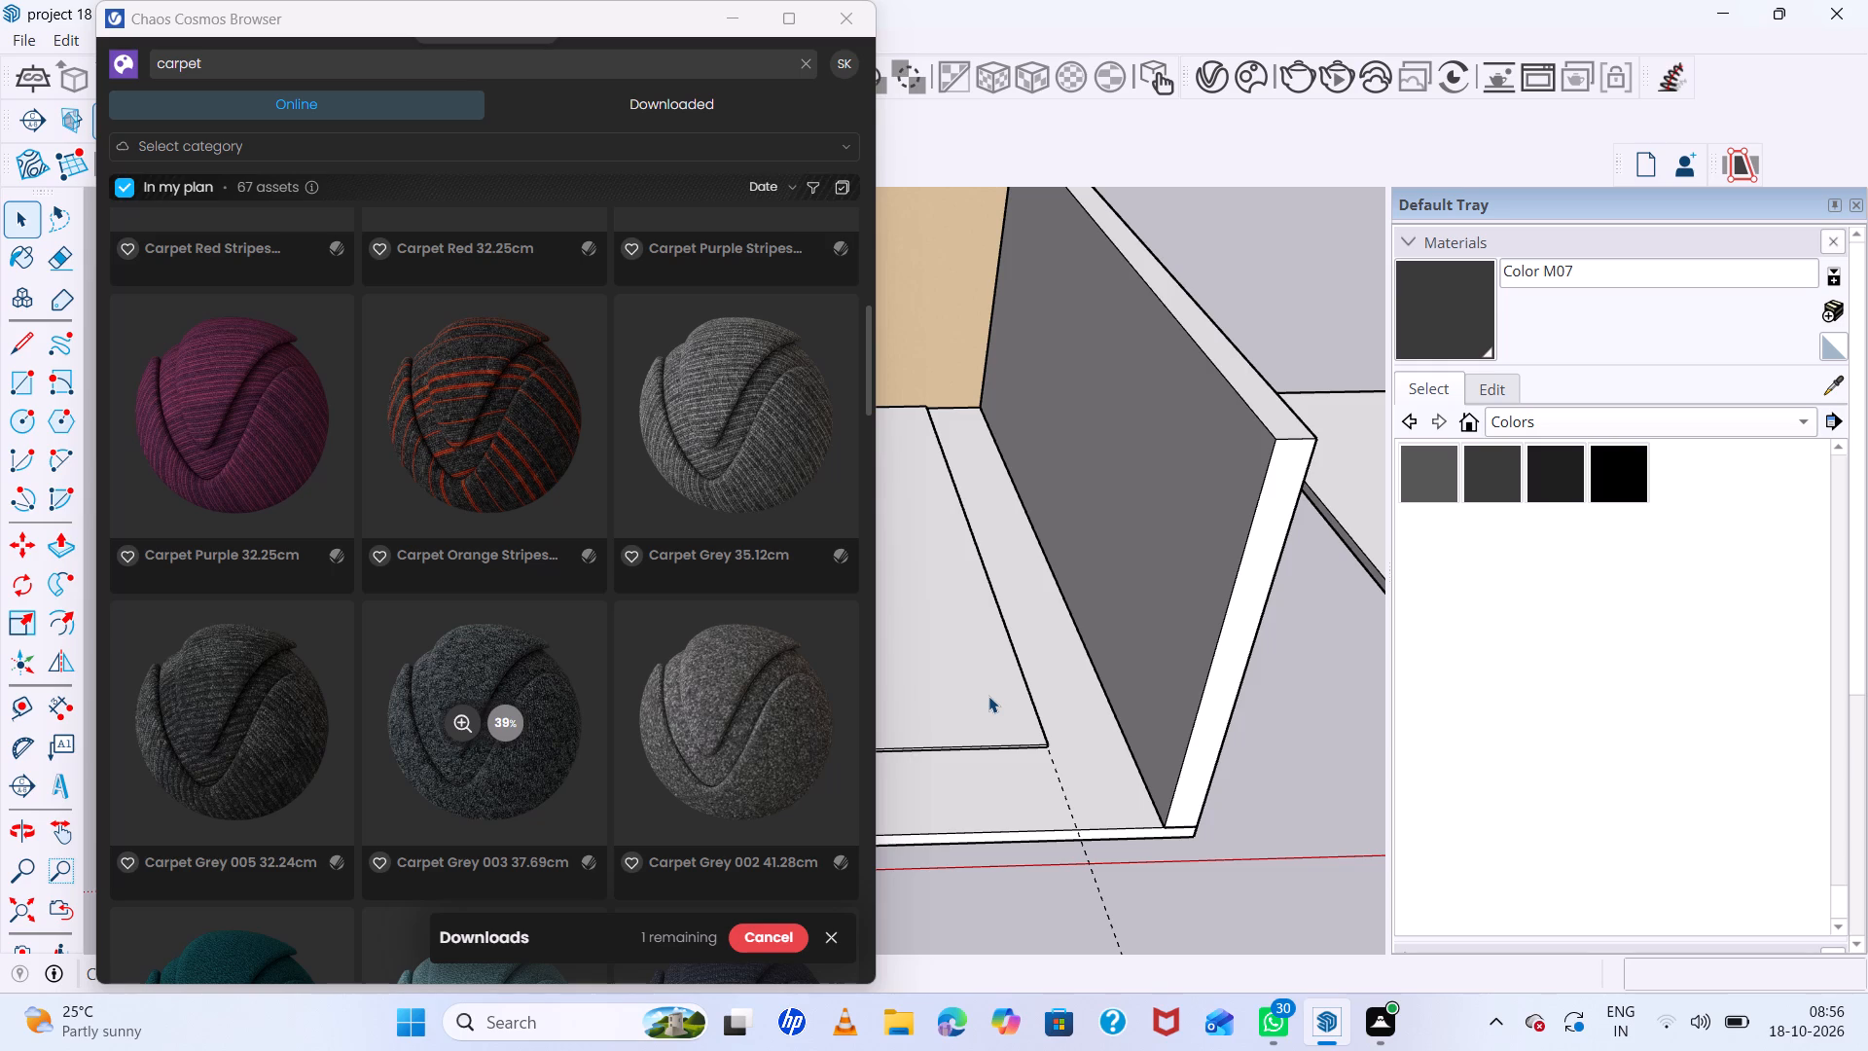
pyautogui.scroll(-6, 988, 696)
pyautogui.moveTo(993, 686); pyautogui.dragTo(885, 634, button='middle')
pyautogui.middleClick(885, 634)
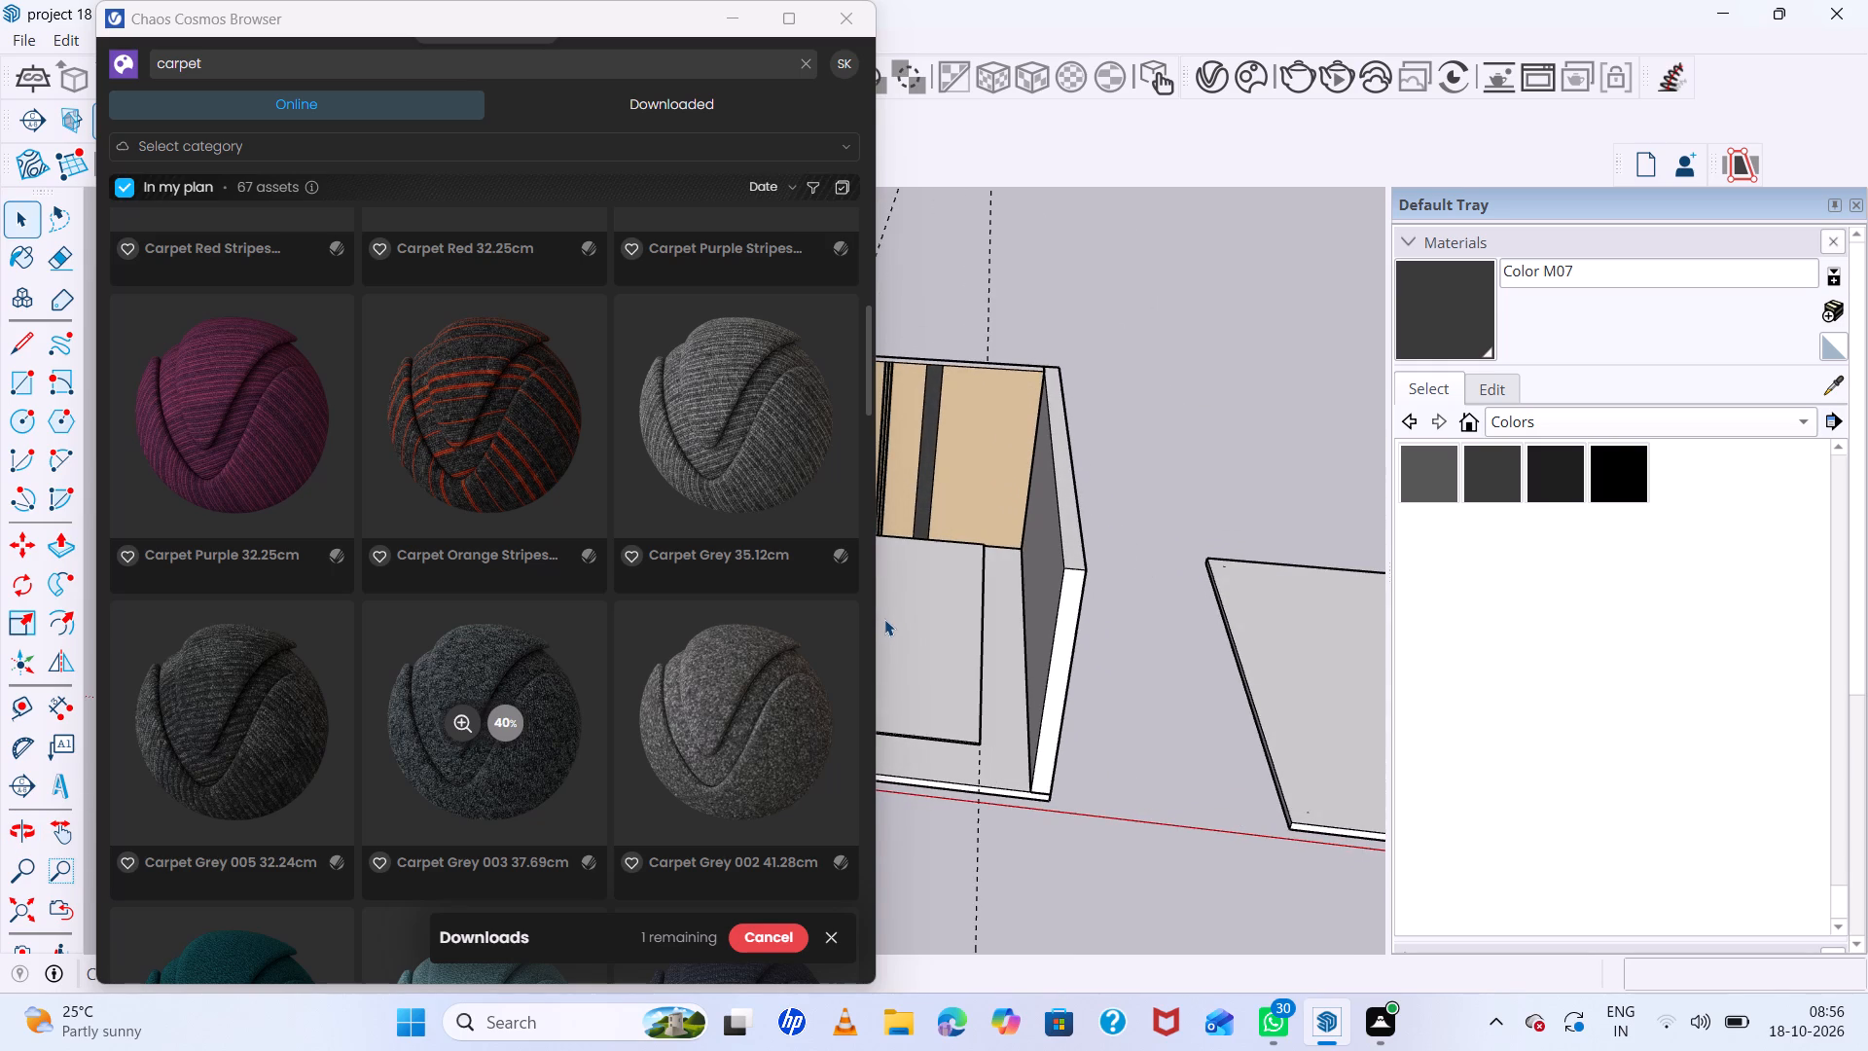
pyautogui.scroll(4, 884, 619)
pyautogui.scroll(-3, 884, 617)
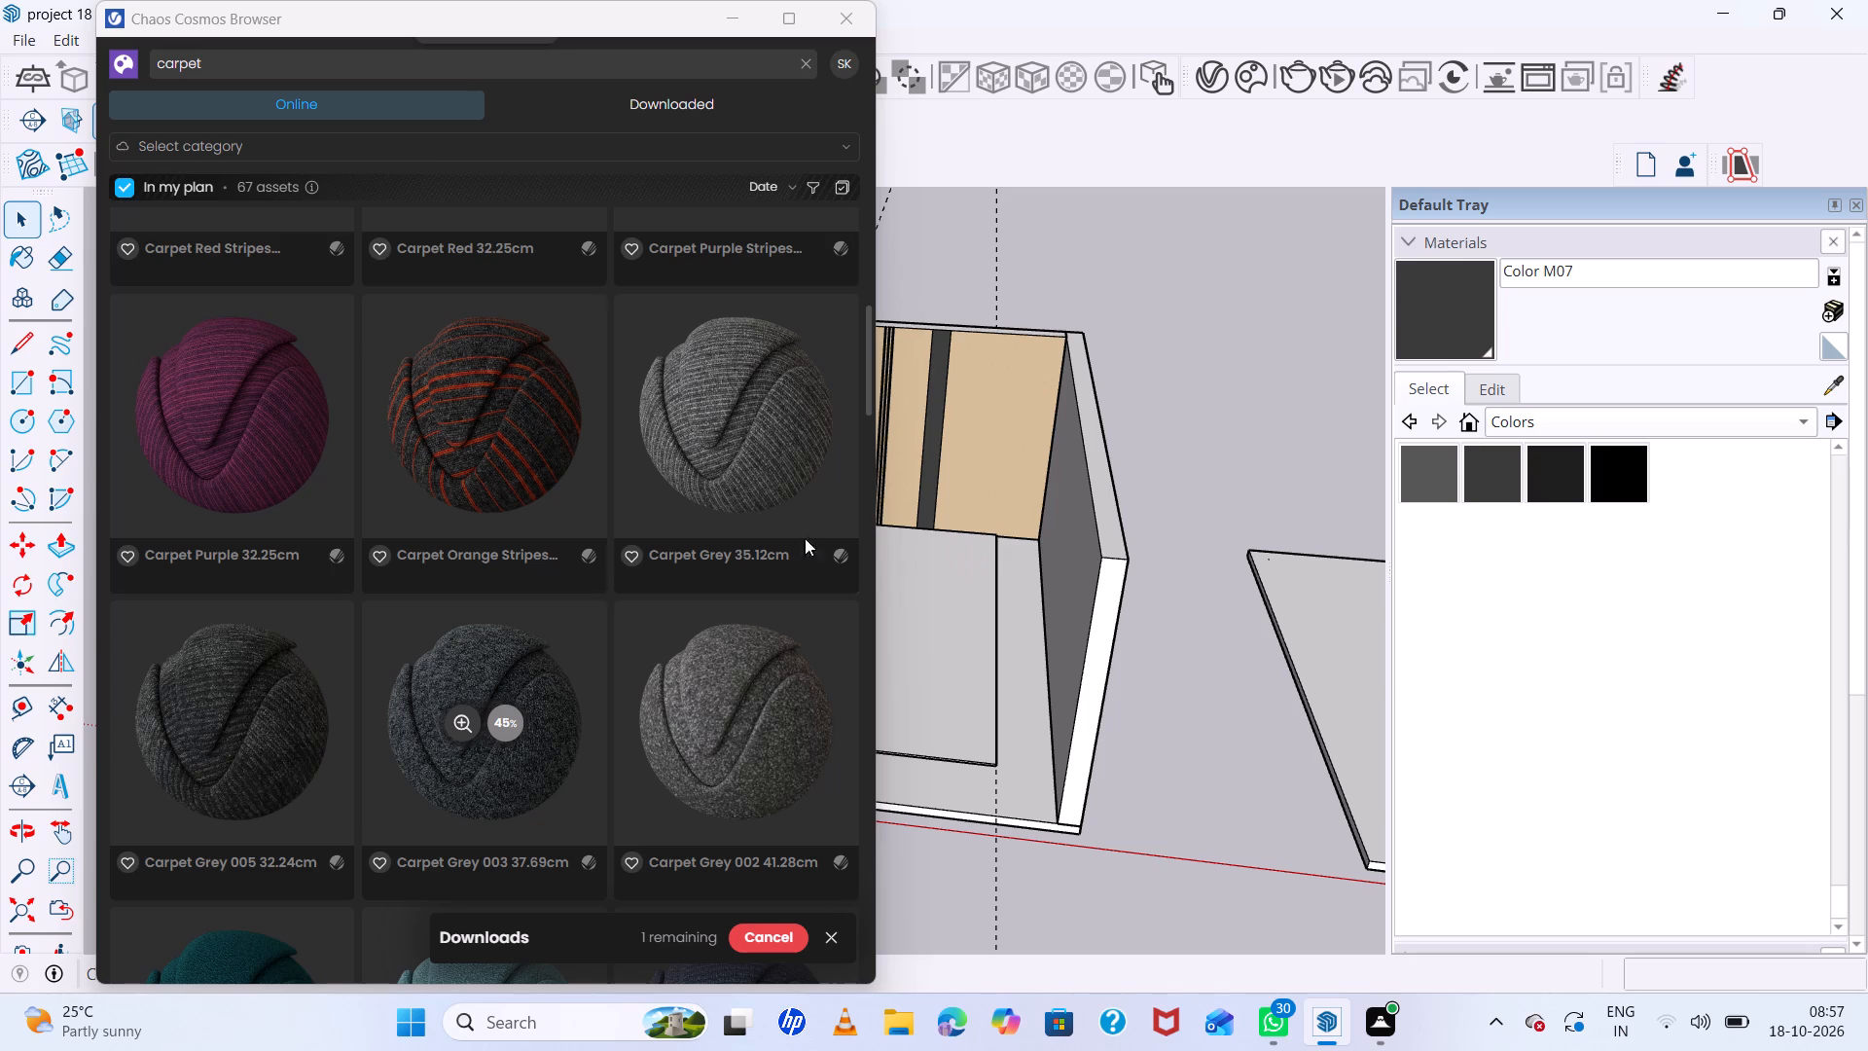
# Look through the online carpet results in Chaos Cosmos, comparing the grey, coloured and patterned carpet materials.
pyautogui.scroll(-2, 467, 605)
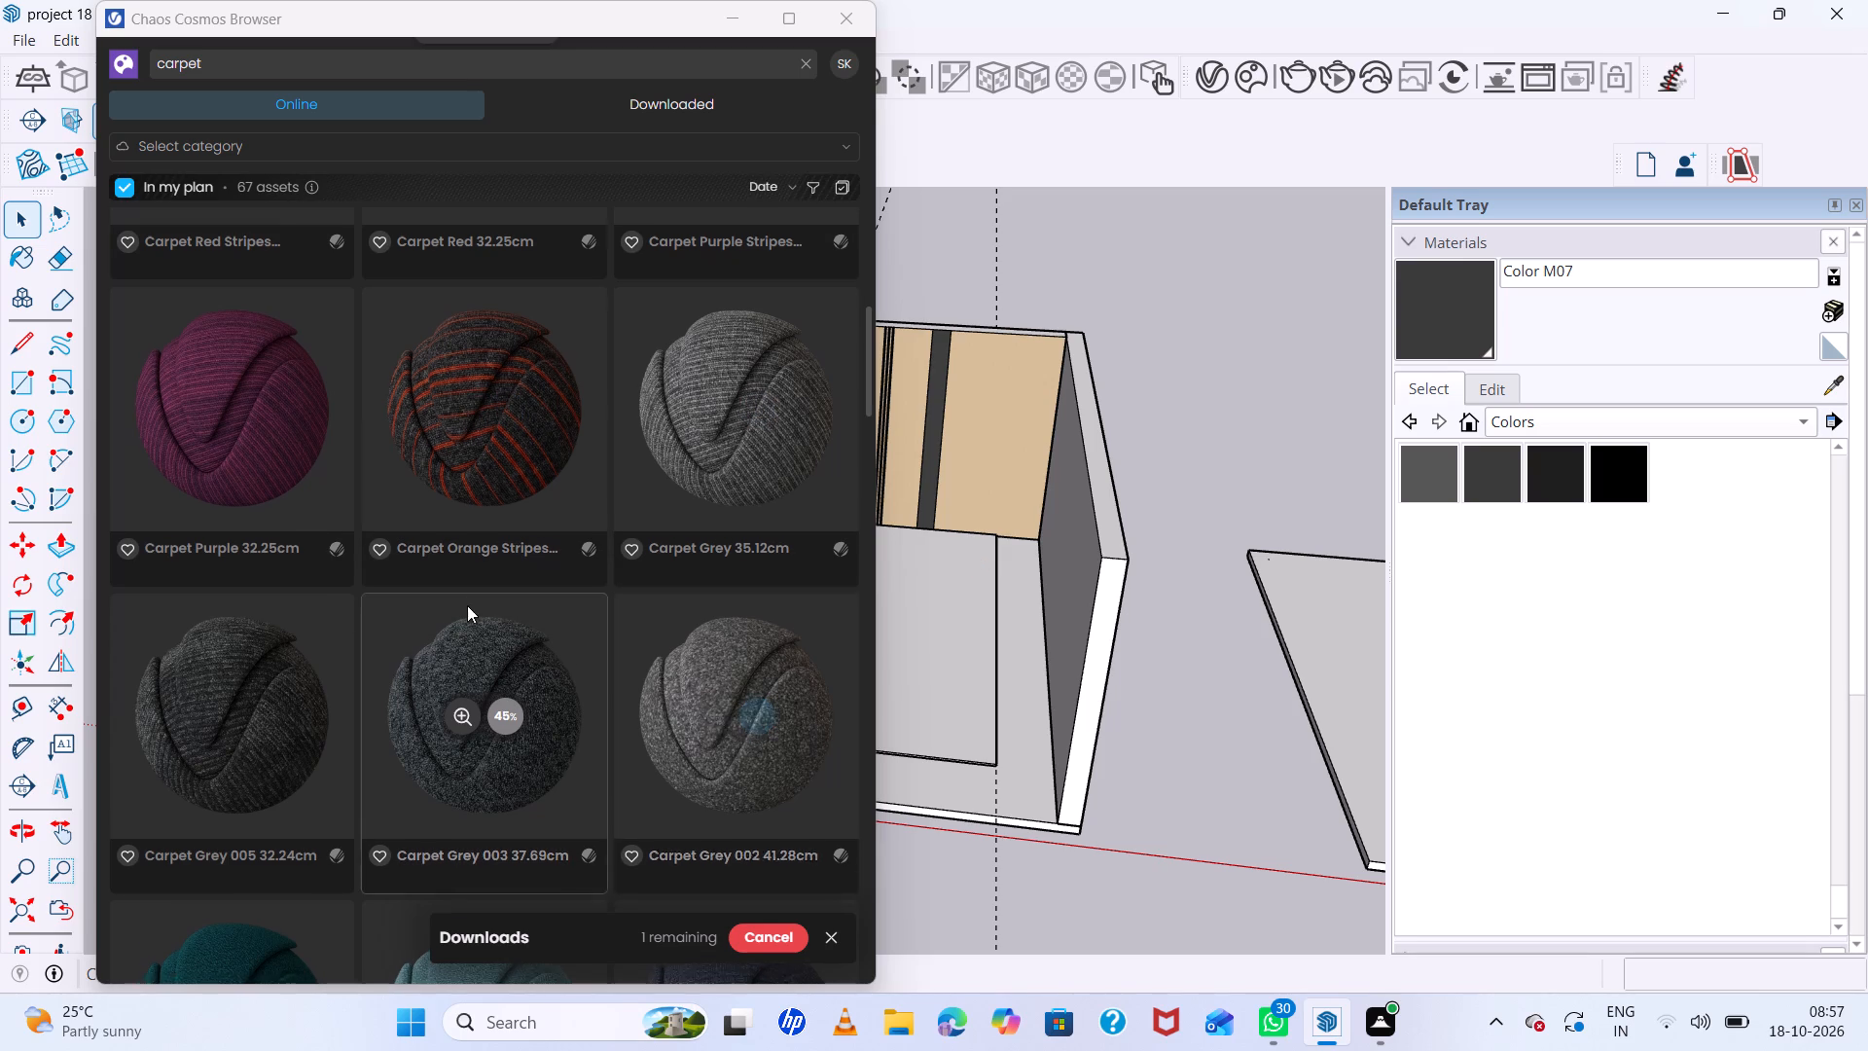
pyautogui.scroll(-4, 467, 605)
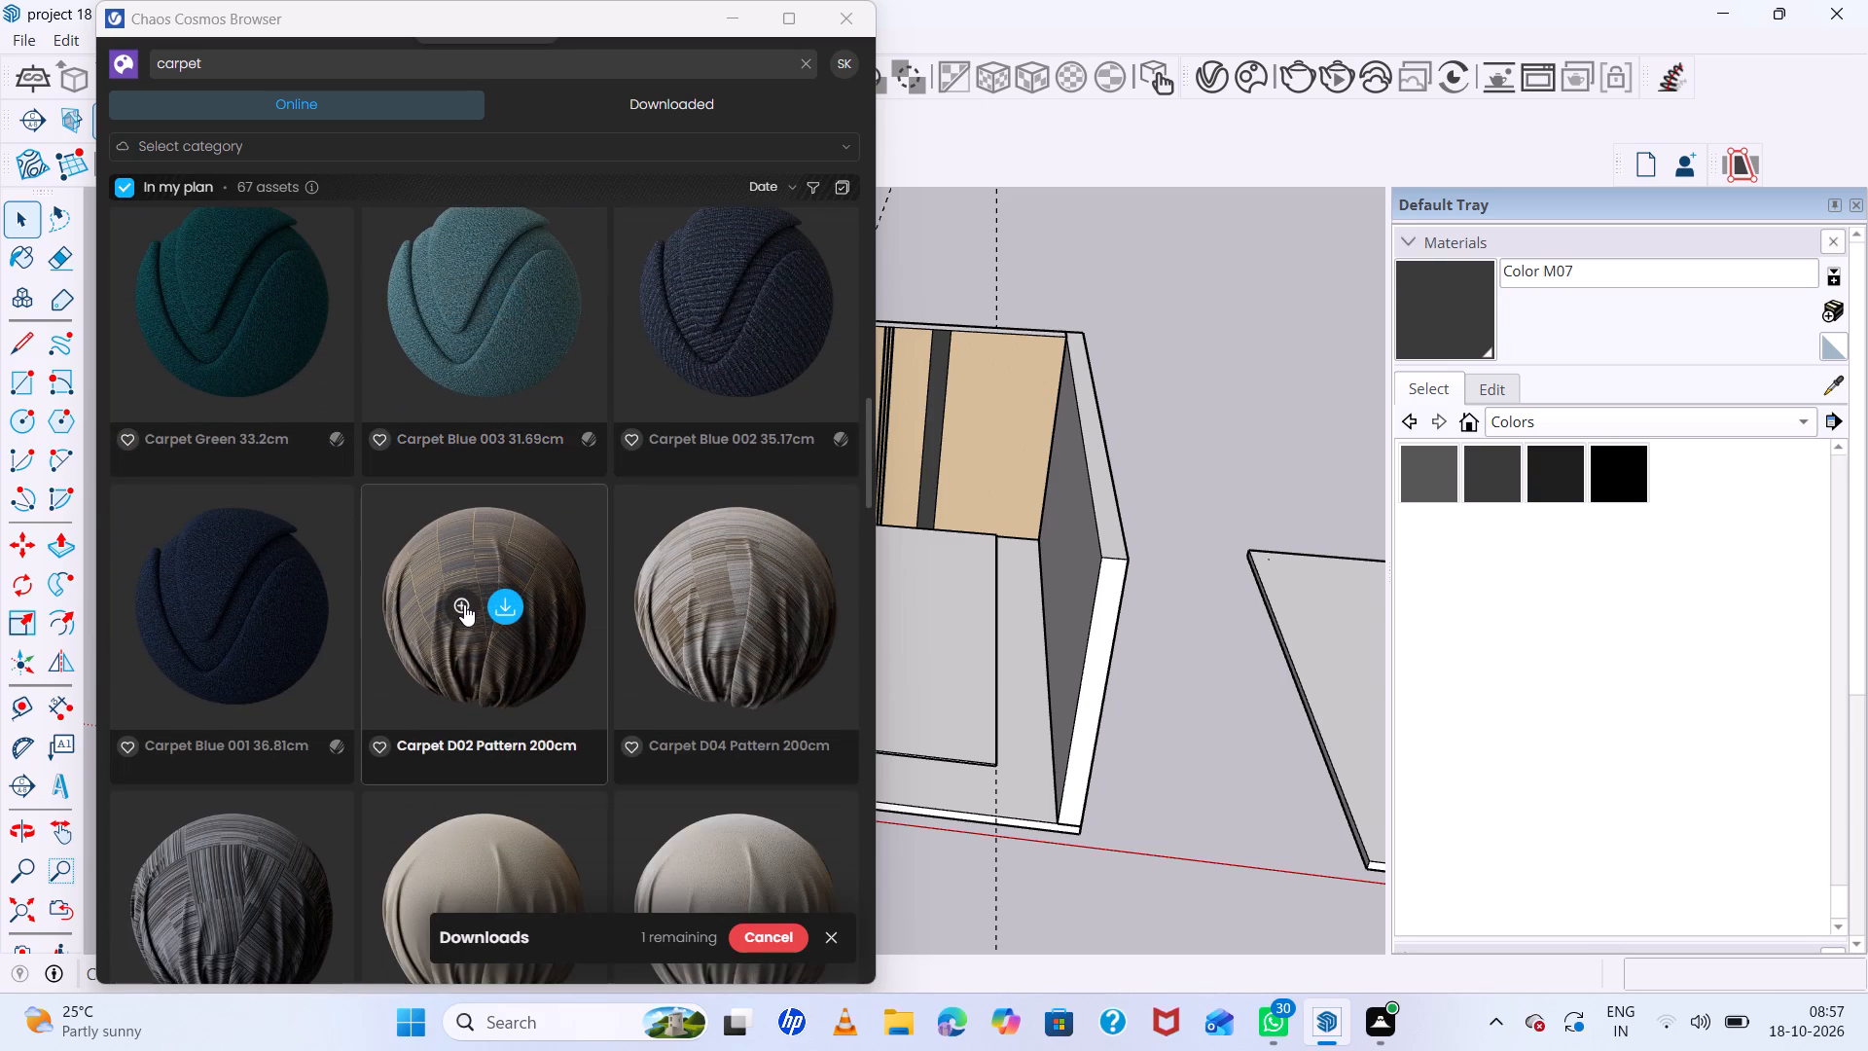
pyautogui.scroll(-2, 464, 604)
pyautogui.scroll(2, 464, 603)
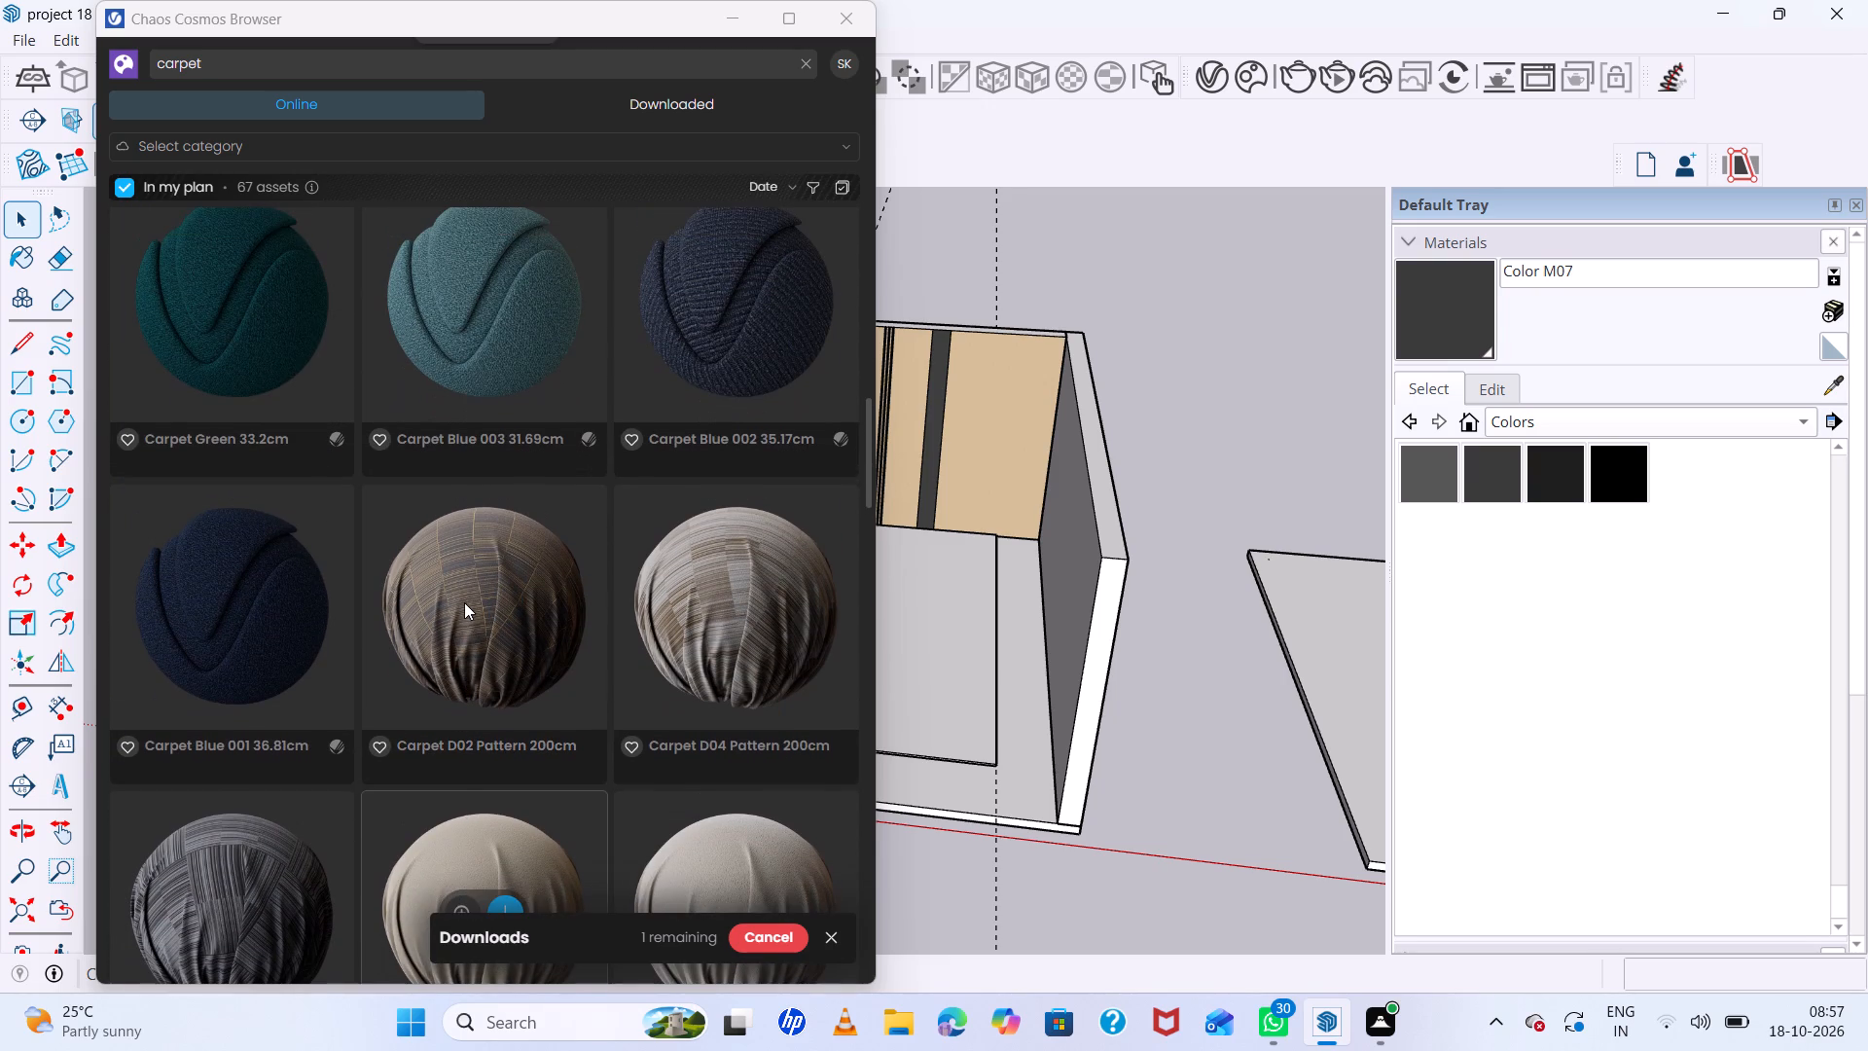
pyautogui.scroll(-4, 464, 601)
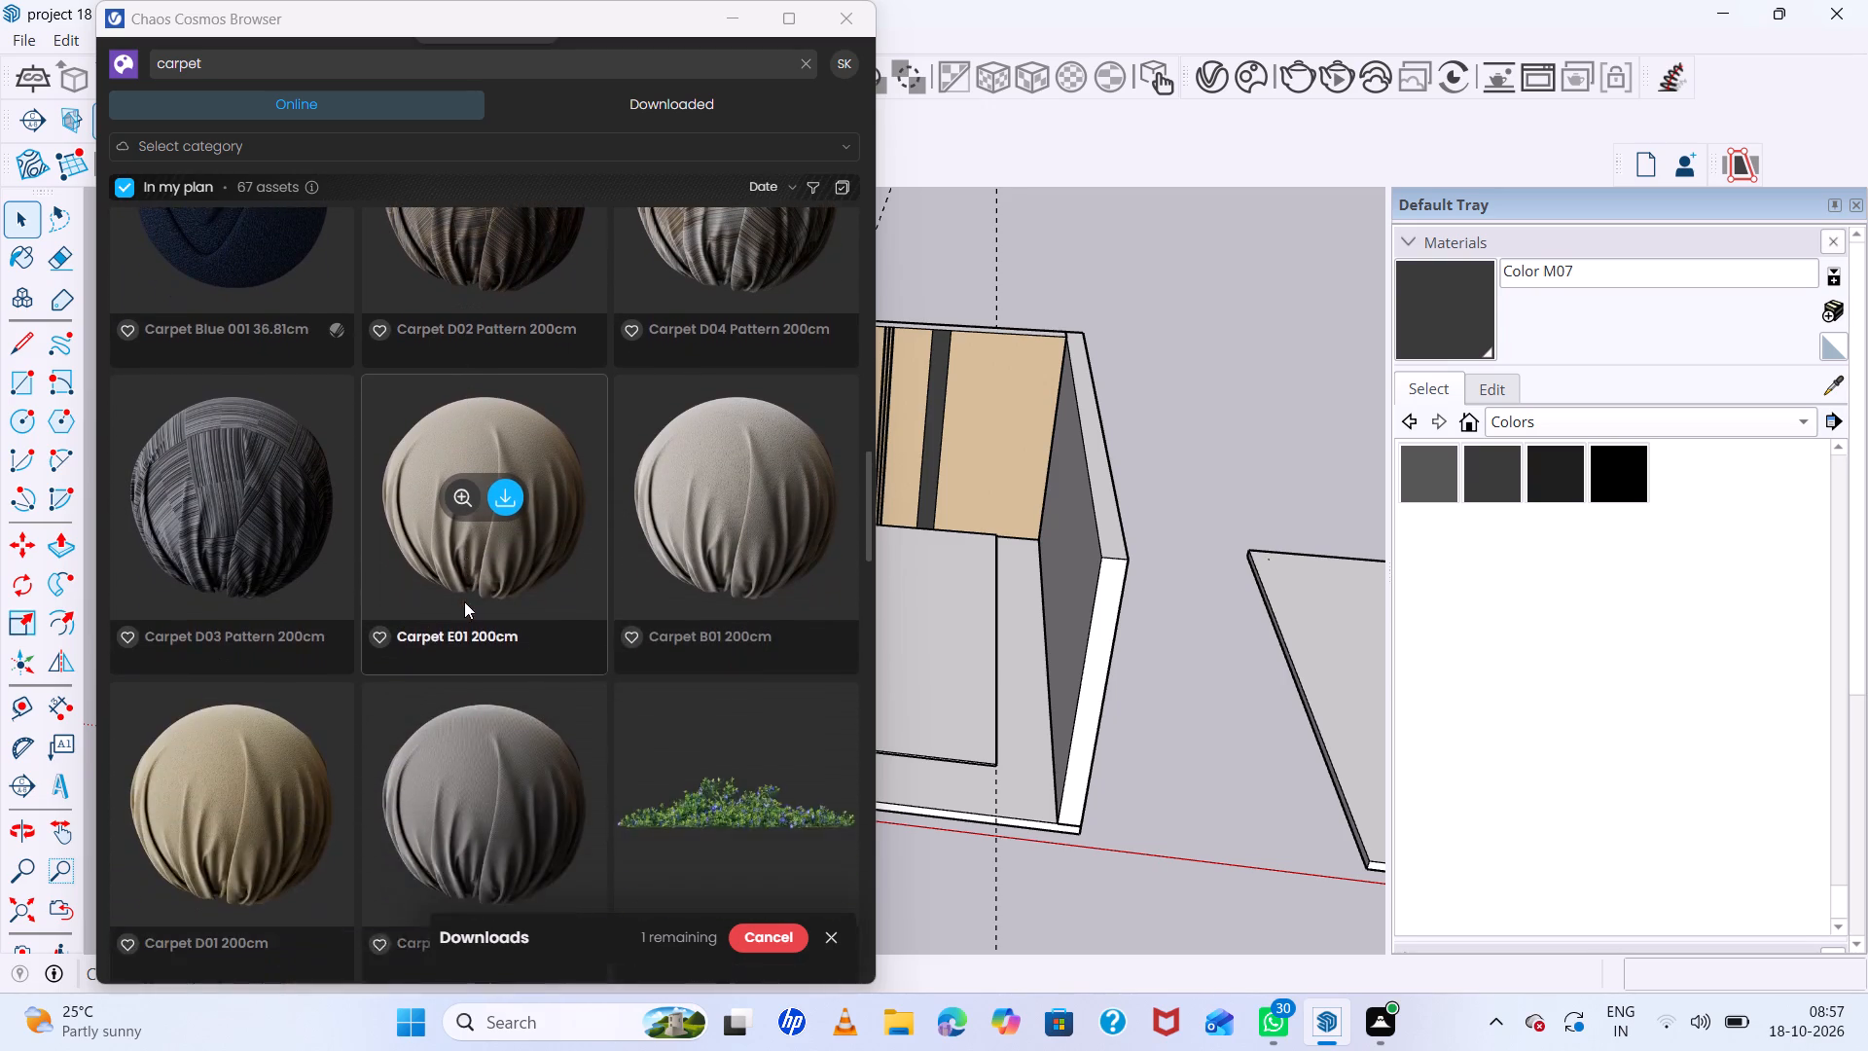
pyautogui.scroll(10, 464, 601)
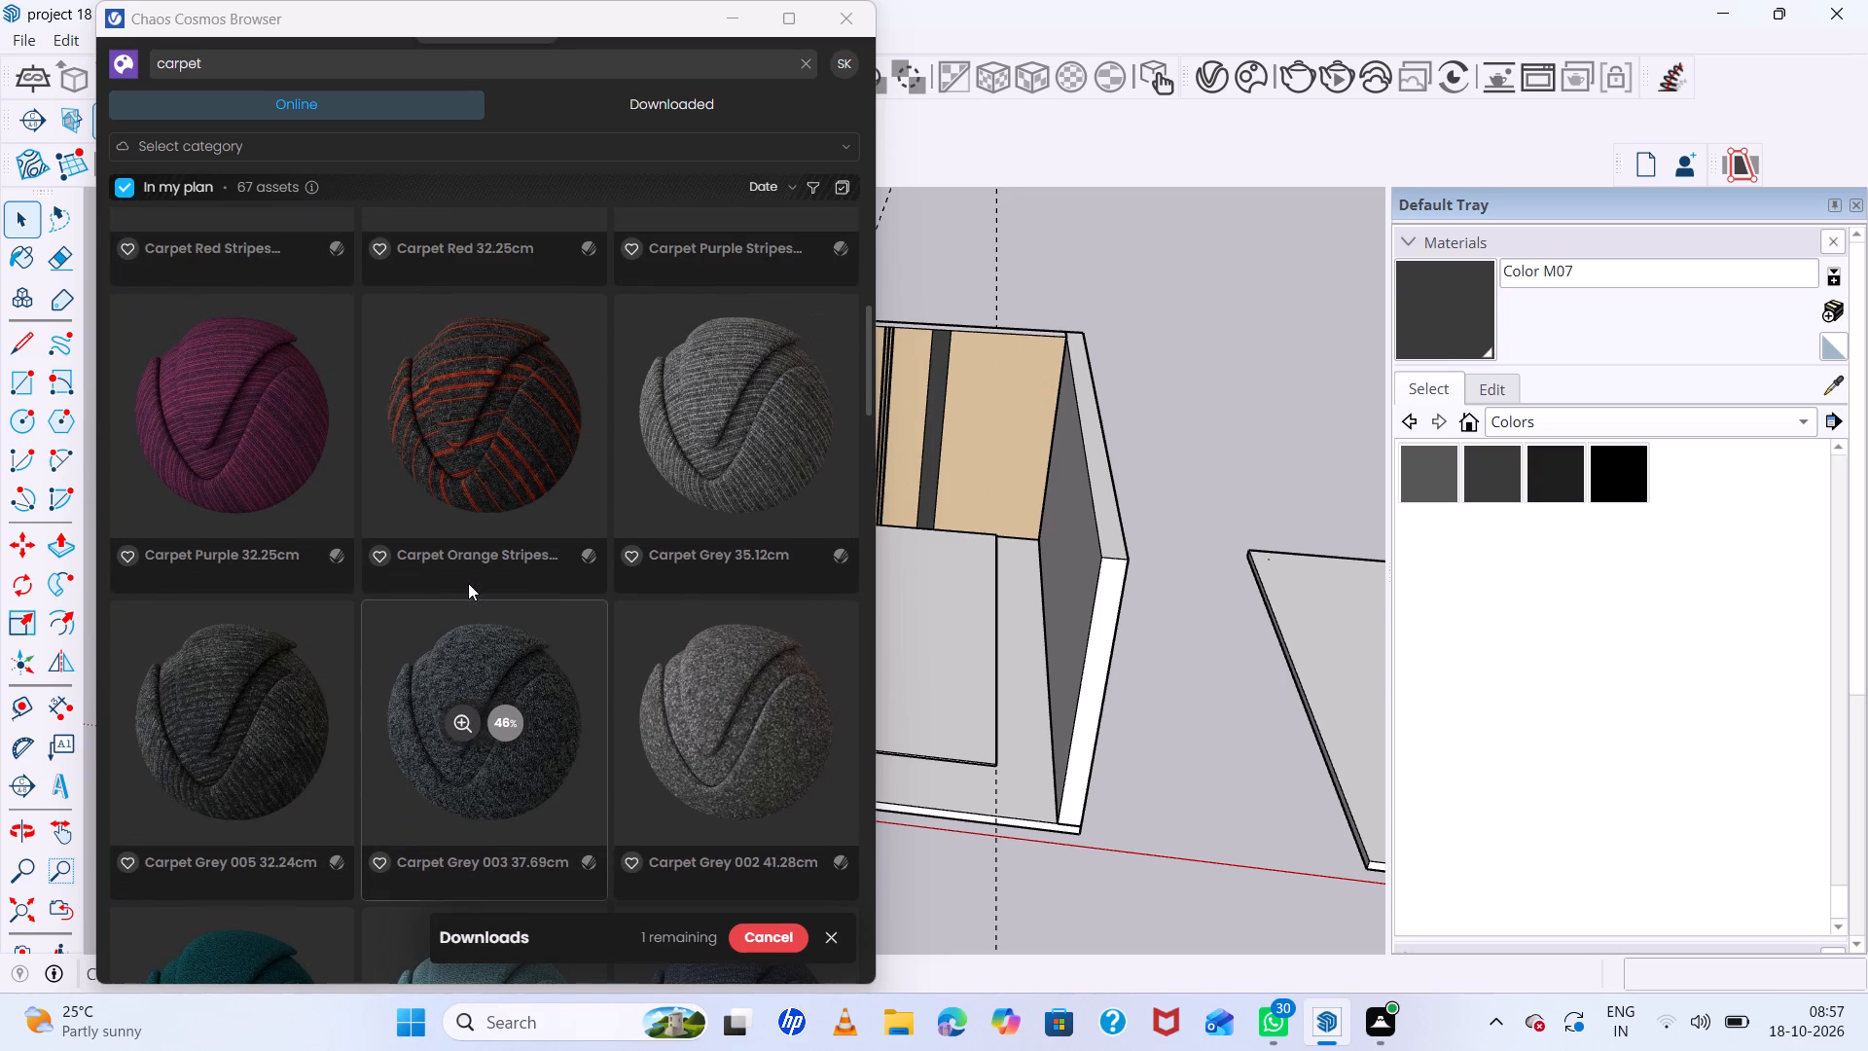
pyautogui.scroll(2, 469, 581)
pyautogui.scroll(-1, 469, 581)
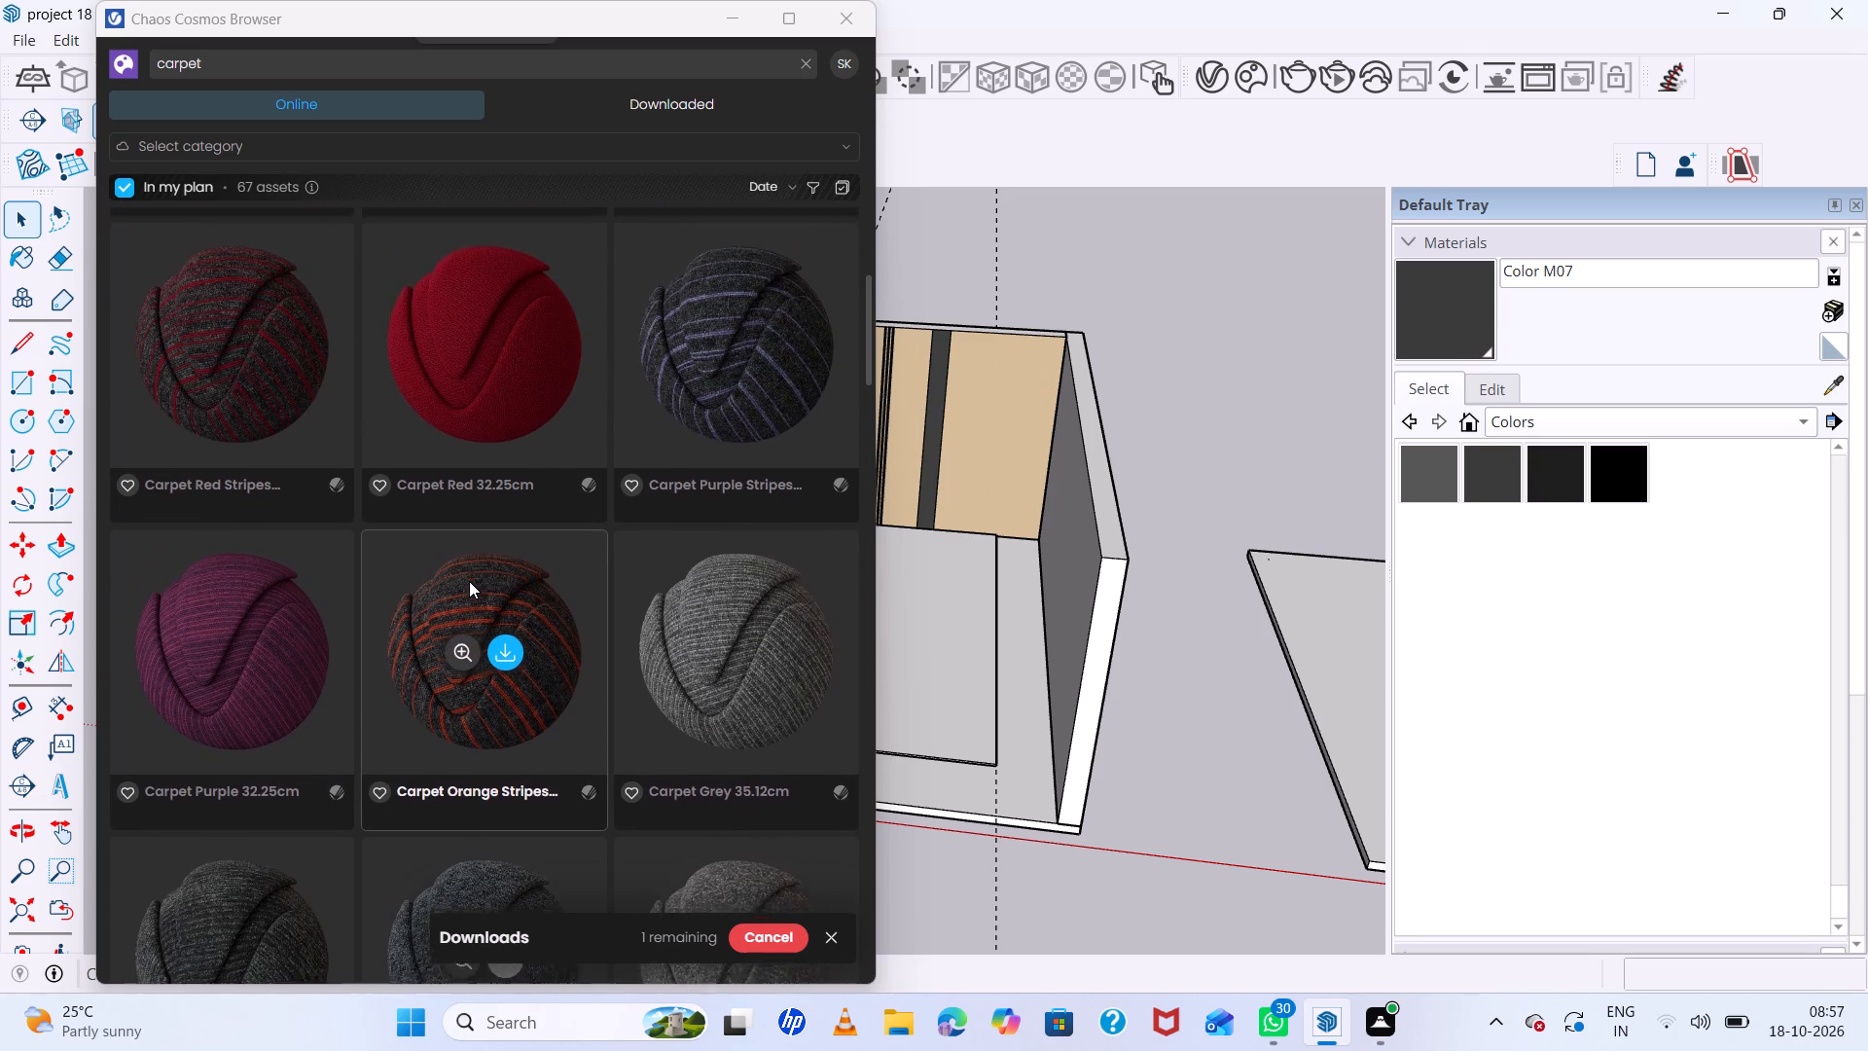
pyautogui.scroll(-2, 469, 581)
pyautogui.scroll(2, 469, 581)
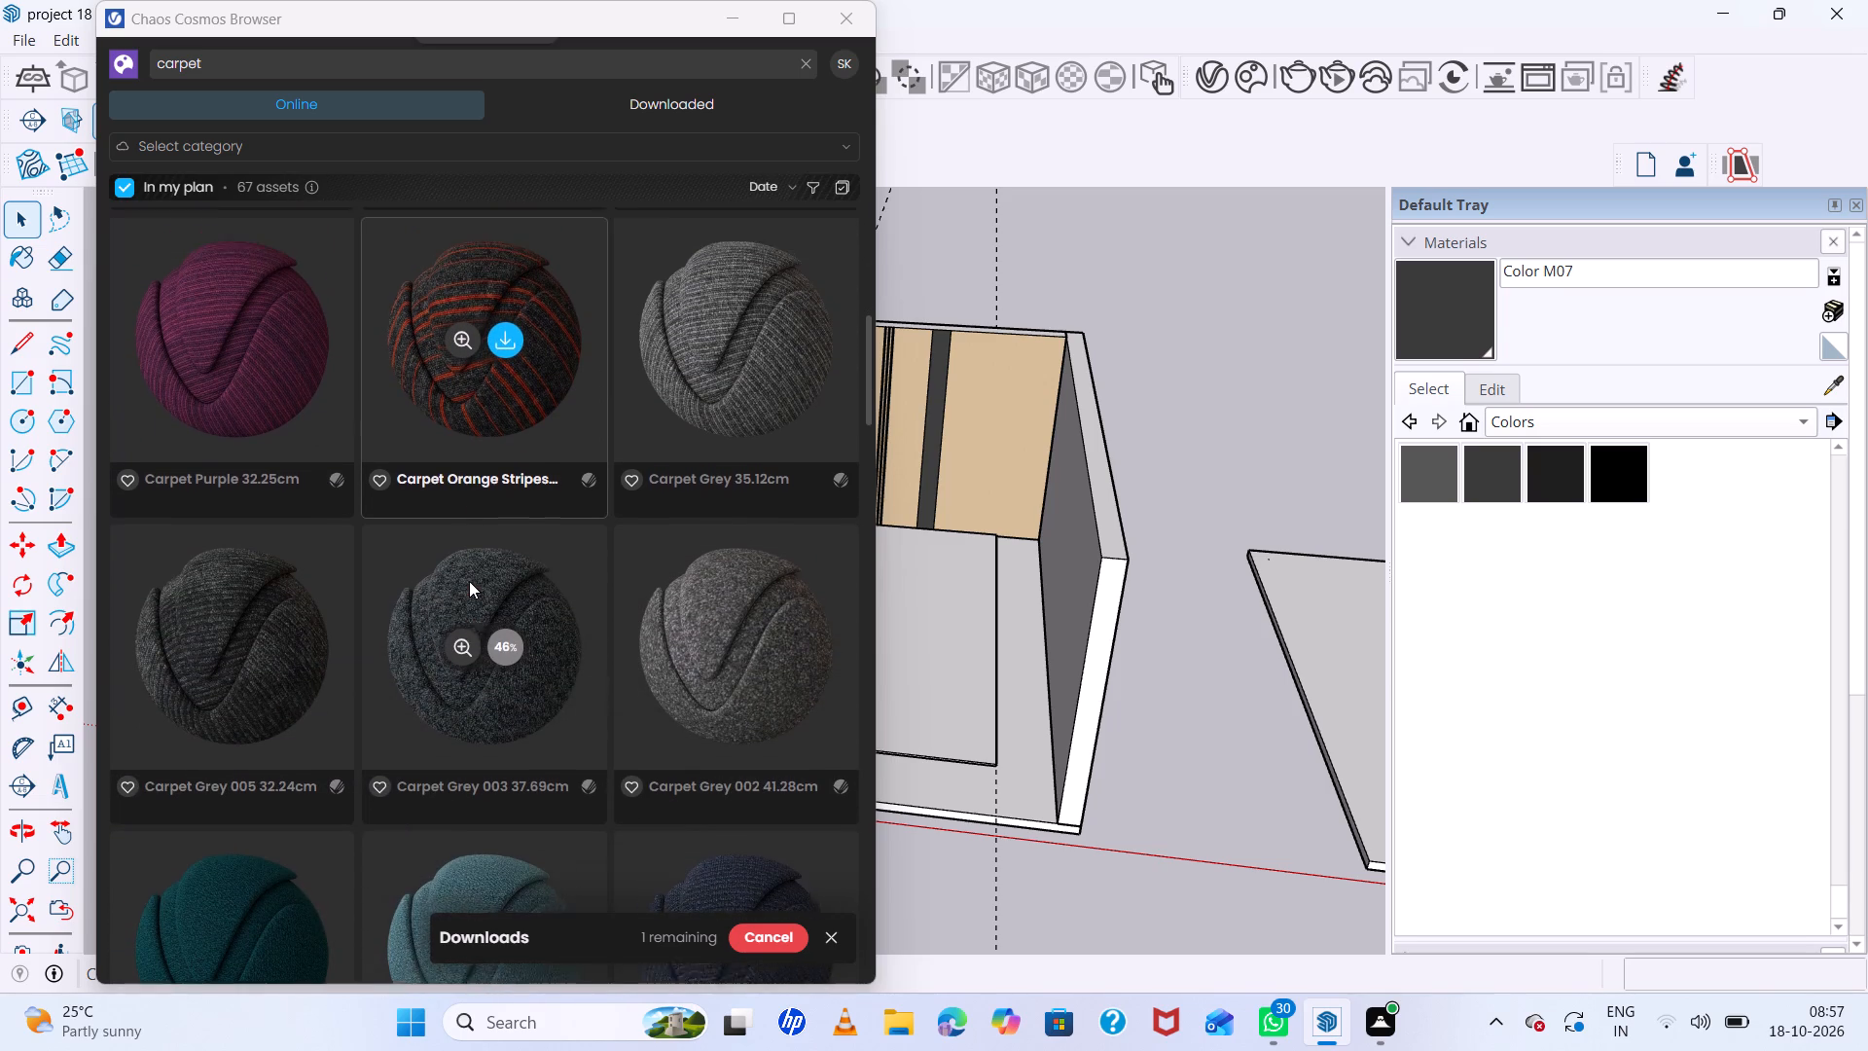
pyautogui.scroll(1, 469, 581)
pyautogui.scroll(-4, 469, 581)
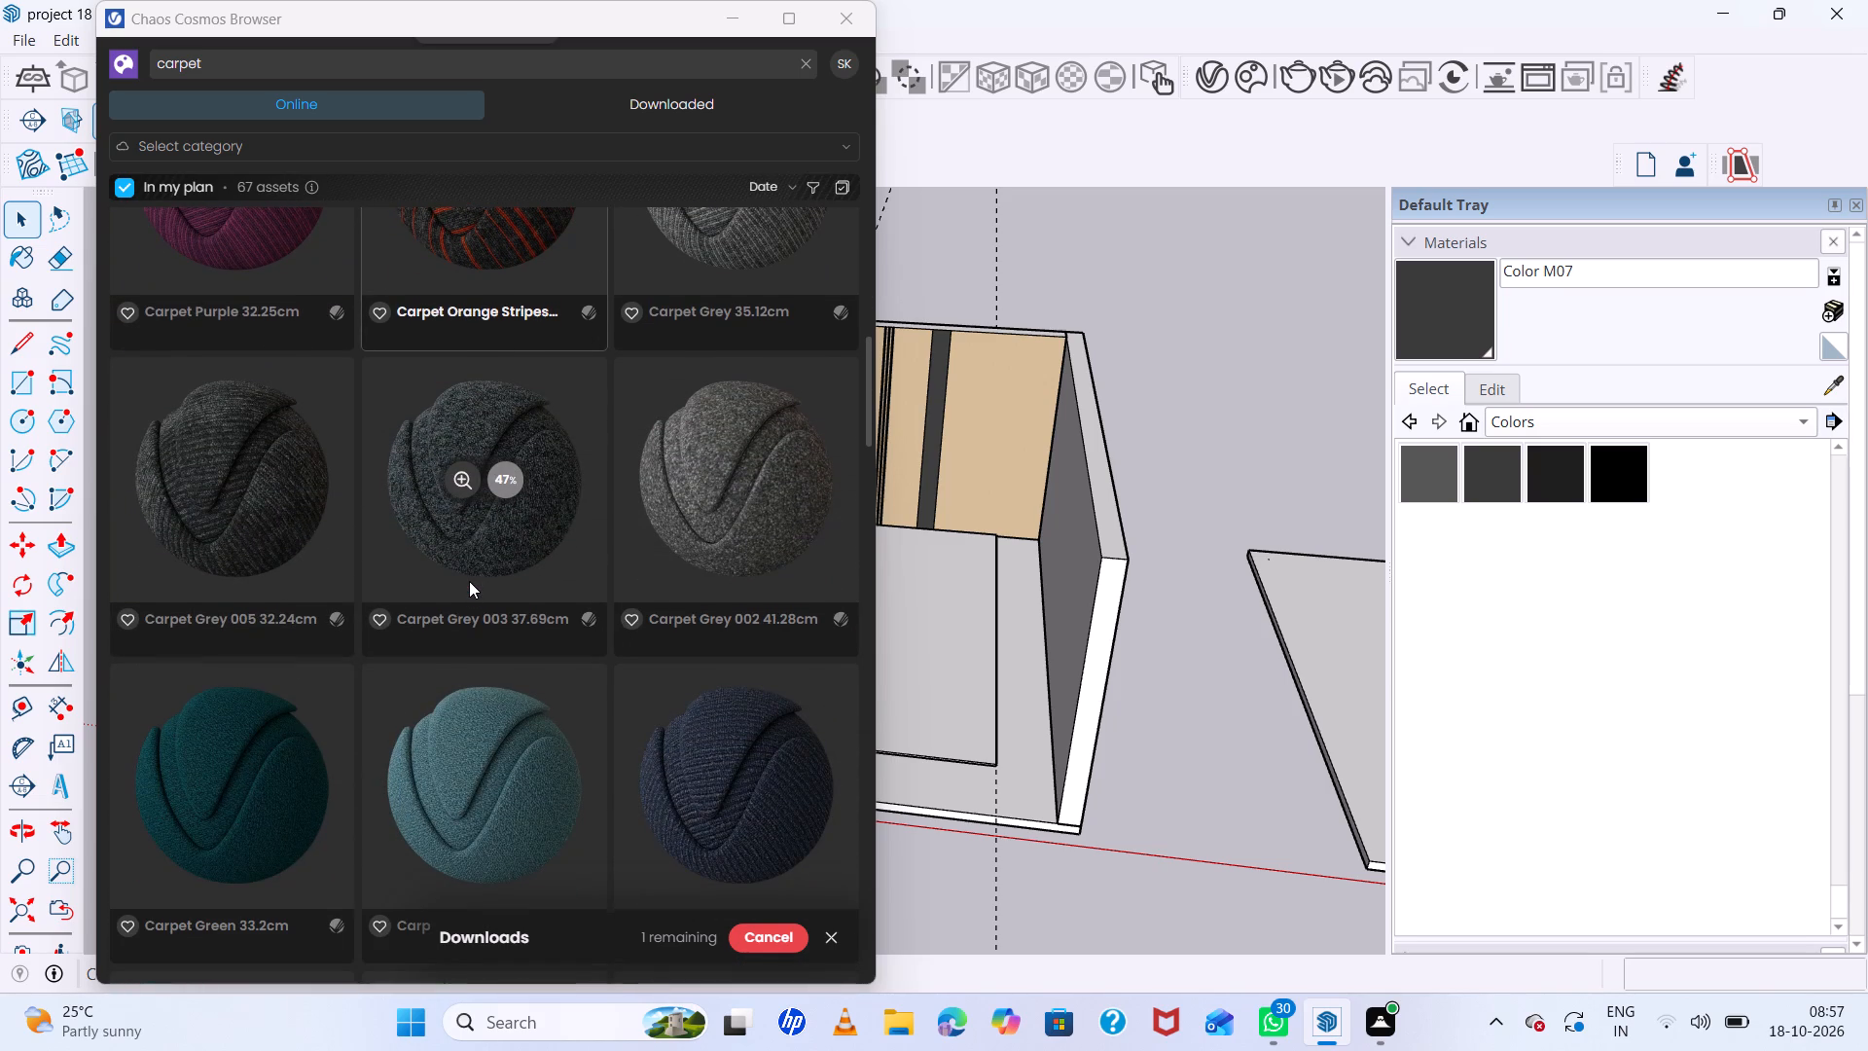
pyautogui.scroll(2, 469, 581)
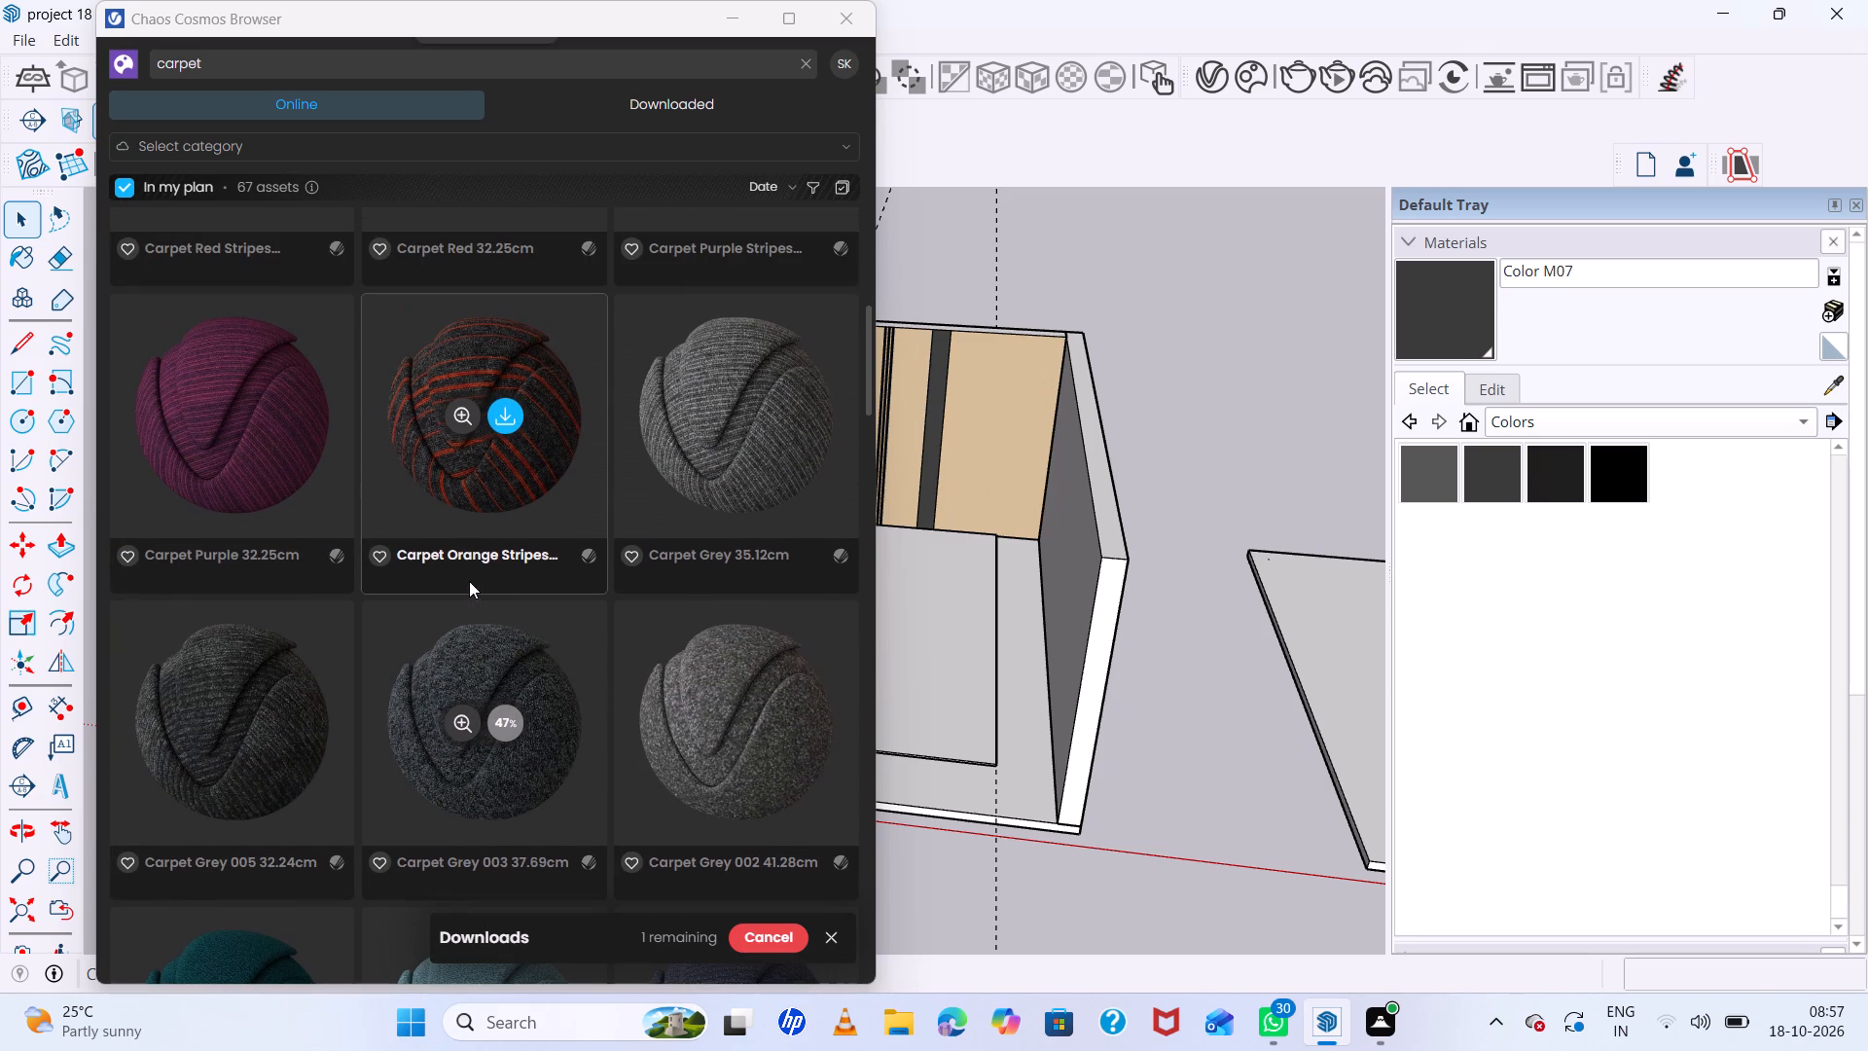
pyautogui.scroll(-2, 470, 580)
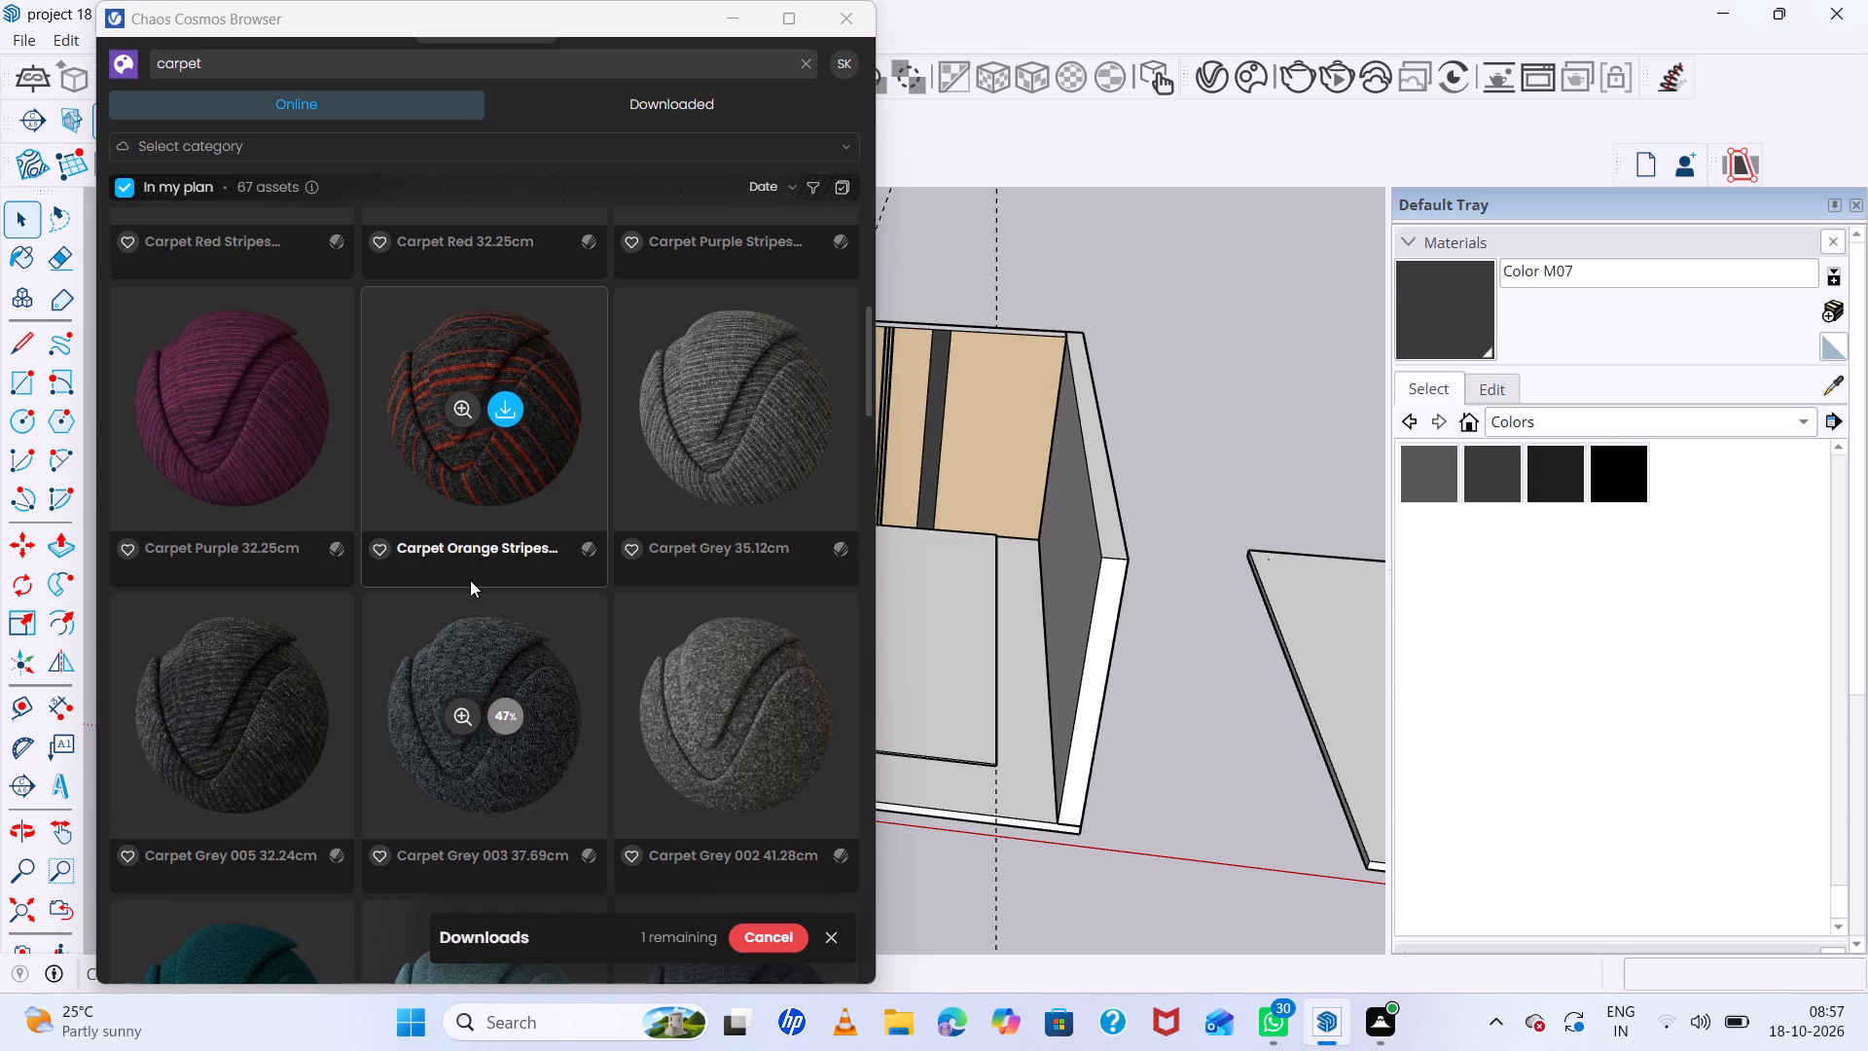
pyautogui.scroll(-5, 470, 580)
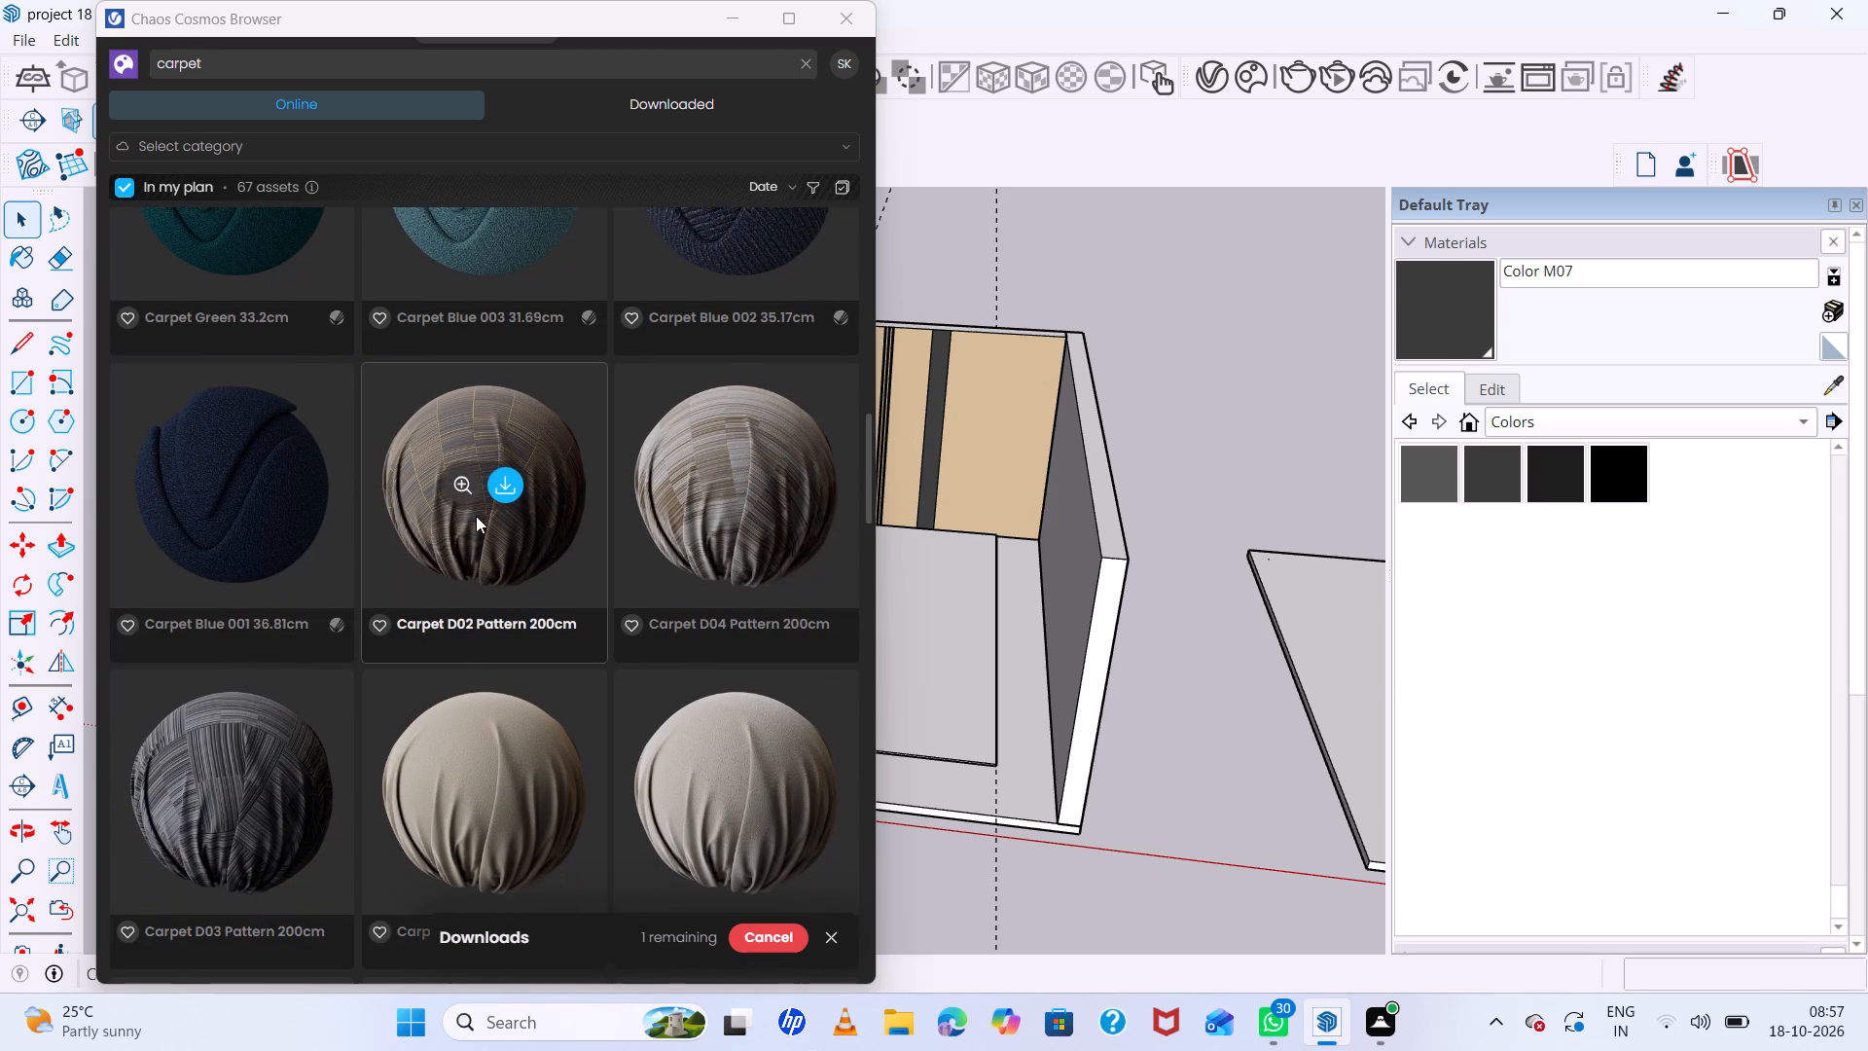
pyautogui.scroll(-1, 476, 516)
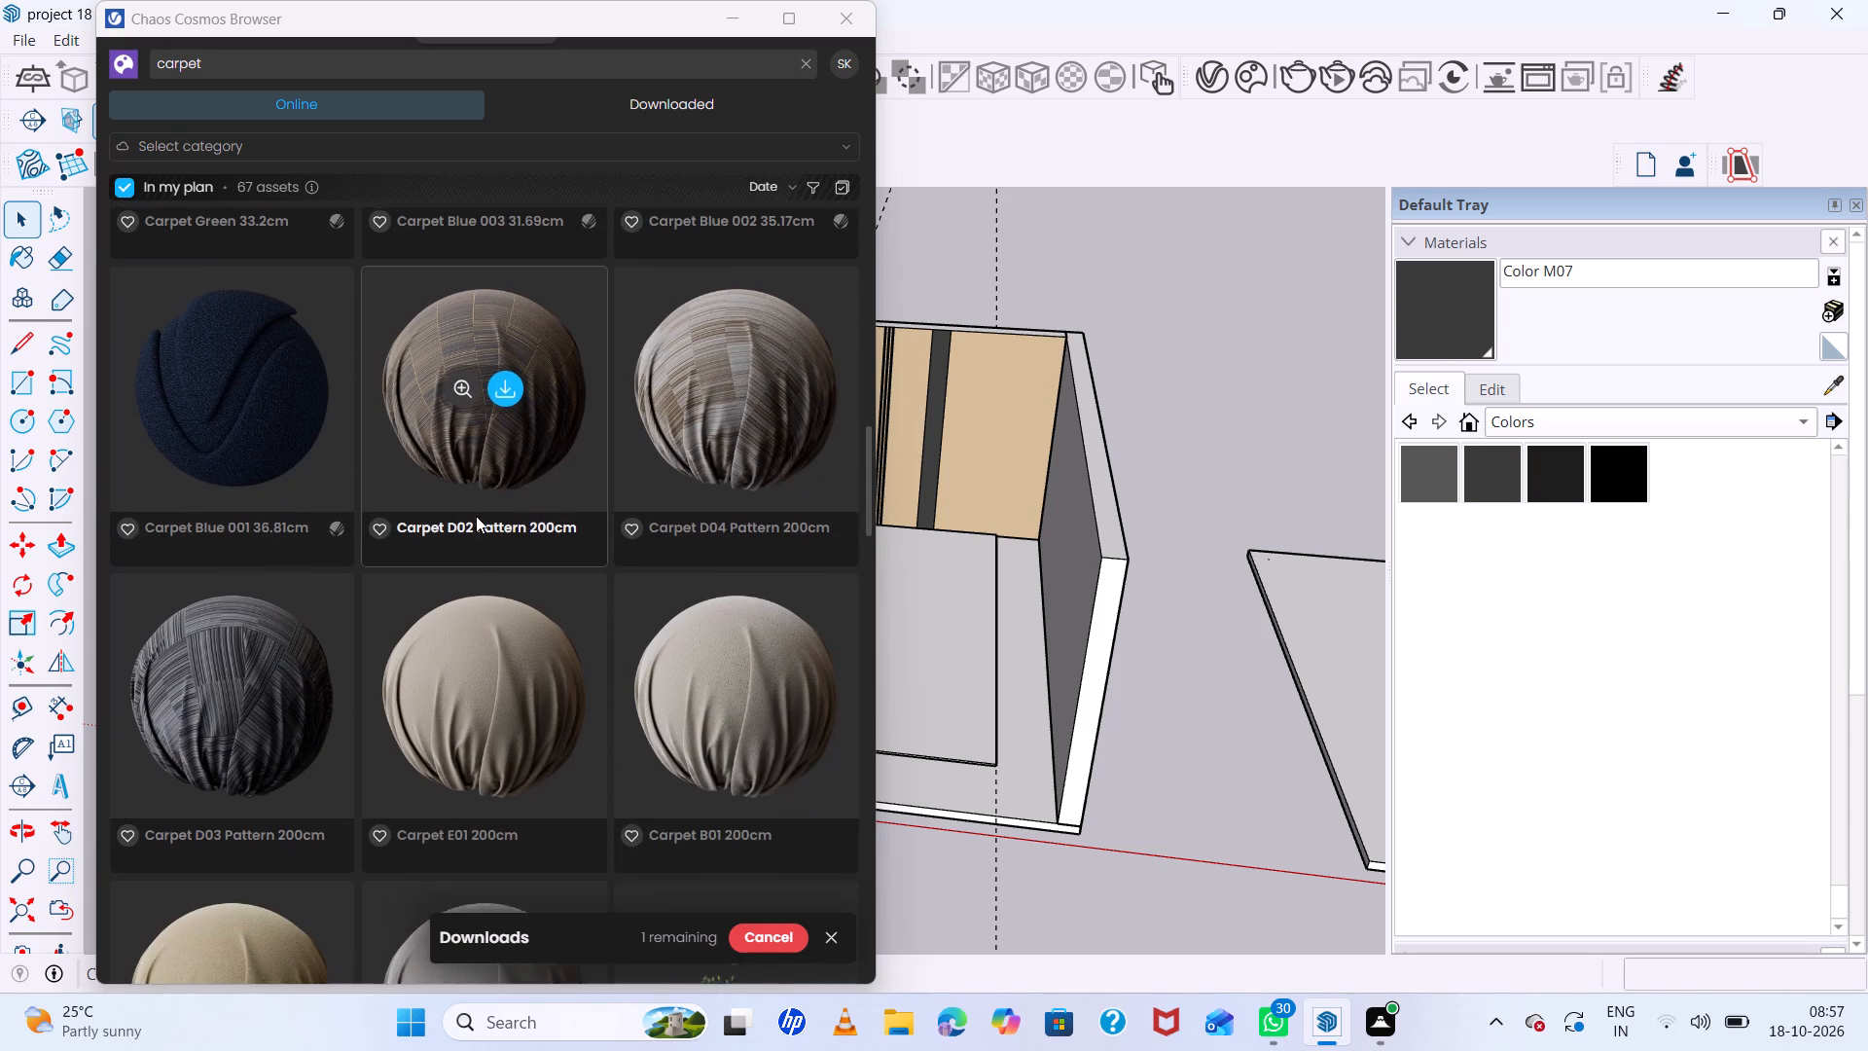
pyautogui.scroll(-1, 476, 516)
pyautogui.scroll(1, 476, 514)
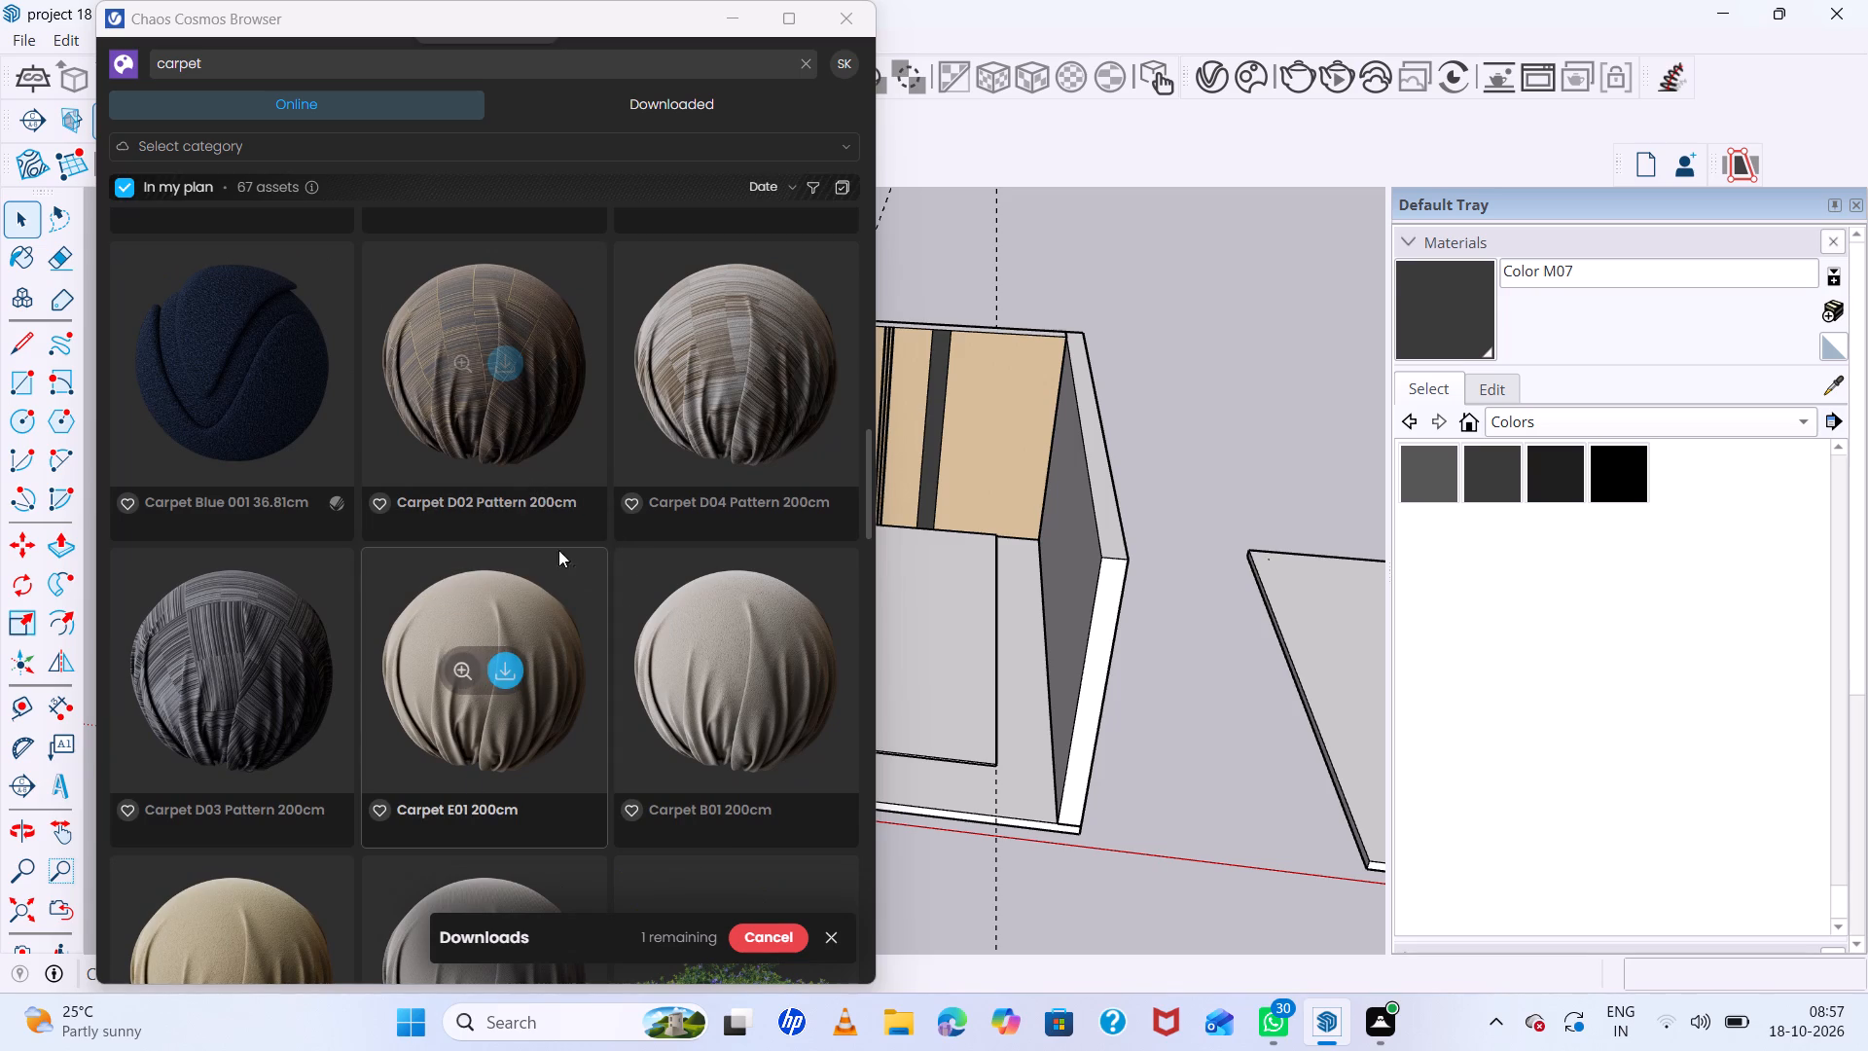
pyautogui.scroll(-4, 491, 671)
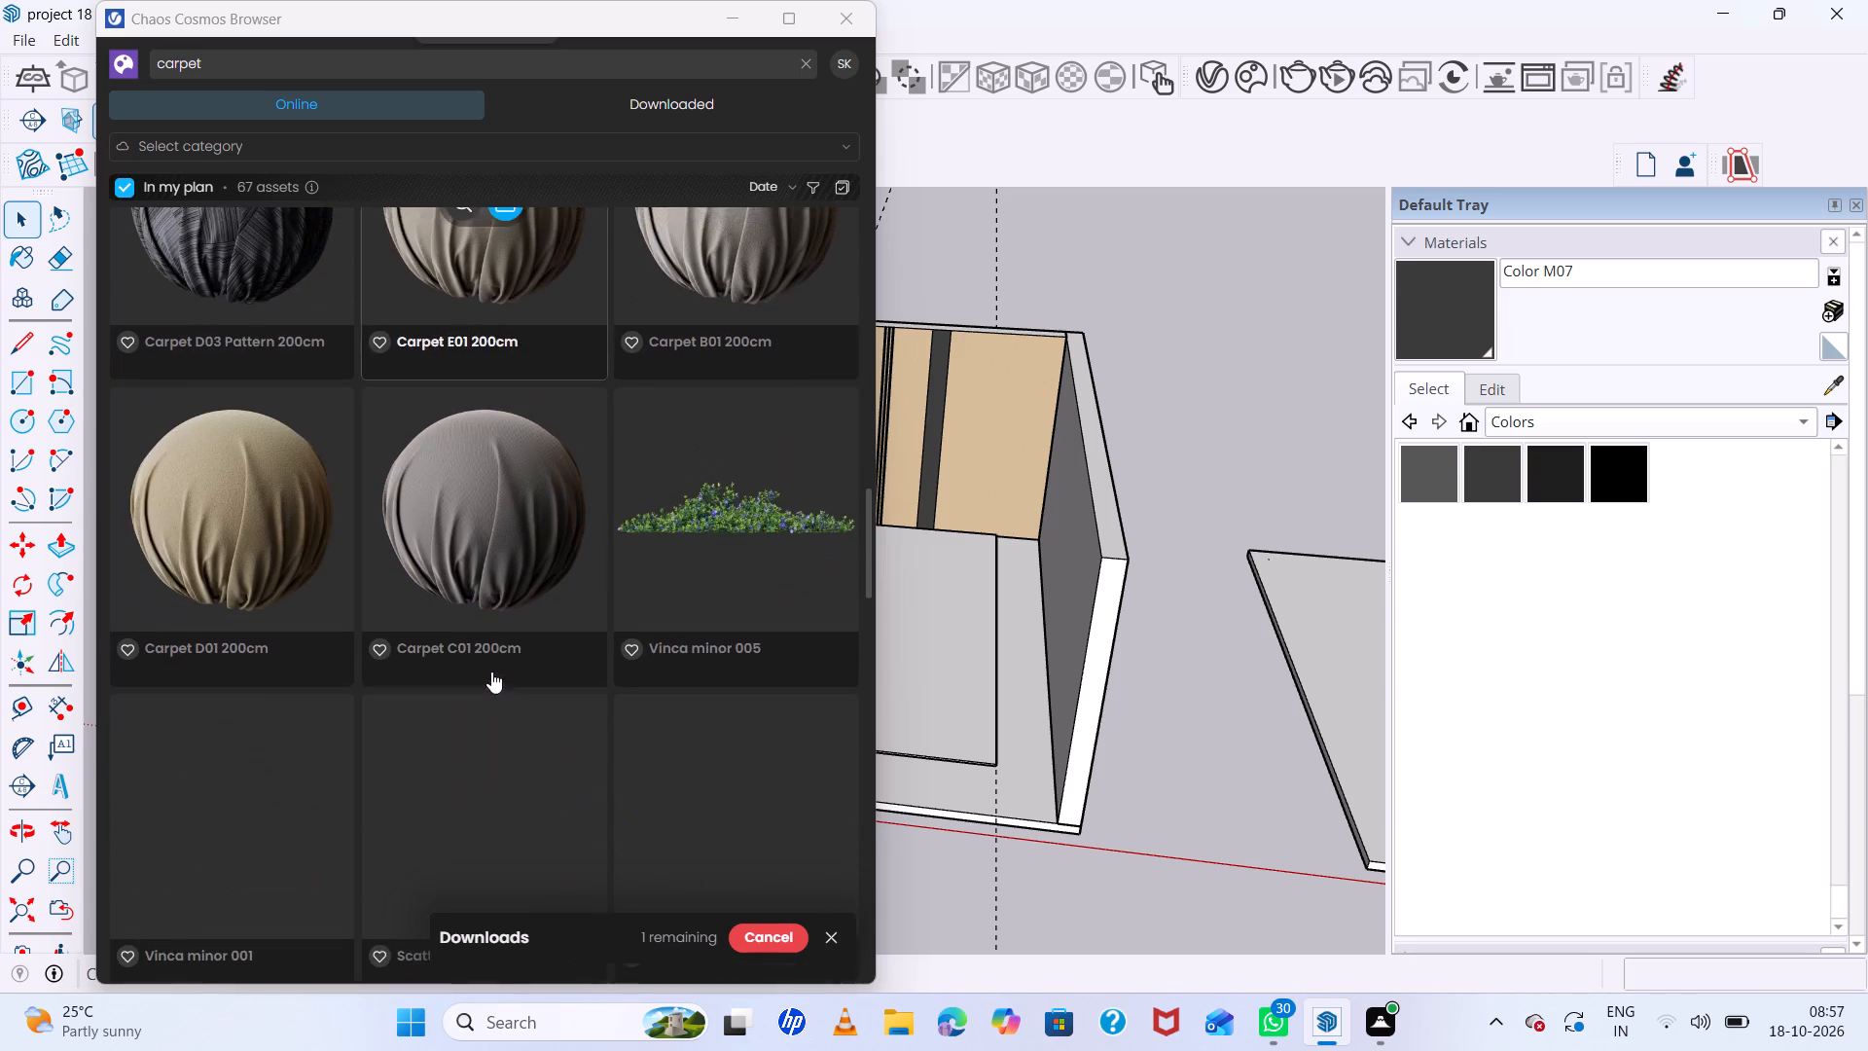
pyautogui.scroll(-5, 513, 586)
pyautogui.scroll(11, 513, 579)
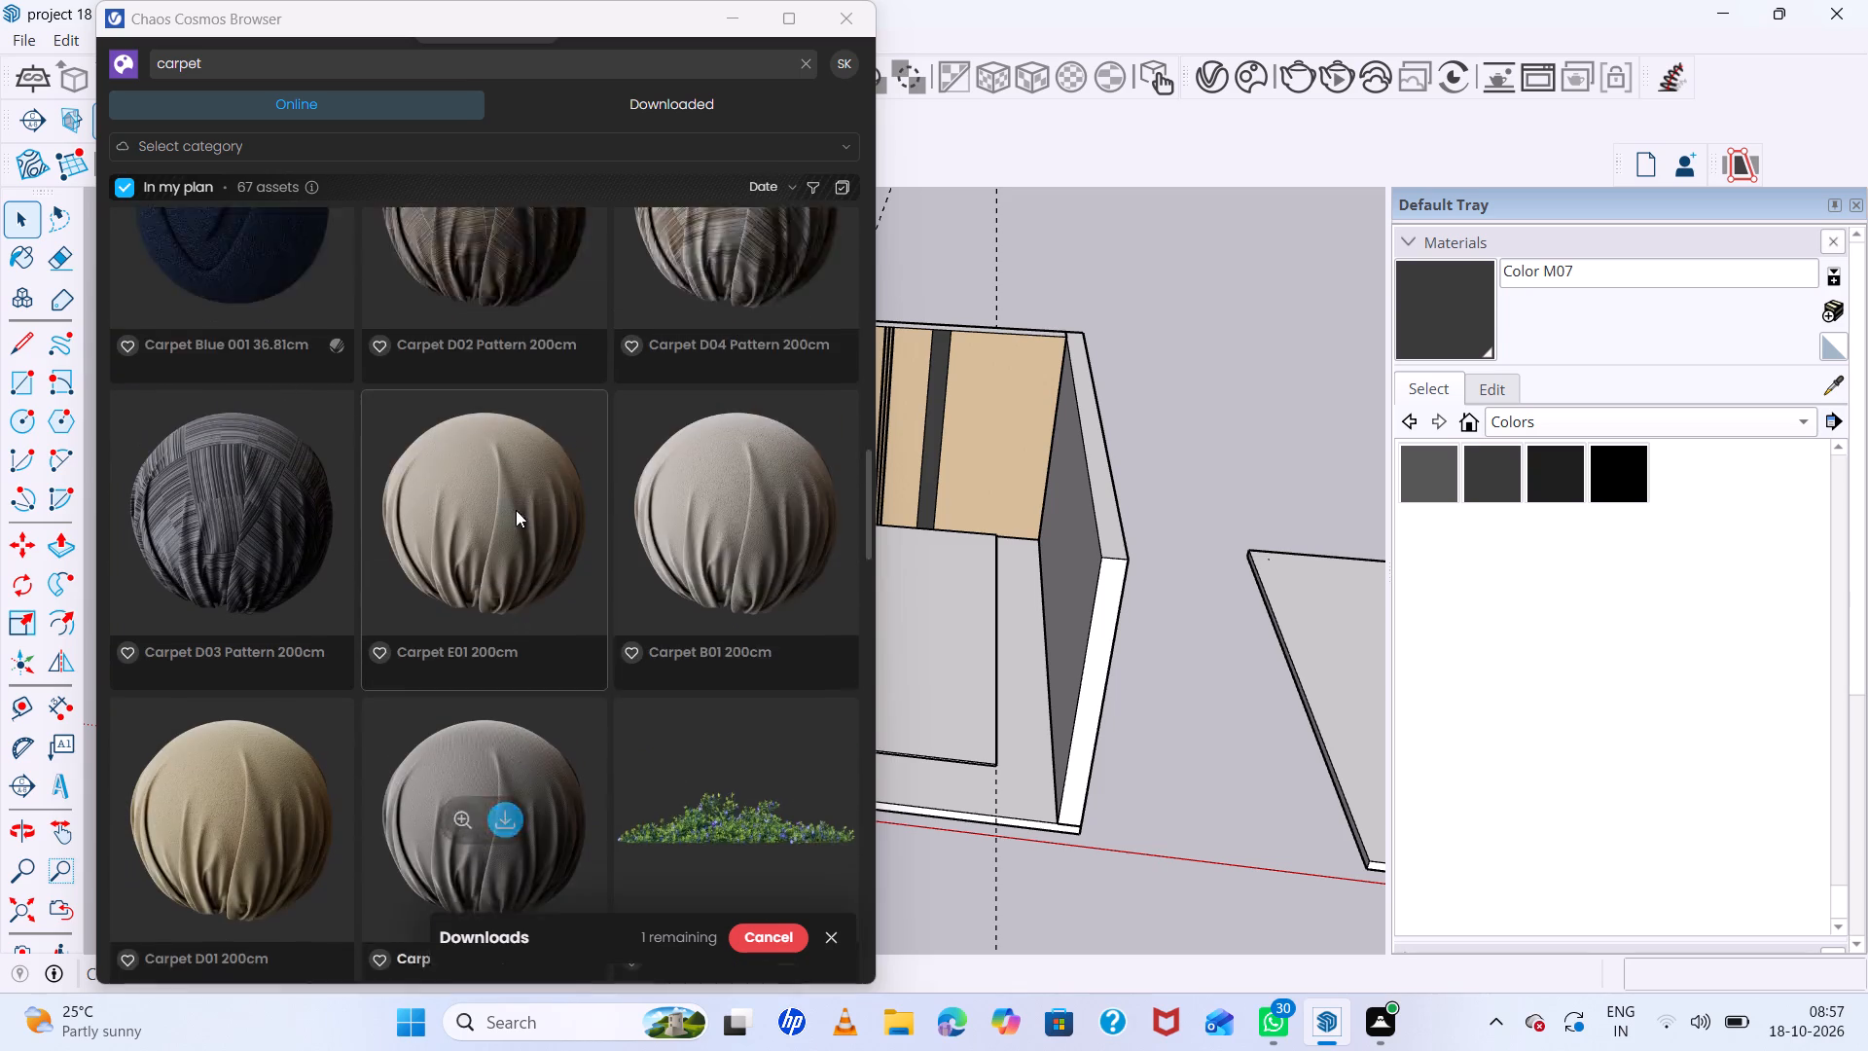
pyautogui.scroll(17, 516, 508)
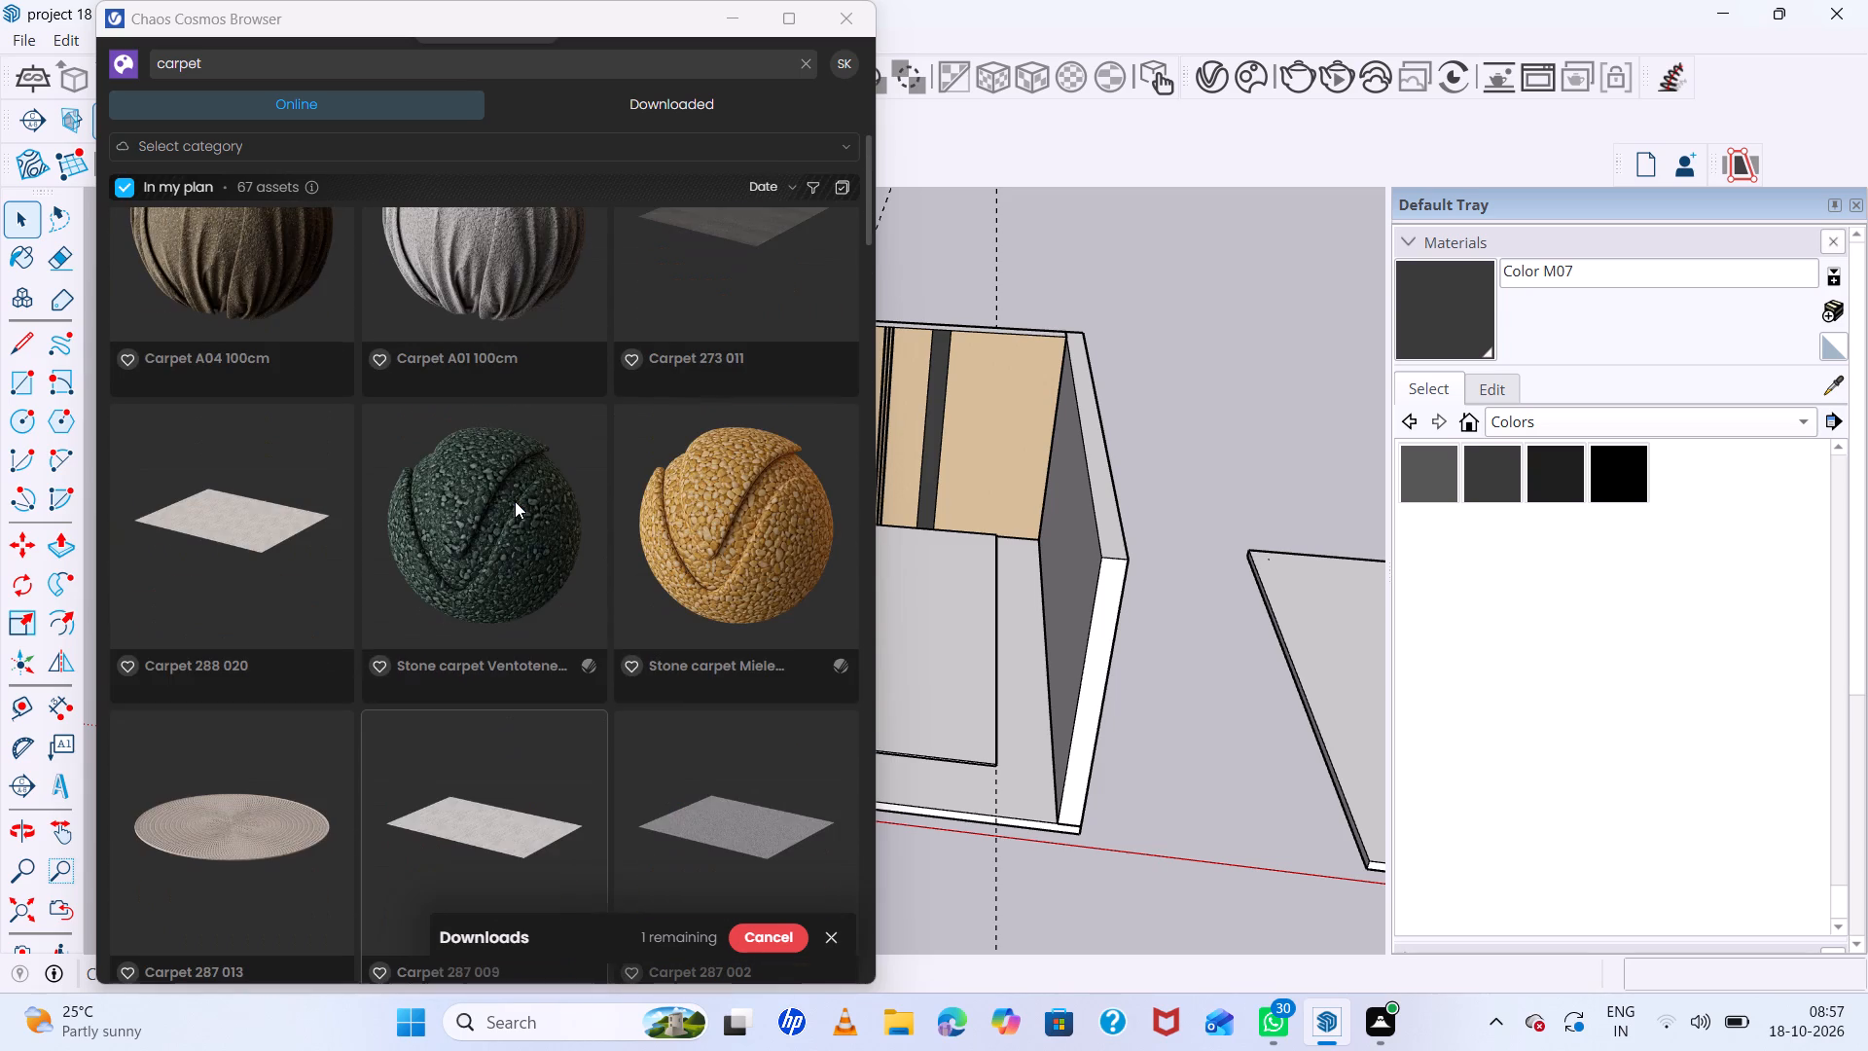
pyautogui.scroll(-3, 515, 501)
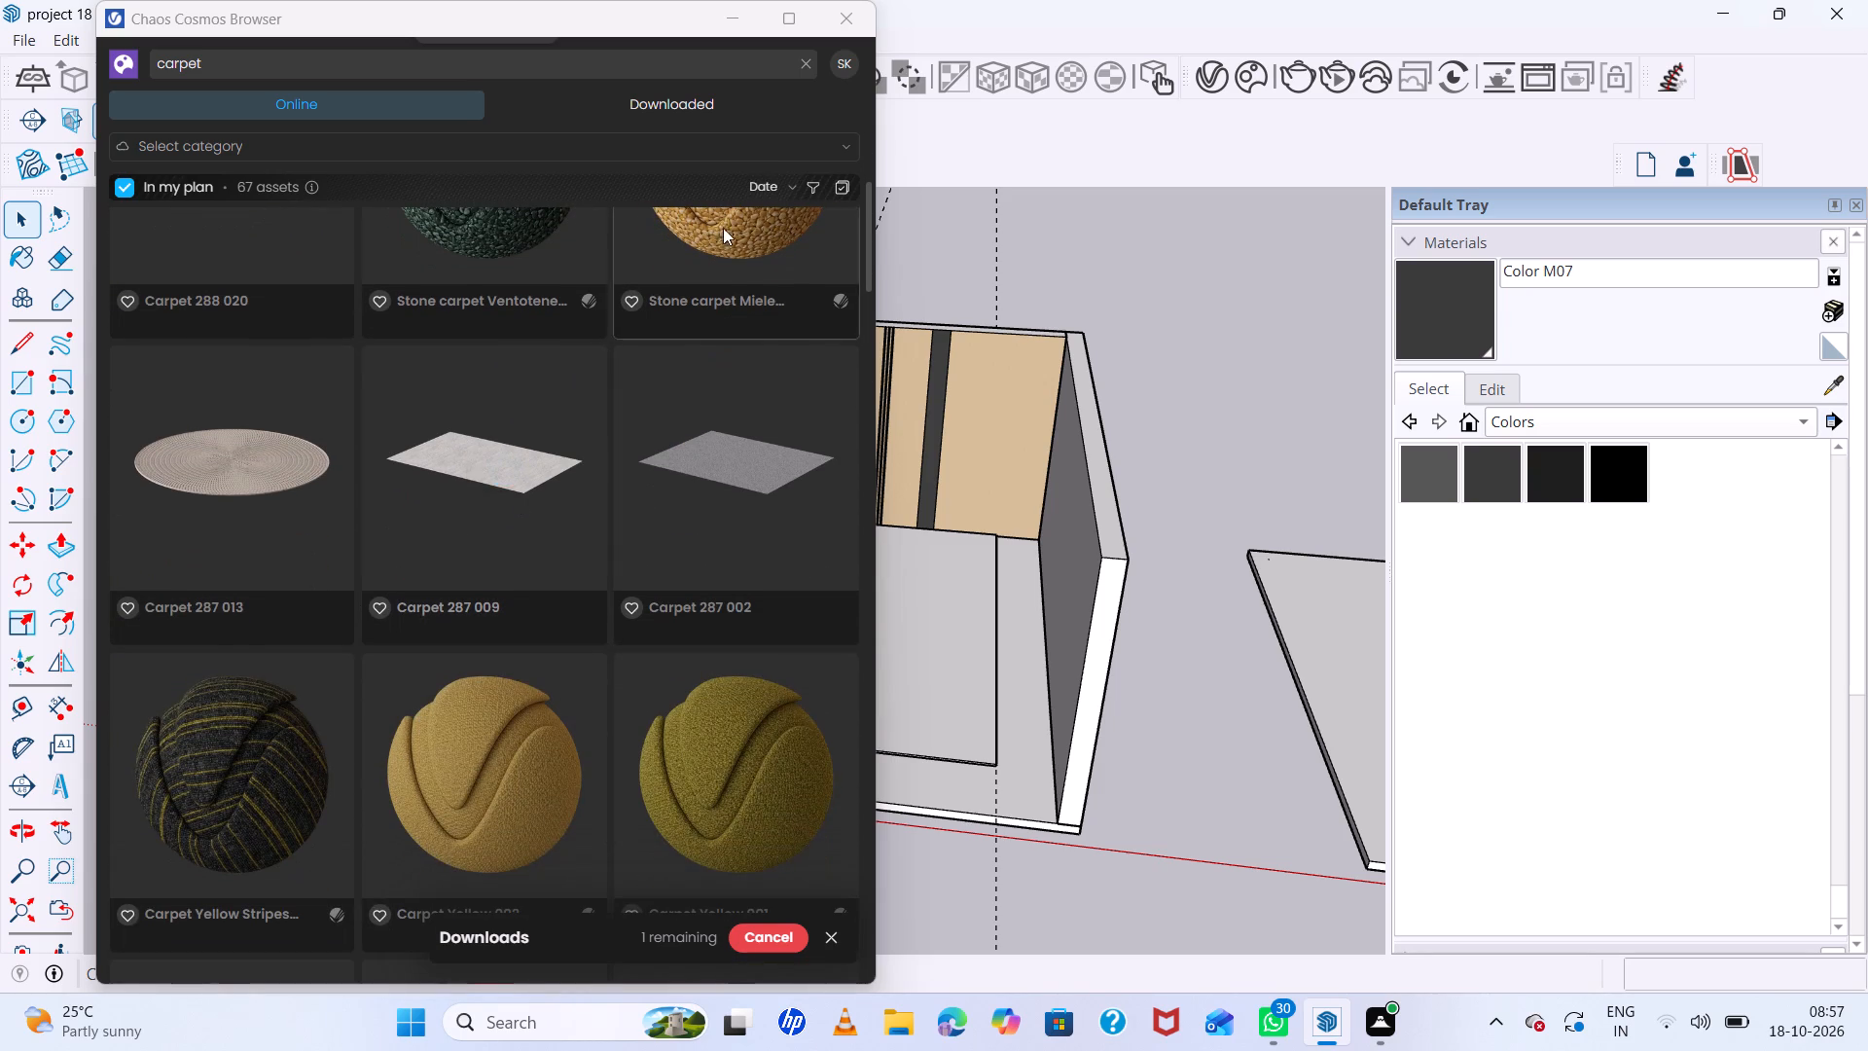
# Check the downloaded Chaos Cosmos assets for the carpet search, return to the online results and close the browser.
pyautogui.click(703, 111)
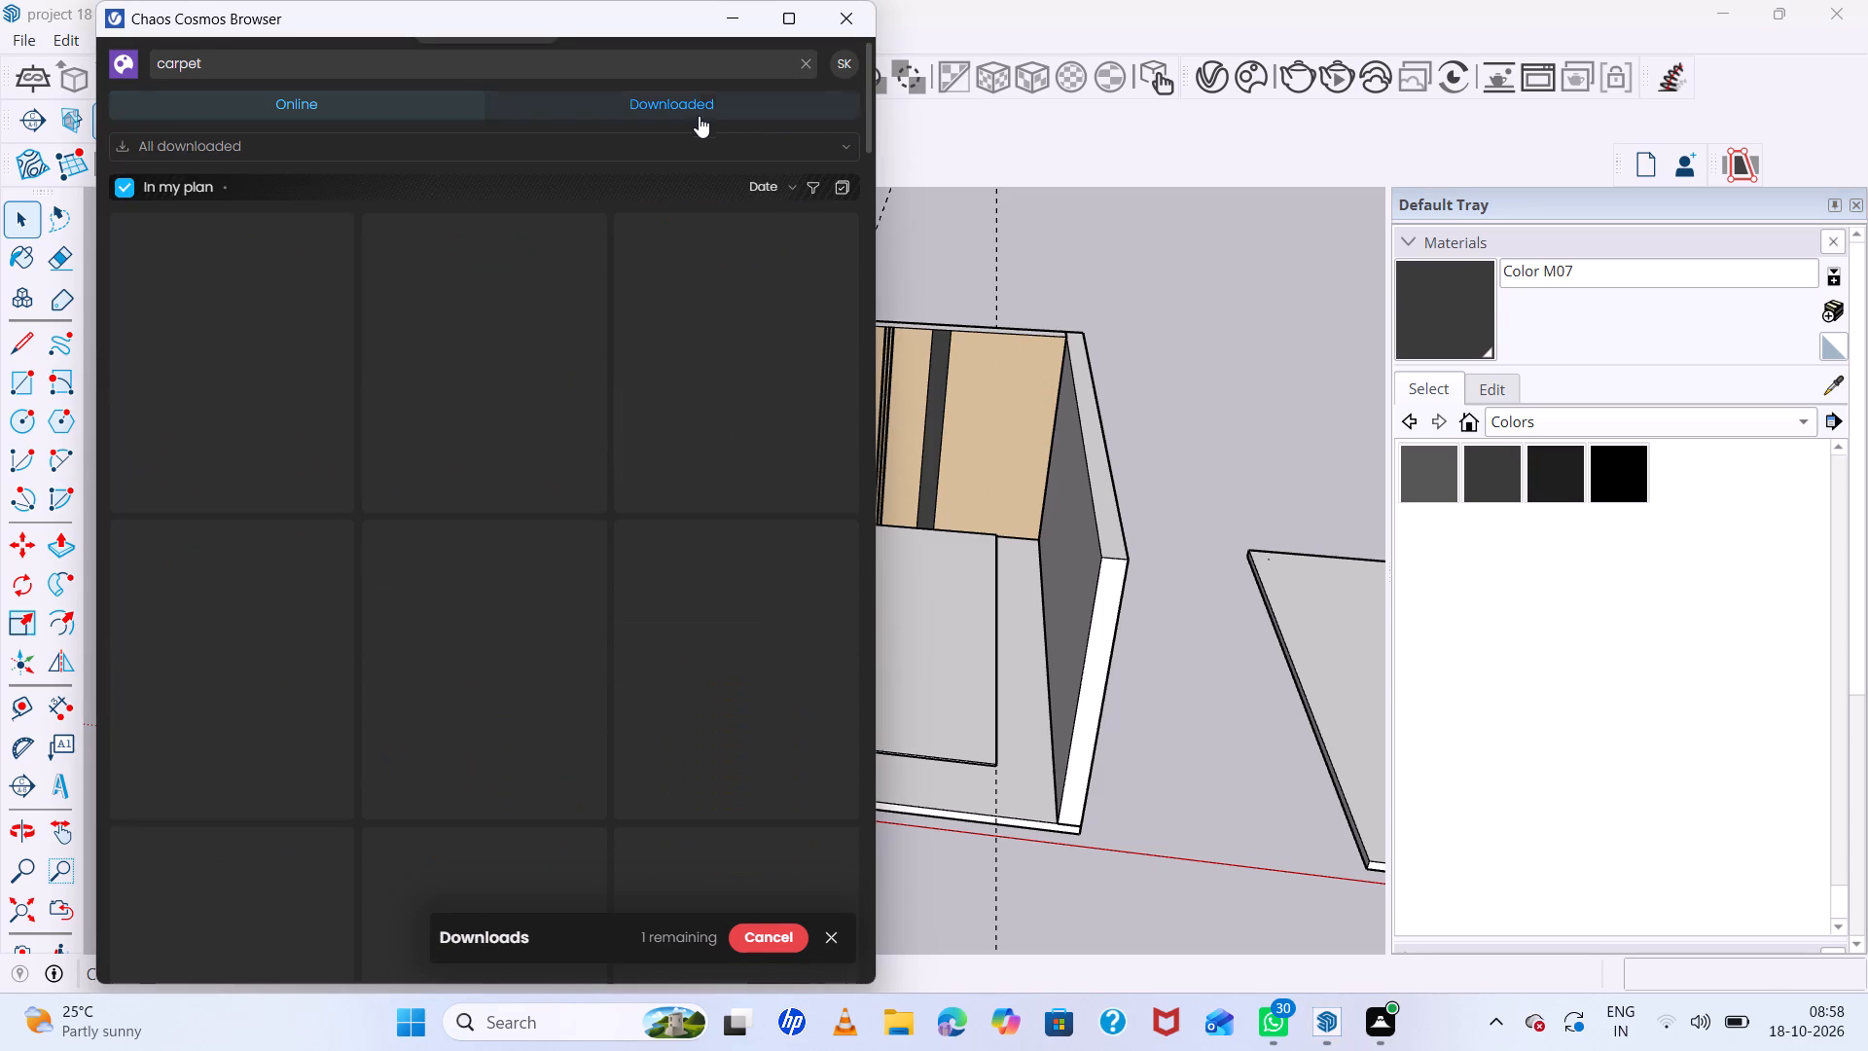
pyautogui.click(488, 427)
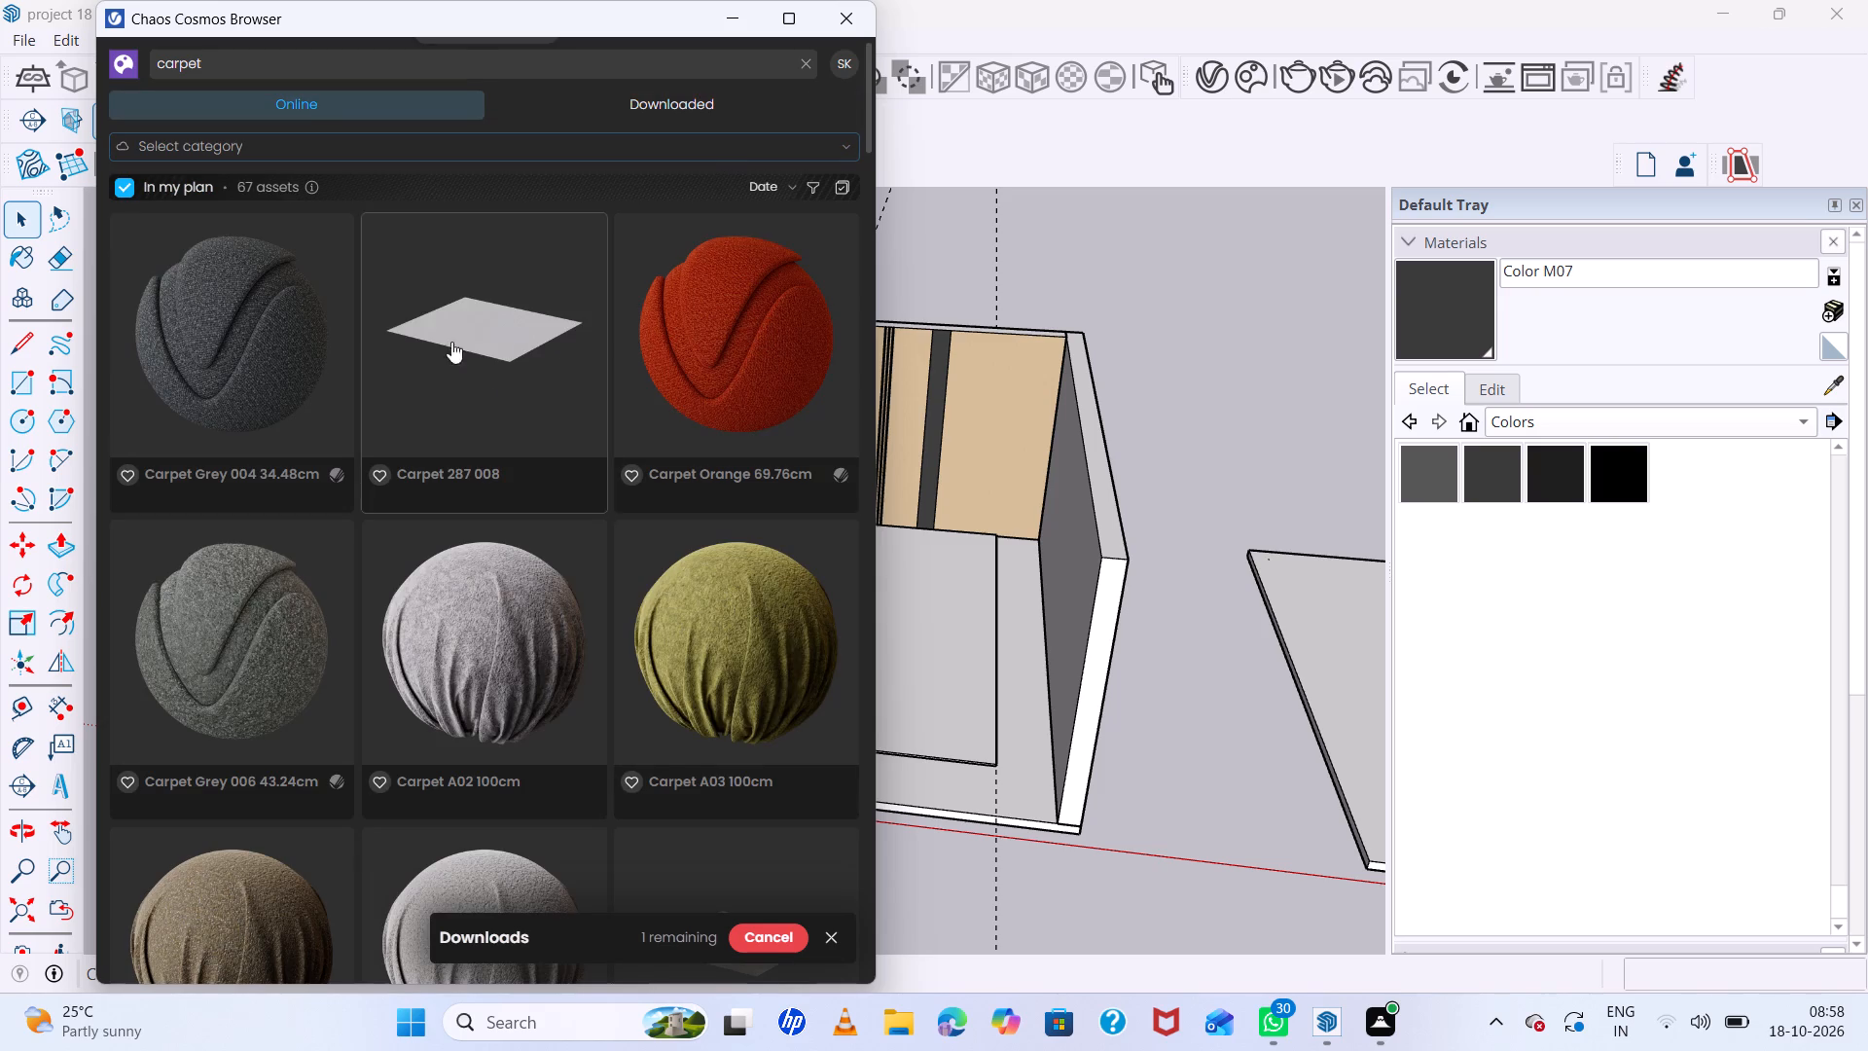
pyautogui.click(734, 108)
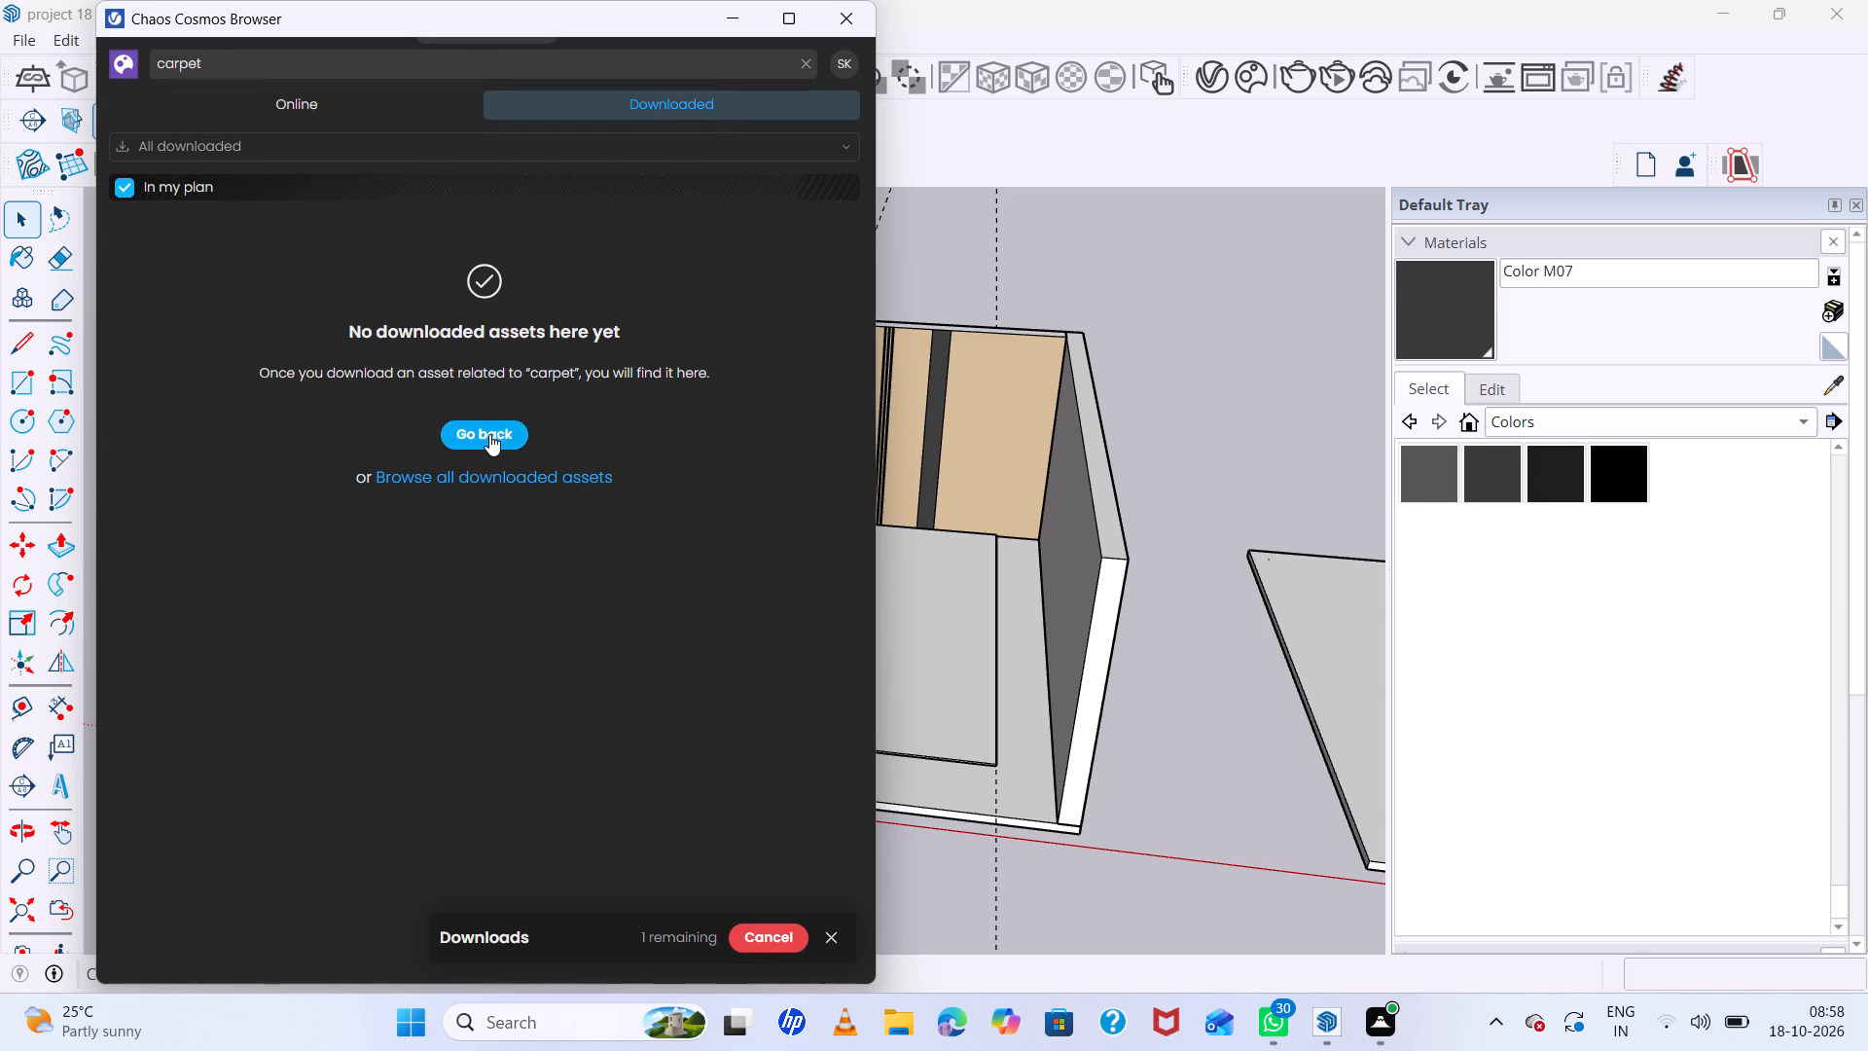
pyautogui.click(489, 434)
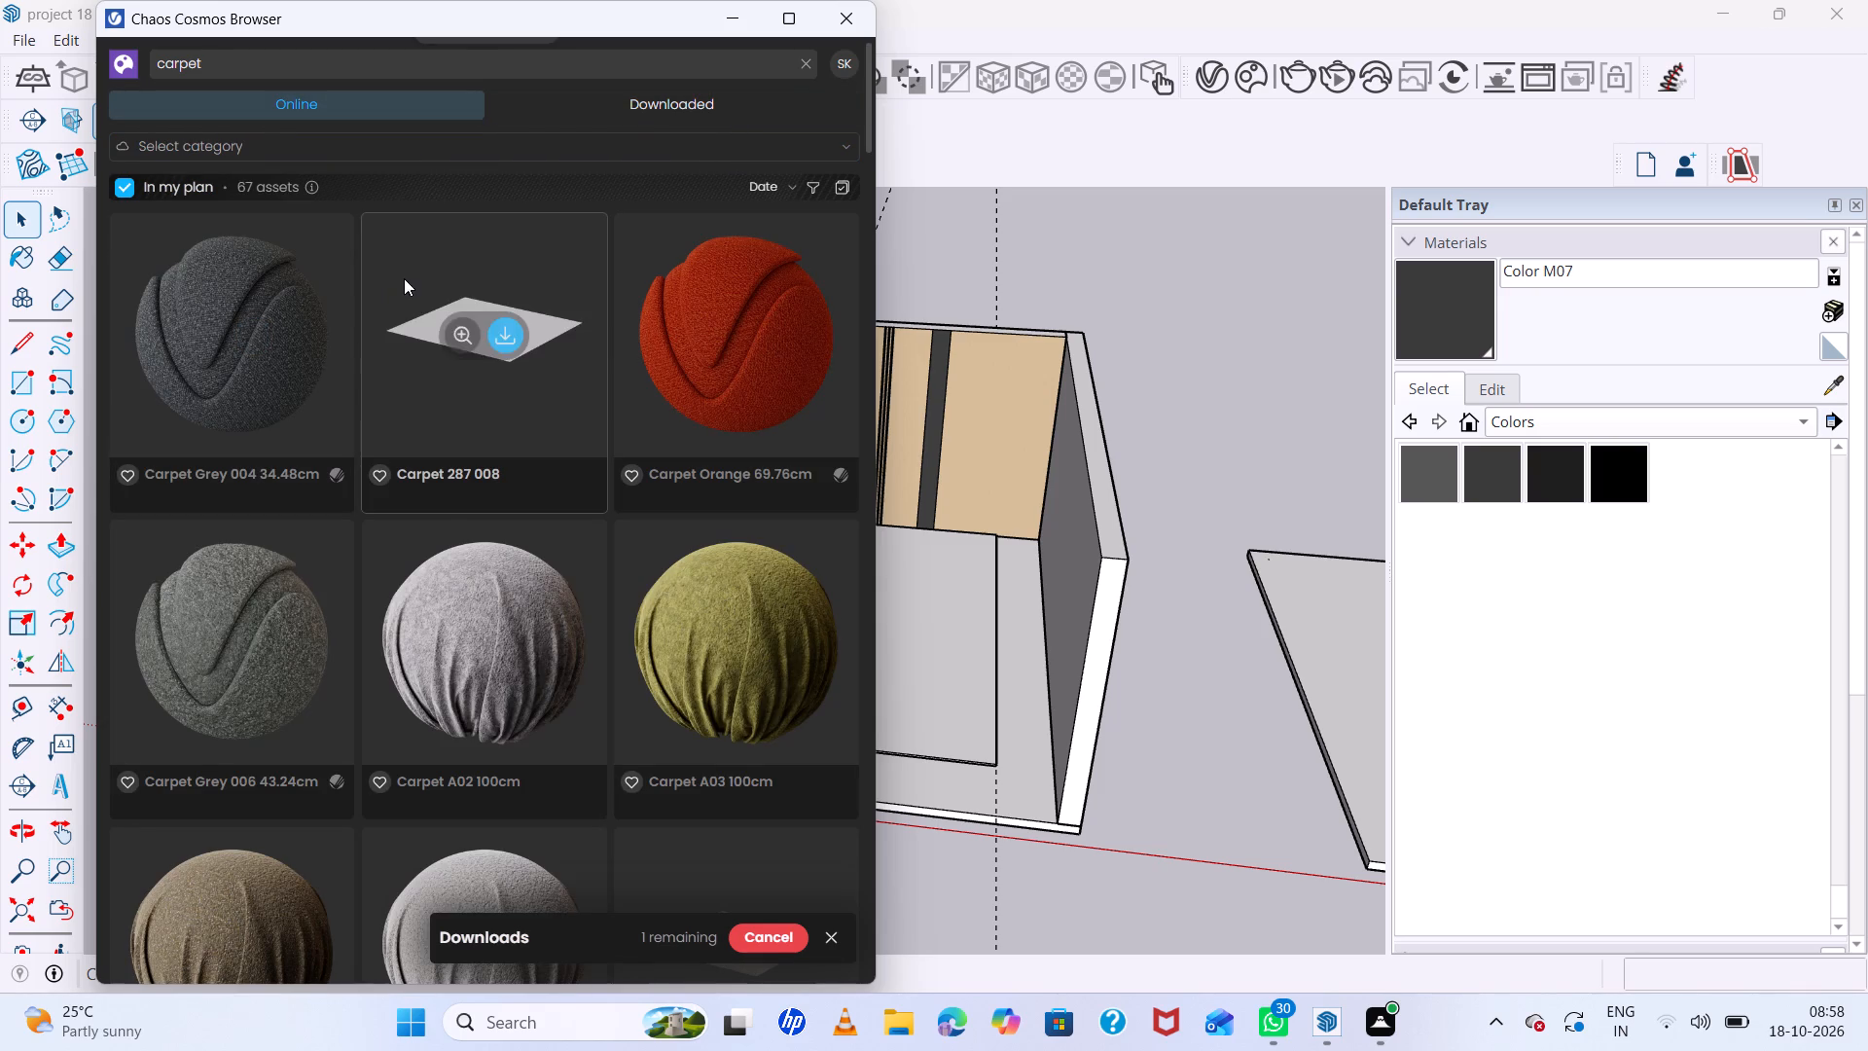
pyautogui.scroll(-1, 561, 319)
pyautogui.click(841, 19)
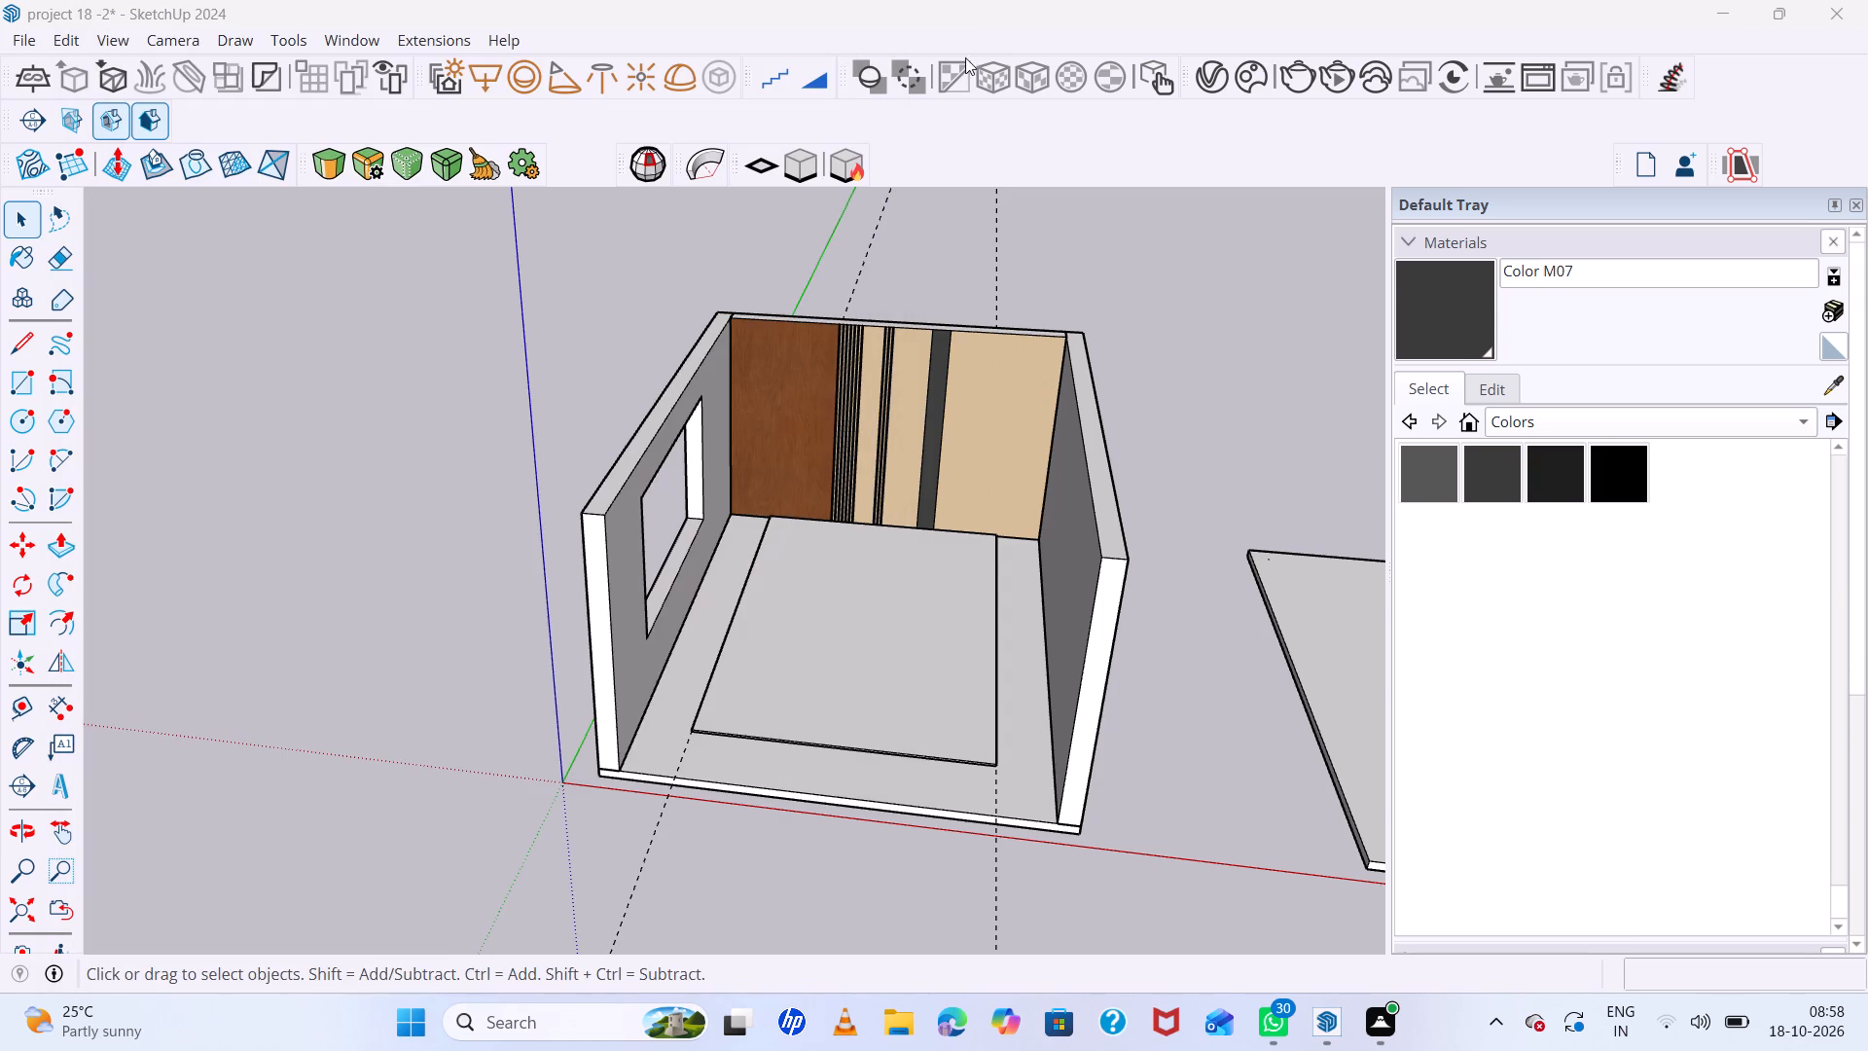
# Reopen Chaos Cosmos, recheck the Carpet Grey 003 37.69cm download and the downloaded carpet assets, and close the browser.
pyautogui.doubleClick(1240, 77)
pyautogui.scroll(-6, 645, 501)
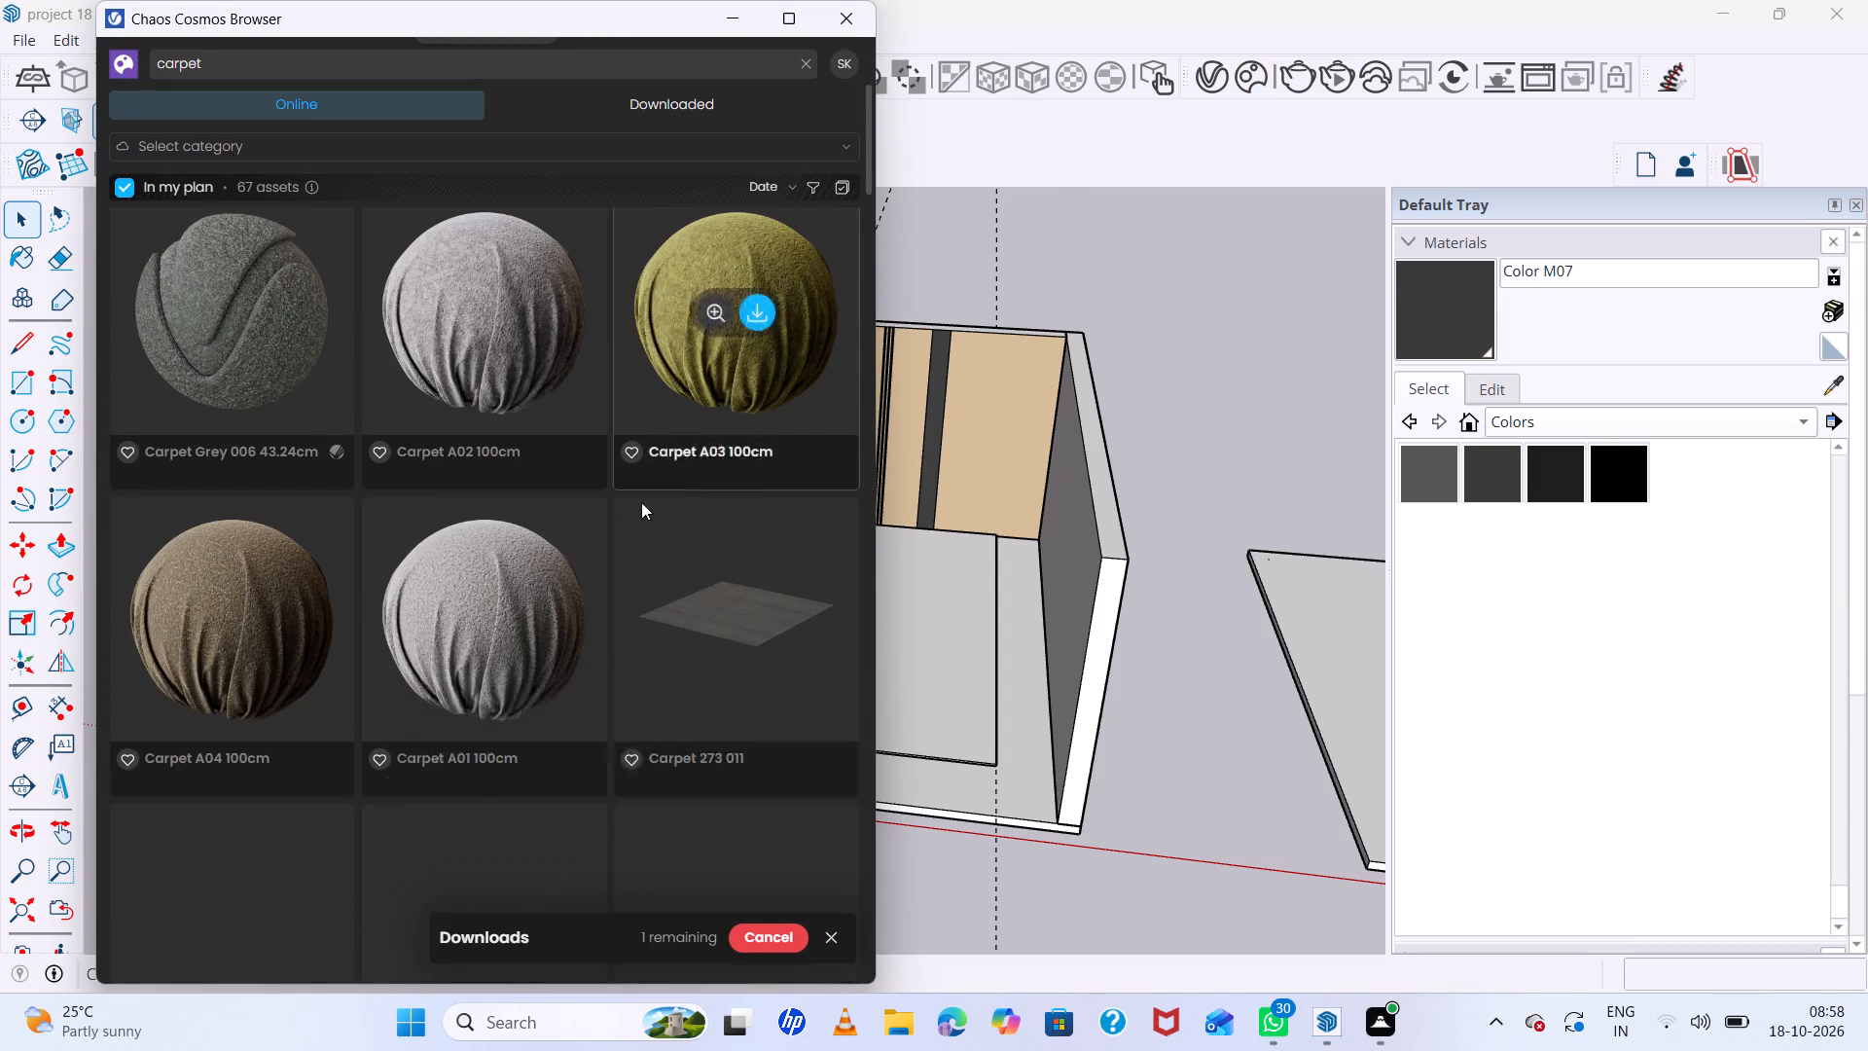
pyautogui.scroll(-11, 639, 501)
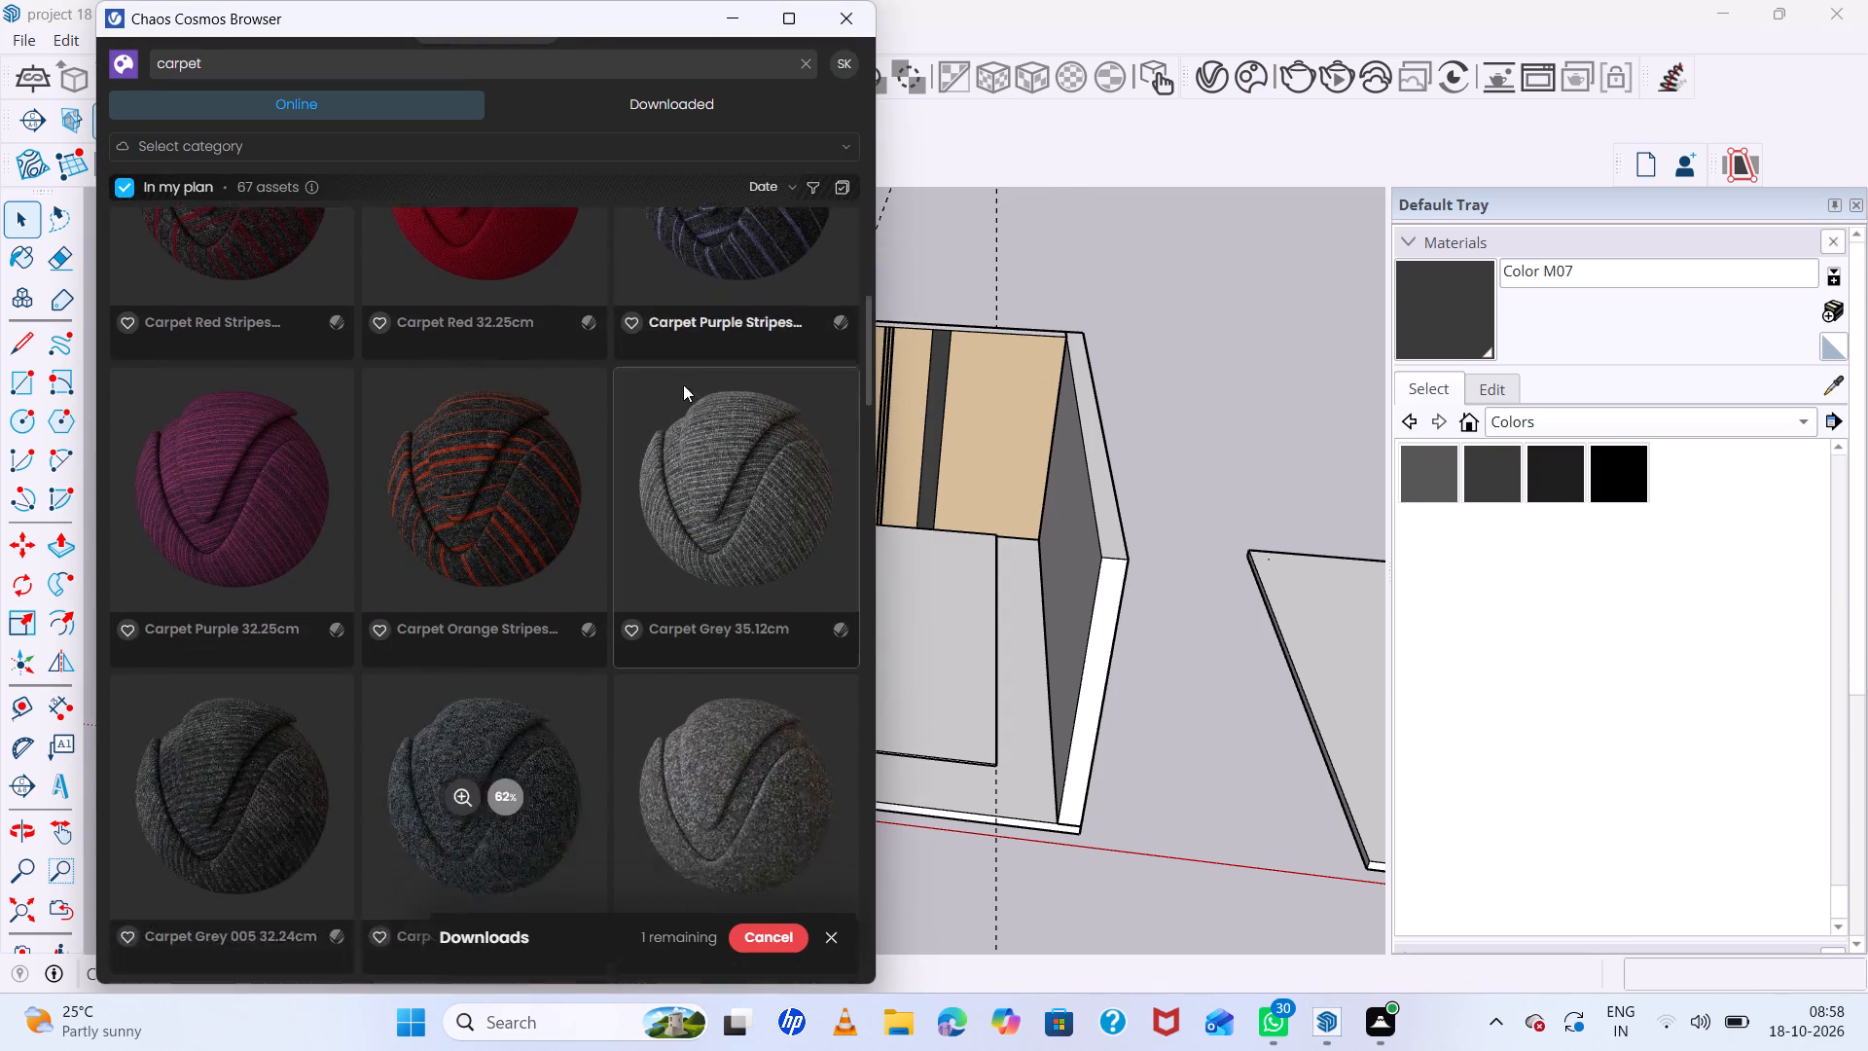
pyautogui.click(693, 106)
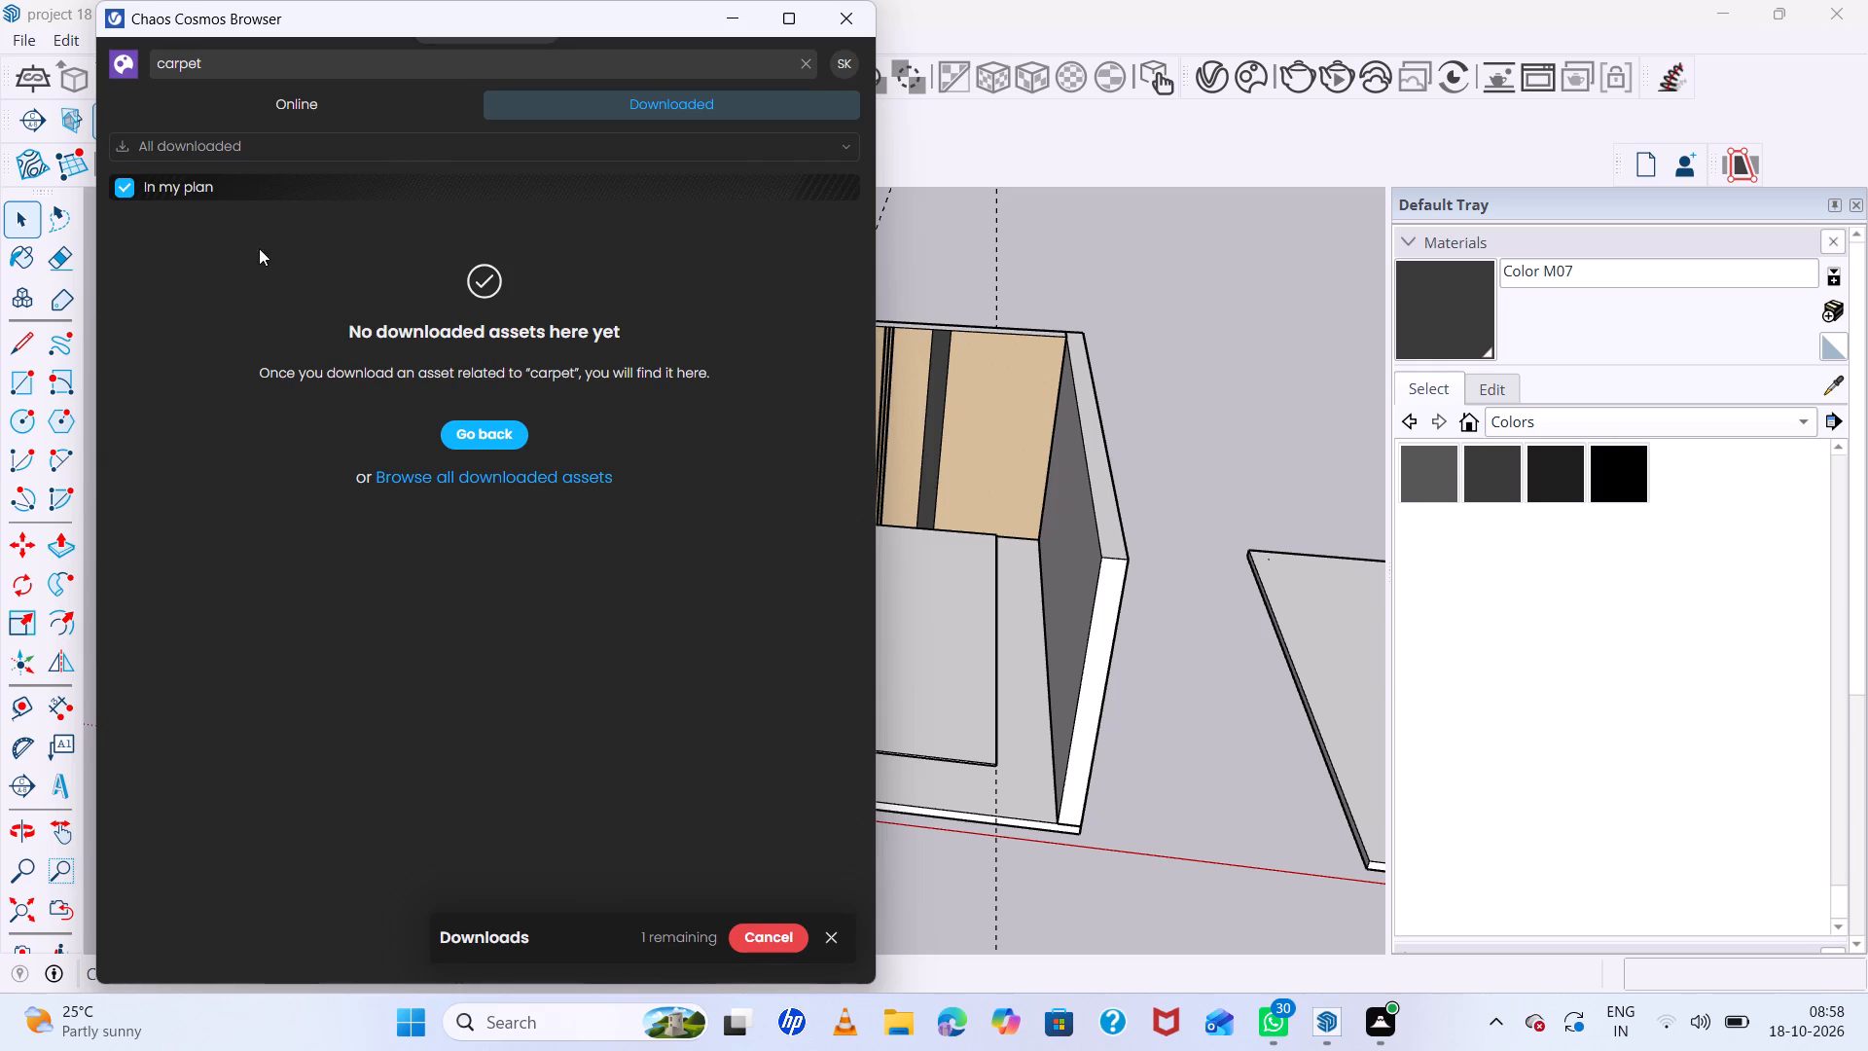
pyautogui.click(455, 420)
pyautogui.click(798, 184)
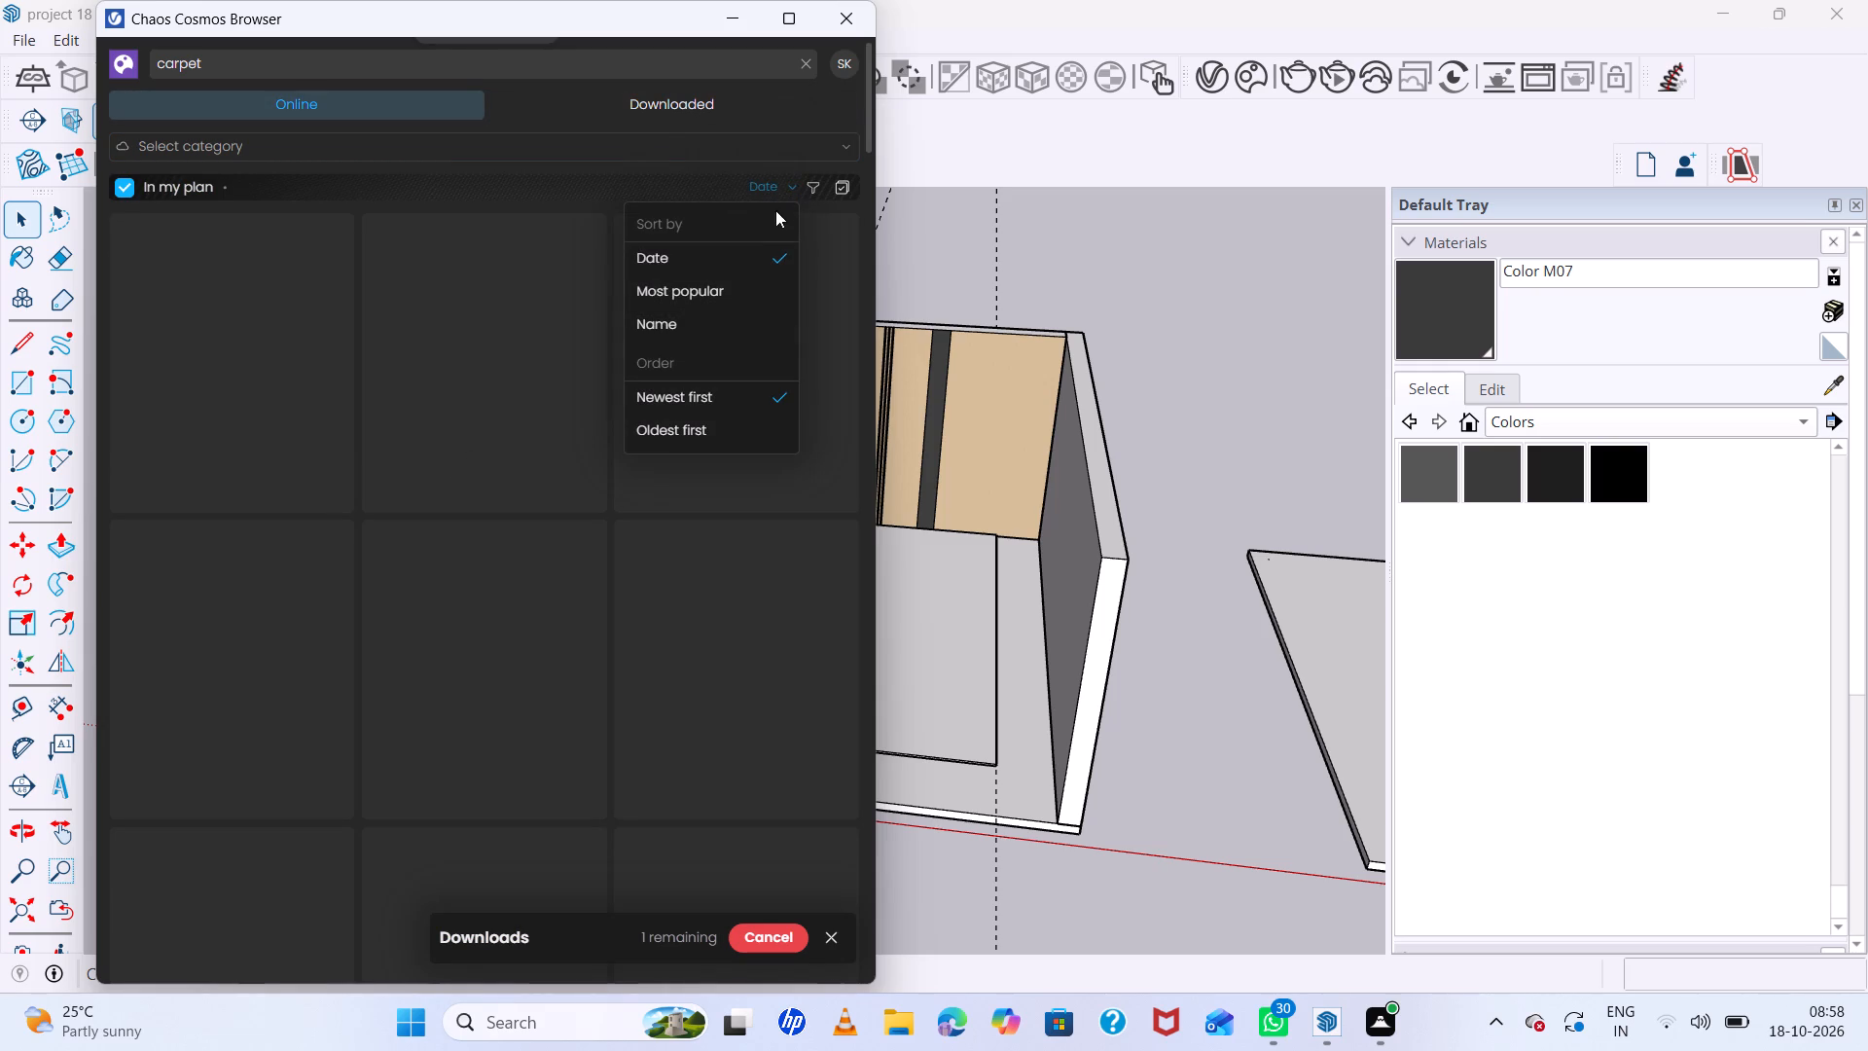
pyautogui.click(728, 260)
pyautogui.click(700, 108)
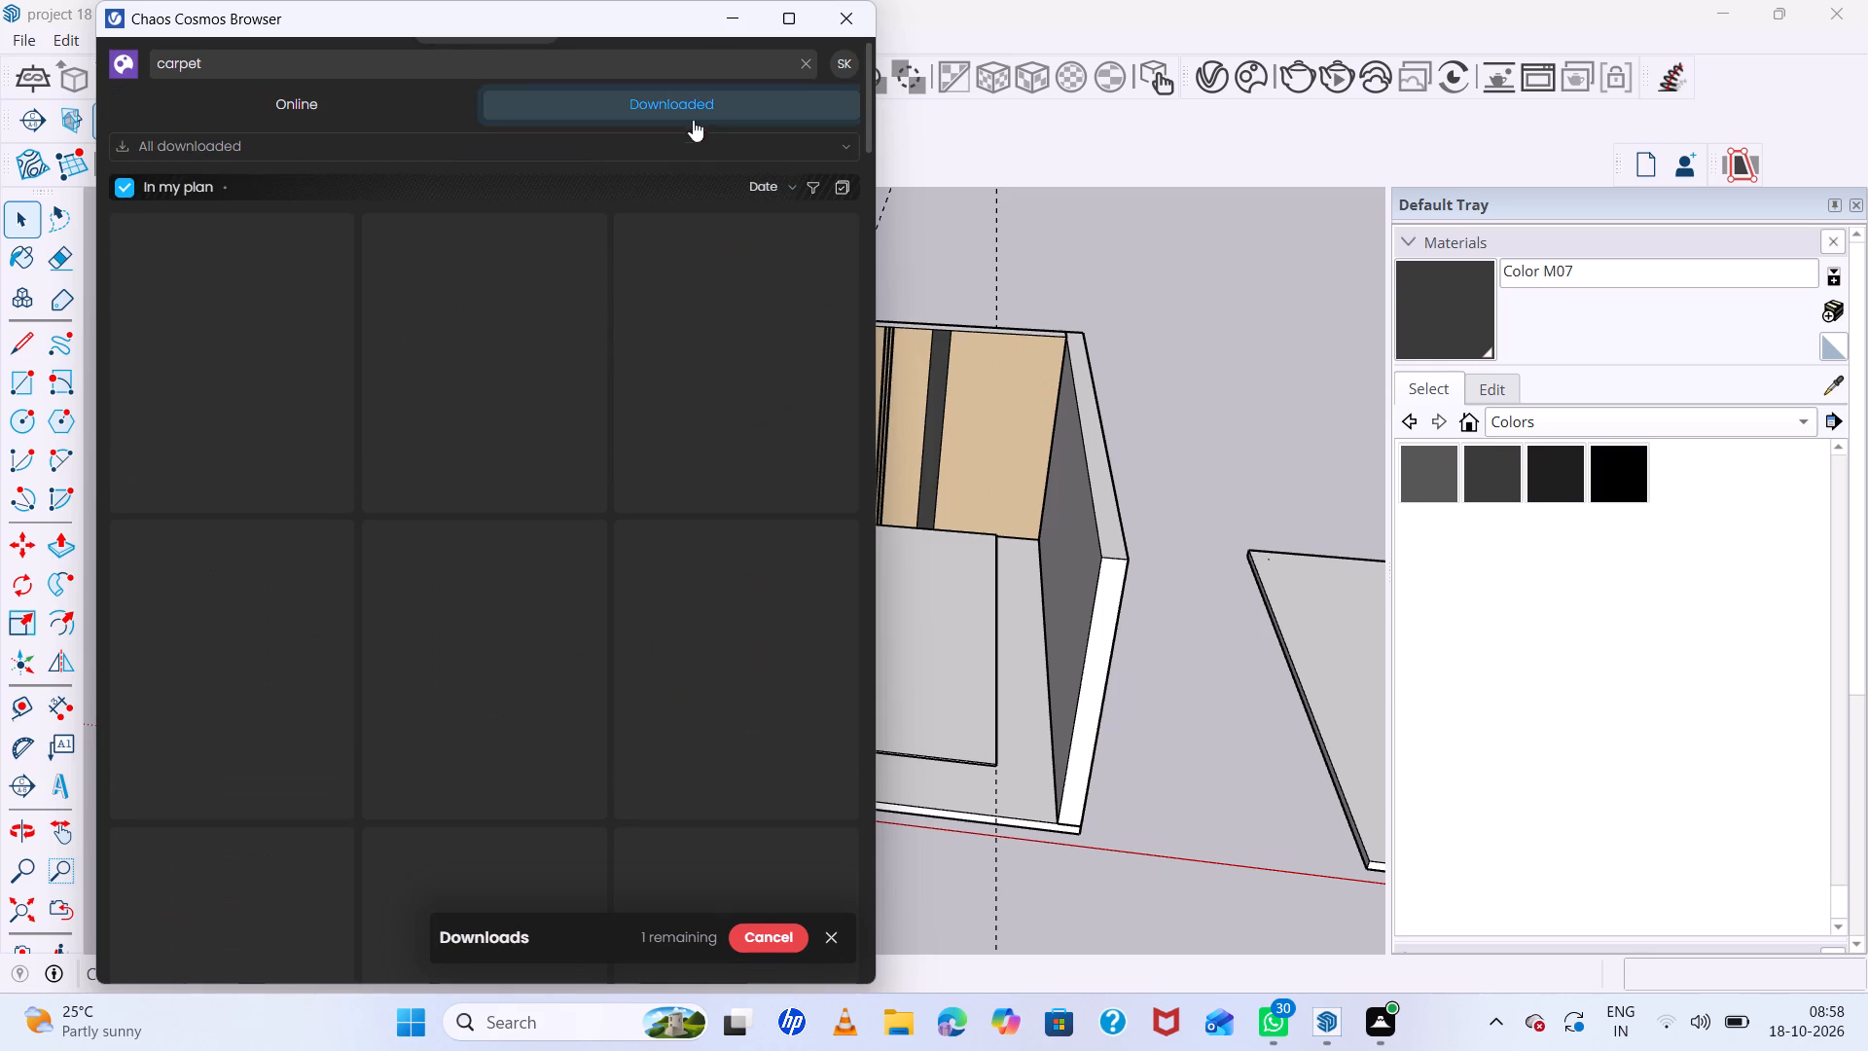
pyautogui.click(777, 186)
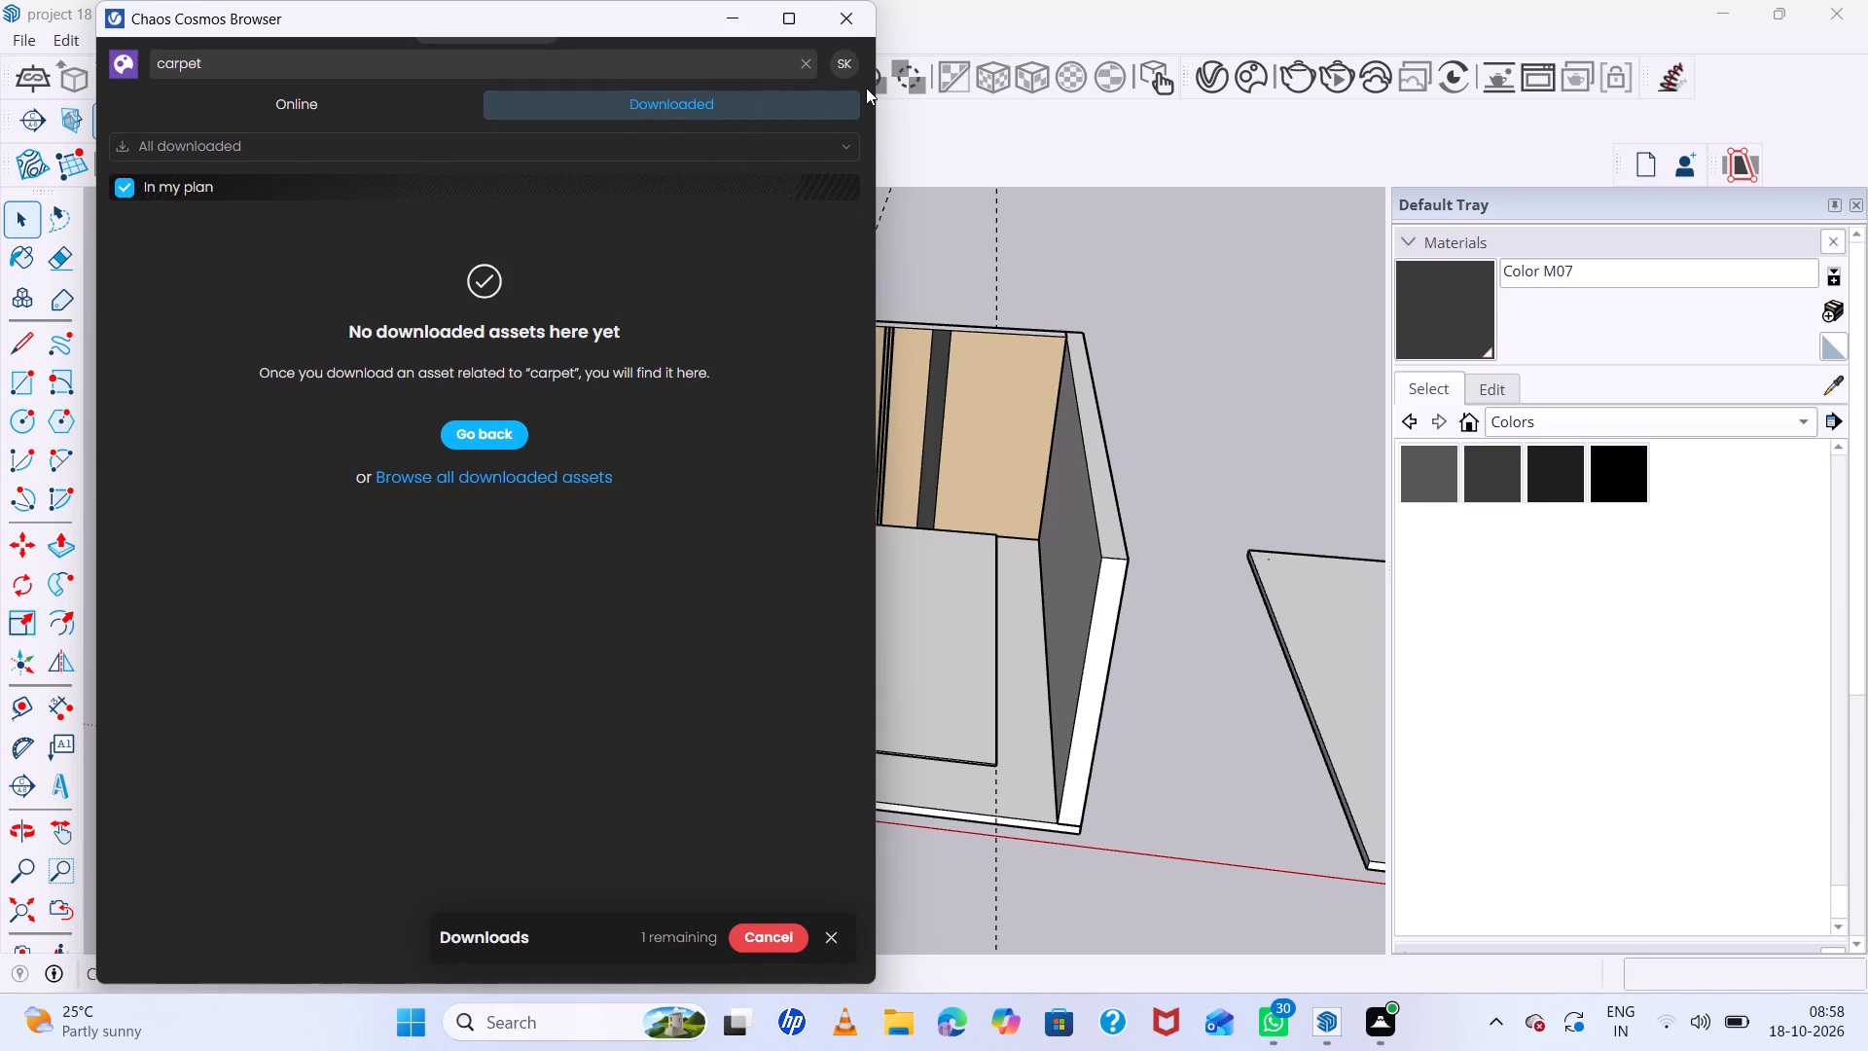
pyautogui.click(805, 54)
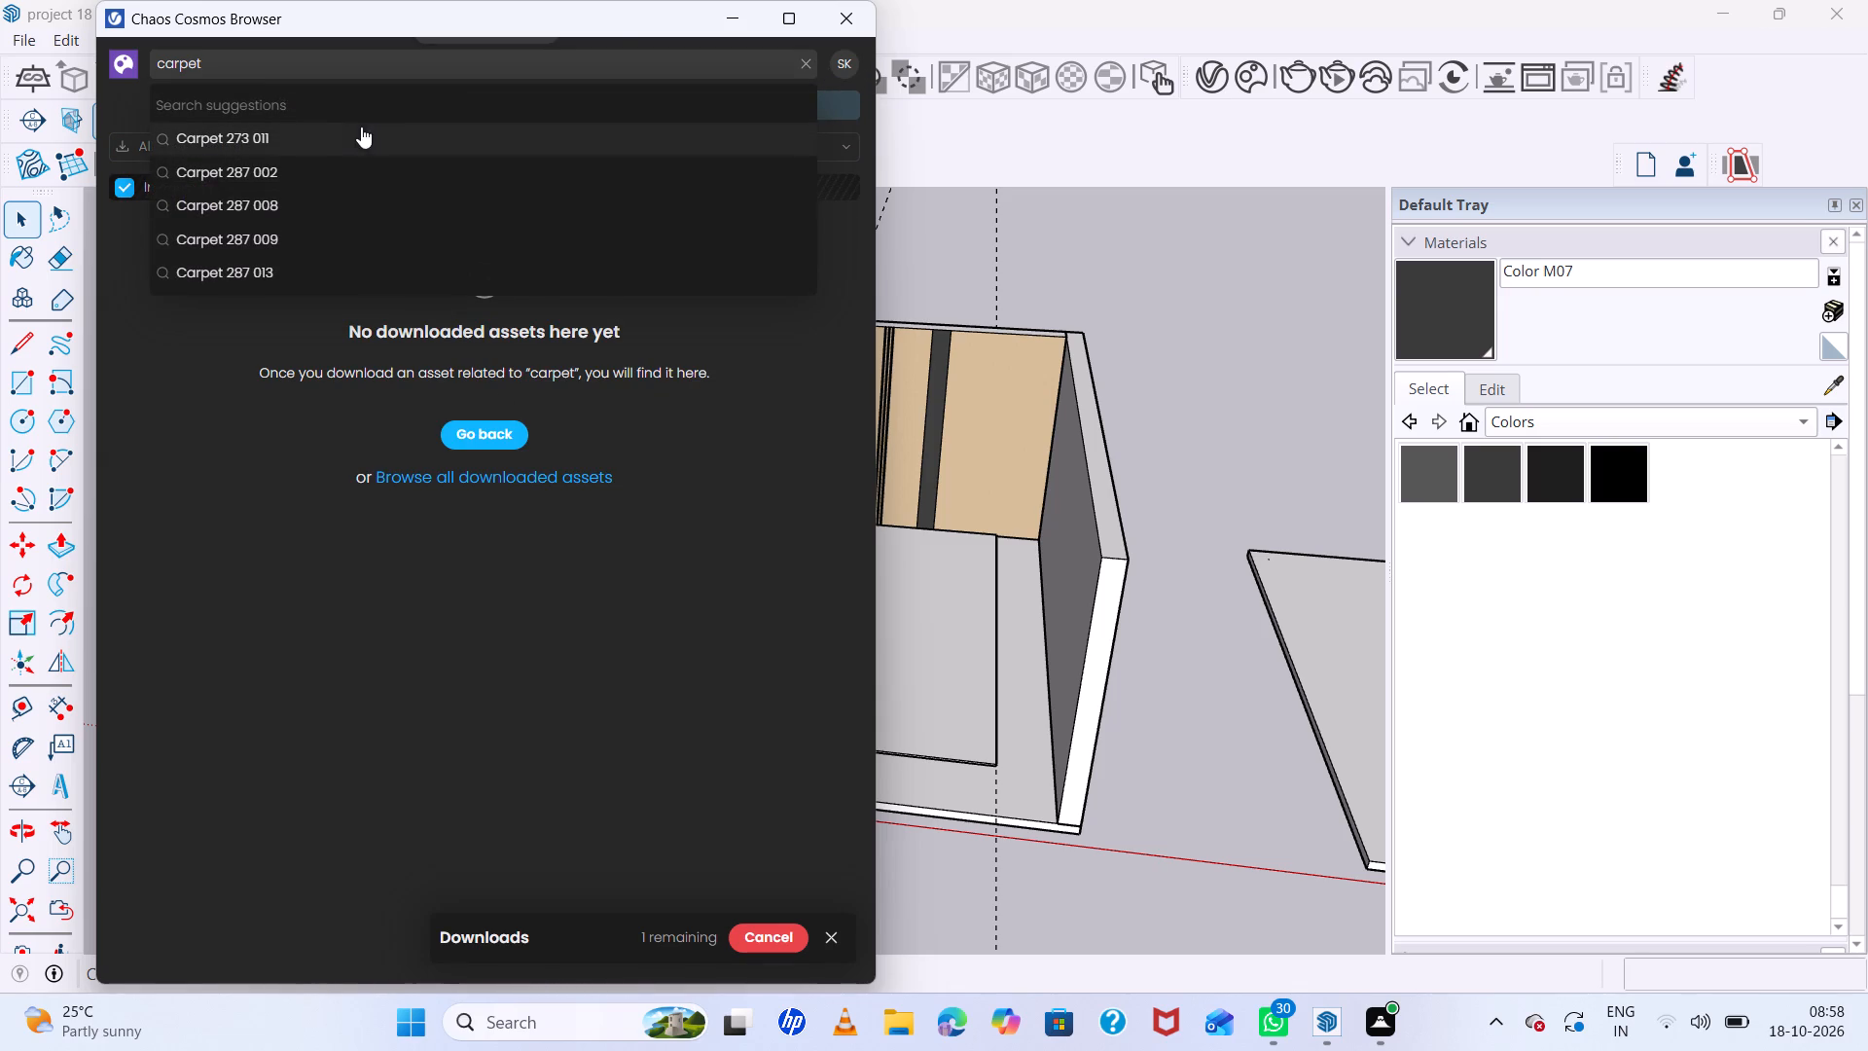
pyautogui.click(317, 73)
pyautogui.click(869, 23)
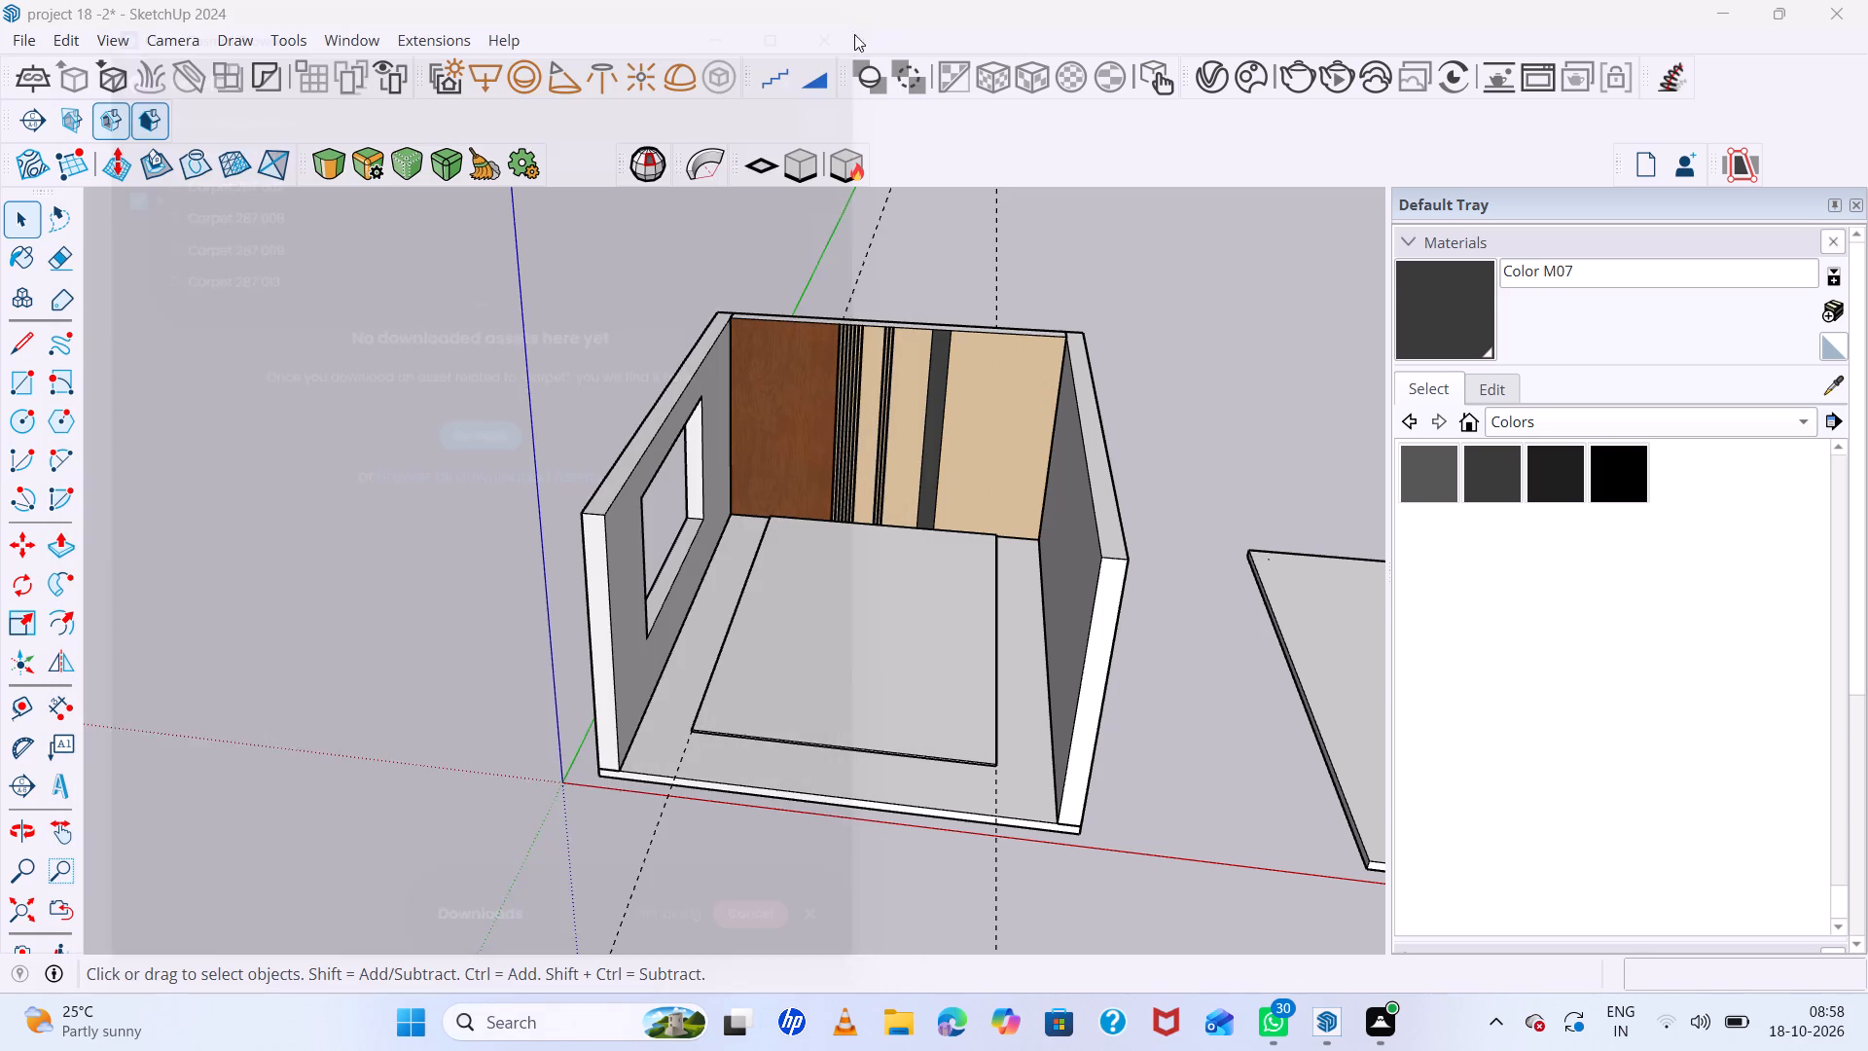
# Open 3D Warehouse and search the models for carpet.
pyautogui.doubleClick(338, 34)
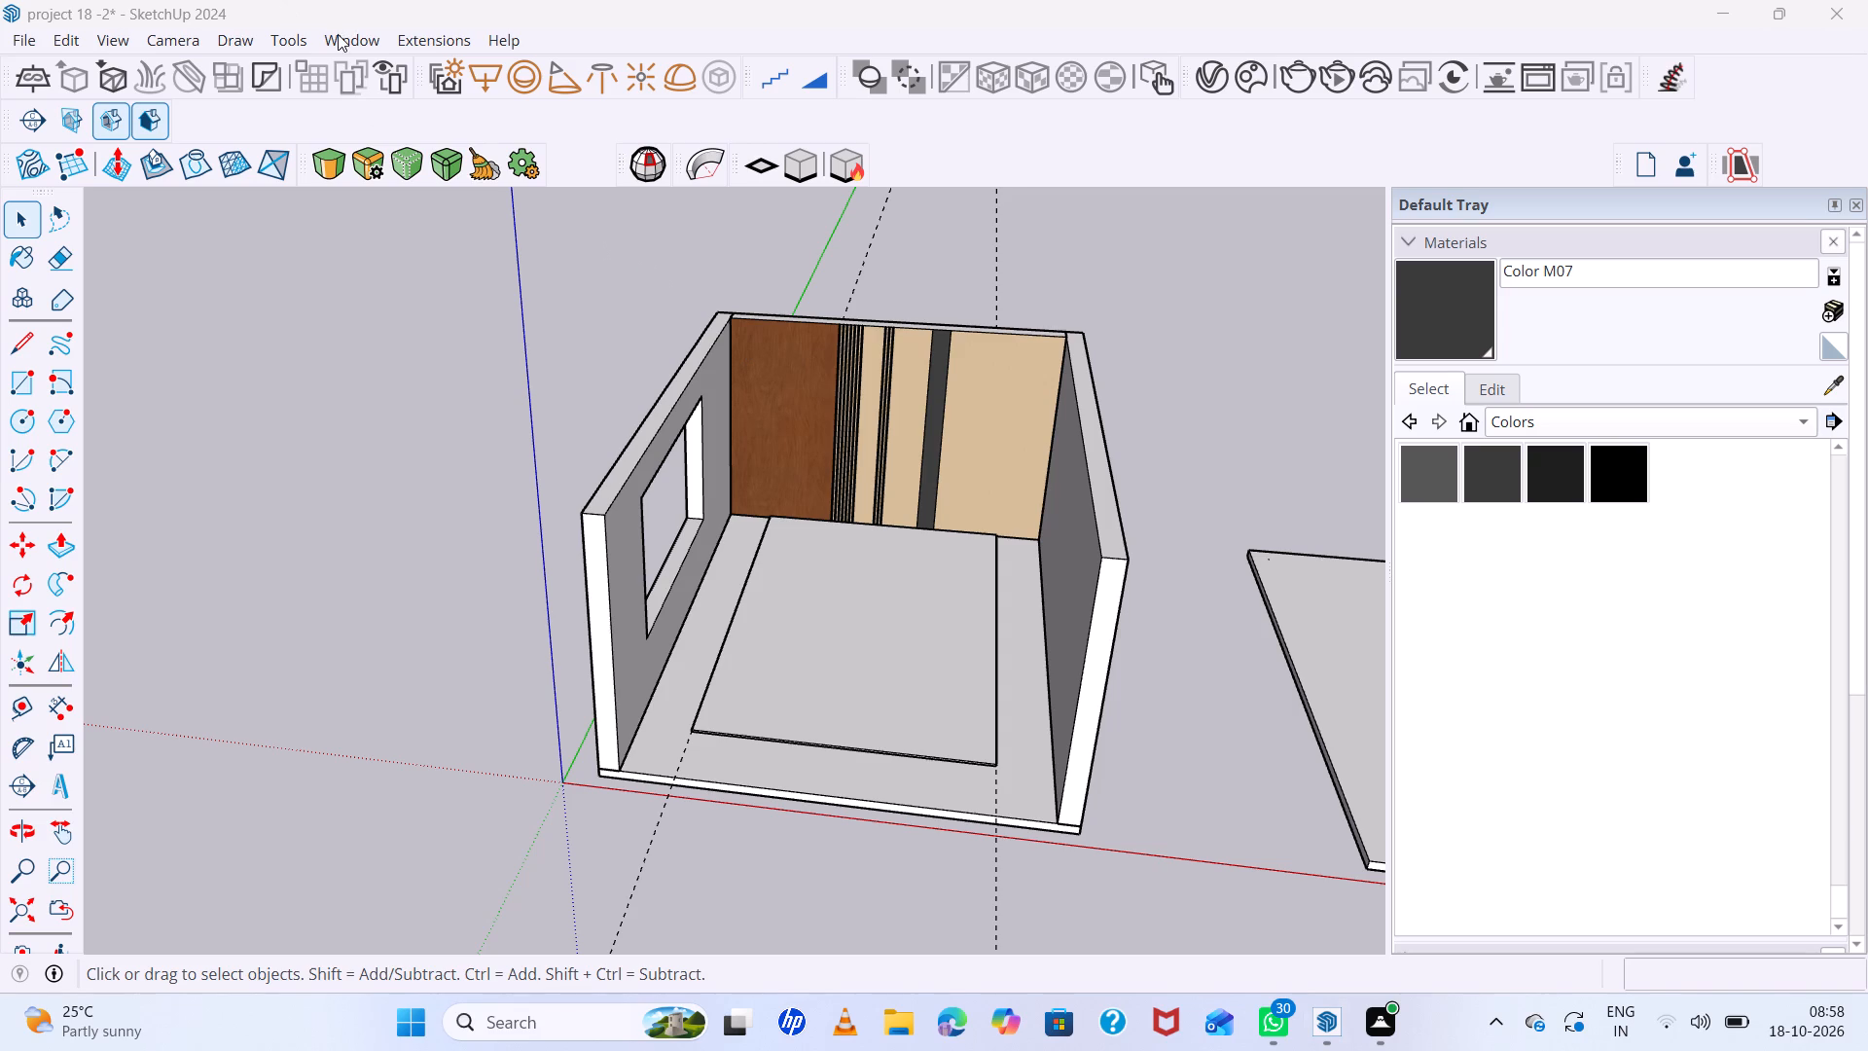
pyautogui.doubleClick(352, 39)
pyautogui.doubleClick(352, 39)
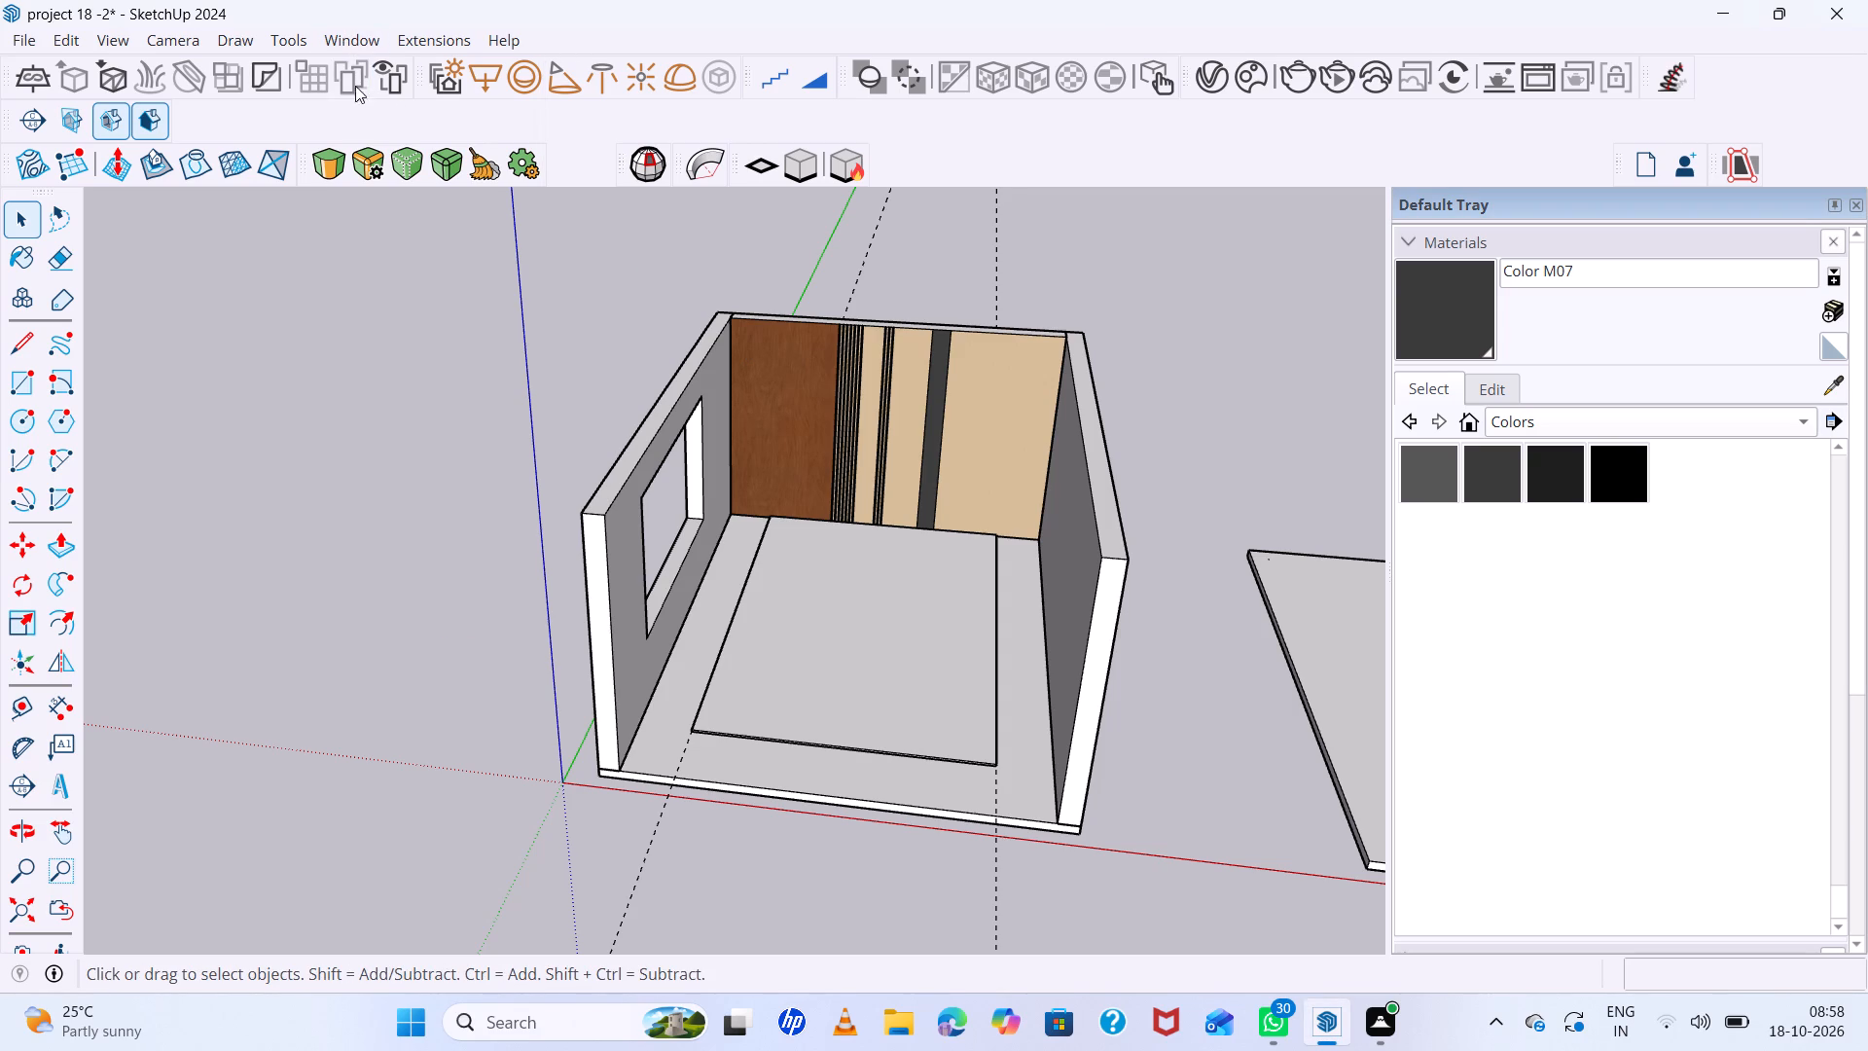
pyautogui.click(362, 43)
pyautogui.doubleClick(391, 234)
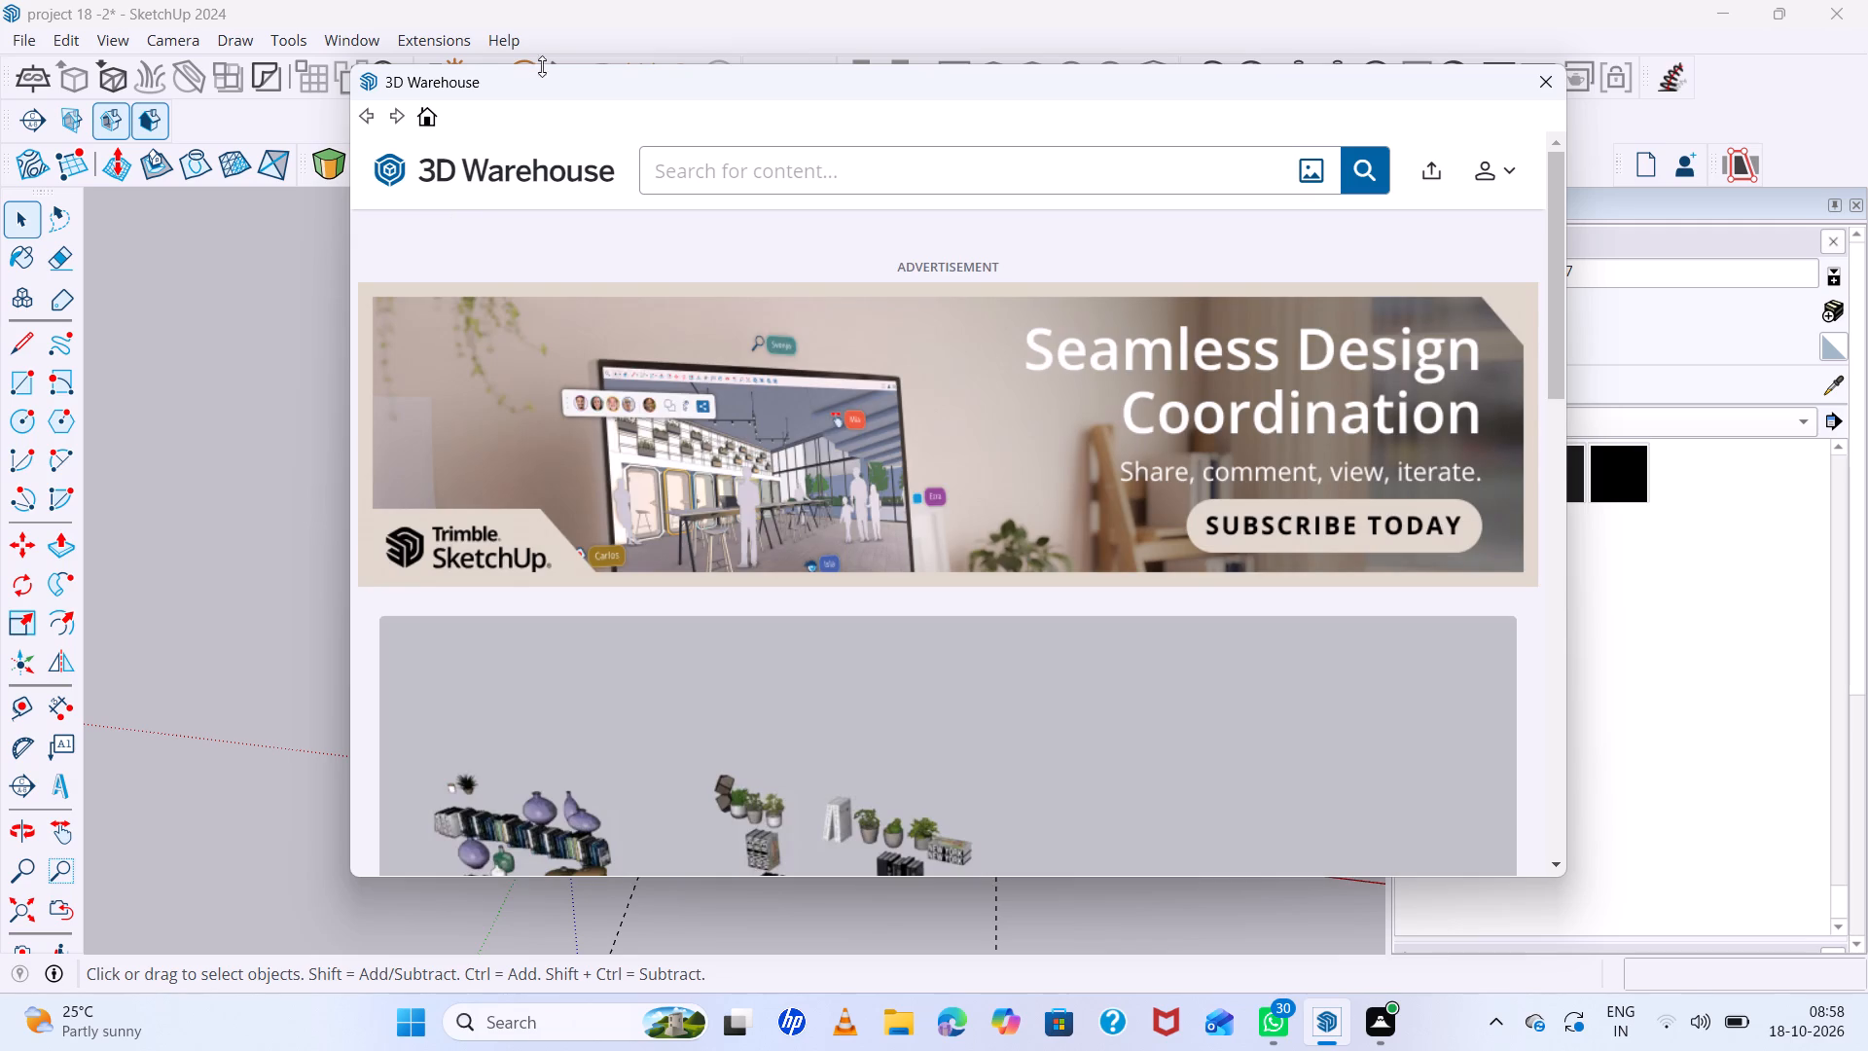
pyautogui.click(834, 183)
pyautogui.write('carpet')
pyautogui.press('space')
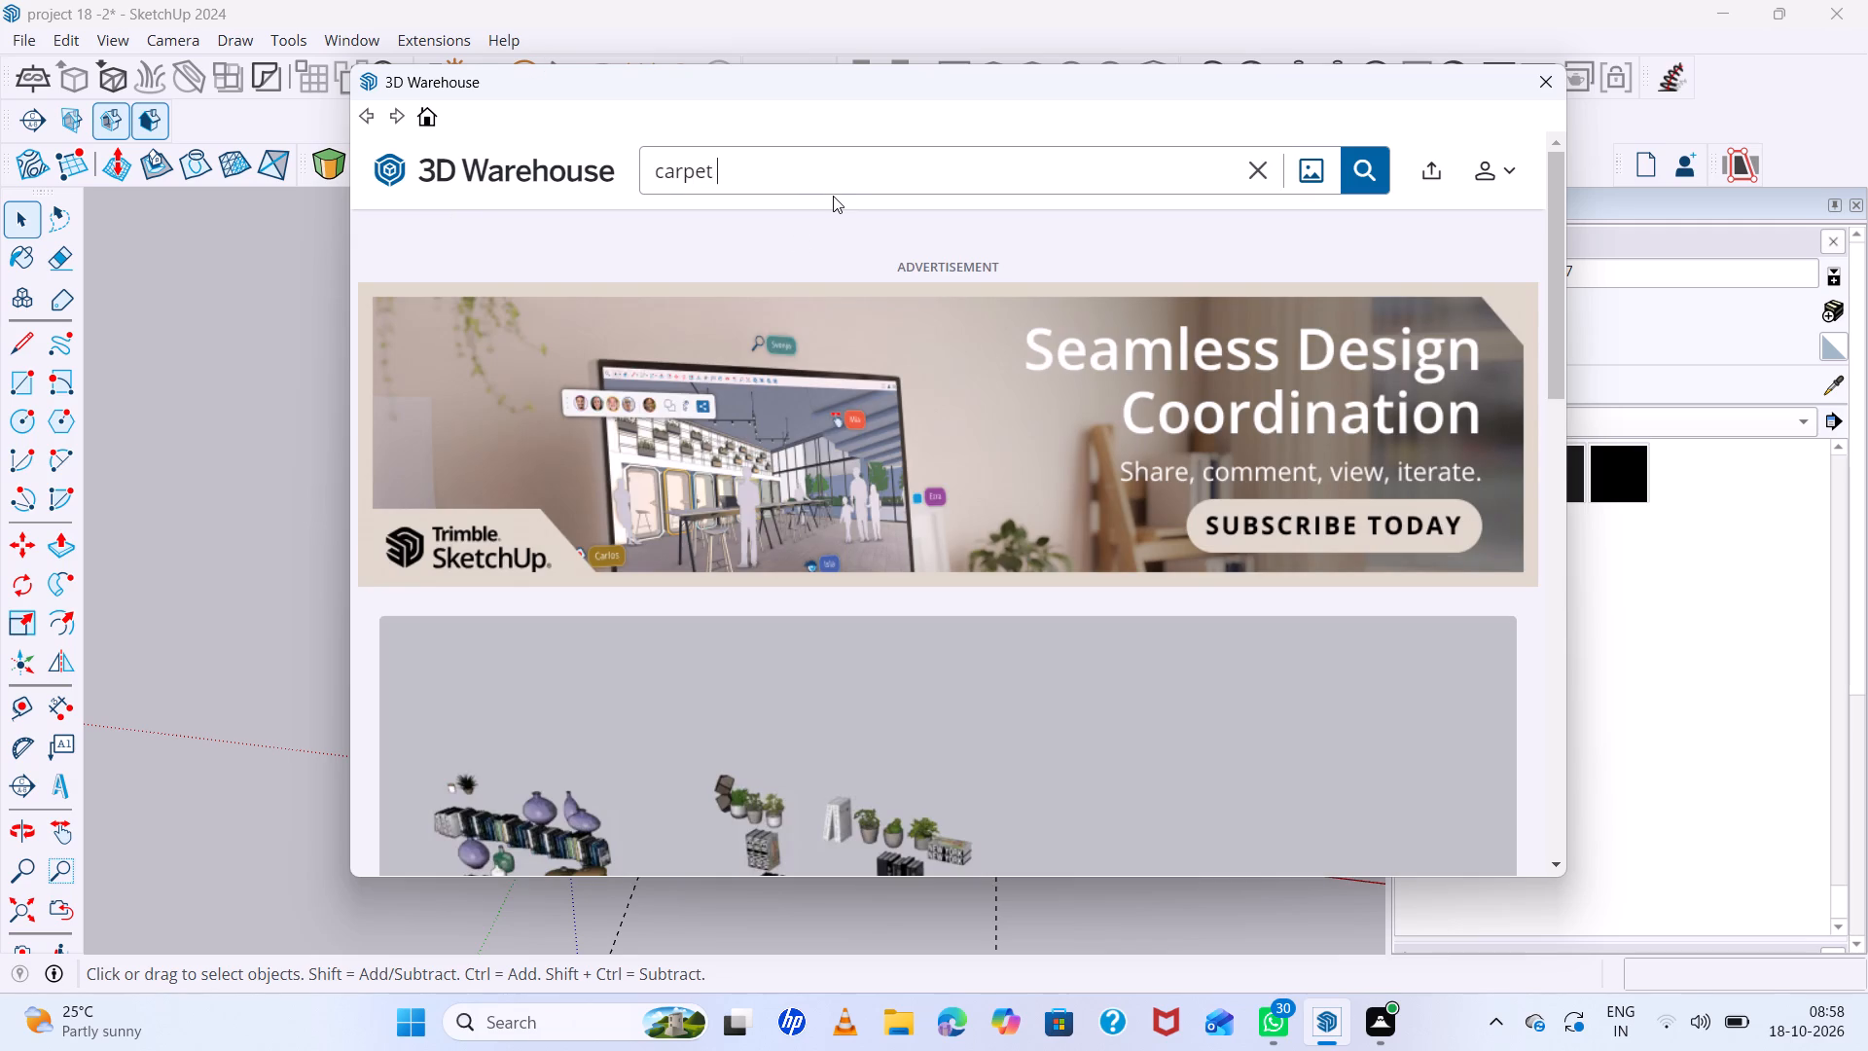
pyautogui.press('Return')
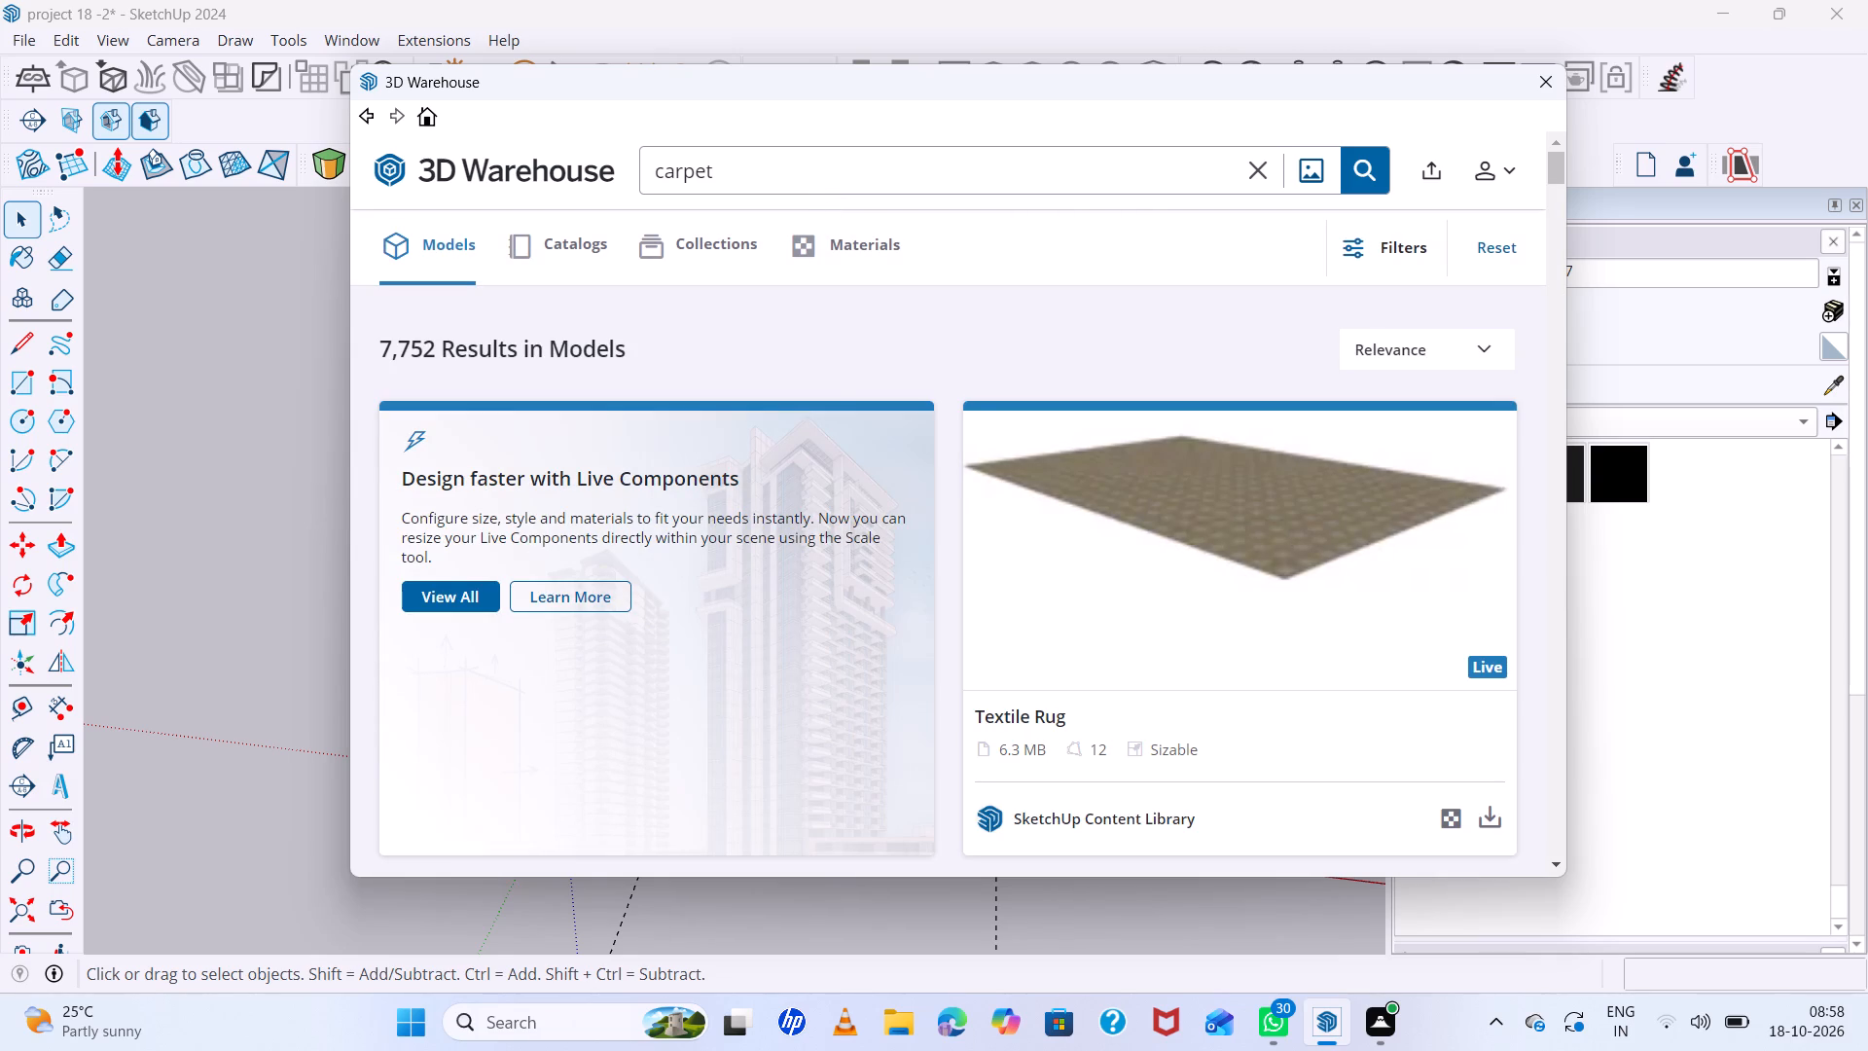
# Download the dark fur "Carpete" model from the carpet results and place it at the raised floor slab's front corner on the window side.
pyautogui.scroll(-7, 865, 483)
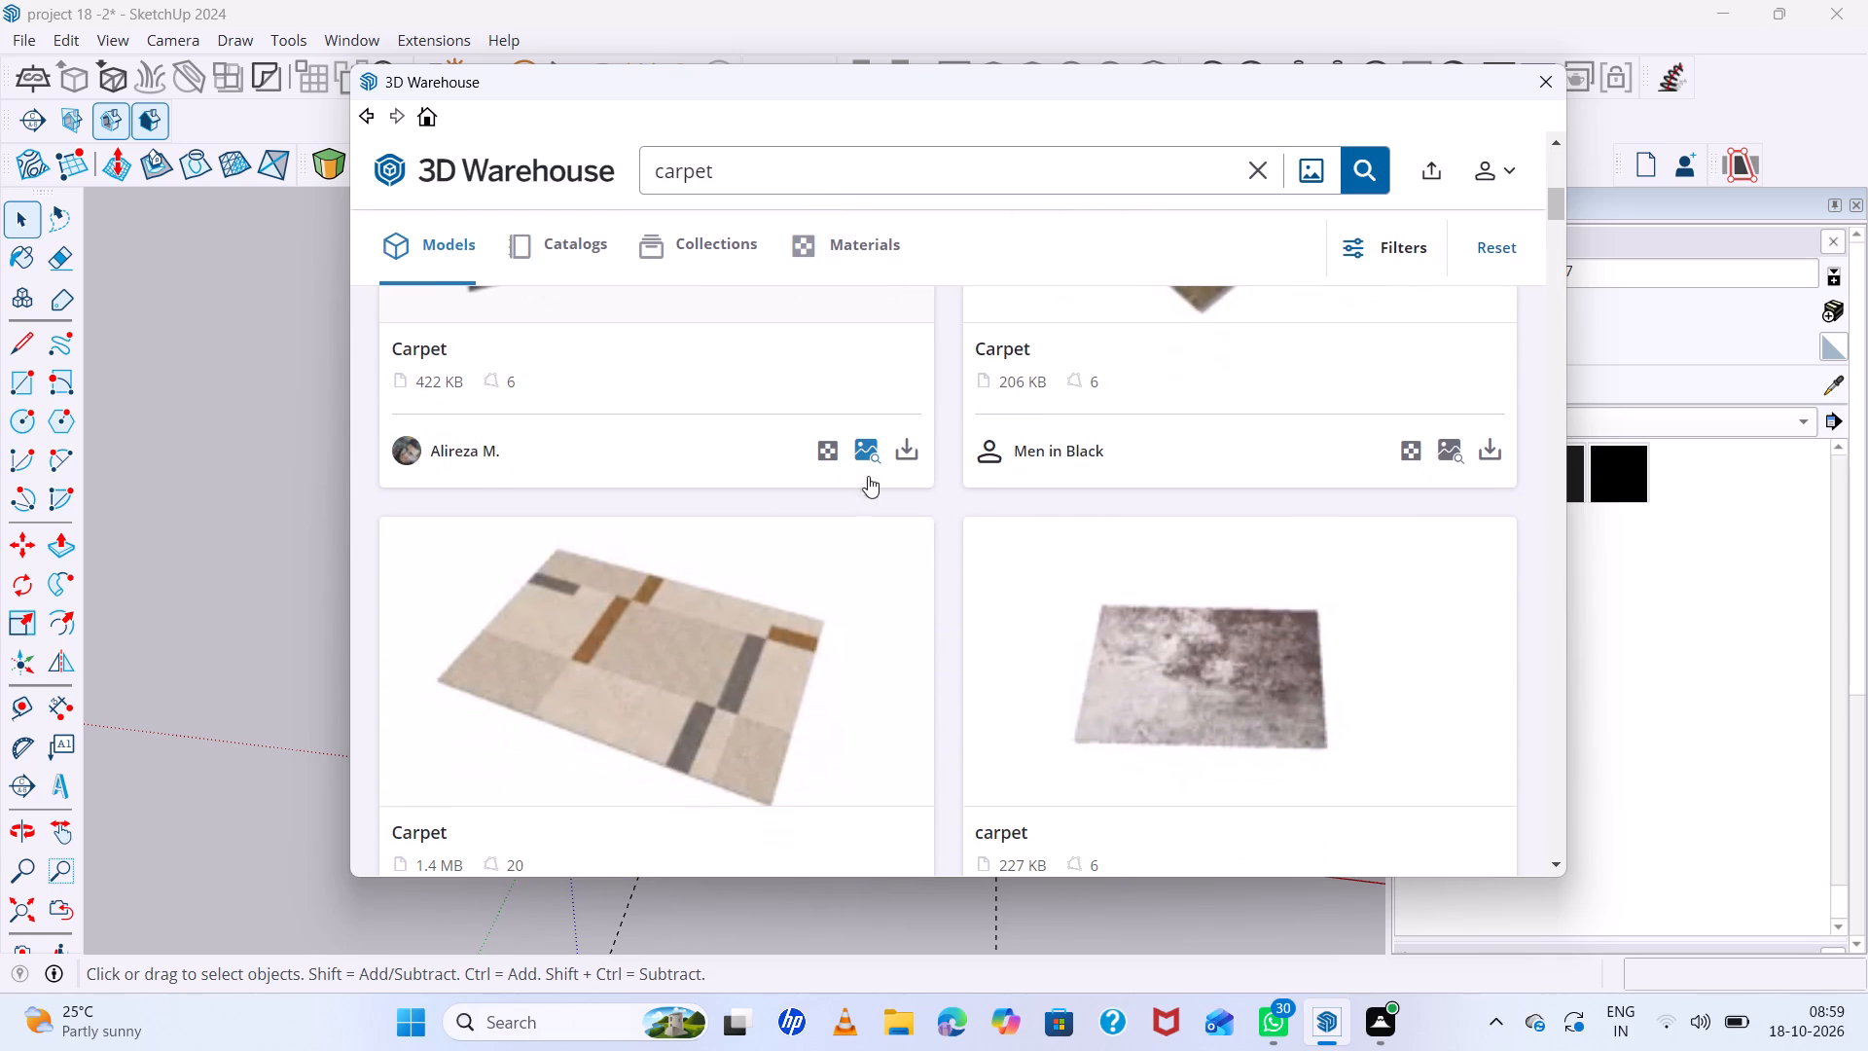
pyautogui.scroll(-2, 871, 469)
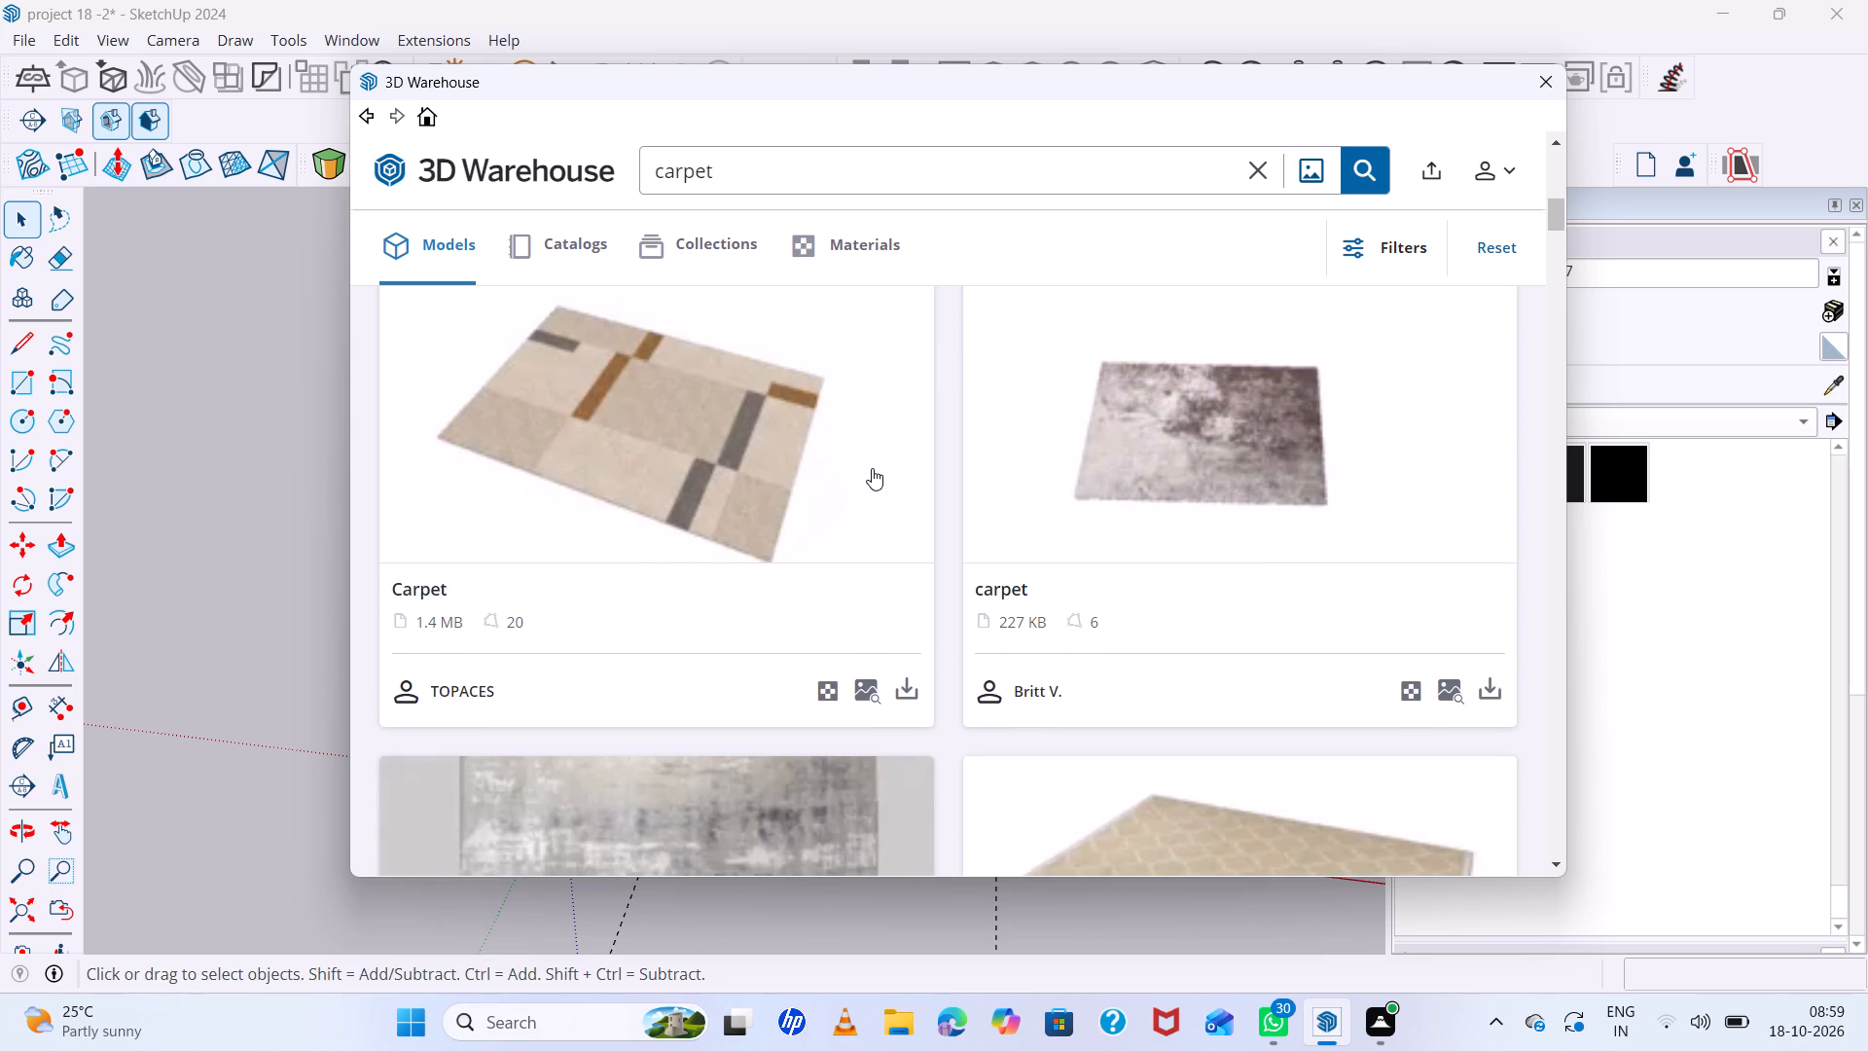
pyautogui.scroll(-7, 872, 468)
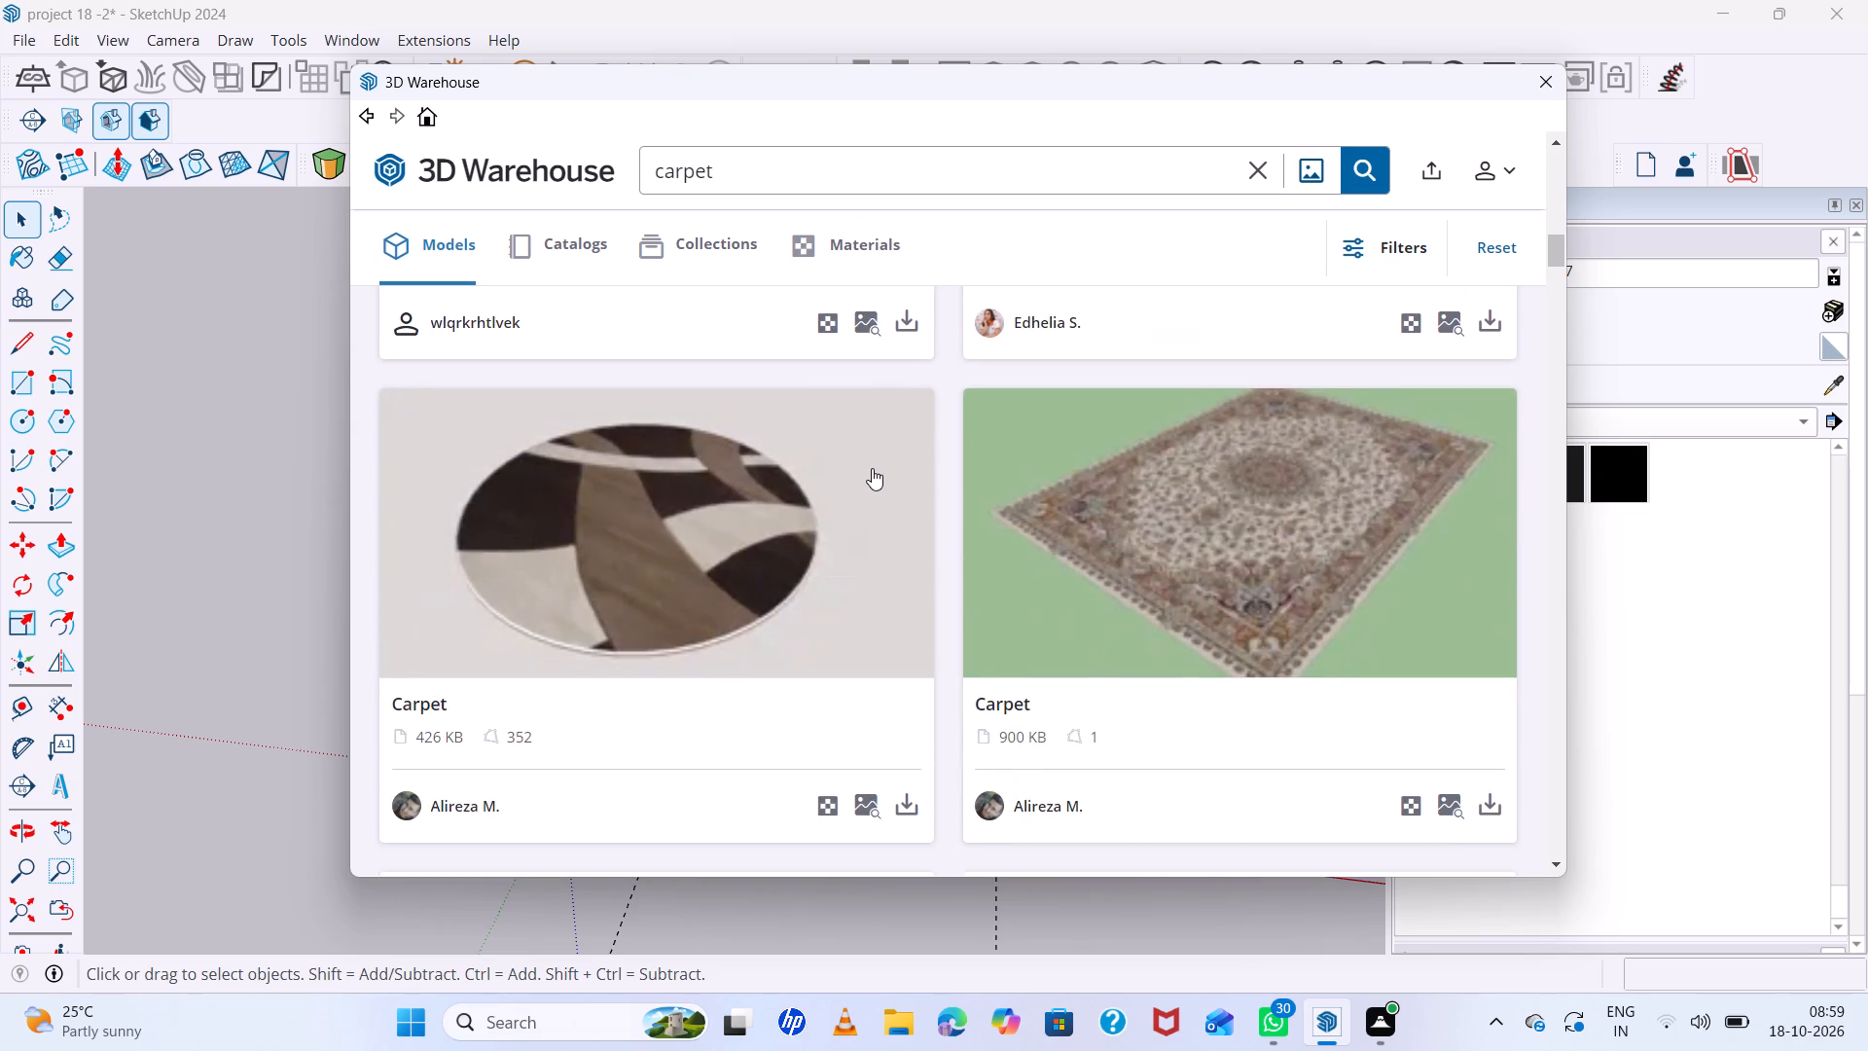
pyautogui.scroll(-5, 872, 468)
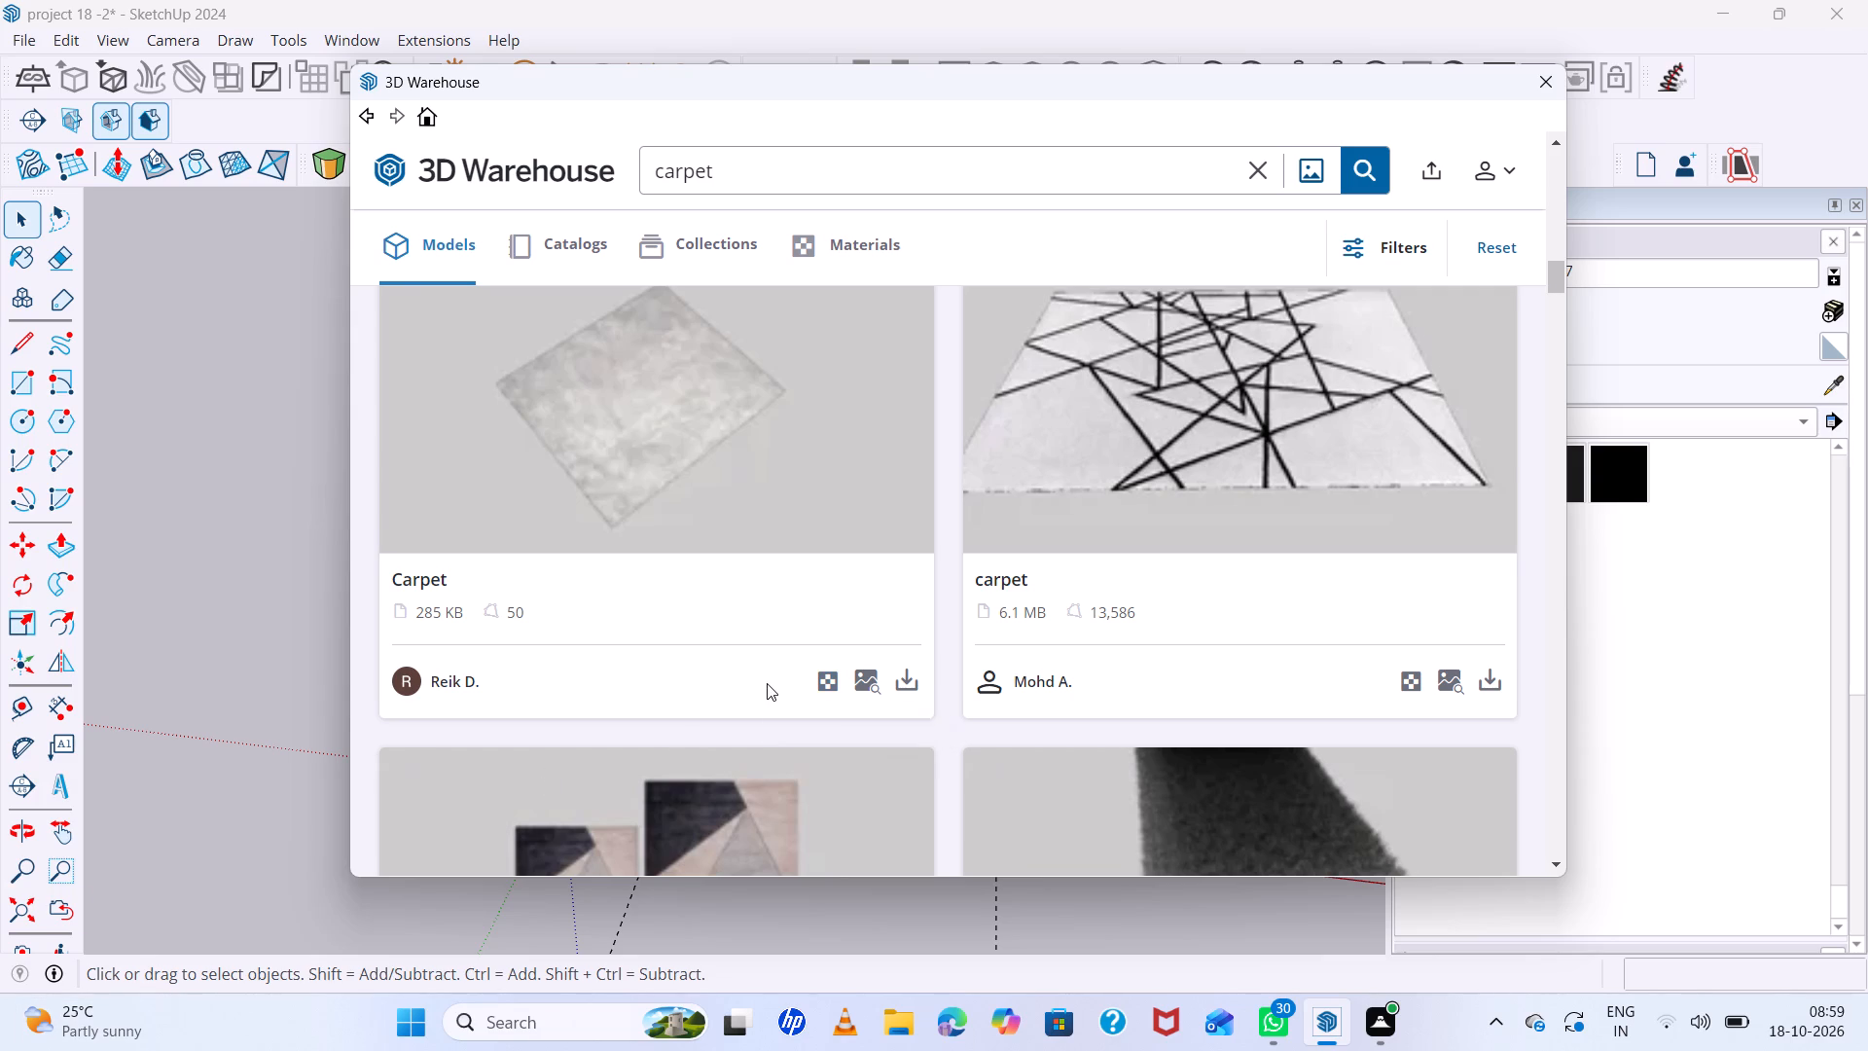
pyautogui.scroll(-7, 767, 683)
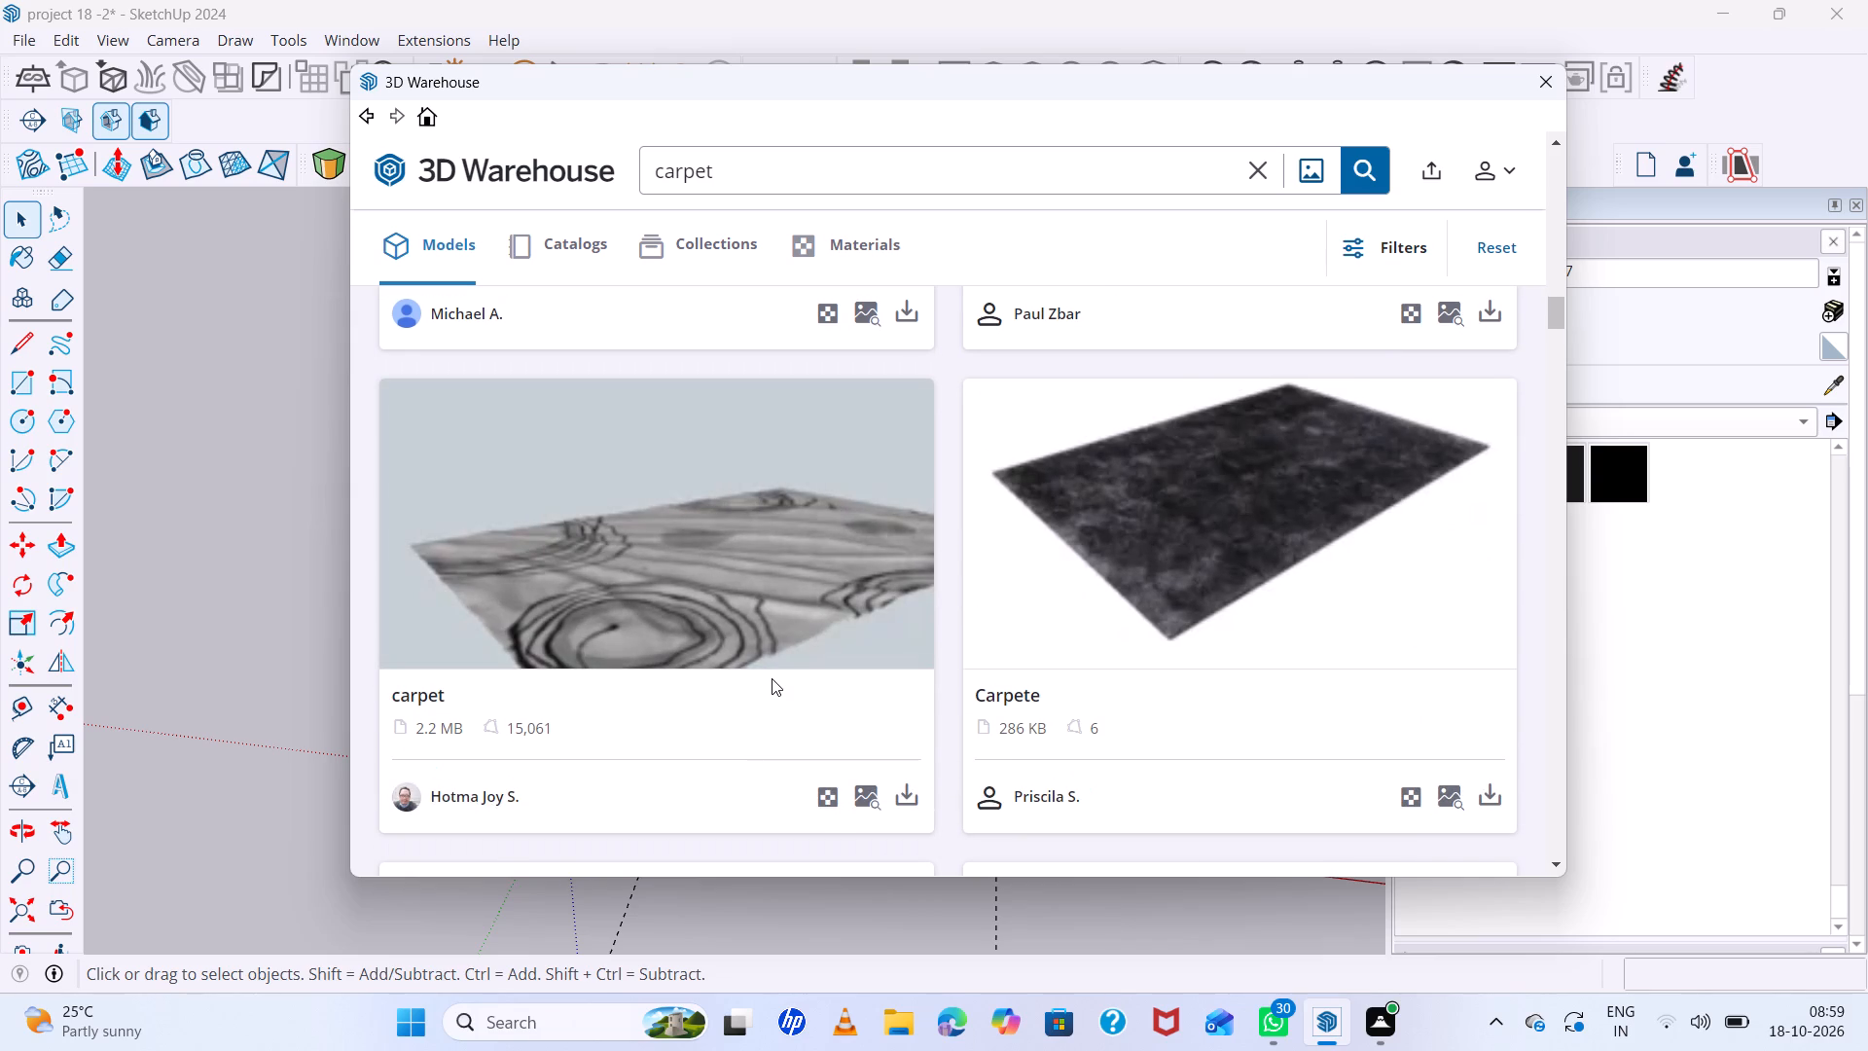
pyautogui.click(1145, 543)
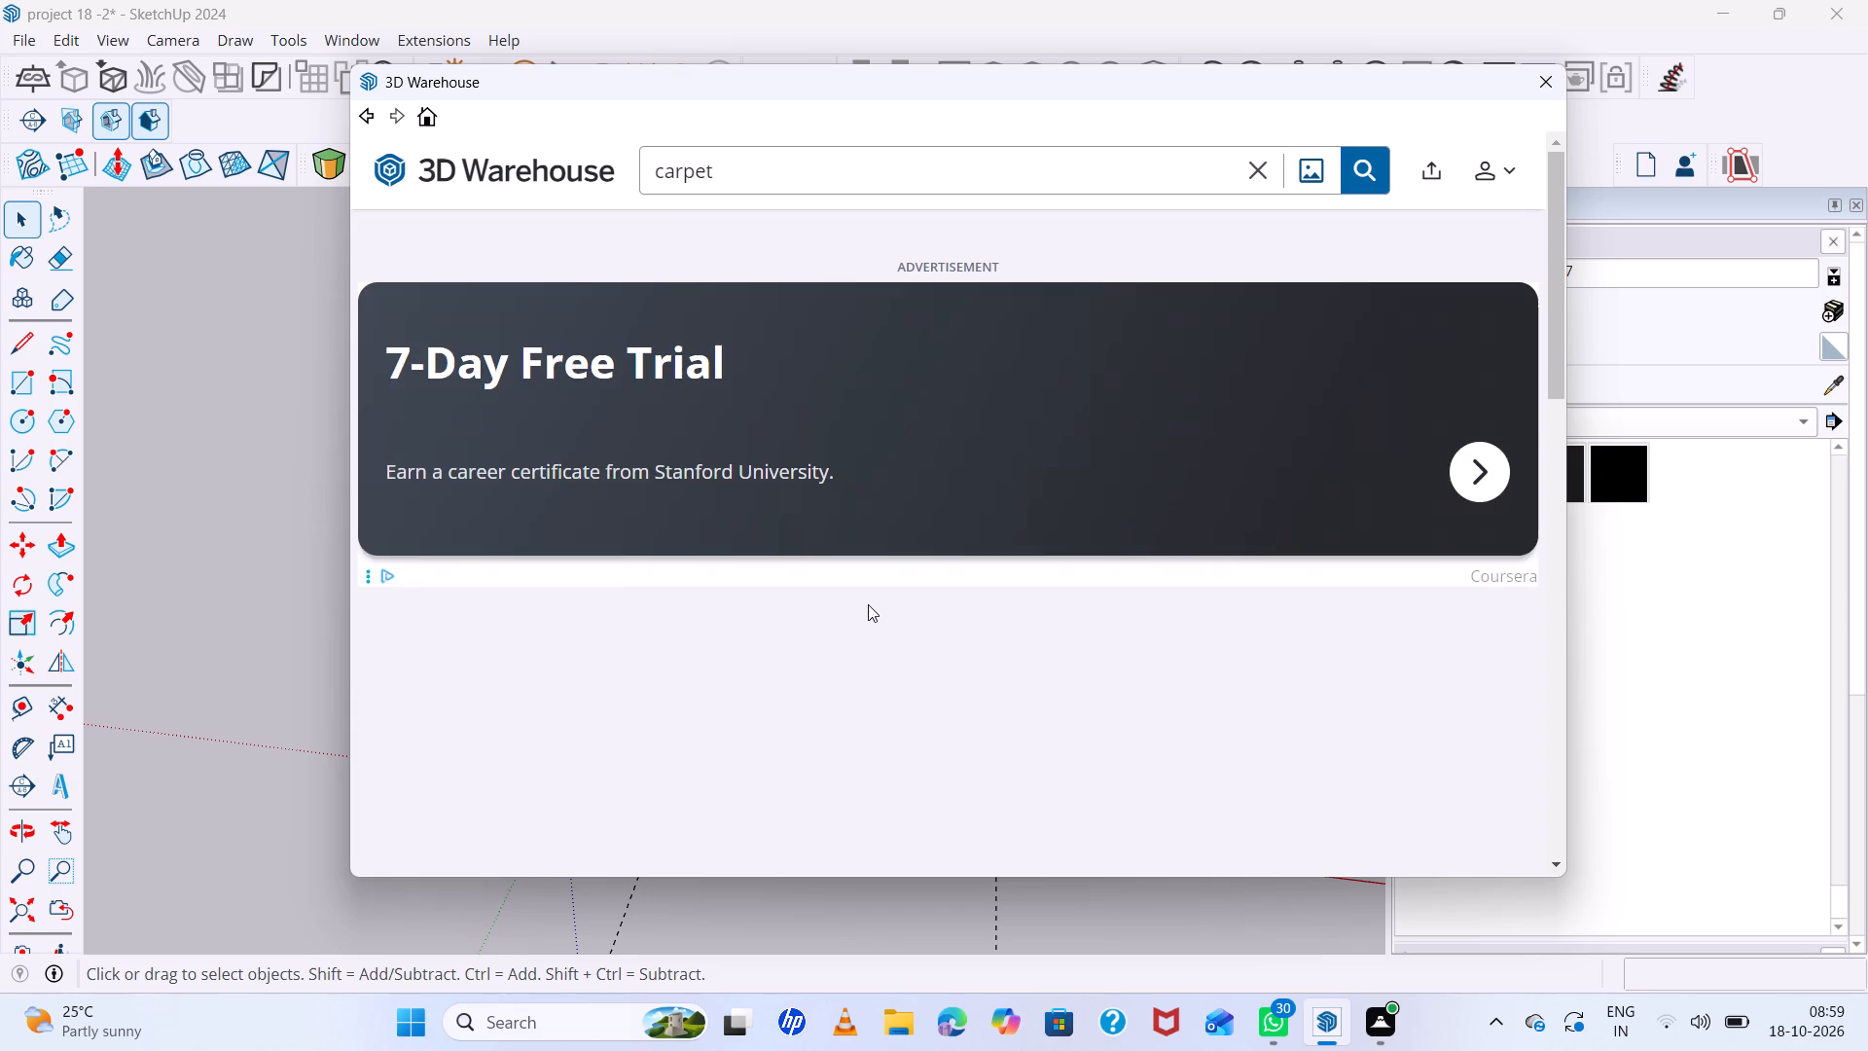
pyautogui.scroll(-3, 868, 604)
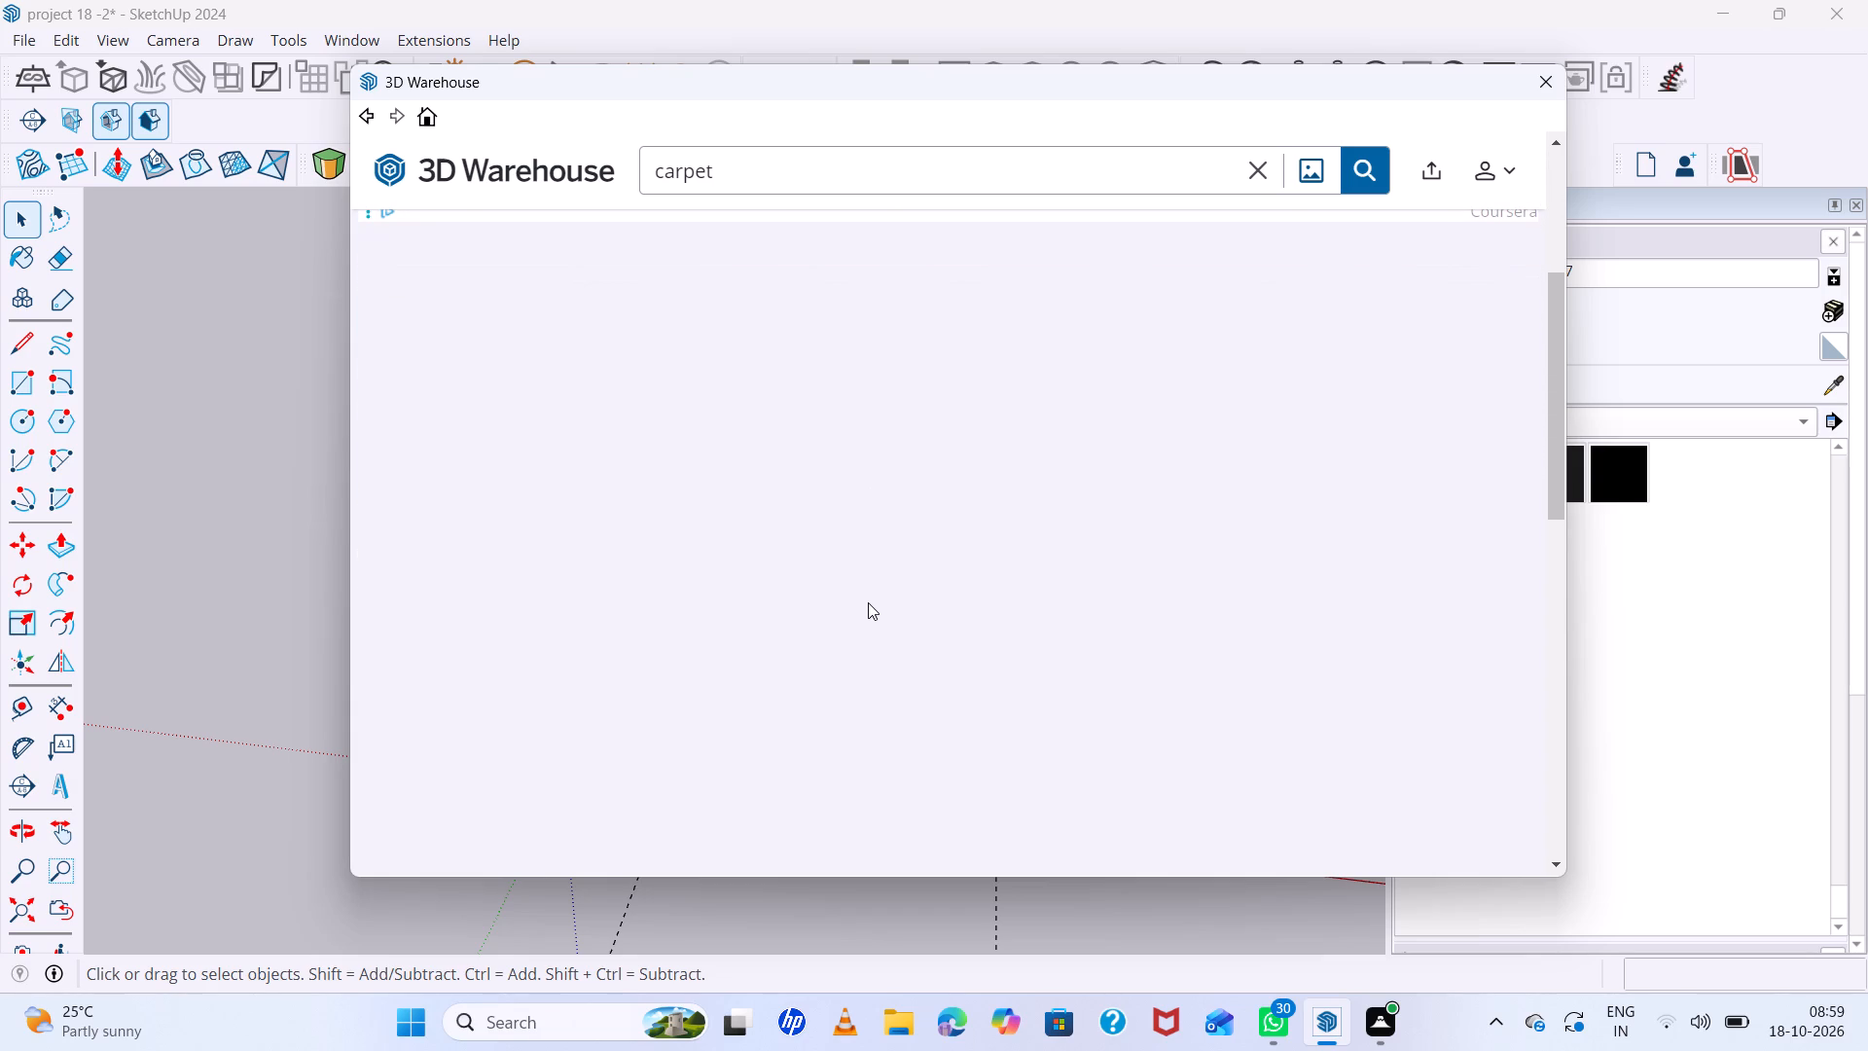
pyautogui.scroll(-5, 869, 601)
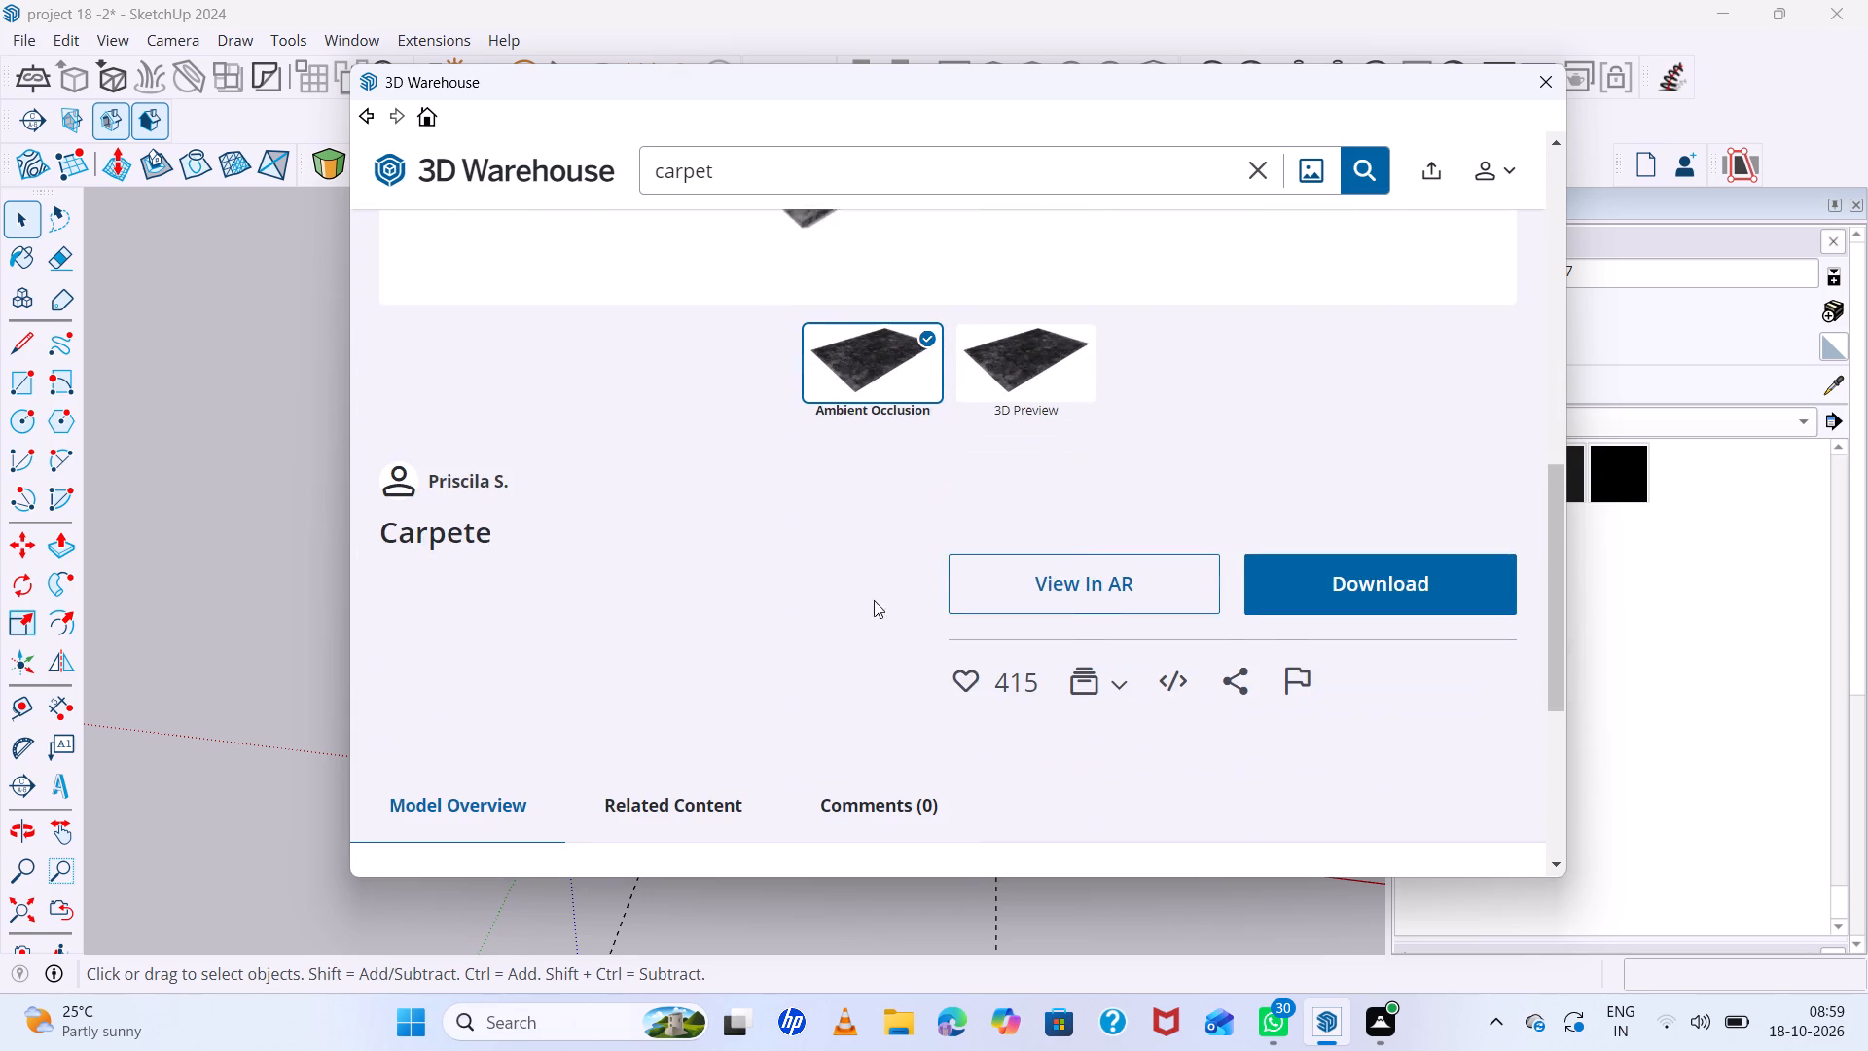
pyautogui.click(1277, 563)
pyautogui.click(913, 509)
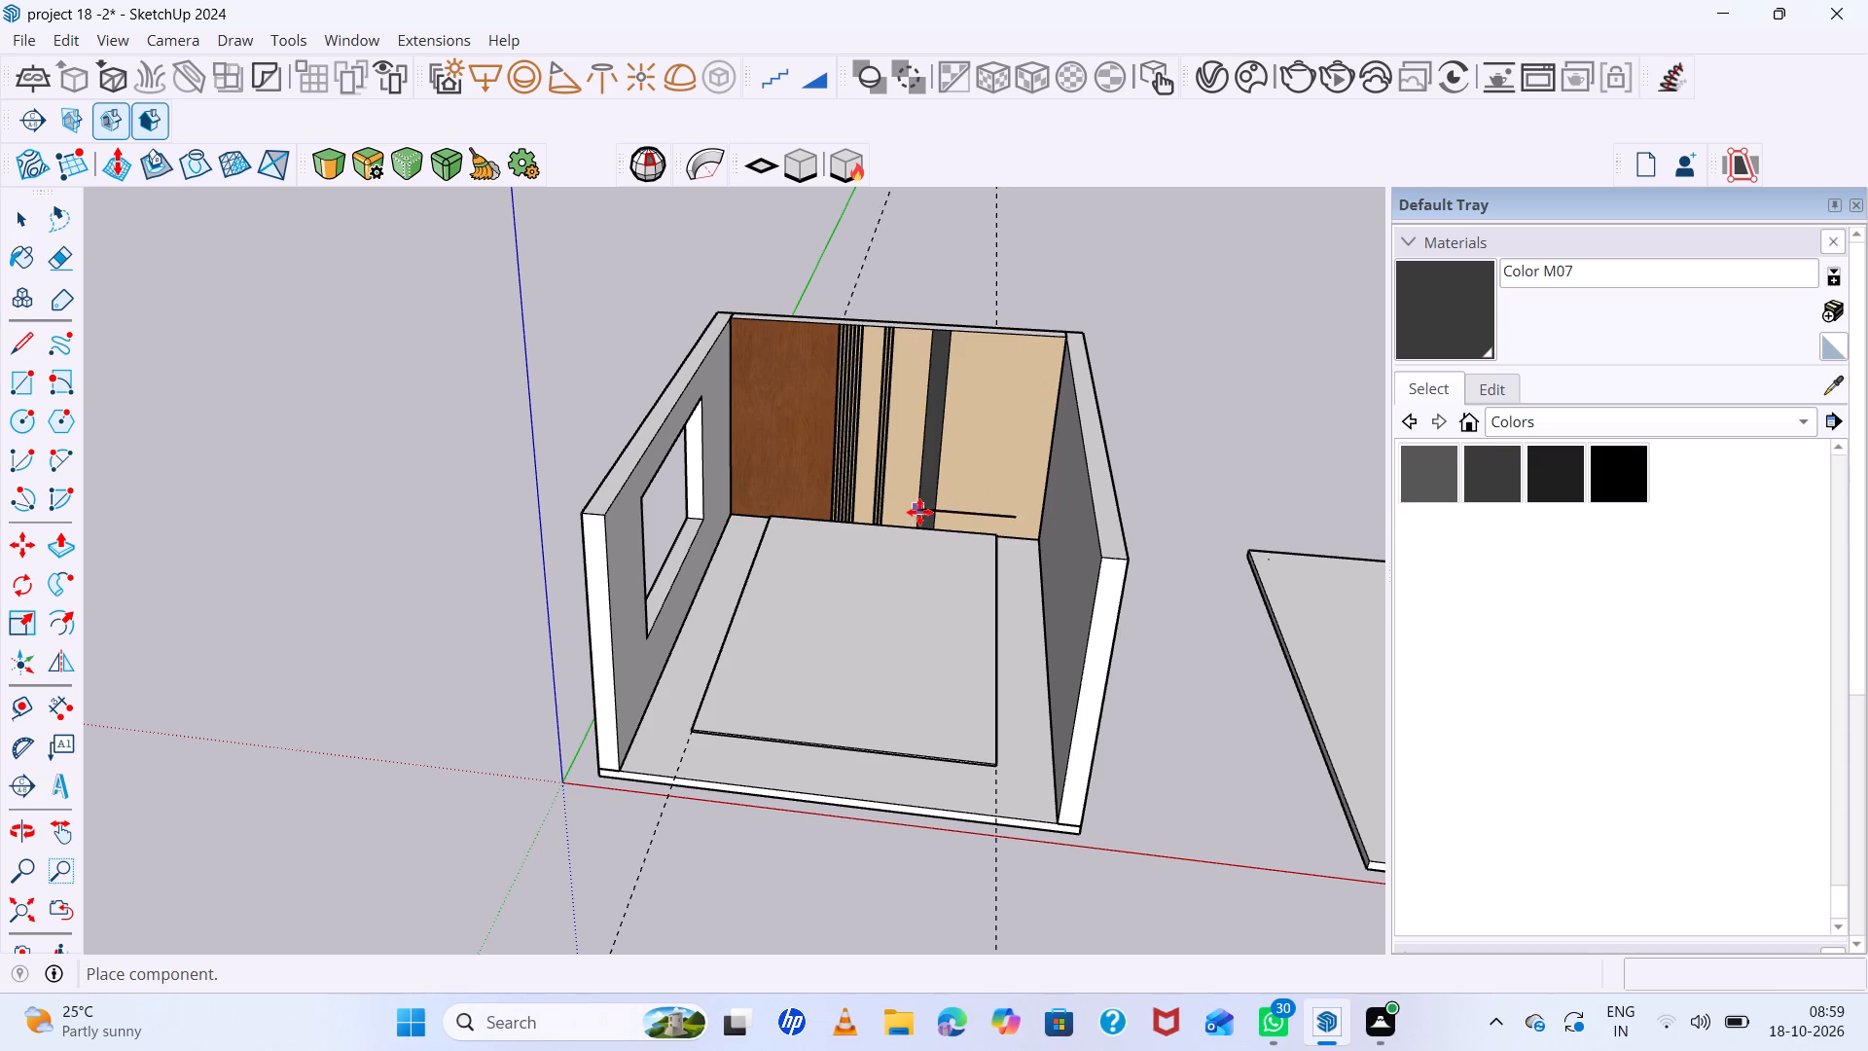
pyautogui.click(700, 726)
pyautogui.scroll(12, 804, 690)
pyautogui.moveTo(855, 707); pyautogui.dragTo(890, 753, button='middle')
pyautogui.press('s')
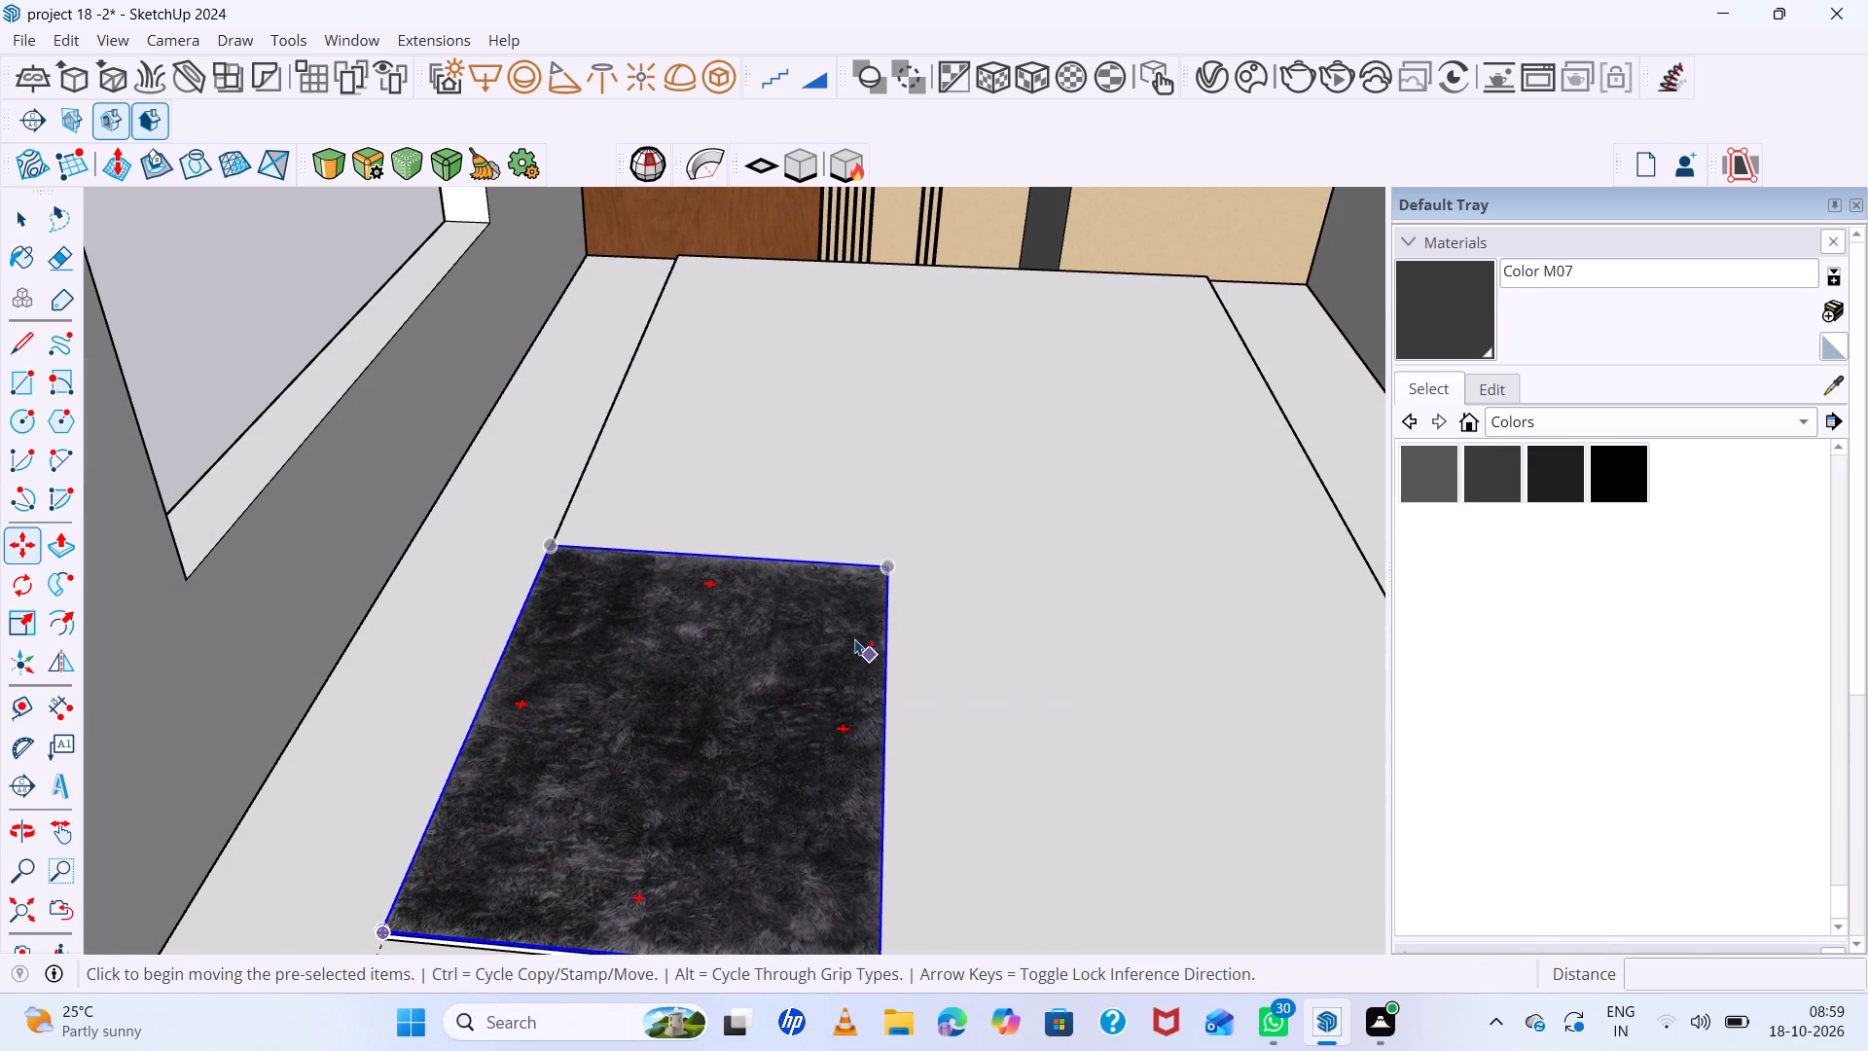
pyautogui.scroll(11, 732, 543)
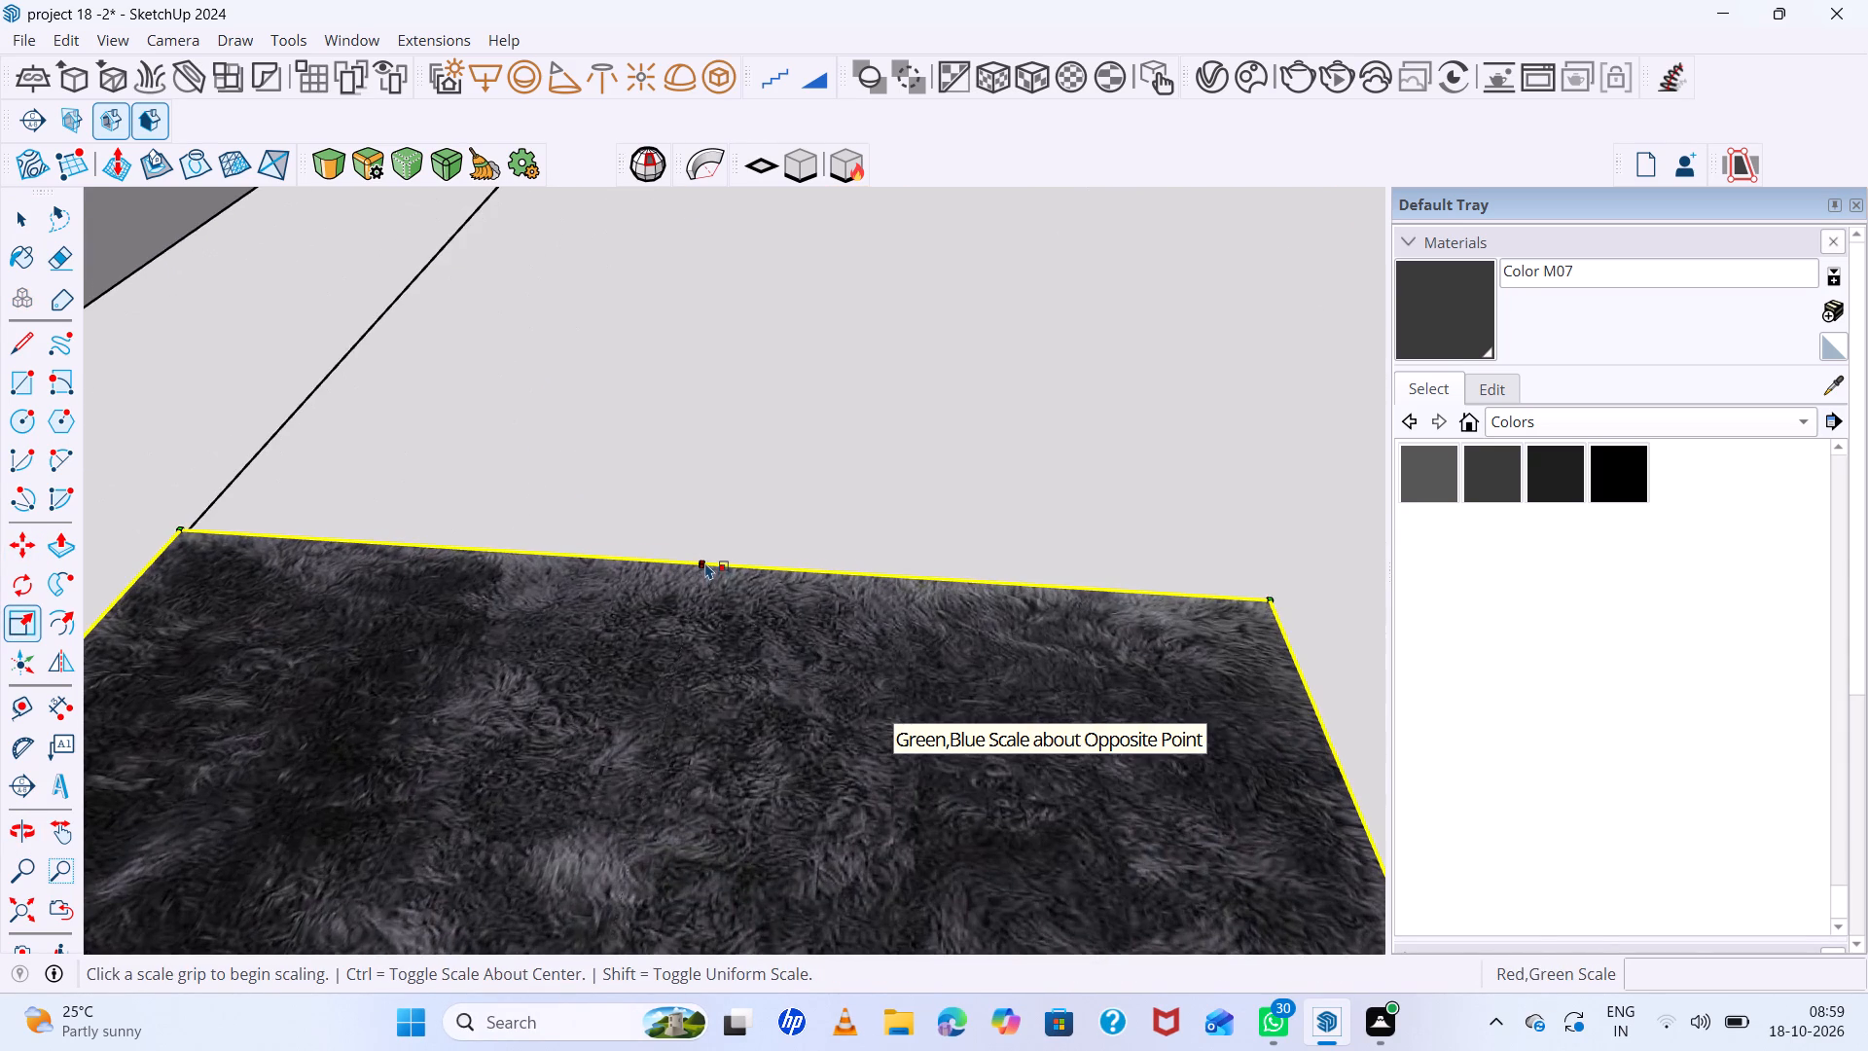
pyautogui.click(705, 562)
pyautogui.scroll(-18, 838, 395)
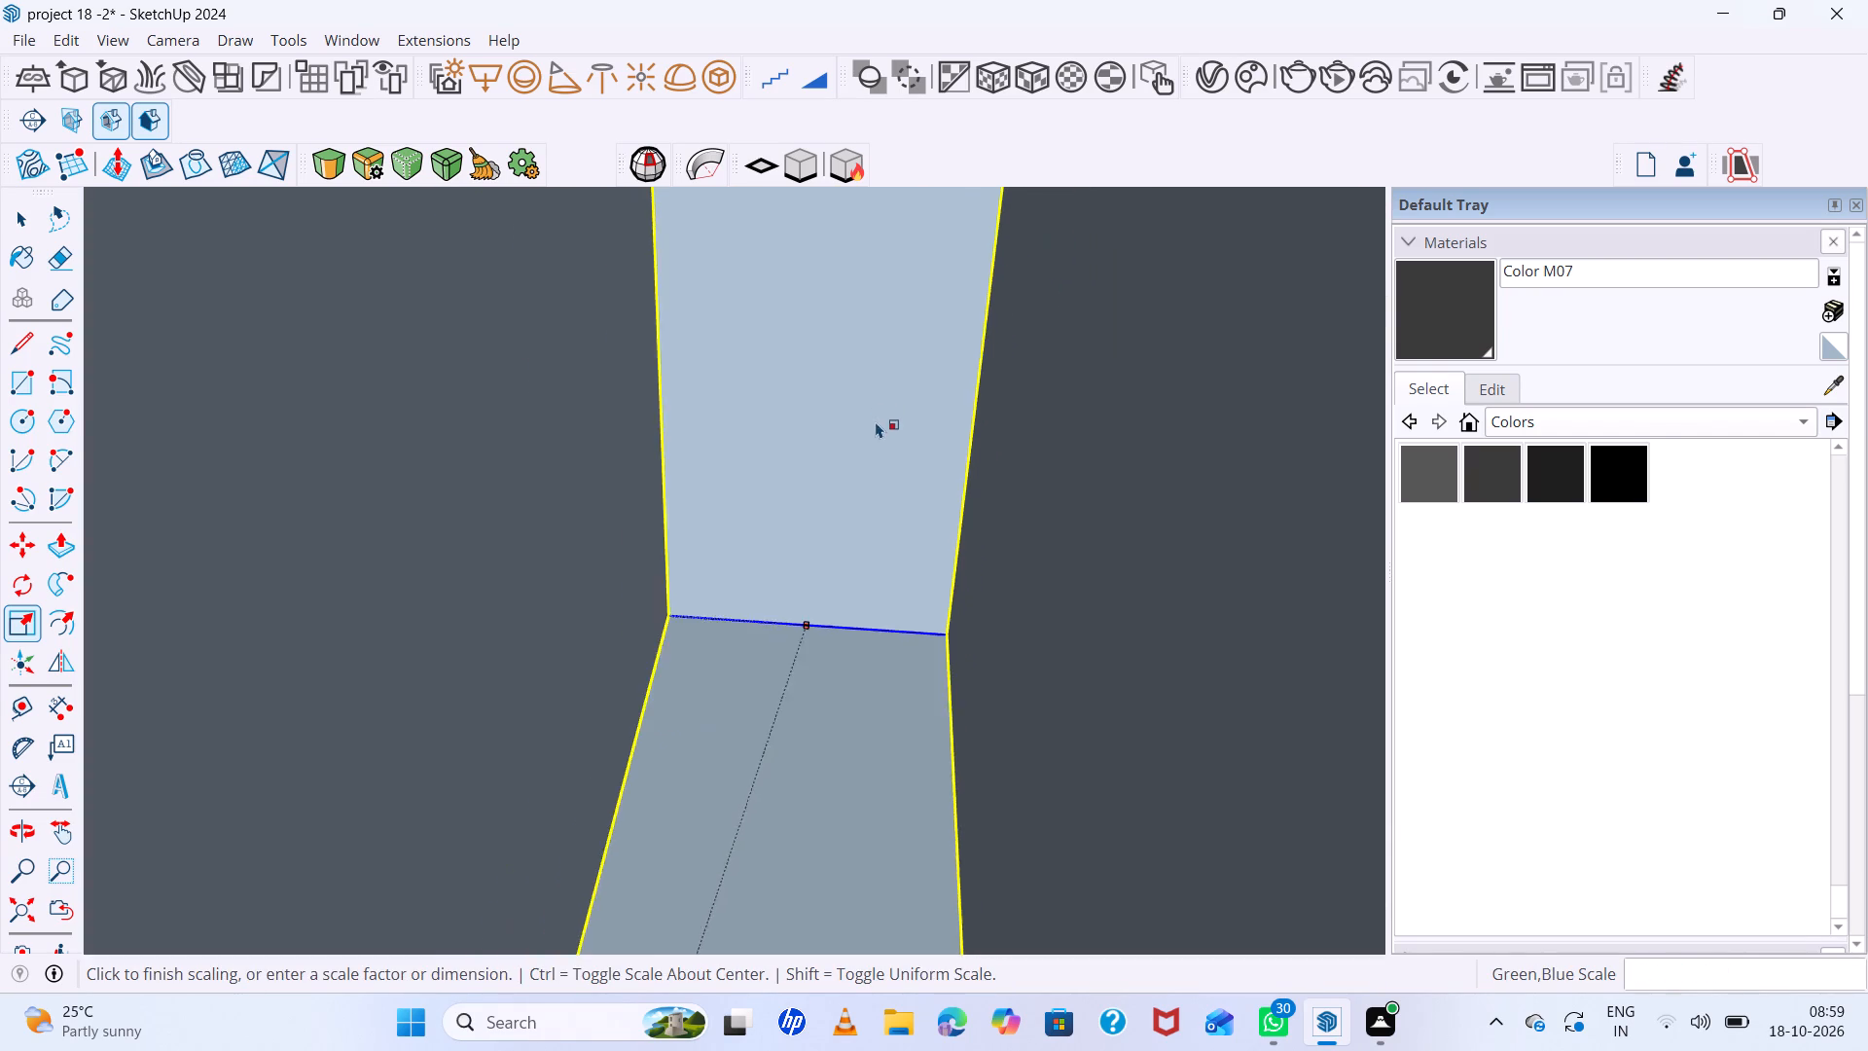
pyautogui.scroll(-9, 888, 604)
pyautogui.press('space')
# Scale the carpet along the green axis by about 2.75 so it reaches the slab's edge at the decorated back wall.
pyautogui.scroll(5, 942, 528)
pyautogui.moveTo(954, 526); pyautogui.dragTo(233, 750, button='middle')
pyautogui.middleClick(233, 746)
pyautogui.scroll(8, 705, 604)
pyautogui.moveTo(731, 562); pyautogui.dragTo(621, 503, button='middle')
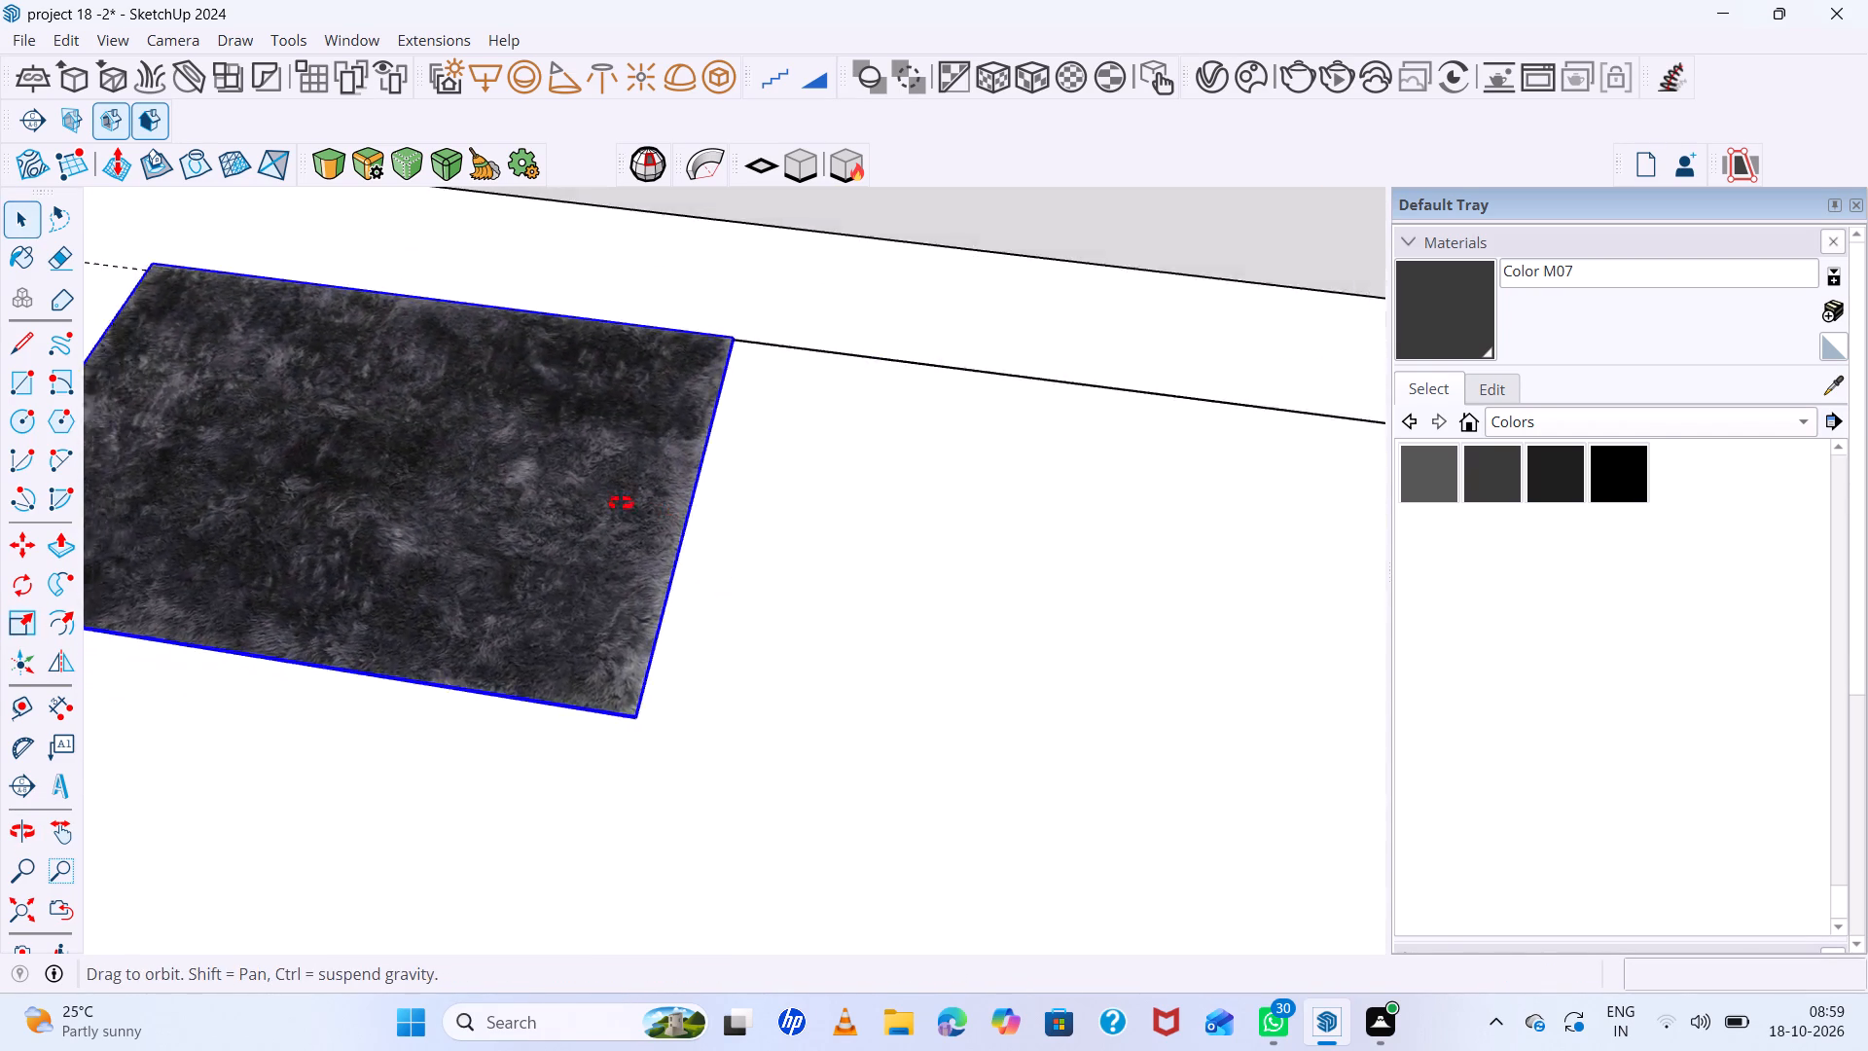
pyautogui.moveTo(621, 503); pyautogui.dragTo(389, 415, button='middle')
pyautogui.scroll(10, 795, 458)
pyautogui.moveTo(669, 528); pyautogui.dragTo(659, 480, button='middle')
pyautogui.press('s')
pyautogui.scroll(8, 647, 519)
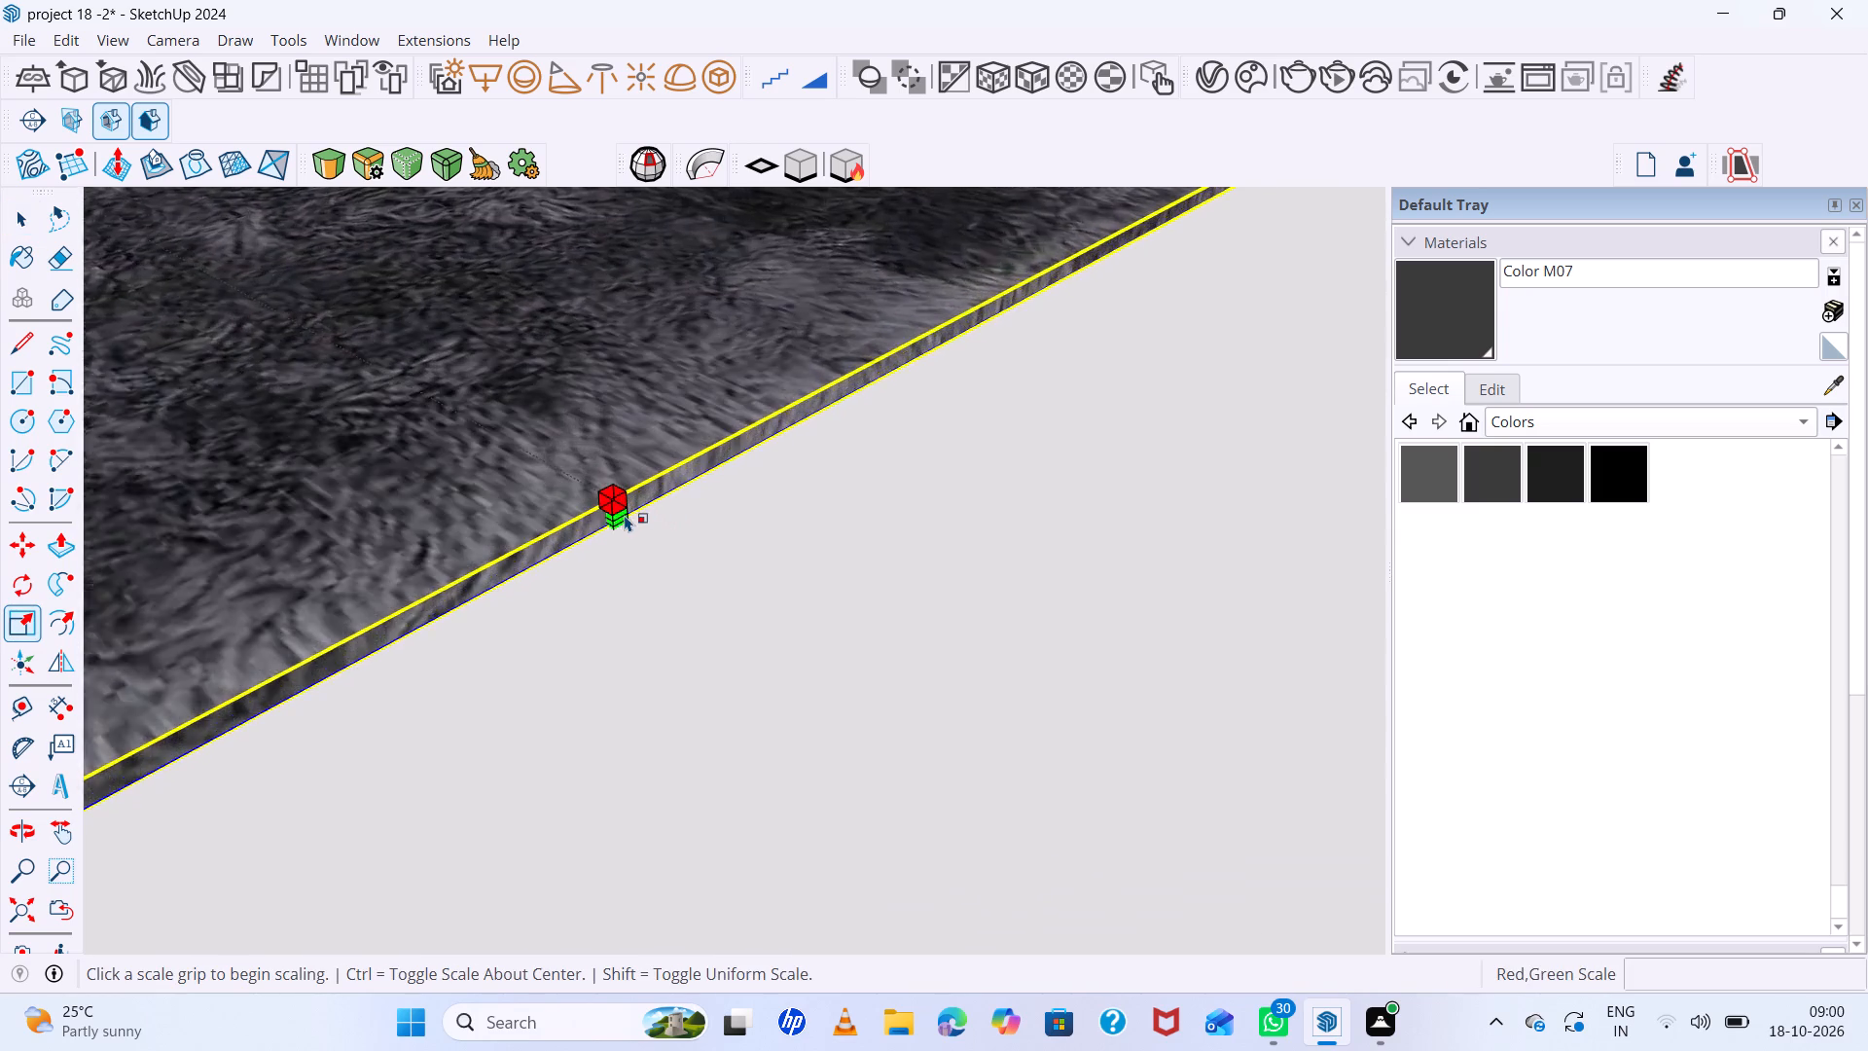
pyautogui.scroll(9, 625, 515)
pyautogui.click(606, 509)
pyautogui.scroll(-8, 865, 594)
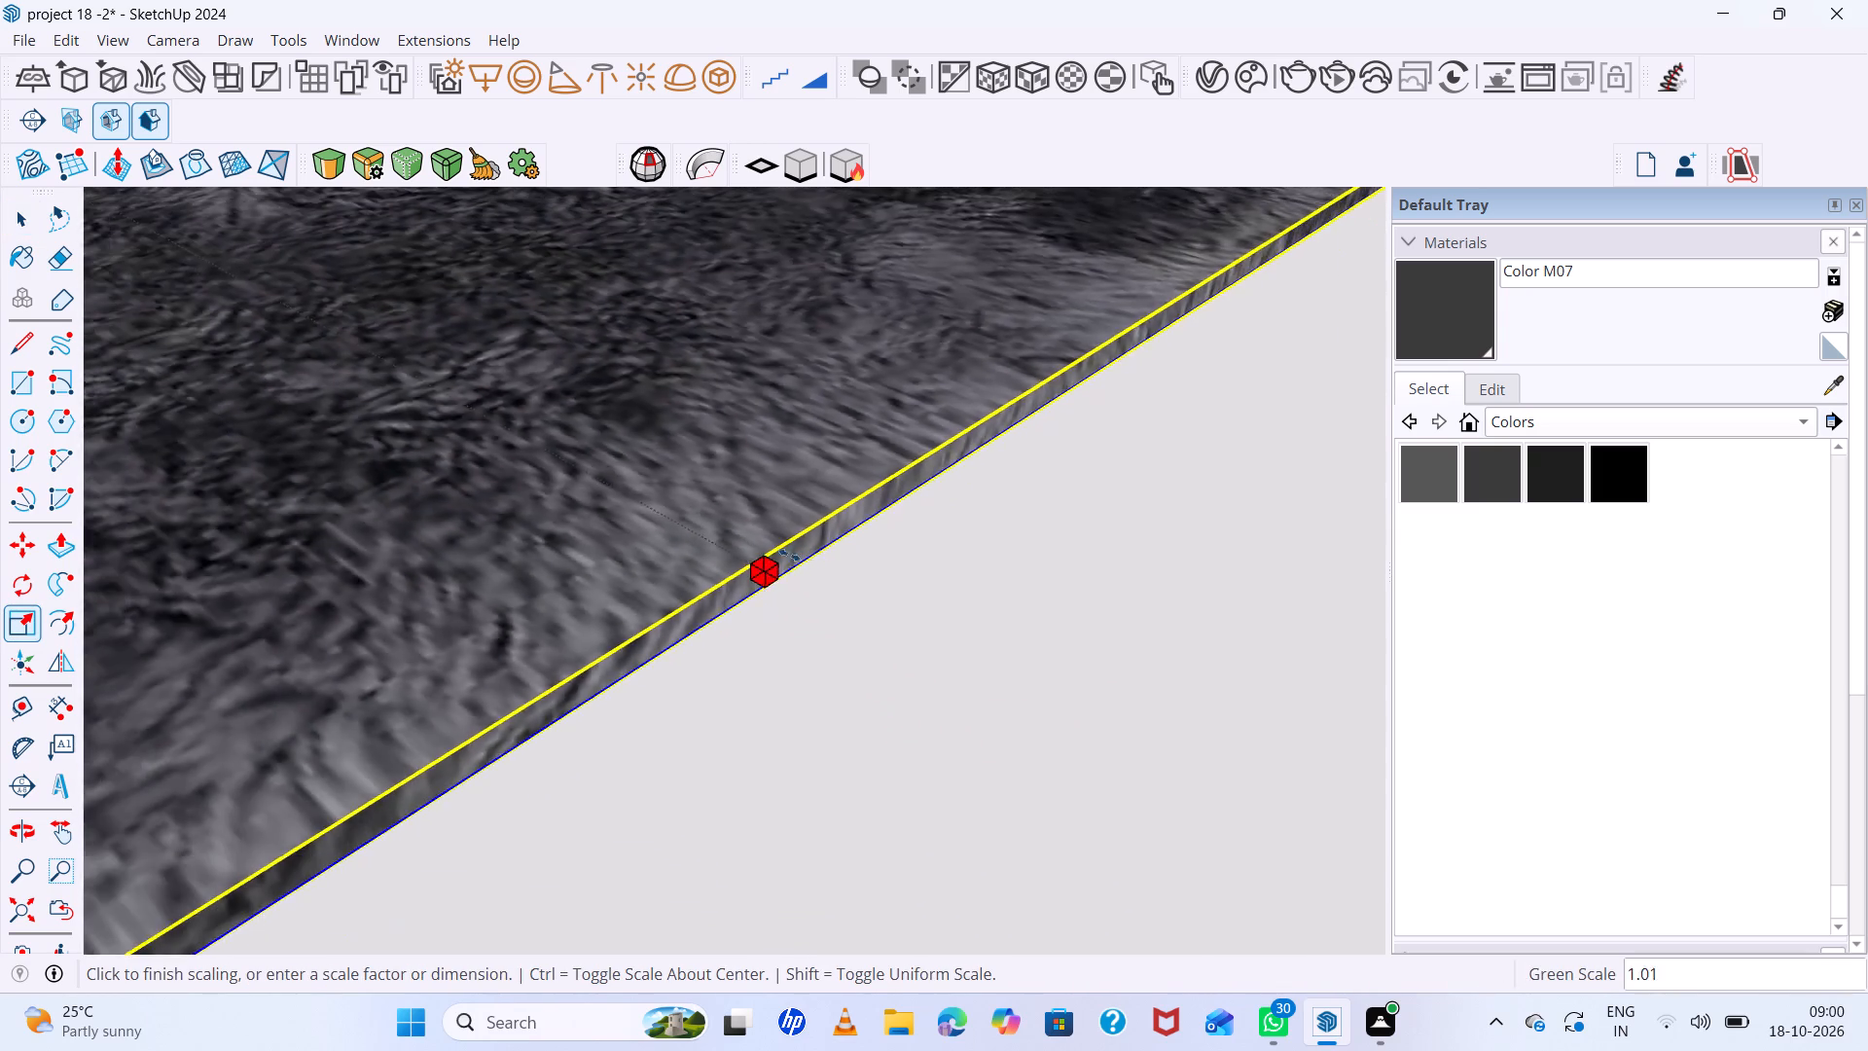
pyautogui.scroll(-20, 789, 555)
pyautogui.scroll(-10, 789, 555)
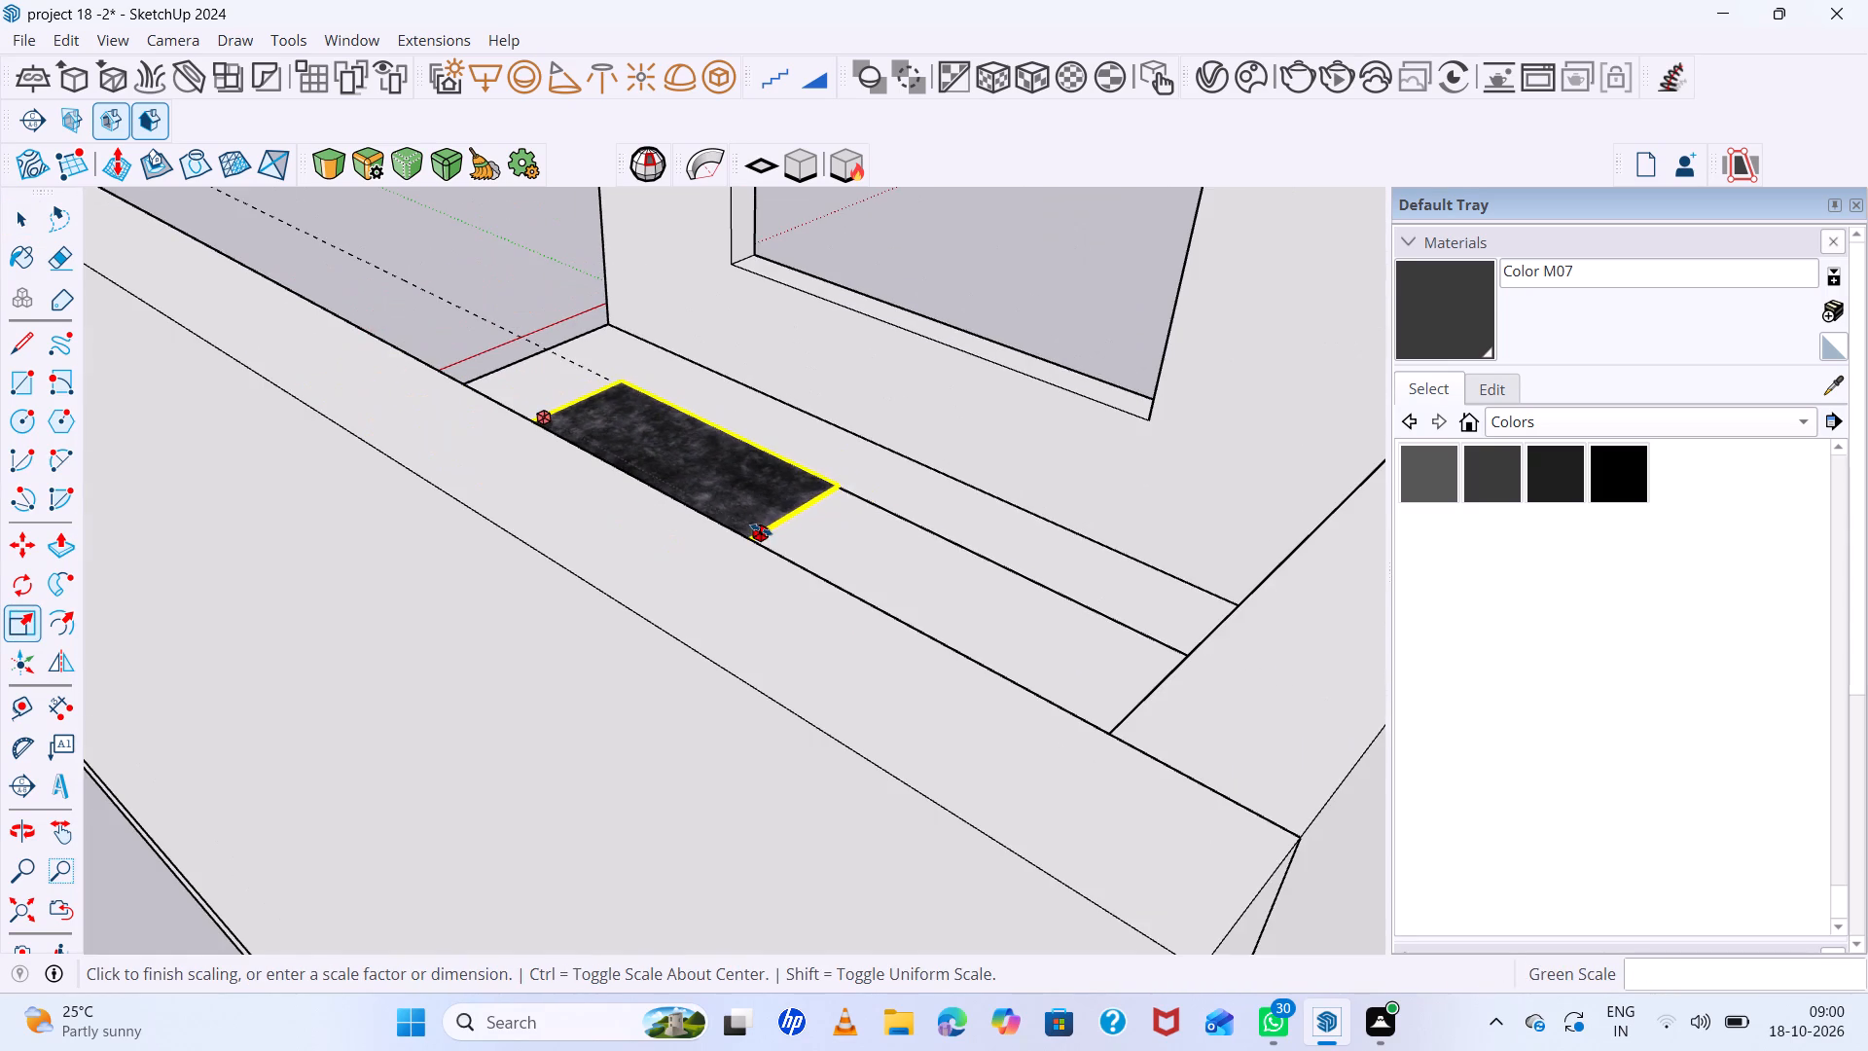
pyautogui.moveTo(808, 527); pyautogui.dragTo(826, 647, button='middle')
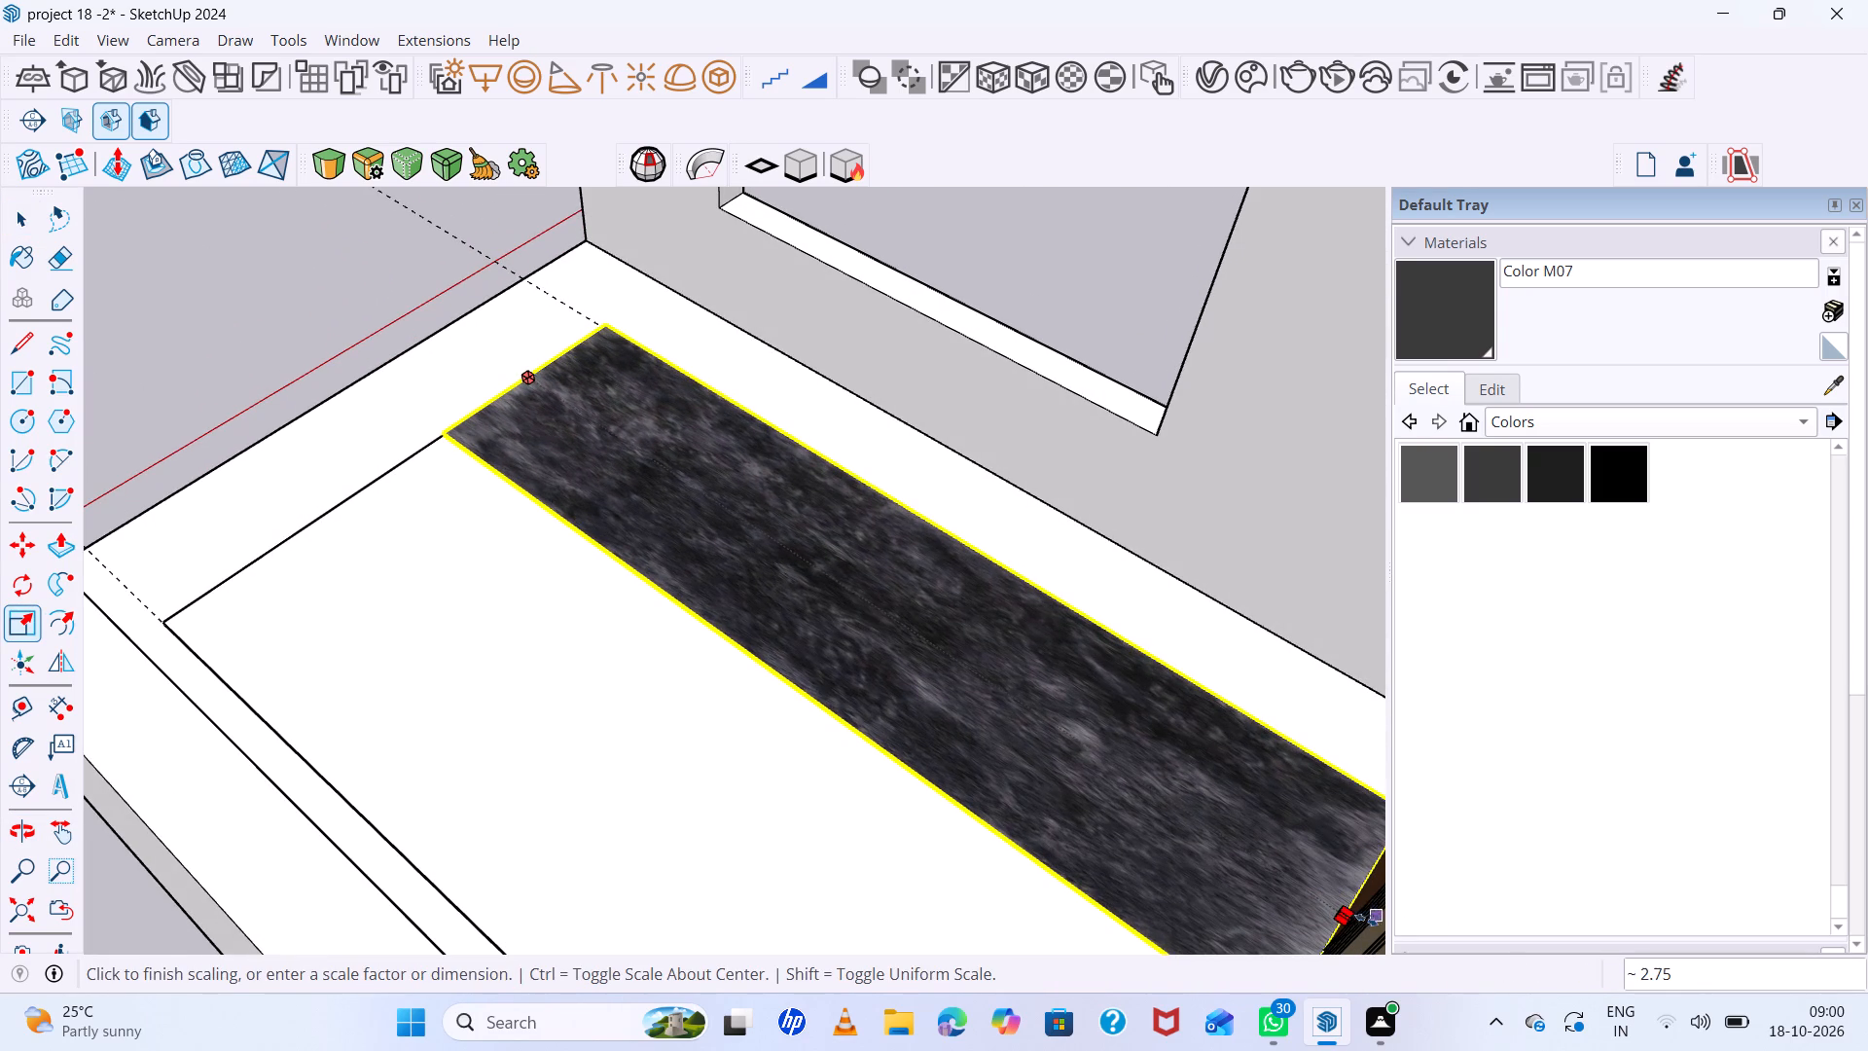
pyautogui.click(1354, 925)
# Scale the carpet along the red axis by about 2.39 so it spans the full width of the raised slab.
pyautogui.scroll(-6, 994, 658)
pyautogui.moveTo(796, 650); pyautogui.dragTo(1296, 698, button='middle')
pyautogui.middleClick(1296, 698)
pyautogui.scroll(4, 850, 571)
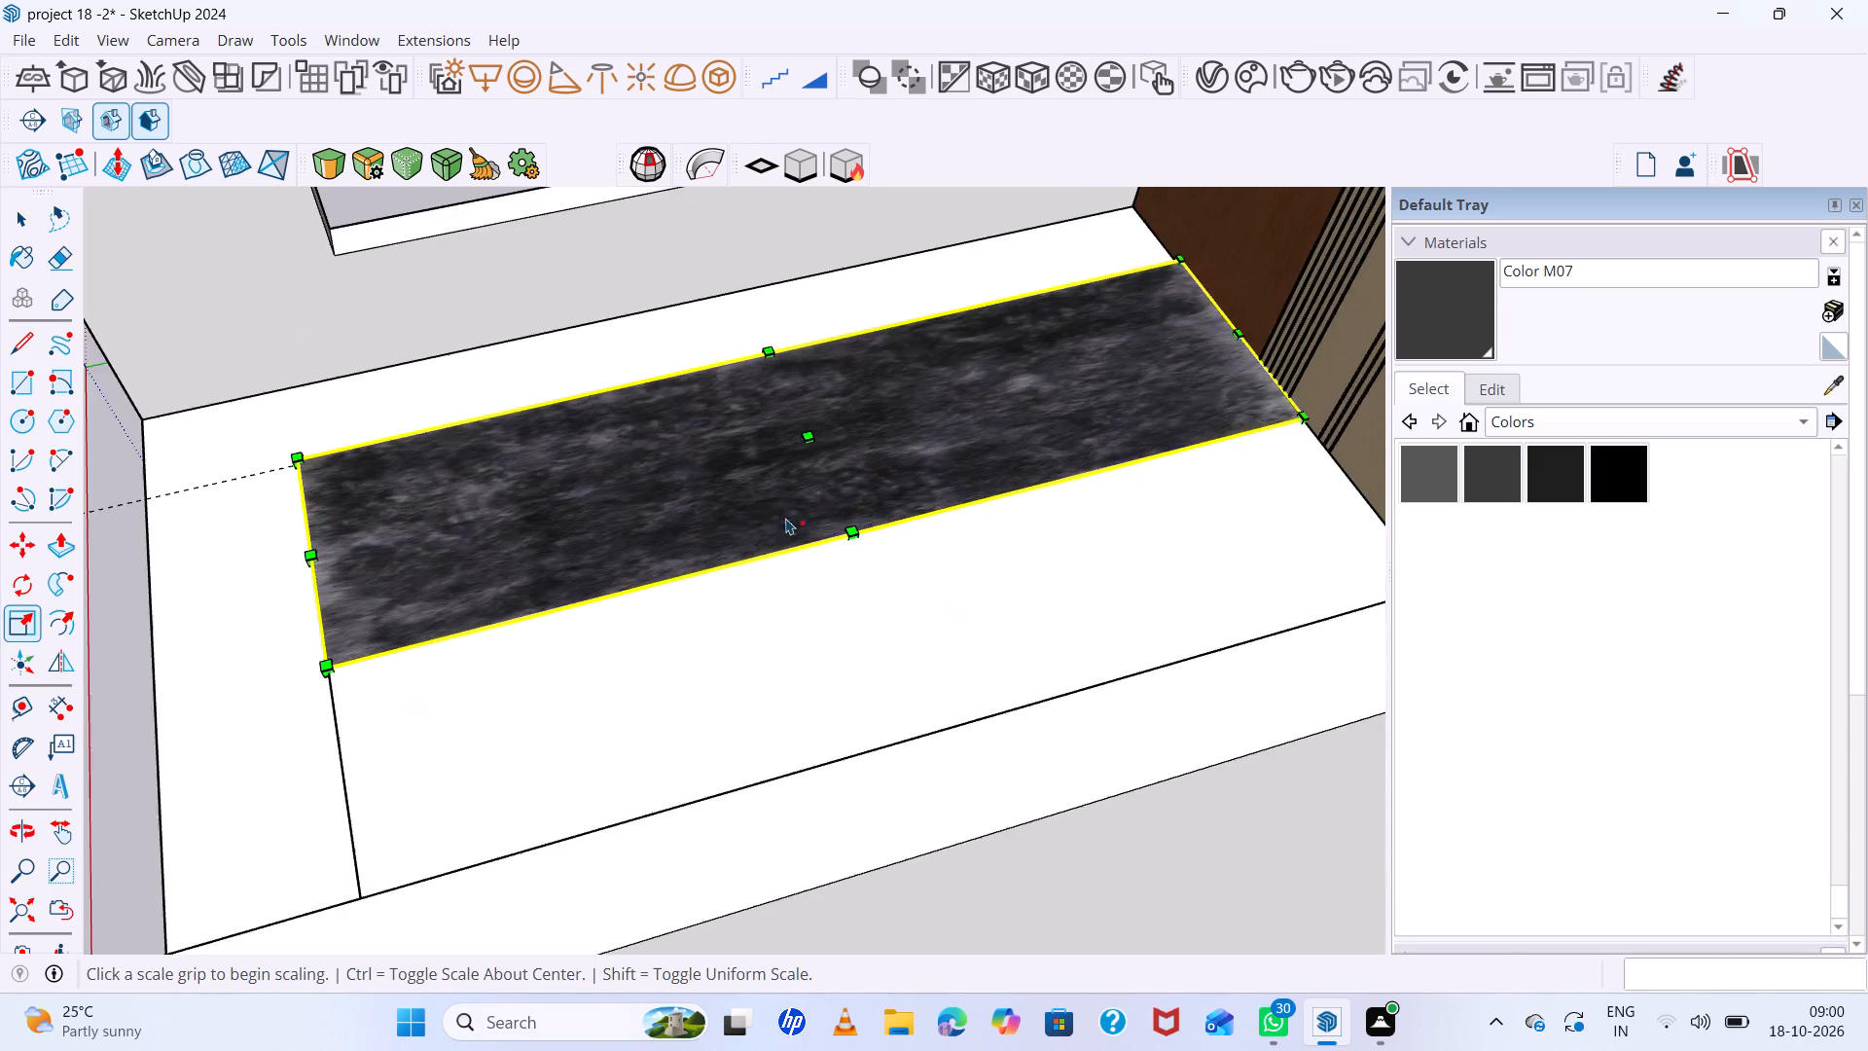
pyautogui.scroll(9, 786, 518)
pyautogui.moveTo(890, 537); pyautogui.dragTo(890, 442, button='middle')
pyautogui.scroll(19, 835, 571)
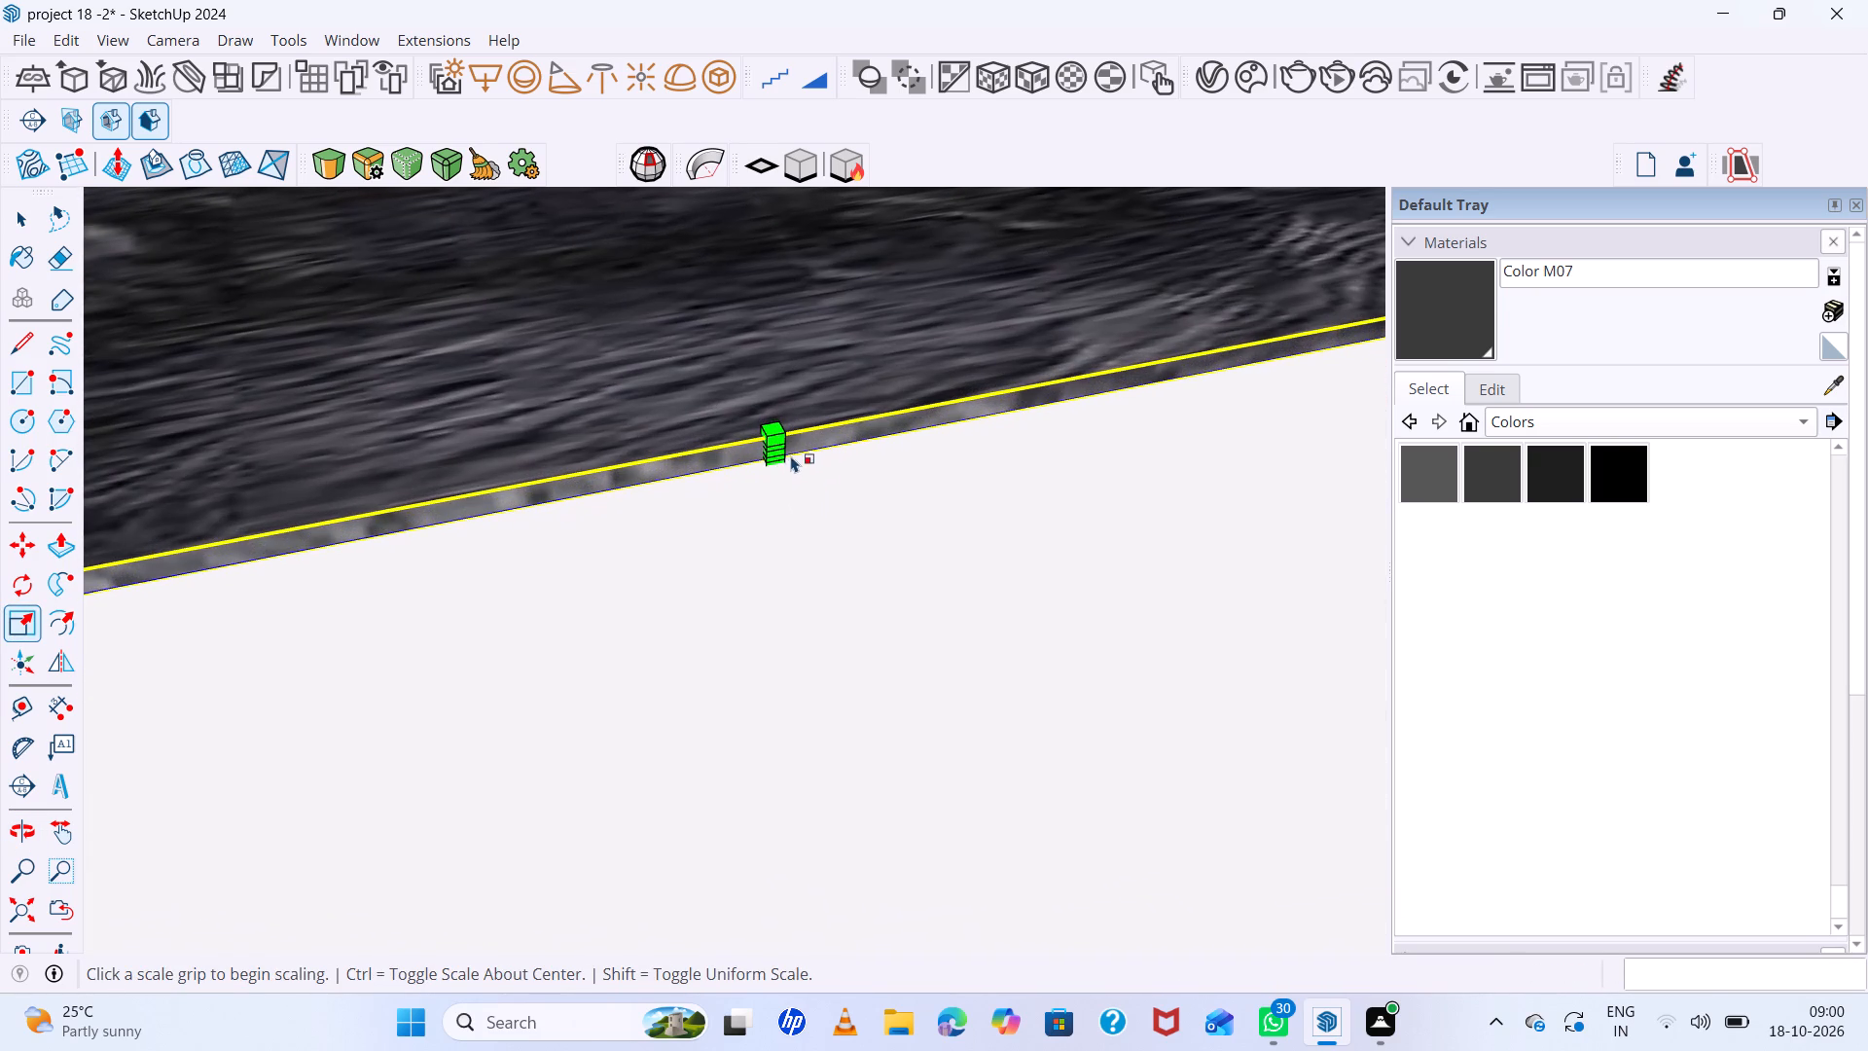
pyautogui.scroll(12, 767, 452)
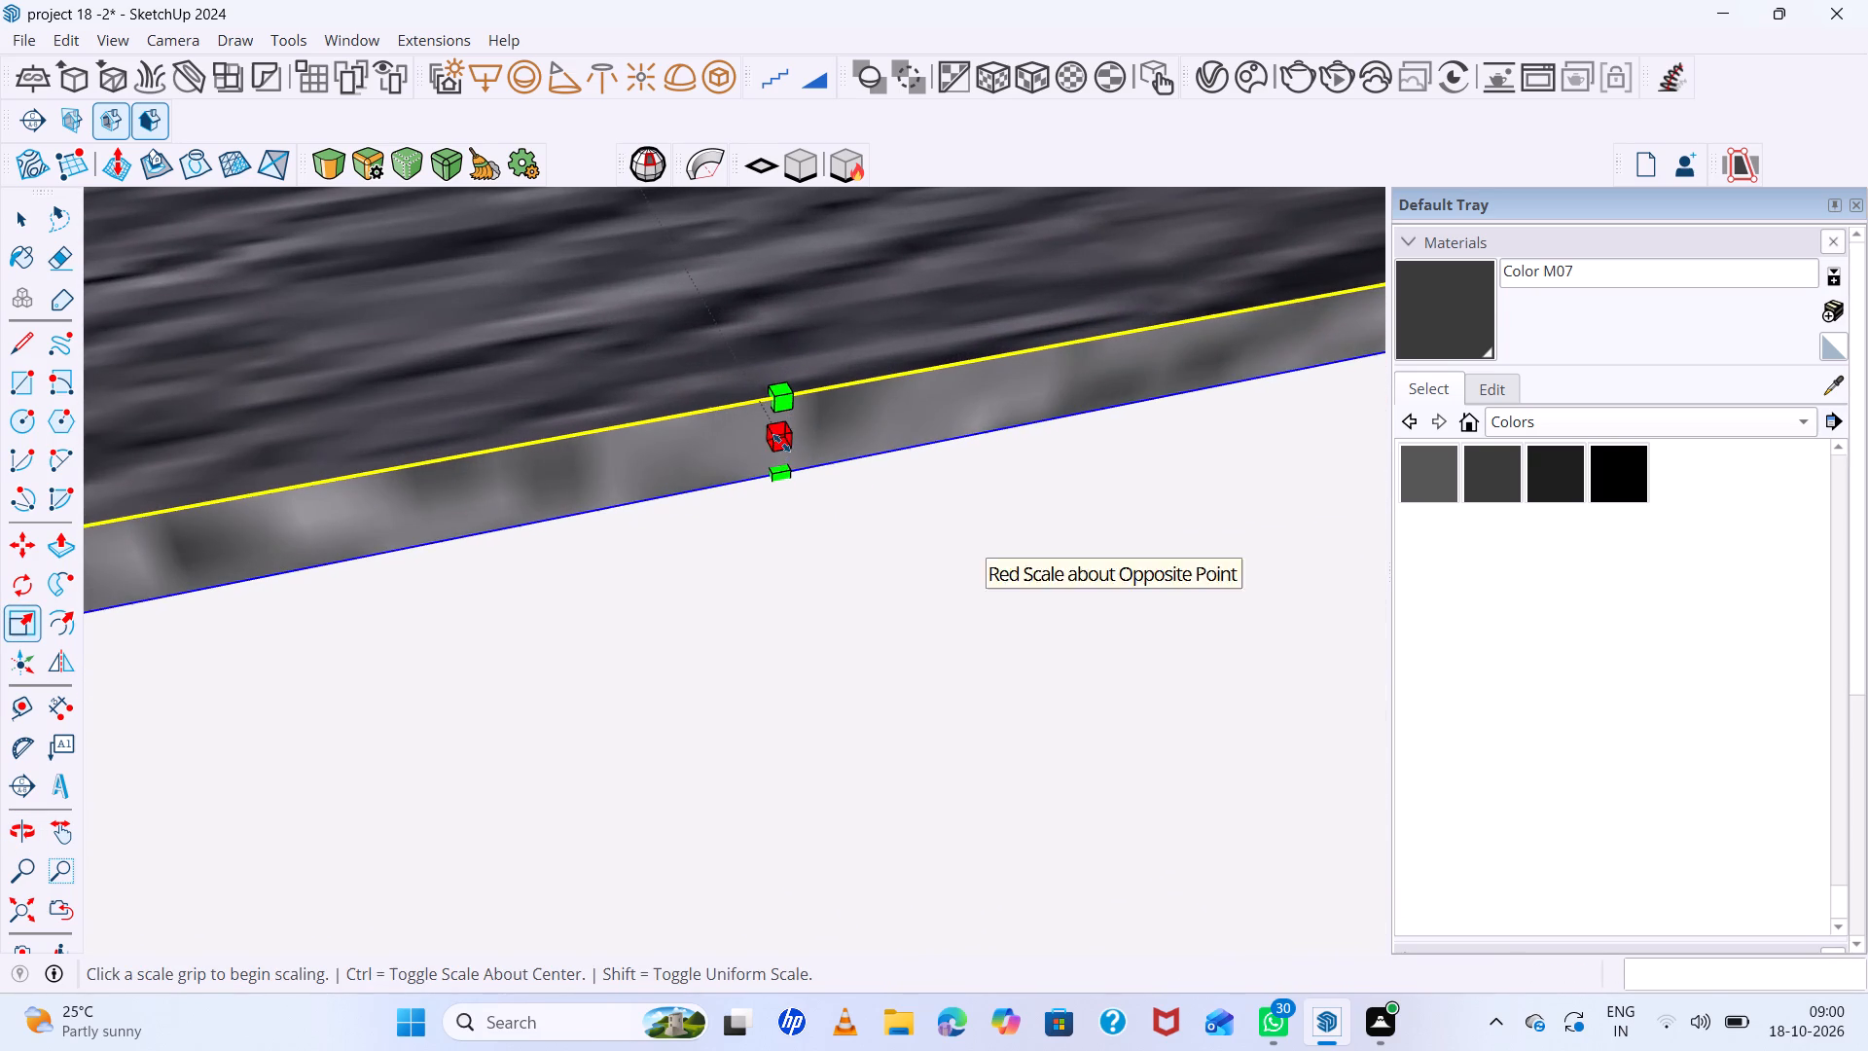
pyautogui.click(781, 443)
pyautogui.scroll(-20, 867, 517)
pyautogui.scroll(-10, 867, 517)
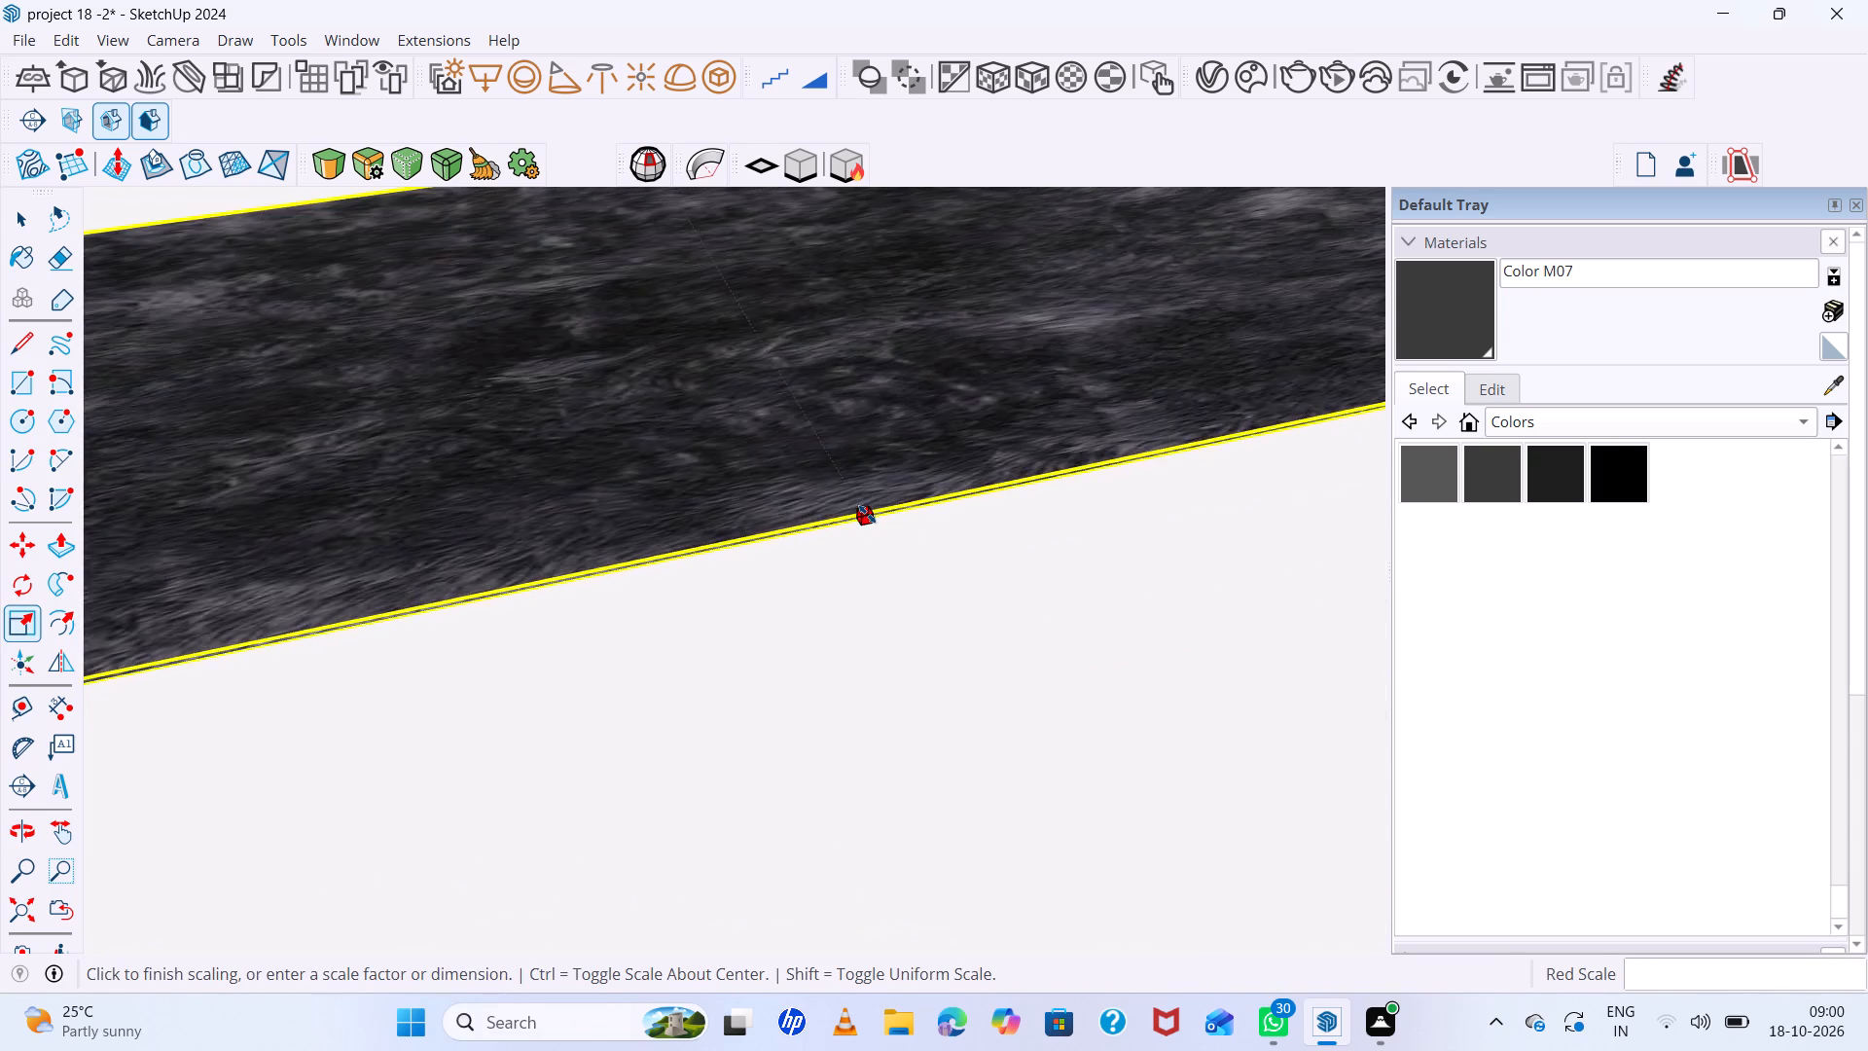
pyautogui.scroll(-13, 867, 514)
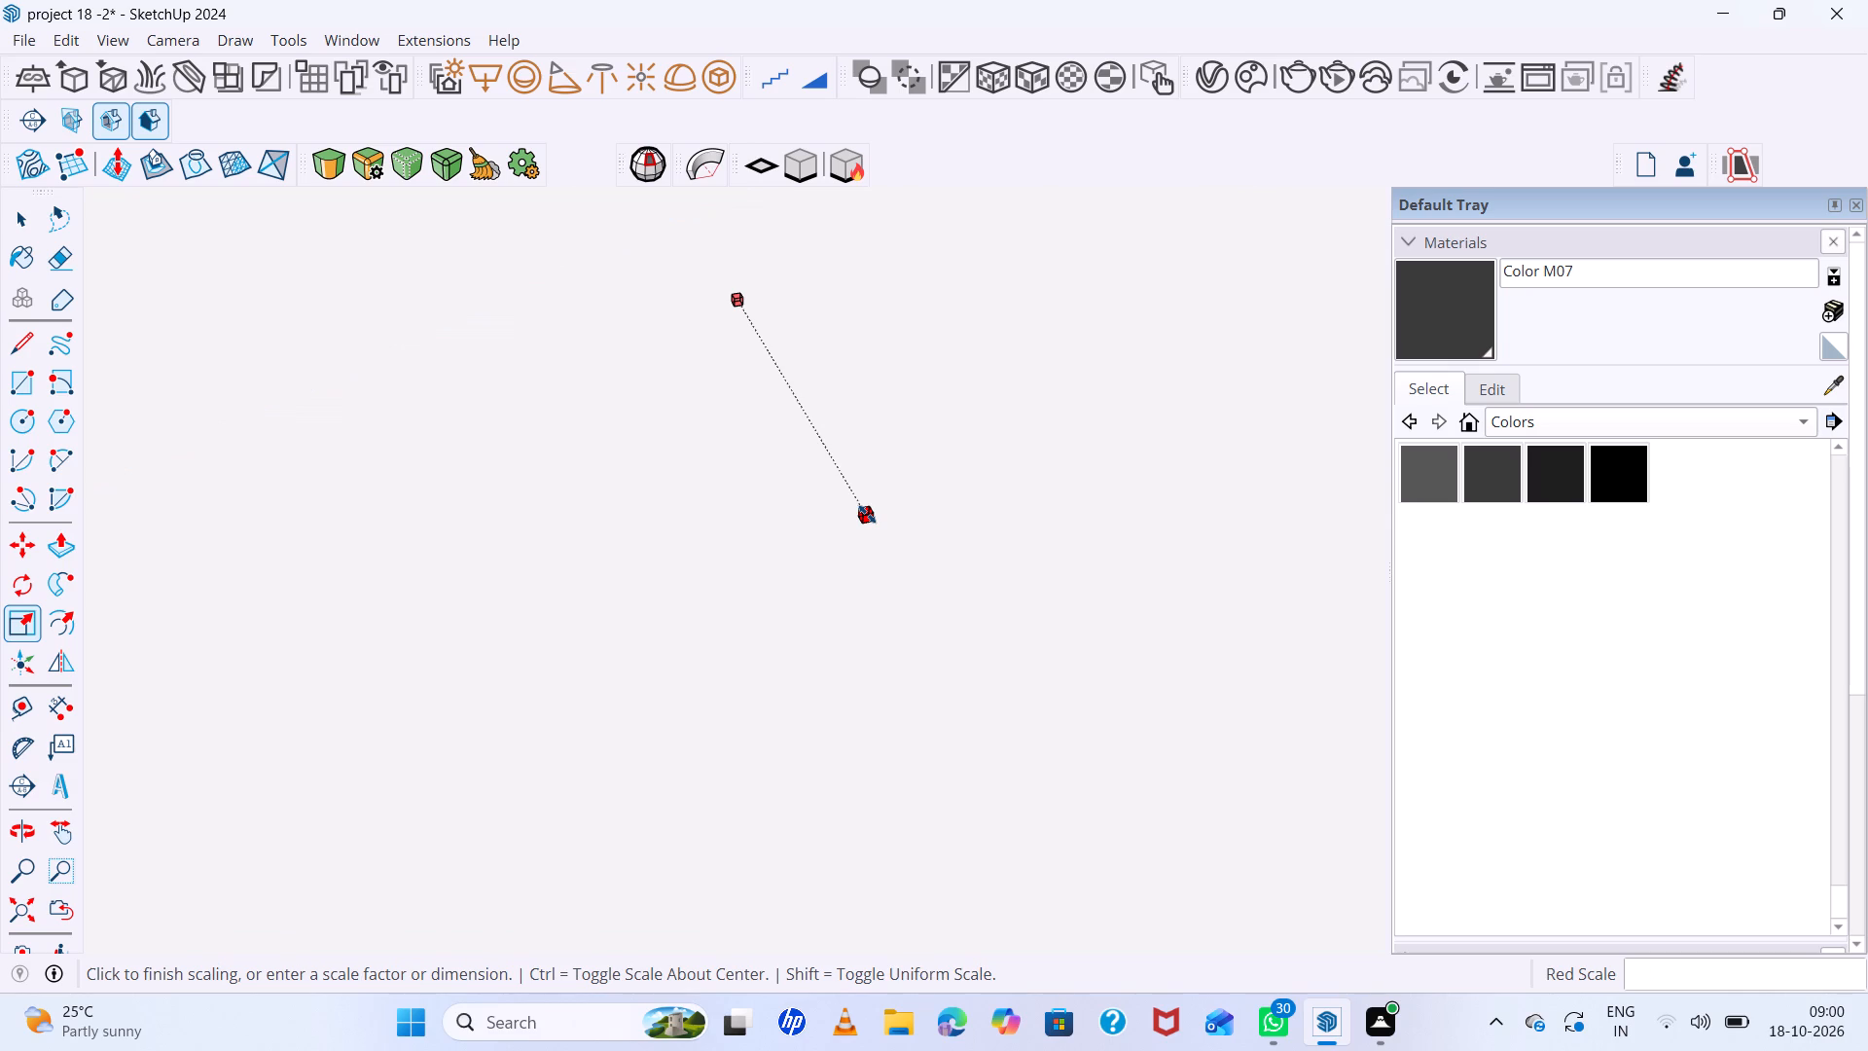
pyautogui.scroll(-10, 867, 514)
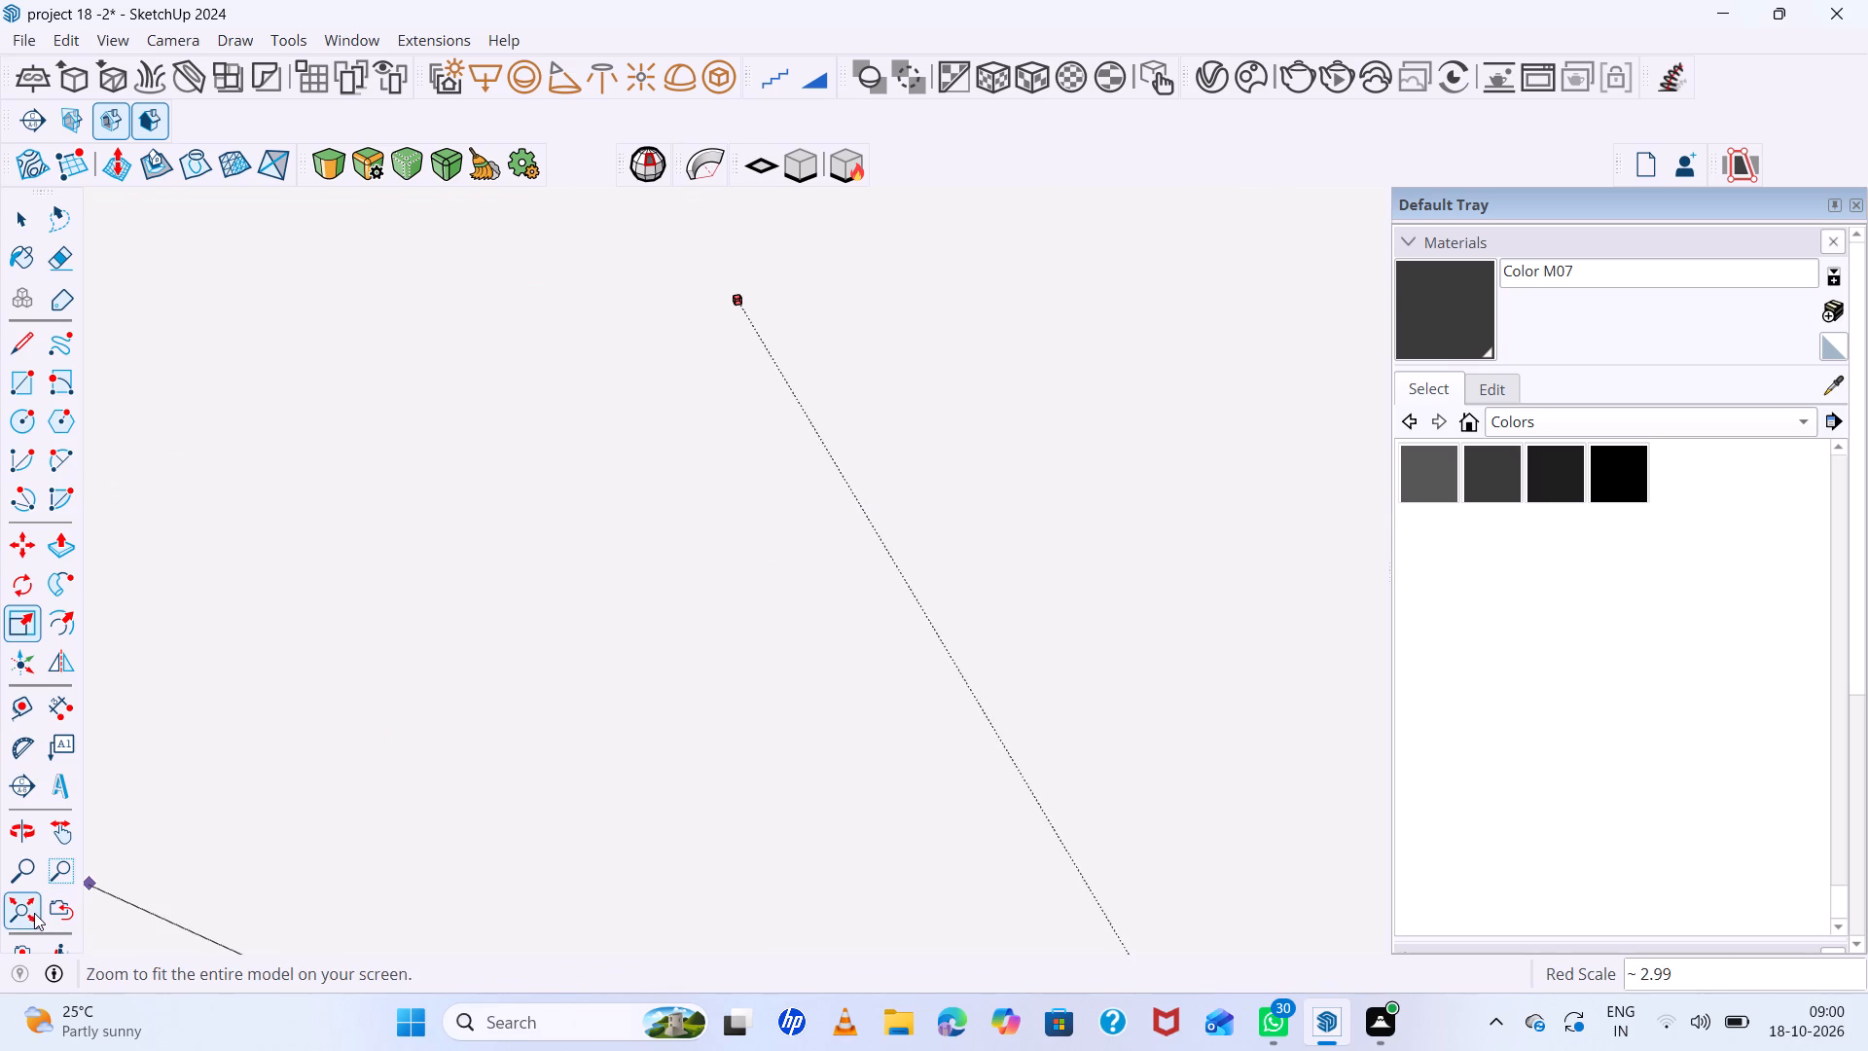
pyautogui.click(34, 913)
pyautogui.moveTo(689, 384); pyautogui.dragTo(718, 468, button='middle')
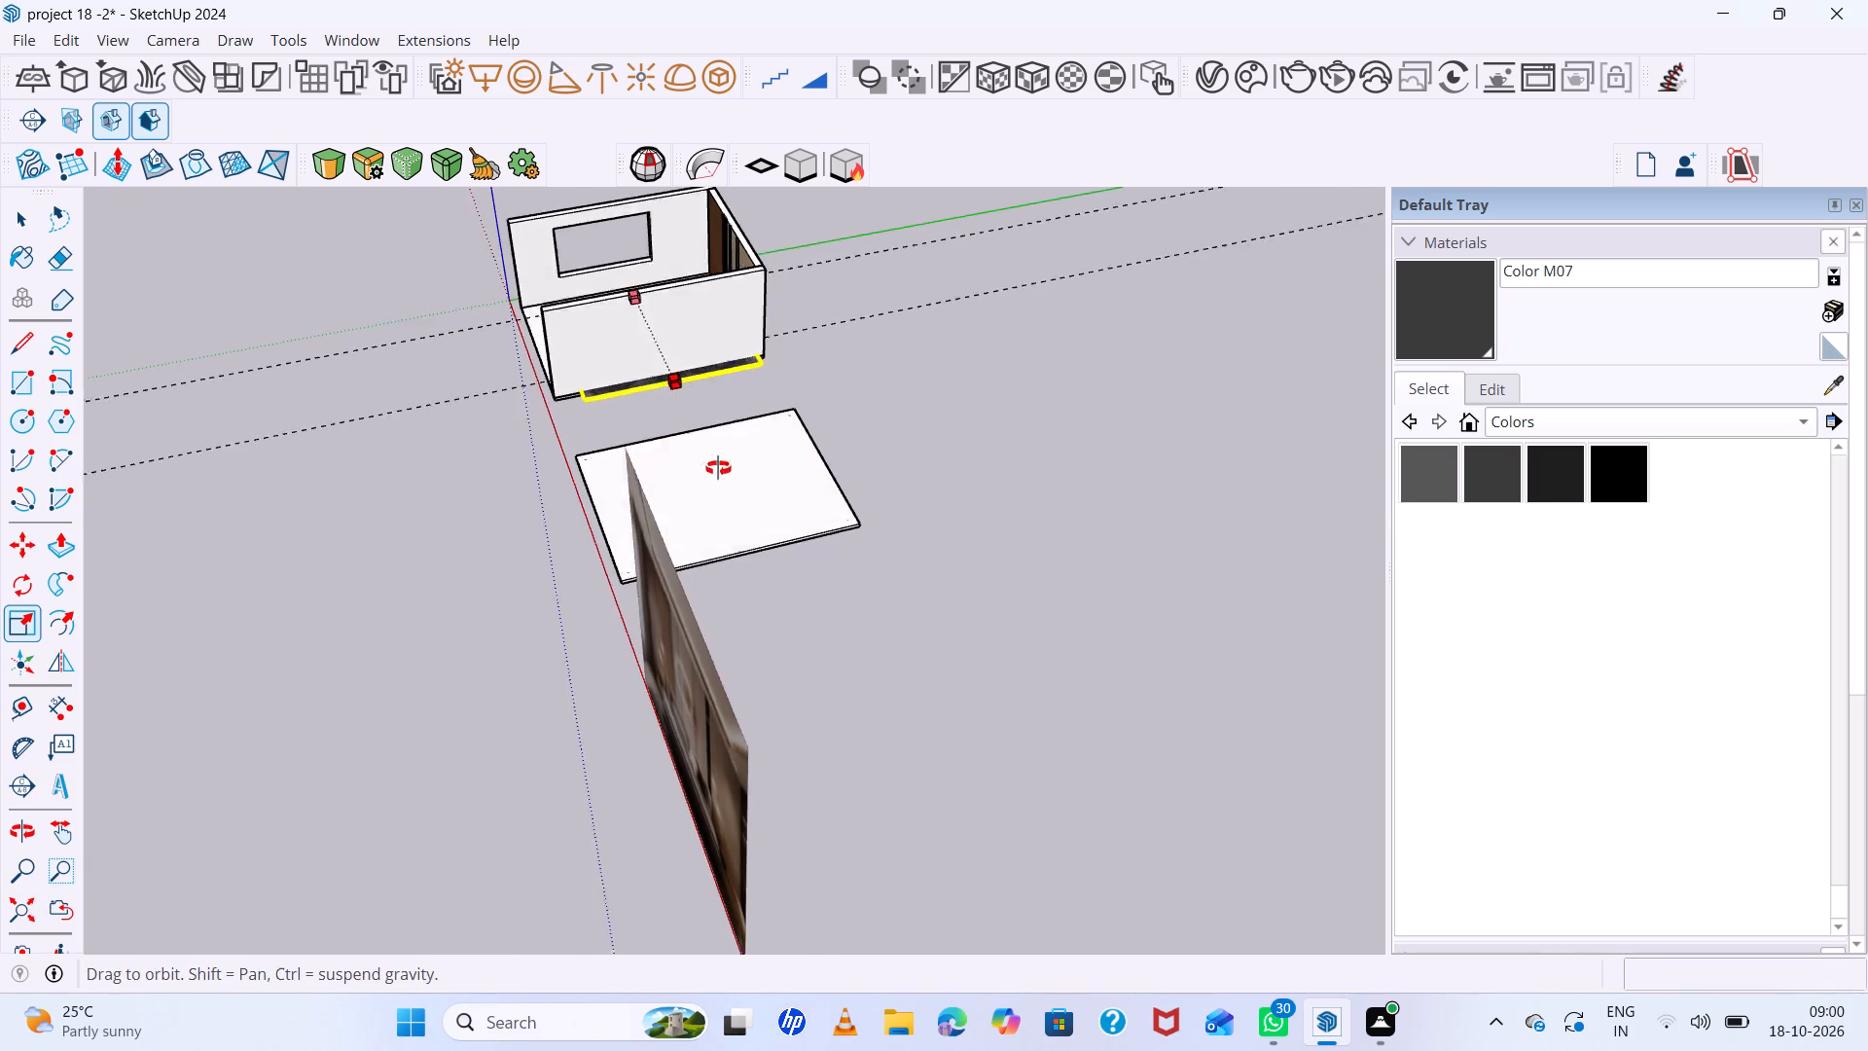
pyautogui.moveTo(718, 468); pyautogui.dragTo(773, 631, button='middle')
pyautogui.scroll(7, 638, 377)
pyautogui.scroll(5, 571, 324)
pyautogui.moveTo(524, 286); pyautogui.dragTo(730, 383, button='middle')
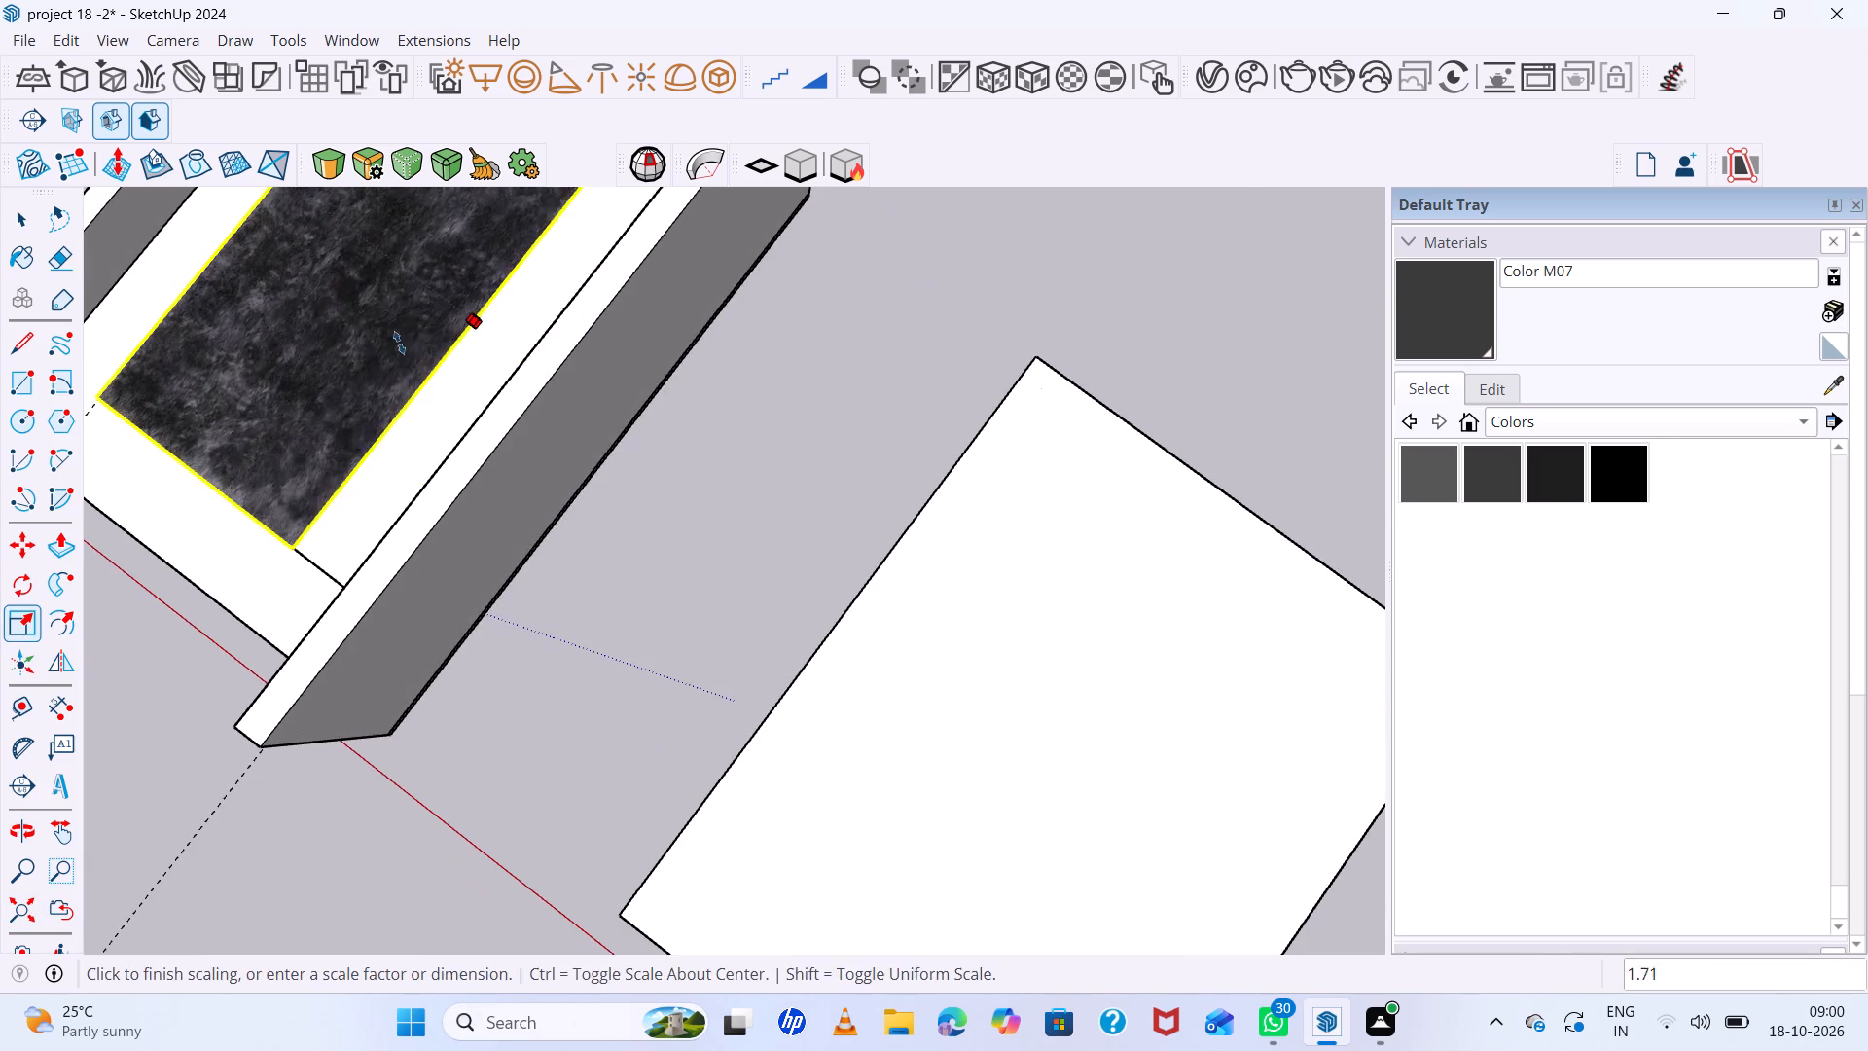
pyautogui.moveTo(408, 339); pyautogui.dragTo(677, 354, button='middle')
pyautogui.middleClick(677, 354)
pyautogui.scroll(-7, 312, 422)
pyautogui.moveTo(269, 439); pyautogui.dragTo(516, 338, button='middle')
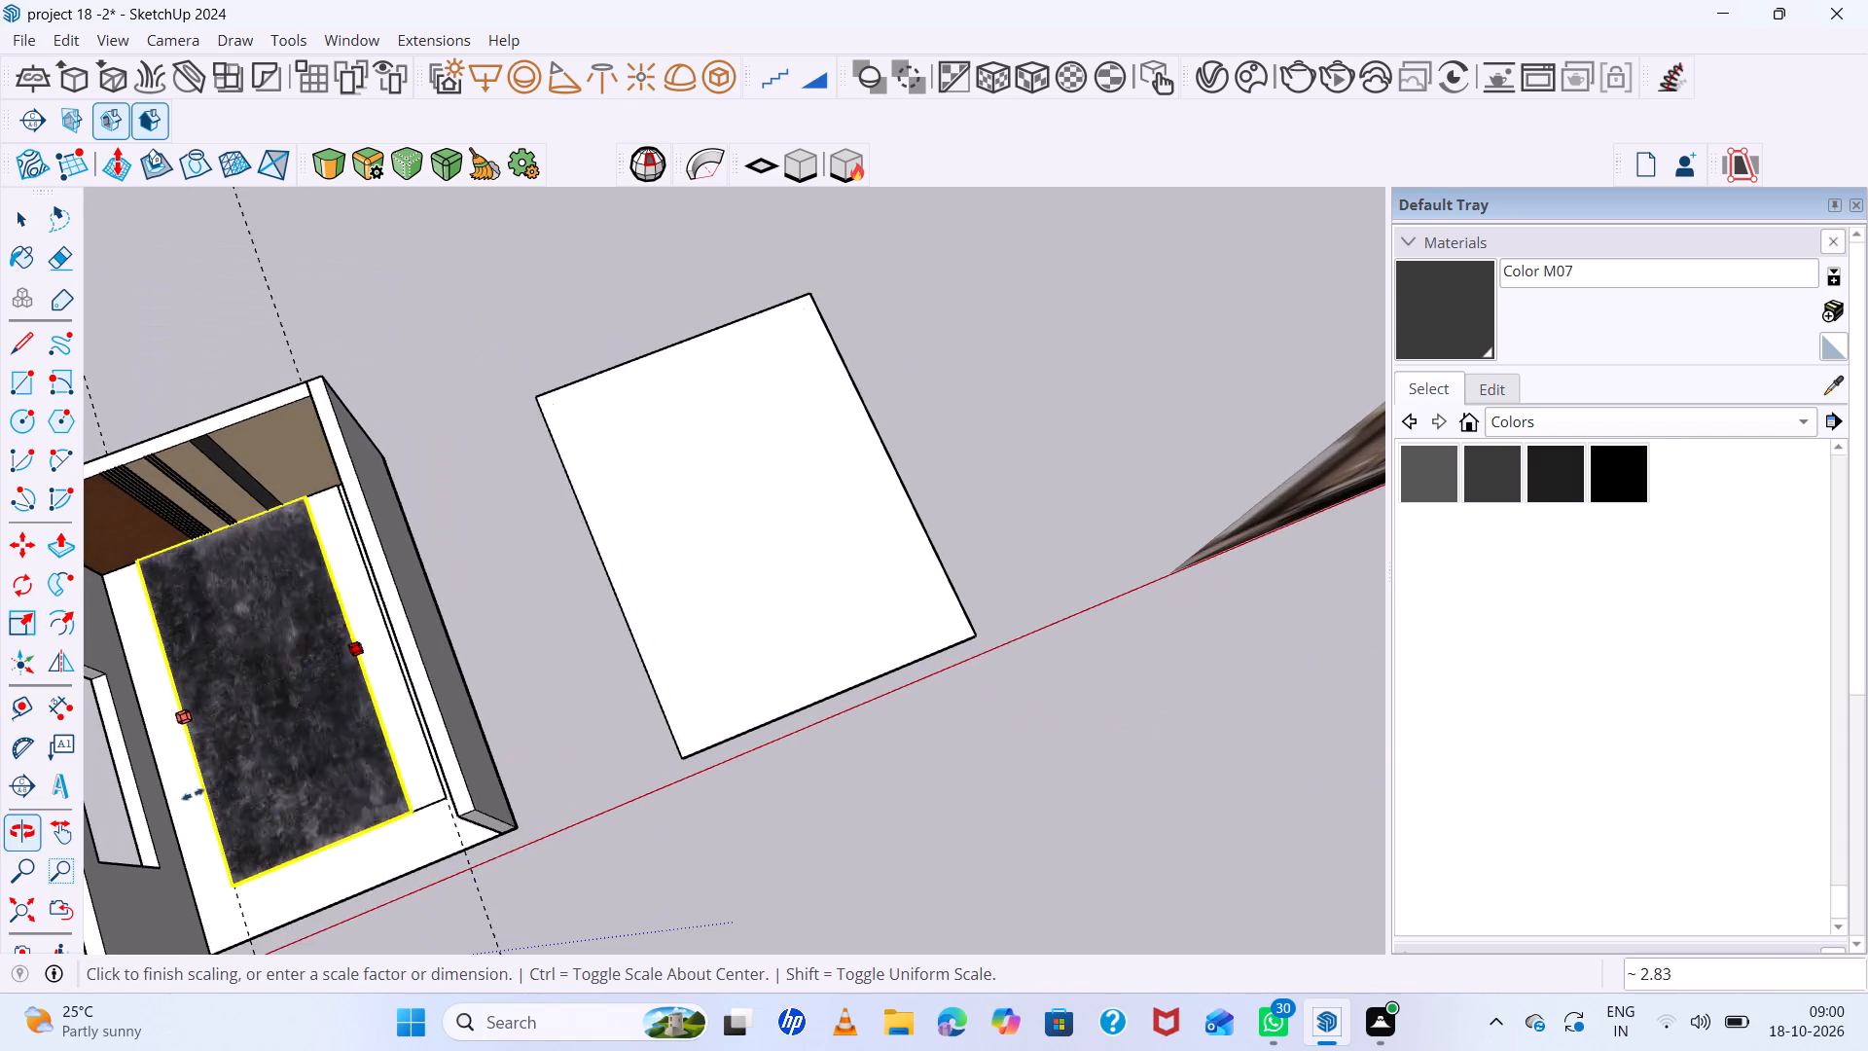
pyautogui.scroll(6, 222, 819)
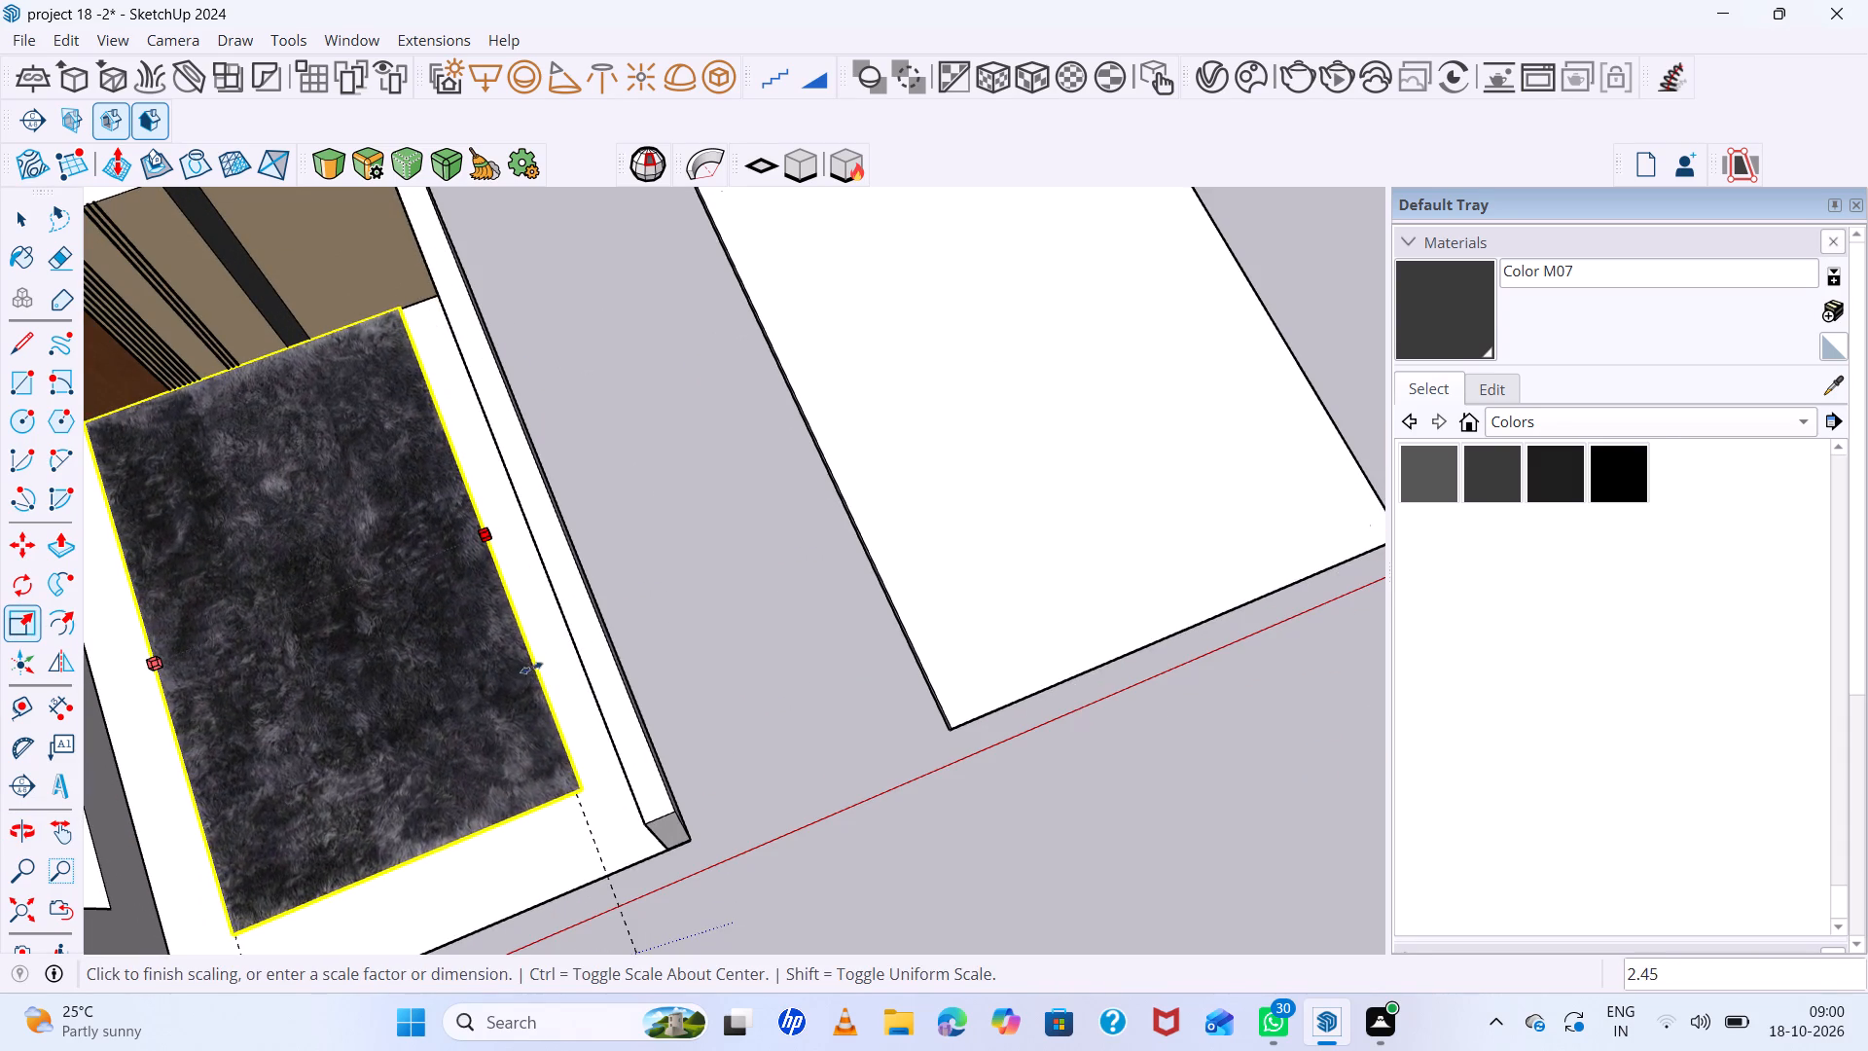
pyautogui.scroll(4, 543, 683)
pyautogui.moveTo(557, 748); pyautogui.dragTo(487, 453, button='middle')
pyautogui.scroll(9, 538, 781)
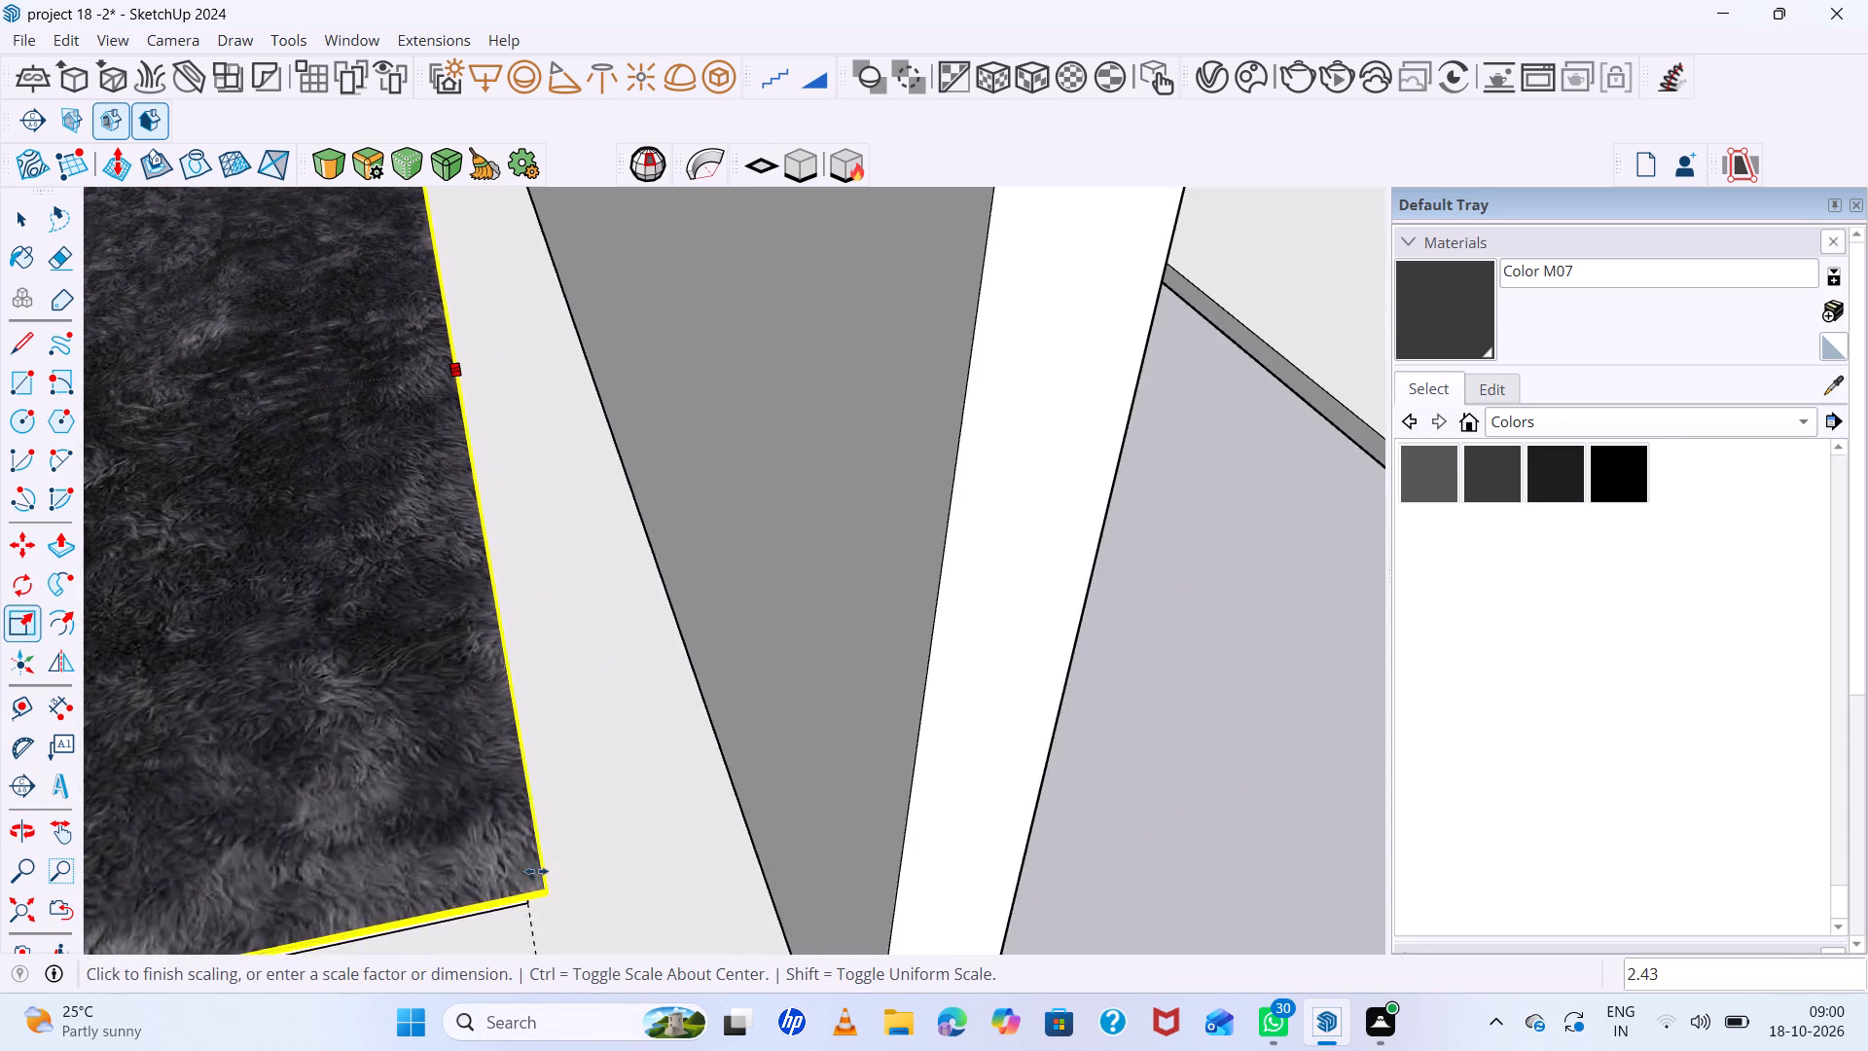
pyautogui.scroll(7, 536, 871)
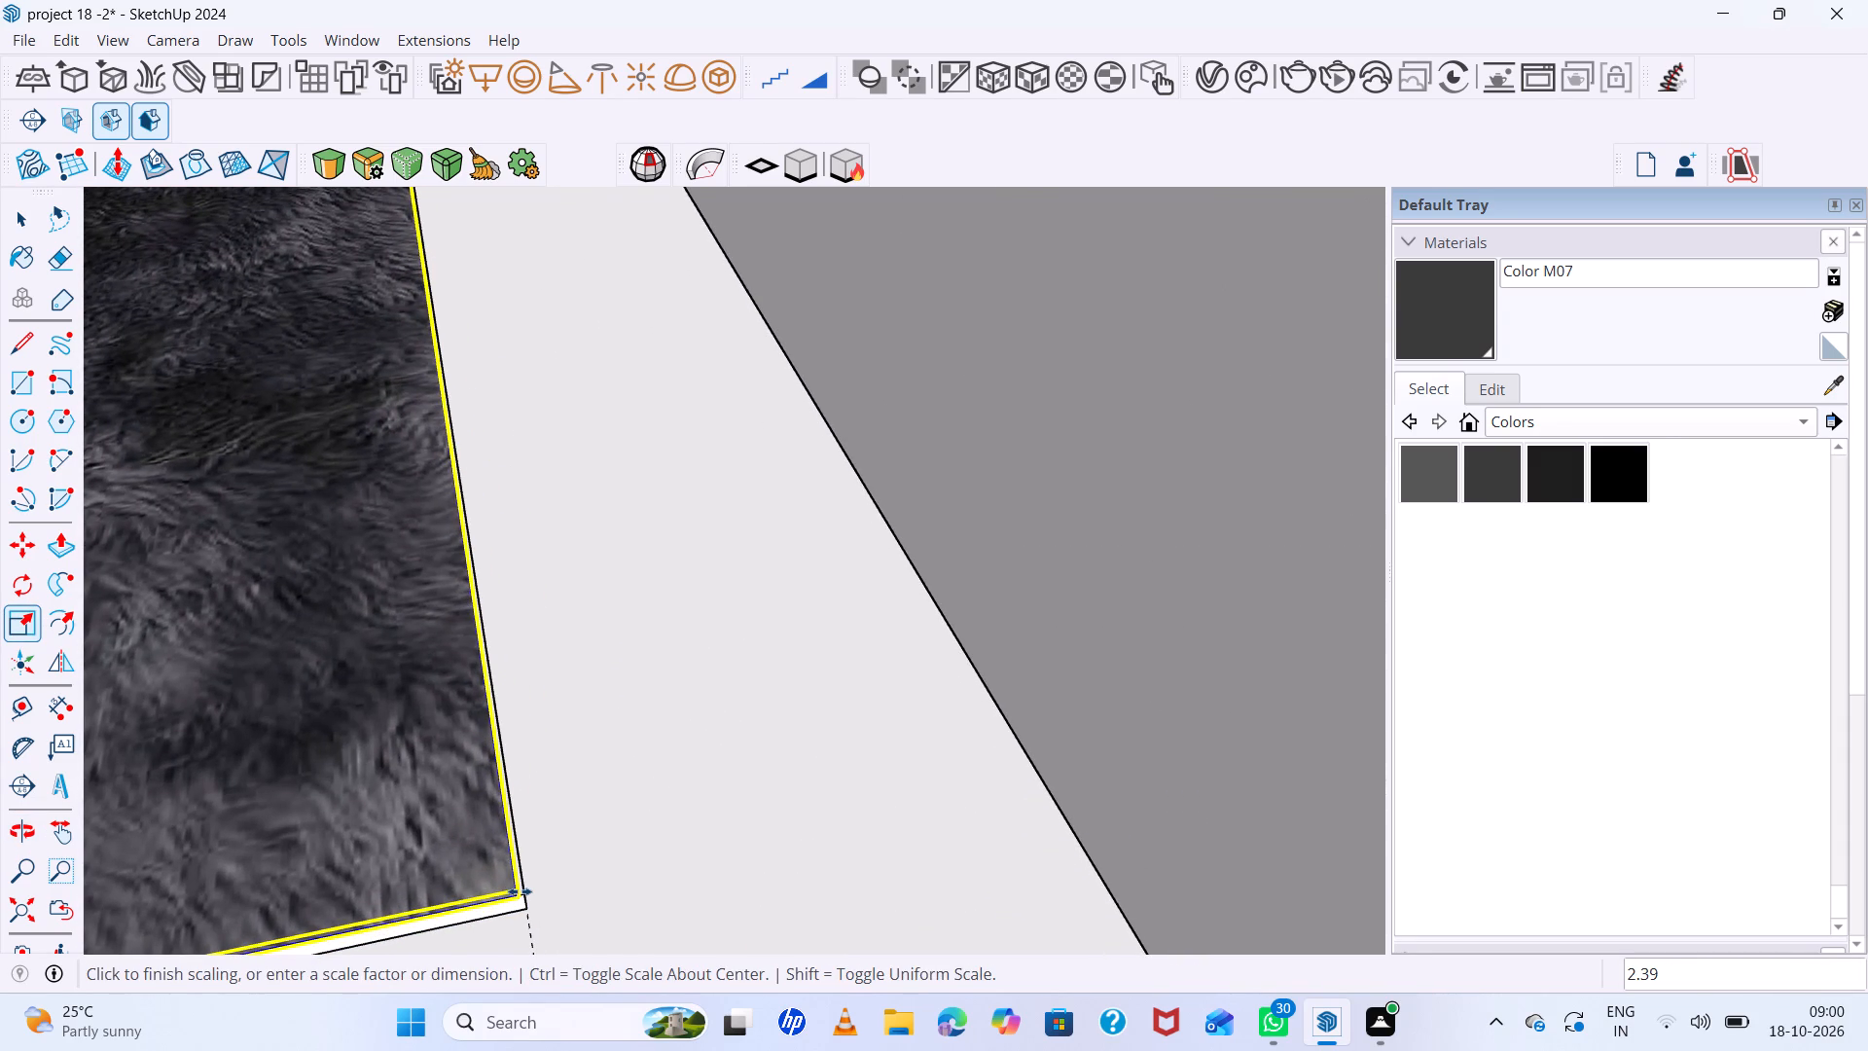
pyautogui.click(520, 891)
pyautogui.scroll(-20, 653, 702)
pyautogui.scroll(-1, 653, 702)
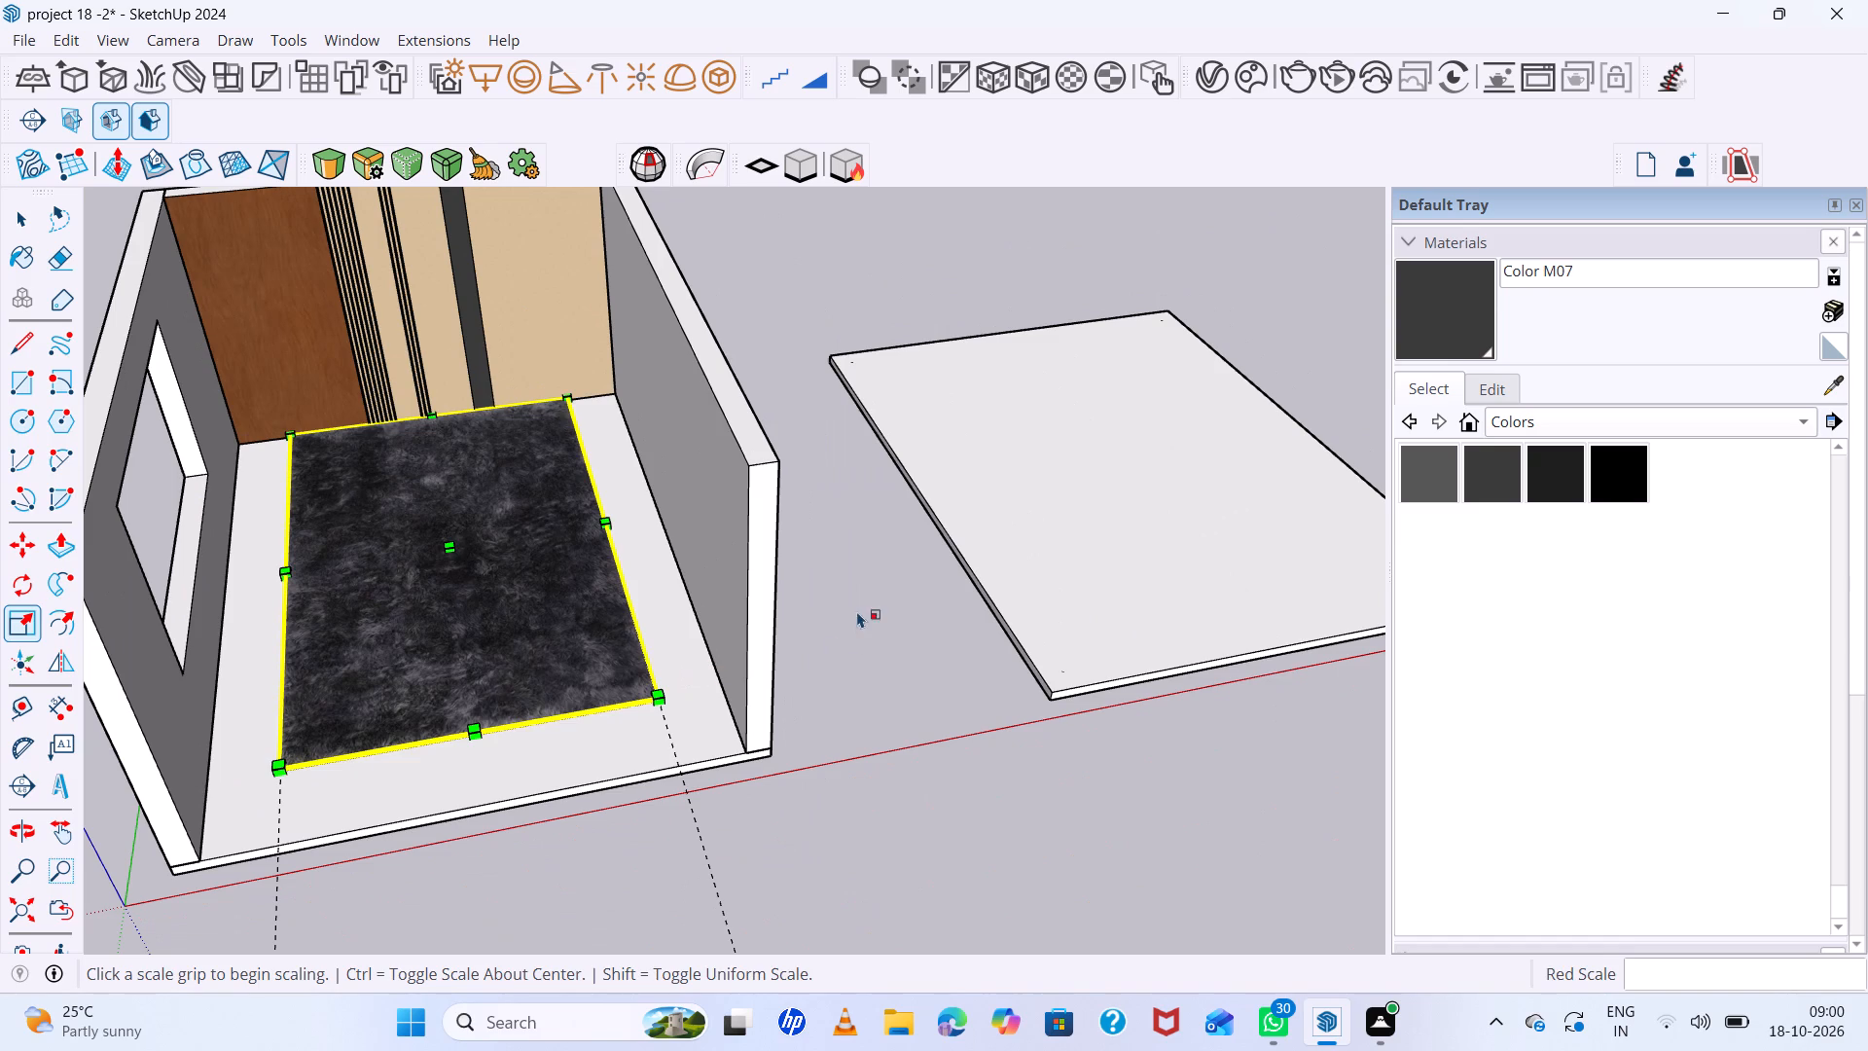
# Examine how the carpet sits on the raised floor slab at its front corner on the window side.
pyautogui.press('space')
pyautogui.click(788, 567)
pyautogui.scroll(6, 422, 710)
pyautogui.moveTo(304, 704); pyautogui.dragTo(542, 552, button='middle')
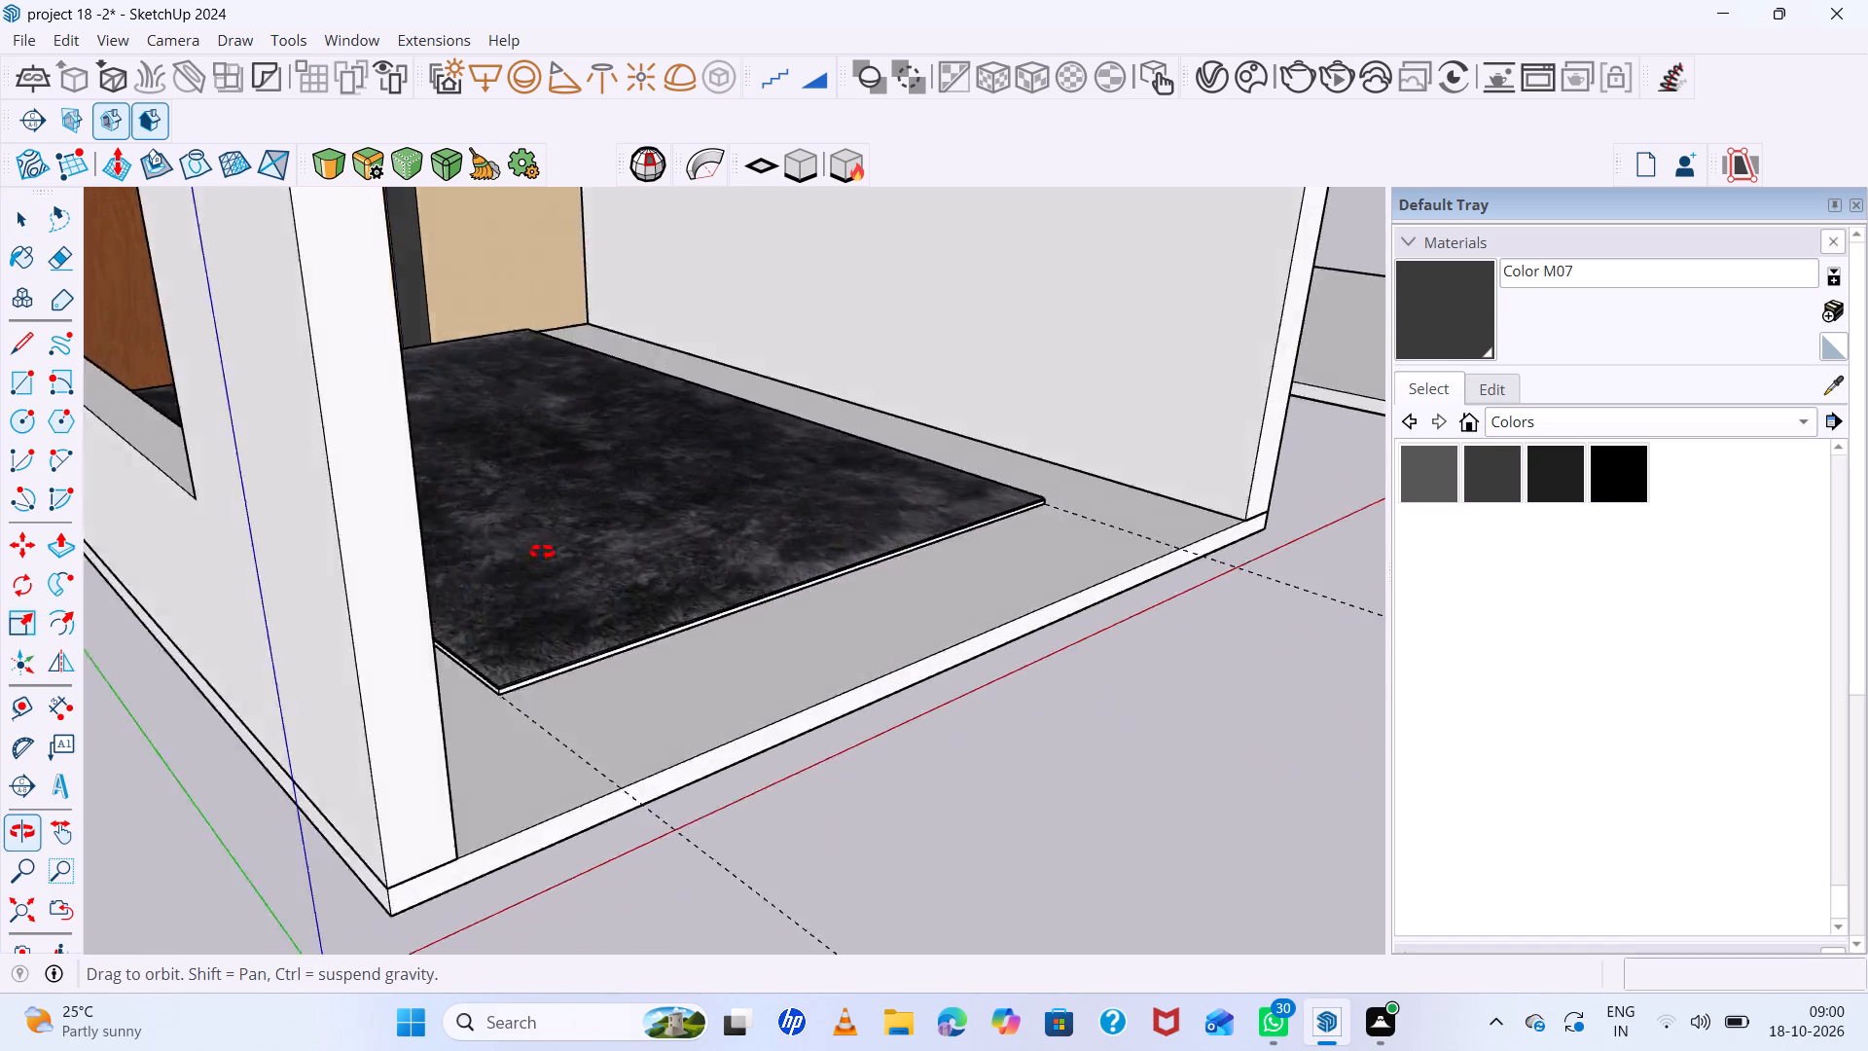
pyautogui.moveTo(542, 552); pyautogui.dragTo(489, 555, button='middle')
pyautogui.scroll(18, 481, 651)
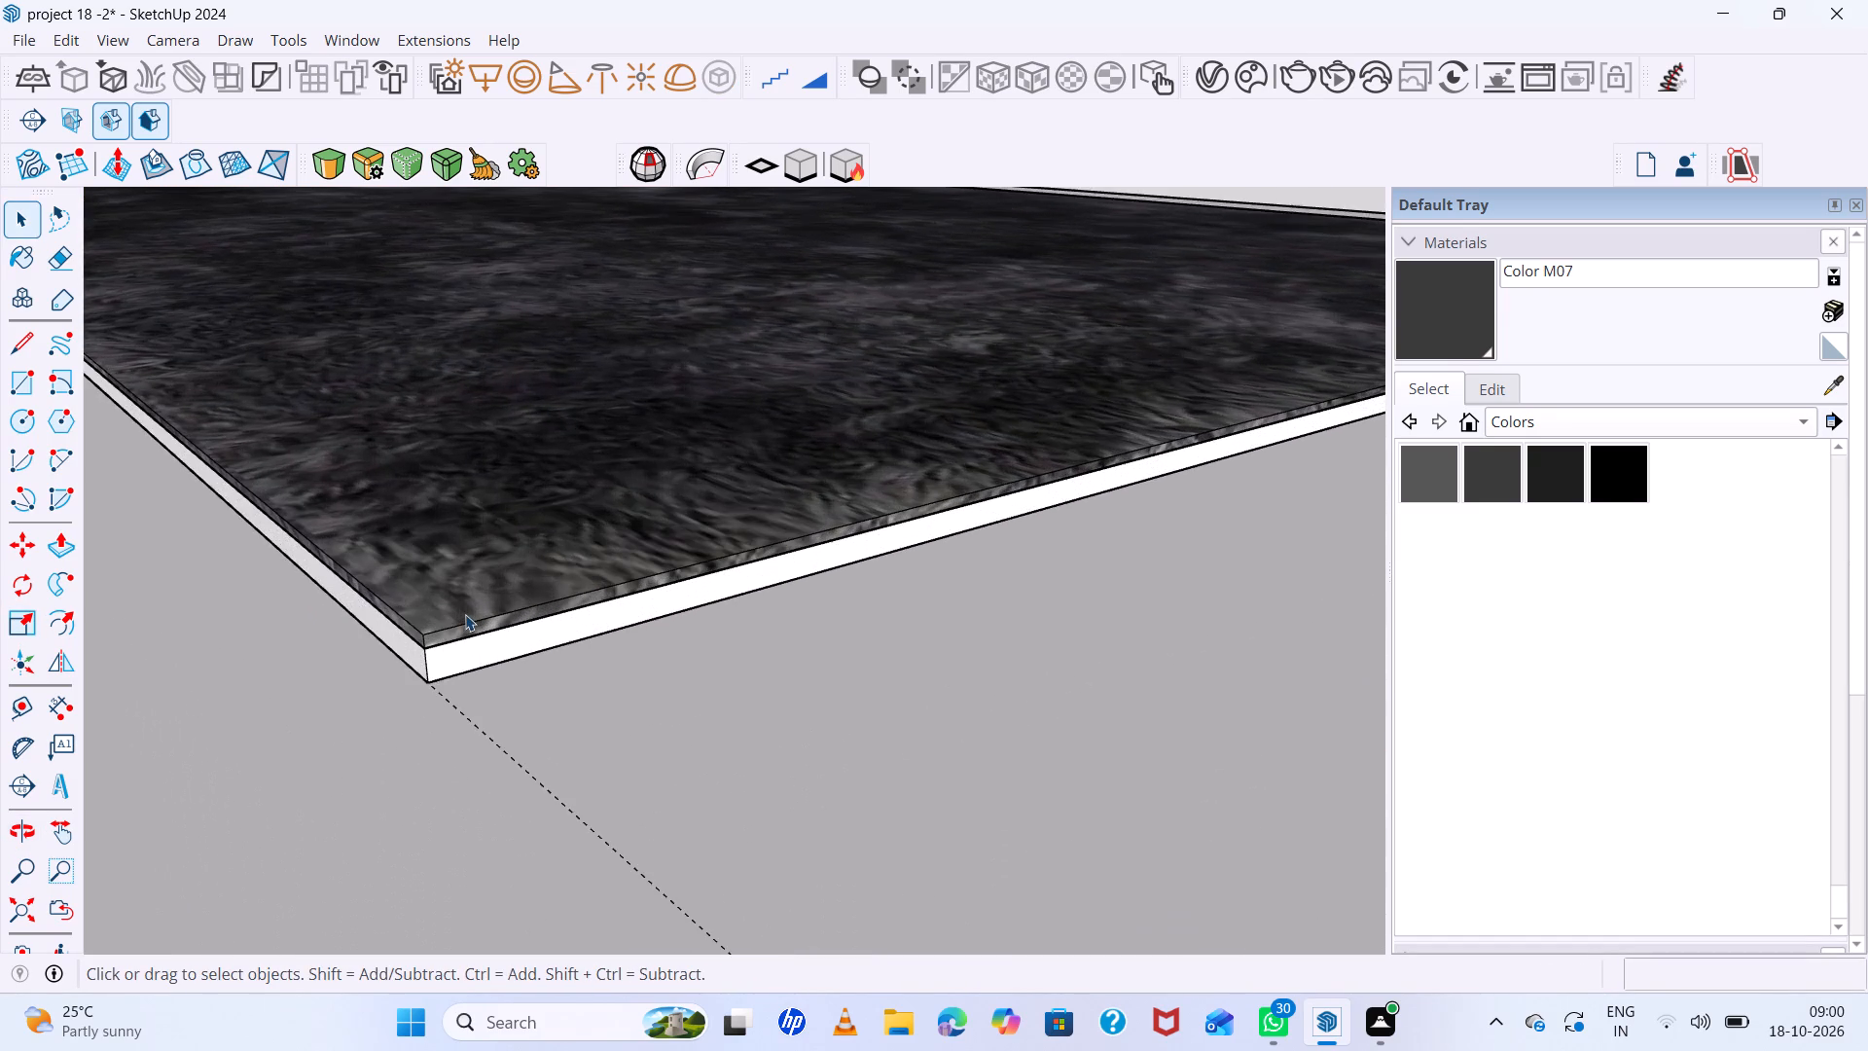
pyautogui.scroll(5, 465, 614)
pyautogui.moveTo(407, 662); pyautogui.dragTo(415, 566, button='middle')
pyautogui.middleClick(415, 566)
pyautogui.scroll(5, 403, 651)
pyautogui.click(397, 728)
pyautogui.moveTo(451, 756); pyautogui.dragTo(408, 528, button='middle')
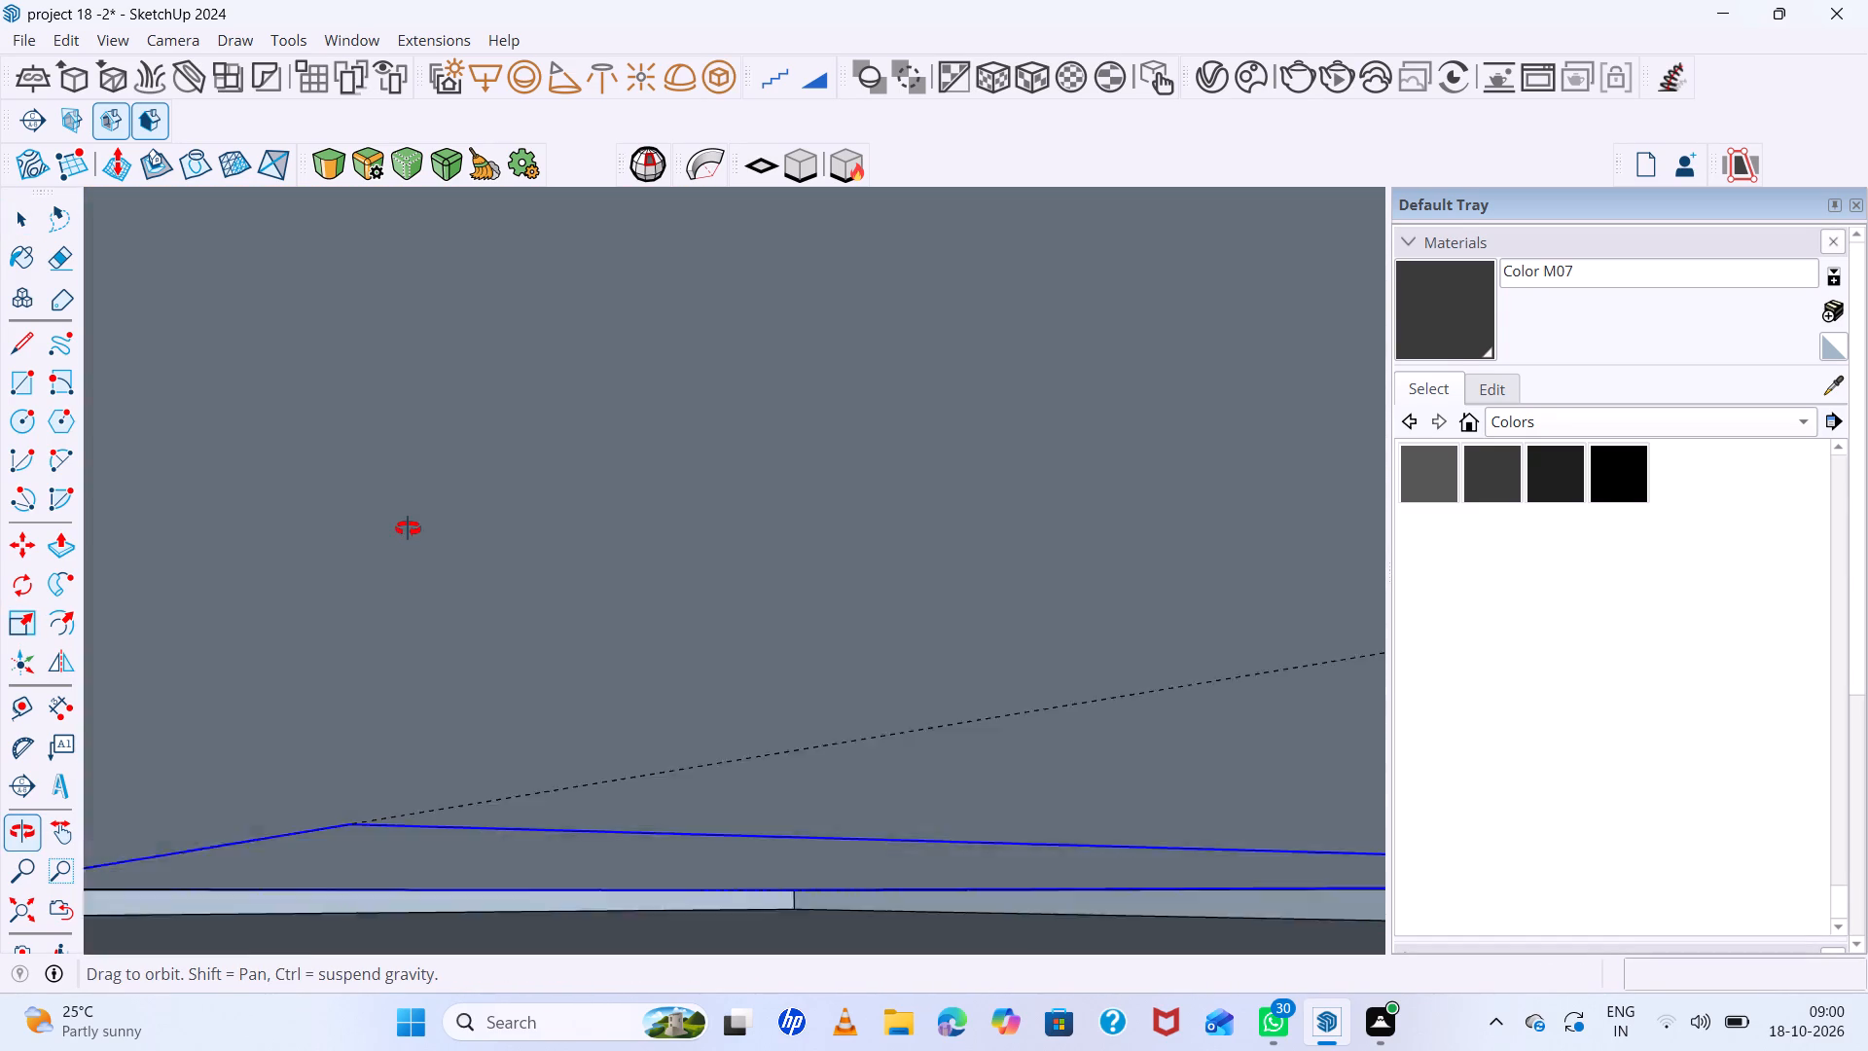
pyautogui.moveTo(408, 528); pyautogui.dragTo(367, 698, button='middle')
pyautogui.scroll(5, 420, 758)
pyautogui.tripleClick(422, 752)
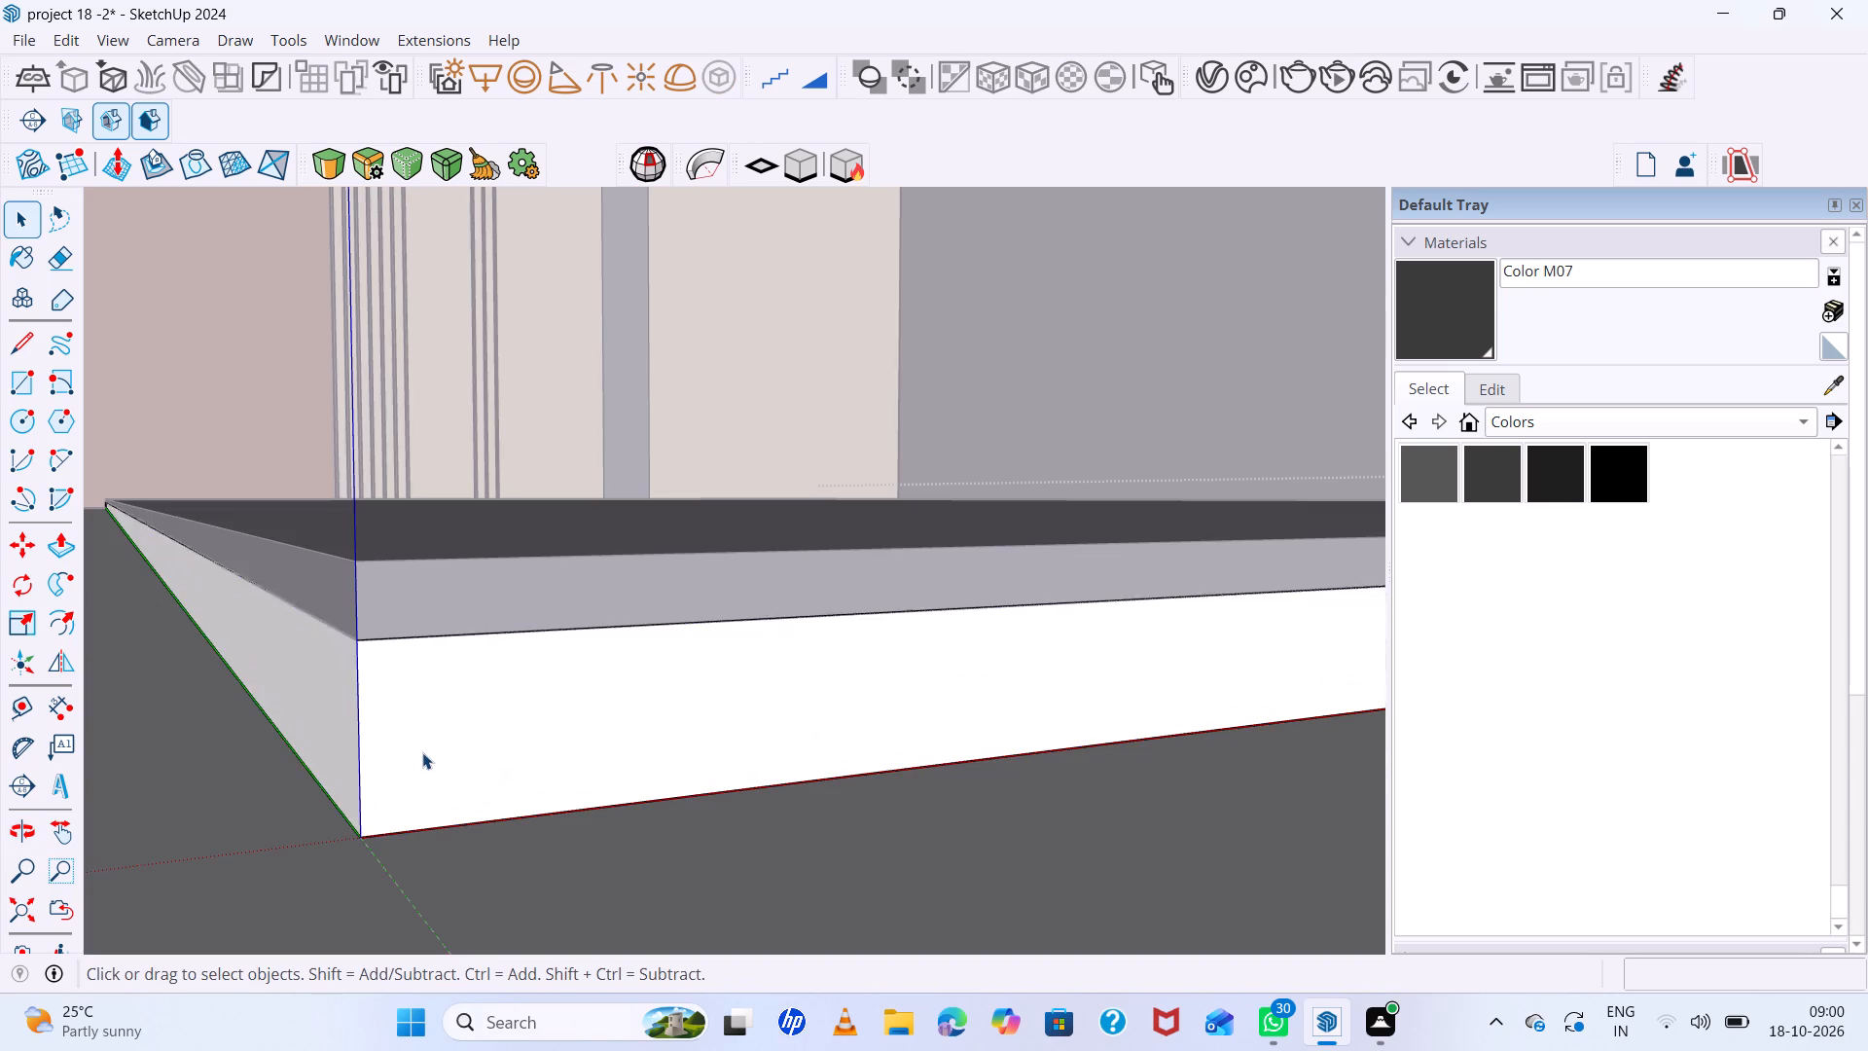
pyautogui.click(410, 777)
pyautogui.scroll(5, 380, 853)
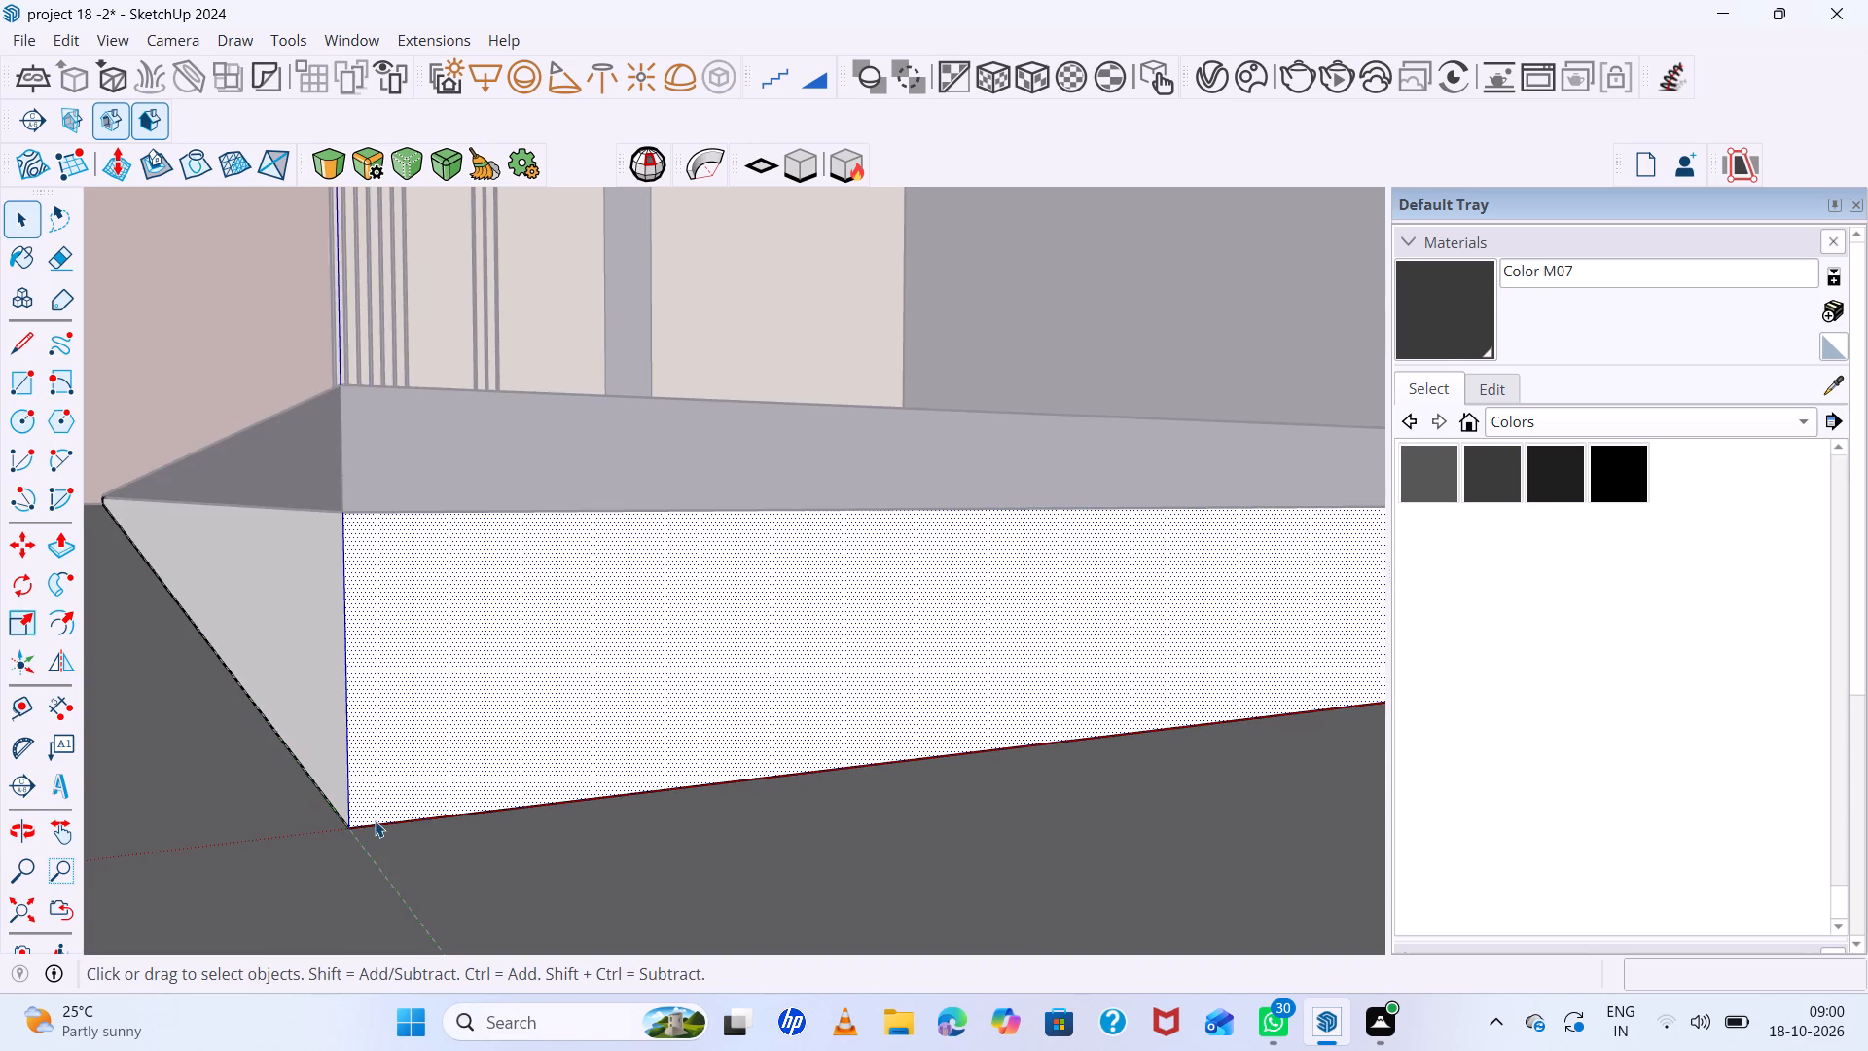
pyautogui.moveTo(376, 779); pyautogui.dragTo(239, 762, button='middle')
pyautogui.scroll(-7, 409, 667)
pyautogui.press('space')
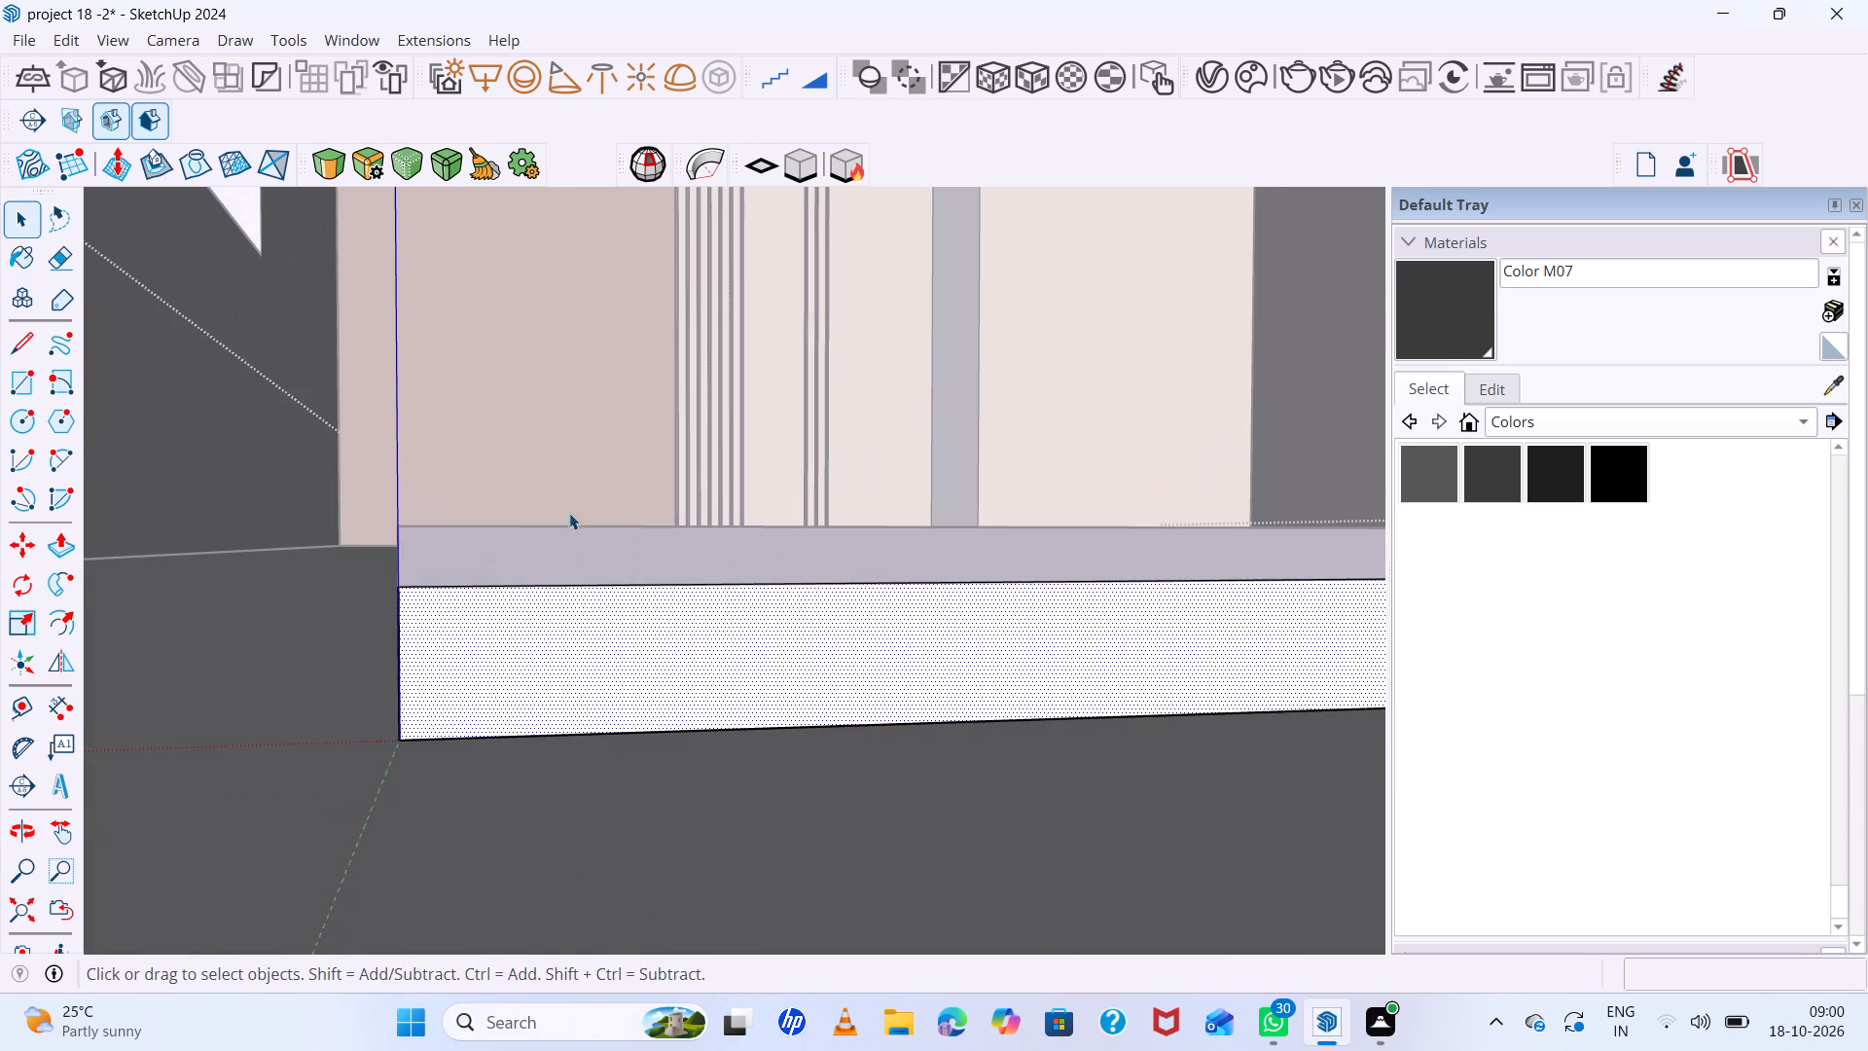
pyautogui.doubleClick(590, 485)
pyautogui.scroll(-20, 415, 574)
pyautogui.scroll(-13, 415, 574)
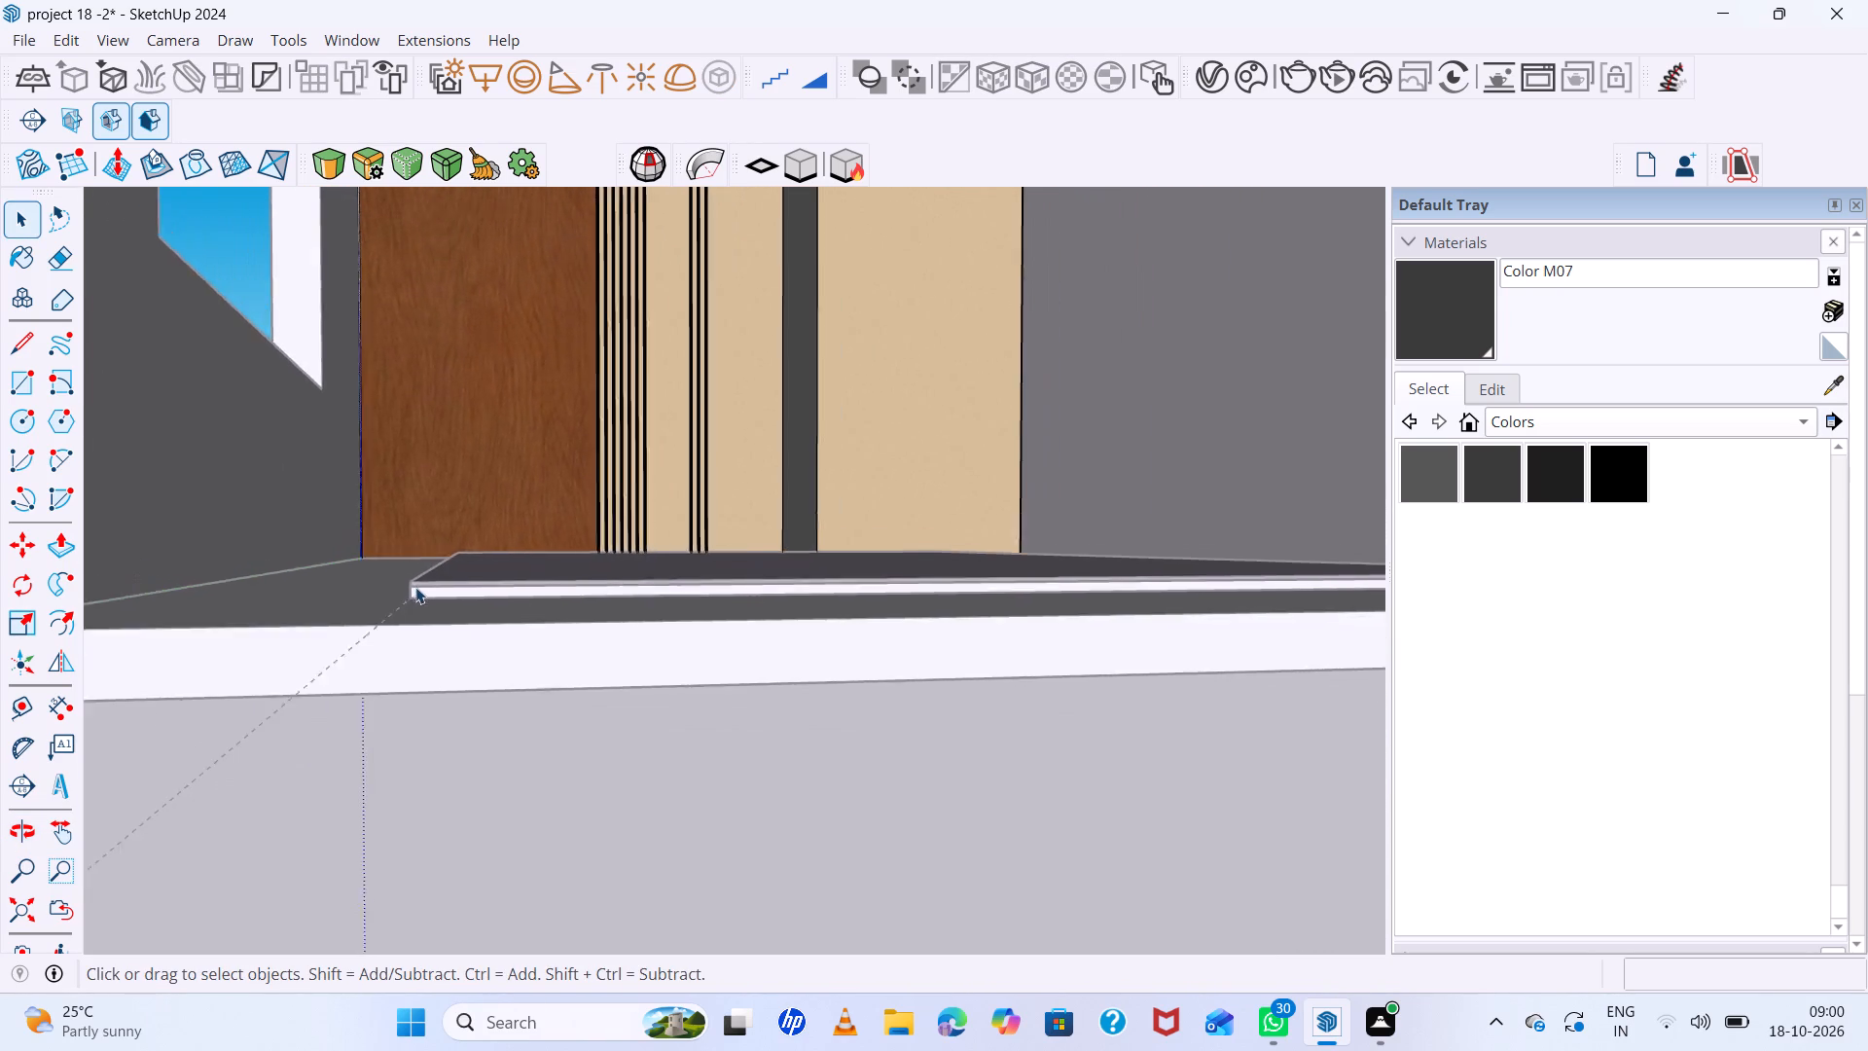
pyautogui.scroll(-14, 415, 587)
pyautogui.click(995, 457)
# Delete all the guides from the model.
pyautogui.scroll(2, 828, 589)
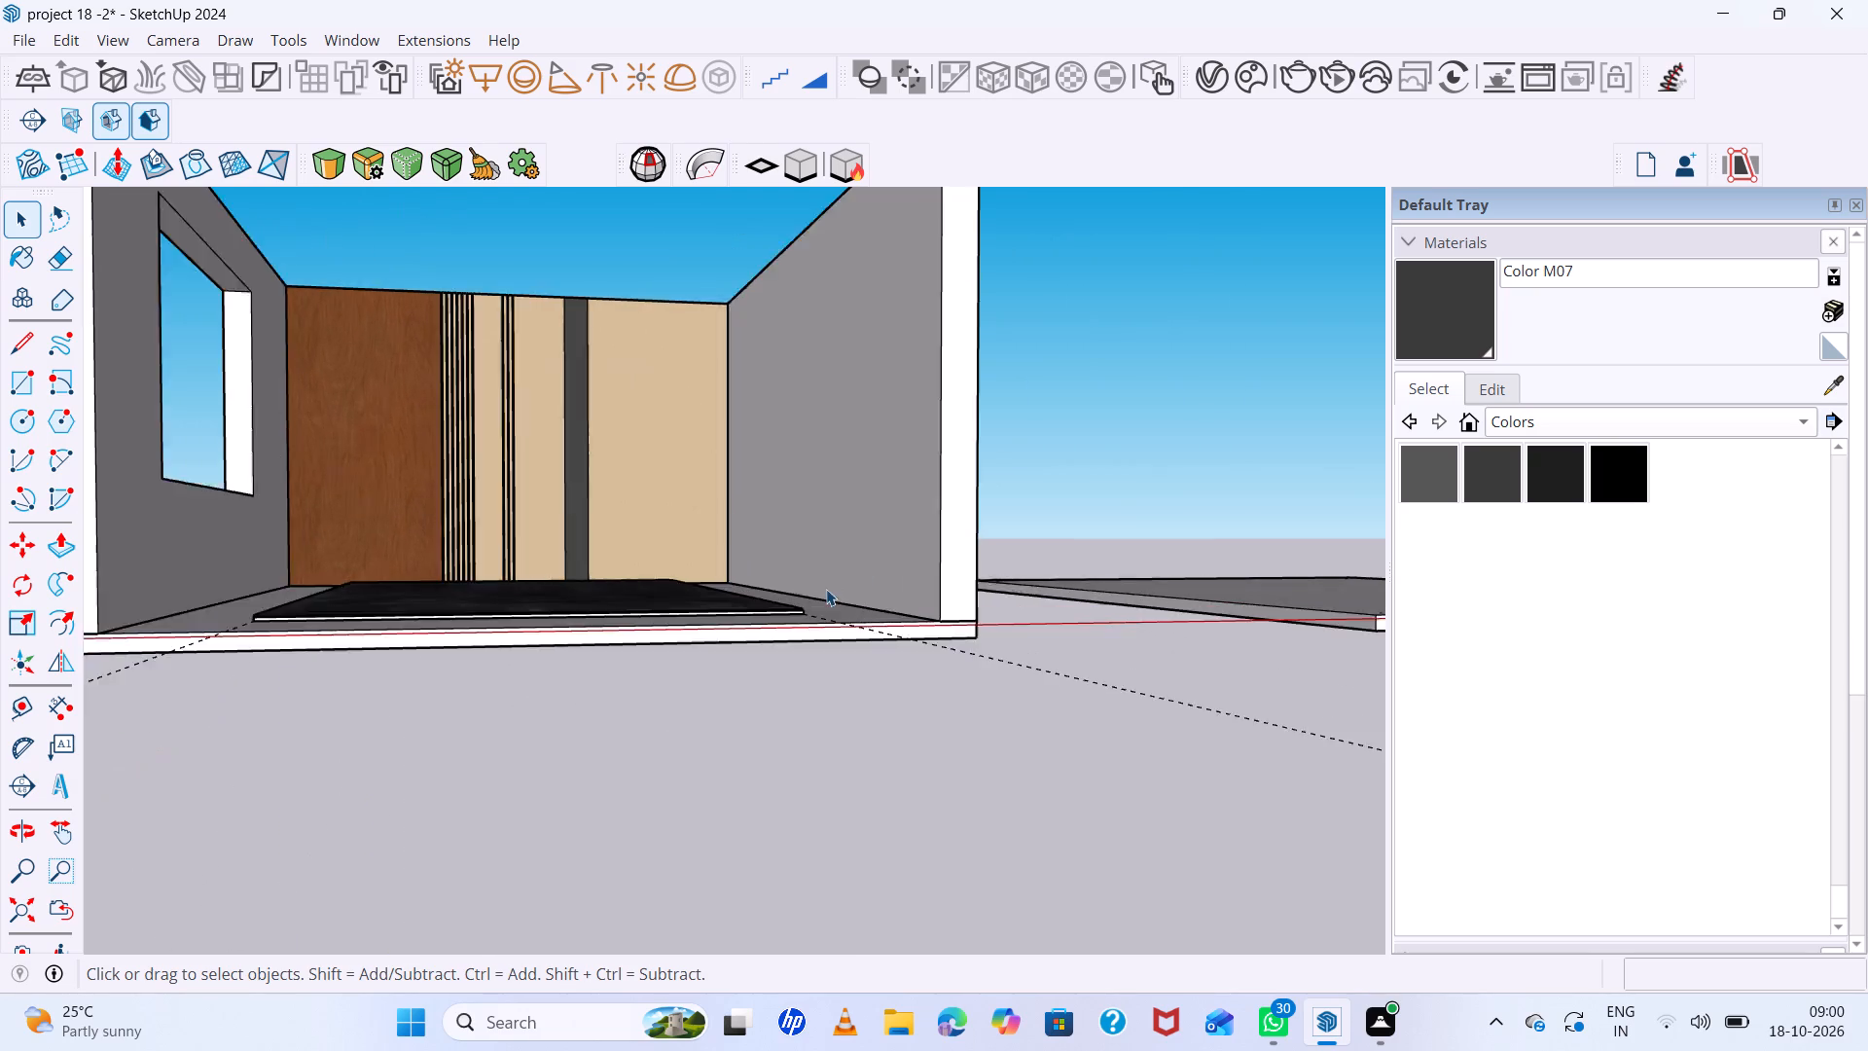
pyautogui.scroll(4, 826, 589)
pyautogui.moveTo(758, 617); pyautogui.dragTo(728, 866, button='middle')
pyautogui.scroll(-7, 790, 718)
pyautogui.scroll(6, 566, 687)
pyautogui.moveTo(545, 659); pyautogui.dragTo(525, 792, button='middle')
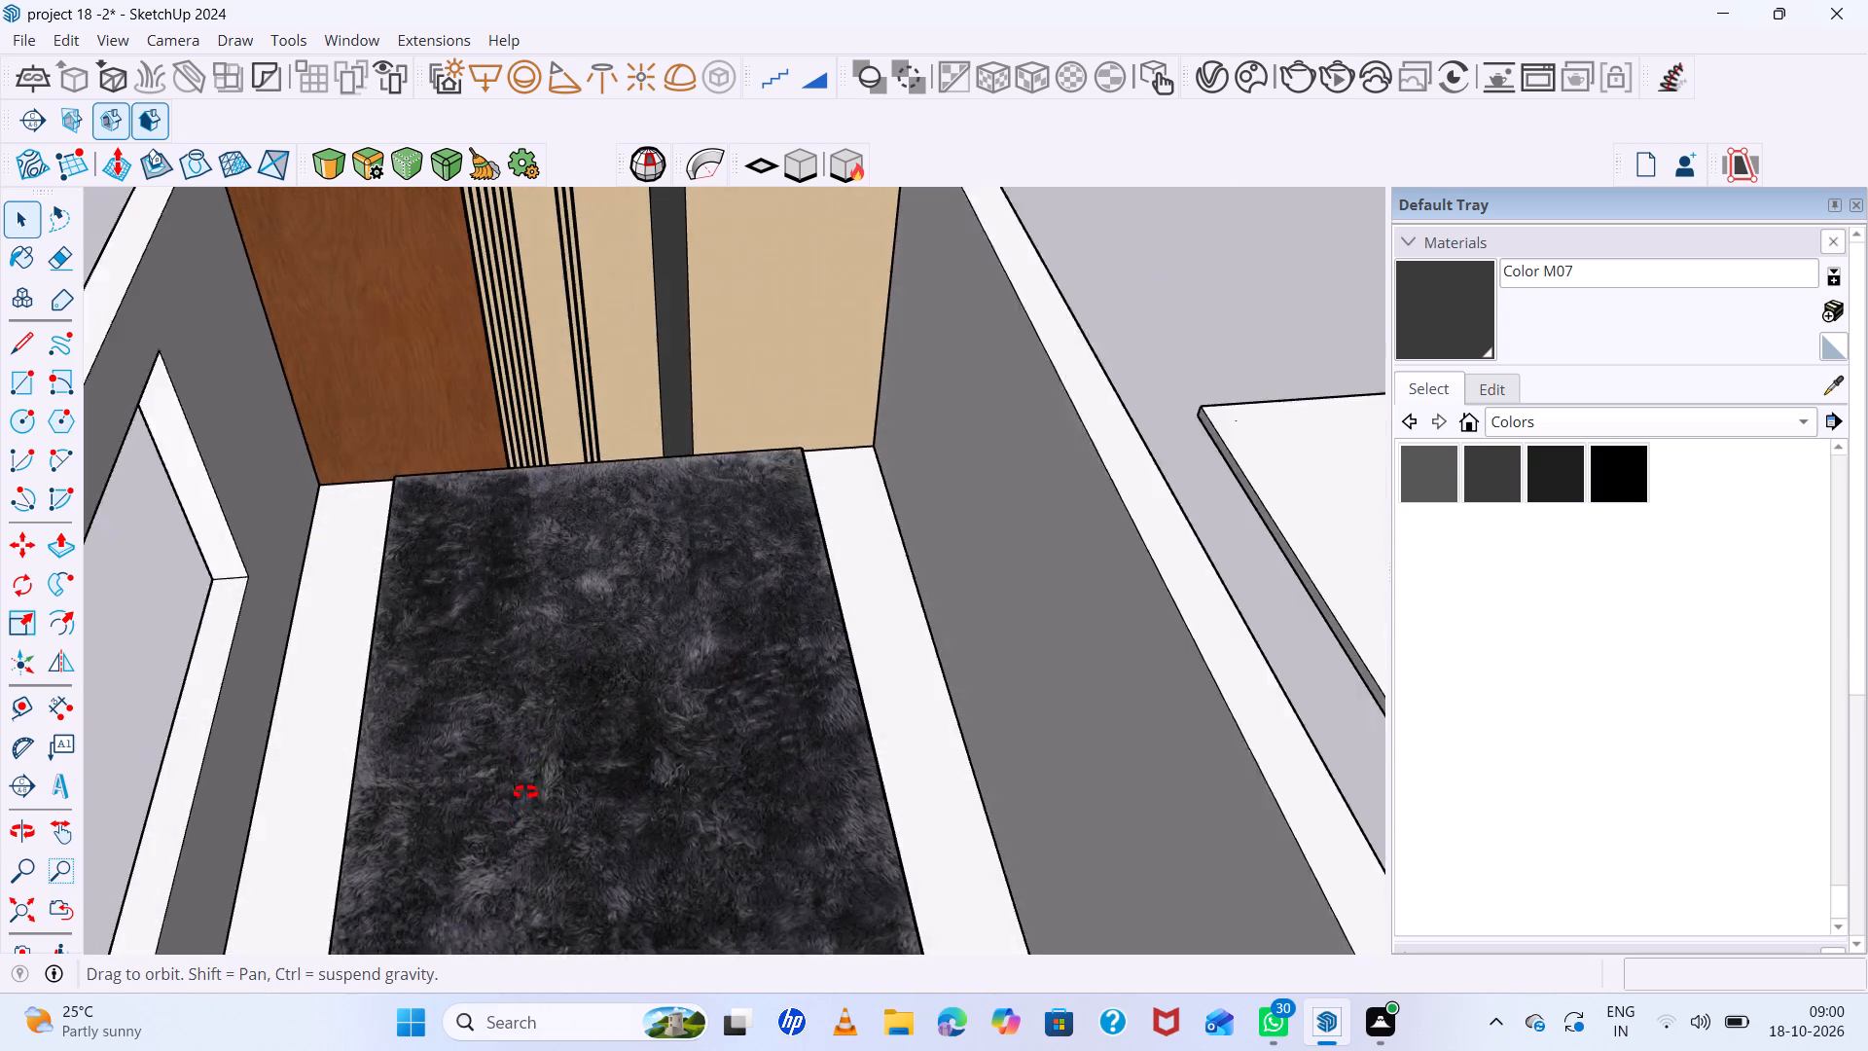
pyautogui.moveTo(525, 792); pyautogui.dragTo(522, 813, button='middle')
pyautogui.scroll(1, 521, 802)
pyautogui.scroll(-7, 569, 669)
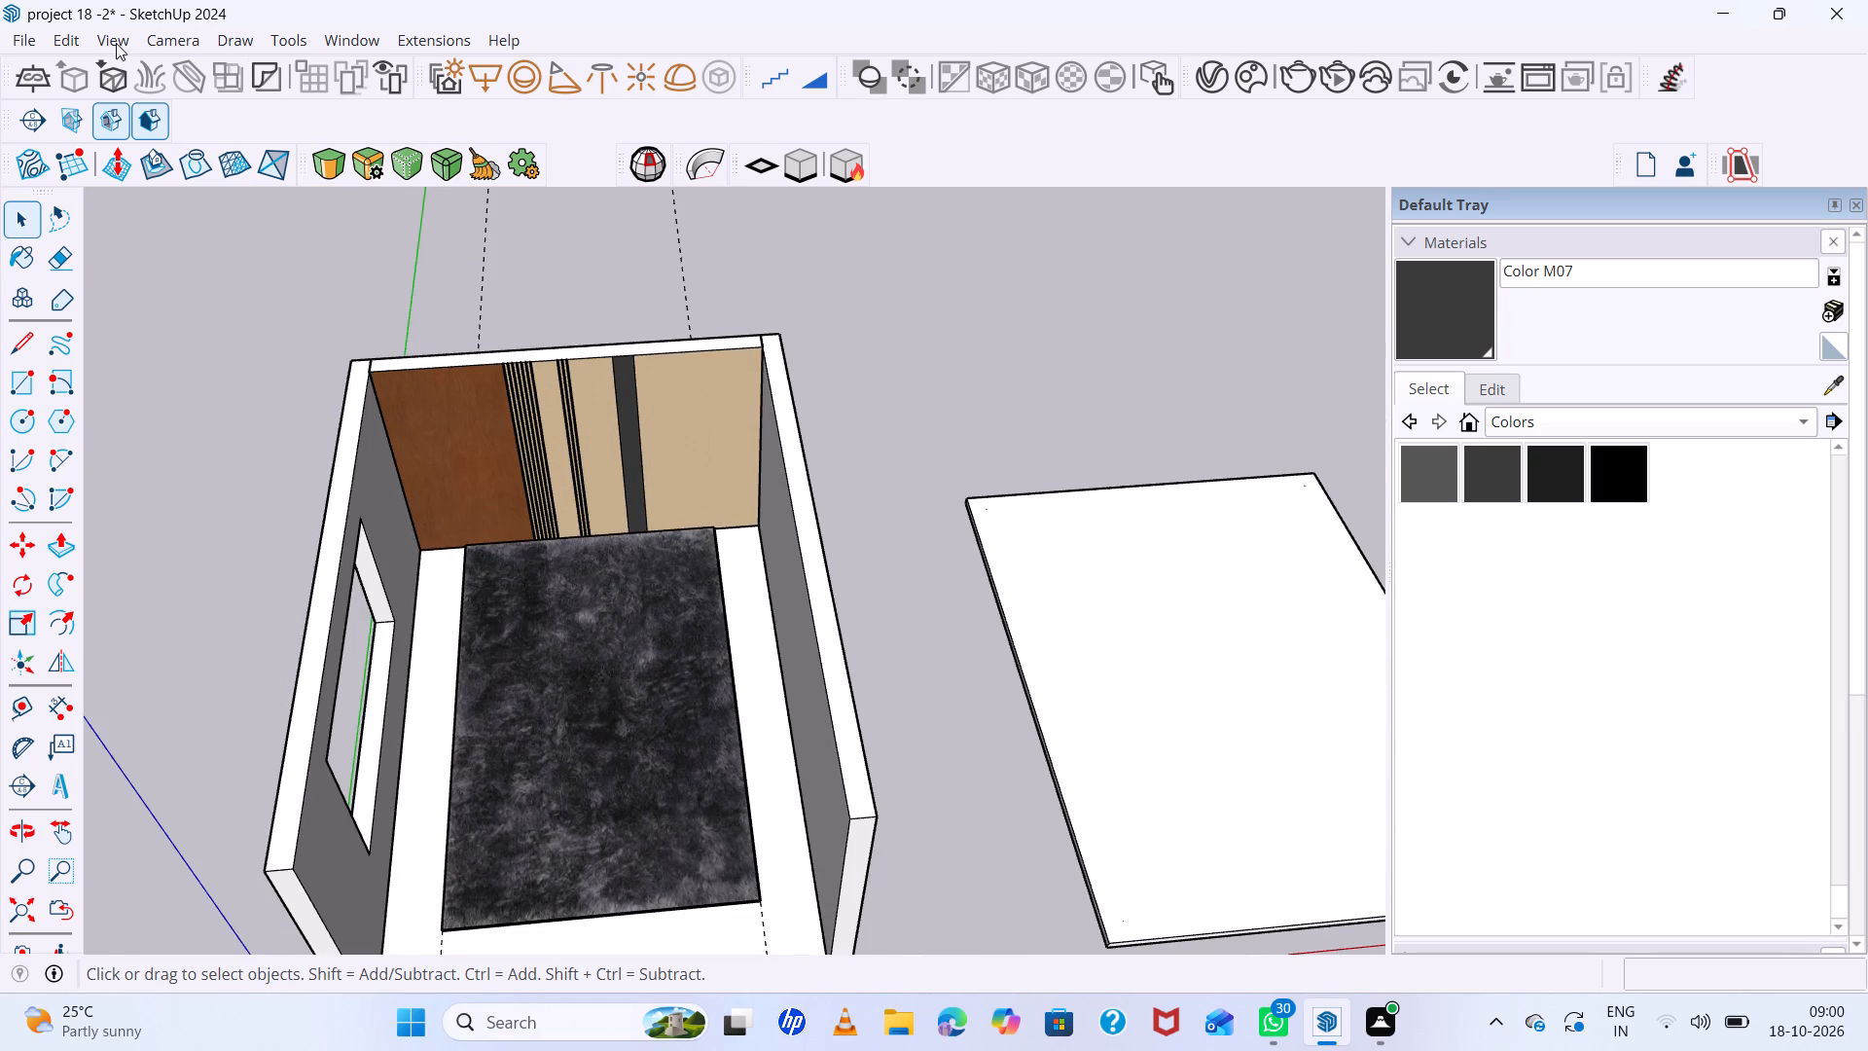
pyautogui.doubleClick(115, 42)
pyautogui.click(117, 40)
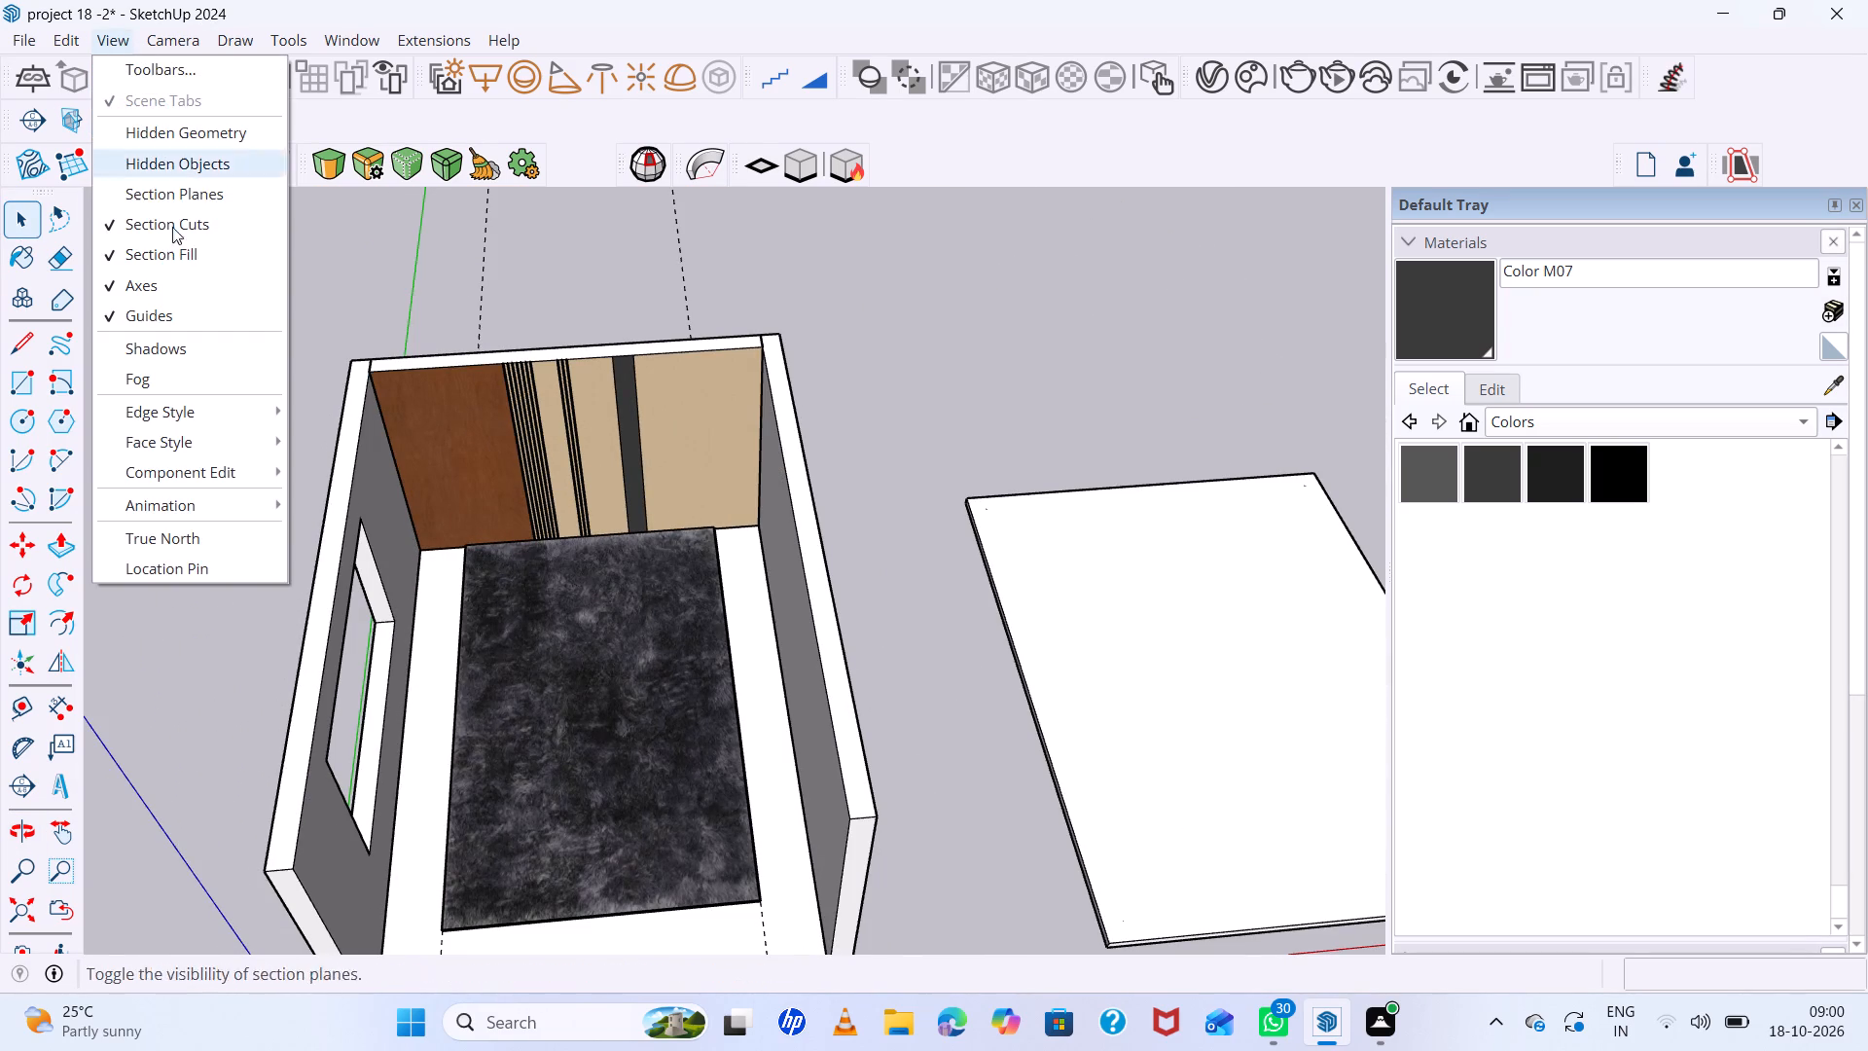
pyautogui.doubleClick(67, 44)
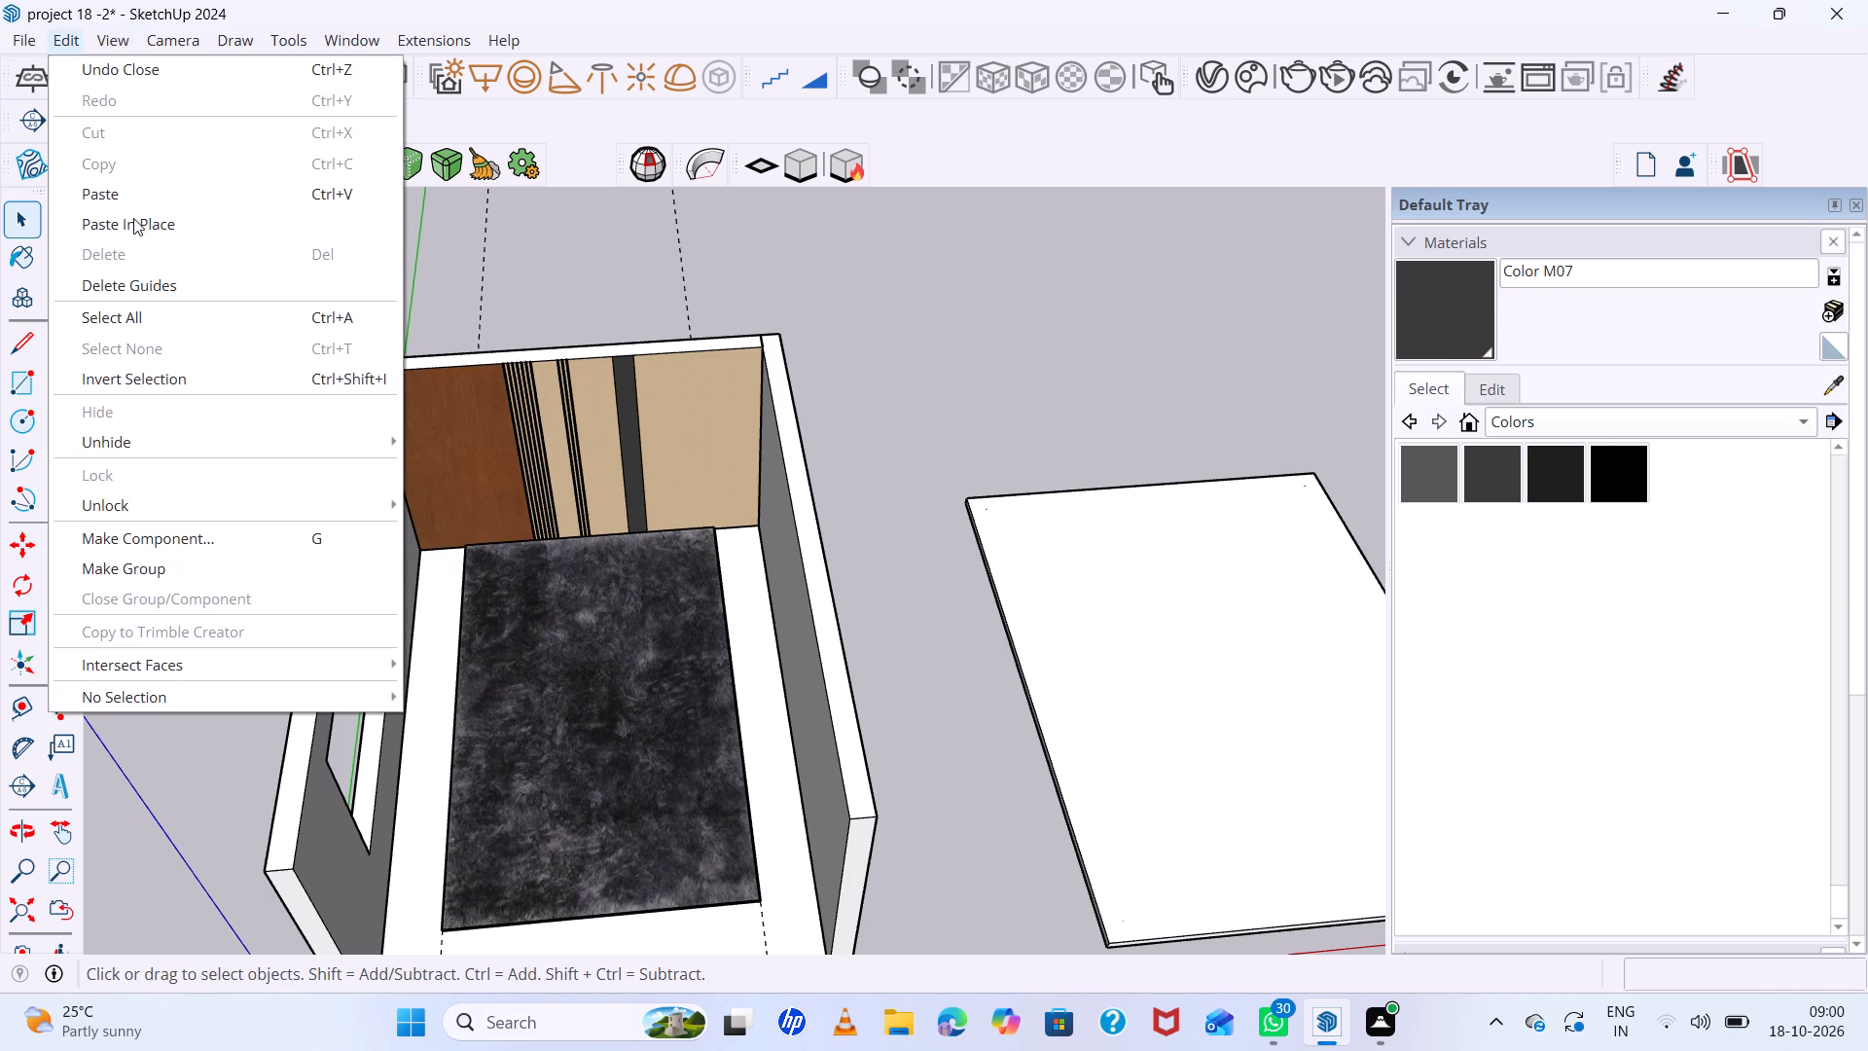
pyautogui.click(221, 253)
pyautogui.click(225, 291)
# Examine the carpeted room and compare it with the bedroom reference image.
pyautogui.scroll(-7, 535, 390)
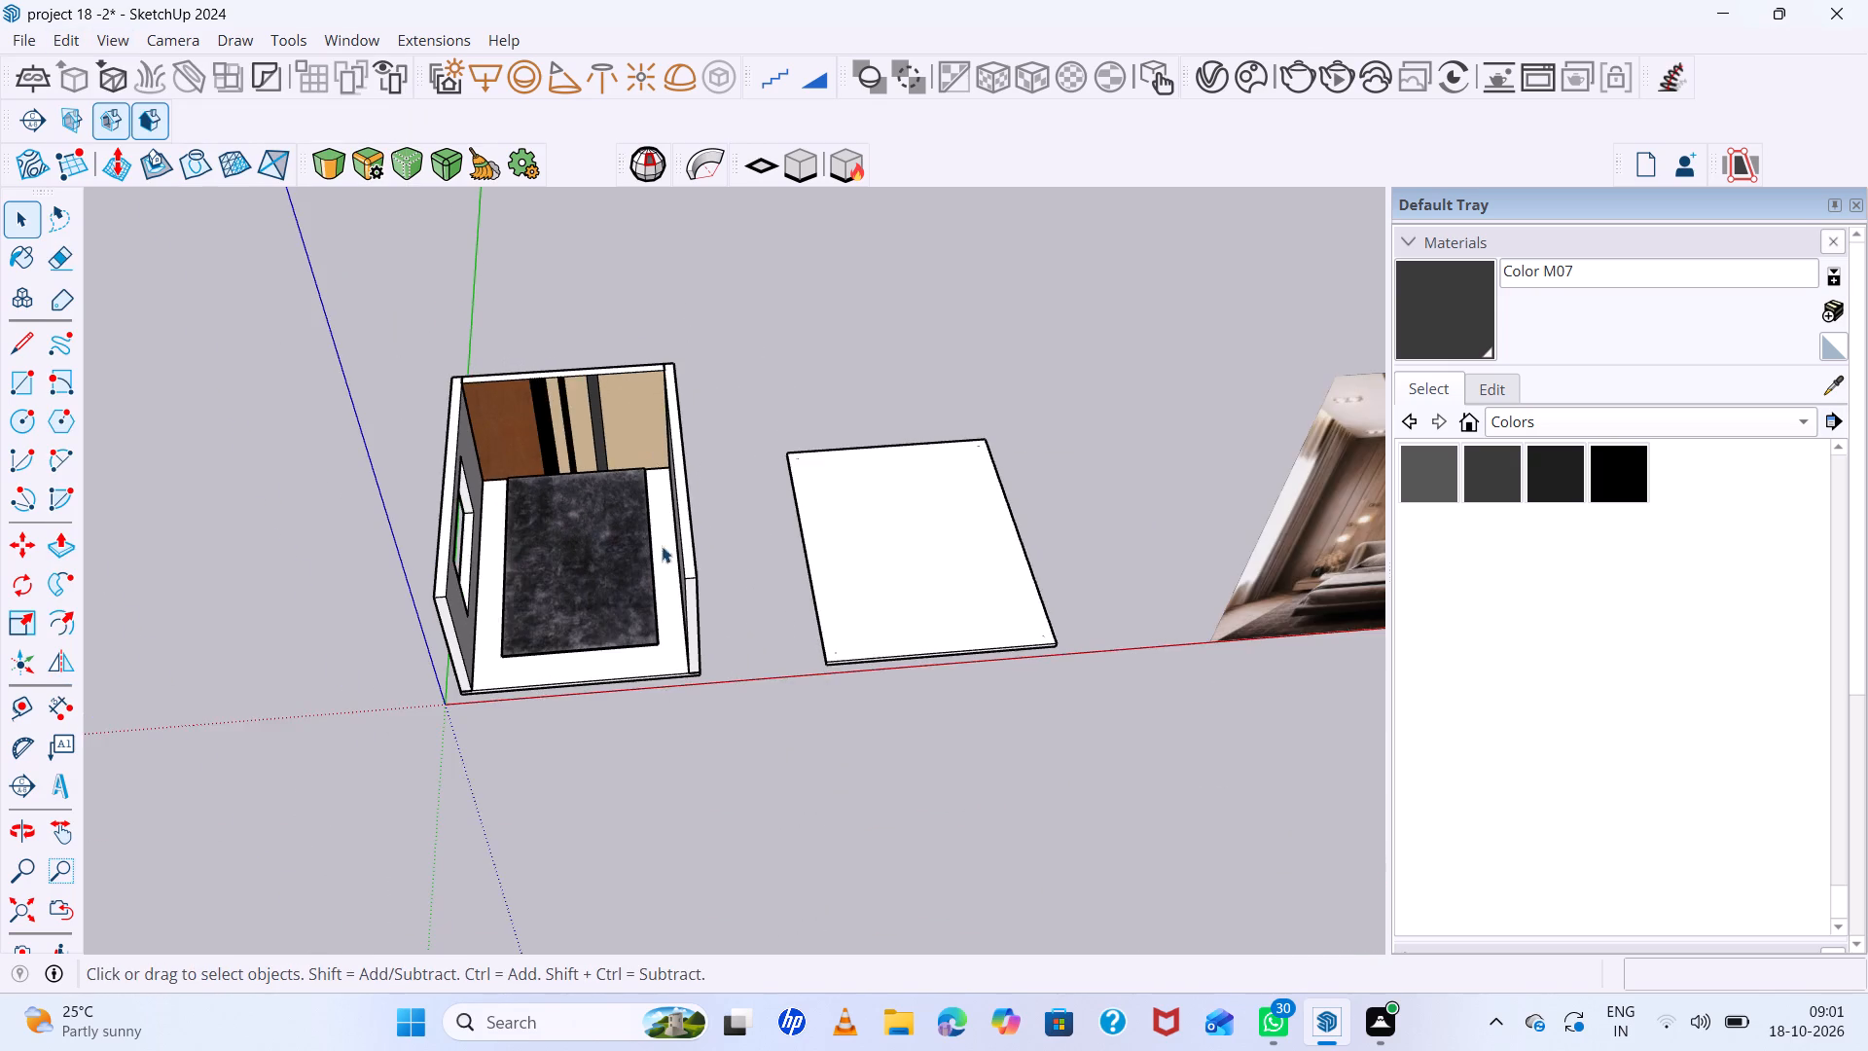
pyautogui.moveTo(662, 618); pyautogui.dragTo(661, 584, button='middle')
pyautogui.middleClick(661, 584)
pyautogui.scroll(13, 590, 633)
pyautogui.moveTo(448, 515); pyautogui.dragTo(358, 745, button='middle')
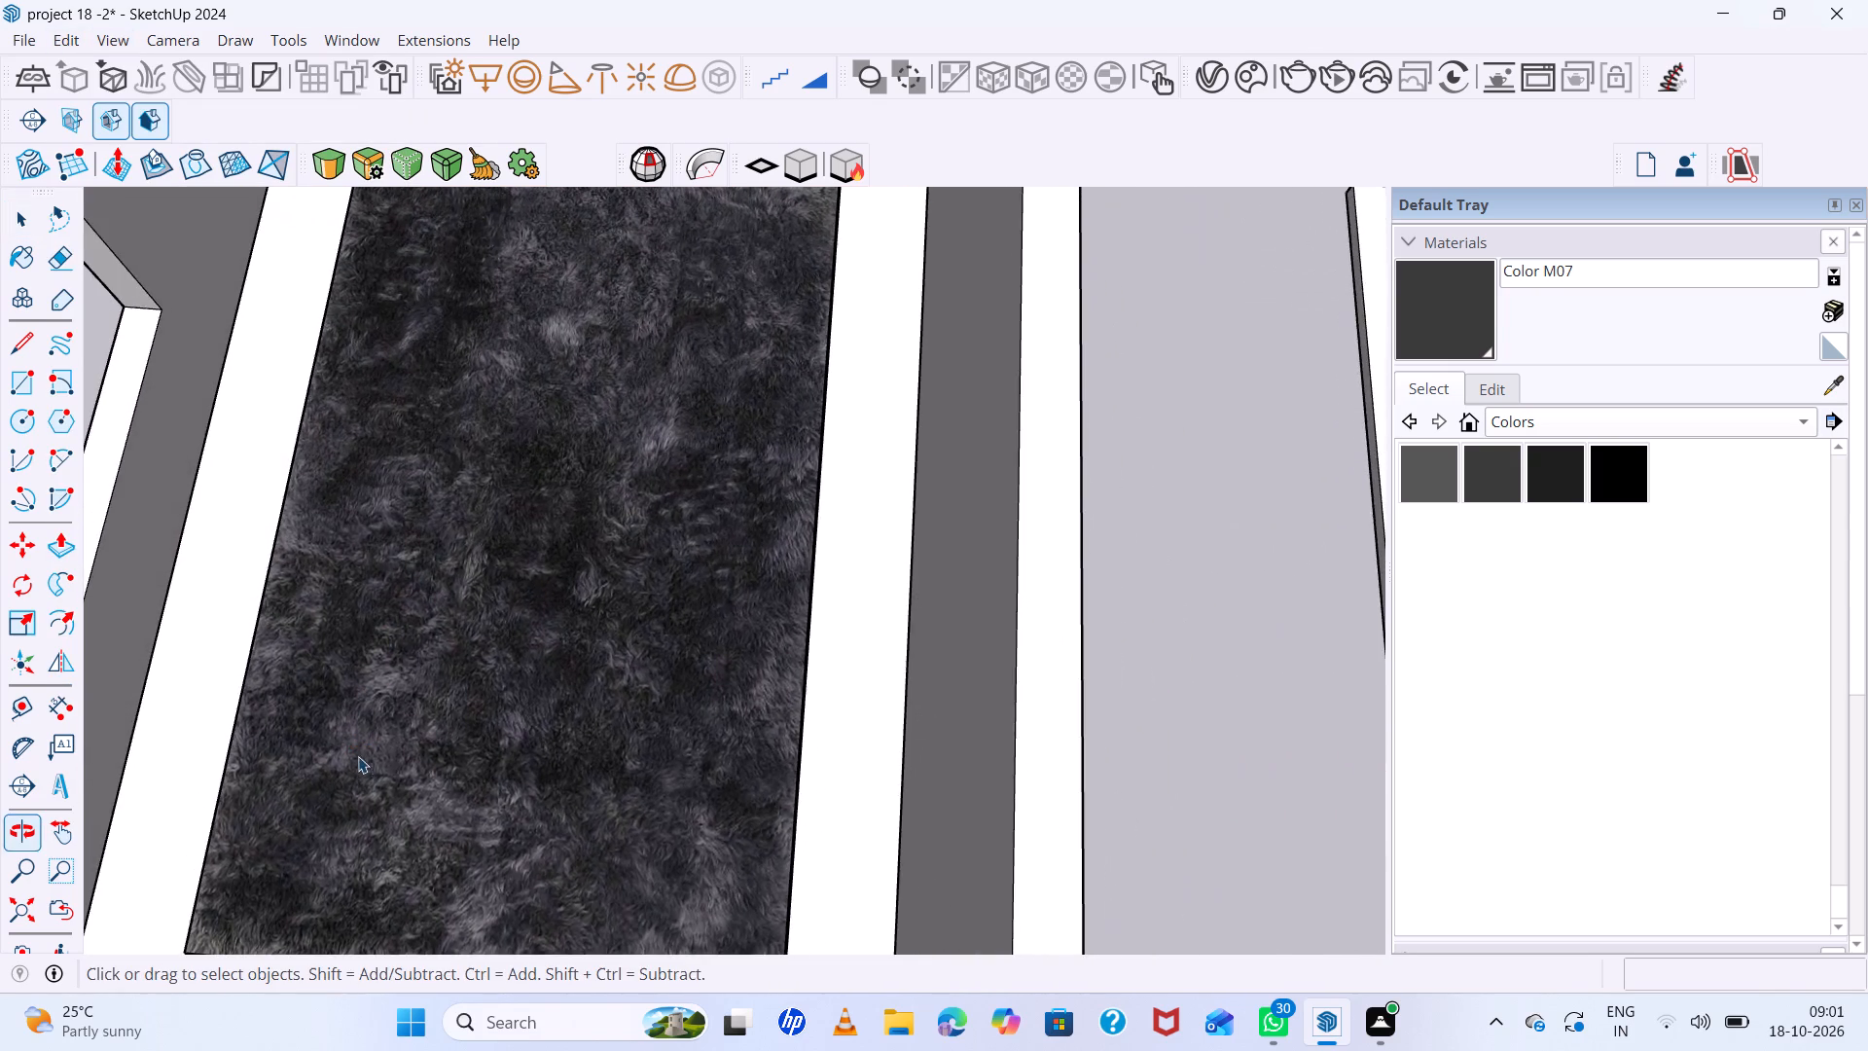
pyautogui.scroll(-8, 509, 720)
pyautogui.scroll(12, 439, 401)
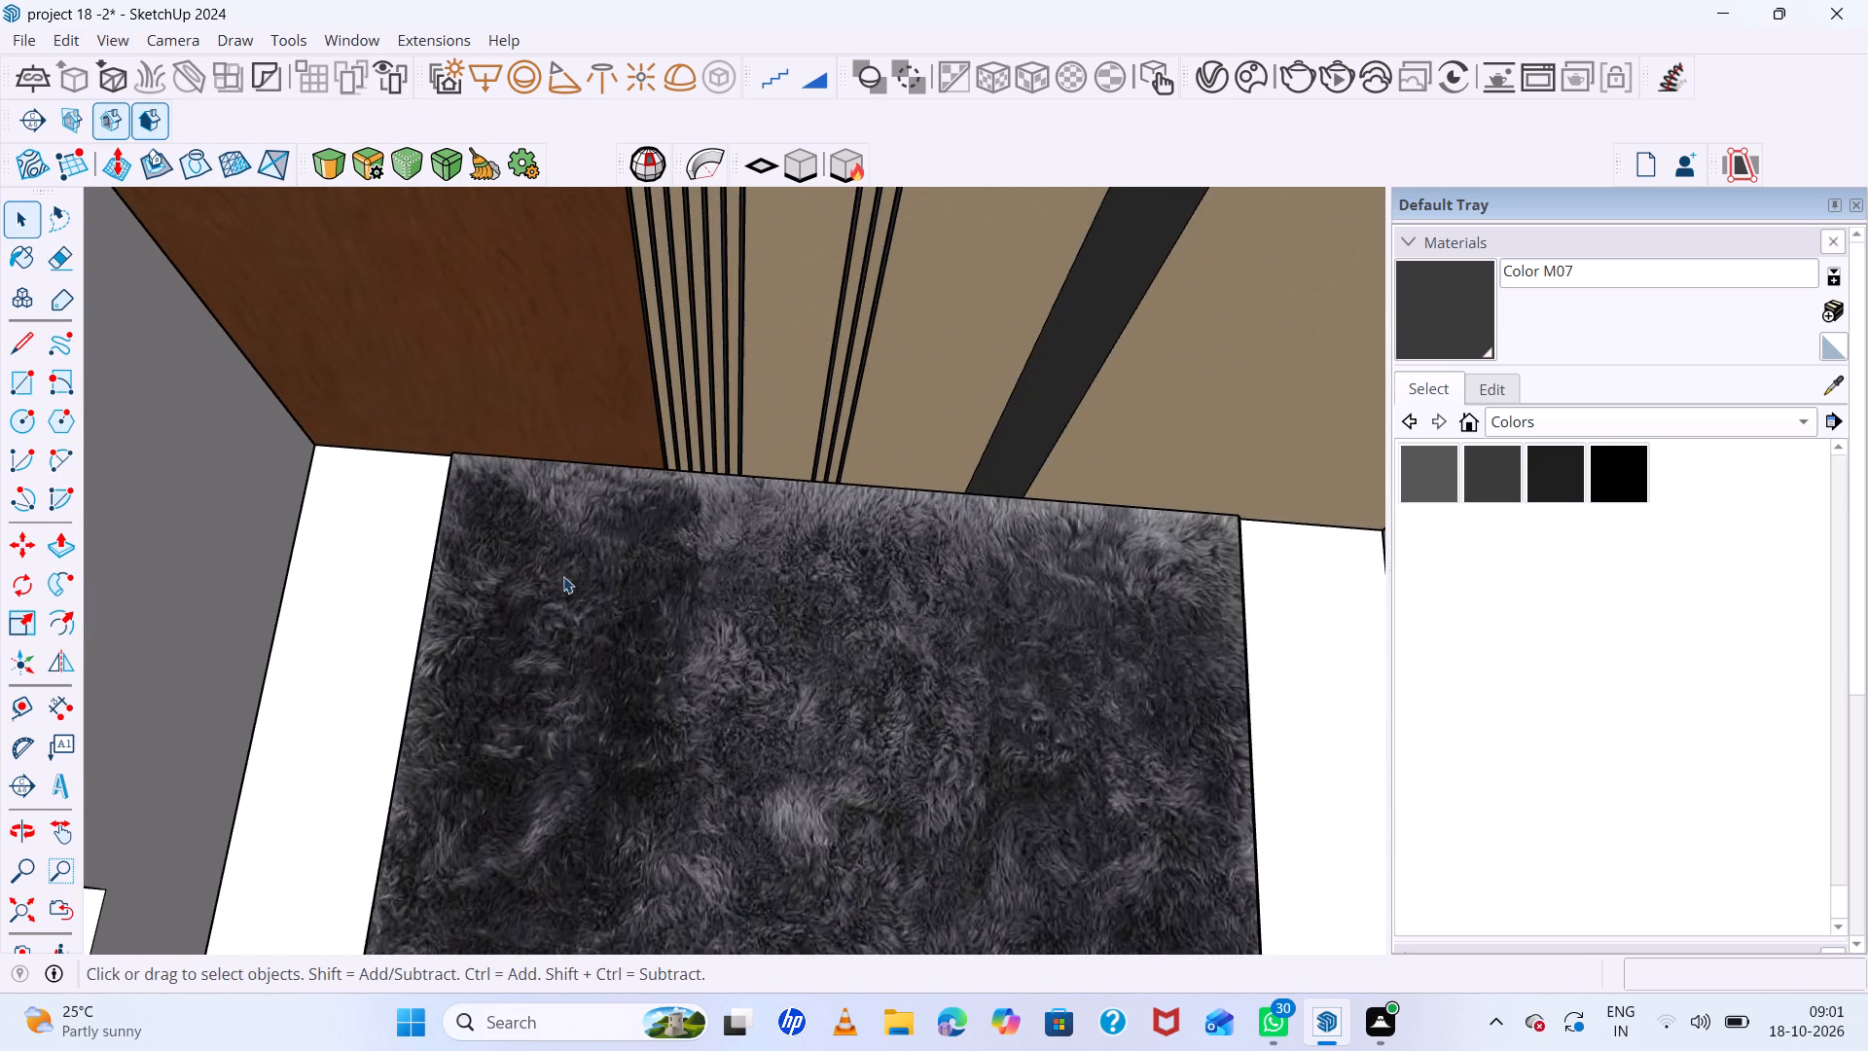
pyautogui.moveTo(577, 577); pyautogui.dragTo(623, 363, button='middle')
pyautogui.scroll(-19, 0, 716)
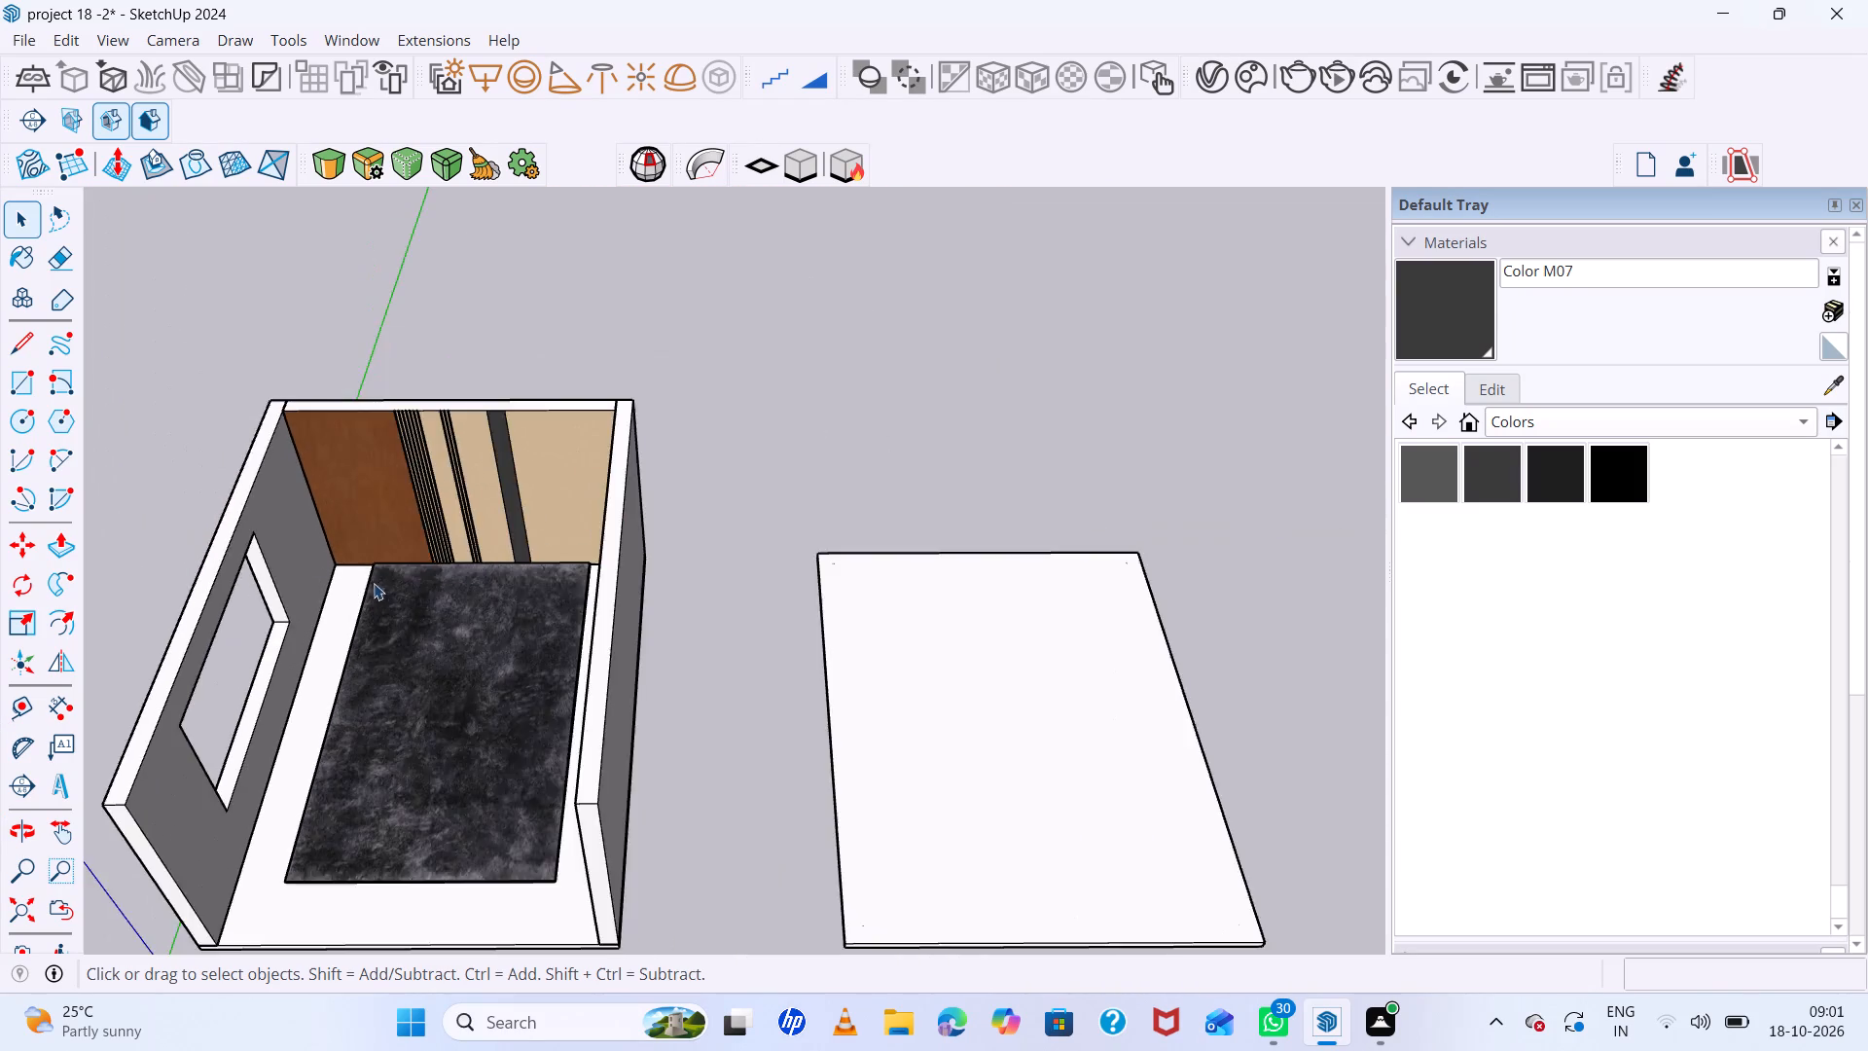
pyautogui.scroll(-14, 374, 583)
pyautogui.moveTo(772, 688); pyautogui.dragTo(837, 506, button='middle')
pyautogui.scroll(10, 885, 566)
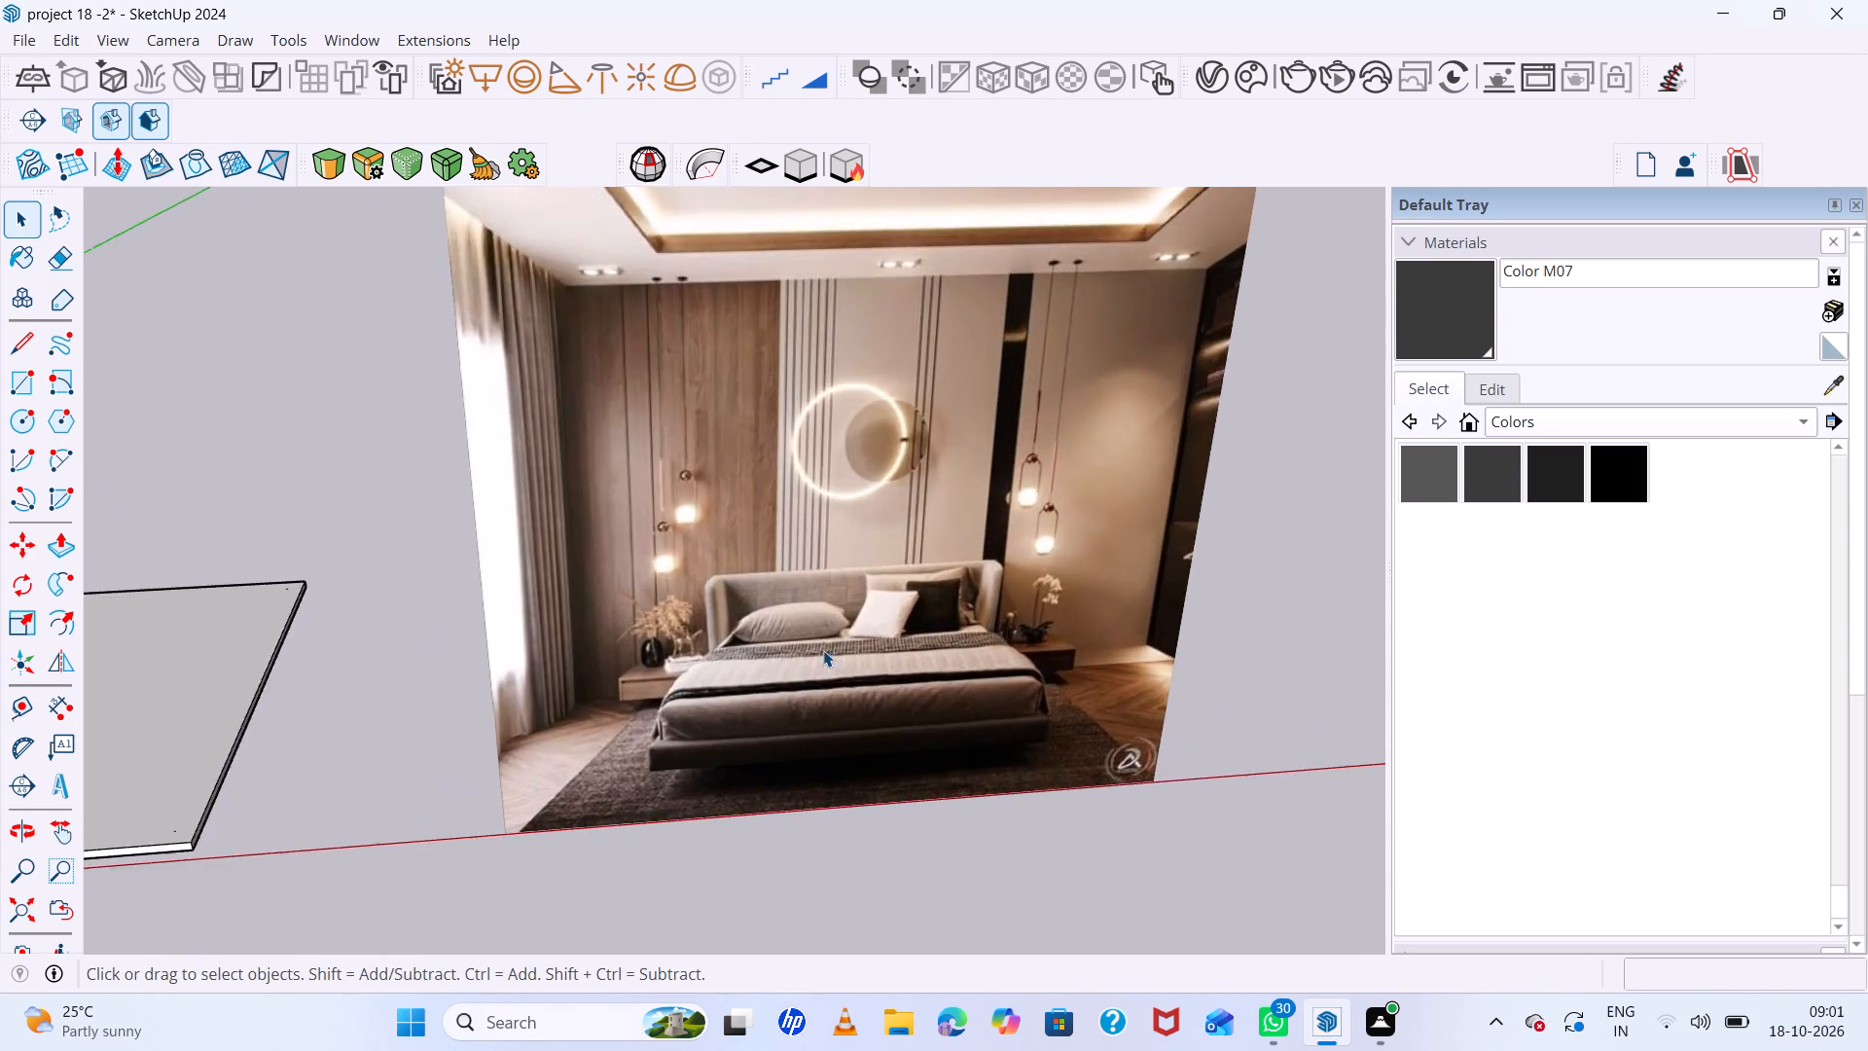
pyautogui.scroll(8, 823, 650)
pyautogui.scroll(-6, 694, 555)
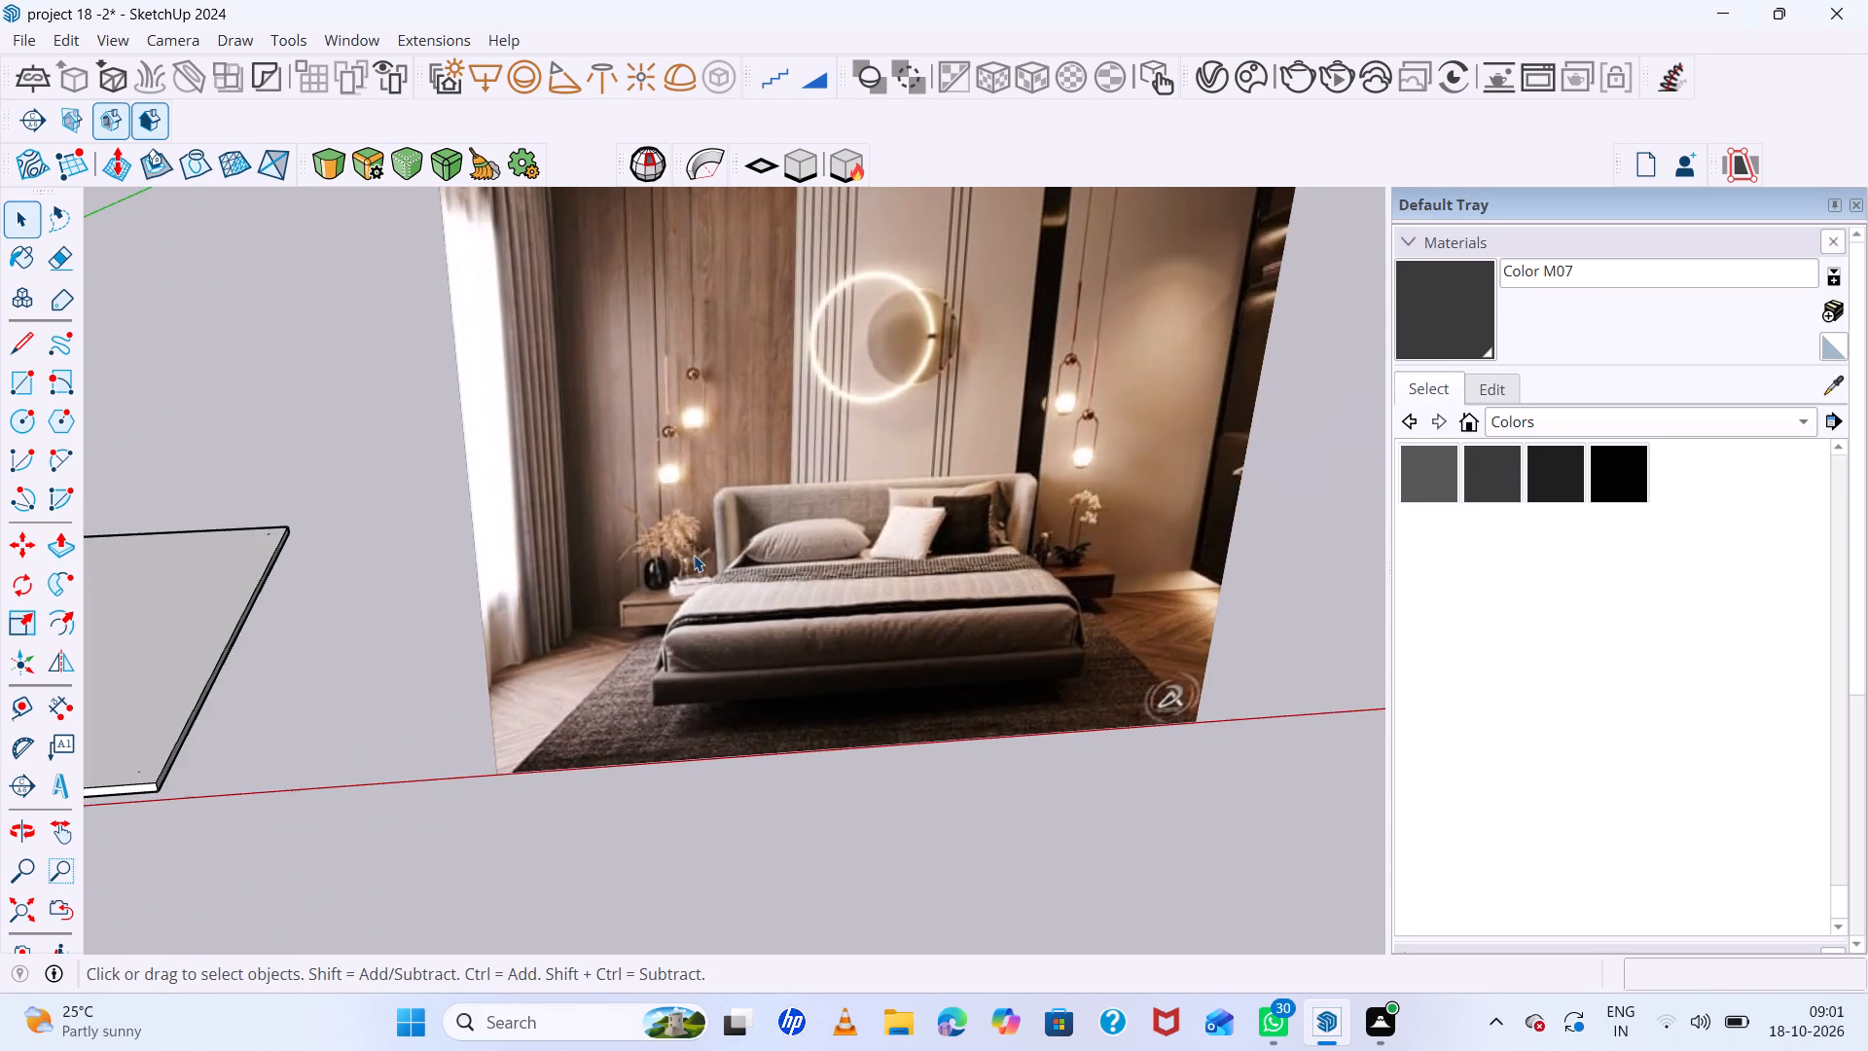
pyautogui.scroll(-18, 694, 555)
pyautogui.moveTo(694, 547); pyautogui.dragTo(529, 553, button='middle')
pyautogui.scroll(5, 512, 533)
pyautogui.moveTo(344, 468); pyautogui.dragTo(358, 458, button='middle')
pyautogui.scroll(5, 351, 494)
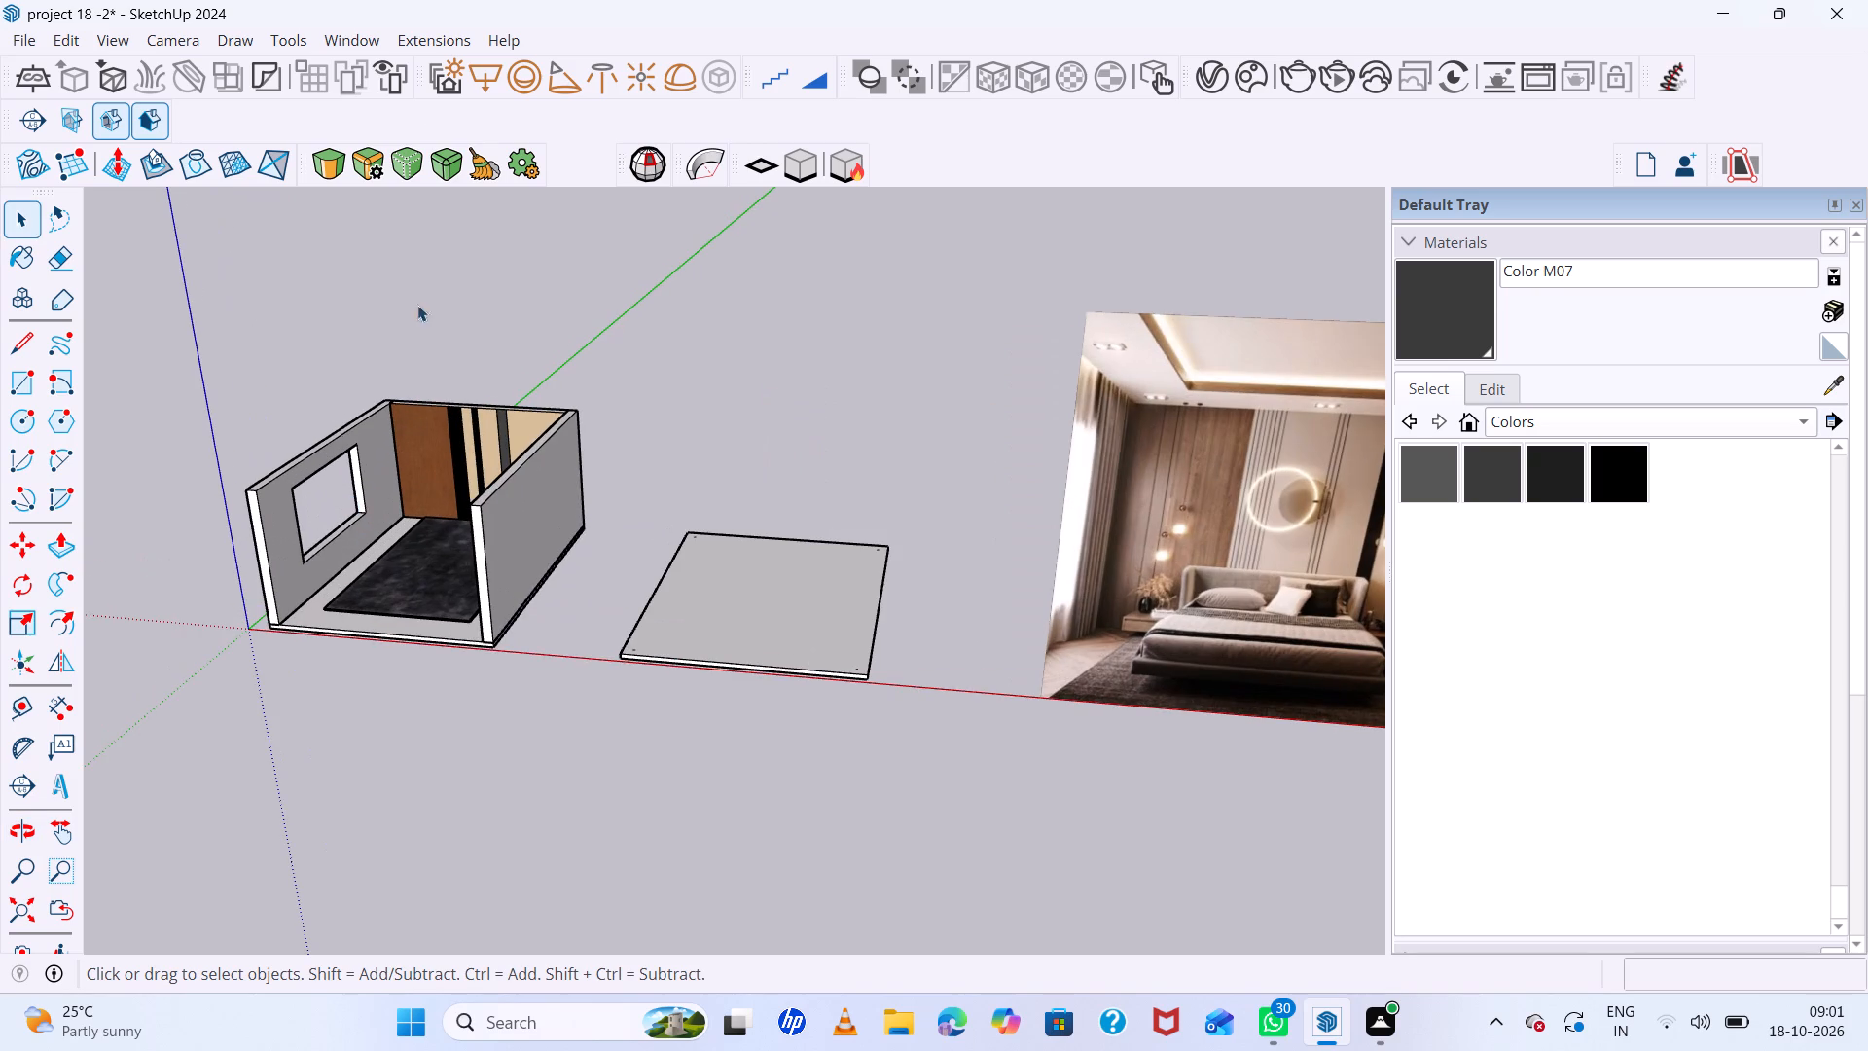
# Open 3D Warehouse and search the models for window.
pyautogui.click(338, 41)
pyautogui.click(395, 230)
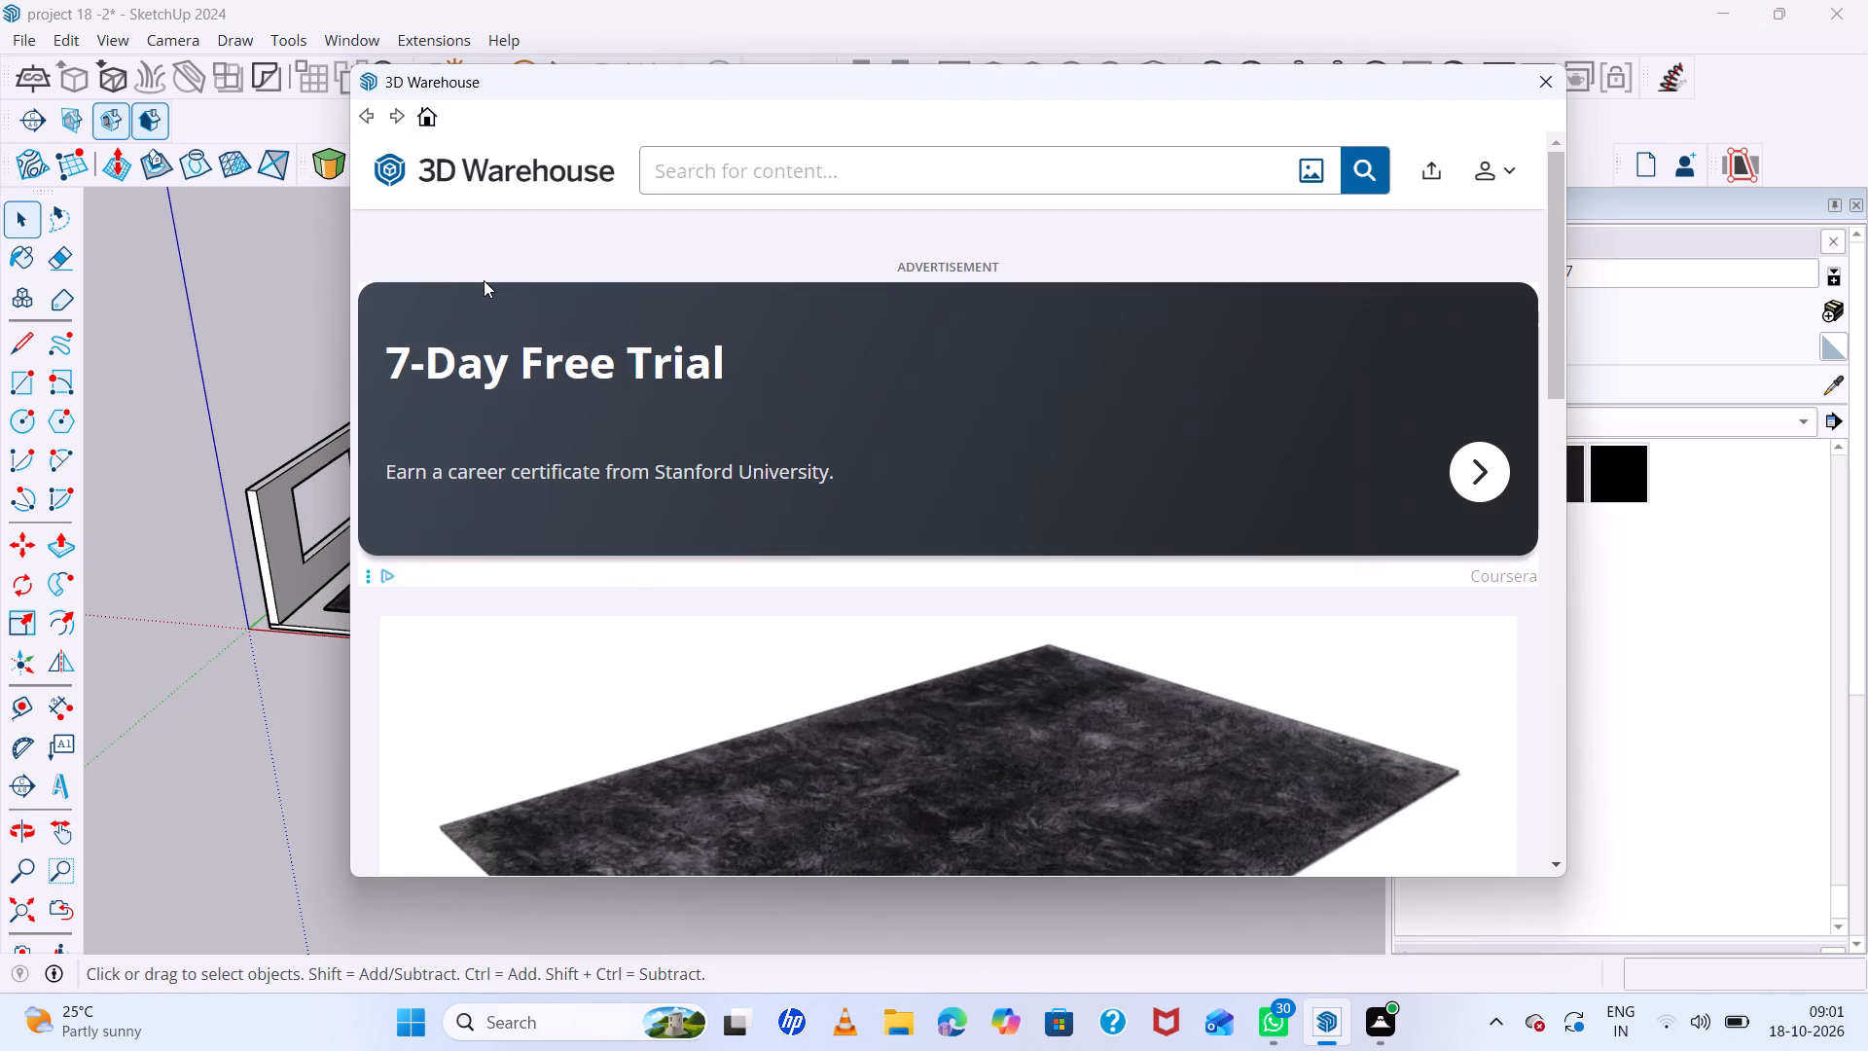
pyautogui.click(707, 166)
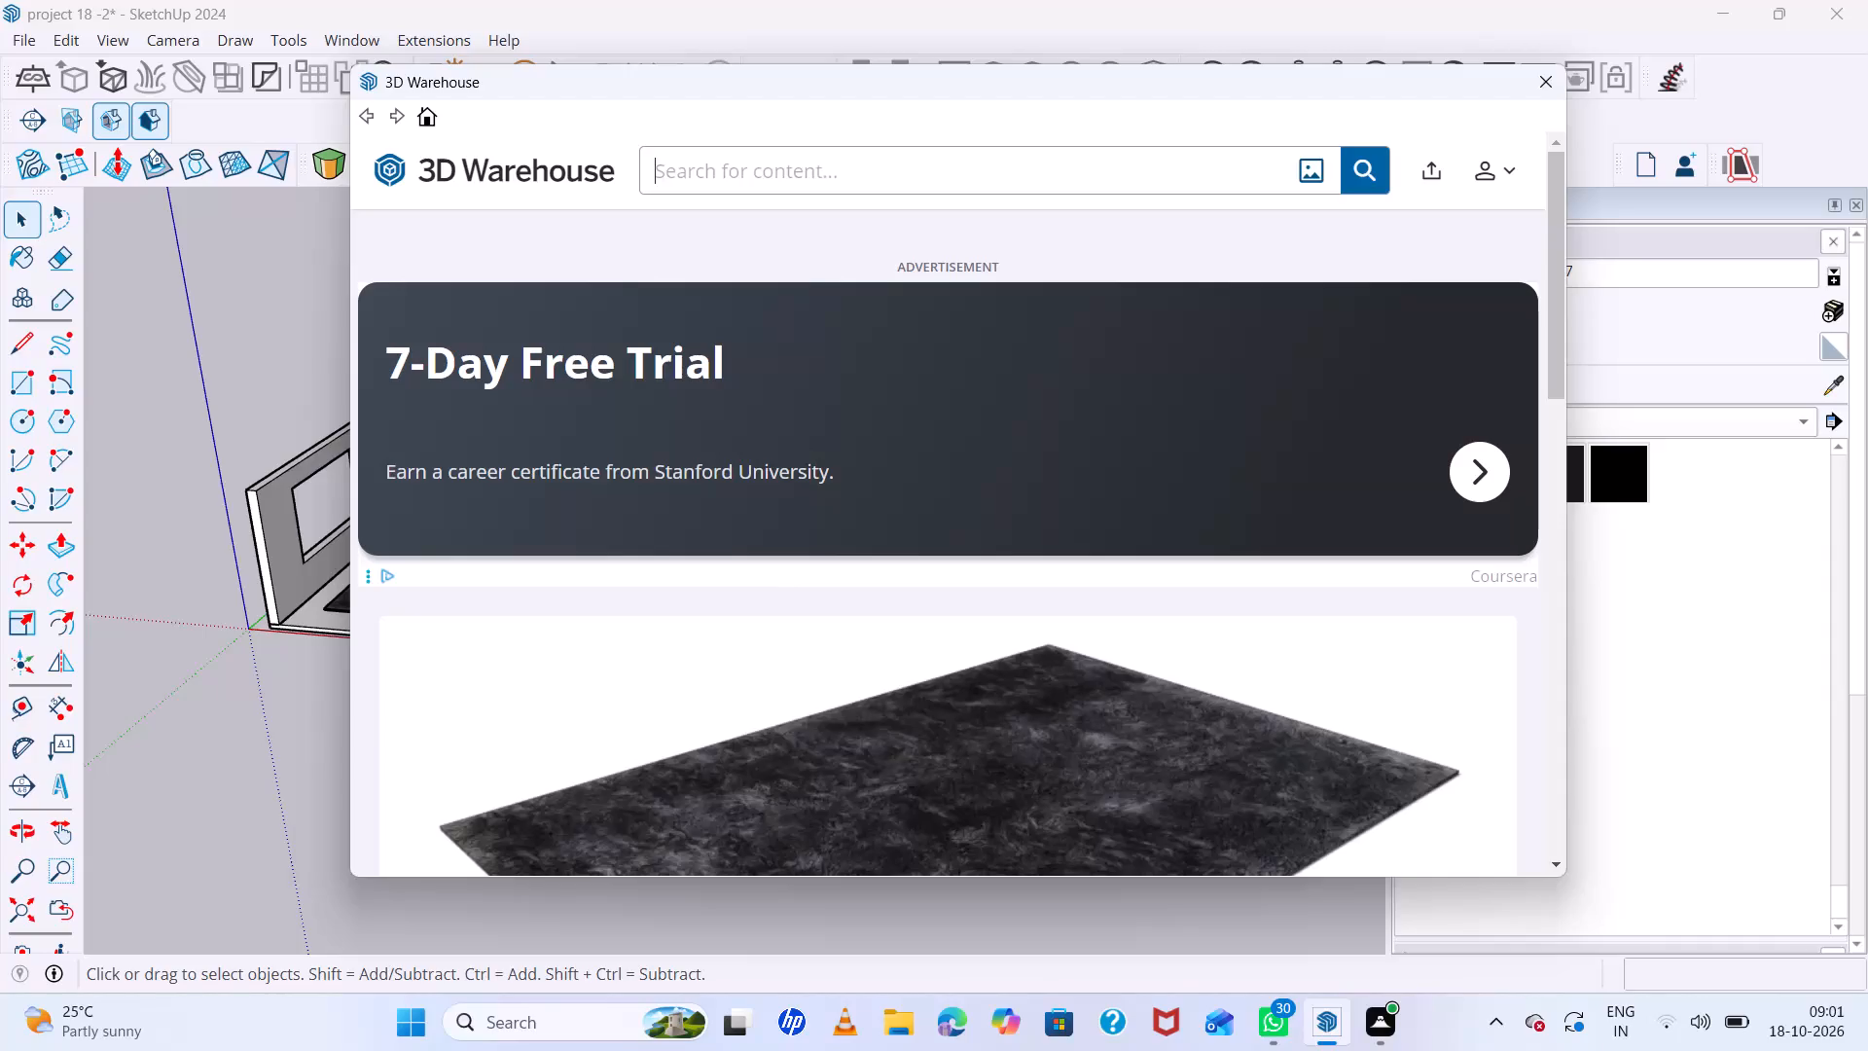
pyautogui.write('window')
pyautogui.press('space')
pyautogui.press('Return')
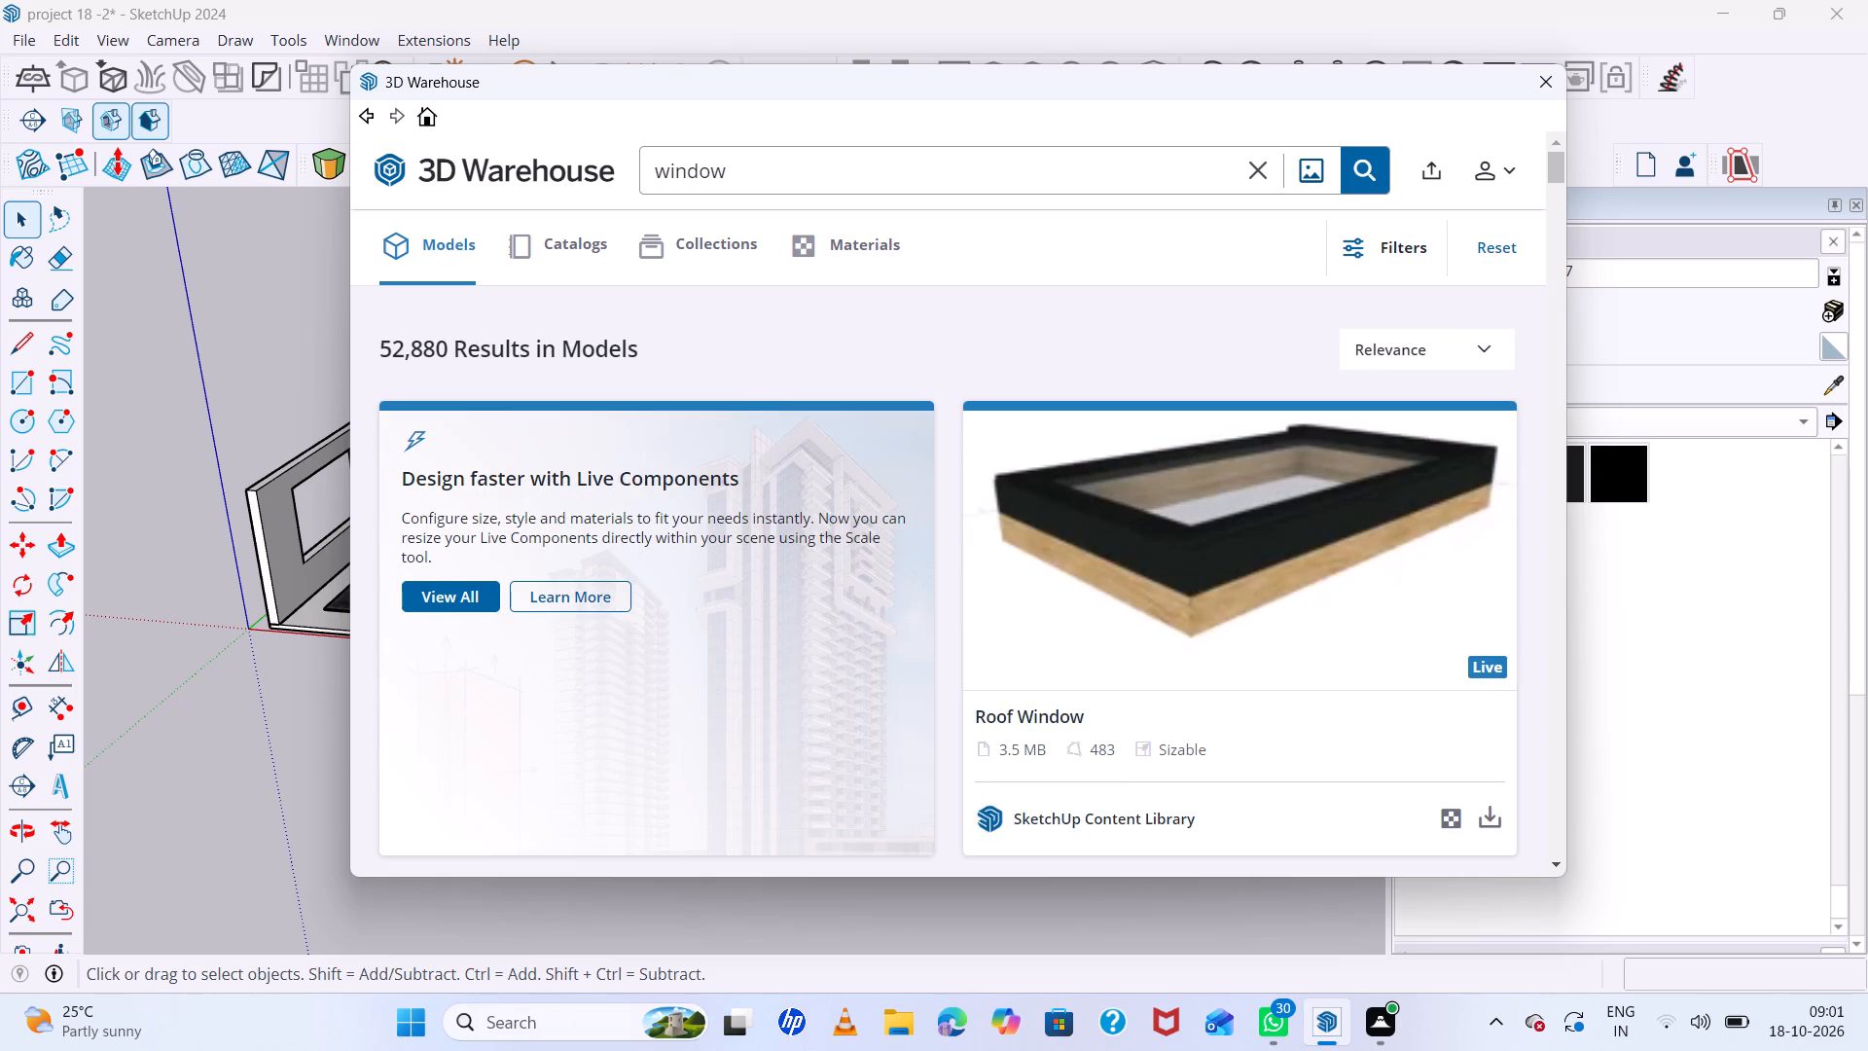
# Browse the window results and check the details of the white two-pane sliding window model, returning to the results.
pyautogui.scroll(-6, 844, 428)
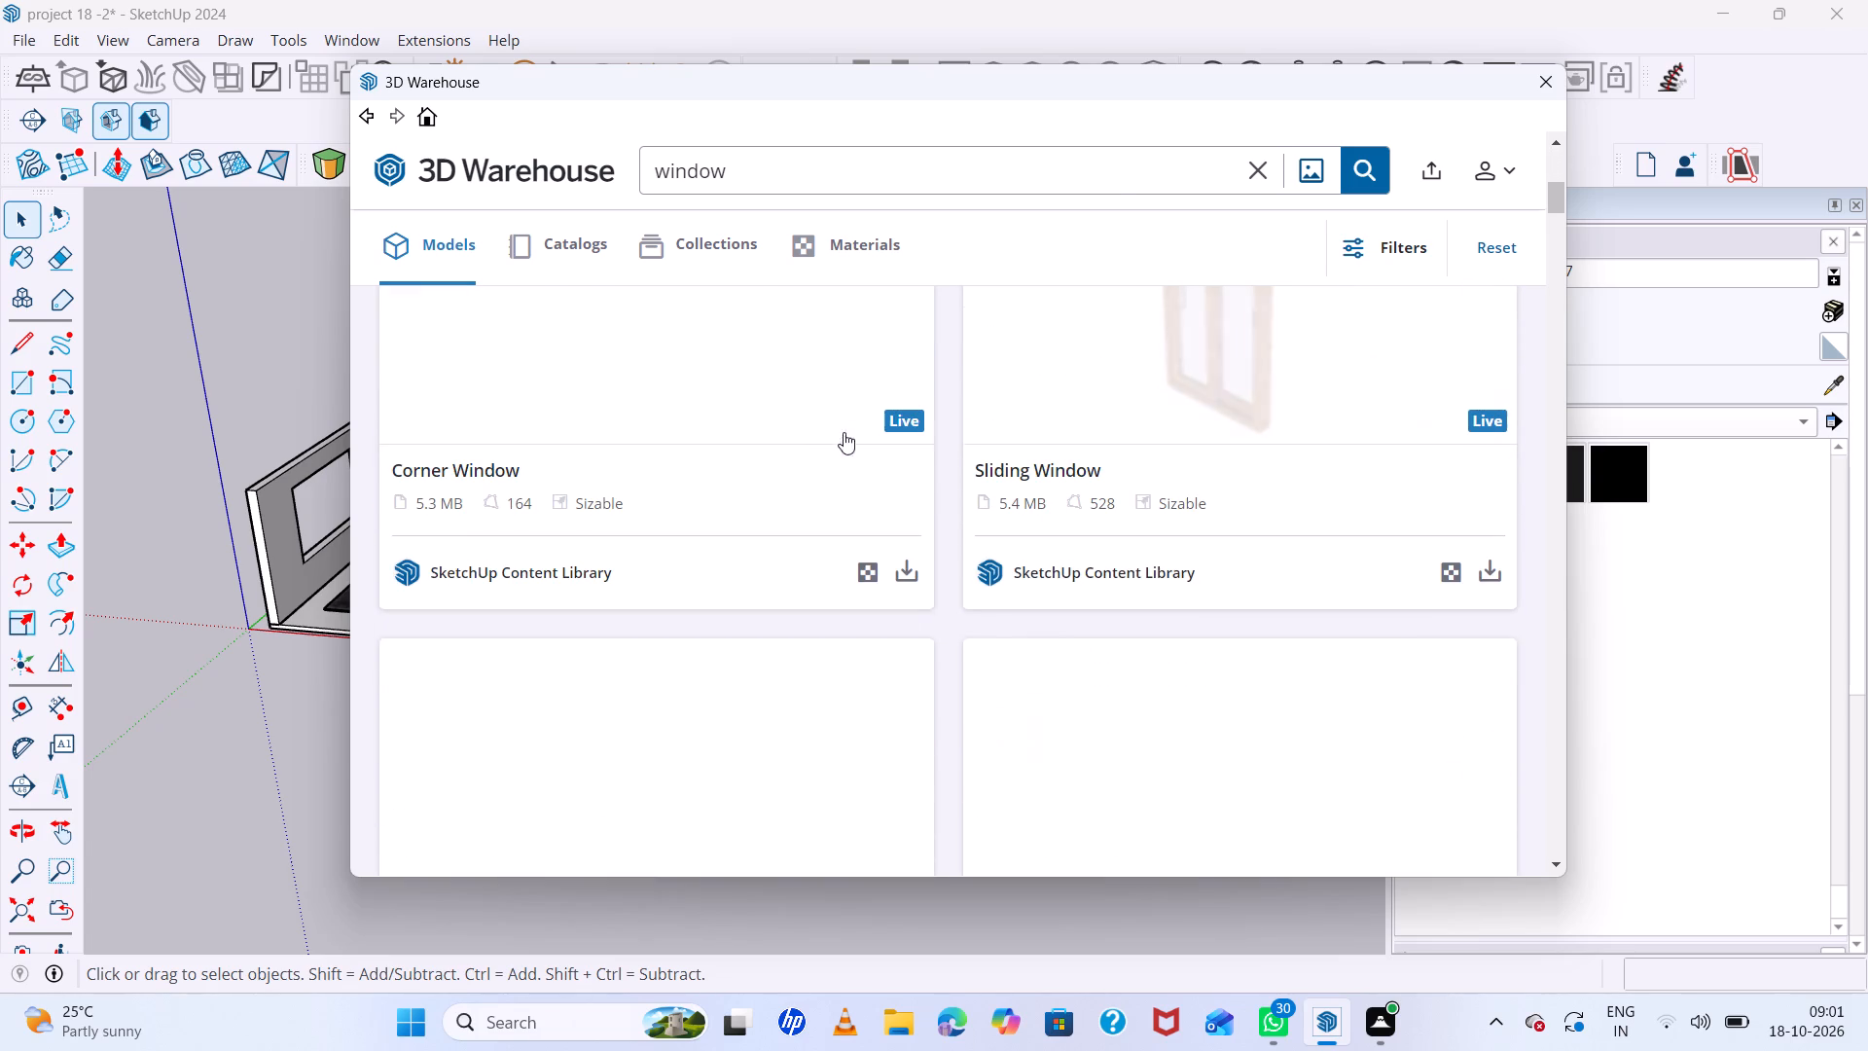
pyautogui.scroll(-10, 812, 436)
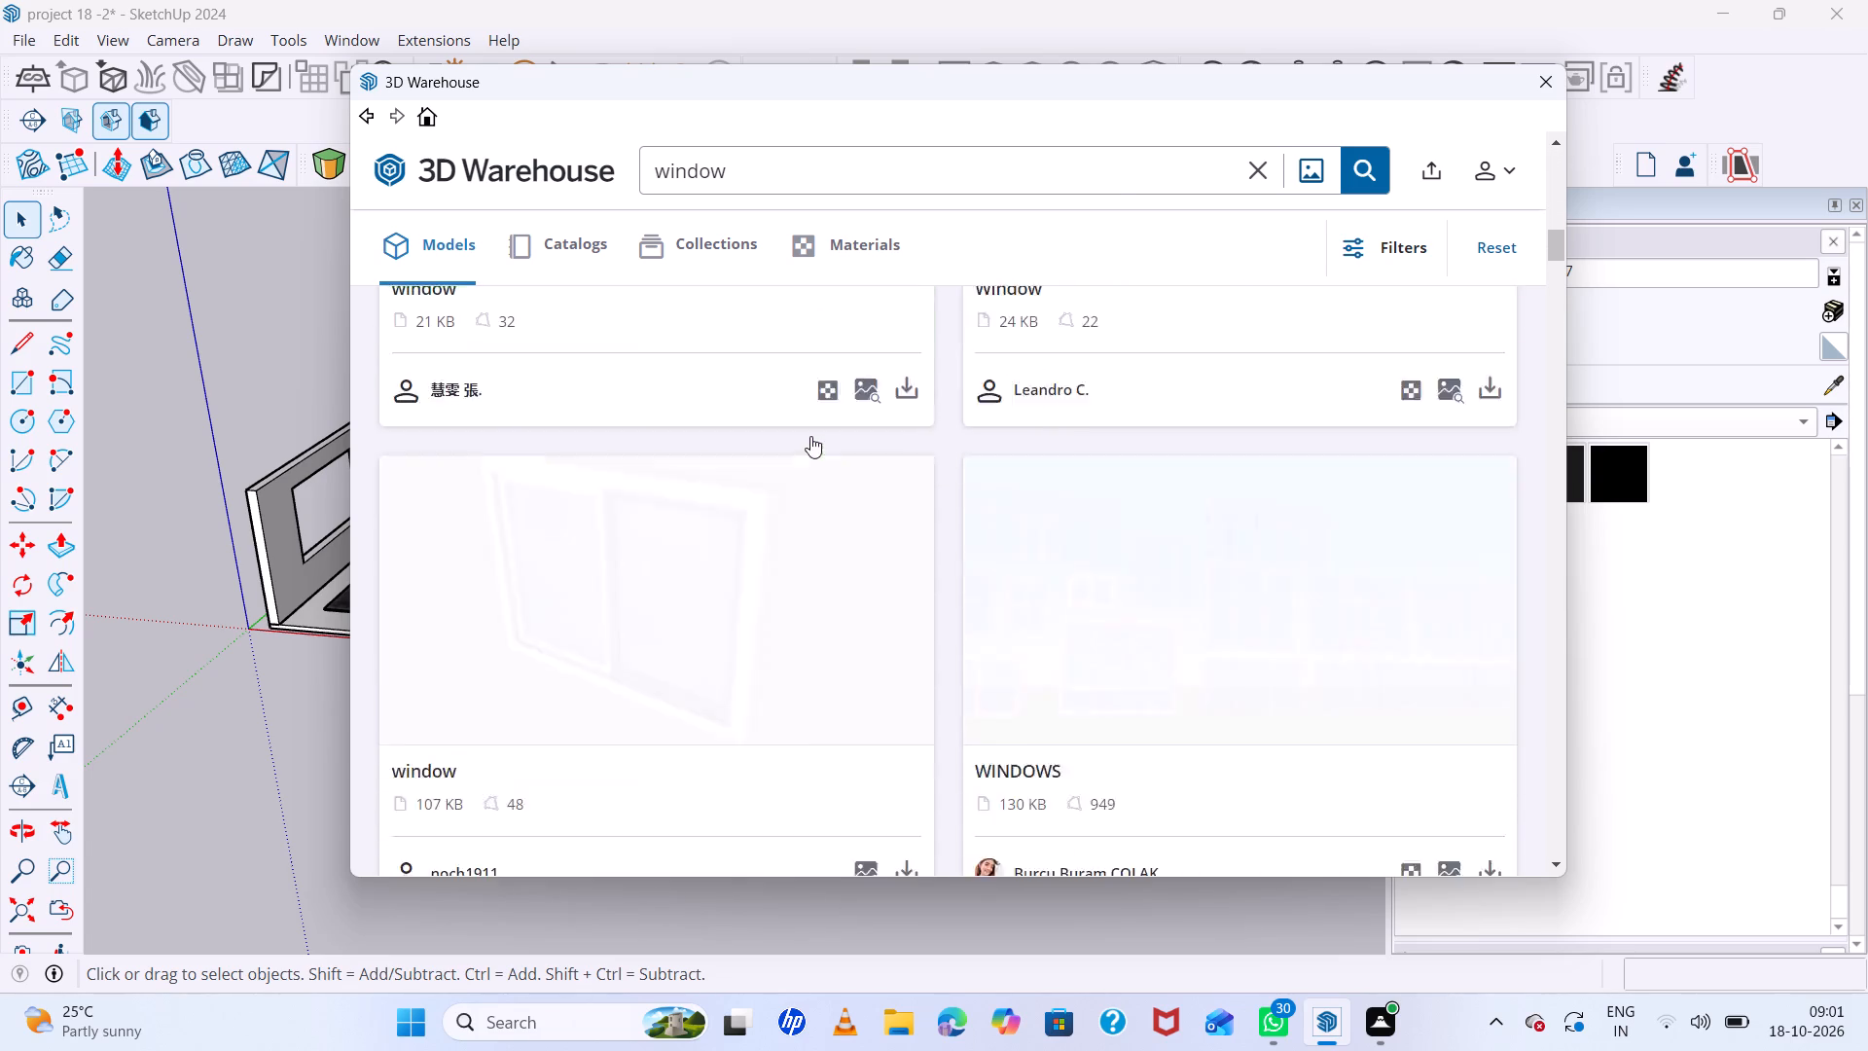
pyautogui.scroll(-9, 810, 436)
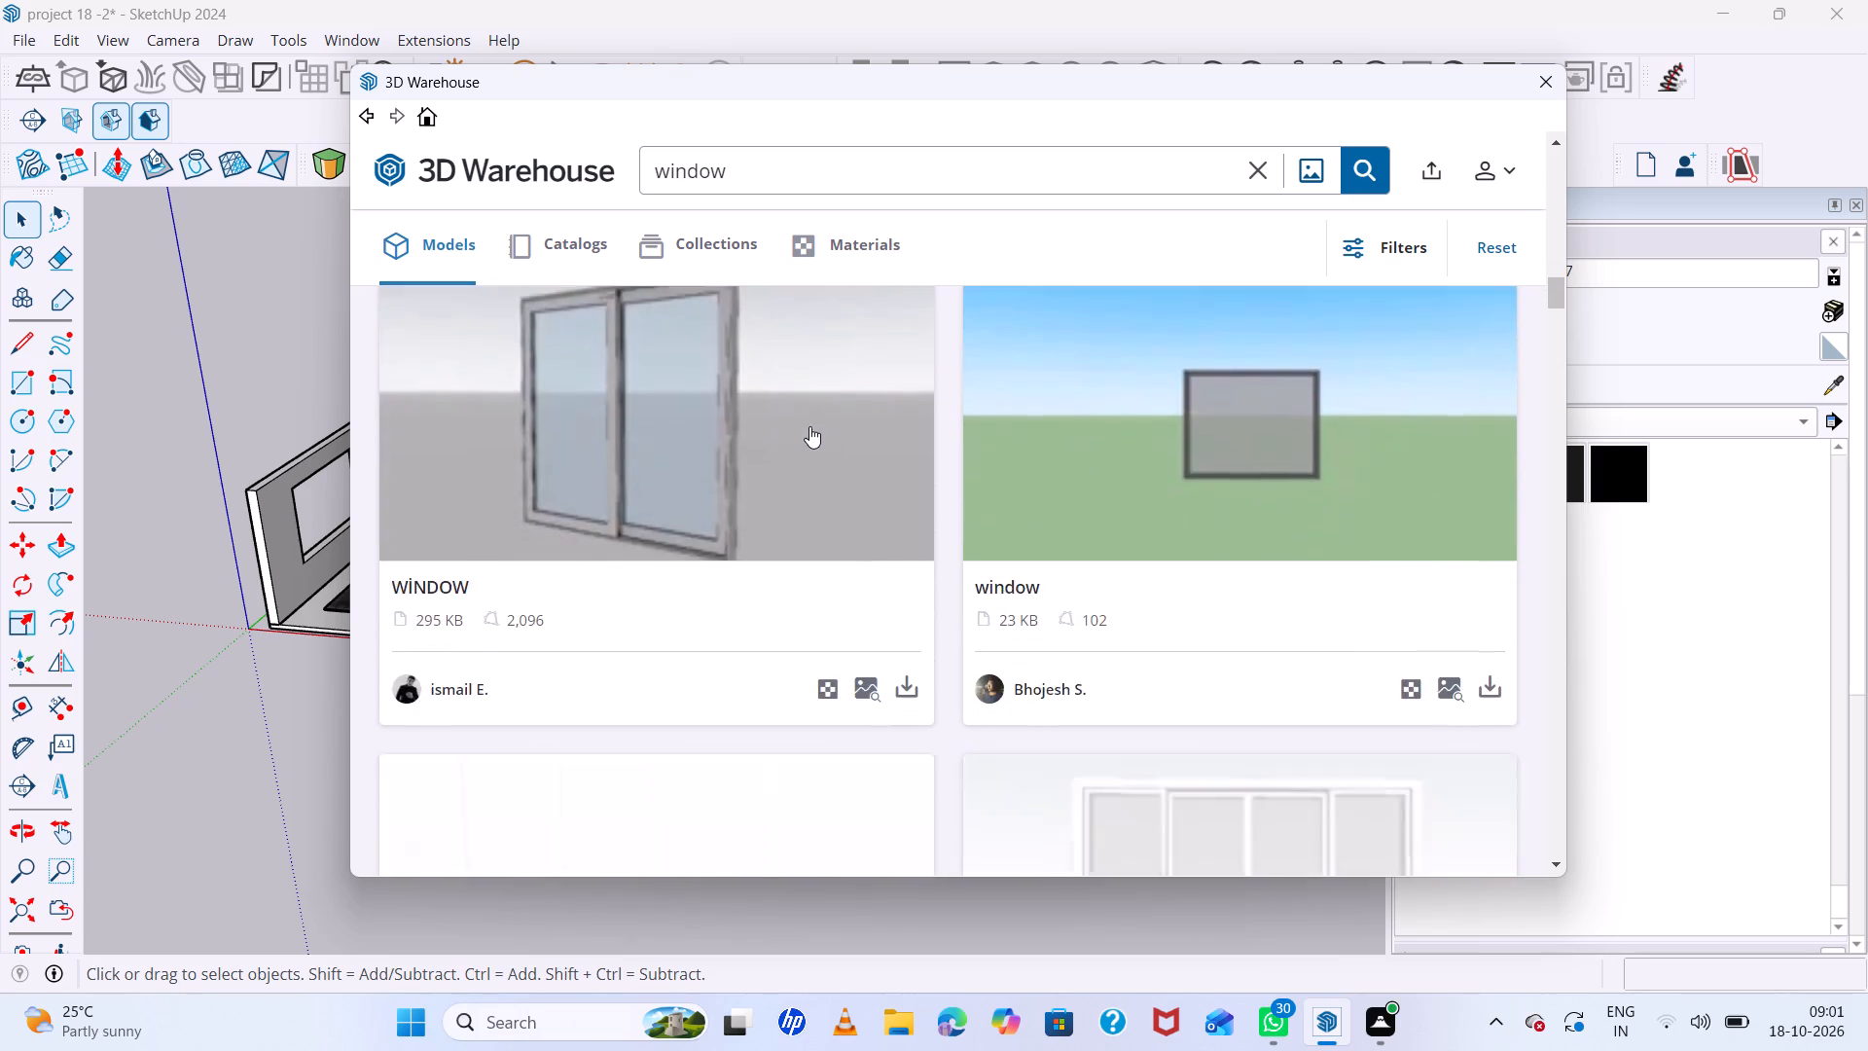
pyautogui.scroll(10, 809, 426)
pyautogui.click(677, 635)
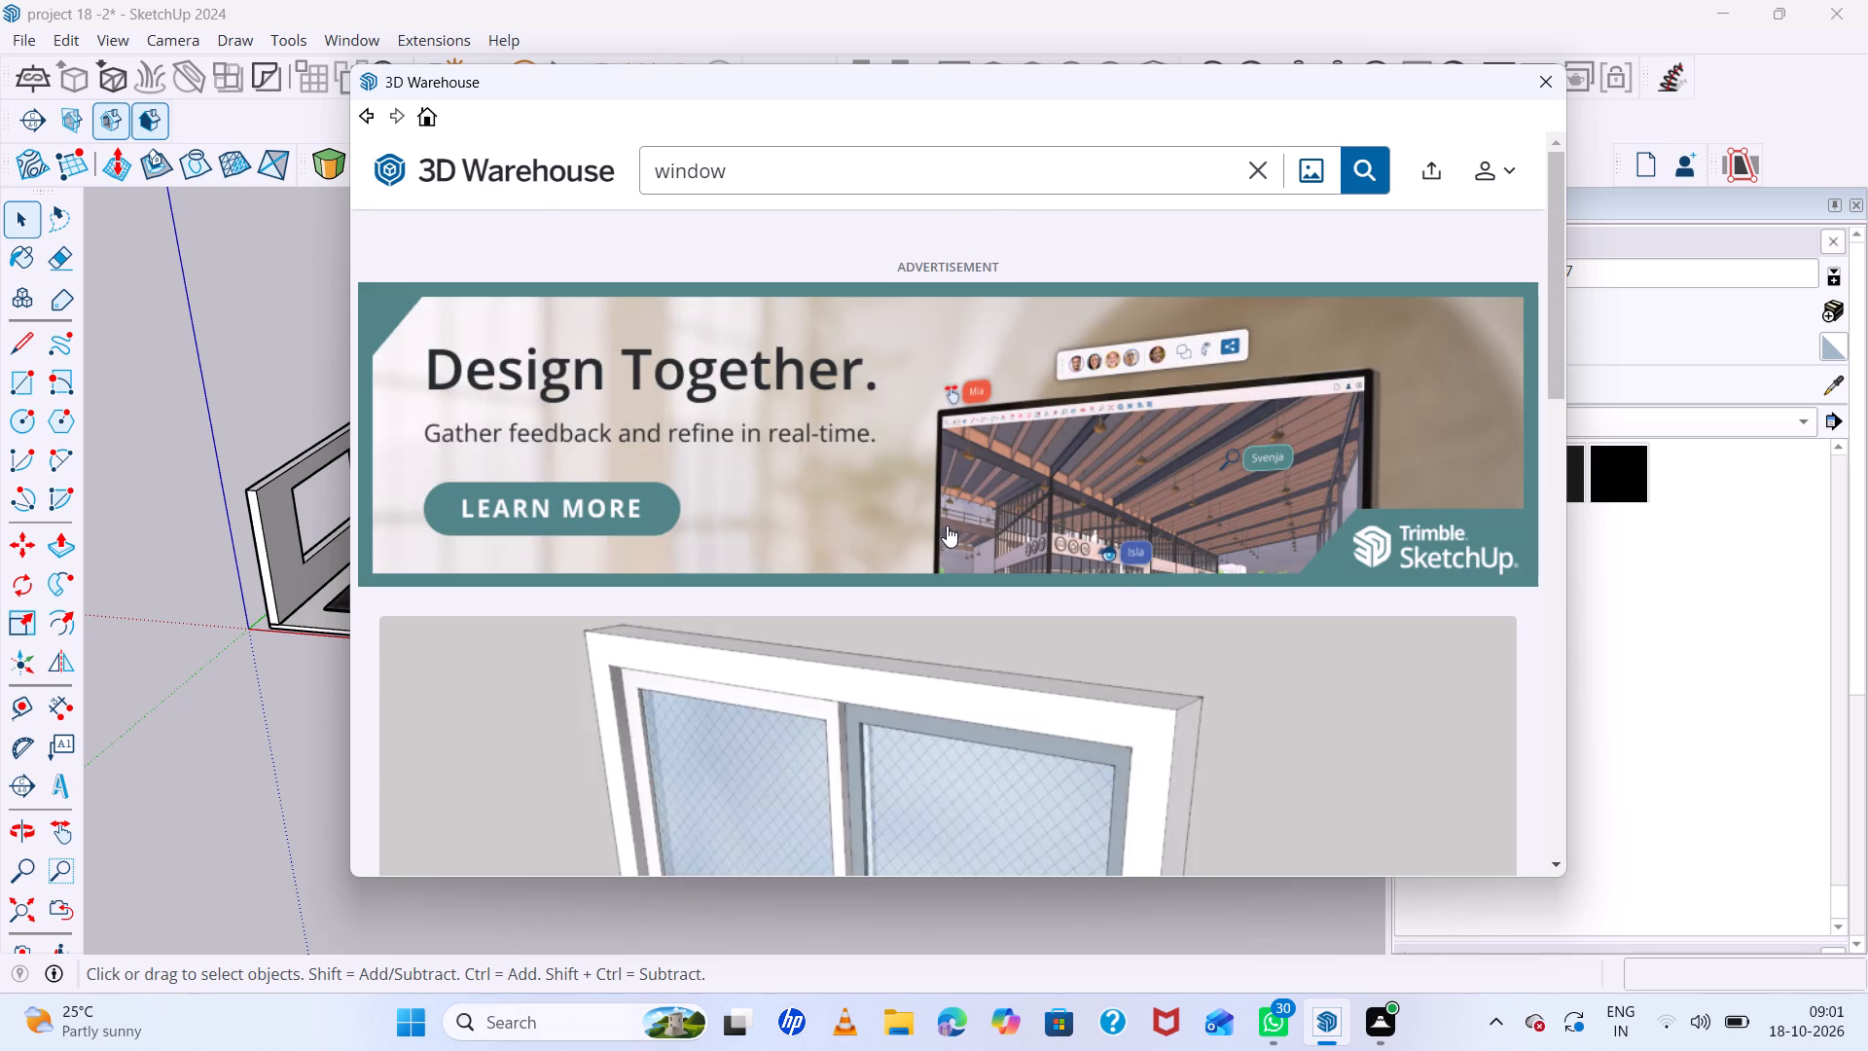
pyautogui.scroll(-6, 947, 525)
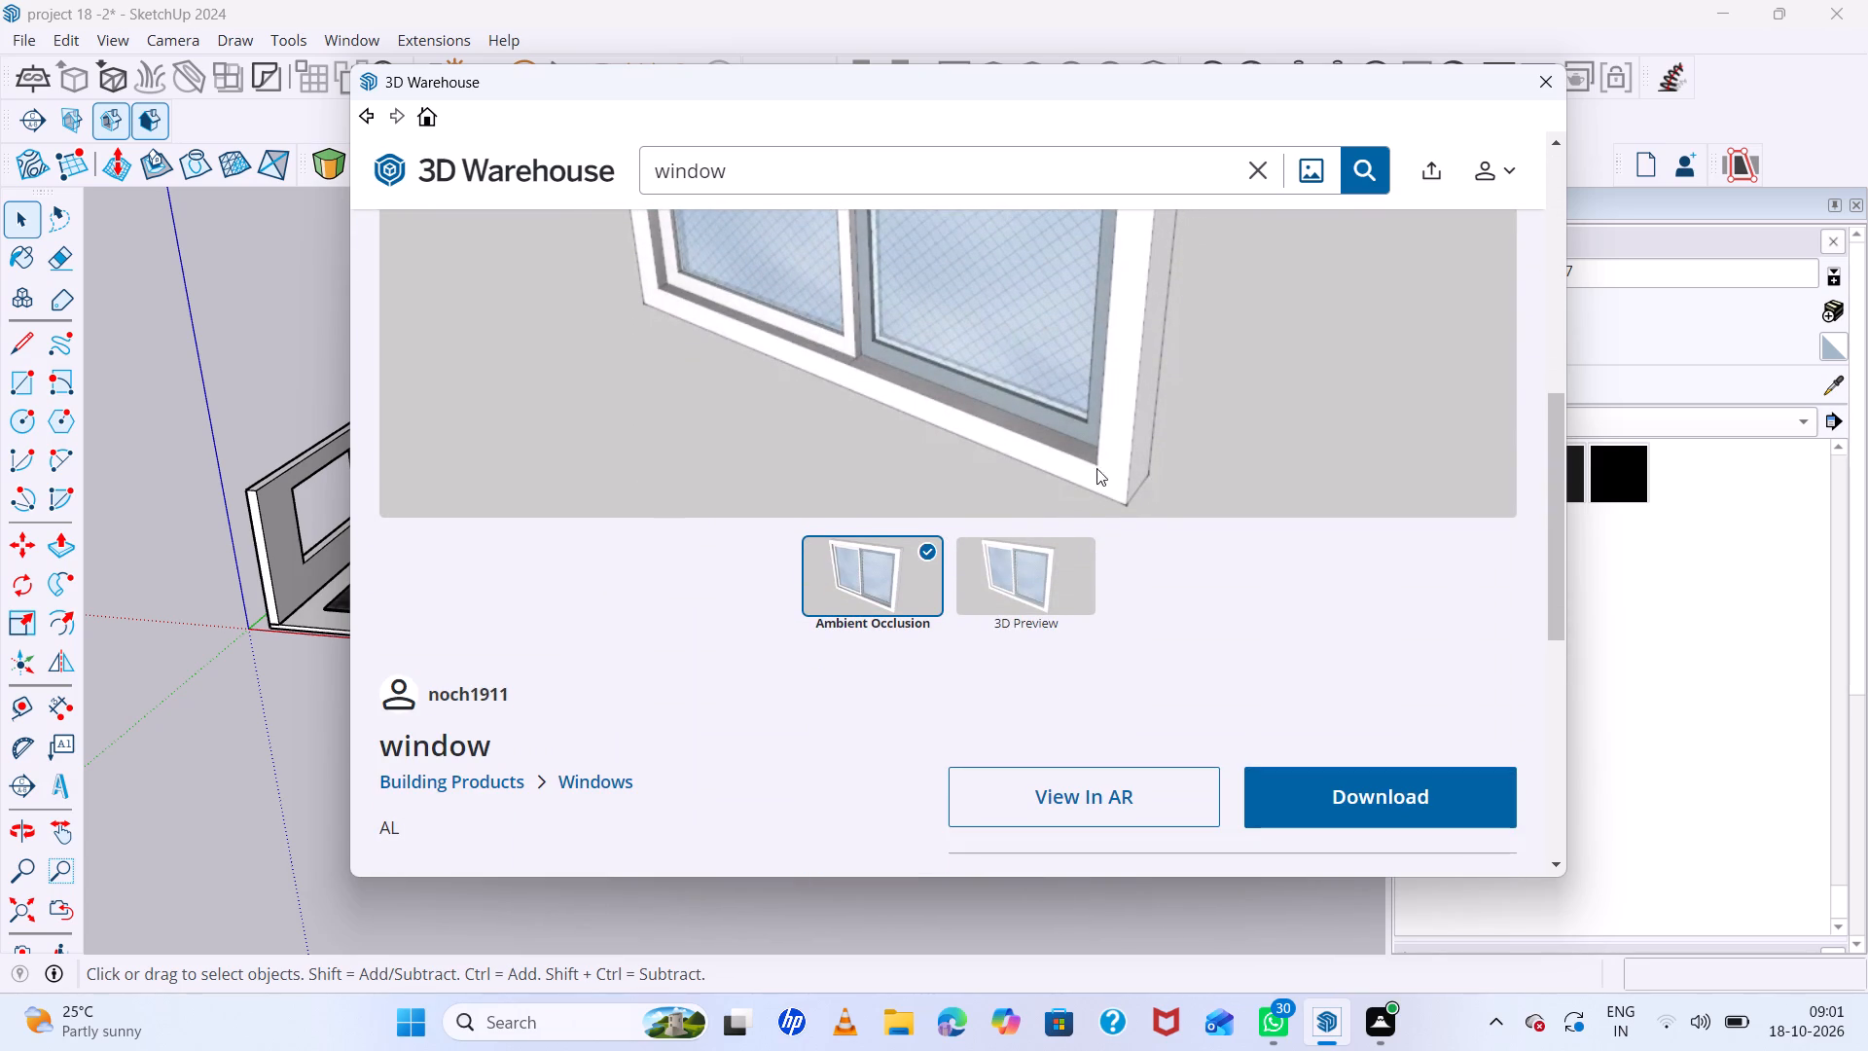
pyautogui.click(368, 111)
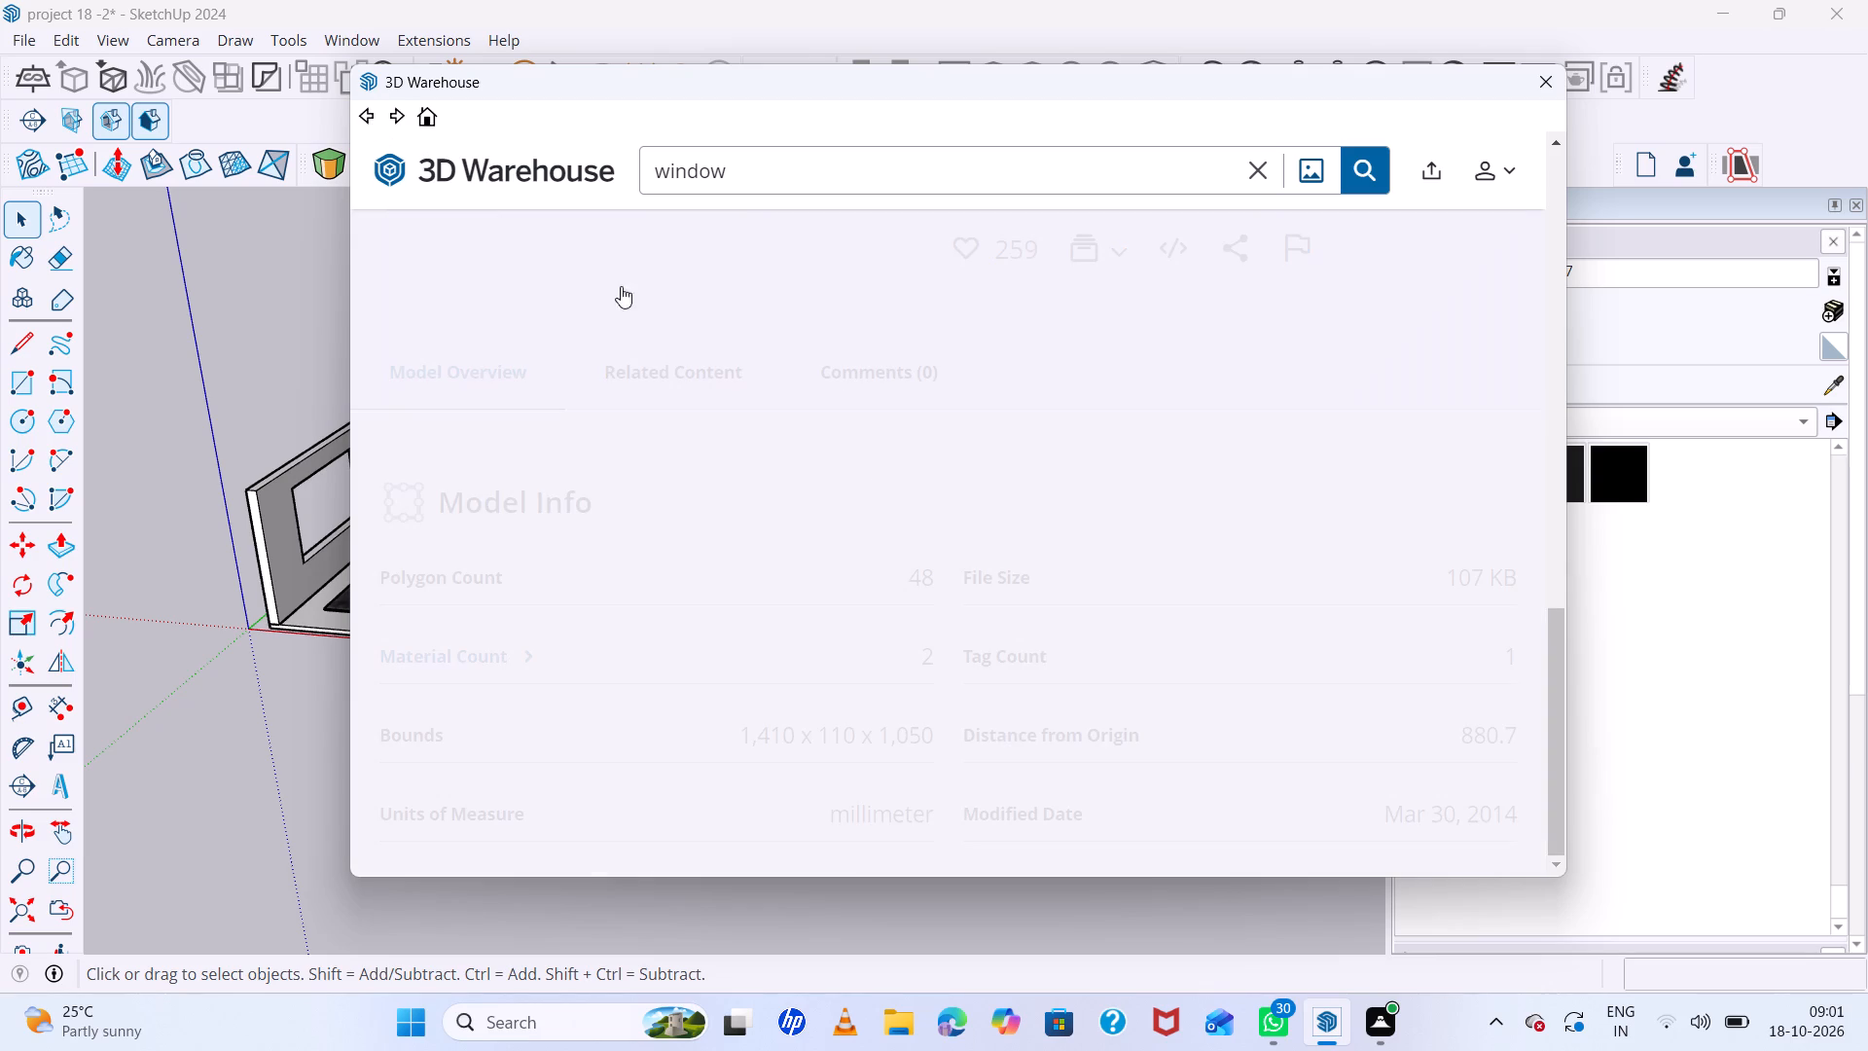
# Find the three-pane white-framed window with 32 polygons in the window results and load it directly into the model.
pyautogui.scroll(-6, 993, 581)
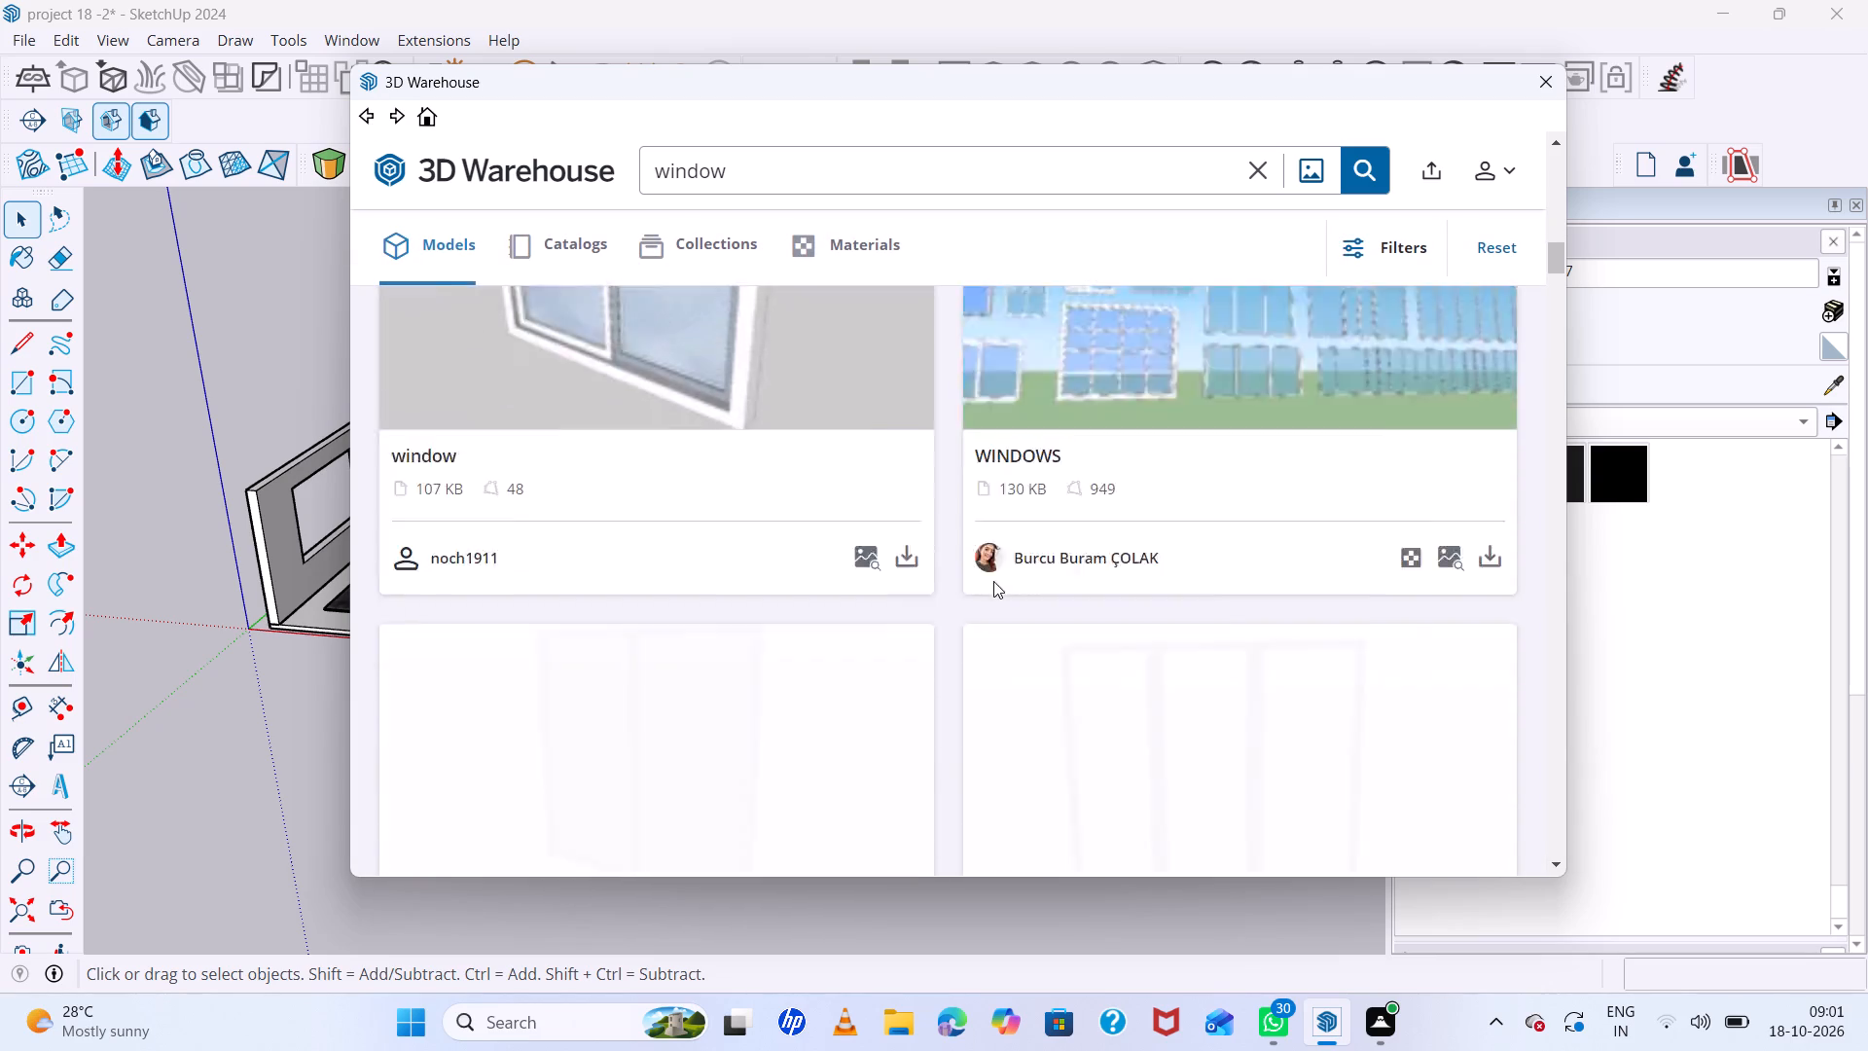
pyautogui.scroll(-11, 993, 580)
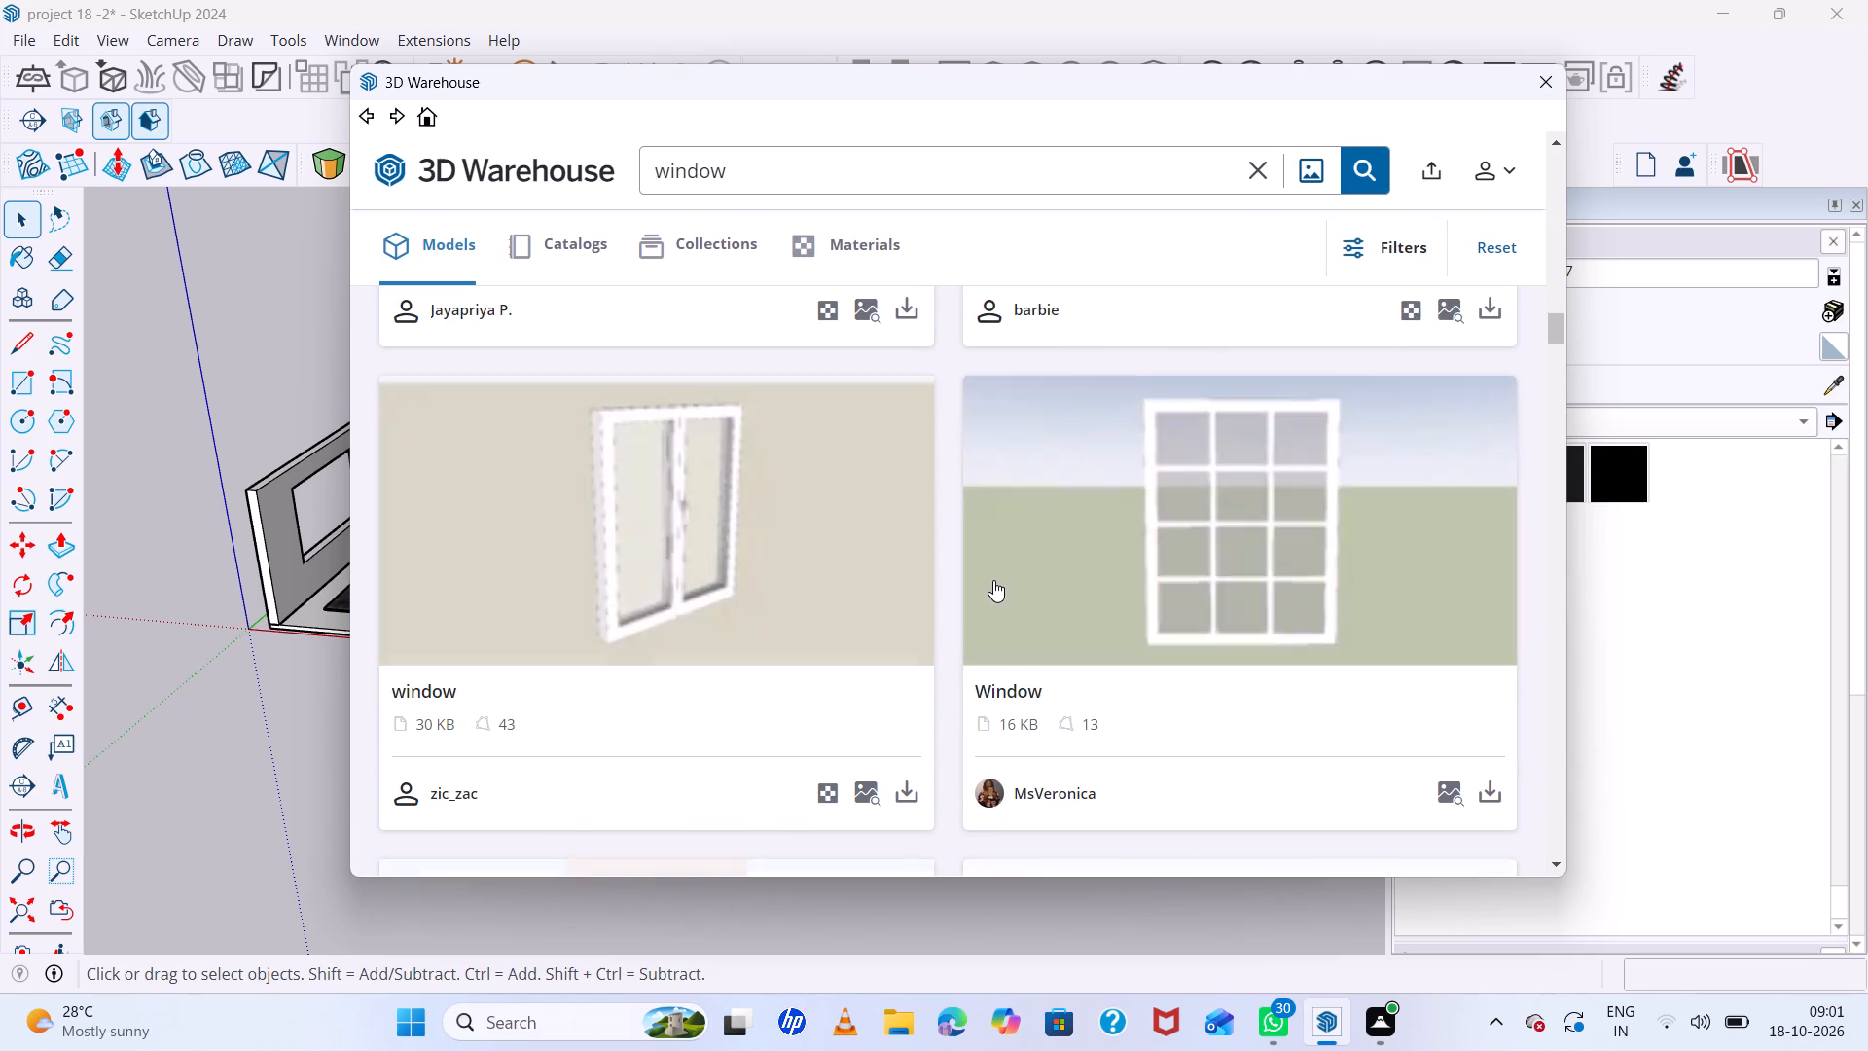
pyautogui.scroll(-7, 992, 579)
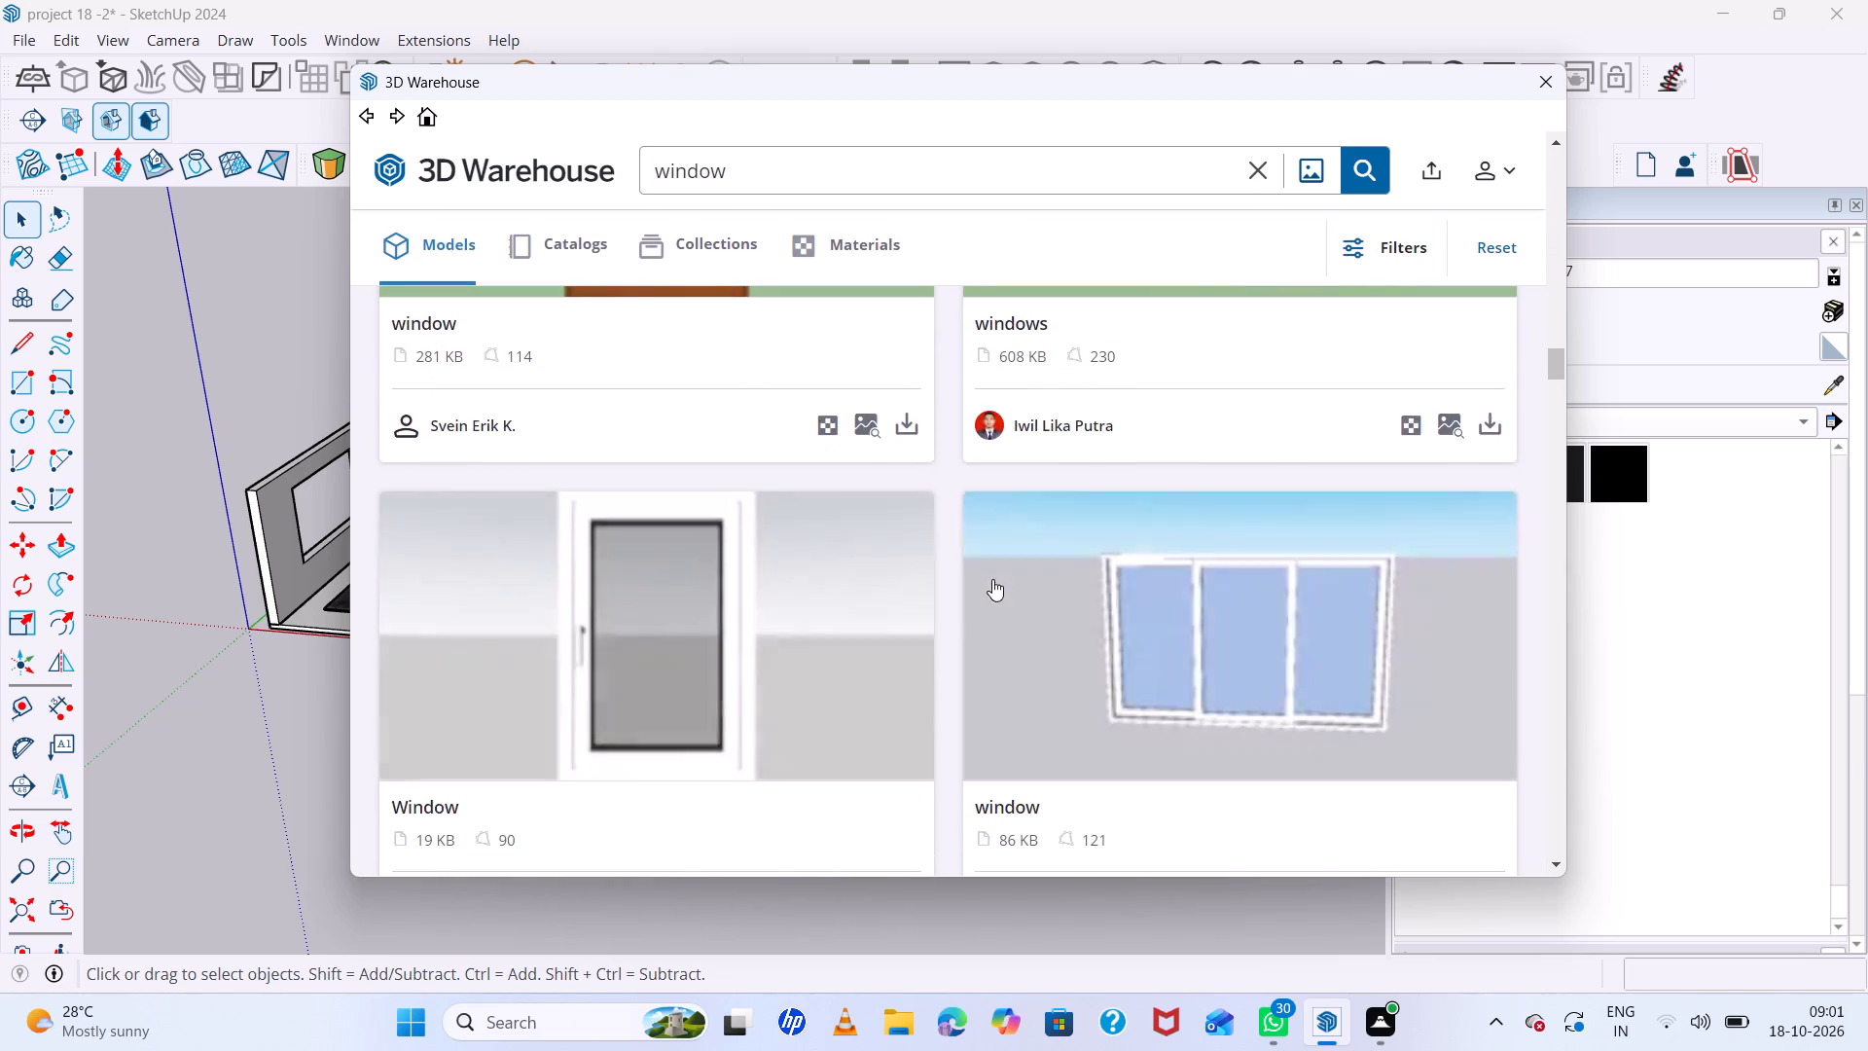
pyautogui.scroll(11, 992, 579)
pyautogui.scroll(1, 772, 561)
pyautogui.click(716, 547)
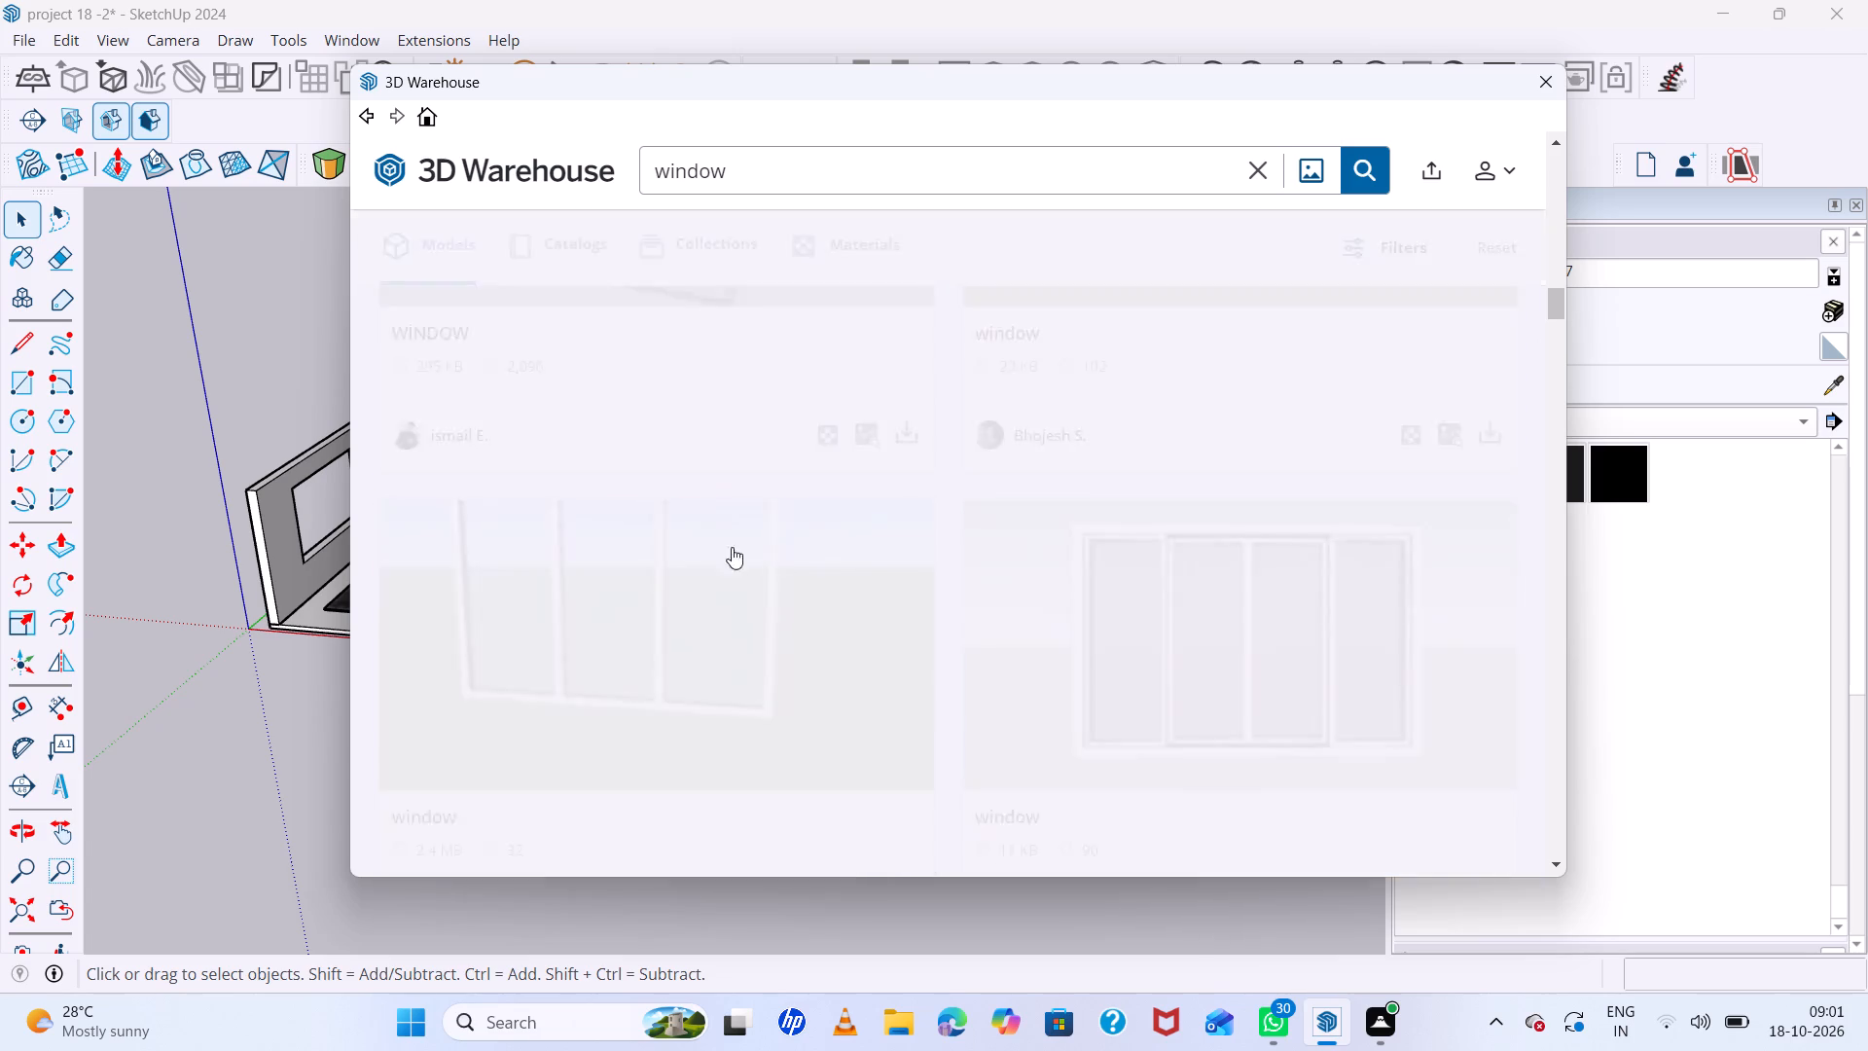
pyautogui.scroll(-5, 1059, 556)
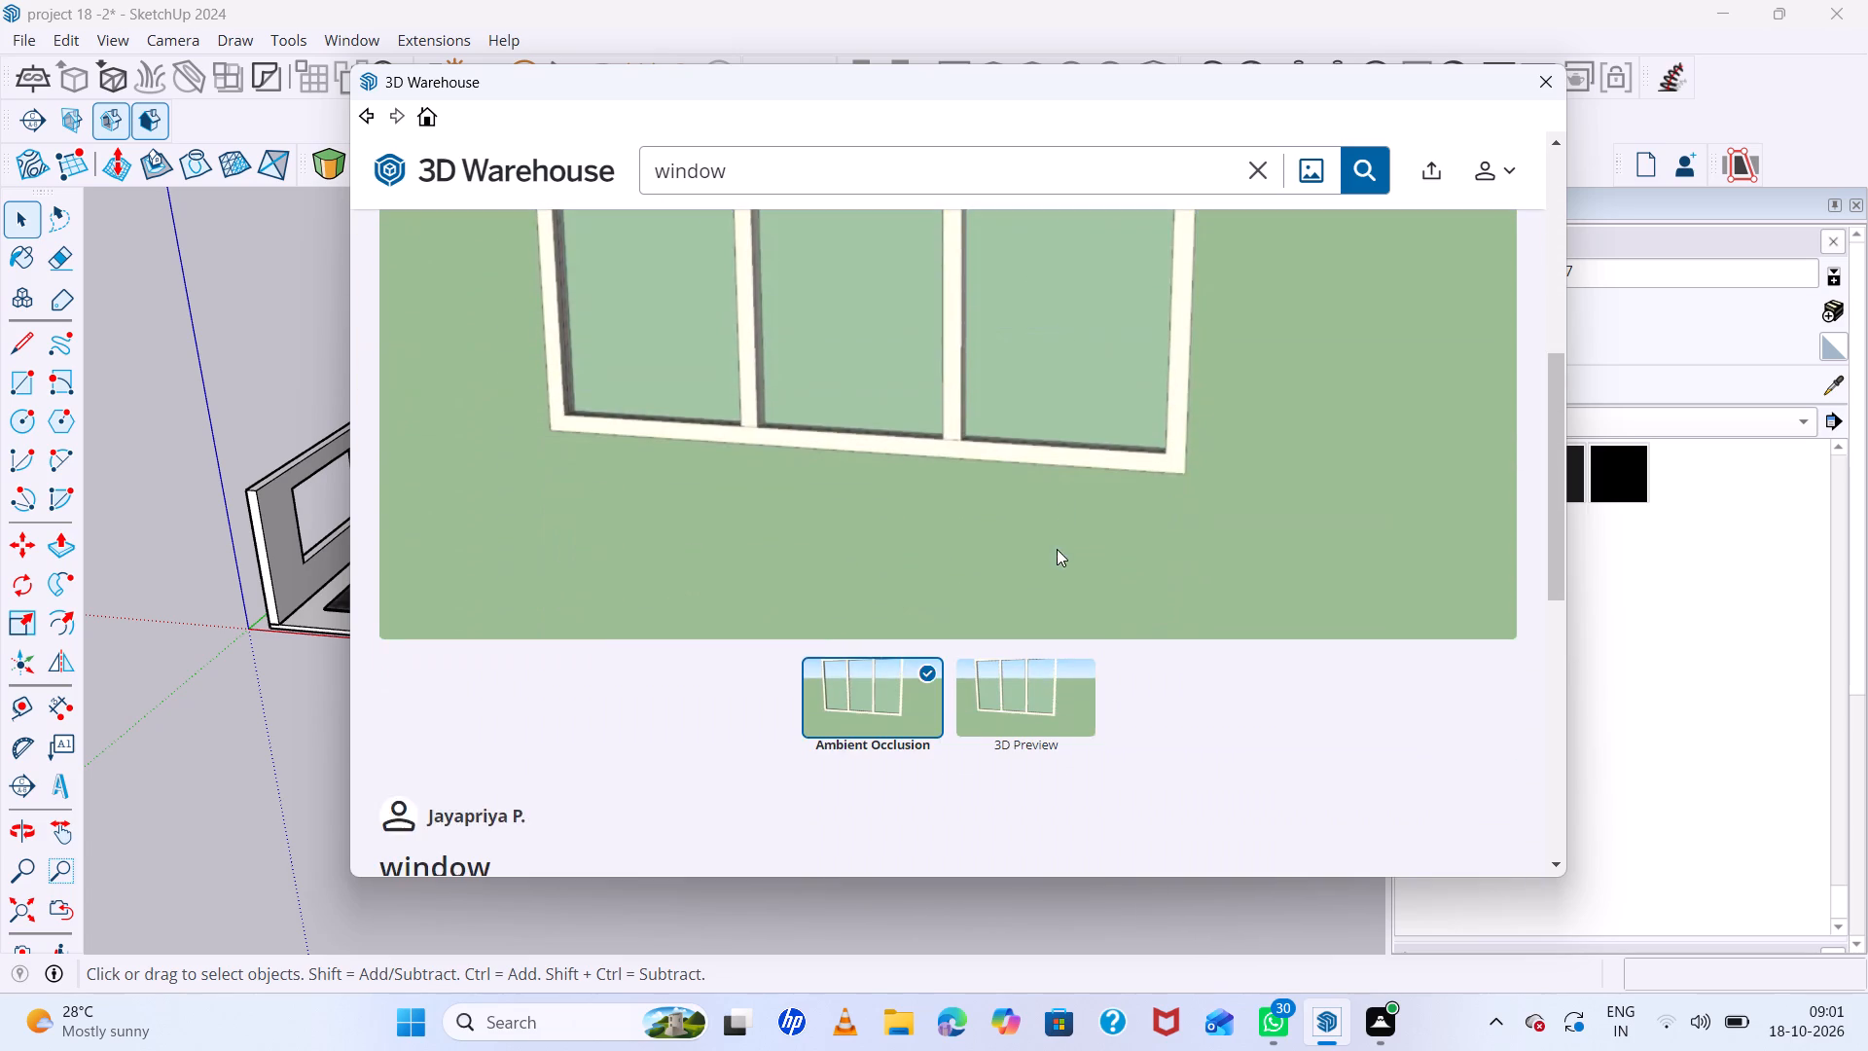
pyautogui.scroll(-5, 1119, 594)
pyautogui.click(1261, 327)
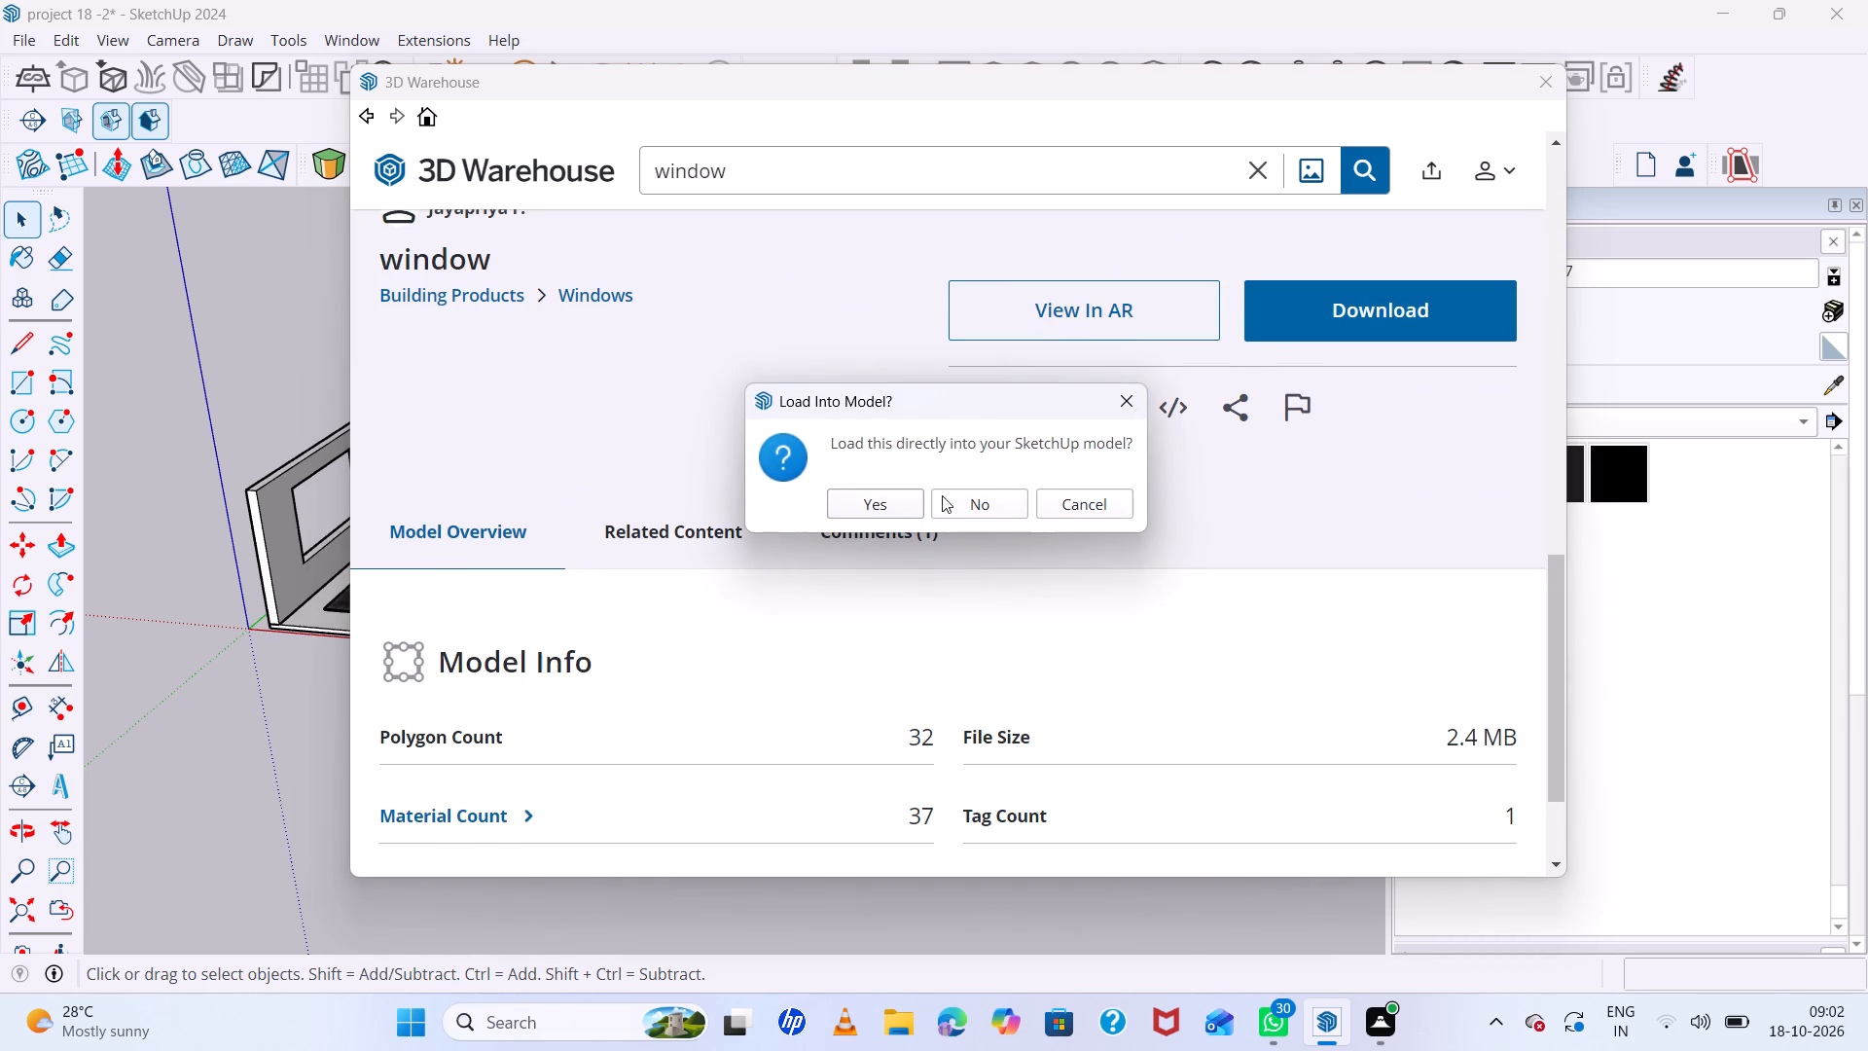
pyautogui.click(903, 506)
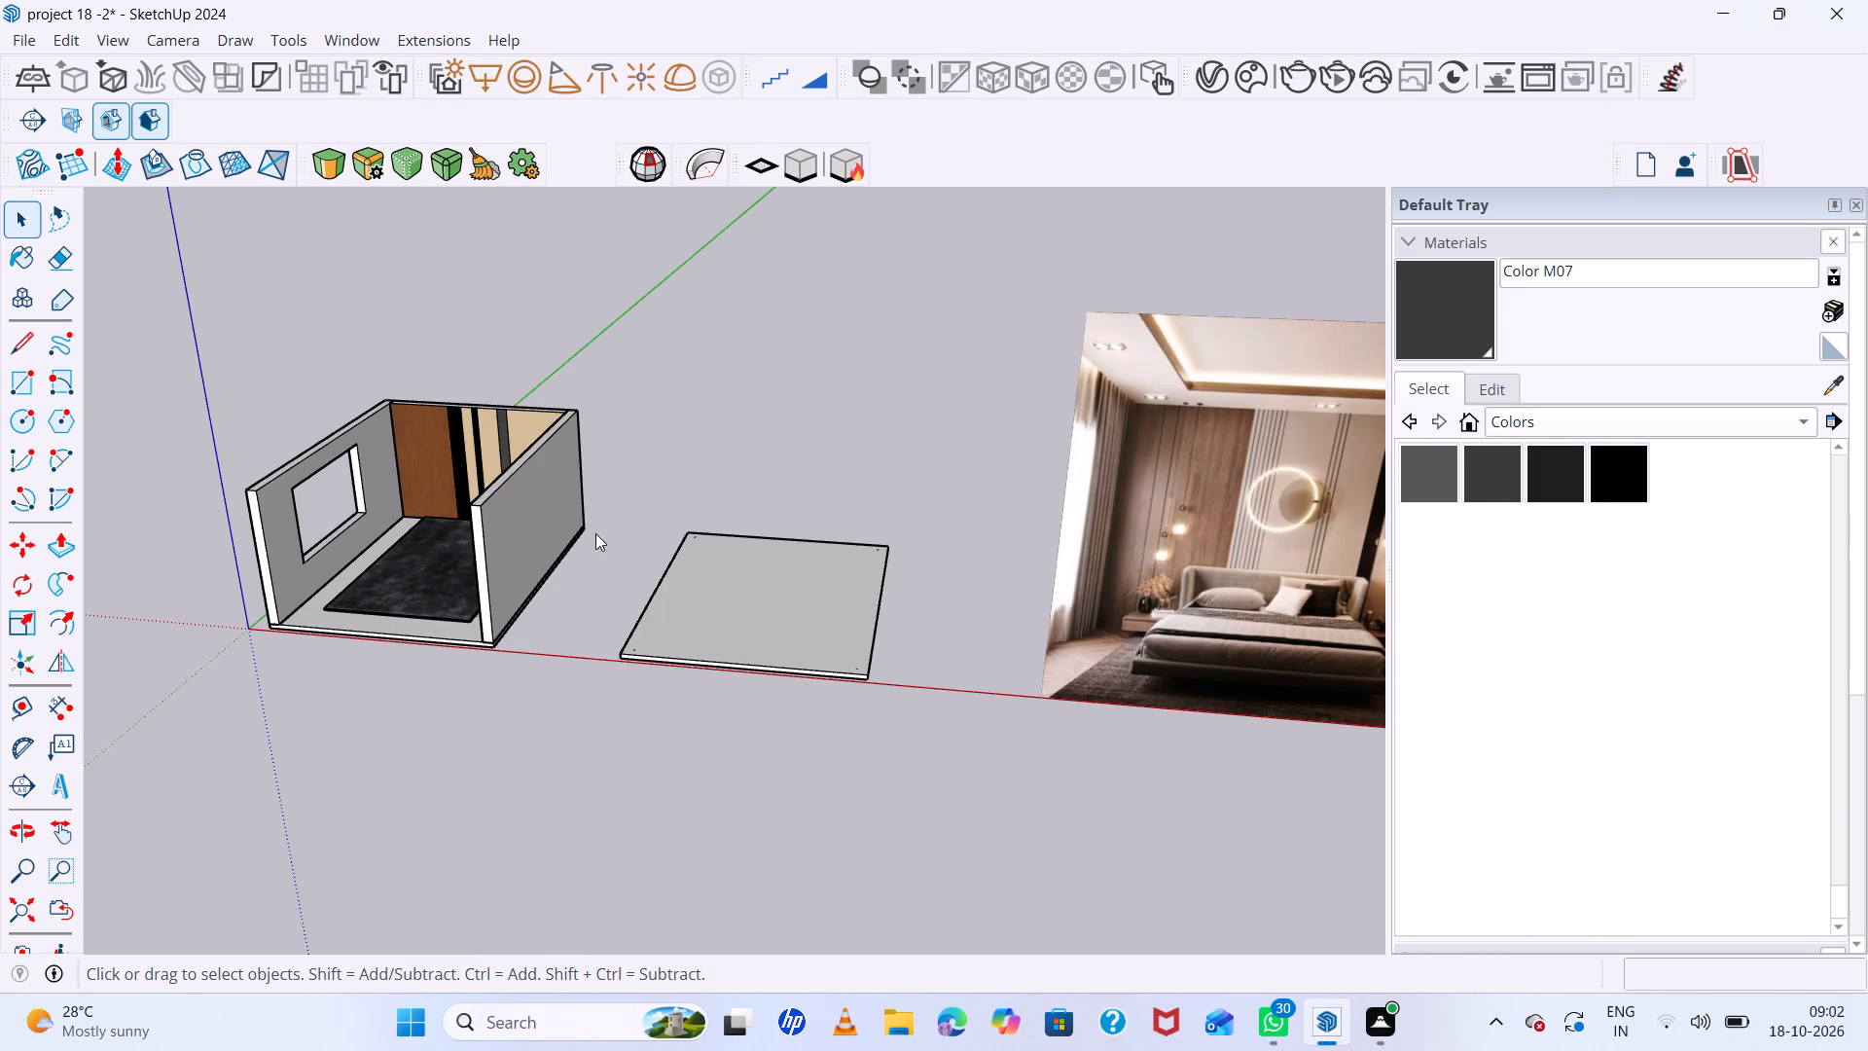
# Place the three-pane window component in the open space outside the wall that has the window opening.
pyautogui.scroll(-5, 531, 548)
pyautogui.moveTo(537, 547); pyautogui.dragTo(916, 450, button='middle')
pyautogui.scroll(1, 945, 447)
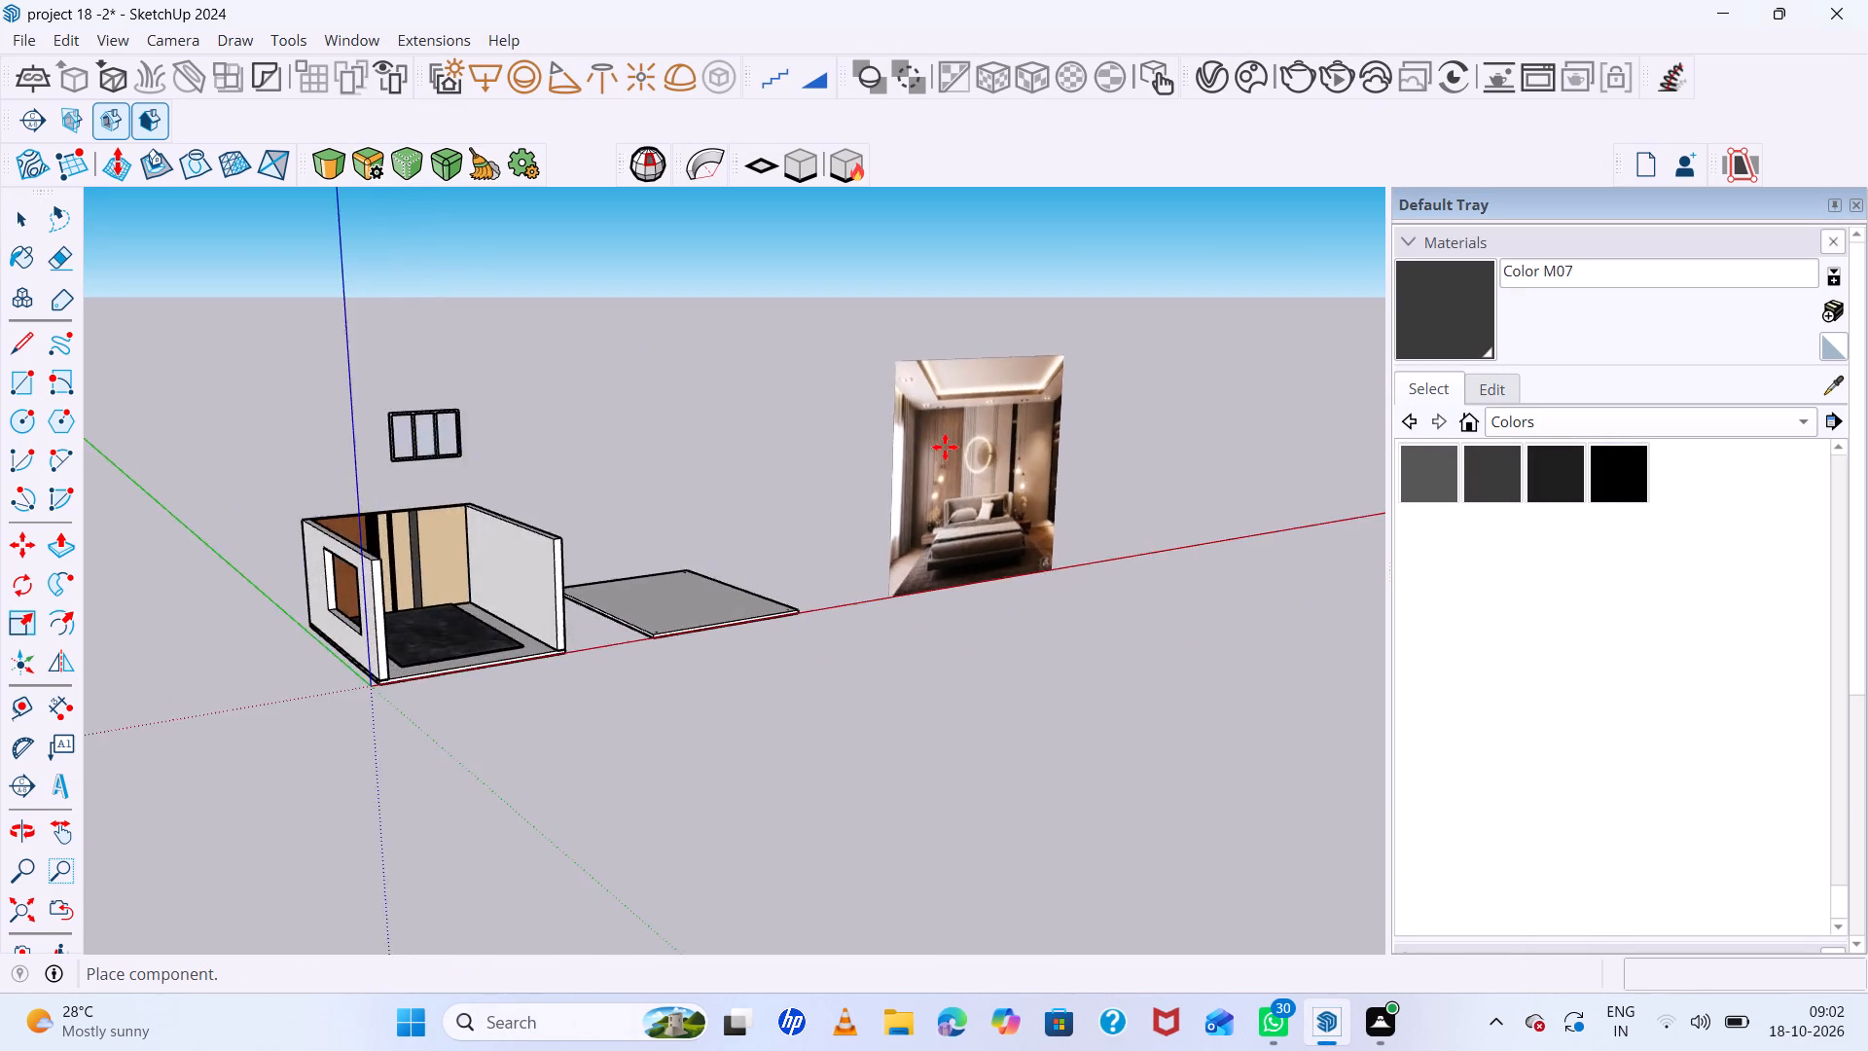
pyautogui.scroll(-5, 945, 447)
pyautogui.click(817, 561)
# Rotate the window 90 degrees about its lower corner so it runs parallel to the wall with the opening.
pyautogui.scroll(7, 501, 583)
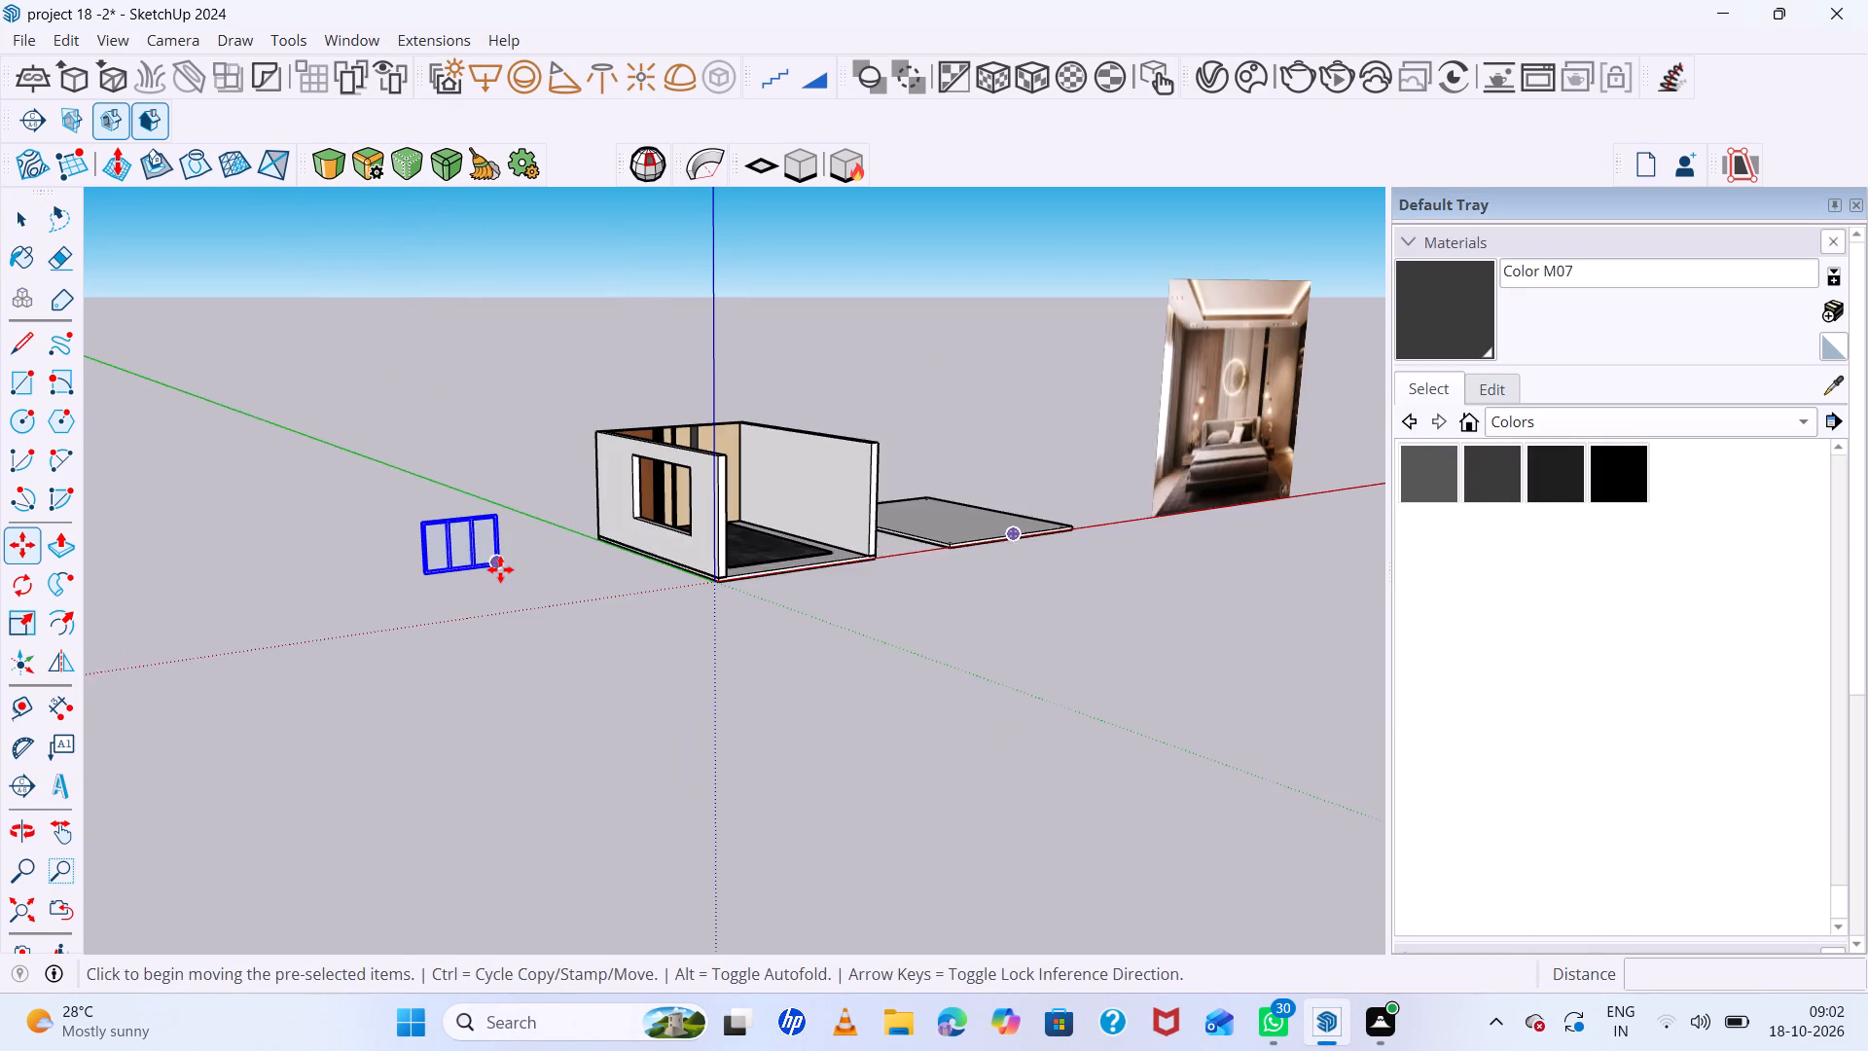
pyautogui.scroll(10, 500, 569)
pyautogui.press('q')
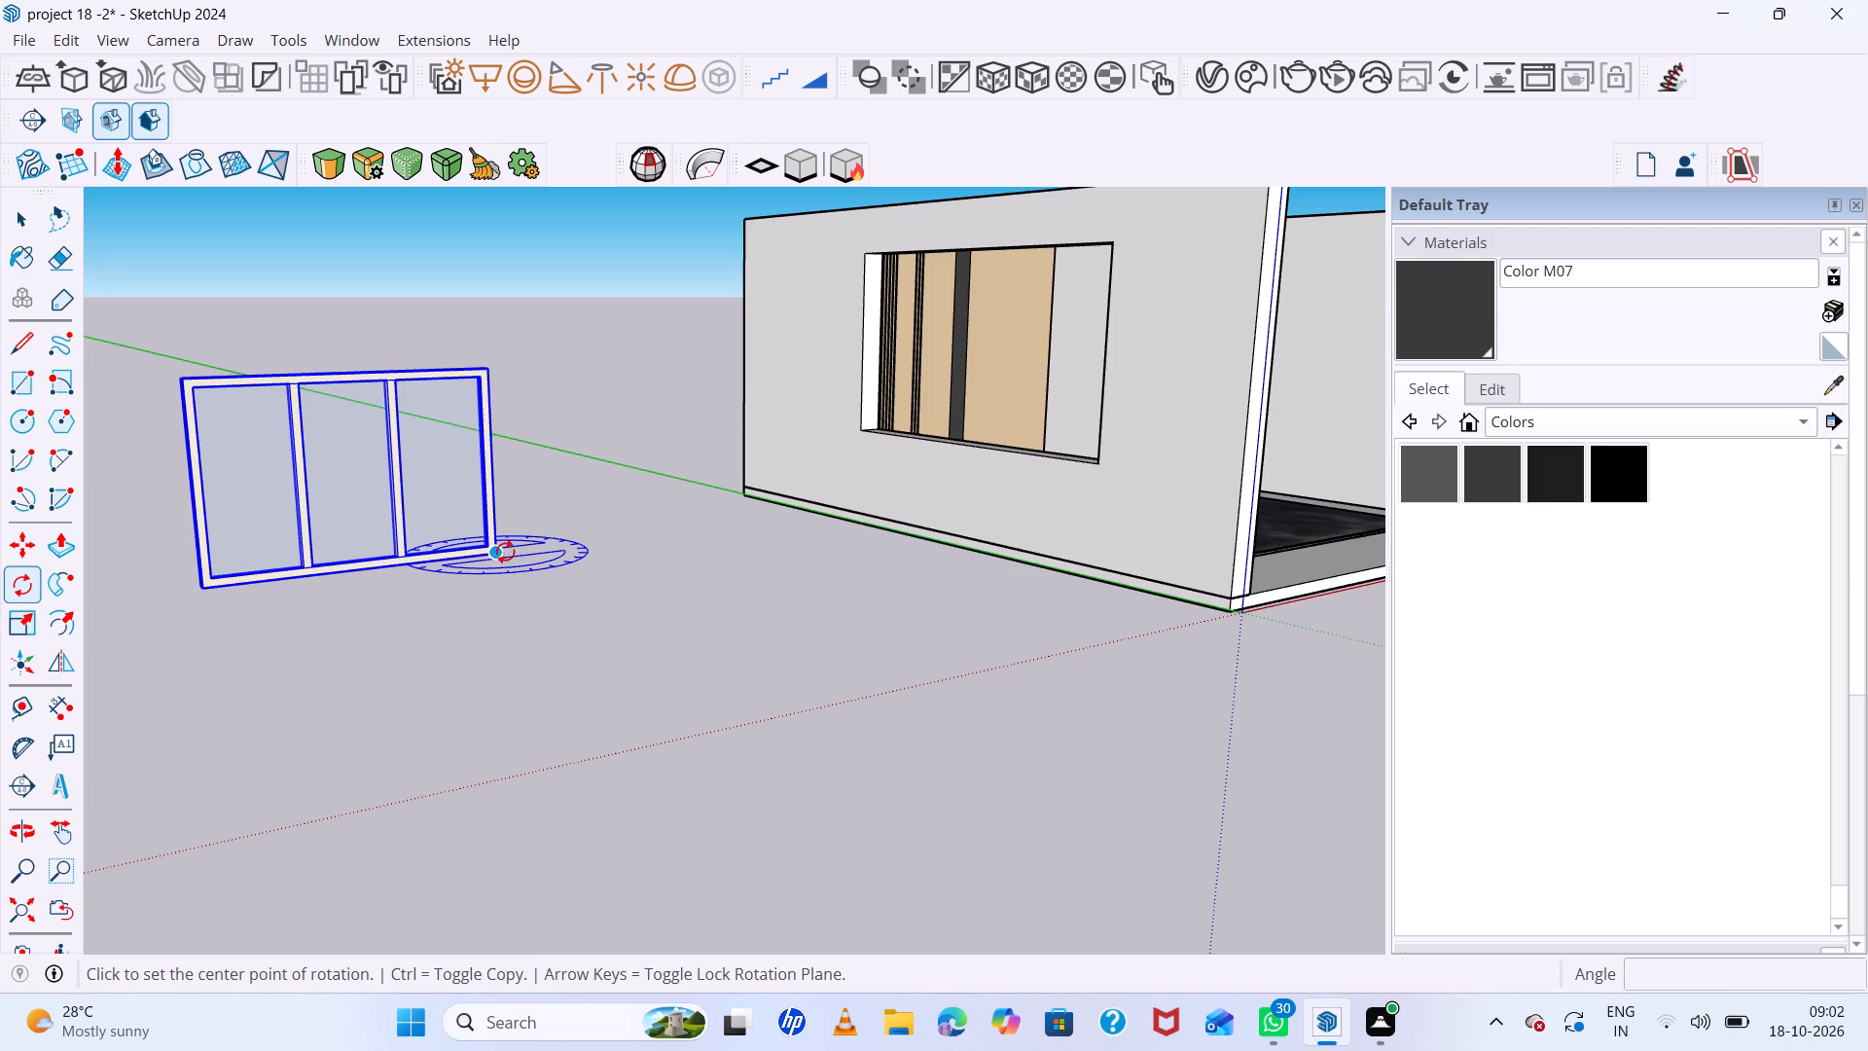
pyautogui.click(502, 552)
pyautogui.click(747, 653)
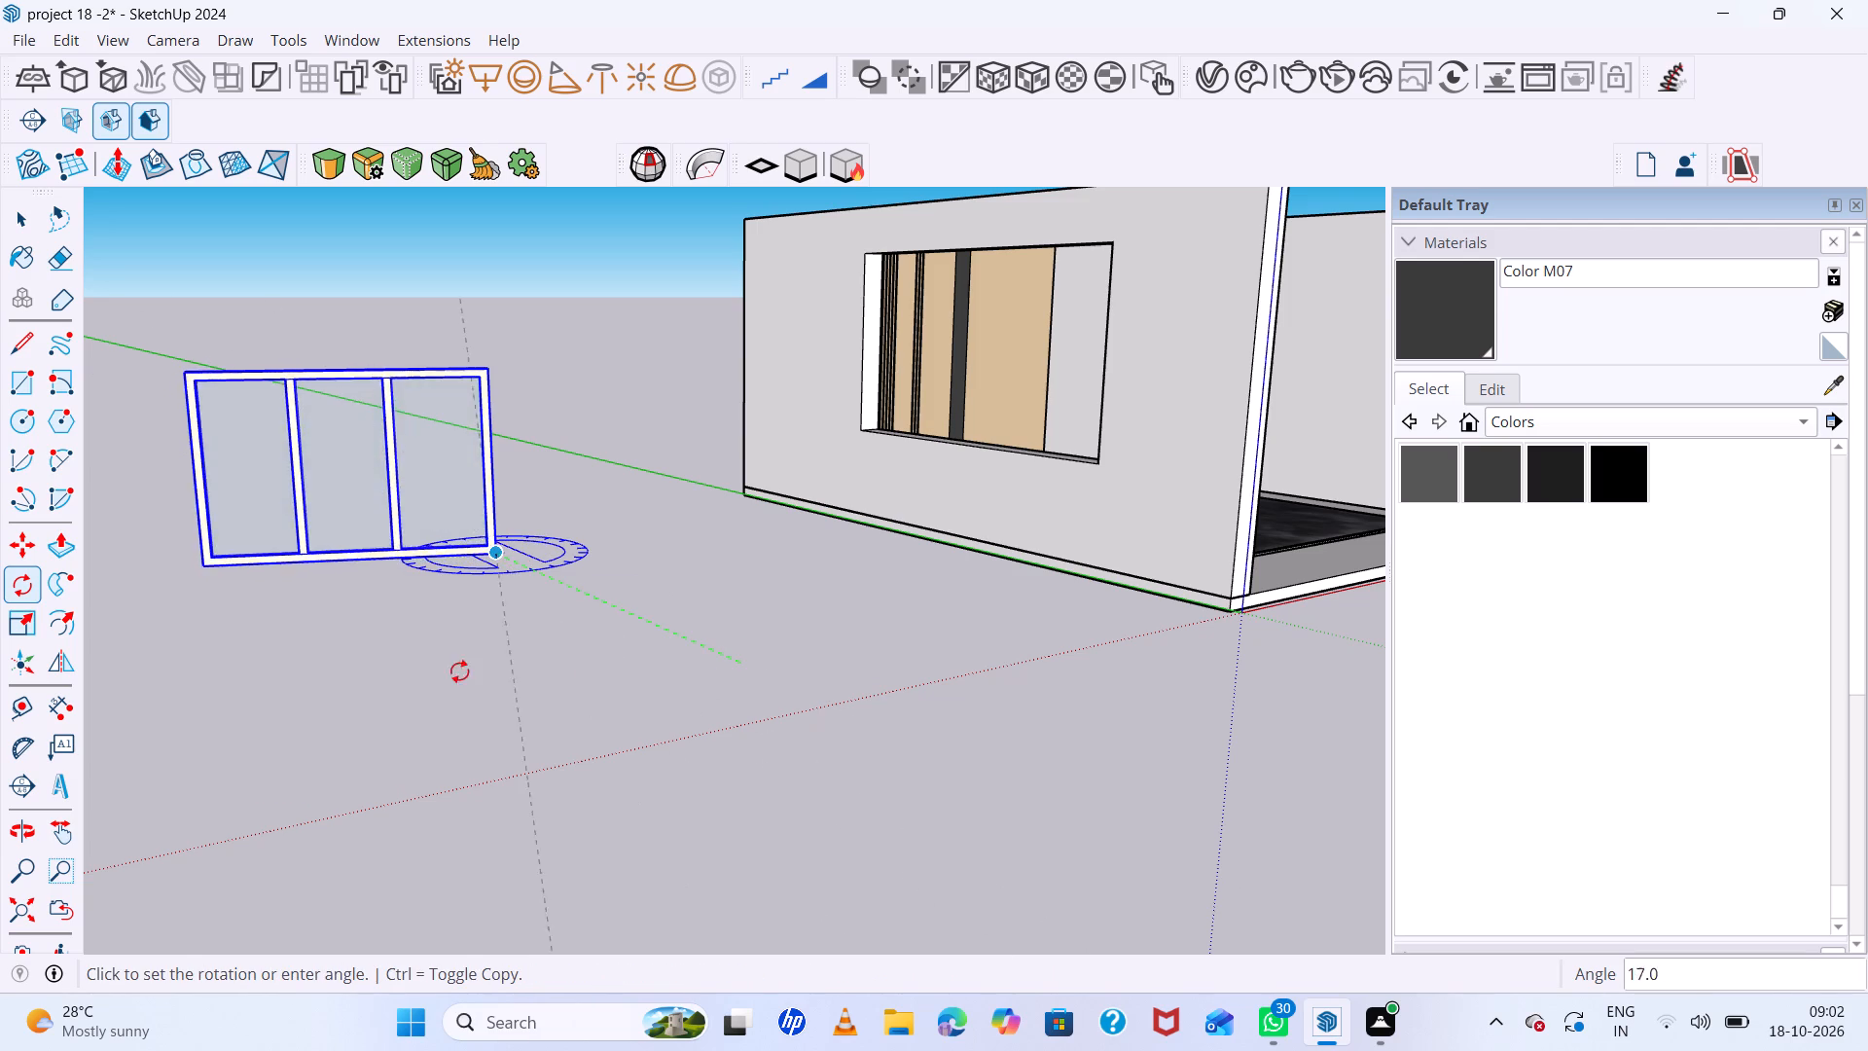
pyautogui.doubleClick(271, 573)
pyautogui.press('space')
# Move the window by its lower corner onto the matching lower outer corner of the wall opening.
pyautogui.press('m')
pyautogui.scroll(5, 486, 534)
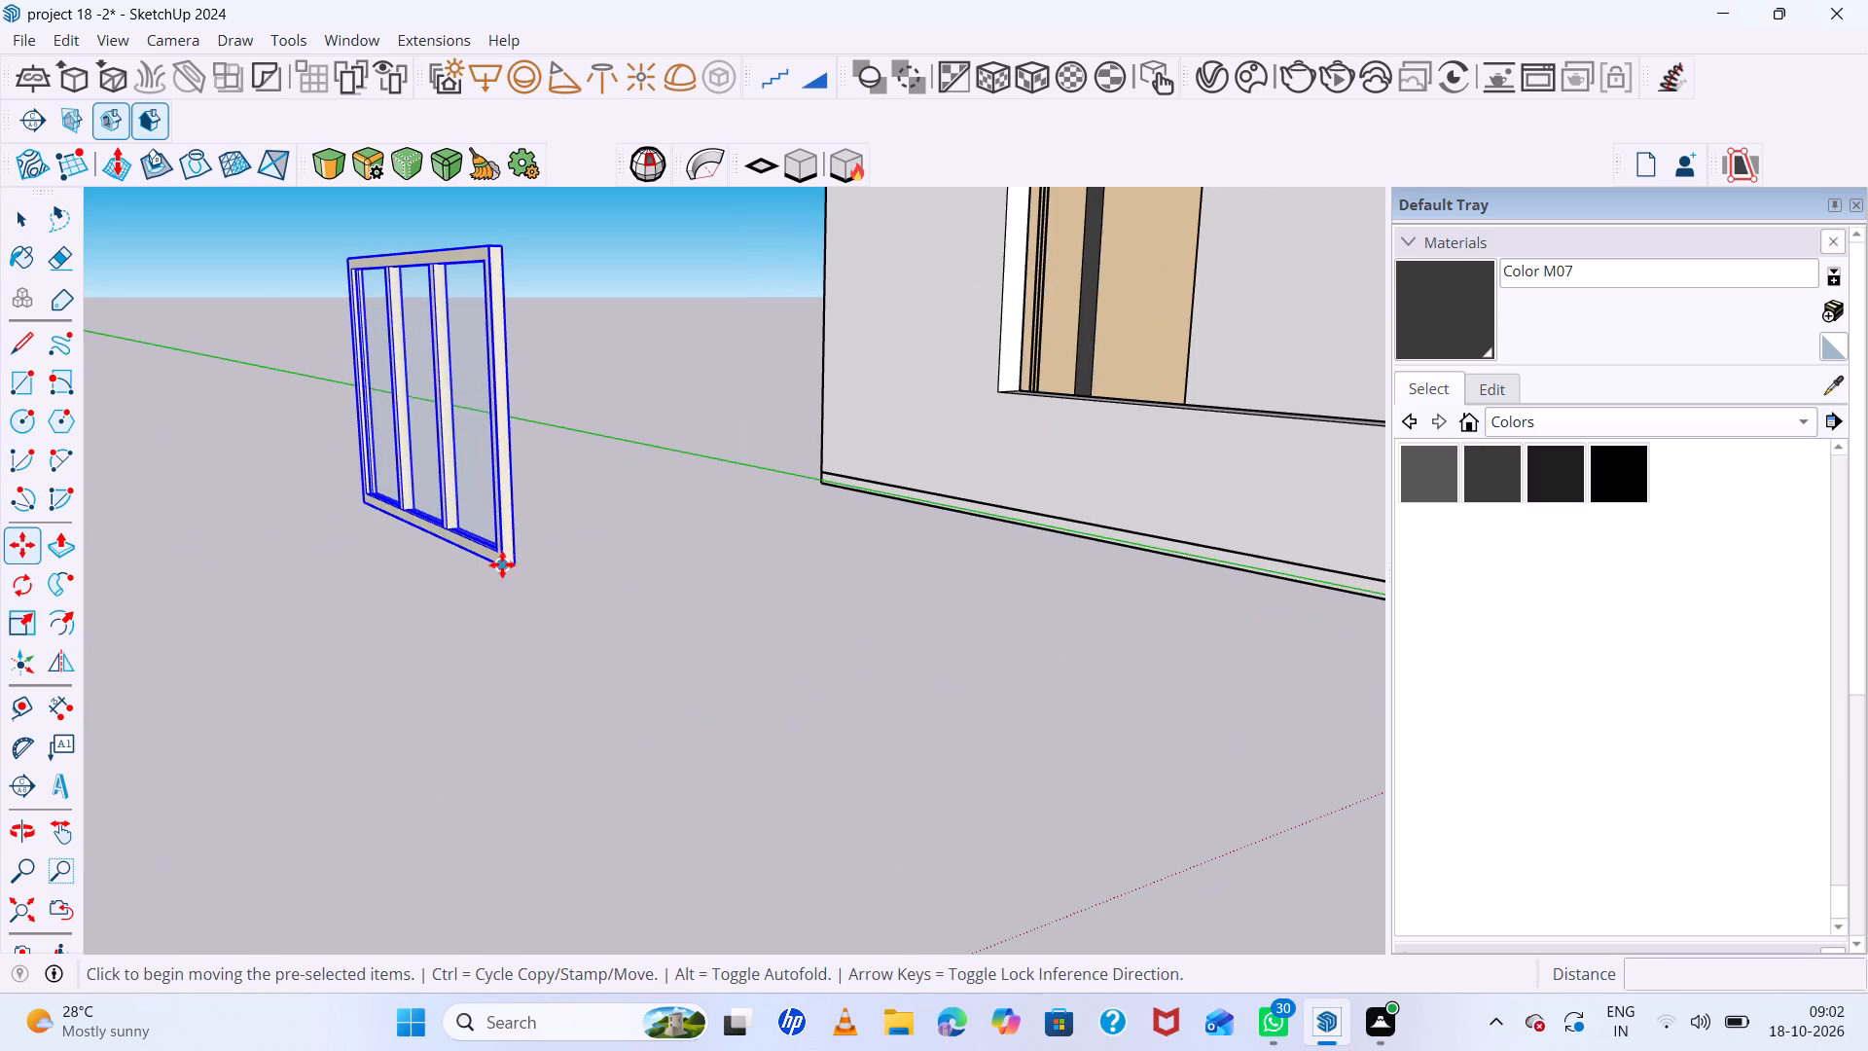
pyautogui.click(497, 567)
pyautogui.scroll(-11, 1002, 482)
pyautogui.scroll(6, 1068, 445)
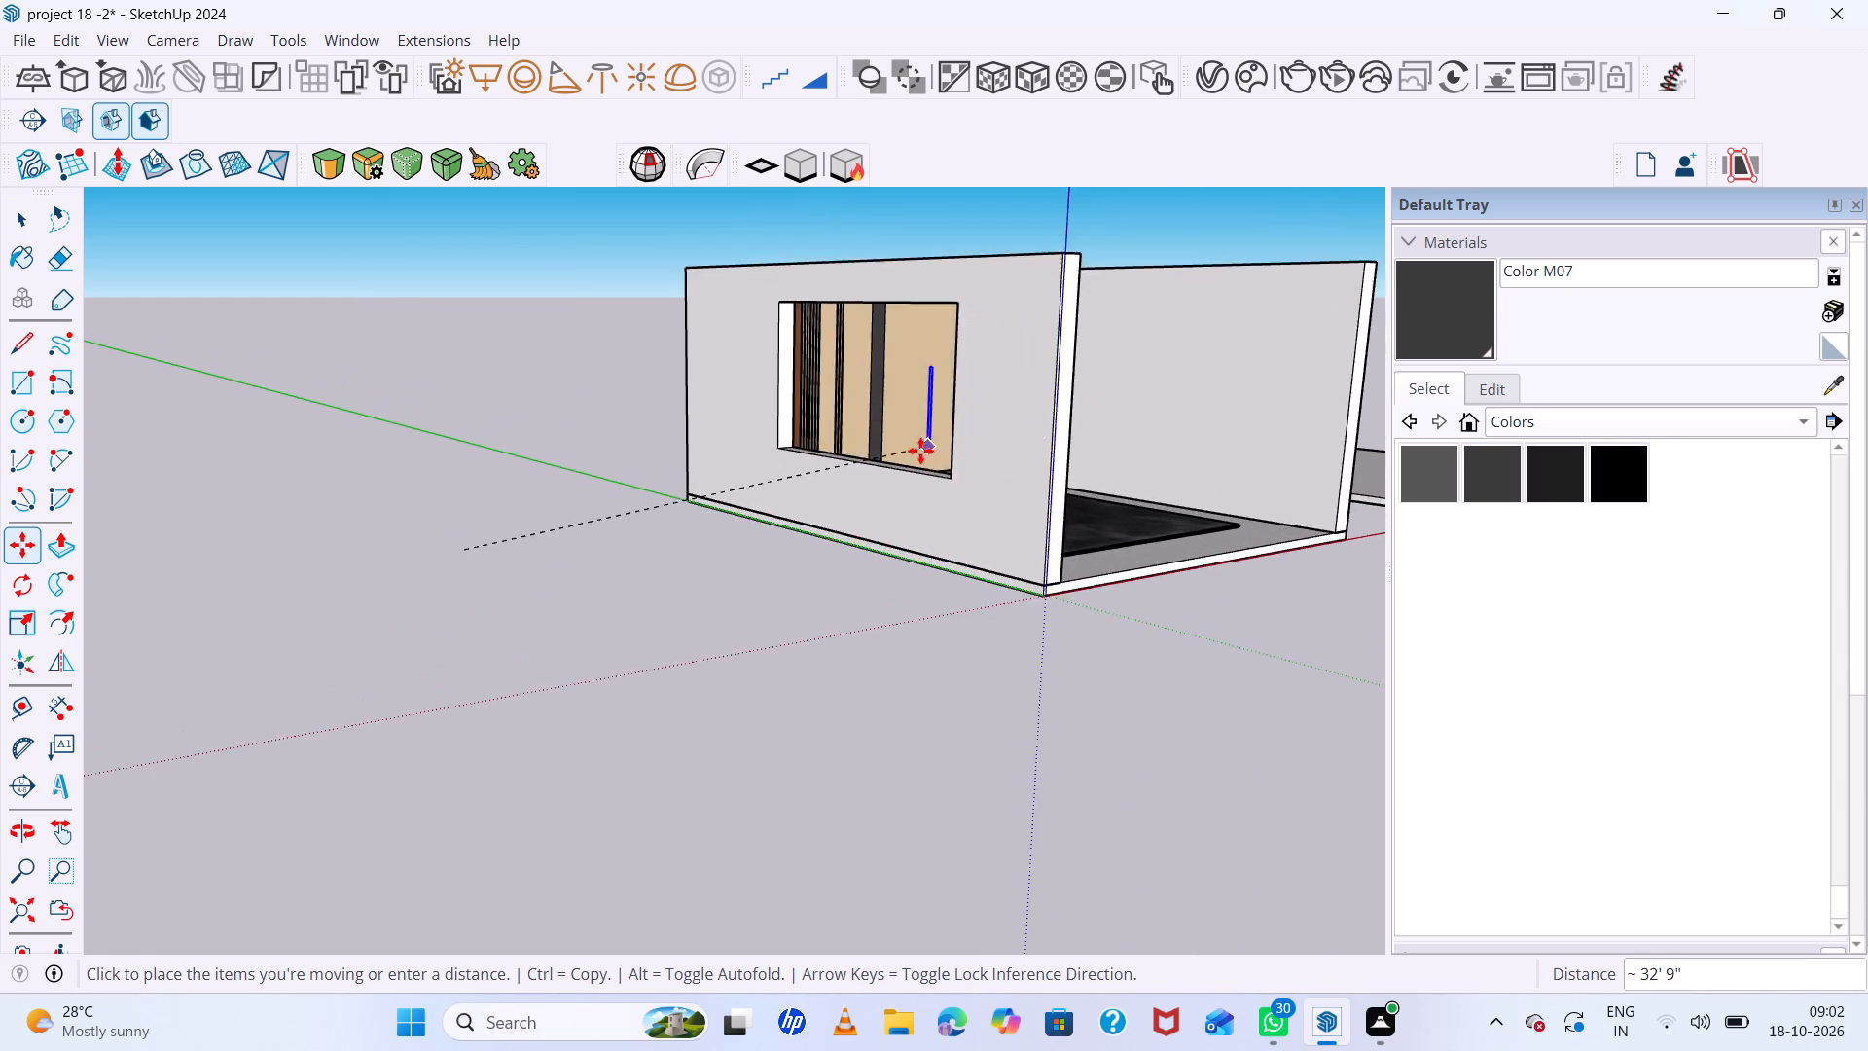
pyautogui.scroll(10, 920, 451)
pyautogui.scroll(-10, 917, 484)
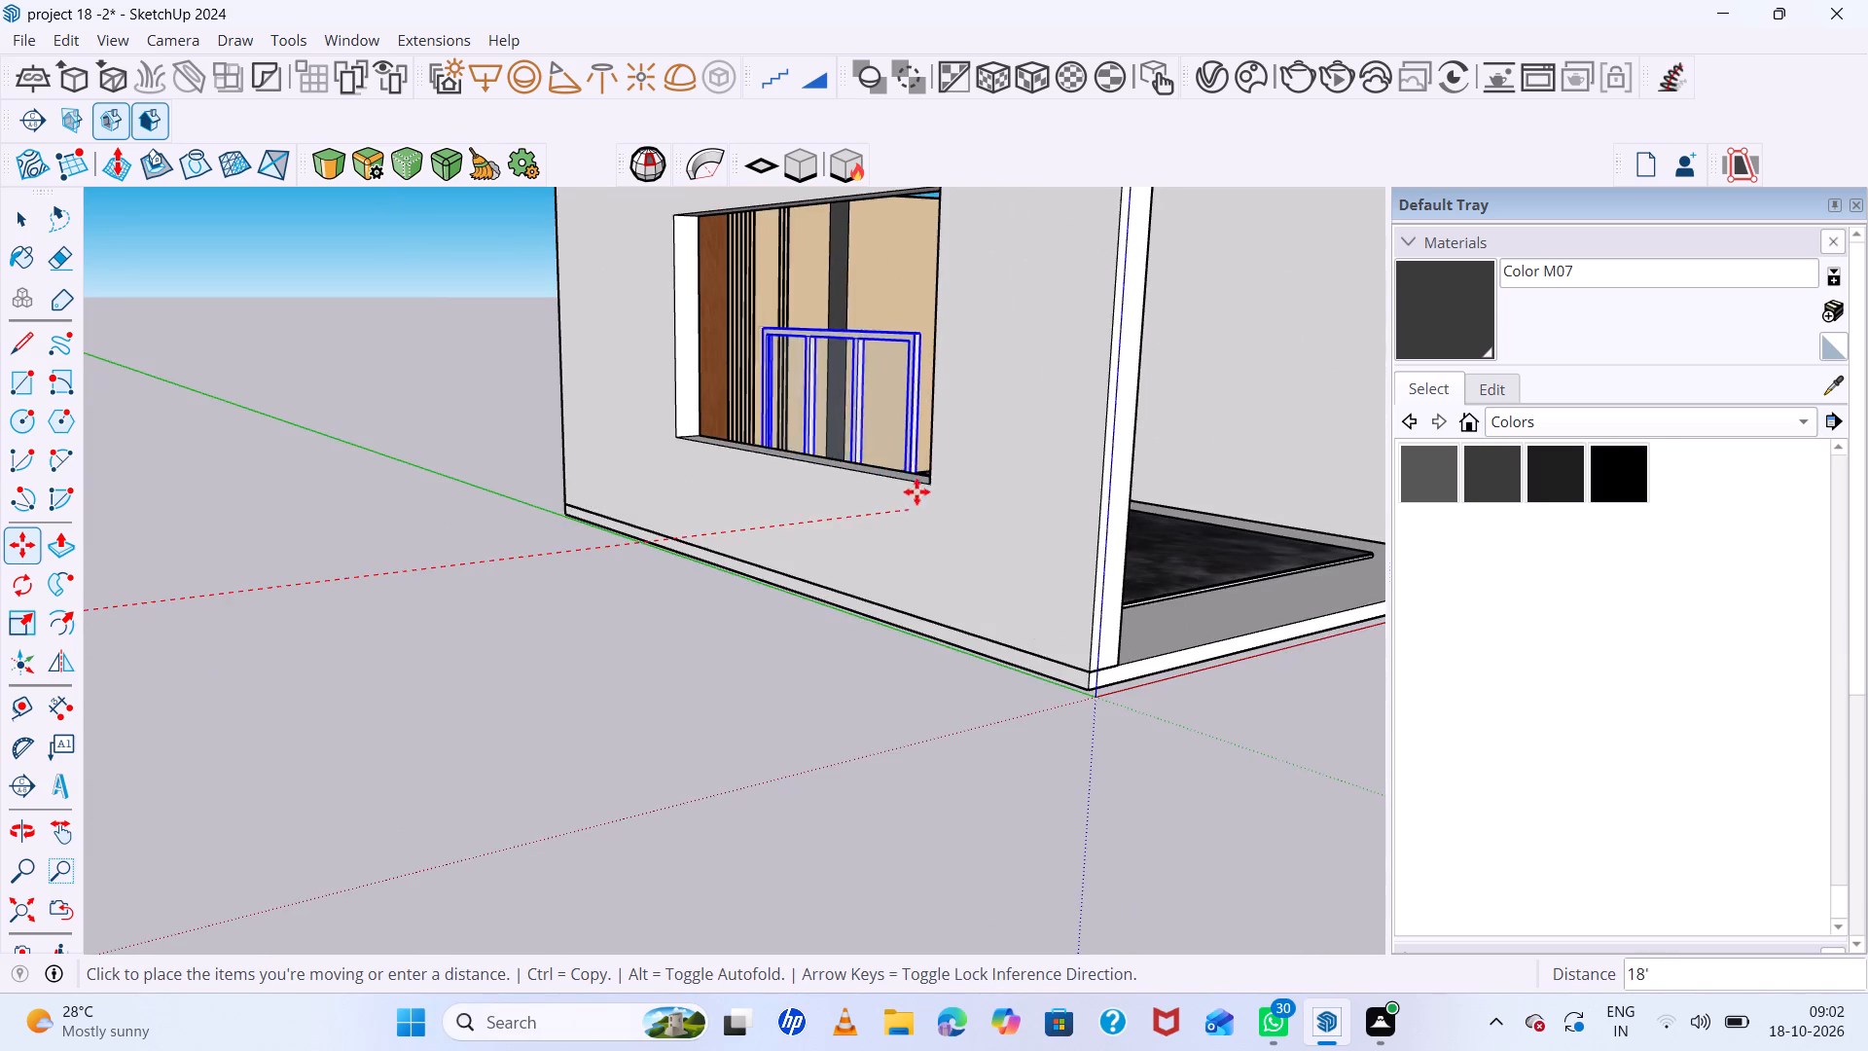
pyautogui.scroll(4, 919, 480)
pyautogui.click(933, 483)
pyautogui.scroll(6, 775, 480)
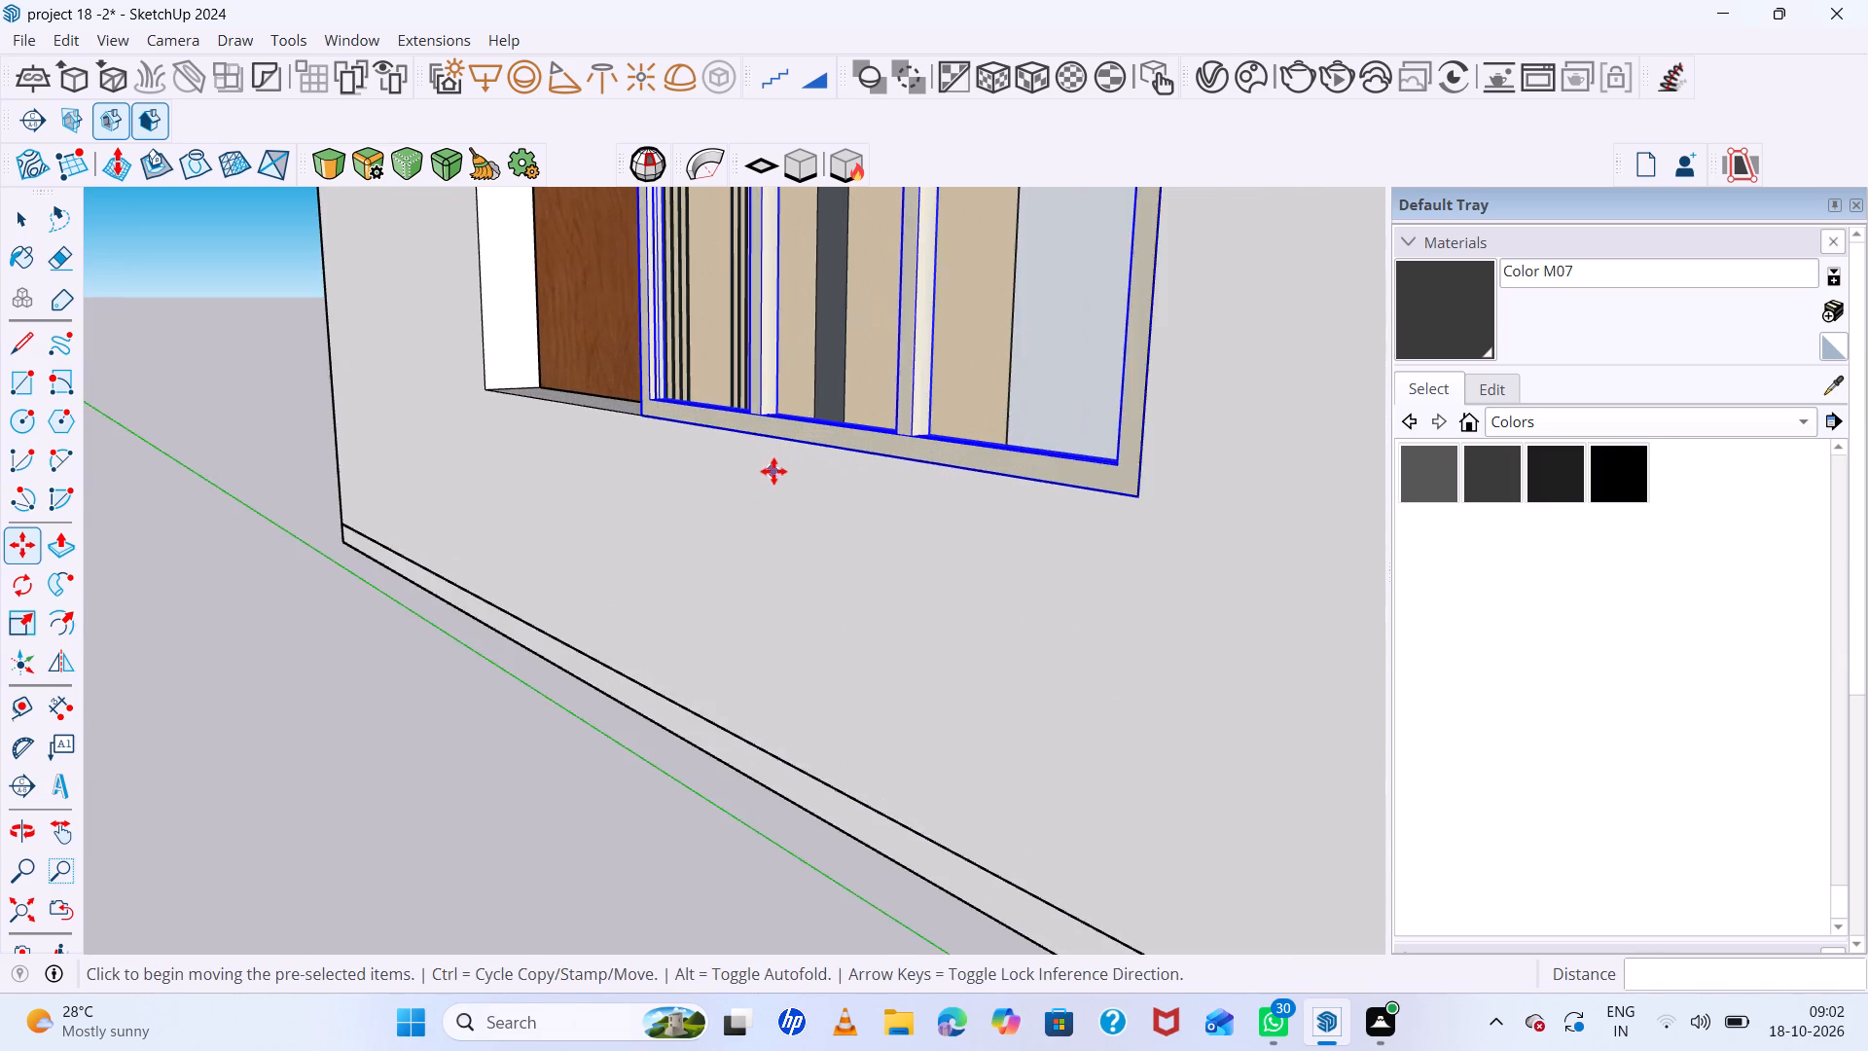
pyautogui.moveTo(793, 485); pyautogui.dragTo(976, 589, button='middle')
pyautogui.scroll(-5, 593, 388)
pyautogui.scroll(6, 537, 384)
pyautogui.scroll(-13, 639, 387)
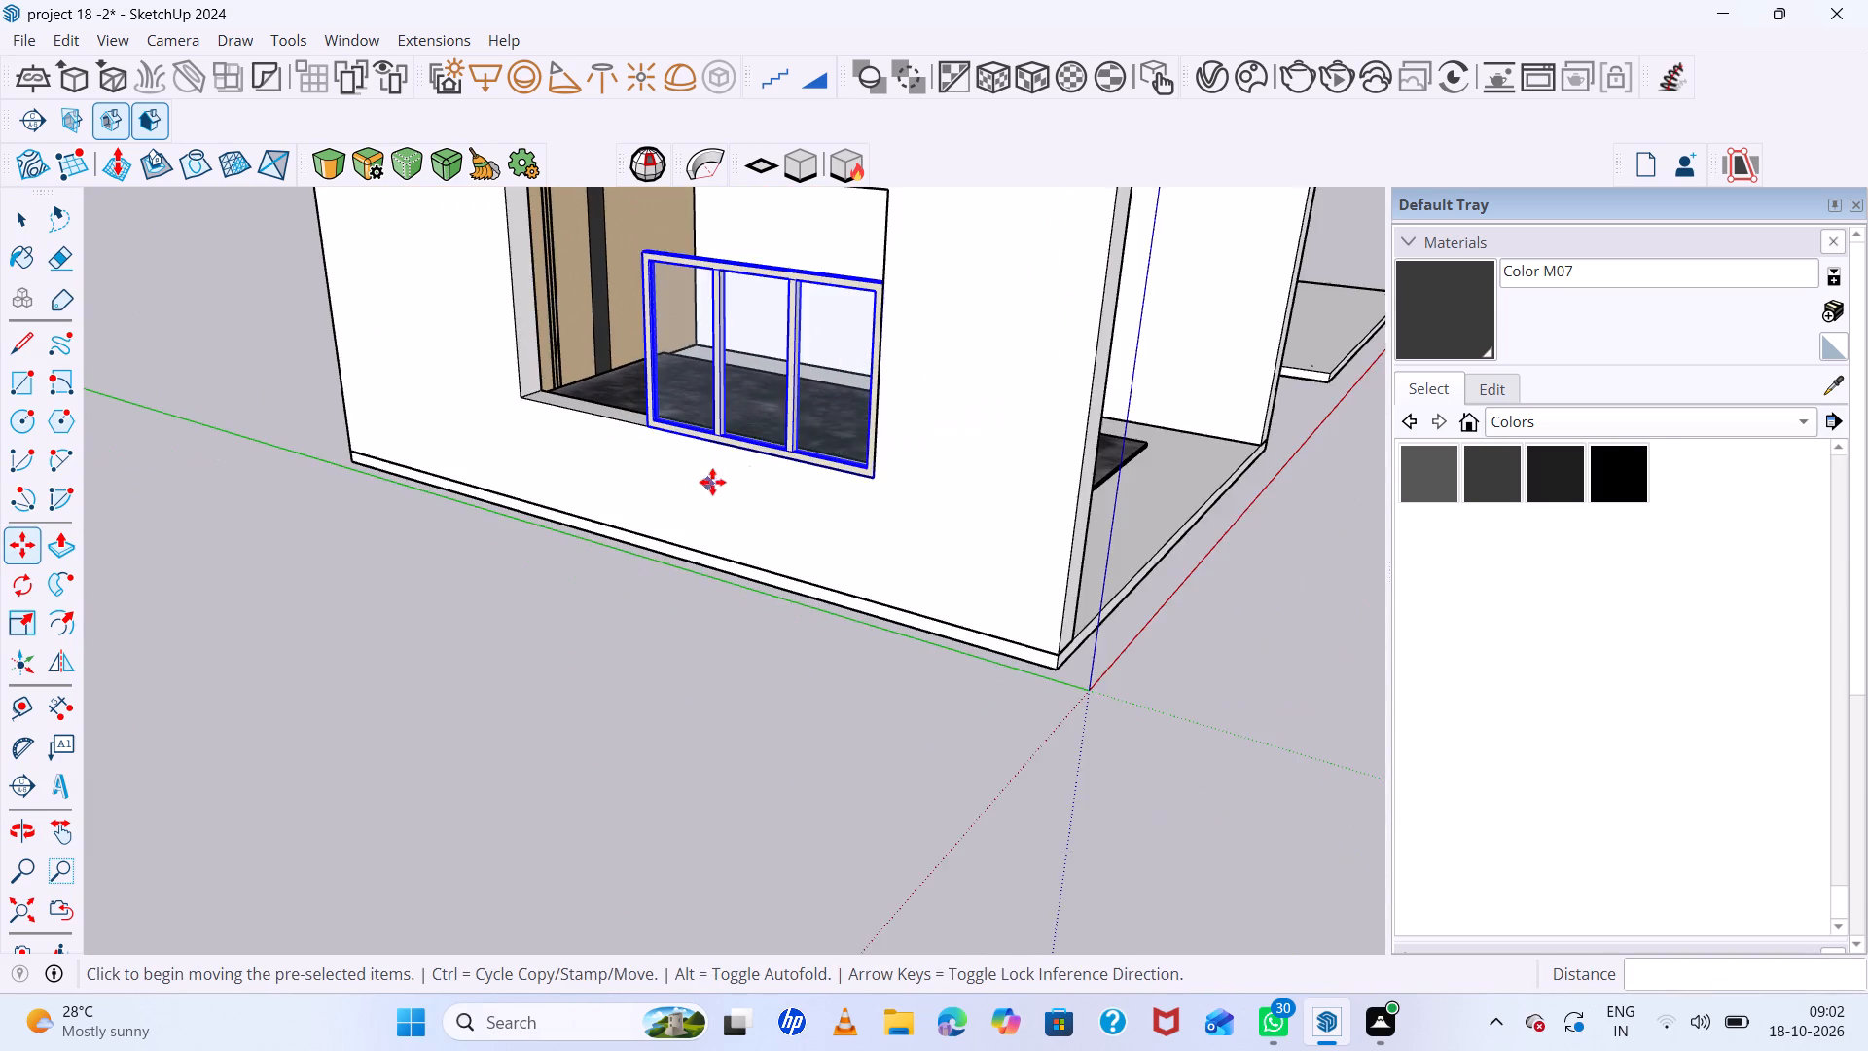
pyautogui.scroll(-5, 734, 473)
pyautogui.scroll(5, 794, 337)
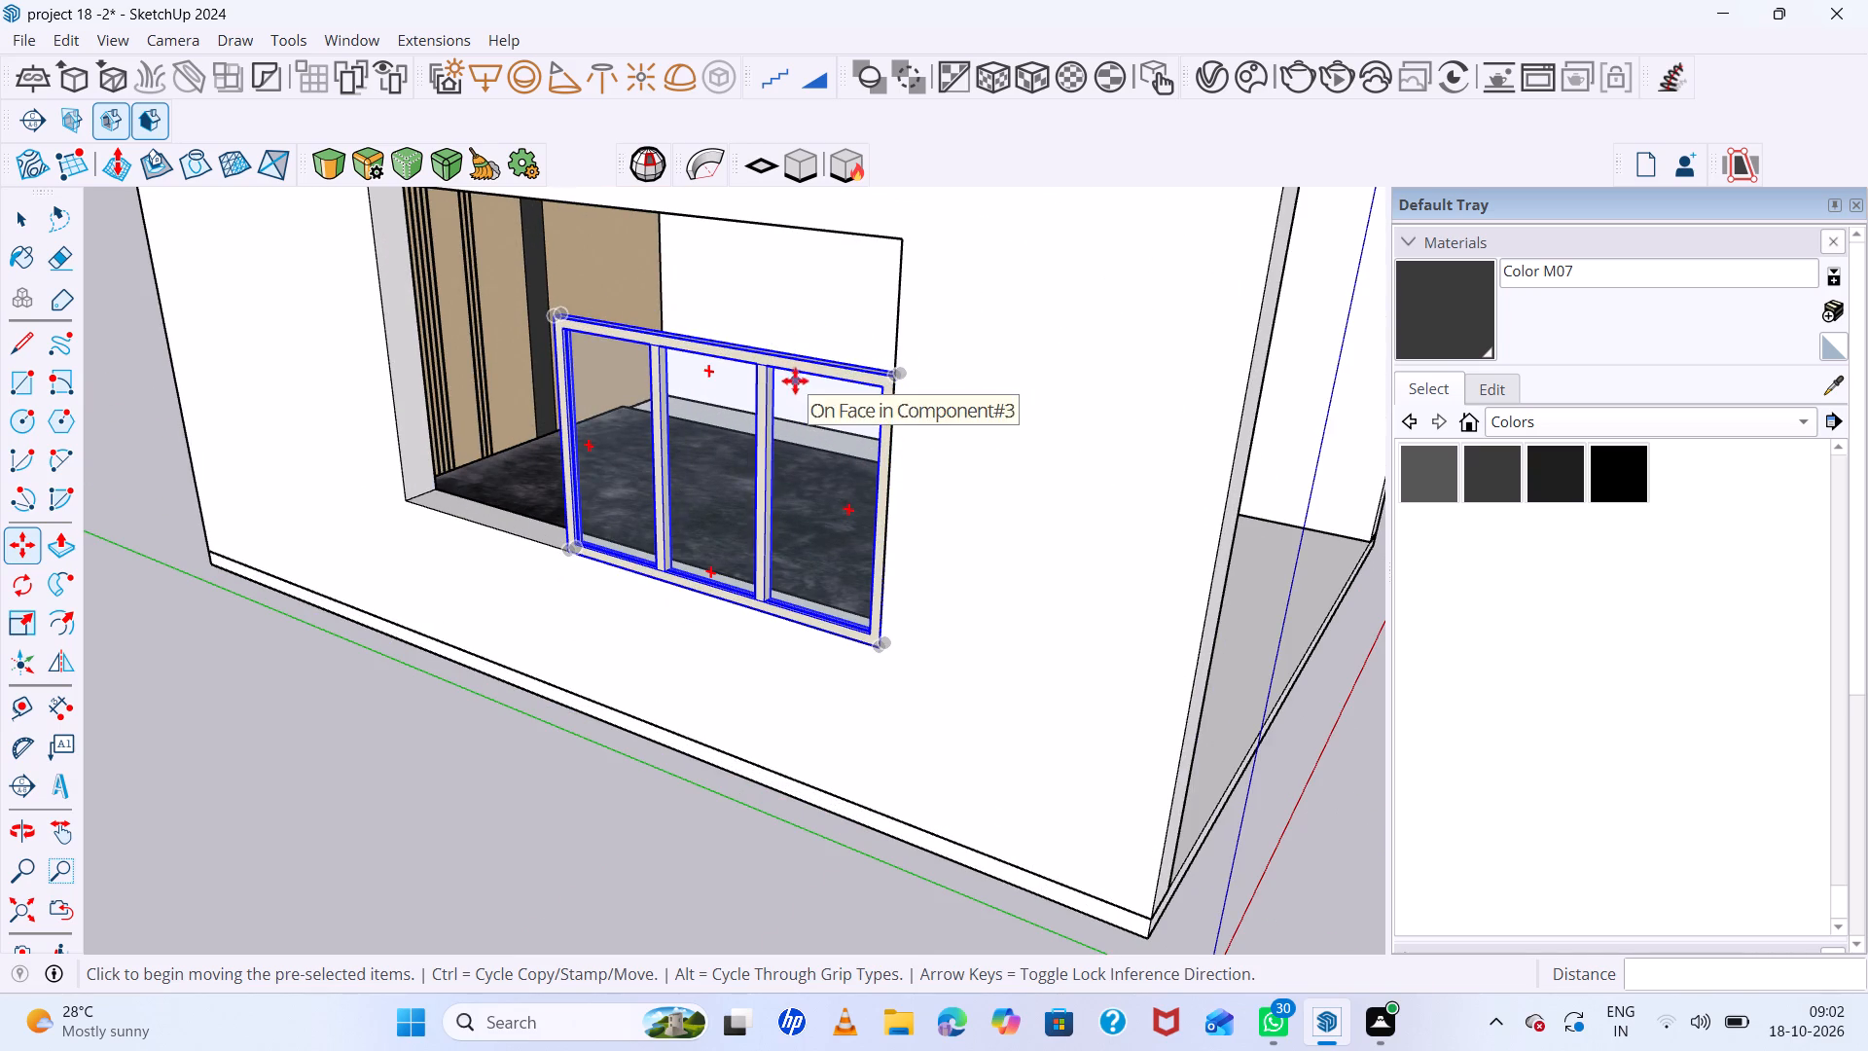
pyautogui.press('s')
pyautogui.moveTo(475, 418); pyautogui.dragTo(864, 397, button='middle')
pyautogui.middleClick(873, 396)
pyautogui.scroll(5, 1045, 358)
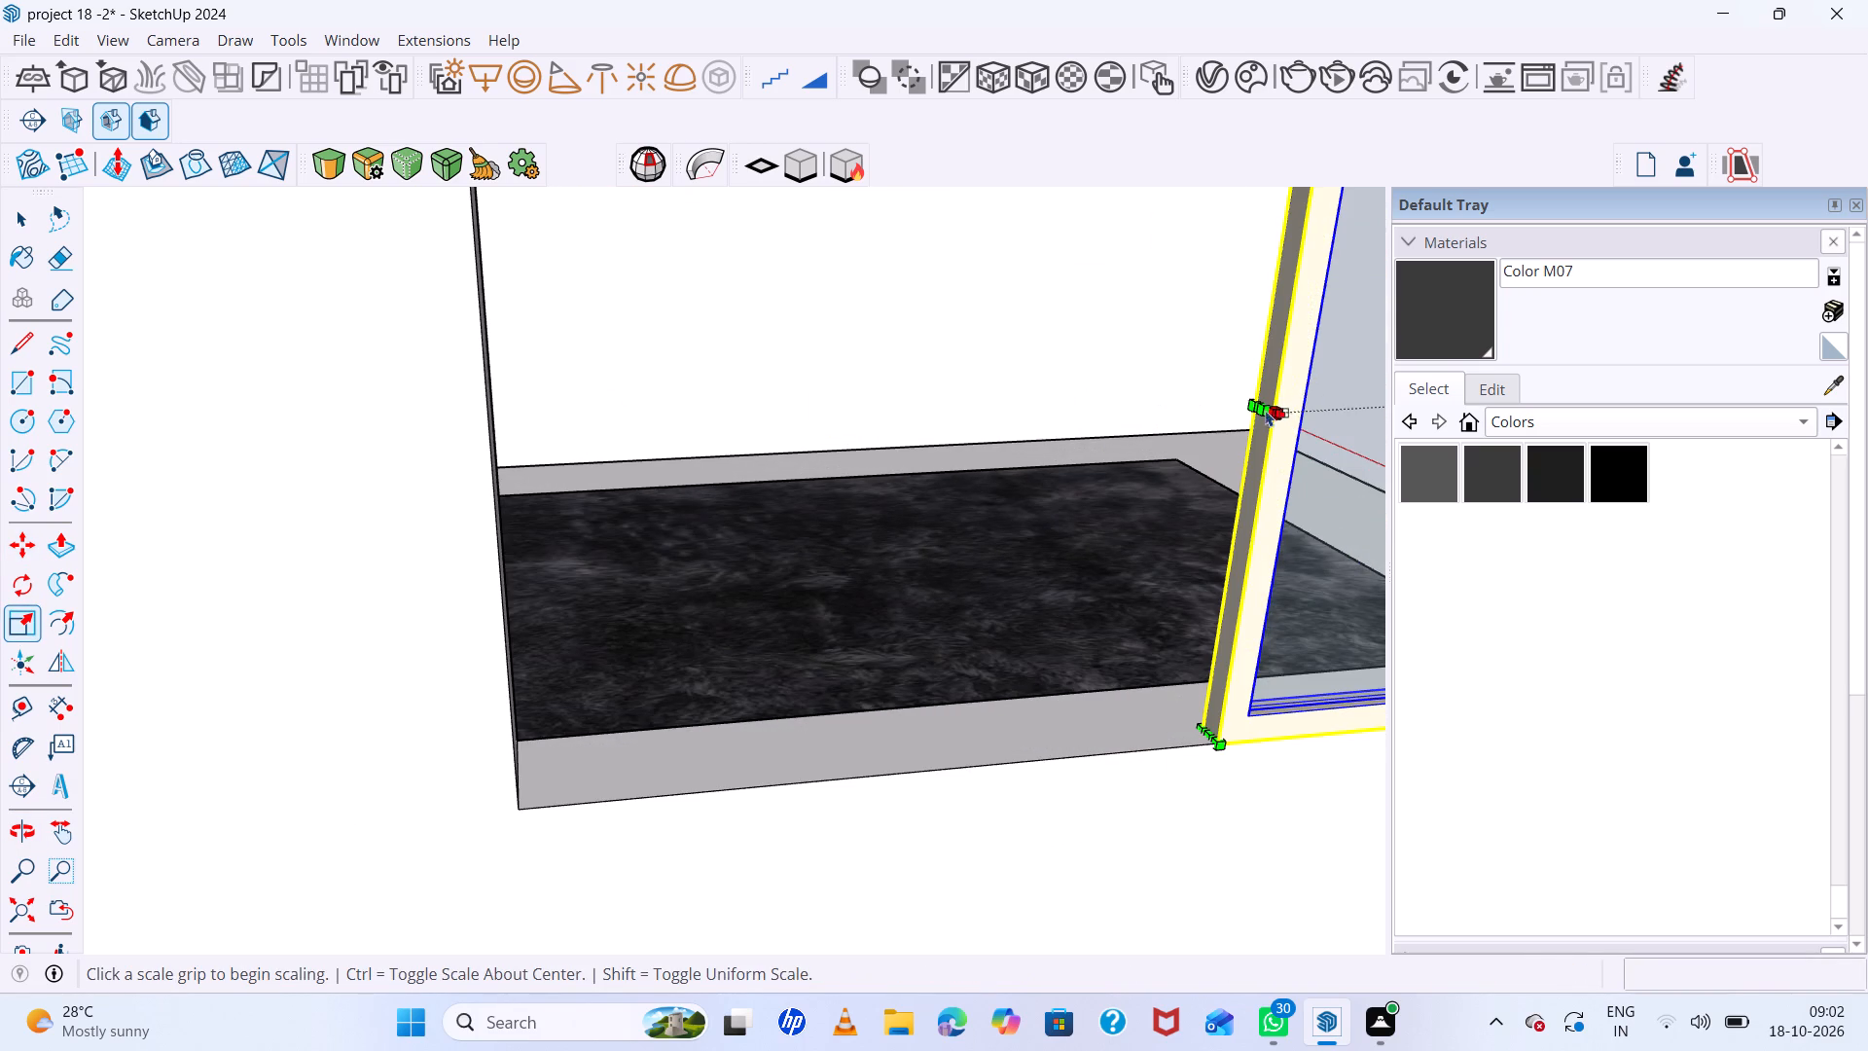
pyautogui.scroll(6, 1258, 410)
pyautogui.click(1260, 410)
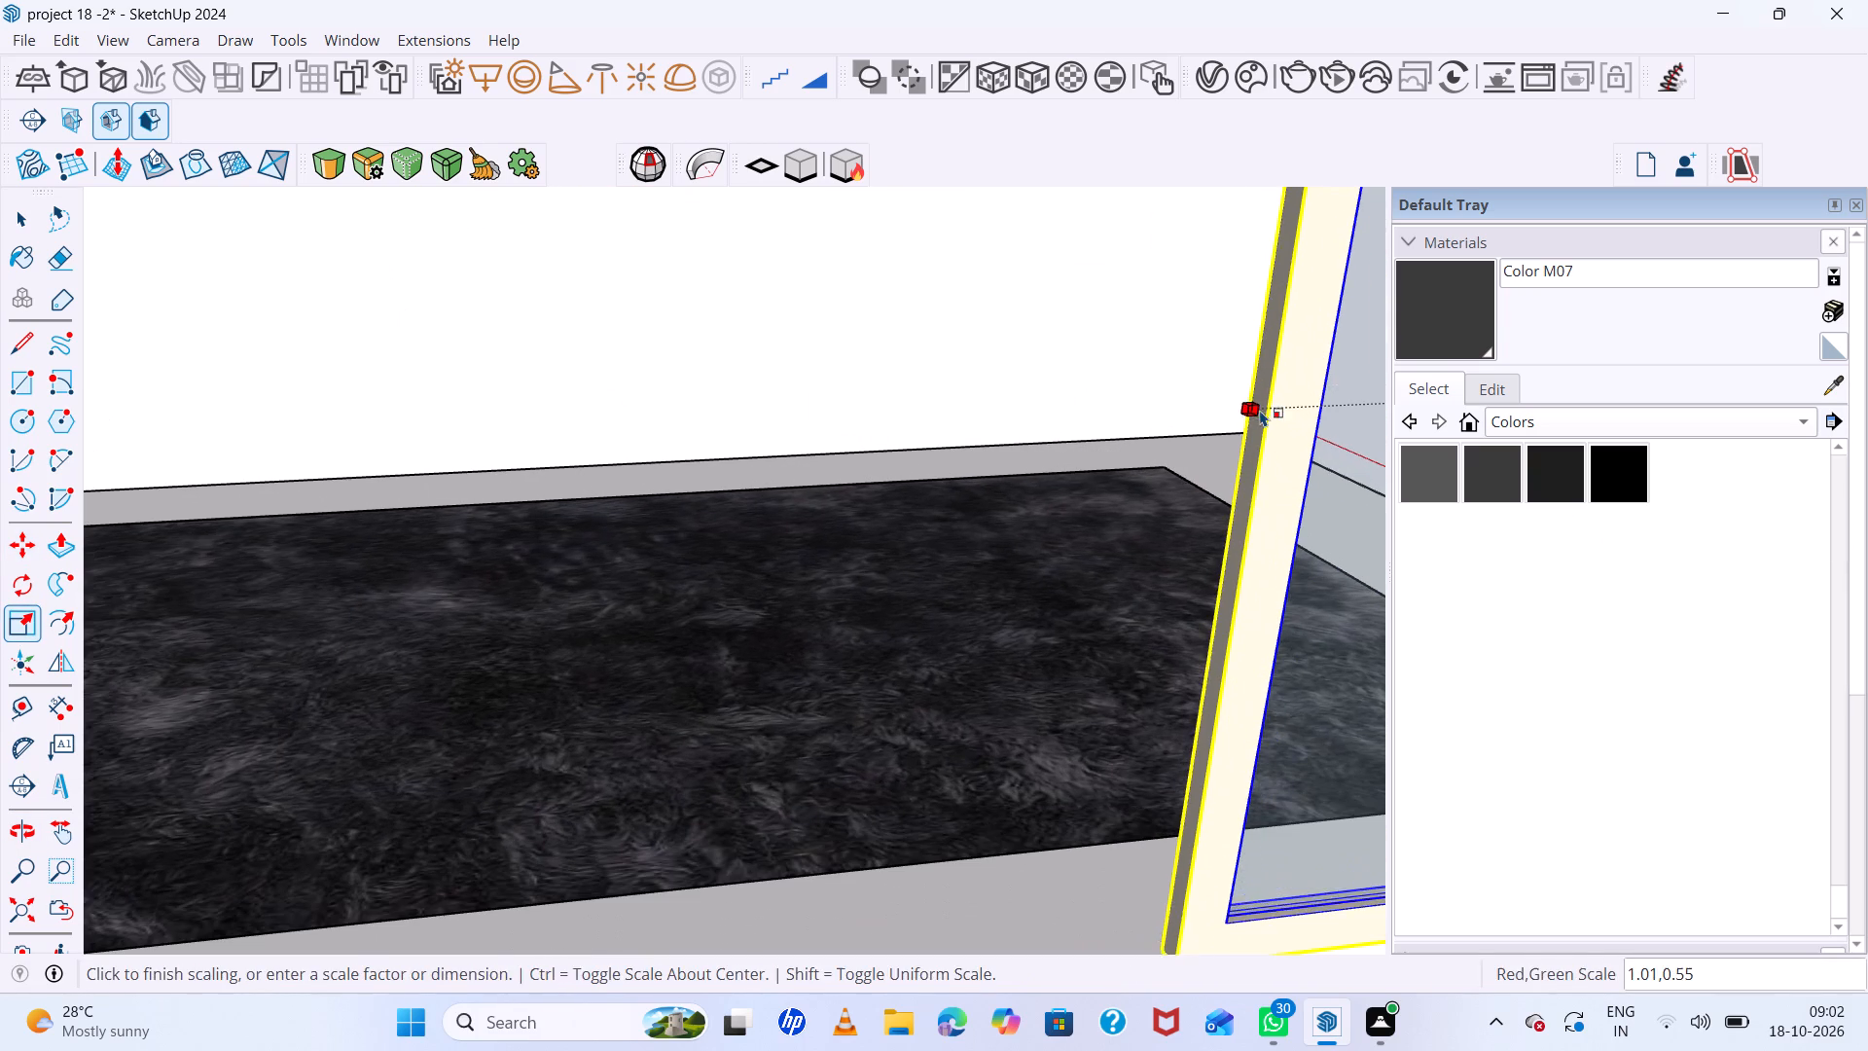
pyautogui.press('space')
# Scale the window's width by about 1.68 along the red direction so it reaches the opposite side of the opening.
pyautogui.click(1278, 417)
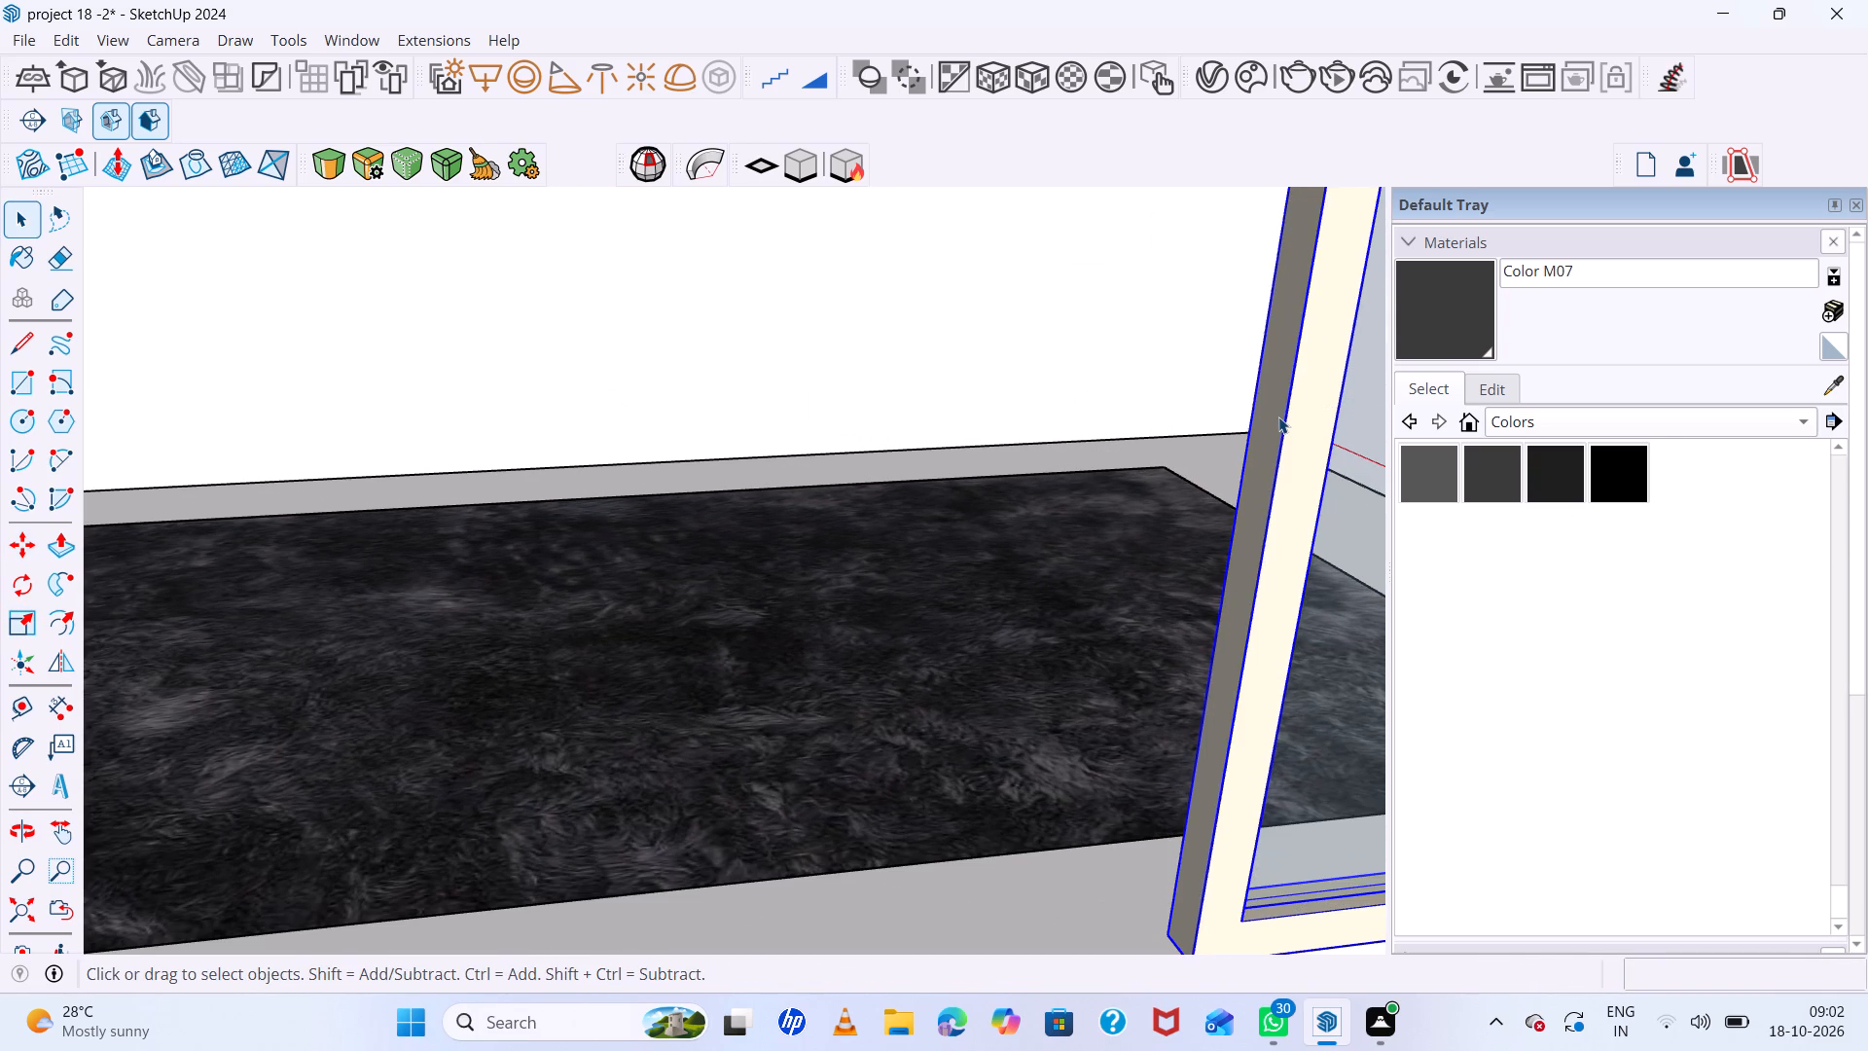
pyautogui.press('s')
pyautogui.click(1274, 412)
pyautogui.scroll(-7, 1034, 454)
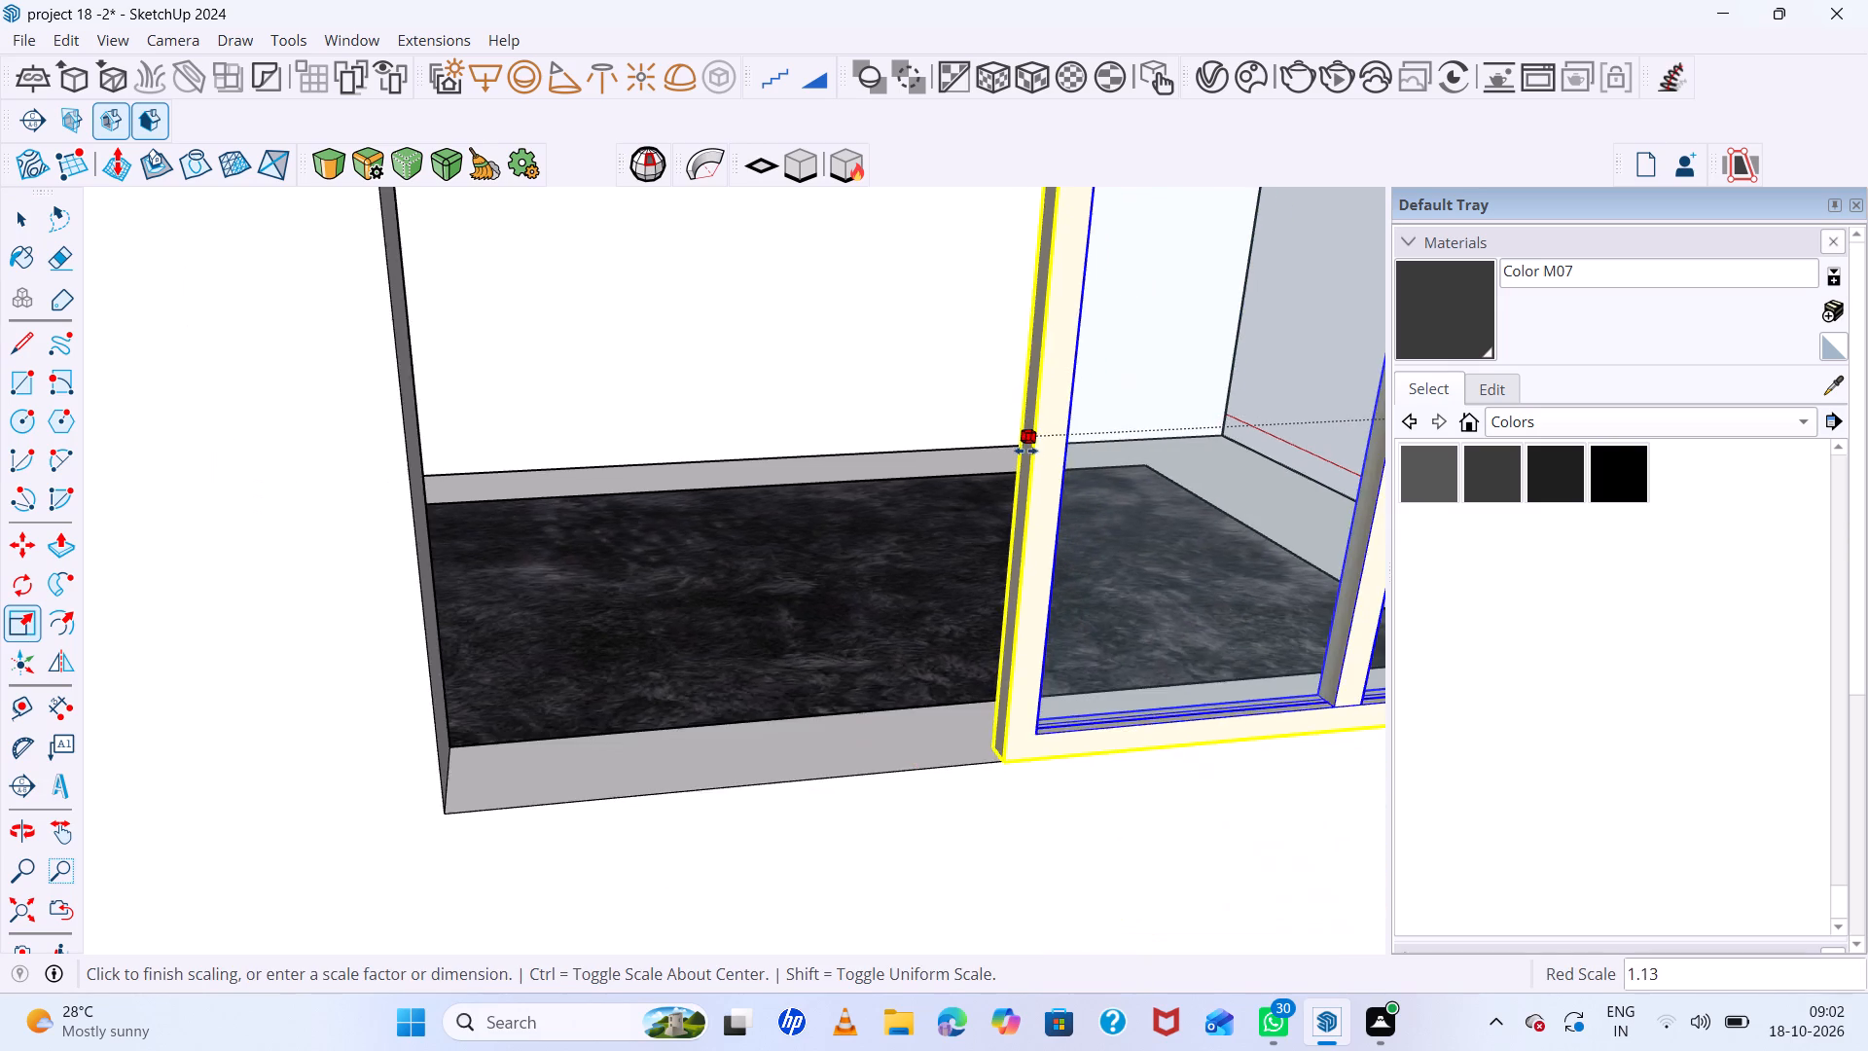
pyautogui.scroll(-6, 1025, 451)
pyautogui.click(688, 432)
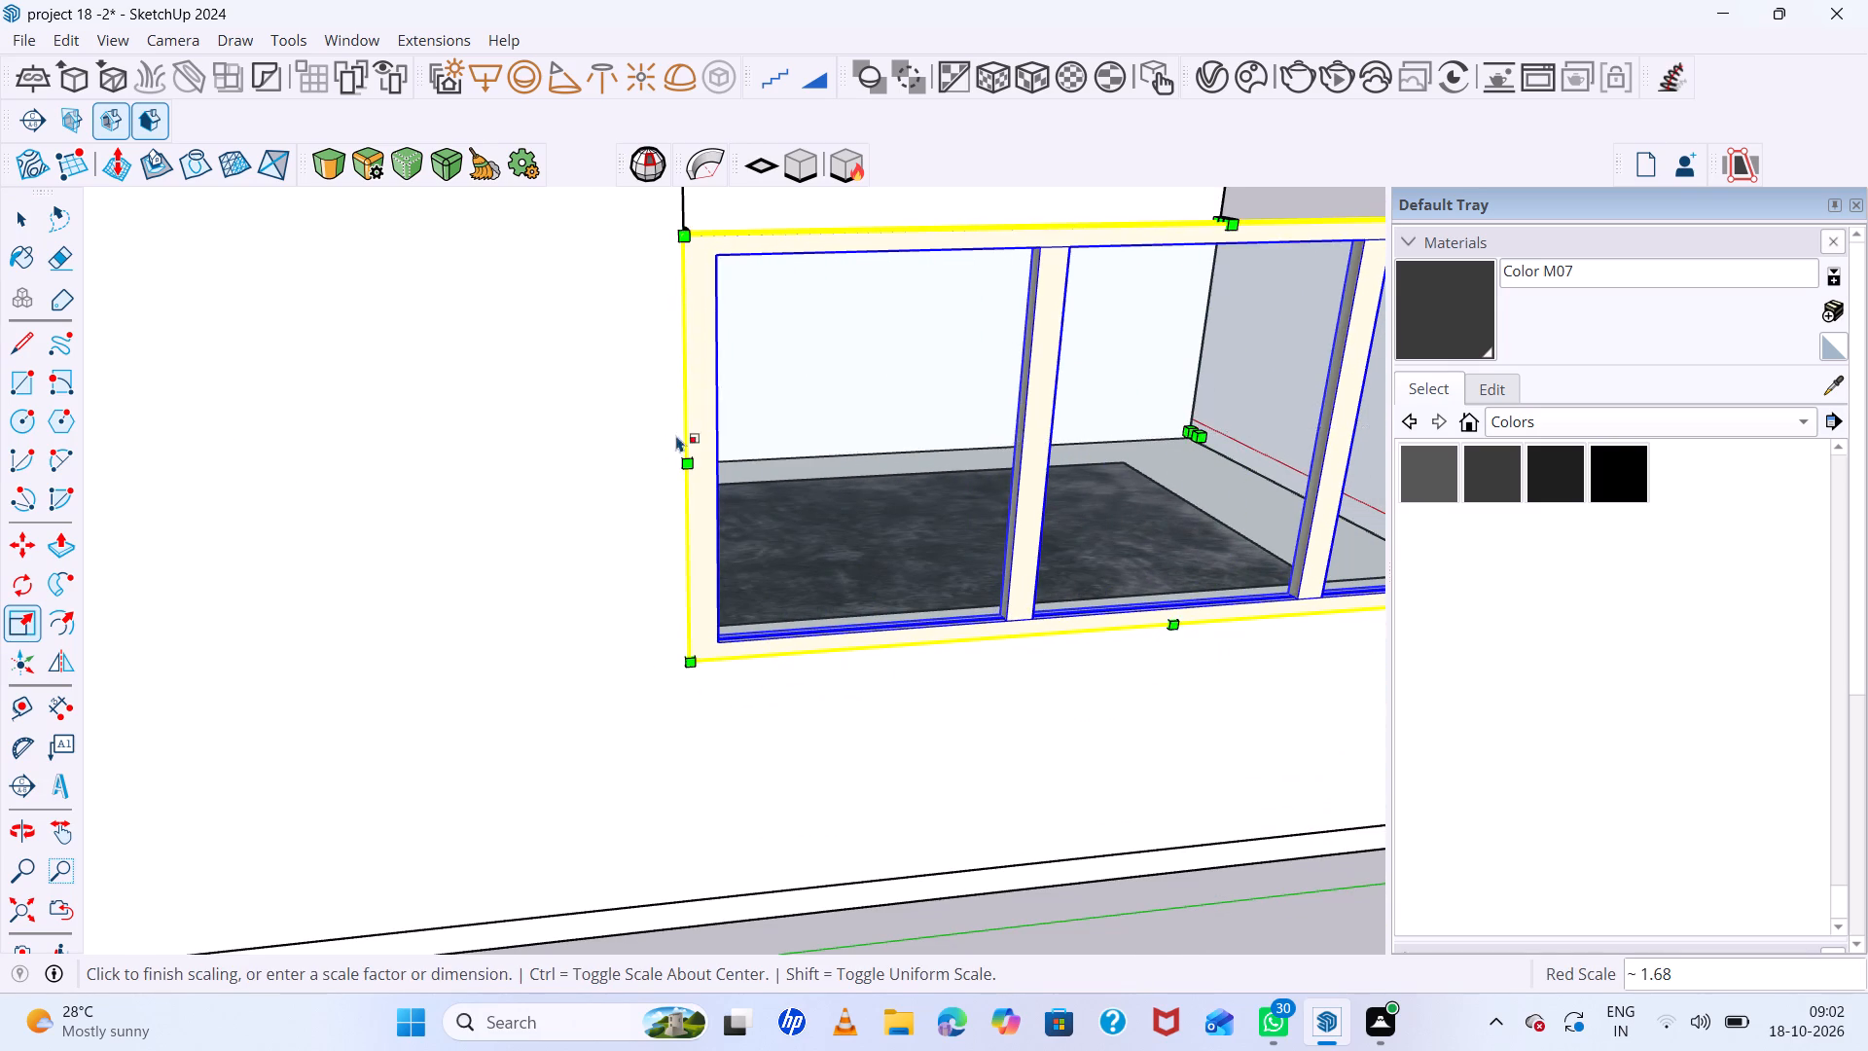
# Scale the window's depth by 4.50 from inside the room so the frame meets the inner face of the wall.
pyautogui.scroll(-19, 528, 457)
pyautogui.moveTo(1019, 421); pyautogui.dragTo(0, 545, button='middle')
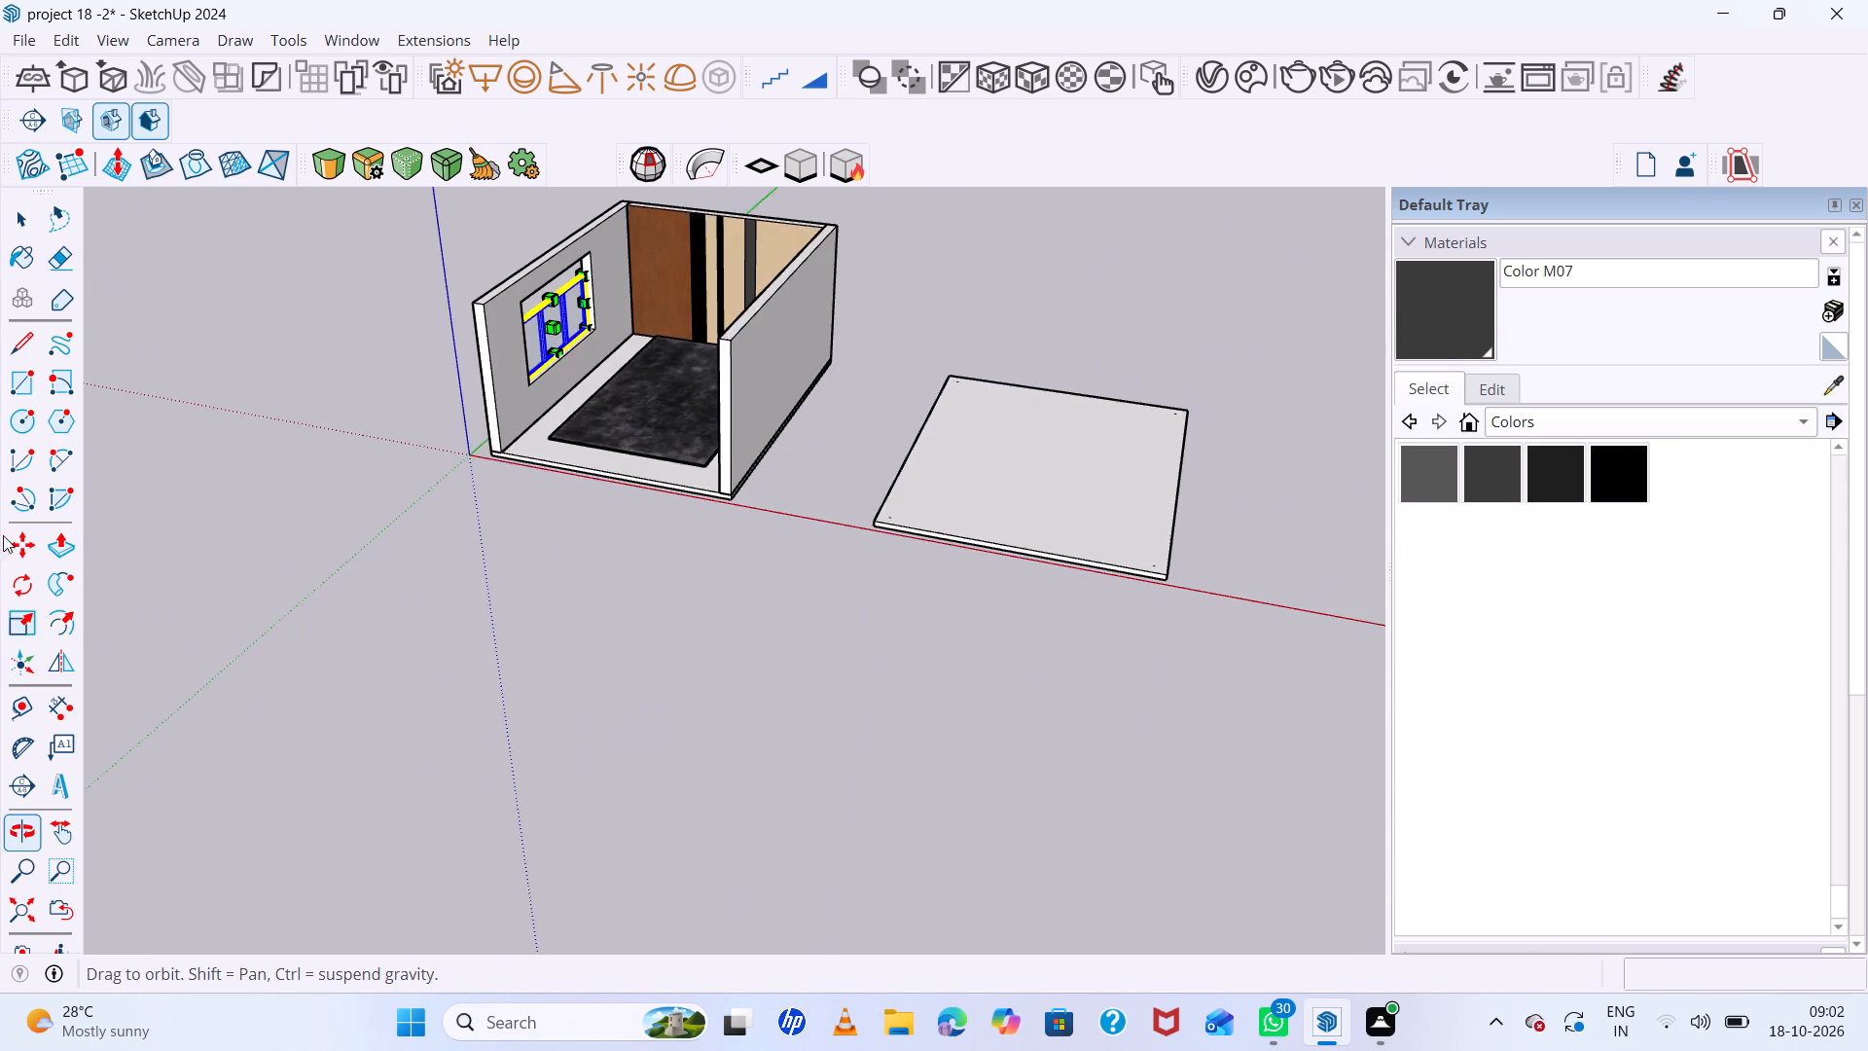
pyautogui.scroll(17, 402, 400)
pyautogui.click(516, 337)
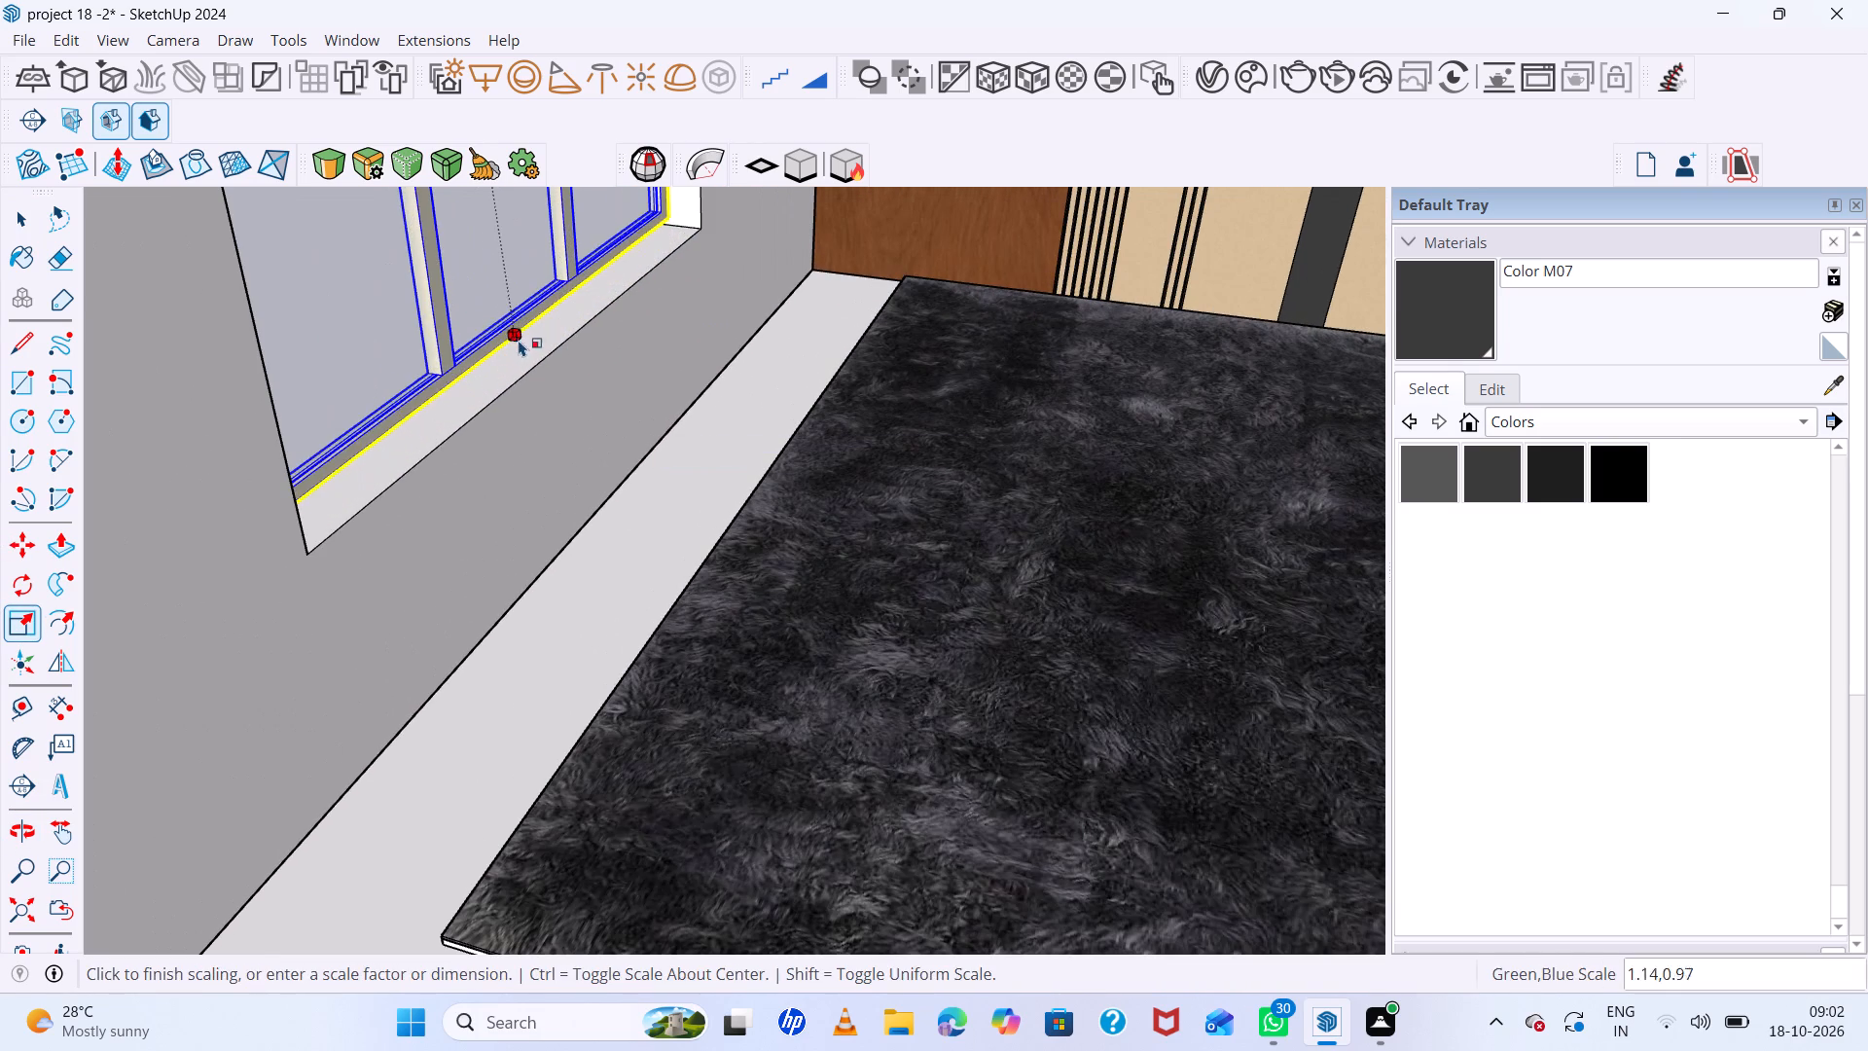
pyautogui.click(539, 359)
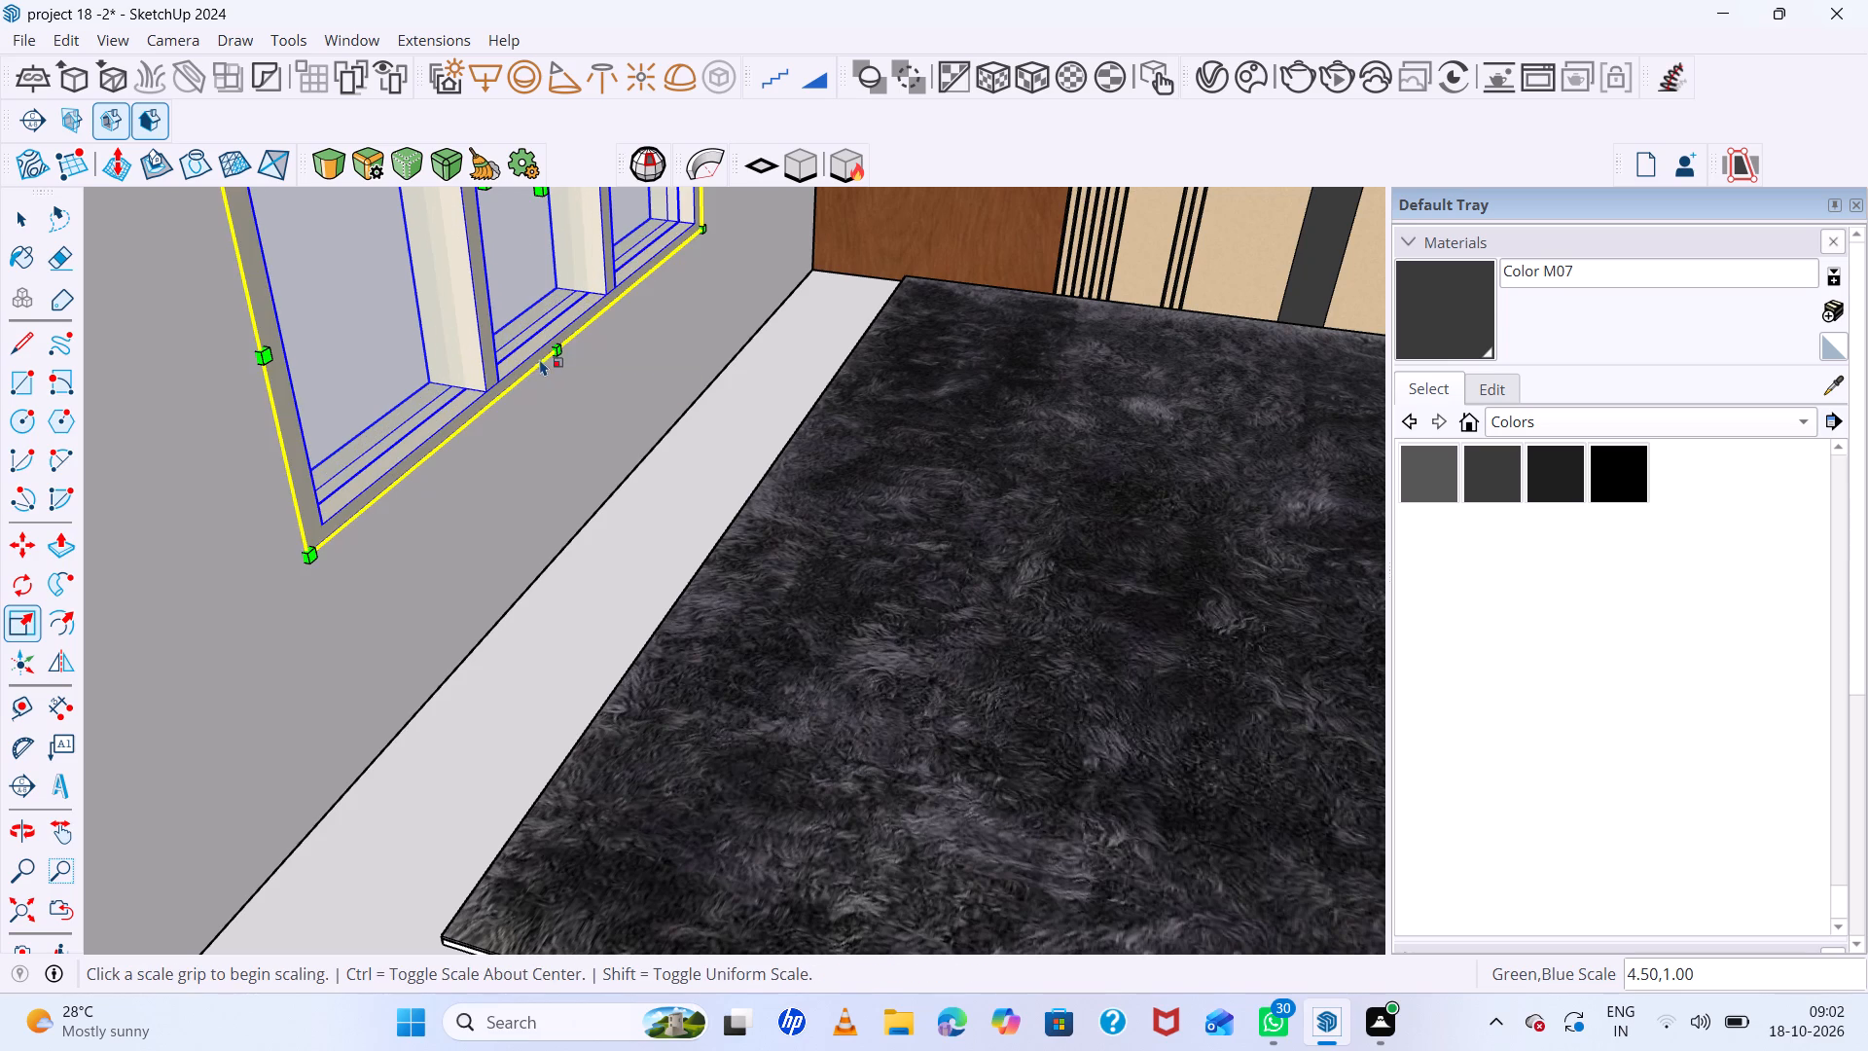
# Scale the window's height by about 1.44 so its frame reaches the top of the wall opening.
pyautogui.scroll(-13, 553, 345)
pyautogui.scroll(5, 555, 259)
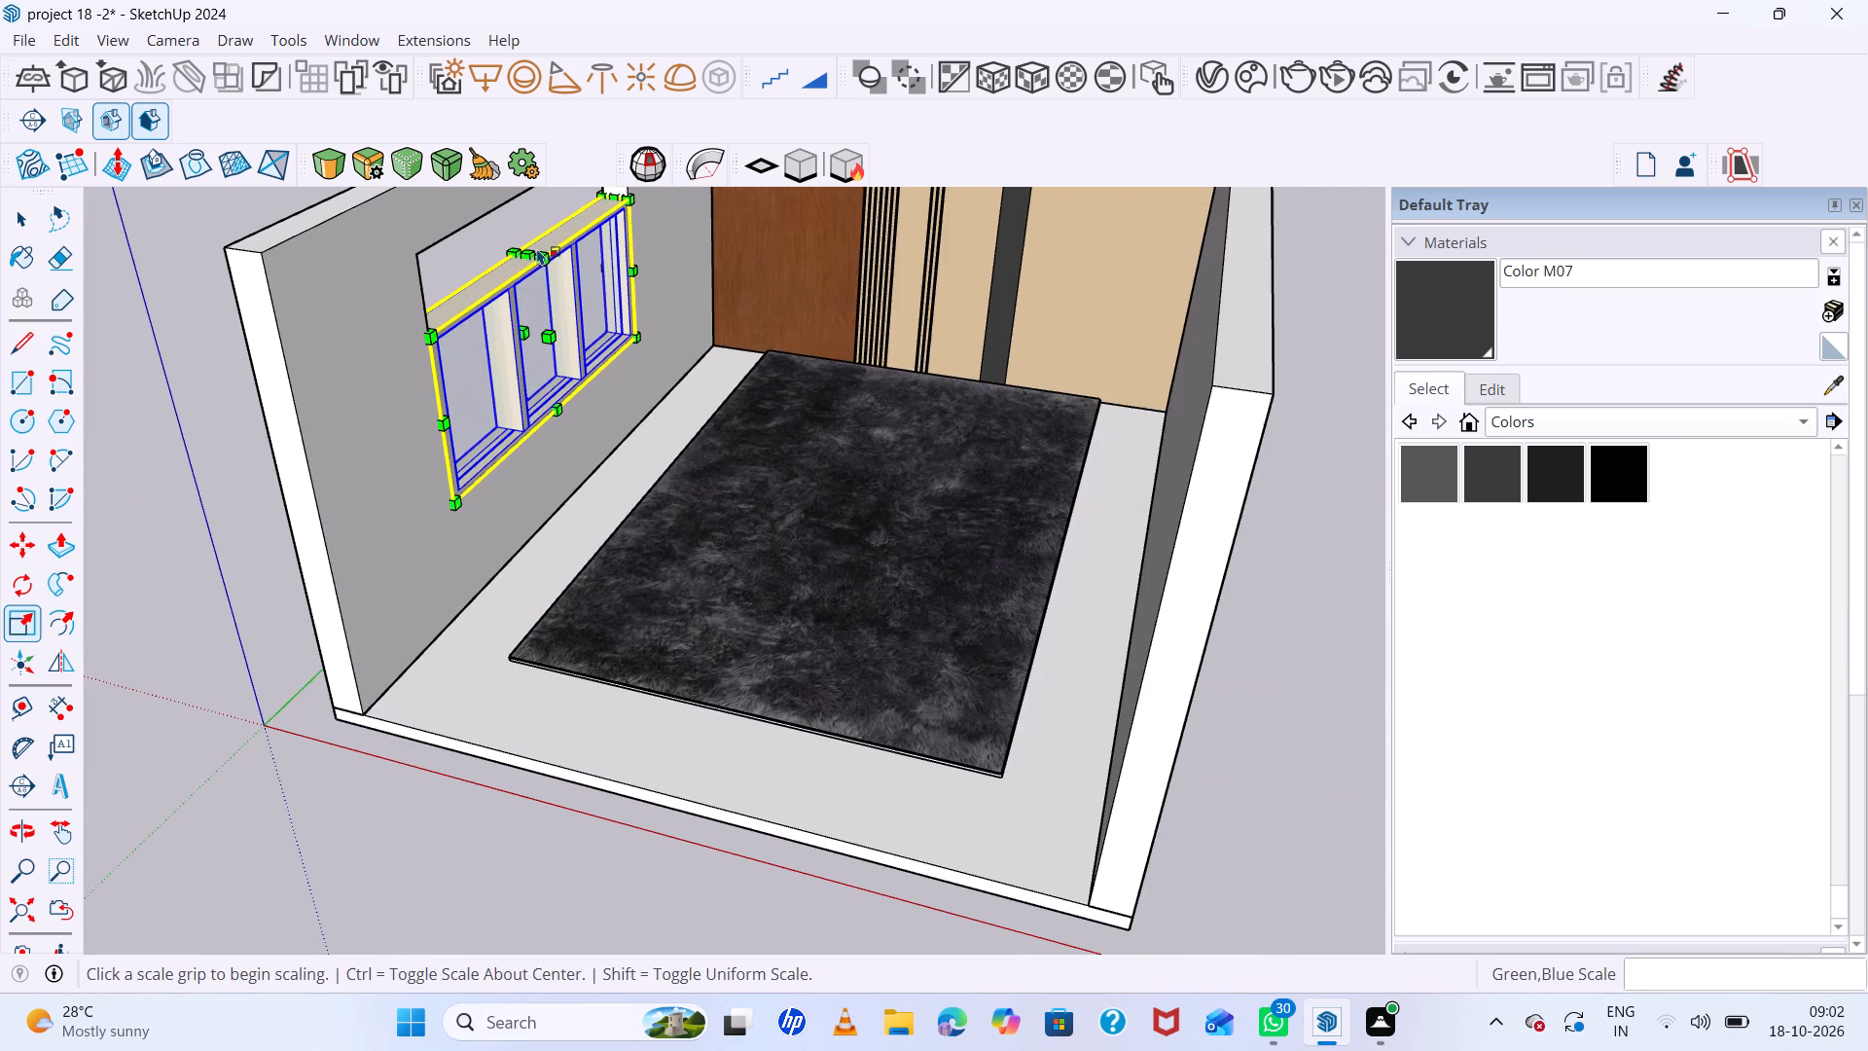
pyautogui.doubleClick(525, 251)
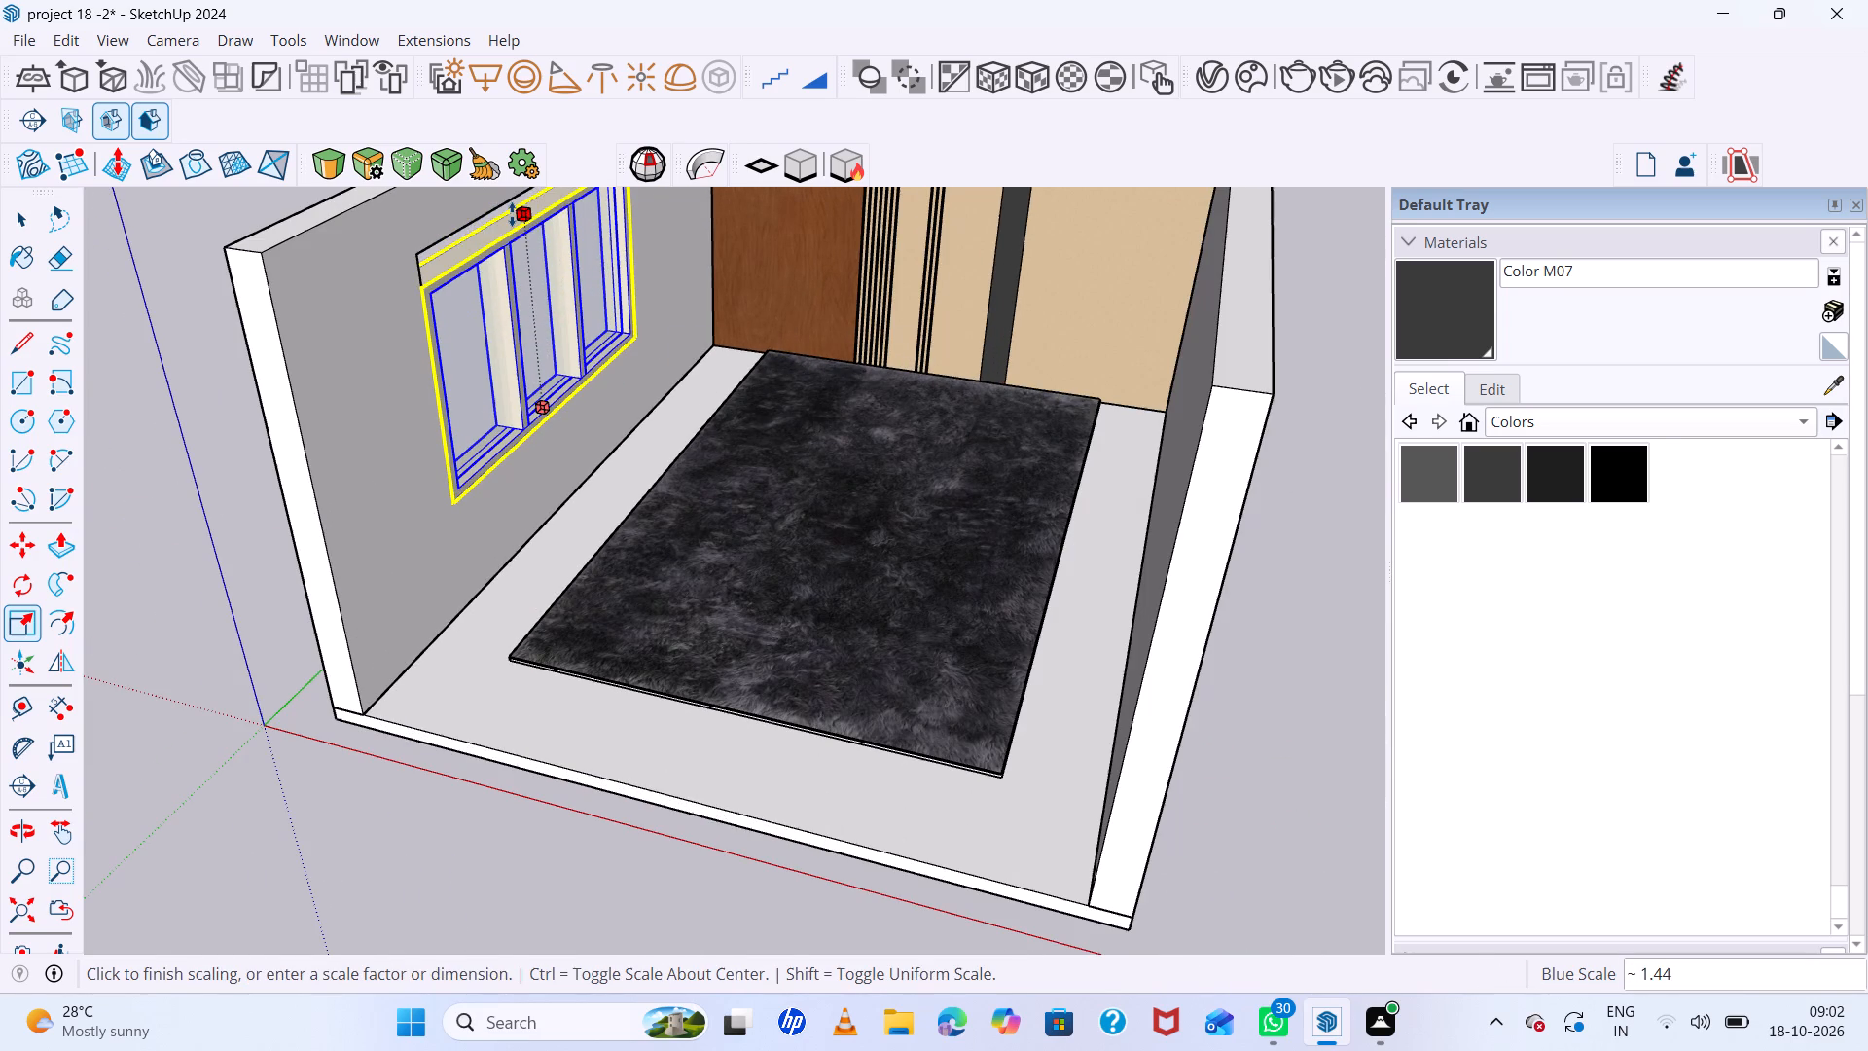
pyautogui.click(507, 204)
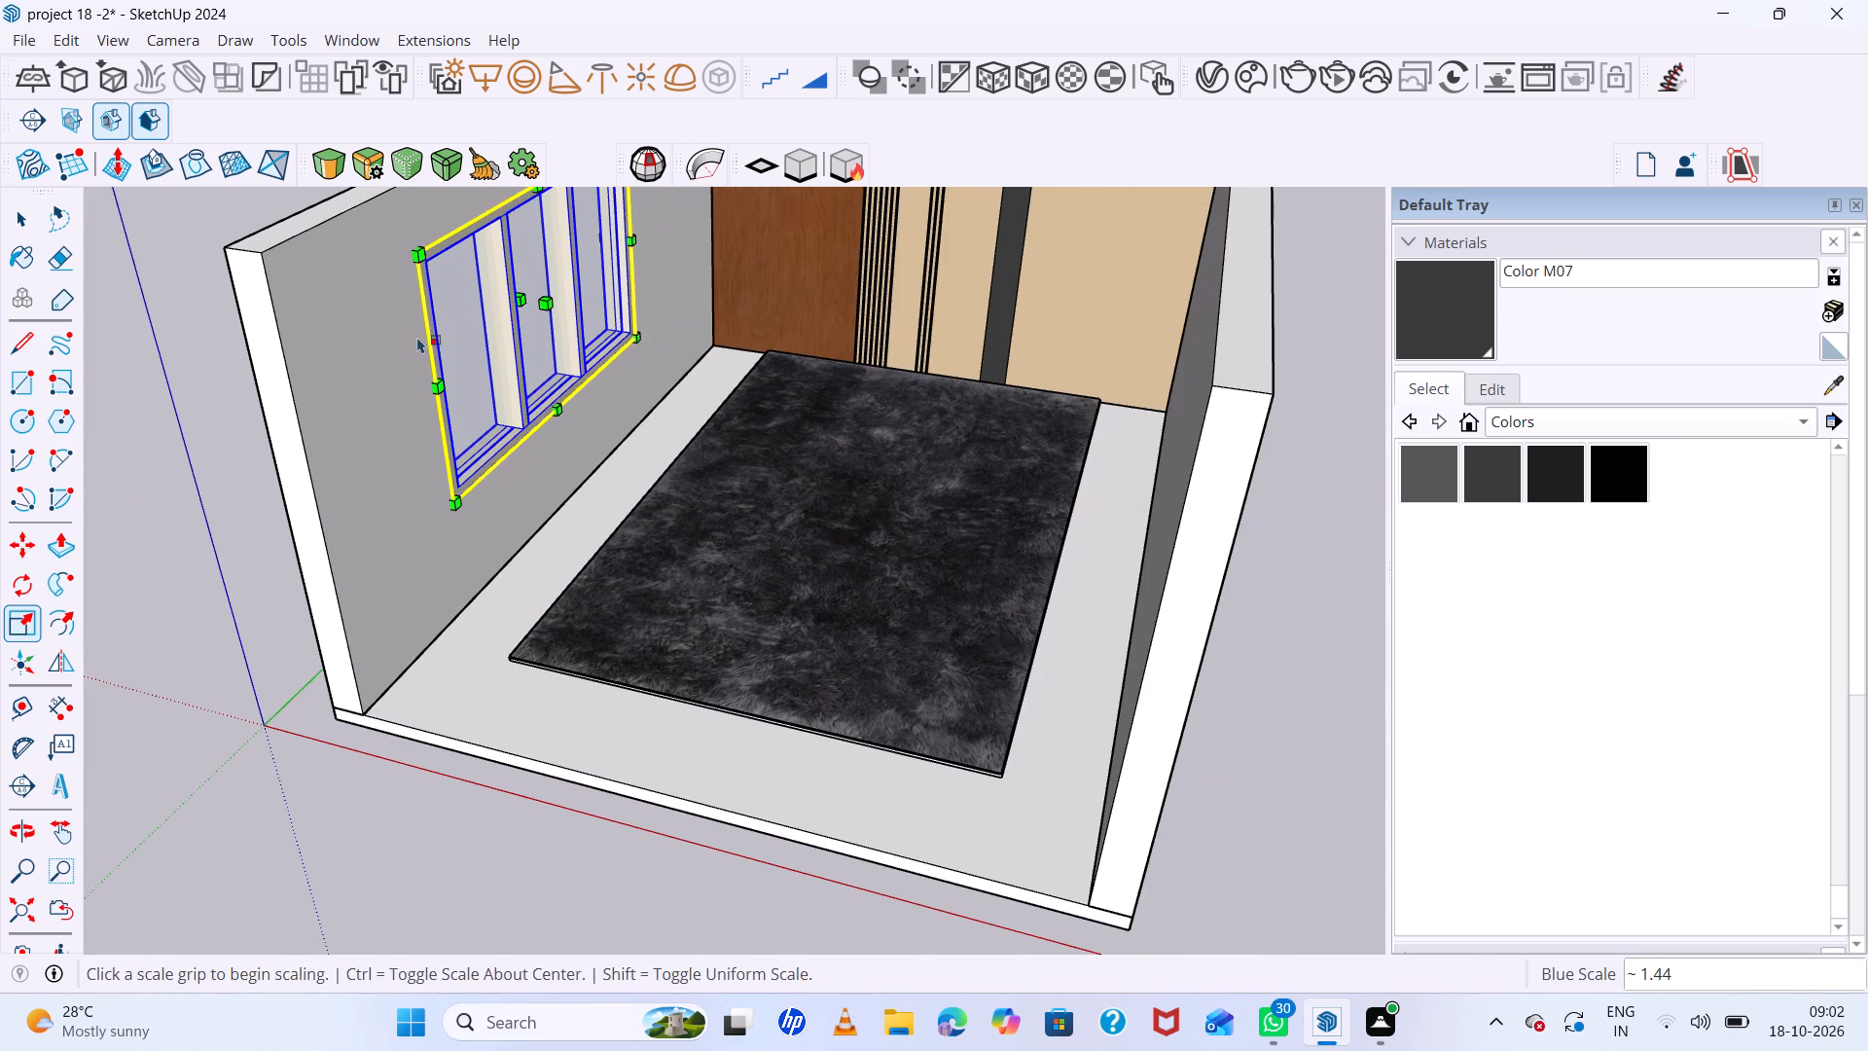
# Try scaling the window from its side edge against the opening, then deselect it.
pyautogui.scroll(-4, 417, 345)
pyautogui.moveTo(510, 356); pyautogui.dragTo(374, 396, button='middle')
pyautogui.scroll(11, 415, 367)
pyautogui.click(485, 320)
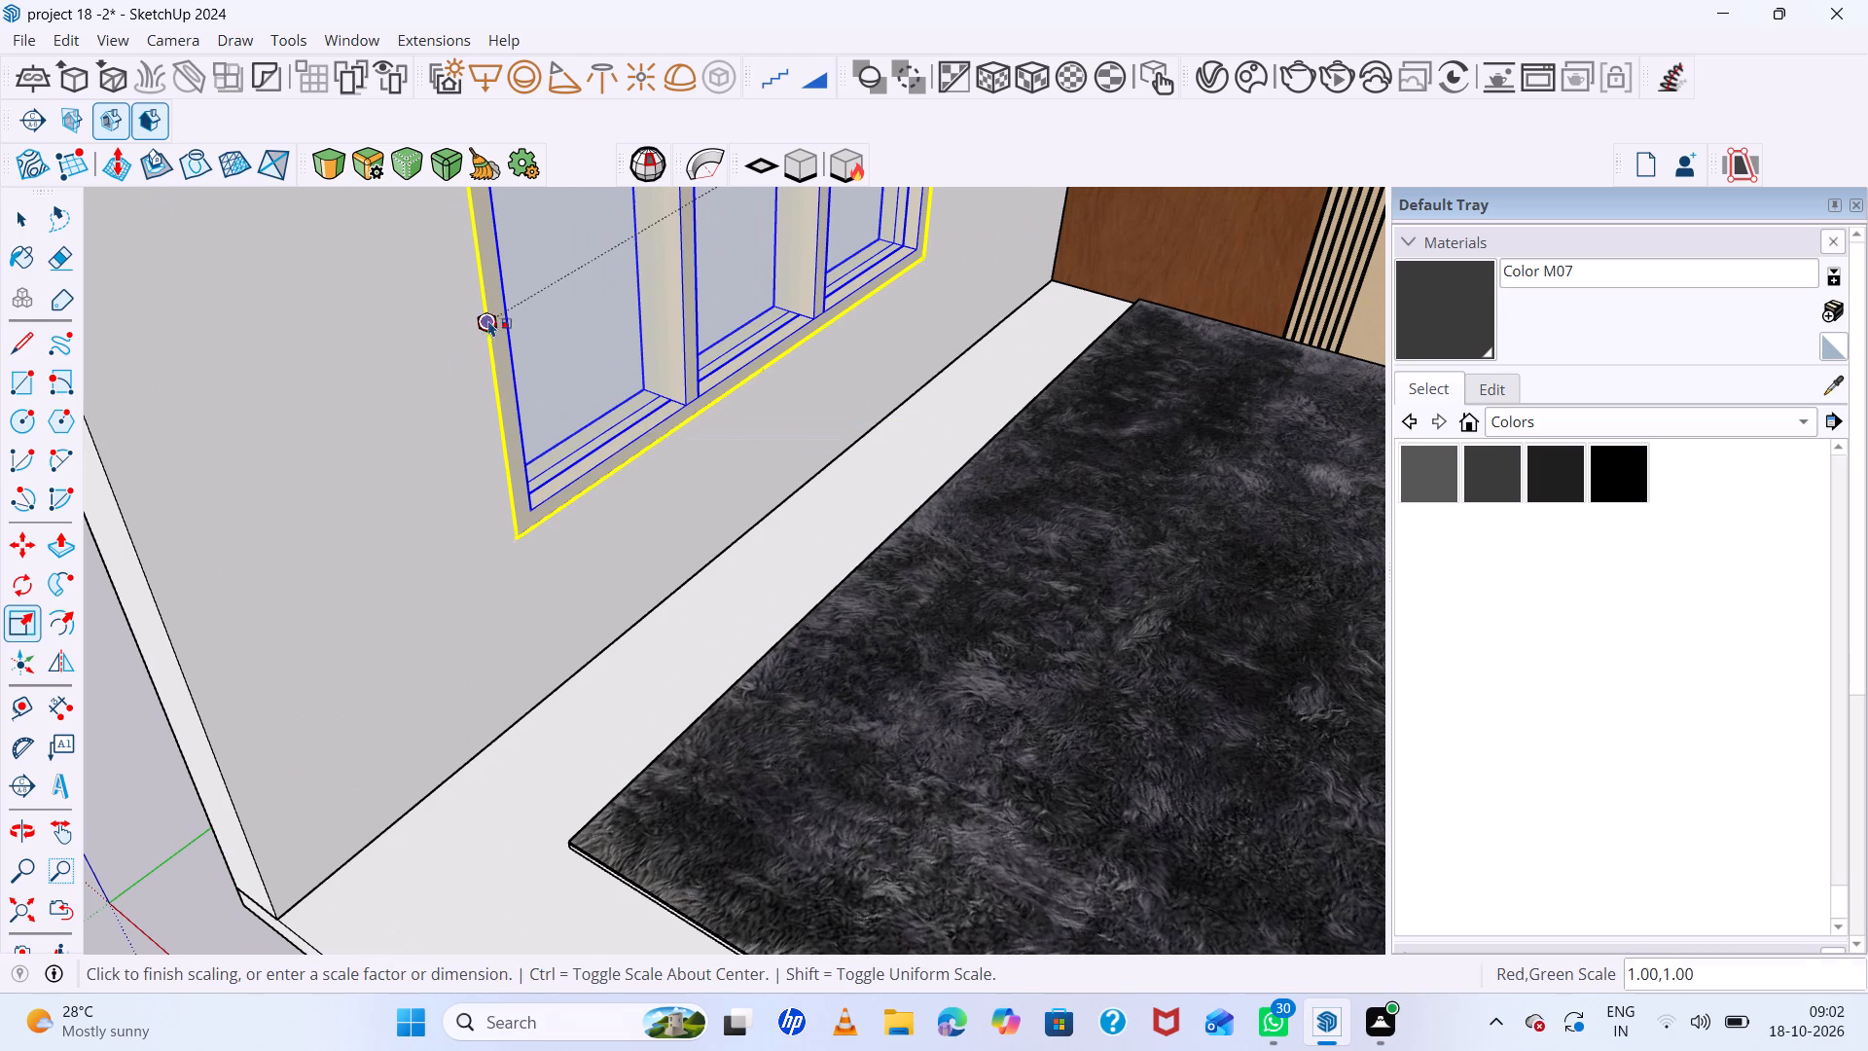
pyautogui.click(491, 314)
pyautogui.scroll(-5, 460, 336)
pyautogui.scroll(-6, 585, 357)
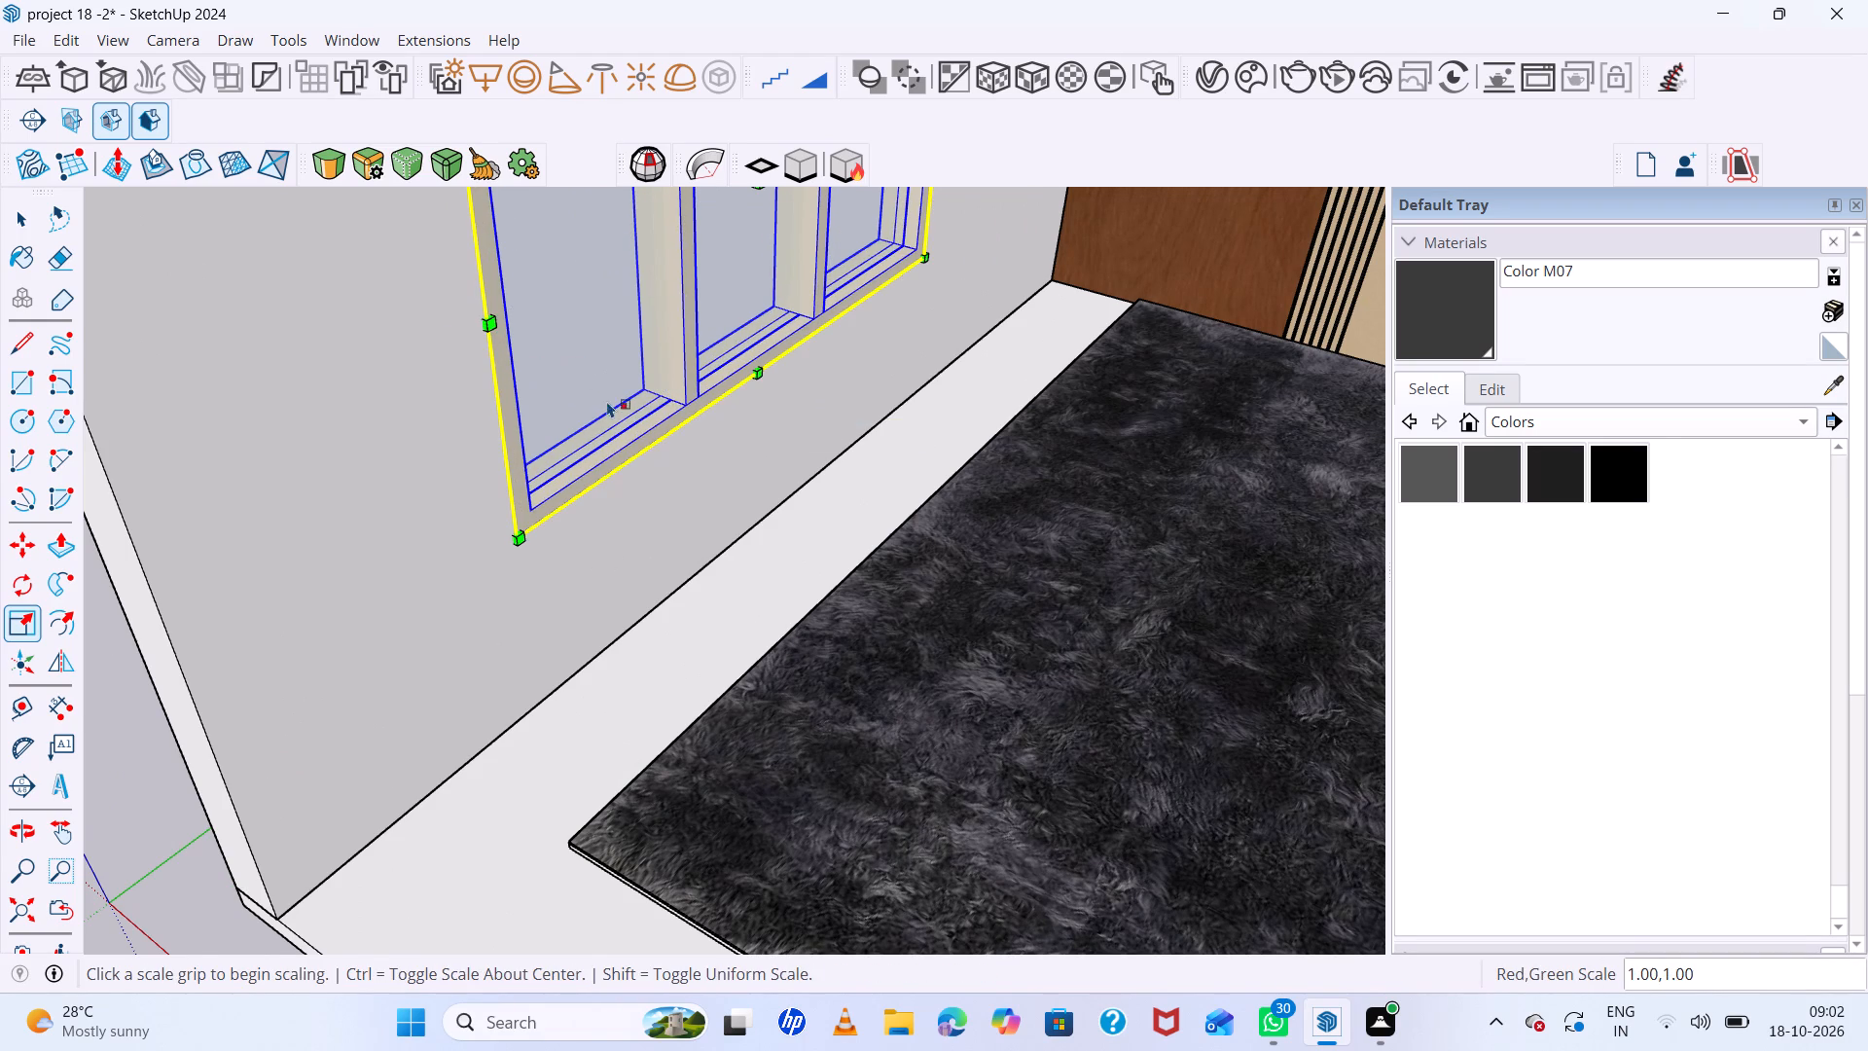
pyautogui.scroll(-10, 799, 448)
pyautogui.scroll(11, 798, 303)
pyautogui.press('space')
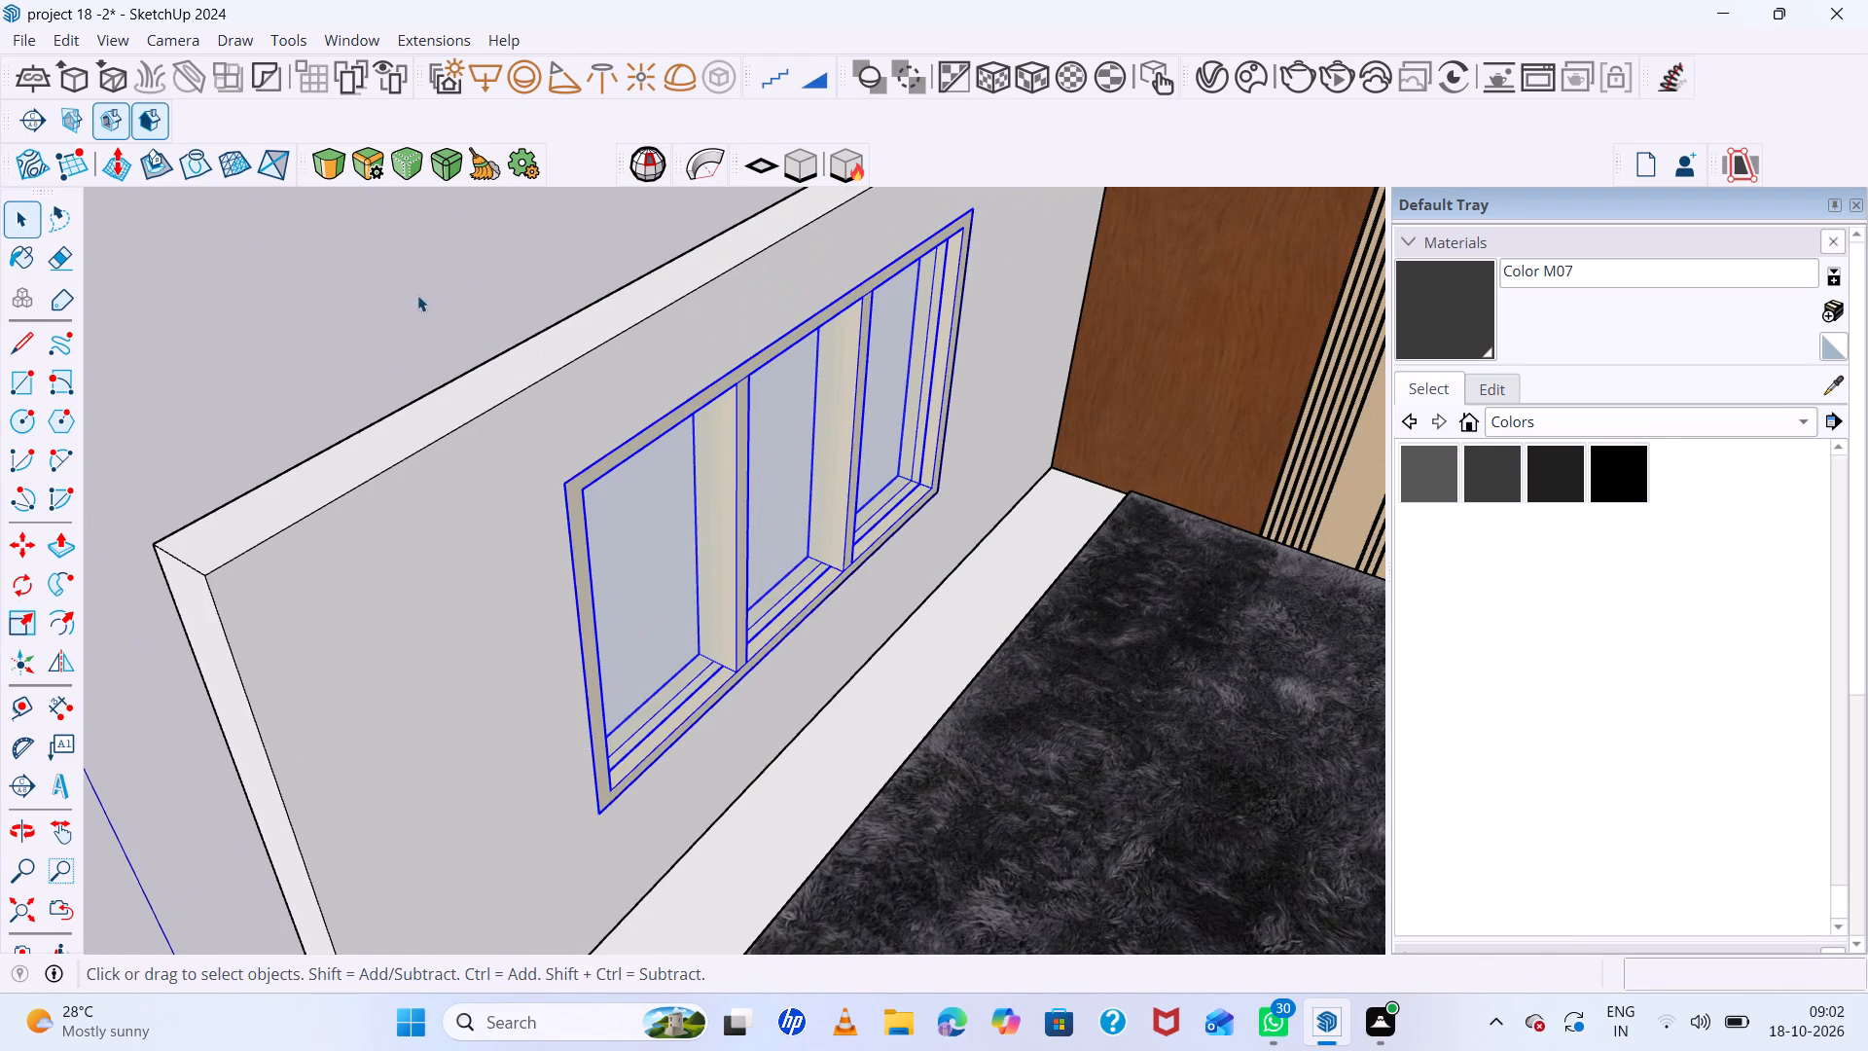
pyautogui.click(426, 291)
# Examine the fitted window from outside and inside the room, along with the nearby slab and reference image.
pyautogui.scroll(-11, 319, 344)
pyautogui.moveTo(366, 411); pyautogui.dragTo(1267, 215, button='middle')
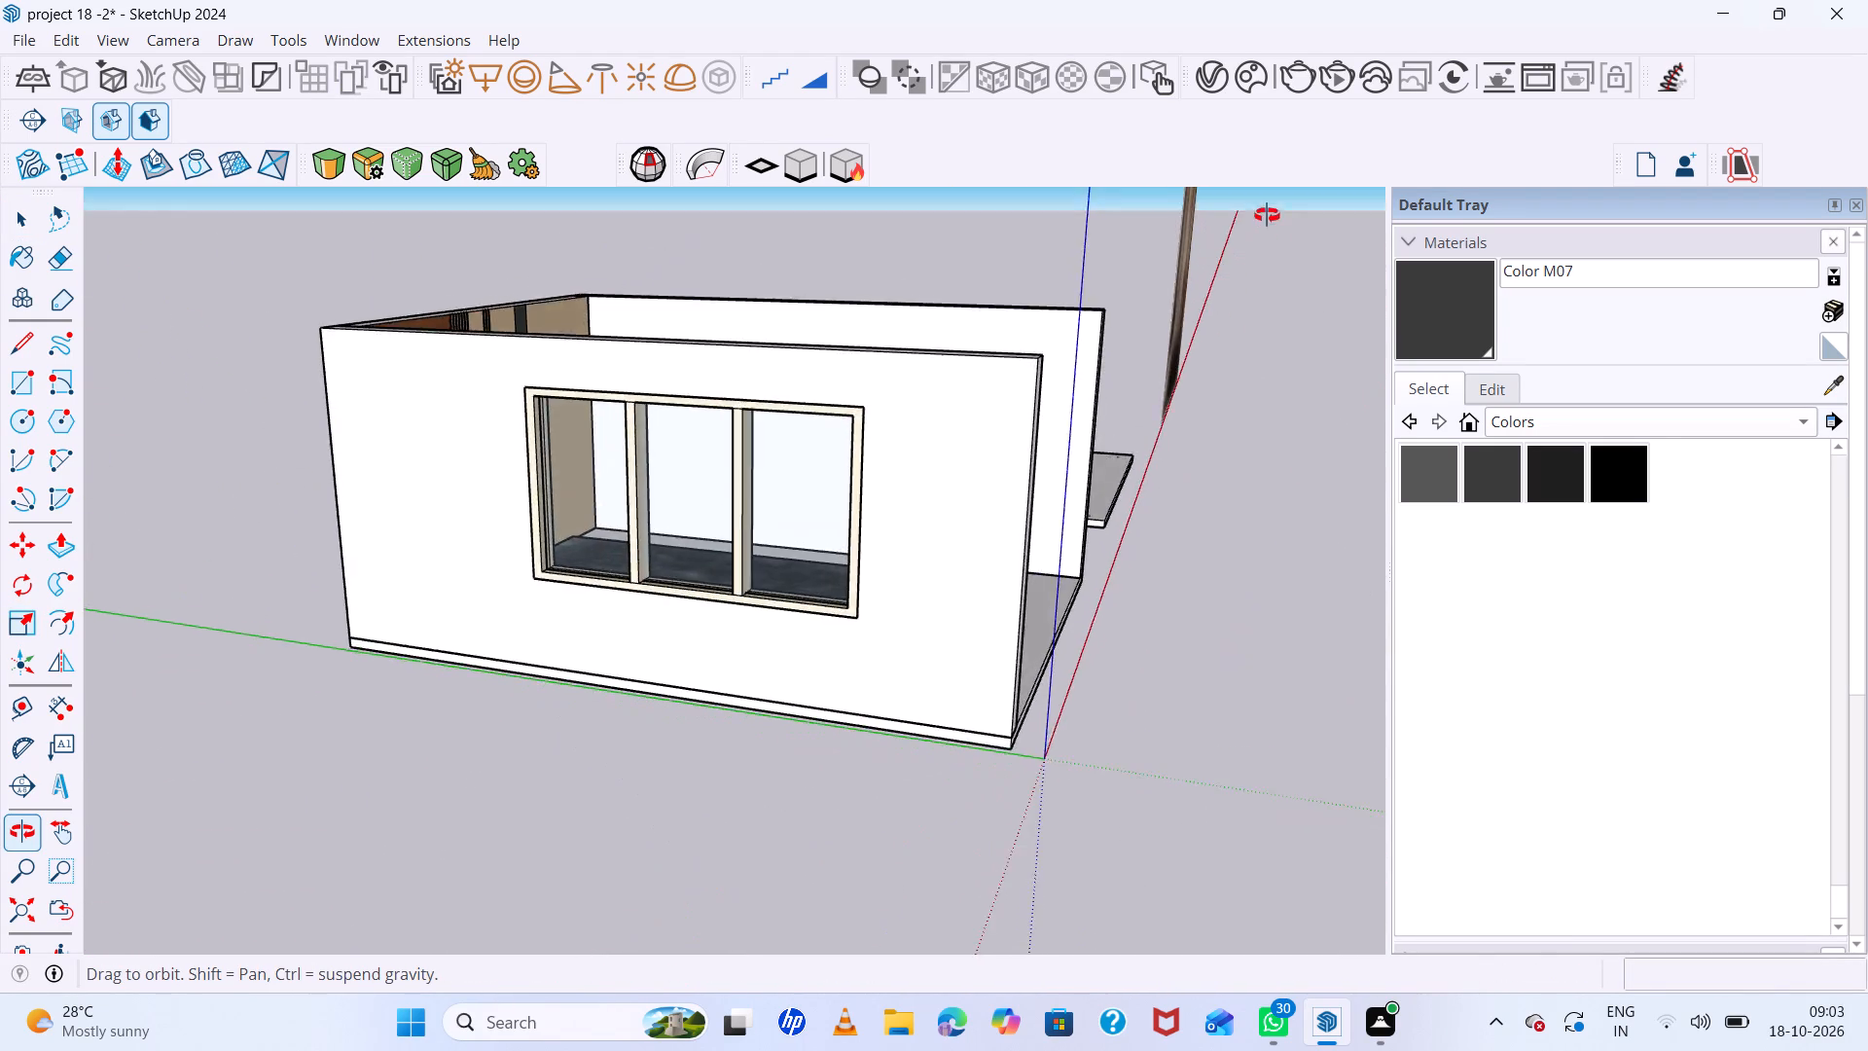
pyautogui.moveTo(1267, 207); pyautogui.dragTo(400, 217, button='middle')
pyautogui.moveTo(1267, 215); pyautogui.dragTo(1267, 210, button='middle')
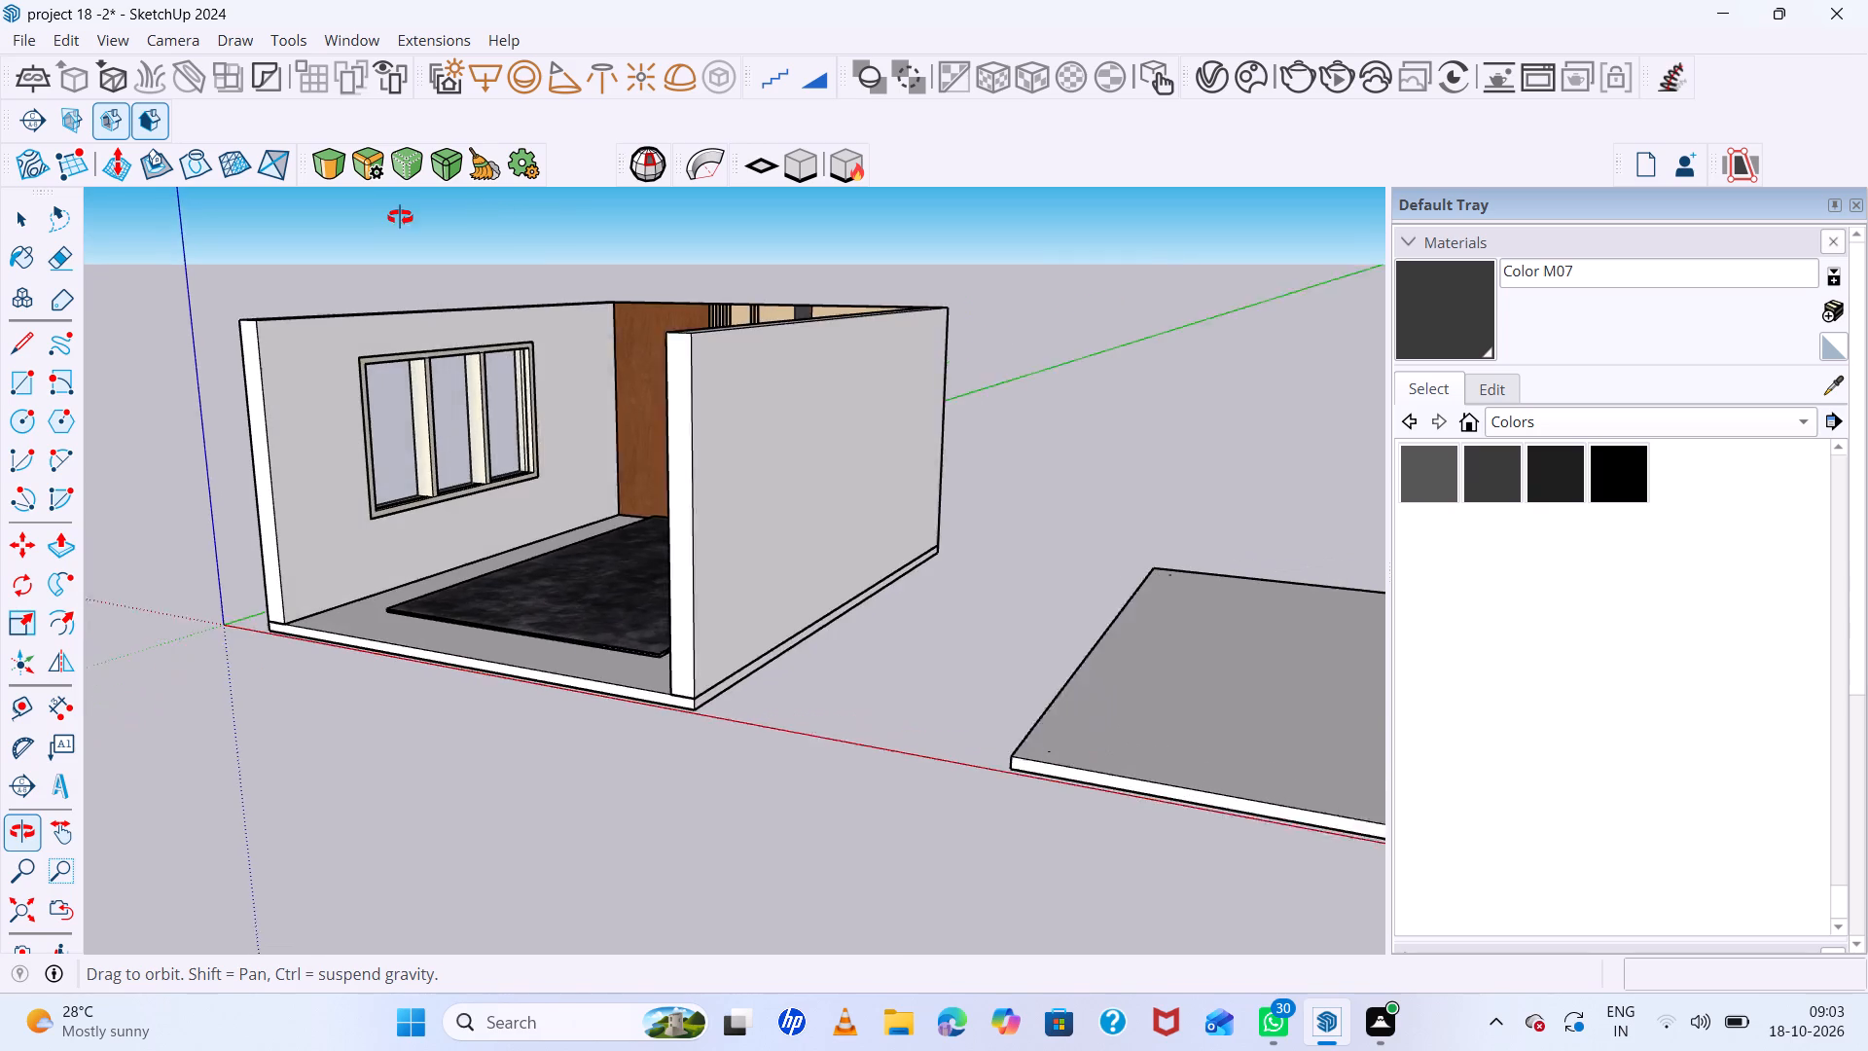
pyautogui.moveTo(400, 217); pyautogui.dragTo(388, 221, button='middle')
pyautogui.scroll(-7, 563, 331)
pyautogui.moveTo(677, 345); pyautogui.dragTo(562, 562, button='middle')
pyautogui.scroll(3, 542, 345)
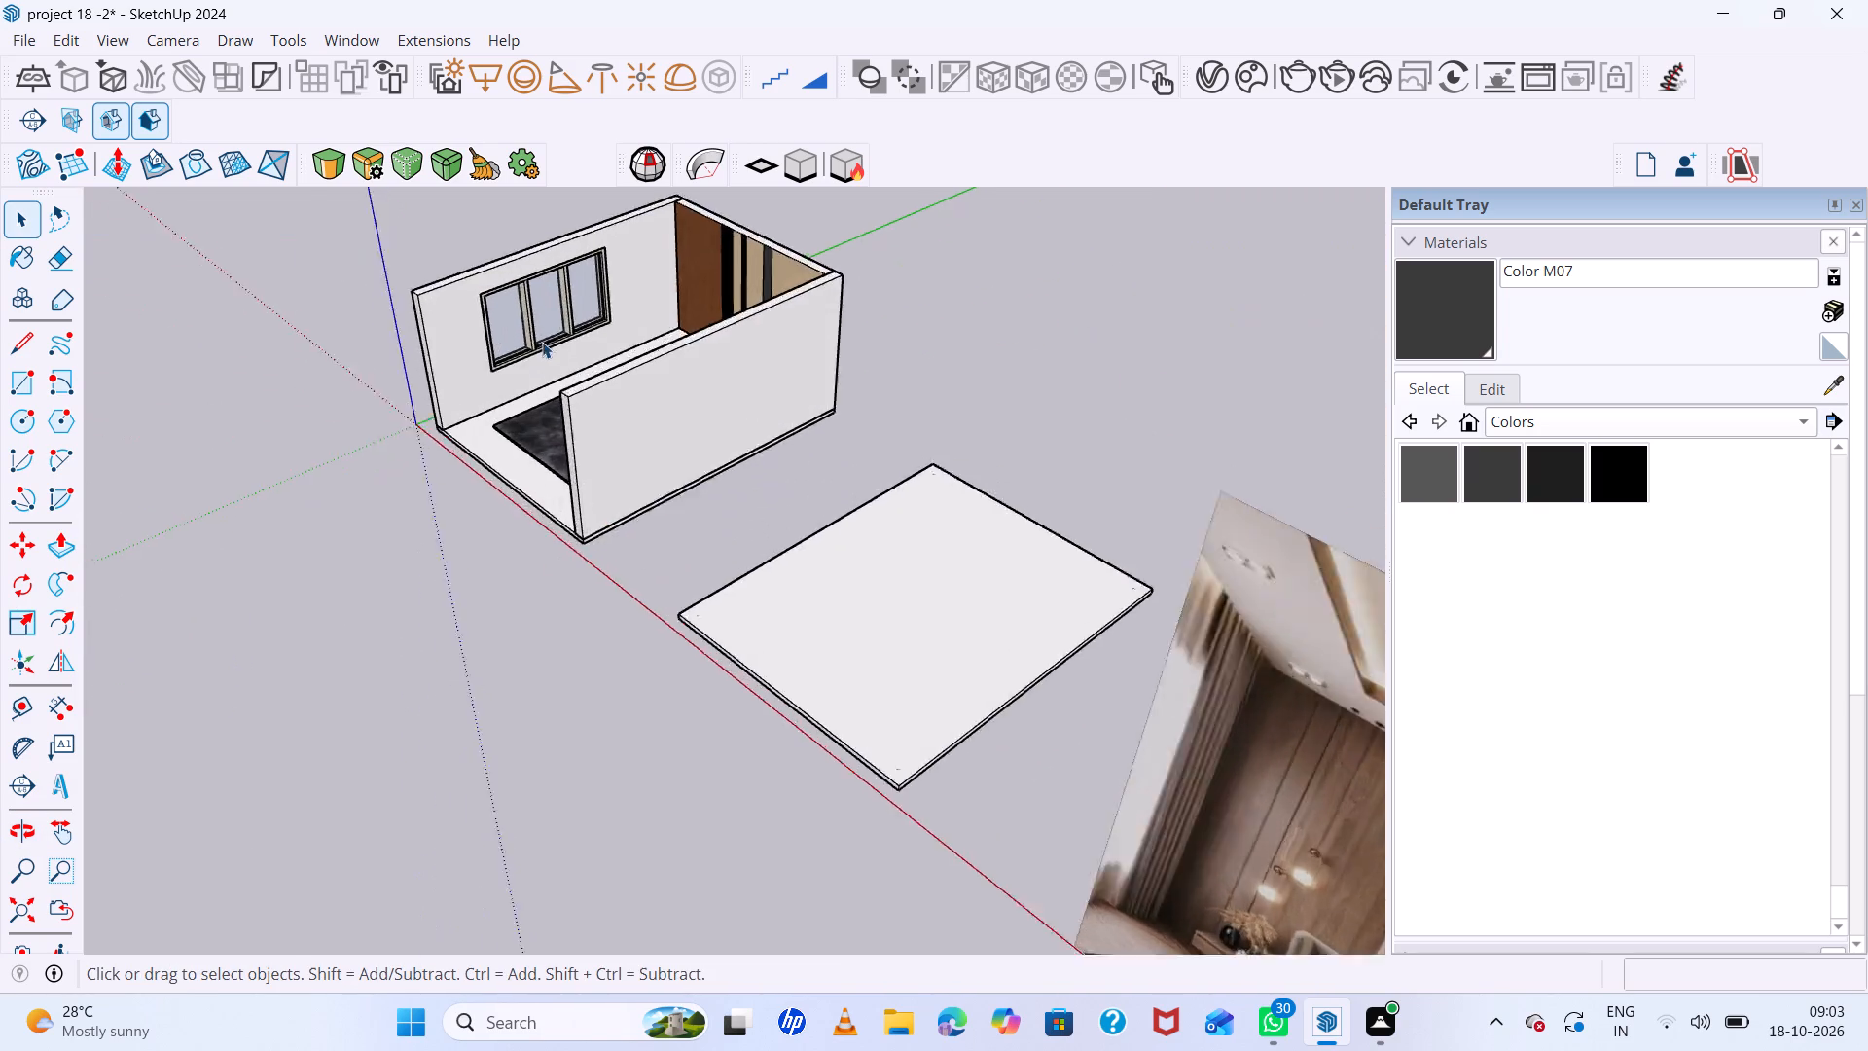
pyautogui.scroll(3, 542, 342)
pyautogui.scroll(-10, 663, 358)
pyautogui.moveTo(751, 449); pyautogui.dragTo(791, 285, button='middle')
pyautogui.middleClick(791, 280)
pyautogui.scroll(5, 666, 341)
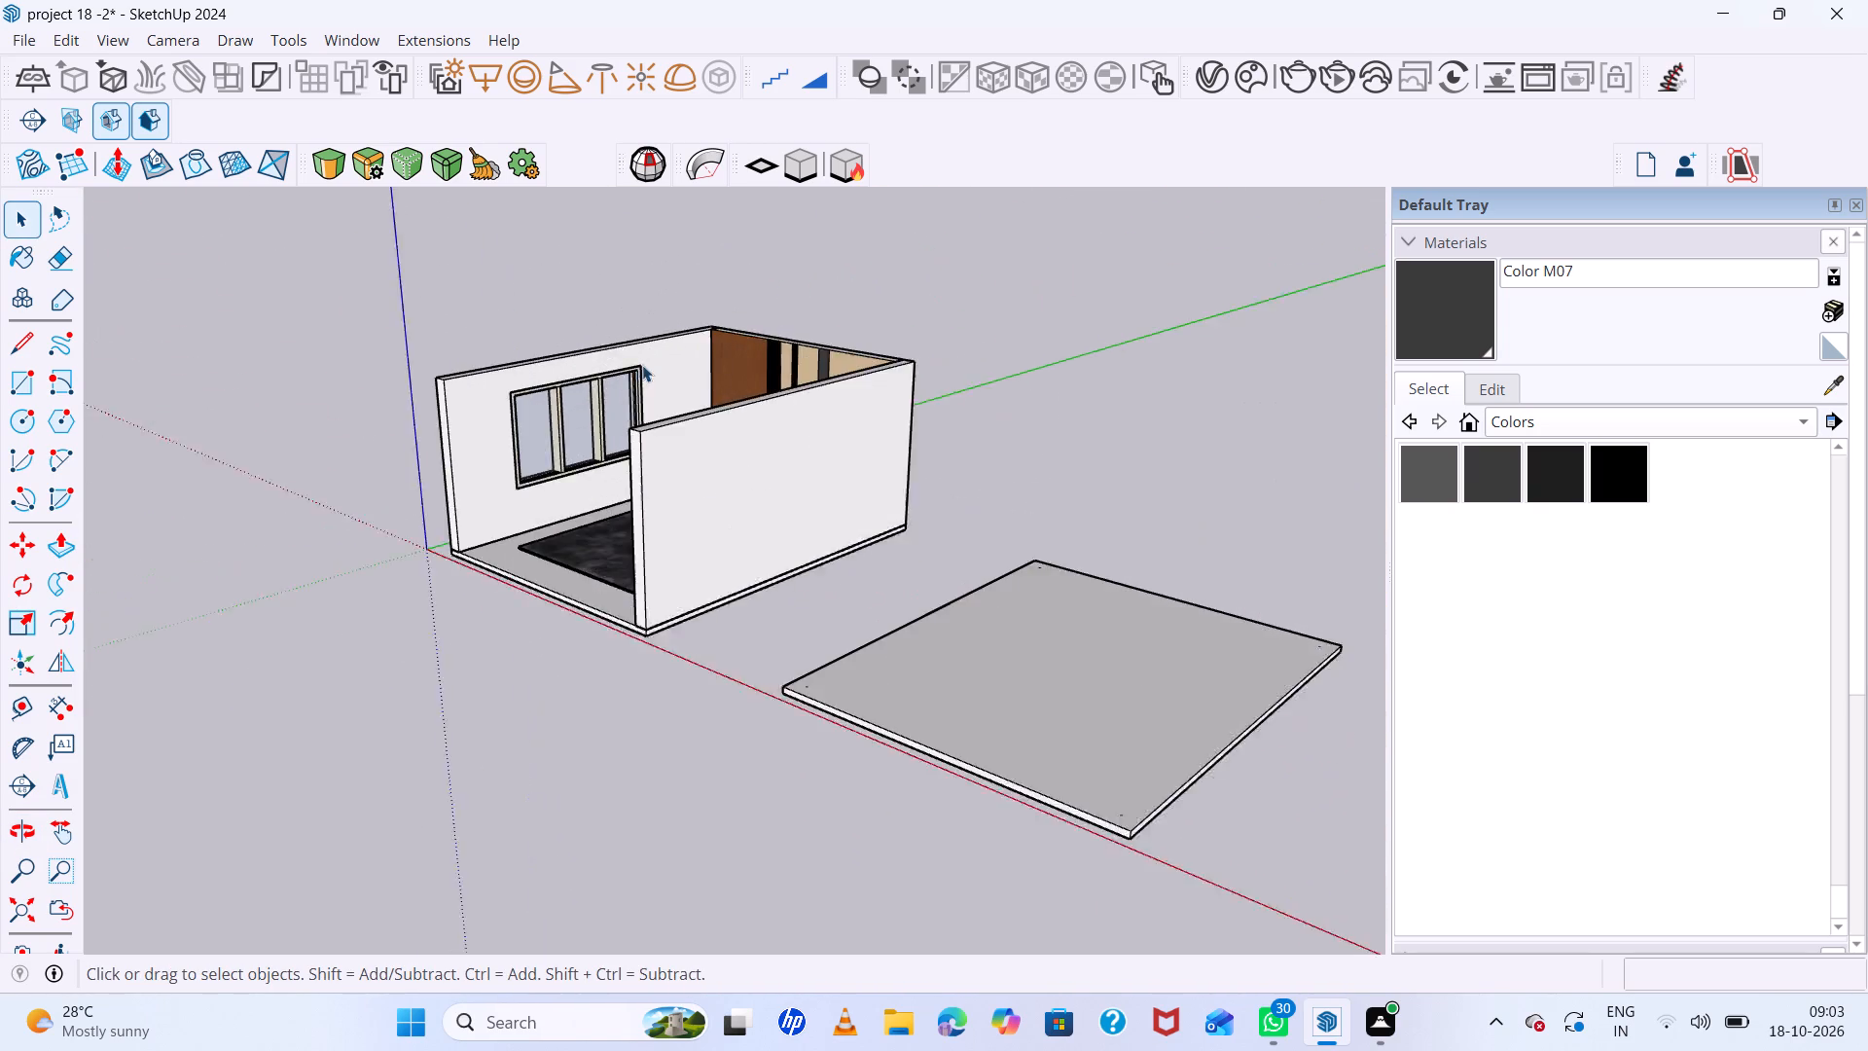
# Compare the reference image with the room's interior, window wall and decorated back wall.
pyautogui.scroll(1, 642, 365)
pyautogui.moveTo(706, 343); pyautogui.dragTo(1060, 258, button='middle')
pyautogui.middleClick(1061, 258)
pyautogui.scroll(-12, 583, 431)
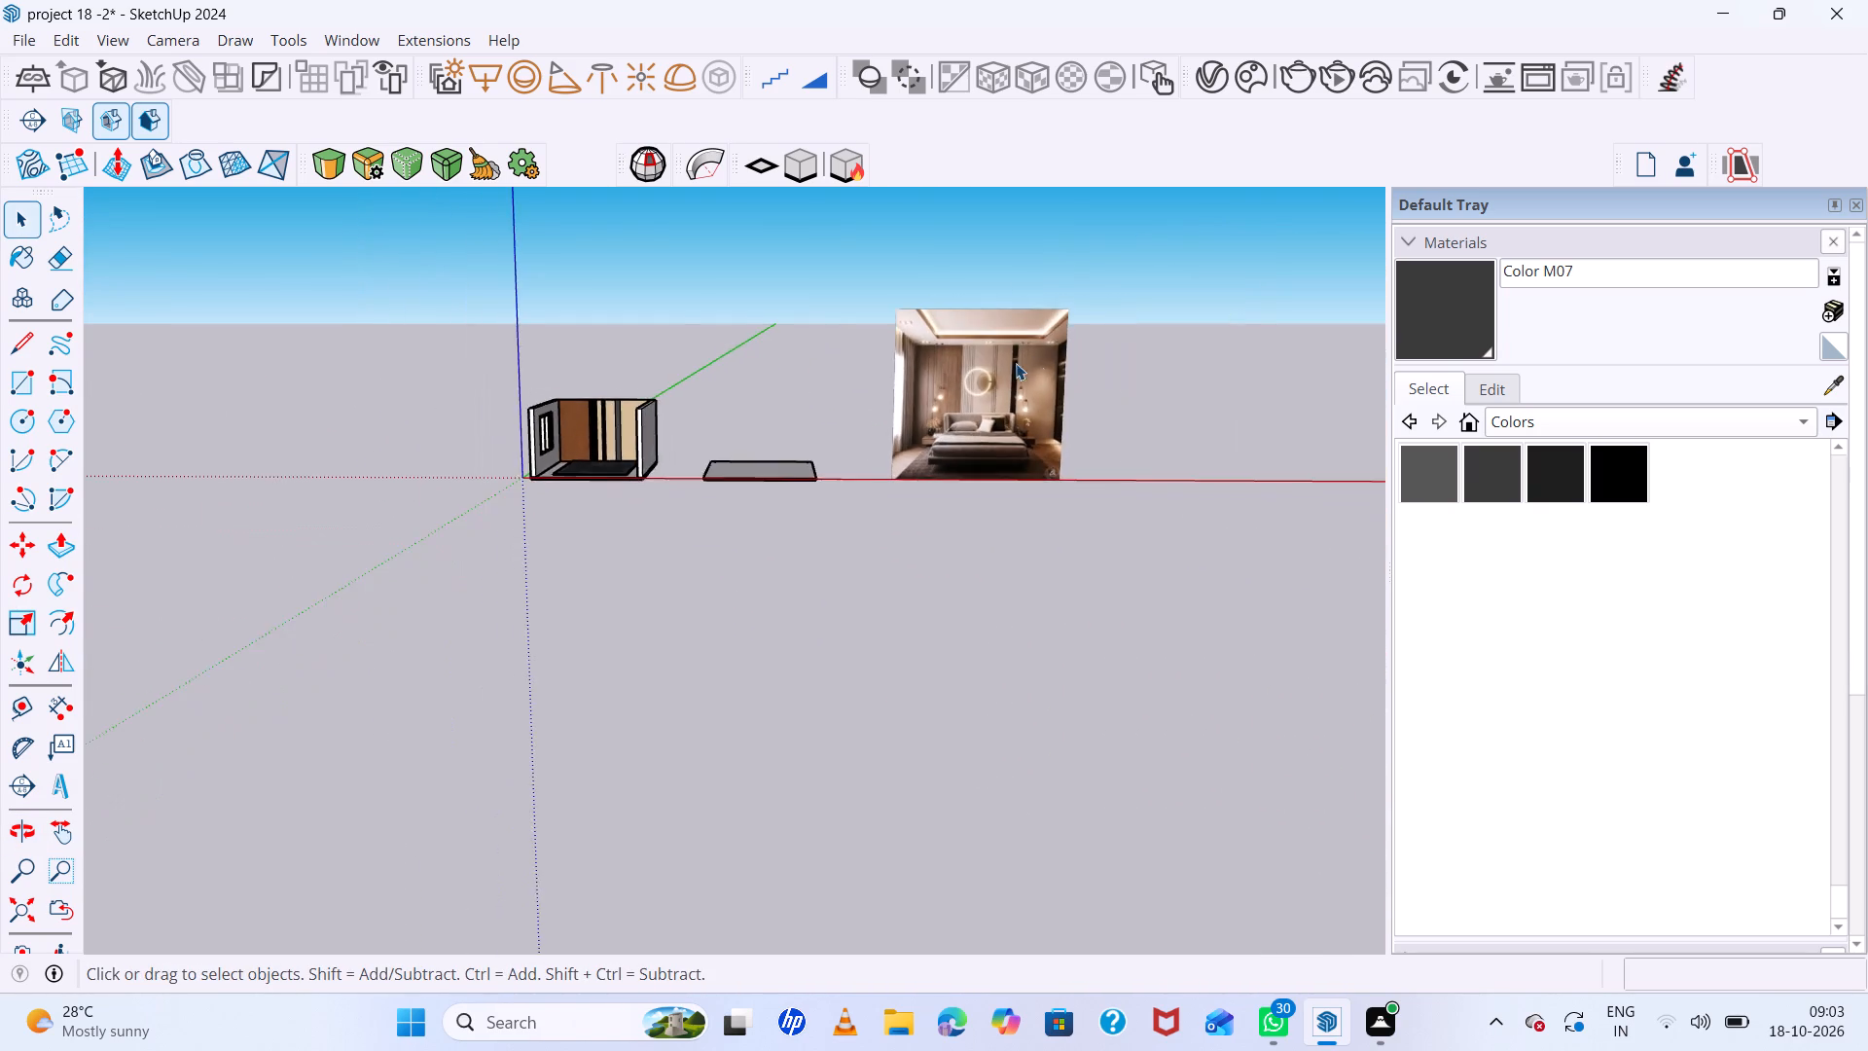
pyautogui.scroll(11, 1041, 355)
pyautogui.moveTo(1059, 335); pyautogui.dragTo(1026, 332, button='middle')
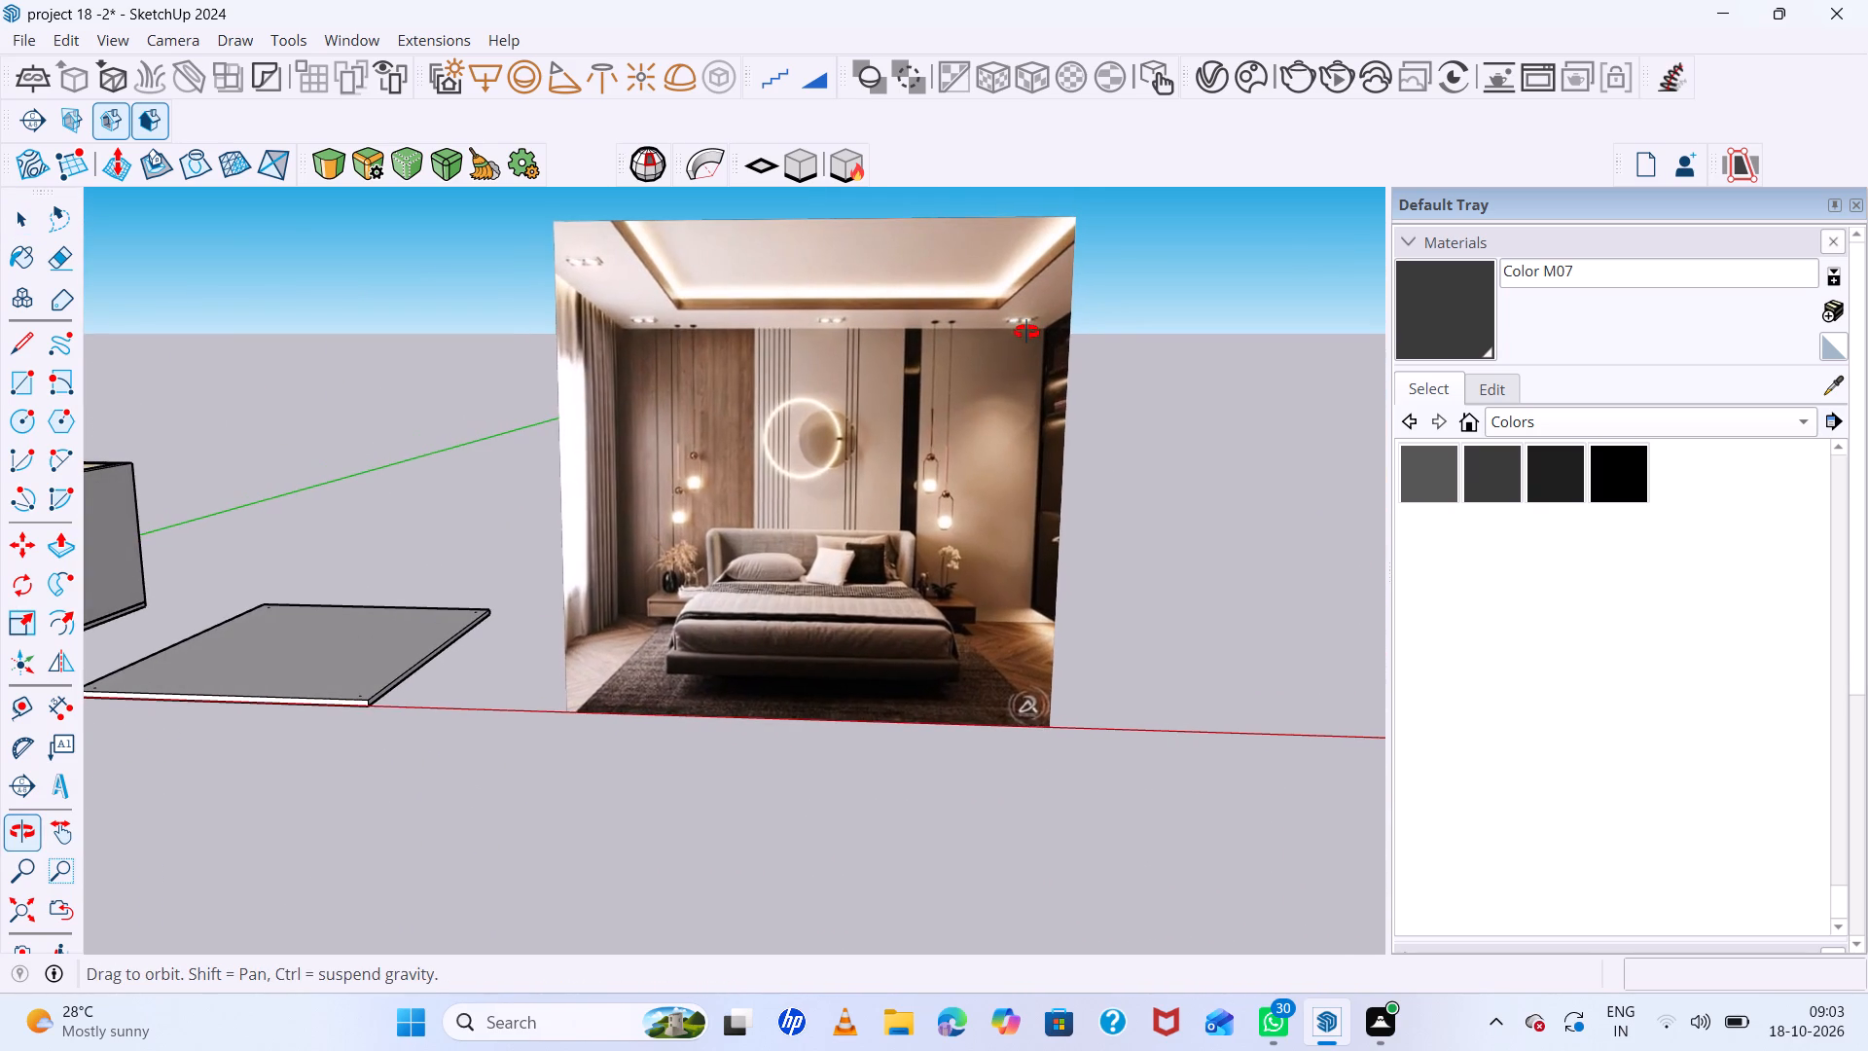
pyautogui.moveTo(1026, 332); pyautogui.dragTo(1025, 332, button='middle')
pyautogui.scroll(-17, 1025, 332)
pyautogui.scroll(8, 731, 390)
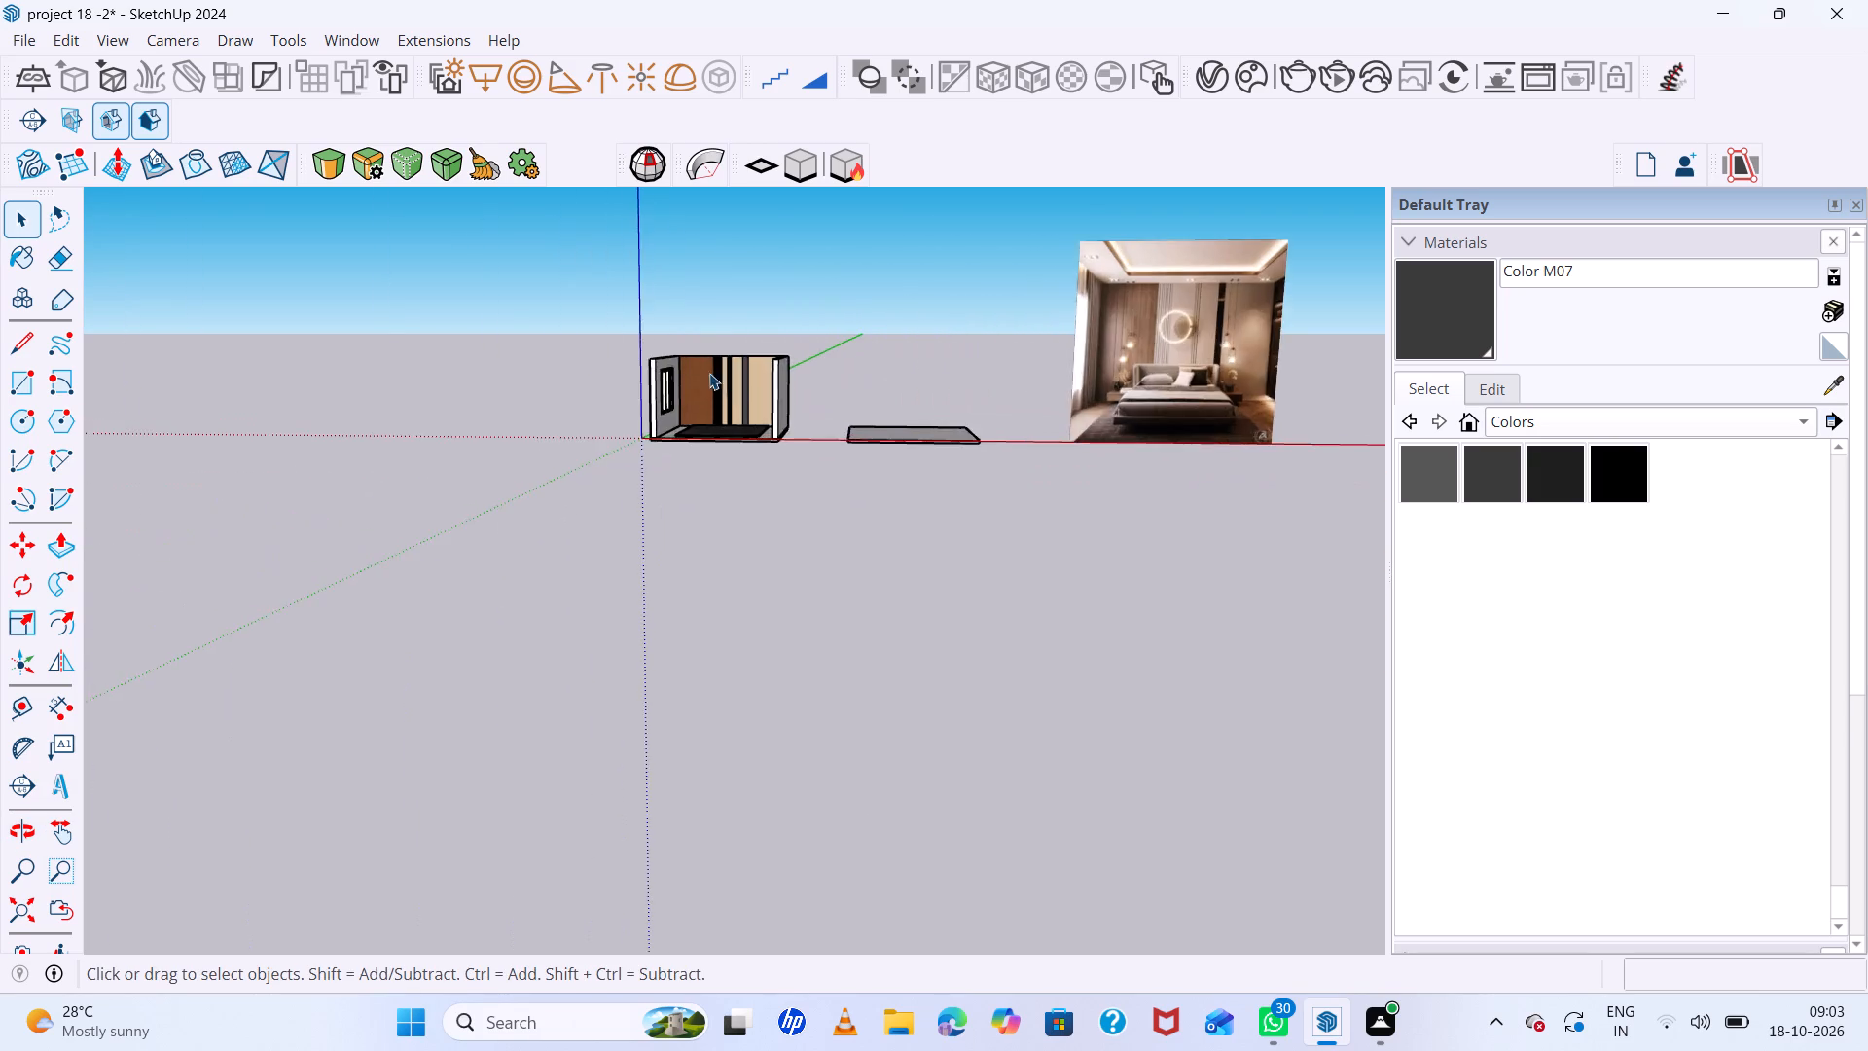
pyautogui.scroll(15, 709, 373)
pyautogui.moveTo(716, 358); pyautogui.dragTo(673, 369, button='middle')
pyautogui.moveTo(673, 369); pyautogui.dragTo(665, 371, button='middle')
pyautogui.scroll(-6, 660, 371)
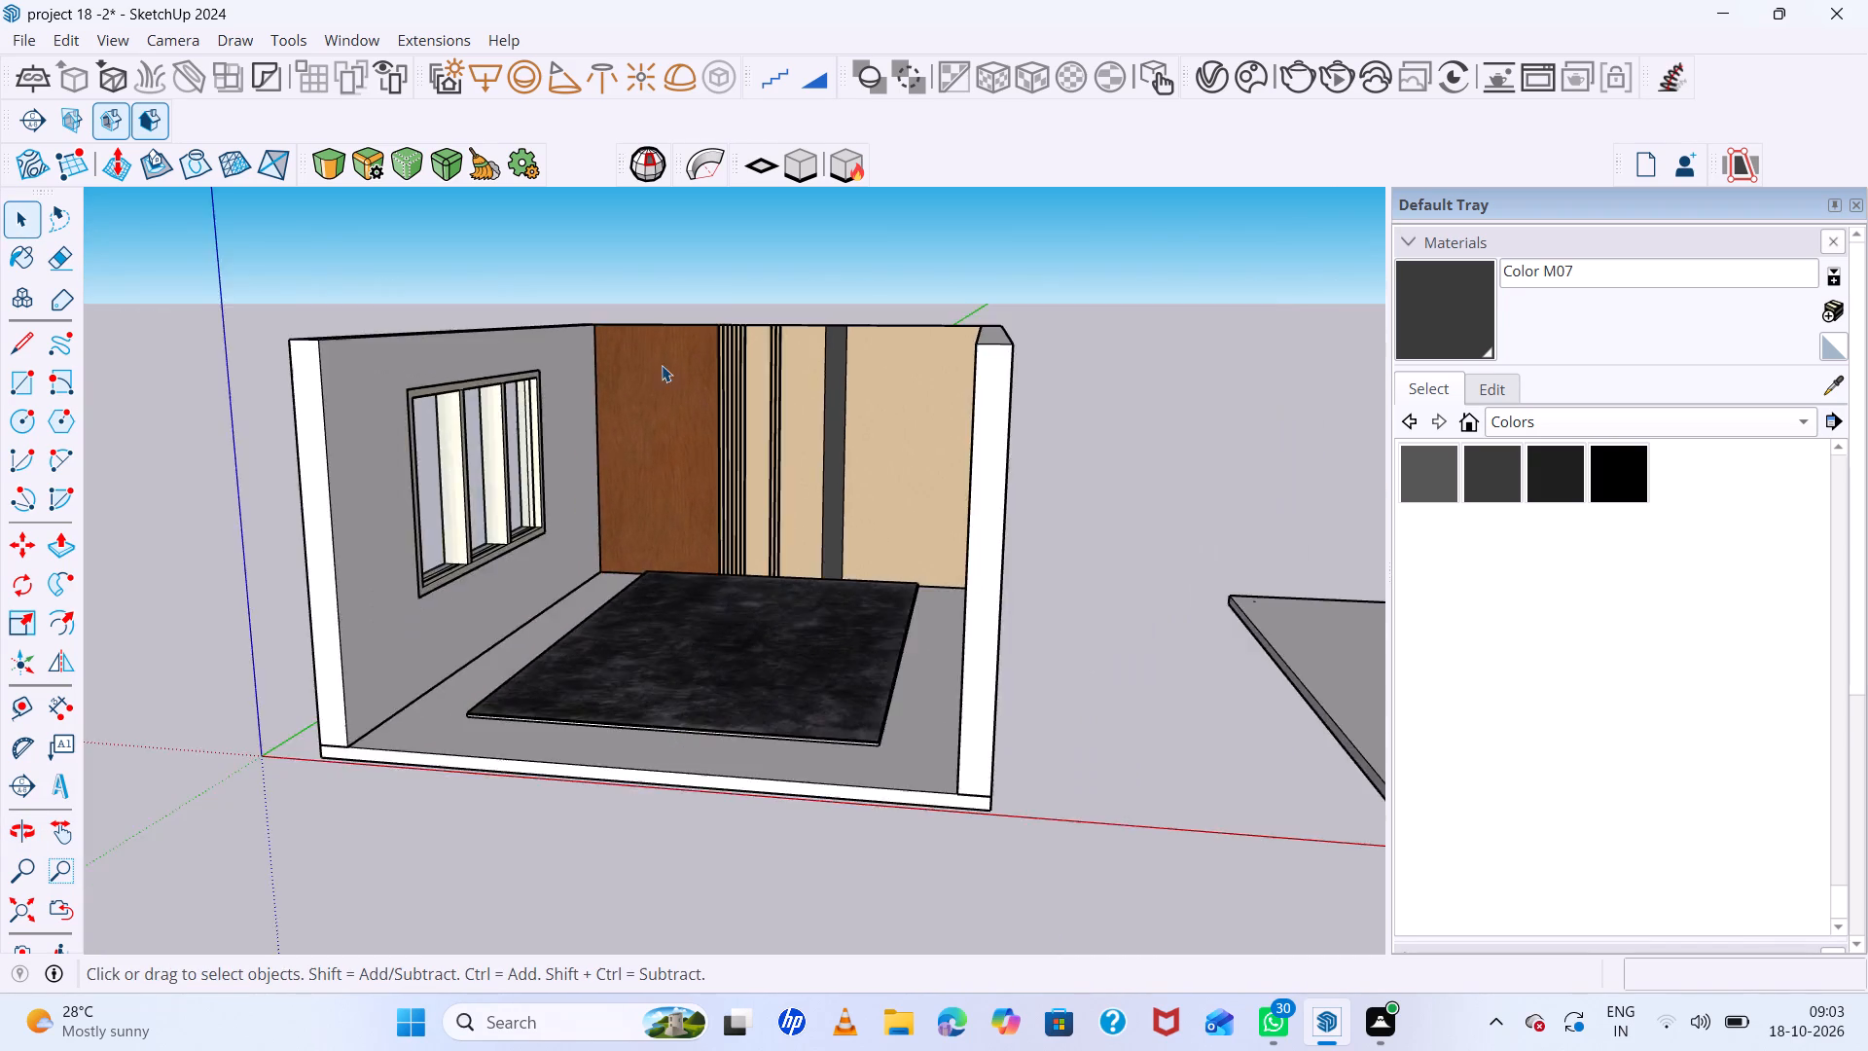
pyautogui.scroll(-4, 662, 365)
pyautogui.moveTo(687, 435); pyautogui.dragTo(433, 569, button='middle')
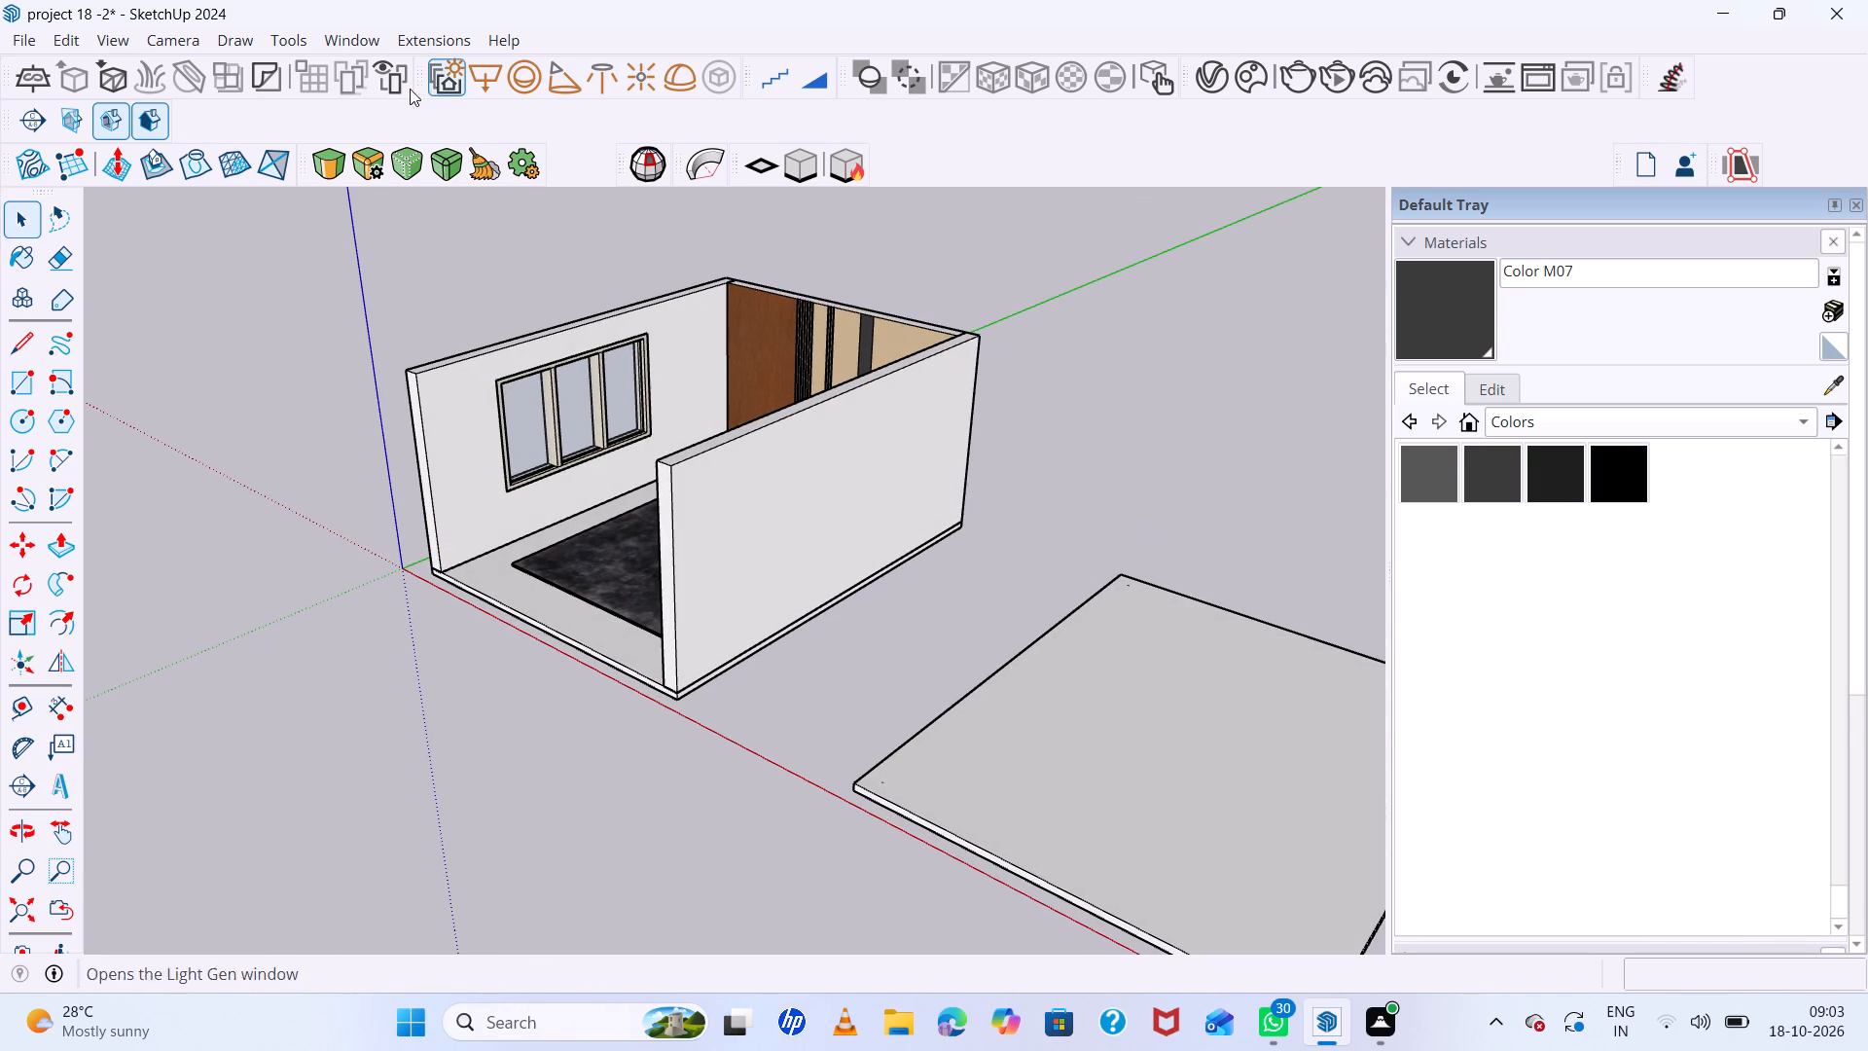
# Search 3D Warehouse for curtains.
pyautogui.doubleClick(344, 41)
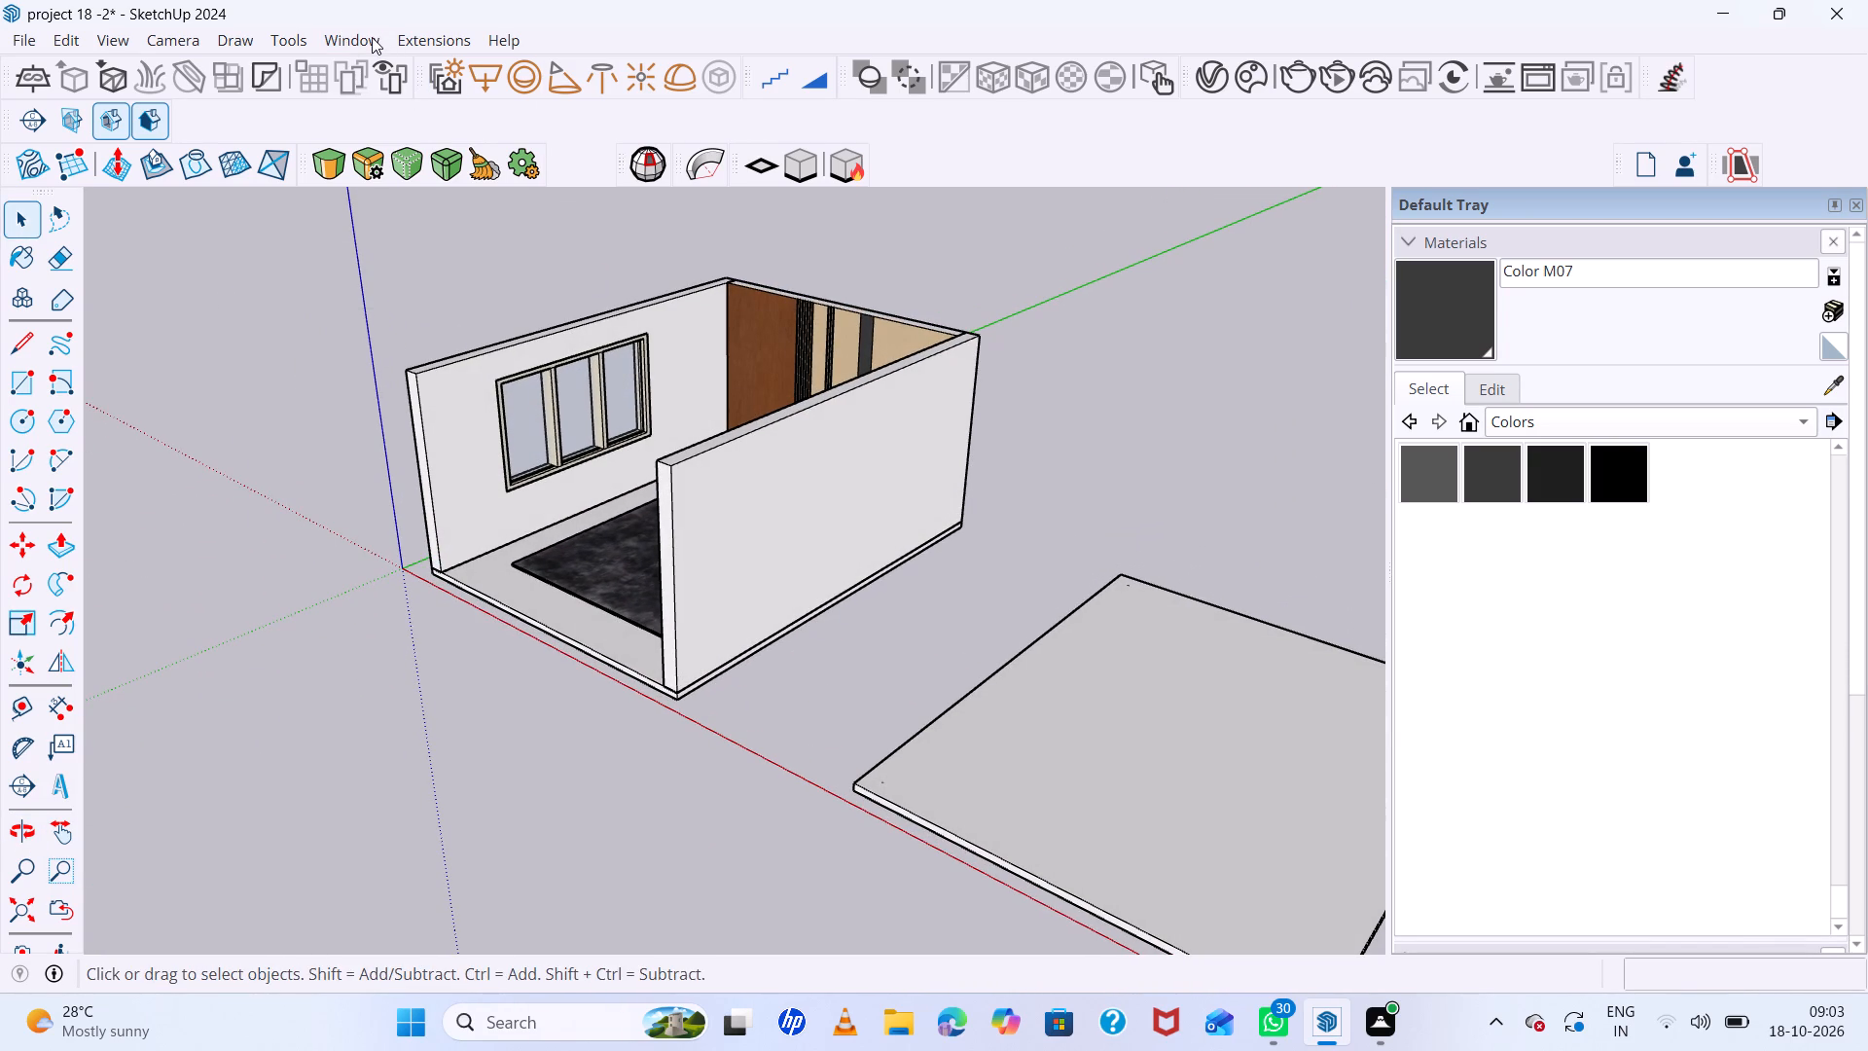
pyautogui.click(372, 37)
pyautogui.click(438, 235)
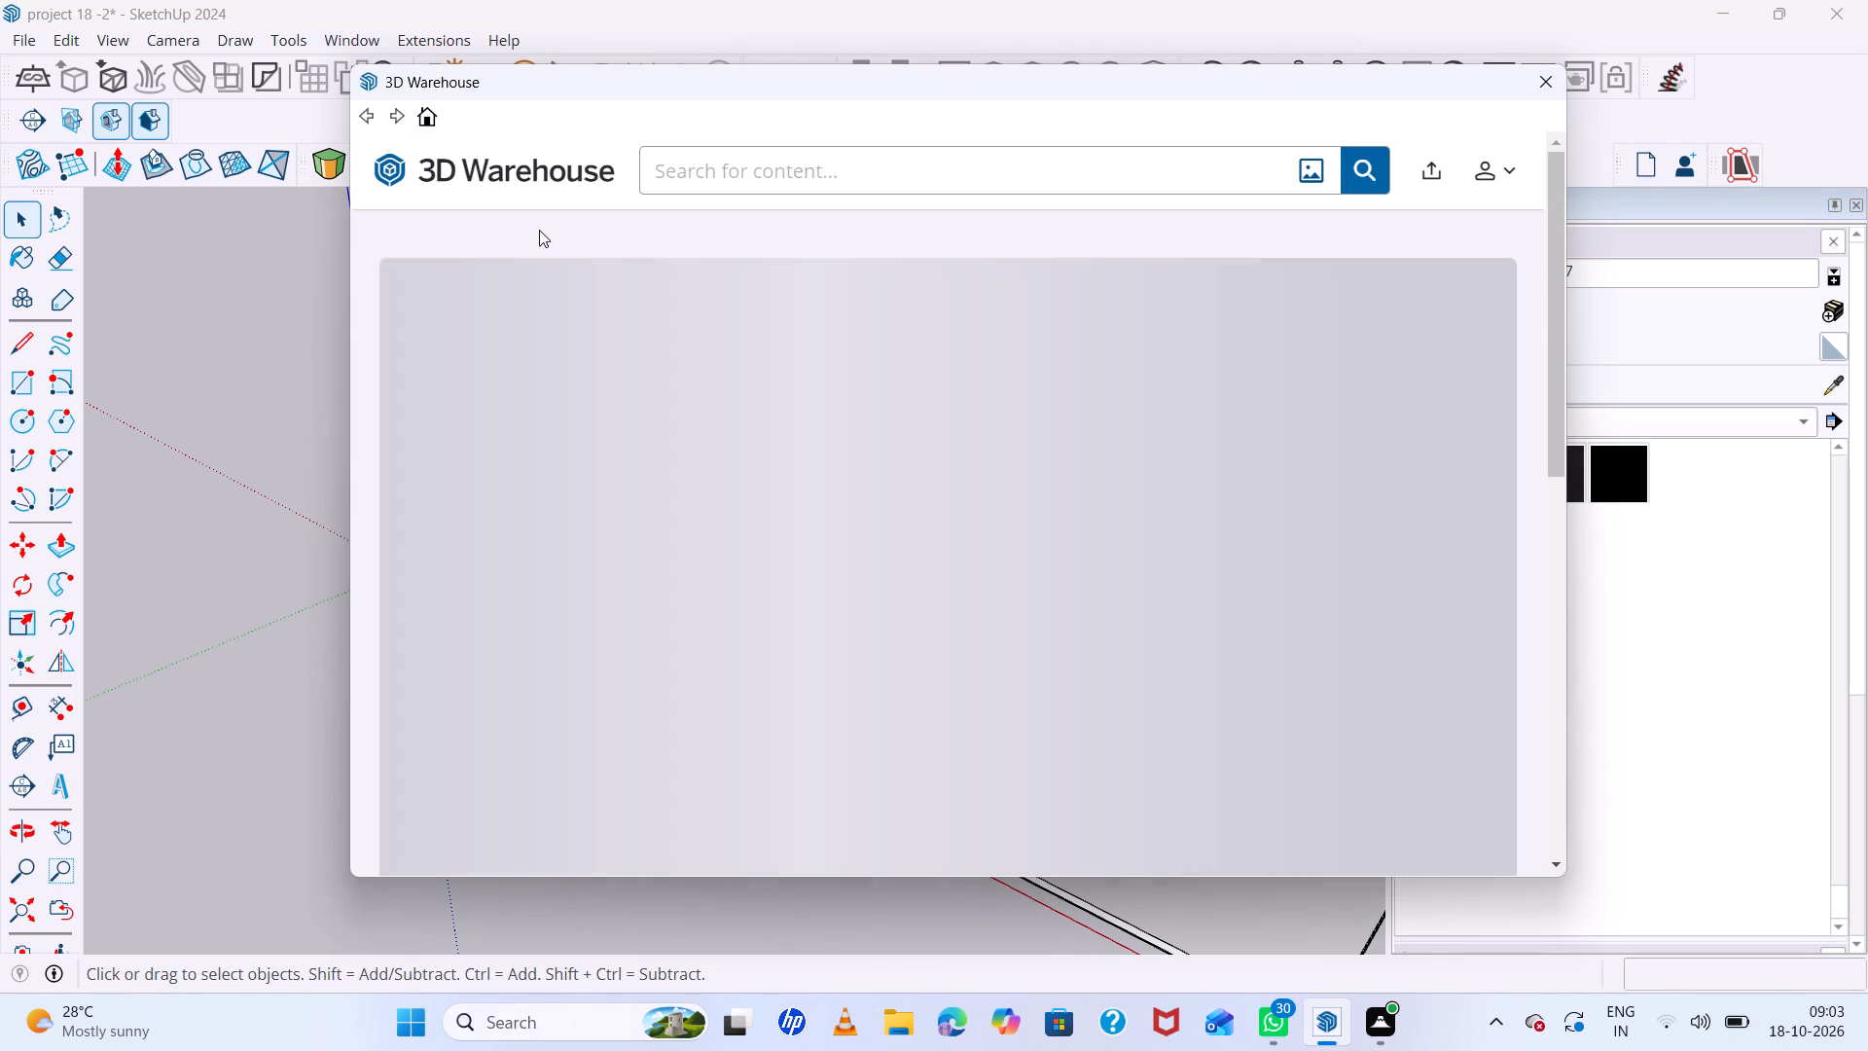
pyautogui.click(736, 168)
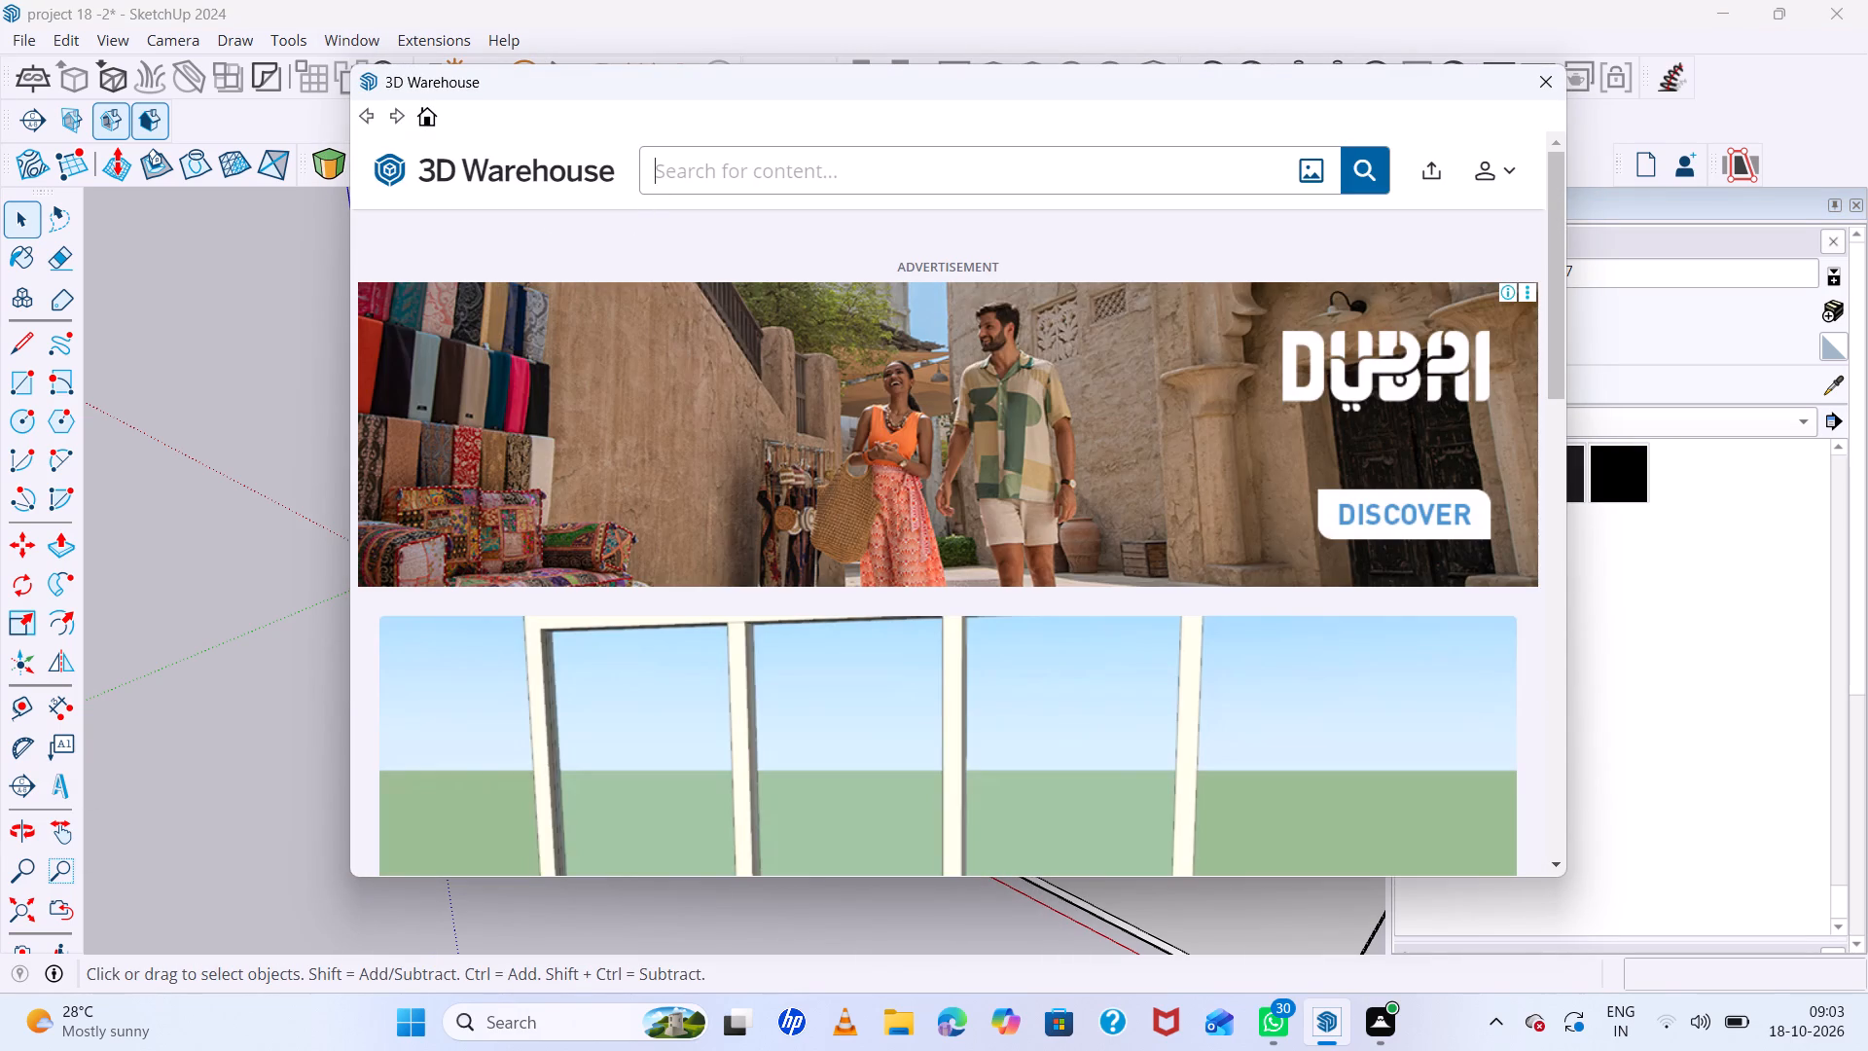
pyautogui.write('curtains')
pyautogui.press('Return')
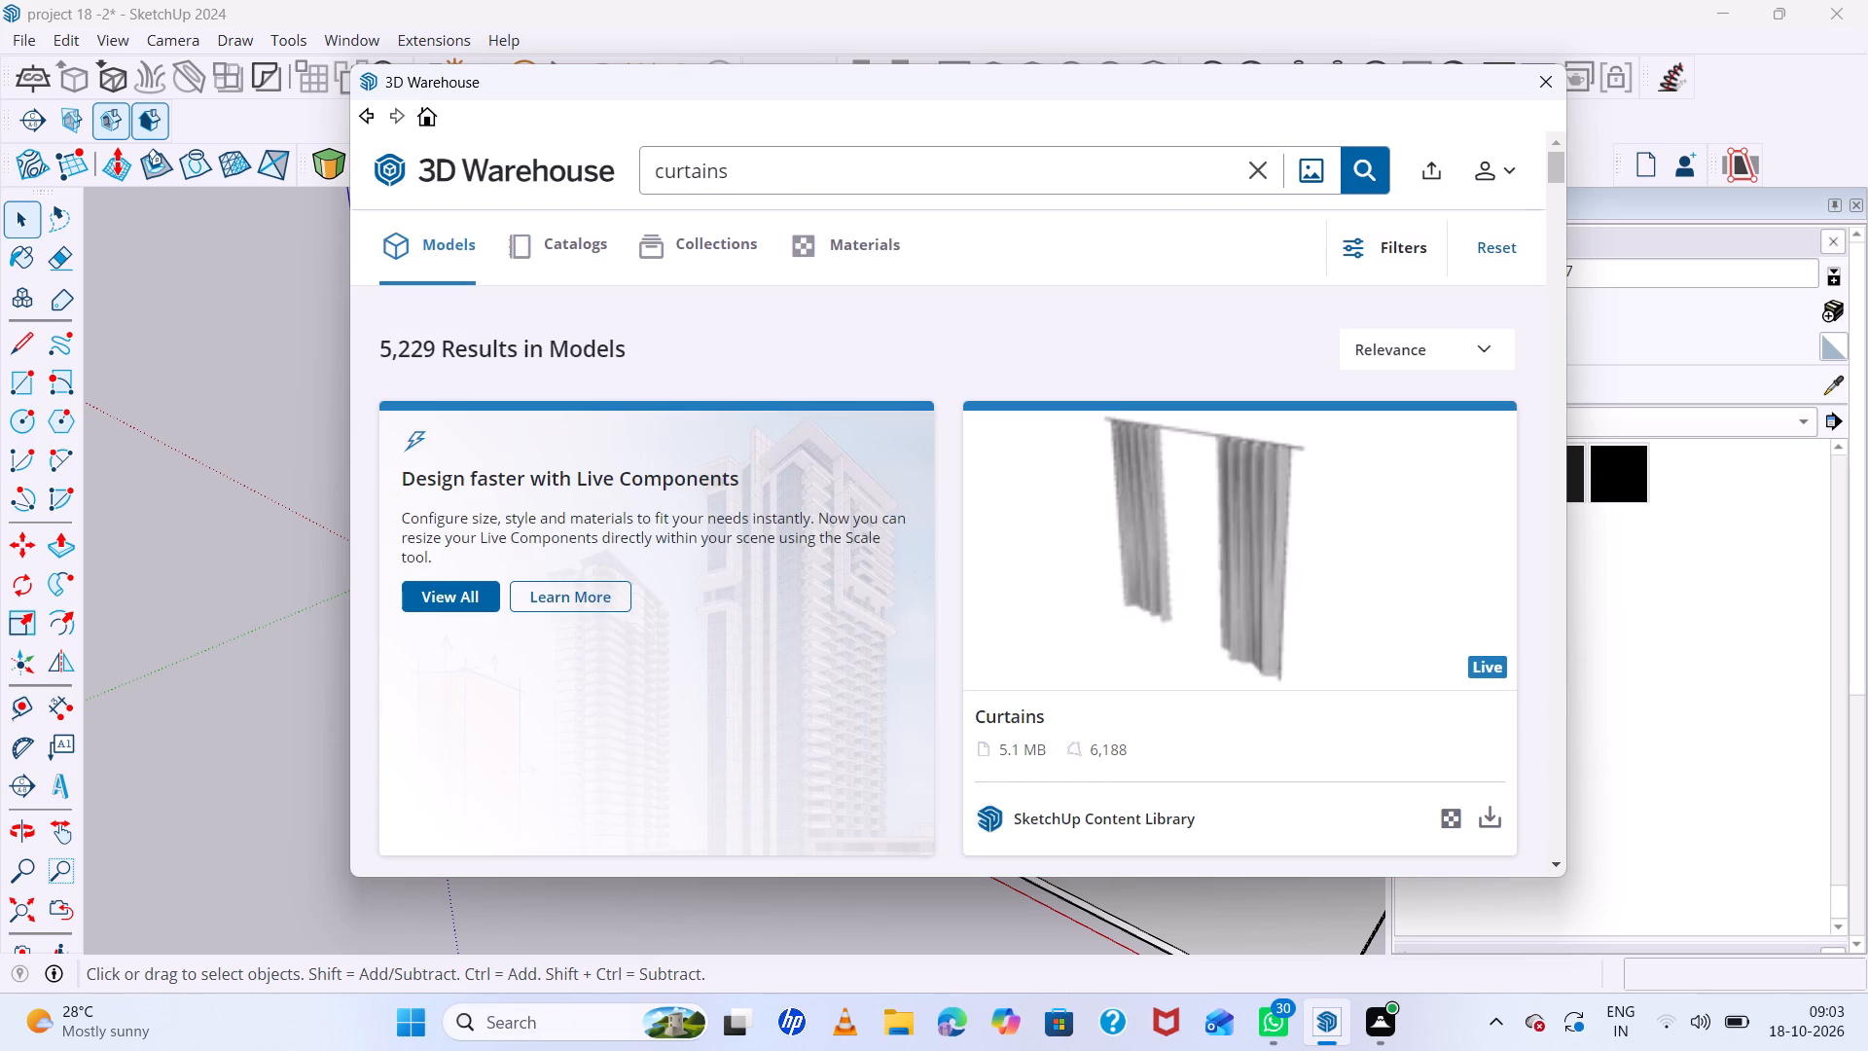
# Load the cream "curtains" model with sheer centre panels directly into the model and place it on the inner wall over the window.
pyautogui.scroll(-9, 1052, 421)
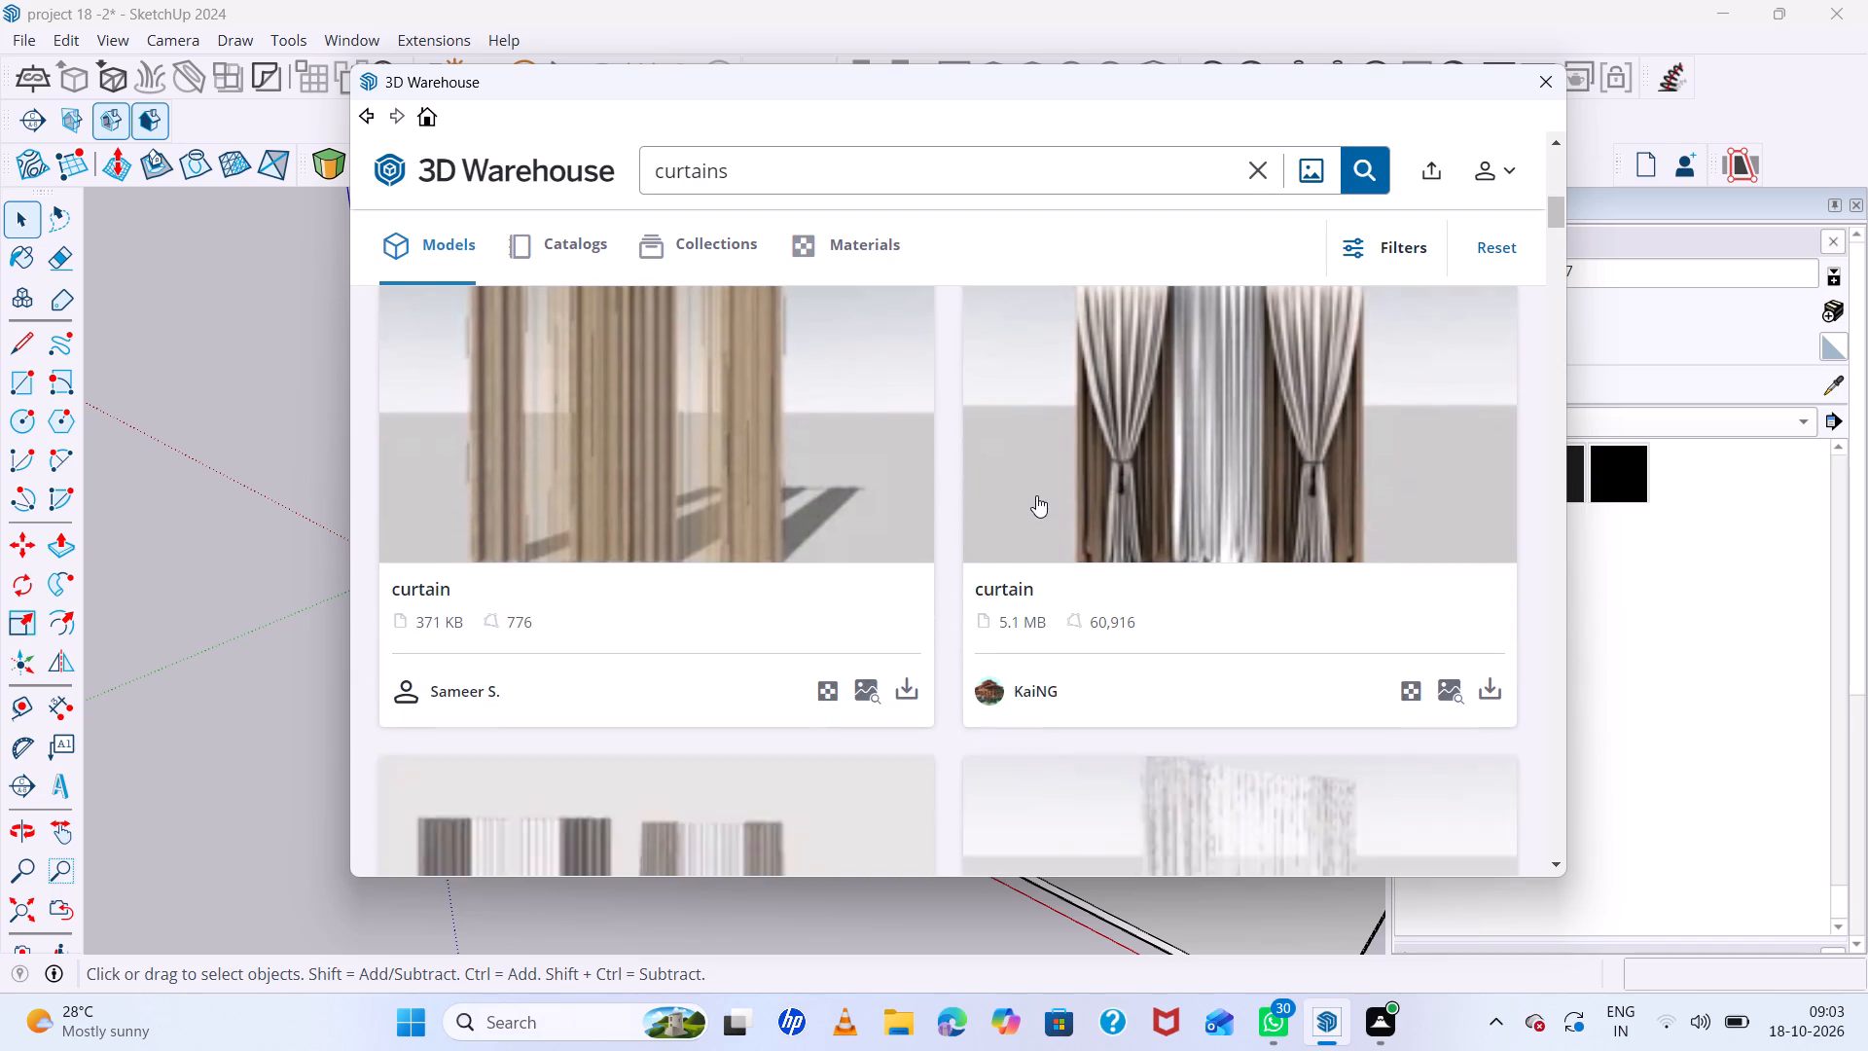
pyautogui.scroll(-2, 1036, 495)
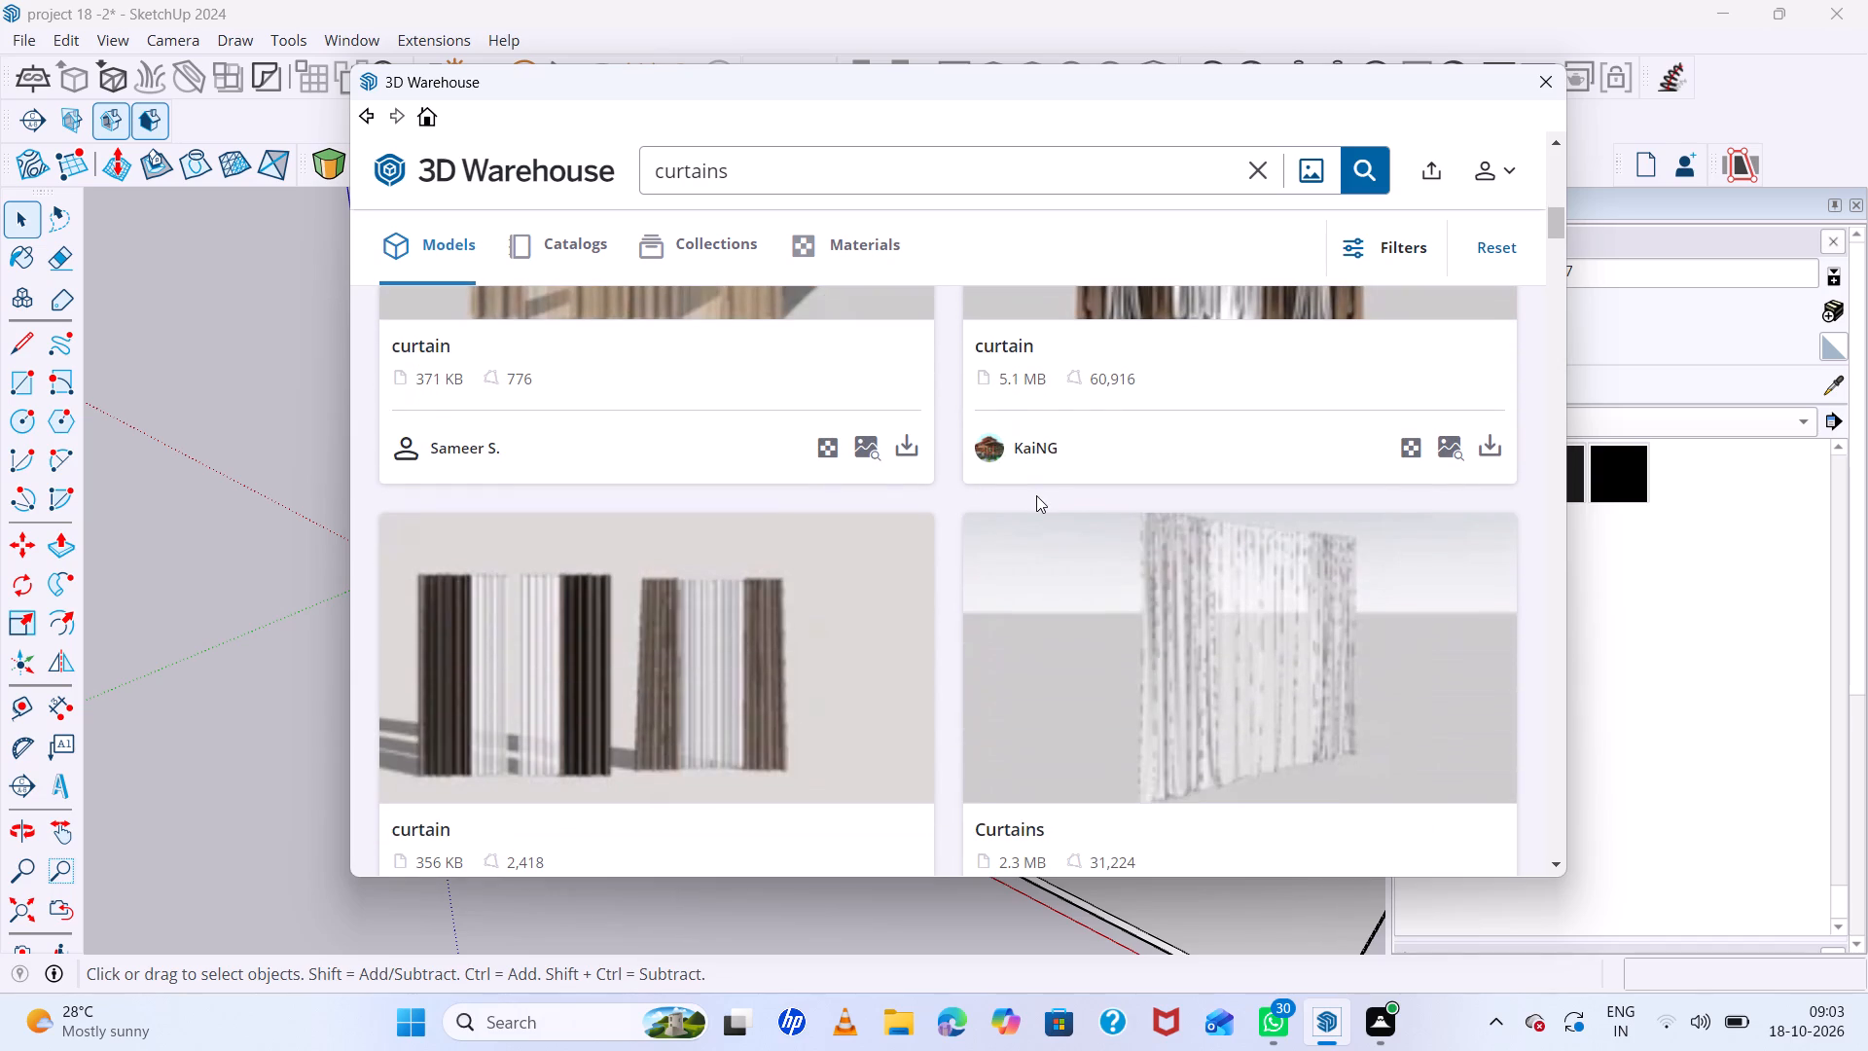
pyautogui.scroll(-4, 1036, 495)
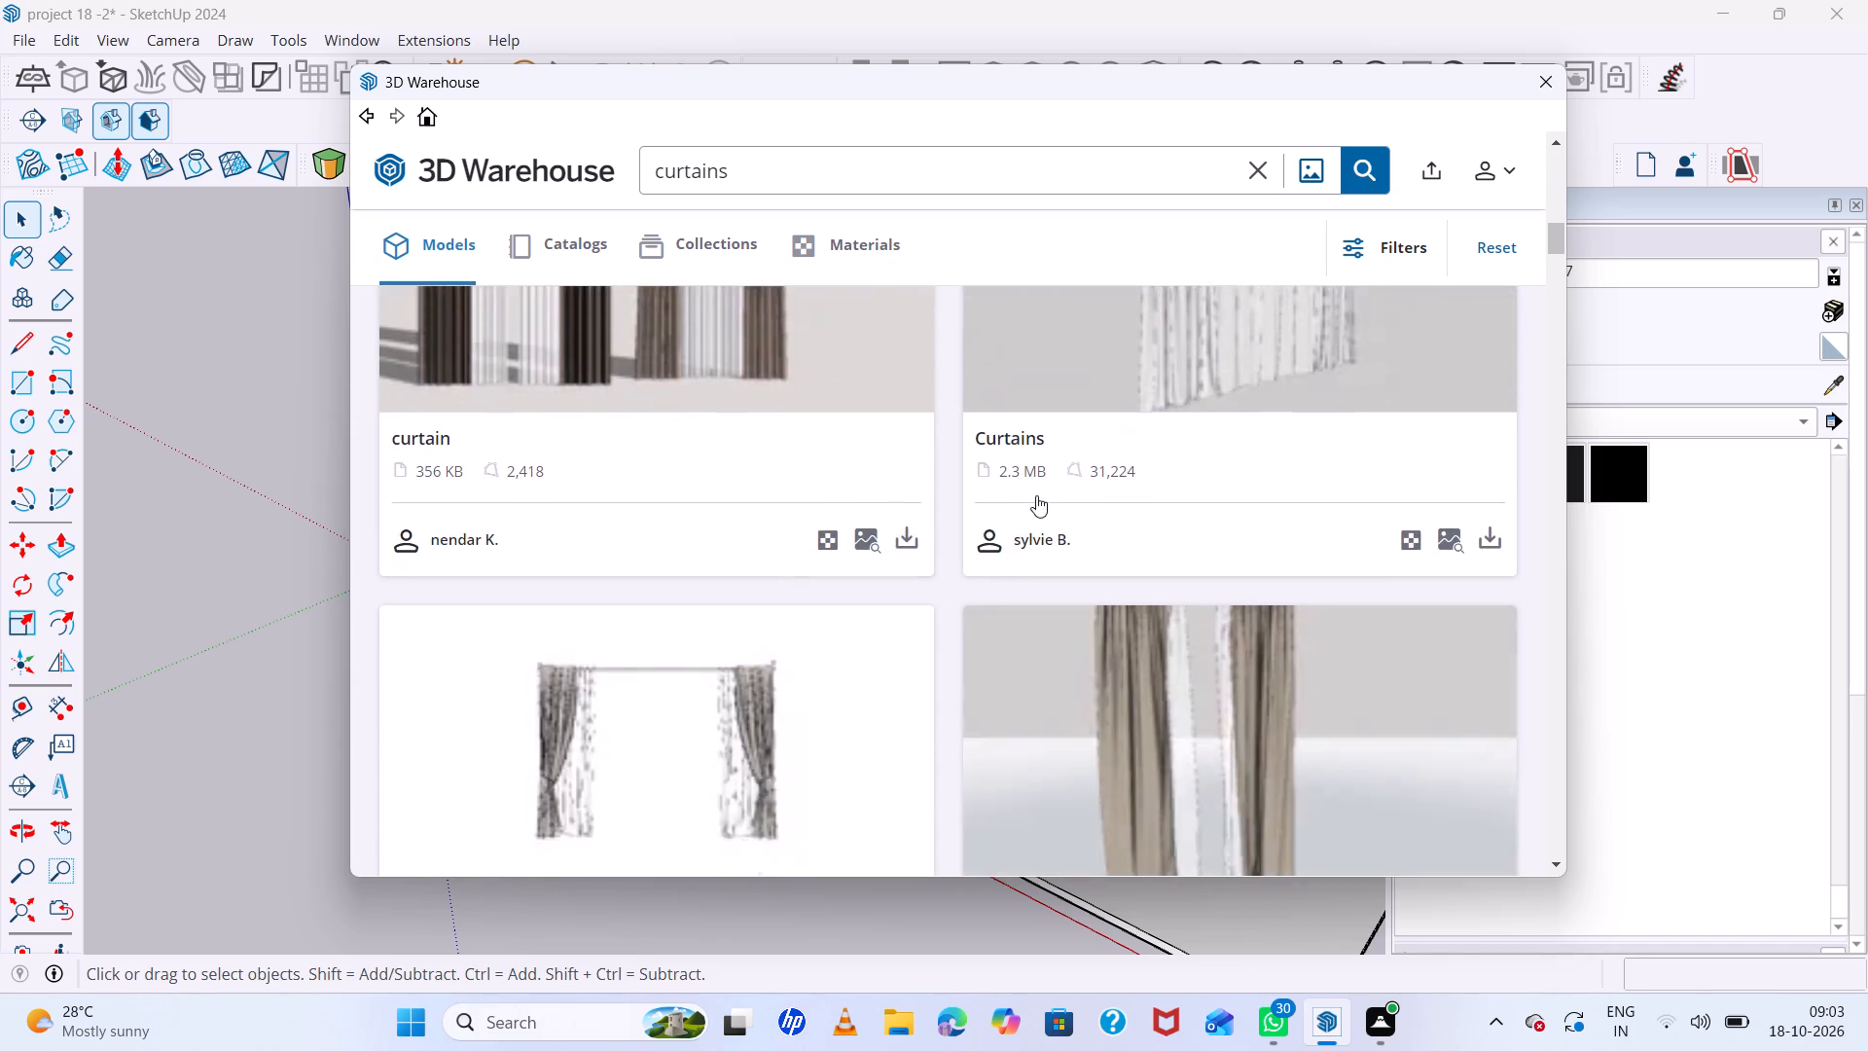
pyautogui.scroll(-6, 1036, 495)
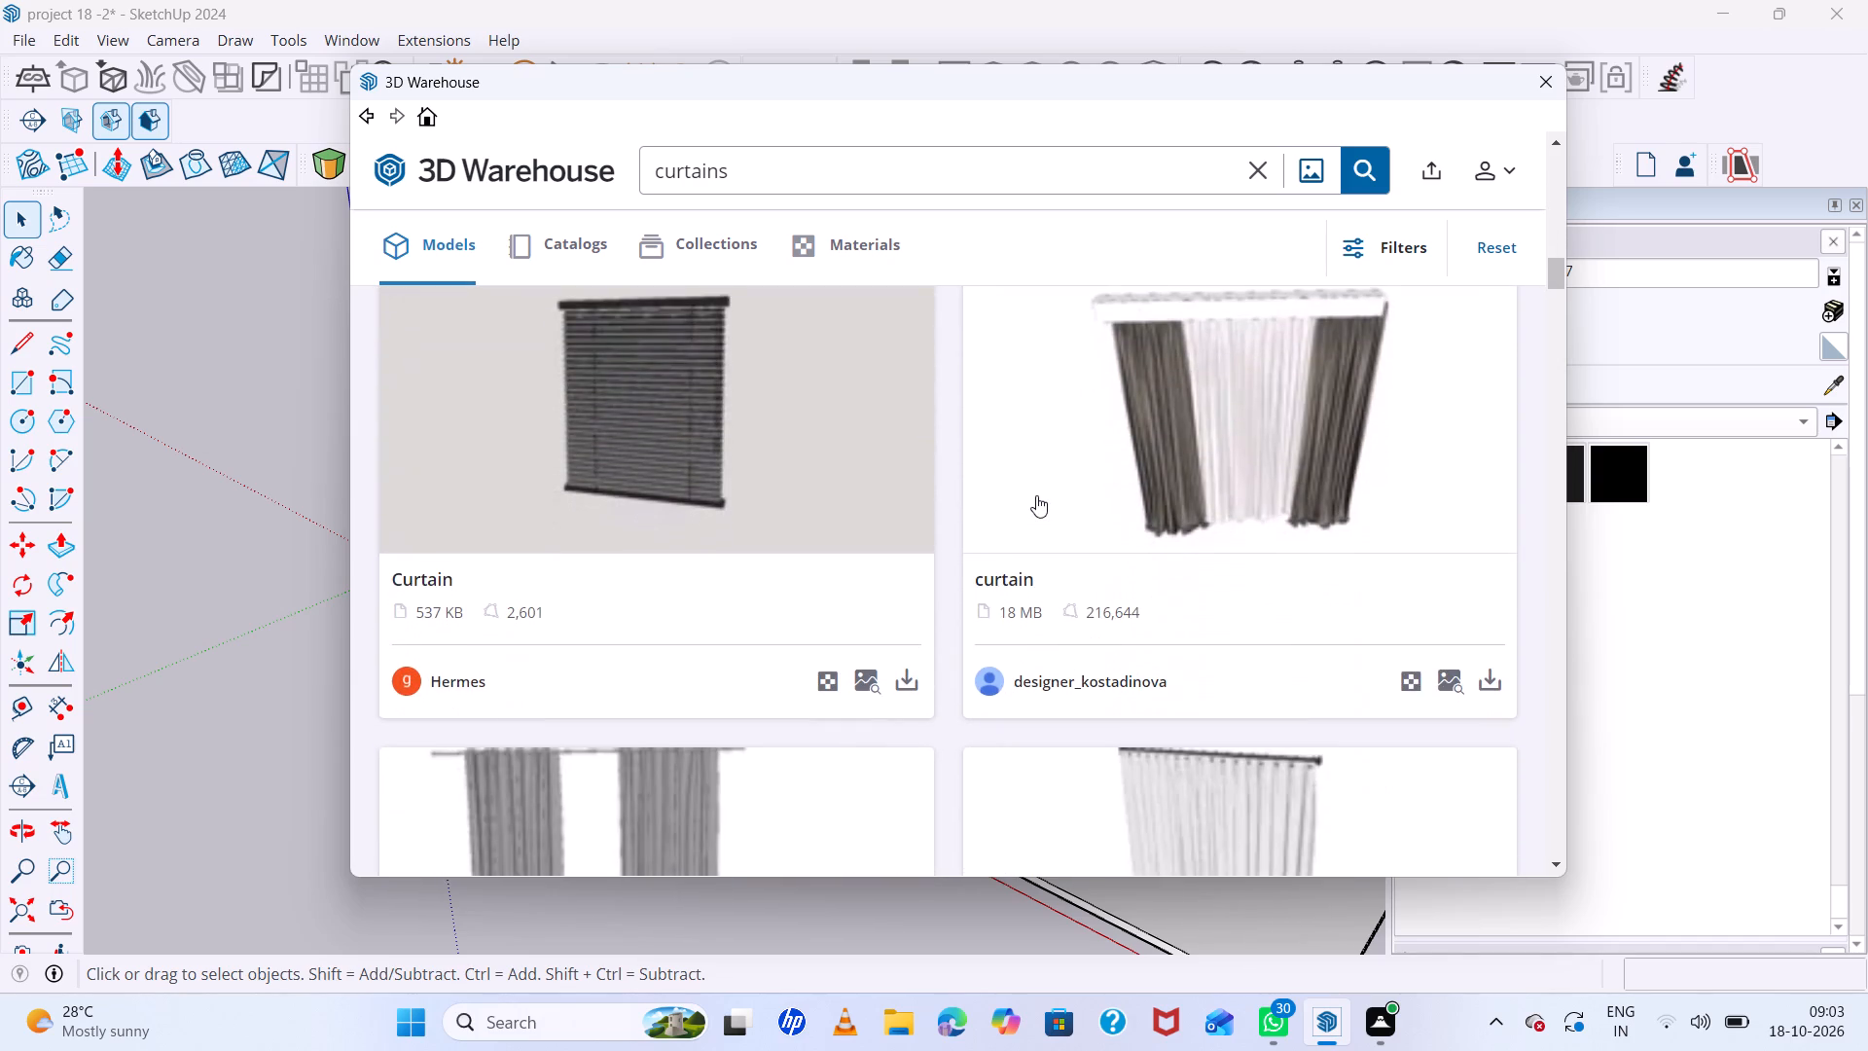
pyautogui.scroll(-3, 1036, 495)
pyautogui.scroll(4, 1036, 495)
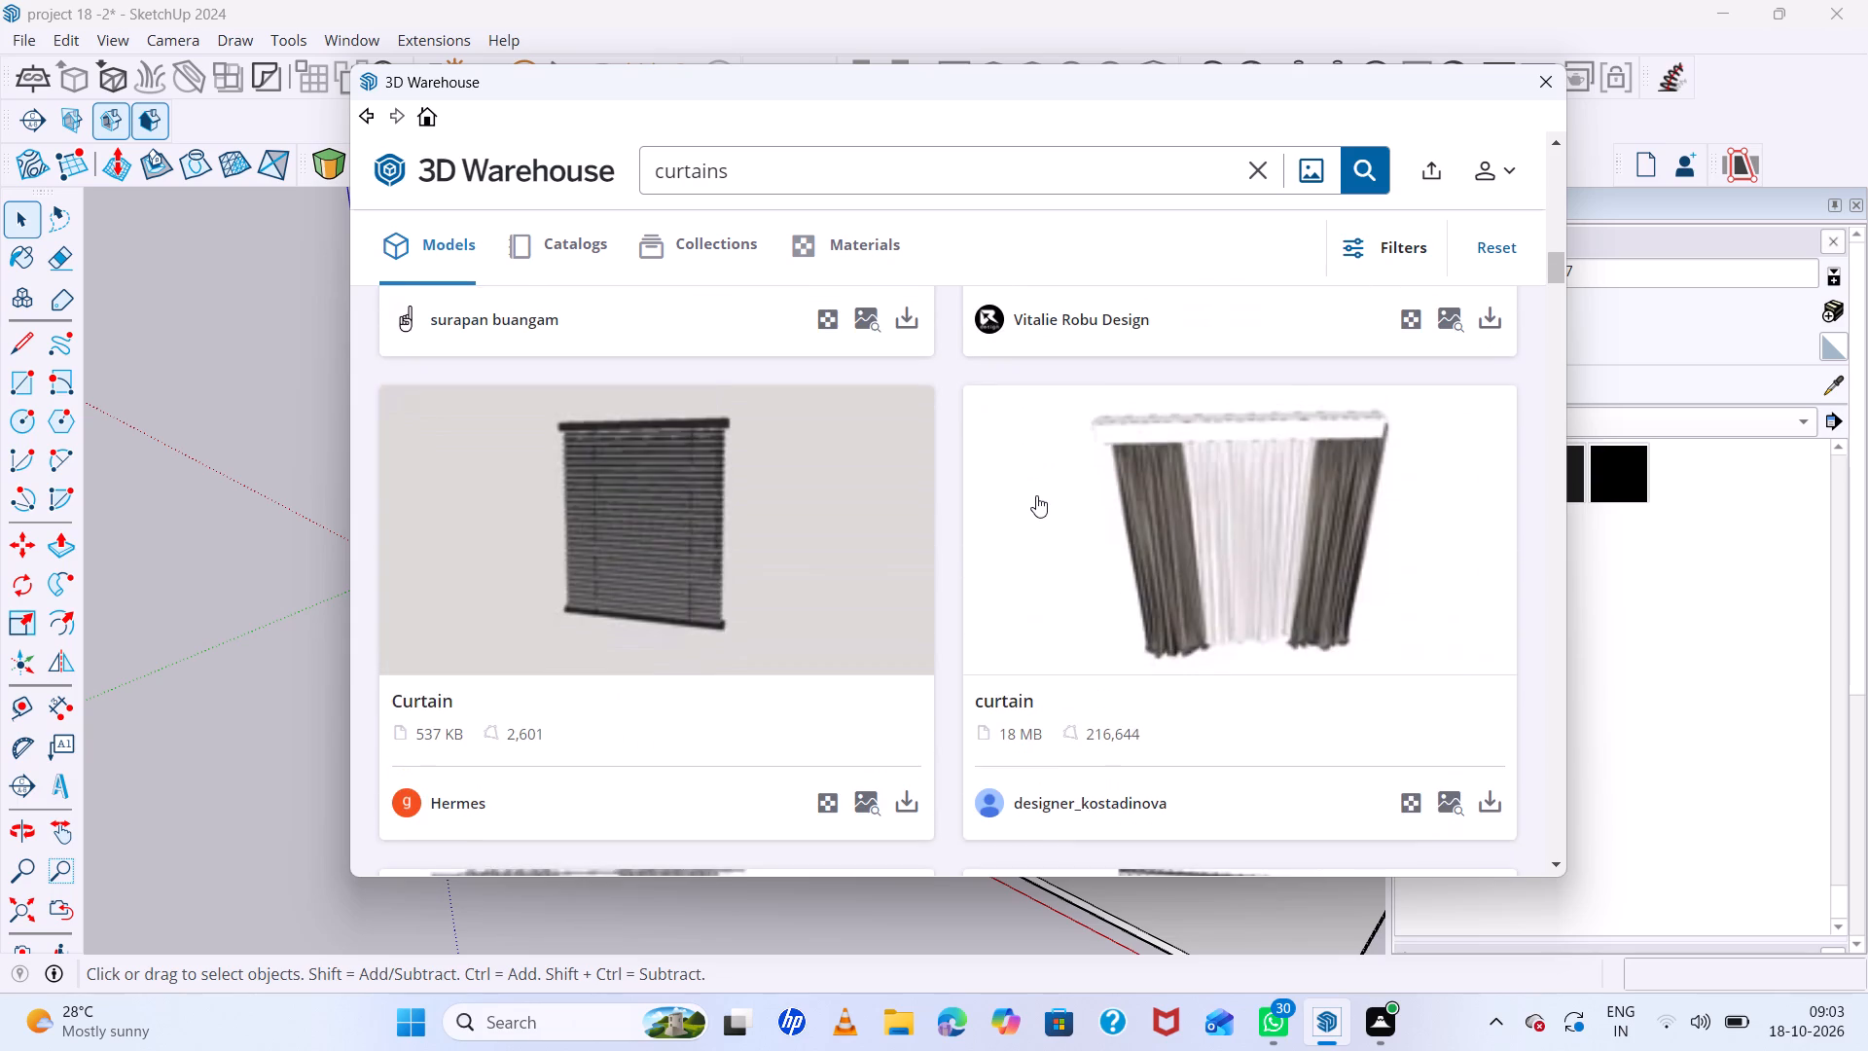
pyautogui.scroll(-9, 1036, 495)
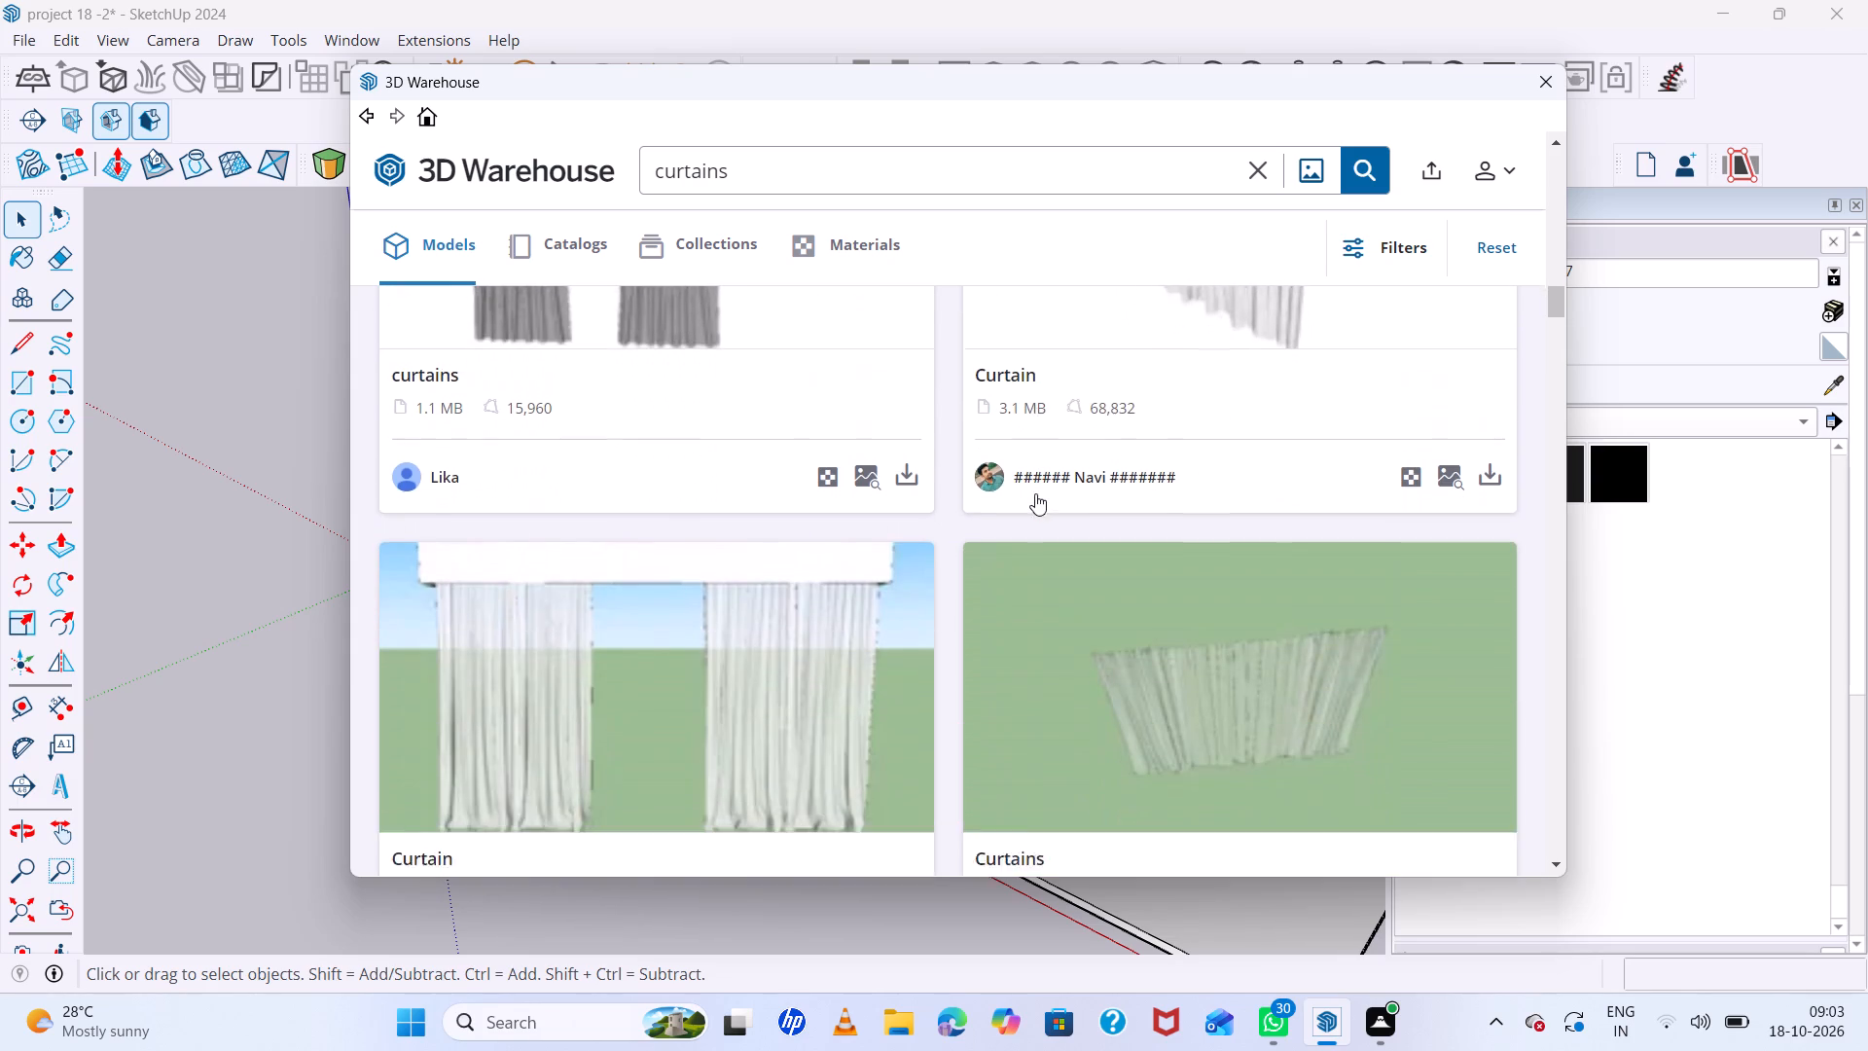
pyautogui.scroll(-5, 1035, 493)
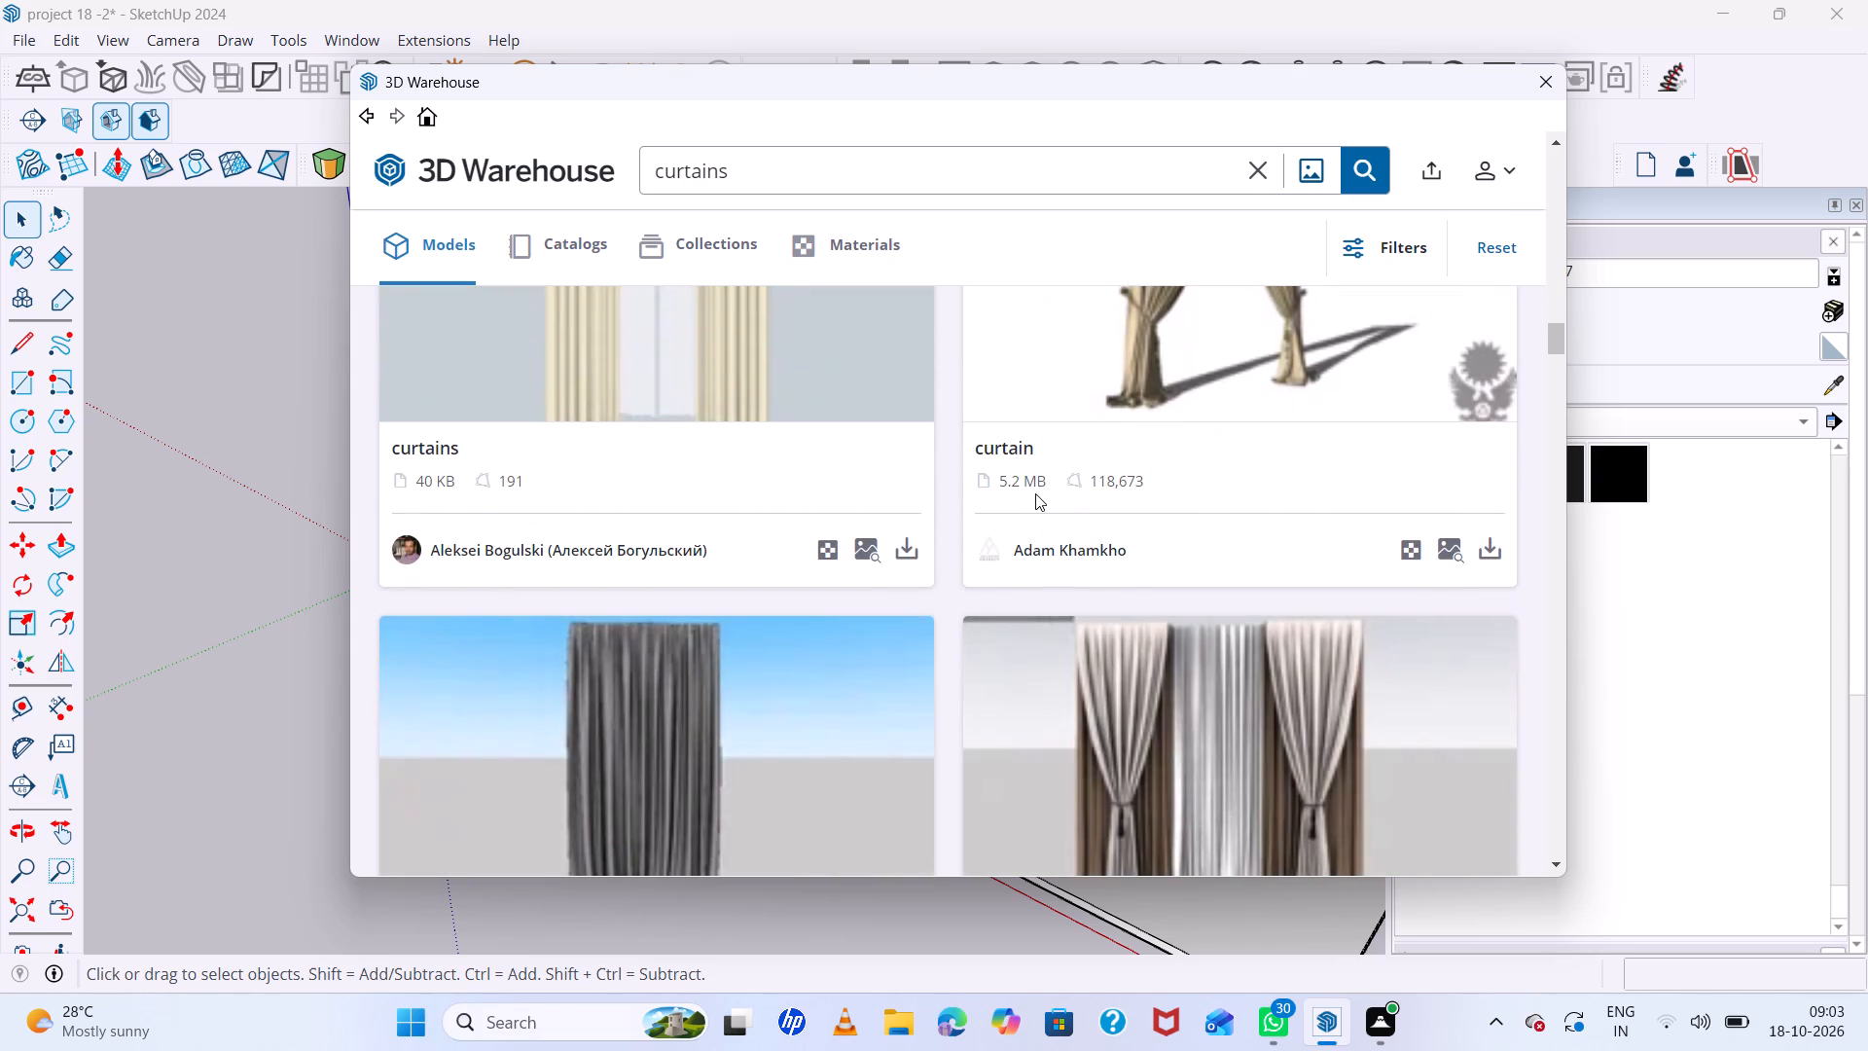
pyautogui.scroll(-2, 1035, 493)
pyautogui.scroll(5, 1035, 493)
pyautogui.click(654, 582)
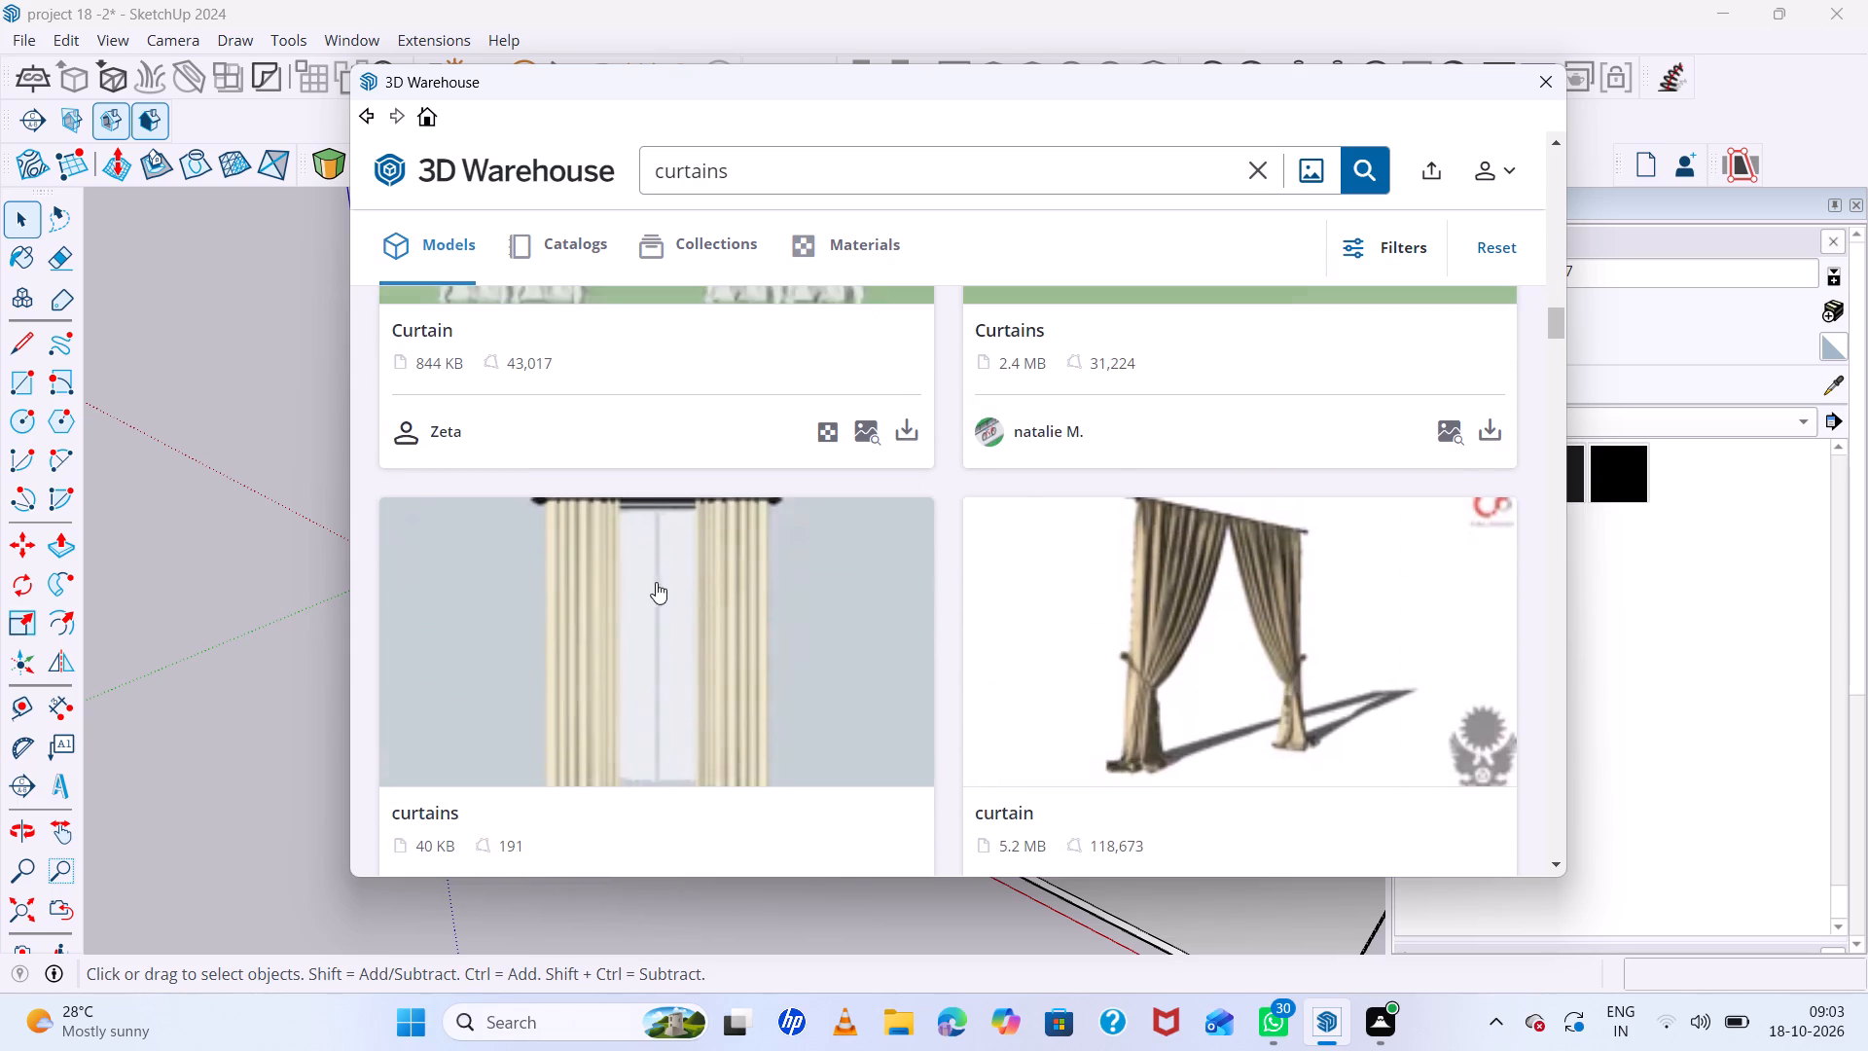
pyautogui.scroll(-4, 1024, 529)
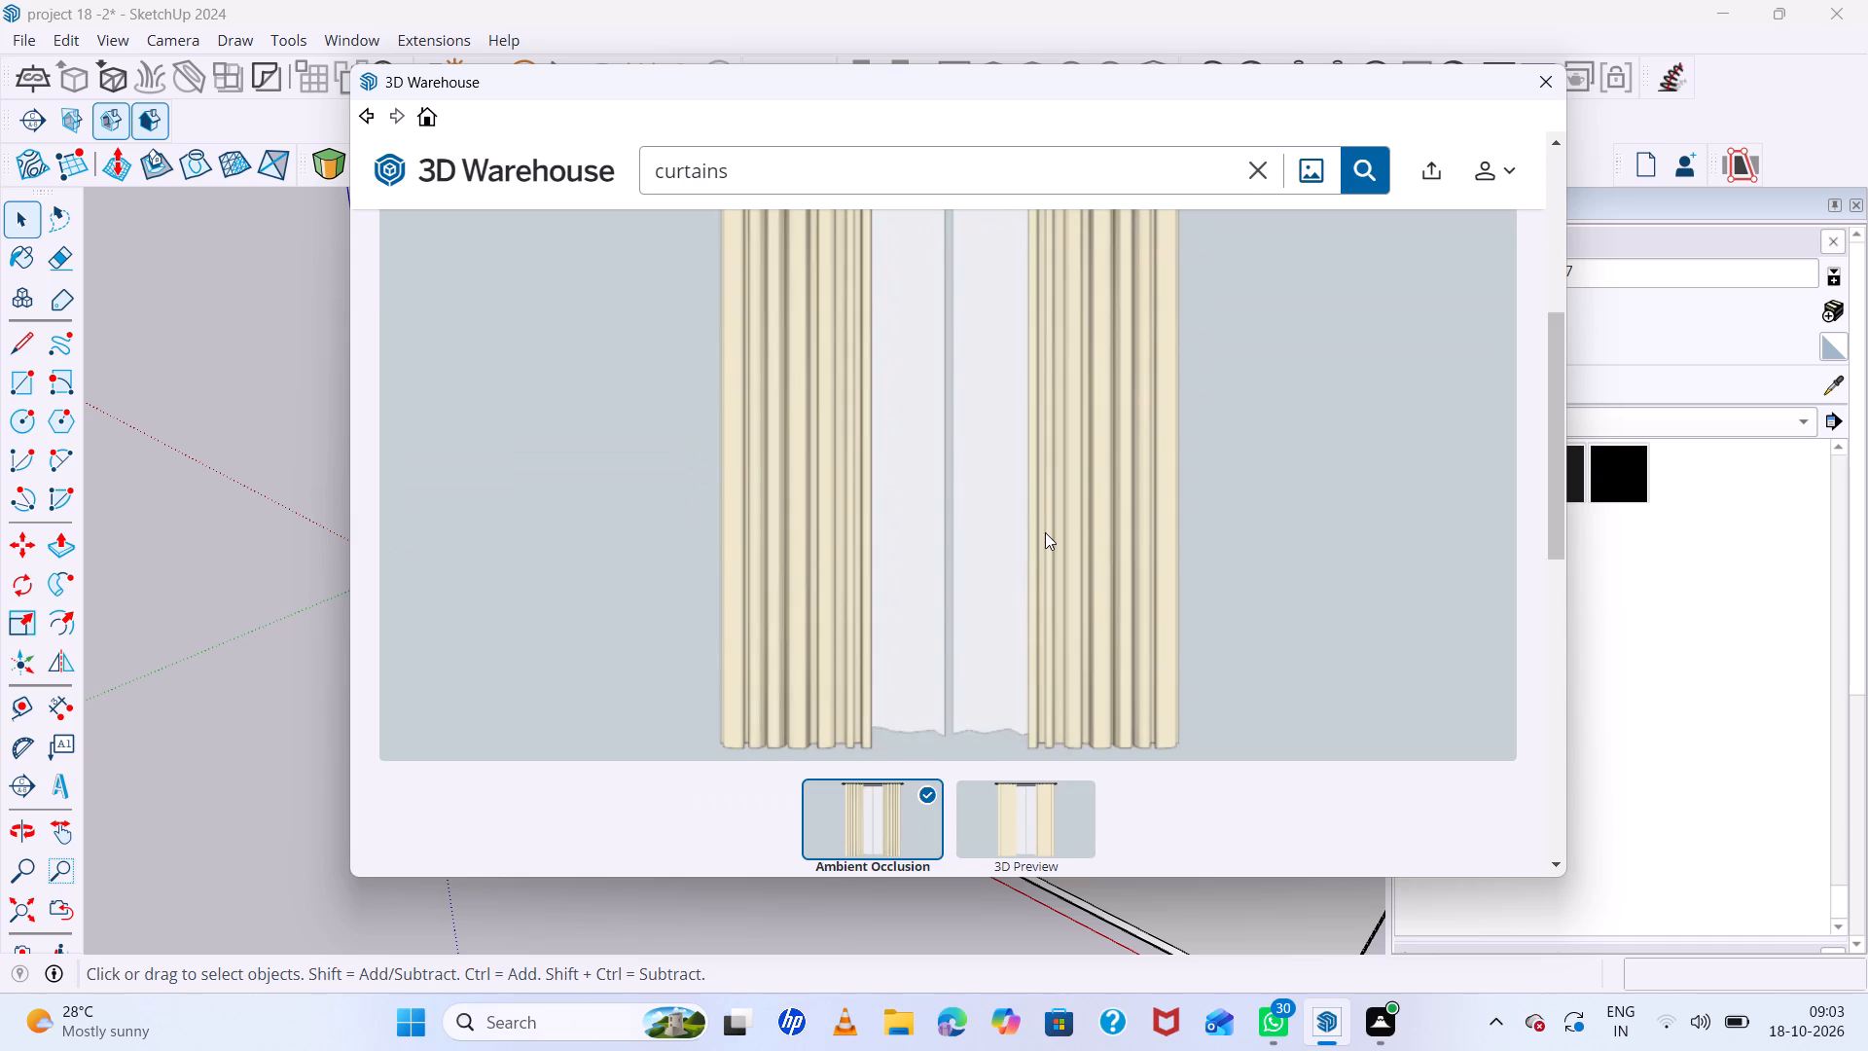
pyautogui.scroll(-4, 1045, 532)
pyautogui.click(1296, 563)
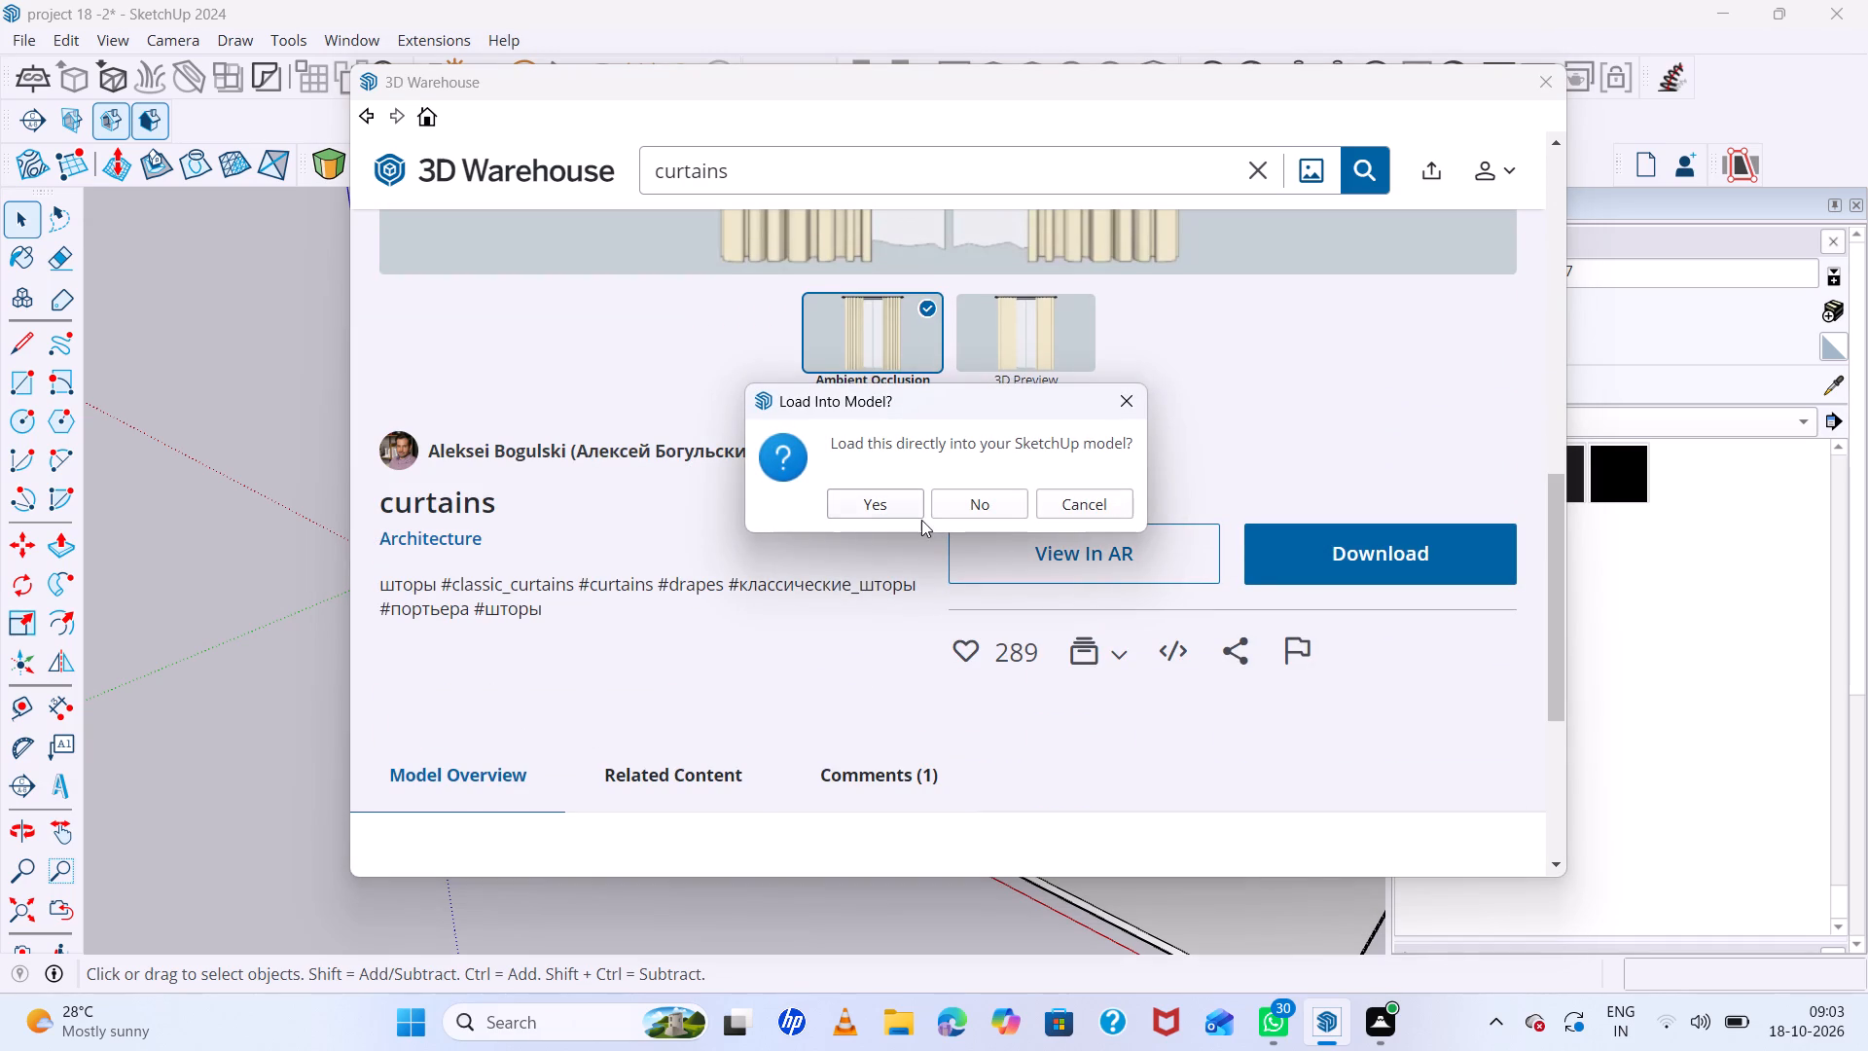
pyautogui.click(921, 520)
pyautogui.click(893, 502)
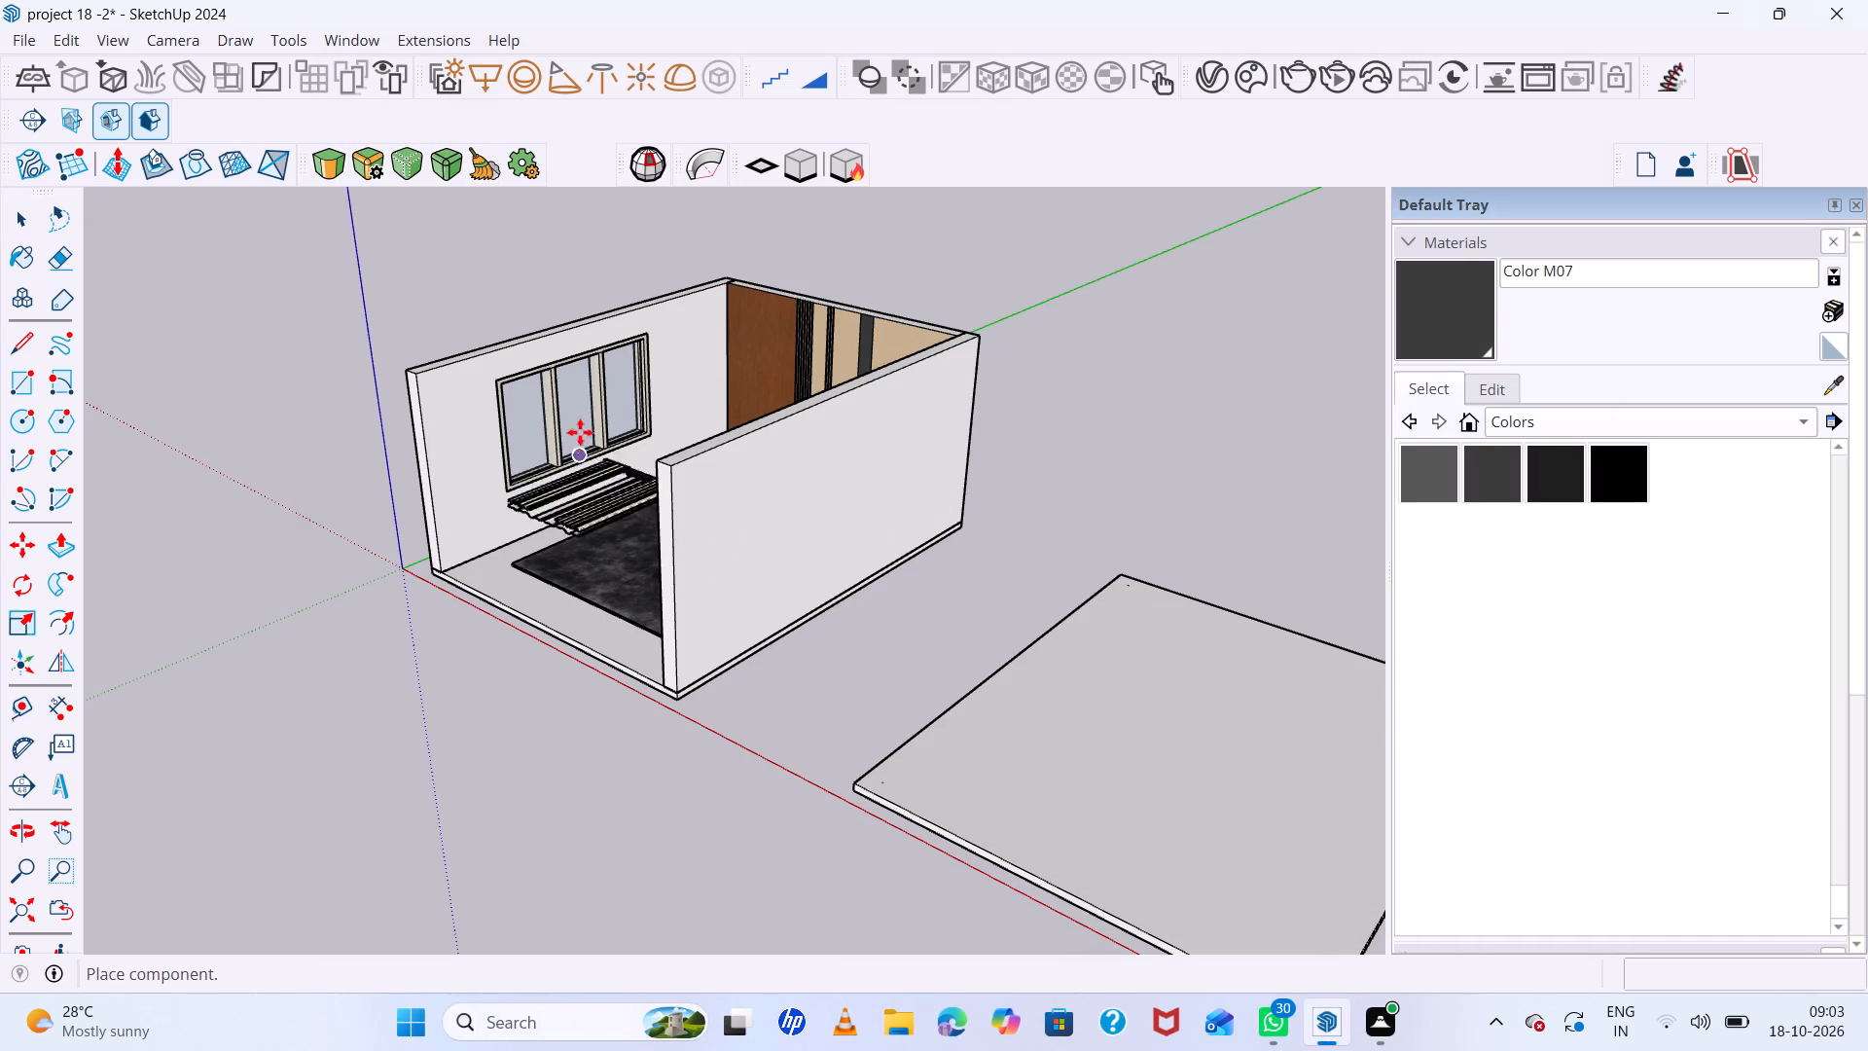
pyautogui.click(501, 362)
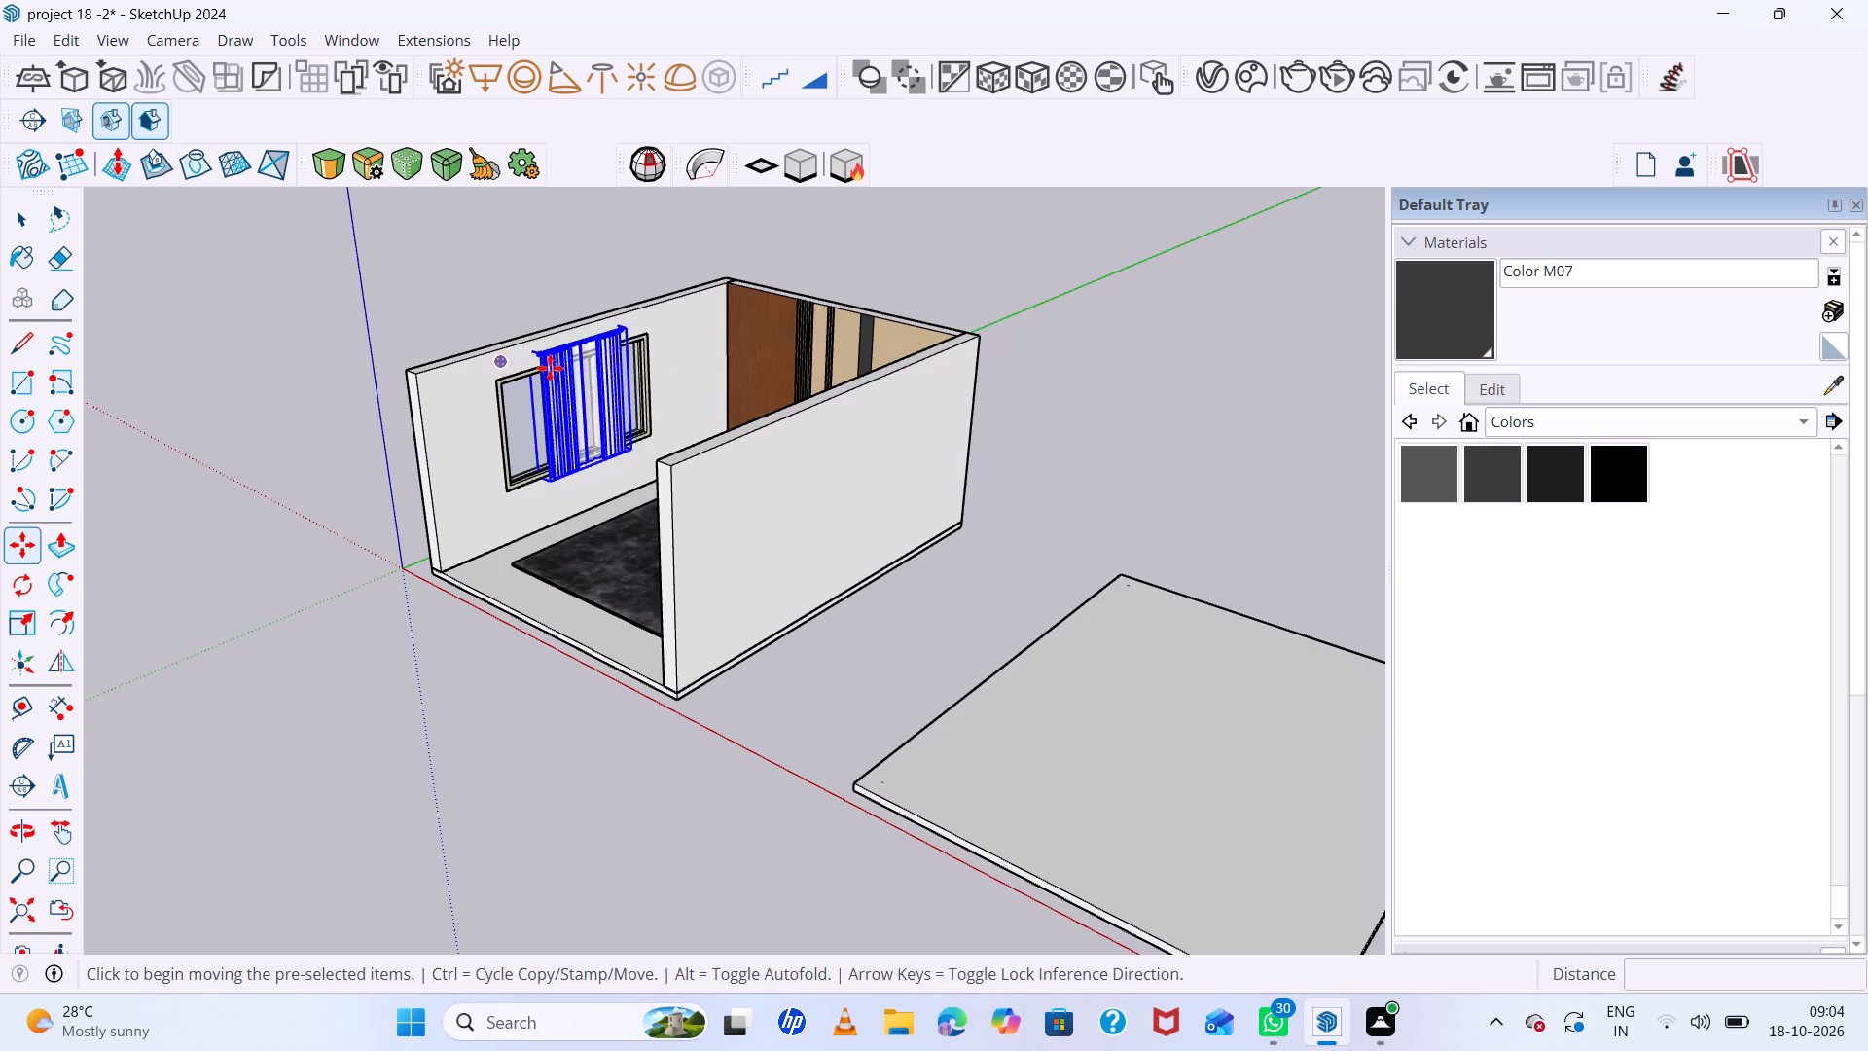
# Scale the curtains' width by about 1.8 toward the room's open front so they extend past the window's edge.
pyautogui.scroll(13, 612, 368)
pyautogui.moveTo(489, 365); pyautogui.dragTo(594, 381, button='middle')
pyautogui.middleClick(594, 381)
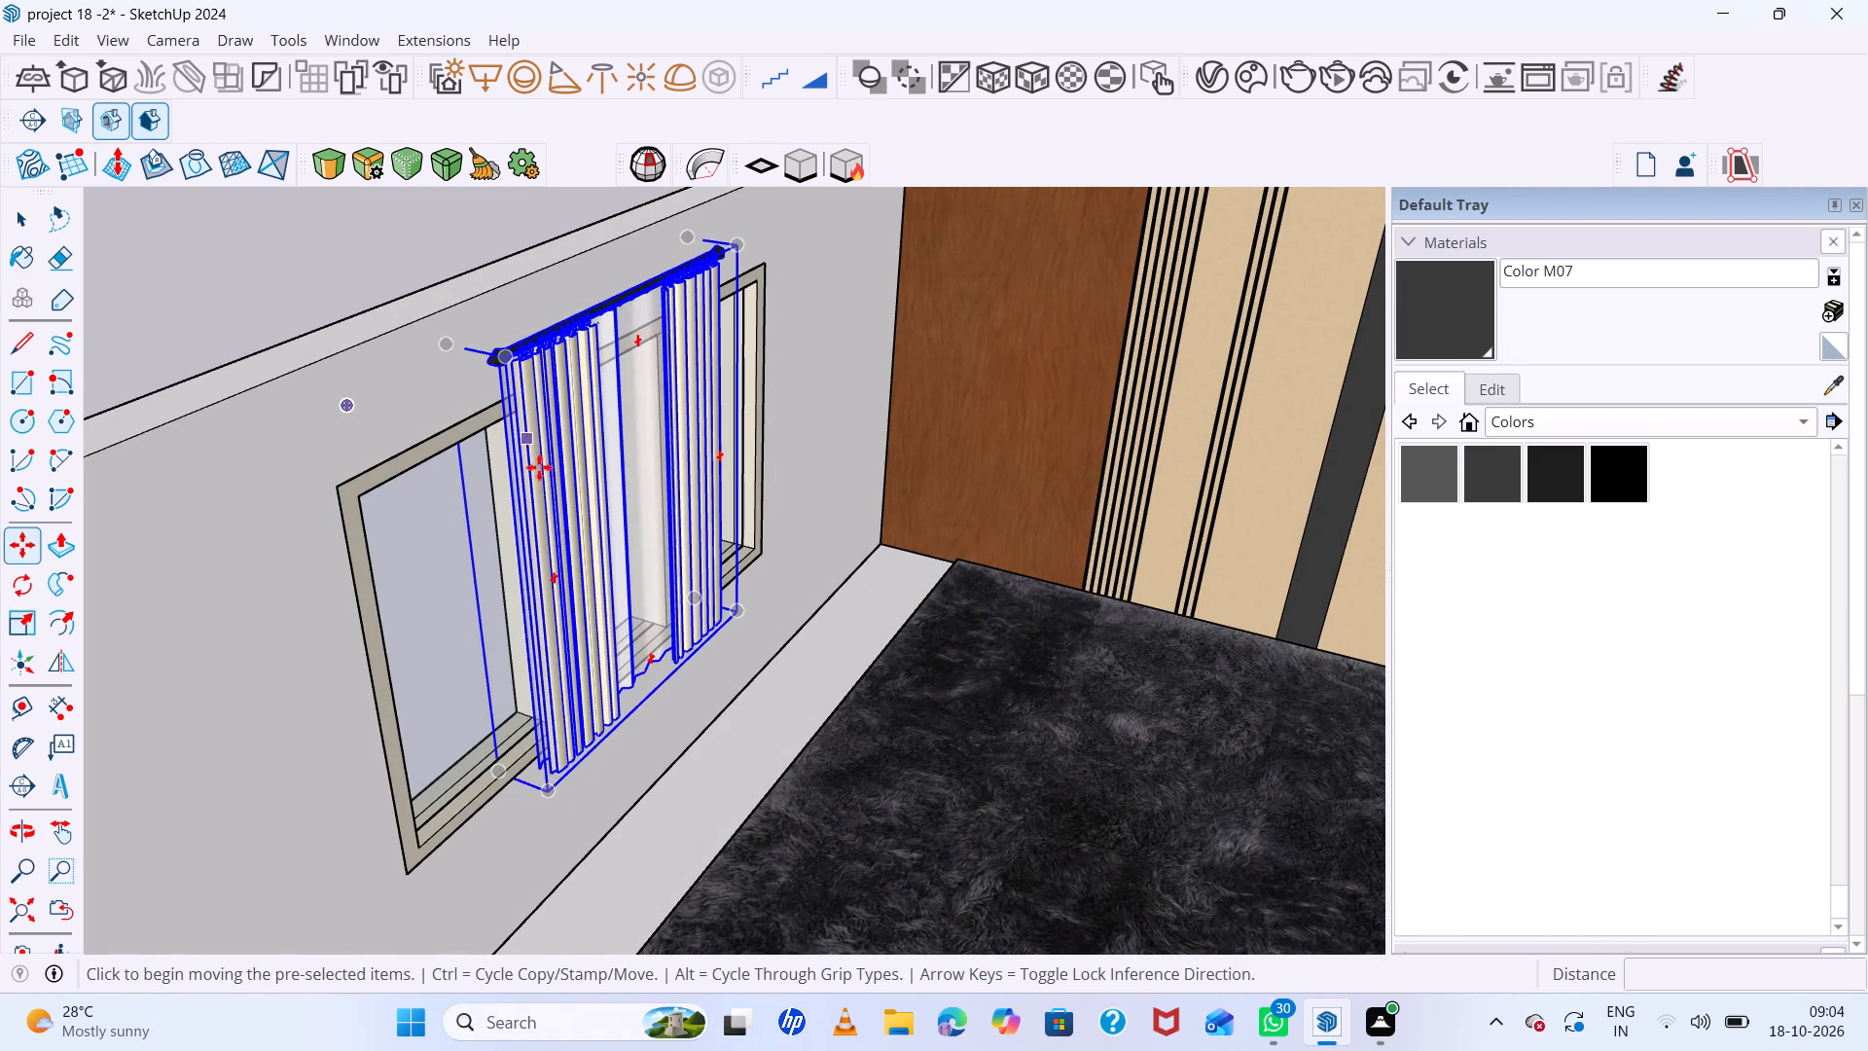
pyautogui.press('s')
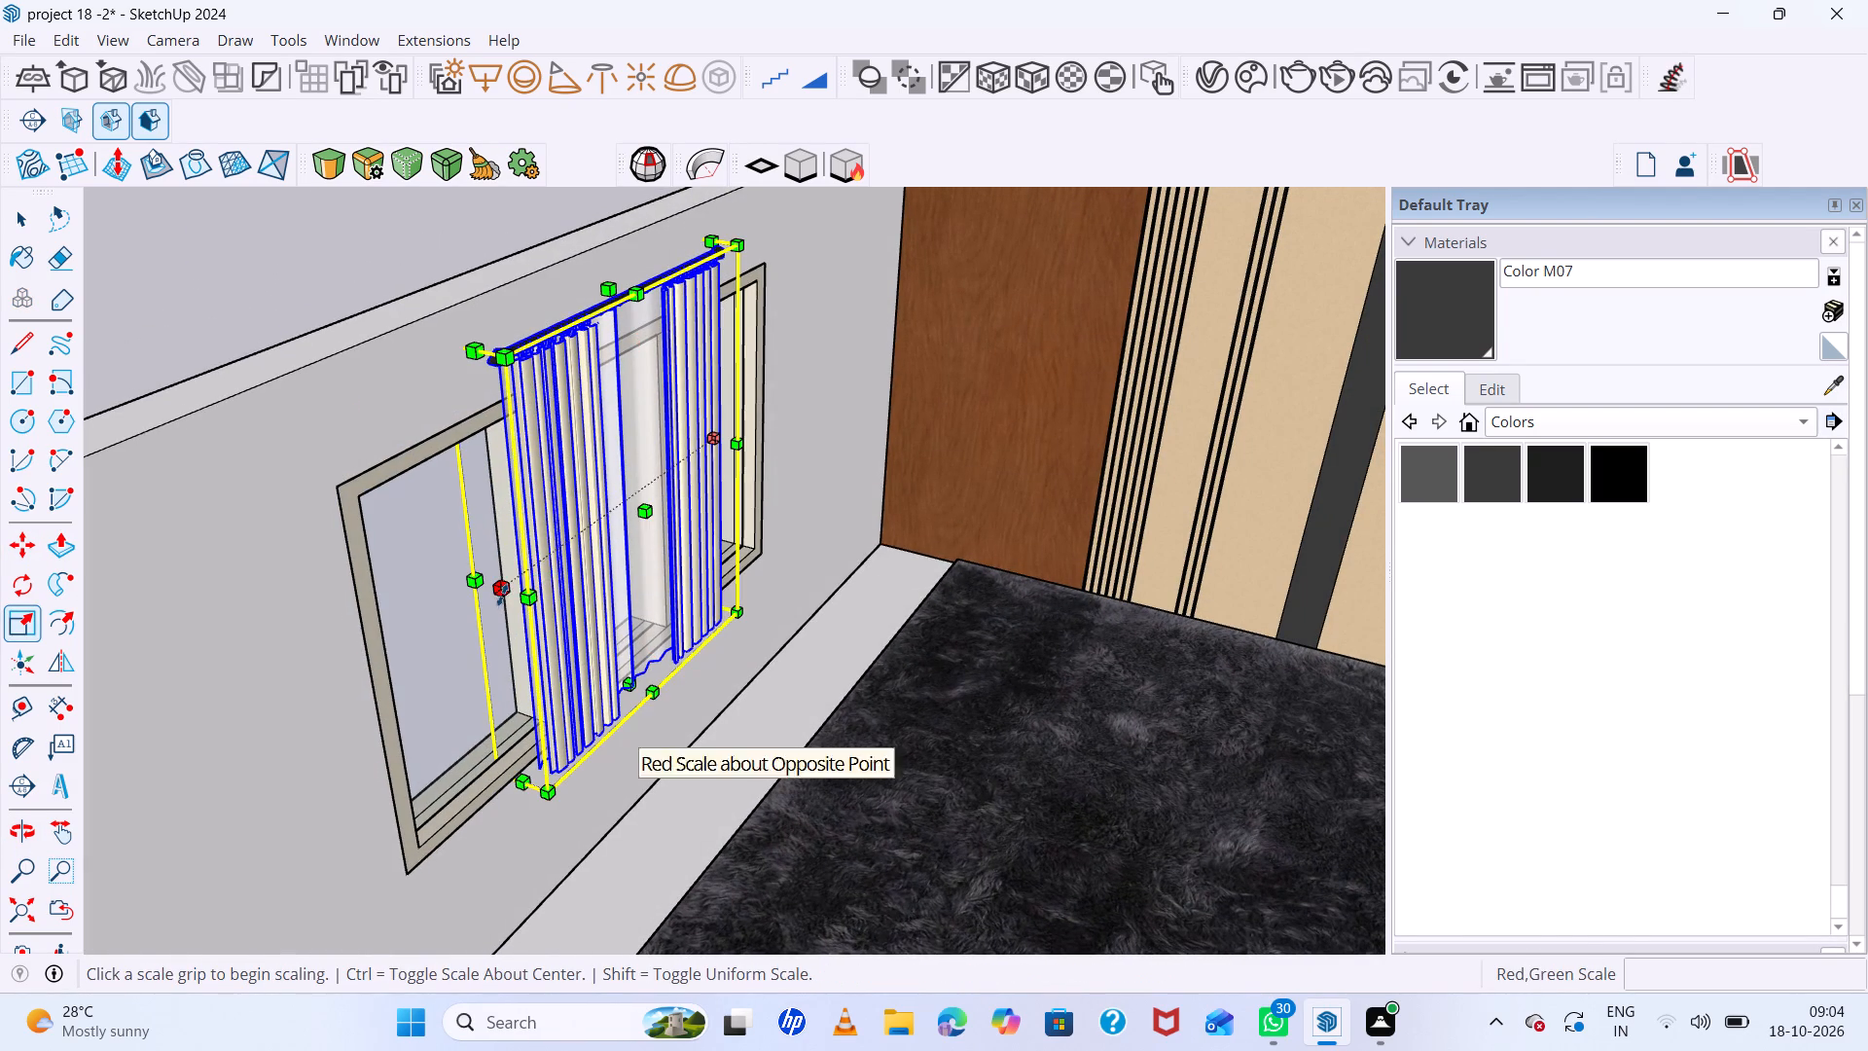
pyautogui.click(502, 594)
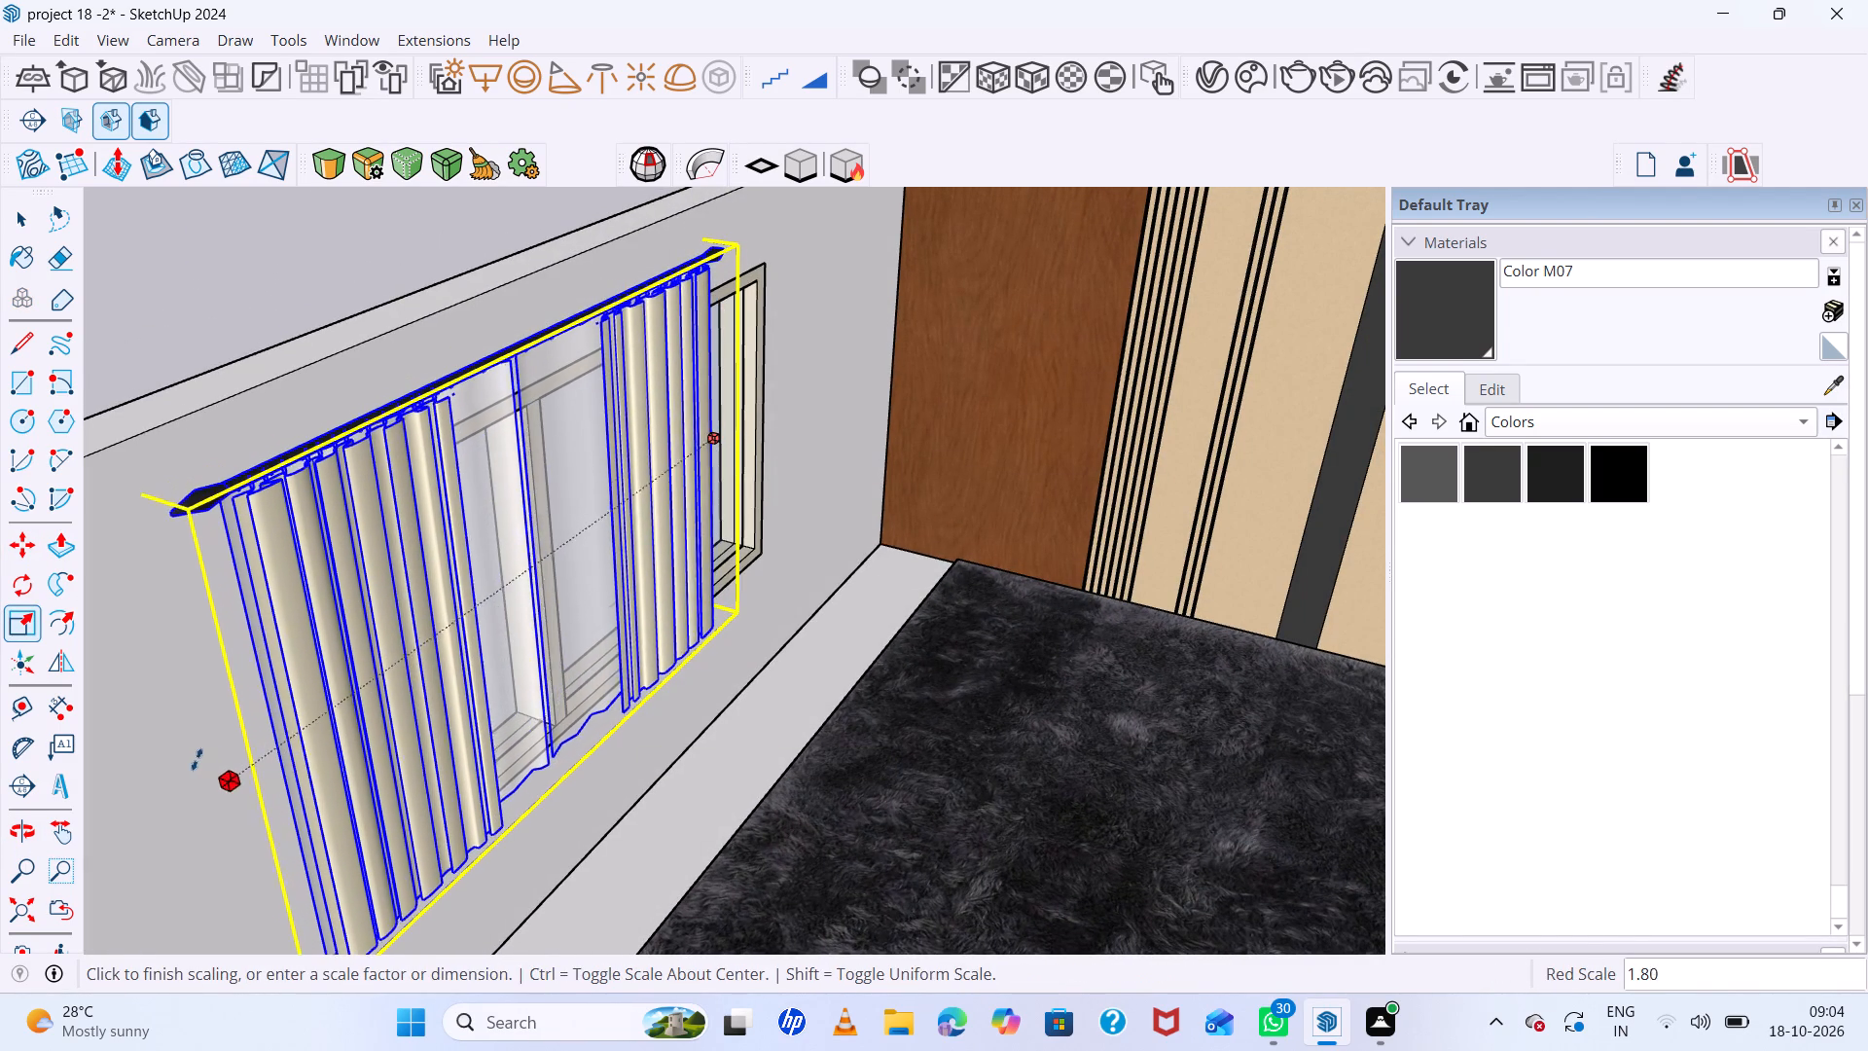
pyautogui.click(184, 763)
# Widen the curtains from their other side toward the decorated back wall so they cover the rest of the window.
pyautogui.moveTo(655, 492); pyautogui.dragTo(0, 583, button='middle')
pyautogui.middleClick(0, 583)
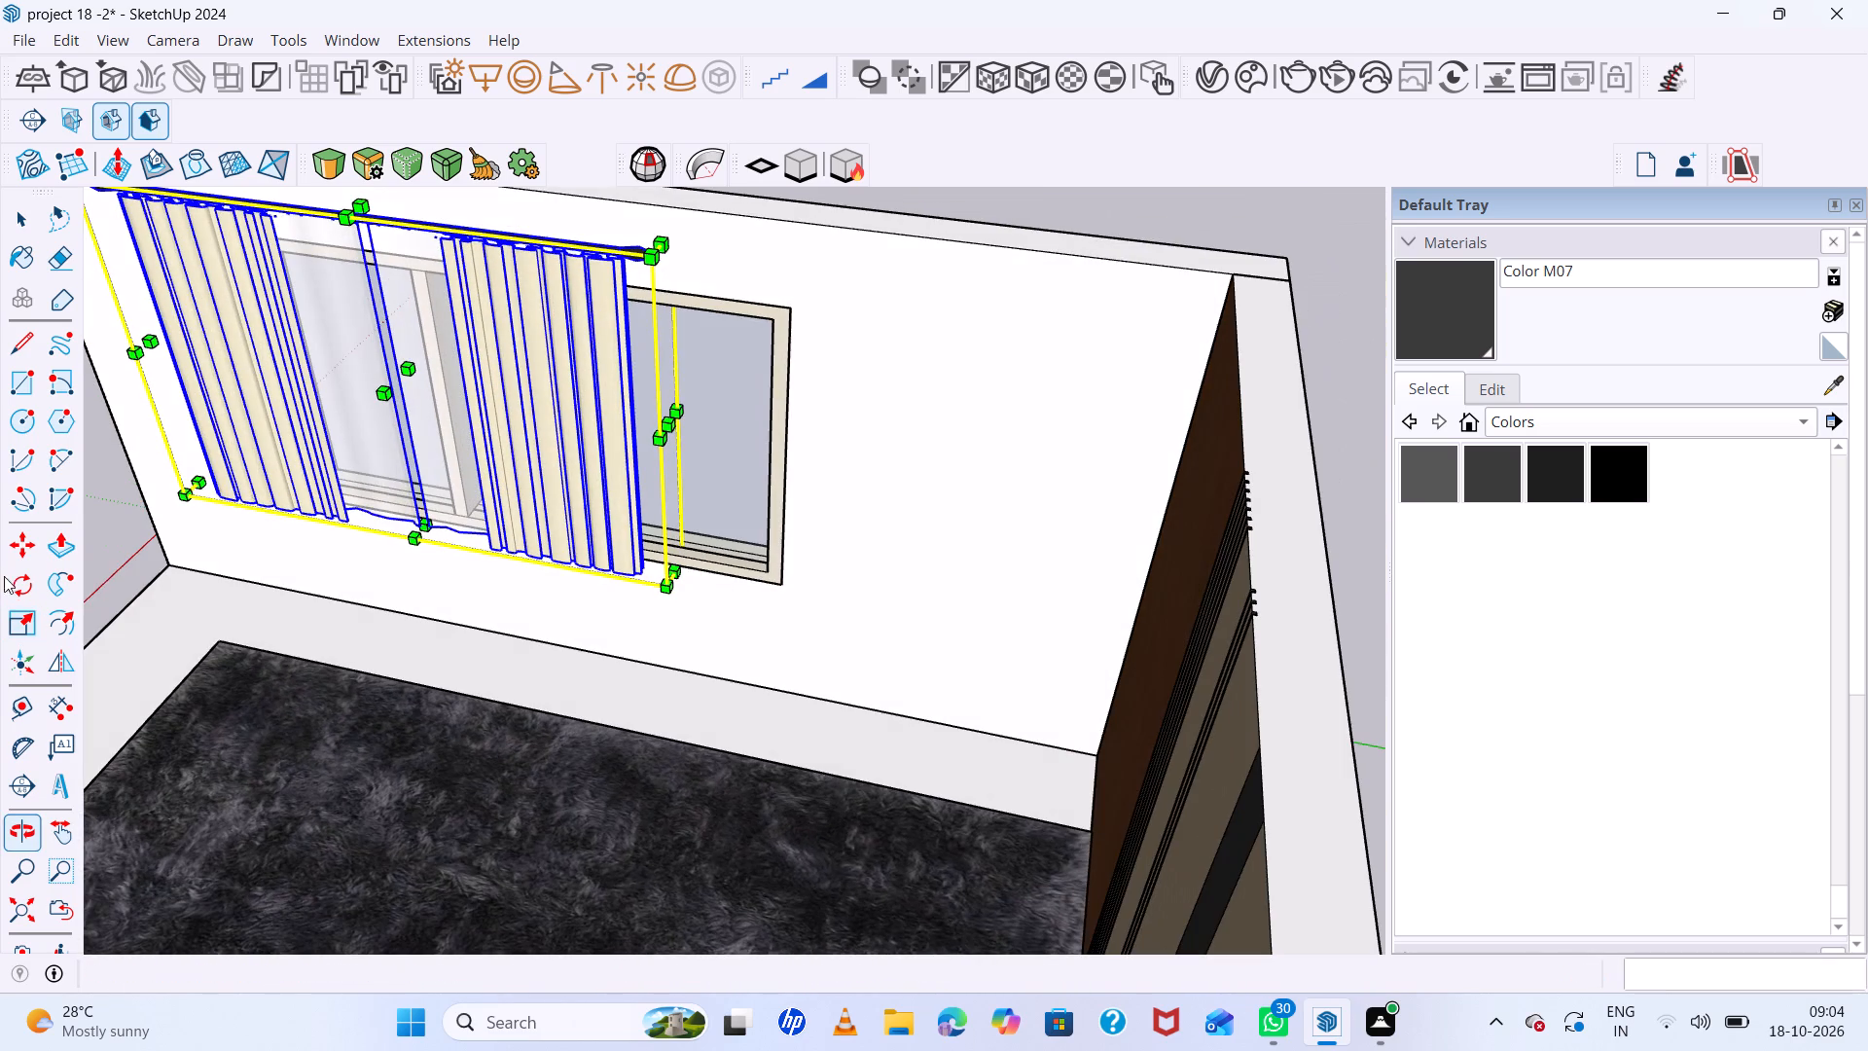
pyautogui.click(672, 419)
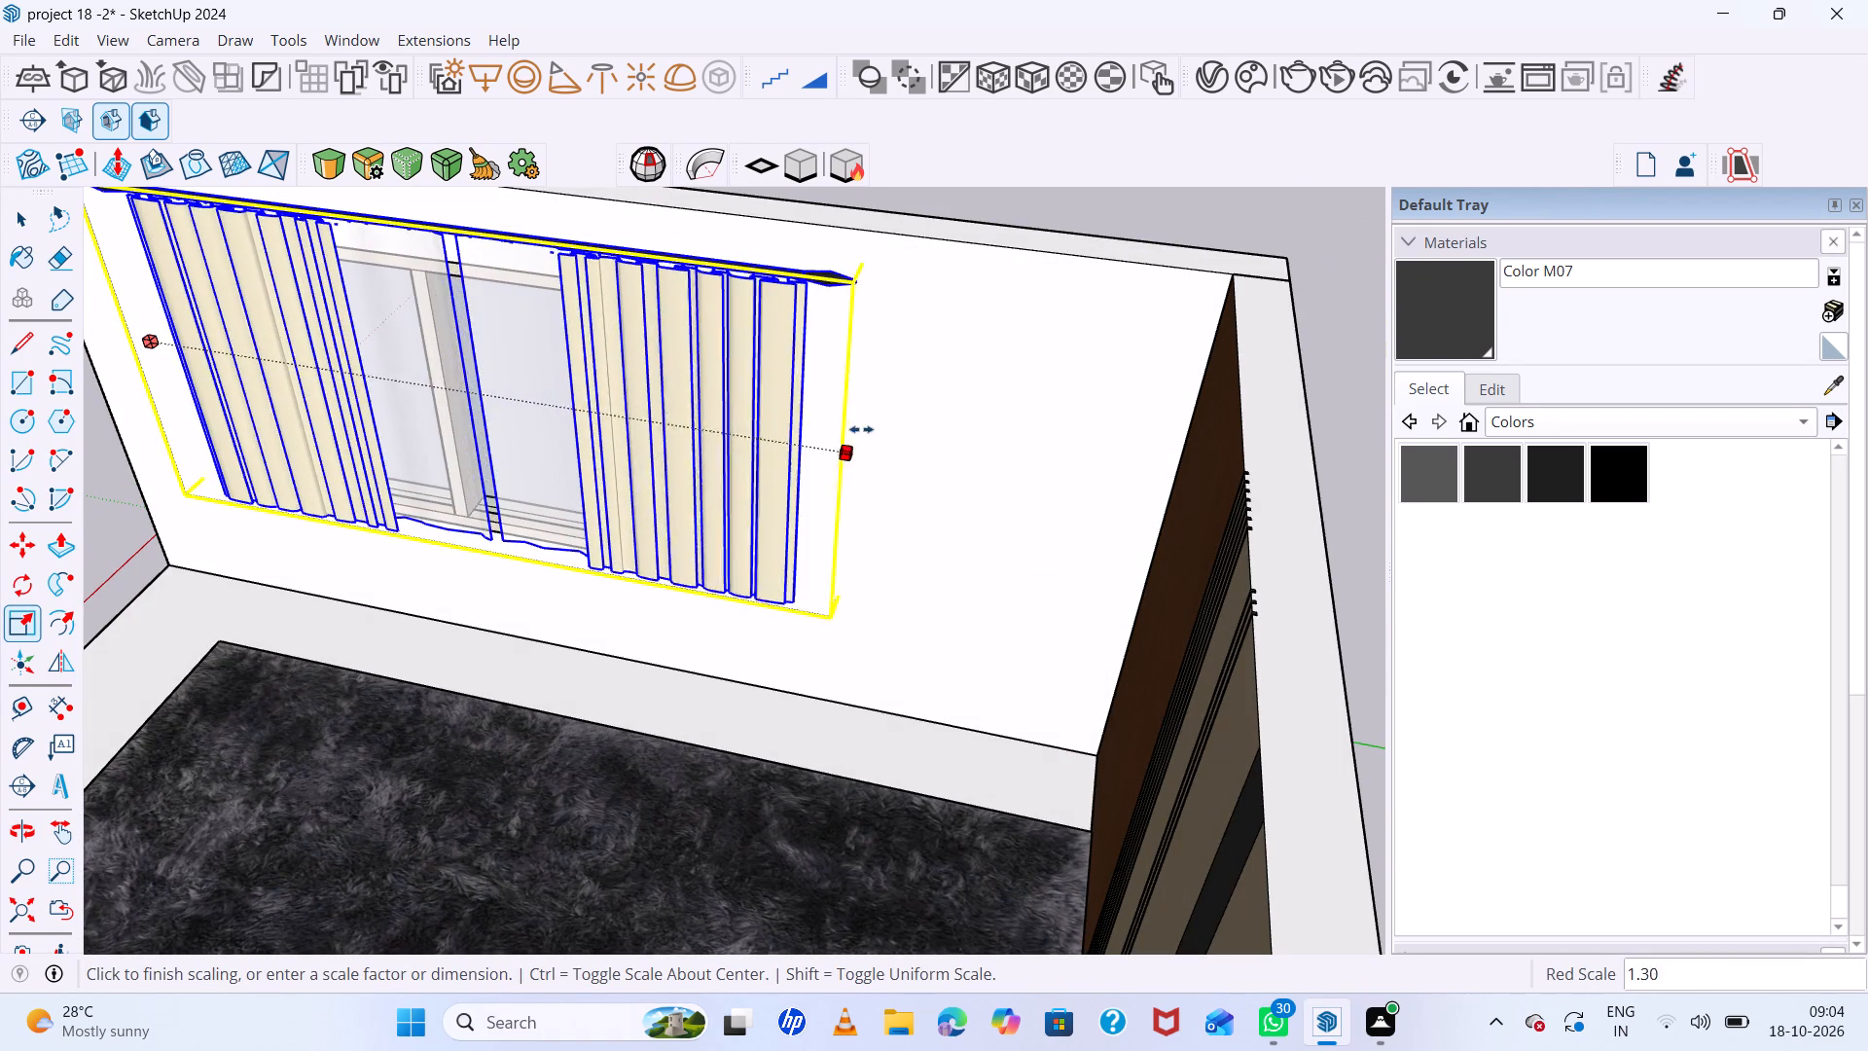
pyautogui.click(967, 445)
# Scale the curtains' height downward from the bottom edge to near the floor, then deselect them.
pyautogui.moveTo(588, 444); pyautogui.dragTo(843, 167, button='middle')
pyautogui.middleClick(844, 166)
pyautogui.scroll(-3, 670, 296)
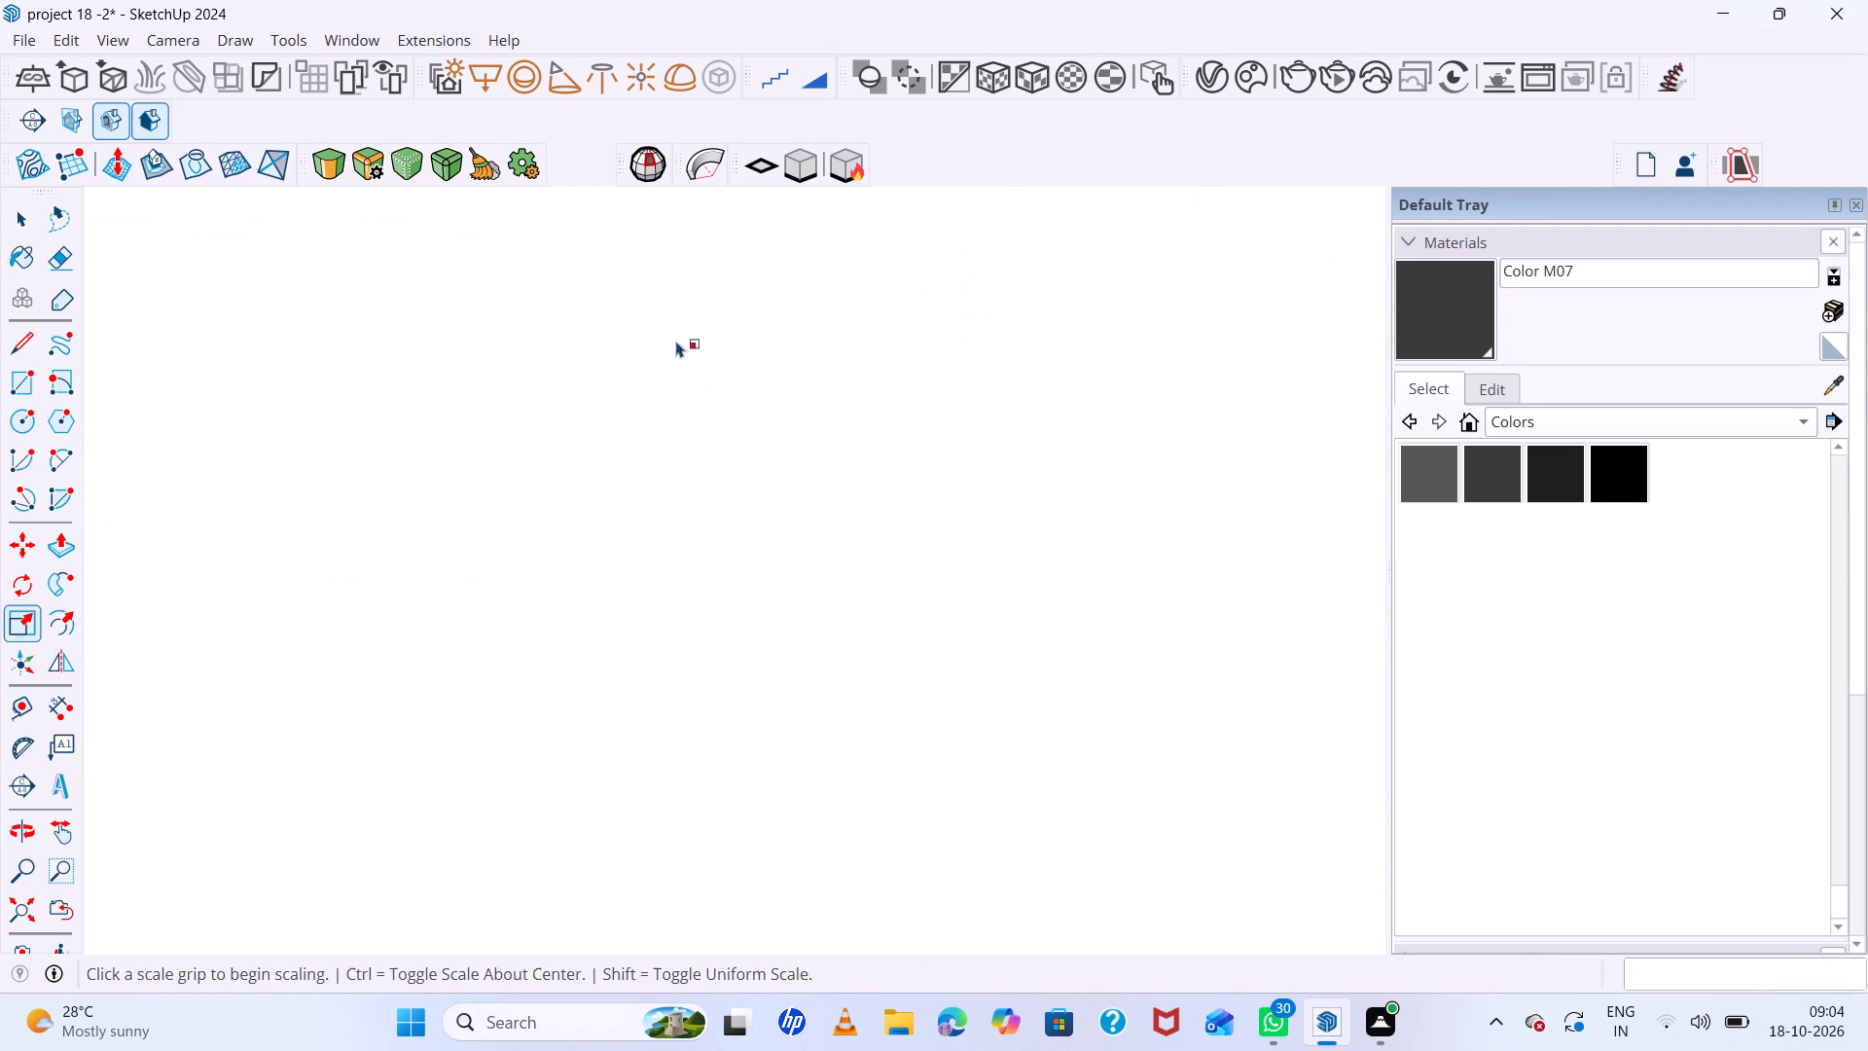
pyautogui.scroll(-10, 676, 341)
pyautogui.scroll(-6, 661, 460)
pyautogui.moveTo(369, 428); pyautogui.dragTo(877, 365, button='middle')
pyautogui.scroll(9, 619, 449)
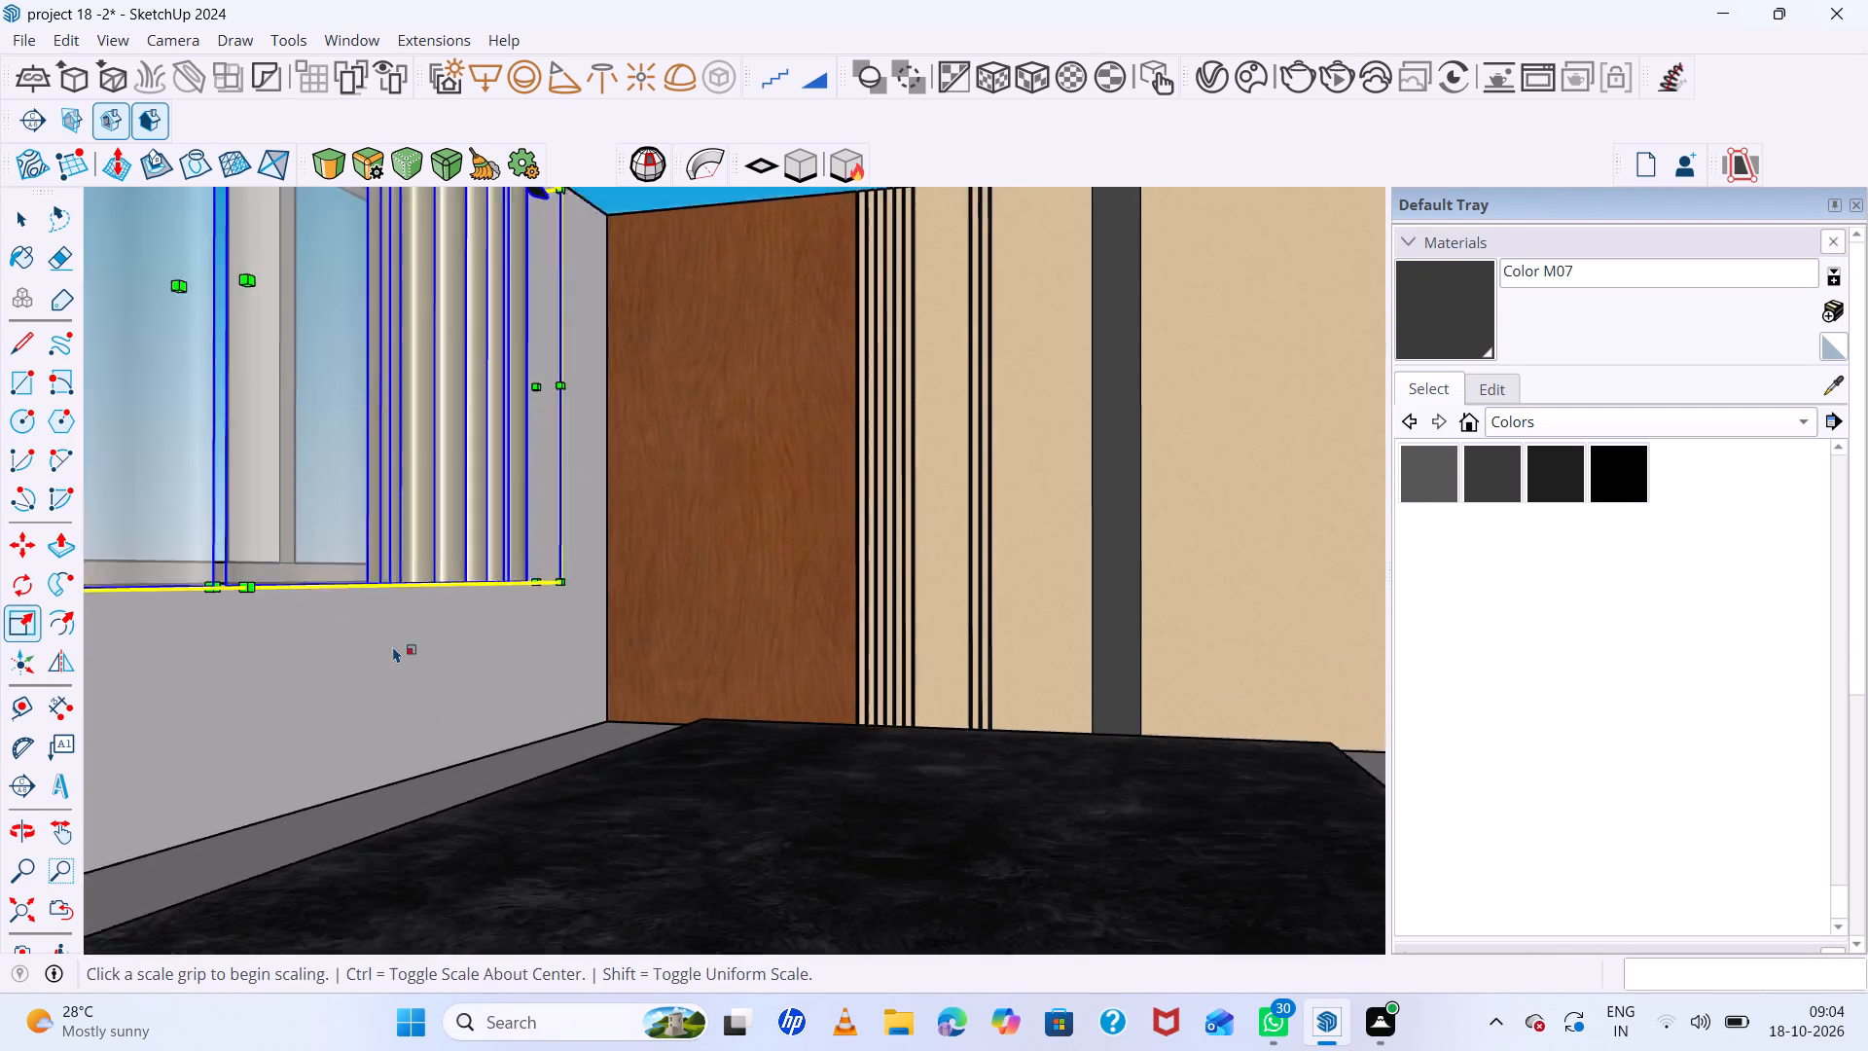
pyautogui.scroll(1, 393, 646)
pyautogui.moveTo(439, 618); pyautogui.dragTo(525, 482, button='middle')
pyautogui.scroll(-13, 350, 502)
pyautogui.moveTo(490, 542); pyautogui.dragTo(506, 710, button='middle')
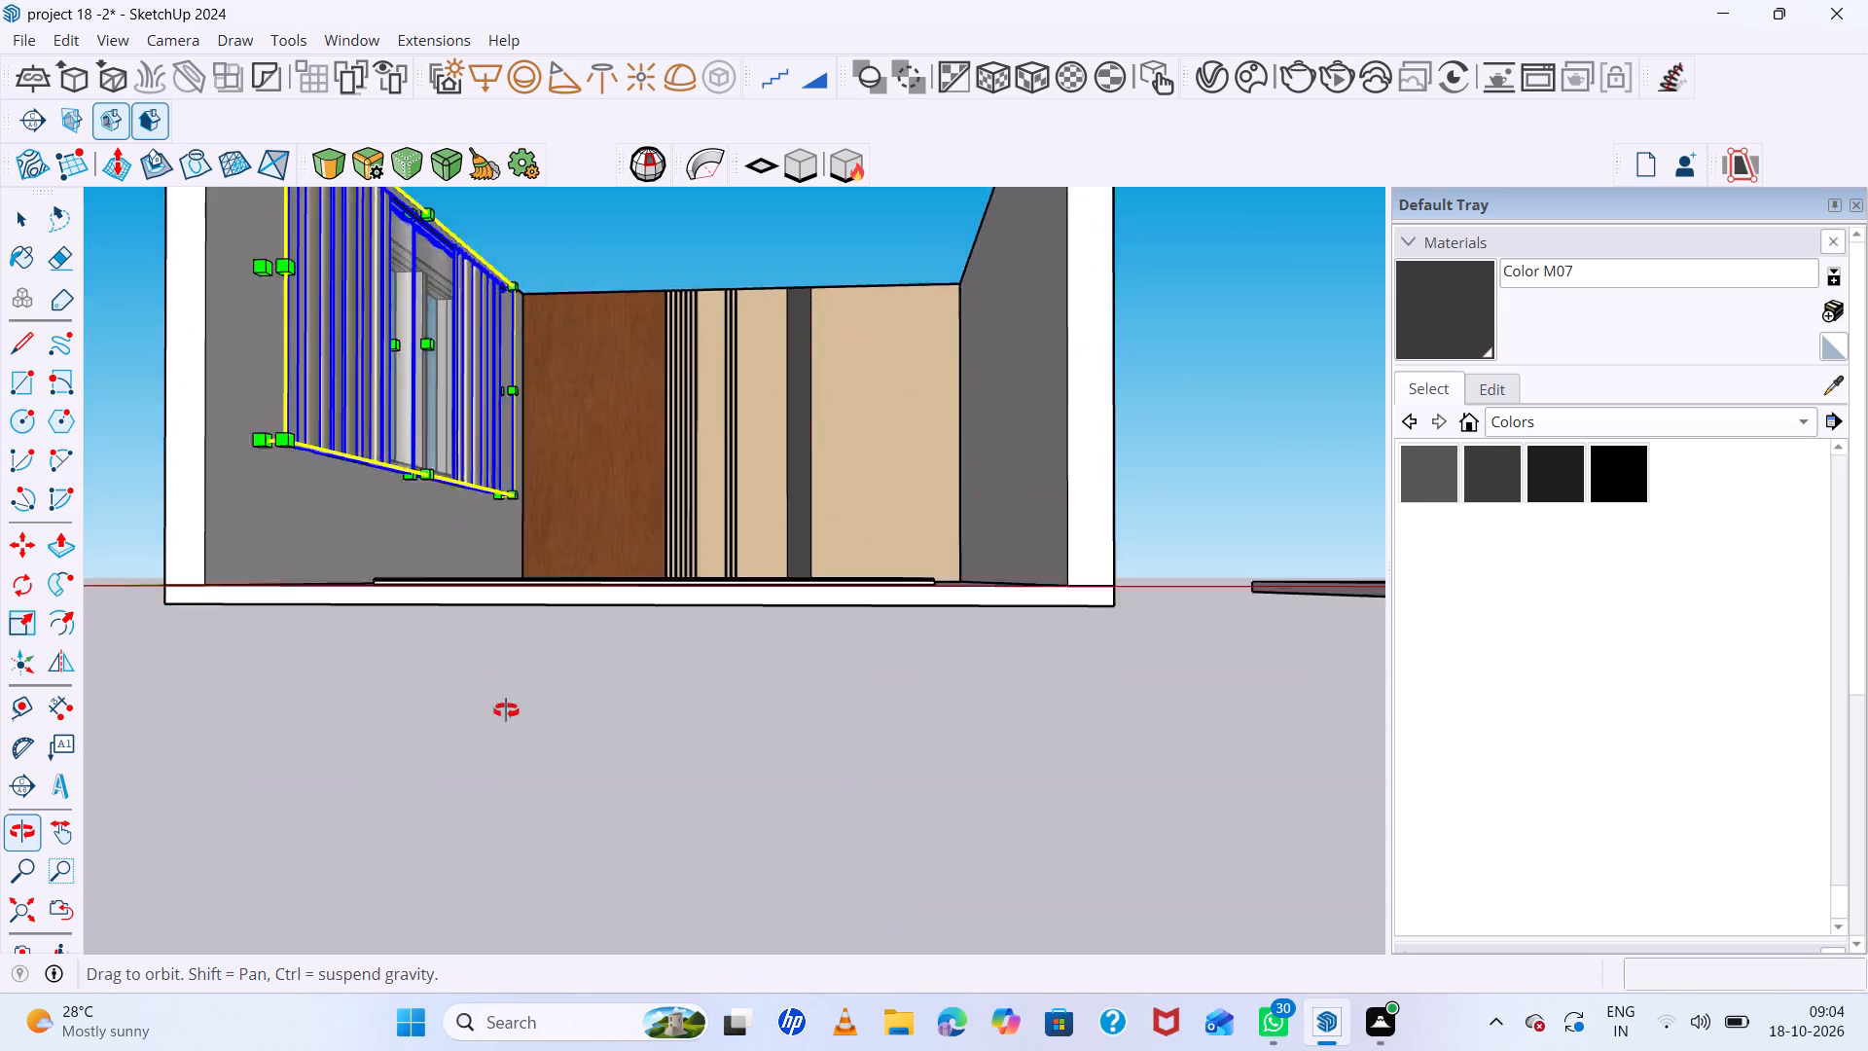
pyautogui.moveTo(506, 710); pyautogui.dragTo(506, 711, button='middle')
pyautogui.scroll(7, 430, 583)
pyautogui.click(386, 381)
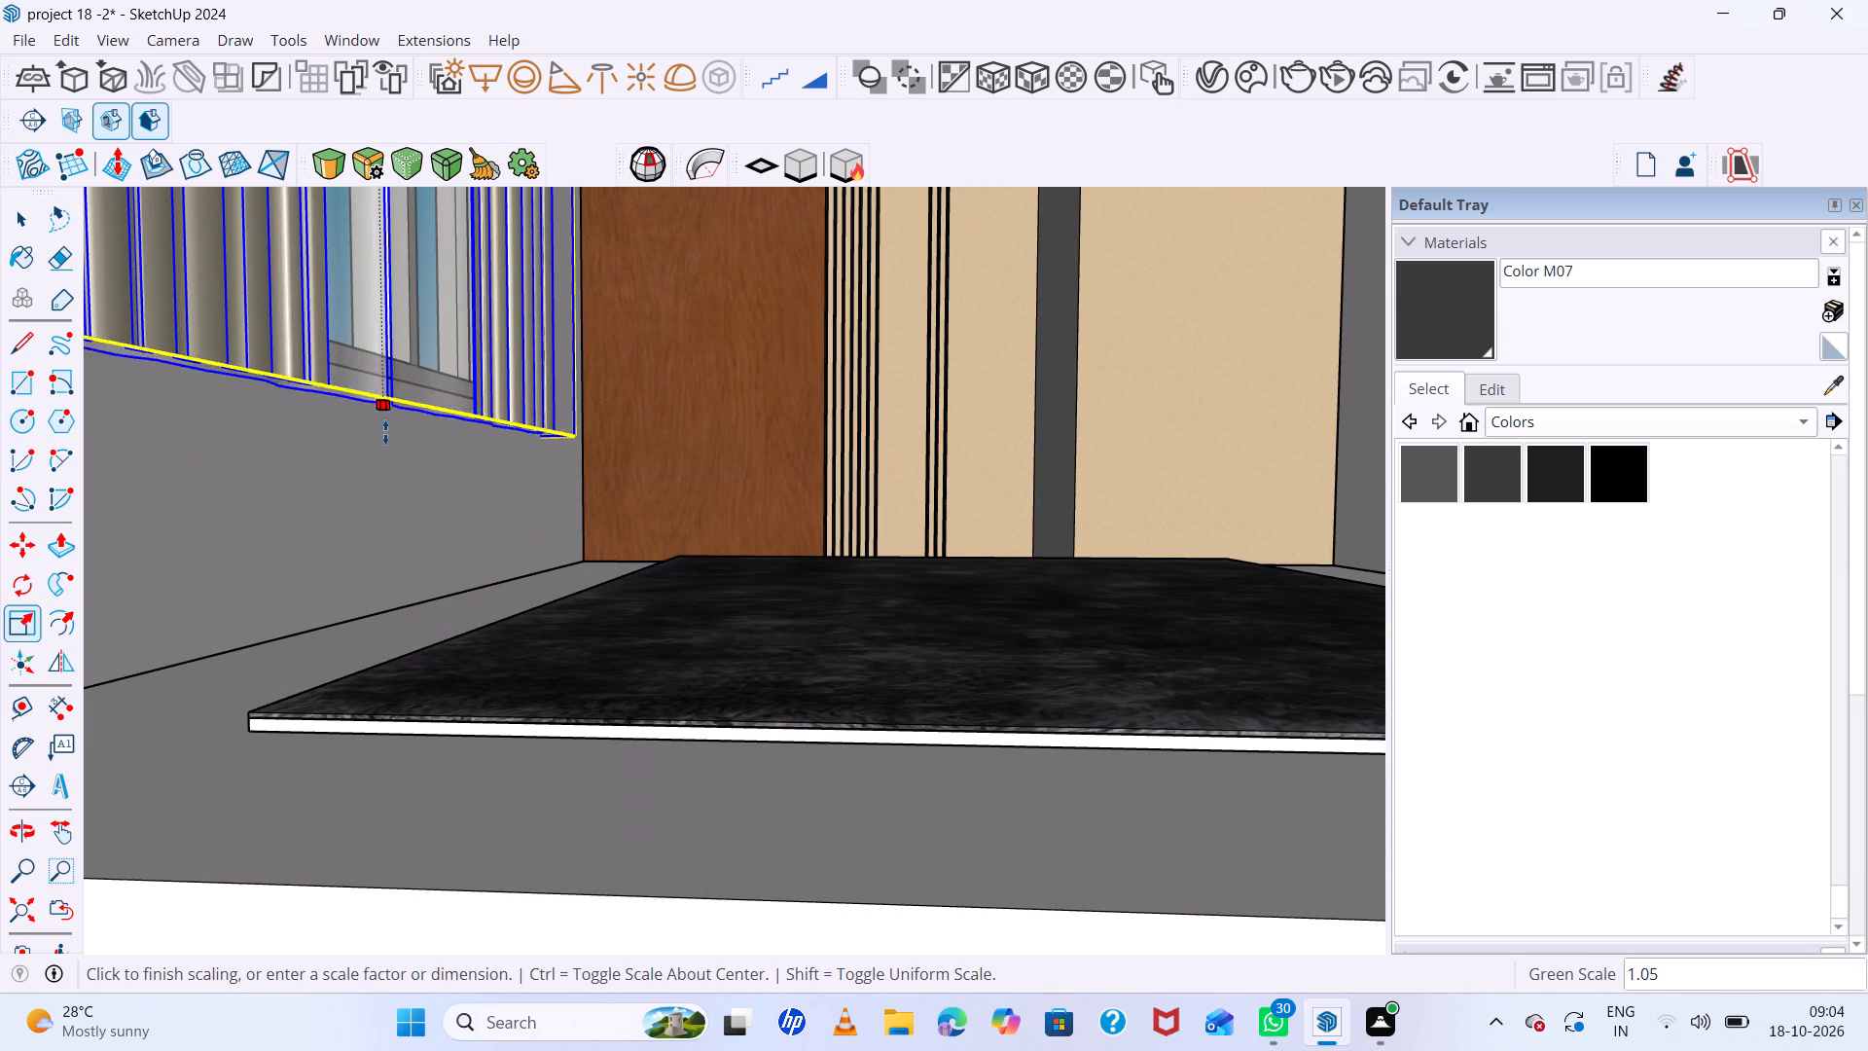
pyautogui.click(362, 623)
pyautogui.scroll(-6, 585, 574)
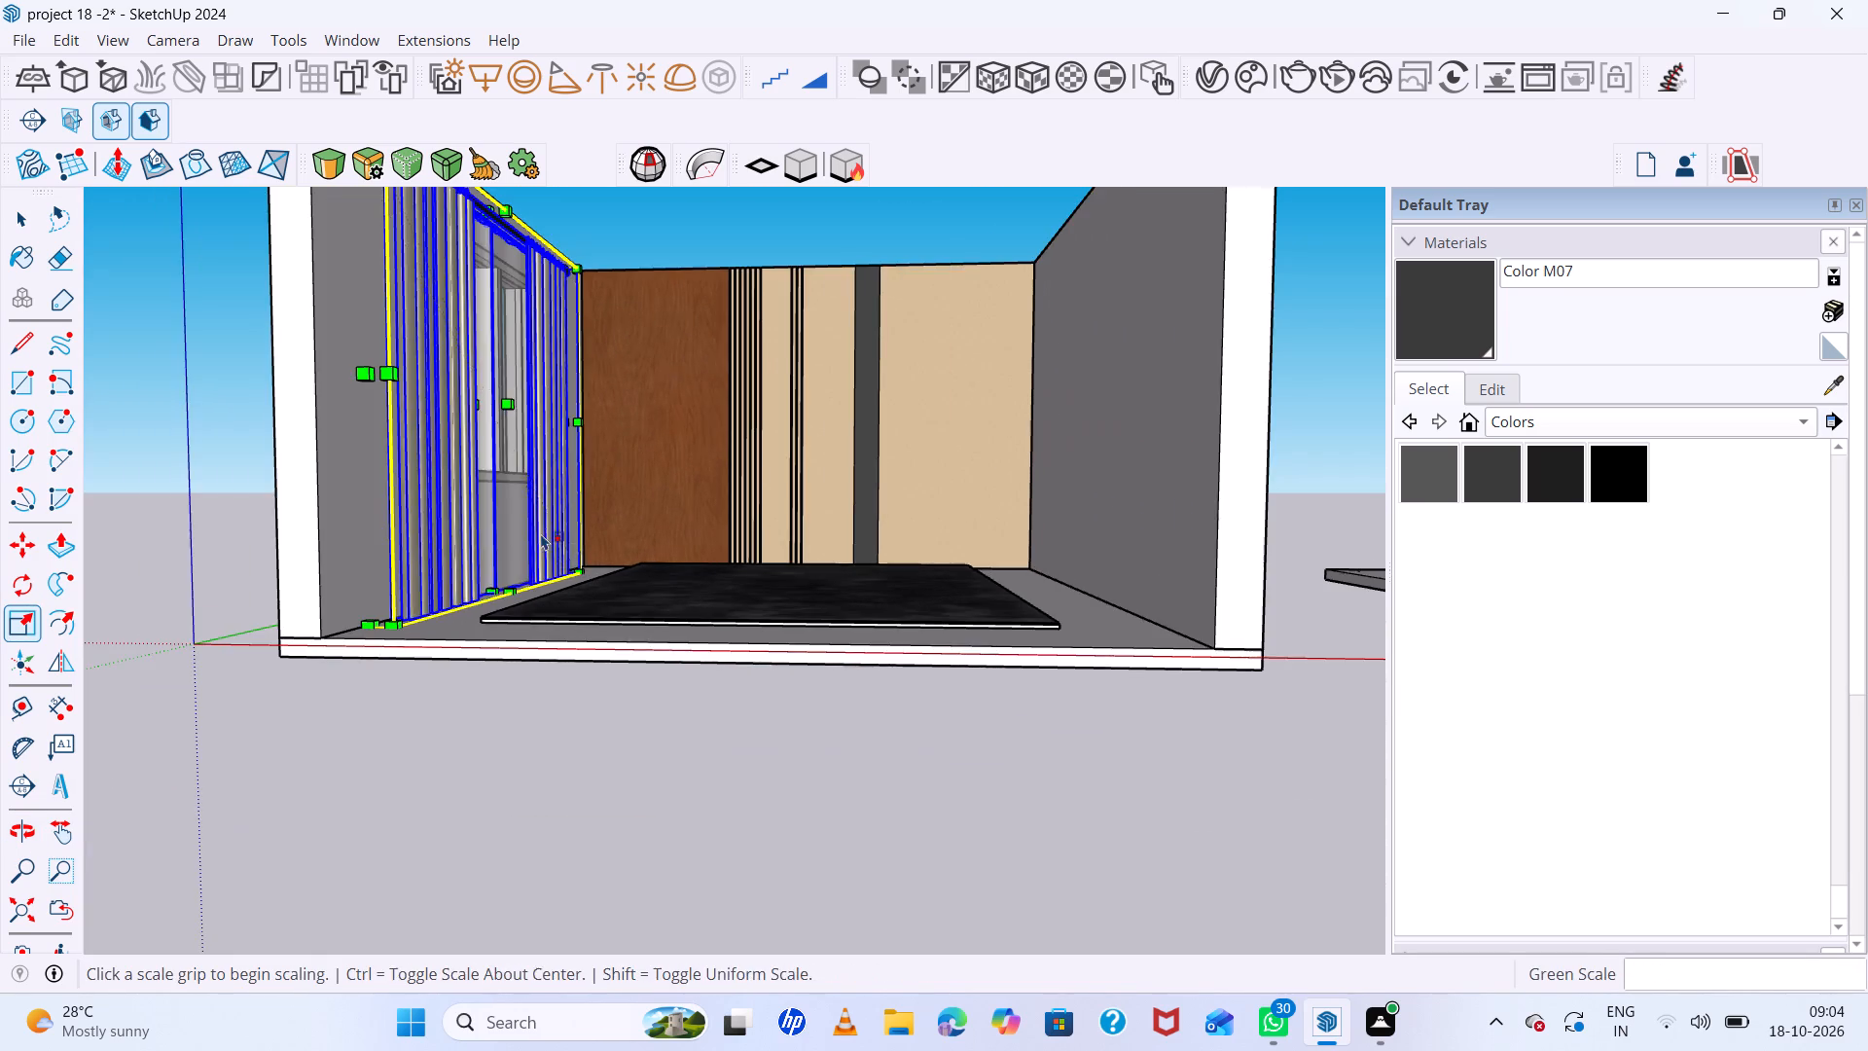
pyautogui.scroll(-4, 541, 533)
pyautogui.moveTo(523, 528); pyautogui.dragTo(368, 747, button='middle')
pyautogui.middleClick(368, 747)
pyautogui.scroll(6, 559, 350)
pyautogui.press('space')
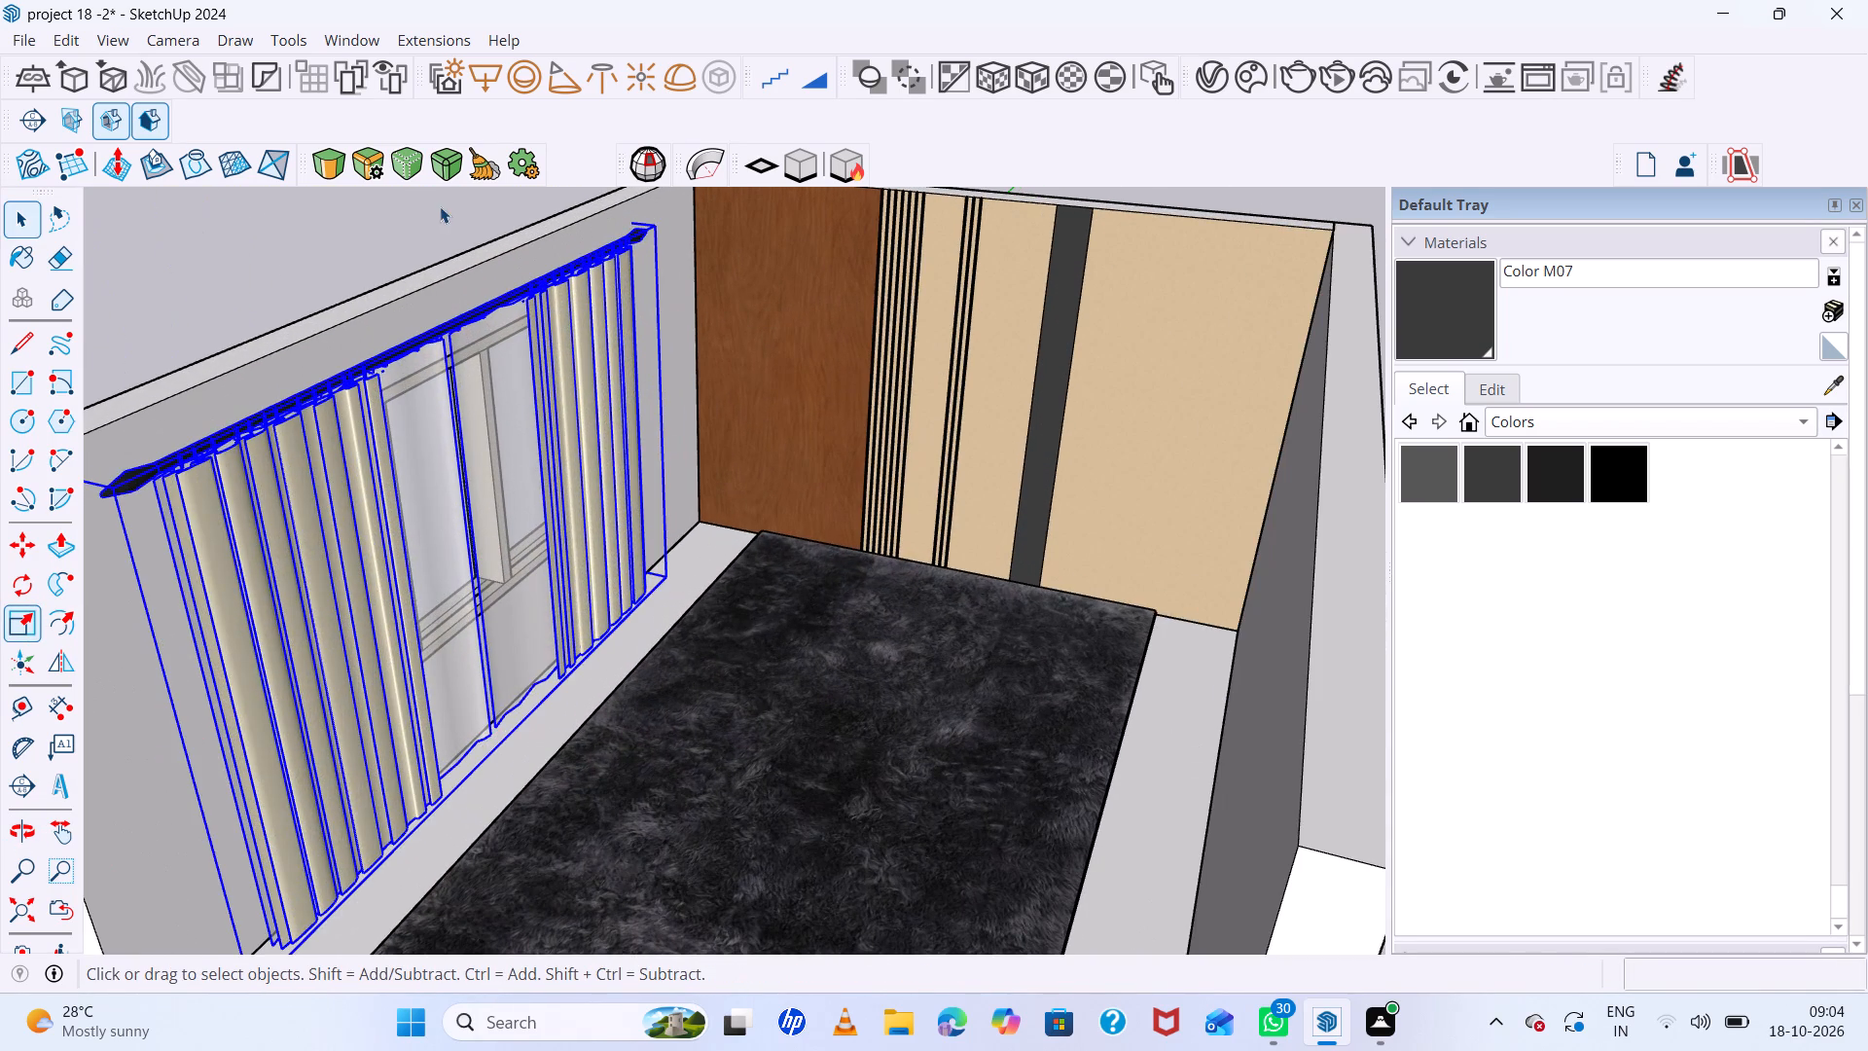
pyautogui.click(413, 225)
# Examine the curtained window wall and the room's interior alongside the reference image.
pyautogui.scroll(5, 438, 318)
pyautogui.moveTo(583, 308); pyautogui.dragTo(445, 203, button='middle')
pyautogui.middleClick(445, 203)
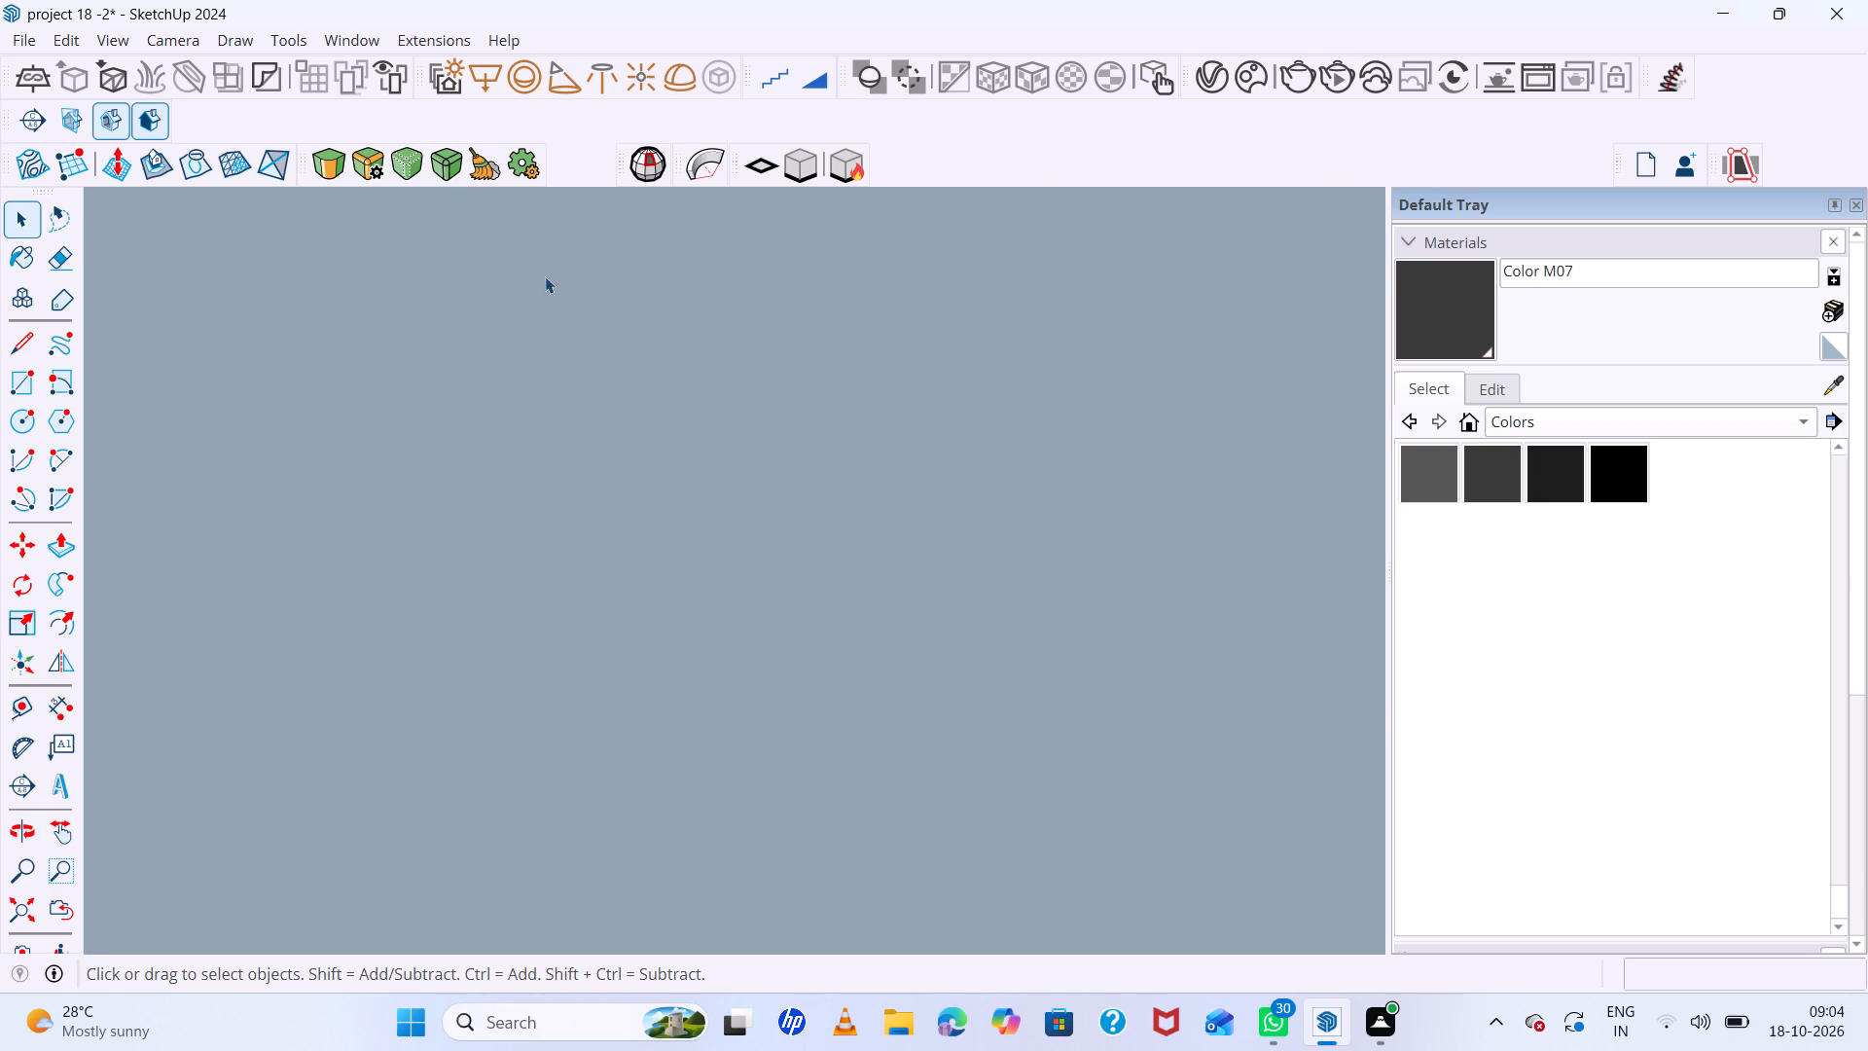
pyautogui.scroll(-12, 547, 280)
pyautogui.click(28, 915)
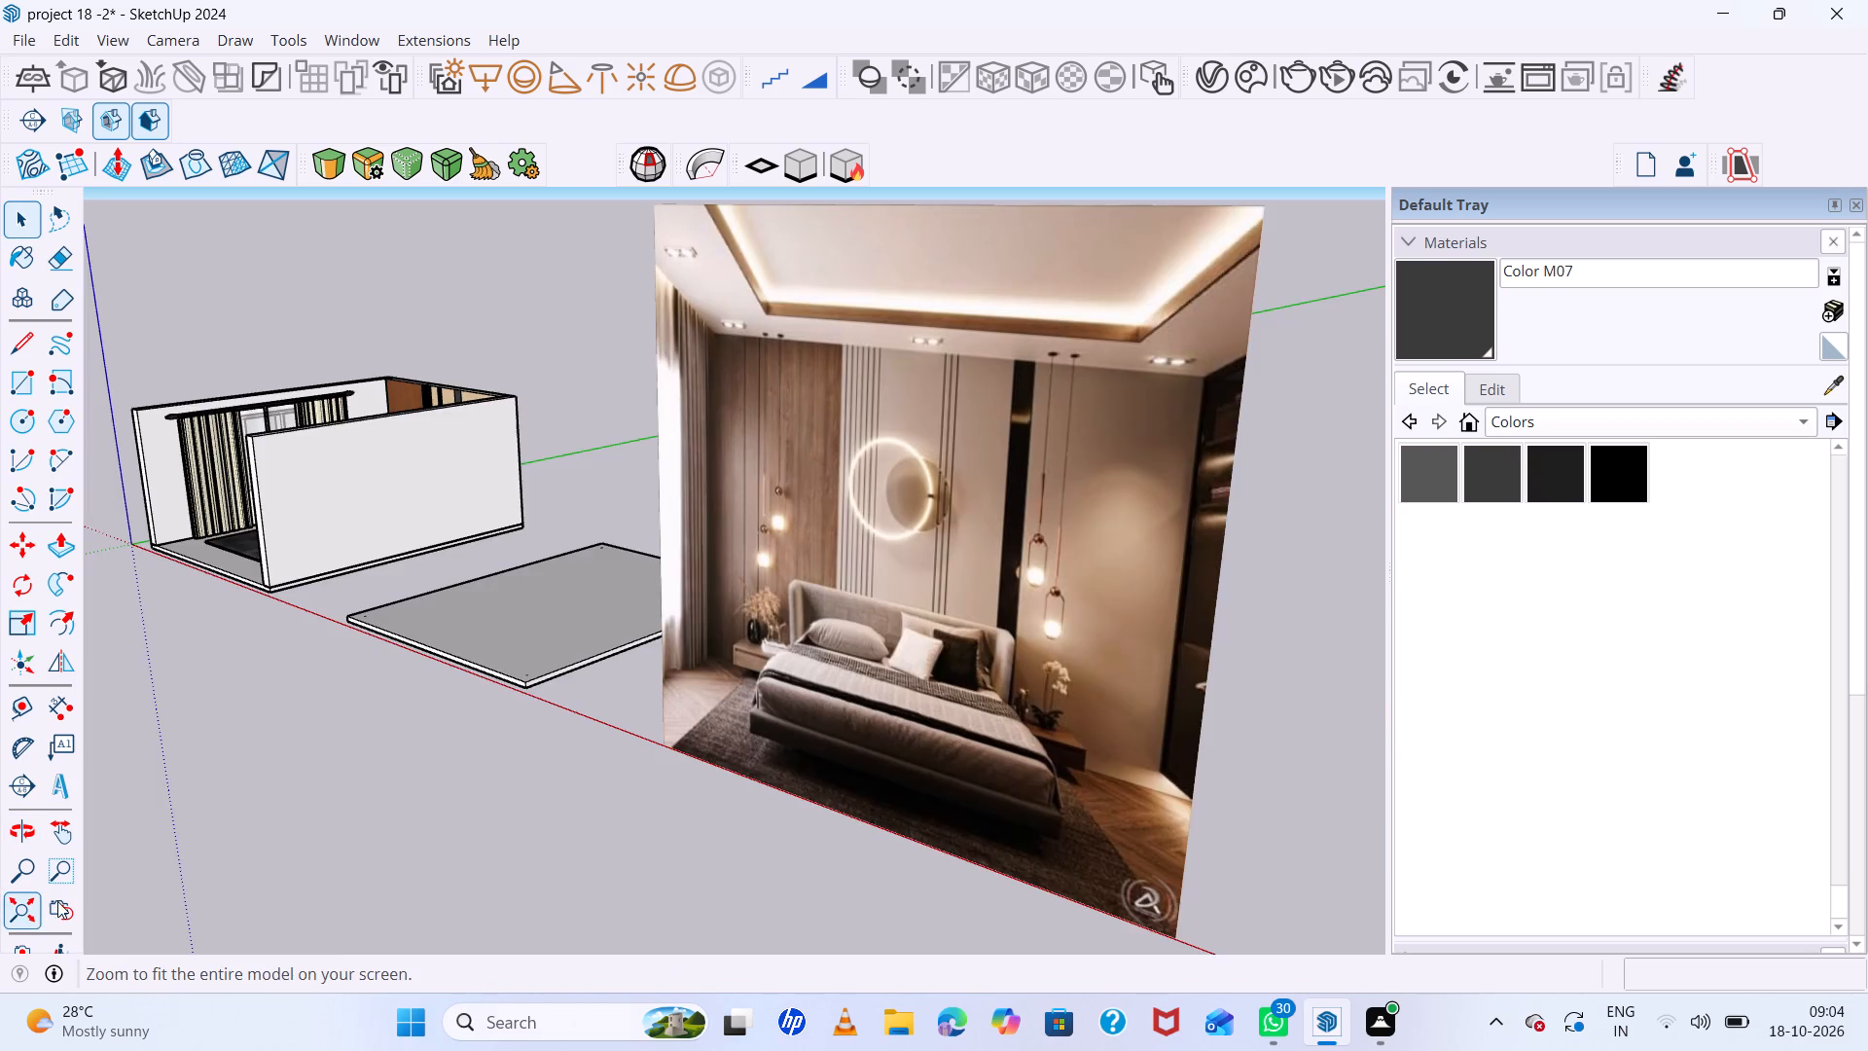
pyautogui.scroll(11, 399, 318)
pyautogui.moveTo(168, 495); pyautogui.dragTo(534, 491, button='middle')
pyautogui.middleClick(534, 491)
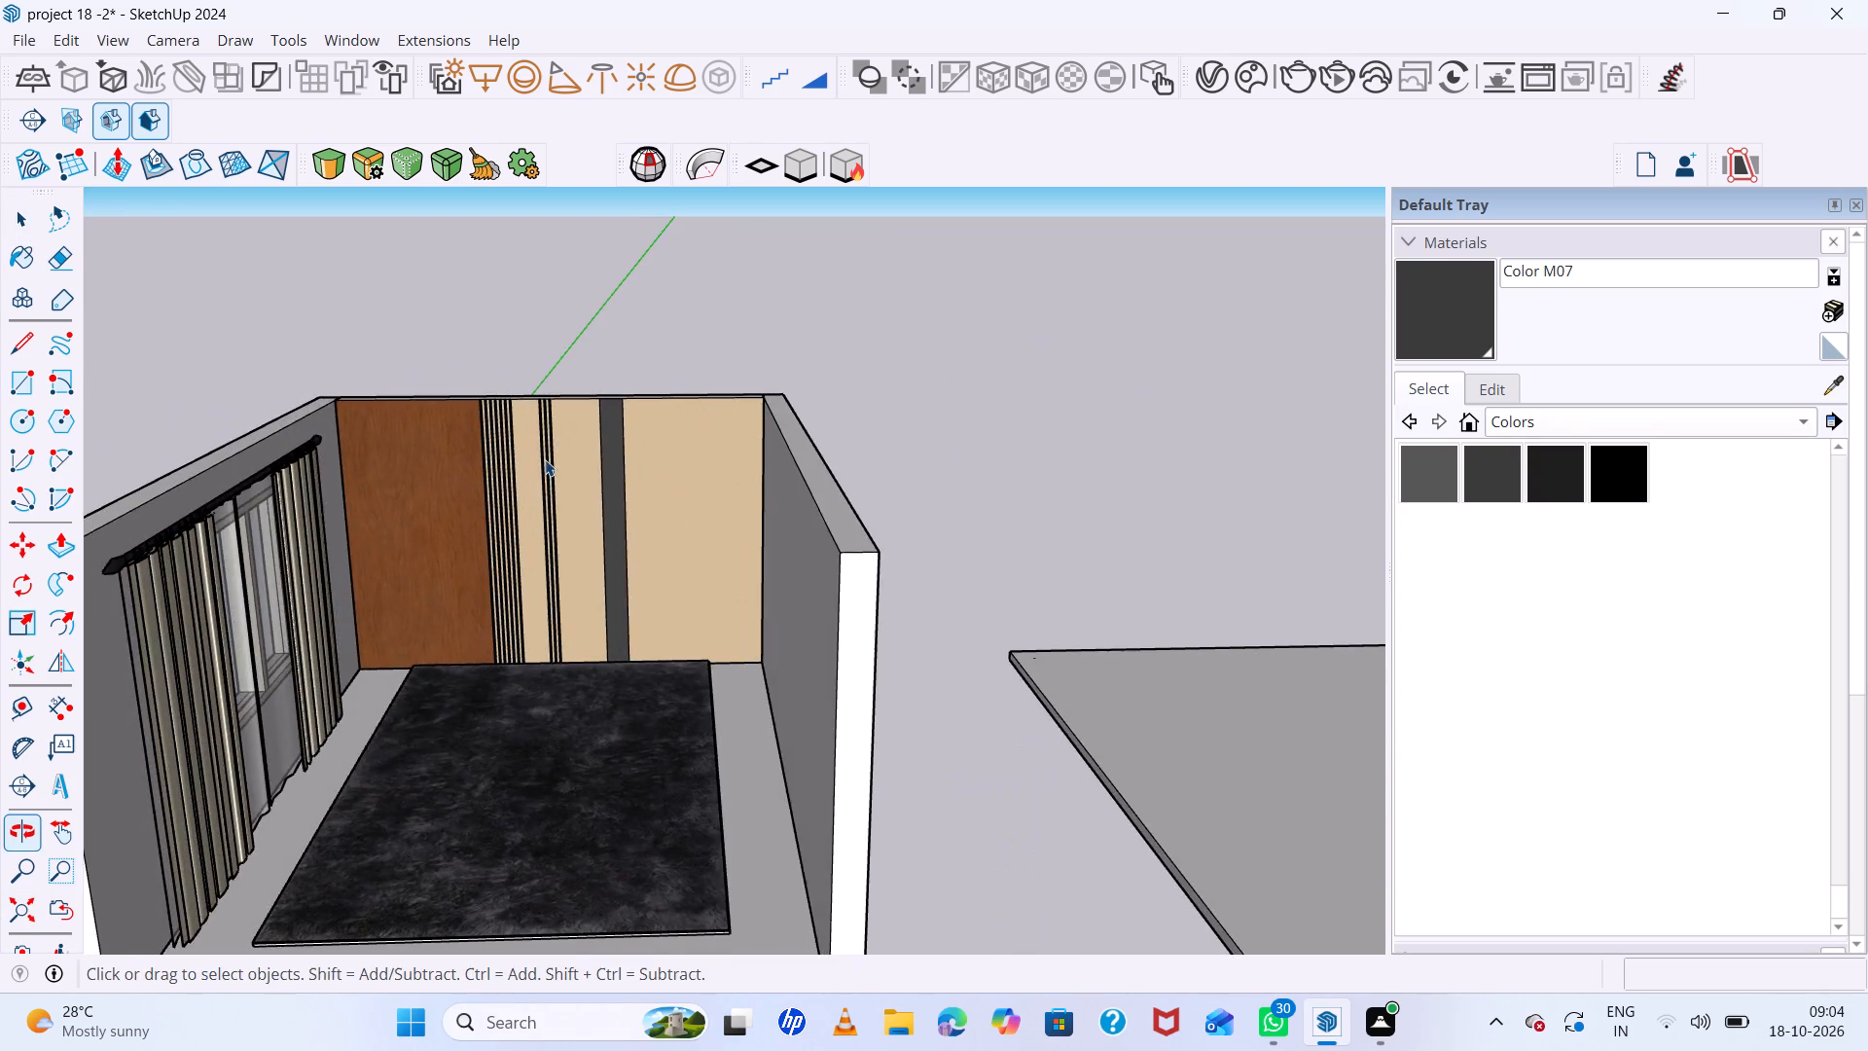
# Examine the bedroom's curtained window wall, decorated back wall and carpeted floor from several angles.
pyautogui.scroll(-6, 545, 459)
pyautogui.scroll(7, 645, 519)
pyautogui.scroll(-5, 622, 496)
pyautogui.moveTo(646, 503); pyautogui.dragTo(534, 542, button='middle')
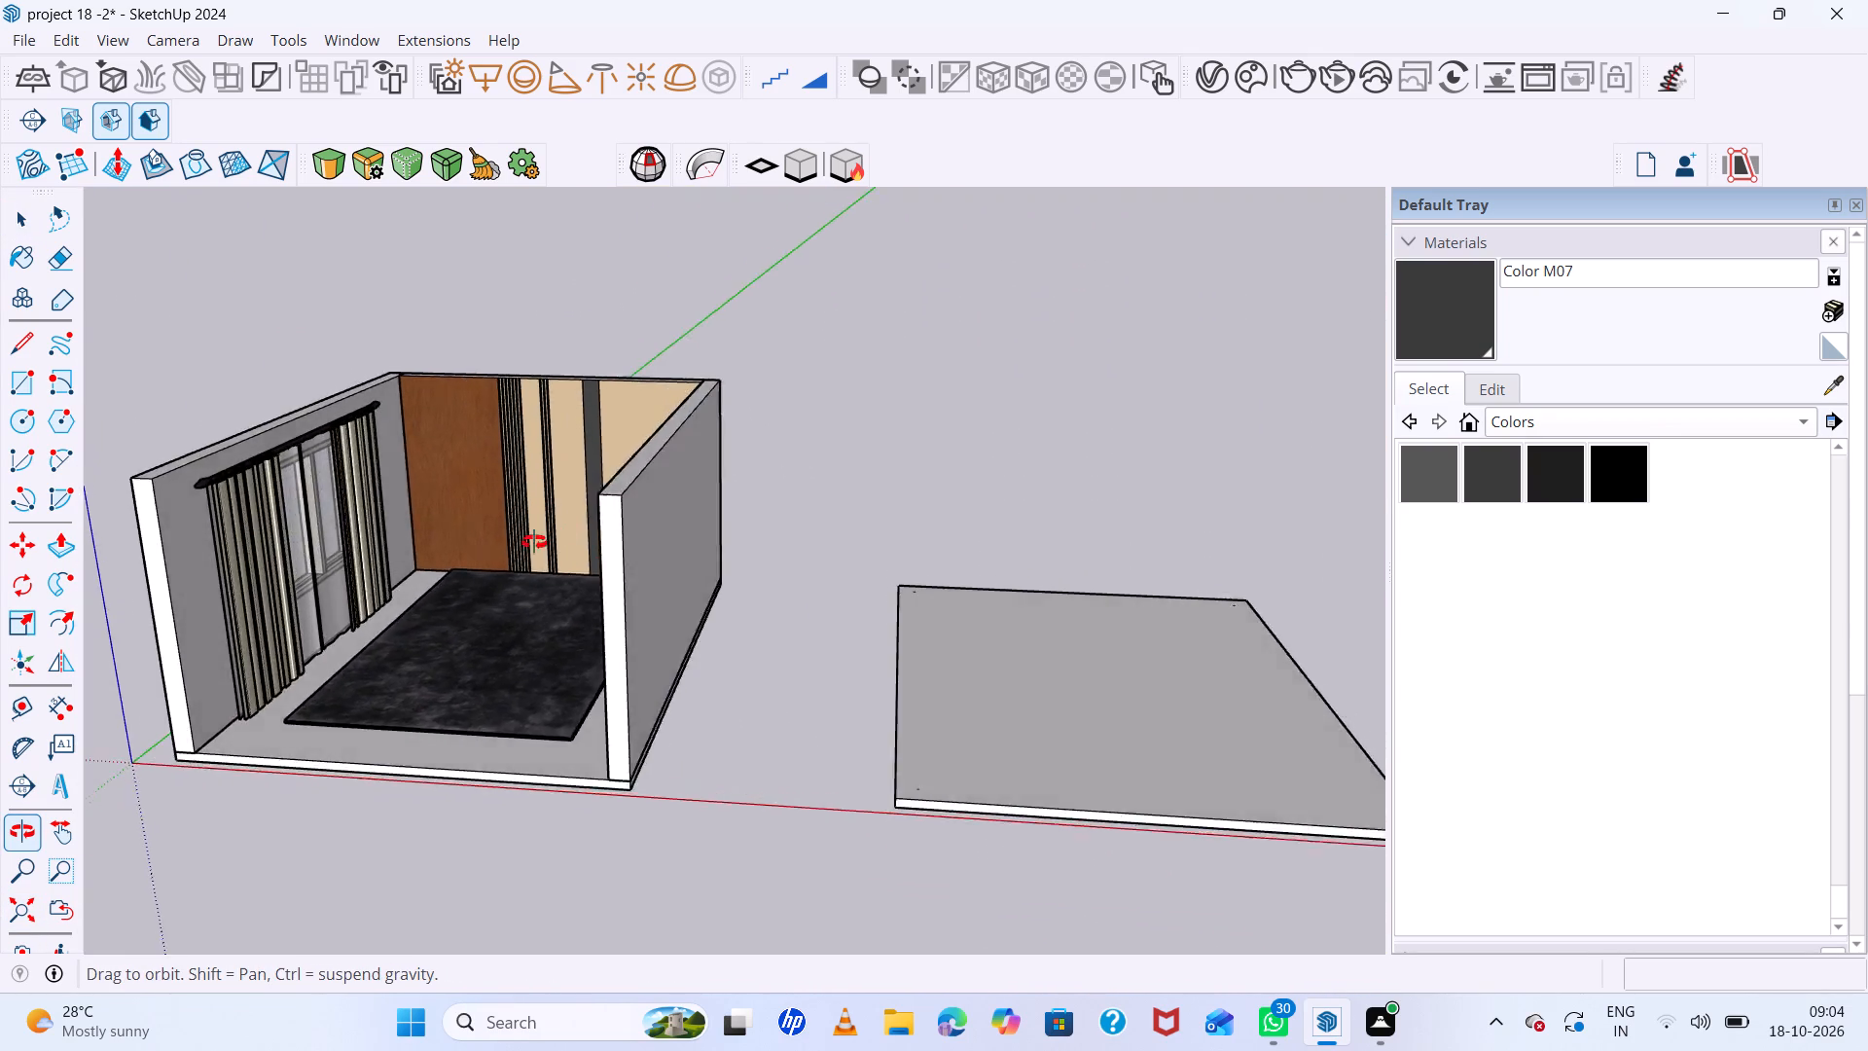
pyautogui.moveTo(534, 542); pyautogui.dragTo(397, 634, button='middle')
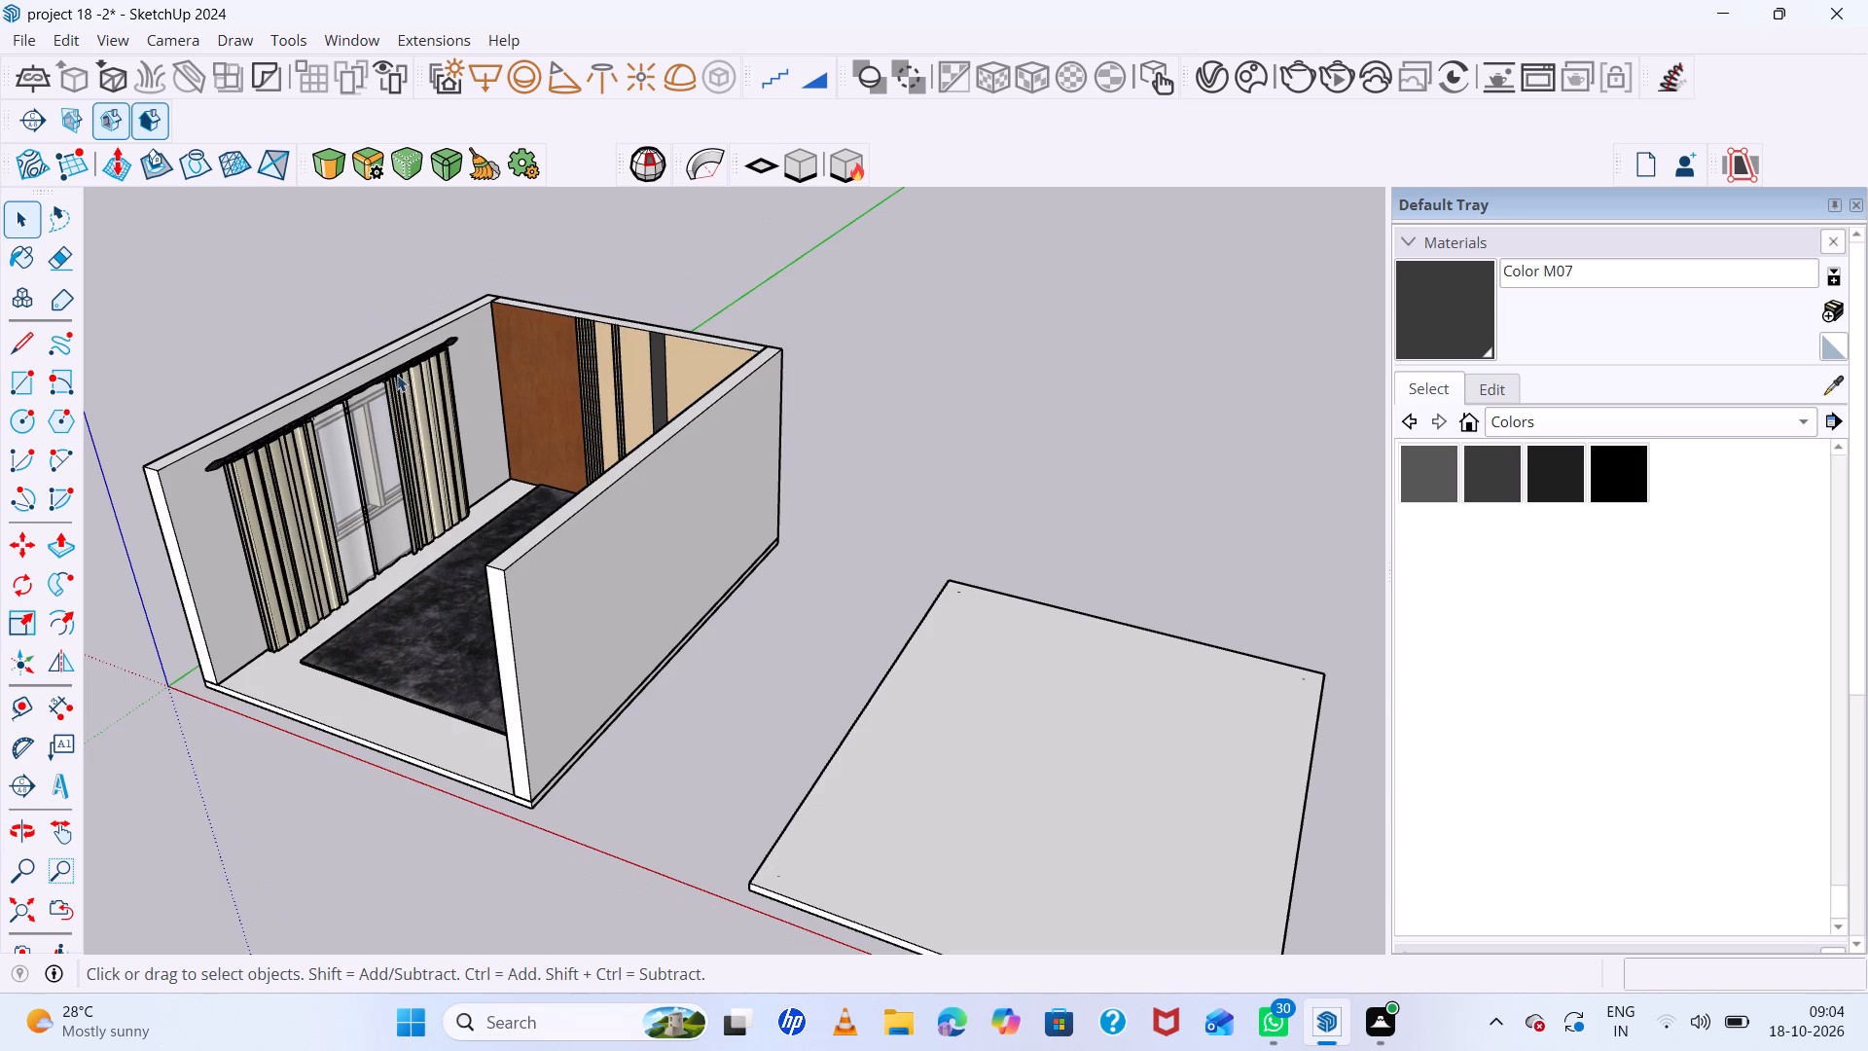
pyautogui.scroll(6, 404, 389)
pyautogui.moveTo(409, 392); pyautogui.dragTo(452, 359, button='middle')
pyautogui.middleClick(452, 359)
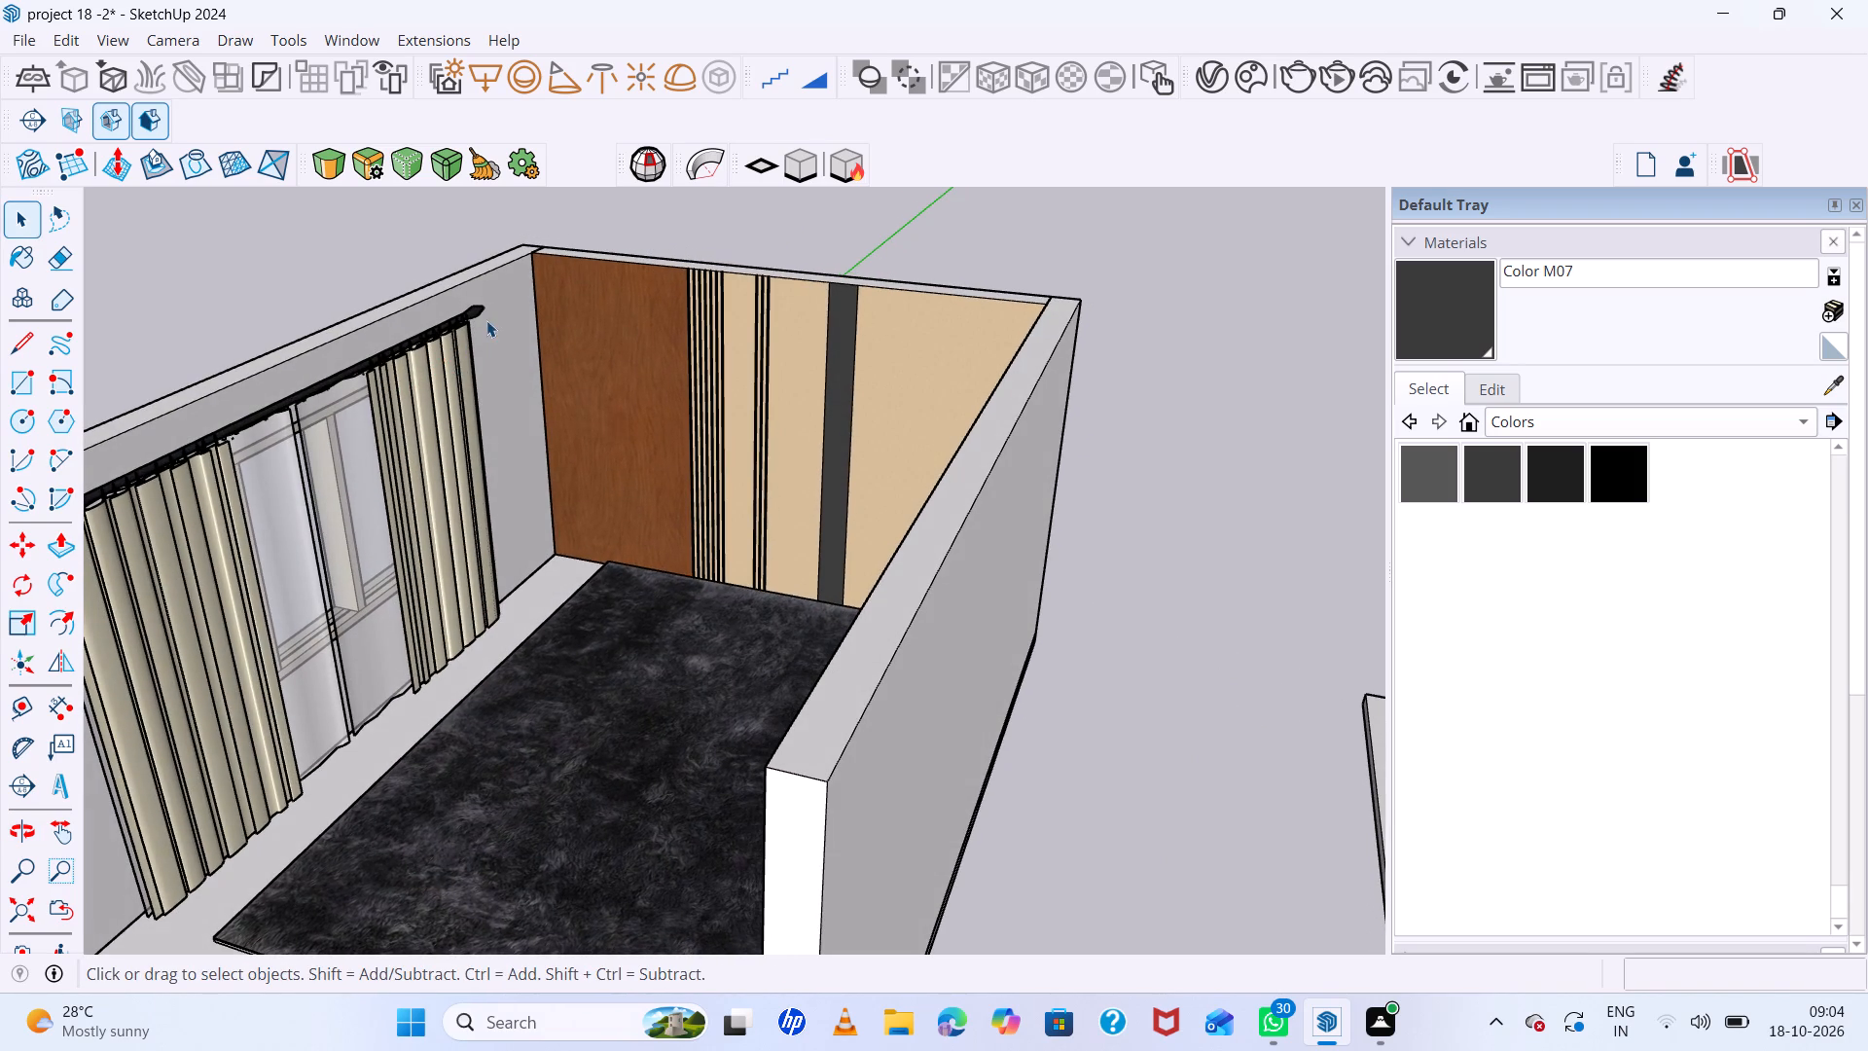
pyautogui.scroll(-7, 489, 316)
pyautogui.scroll(5, 530, 418)
pyautogui.moveTo(540, 426); pyautogui.dragTo(620, 389, button='middle')
pyautogui.scroll(-7, 623, 389)
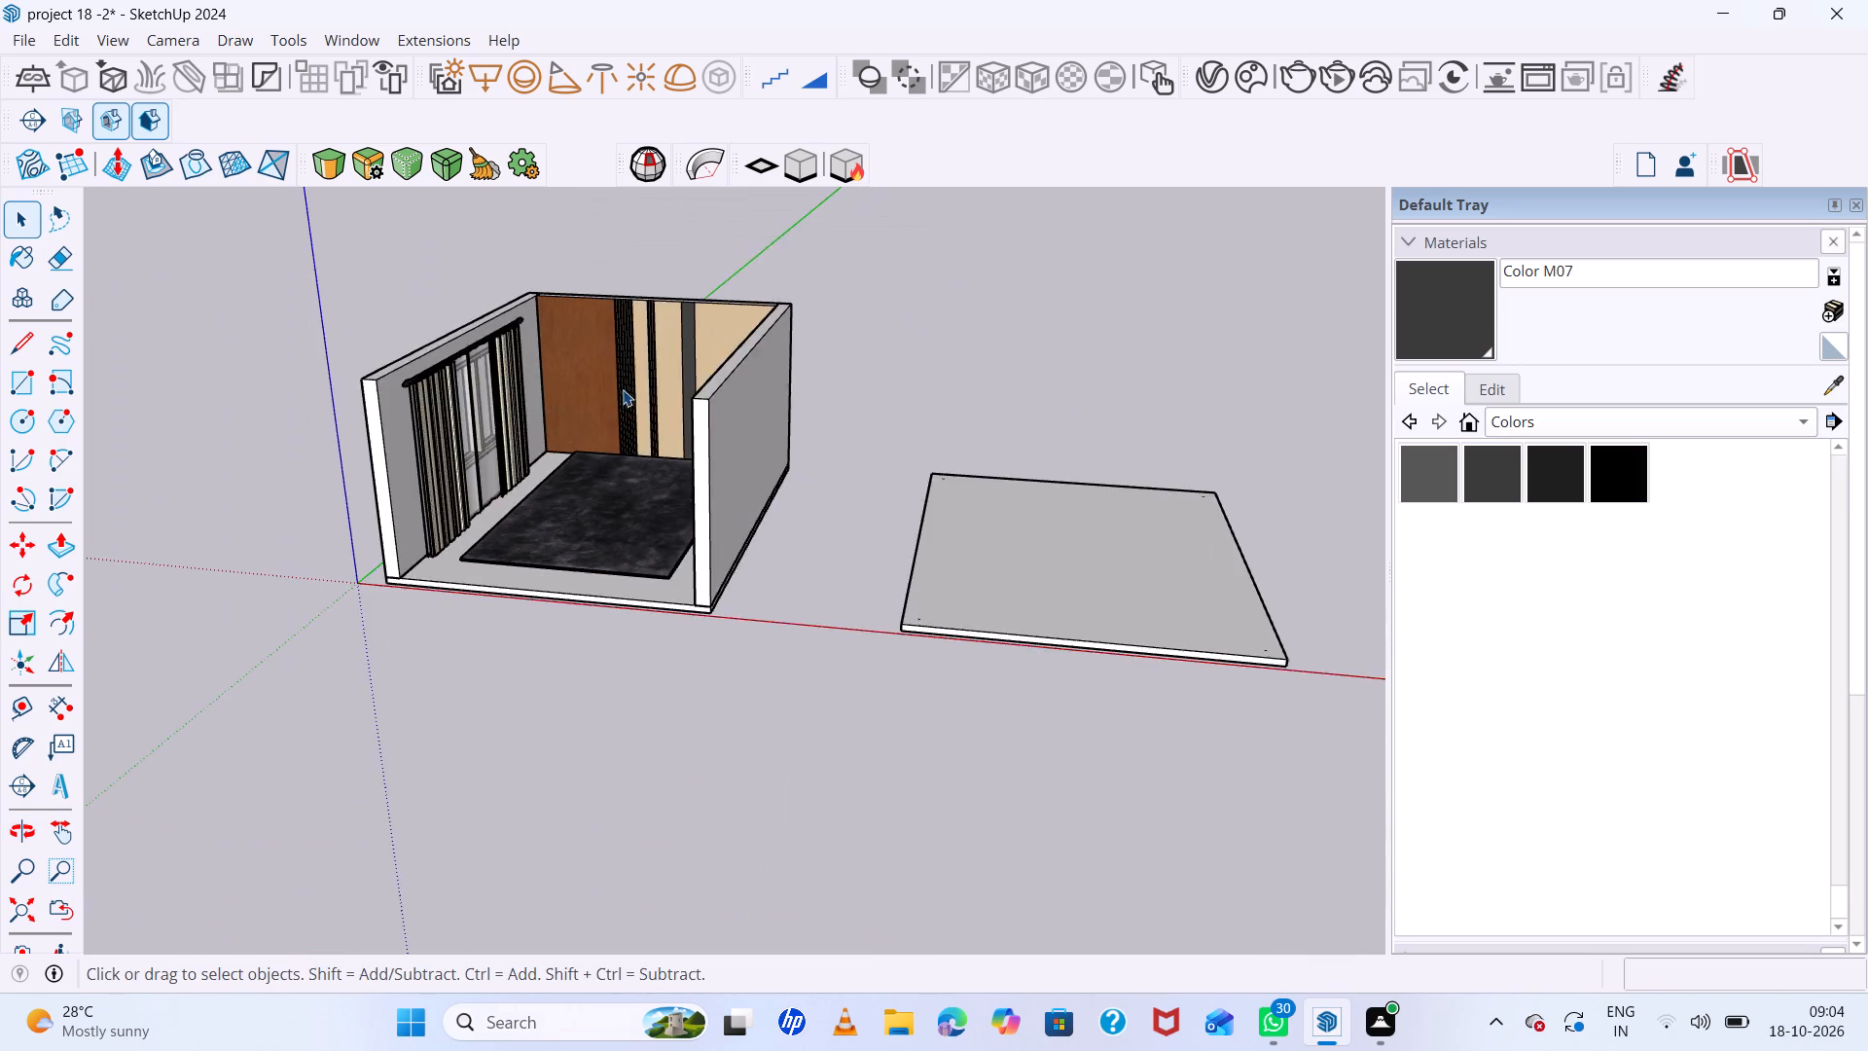
pyautogui.moveTo(634, 399); pyautogui.dragTo(726, 444, button='middle')
pyautogui.scroll(6, 730, 432)
pyautogui.moveTo(680, 417); pyautogui.dragTo(763, 362, button='middle')
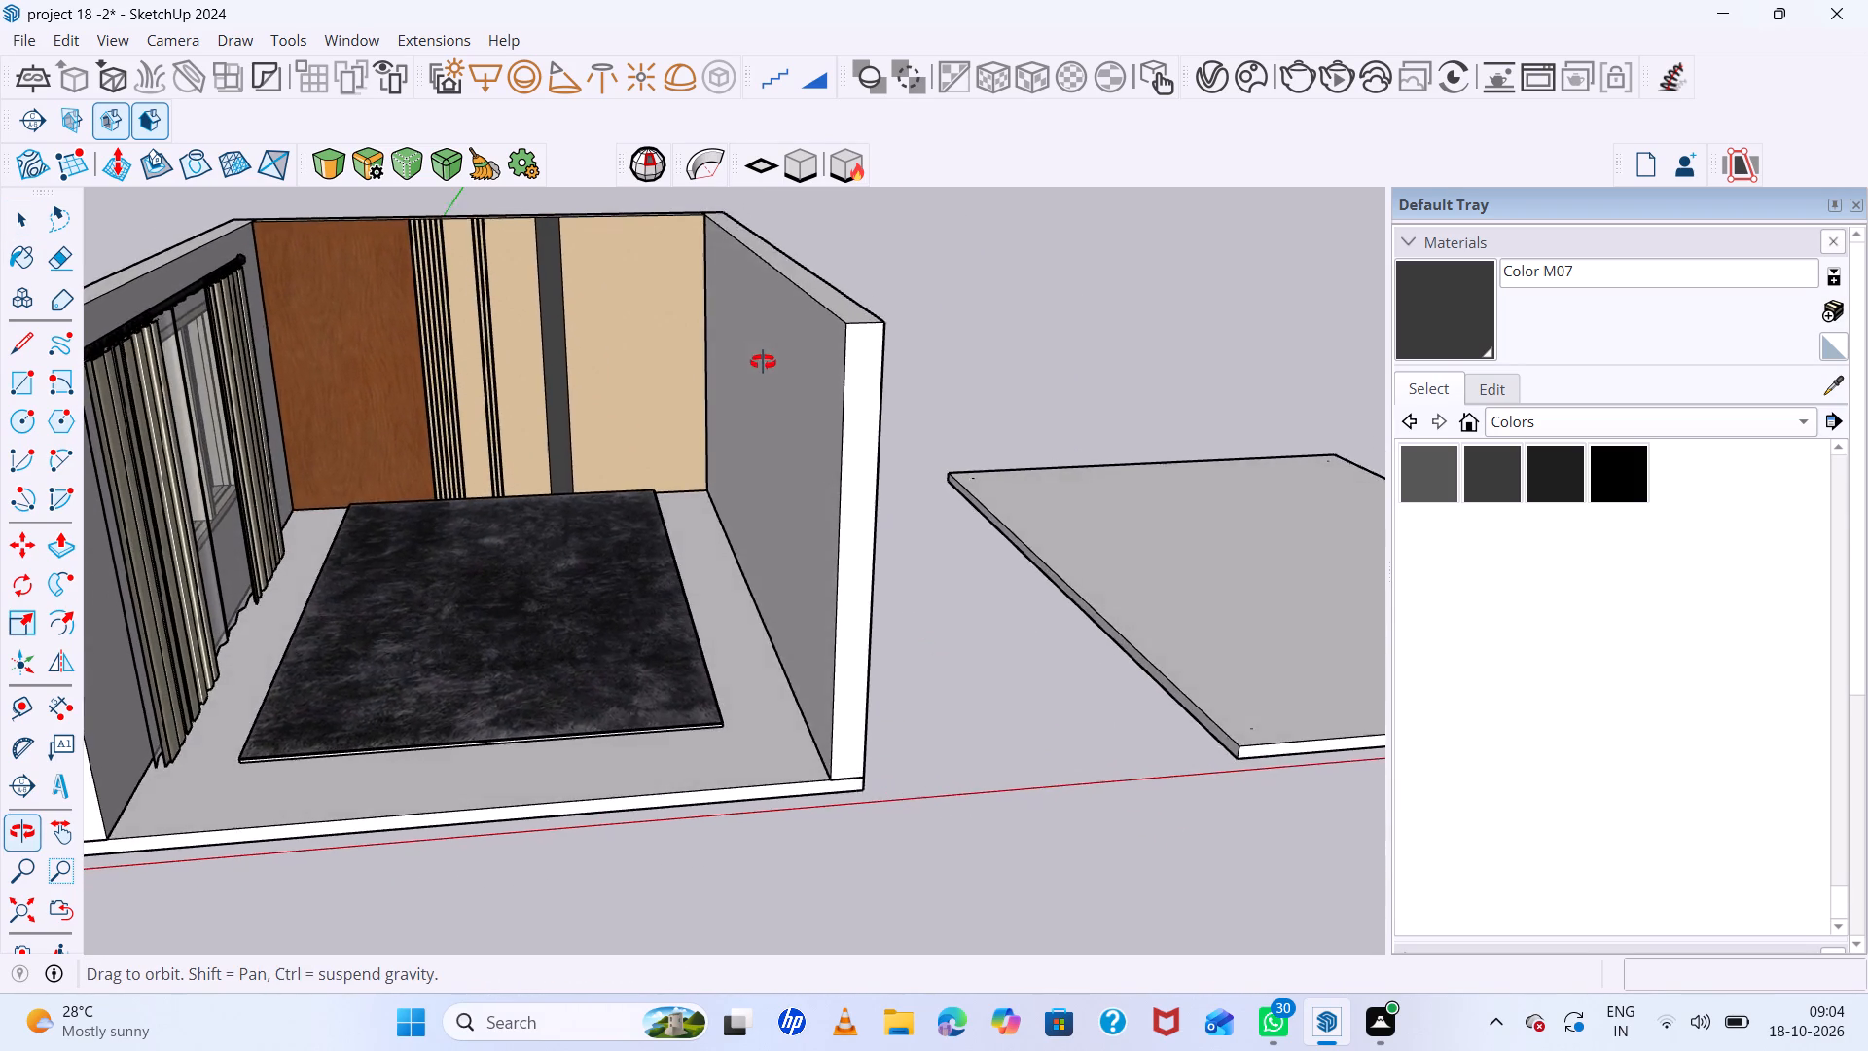
pyautogui.moveTo(763, 362); pyautogui.dragTo(763, 364, button='middle')
pyautogui.scroll(-6, 764, 361)
pyautogui.scroll(5, 903, 395)
pyautogui.moveTo(985, 467); pyautogui.dragTo(815, 412, button='middle')
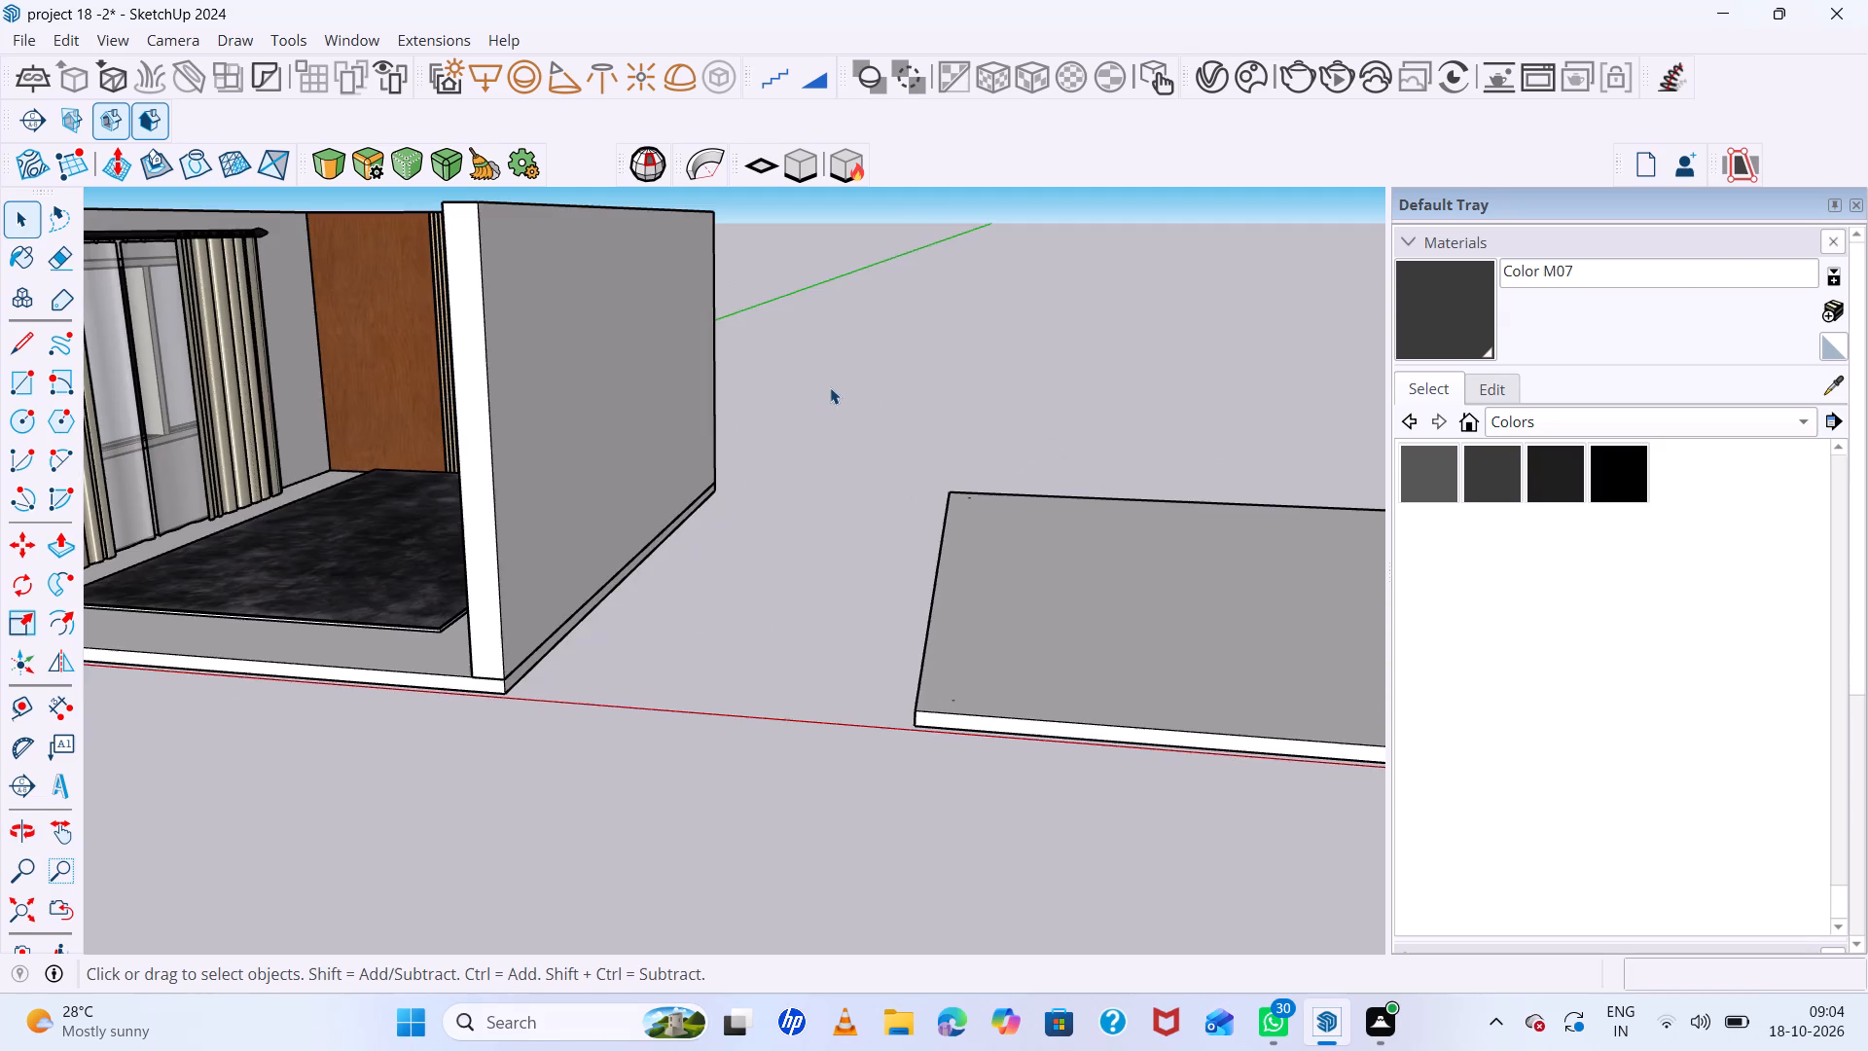
pyautogui.scroll(-7, 832, 387)
pyautogui.scroll(7, 509, 320)
pyautogui.moveTo(557, 301); pyautogui.dragTo(735, 301, button='middle')
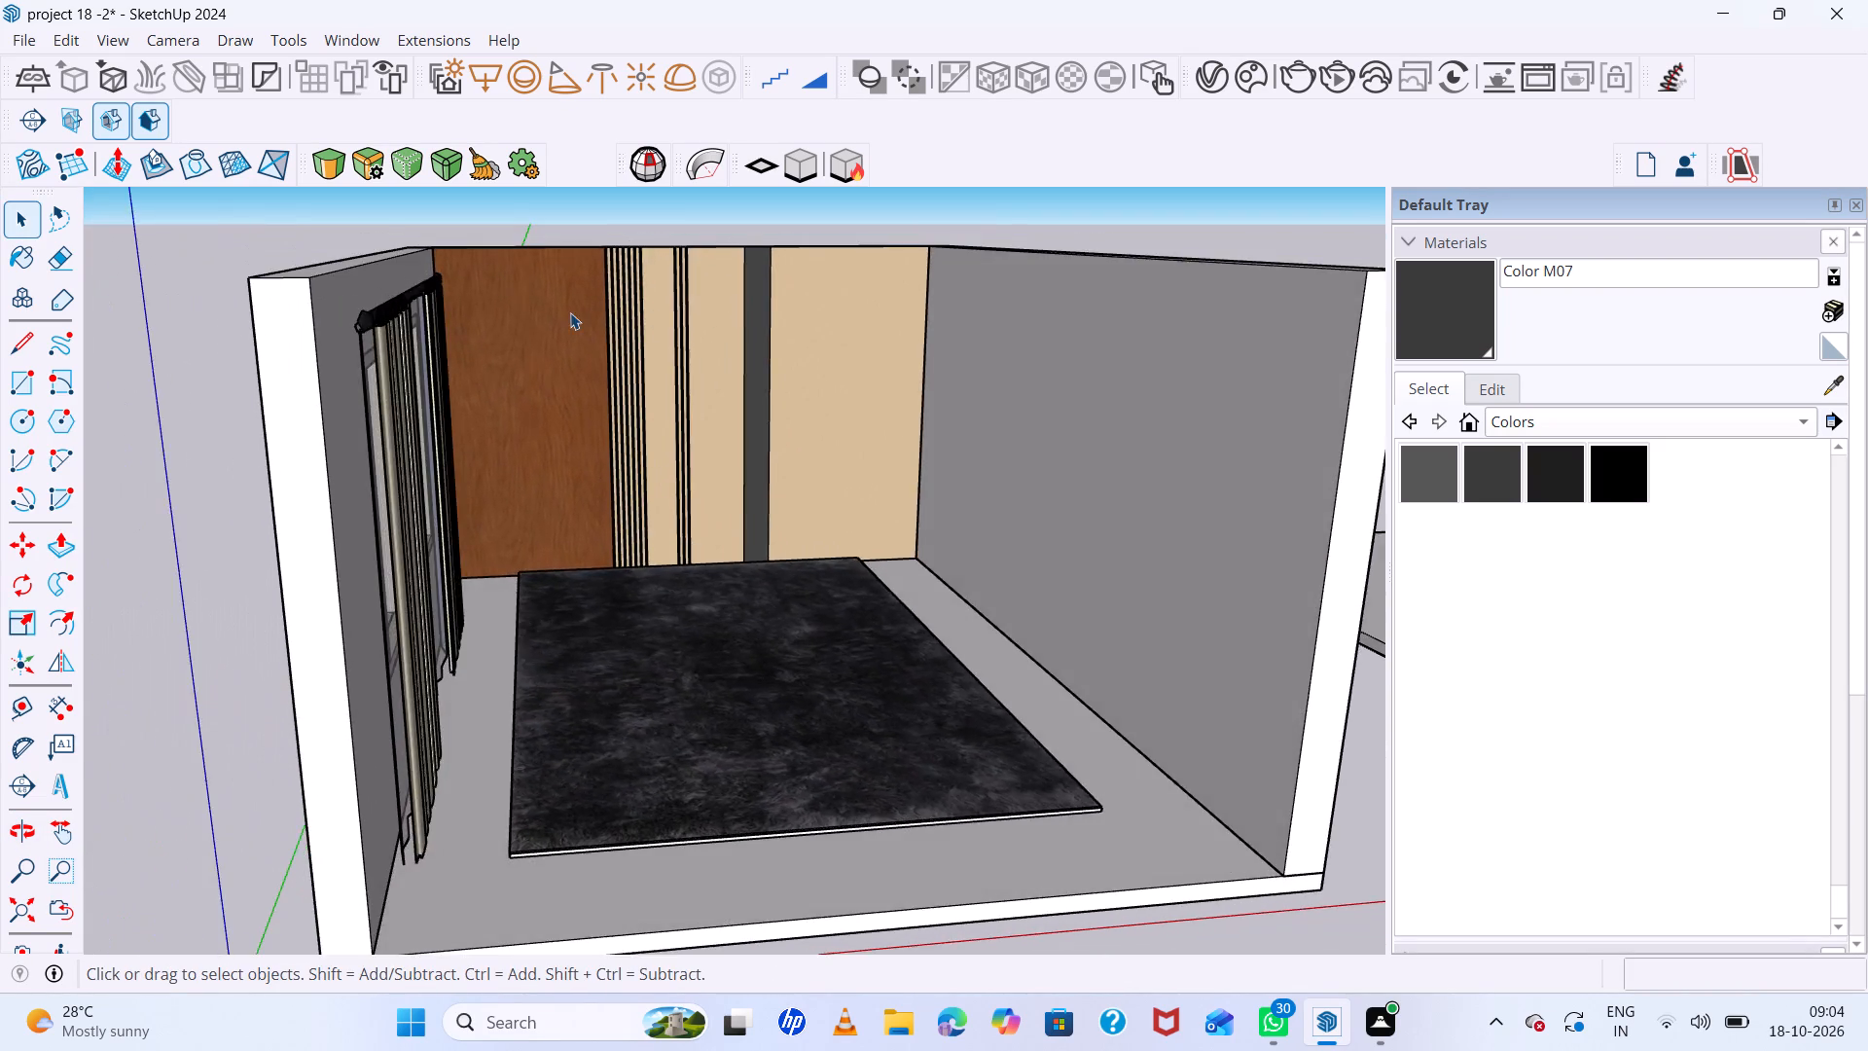
pyautogui.scroll(-13, 570, 312)
pyautogui.scroll(-4, 736, 315)
# Examine the bedroom reference image, especially the pendant lights hanging beside the bed.
pyautogui.scroll(2, 1255, 230)
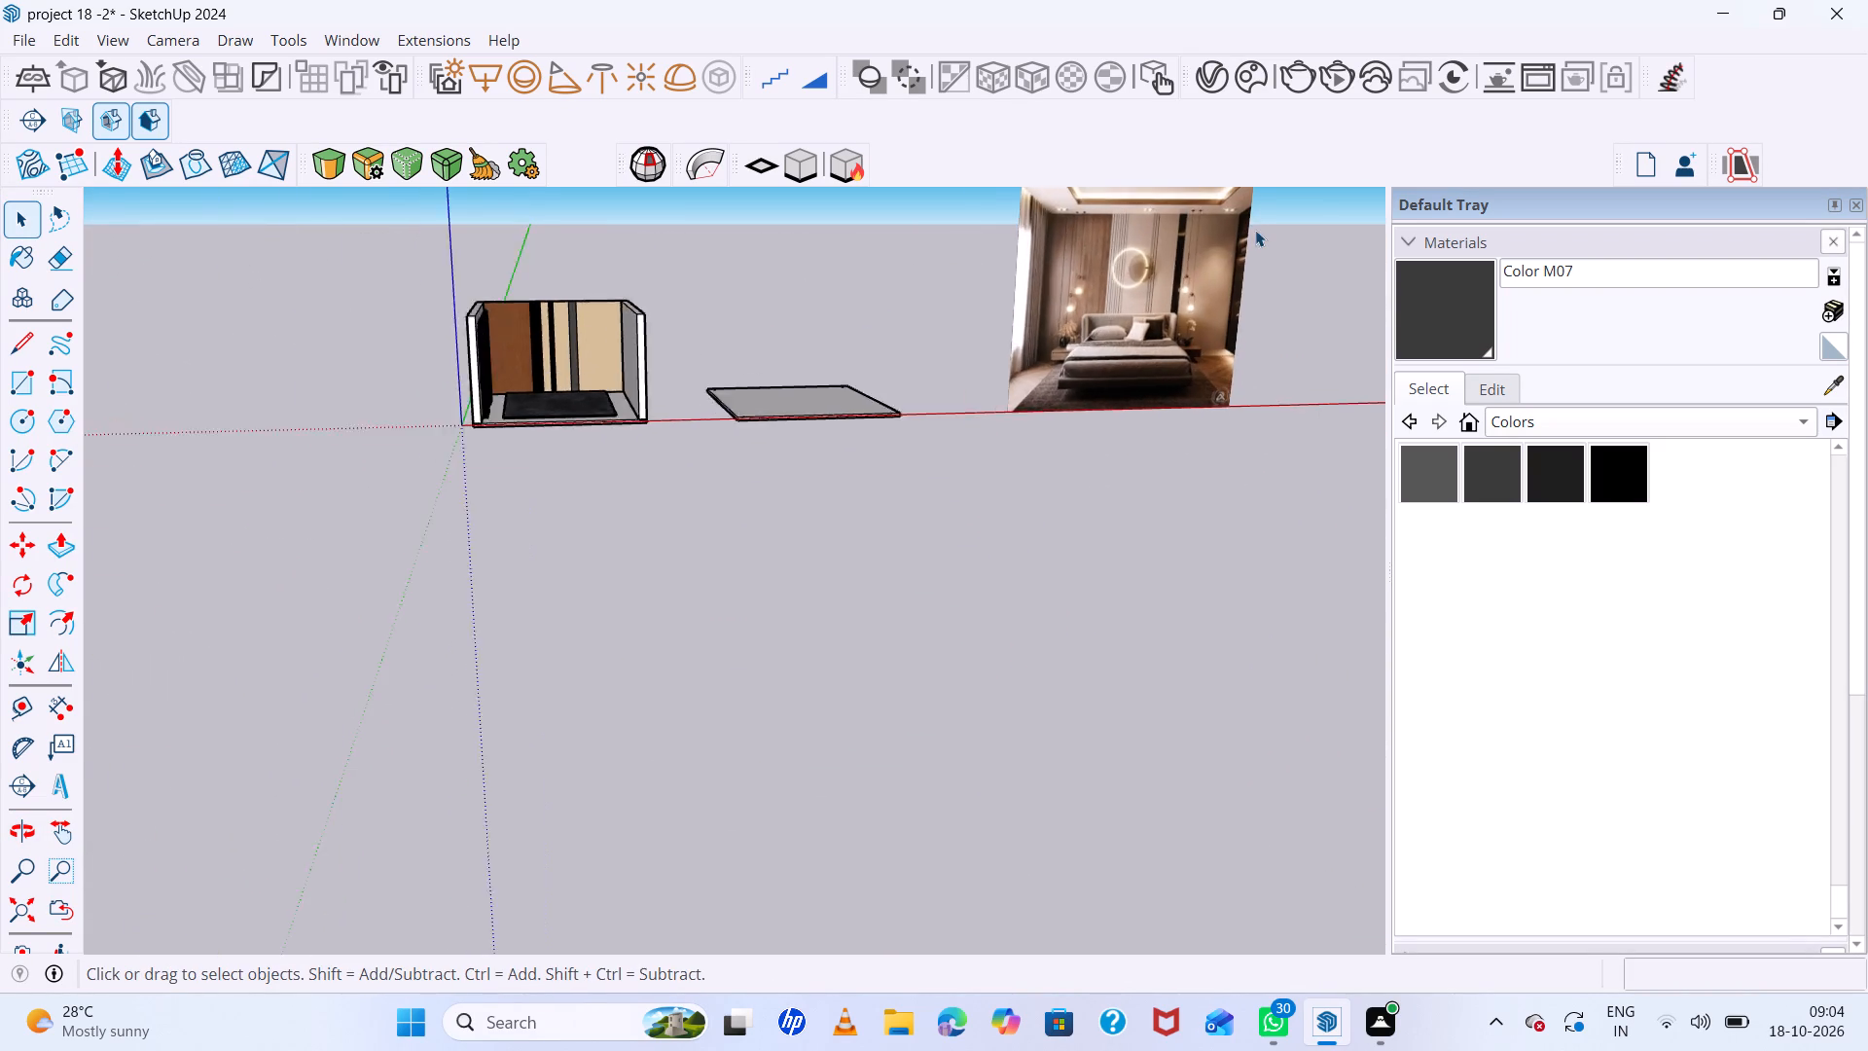
pyautogui.scroll(8, 1255, 230)
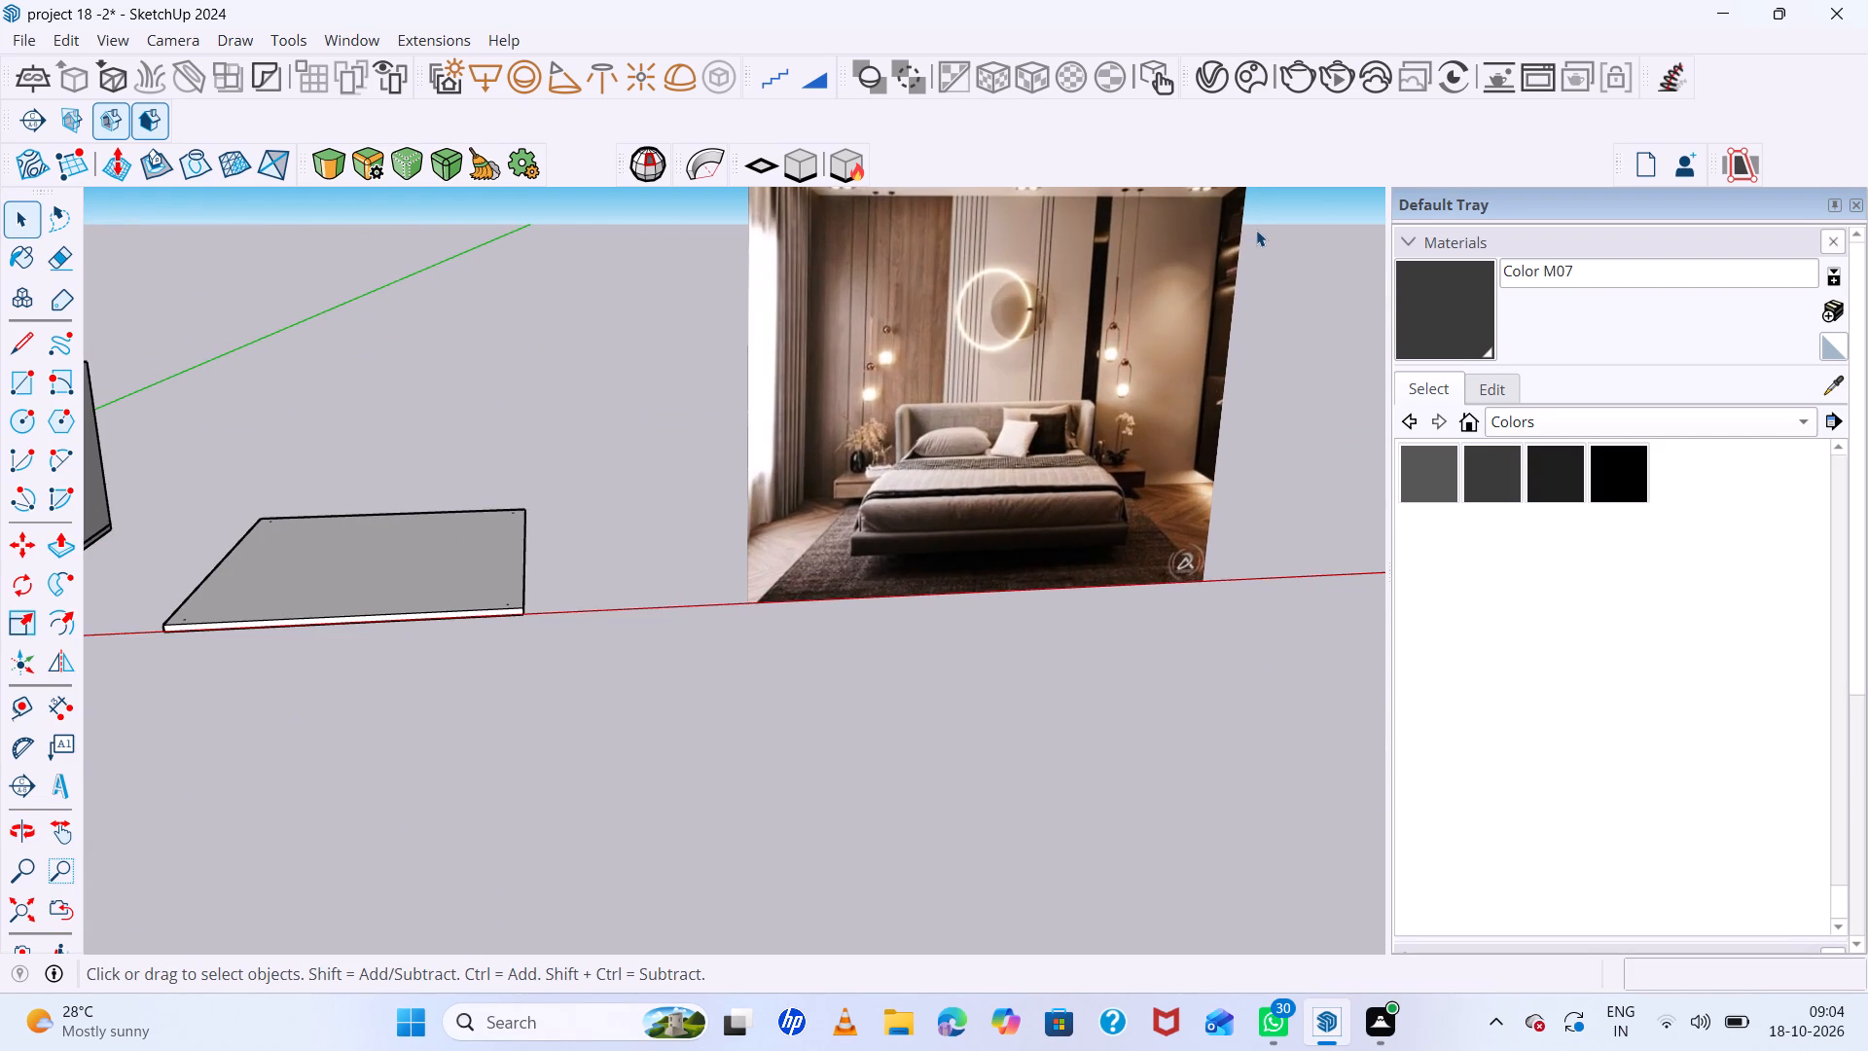
pyautogui.scroll(-1, 1221, 231)
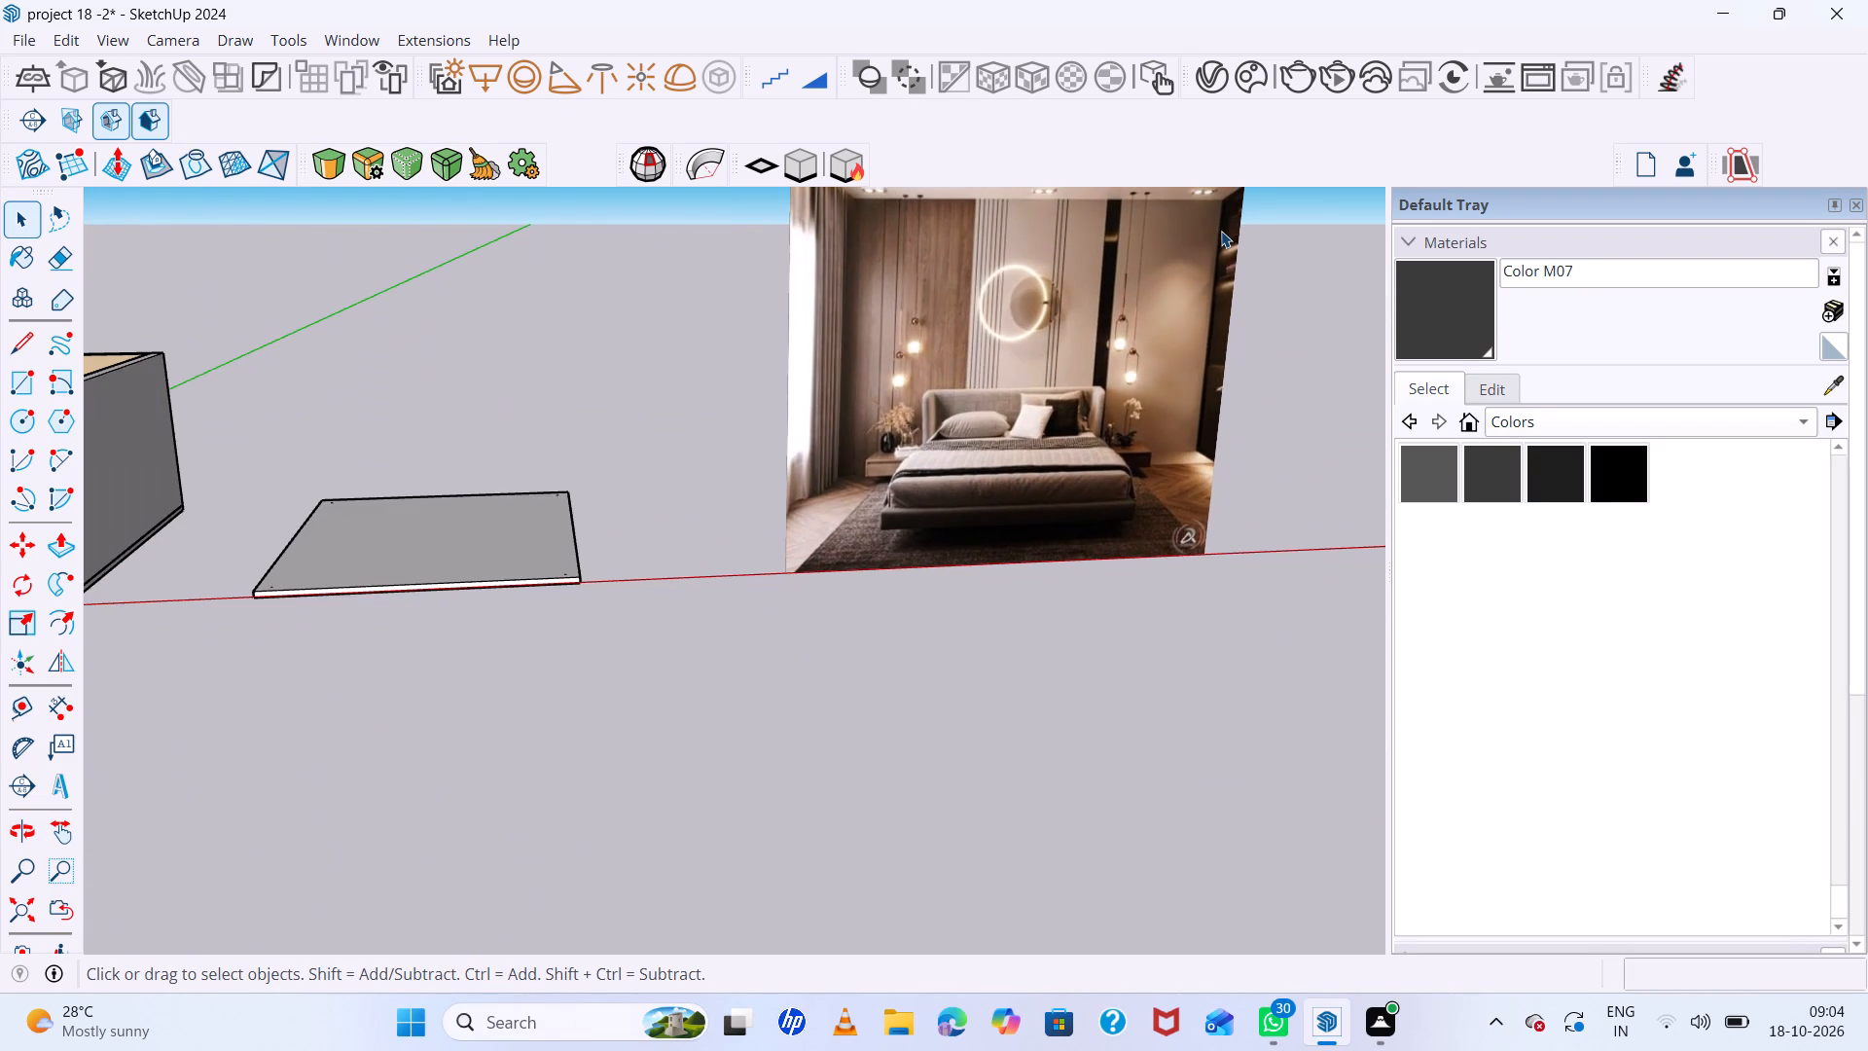
pyautogui.scroll(-1, 1221, 231)
pyautogui.scroll(6, 1073, 277)
pyautogui.scroll(5, 832, 395)
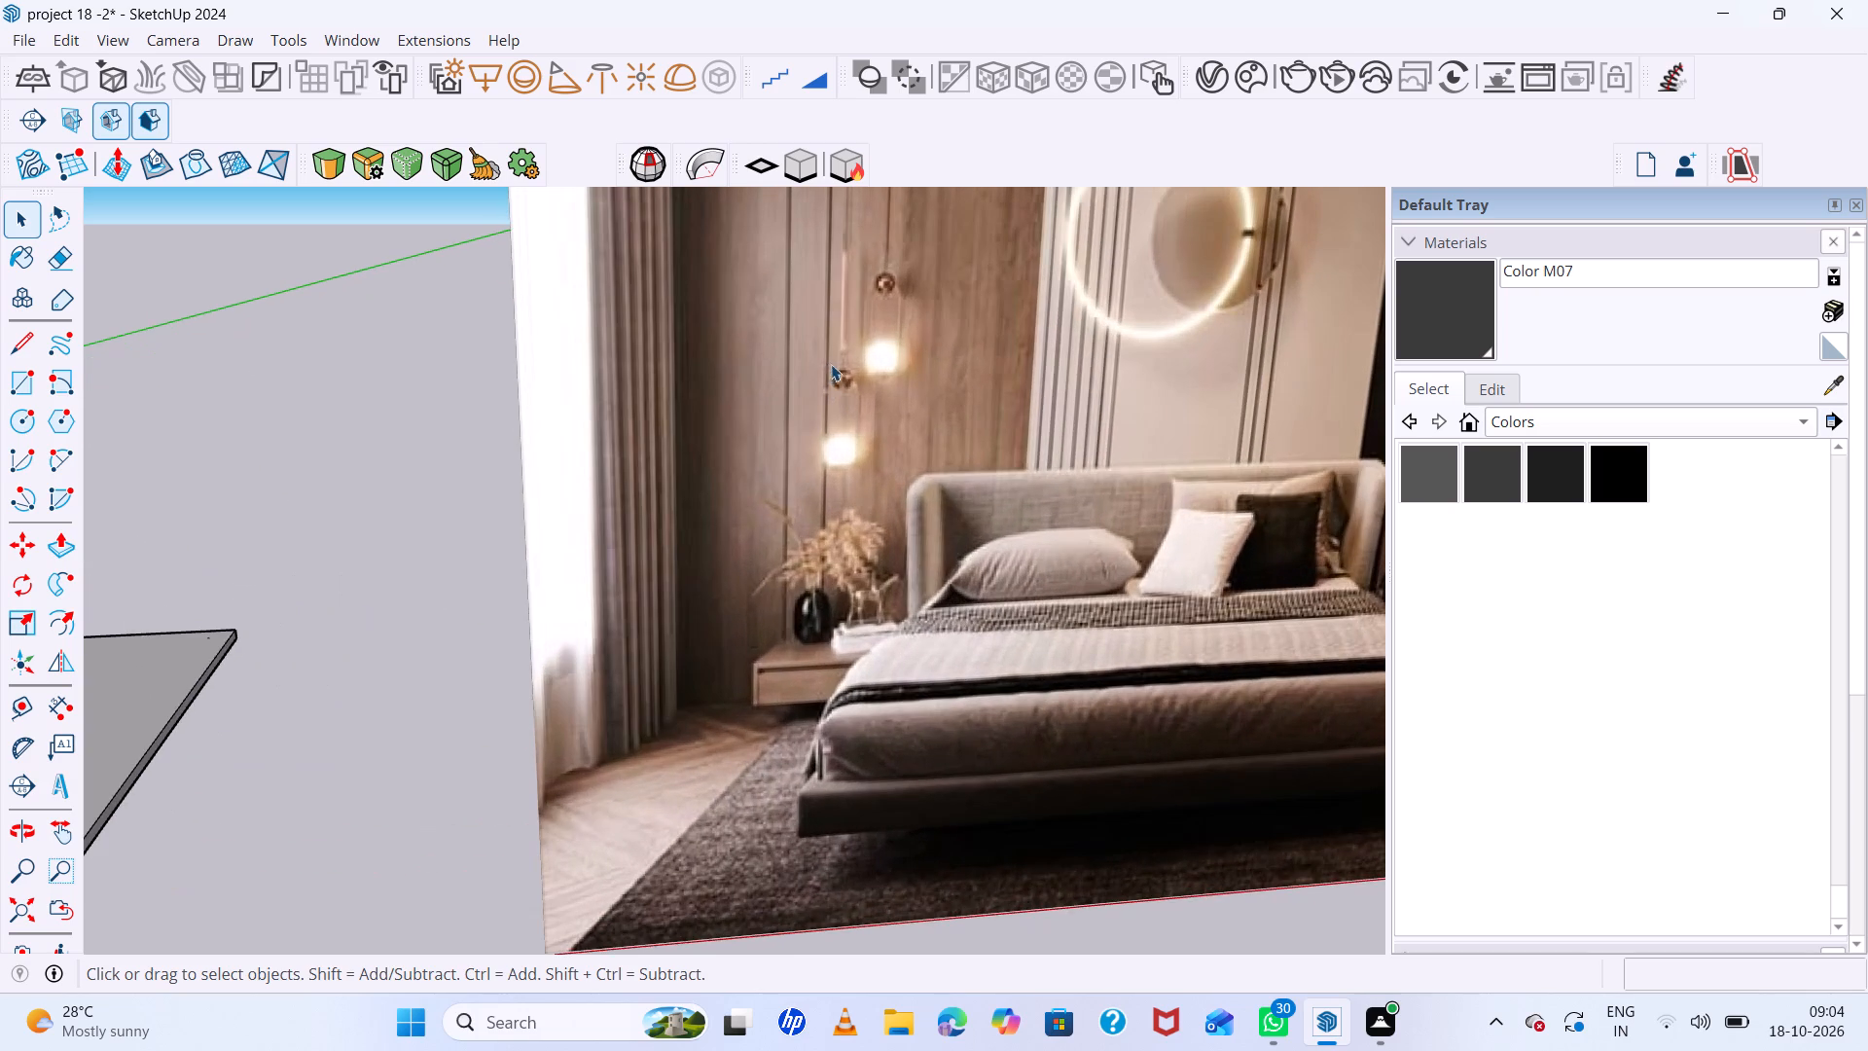
pyautogui.scroll(-17, 833, 363)
pyautogui.scroll(-5, 842, 367)
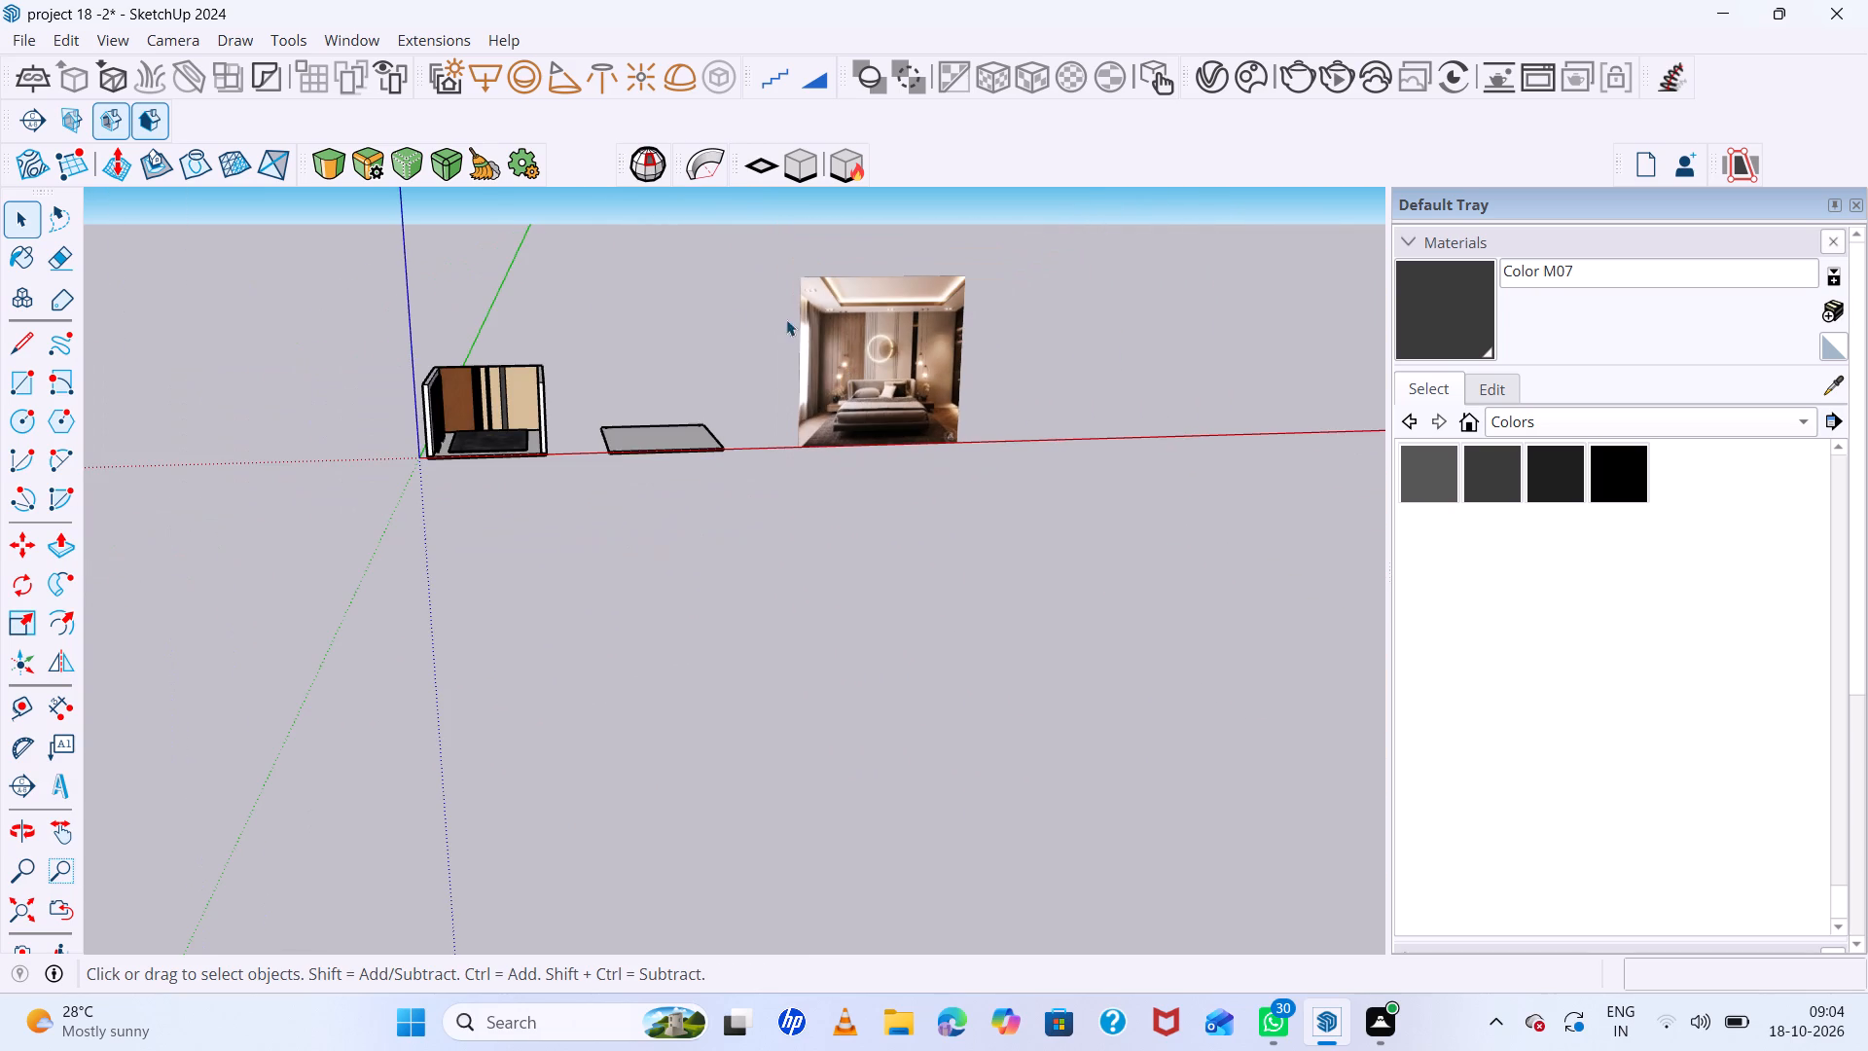
# Search 3D Warehouse for "handing lights".
pyautogui.click(345, 43)
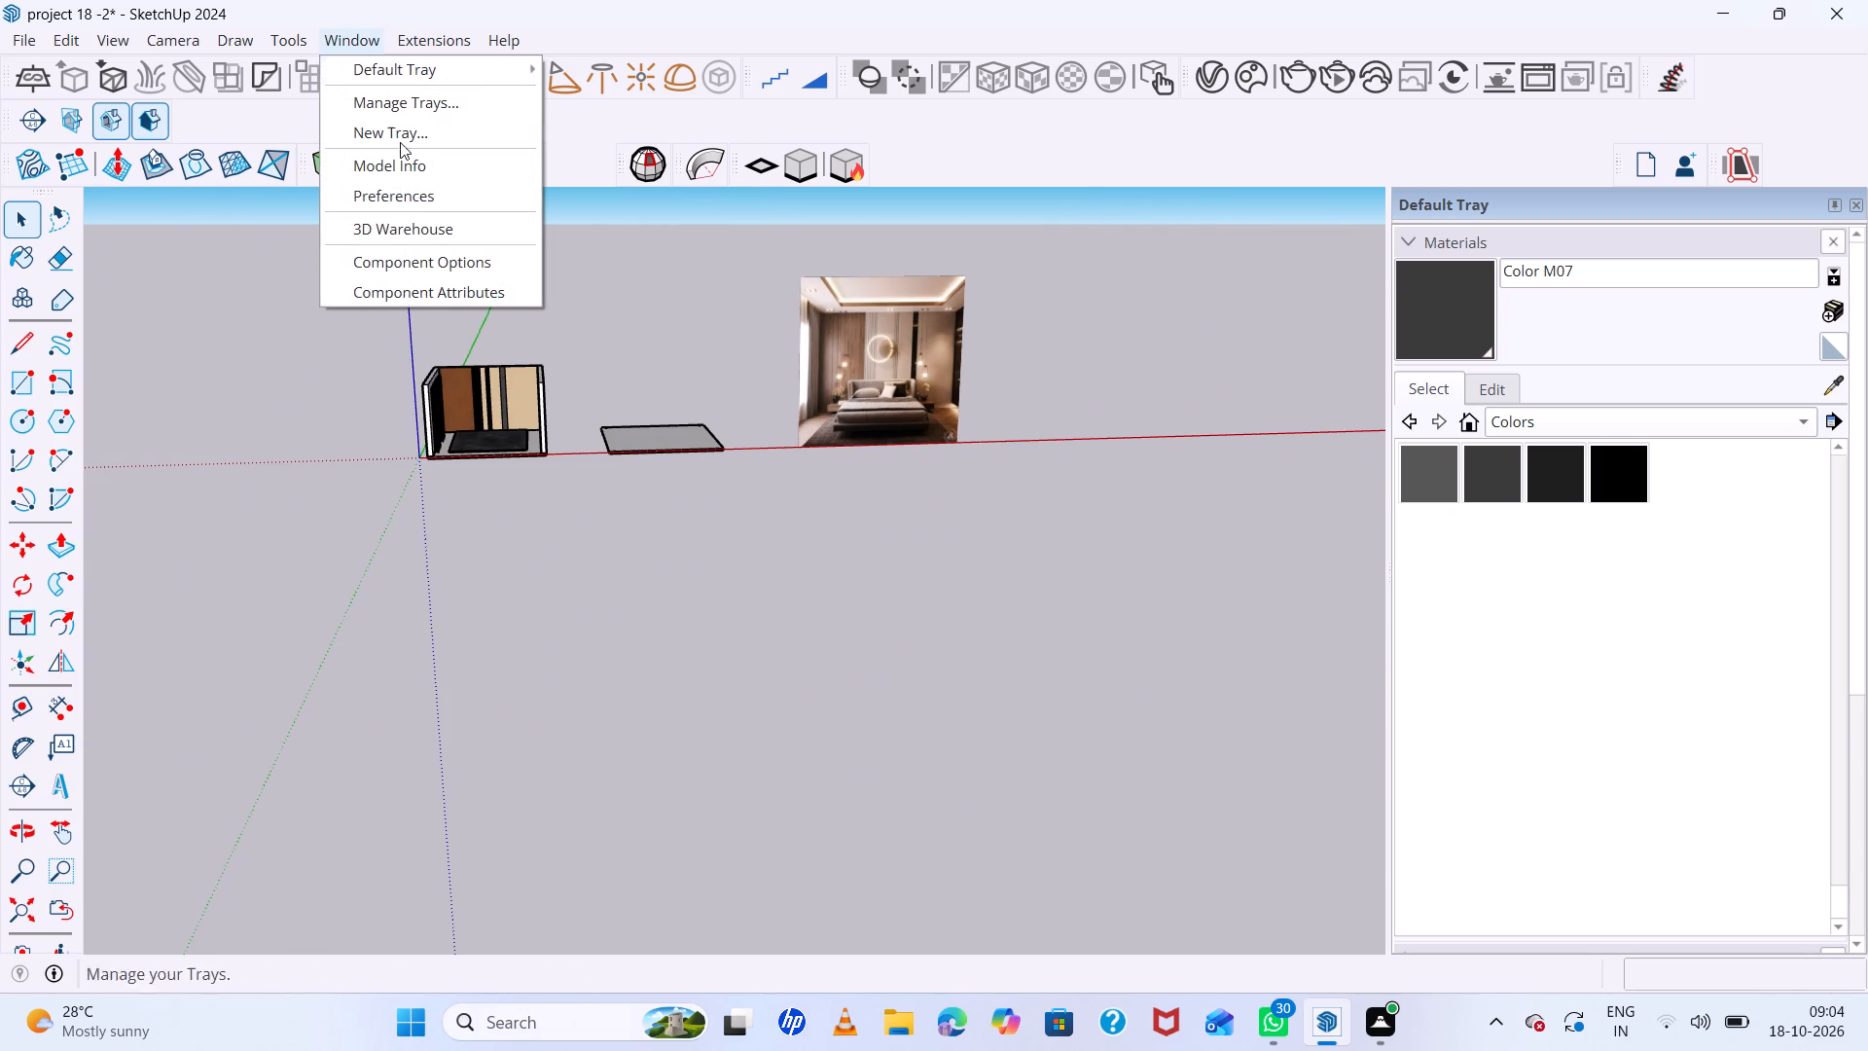
pyautogui.click(416, 215)
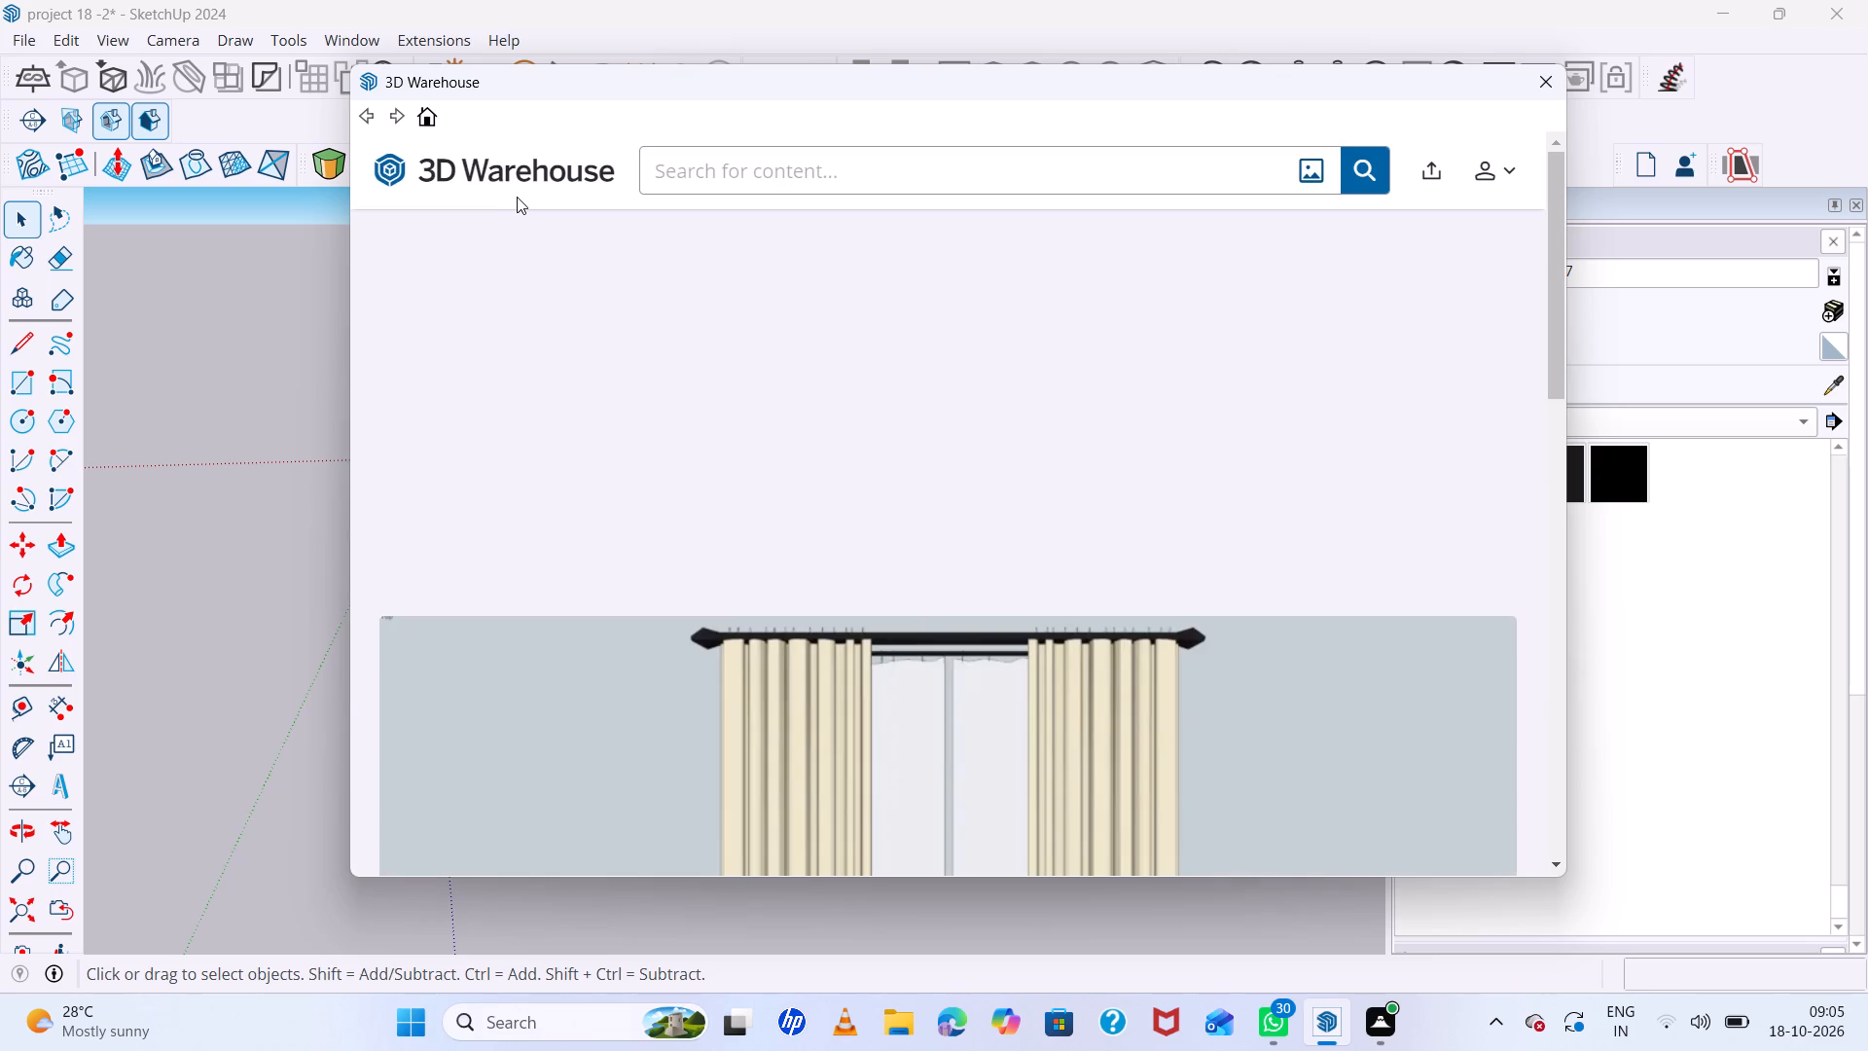
pyautogui.click(709, 167)
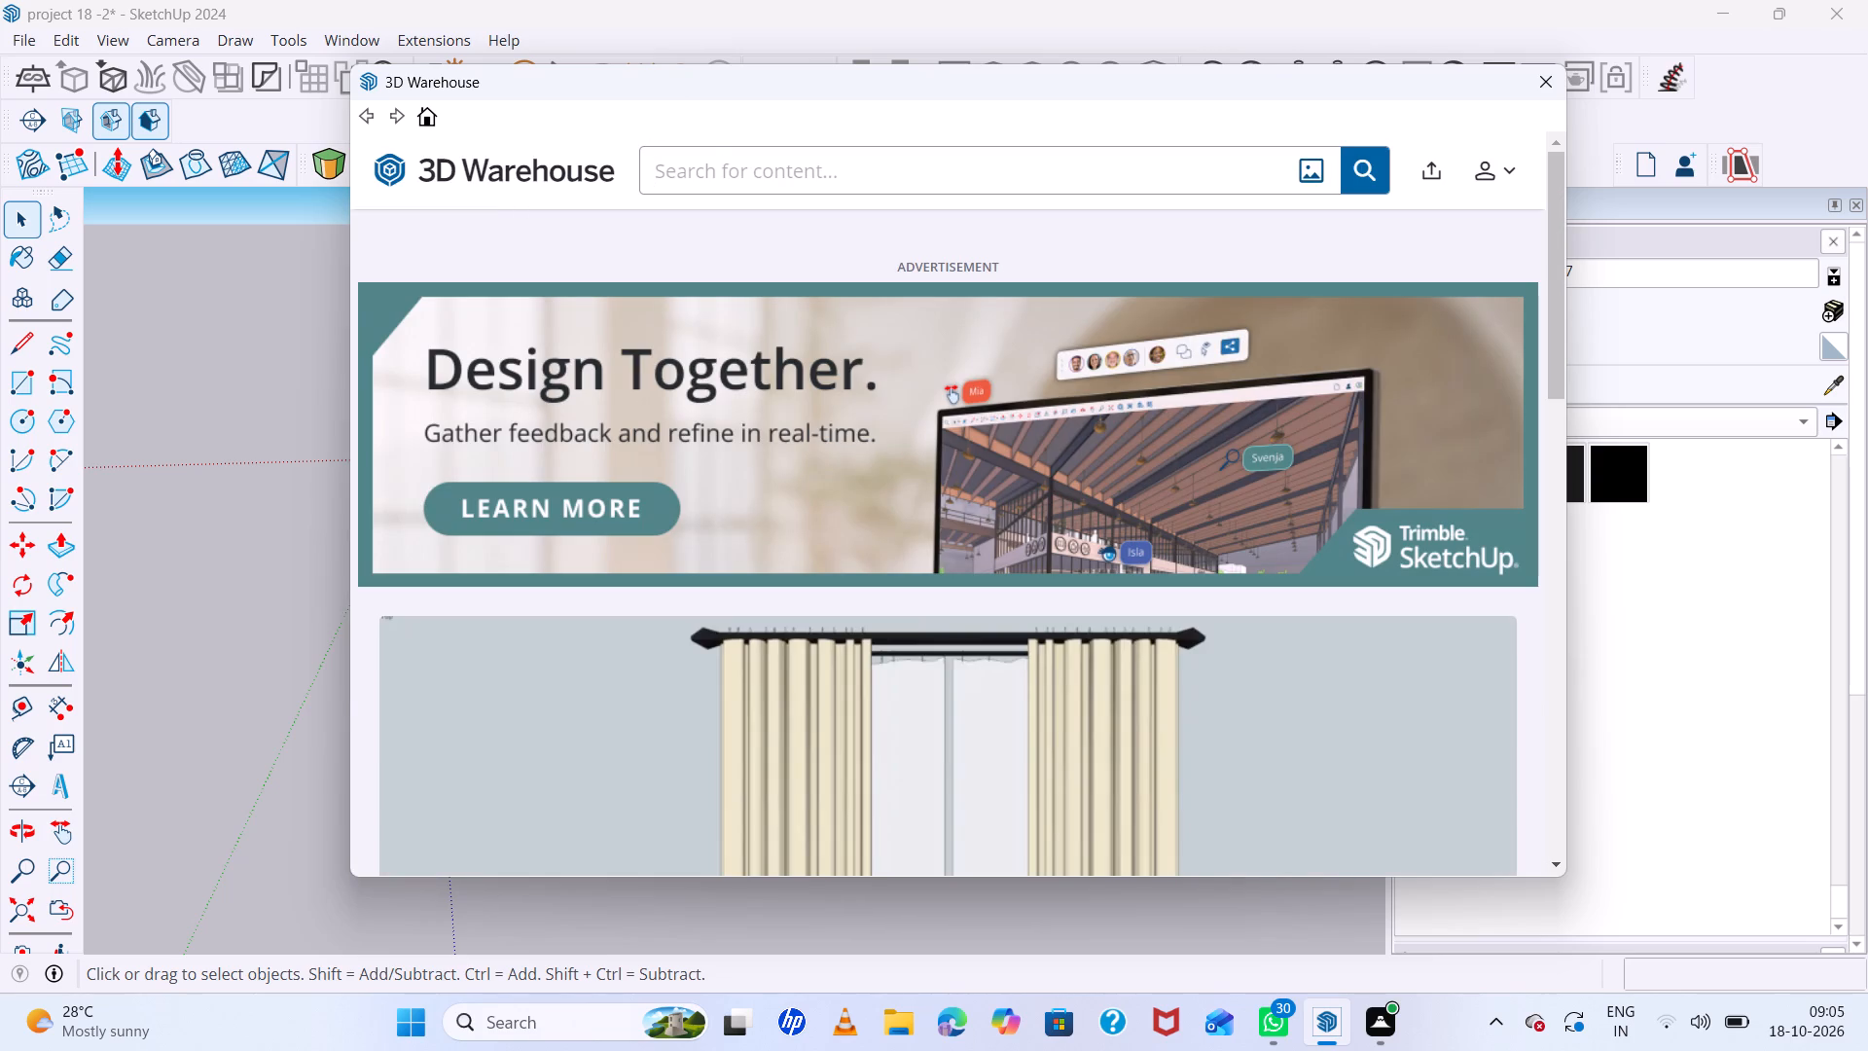
pyautogui.press('g')
pyautogui.press('BackSpace')
pyautogui.write('hand')
pyautogui.write('ing')
pyautogui.press('space')
pyautogui.write('lights')
pyautogui.press('Return')
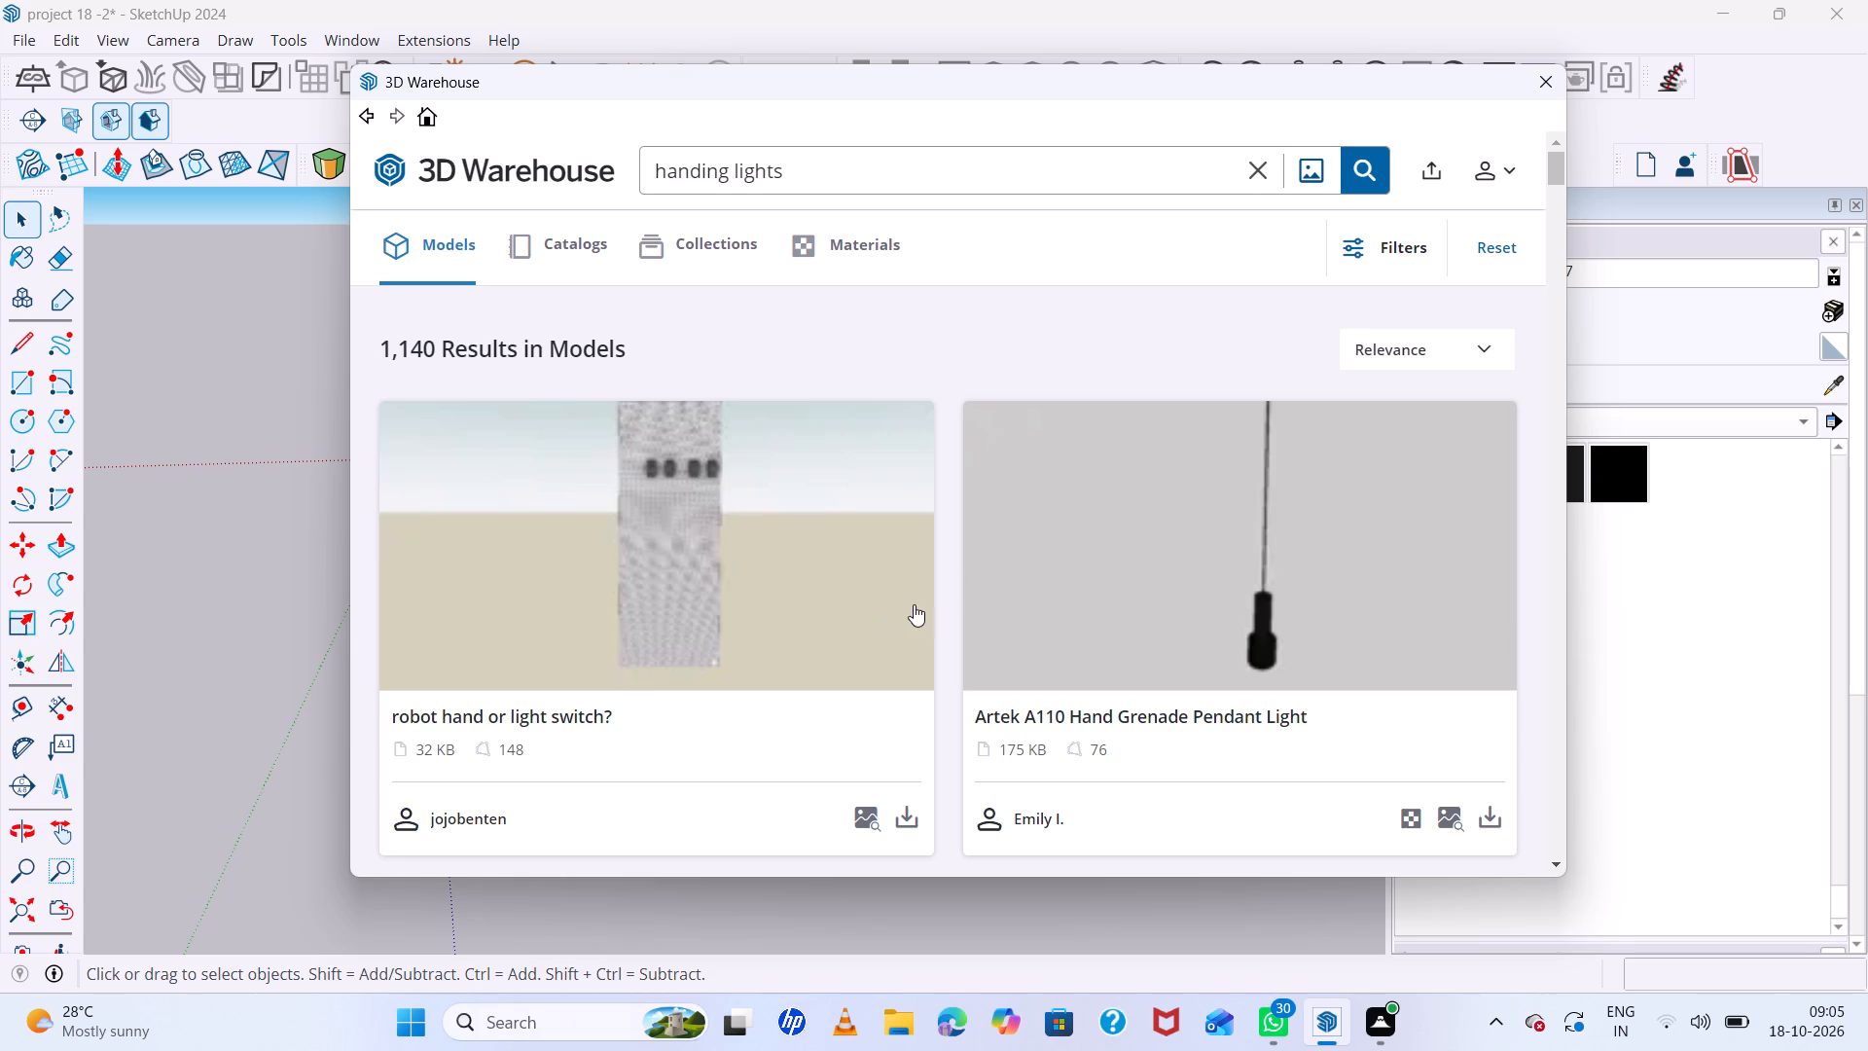
# Browse the "handing lights" models for a pendant light like those in the reference image.
pyautogui.scroll(-8, 833, 581)
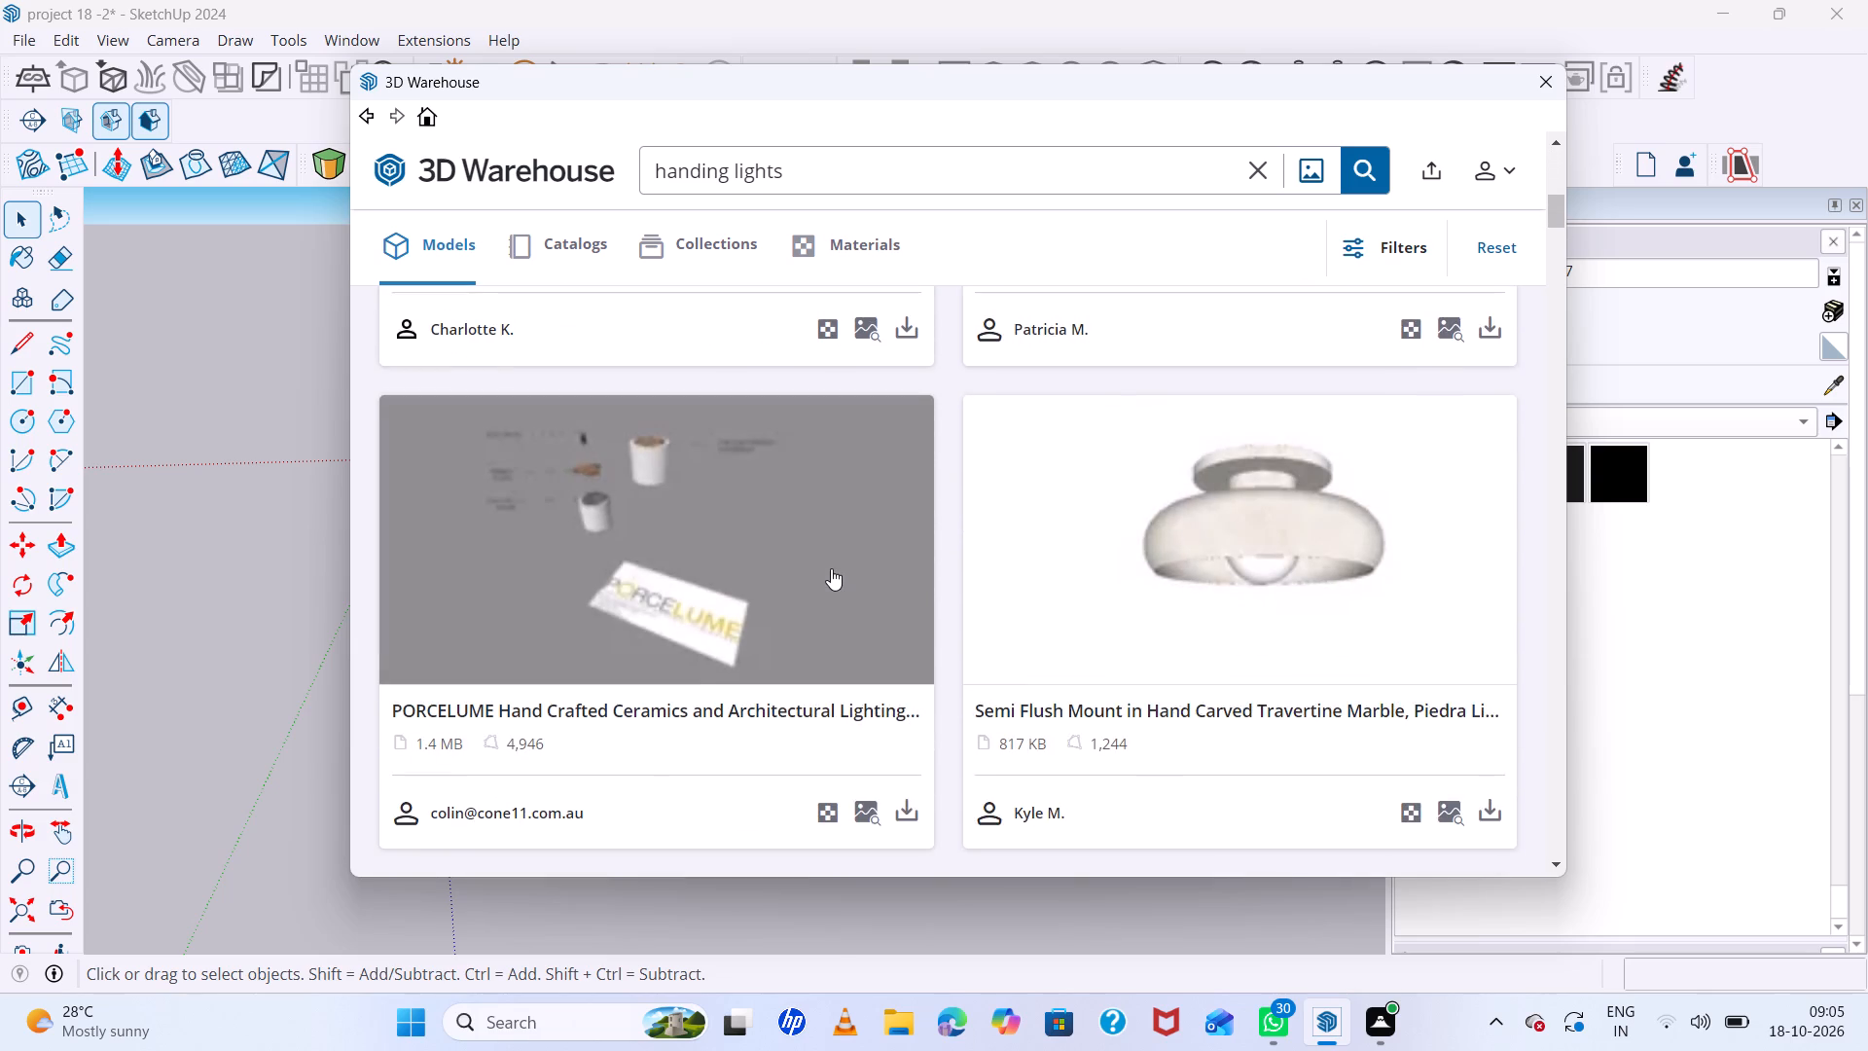
pyautogui.scroll(-5, 831, 568)
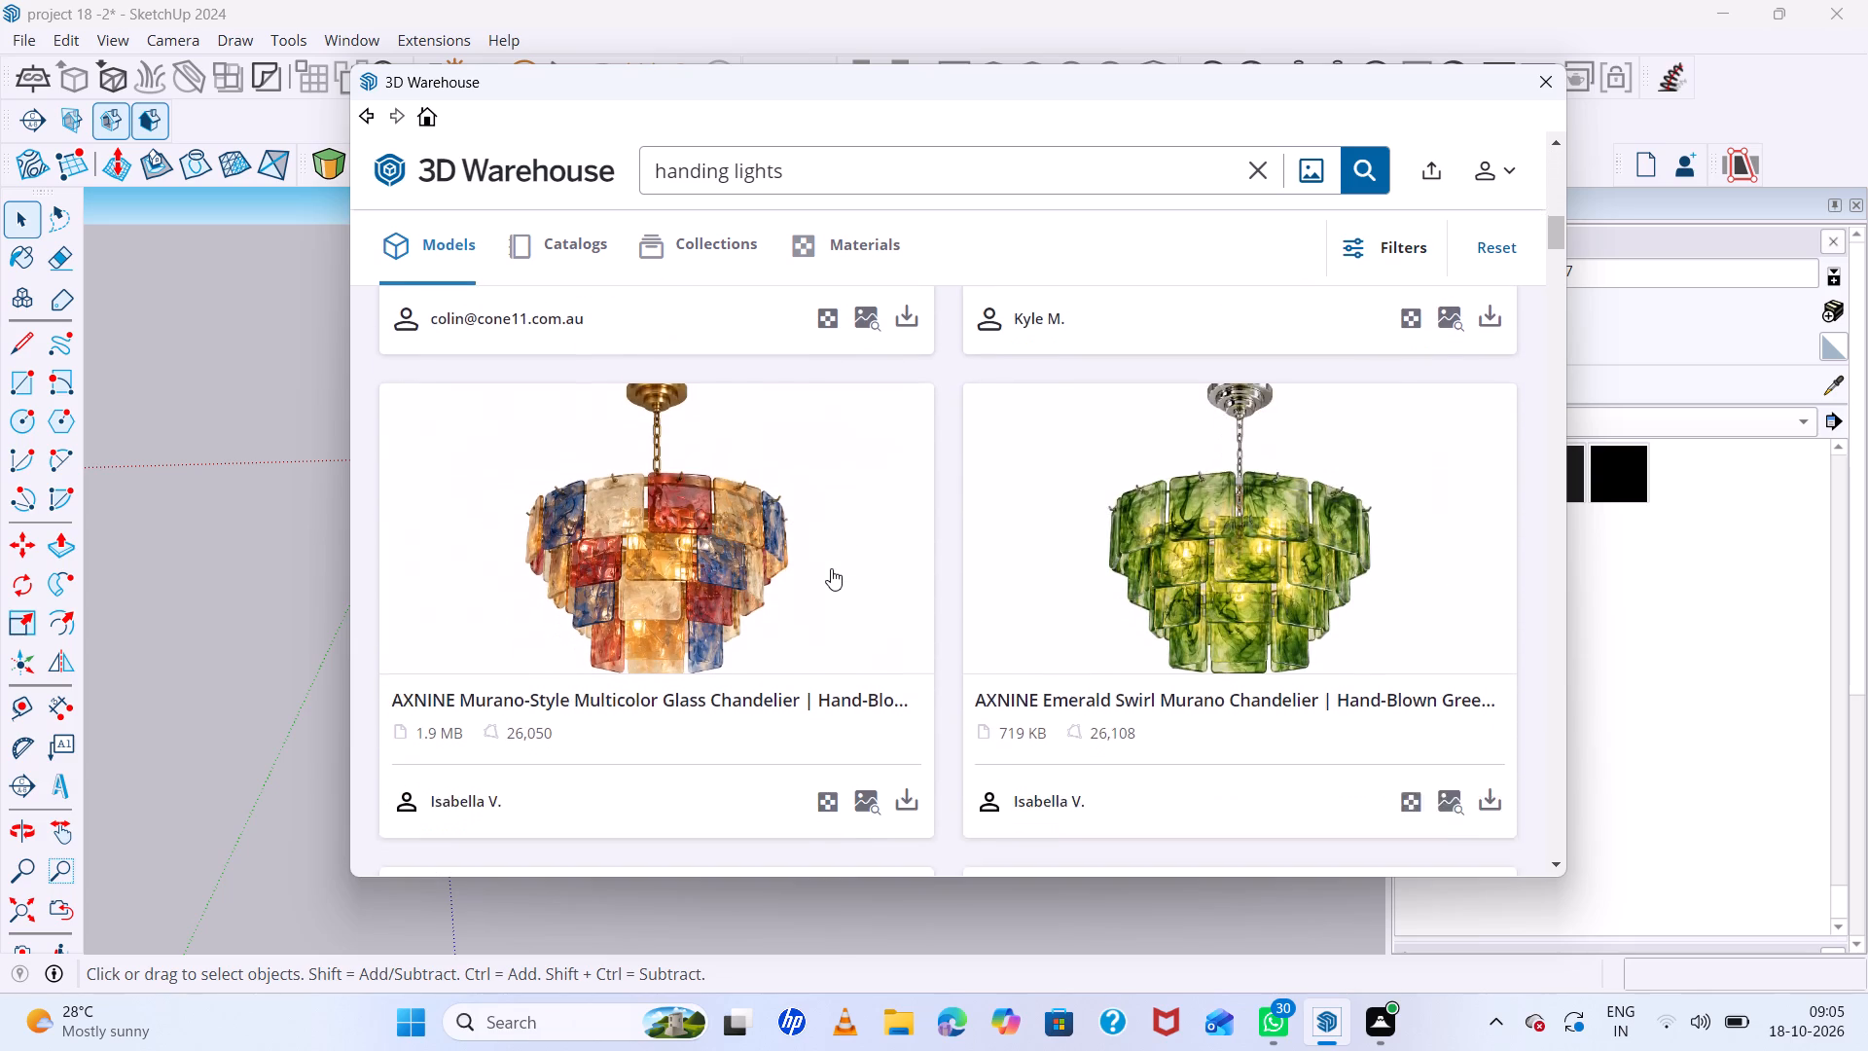
pyautogui.scroll(-2, 831, 568)
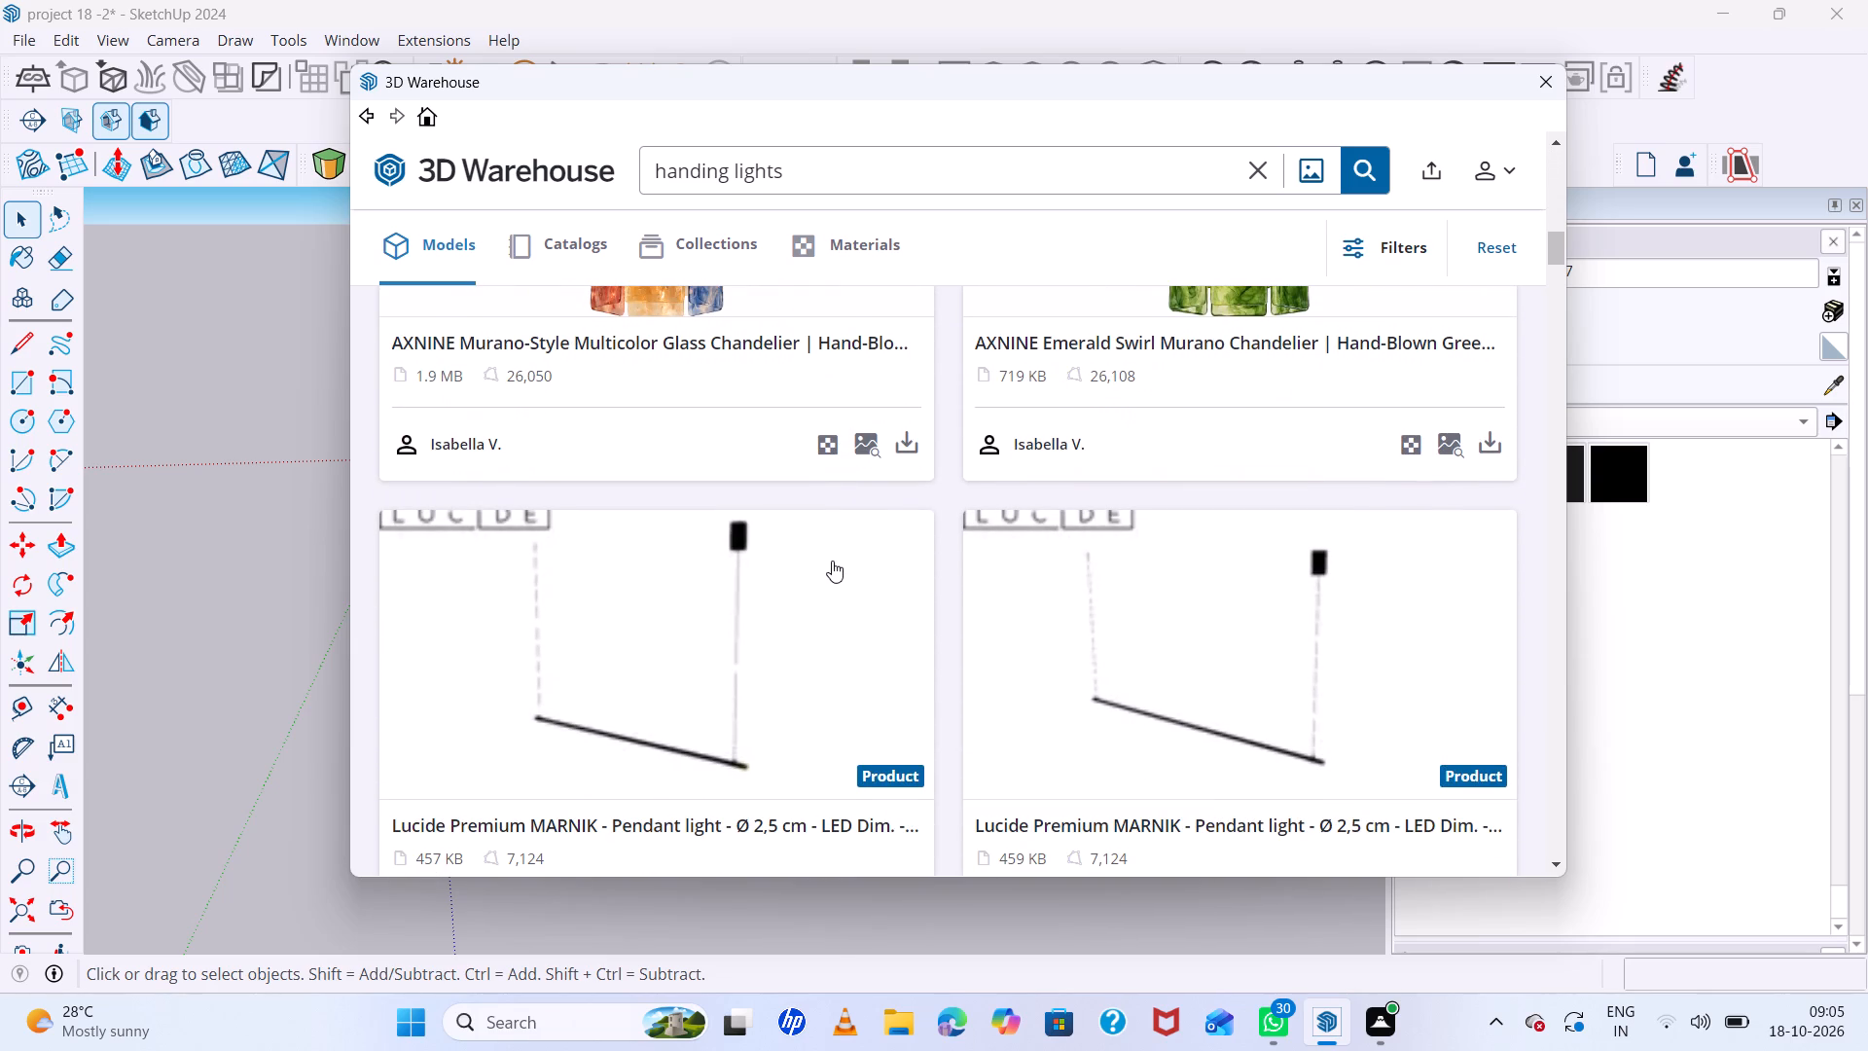
pyautogui.scroll(-2, 832, 559)
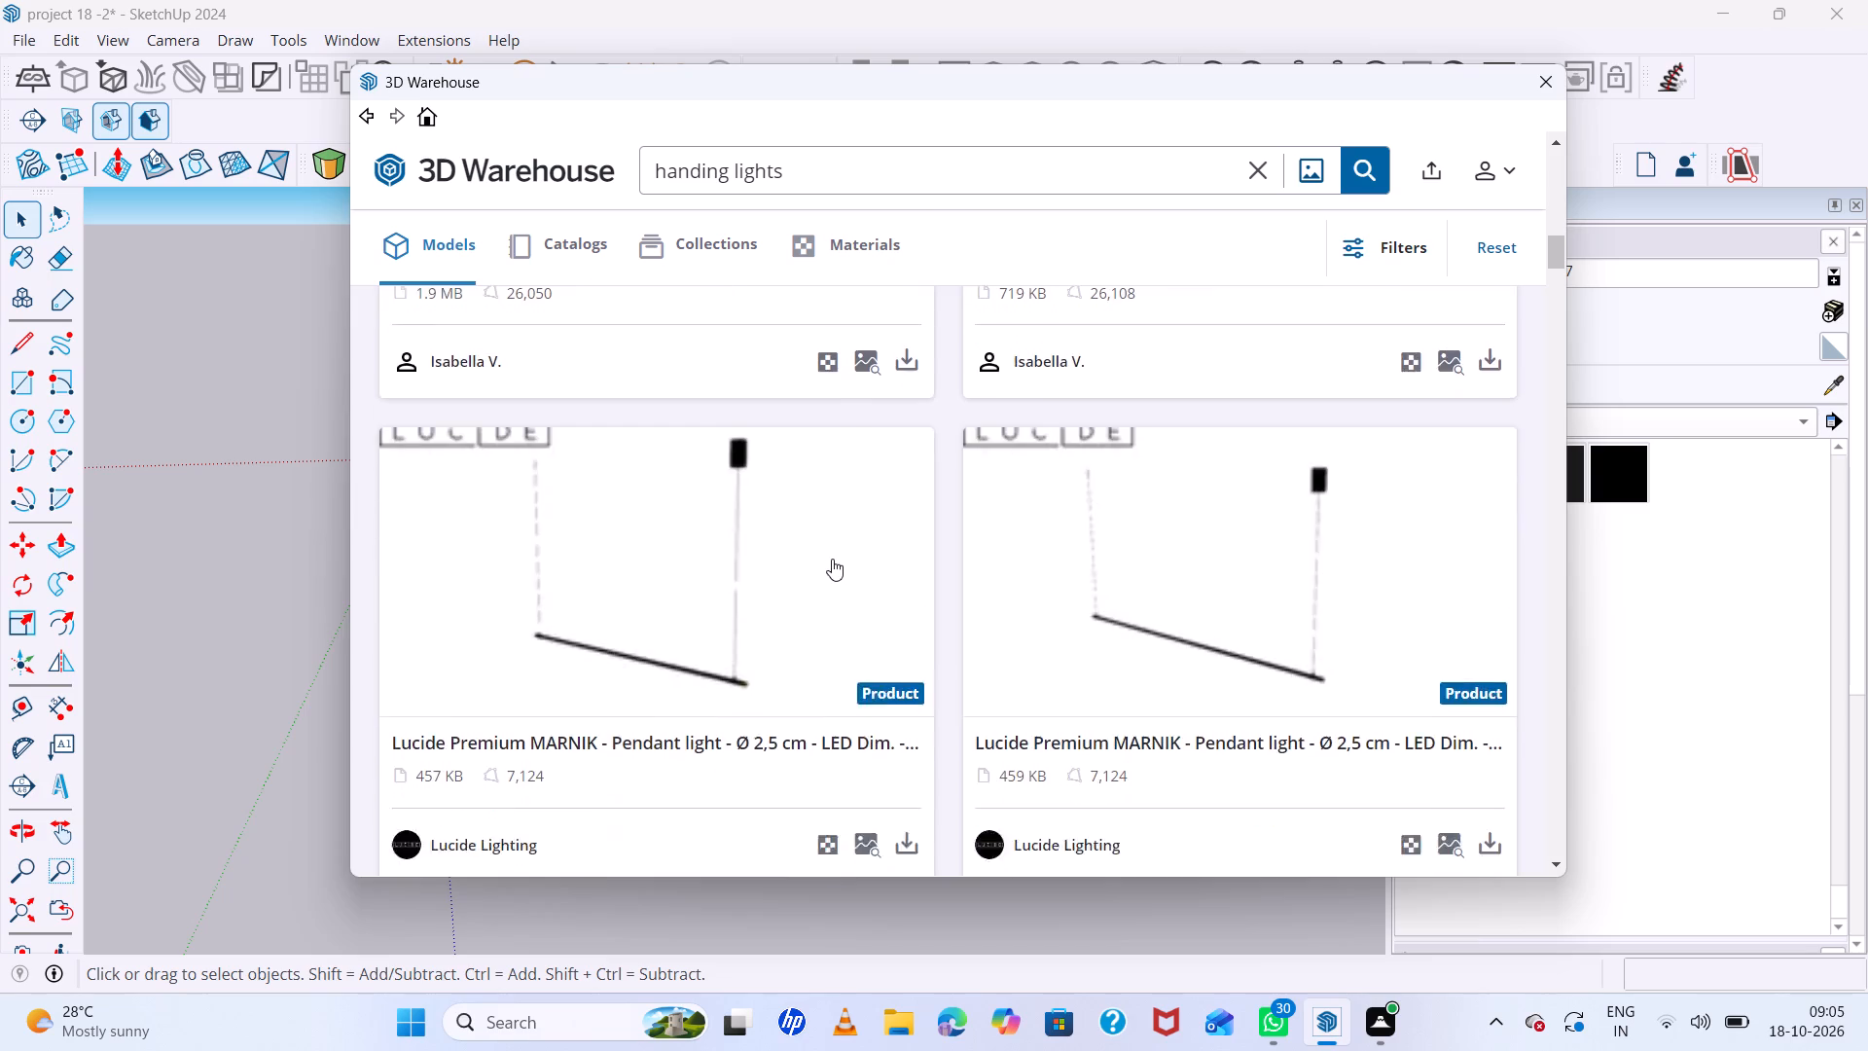
pyautogui.scroll(-12, 832, 559)
pyautogui.scroll(-3, 800, 416)
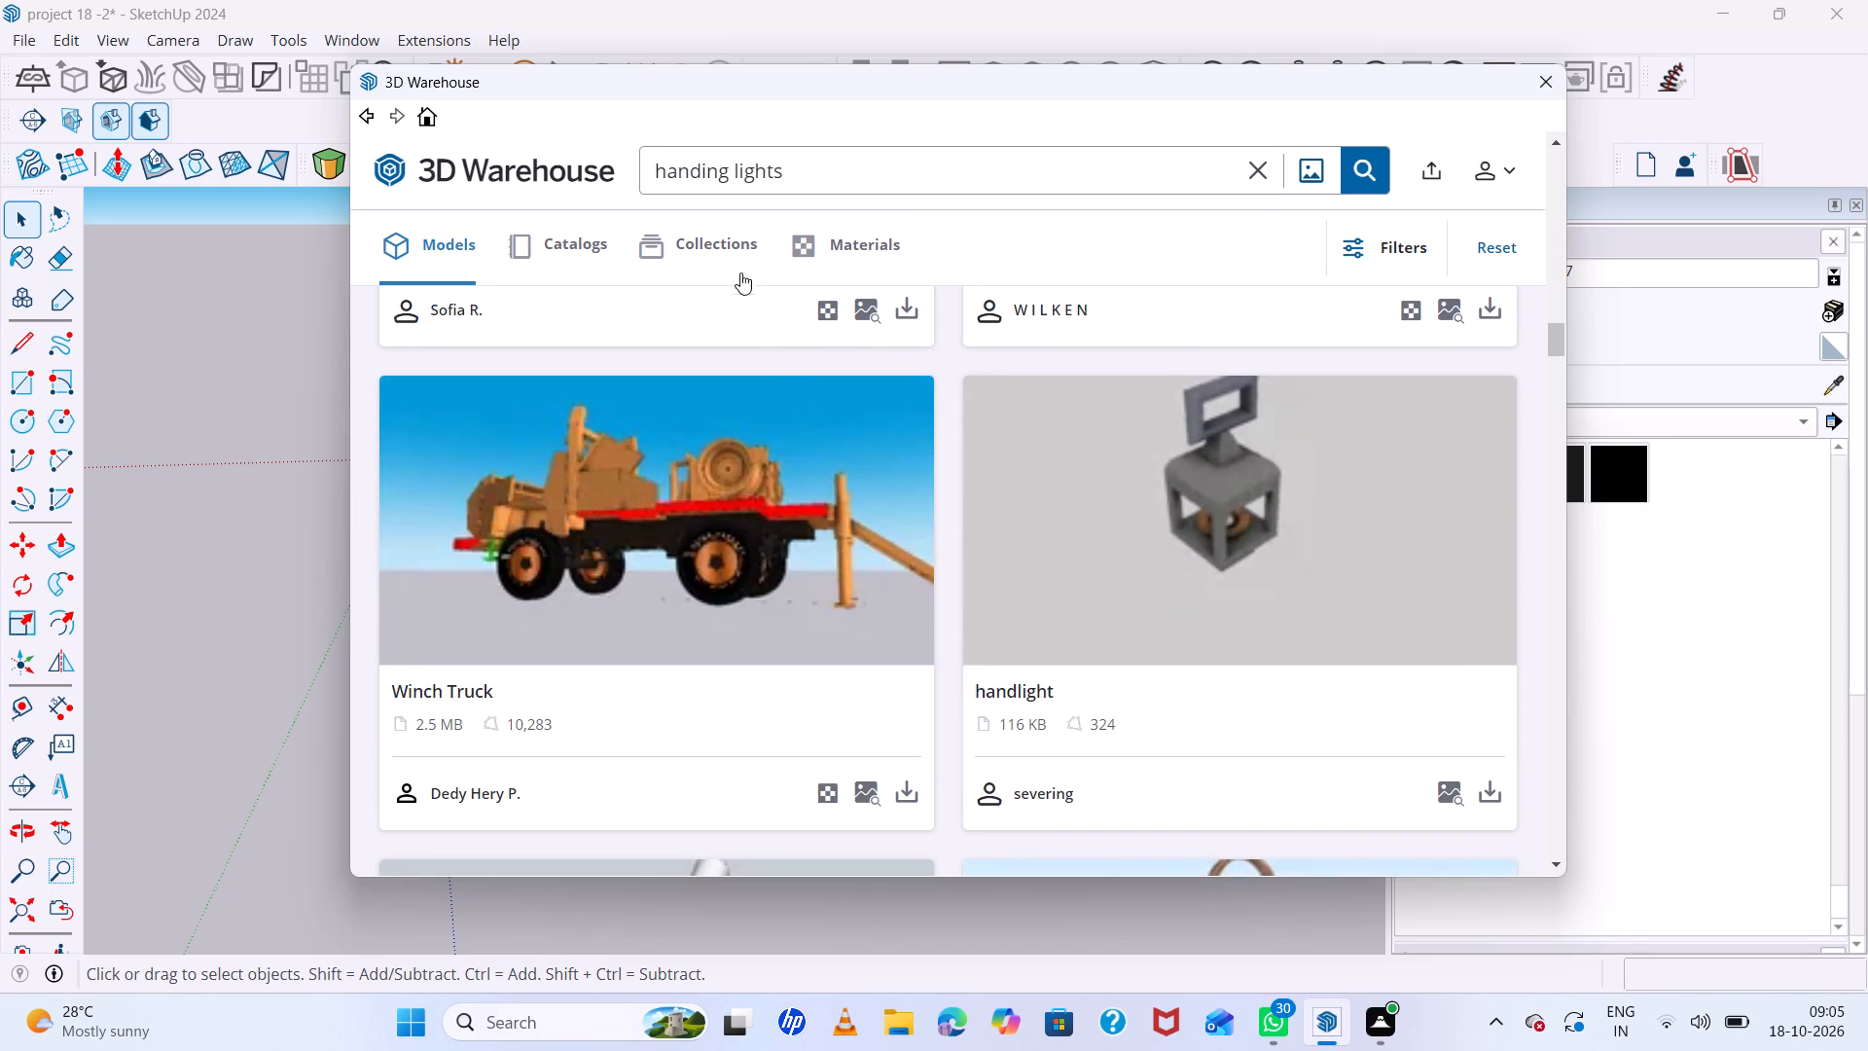
# Shorten the 3D Warehouse search term to "lights" and run the search again.
pyautogui.click(728, 177)
pyautogui.press('BackSpace')
pyautogui.press('BackSpace')
pyautogui.press('BackSpace')
pyautogui.press('BackSpace')
pyautogui.press('BackSpace')
pyautogui.press('BackSpace')
pyautogui.press('BackSpace')
pyautogui.press('BackSpace')
pyautogui.press('BackSpace')
pyautogui.press('BackSpace')
pyautogui.press('BackSpace')
pyautogui.press('BackSpace')
pyautogui.press('BackSpace')
pyautogui.press('BackSpace')
pyautogui.press('BackSpace')
pyautogui.press('BackSpace')
pyautogui.press('Return')
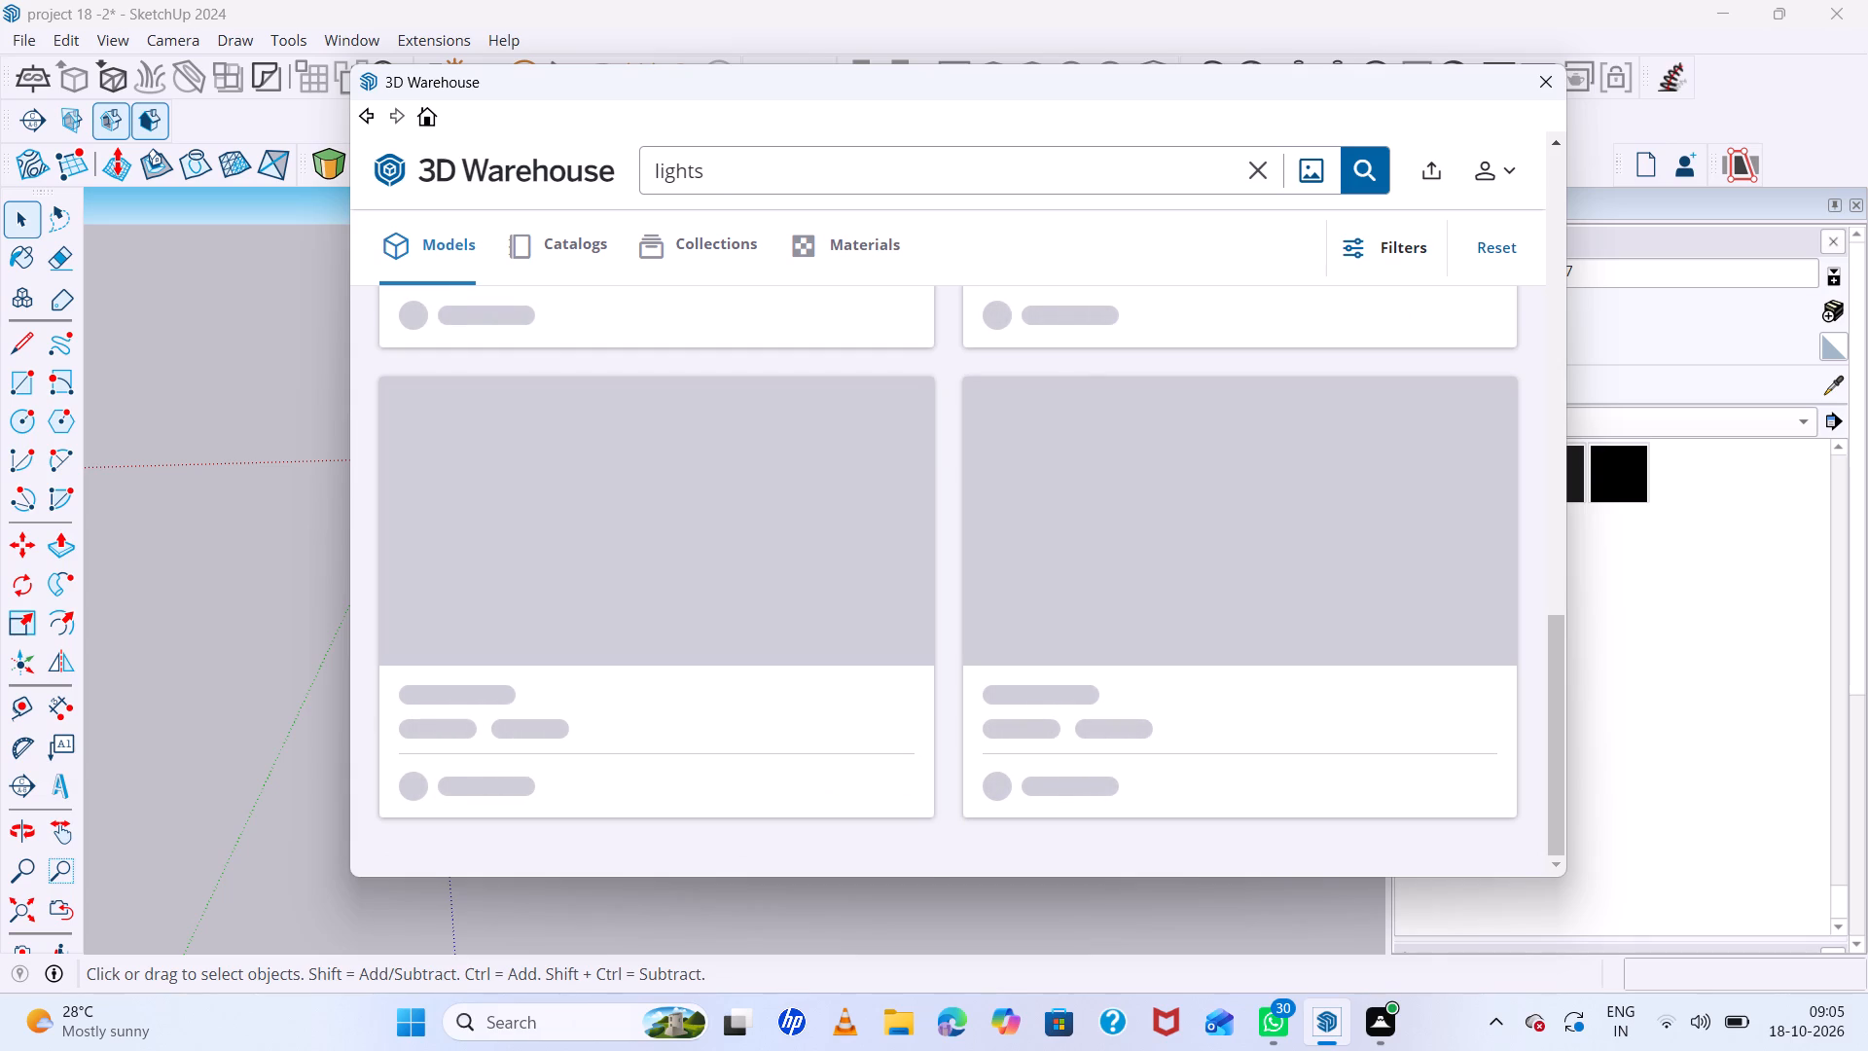
# Browse the "lights" models in 3D Warehouse for a pendant light like those beside the bed in the reference image.
pyautogui.scroll(-8, 842, 577)
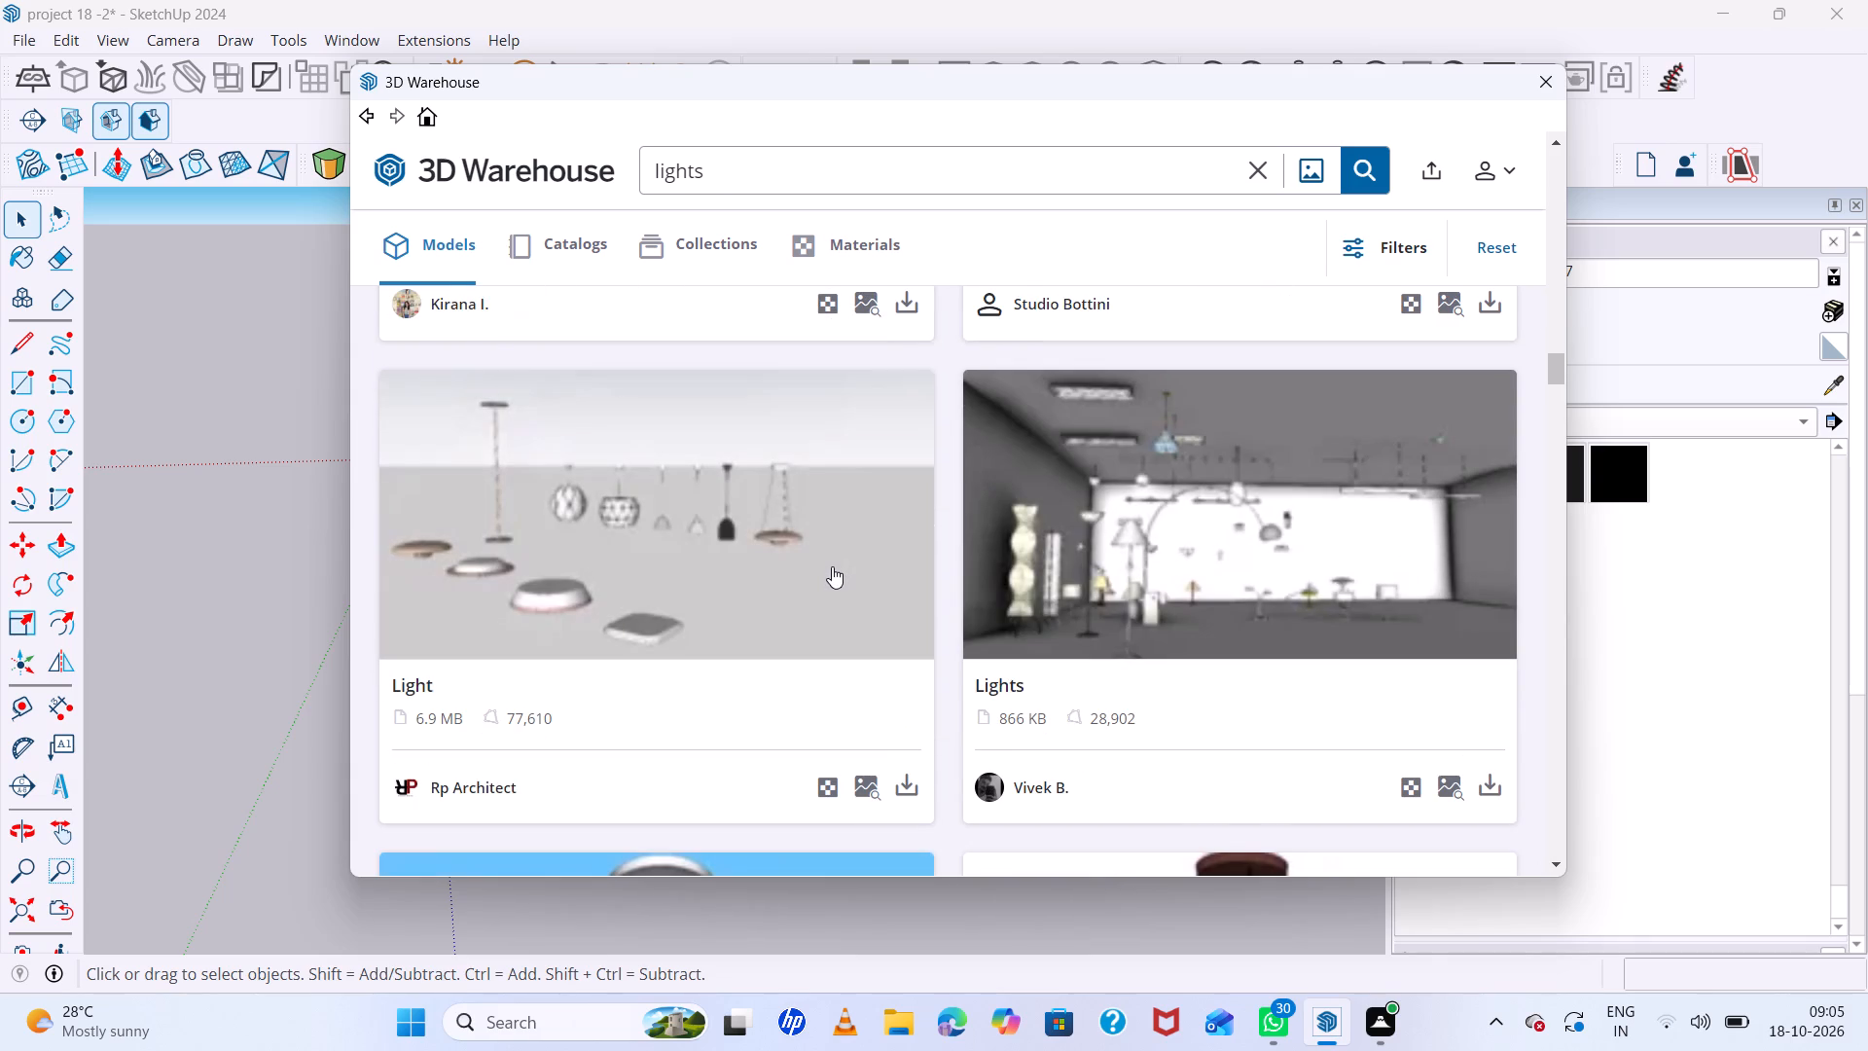
pyautogui.scroll(-2, 669, 536)
pyautogui.scroll(-3, 862, 551)
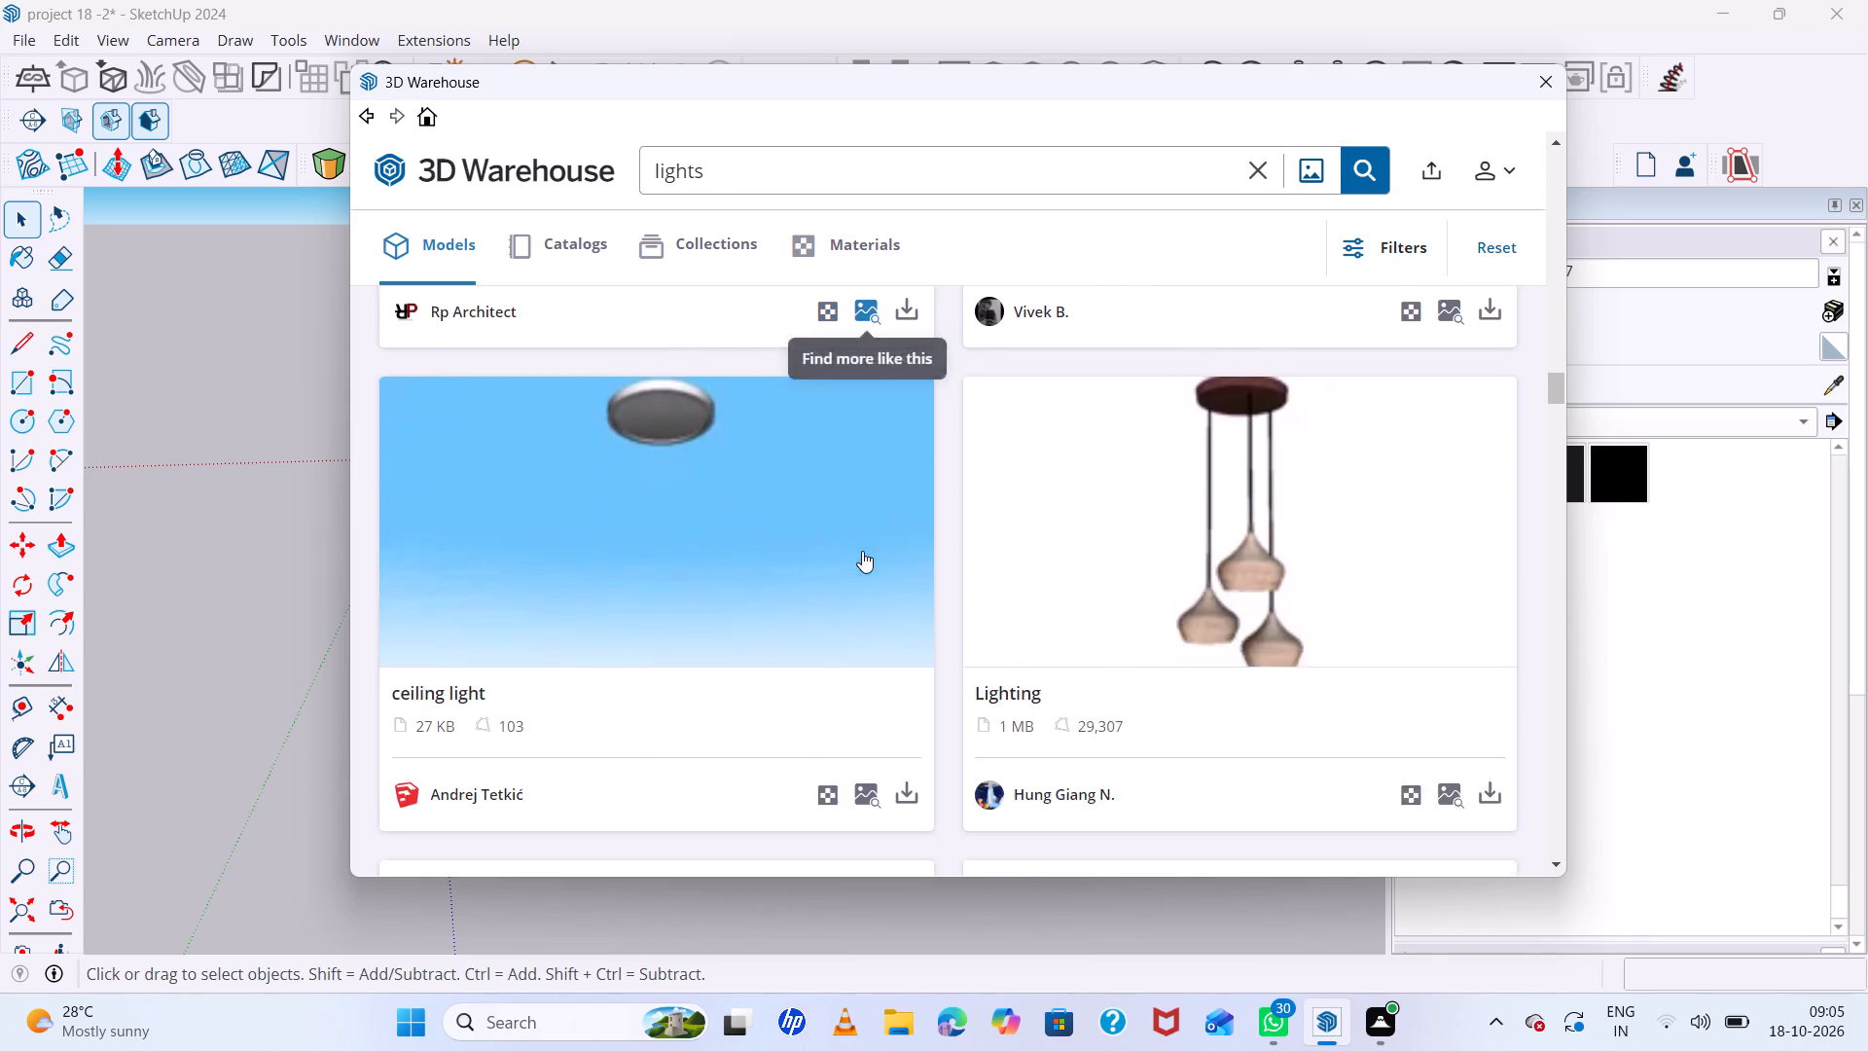
pyautogui.scroll(-4, 862, 551)
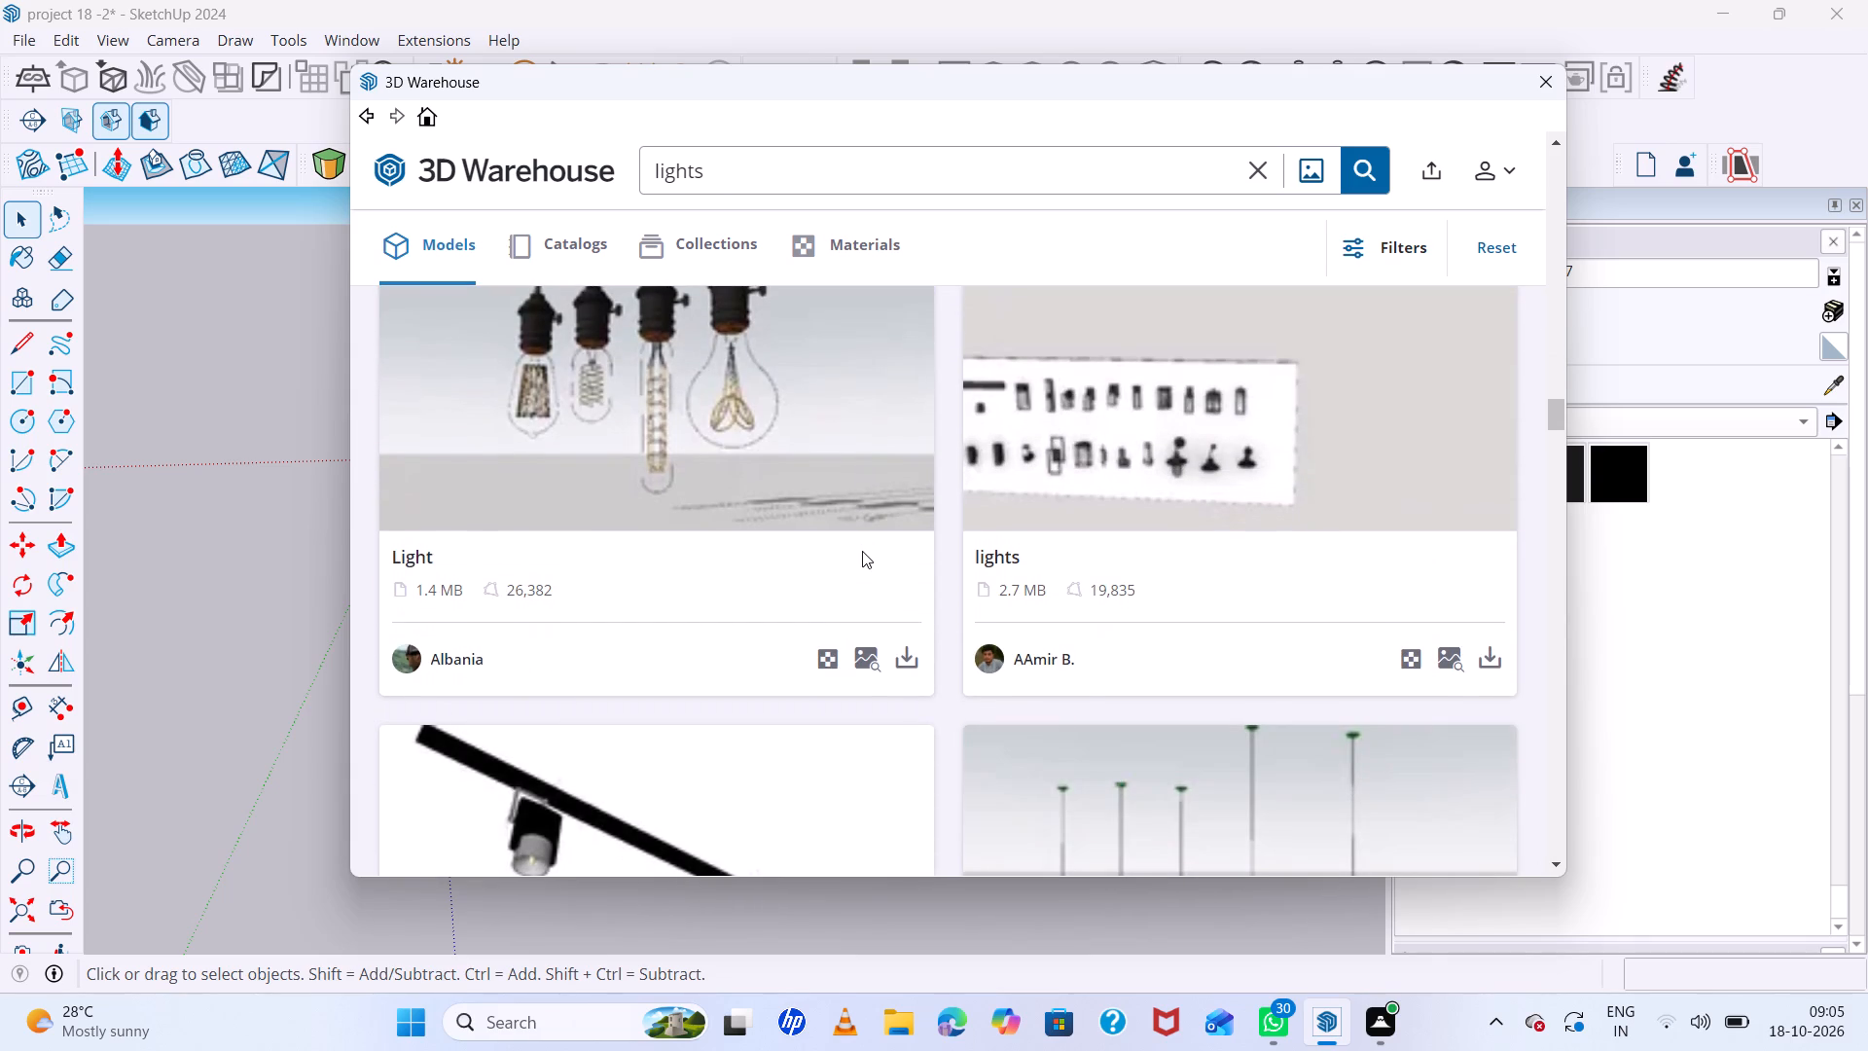
pyautogui.scroll(-6, 862, 551)
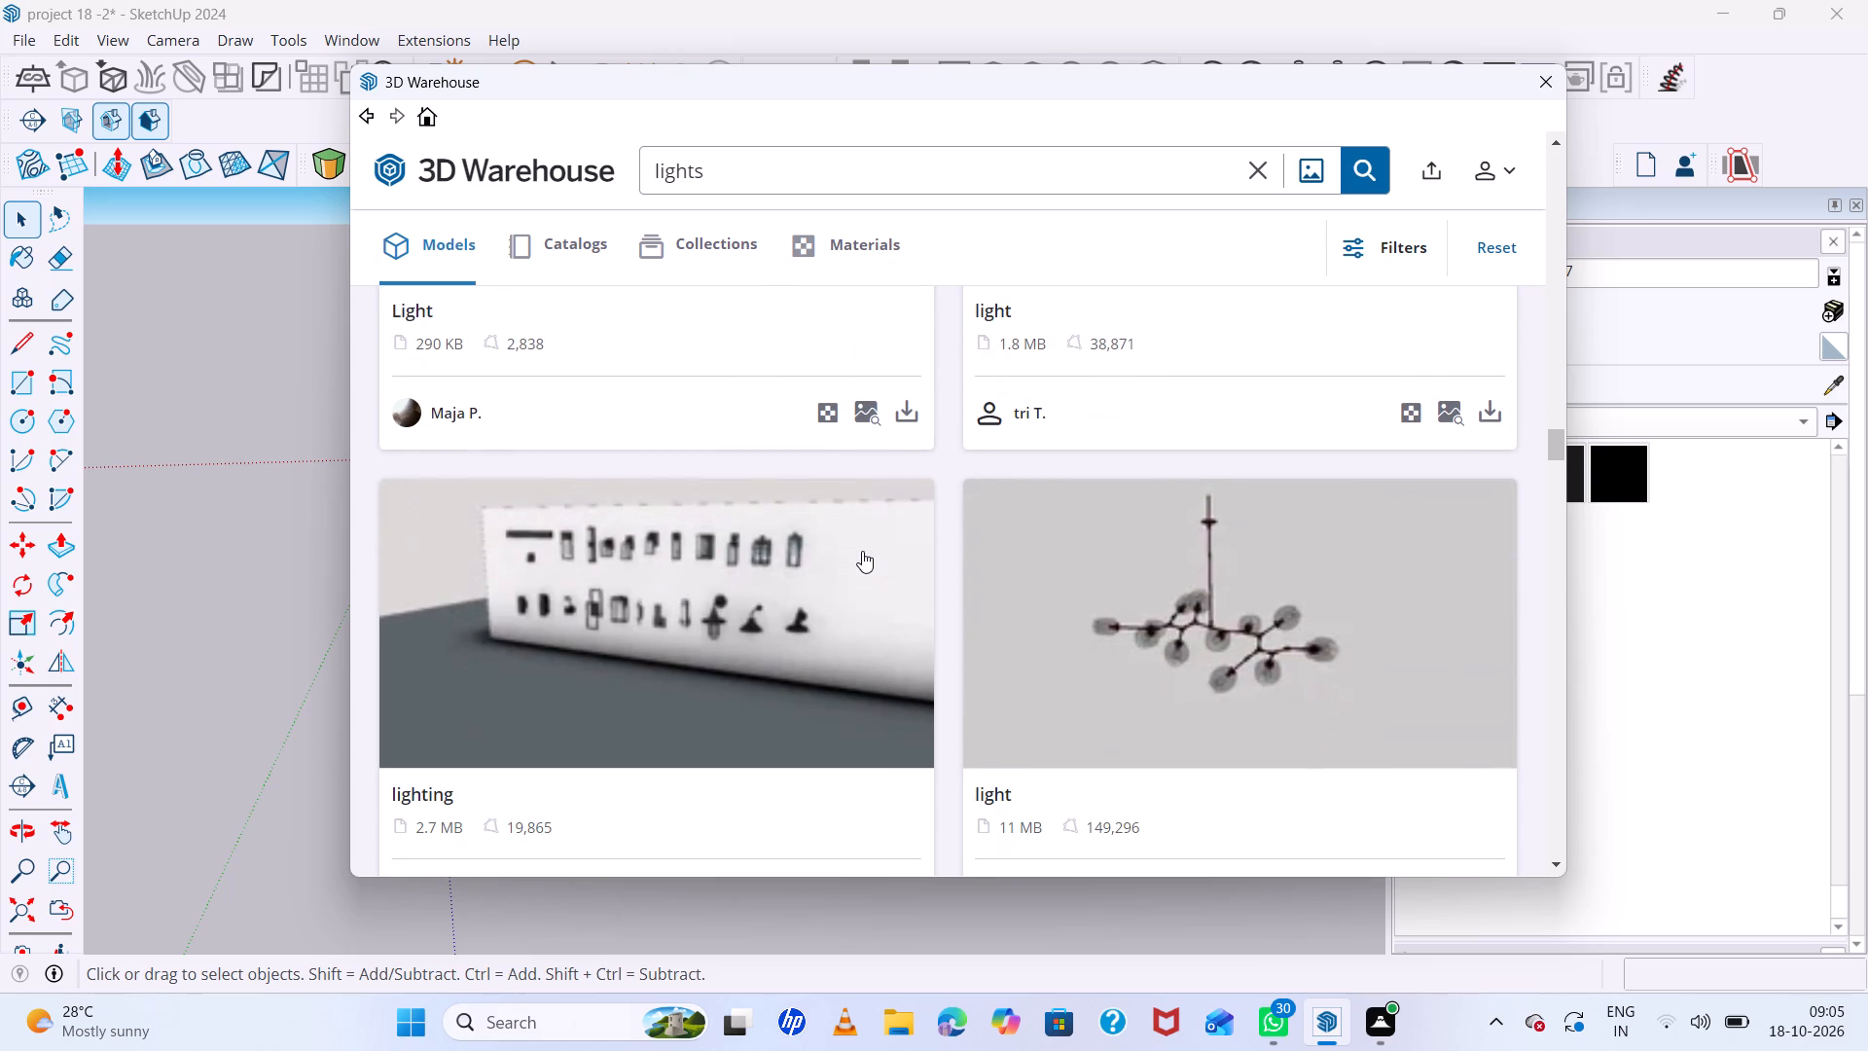
pyautogui.scroll(-5, 862, 551)
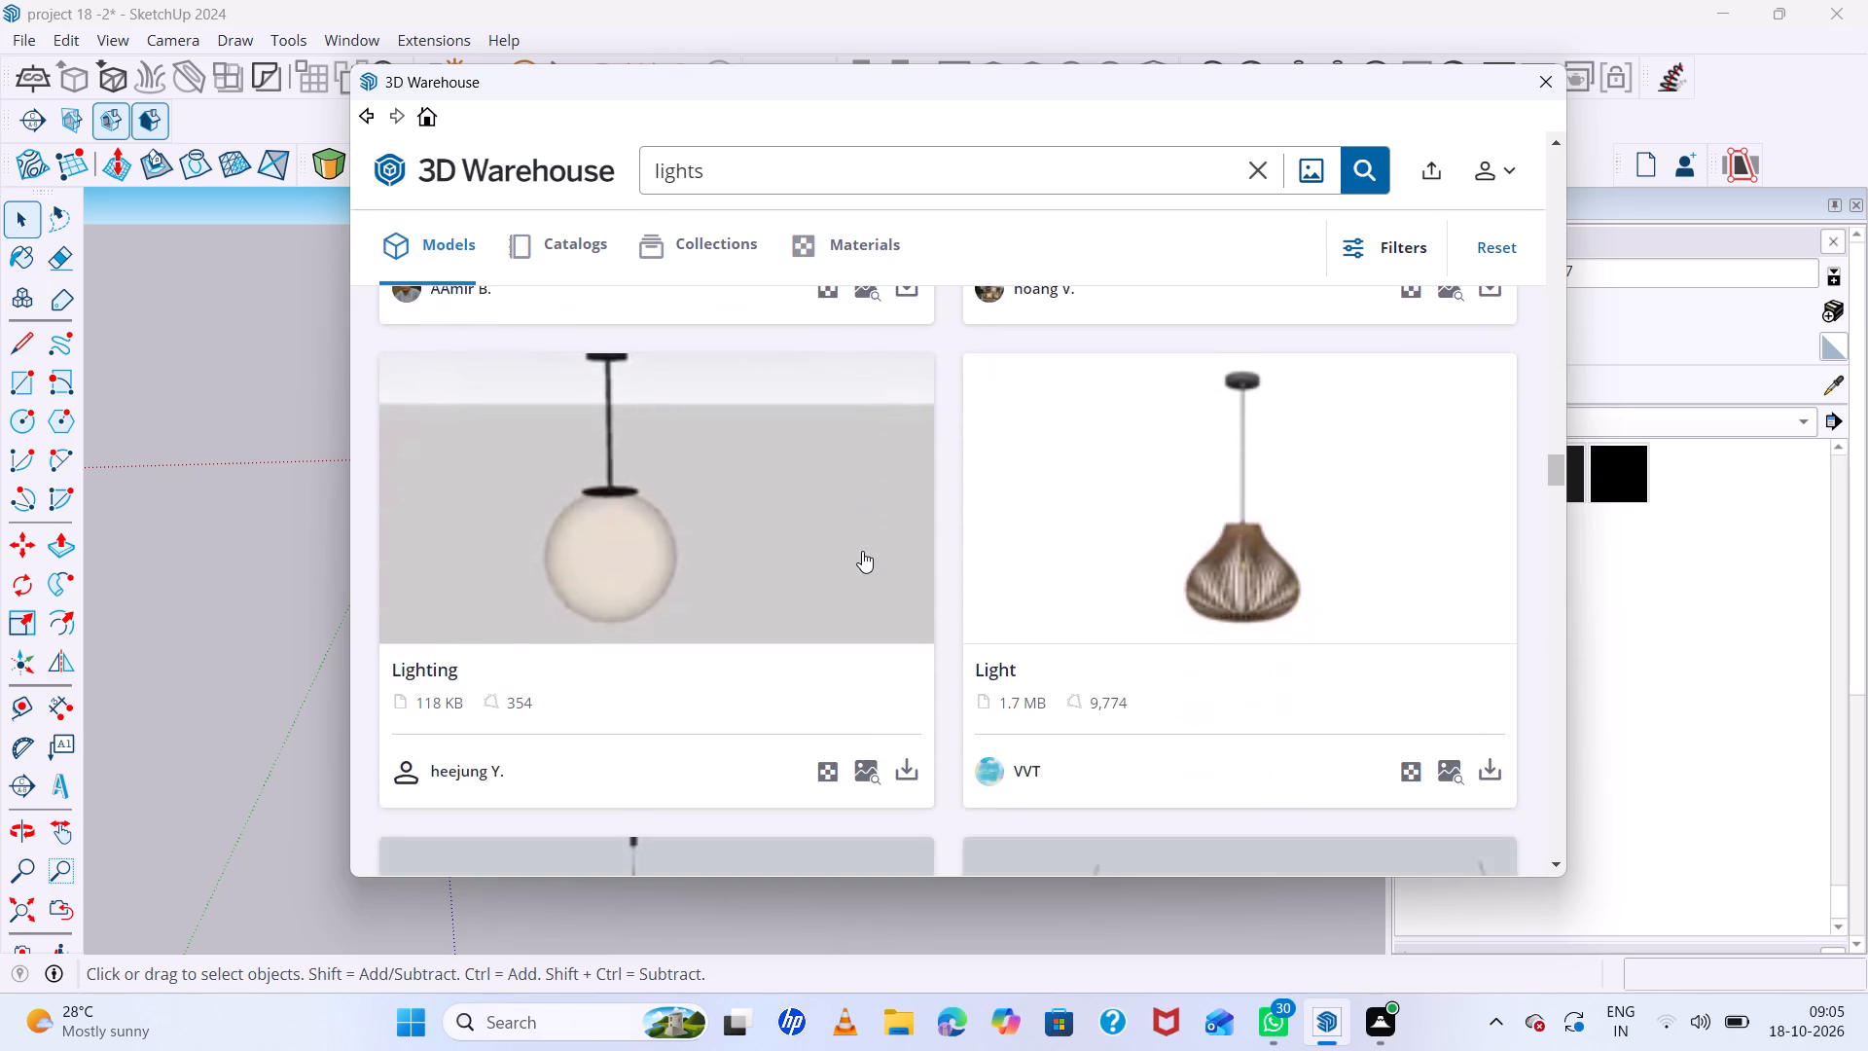
pyautogui.scroll(-11, 862, 551)
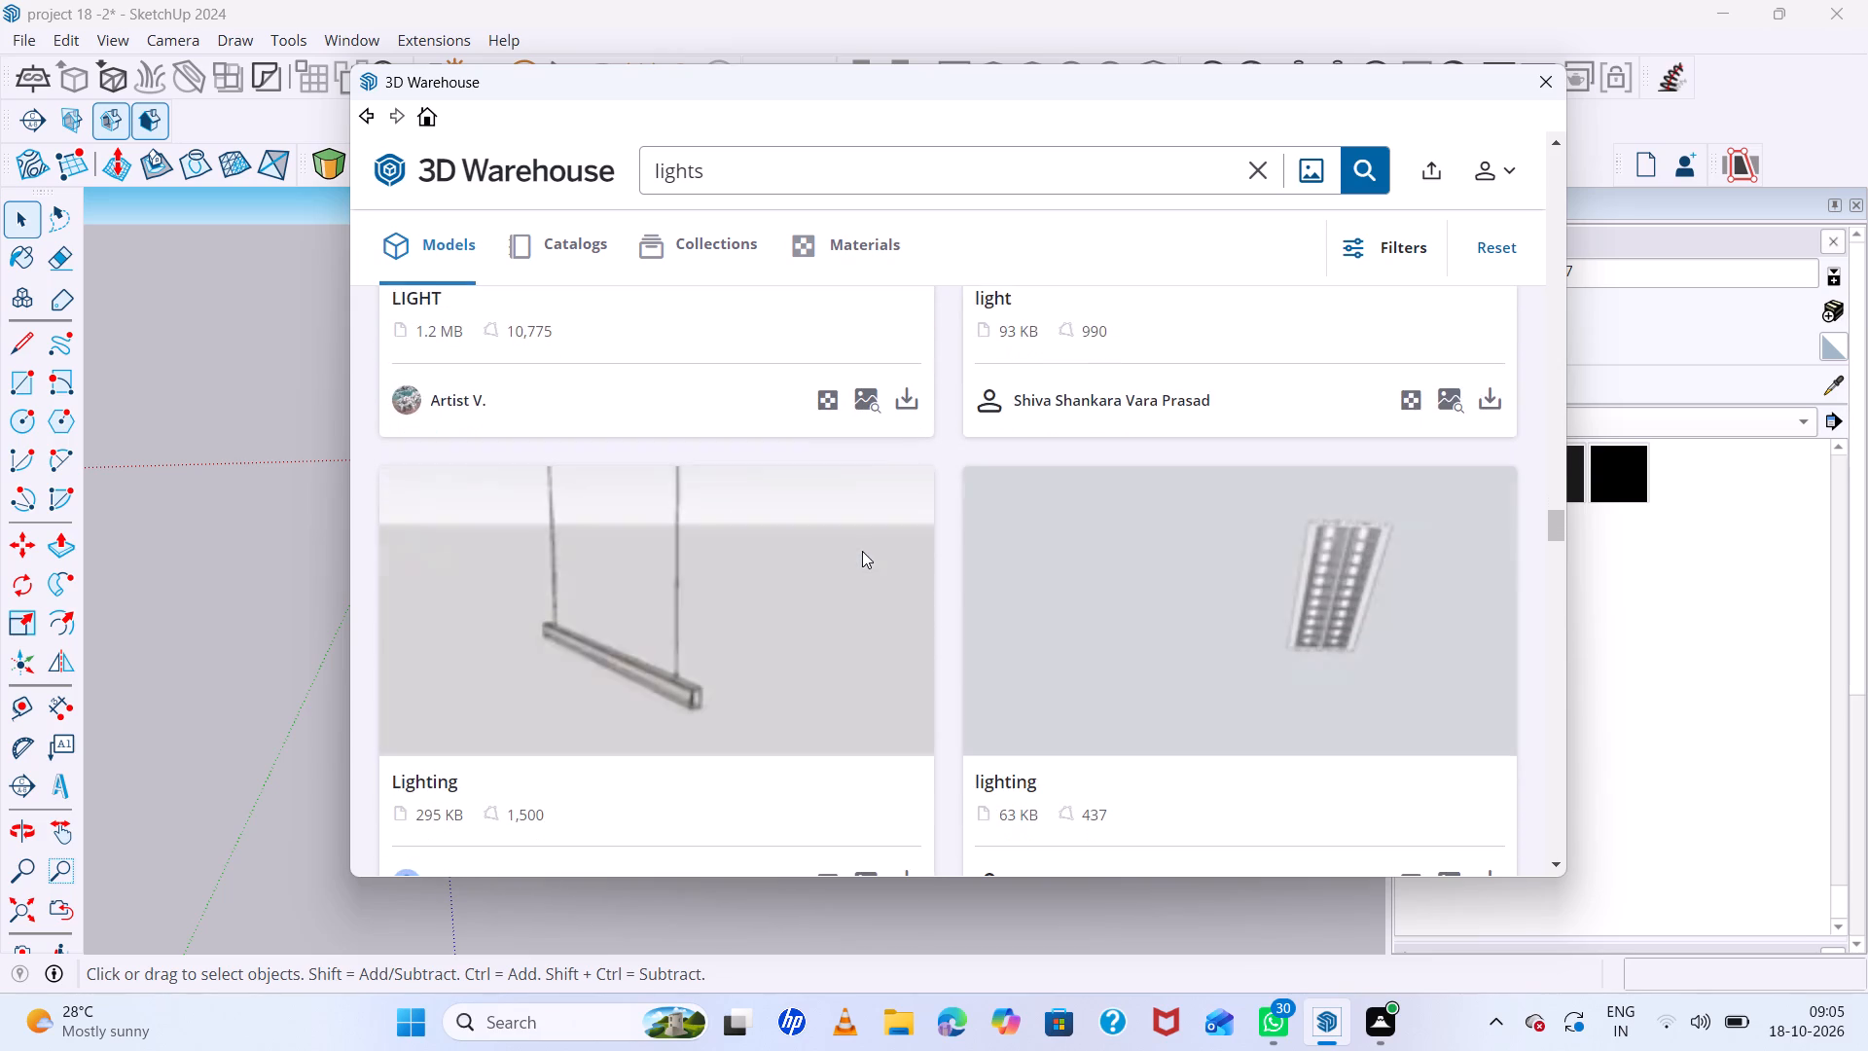
pyautogui.scroll(-8, 862, 551)
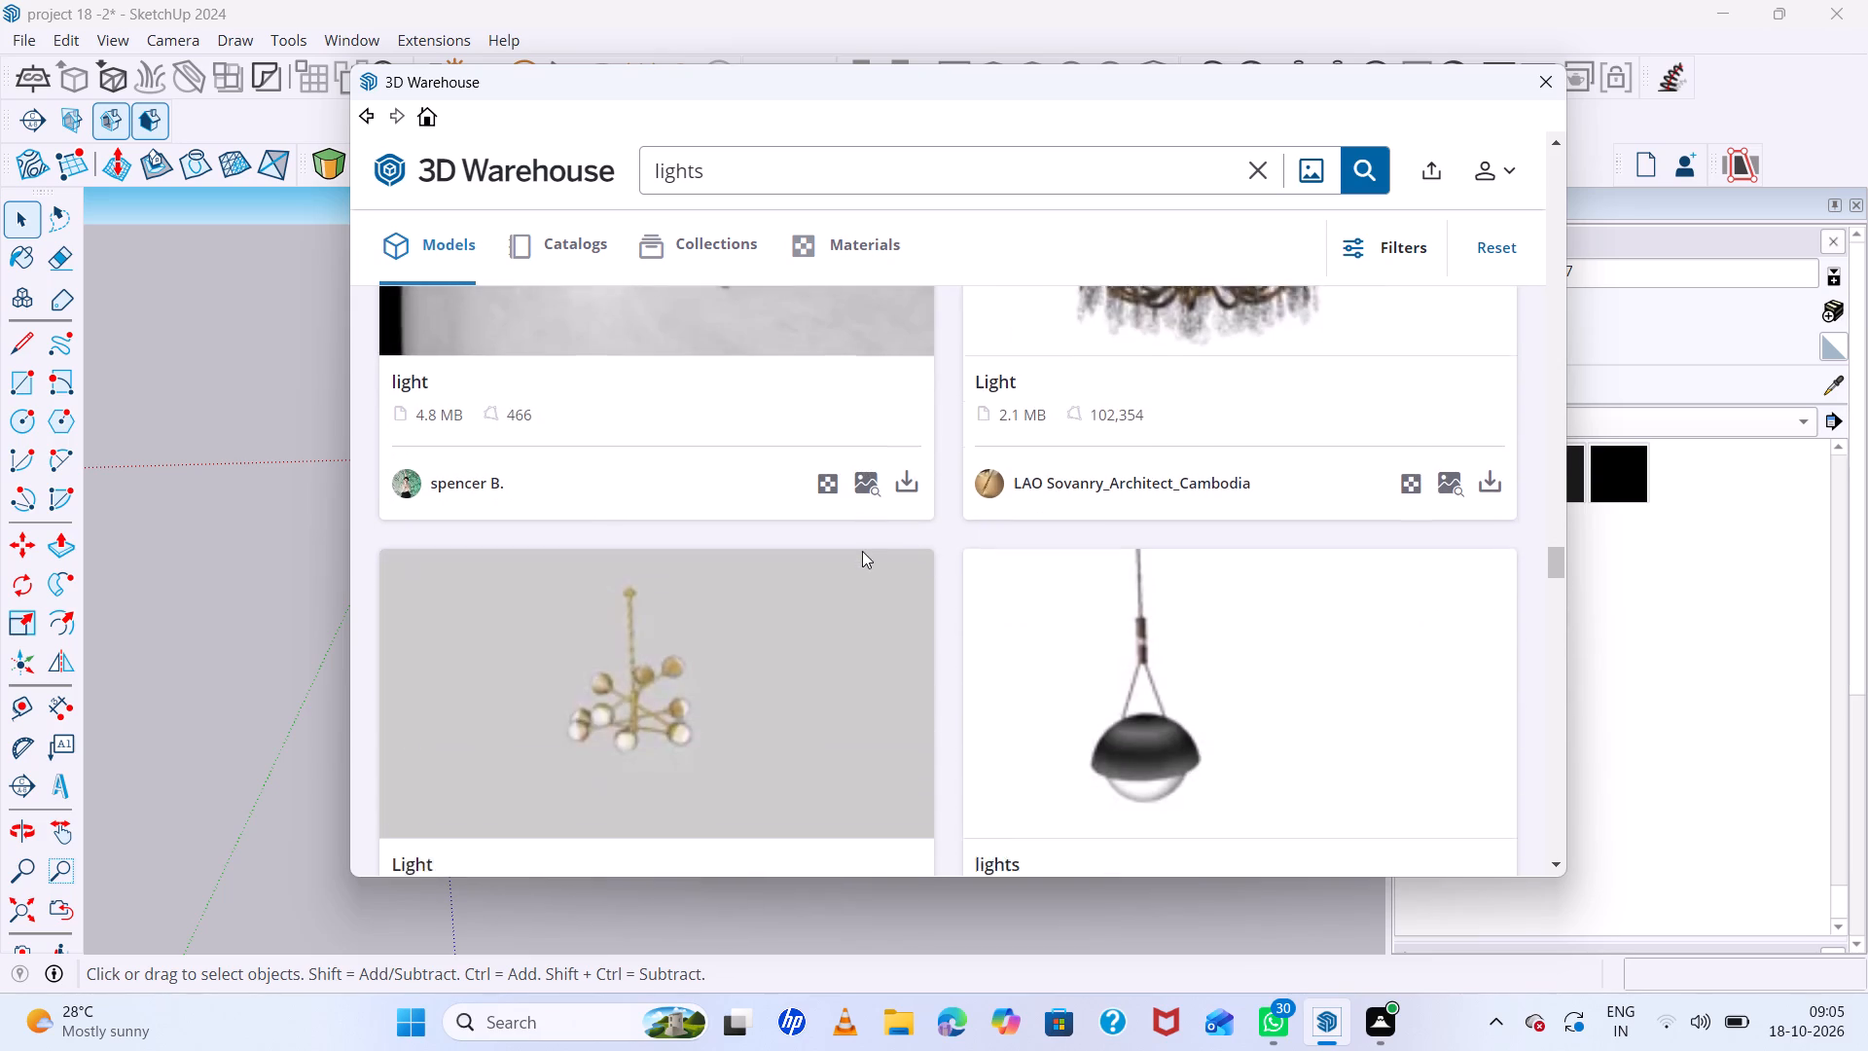
pyautogui.scroll(-6, 862, 551)
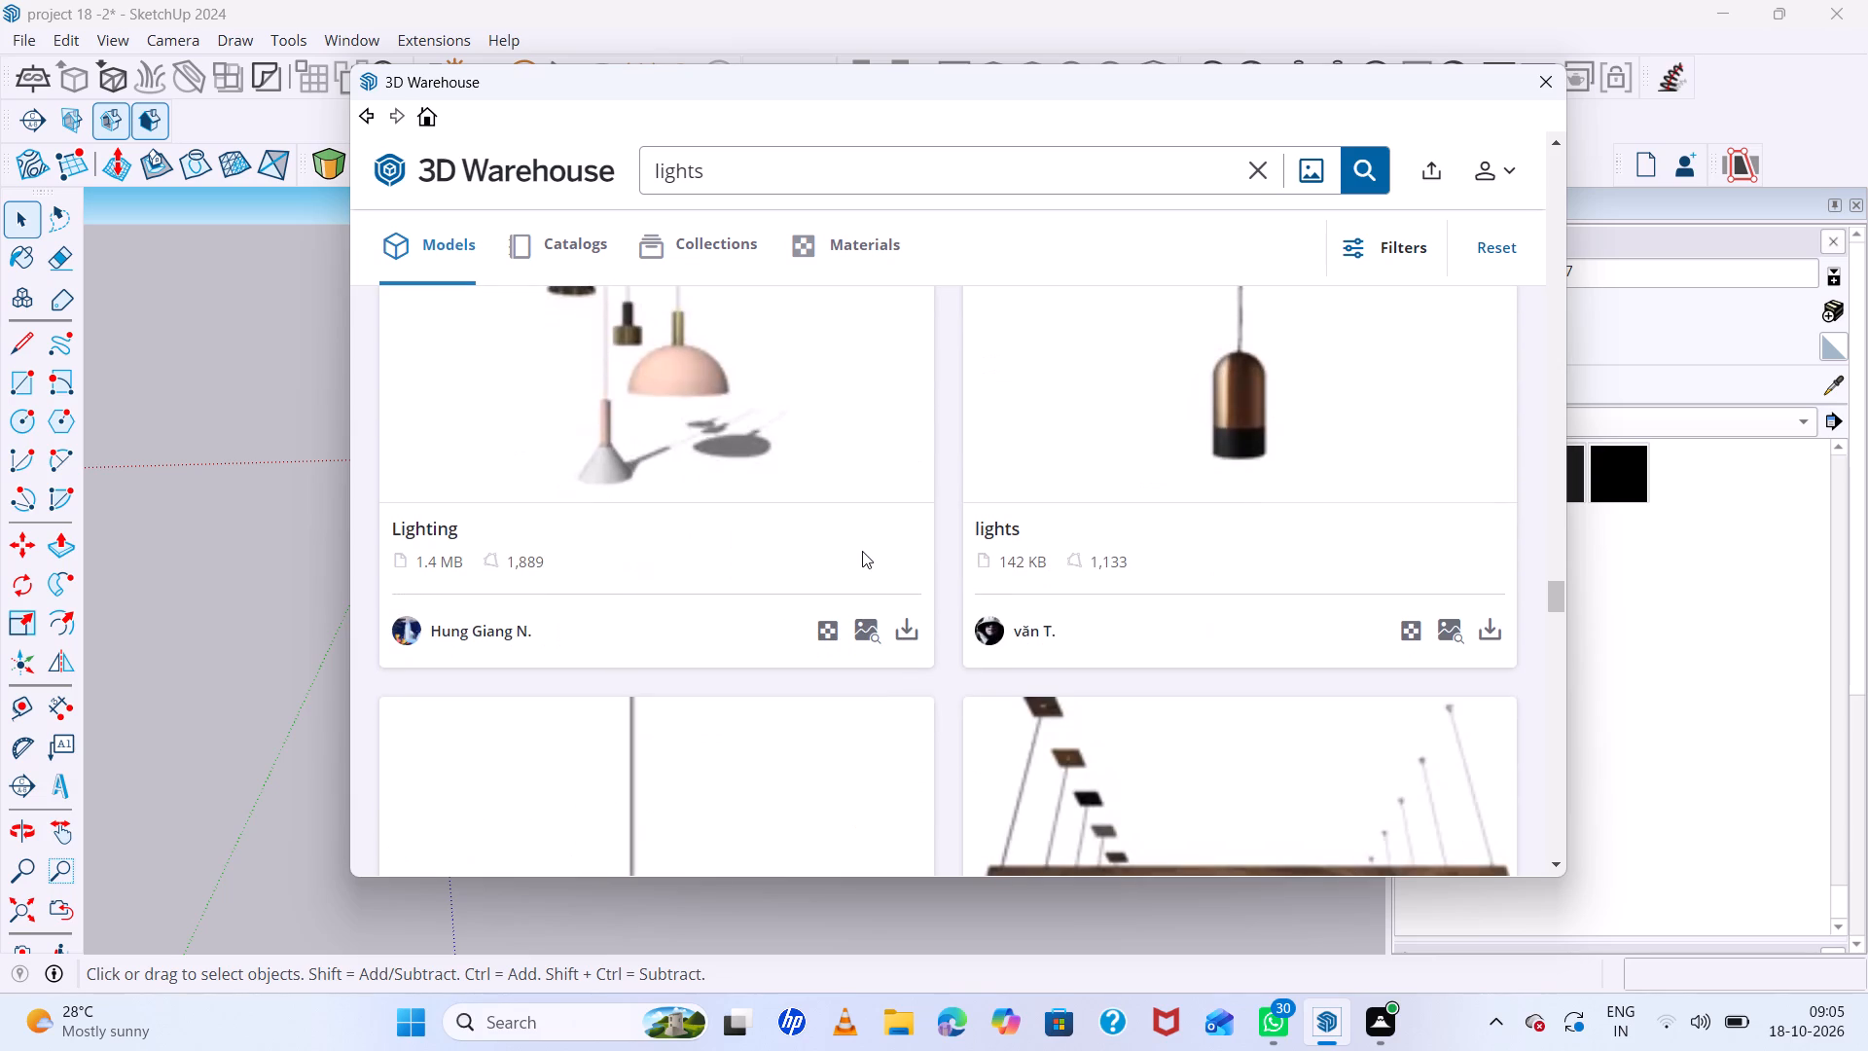
pyautogui.scroll(-10, 862, 551)
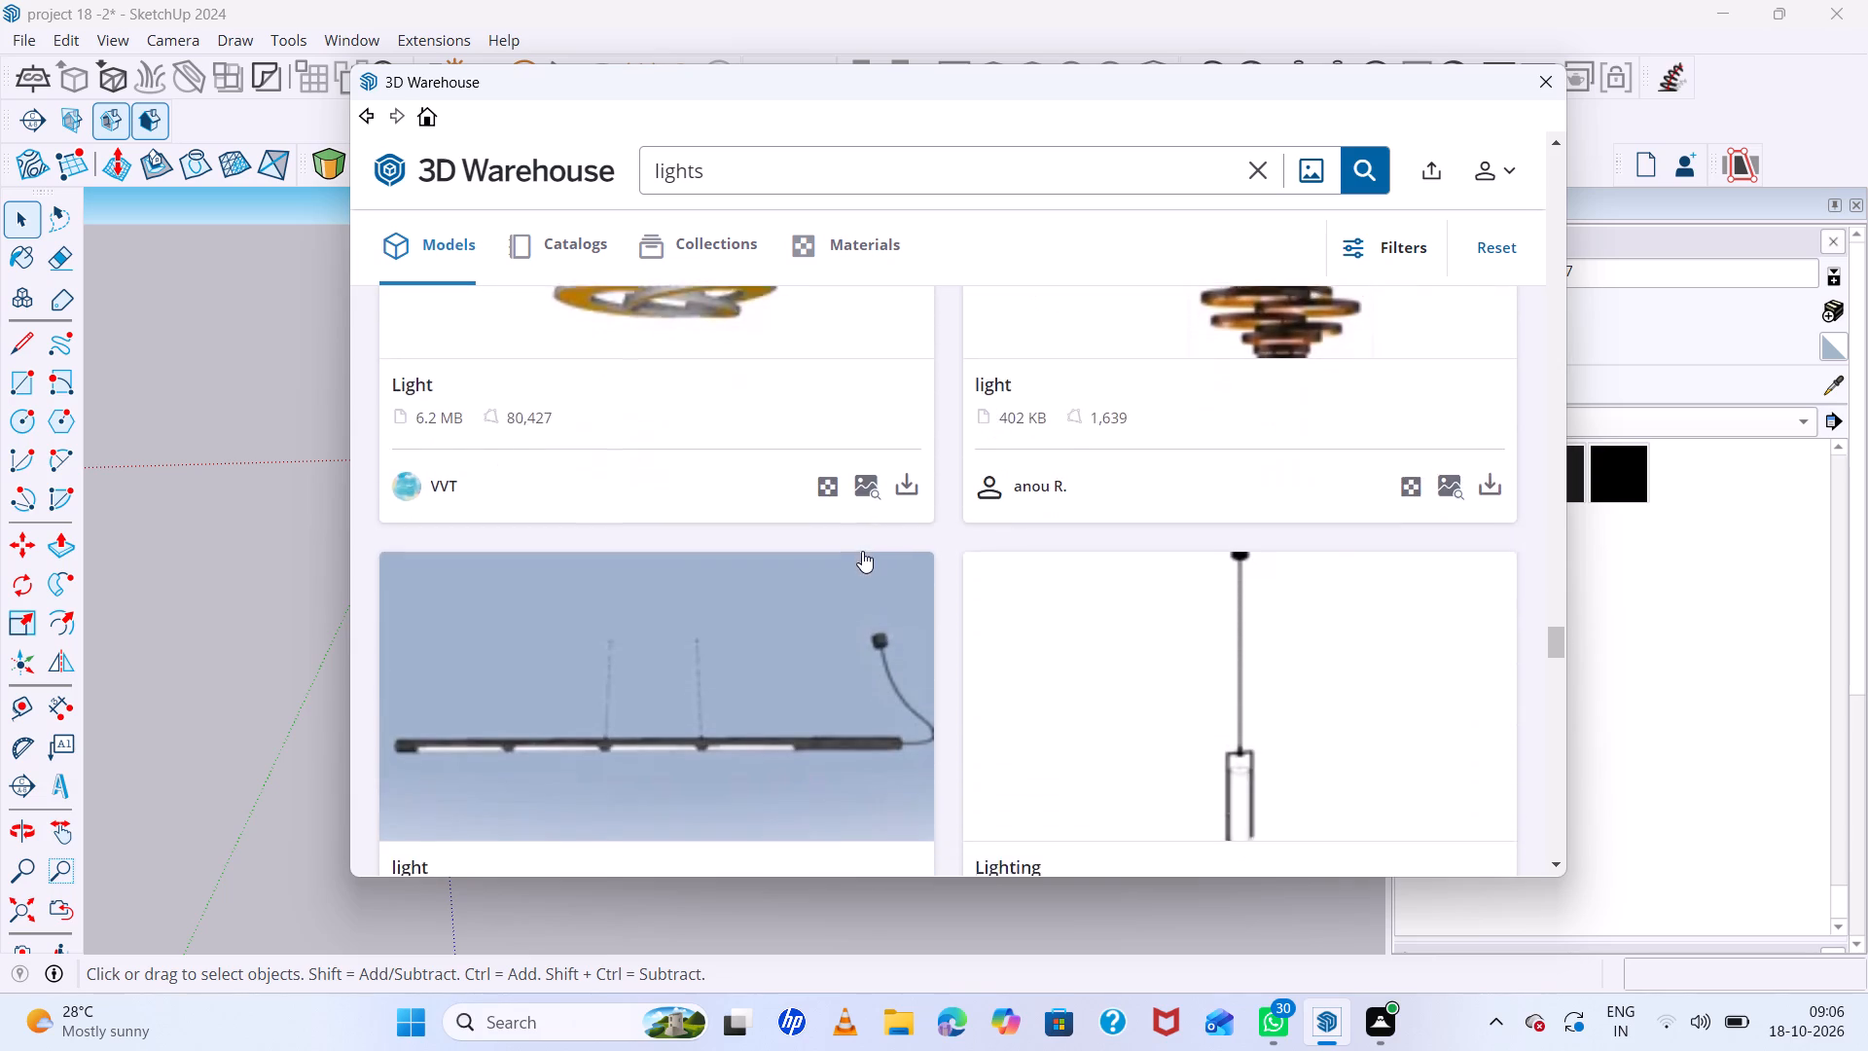
pyautogui.scroll(-9, 862, 551)
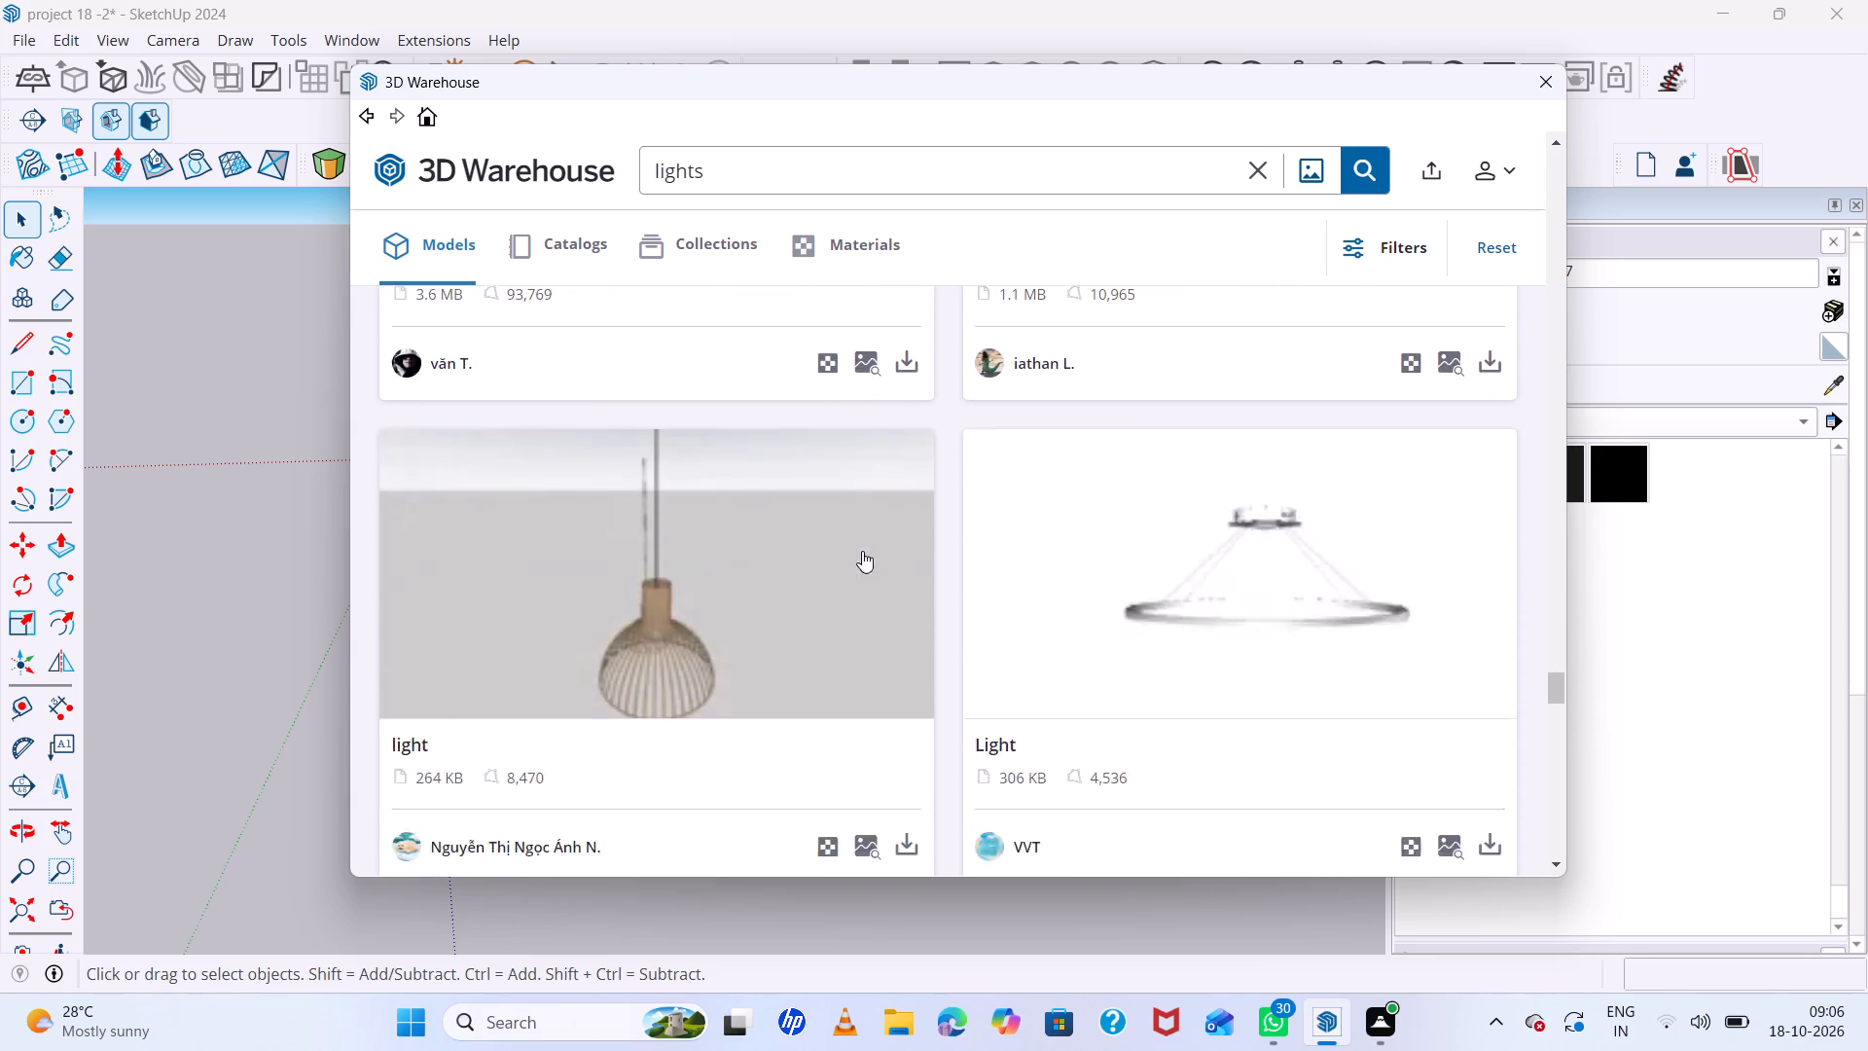
pyautogui.scroll(-14, 862, 551)
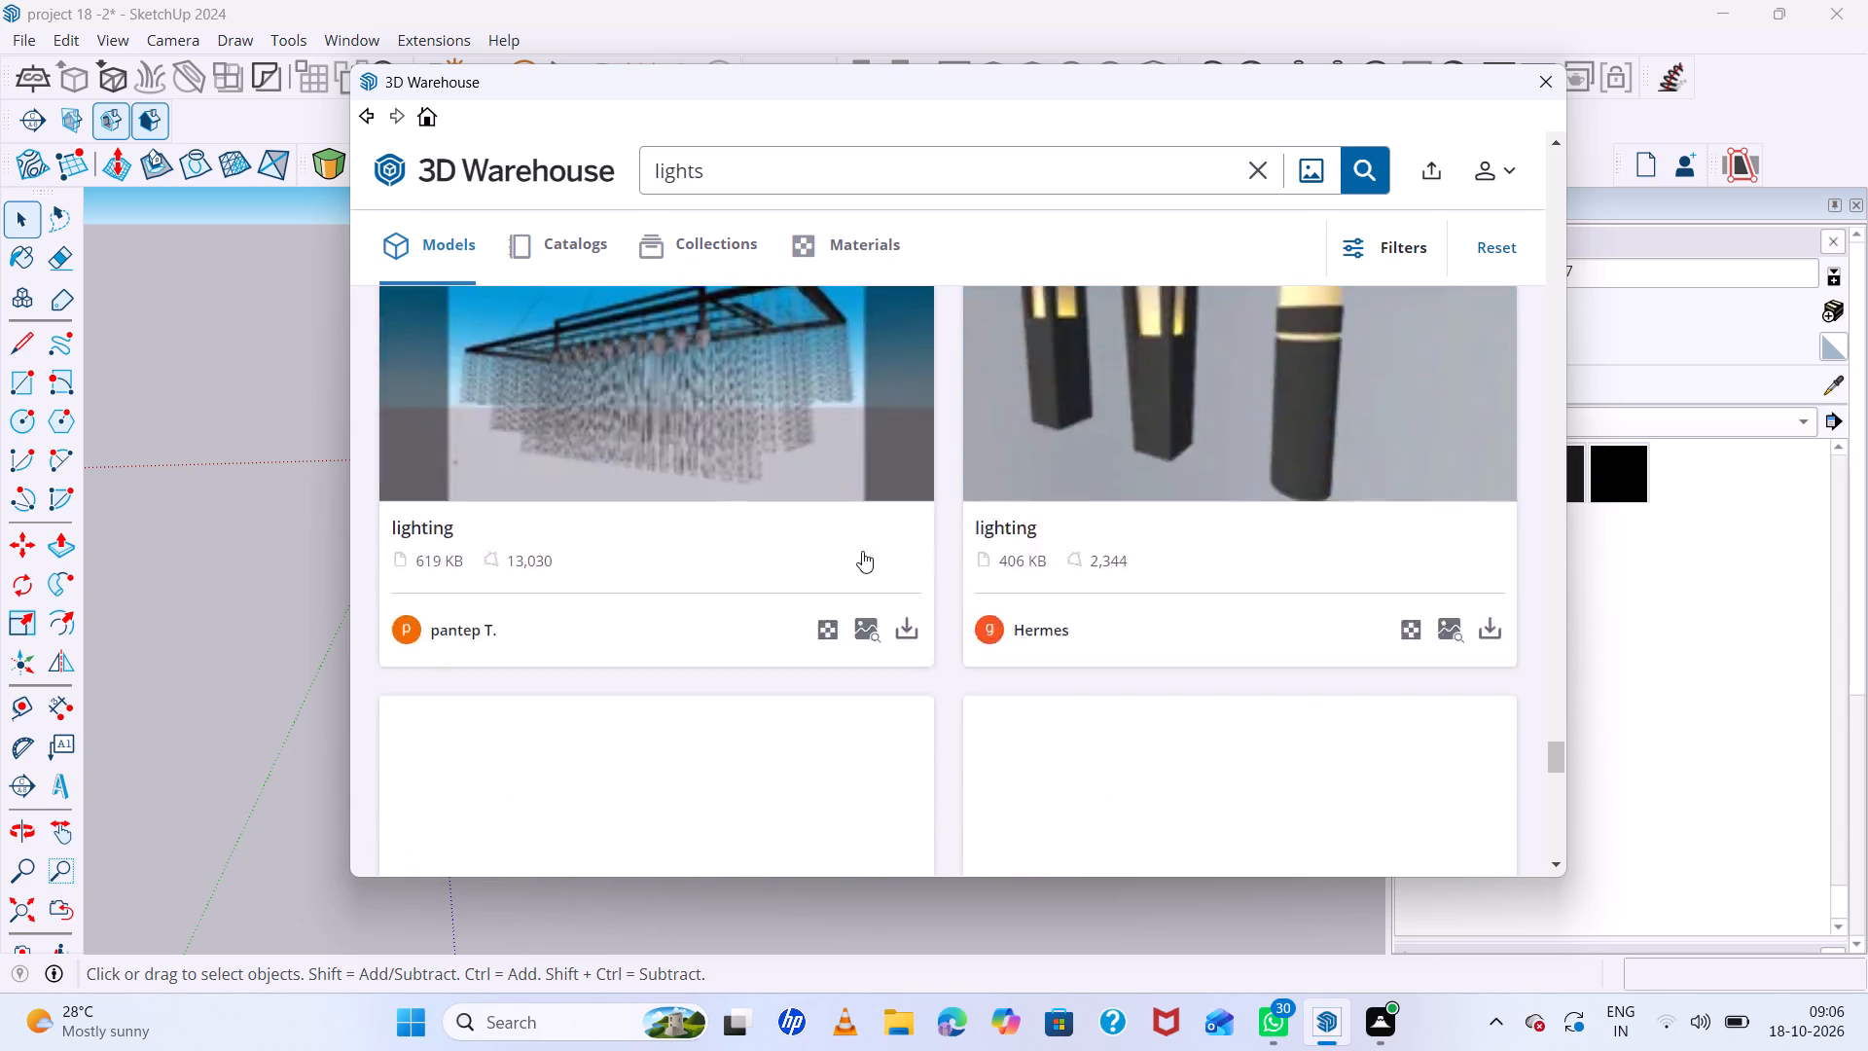
pyautogui.scroll(-6, 862, 551)
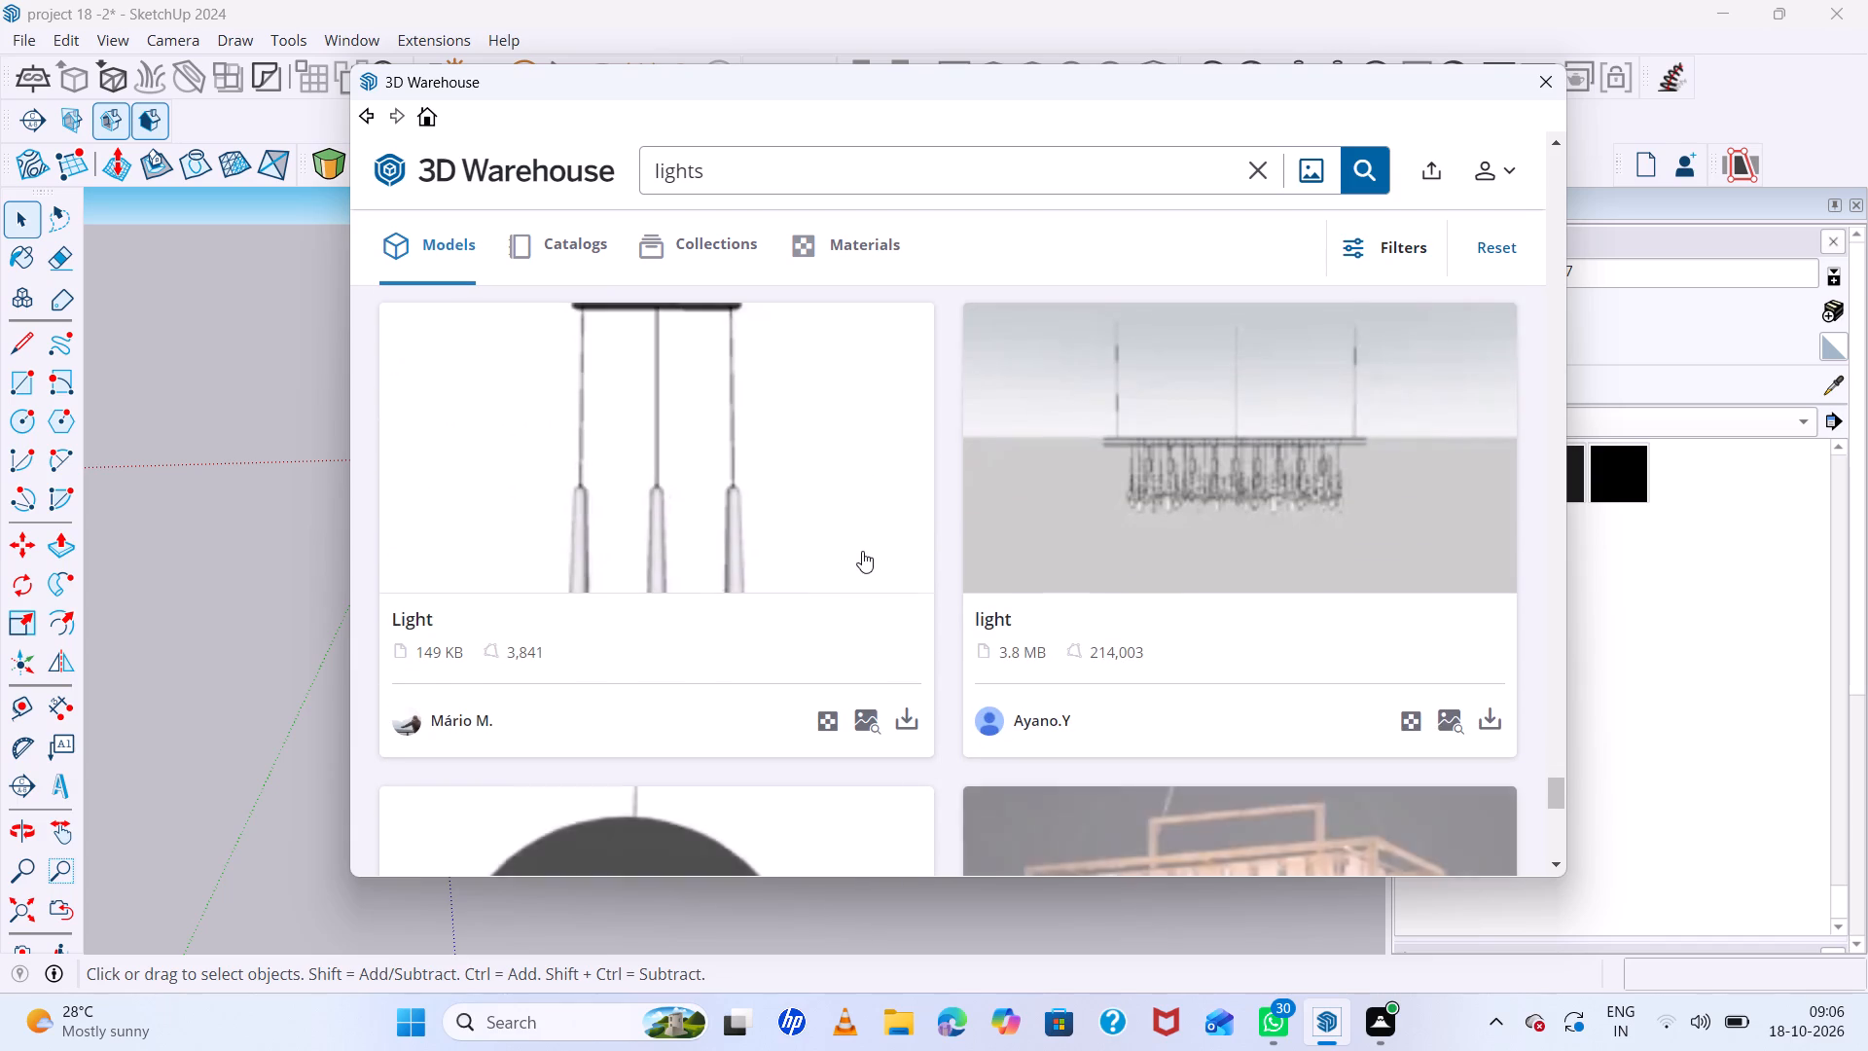
pyautogui.scroll(-8, 862, 551)
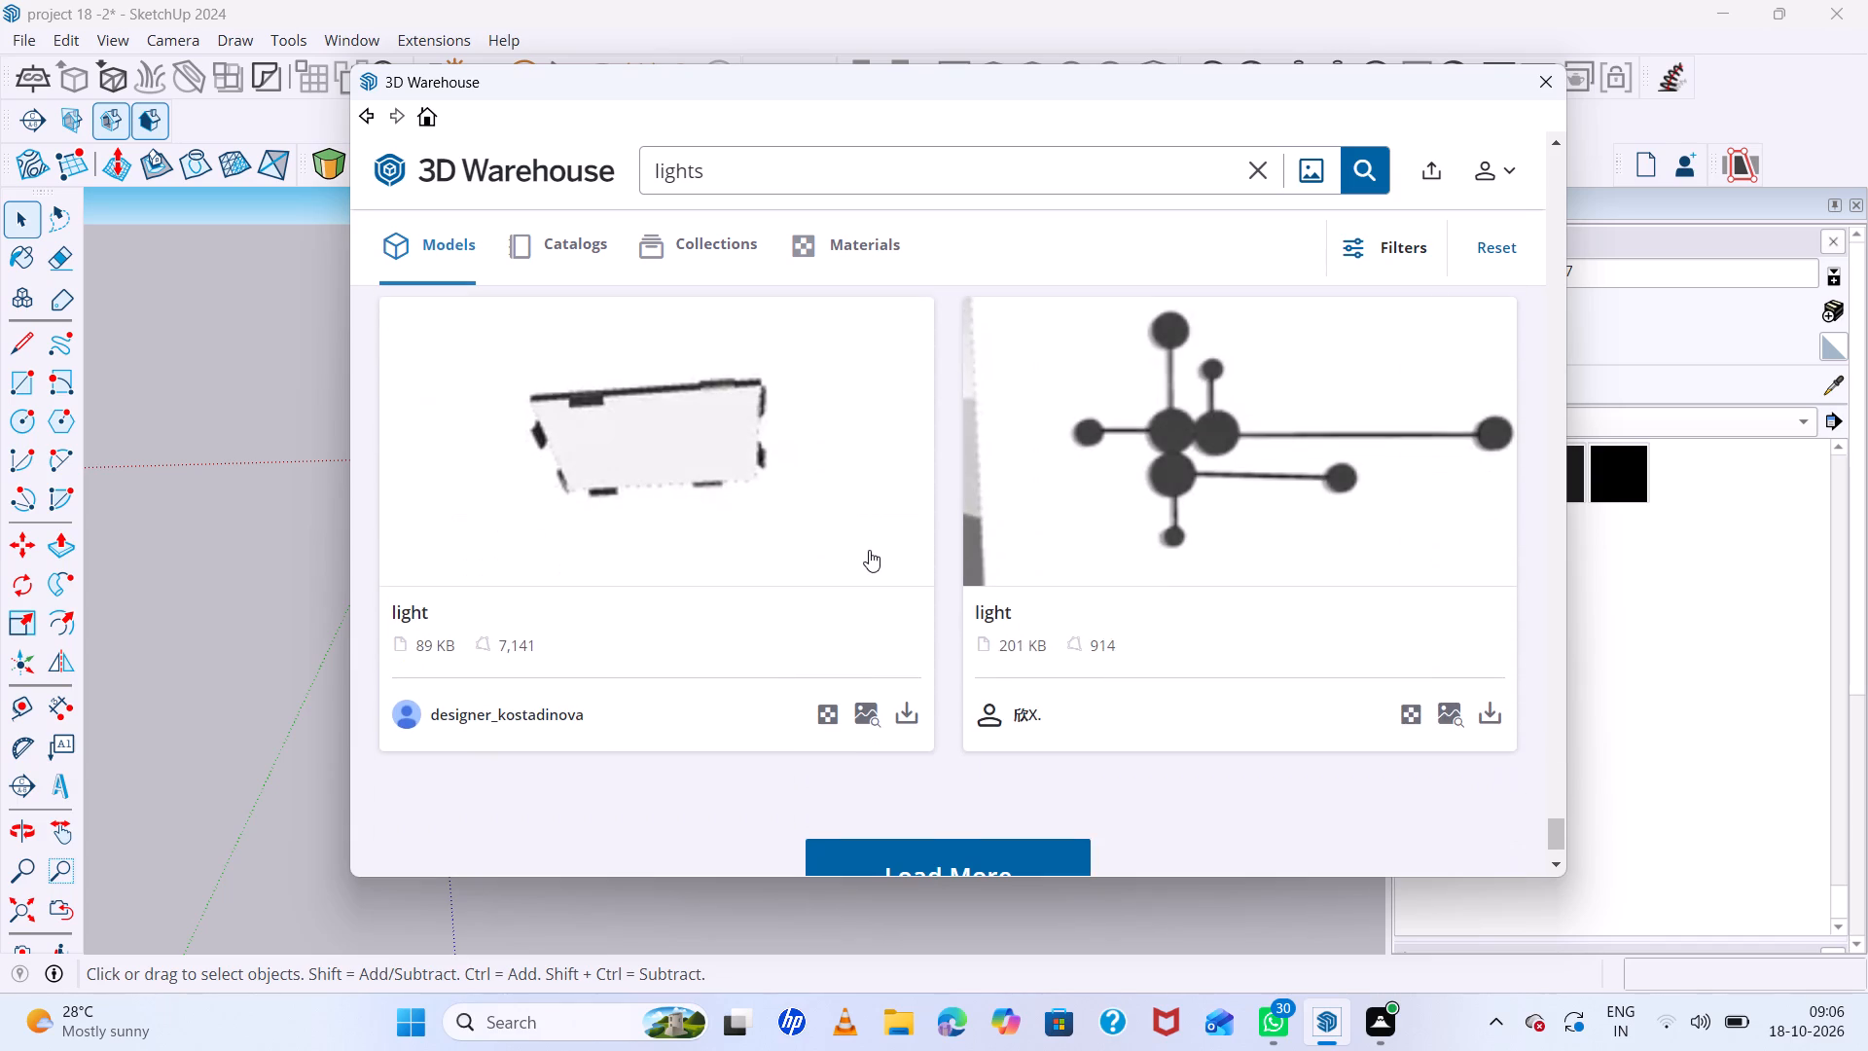
pyautogui.scroll(-5, 869, 550)
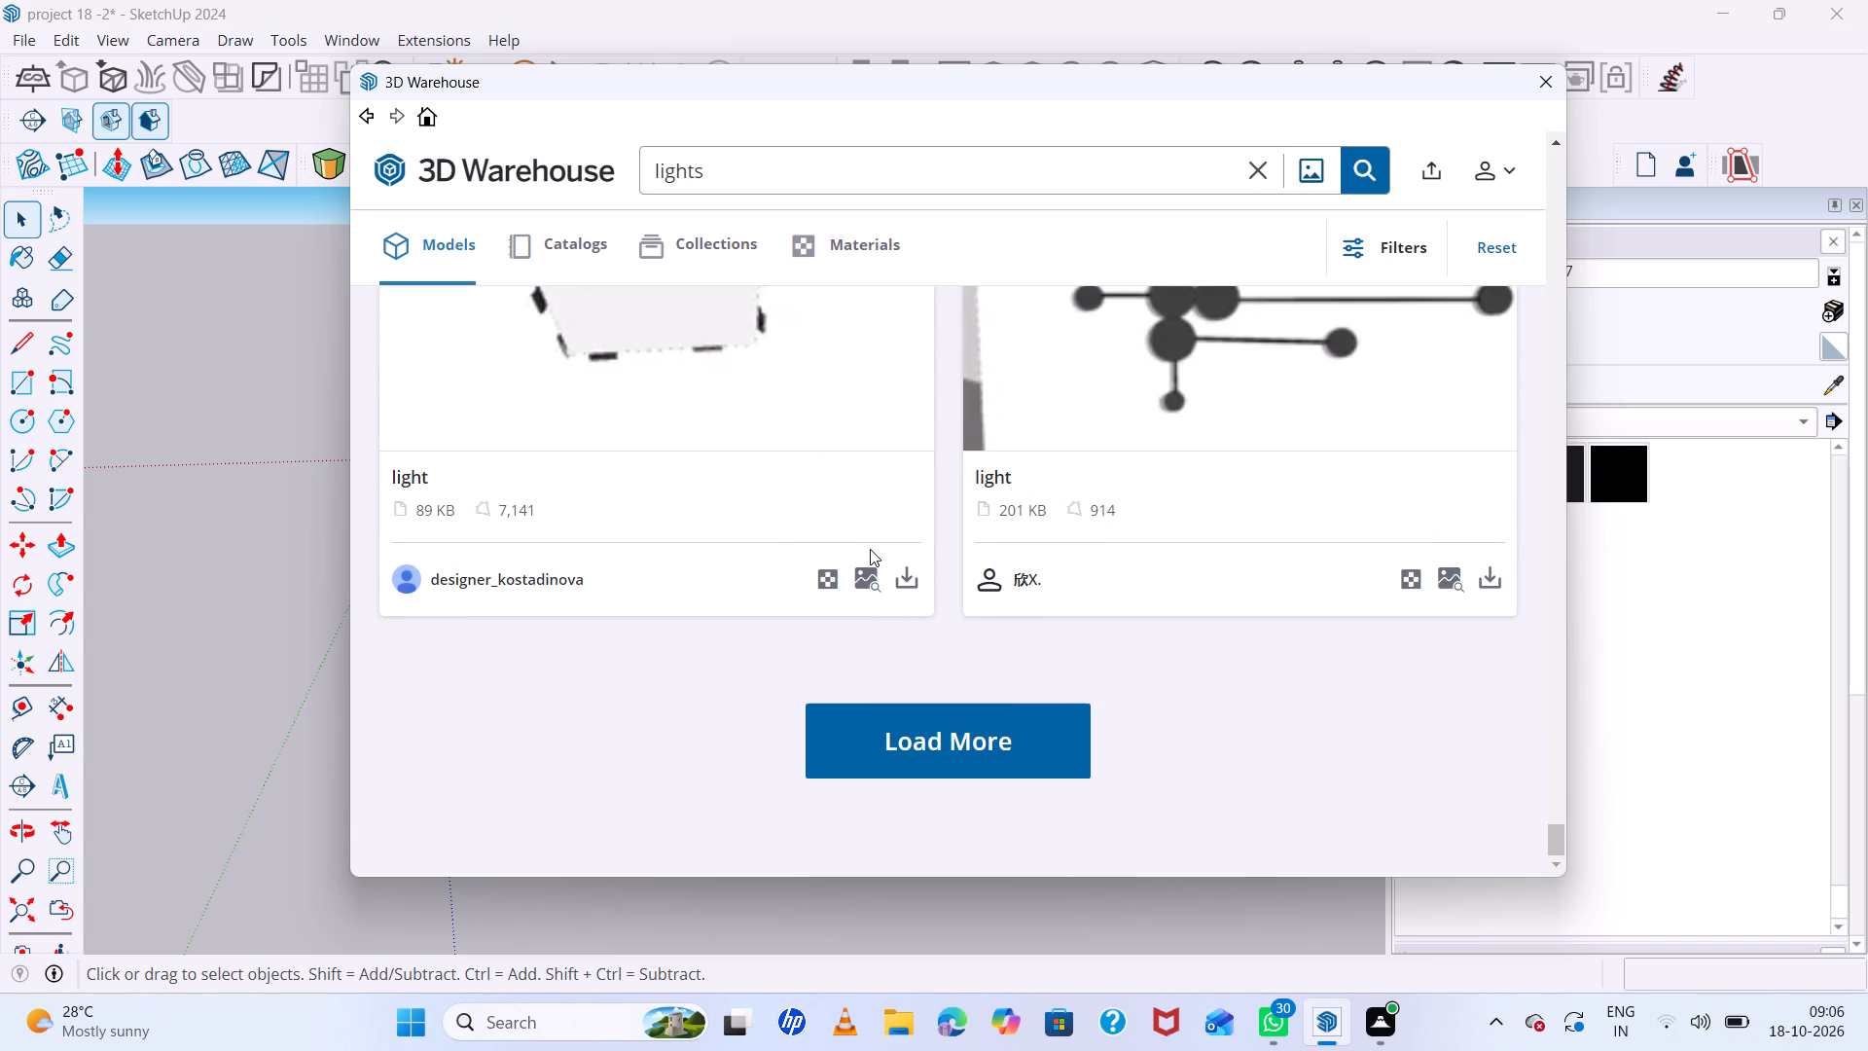
pyautogui.scroll(-4, 870, 549)
# Load more "lights" models and look through the additional ones for a suitable pendant light.
pyautogui.click(955, 746)
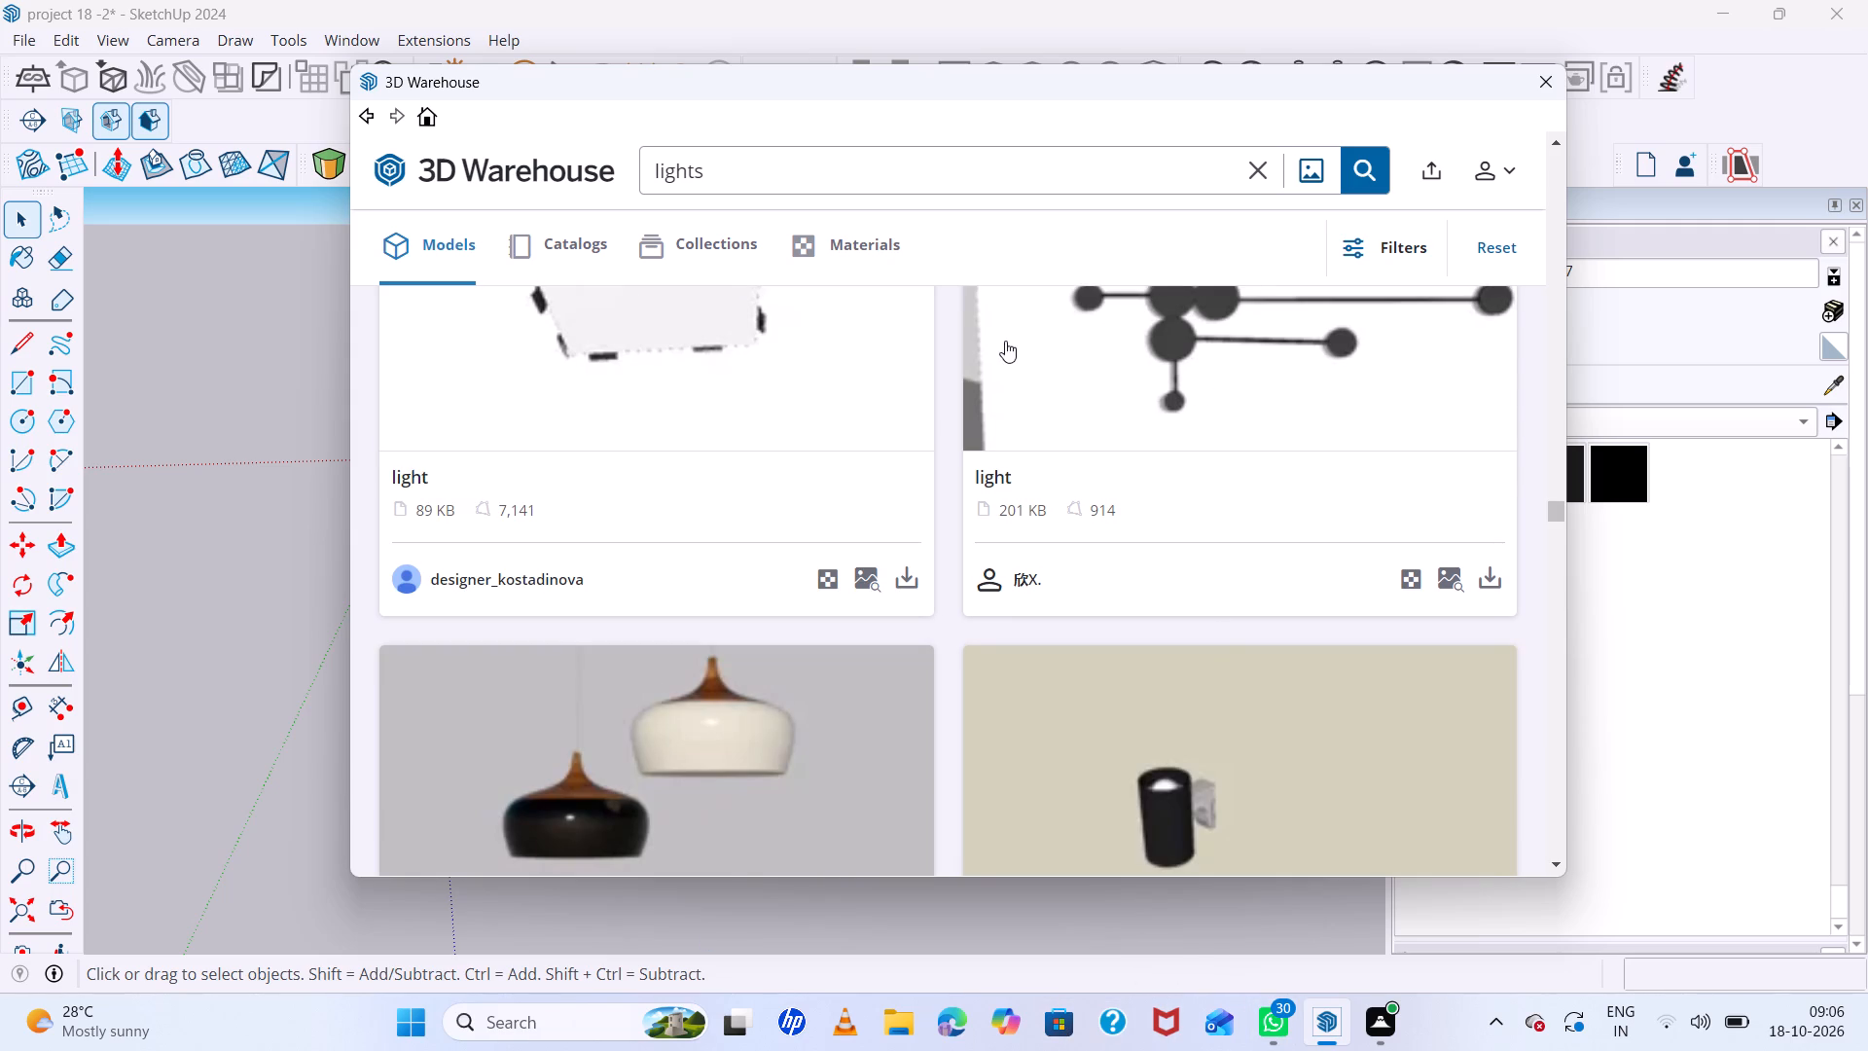
pyautogui.scroll(-10, 1008, 482)
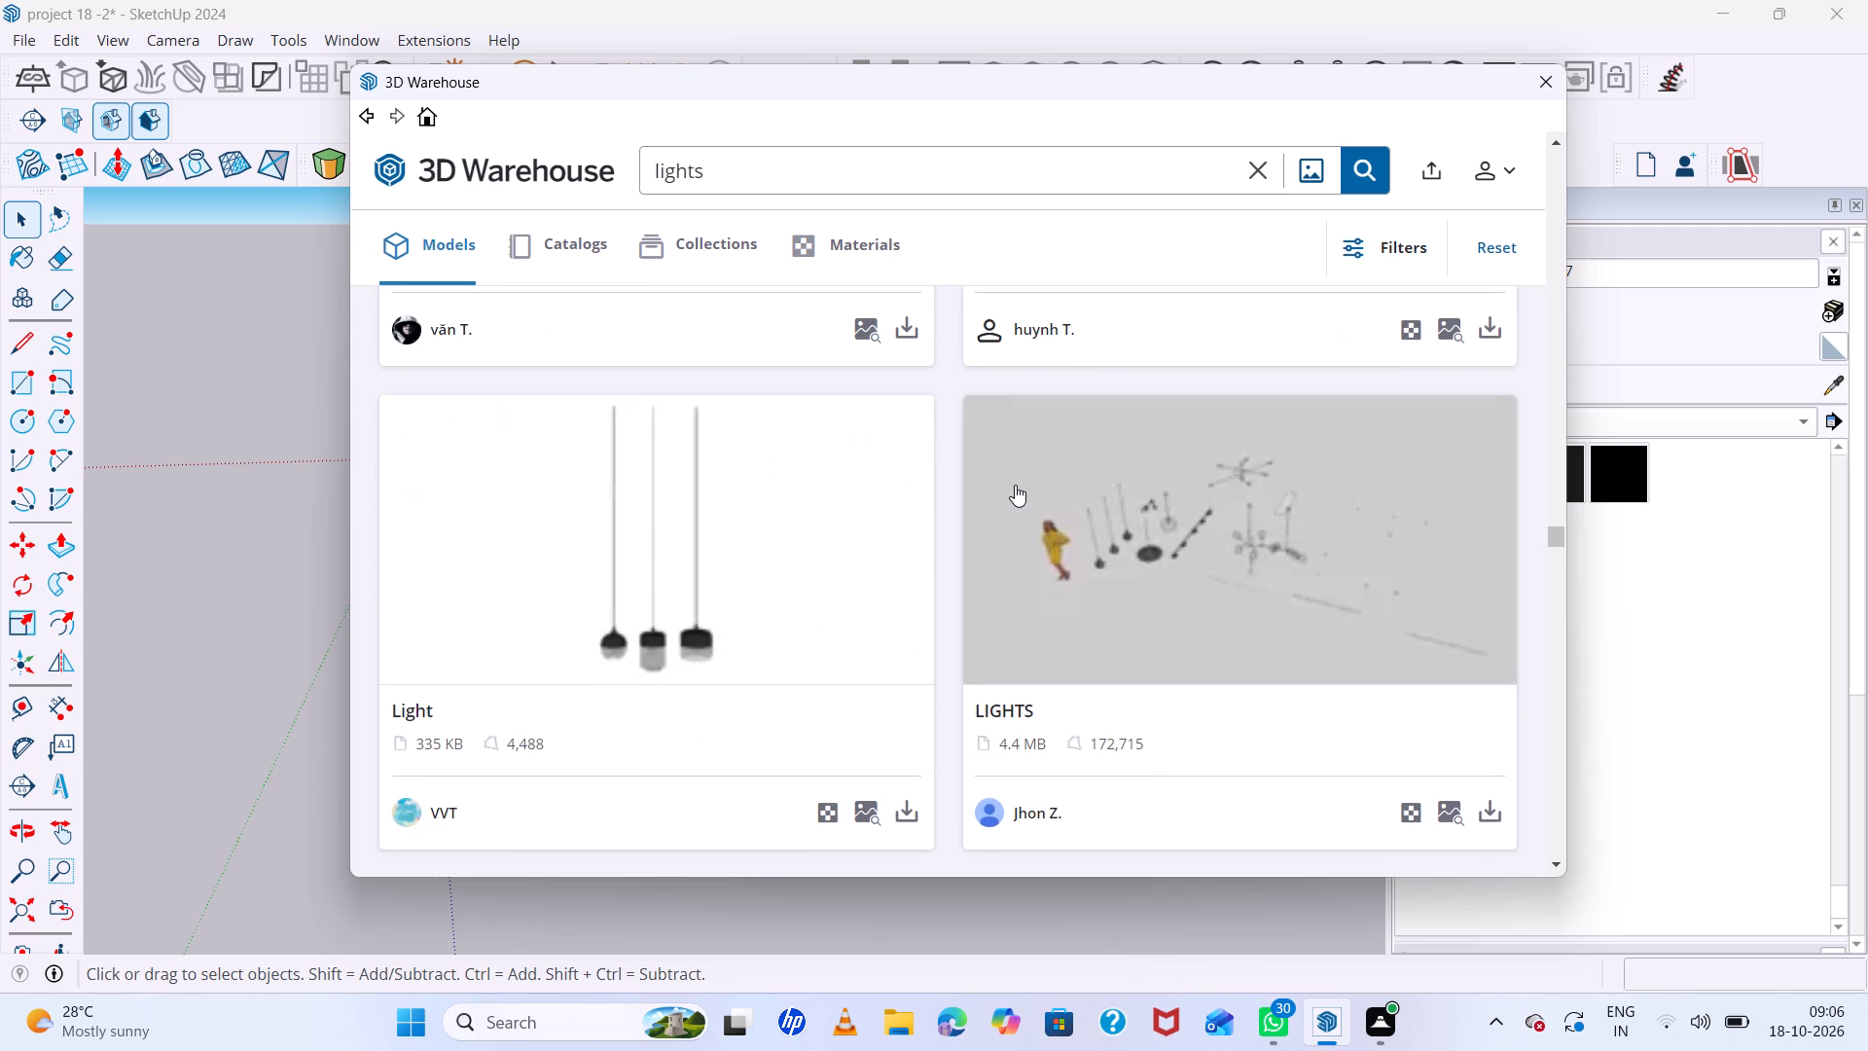
pyautogui.scroll(-6, 1015, 485)
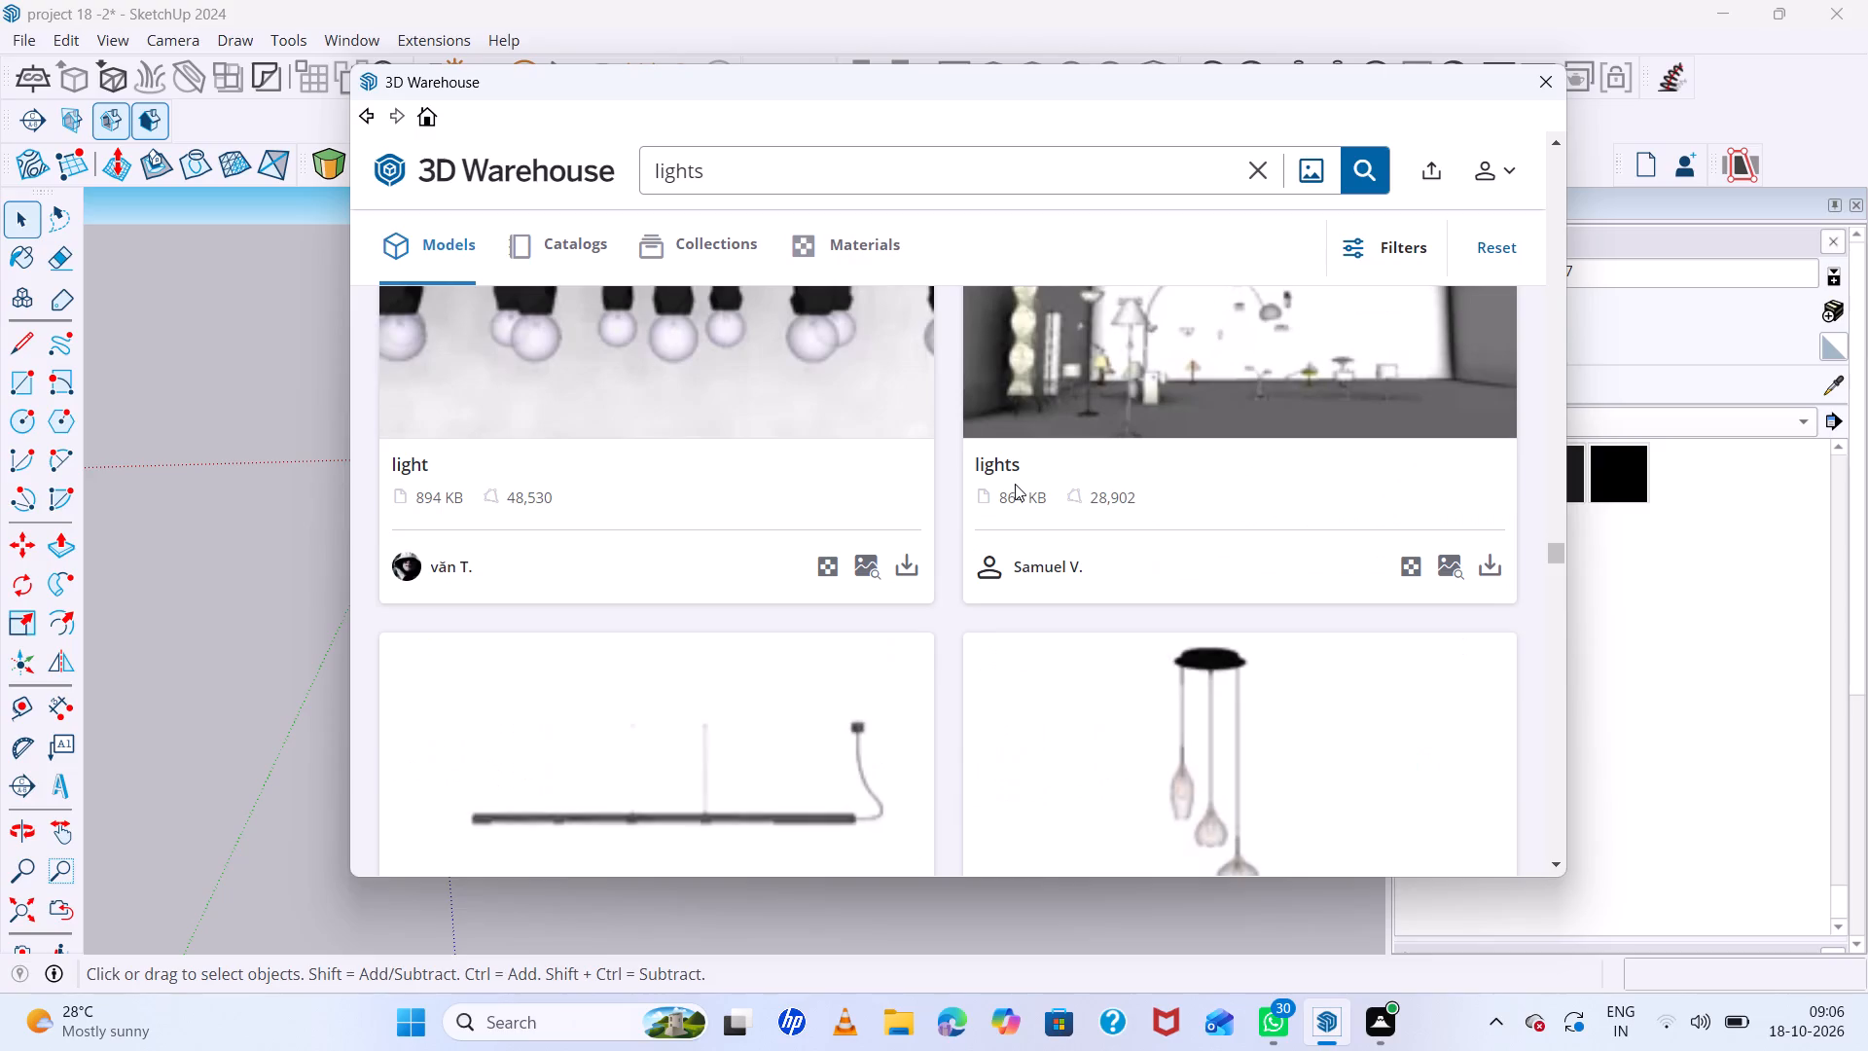
pyautogui.scroll(-2, 1015, 484)
pyautogui.scroll(-4, 1171, 481)
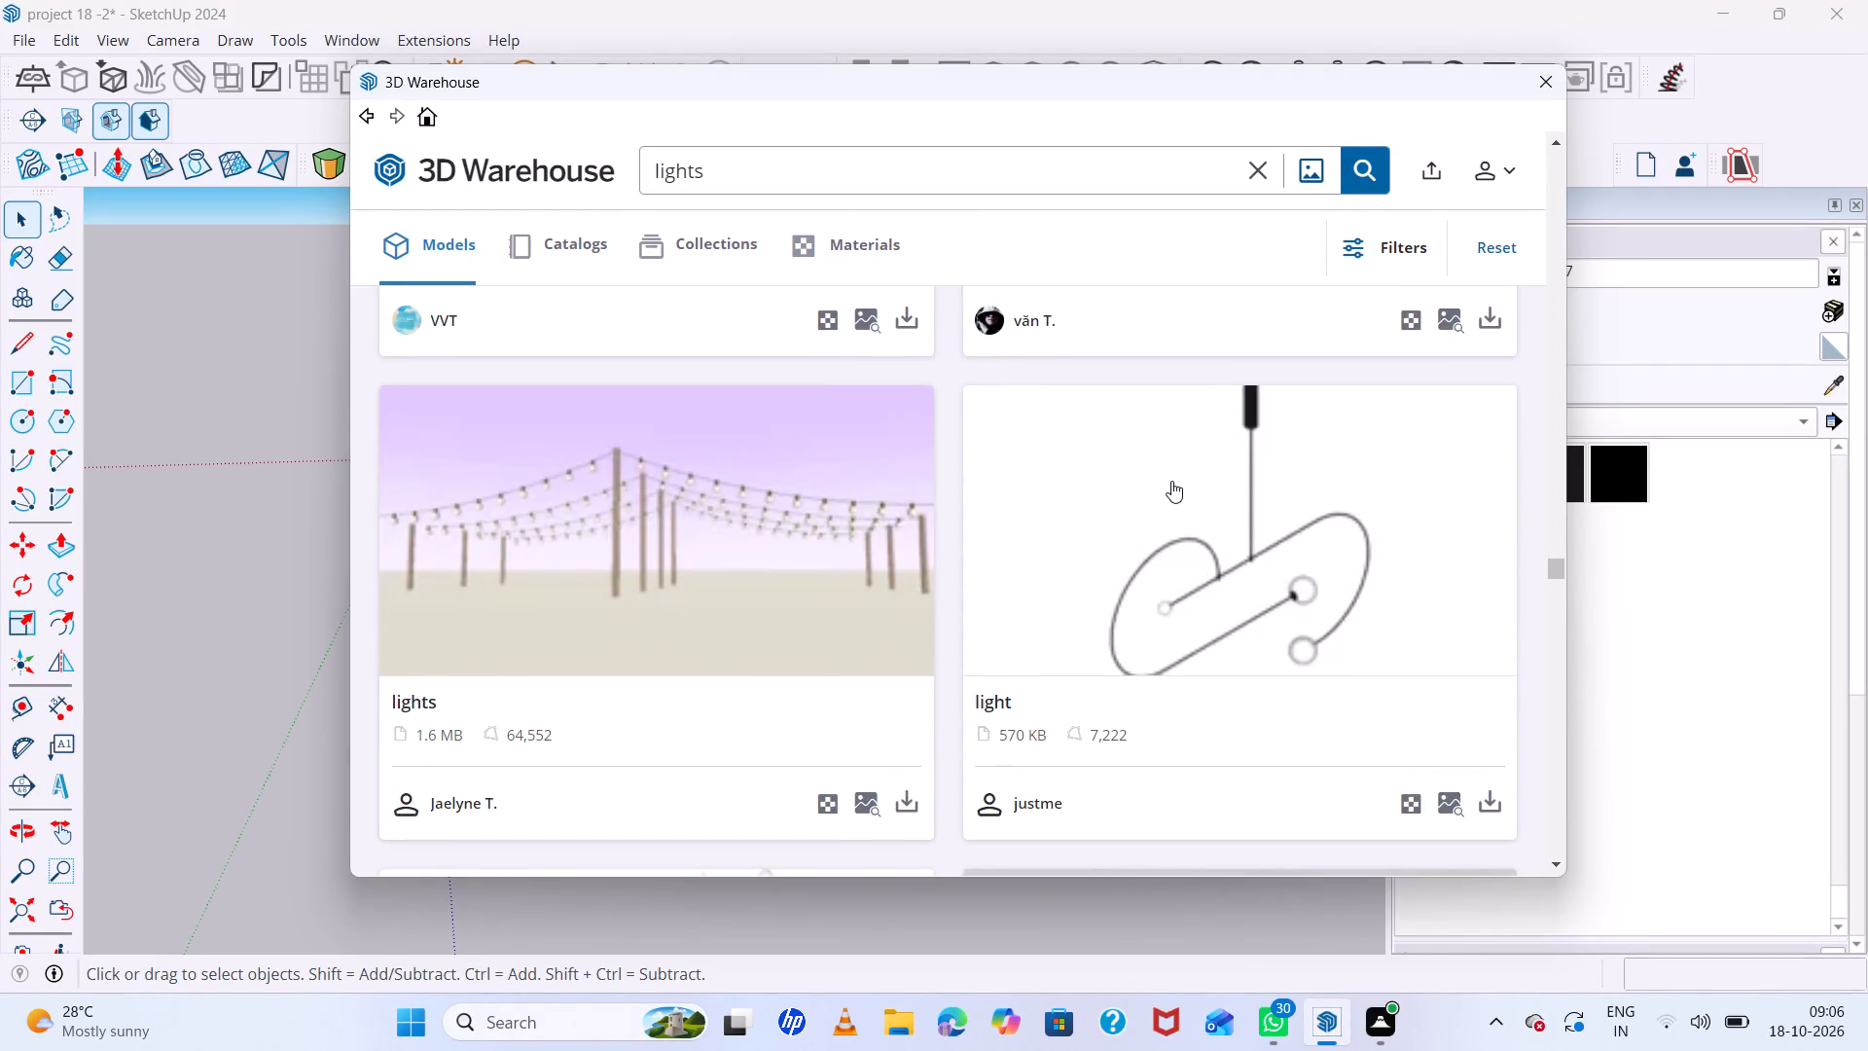
# Review the "lights" models again back to the start of the list, comparing the hanging pendant designs.
pyautogui.scroll(7, 1171, 481)
pyautogui.scroll(20, 1172, 465)
pyautogui.scroll(5, 1172, 465)
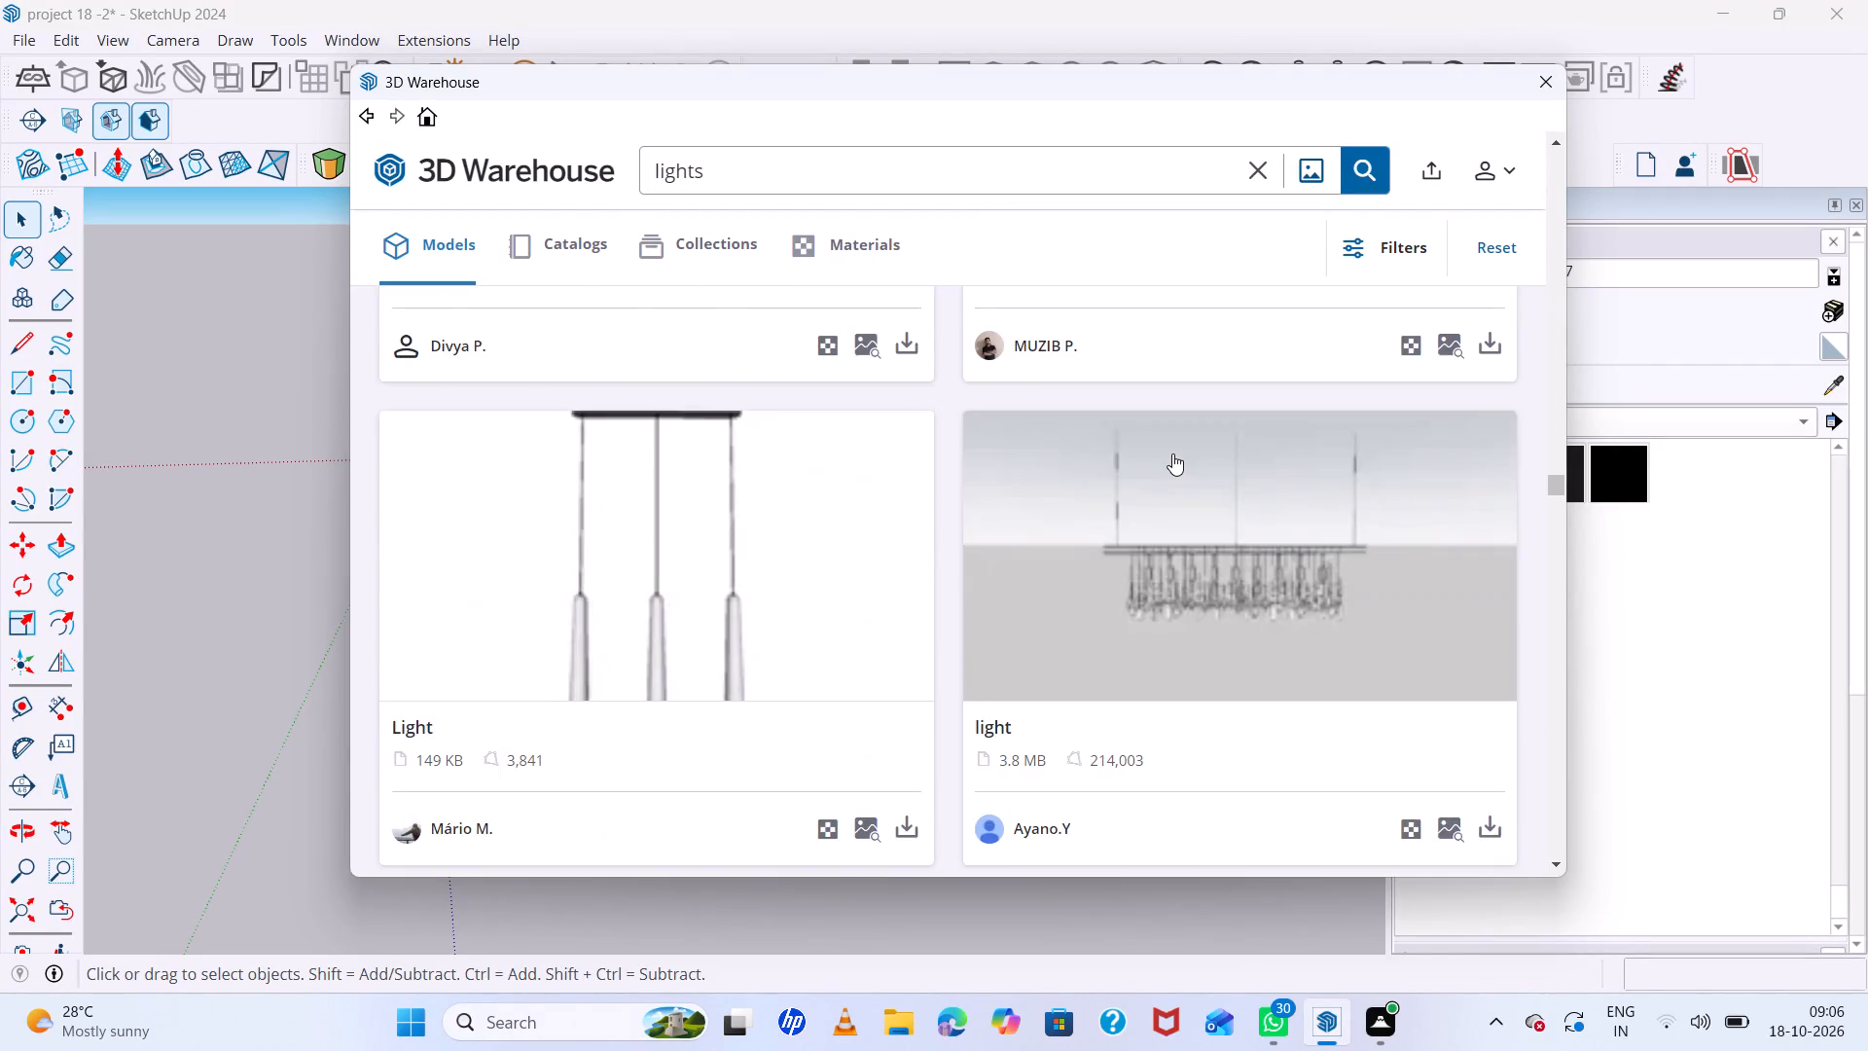
pyautogui.scroll(20, 1172, 453)
pyautogui.scroll(7, 1169, 453)
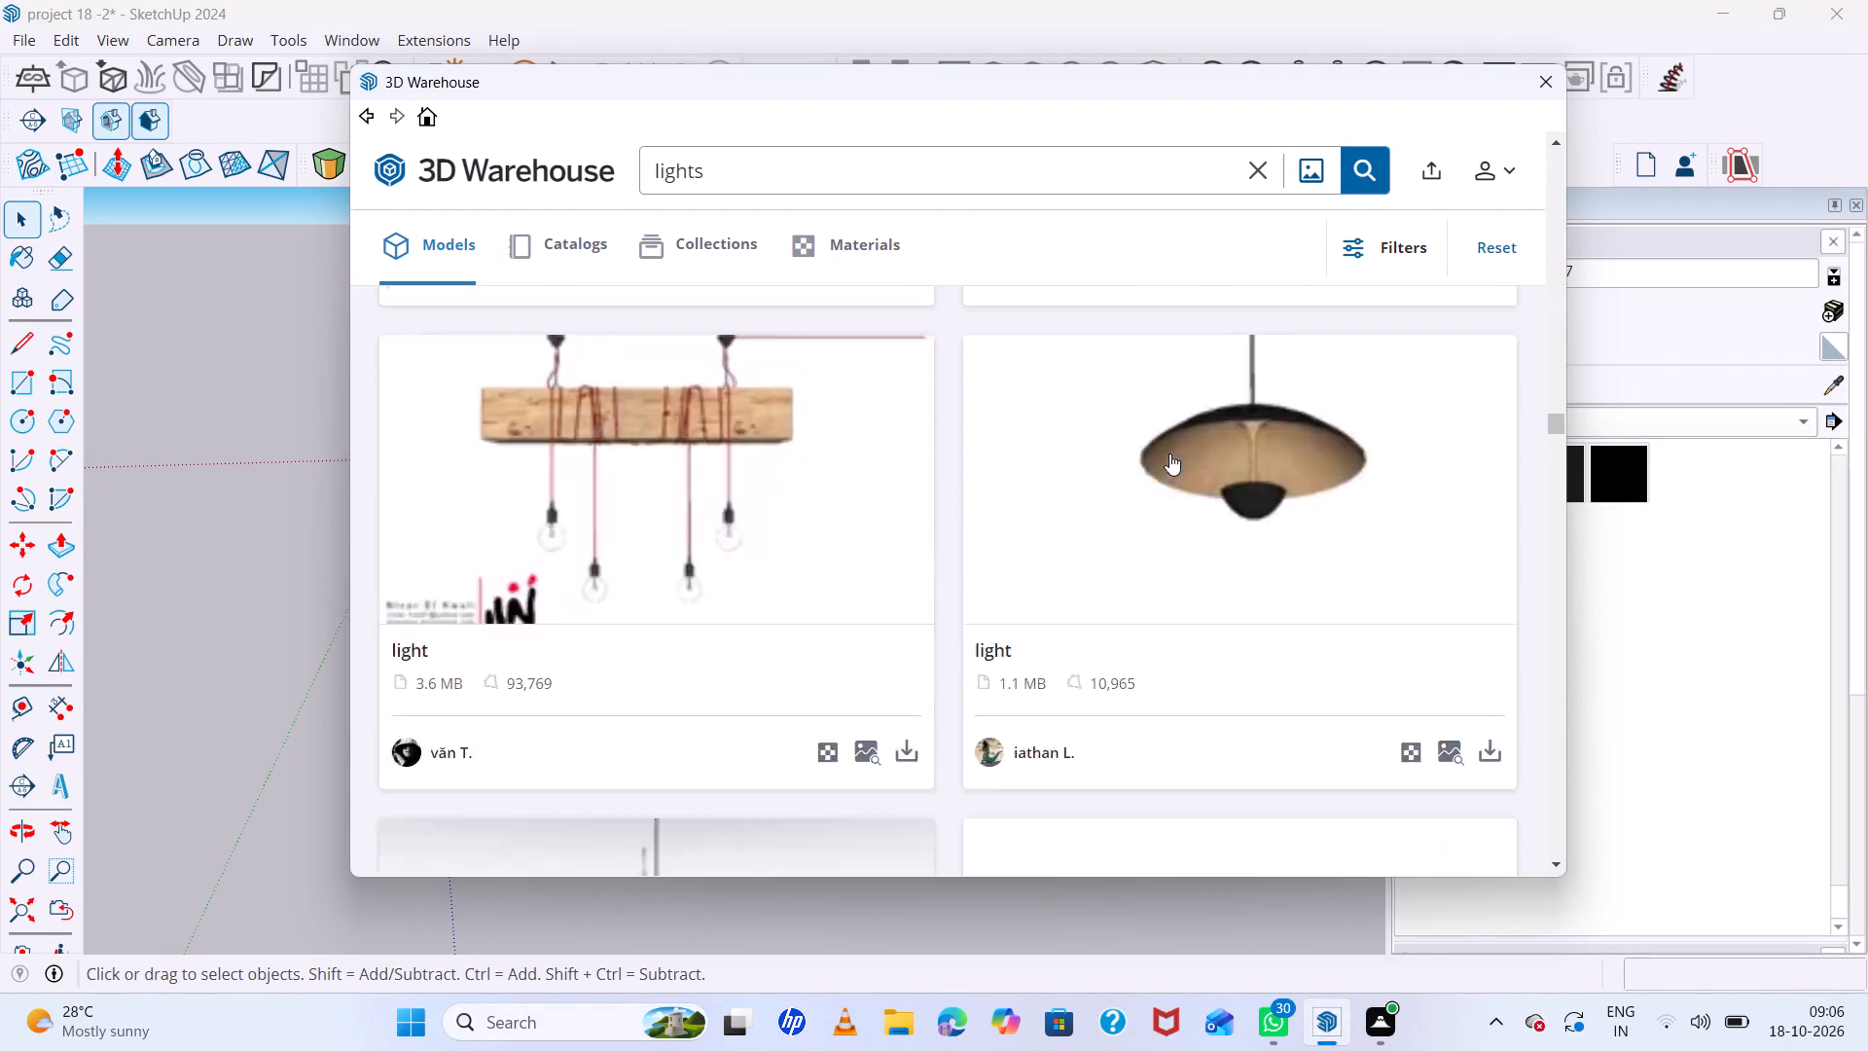
pyautogui.scroll(15, 1169, 453)
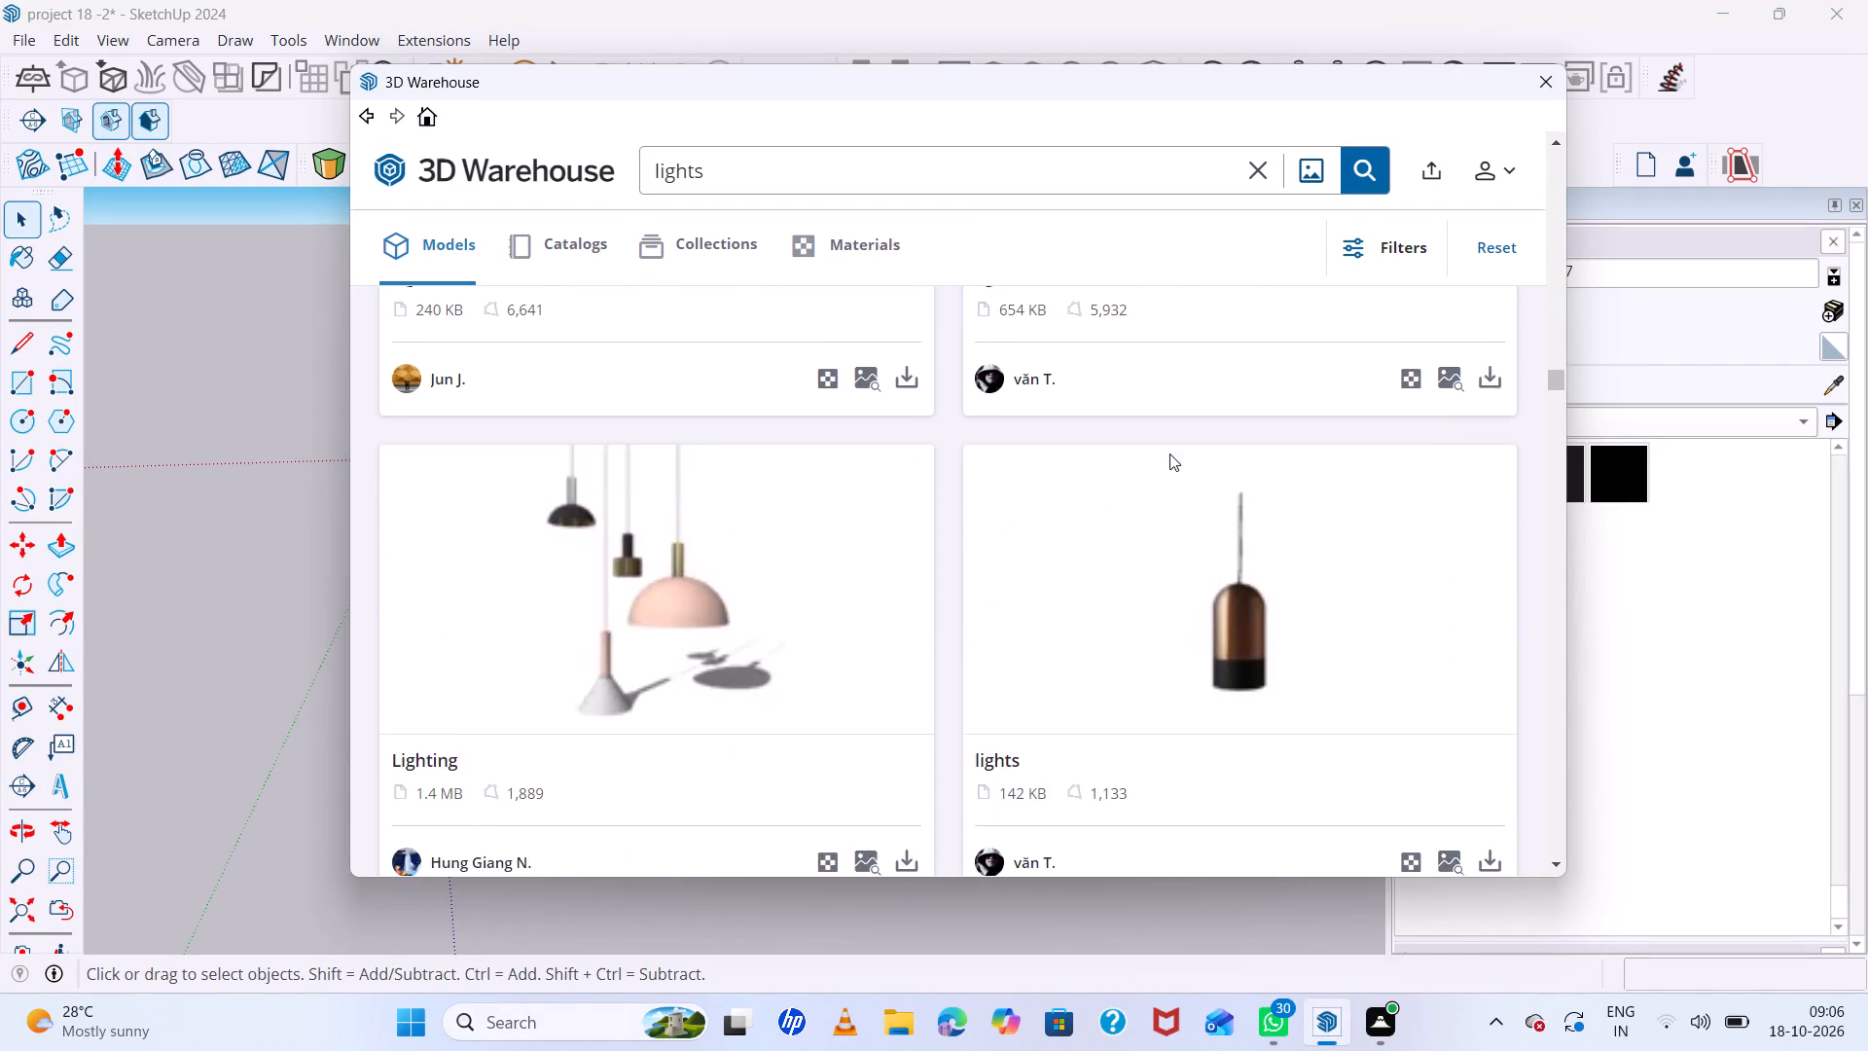
pyautogui.scroll(15, 1169, 453)
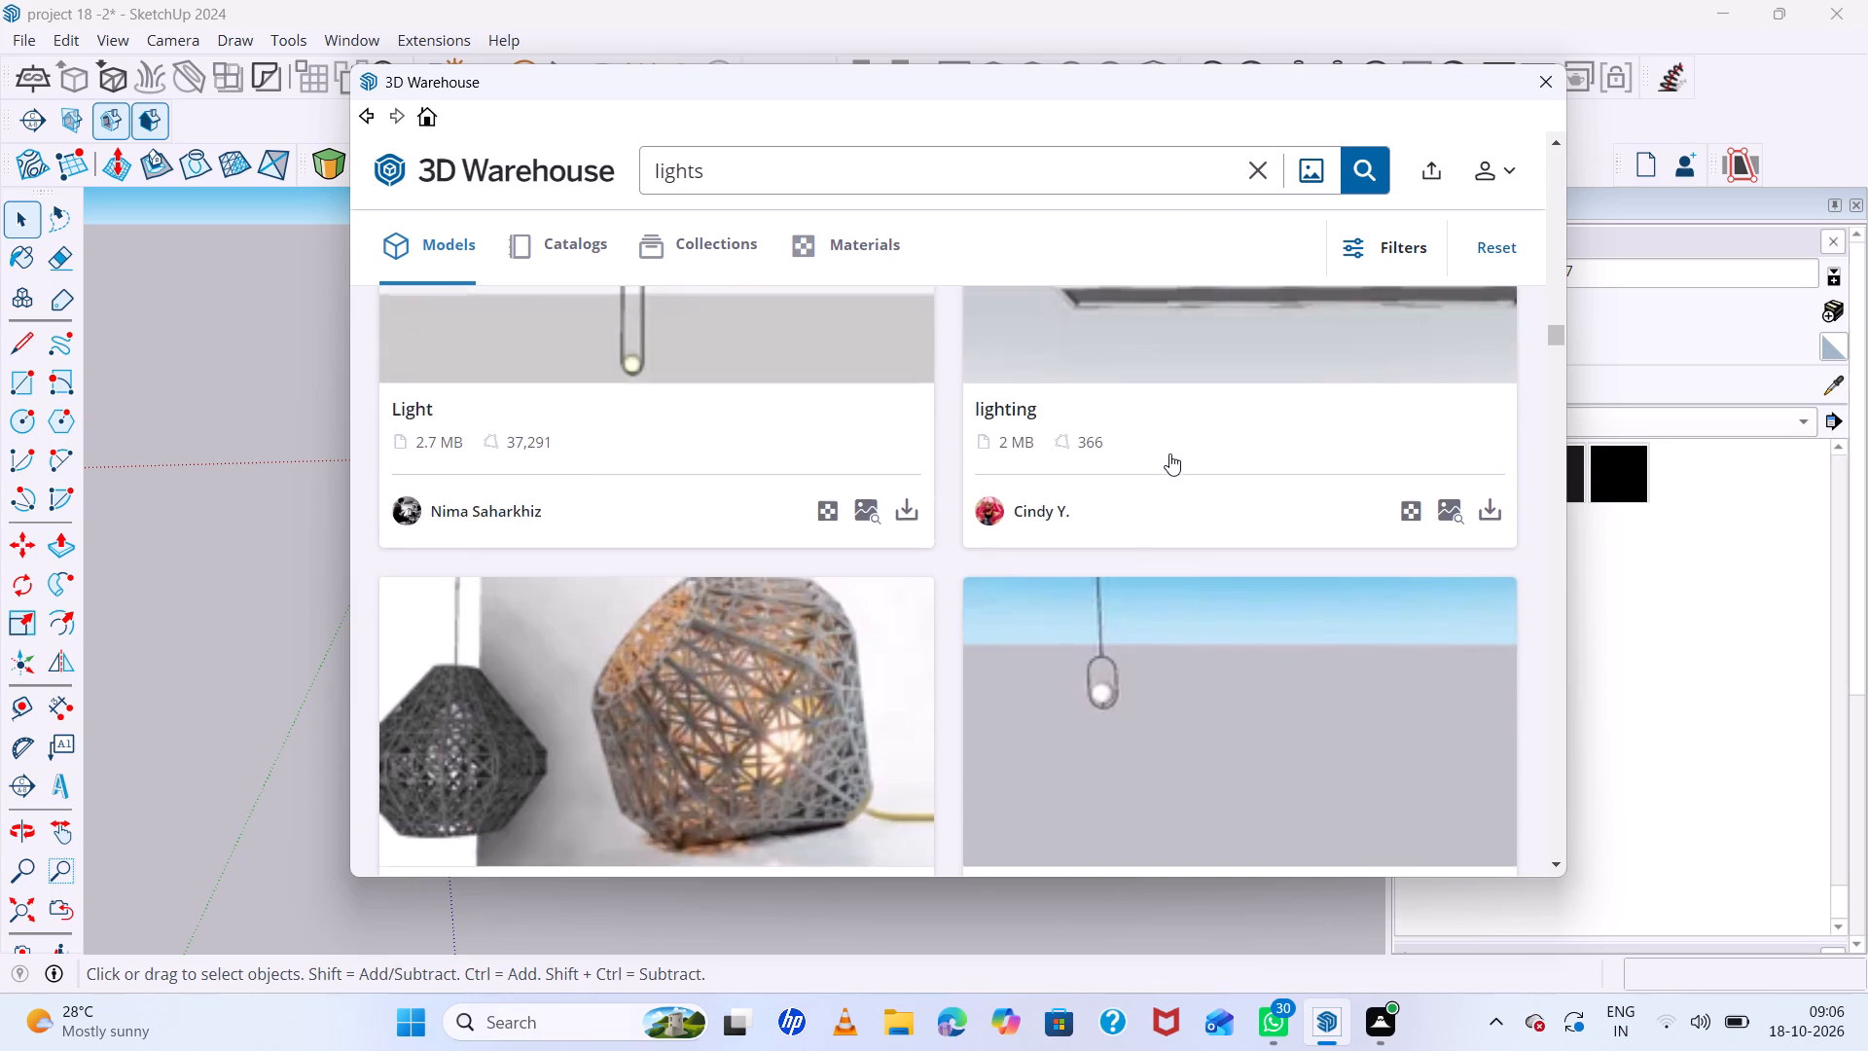
pyautogui.scroll(16, 1169, 453)
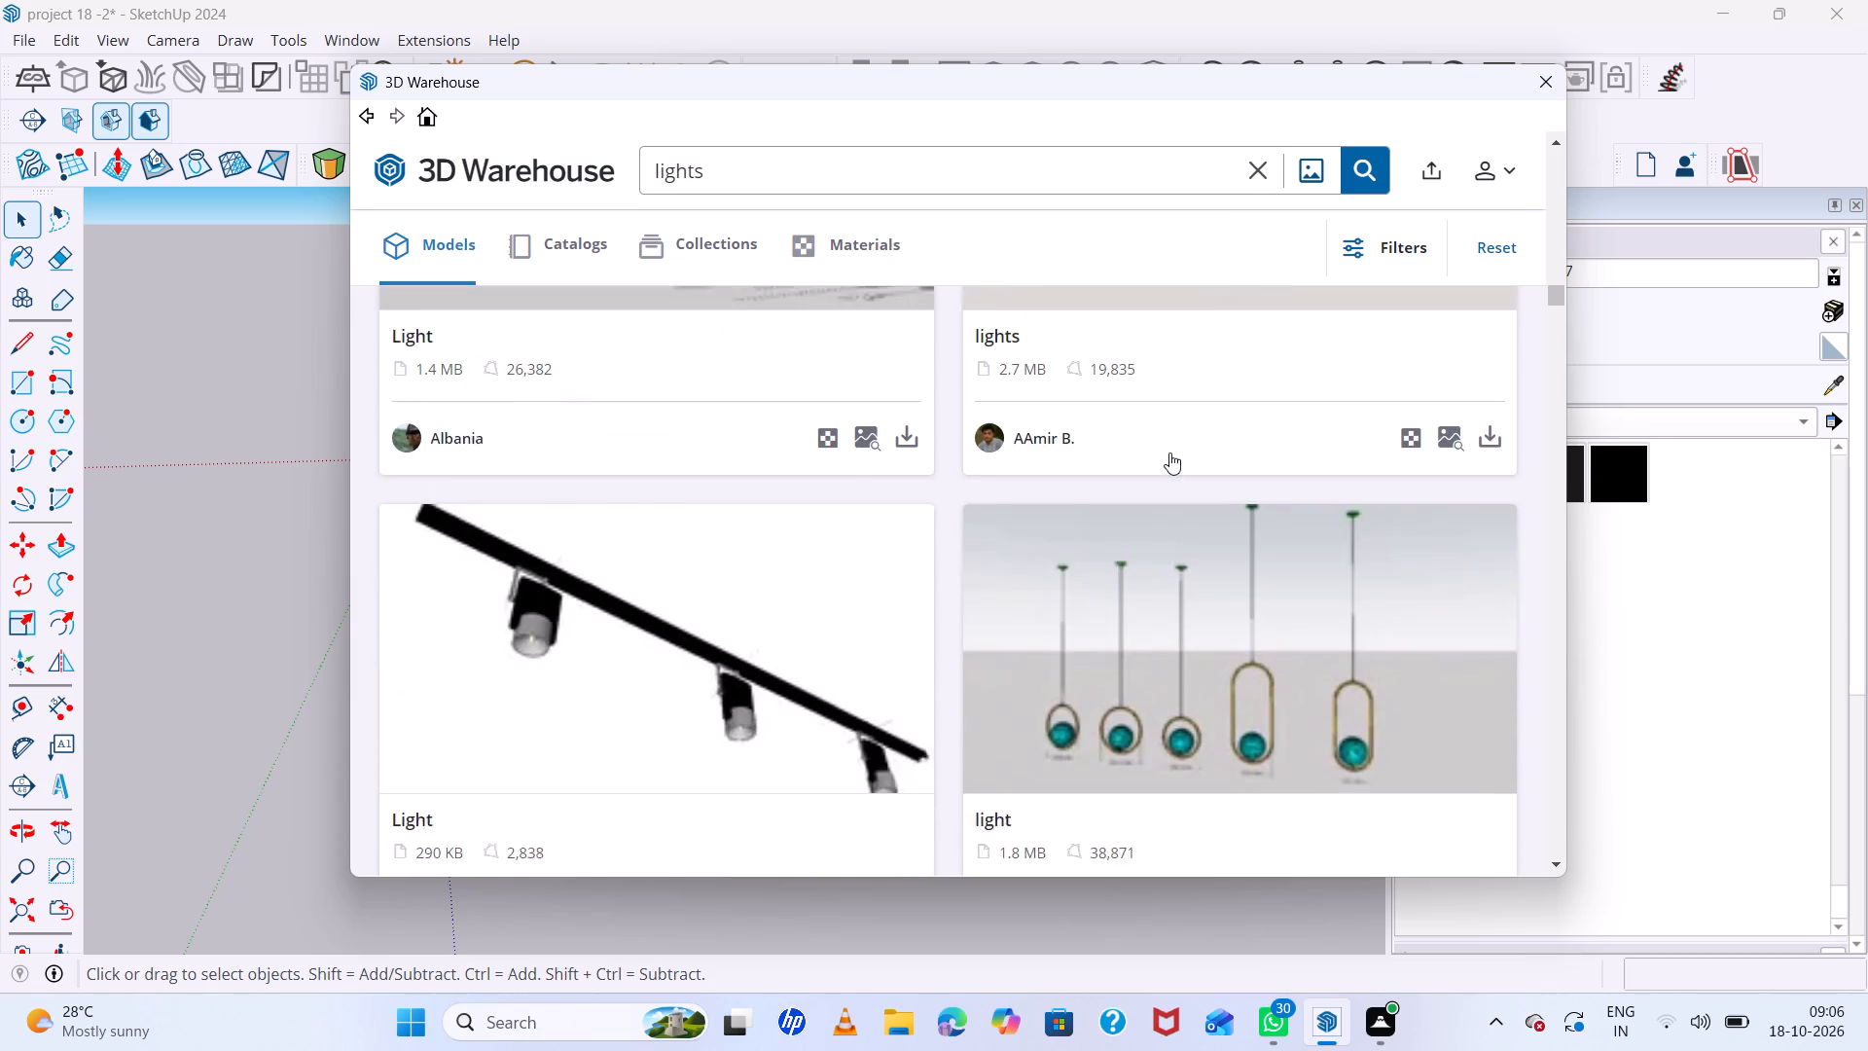
pyautogui.scroll(9, 1169, 453)
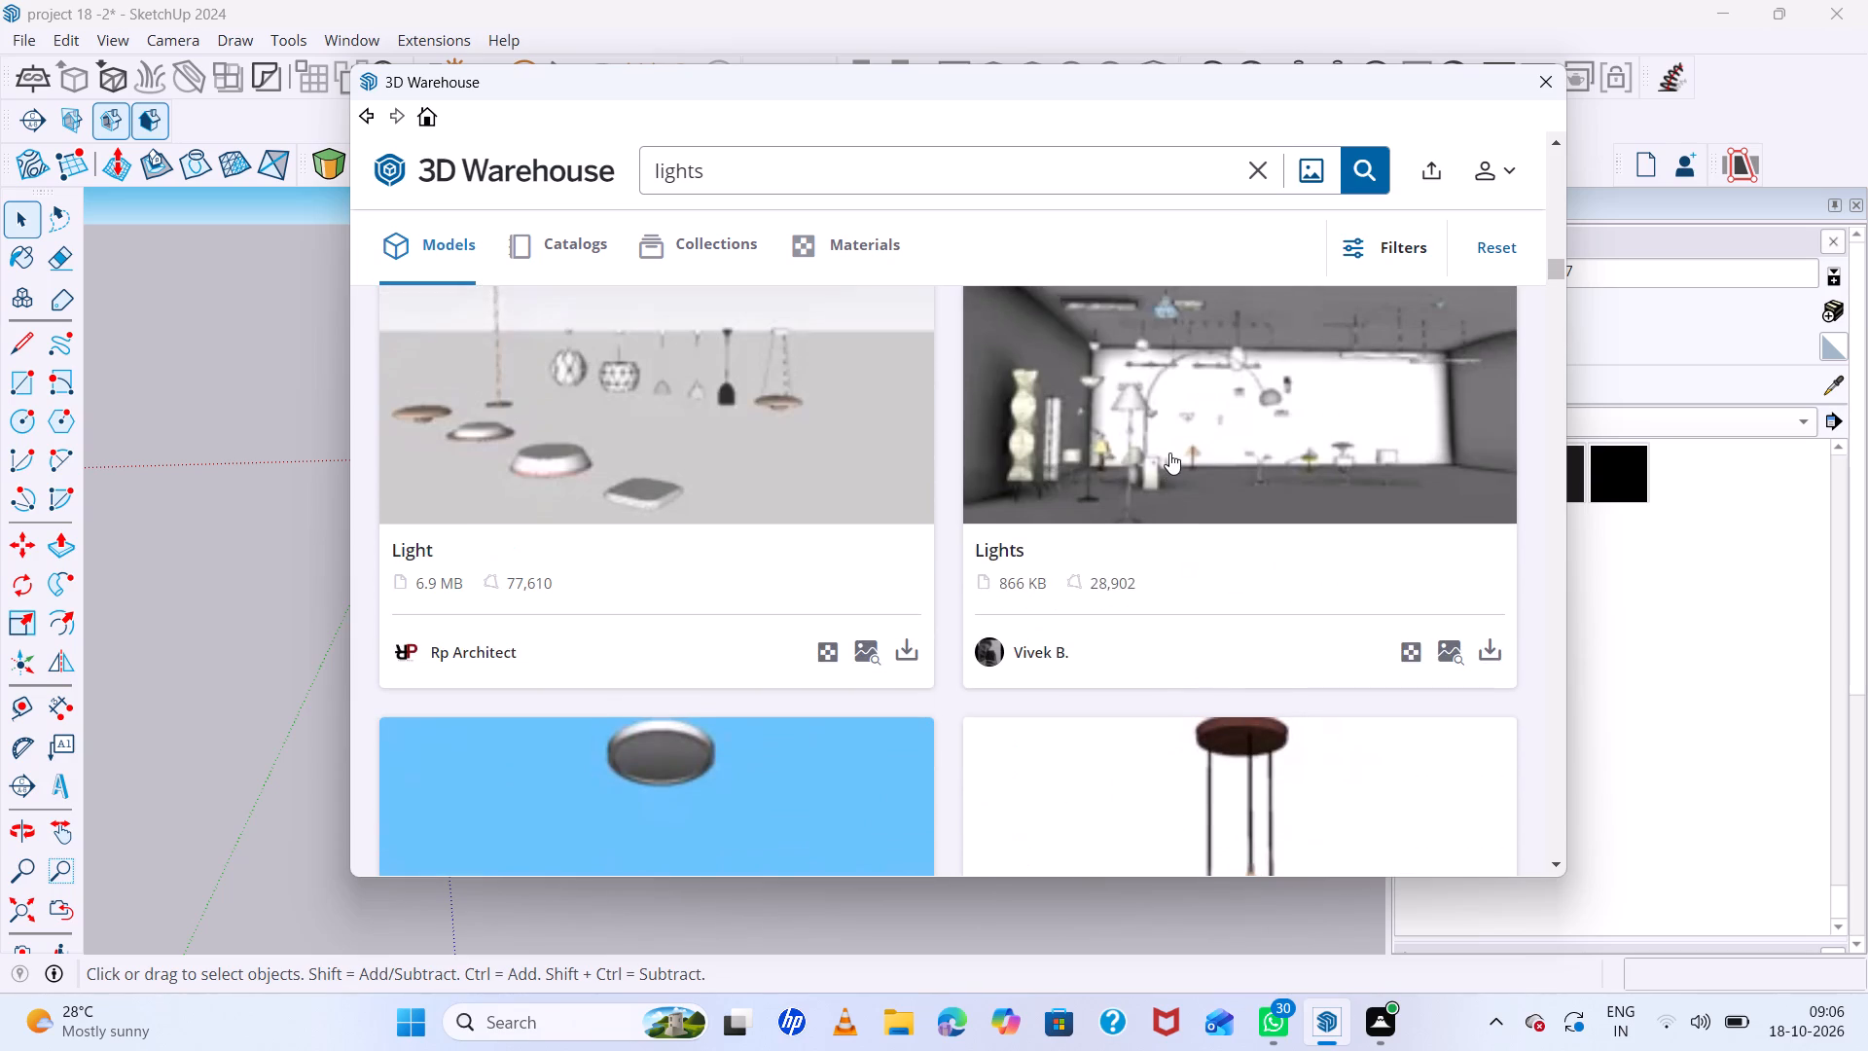
pyautogui.scroll(7, 1169, 453)
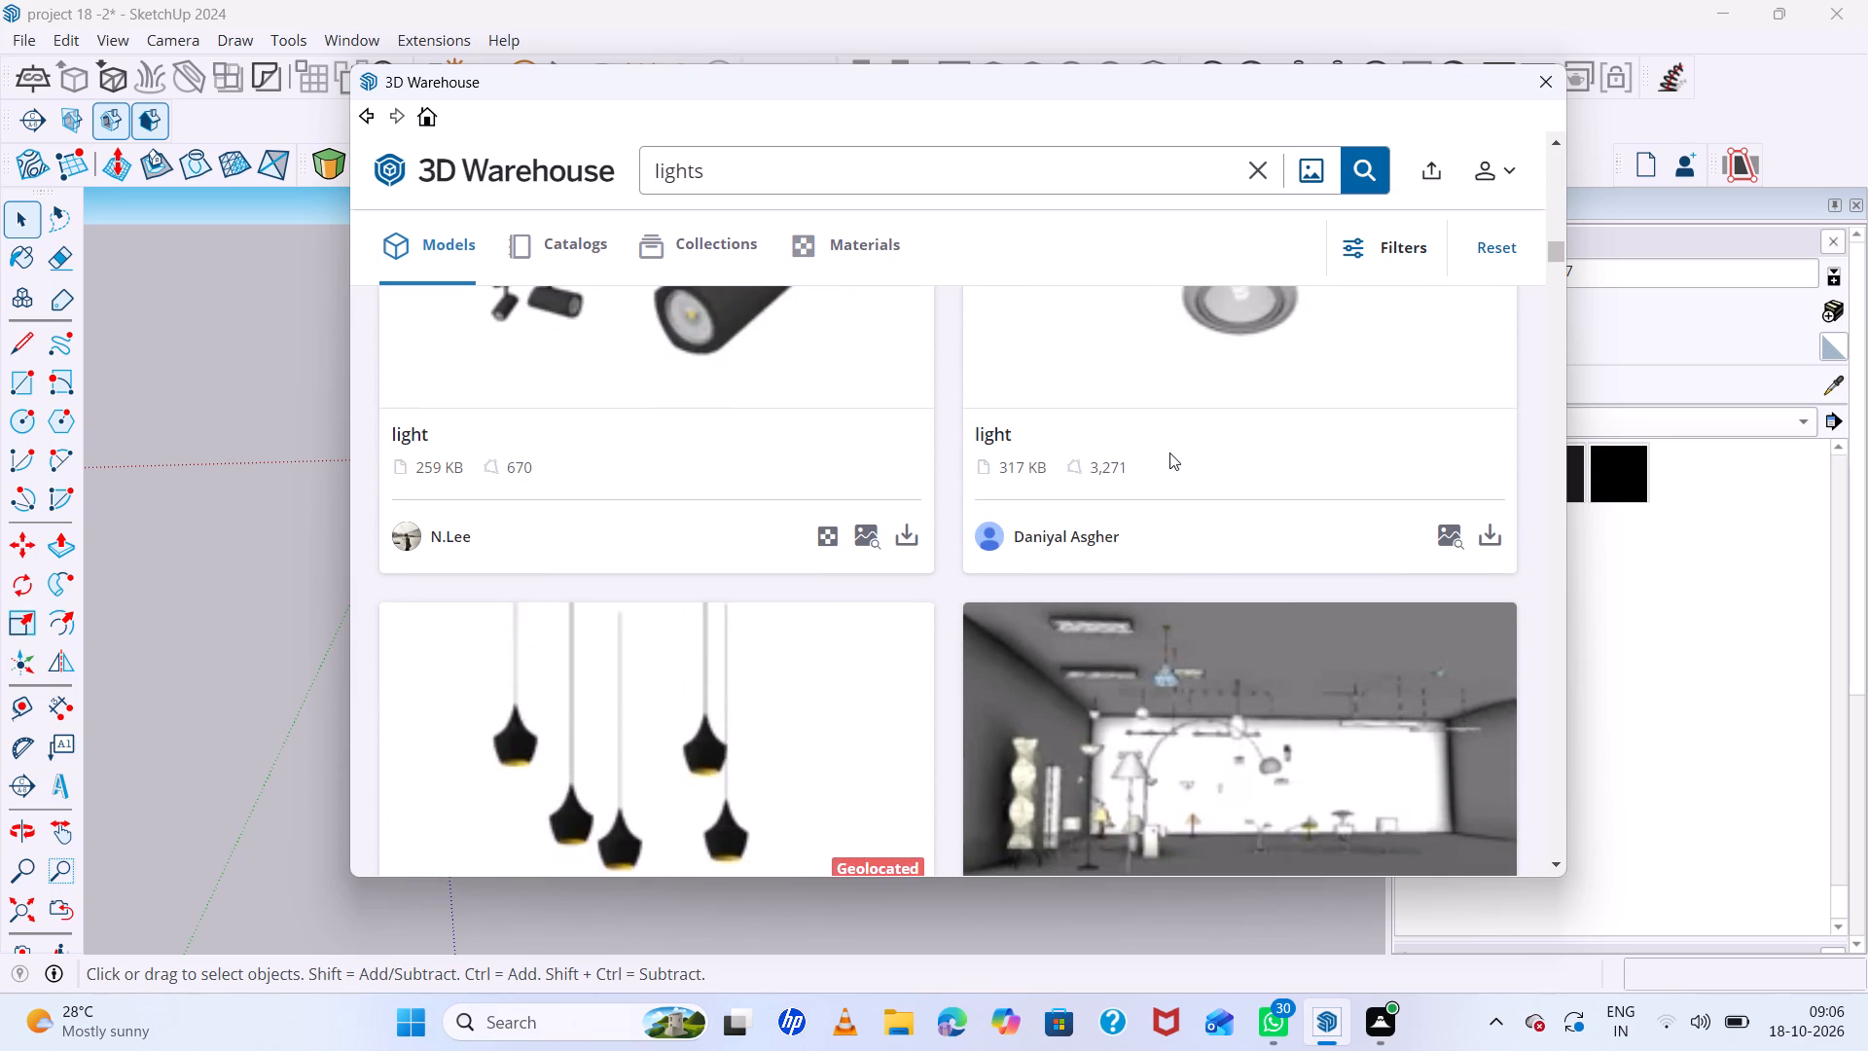
pyautogui.scroll(8, 1169, 453)
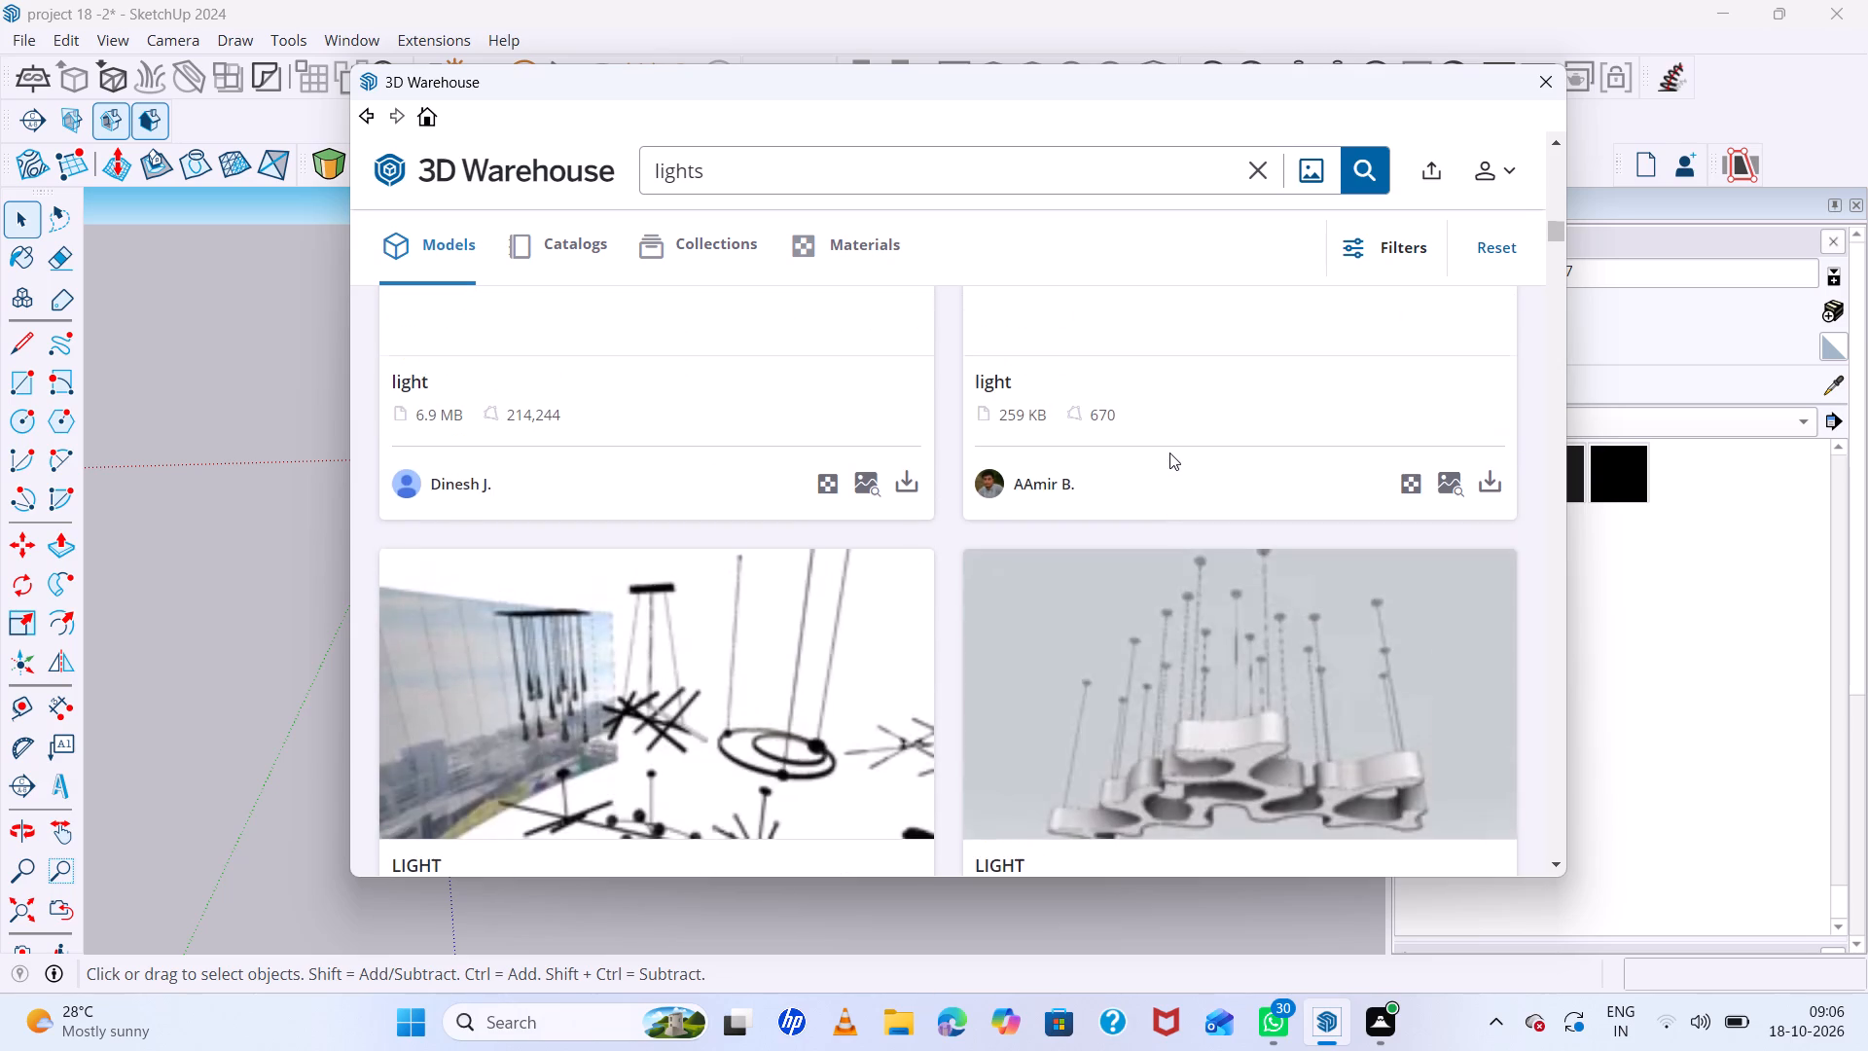
pyautogui.scroll(3, 1169, 453)
pyautogui.scroll(-4, 1169, 453)
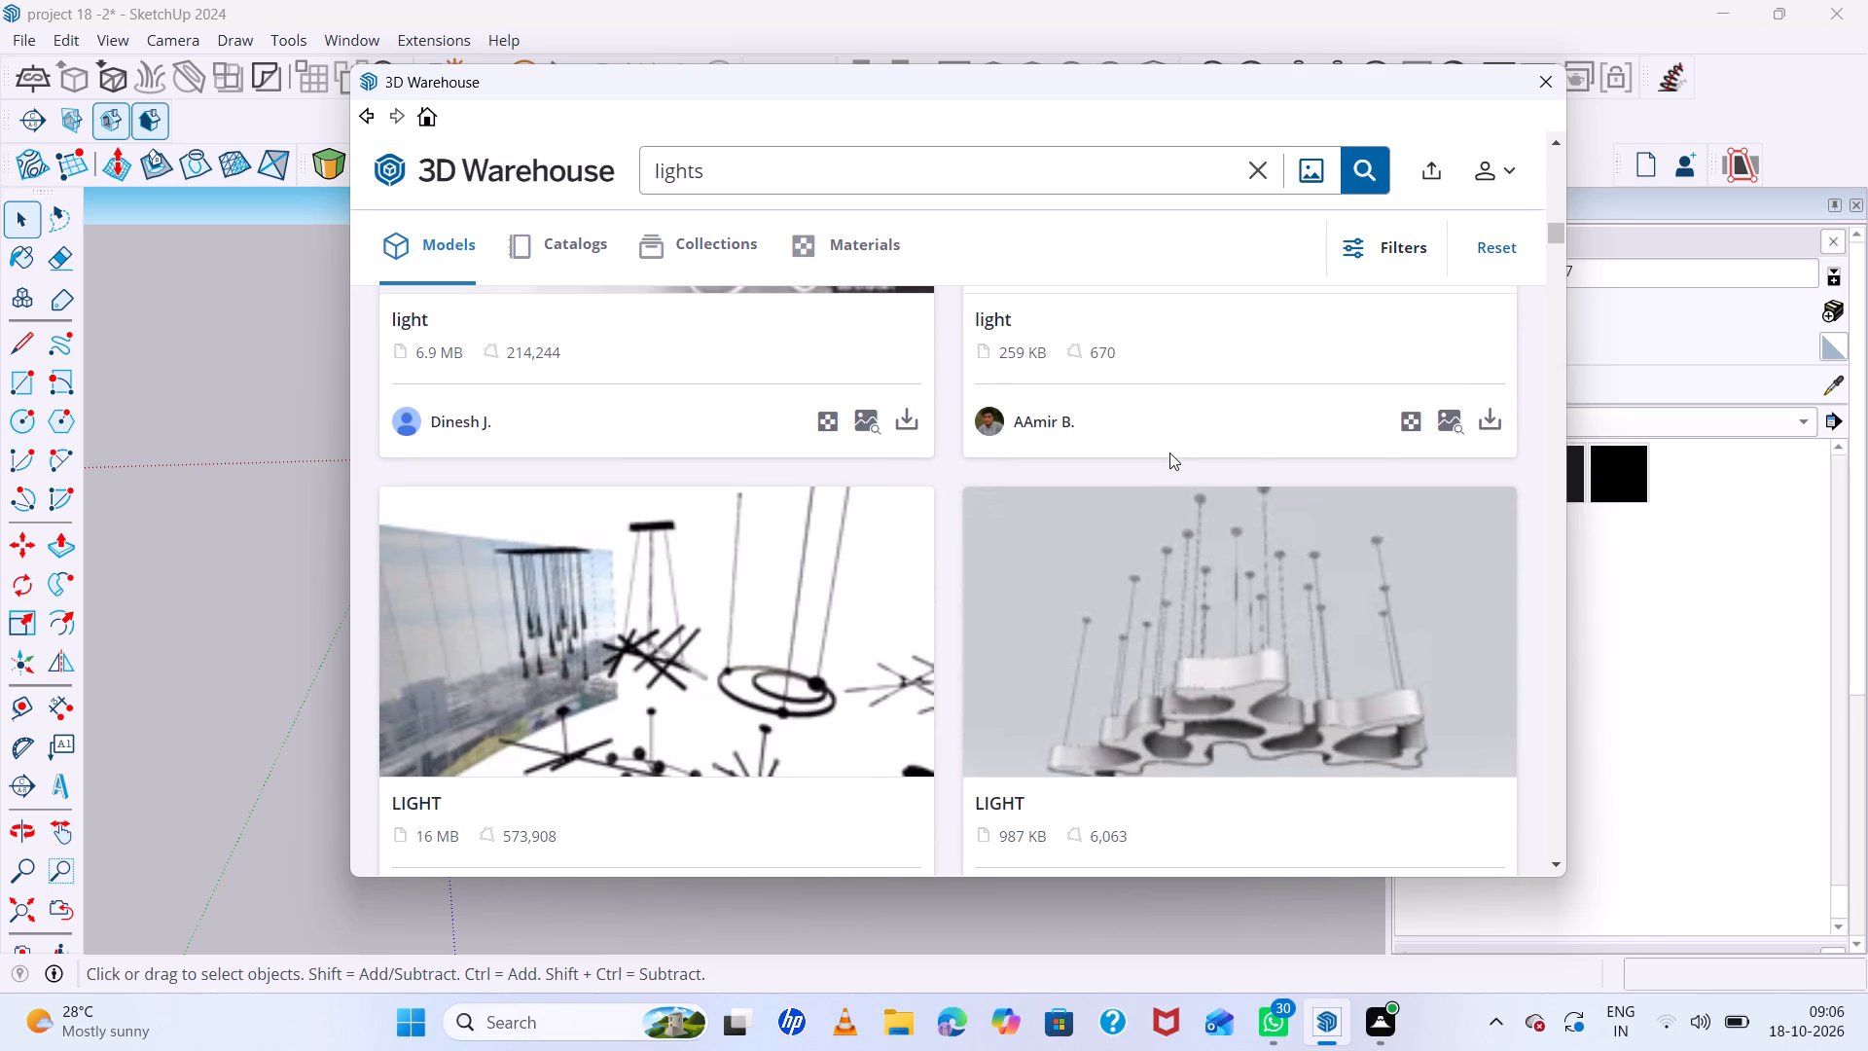
pyautogui.scroll(8, 1169, 453)
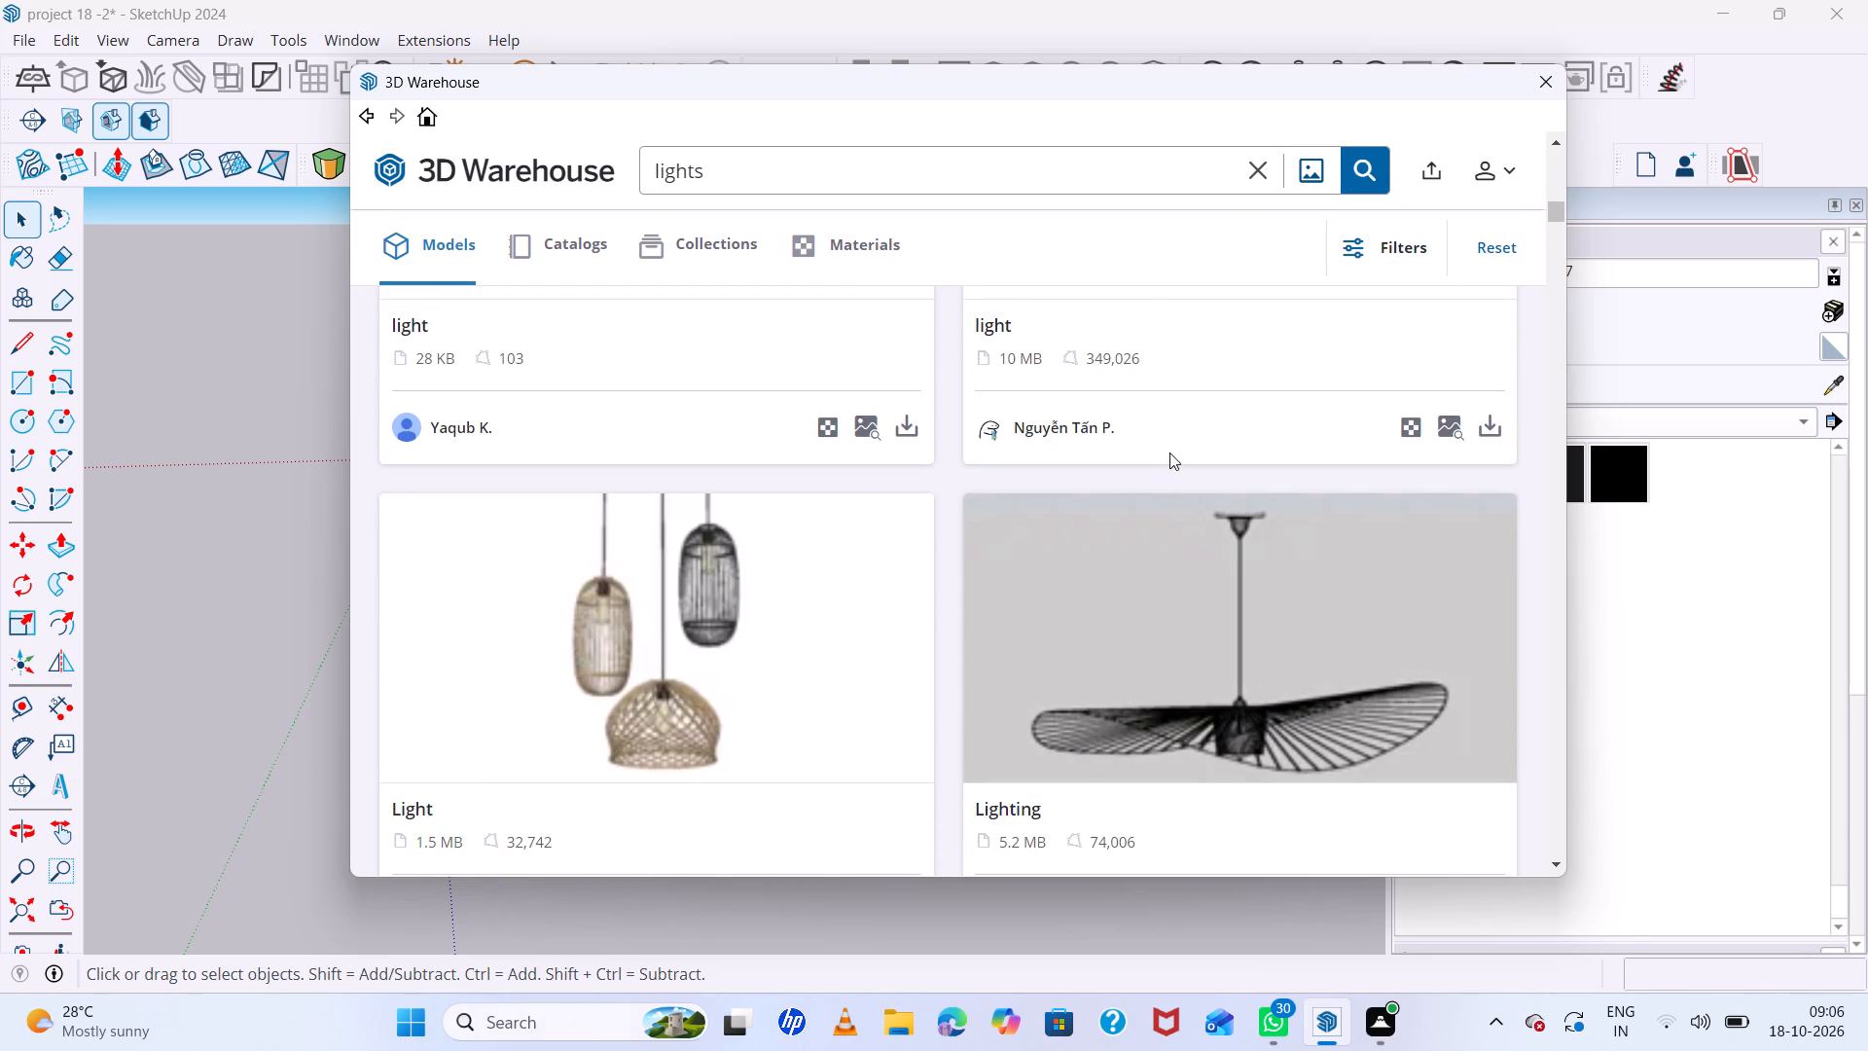
pyautogui.scroll(5, 1169, 453)
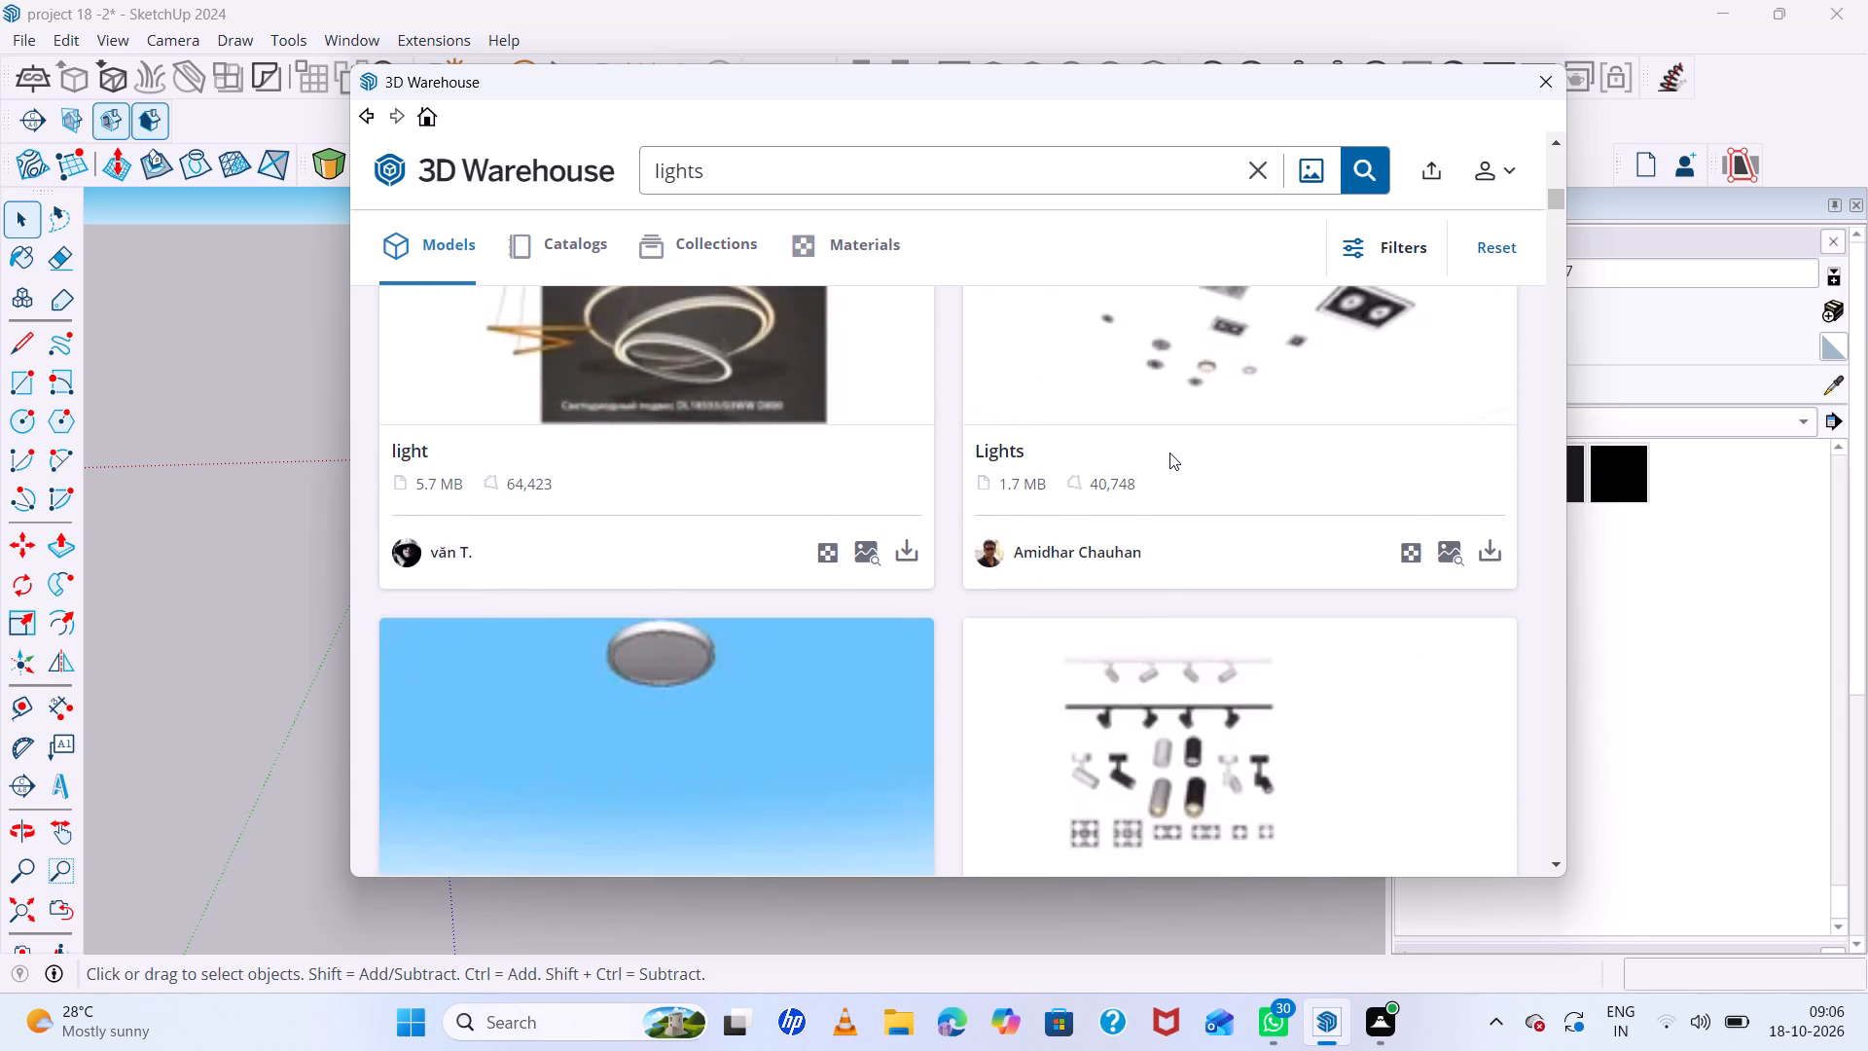
pyautogui.scroll(5, 1169, 453)
pyautogui.scroll(-6, 1169, 453)
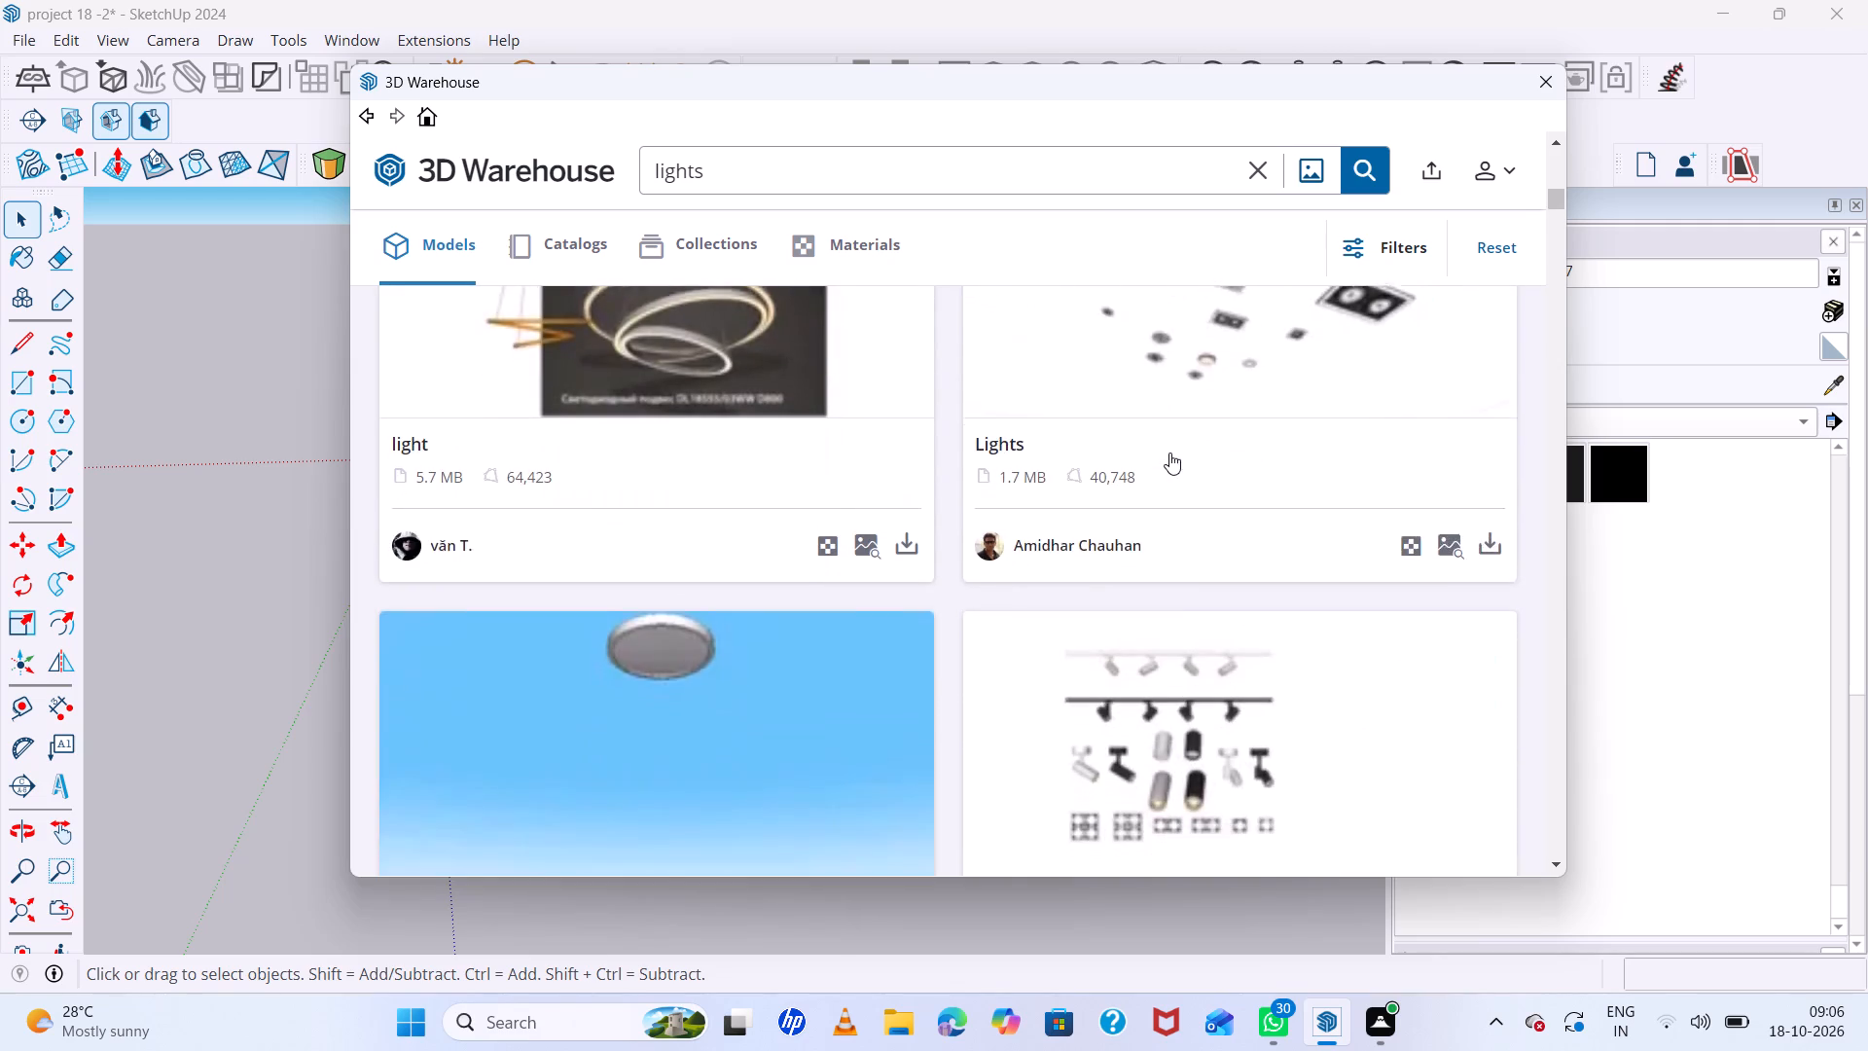
pyautogui.scroll(-5, 1169, 453)
pyautogui.scroll(5, 1169, 453)
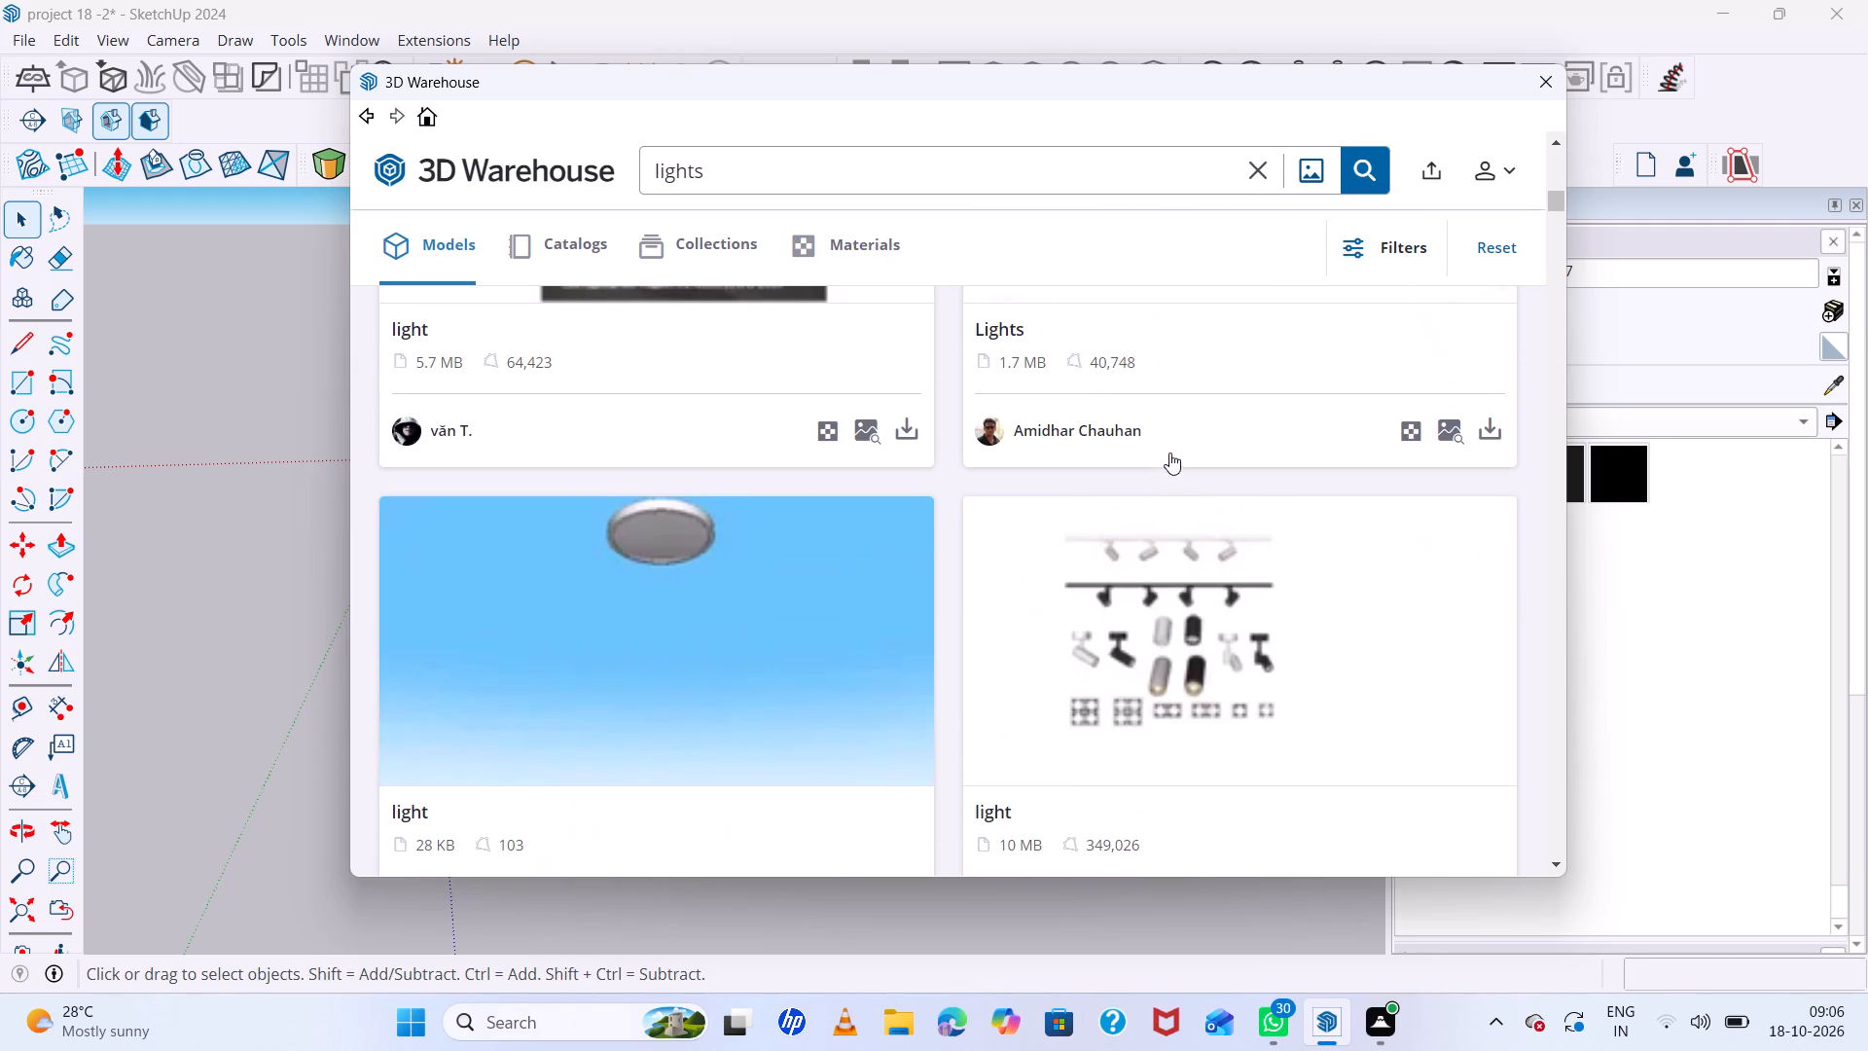
pyautogui.scroll(8, 1169, 453)
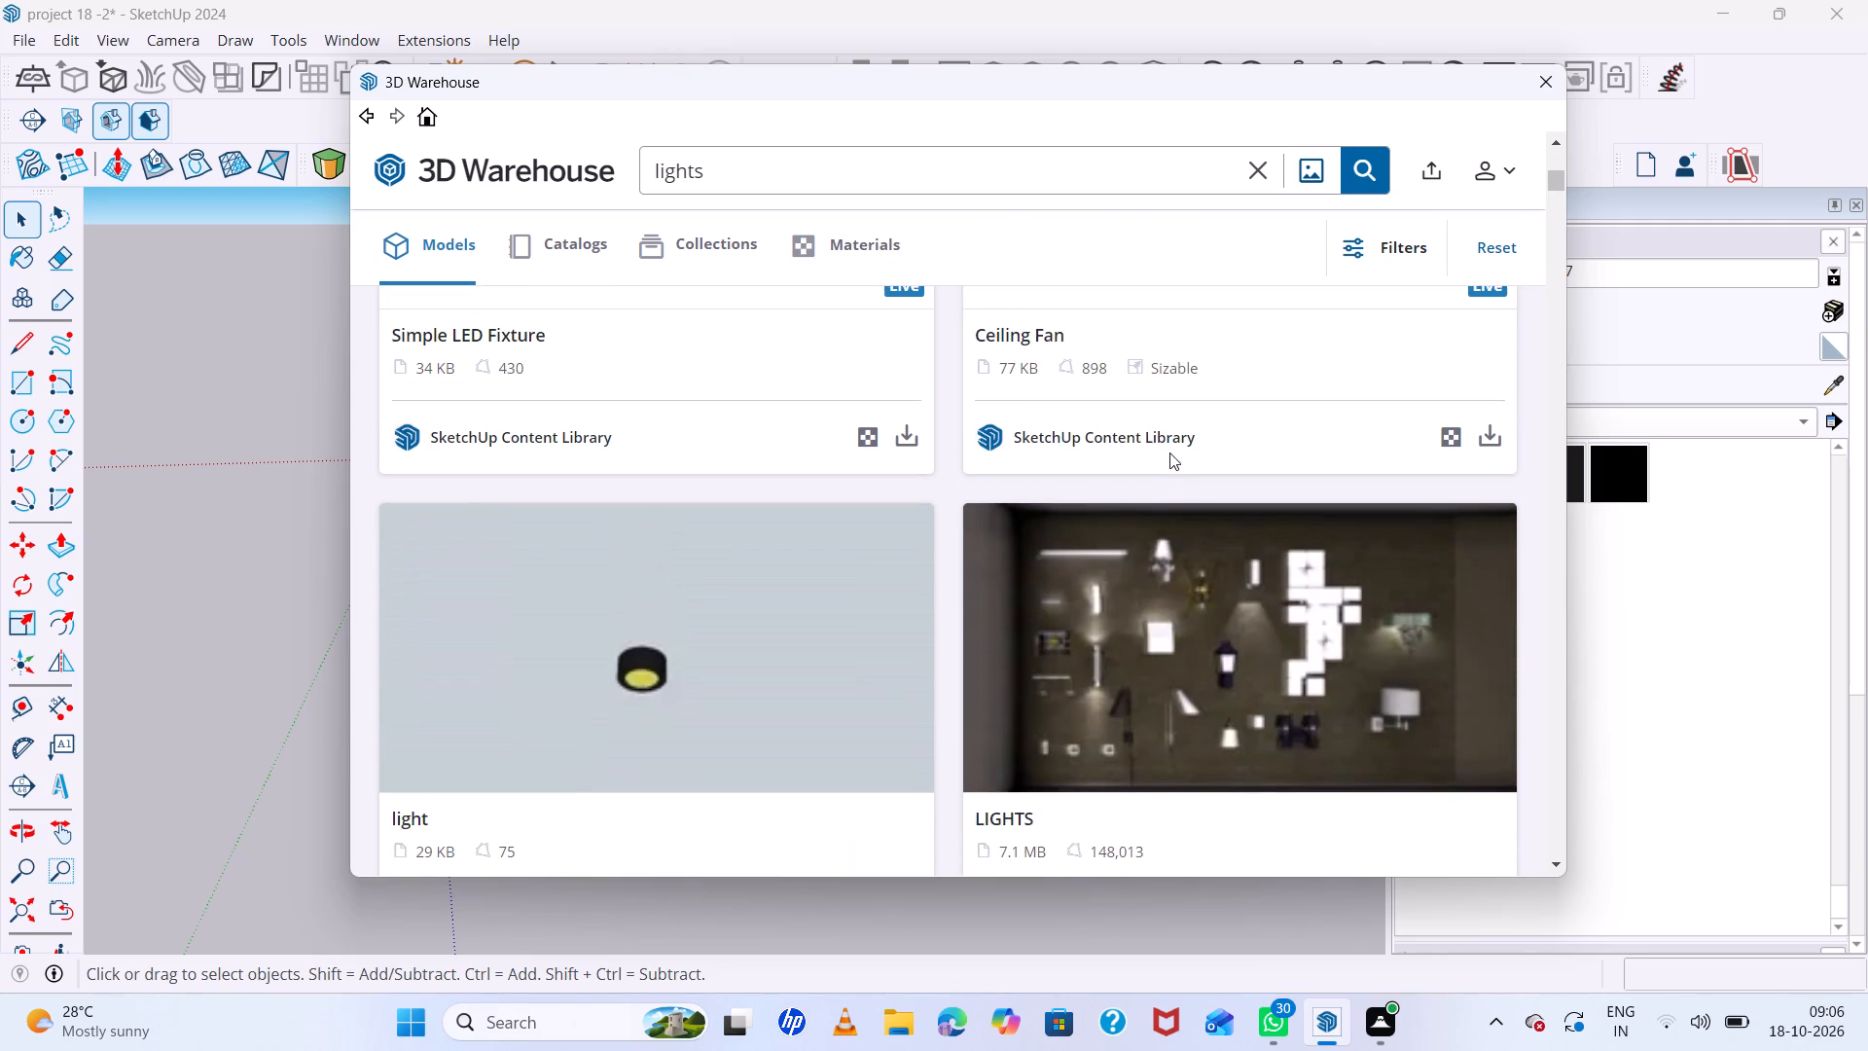
pyautogui.scroll(10, 1169, 453)
# Browse further through the "lights" models for a hanging bulb pendant that suits the bedside lights in the reference image.
pyautogui.scroll(-6, 1169, 453)
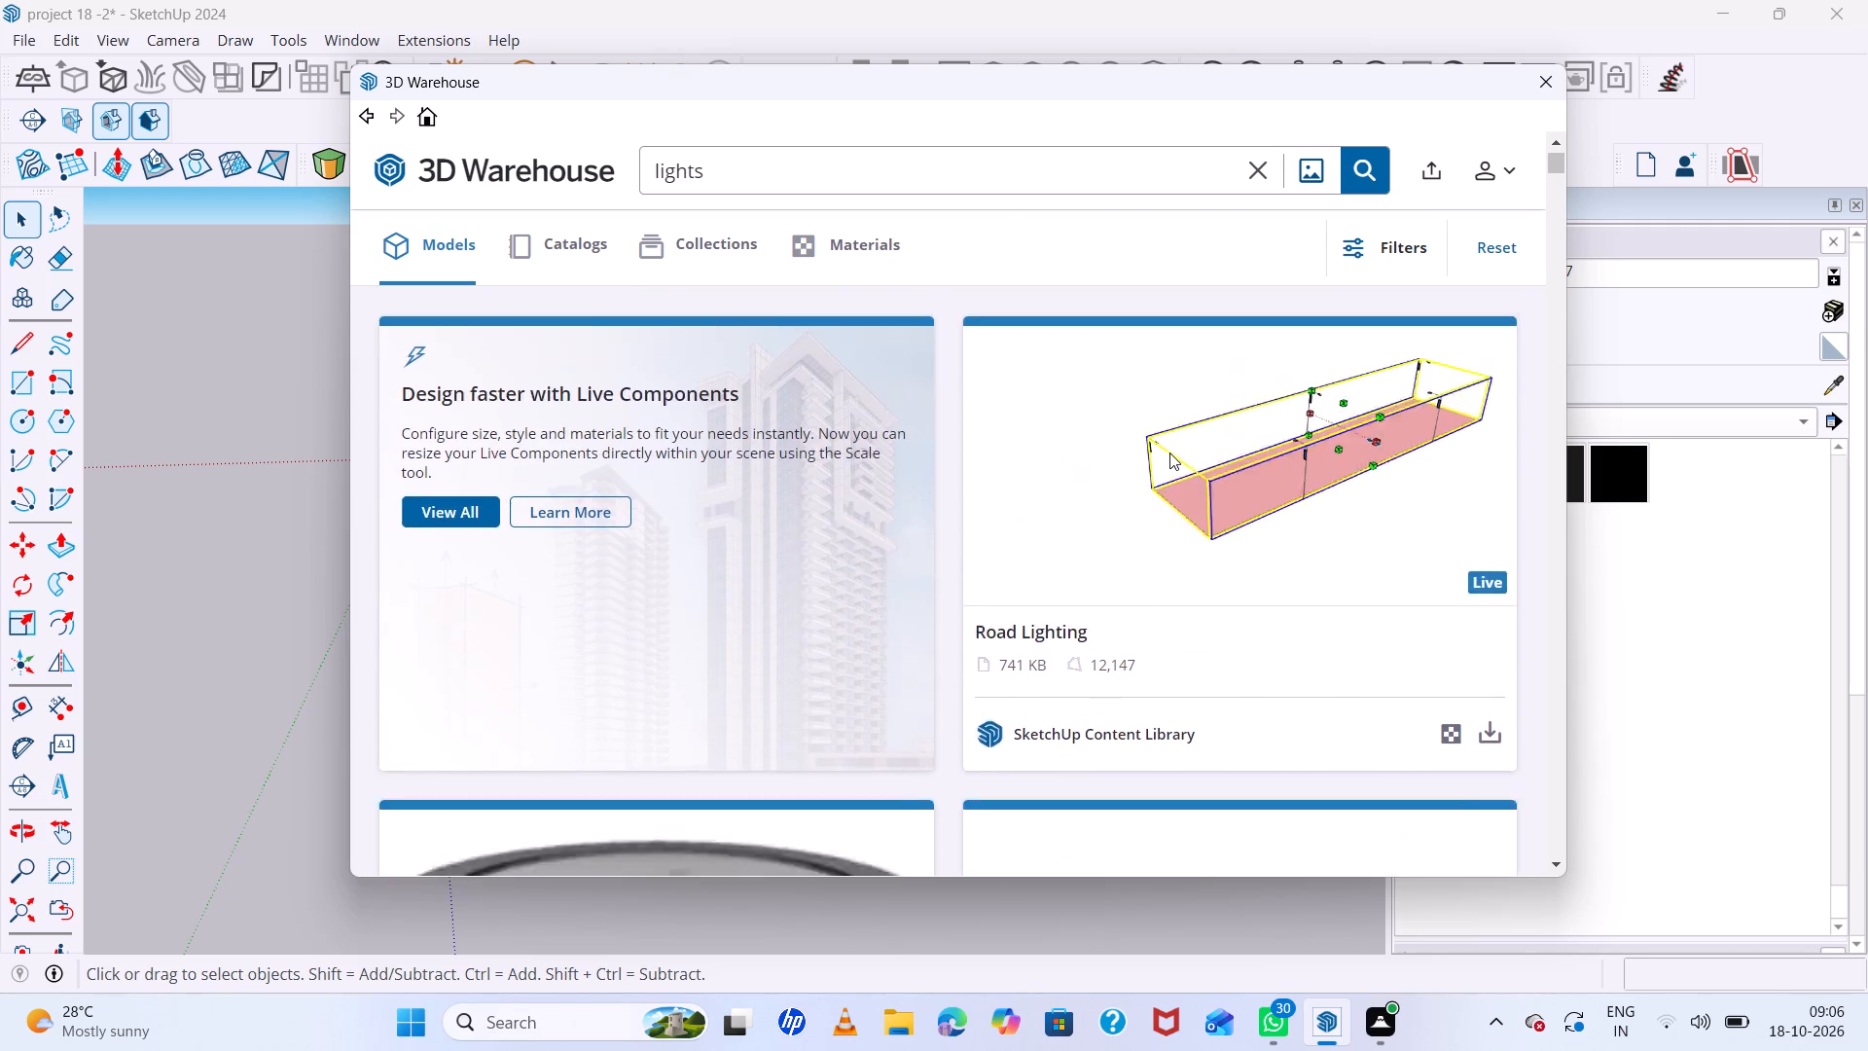
pyautogui.scroll(-15, 947, 384)
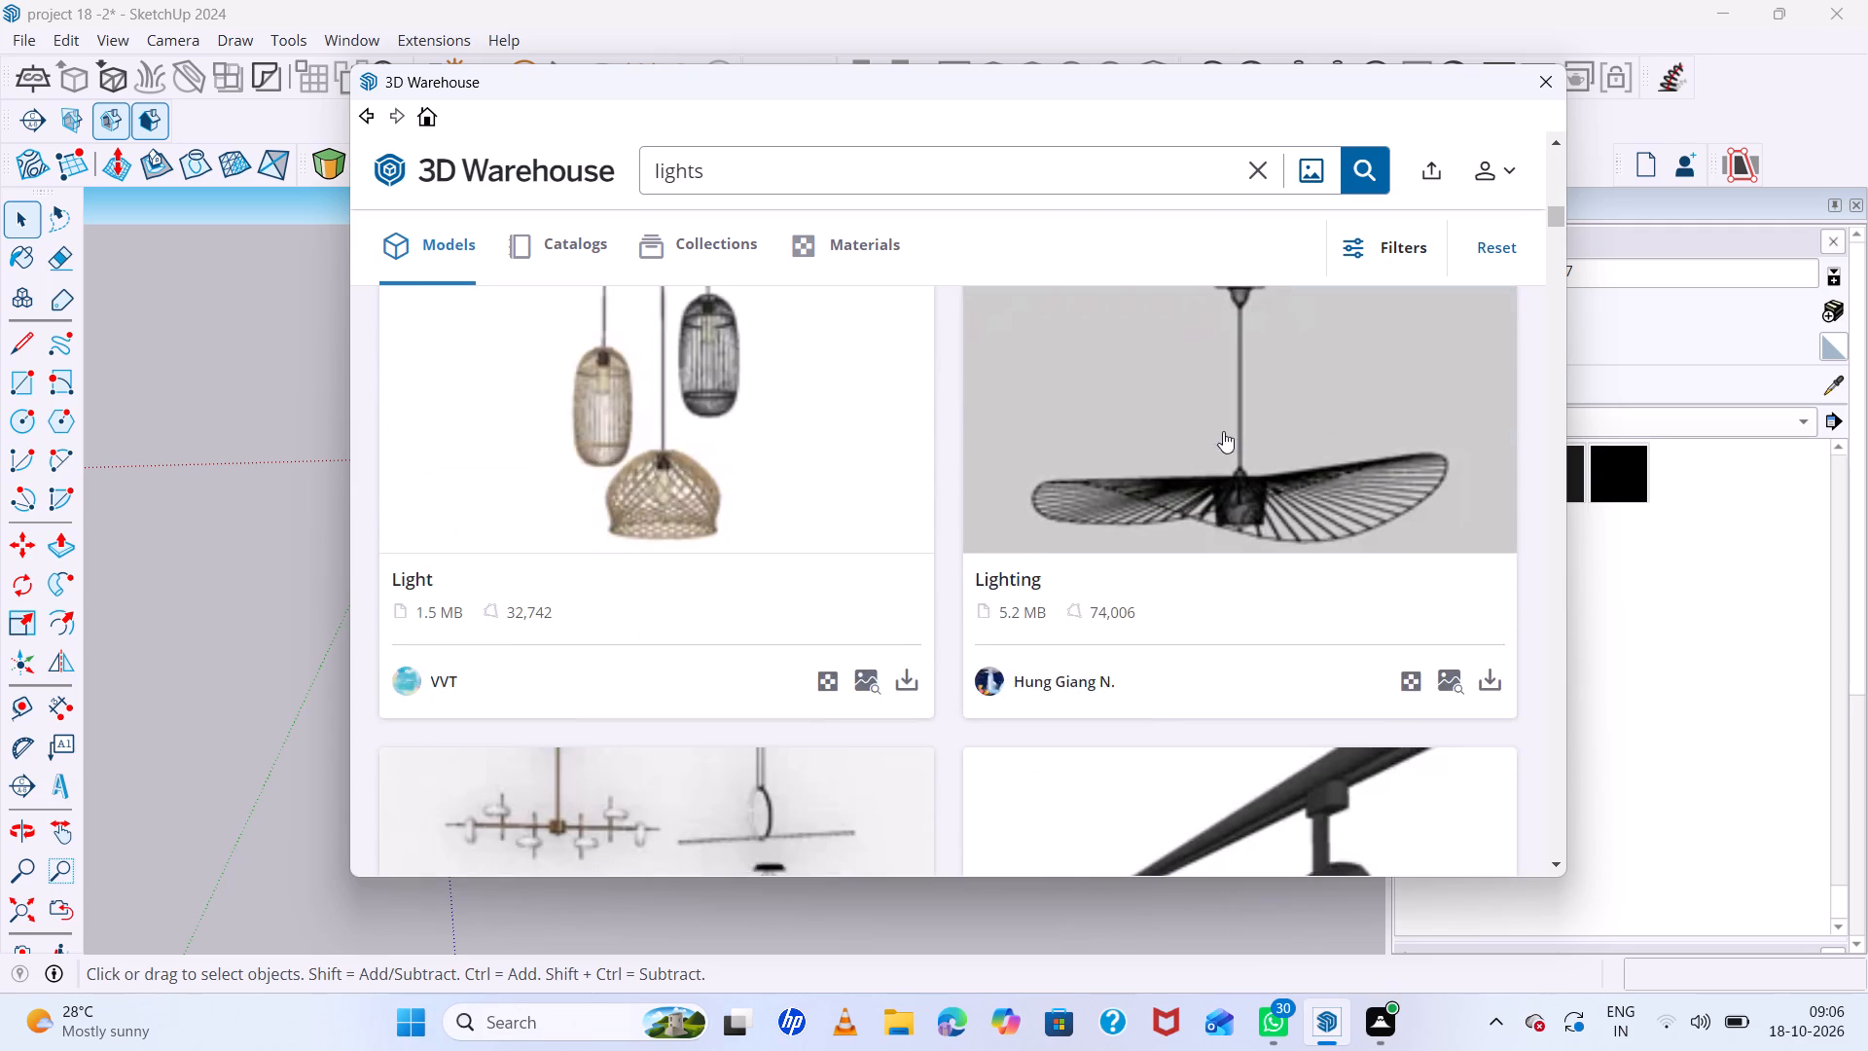
pyautogui.scroll(-5, 1399, 458)
pyautogui.scroll(-11, 1117, 442)
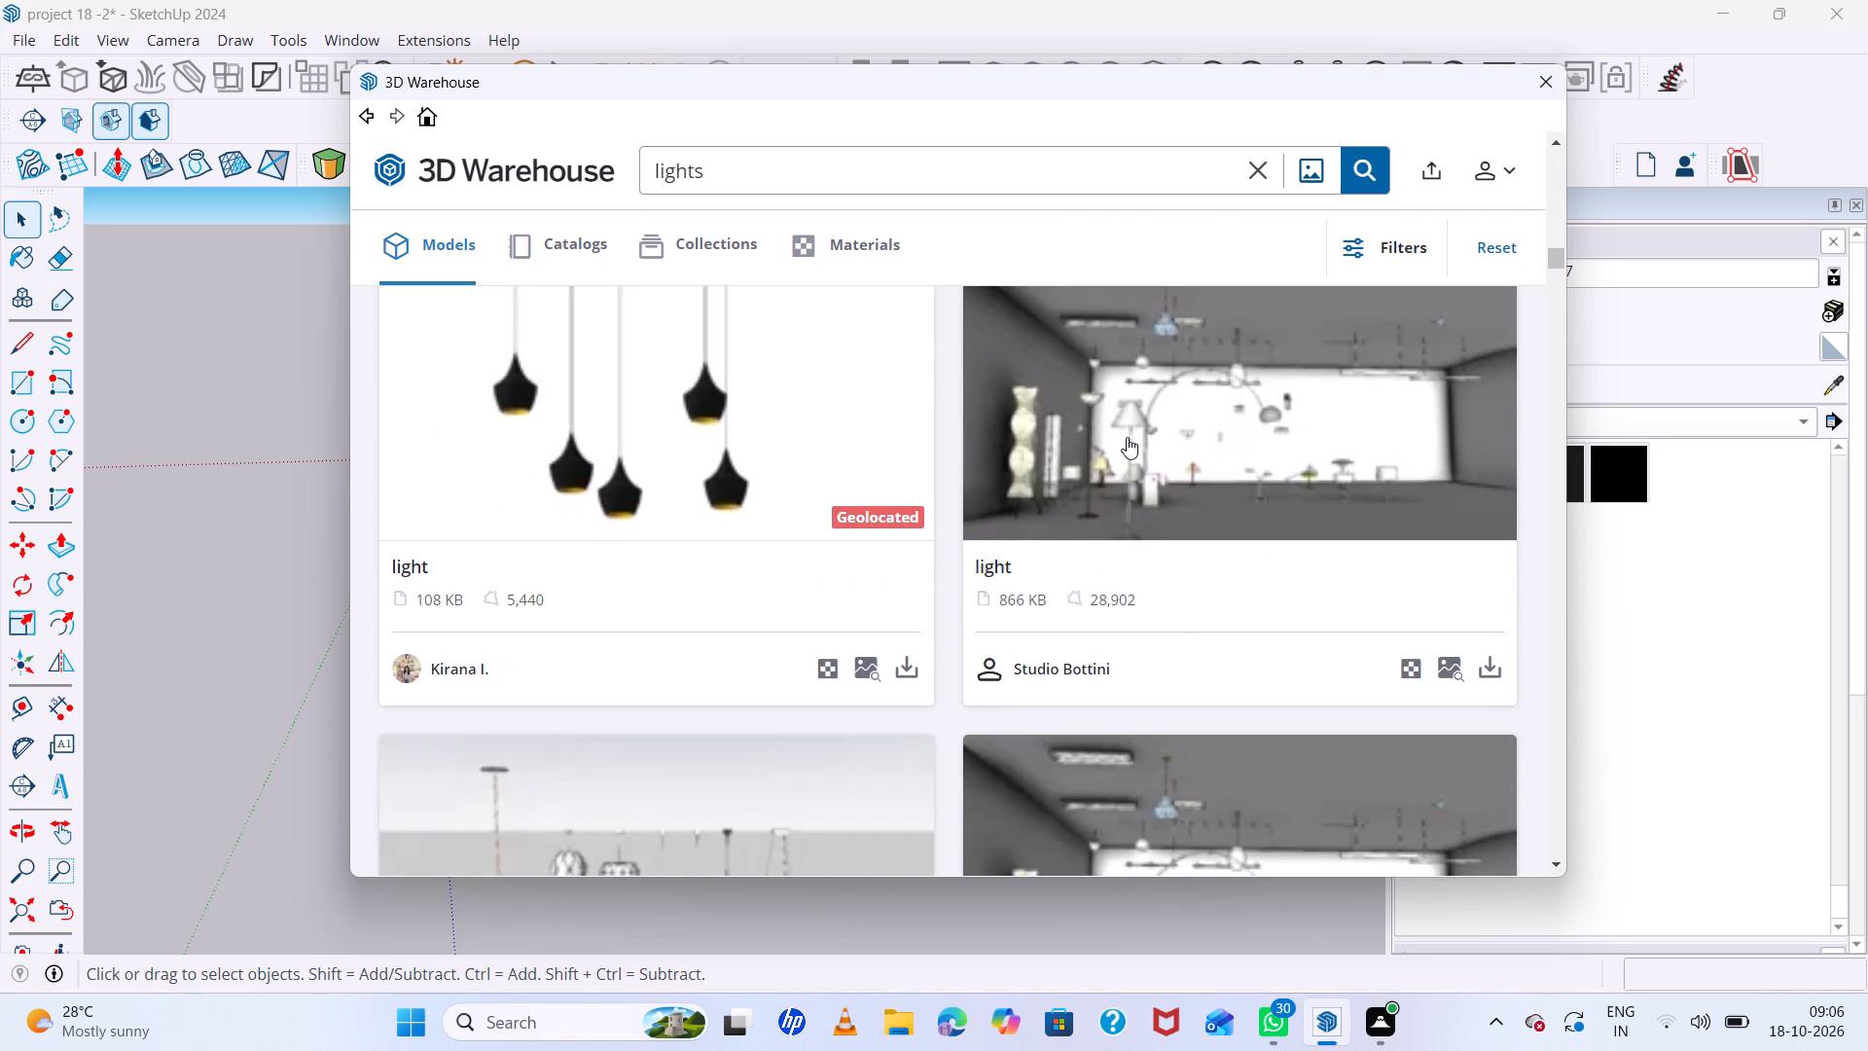
pyautogui.scroll(-16, 1129, 437)
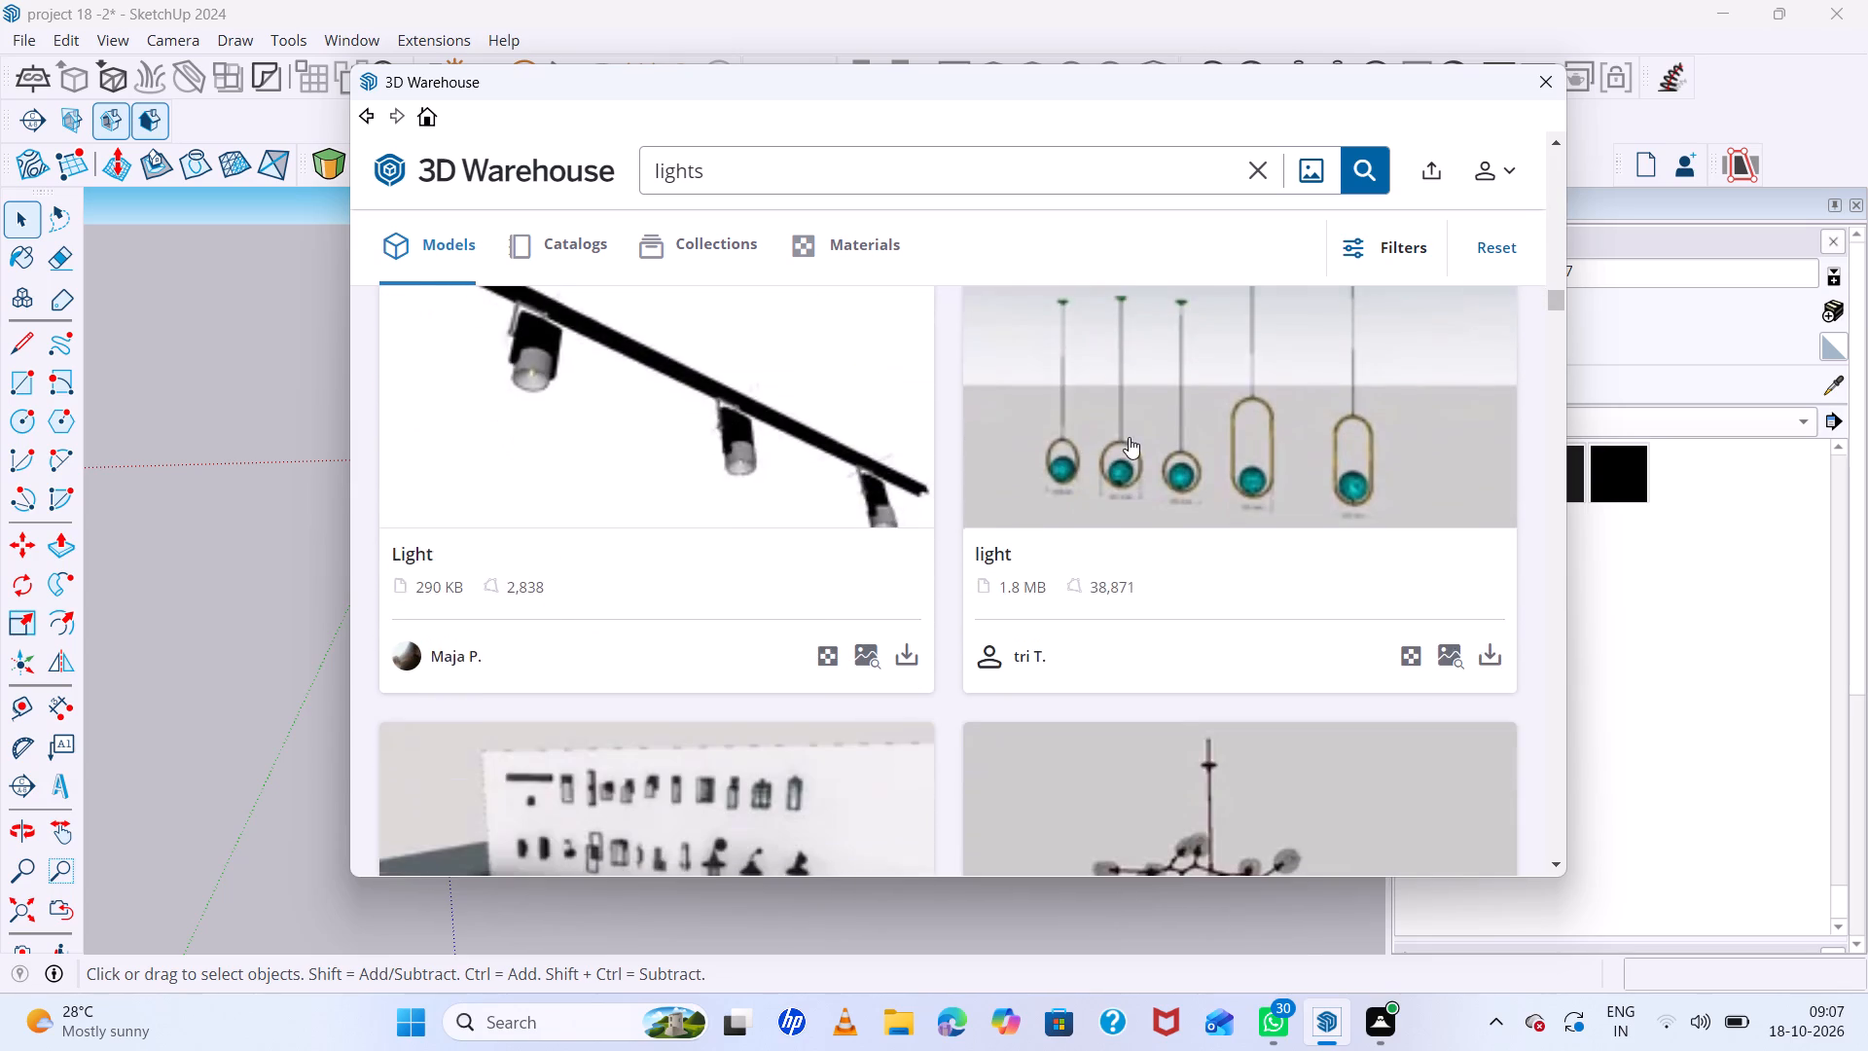
# Load the "Light" model with four filament-bulb pendants directly into the model and place it in front of the reference image.
pyautogui.scroll(4, 1129, 437)
pyautogui.click(846, 444)
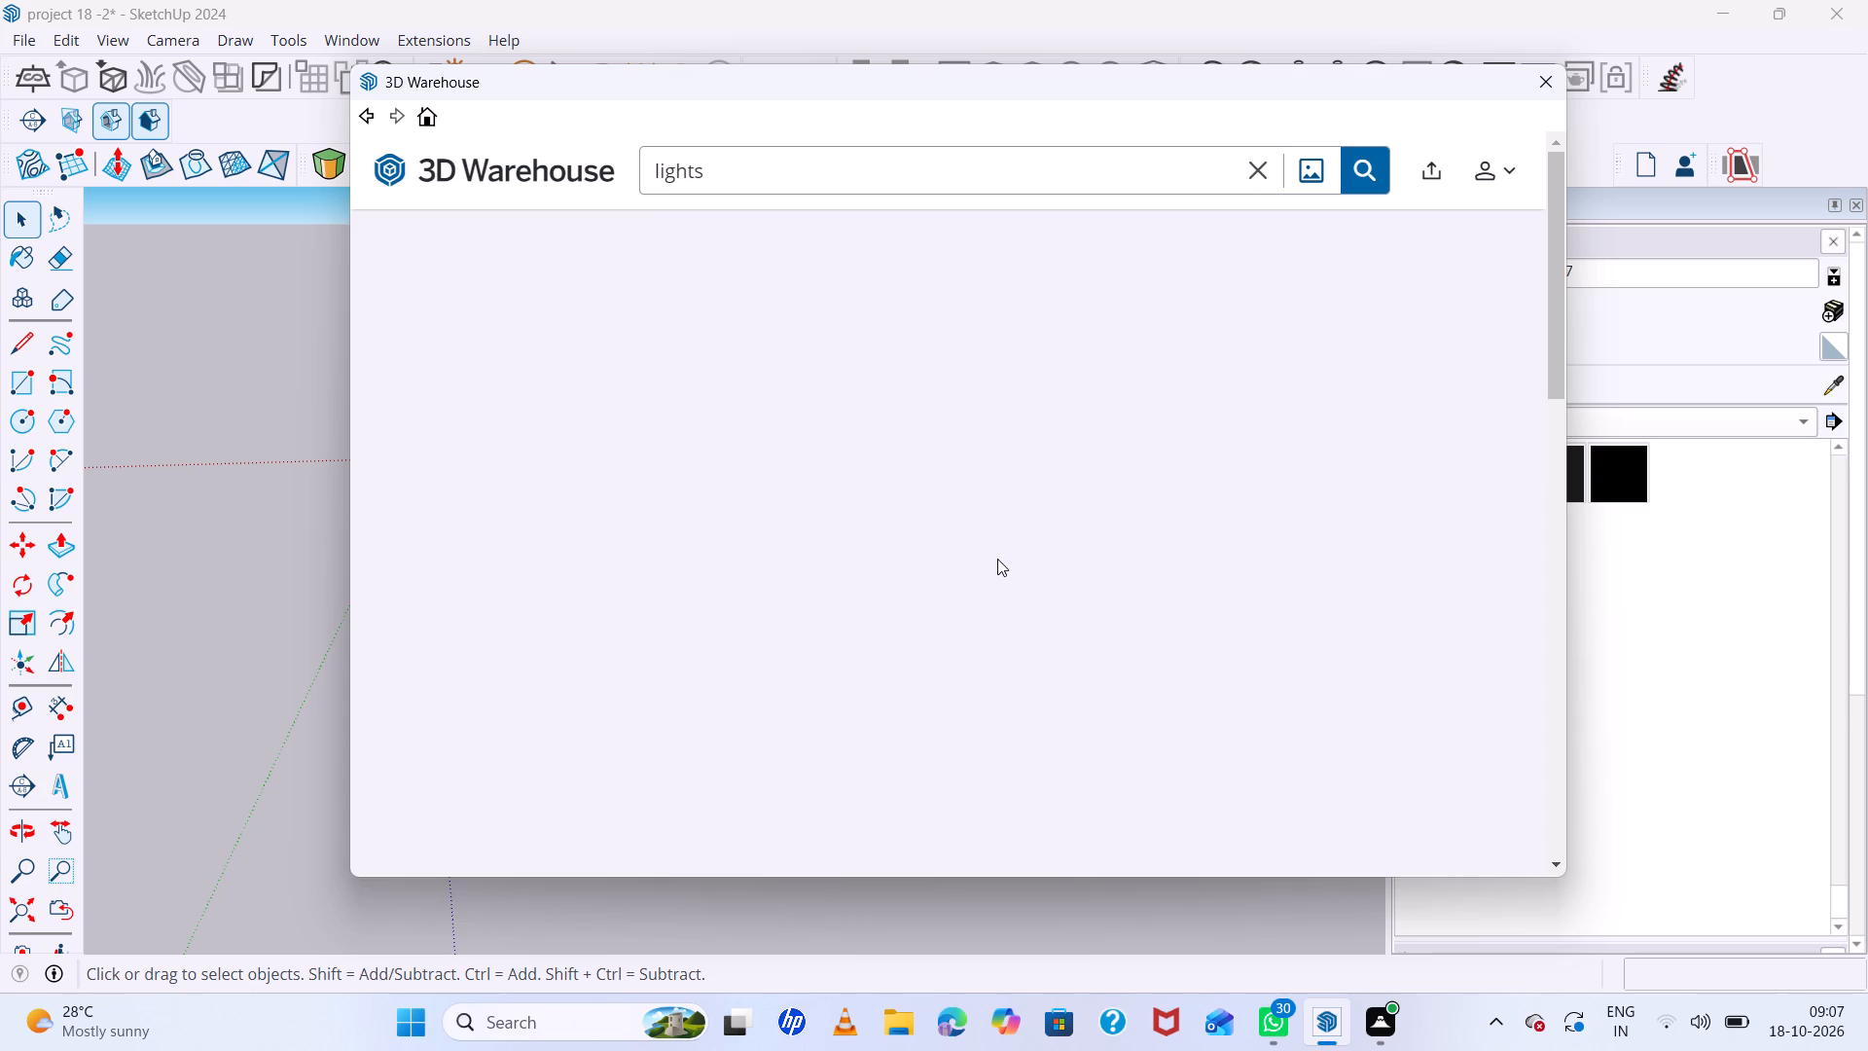
pyautogui.scroll(-6, 1002, 553)
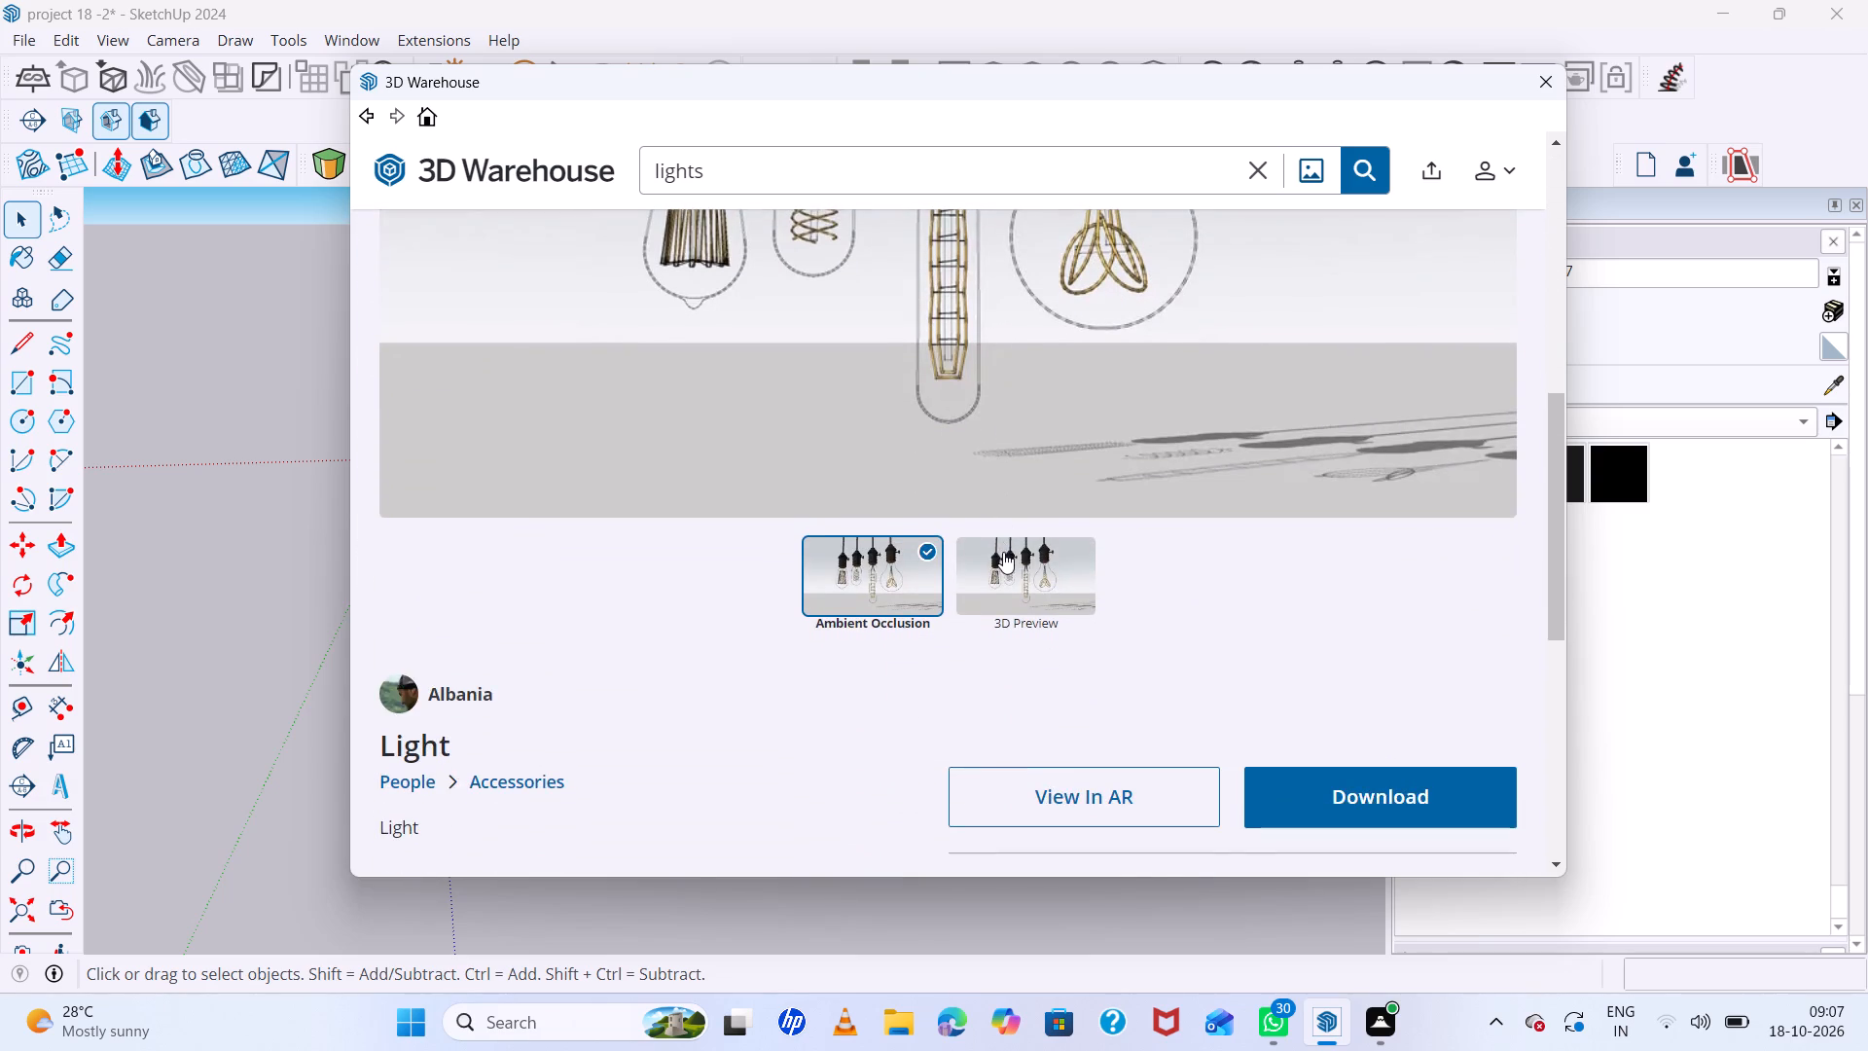
pyautogui.scroll(-2, 1003, 552)
pyautogui.click(1280, 544)
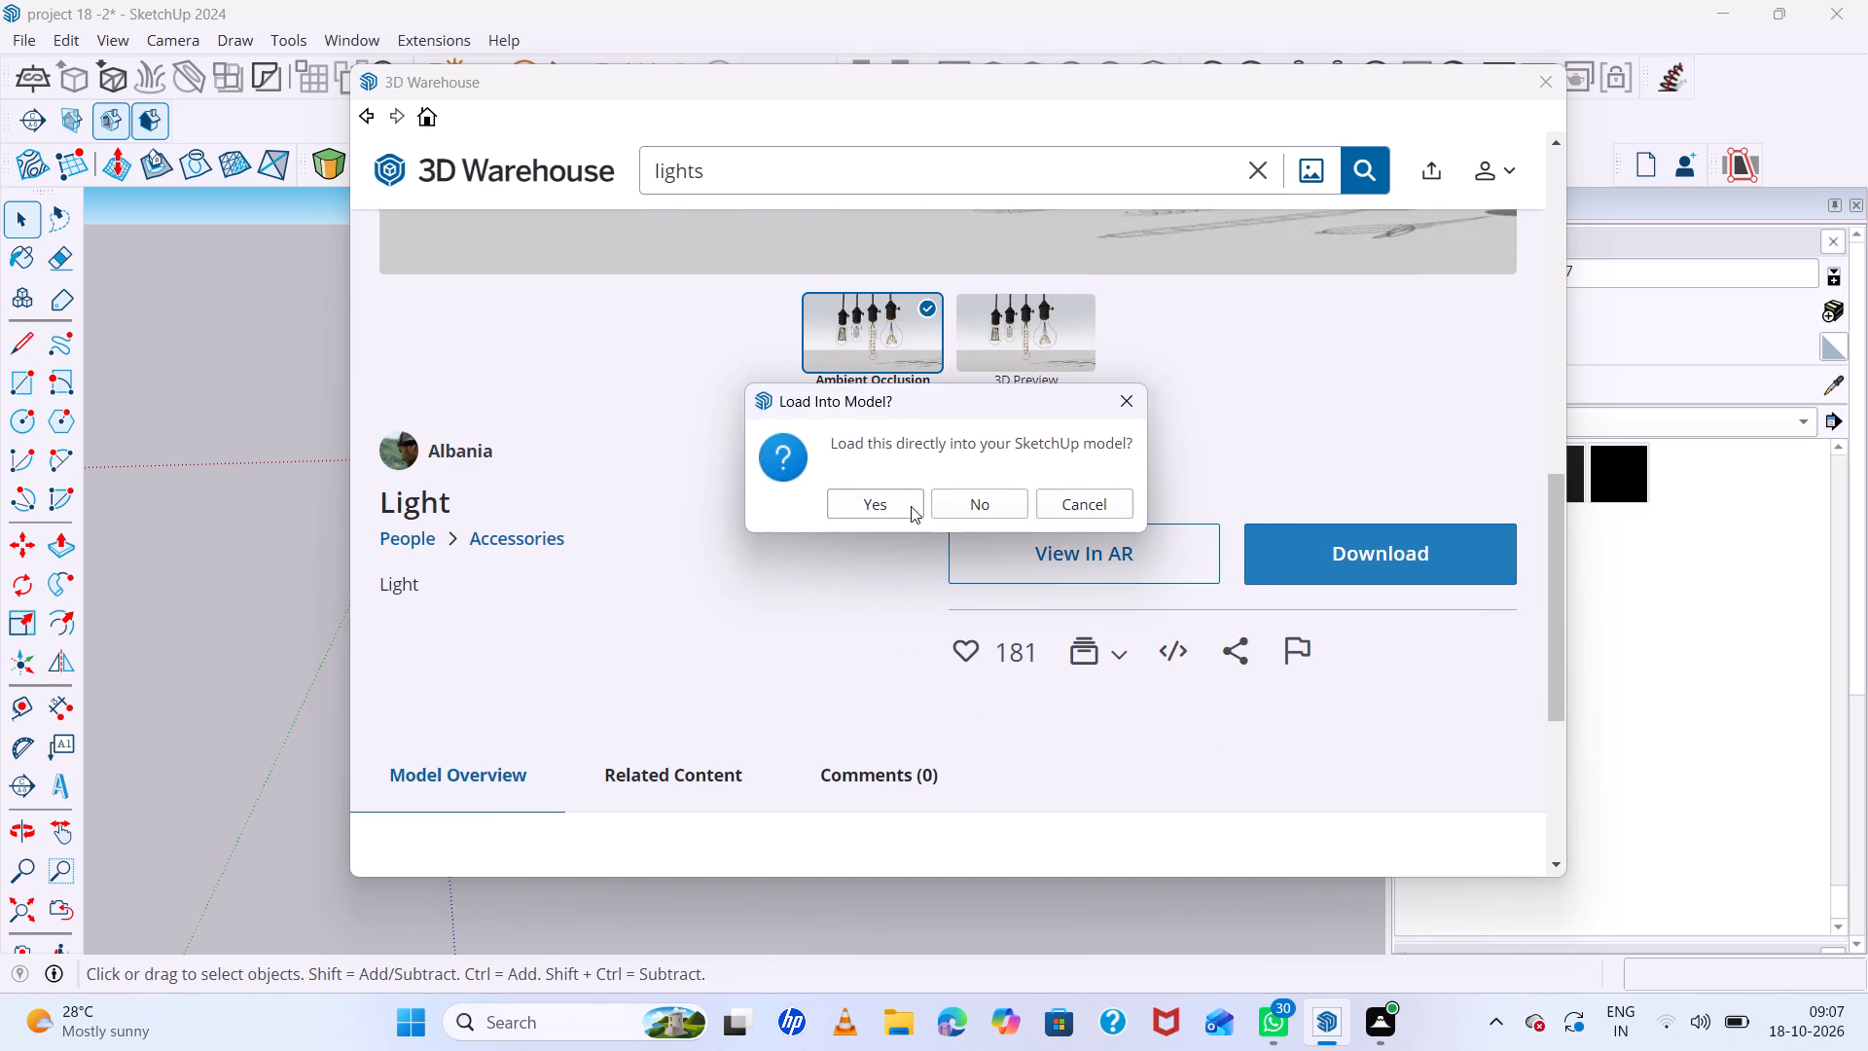
pyautogui.click(905, 506)
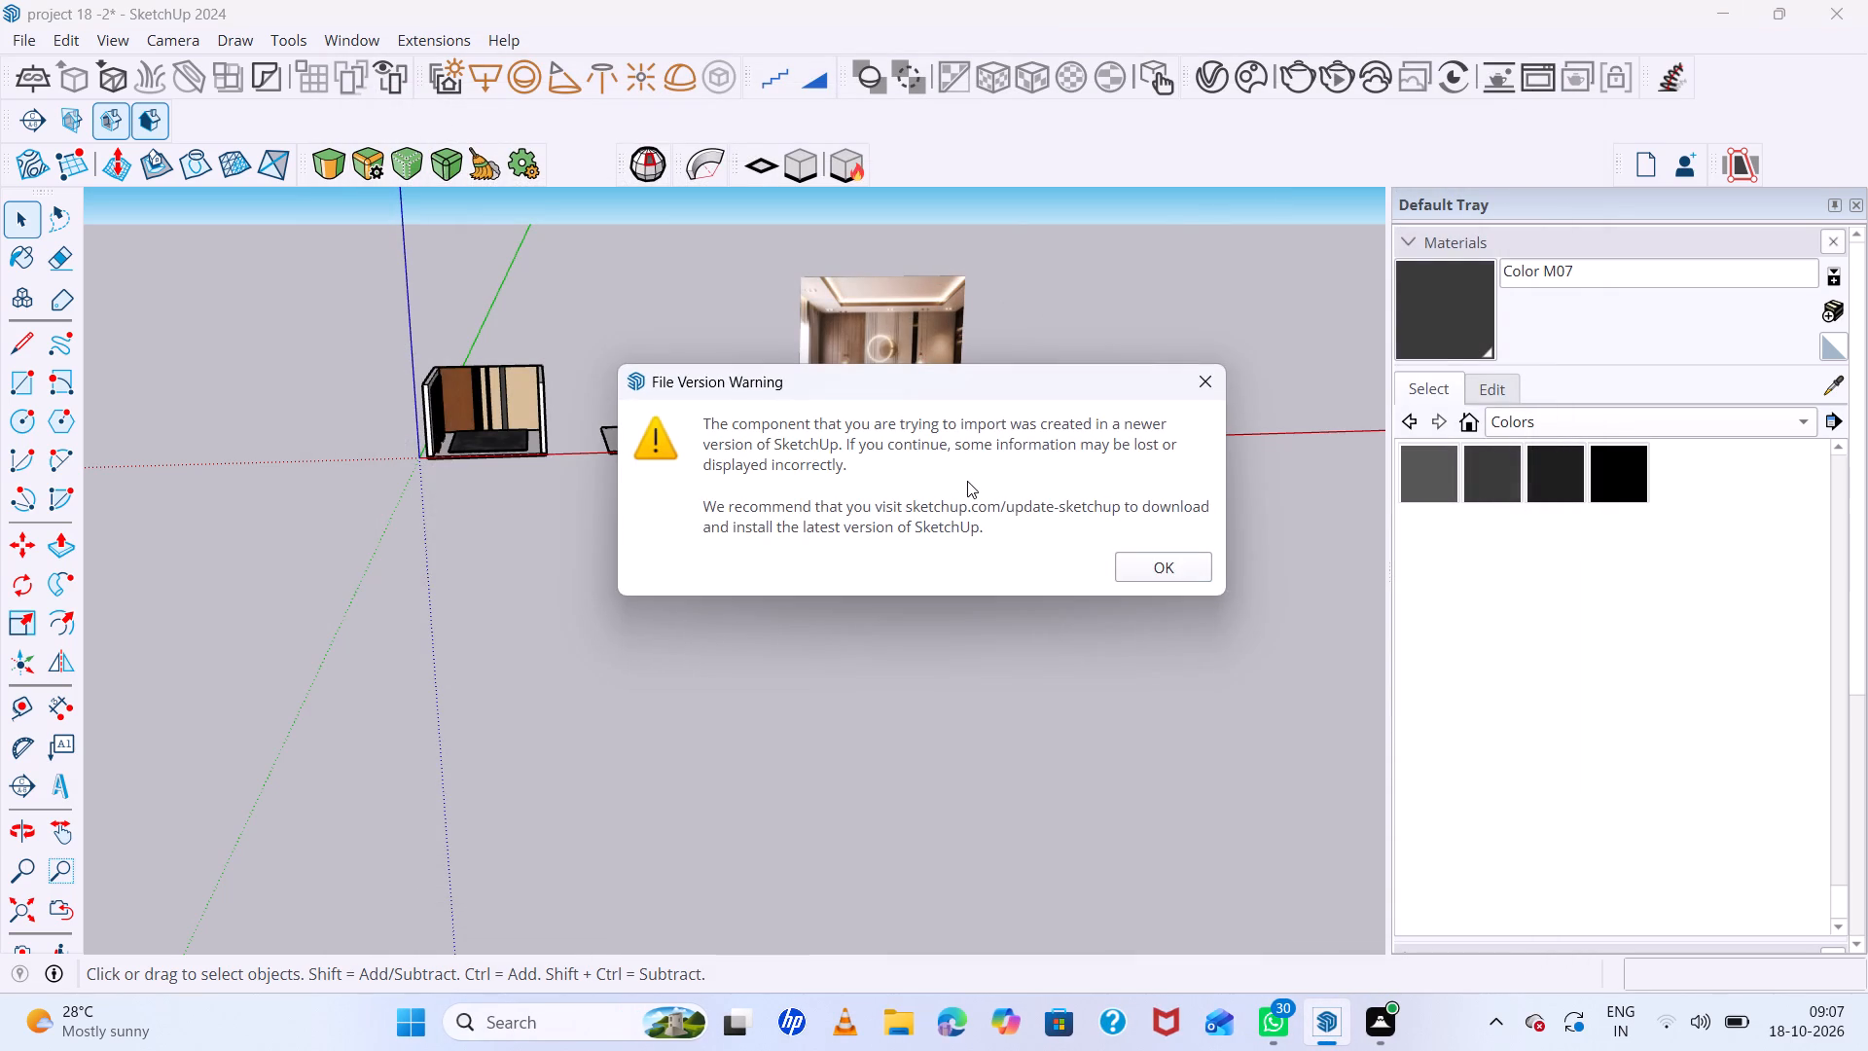
pyautogui.click(1165, 573)
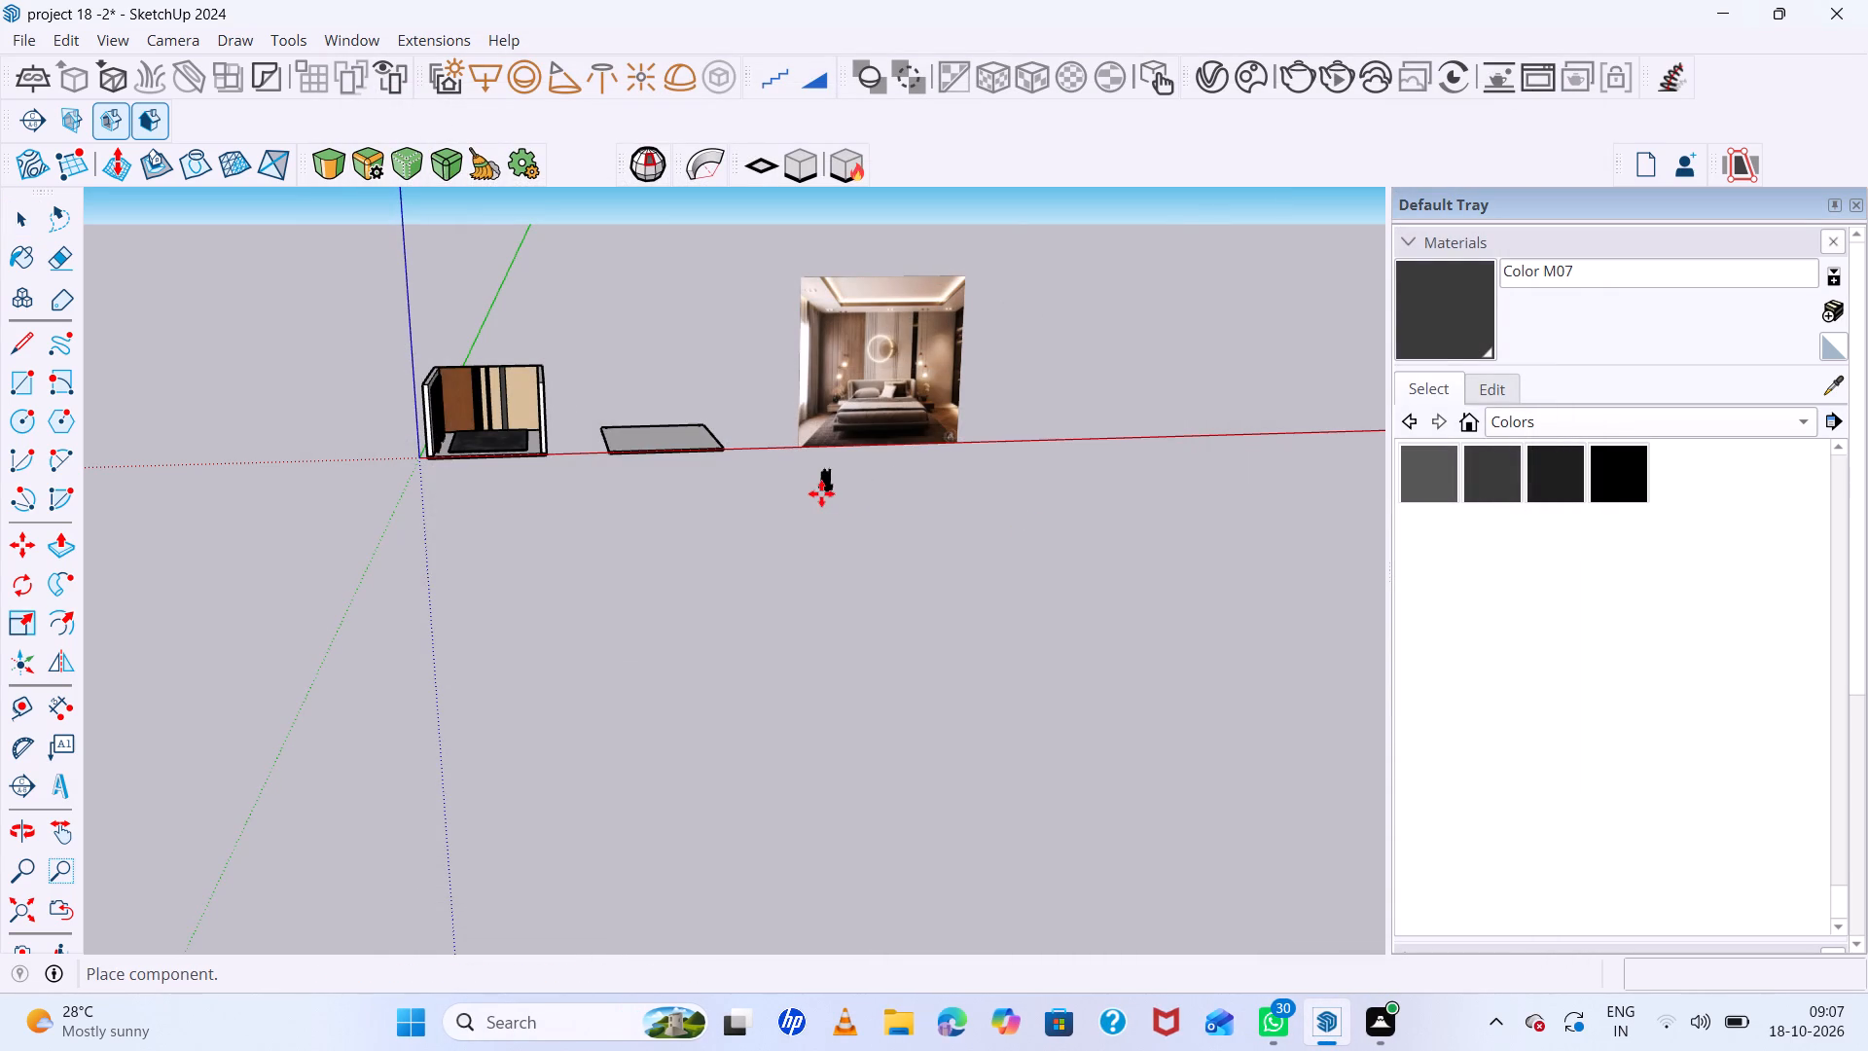
pyautogui.click(822, 492)
# Explode the placed light component into its separate pendants.
pyautogui.scroll(20, 834, 489)
pyautogui.scroll(10, 834, 489)
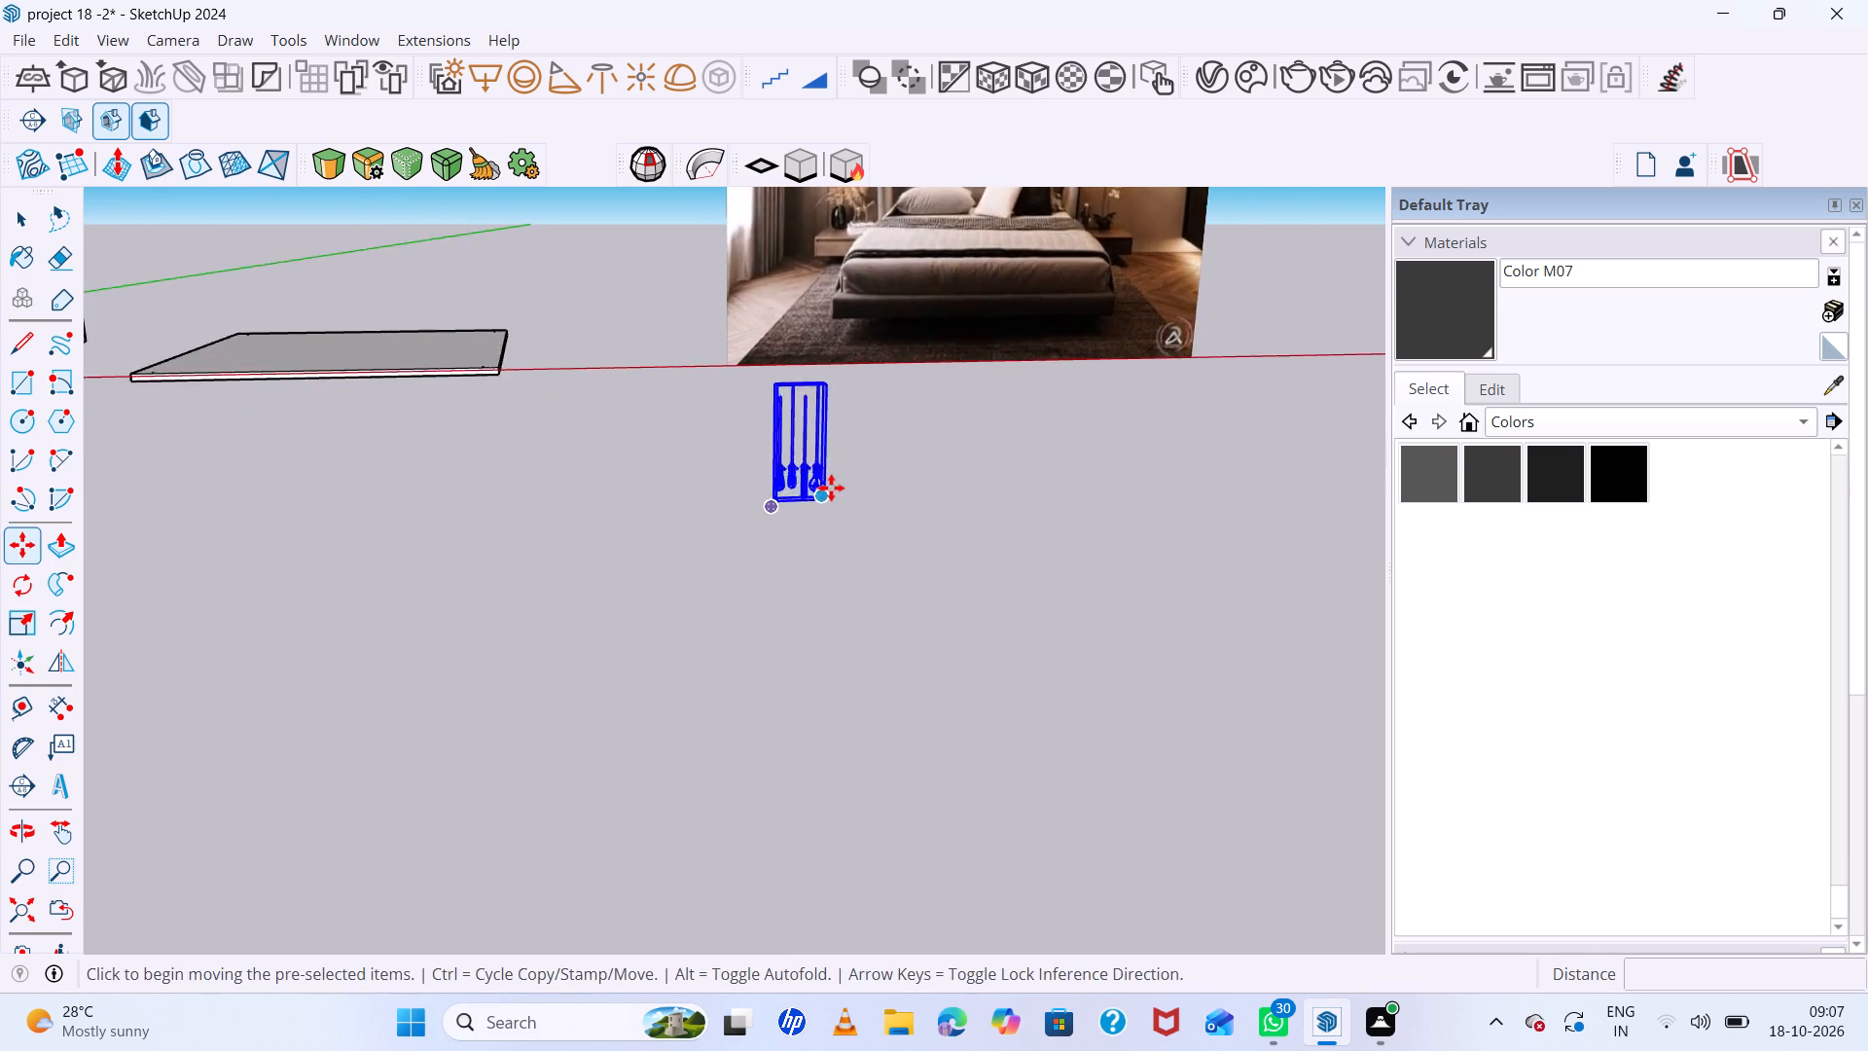
pyautogui.scroll(3, 831, 488)
pyautogui.rightClick(817, 482)
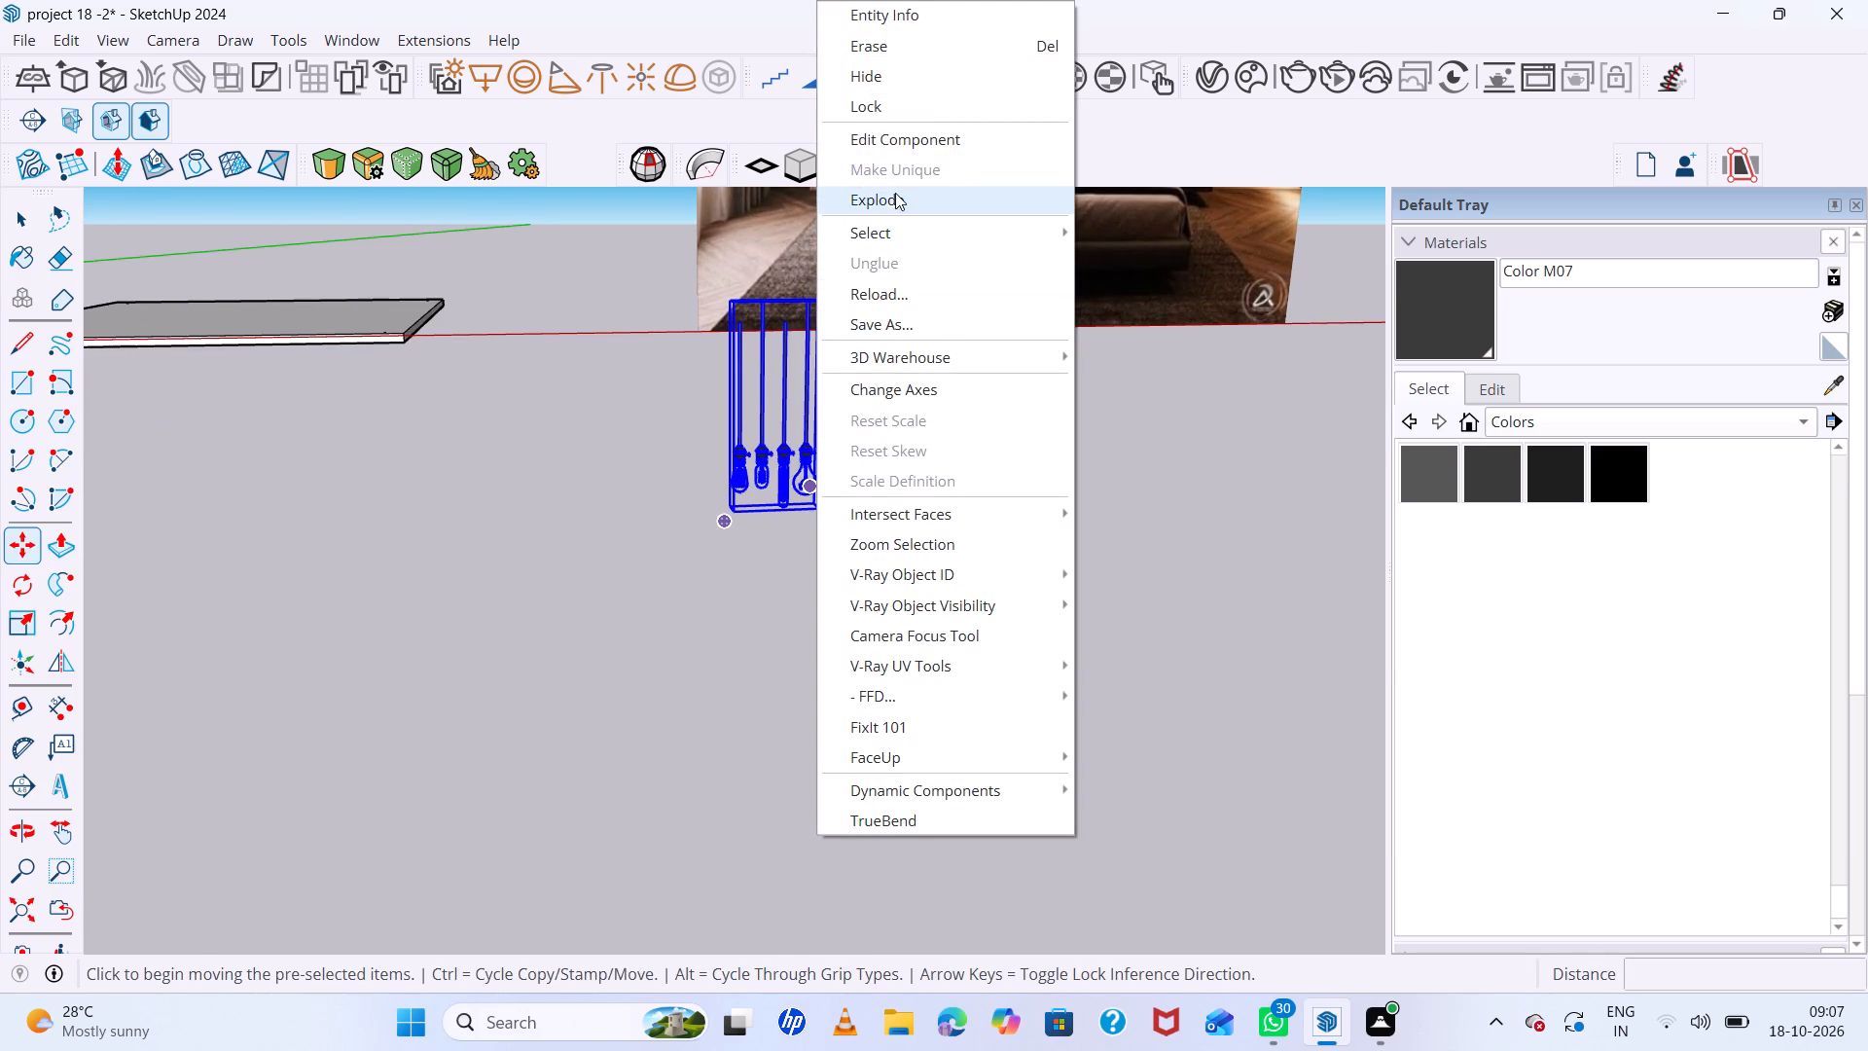
pyautogui.click(895, 190)
pyautogui.scroll(7, 820, 454)
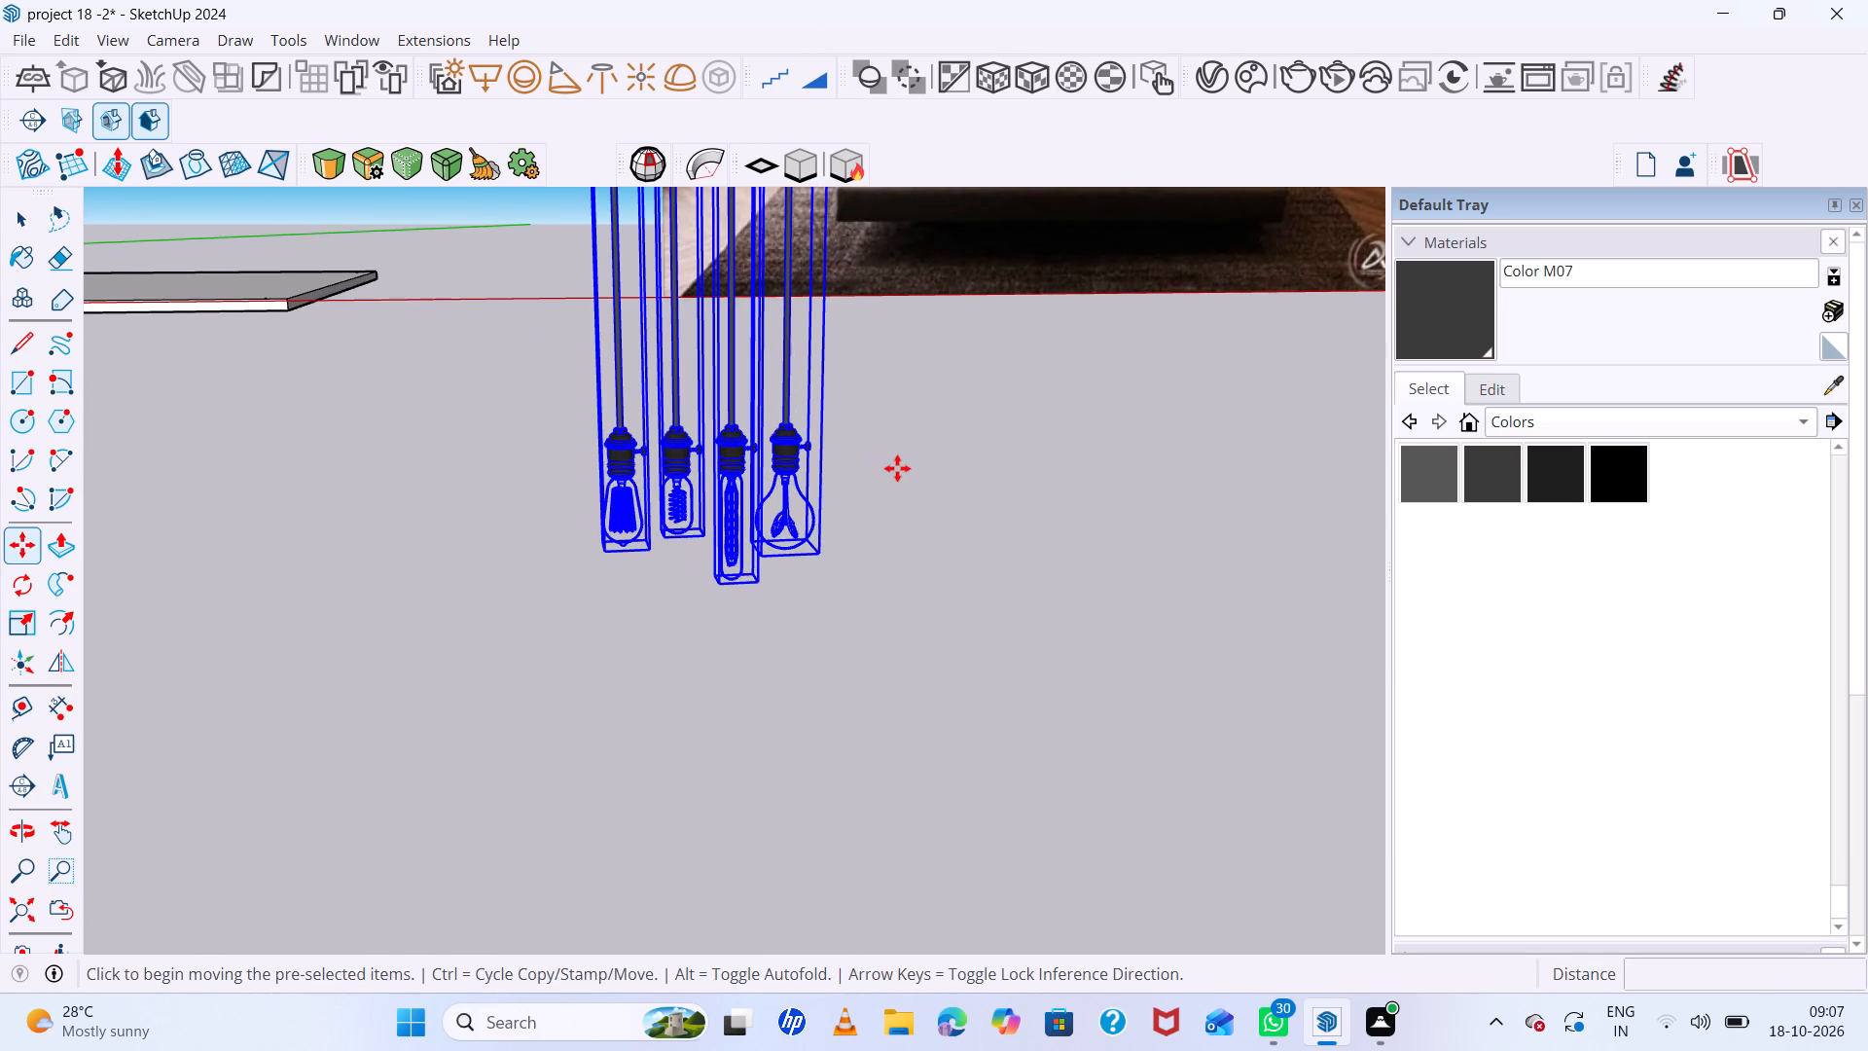
pyautogui.press('space')
pyautogui.click(897, 468)
# Move the pendant with the long tubular bulb to the midpoint at the top of the beige back-wall panel beside the side wall.
pyautogui.scroll(-12, 884, 511)
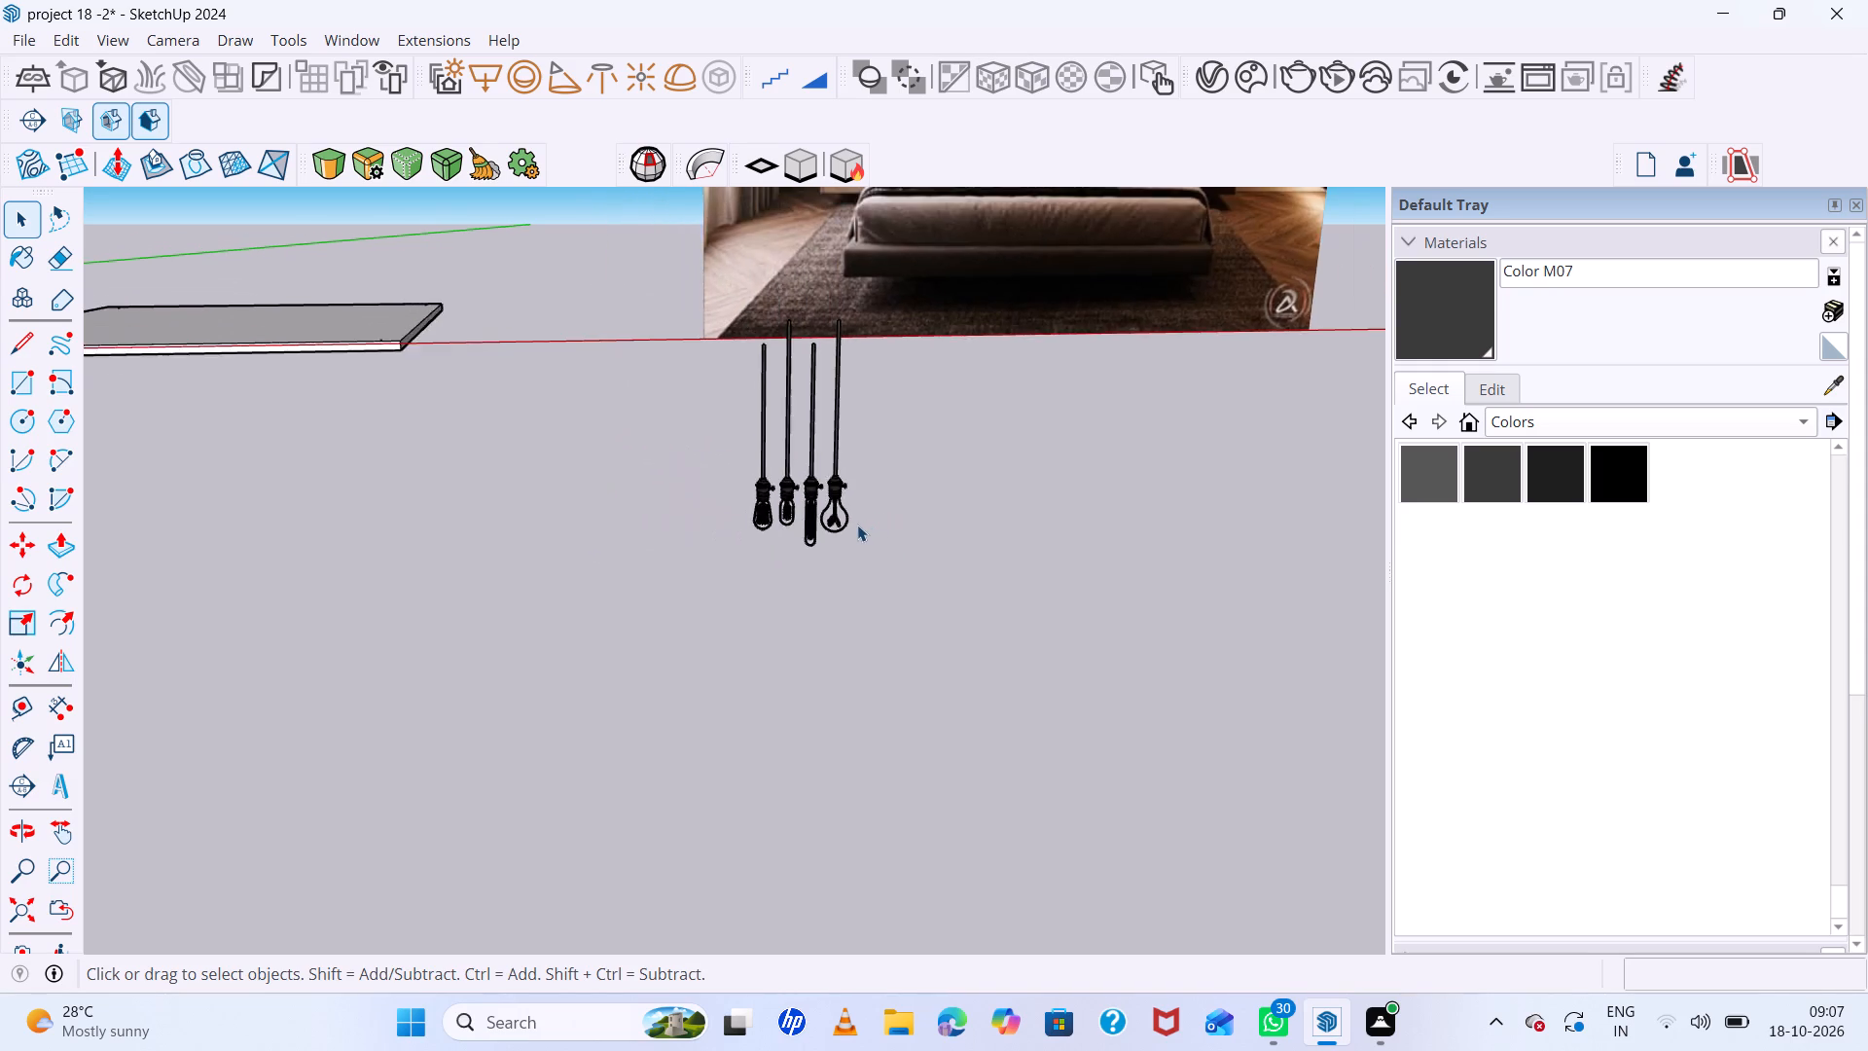
pyautogui.scroll(-13, 856, 520)
pyautogui.scroll(4, 1001, 318)
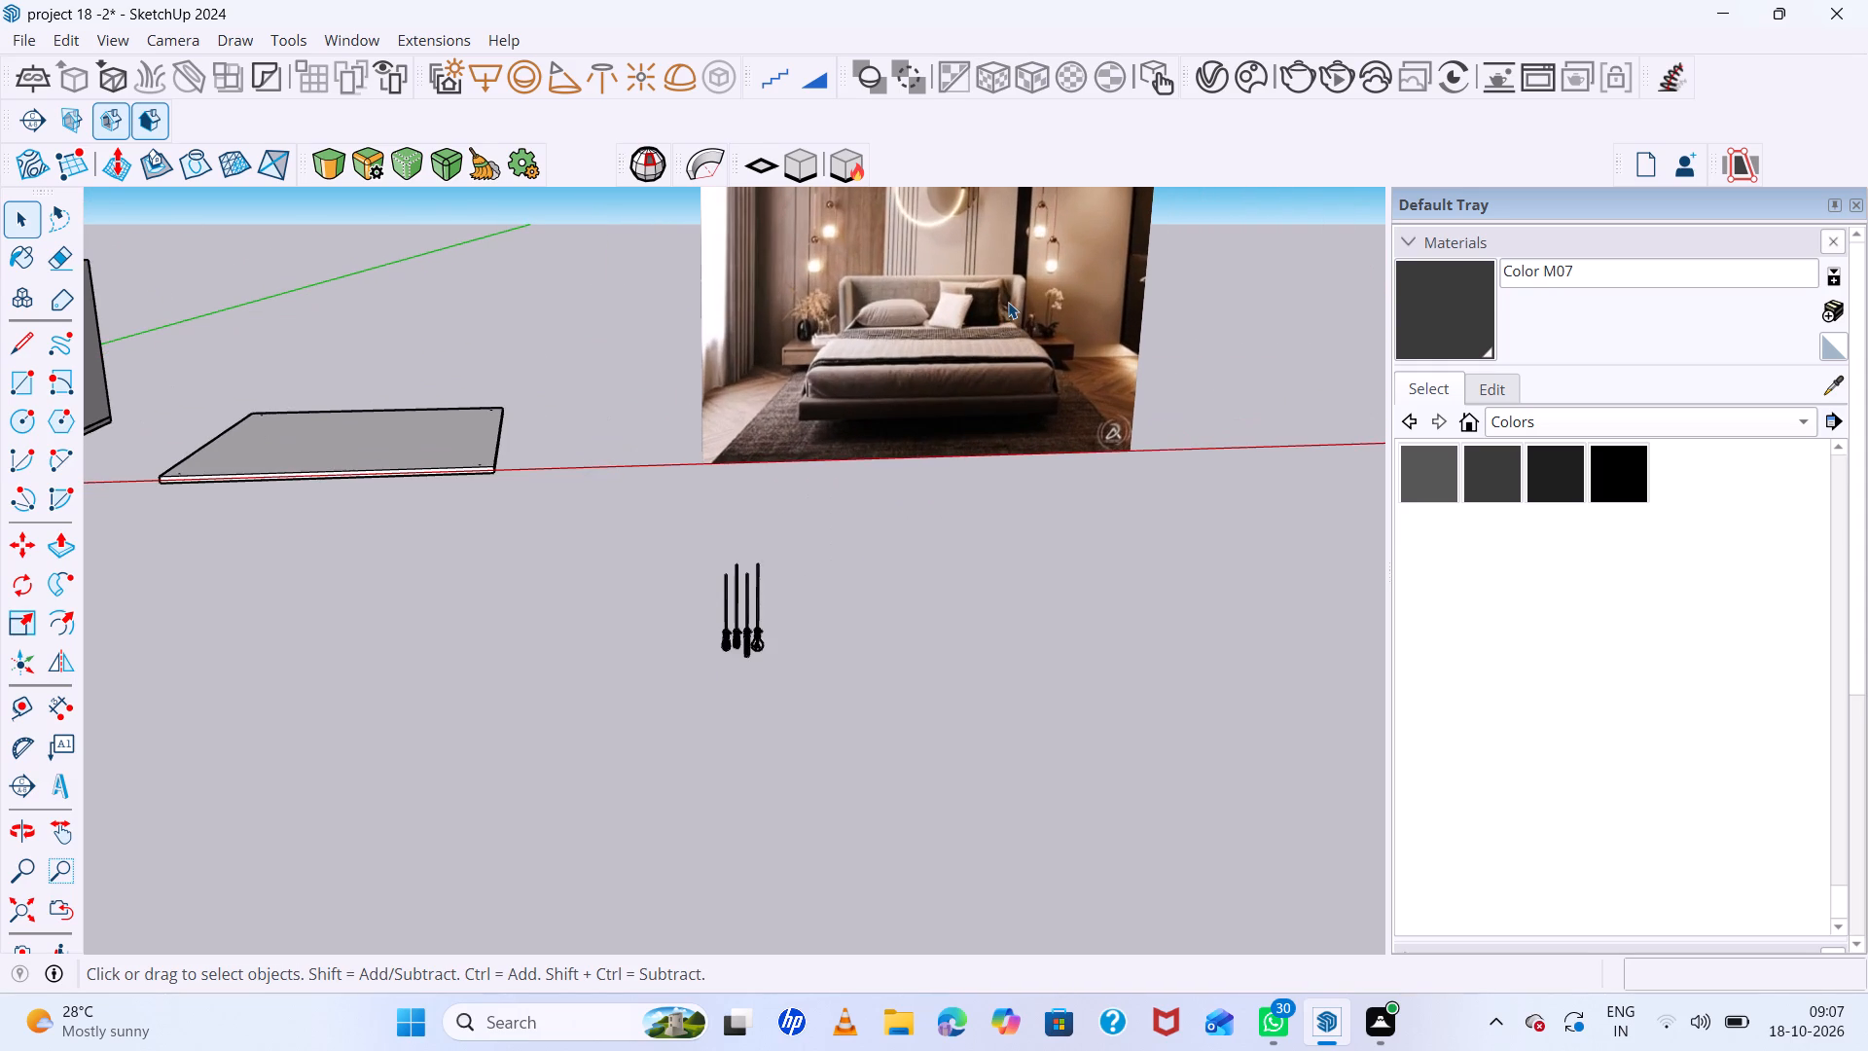
pyautogui.scroll(18, 769, 572)
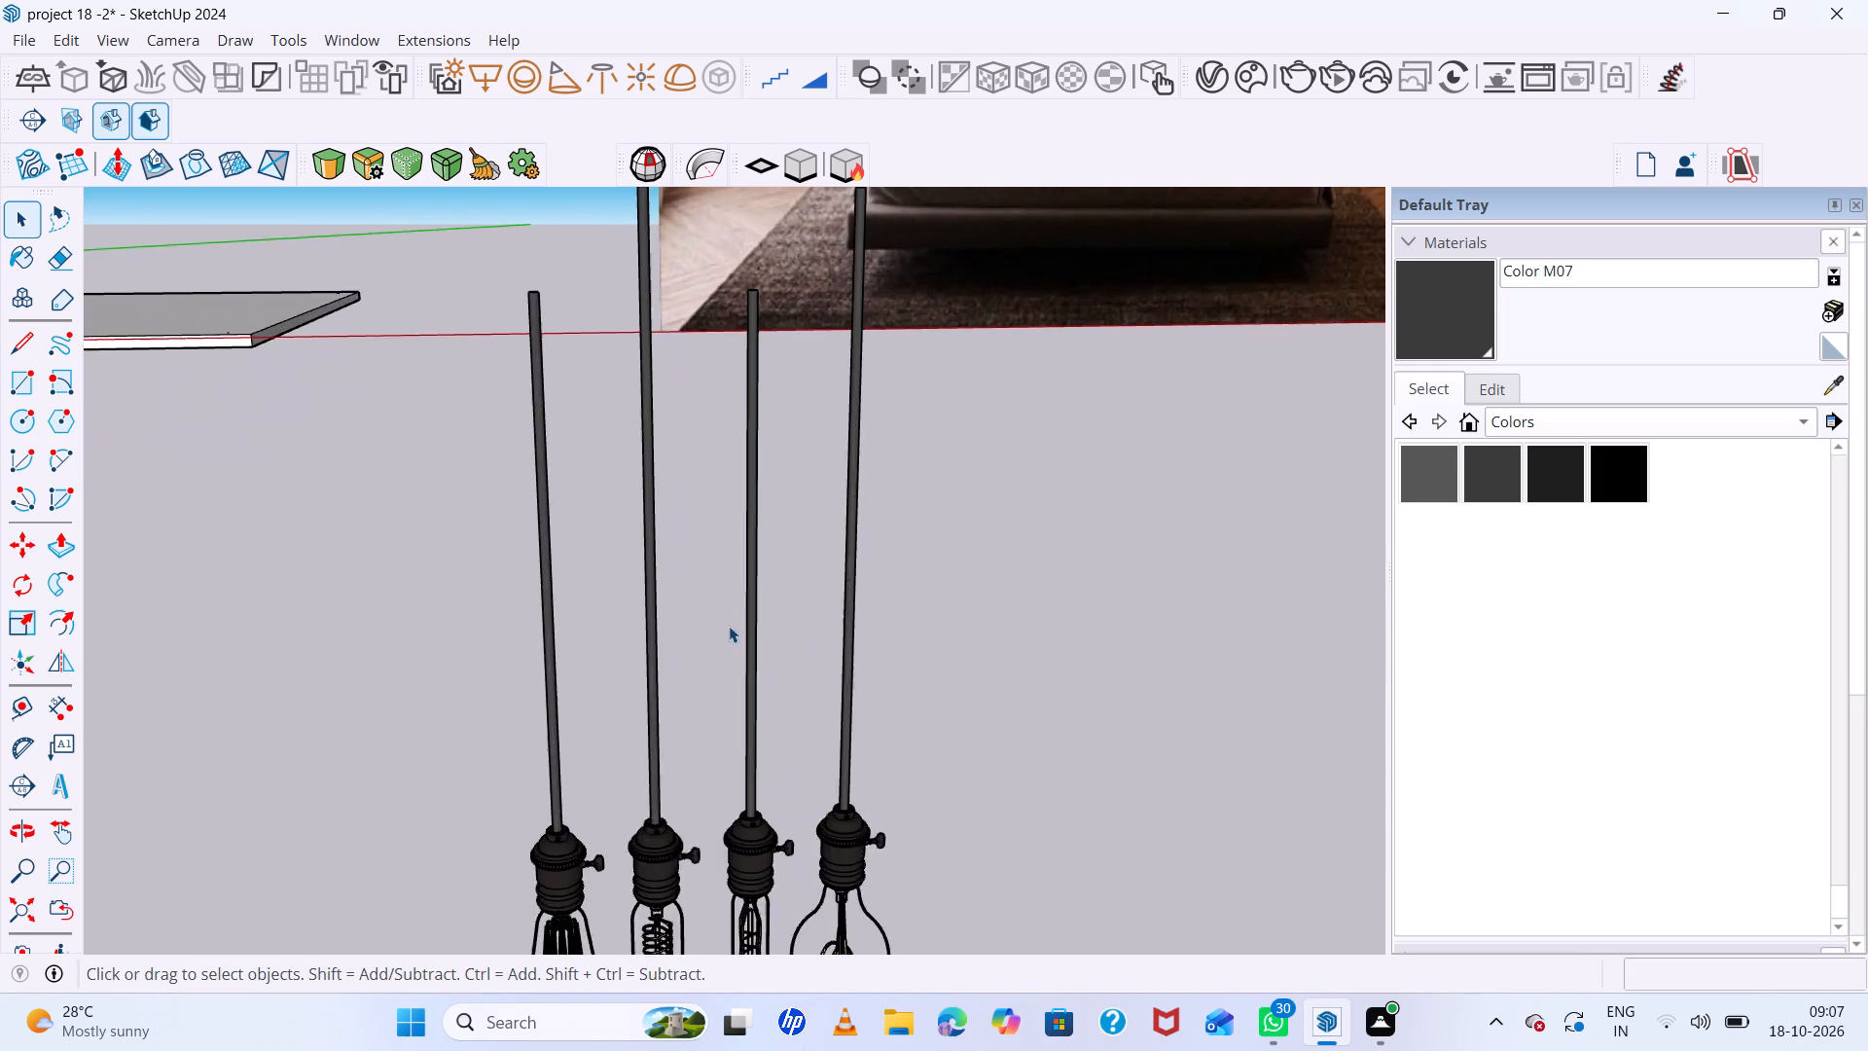
pyautogui.scroll(6, 729, 624)
pyautogui.scroll(-7, 729, 620)
pyautogui.click(732, 609)
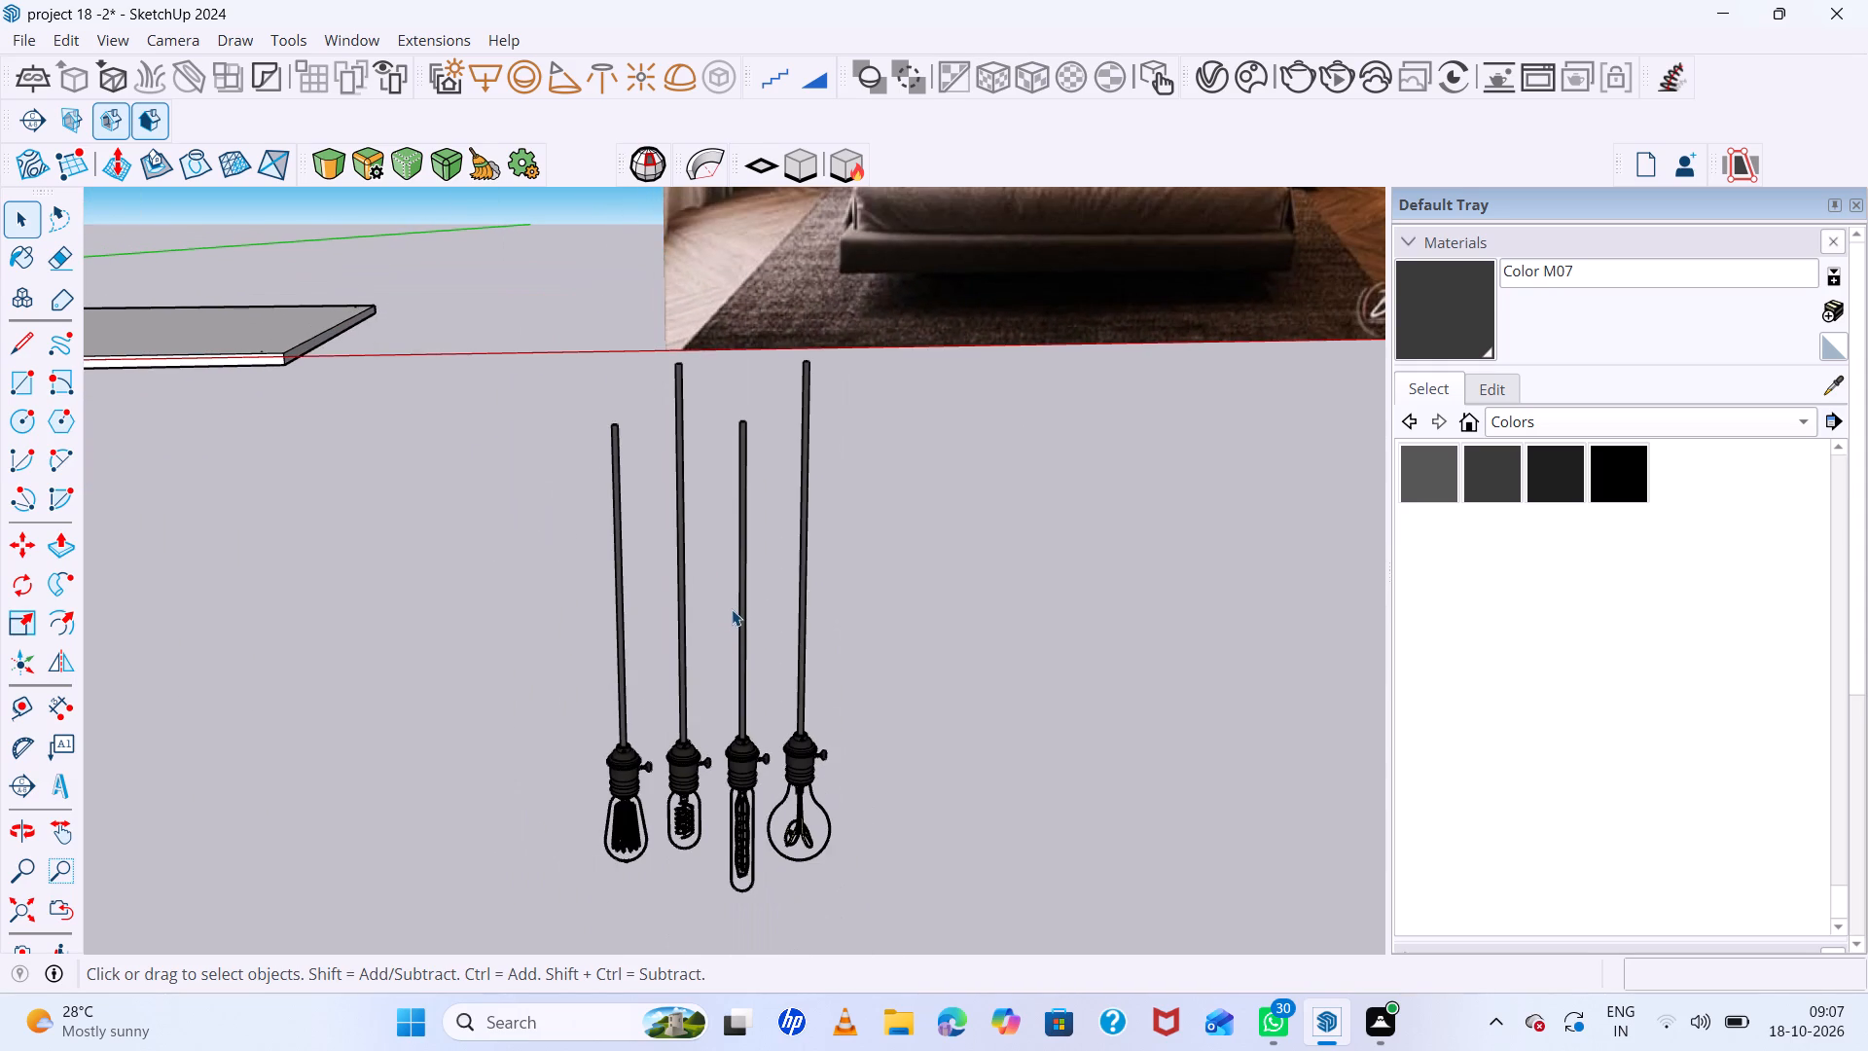
pyautogui.click(744, 591)
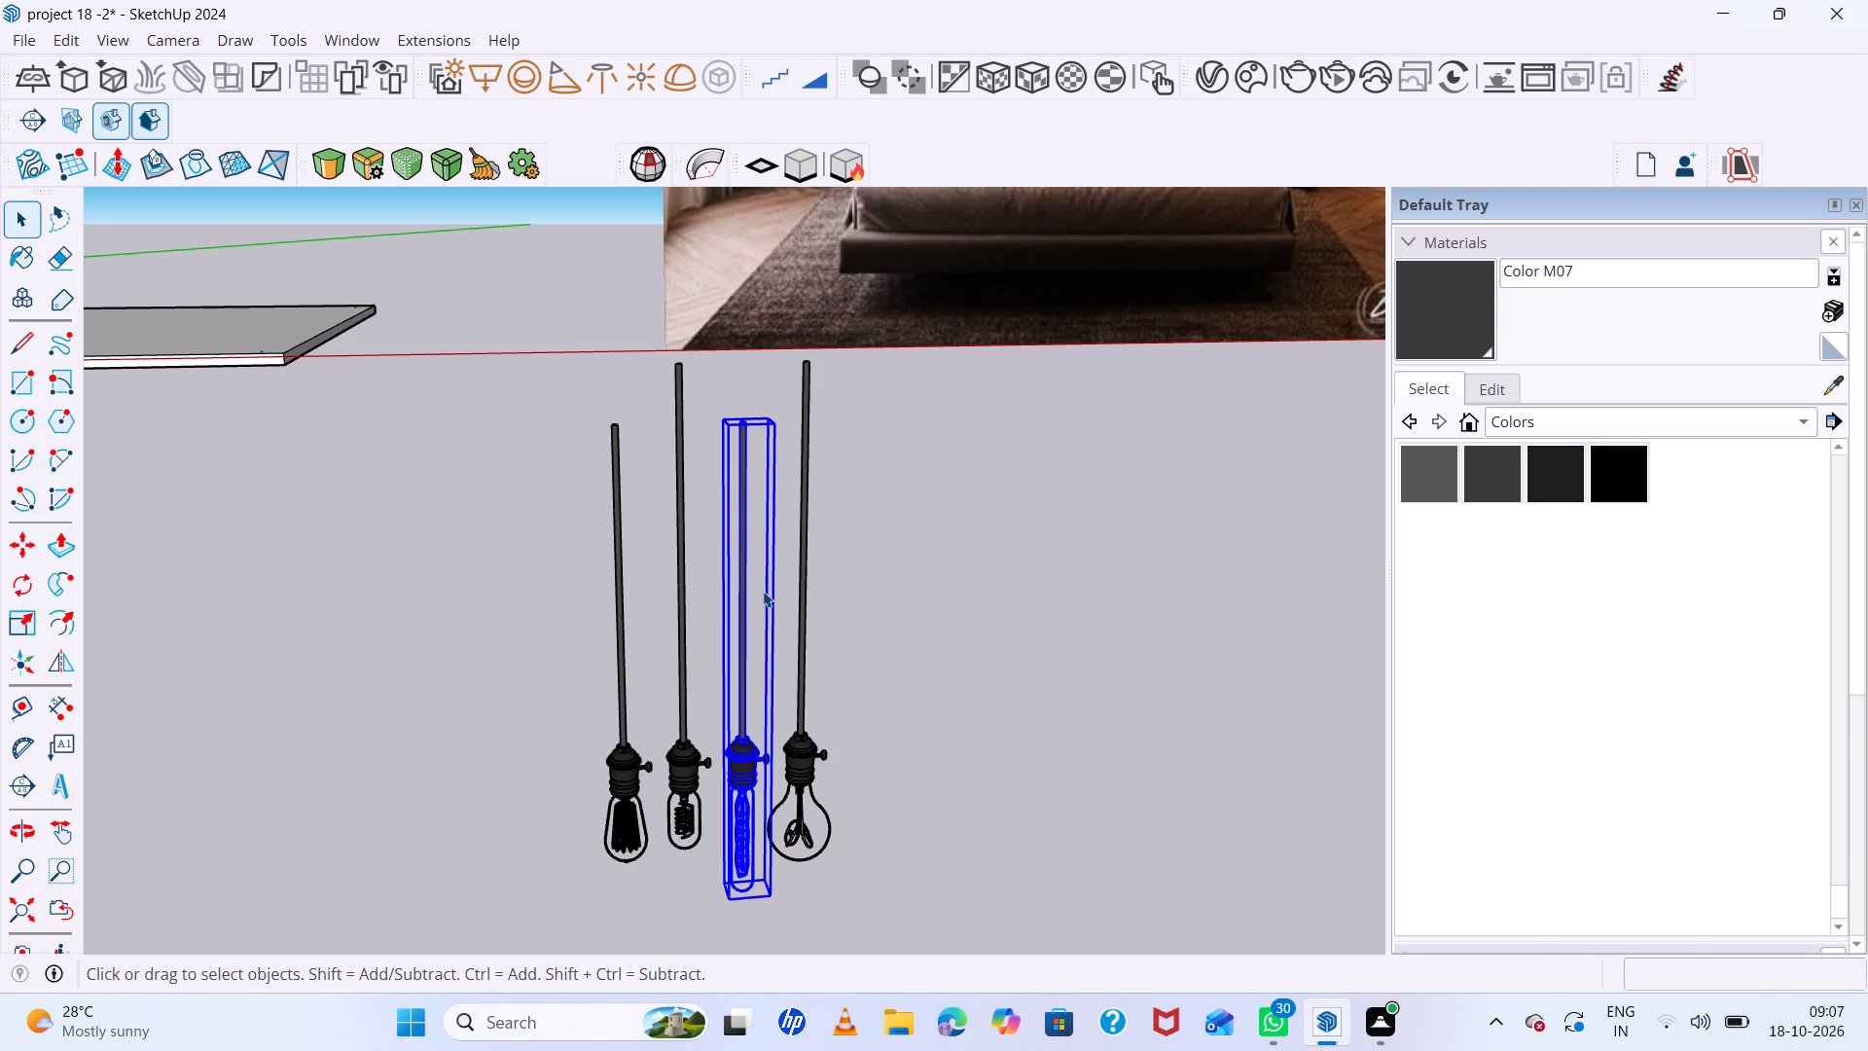
pyautogui.press('m')
pyautogui.click(745, 419)
pyautogui.scroll(-6, 1020, 588)
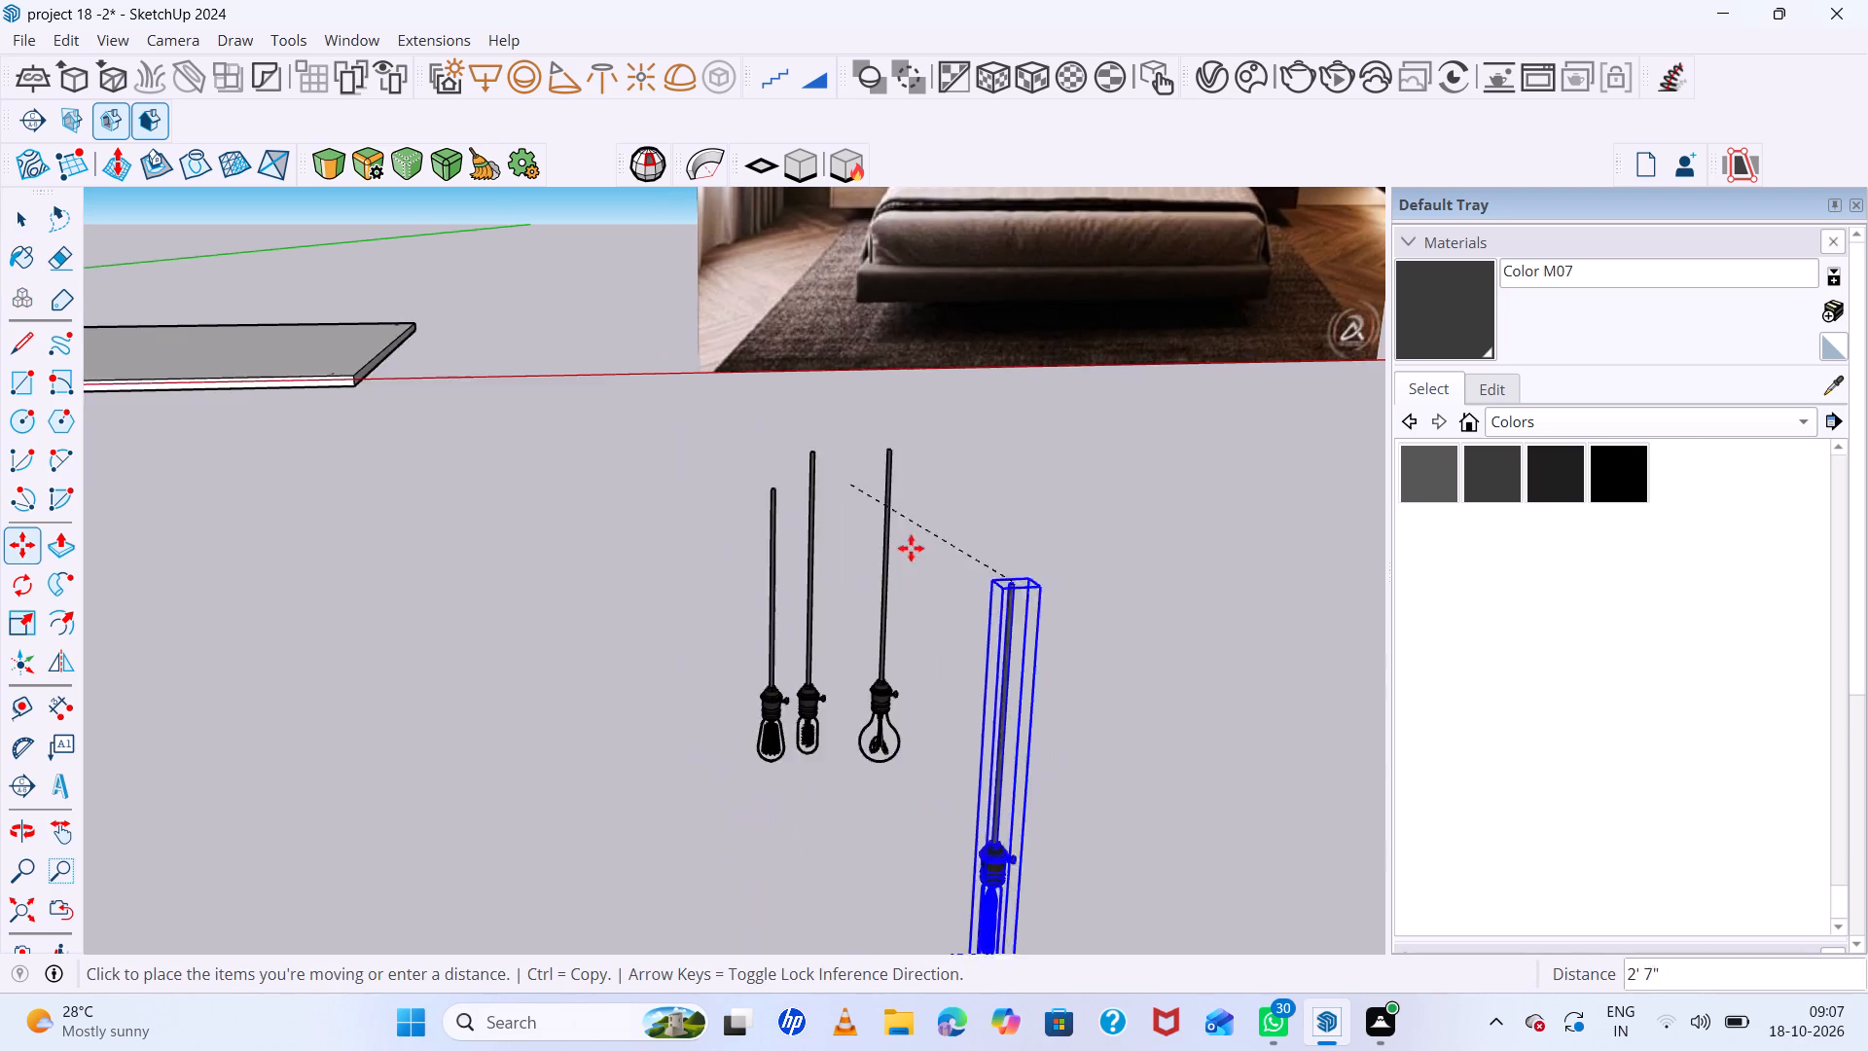
pyautogui.scroll(-5, 911, 548)
pyautogui.scroll(-17, 947, 531)
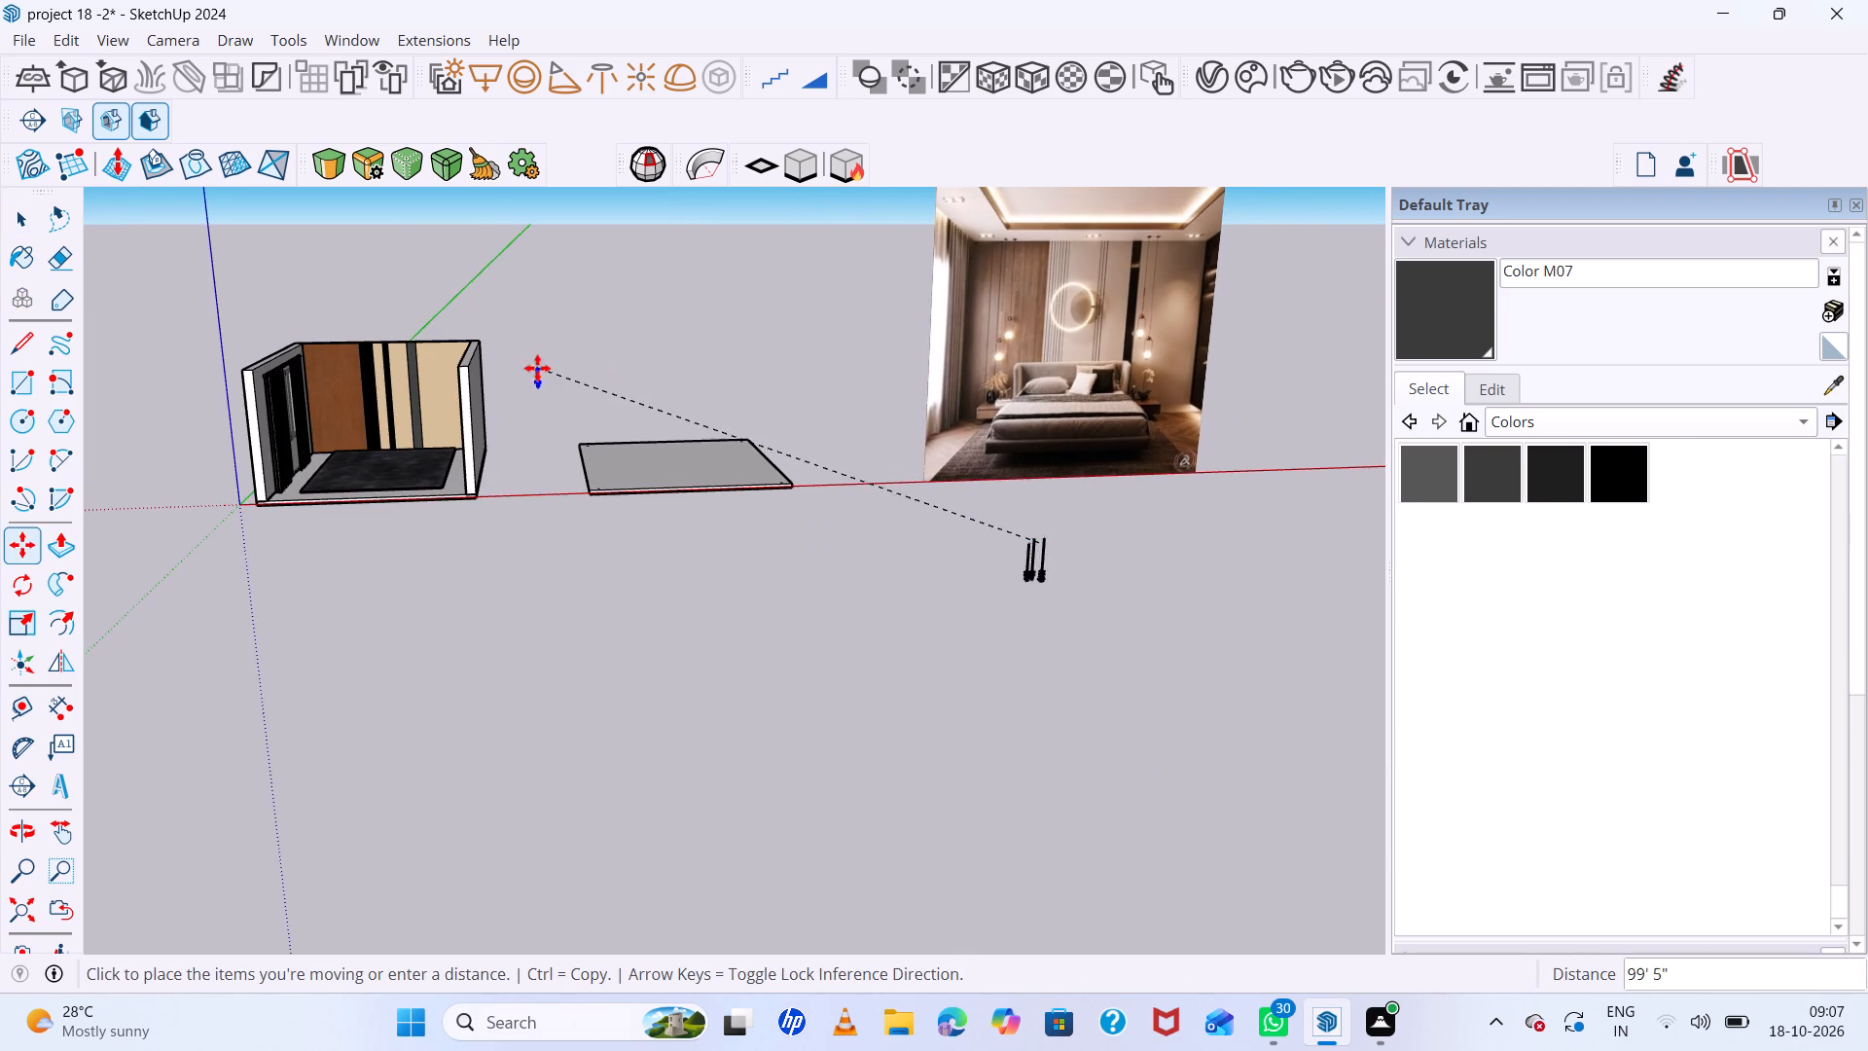
pyautogui.scroll(9, 444, 357)
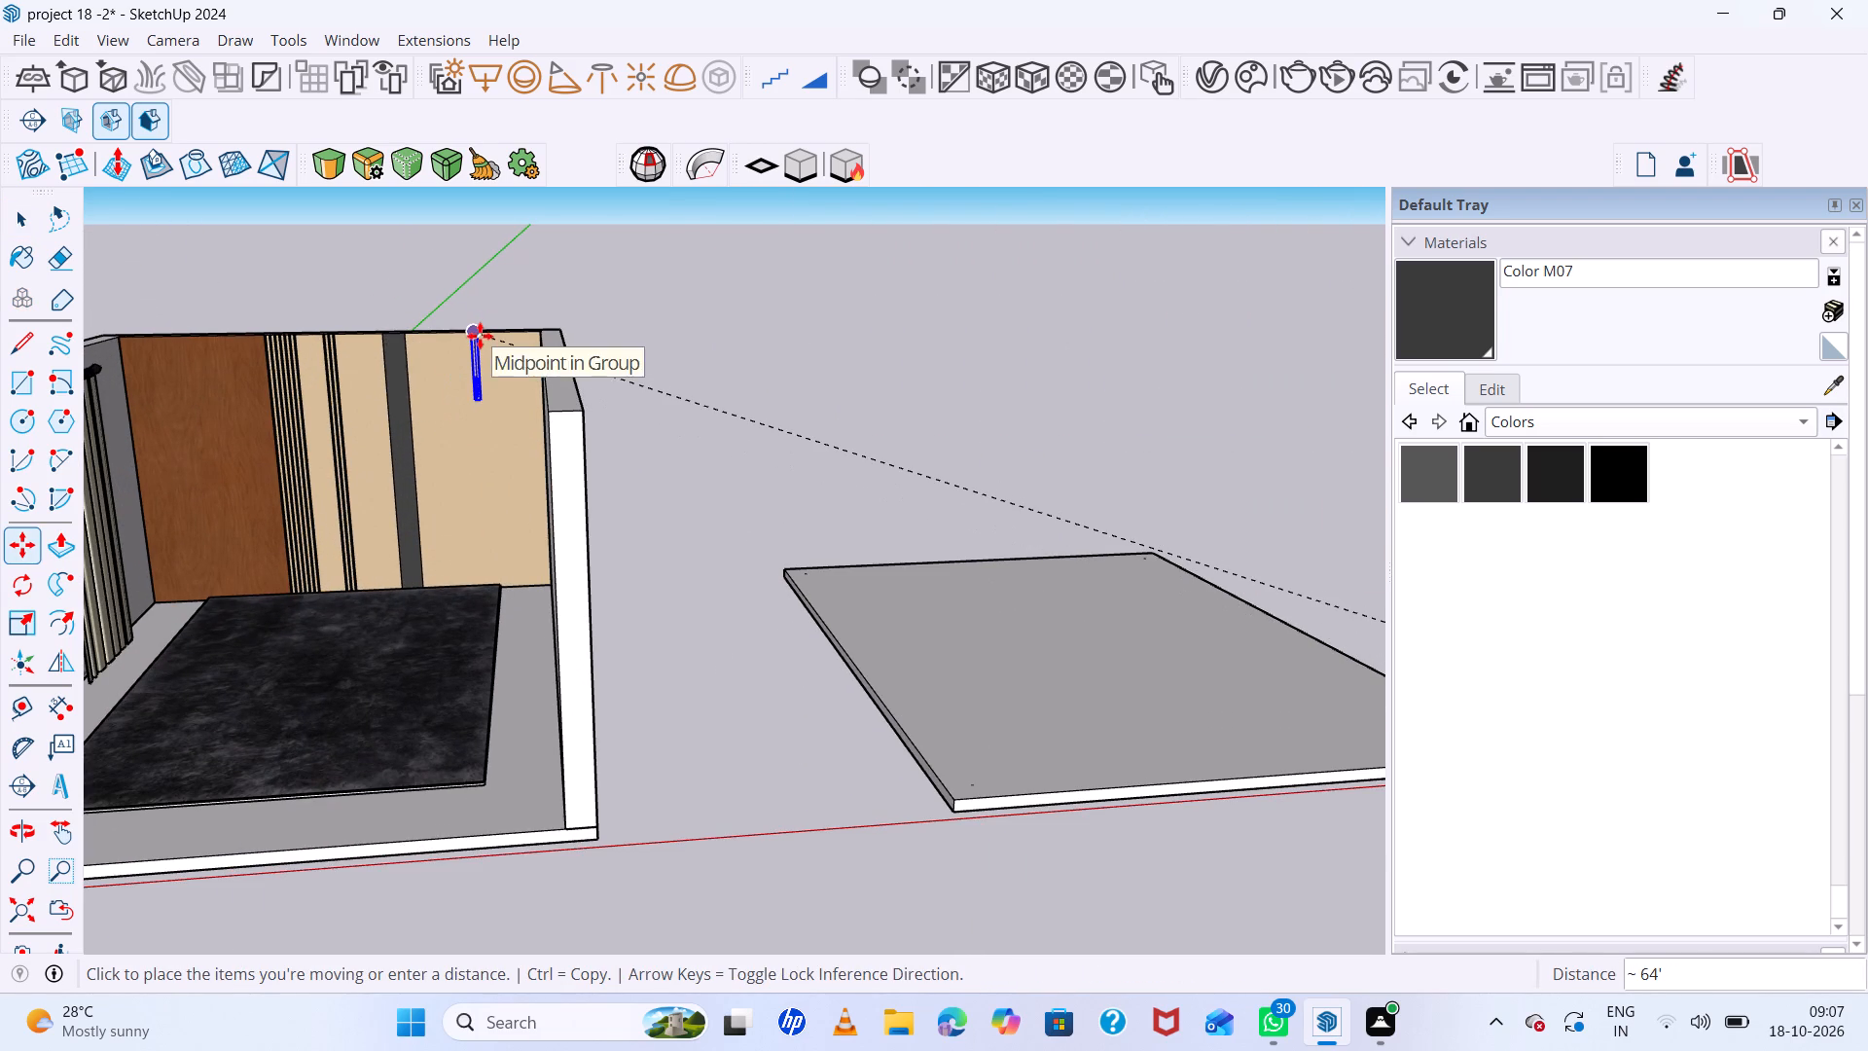
pyautogui.click(480, 341)
# Move the pendant about 2' 6" along the green axis, out from the back wall into the room.
pyautogui.scroll(11, 476, 363)
pyautogui.moveTo(523, 385); pyautogui.dragTo(732, 387, button='middle')
pyautogui.middleClick(736, 387)
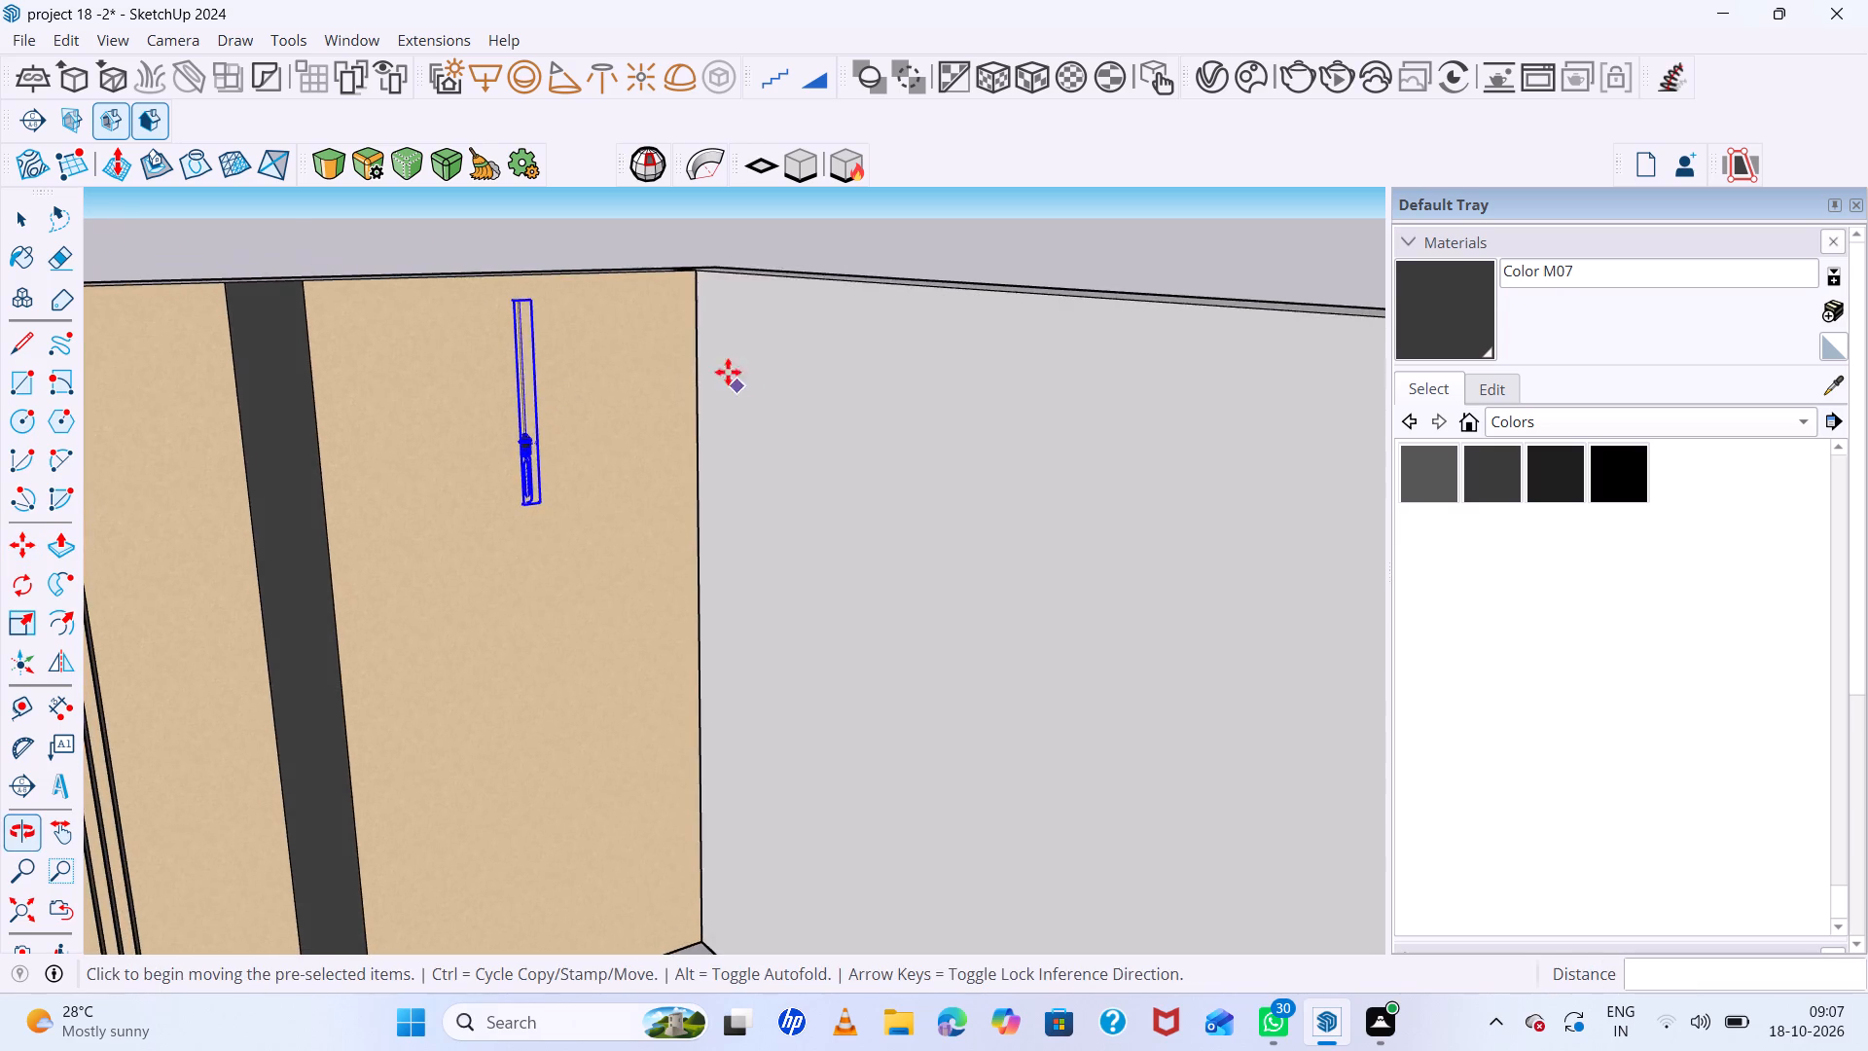
pyautogui.scroll(5, 557, 319)
pyautogui.doubleClick(507, 291)
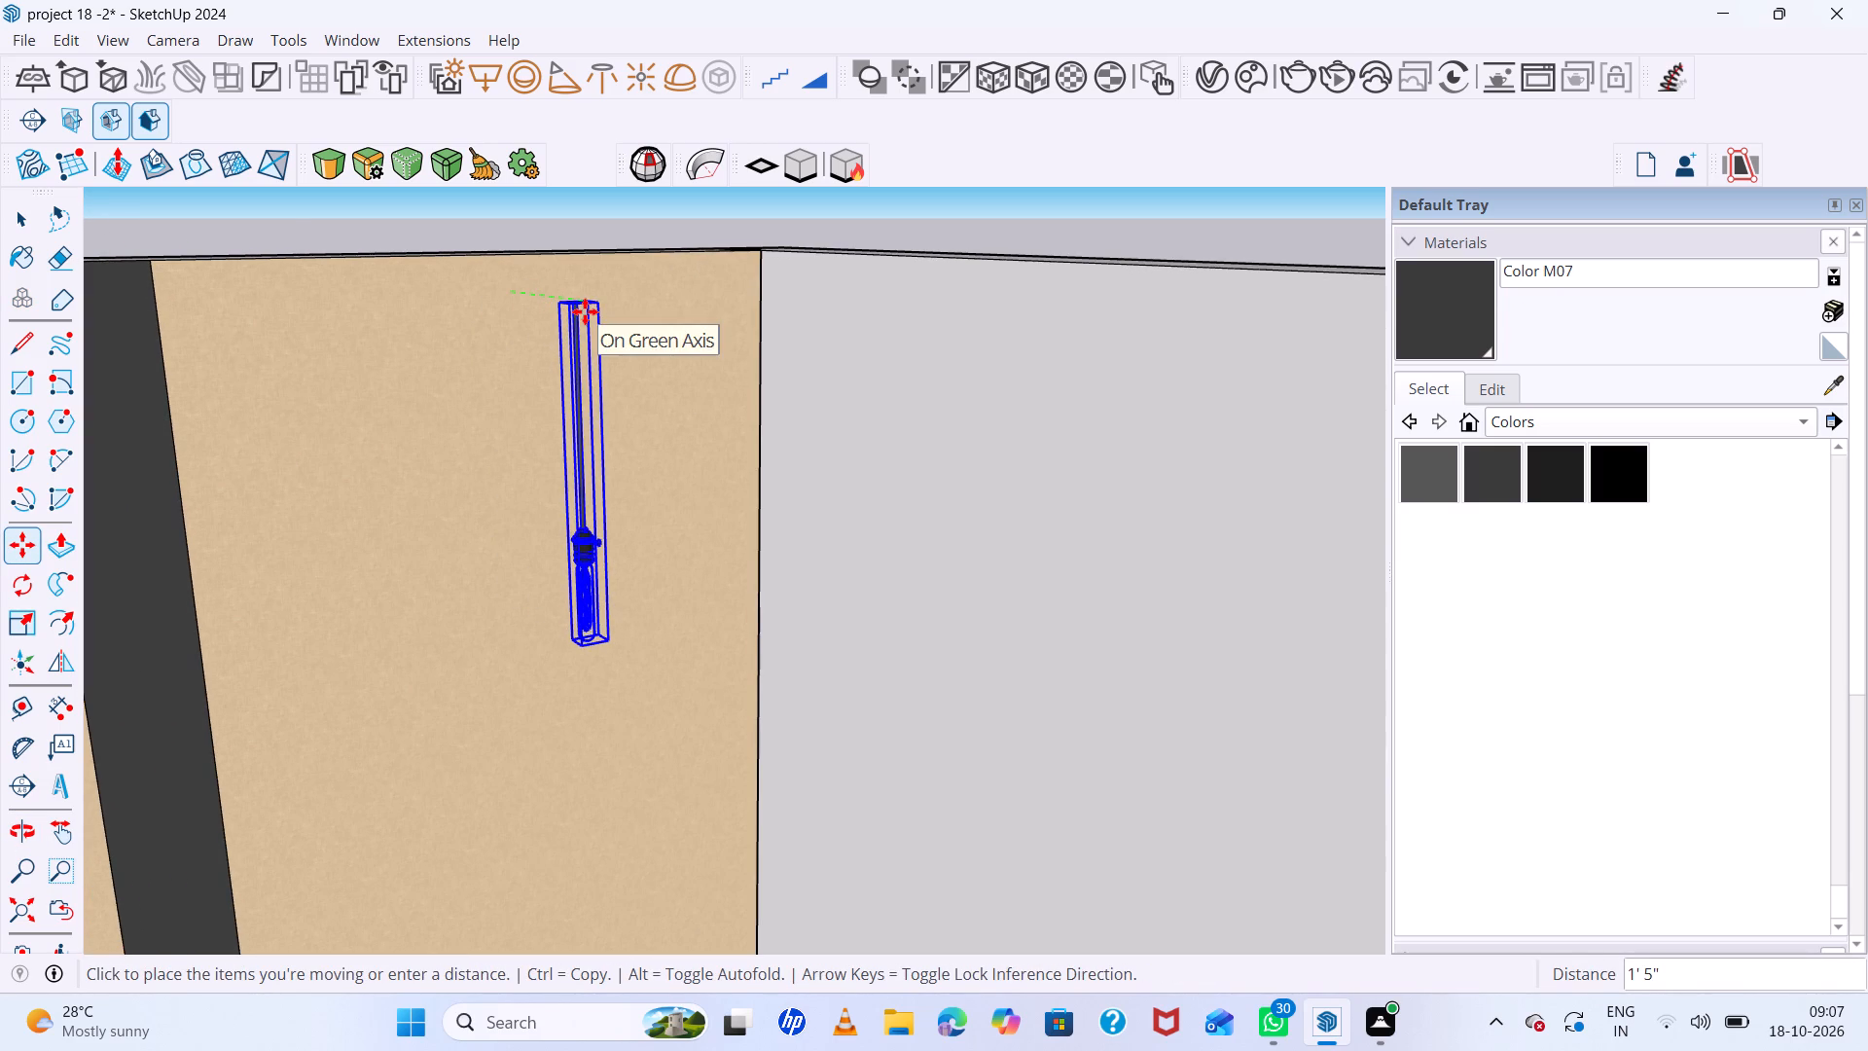
pyautogui.press('Left')
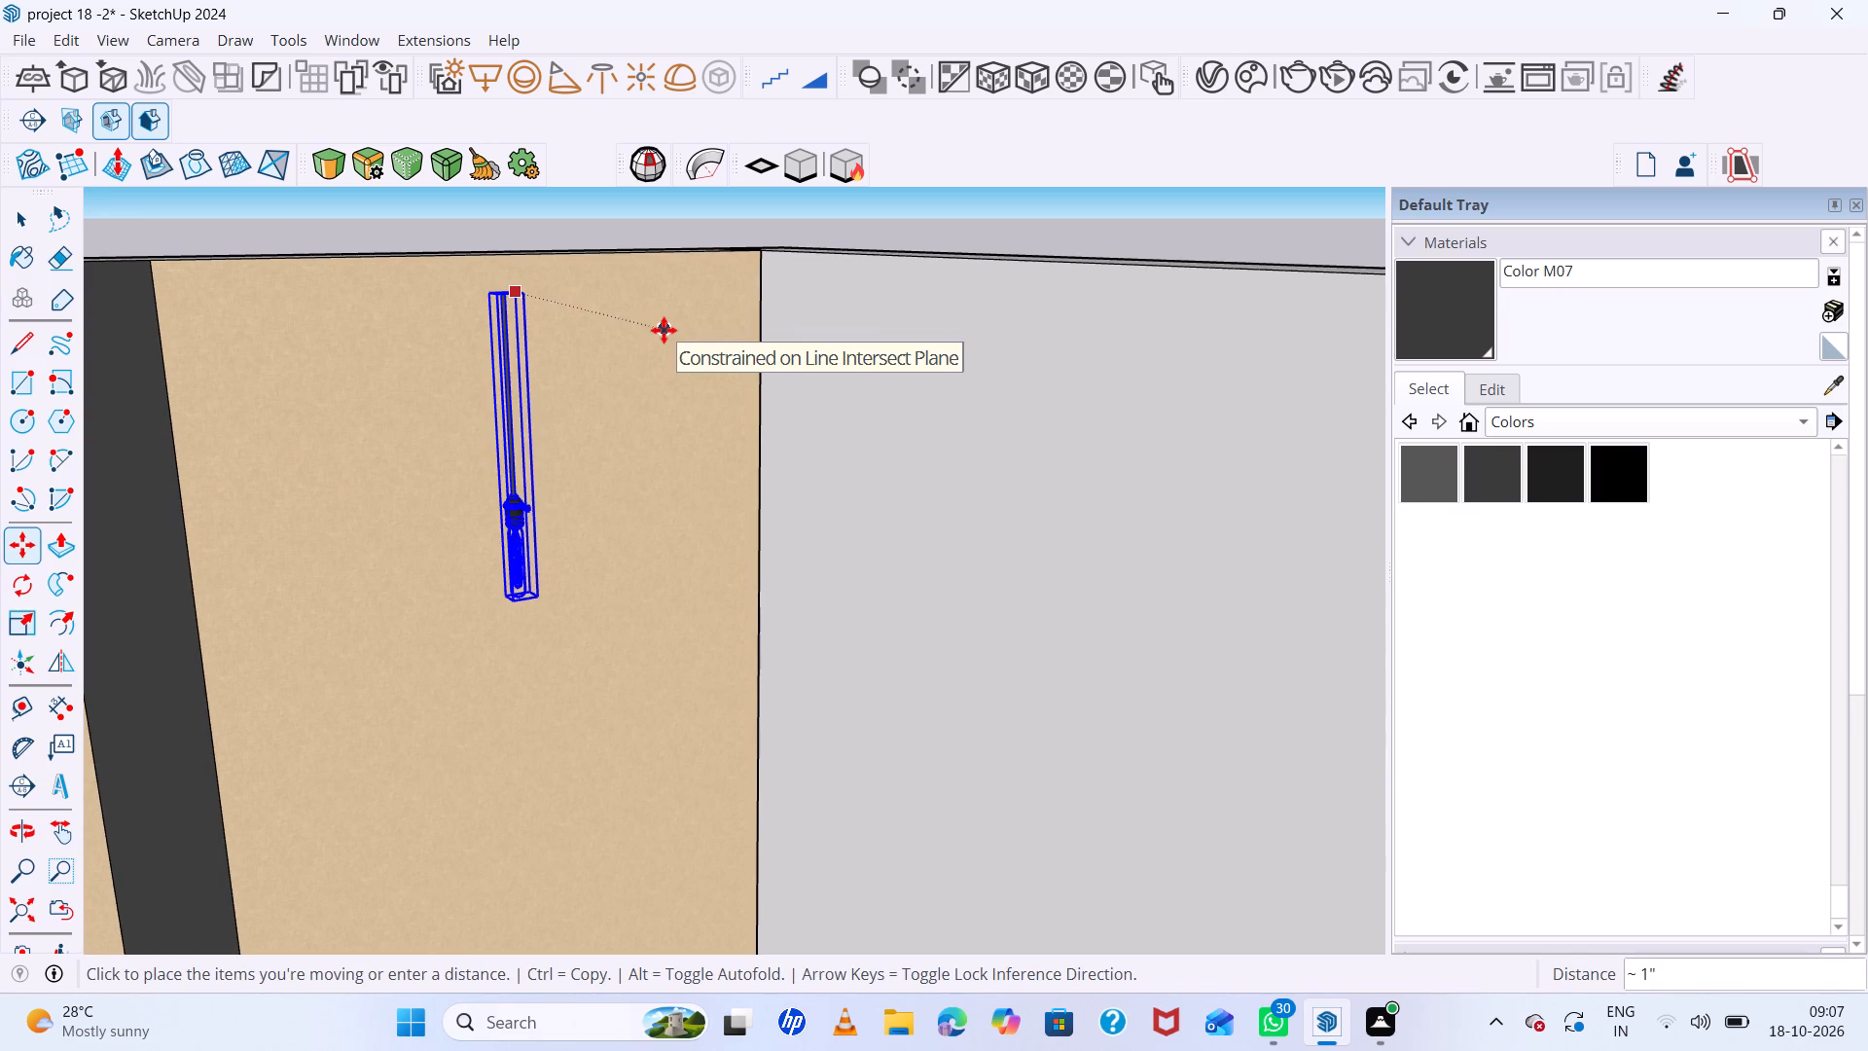
pyautogui.press('Right')
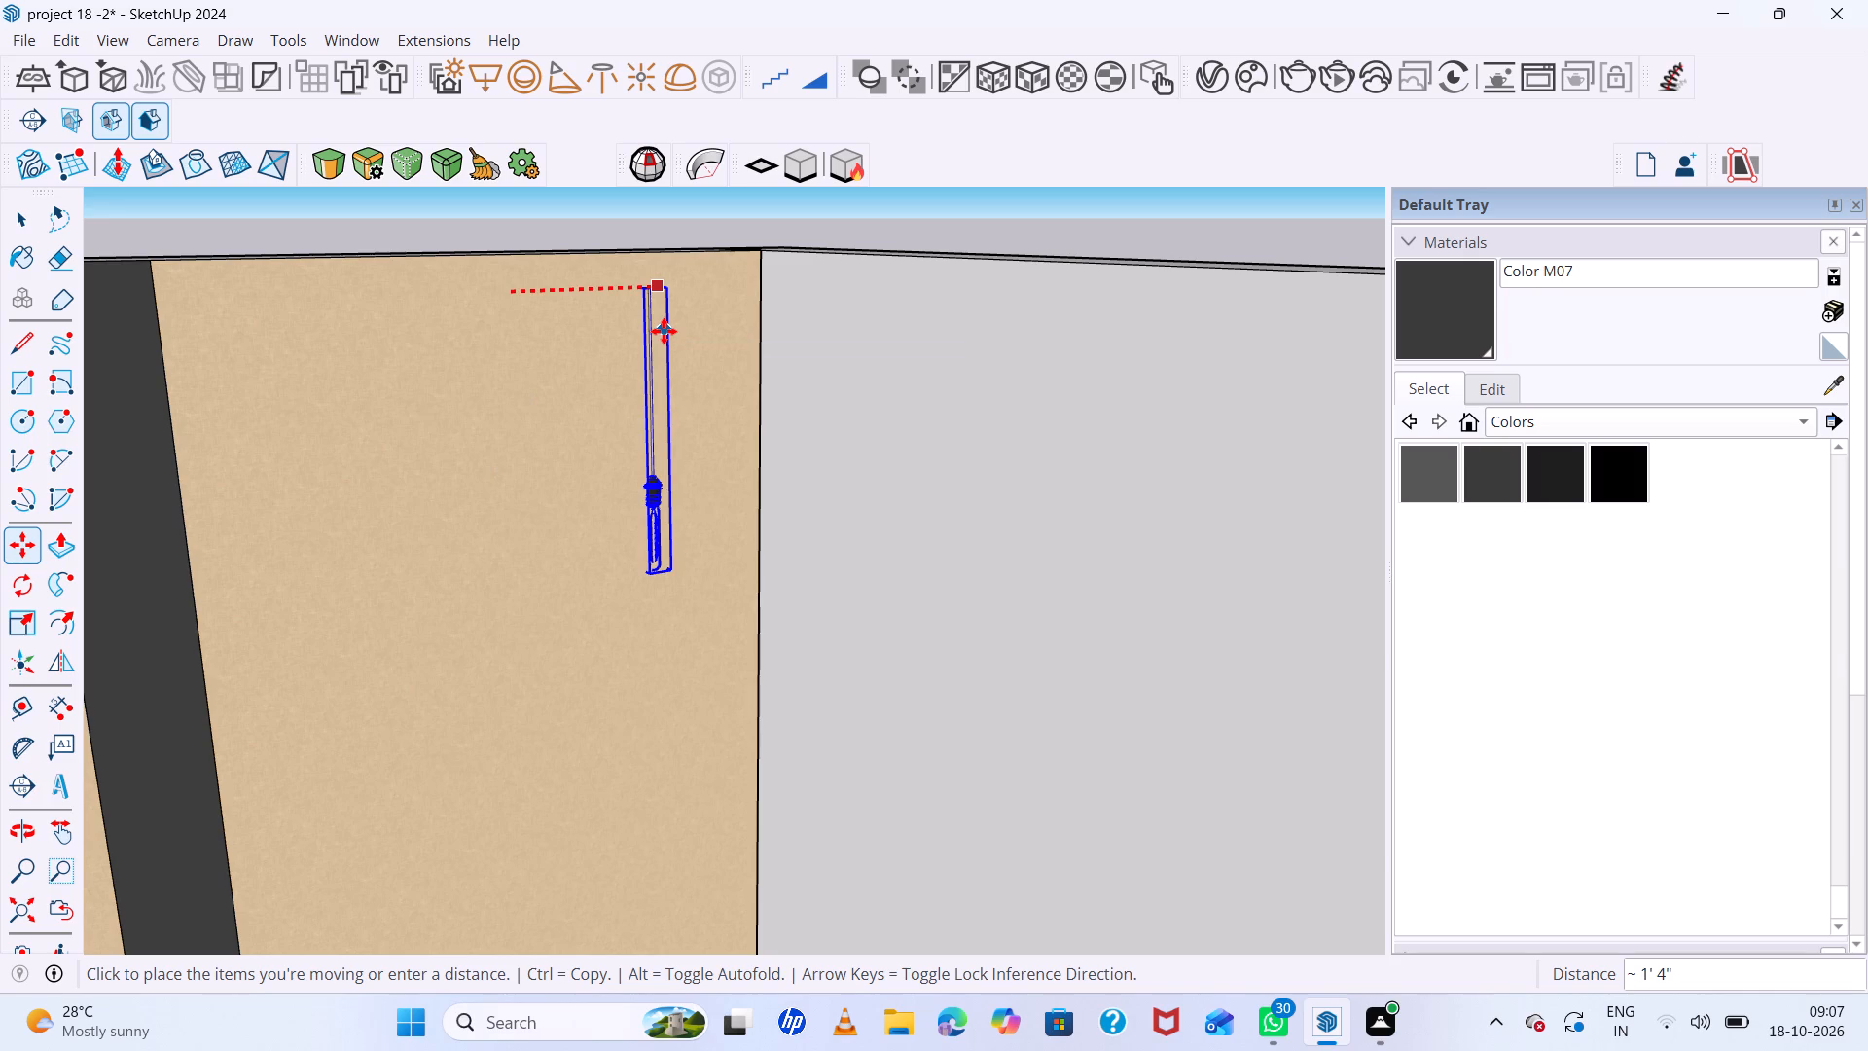
pyautogui.press('Up')
pyautogui.press('Left')
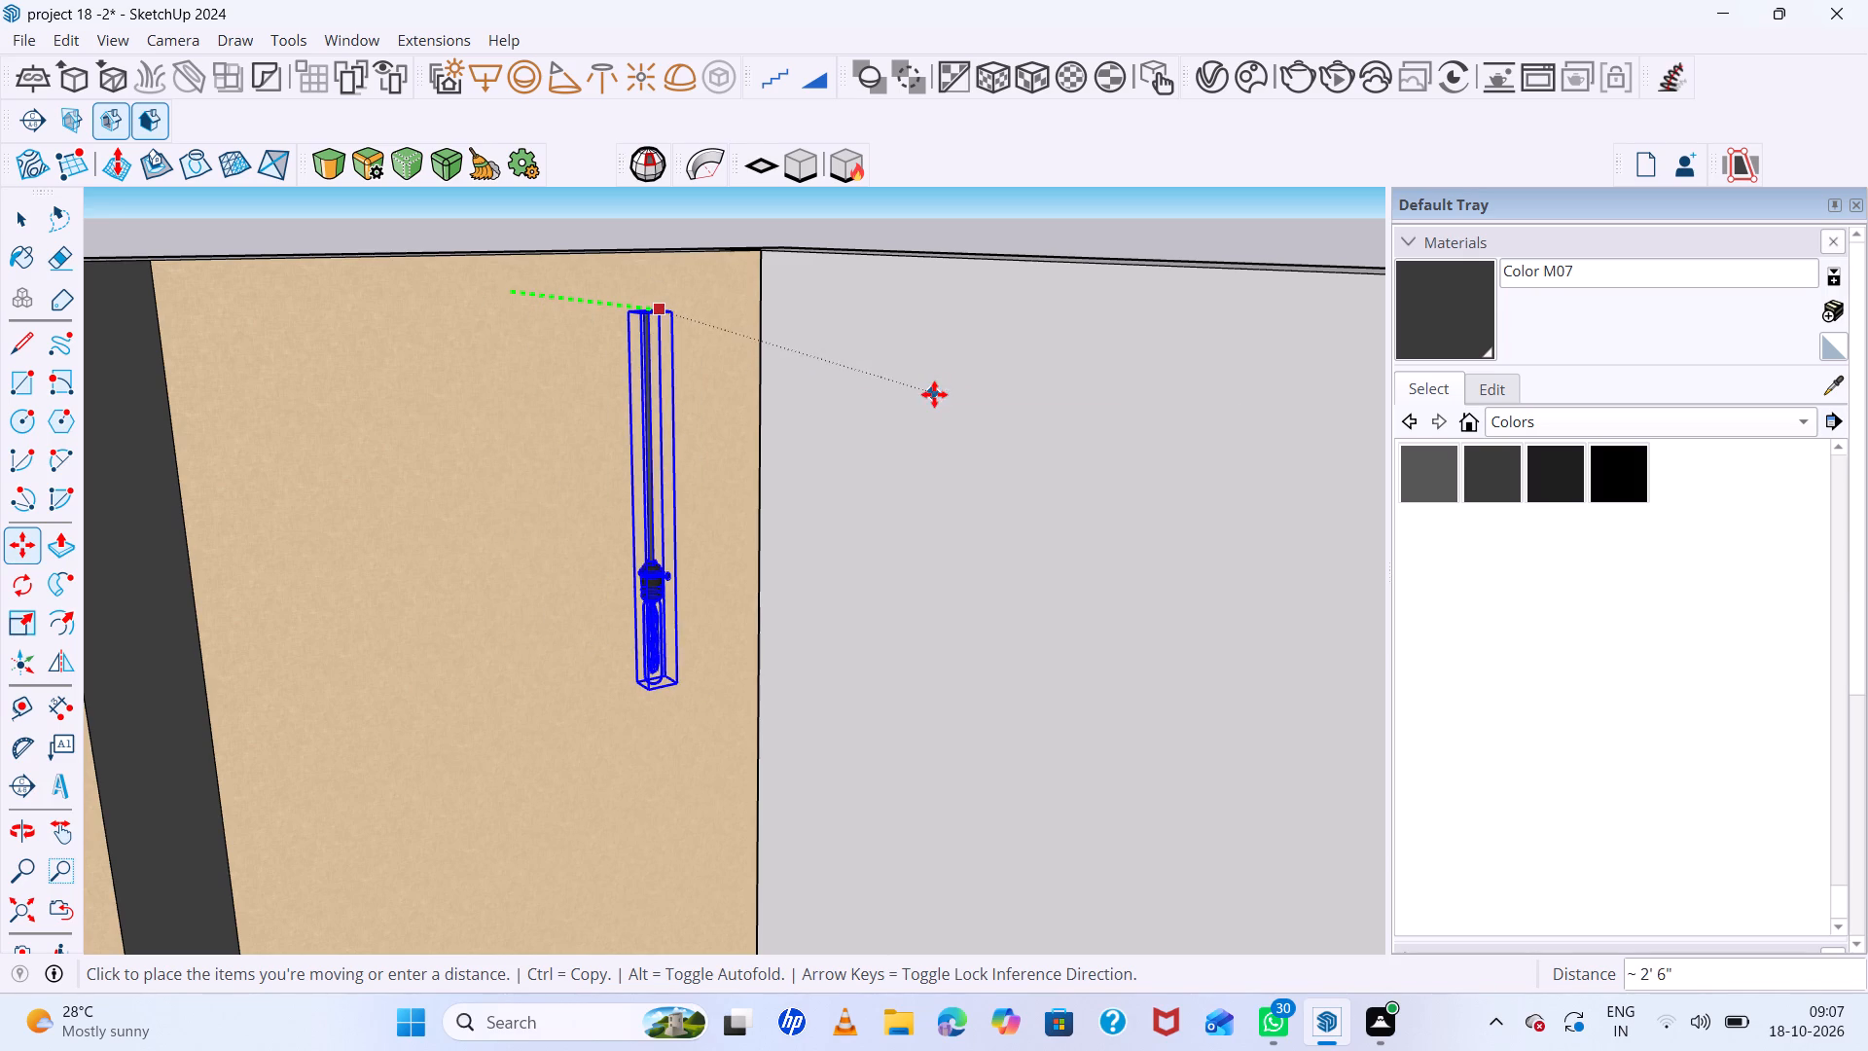
pyautogui.click(933, 393)
# Copy the pendant 3" along the red axis towards the side wall.
pyautogui.scroll(2, 693, 325)
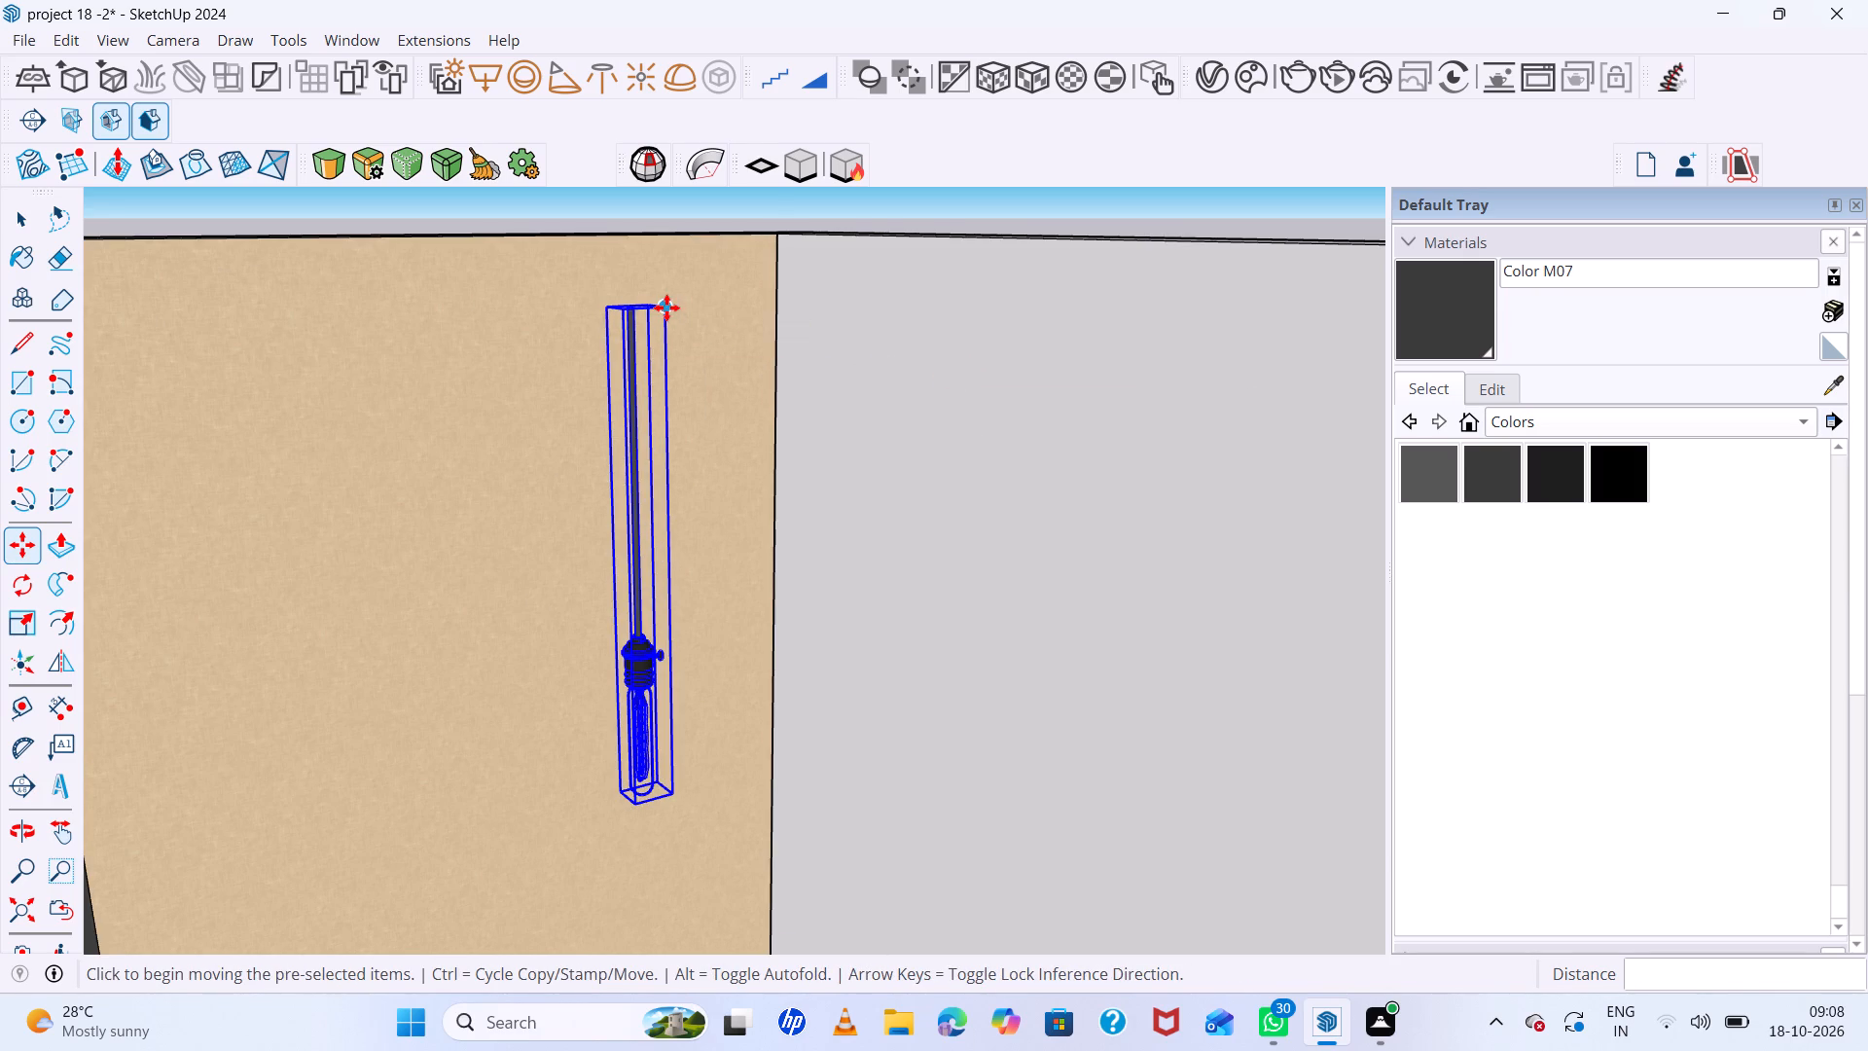
pyautogui.doubleClick(666, 308)
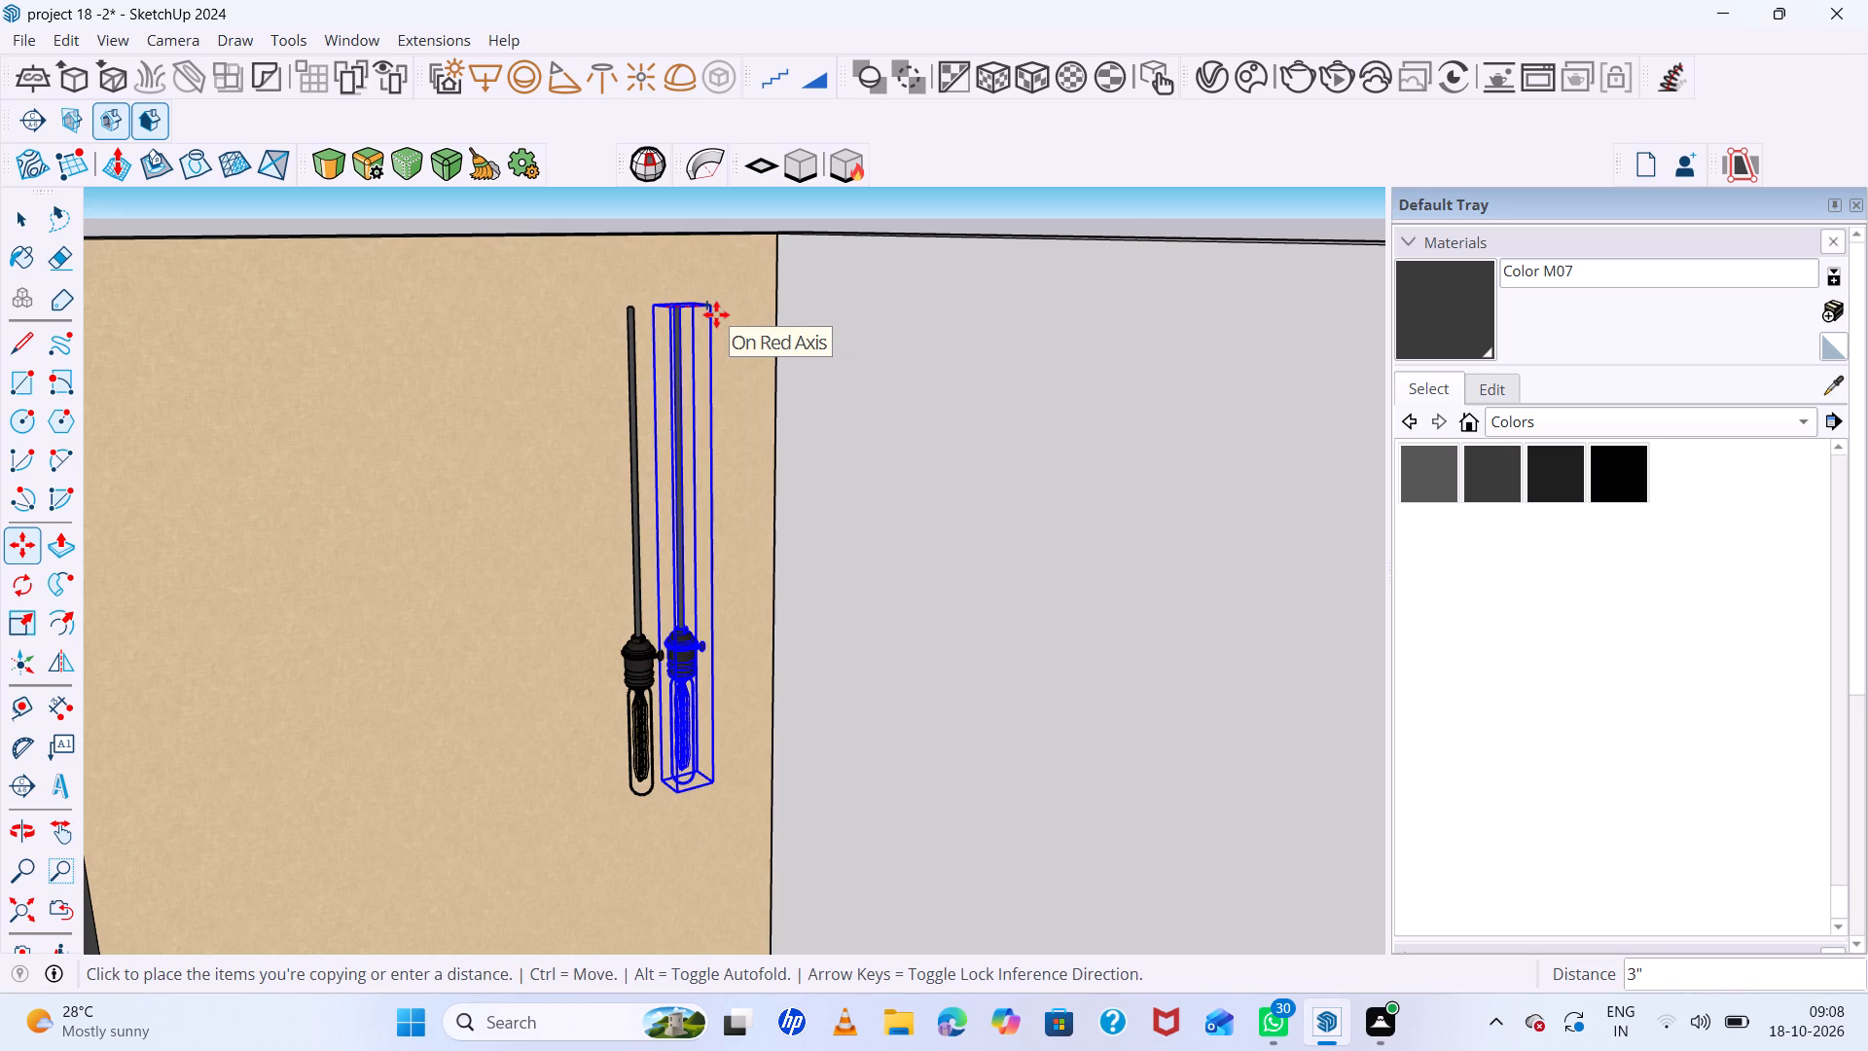
pyautogui.click(716, 314)
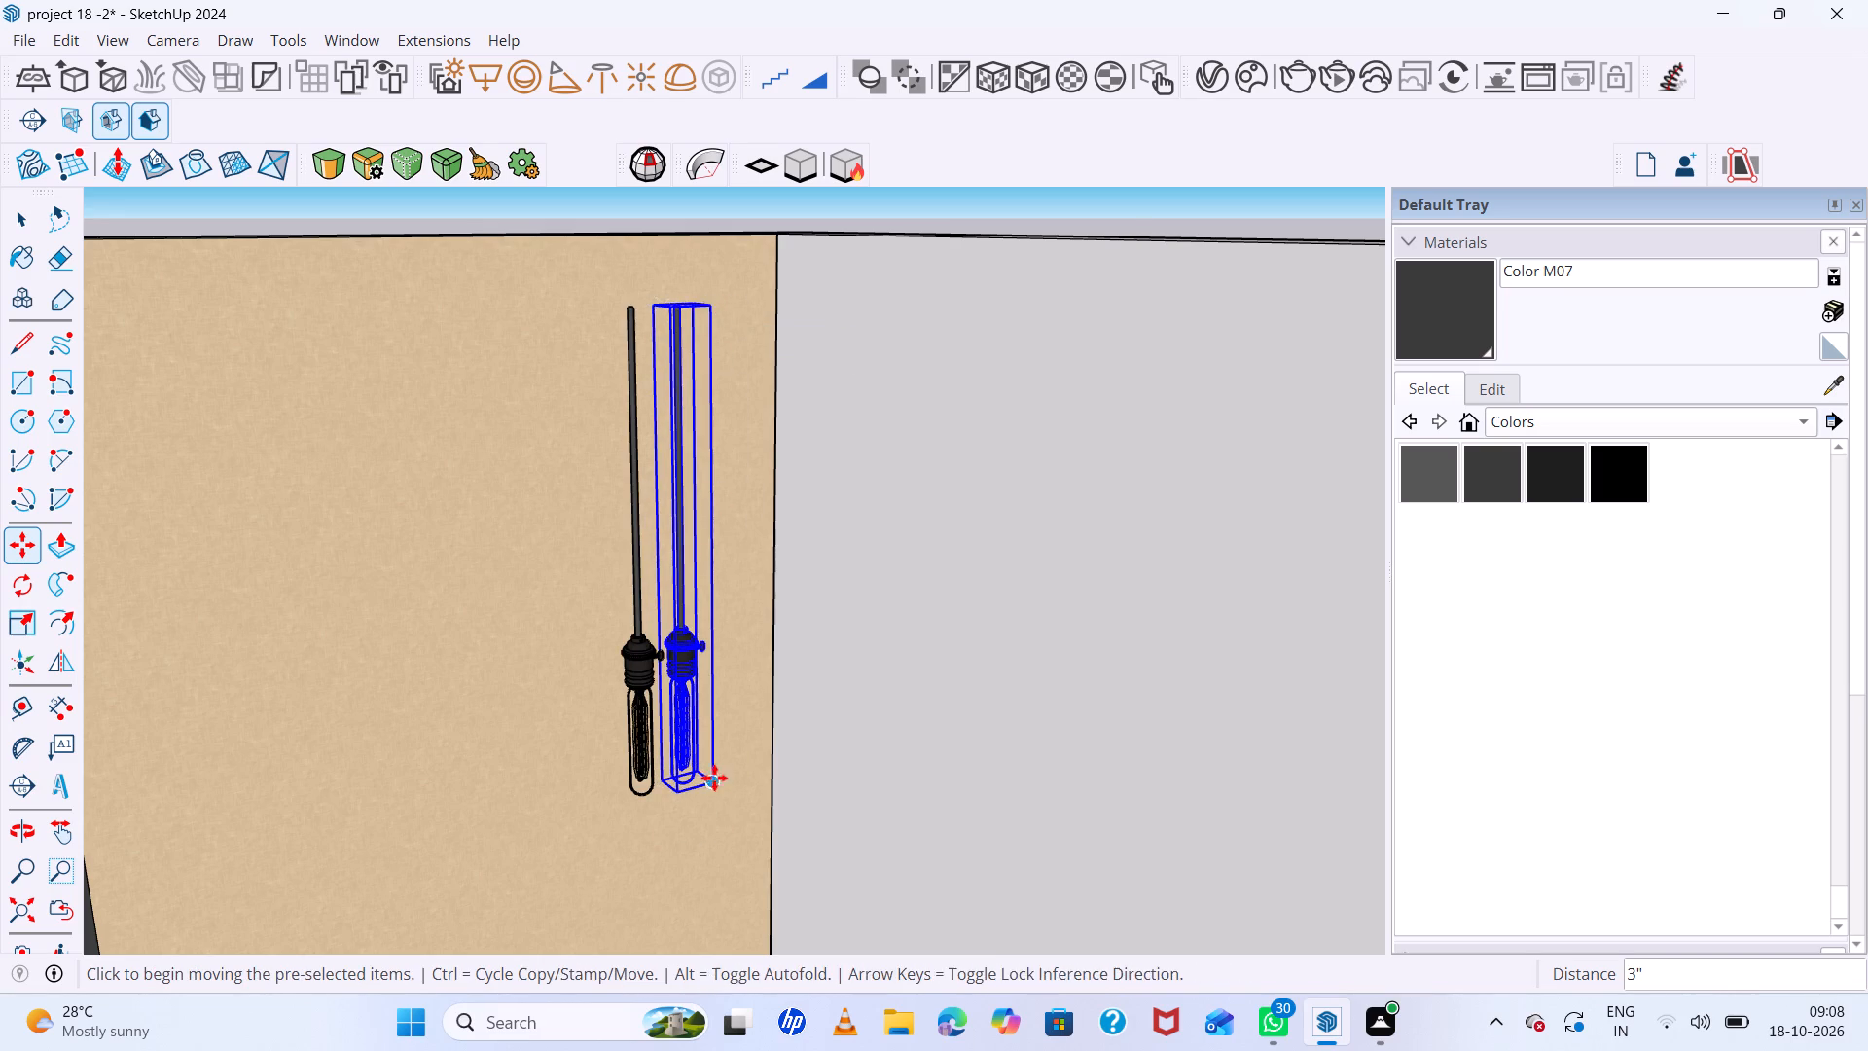
# Scale the copied pendant downward along the blue axis so it hangs lower than the first one.
pyautogui.moveTo(700, 704); pyautogui.dragTo(662, 416, button='middle')
pyautogui.scroll(6, 638, 755)
pyautogui.scroll(3, 709, 705)
pyautogui.press('space')
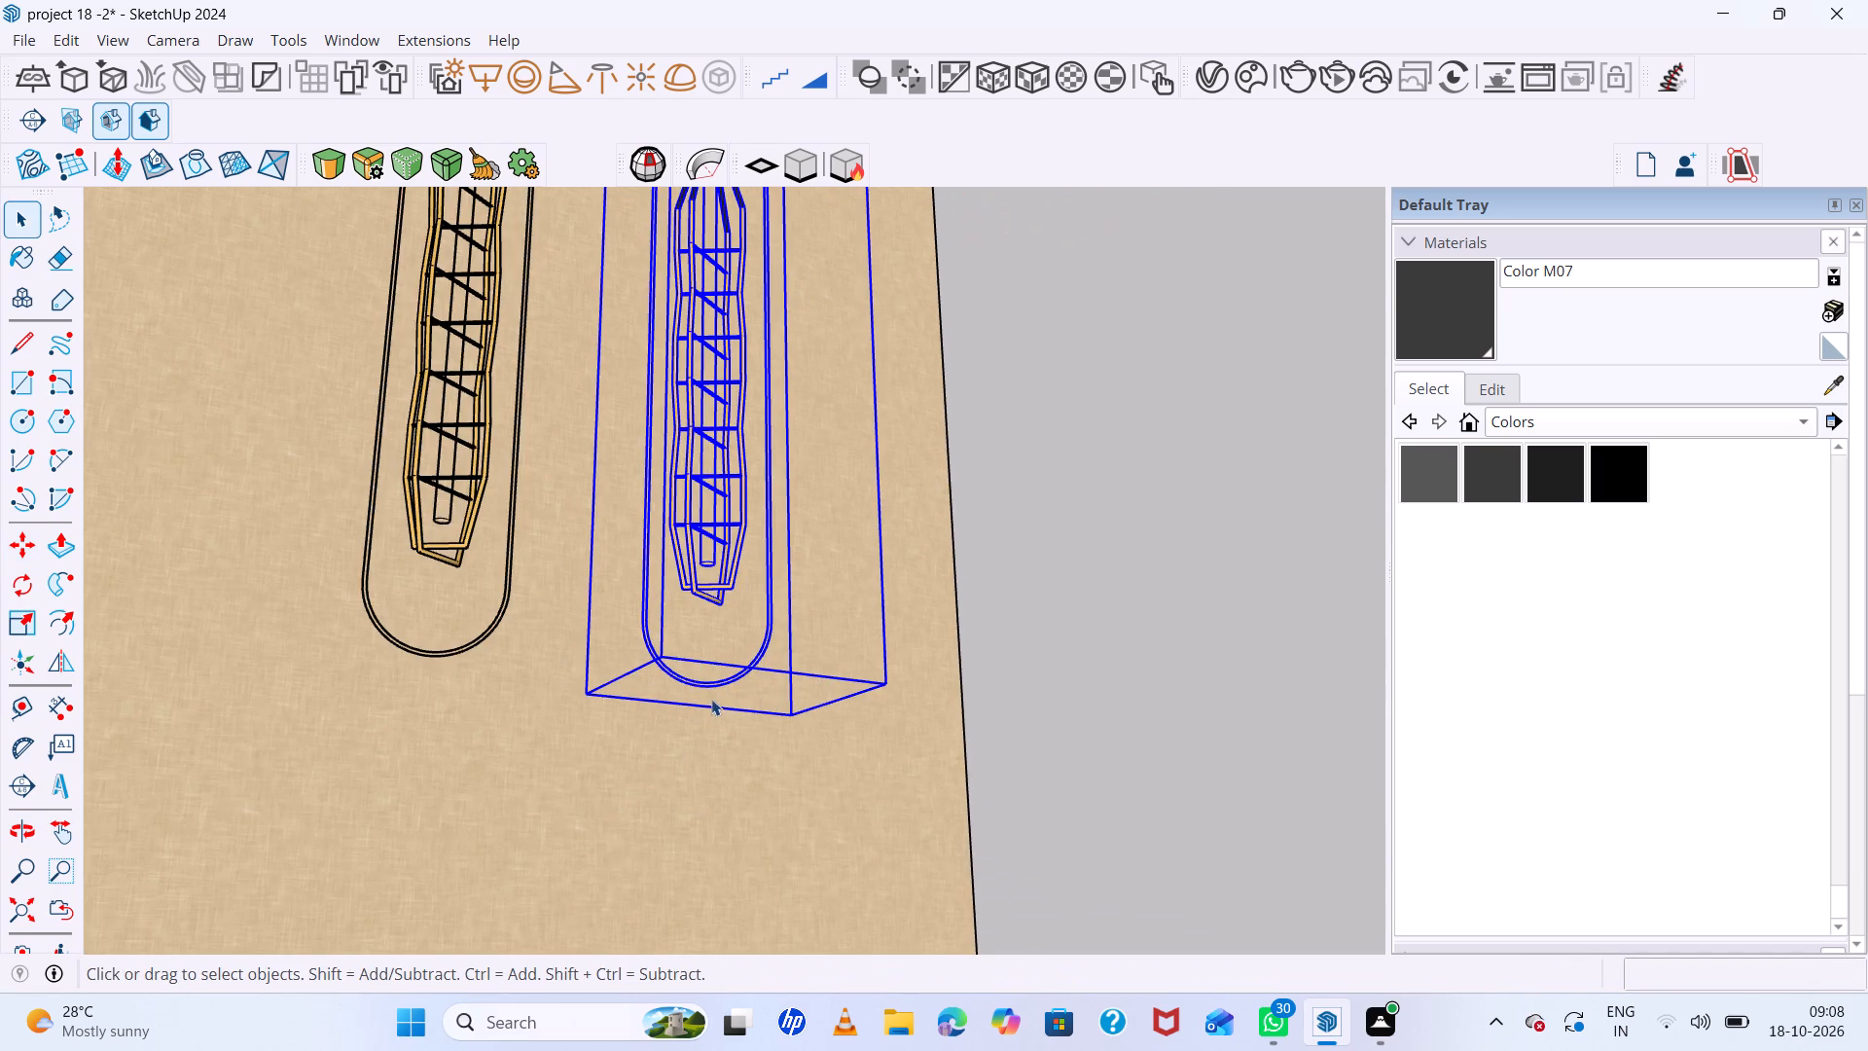
pyautogui.press('s')
pyautogui.click(726, 692)
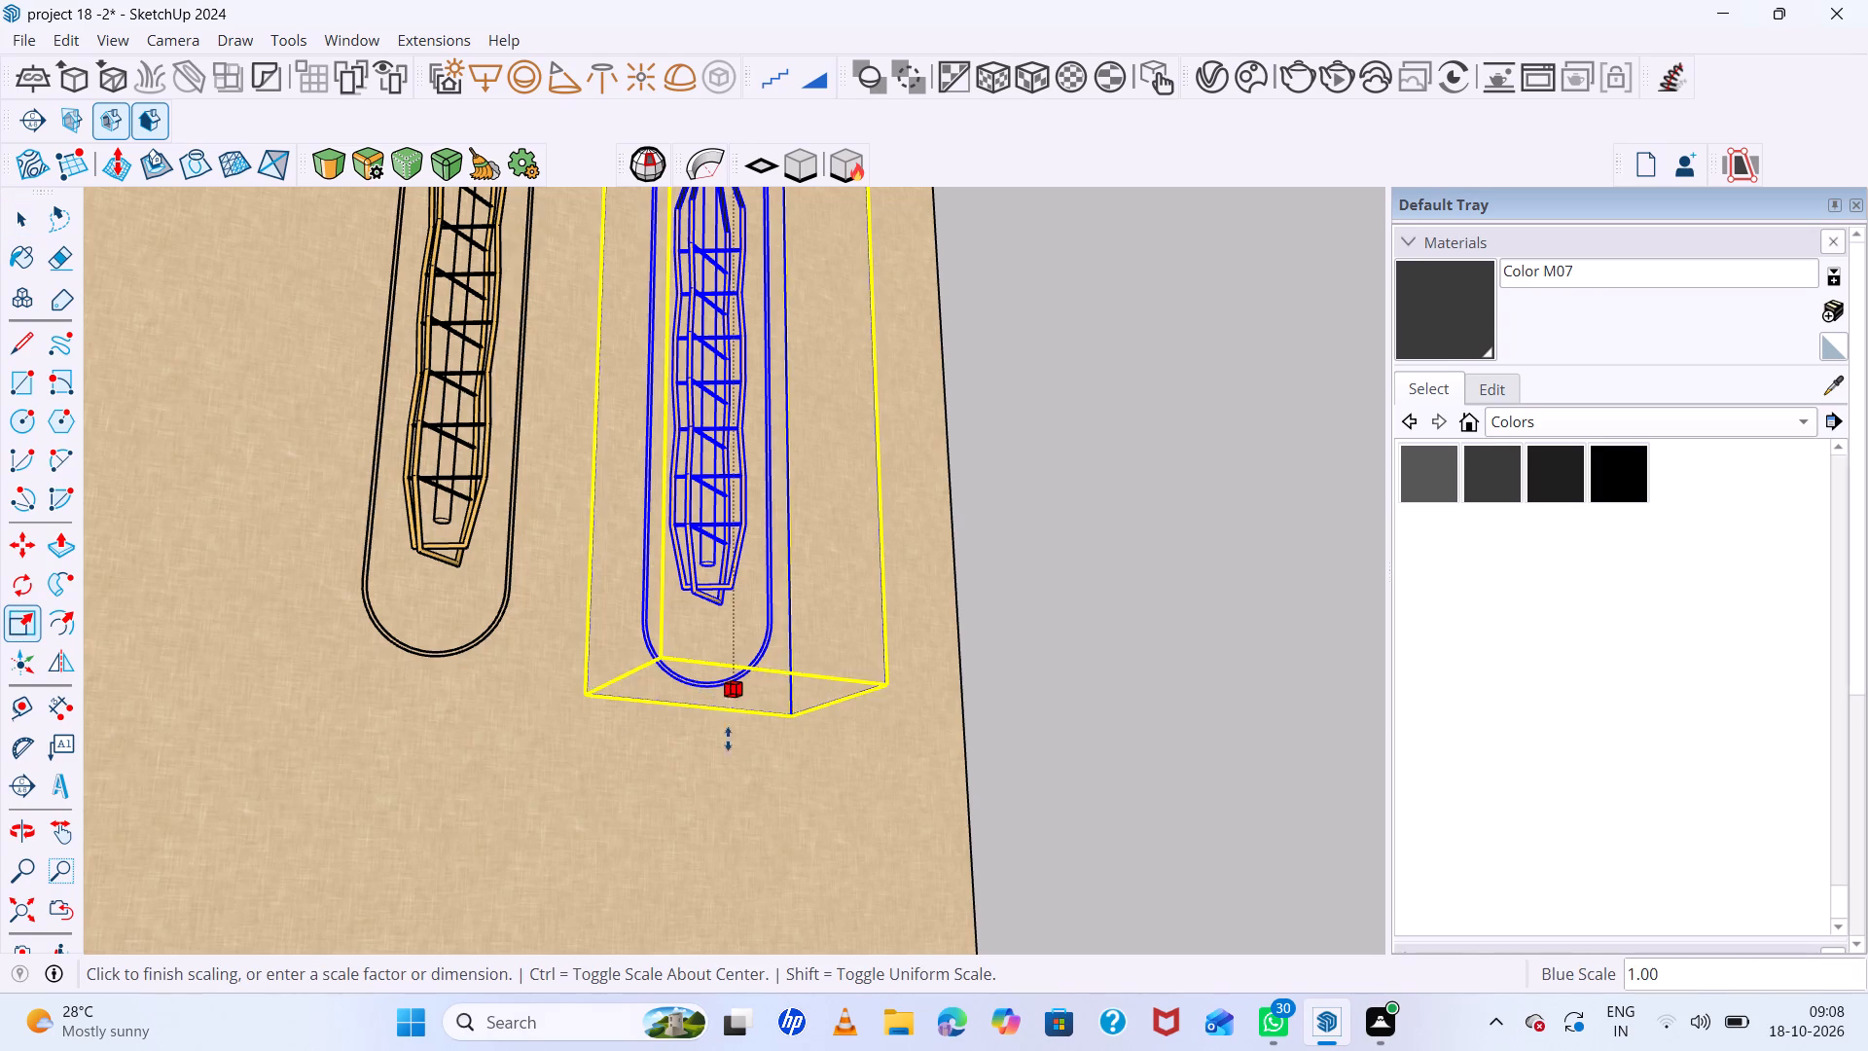
pyautogui.scroll(-18, 730, 785)
pyautogui.scroll(-4, 726, 788)
pyautogui.moveTo(721, 781); pyautogui.dragTo(746, 571, button='middle')
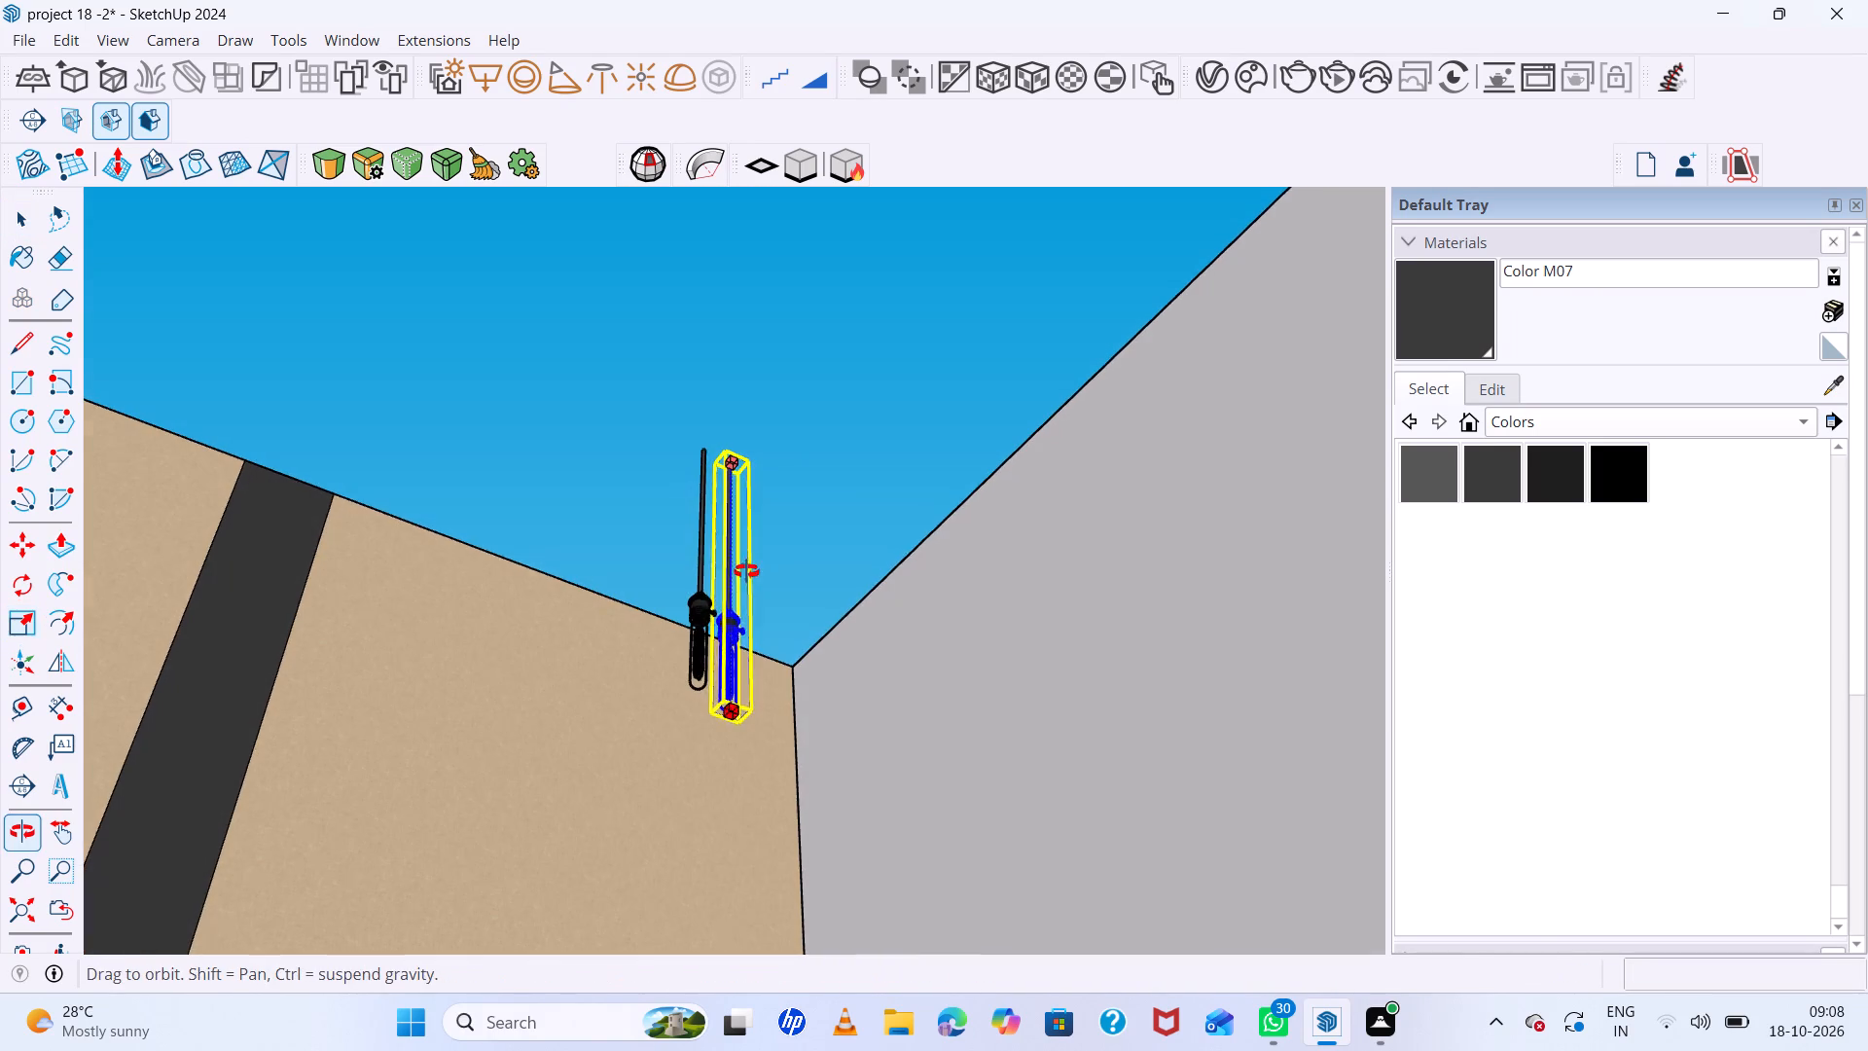
pyautogui.moveTo(746, 571); pyautogui.dragTo(746, 570, button='middle')
pyautogui.click(768, 842)
pyautogui.press('space')
pyautogui.click(874, 469)
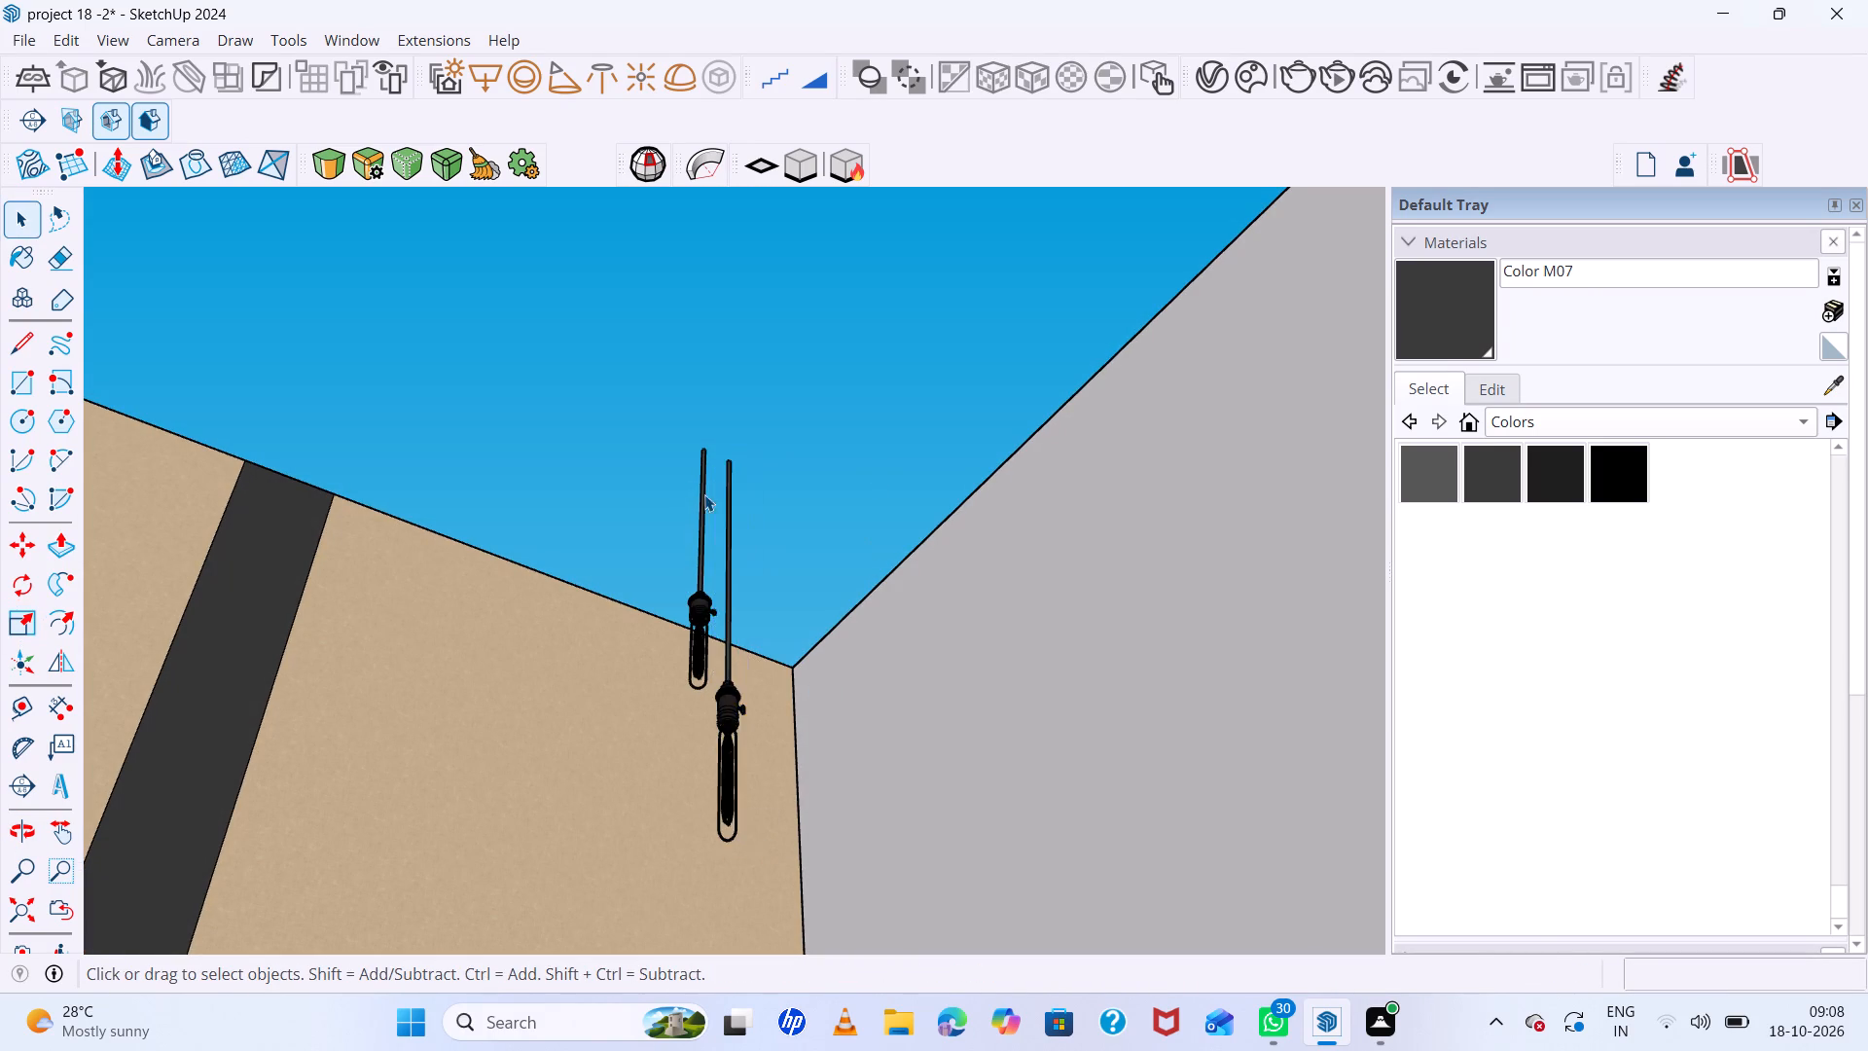
# Delete both tubular-bulb pendant lights hanging in front of the beige back-wall panel.
pyautogui.scroll(-9, 690, 486)
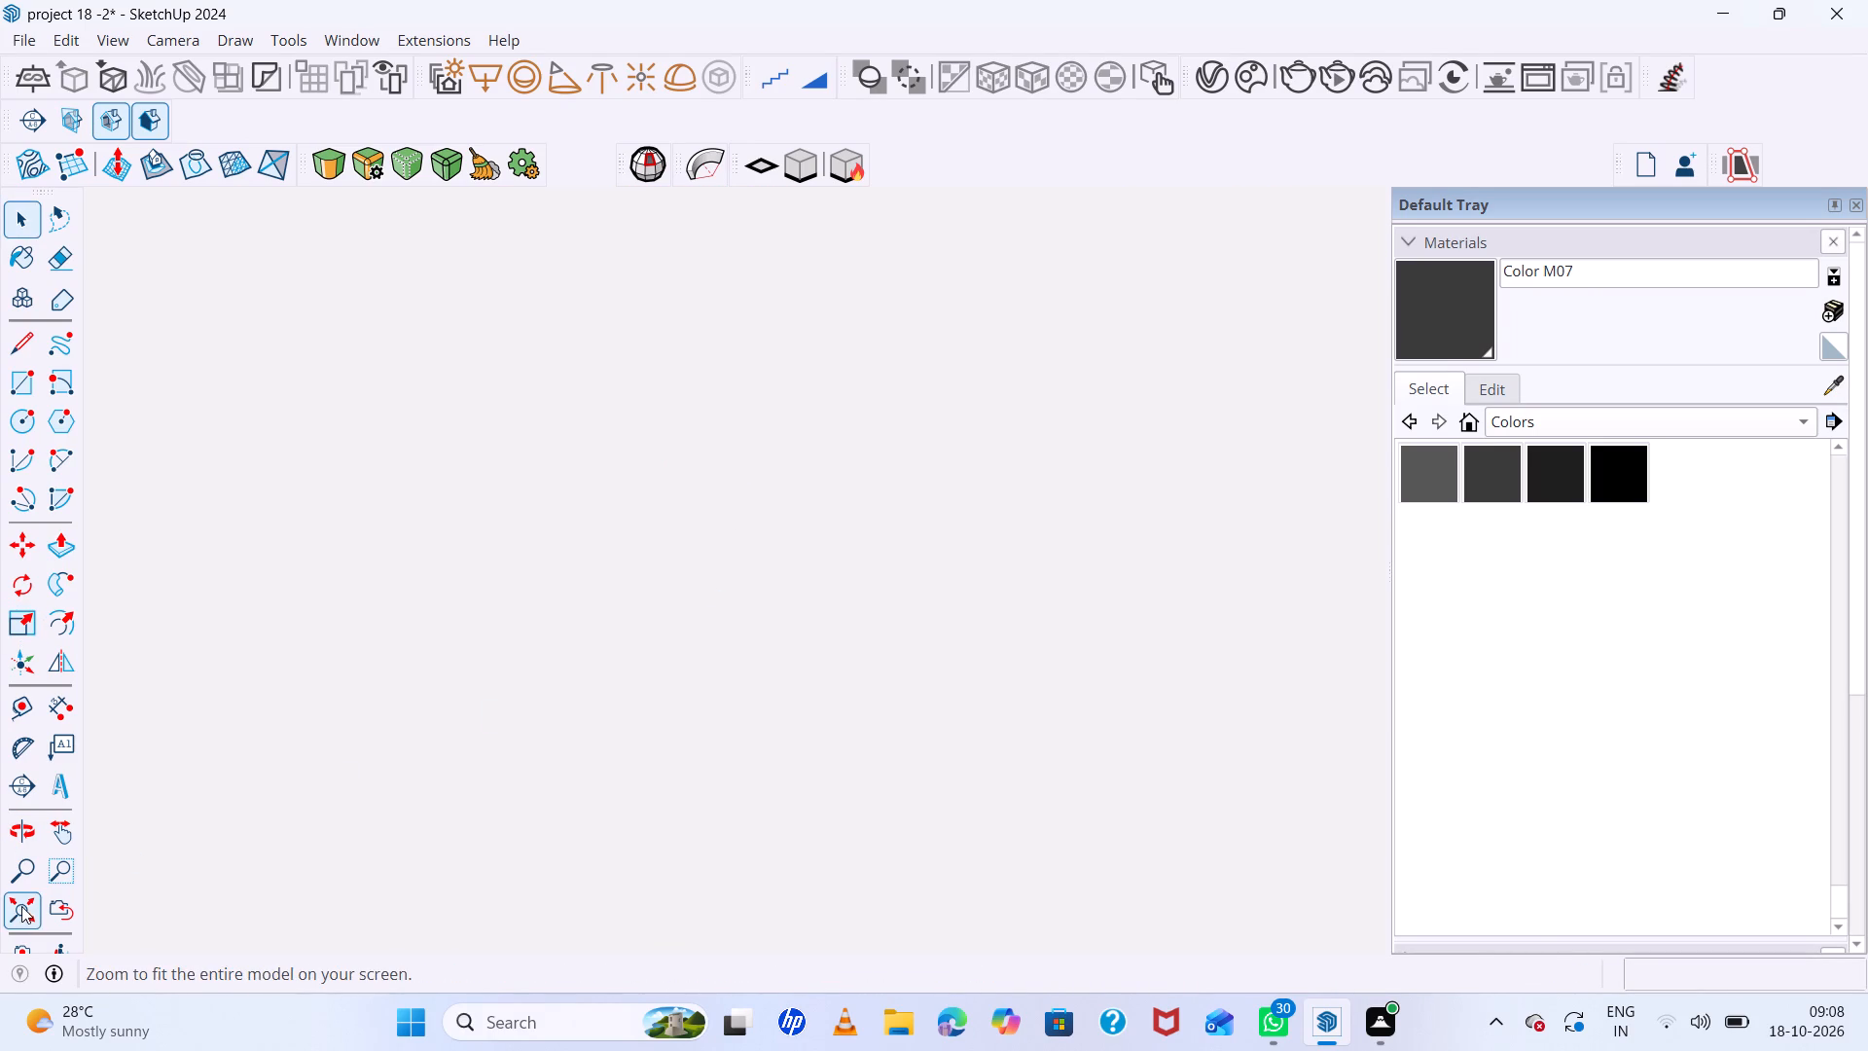
pyautogui.click(21, 906)
pyautogui.moveTo(644, 586); pyautogui.dragTo(508, 1050, button='middle')
pyautogui.scroll(6, 449, 463)
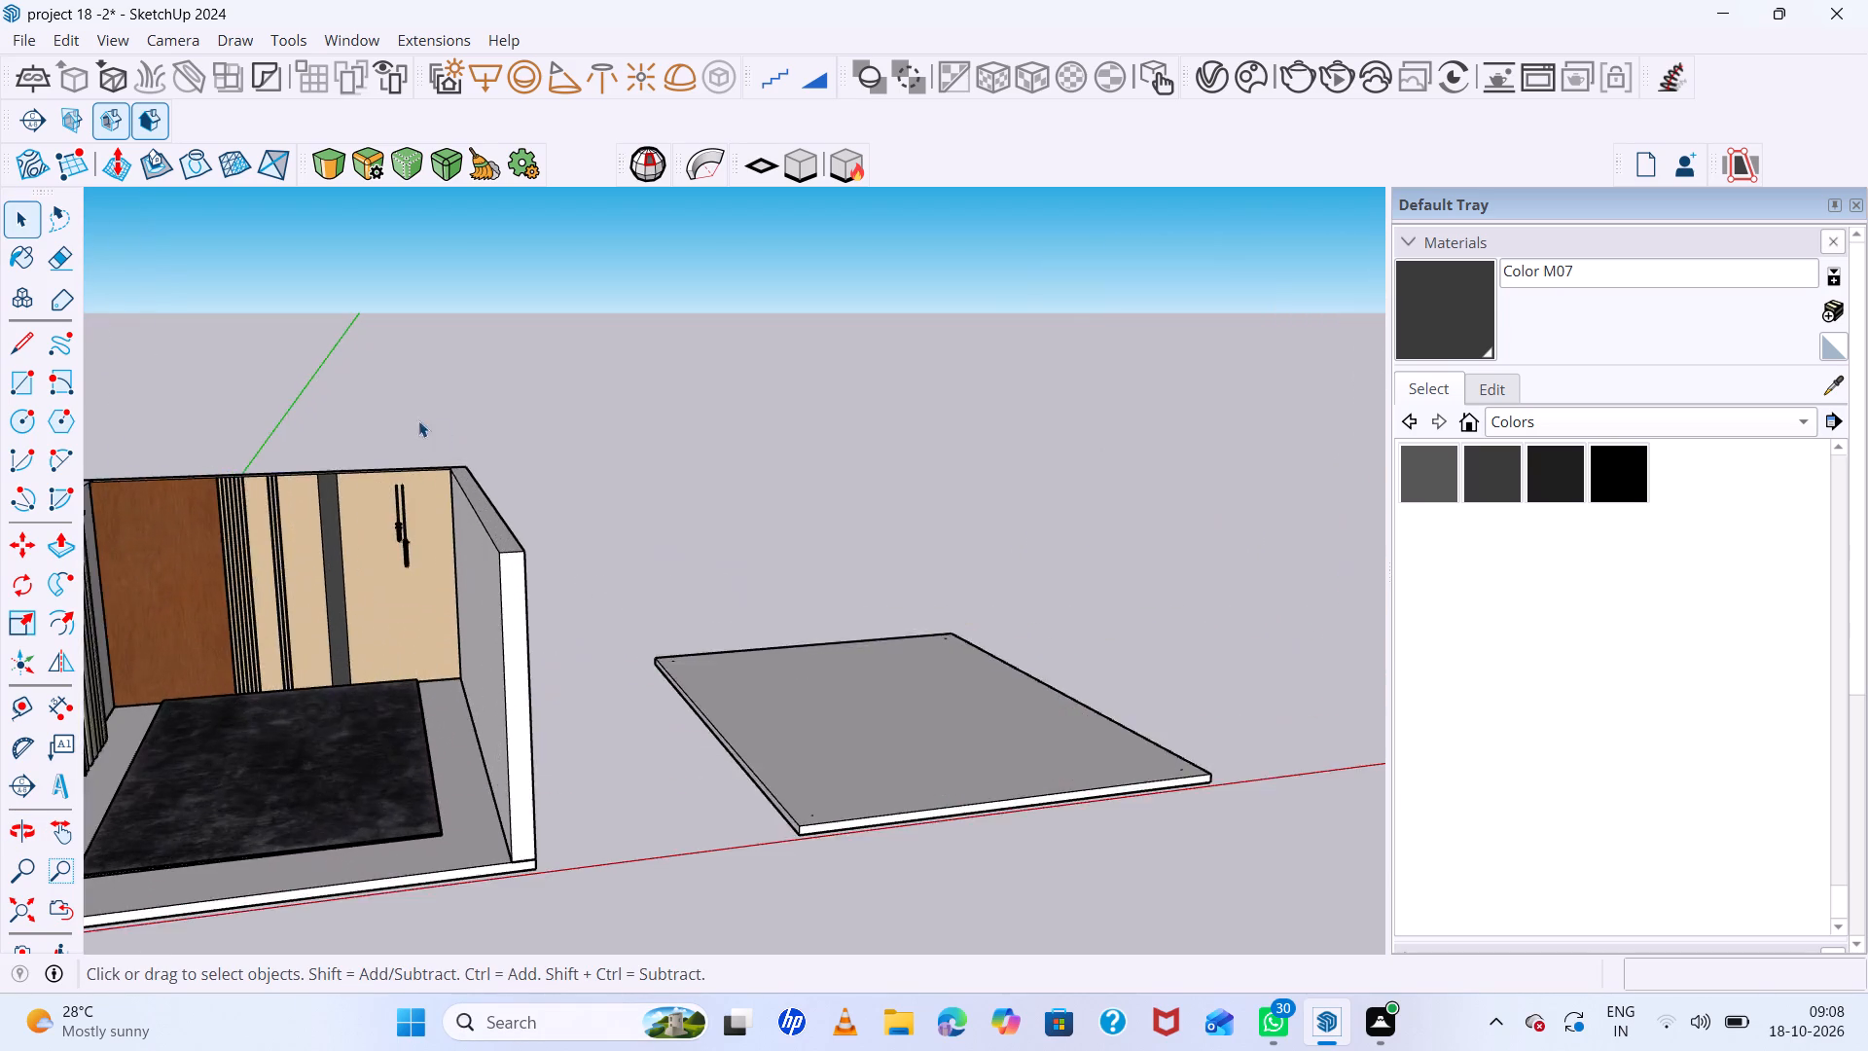
pyautogui.scroll(13, 418, 420)
pyautogui.scroll(1, 421, 548)
pyautogui.moveTo(421, 547); pyautogui.dragTo(404, 528, button='middle')
pyautogui.click(394, 500)
pyautogui.doubleClick(366, 502)
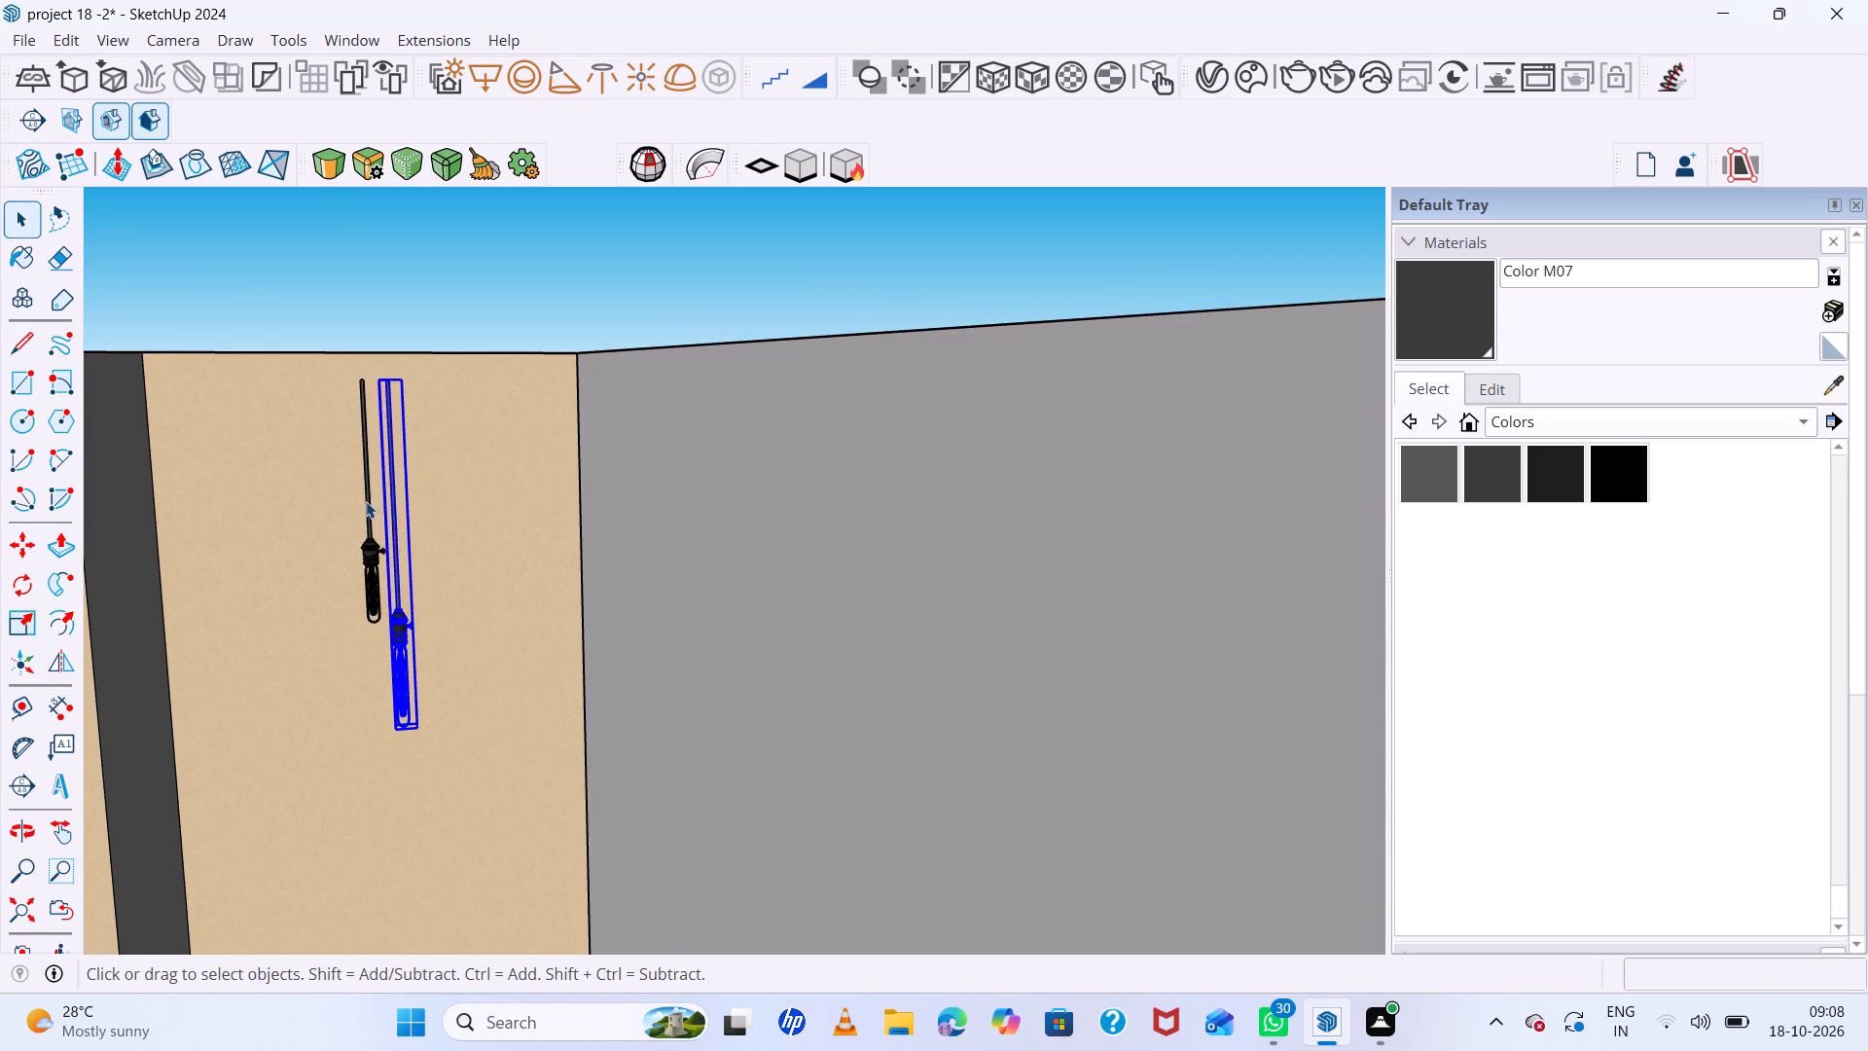
pyautogui.click(436, 455)
pyautogui.moveTo(422, 455); pyautogui.dragTo(321, 532)
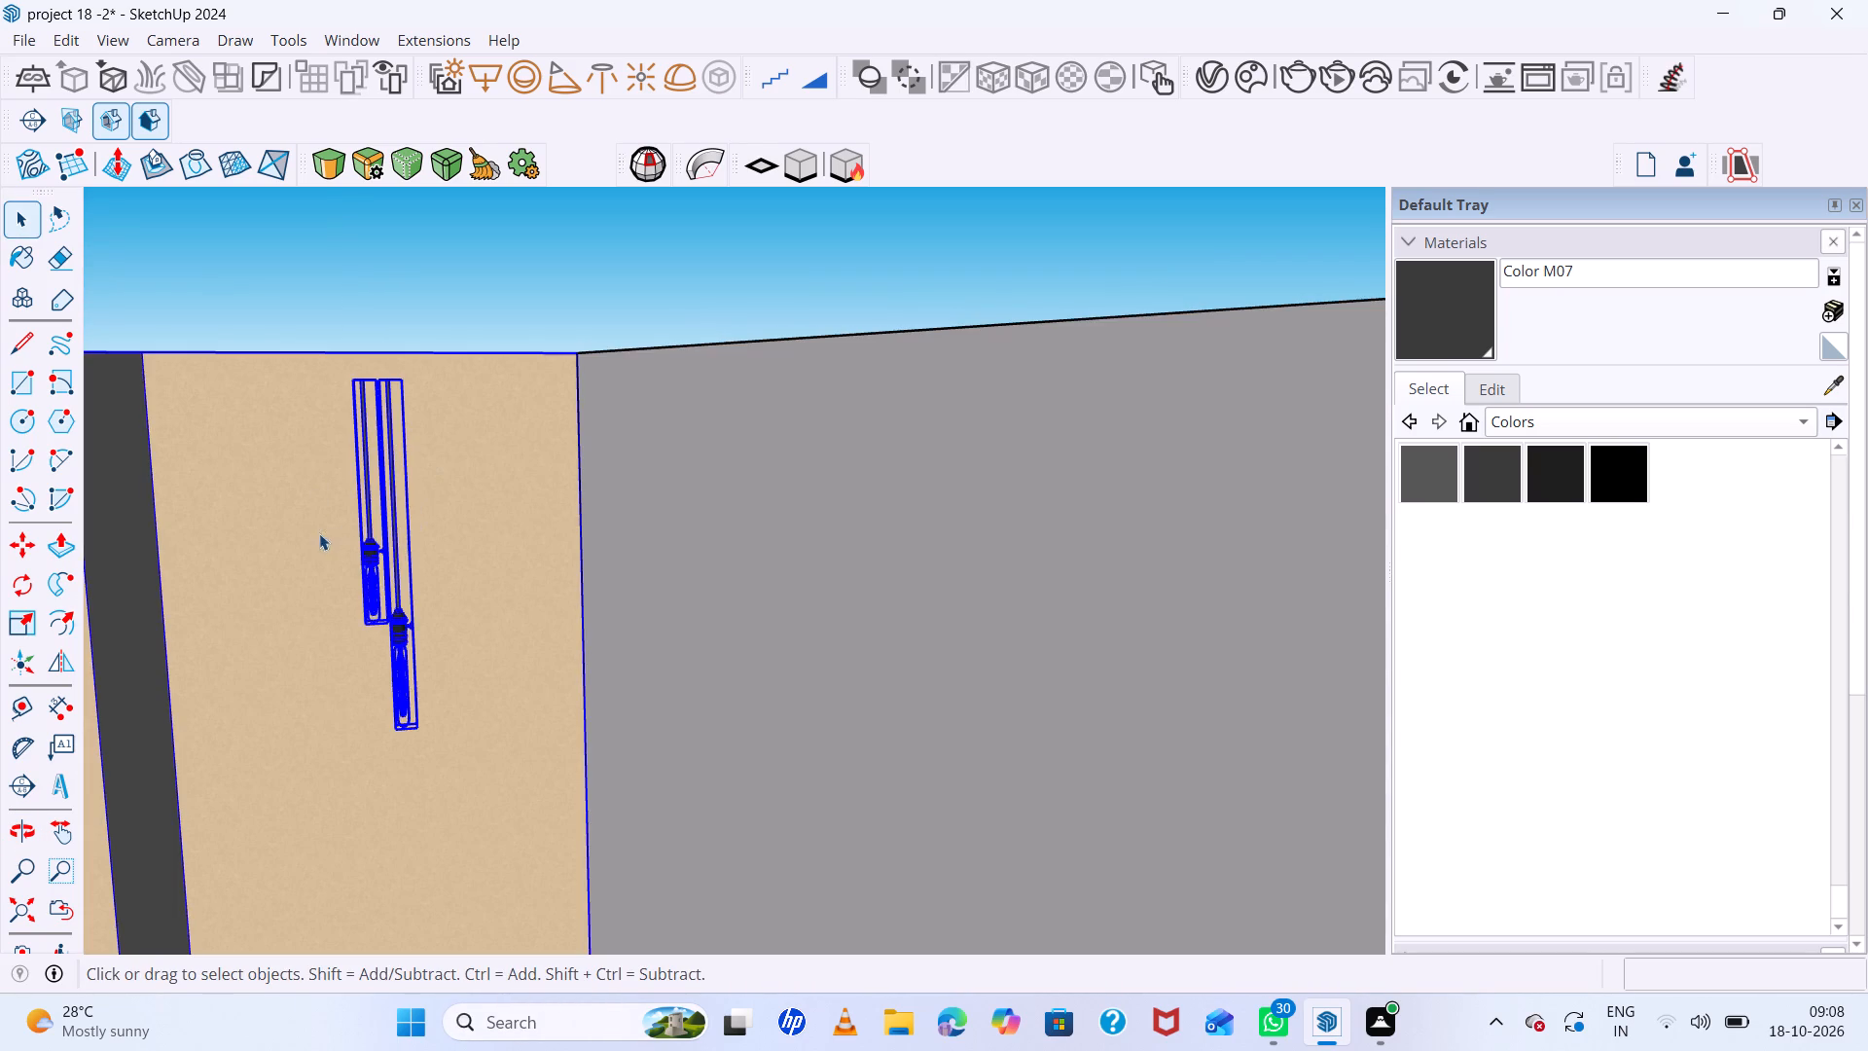
pyautogui.click(506, 308)
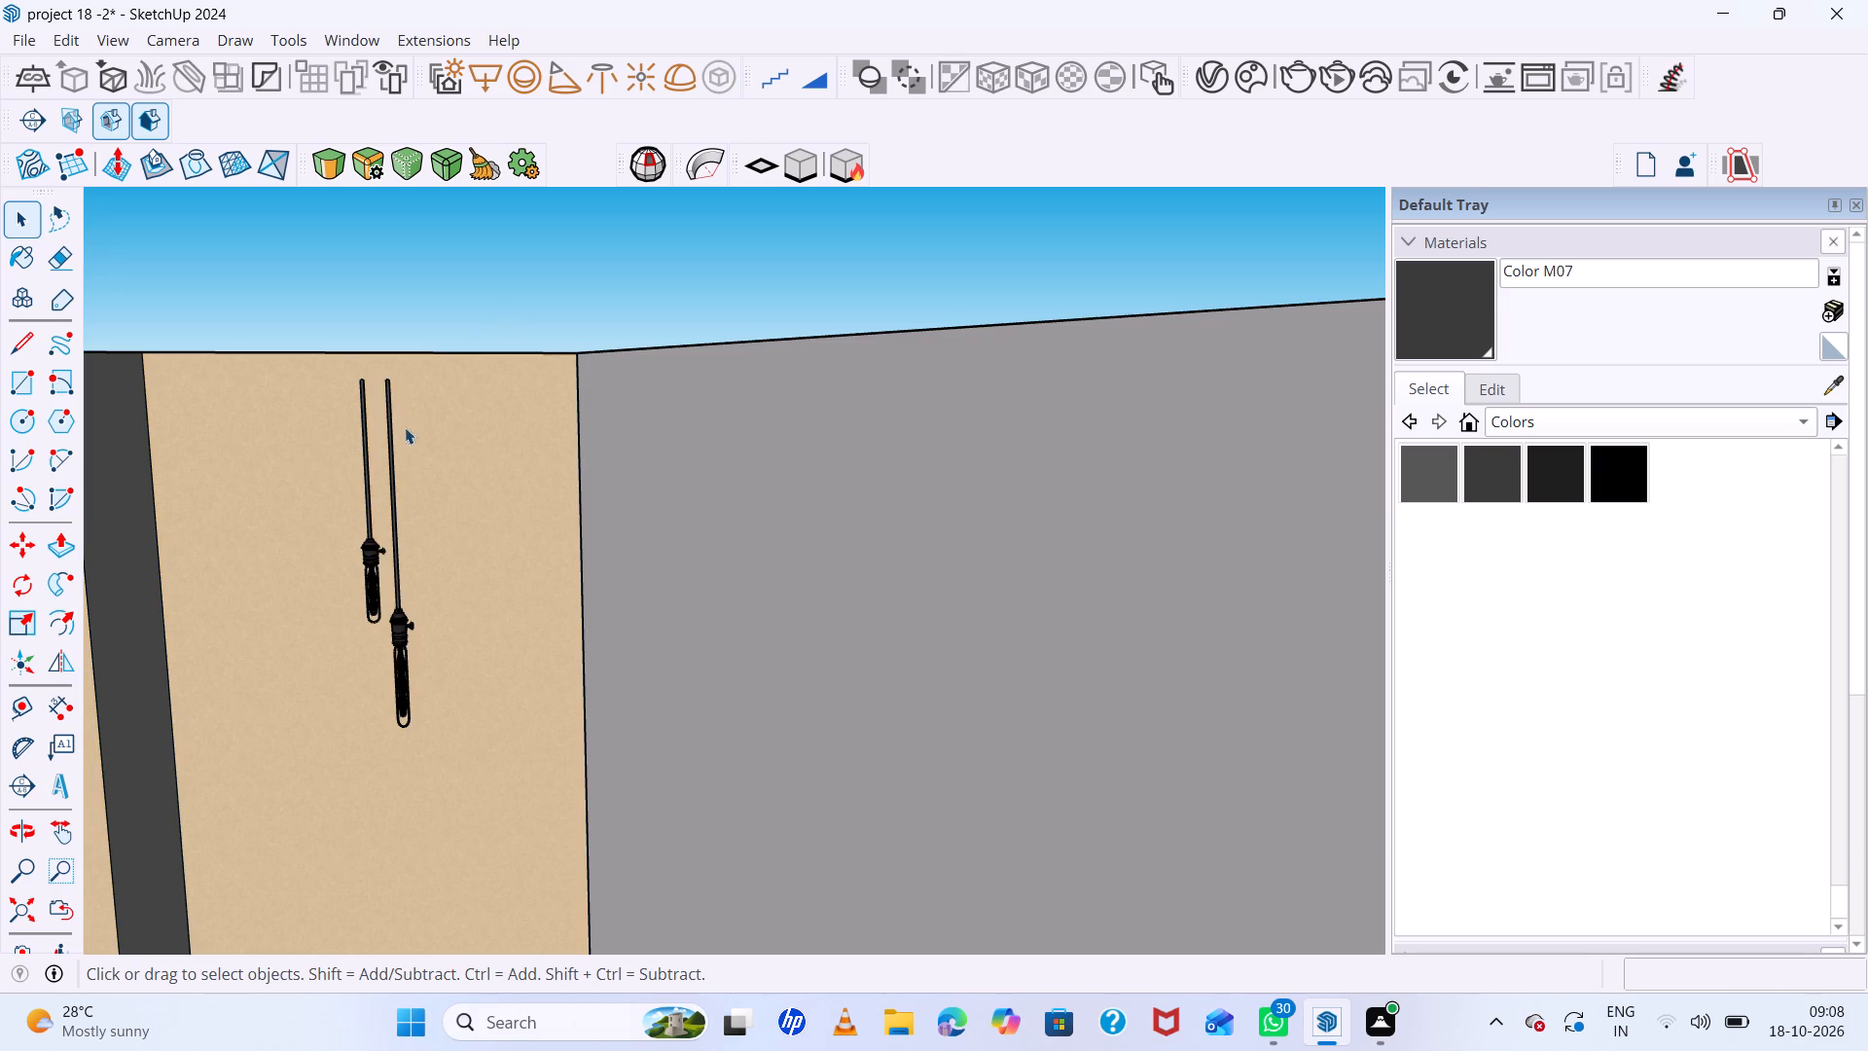
pyautogui.doubleClick(395, 437)
pyautogui.click(521, 320)
pyautogui.scroll(5, 322, 439)
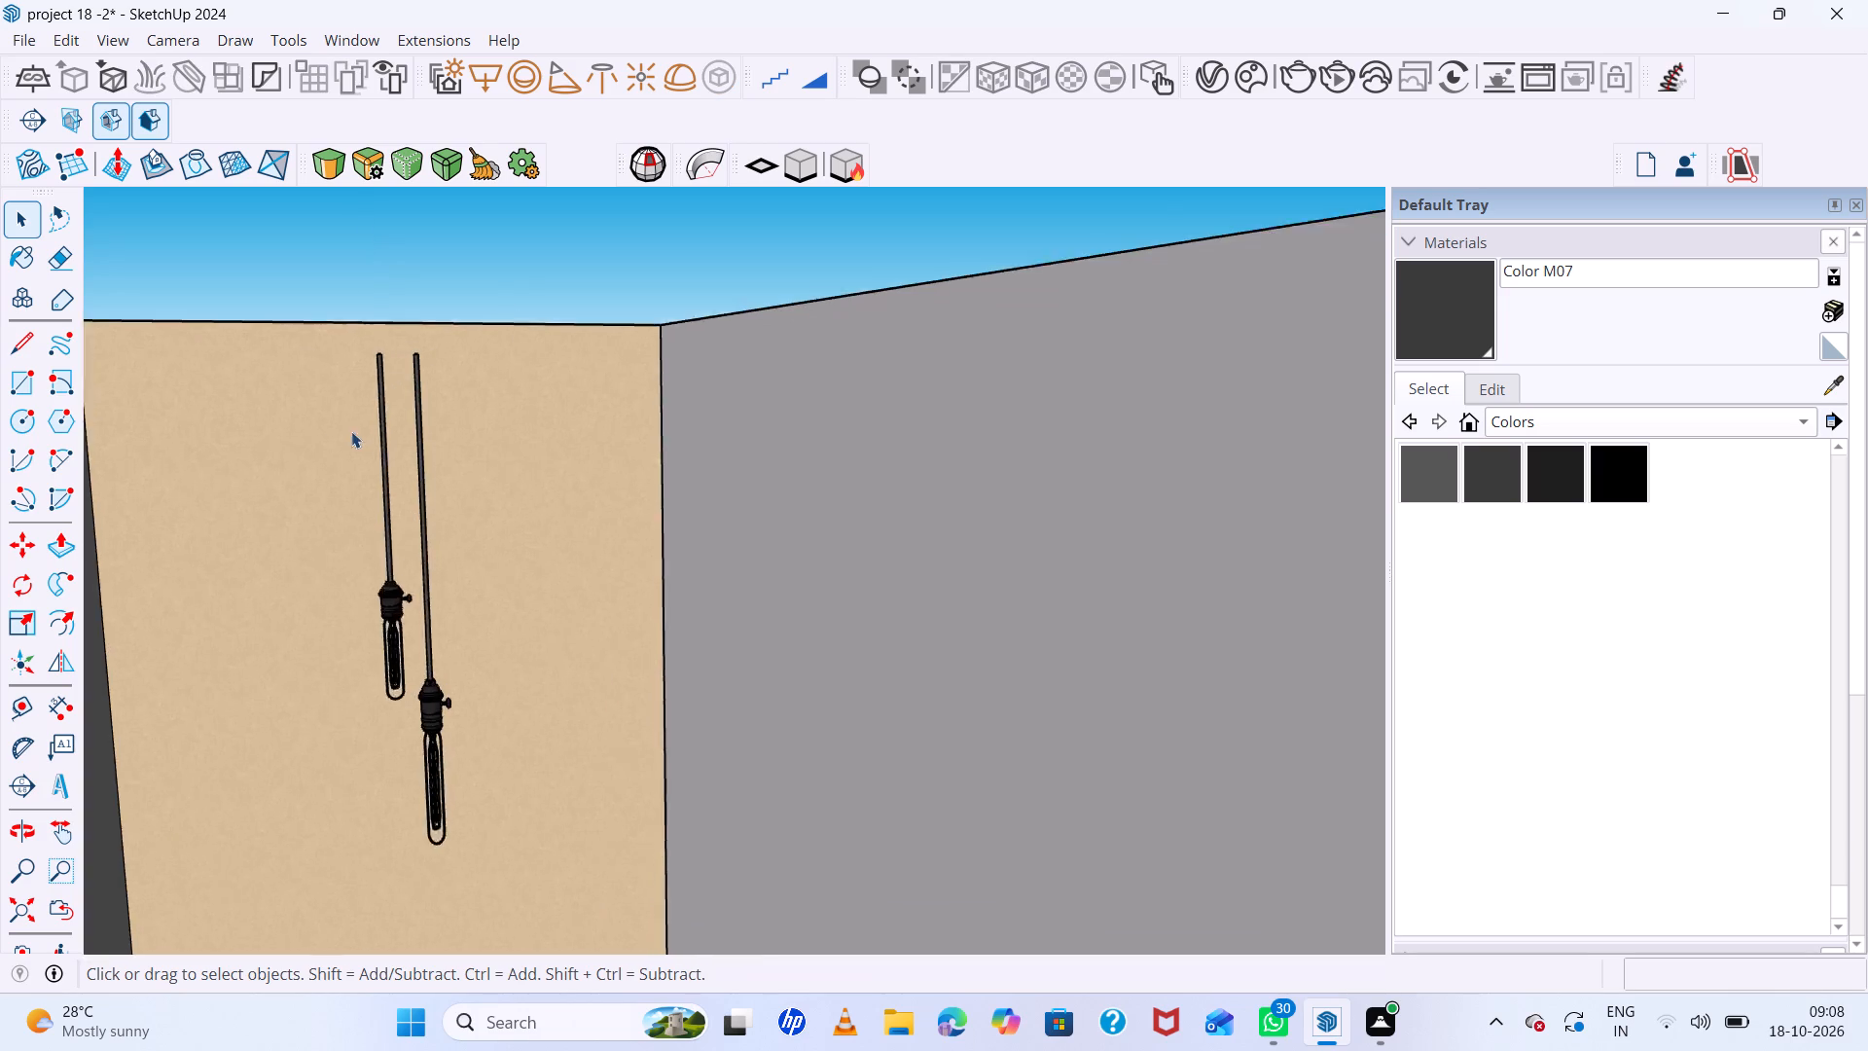
pyautogui.scroll(1, 351, 431)
pyautogui.doubleClick(464, 397)
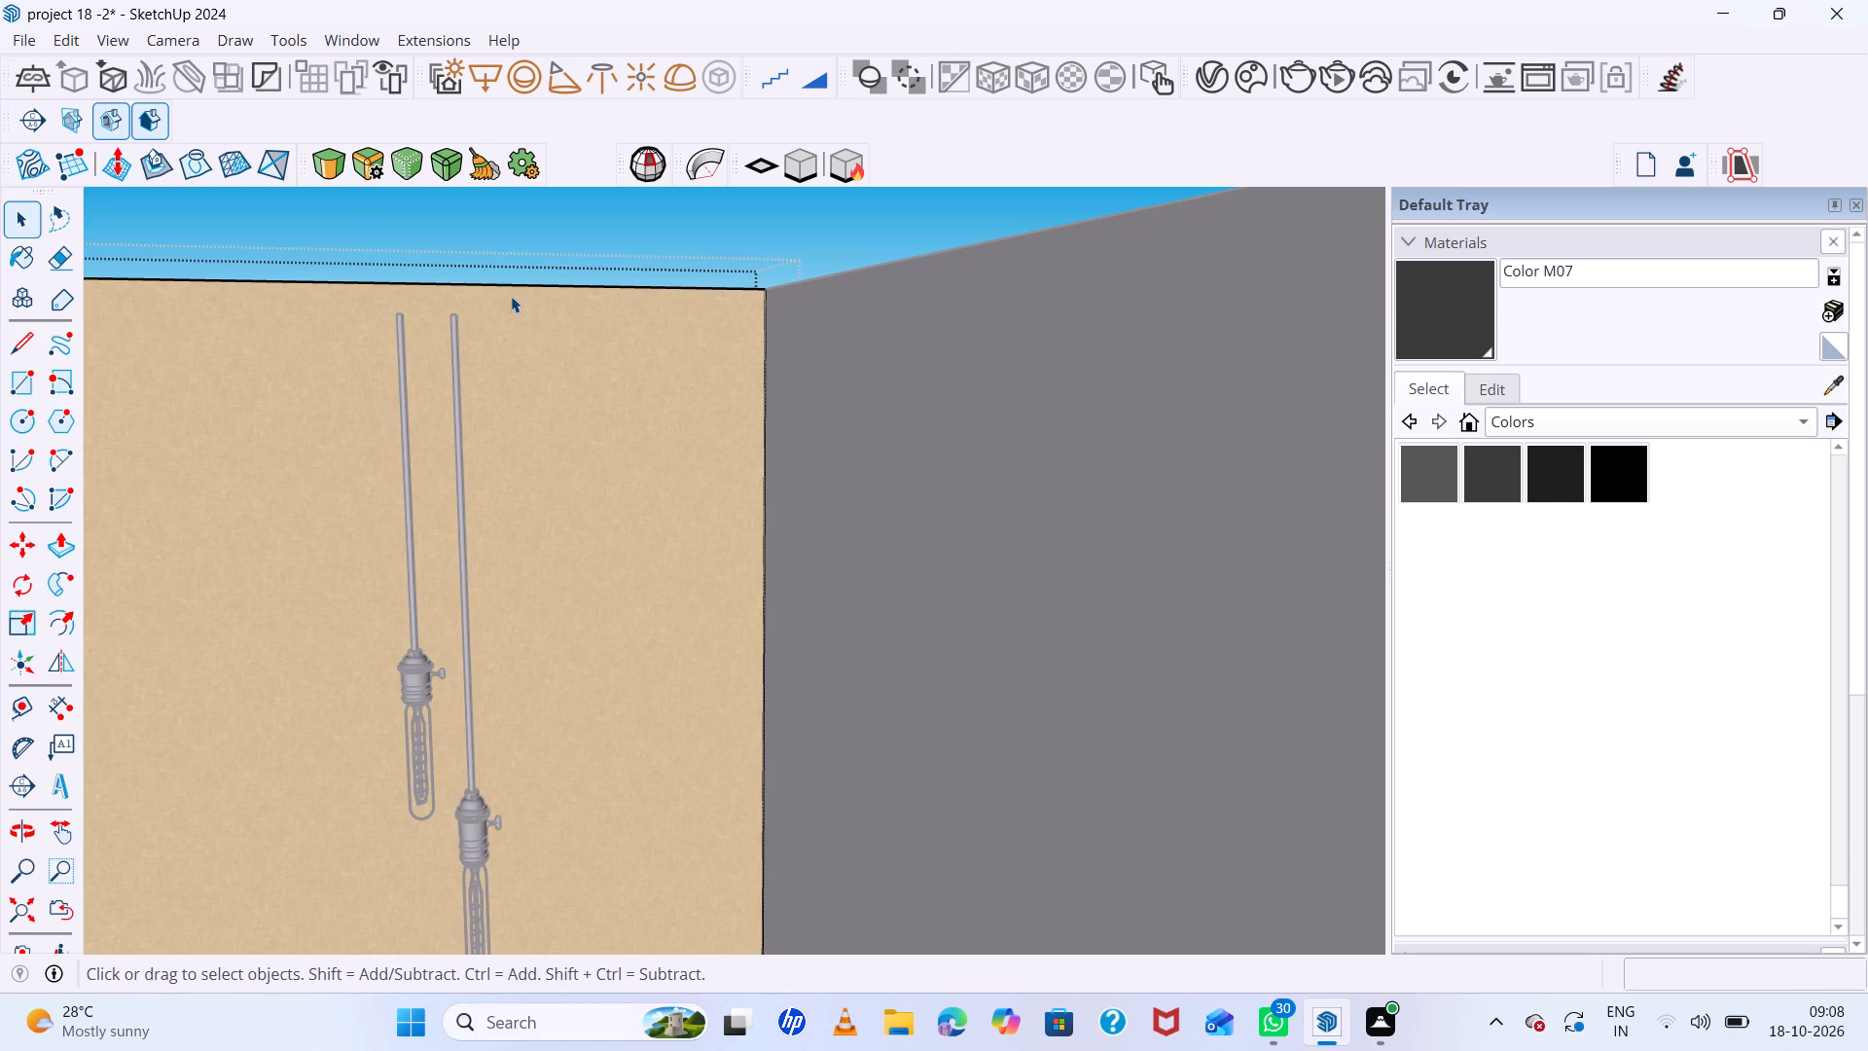
pyautogui.click(556, 231)
pyautogui.scroll(5, 401, 393)
pyautogui.moveTo(366, 364); pyautogui.dragTo(367, 365, button='middle')
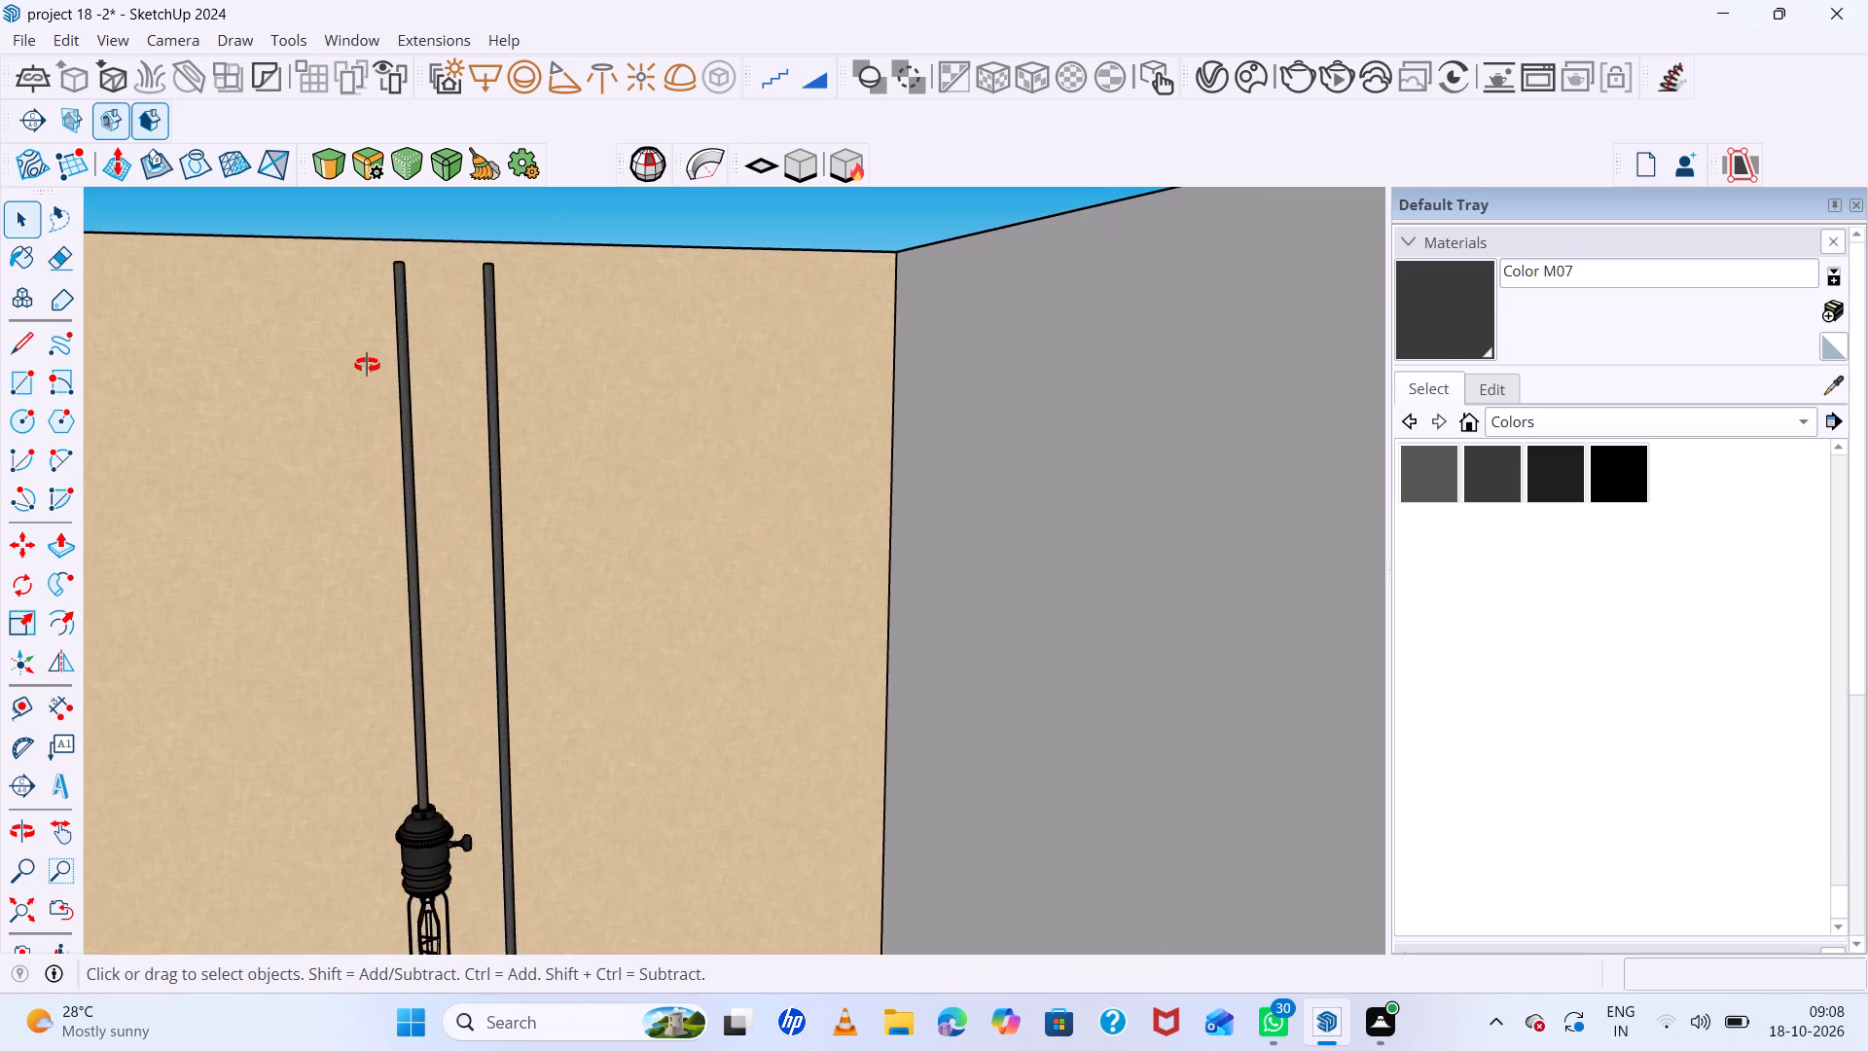
pyautogui.moveTo(367, 365); pyautogui.dragTo(618, 449, button='middle')
pyautogui.middleClick(618, 449)
pyautogui.click(601, 391)
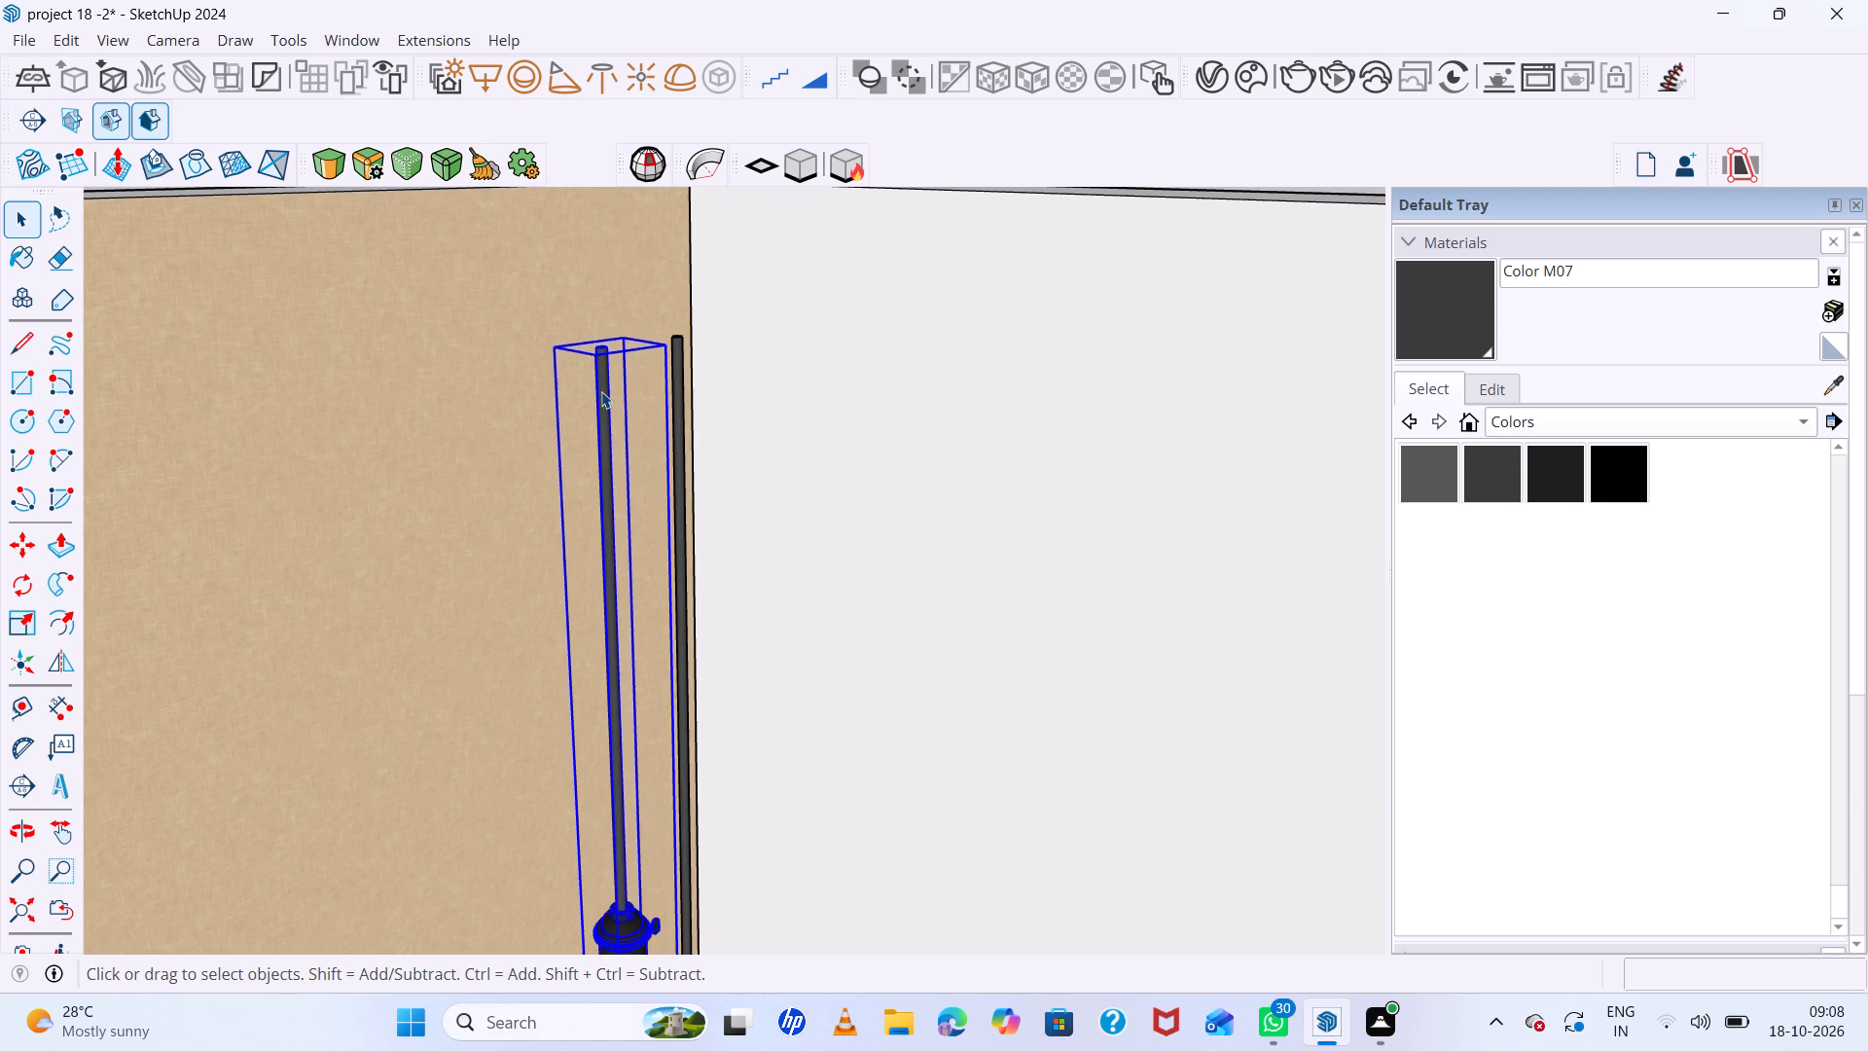
pyautogui.keyDown('shift'); pyautogui.click(679, 374); pyautogui.keyUp('shift')
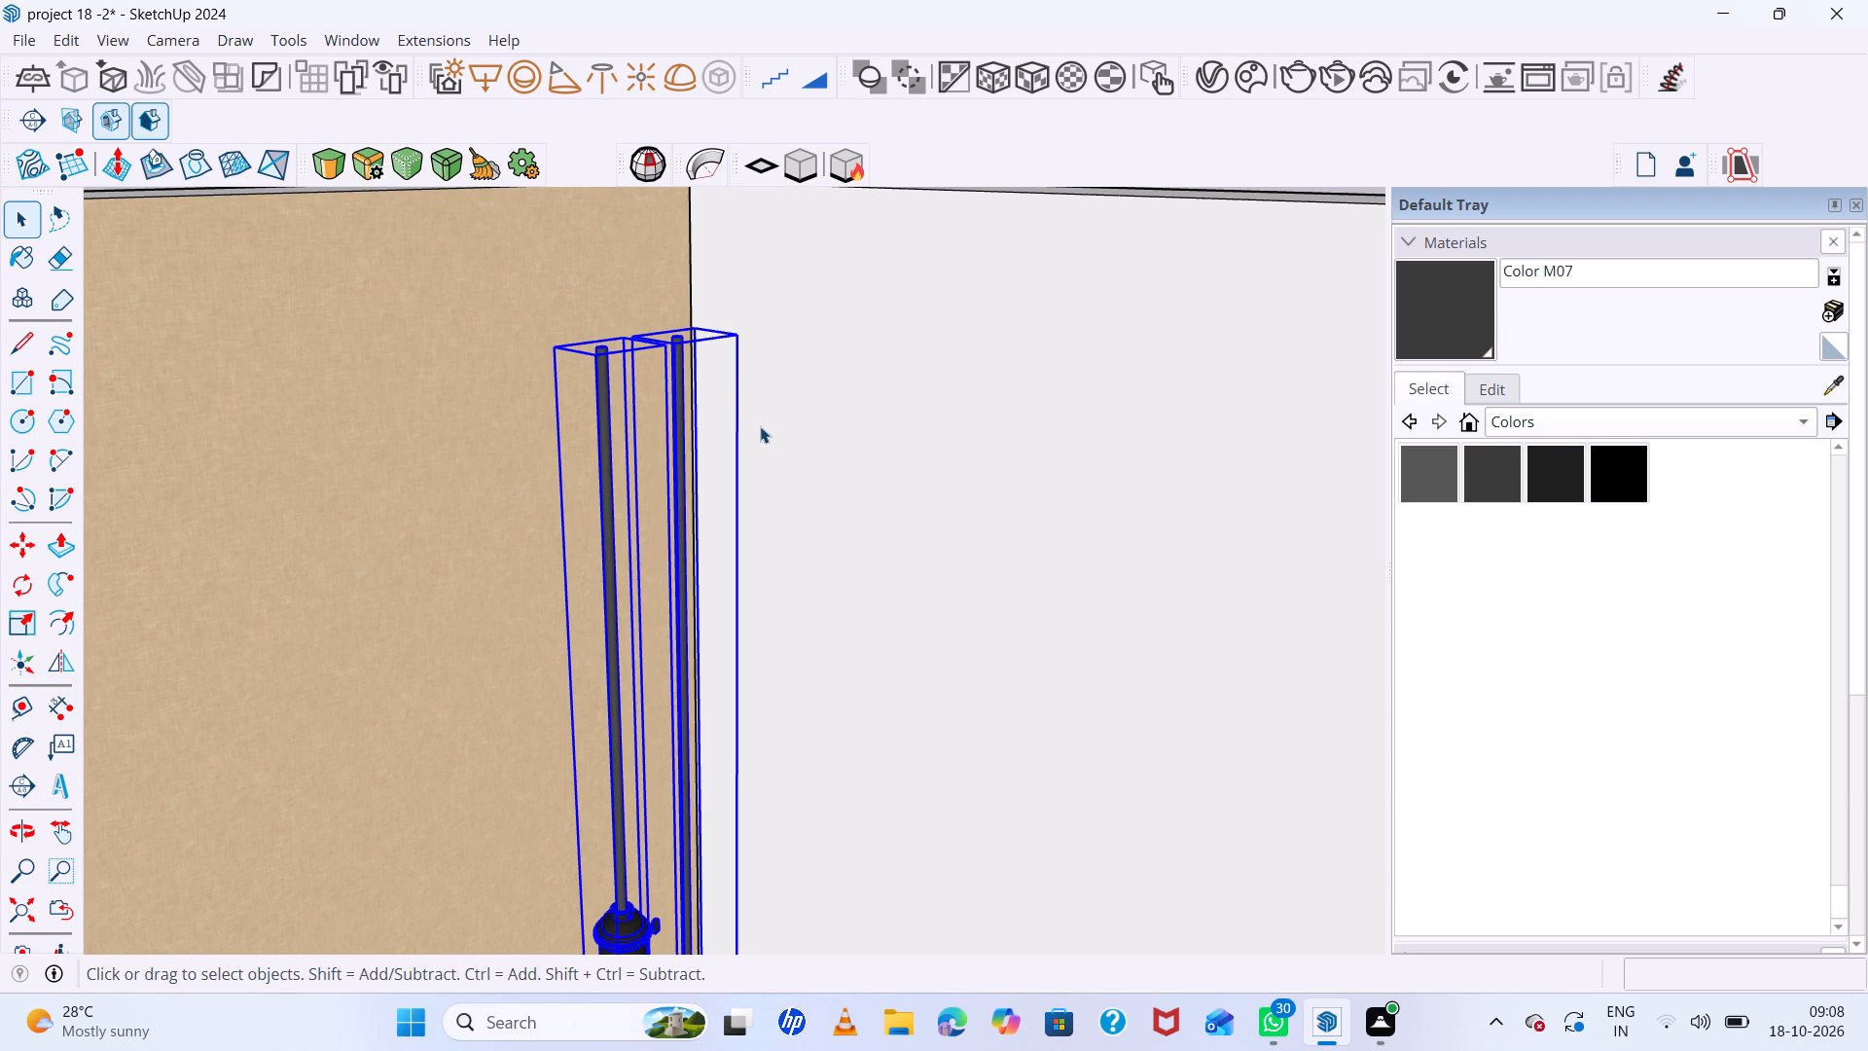
pyautogui.press('Delete')
# Search the 3D Warehouse for "bed".
pyautogui.scroll(-18, 759, 428)
pyautogui.scroll(-6, 730, 404)
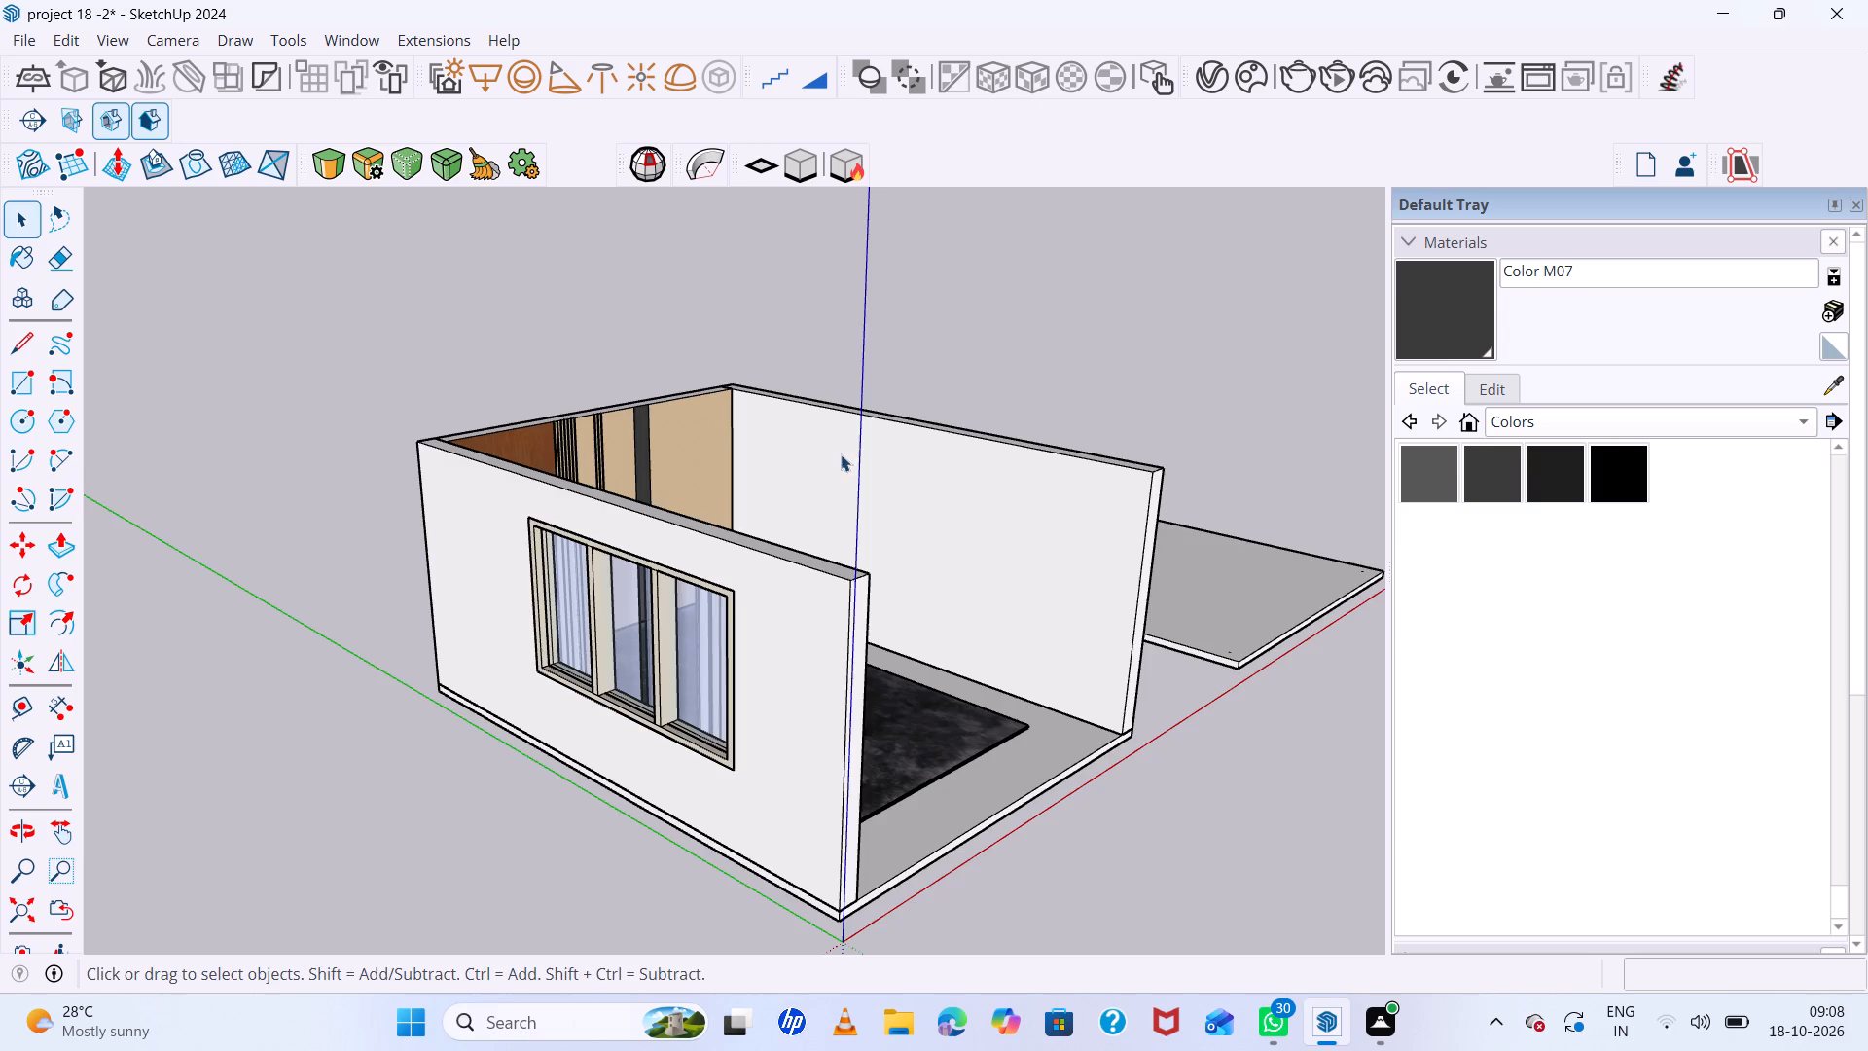
pyautogui.moveTo(841, 454); pyautogui.dragTo(344, 515, button='middle')
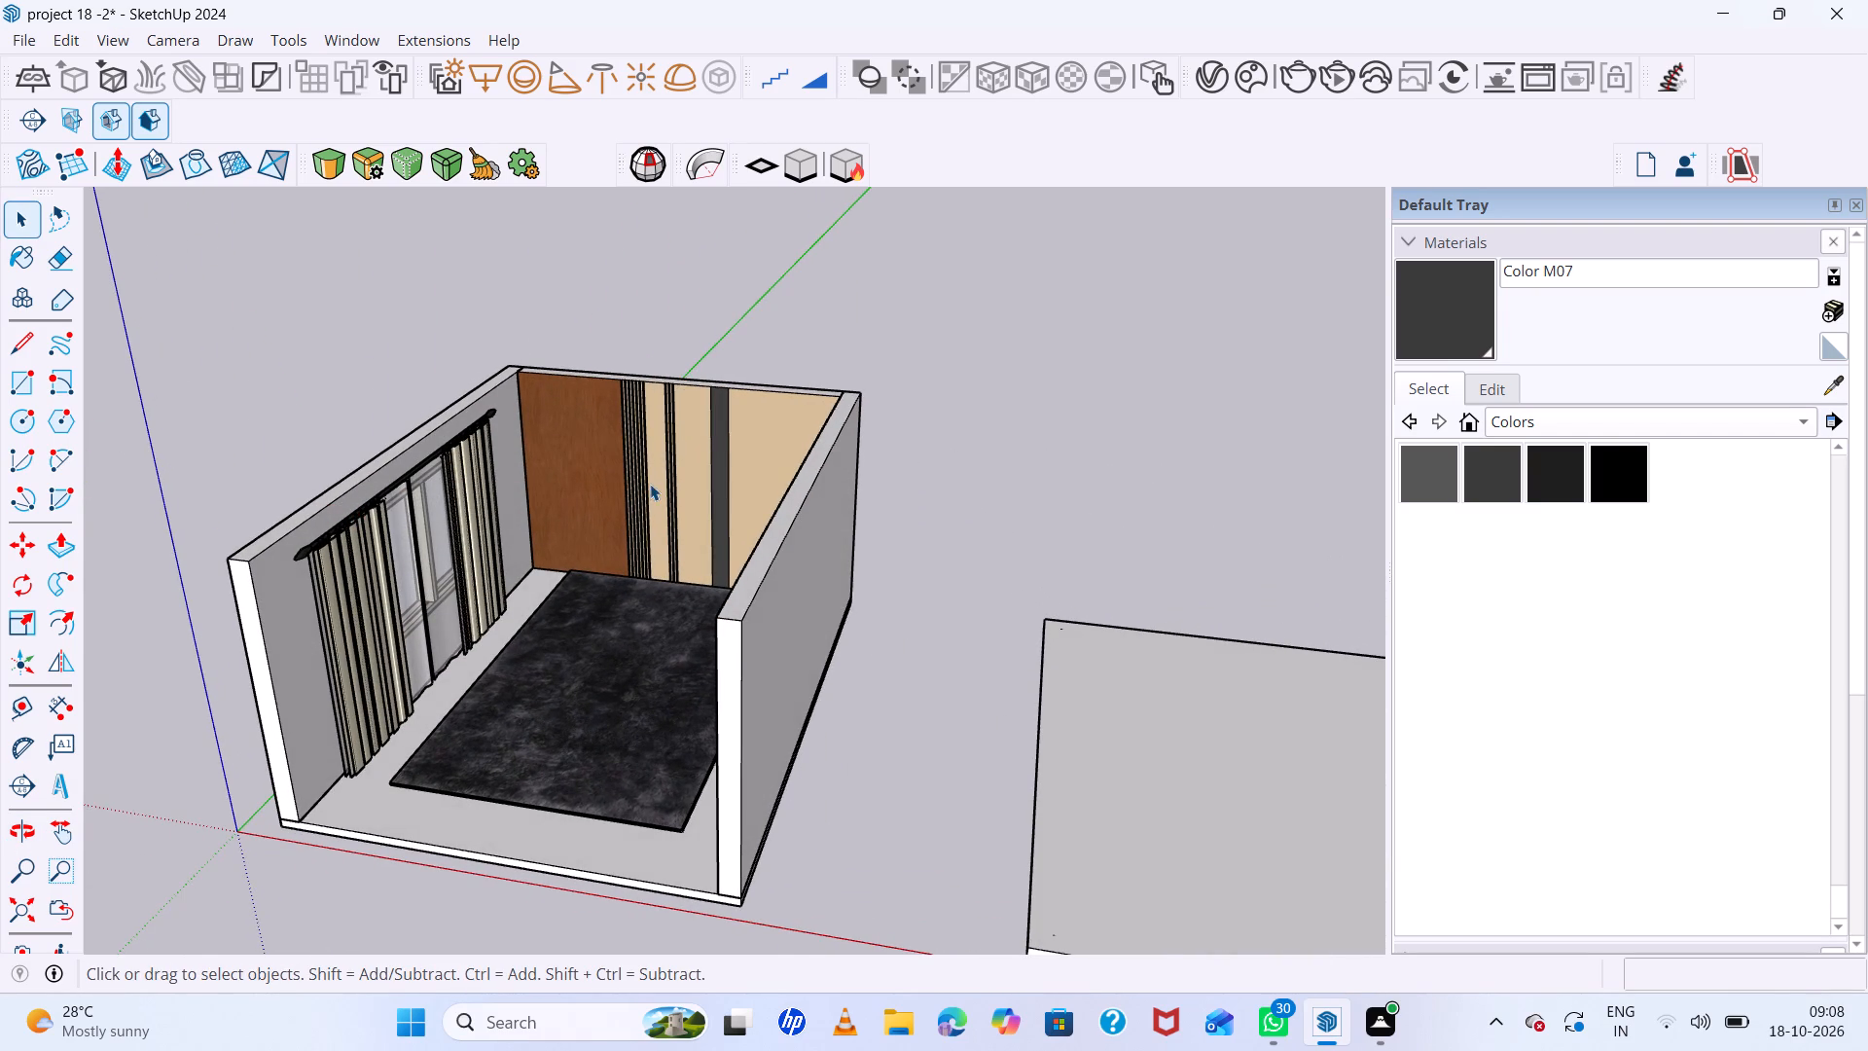
pyautogui.scroll(2, 651, 483)
pyautogui.click(363, 43)
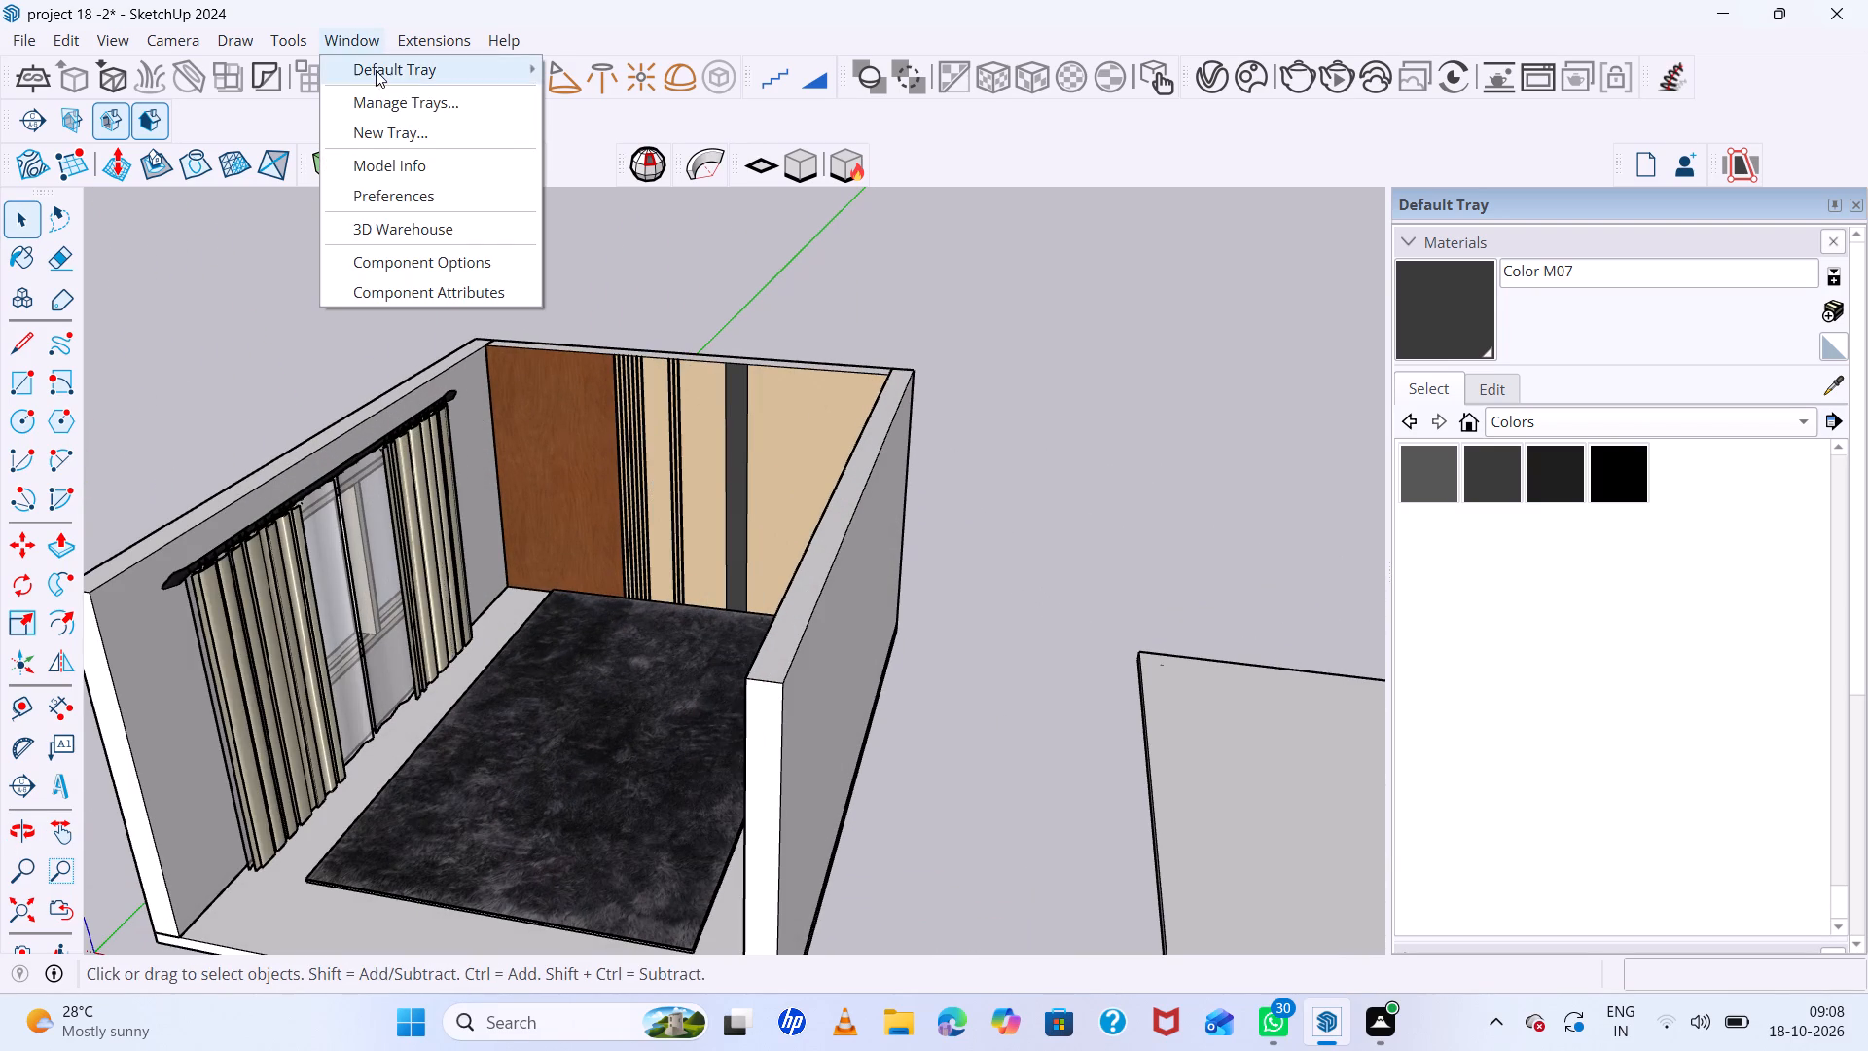
pyautogui.click(450, 219)
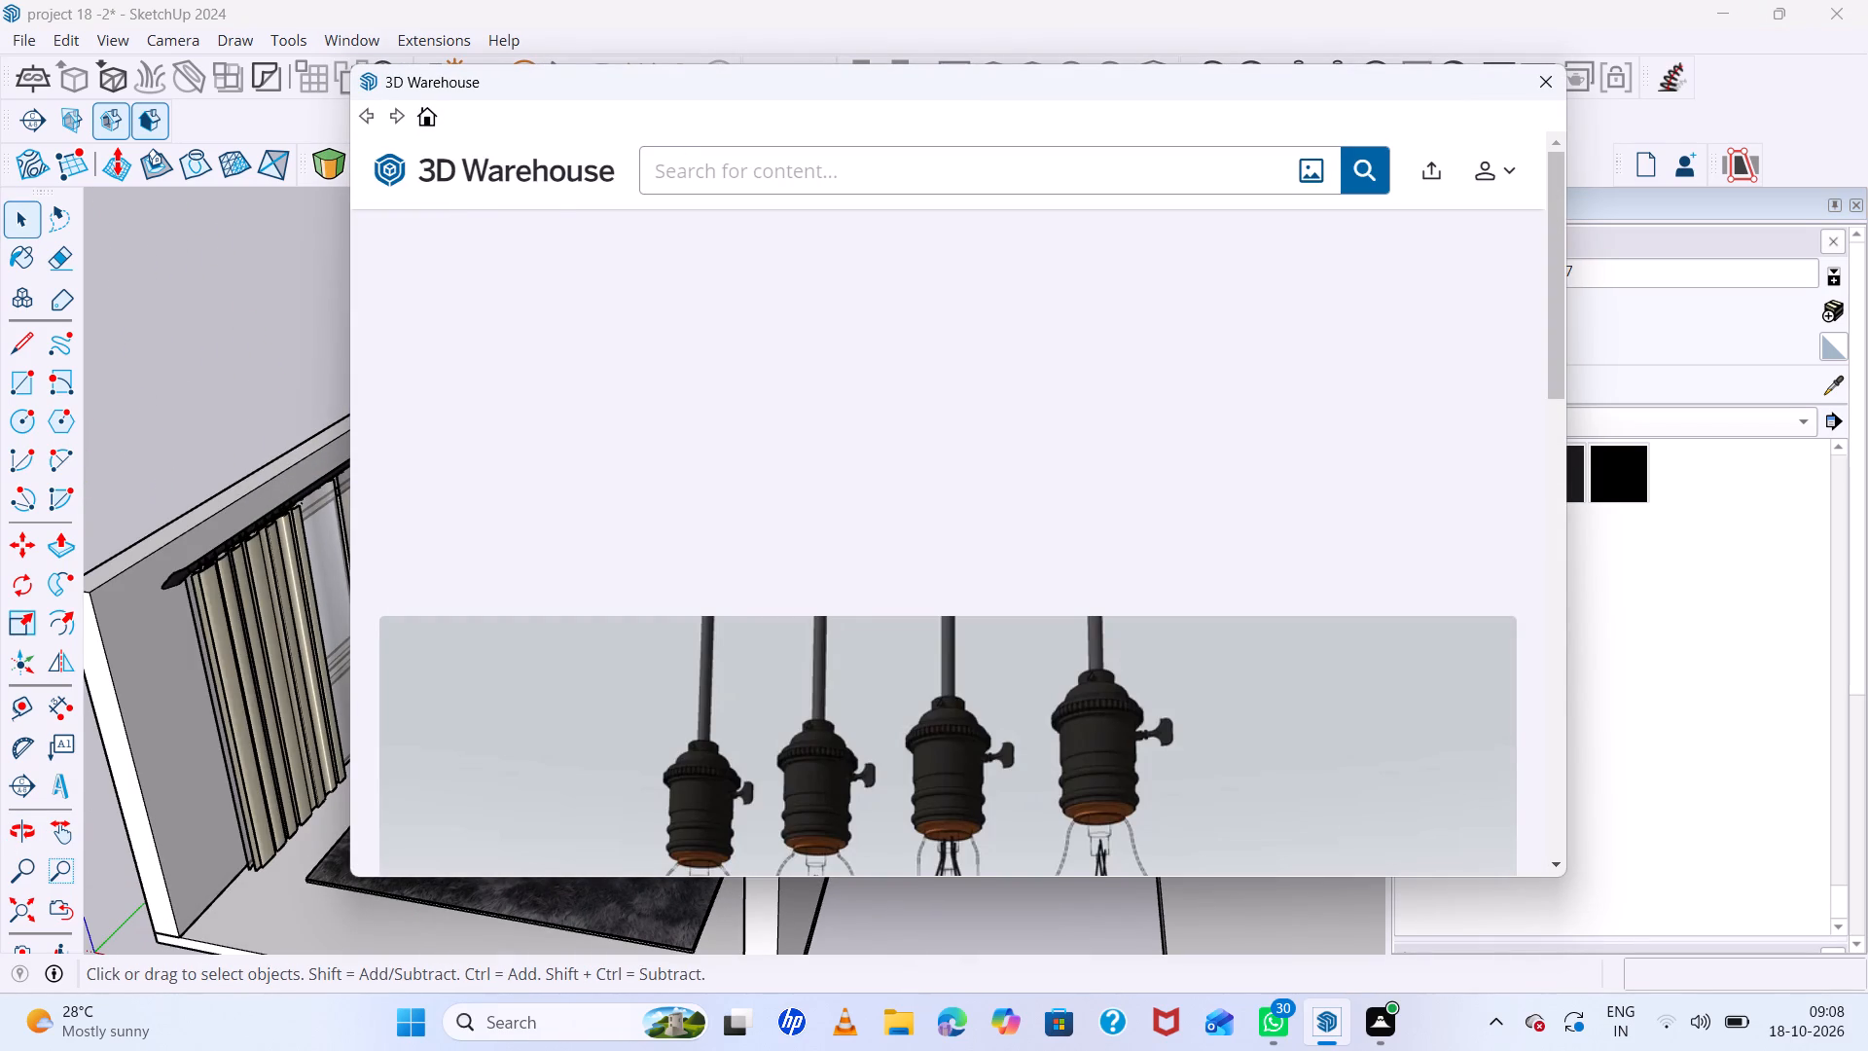
pyautogui.click(731, 175)
pyautogui.write('be')
pyautogui.write('d')
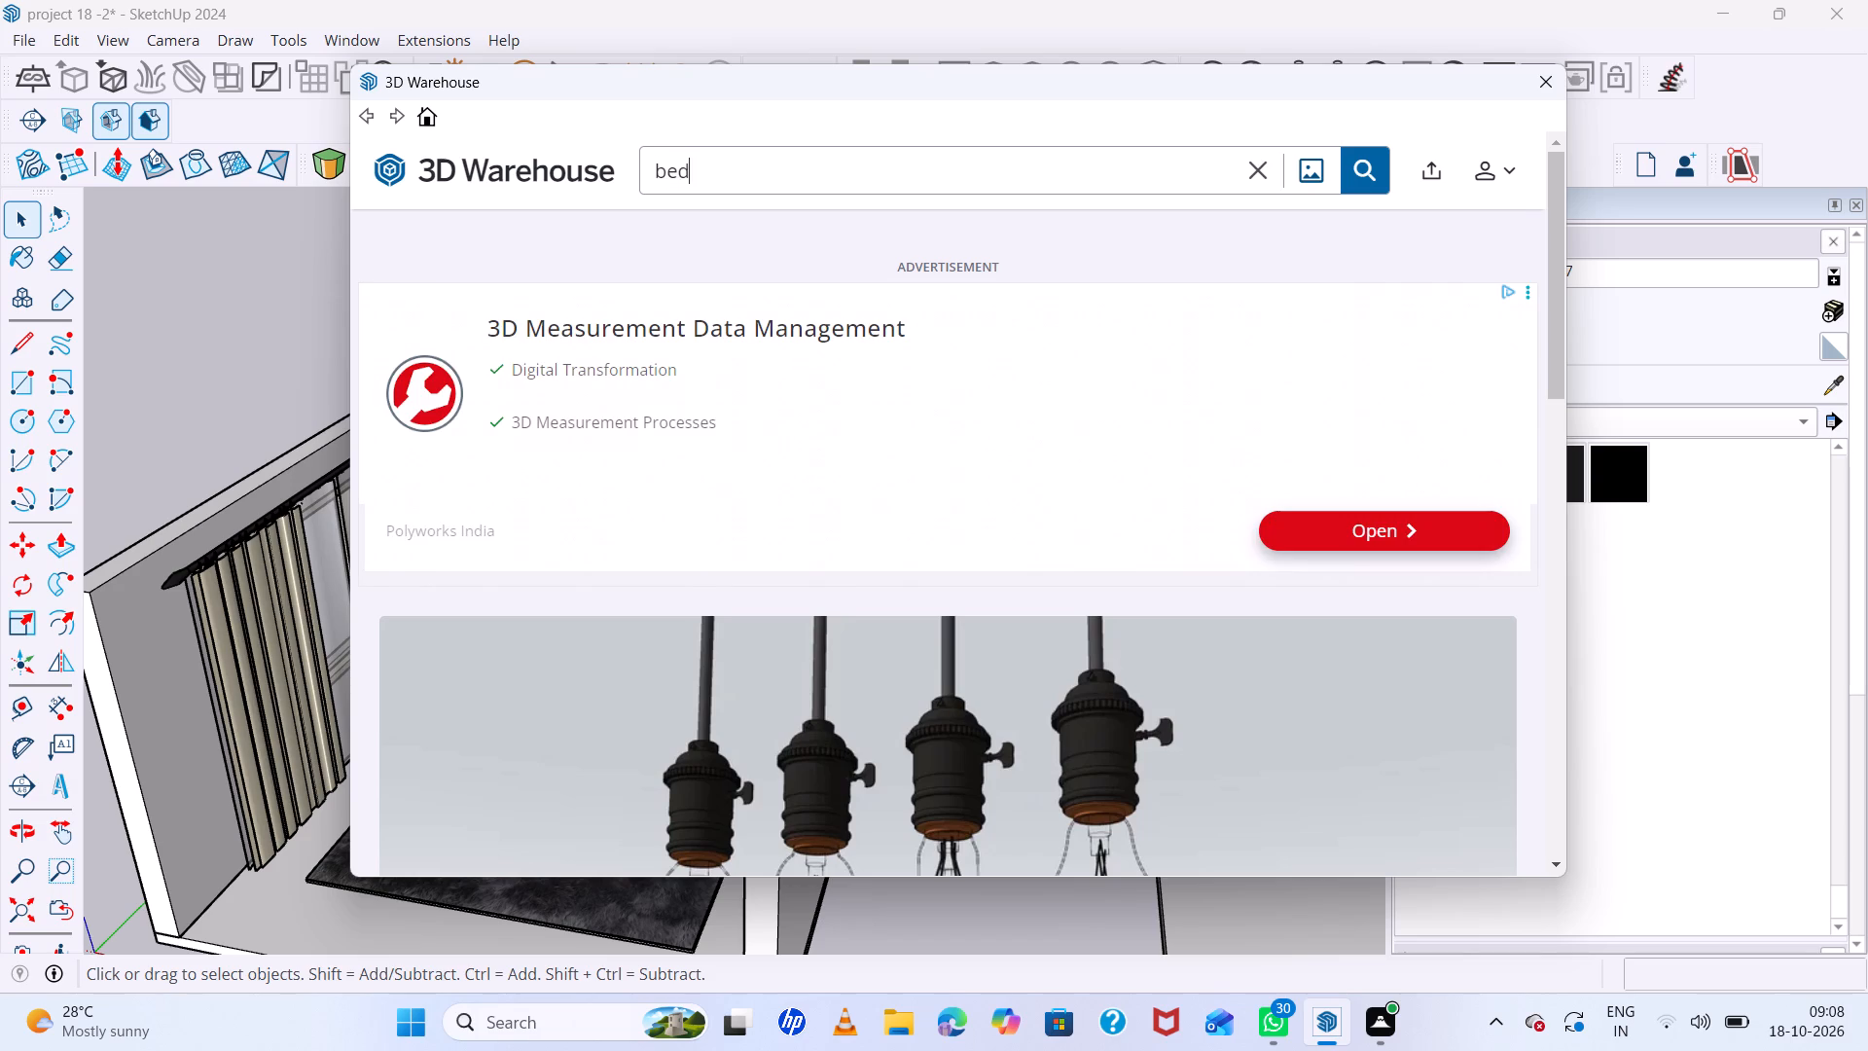
pyautogui.press('space')
pyautogui.write('roo')
pyautogui.press('BackSpace')
pyautogui.press('BackSpace')
pyautogui.press('BackSpace')
pyautogui.press('Return')
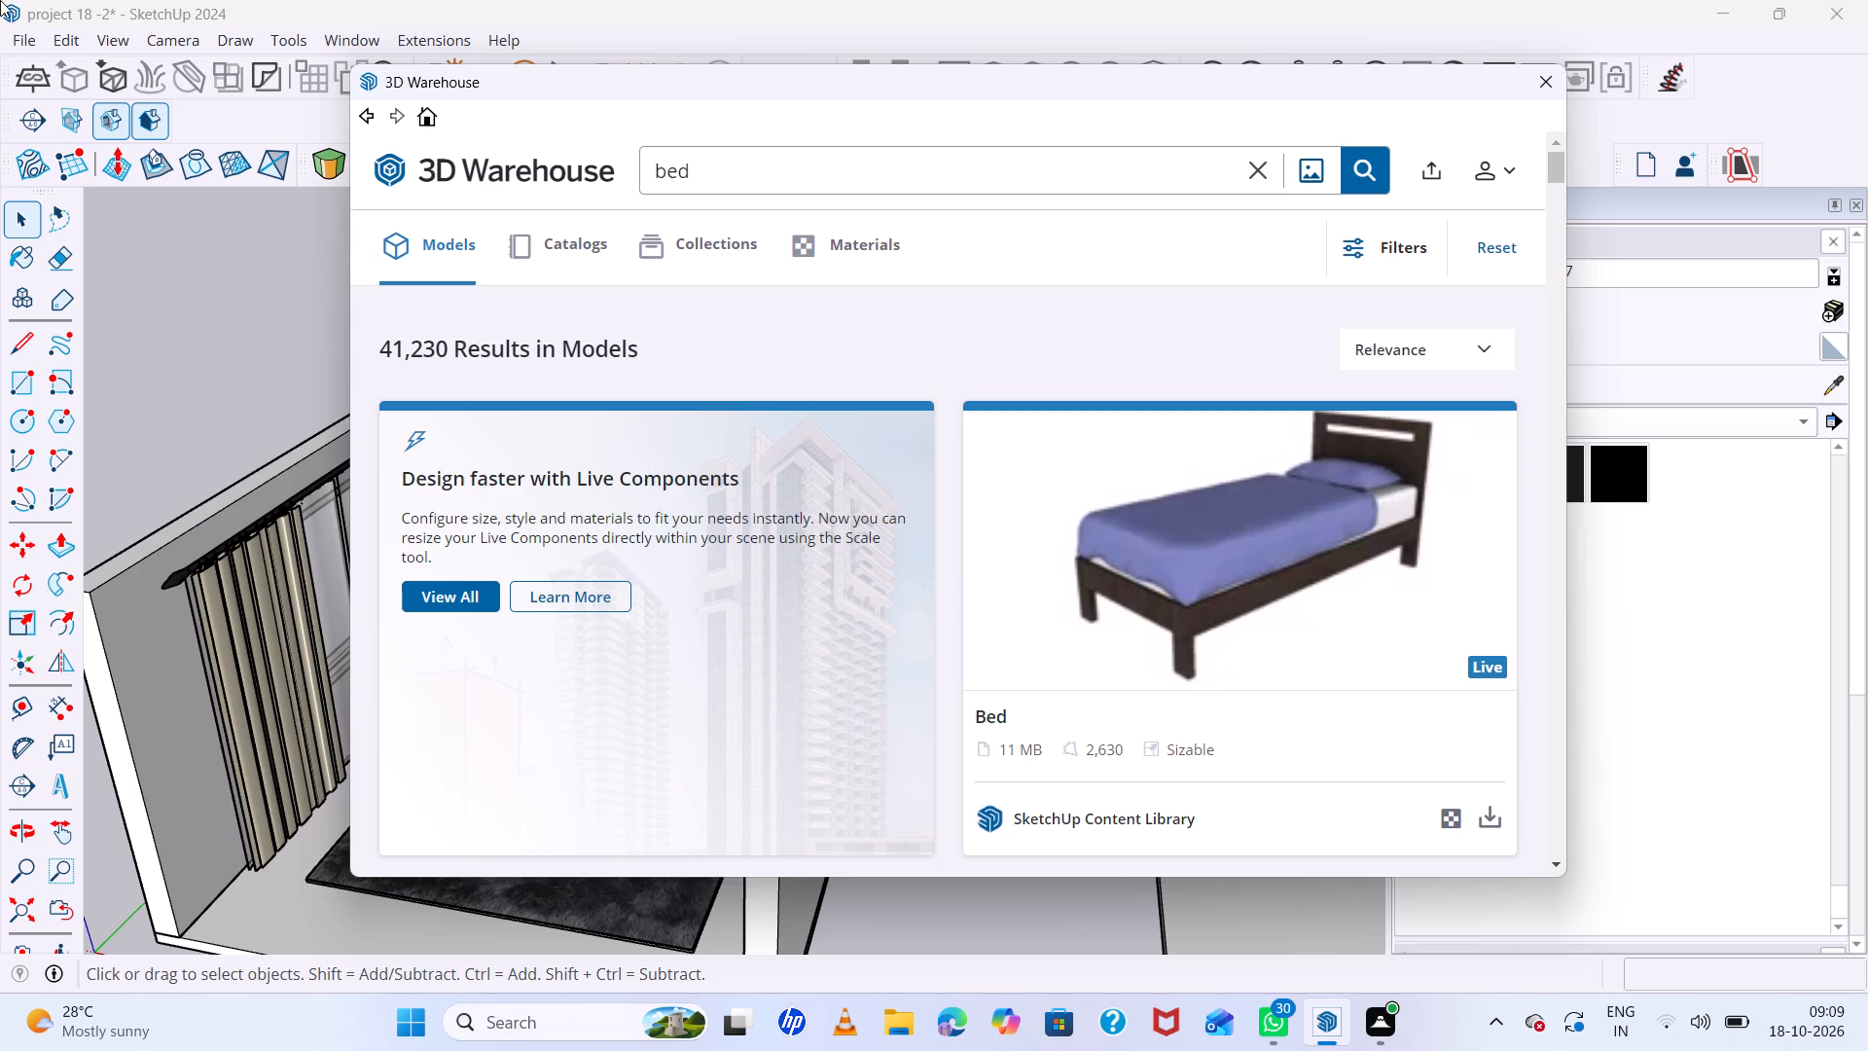
# Load the "bed-2" model with striped pillows and bedside lamps, and place it outside the room, behind the separate slab.
pyautogui.scroll(-8, 606, 379)
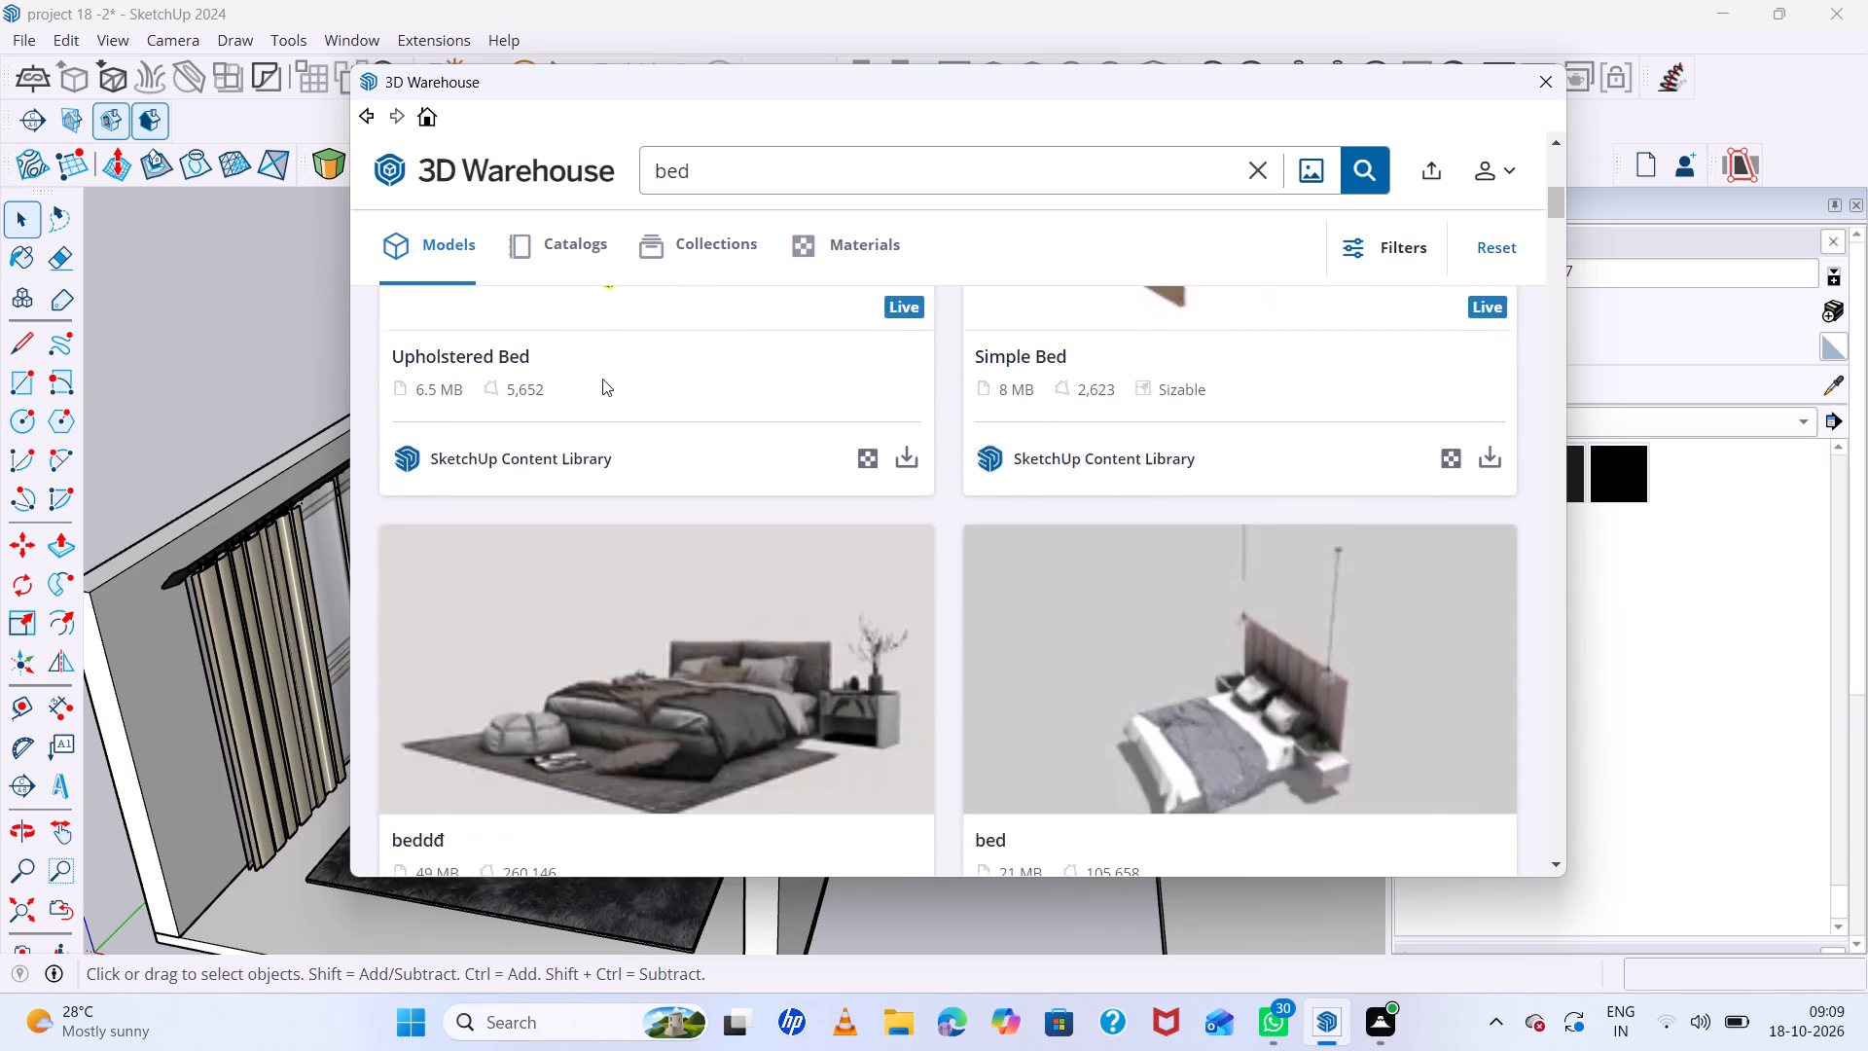
pyautogui.scroll(-10, 602, 379)
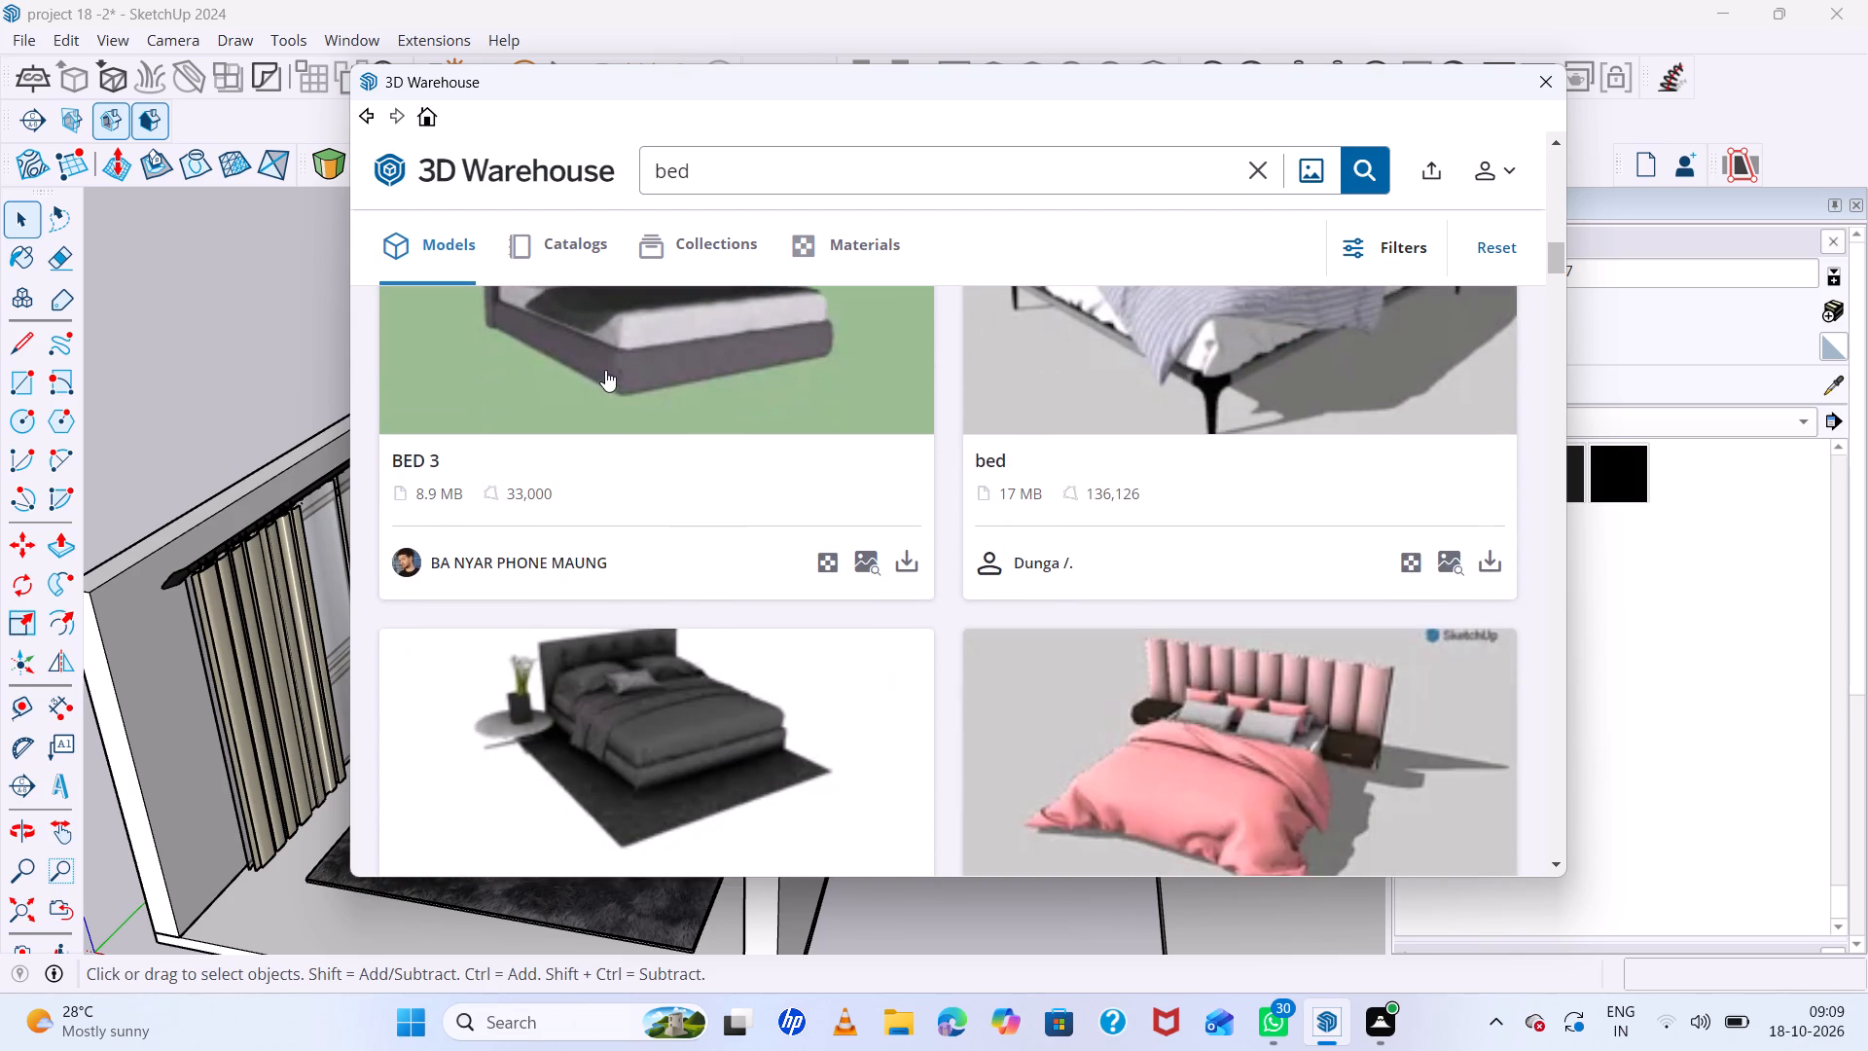
pyautogui.scroll(5, 694, 387)
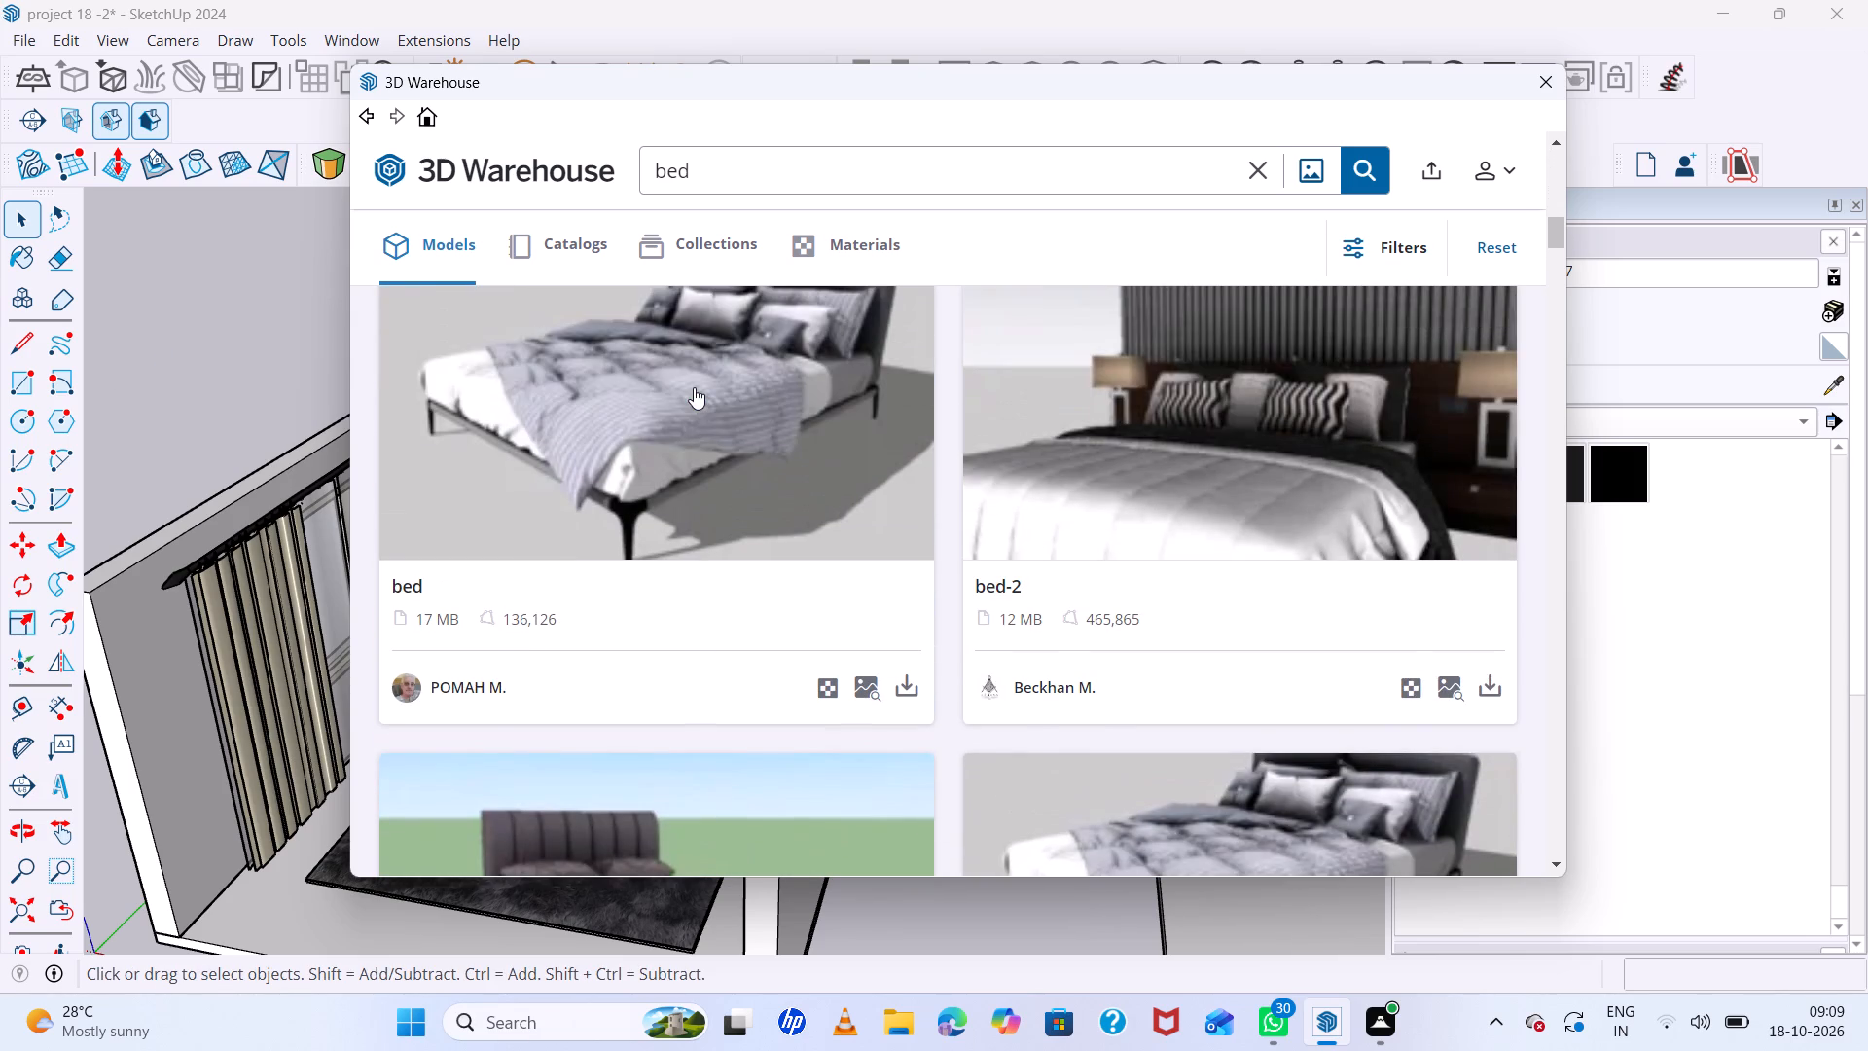
pyautogui.click(1152, 388)
pyautogui.scroll(-5, 811, 465)
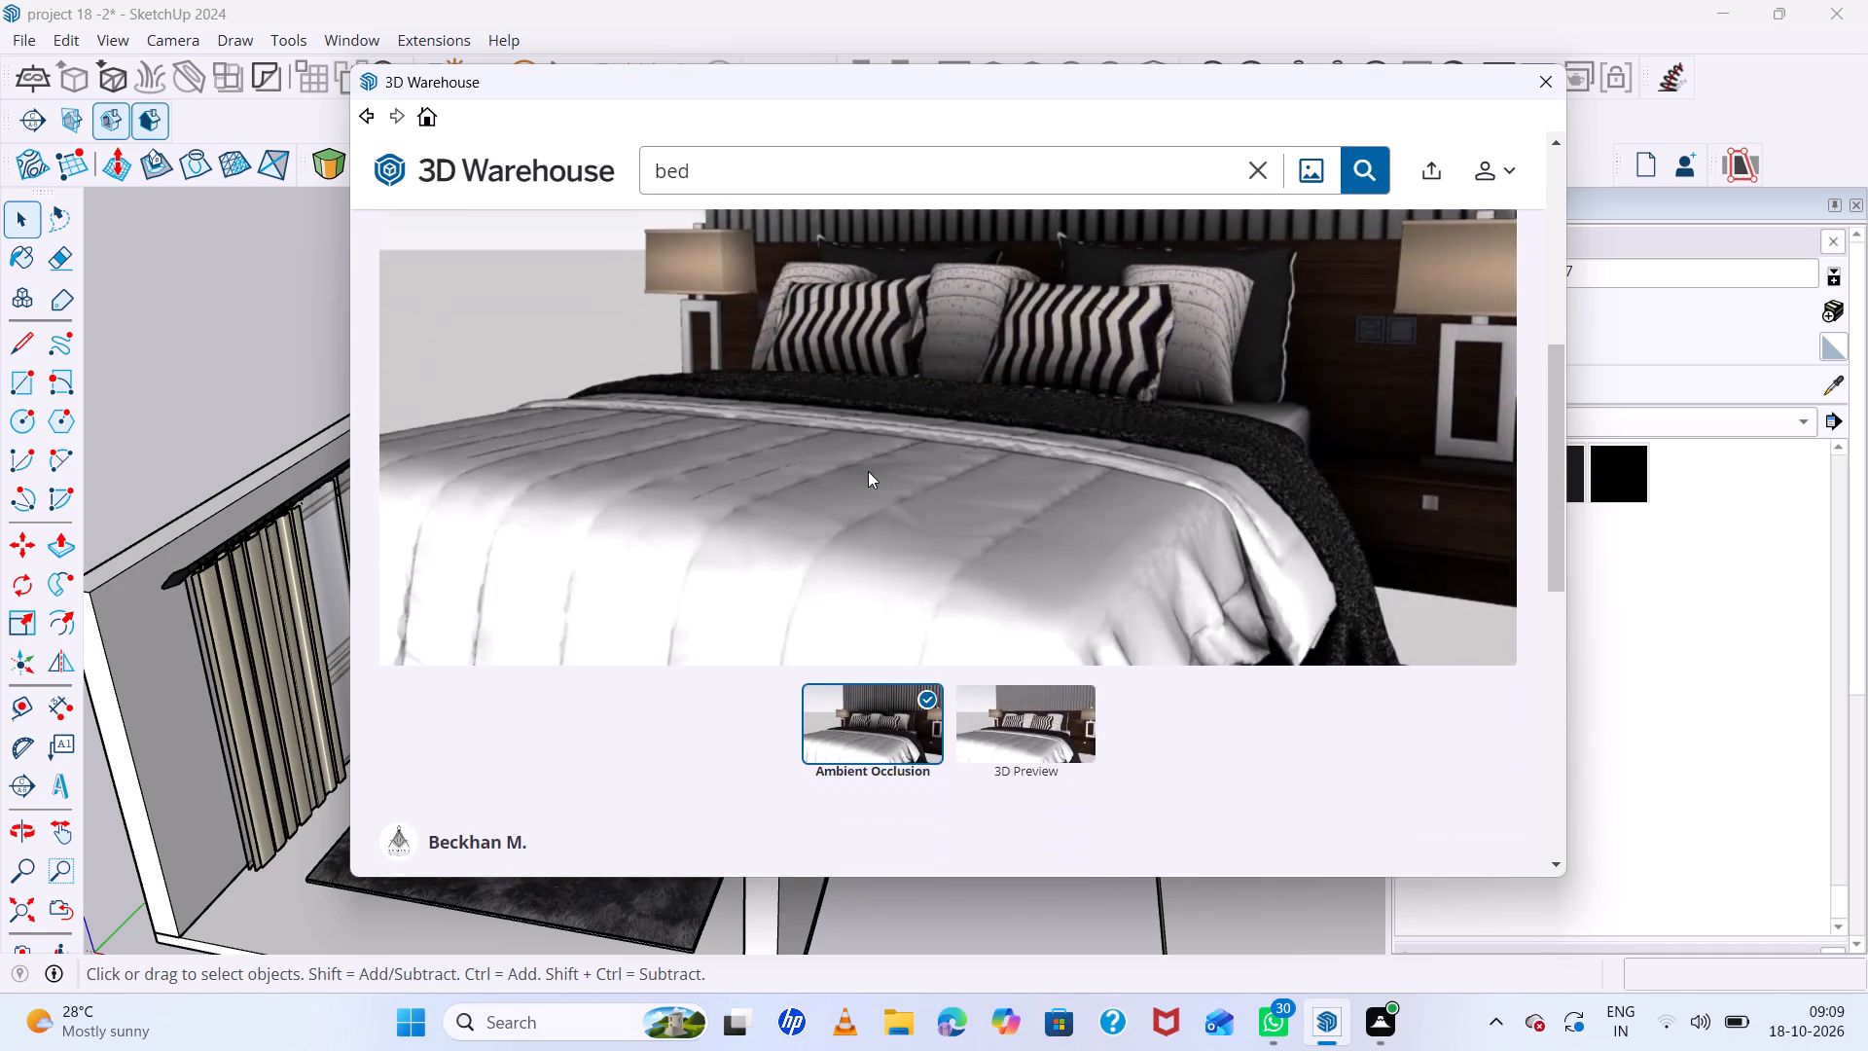
pyautogui.scroll(-4, 908, 480)
pyautogui.click(1254, 414)
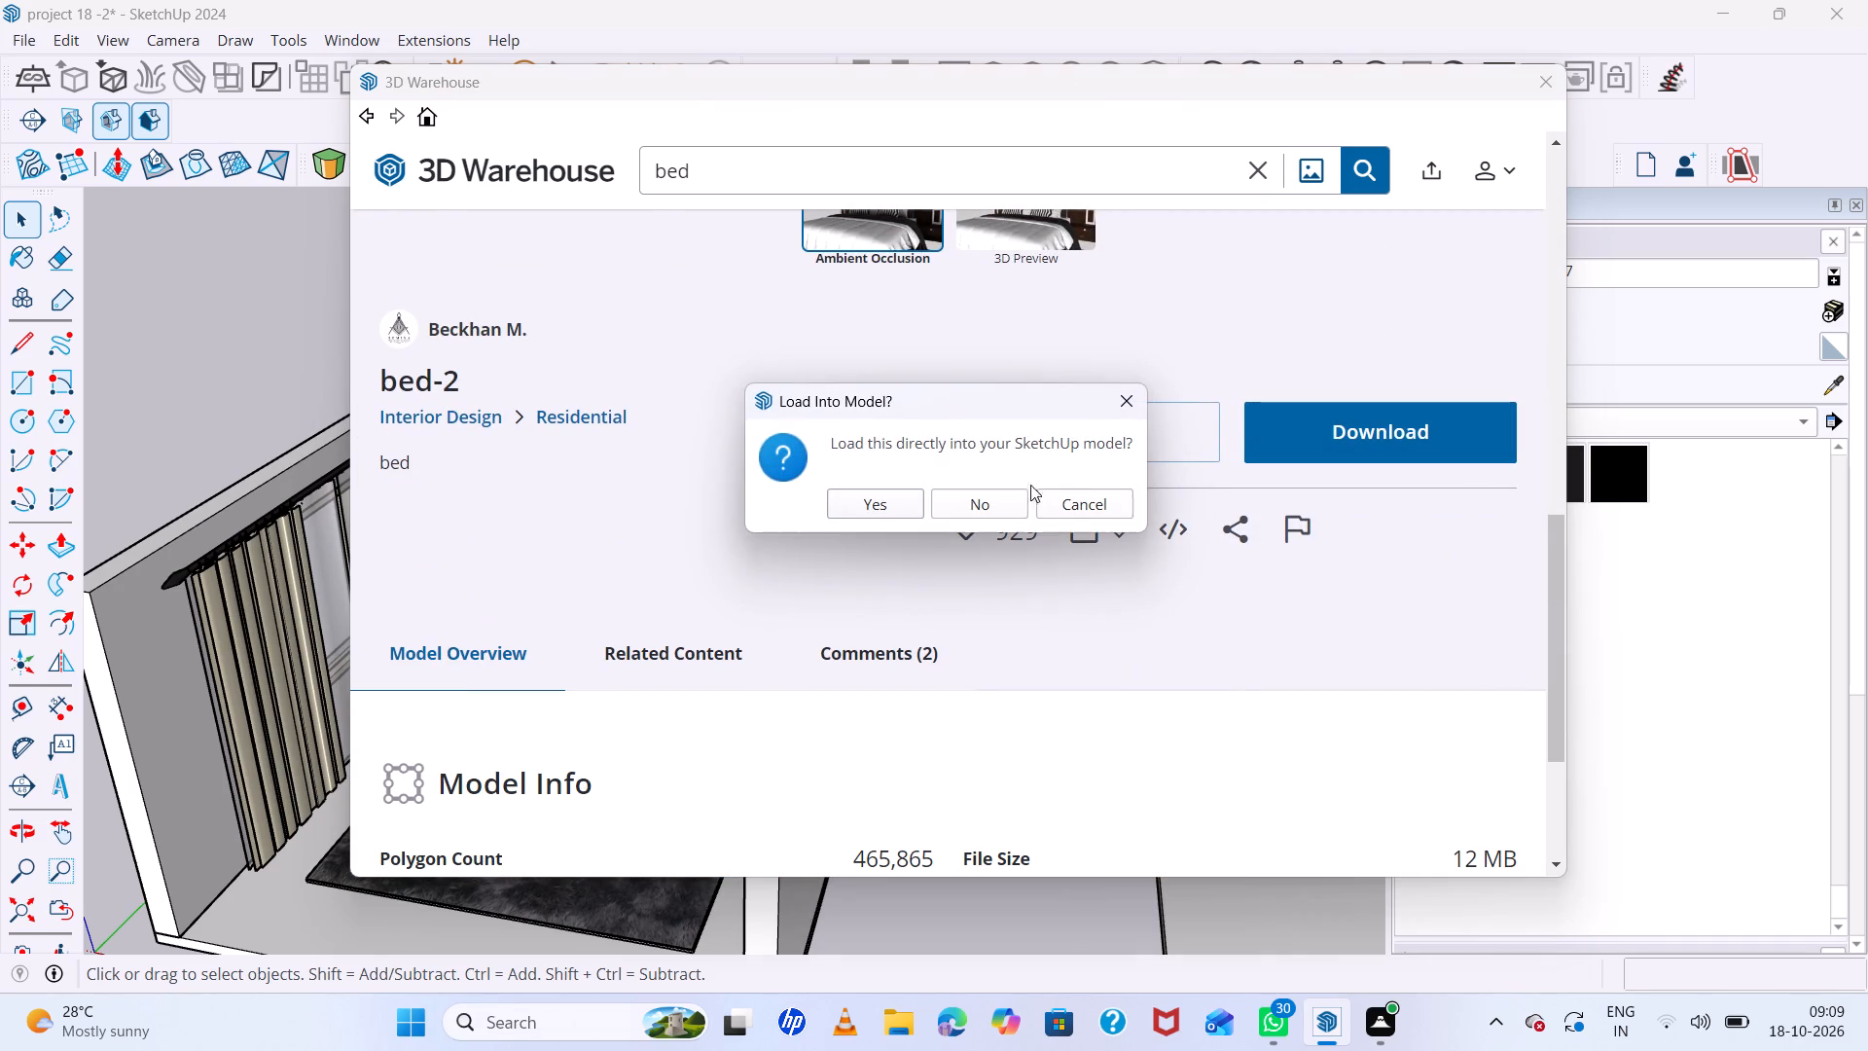
pyautogui.click(872, 505)
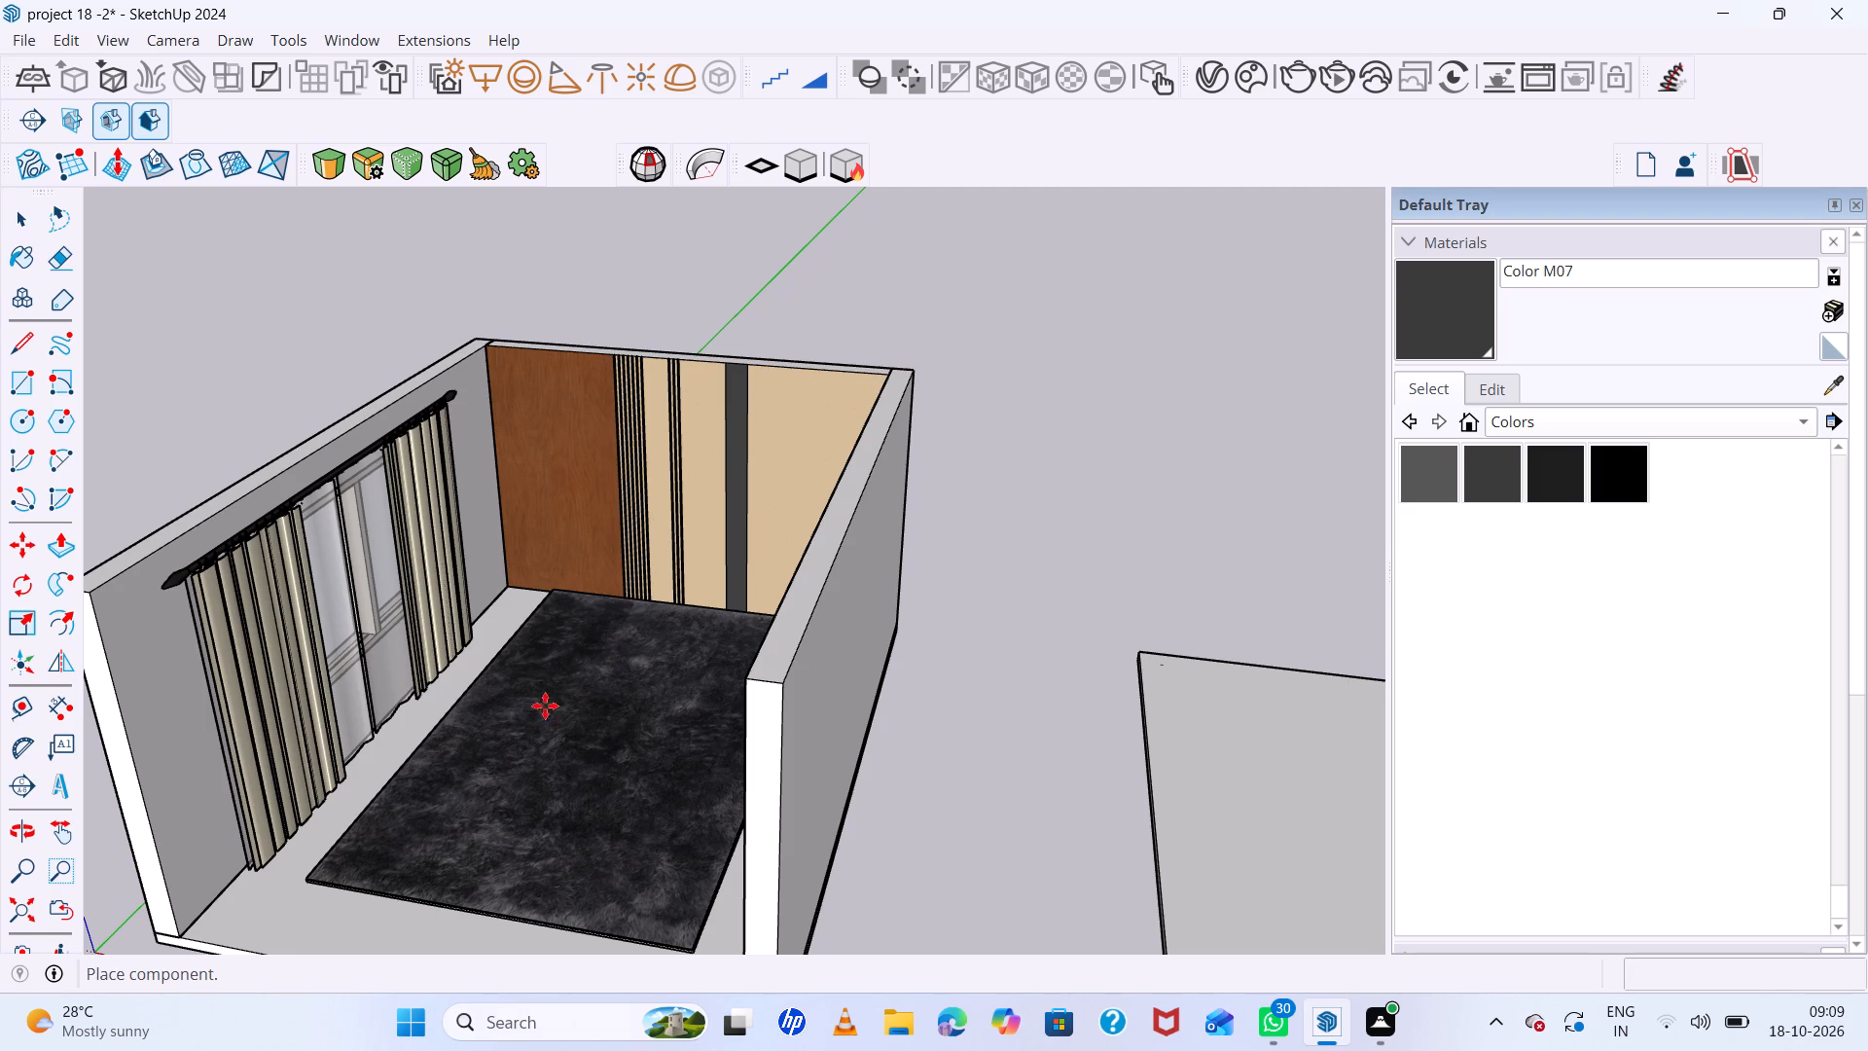
pyautogui.scroll(-6, 453, 792)
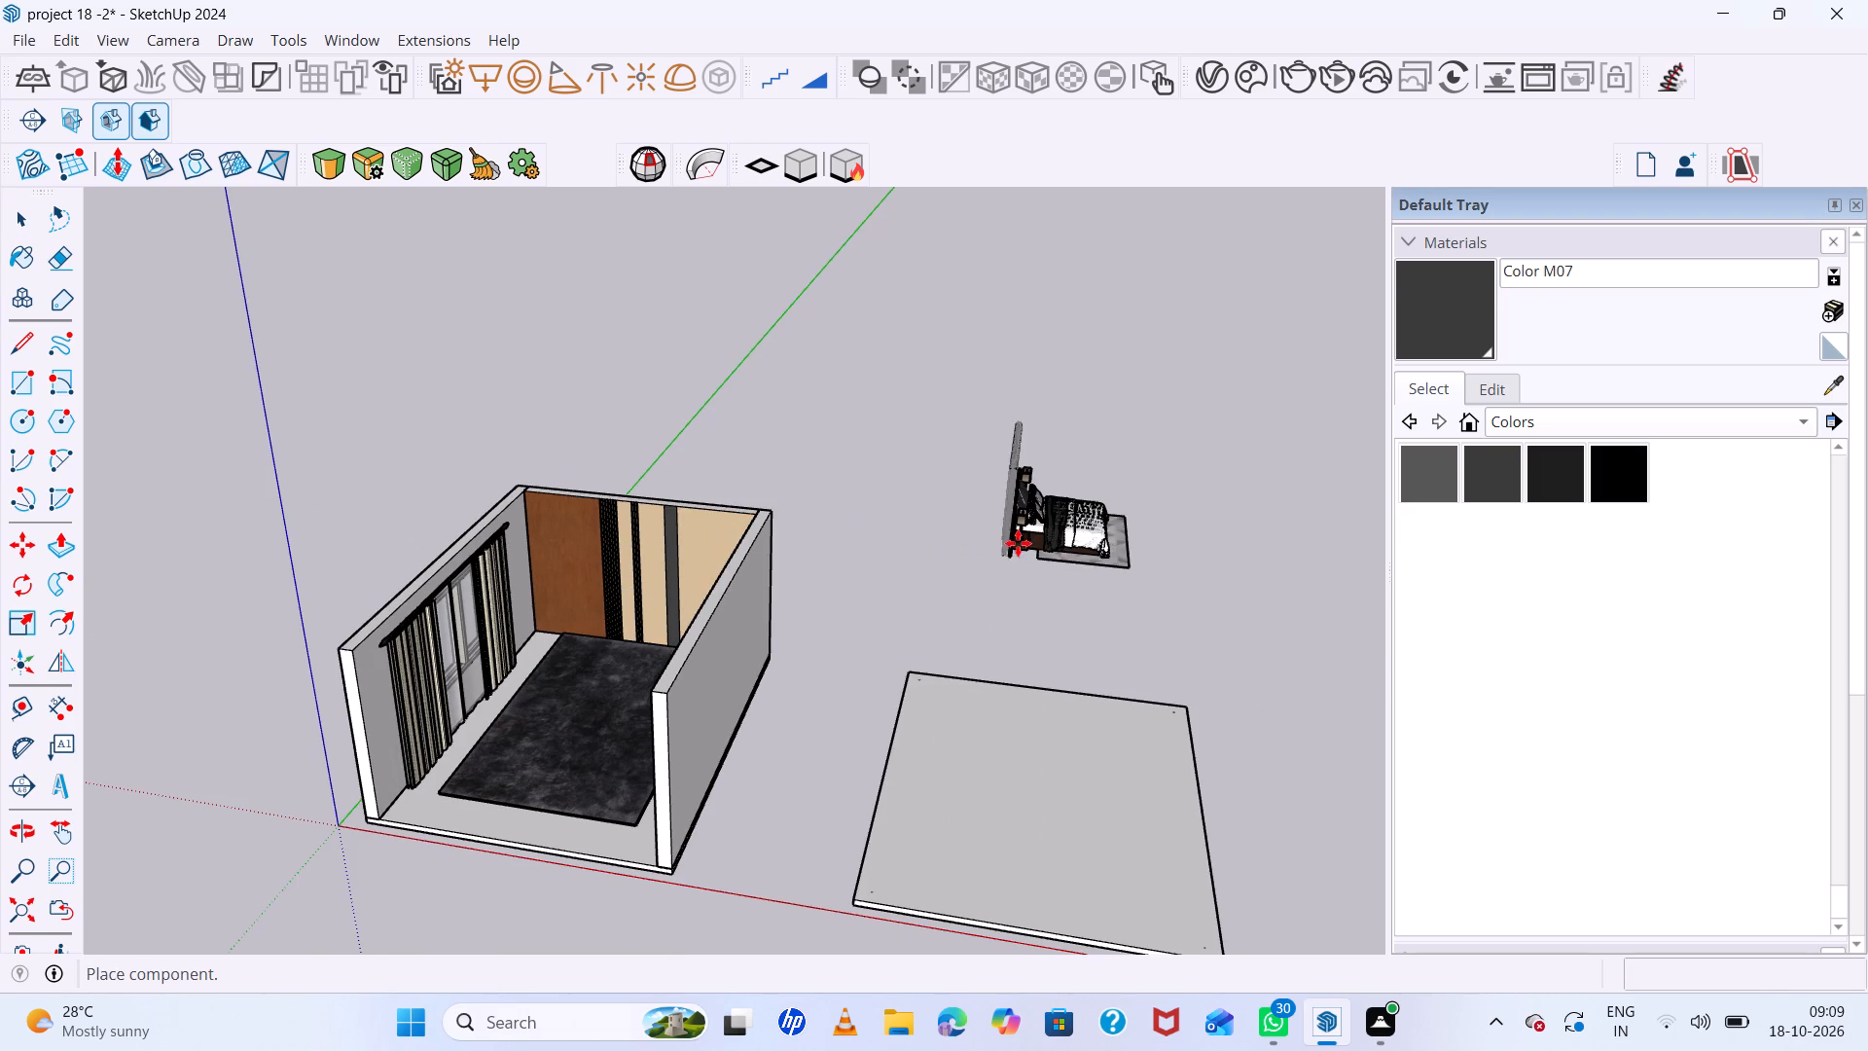
pyautogui.click(1003, 550)
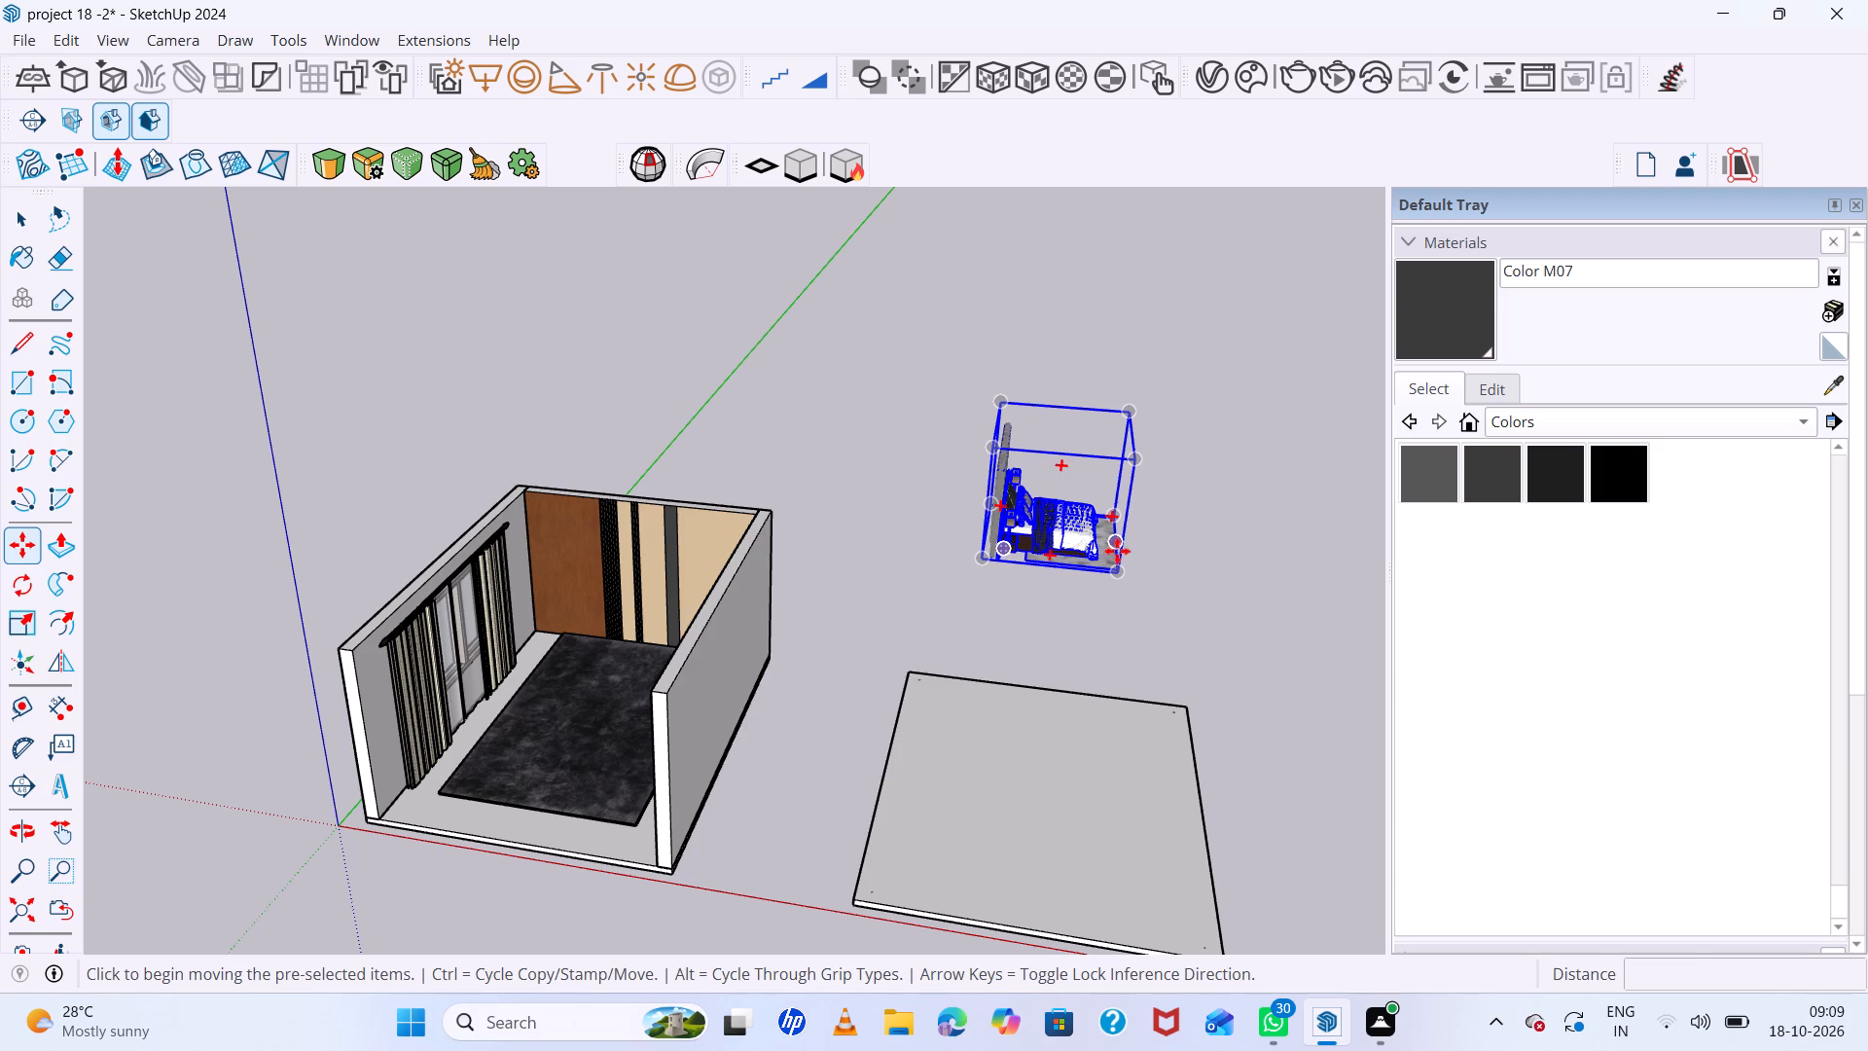
# Rotate the imported bed 90 degrees in the ground plane so its headboard faces the same way as the back wall.
pyautogui.press('q')
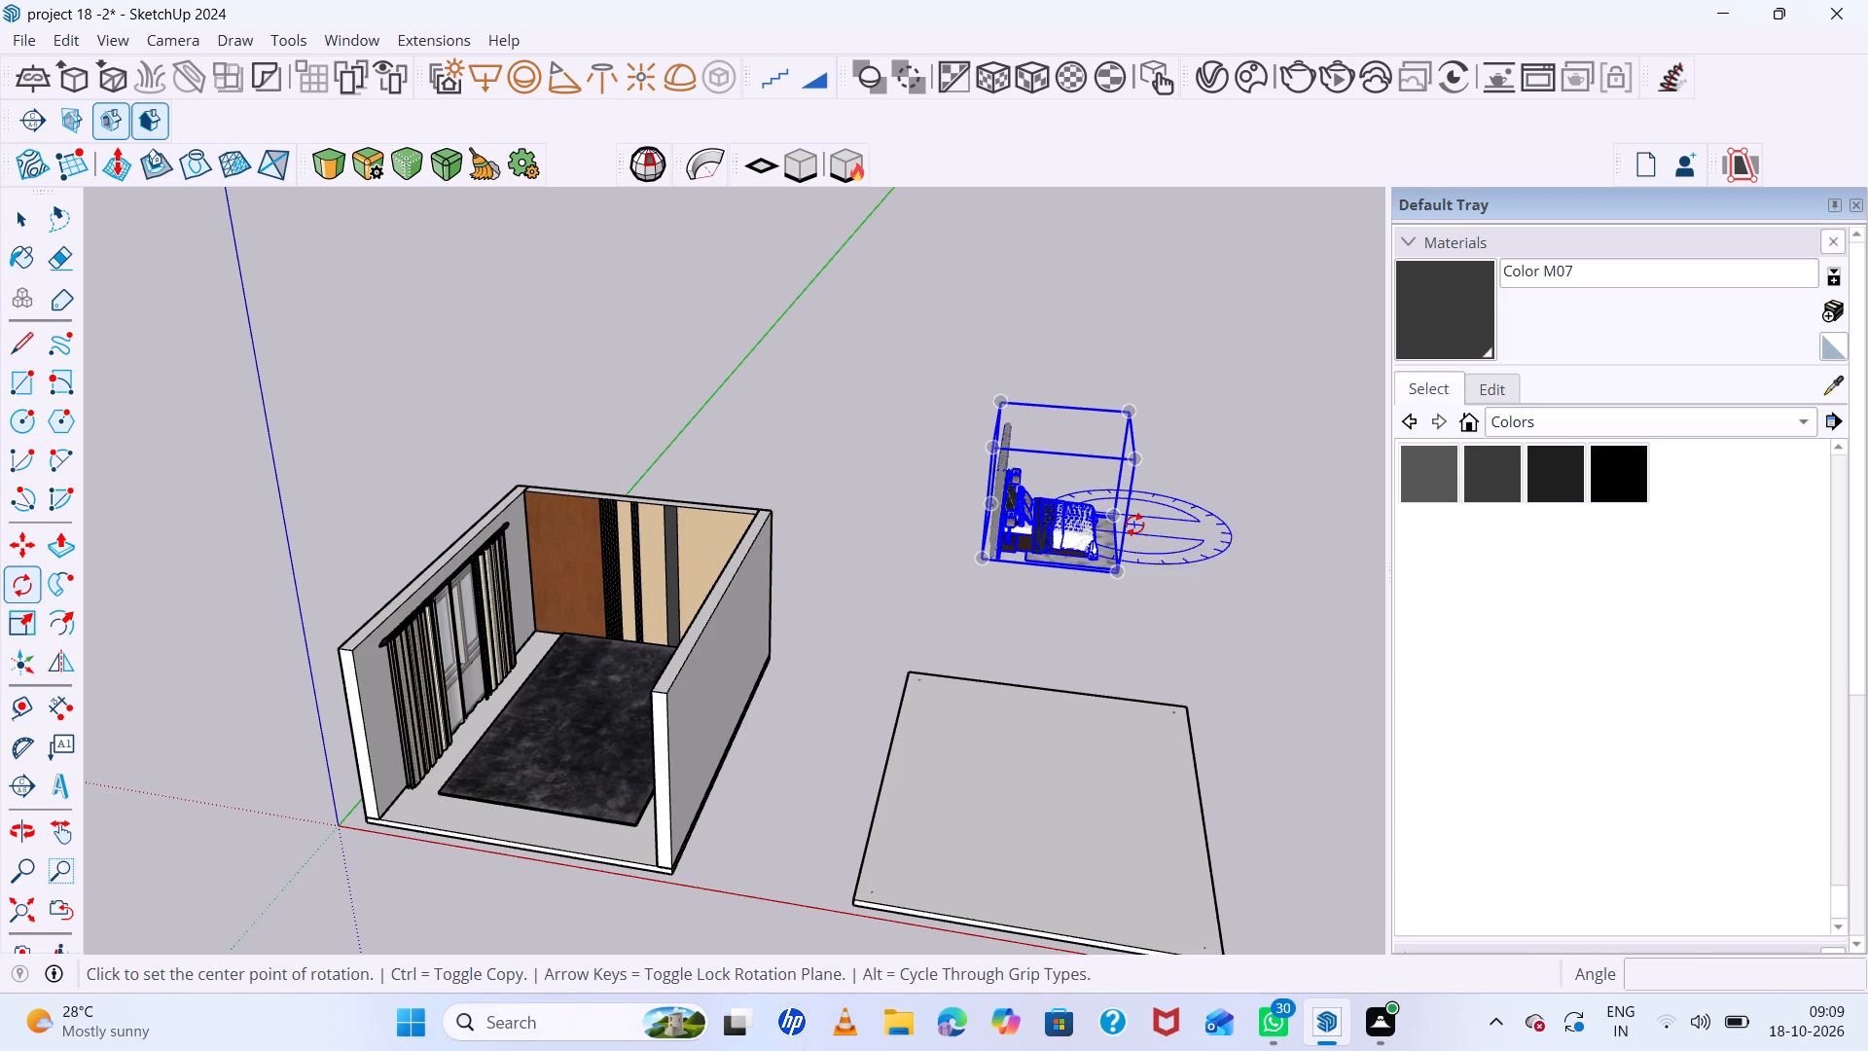
pyautogui.click(1134, 525)
pyautogui.click(1305, 540)
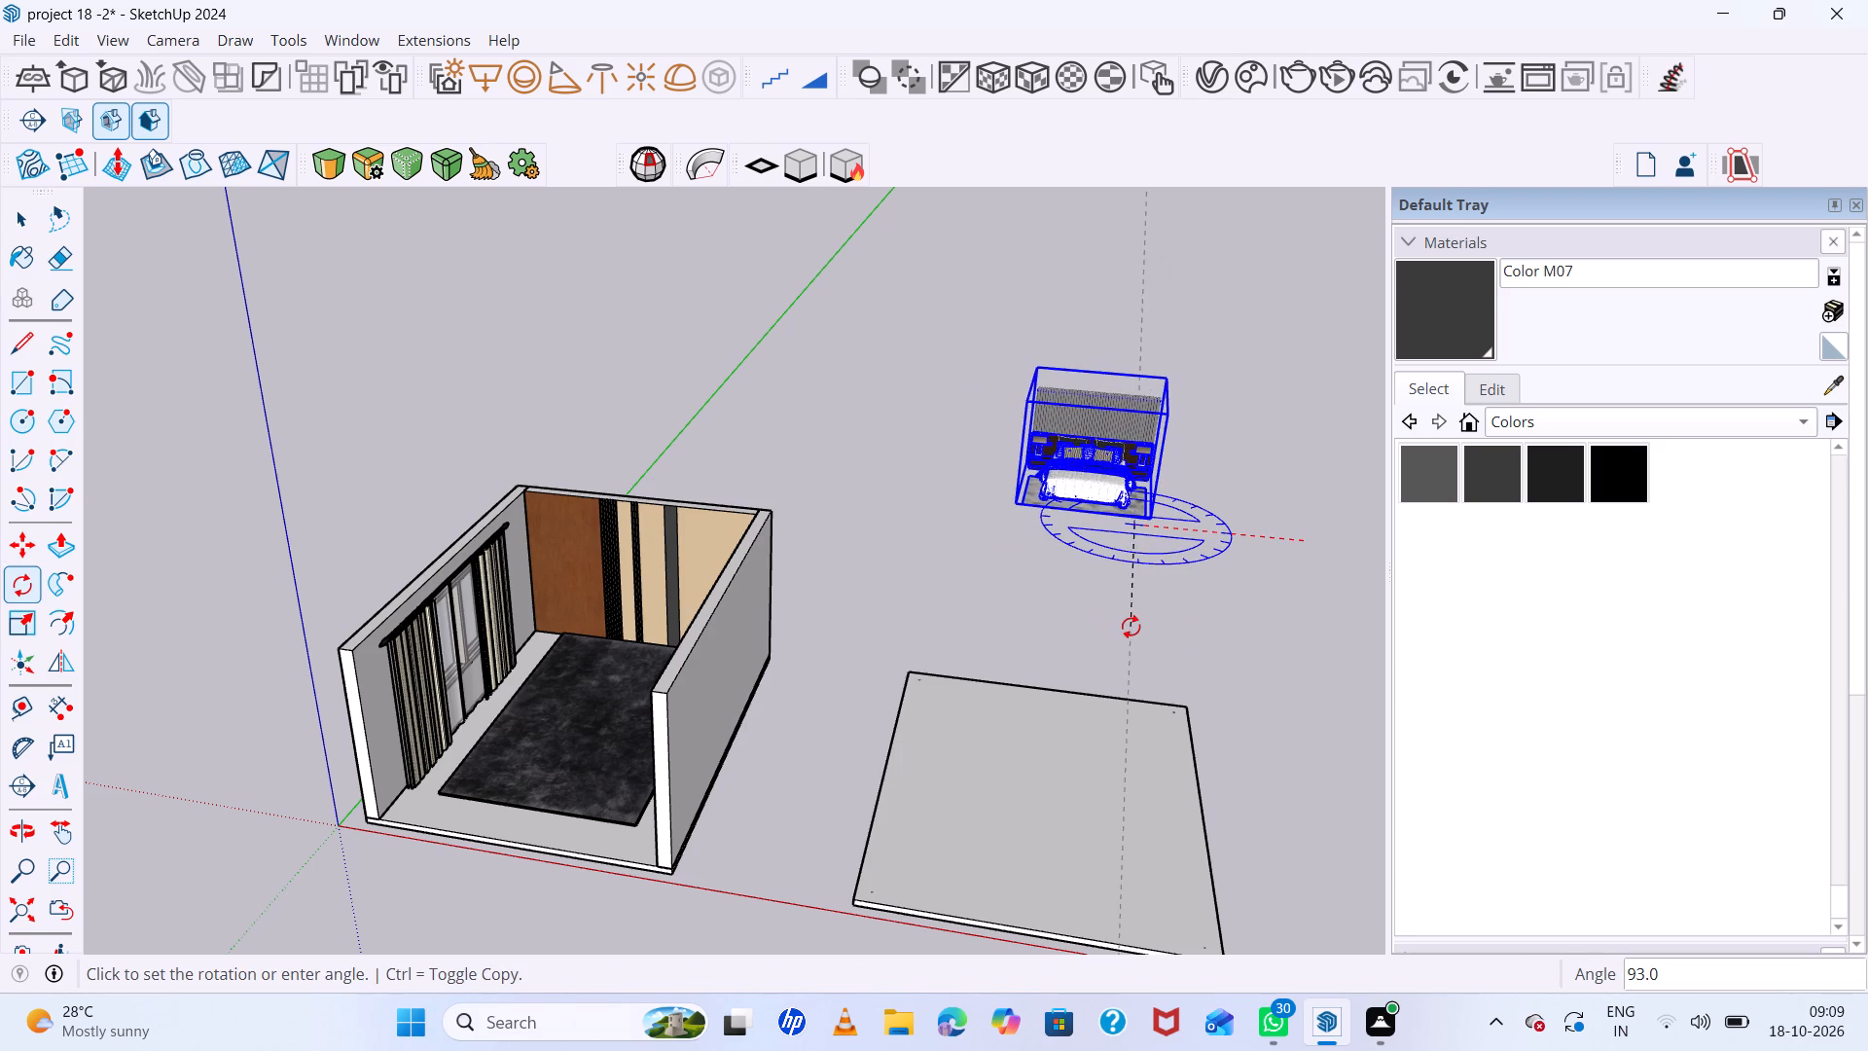
pyautogui.press('9')
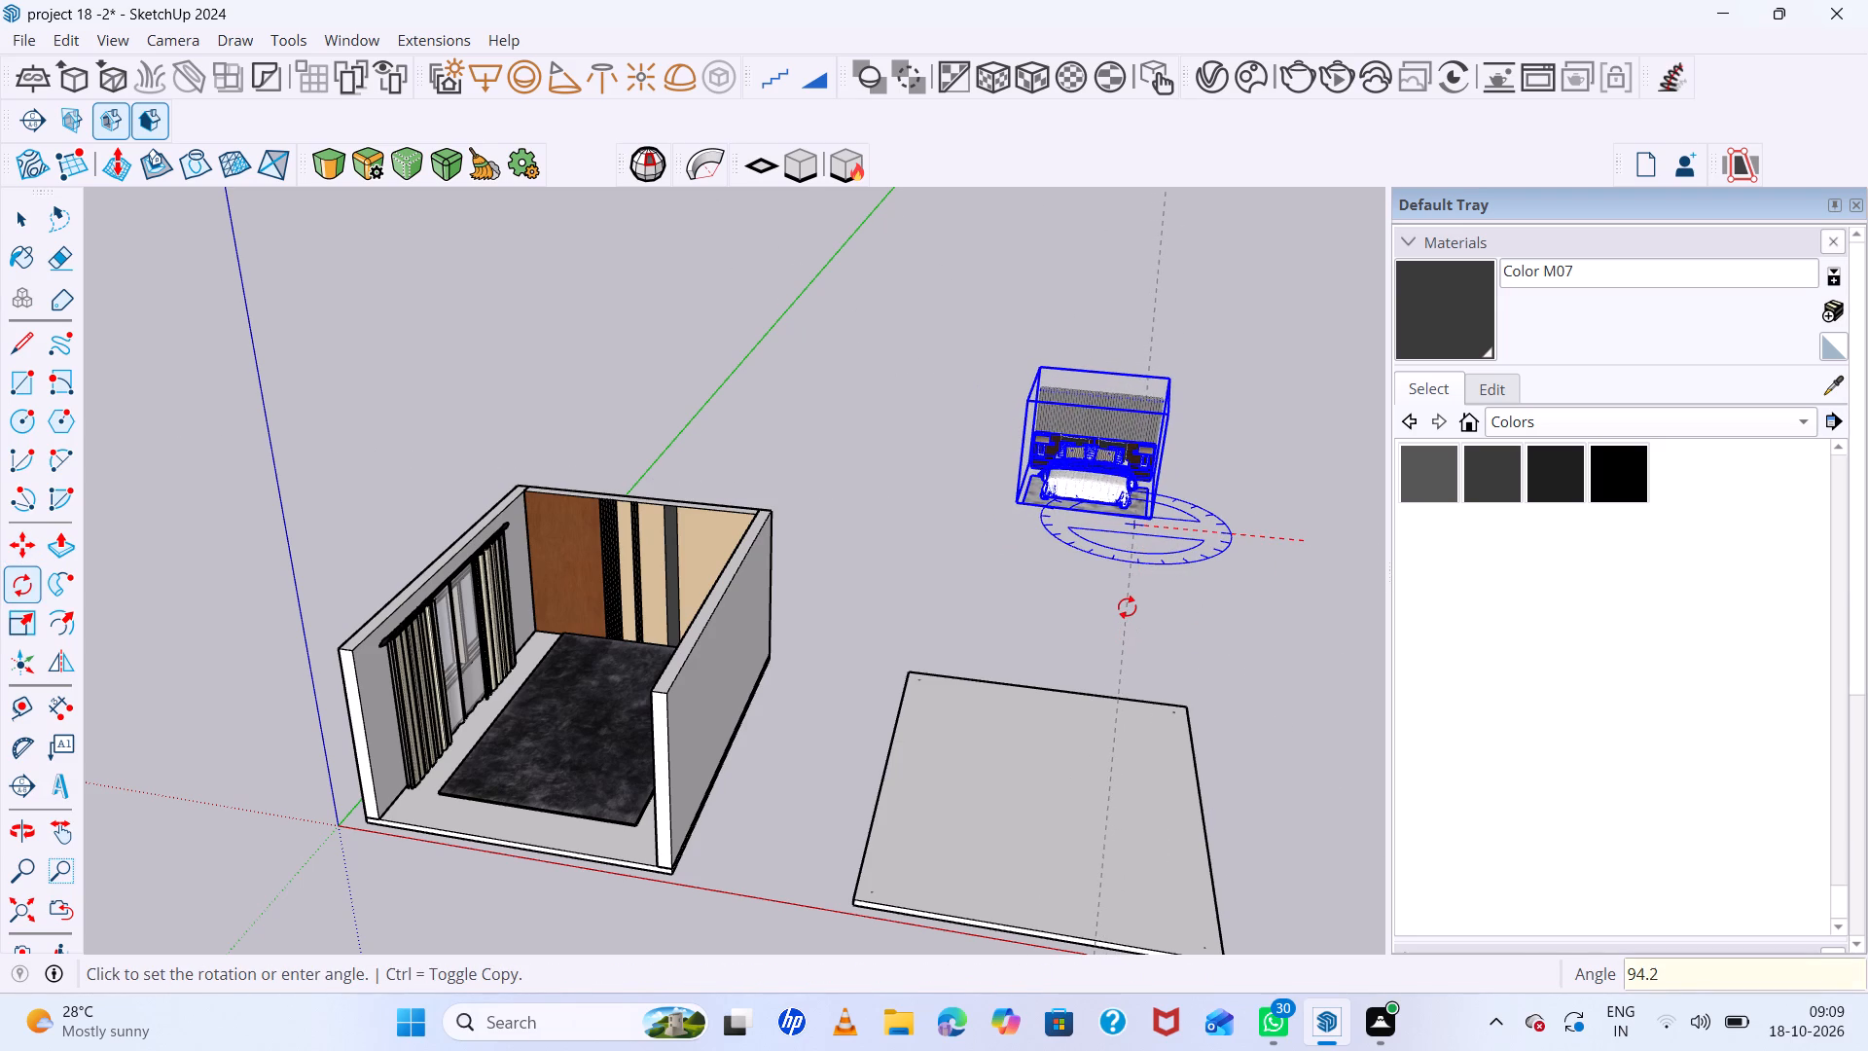
pyautogui.press('0')
pyautogui.press('Return')
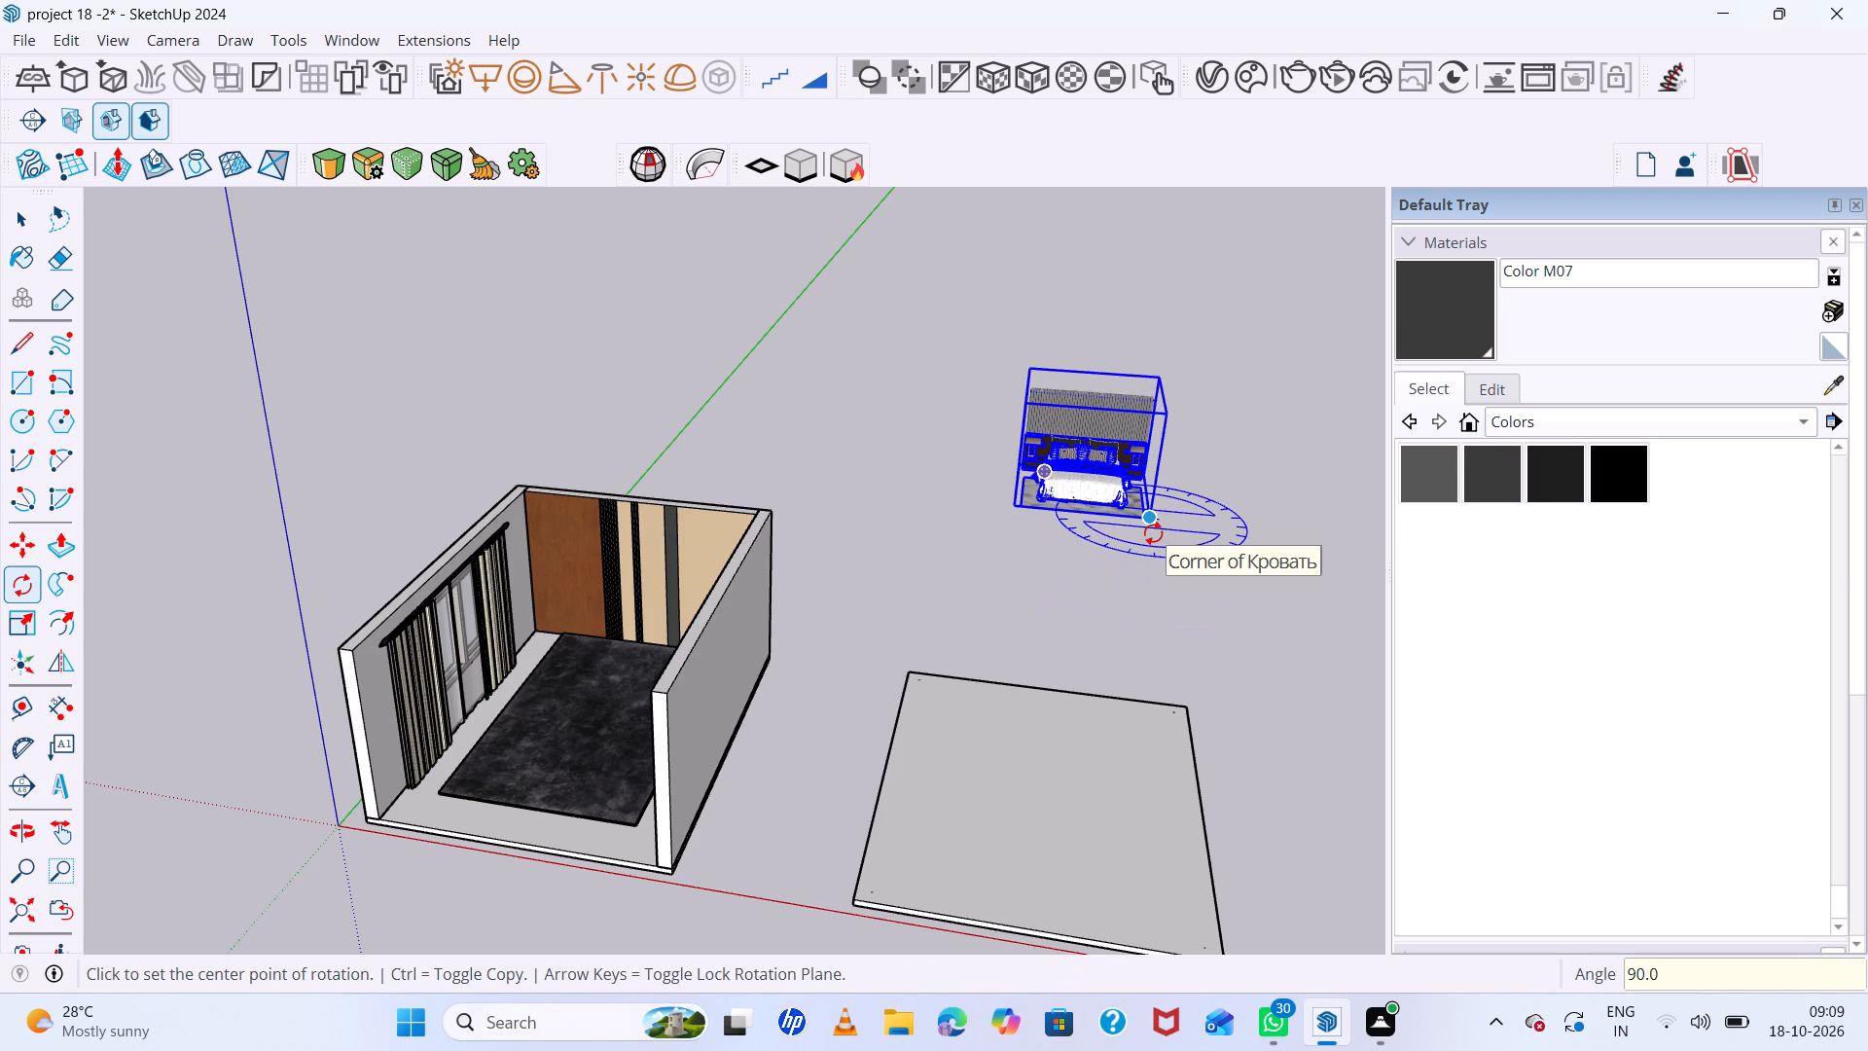
# Move the bed by its upper corner about 48' 3" into the room, with its headboard towards the decorated back wall.
pyautogui.press('m')
pyautogui.click(1163, 373)
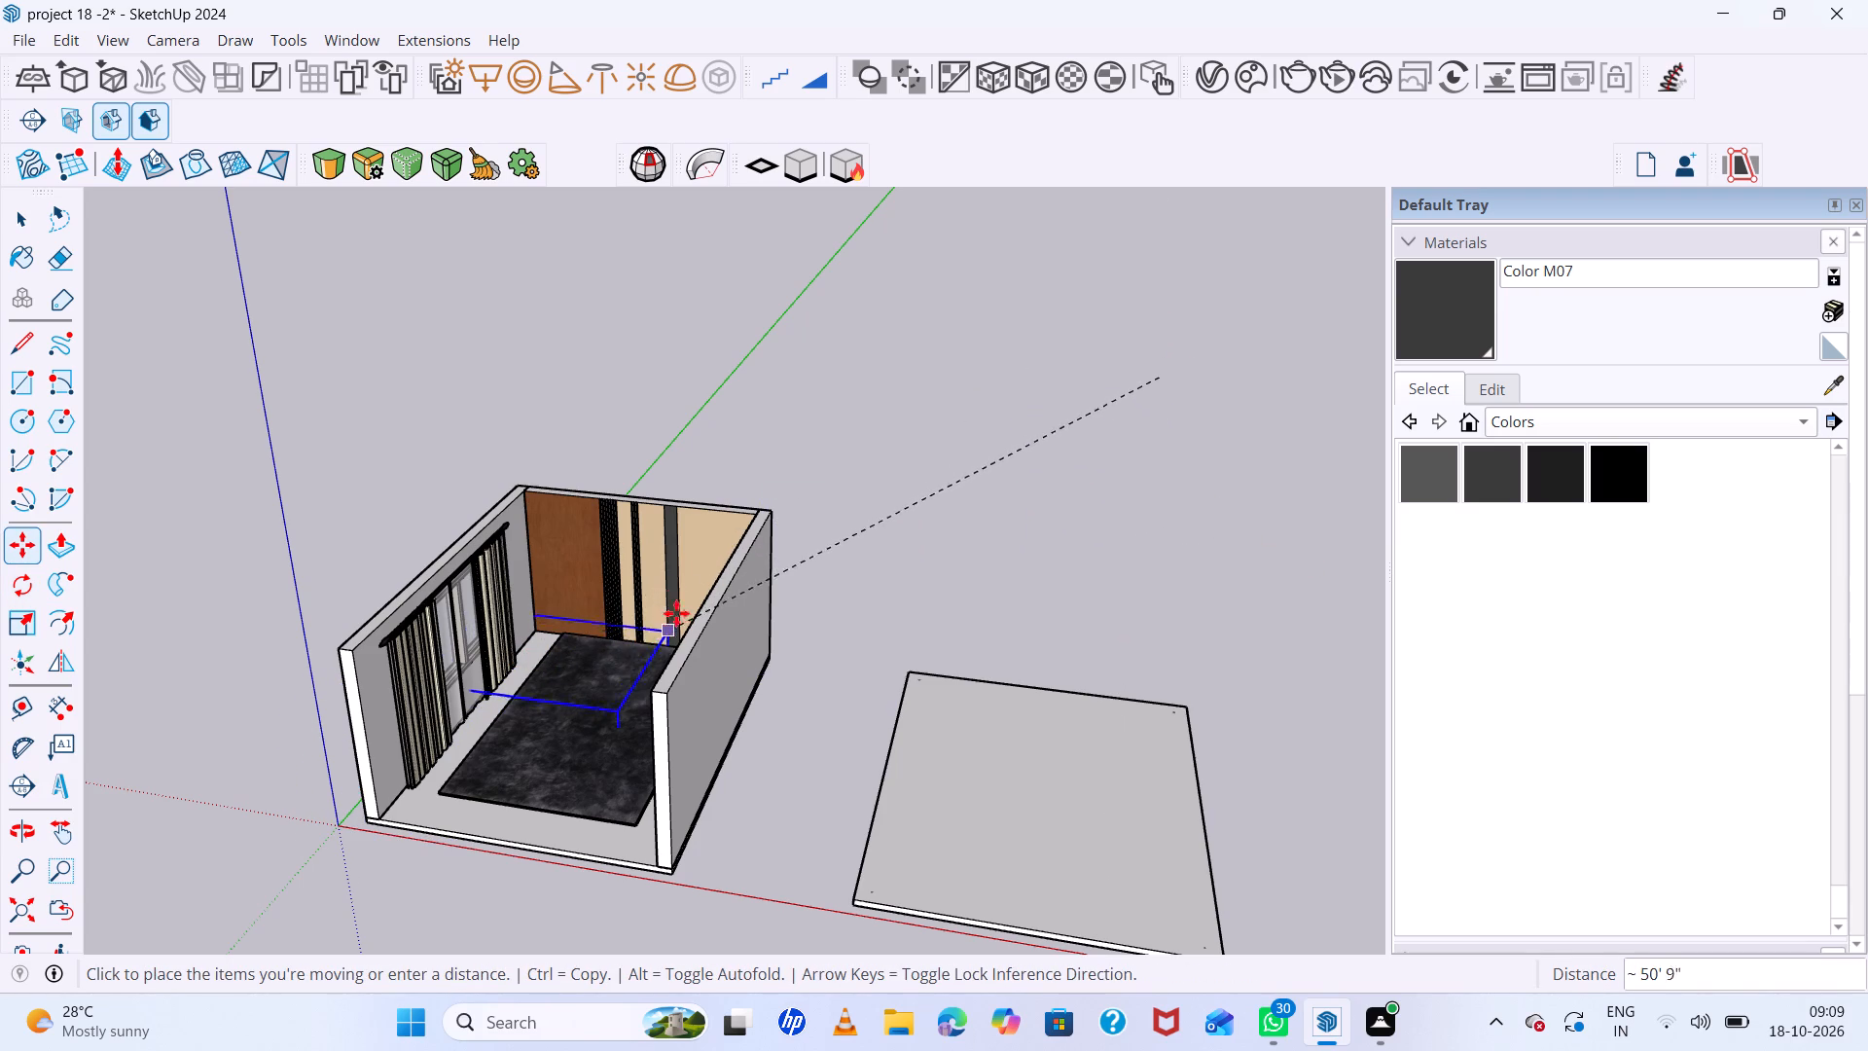
pyautogui.click(714, 522)
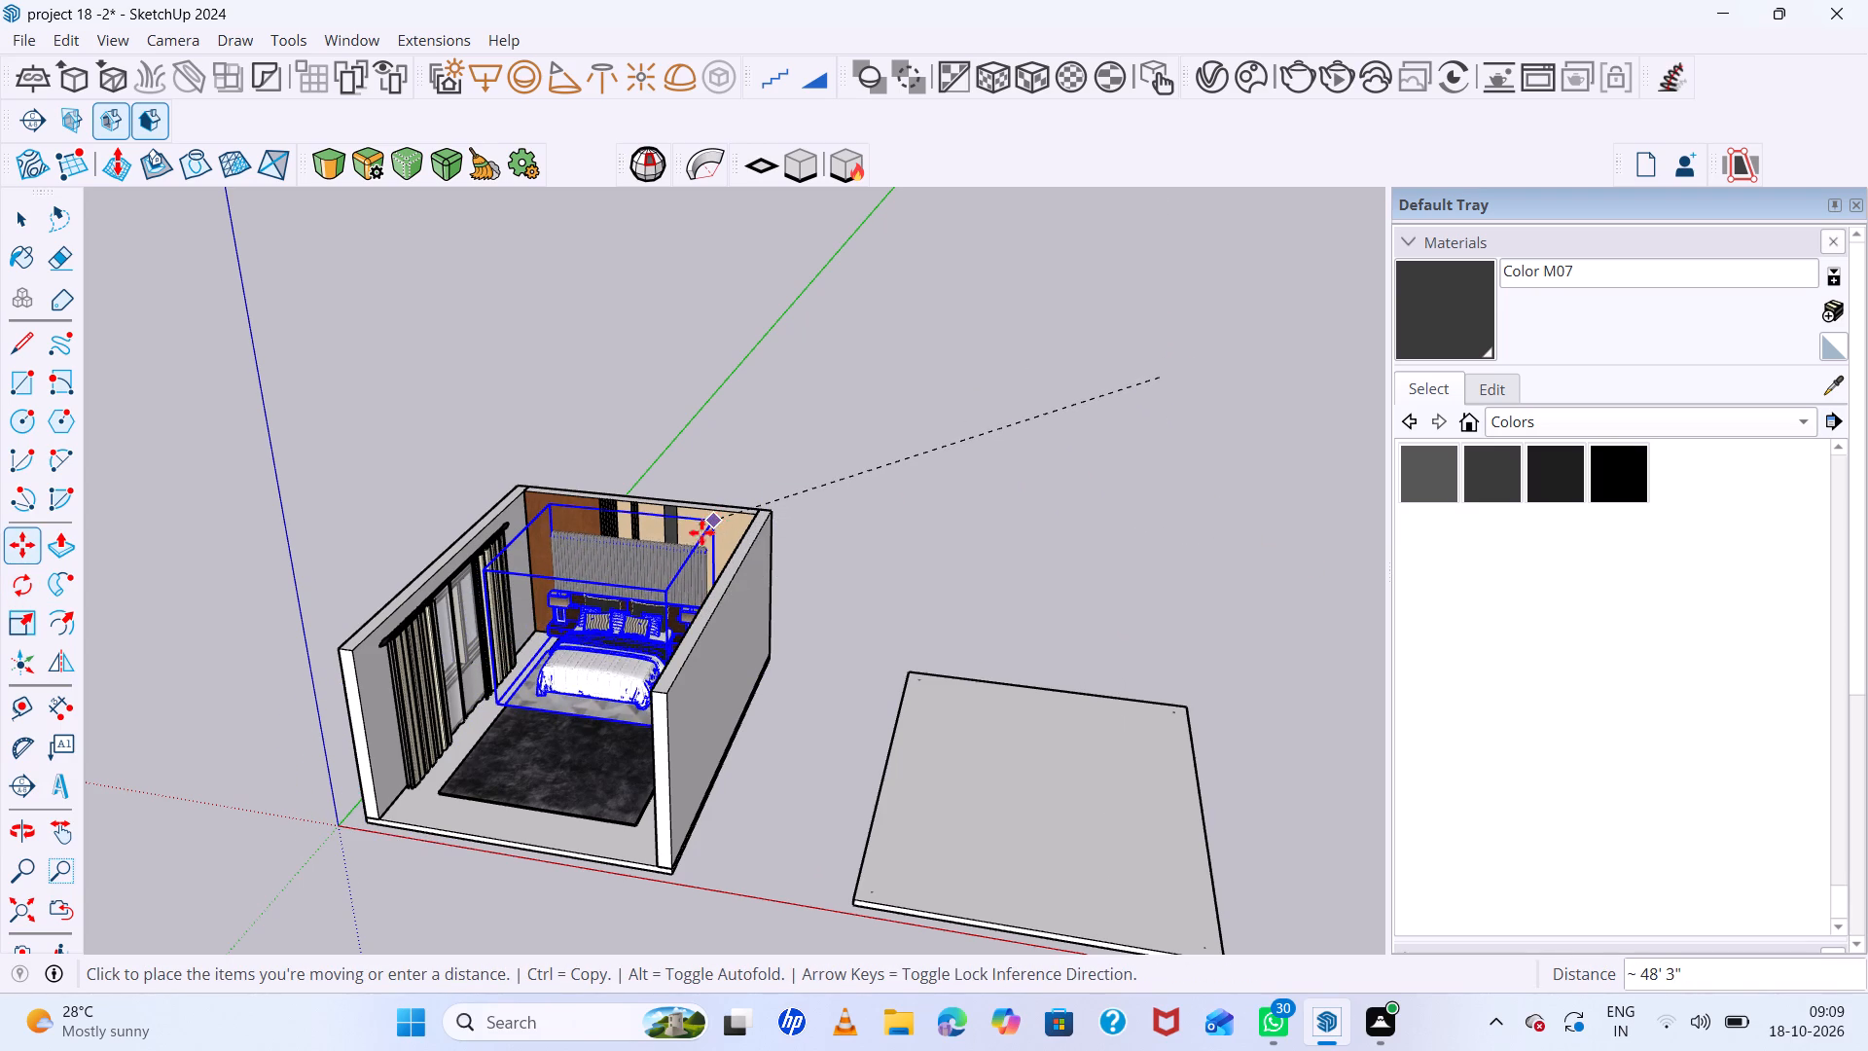
# Shift the bed about 10" towards the plain side wall, using the corner of its rug as the base point.
pyautogui.scroll(5, 652, 586)
pyautogui.moveTo(673, 609); pyautogui.dragTo(887, 607, button='middle')
pyautogui.middleClick(887, 607)
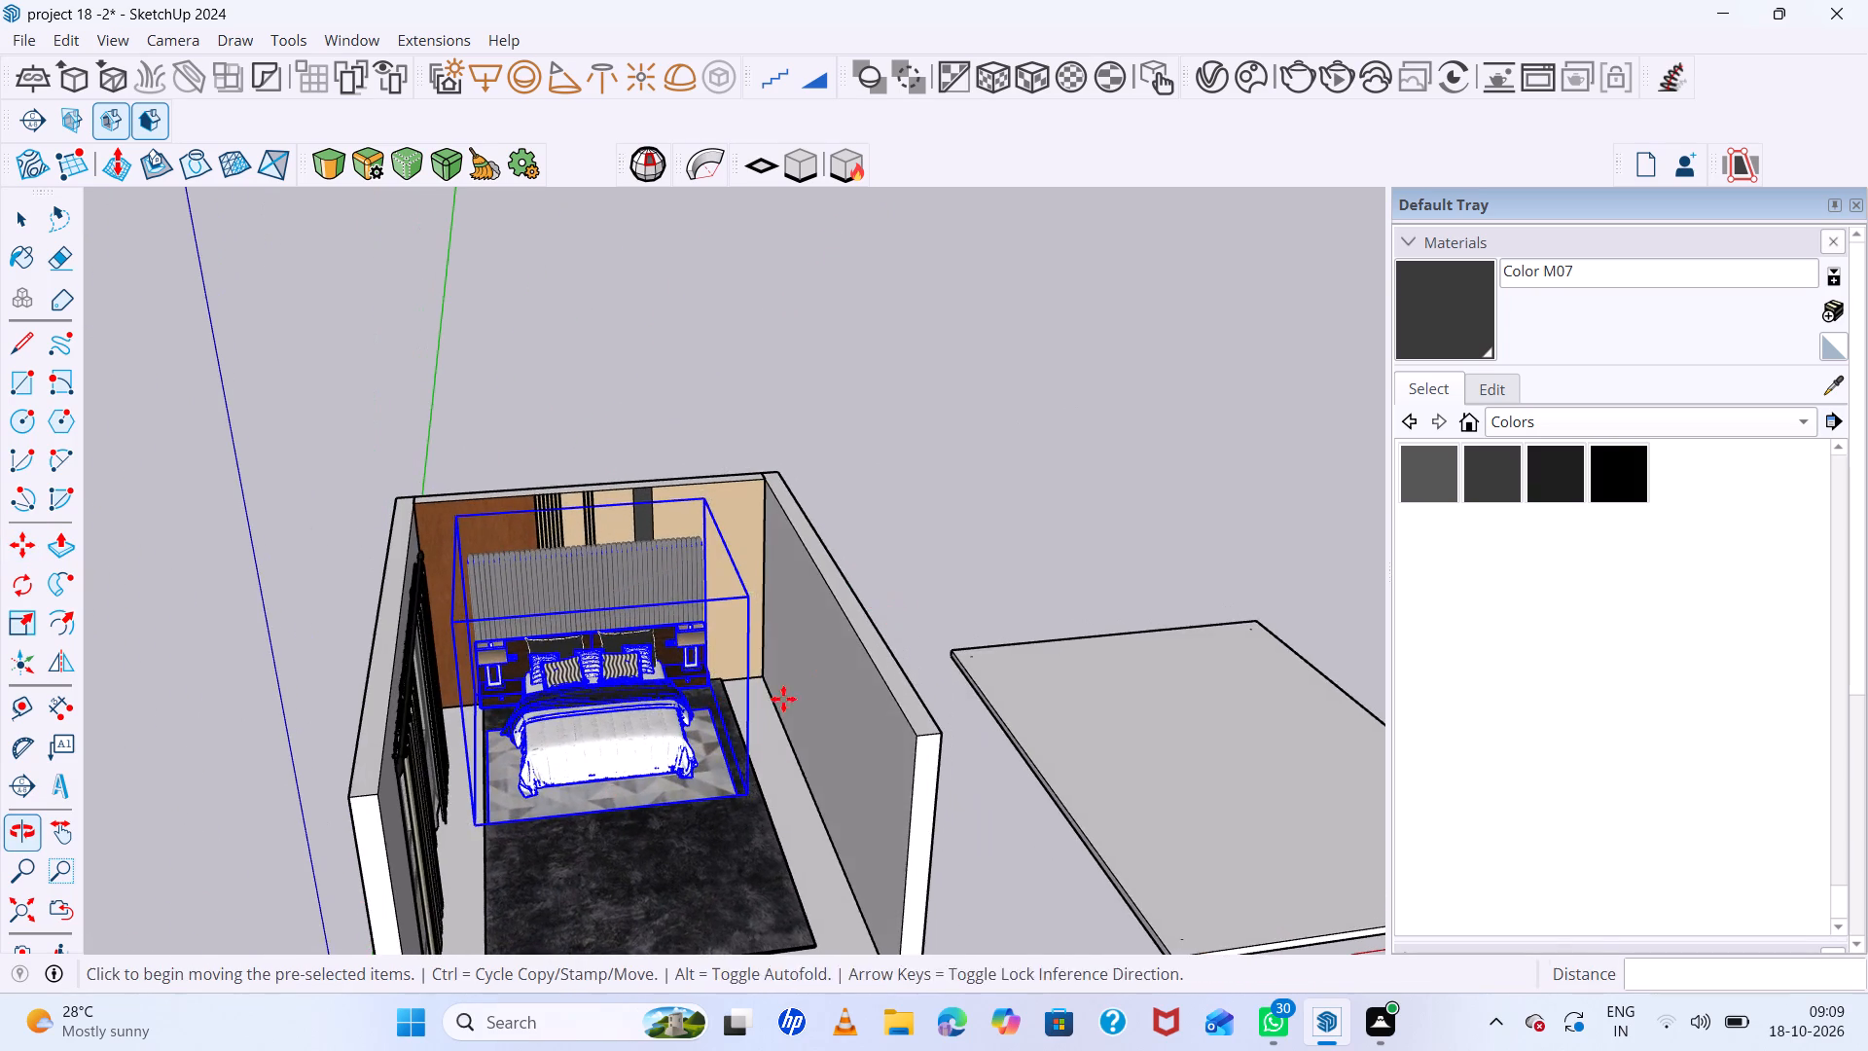
pyautogui.scroll(9, 757, 746)
pyautogui.click(736, 829)
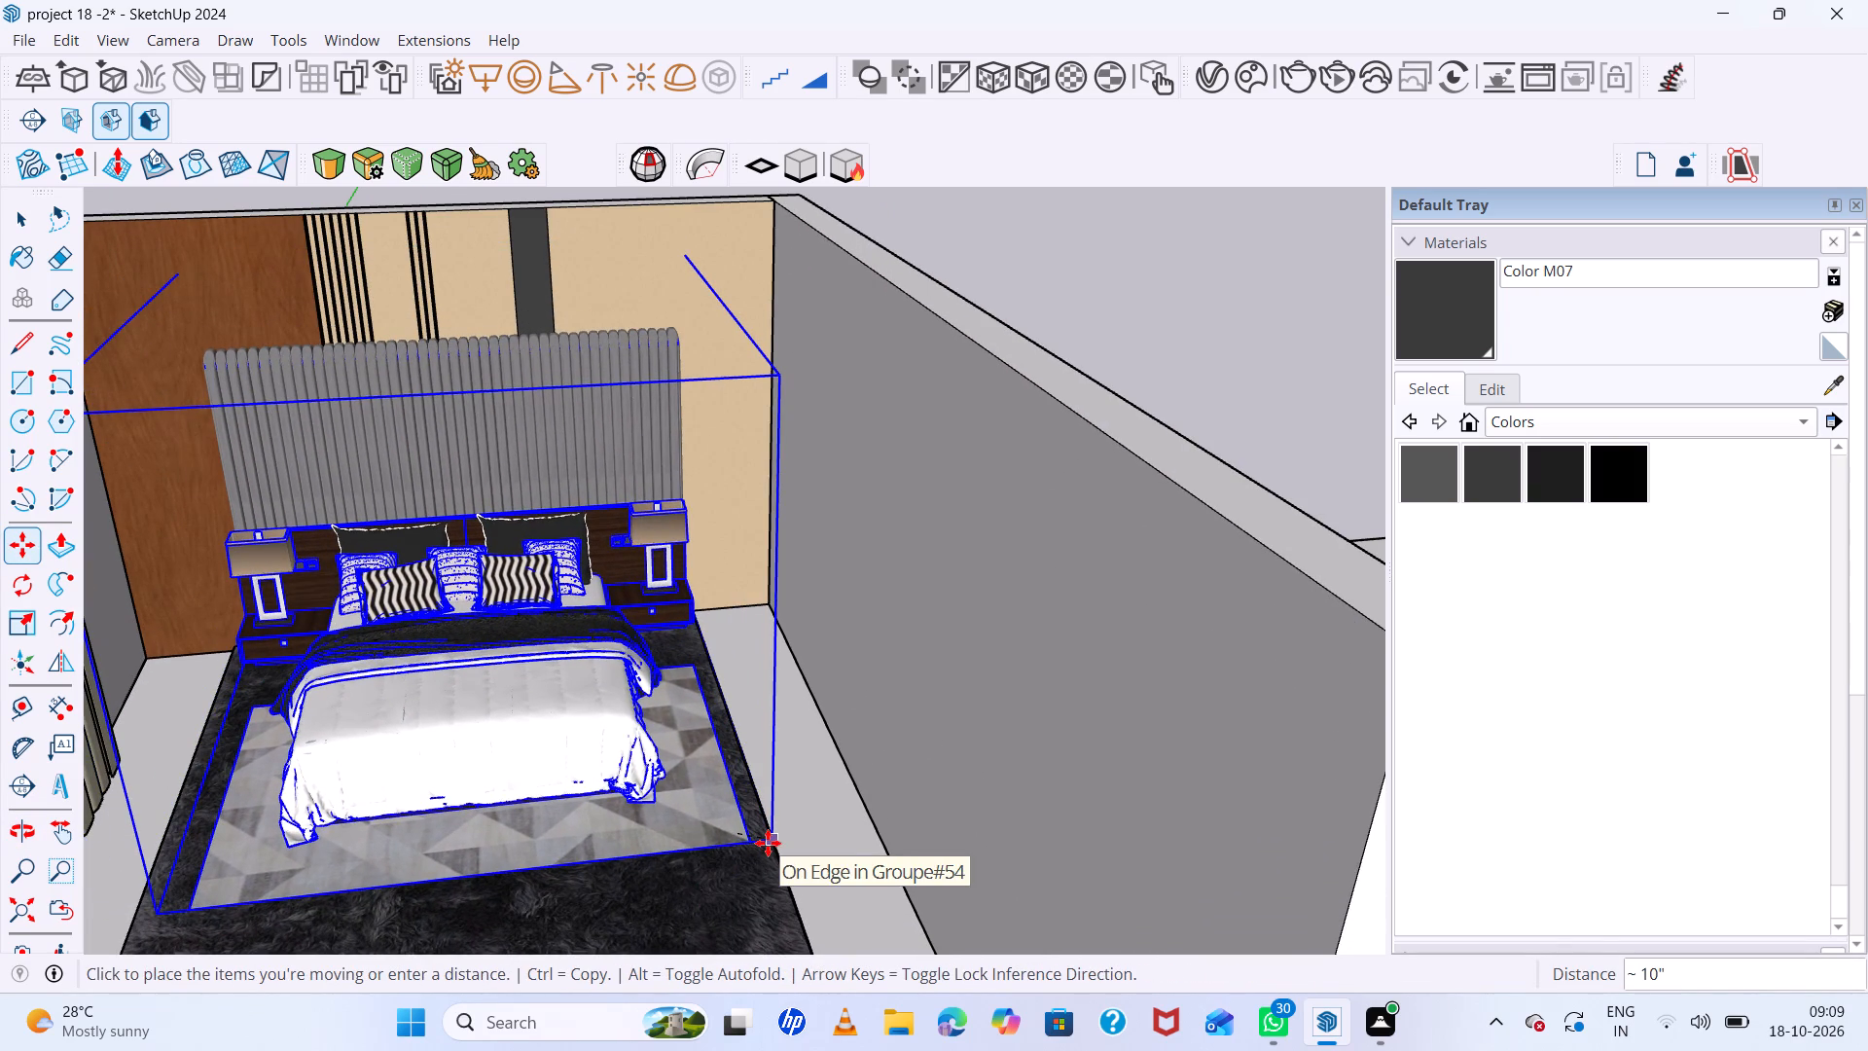
pyautogui.click(768, 843)
pyautogui.press('space')
# Delete the patterned rug from under the bed in the imported bed set.
pyautogui.tripleClick(670, 813)
pyautogui.click(670, 813)
pyautogui.click(670, 813)
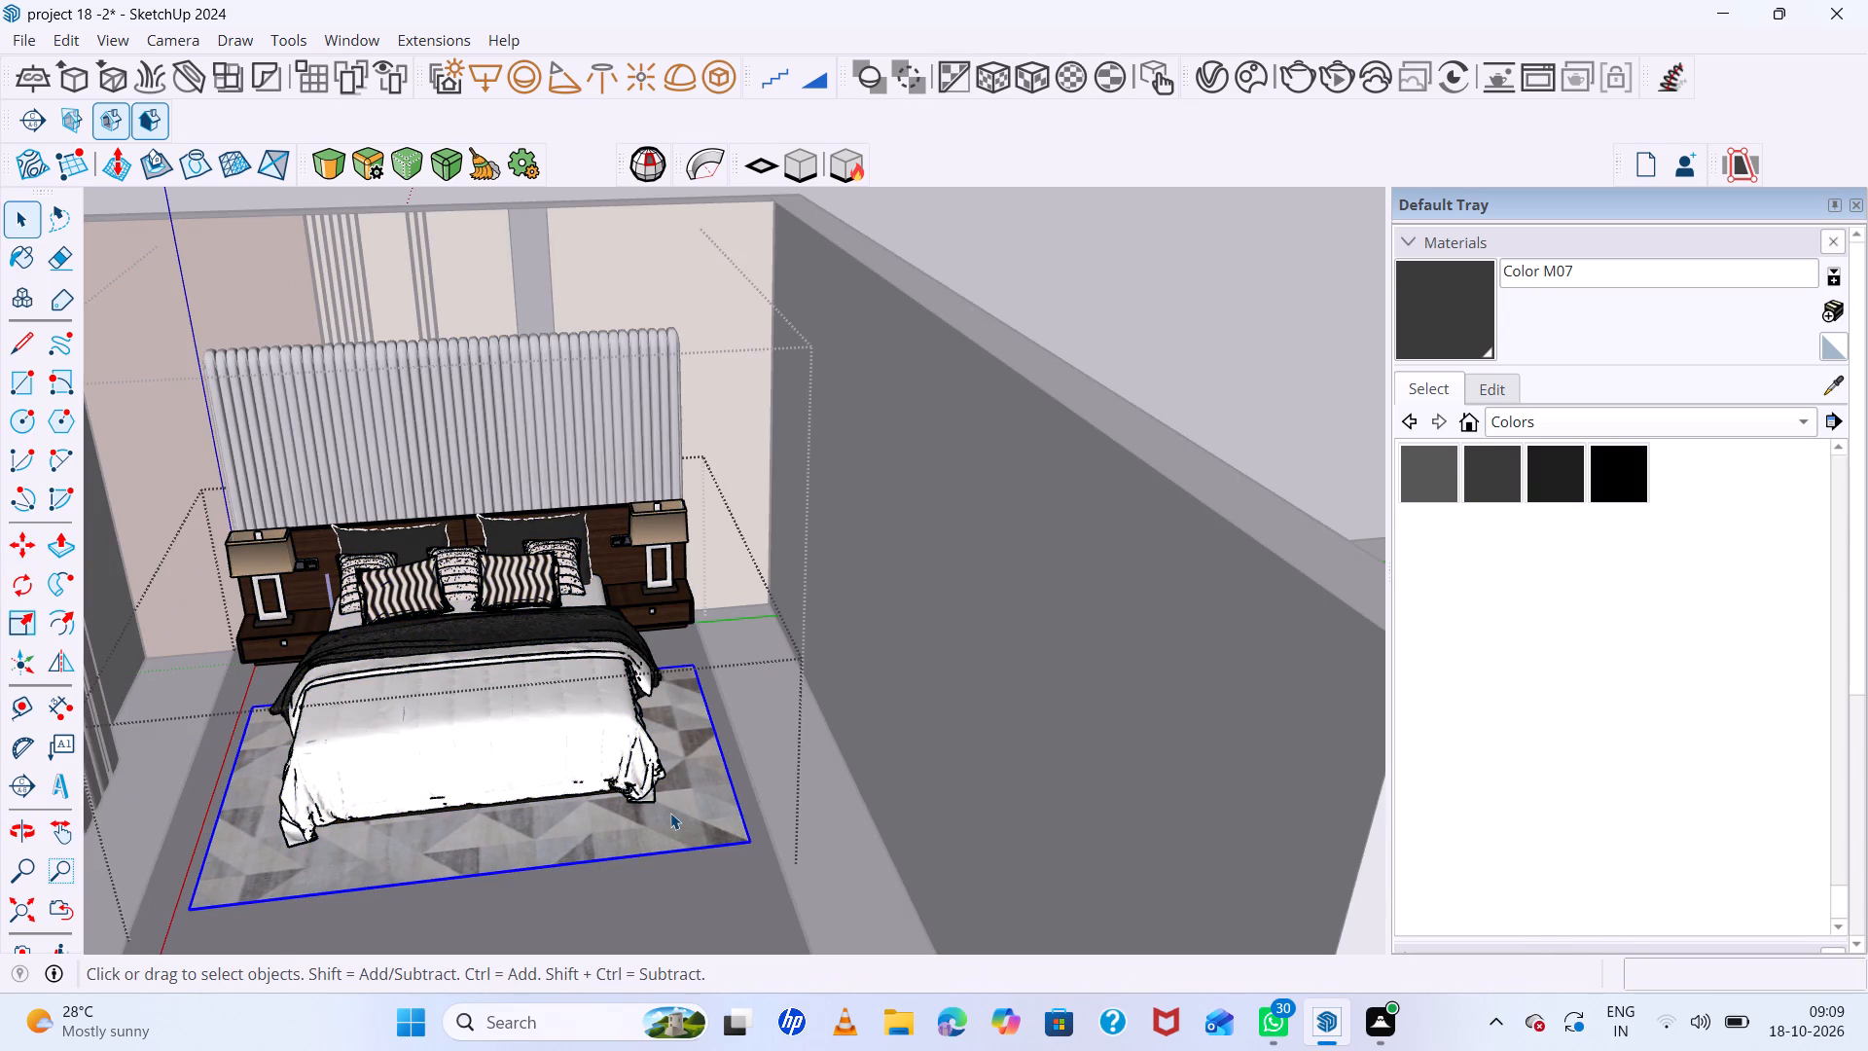
pyautogui.press('Delete')
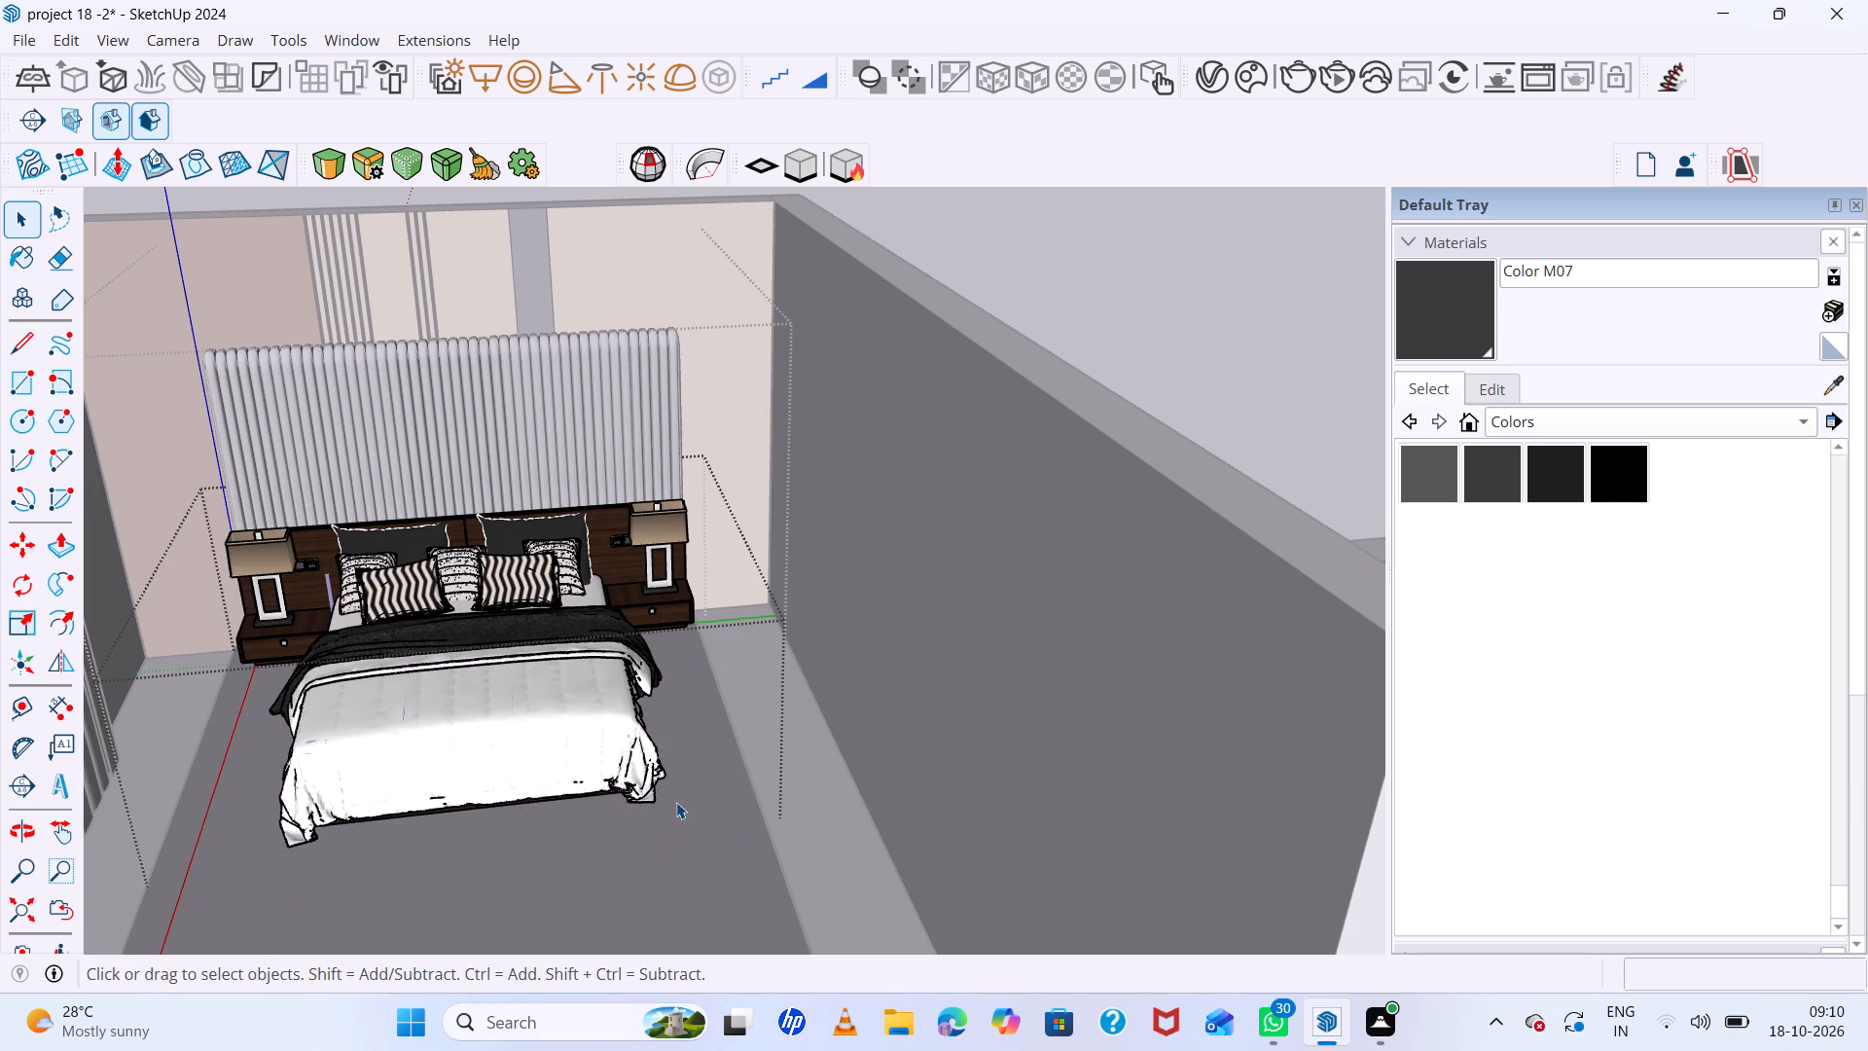
pyautogui.scroll(-5, 676, 802)
pyautogui.press('space')
pyautogui.click(963, 358)
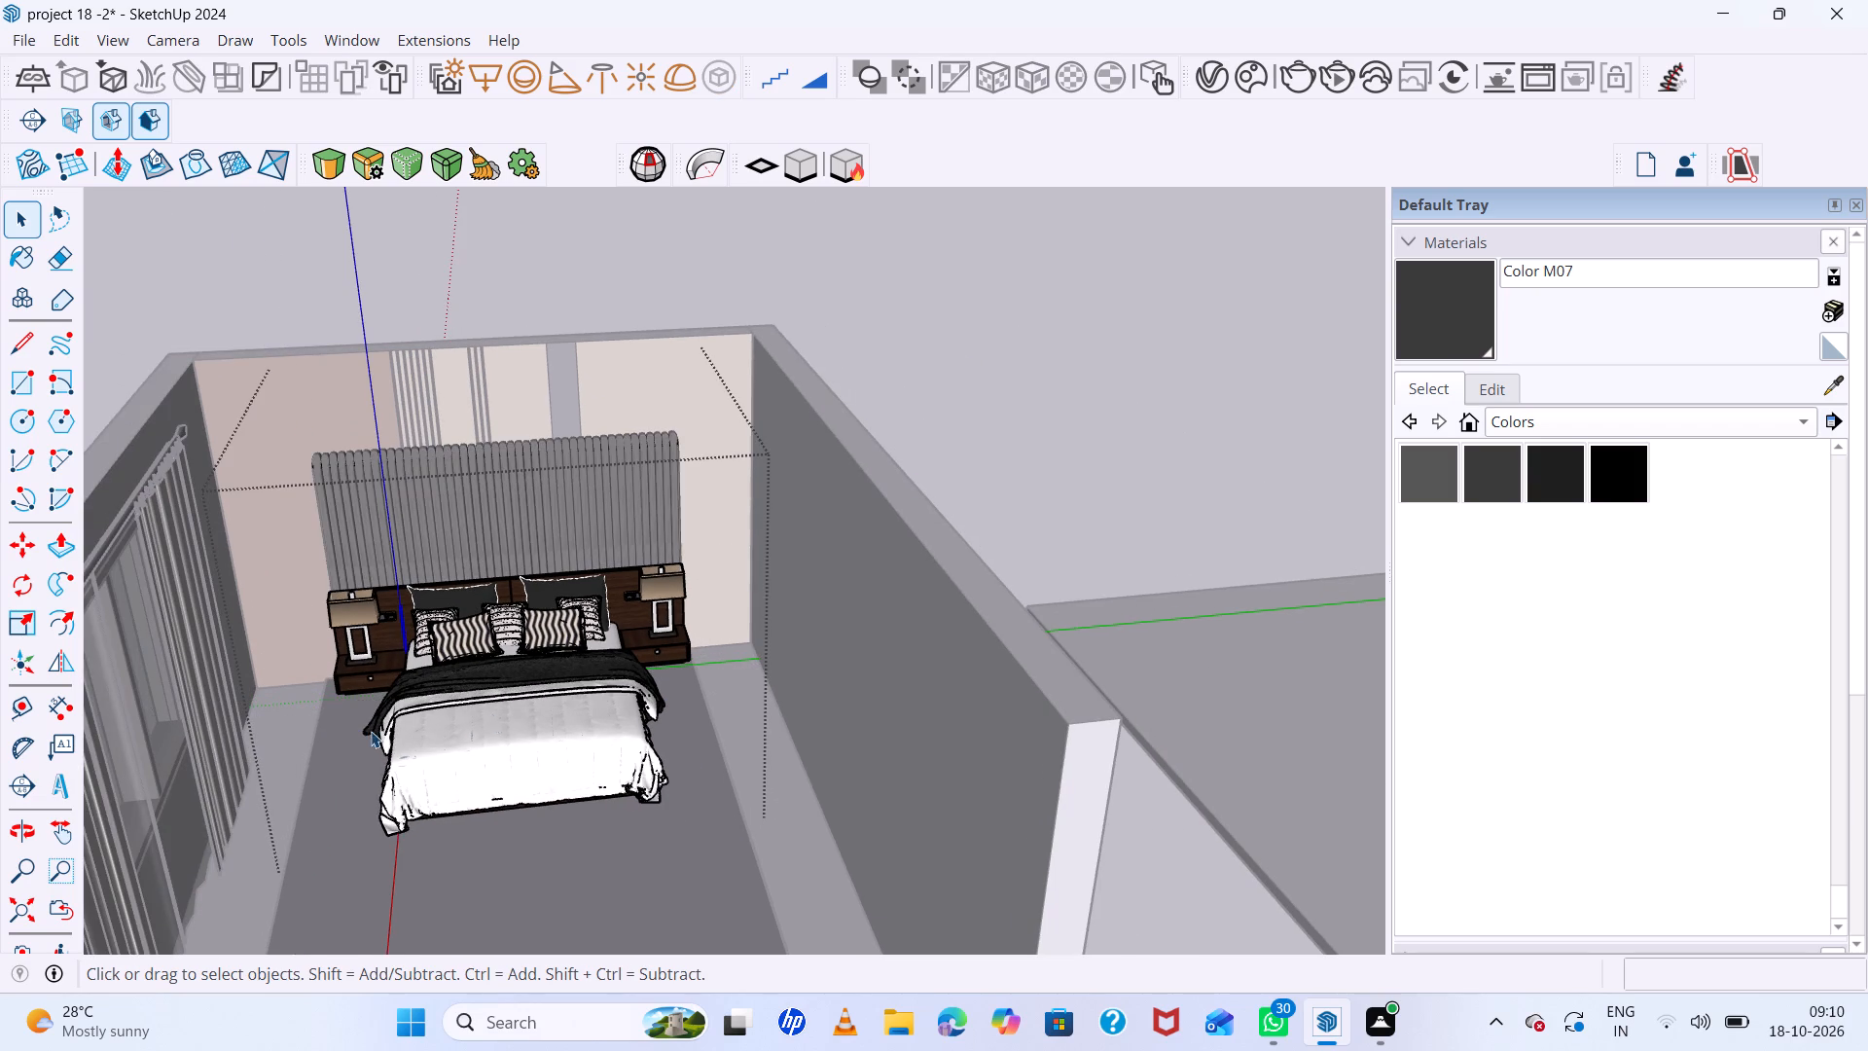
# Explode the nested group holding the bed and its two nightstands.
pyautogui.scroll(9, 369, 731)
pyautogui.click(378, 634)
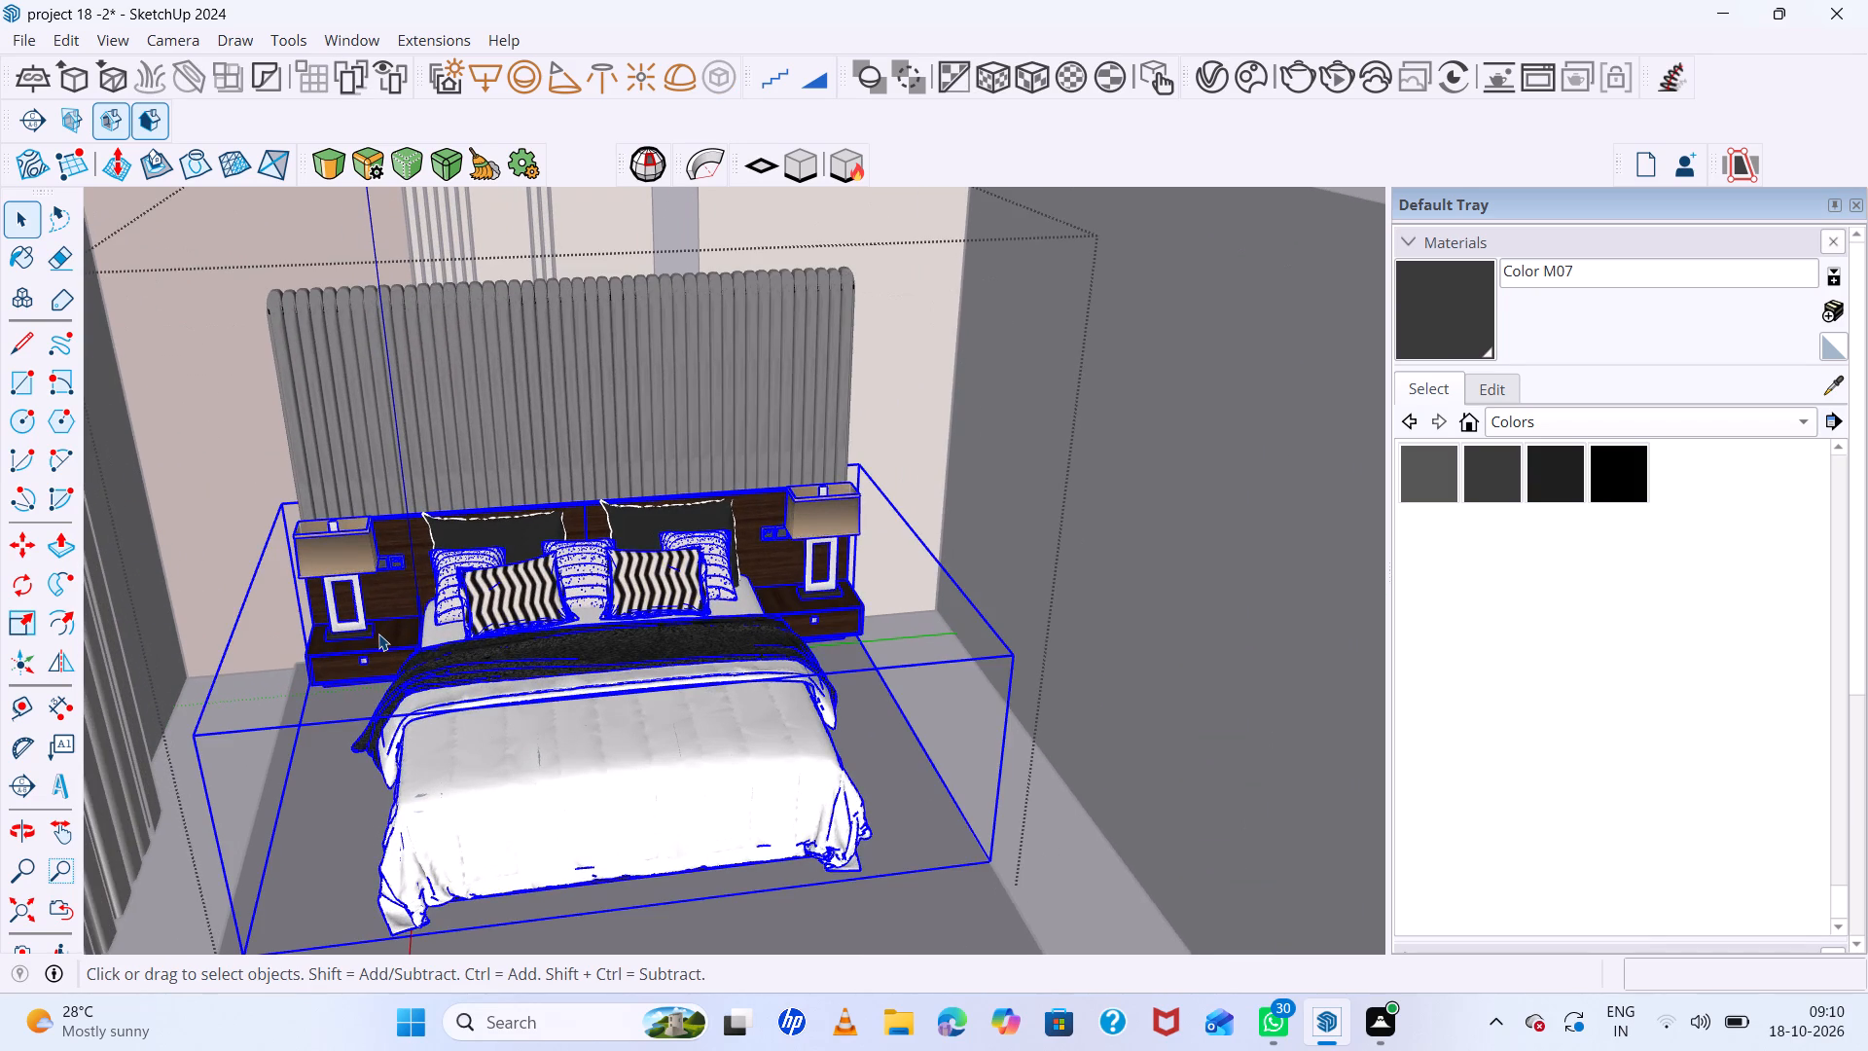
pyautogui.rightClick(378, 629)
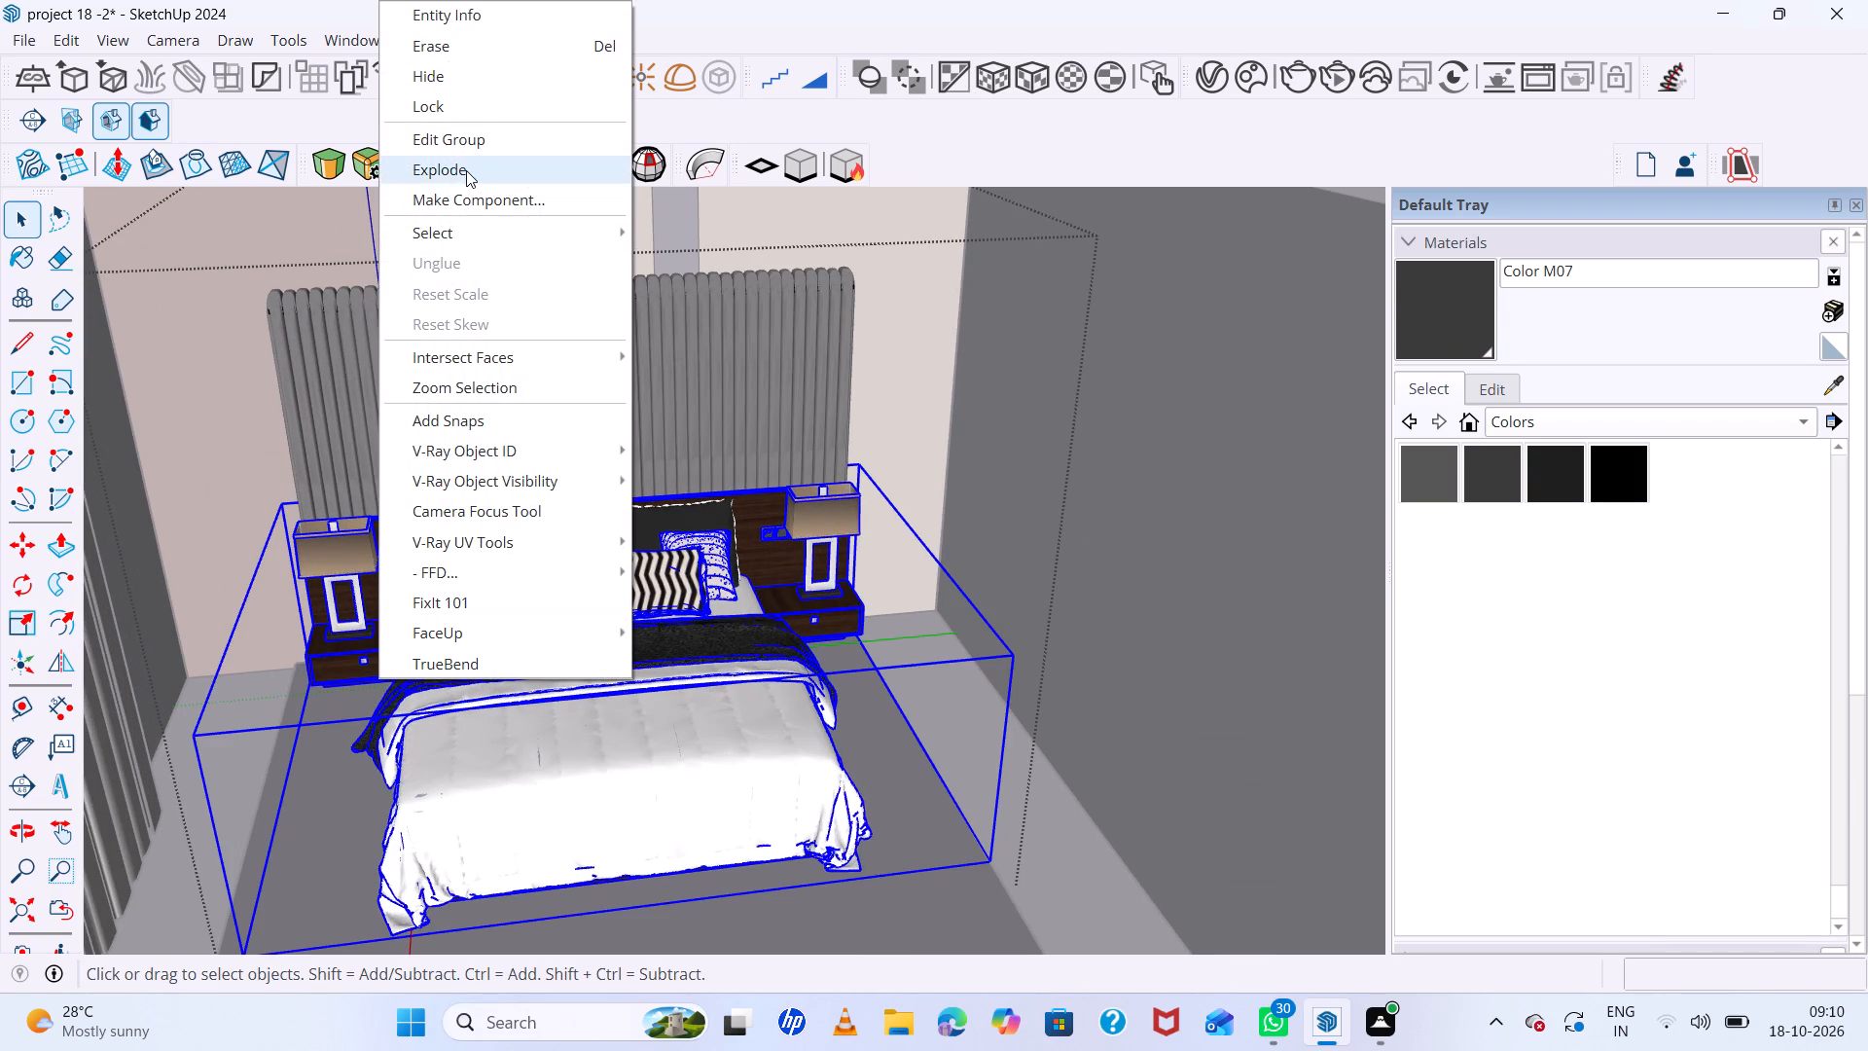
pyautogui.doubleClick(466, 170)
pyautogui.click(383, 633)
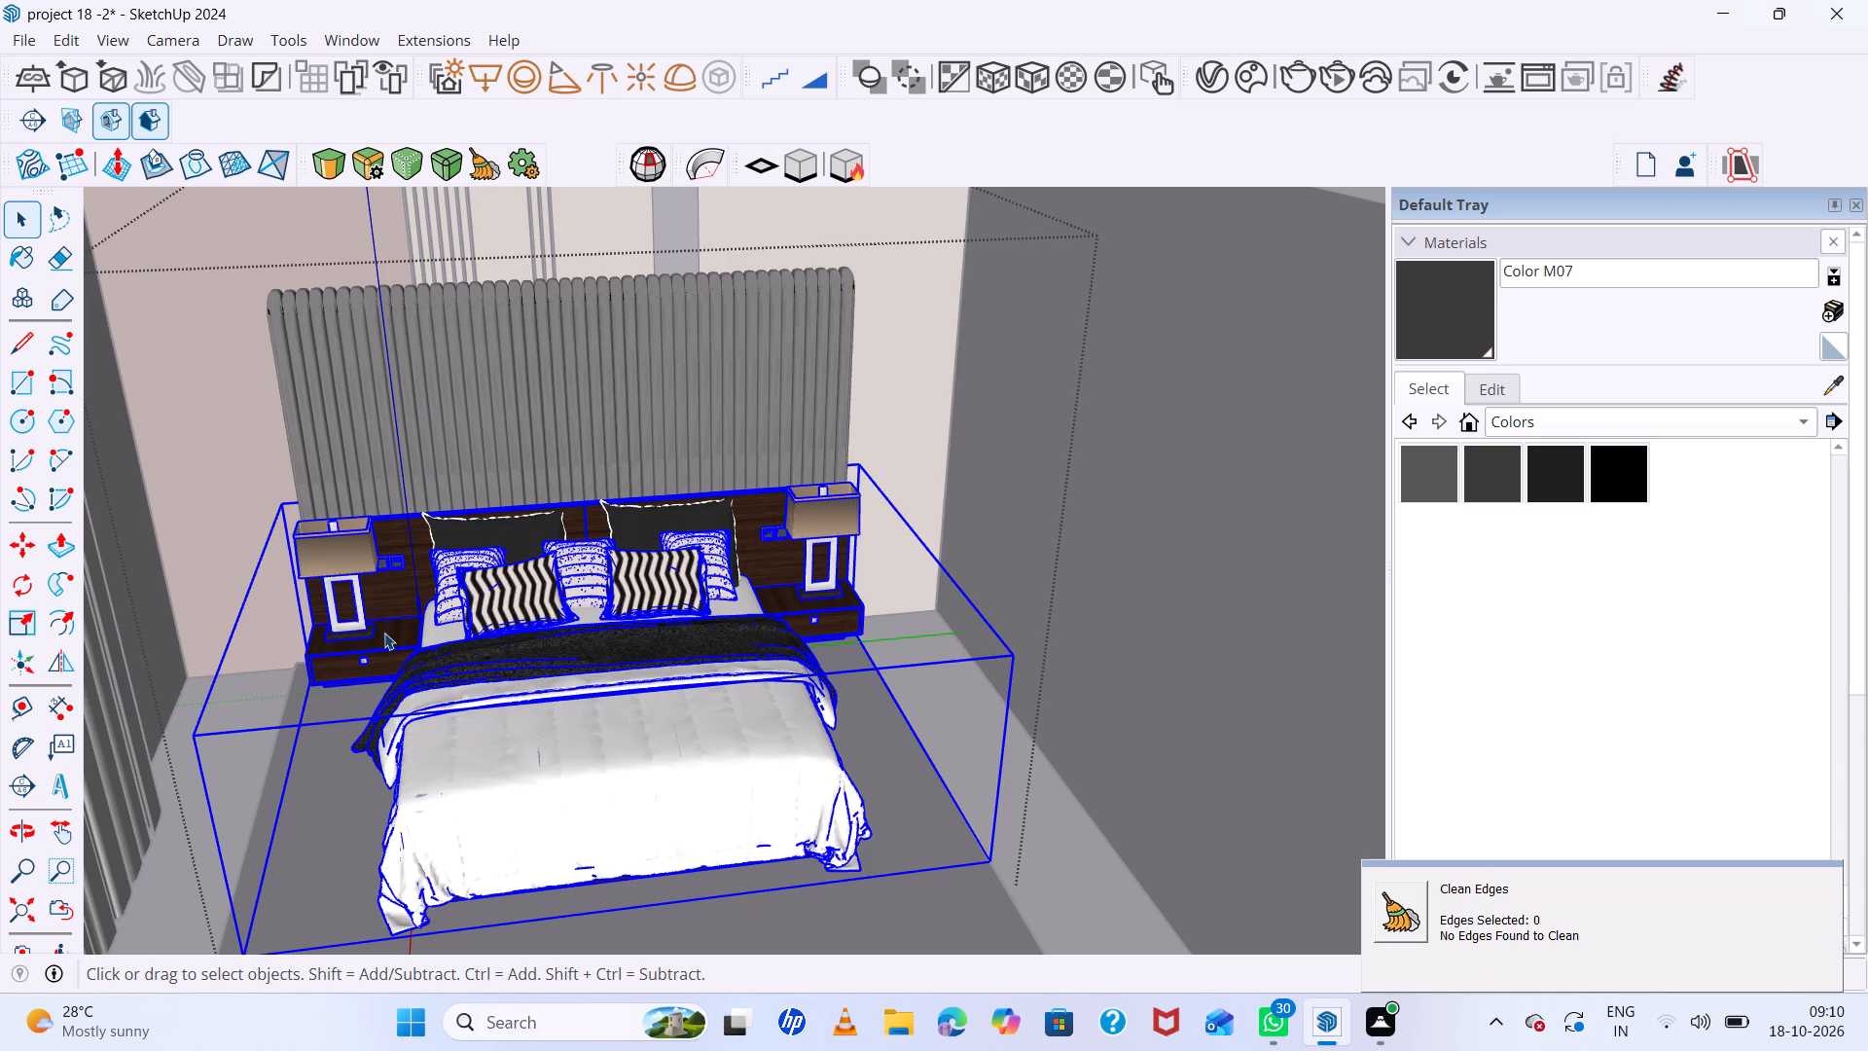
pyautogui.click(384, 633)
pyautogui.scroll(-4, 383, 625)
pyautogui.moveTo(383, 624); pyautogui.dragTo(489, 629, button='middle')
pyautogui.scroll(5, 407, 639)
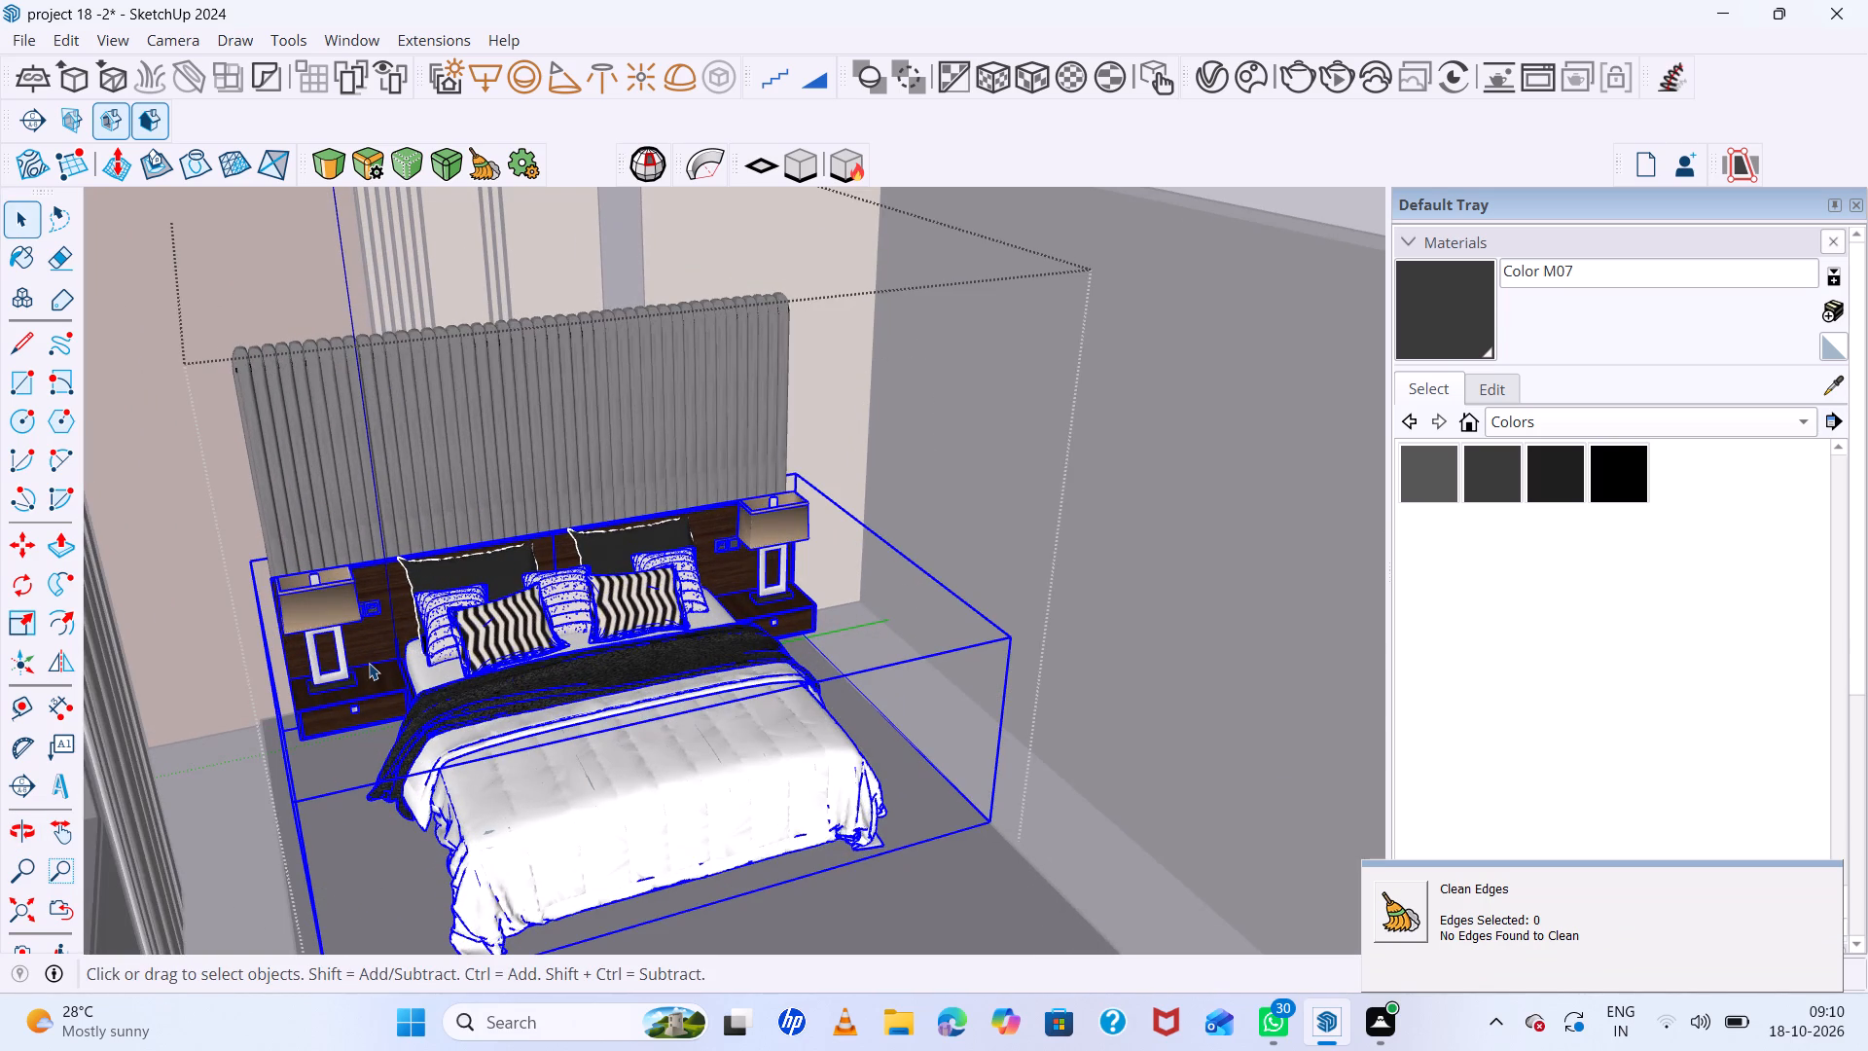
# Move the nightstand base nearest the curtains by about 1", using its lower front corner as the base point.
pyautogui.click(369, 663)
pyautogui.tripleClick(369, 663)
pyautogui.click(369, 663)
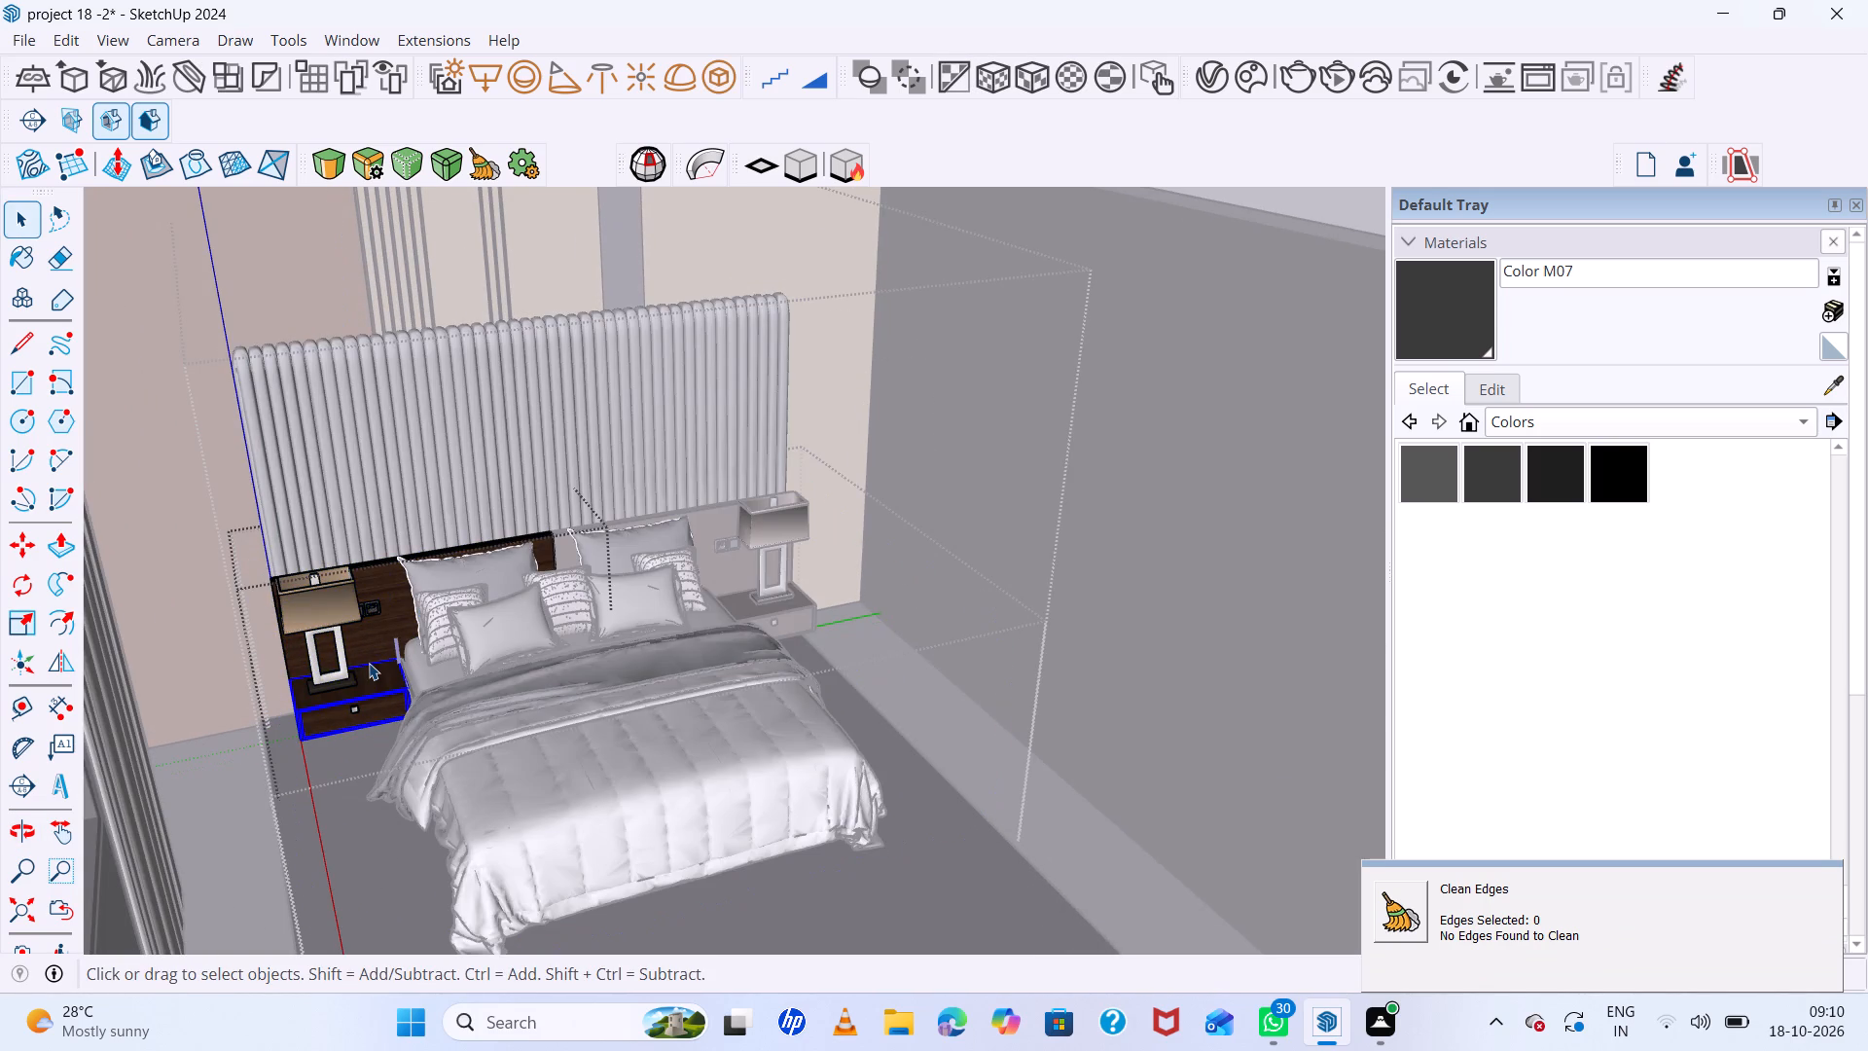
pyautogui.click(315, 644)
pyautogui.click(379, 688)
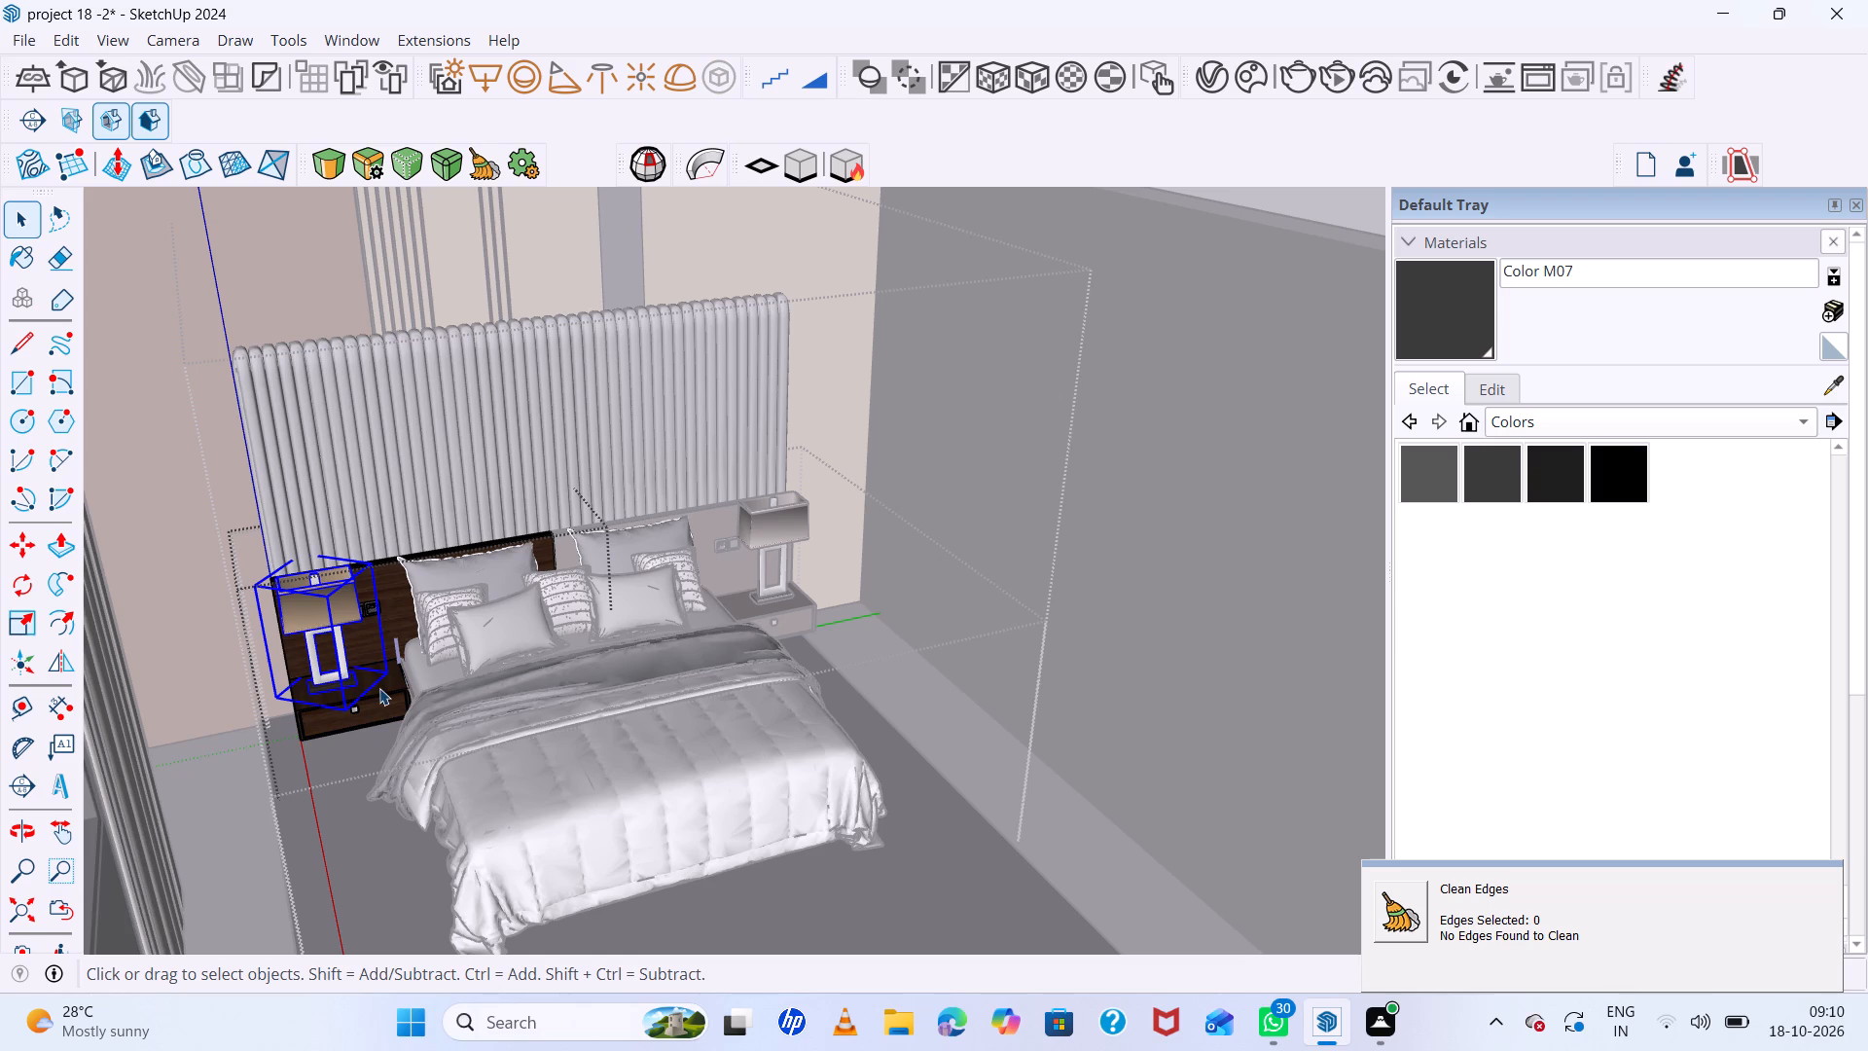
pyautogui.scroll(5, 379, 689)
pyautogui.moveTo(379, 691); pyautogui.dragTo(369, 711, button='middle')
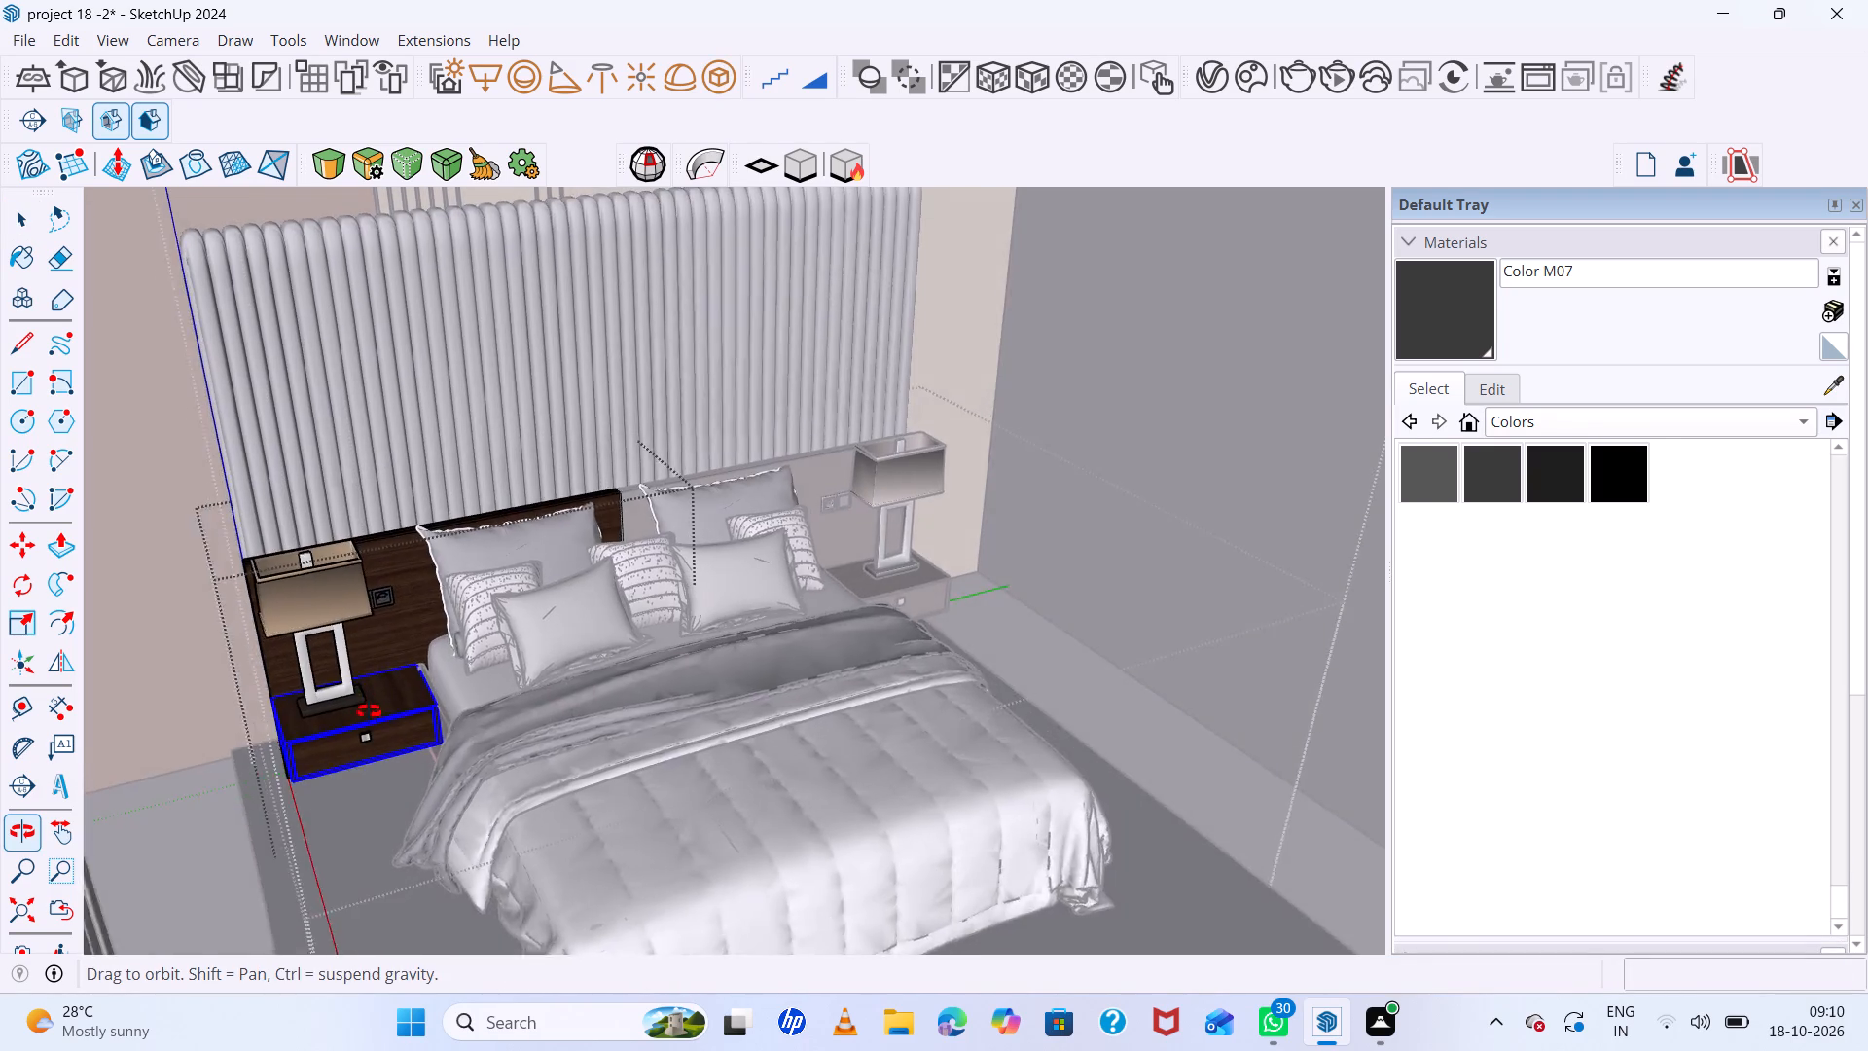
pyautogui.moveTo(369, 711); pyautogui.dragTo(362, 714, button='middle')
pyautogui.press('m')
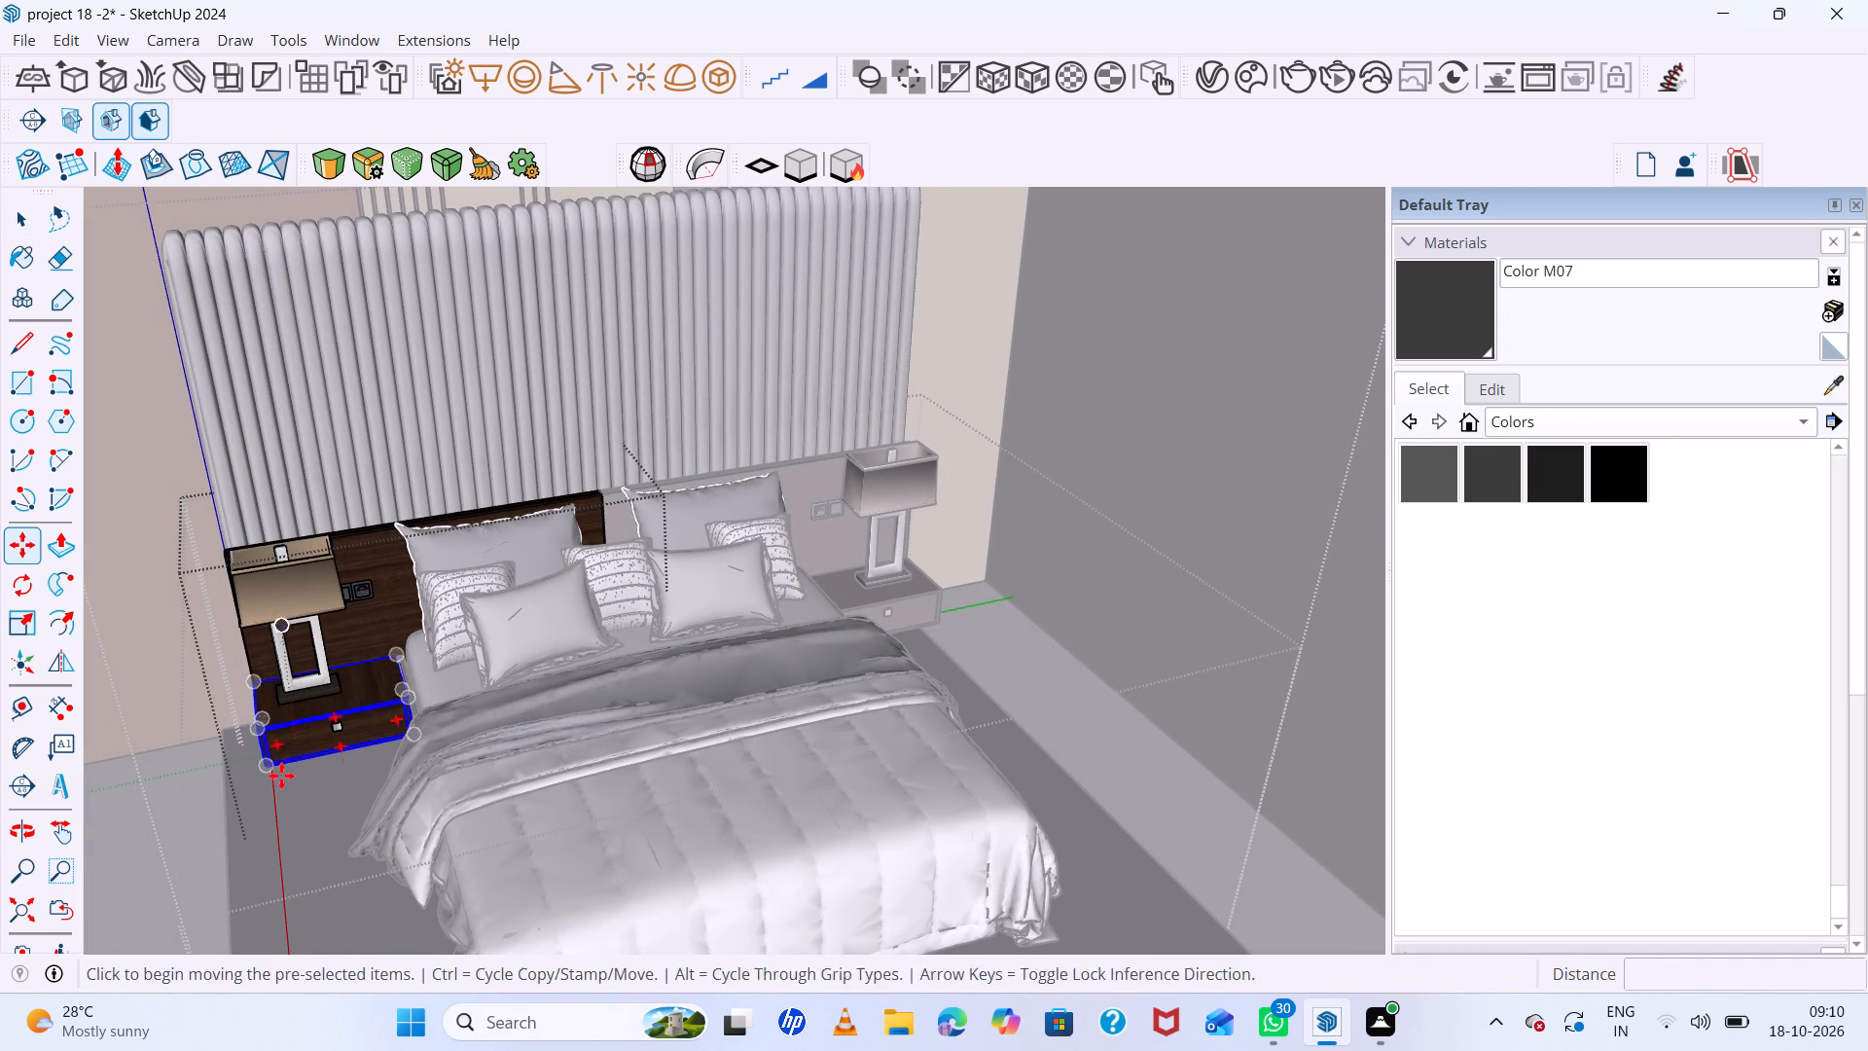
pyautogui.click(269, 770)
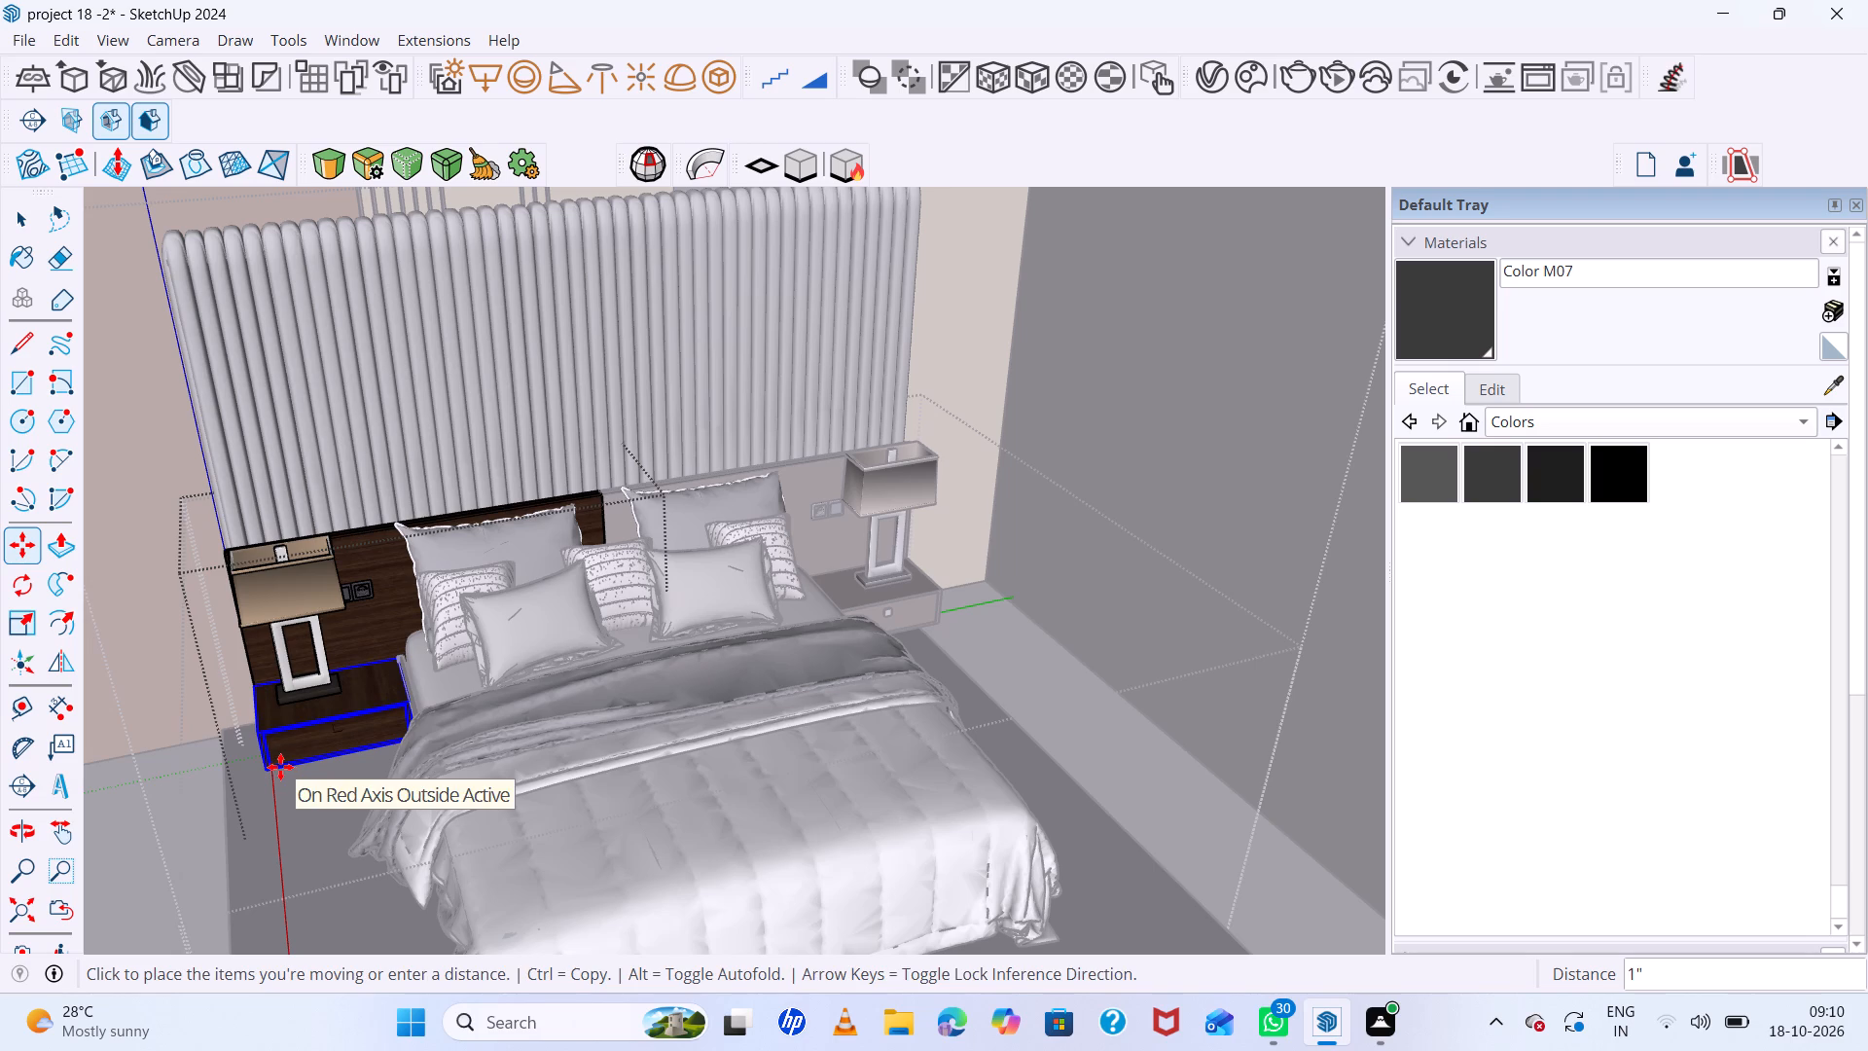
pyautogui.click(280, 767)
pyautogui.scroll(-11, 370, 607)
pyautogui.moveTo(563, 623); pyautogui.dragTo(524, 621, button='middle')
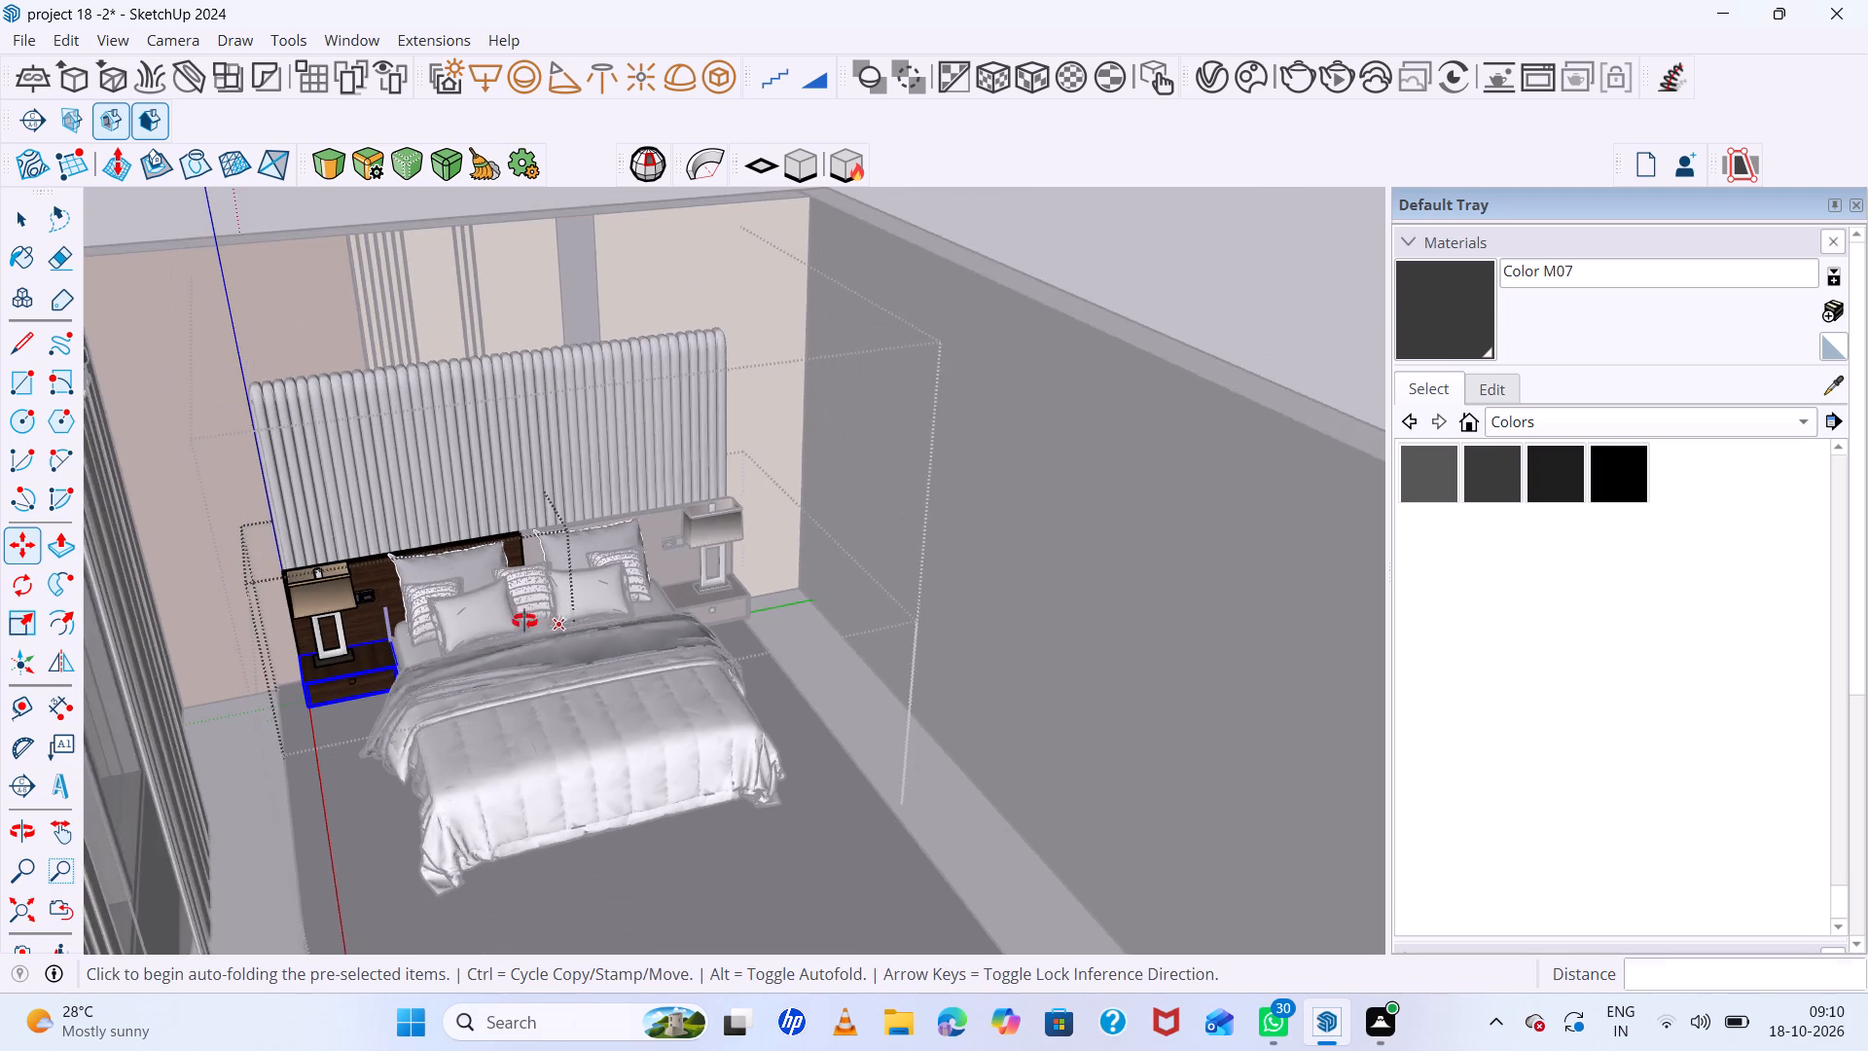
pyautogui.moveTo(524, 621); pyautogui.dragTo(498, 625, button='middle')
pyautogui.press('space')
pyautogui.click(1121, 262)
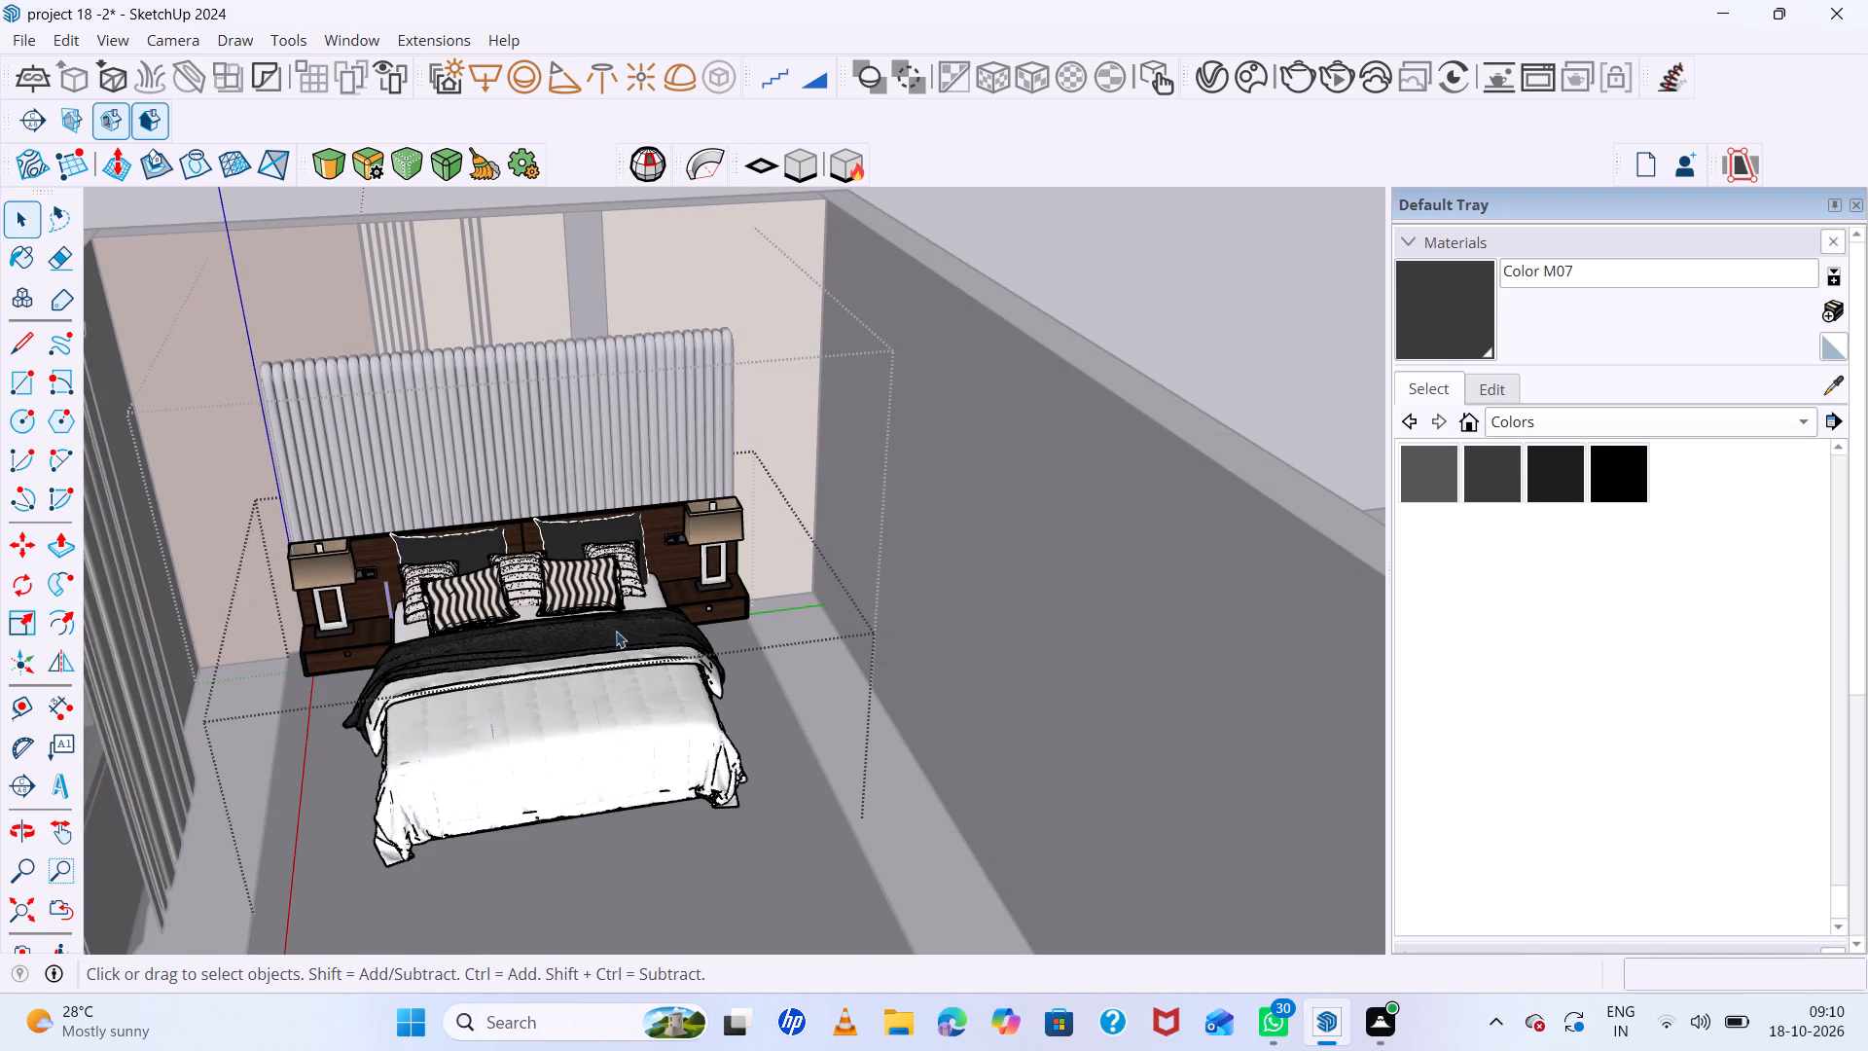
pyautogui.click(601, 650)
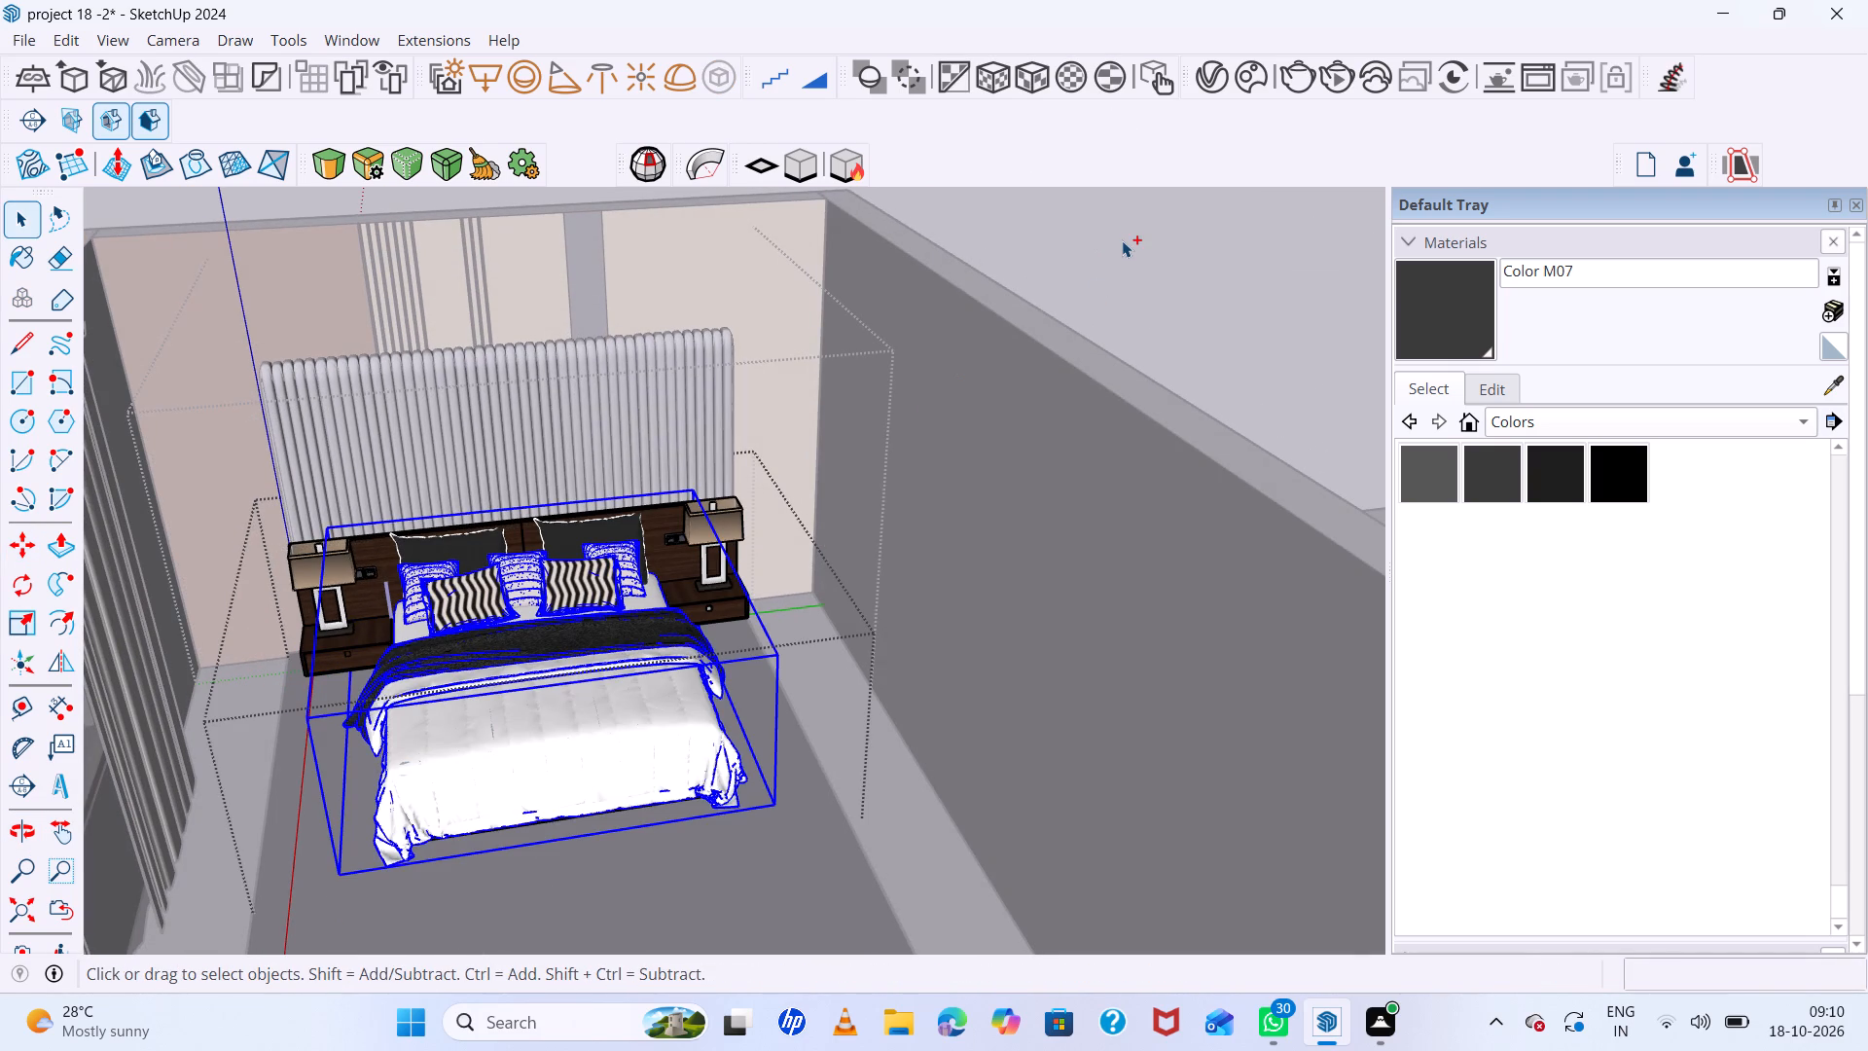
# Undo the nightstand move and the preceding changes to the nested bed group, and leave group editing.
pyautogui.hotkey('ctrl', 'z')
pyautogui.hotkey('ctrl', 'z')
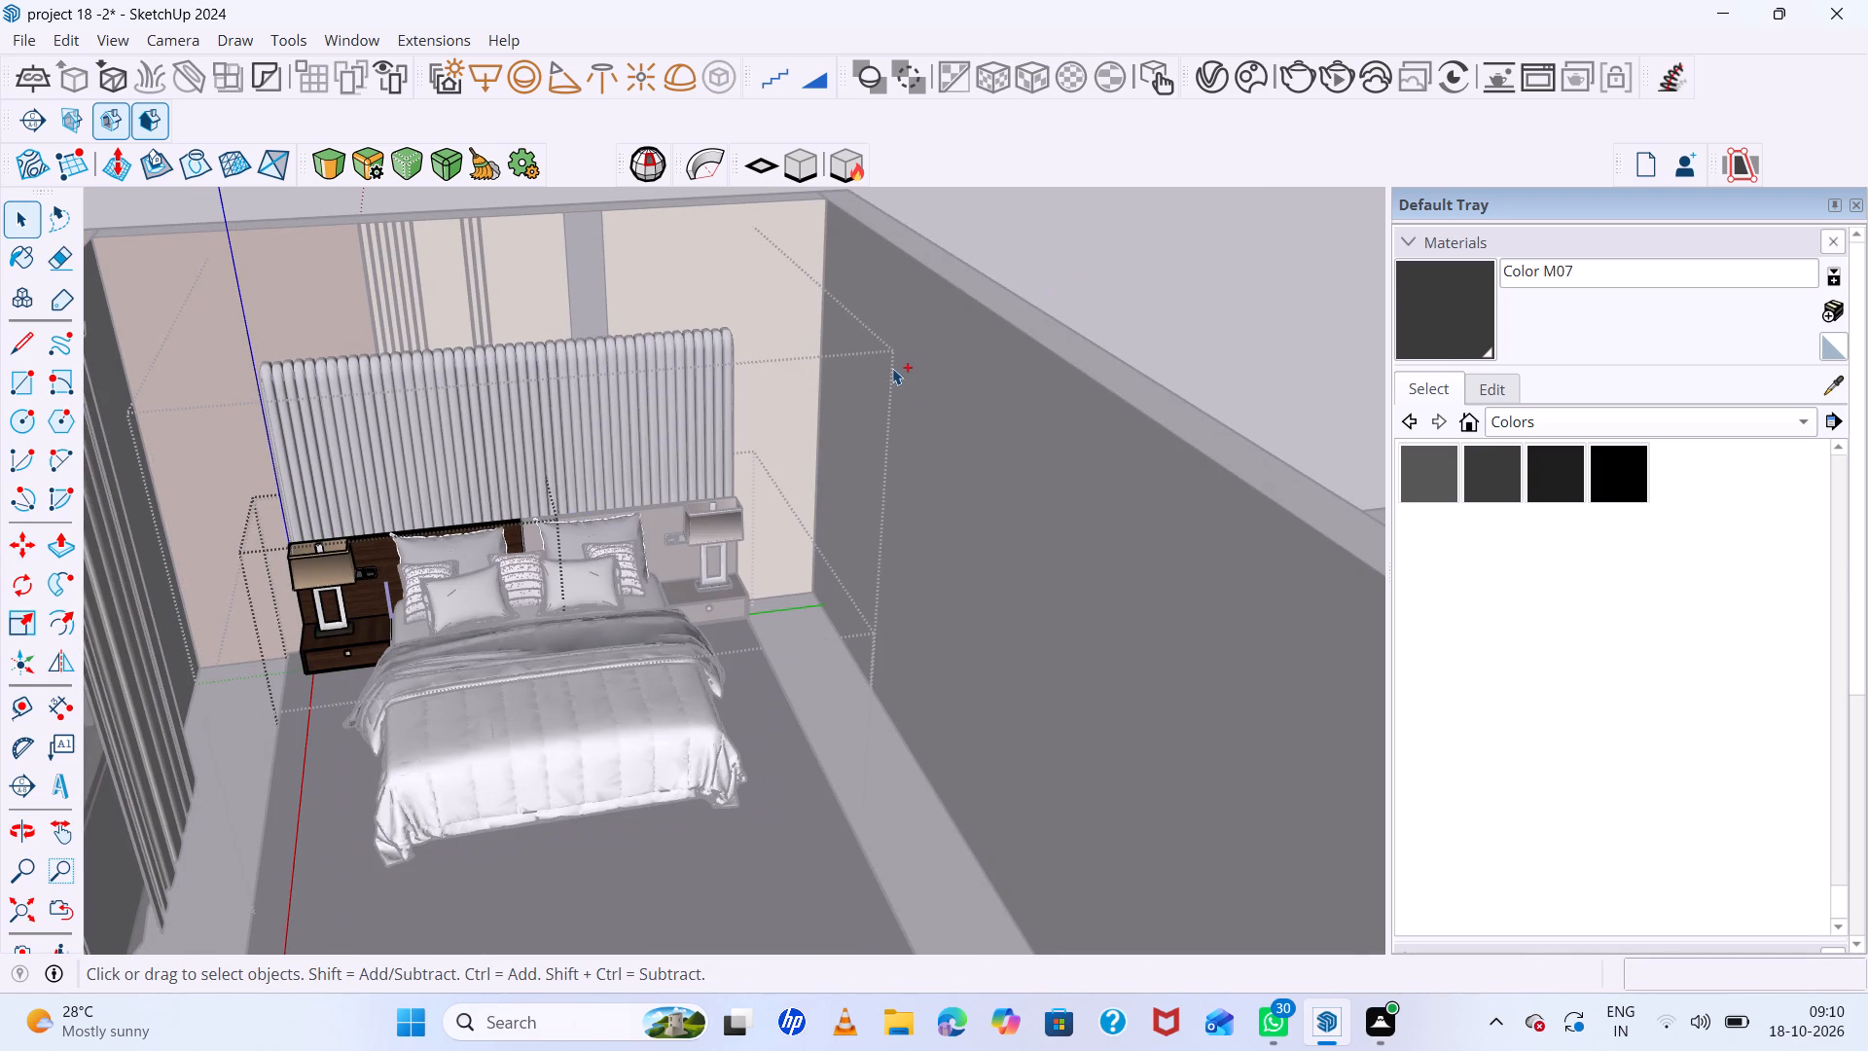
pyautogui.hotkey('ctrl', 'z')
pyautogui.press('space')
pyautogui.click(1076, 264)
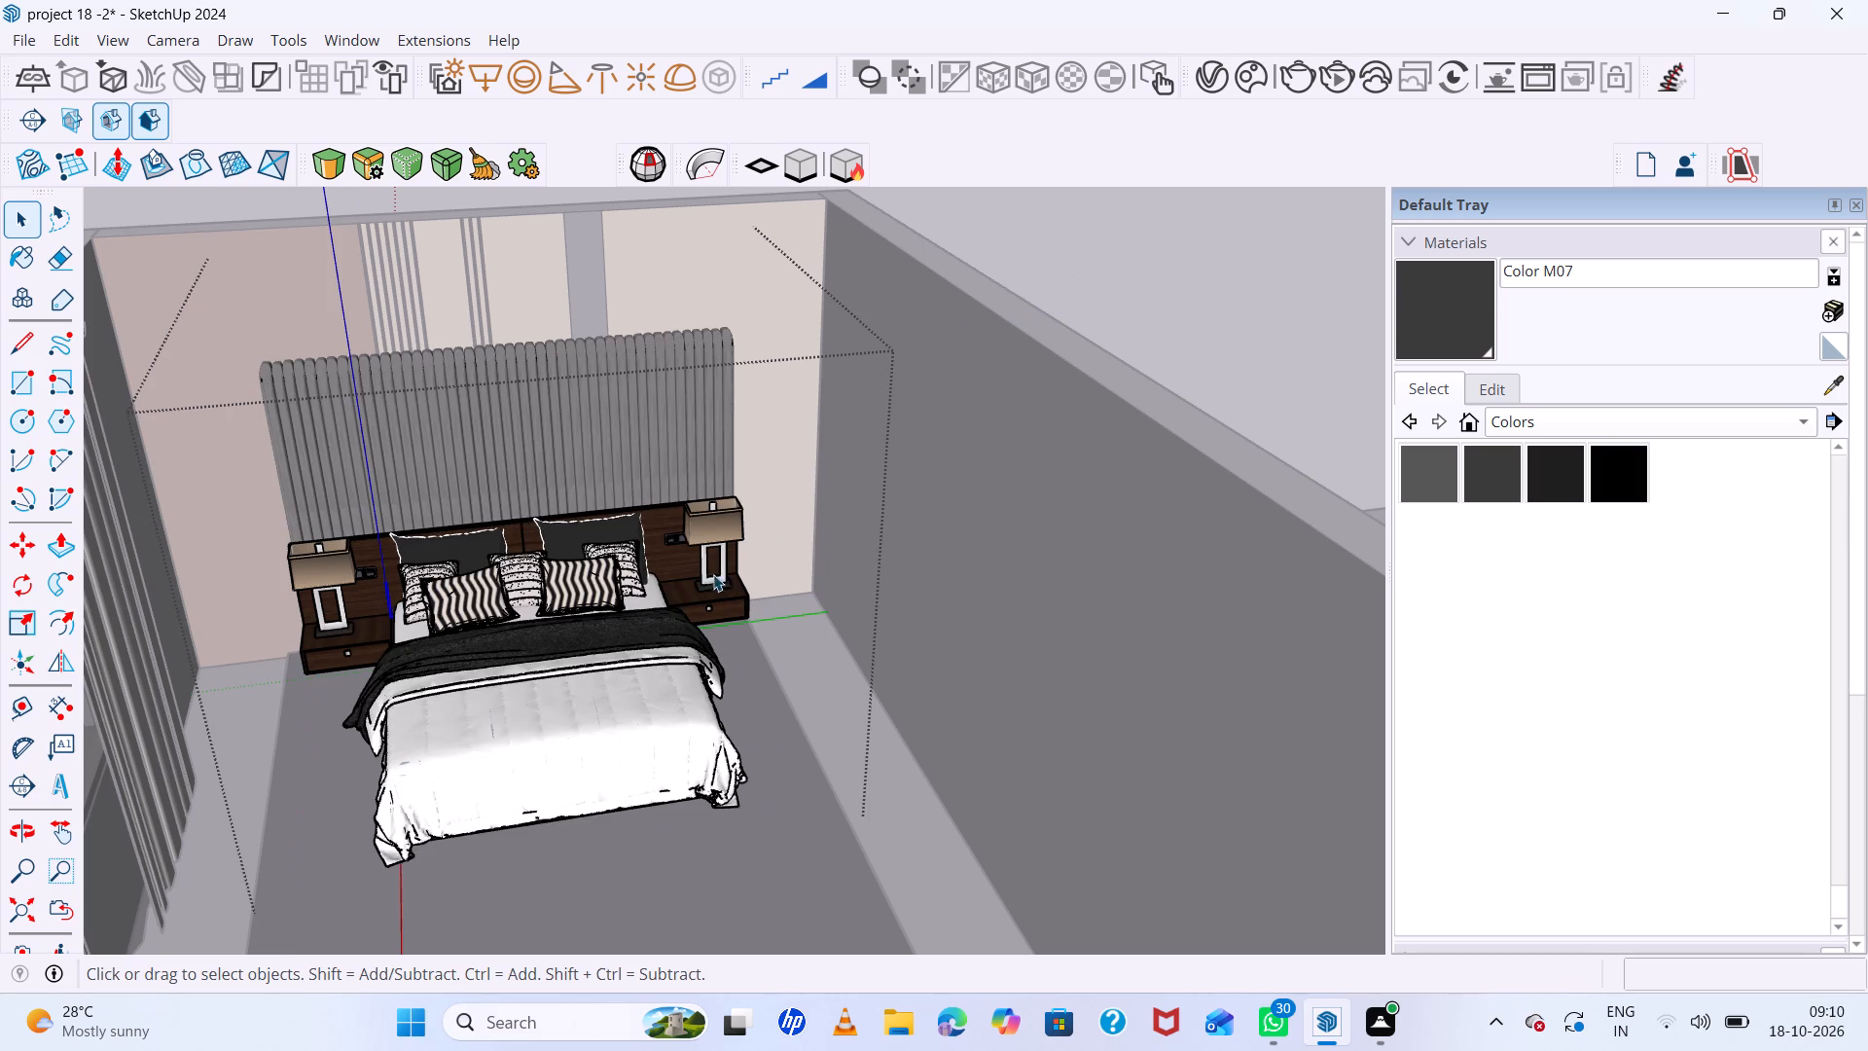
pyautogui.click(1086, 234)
# Widen the whole bed set along the green axis, by 1.25 towards the curtains and about 1.15 towards the plain side wall.
pyautogui.click(648, 410)
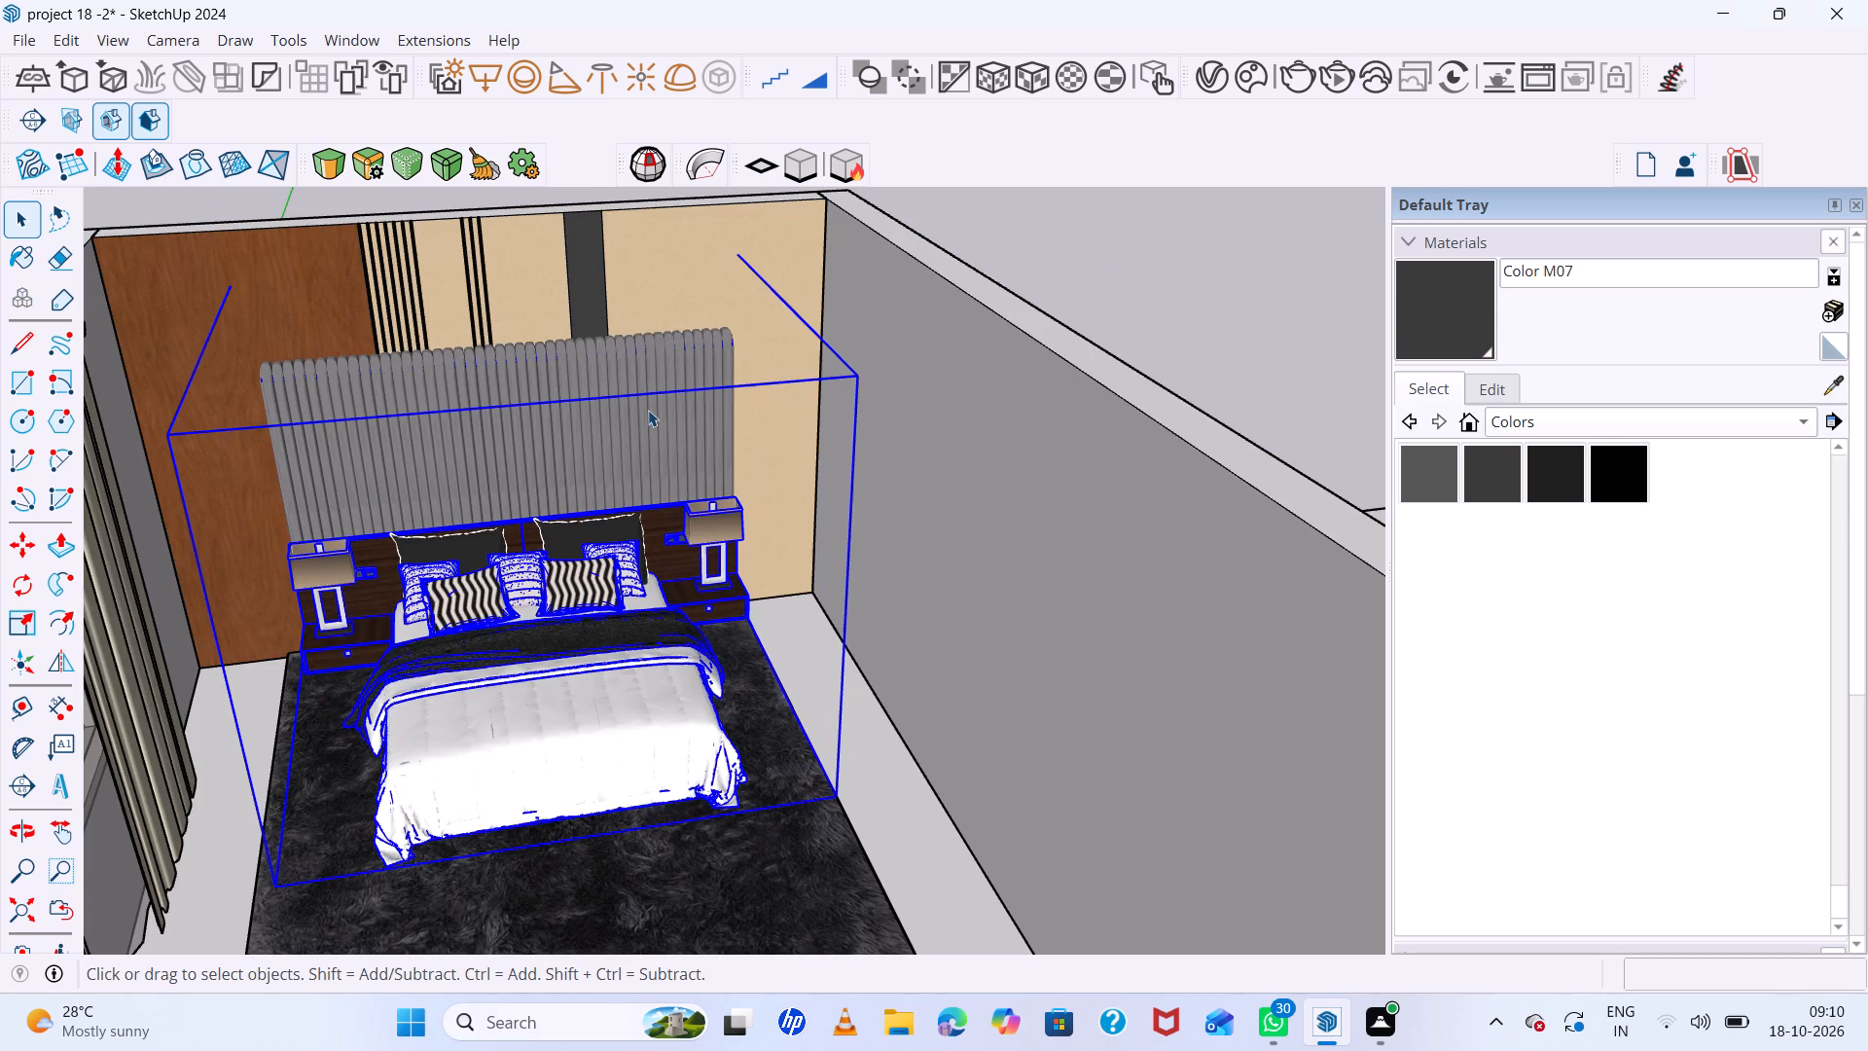
pyautogui.press('s')
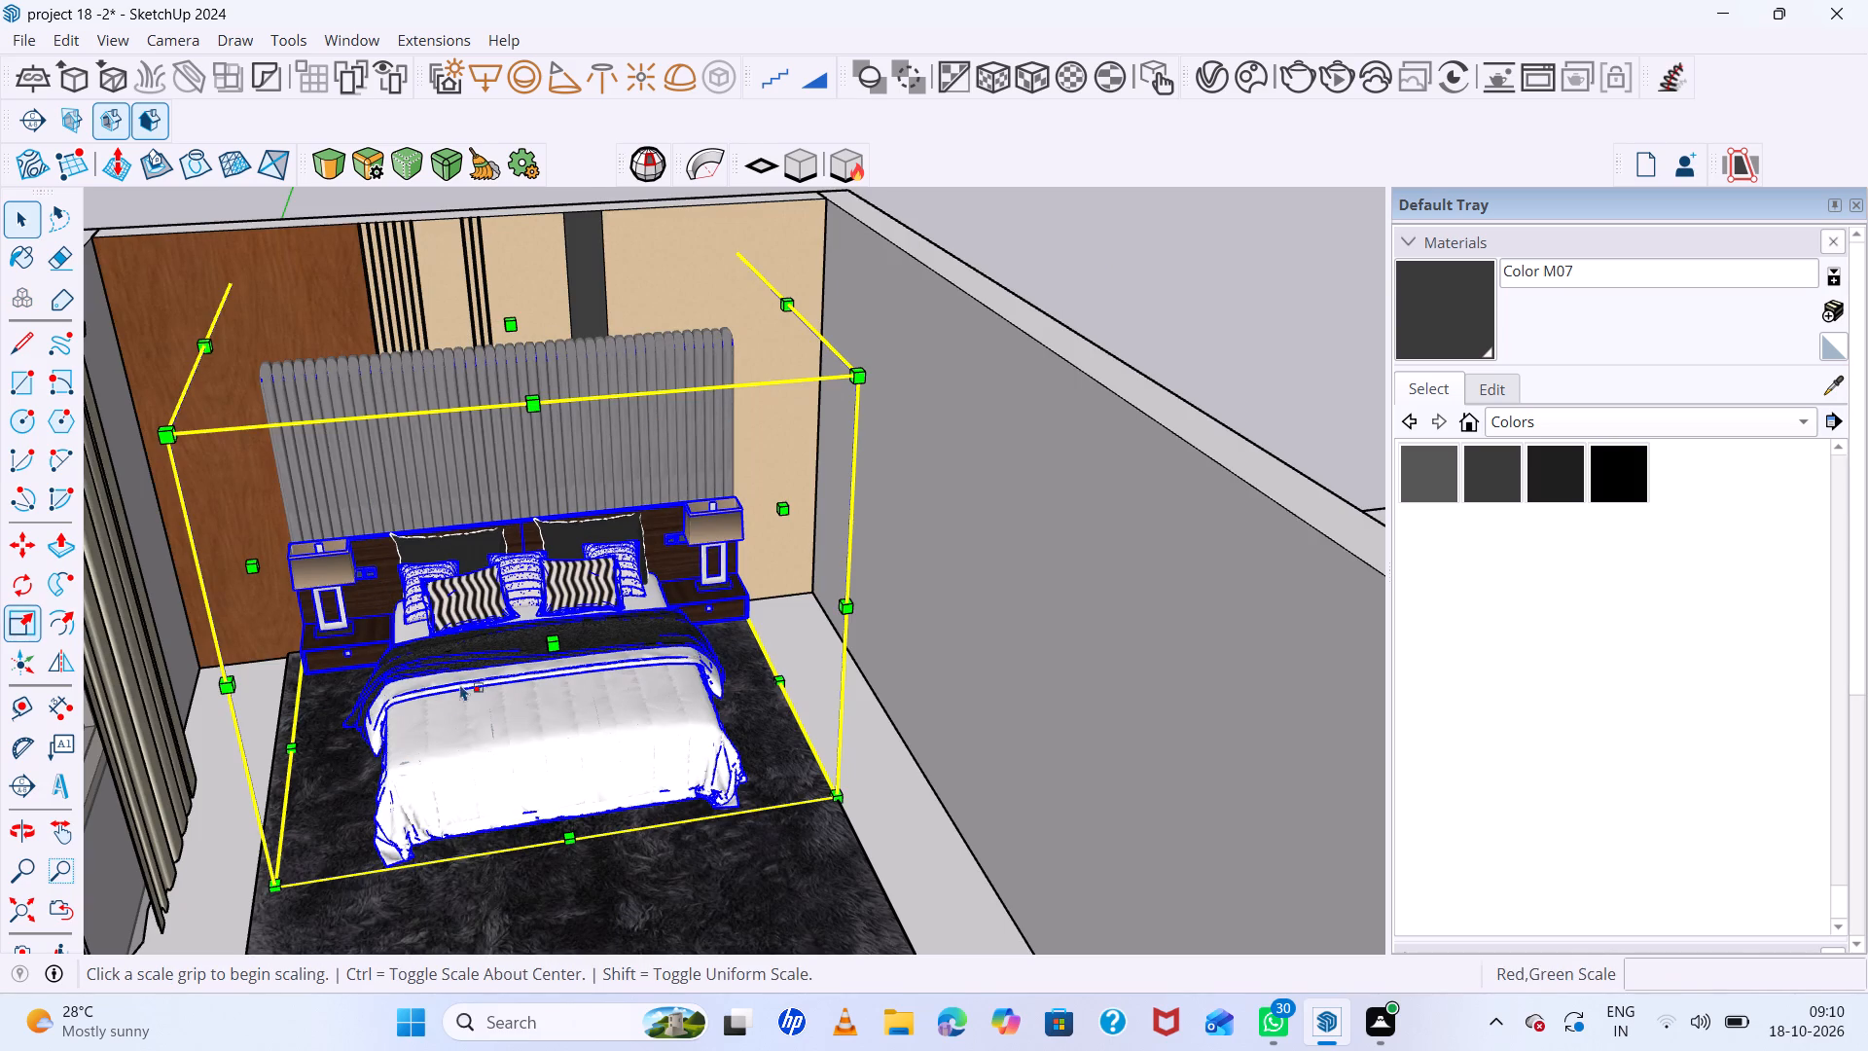
pyautogui.click(254, 562)
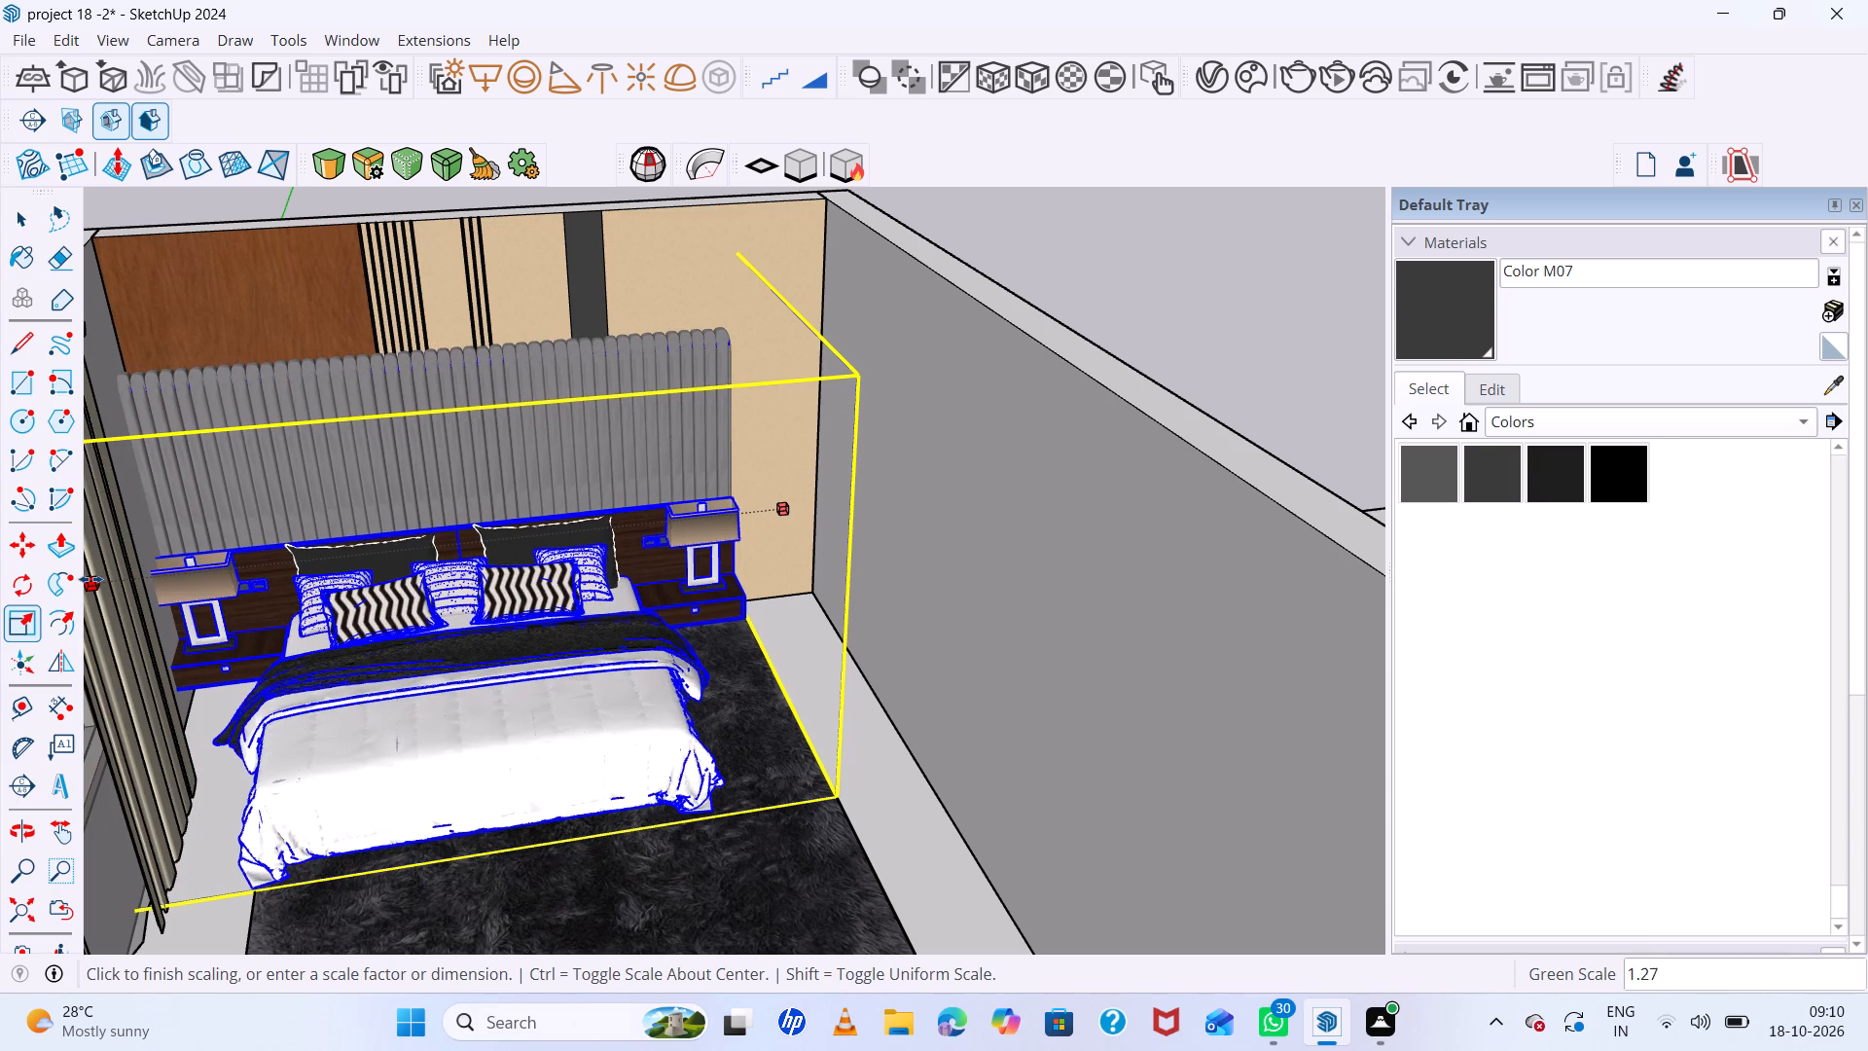
pyautogui.click(101, 576)
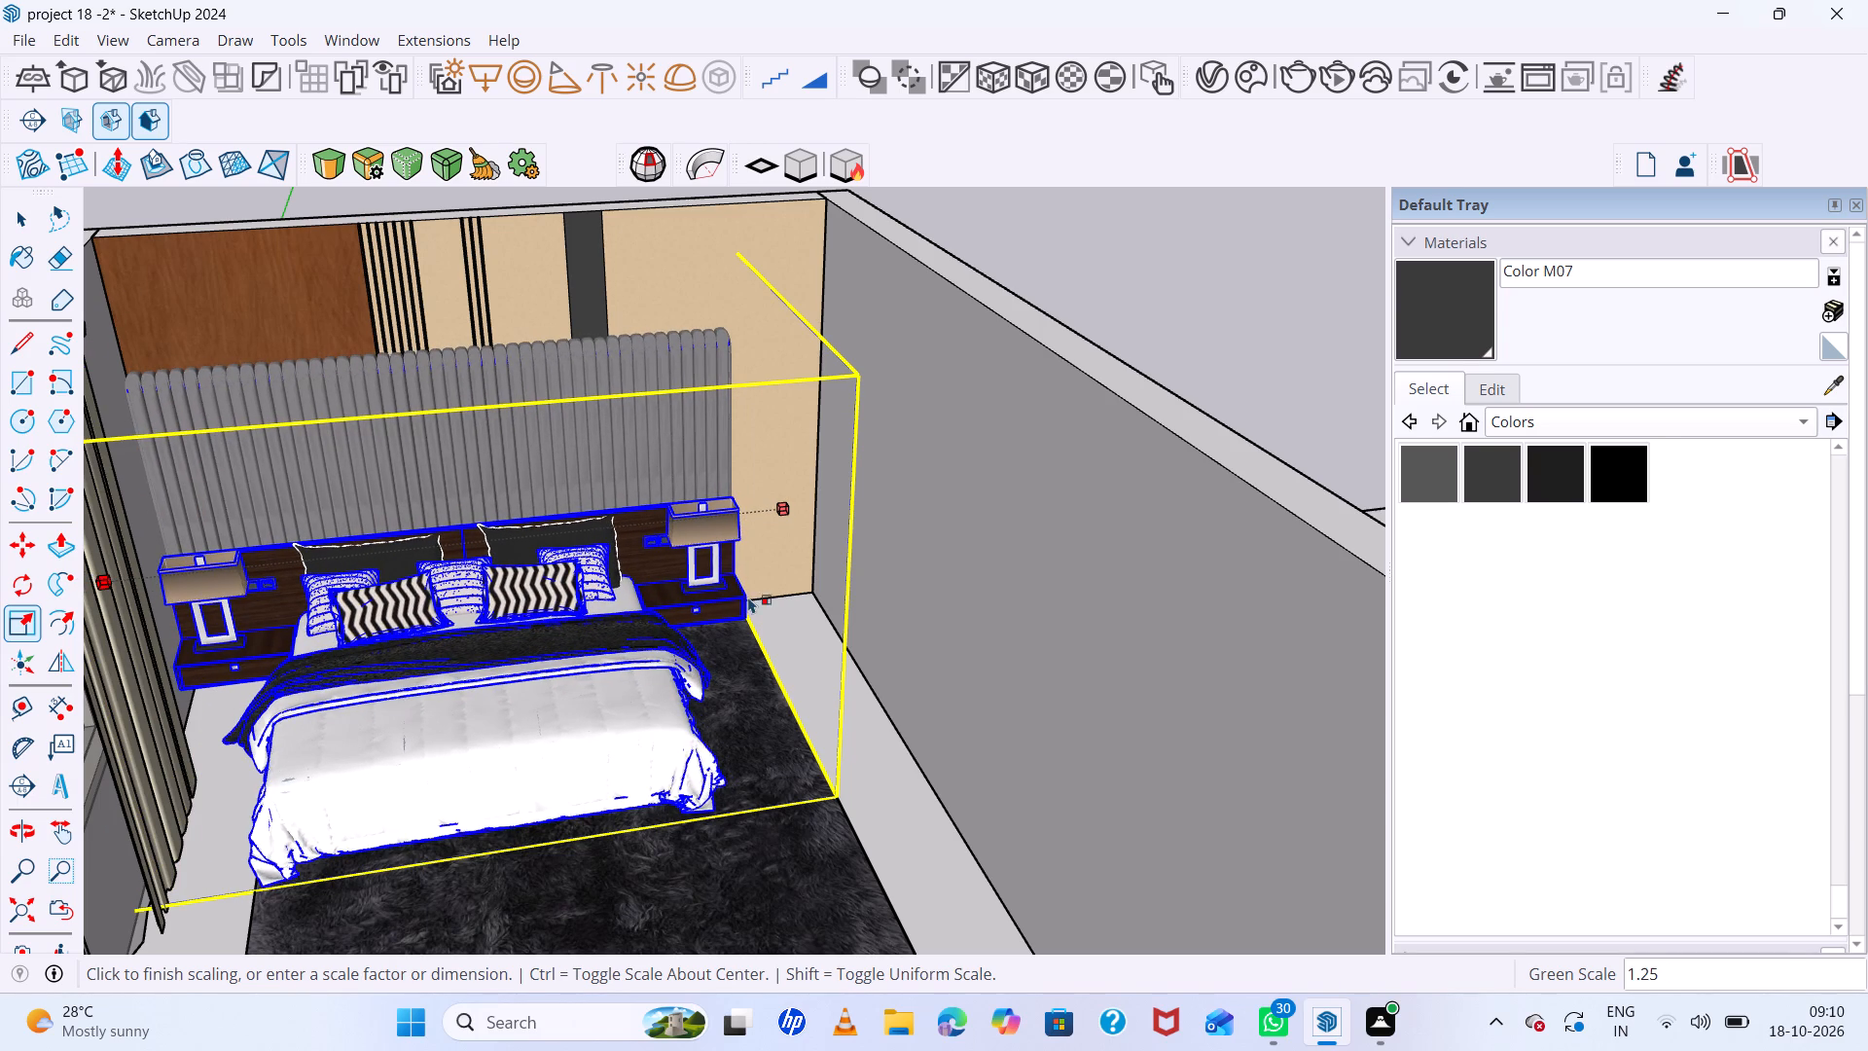
pyautogui.click(787, 509)
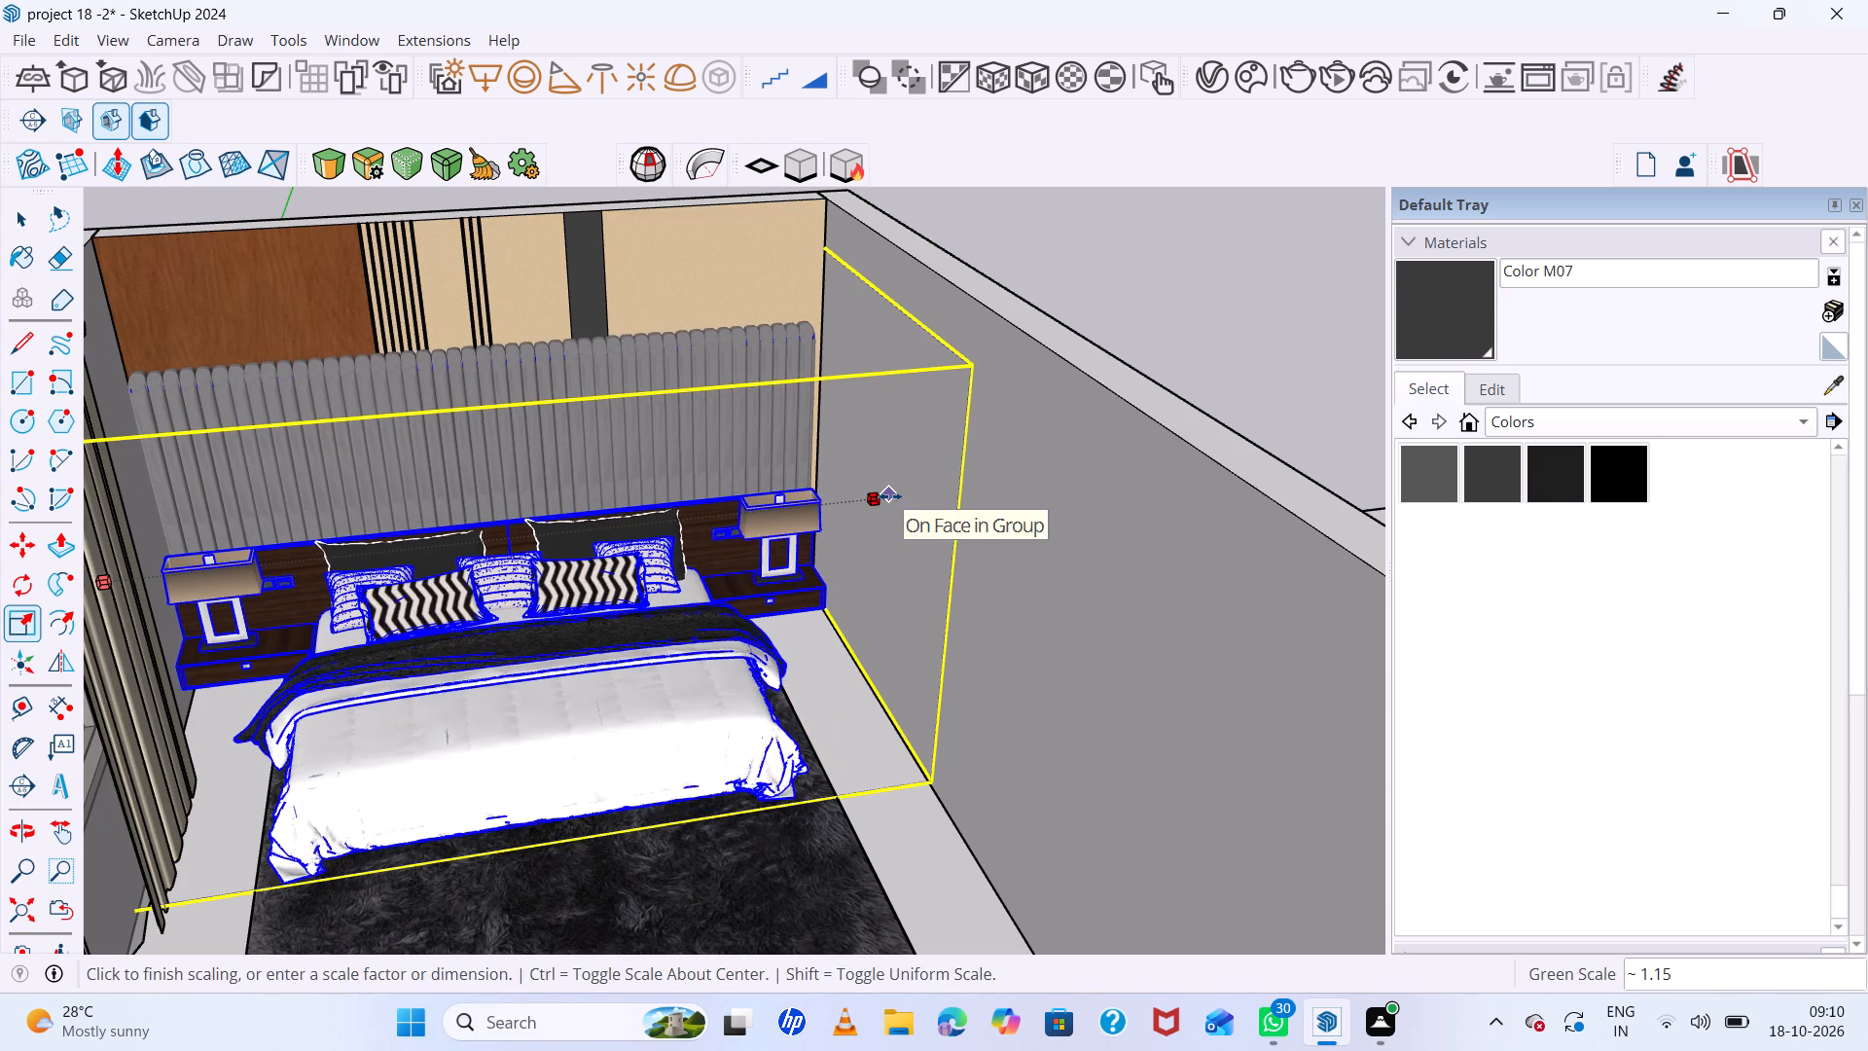
pyautogui.click(890, 496)
pyautogui.scroll(-6, 588, 560)
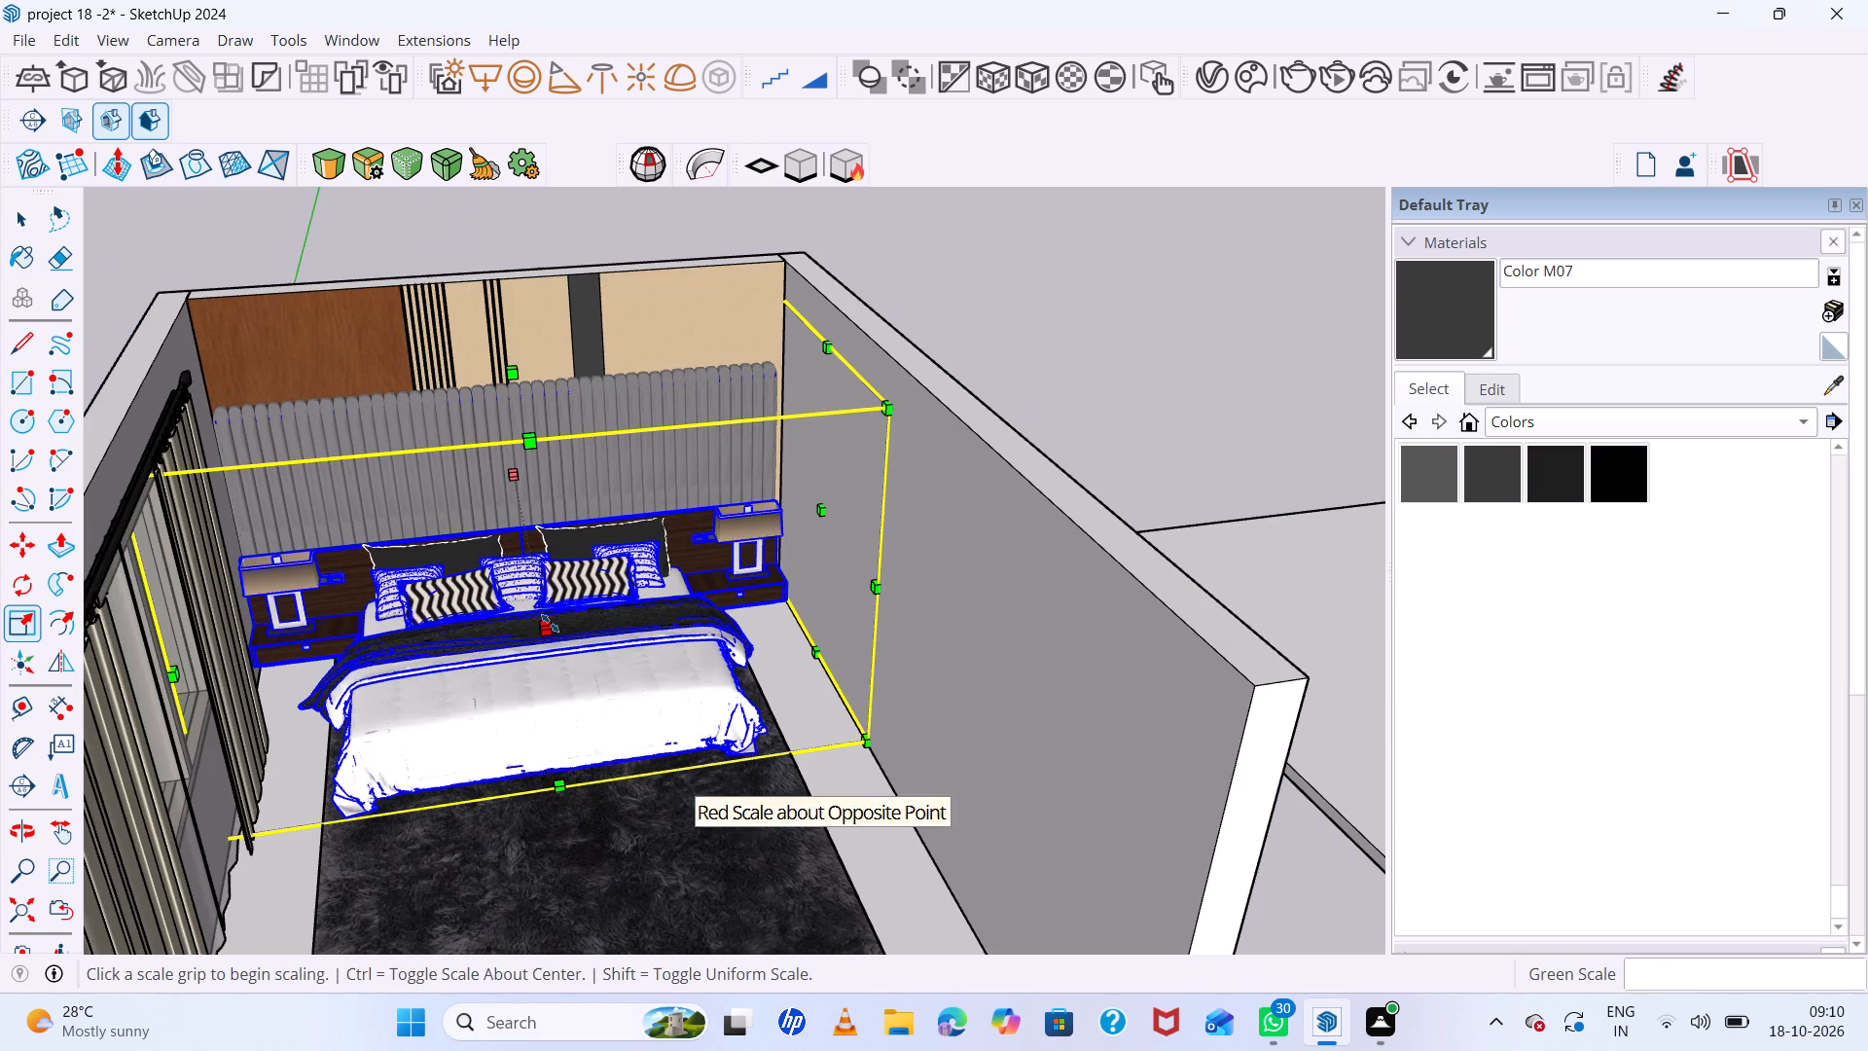
# Lengthen the bed set along the red axis away from the back wall by a scale factor of 2.00.
pyautogui.click(550, 623)
pyautogui.scroll(-6, 575, 754)
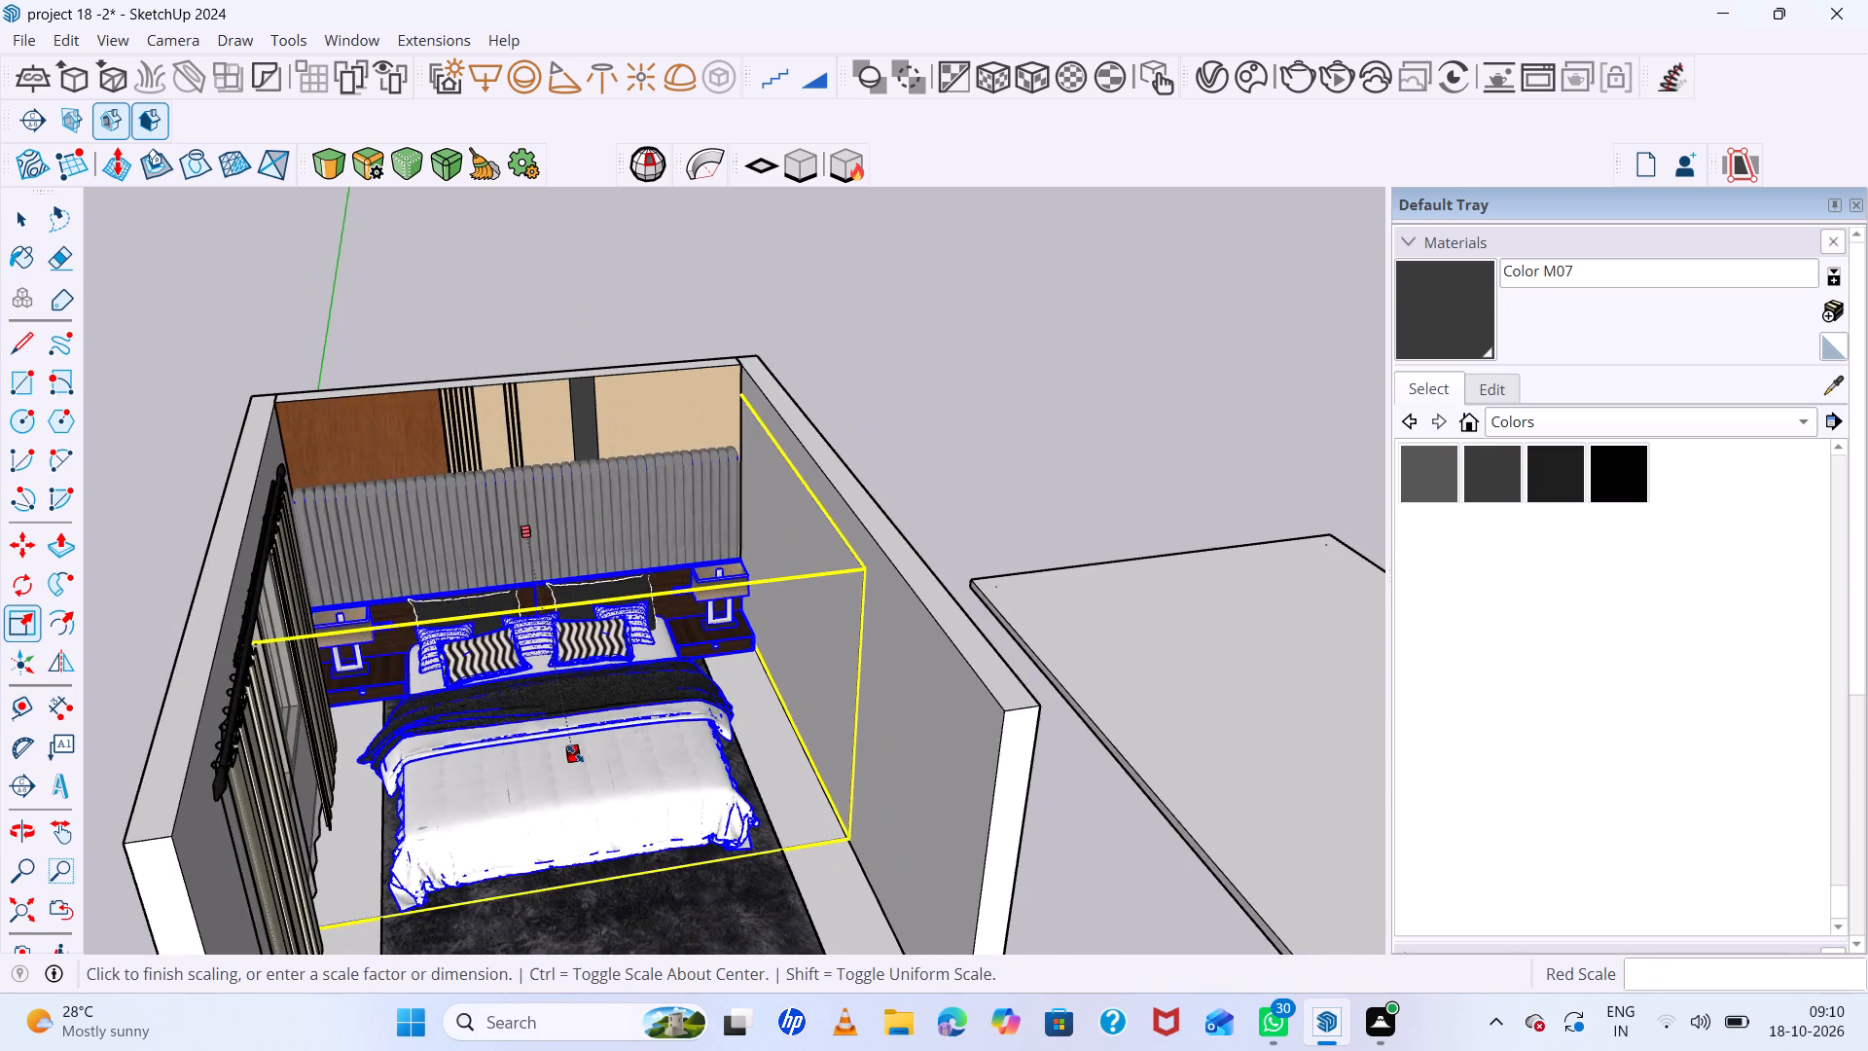
pyautogui.scroll(-12, 574, 751)
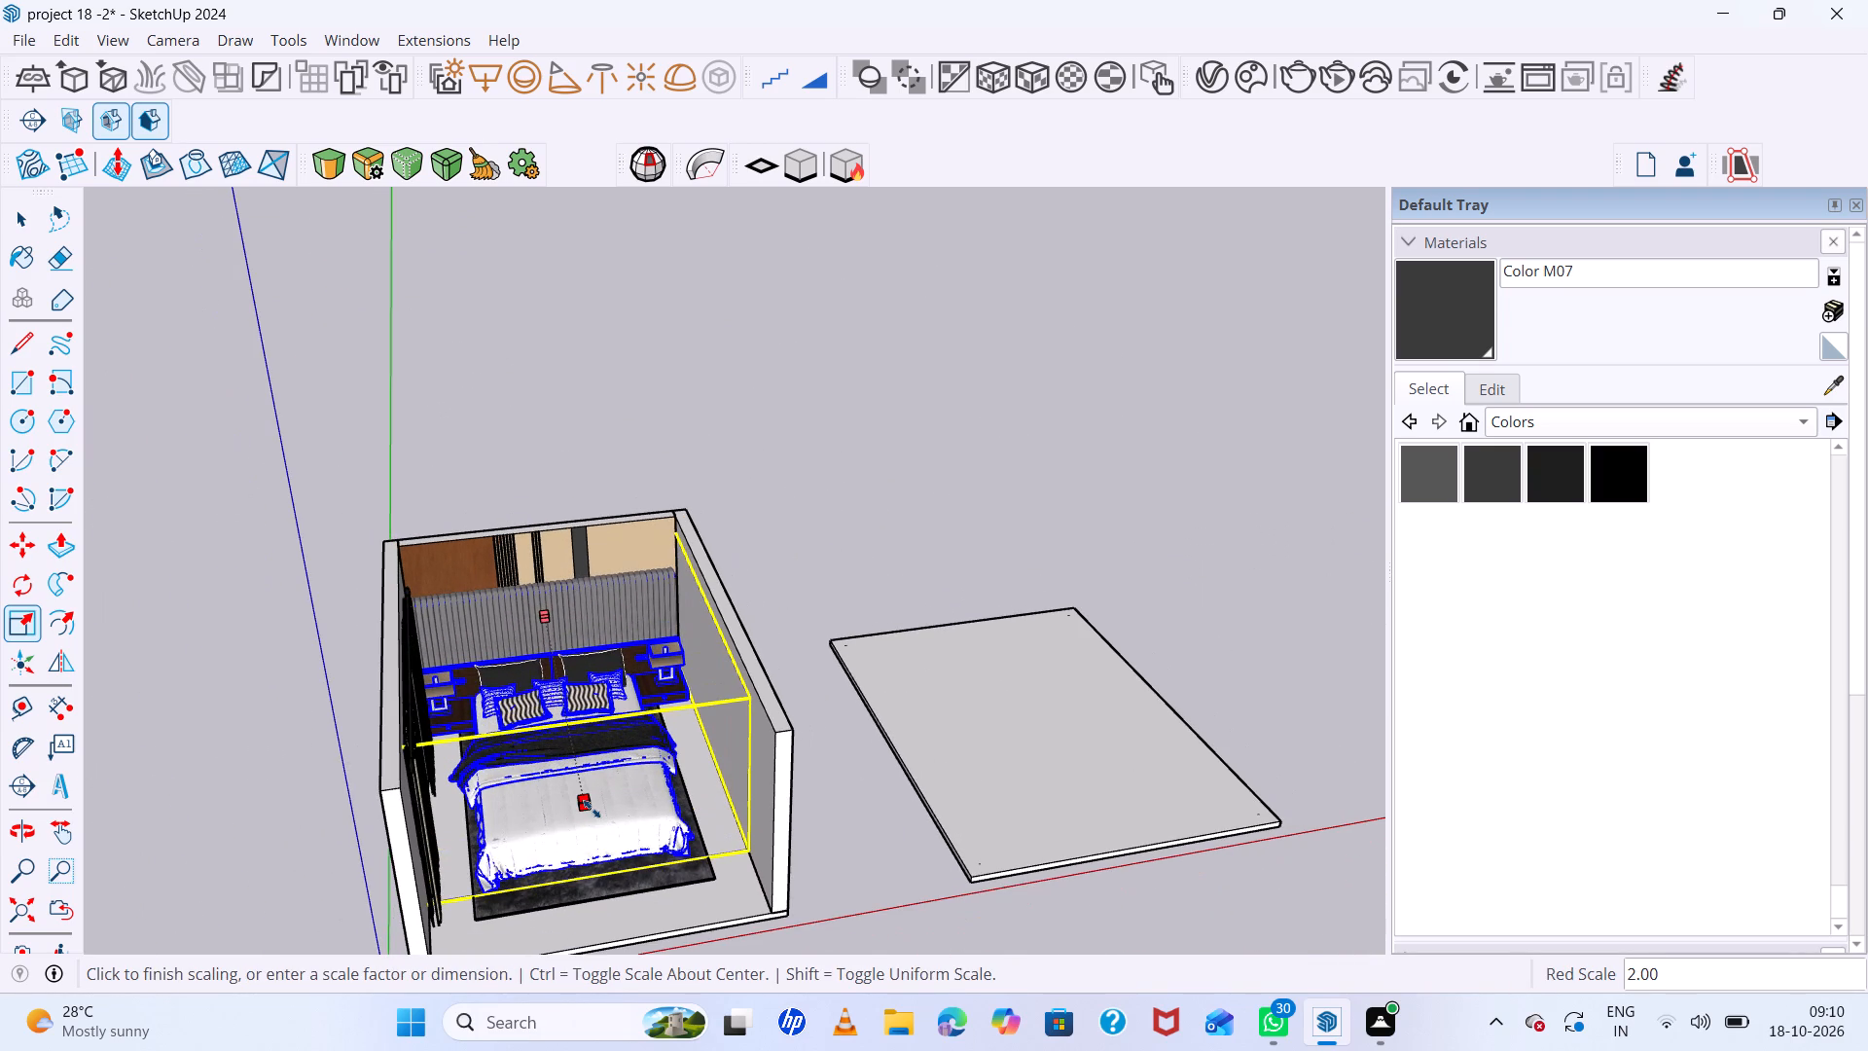
pyautogui.doubleClick(592, 807)
pyautogui.press('space')
# Delete the fluted panel slats above the headboard in the half nearest the plain side wall.
pyautogui.click(589, 588)
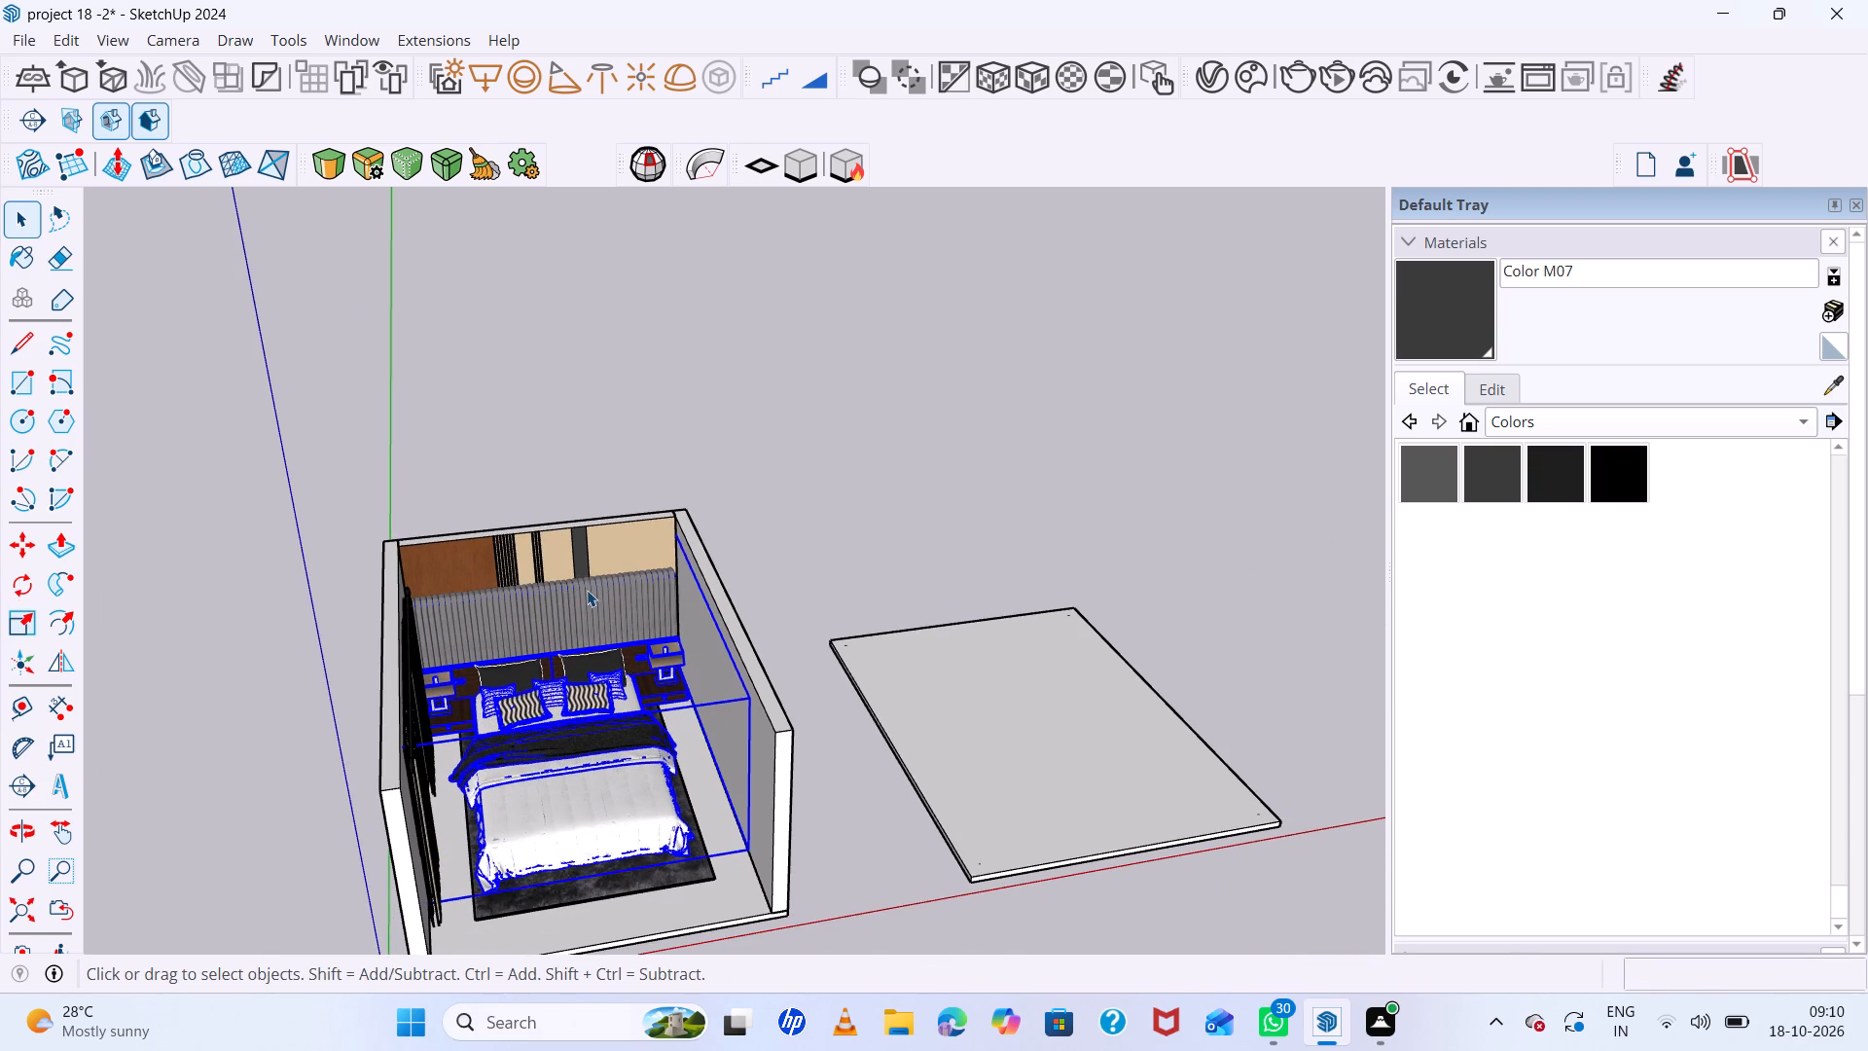
pyautogui.scroll(5, 587, 590)
pyautogui.tripleClick(587, 590)
pyautogui.click(587, 590)
pyautogui.tripleClick(587, 590)
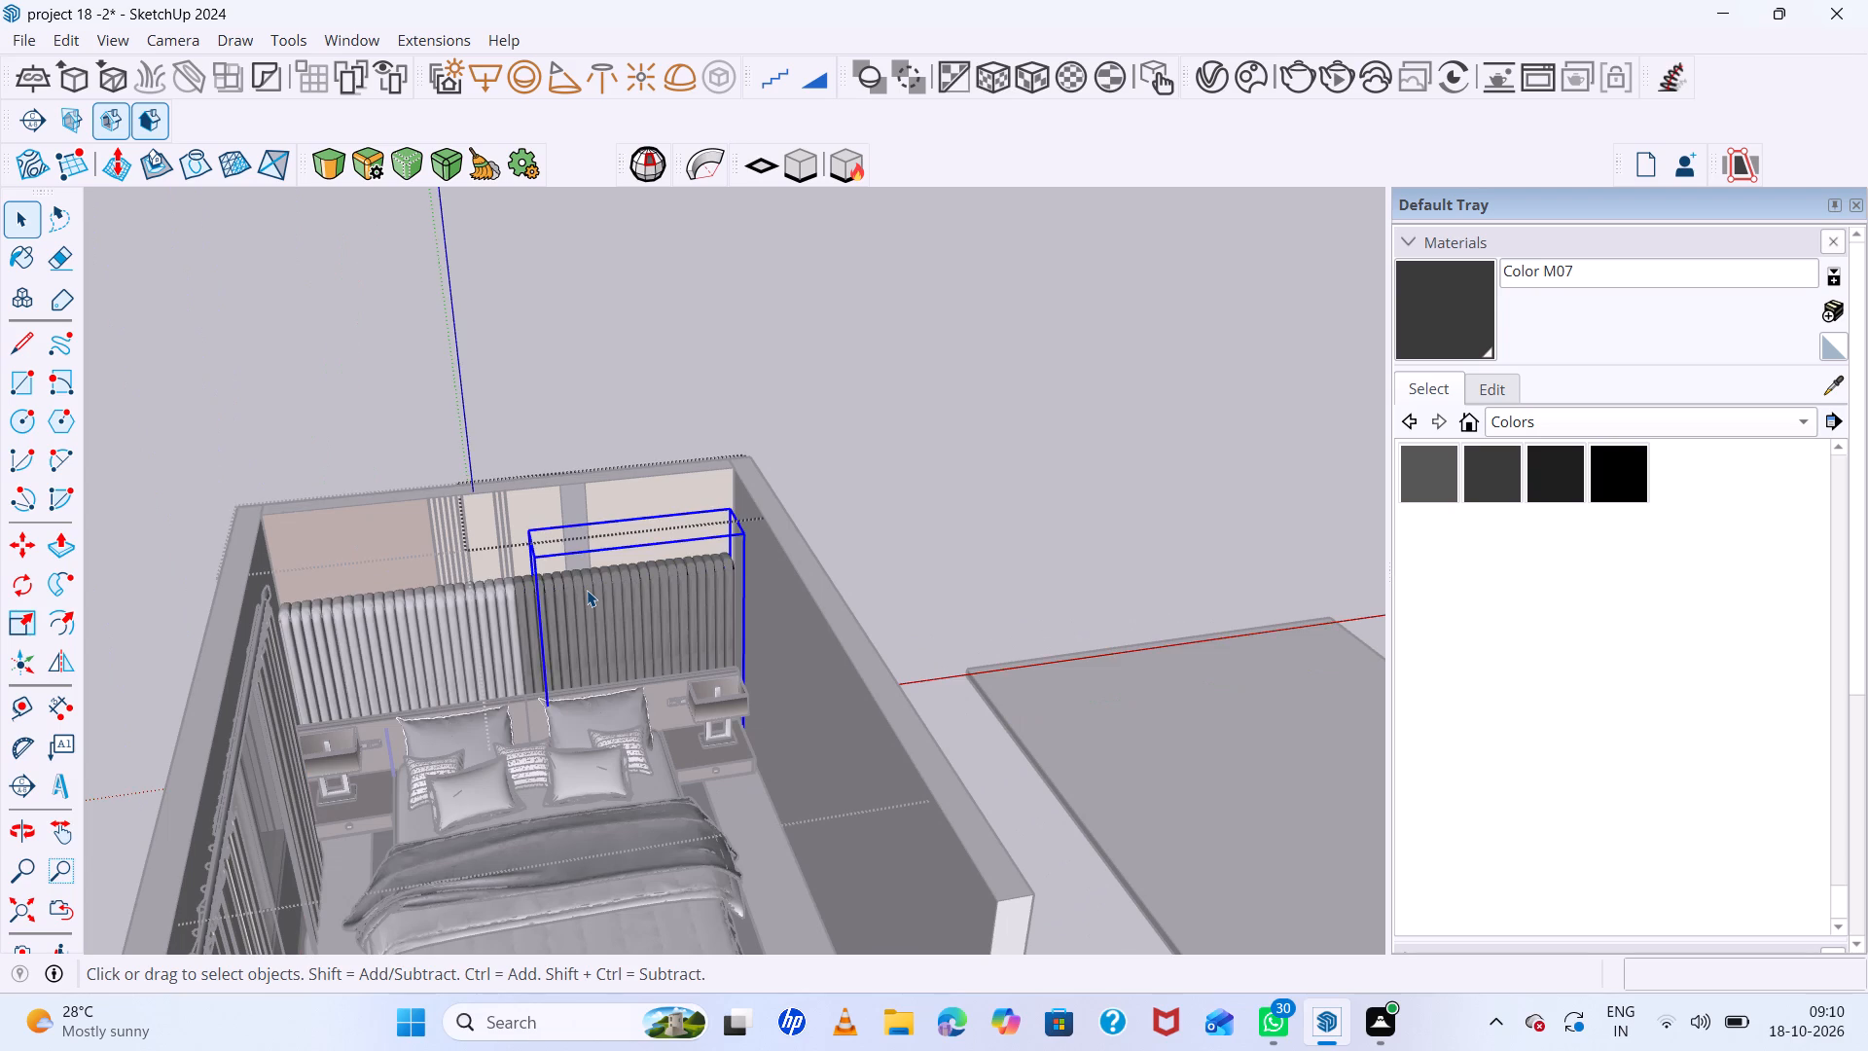
pyautogui.click(587, 590)
pyautogui.tripleClick(625, 585)
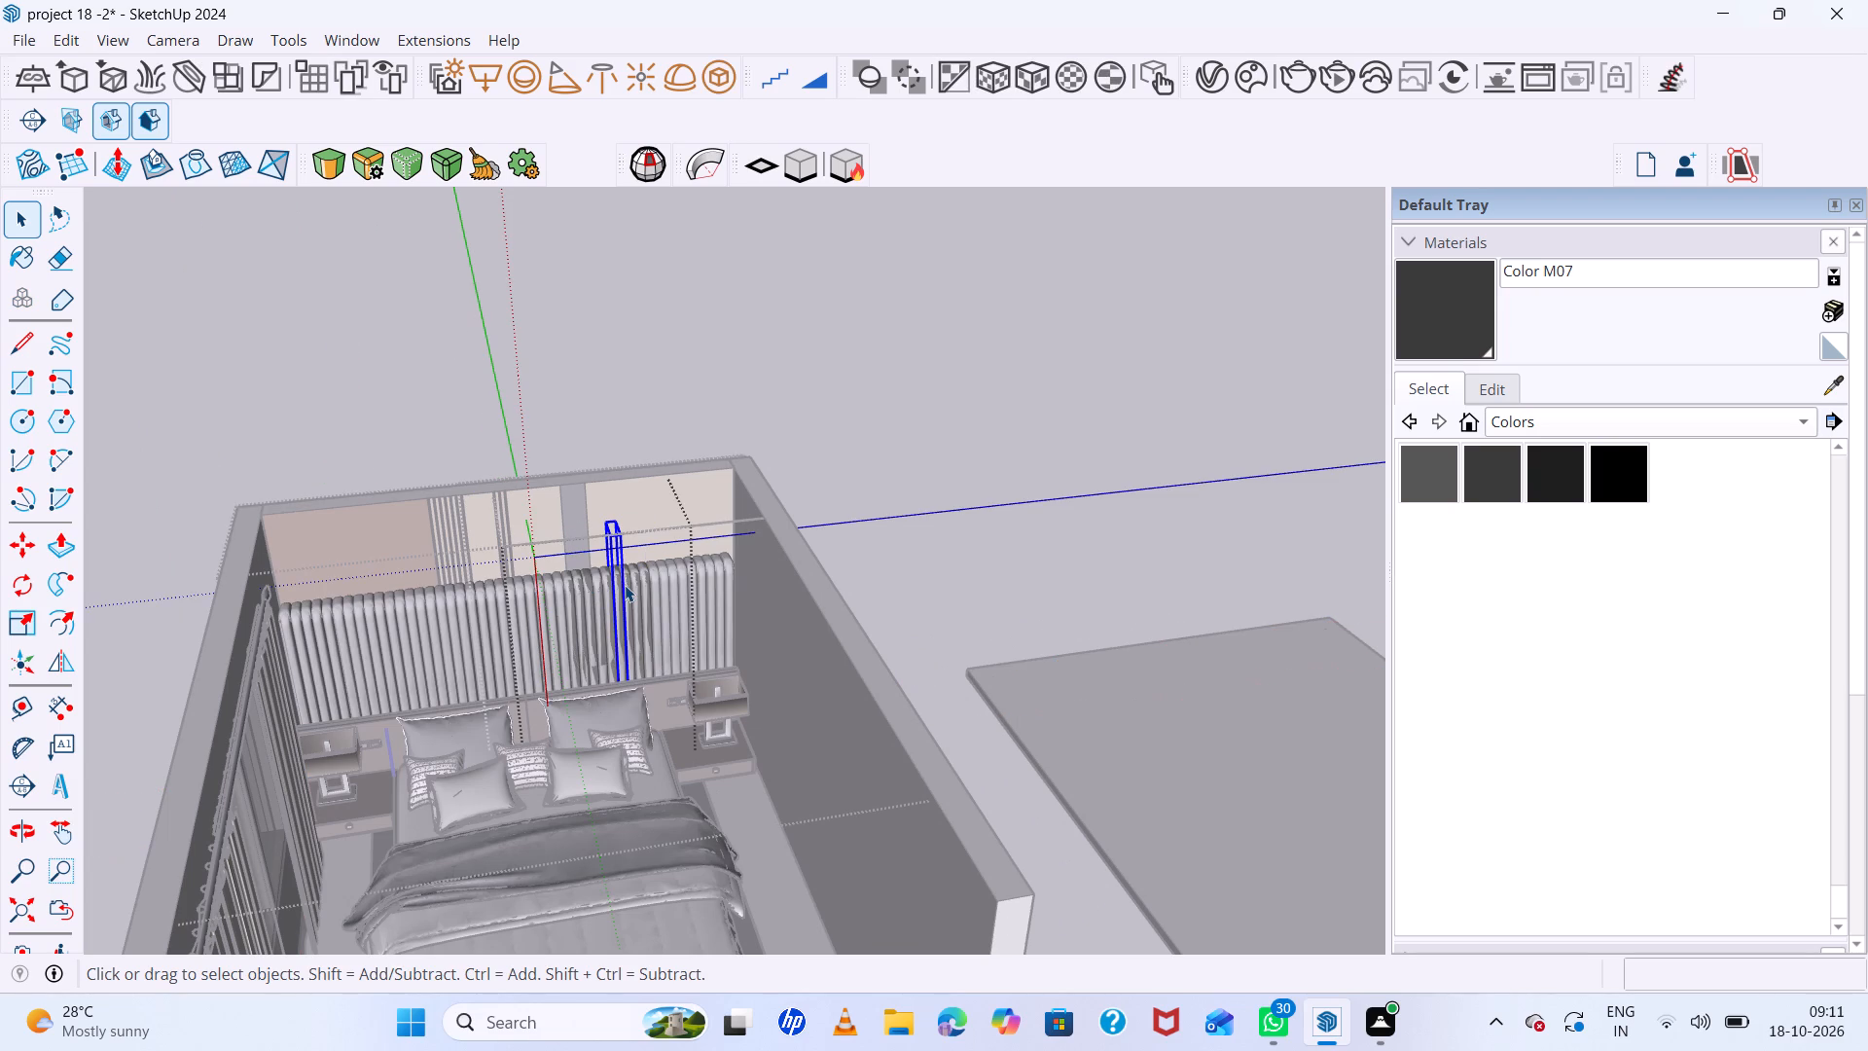
pyautogui.click(728, 580)
pyautogui.moveTo(719, 579); pyautogui.dragTo(599, 600)
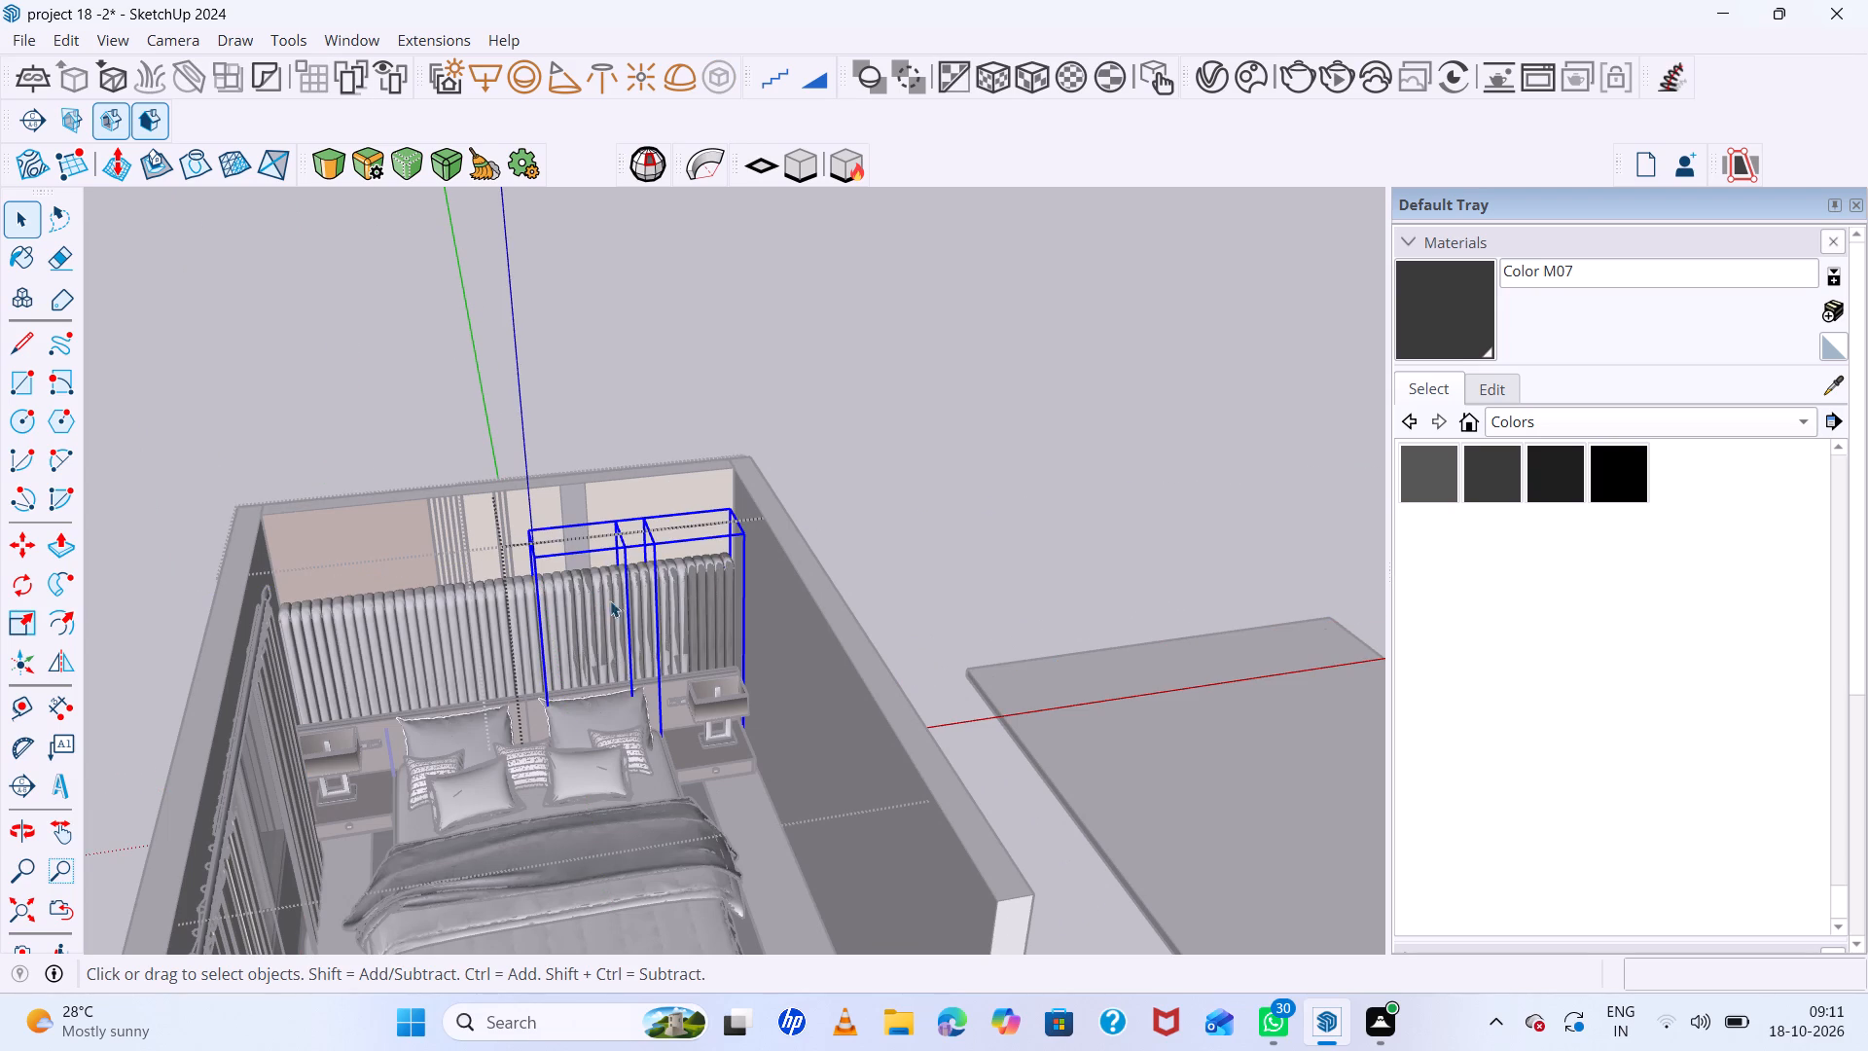
pyautogui.press('Delete')
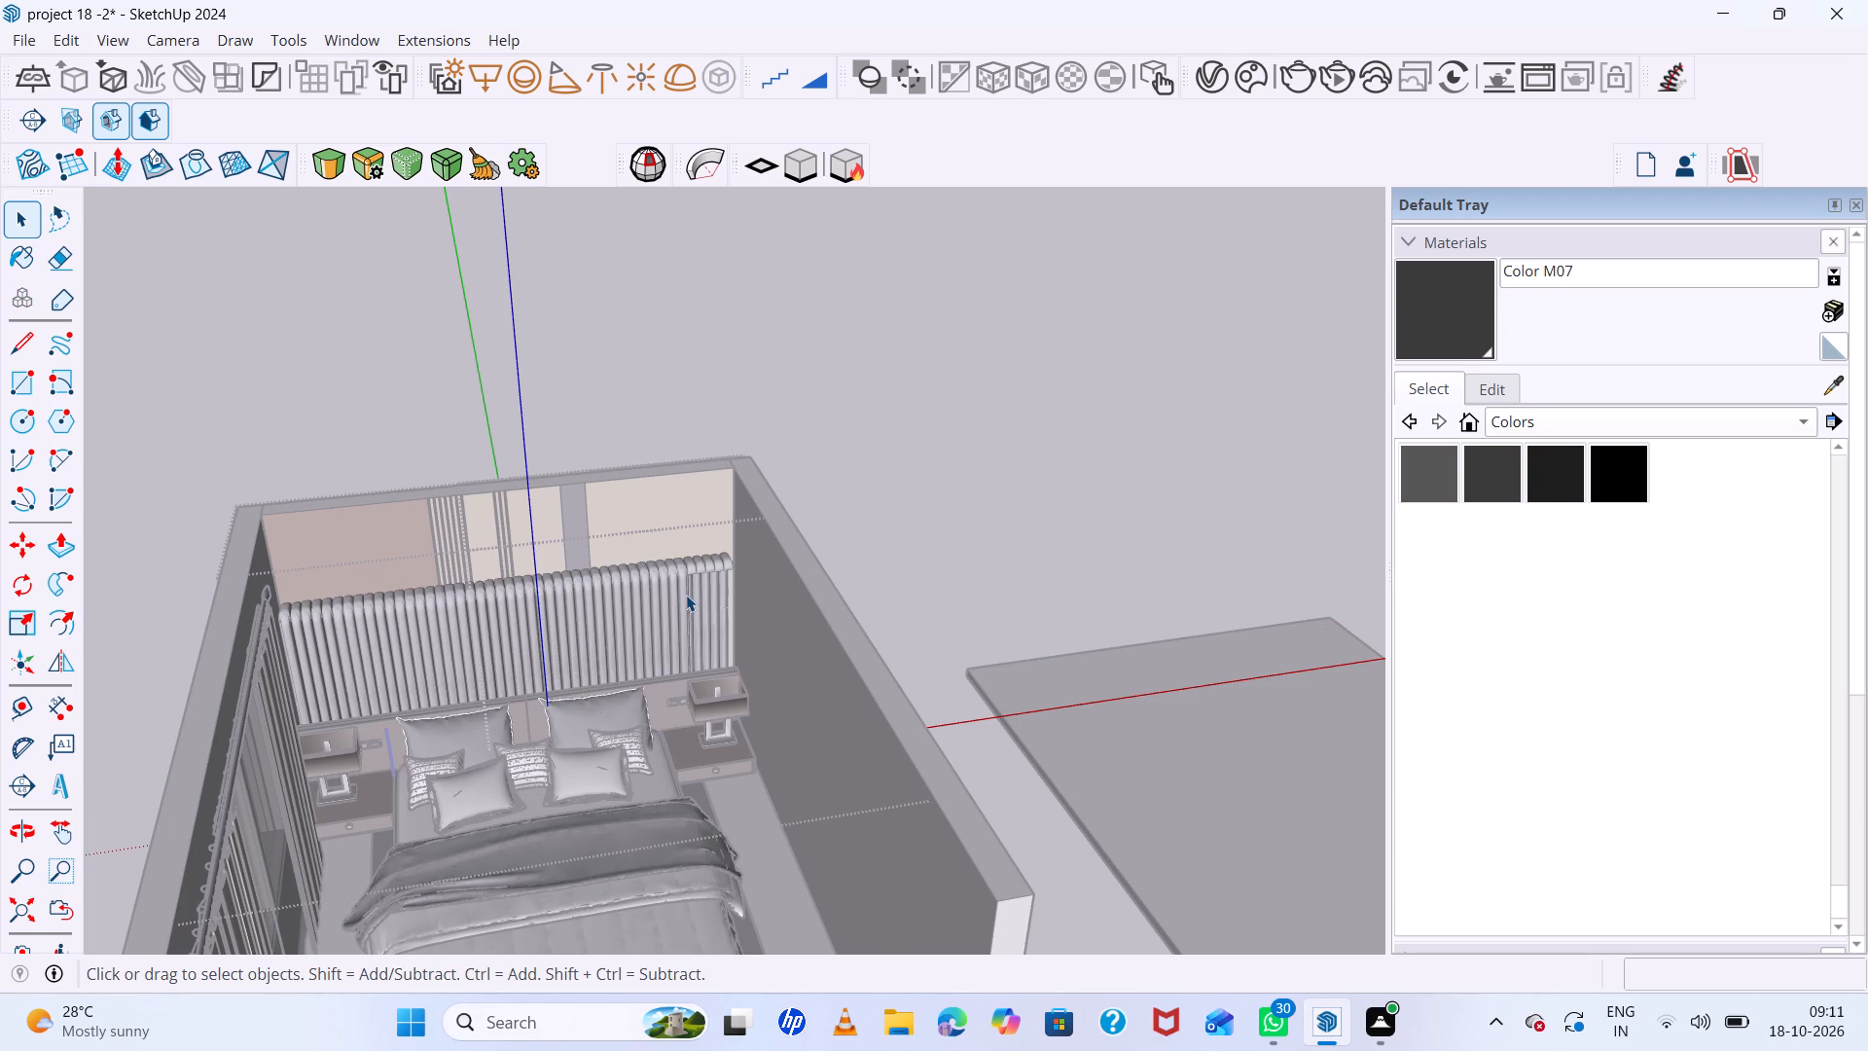
pyautogui.click(686, 595)
pyautogui.press('Delete')
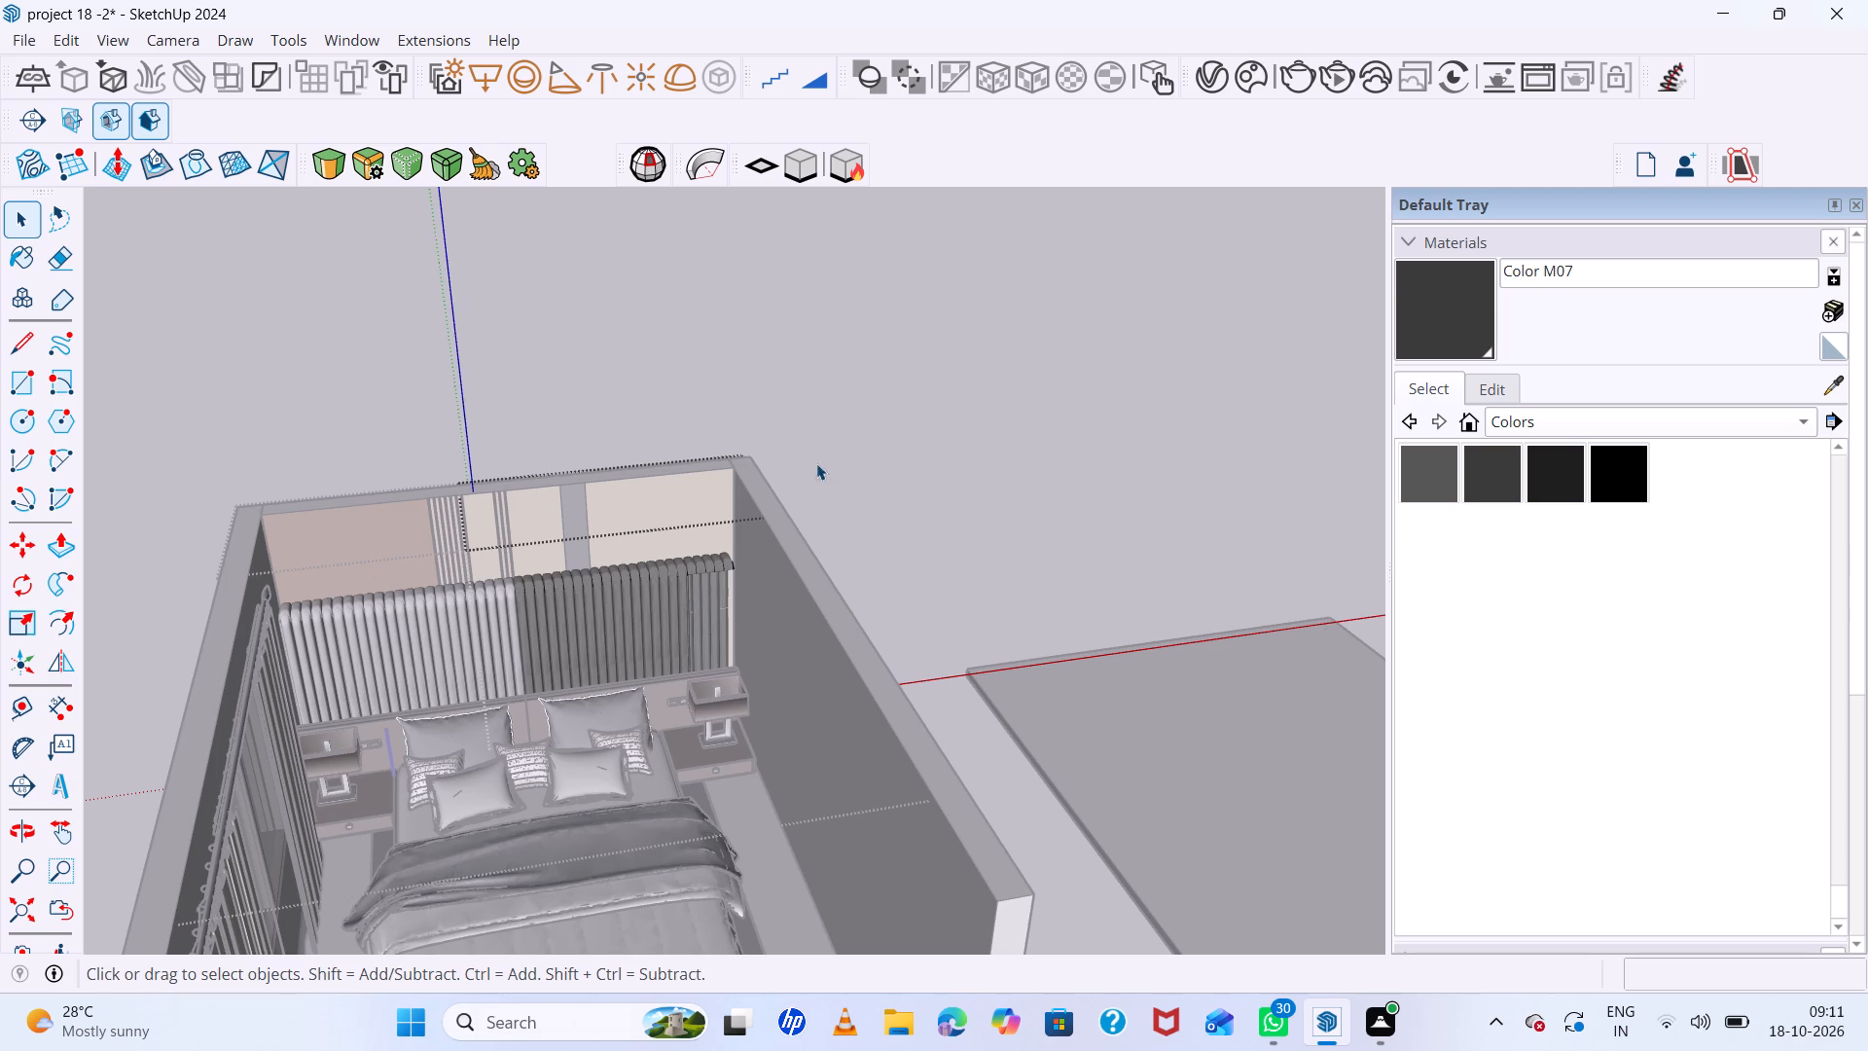
pyautogui.click(848, 435)
pyautogui.tripleClick(561, 631)
pyautogui.press('Delete')
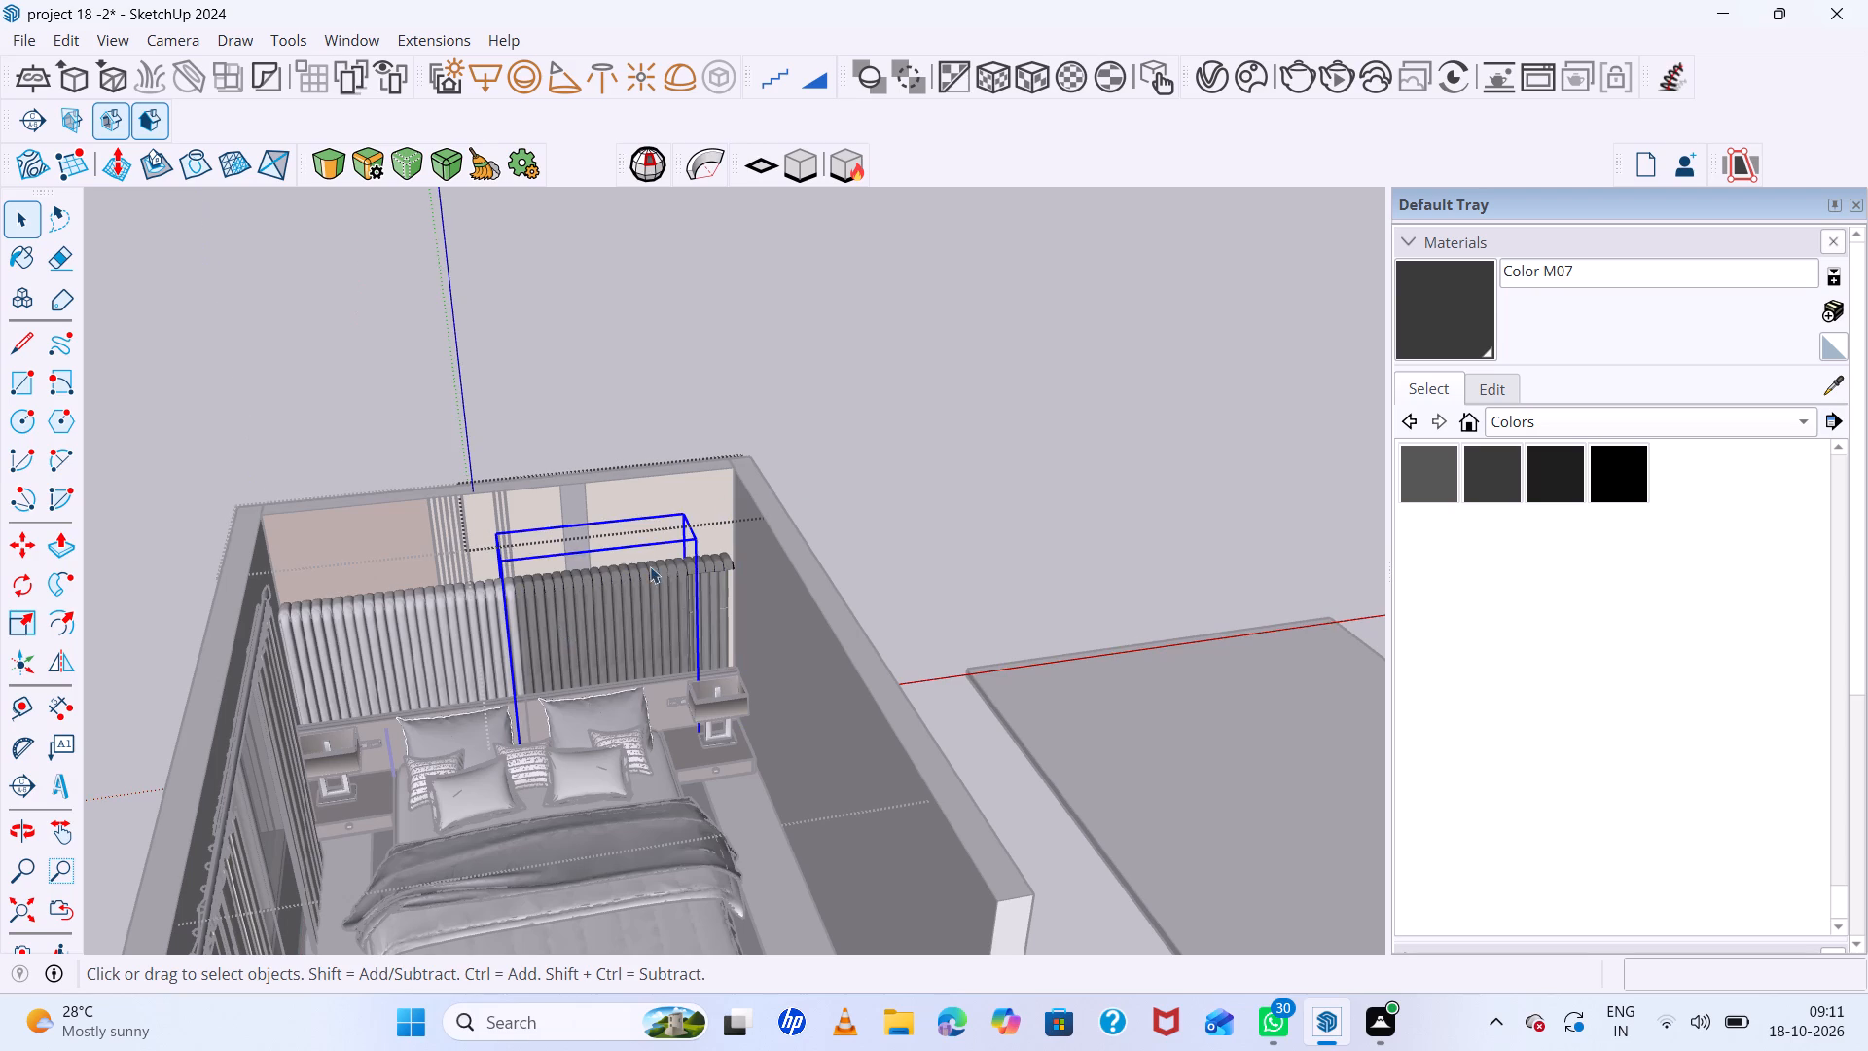
pyautogui.click(690, 584)
pyautogui.press('Delete')
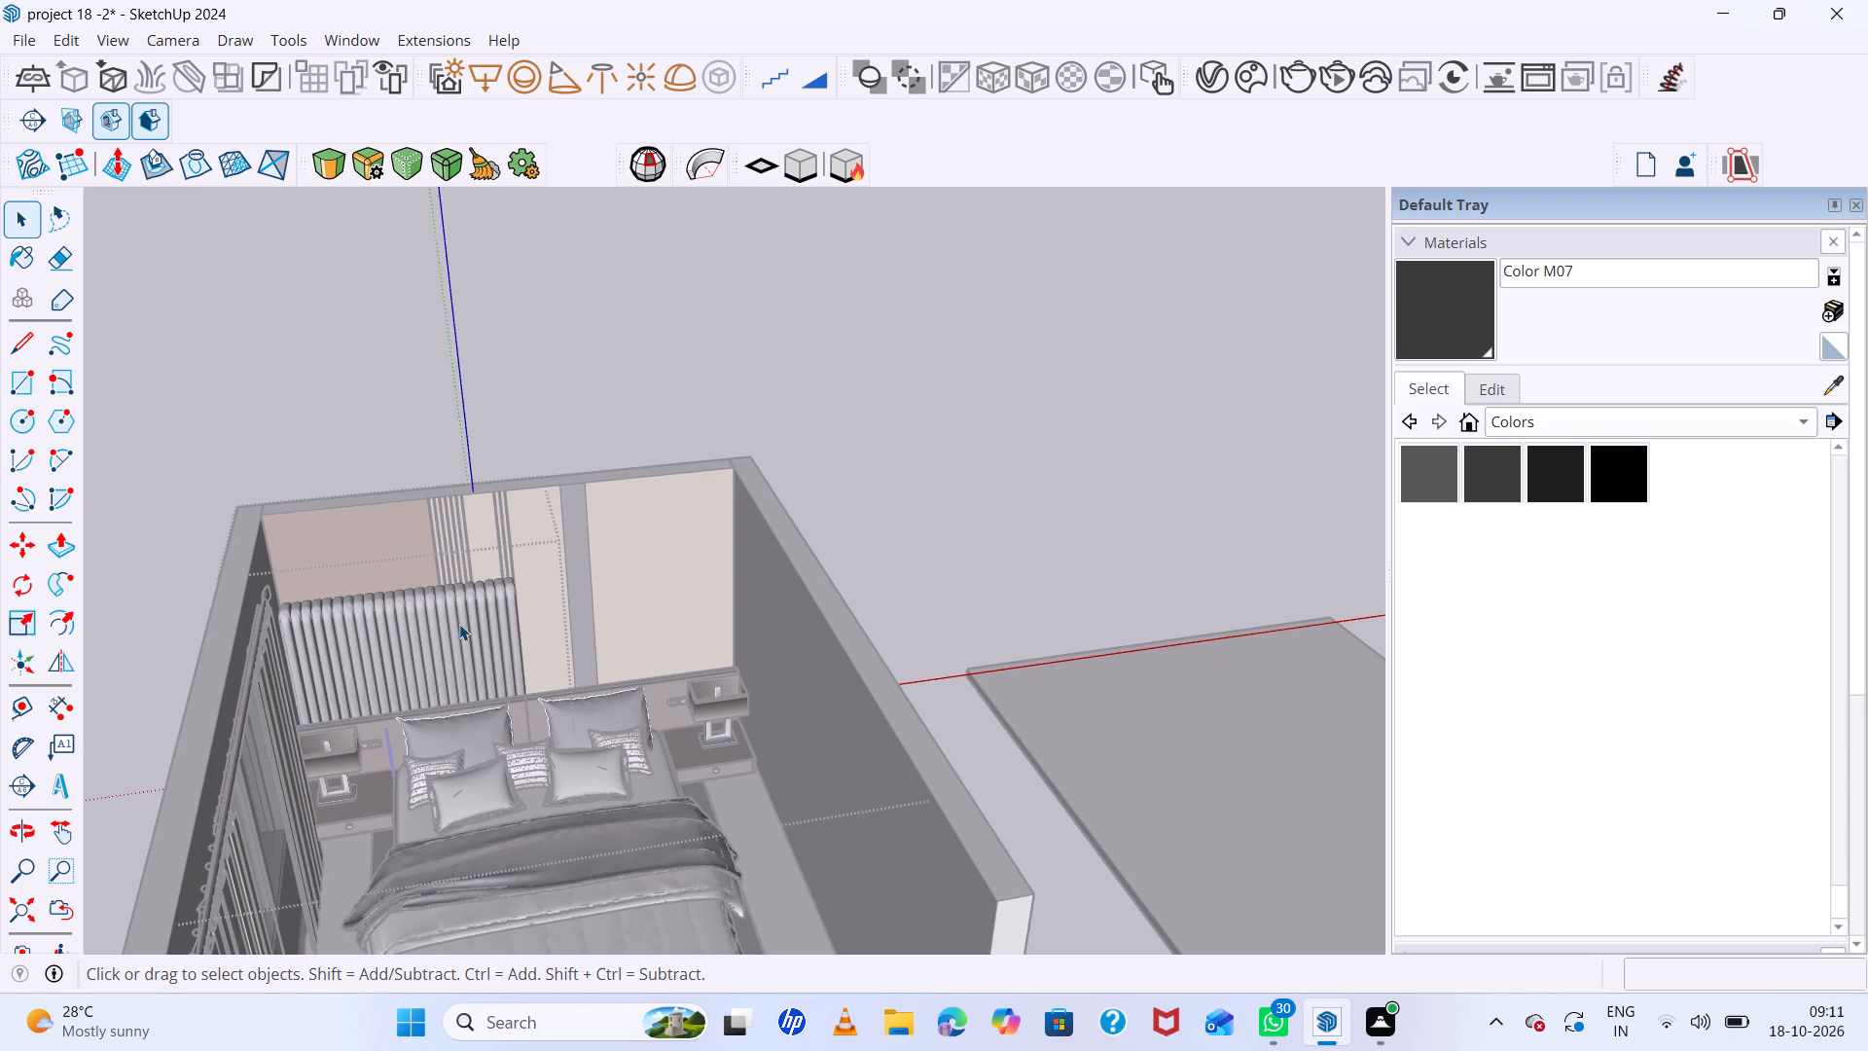
# Delete the remaining fluted panel pieces above the headboard in the half nearest the curtains, and leave group editing.
pyautogui.click(457, 624)
pyautogui.press('Delete')
pyautogui.press('Delete')
pyautogui.click(479, 620)
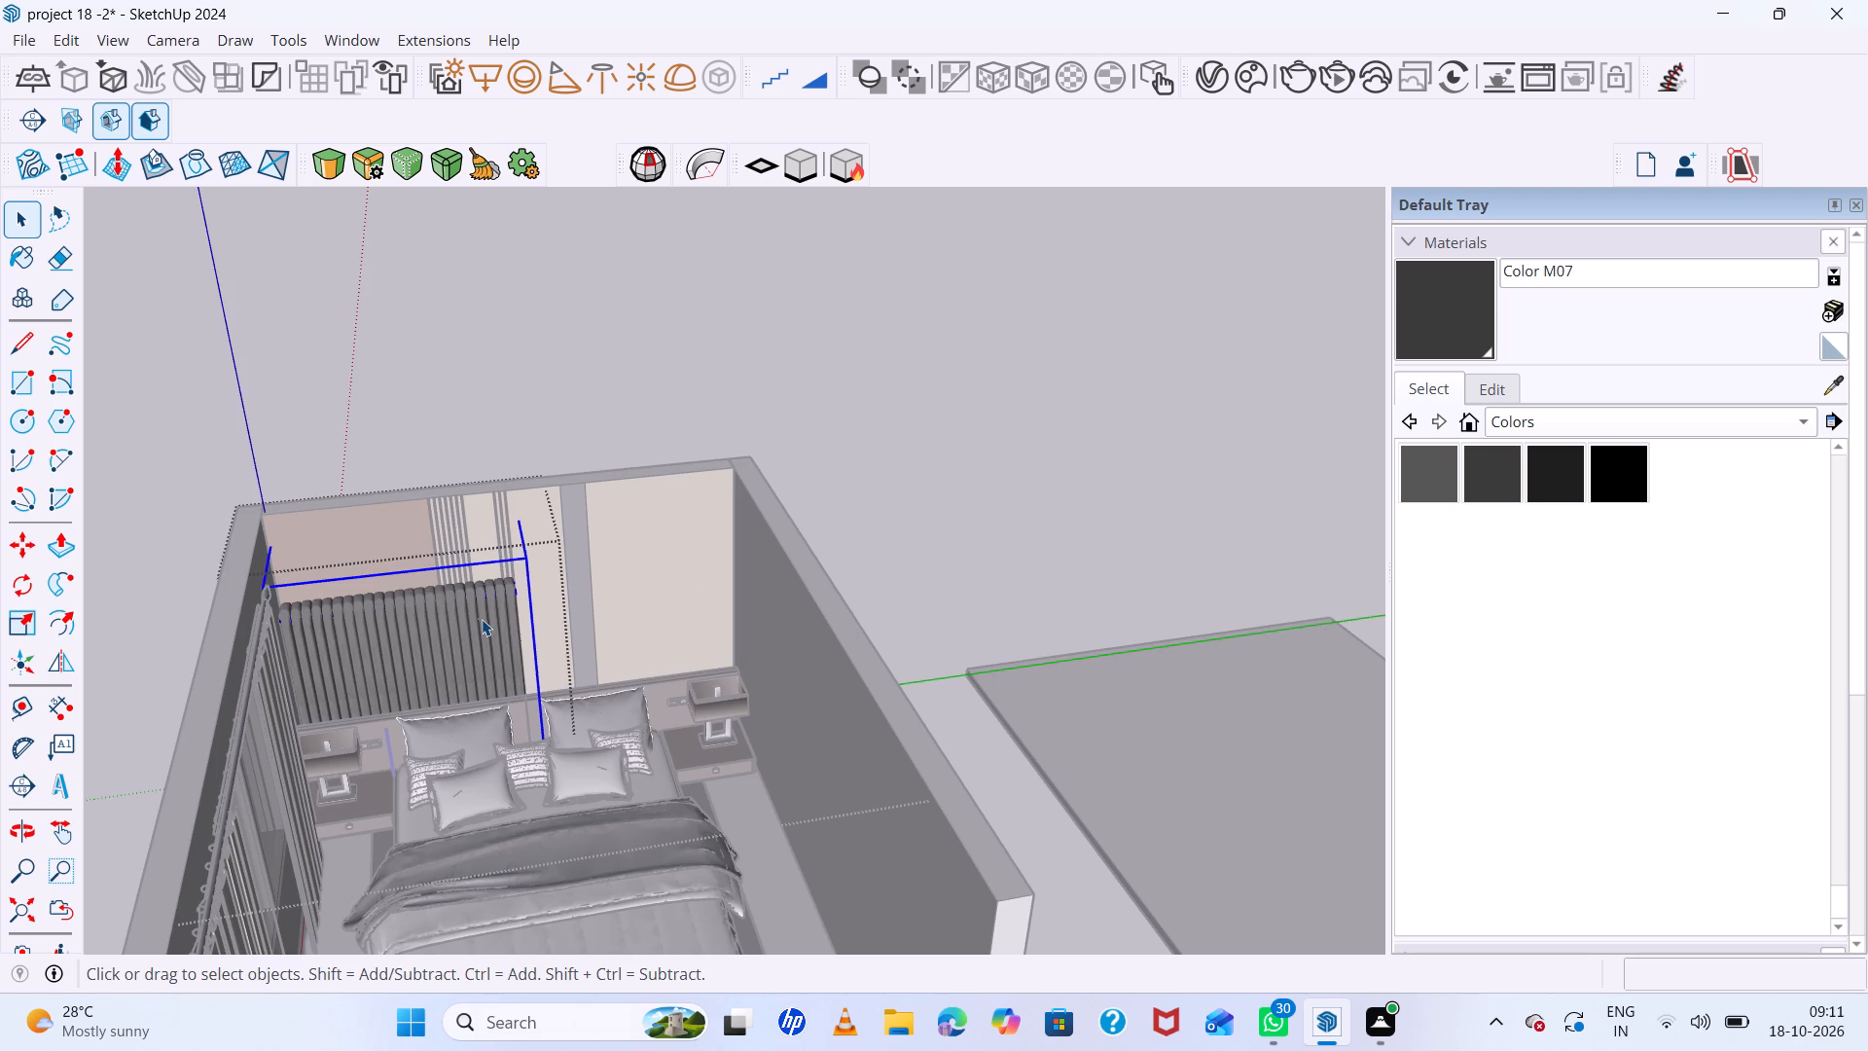
pyautogui.press('Delete')
pyautogui.click(482, 619)
pyautogui.press('Delete')
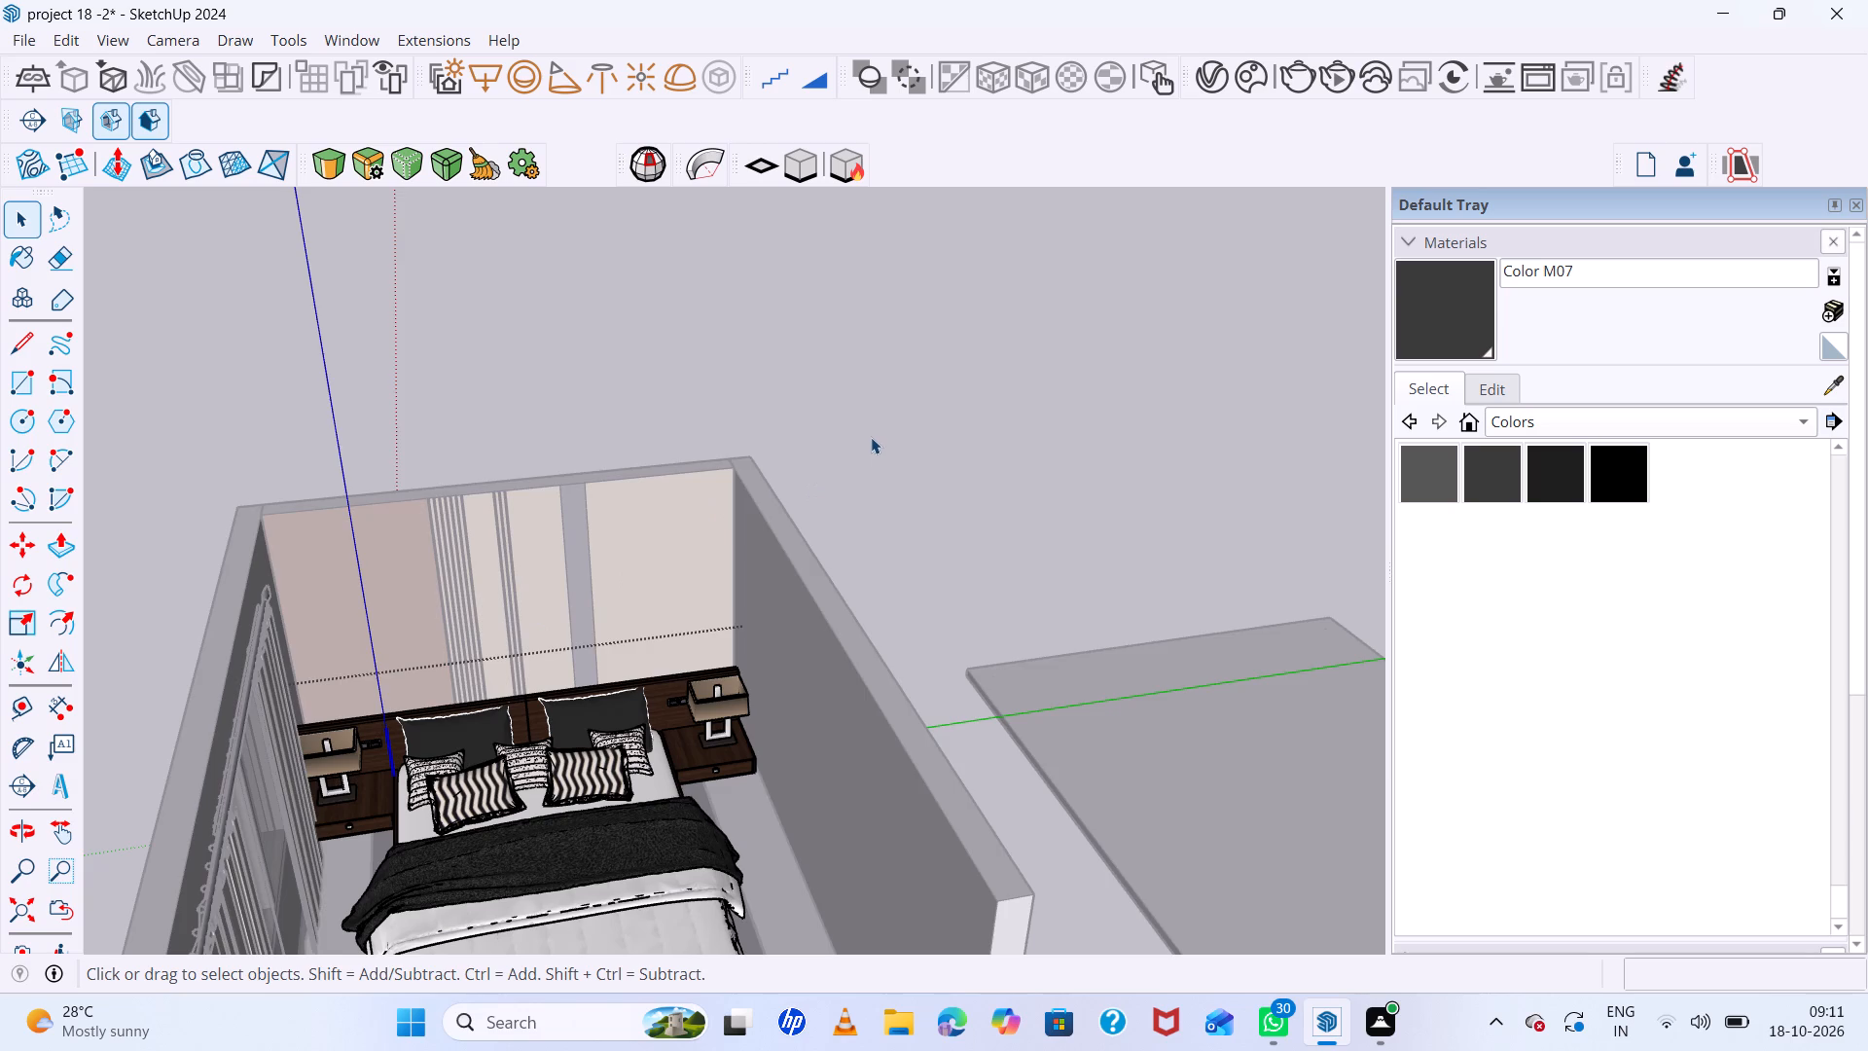
pyautogui.click(872, 436)
pyautogui.press('space')
# Examine the bed set and the exposed feature wall from the room's open front.
pyautogui.scroll(-11, 723, 451)
pyautogui.moveTo(854, 641); pyautogui.dragTo(749, 517, button='middle')
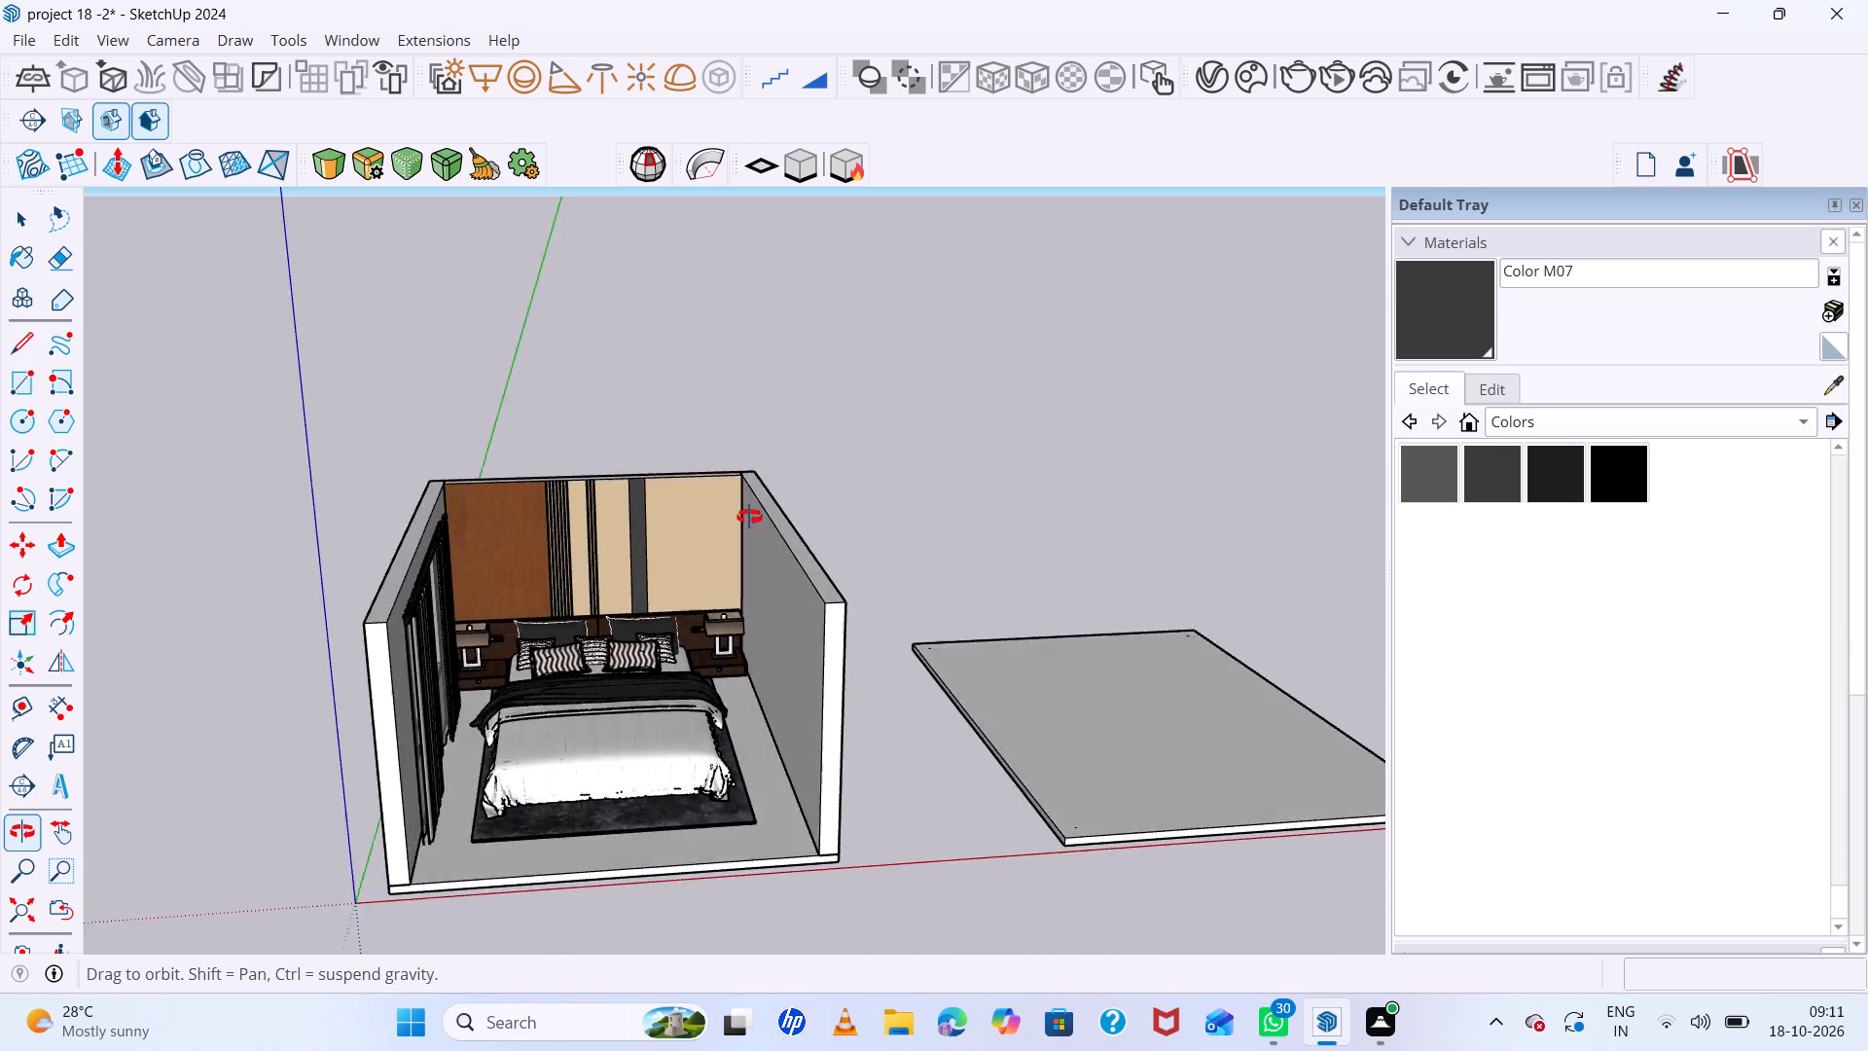
pyautogui.moveTo(749, 517); pyautogui.dragTo(718, 512, button='middle')
pyautogui.middleClick(718, 512)
pyautogui.scroll(6, 621, 584)
pyautogui.moveTo(618, 575); pyautogui.dragTo(659, 462, button='middle')
pyautogui.middleClick(659, 462)
pyautogui.scroll(-4, 666, 459)
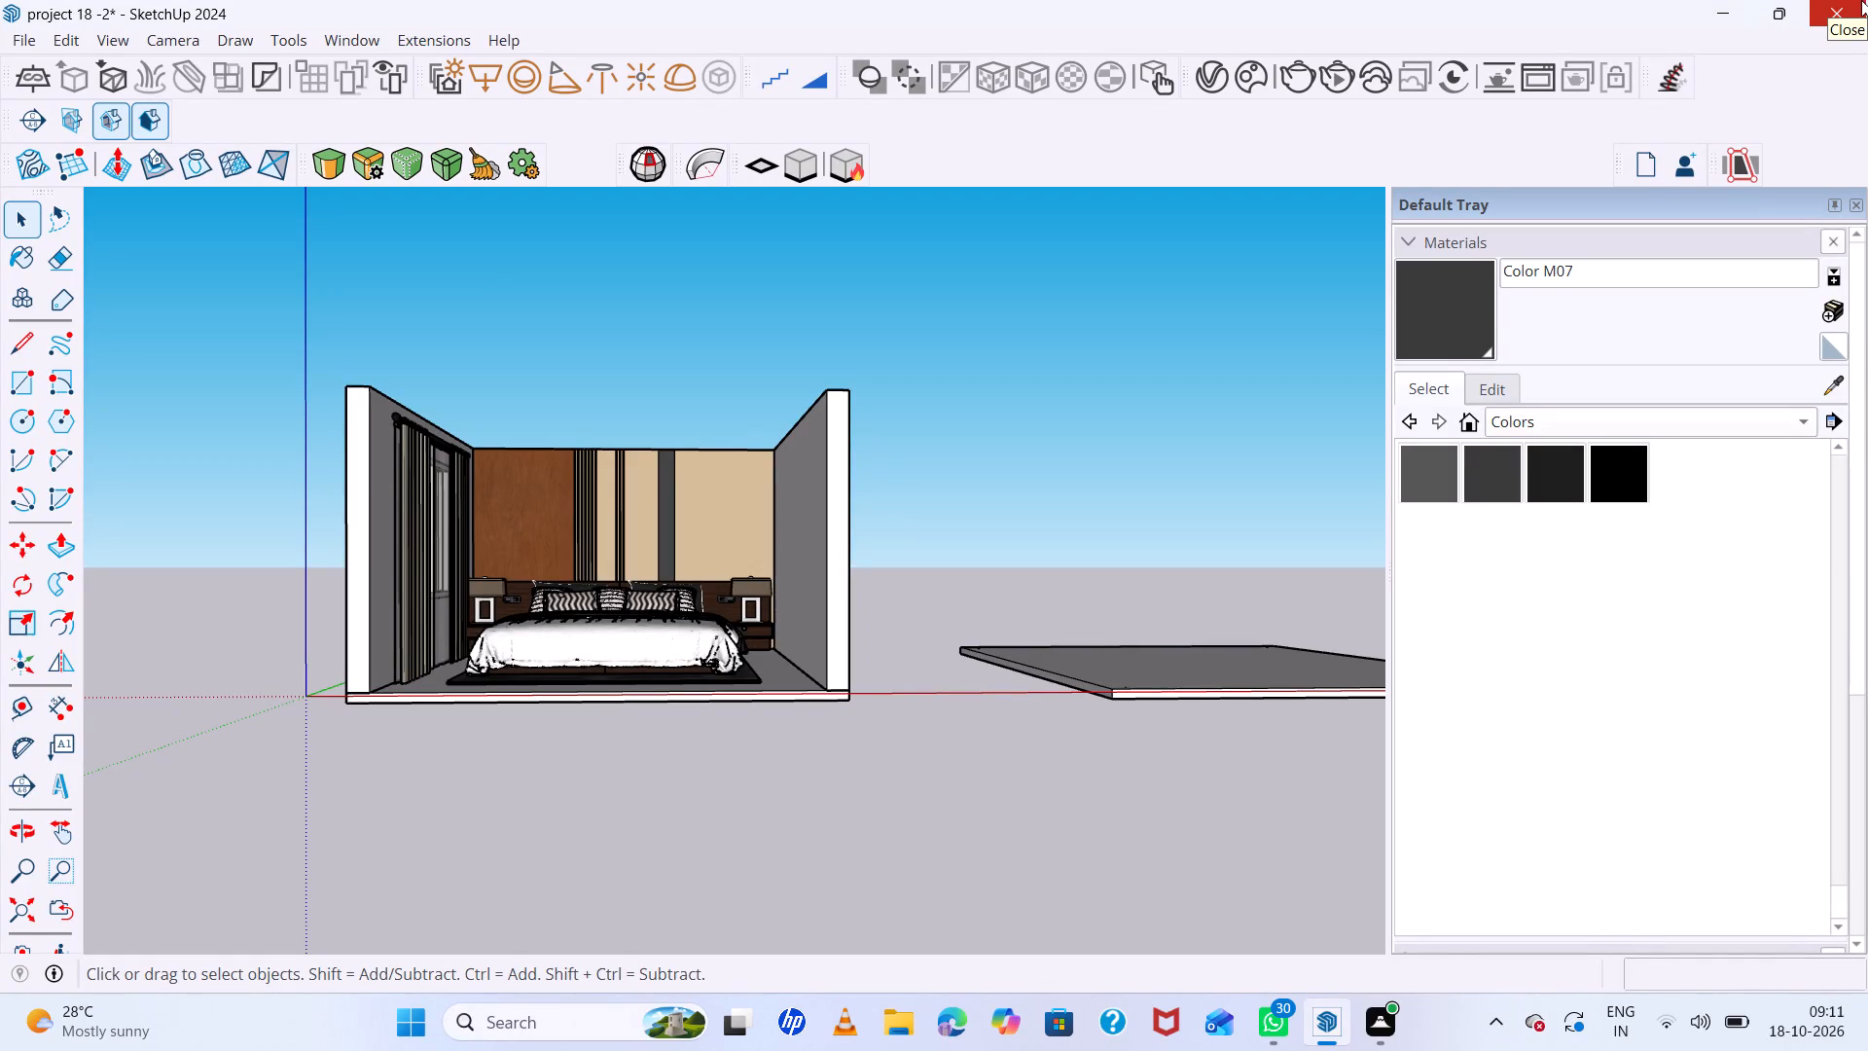
pyautogui.scroll(-3, 1852, 54)
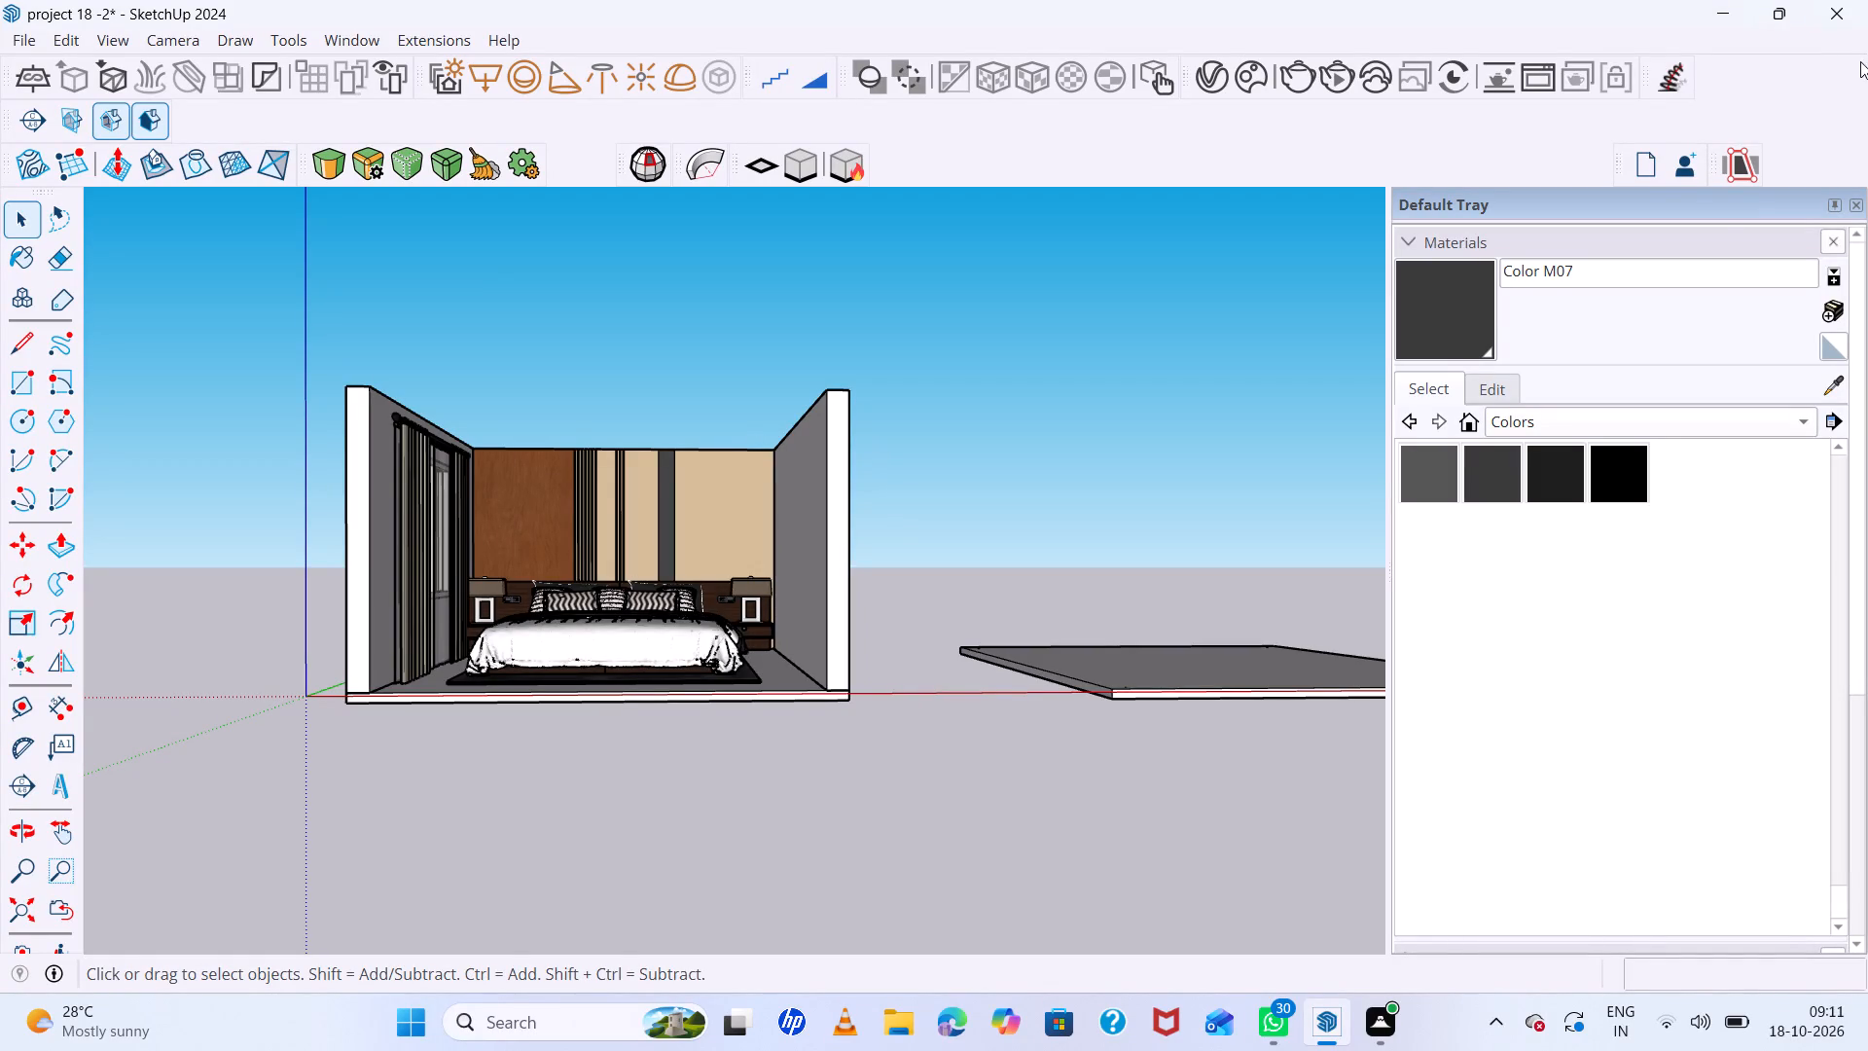
# Increase the whole bed set's height along the blue axis by a scale factor of about 1.26.
pyautogui.click(660, 629)
pyautogui.scroll(6, 660, 620)
pyautogui.moveTo(660, 620); pyautogui.dragTo(657, 756, button='middle')
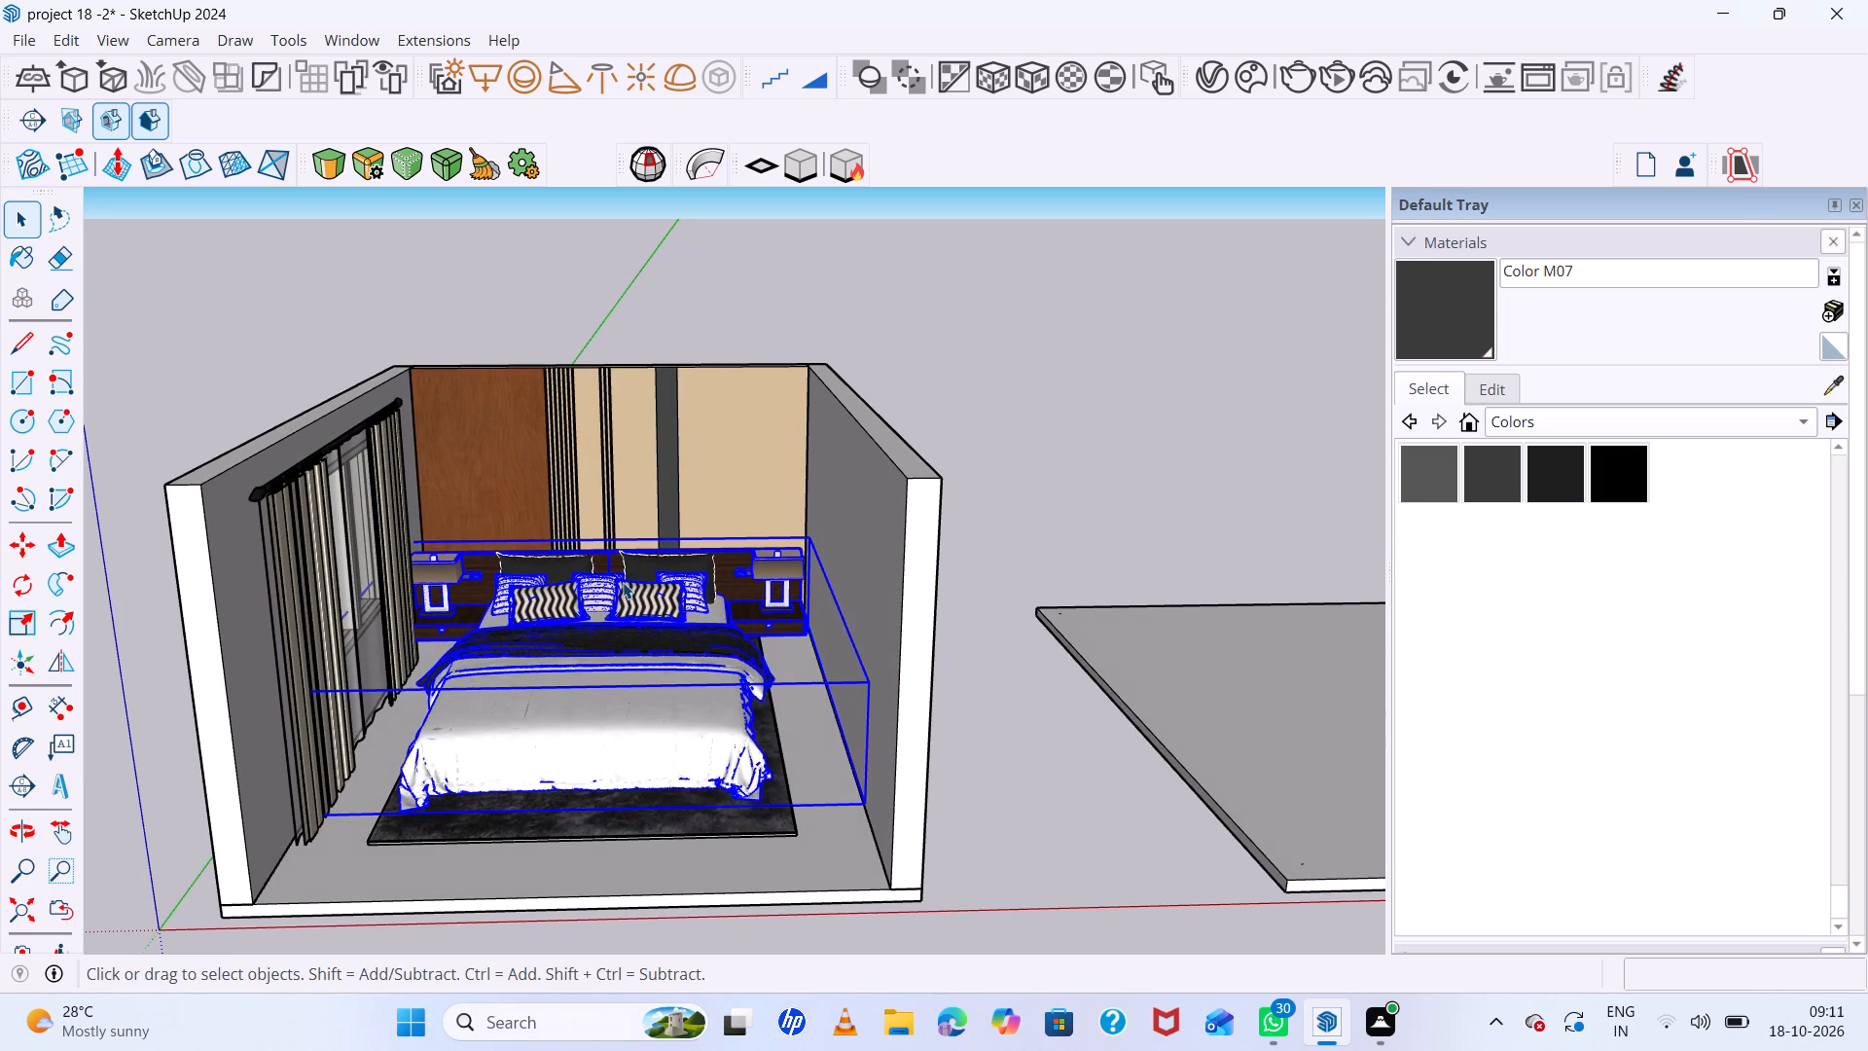
pyautogui.press('s')
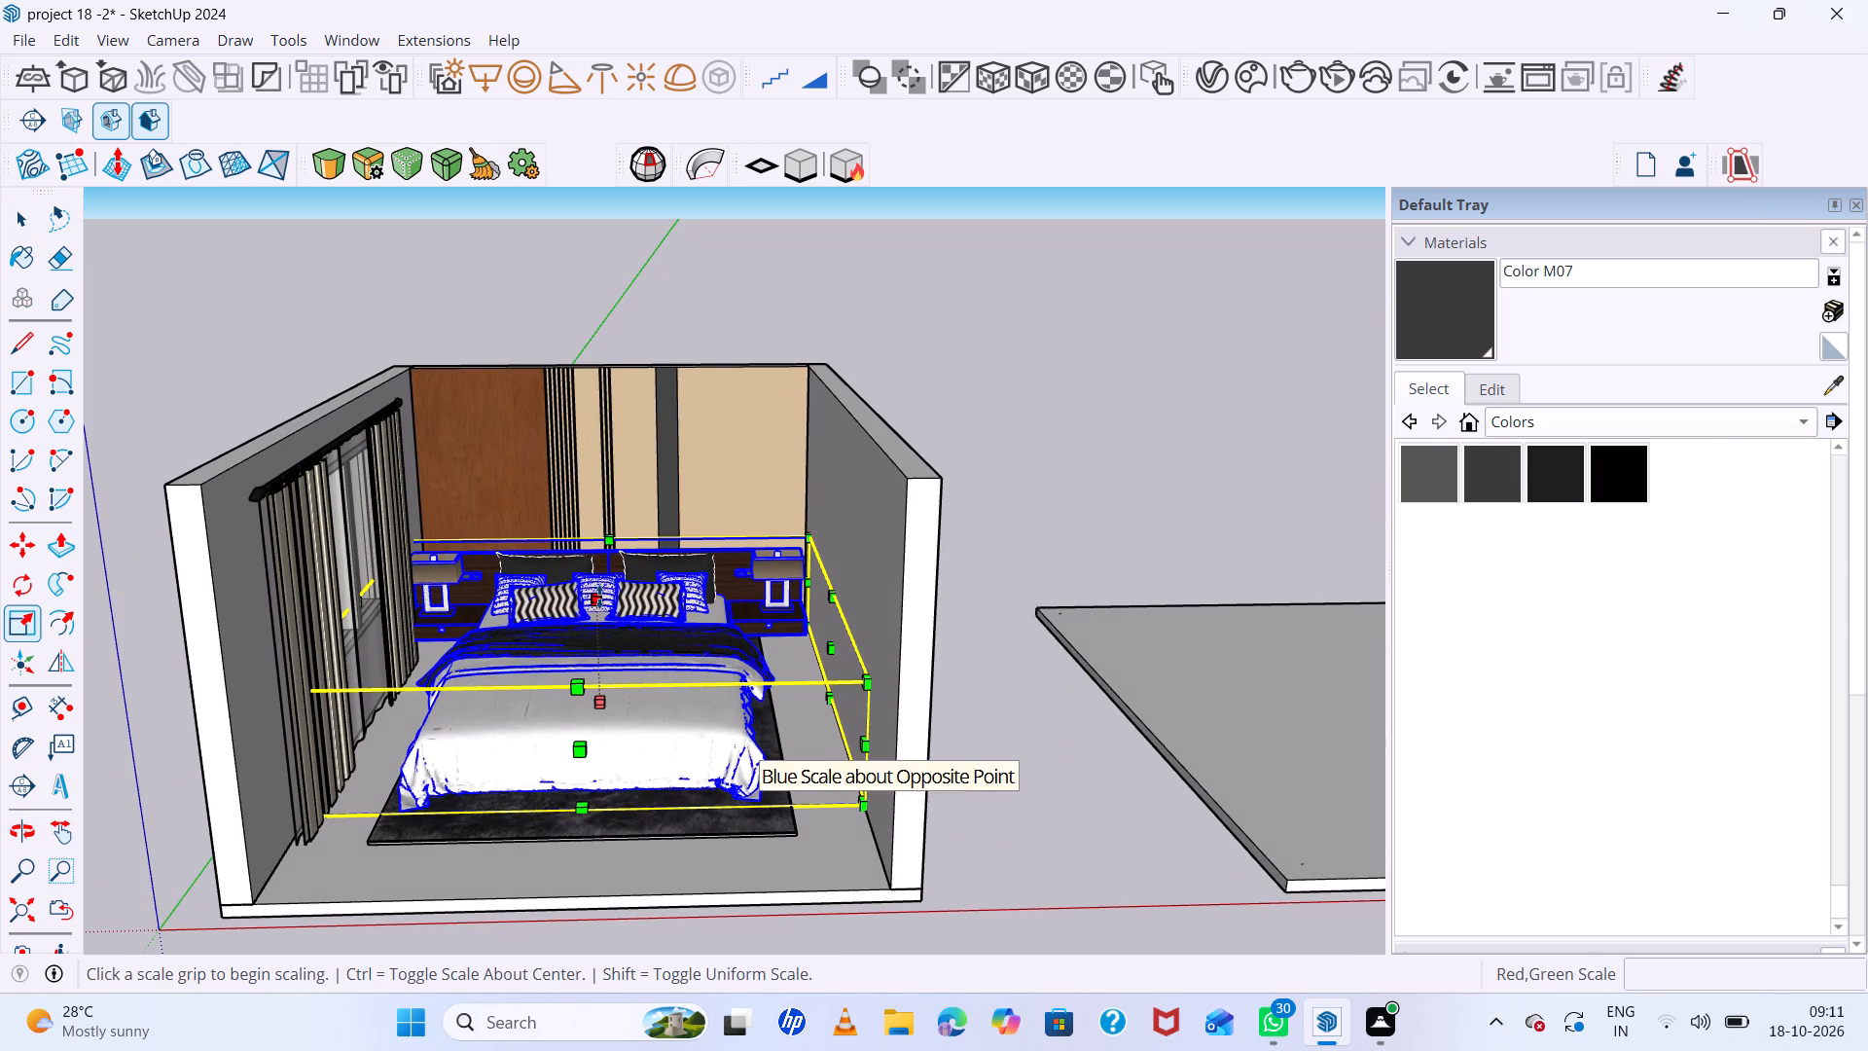
pyautogui.click(599, 597)
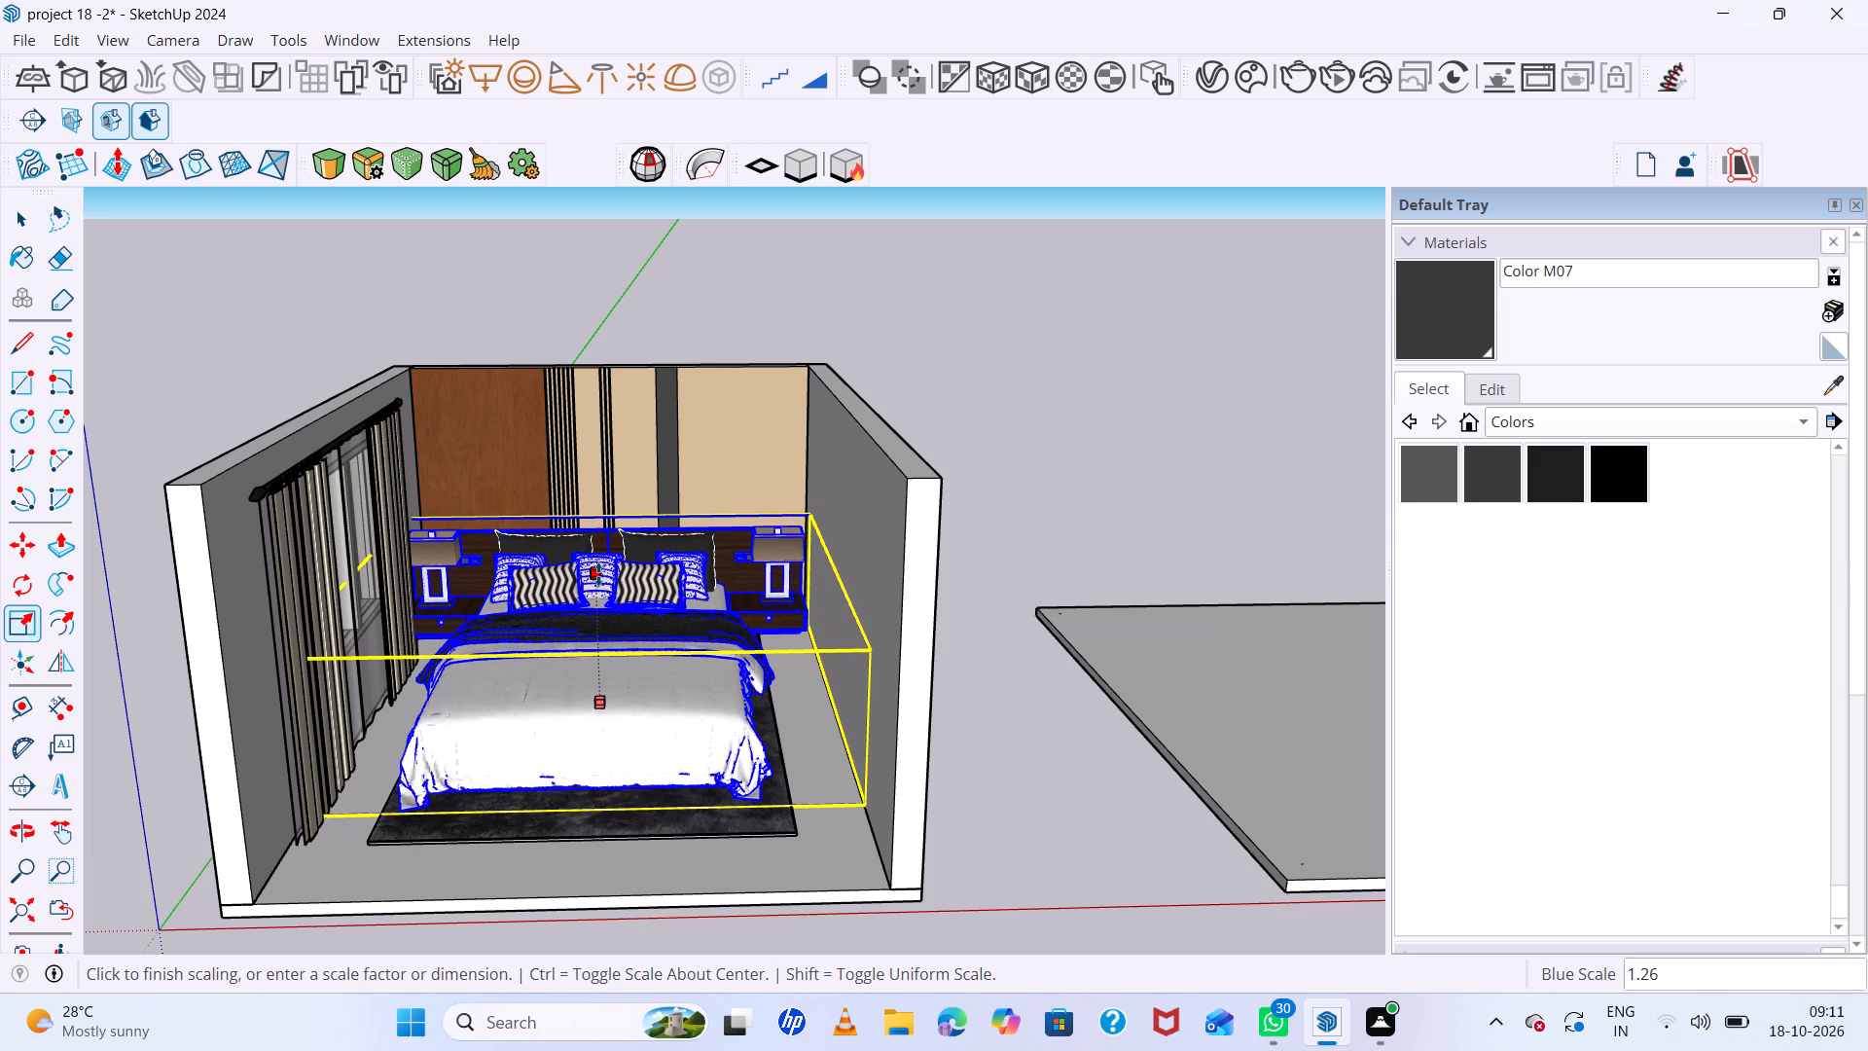
pyautogui.click(598, 574)
pyautogui.press('space')
pyautogui.click(1040, 416)
# Examine the heightened bed set's fit and proportions within the room.
pyautogui.scroll(-12, 1025, 402)
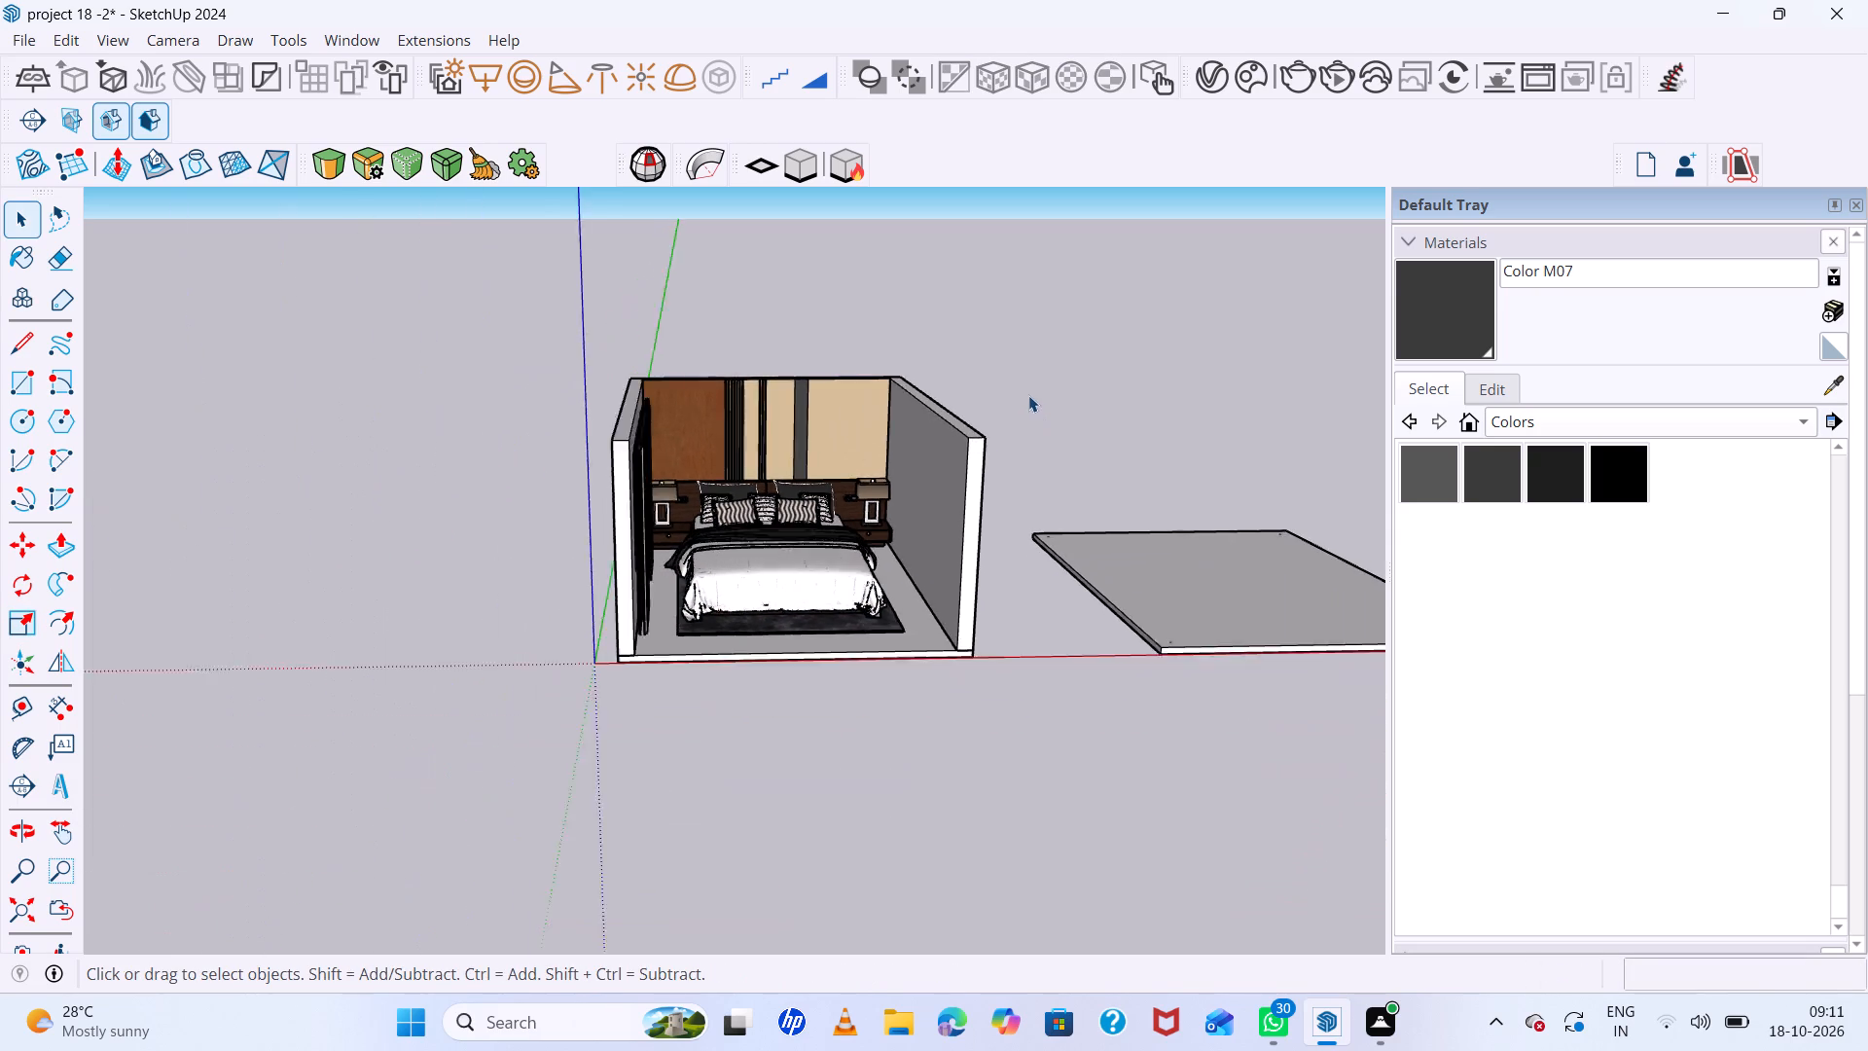
pyautogui.moveTo(1053, 500); pyautogui.dragTo(954, 485, button='middle')
pyautogui.scroll(13, 865, 582)
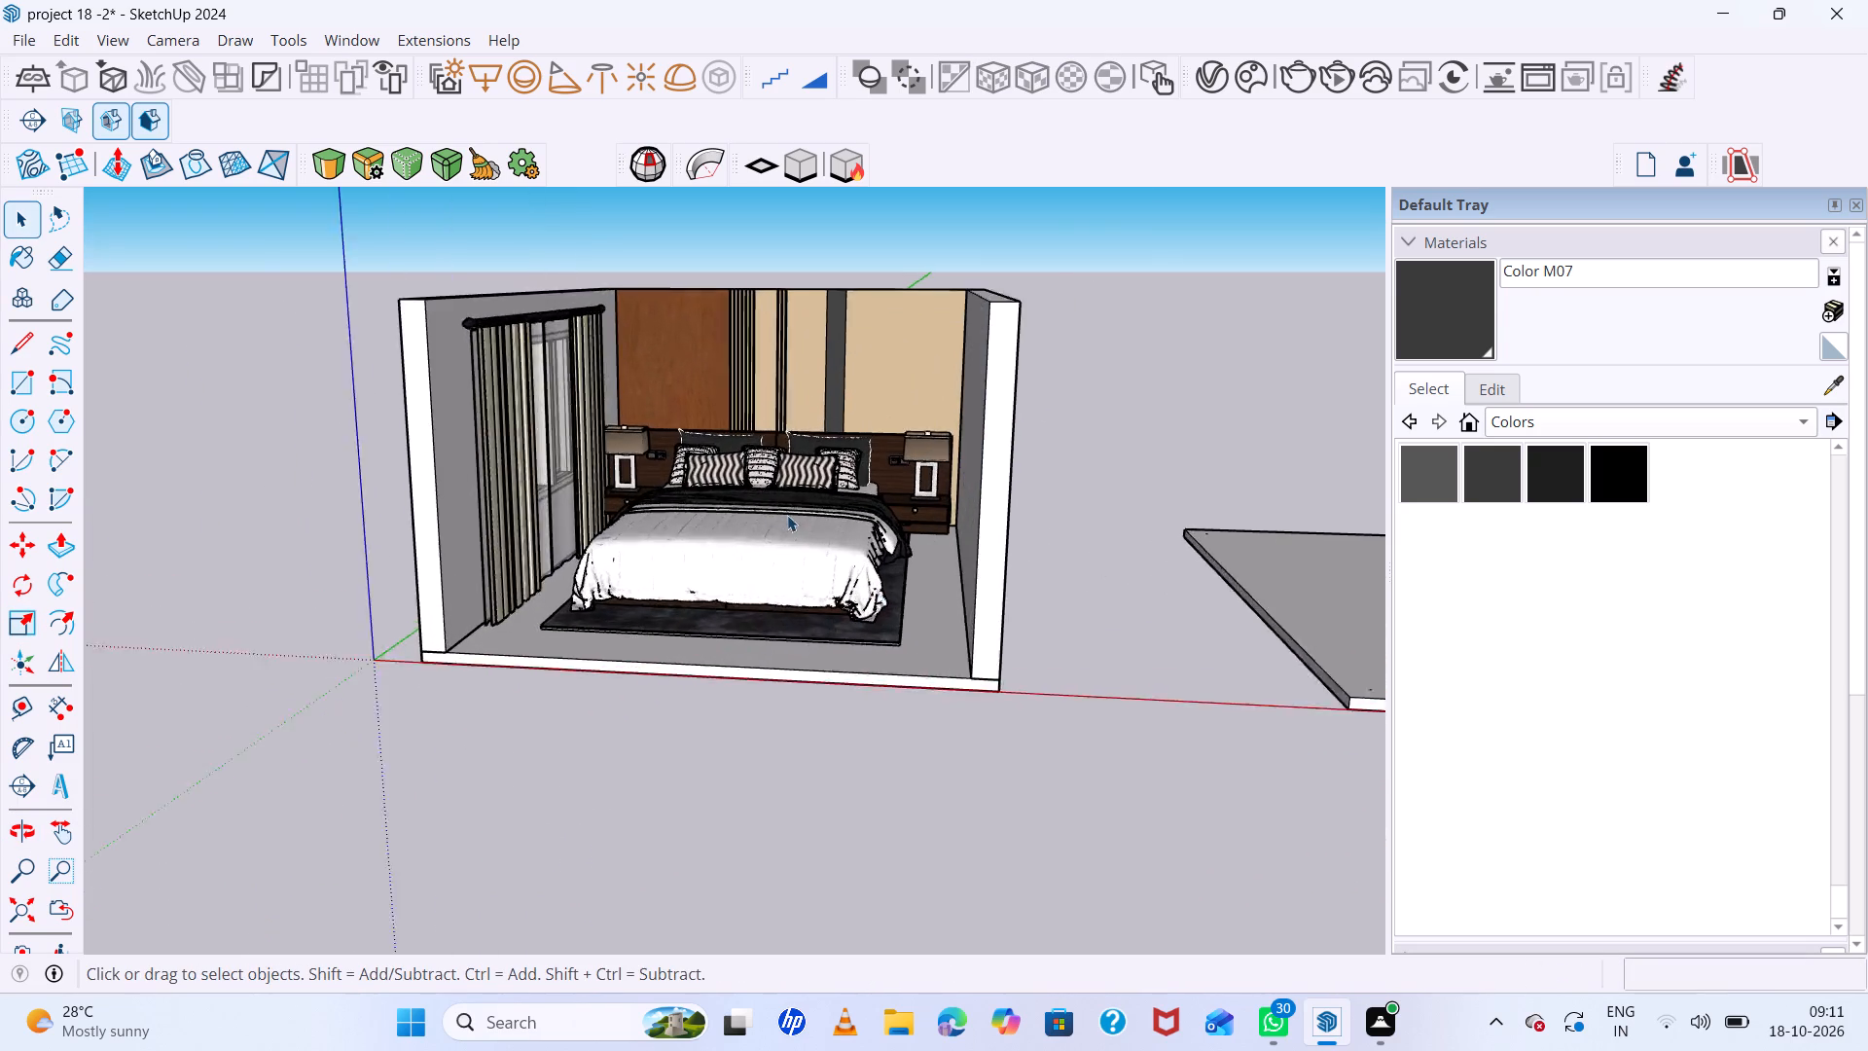
pyautogui.scroll(6, 787, 515)
pyautogui.moveTo(813, 514); pyautogui.dragTo(937, 533, button='middle')
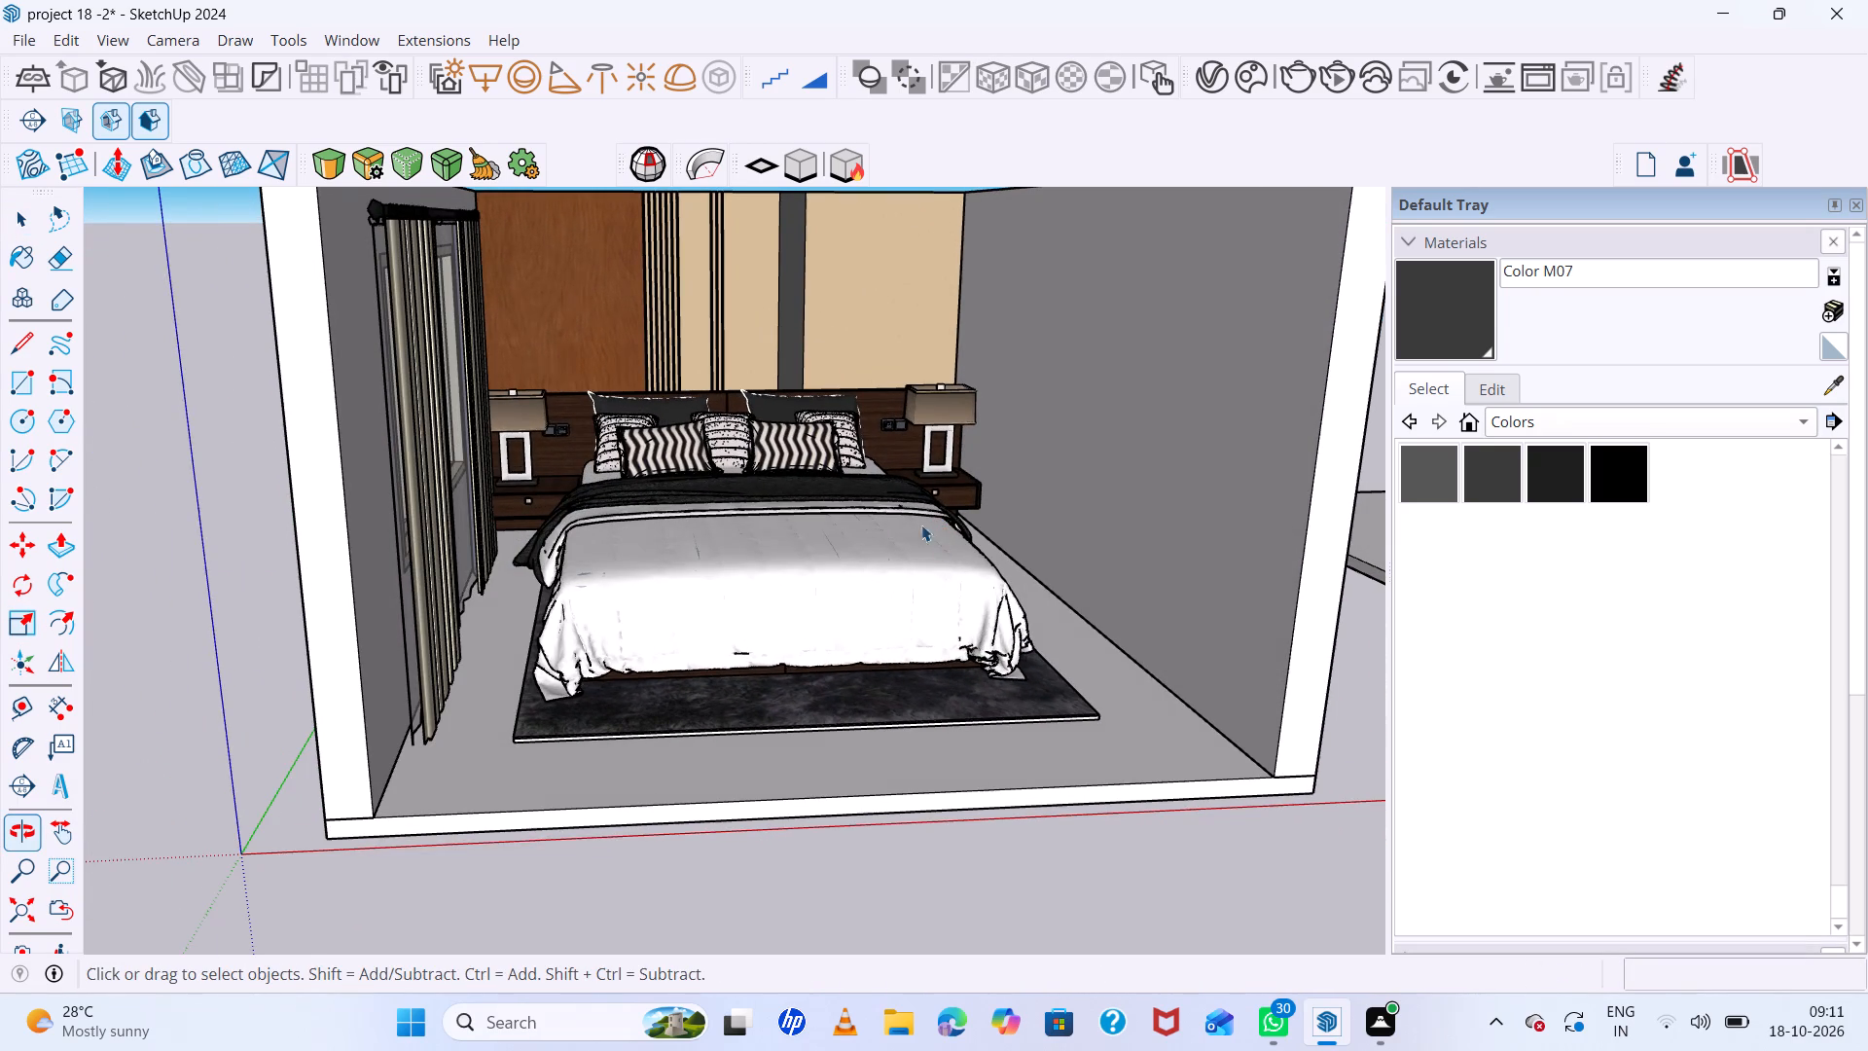
pyautogui.scroll(-12, 838, 517)
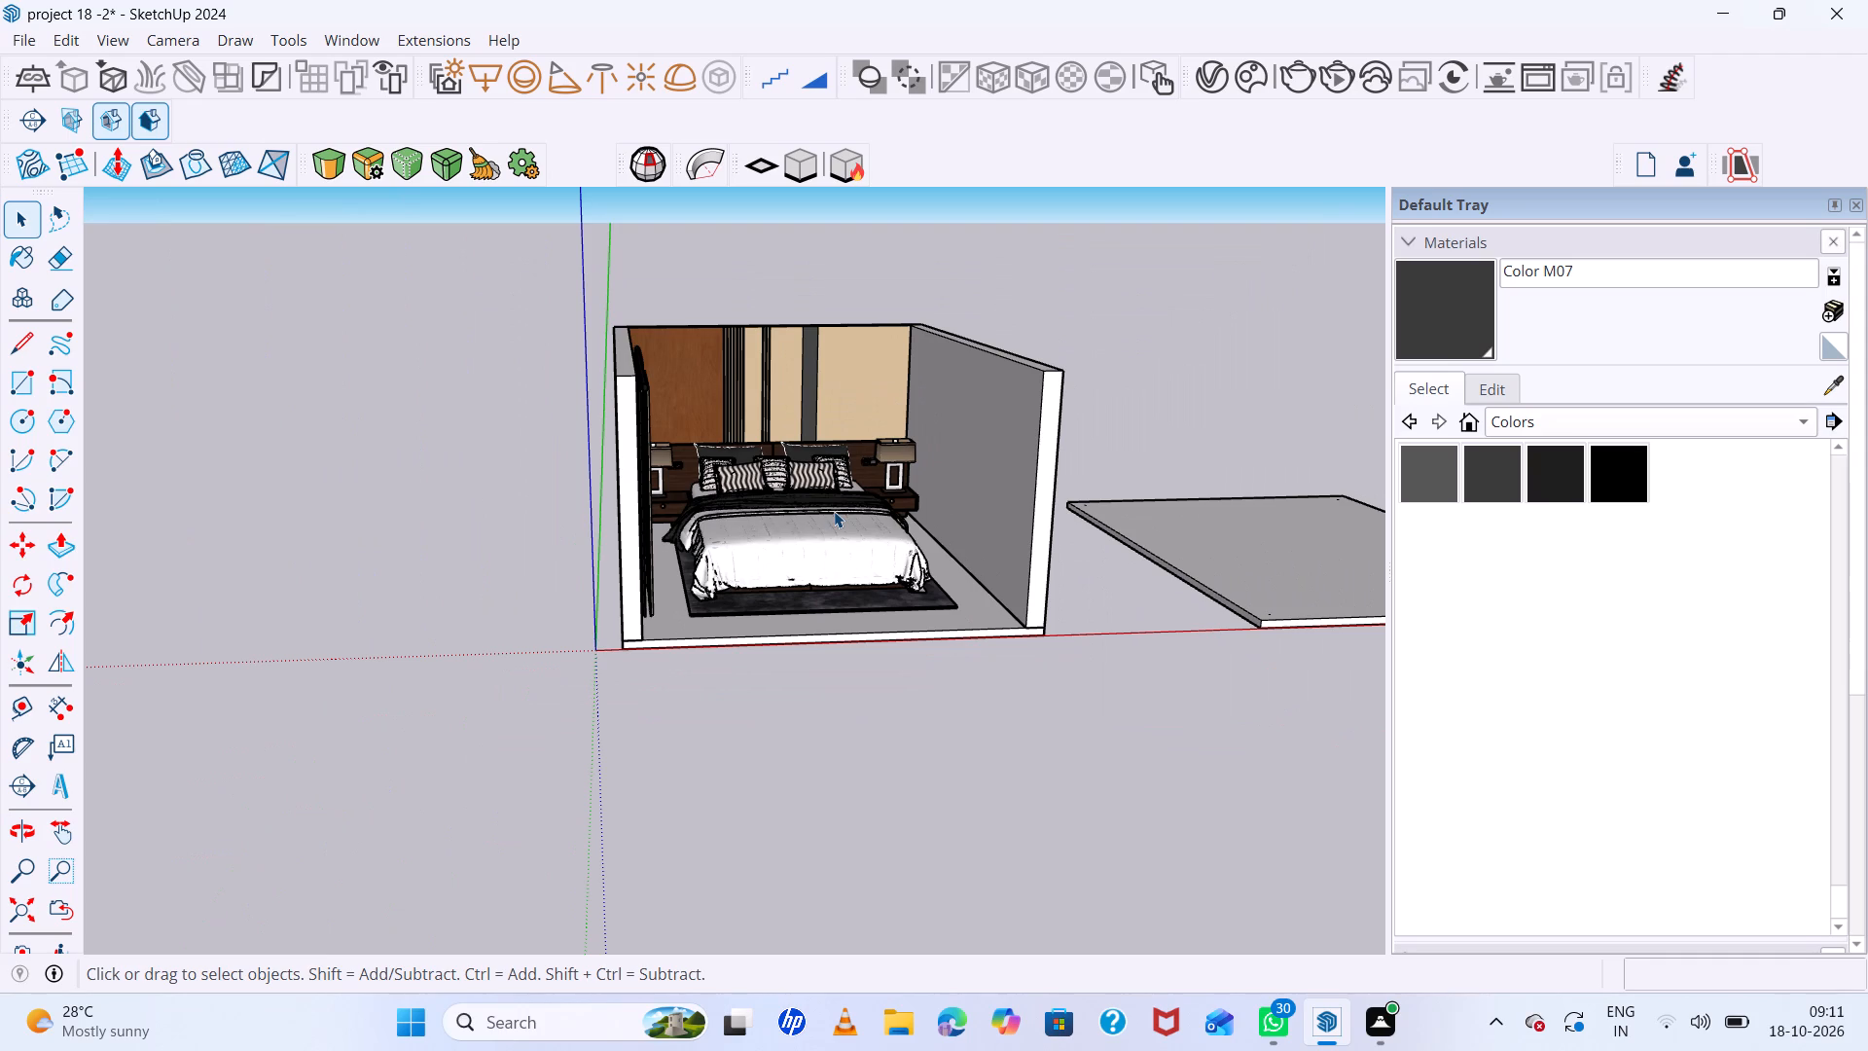
pyautogui.scroll(5, 796, 403)
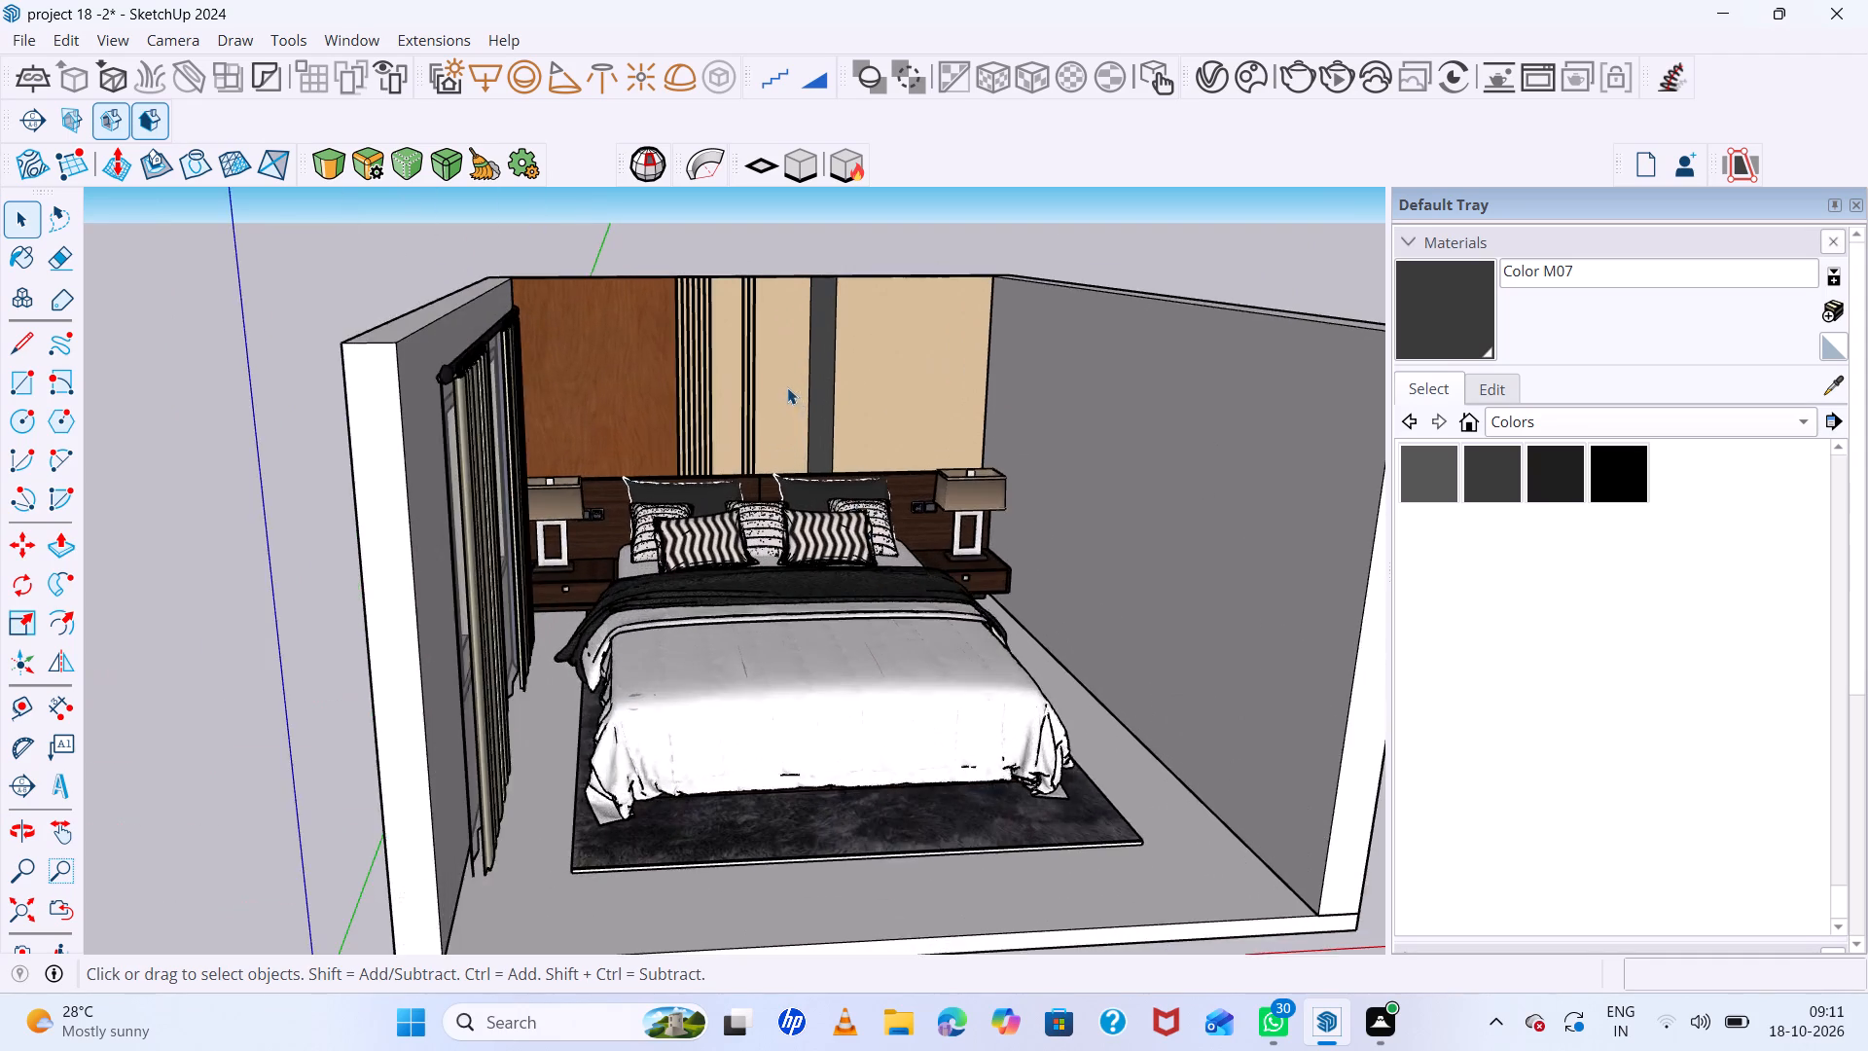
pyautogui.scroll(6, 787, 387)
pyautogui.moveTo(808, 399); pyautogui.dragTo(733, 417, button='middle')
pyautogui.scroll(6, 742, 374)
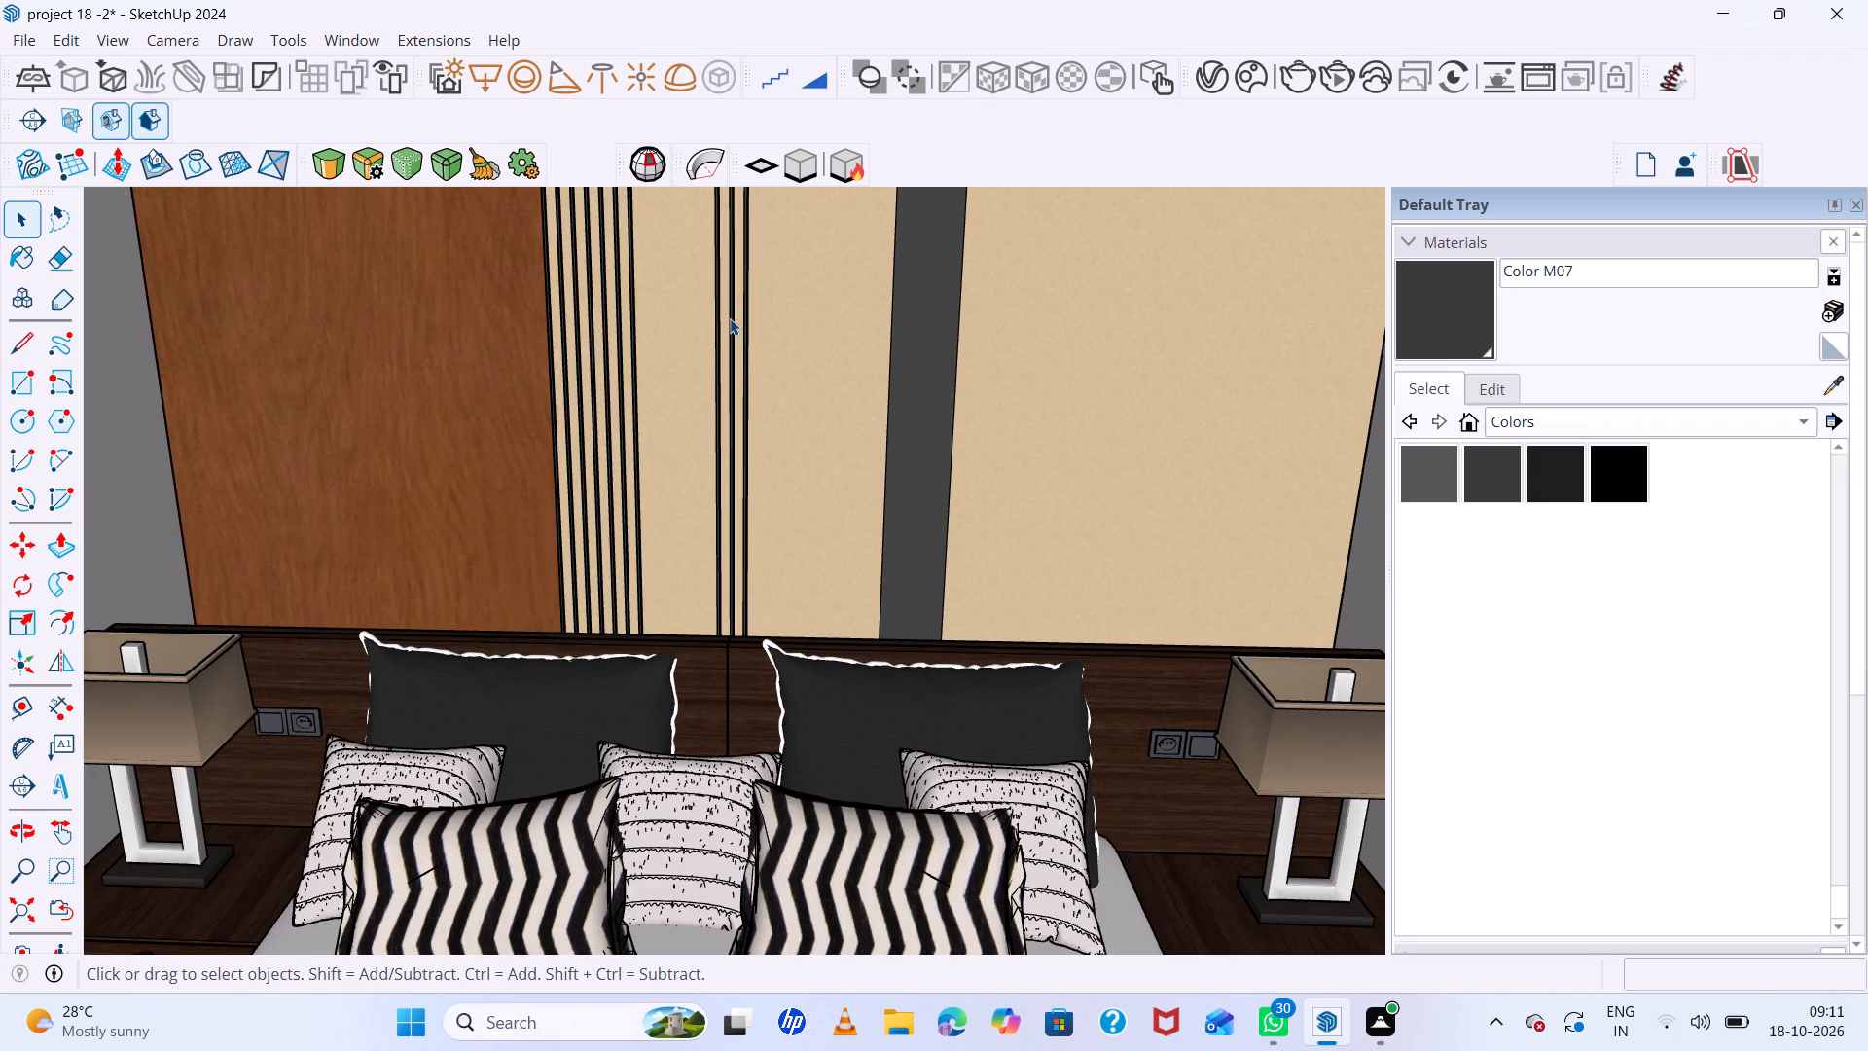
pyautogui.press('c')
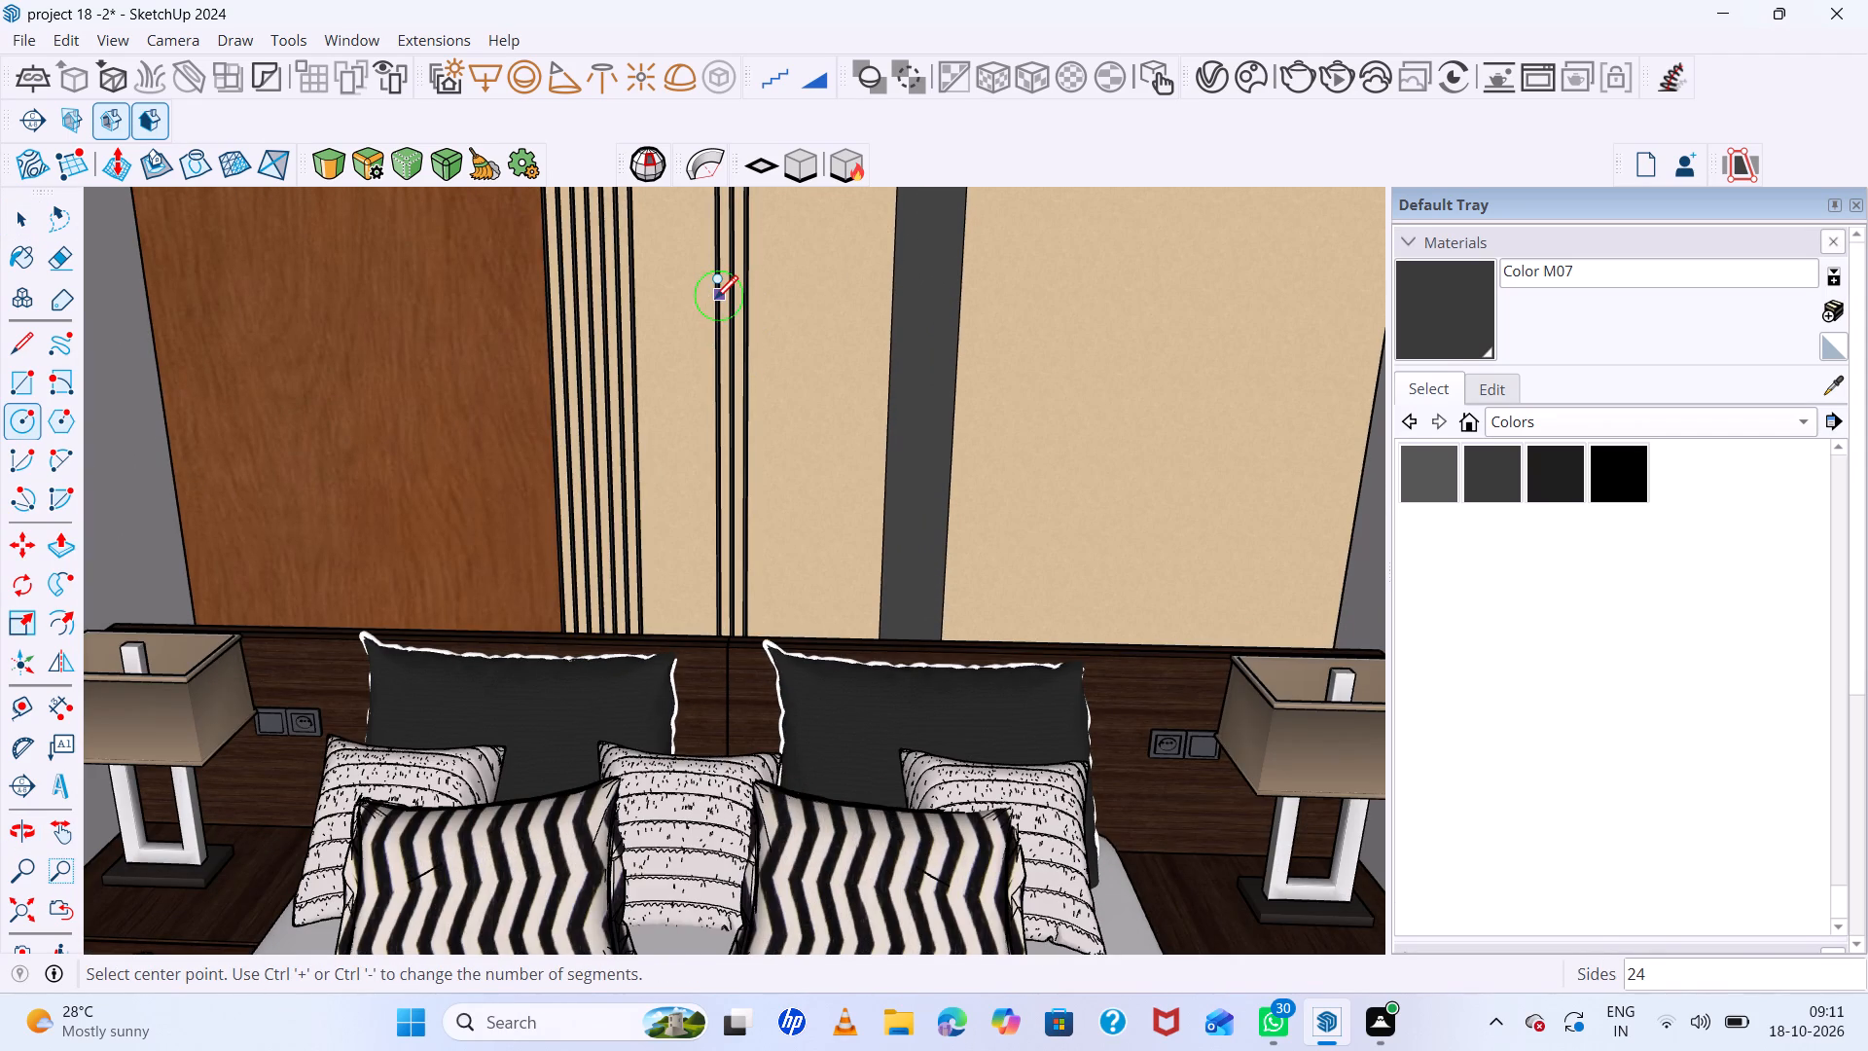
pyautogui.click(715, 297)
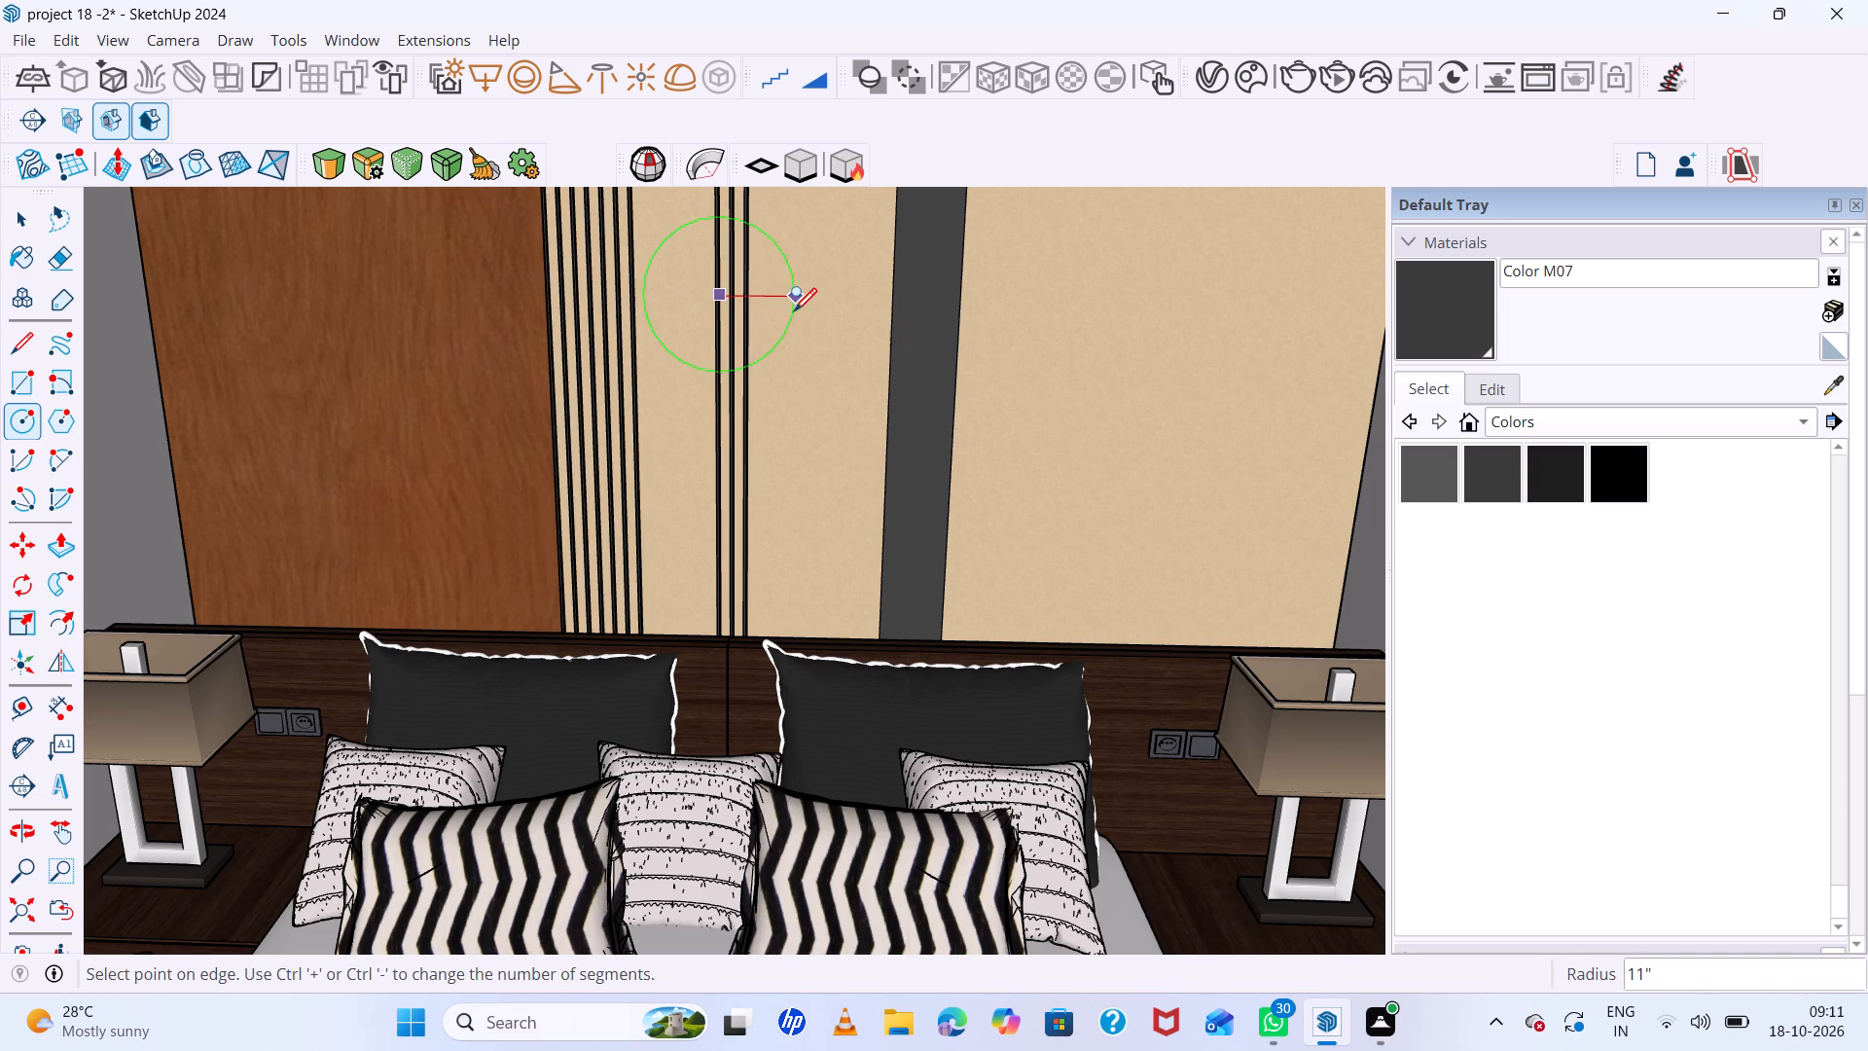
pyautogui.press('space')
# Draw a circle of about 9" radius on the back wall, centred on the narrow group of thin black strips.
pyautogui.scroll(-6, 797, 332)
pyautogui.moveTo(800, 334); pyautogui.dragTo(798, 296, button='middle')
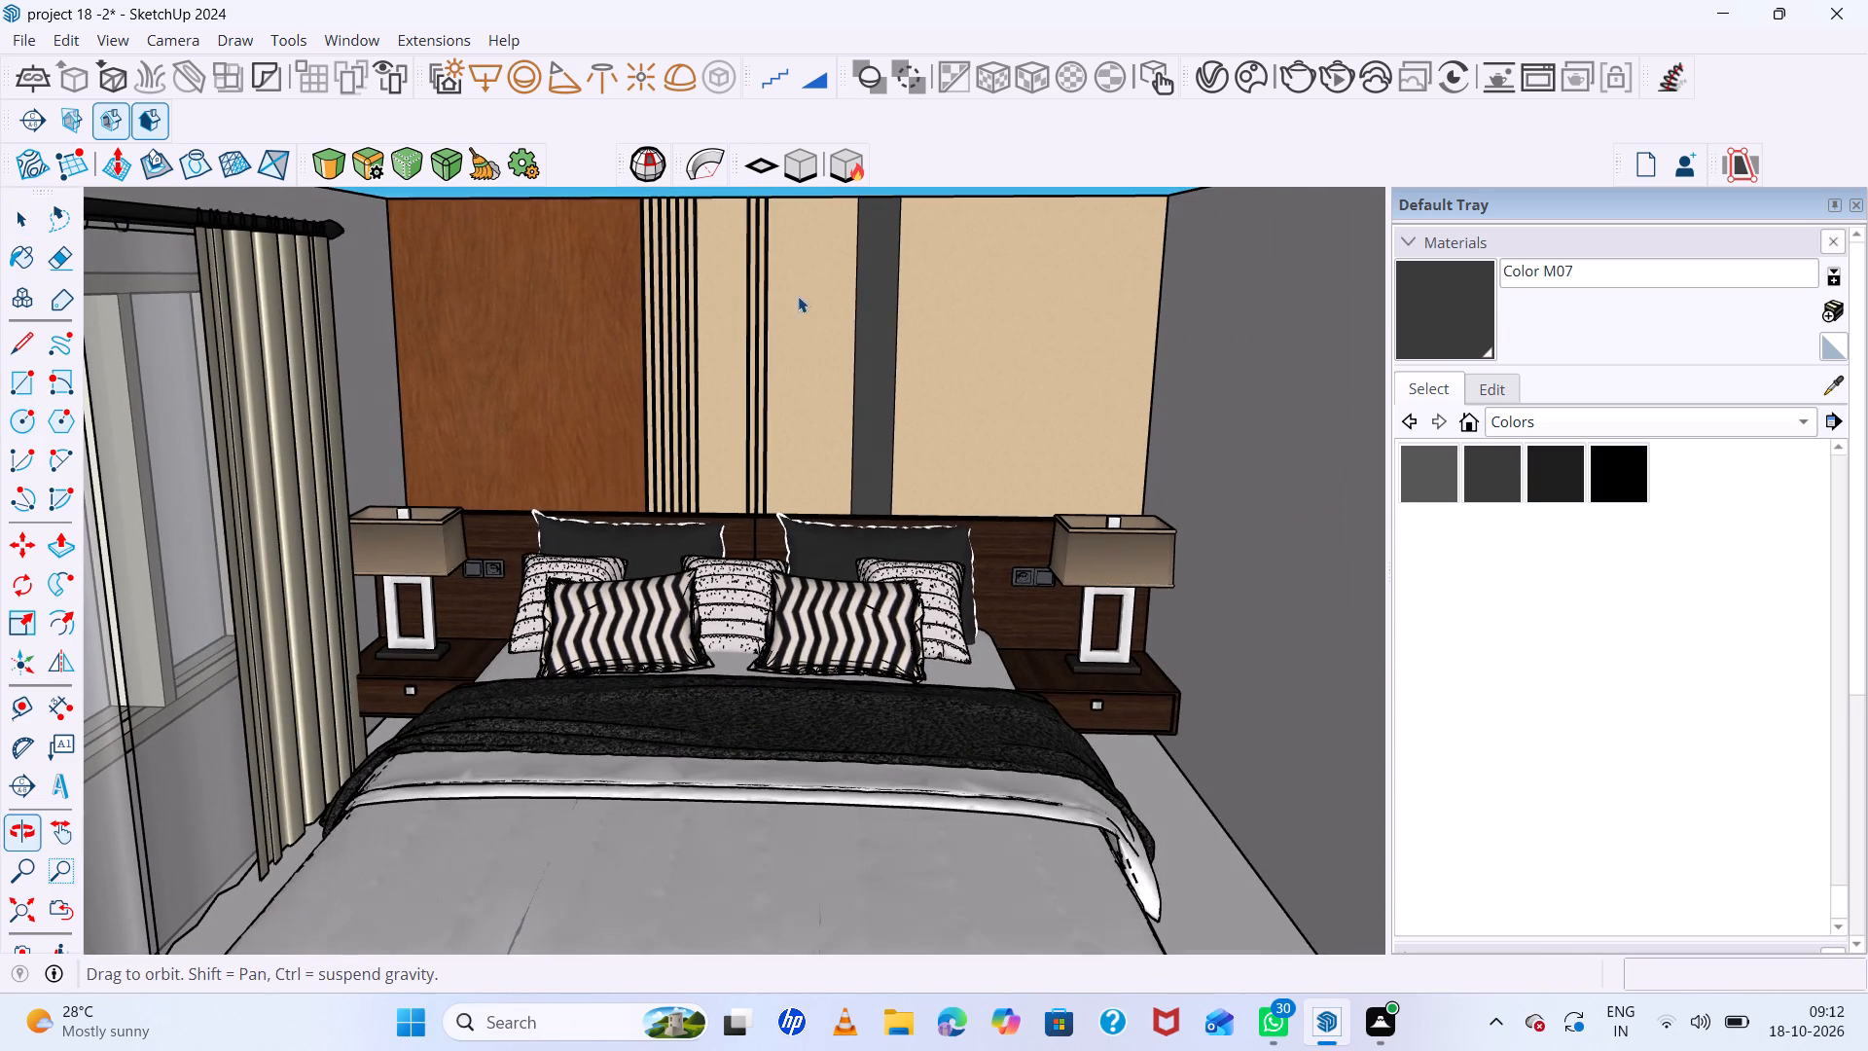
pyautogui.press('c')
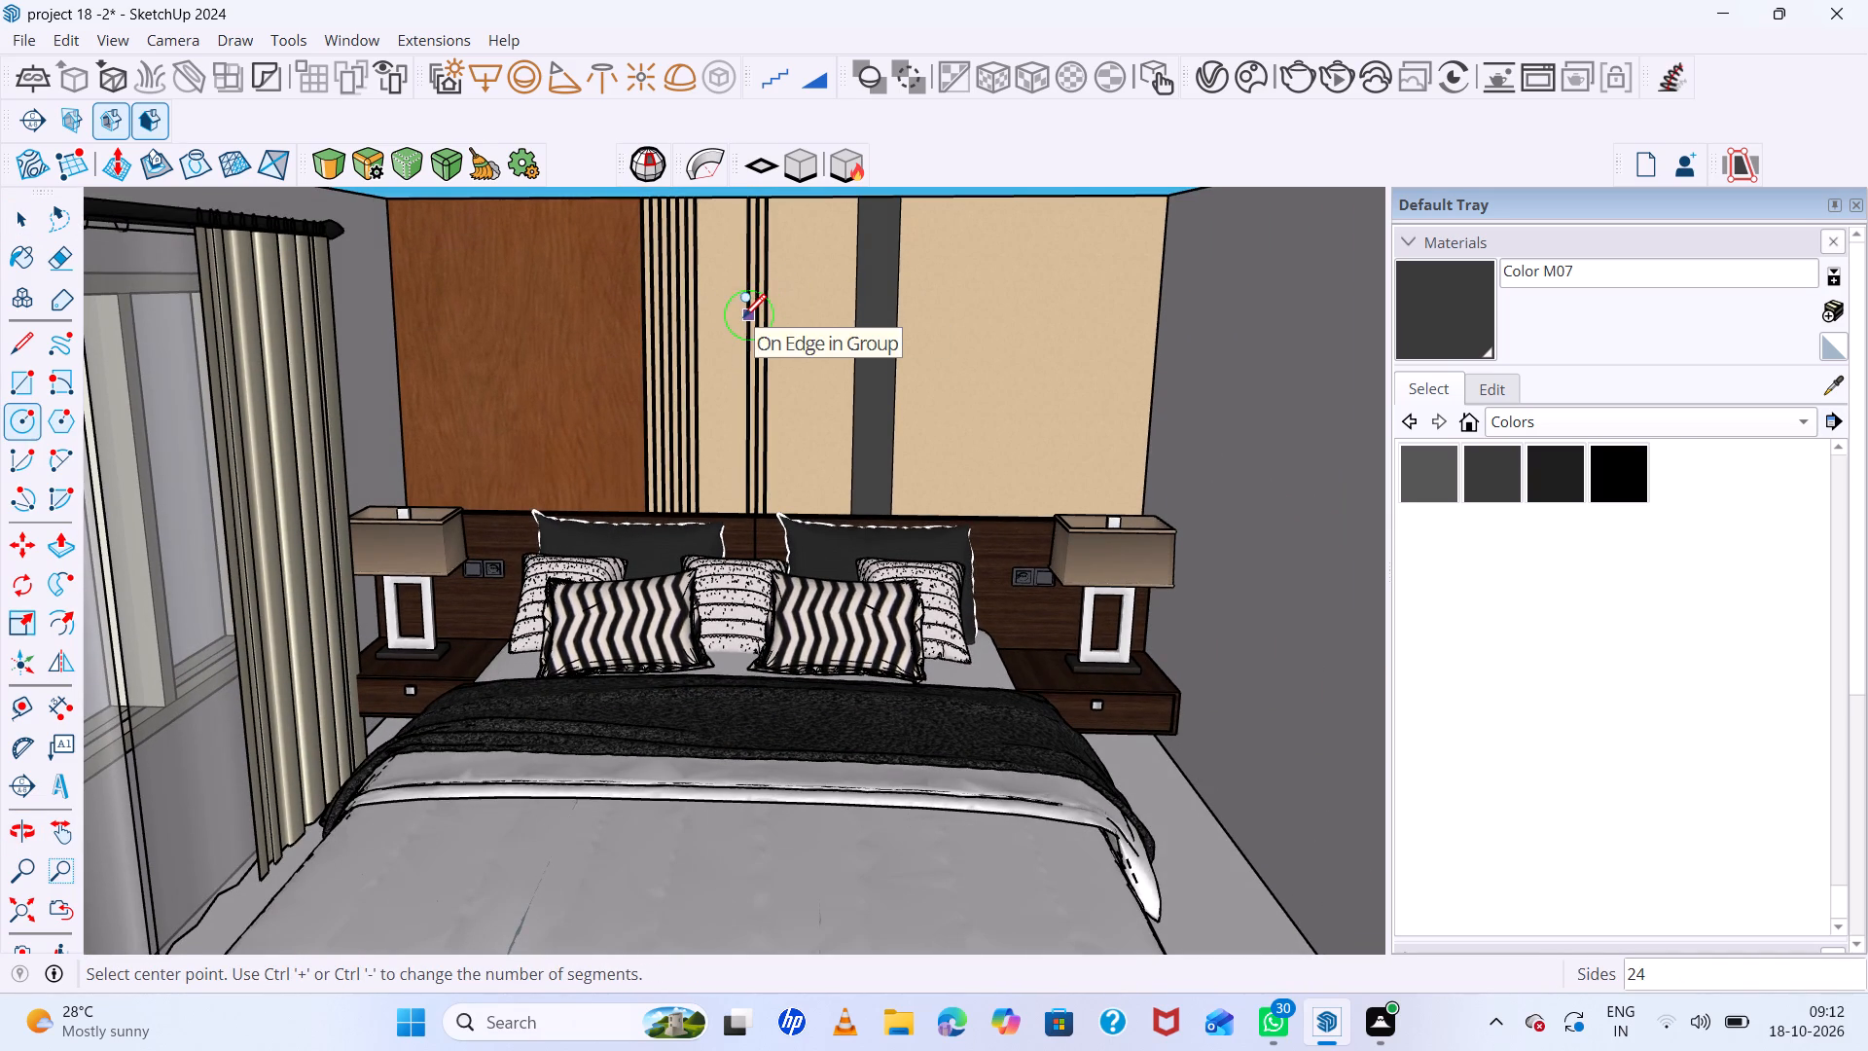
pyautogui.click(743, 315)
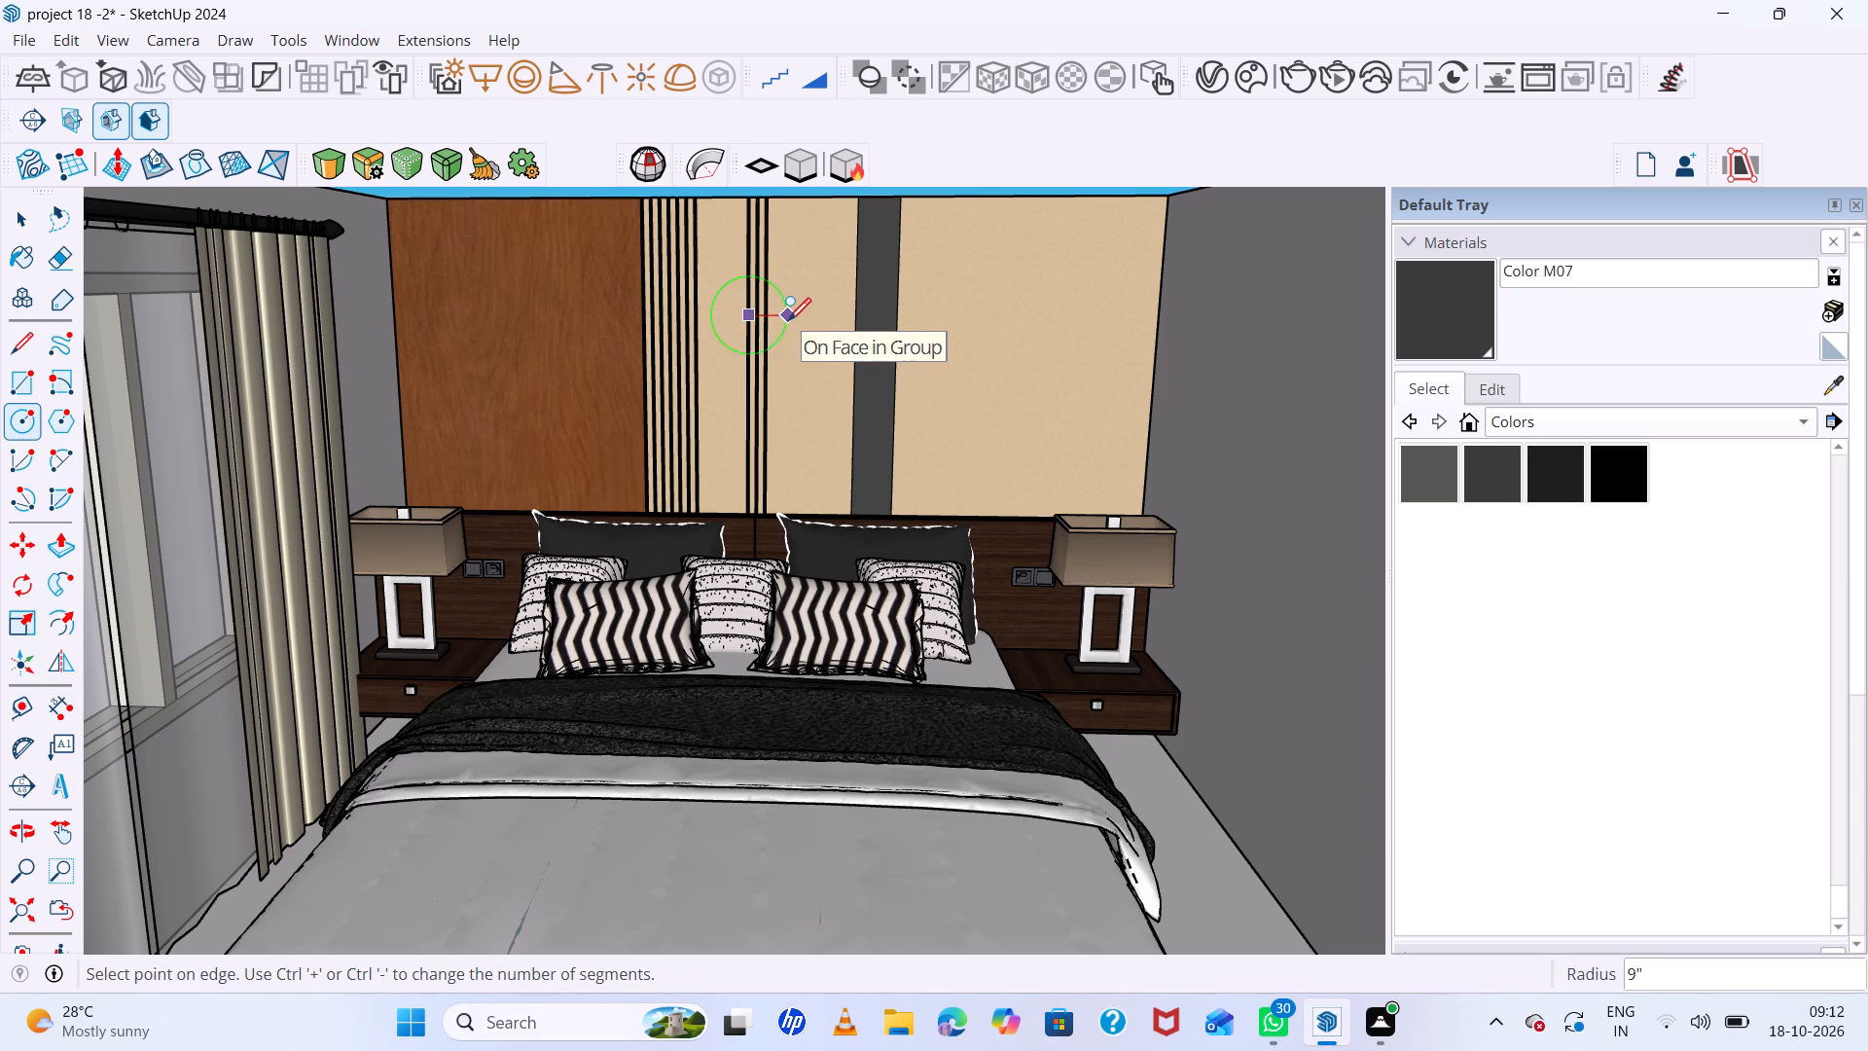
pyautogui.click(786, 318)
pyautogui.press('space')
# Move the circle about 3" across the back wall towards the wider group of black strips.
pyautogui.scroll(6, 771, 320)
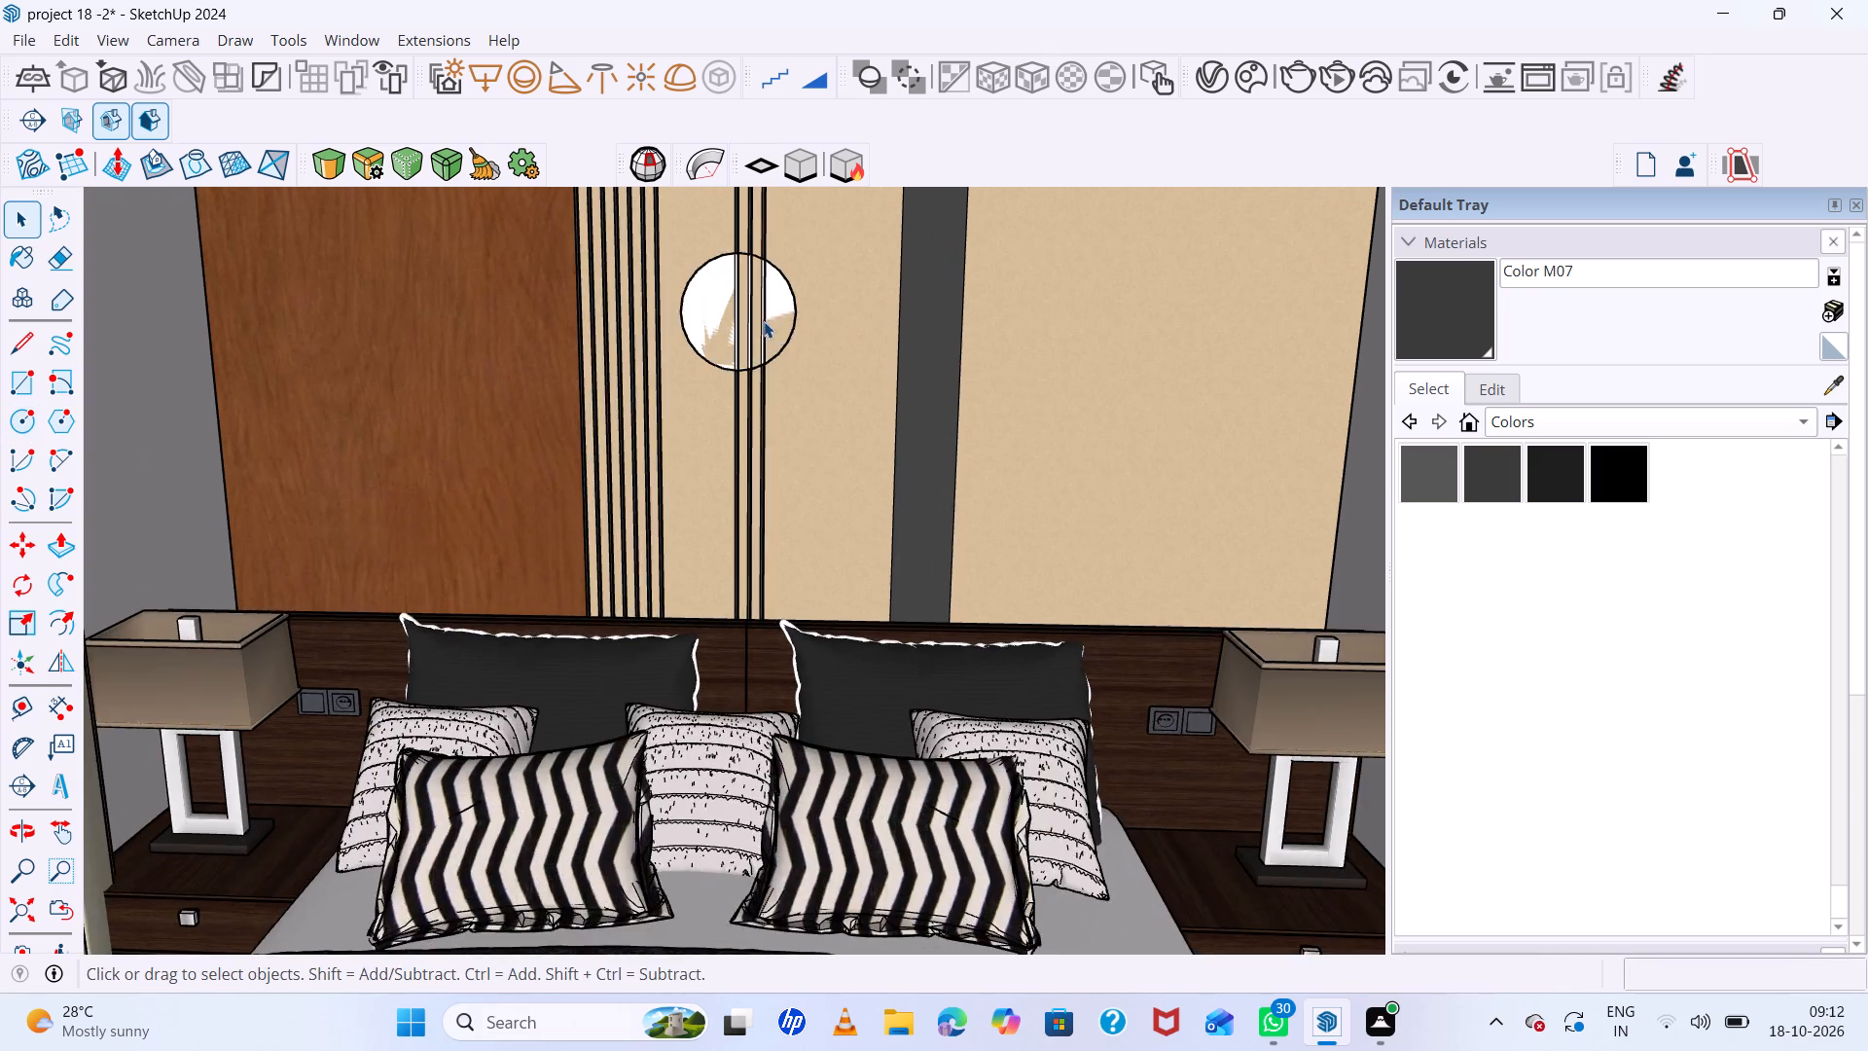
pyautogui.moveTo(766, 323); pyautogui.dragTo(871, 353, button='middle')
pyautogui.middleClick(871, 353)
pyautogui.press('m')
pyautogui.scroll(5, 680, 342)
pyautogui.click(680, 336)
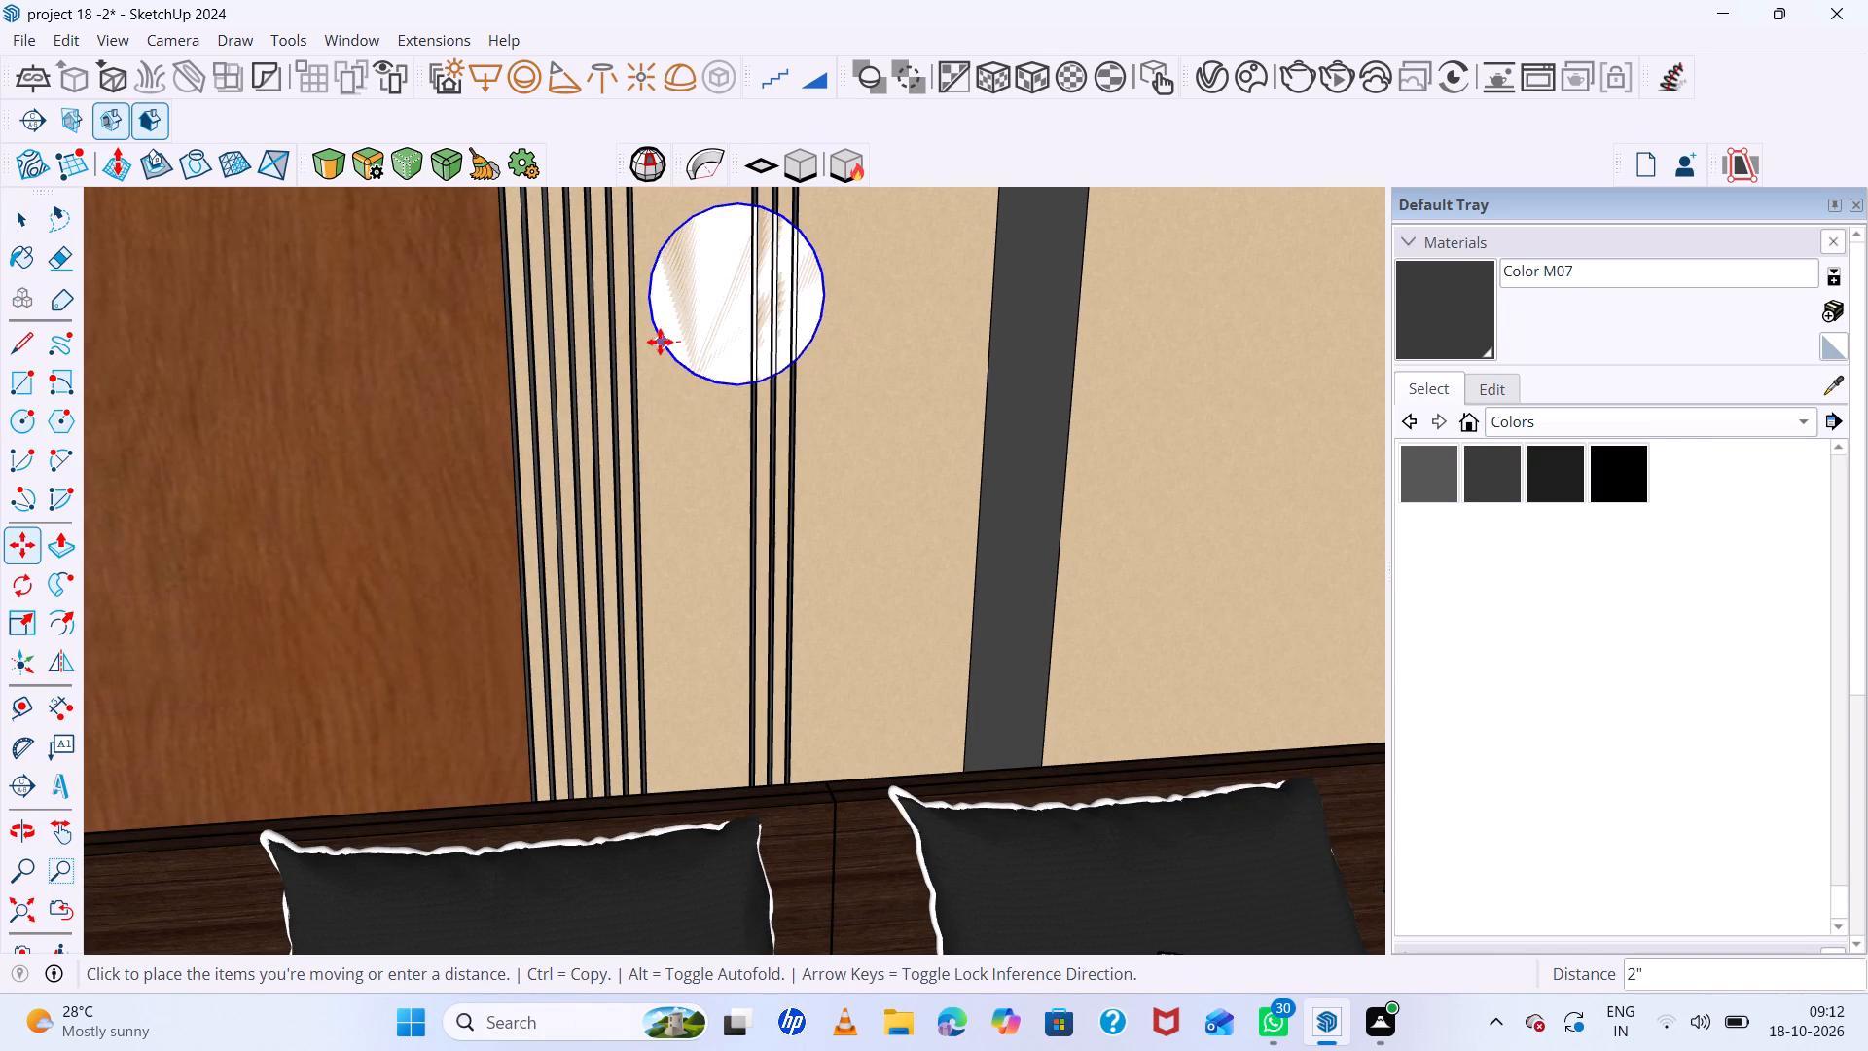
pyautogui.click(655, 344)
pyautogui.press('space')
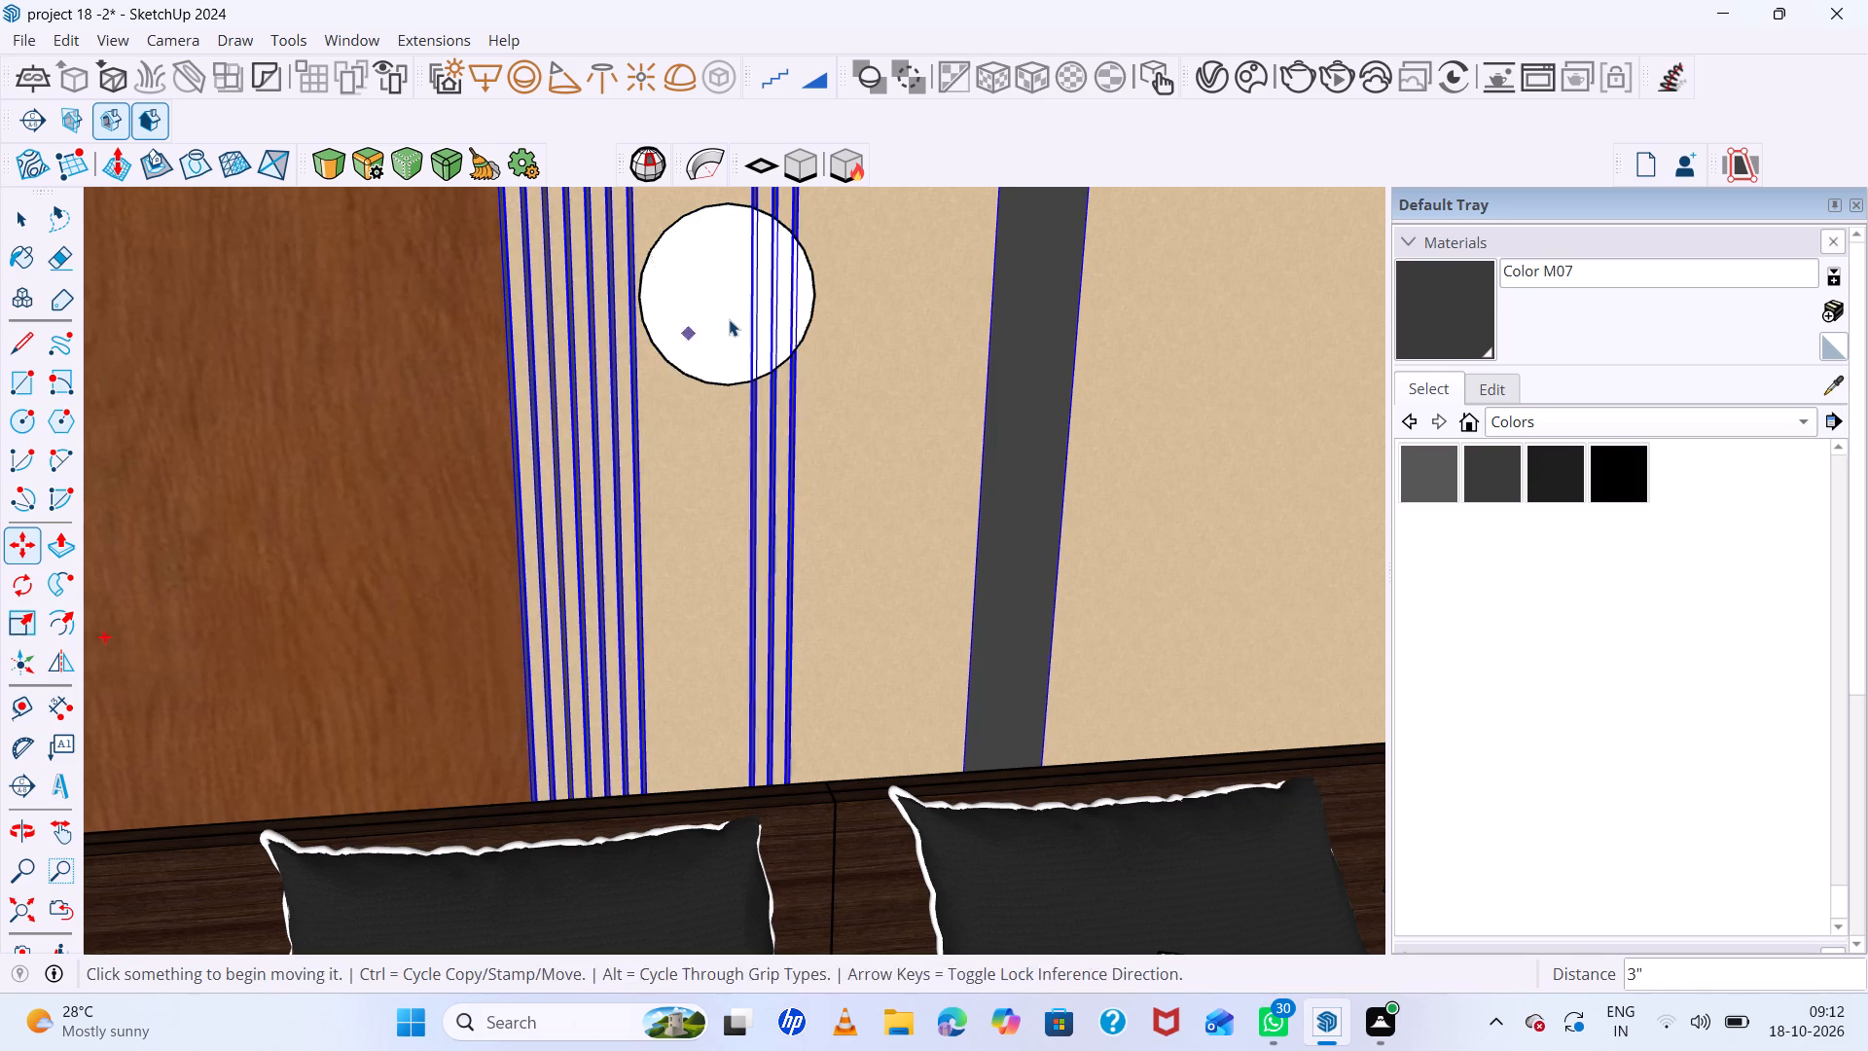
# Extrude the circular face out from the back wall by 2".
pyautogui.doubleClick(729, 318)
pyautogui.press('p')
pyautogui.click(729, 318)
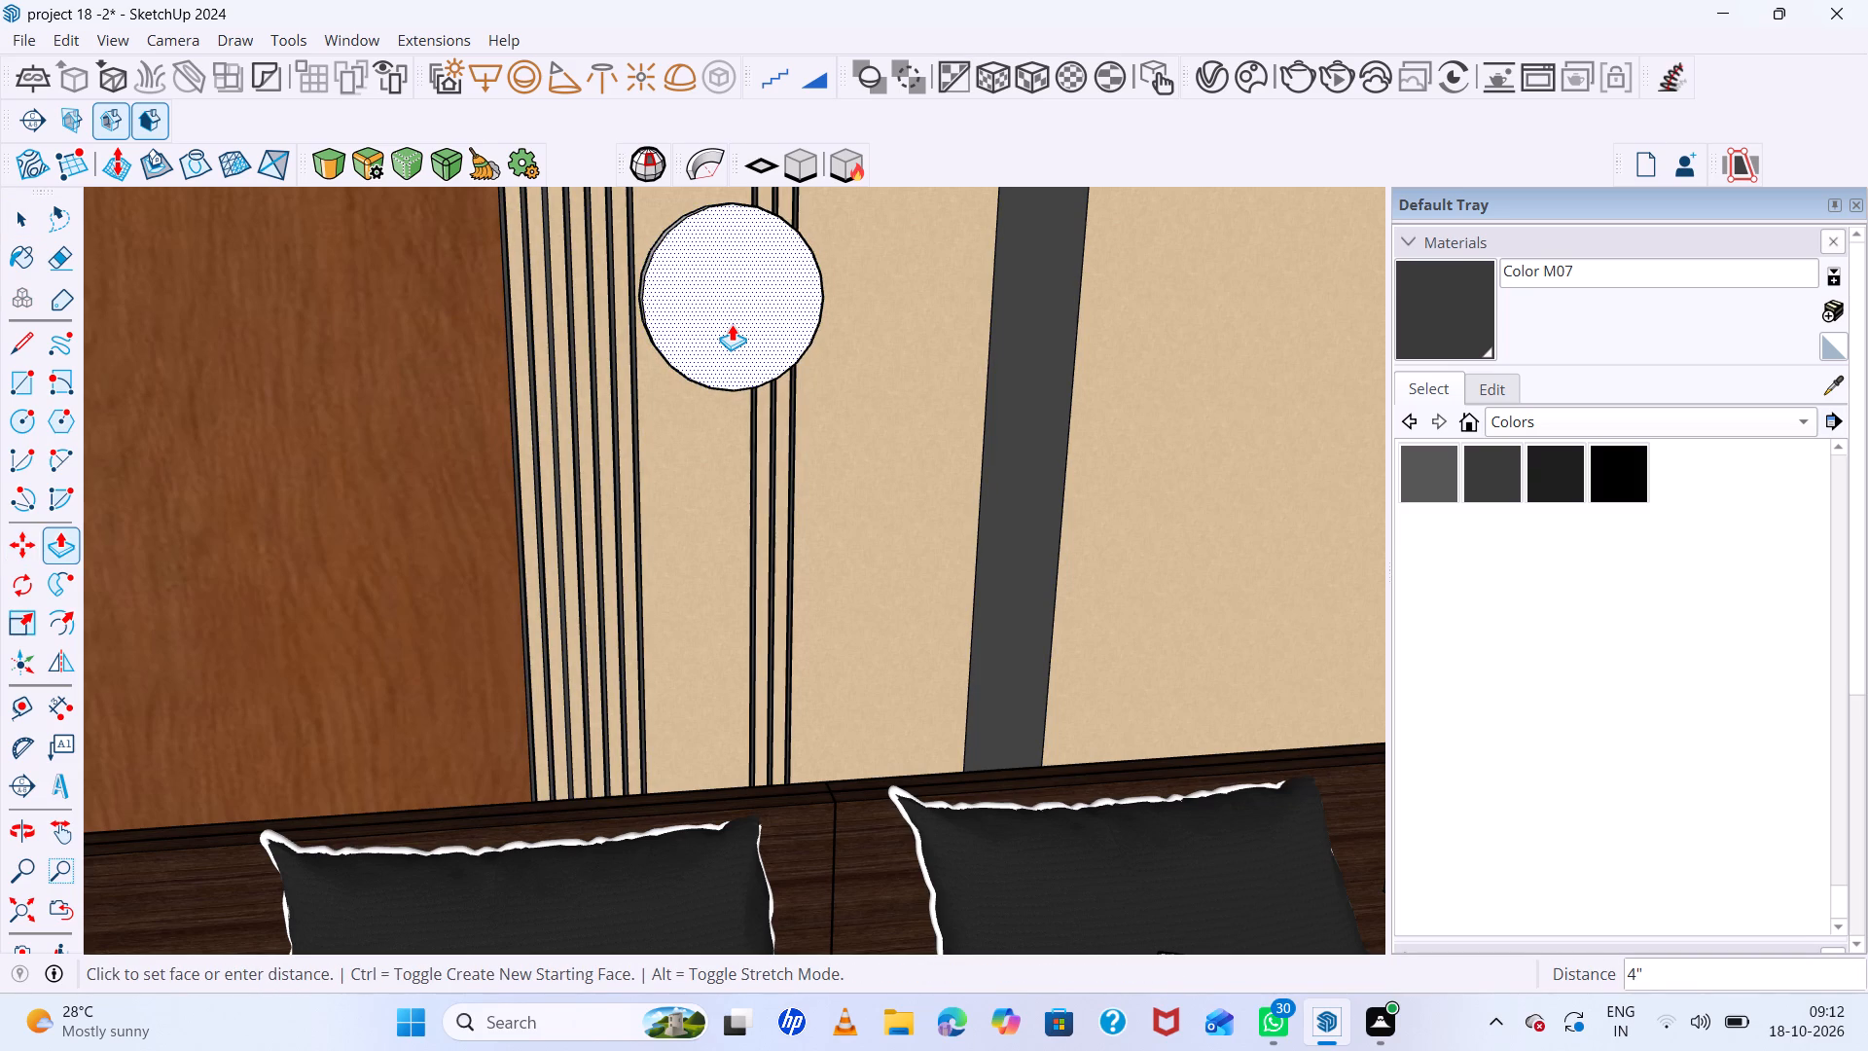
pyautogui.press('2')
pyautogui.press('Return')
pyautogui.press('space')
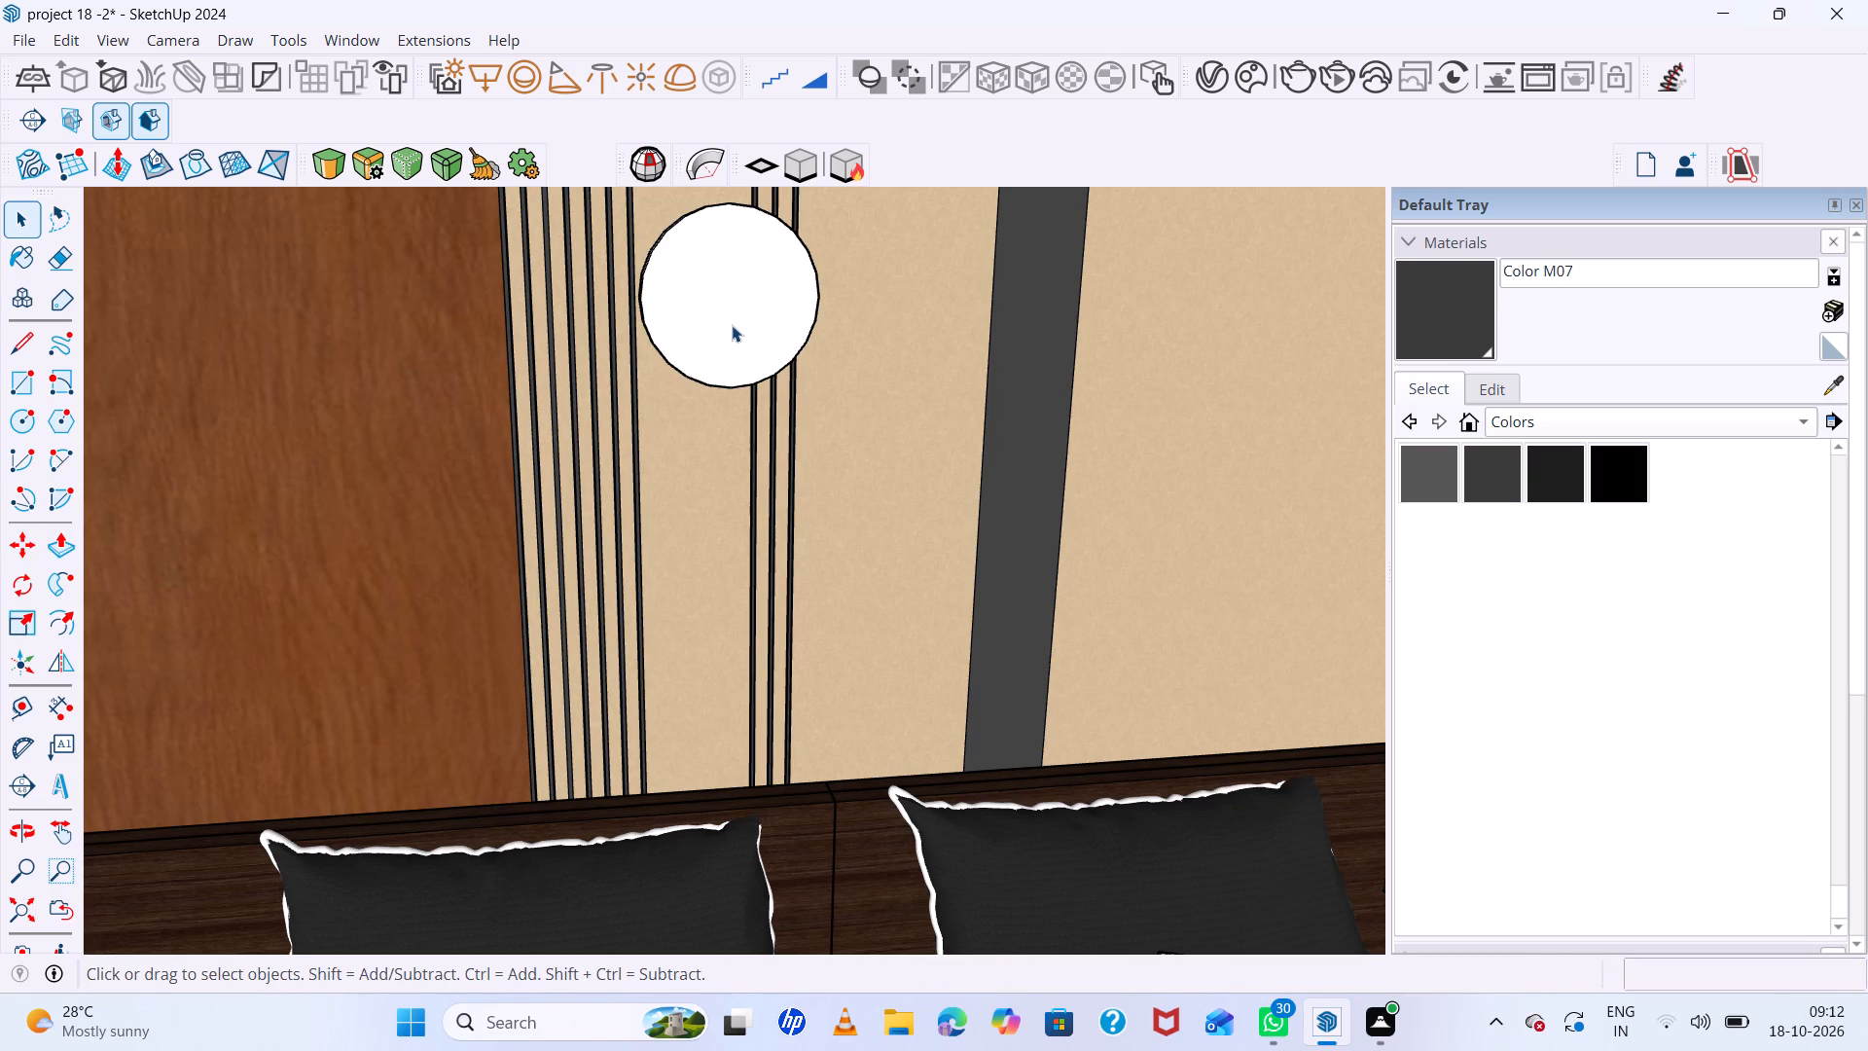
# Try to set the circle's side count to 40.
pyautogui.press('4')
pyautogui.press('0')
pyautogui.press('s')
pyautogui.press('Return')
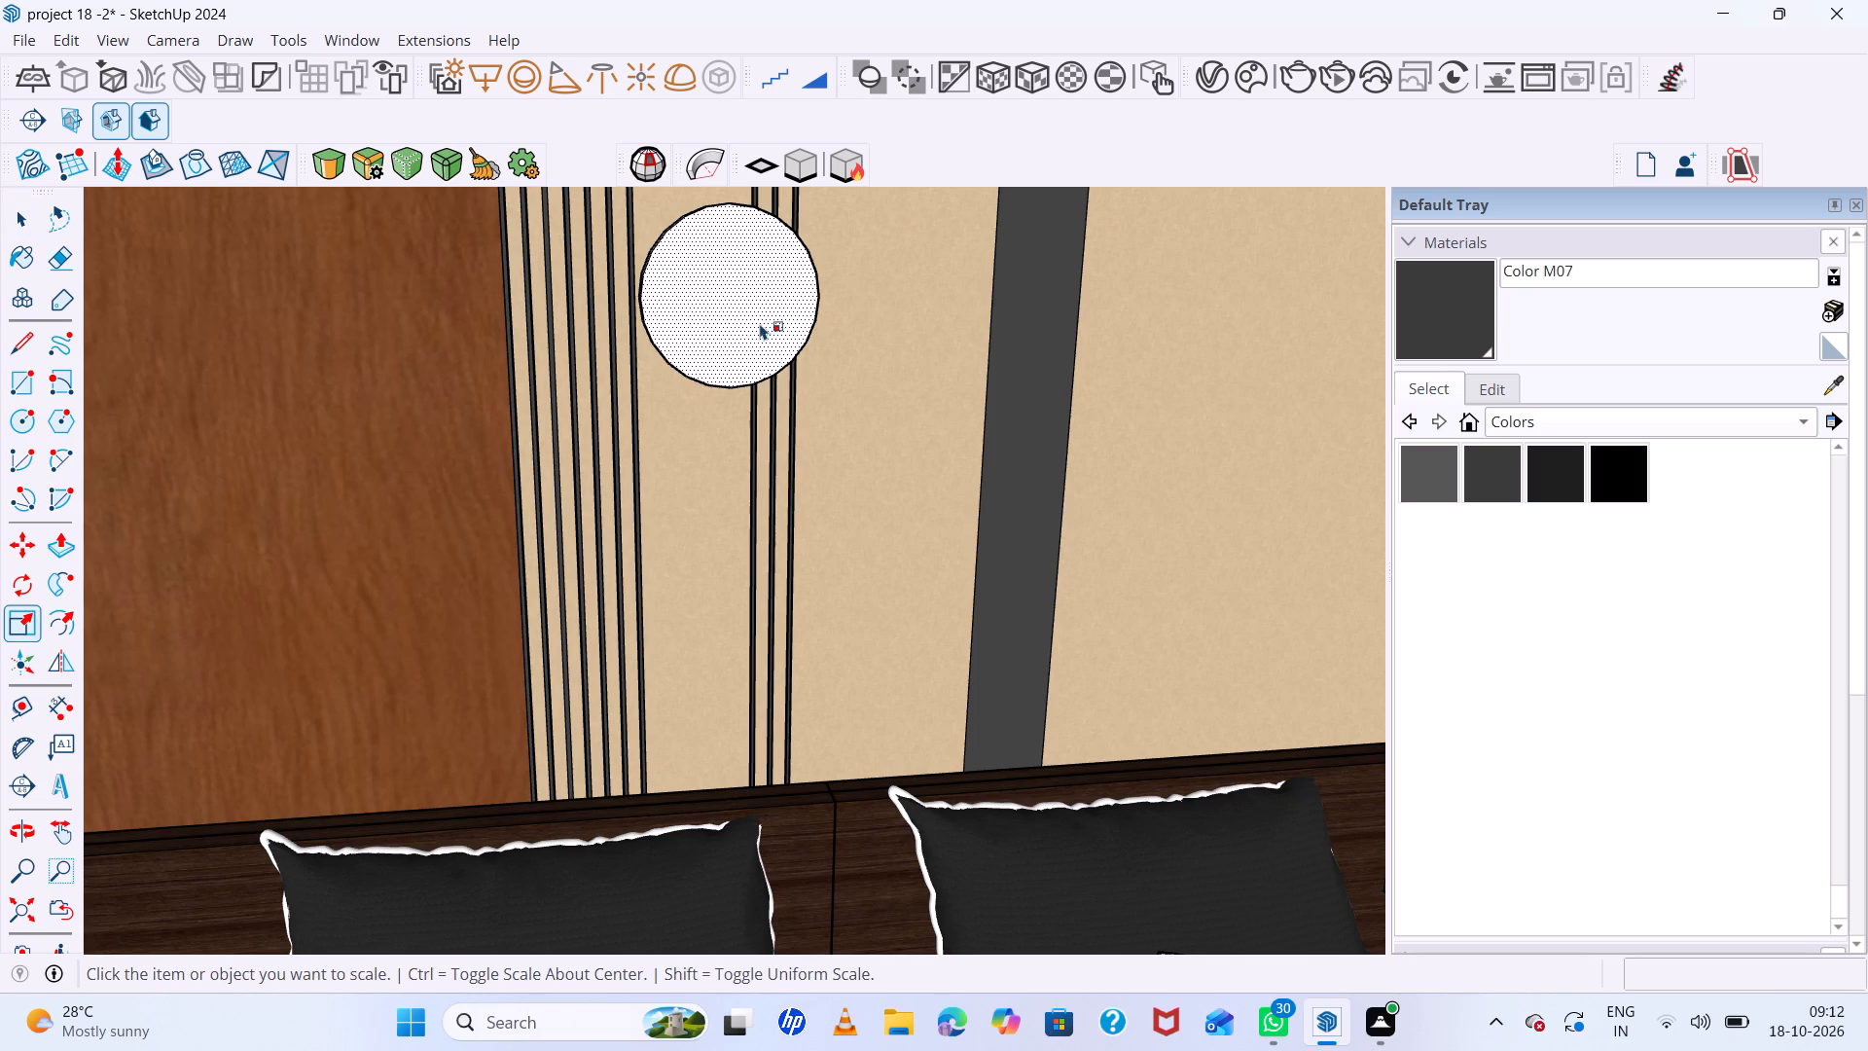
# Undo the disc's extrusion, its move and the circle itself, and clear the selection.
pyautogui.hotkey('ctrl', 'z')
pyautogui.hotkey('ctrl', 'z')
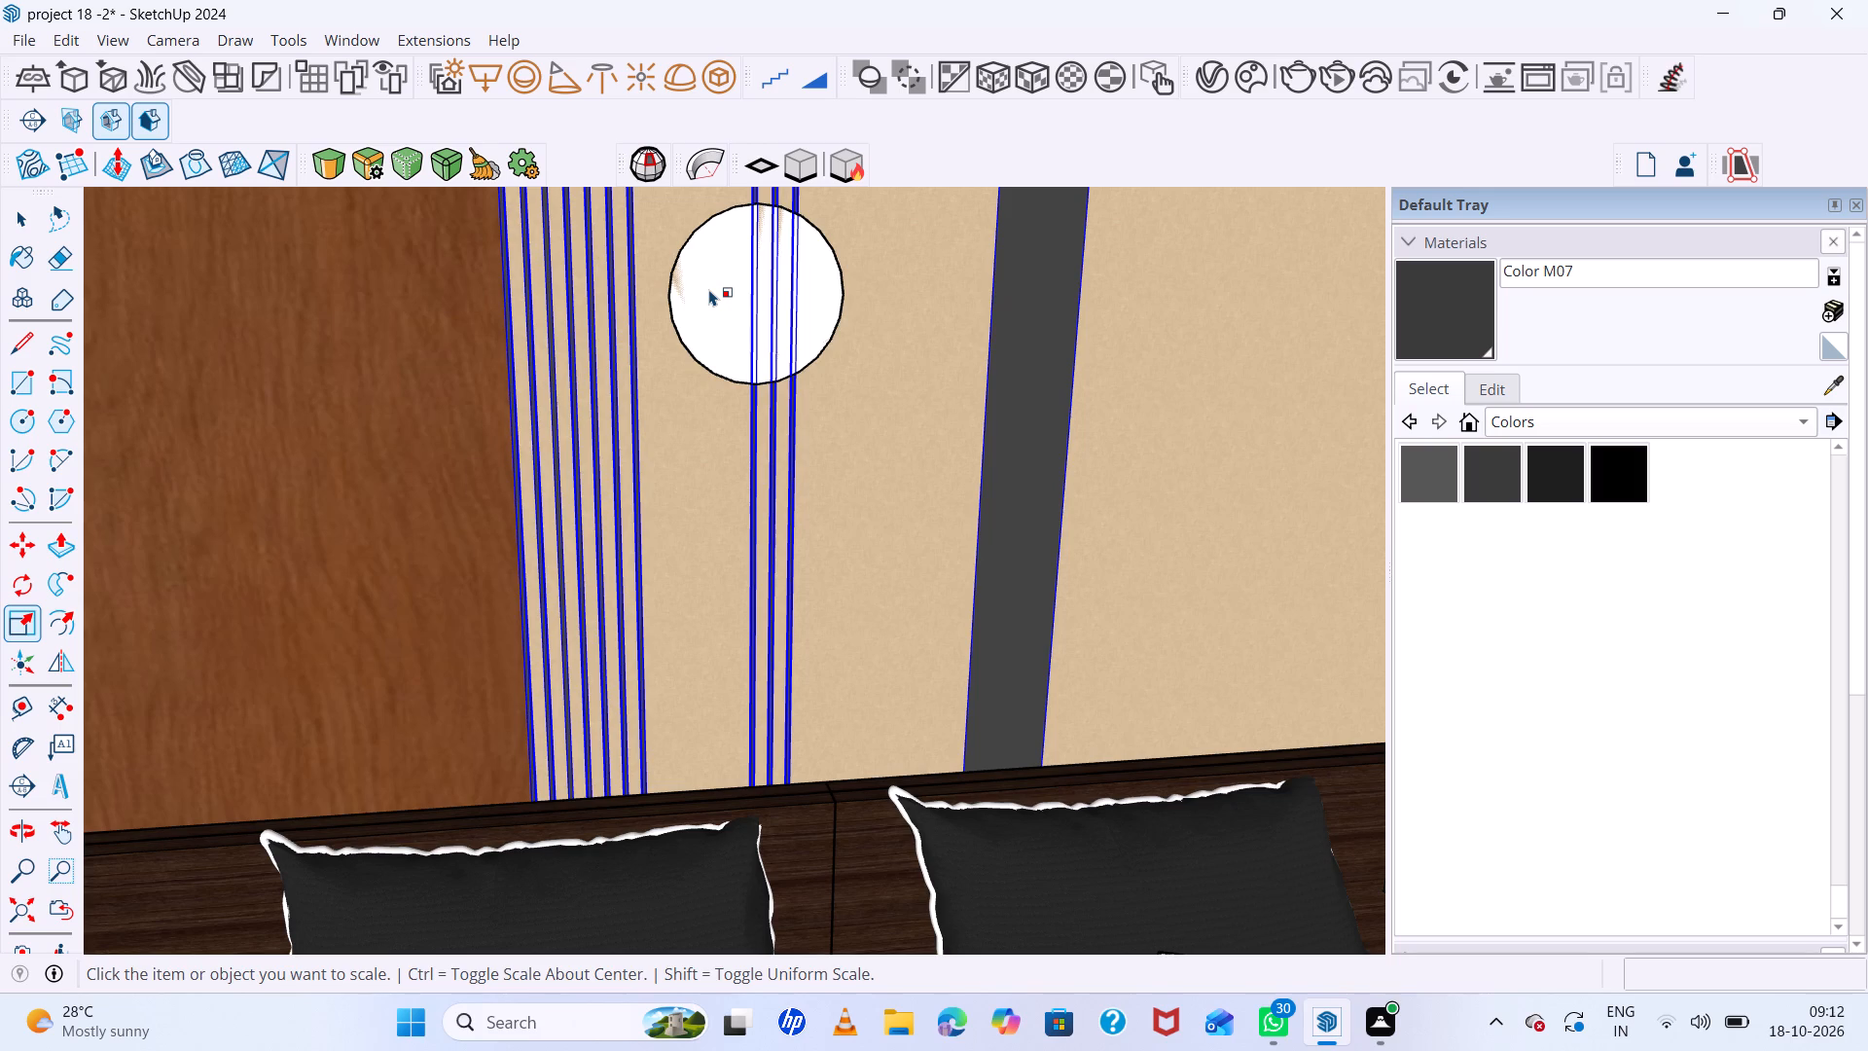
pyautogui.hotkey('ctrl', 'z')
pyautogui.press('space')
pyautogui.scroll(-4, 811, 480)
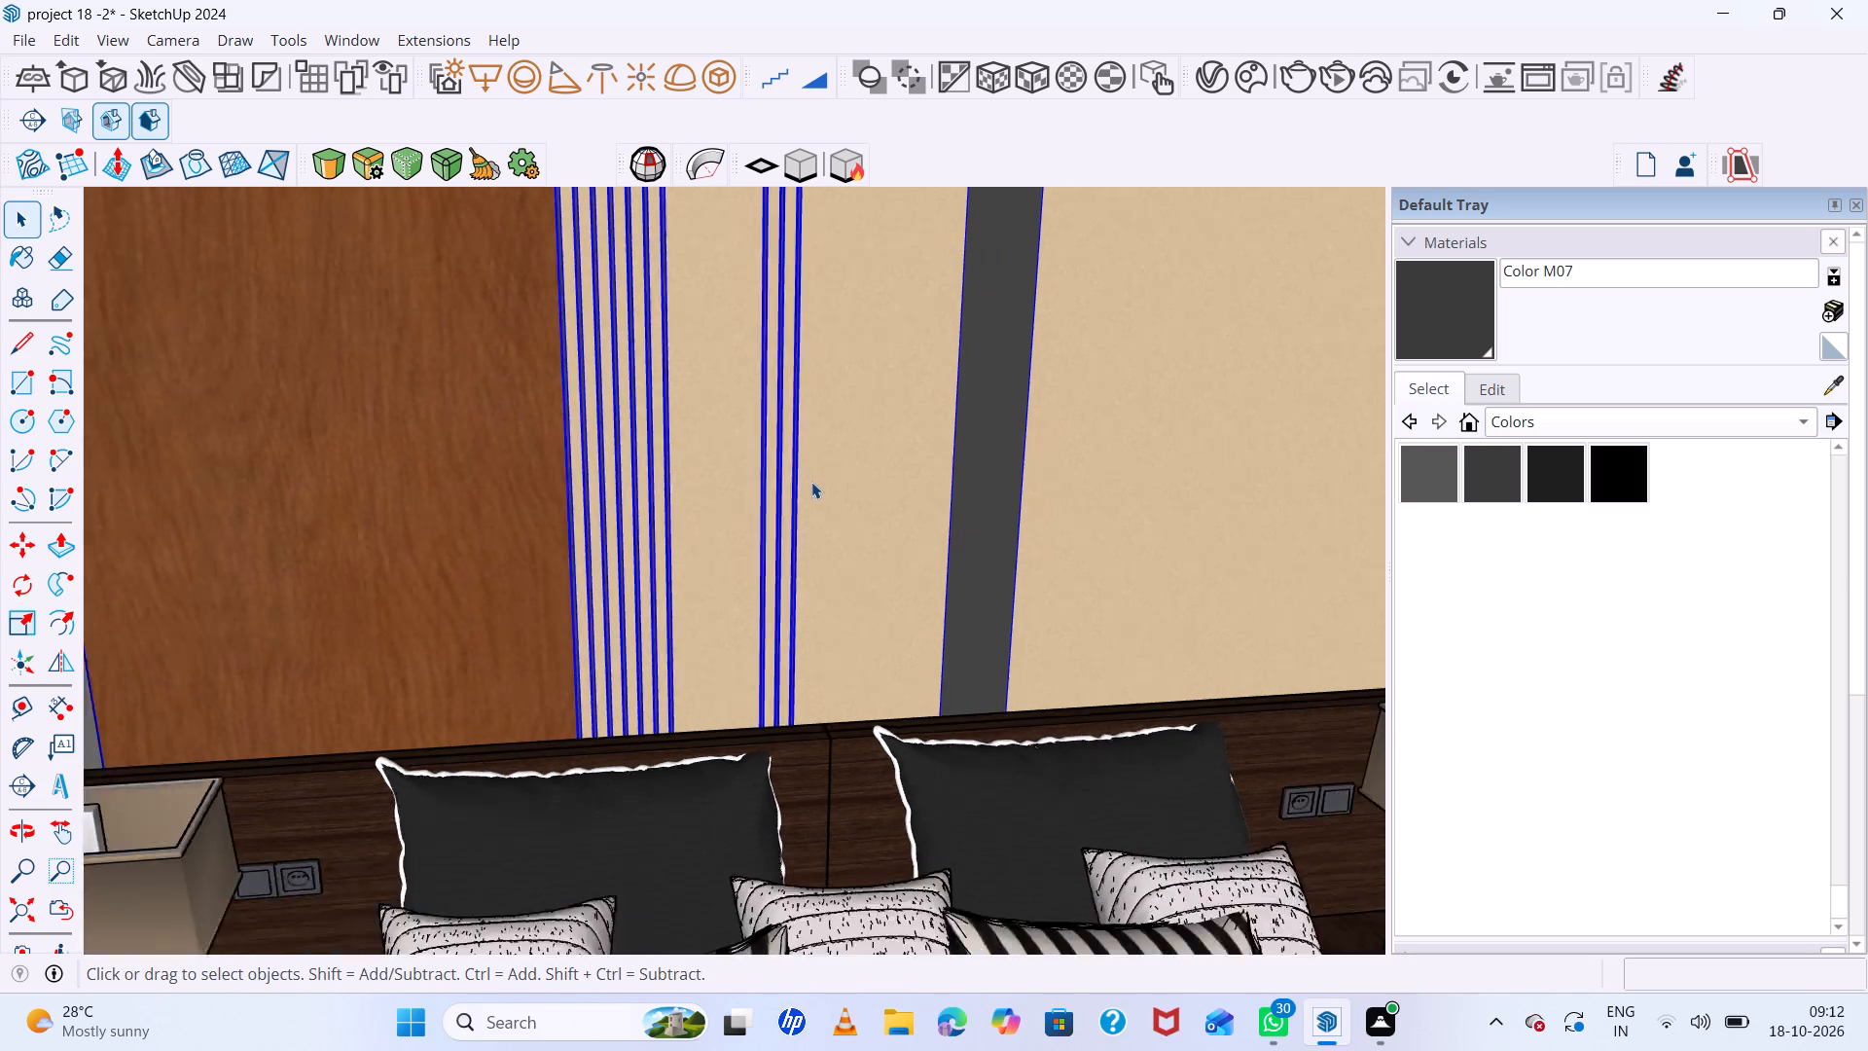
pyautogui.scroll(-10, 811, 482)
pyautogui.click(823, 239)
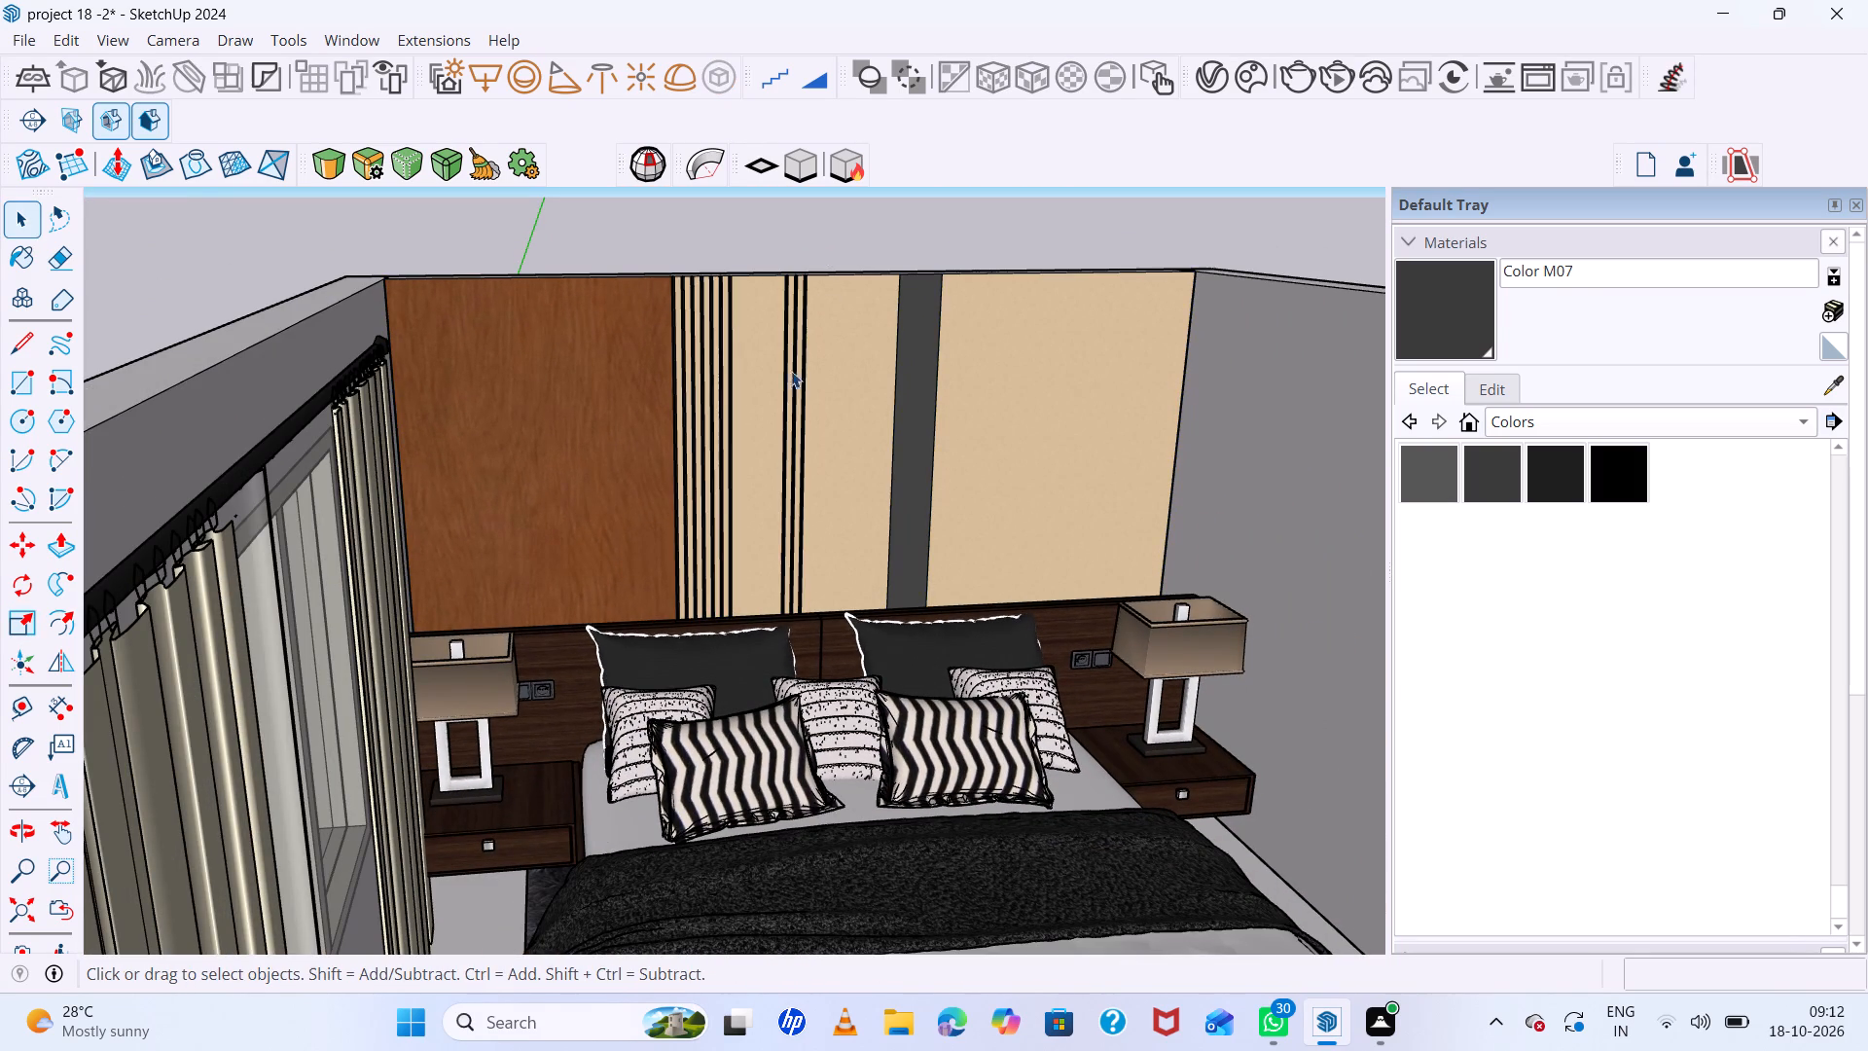
# Draw a new circle on the back wall, centred on the beige strip between the two groups of thin black strips.
pyautogui.press('c')
pyautogui.scroll(5, 788, 457)
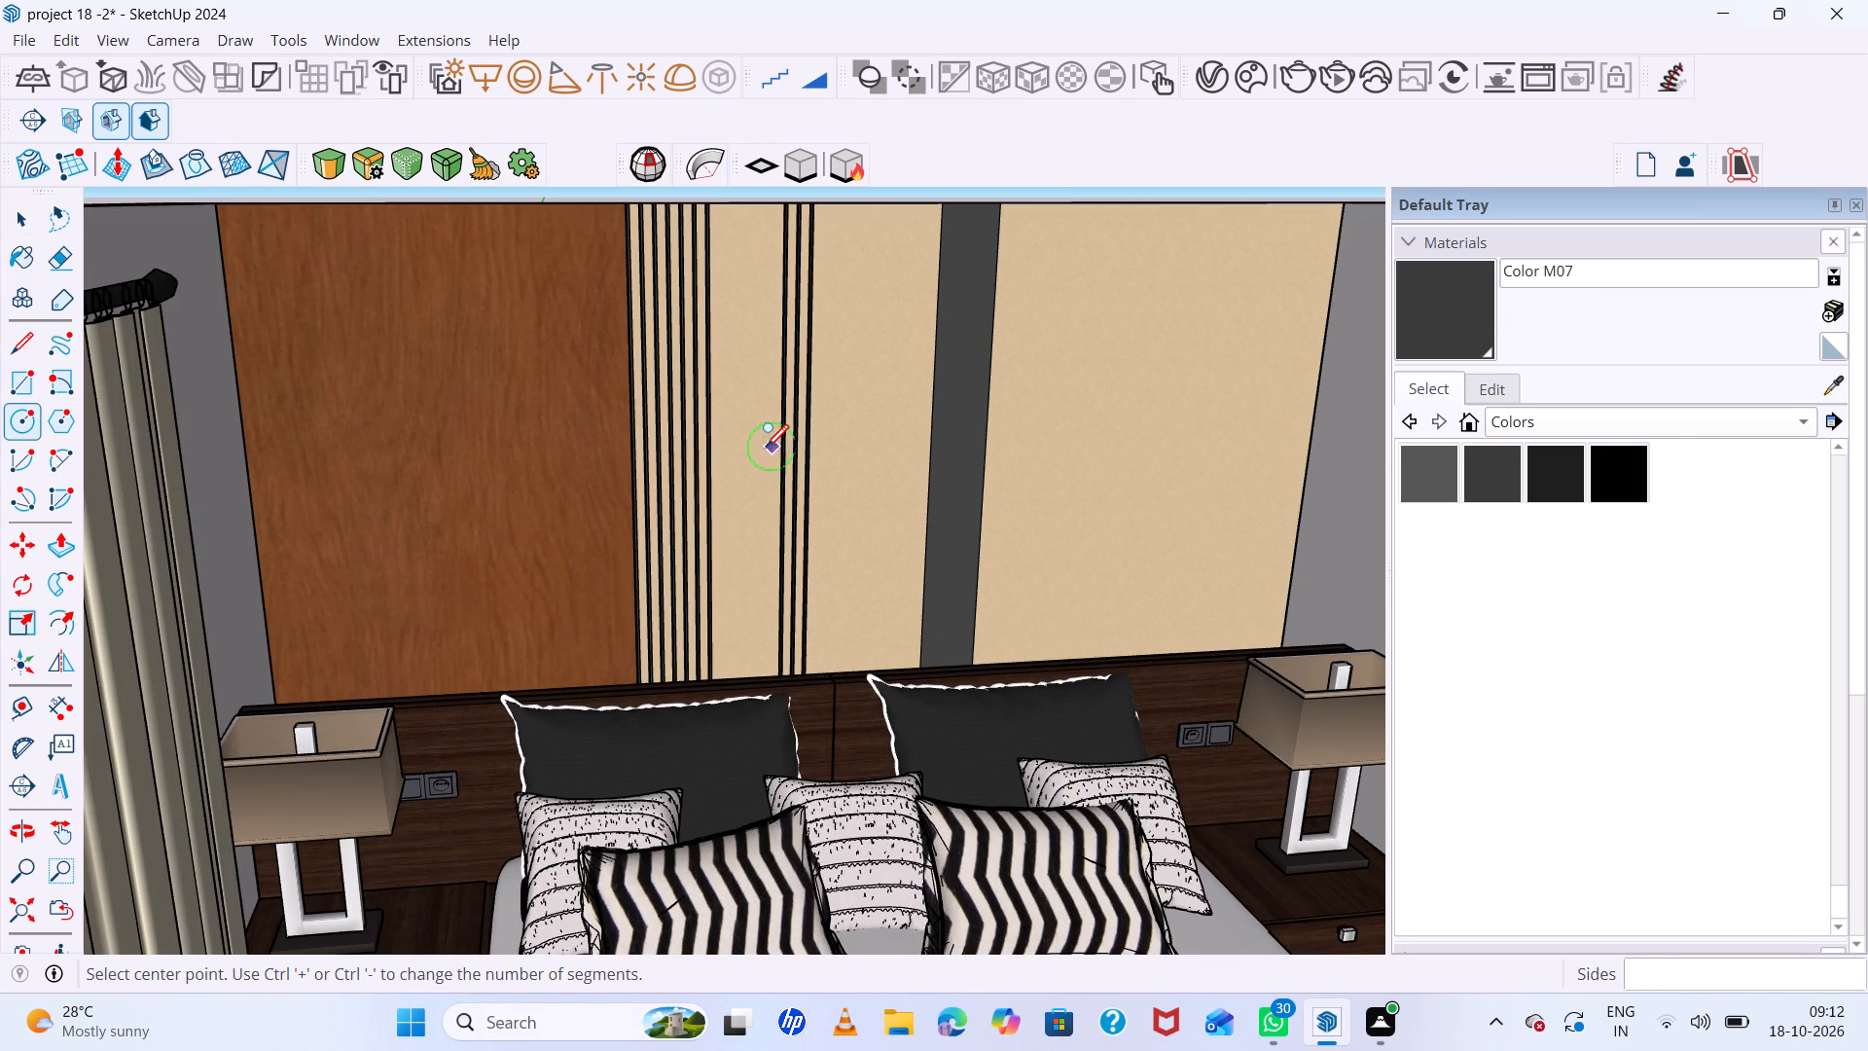
pyautogui.click(762, 442)
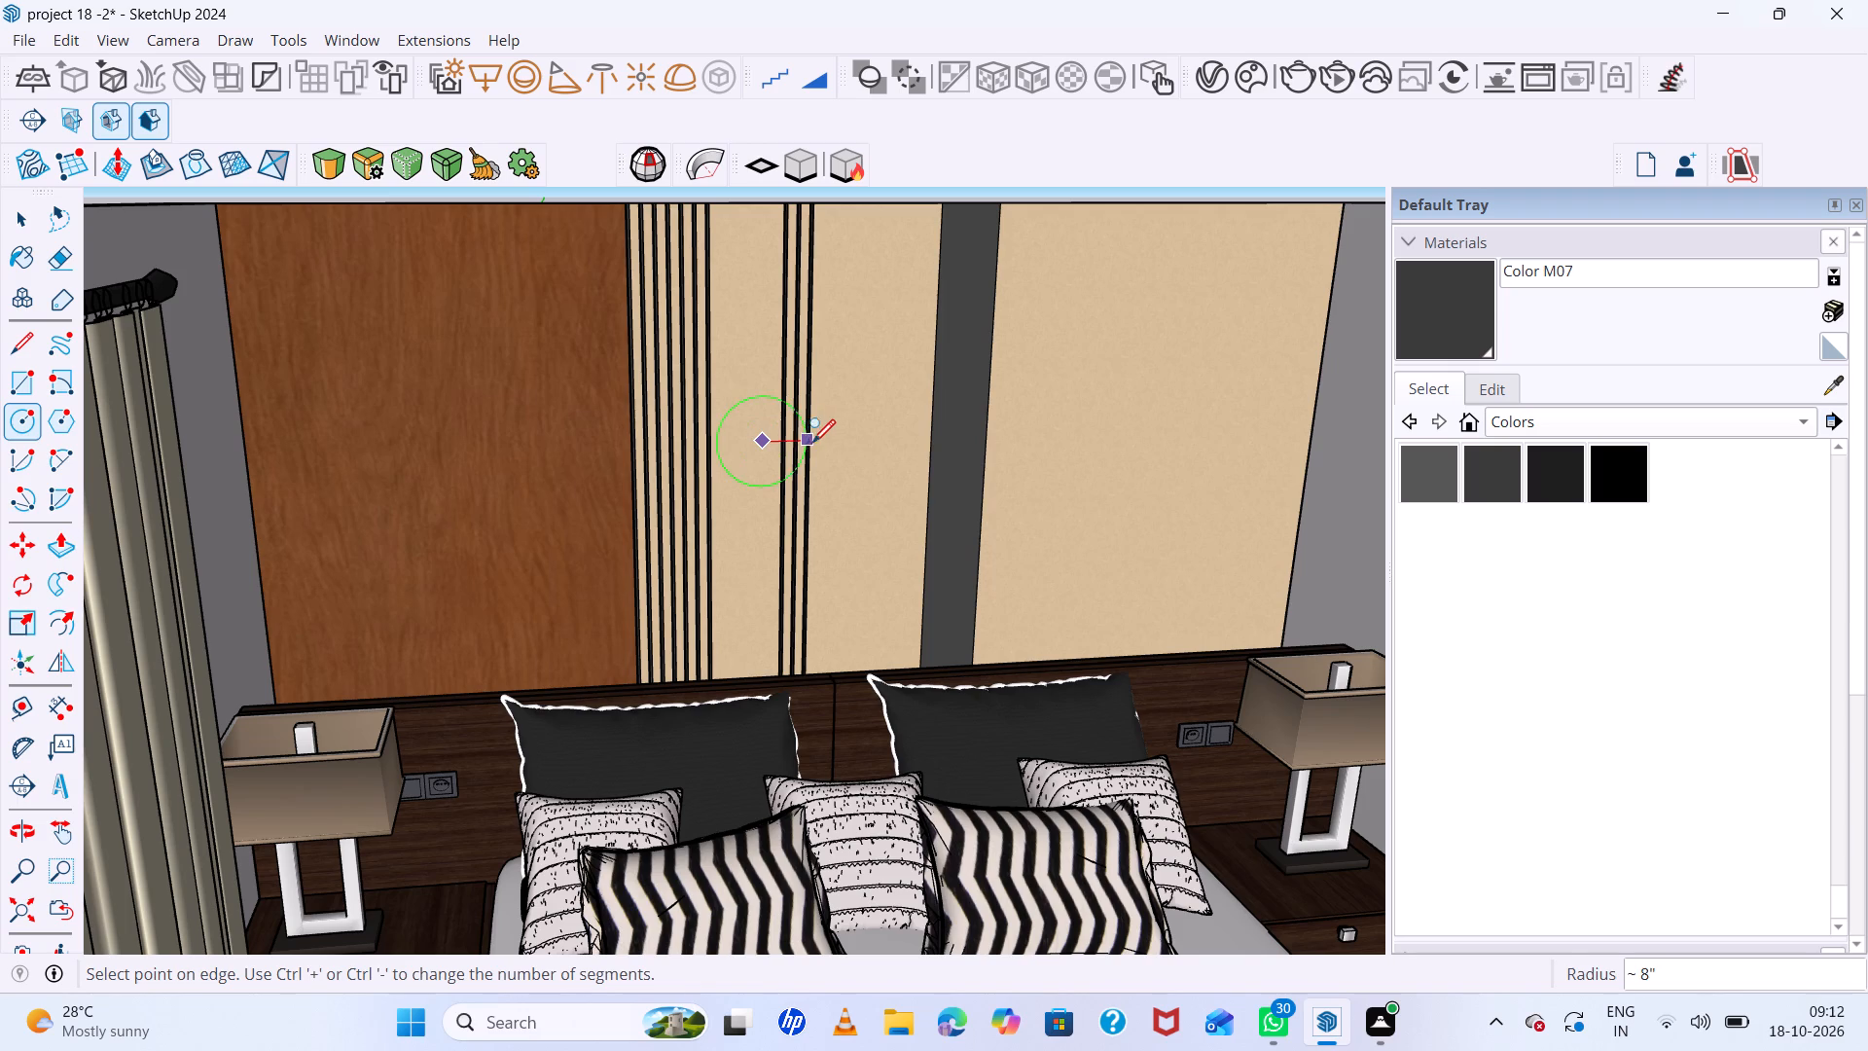
pyautogui.click(819, 439)
pyautogui.scroll(5, 770, 418)
pyautogui.moveTo(752, 417); pyautogui.dragTo(831, 587, button='middle')
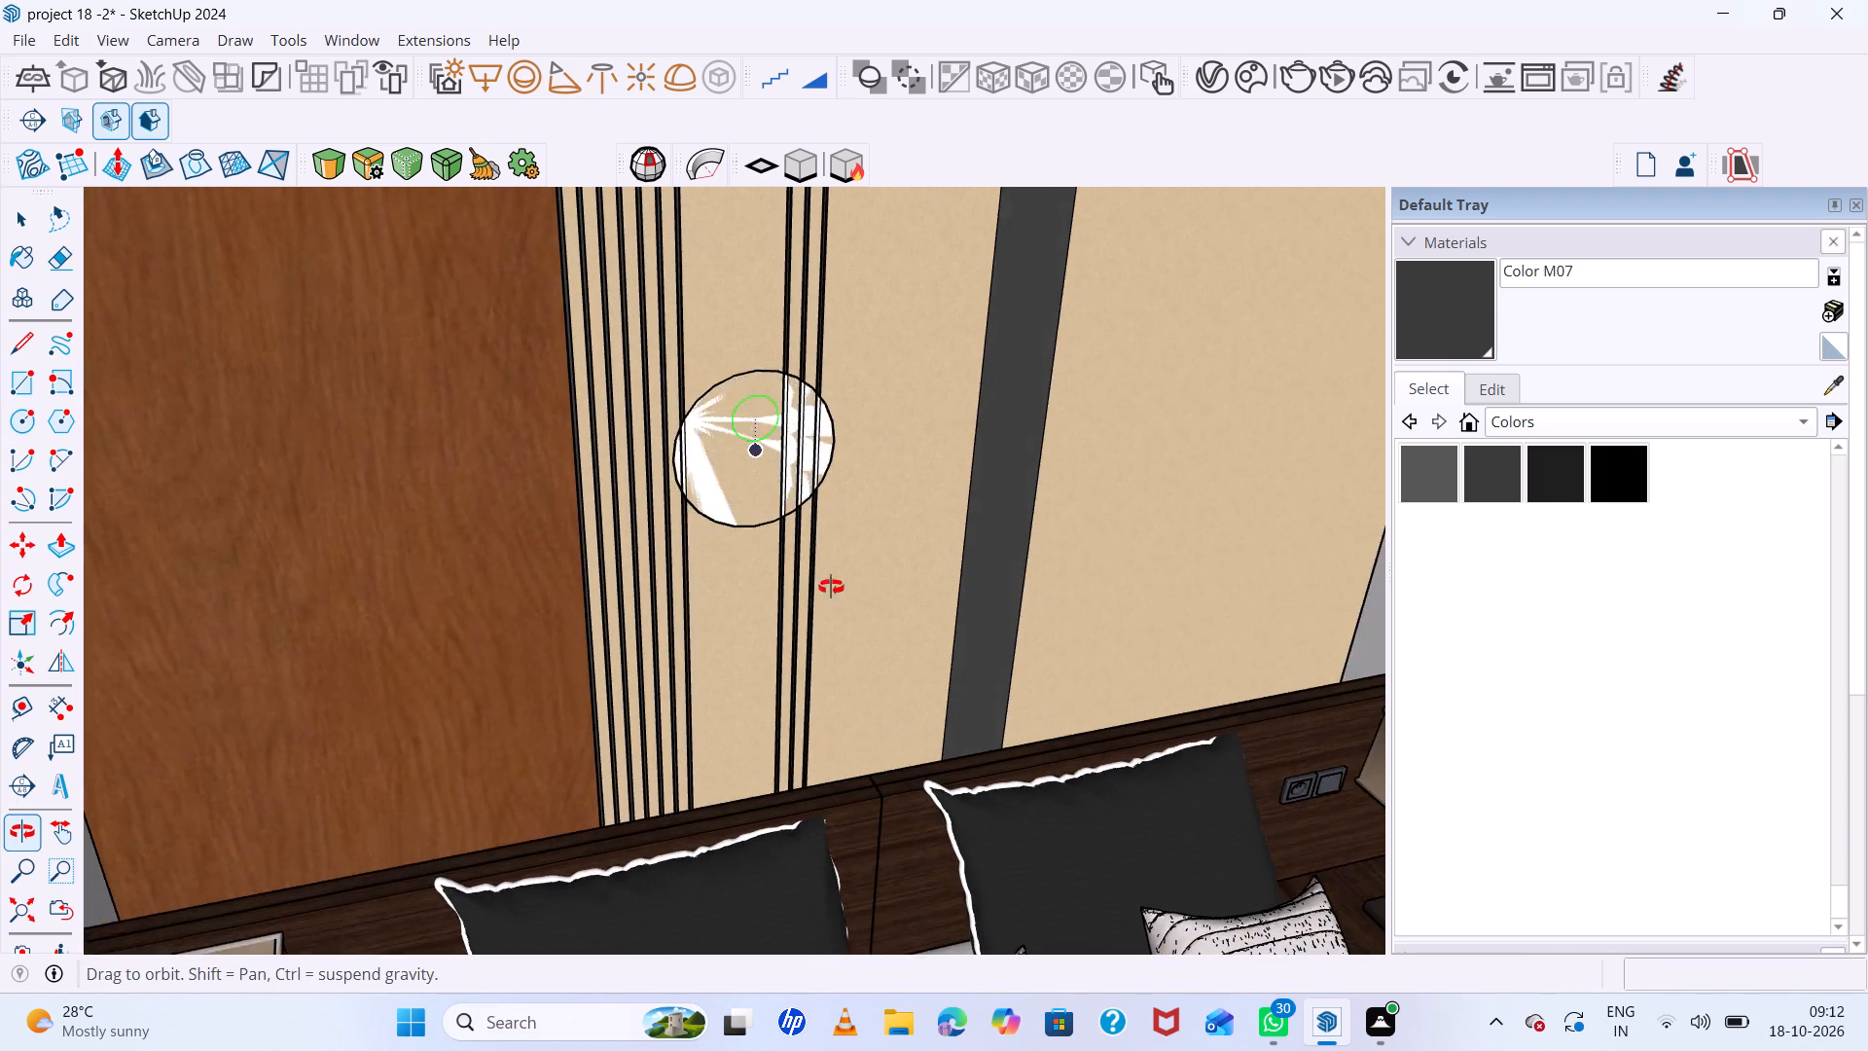
pyautogui.moveTo(831, 587); pyautogui.dragTo(747, 502, button='middle')
pyautogui.middleClick(747, 502)
pyautogui.press('space')
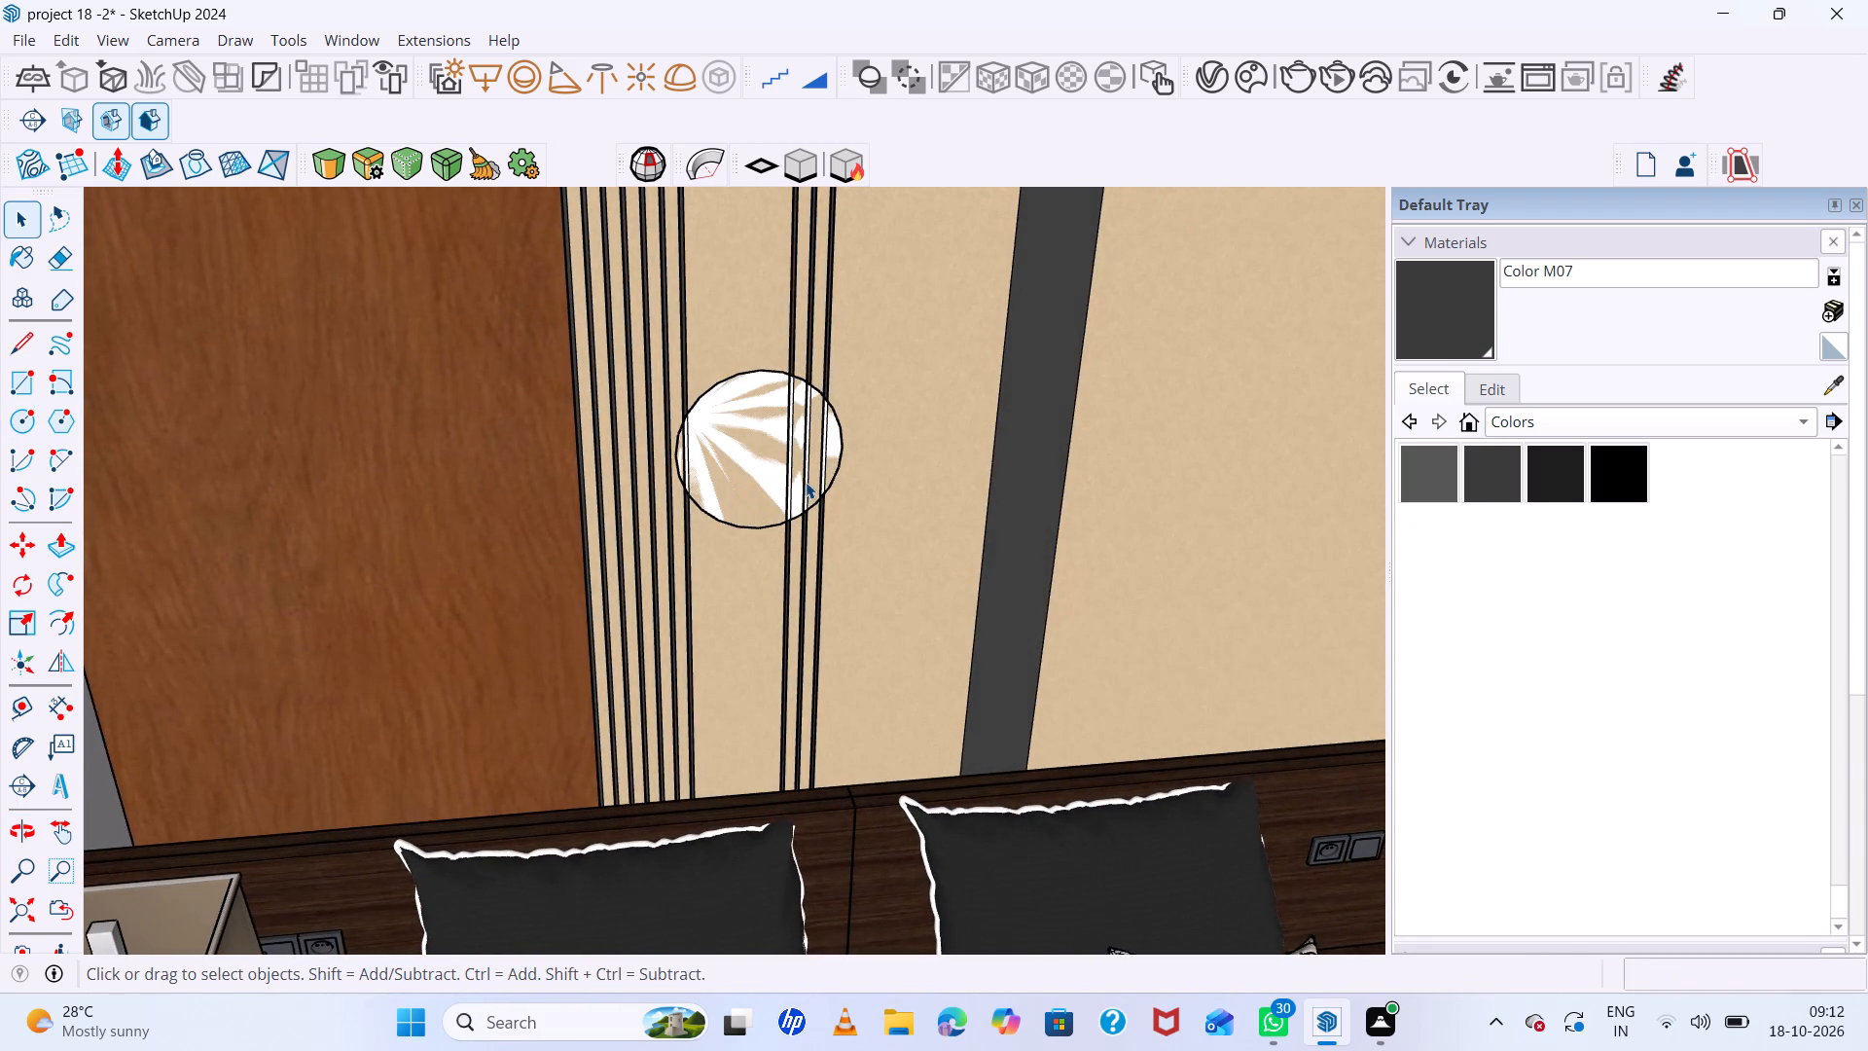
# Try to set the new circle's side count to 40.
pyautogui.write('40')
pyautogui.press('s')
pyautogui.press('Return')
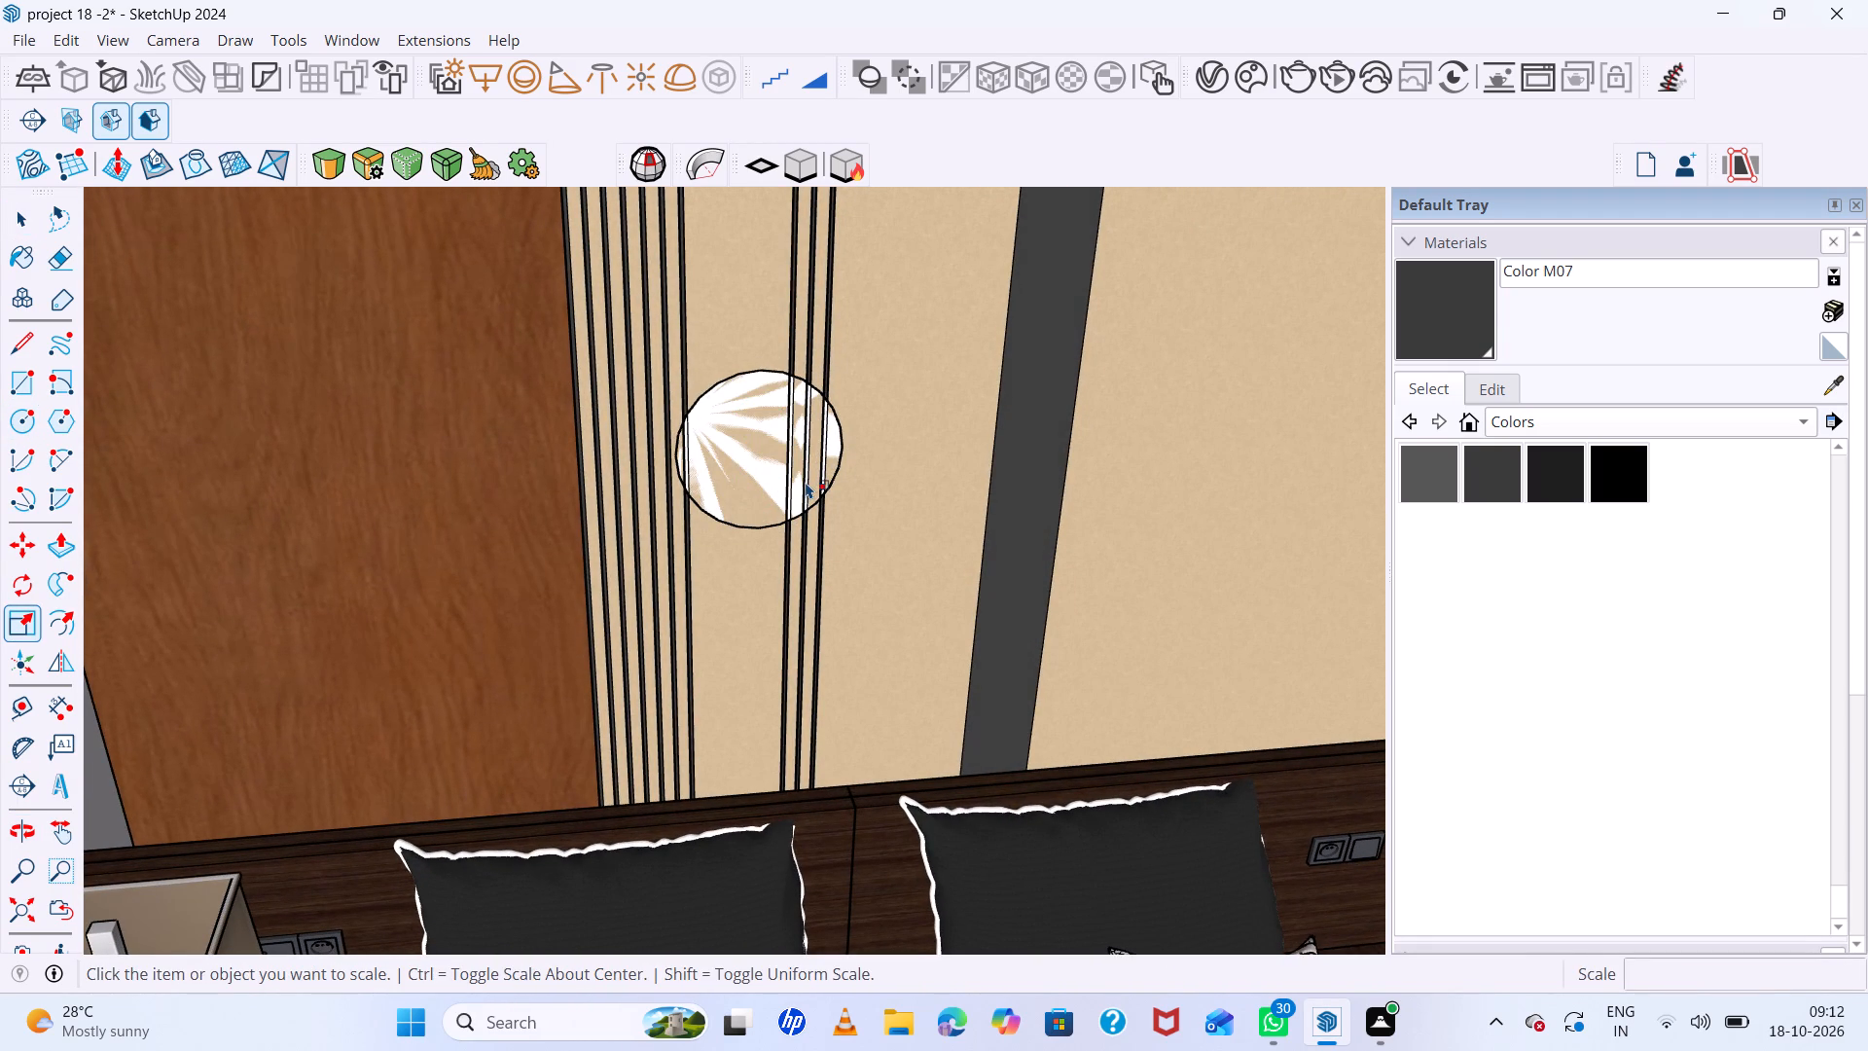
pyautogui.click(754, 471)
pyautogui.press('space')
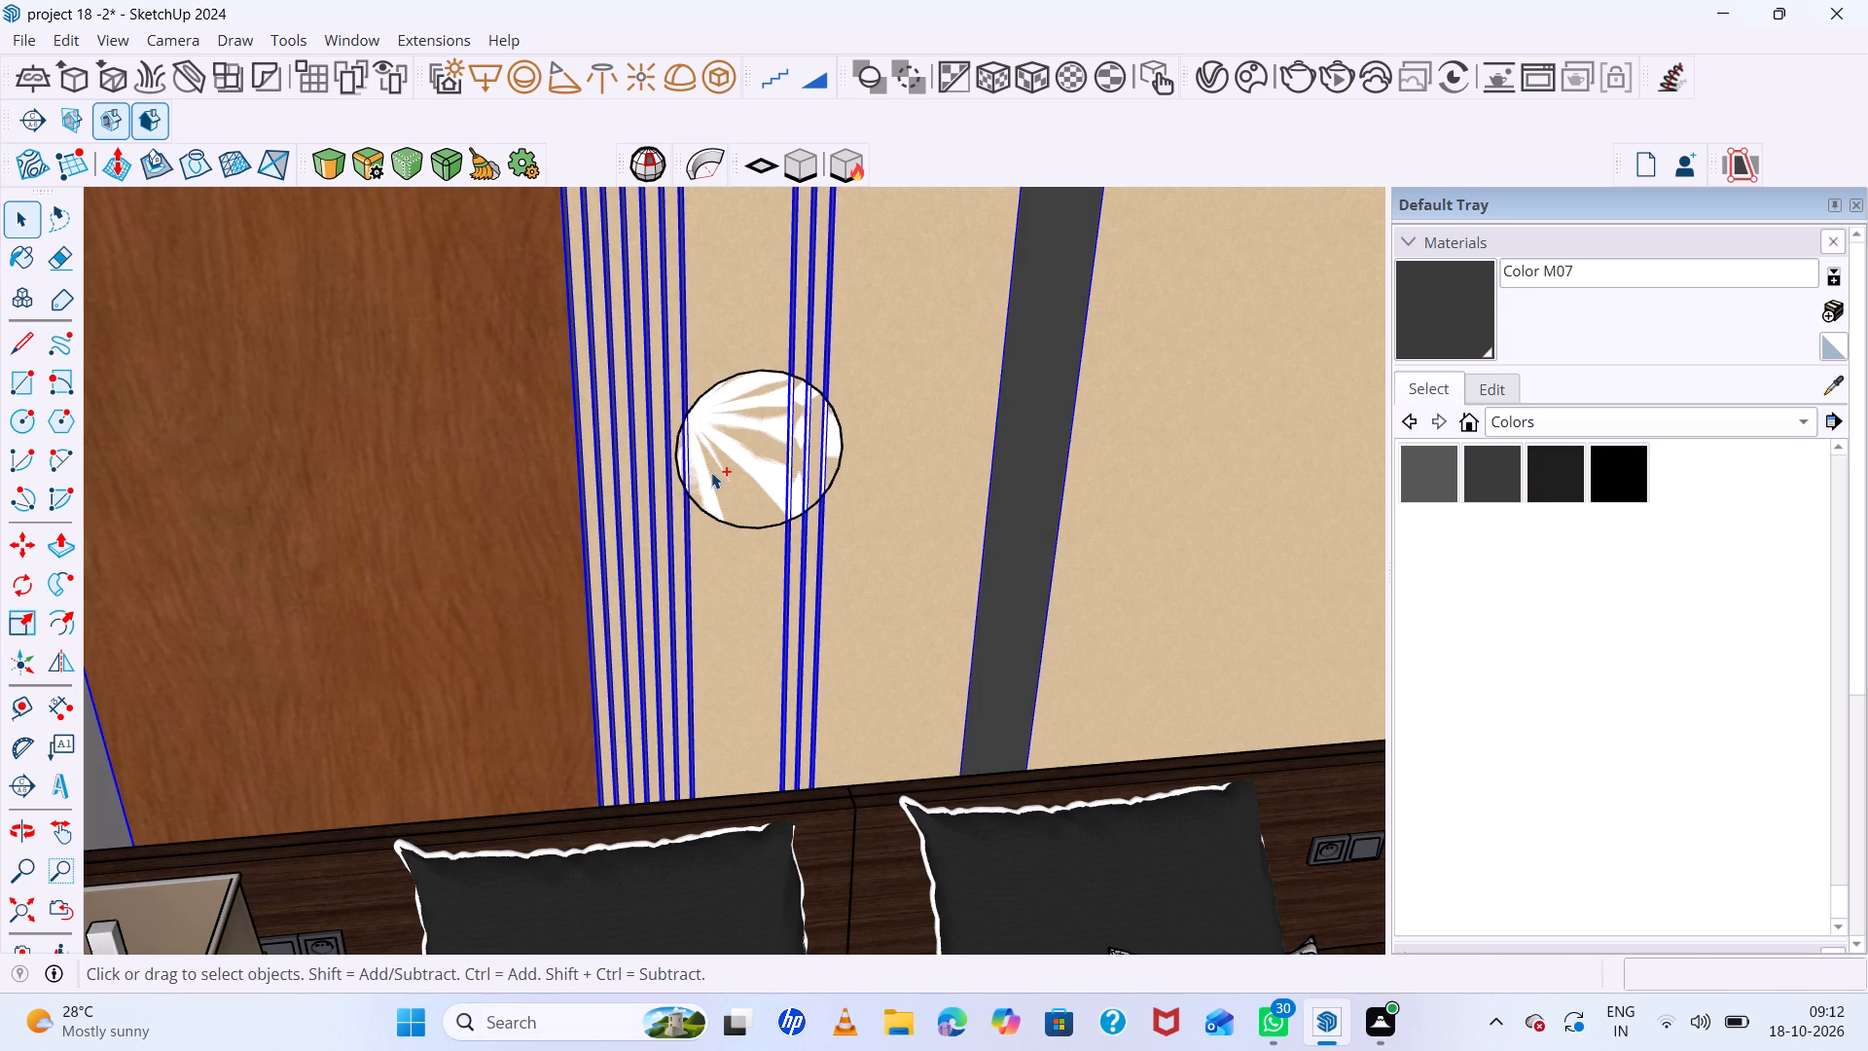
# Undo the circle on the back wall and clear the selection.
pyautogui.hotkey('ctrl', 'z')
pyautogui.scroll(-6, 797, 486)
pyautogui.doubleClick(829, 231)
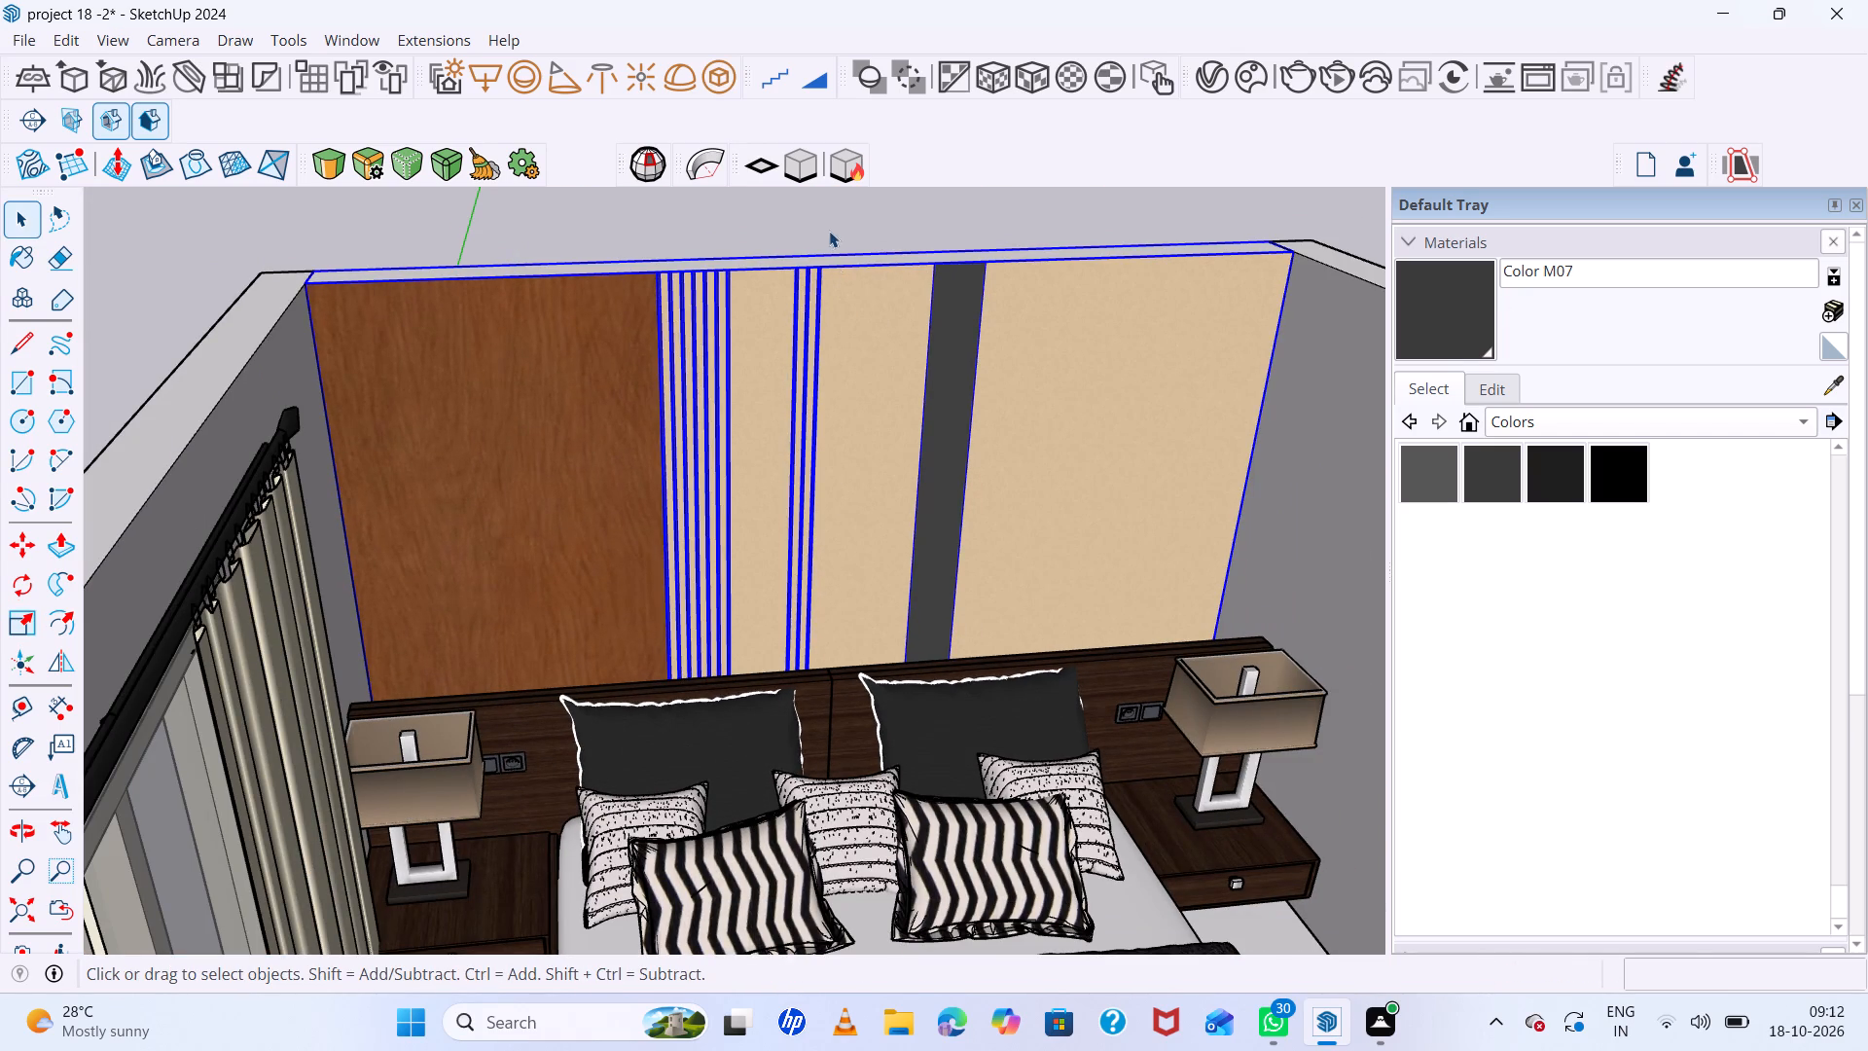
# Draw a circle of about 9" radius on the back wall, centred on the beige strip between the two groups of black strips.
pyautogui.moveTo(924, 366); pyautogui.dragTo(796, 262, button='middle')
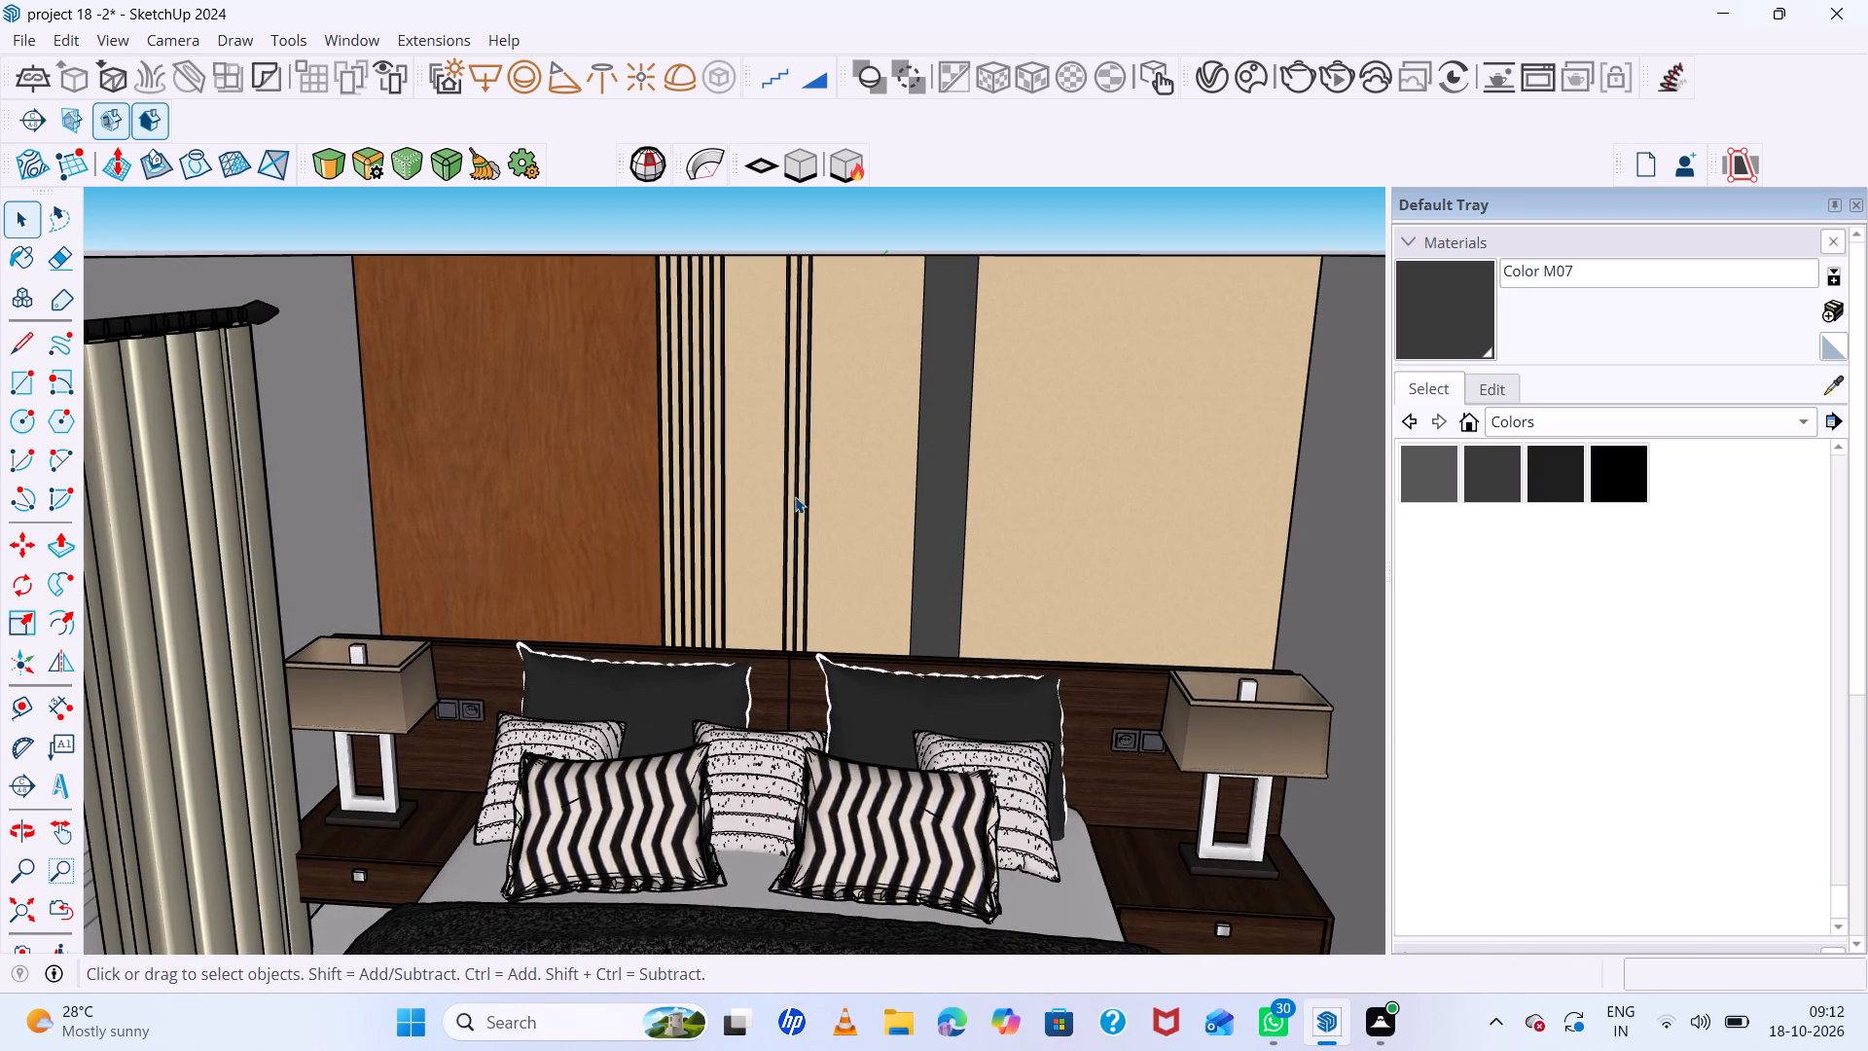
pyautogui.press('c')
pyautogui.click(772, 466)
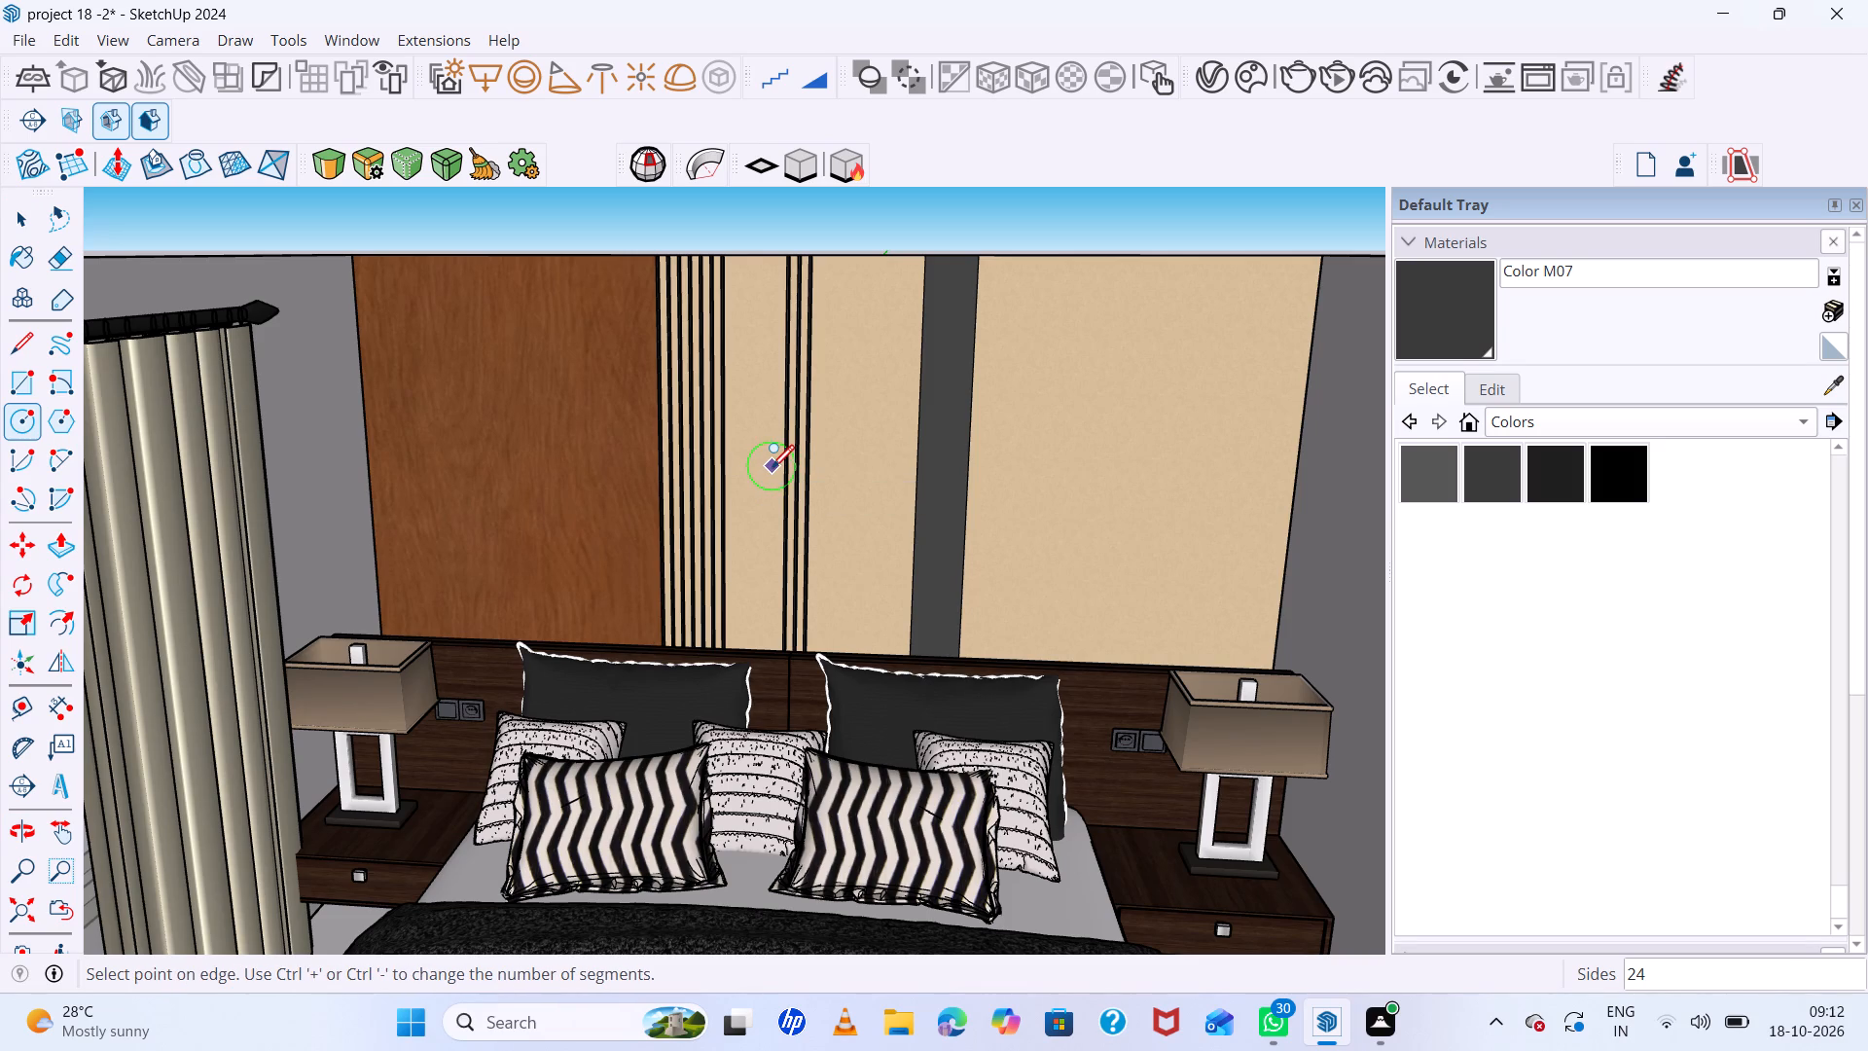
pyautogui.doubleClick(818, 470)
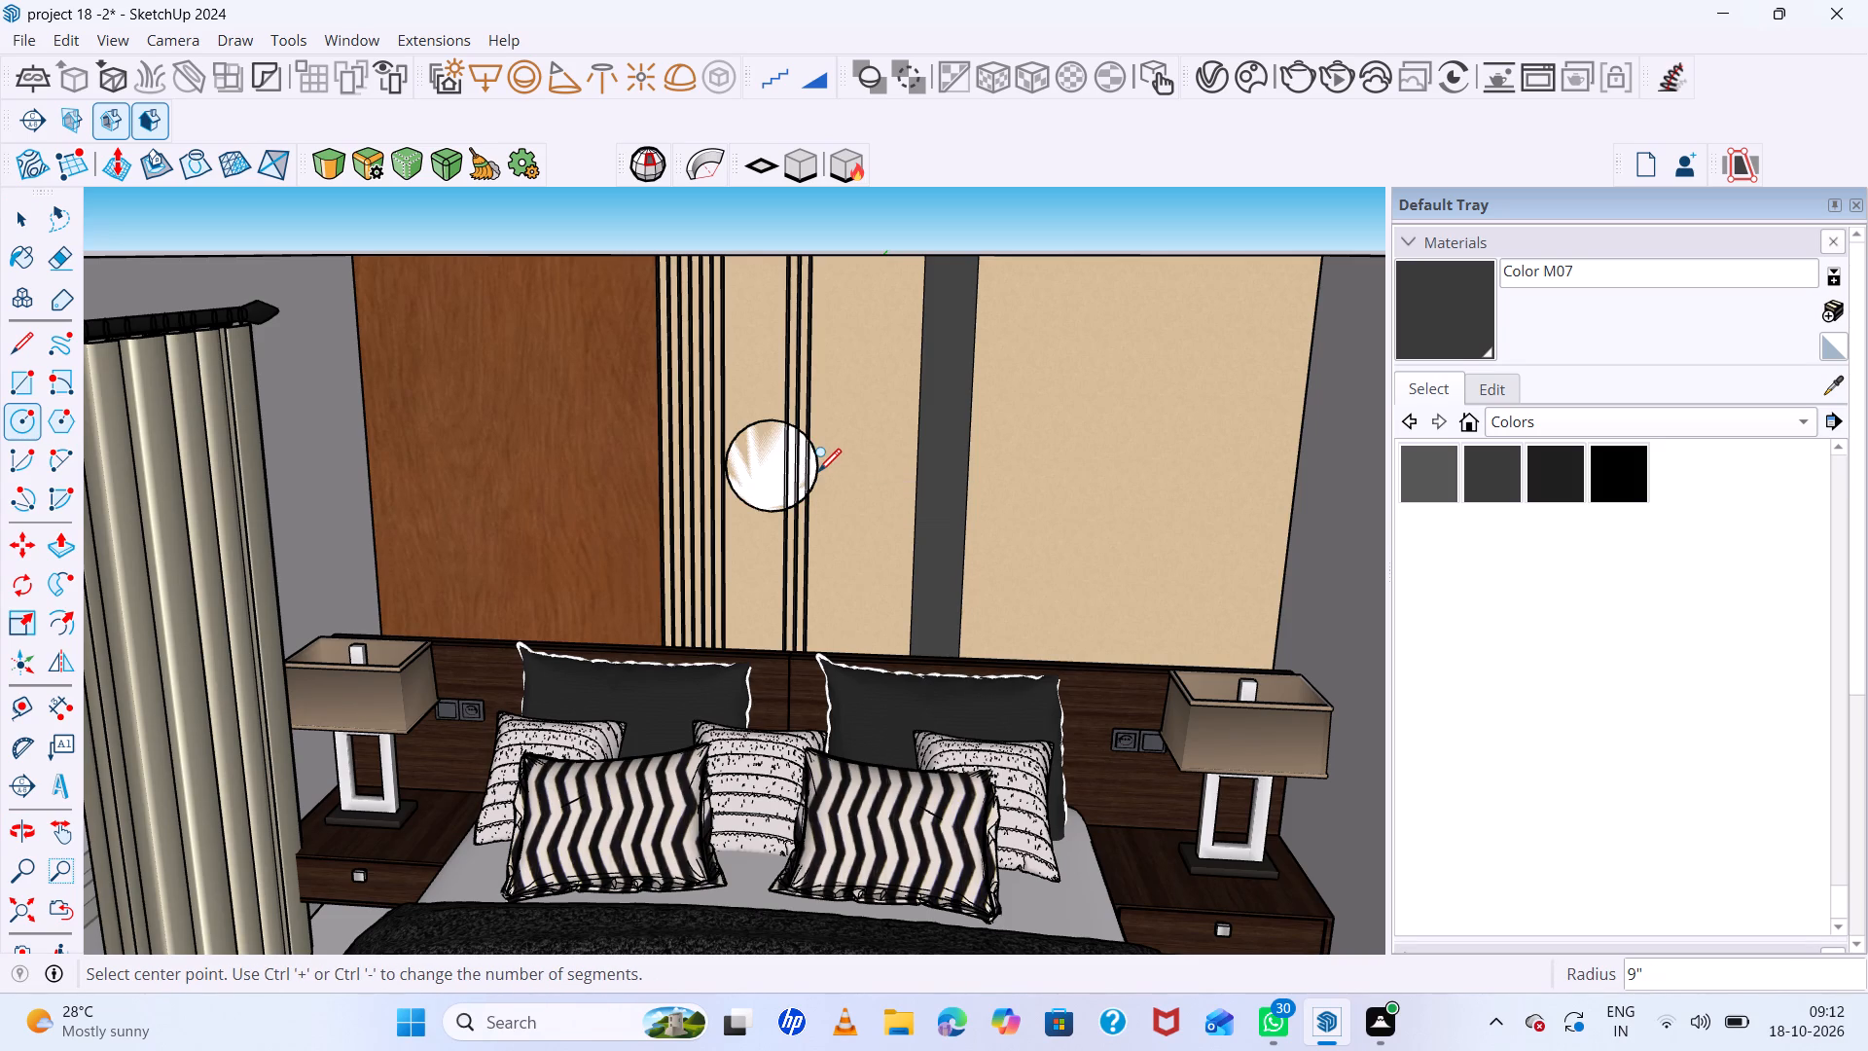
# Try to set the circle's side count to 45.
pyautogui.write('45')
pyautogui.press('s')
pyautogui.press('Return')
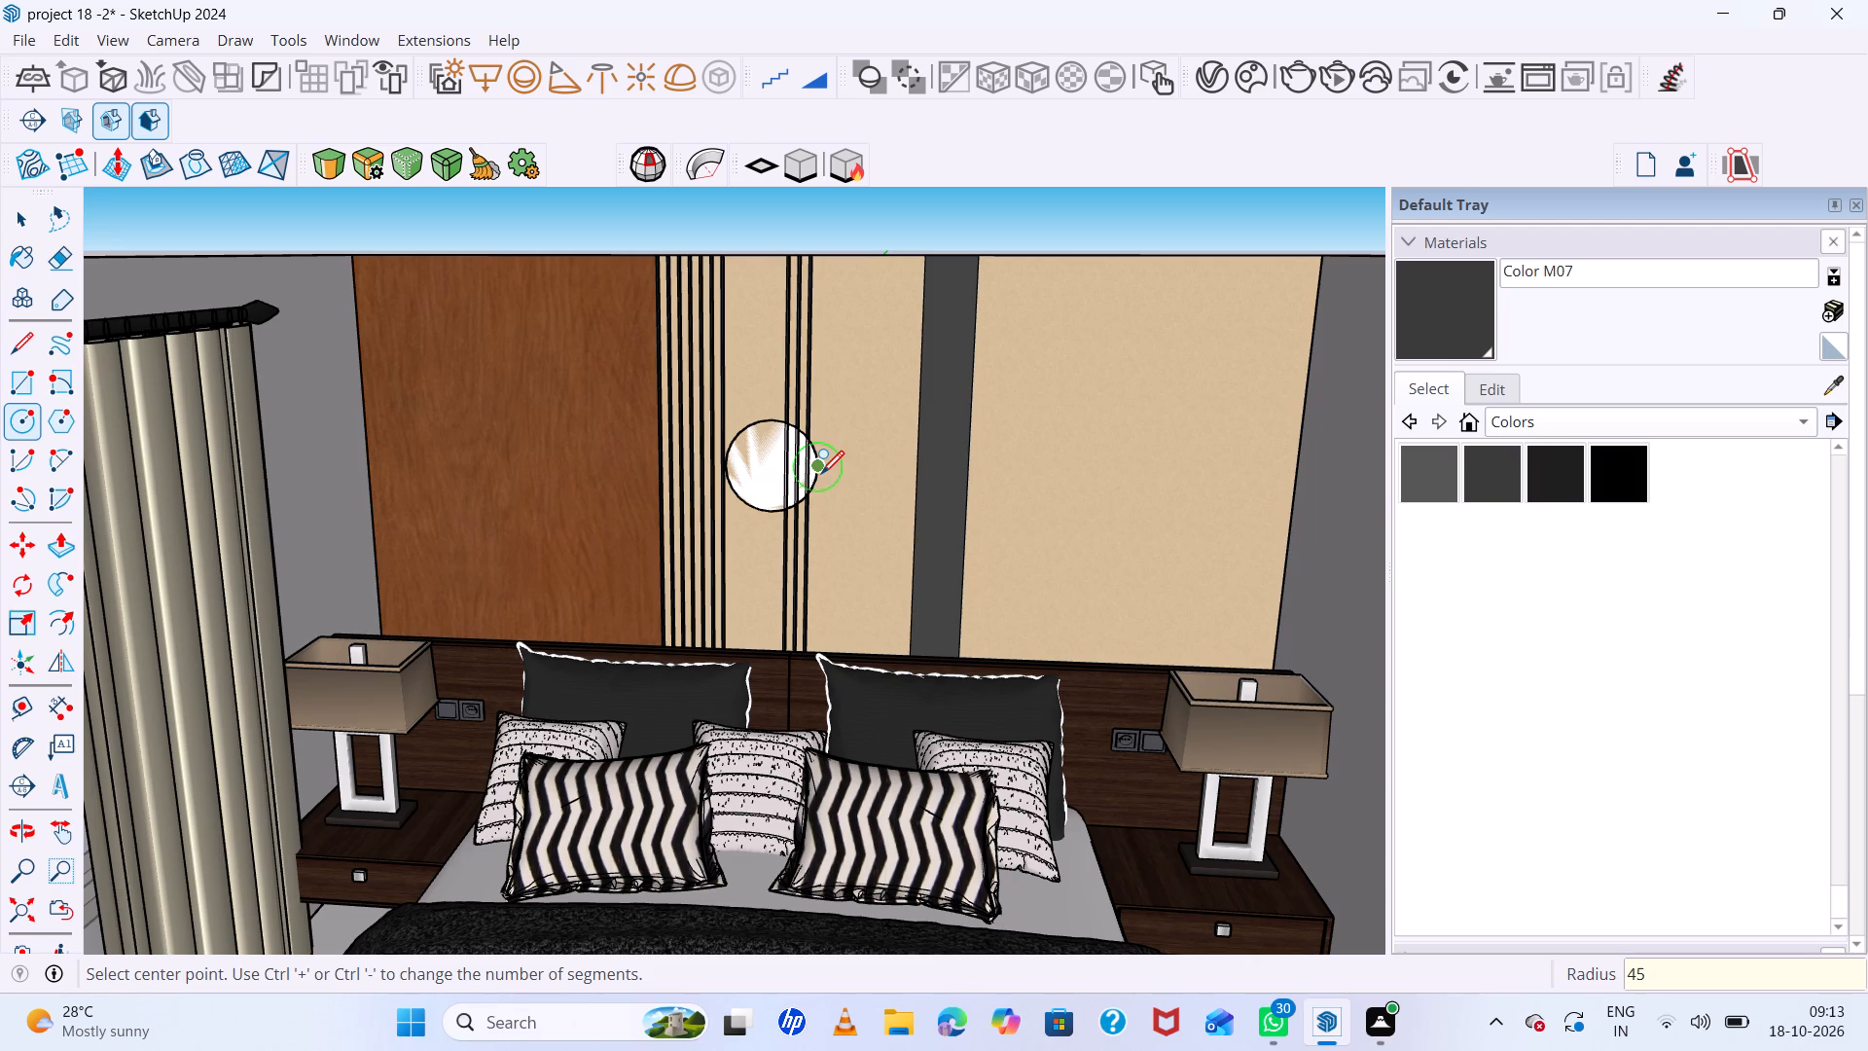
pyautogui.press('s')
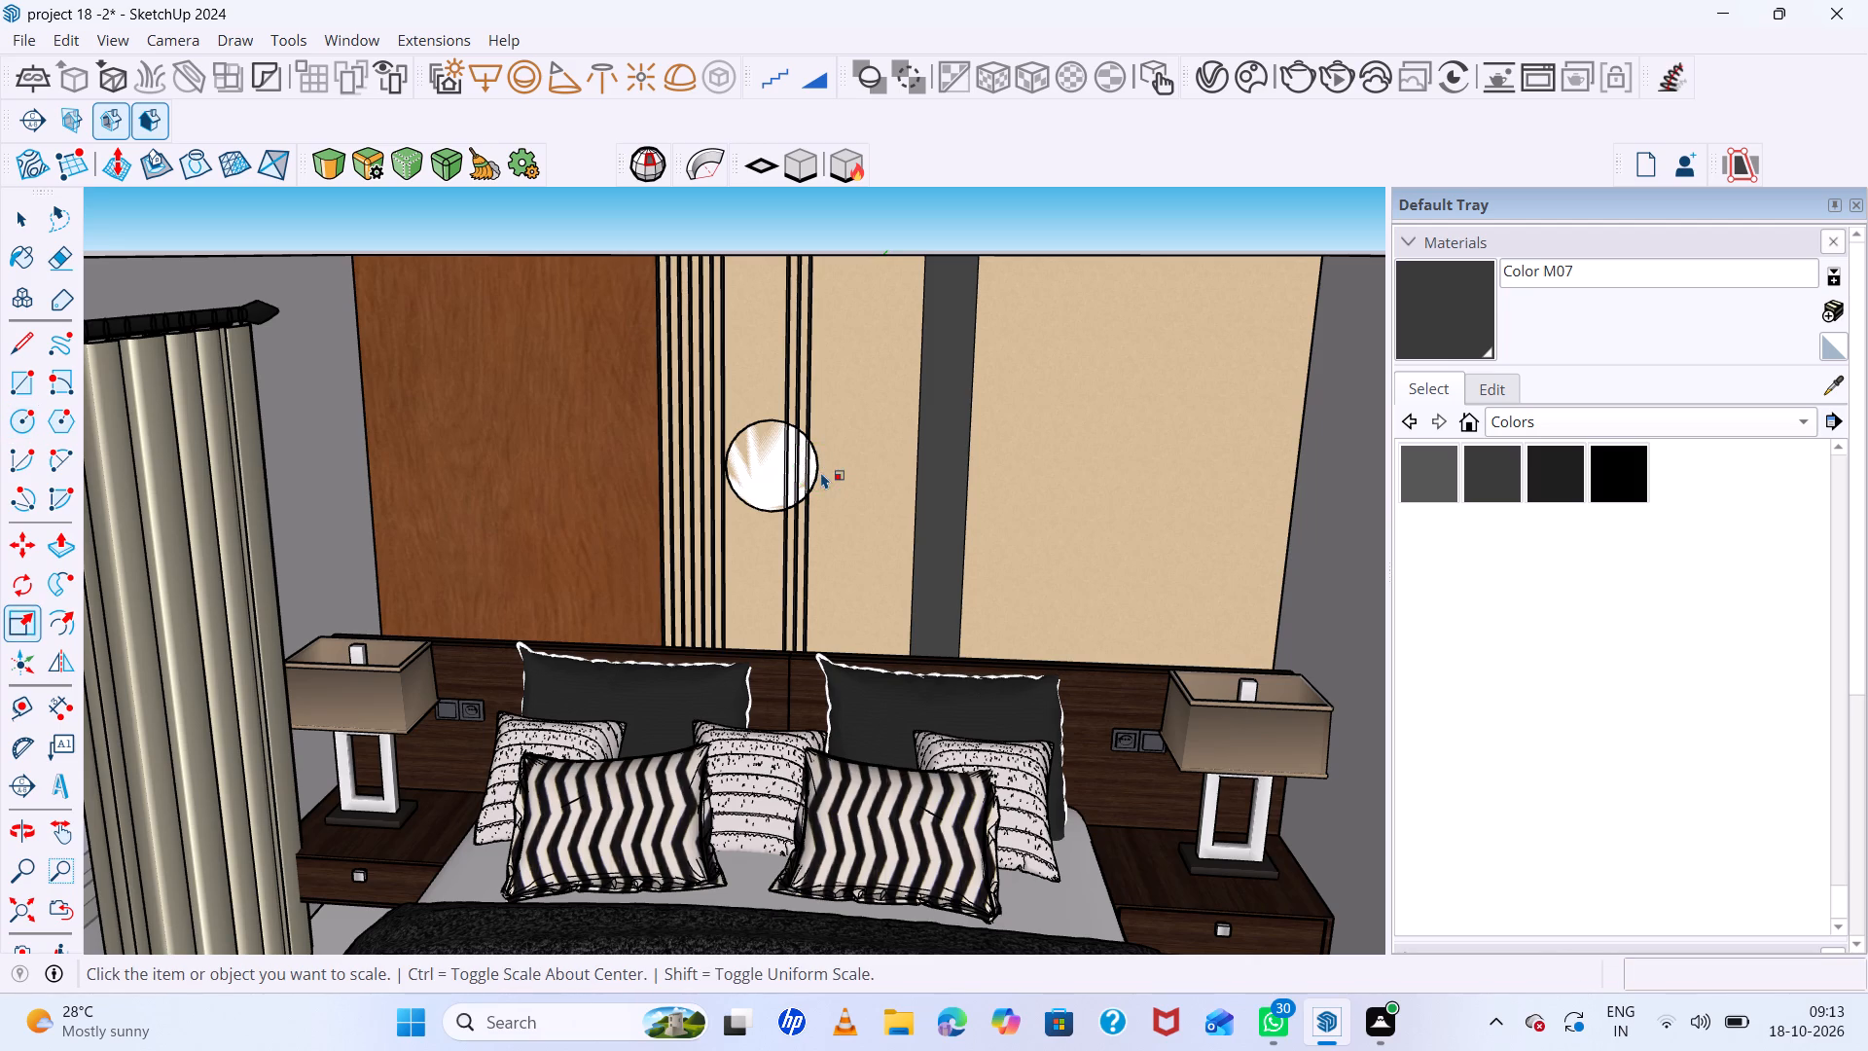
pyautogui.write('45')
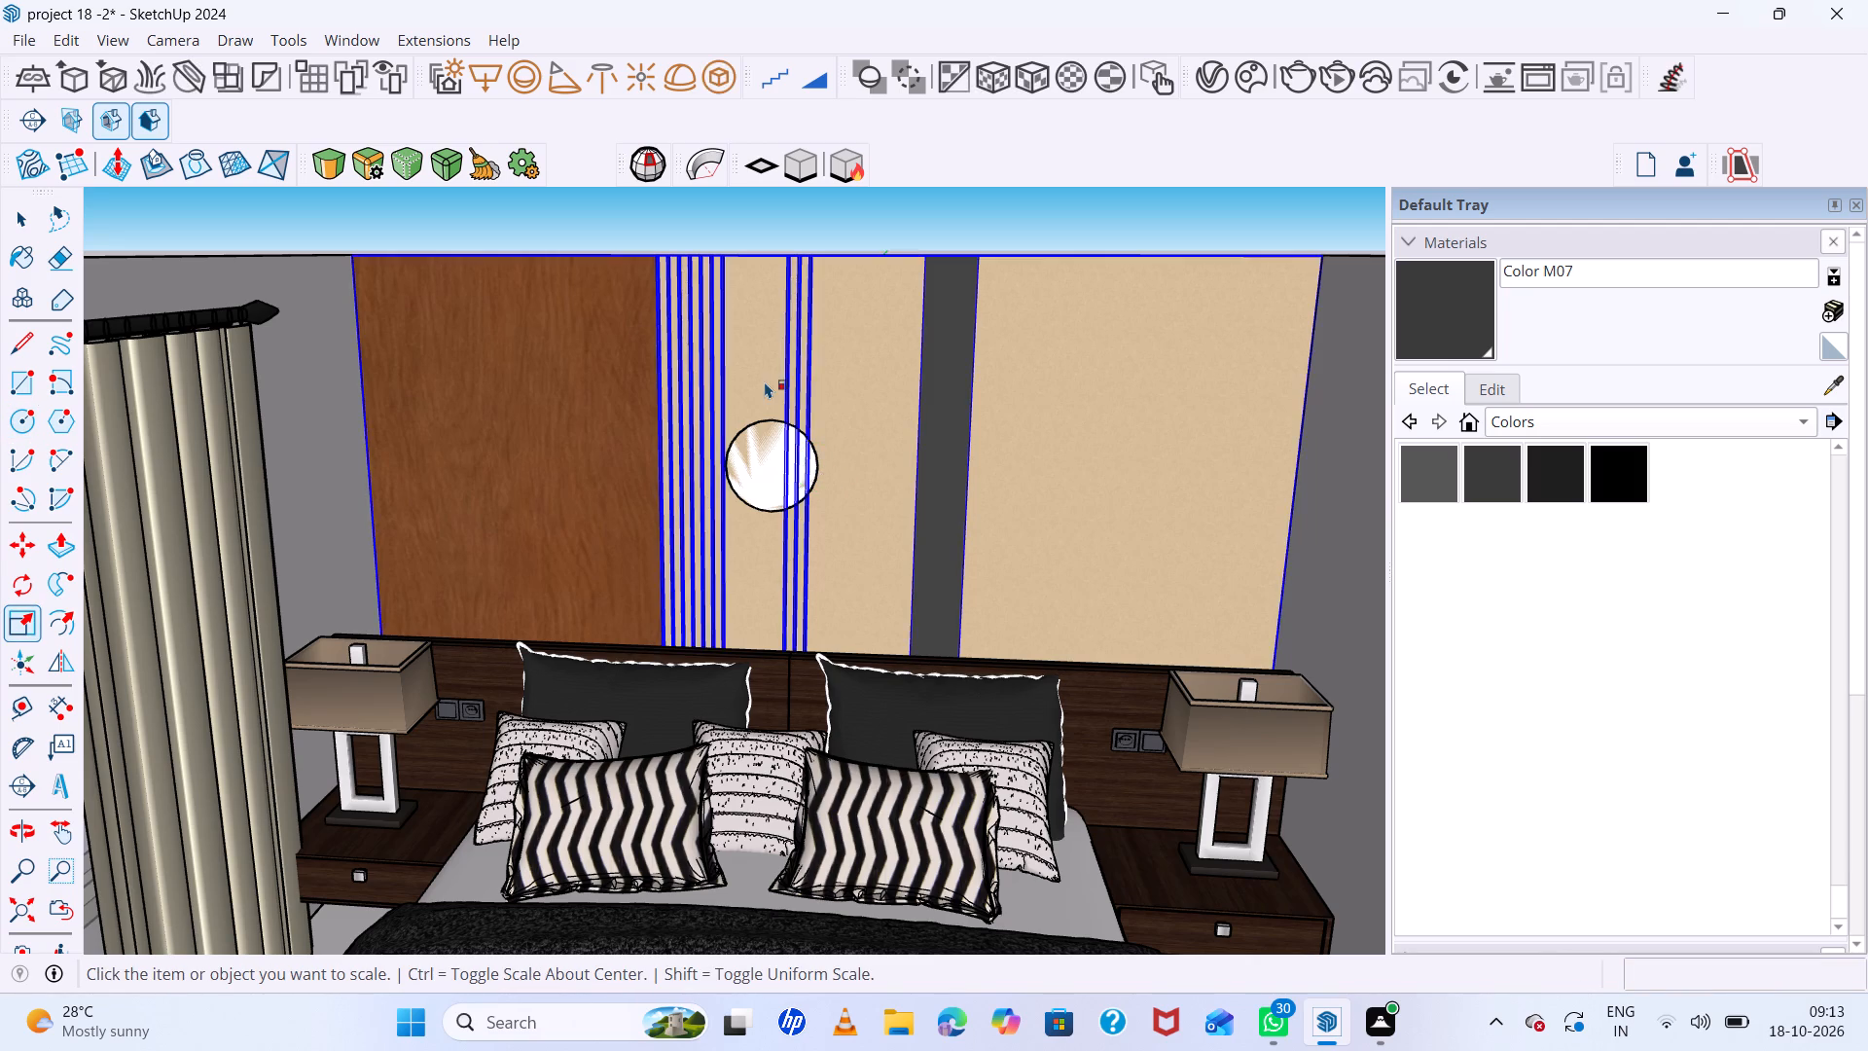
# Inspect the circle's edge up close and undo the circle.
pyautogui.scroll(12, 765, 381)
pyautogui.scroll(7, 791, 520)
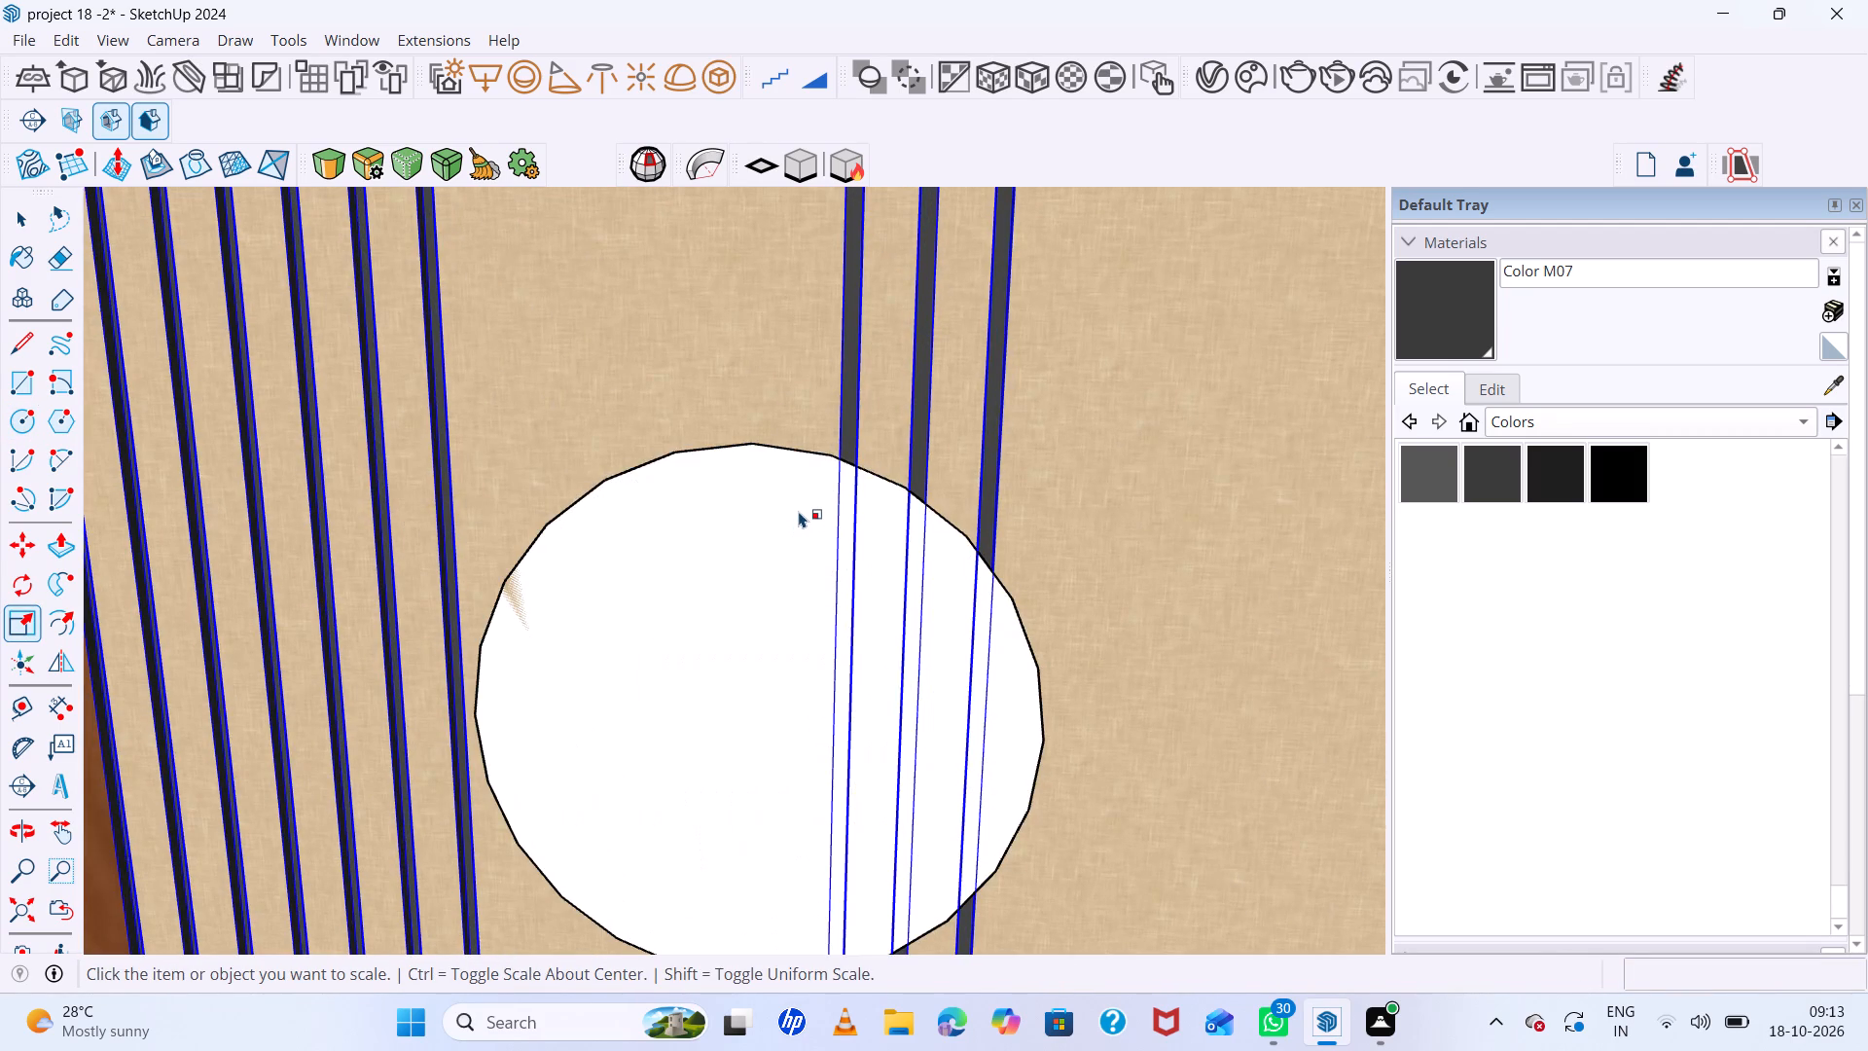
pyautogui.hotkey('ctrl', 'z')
# Draw a circle of about 7" radius on the back wall, centred on the beige strip between the two groups of black strips.
pyautogui.press('c')
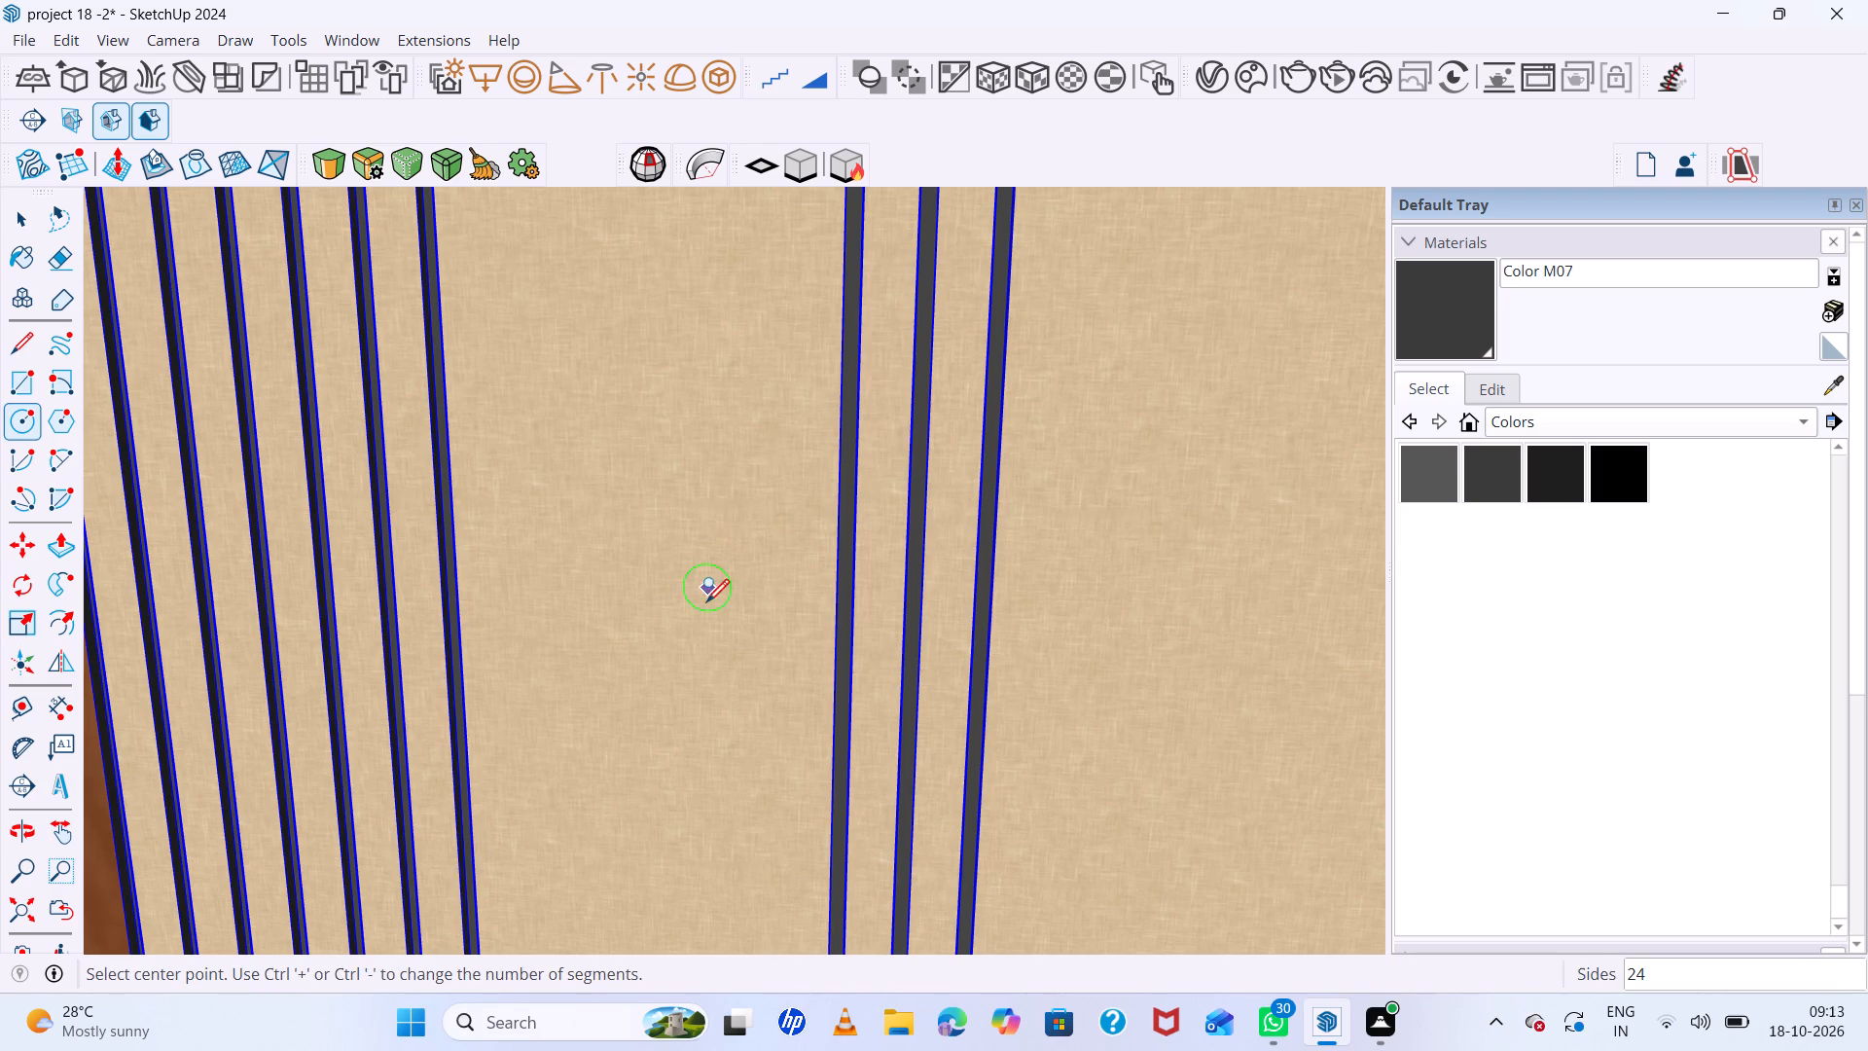
pyautogui.click(680, 666)
pyautogui.click(924, 656)
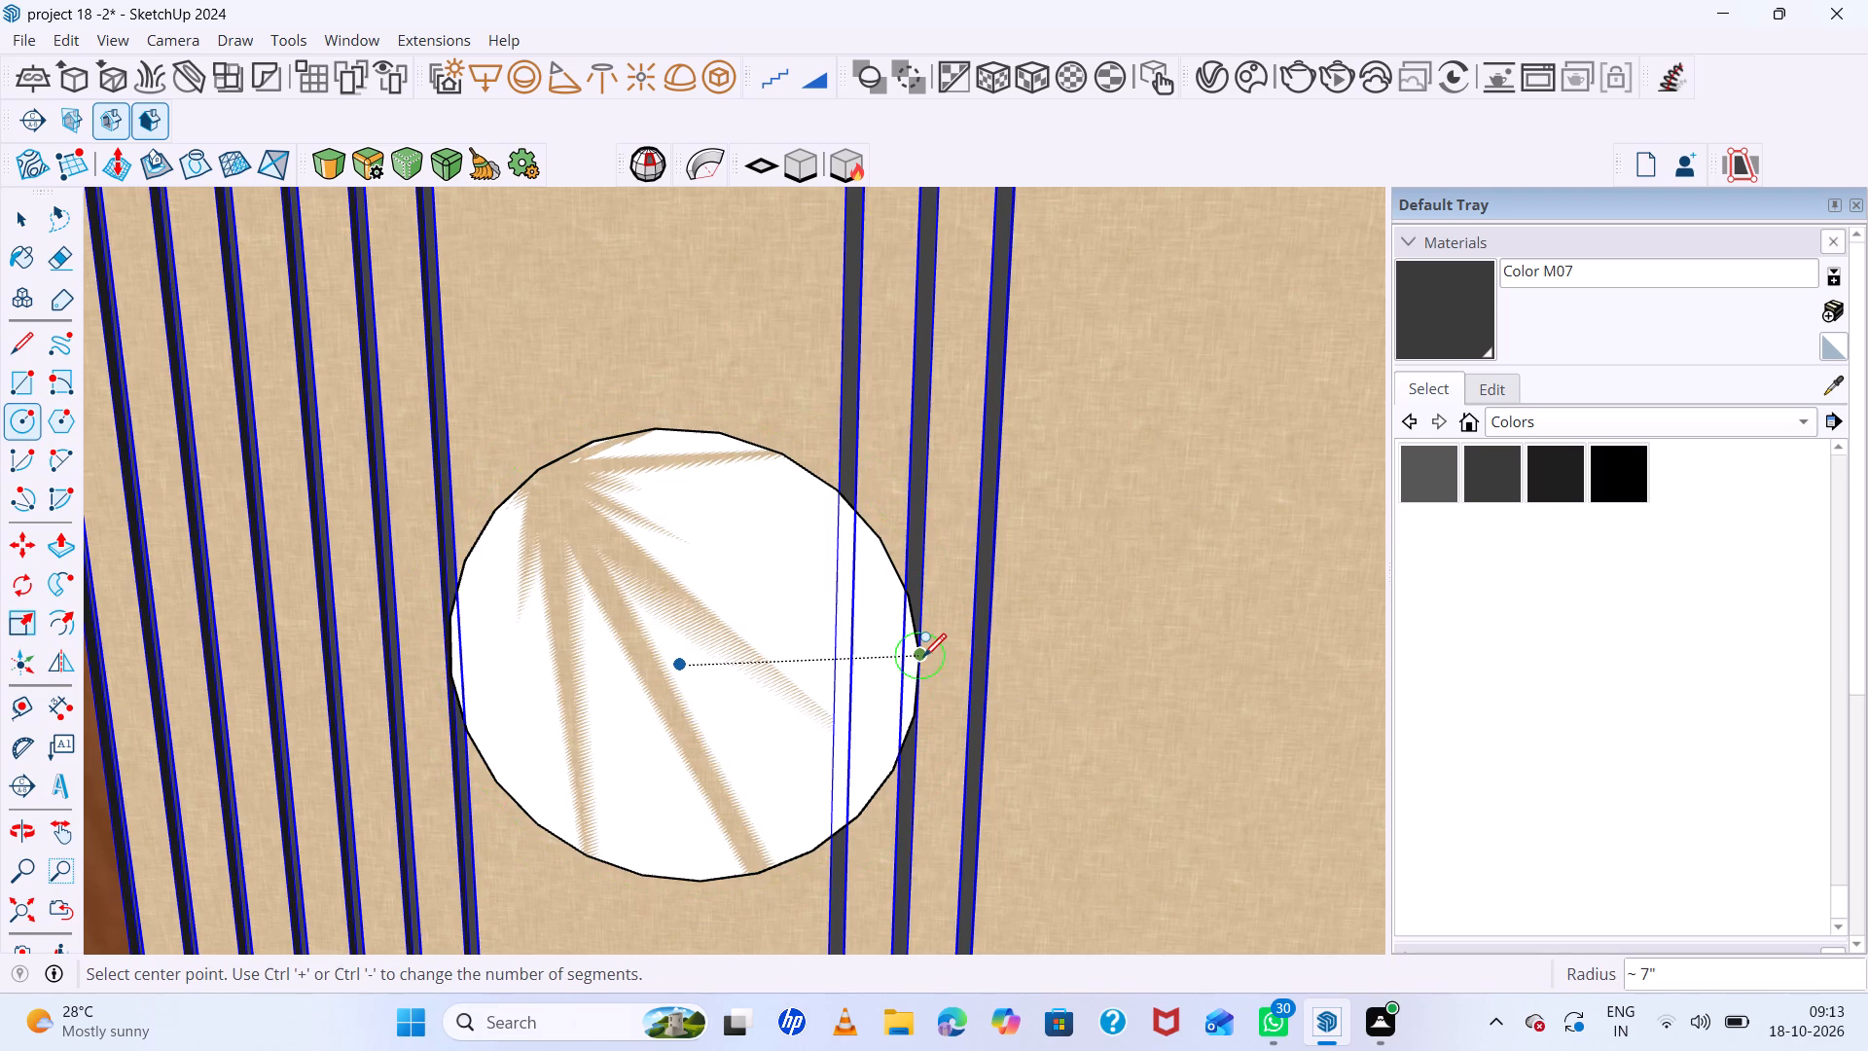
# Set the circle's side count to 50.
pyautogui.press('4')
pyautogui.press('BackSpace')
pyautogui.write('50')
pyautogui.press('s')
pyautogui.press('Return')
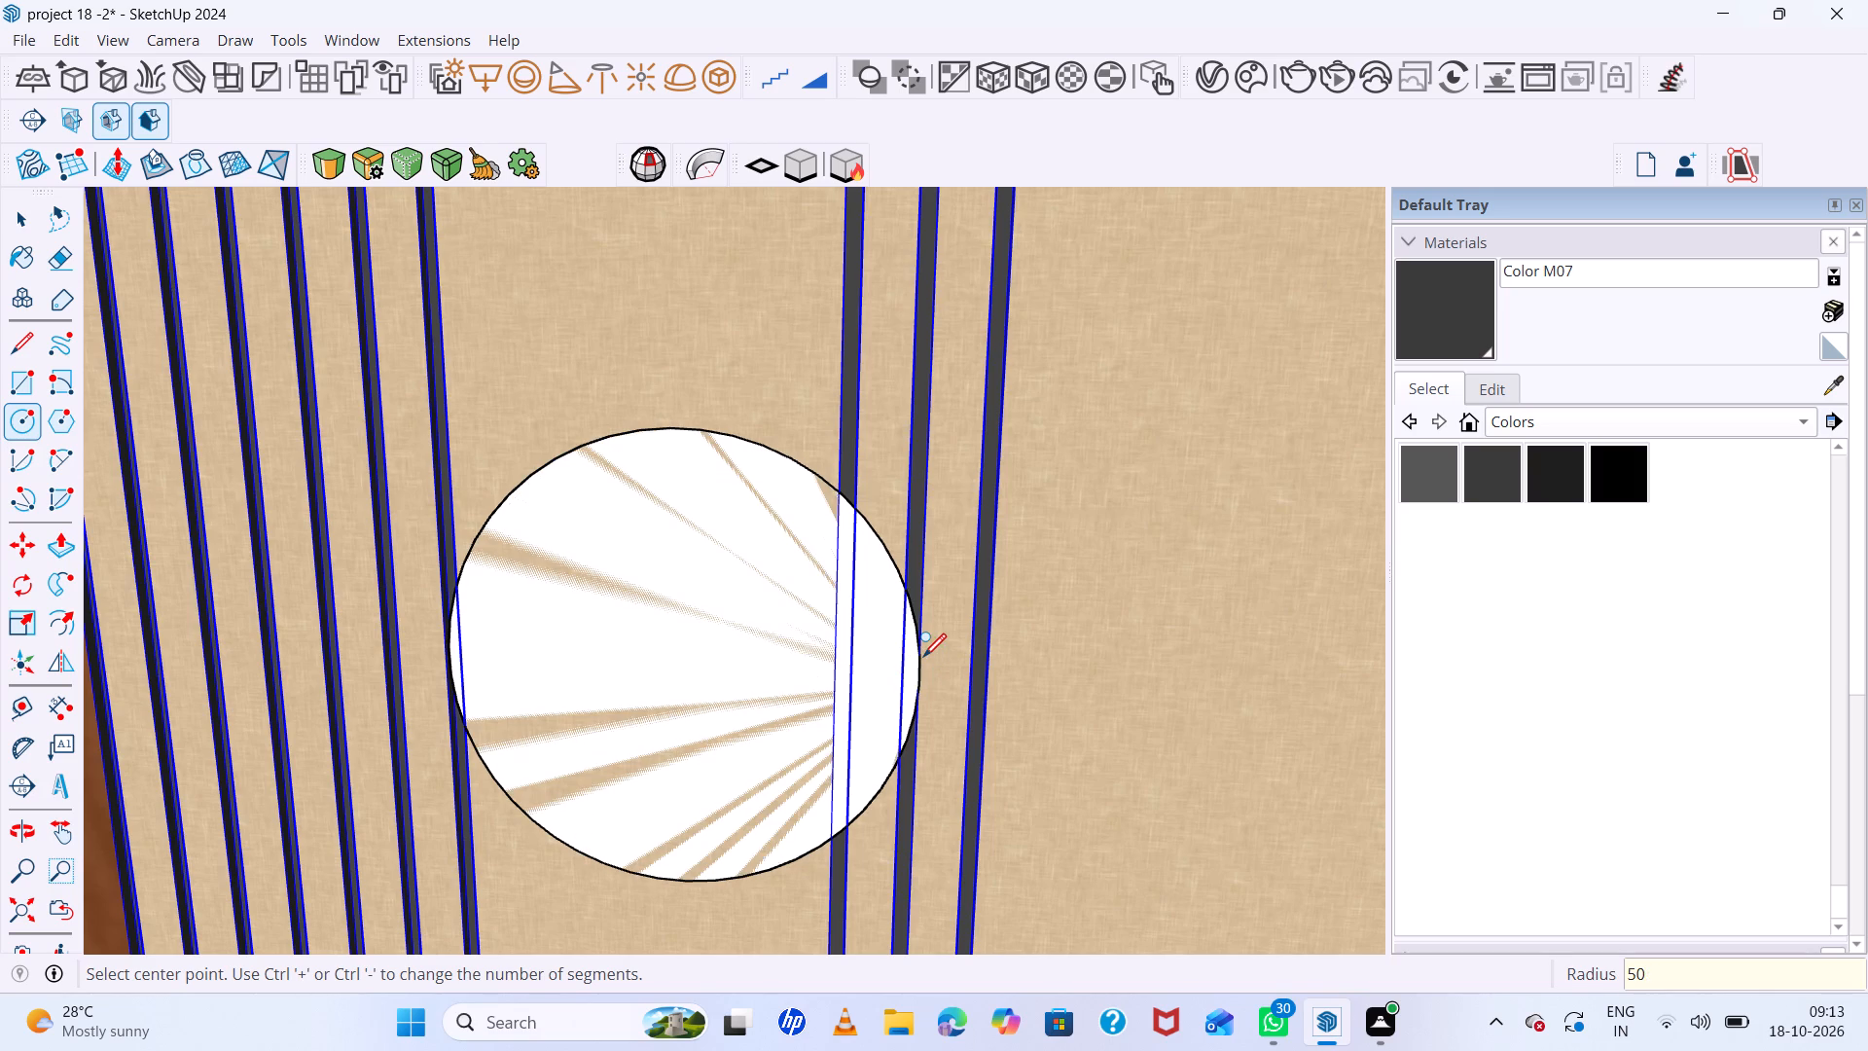
# Set the circle's side count to 60.
pyautogui.write('60')
pyautogui.press('s')
pyautogui.press('Return')
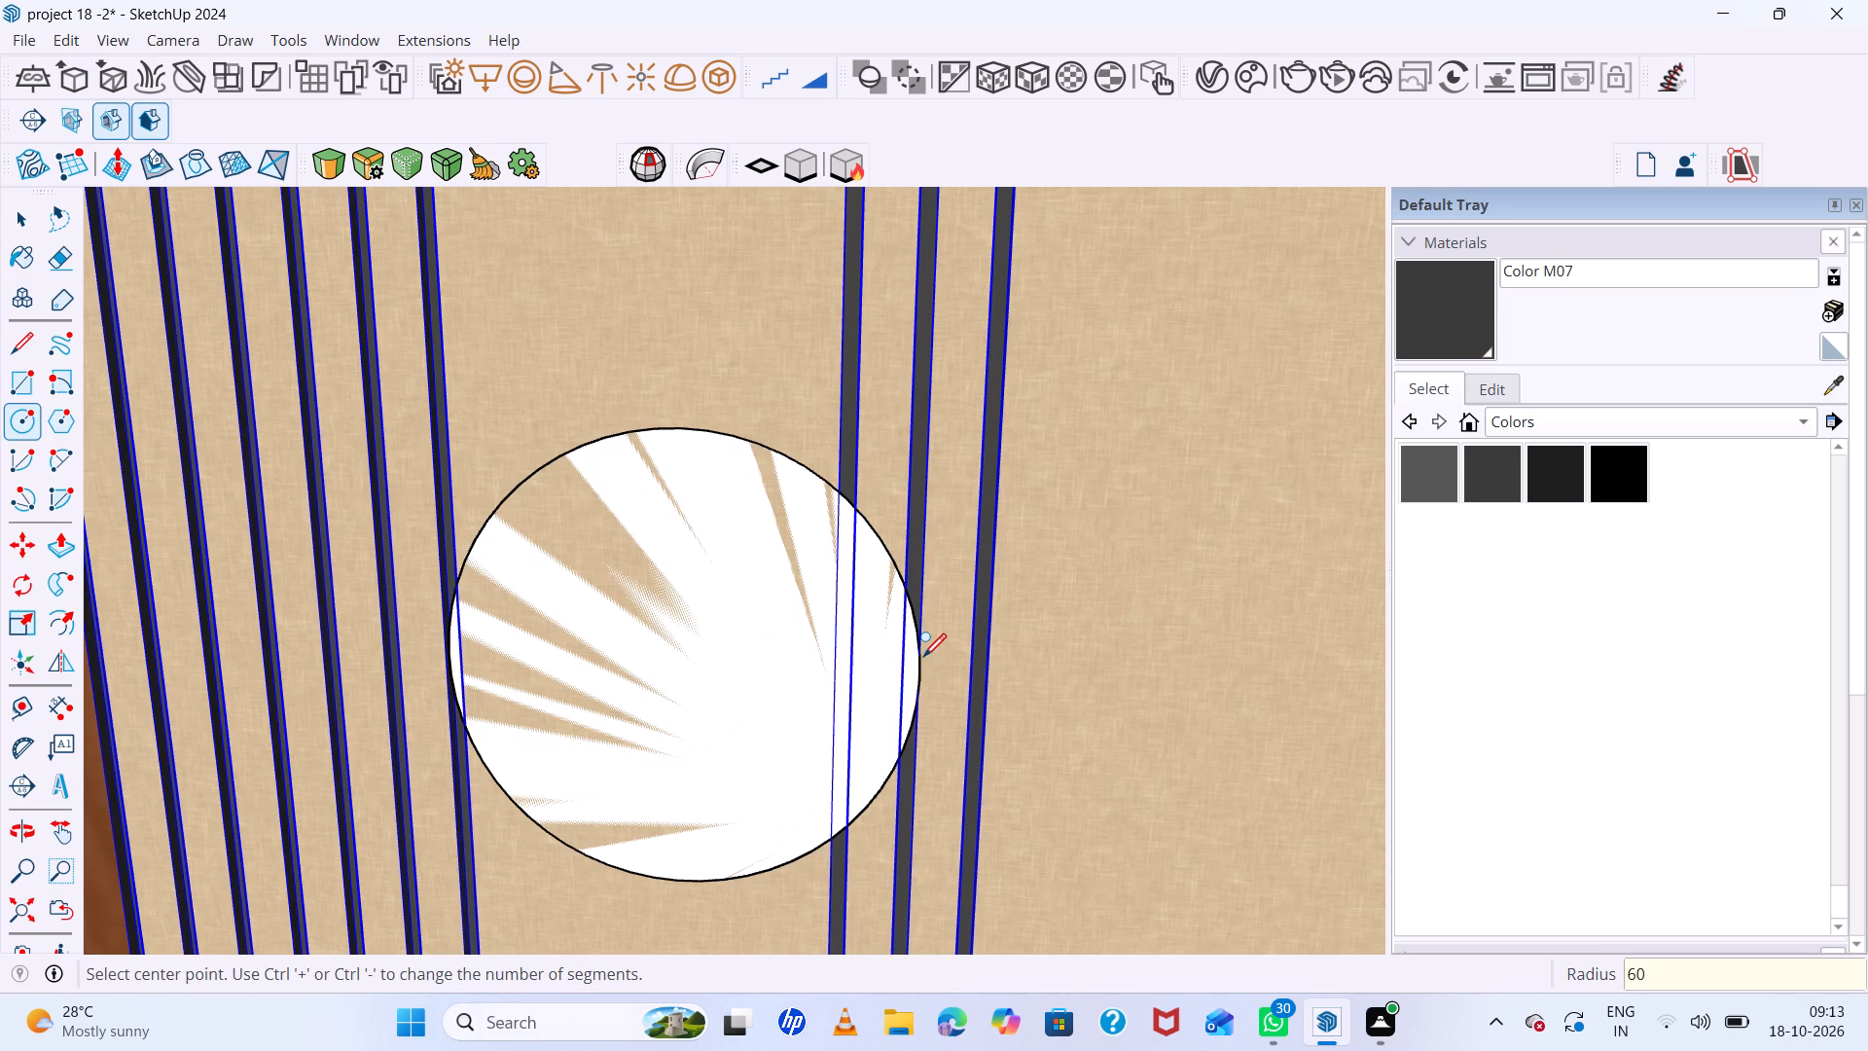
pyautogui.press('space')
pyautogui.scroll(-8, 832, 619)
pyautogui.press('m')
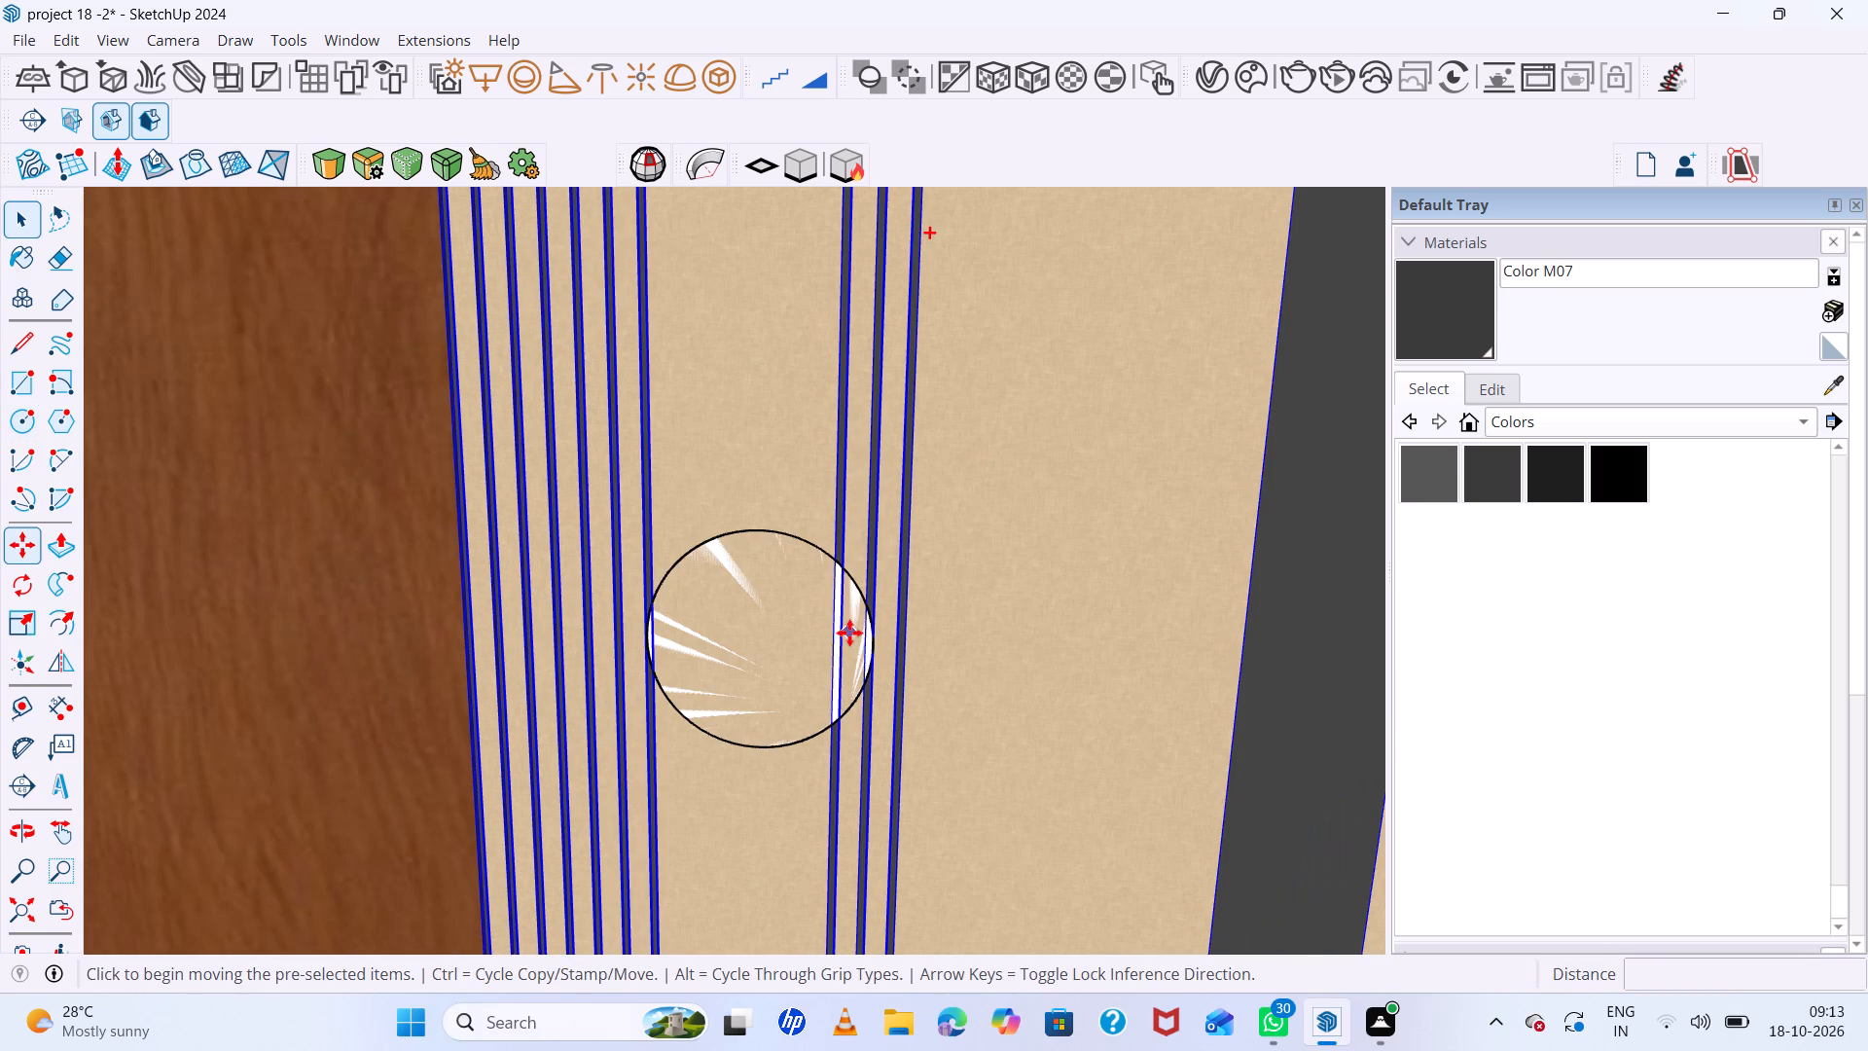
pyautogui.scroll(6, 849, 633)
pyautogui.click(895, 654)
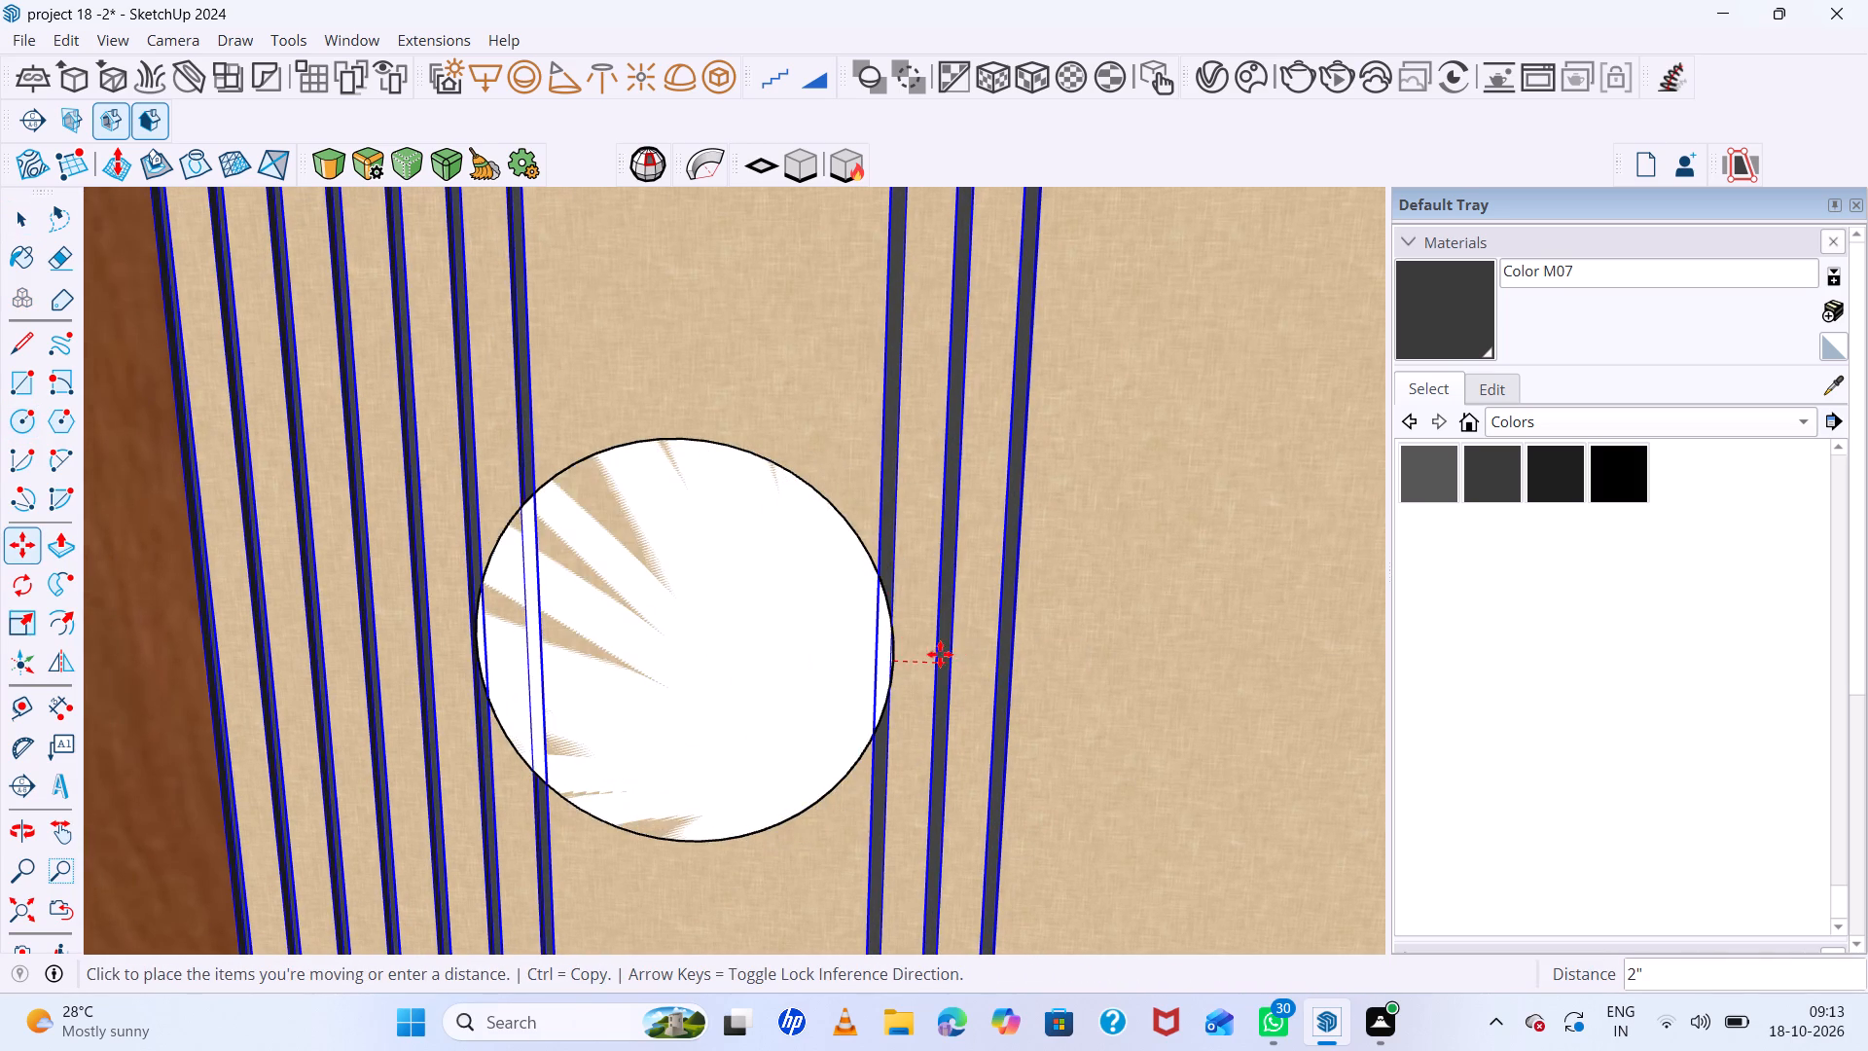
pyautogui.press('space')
# Move the circular face and its edge horizontally about 2" so it overlaps the group of three black strips.
pyautogui.click(702, 622)
pyautogui.doubleClick(789, 634)
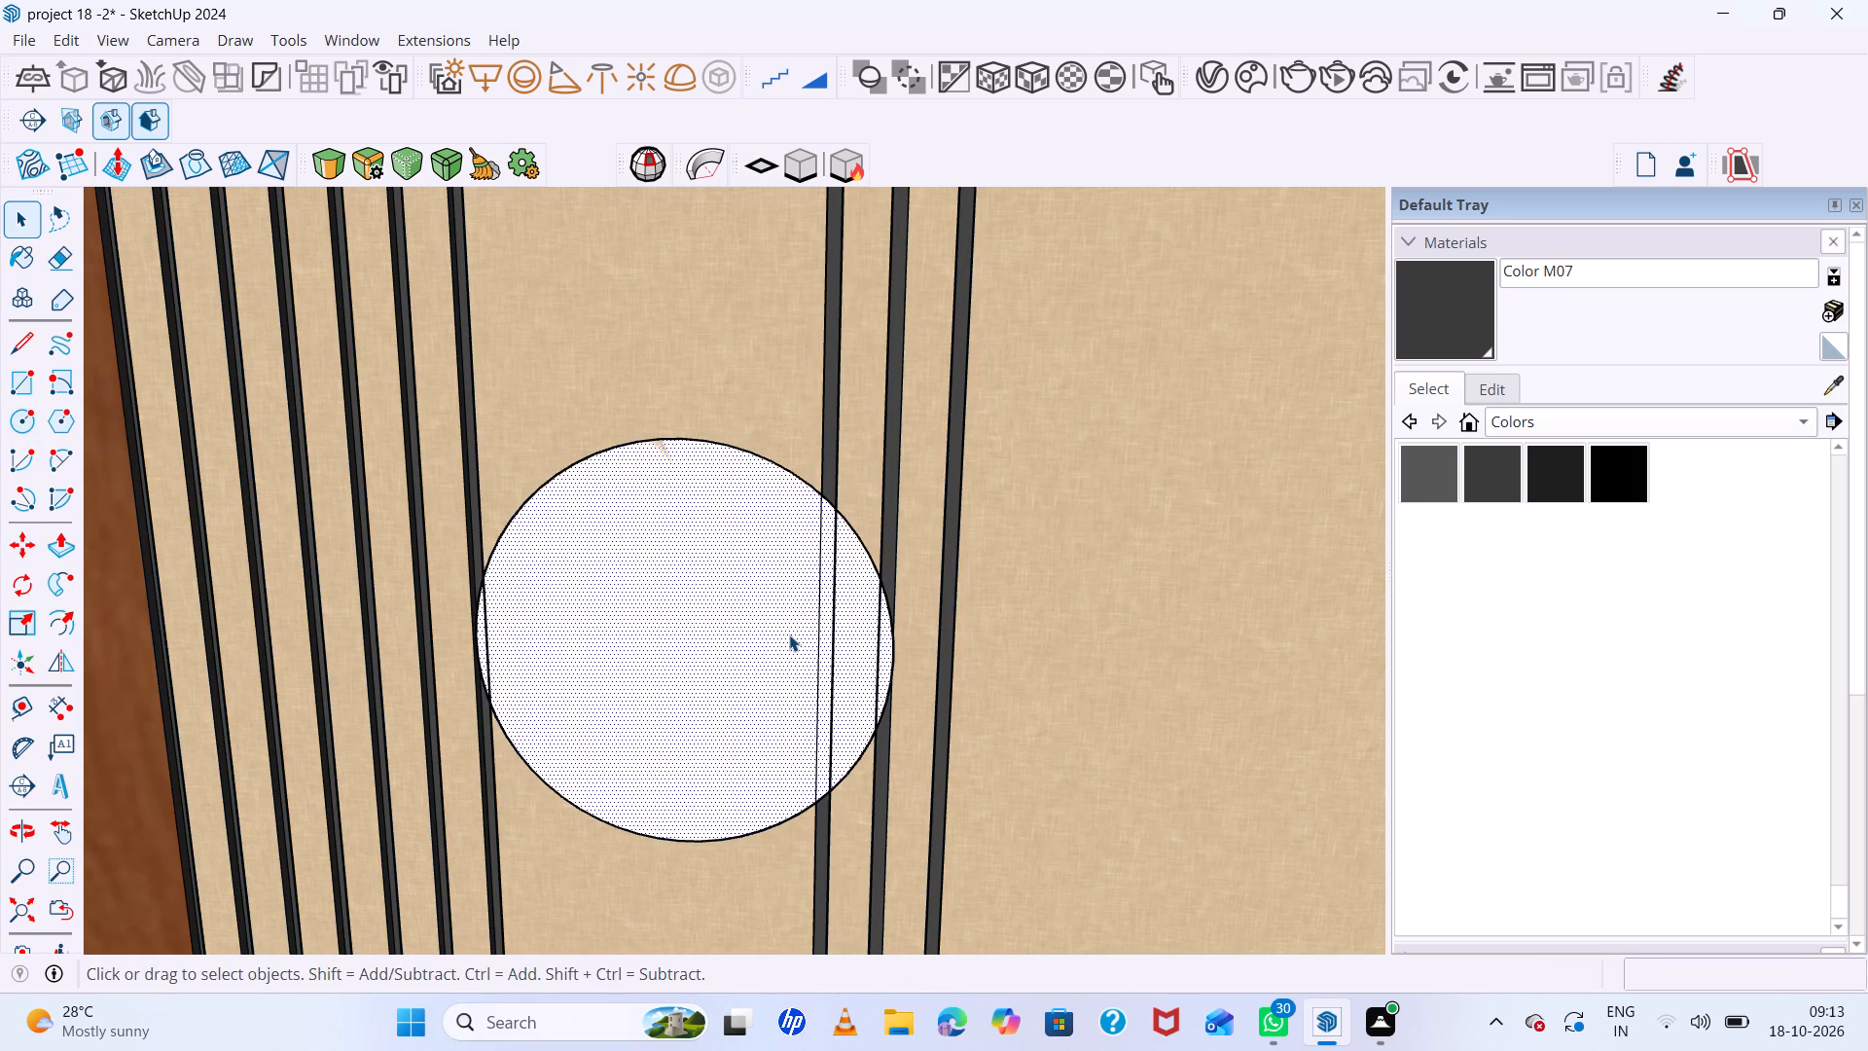
pyautogui.press('m')
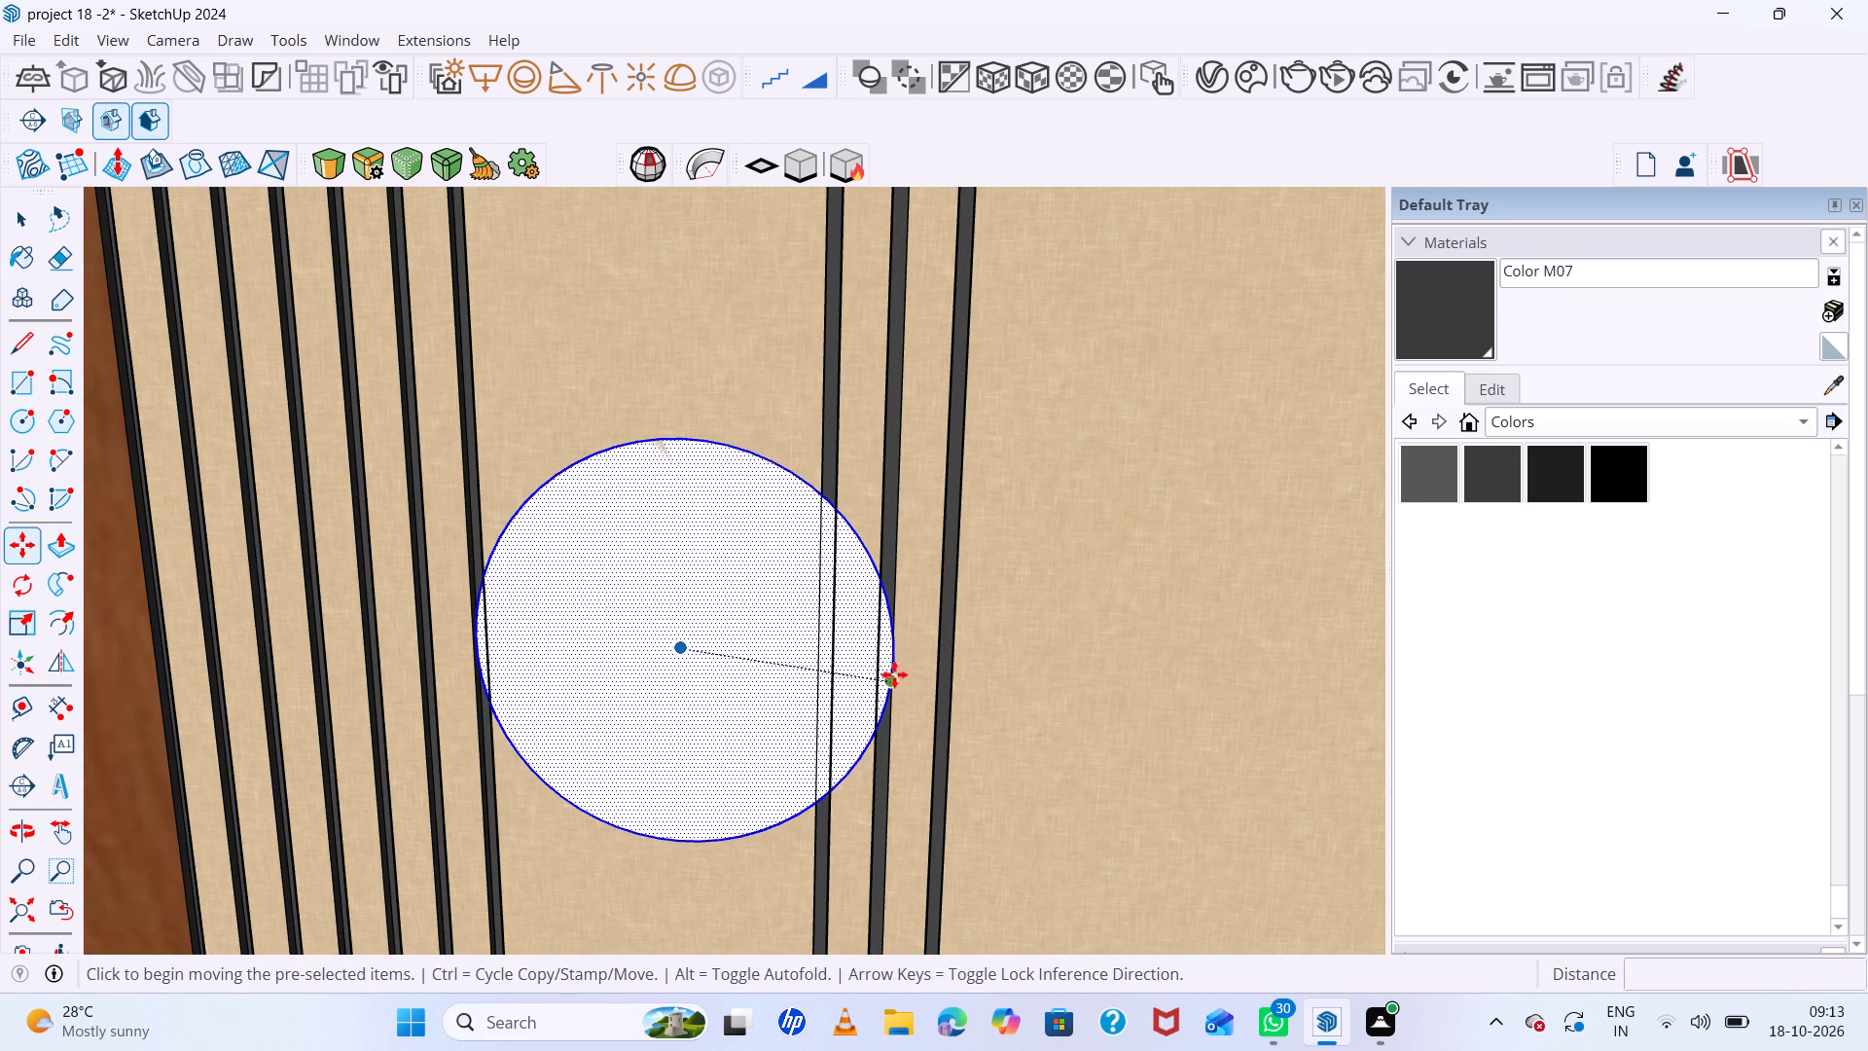
pyautogui.click(893, 663)
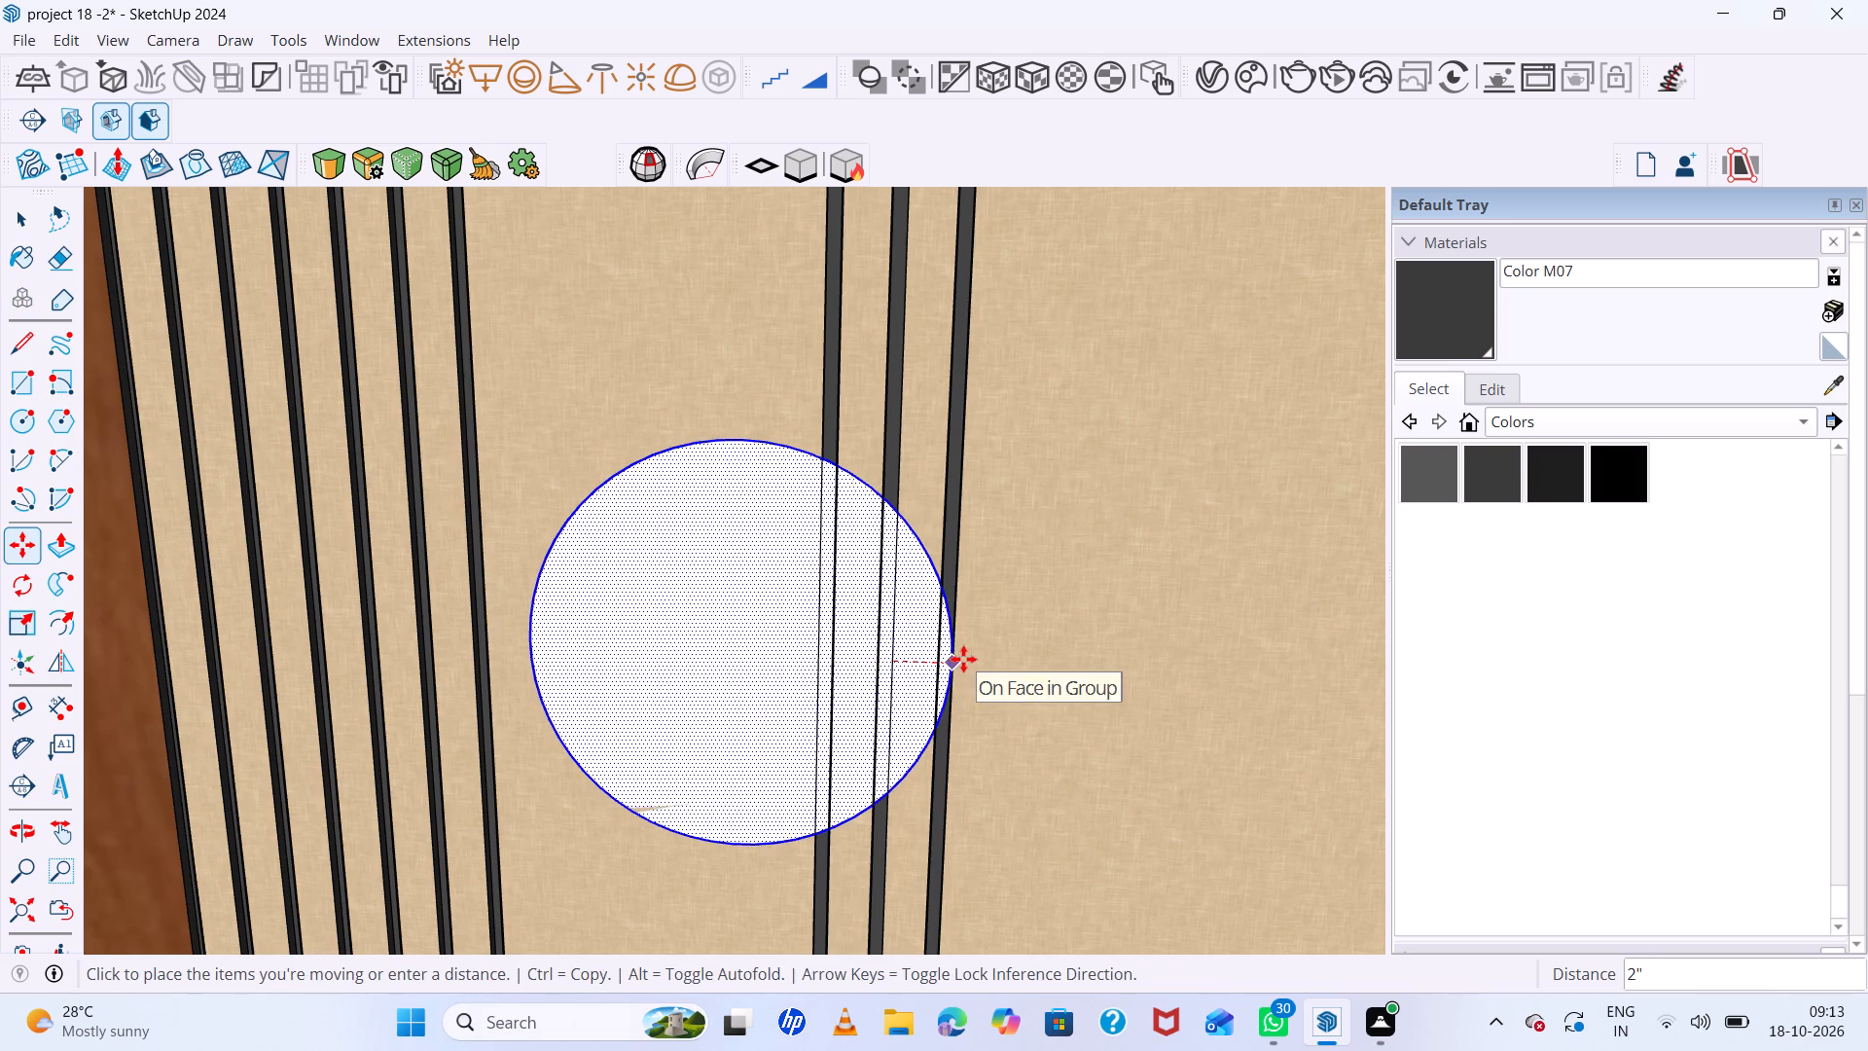
pyautogui.click(955, 658)
pyautogui.press('space')
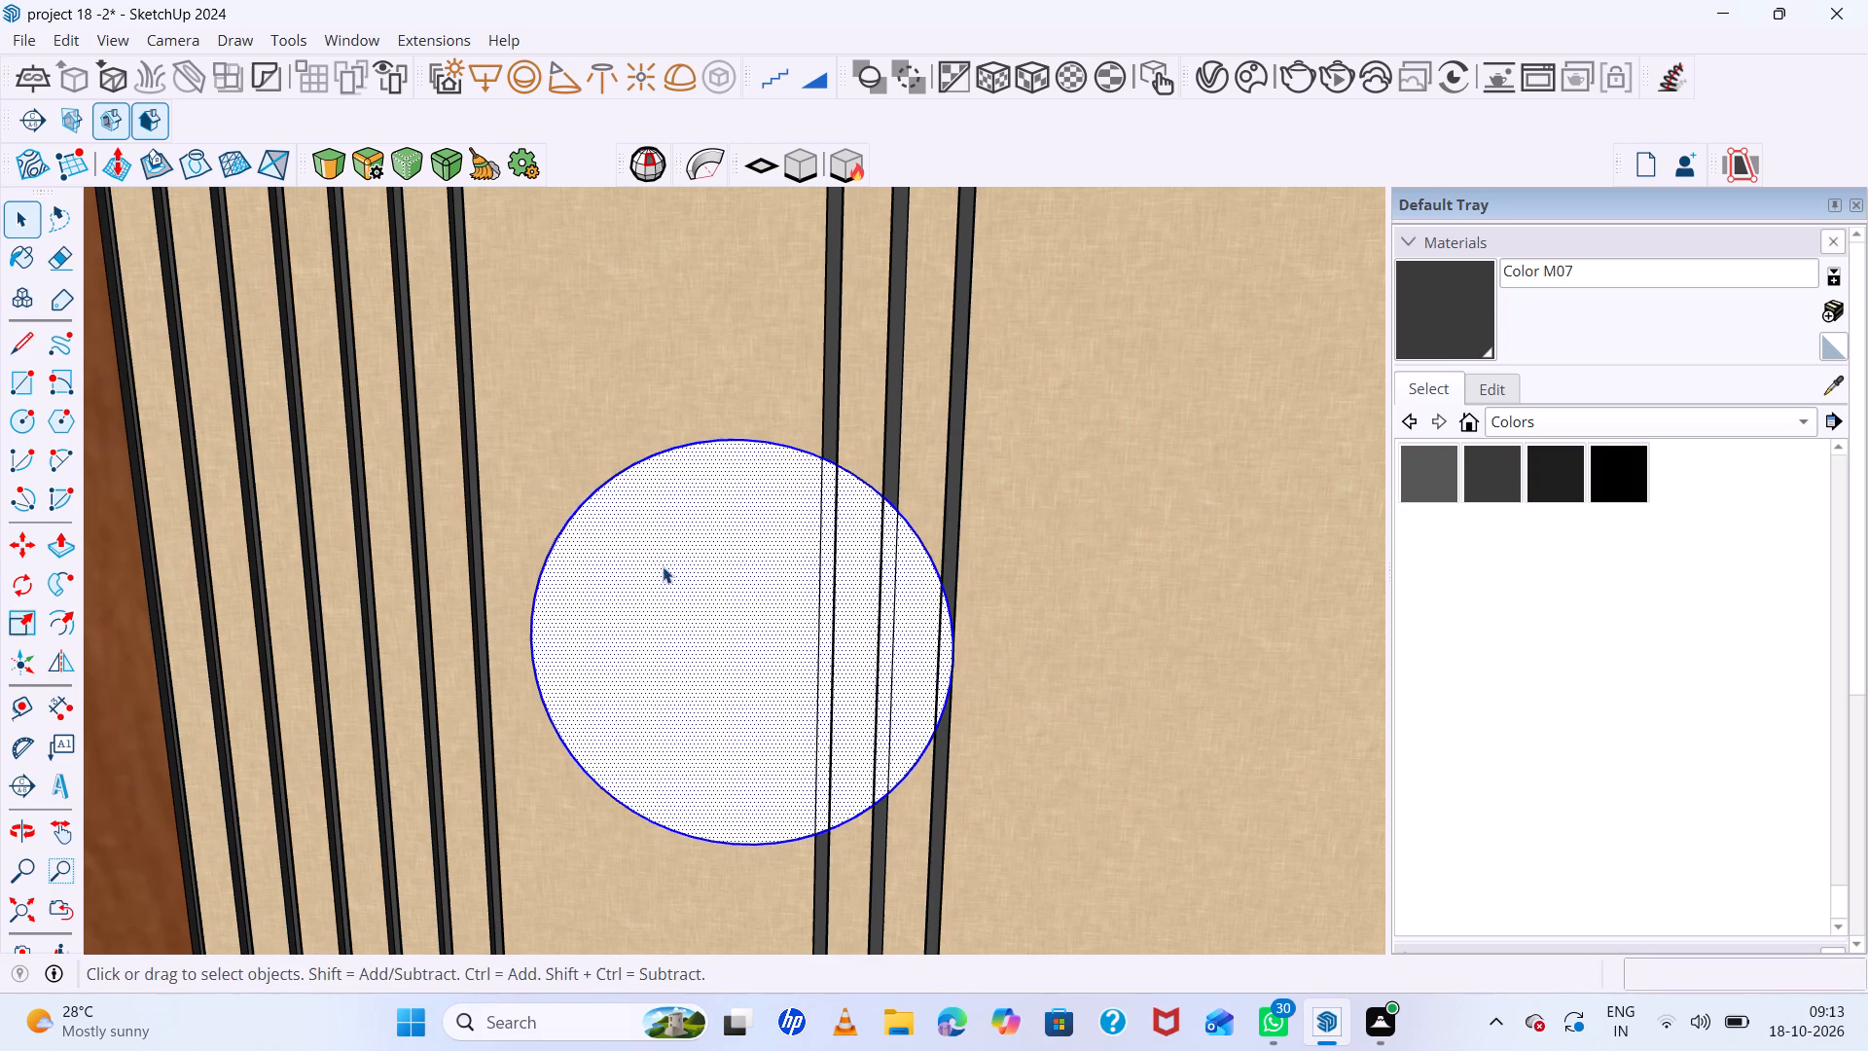
# Extrude the circular face 1" out from the back wall.
pyautogui.press('p')
pyautogui.doubleClick(658, 557)
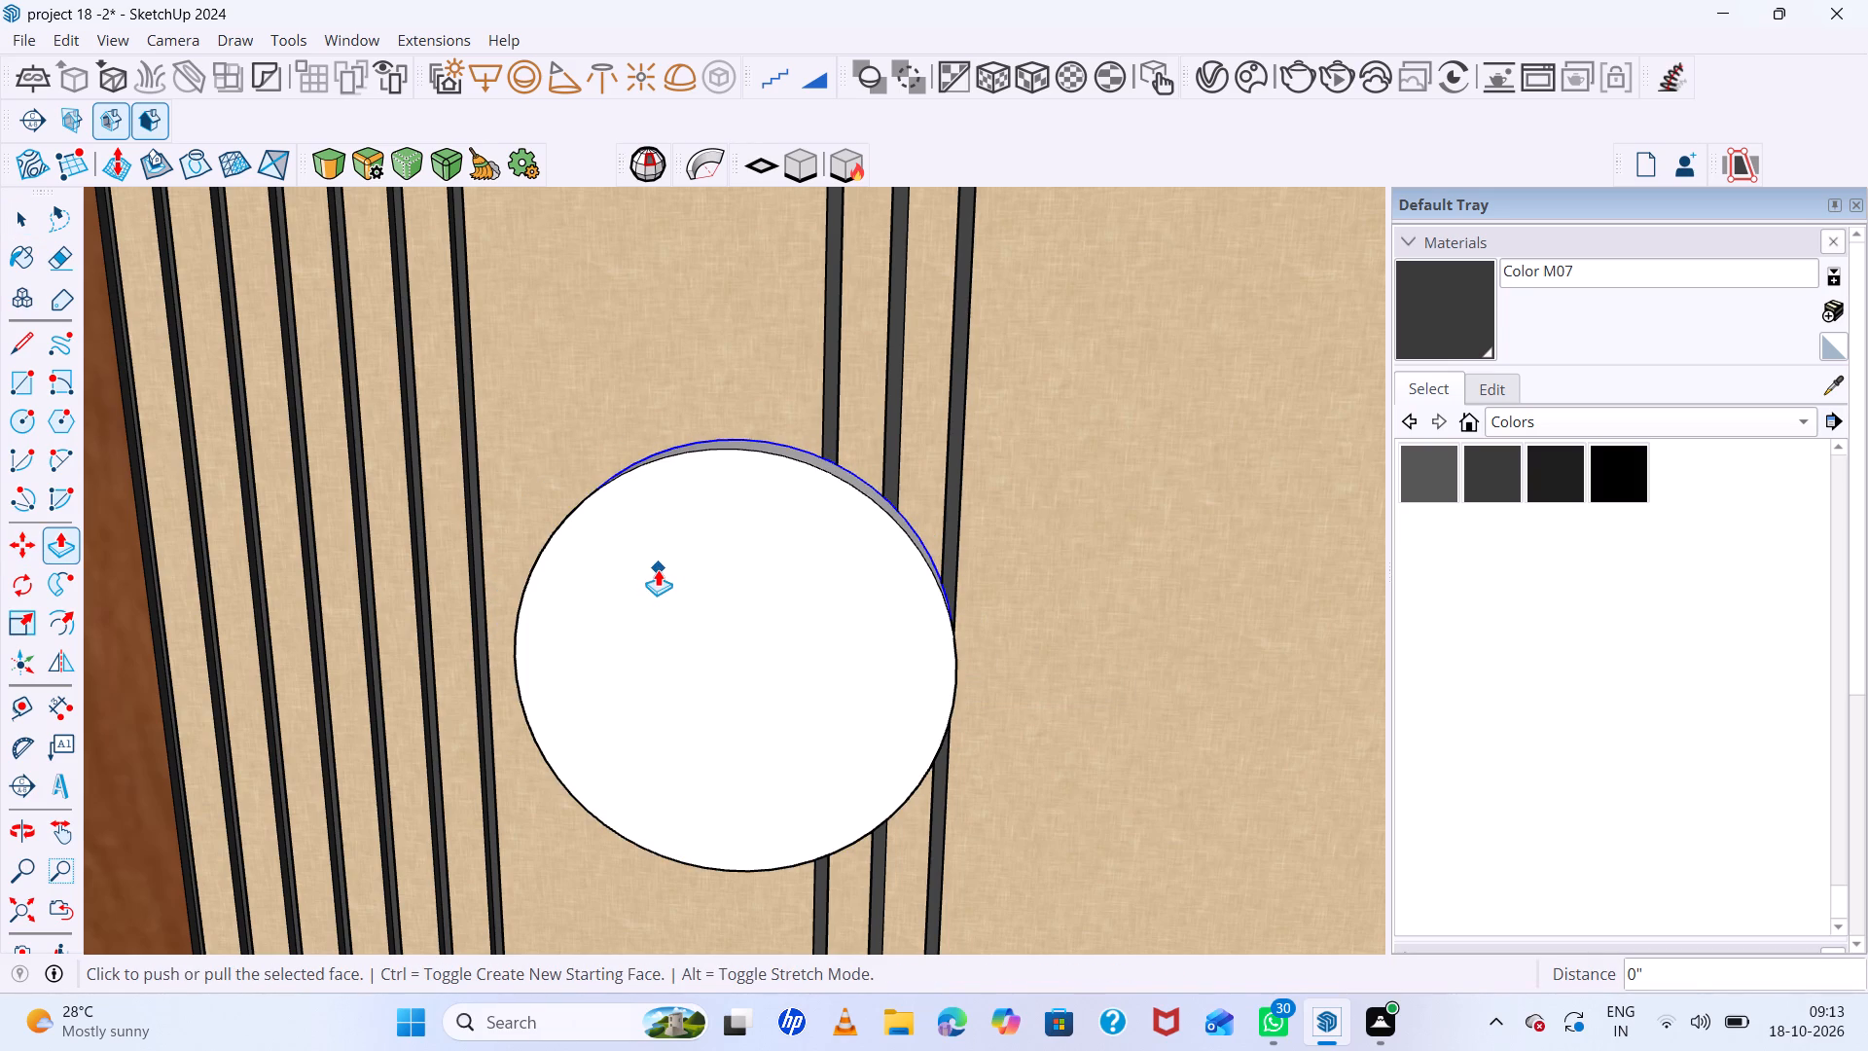
pyautogui.press('1')
pyautogui.press('Return')
pyautogui.press('space')
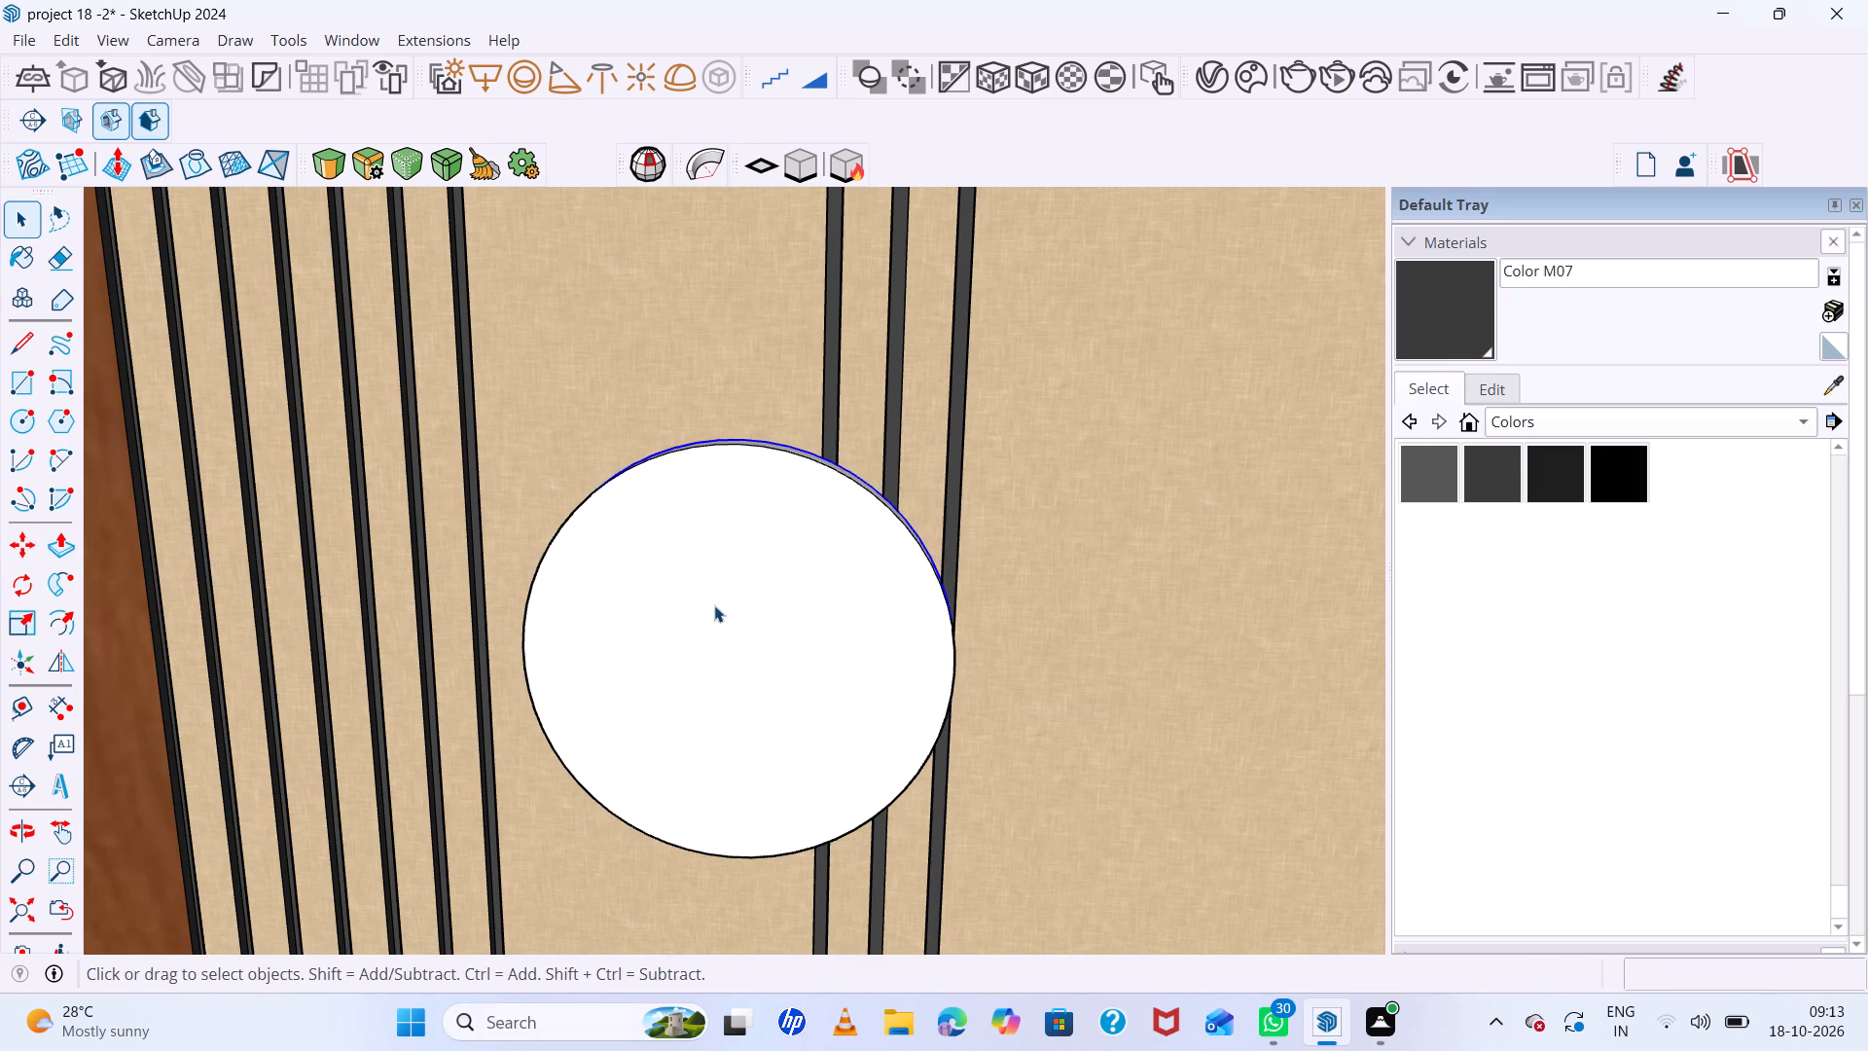
# Select the whole disc, examine its placement on the feature wall from near and far, and clear the selection.
pyautogui.tripleClick(716, 606)
pyautogui.click(716, 606)
pyautogui.scroll(-15, 716, 606)
pyautogui.moveTo(781, 694); pyautogui.dragTo(781, 672, button='middle')
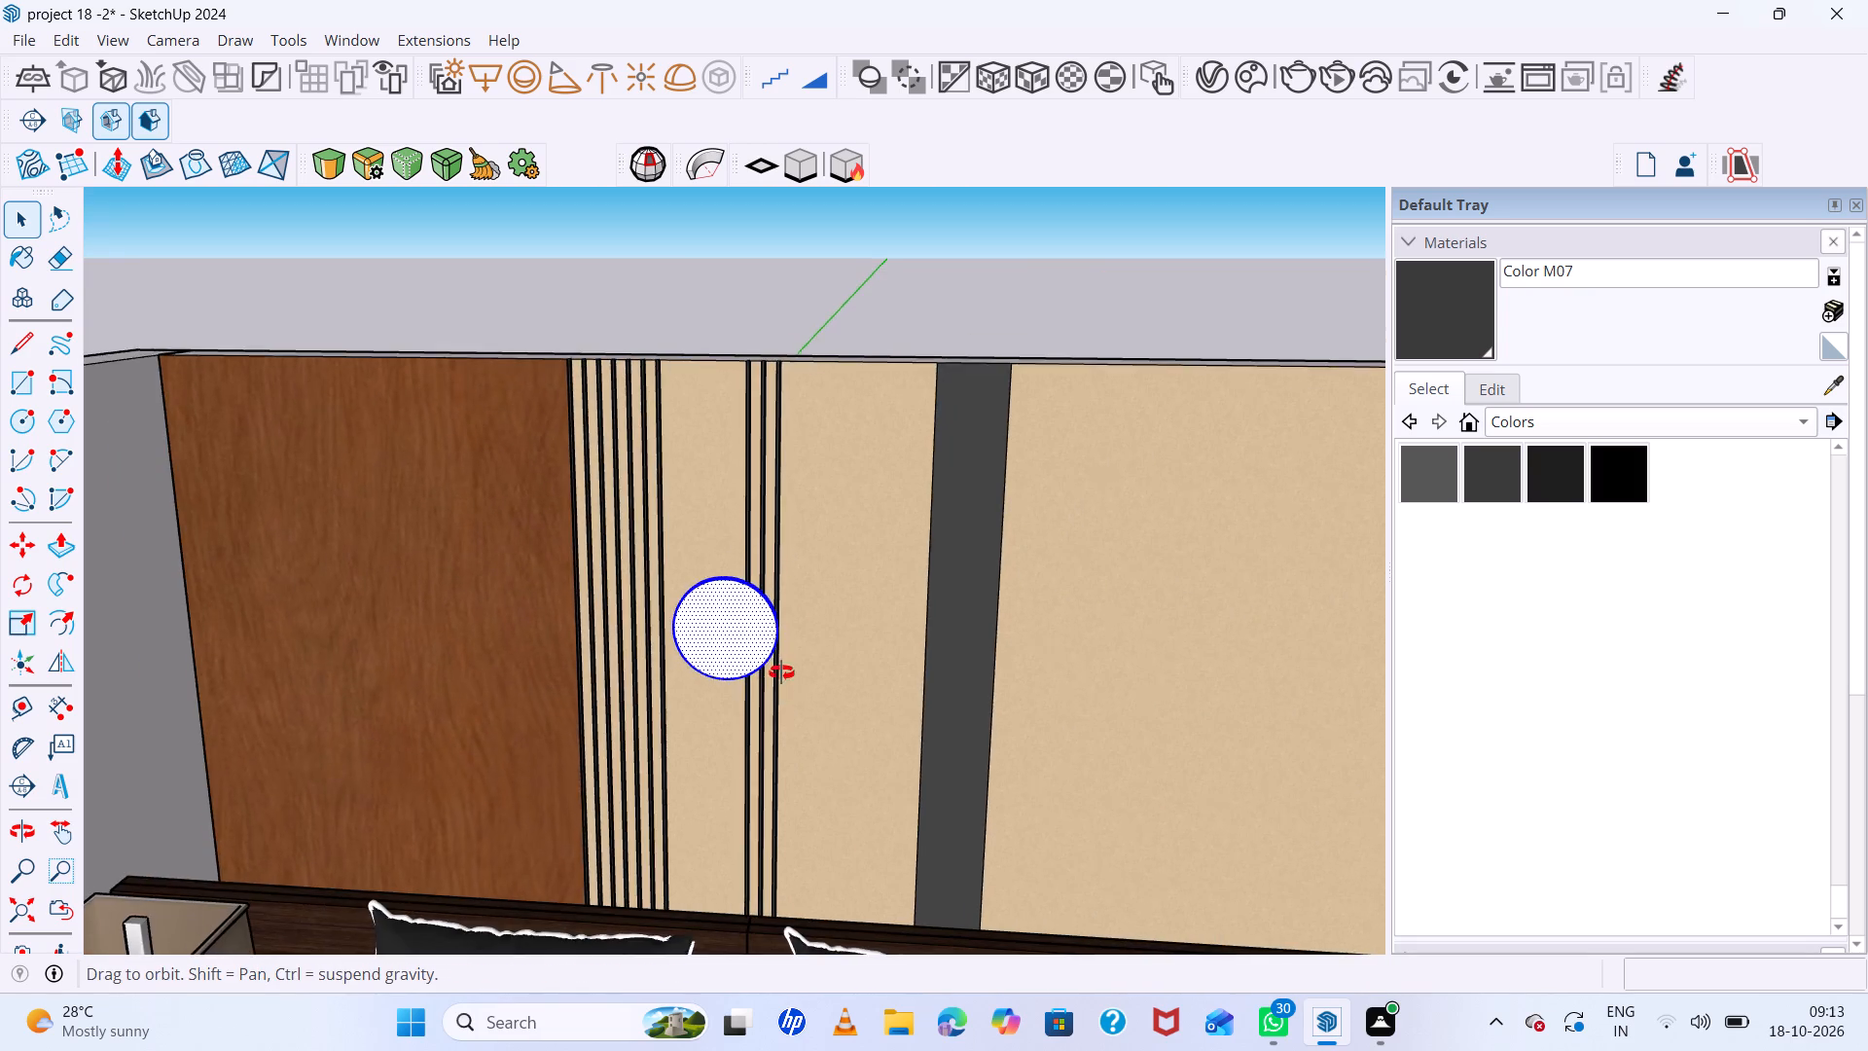
pyautogui.moveTo(781, 672); pyautogui.dragTo(798, 564, button='middle')
pyautogui.scroll(7, 729, 625)
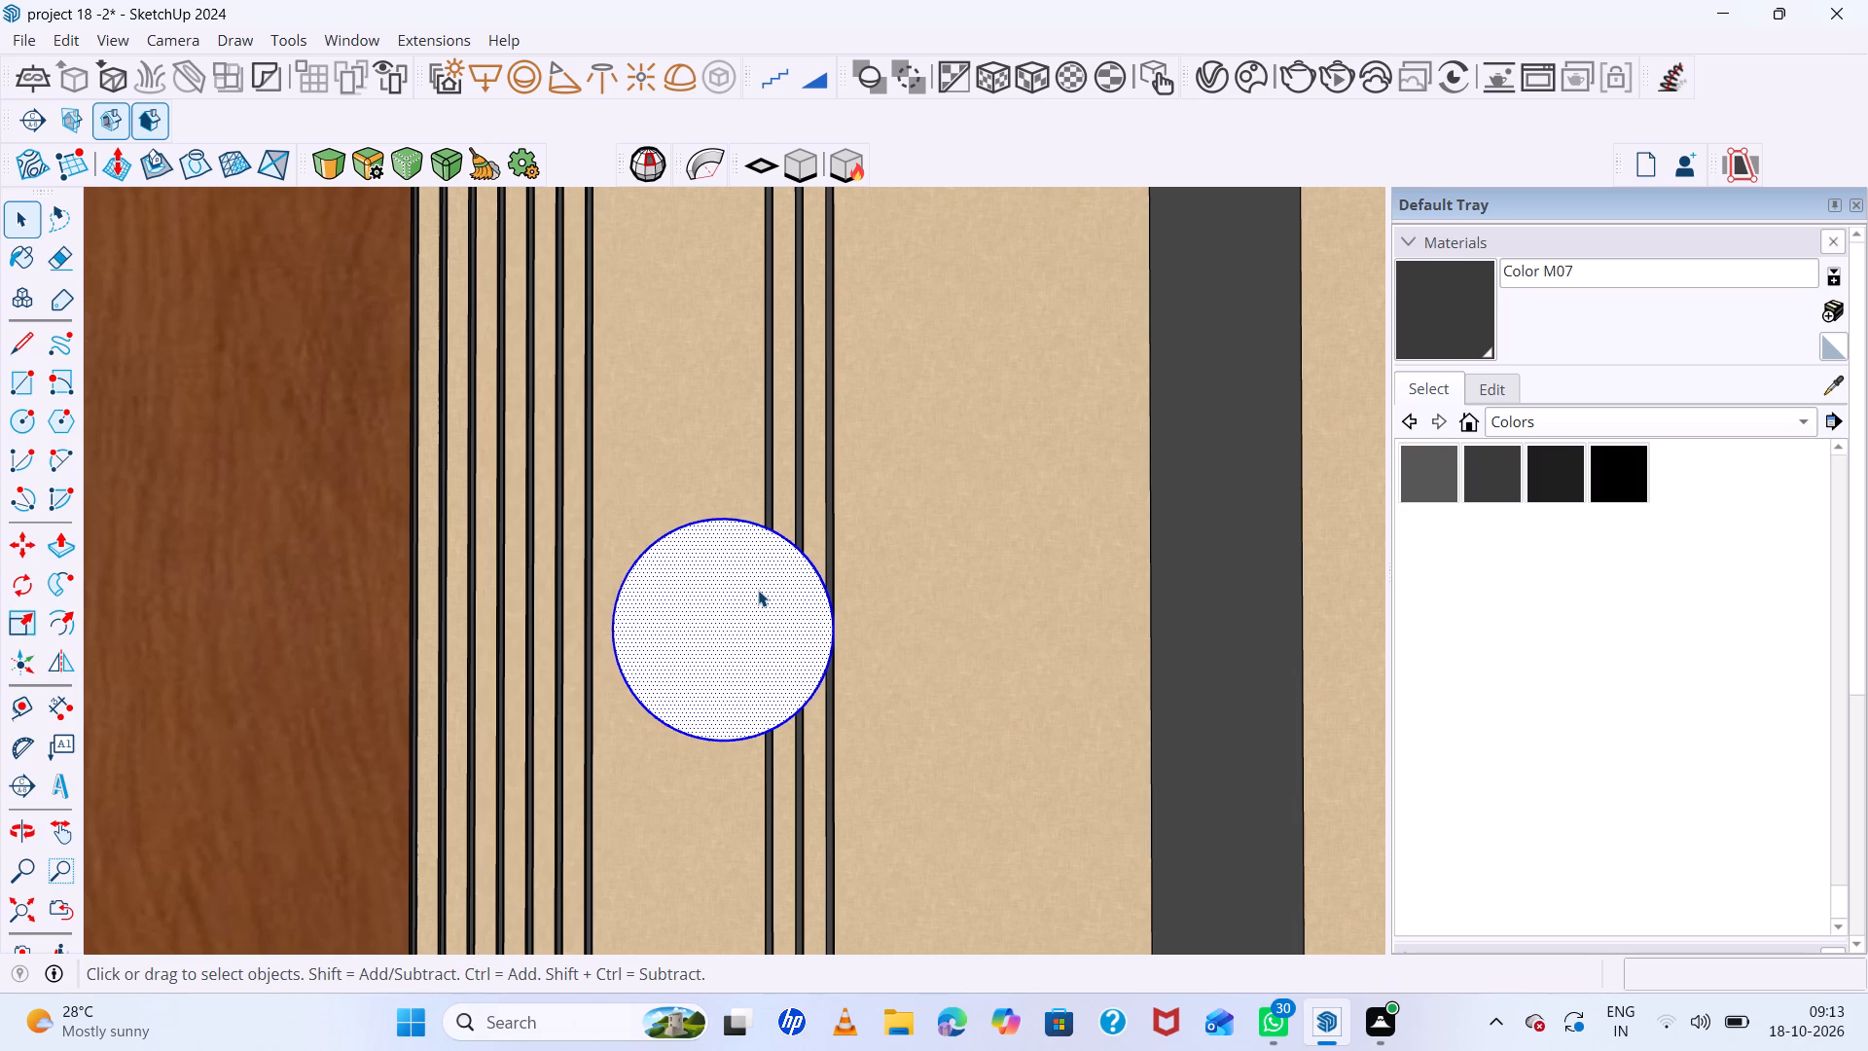
pyautogui.scroll(-15, 764, 537)
pyautogui.moveTo(764, 535); pyautogui.dragTo(761, 558, button='middle')
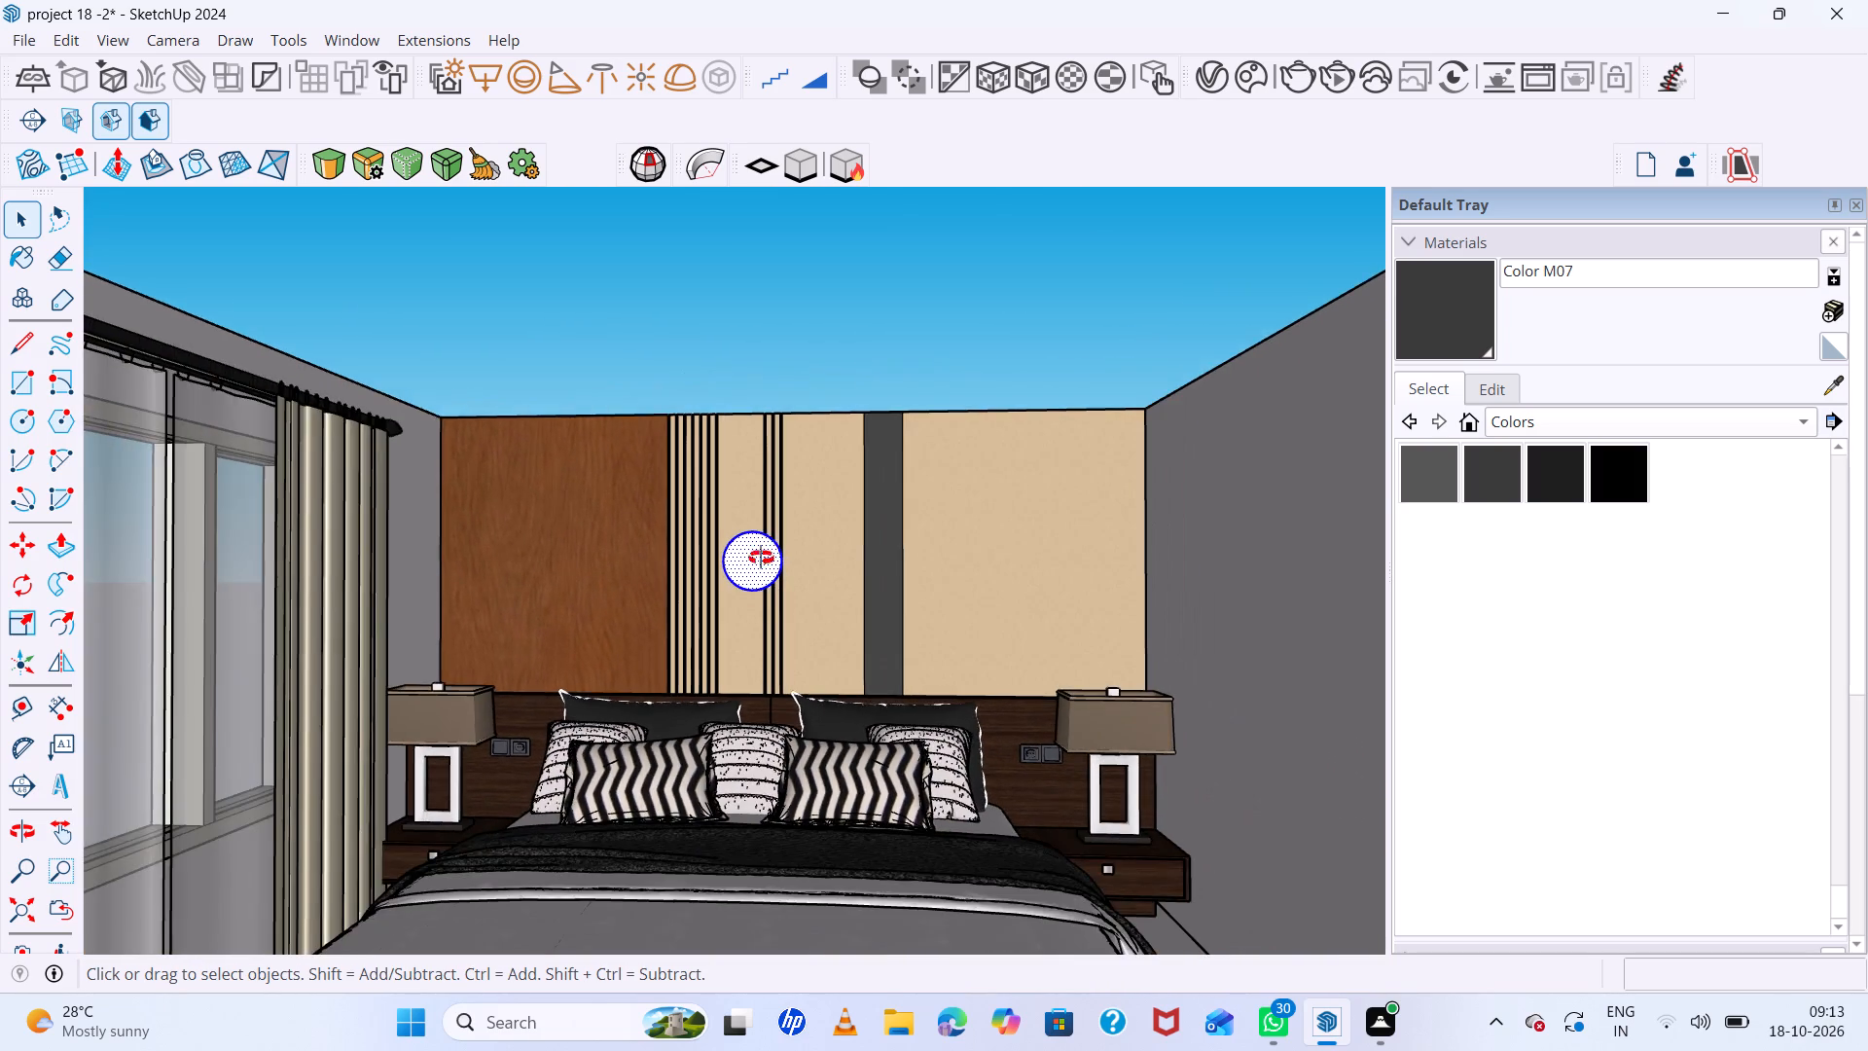
pyautogui.moveTo(761, 558); pyautogui.dragTo(758, 595, button='middle')
pyautogui.press('space')
pyautogui.doubleClick(795, 339)
pyautogui.scroll(-4, 722, 365)
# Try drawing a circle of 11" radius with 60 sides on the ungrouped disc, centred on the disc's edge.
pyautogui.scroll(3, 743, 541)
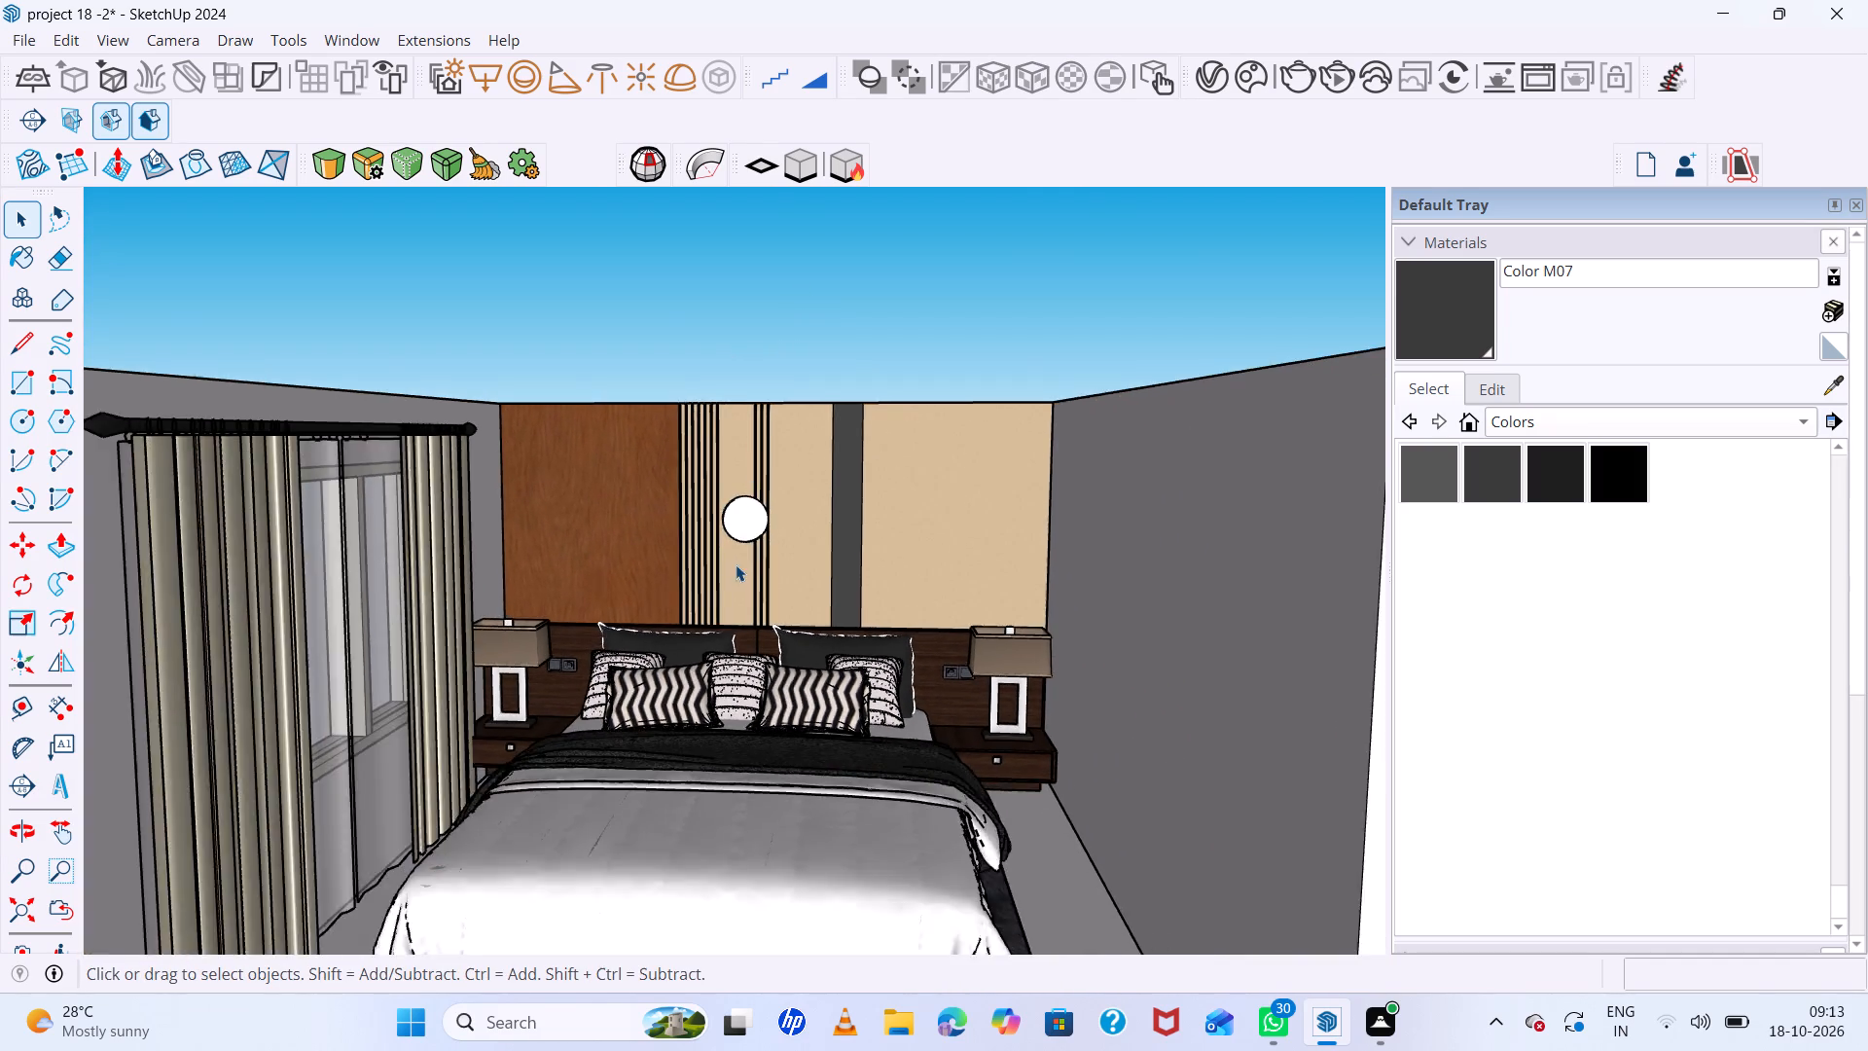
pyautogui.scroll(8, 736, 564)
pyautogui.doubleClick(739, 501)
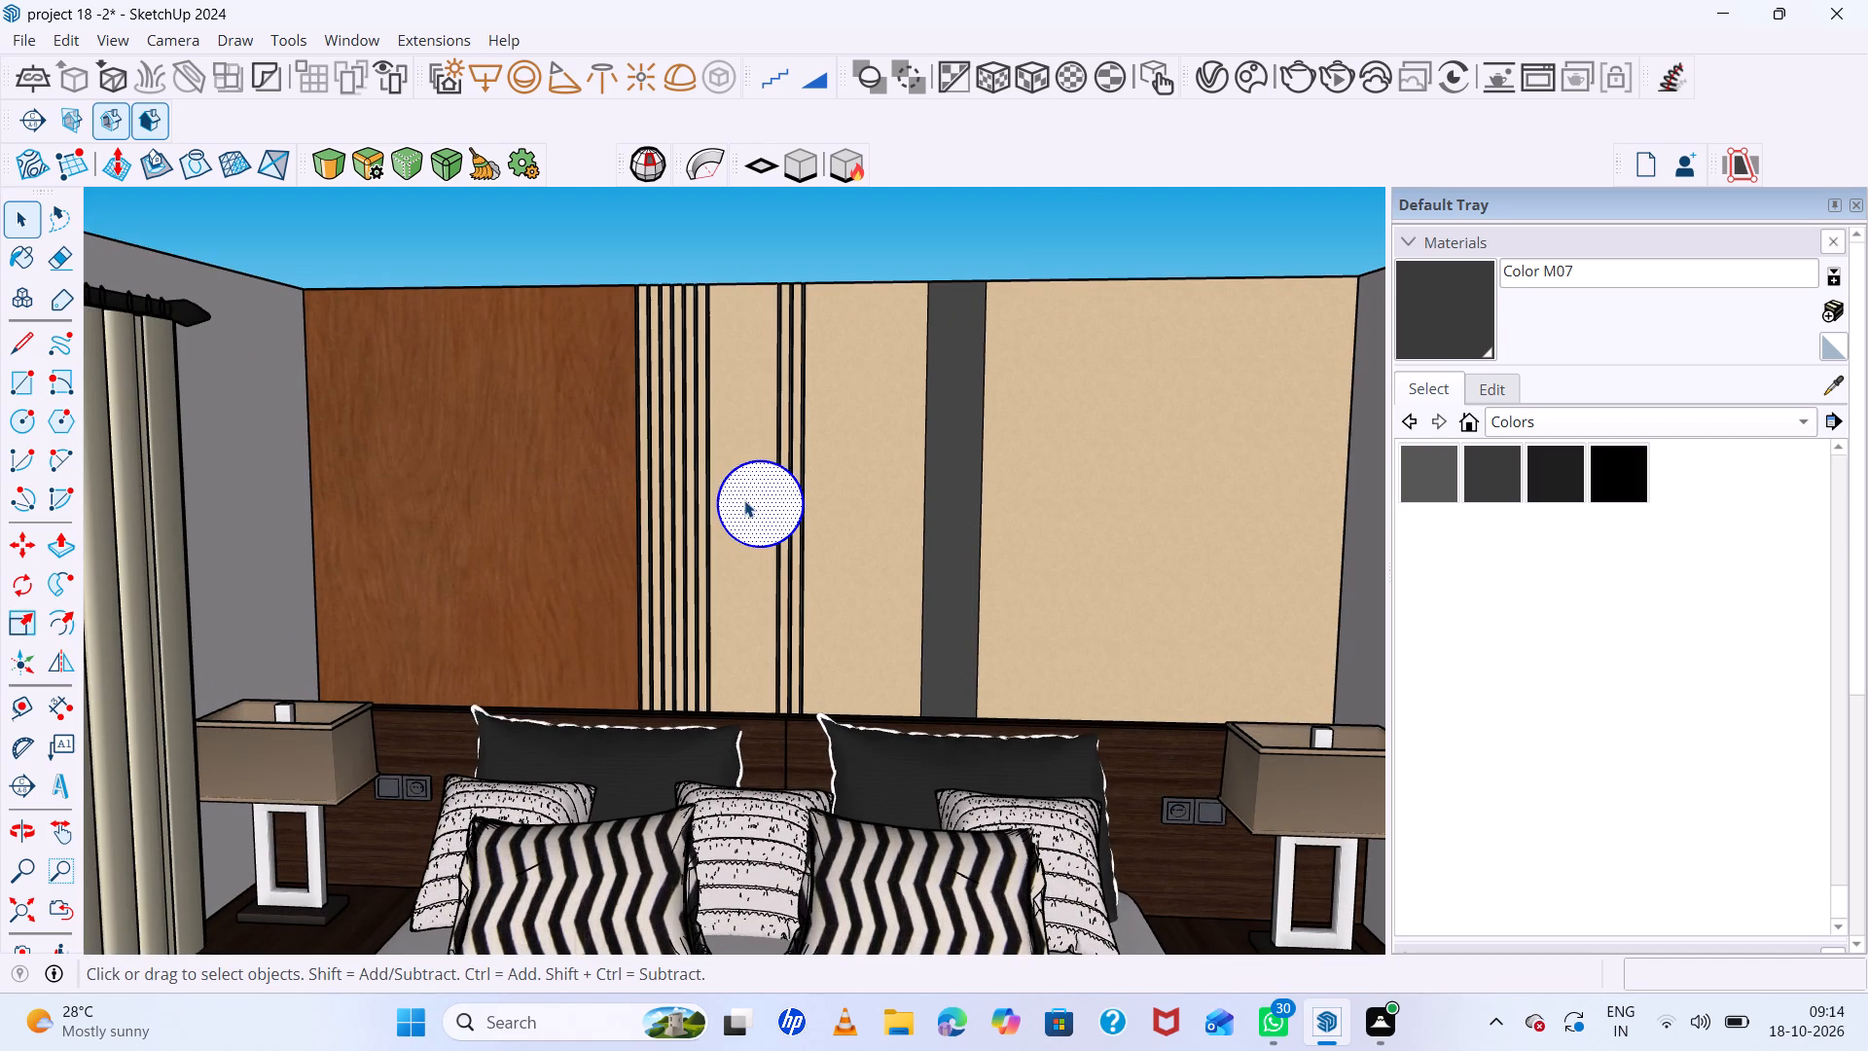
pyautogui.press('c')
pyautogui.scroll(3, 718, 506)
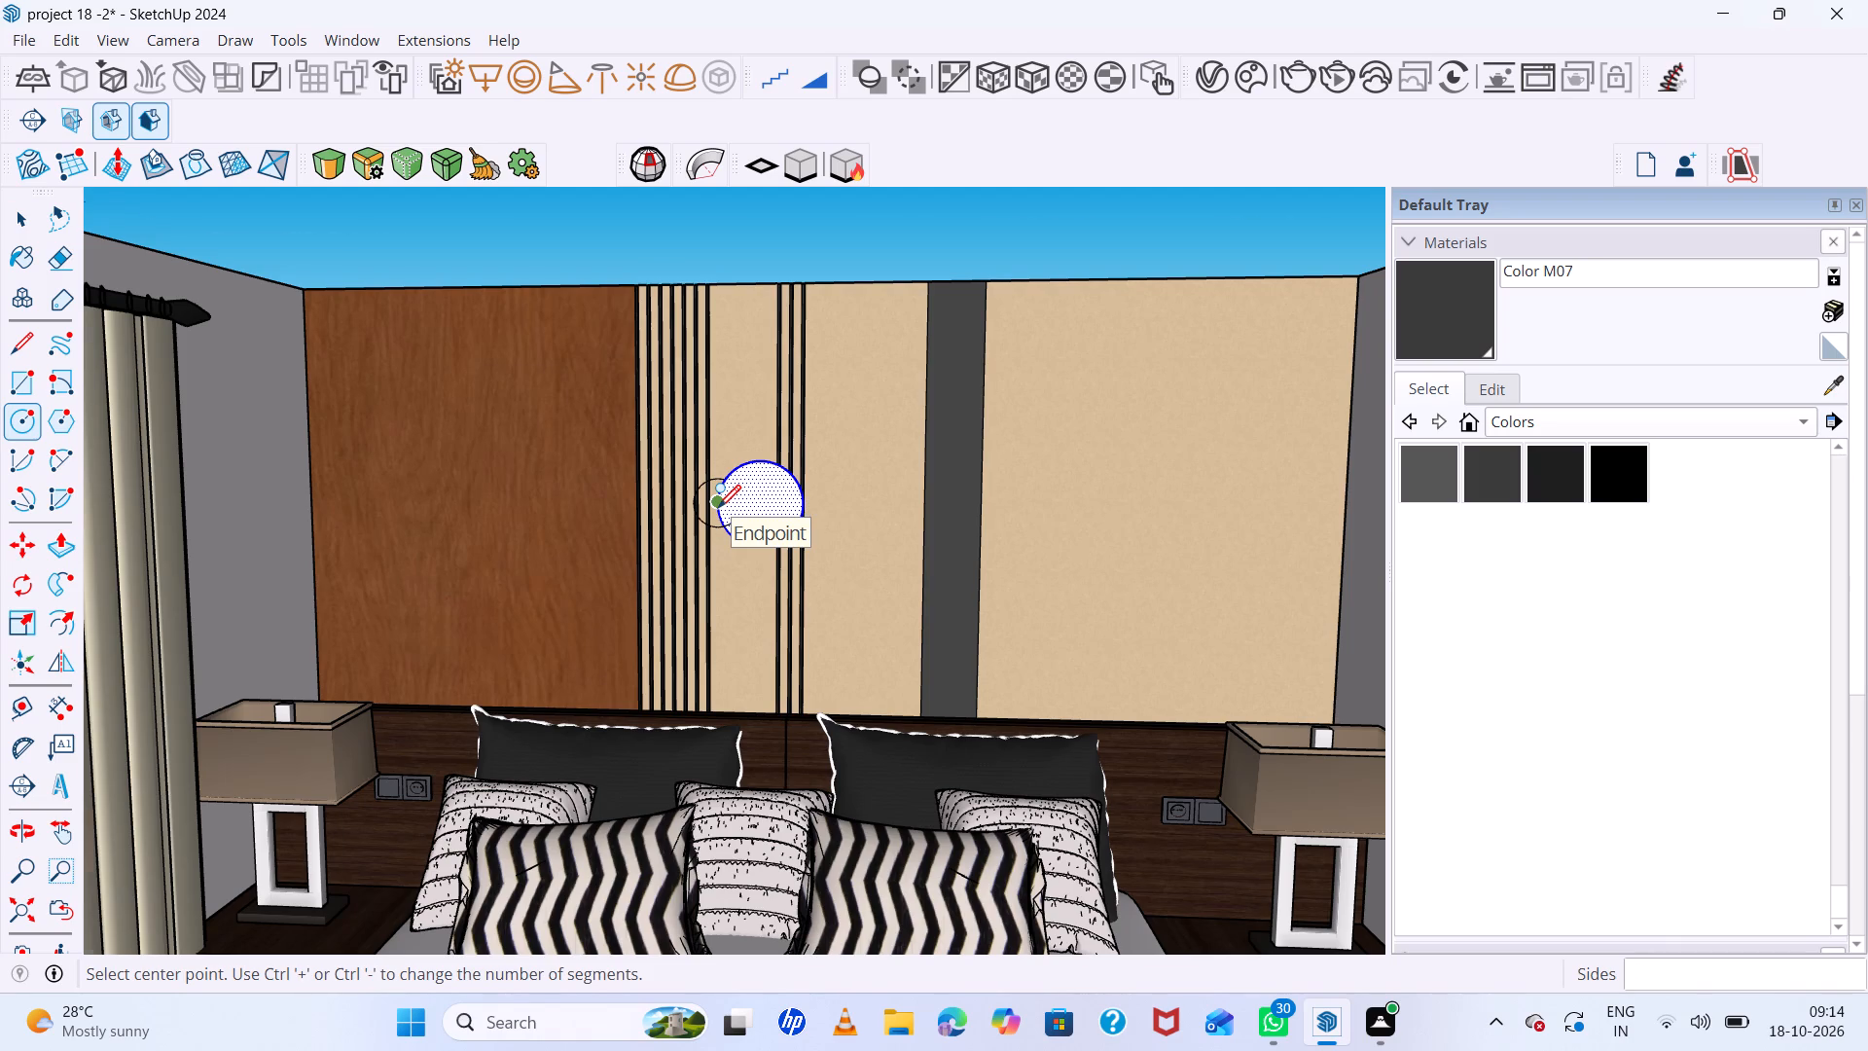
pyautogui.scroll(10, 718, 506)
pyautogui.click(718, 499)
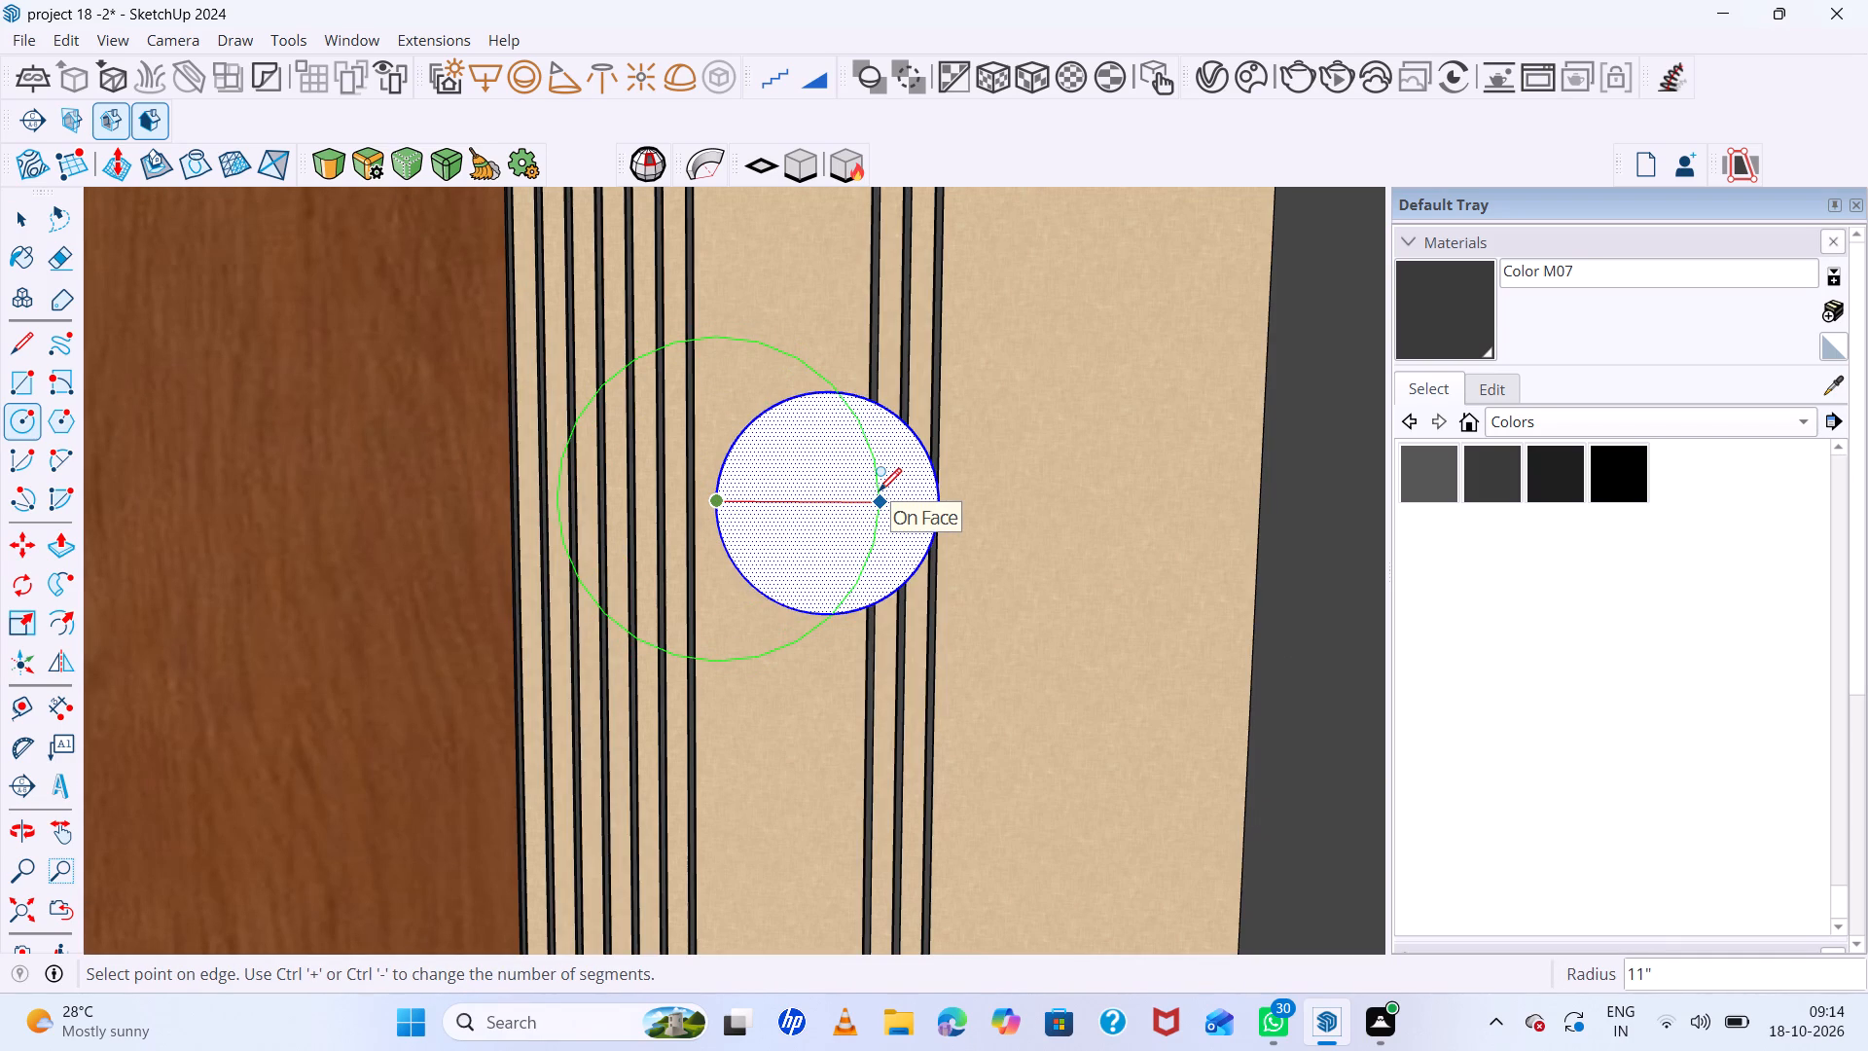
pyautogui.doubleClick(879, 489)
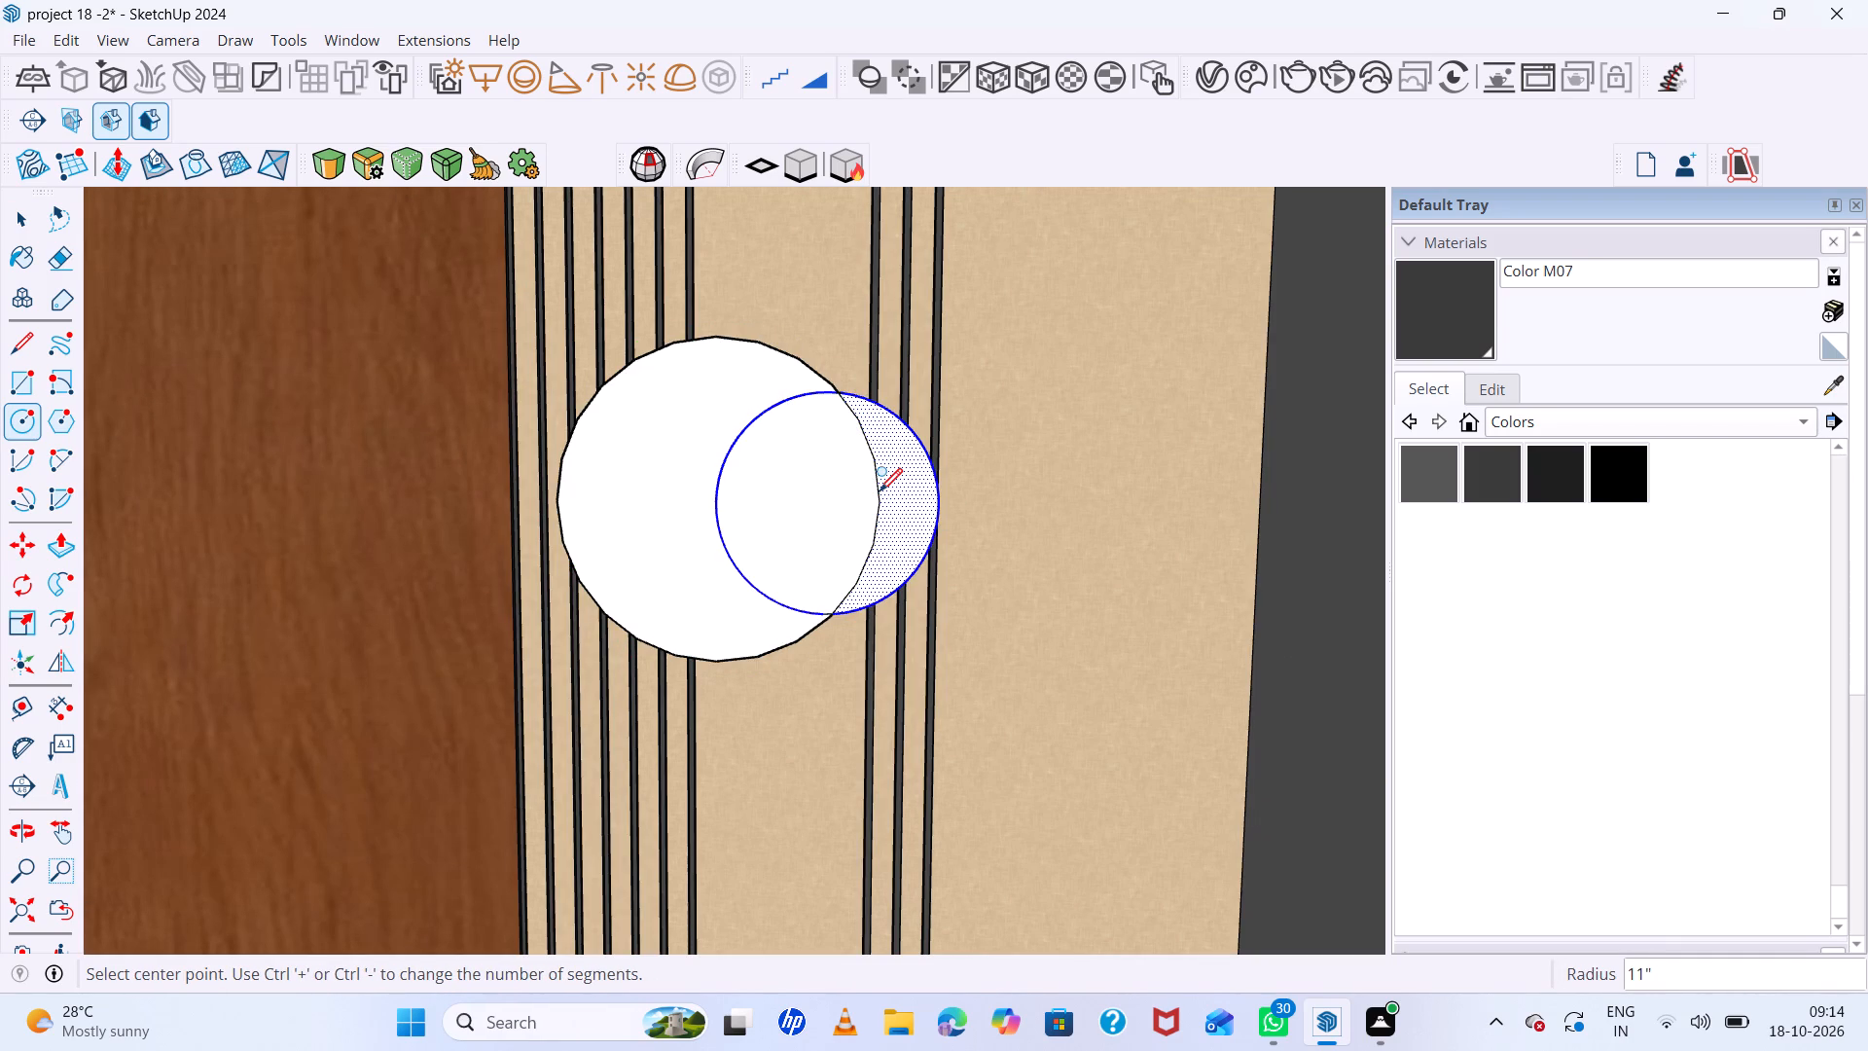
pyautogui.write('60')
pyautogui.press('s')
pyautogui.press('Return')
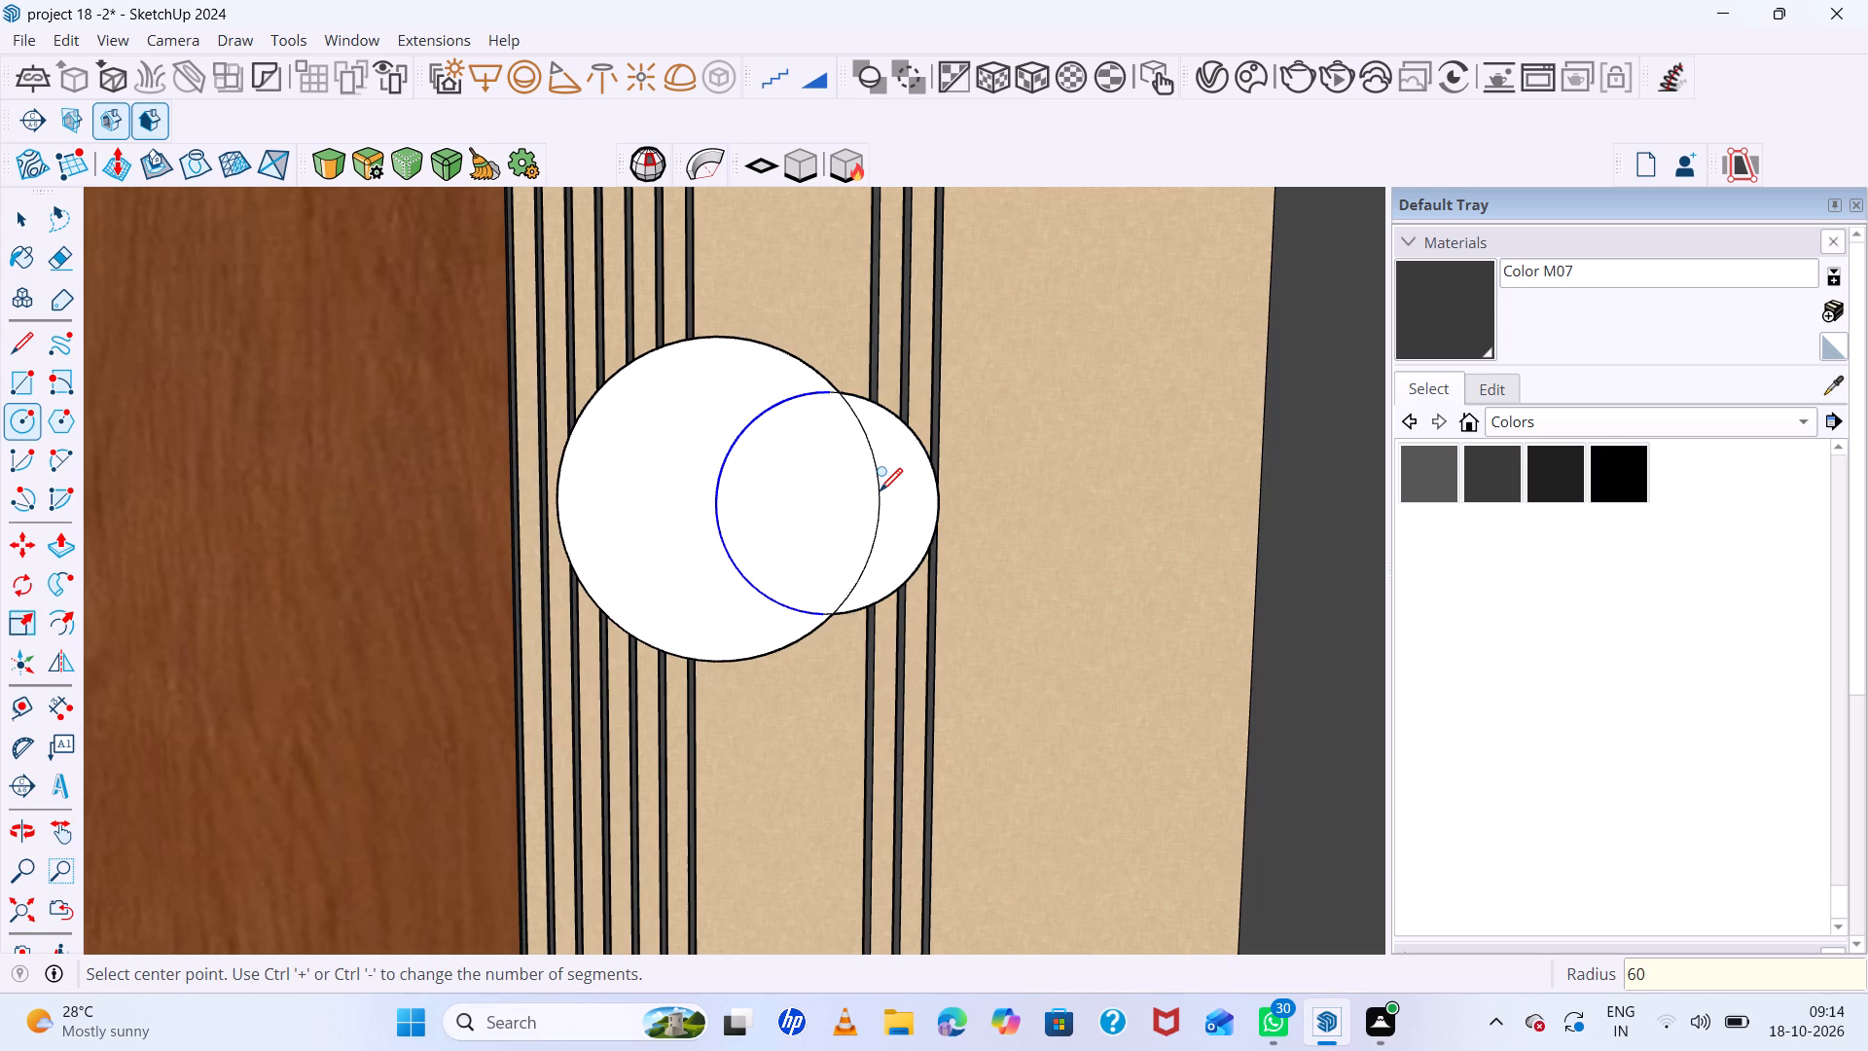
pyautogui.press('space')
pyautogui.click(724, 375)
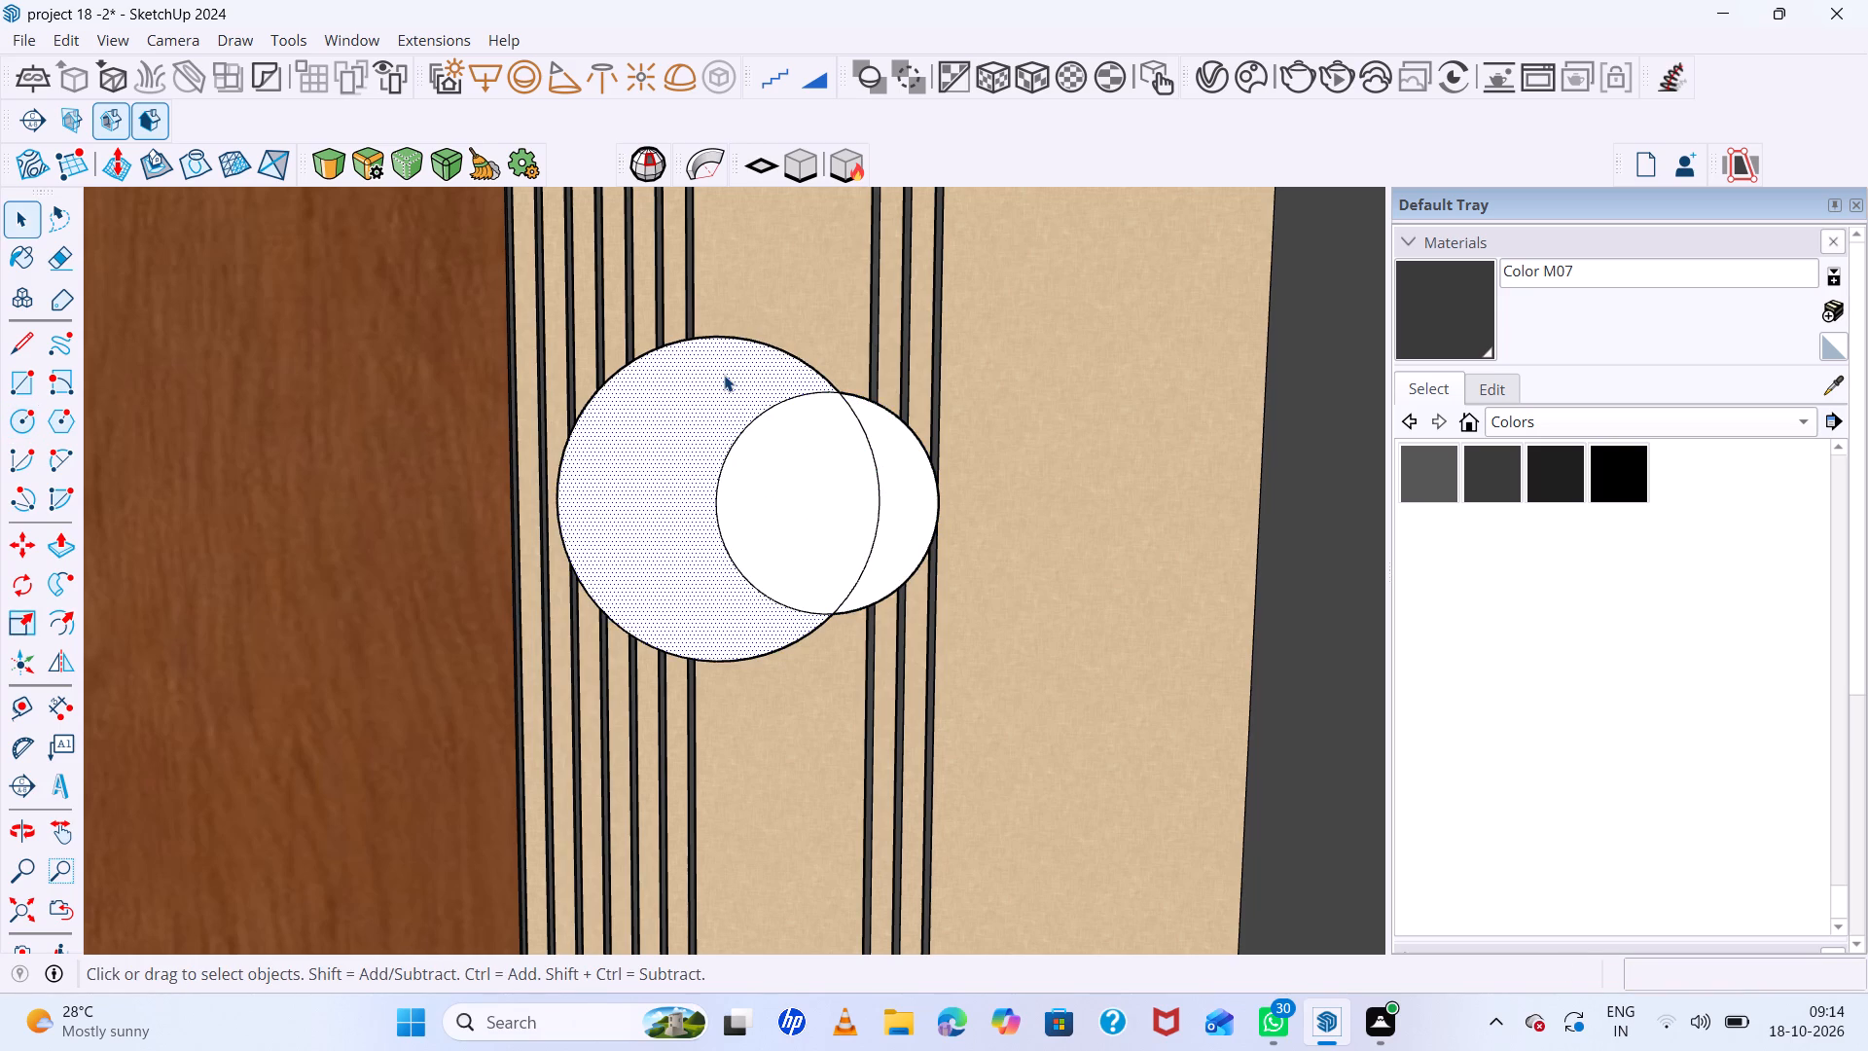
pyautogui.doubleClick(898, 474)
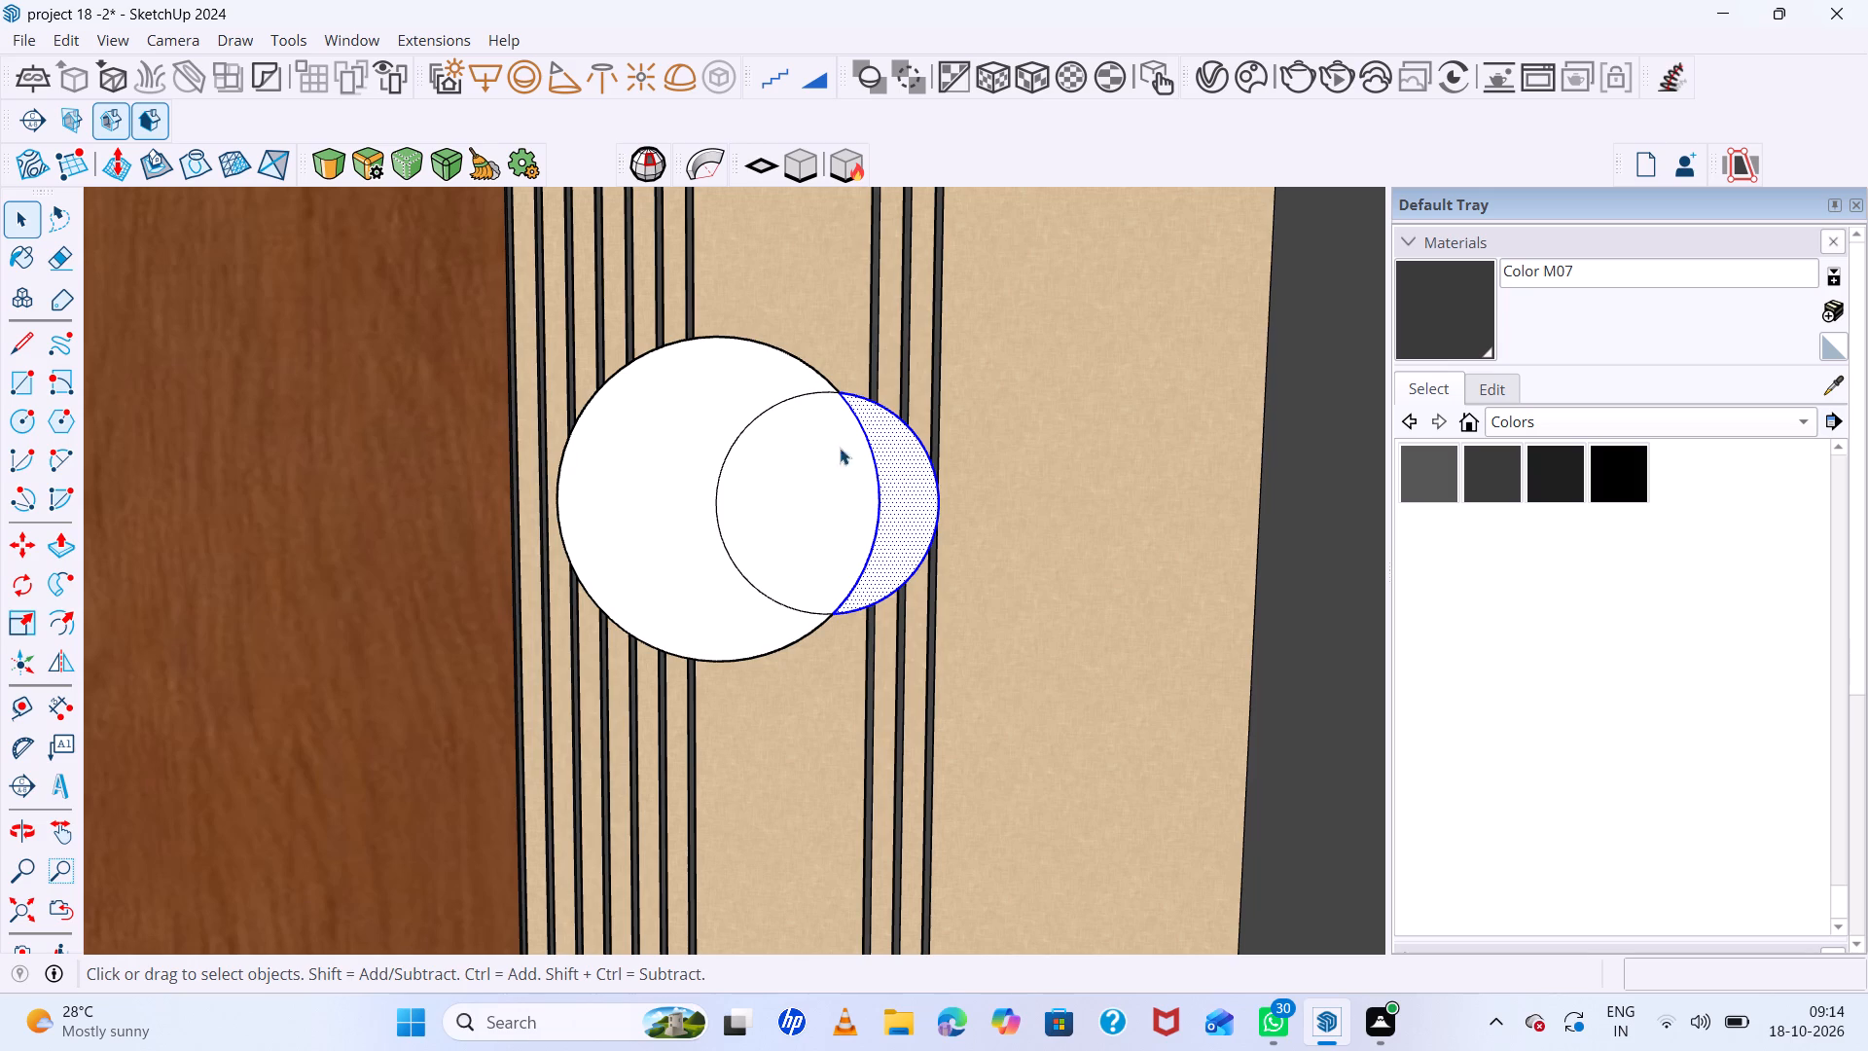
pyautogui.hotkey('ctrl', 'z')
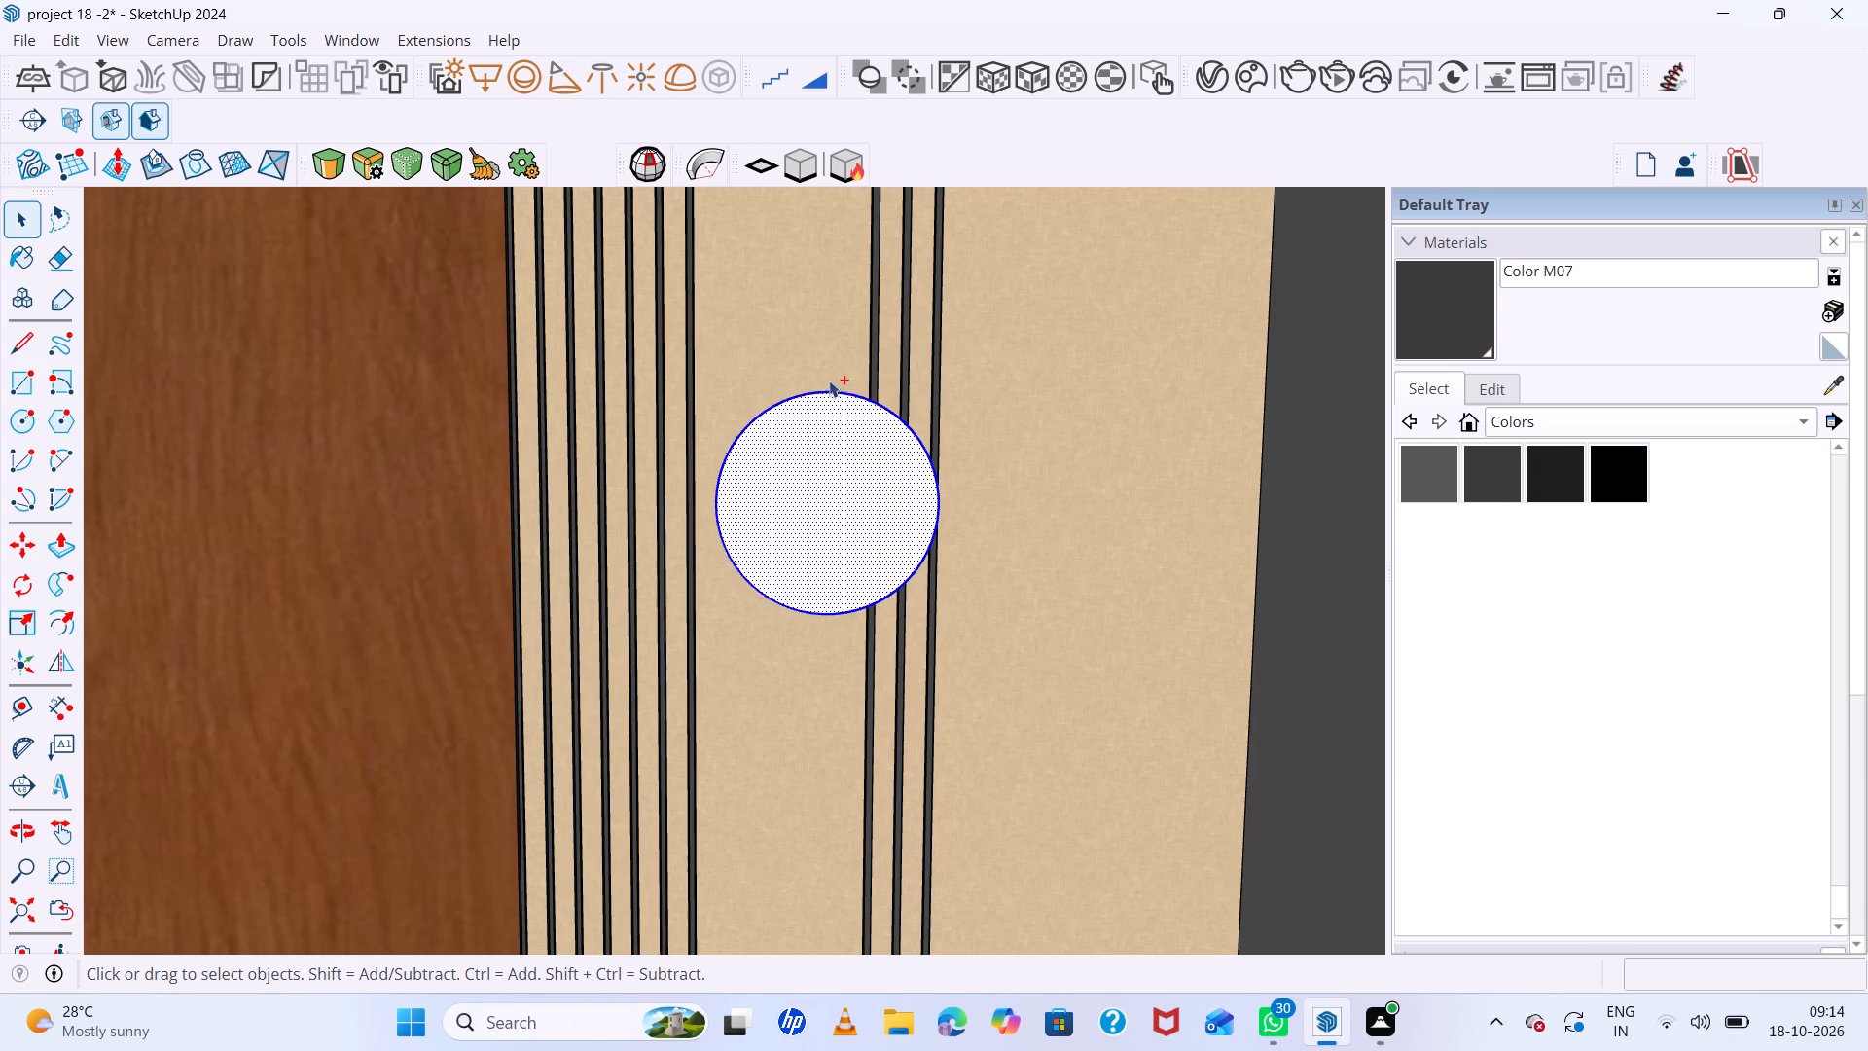
# Make the whole white disc a group and check that it selects separately from the feature wall.
pyautogui.tripleClick(845, 464)
pyautogui.rightClick(845, 464)
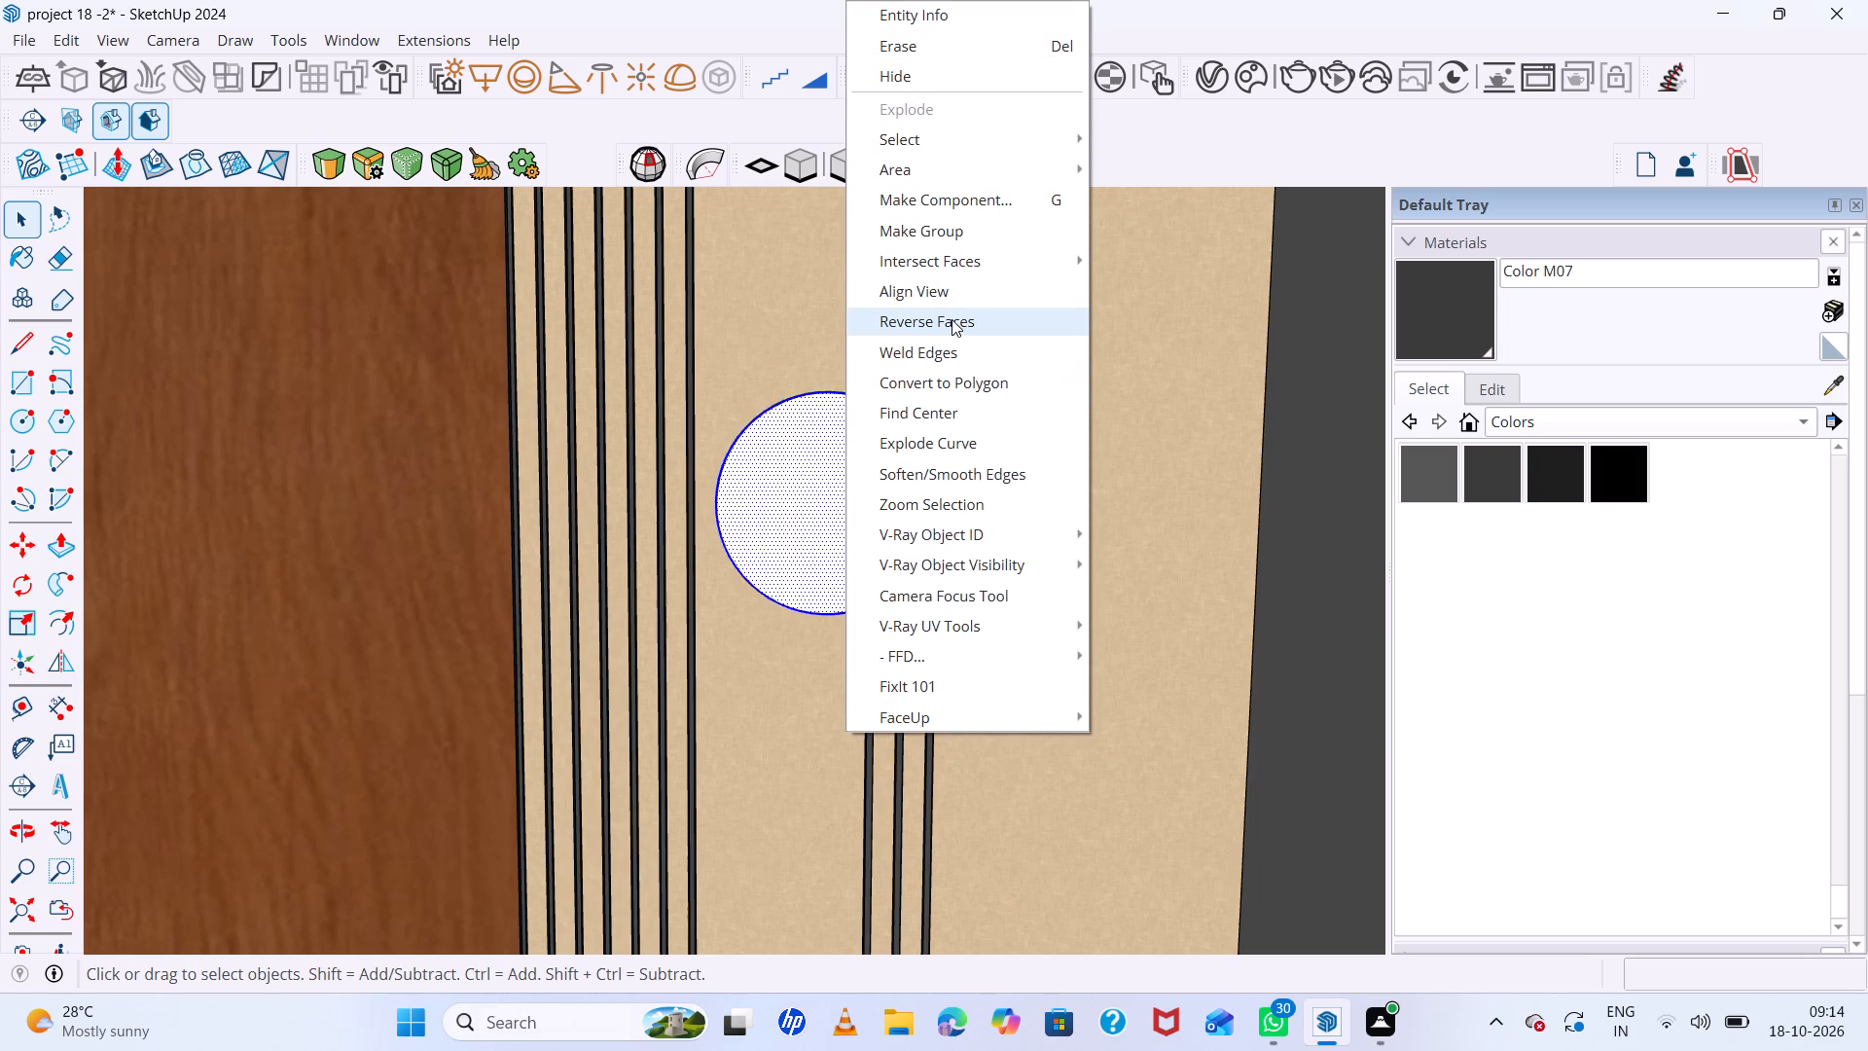
pyautogui.doubleClick(958, 228)
pyautogui.click(1044, 460)
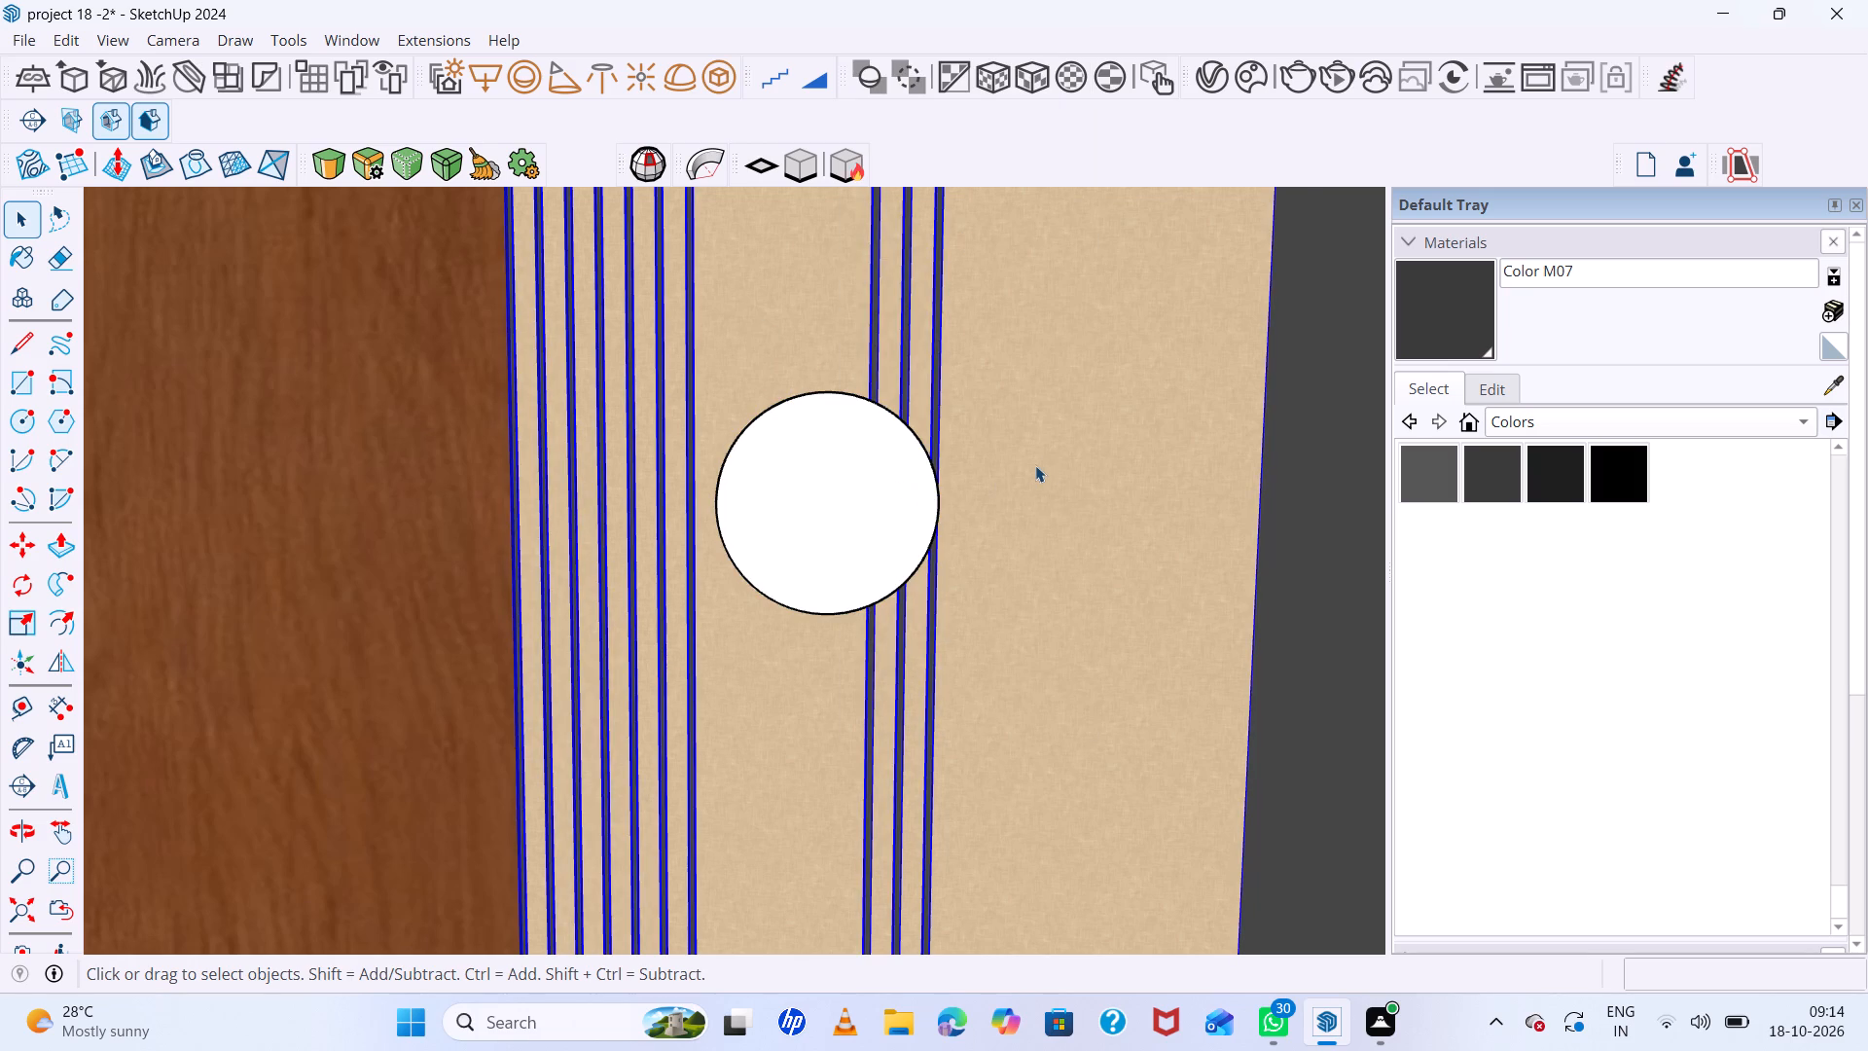
pyautogui.scroll(-13, 1031, 467)
pyautogui.click(969, 214)
pyautogui.scroll(5, 856, 523)
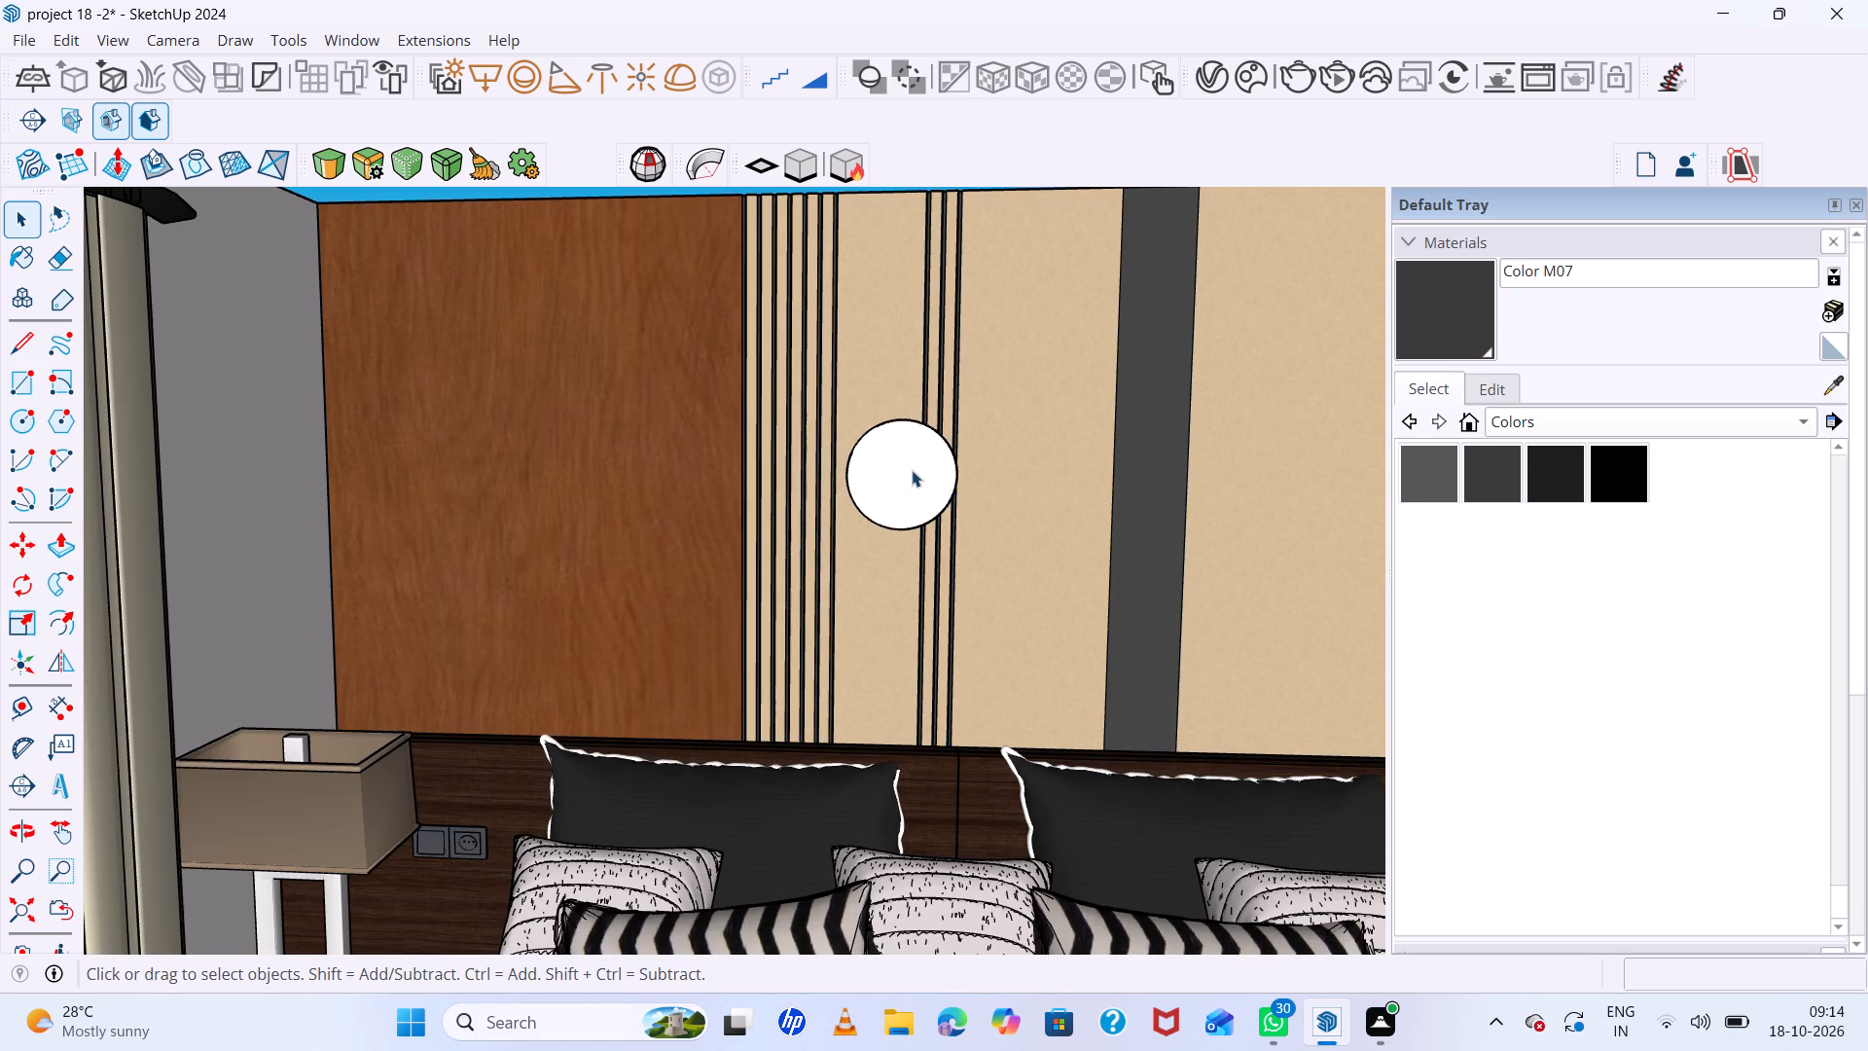
pyautogui.click(912, 470)
pyautogui.scroll(-5, 818, 464)
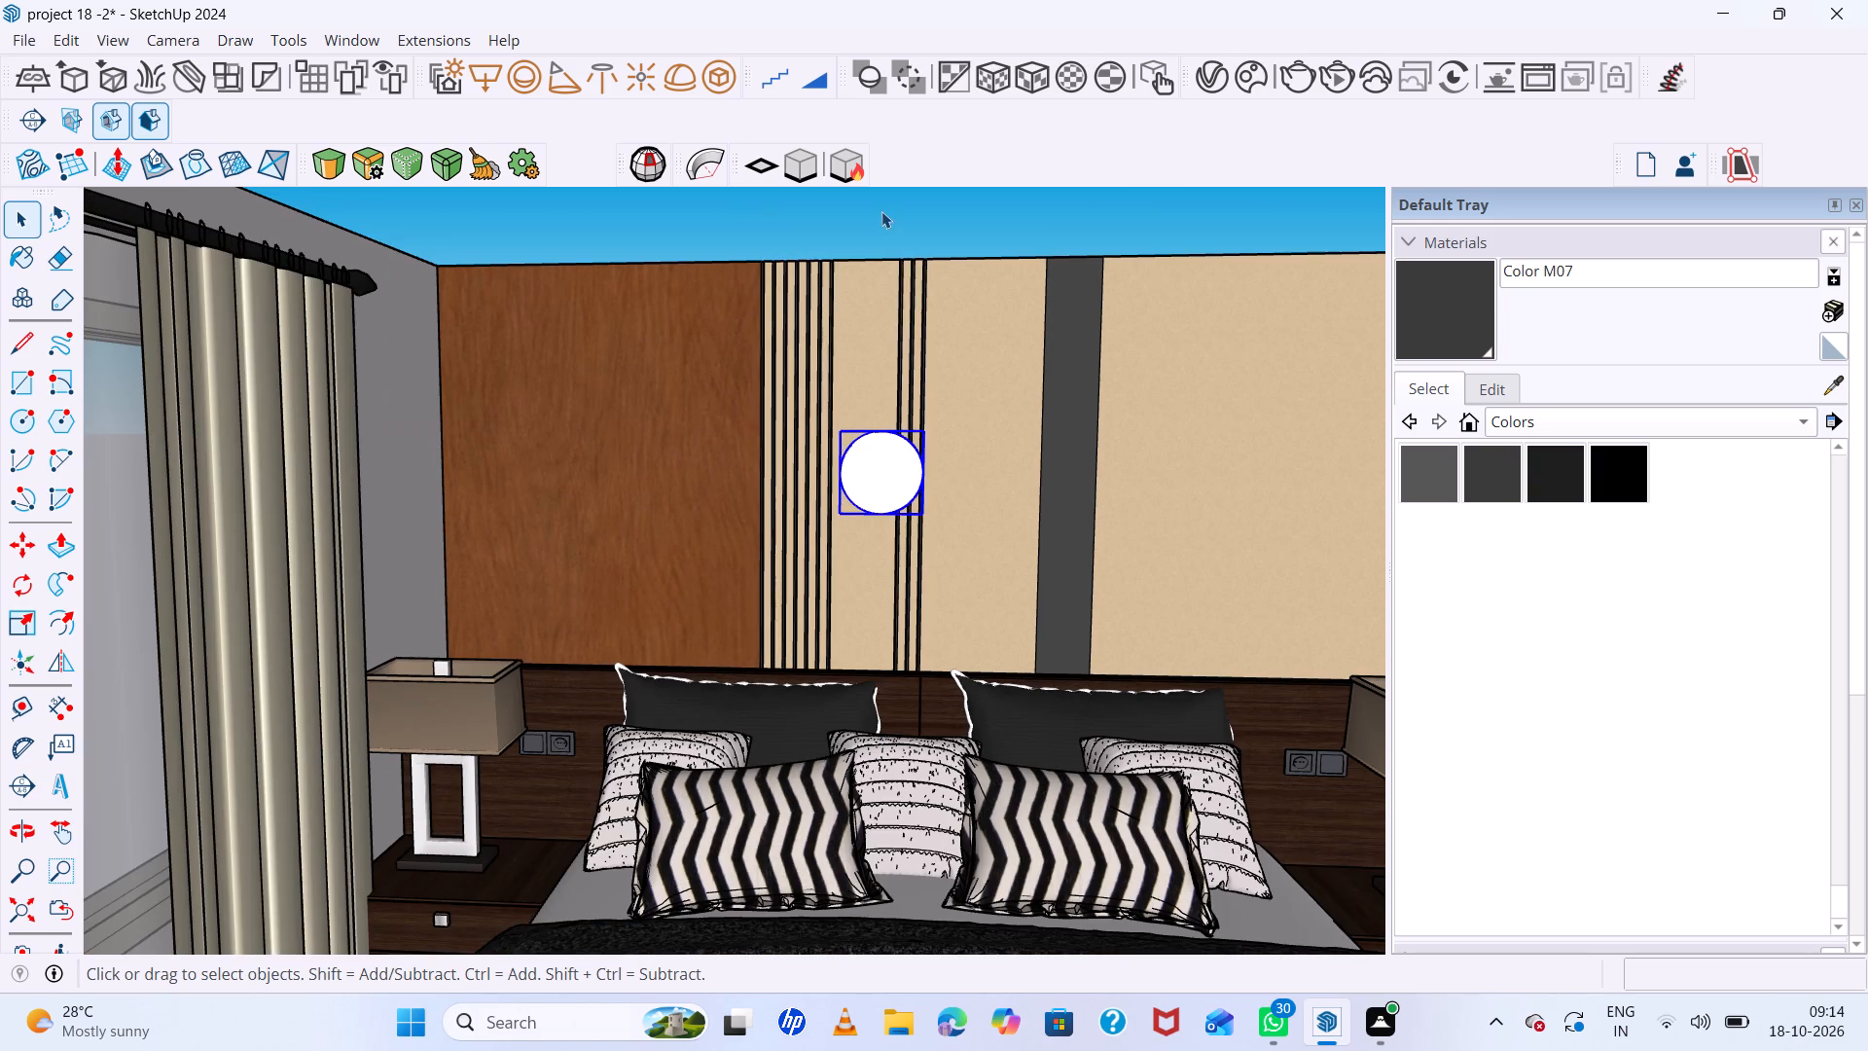
pyautogui.click(881, 209)
# Draw a circle of 11" radius with 60 sides on the disc's front, centred on the disc edge nearest the wood panel.
pyautogui.scroll(6, 844, 465)
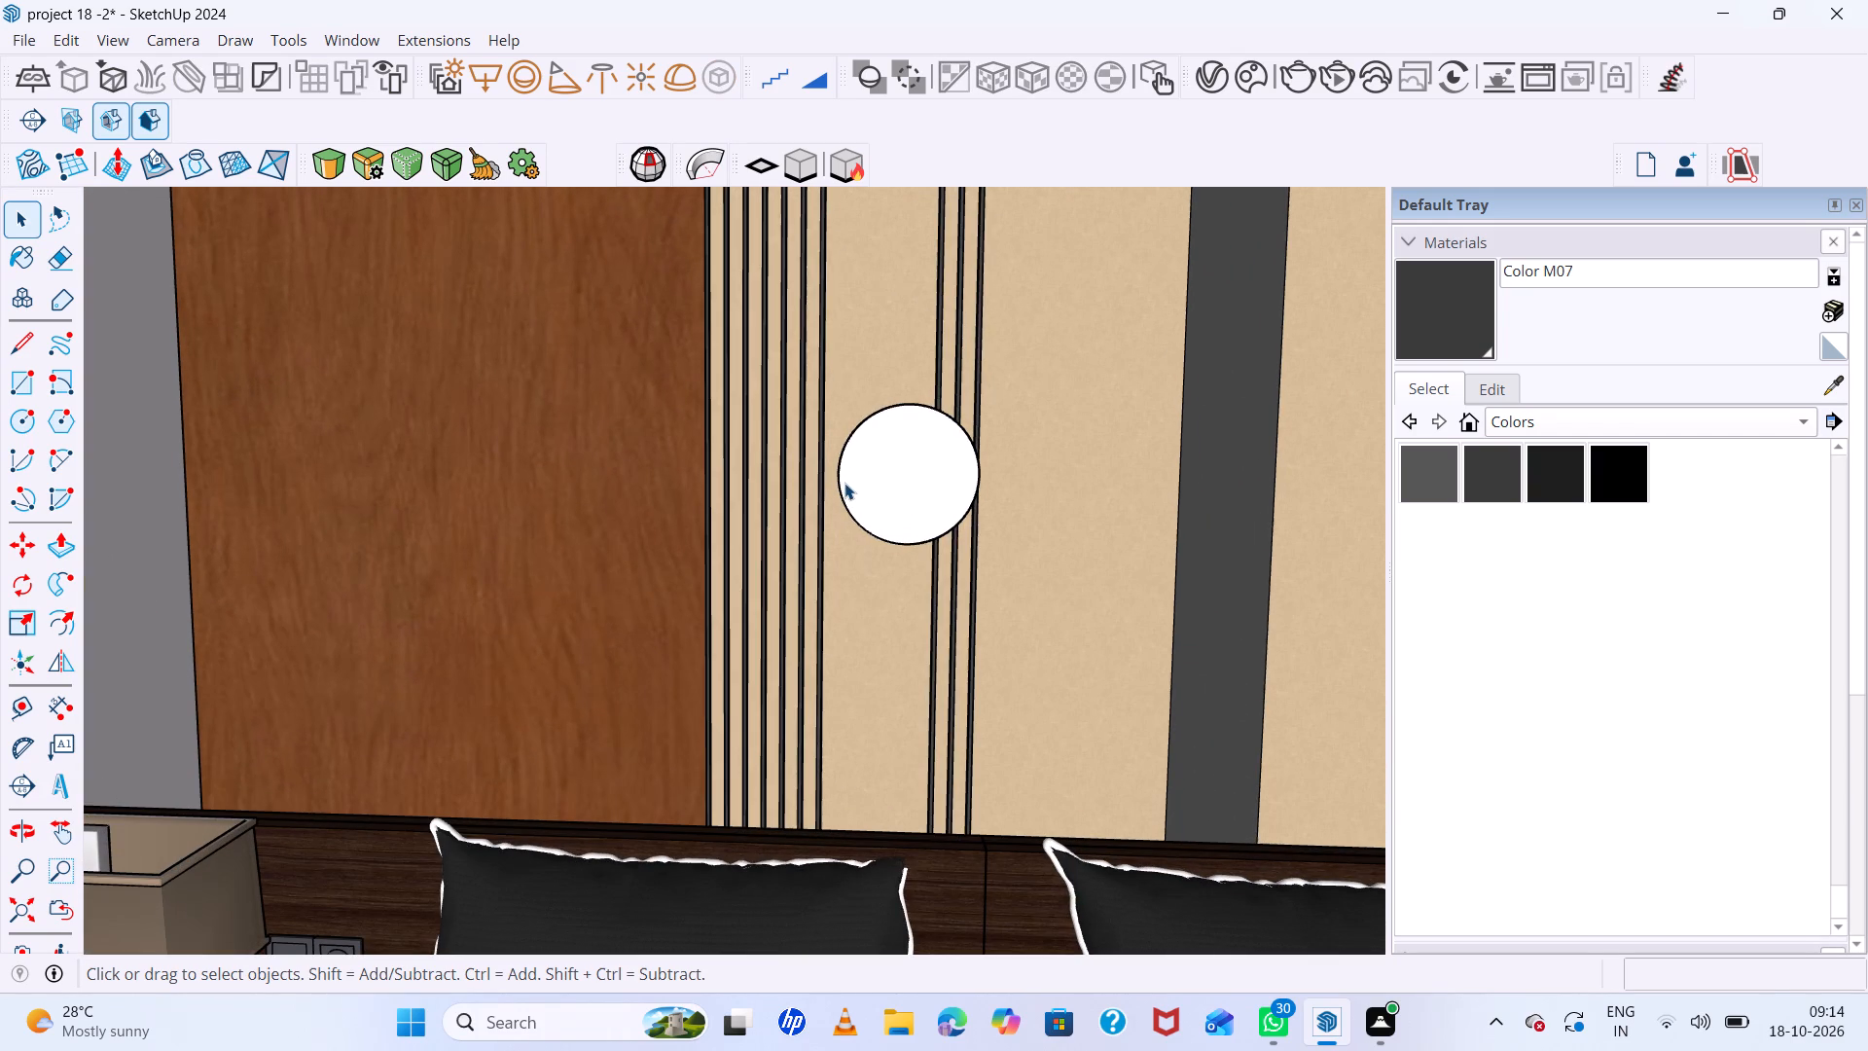
pyautogui.press('c')
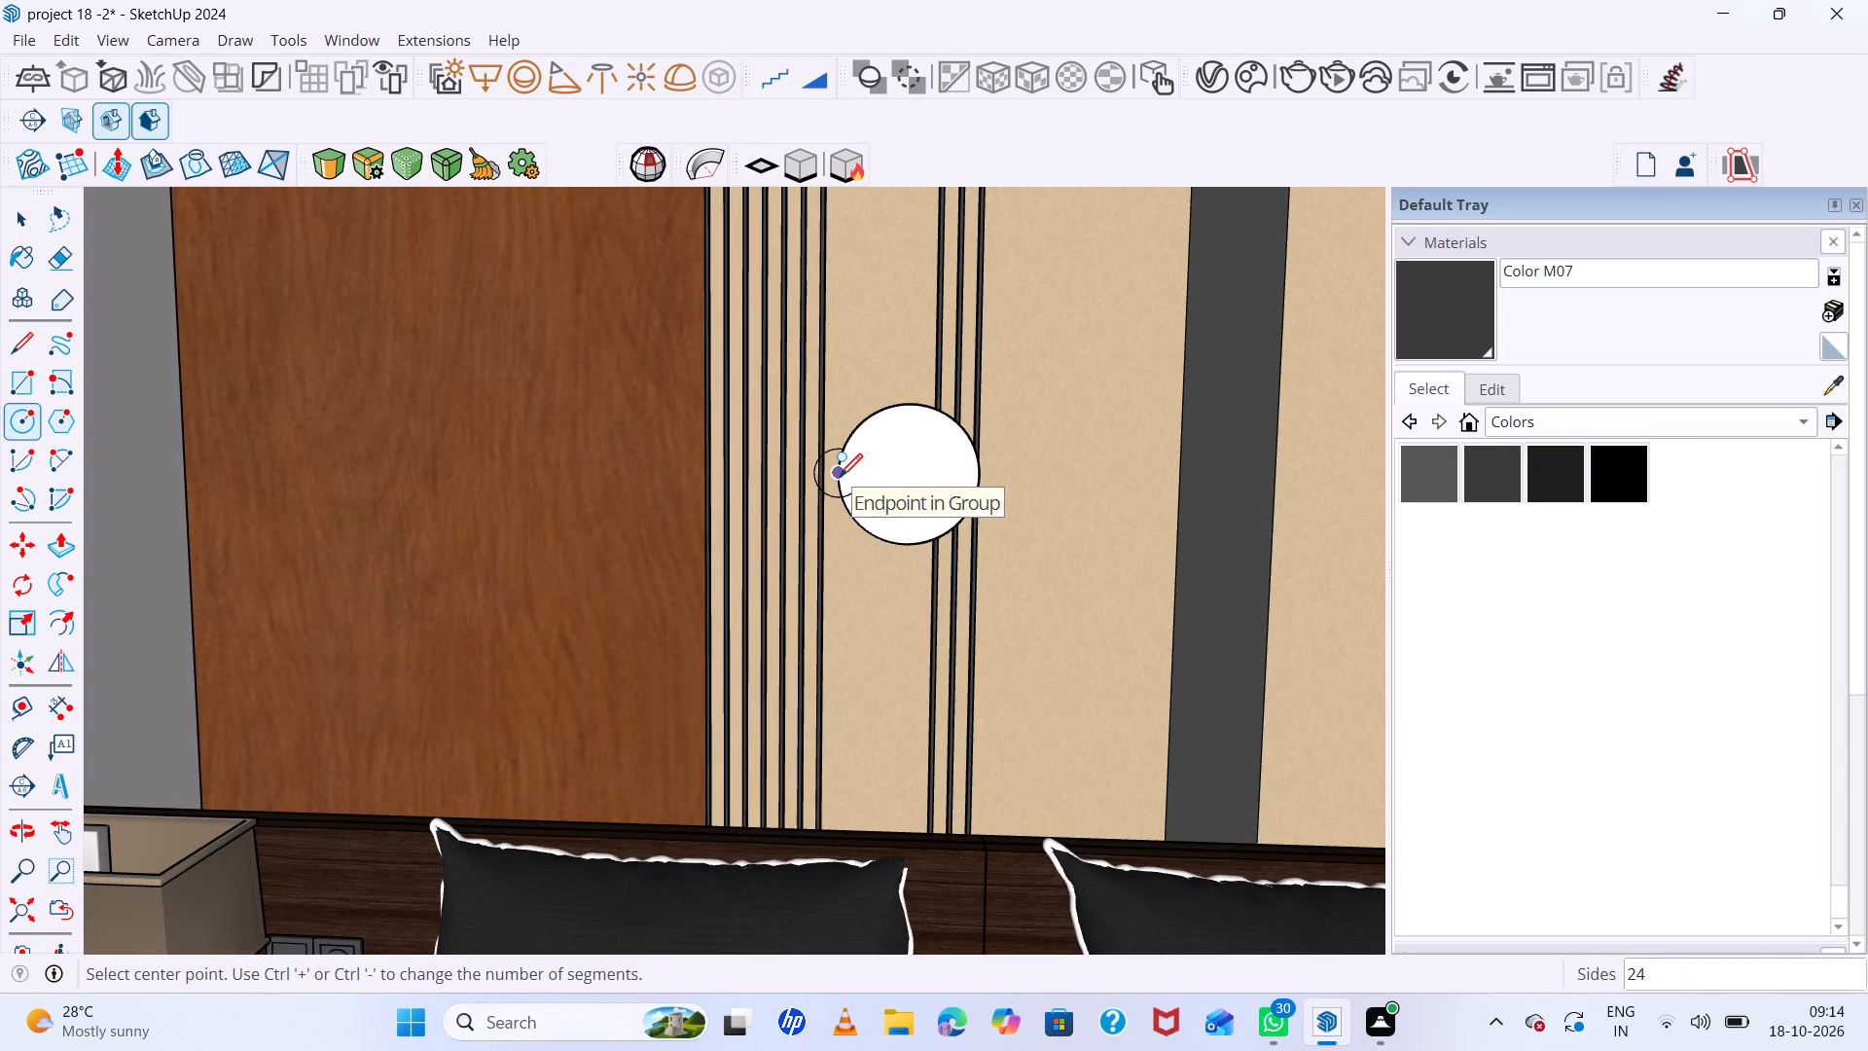
pyautogui.click(840, 474)
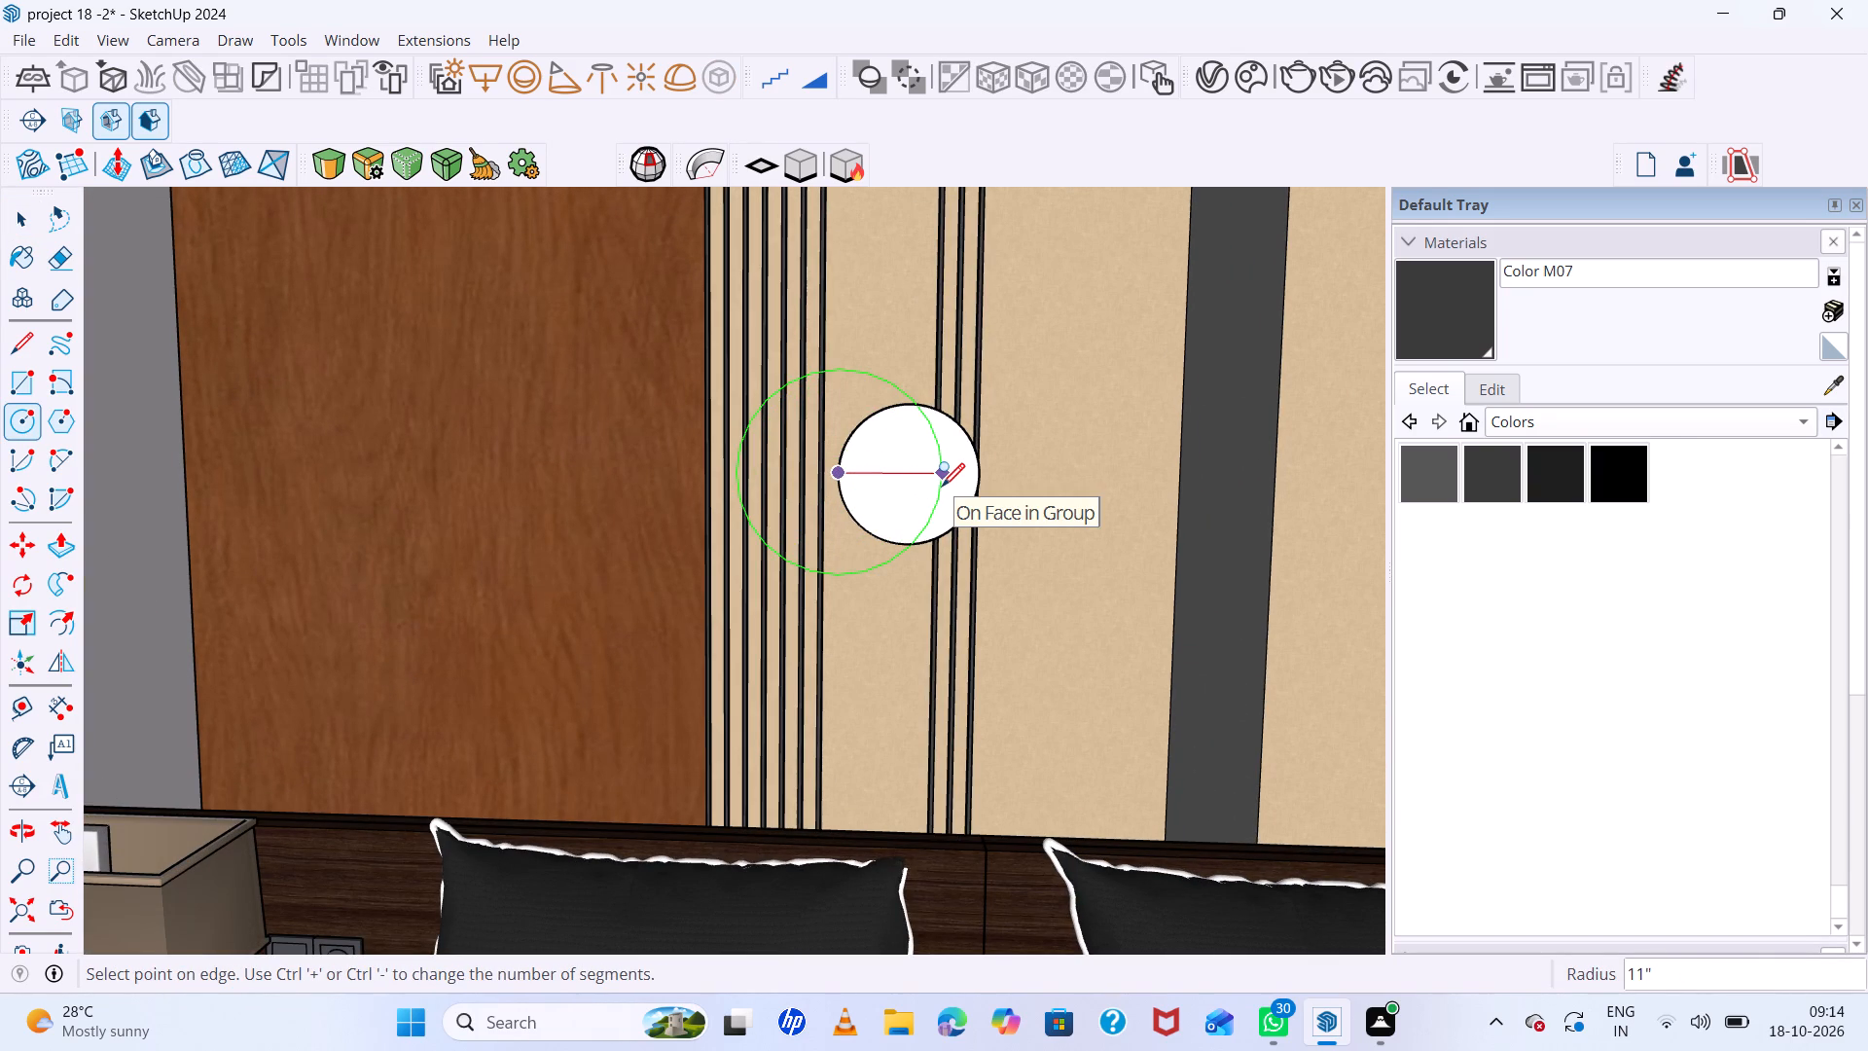
pyautogui.doubleClick(942, 485)
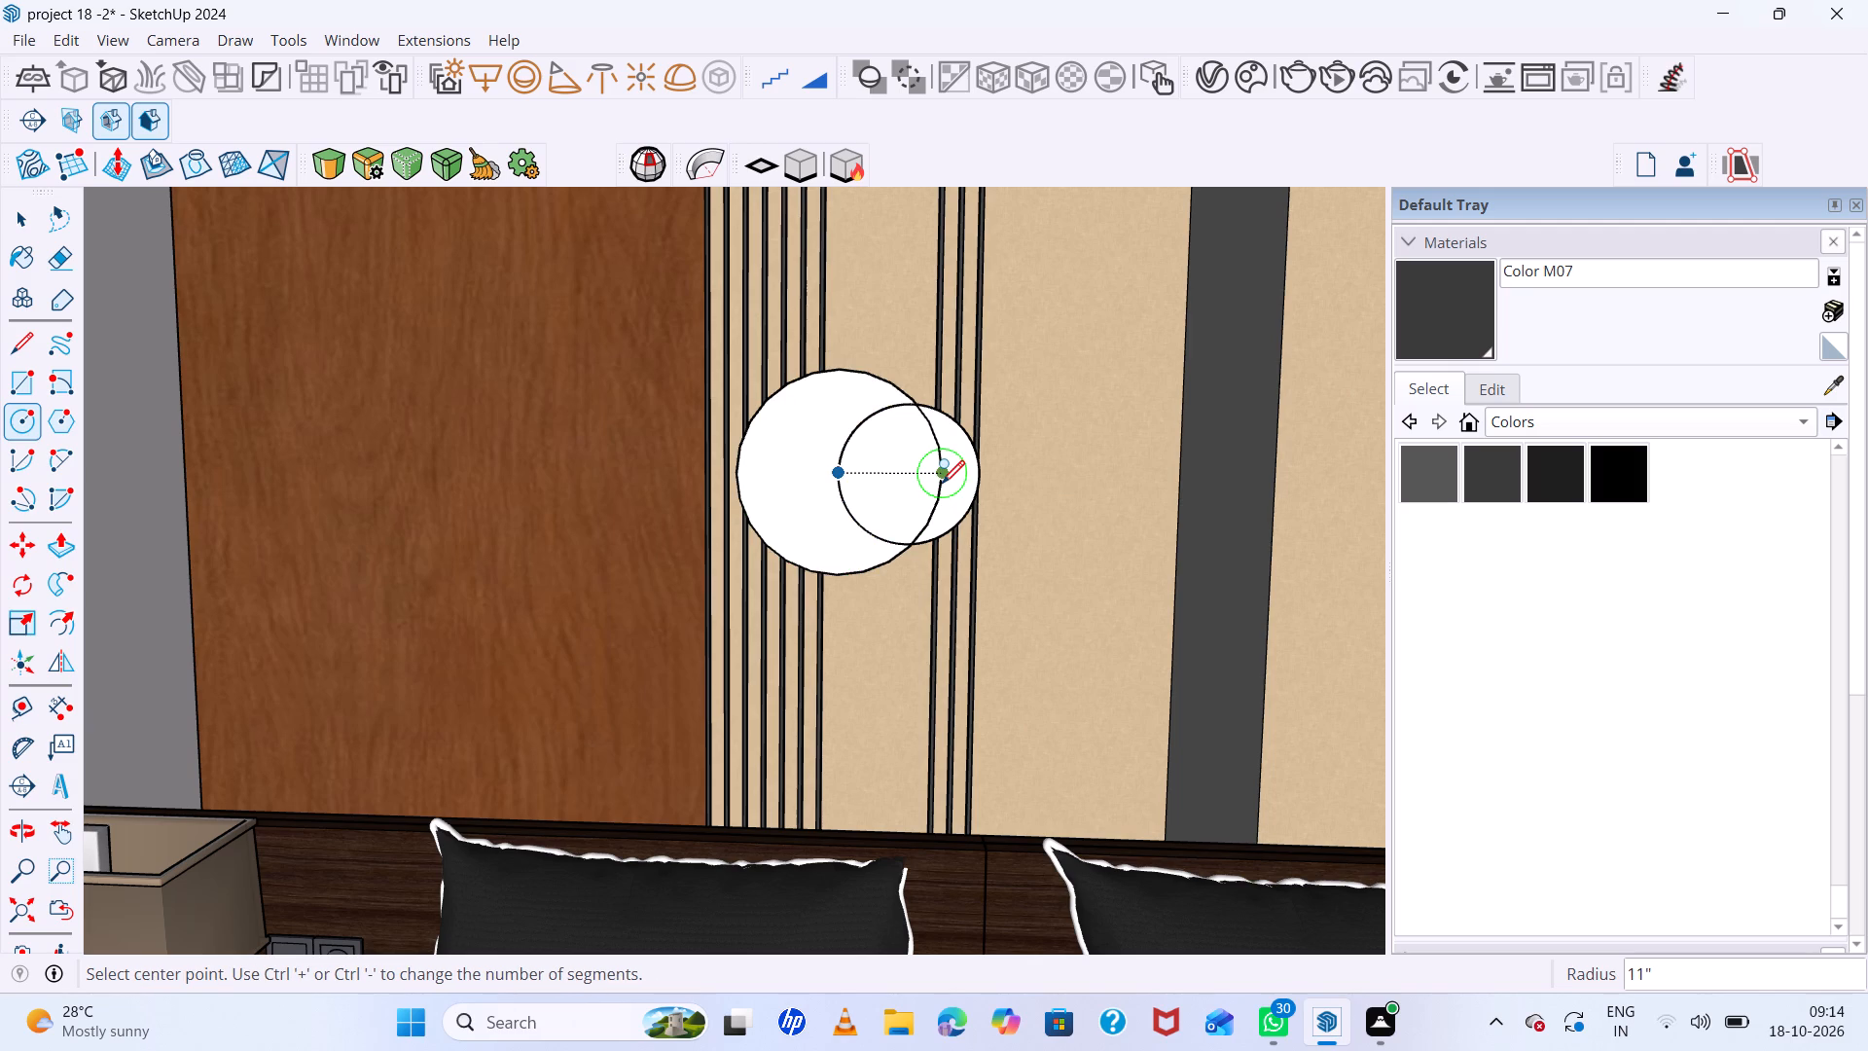
pyautogui.write('60s')
pyautogui.press('Return')
pyautogui.press('space')
# Offset the larger circle's edge about 1" inward.
pyautogui.click(849, 409)
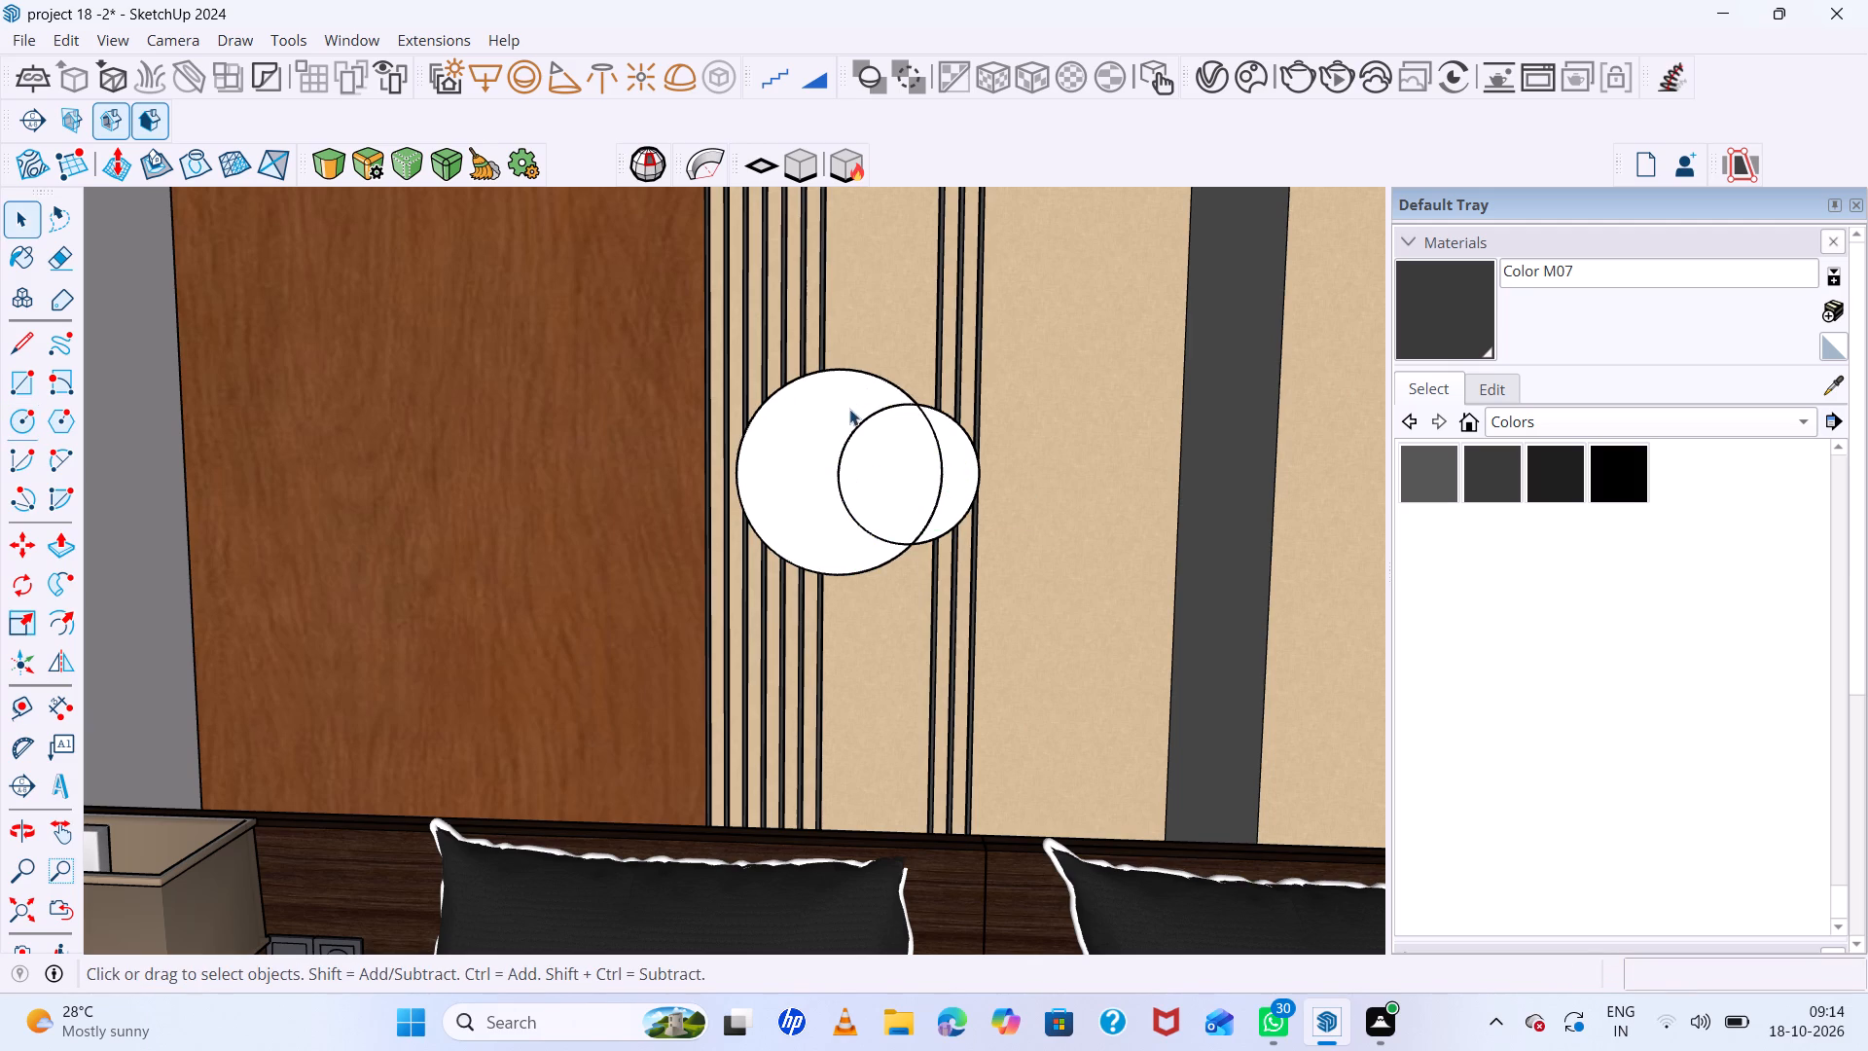
pyautogui.scroll(6, 849, 408)
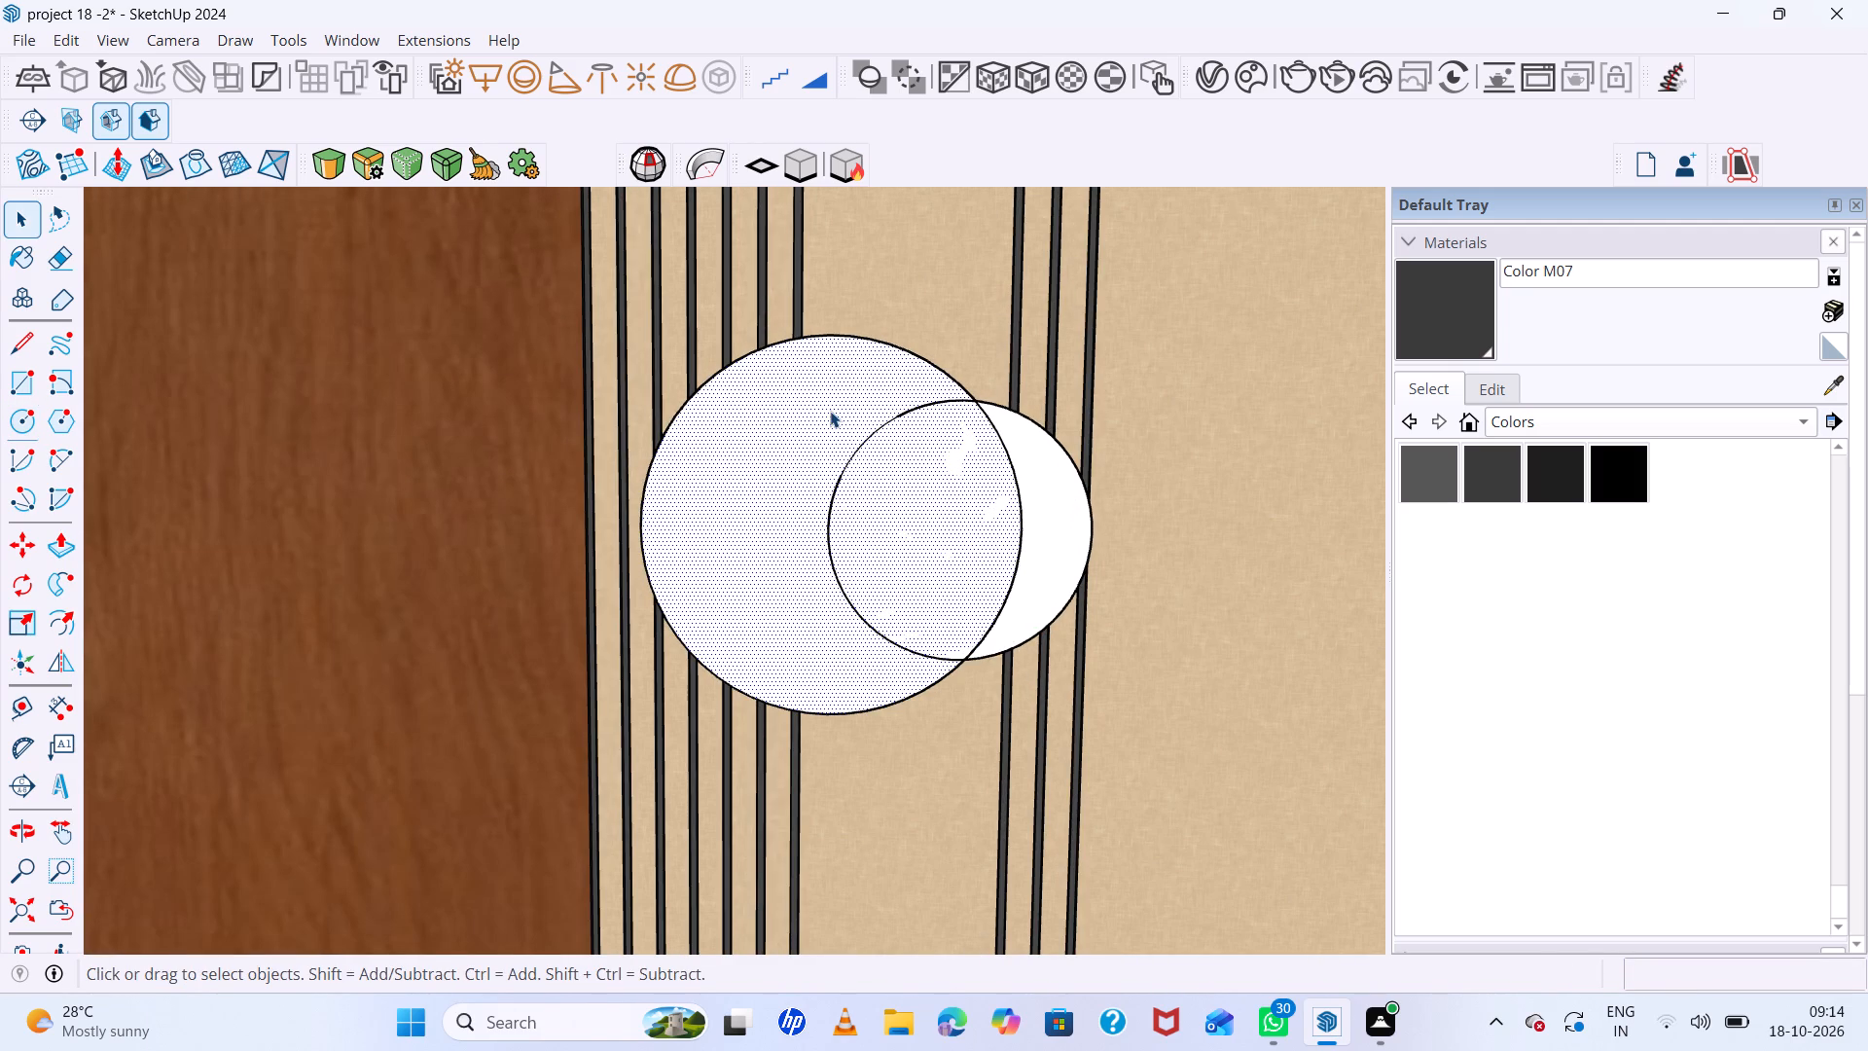
pyautogui.press('f')
pyautogui.click(856, 355)
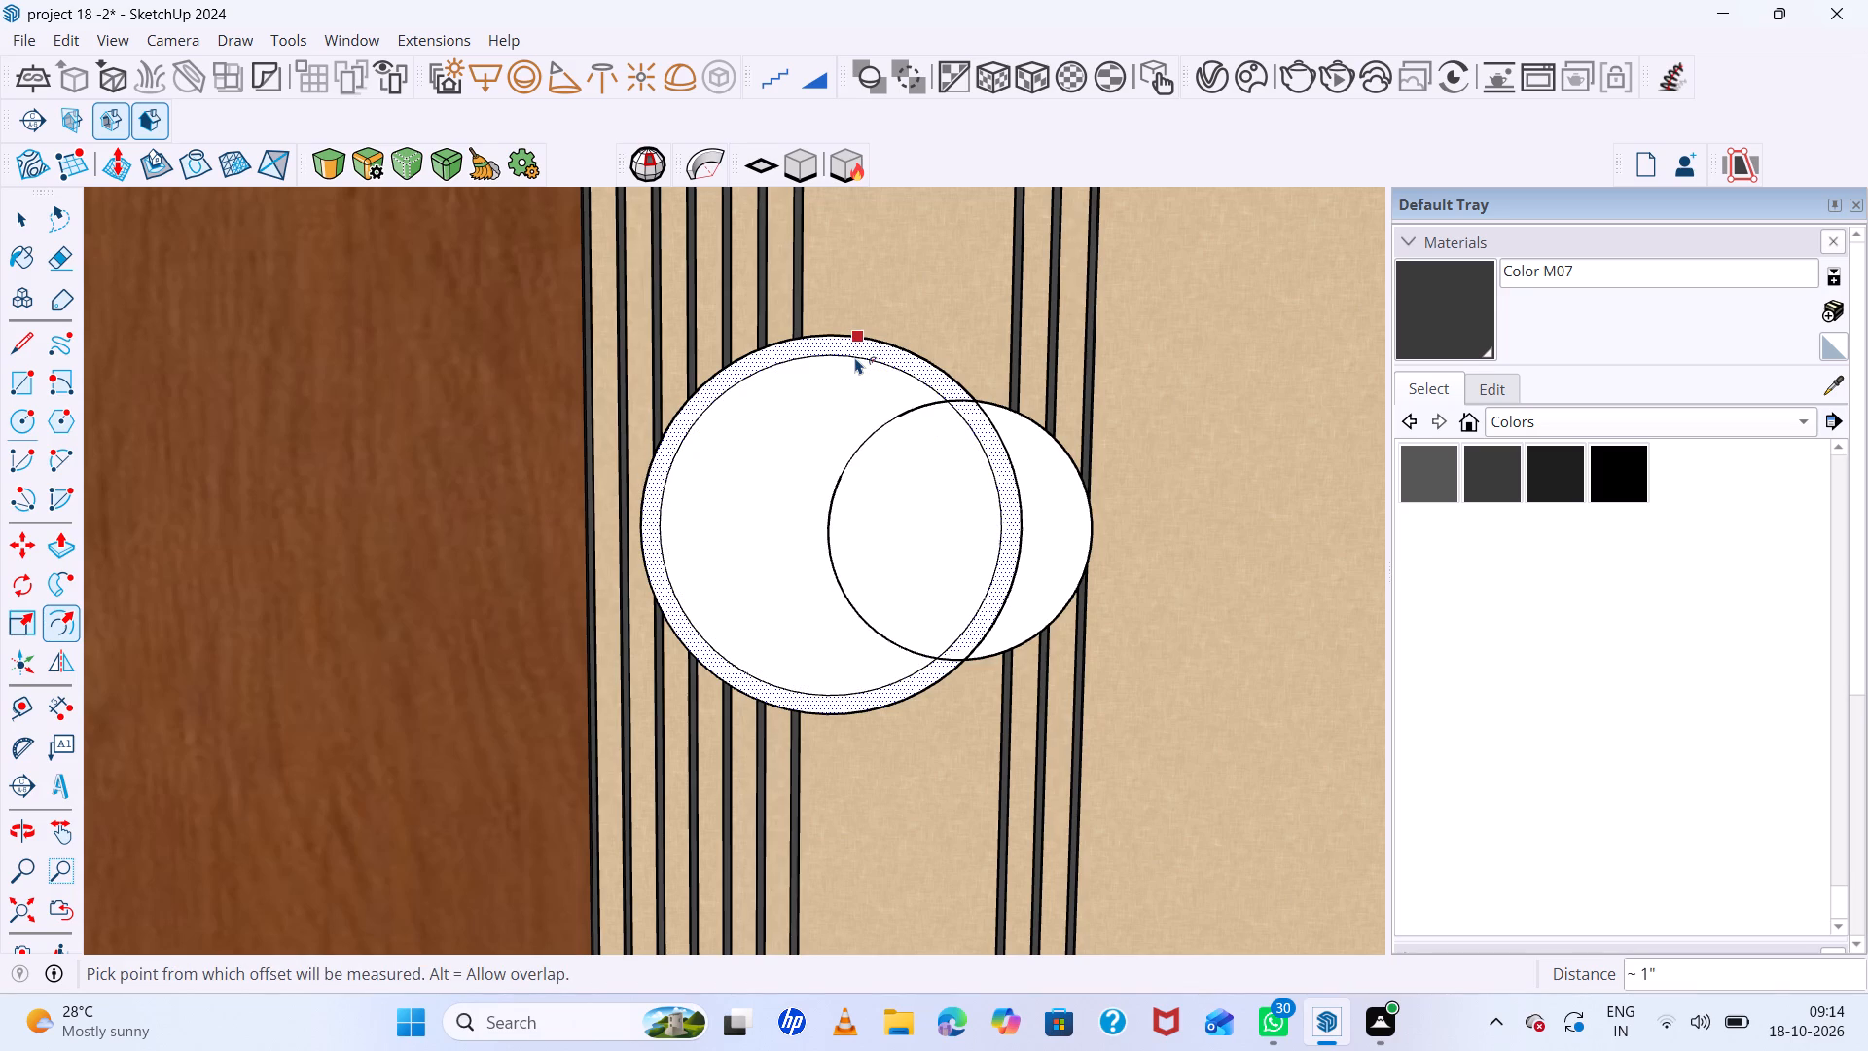
pyautogui.press('space')
# Cut out the face inside the offset edge, keeping the edge so that a thin ring is left.
pyautogui.doubleClick(818, 422)
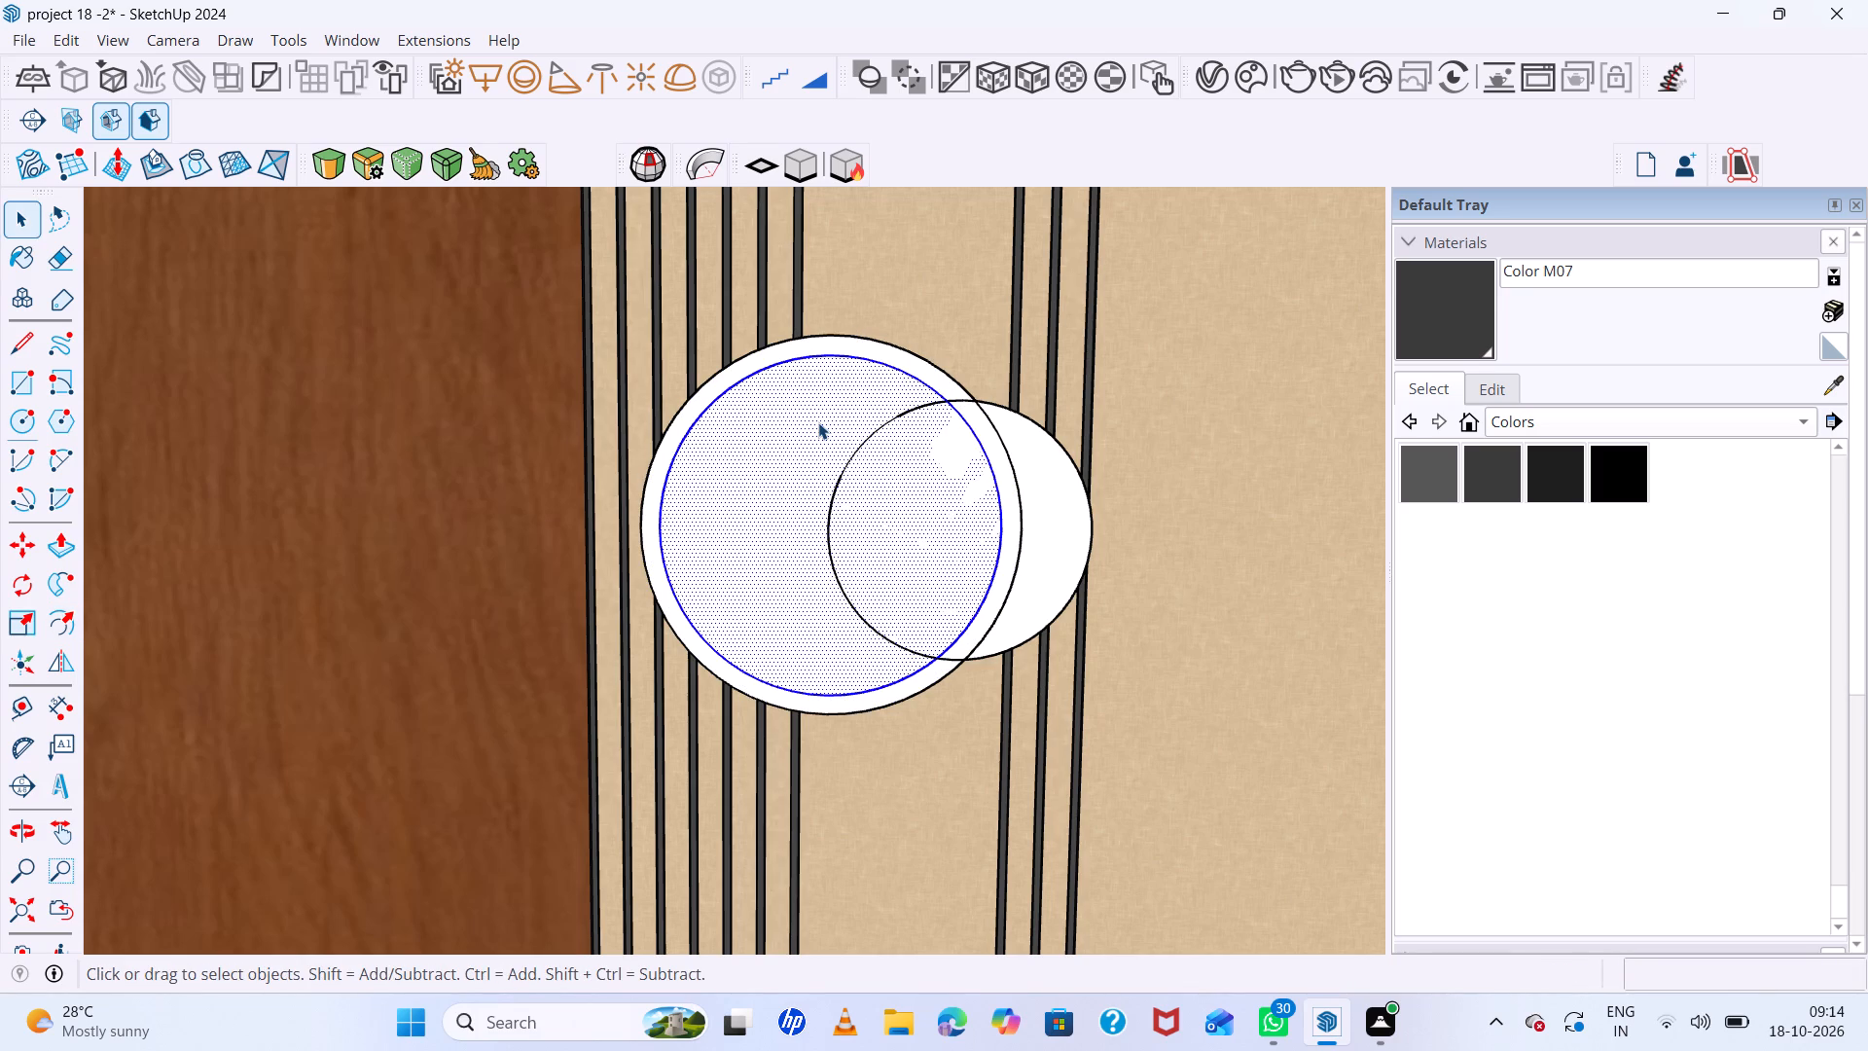
pyautogui.hotkey('ctrl', 'x')
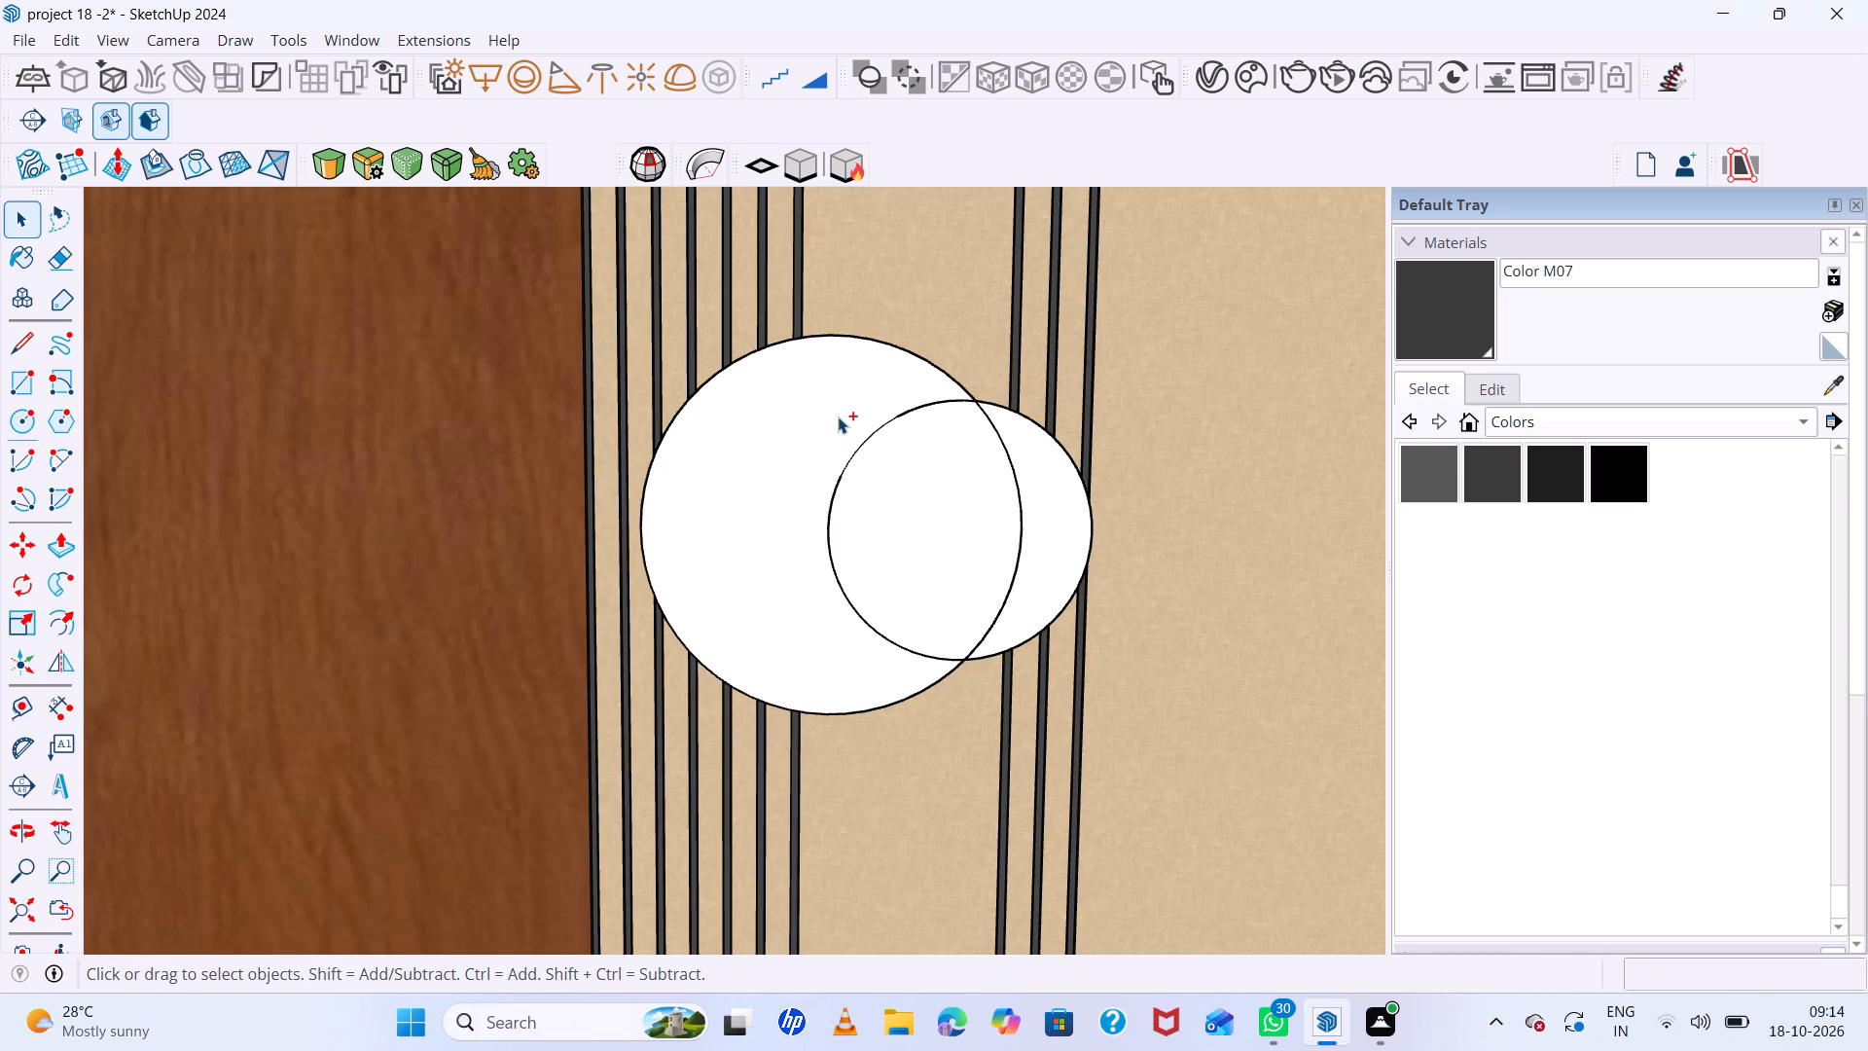
pyautogui.hotkey('ctrl', 'z')
pyautogui.click(838, 417)
pyautogui.hotkey('ctrl', 'x')
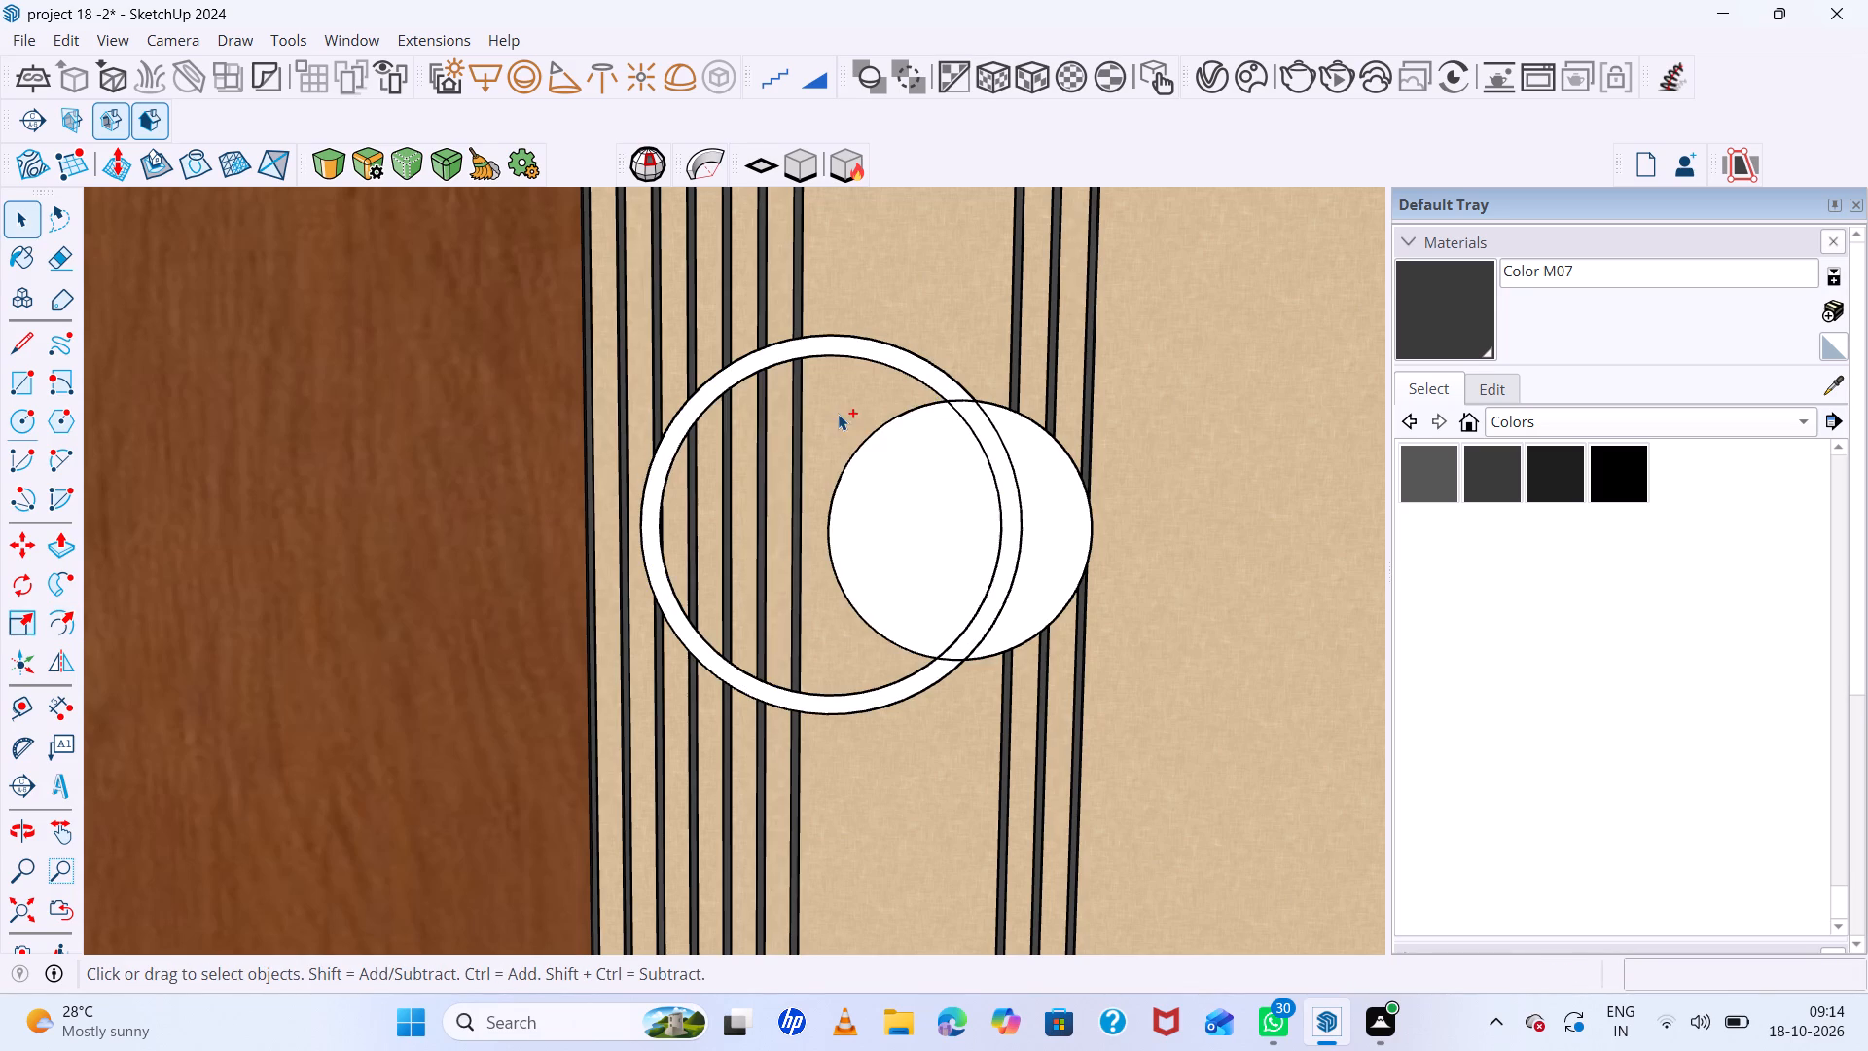
# Make the thin ring's face and edges a group.
pyautogui.moveTo(942, 398); pyautogui.dragTo(574, 649, button='middle')
pyautogui.scroll(-1, 581, 636)
pyautogui.scroll(6, 943, 502)
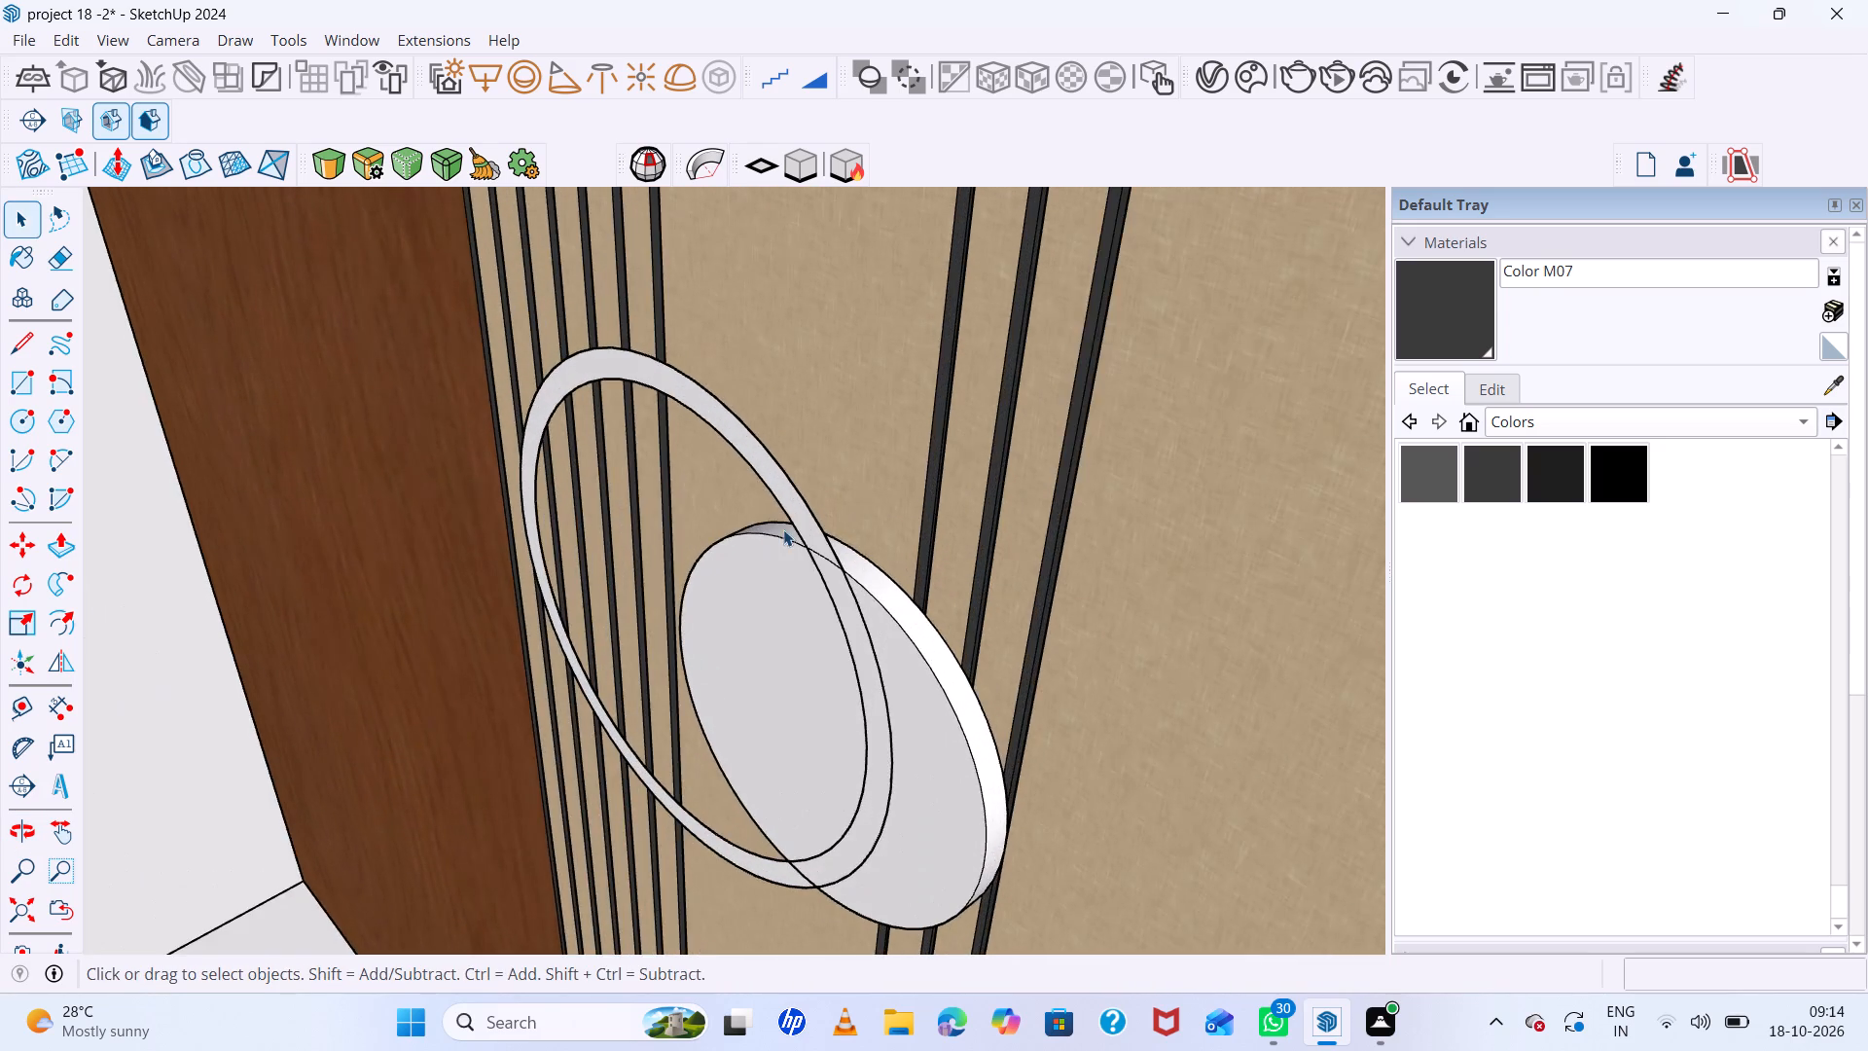
pyautogui.moveTo(782, 529); pyautogui.dragTo(650, 597, button='middle')
pyautogui.press('space')
pyautogui.tripleClick(738, 537)
pyautogui.click(738, 537)
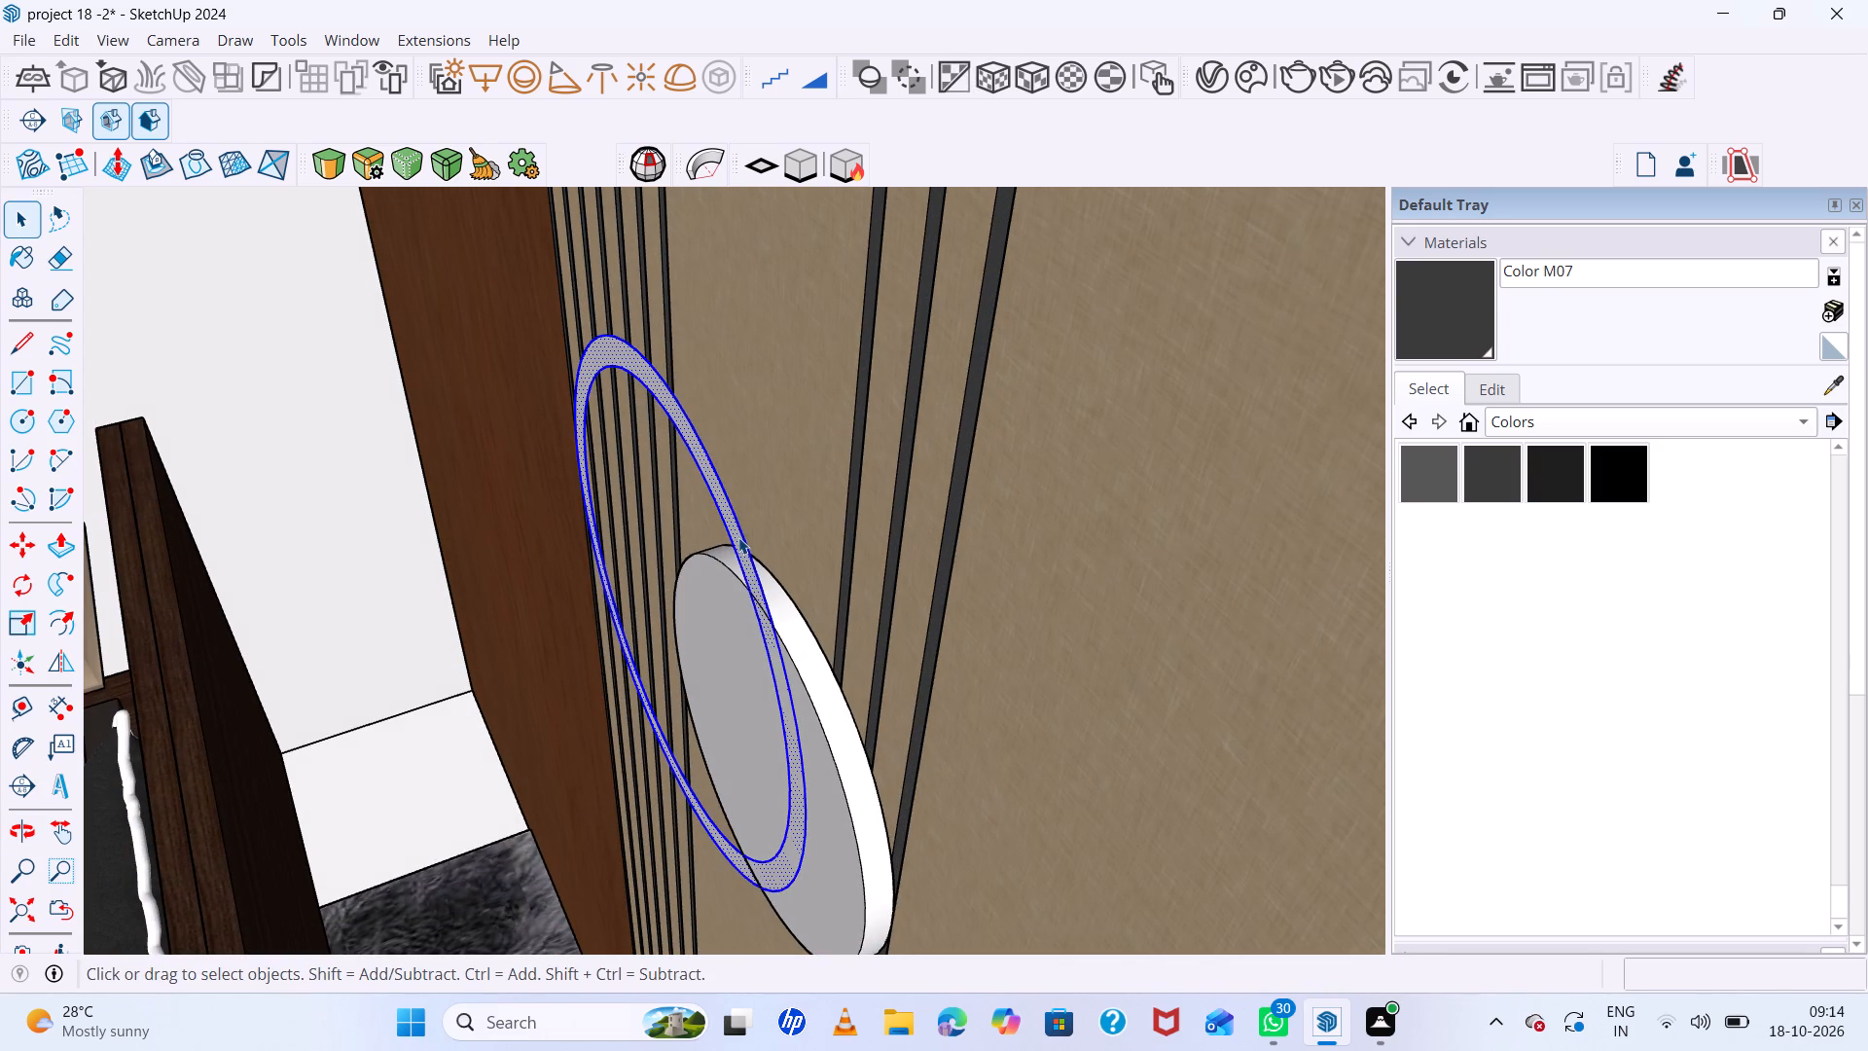
pyautogui.rightClick(738, 537)
pyautogui.click(836, 237)
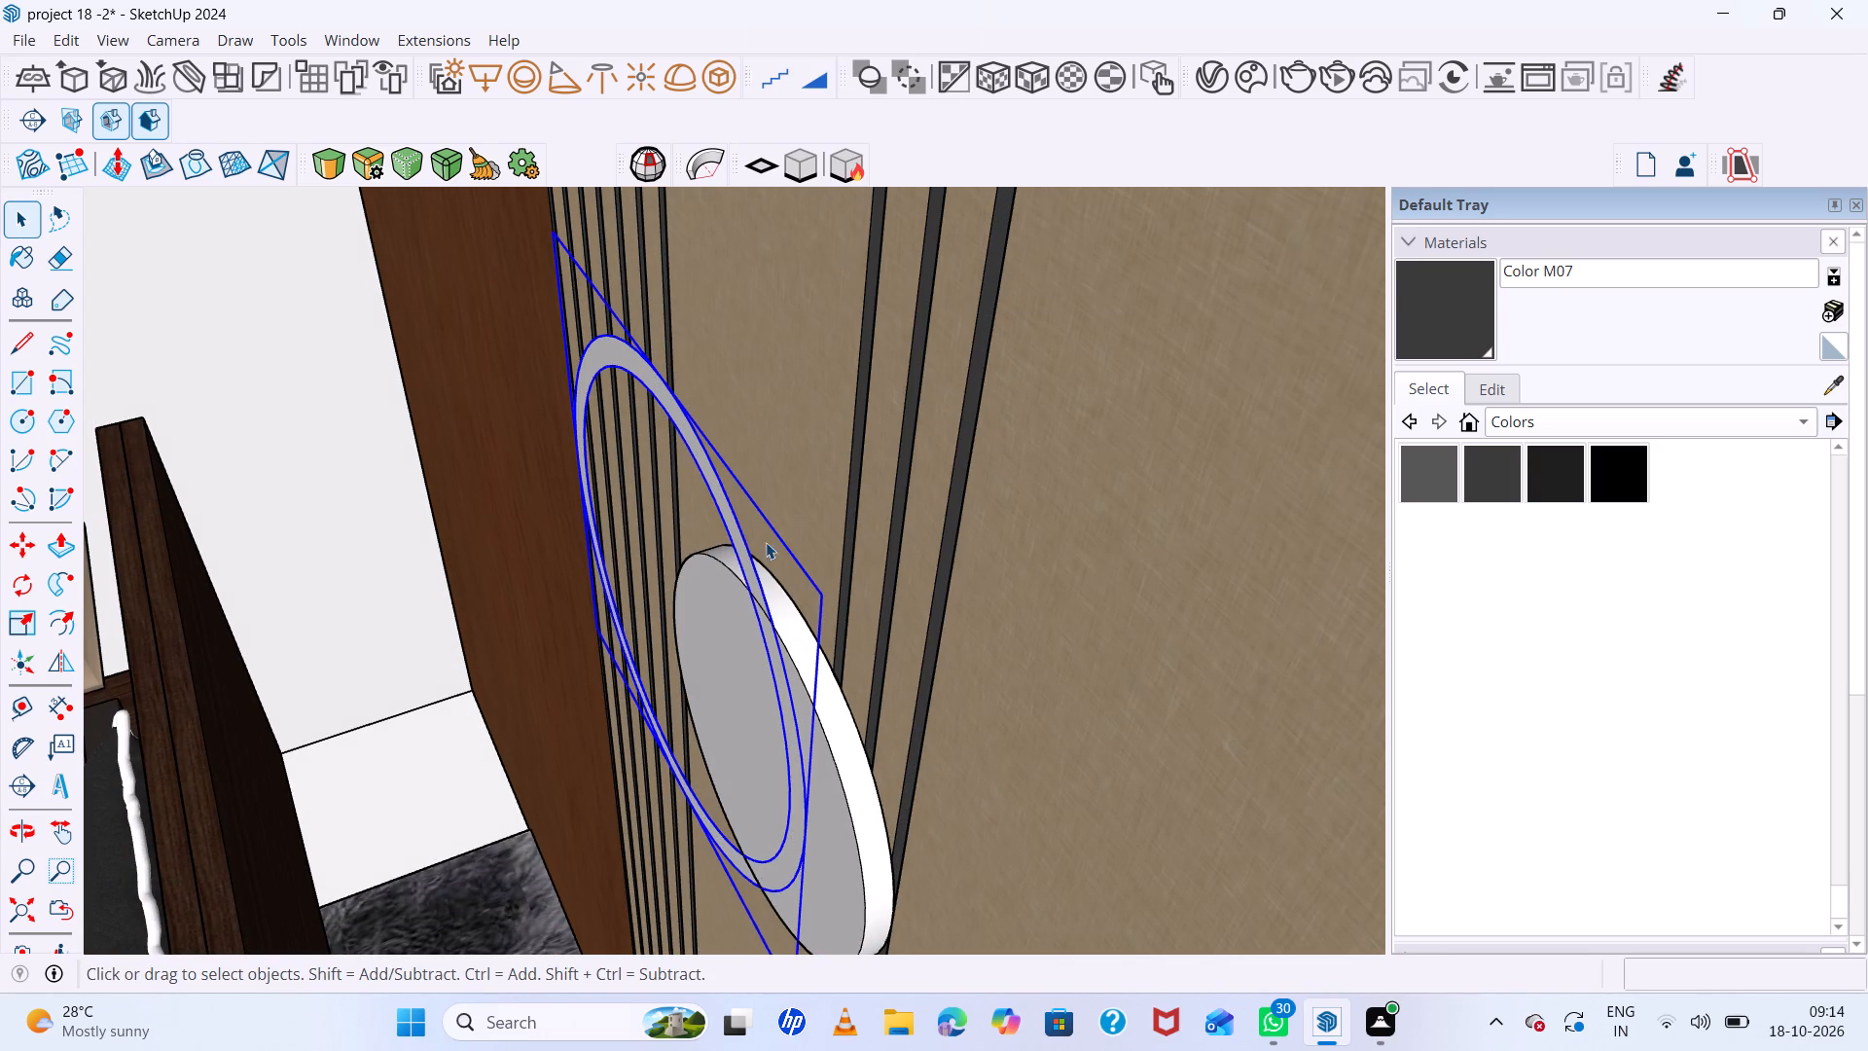
# Move the ring group 2" along the green axis, out from the wall in front of the disc.
pyautogui.press('m')
pyautogui.scroll(5, 777, 640)
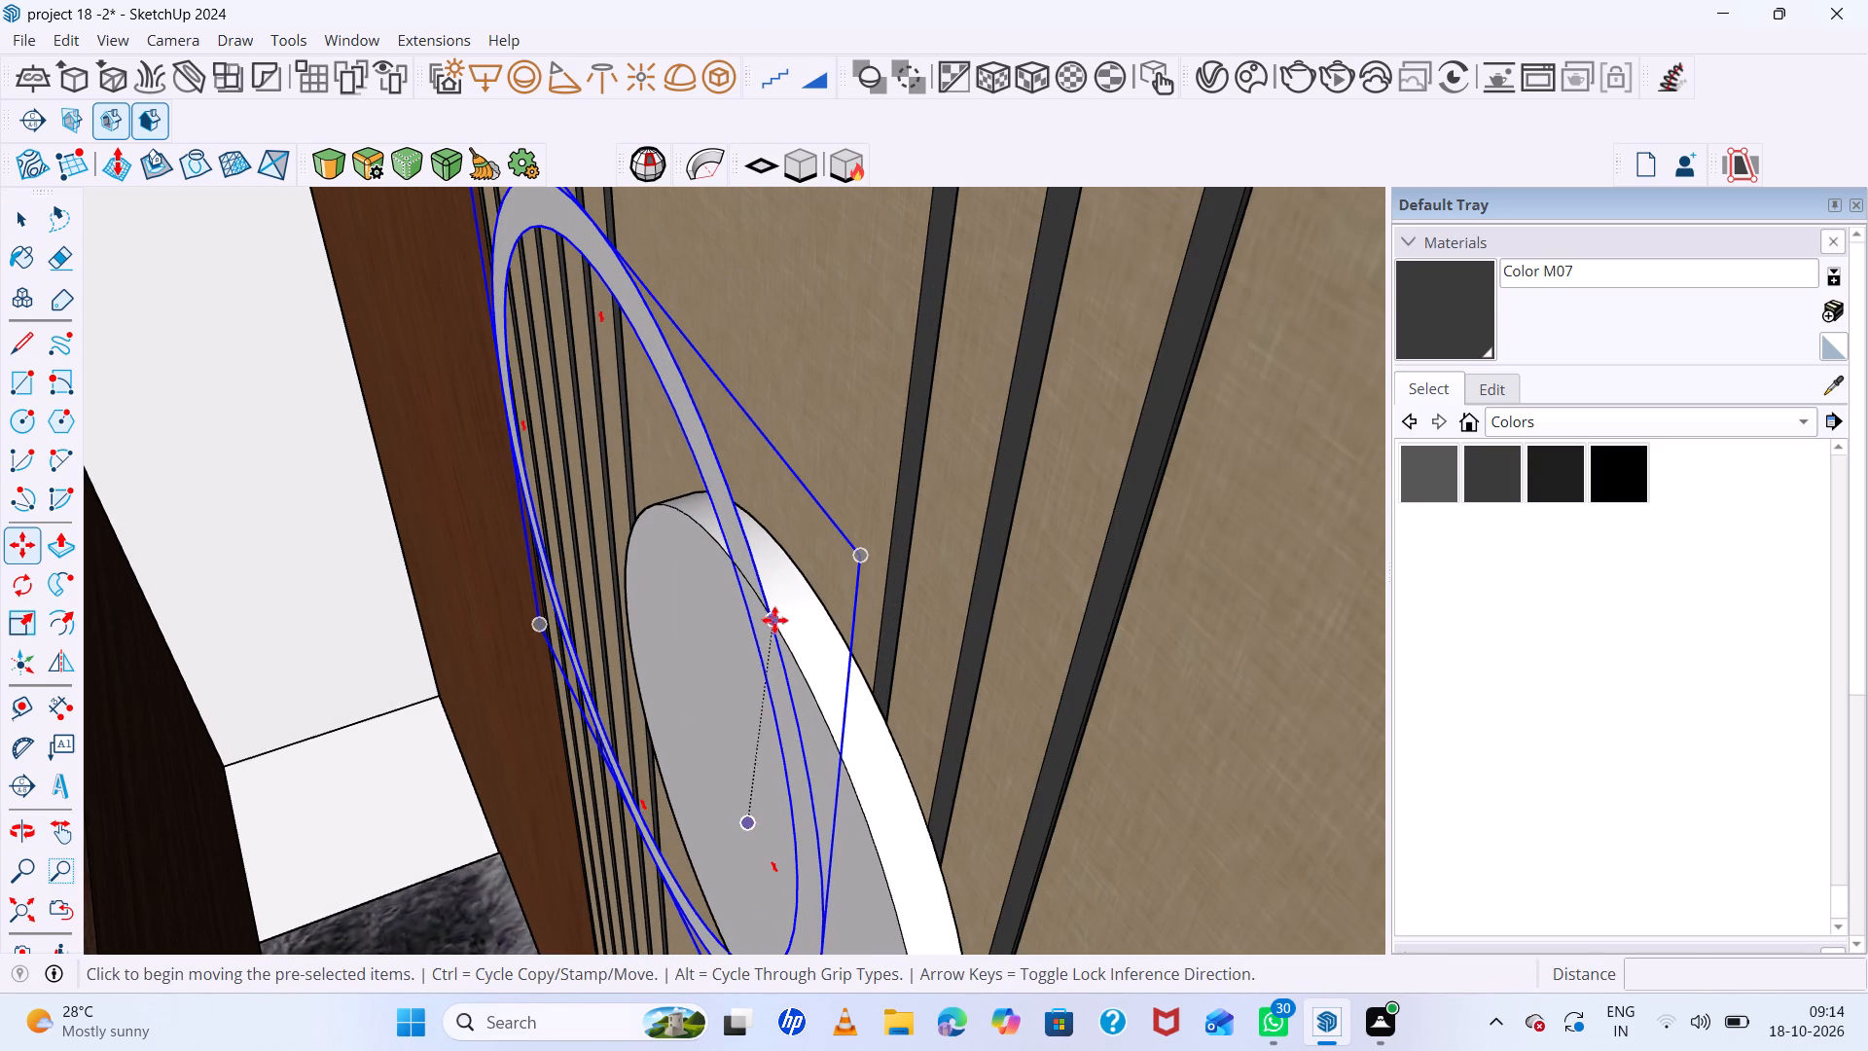
pyautogui.doubleClick(768, 613)
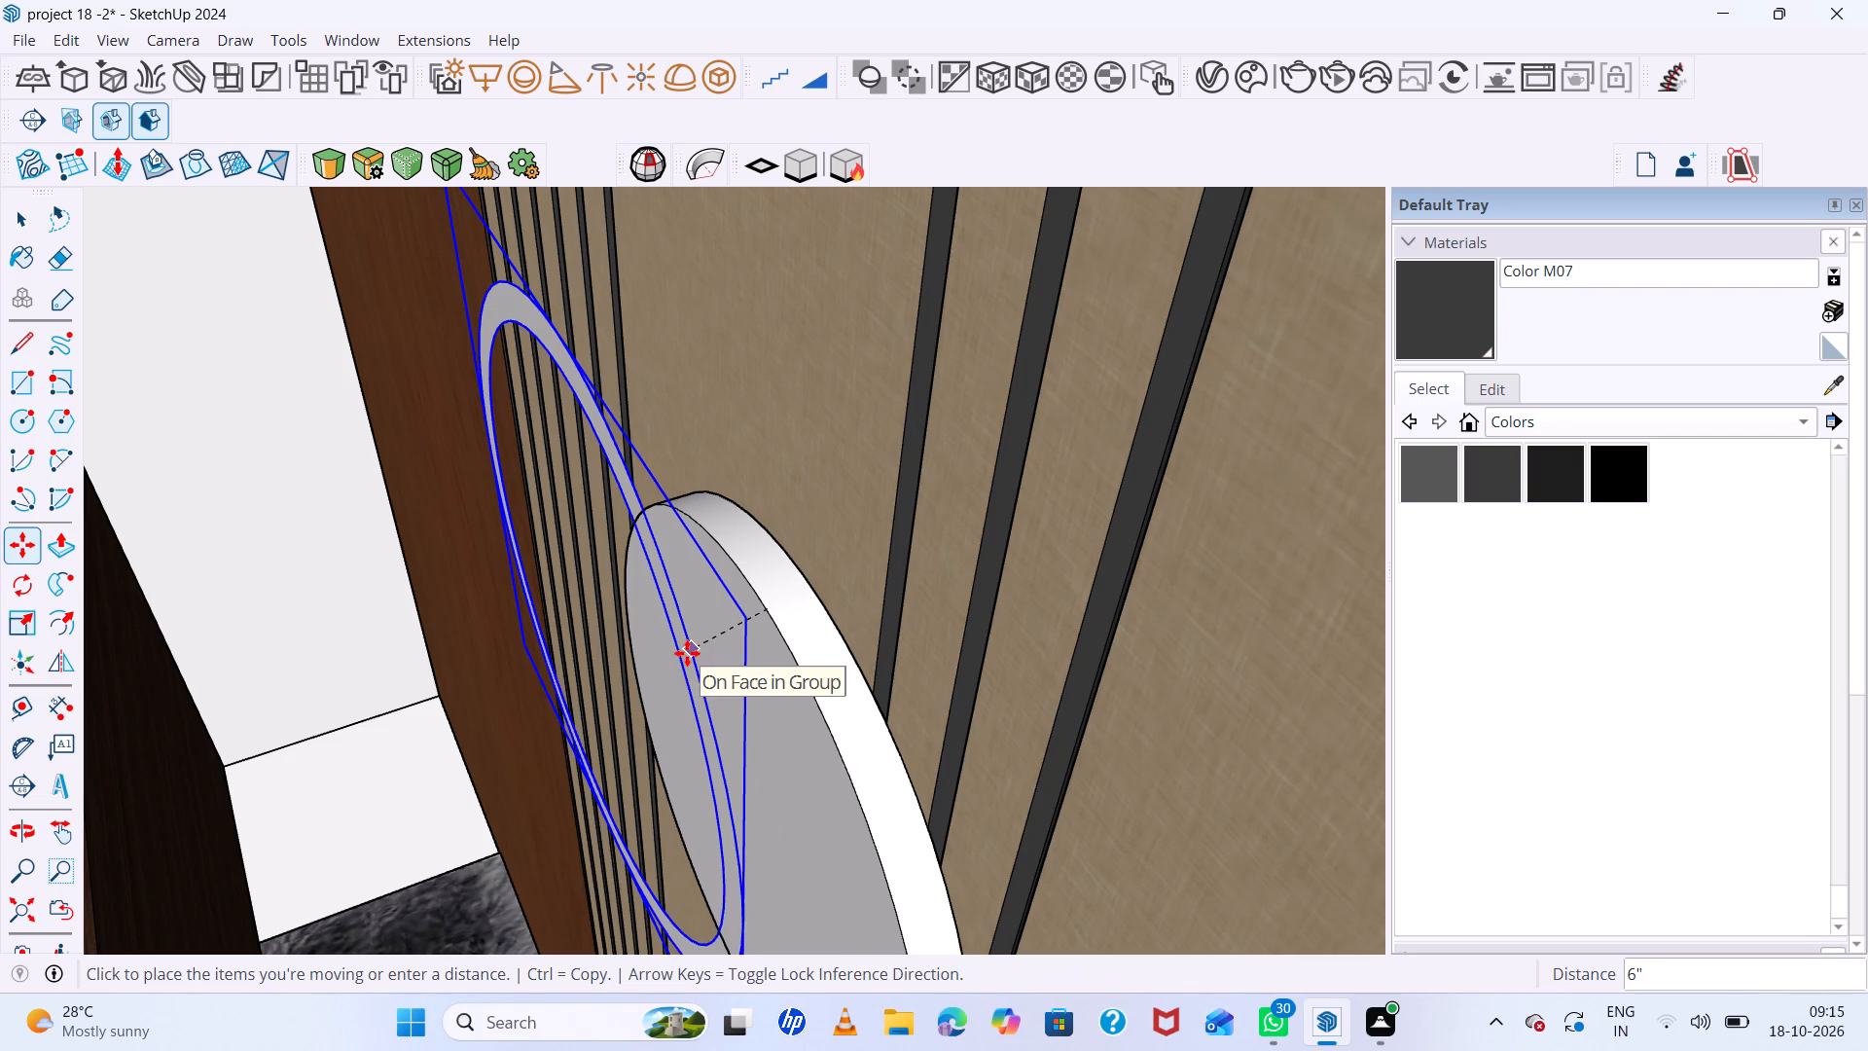
pyautogui.press('Left')
pyautogui.scroll(-5, 683, 652)
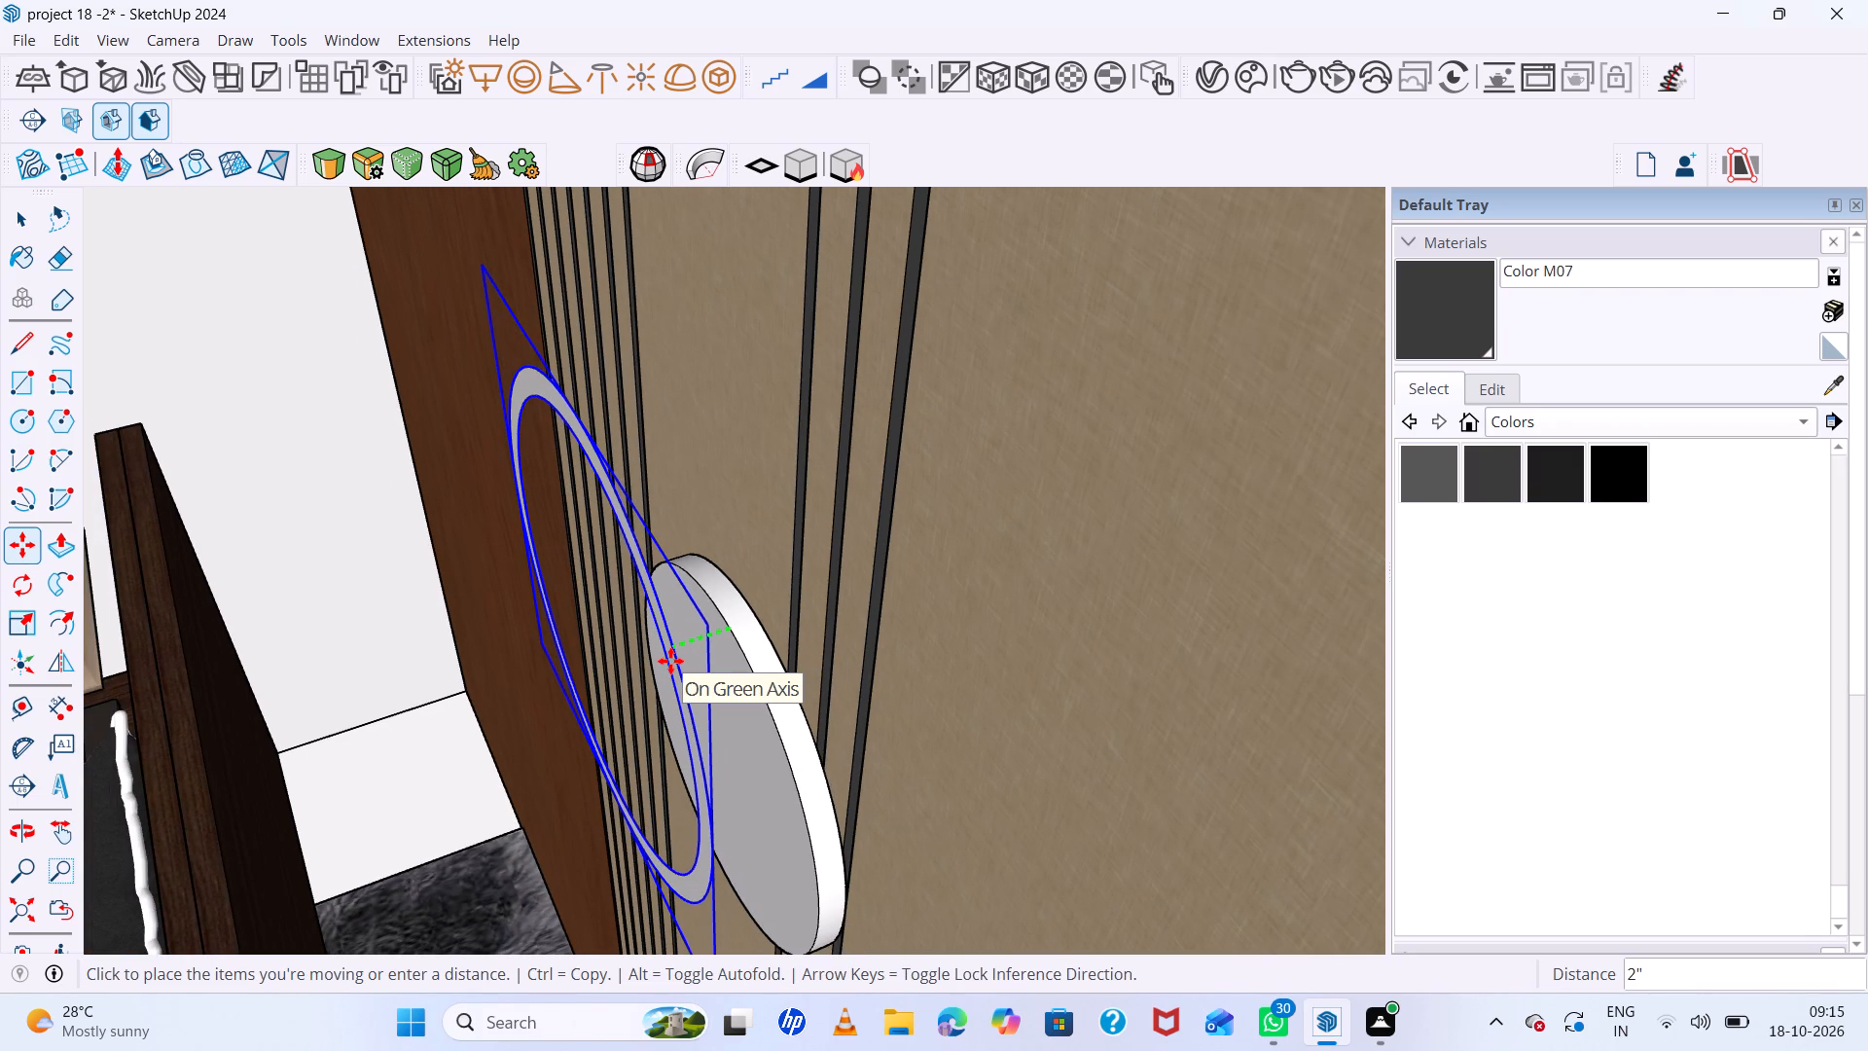
pyautogui.press('2')
pyautogui.press('Return')
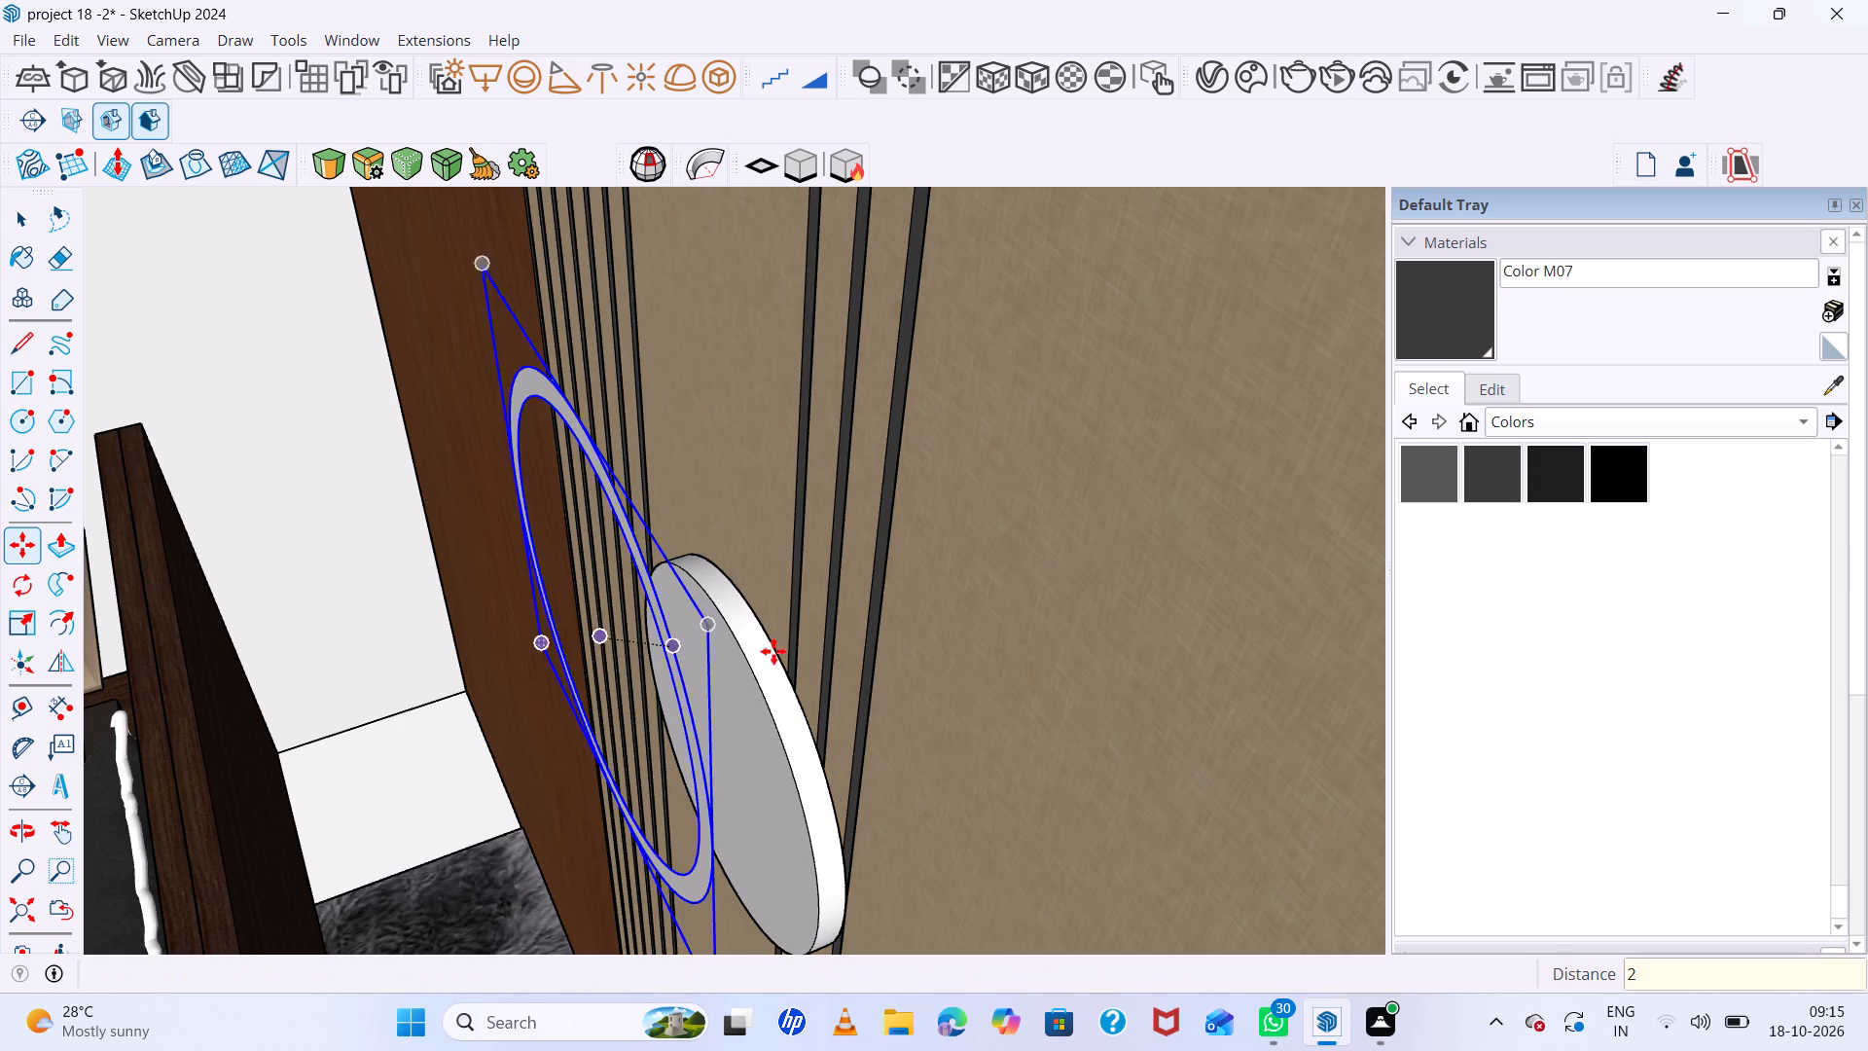
# Examine the ring's position relative to the disc and black strips from the front and from above.
pyautogui.scroll(-12, 779, 645)
pyautogui.moveTo(814, 735); pyautogui.dragTo(1171, 528, button='middle')
pyautogui.middleClick(1172, 527)
pyautogui.scroll(5, 968, 513)
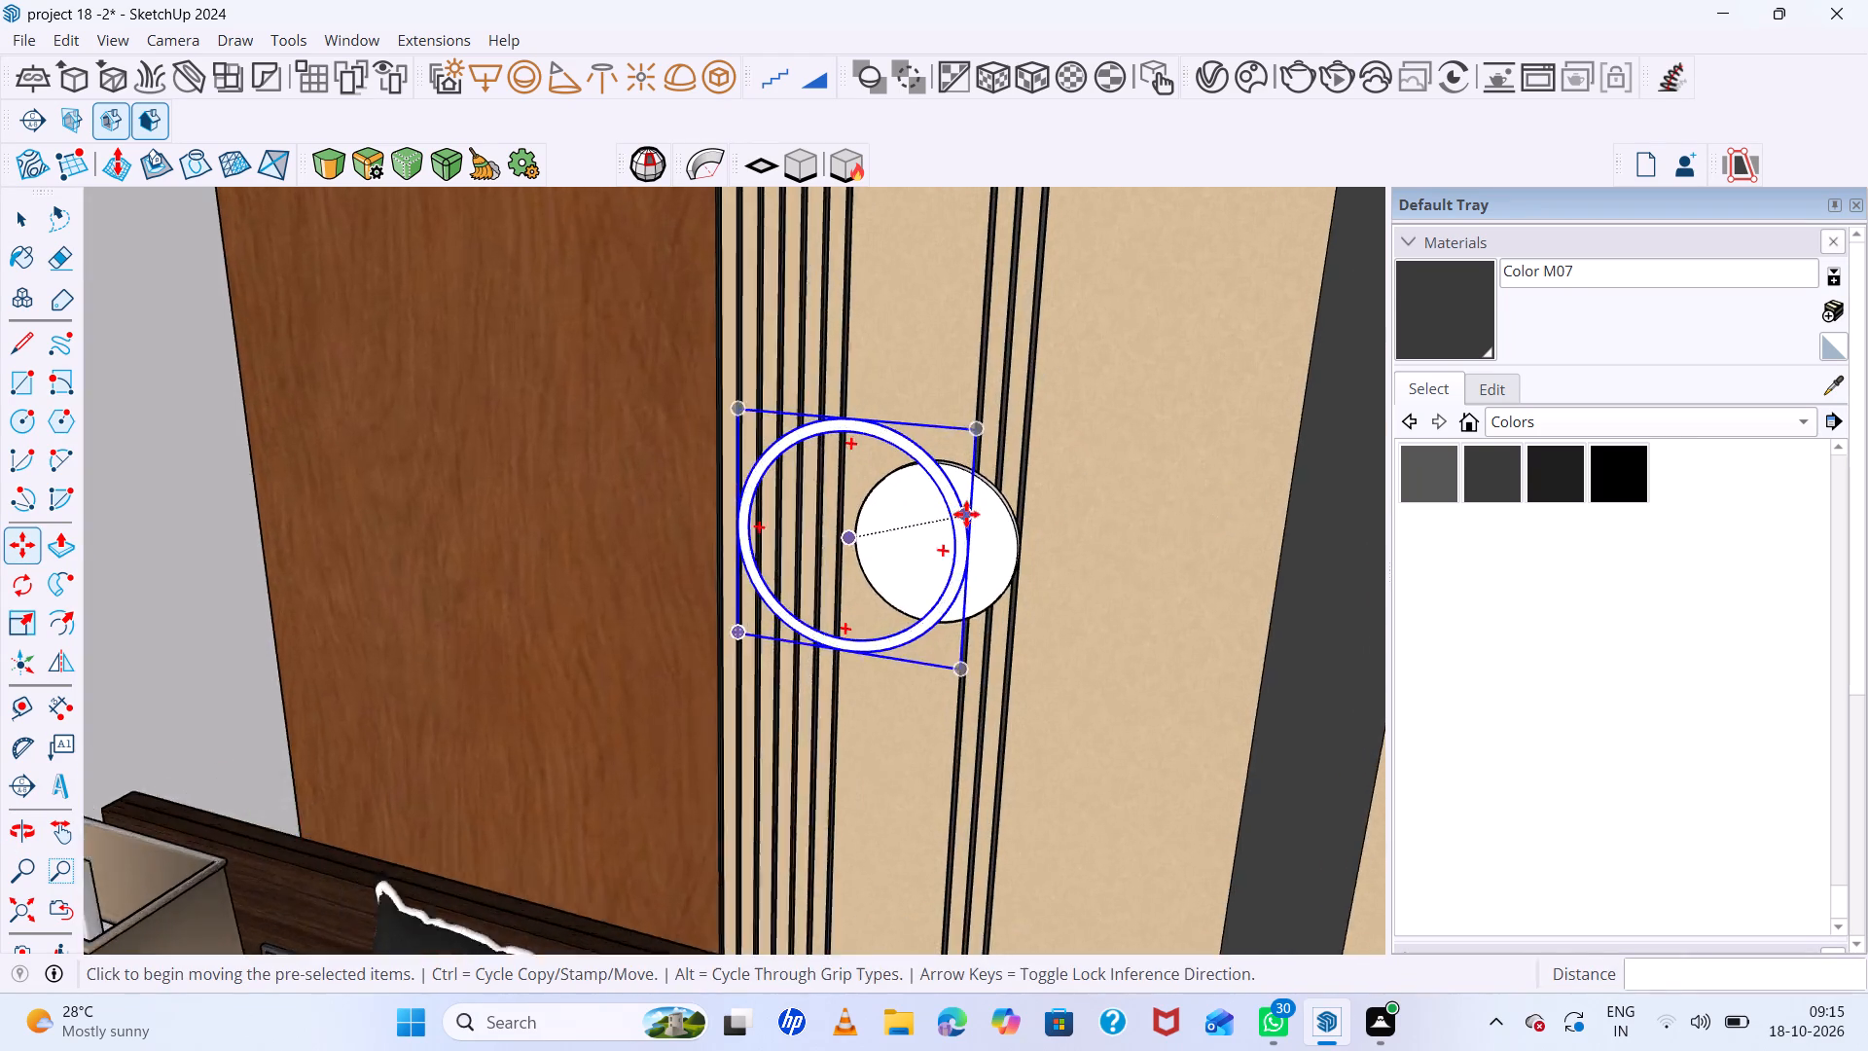
pyautogui.scroll(2, 966, 514)
pyautogui.moveTo(992, 516); pyautogui.dragTo(1472, 1019, button='middle')
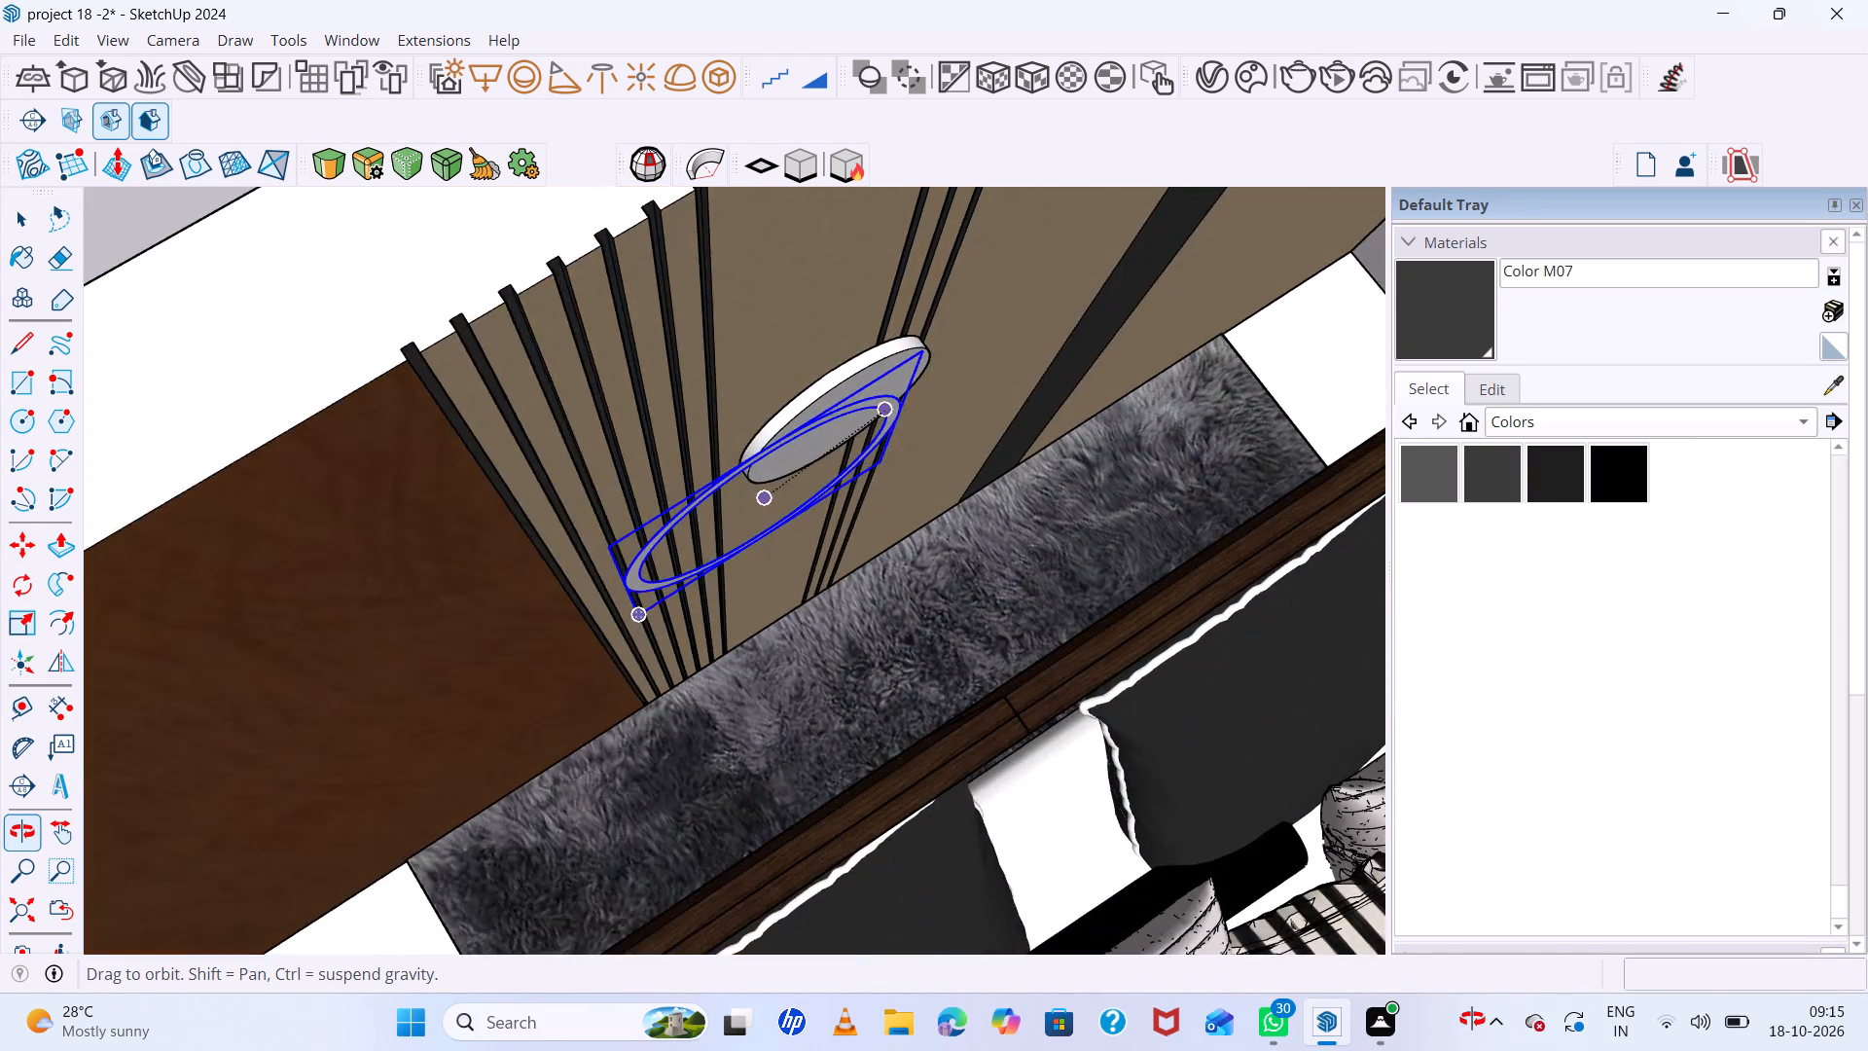
pyautogui.moveTo(1472, 1019); pyautogui.dragTo(1037, 509, button='middle')
pyautogui.middleClick(1037, 509)
pyautogui.press('space')
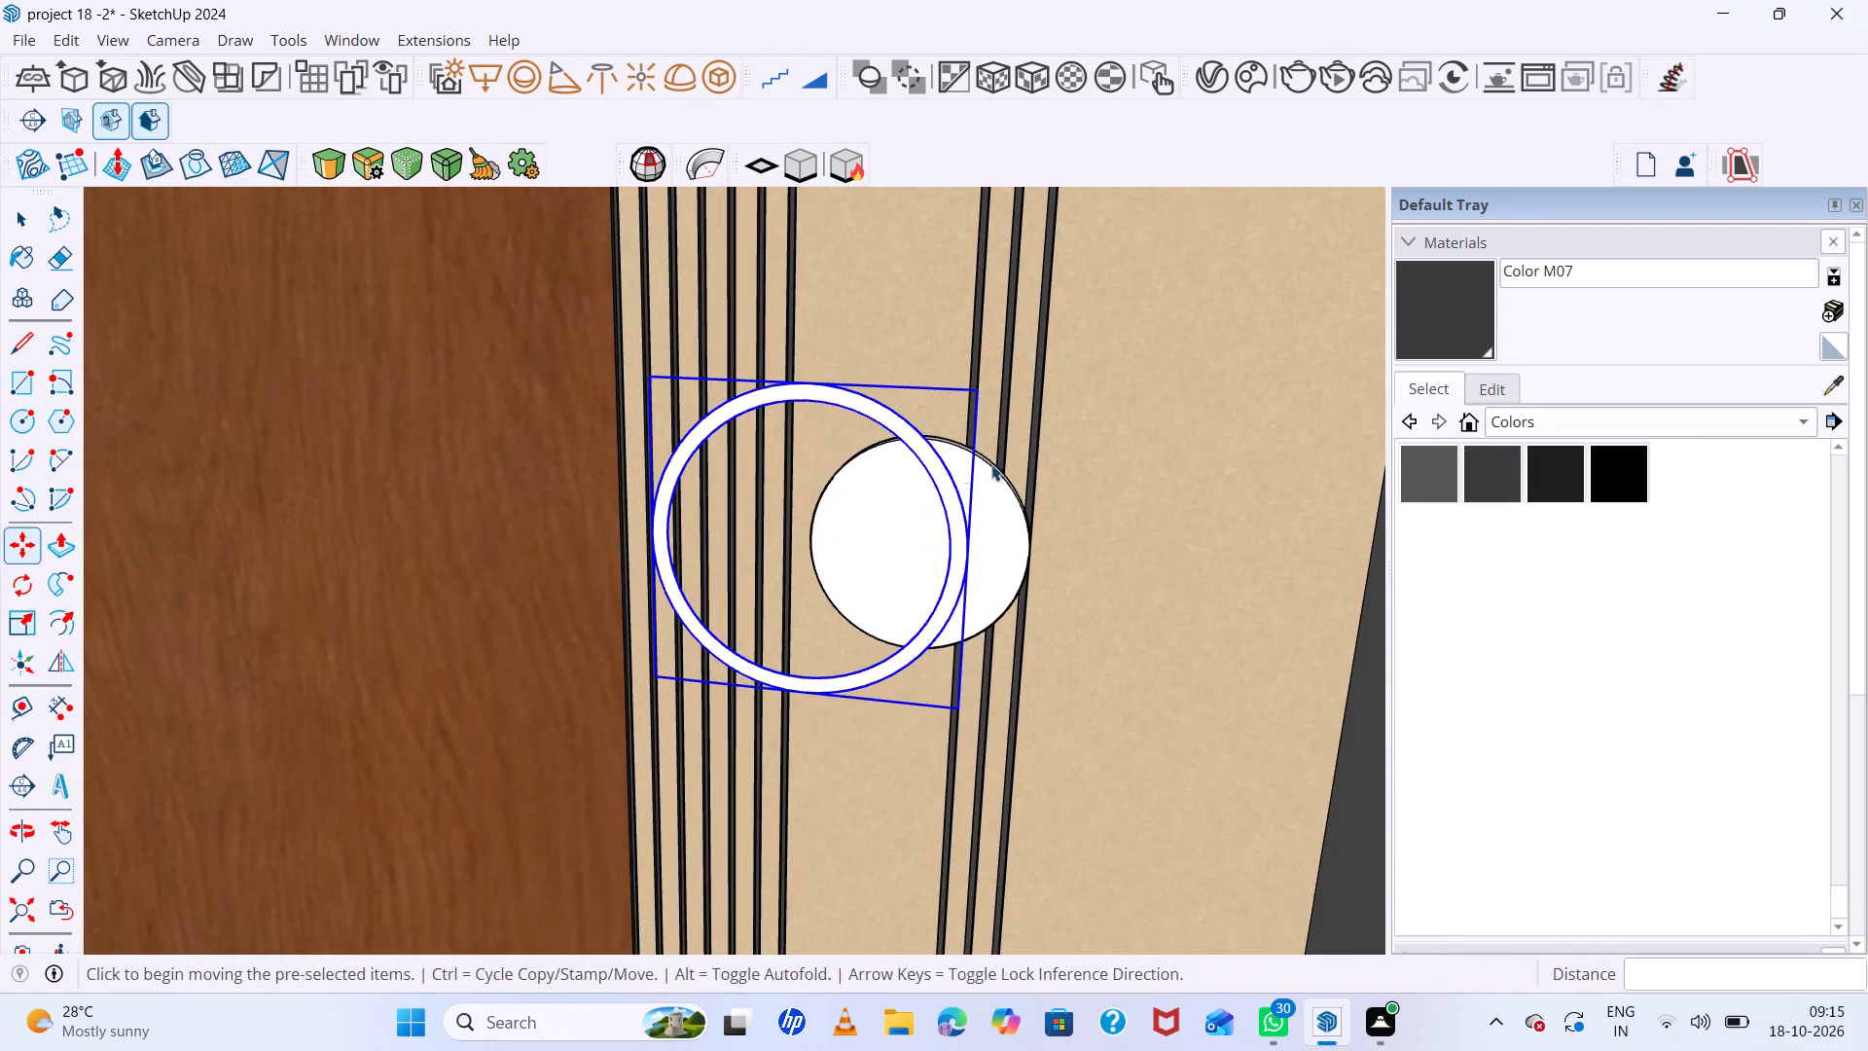
# Convert the ring group in front of the disc into a V-Ray mesh light.
pyautogui.click(717, 86)
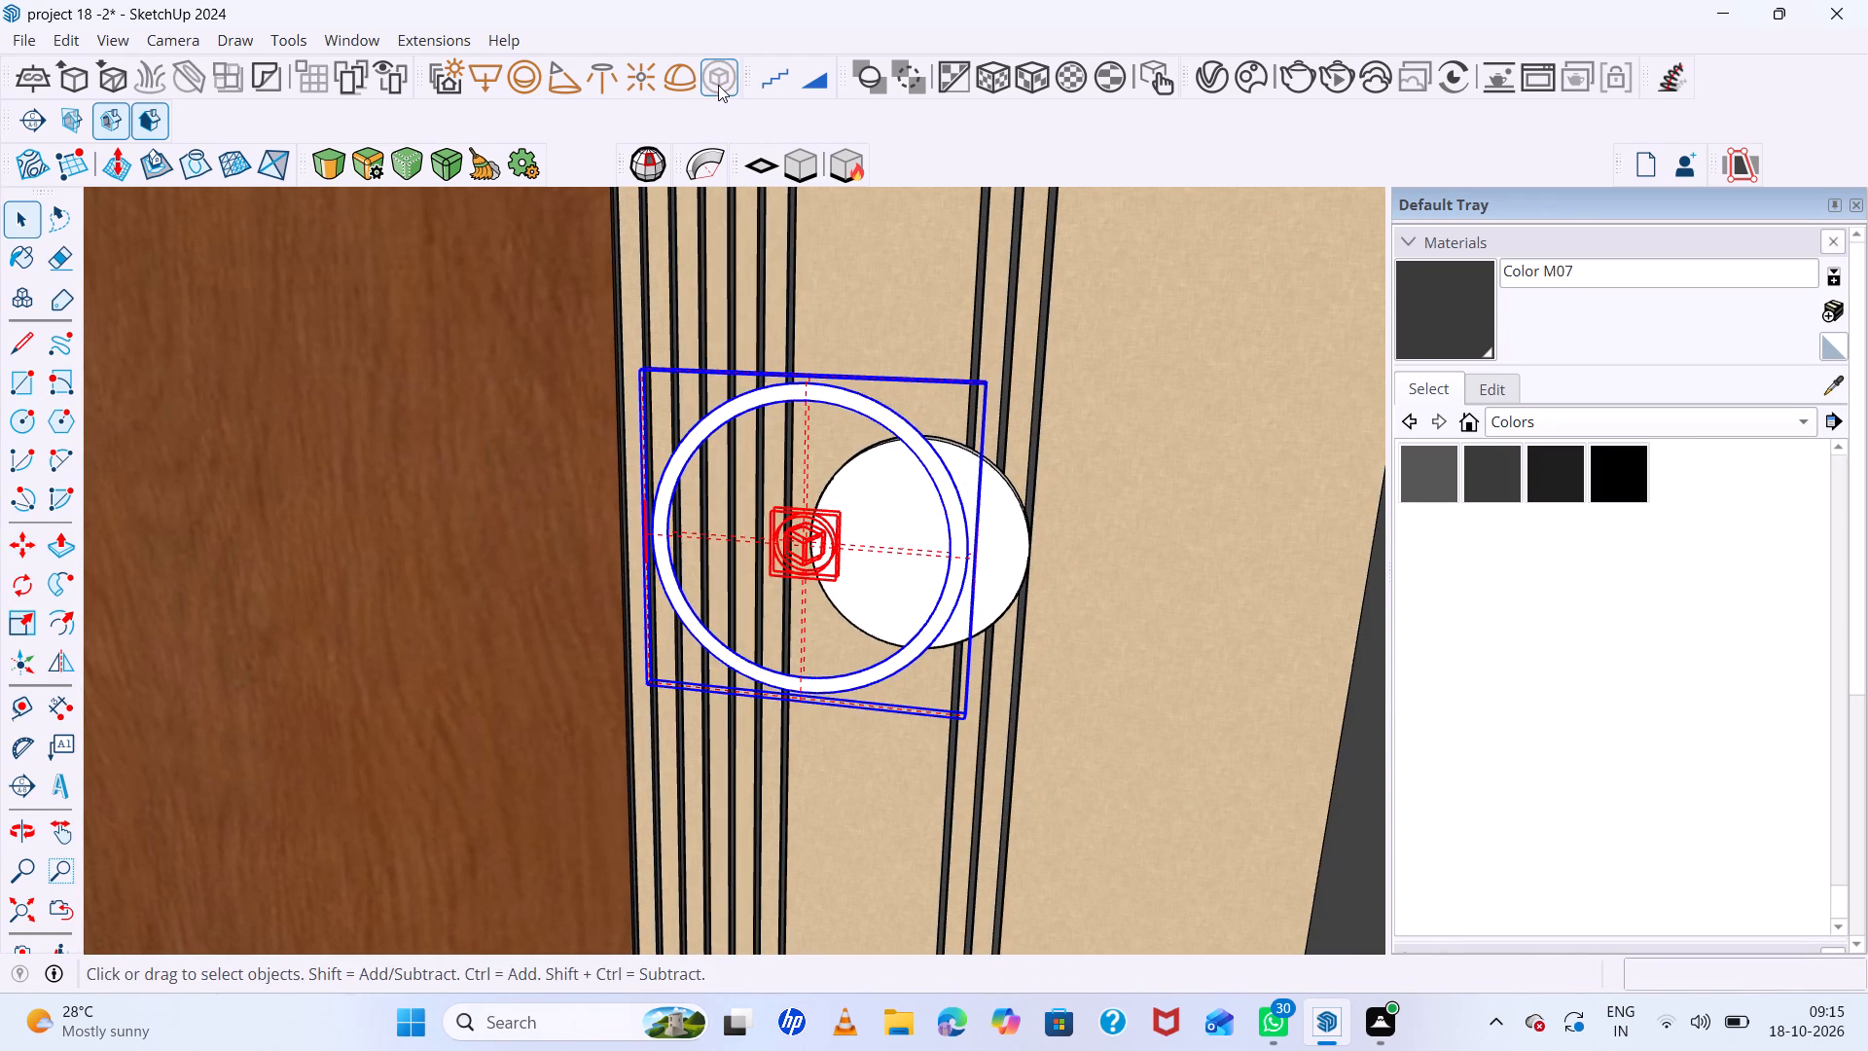
pyautogui.scroll(-19, 896, 486)
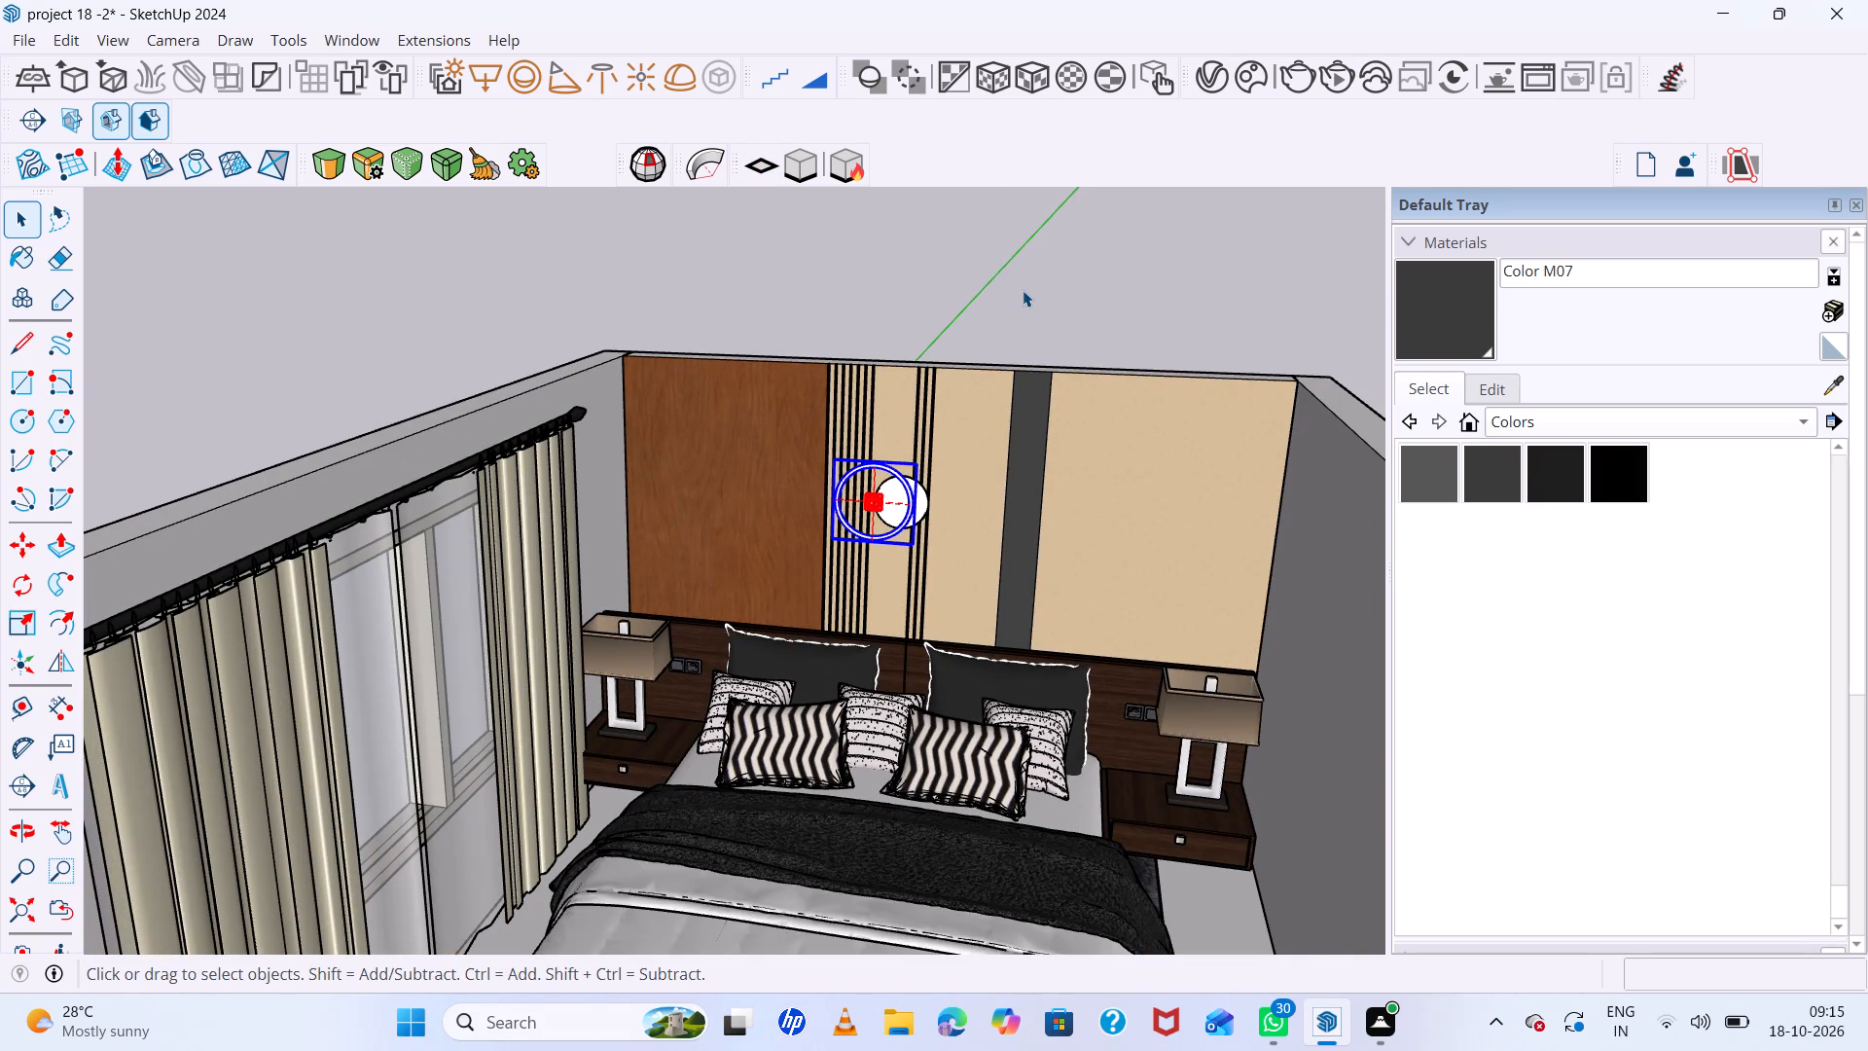
pyautogui.click(1023, 290)
# Draw a V-Ray rectangle light across the whole window on the outer face of the side wall.
pyautogui.scroll(-7, 819, 407)
pyautogui.moveTo(1035, 551); pyautogui.dragTo(1133, 448, button='middle')
pyautogui.middleClick(1133, 448)
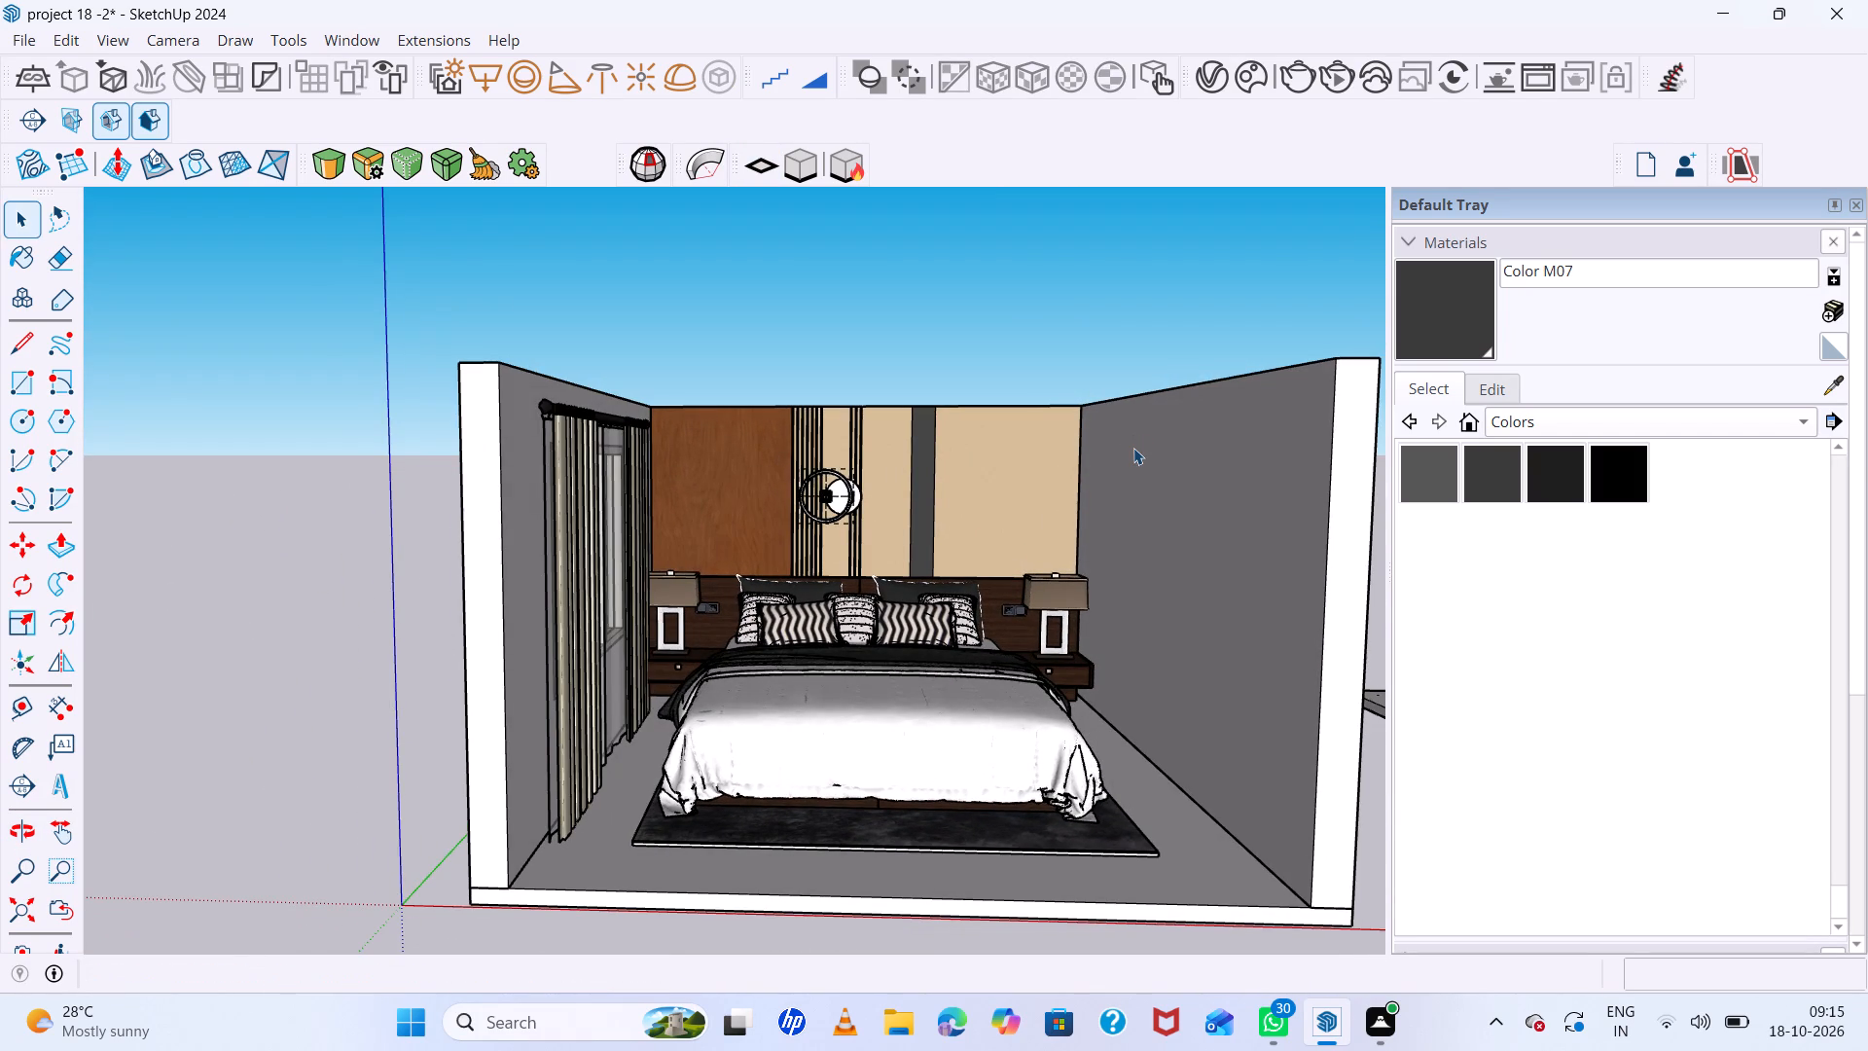
pyautogui.scroll(1, 943, 426)
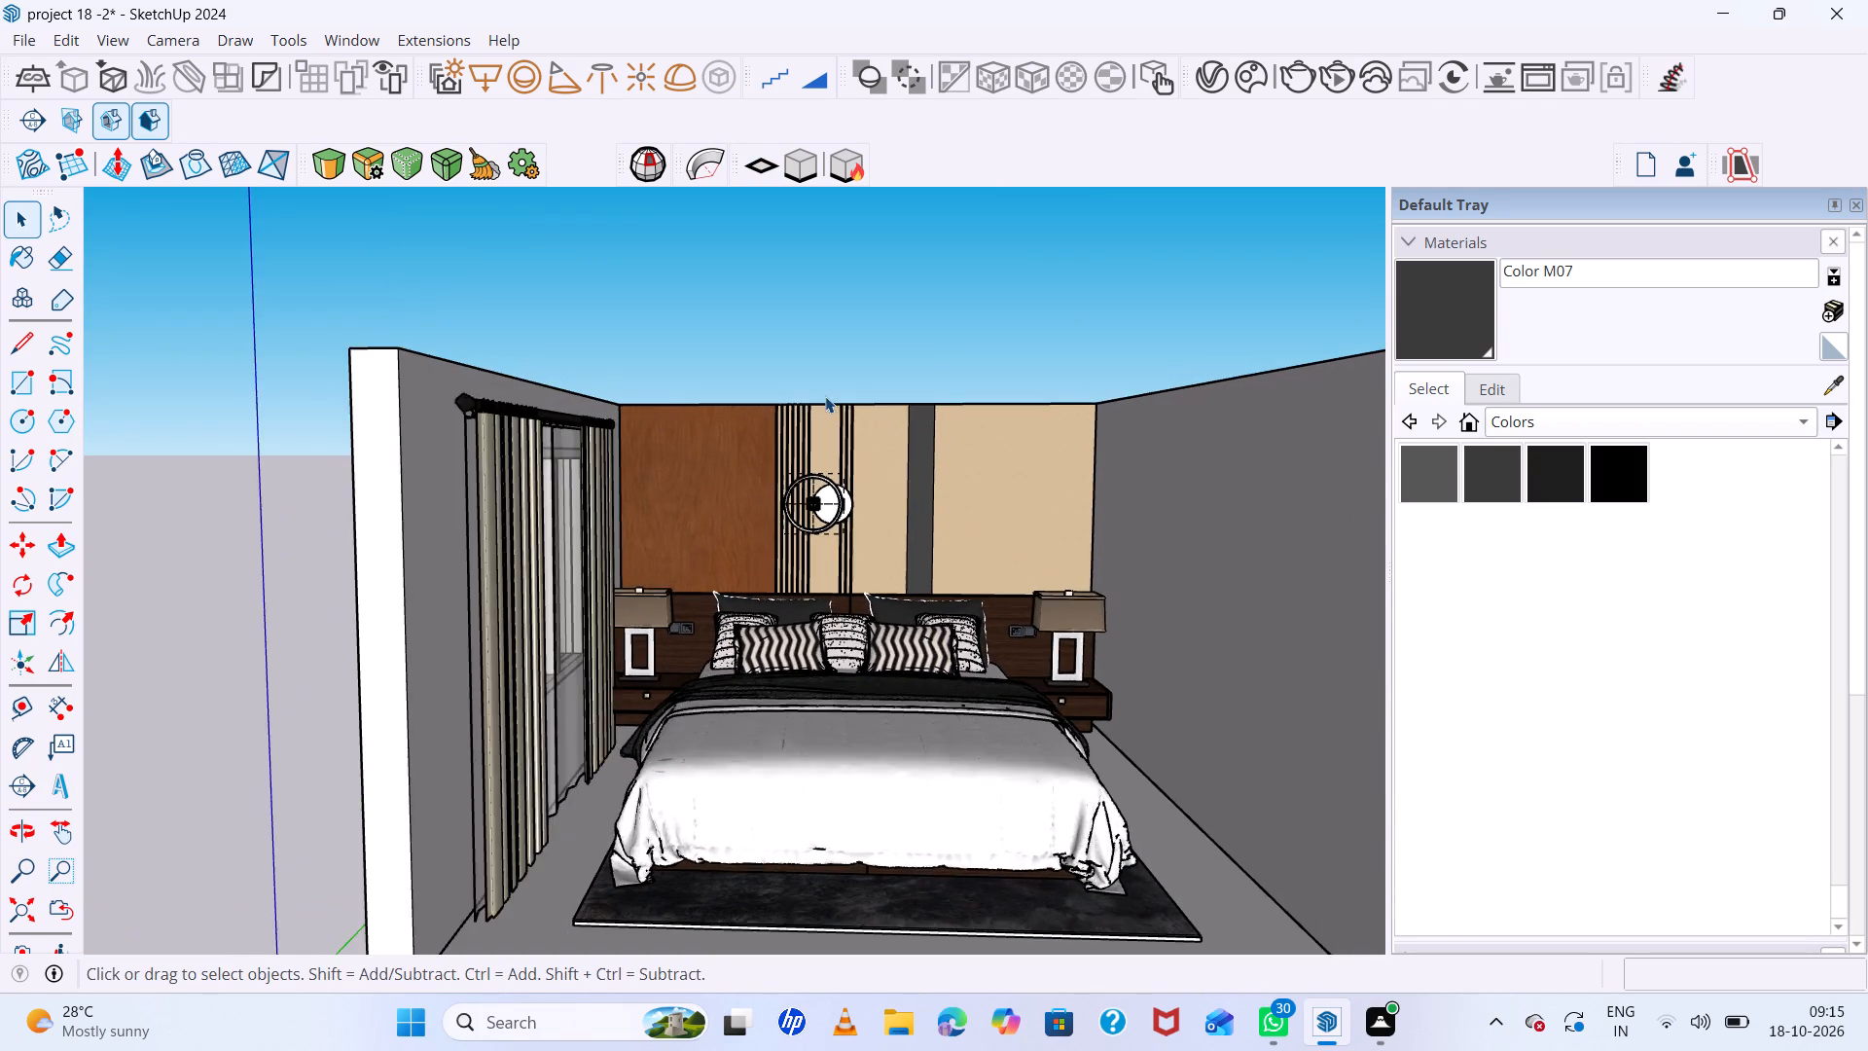
pyautogui.scroll(-4, 825, 396)
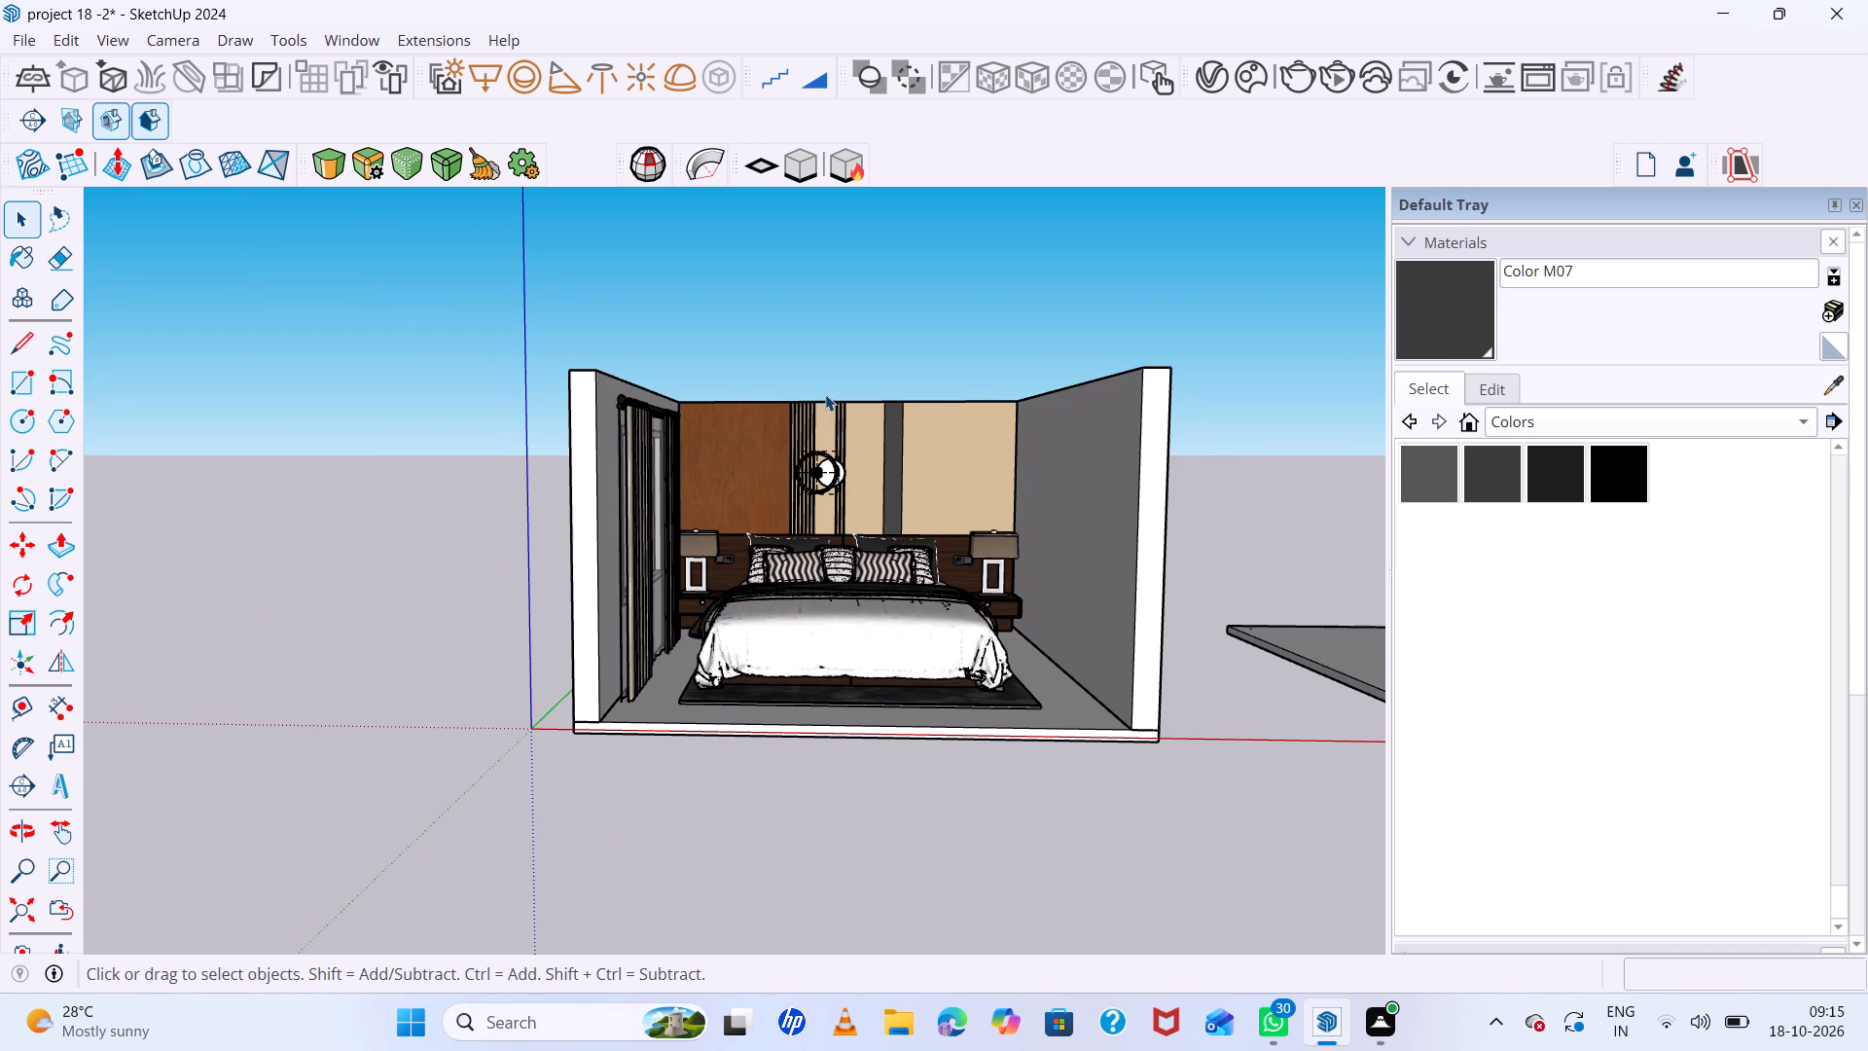
pyautogui.scroll(-4, 825, 394)
pyautogui.moveTo(846, 409); pyautogui.dragTo(673, 550, button='middle')
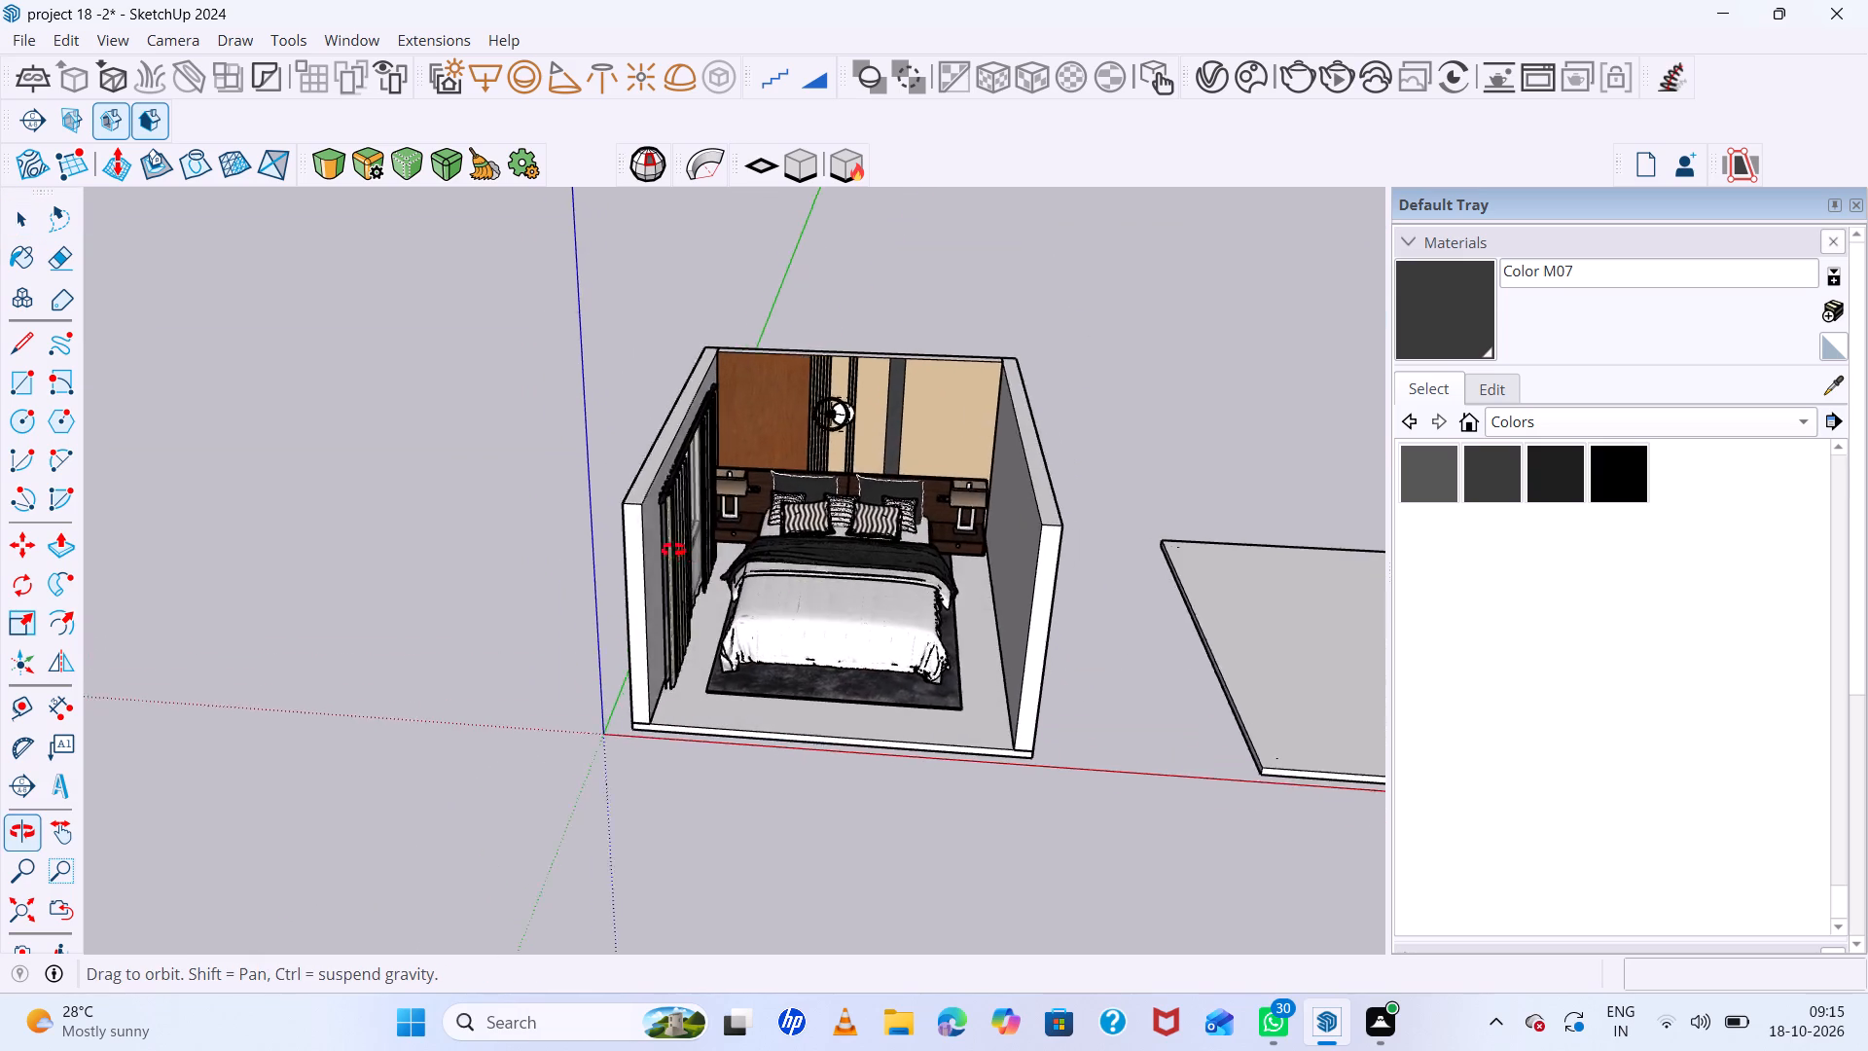
pyautogui.moveTo(673, 550); pyautogui.dragTo(1222, 476, button='middle')
pyautogui.middleClick(1222, 476)
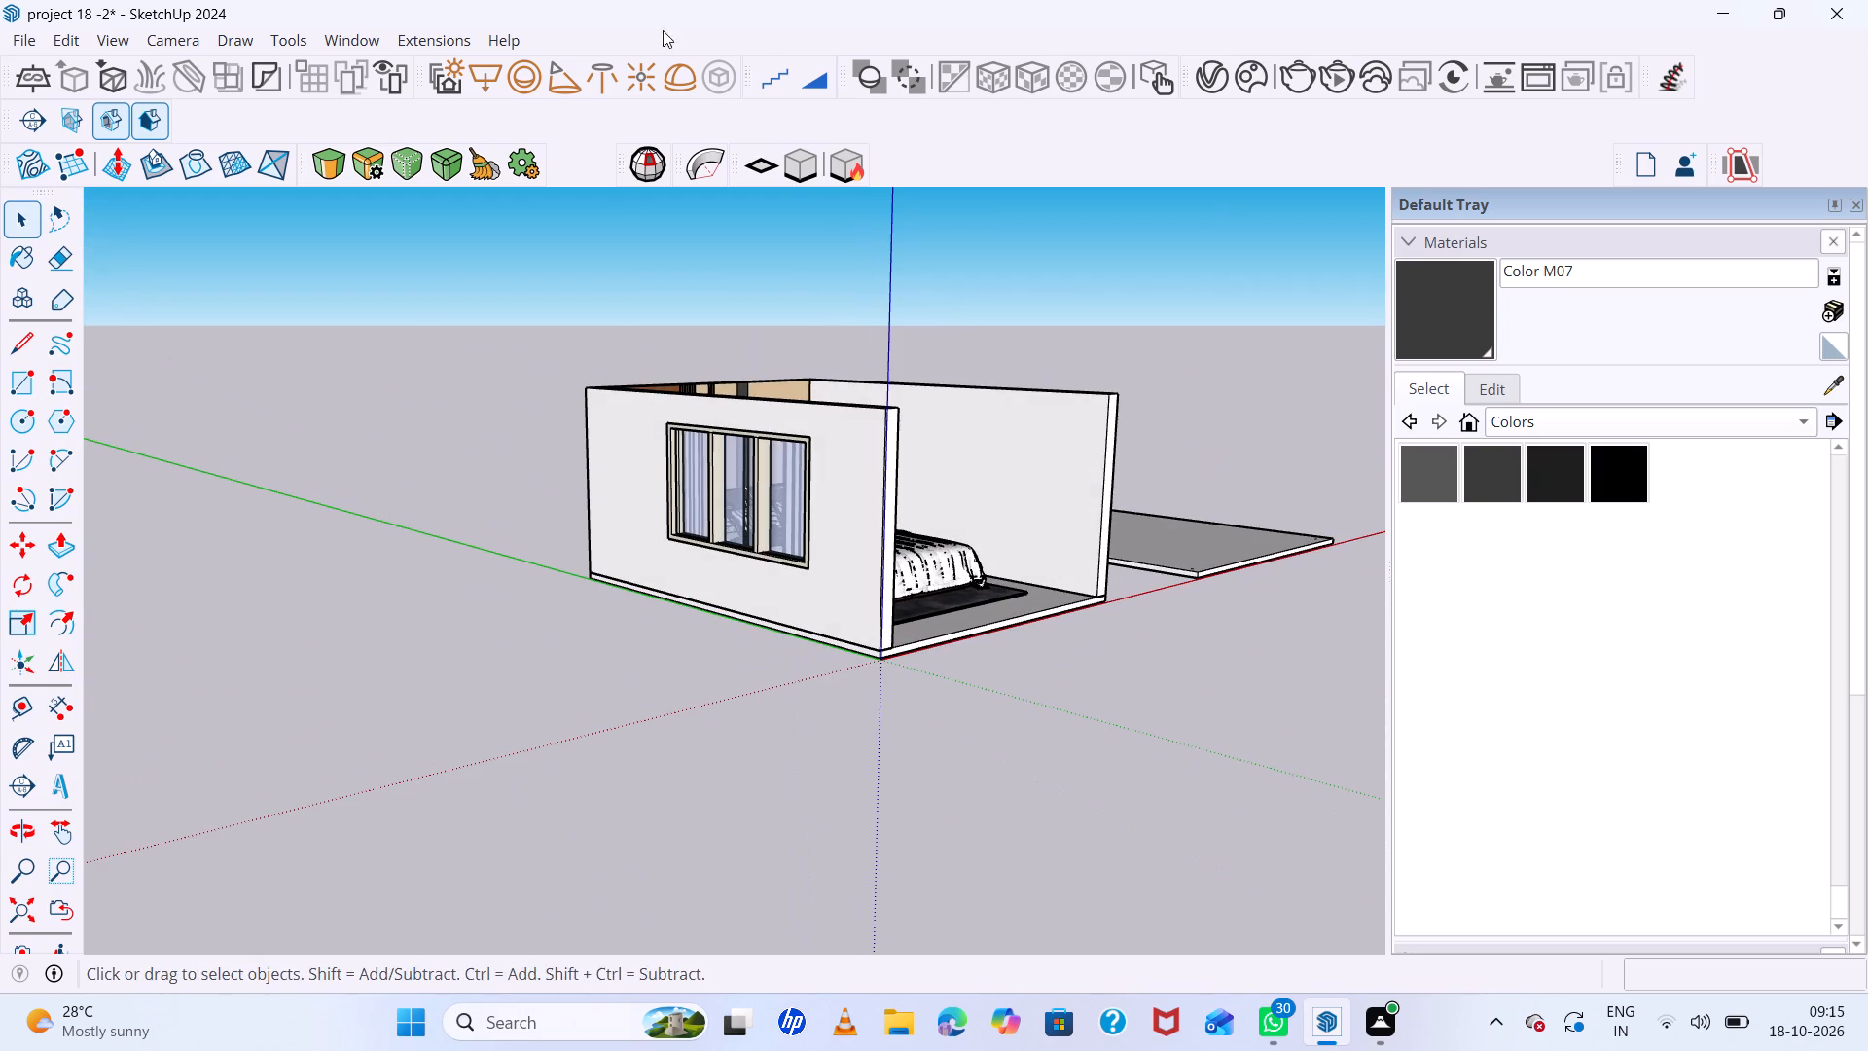
pyautogui.doubleClick(493, 78)
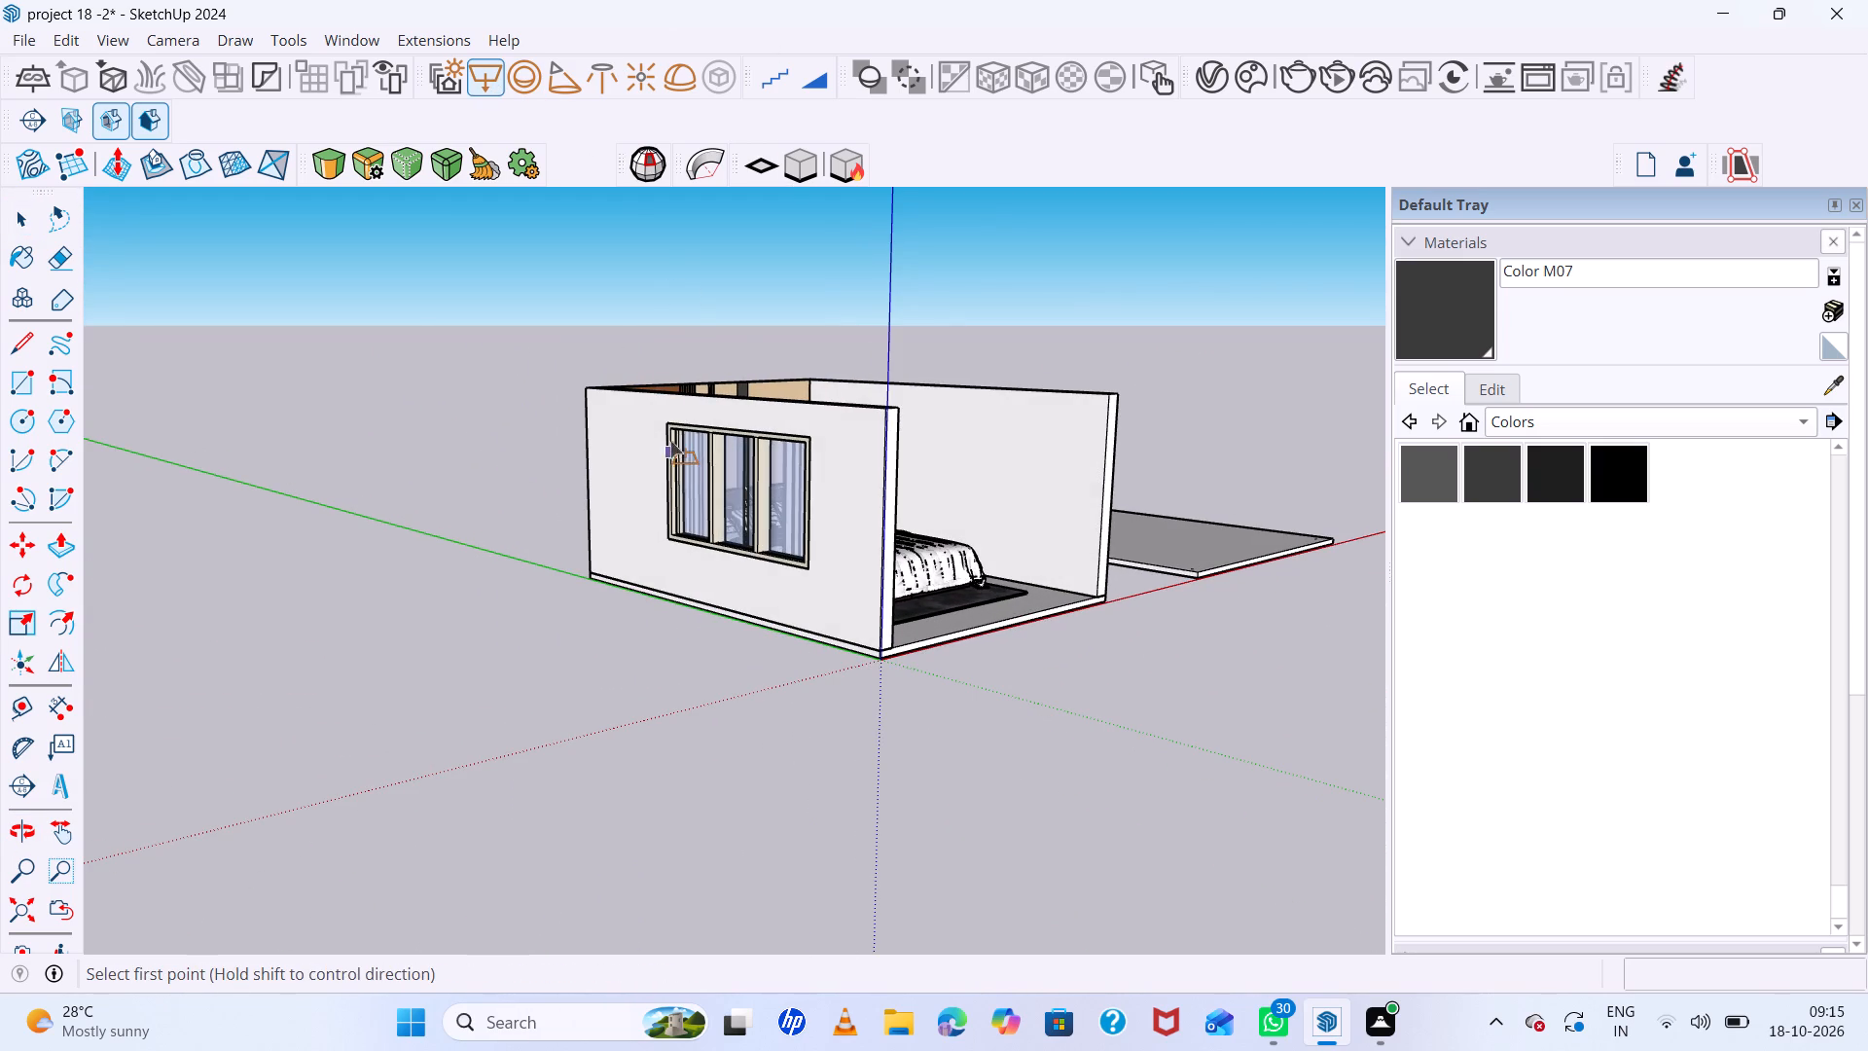
pyautogui.click(666, 428)
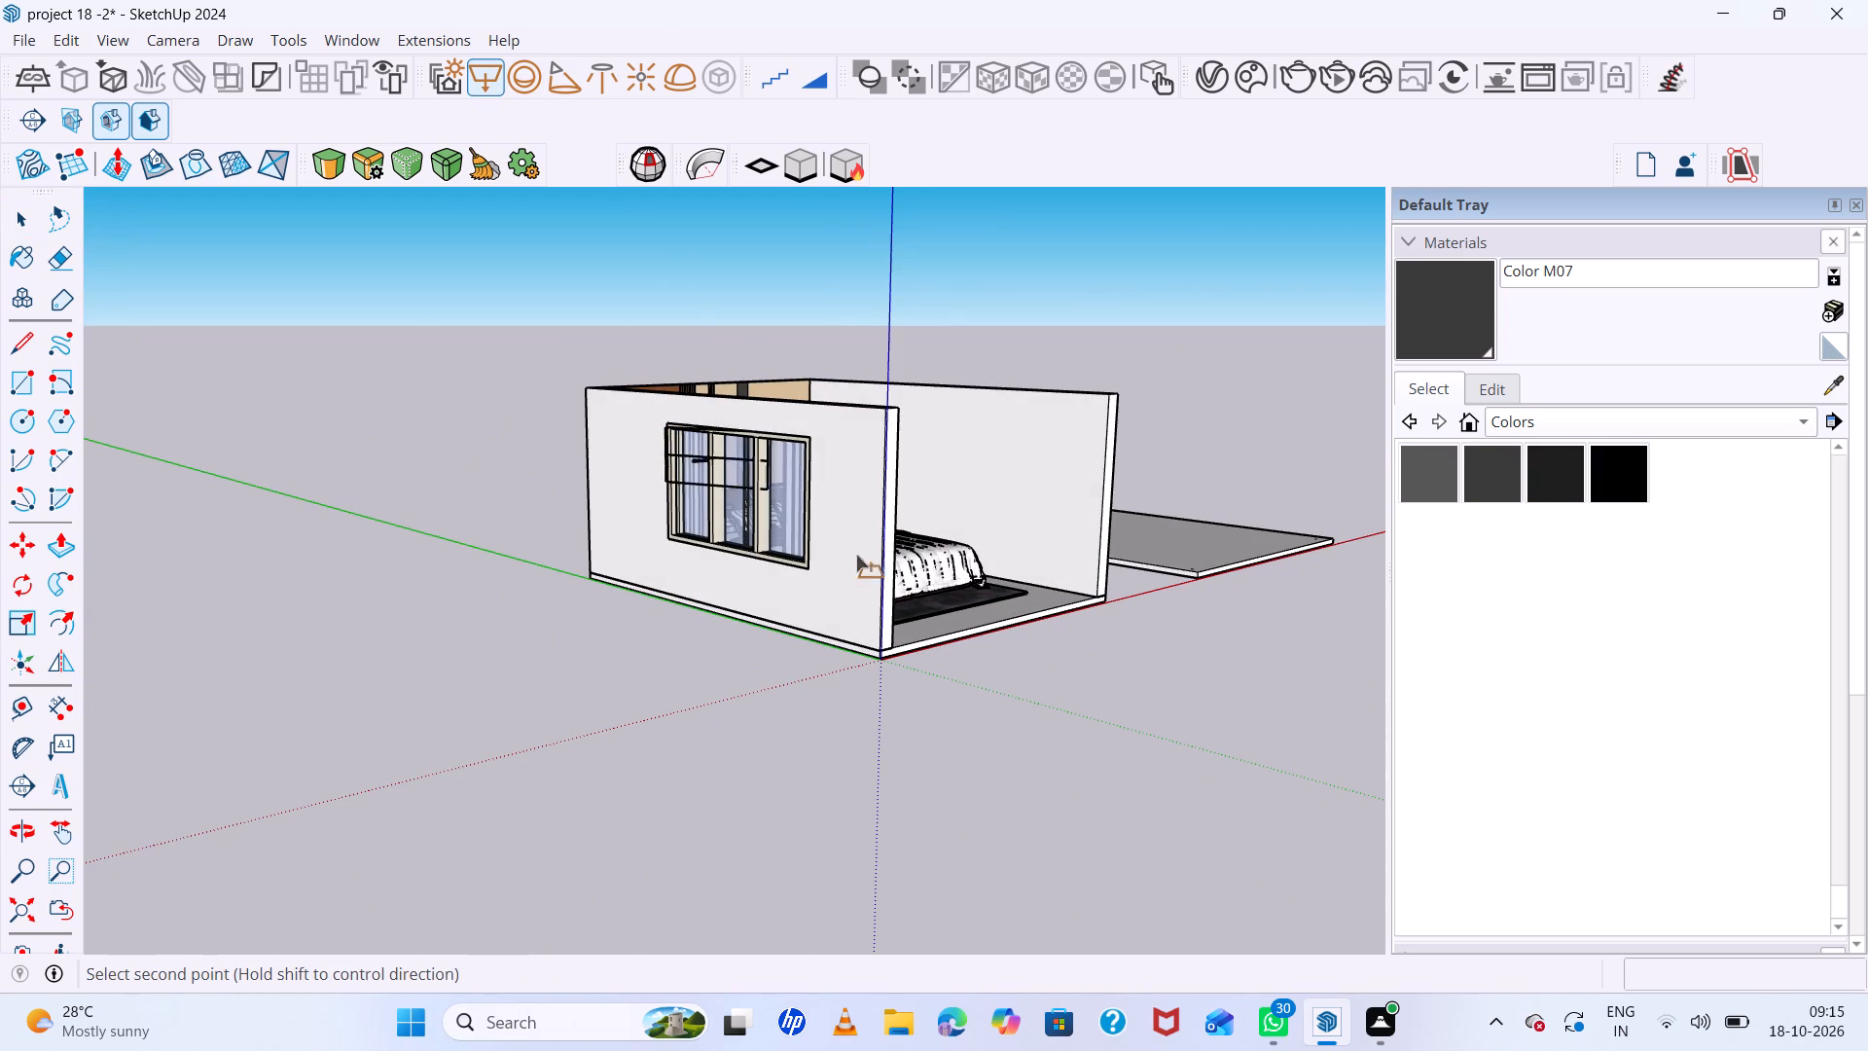
pyautogui.click(806, 565)
pyautogui.press('space')
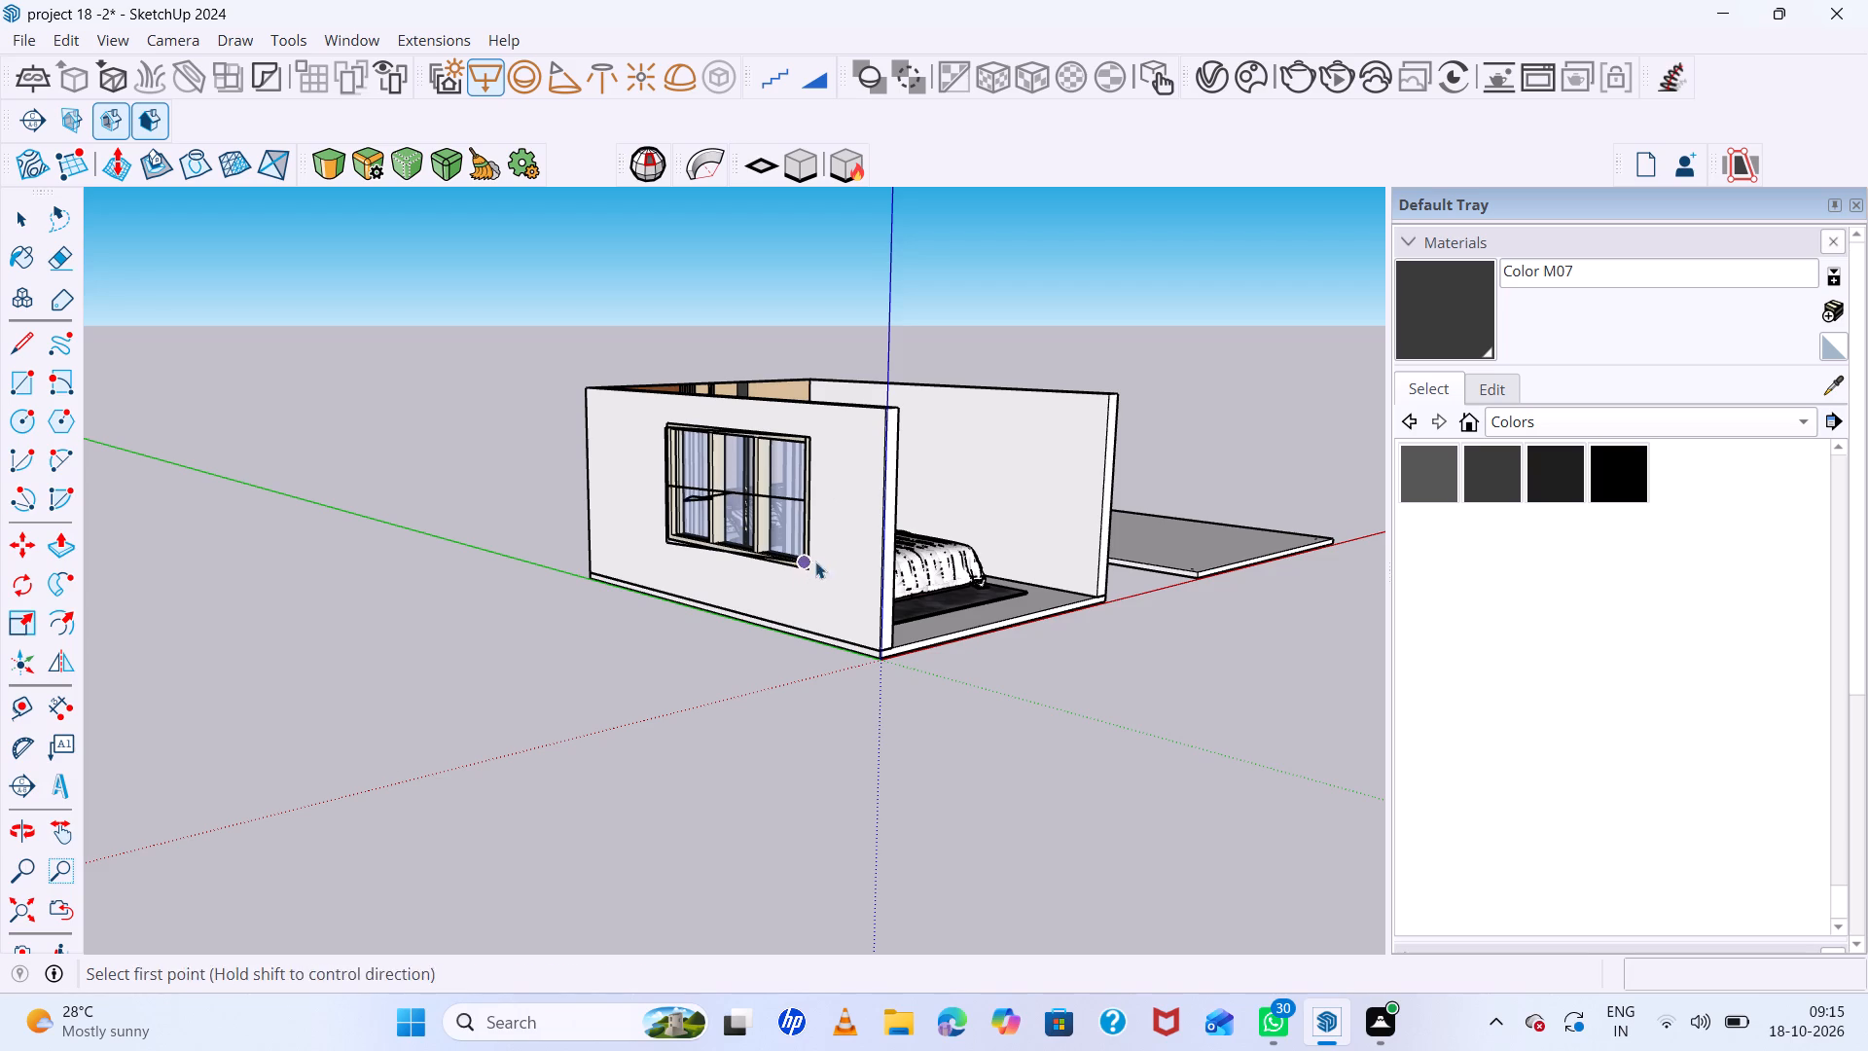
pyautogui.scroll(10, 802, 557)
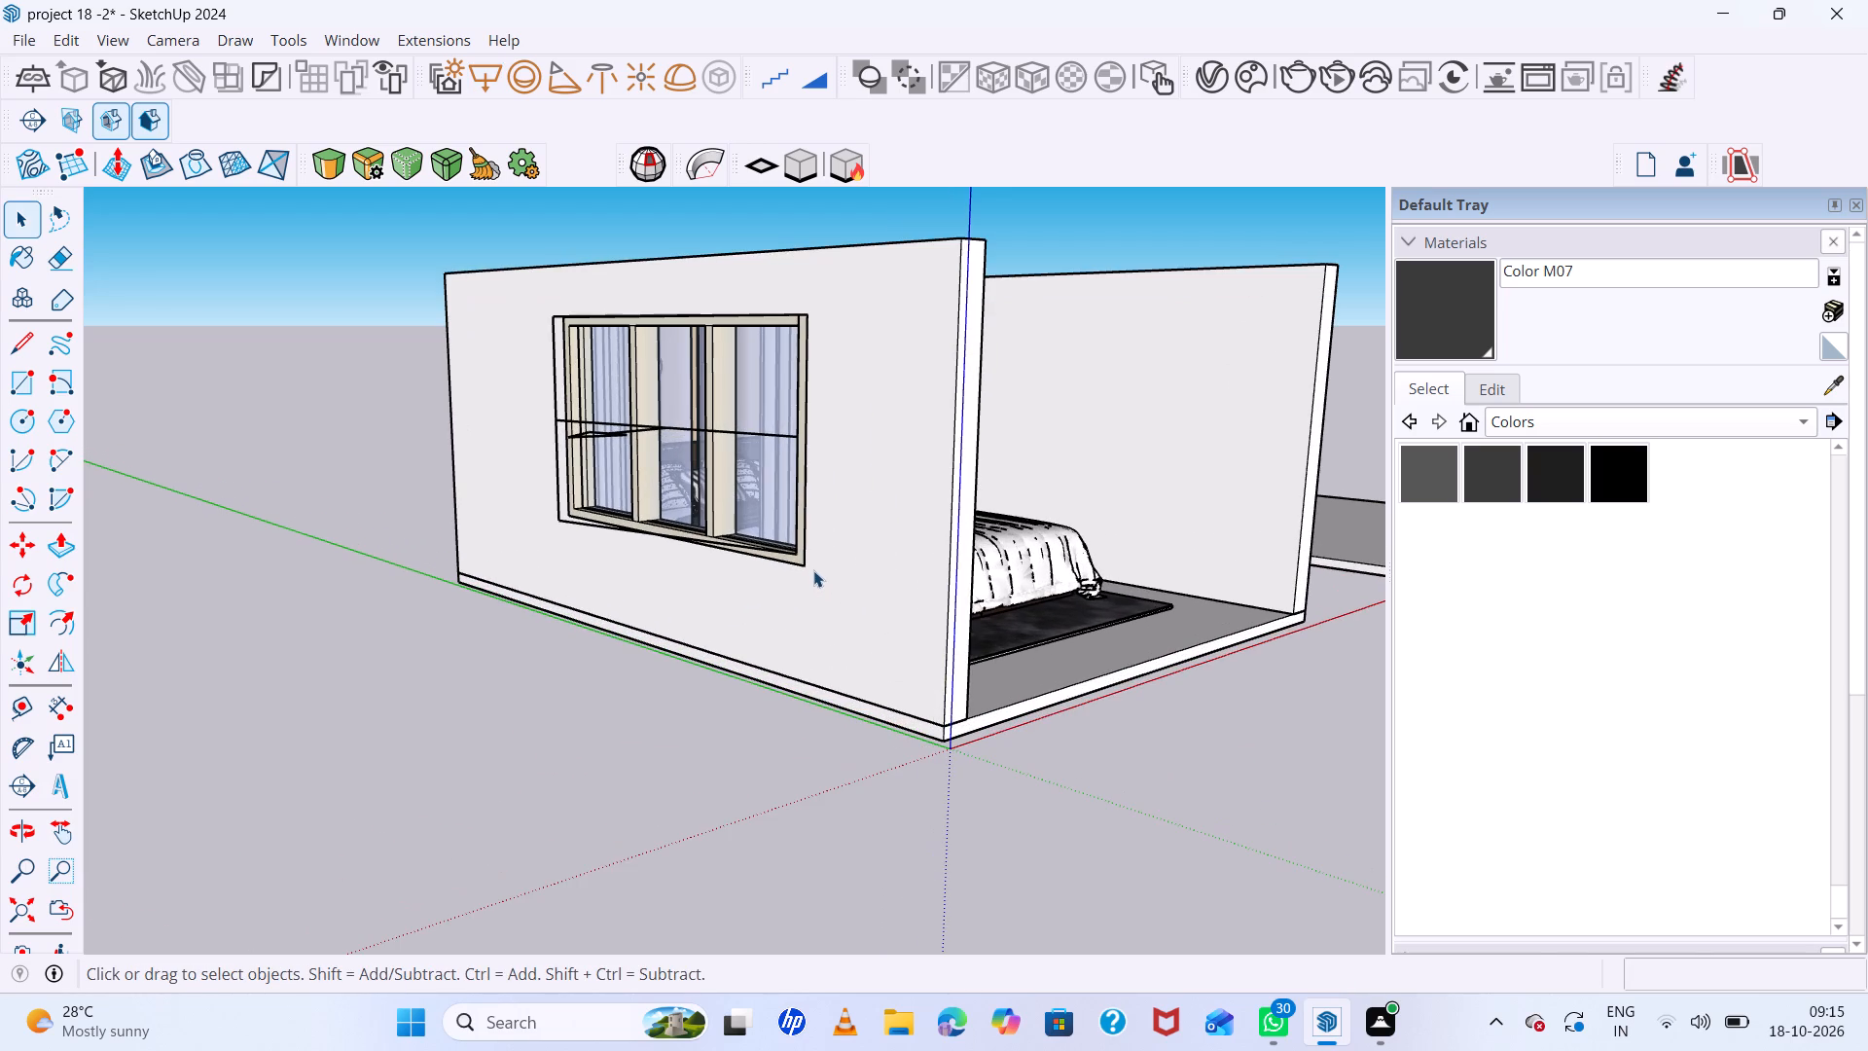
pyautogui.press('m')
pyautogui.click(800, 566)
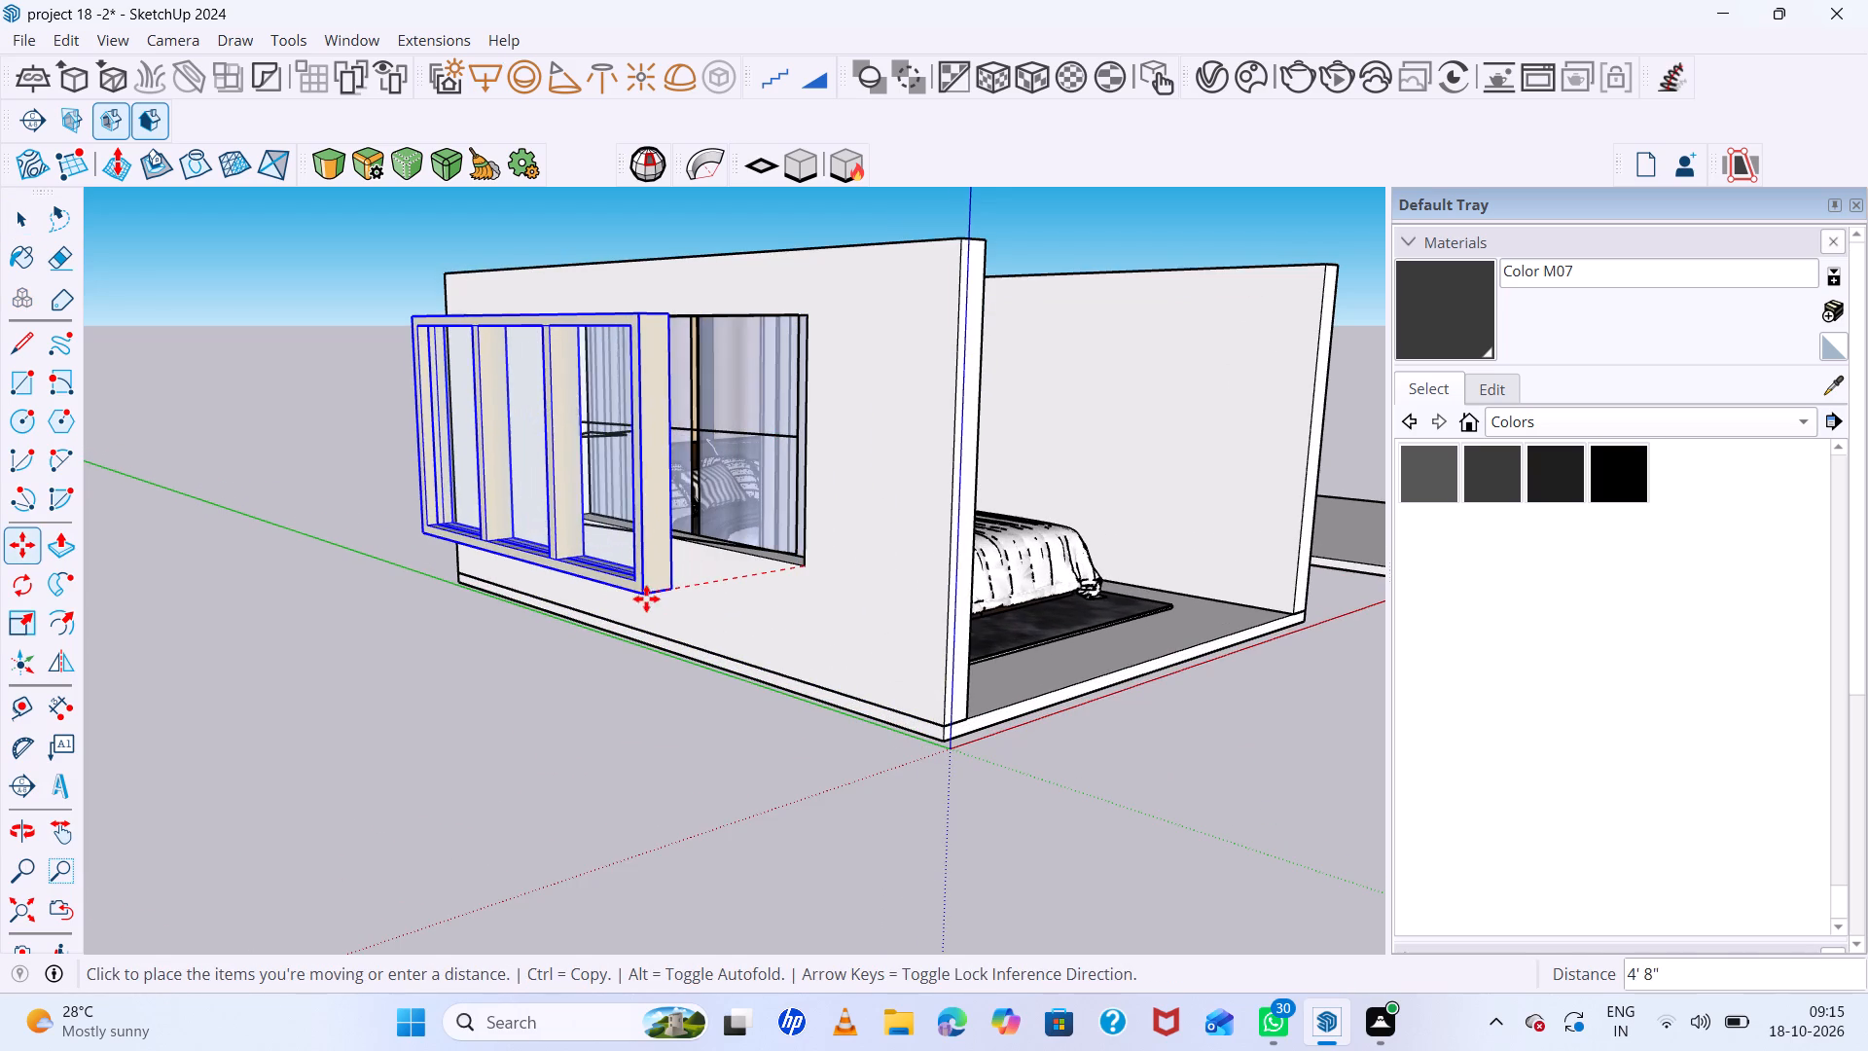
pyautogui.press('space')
# Move the rectangle light 3' along the red axis, outward from the window.
pyautogui.click(758, 434)
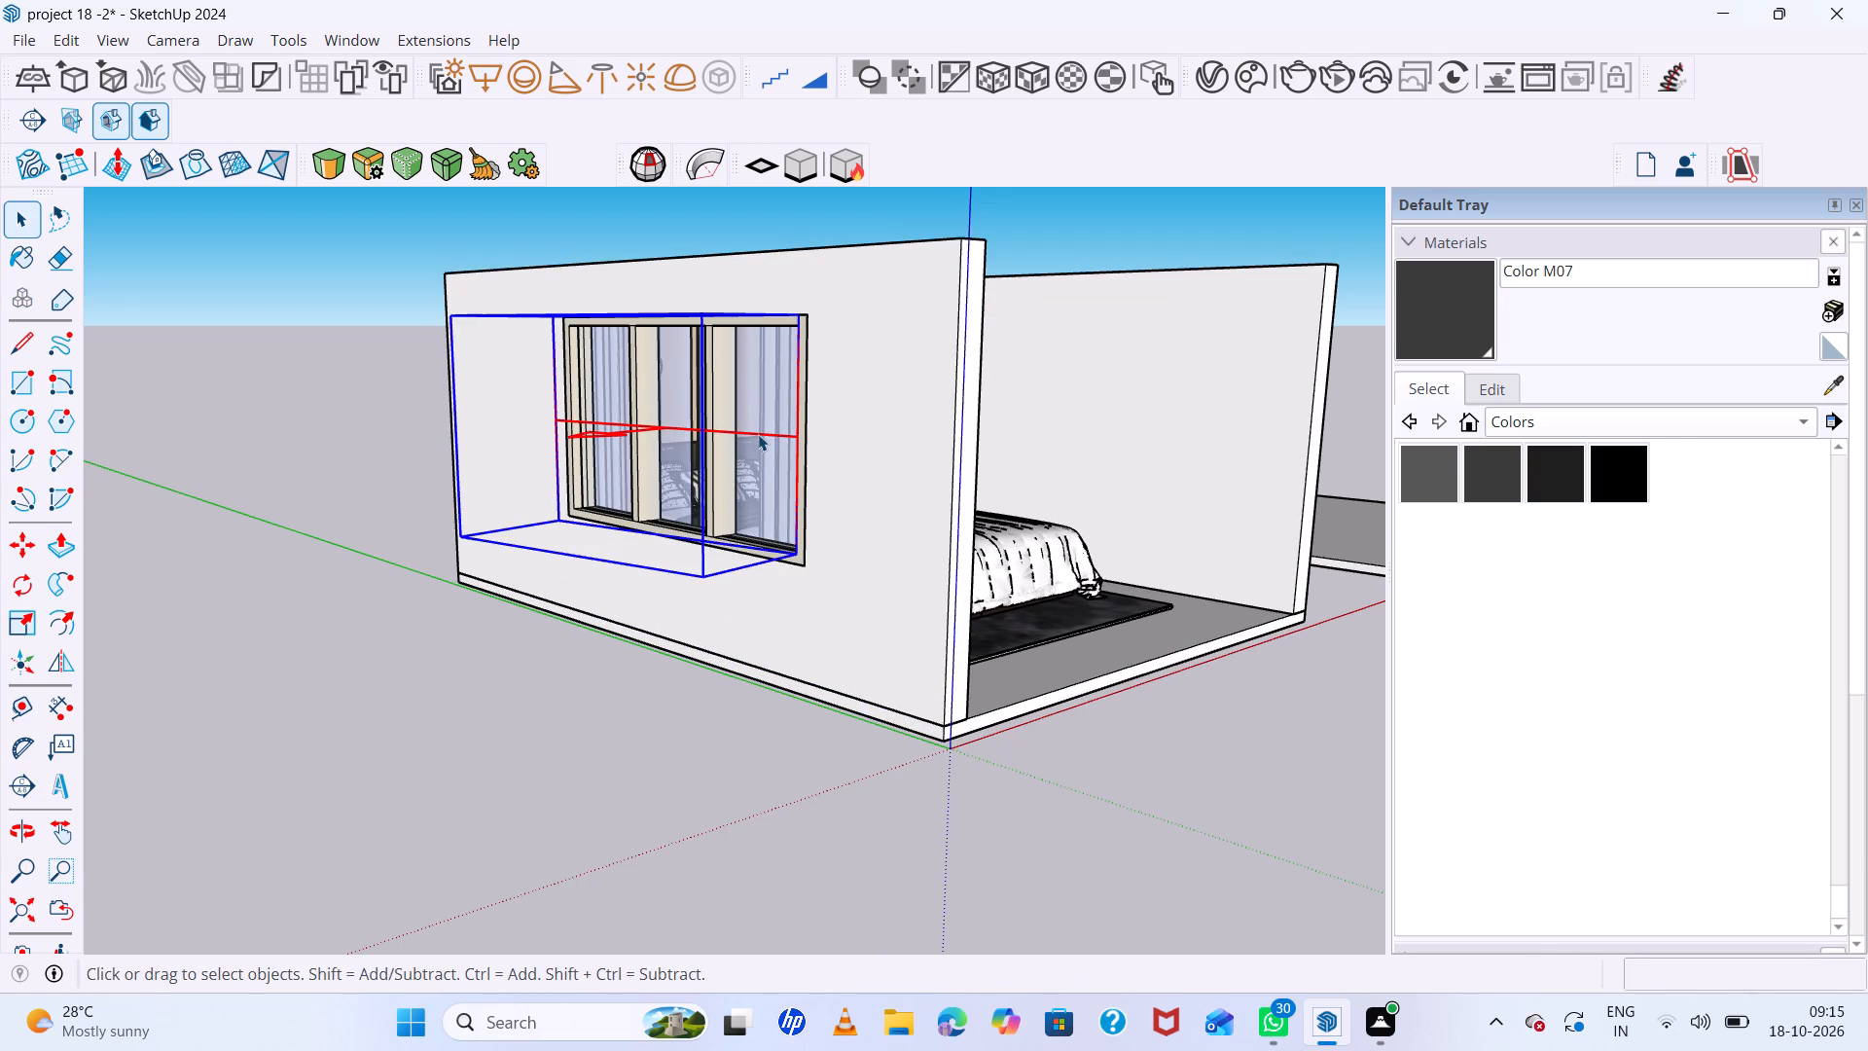
pyautogui.press('m')
pyautogui.click(783, 440)
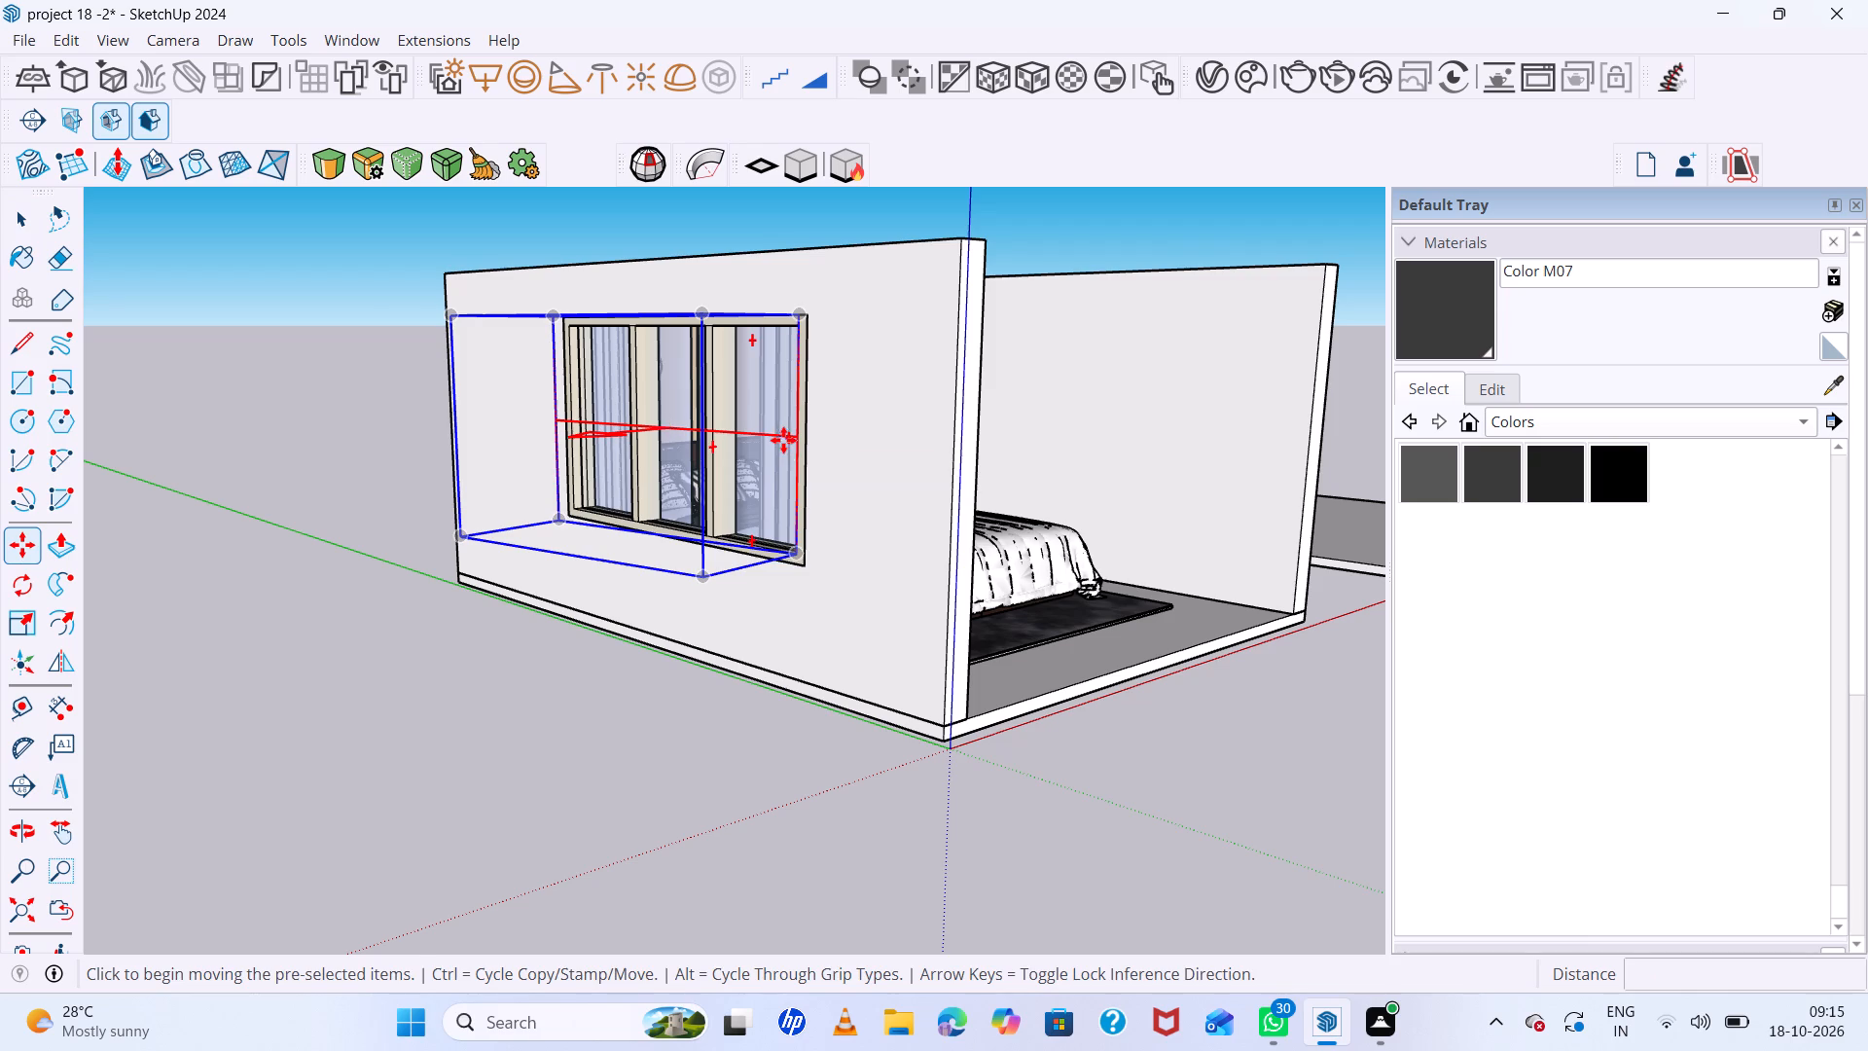
pyautogui.press('Left')
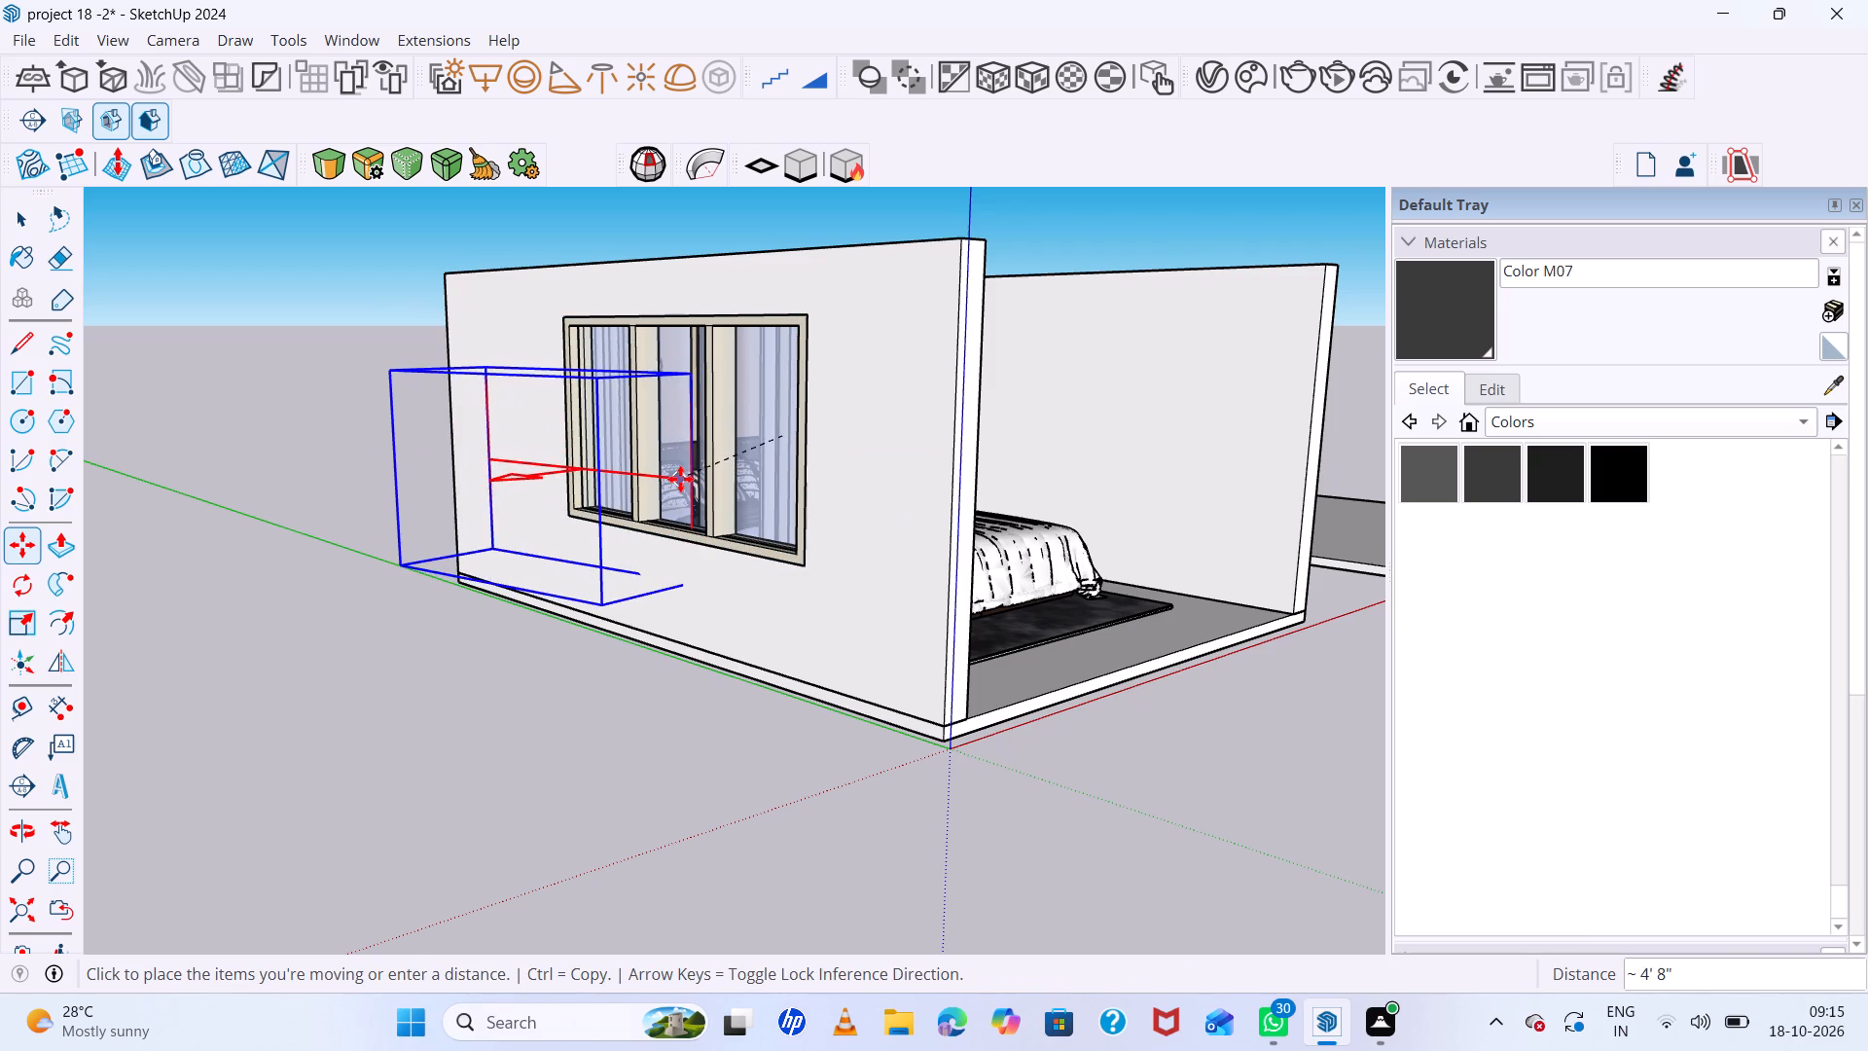
pyautogui.scroll(-4, 638, 482)
pyautogui.press('Right')
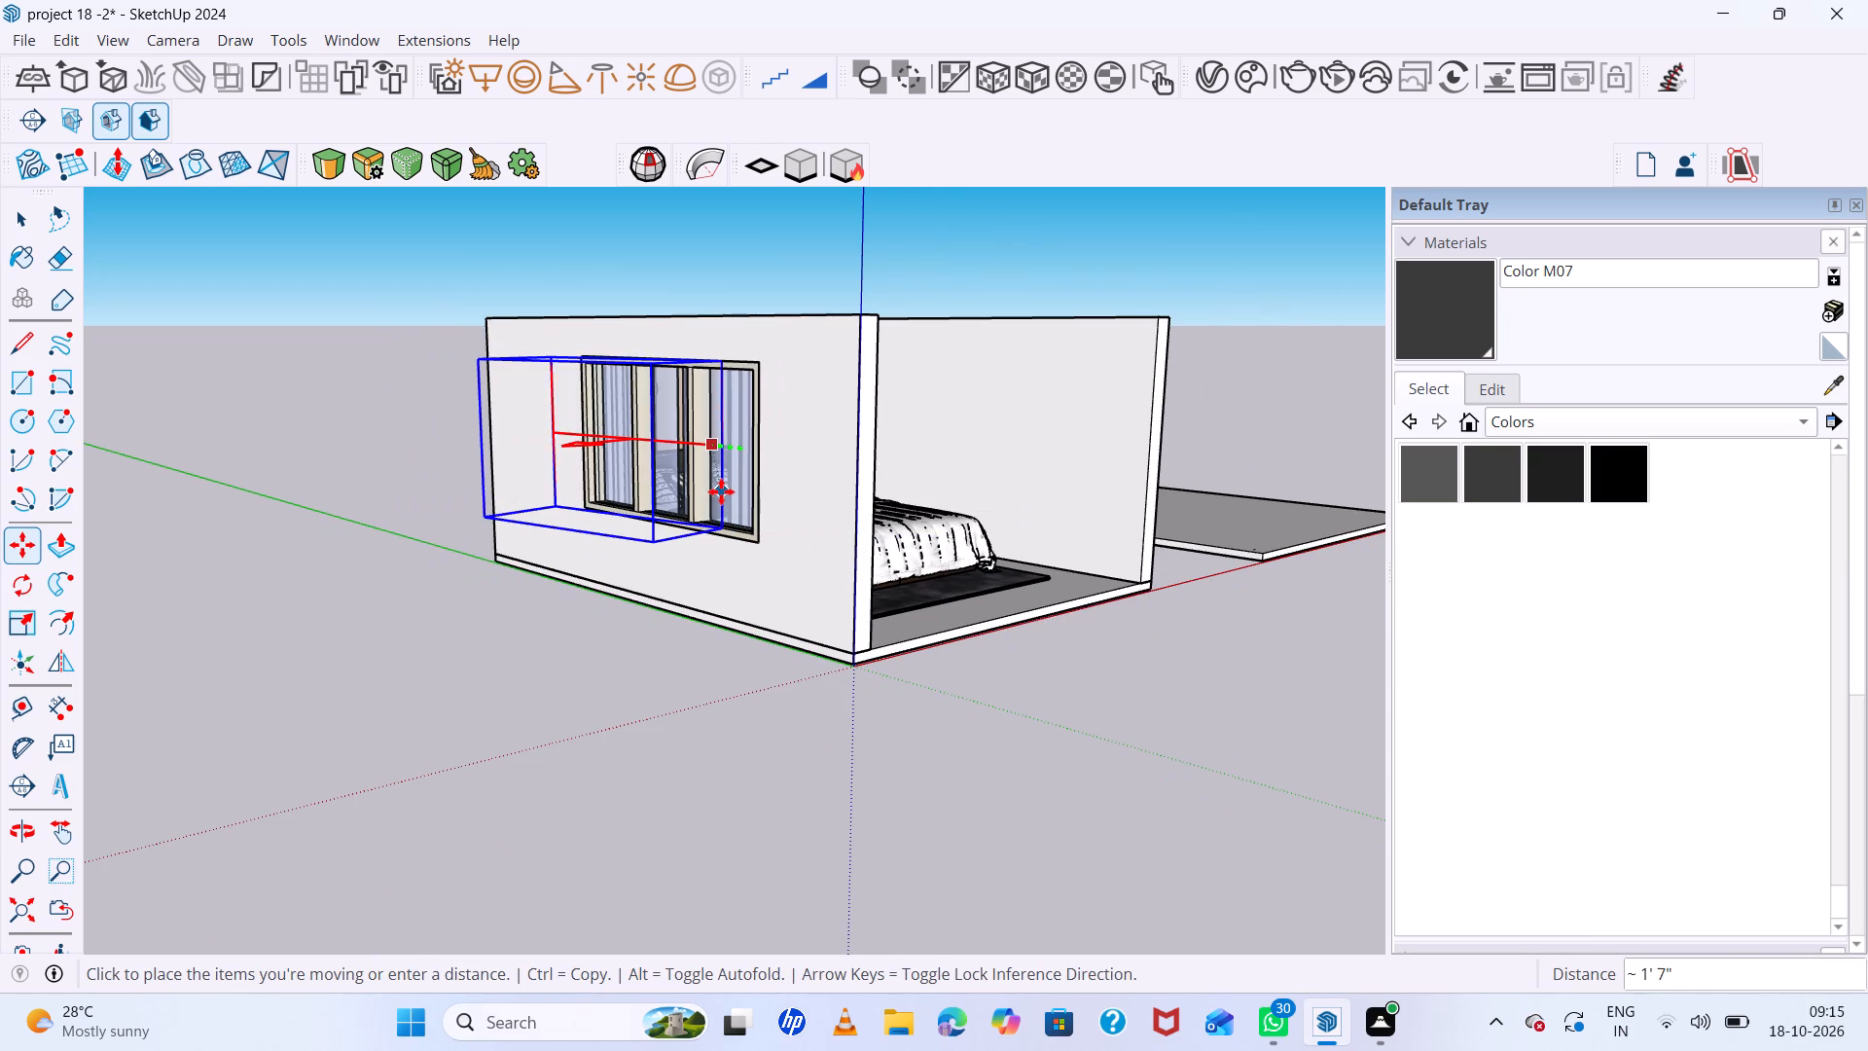
pyautogui.press('Up')
pyautogui.scroll(-3, 689, 489)
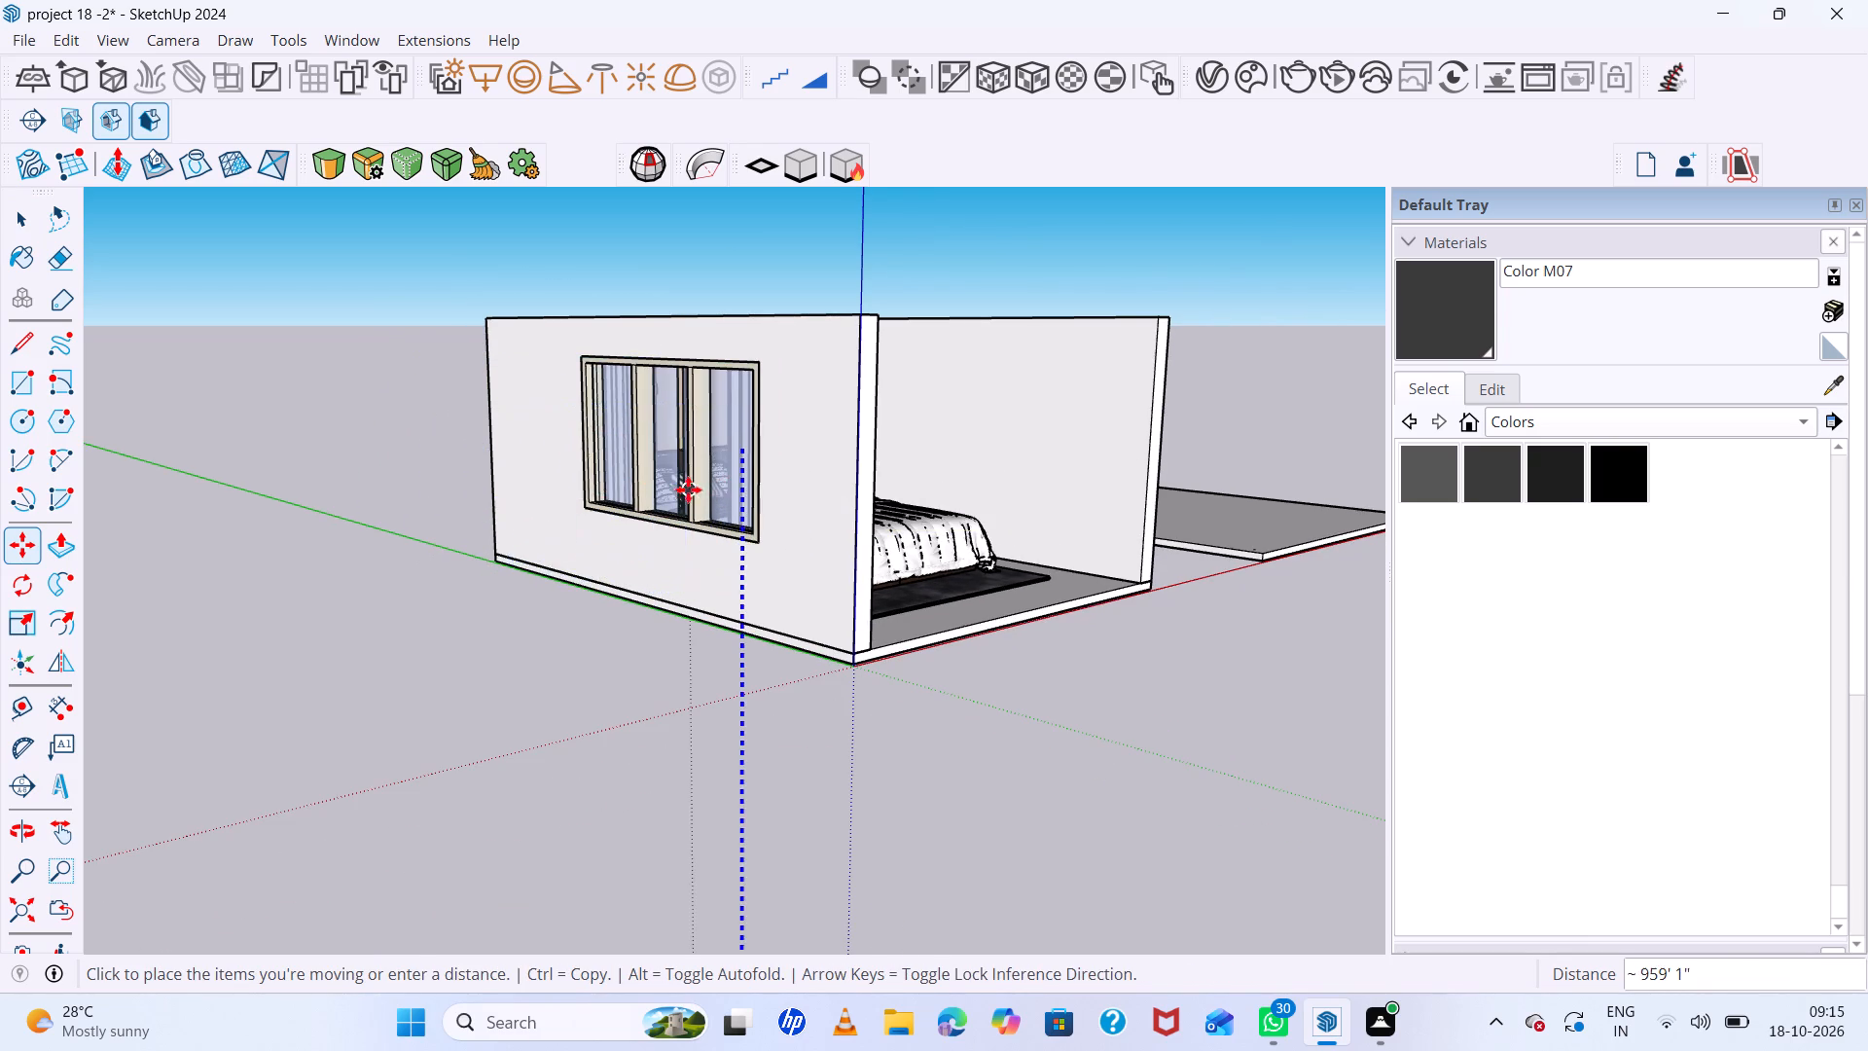
pyautogui.press('Right')
pyautogui.scroll(-8, 628, 494)
pyautogui.moveTo(696, 487); pyautogui.dragTo(550, 490, button='middle')
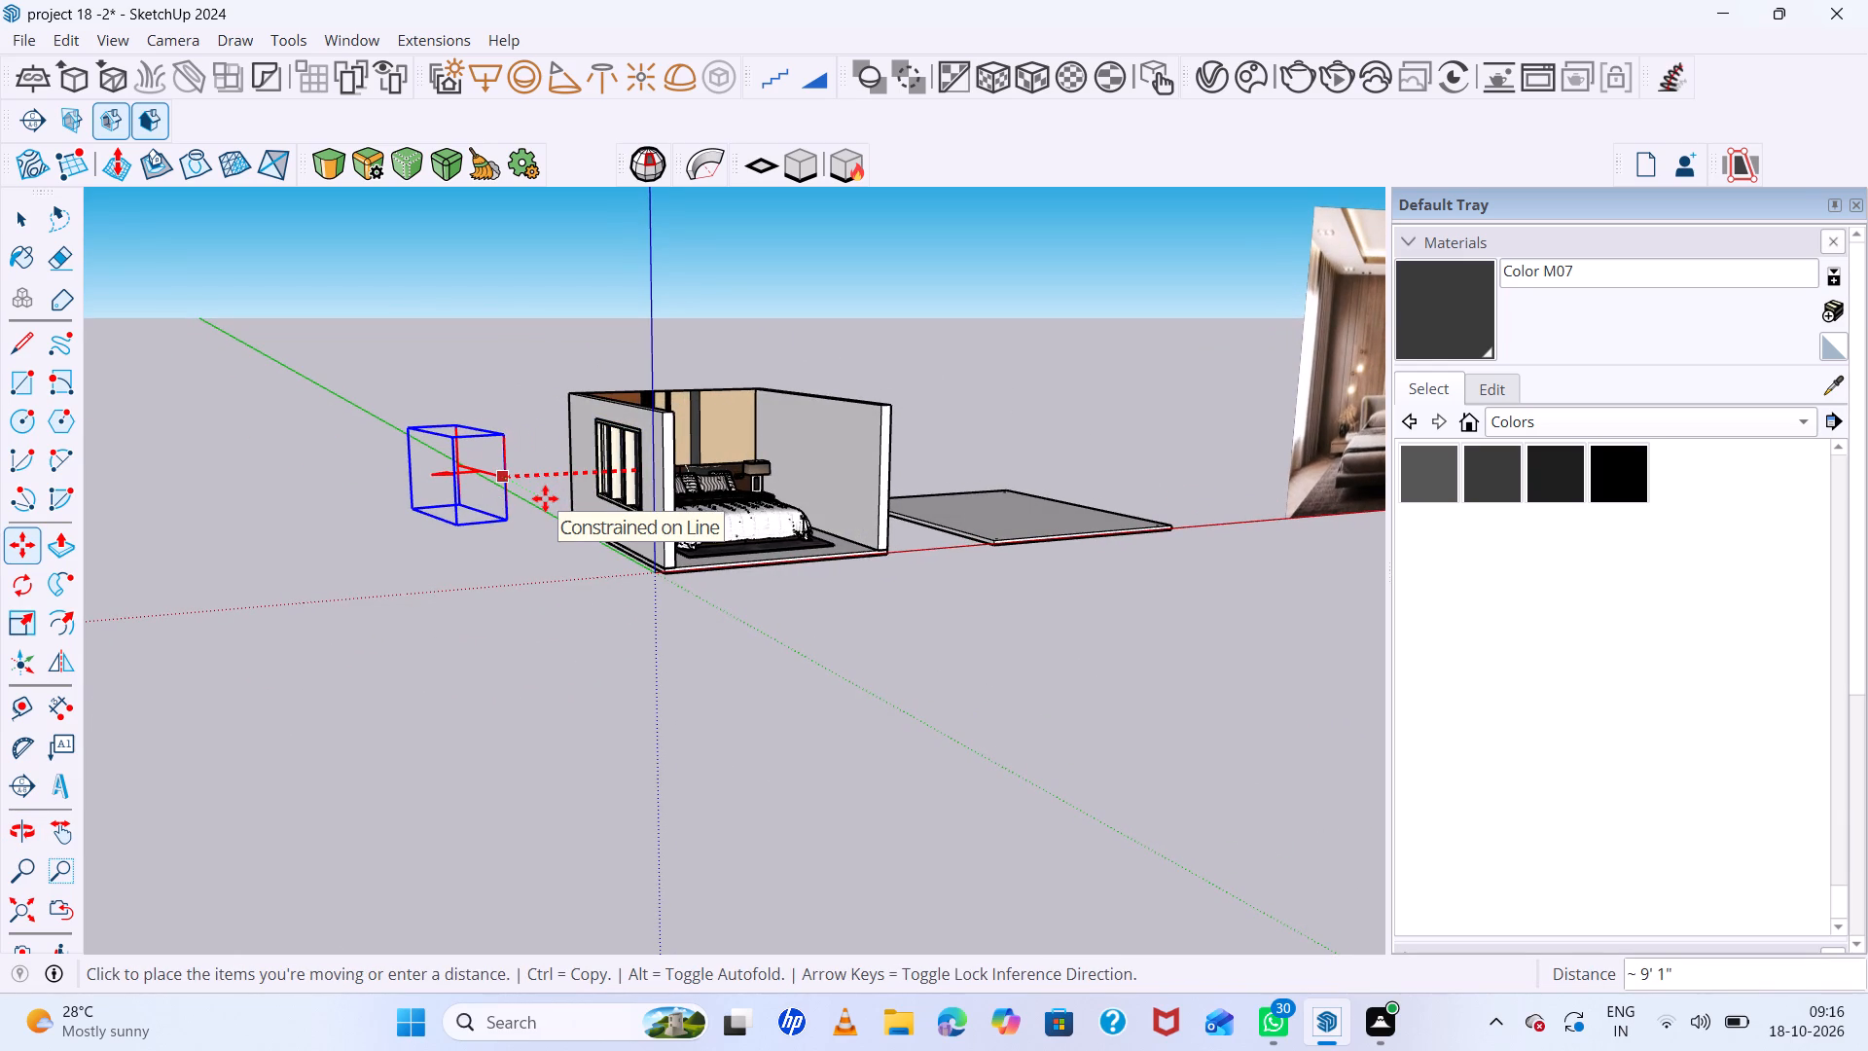
pyautogui.write("3'")
pyautogui.press('Return')
pyautogui.press('space')
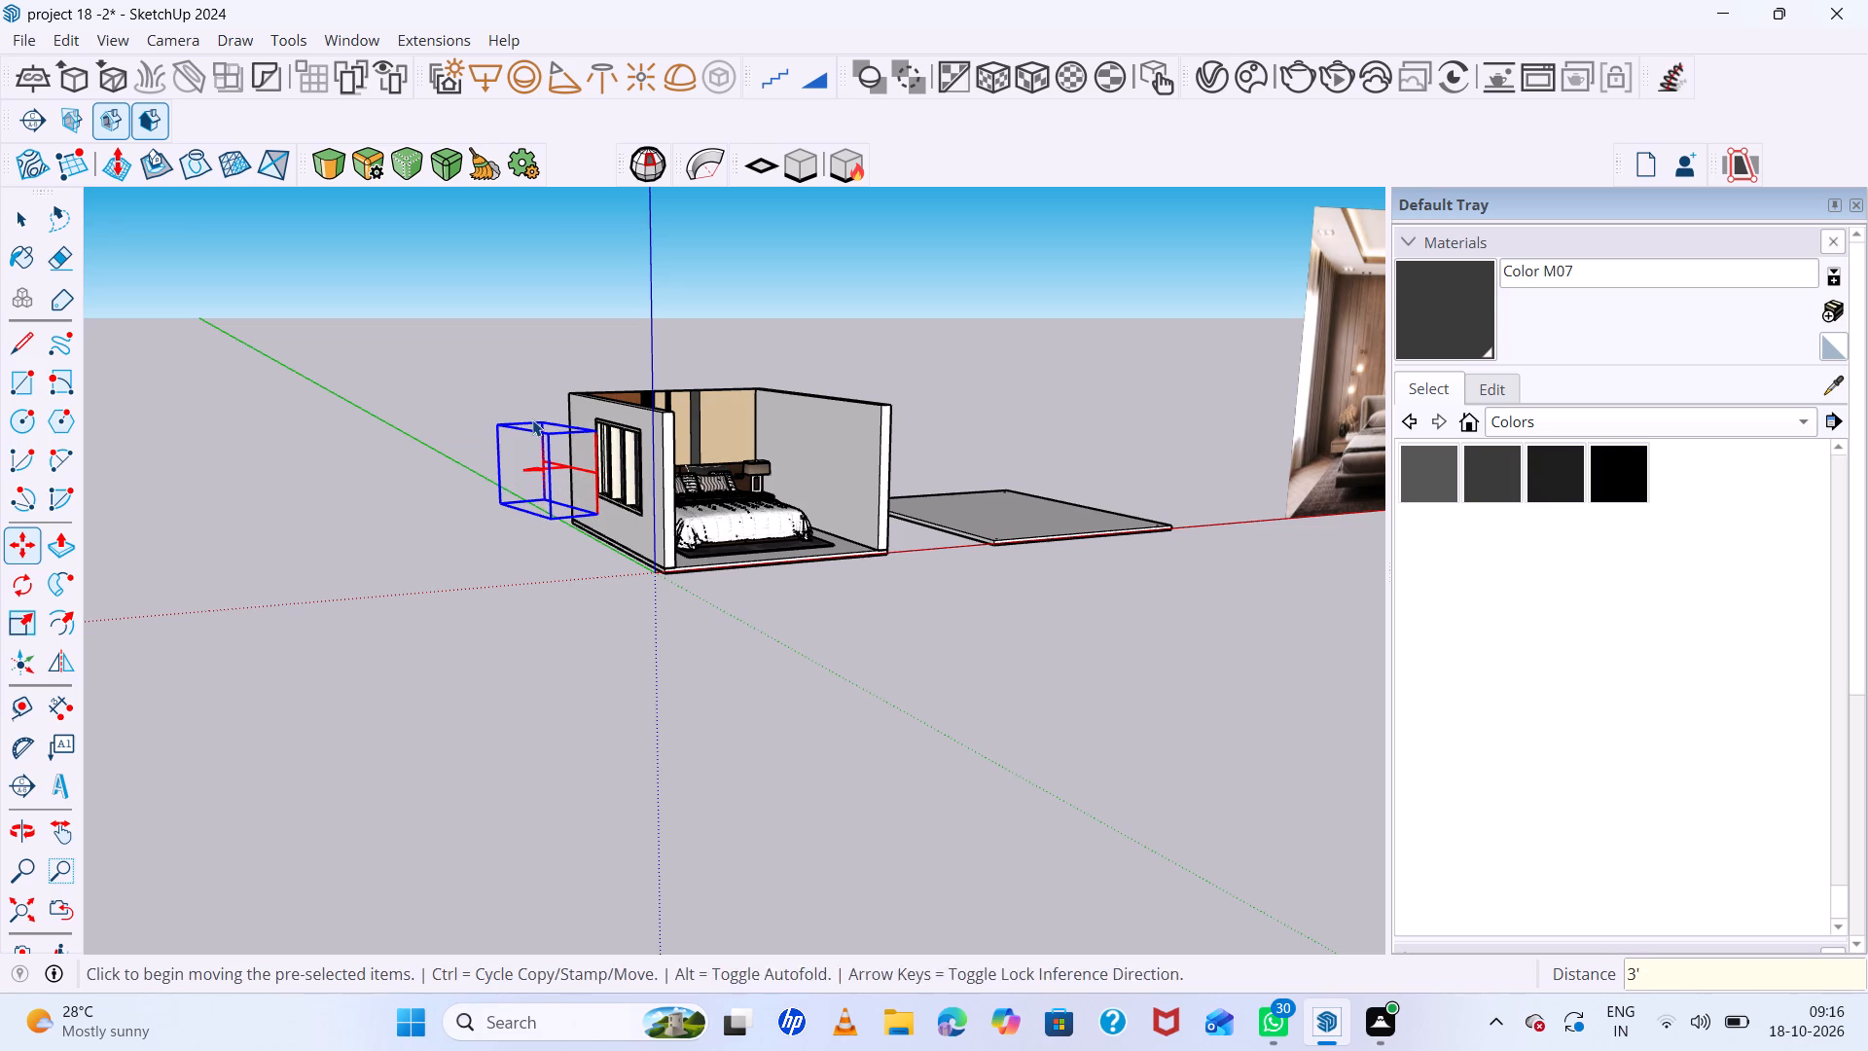
# Flip the rectangle light along the red axis so that it points toward the room.
pyautogui.click(58, 663)
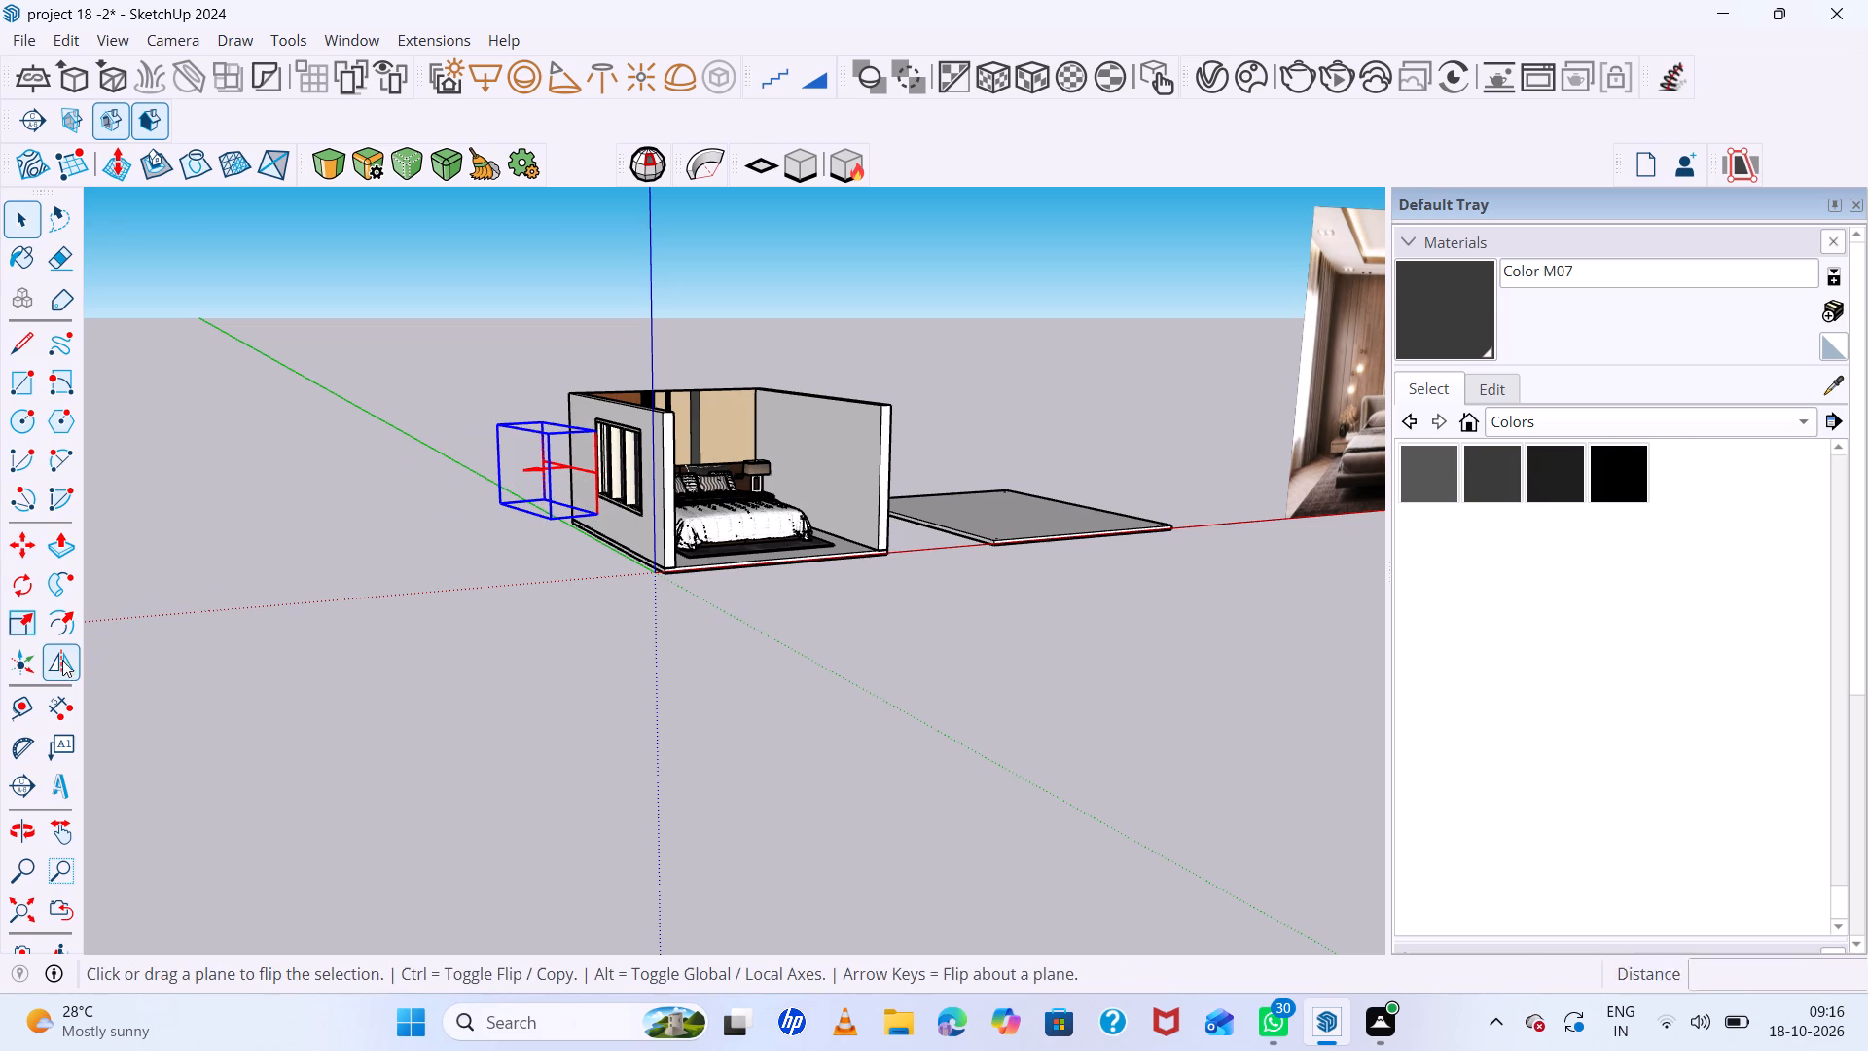
pyautogui.moveTo(588, 555); pyautogui.dragTo(609, 549)
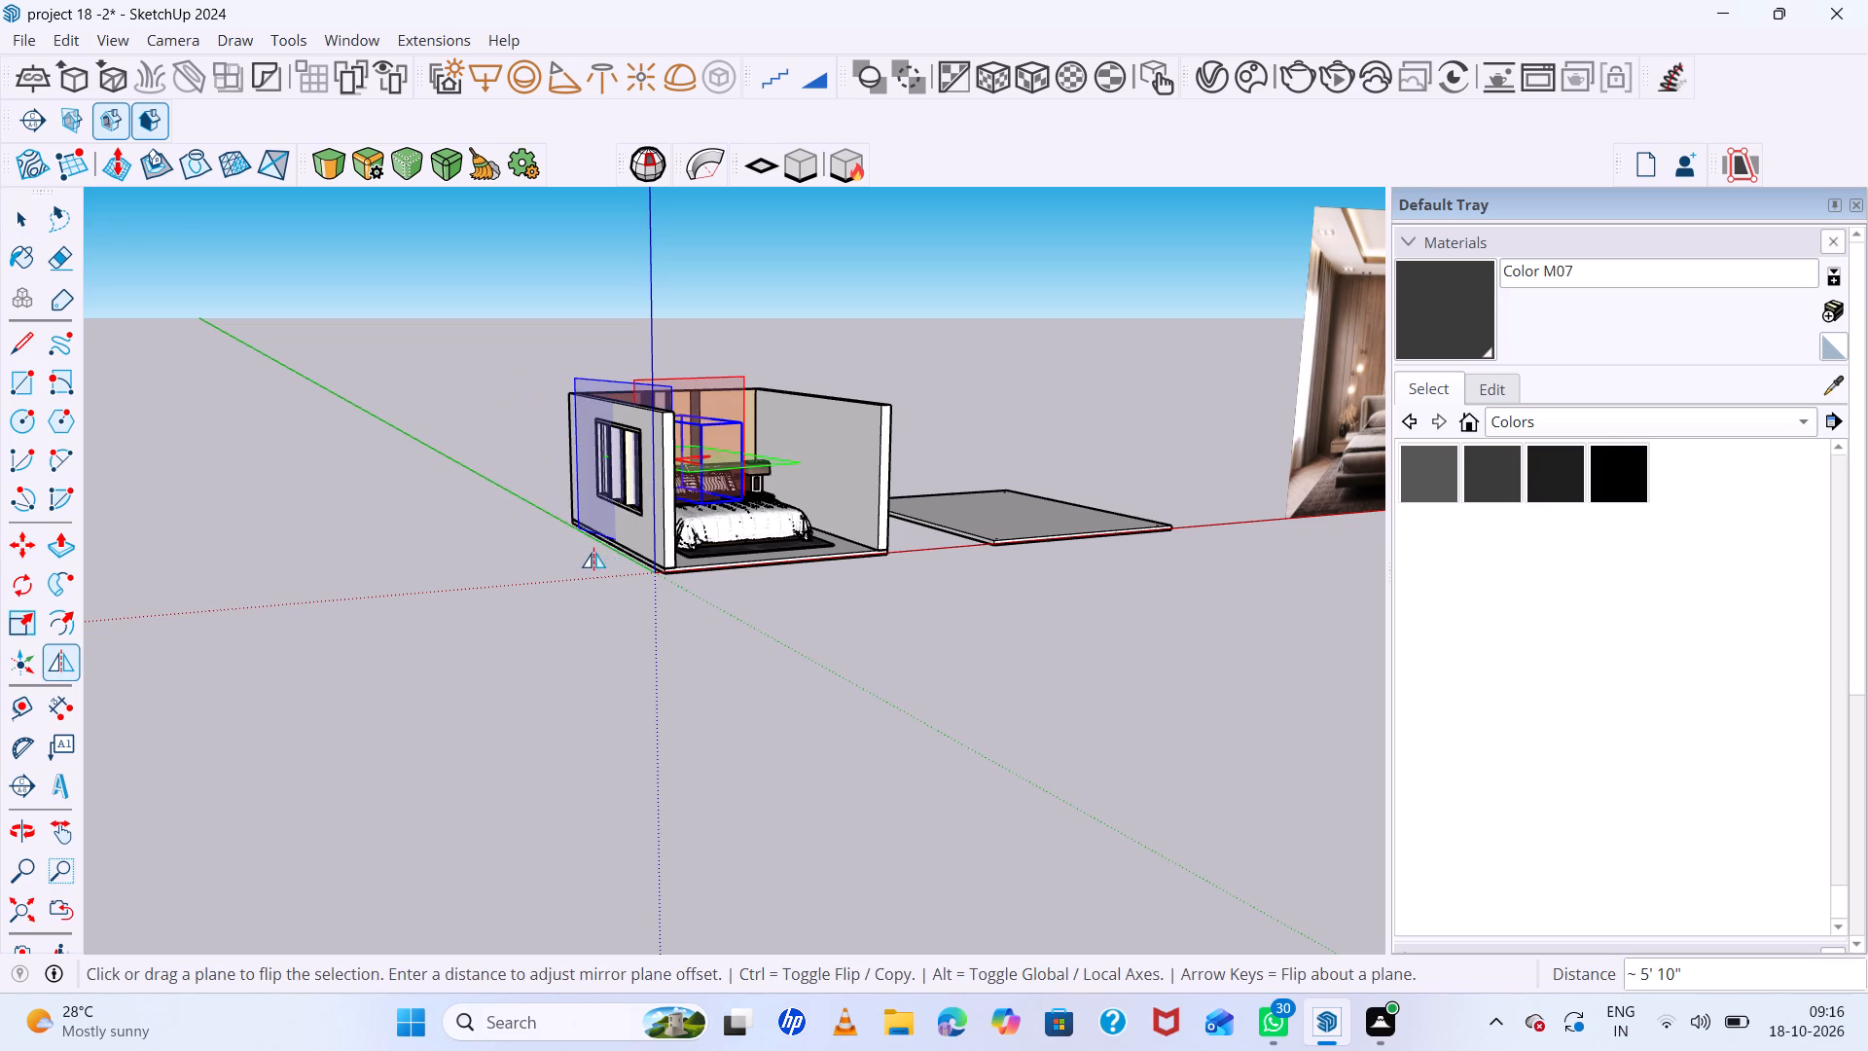
# Move the flipped rectangle light about 8' 5" along the red axis, back outside the window wall.
pyautogui.press('m')
pyautogui.scroll(4, 735, 501)
pyautogui.doubleClick(745, 500)
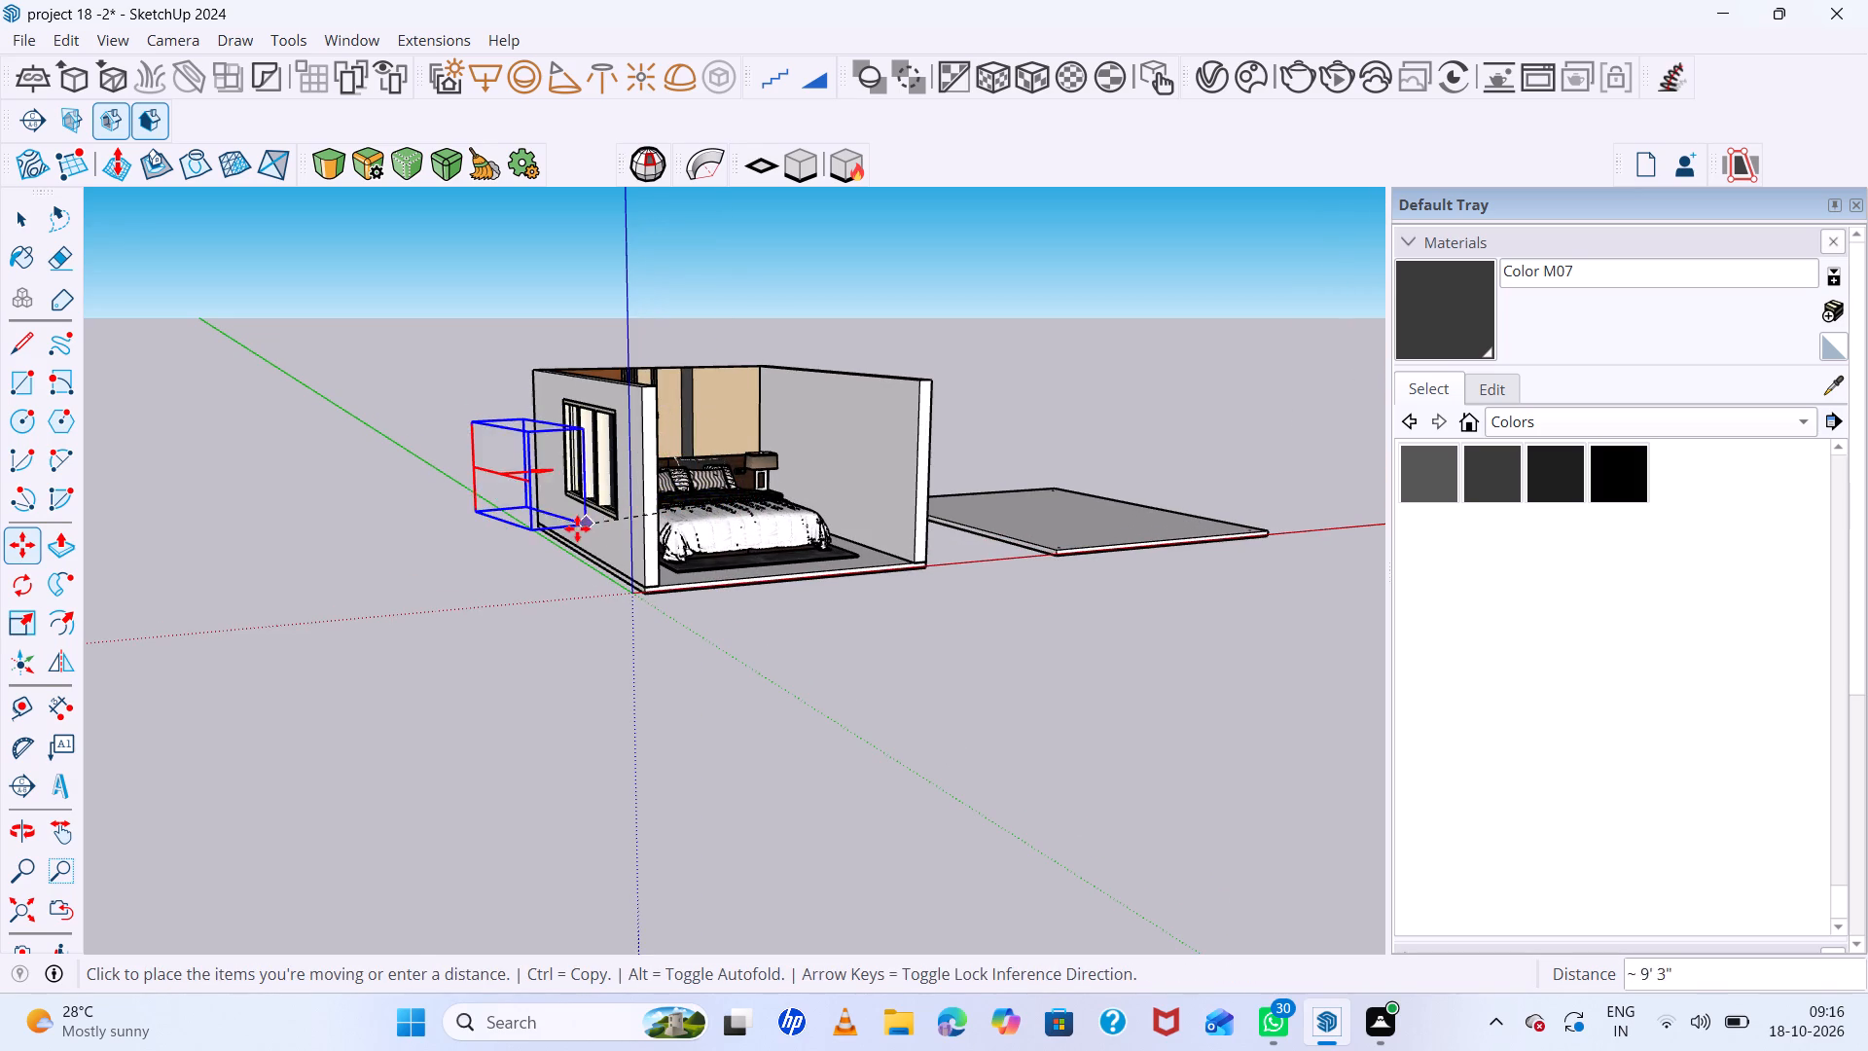
pyautogui.press('Left')
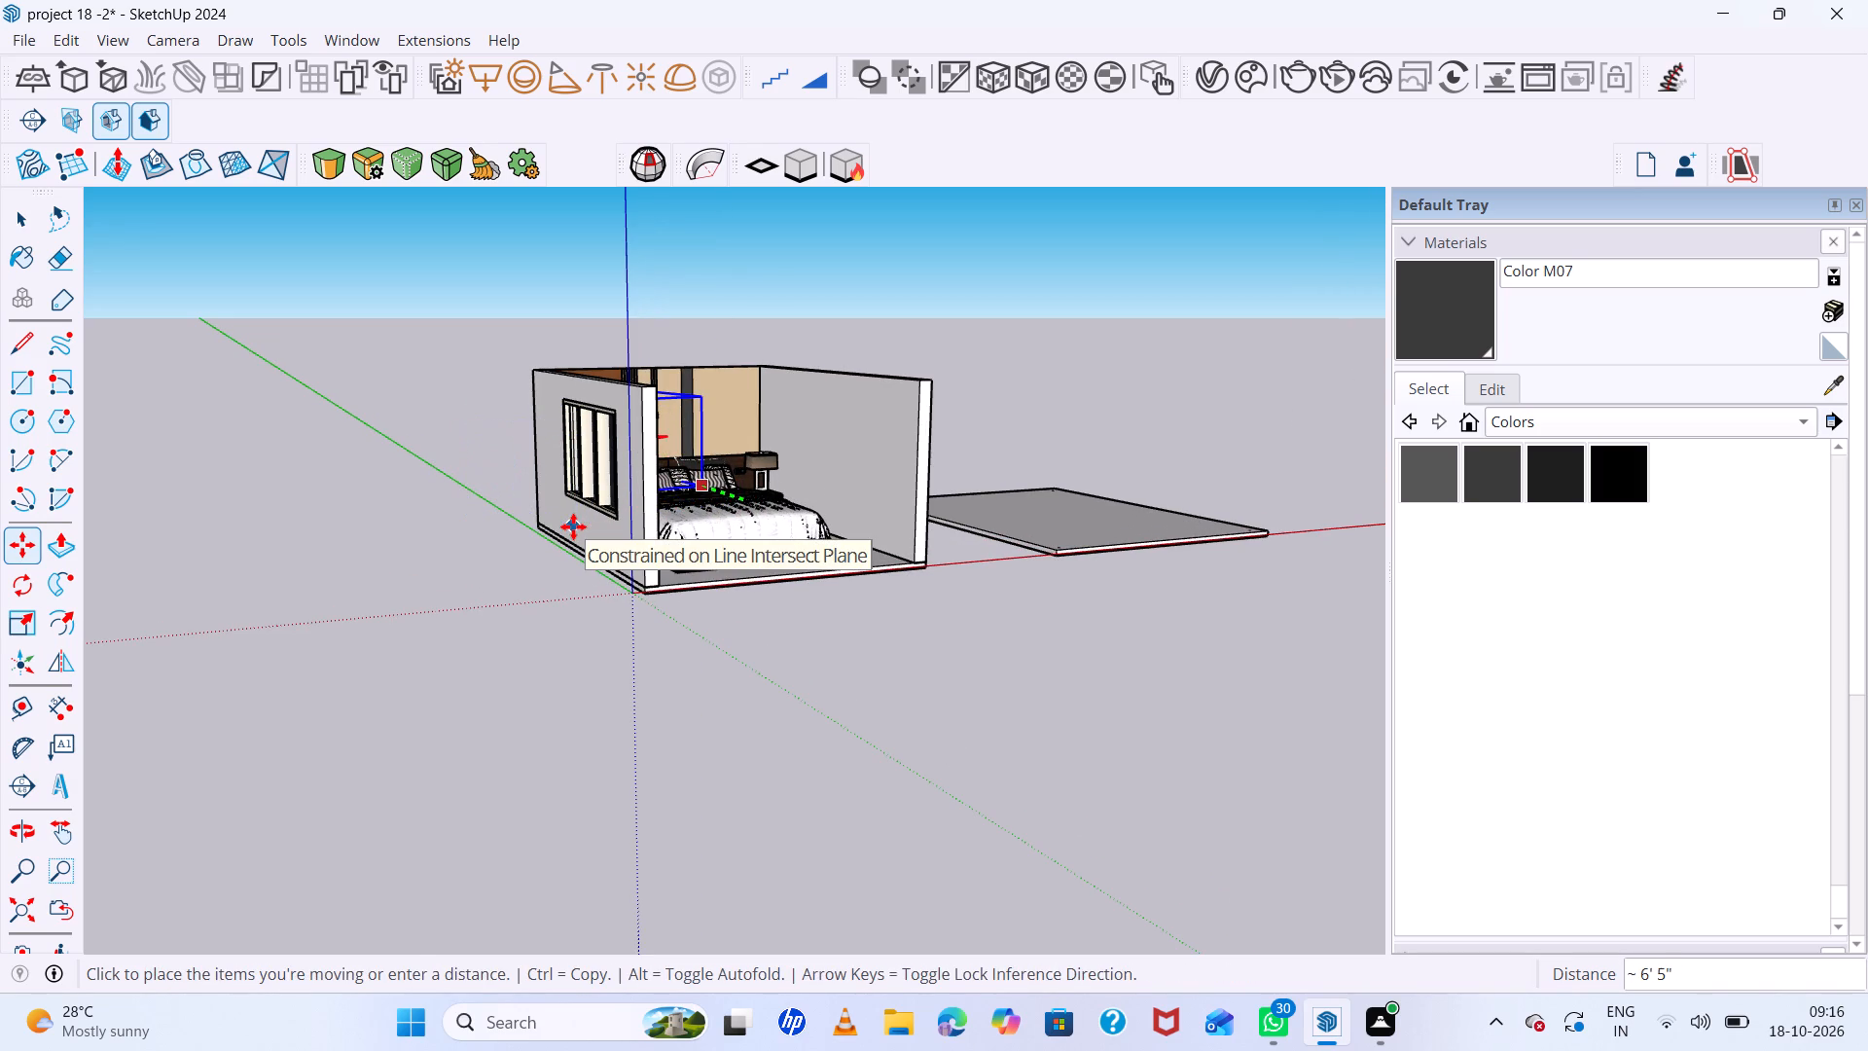
pyautogui.press('Right')
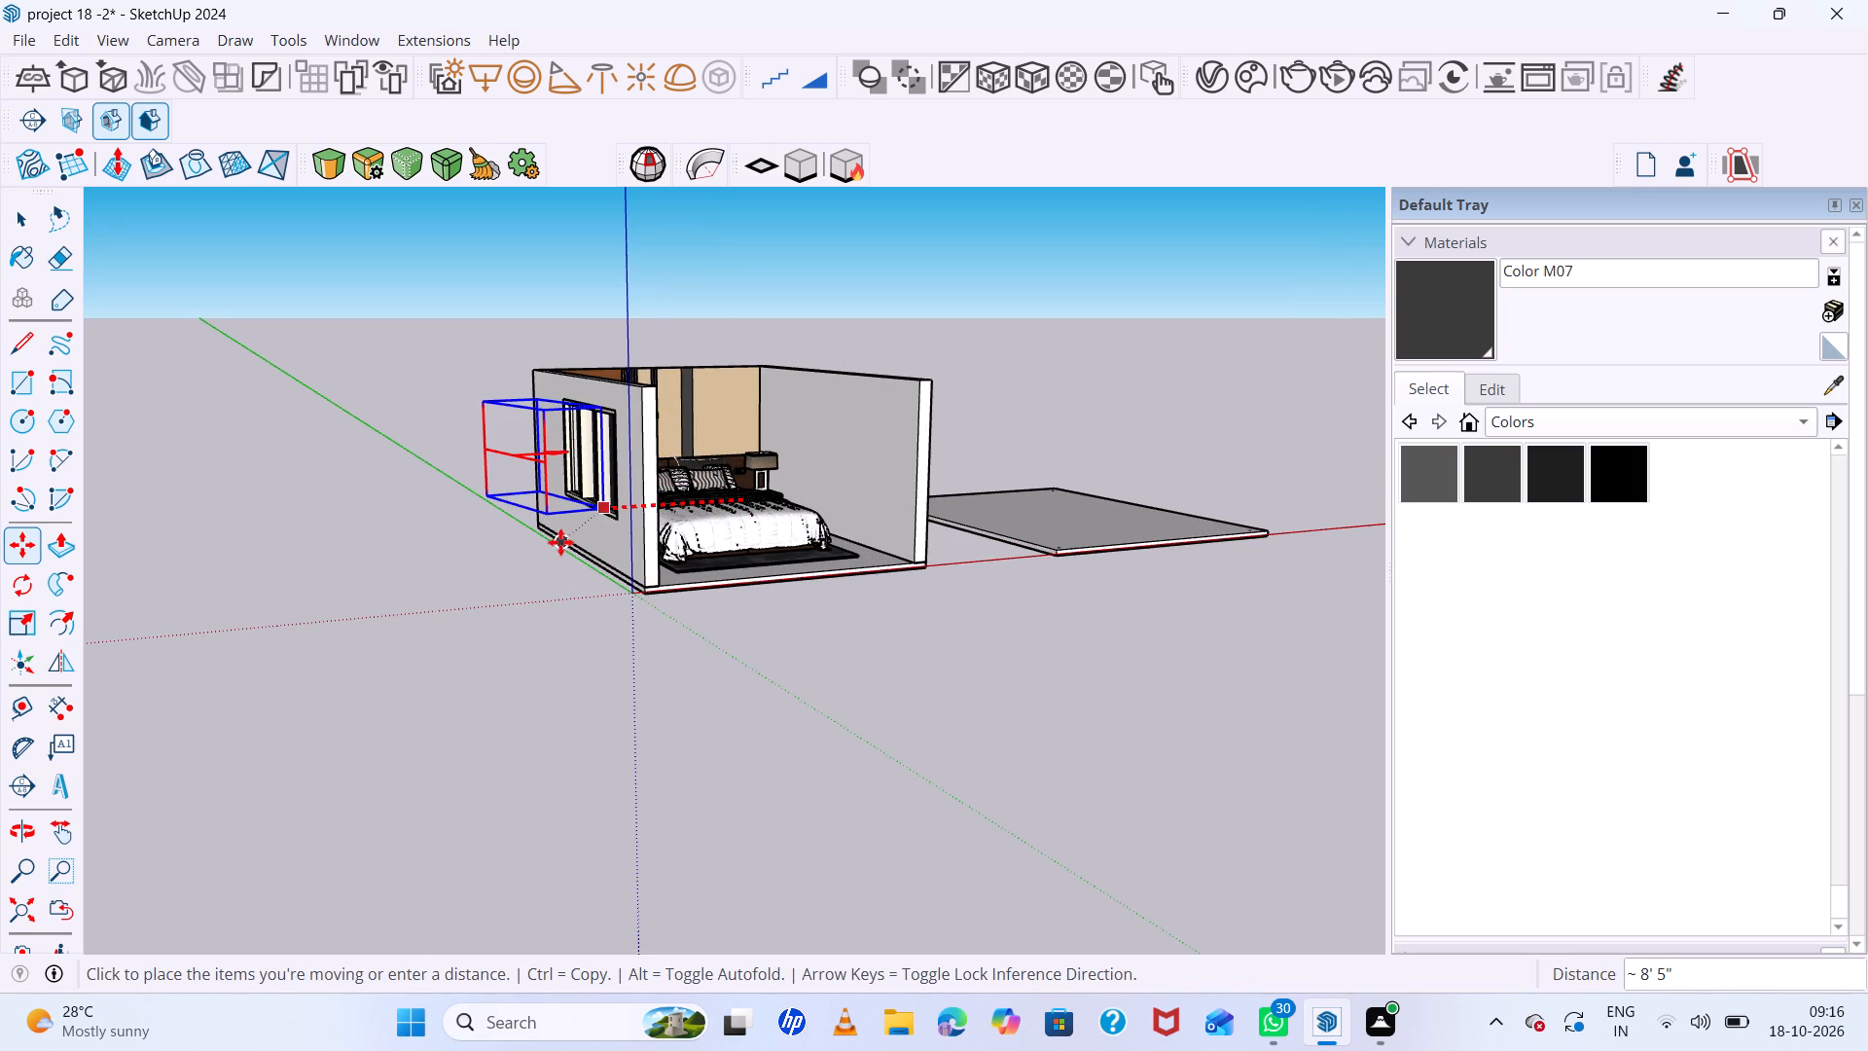
pyautogui.click(557, 543)
# Shift the rectangle light slightly farther out from the window wall.
pyautogui.scroll(10, 579, 516)
pyautogui.moveTo(612, 518); pyautogui.dragTo(532, 591, button='middle')
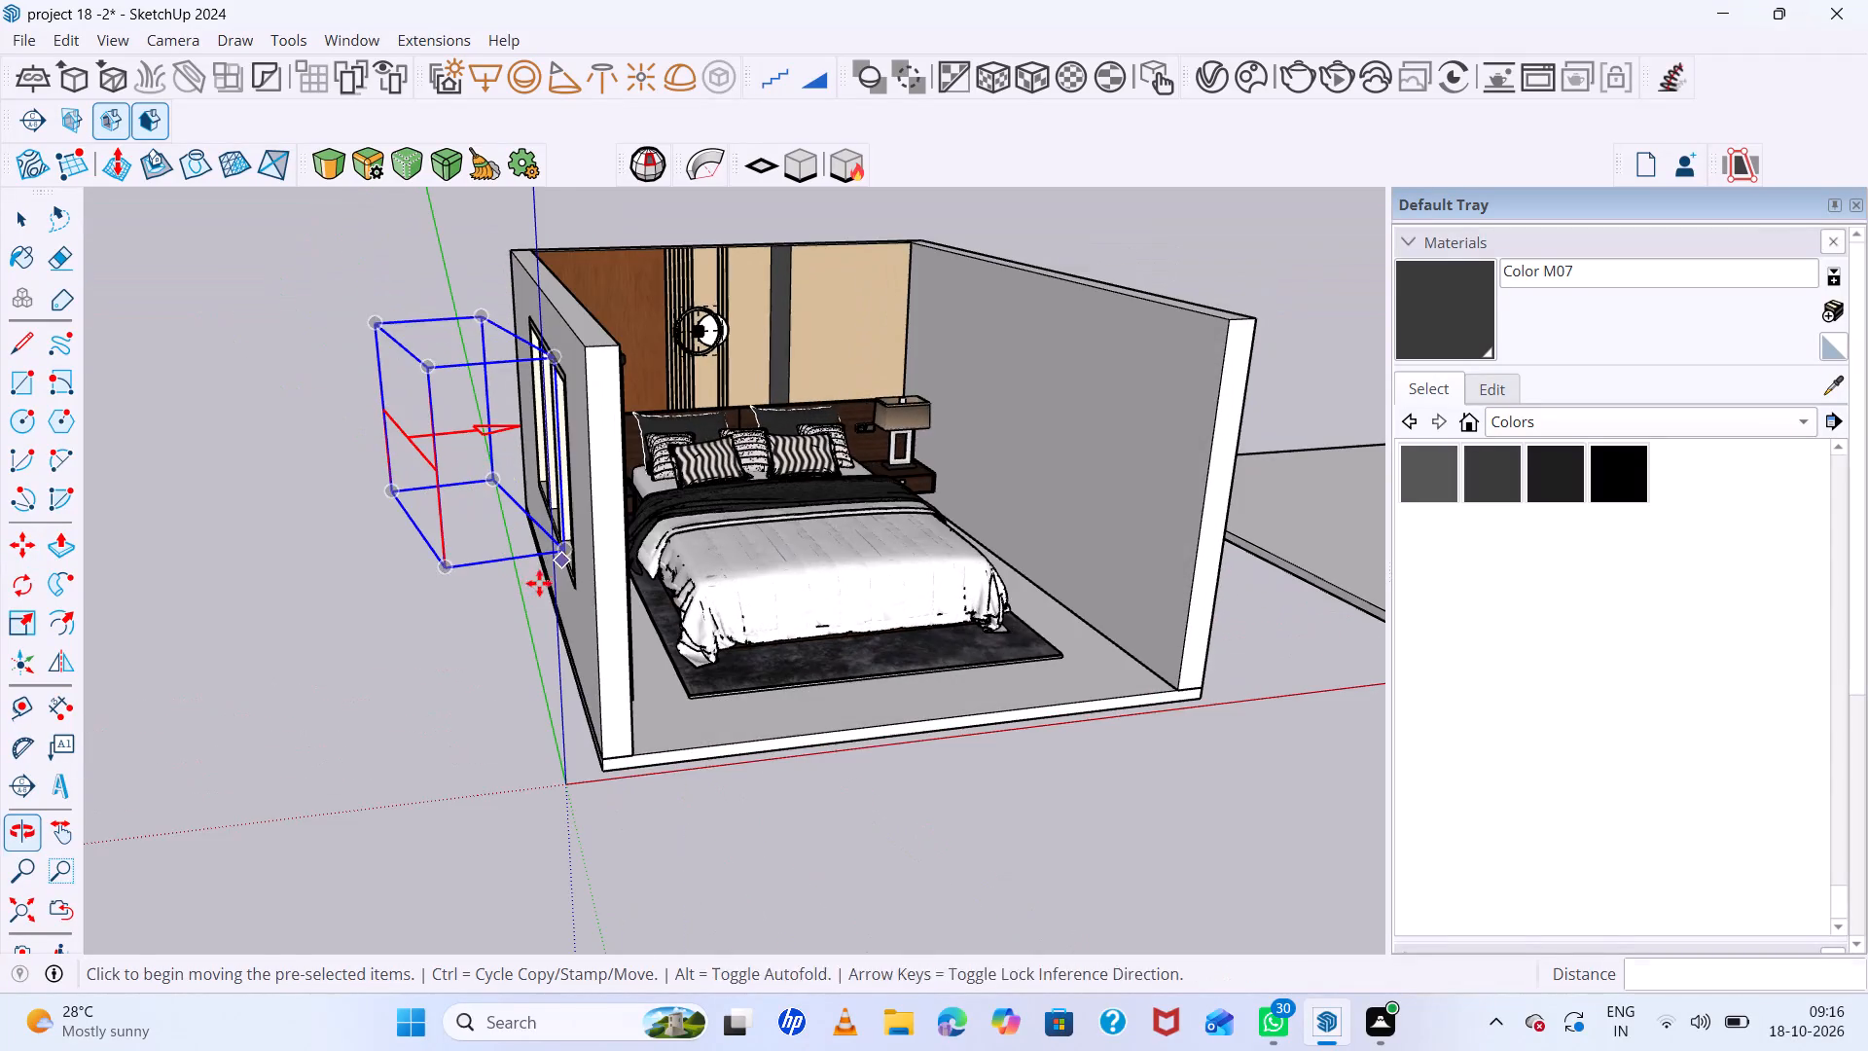
pyautogui.scroll(10, 557, 562)
pyautogui.doubleClick(571, 544)
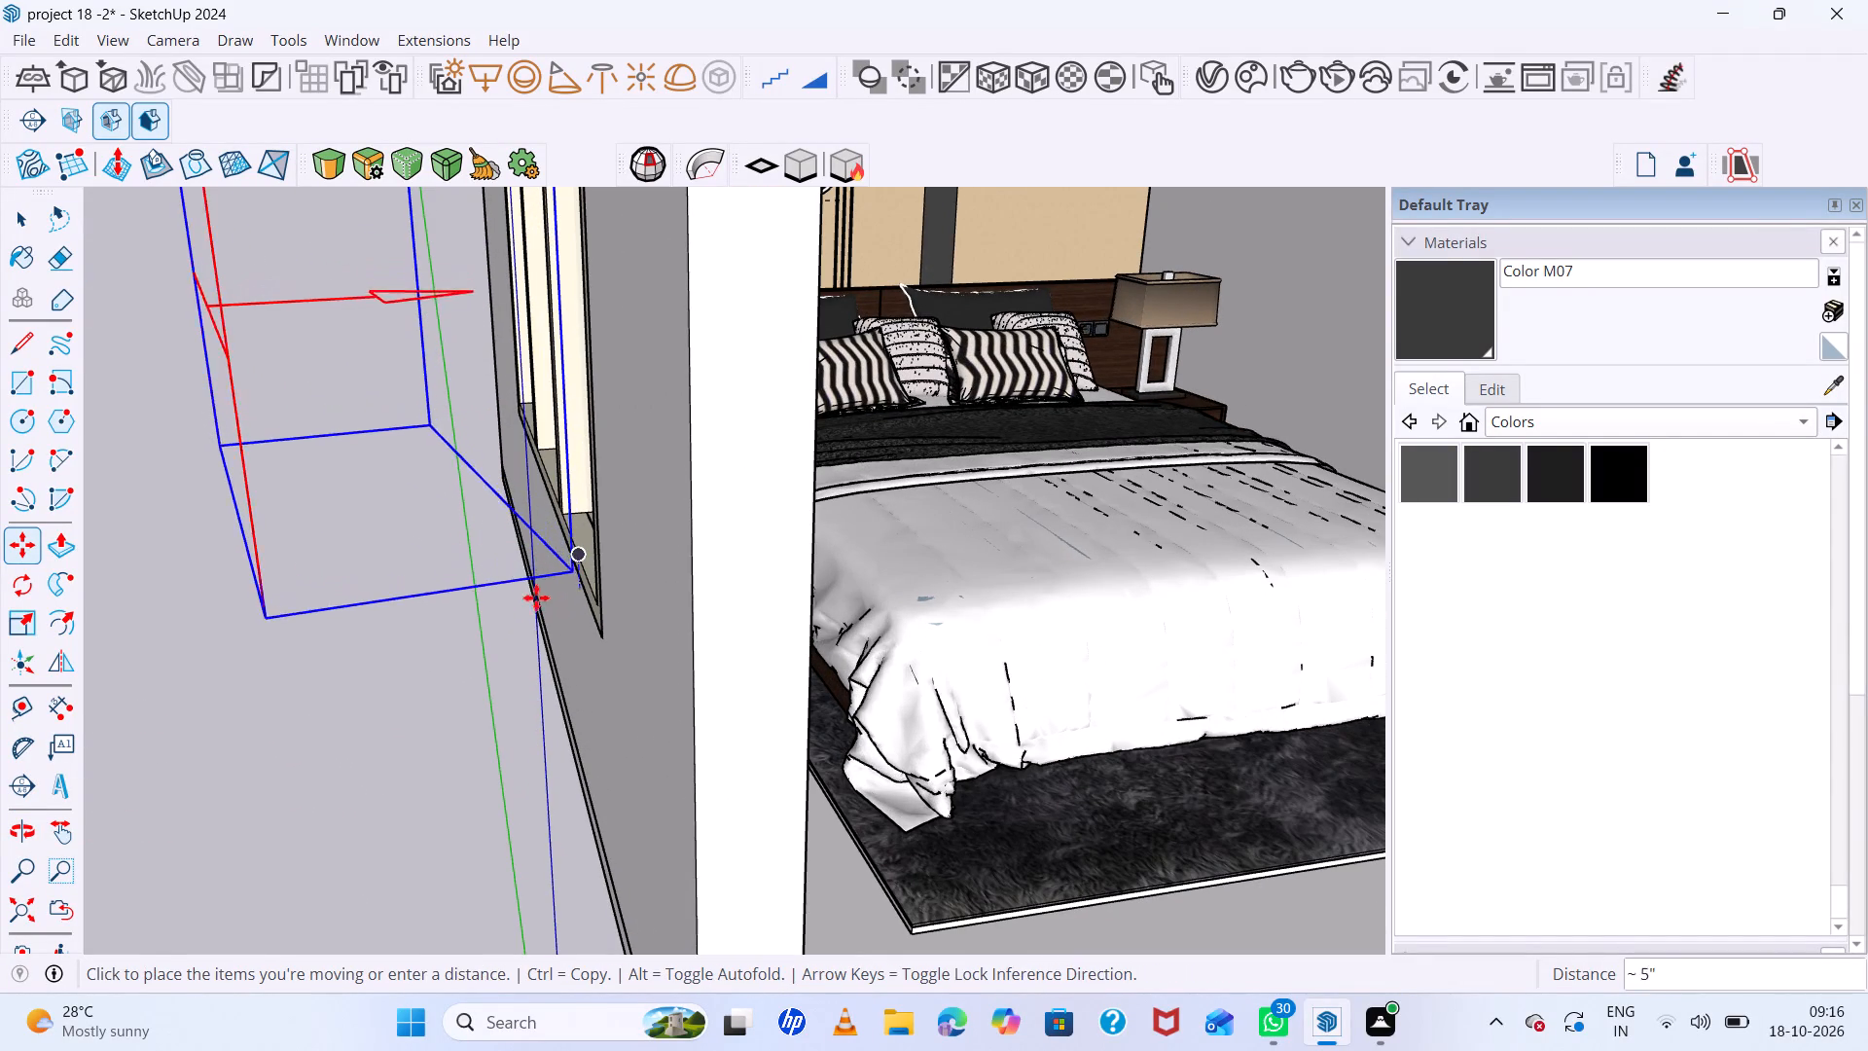
pyautogui.doubleClick(491, 598)
# Nudge the rectangle light by its upper corner to adjust its position outside the window.
pyautogui.scroll(-10, 596, 579)
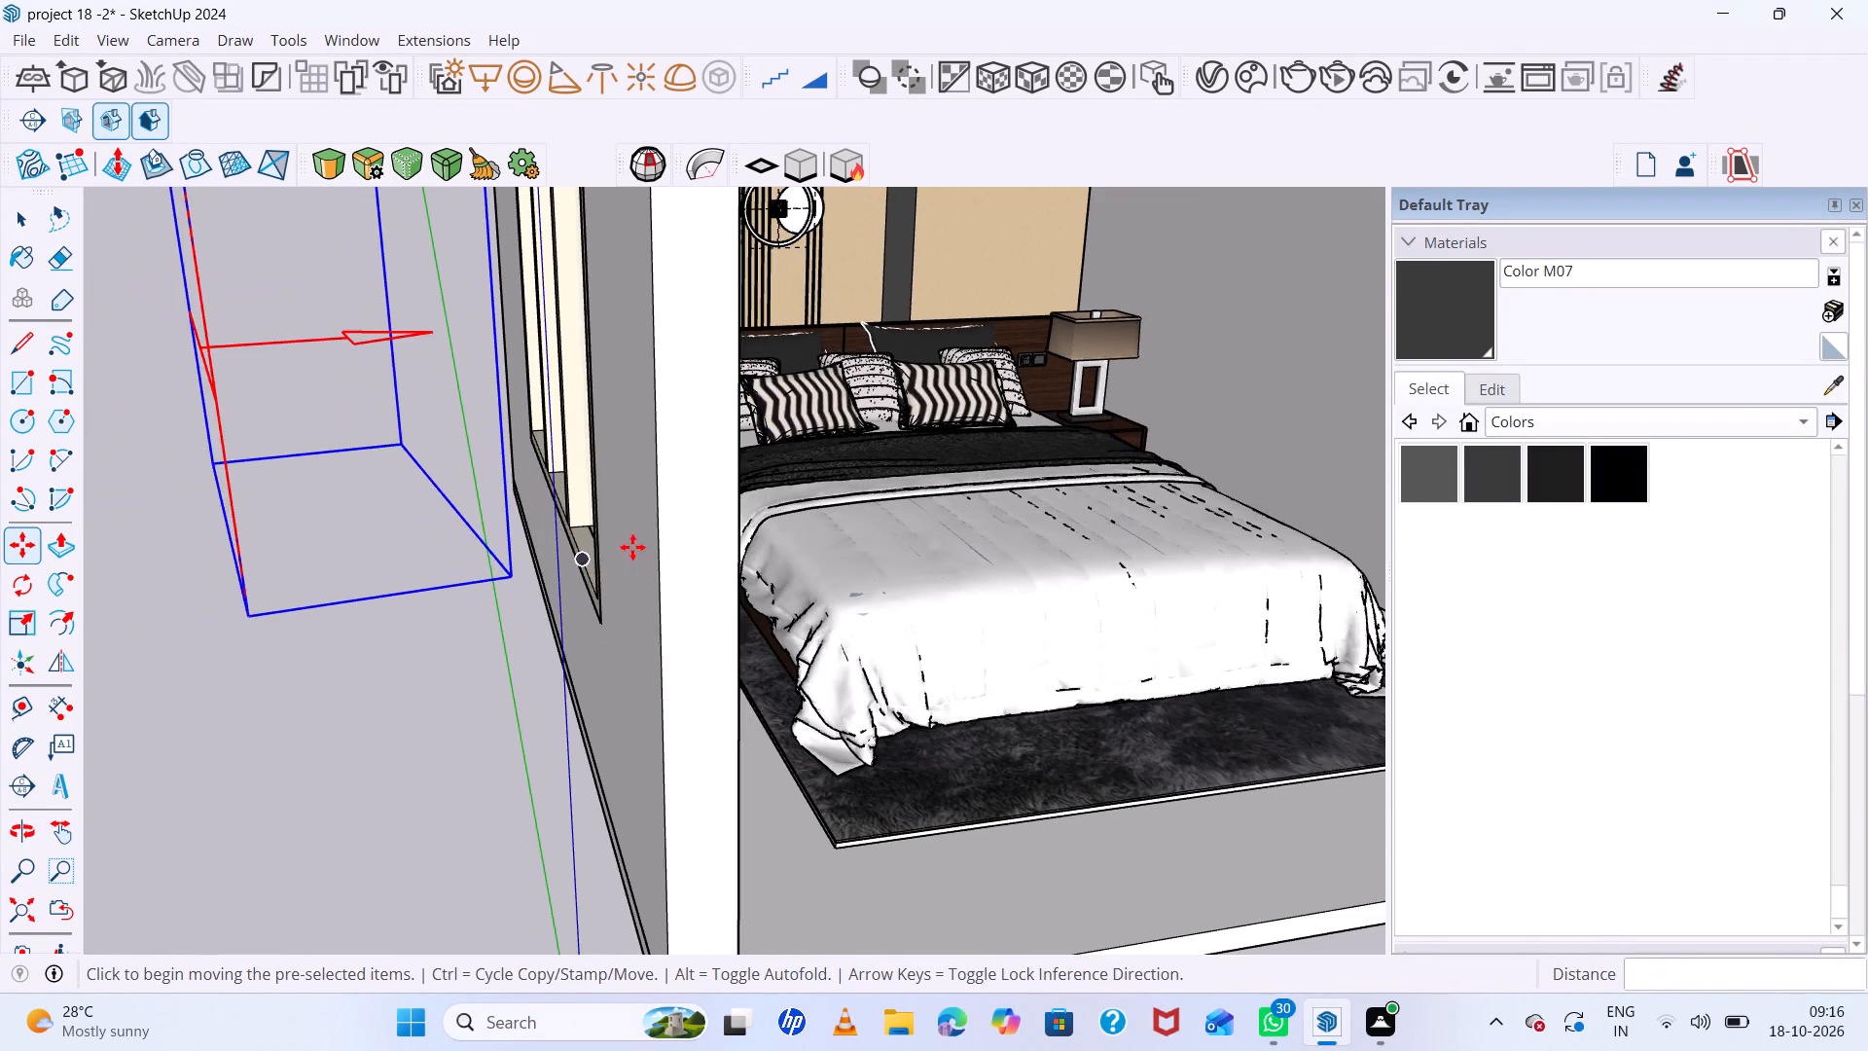
pyautogui.scroll(-17, 632, 547)
pyautogui.moveTo(809, 563); pyautogui.dragTo(475, 555, button='middle')
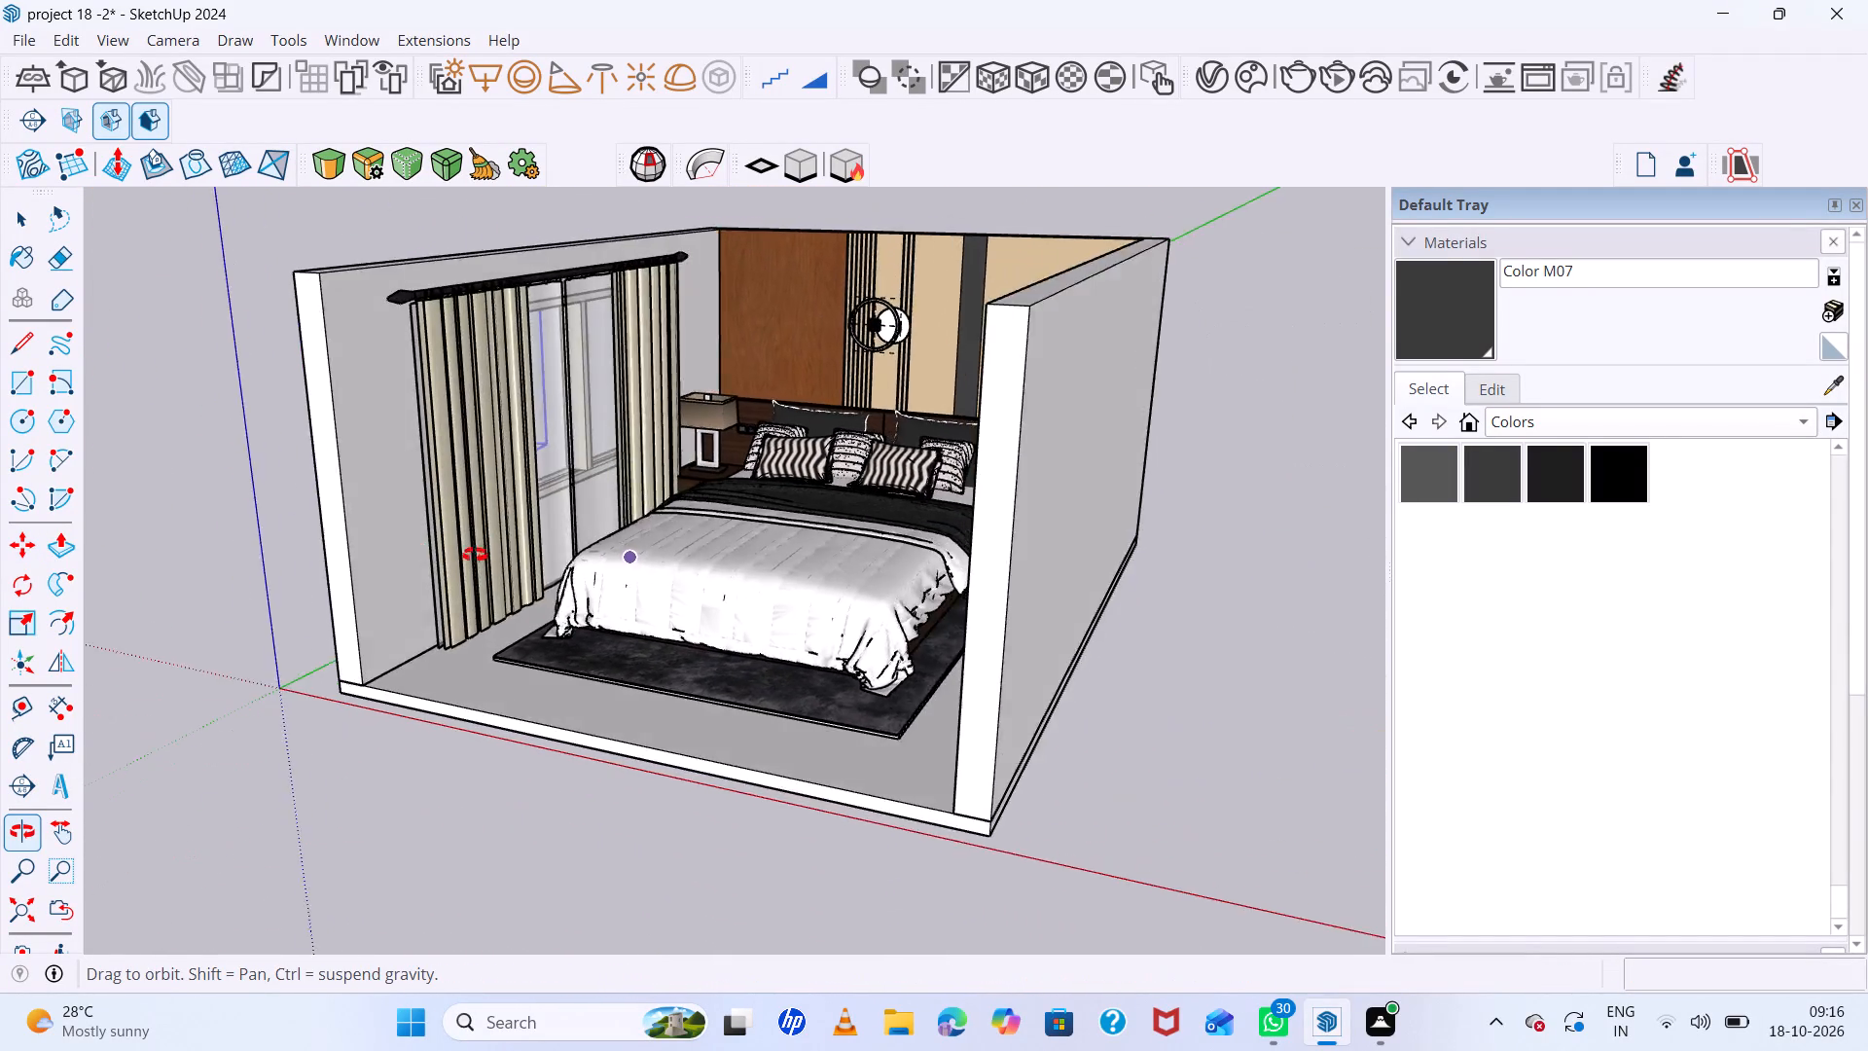
pyautogui.moveTo(475, 555); pyautogui.dragTo(402, 545, button='middle')
pyautogui.middleClick(402, 545)
pyautogui.moveTo(577, 423); pyautogui.dragTo(623, 614, button='middle')
pyautogui.scroll(1, 627, 600)
pyautogui.scroll(-20, 665, 479)
pyautogui.moveTo(535, 368); pyautogui.dragTo(590, 556, button='middle')
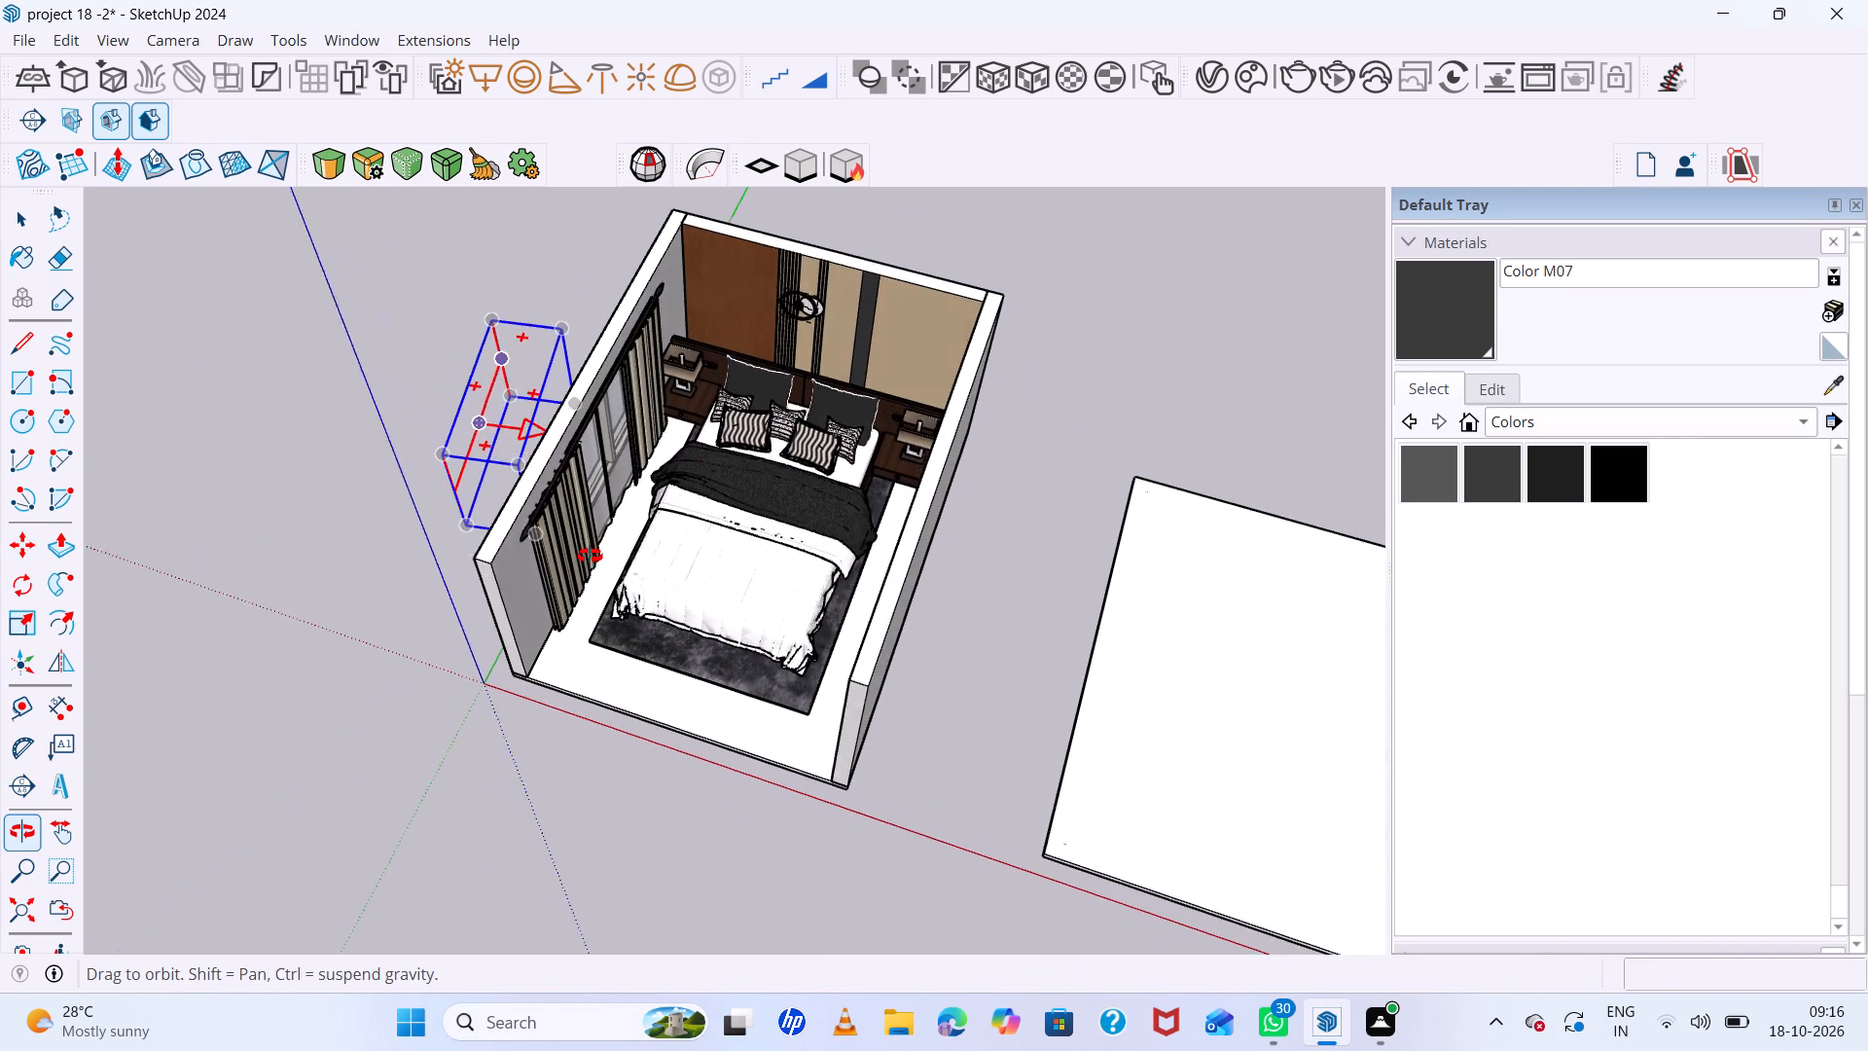
pyautogui.moveTo(590, 556); pyautogui.dragTo(590, 557, button='middle')
pyautogui.click(558, 330)
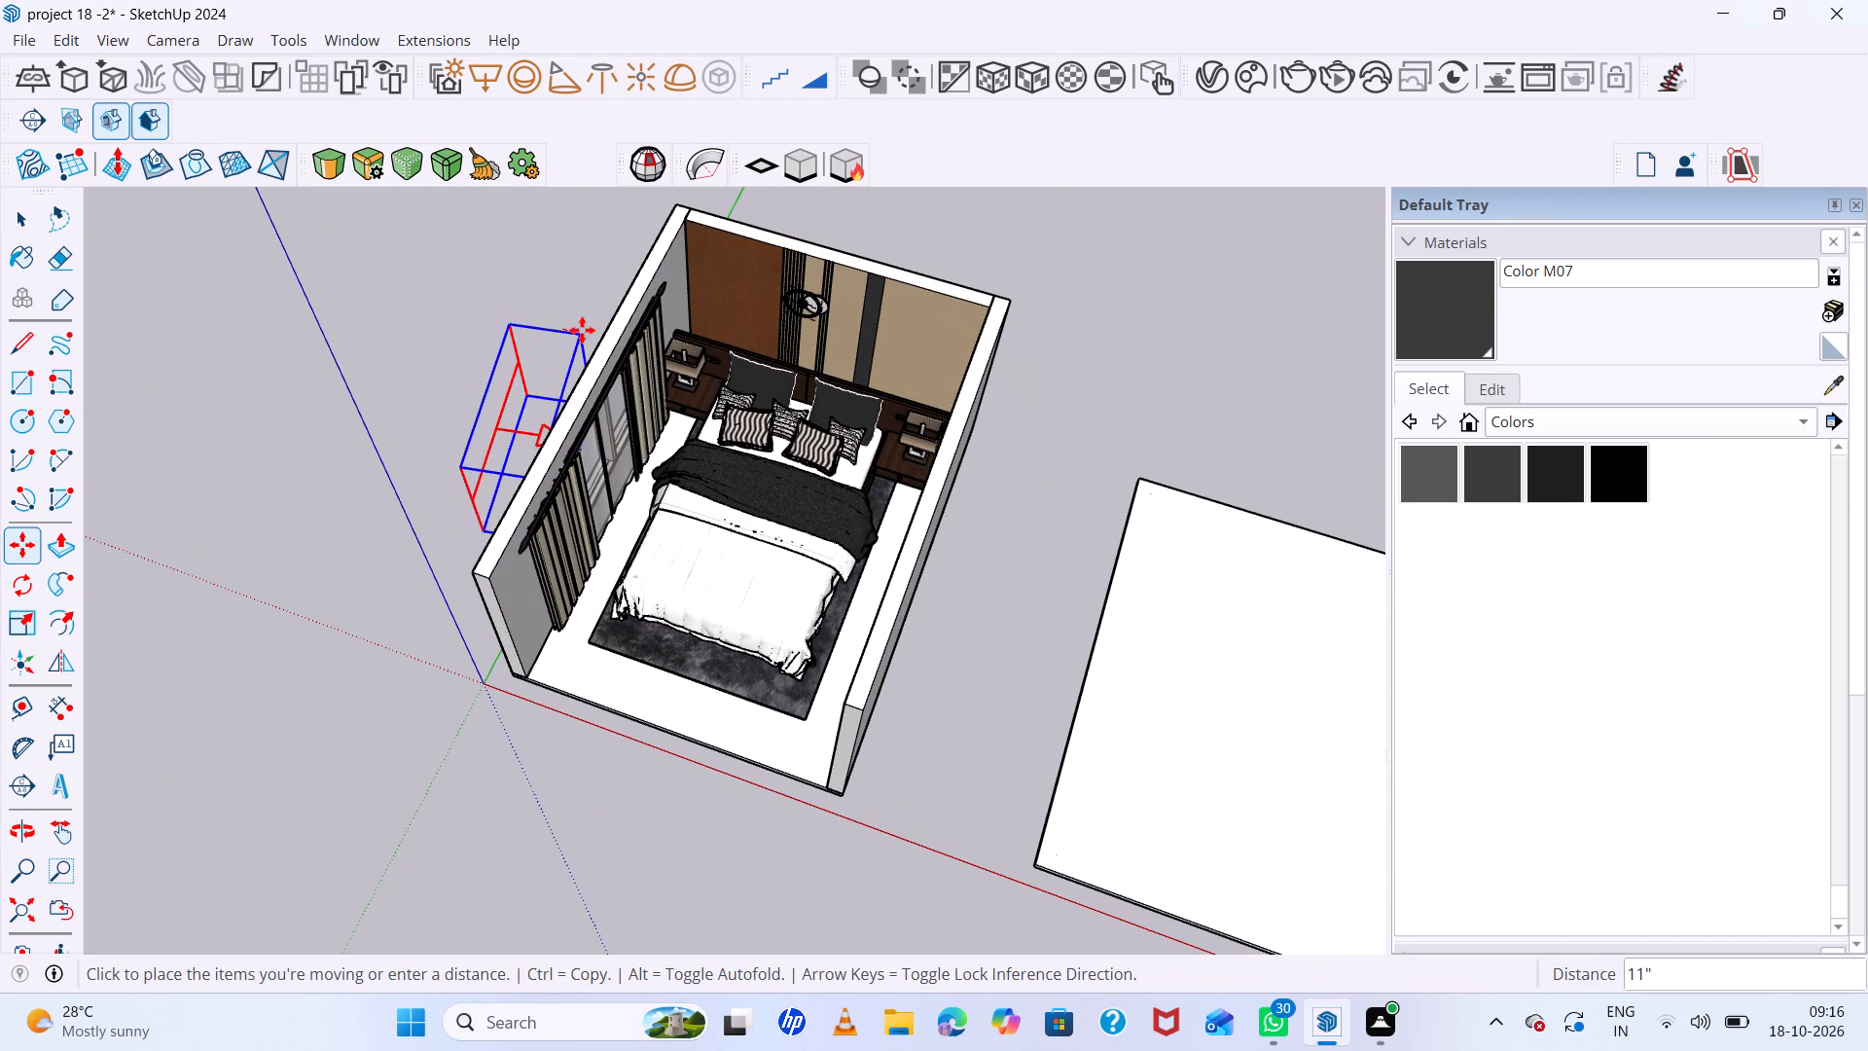
pyautogui.click(567, 320)
# Rotate the rectangle light about its upper corner so that it lies parallel to the window wall.
pyautogui.scroll(-10, 610, 331)
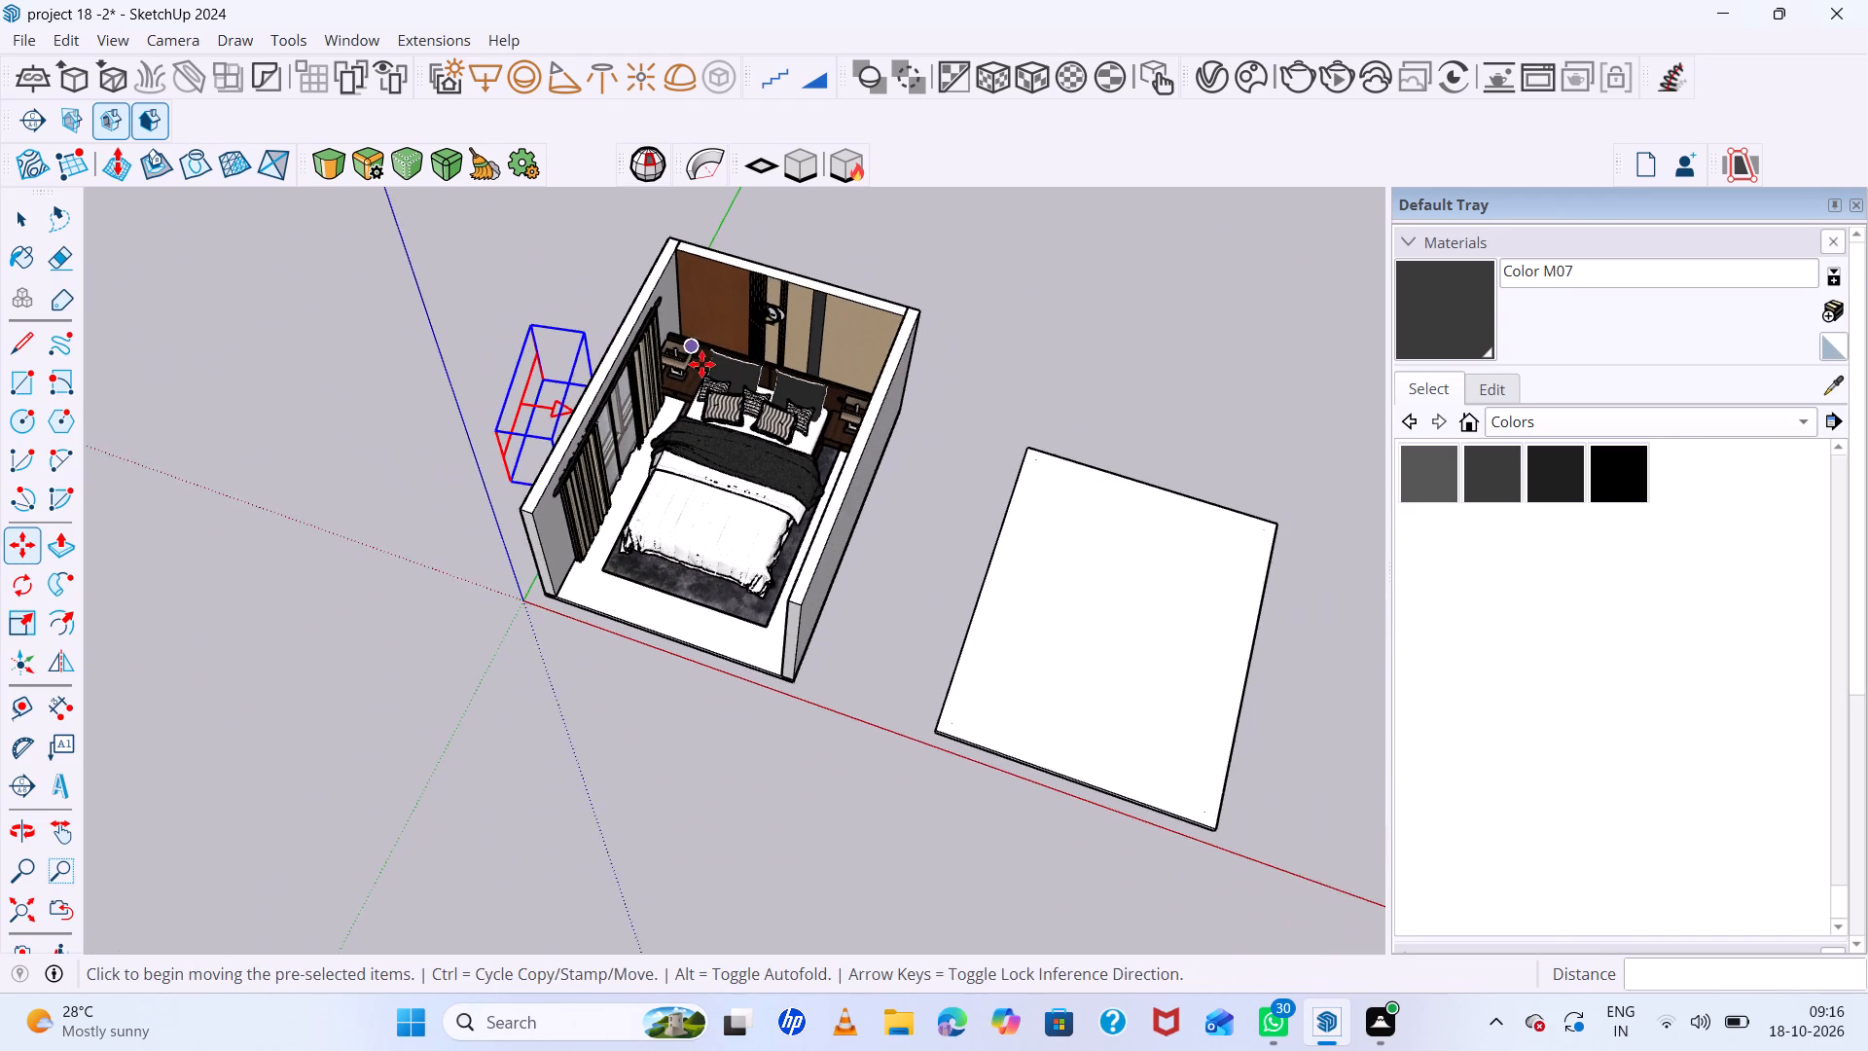
pyautogui.moveTo(703, 369); pyautogui.dragTo(713, 507, button='middle')
pyautogui.scroll(5, 581, 383)
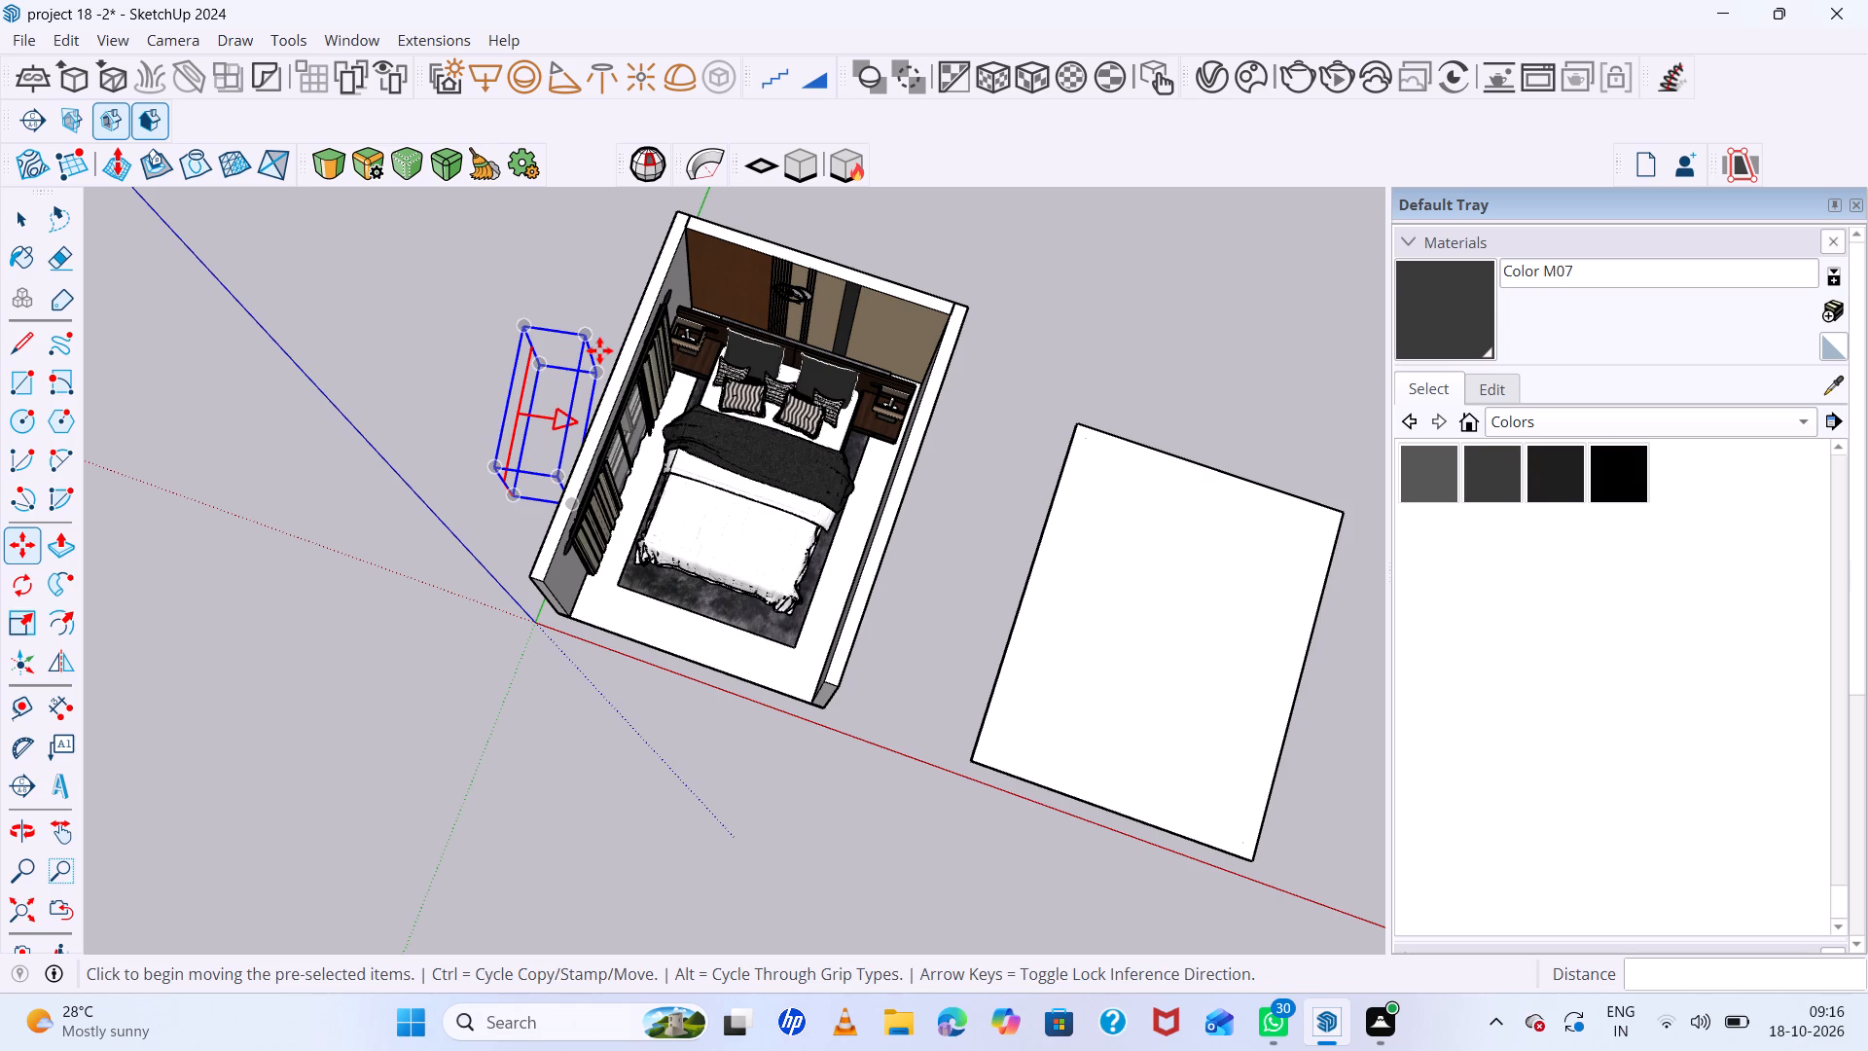
pyautogui.press('q')
pyautogui.click(586, 336)
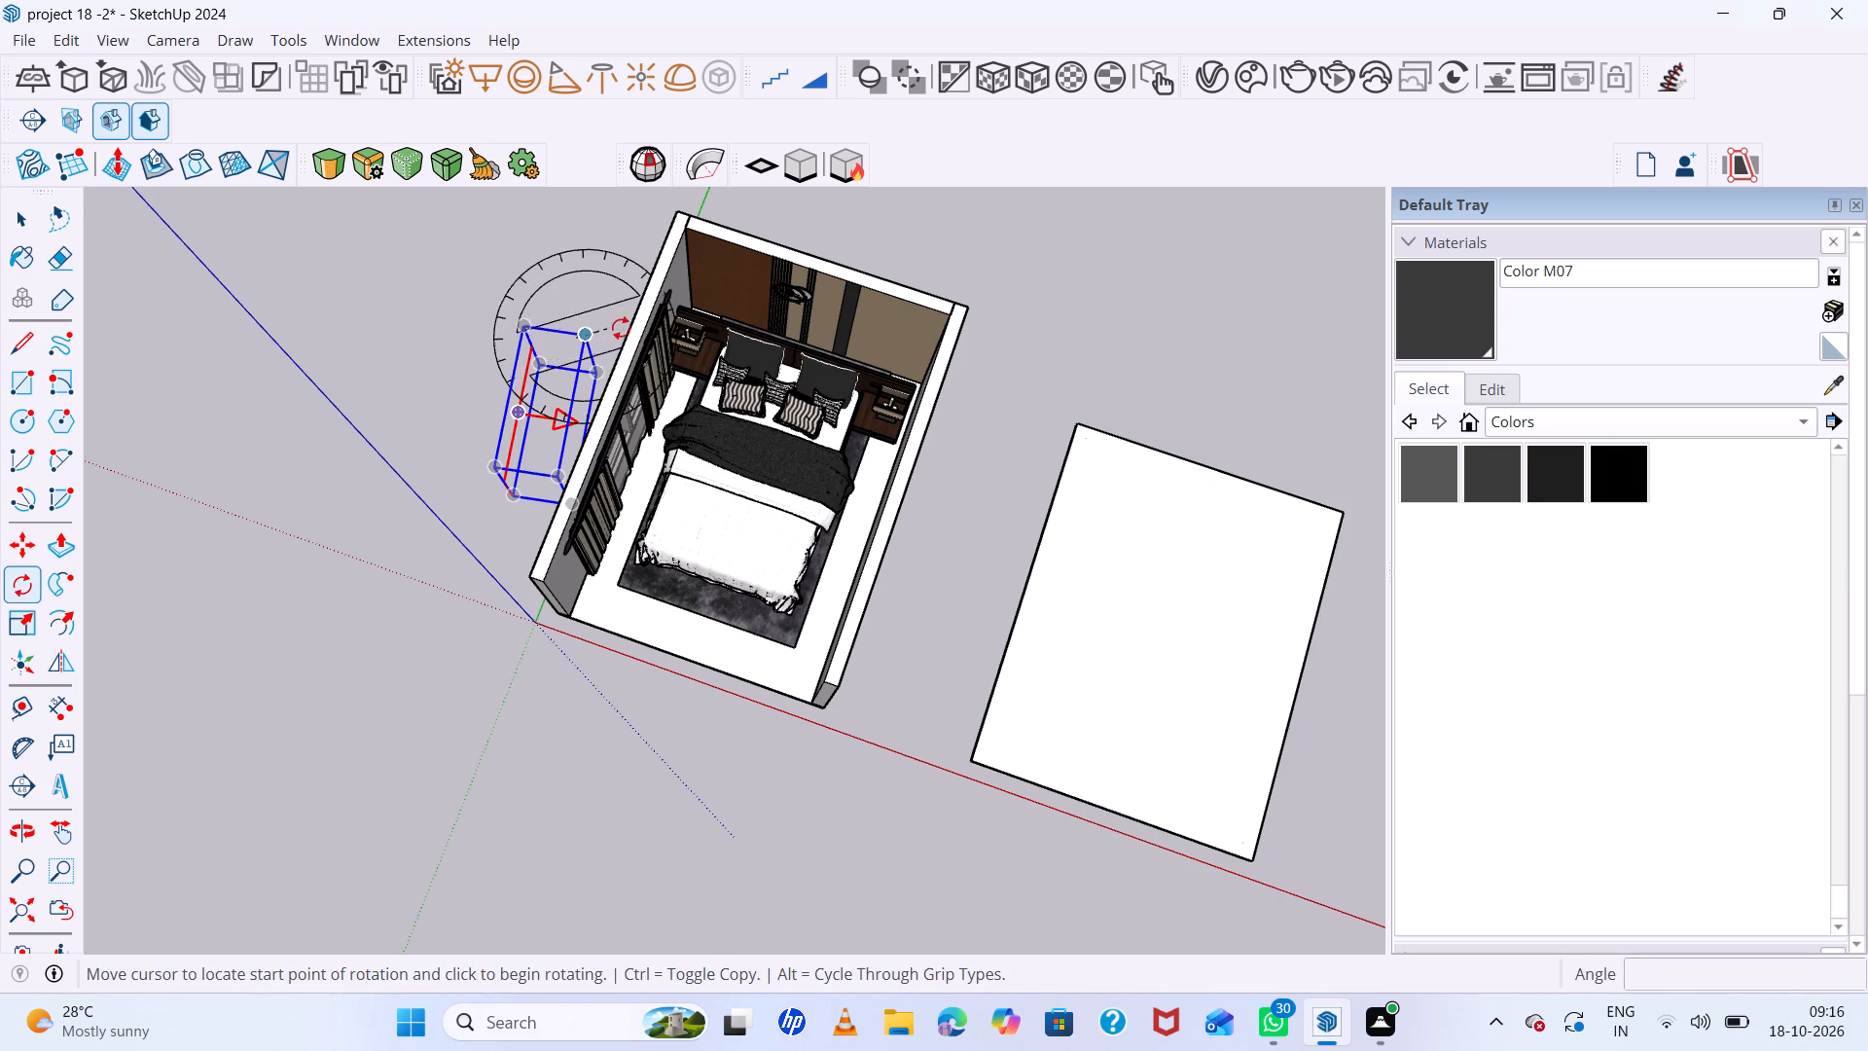
pyautogui.doubleClick(627, 328)
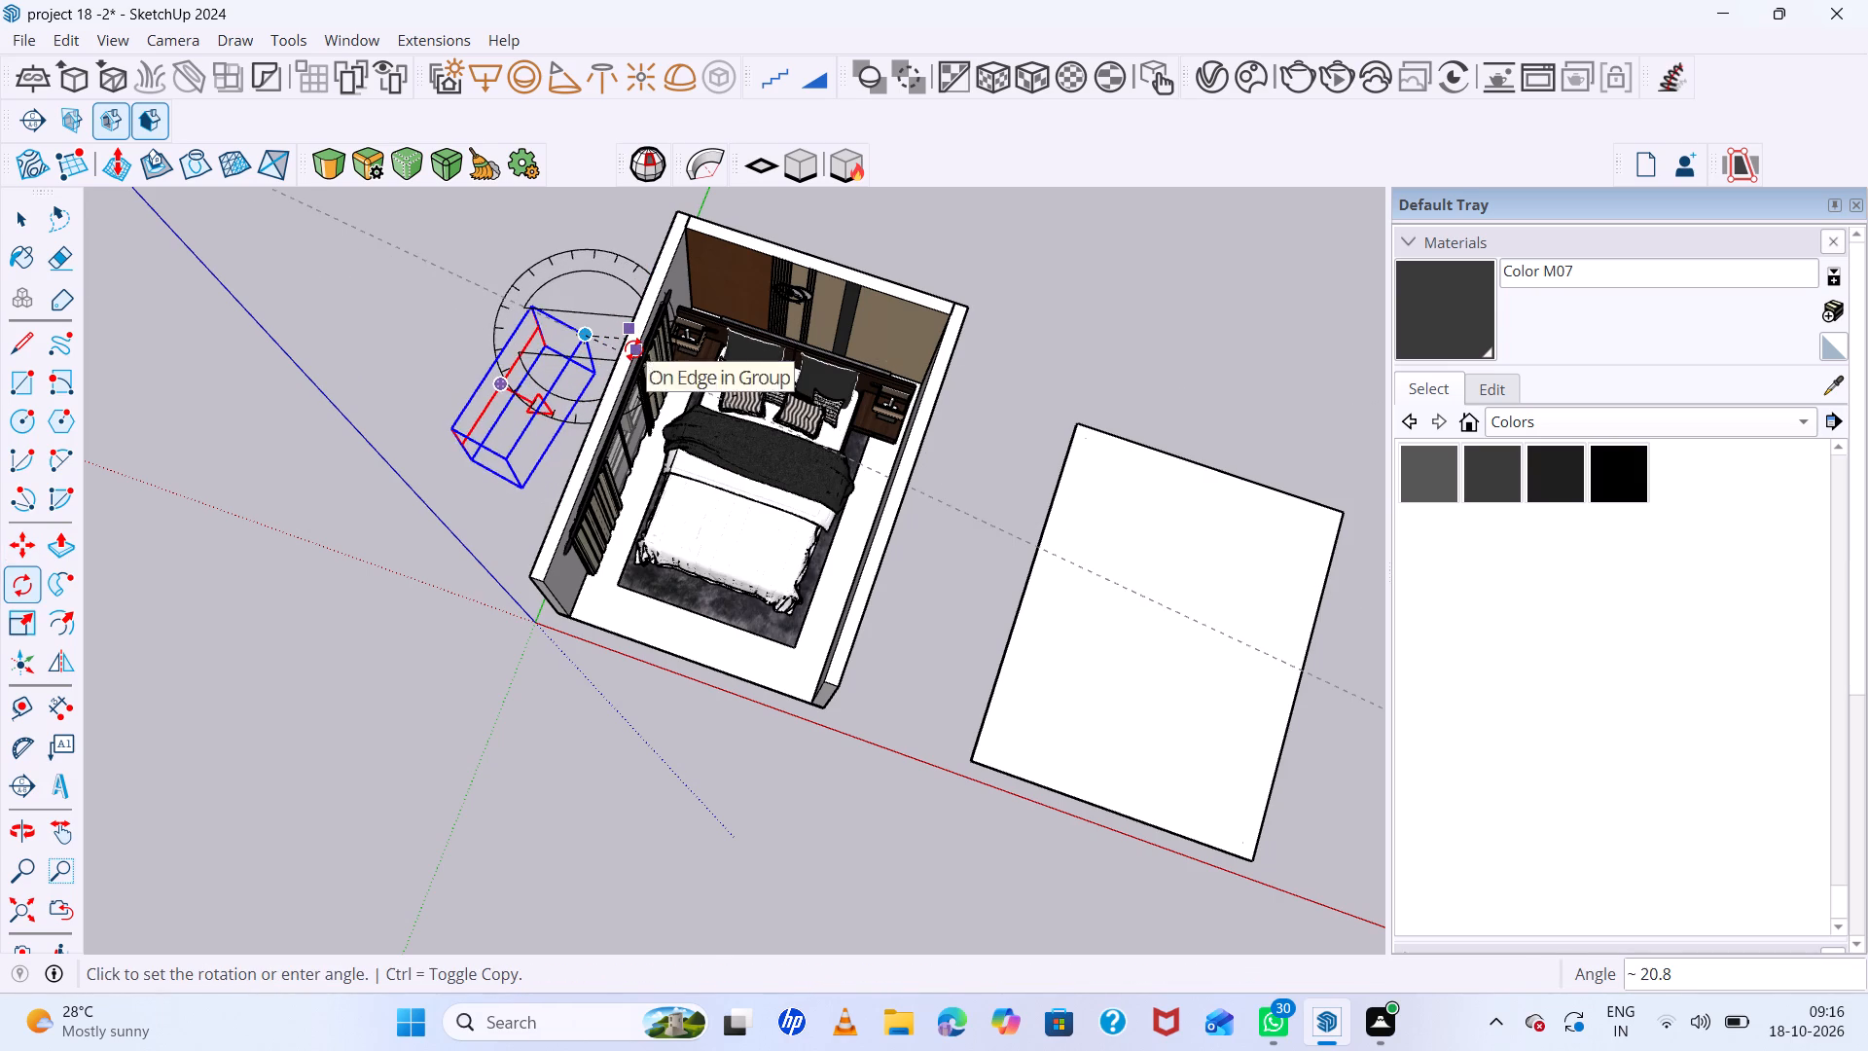
pyautogui.doubleClick(634, 340)
pyautogui.press('space')
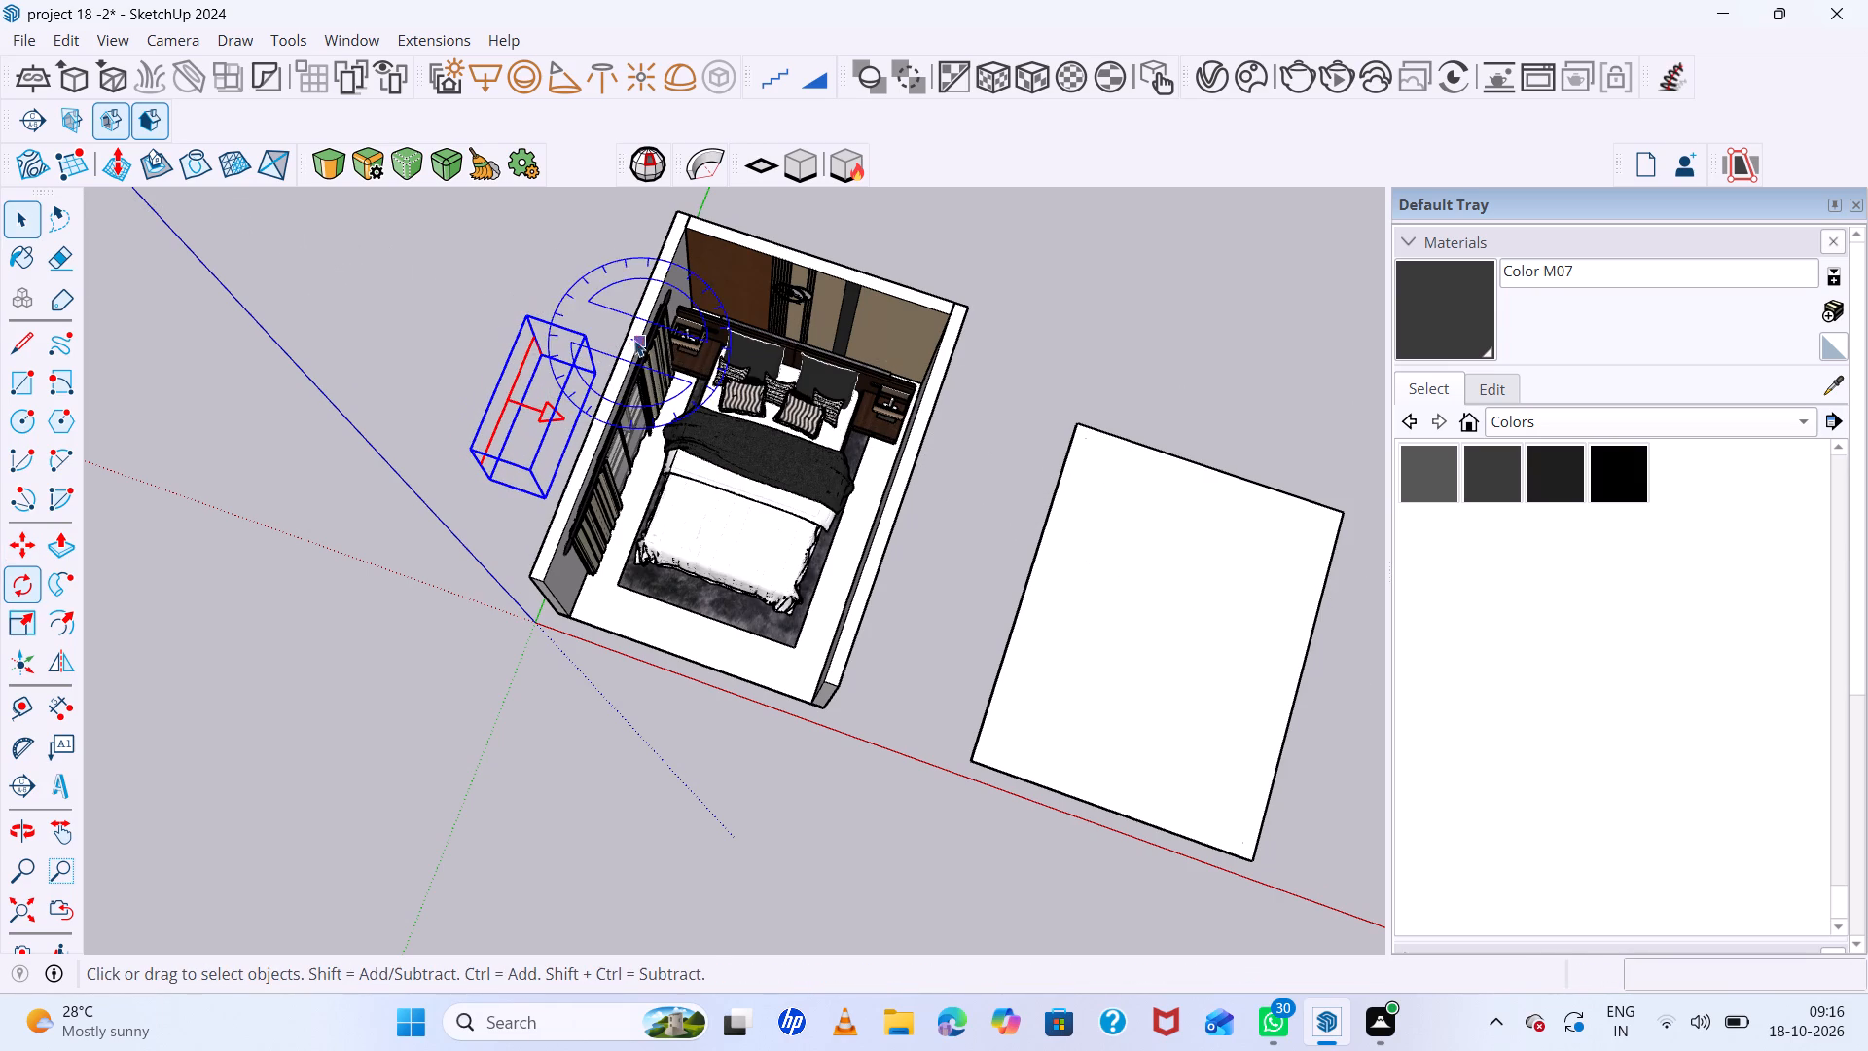
# Move the rotated rectangle light slightly closer to the outside of the window wall and clear the selection.
pyautogui.press('m')
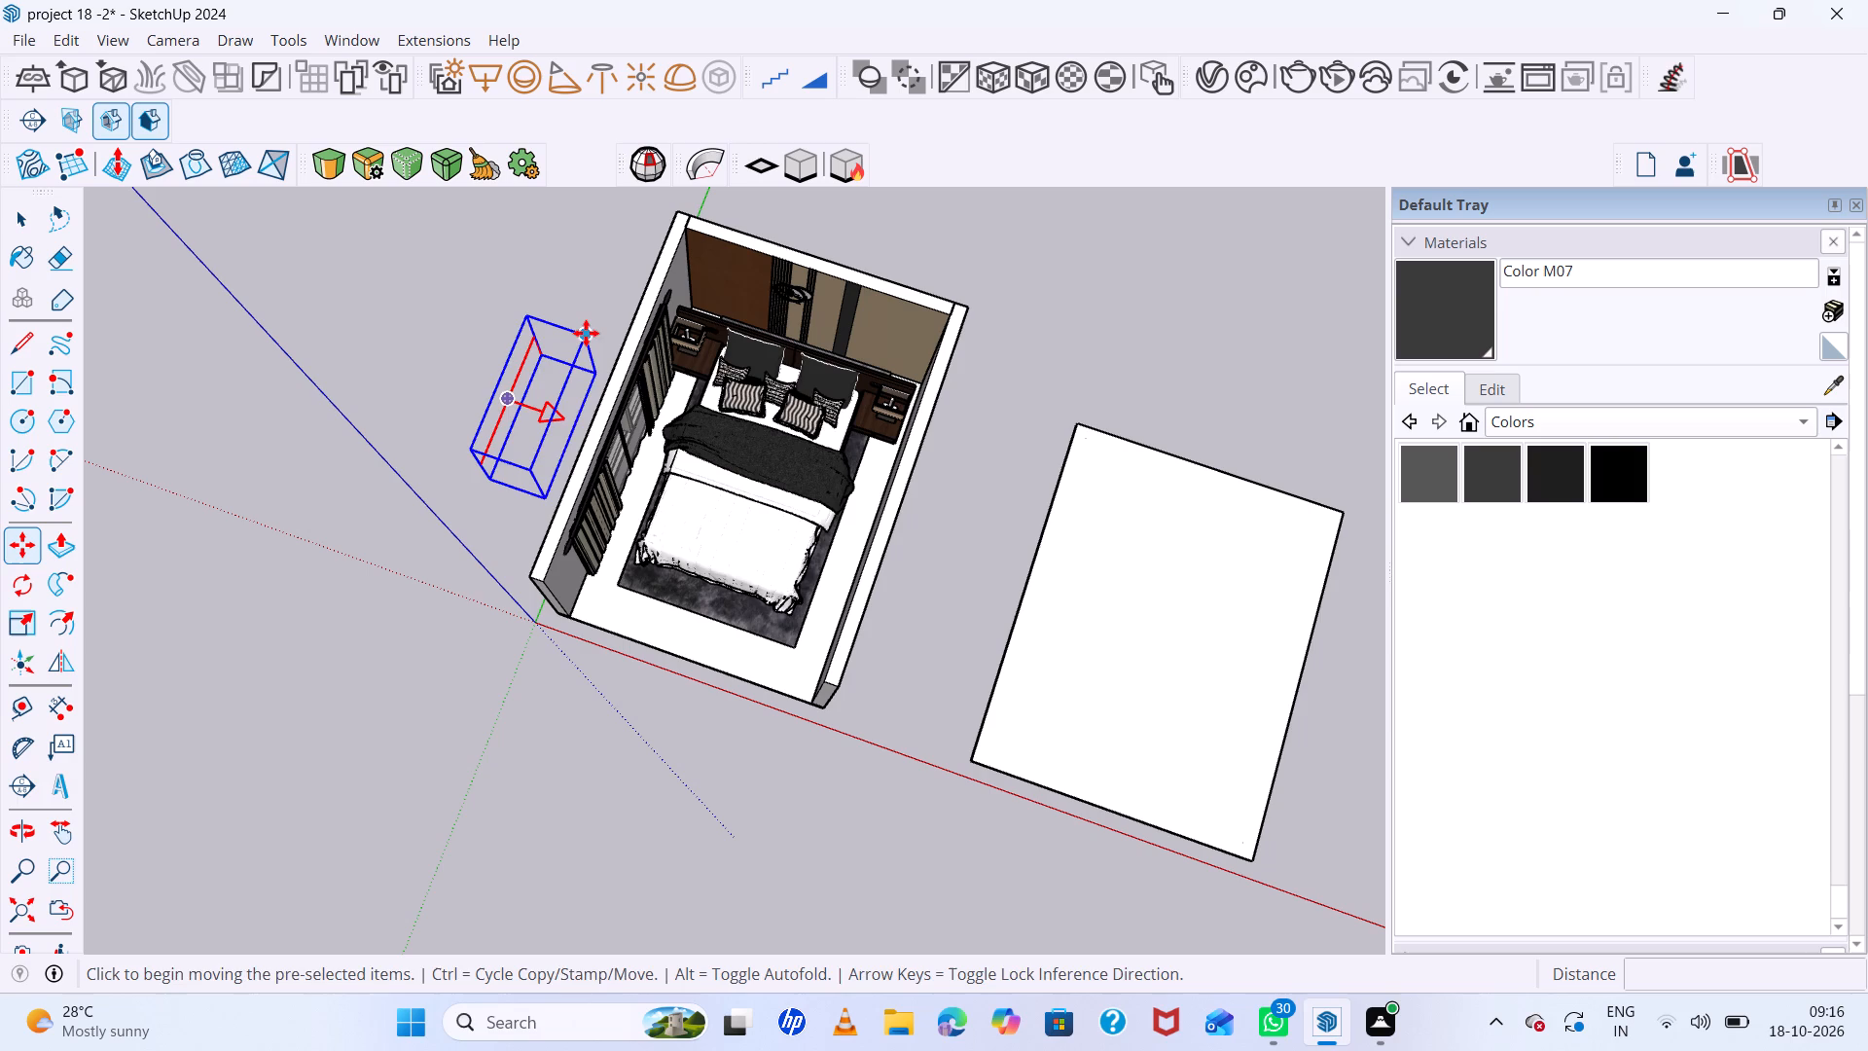
pyautogui.click(586, 333)
pyautogui.click(603, 337)
pyautogui.moveTo(746, 404); pyautogui.dragTo(741, 320, button='middle')
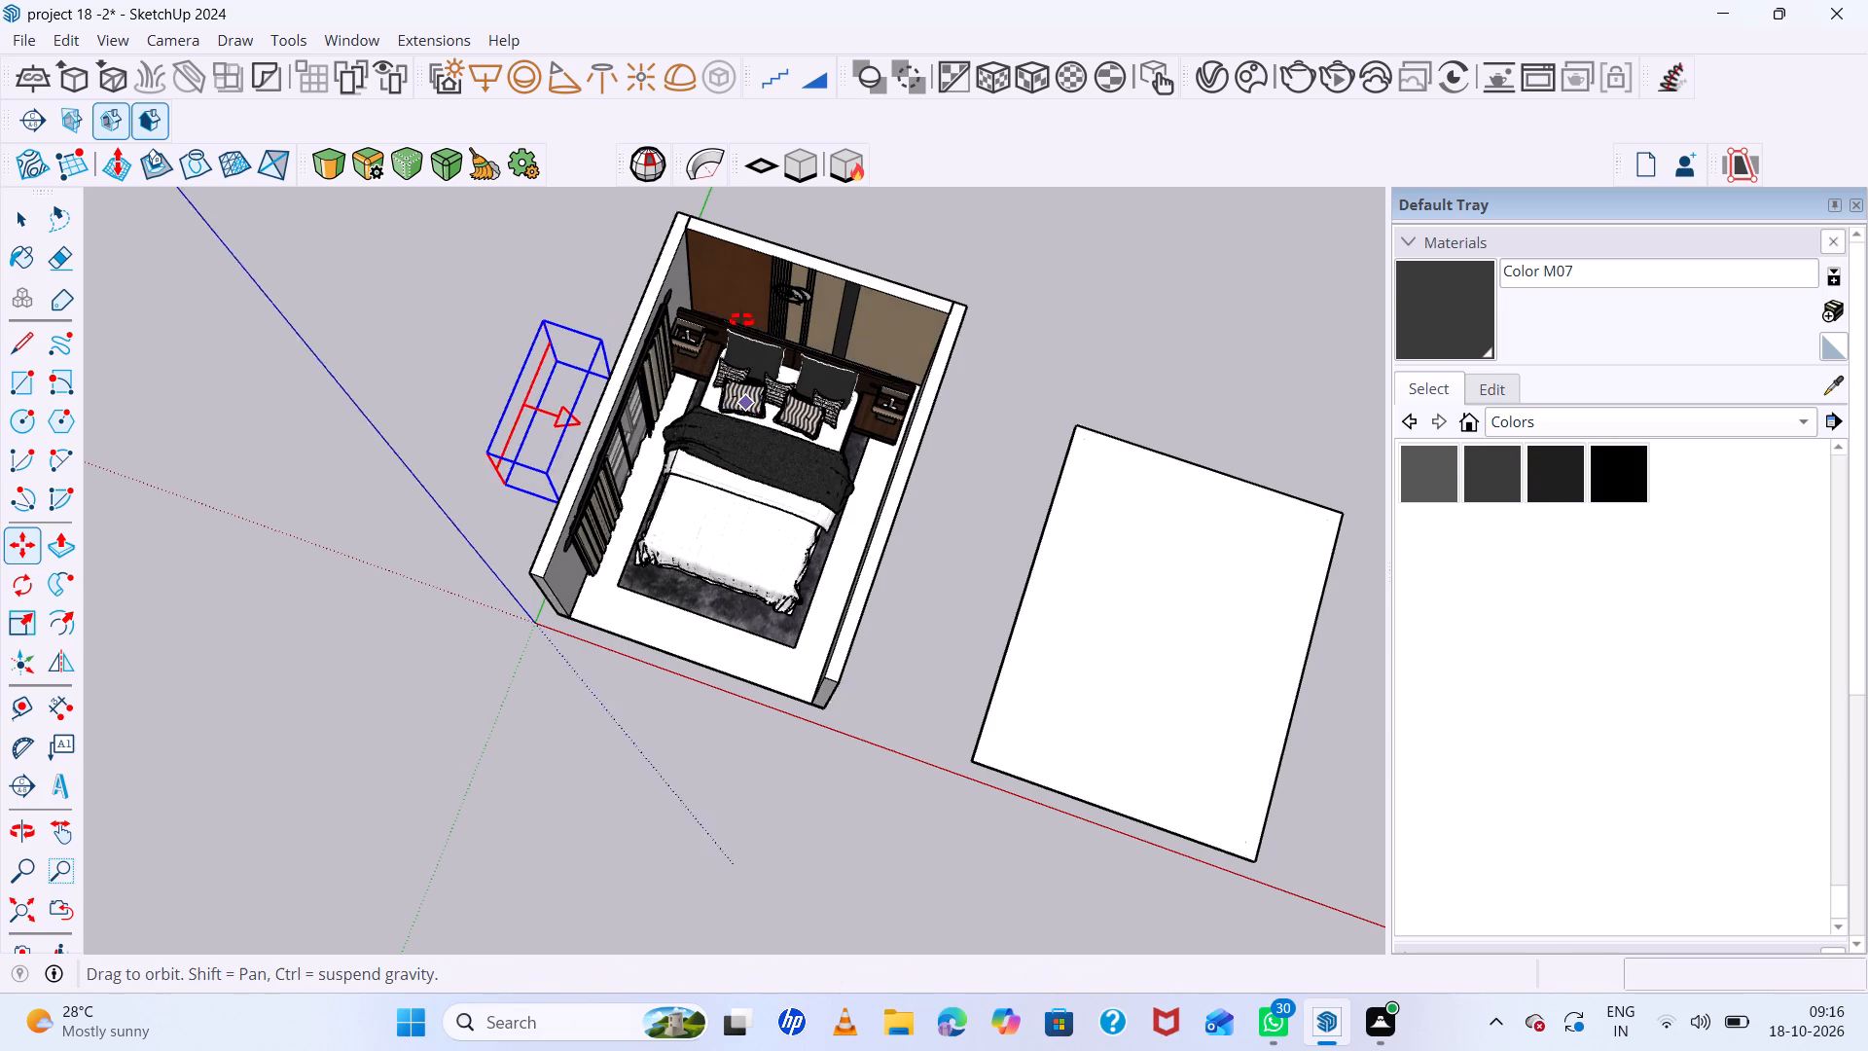
pyautogui.moveTo(741, 320); pyautogui.dragTo(739, 238, button='middle')
pyautogui.moveTo(844, 444); pyautogui.dragTo(514, 220, button='middle')
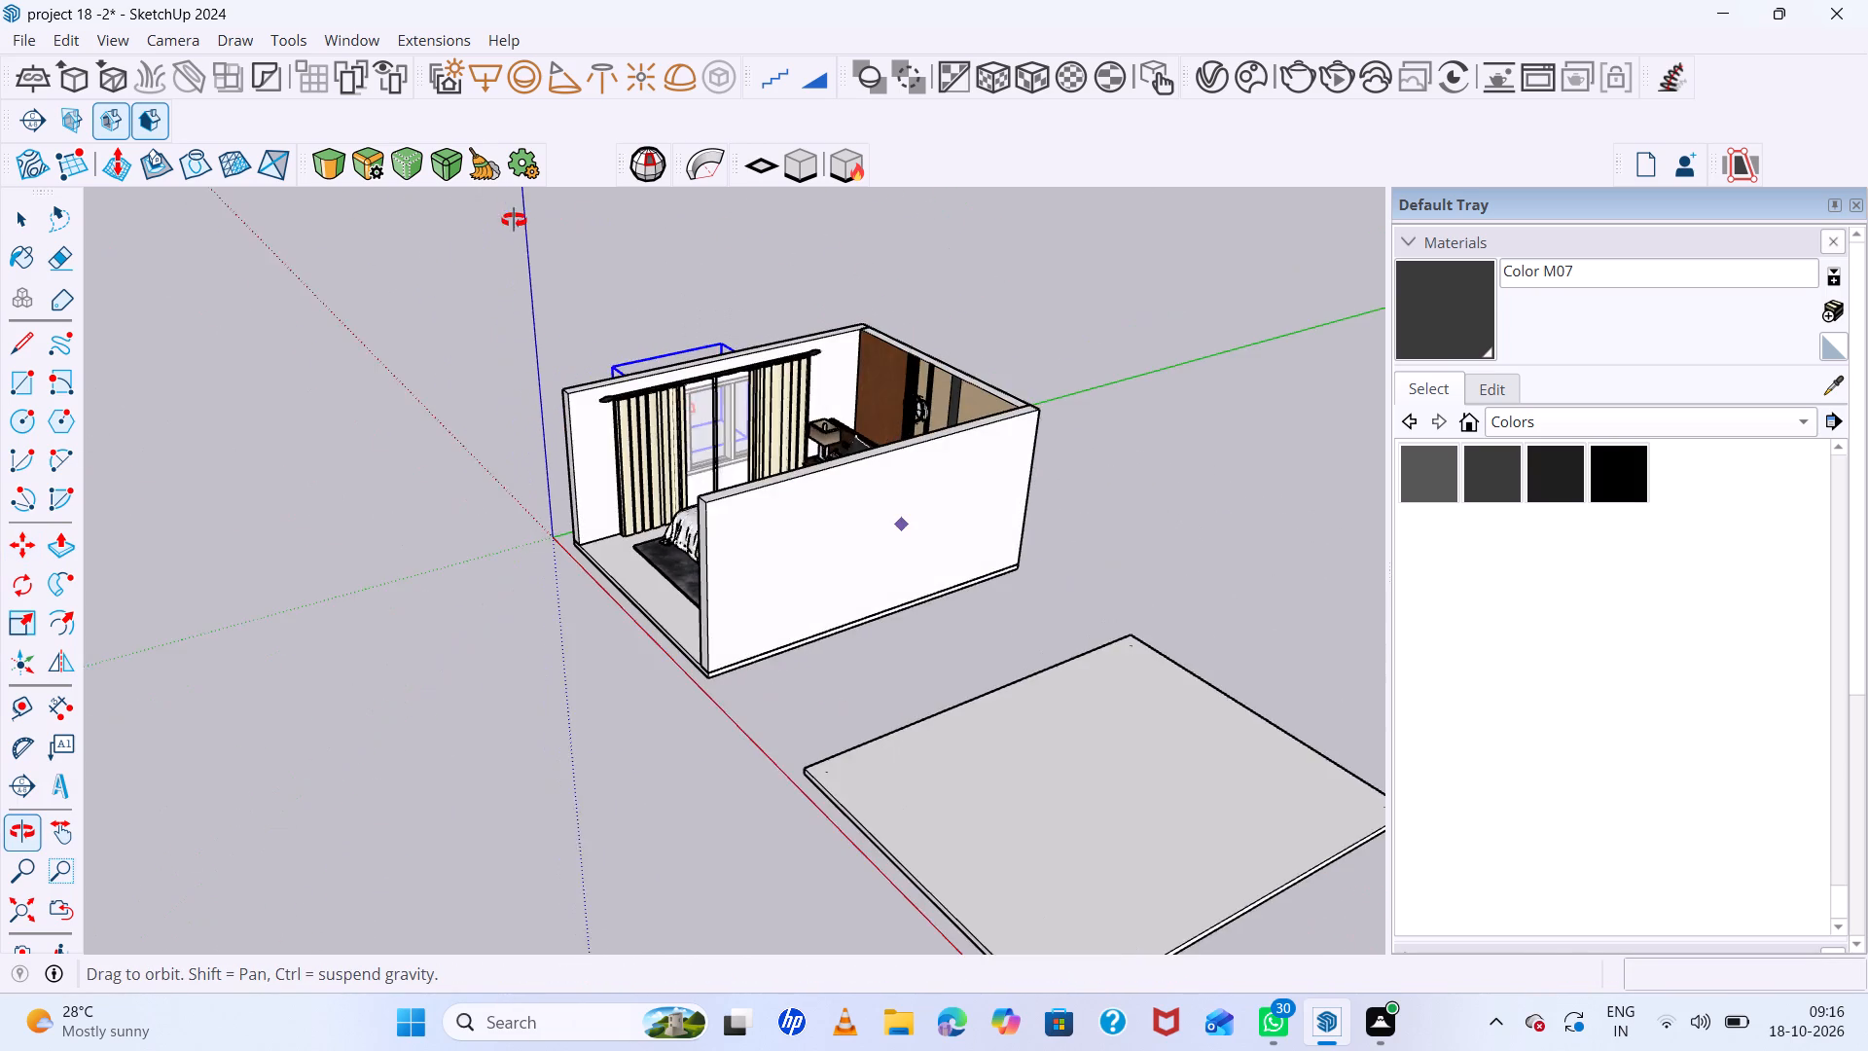
pyautogui.moveTo(514, 220); pyautogui.dragTo(711, 238, button='middle')
pyautogui.press('space')
pyautogui.doubleClick(935, 308)
# Save the bedroom project with its adjusted lighting.
pyautogui.scroll(4, 803, 546)
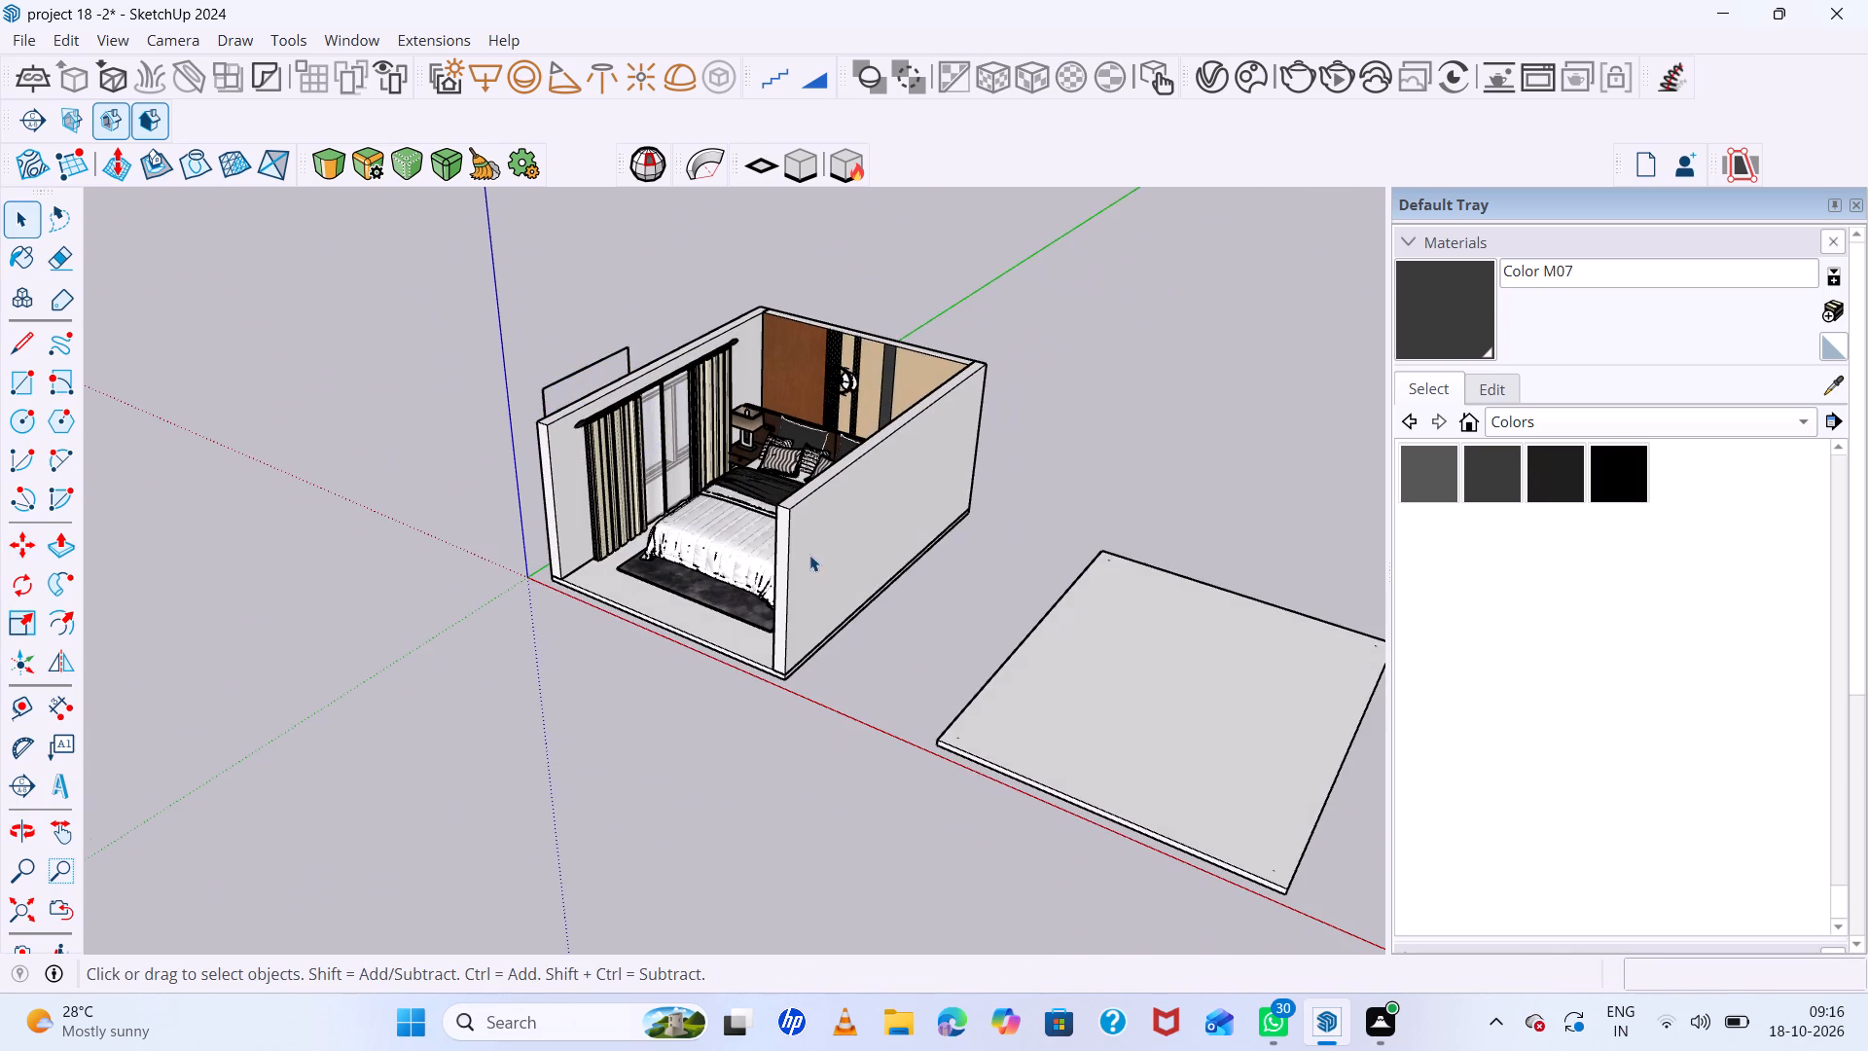
pyautogui.scroll(1, 809, 555)
pyautogui.moveTo(788, 560); pyautogui.dragTo(918, 394, button='middle')
pyautogui.middleClick(918, 394)
pyautogui.scroll(20, 797, 442)
pyautogui.scroll(1, 797, 442)
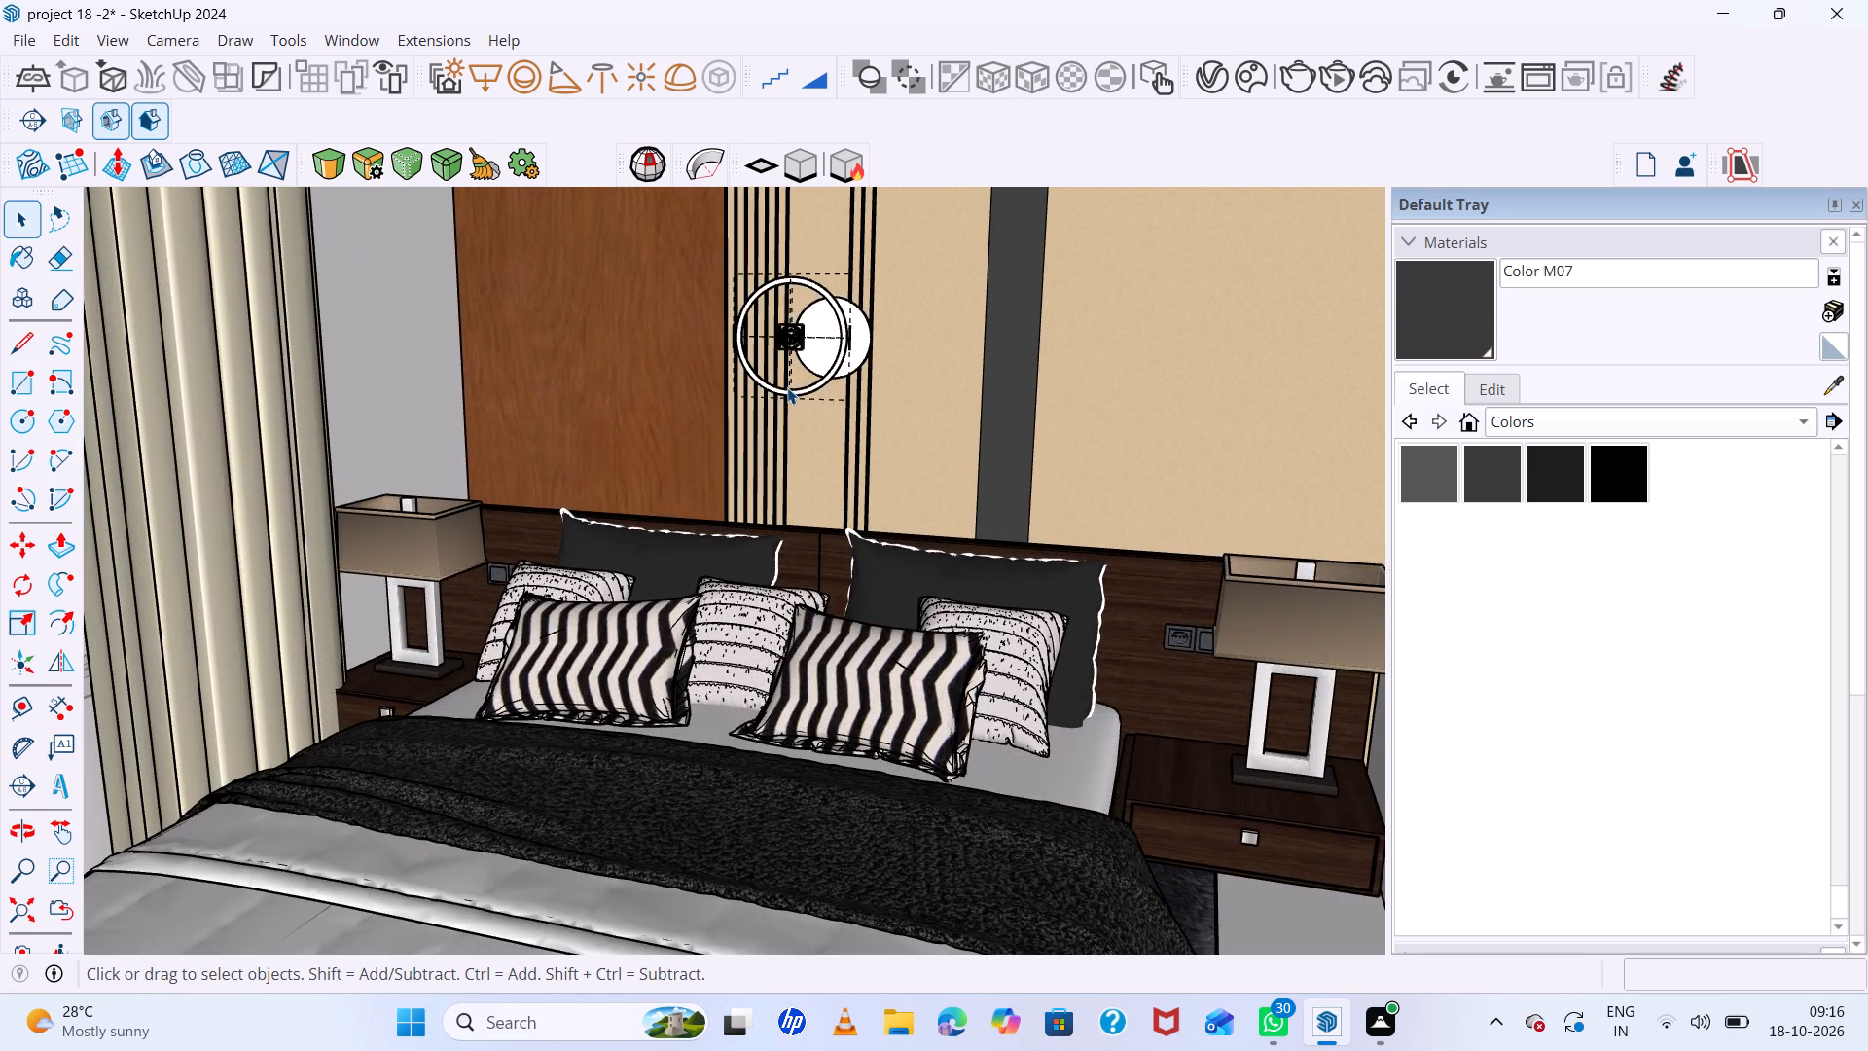
pyautogui.scroll(-20, 787, 387)
pyautogui.scroll(-1, 787, 387)
pyautogui.moveTo(799, 395); pyautogui.dragTo(892, 422, button='middle')
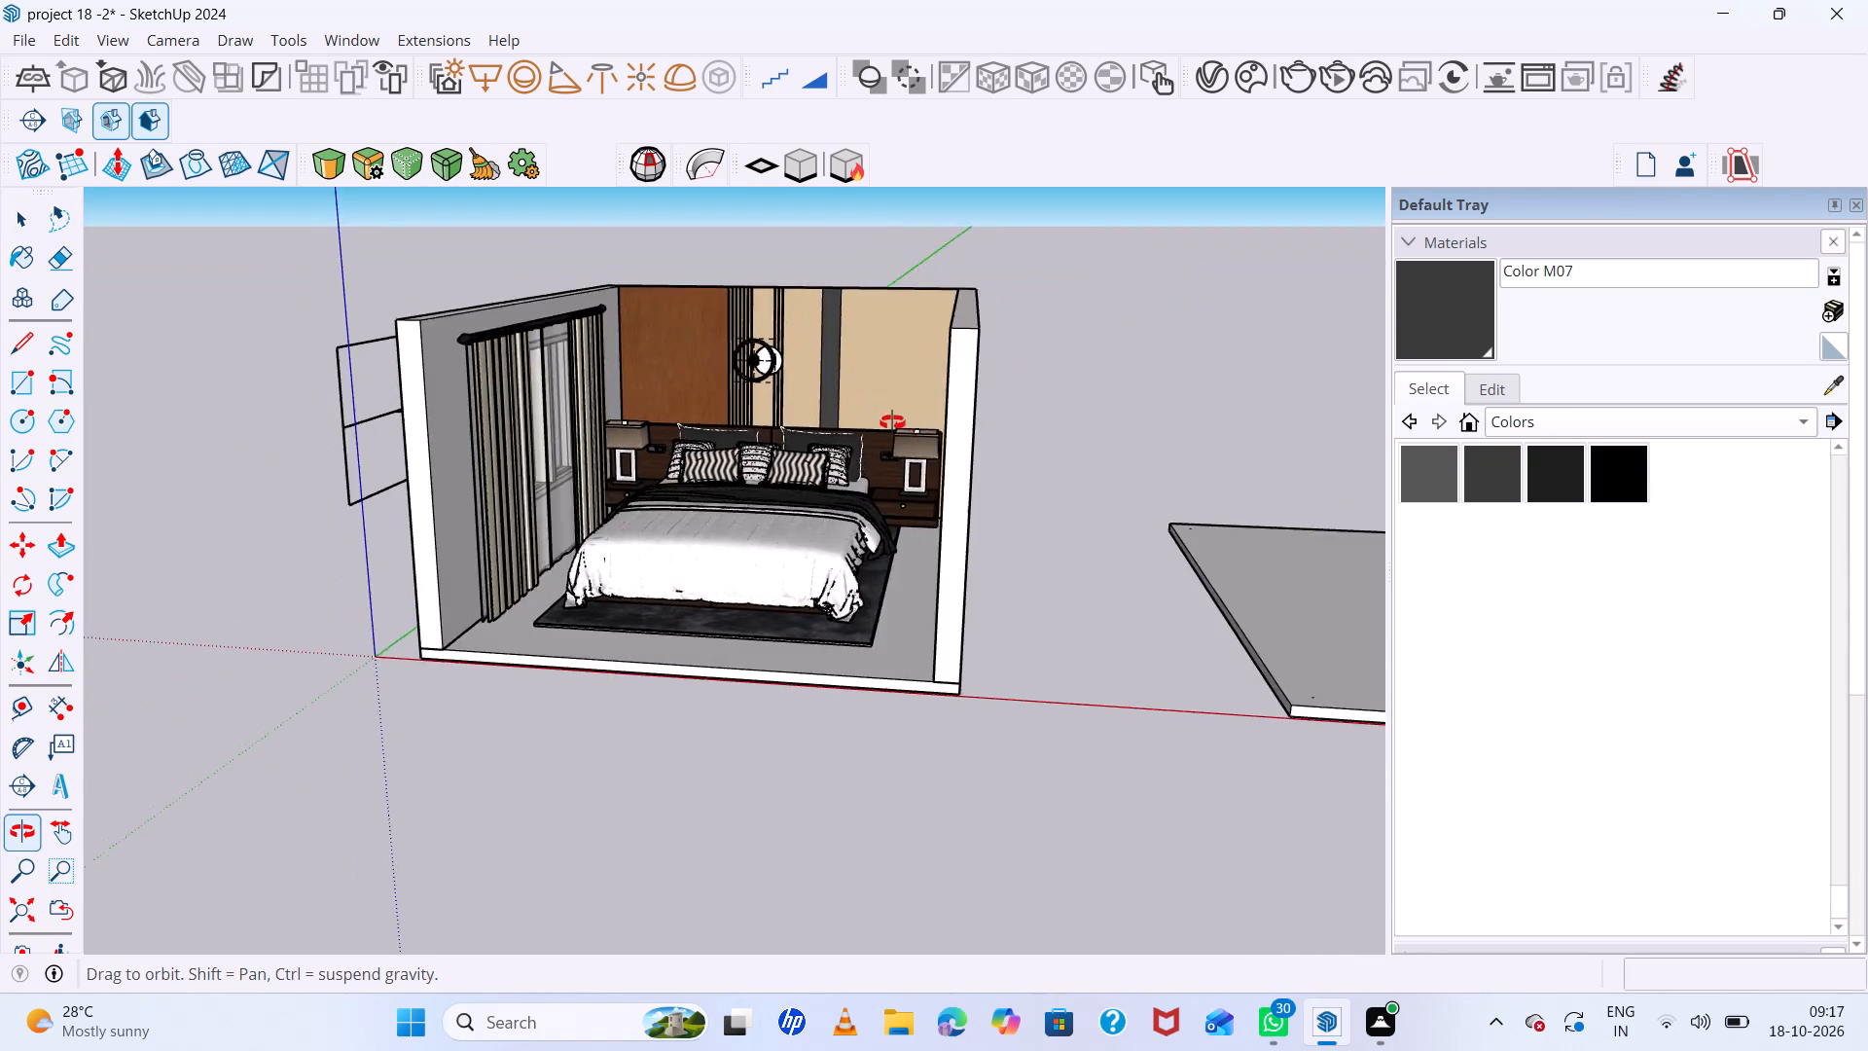
pyautogui.moveTo(892, 422); pyautogui.dragTo(918, 429, button='middle')
pyautogui.middleClick(918, 429)
pyautogui.moveTo(1055, 489); pyautogui.dragTo(933, 455, button='middle')
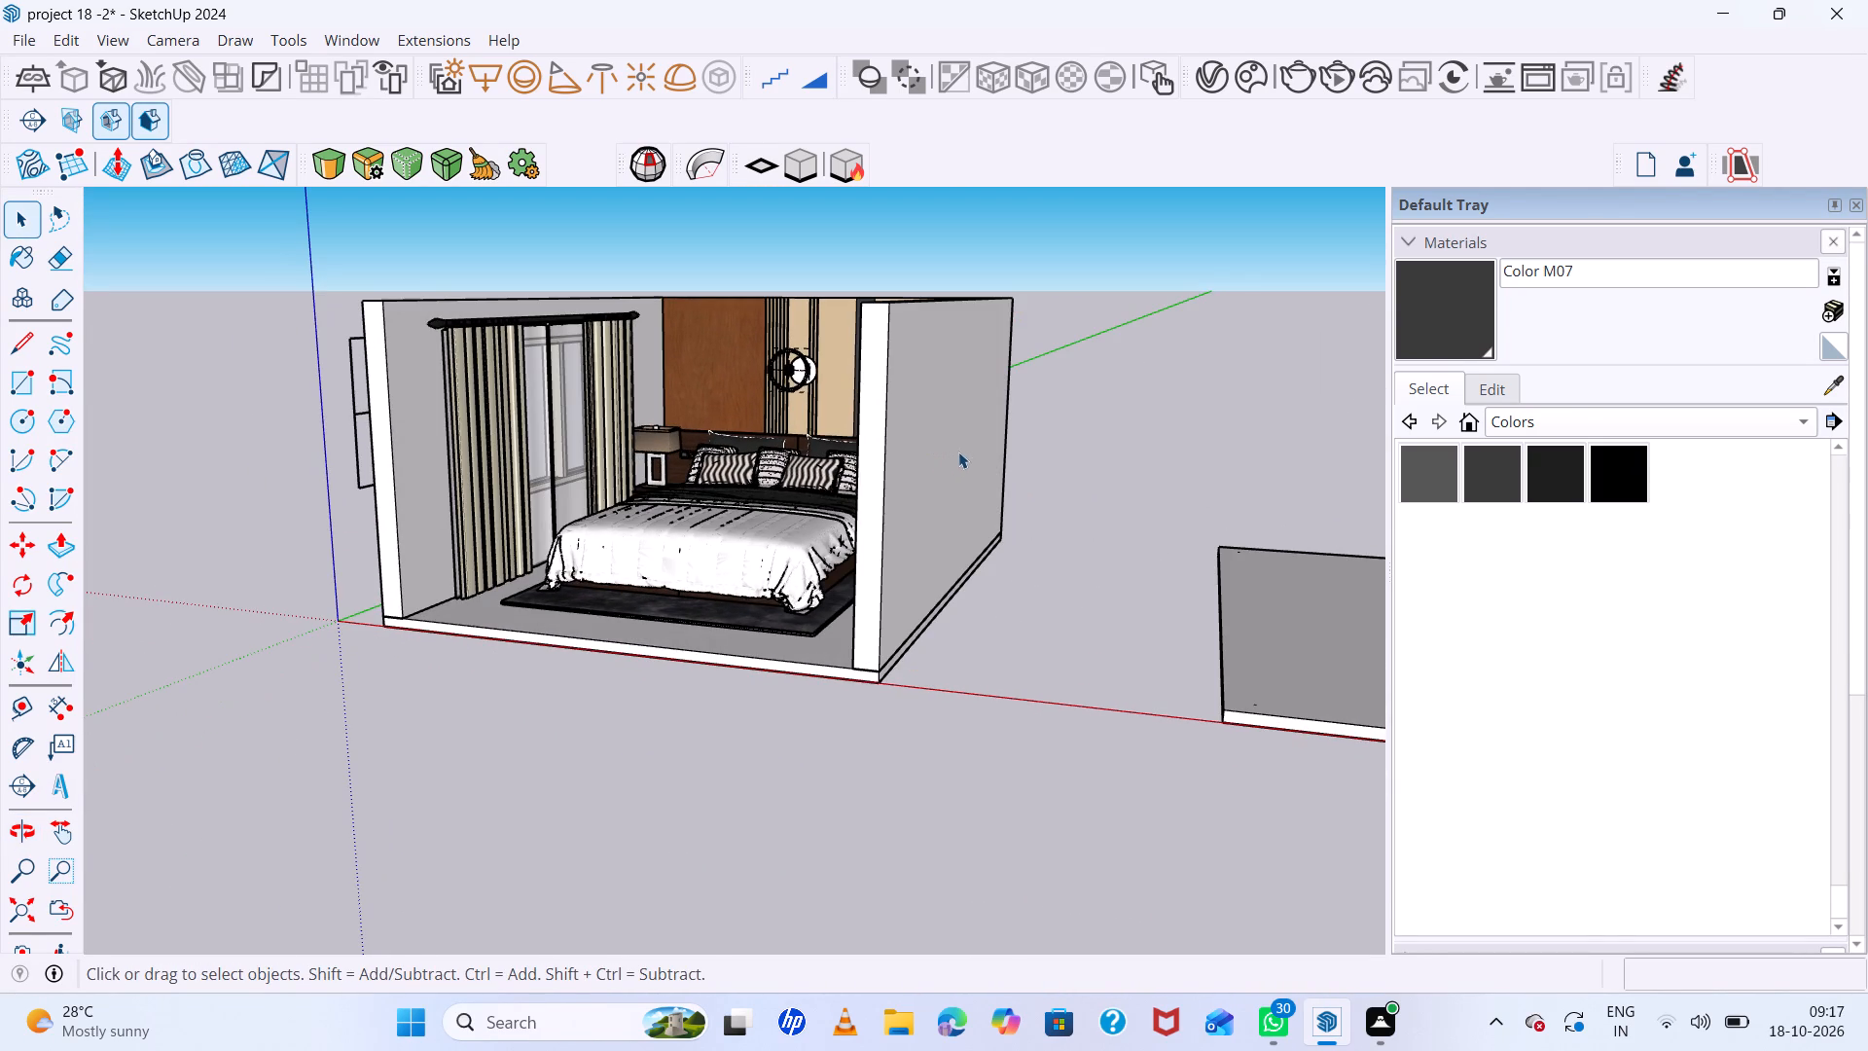
pyautogui.hotkey('ctrl', 's')
# Start an interactive V-Ray render of the bedroom seen from its open front.
pyautogui.click(1331, 75)
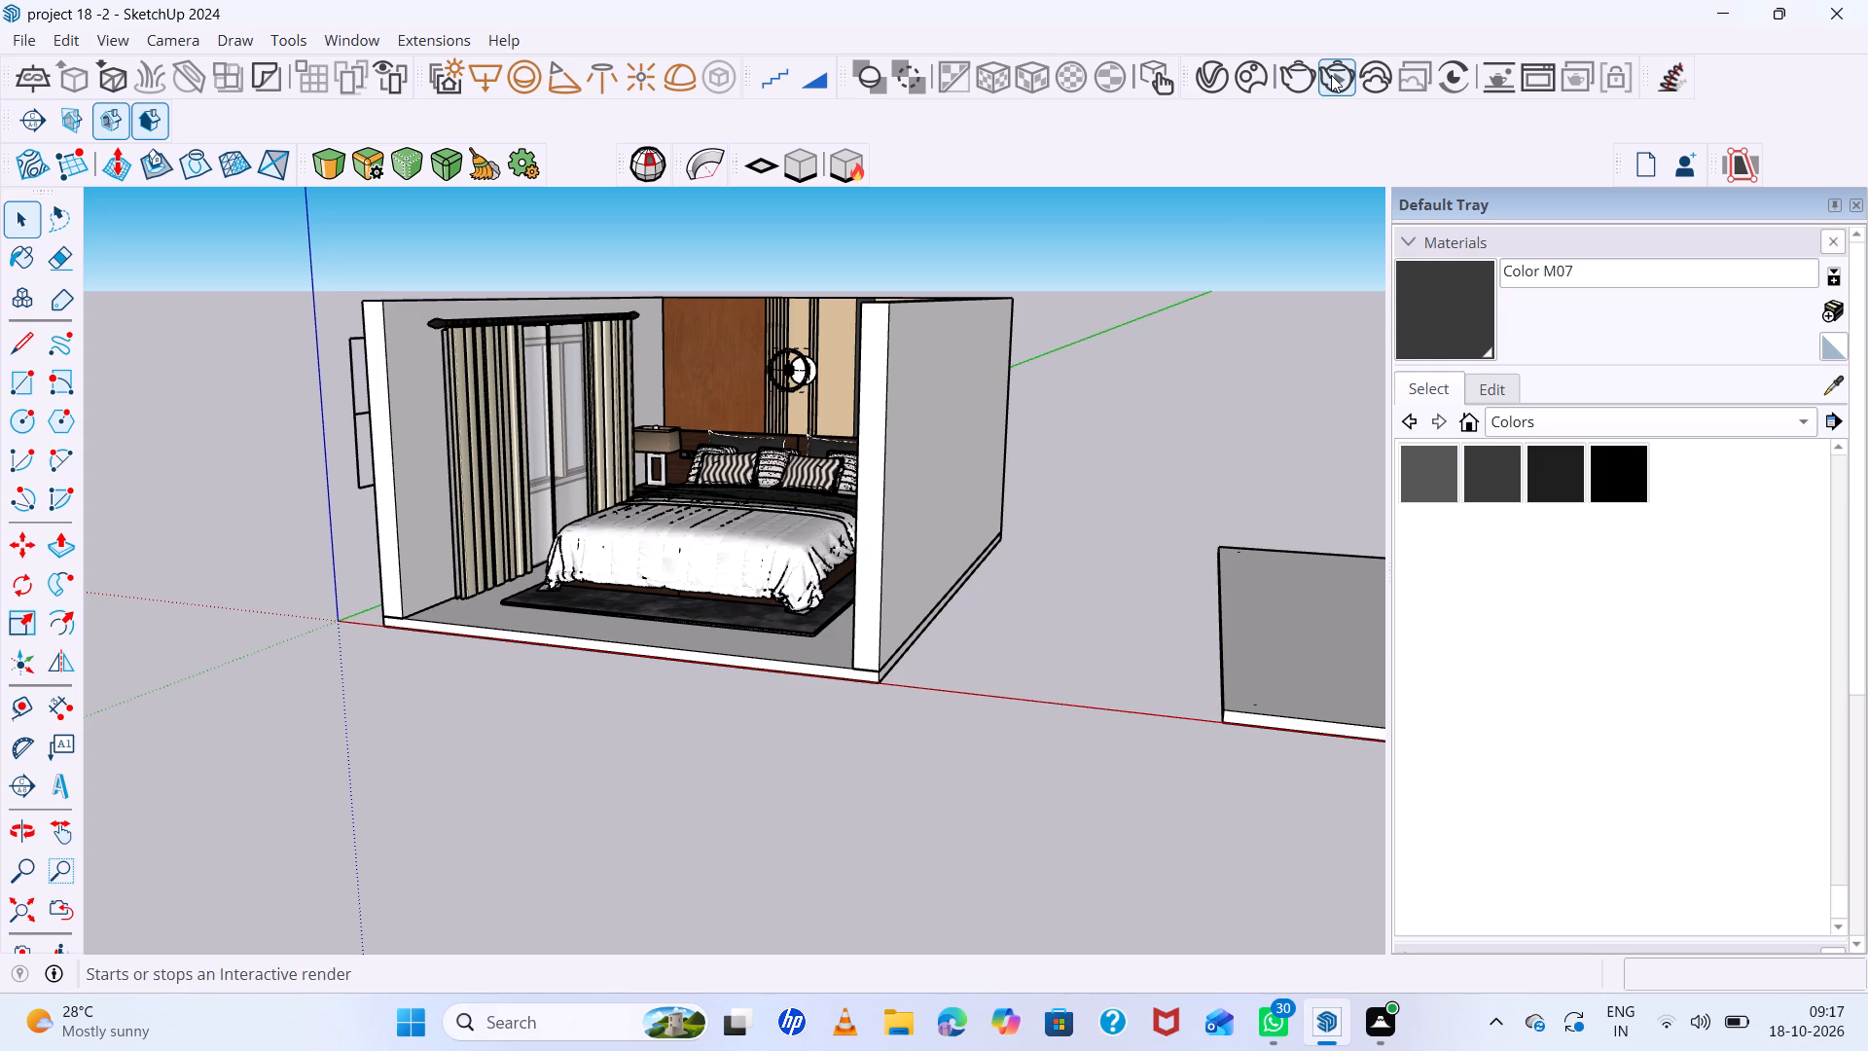
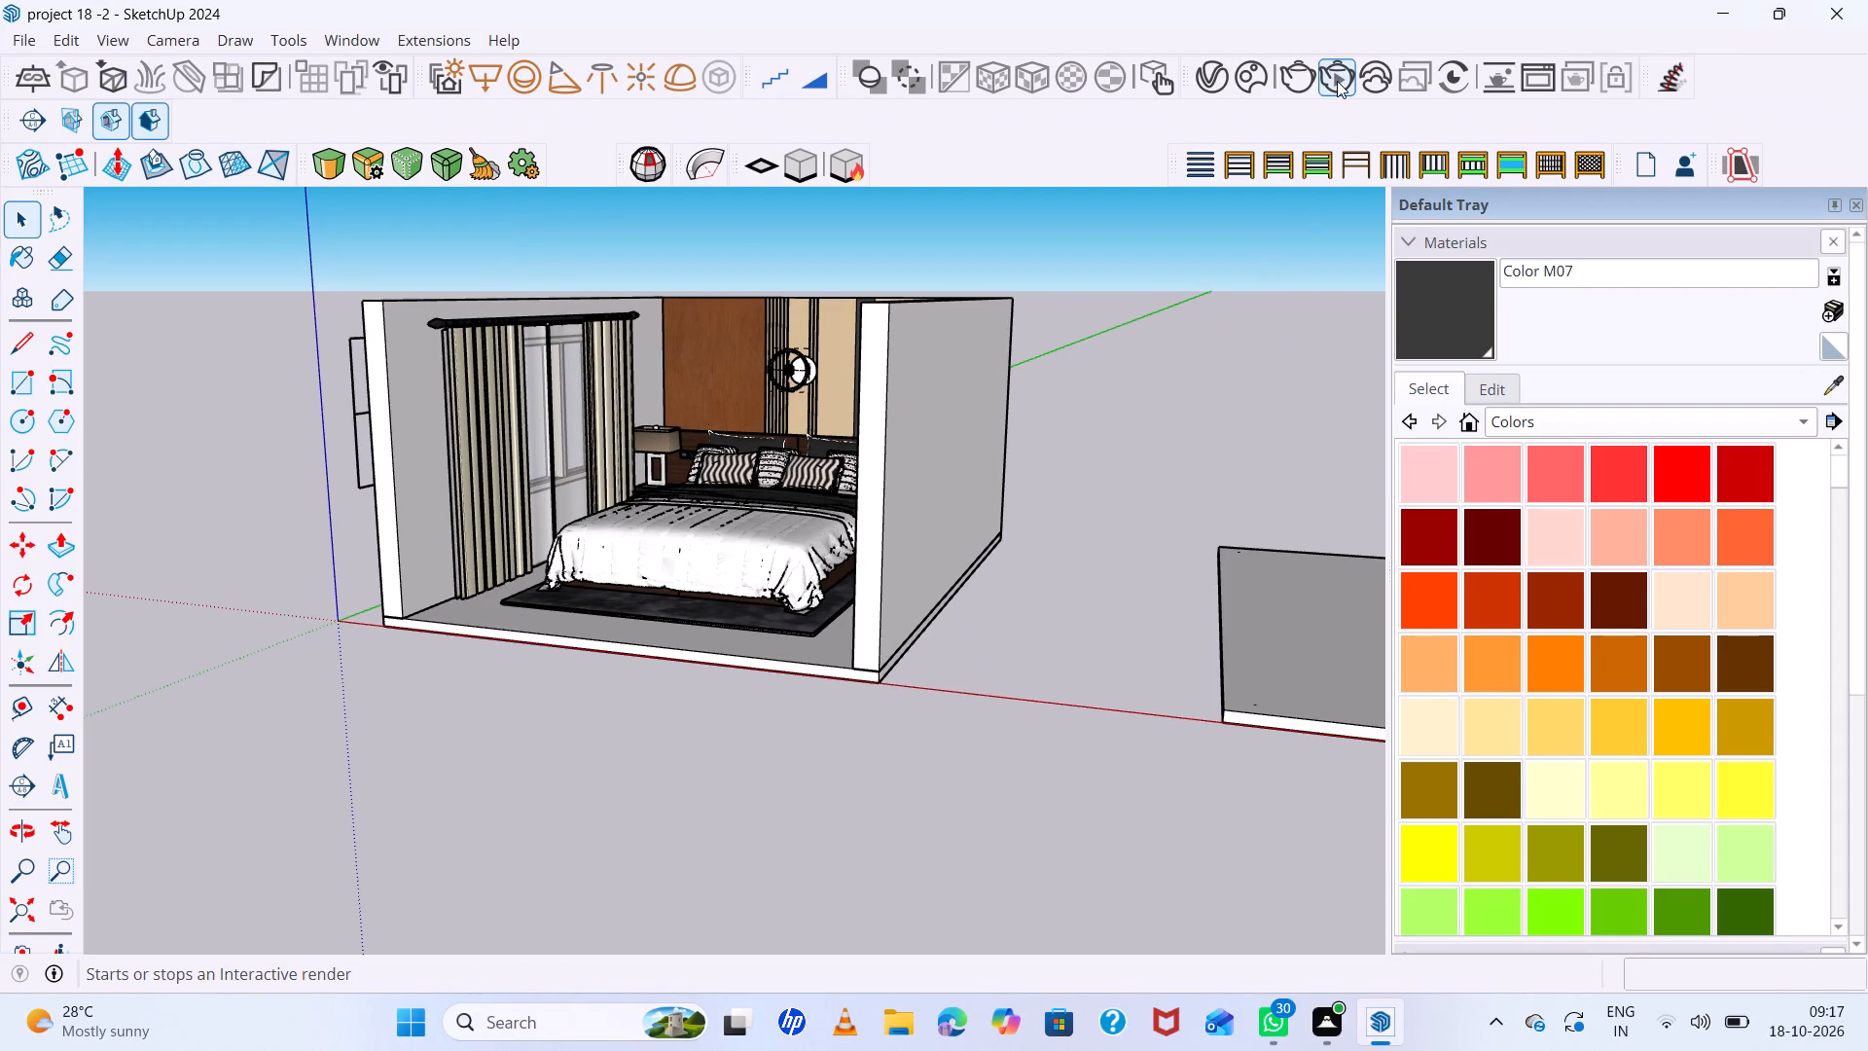
# Run an interactive V-Ray render of the bedroom view to check its current lighting, stop it, and put the render window away.
pyautogui.click(1338, 82)
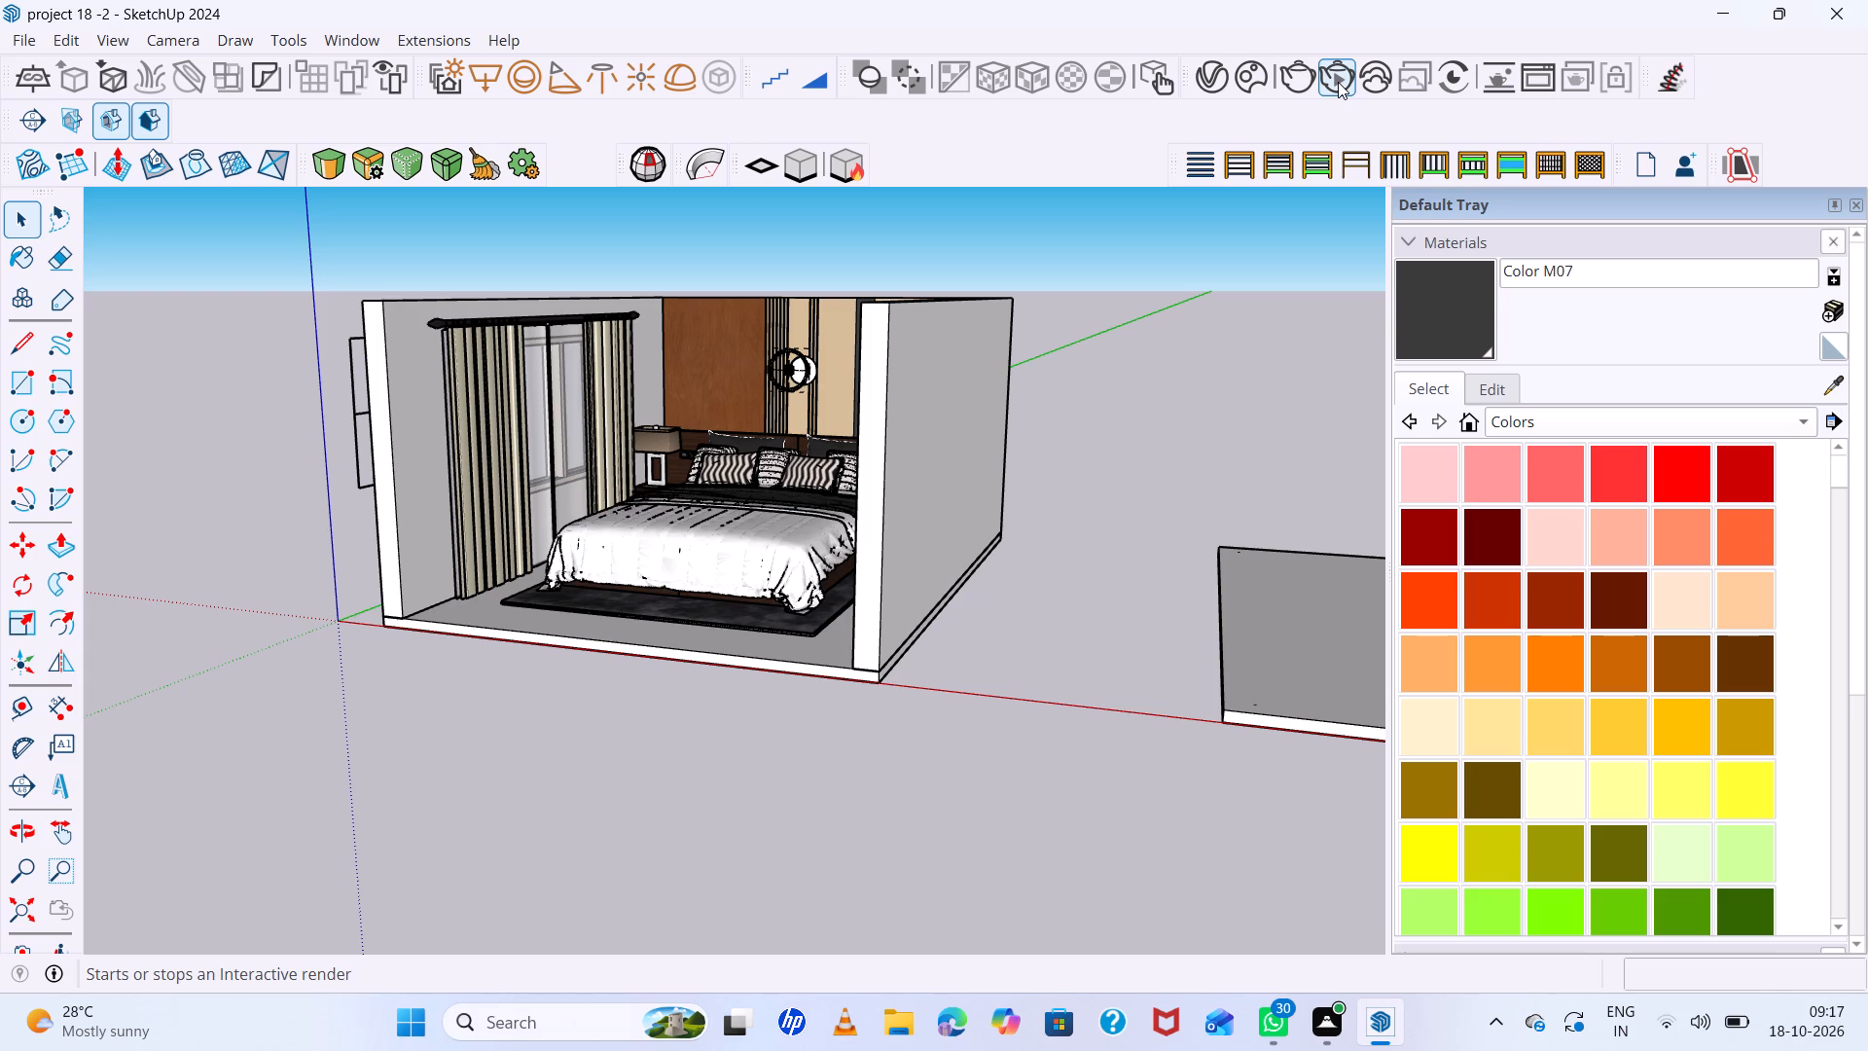
pyautogui.click(1338, 82)
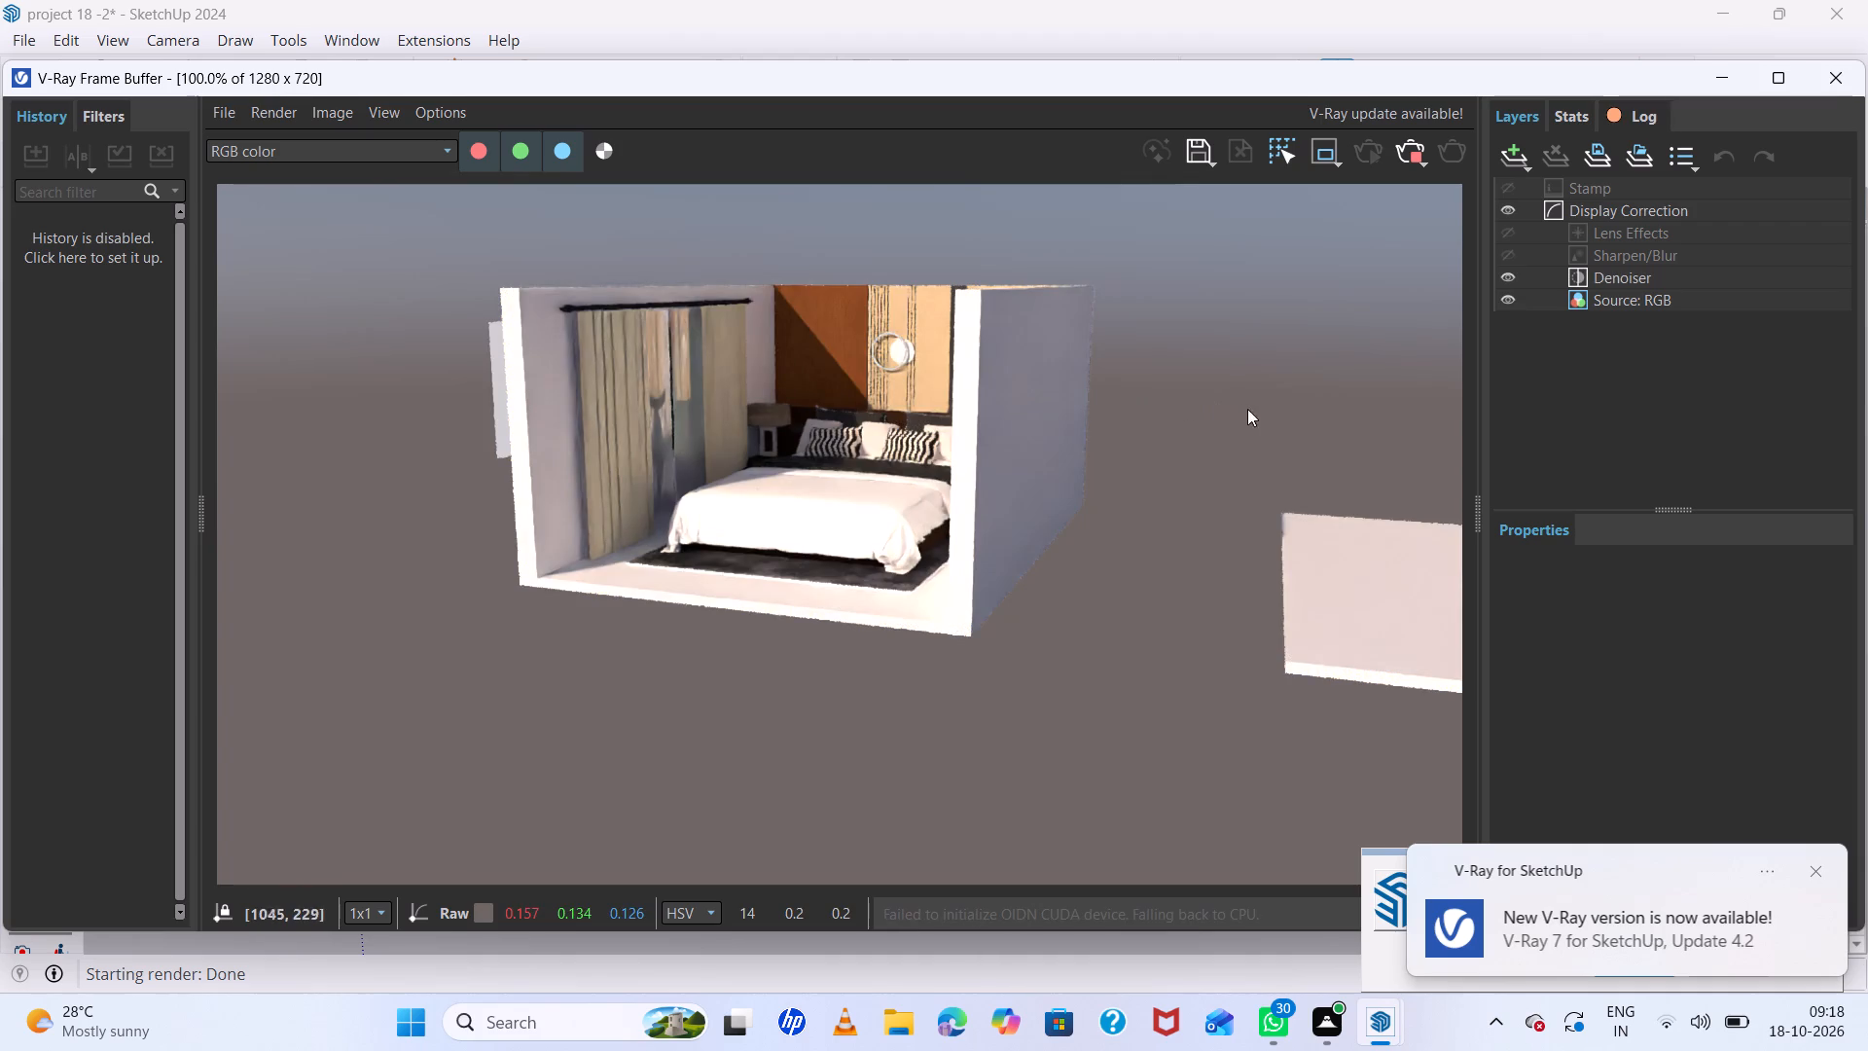
pyautogui.click(1410, 155)
pyautogui.doubleClick(1732, 75)
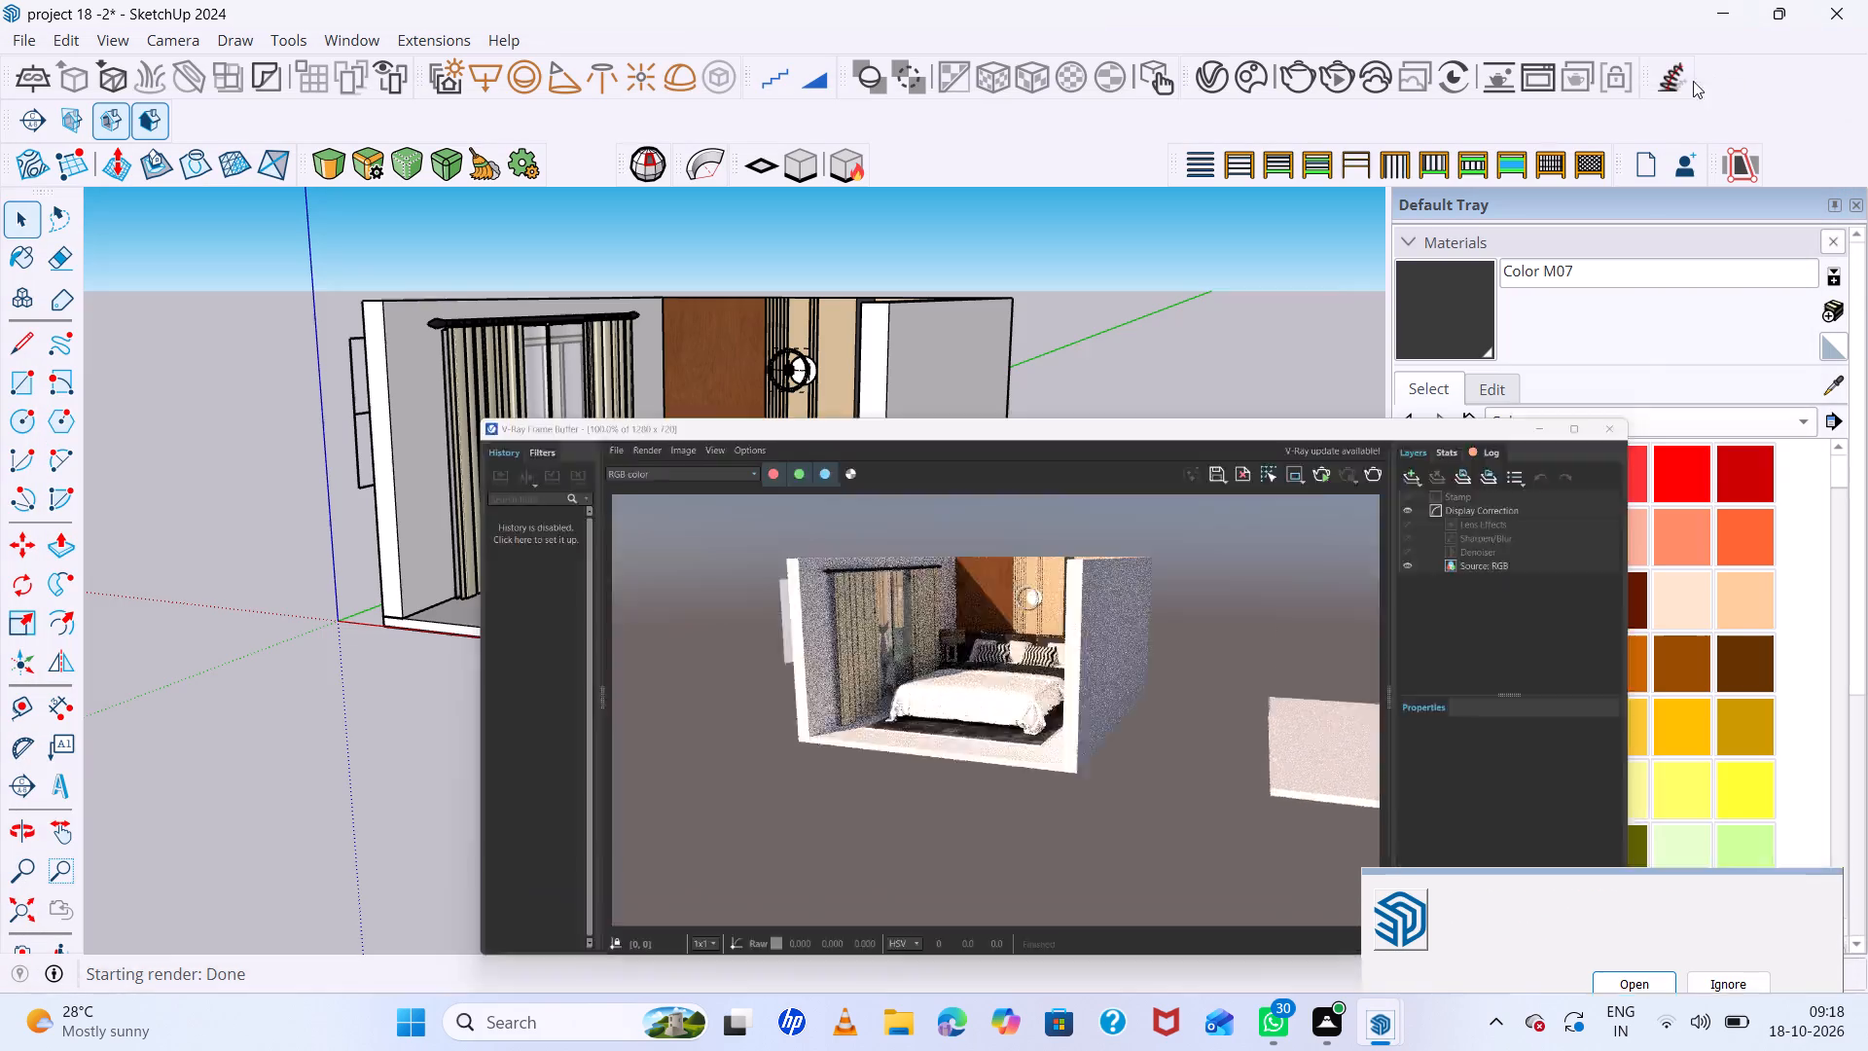
# Purge the unused lights from the V-Ray asset list.
pyautogui.click(1212, 82)
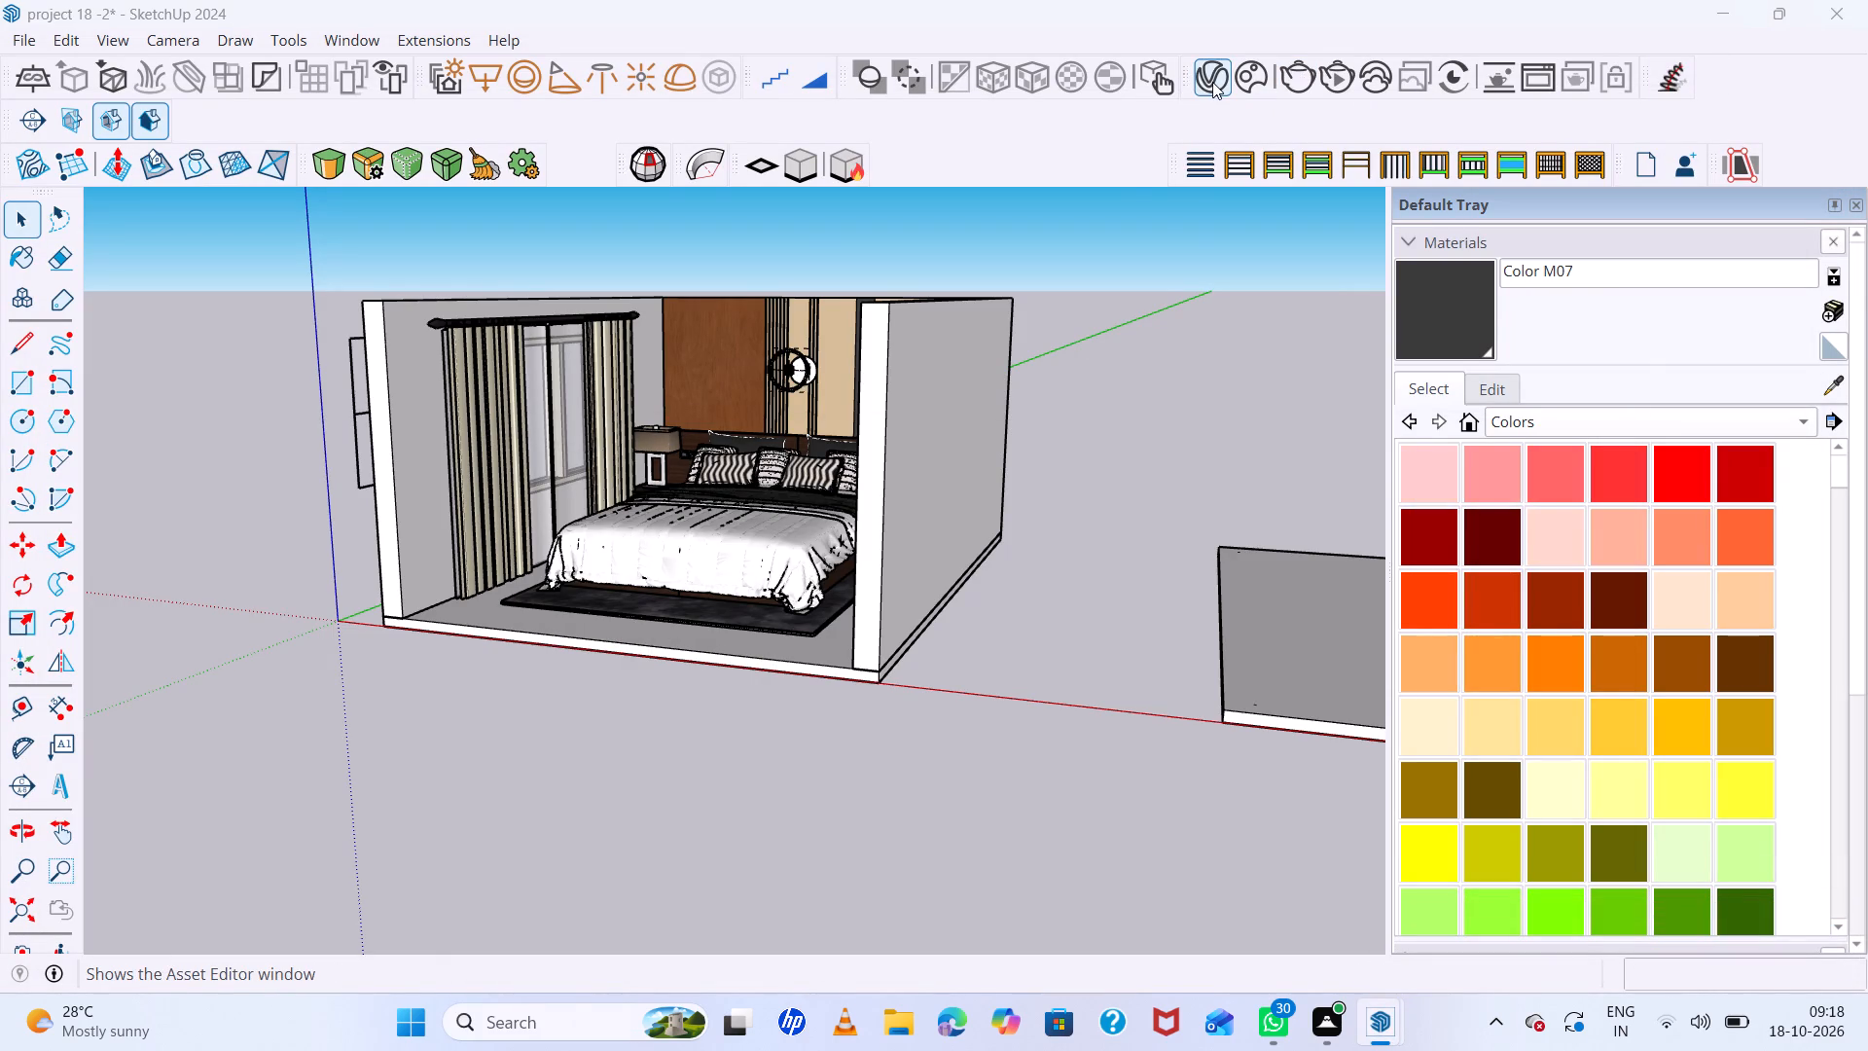
pyautogui.click(794, 151)
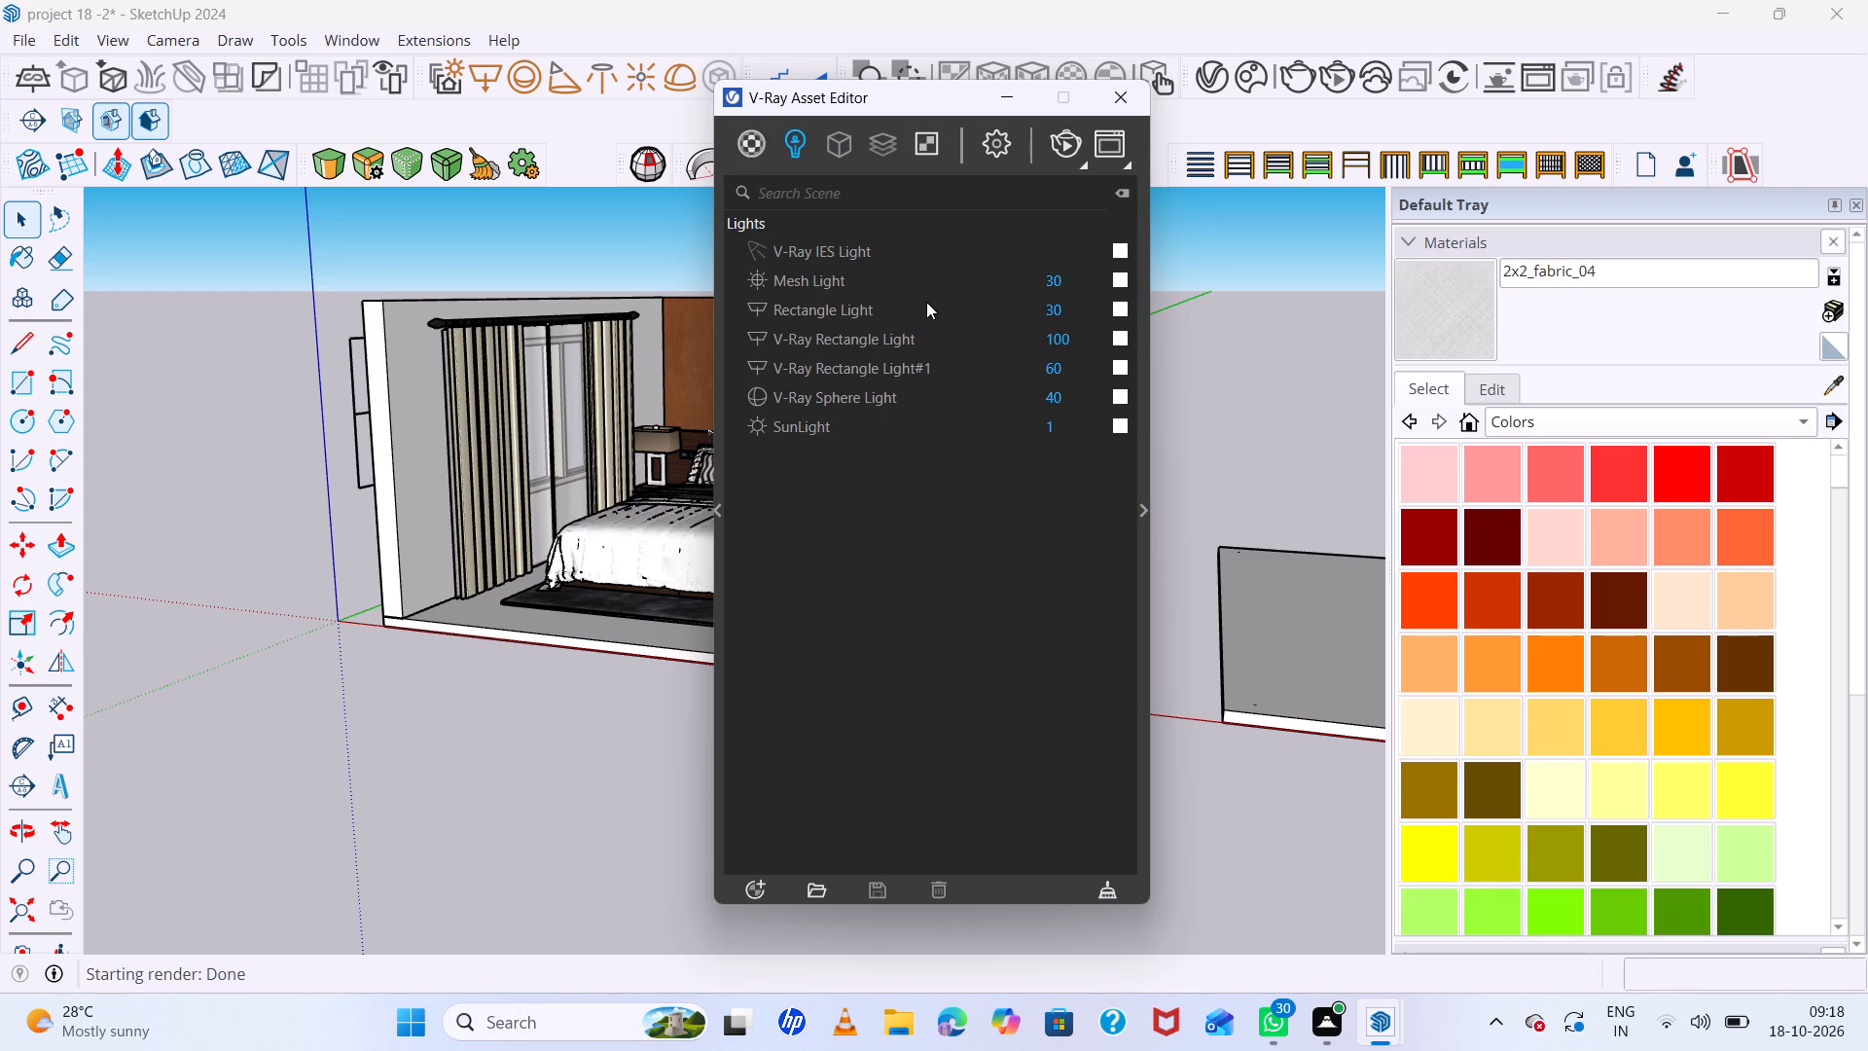
pyautogui.click(907, 247)
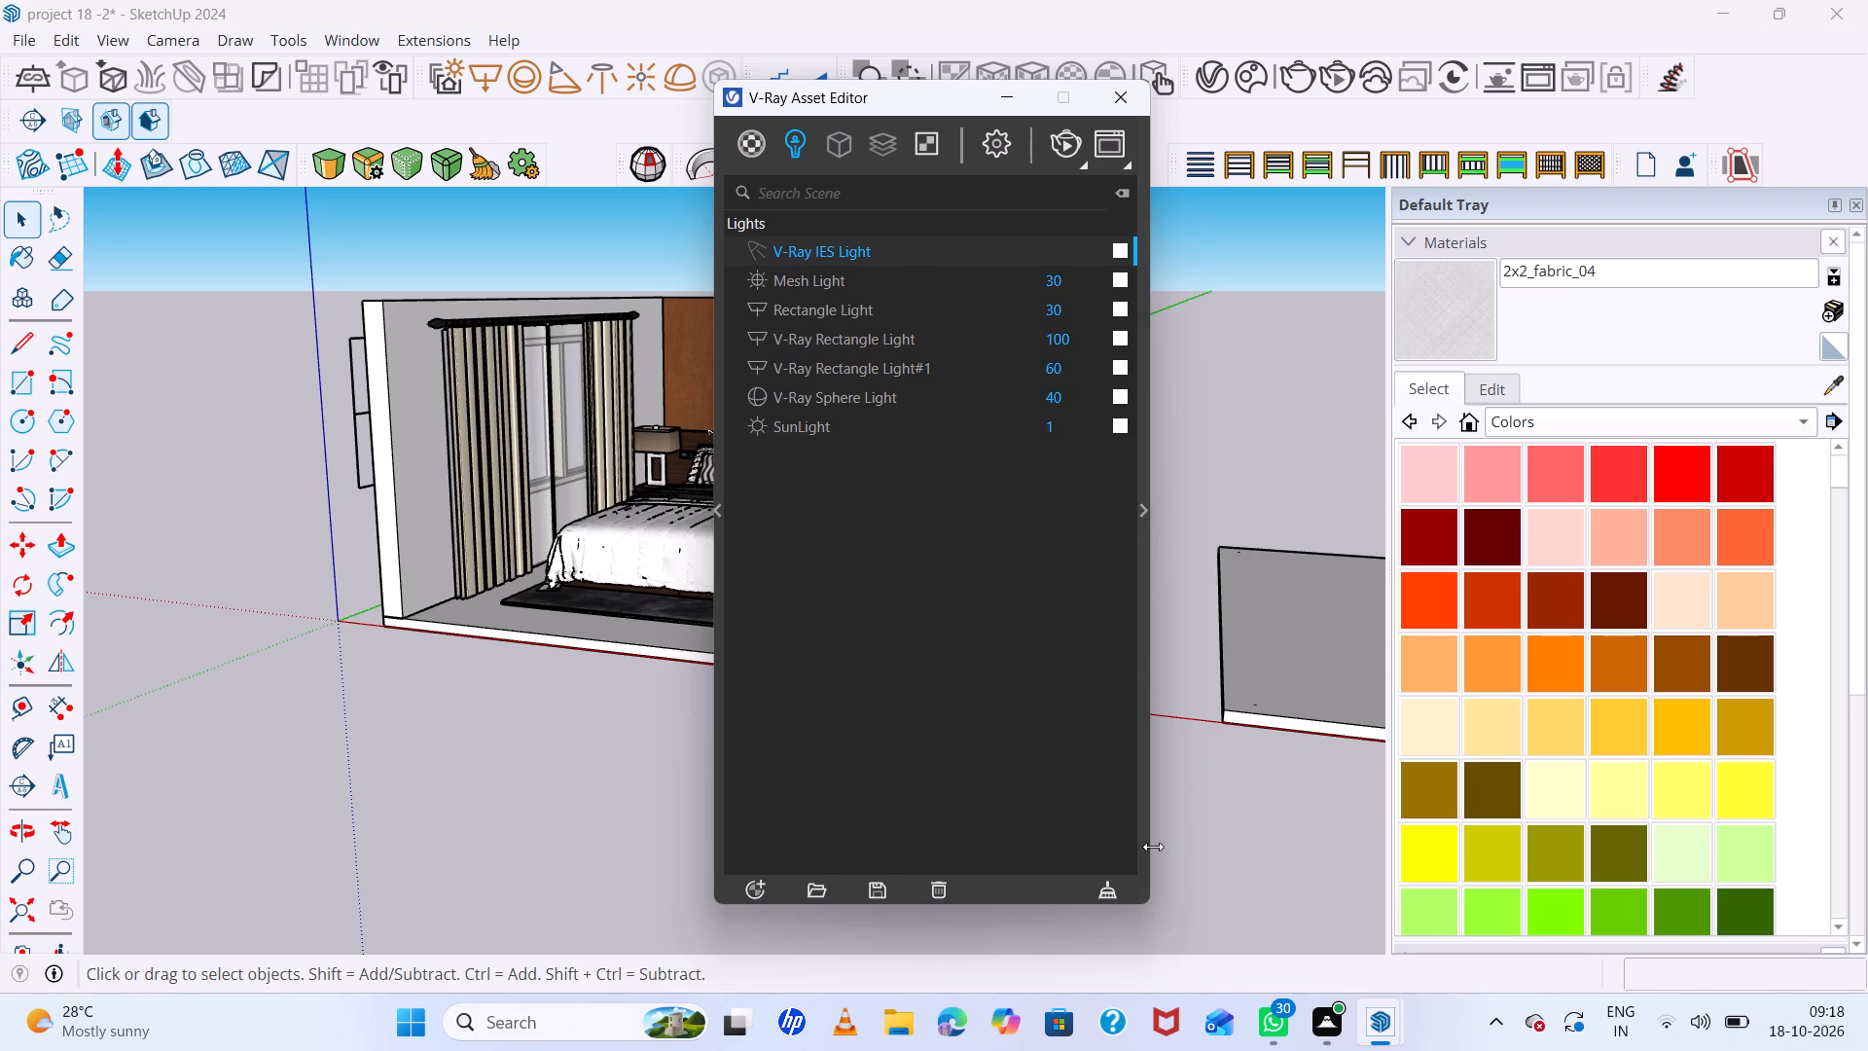
pyautogui.click(1107, 897)
pyautogui.click(1002, 517)
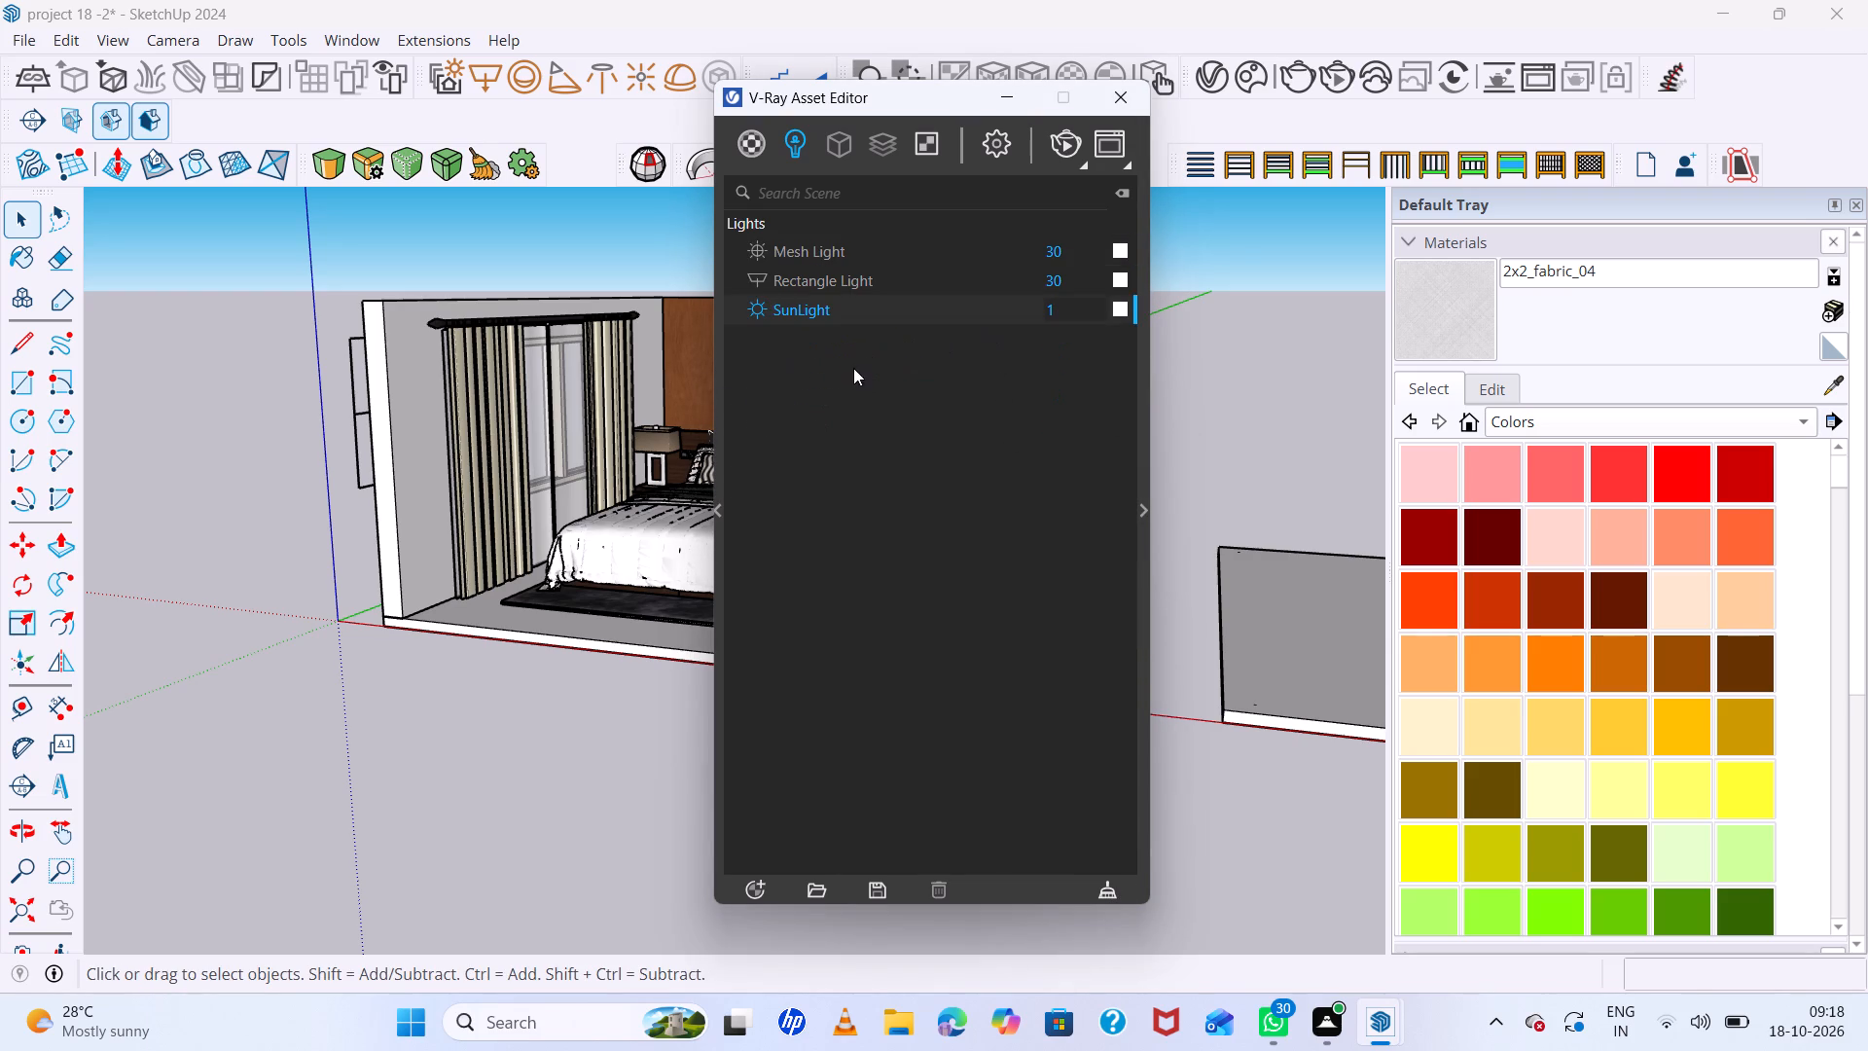
# Set the SunLight intensity to 0.2.
pyautogui.click(877, 276)
pyautogui.click(1052, 313)
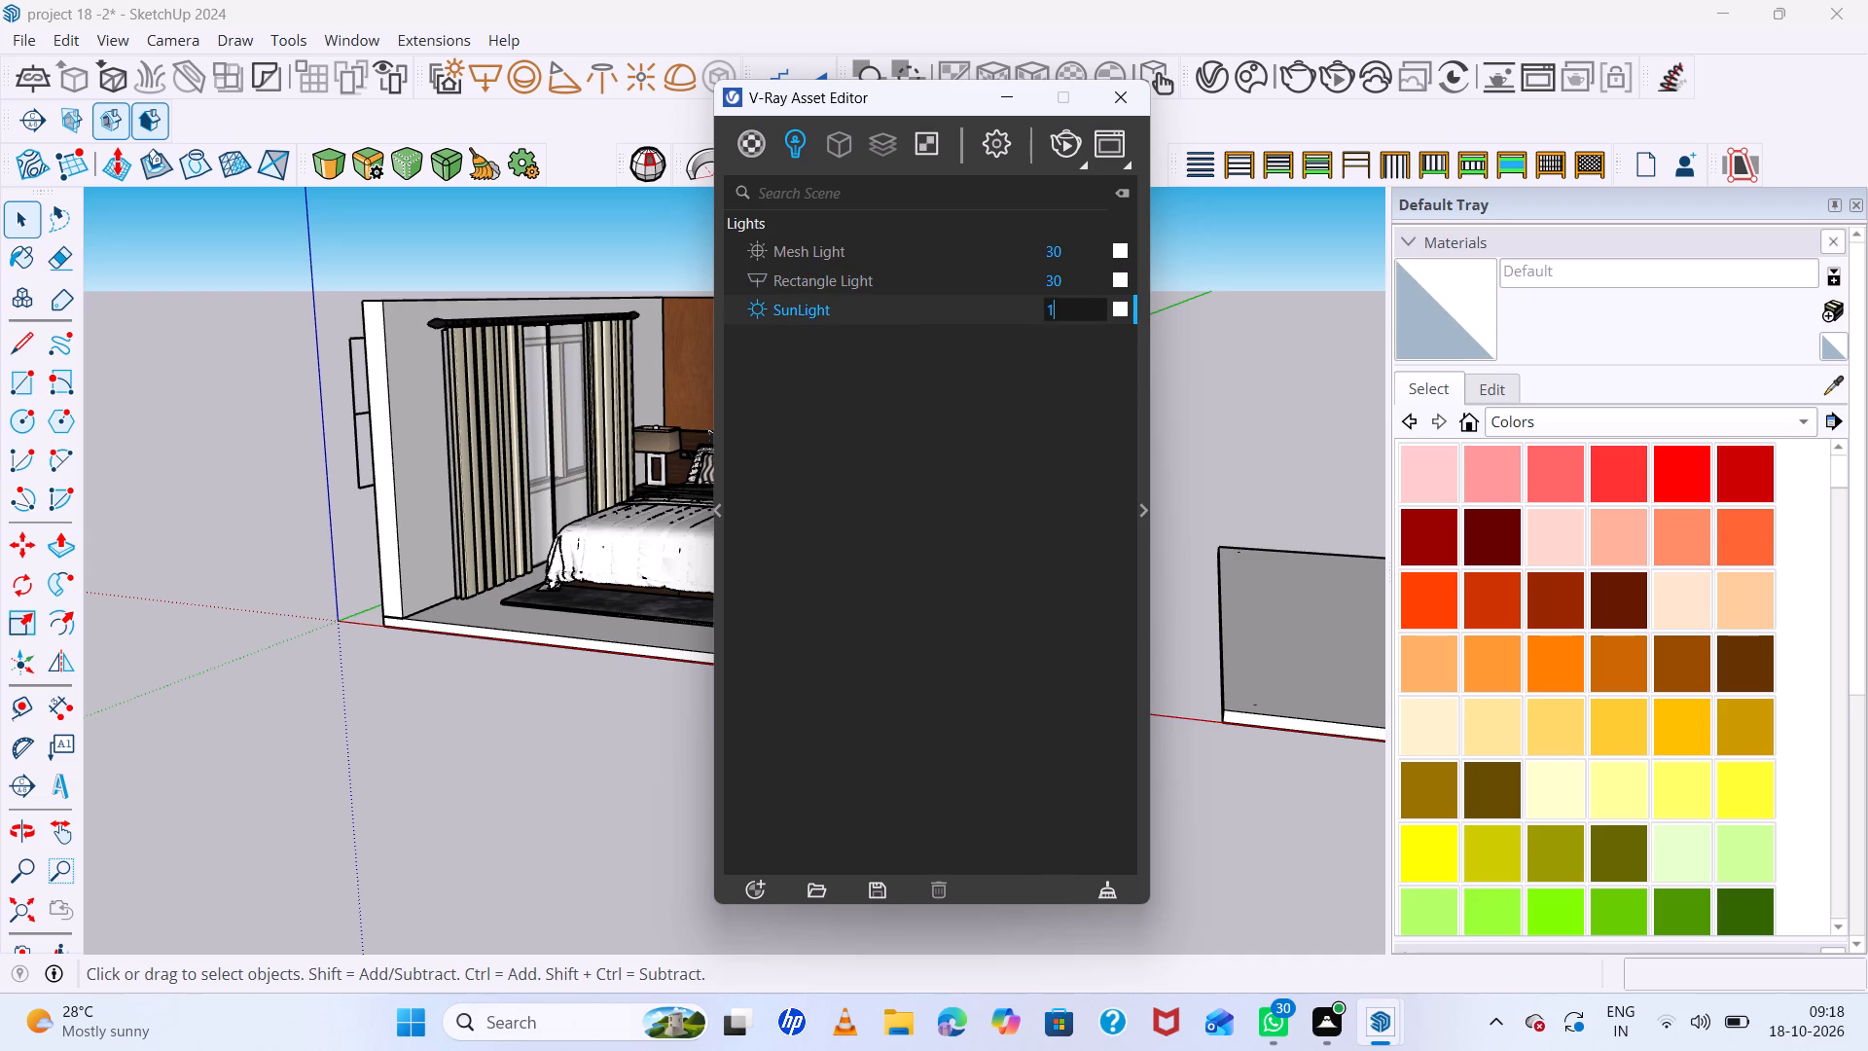
pyautogui.press('BackSpace')
pyautogui.write('.2')
pyautogui.click(1060, 371)
# Set the Rectangle Light intensity to 100.
pyautogui.click(1065, 285)
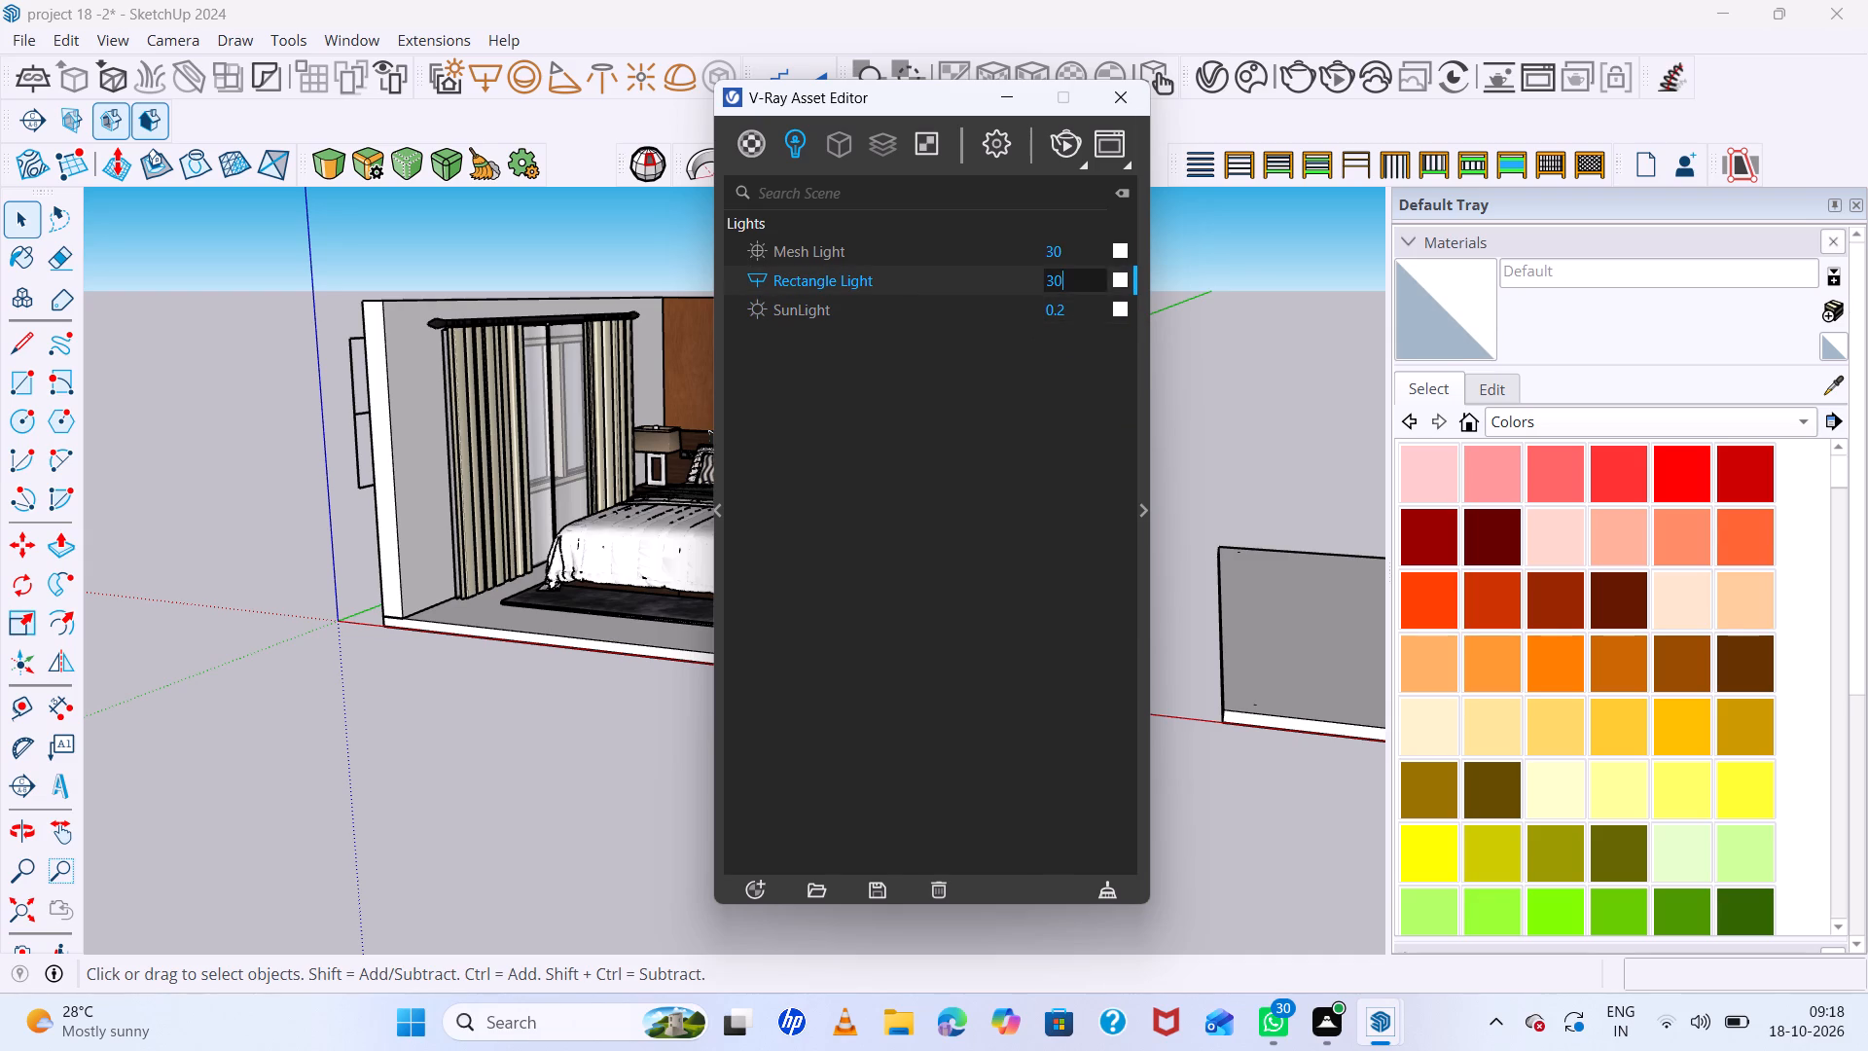
pyautogui.press('BackSpace')
pyautogui.press('BackSpace')
pyautogui.write('100')
pyautogui.click(1001, 468)
# Set the Mesh Light intensity to 50 and put the V-Ray Asset Editor away.
pyautogui.doubleClick(1079, 253)
pyautogui.press('BackSpace')
pyautogui.write('50')
pyautogui.click(1092, 519)
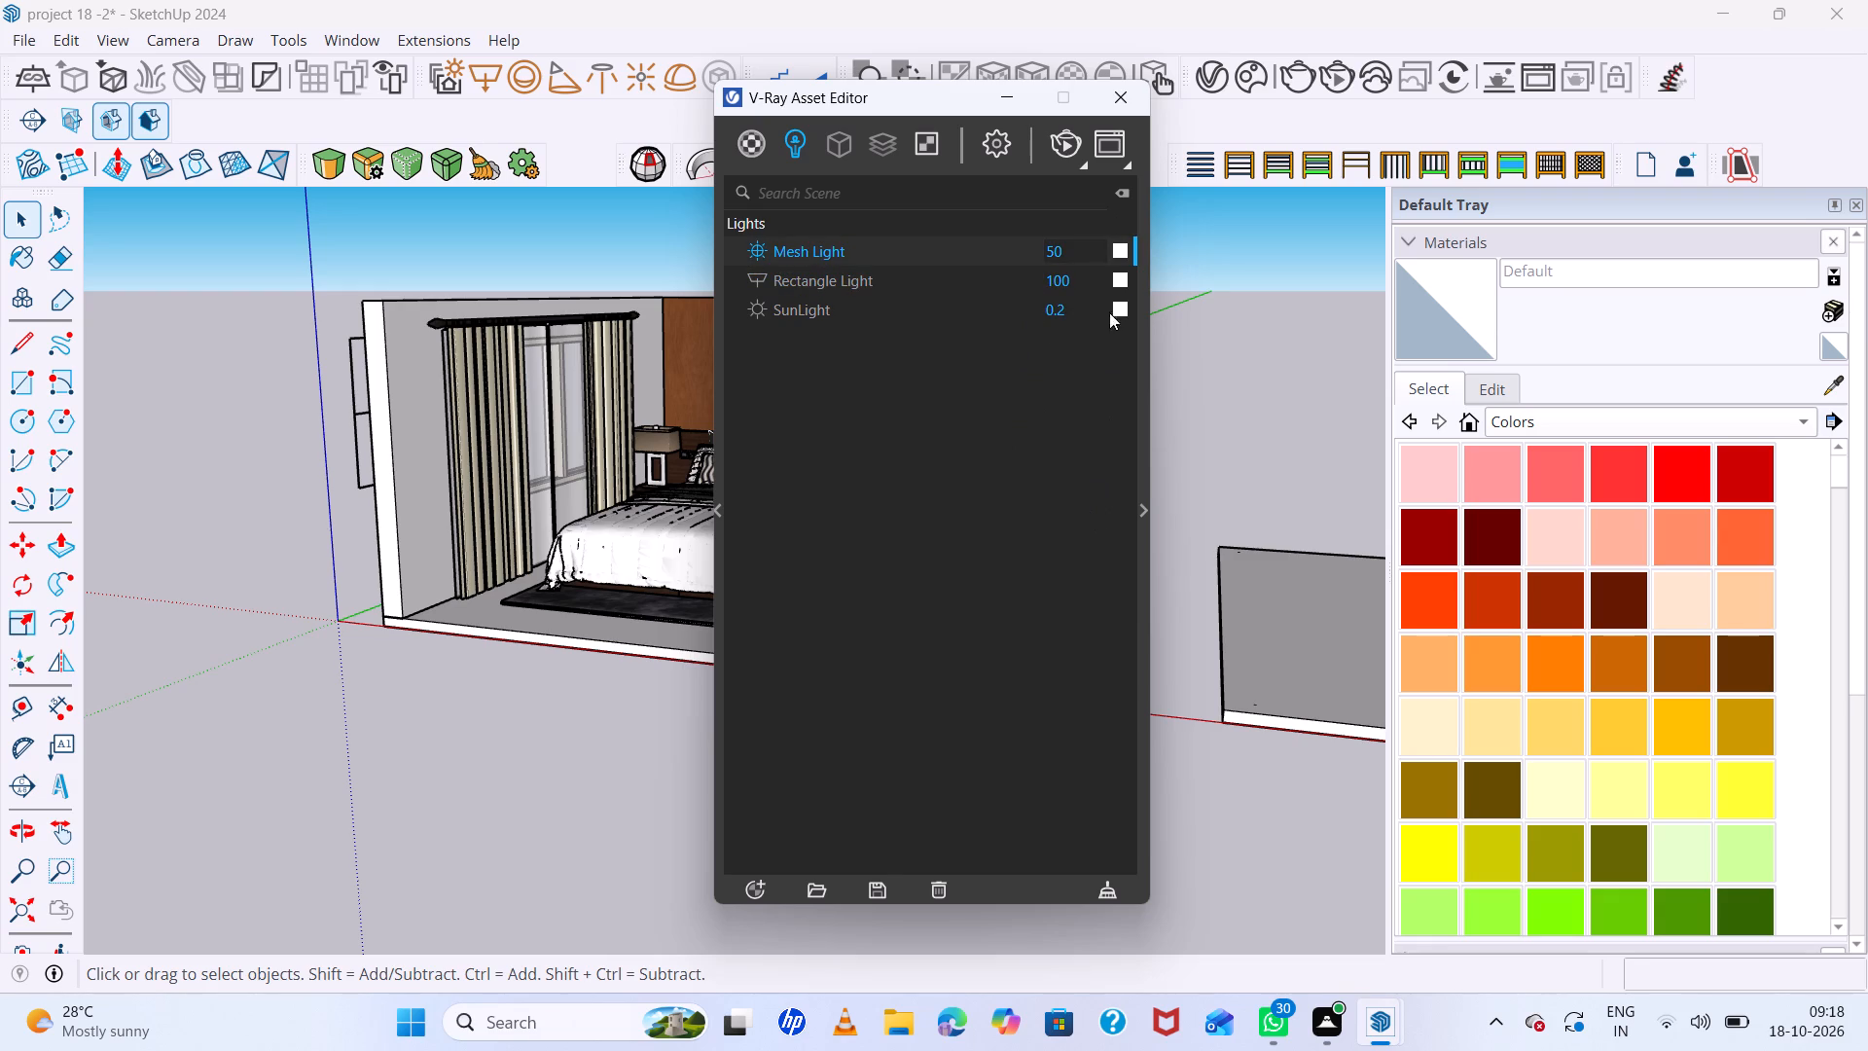
pyautogui.doubleClick(1008, 93)
# Run the interactive render again to check the new light intensities, stop it, and put the render window away.
pyautogui.click(1387, 1026)
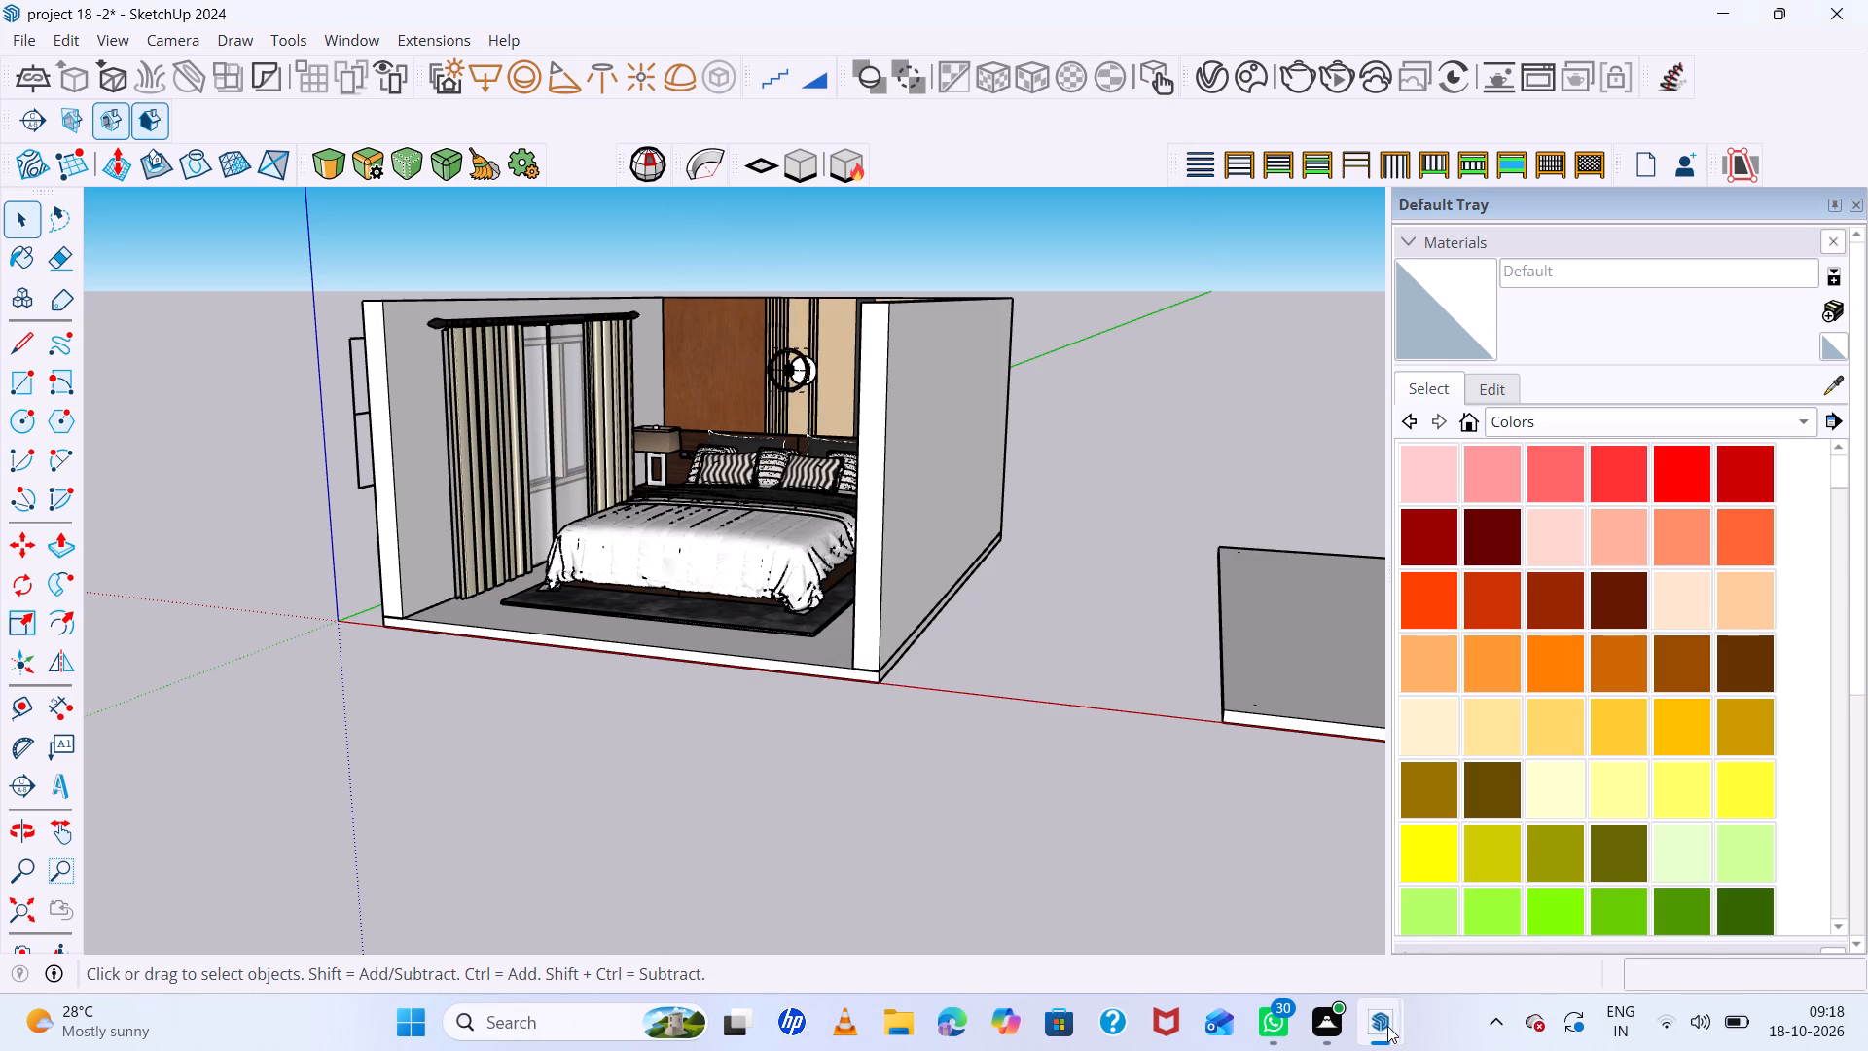
pyautogui.click(1448, 914)
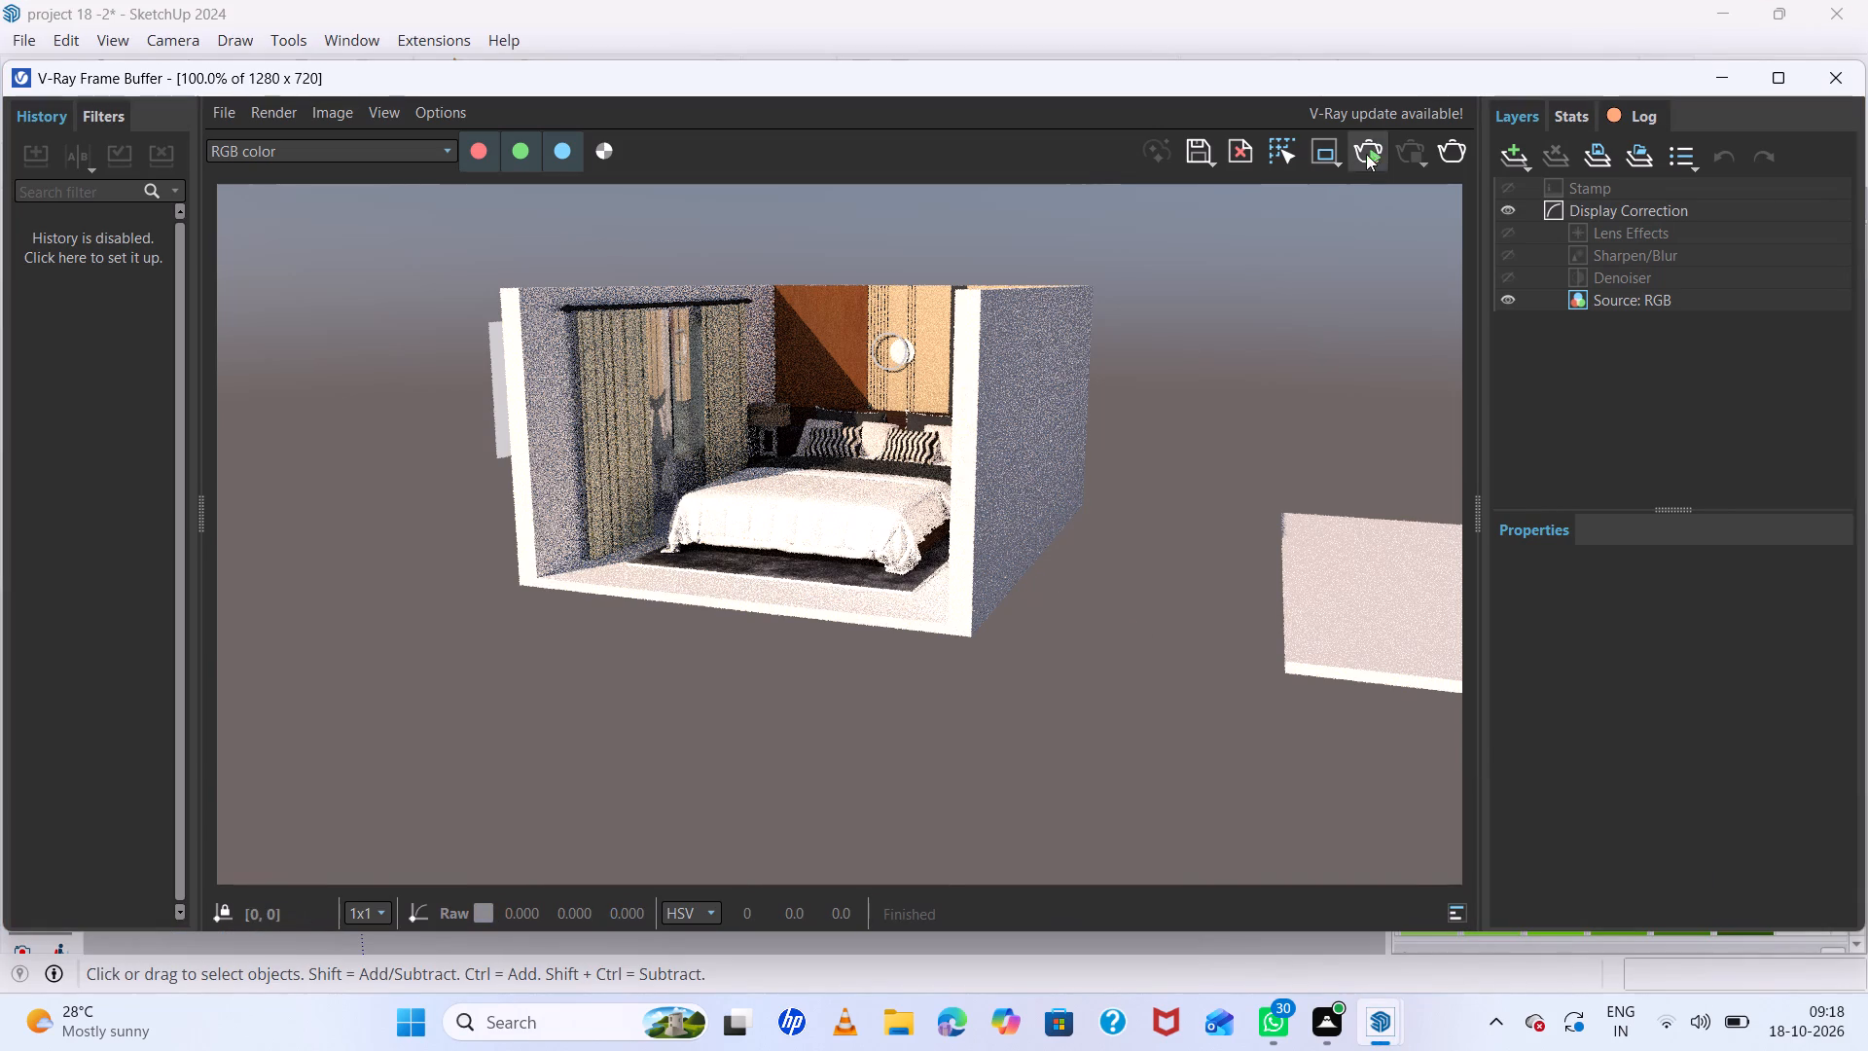
pyautogui.doubleClick(1372, 153)
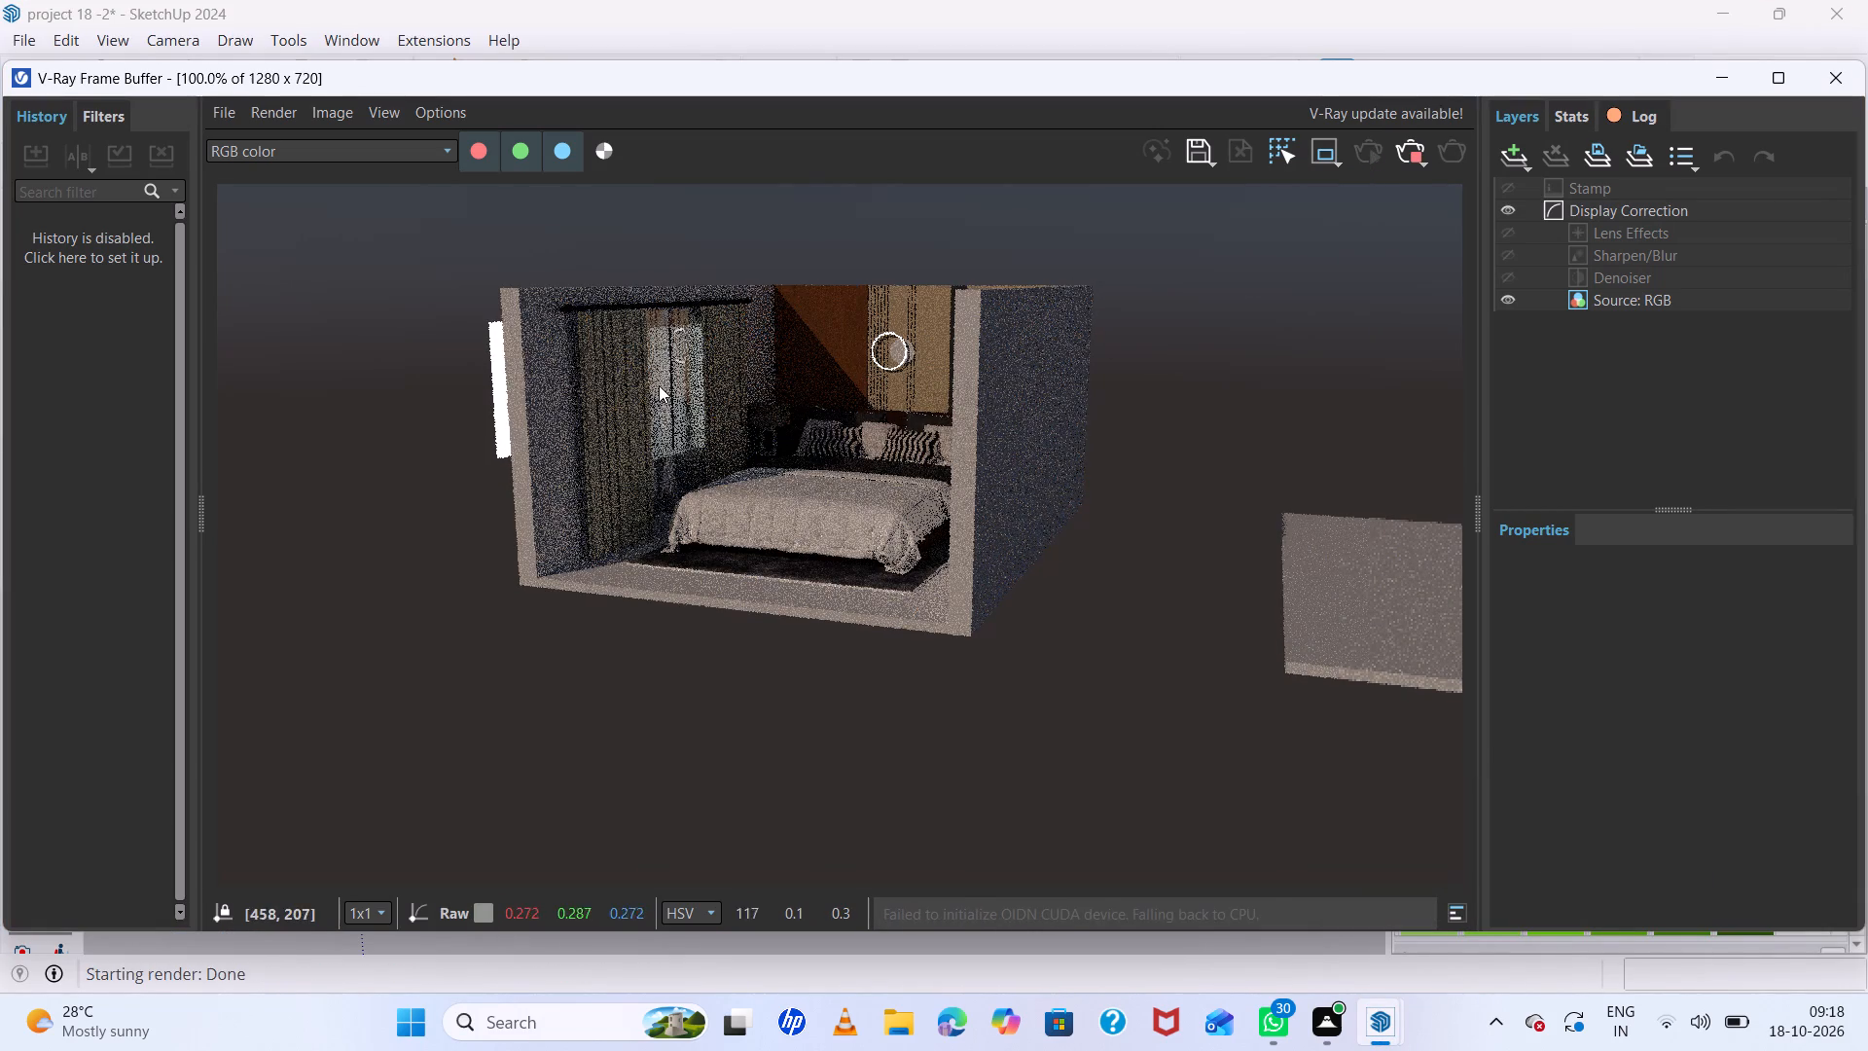
pyautogui.scroll(1, 659, 384)
pyautogui.scroll(-3, 659, 384)
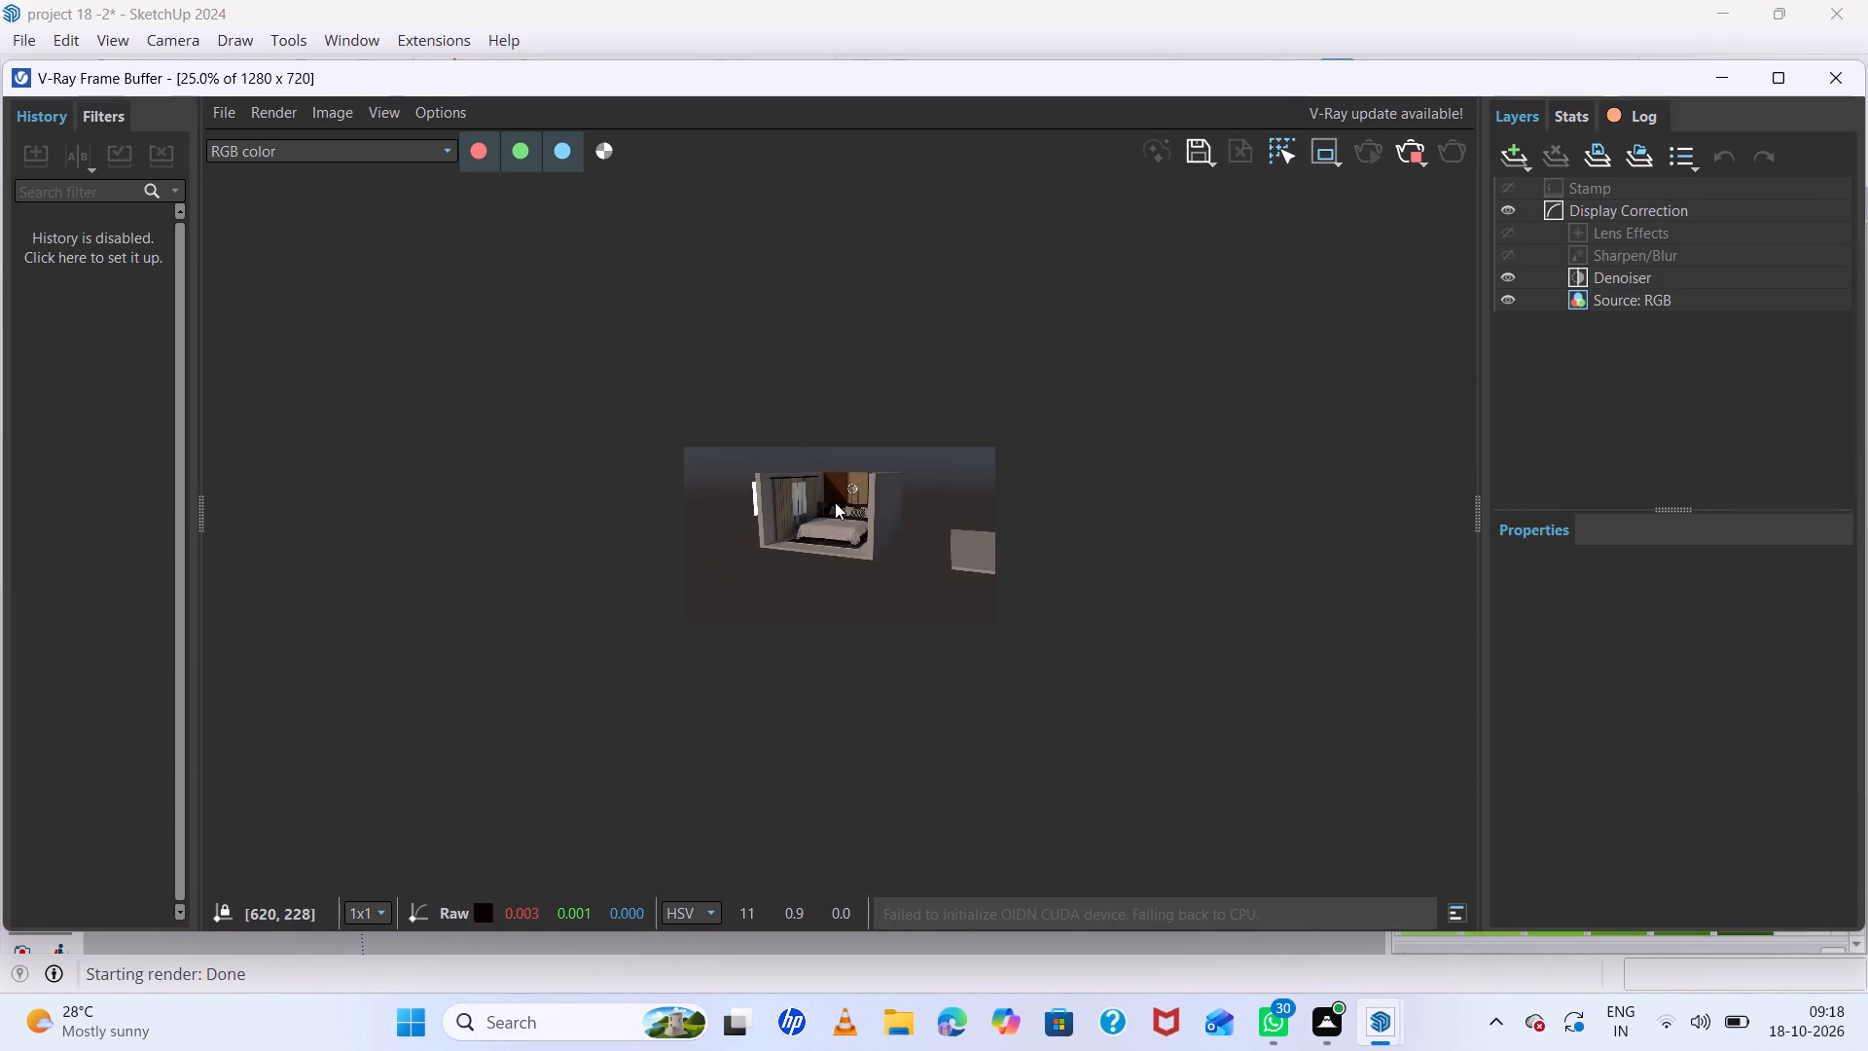
pyautogui.click(1412, 156)
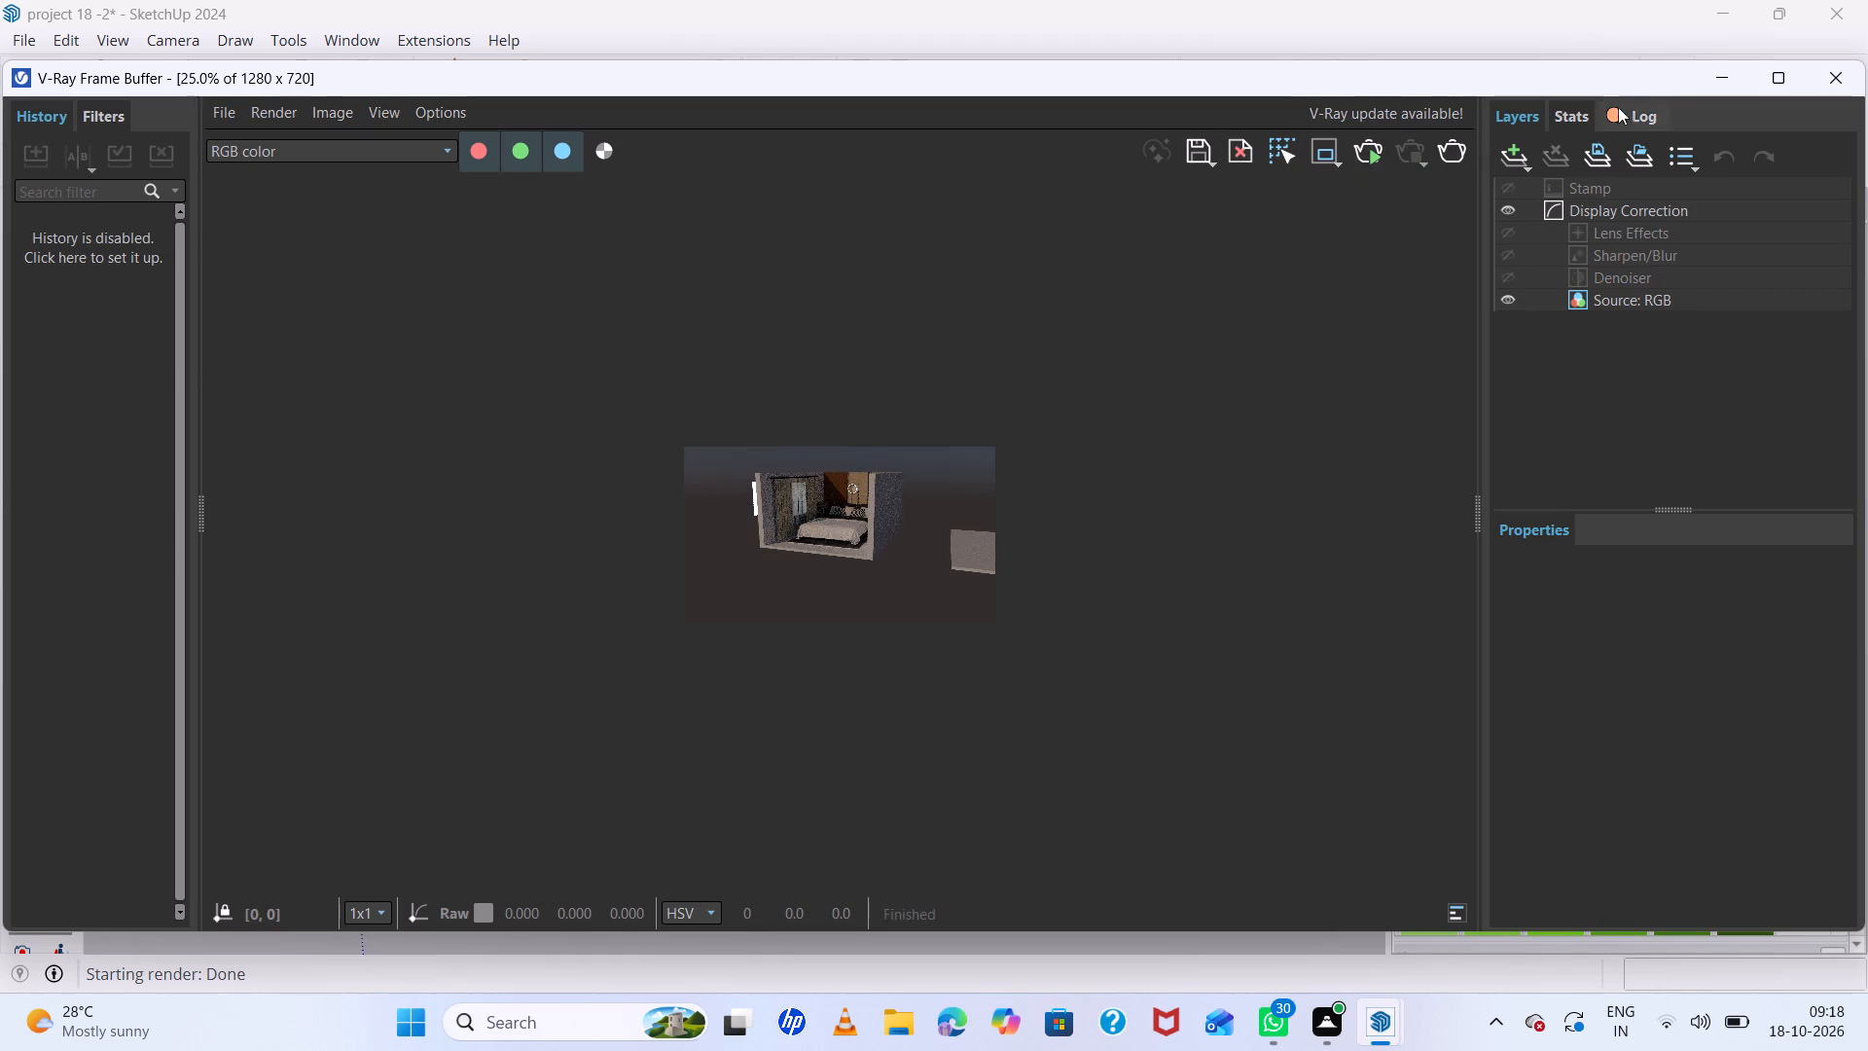
pyautogui.doubleClick(1729, 83)
# Render the bedroom interactively from the front, facing the bed, inspect the lighting, and stop the render.
pyautogui.moveTo(891, 429); pyautogui.dragTo(1047, 434, button='middle')
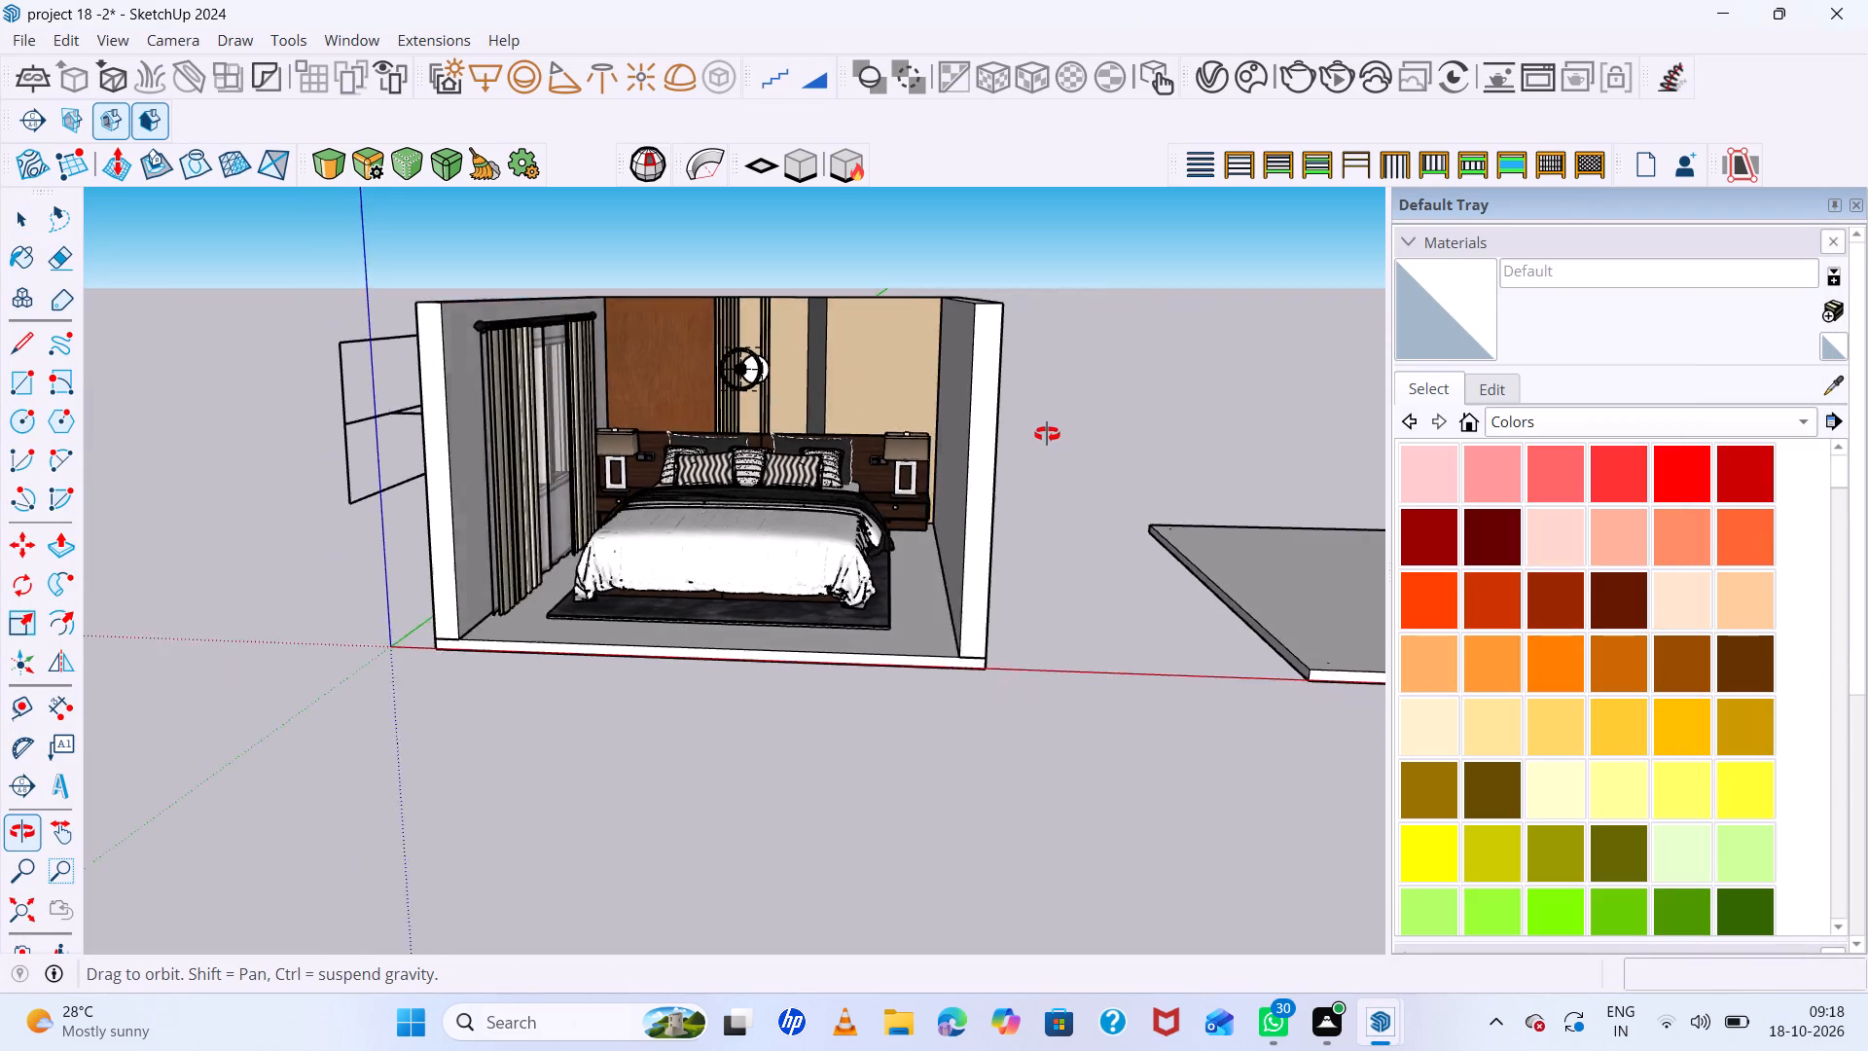
pyautogui.moveTo(1047, 434); pyautogui.dragTo(1067, 441, button='middle')
pyautogui.scroll(3, 1068, 441)
pyautogui.scroll(-1, 1068, 440)
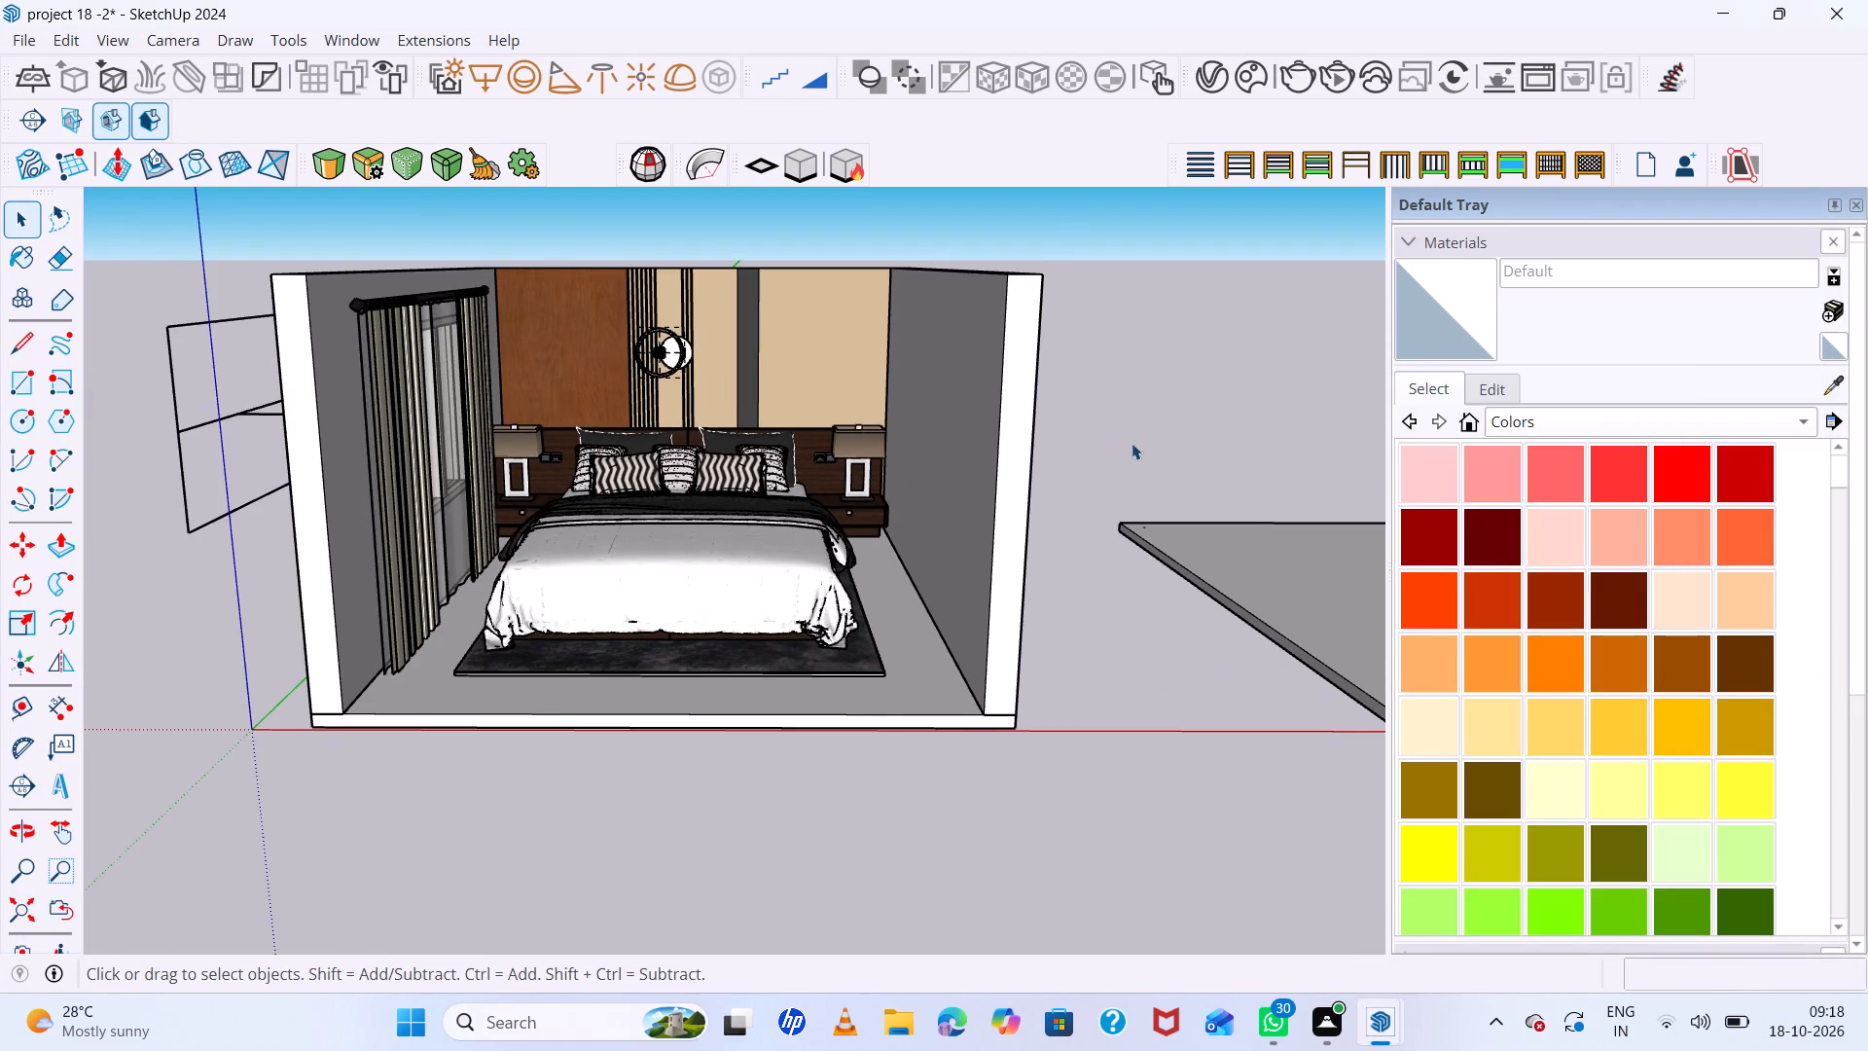
pyautogui.moveTo(1132, 442); pyautogui.dragTo(1098, 434, button='middle')
pyautogui.scroll(-2, 1187, 443)
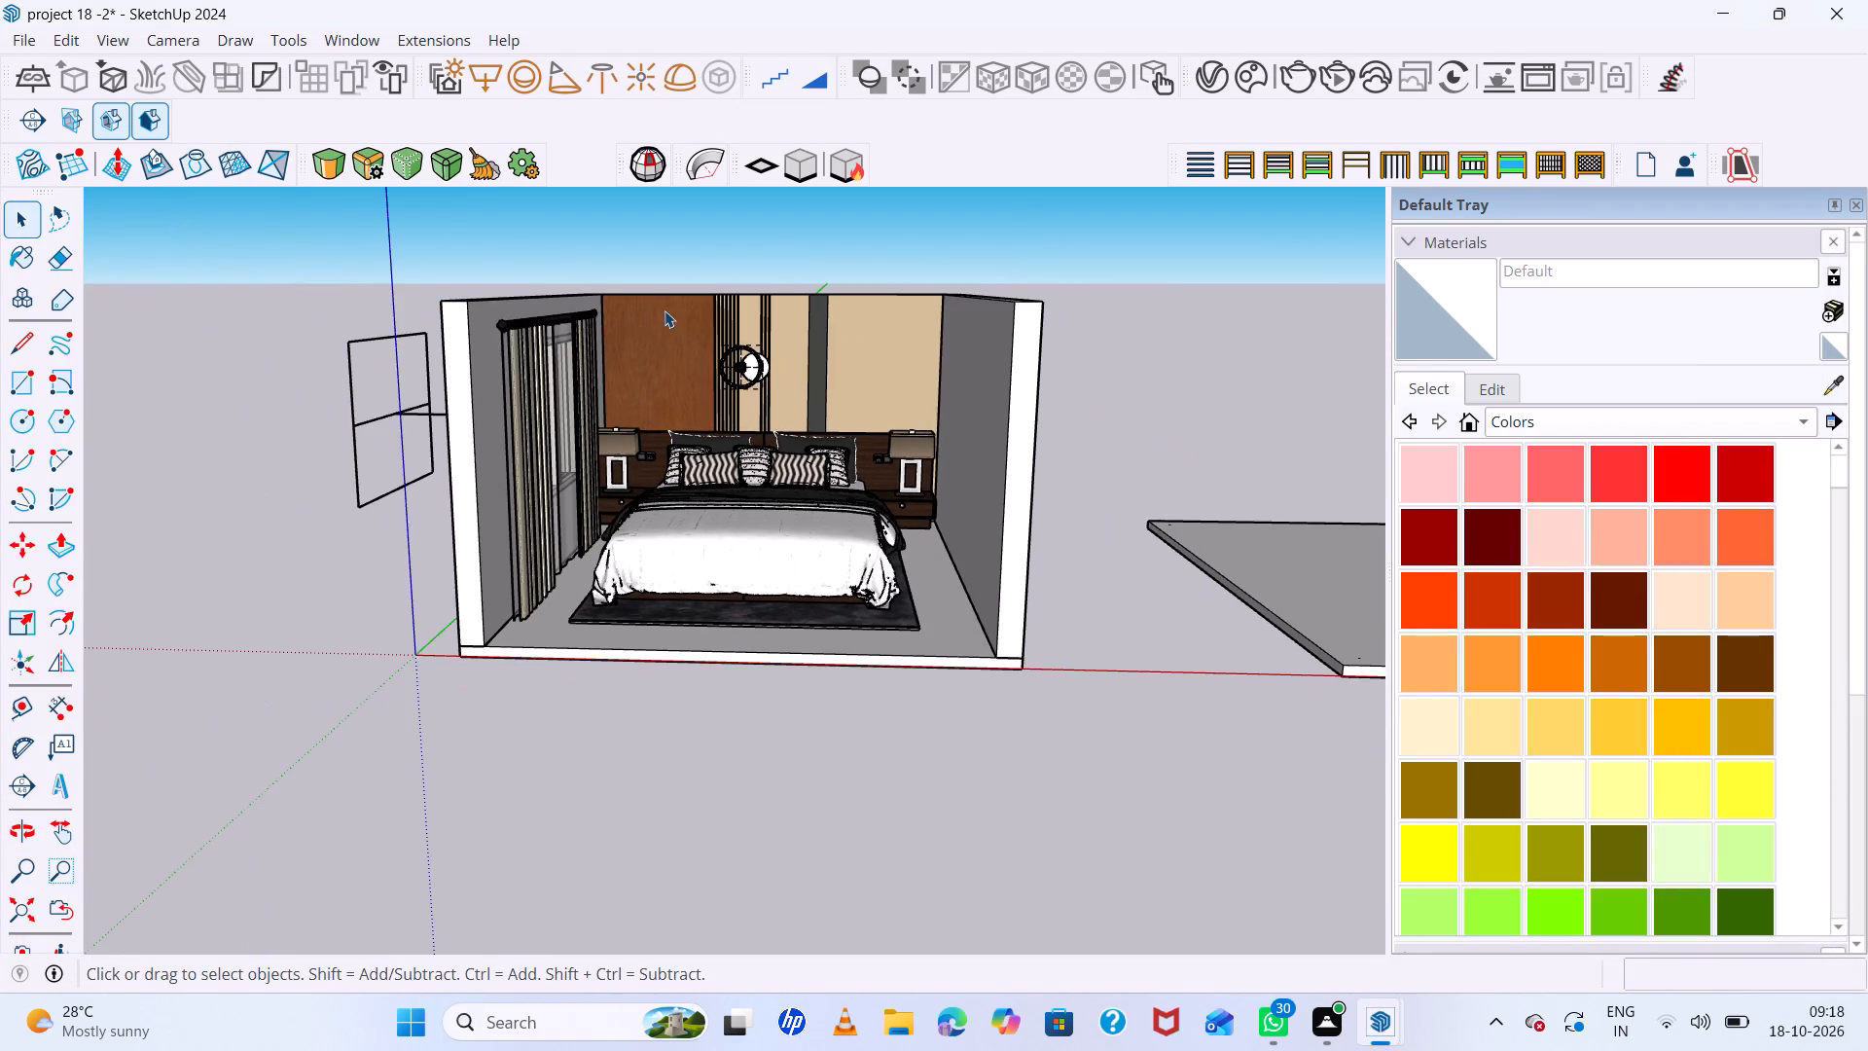
pyautogui.scroll(2, 665, 310)
pyautogui.moveTo(677, 308); pyautogui.dragTo(677, 275, button='middle')
pyautogui.middleClick(677, 275)
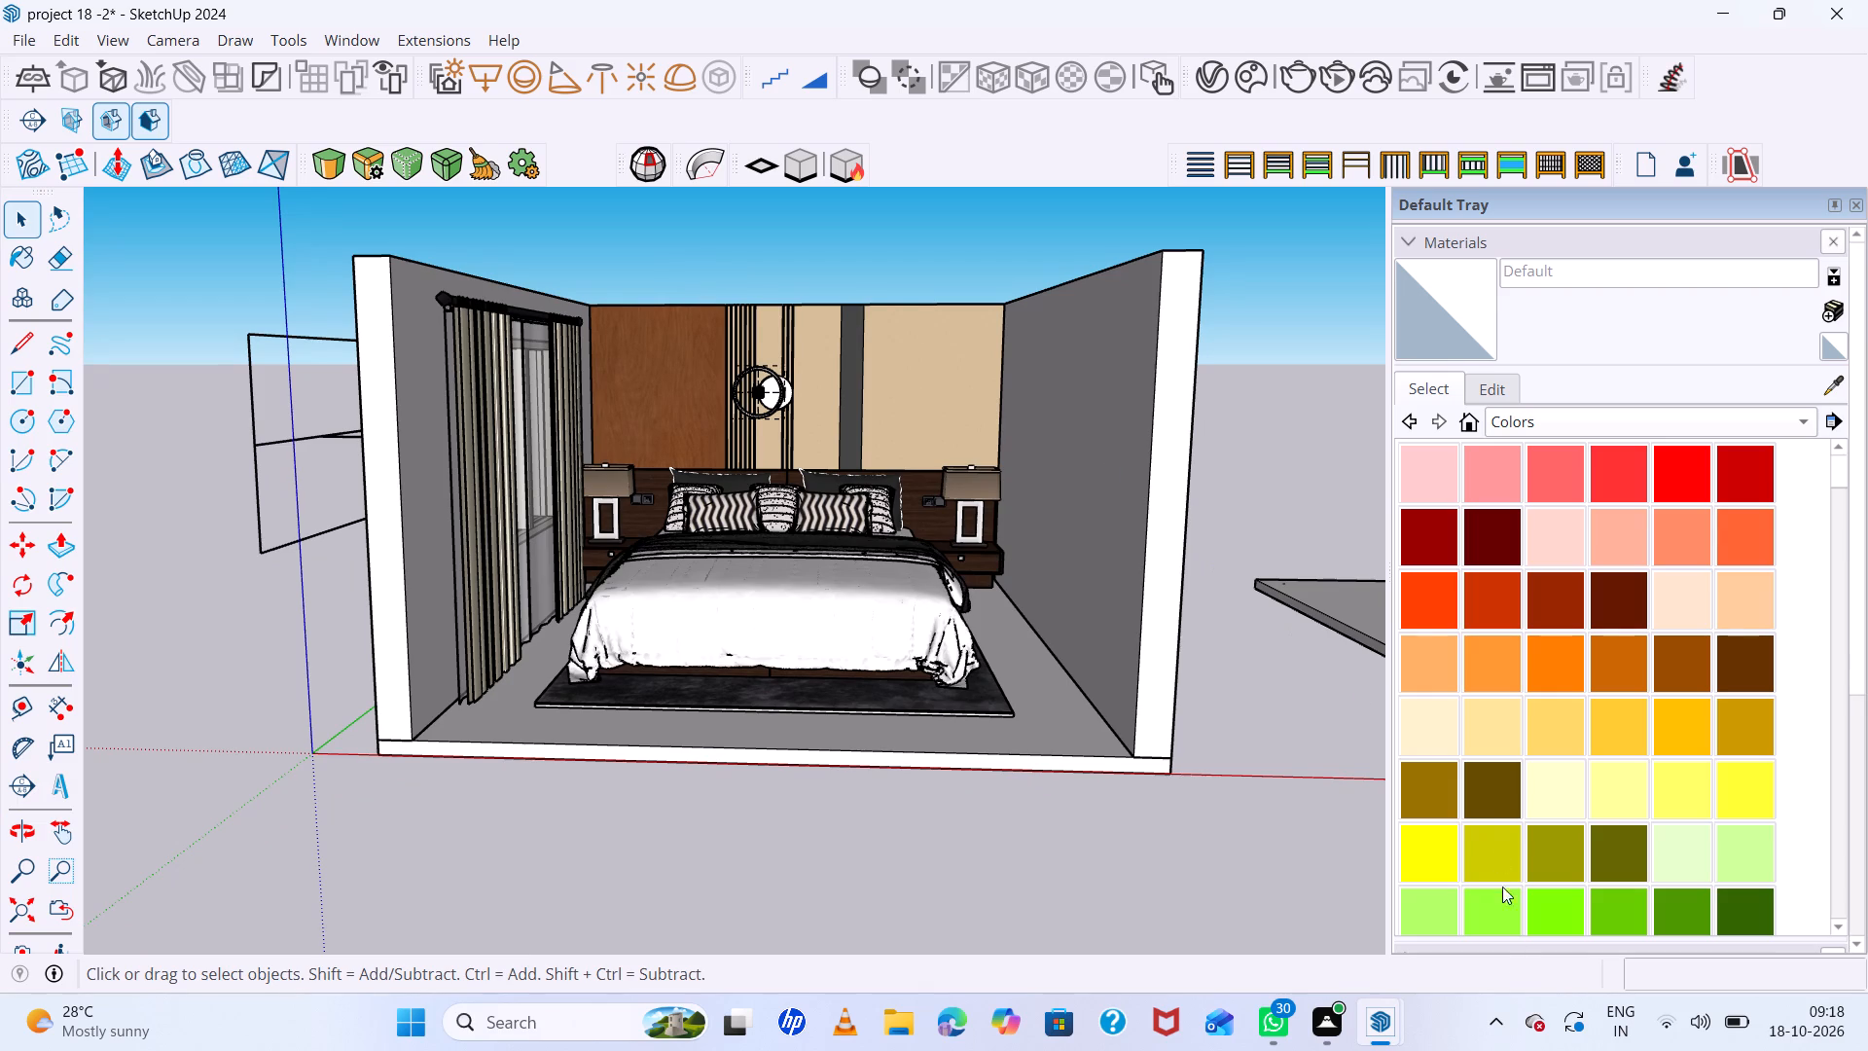
pyautogui.click(1365, 1024)
pyautogui.click(1437, 917)
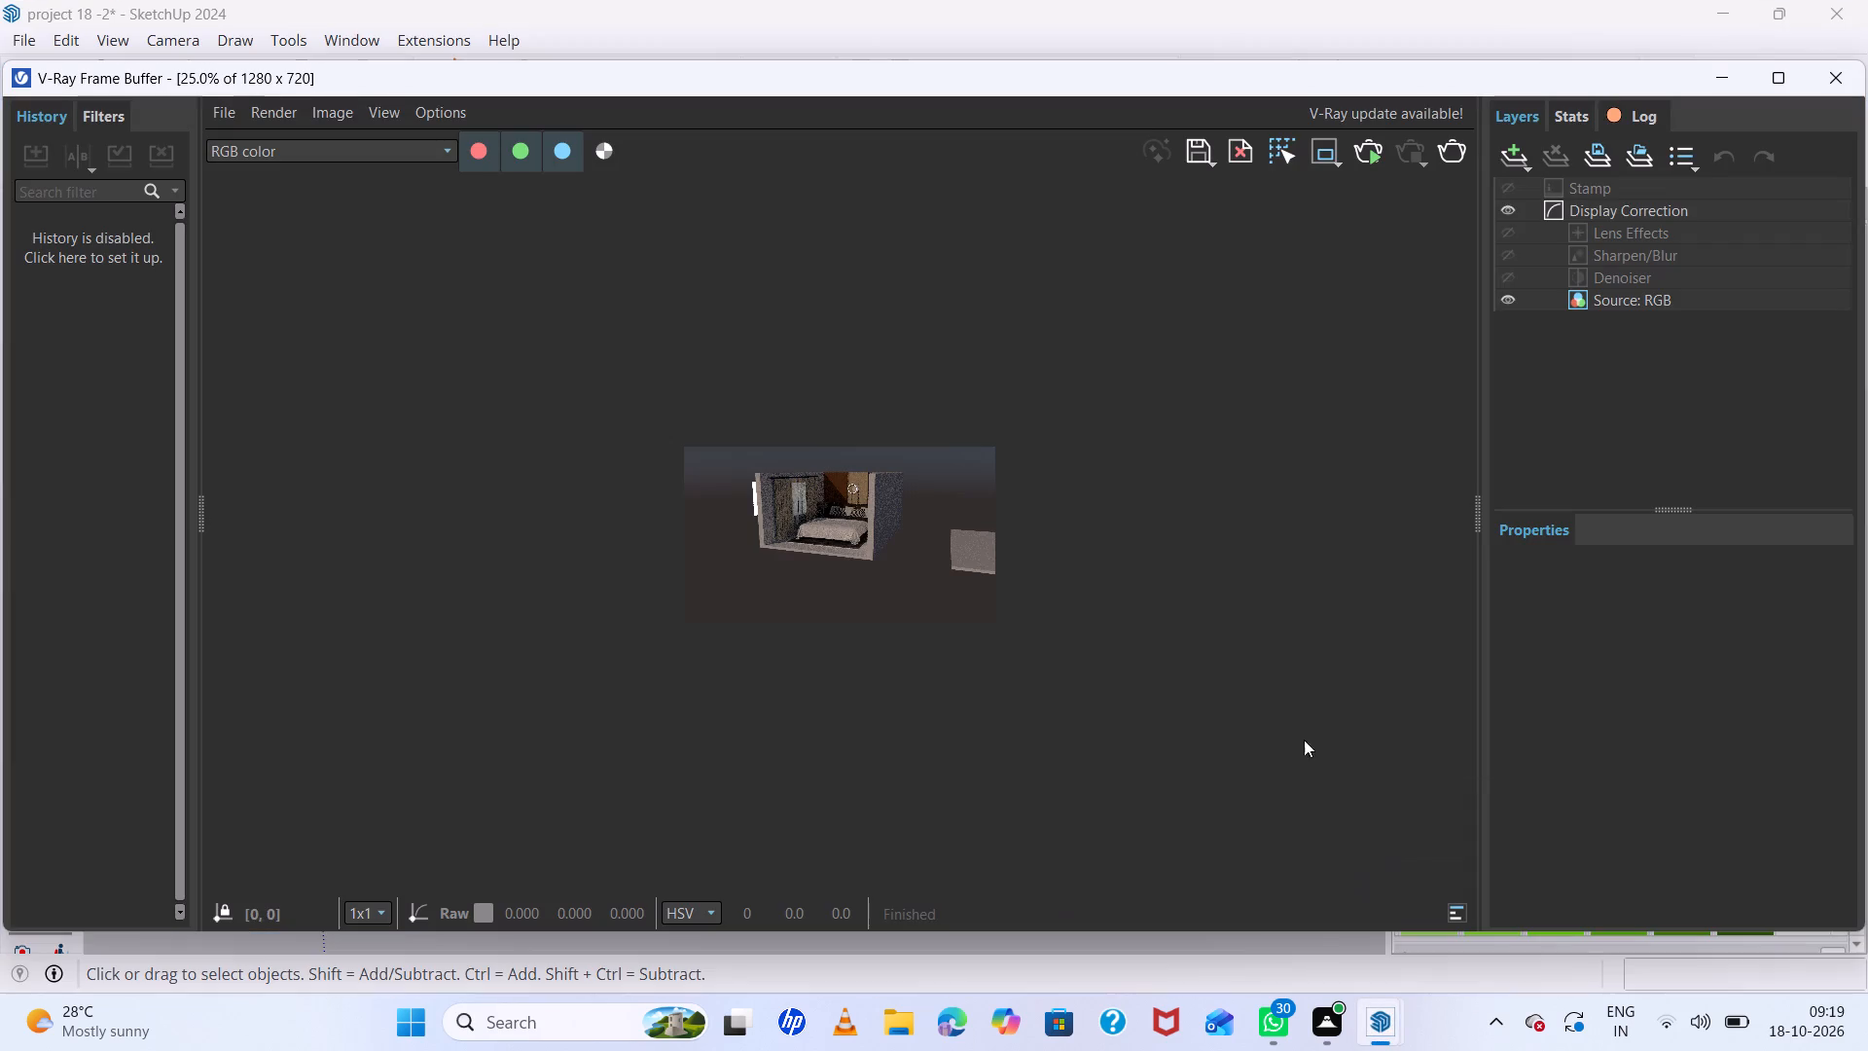
pyautogui.click(1362, 152)
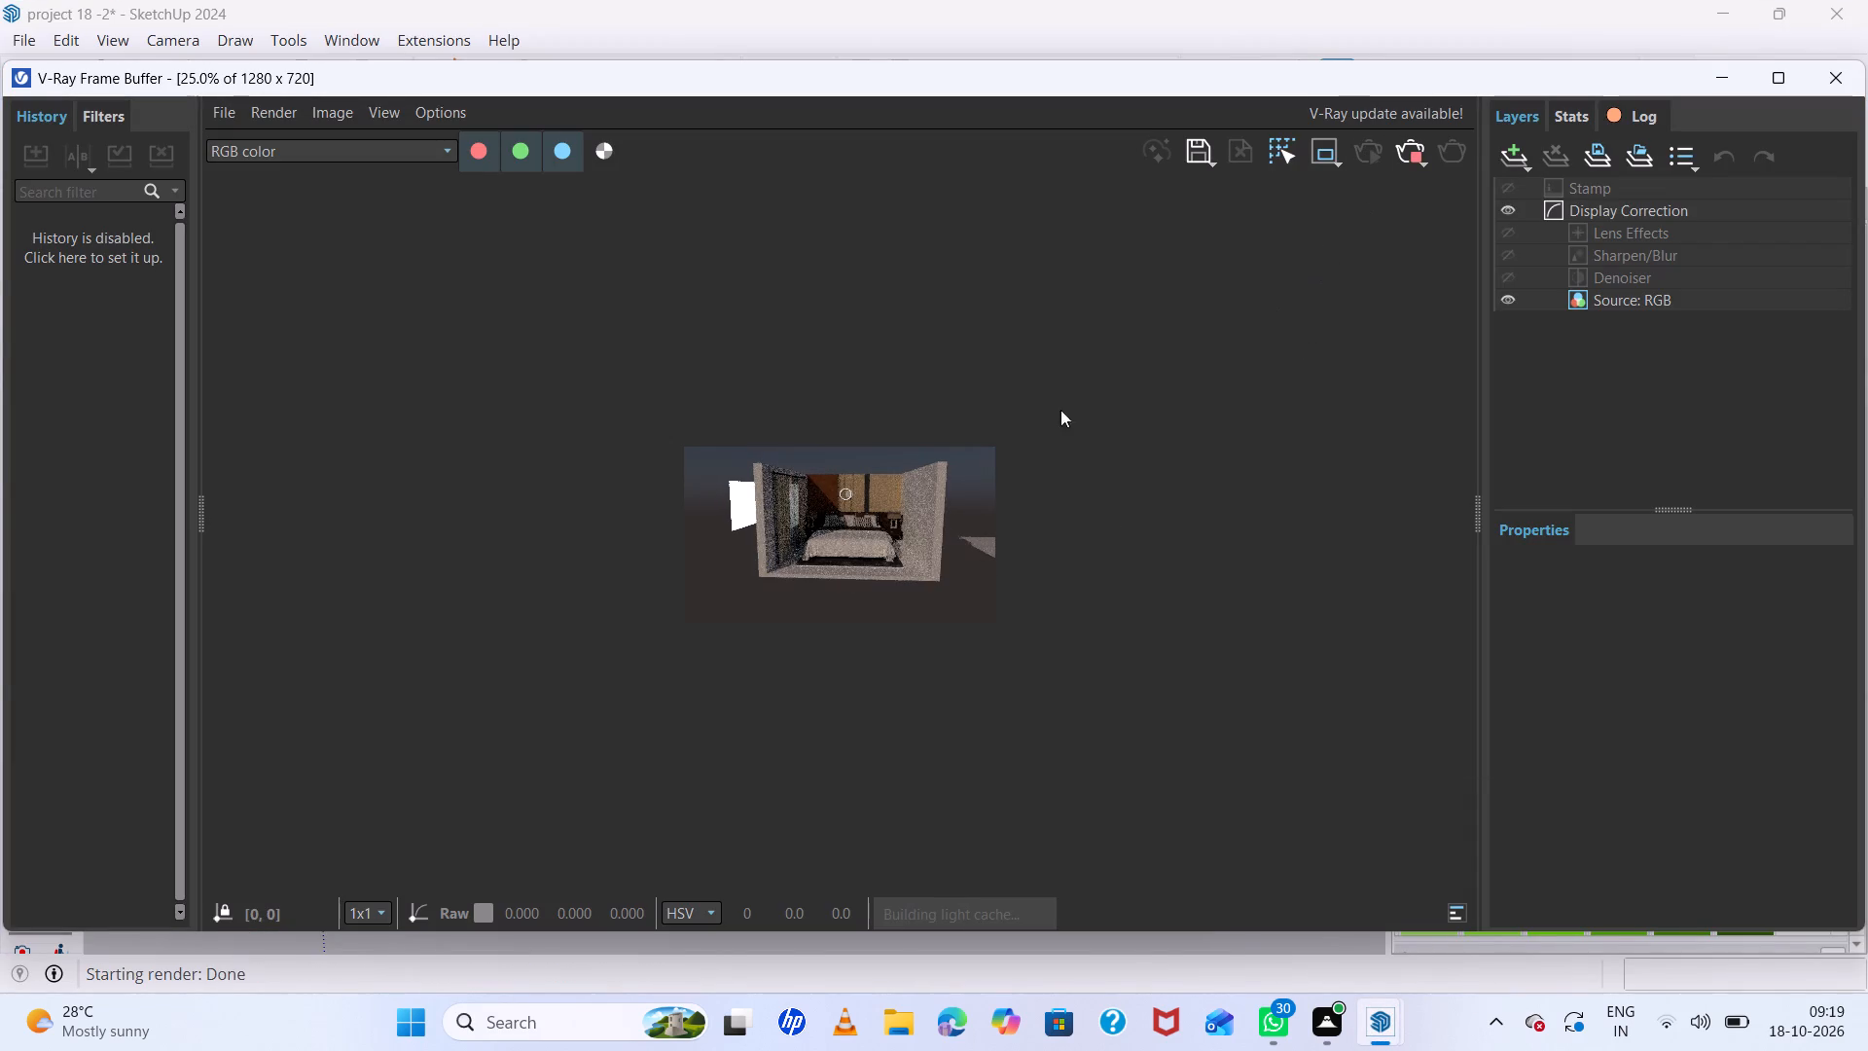
pyautogui.scroll(4, 875, 541)
pyautogui.scroll(-3, 877, 542)
pyautogui.scroll(1, 939, 518)
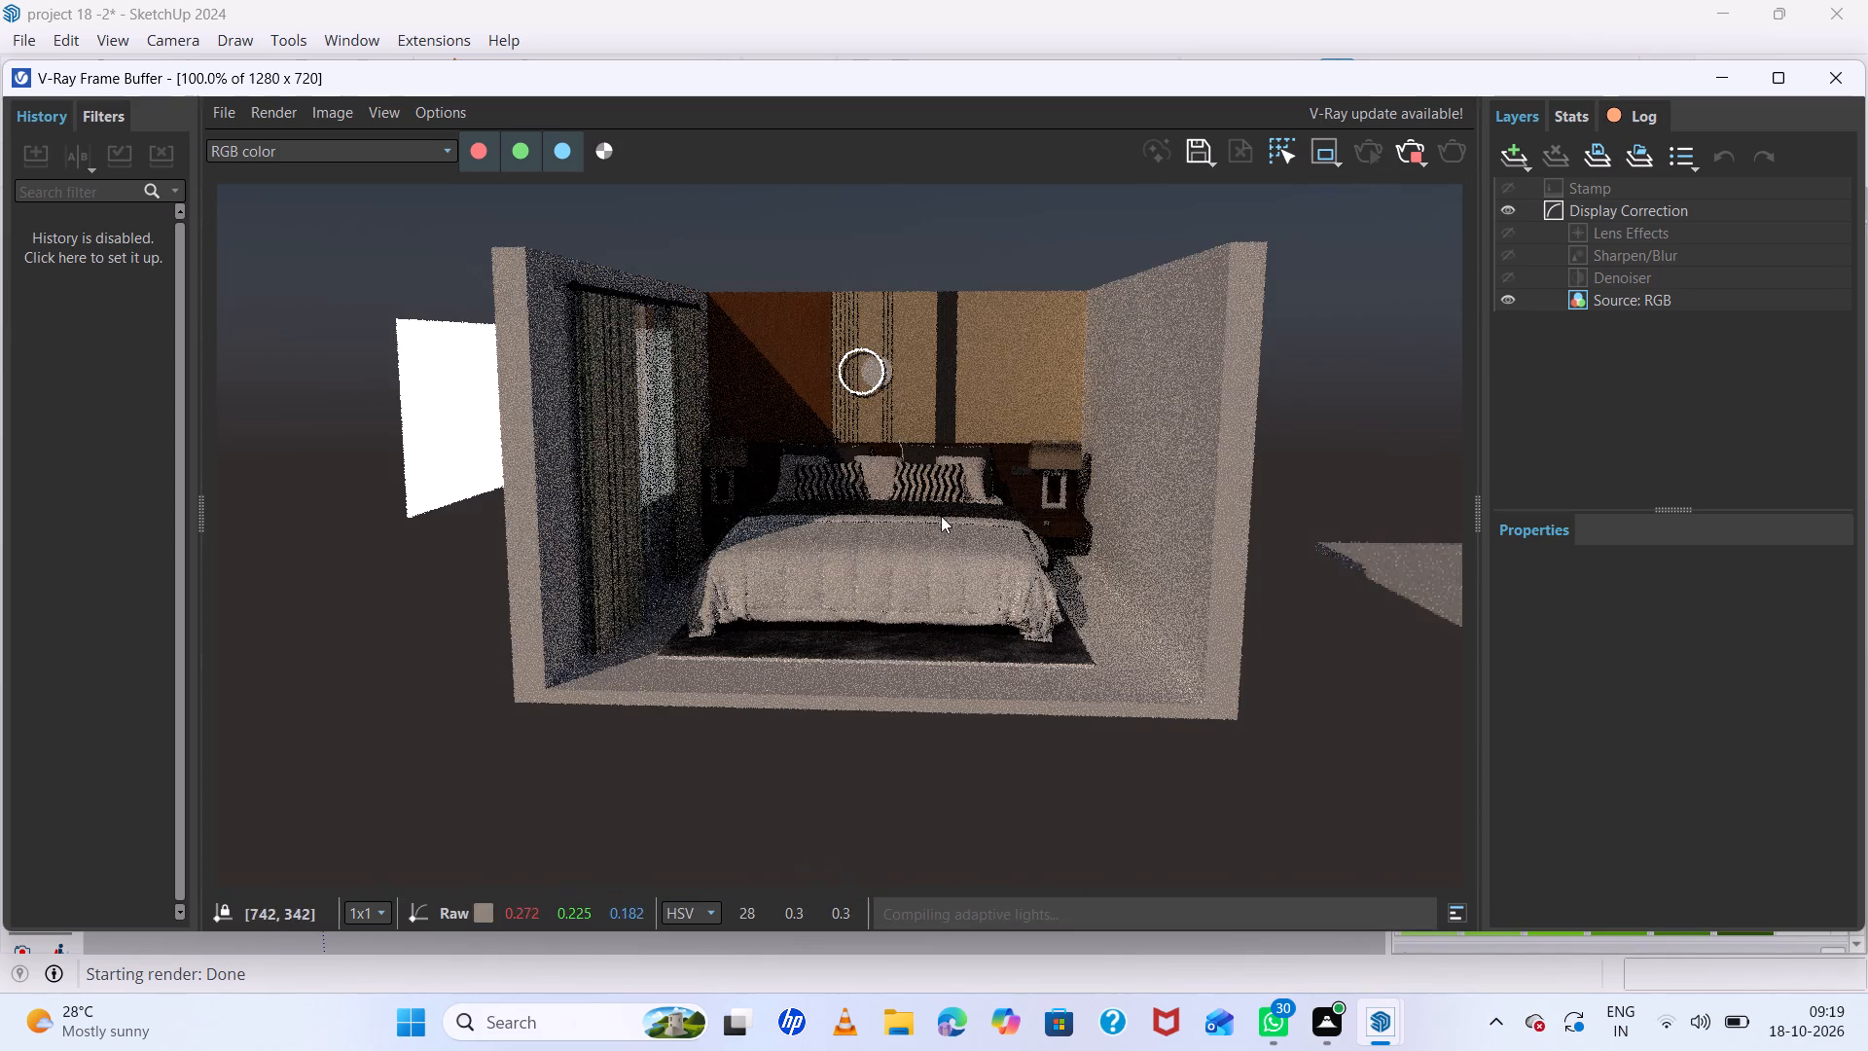
pyautogui.scroll(1, 1111, 517)
pyautogui.scroll(-1, 1147, 518)
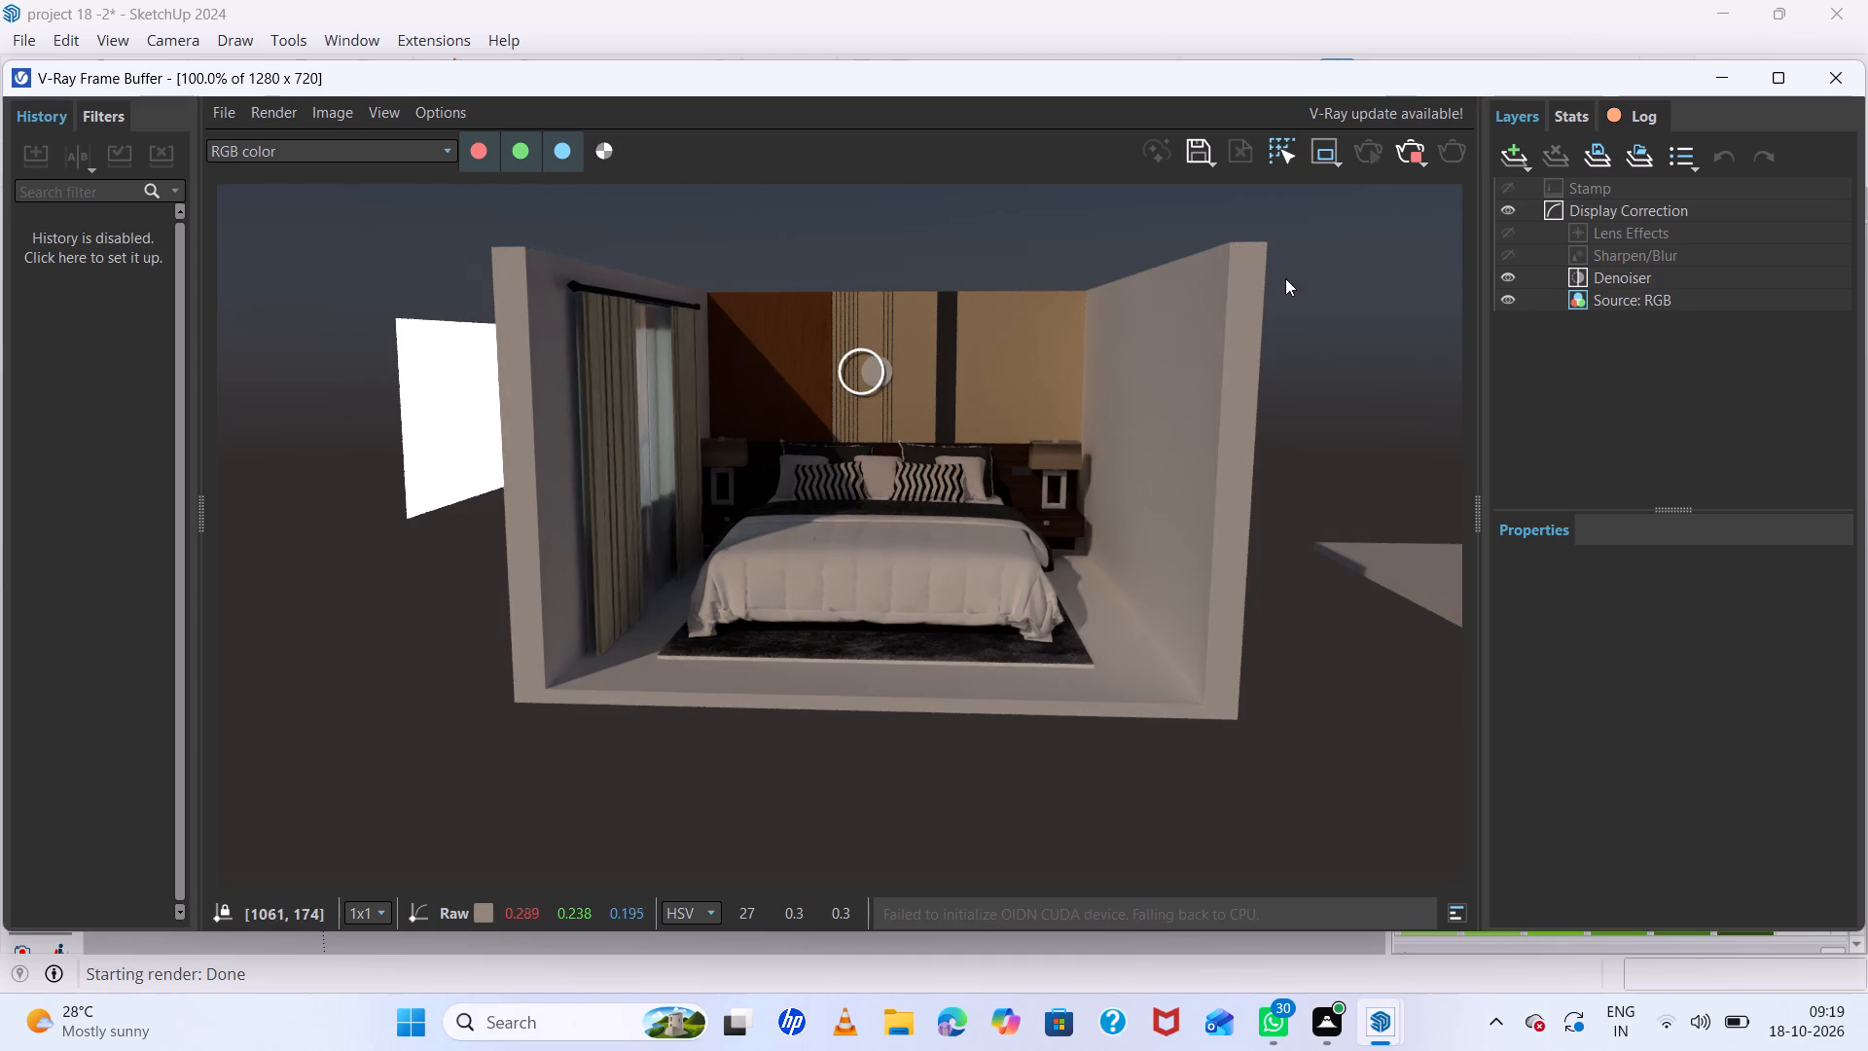
pyautogui.click(1403, 149)
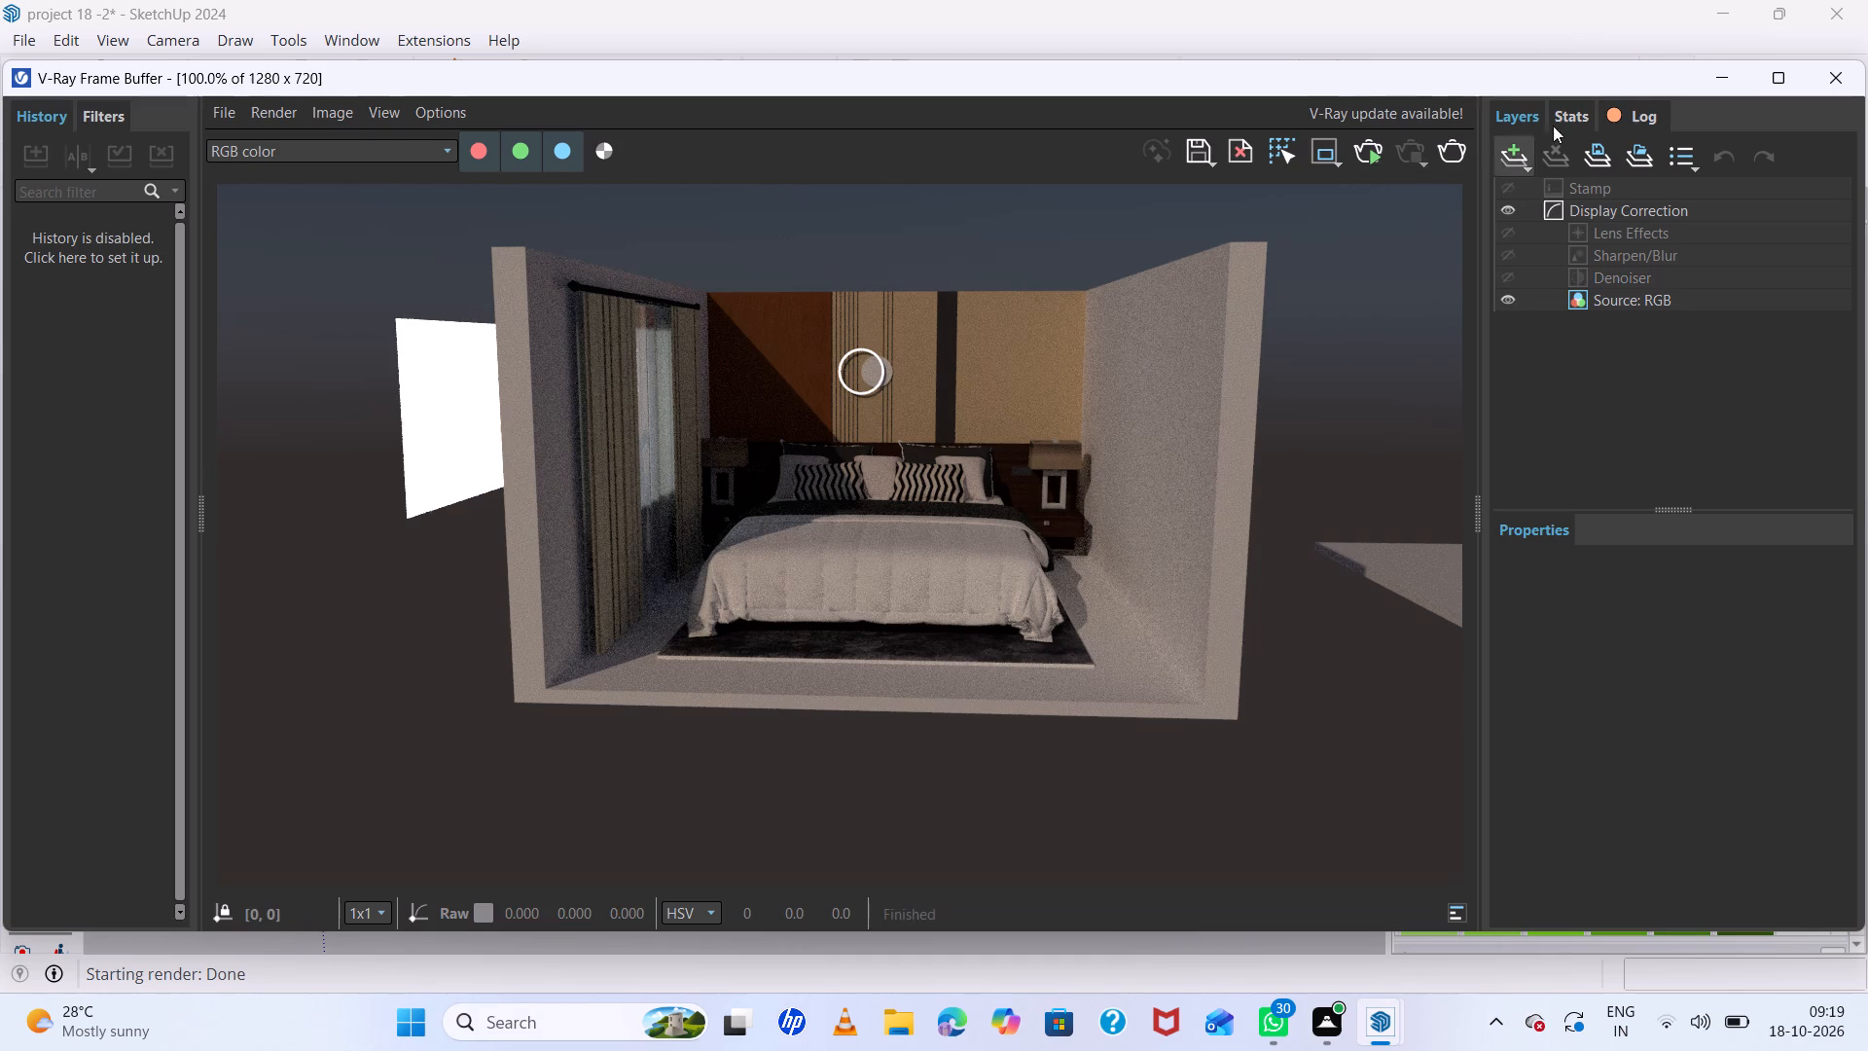
pyautogui.doubleClick(1704, 82)
# Change the Rectangle Light's intensity units to Radiant power (W) in the V-Ray Asset Editor.
pyautogui.scroll(-3, 1158, 475)
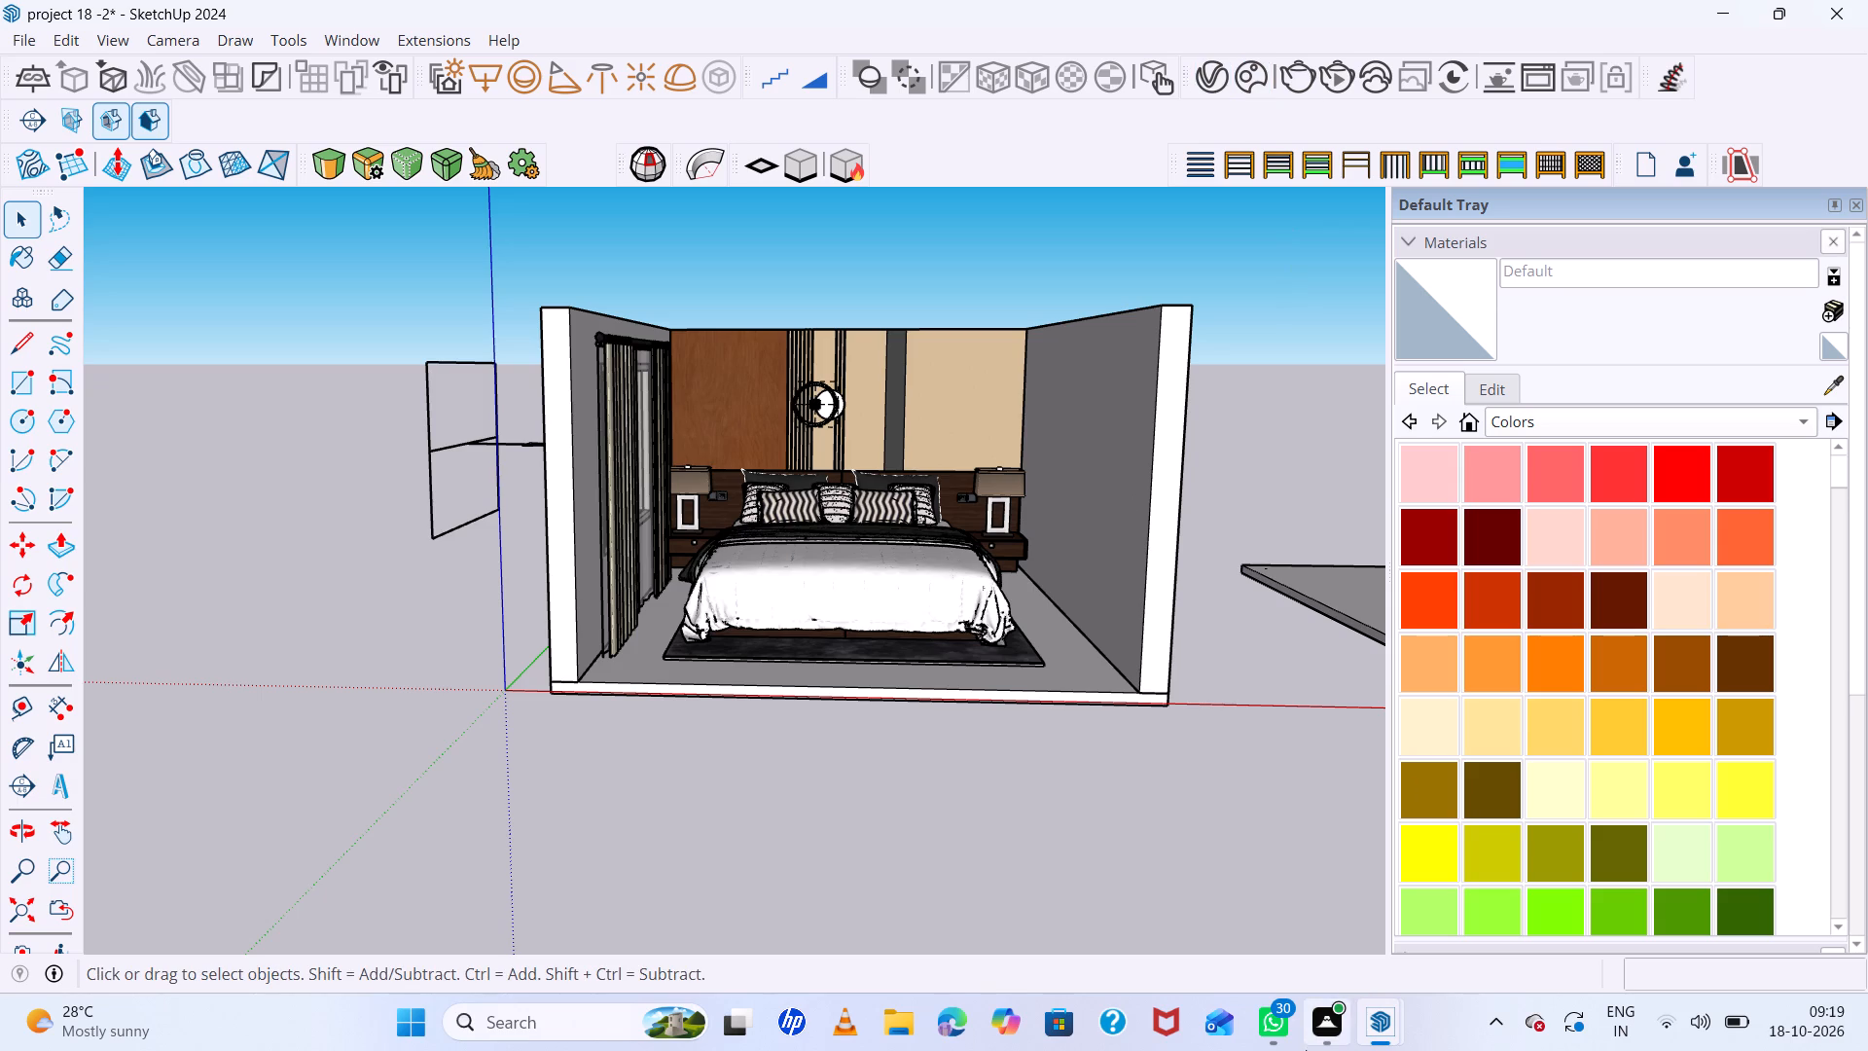
pyautogui.click(1376, 1025)
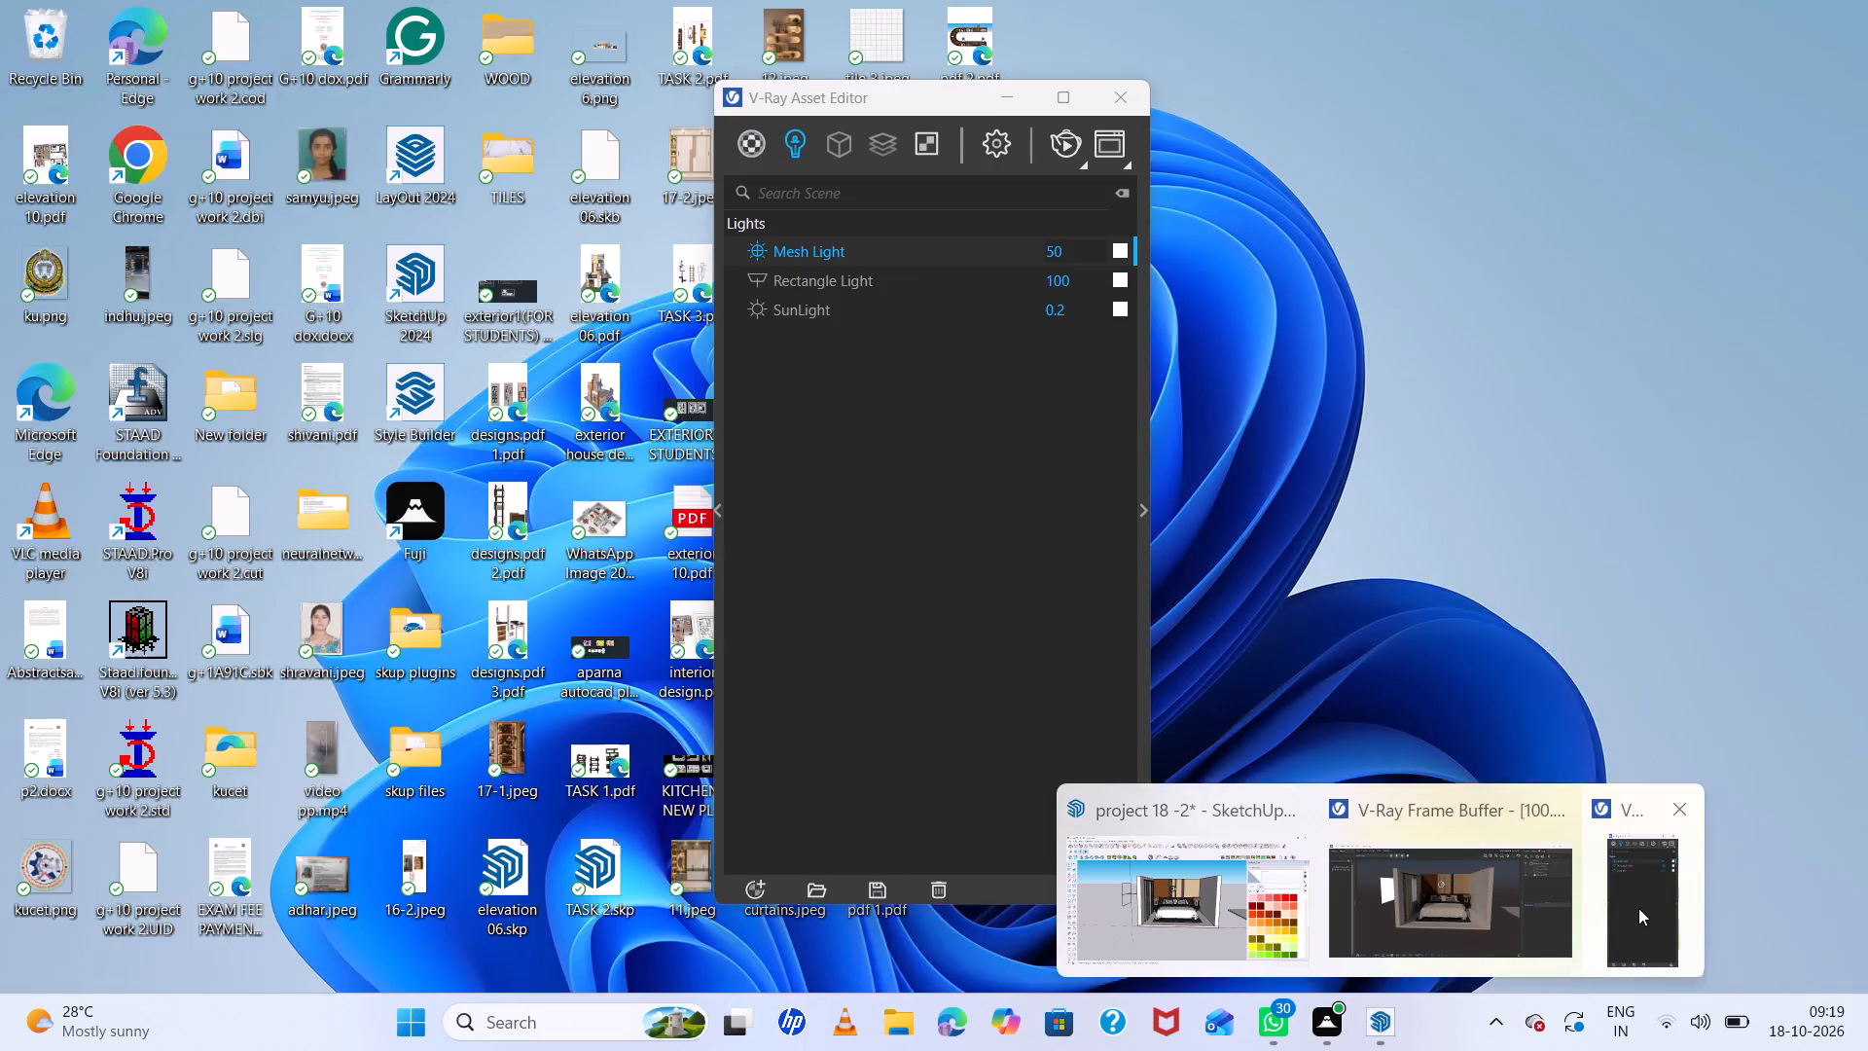
pyautogui.click(1638, 908)
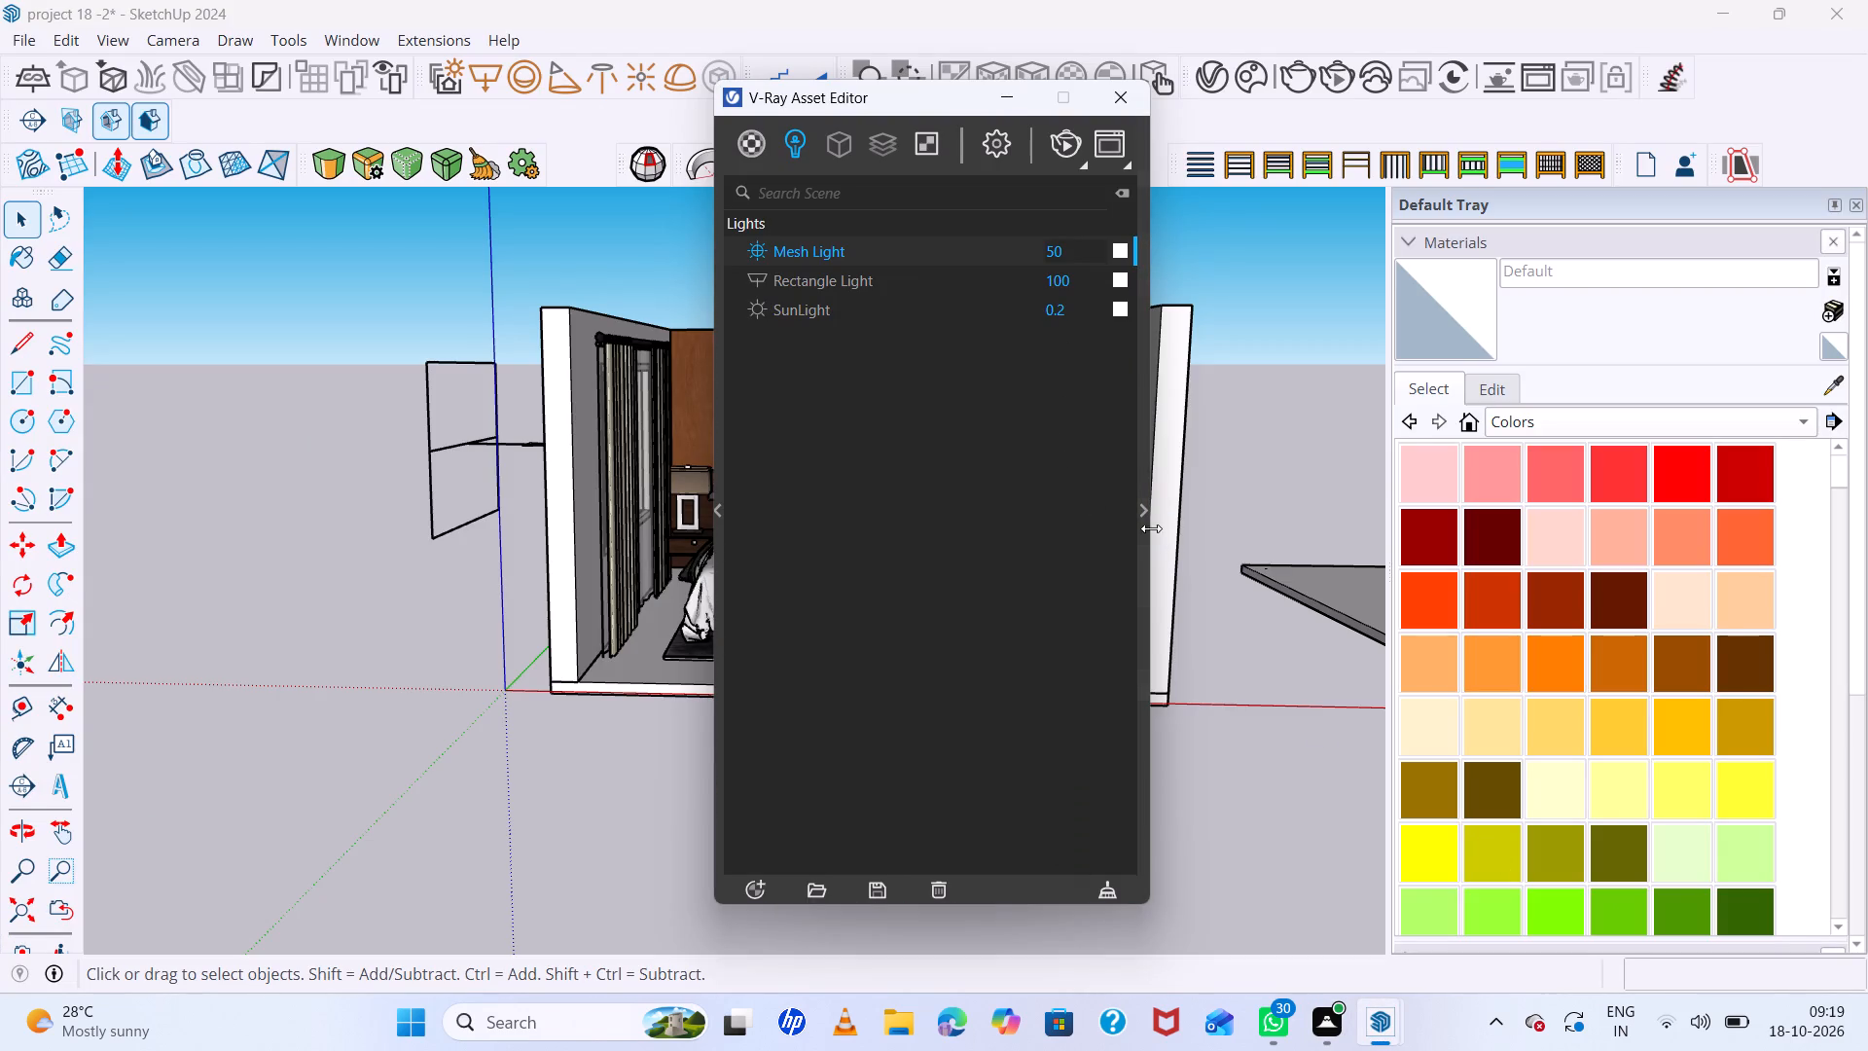
pyautogui.click(1138, 509)
pyautogui.click(1127, 276)
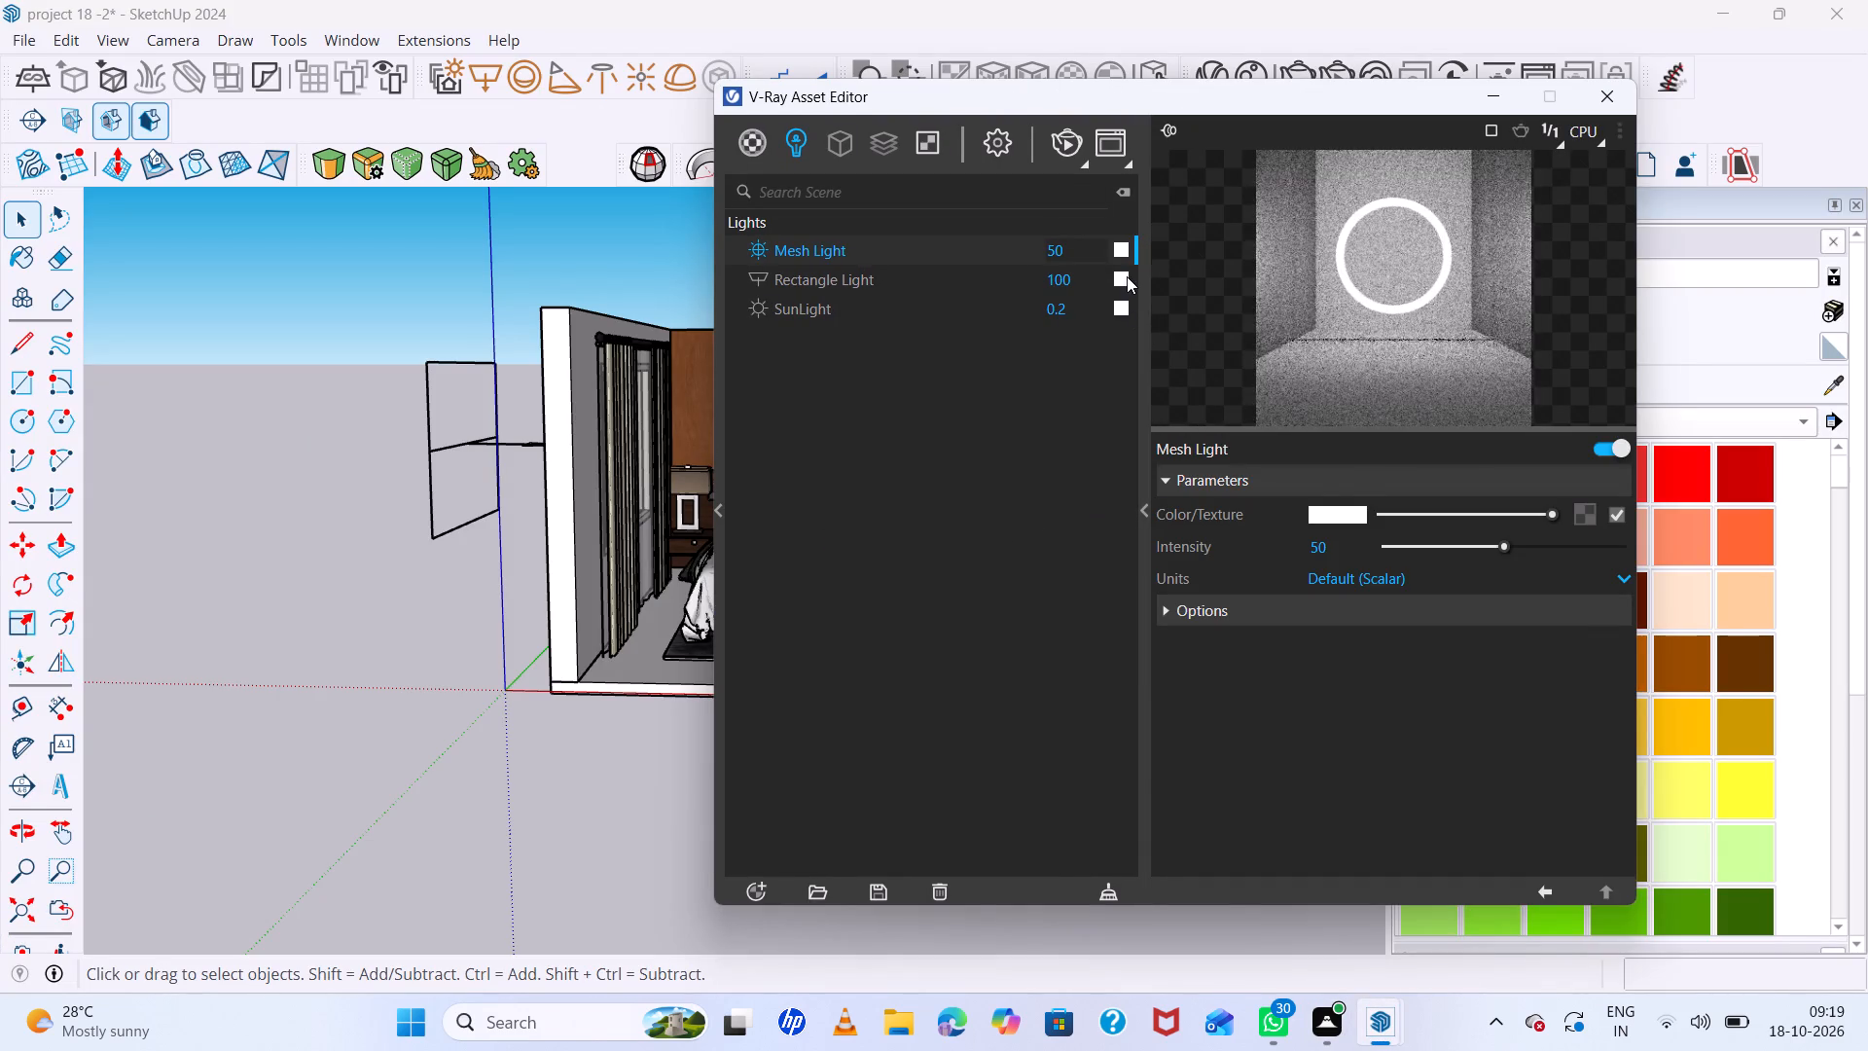
pyautogui.click(1294, 297)
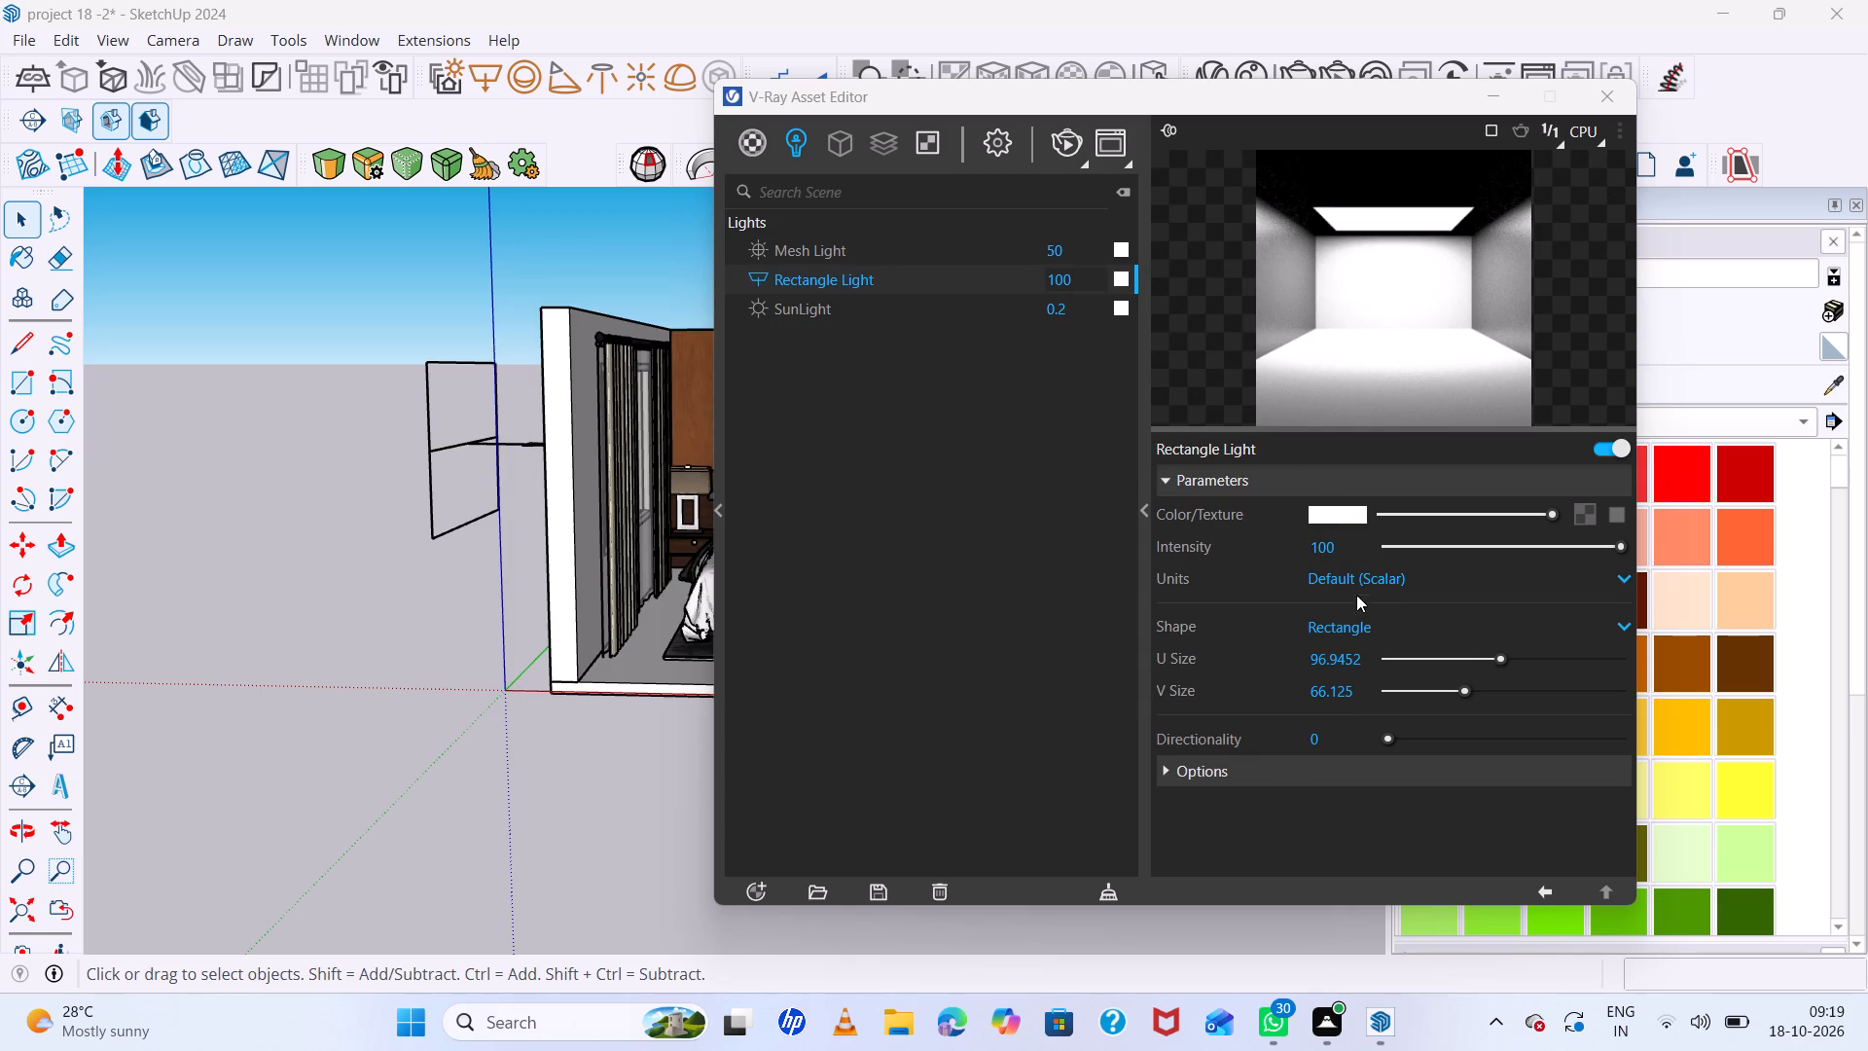
pyautogui.click(1364, 580)
pyautogui.click(1388, 710)
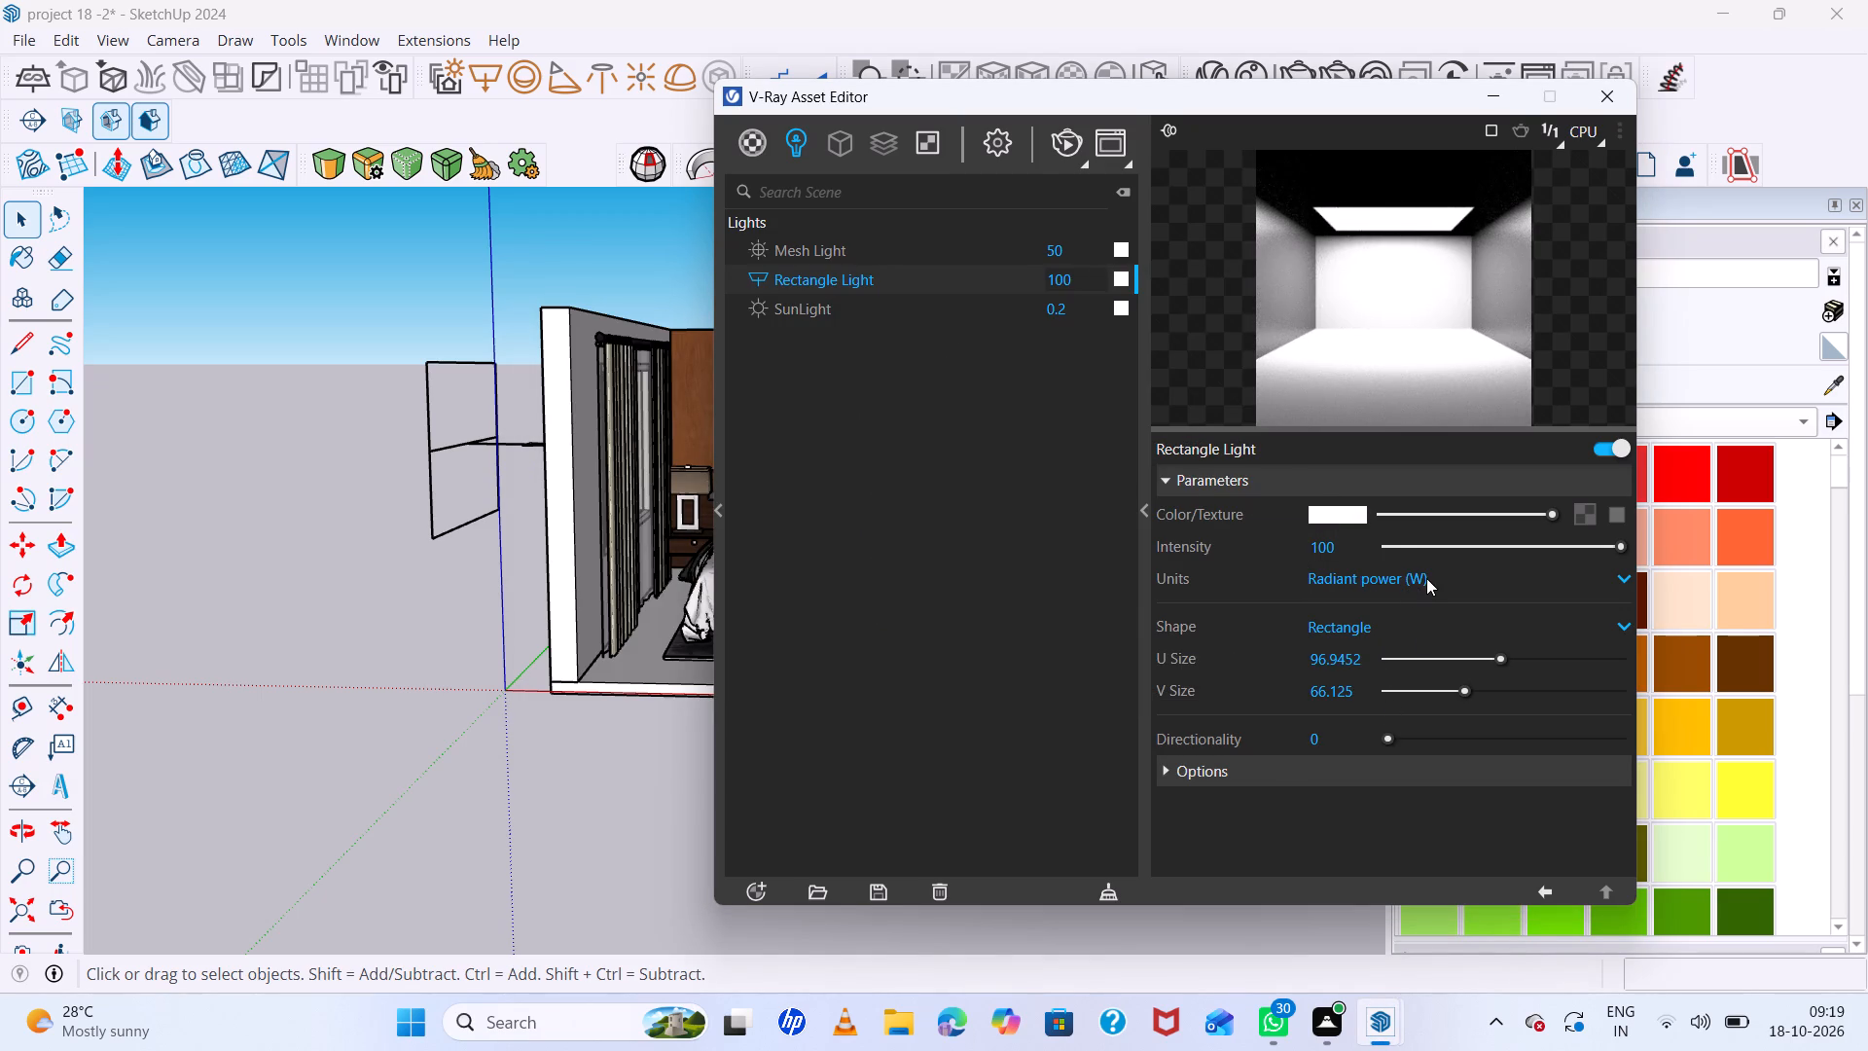
# Resize the Rectangle Light to a U Size of 151.8 and a V Size of 125, and put the V-Ray Asset Editor away.
pyautogui.moveTo(1461, 660); pyautogui.dragTo(1508, 665)
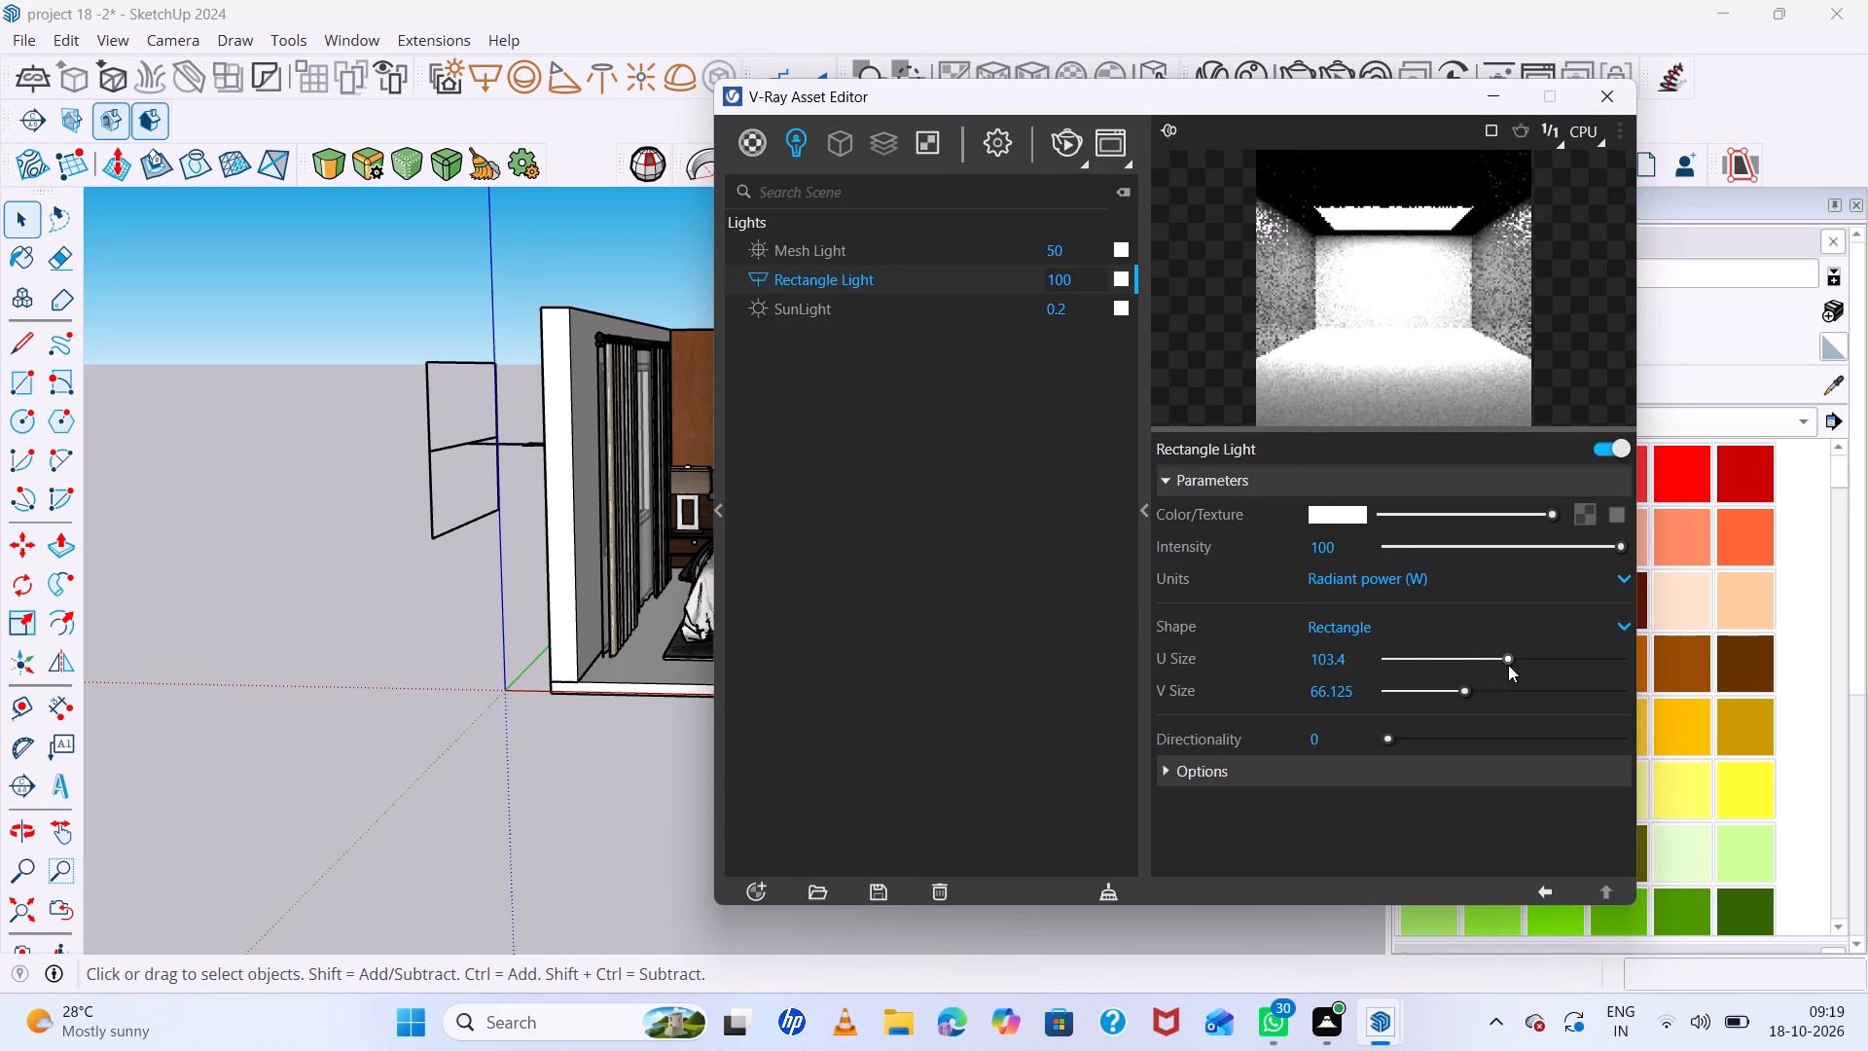
pyautogui.moveTo(1508, 665); pyautogui.dragTo(1515, 680)
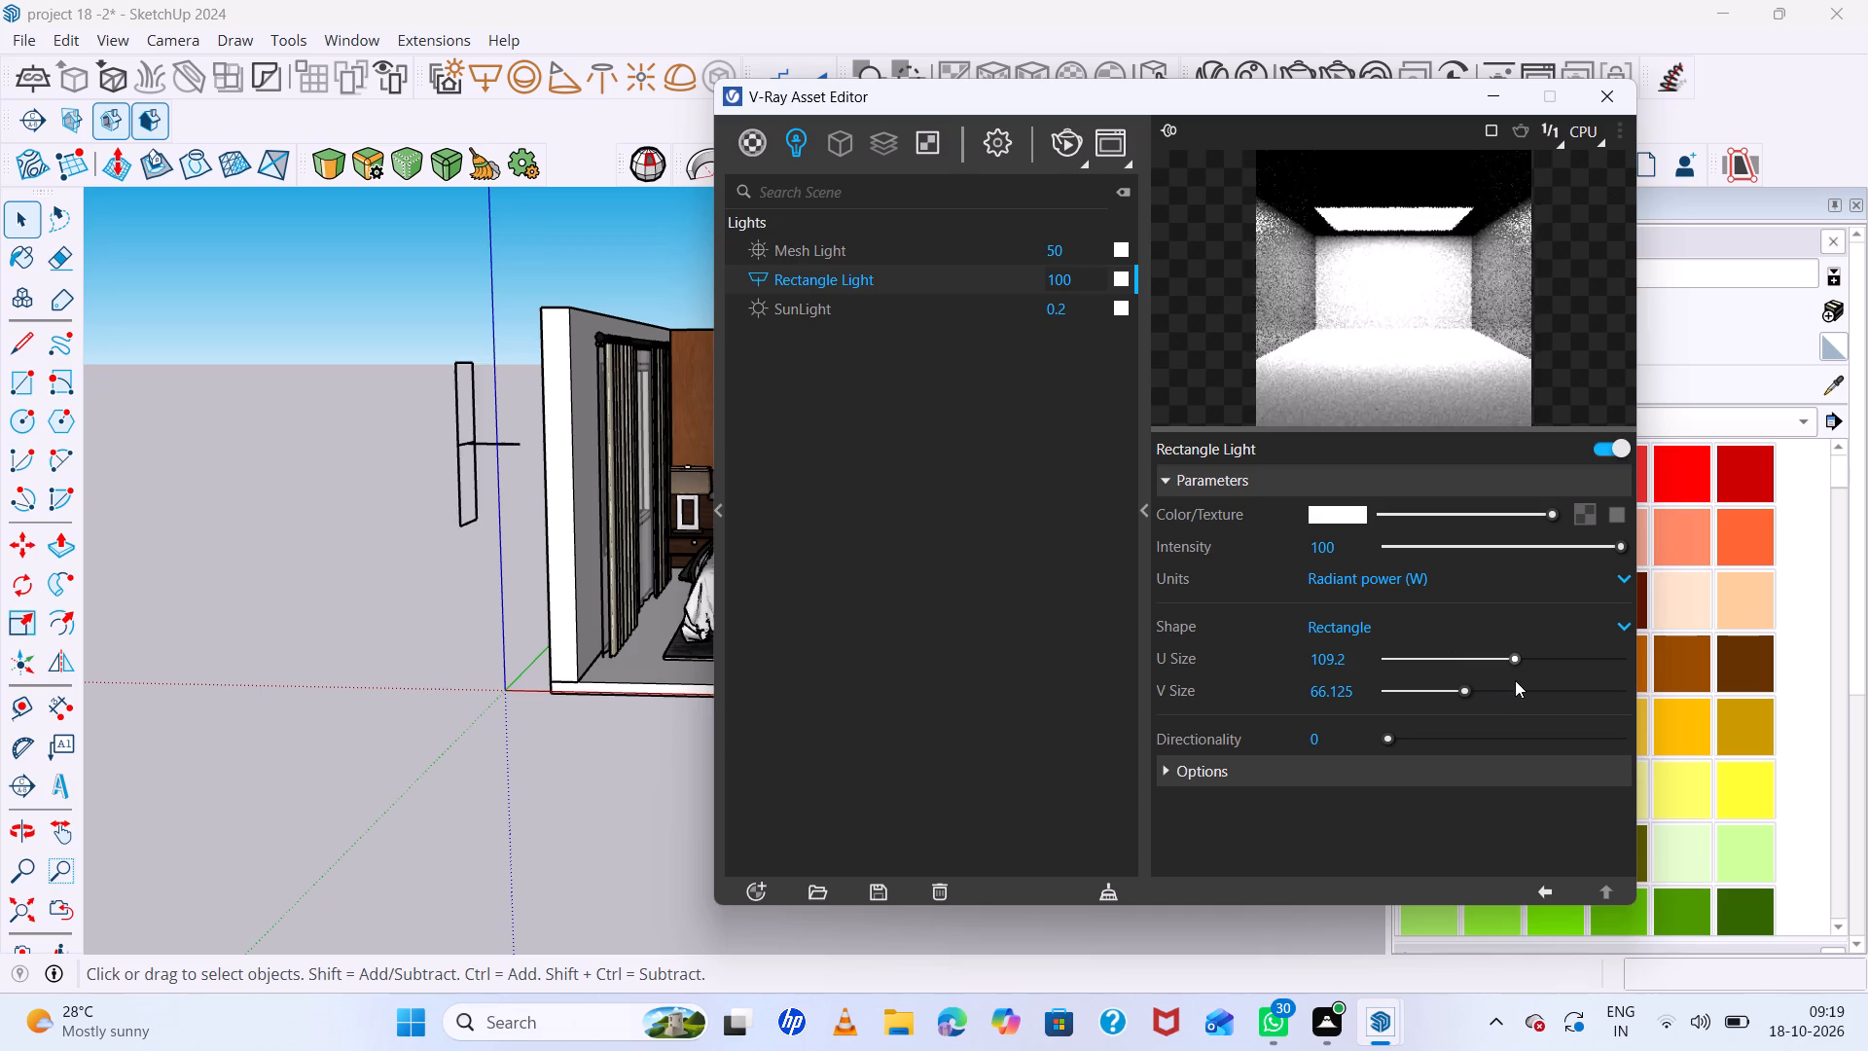
pyautogui.moveTo(1507, 659); pyautogui.dragTo(1472, 666)
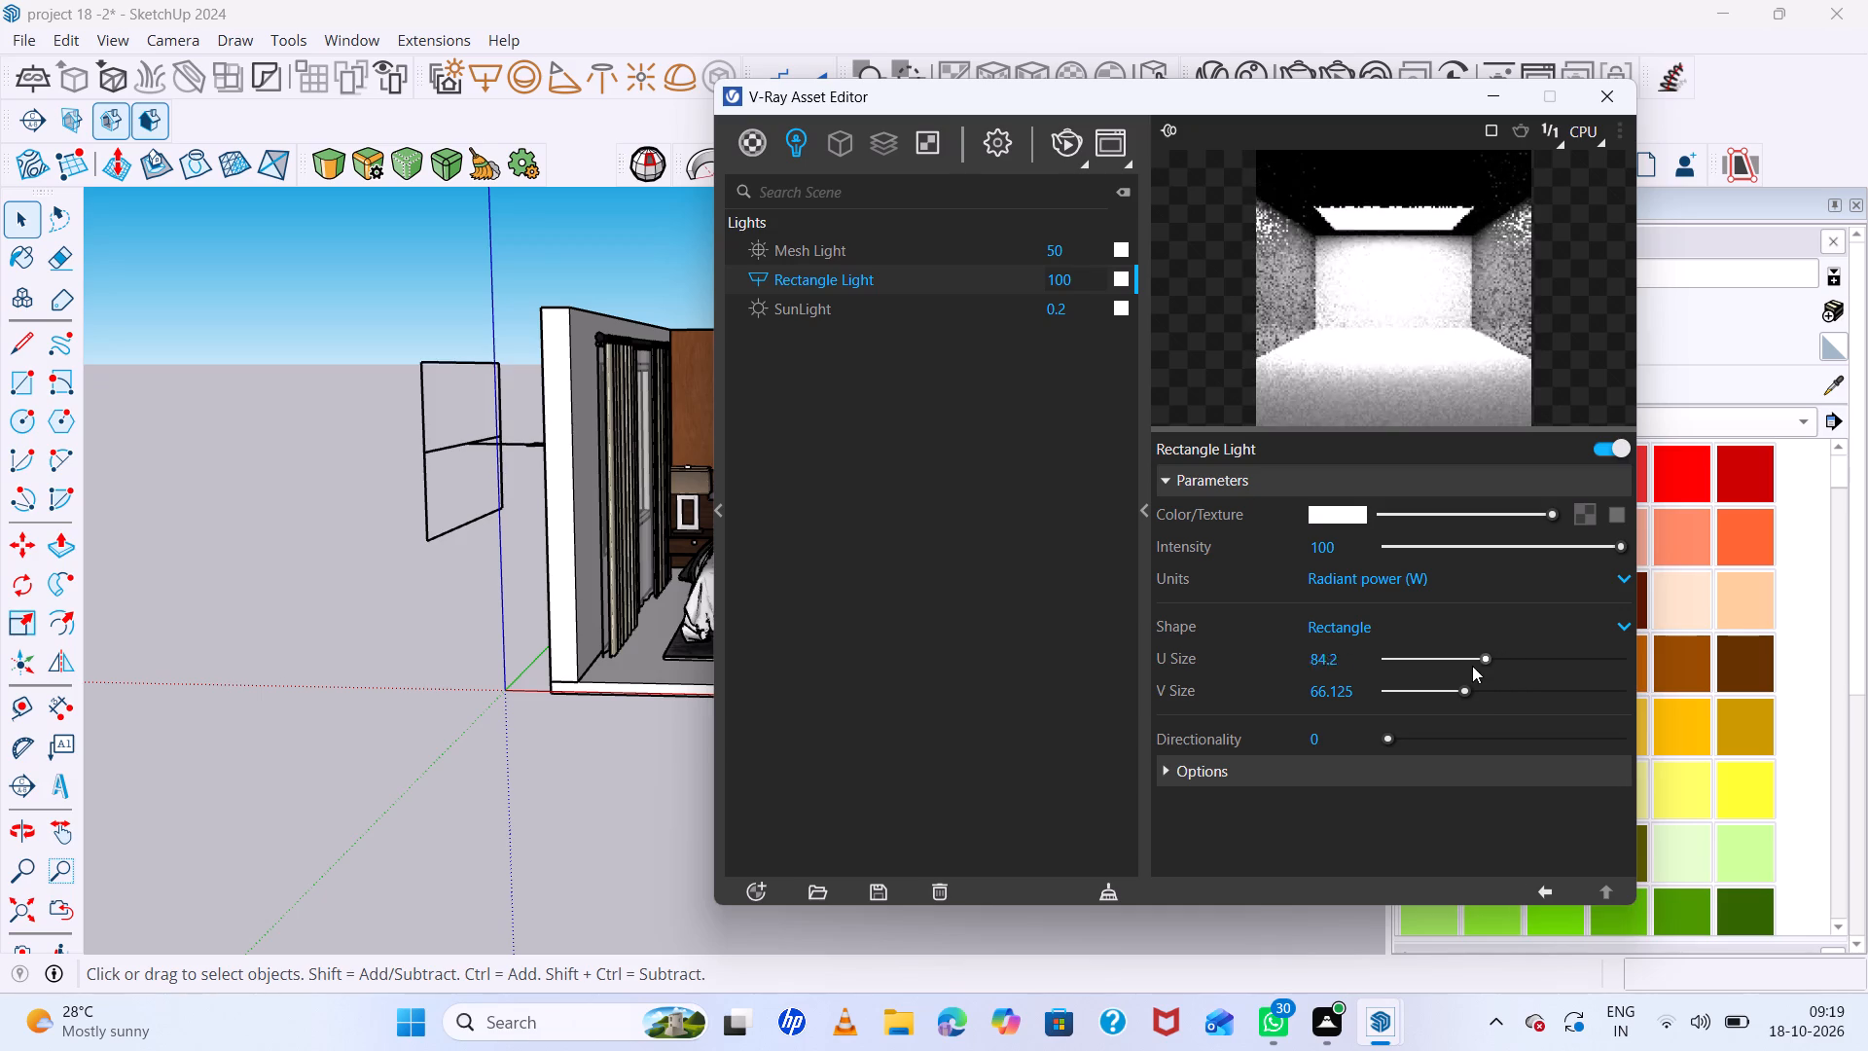
pyautogui.moveTo(1472, 666); pyautogui.dragTo(1455, 667)
pyautogui.moveTo(1458, 660); pyautogui.dragTo(1564, 666)
pyautogui.click(1564, 666)
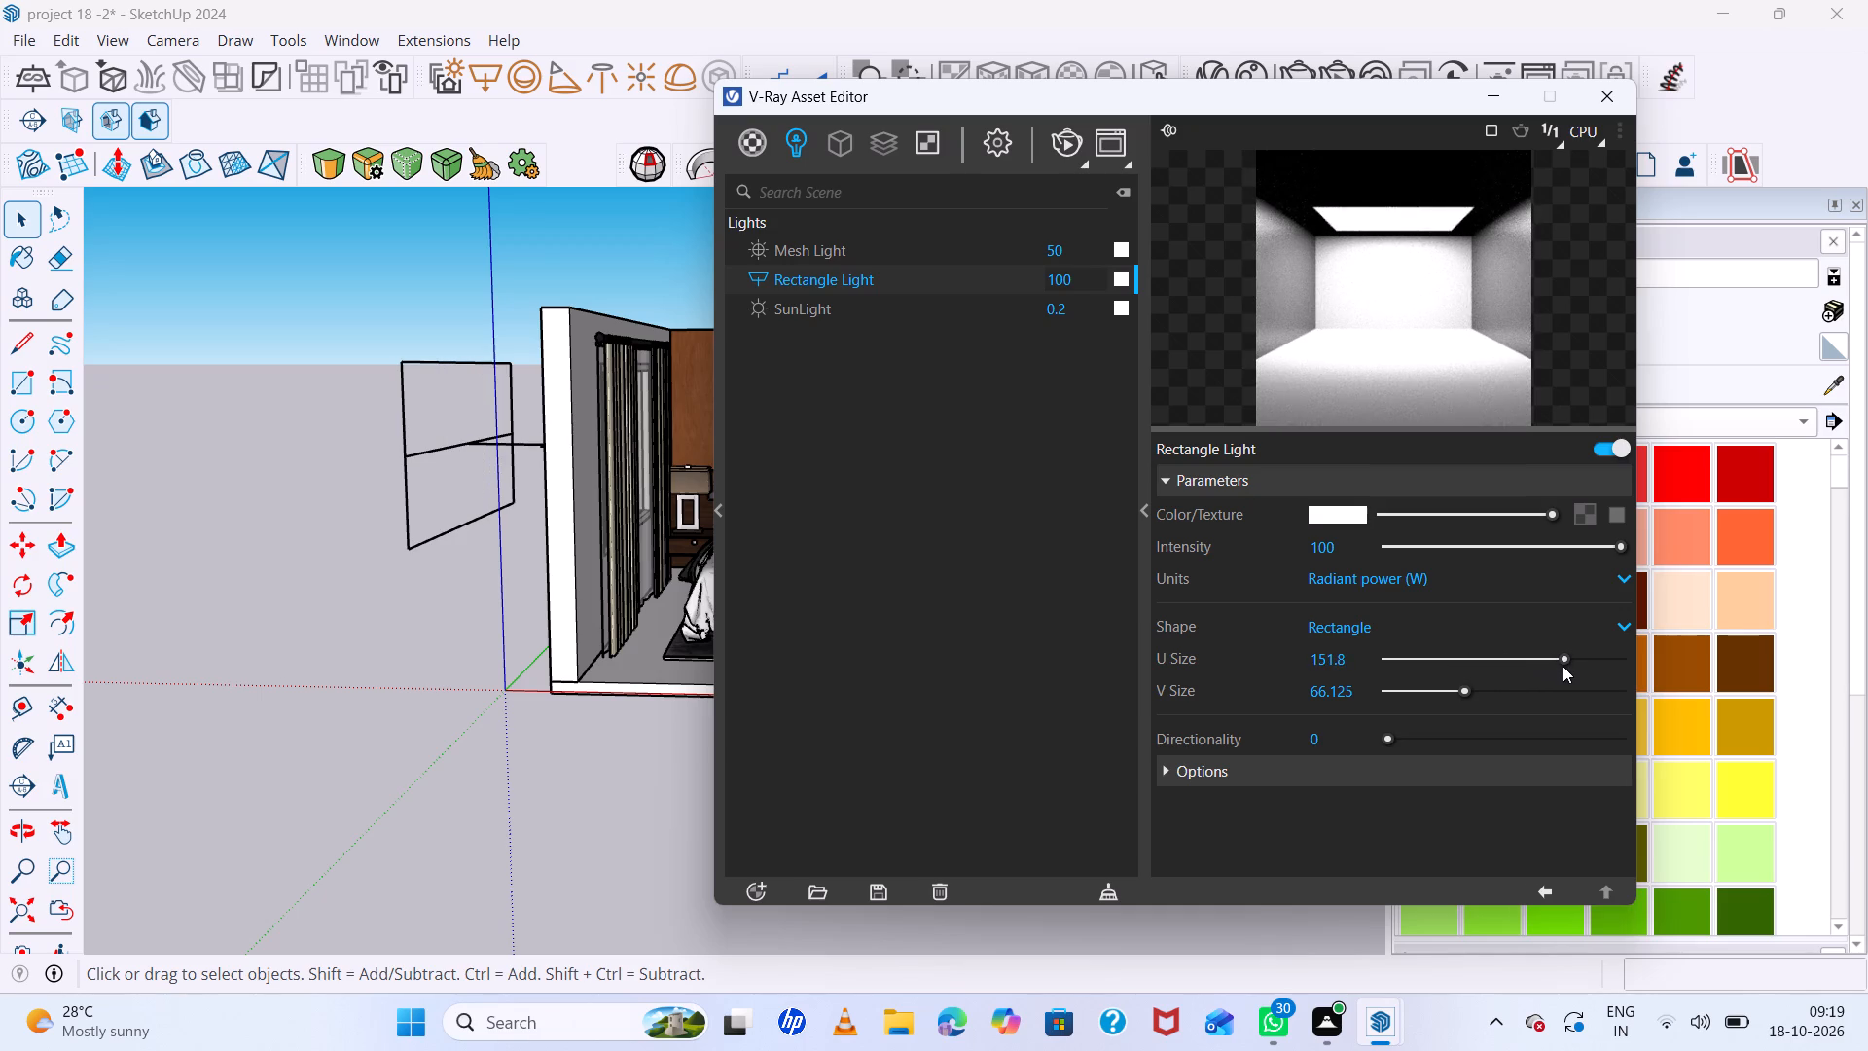
pyautogui.moveTo(1464, 690); pyautogui.dragTo(1533, 694)
pyautogui.click(1533, 694)
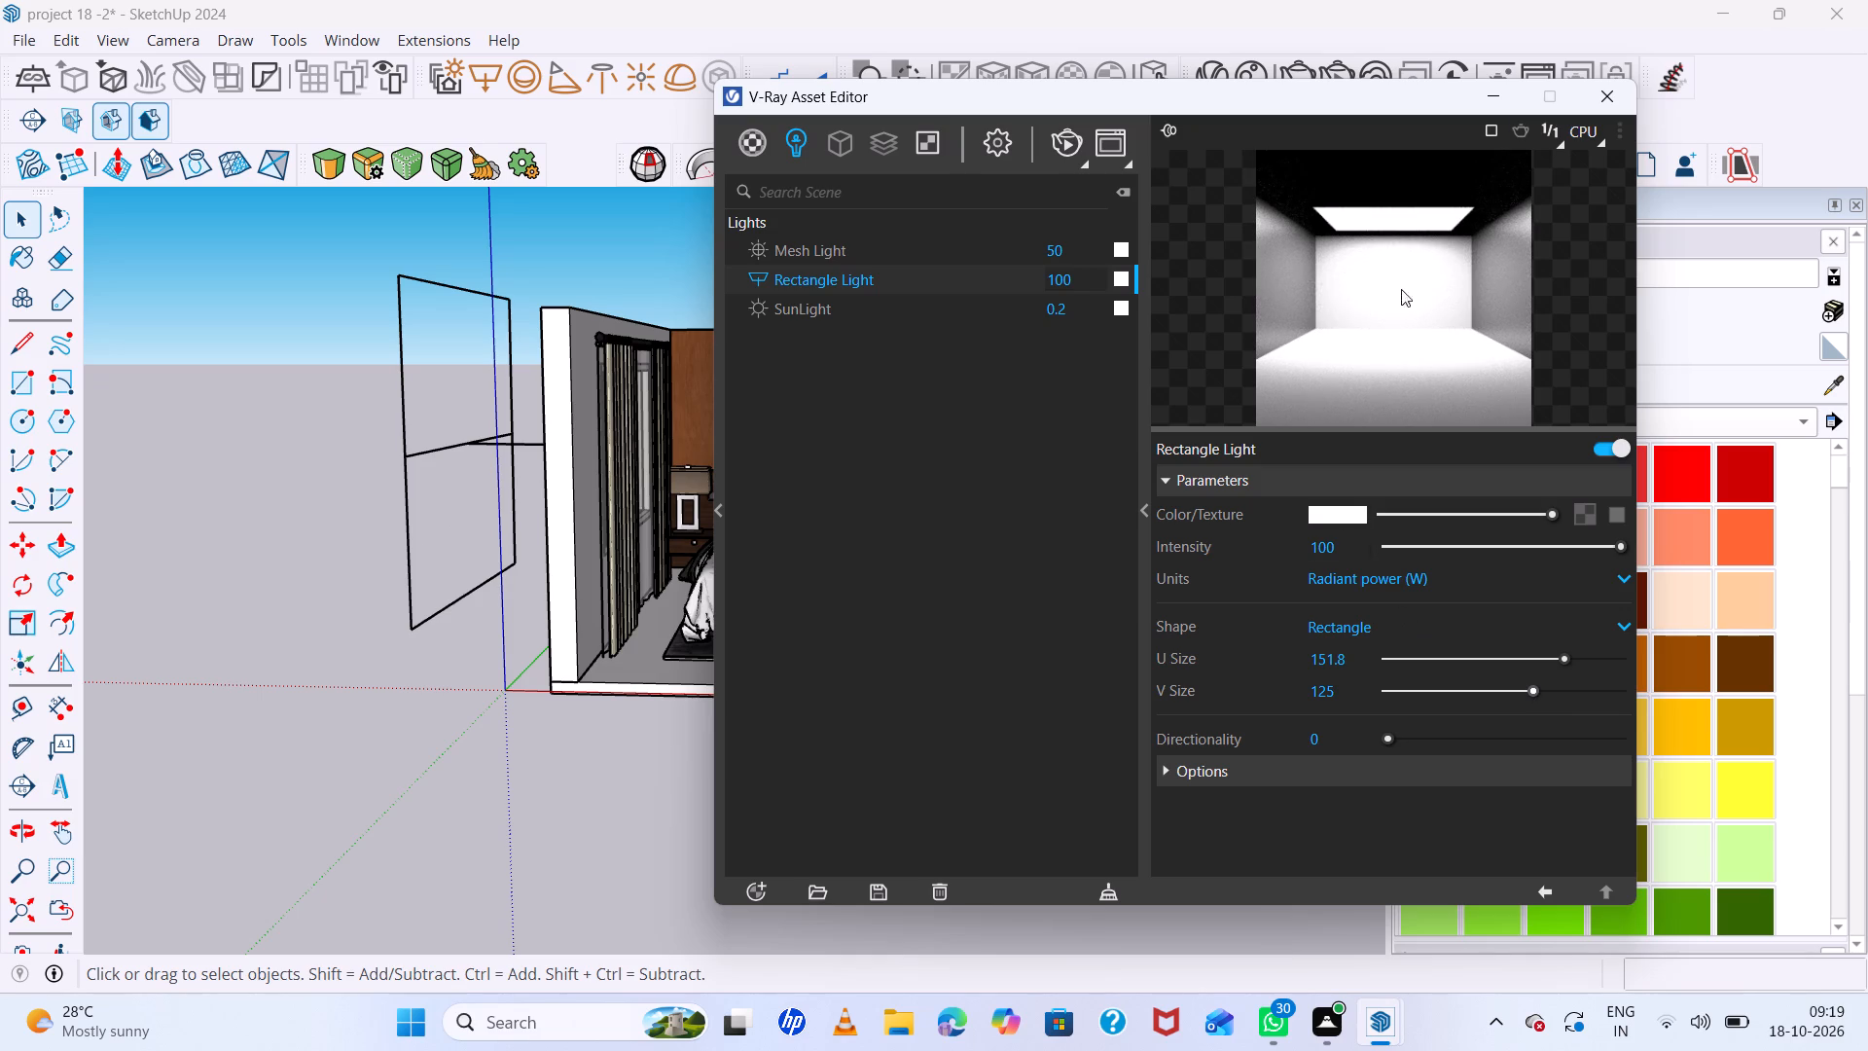
pyautogui.doubleClick(1484, 102)
# Render the bedroom interactively to check the enlarged Rectangle Light, stop the render, and put the render window away.
pyautogui.click(1401, 1008)
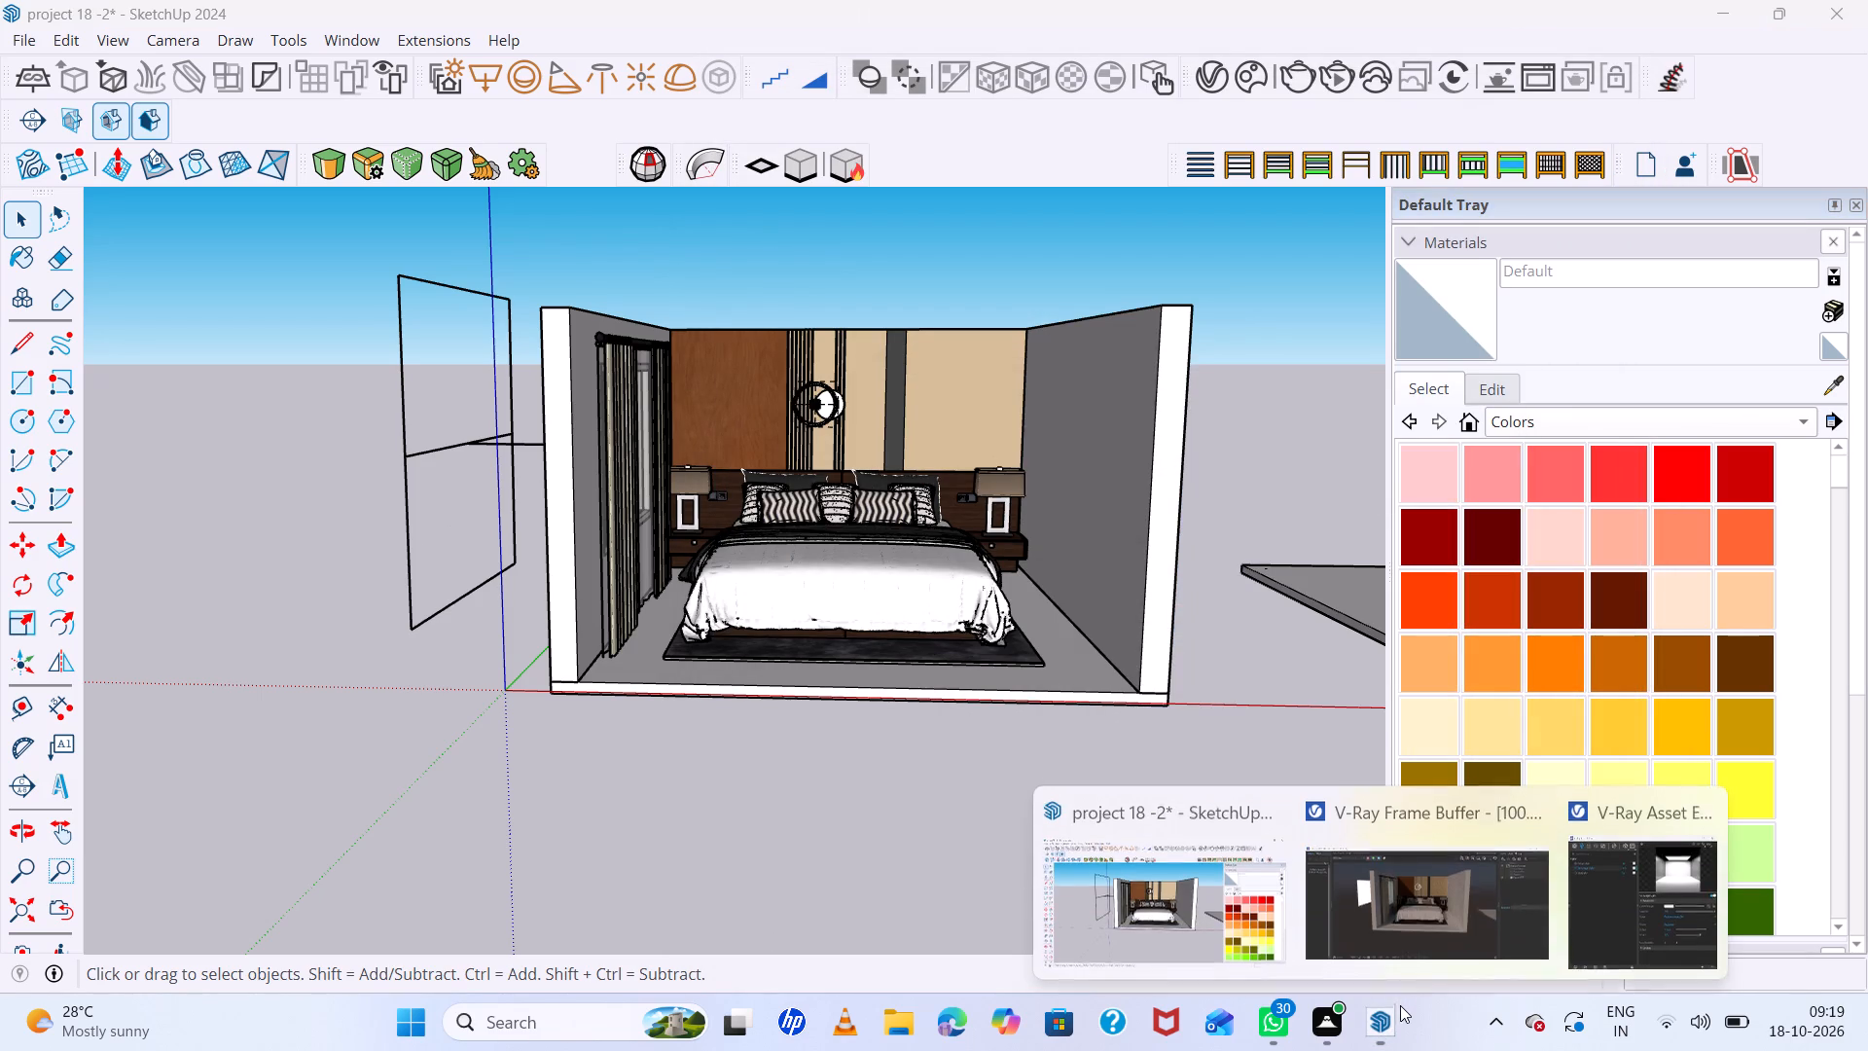
pyautogui.click(1417, 919)
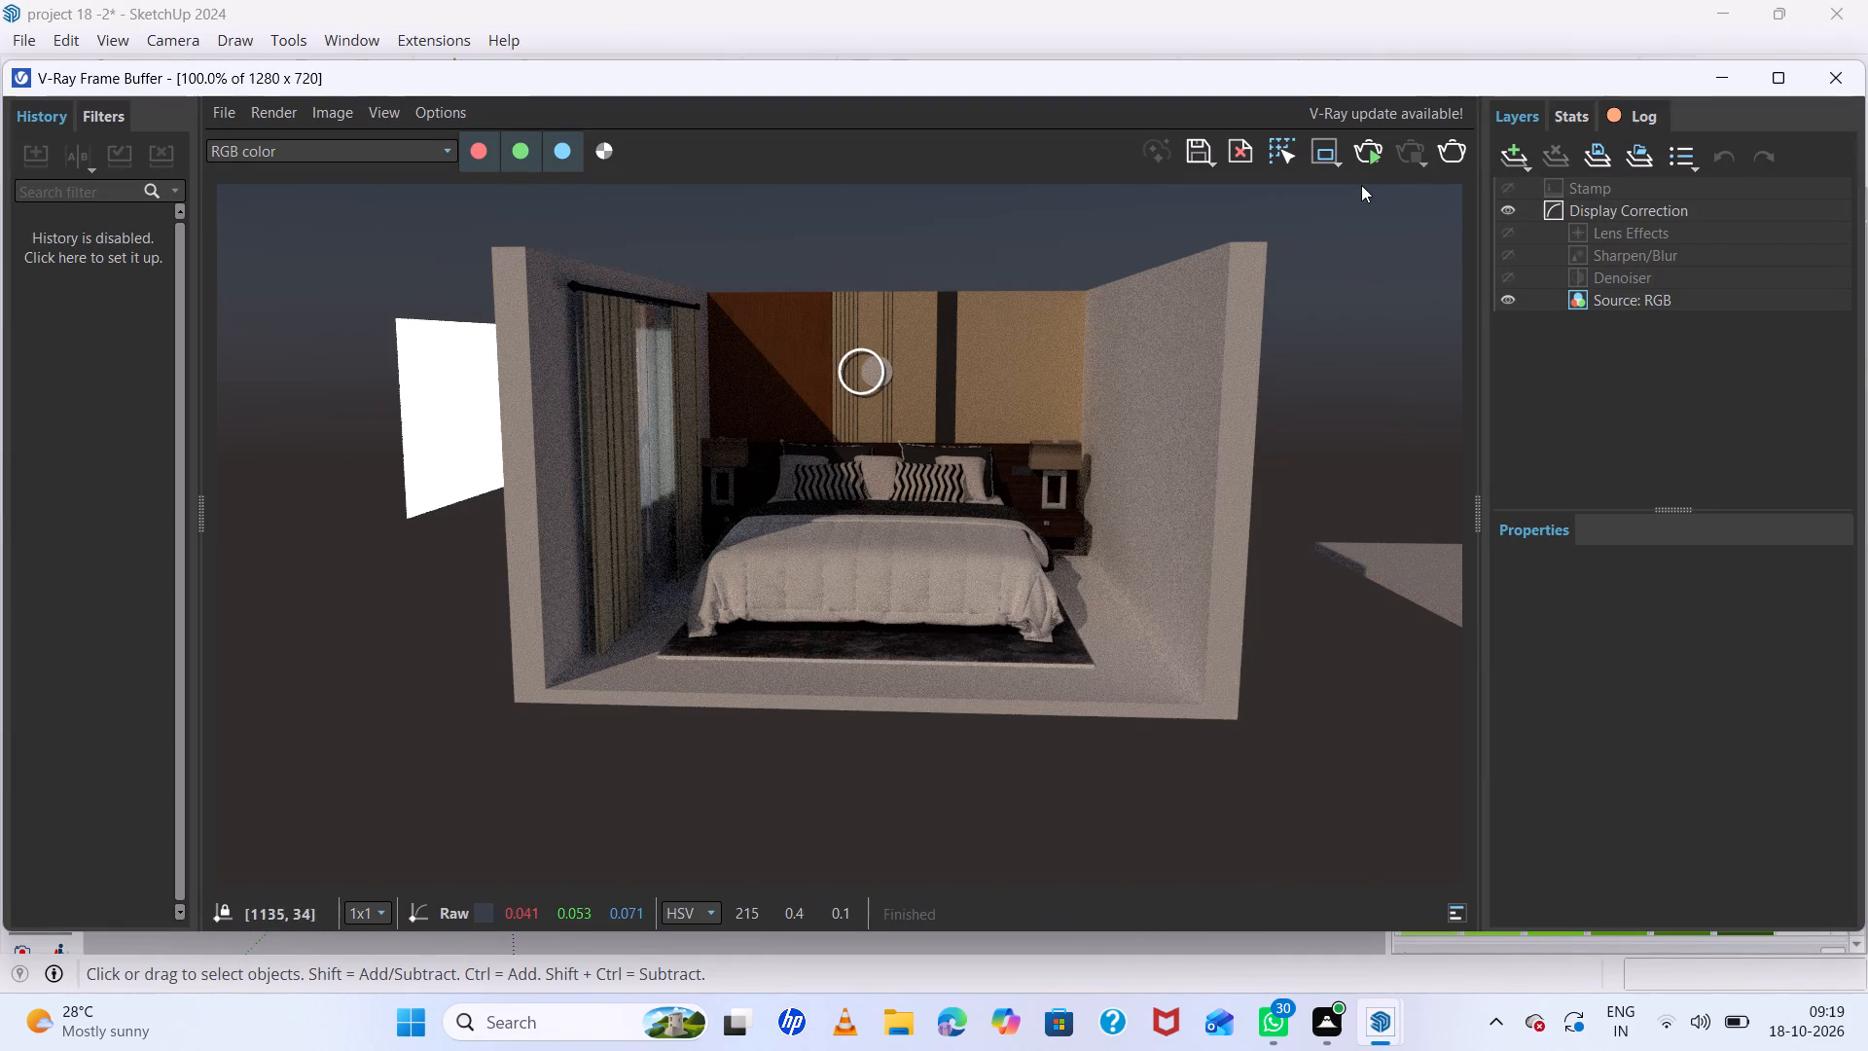
pyautogui.doubleClick(1375, 146)
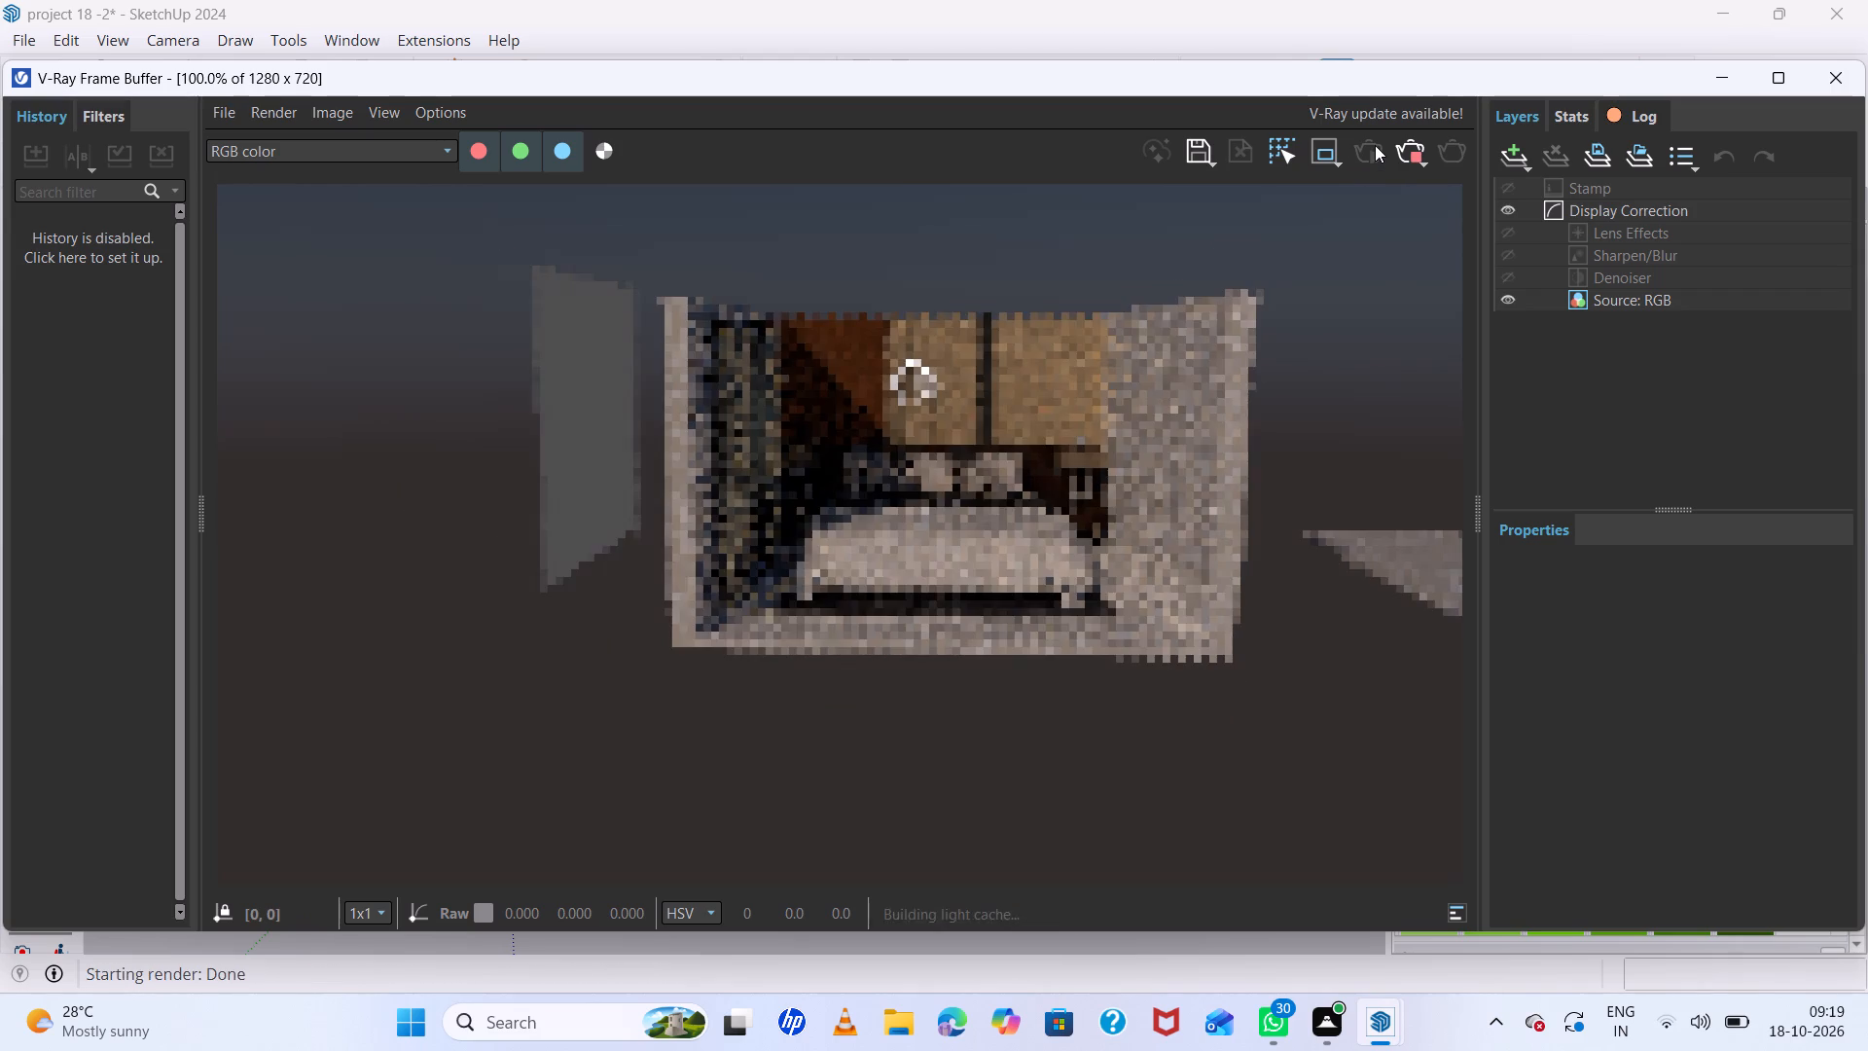
pyautogui.scroll(-1, 1141, 507)
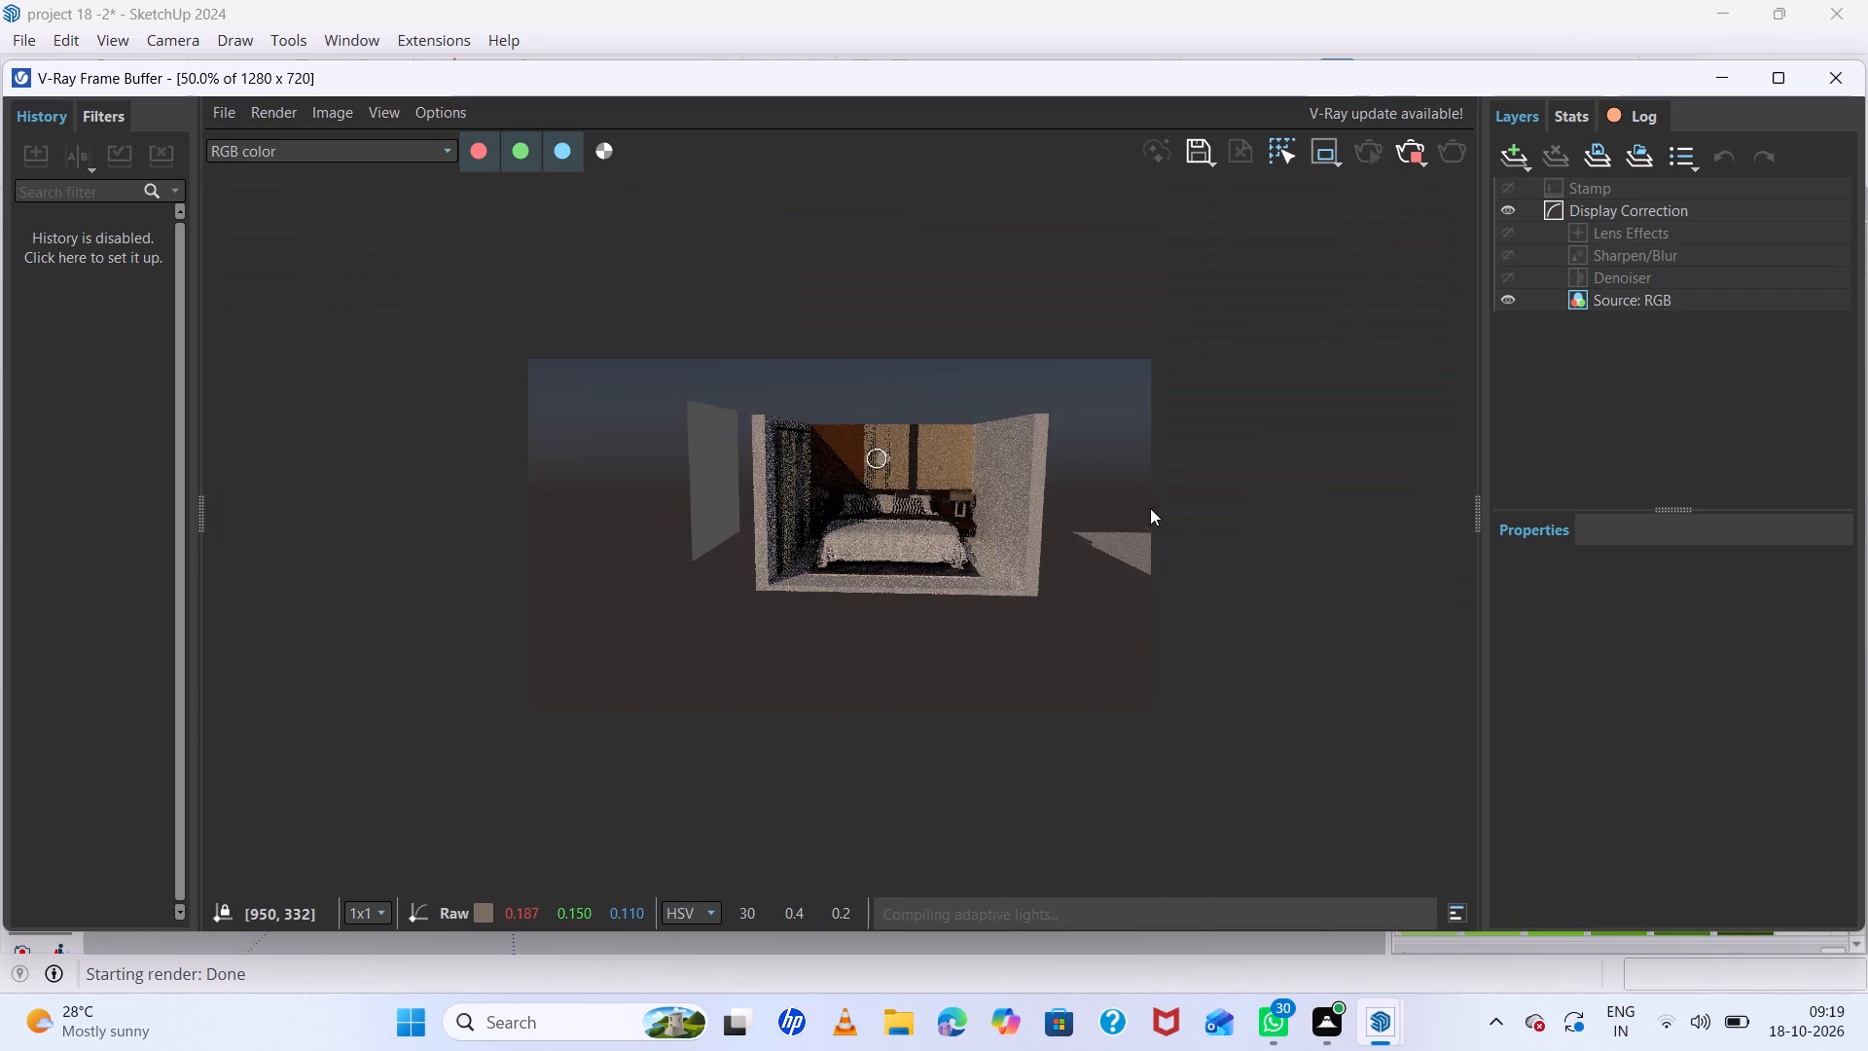
pyautogui.moveTo(1170, 507); pyautogui.dragTo(1052, 526, button='middle')
pyautogui.middleClick(1052, 526)
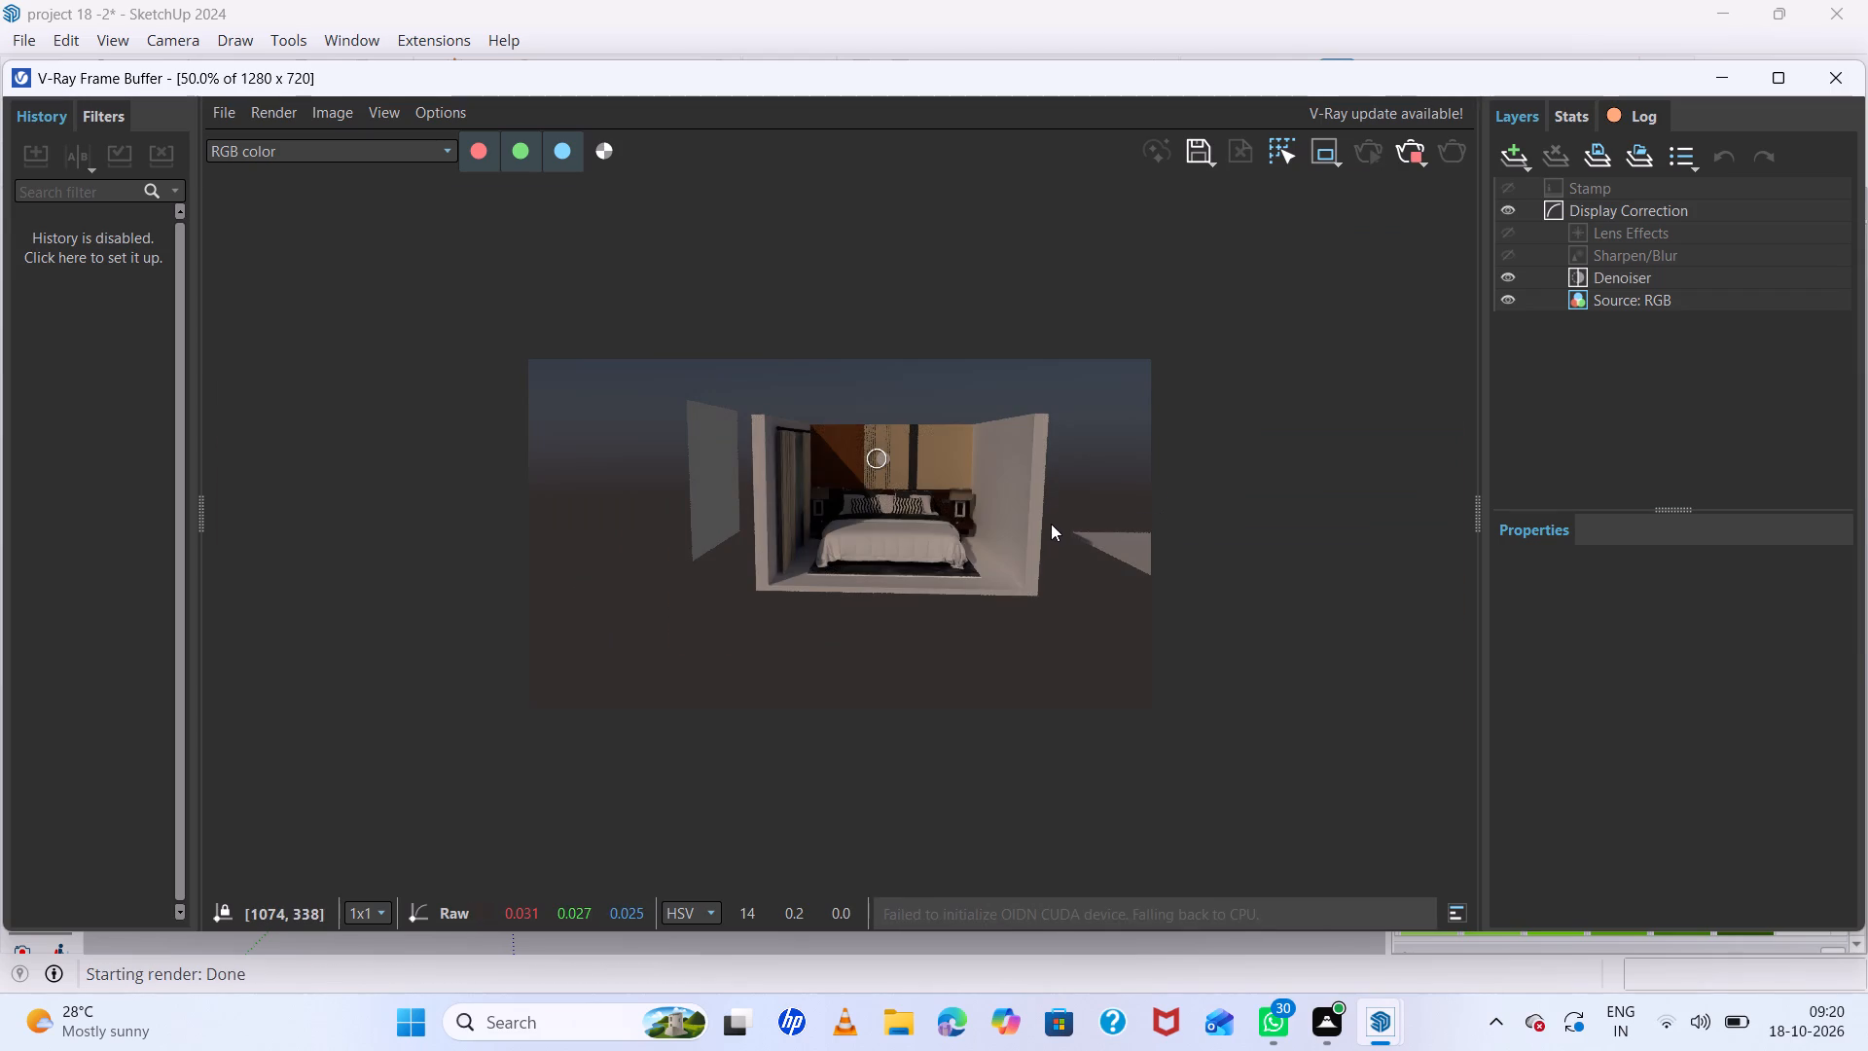
pyautogui.click(1409, 160)
pyautogui.click(1726, 79)
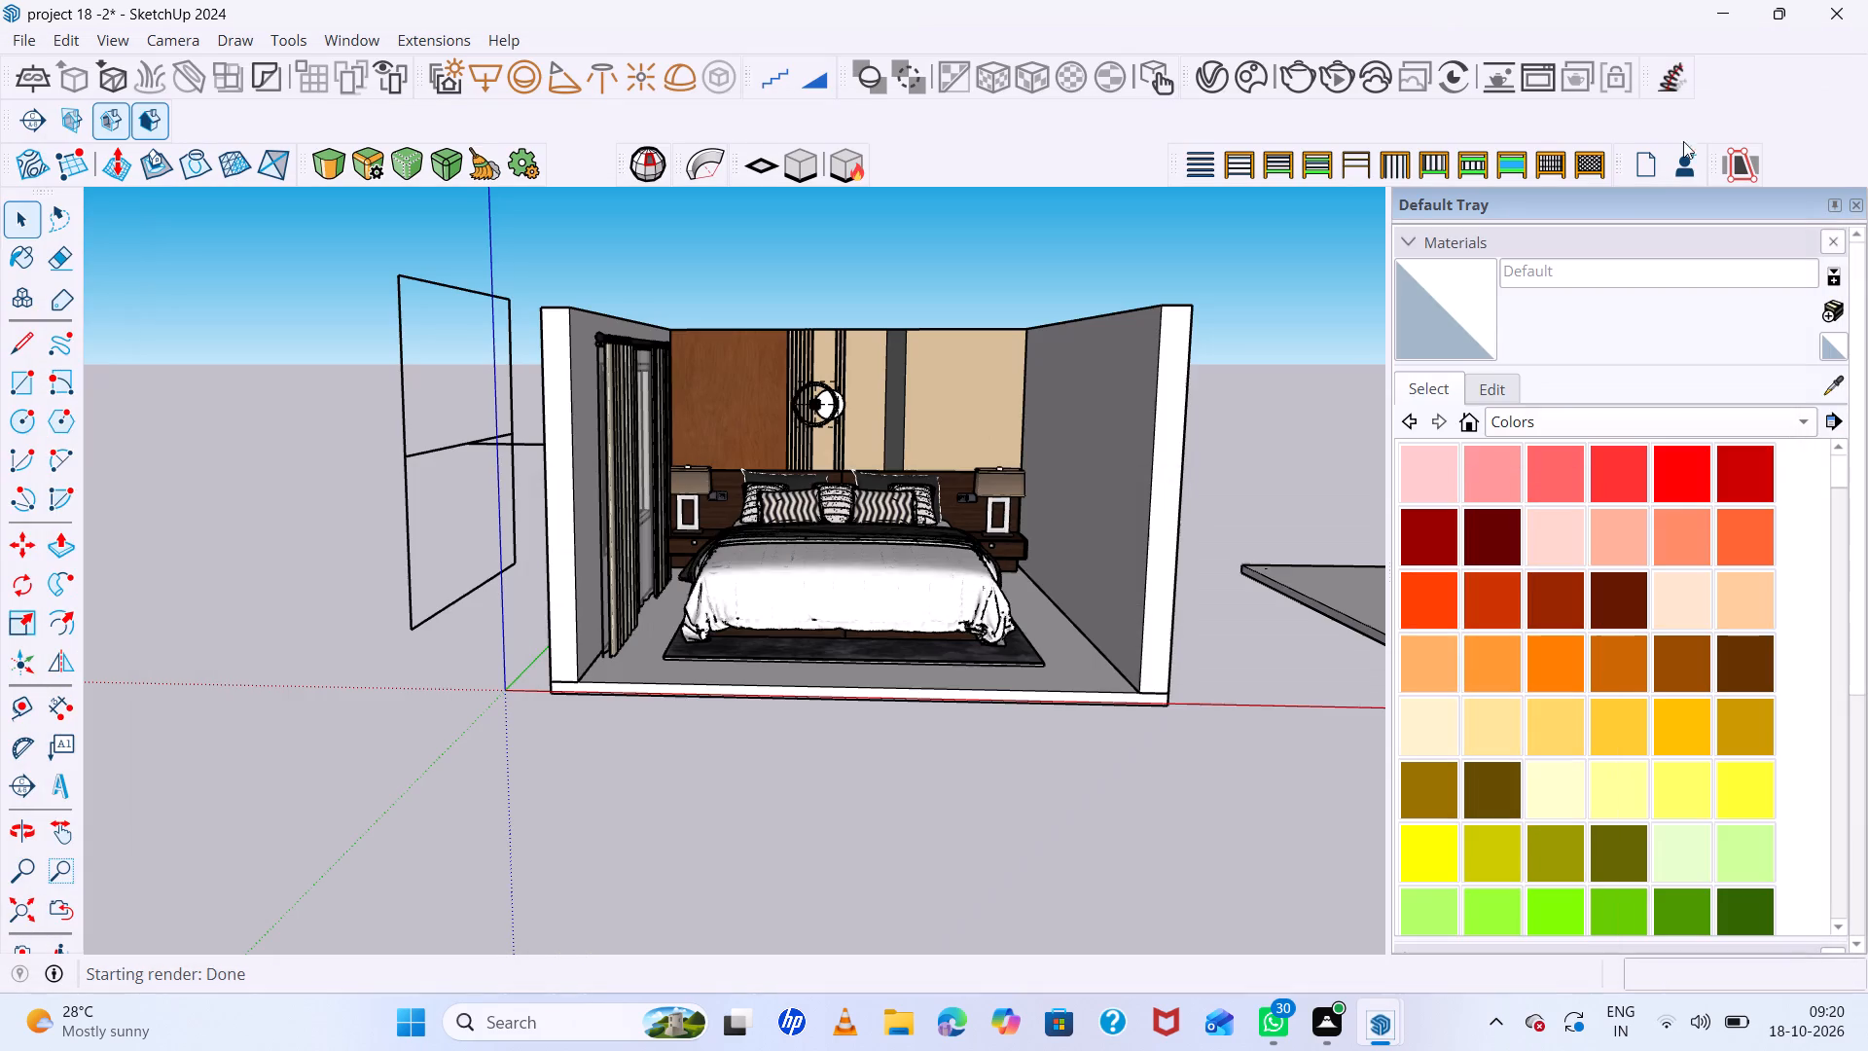
# Set the Rectangle Light intensity to 10000 in the V-Ray Asset Editor and put the editor away.
pyautogui.click(1381, 1014)
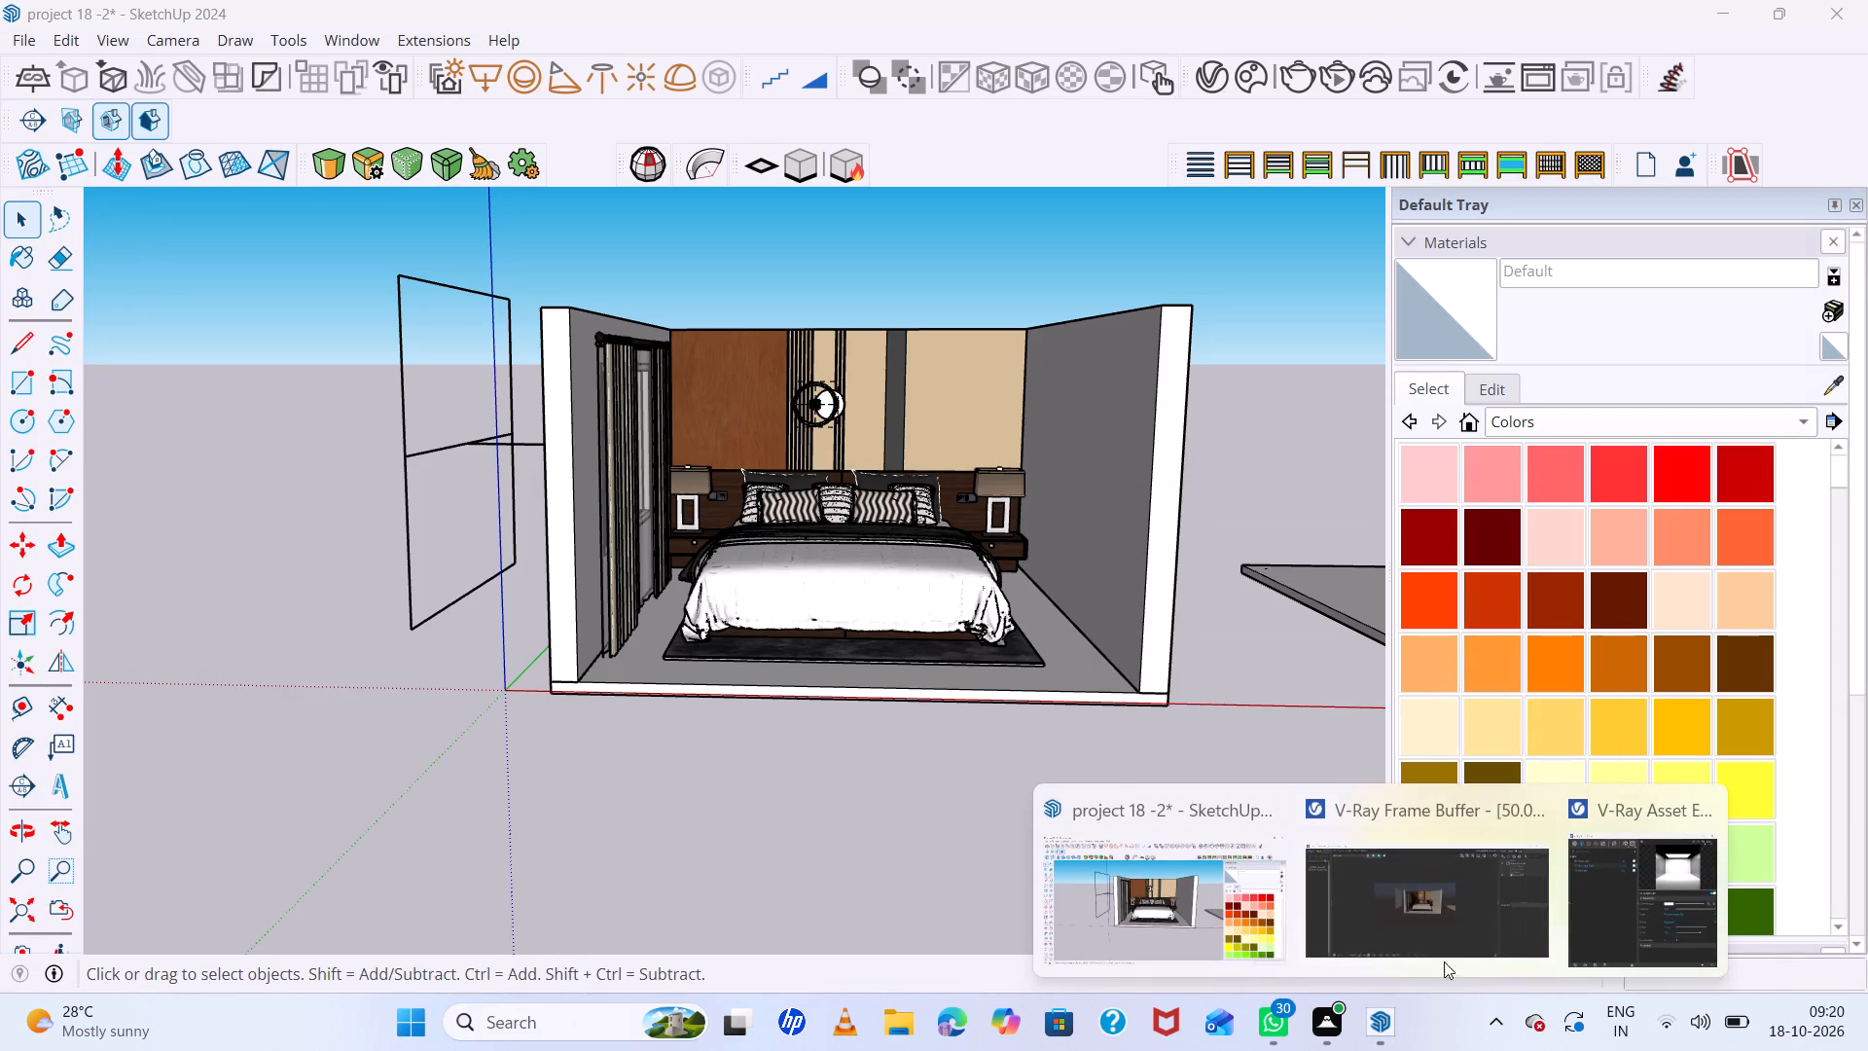
pyautogui.click(1597, 878)
pyautogui.click(1070, 277)
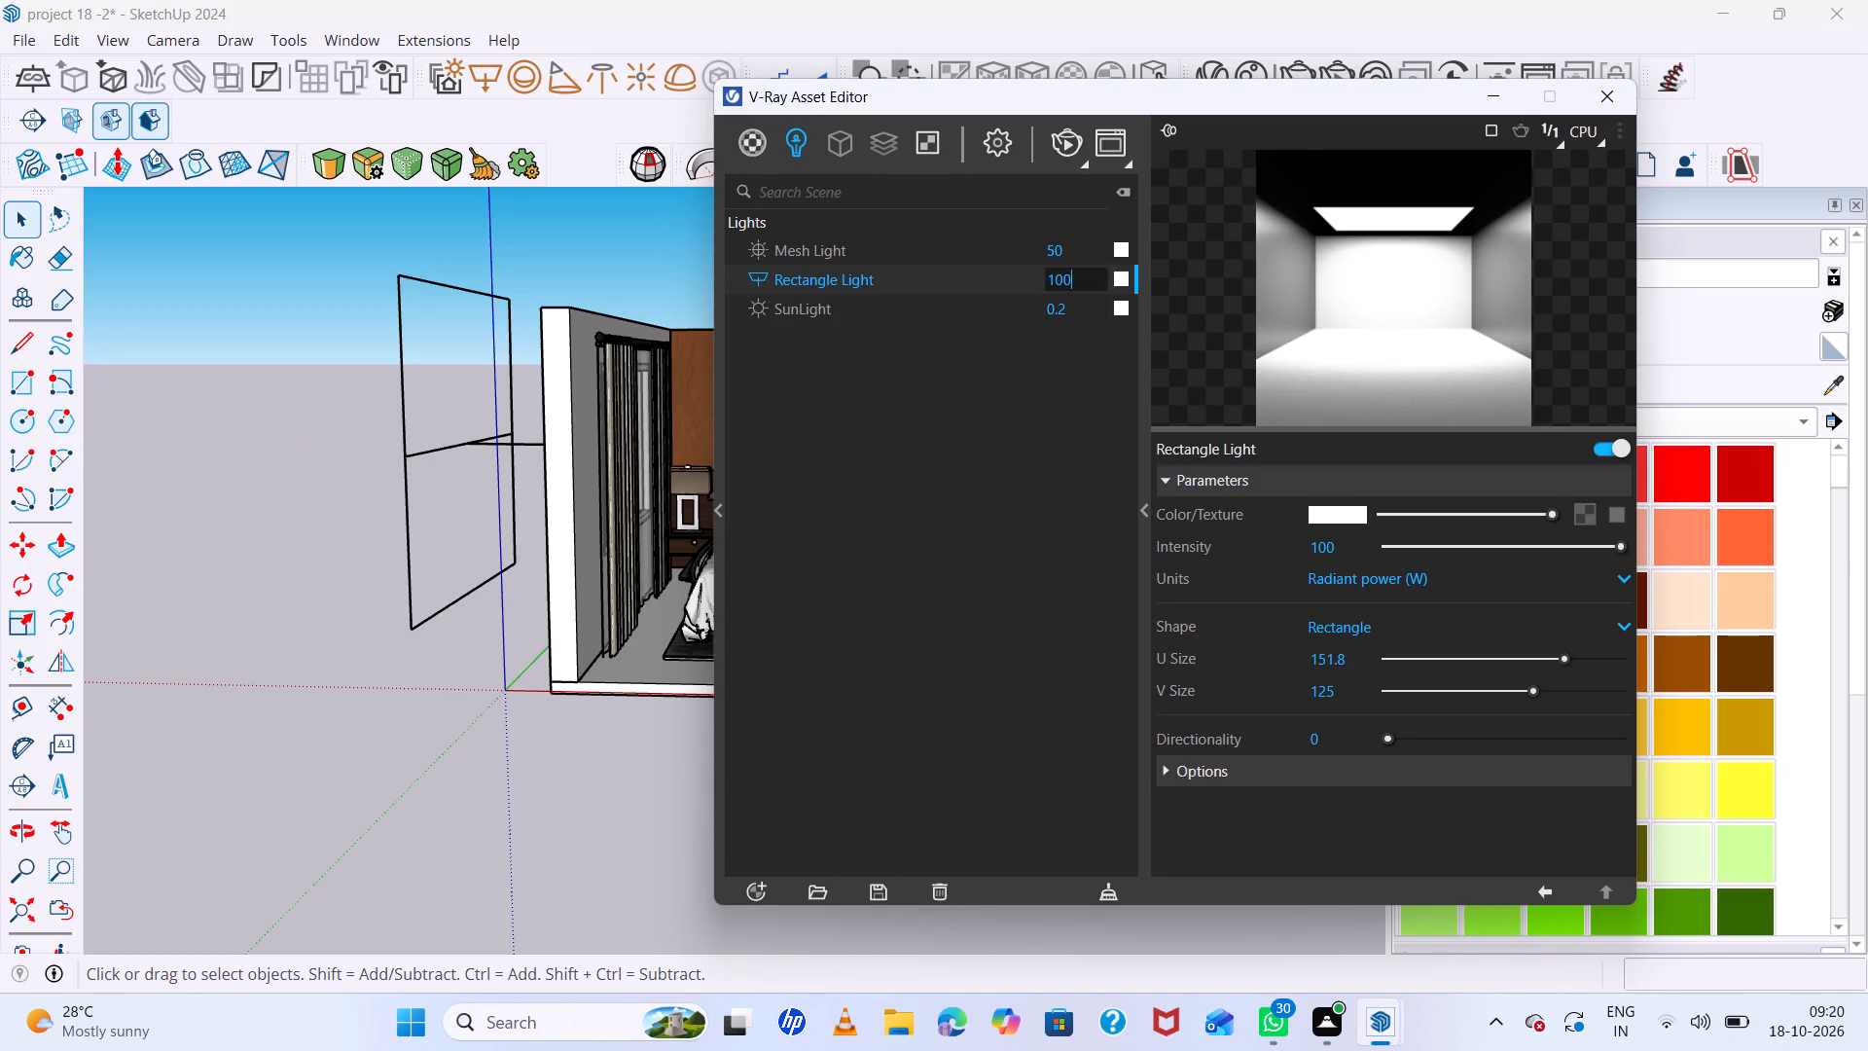
pyautogui.write('00')
pyautogui.click(1500, 105)
# Run the interactive render again to check the stronger Rectangle Light, stop it, and put the render window away.
pyautogui.click(1365, 1038)
pyautogui.click(1469, 935)
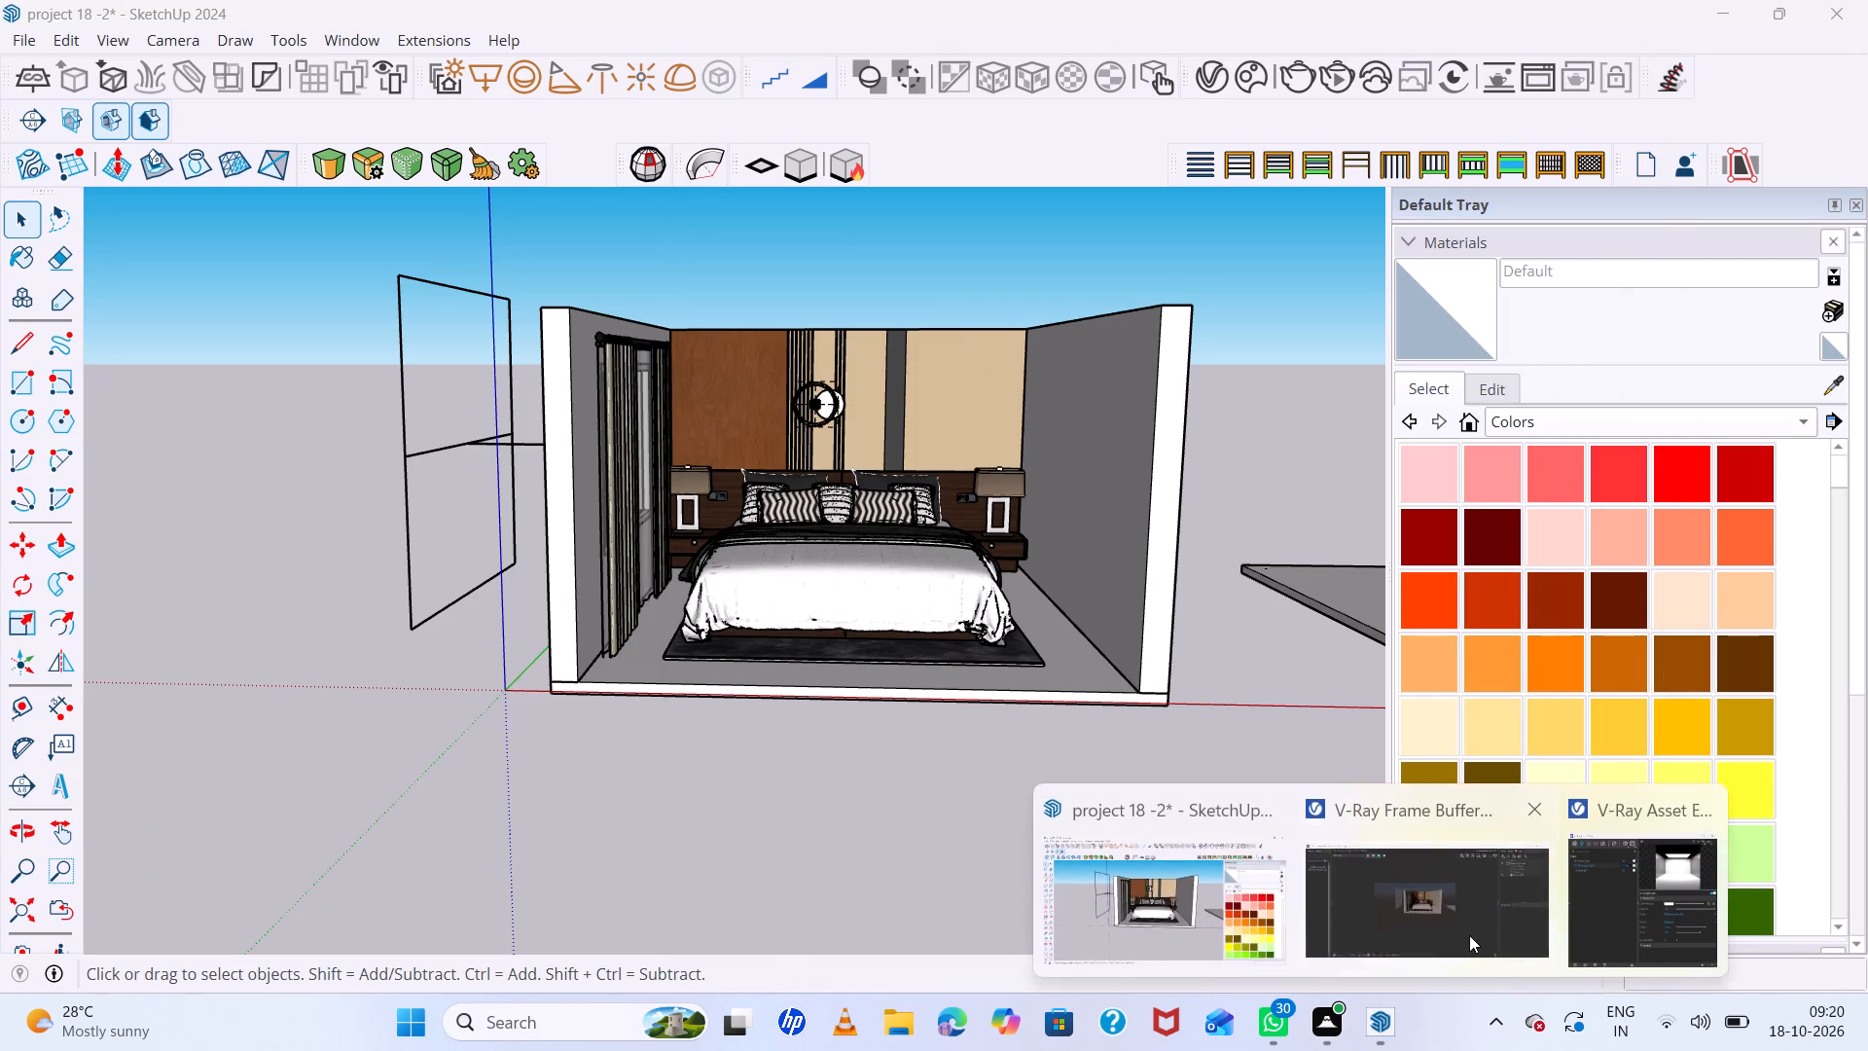
pyautogui.click(1382, 152)
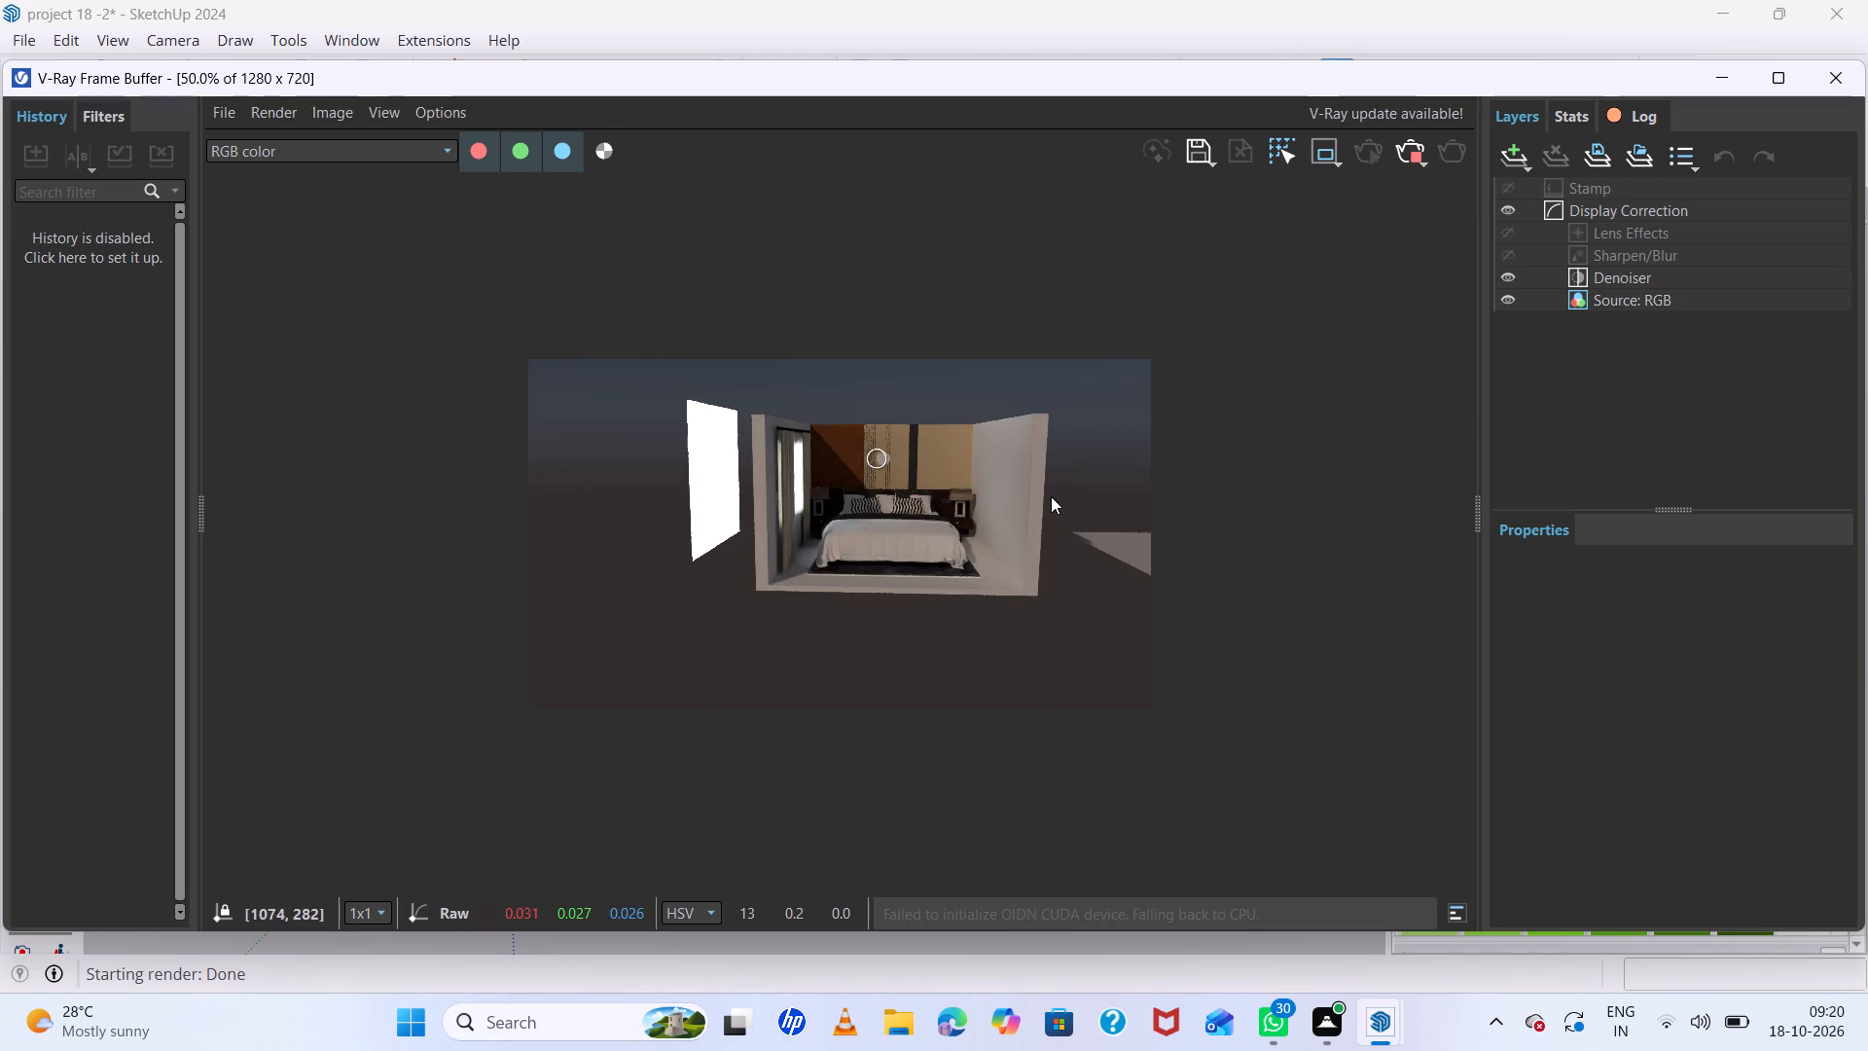
pyautogui.click(1407, 152)
pyautogui.click(1726, 71)
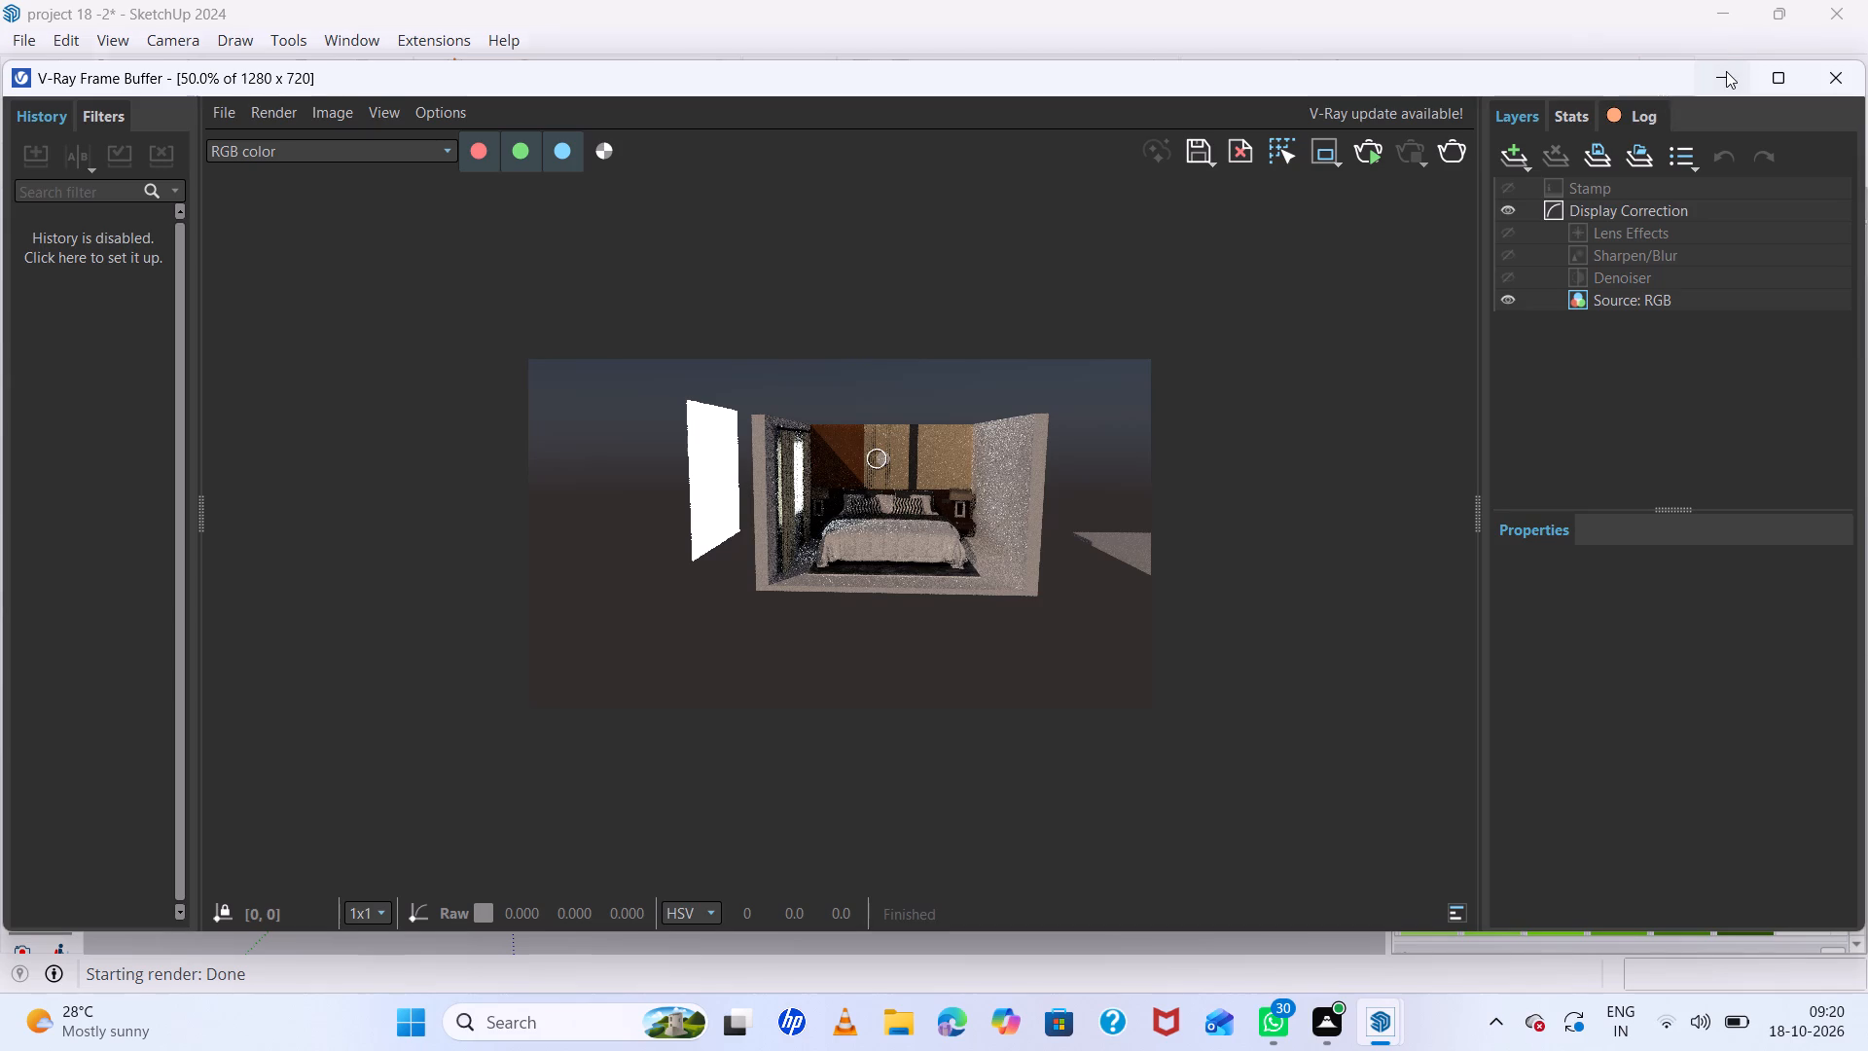
# Render the bedroom interactively from a closer view of the bed and curtains, inspect the window light, and stop the render.
pyautogui.scroll(4, 924, 477)
pyautogui.moveTo(1065, 492); pyautogui.dragTo(1012, 493, button='middle')
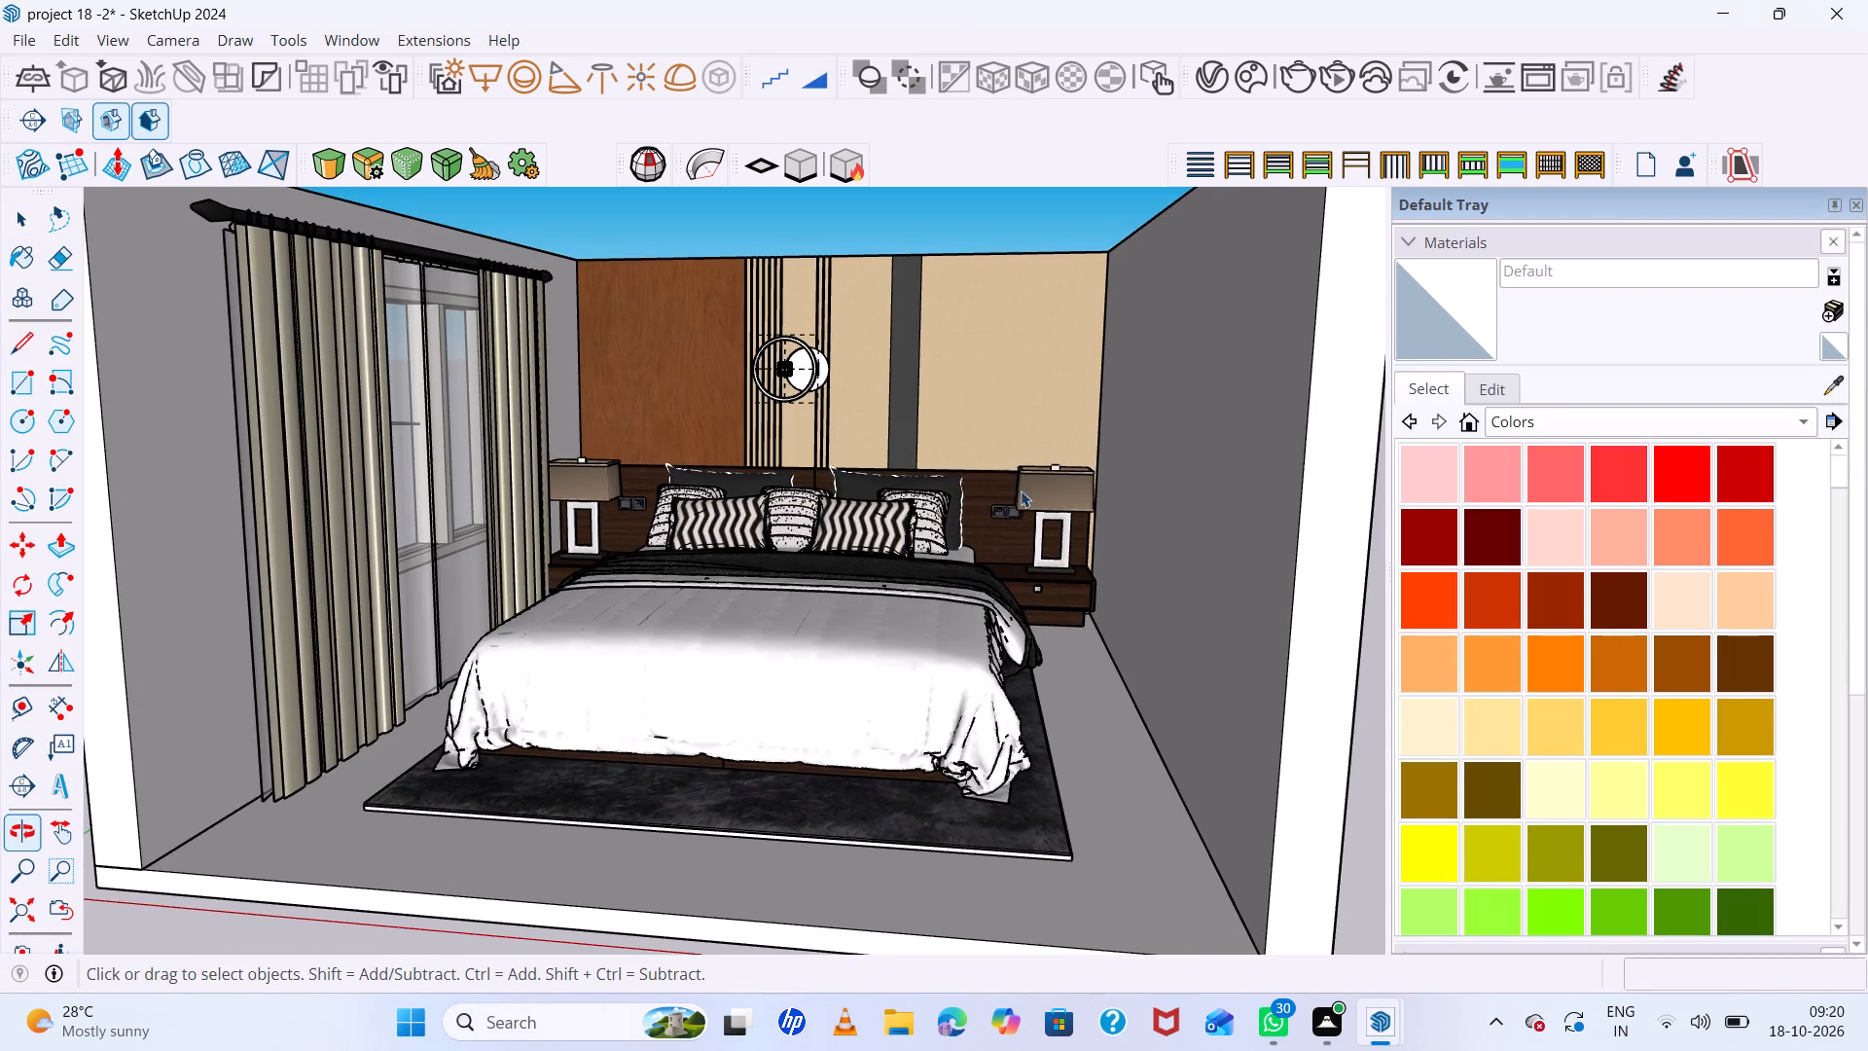
pyautogui.scroll(-1, 1055, 497)
pyautogui.scroll(1, 1054, 497)
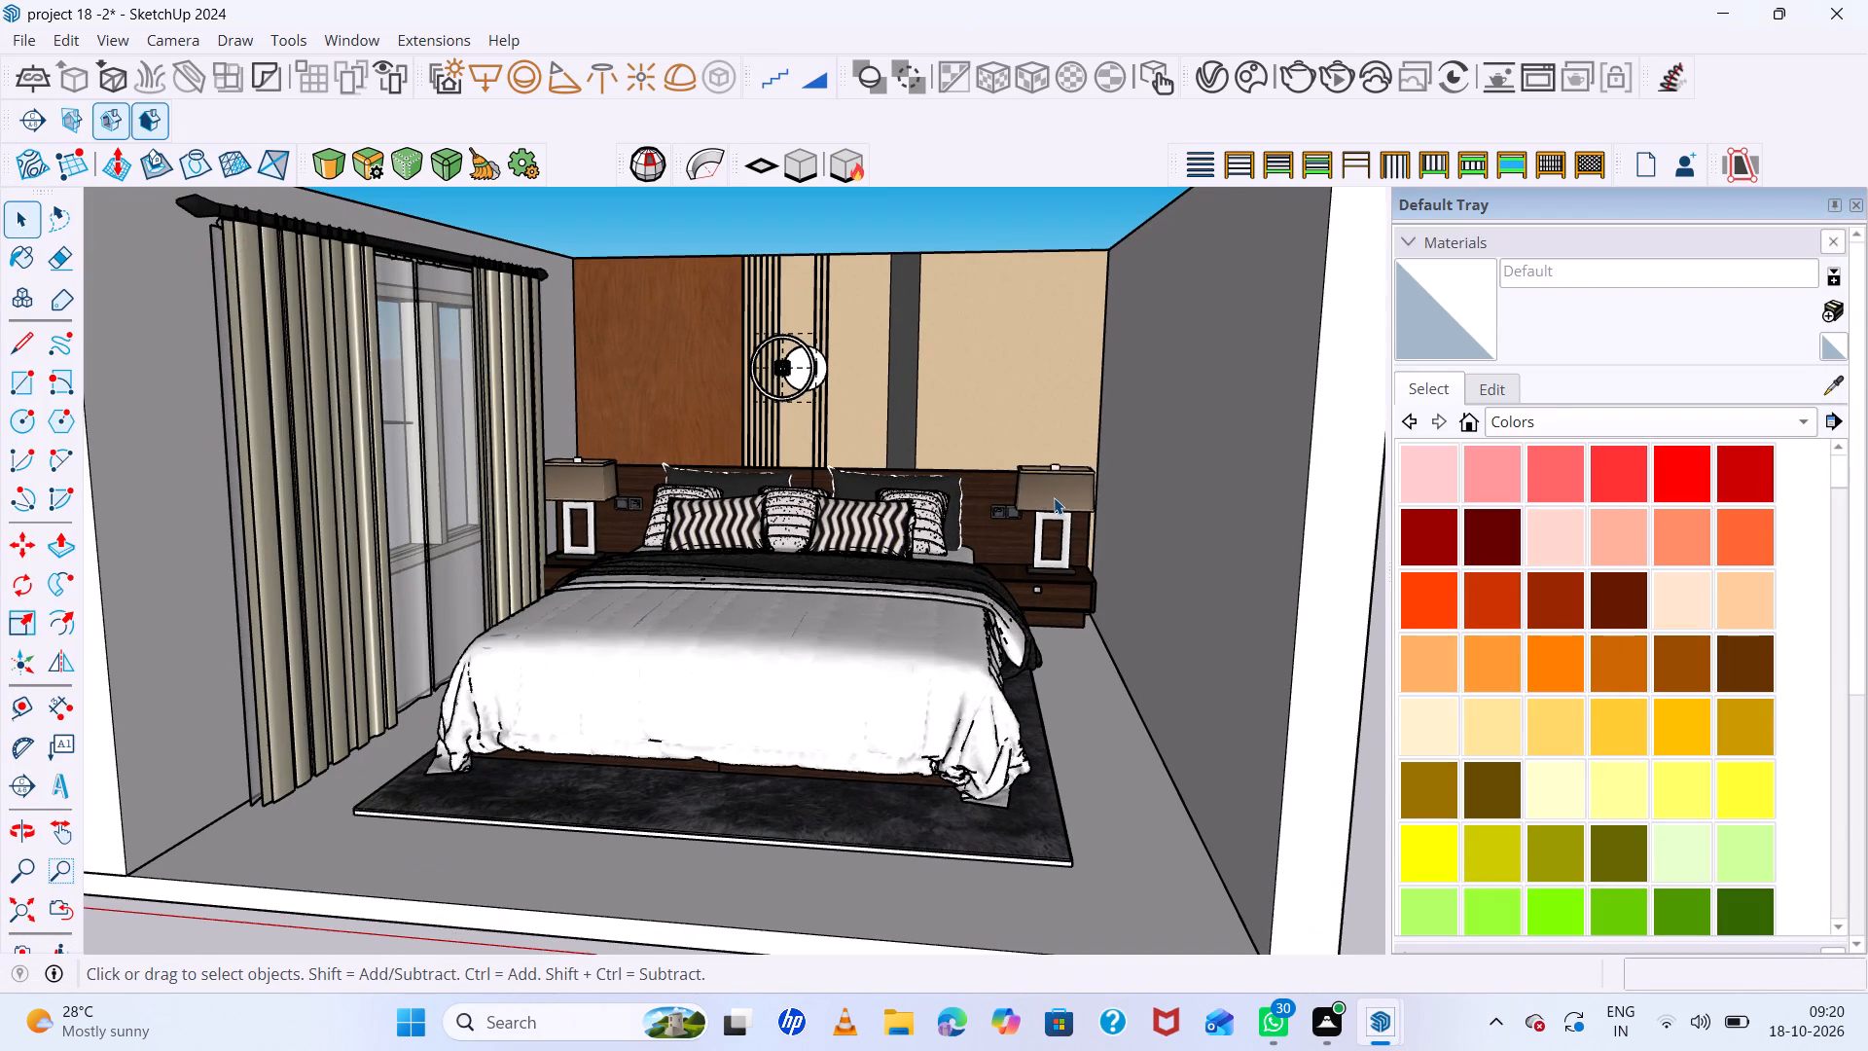
pyautogui.click(1375, 1025)
pyautogui.click(1432, 912)
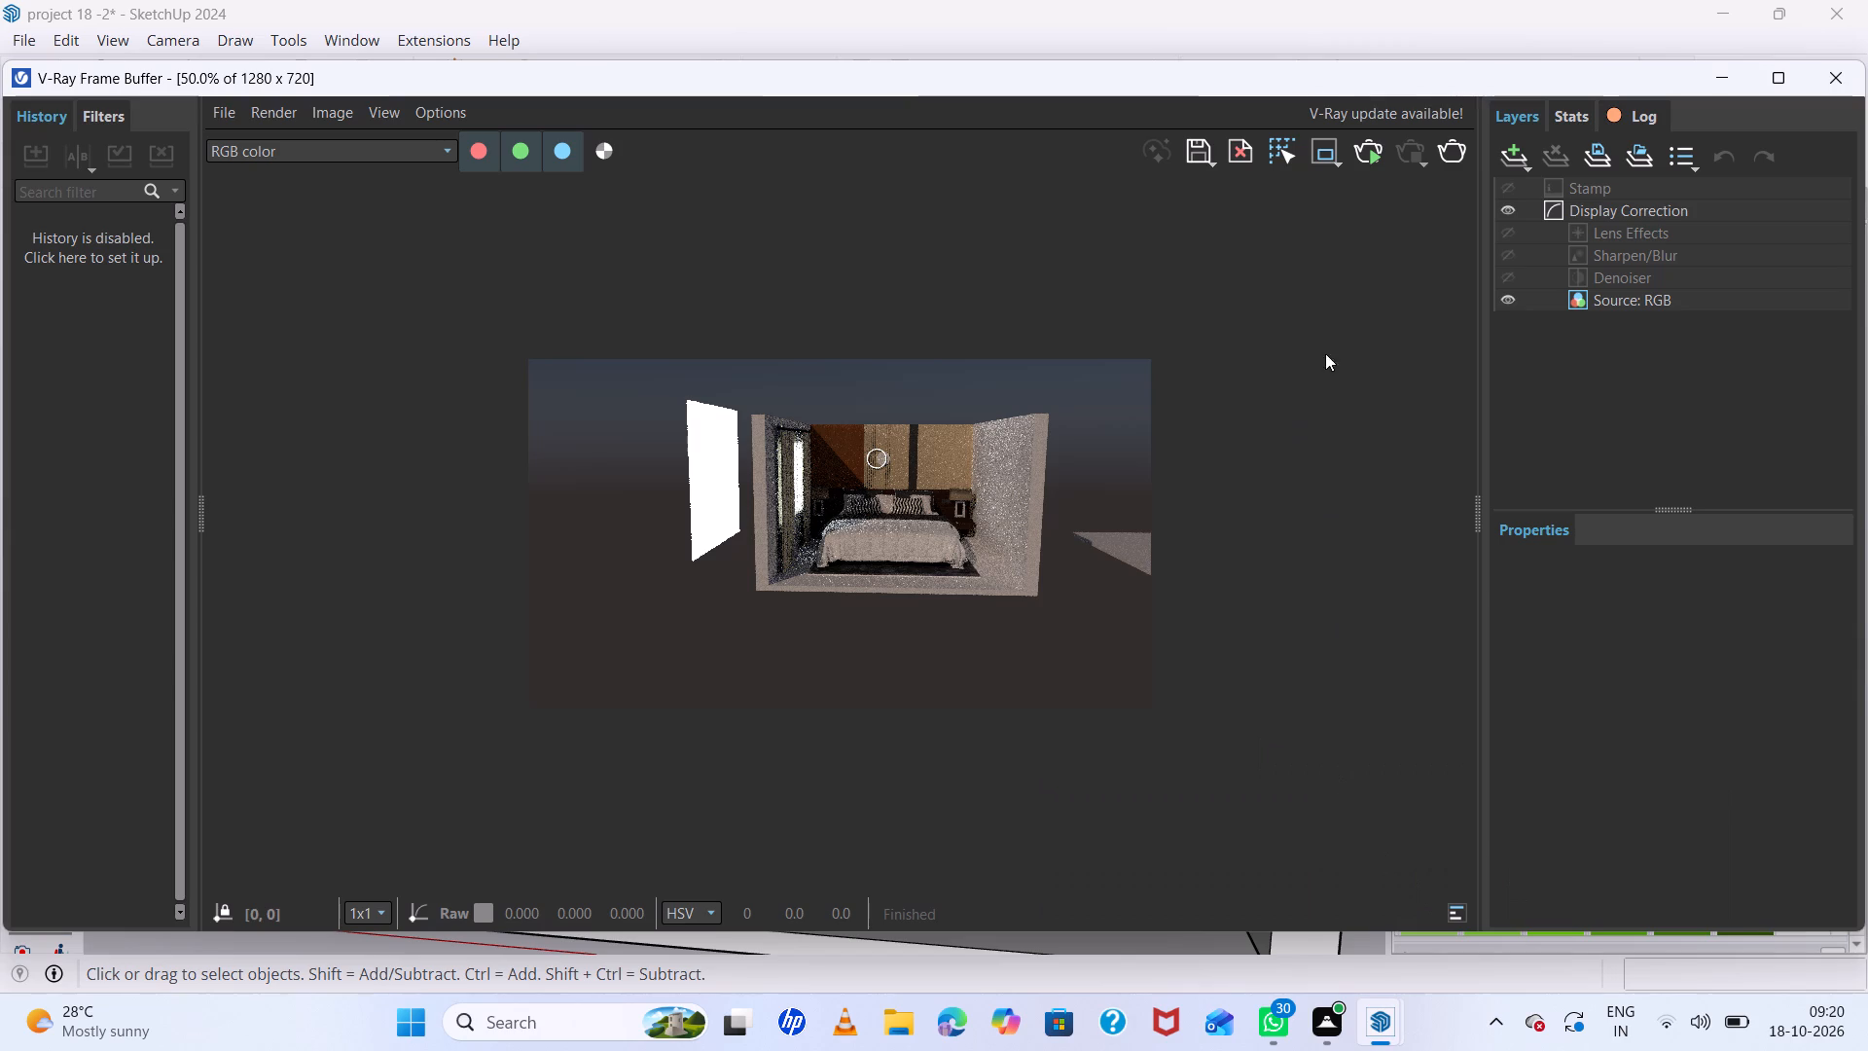
pyautogui.doubleClick(1374, 157)
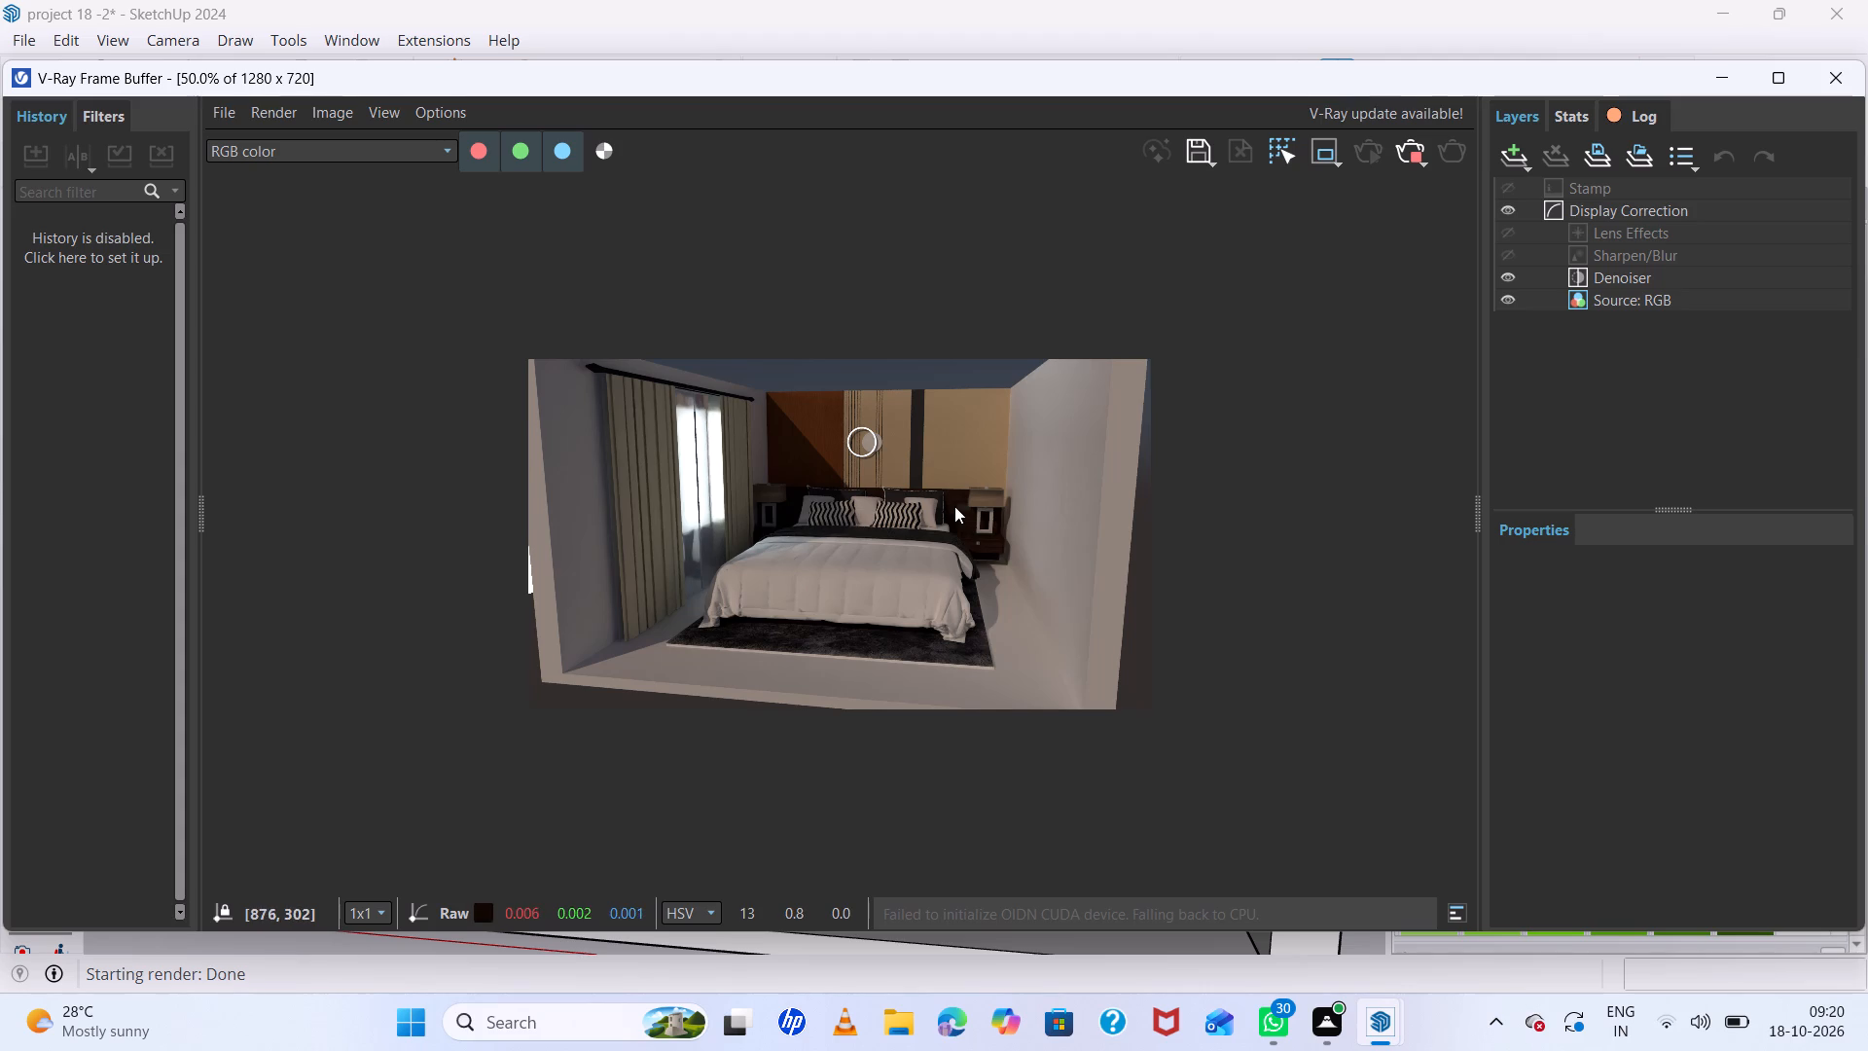
pyautogui.click(1409, 148)
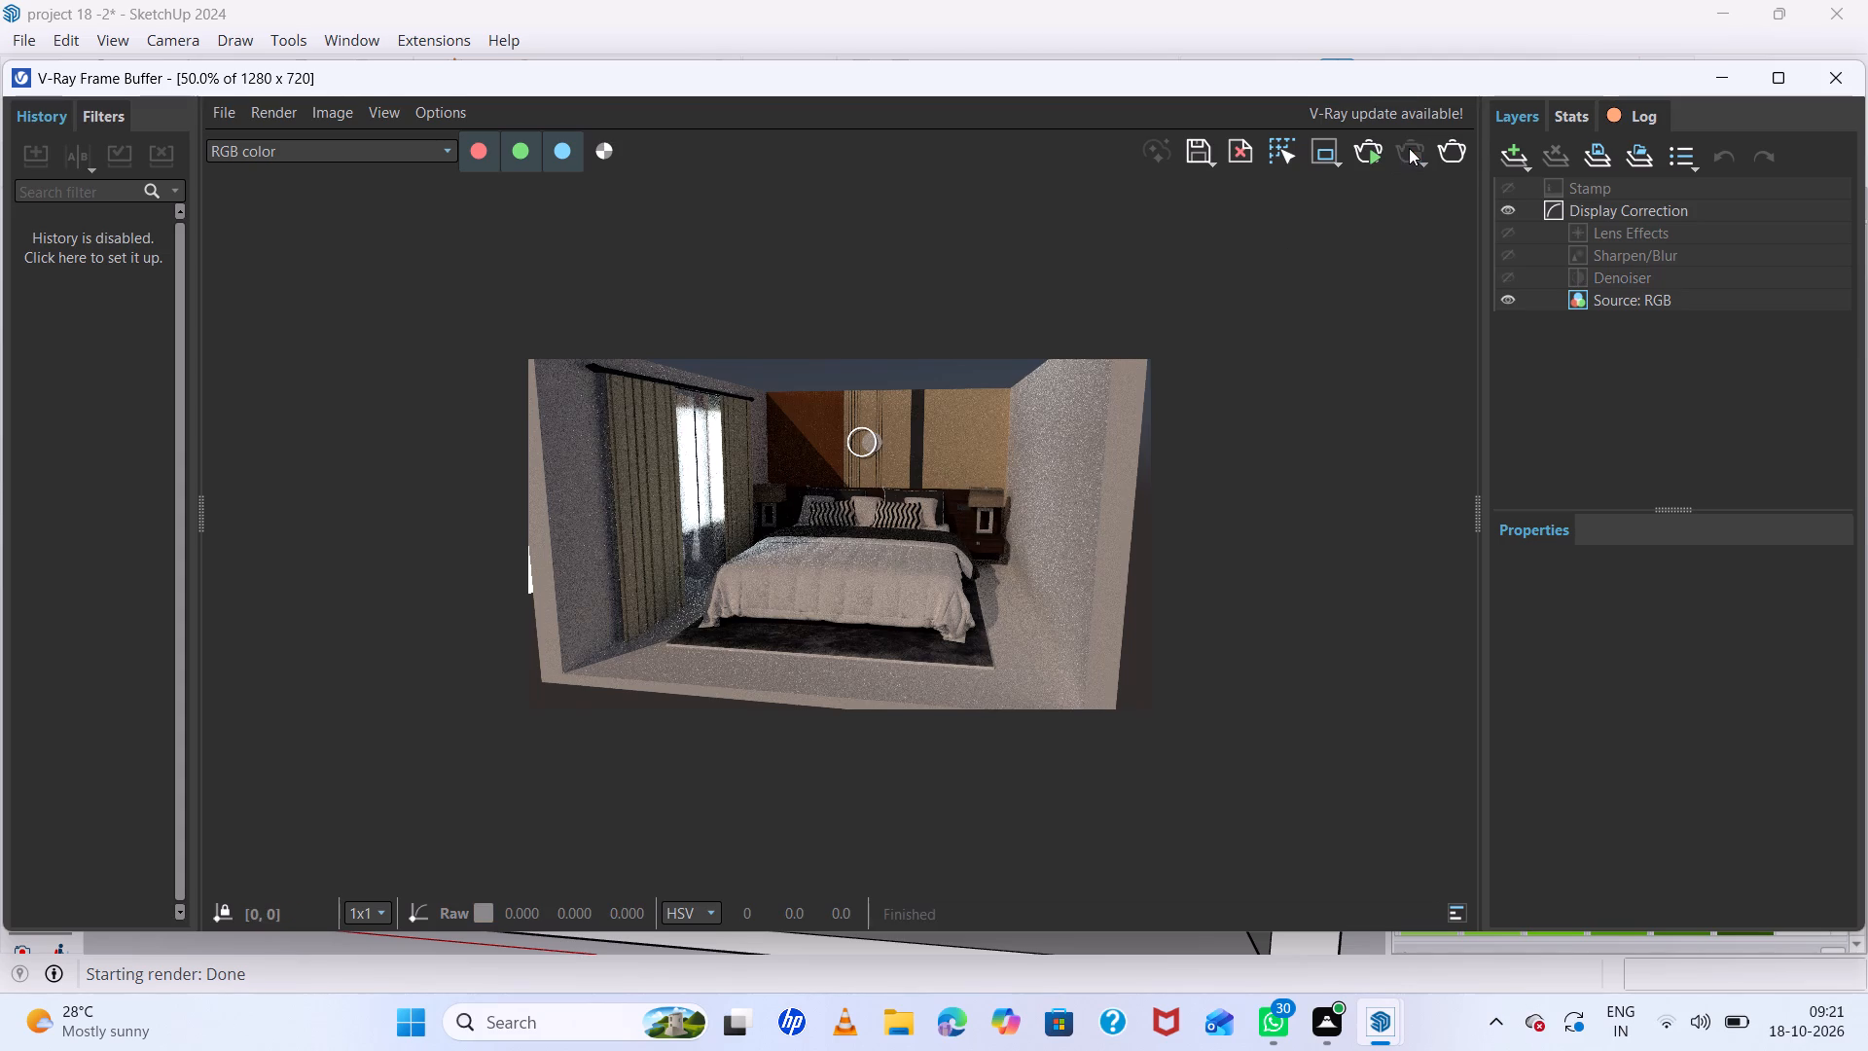
pyautogui.click(1715, 77)
# Open the flat rectangular slab beside the bedroom for editing and select its top face.
pyautogui.scroll(-2, 1035, 430)
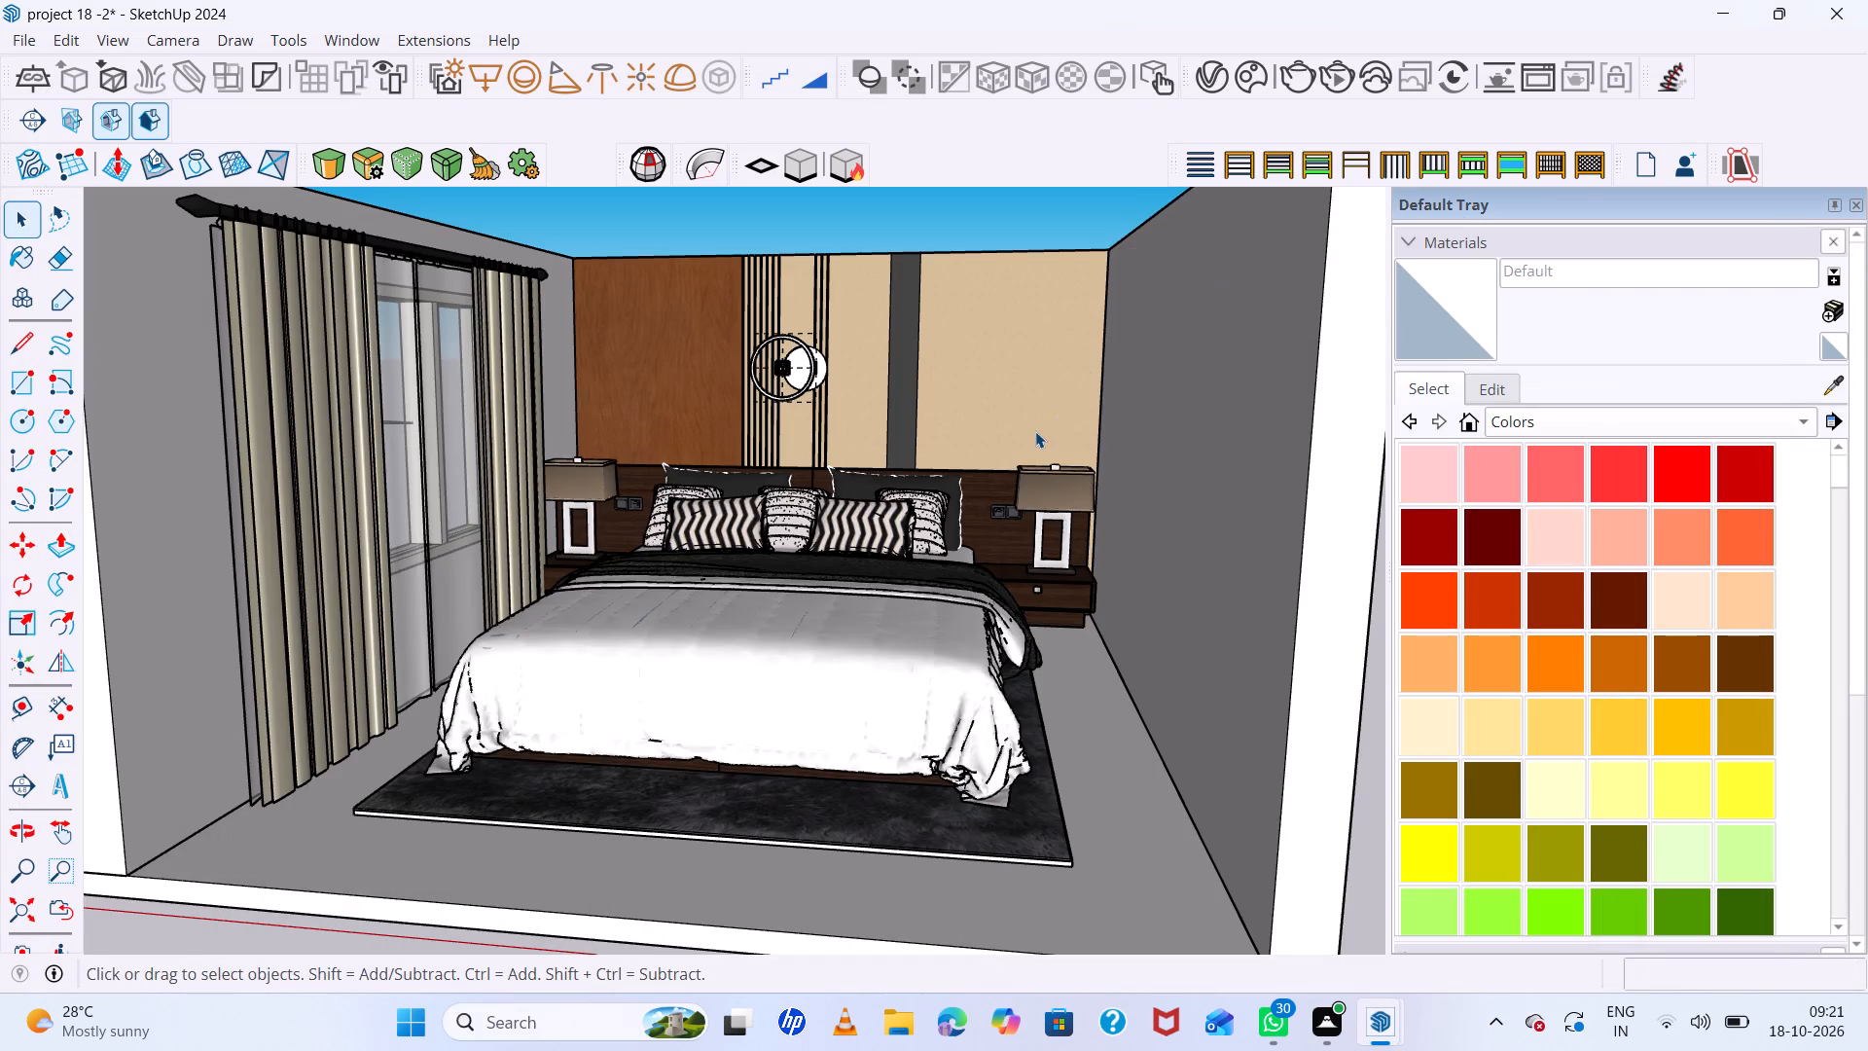
pyautogui.scroll(-2, 1035, 431)
pyautogui.moveTo(1031, 435); pyautogui.dragTo(1047, 501, button='middle')
pyautogui.middleClick(1047, 501)
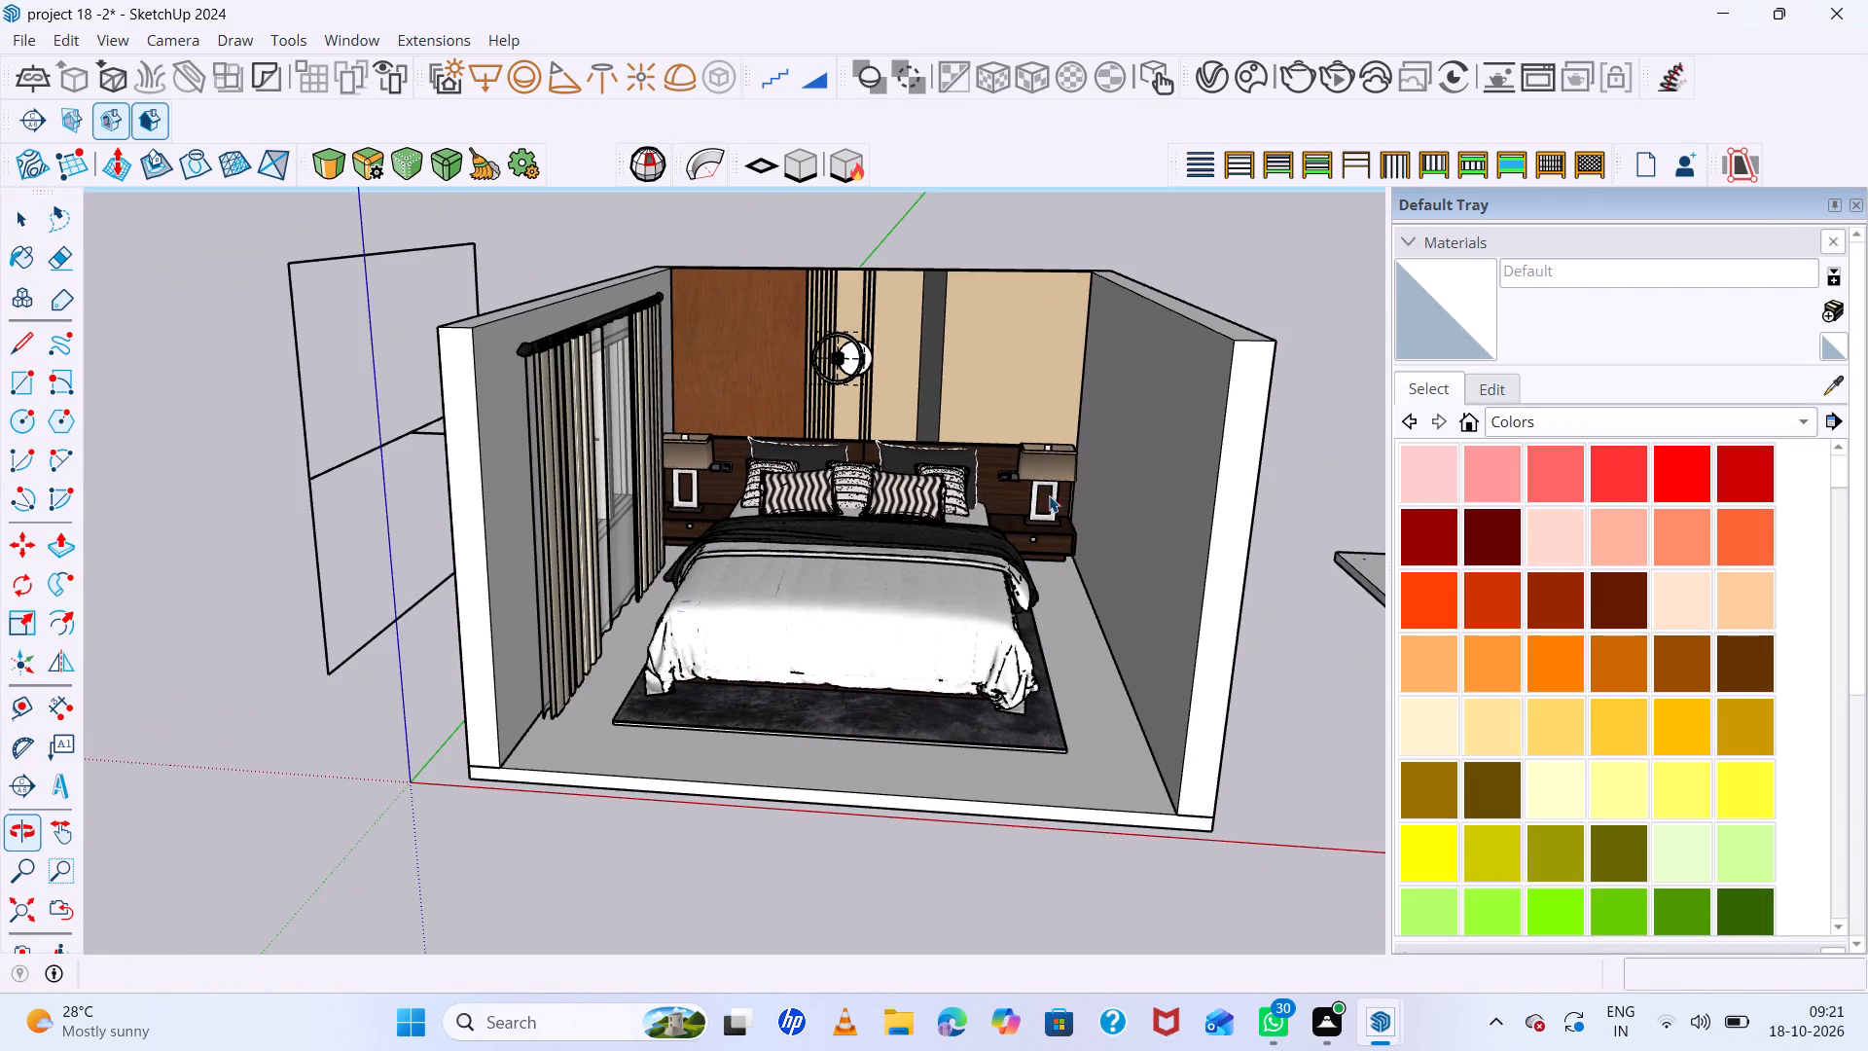
pyautogui.scroll(2, 1122, 498)
pyautogui.scroll(-2, 1122, 498)
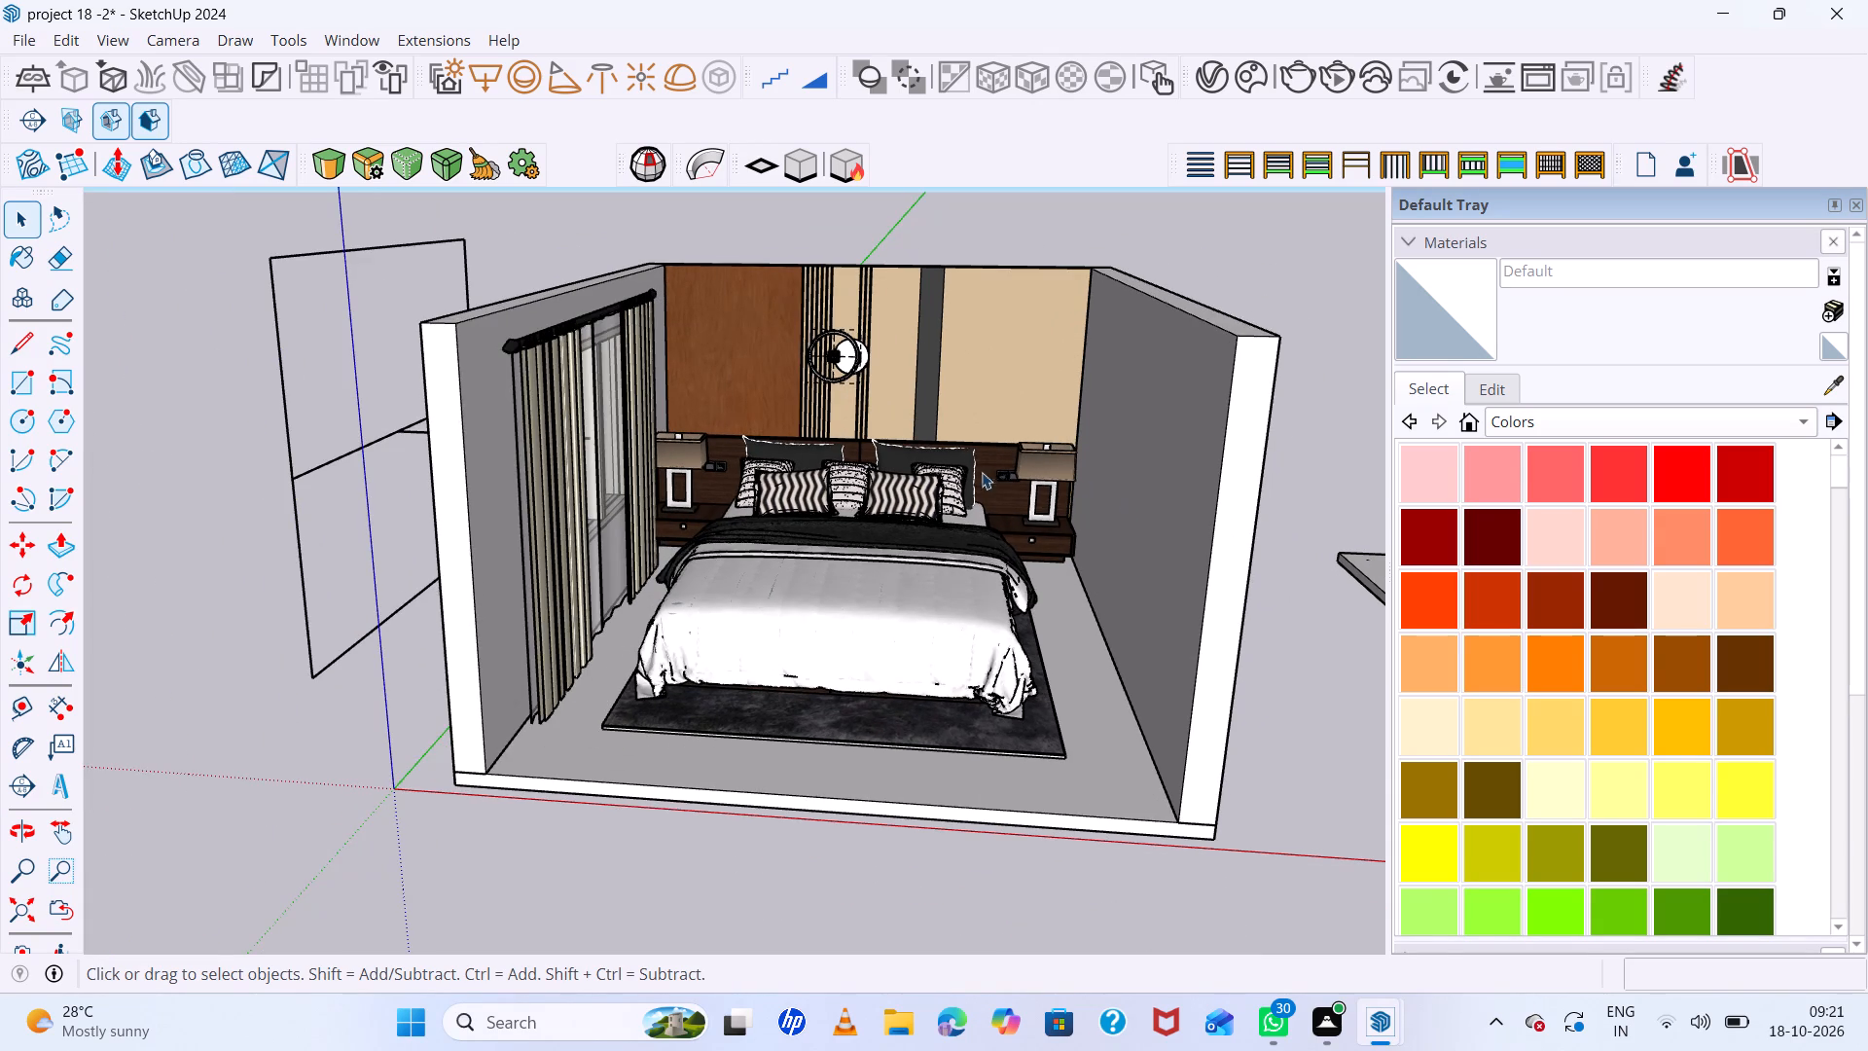
pyautogui.scroll(-14, 921, 469)
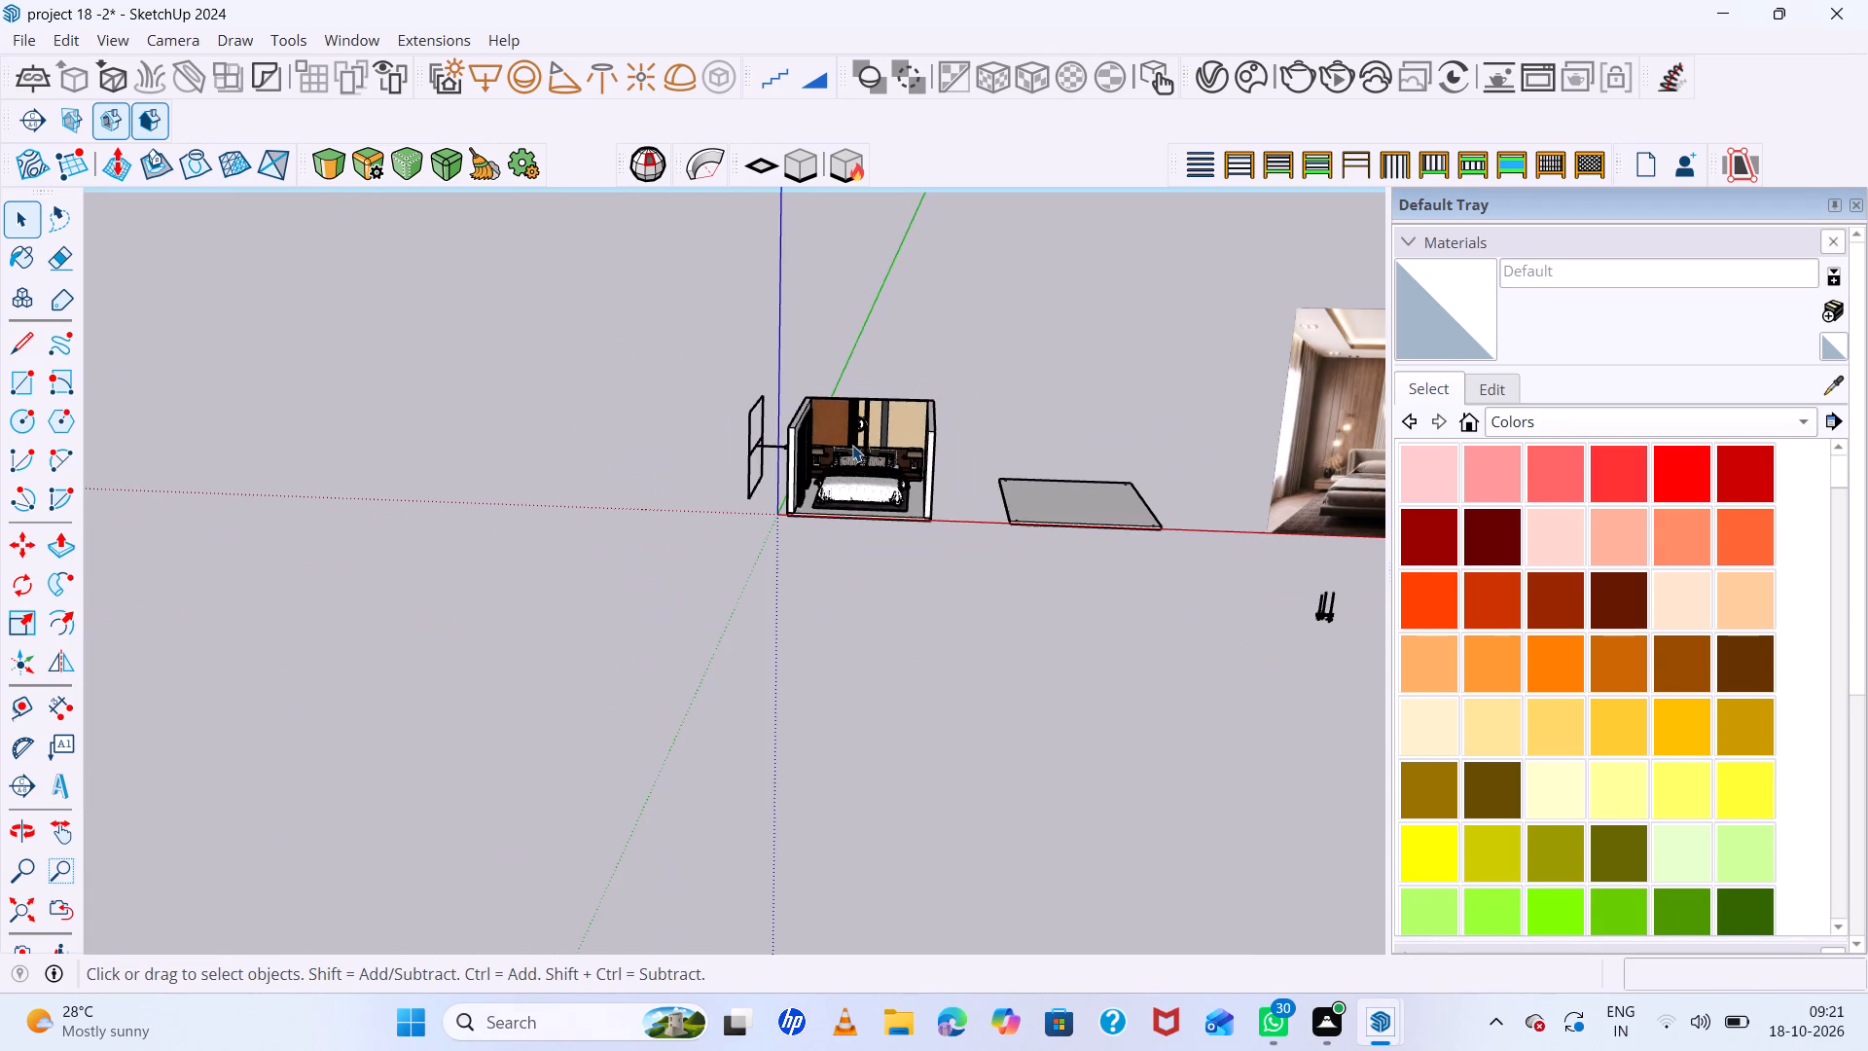
pyautogui.scroll(-2, 851, 445)
pyautogui.scroll(5, 1068, 465)
pyautogui.moveTo(1058, 498); pyautogui.dragTo(1057, 501, button='middle')
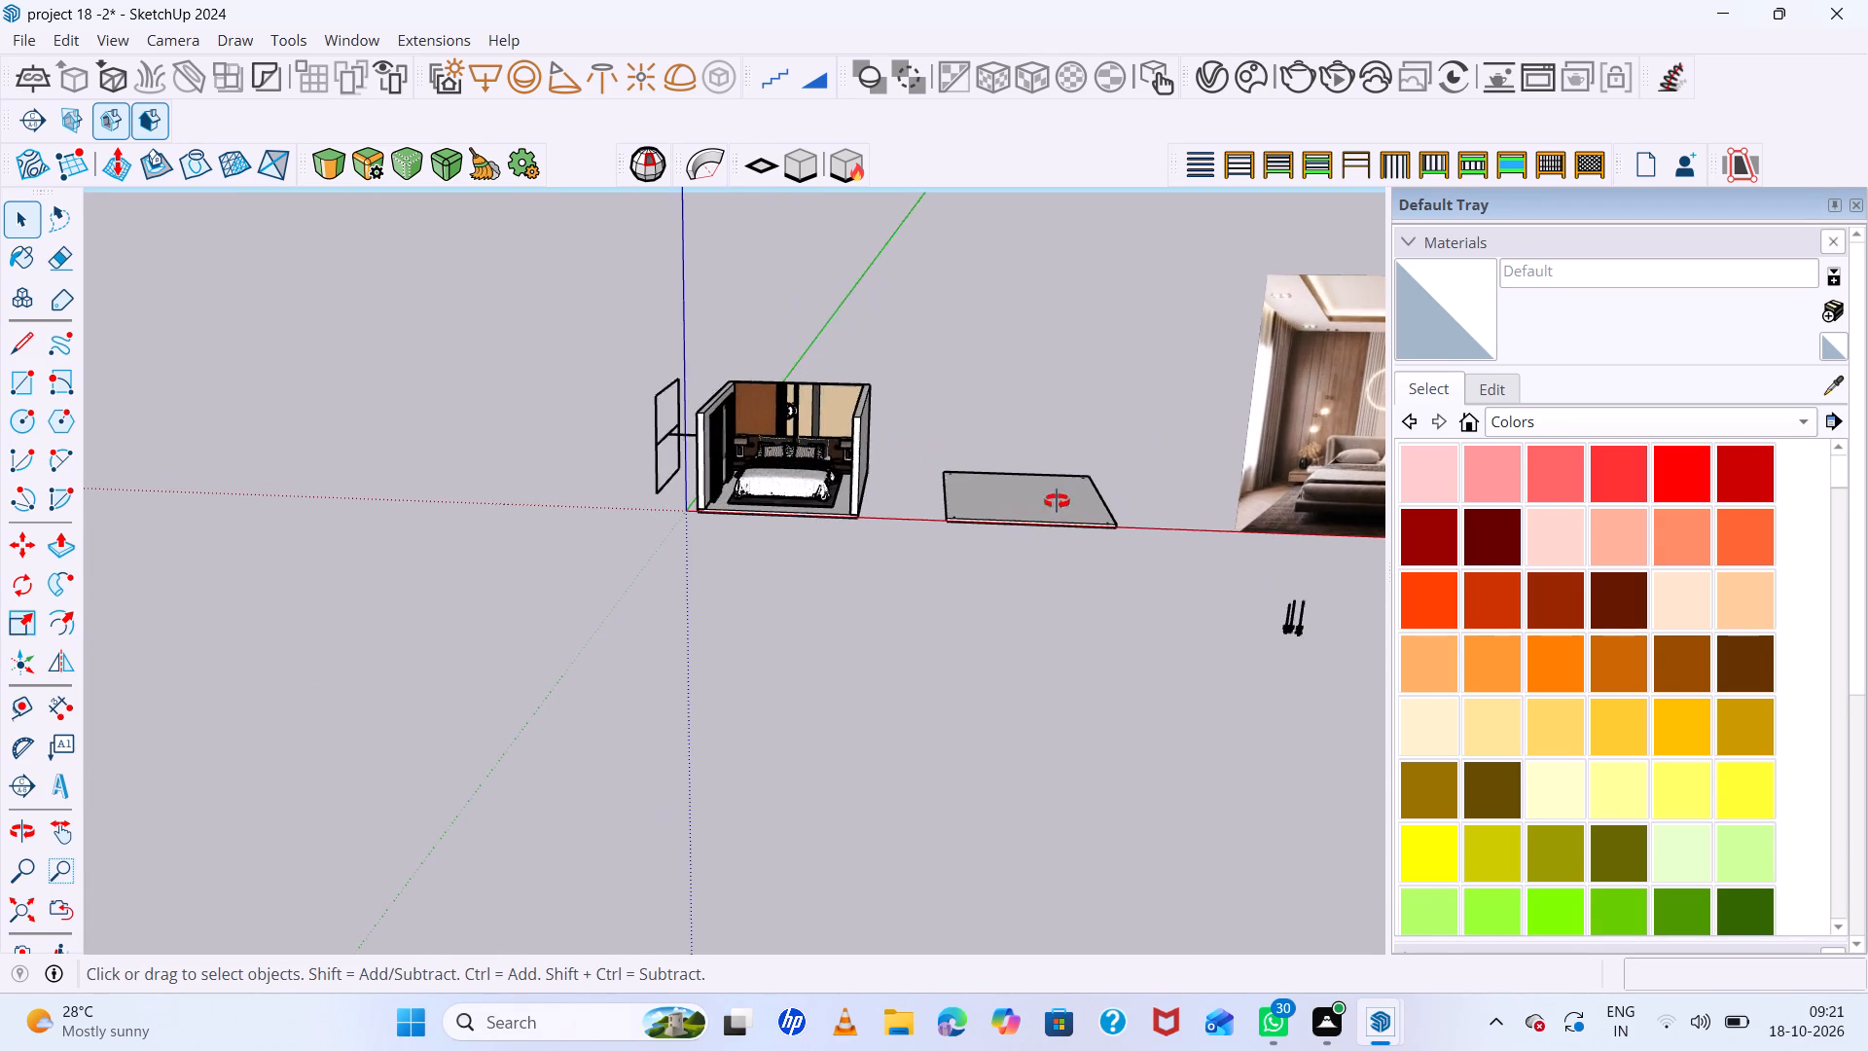
pyautogui.moveTo(1057, 501); pyautogui.dragTo(1056, 580, button='middle')
pyautogui.scroll(4, 1048, 500)
pyautogui.tripleClick(1047, 500)
pyautogui.doubleClick(1047, 500)
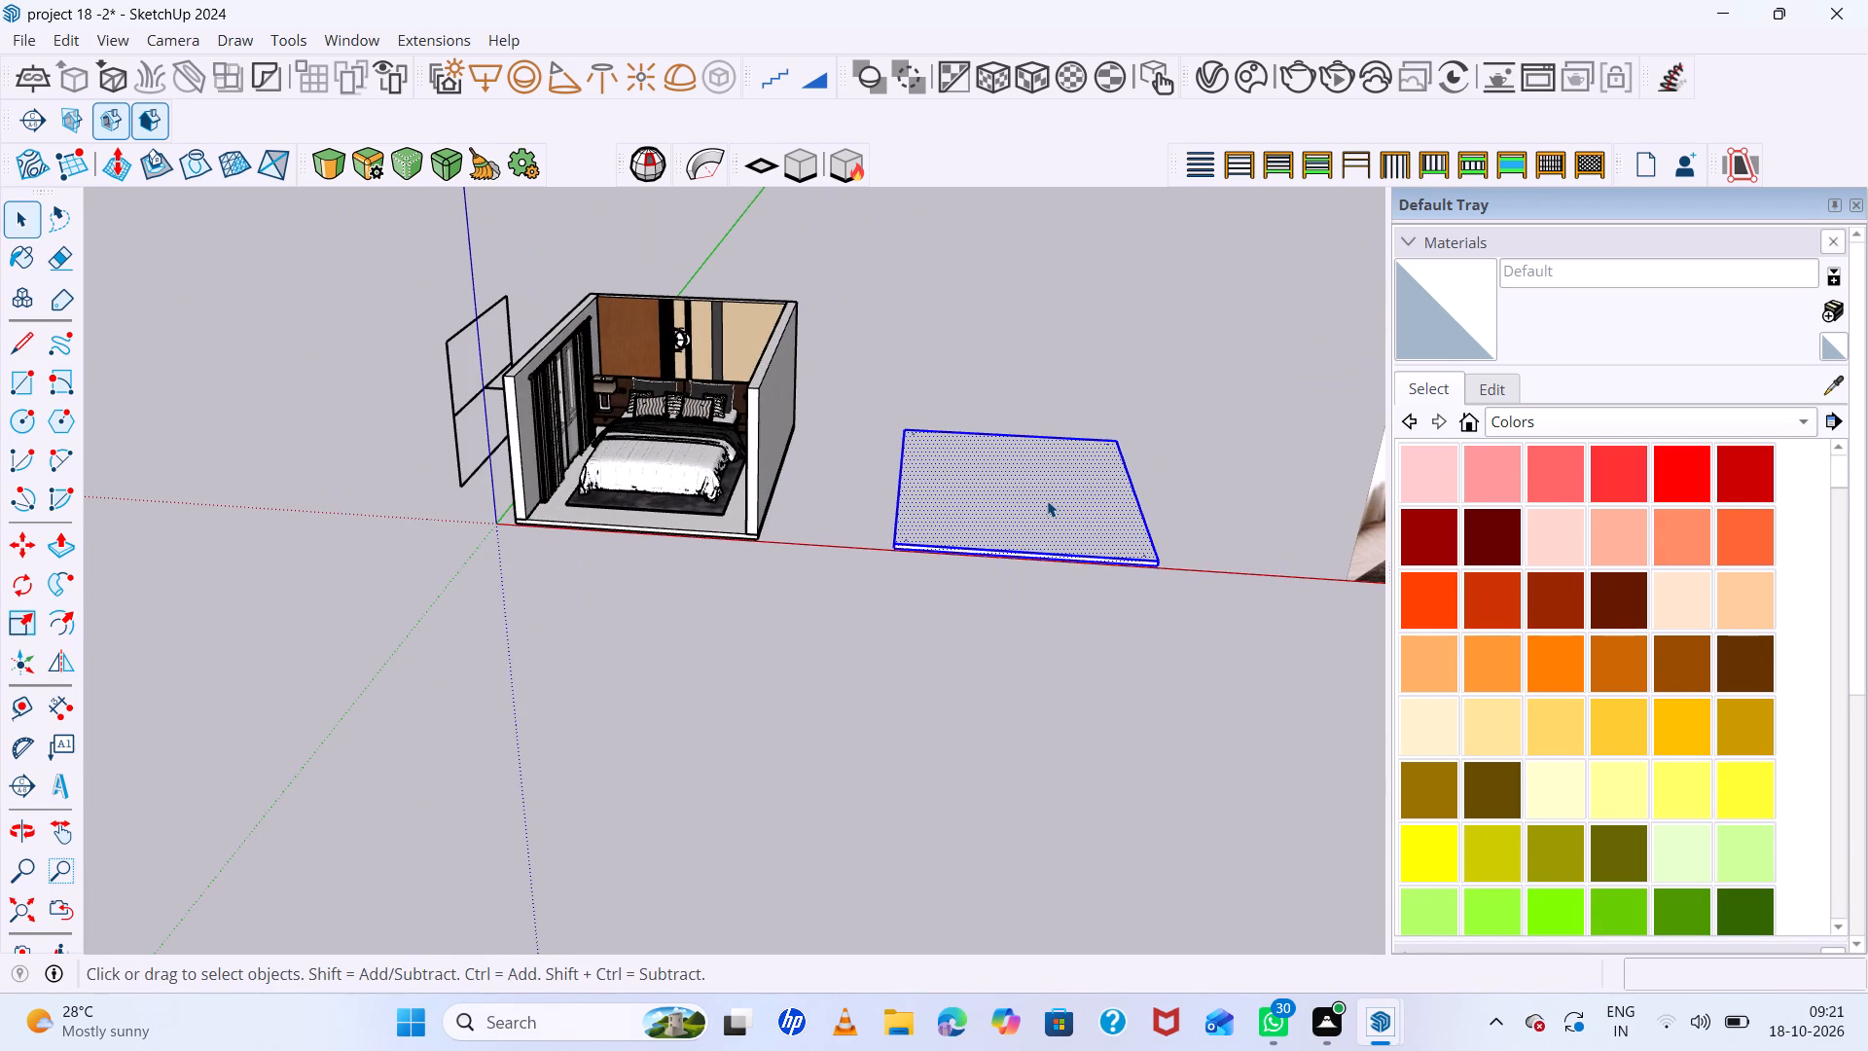
pyautogui.scroll(5, 1047, 500)
pyautogui.doubleClick(1047, 500)
pyautogui.tripleClick(1047, 498)
pyautogui.tripleClick(1047, 498)
pyautogui.rightClick(1047, 498)
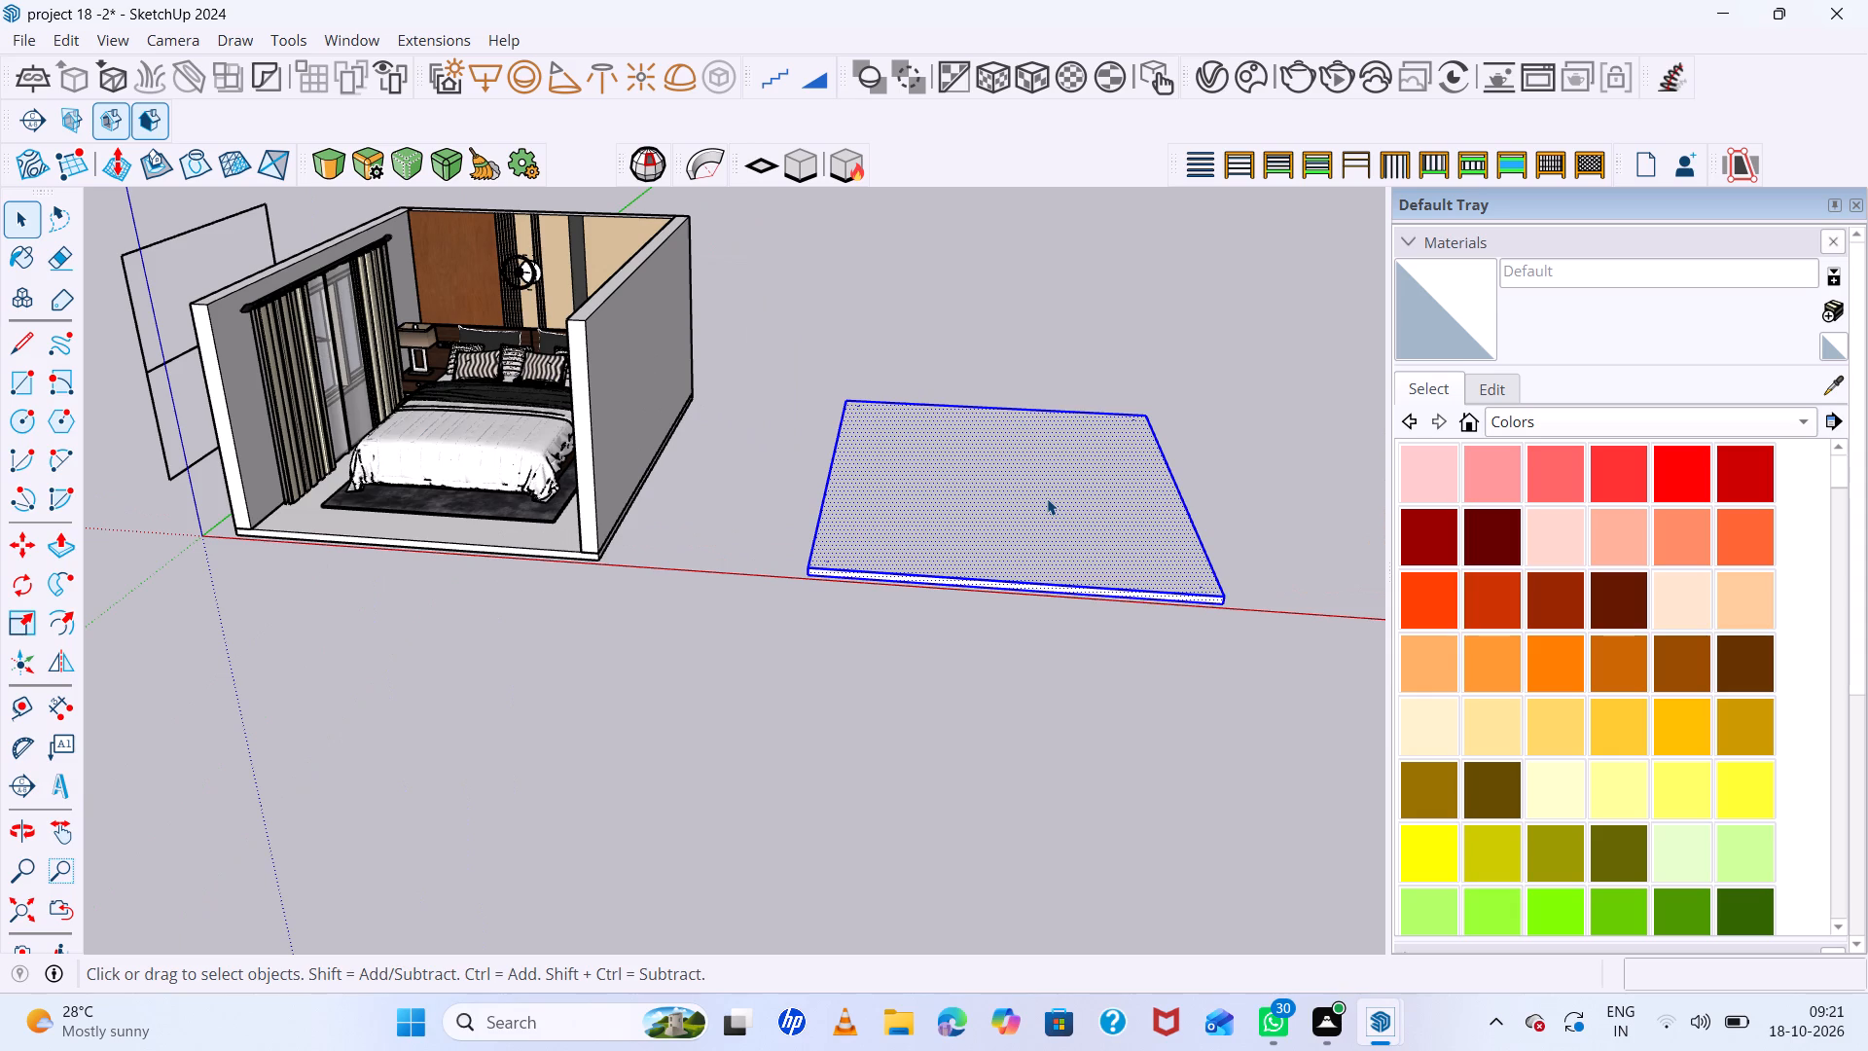
pyautogui.doubleClick(1174, 231)
pyautogui.tripleClick(1041, 530)
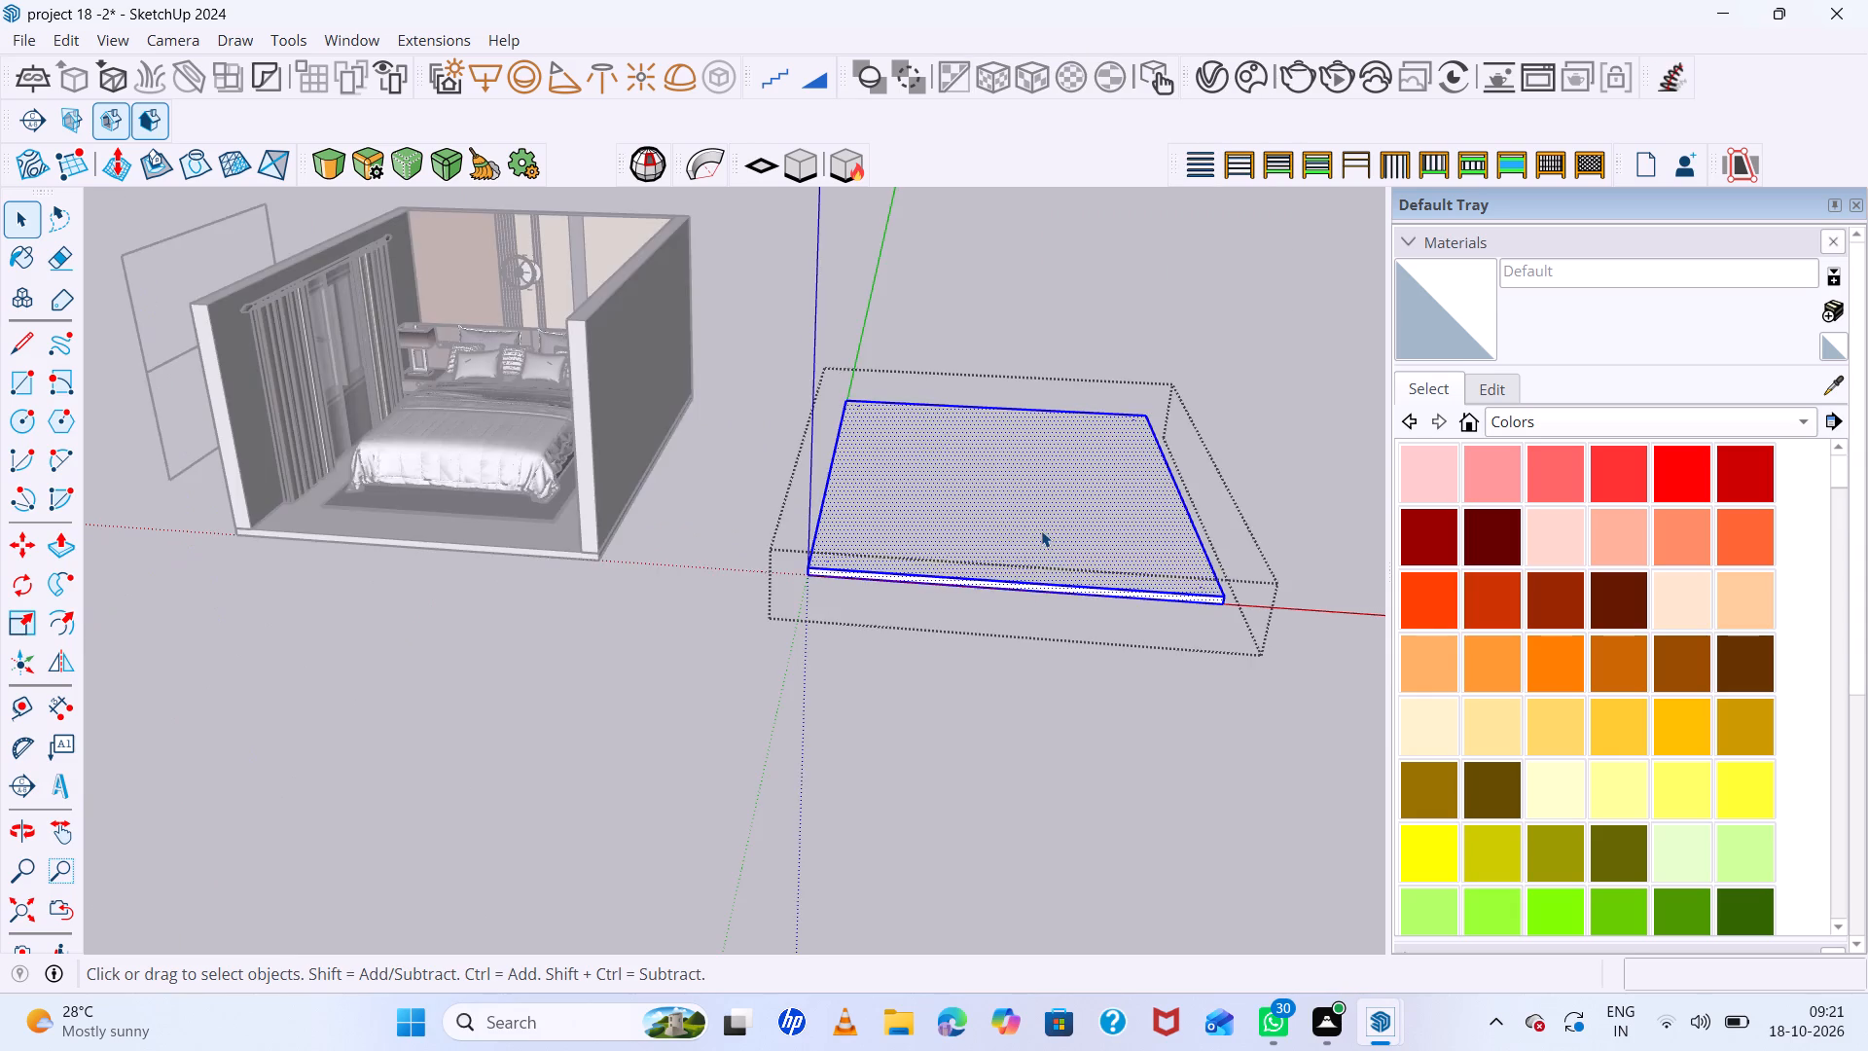
pyautogui.click(1041, 530)
# Offset the outline of the slab's top face inward by about 2' 4".
pyautogui.scroll(-5, 988, 528)
pyautogui.moveTo(986, 530); pyautogui.dragTo(989, 630, button='middle')
pyautogui.middleClick(989, 630)
pyautogui.scroll(4, 1122, 516)
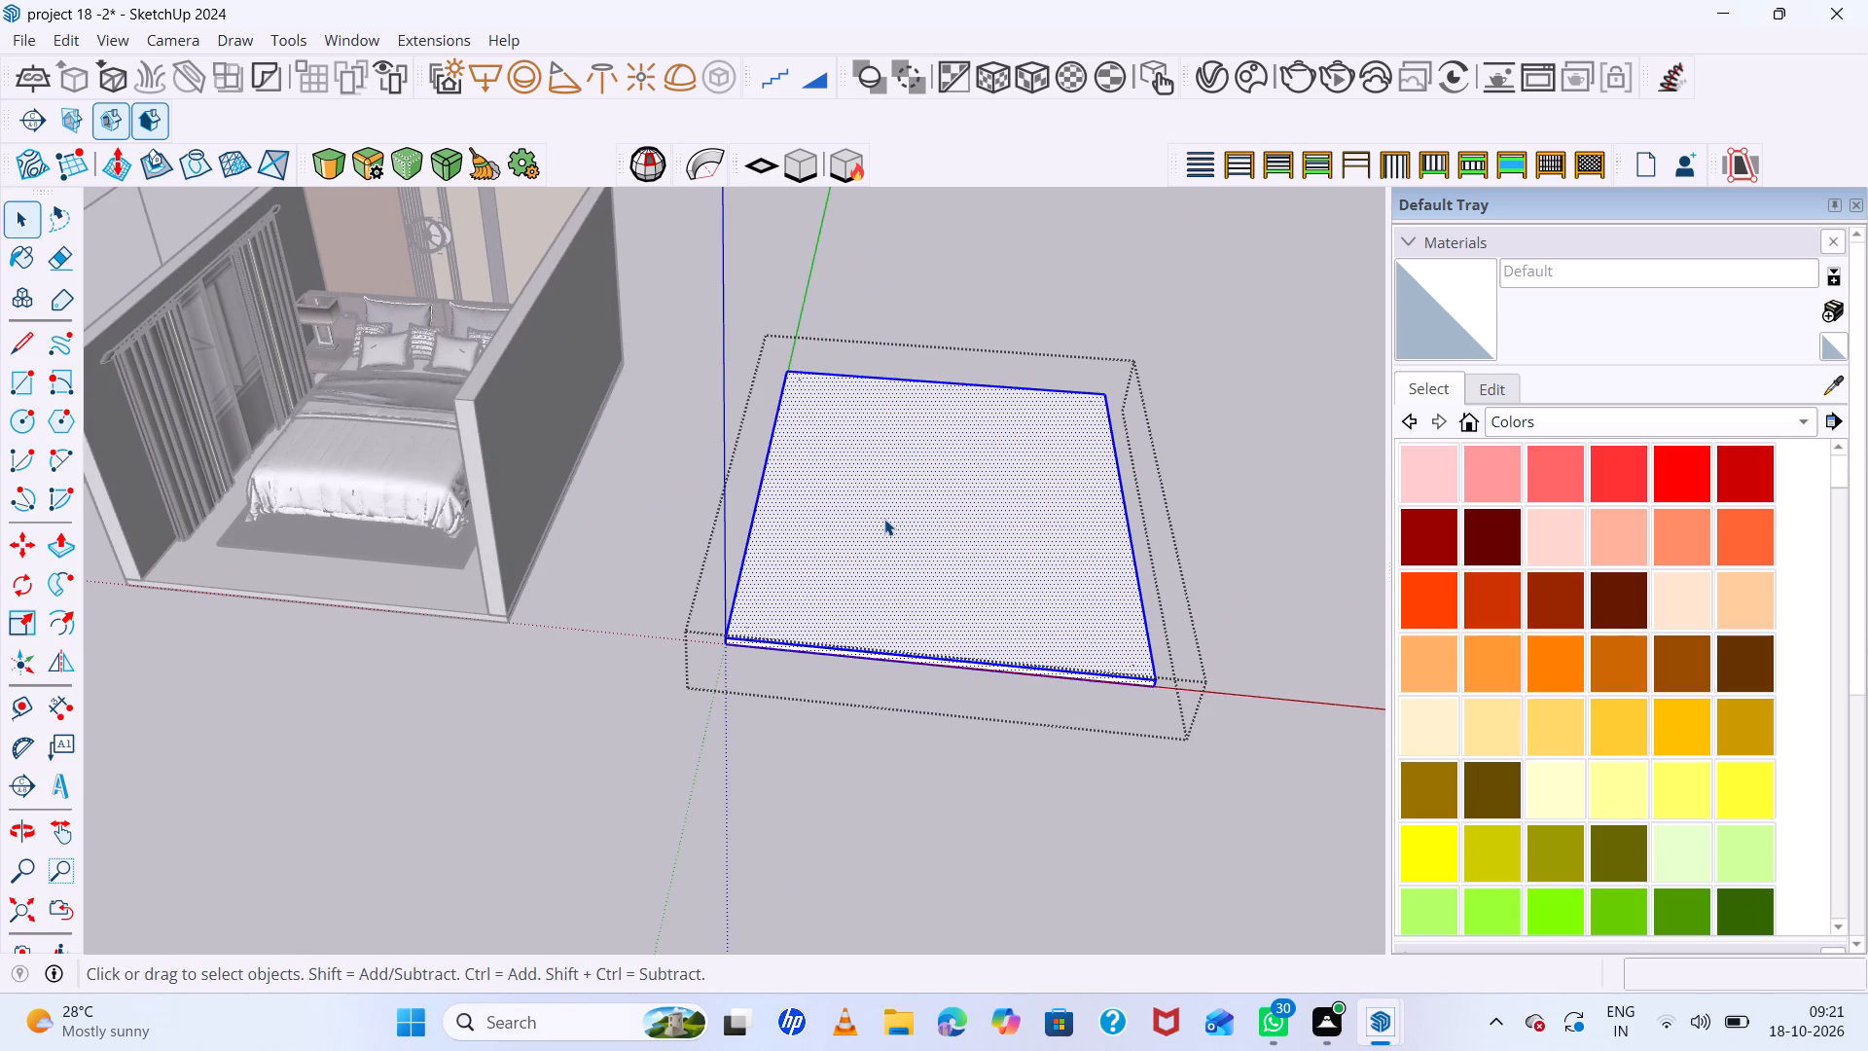
pyautogui.press('f')
pyautogui.click(767, 525)
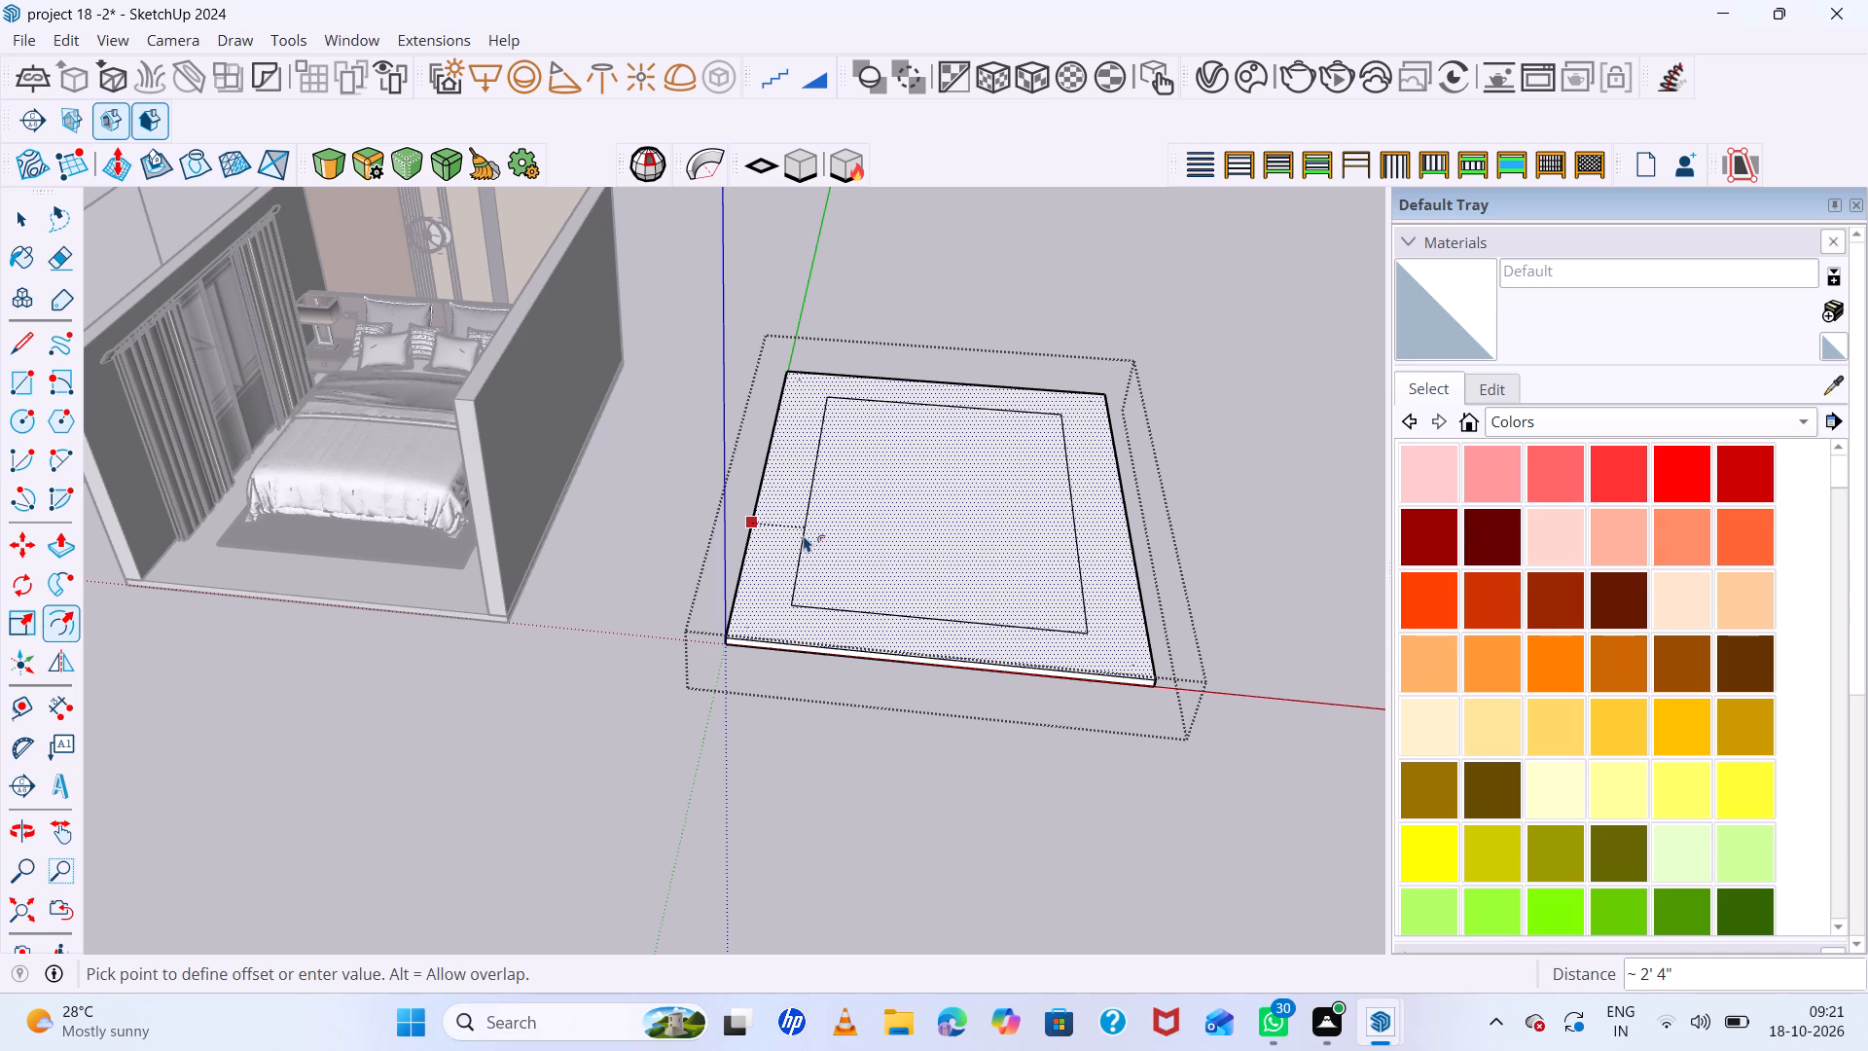
pyautogui.click(805, 535)
pyautogui.press('space')
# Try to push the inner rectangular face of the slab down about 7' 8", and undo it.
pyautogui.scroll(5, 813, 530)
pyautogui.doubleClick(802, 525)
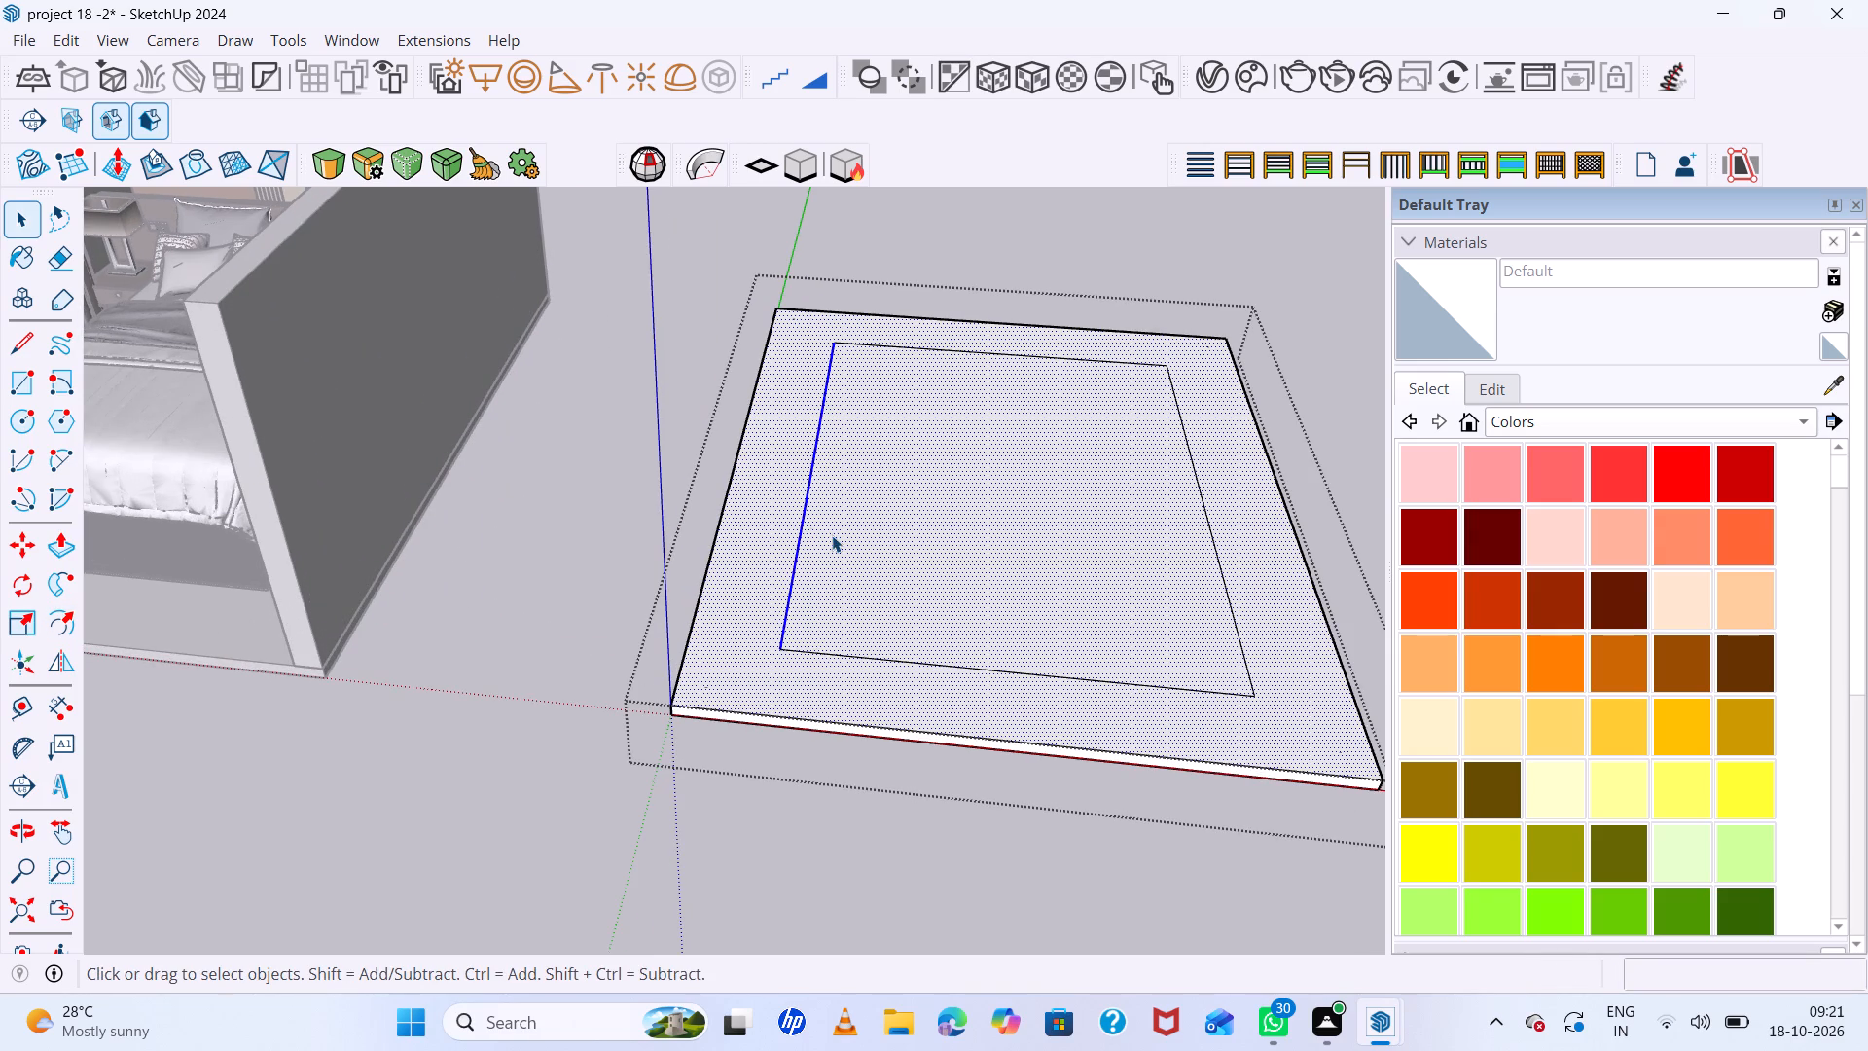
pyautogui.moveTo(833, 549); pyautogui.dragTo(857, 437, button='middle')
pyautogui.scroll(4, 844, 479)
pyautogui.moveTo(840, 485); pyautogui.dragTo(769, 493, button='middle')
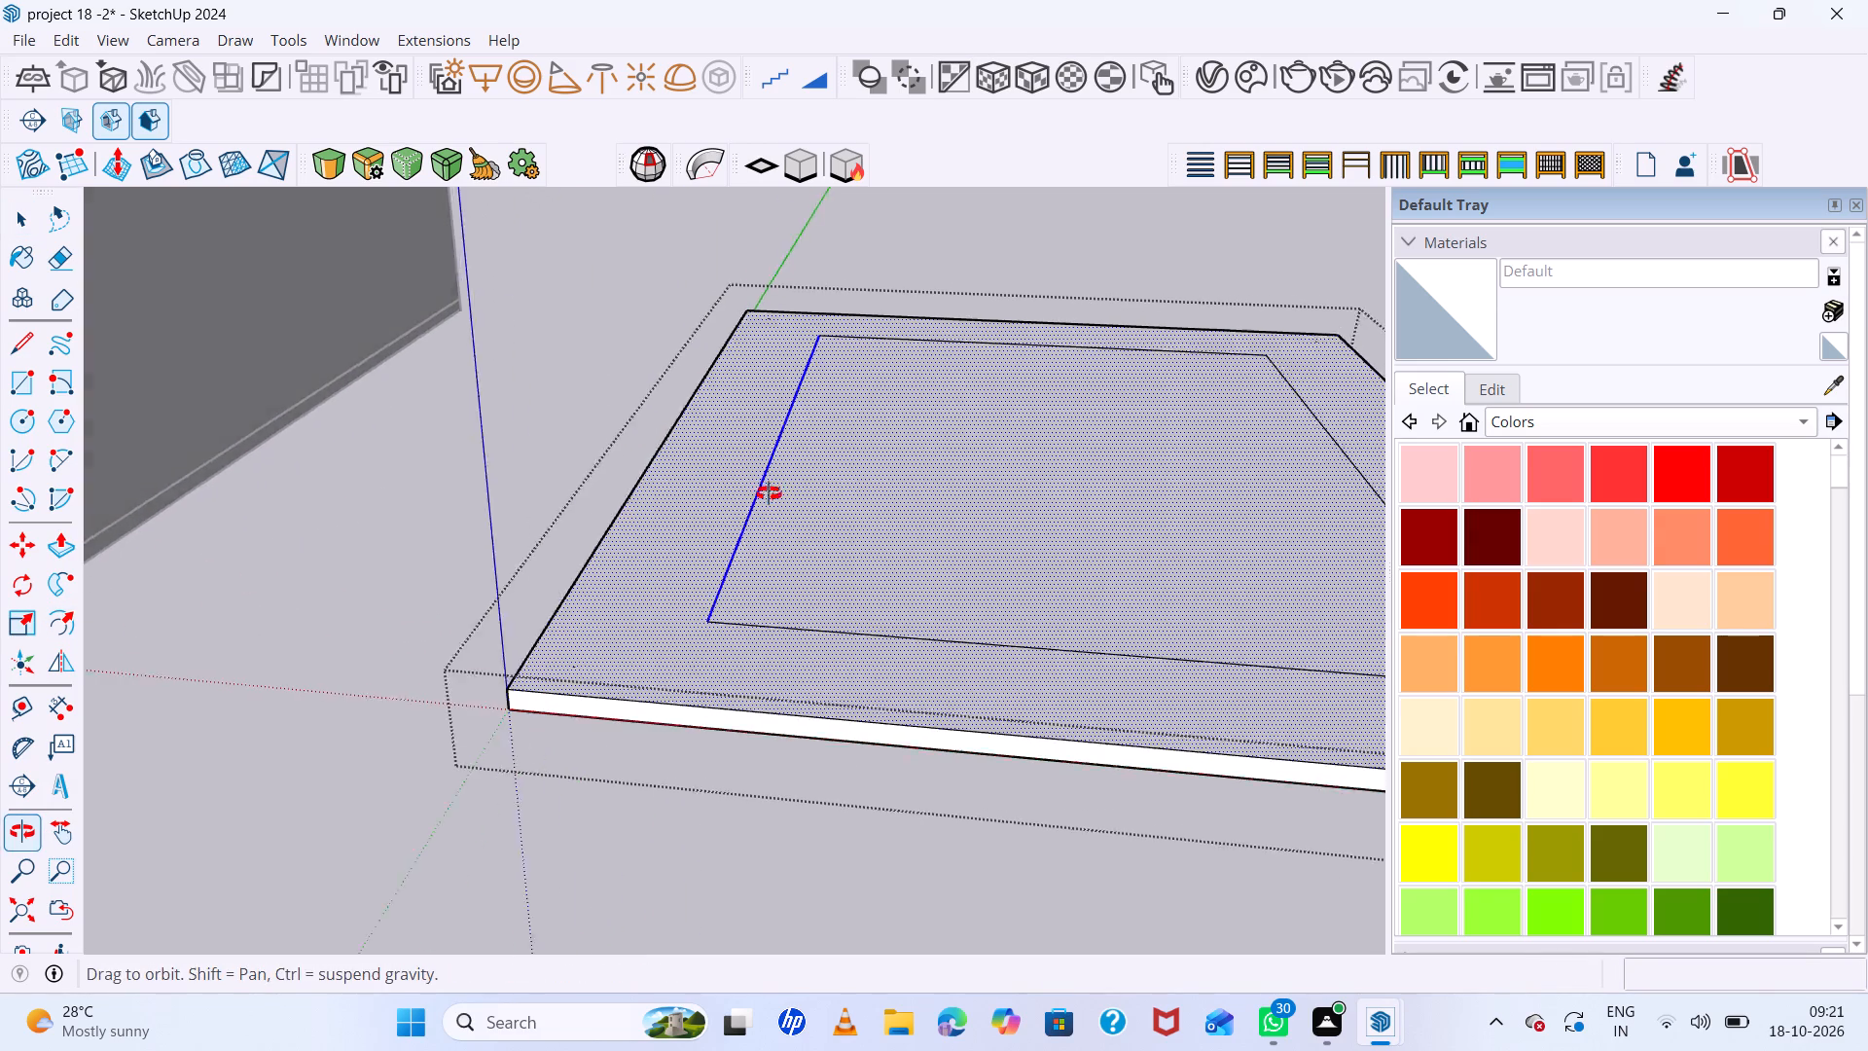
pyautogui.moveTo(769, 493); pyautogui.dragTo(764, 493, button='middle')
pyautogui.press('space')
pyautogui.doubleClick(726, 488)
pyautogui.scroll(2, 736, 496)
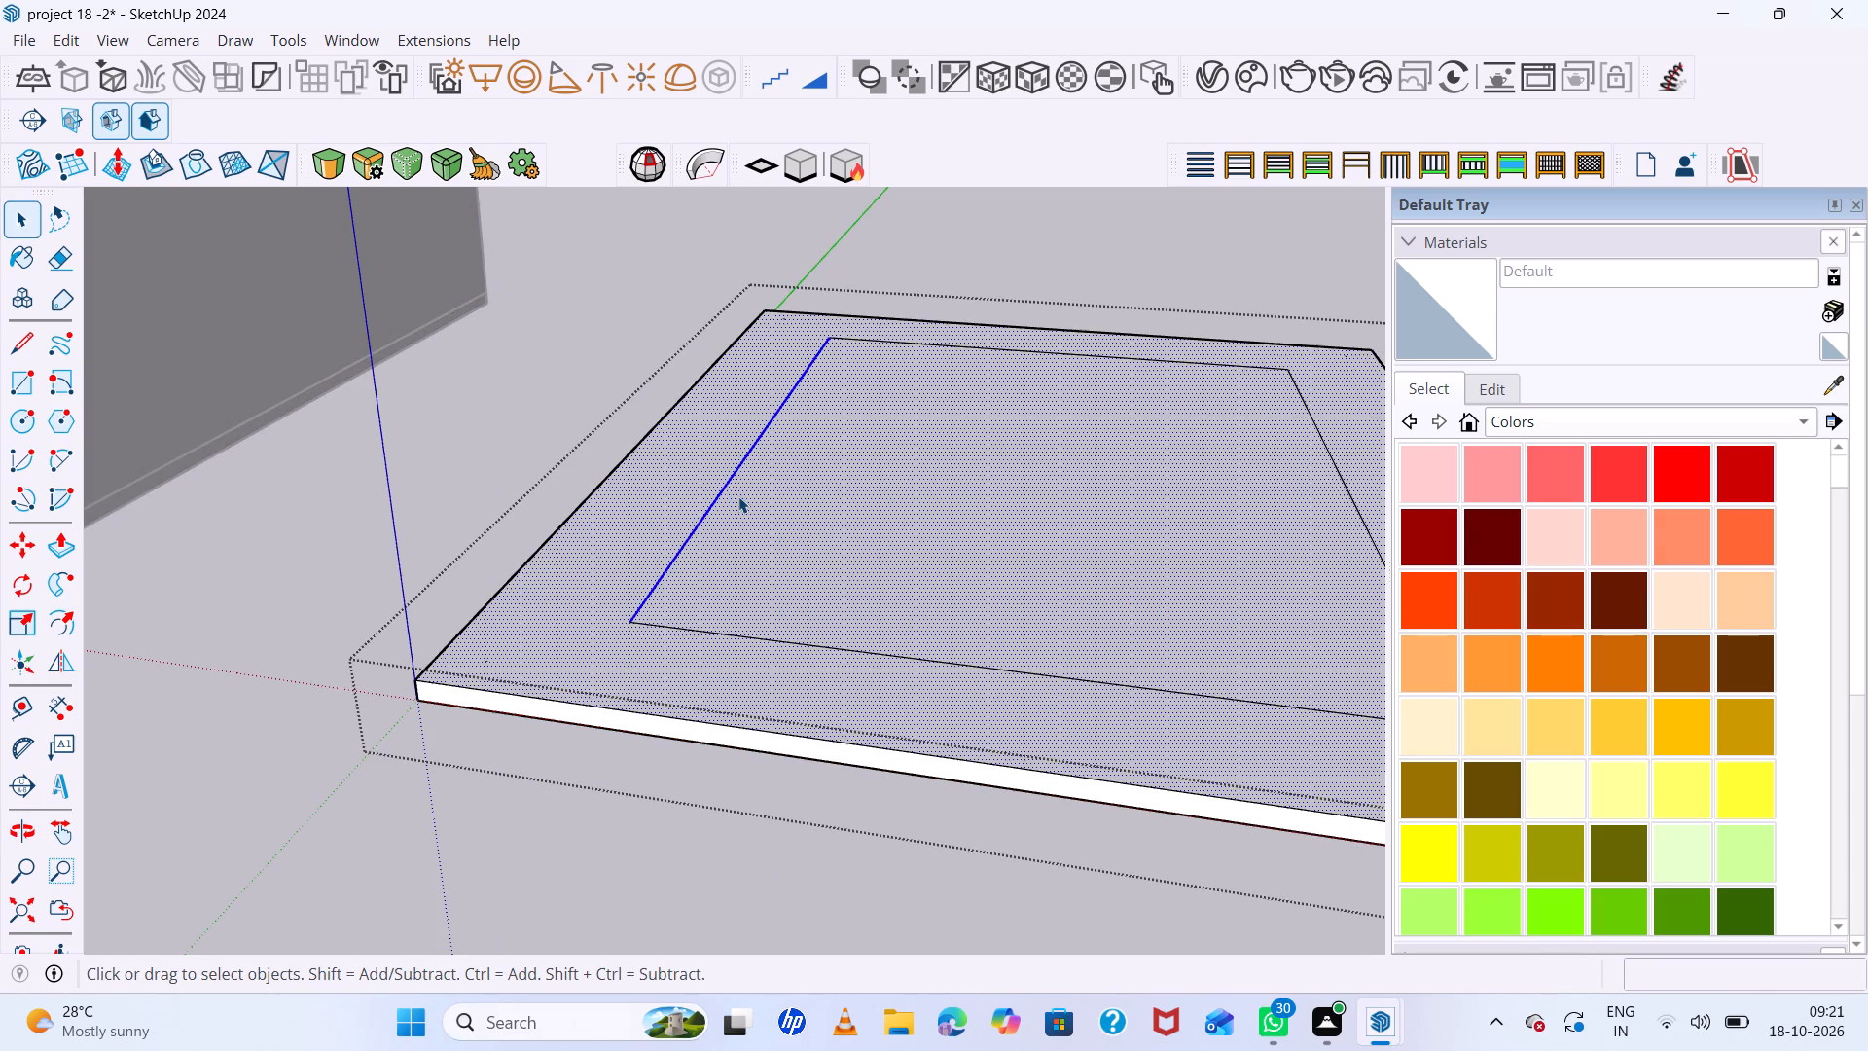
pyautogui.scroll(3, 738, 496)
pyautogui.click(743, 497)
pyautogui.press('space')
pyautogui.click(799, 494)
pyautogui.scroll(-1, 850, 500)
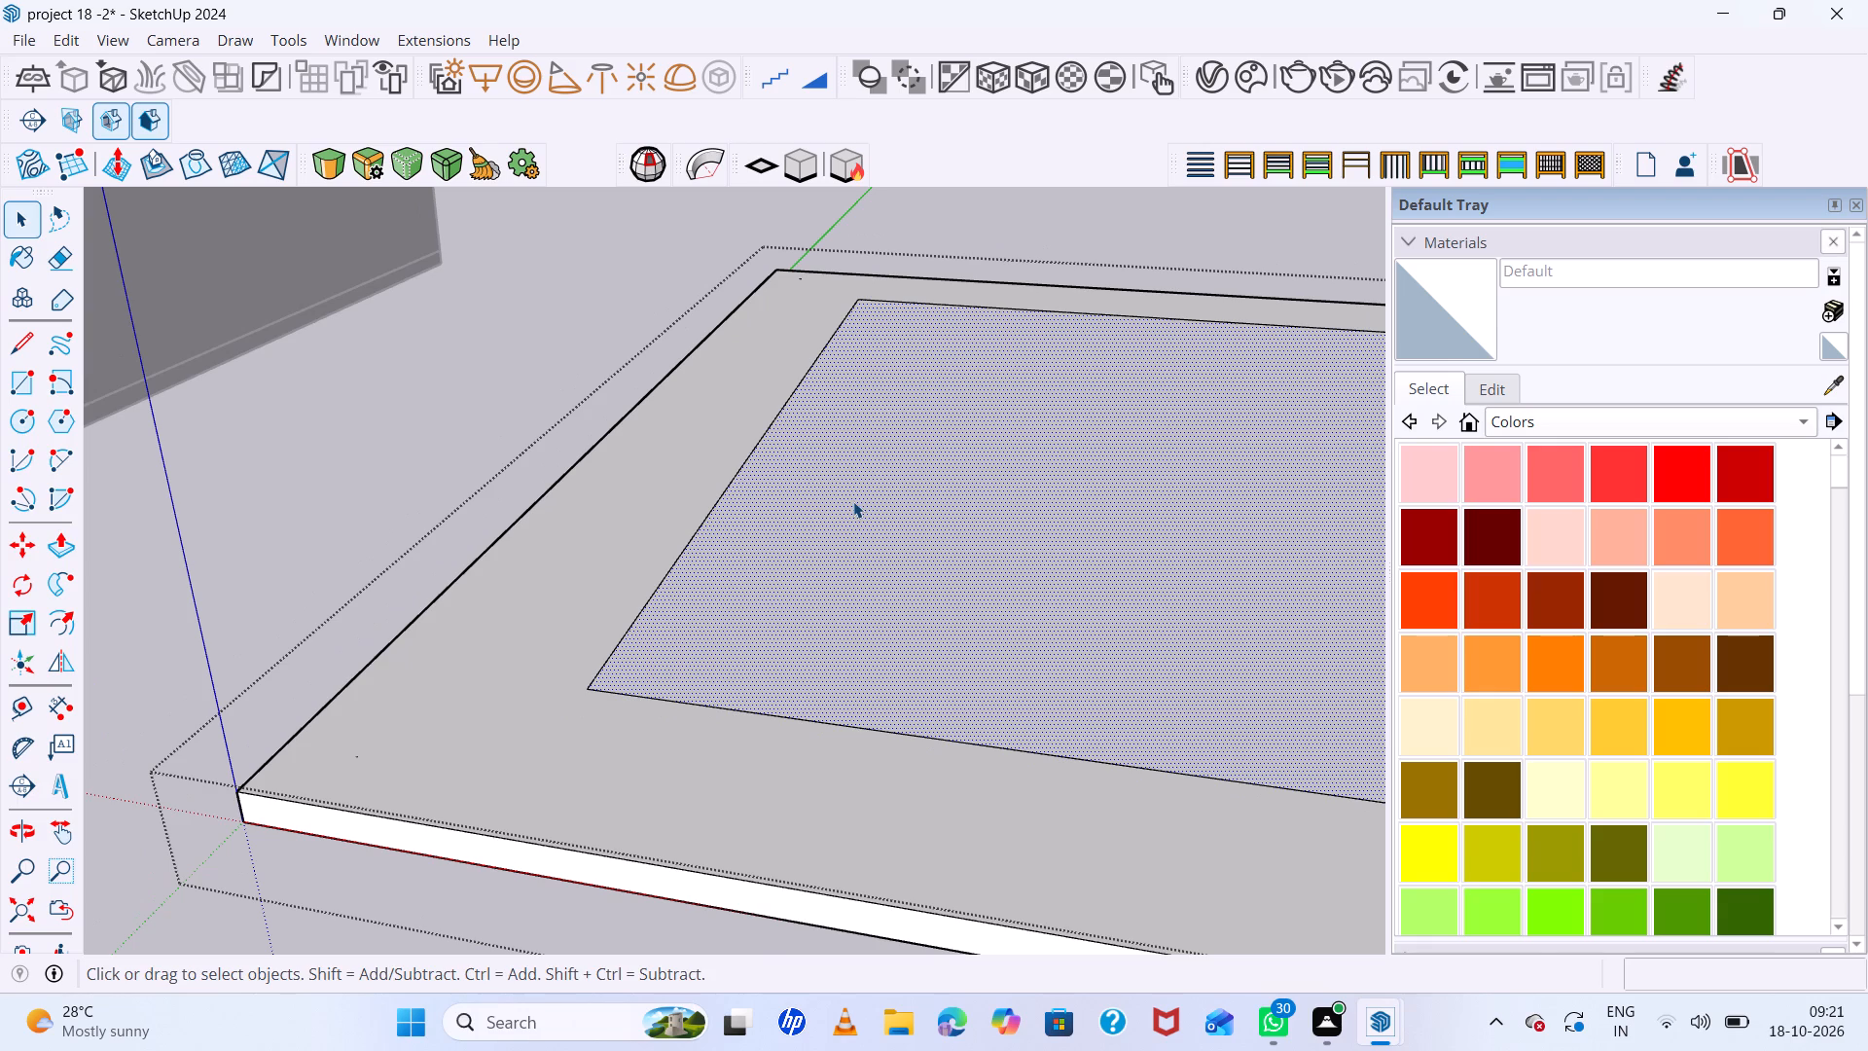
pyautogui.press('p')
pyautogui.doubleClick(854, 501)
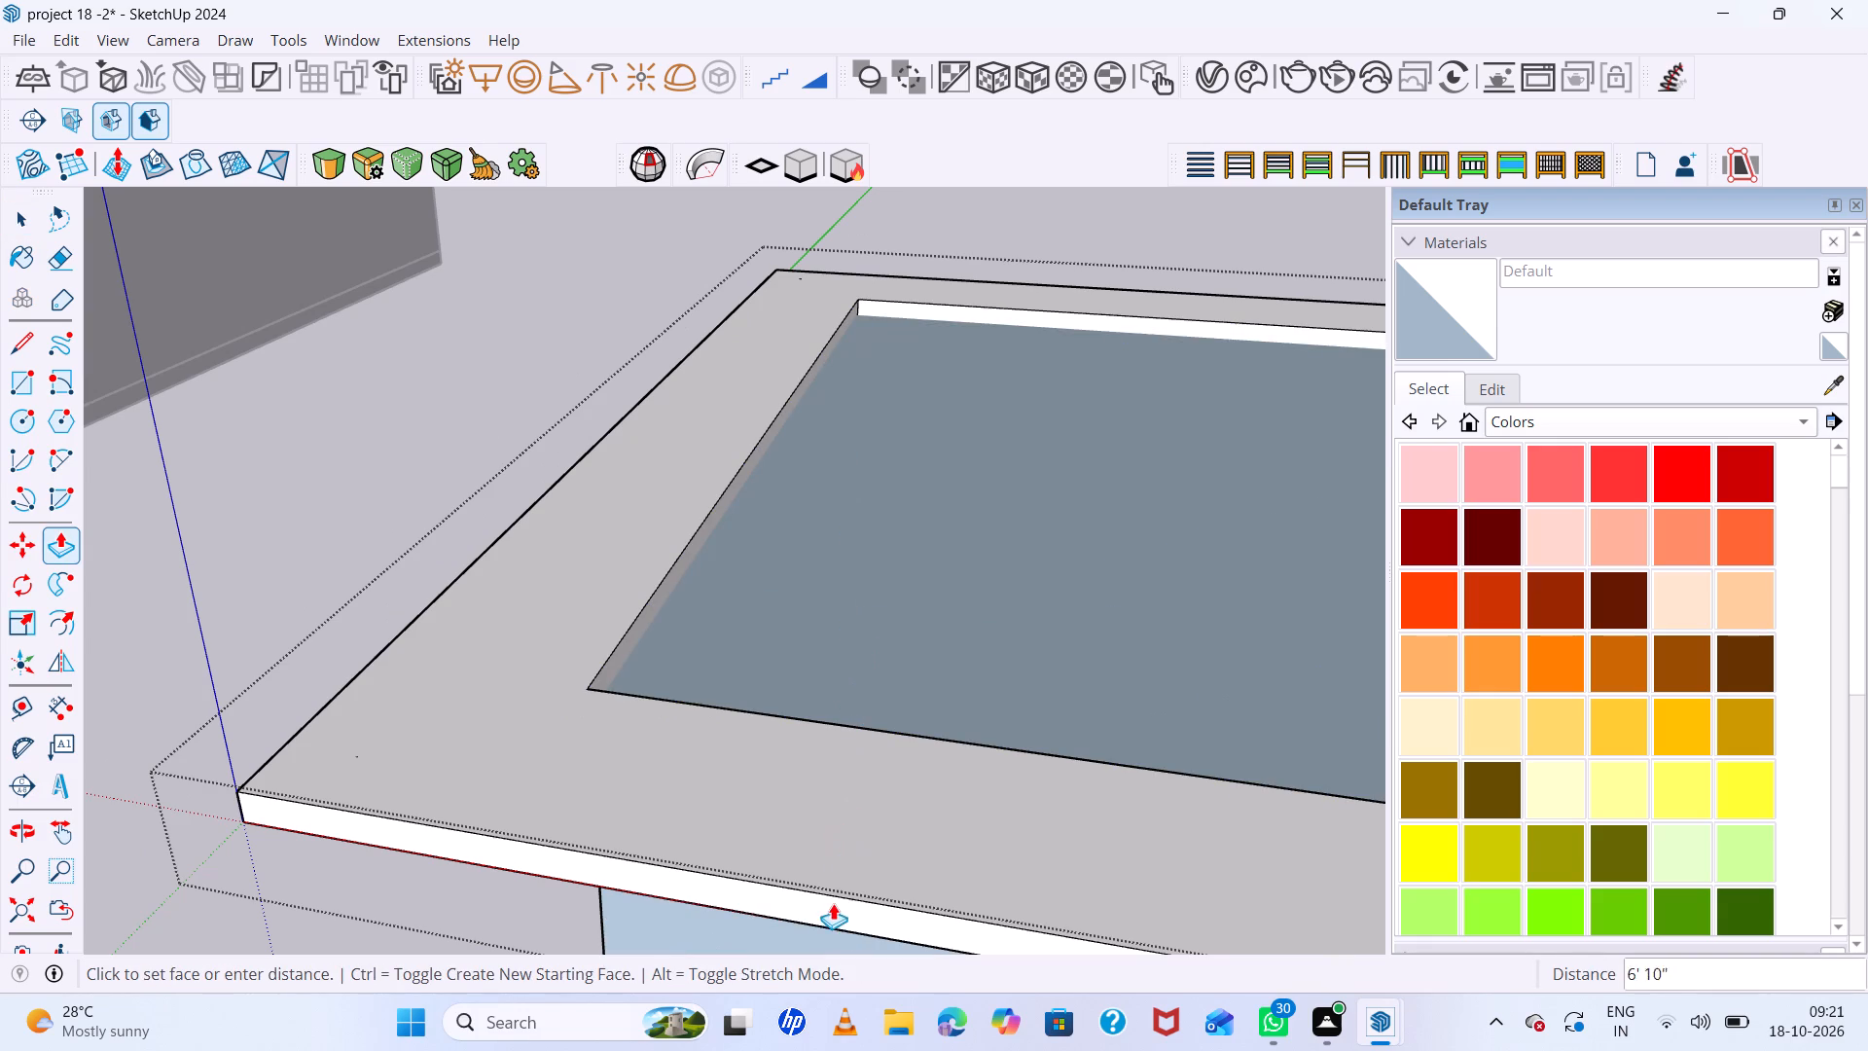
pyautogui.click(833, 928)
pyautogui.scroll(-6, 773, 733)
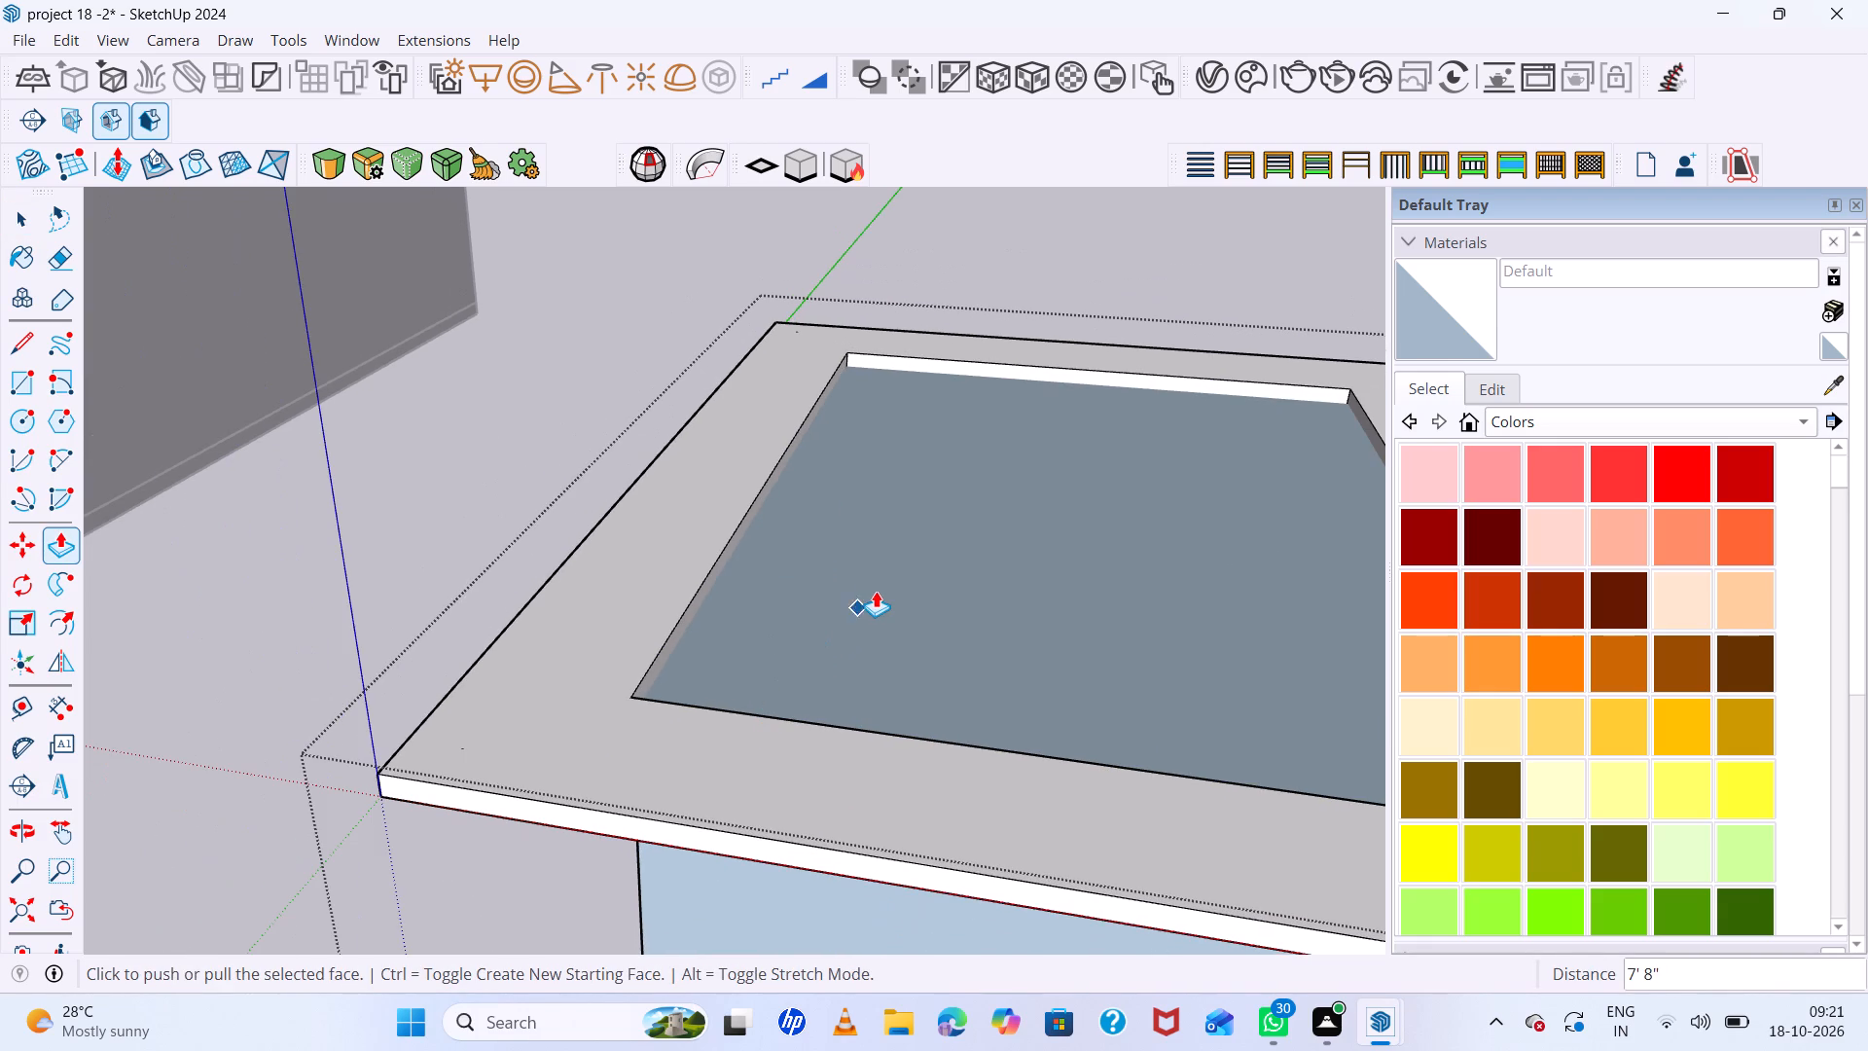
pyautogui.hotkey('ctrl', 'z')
# Push the inner rectangular face down through the slab's full thickness to cut an open rectangular hole.
pyautogui.click(913, 580)
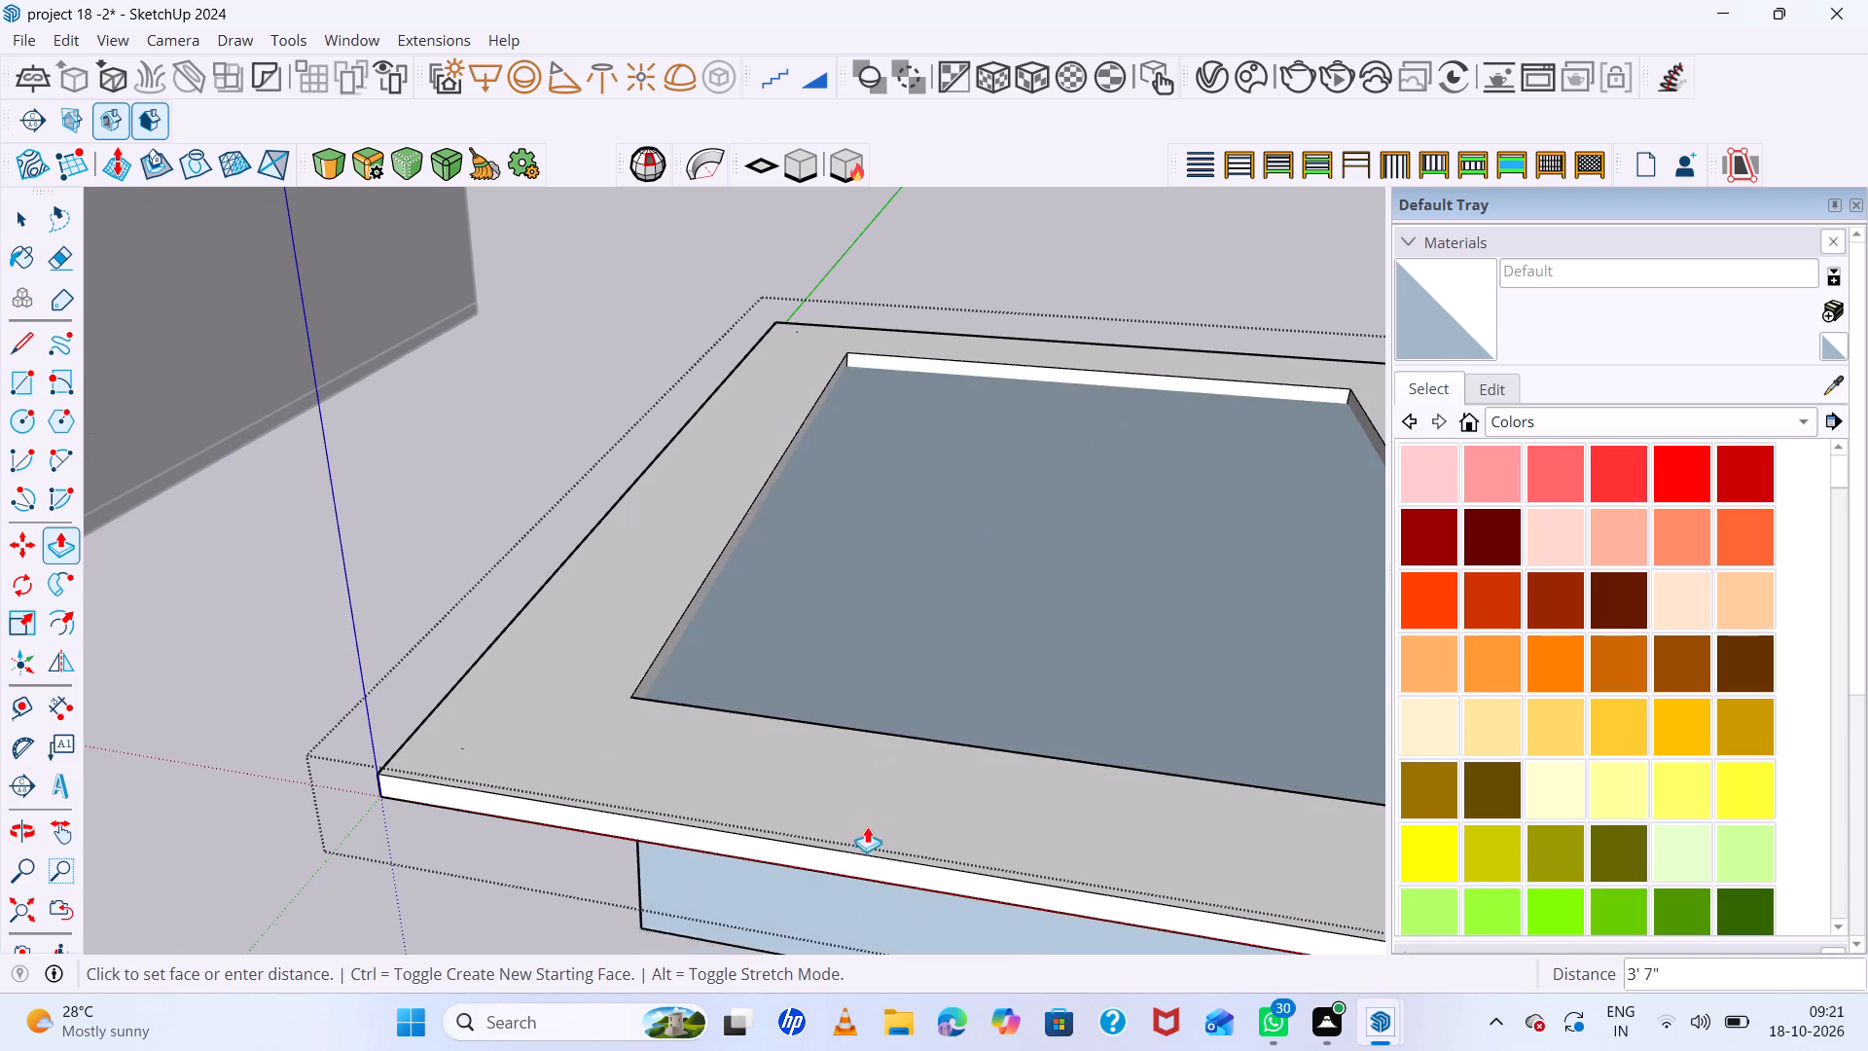
pyautogui.click(902, 885)
pyautogui.scroll(-6, 822, 689)
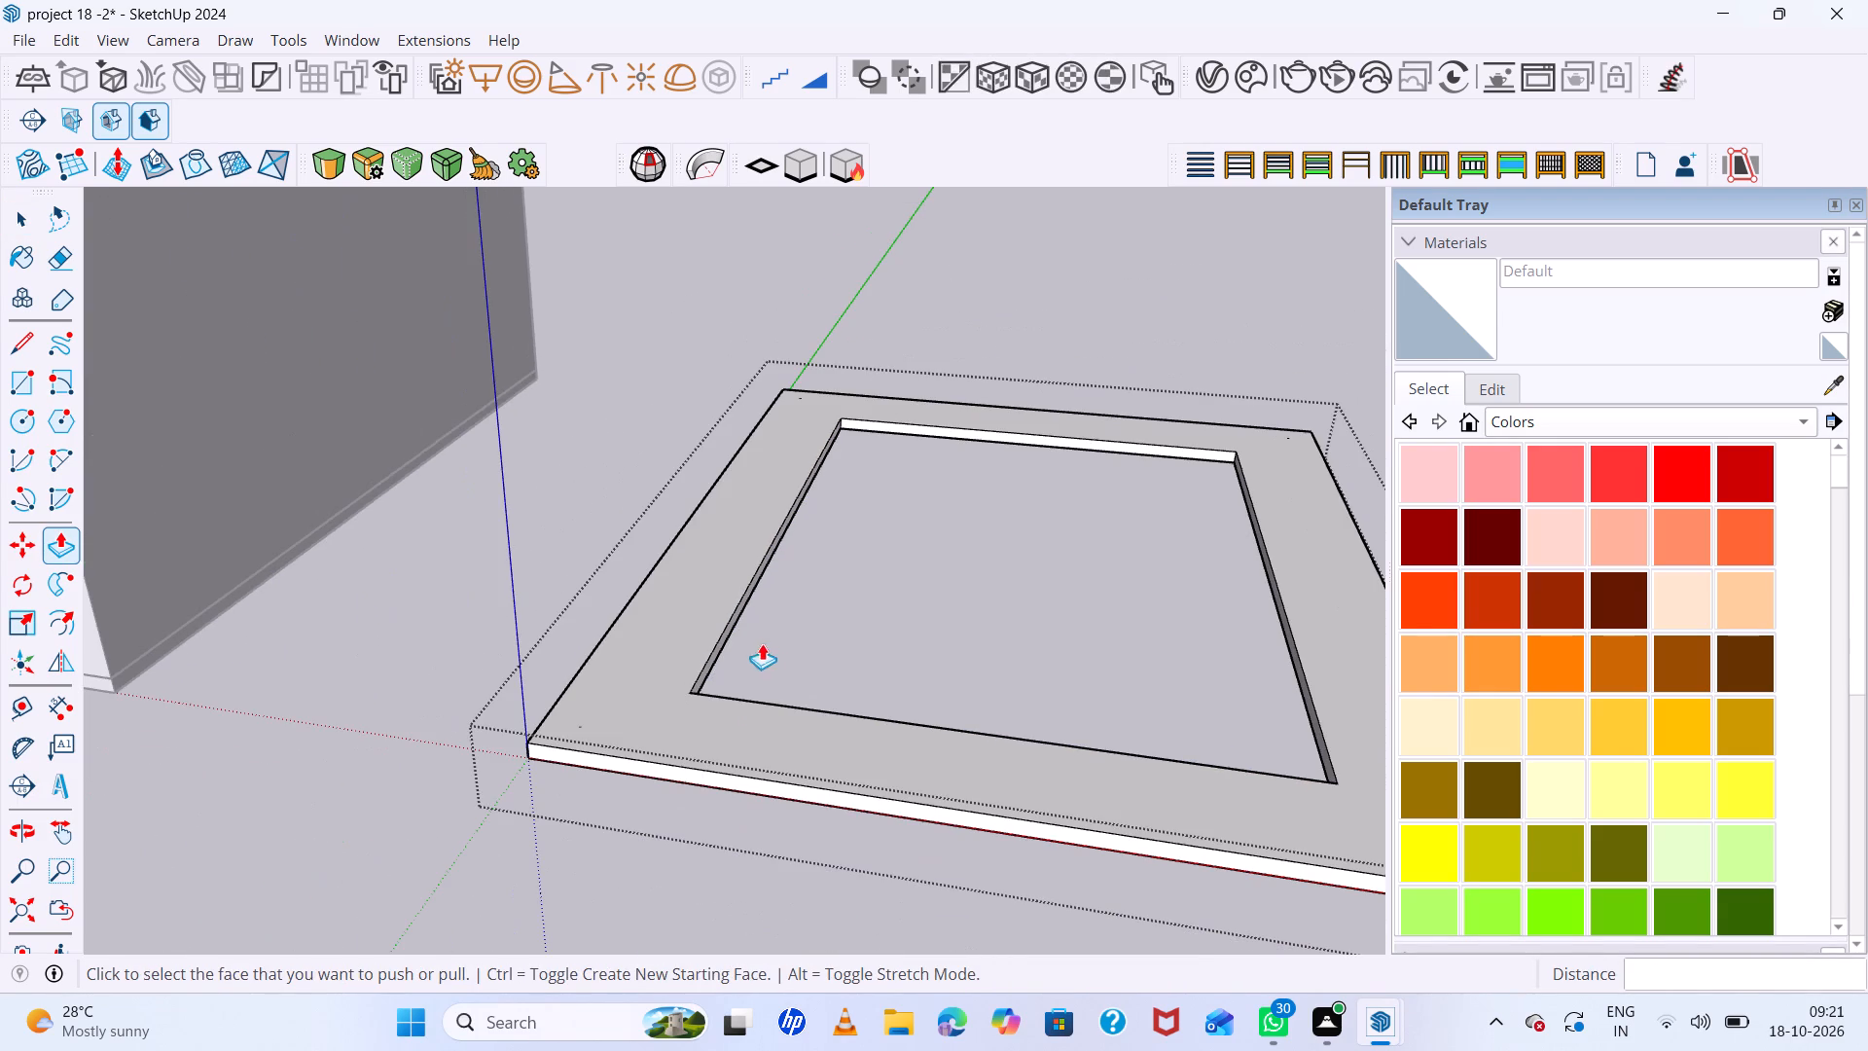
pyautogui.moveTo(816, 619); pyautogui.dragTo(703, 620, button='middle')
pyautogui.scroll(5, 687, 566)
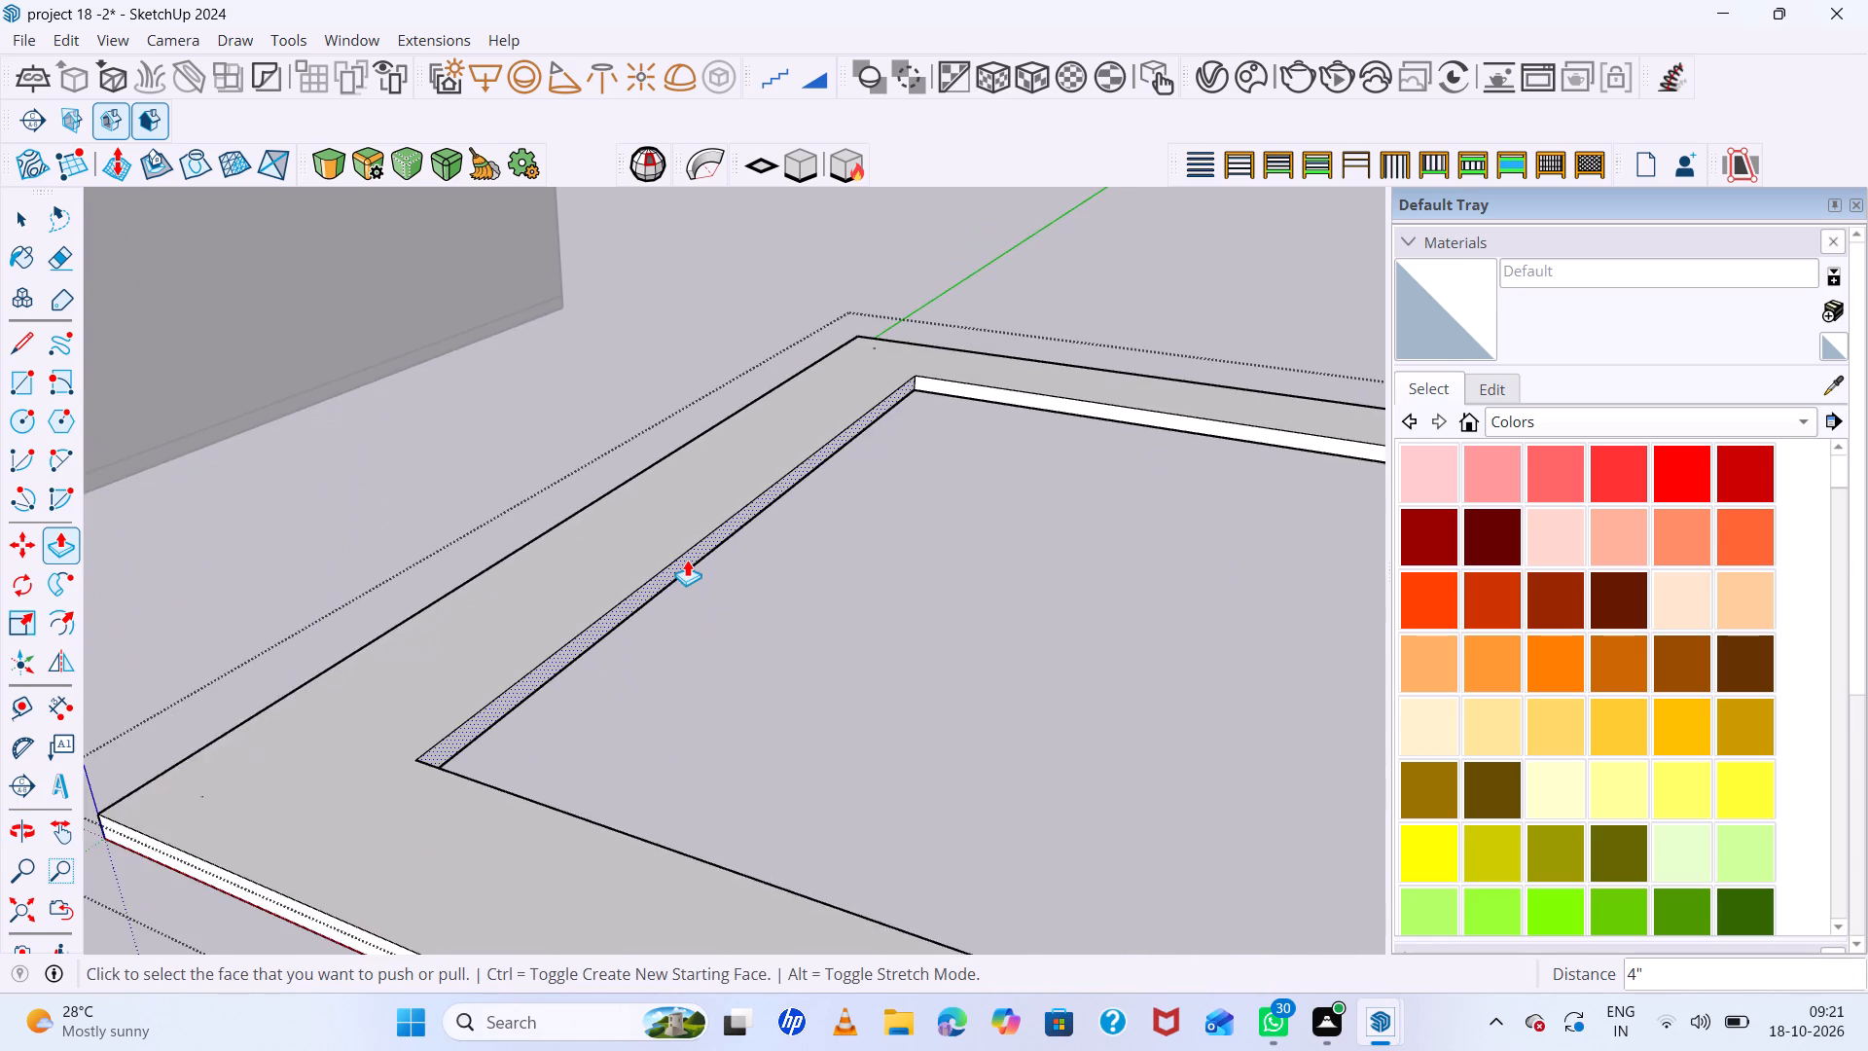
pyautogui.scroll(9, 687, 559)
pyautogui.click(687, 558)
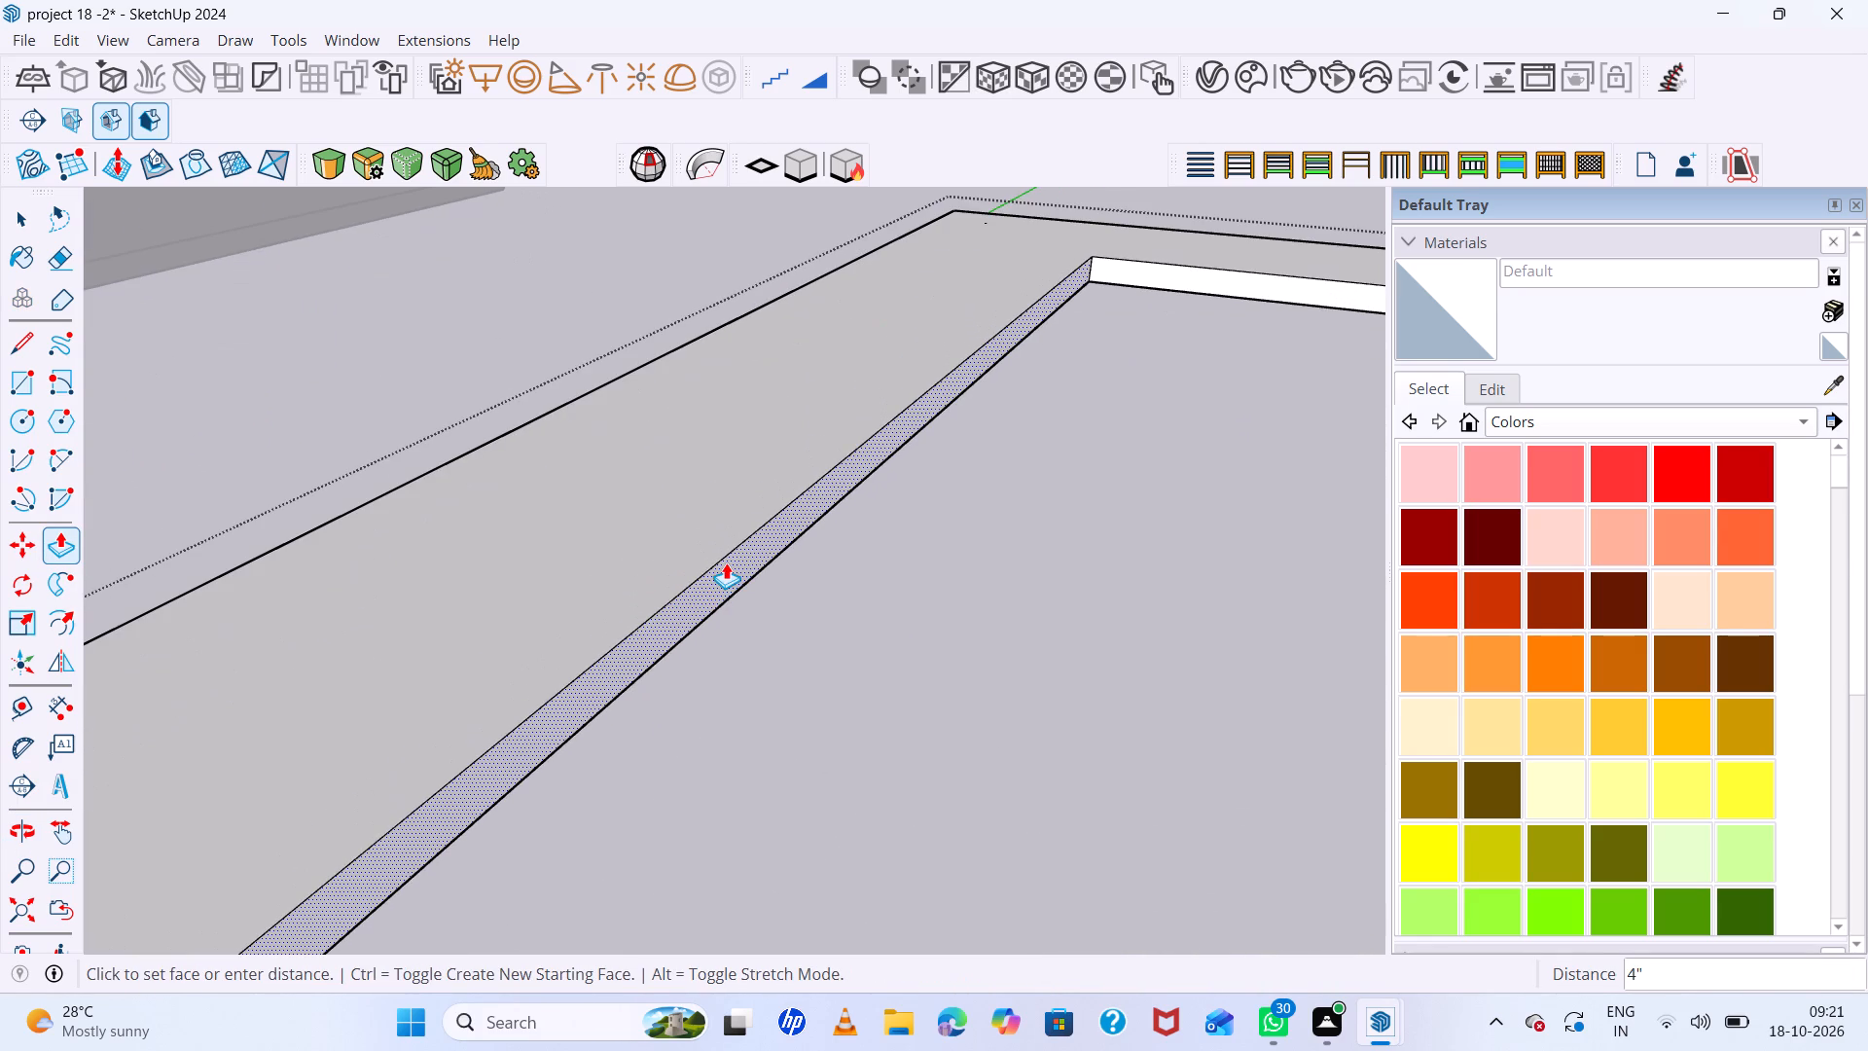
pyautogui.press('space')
# Paint the opening's inner side face nearest the bedroom with the dark red Color A08.
pyautogui.doubleClick(695, 563)
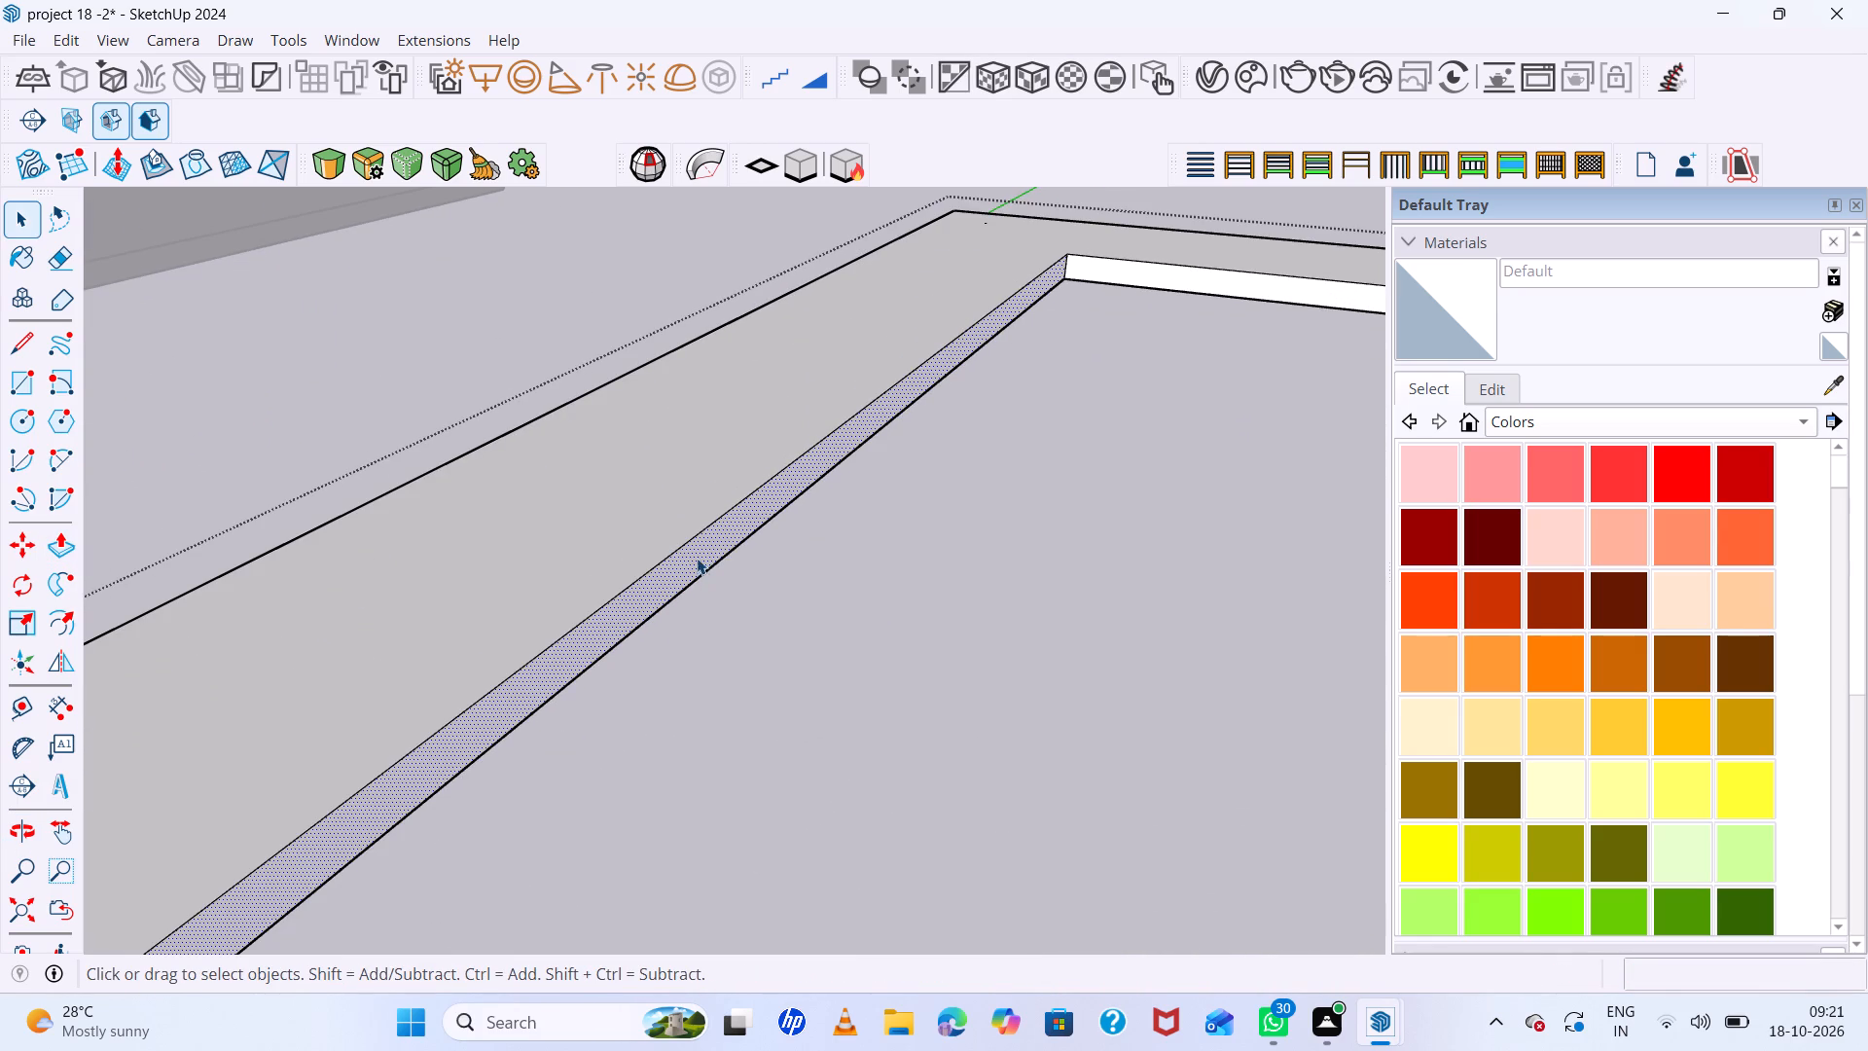
pyautogui.scroll(-11, 920, 361)
pyautogui.scroll(5, 804, 488)
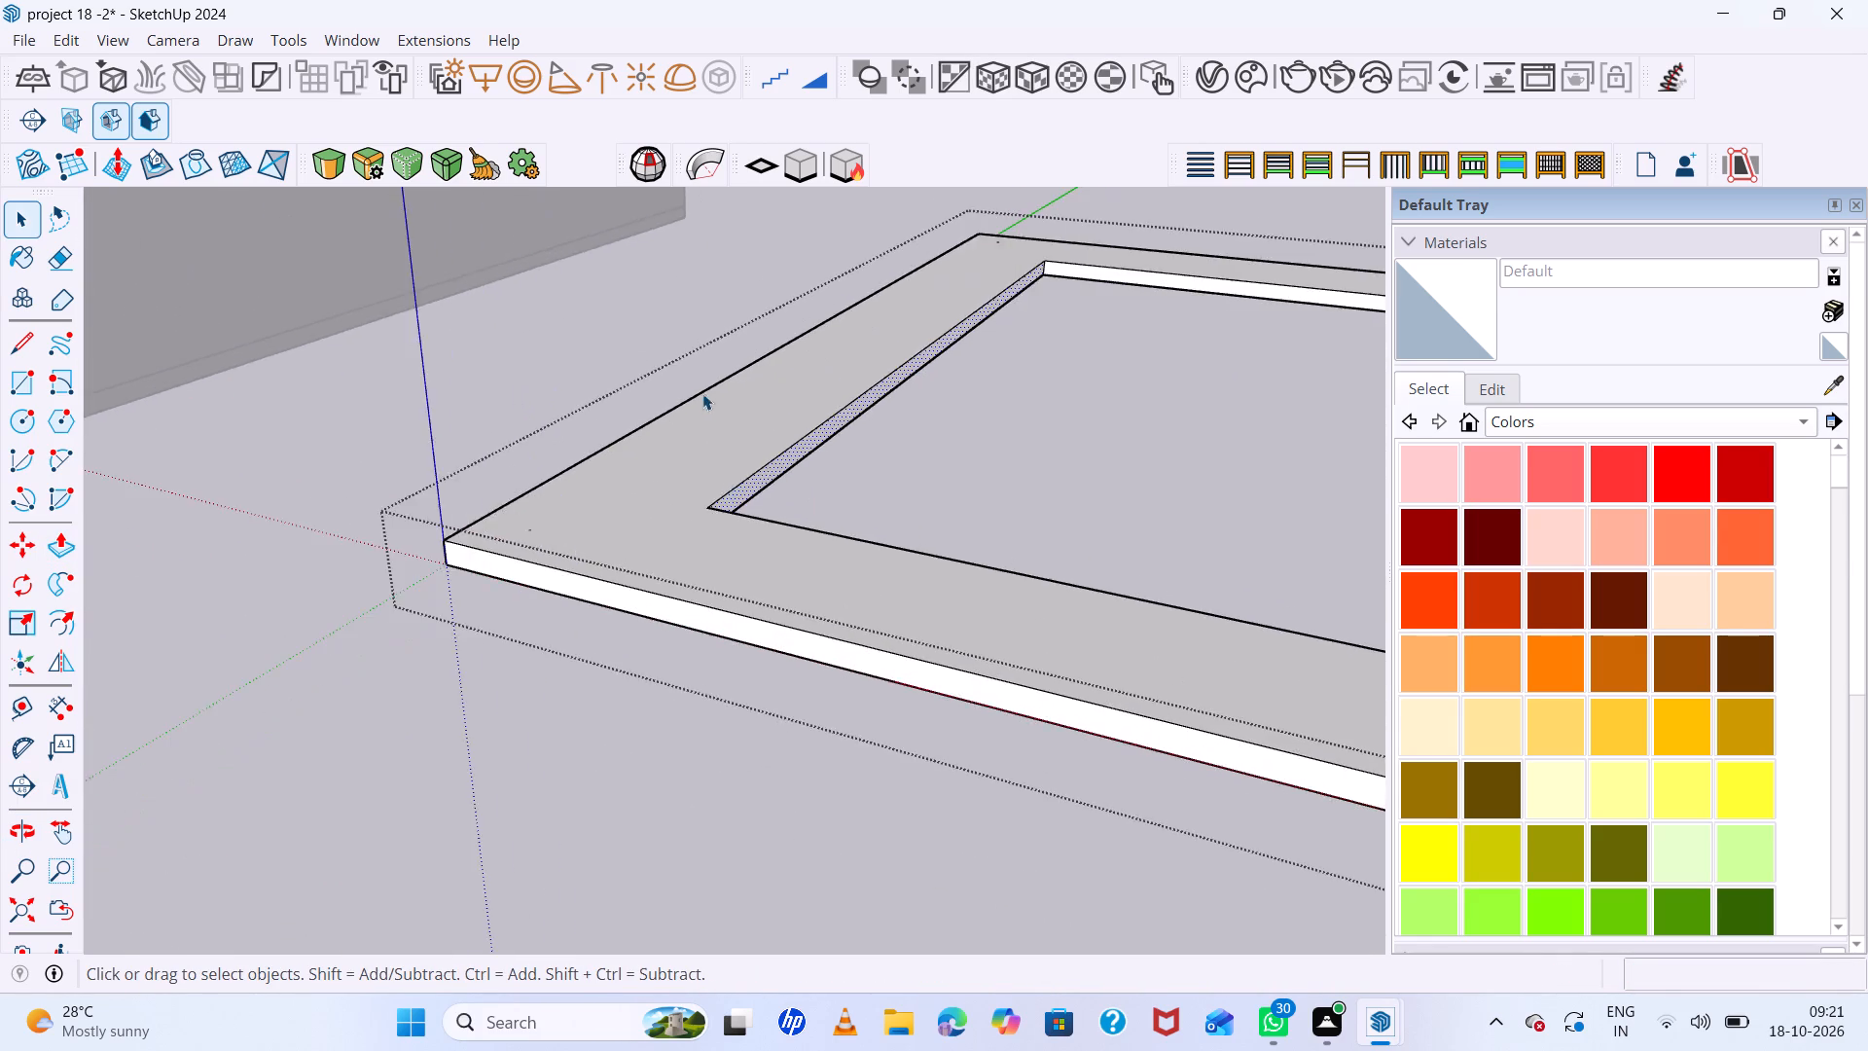
pyautogui.scroll(-10, 695, 391)
pyautogui.moveTo(954, 482); pyautogui.dragTo(952, 530, button='middle')
pyautogui.click(1490, 527)
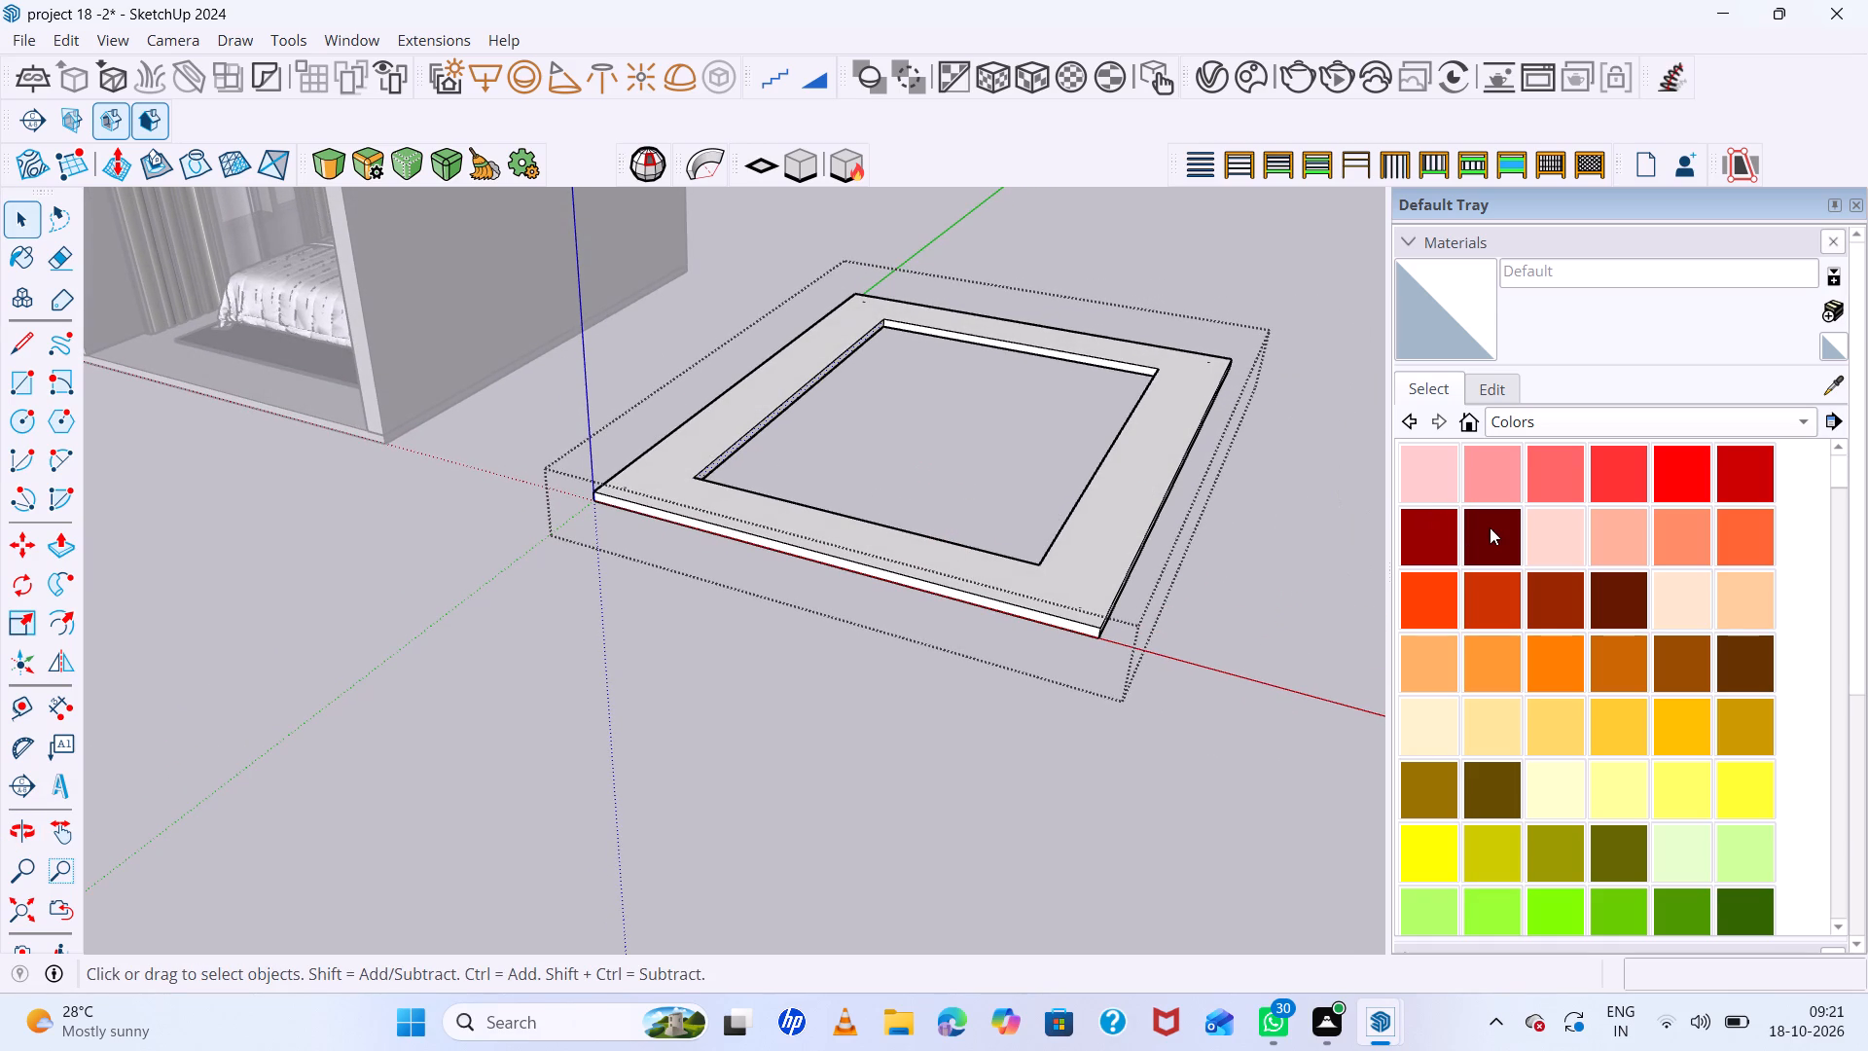
pyautogui.scroll(12, 791, 398)
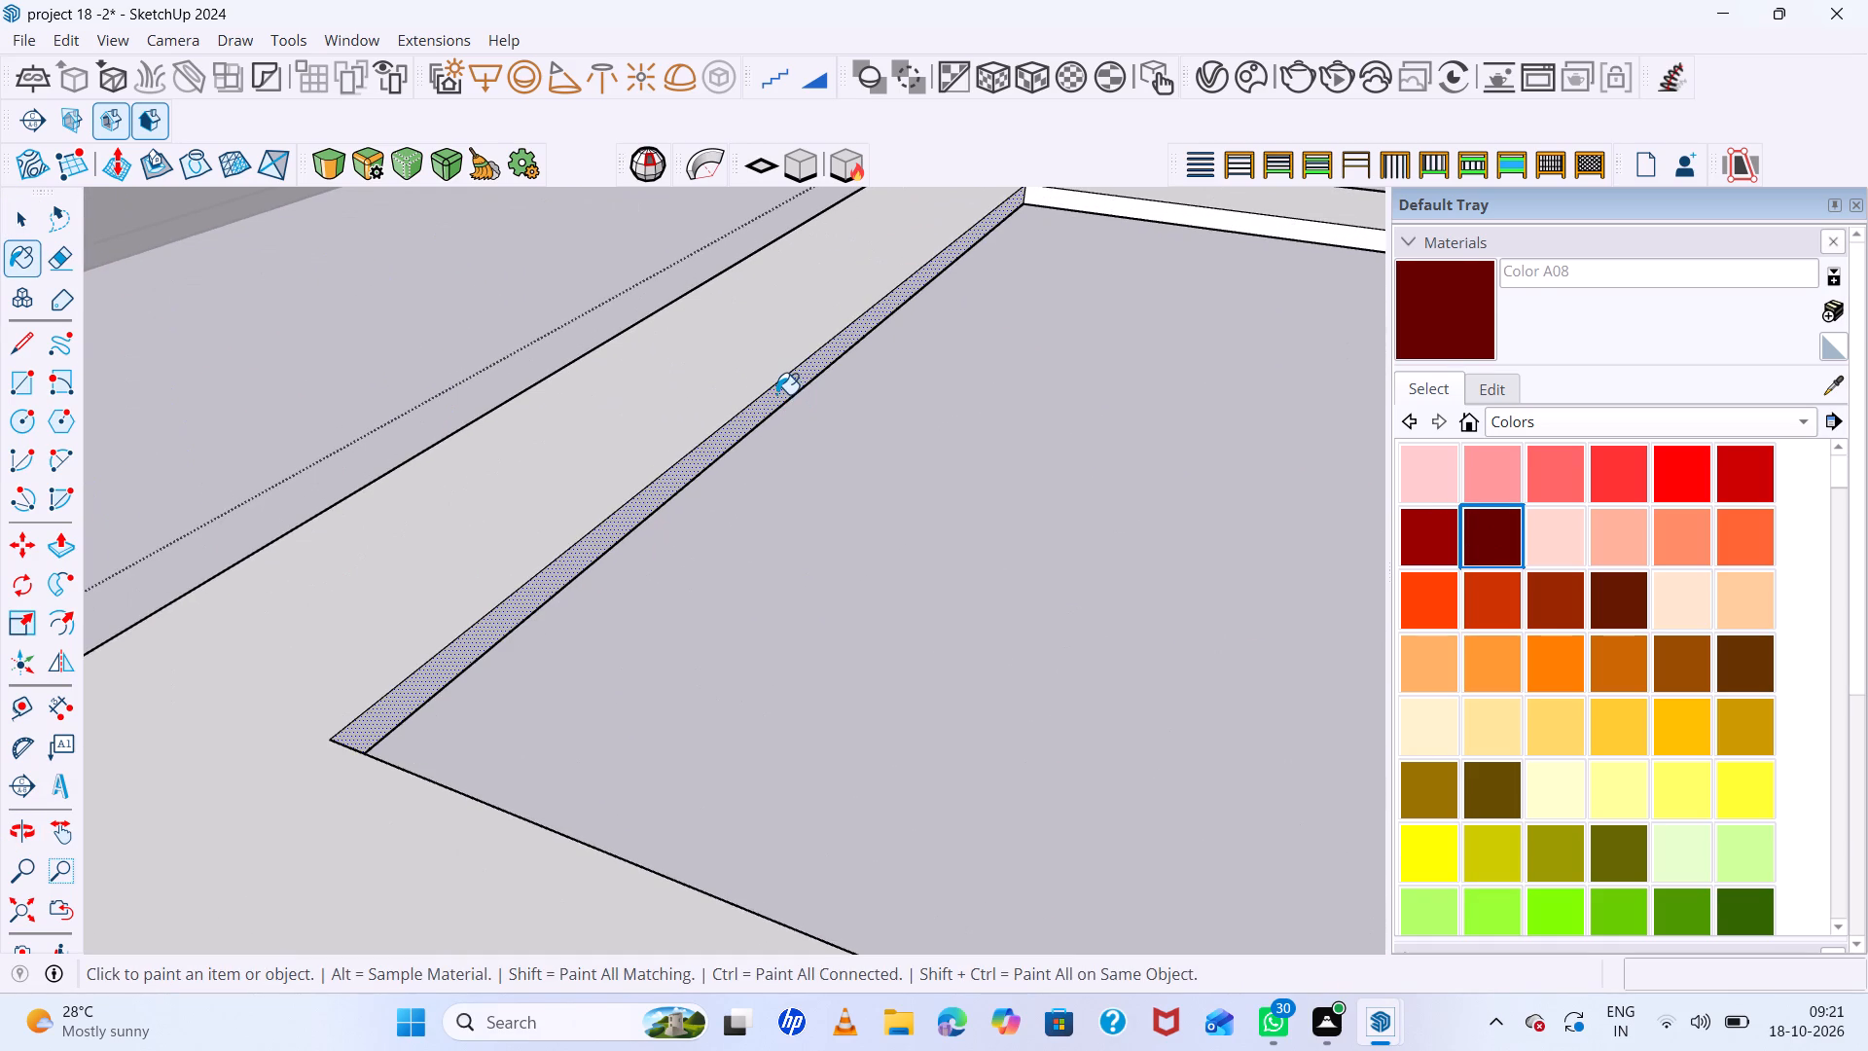
pyautogui.click(776, 394)
# Paint the opening's inner side face at the end farthest from the red axis with Color A08.
pyautogui.scroll(-4, 776, 394)
pyautogui.moveTo(810, 375); pyautogui.dragTo(465, 353, button='middle')
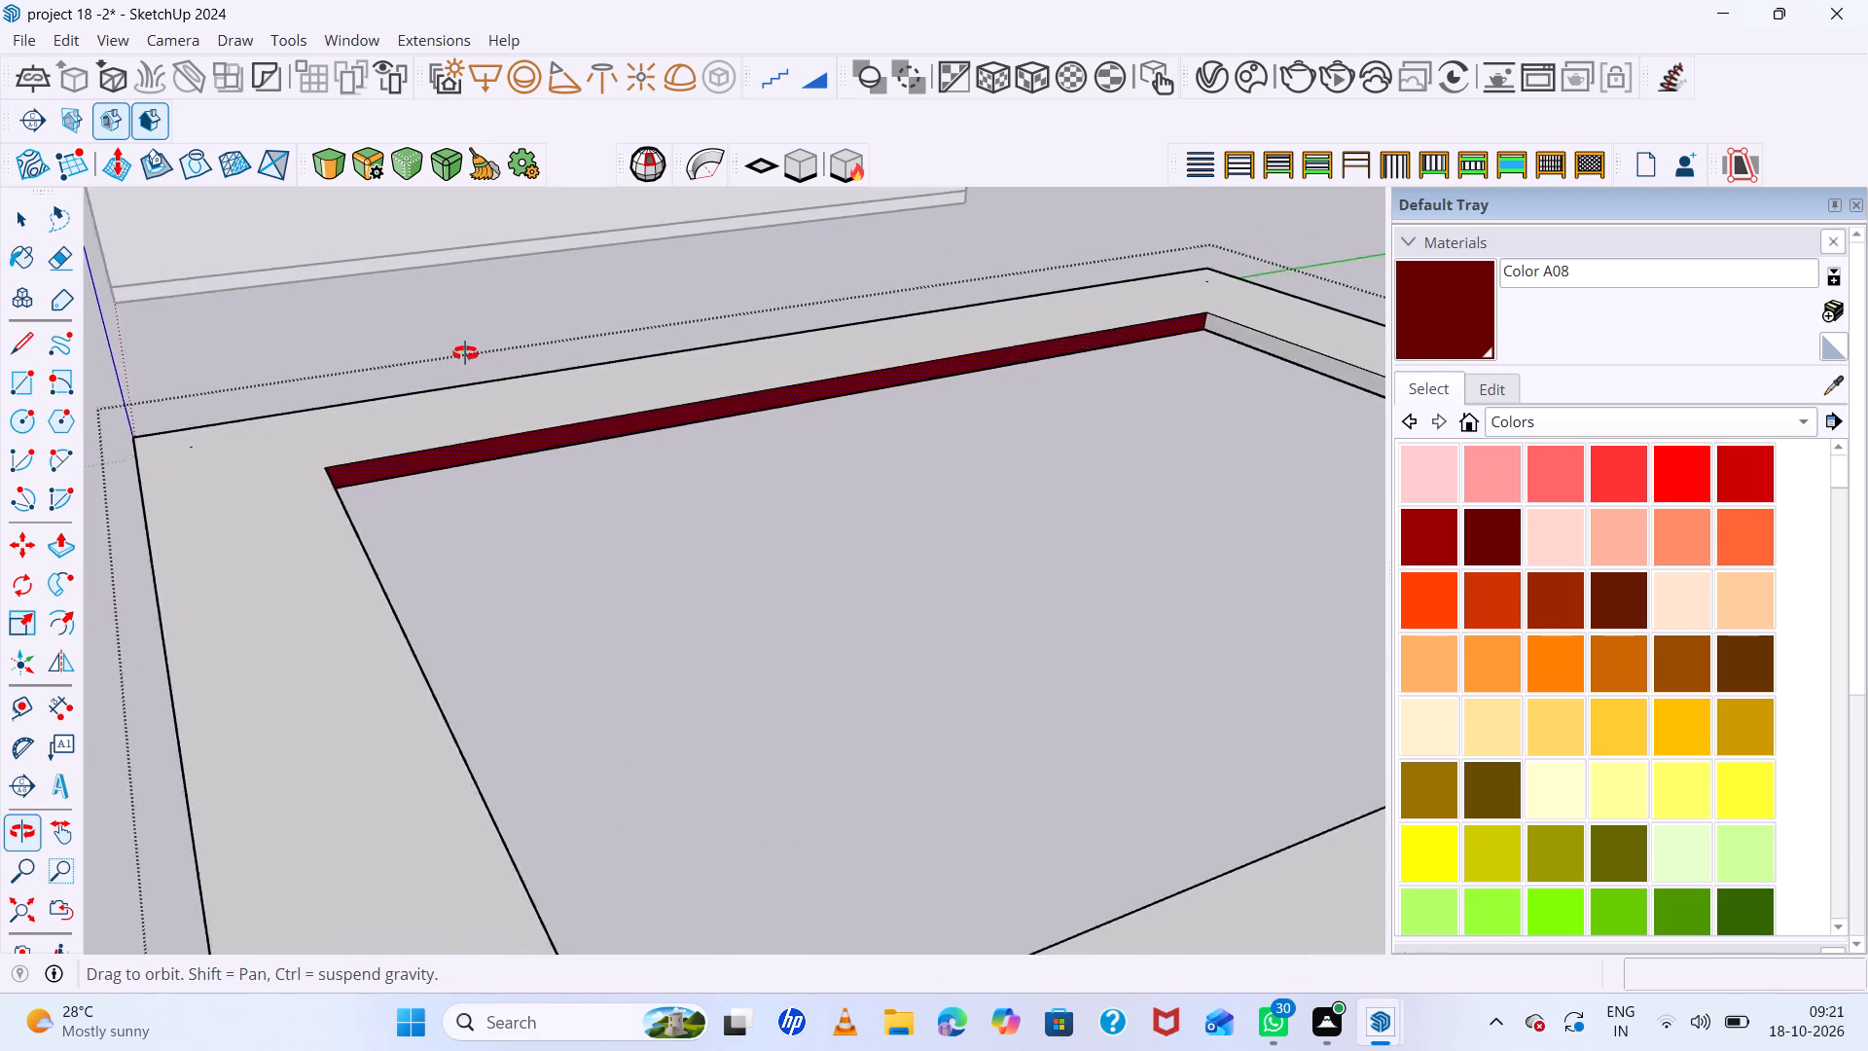
pyautogui.moveTo(465, 353); pyautogui.dragTo(459, 355, button='middle')
pyautogui.middleClick(459, 355)
pyautogui.scroll(-5, 783, 418)
pyautogui.moveTo(707, 481); pyautogui.dragTo(565, 598, button='middle')
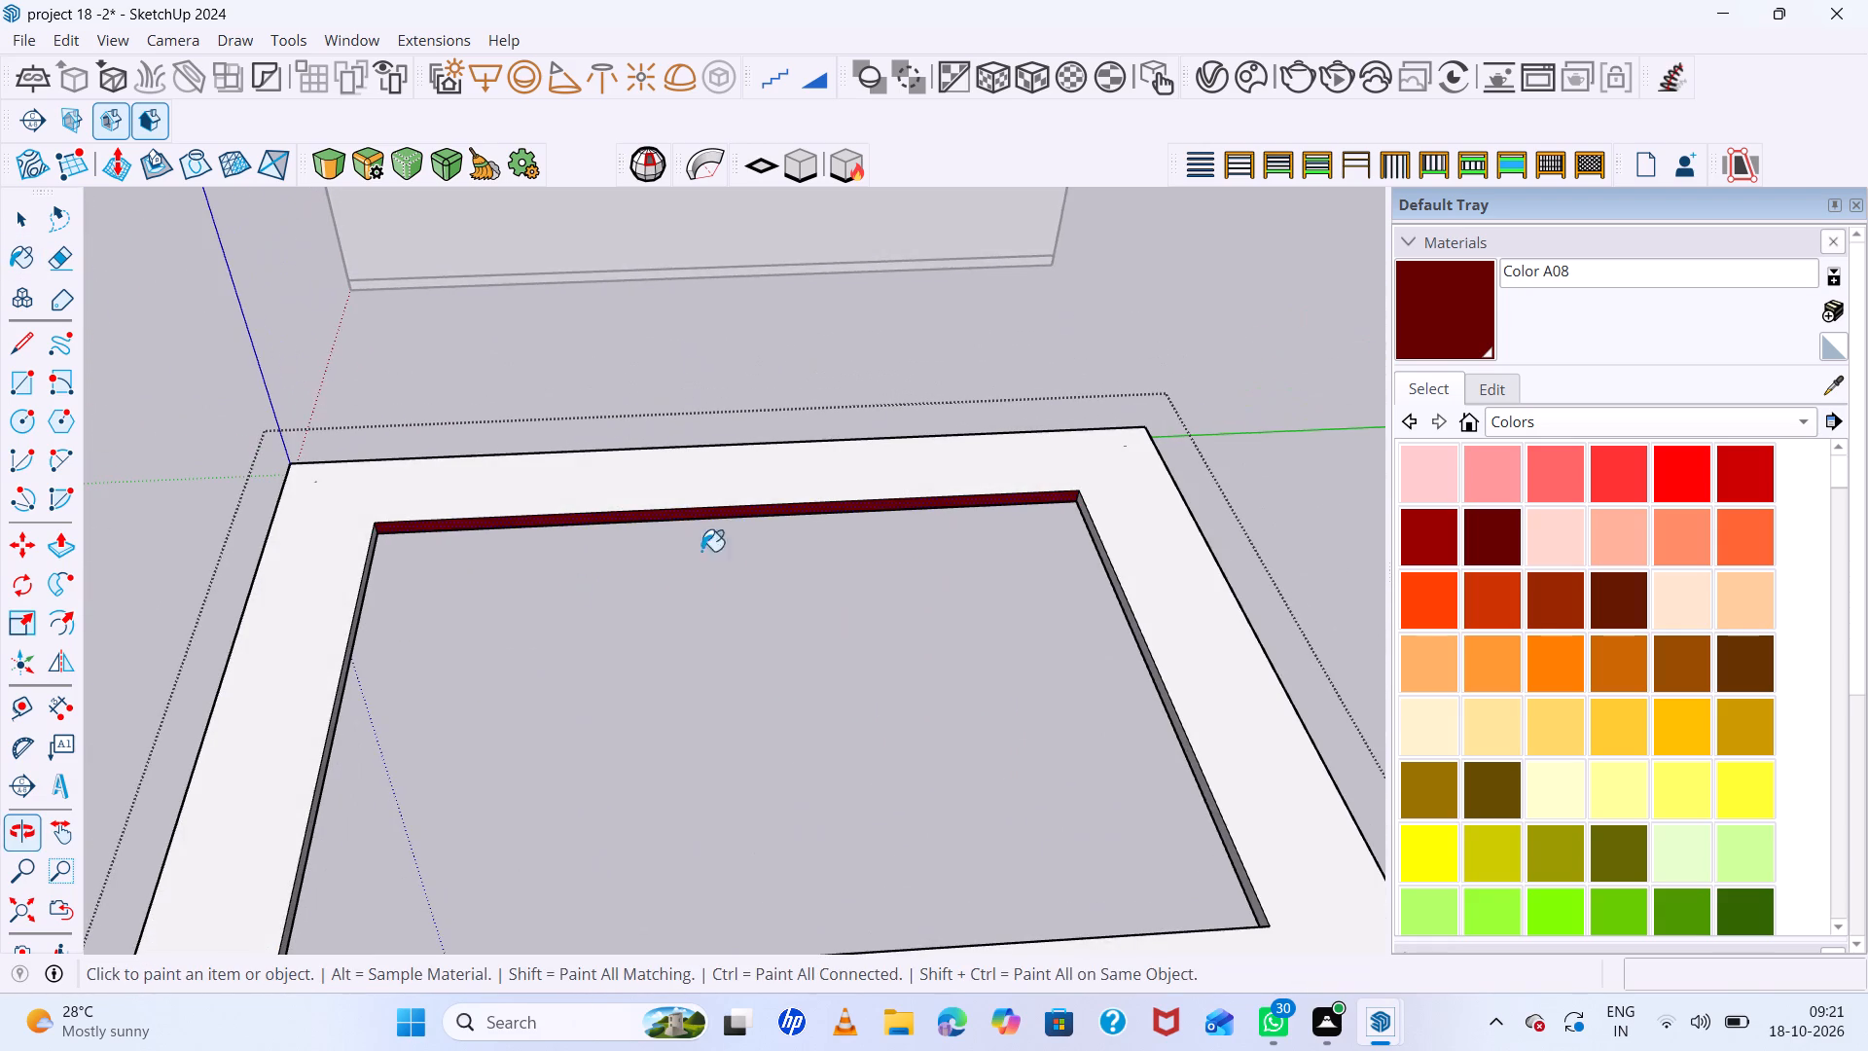
pyautogui.scroll(9, 1132, 577)
pyautogui.click(1089, 544)
# Paint the opening's inner side face alongside the red axis with Color A08.
pyautogui.scroll(-3, 1077, 449)
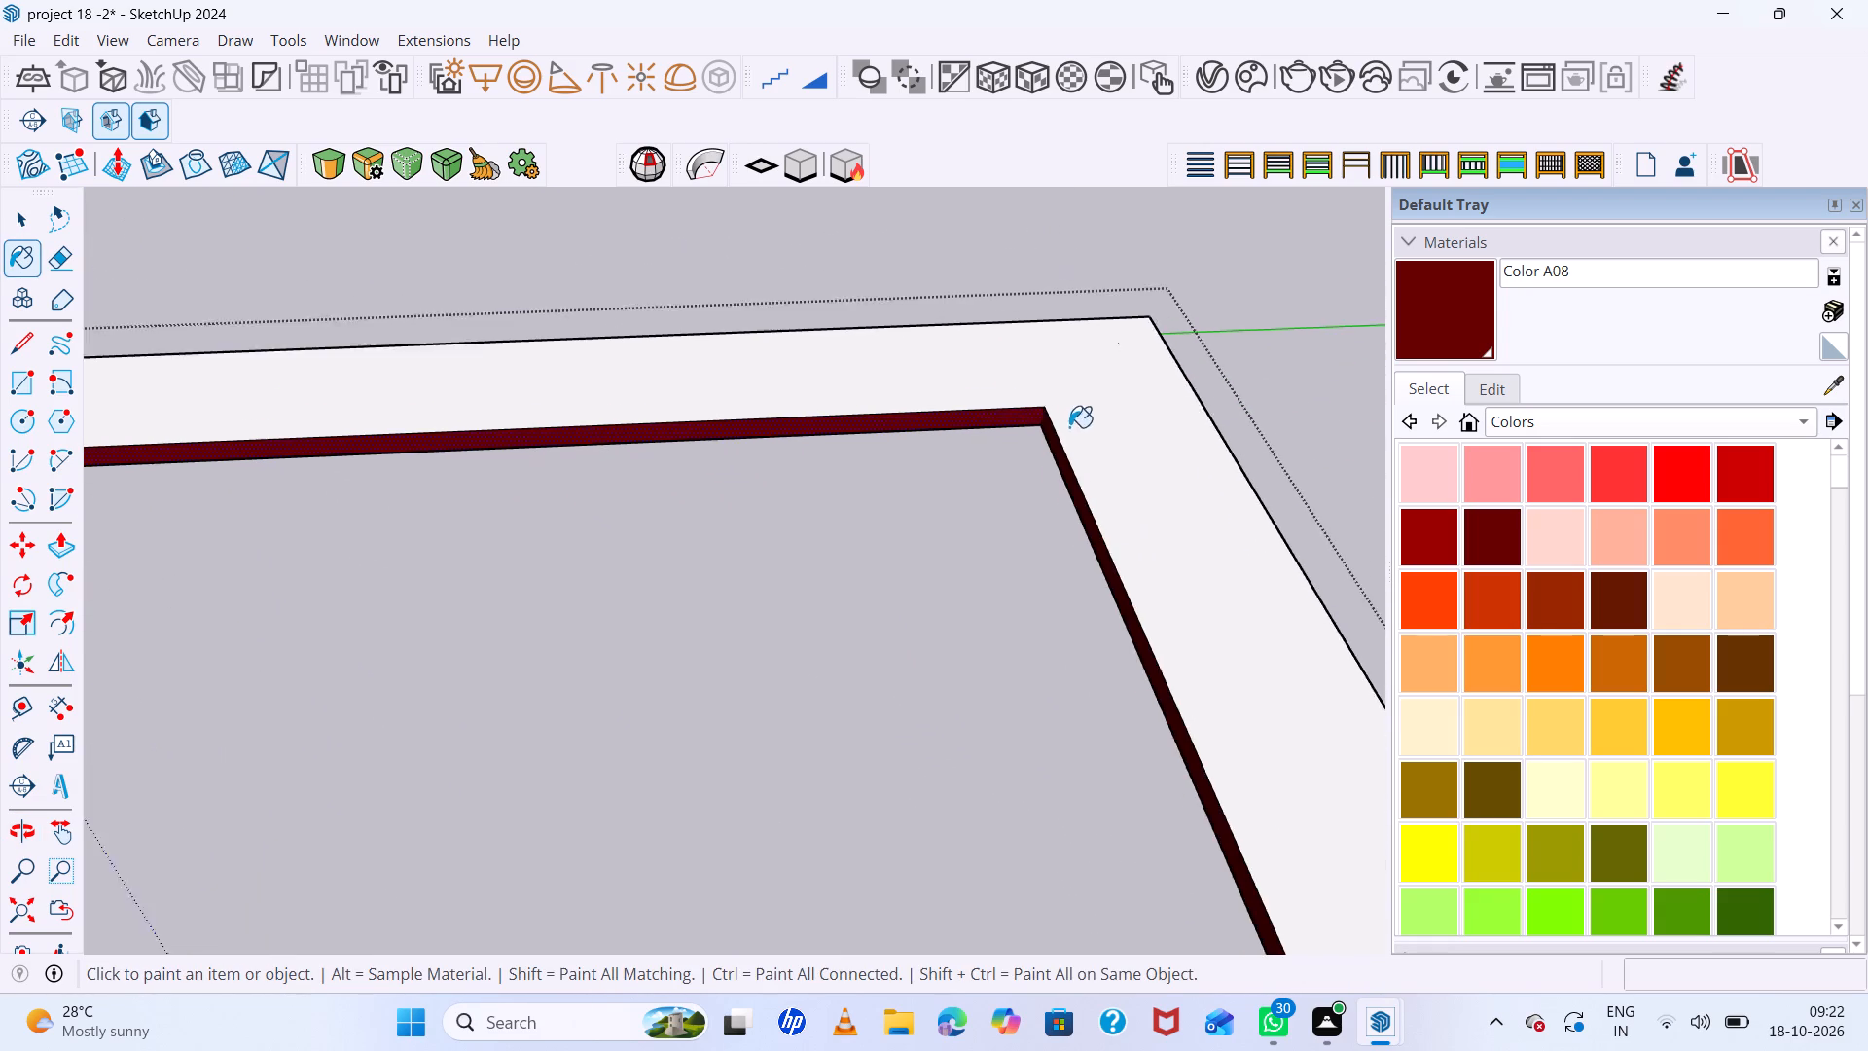
pyautogui.scroll(-14, 1069, 427)
pyautogui.scroll(1, 1079, 480)
pyautogui.moveTo(1079, 480); pyautogui.dragTo(392, 730, button='middle')
pyautogui.scroll(6, 597, 508)
pyautogui.moveTo(736, 441); pyautogui.dragTo(741, 280, button='middle')
pyautogui.middleClick(741, 280)
pyautogui.scroll(10, 766, 464)
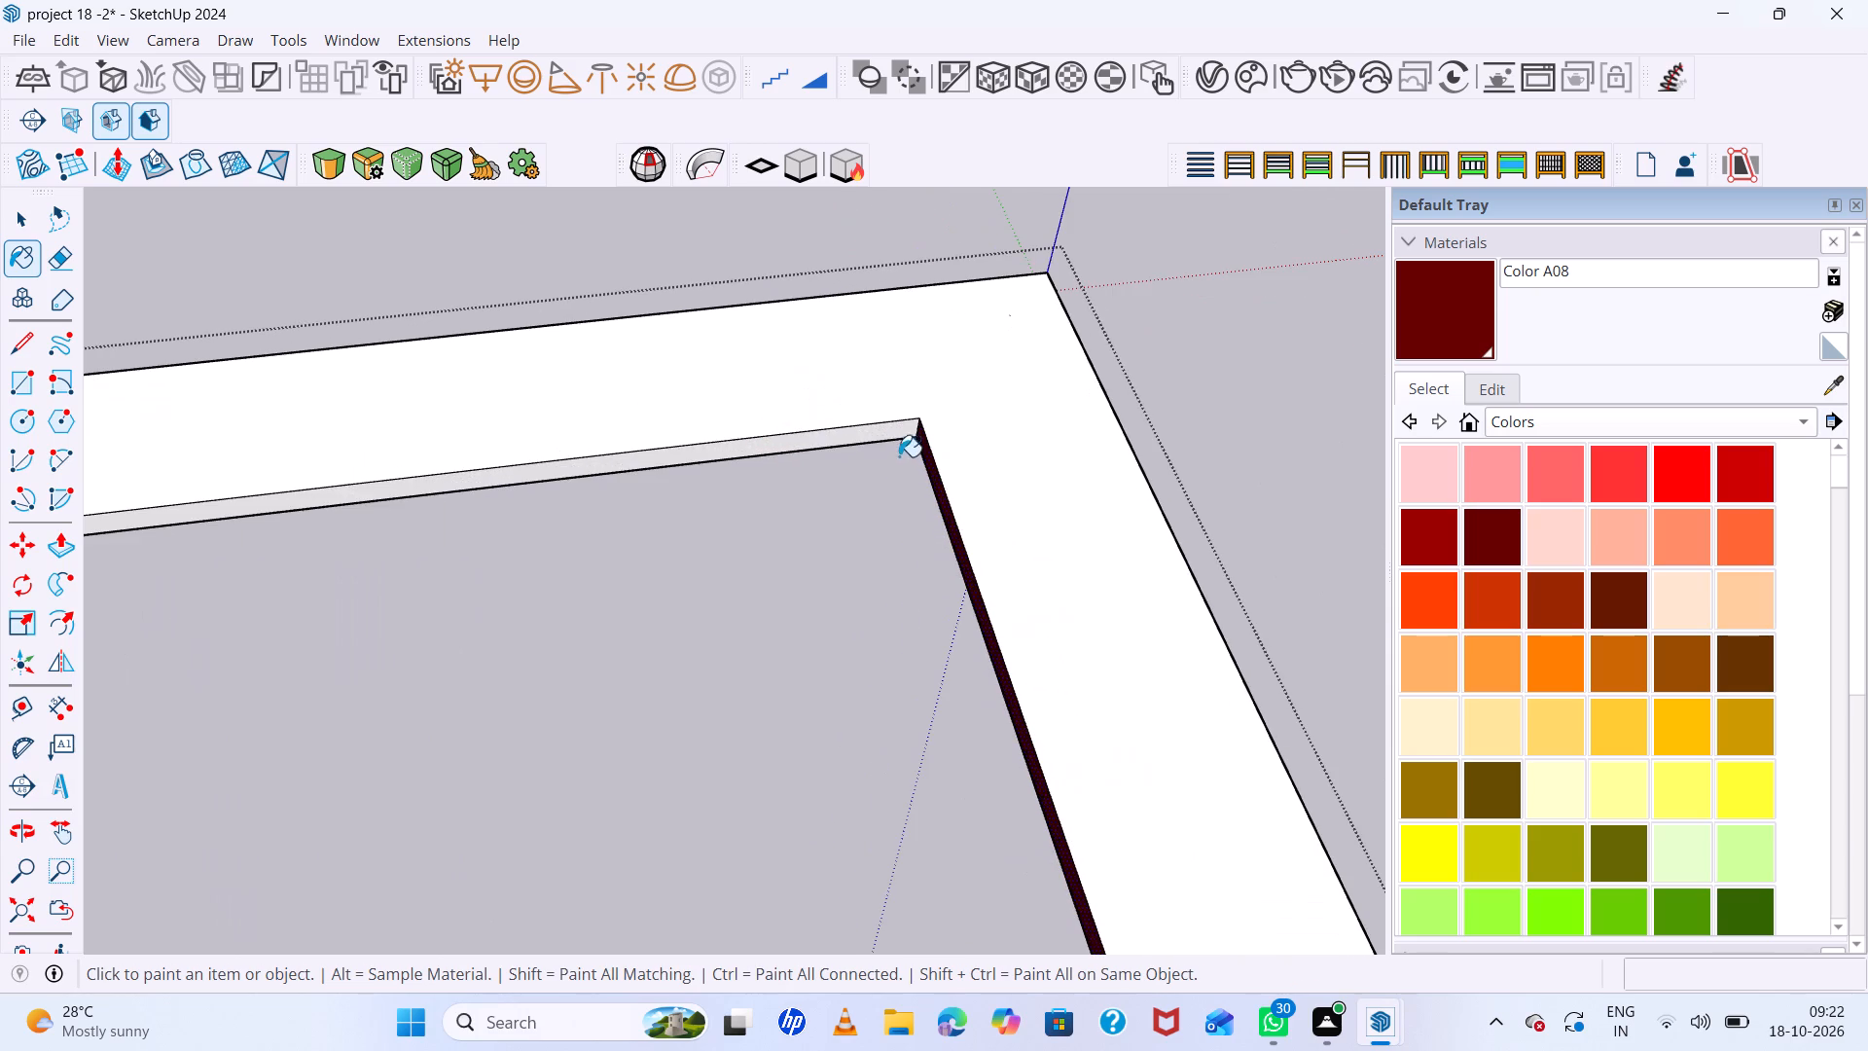
pyautogui.click(899, 430)
# Paint the opening's remaining inner side face, on the reference image side, with Color A08.
pyautogui.scroll(-16, 982, 429)
pyautogui.moveTo(1046, 488); pyautogui.dragTo(772, 446, button='middle')
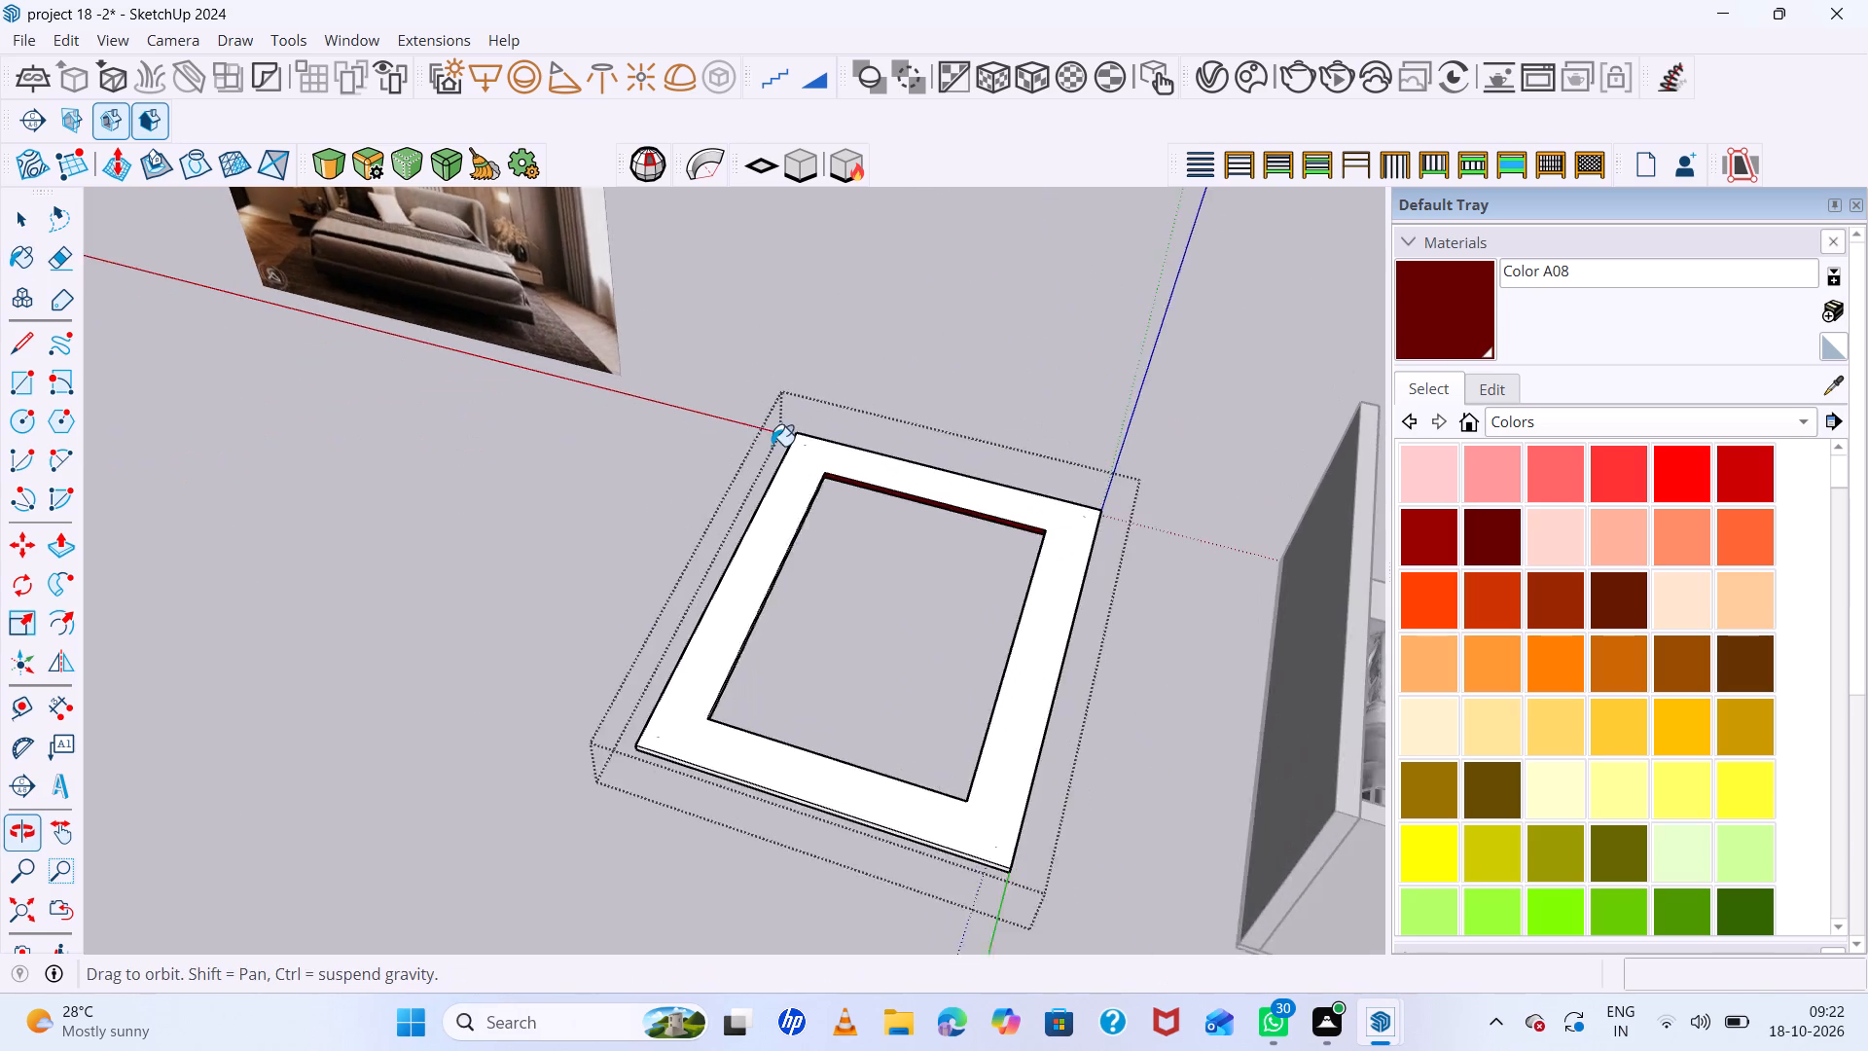
pyautogui.moveTo(772, 446); pyautogui.dragTo(775, 451, button='middle')
pyautogui.scroll(7, 841, 498)
pyautogui.moveTo(808, 463); pyautogui.dragTo(730, 352, button='middle')
pyautogui.scroll(4, 811, 497)
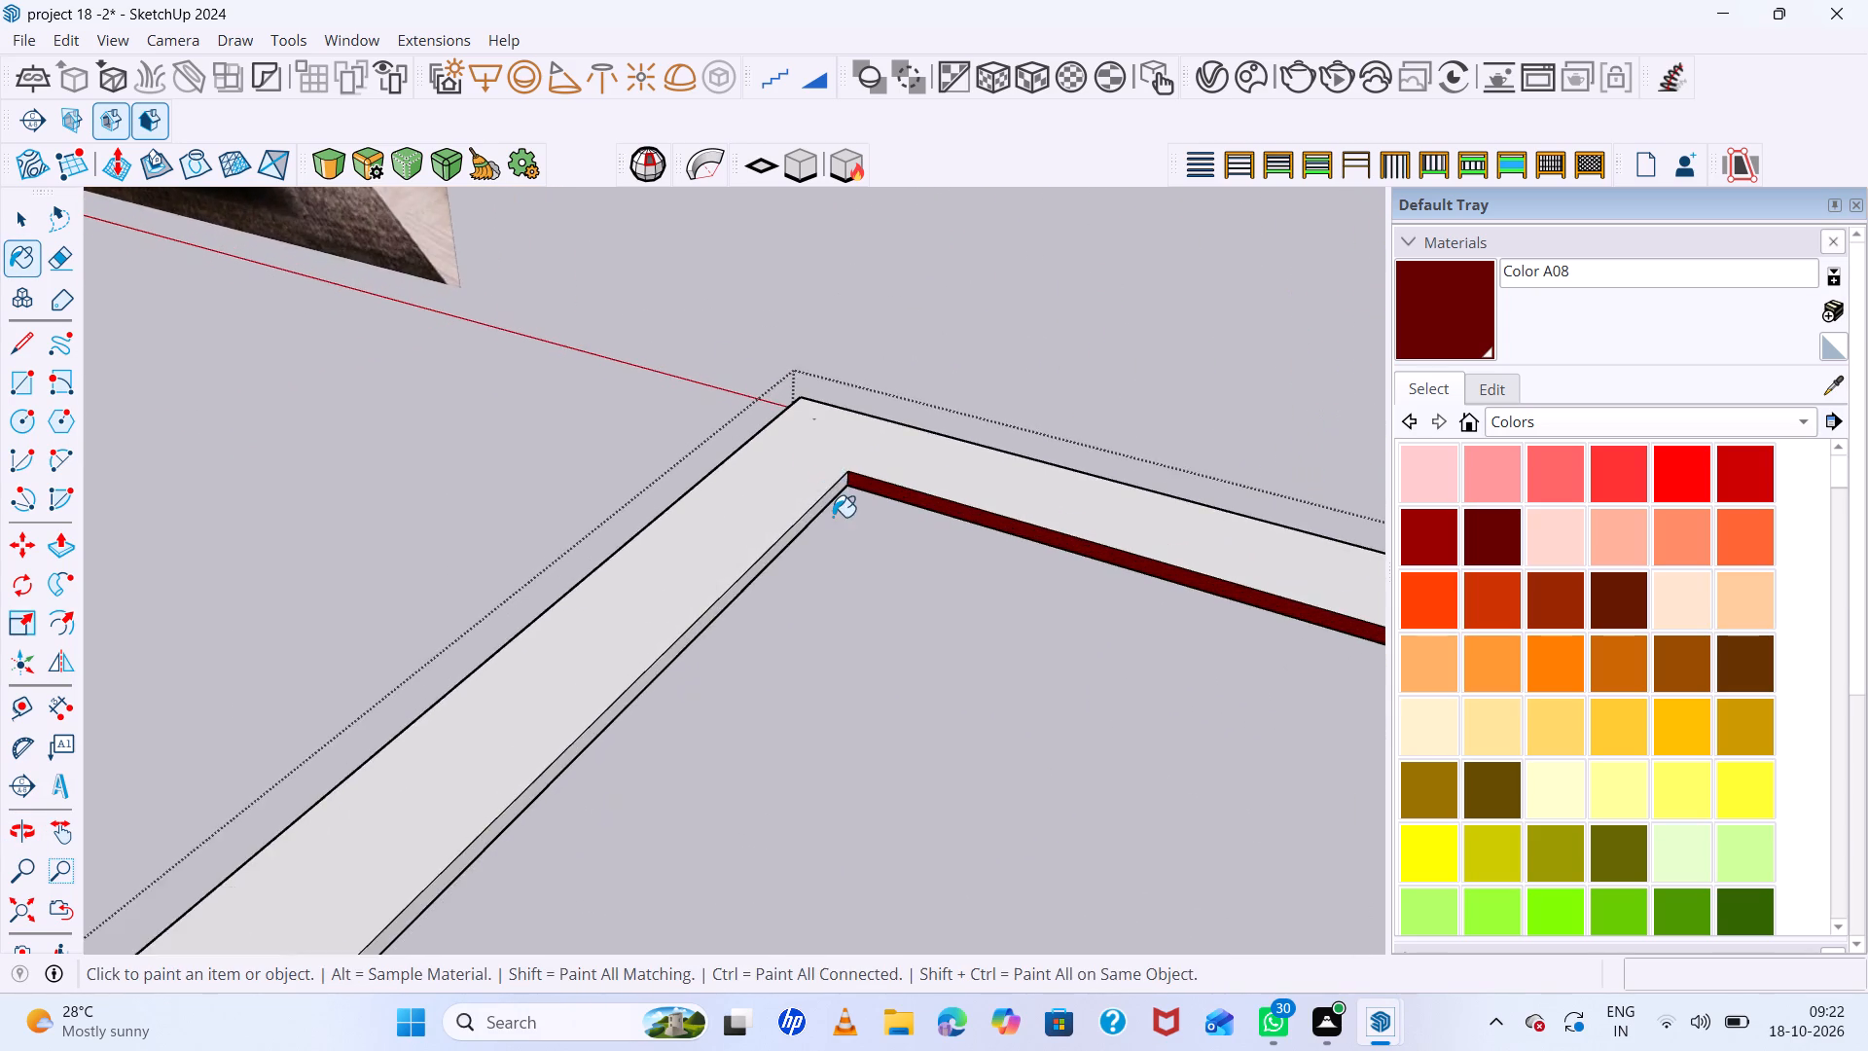
pyautogui.scroll(11, 833, 517)
pyautogui.click(834, 475)
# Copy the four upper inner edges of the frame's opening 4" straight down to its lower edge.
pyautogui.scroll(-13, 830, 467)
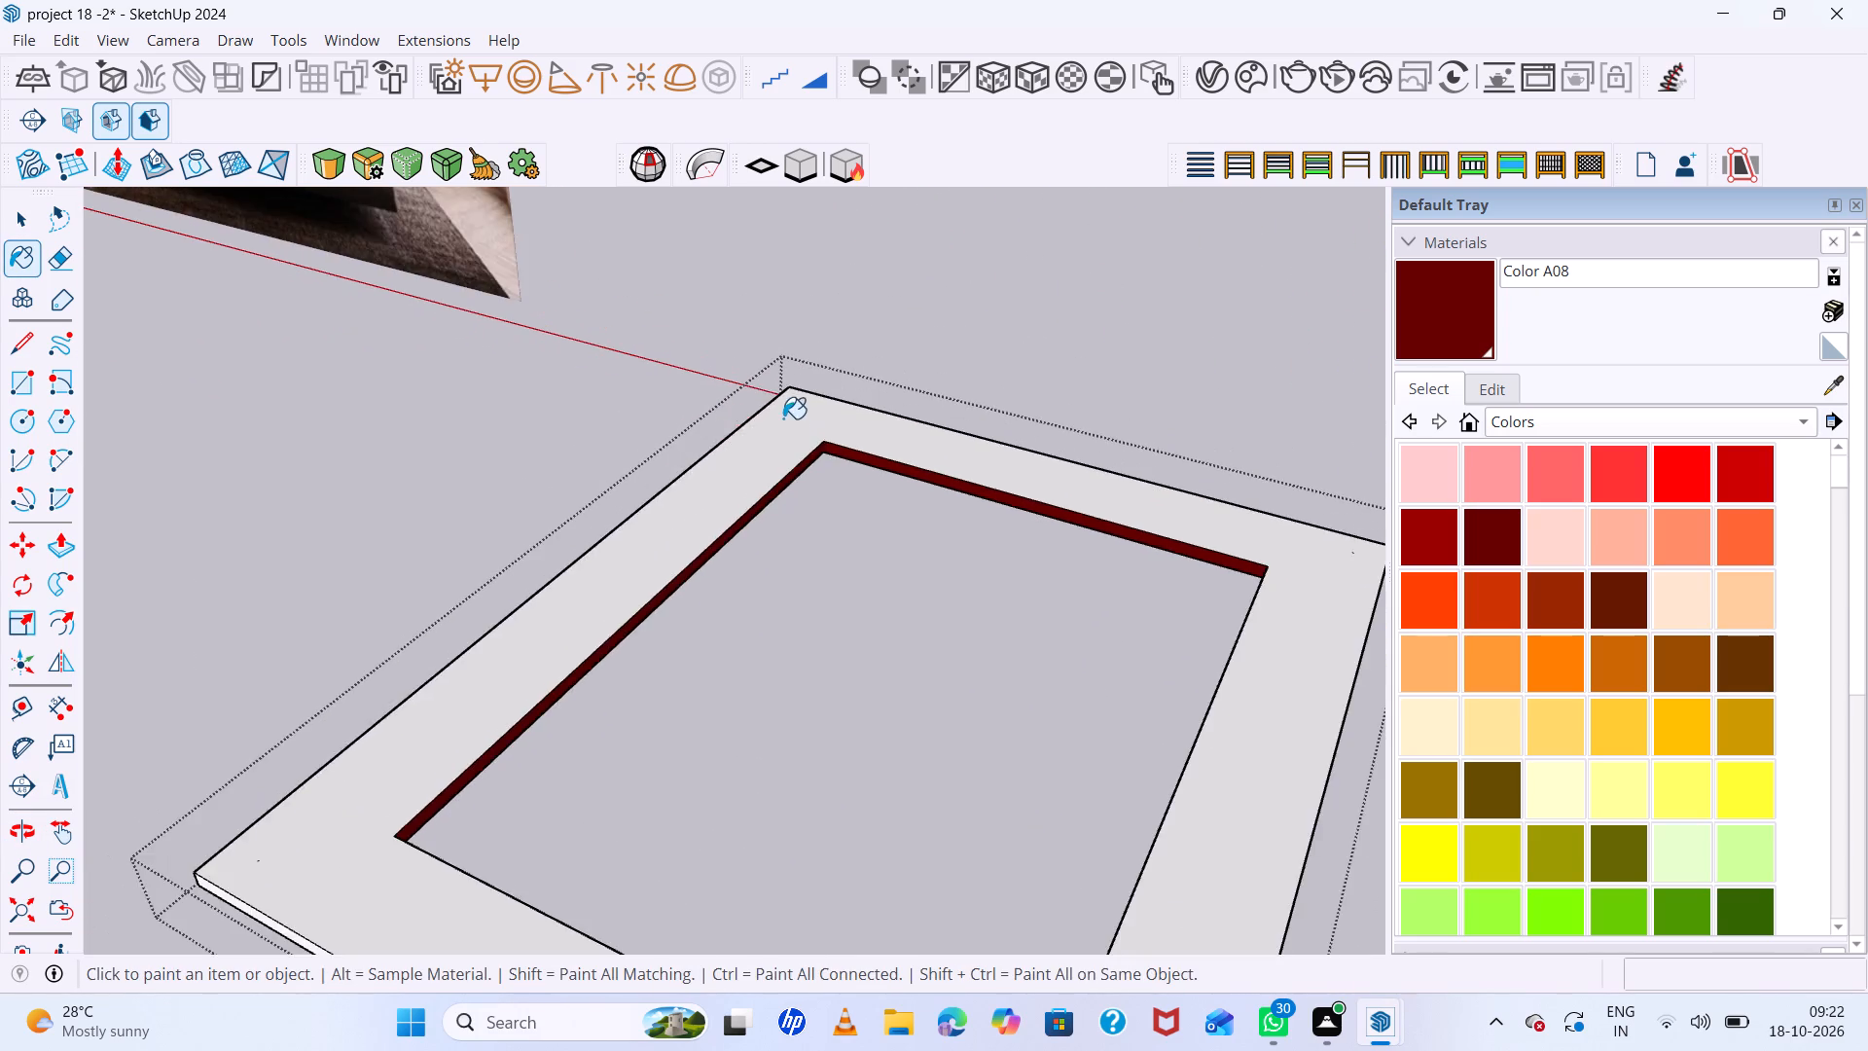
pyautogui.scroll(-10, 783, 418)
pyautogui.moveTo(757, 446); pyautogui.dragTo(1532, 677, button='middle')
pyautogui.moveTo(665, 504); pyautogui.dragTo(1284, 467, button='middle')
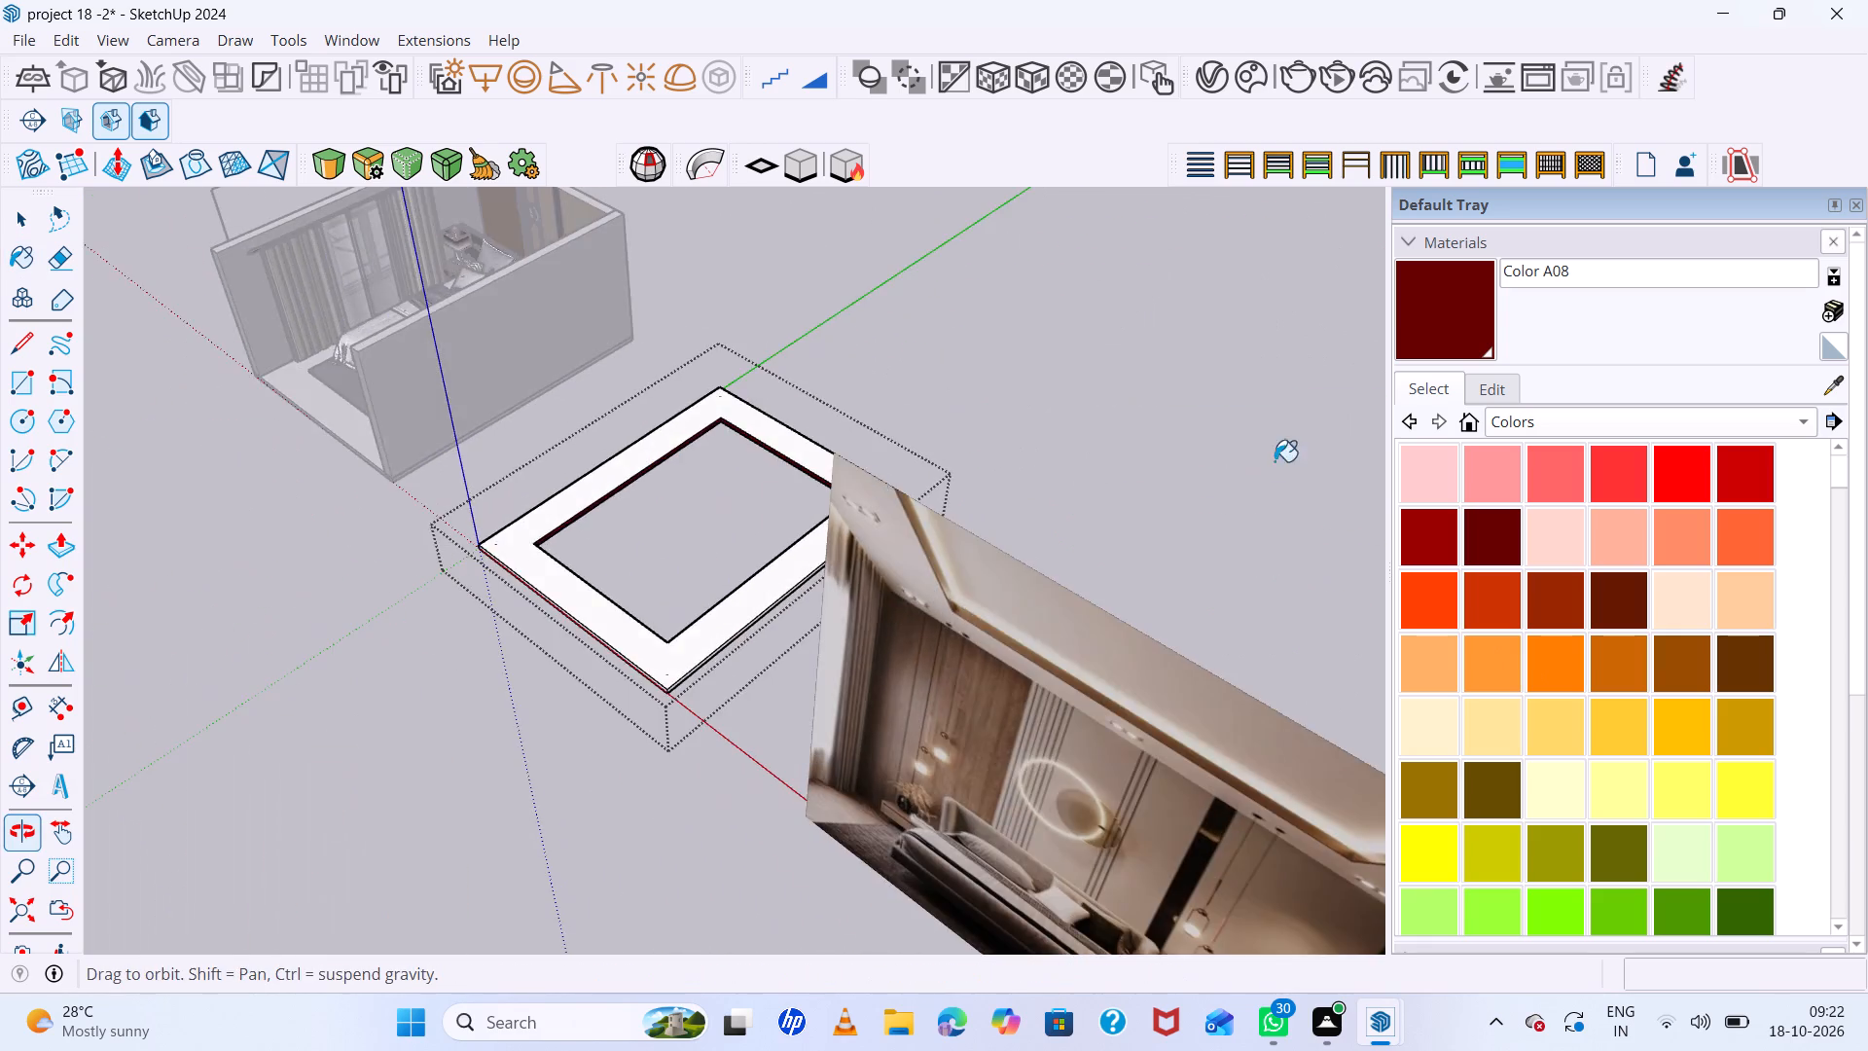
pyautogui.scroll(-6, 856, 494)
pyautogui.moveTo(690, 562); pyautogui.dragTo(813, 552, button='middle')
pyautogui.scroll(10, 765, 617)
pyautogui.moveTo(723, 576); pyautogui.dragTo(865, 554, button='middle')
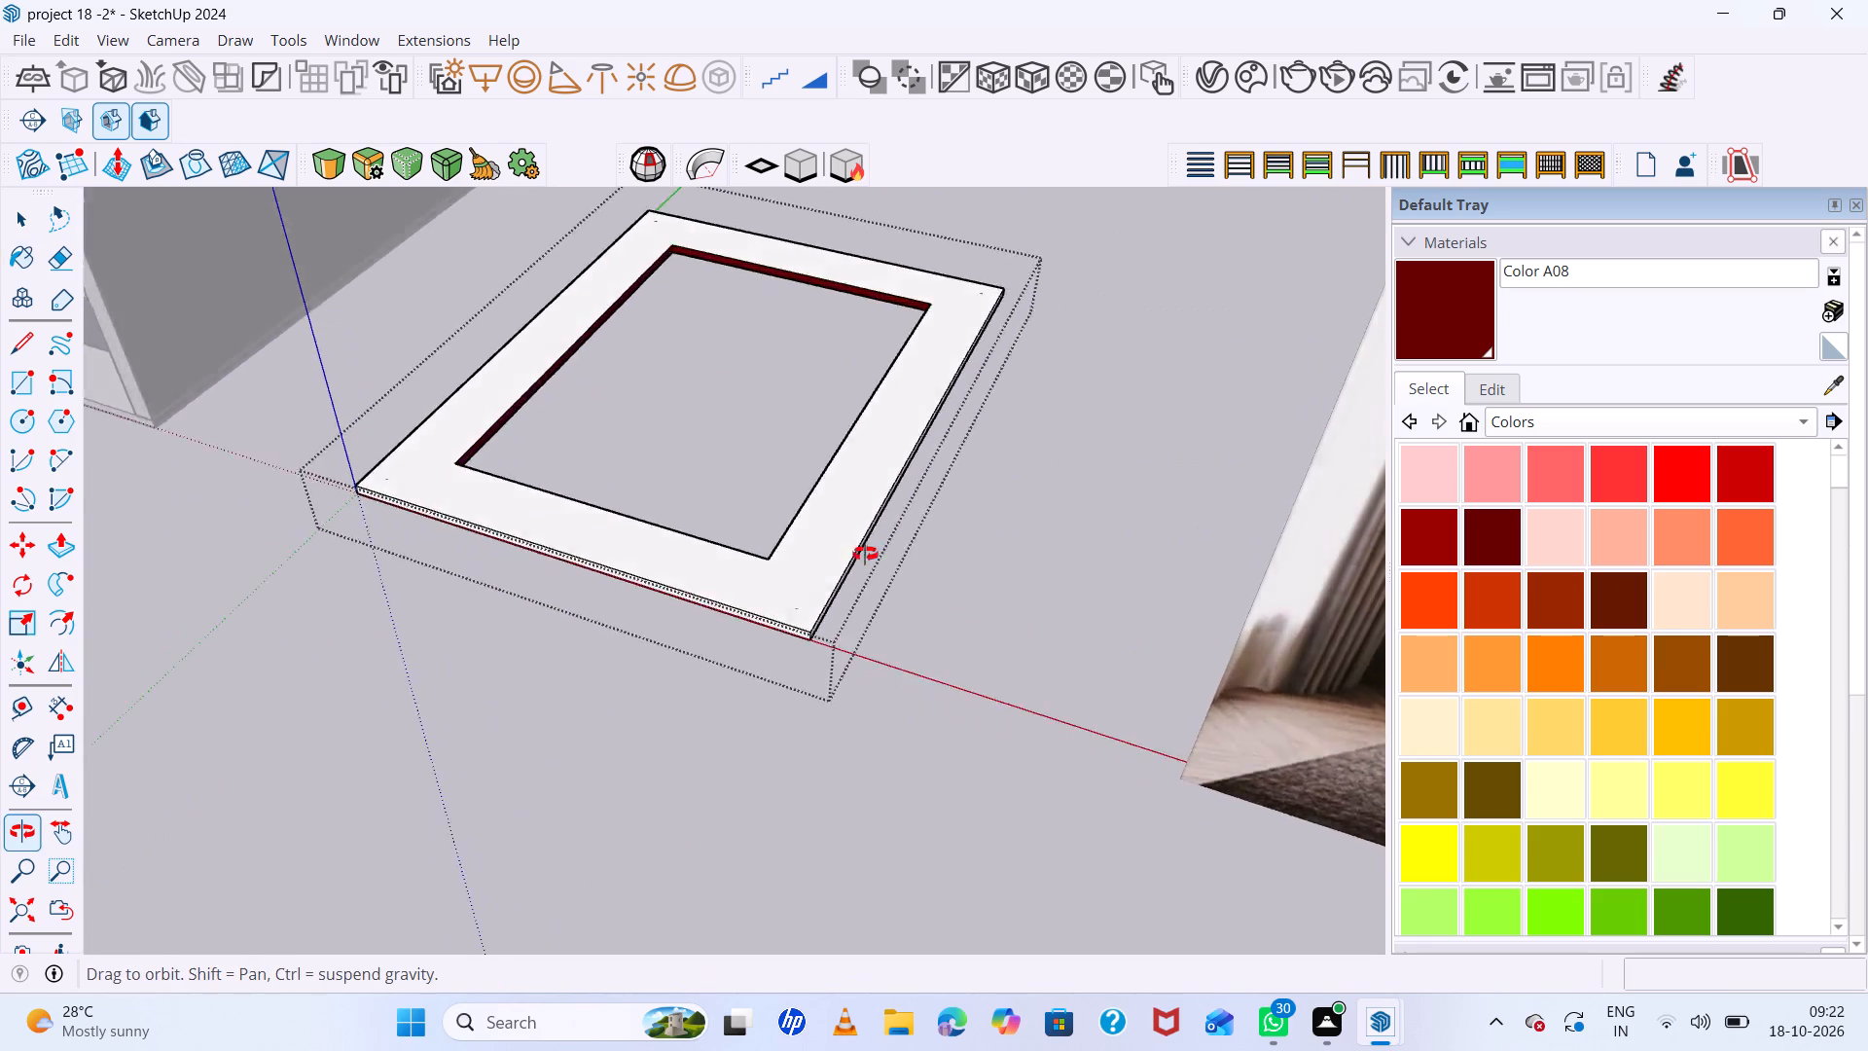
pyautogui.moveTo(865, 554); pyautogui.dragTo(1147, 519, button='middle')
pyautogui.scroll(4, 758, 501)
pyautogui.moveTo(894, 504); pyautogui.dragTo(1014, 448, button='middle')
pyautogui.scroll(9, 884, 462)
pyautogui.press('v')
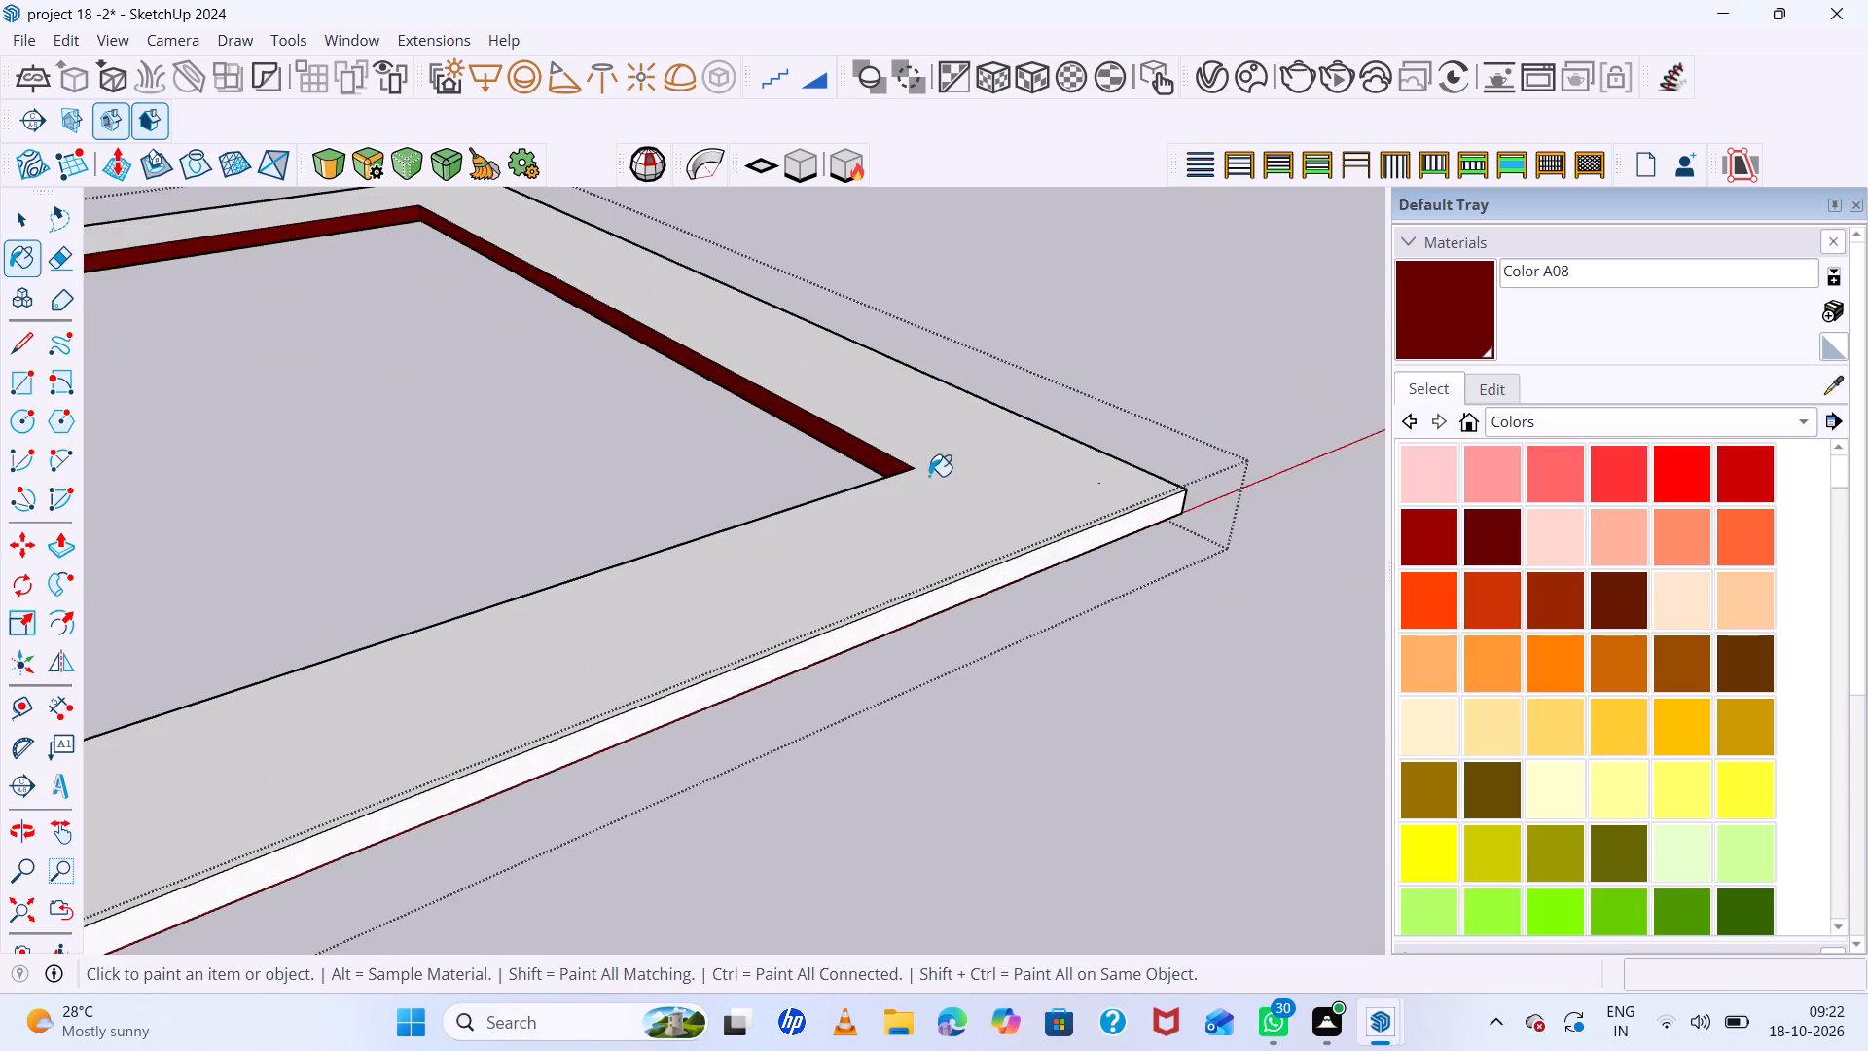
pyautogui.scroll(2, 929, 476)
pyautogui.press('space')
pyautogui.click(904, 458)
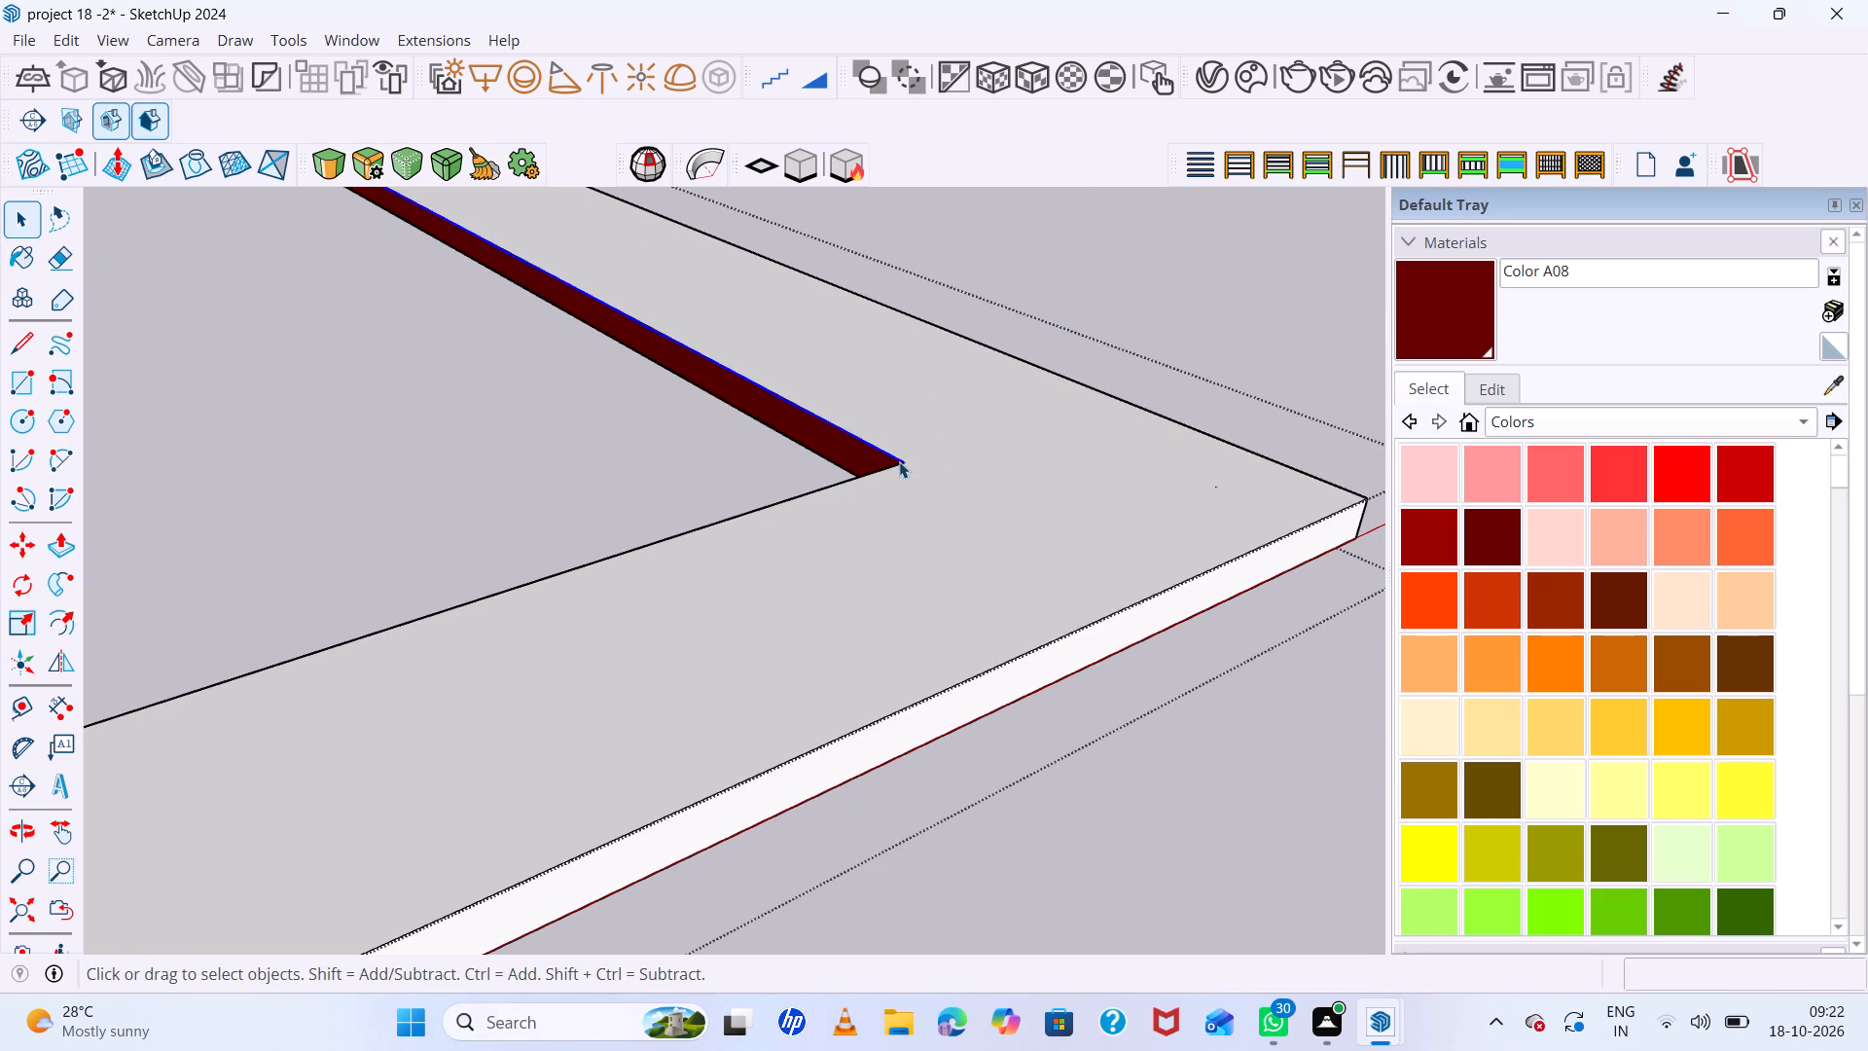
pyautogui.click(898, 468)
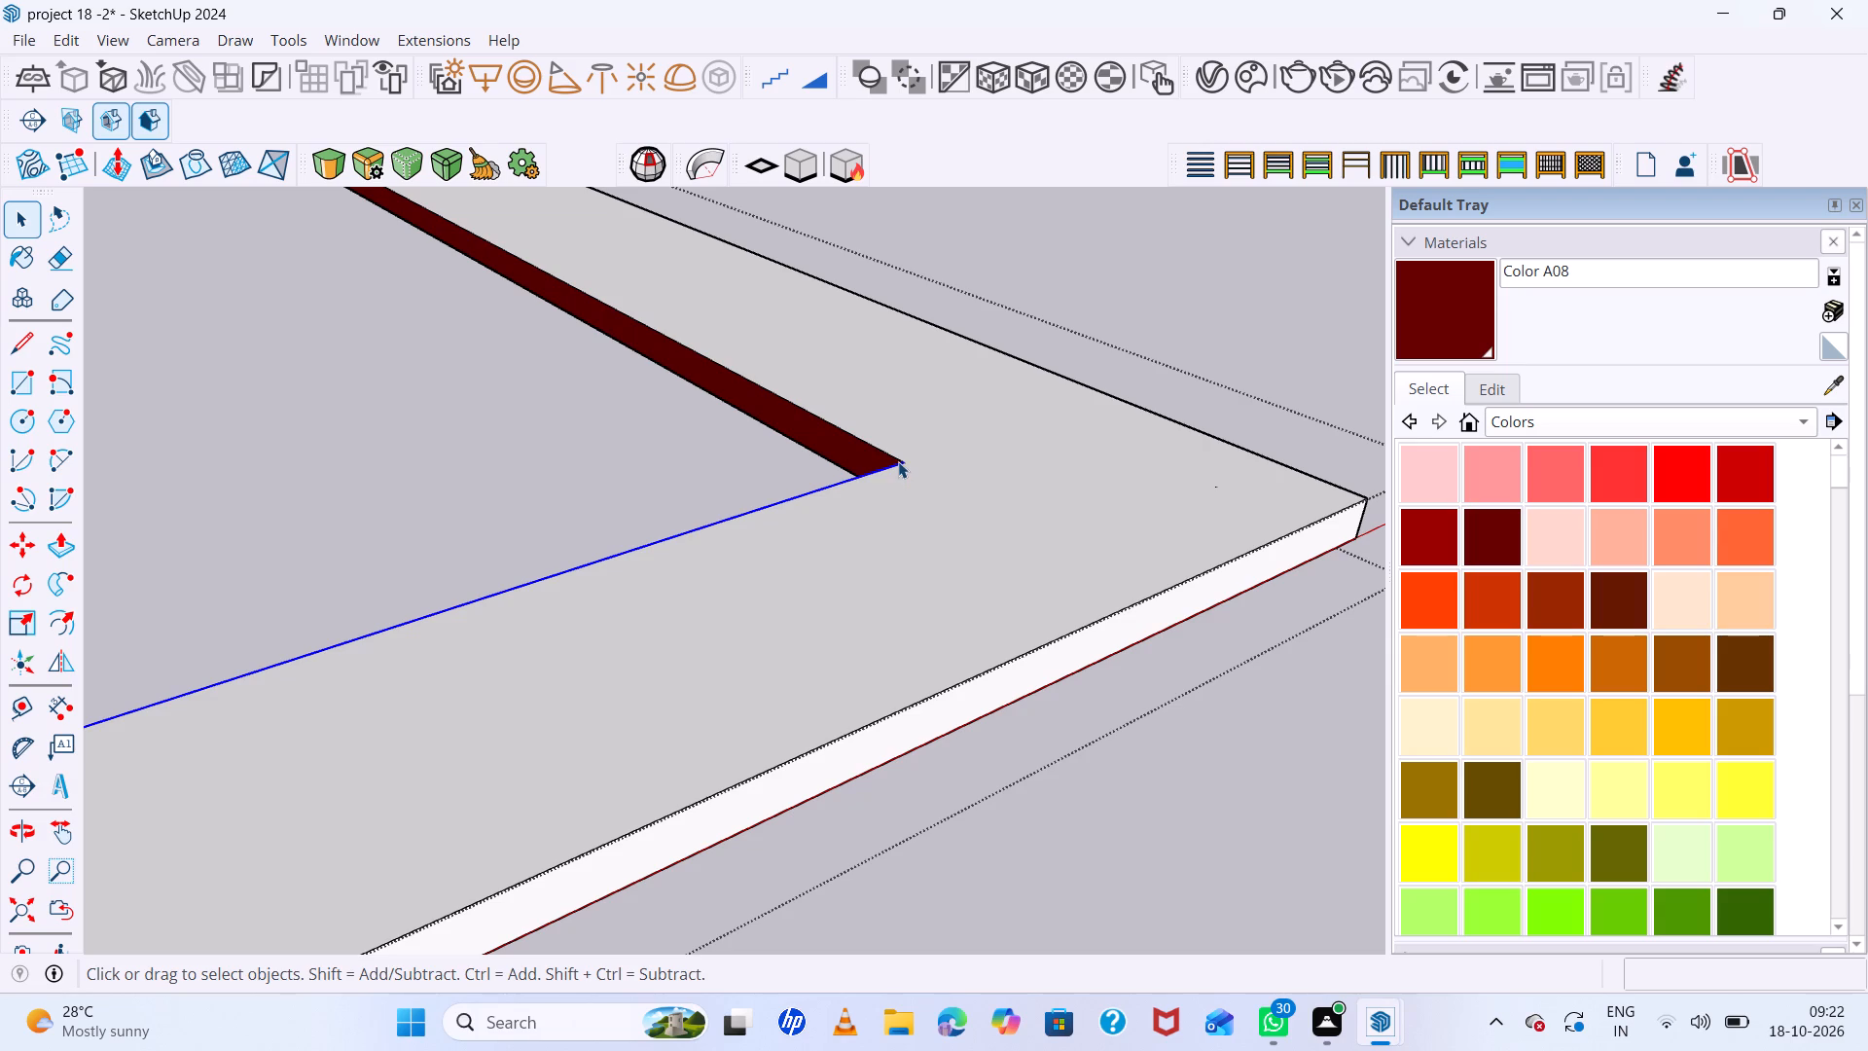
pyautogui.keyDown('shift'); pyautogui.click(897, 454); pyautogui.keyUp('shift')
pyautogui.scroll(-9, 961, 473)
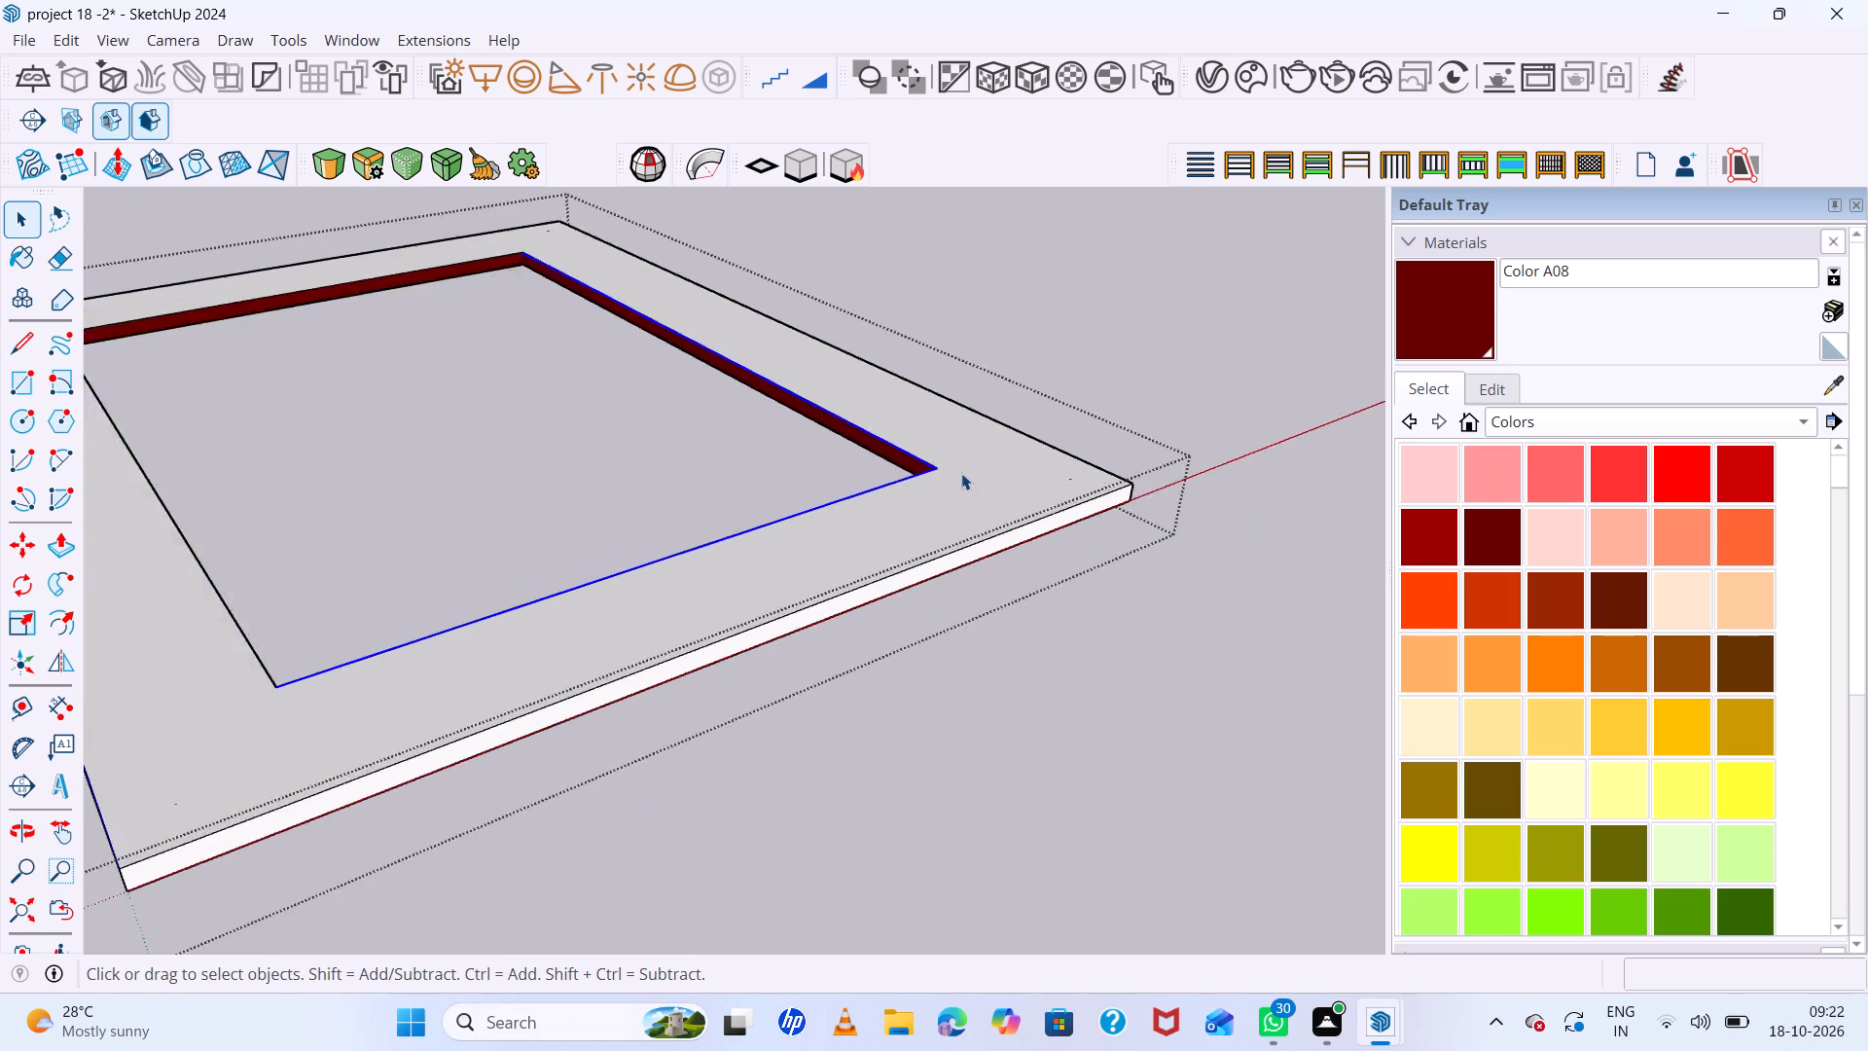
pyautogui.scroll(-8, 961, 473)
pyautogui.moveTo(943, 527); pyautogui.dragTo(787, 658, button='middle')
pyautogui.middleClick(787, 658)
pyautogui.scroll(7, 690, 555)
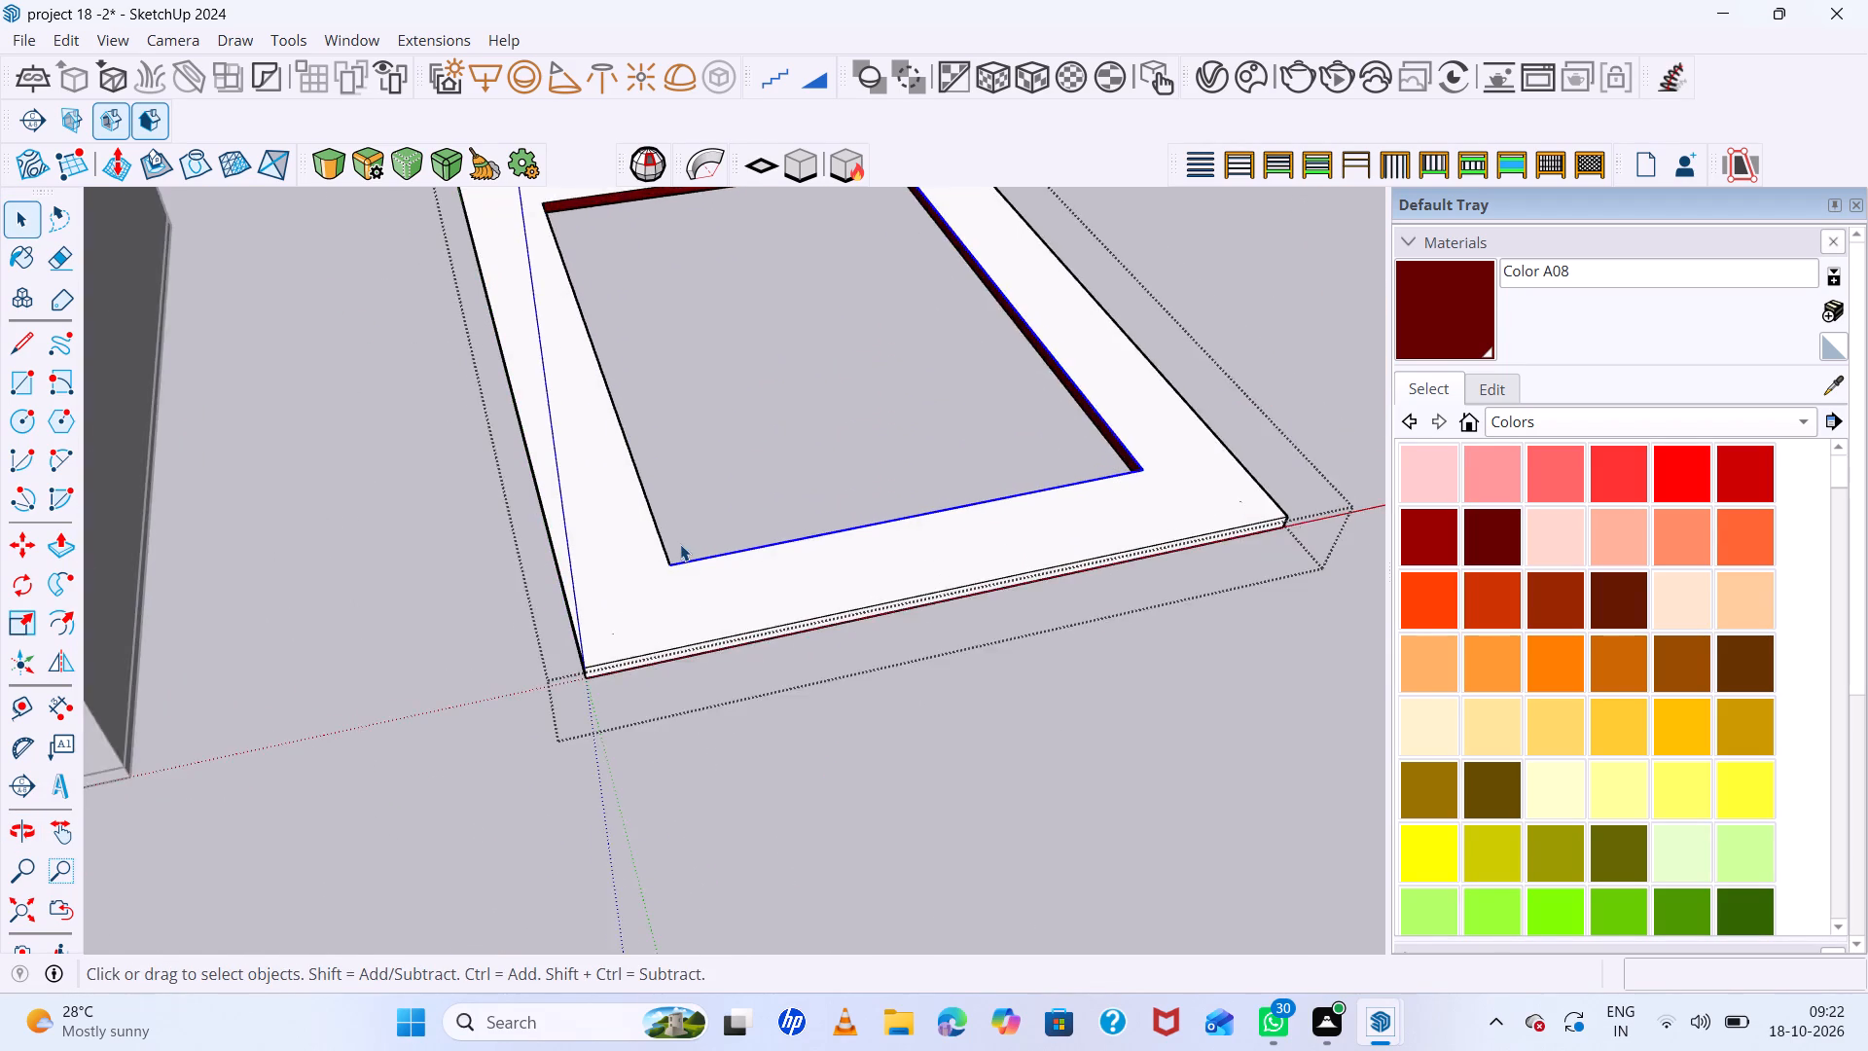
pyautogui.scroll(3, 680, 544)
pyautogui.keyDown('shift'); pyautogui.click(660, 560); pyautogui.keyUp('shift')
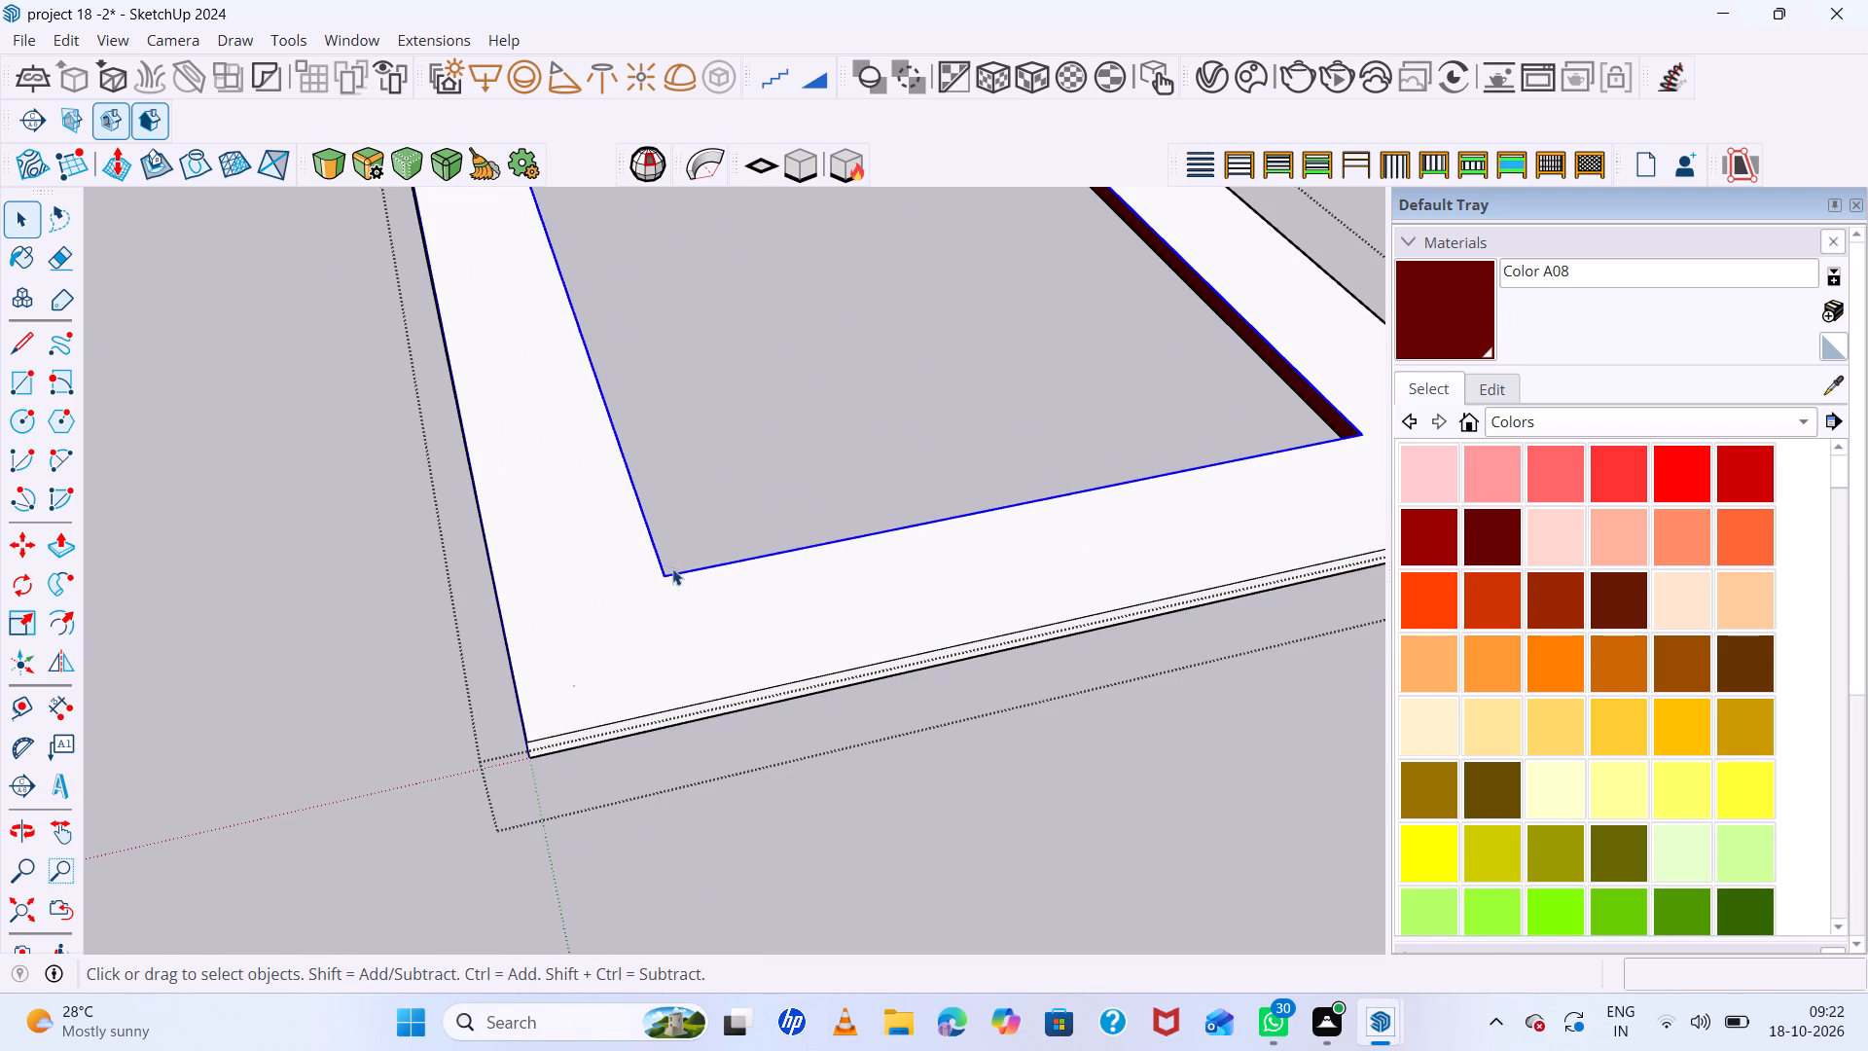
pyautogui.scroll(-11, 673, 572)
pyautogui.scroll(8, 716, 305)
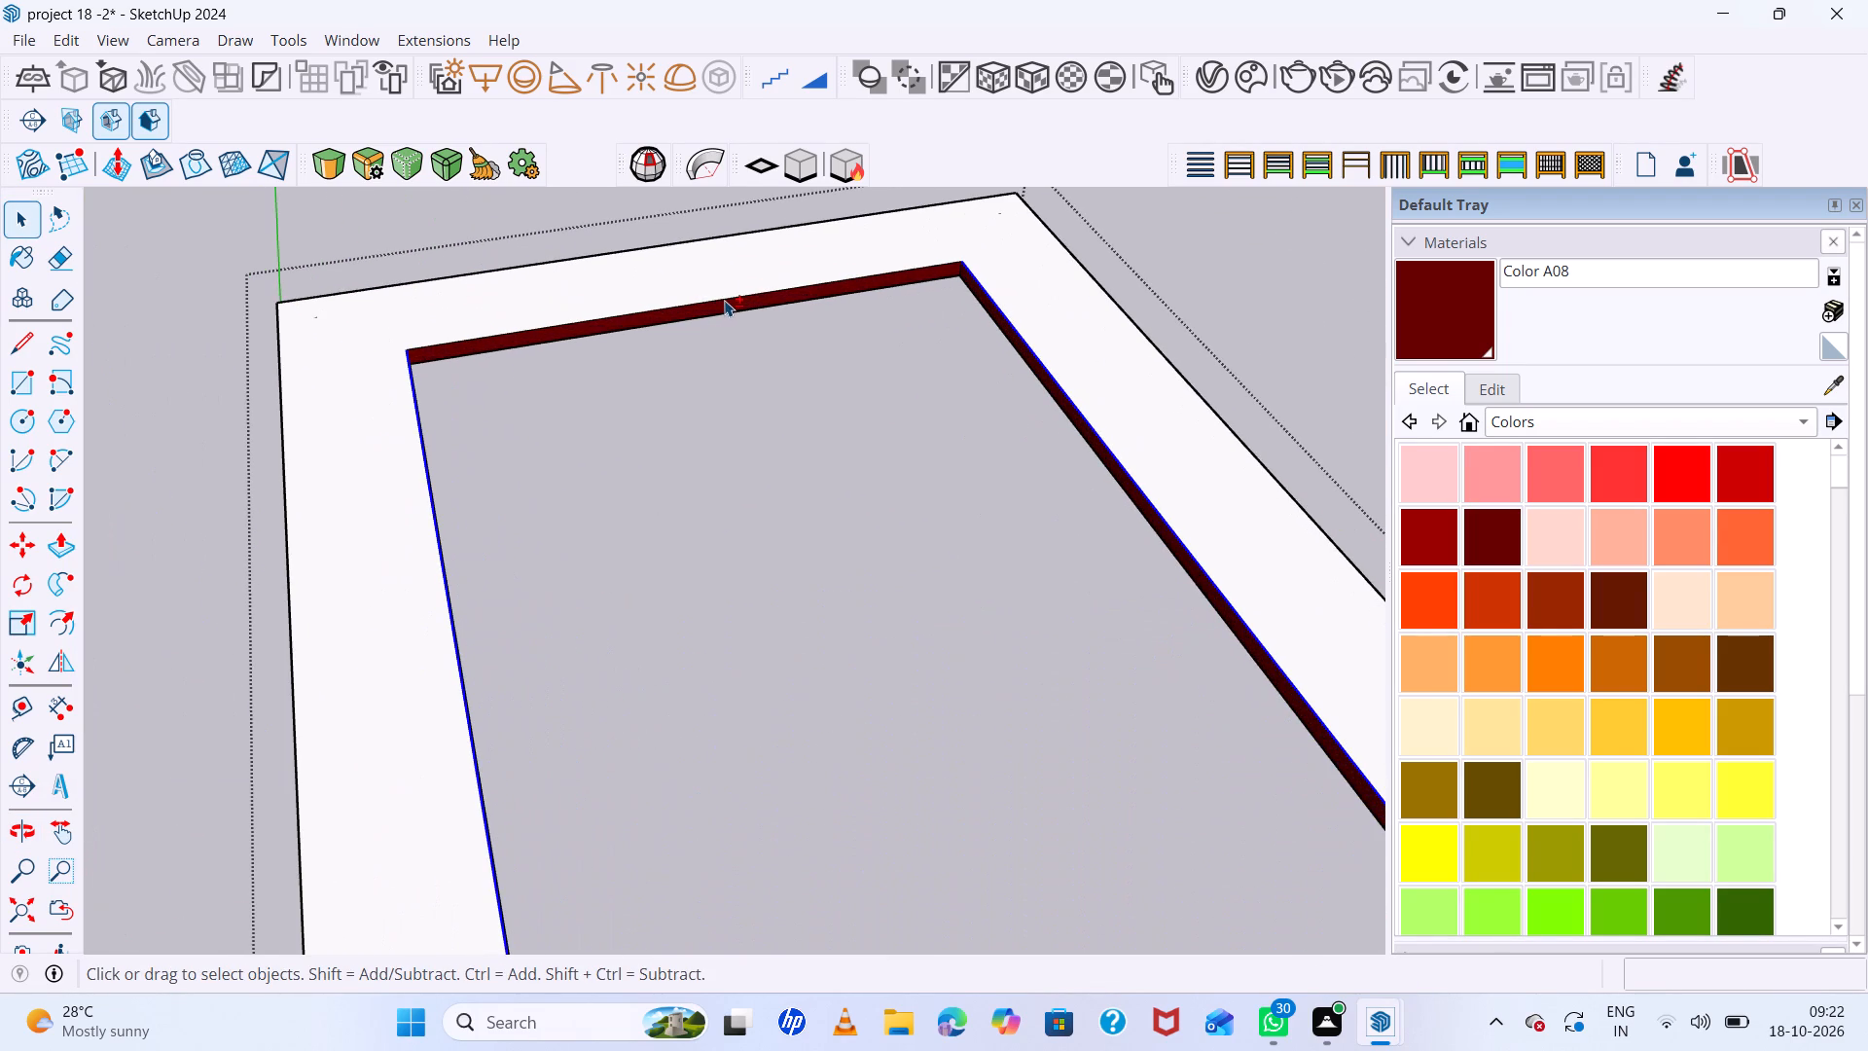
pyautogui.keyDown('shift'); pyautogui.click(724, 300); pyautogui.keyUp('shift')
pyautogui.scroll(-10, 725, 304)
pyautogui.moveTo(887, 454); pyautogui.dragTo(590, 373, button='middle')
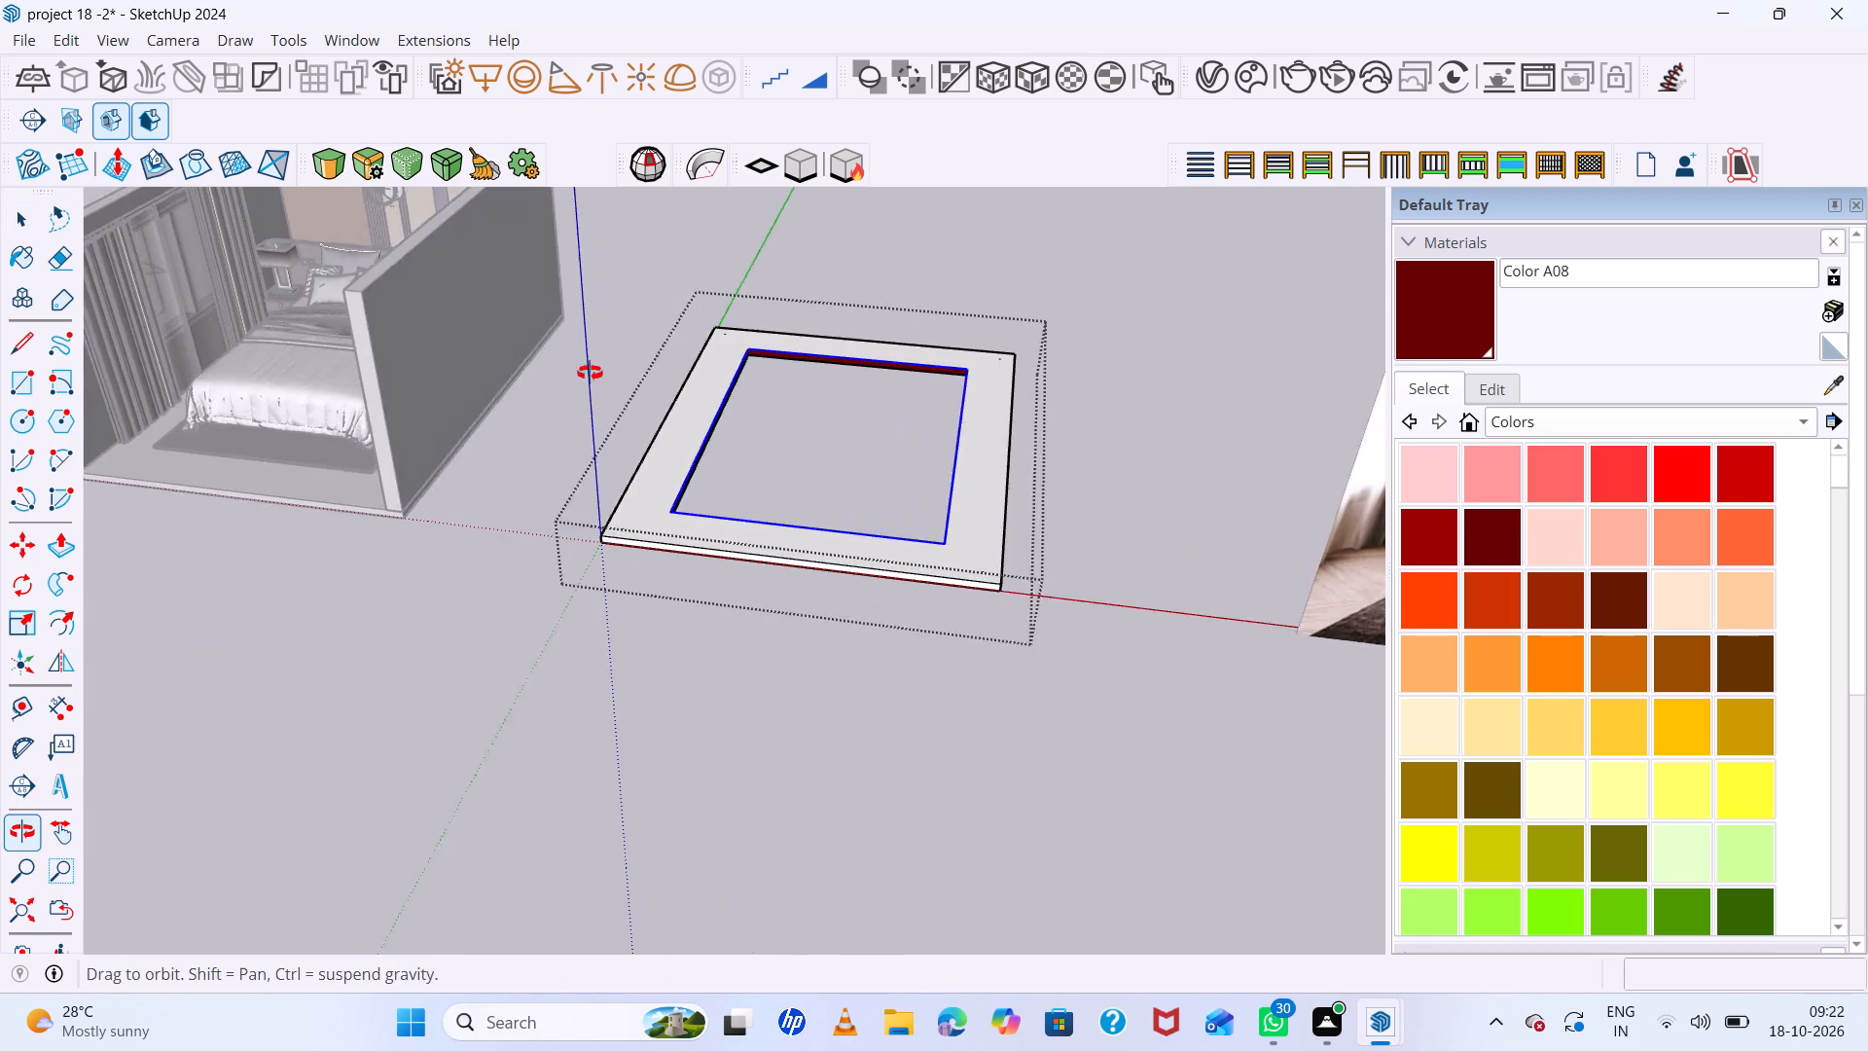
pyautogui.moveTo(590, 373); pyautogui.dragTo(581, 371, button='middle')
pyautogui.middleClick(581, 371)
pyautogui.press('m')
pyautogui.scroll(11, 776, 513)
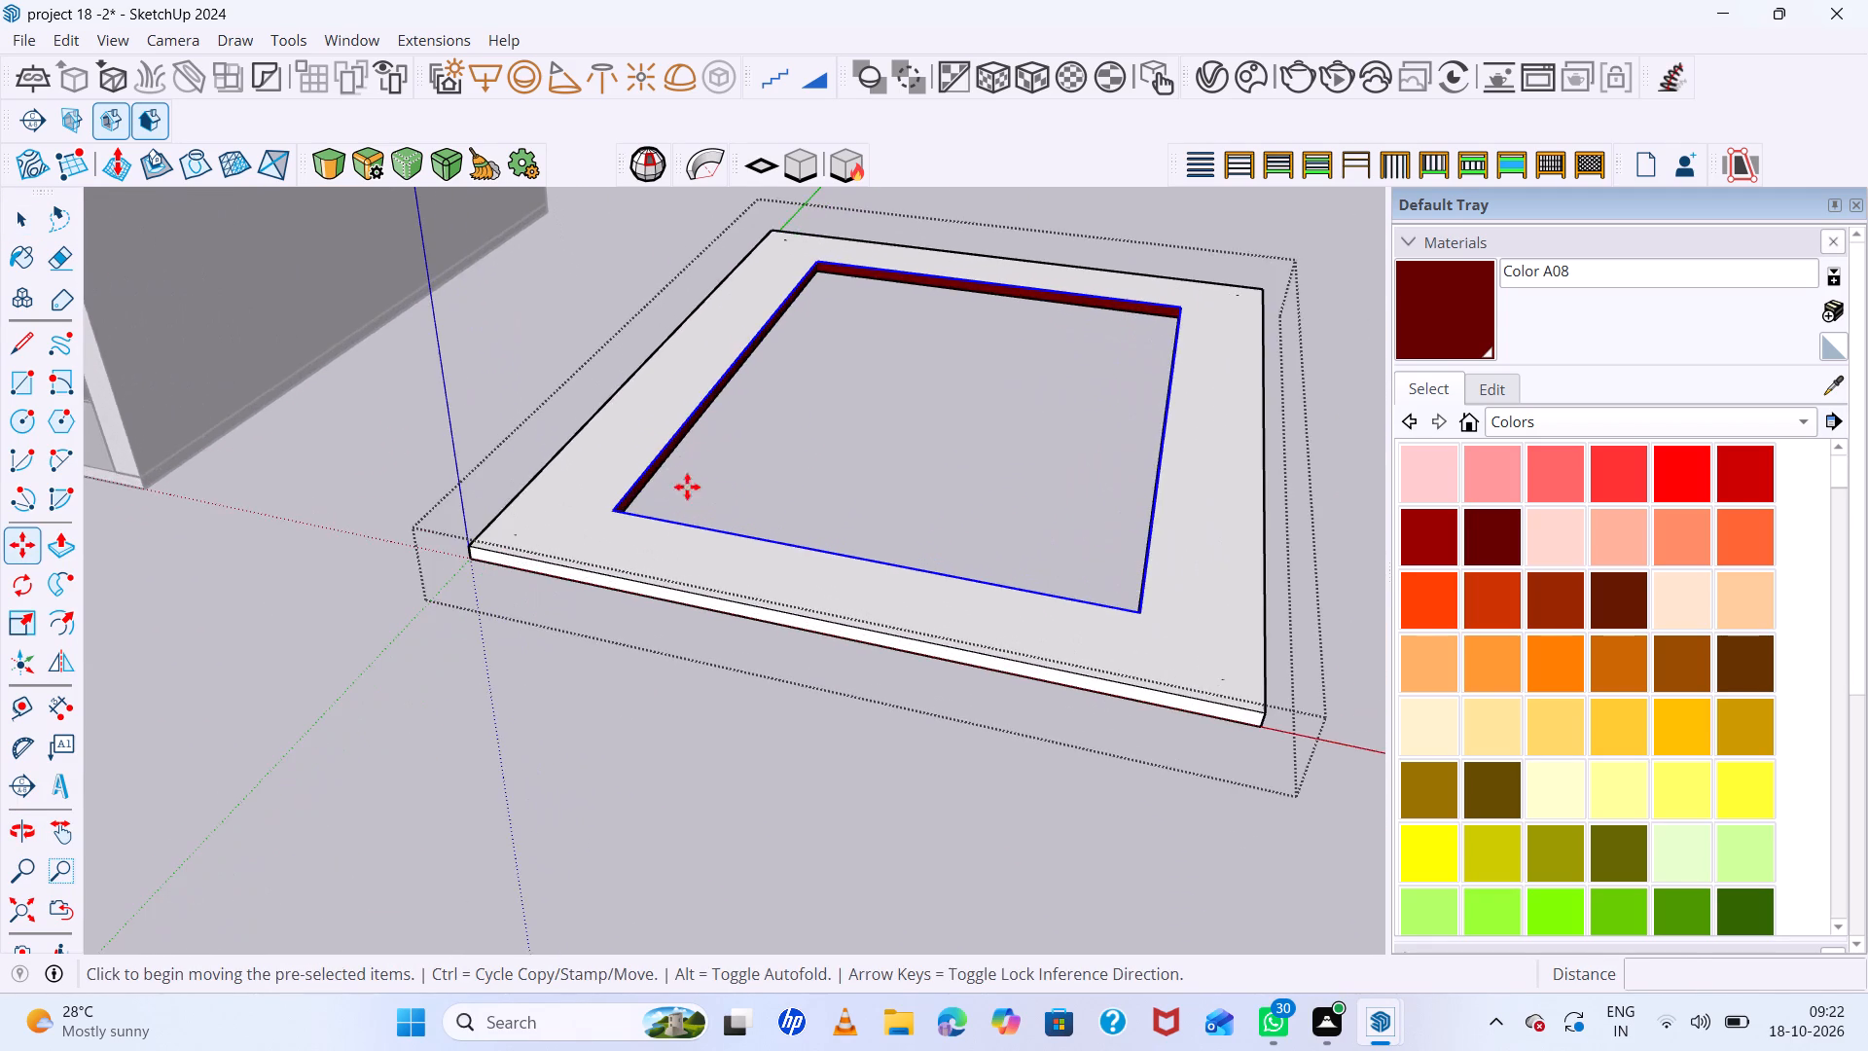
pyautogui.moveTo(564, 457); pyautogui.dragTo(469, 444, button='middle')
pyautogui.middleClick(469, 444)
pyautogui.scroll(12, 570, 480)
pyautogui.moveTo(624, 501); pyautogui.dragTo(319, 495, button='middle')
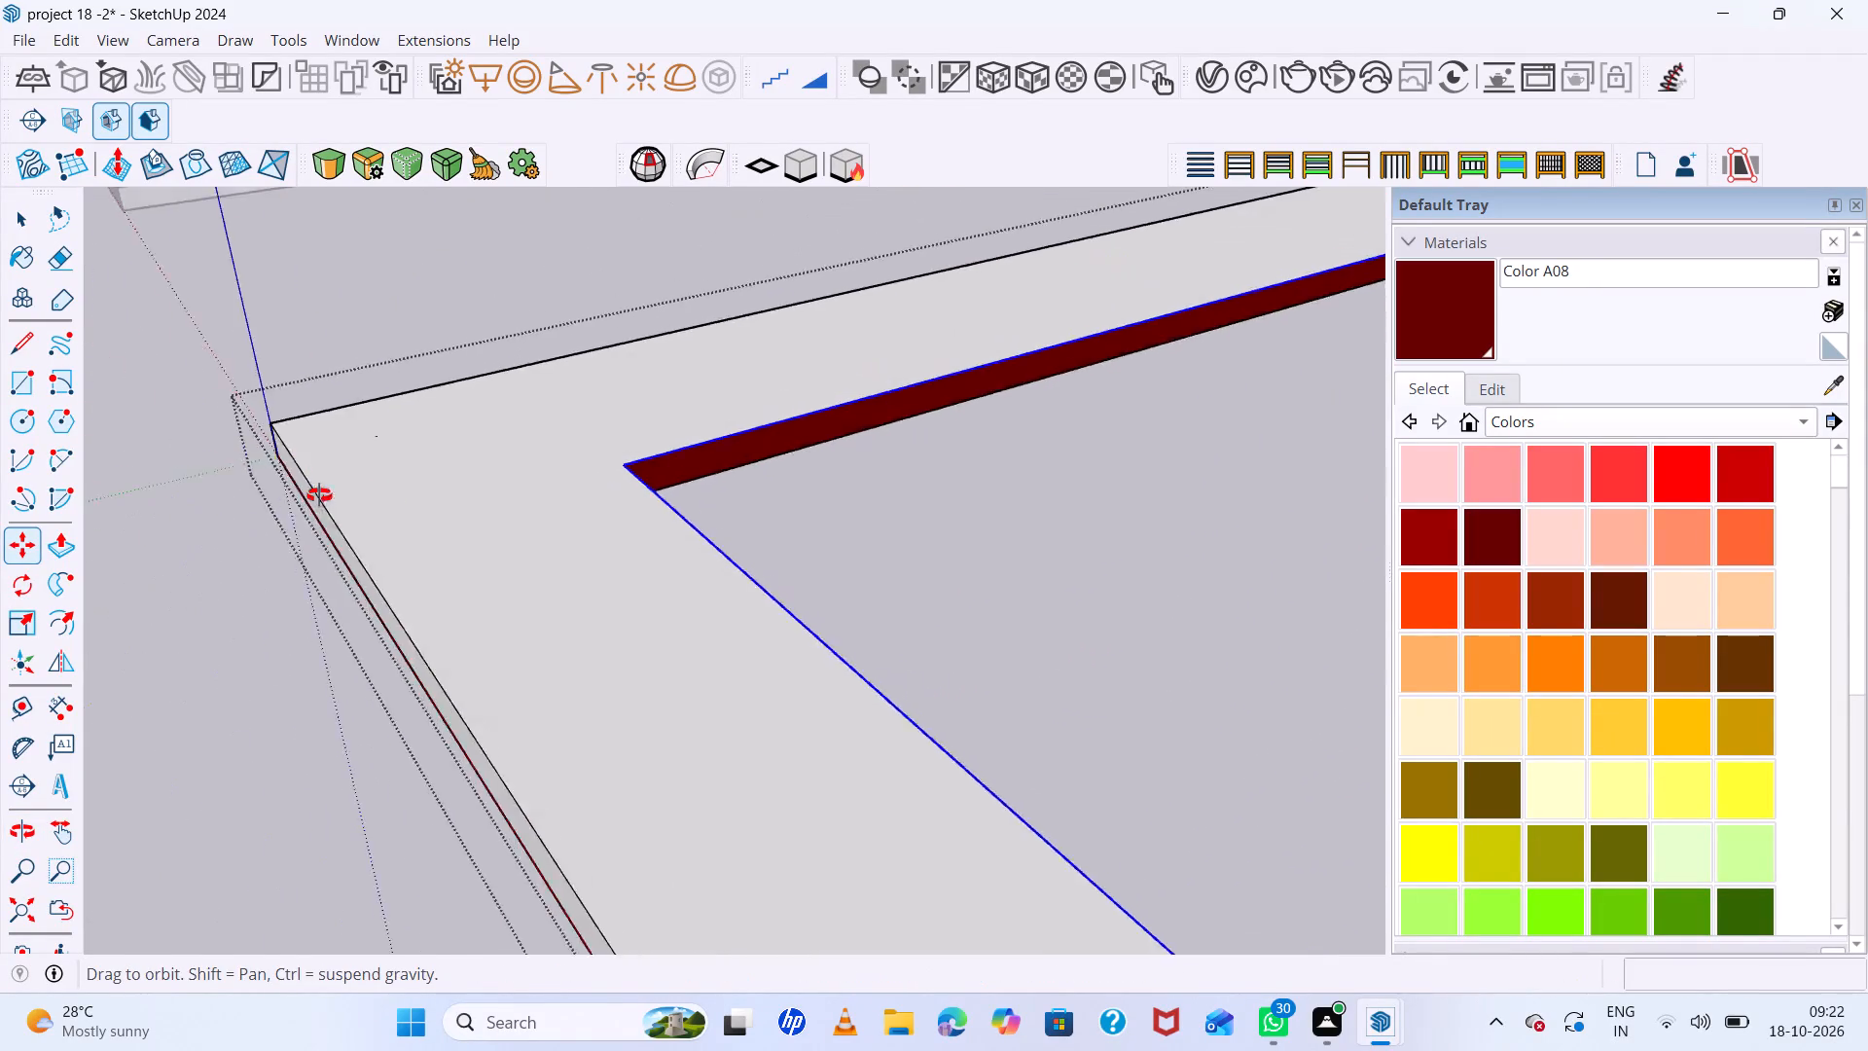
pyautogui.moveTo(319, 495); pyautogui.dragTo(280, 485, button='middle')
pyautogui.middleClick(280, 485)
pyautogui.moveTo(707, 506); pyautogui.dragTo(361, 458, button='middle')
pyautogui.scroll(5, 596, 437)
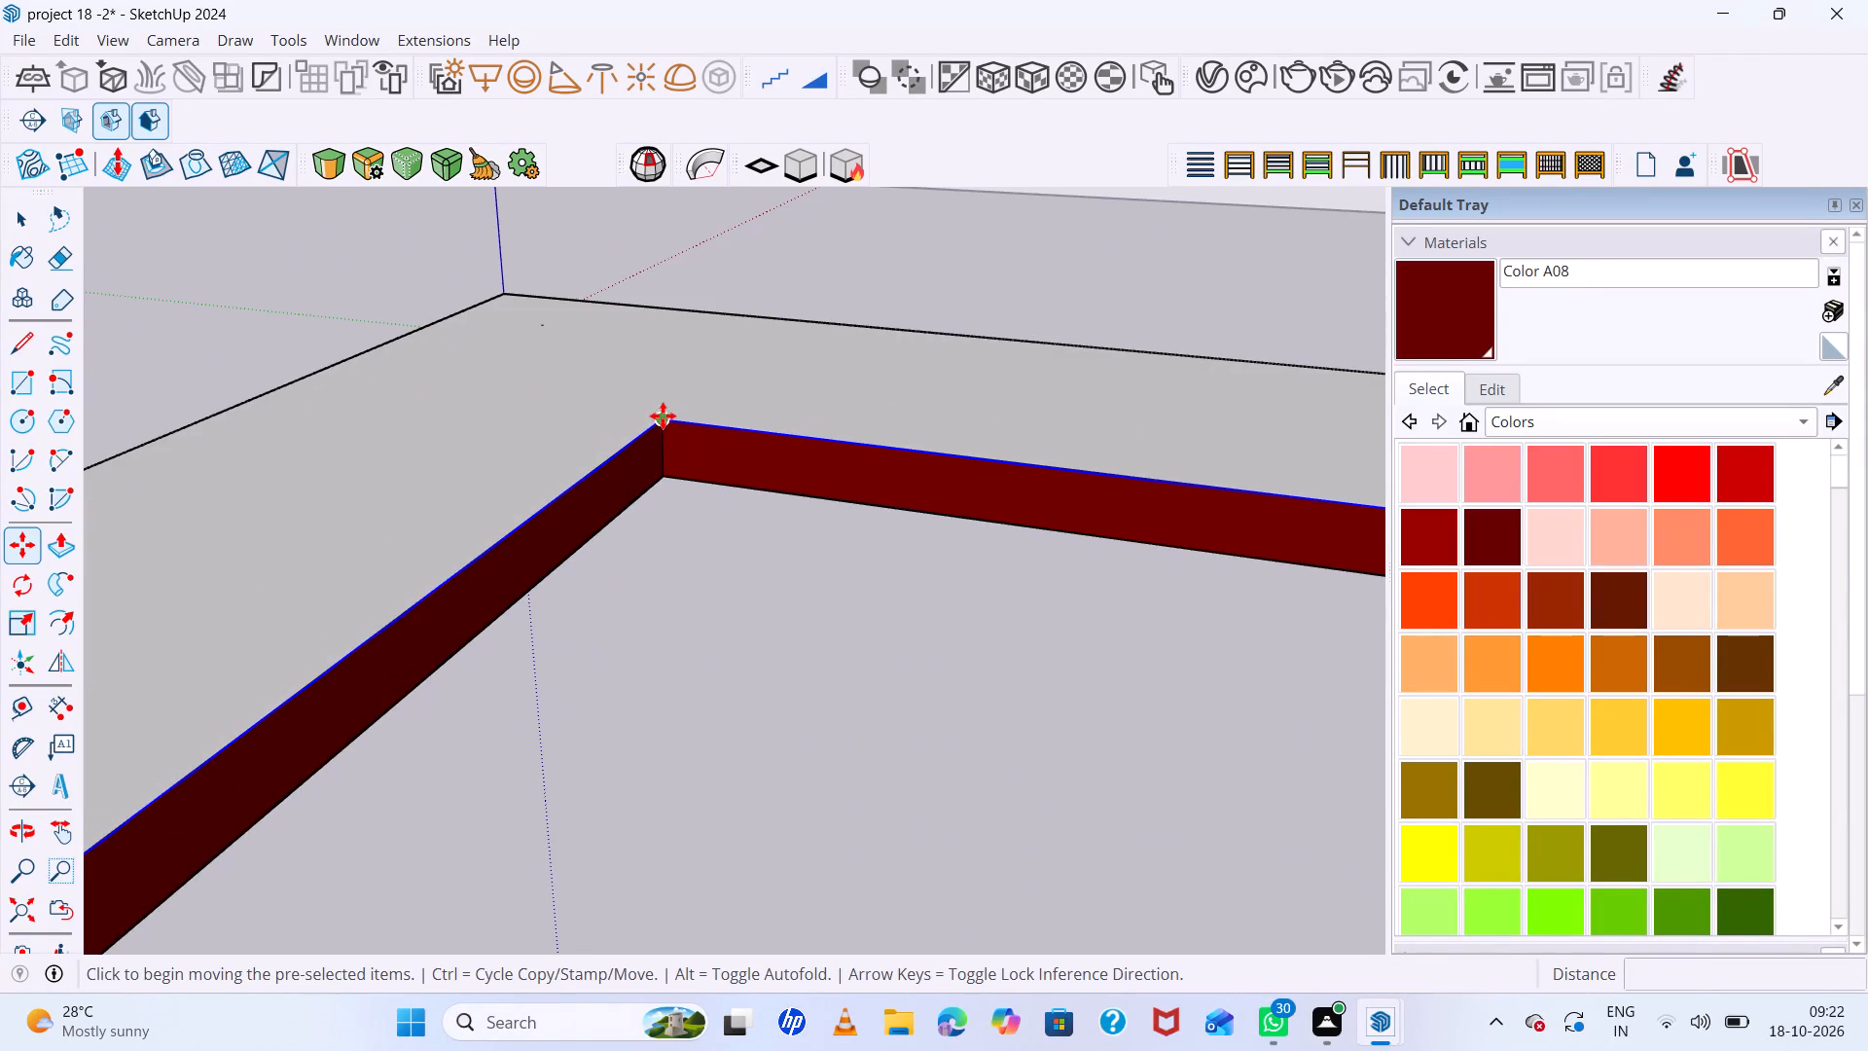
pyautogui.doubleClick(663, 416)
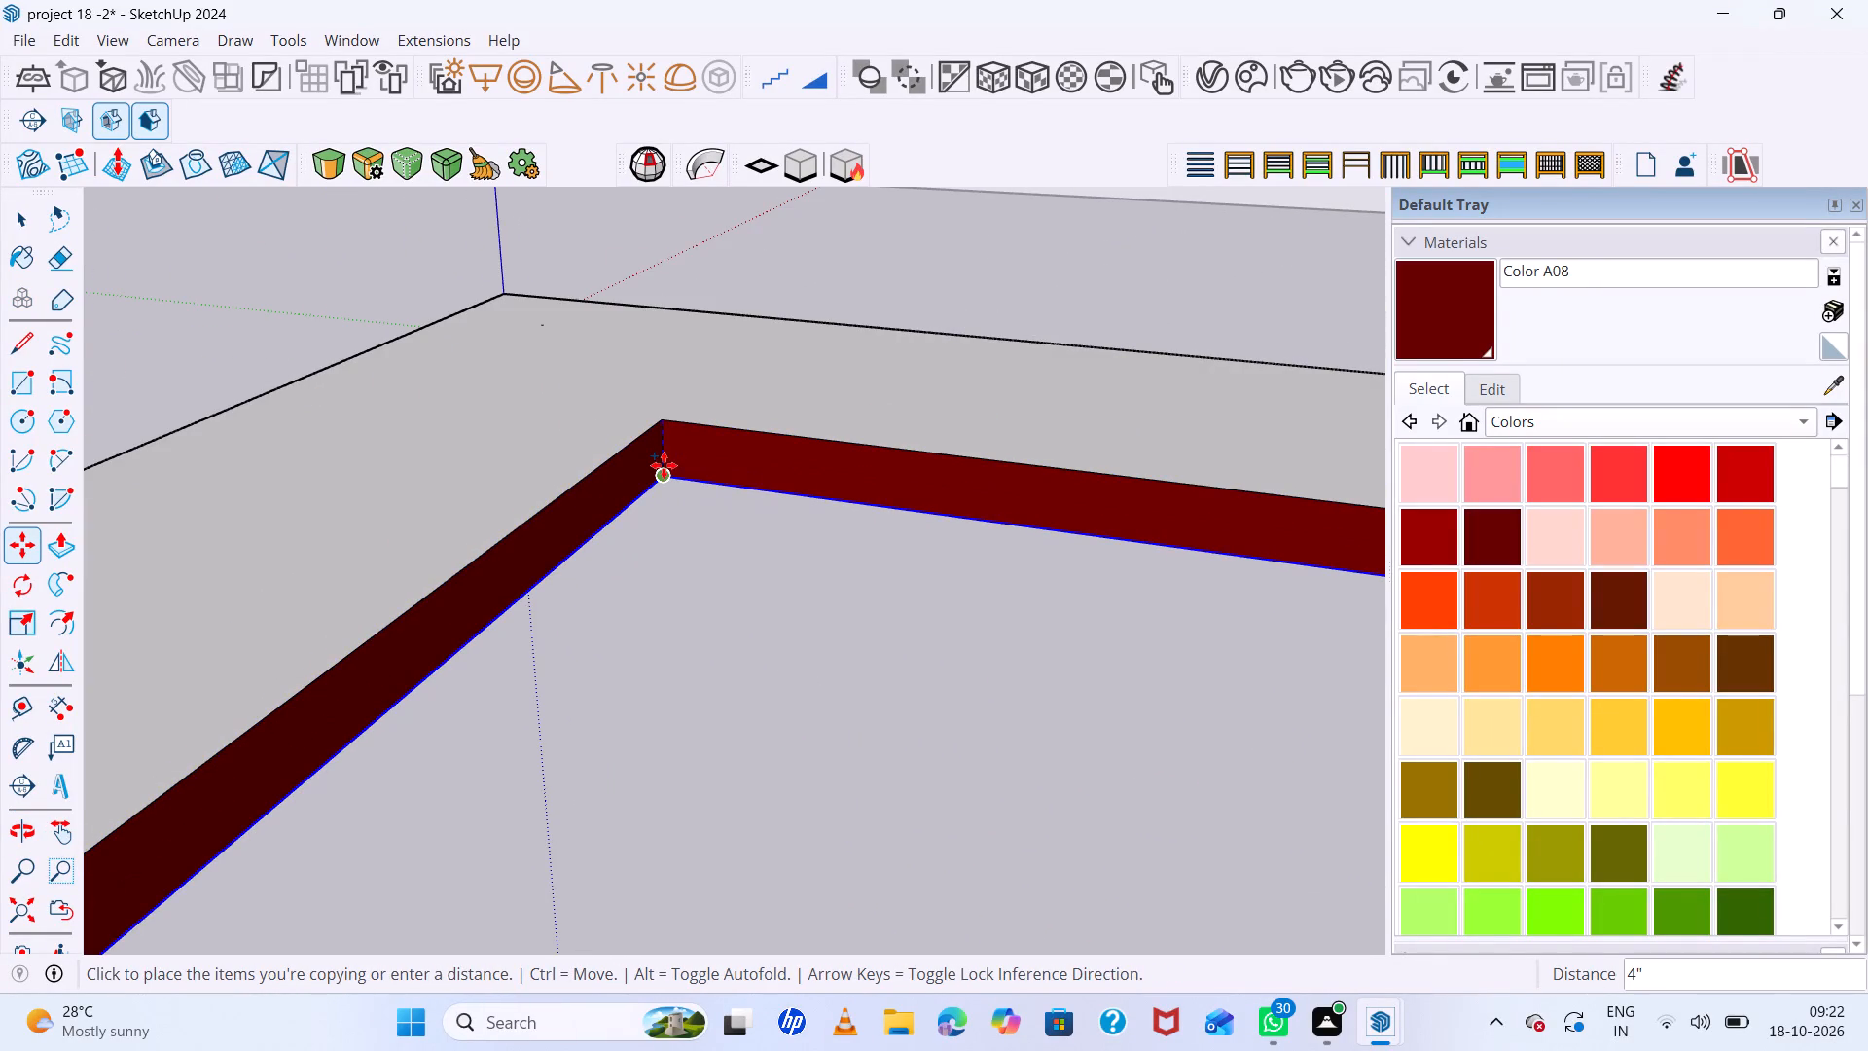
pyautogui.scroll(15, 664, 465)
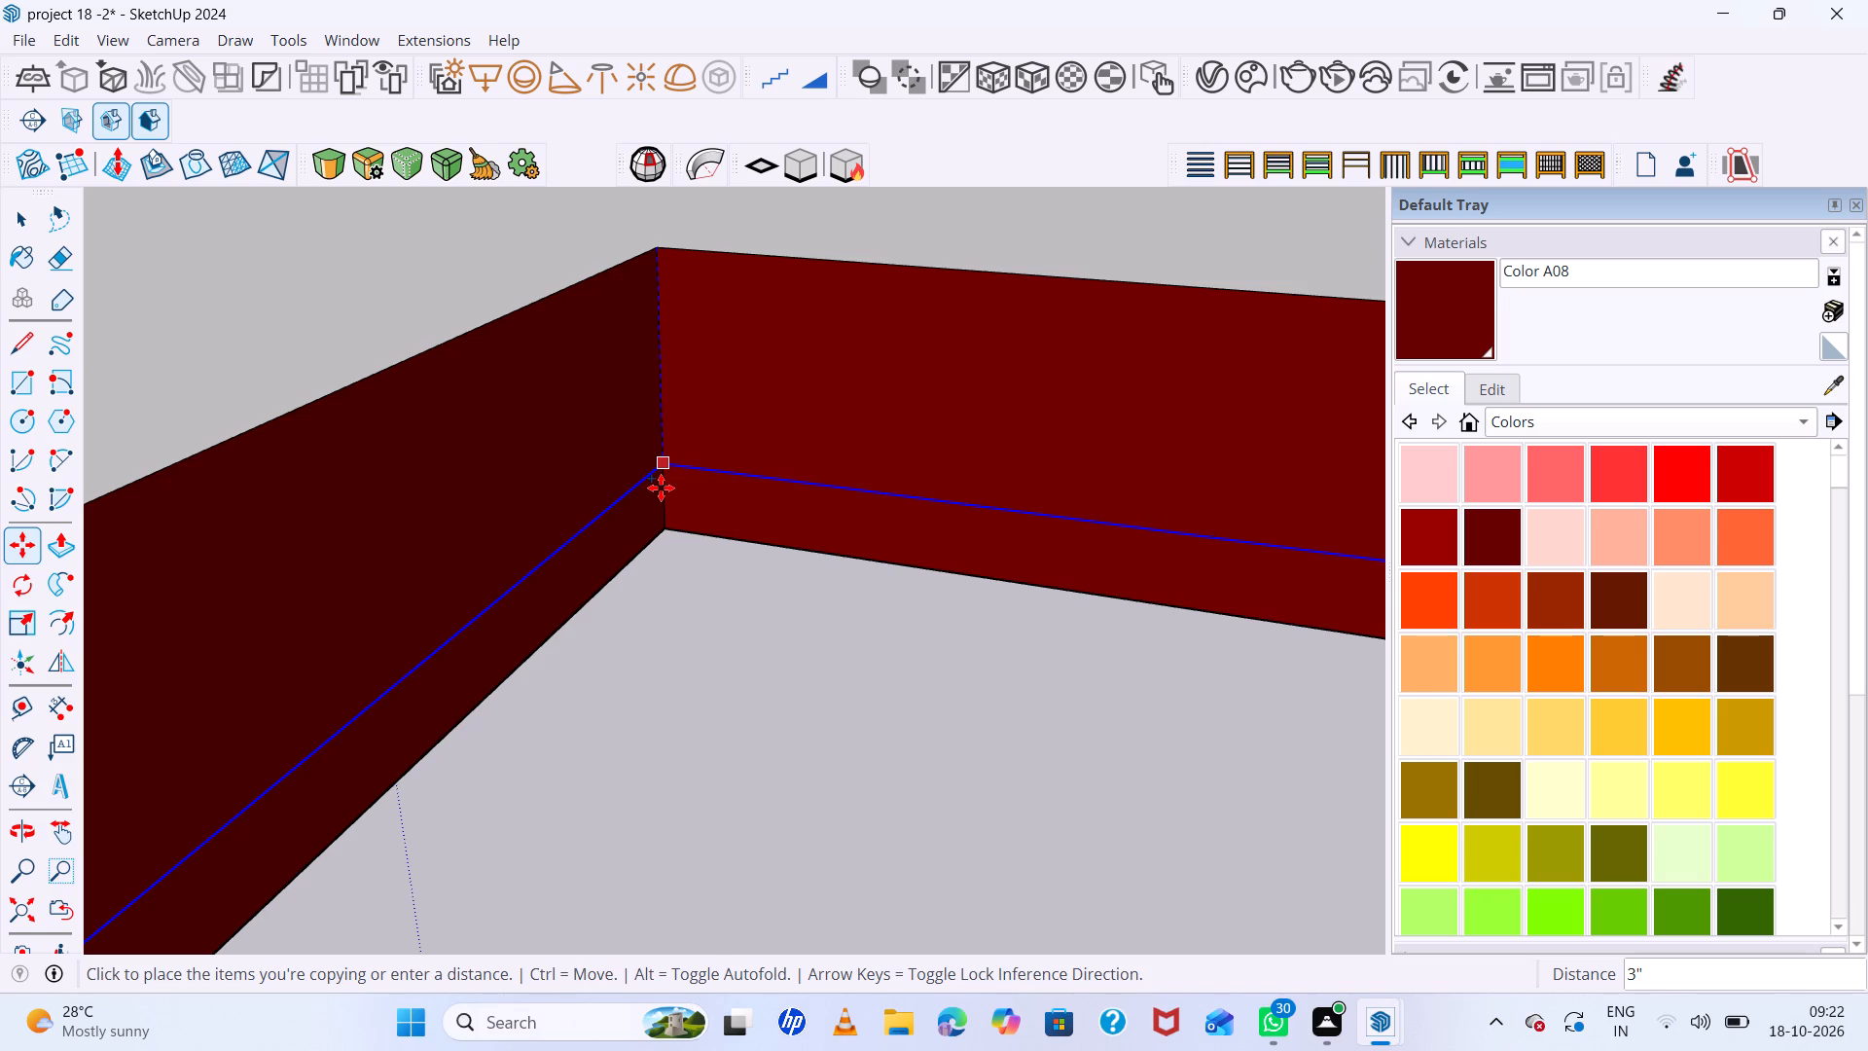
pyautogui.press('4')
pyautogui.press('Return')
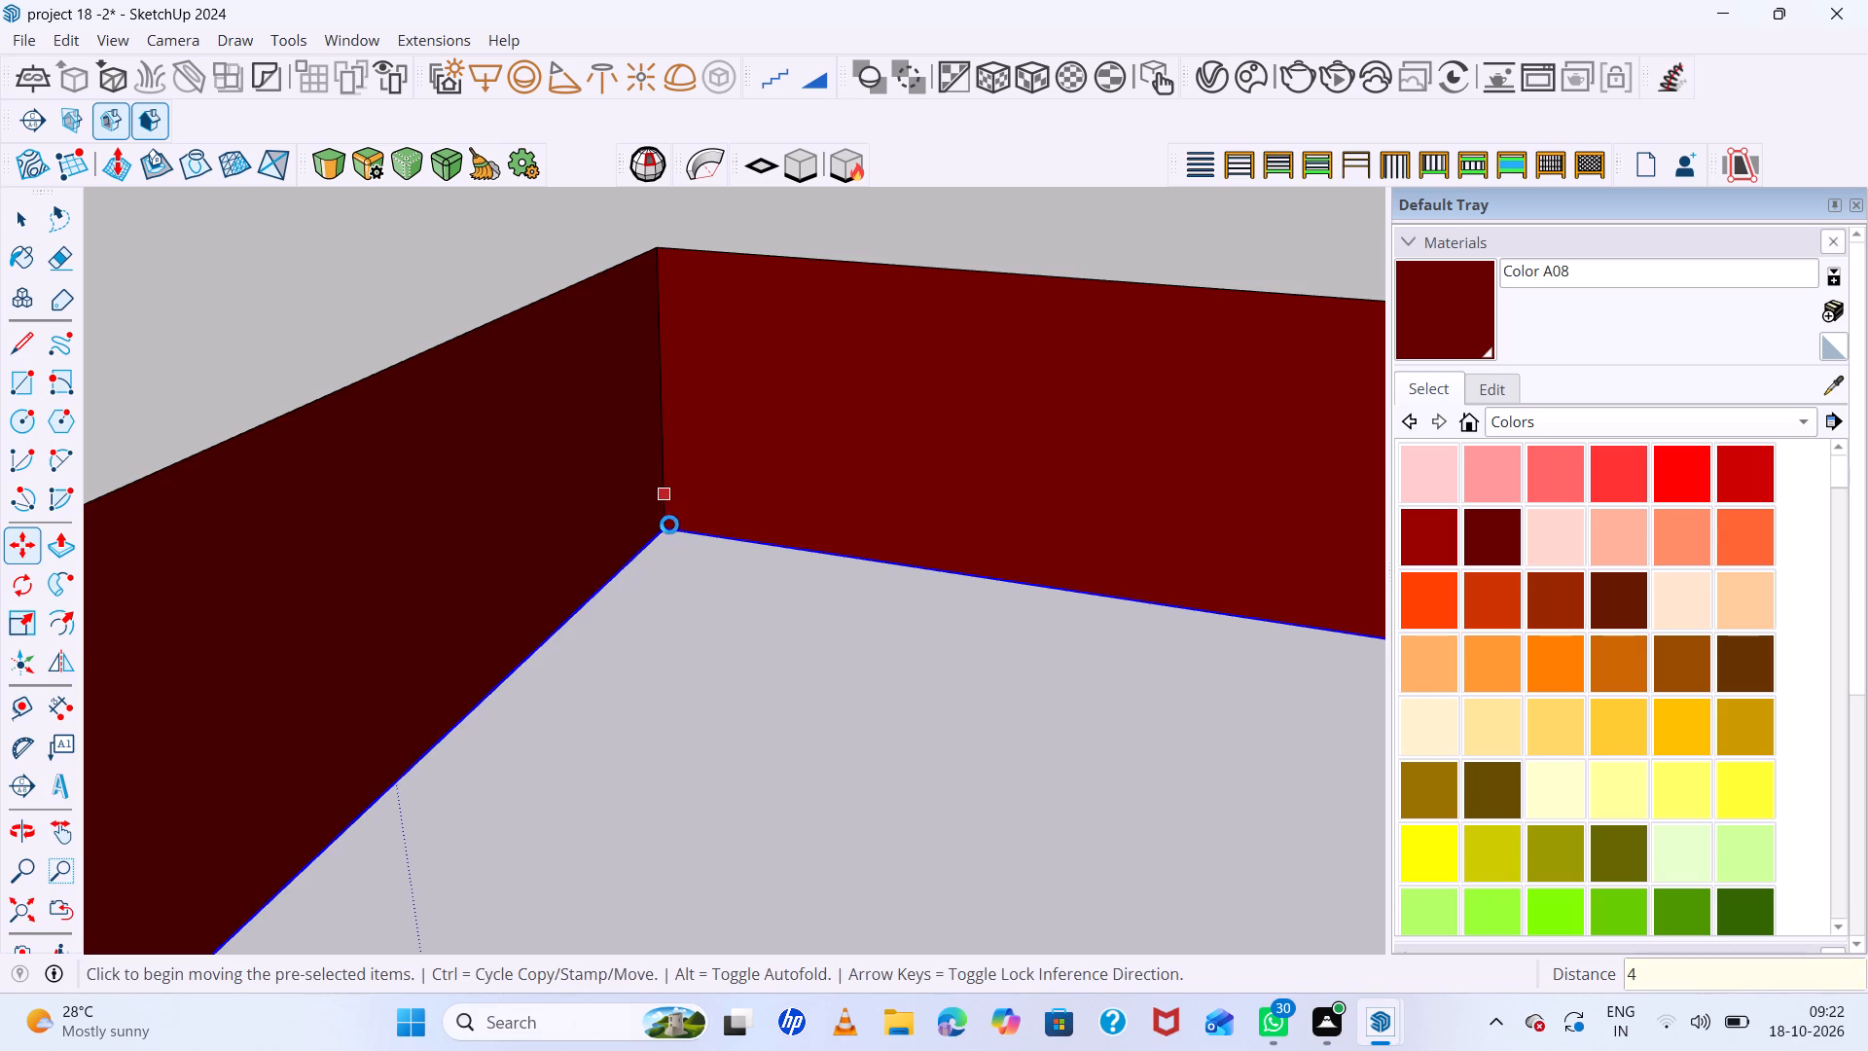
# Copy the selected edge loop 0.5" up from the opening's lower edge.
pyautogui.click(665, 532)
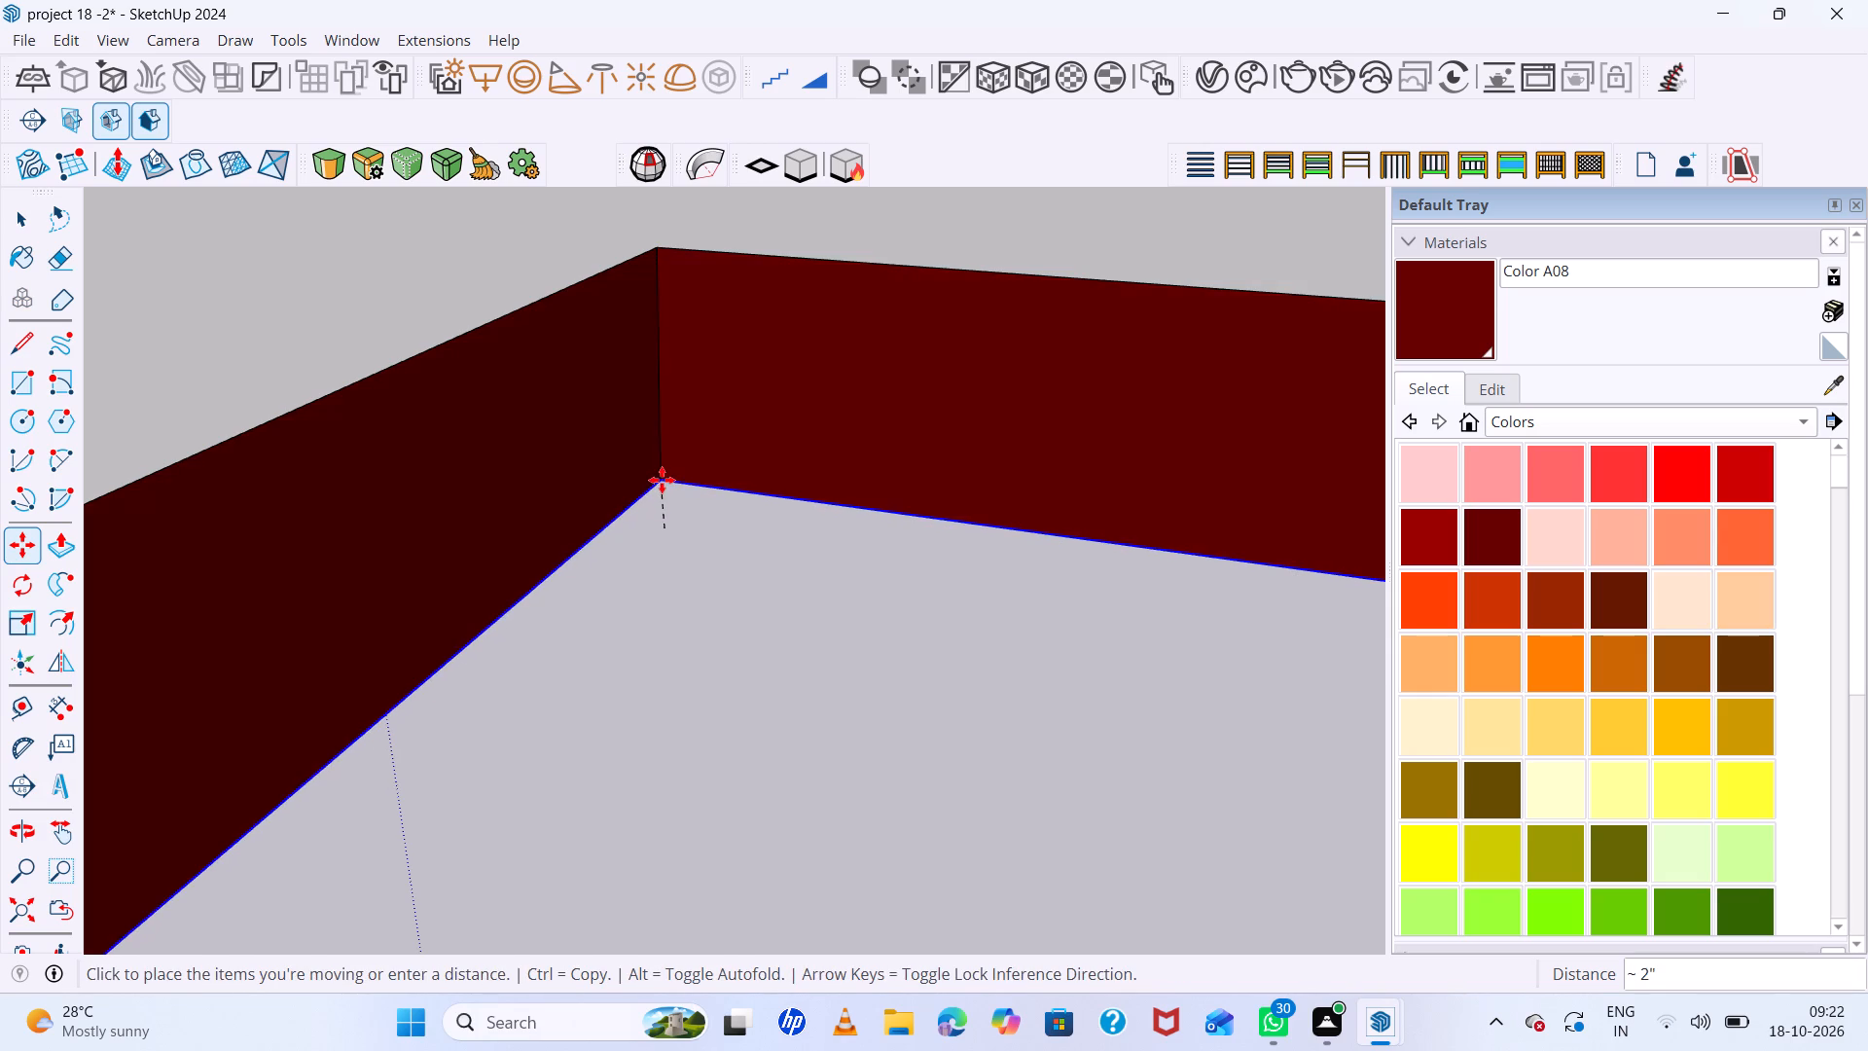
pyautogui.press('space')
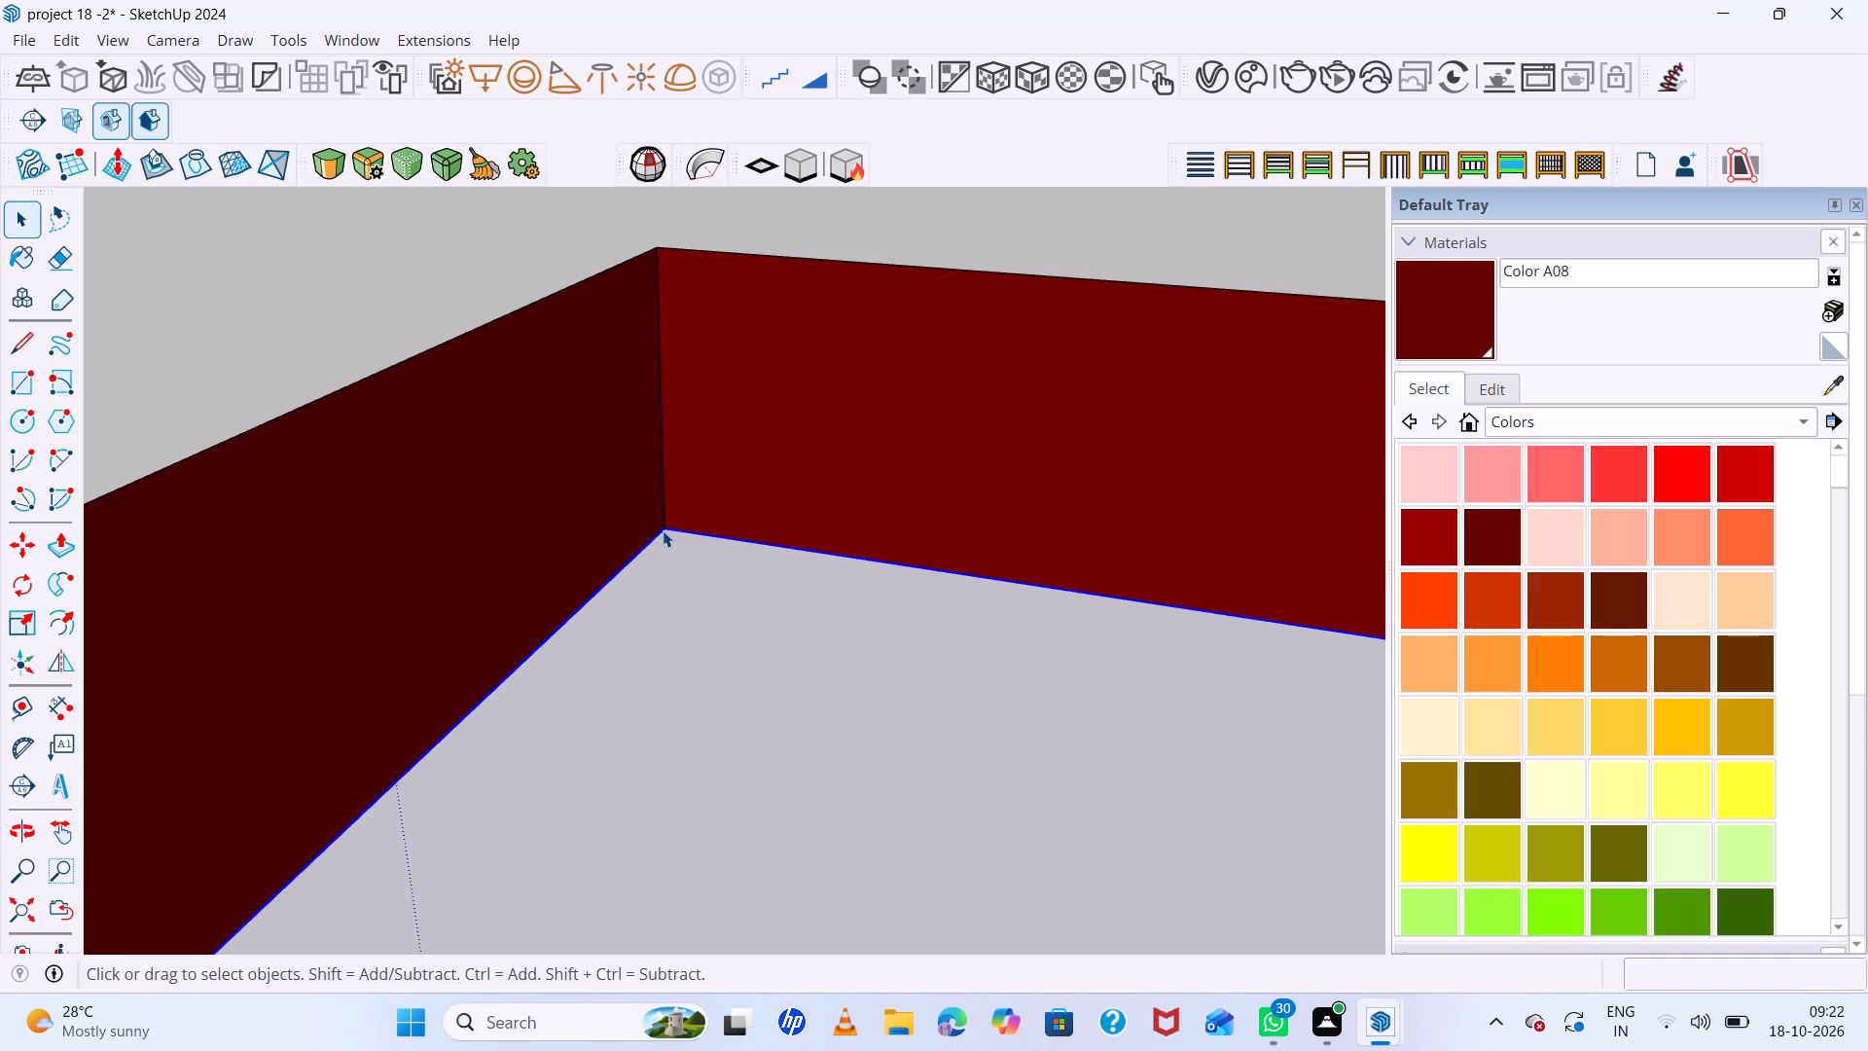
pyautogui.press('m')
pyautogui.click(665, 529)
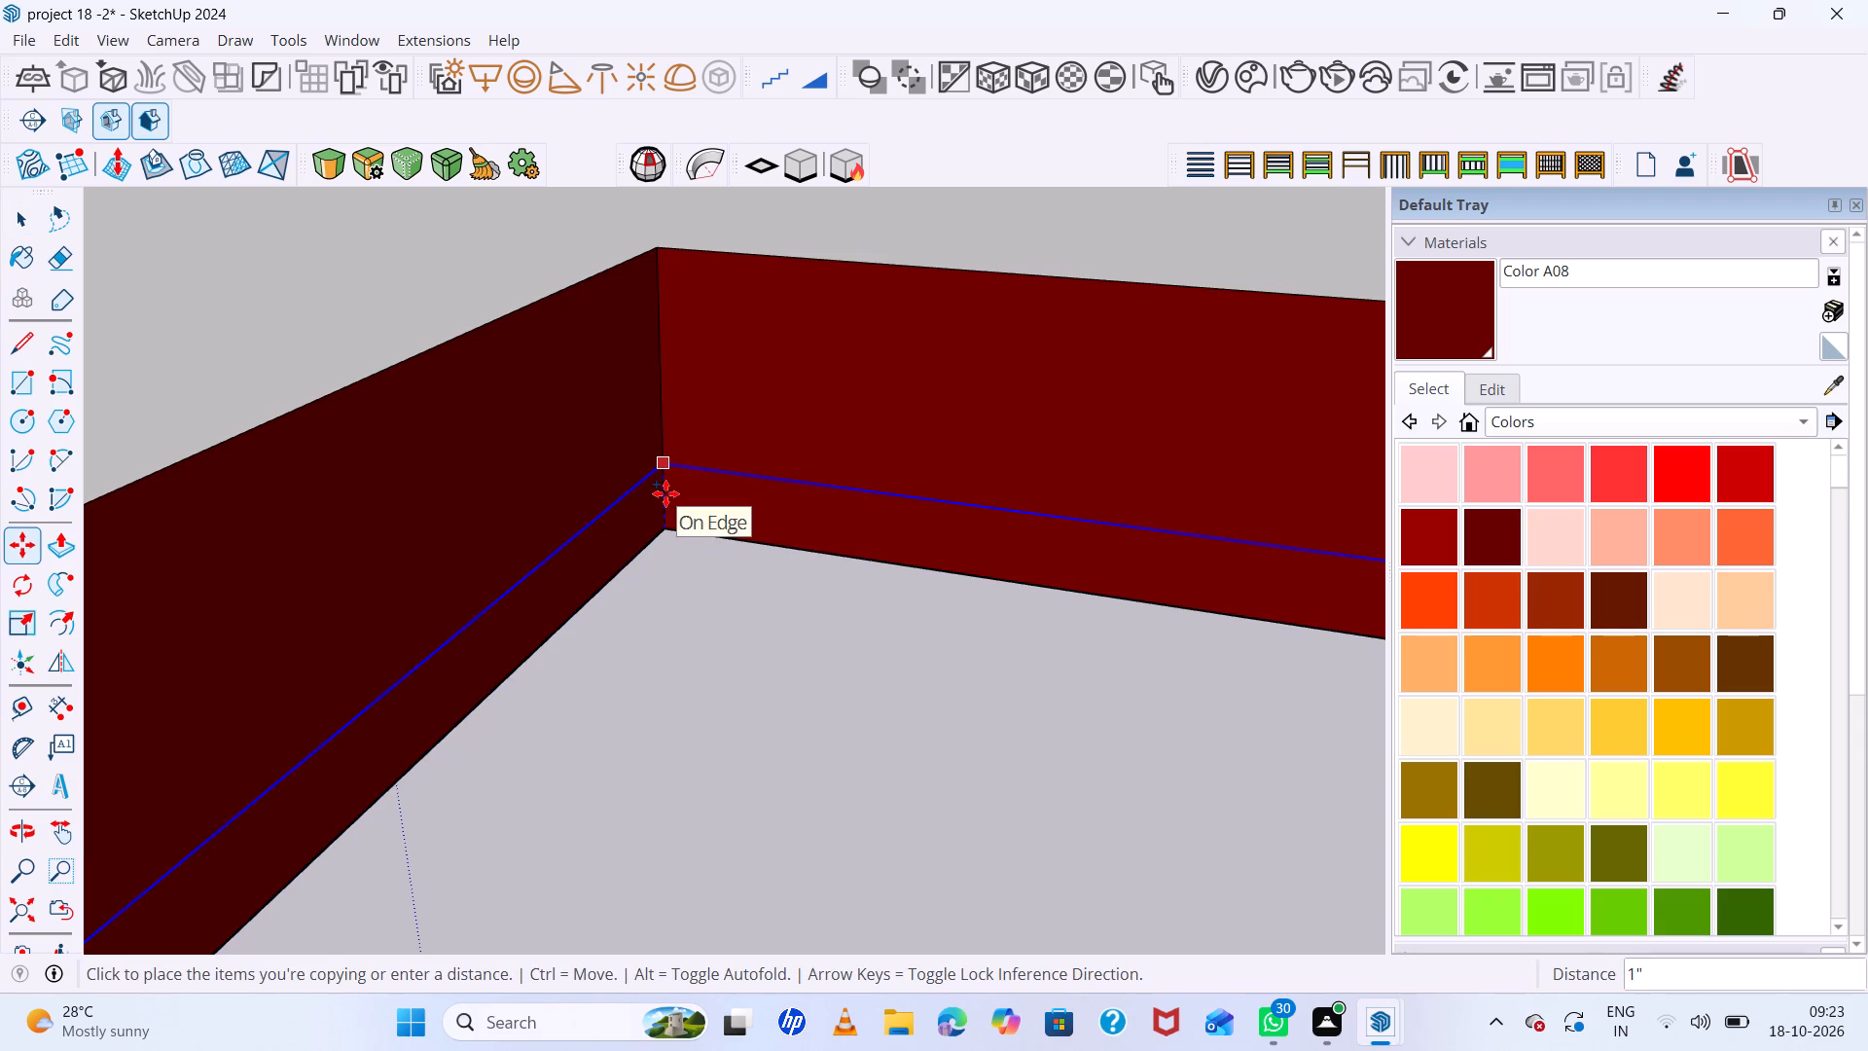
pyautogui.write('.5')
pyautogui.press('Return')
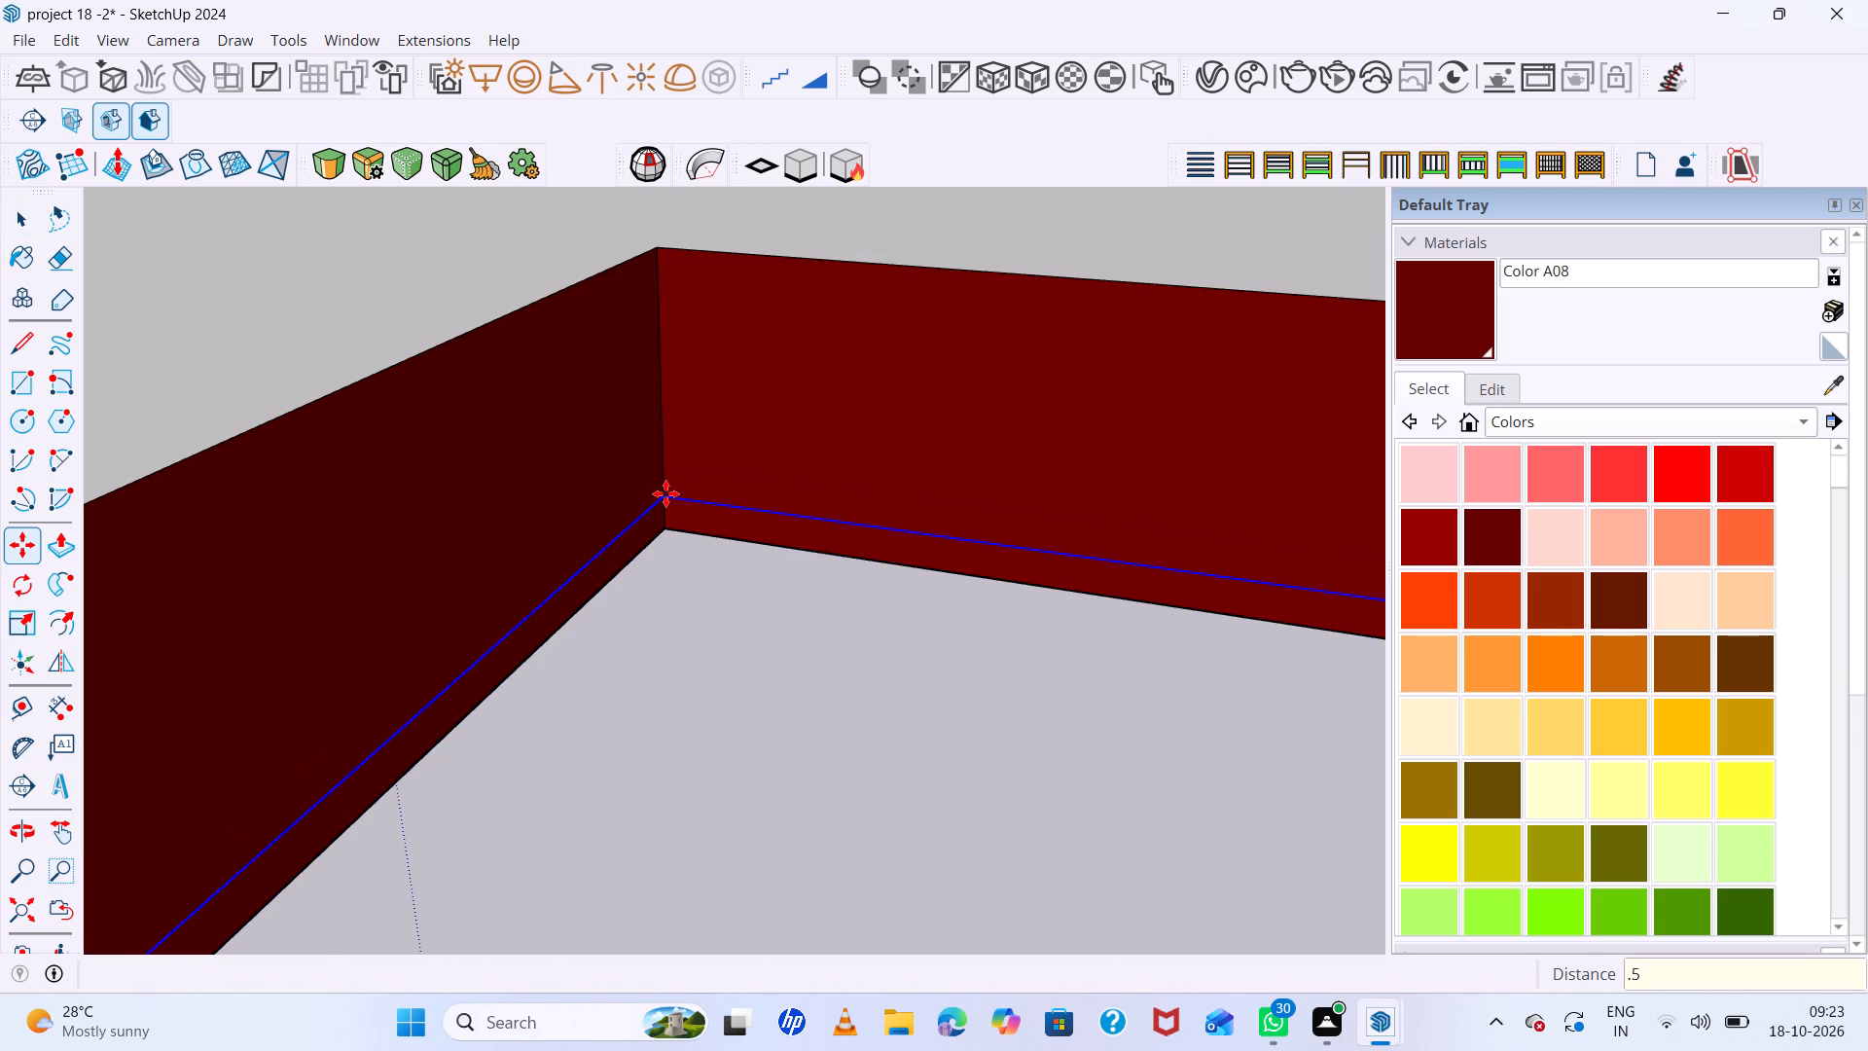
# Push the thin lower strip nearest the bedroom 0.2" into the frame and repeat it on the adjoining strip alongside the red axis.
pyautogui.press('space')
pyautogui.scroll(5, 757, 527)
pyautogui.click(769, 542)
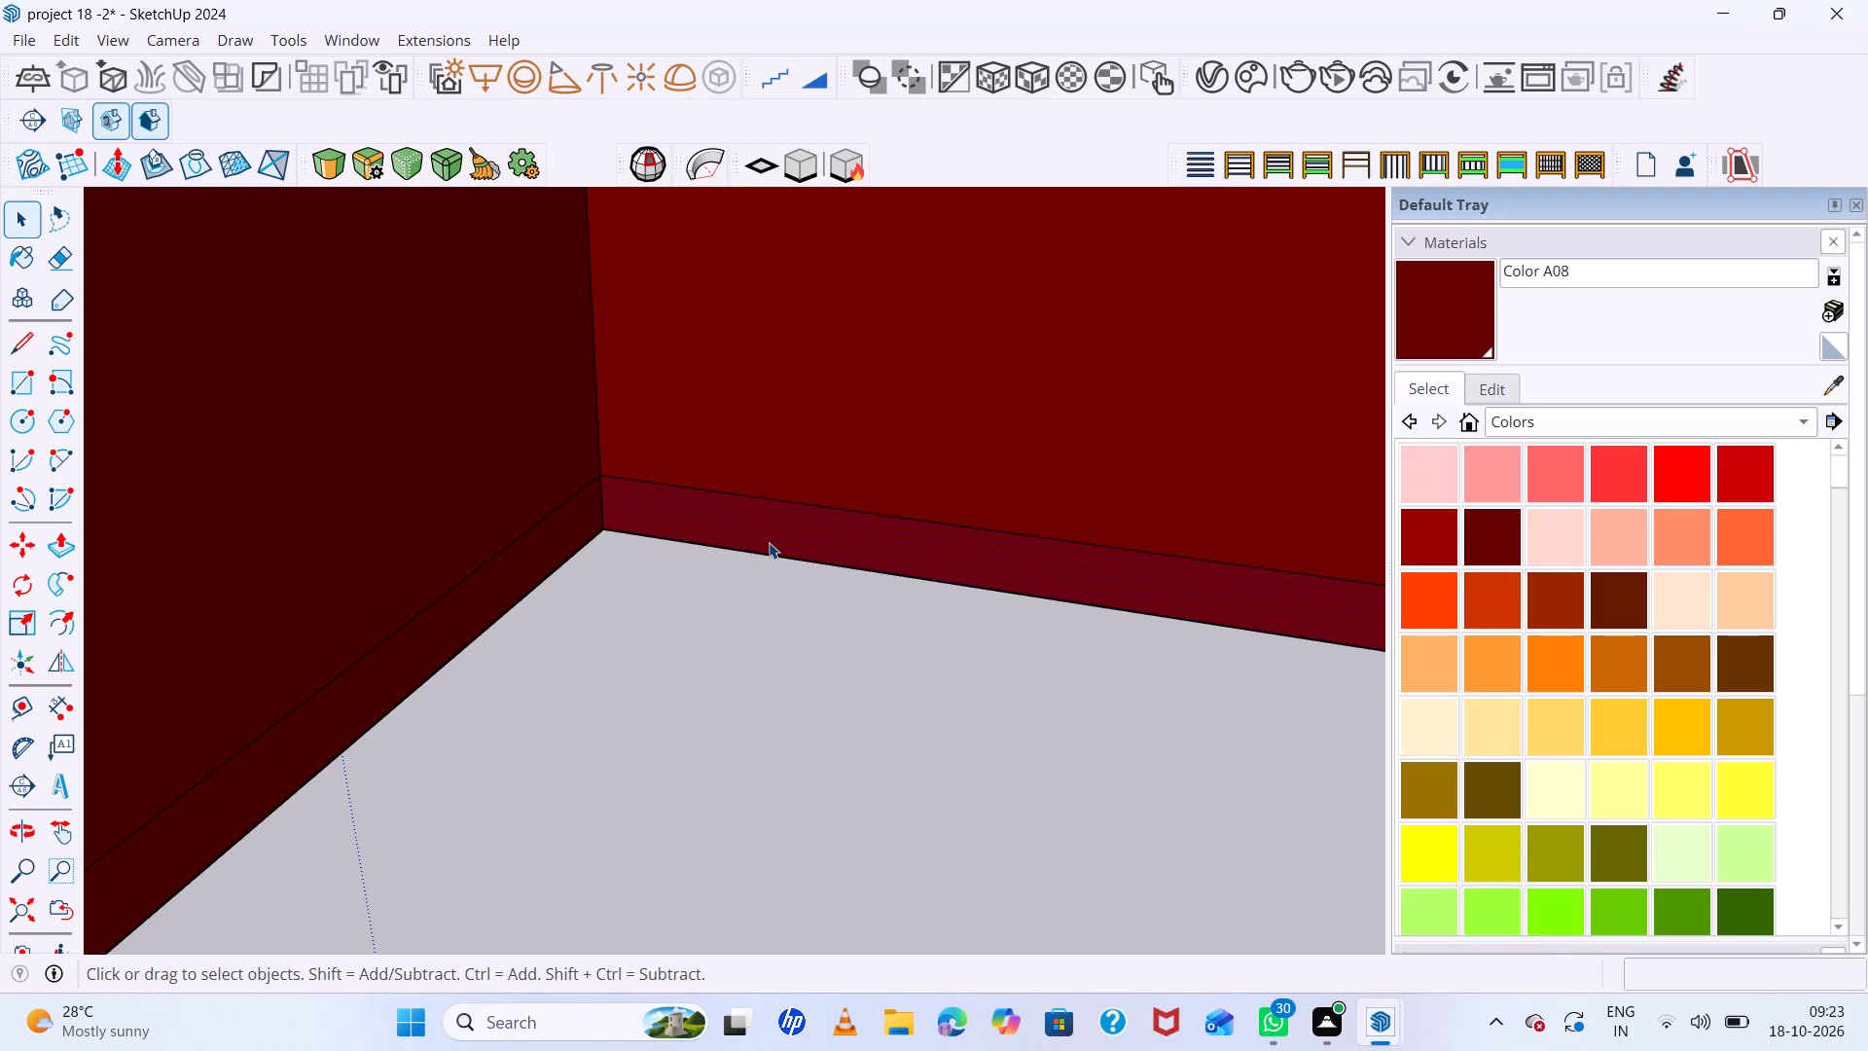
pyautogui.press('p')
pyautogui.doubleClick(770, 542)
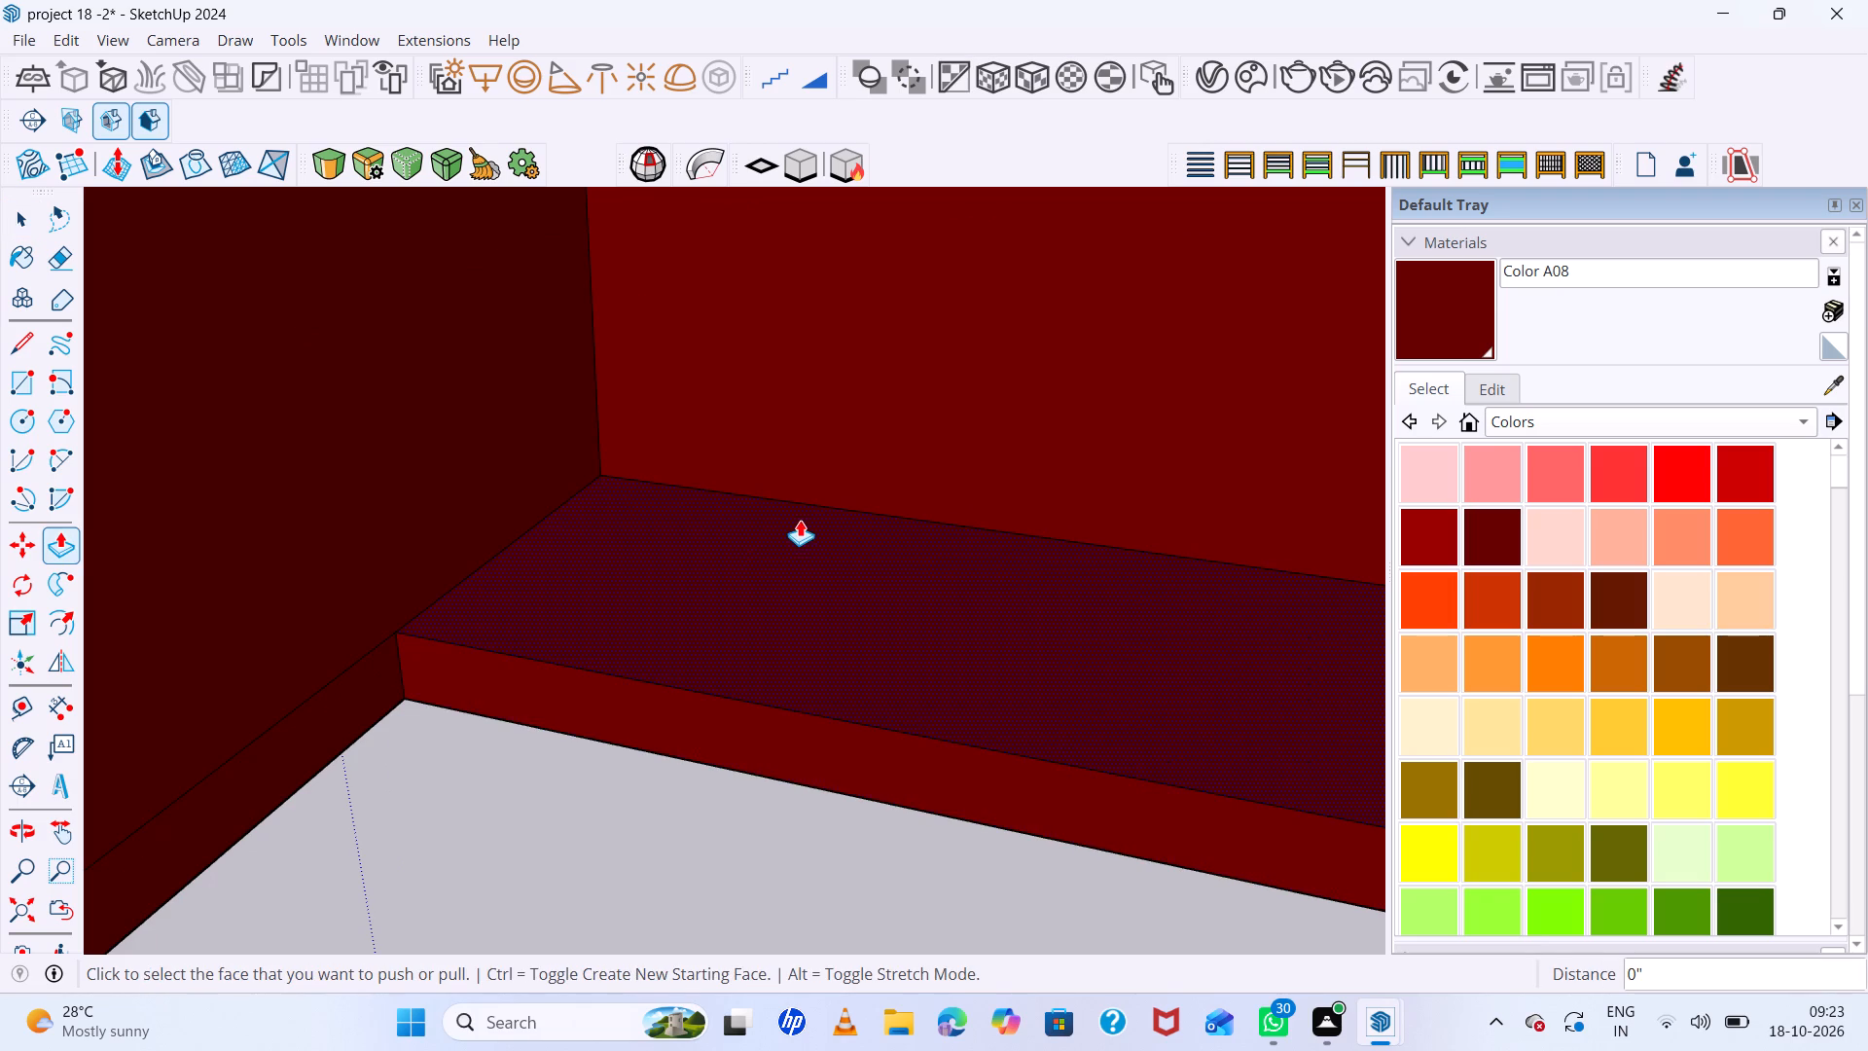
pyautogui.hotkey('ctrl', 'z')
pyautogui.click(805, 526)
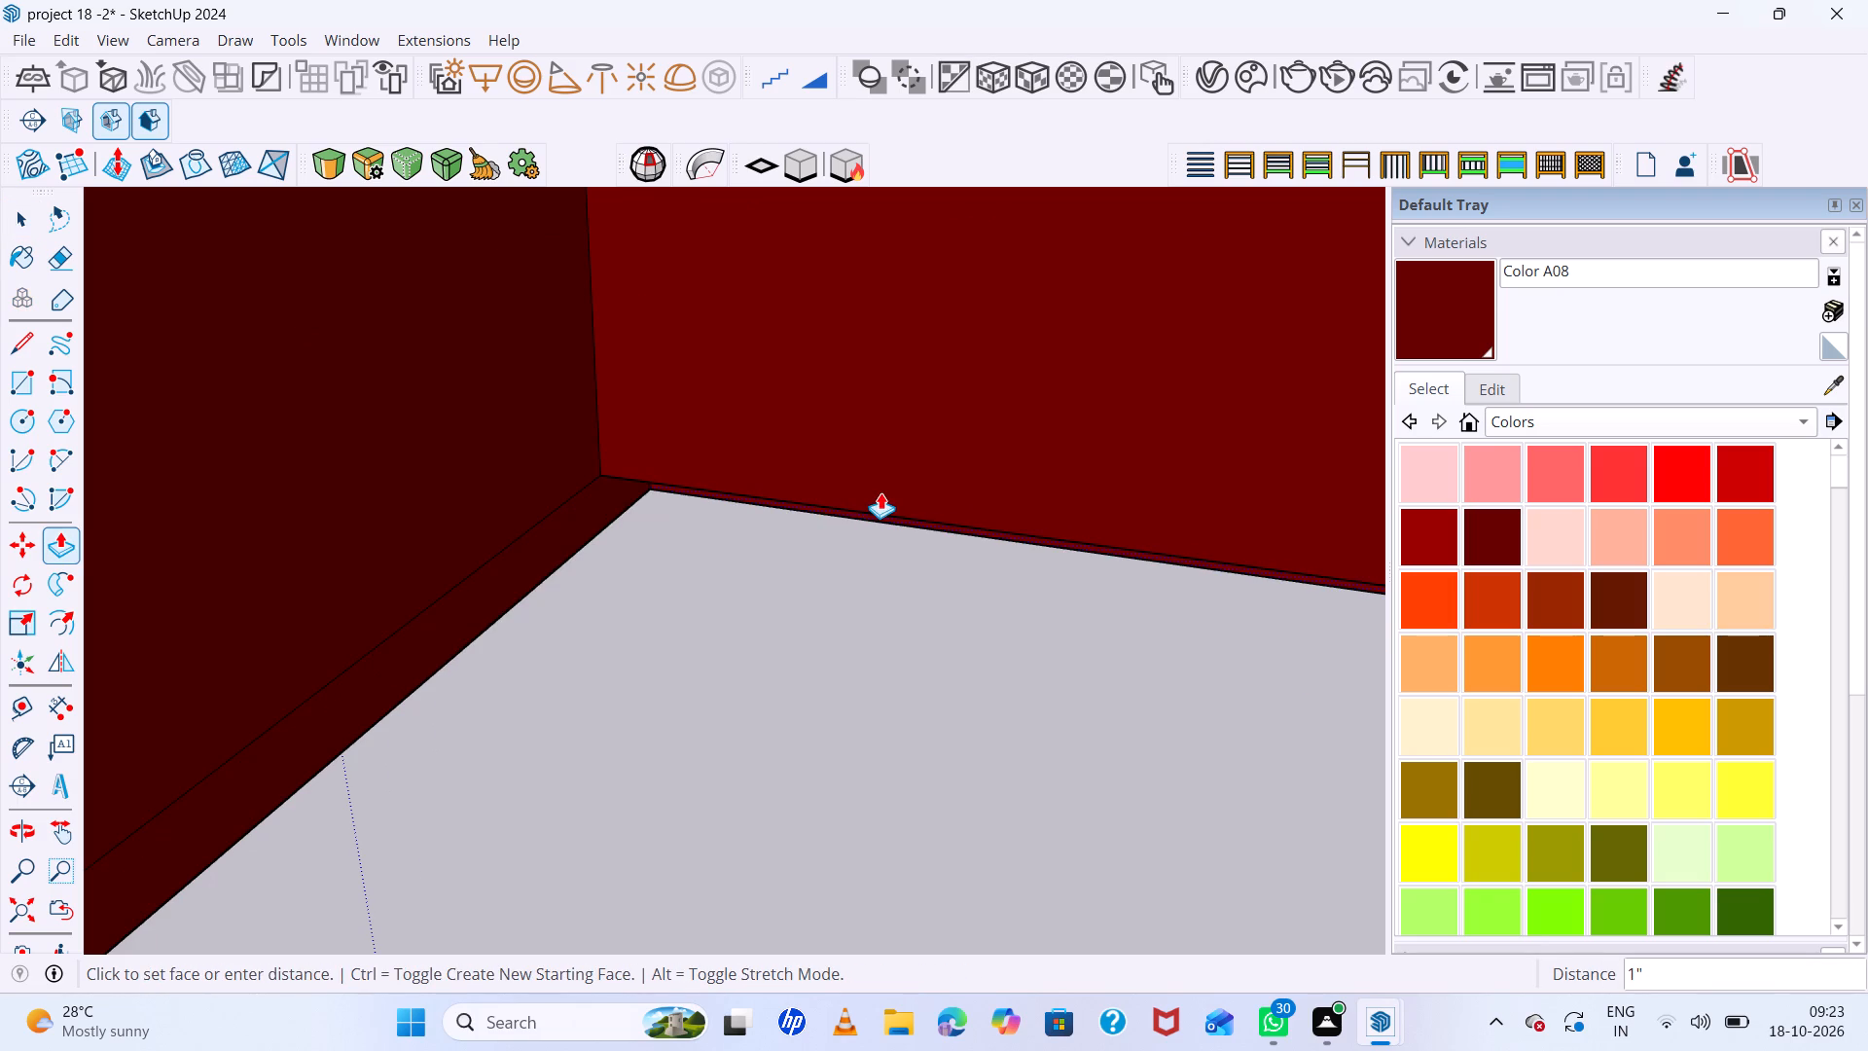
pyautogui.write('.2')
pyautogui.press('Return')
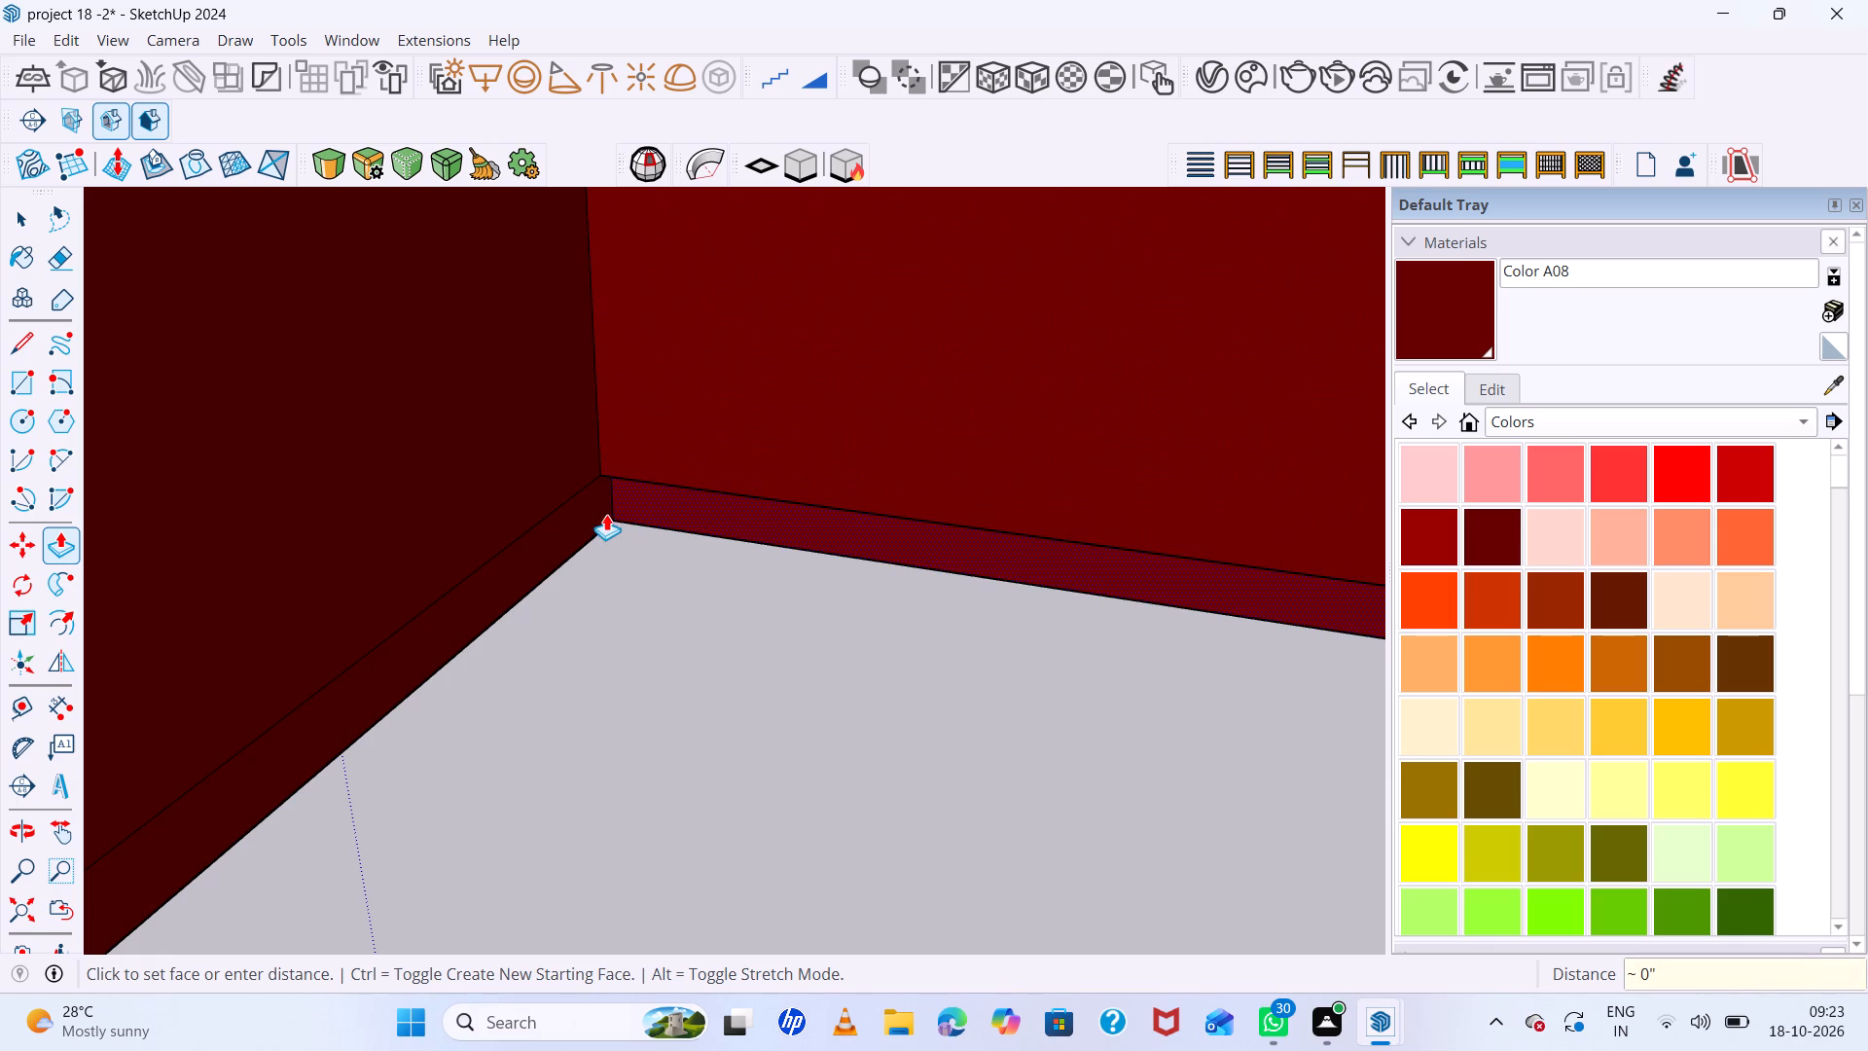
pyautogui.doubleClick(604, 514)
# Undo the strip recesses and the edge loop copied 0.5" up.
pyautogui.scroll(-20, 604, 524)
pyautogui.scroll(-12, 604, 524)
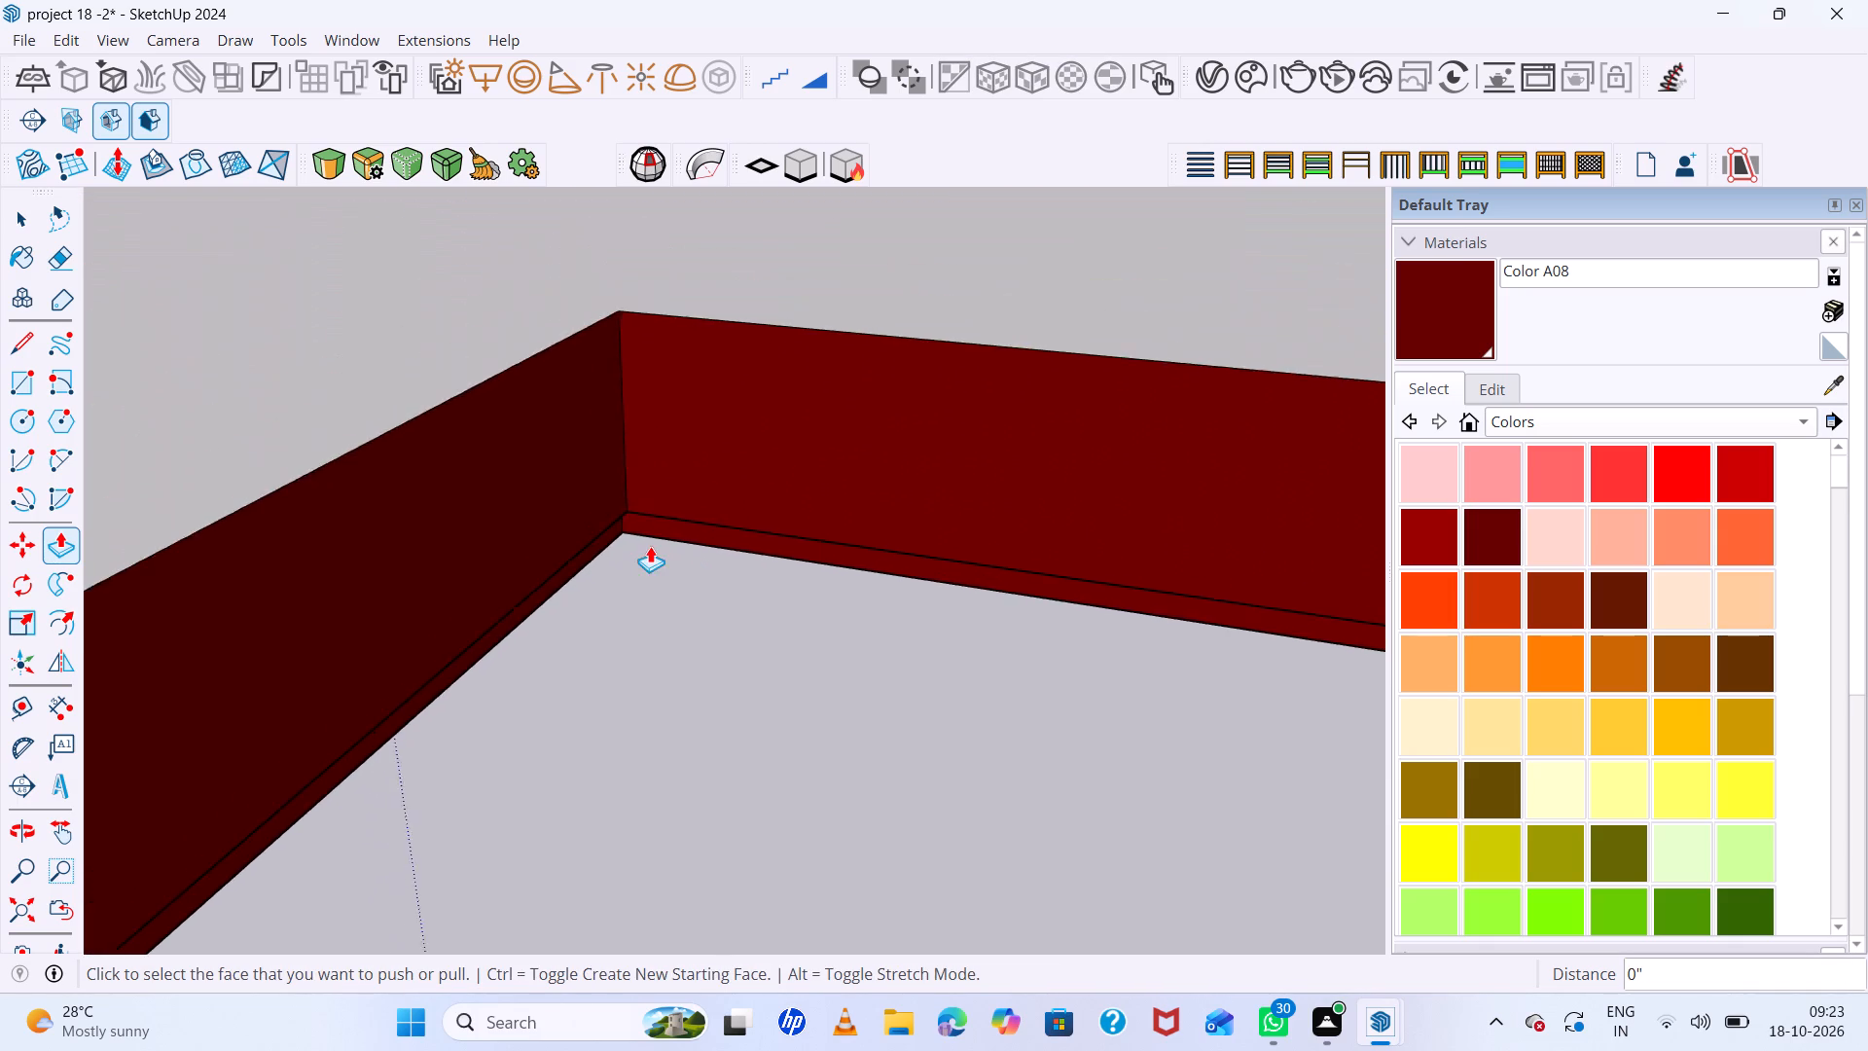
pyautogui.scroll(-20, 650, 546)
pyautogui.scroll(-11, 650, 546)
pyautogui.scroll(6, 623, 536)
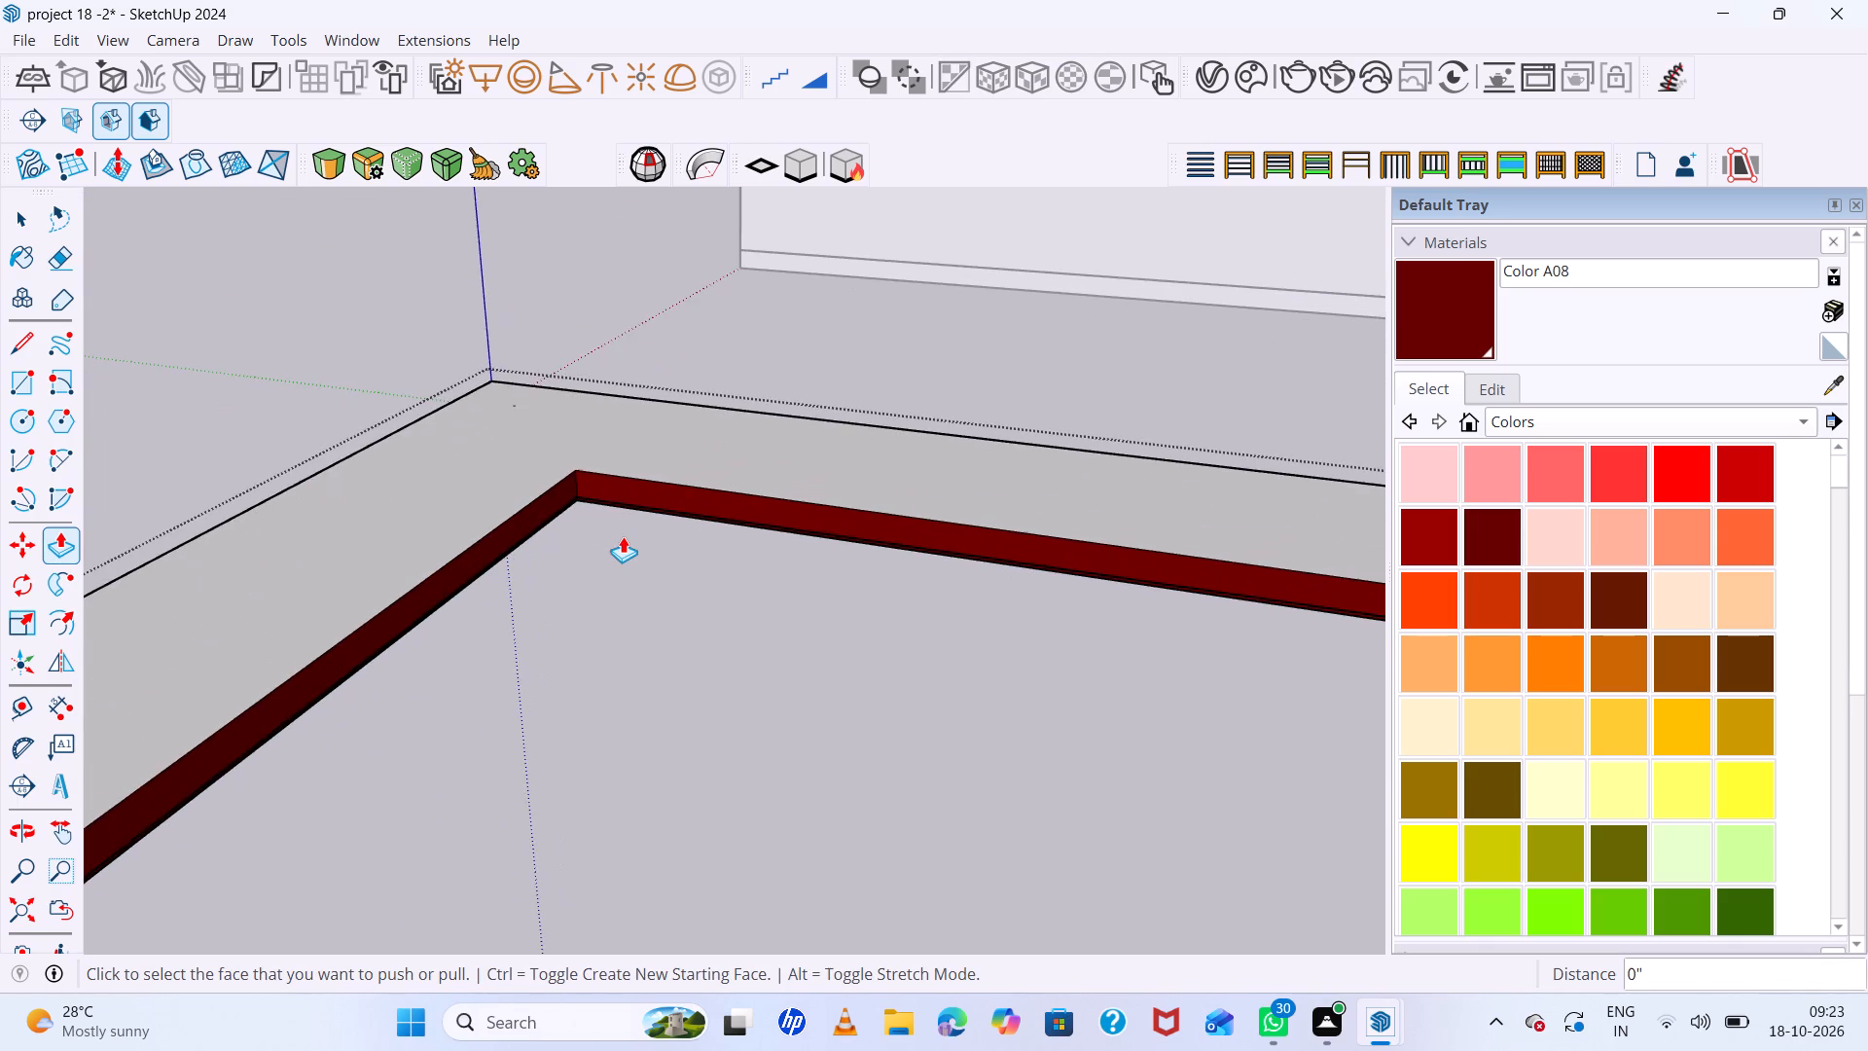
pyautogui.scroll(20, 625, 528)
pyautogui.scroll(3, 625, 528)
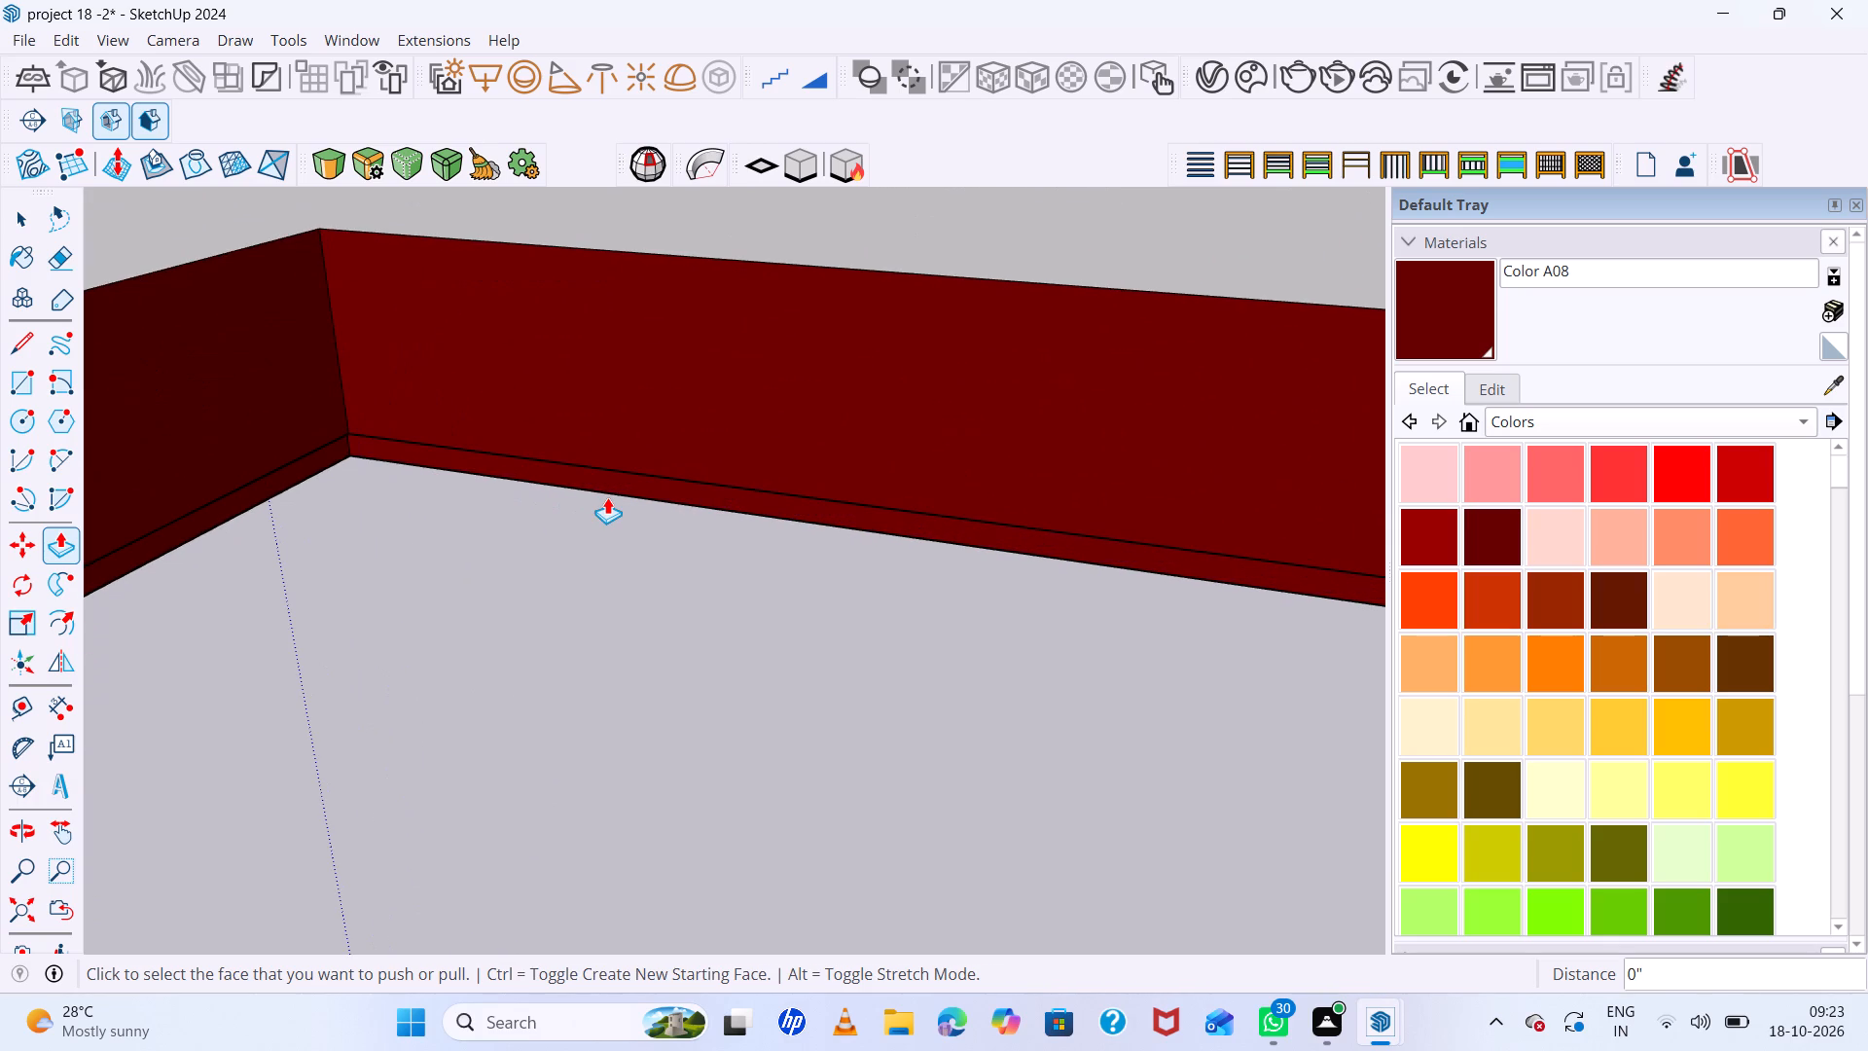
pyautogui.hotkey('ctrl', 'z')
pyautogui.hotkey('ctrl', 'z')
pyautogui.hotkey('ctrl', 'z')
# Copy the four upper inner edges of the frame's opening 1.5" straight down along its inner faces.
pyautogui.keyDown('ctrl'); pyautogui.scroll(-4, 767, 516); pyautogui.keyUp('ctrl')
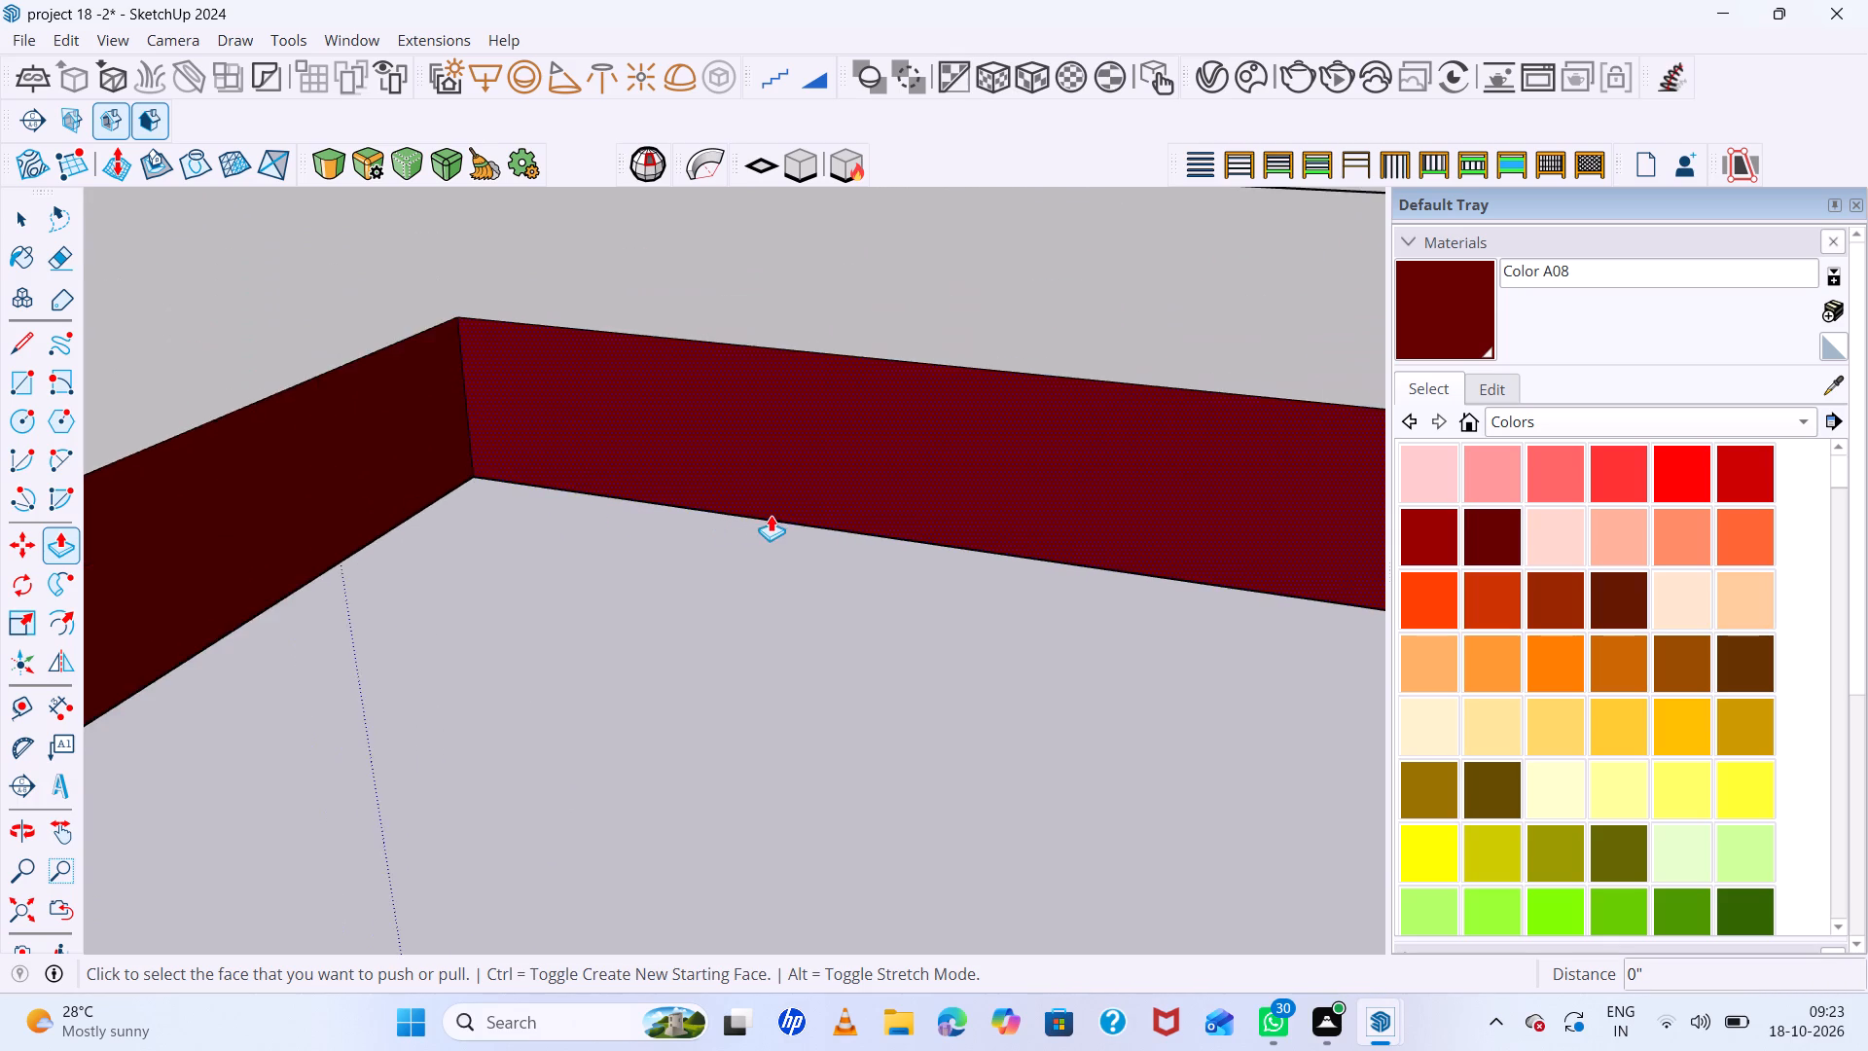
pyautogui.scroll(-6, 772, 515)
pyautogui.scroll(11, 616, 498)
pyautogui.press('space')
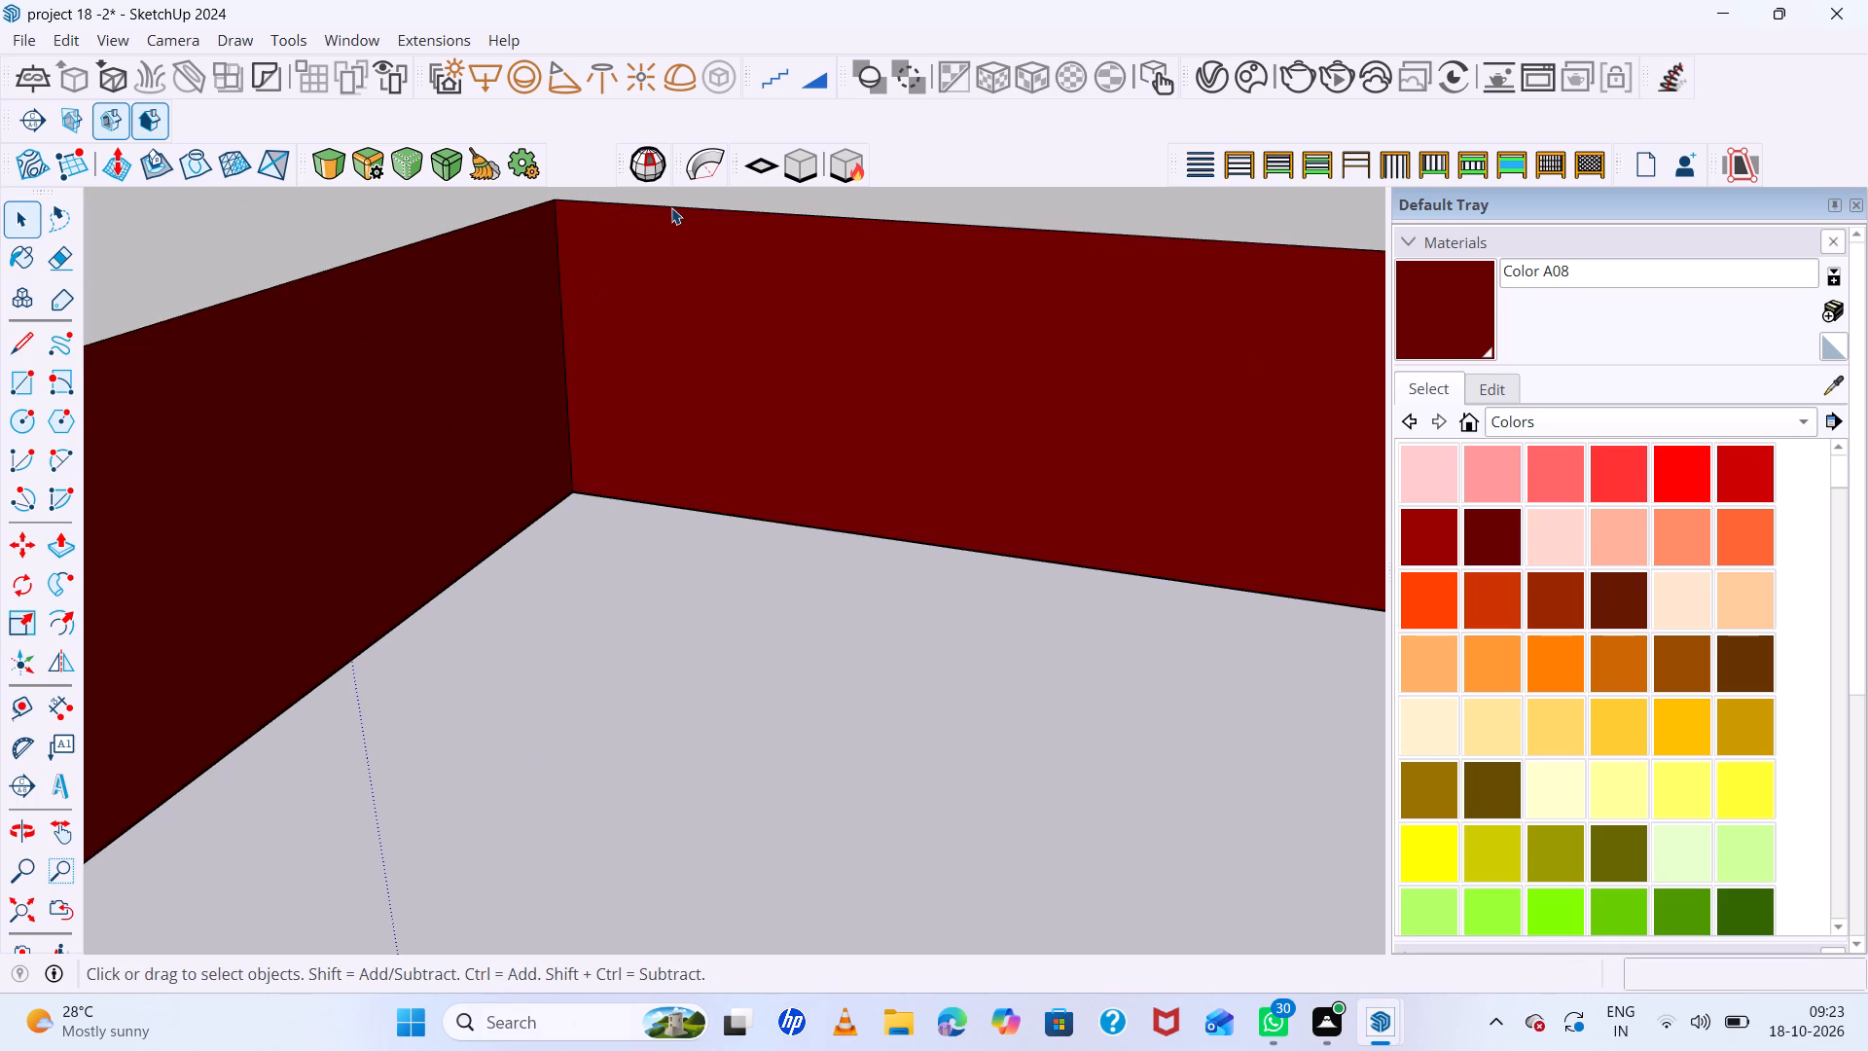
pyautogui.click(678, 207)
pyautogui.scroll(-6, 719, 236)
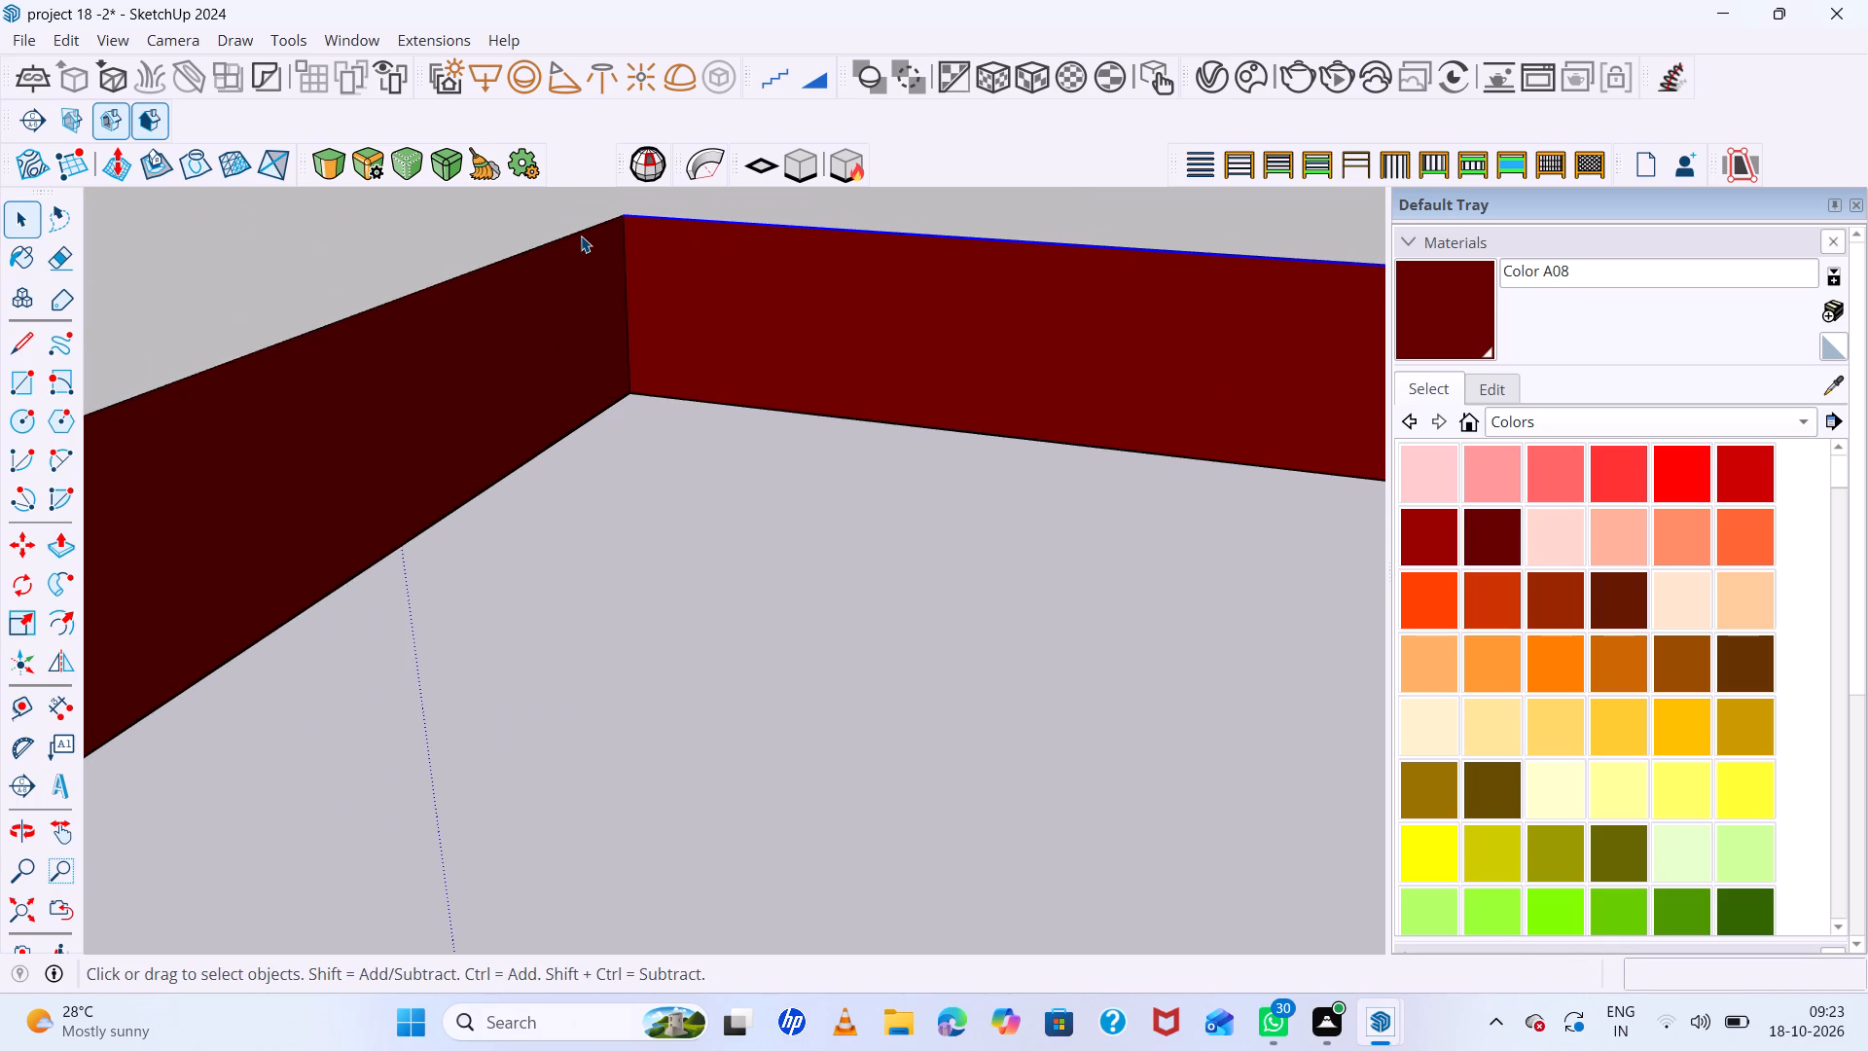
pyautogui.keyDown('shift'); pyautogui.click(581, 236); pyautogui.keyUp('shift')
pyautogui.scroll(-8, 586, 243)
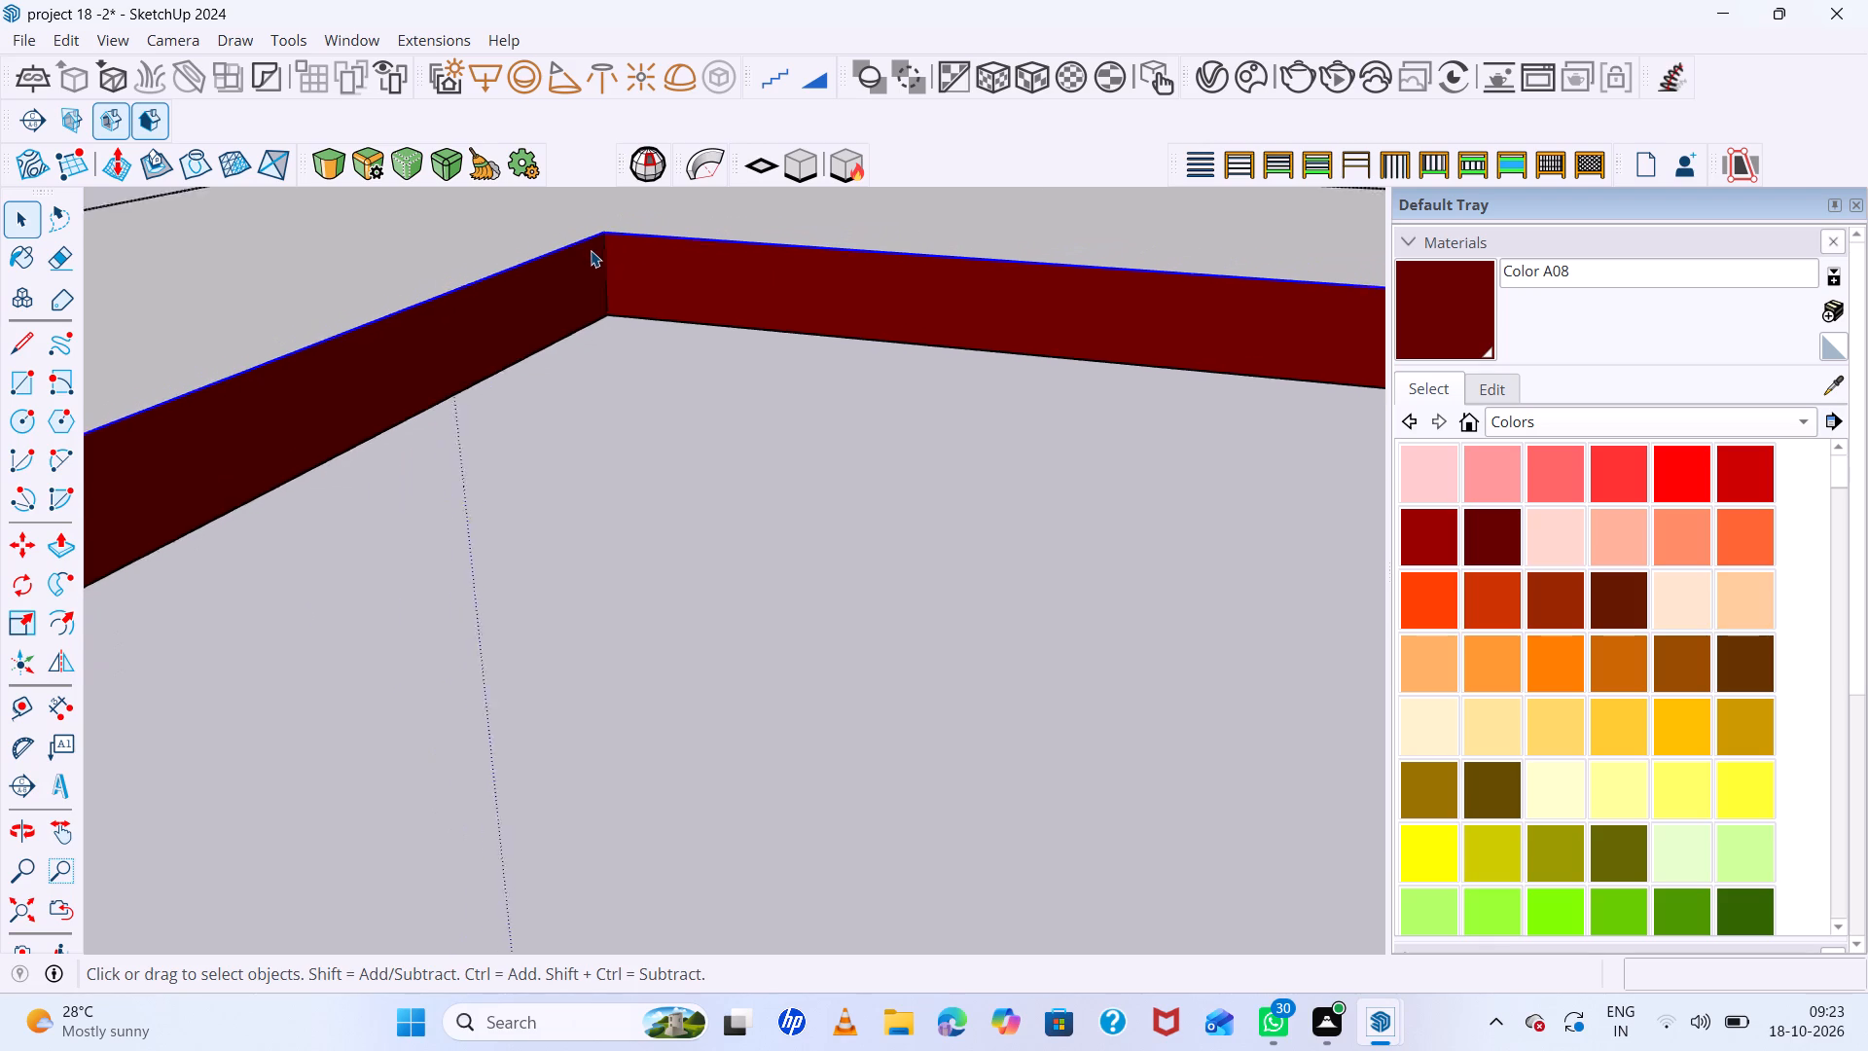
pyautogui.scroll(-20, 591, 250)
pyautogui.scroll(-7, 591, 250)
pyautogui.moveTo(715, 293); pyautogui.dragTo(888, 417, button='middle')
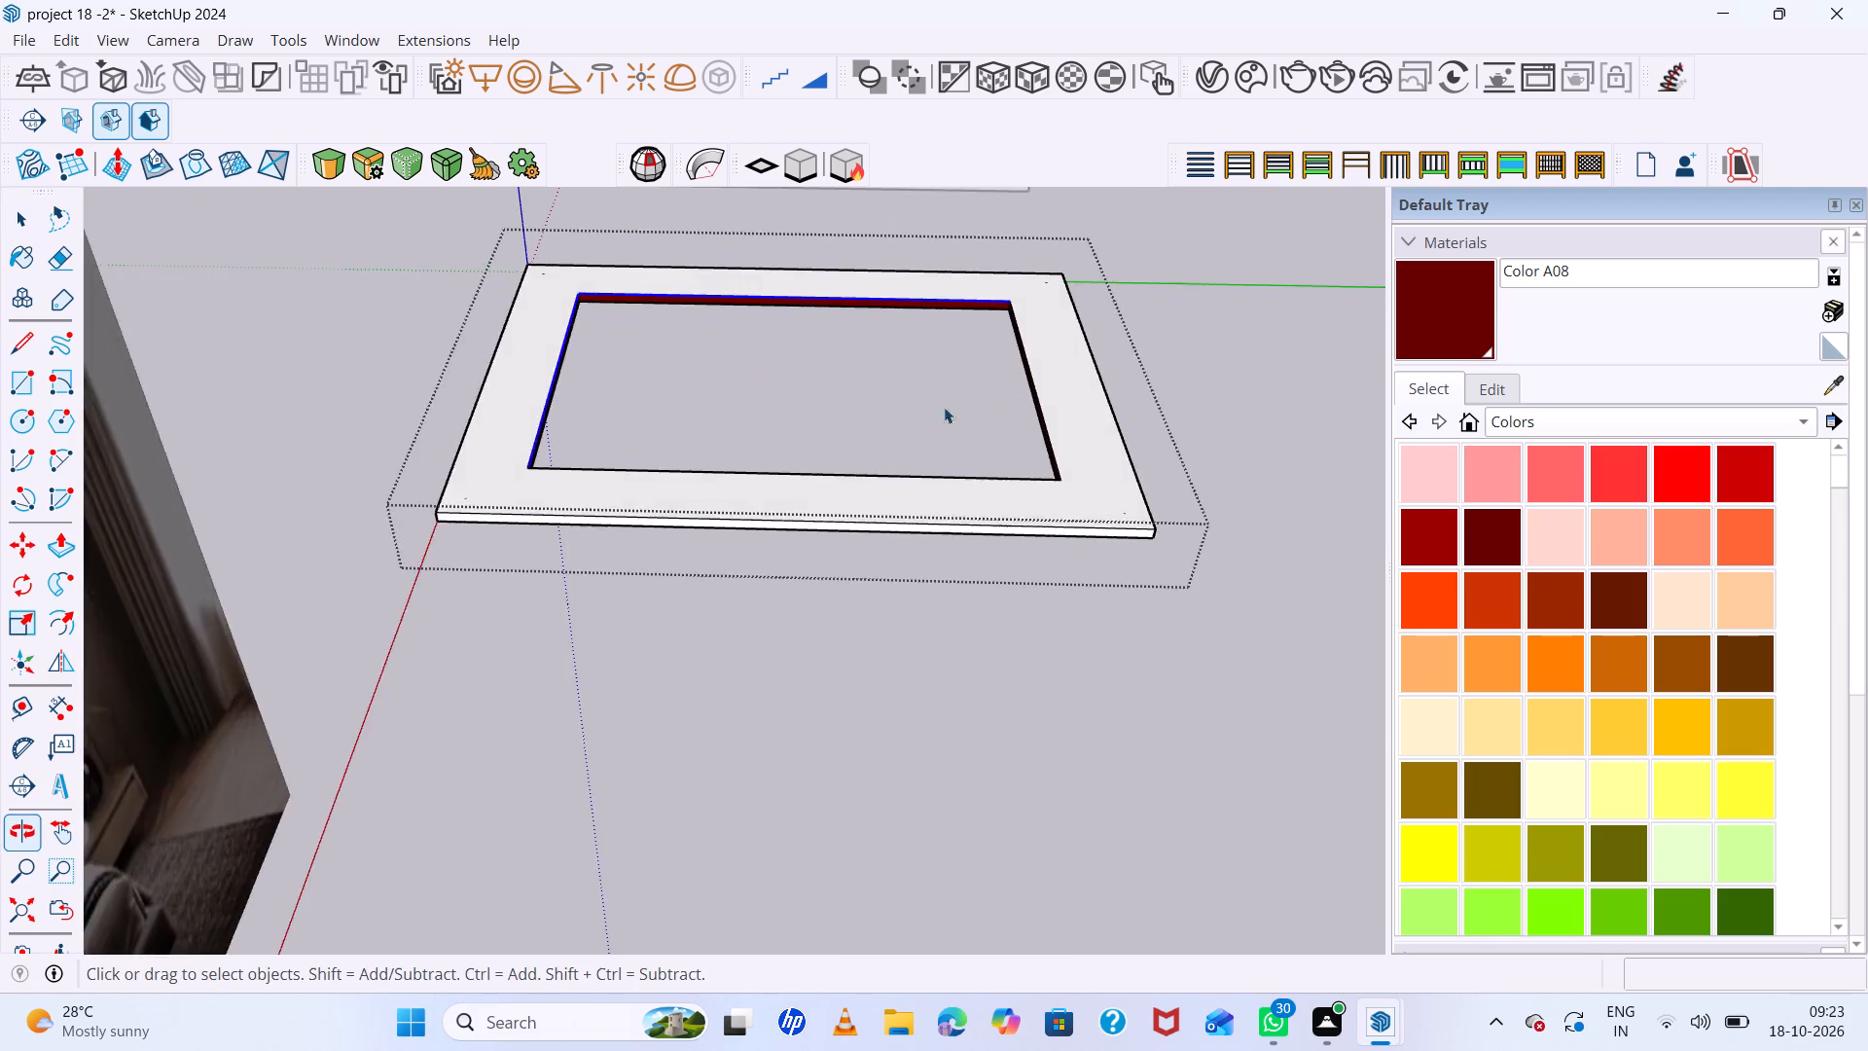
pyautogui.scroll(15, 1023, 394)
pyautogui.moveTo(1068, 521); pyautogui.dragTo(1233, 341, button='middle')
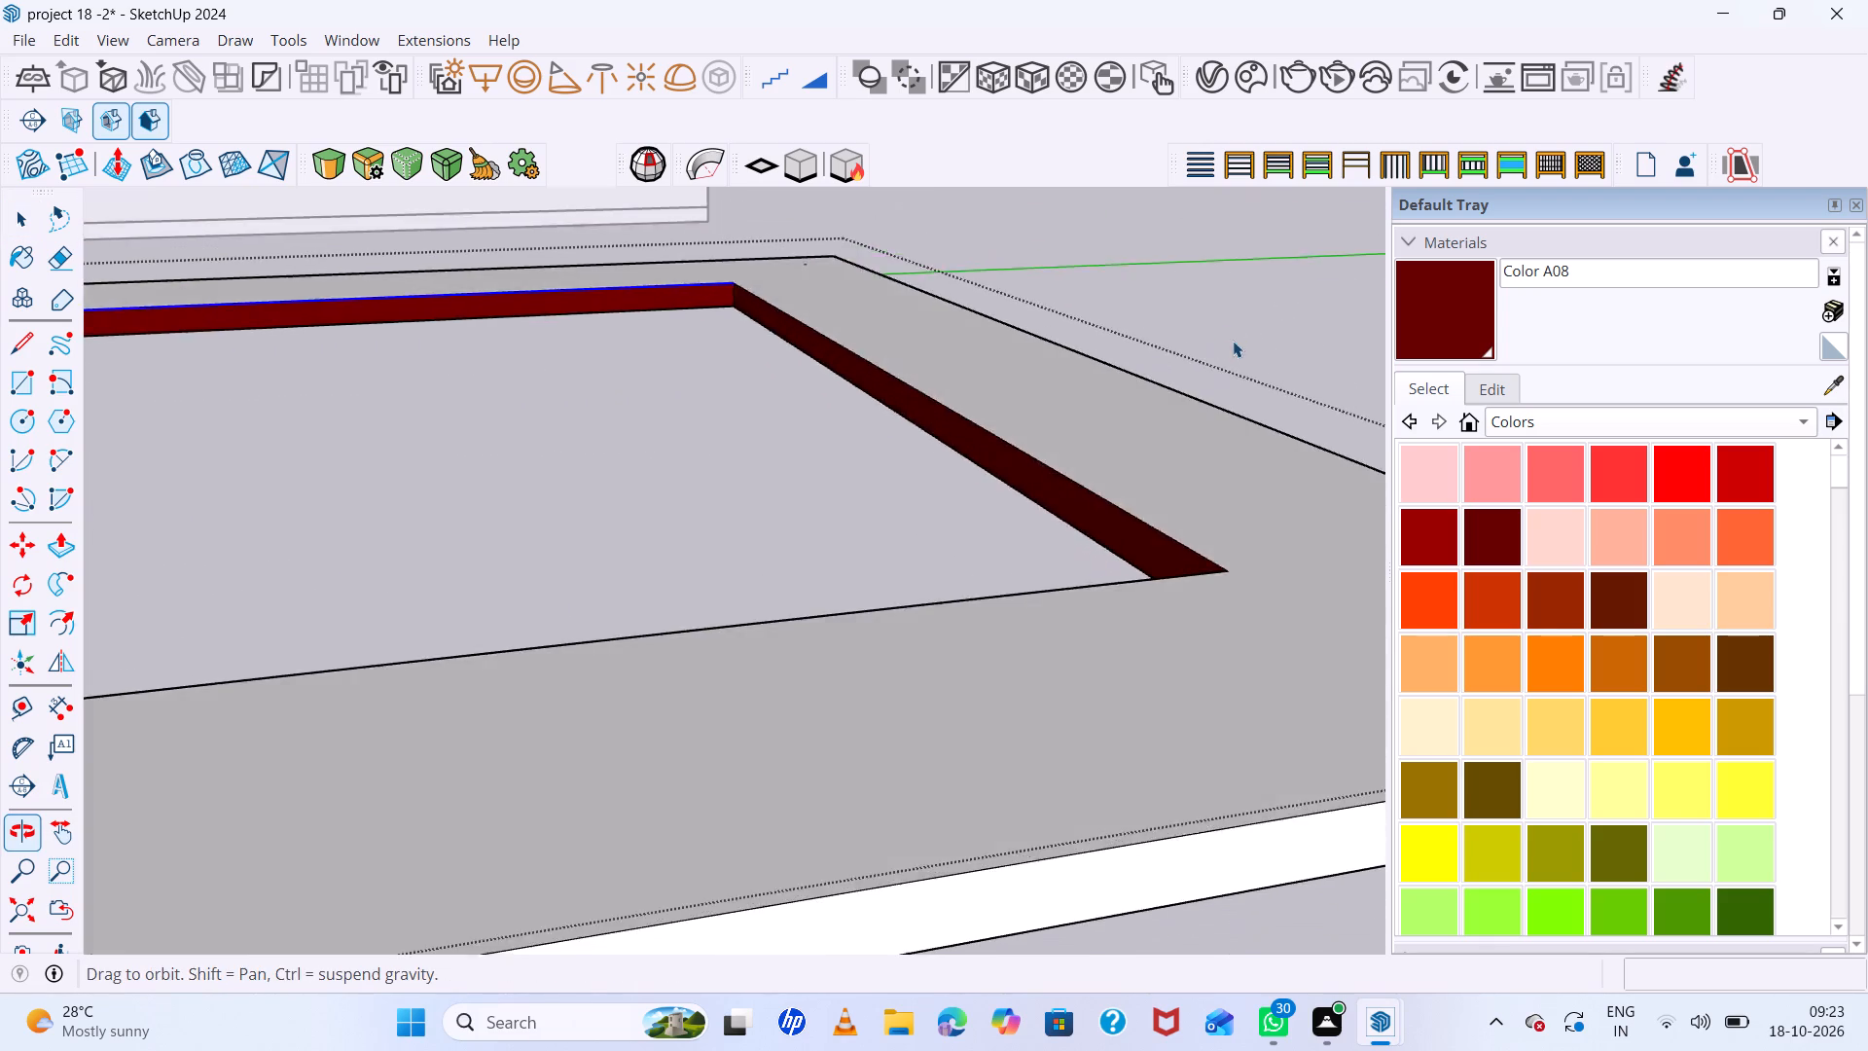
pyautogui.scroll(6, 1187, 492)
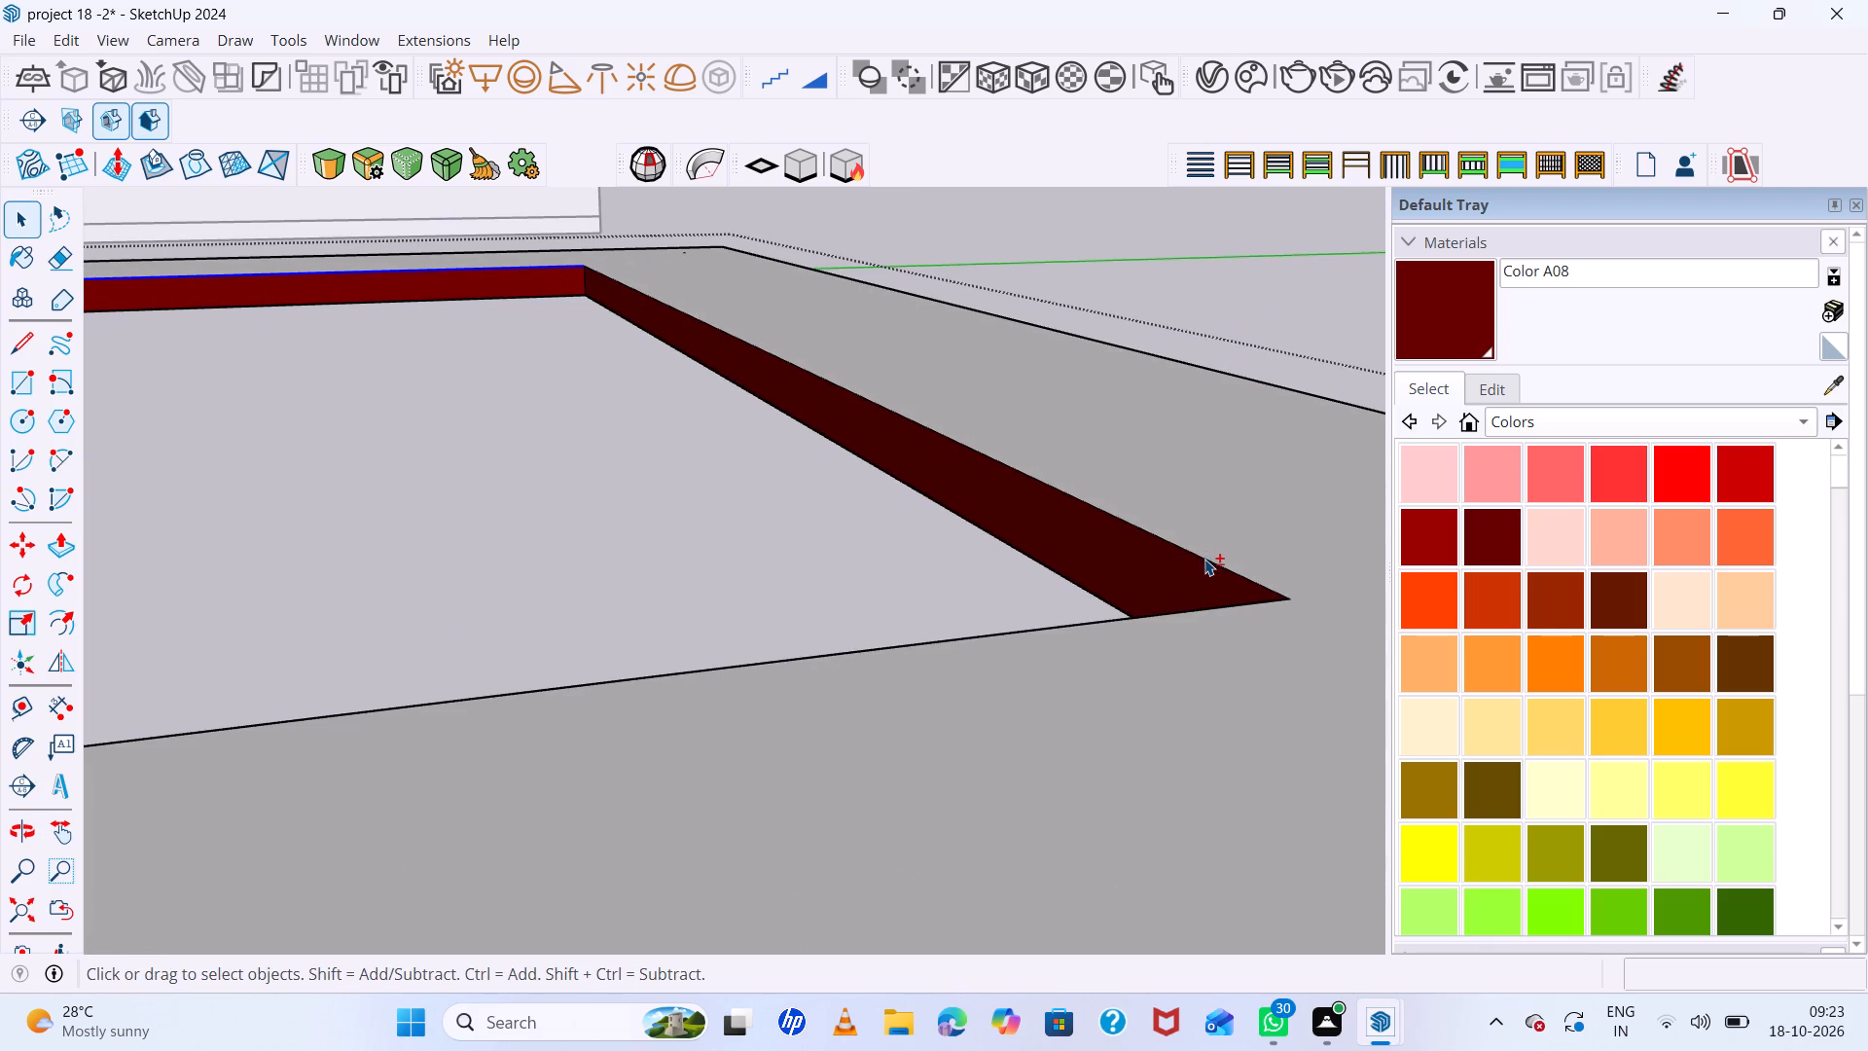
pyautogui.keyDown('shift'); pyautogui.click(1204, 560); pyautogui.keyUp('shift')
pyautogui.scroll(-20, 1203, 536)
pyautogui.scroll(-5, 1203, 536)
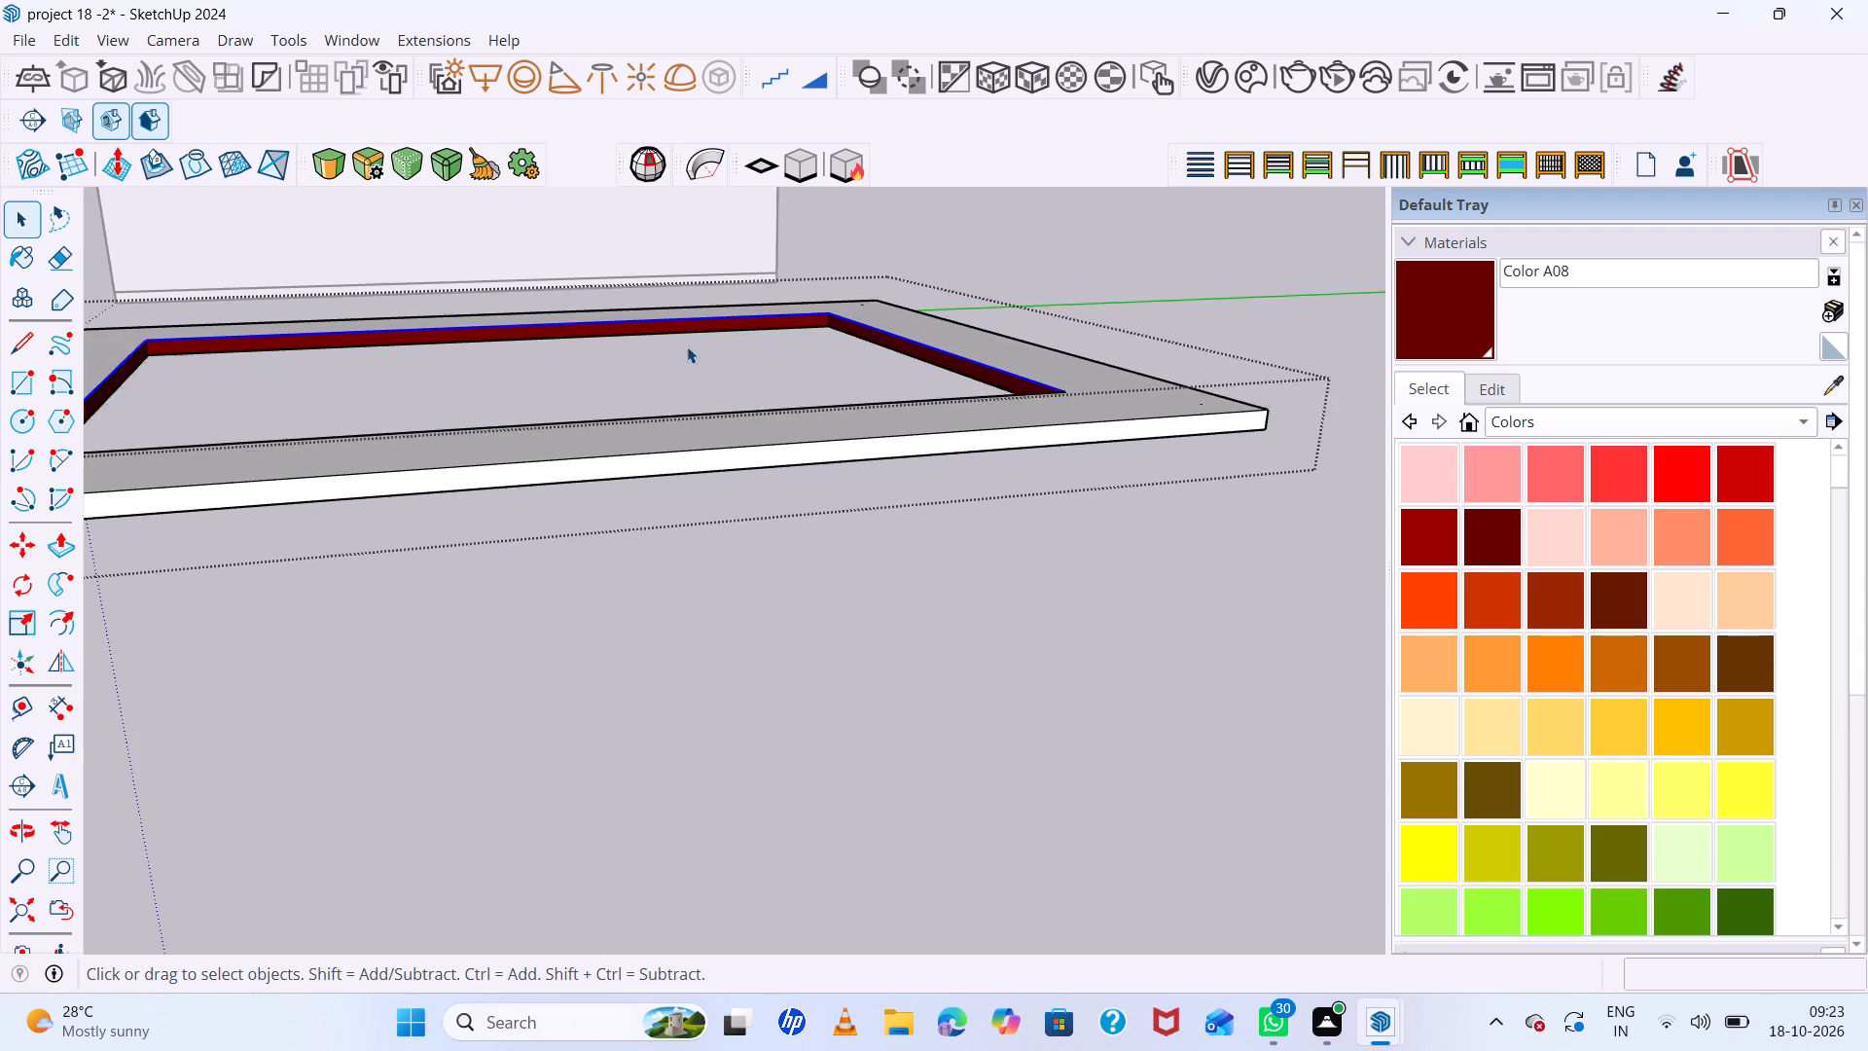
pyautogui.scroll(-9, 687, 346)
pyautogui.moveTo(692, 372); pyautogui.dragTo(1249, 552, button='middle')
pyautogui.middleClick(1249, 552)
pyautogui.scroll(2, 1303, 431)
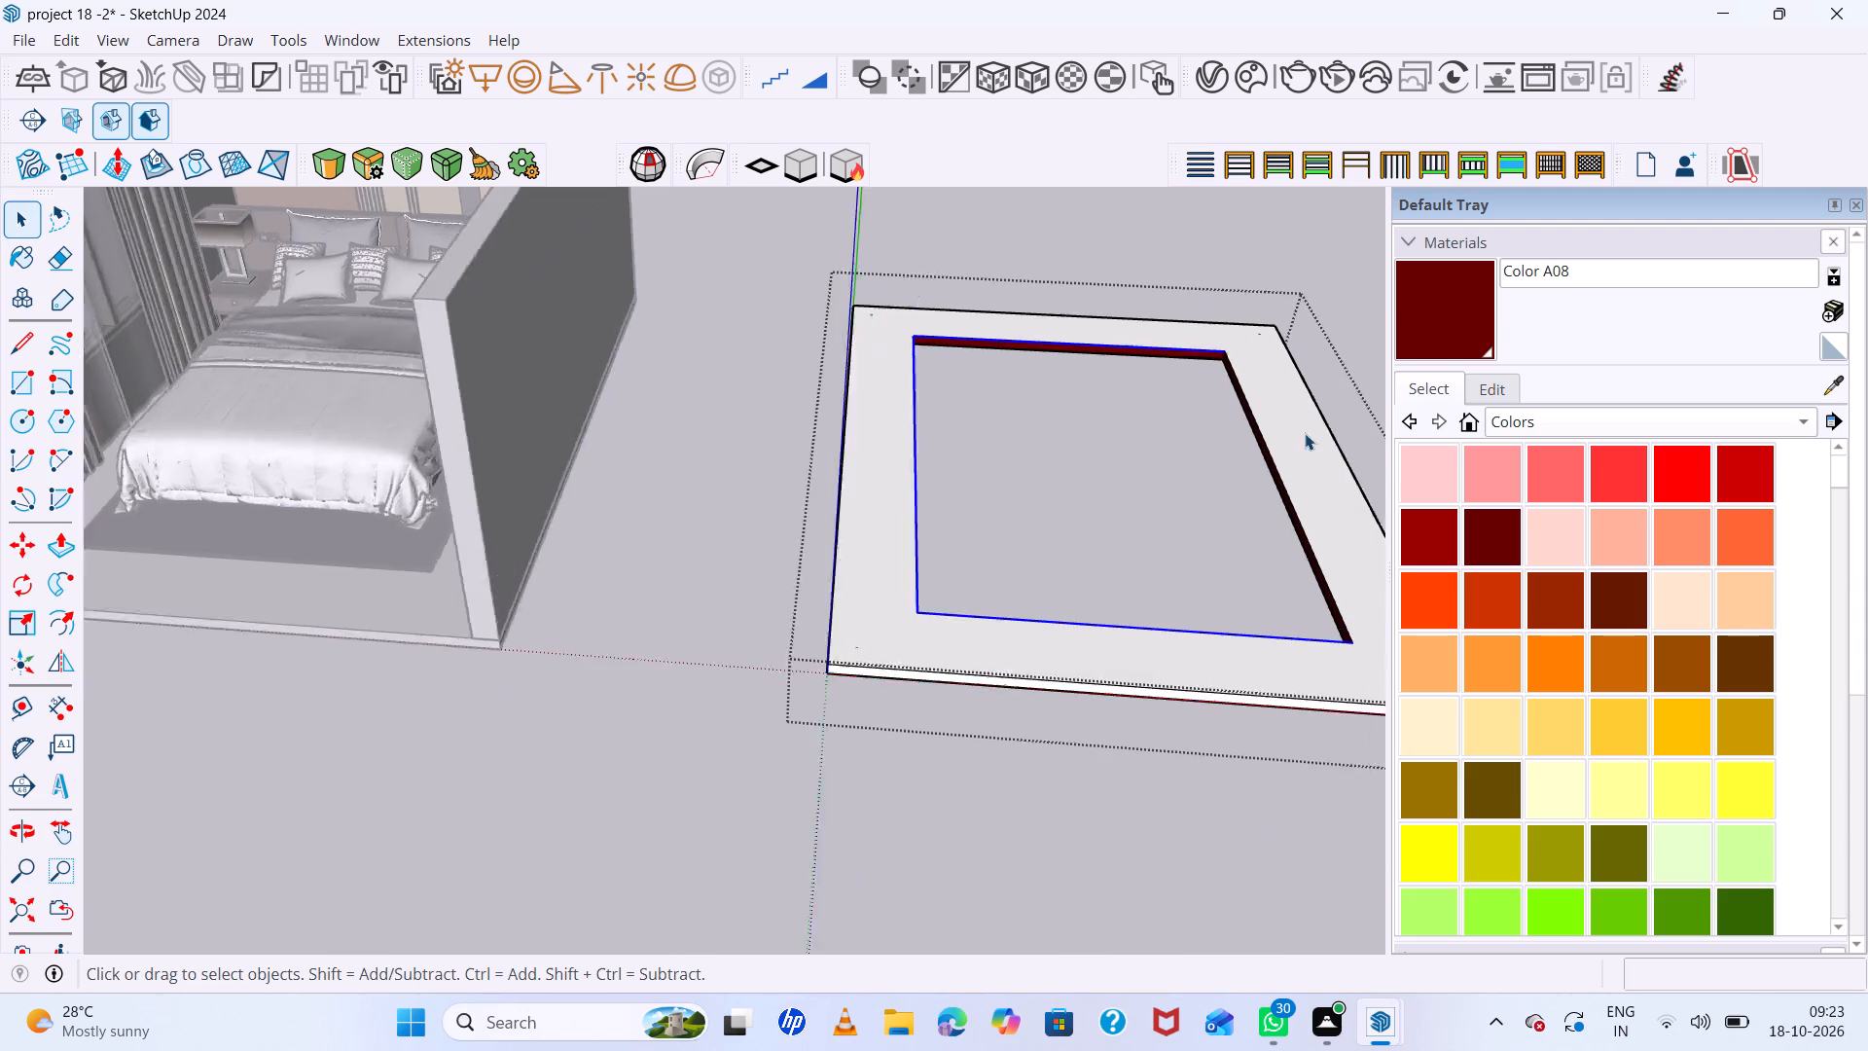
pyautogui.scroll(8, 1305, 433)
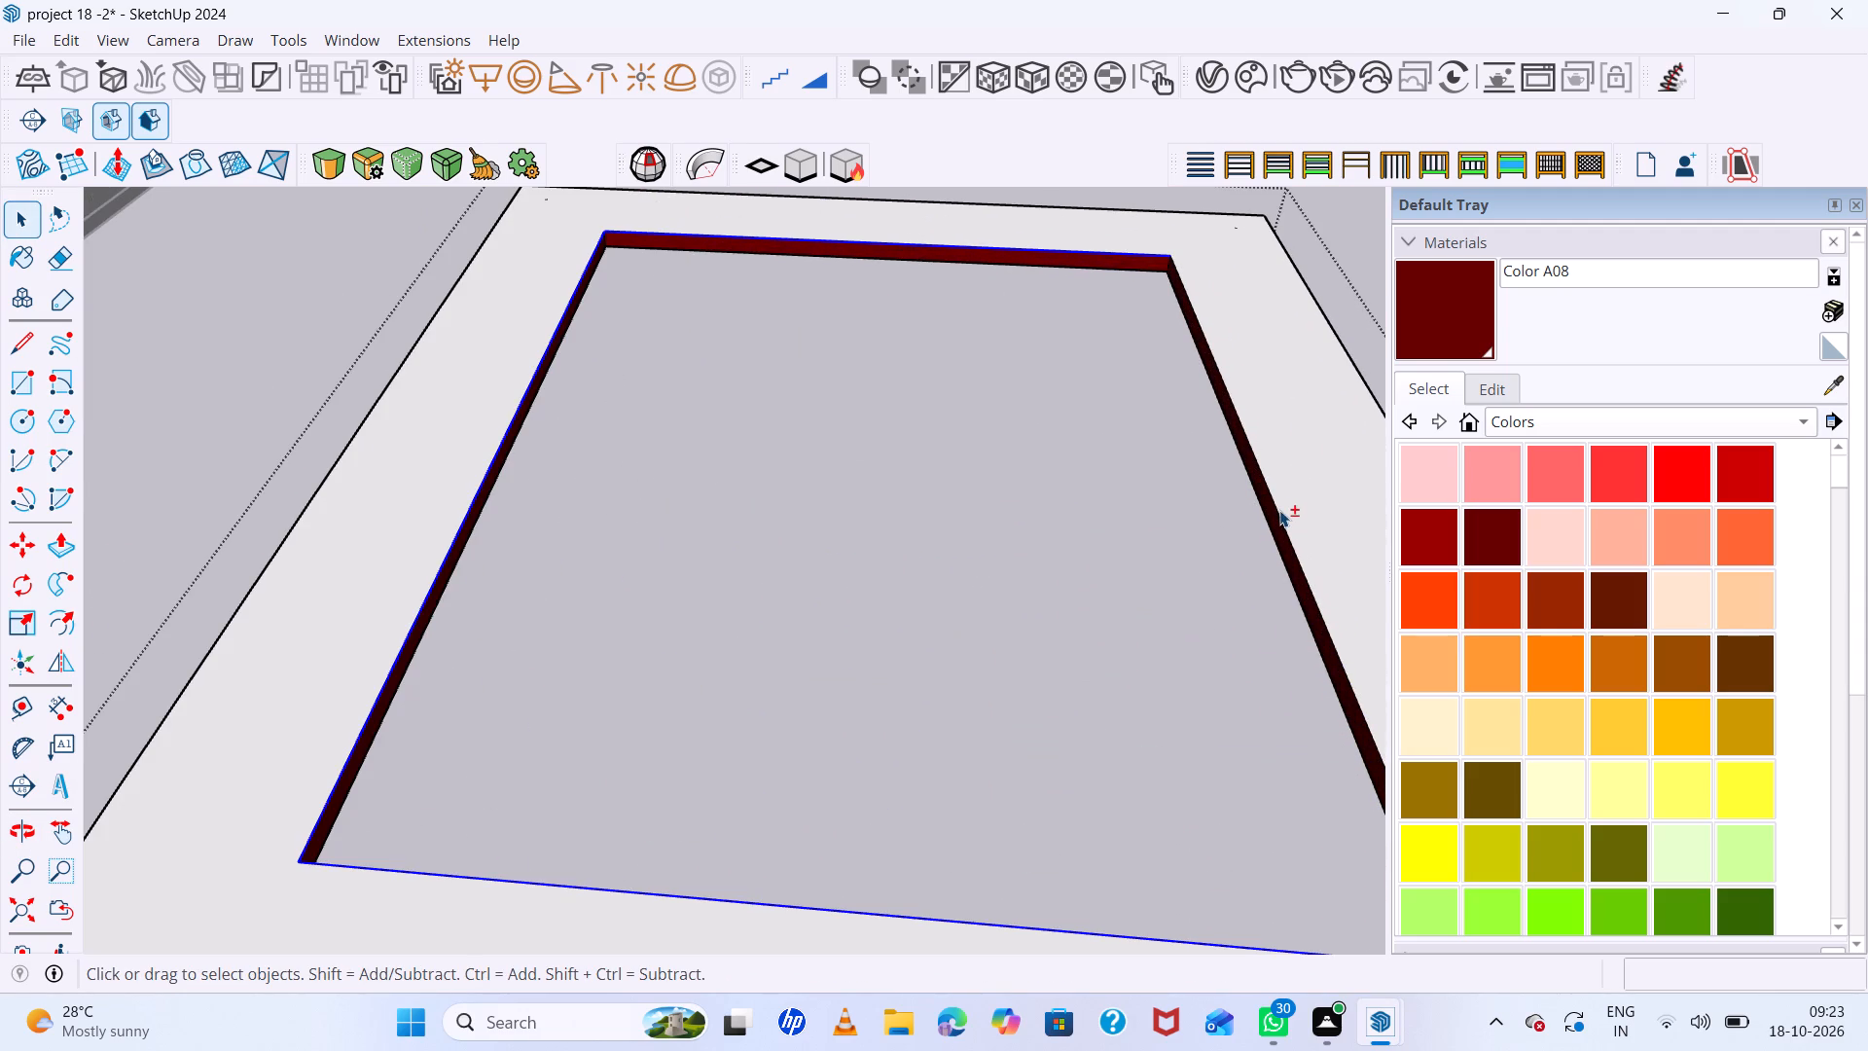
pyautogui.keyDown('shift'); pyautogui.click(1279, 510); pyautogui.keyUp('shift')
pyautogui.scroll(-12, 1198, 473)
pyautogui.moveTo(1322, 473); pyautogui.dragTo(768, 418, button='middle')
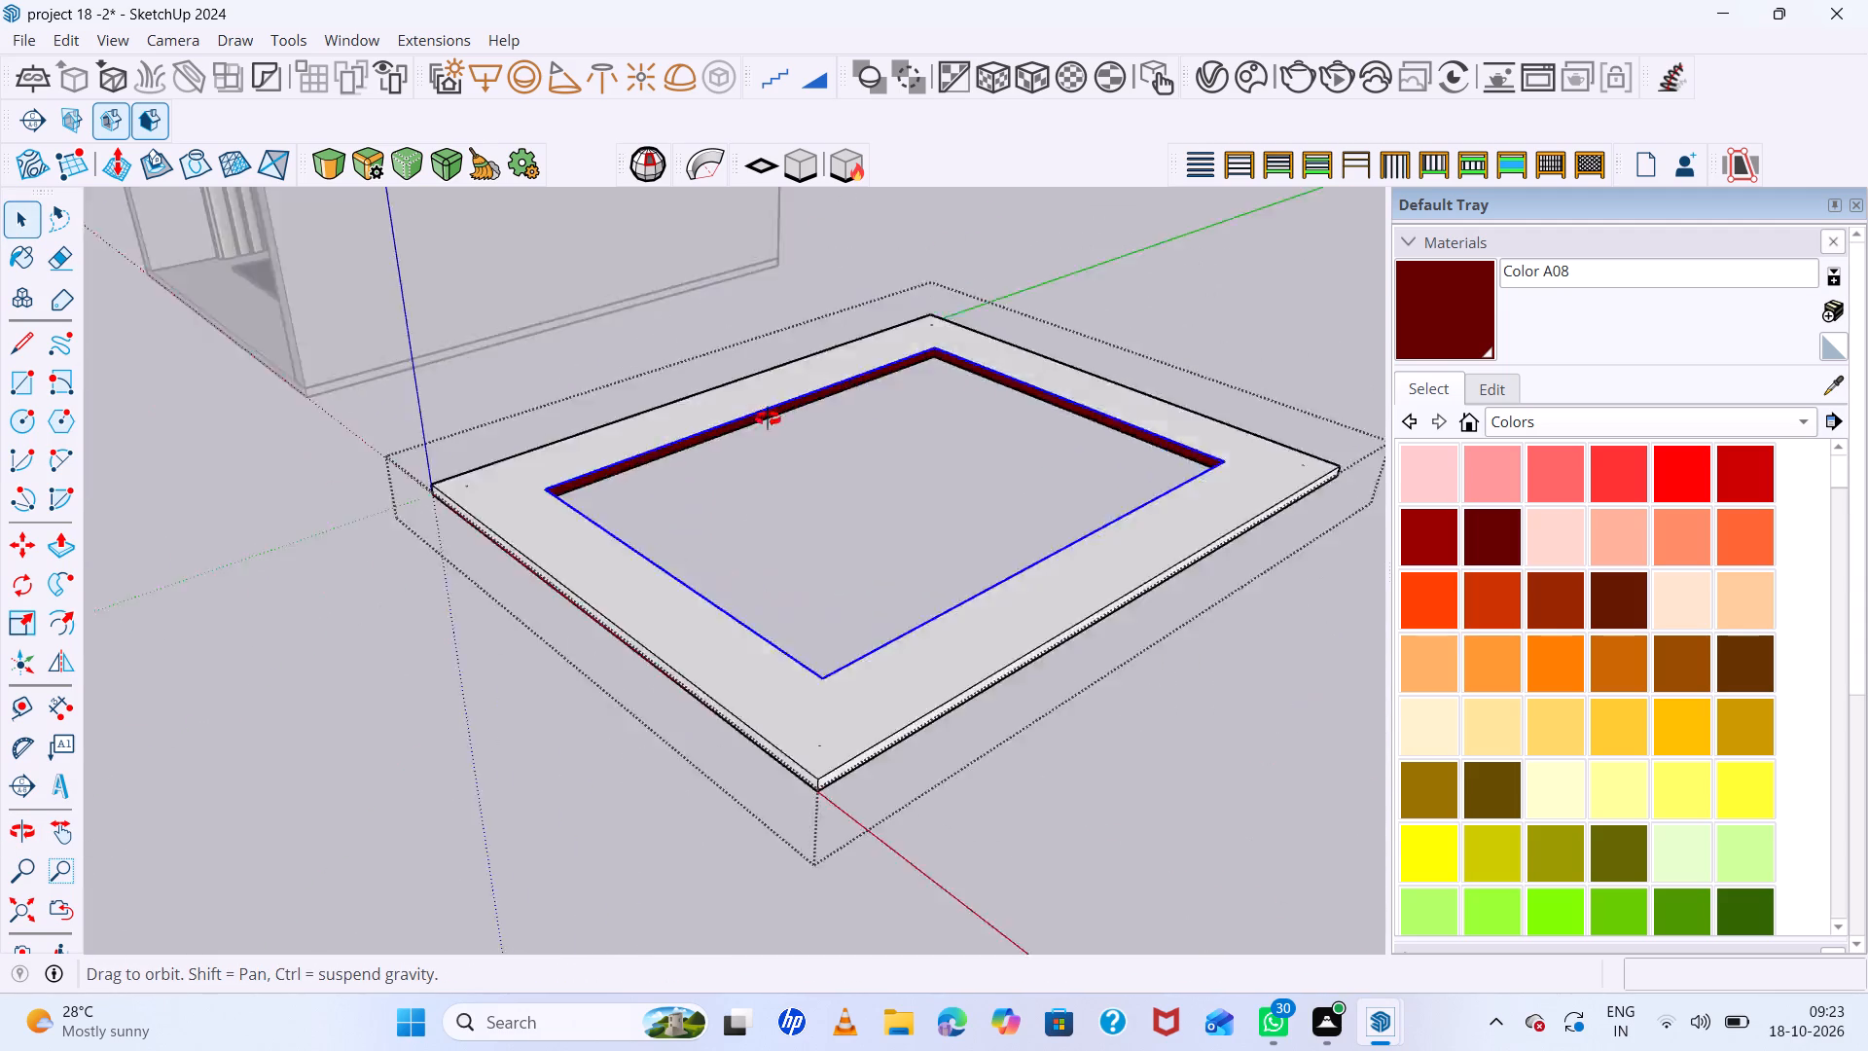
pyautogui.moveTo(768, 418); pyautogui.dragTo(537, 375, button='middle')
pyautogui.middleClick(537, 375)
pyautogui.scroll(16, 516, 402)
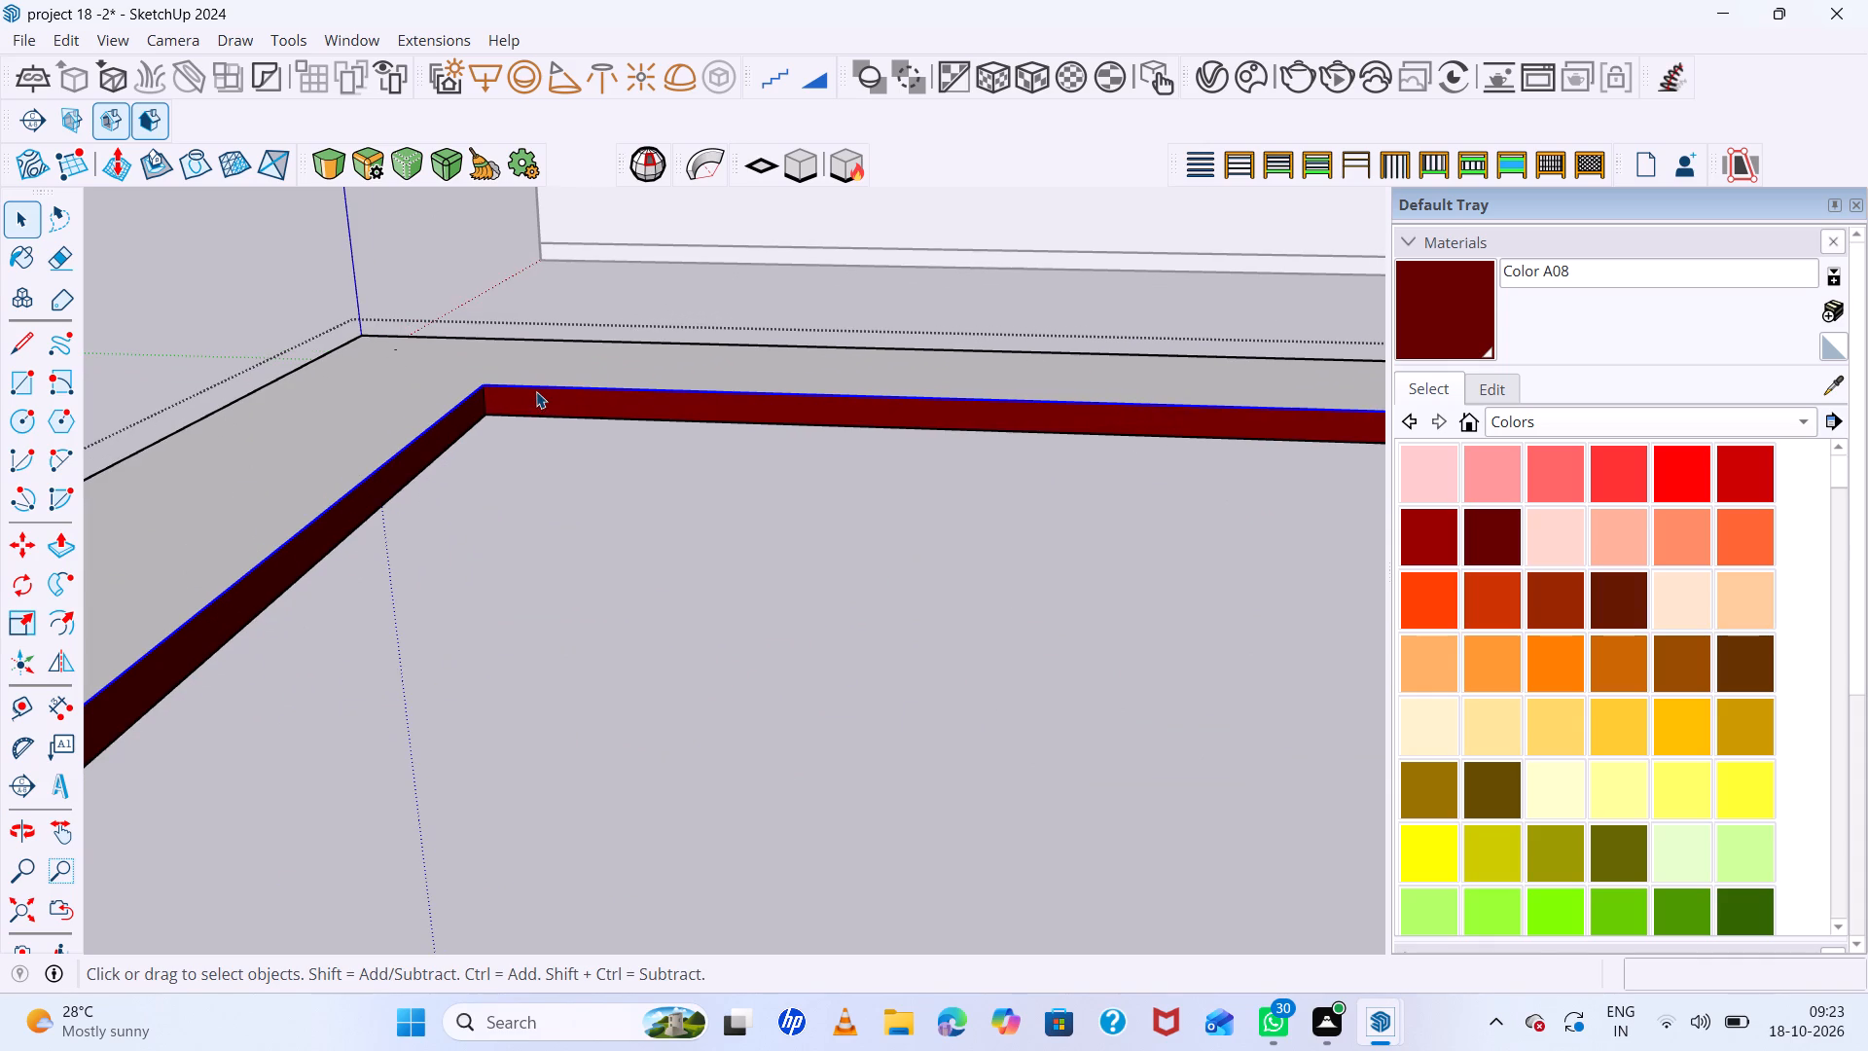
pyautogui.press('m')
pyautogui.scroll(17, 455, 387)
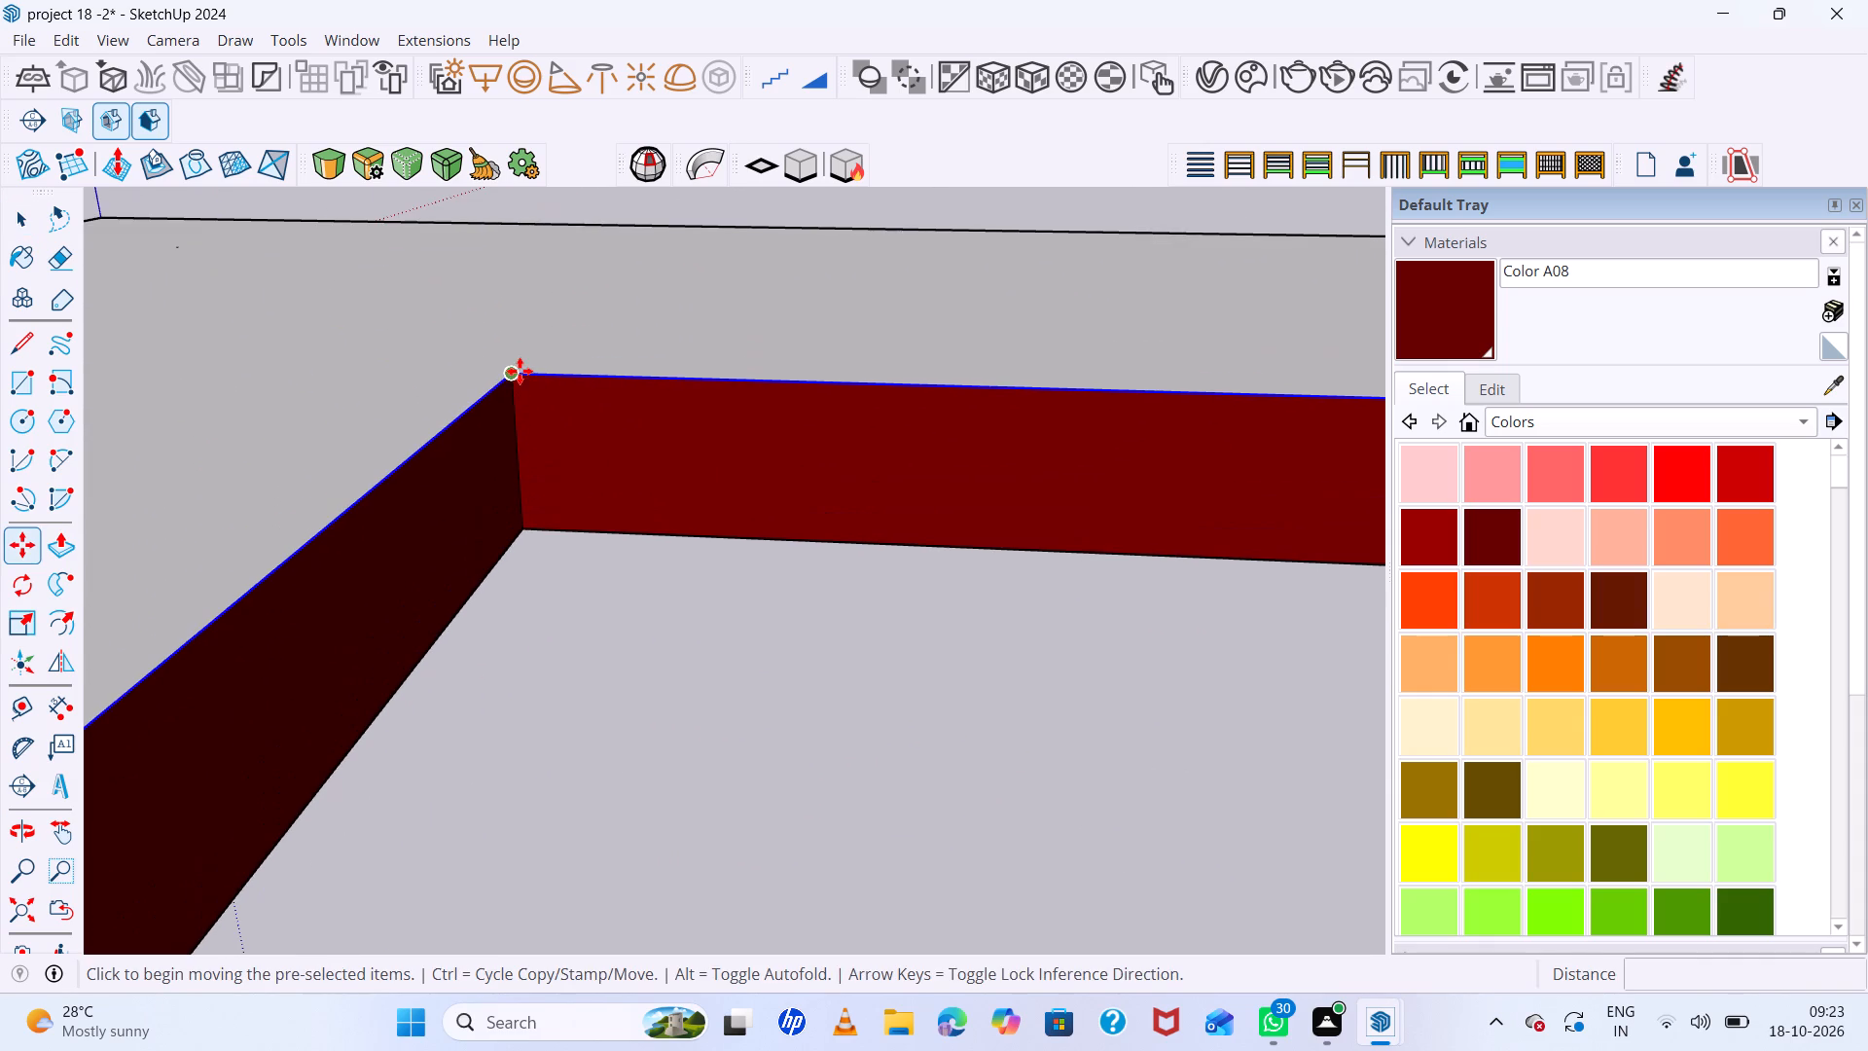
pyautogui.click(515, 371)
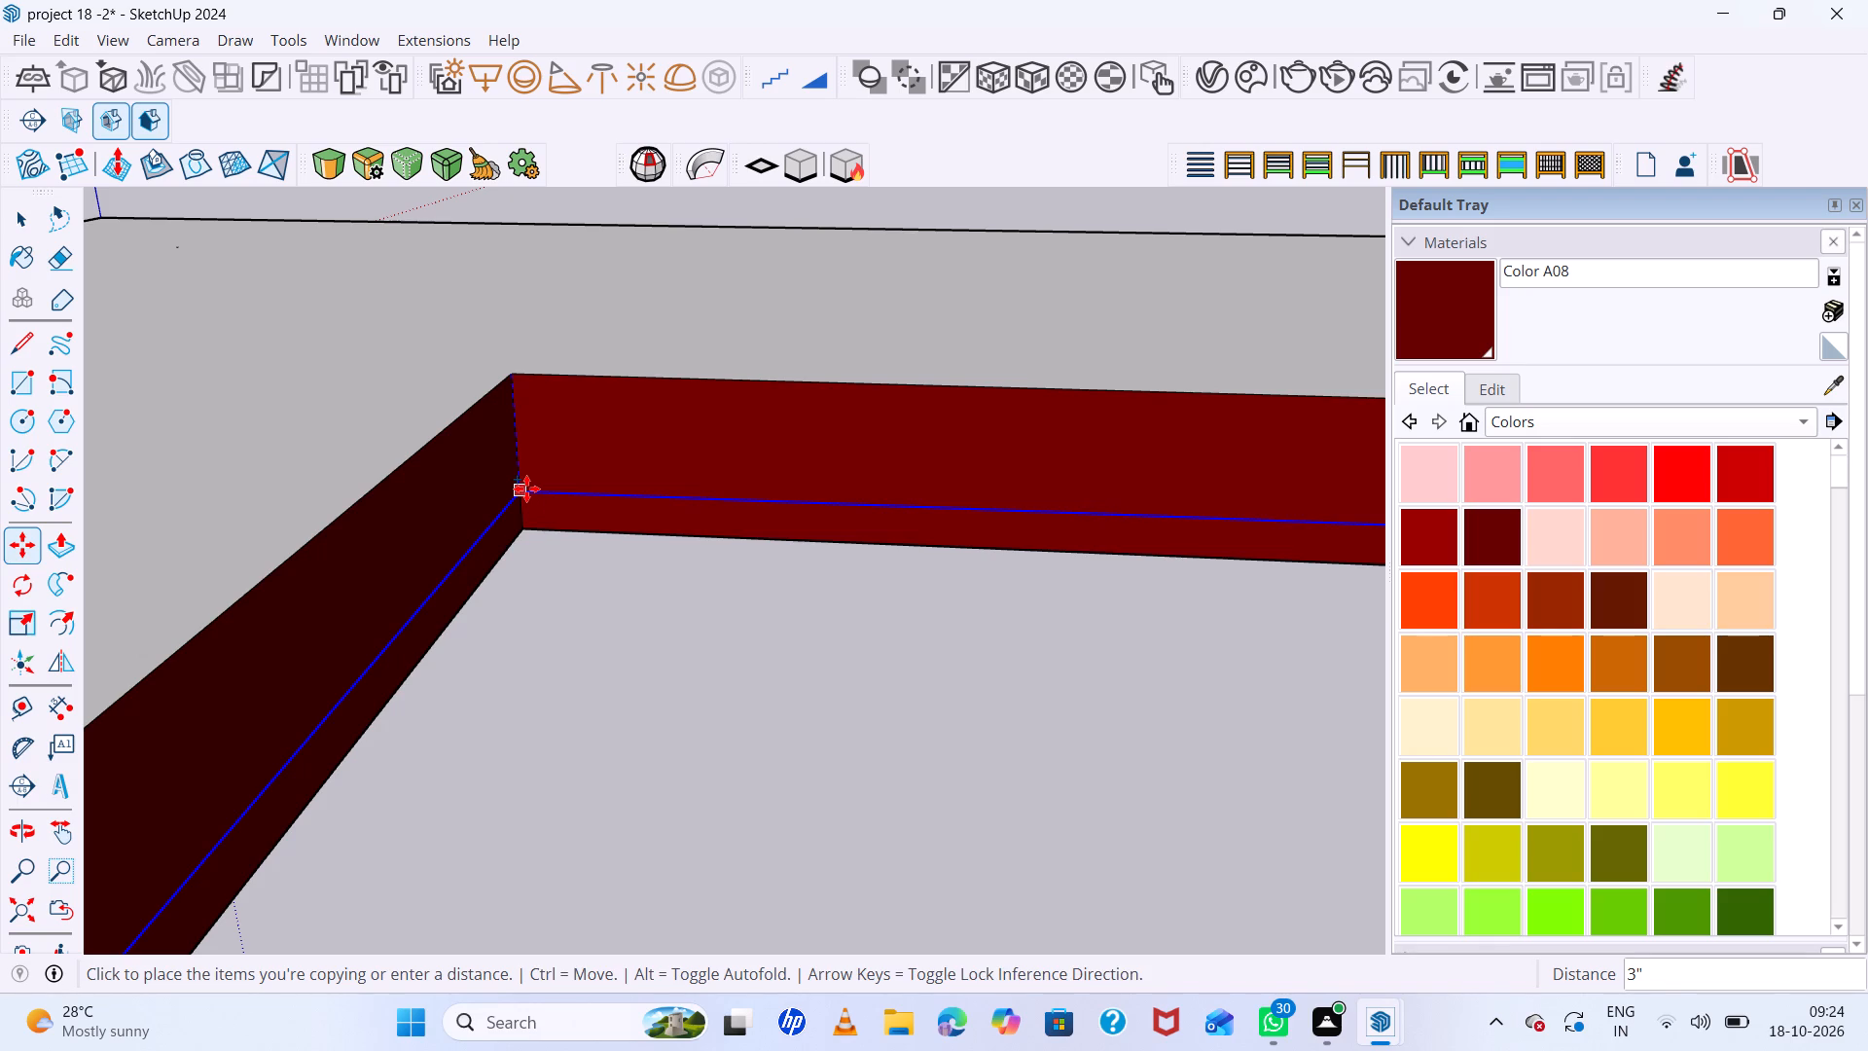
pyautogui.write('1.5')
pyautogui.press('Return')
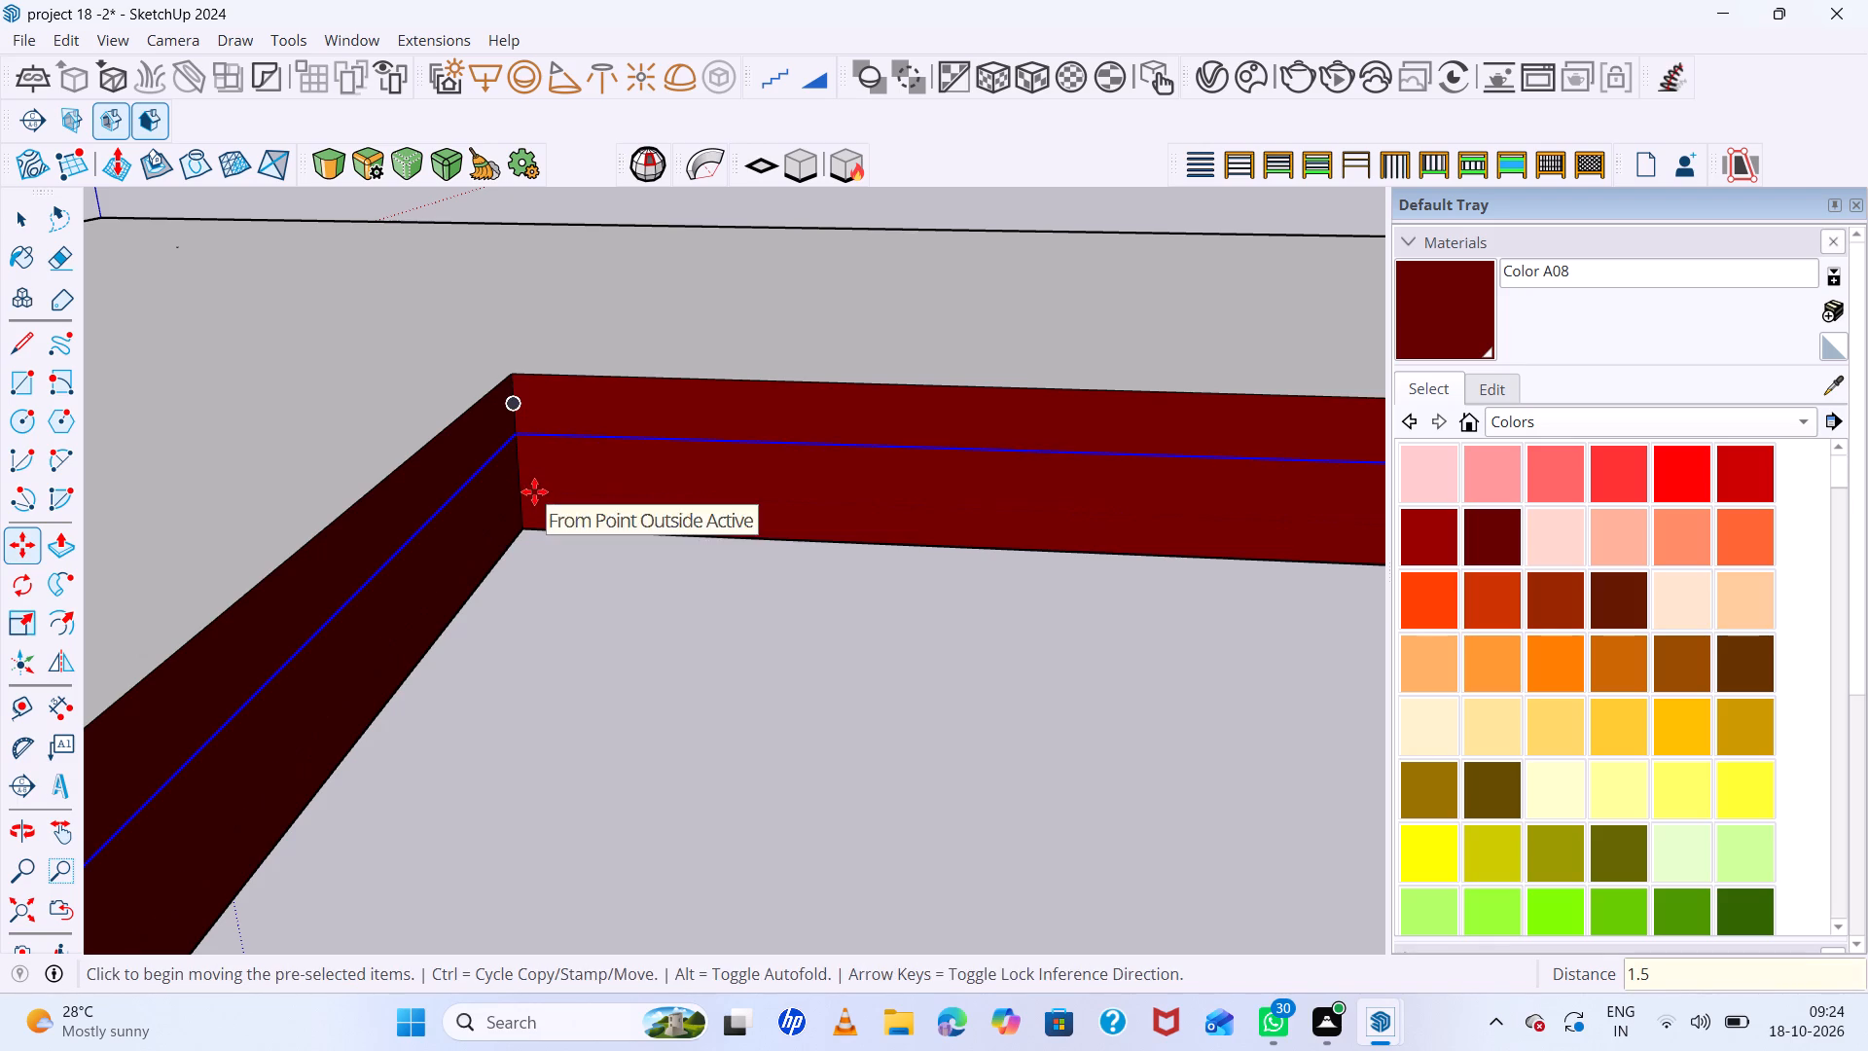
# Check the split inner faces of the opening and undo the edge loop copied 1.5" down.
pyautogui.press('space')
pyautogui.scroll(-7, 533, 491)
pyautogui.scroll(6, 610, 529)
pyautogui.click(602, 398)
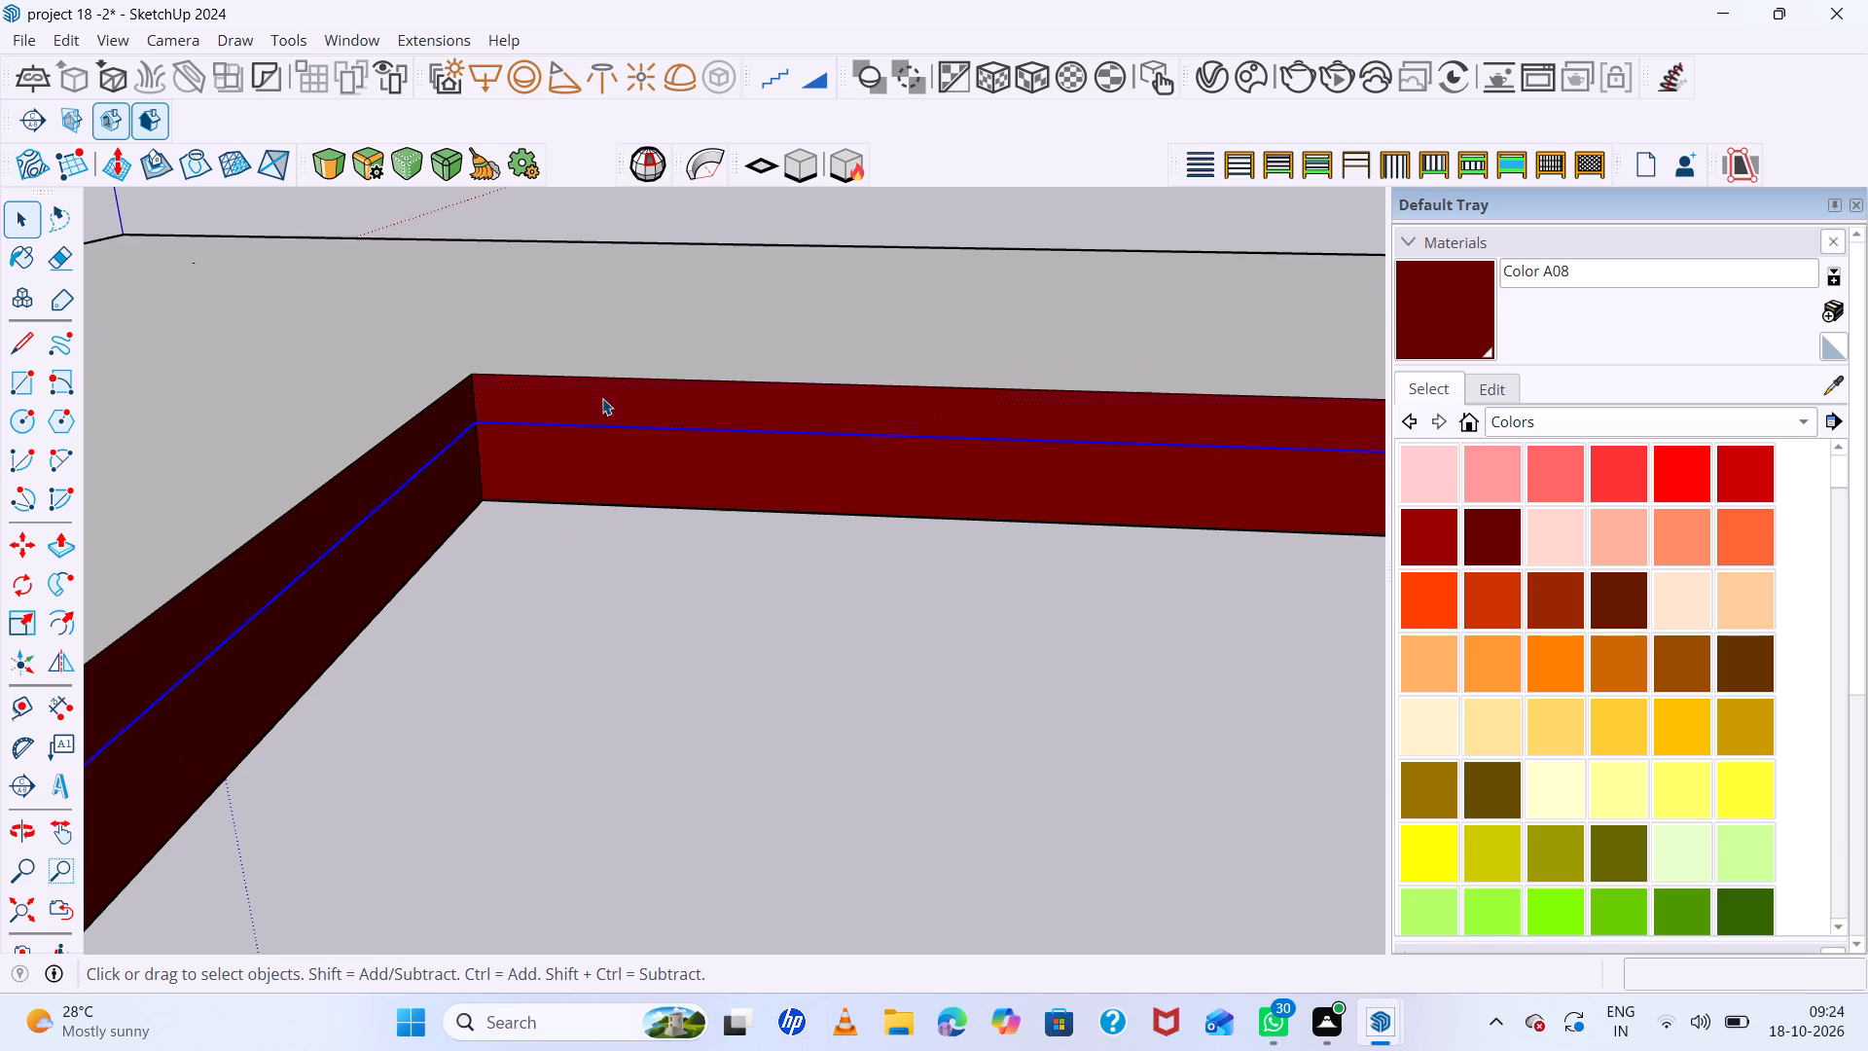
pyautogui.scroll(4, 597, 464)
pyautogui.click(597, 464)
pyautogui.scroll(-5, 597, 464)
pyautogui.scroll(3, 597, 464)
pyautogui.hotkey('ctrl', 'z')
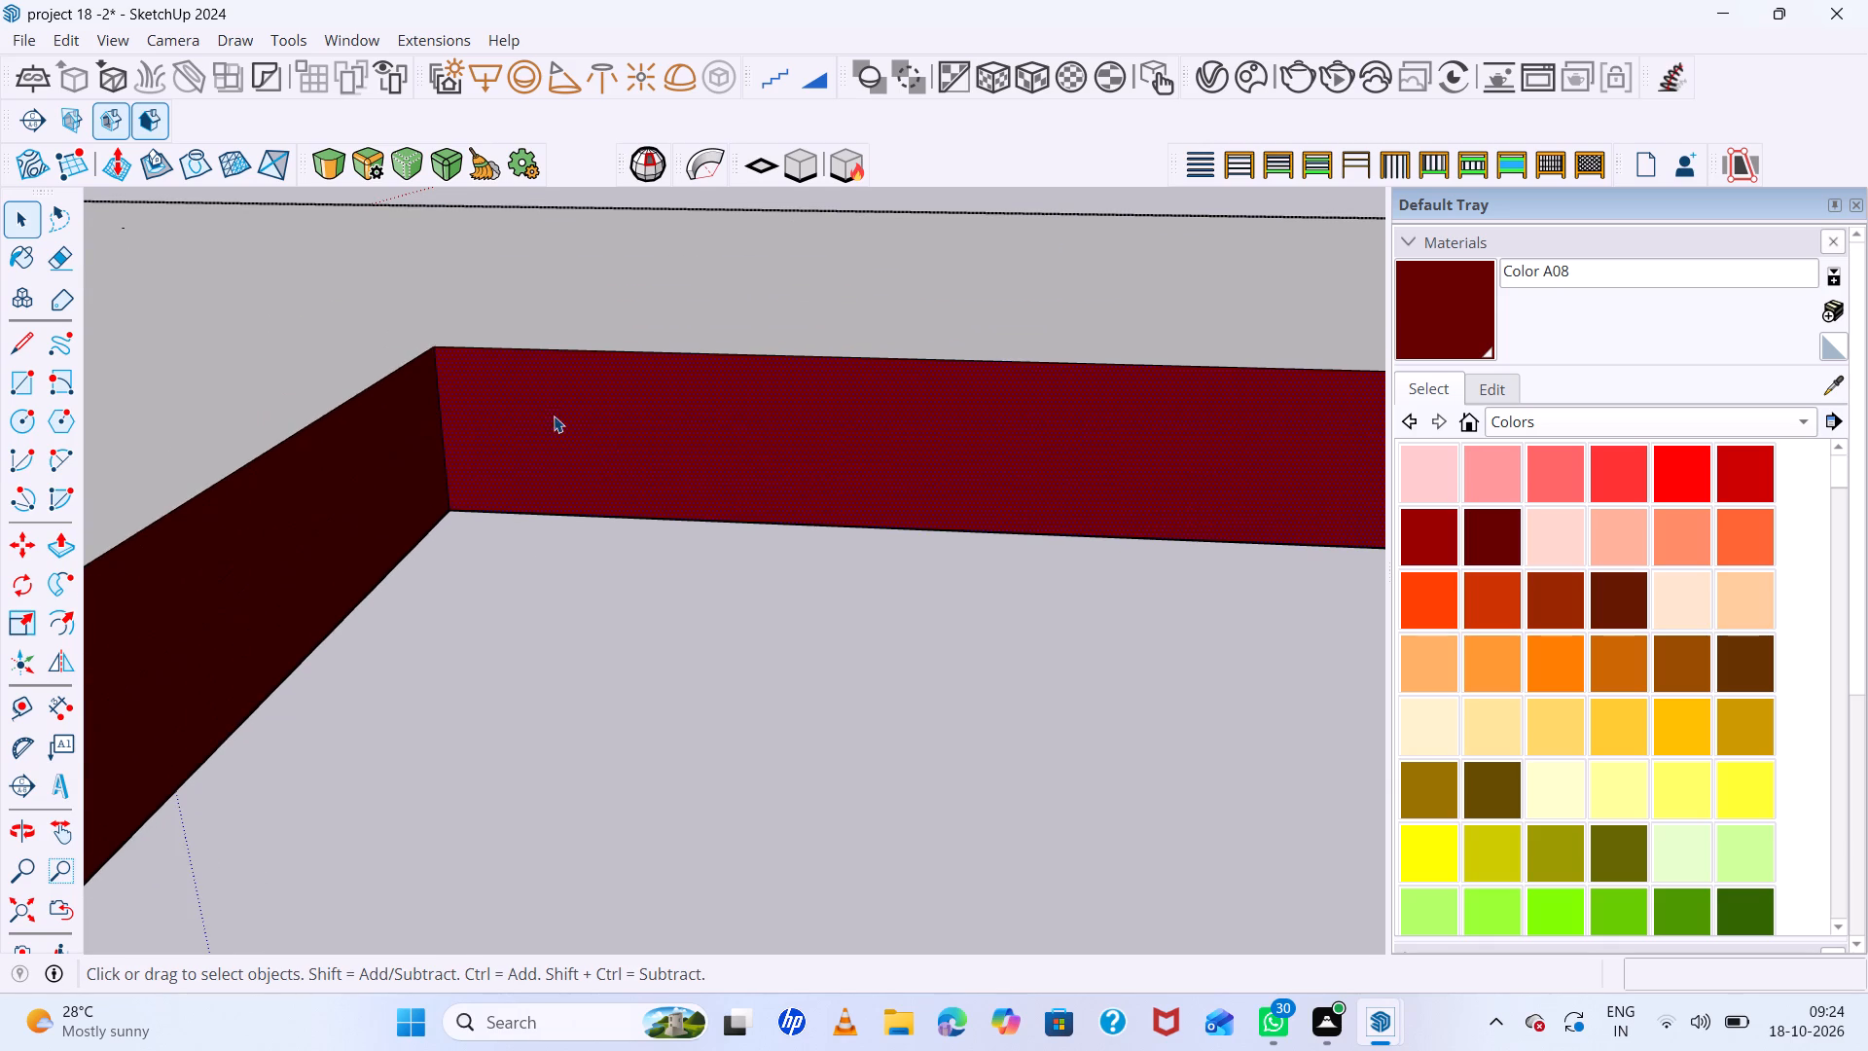
# Exit the frame group, reopen it for editing from below and select its inner underside face.
pyautogui.doubleClick(554, 511)
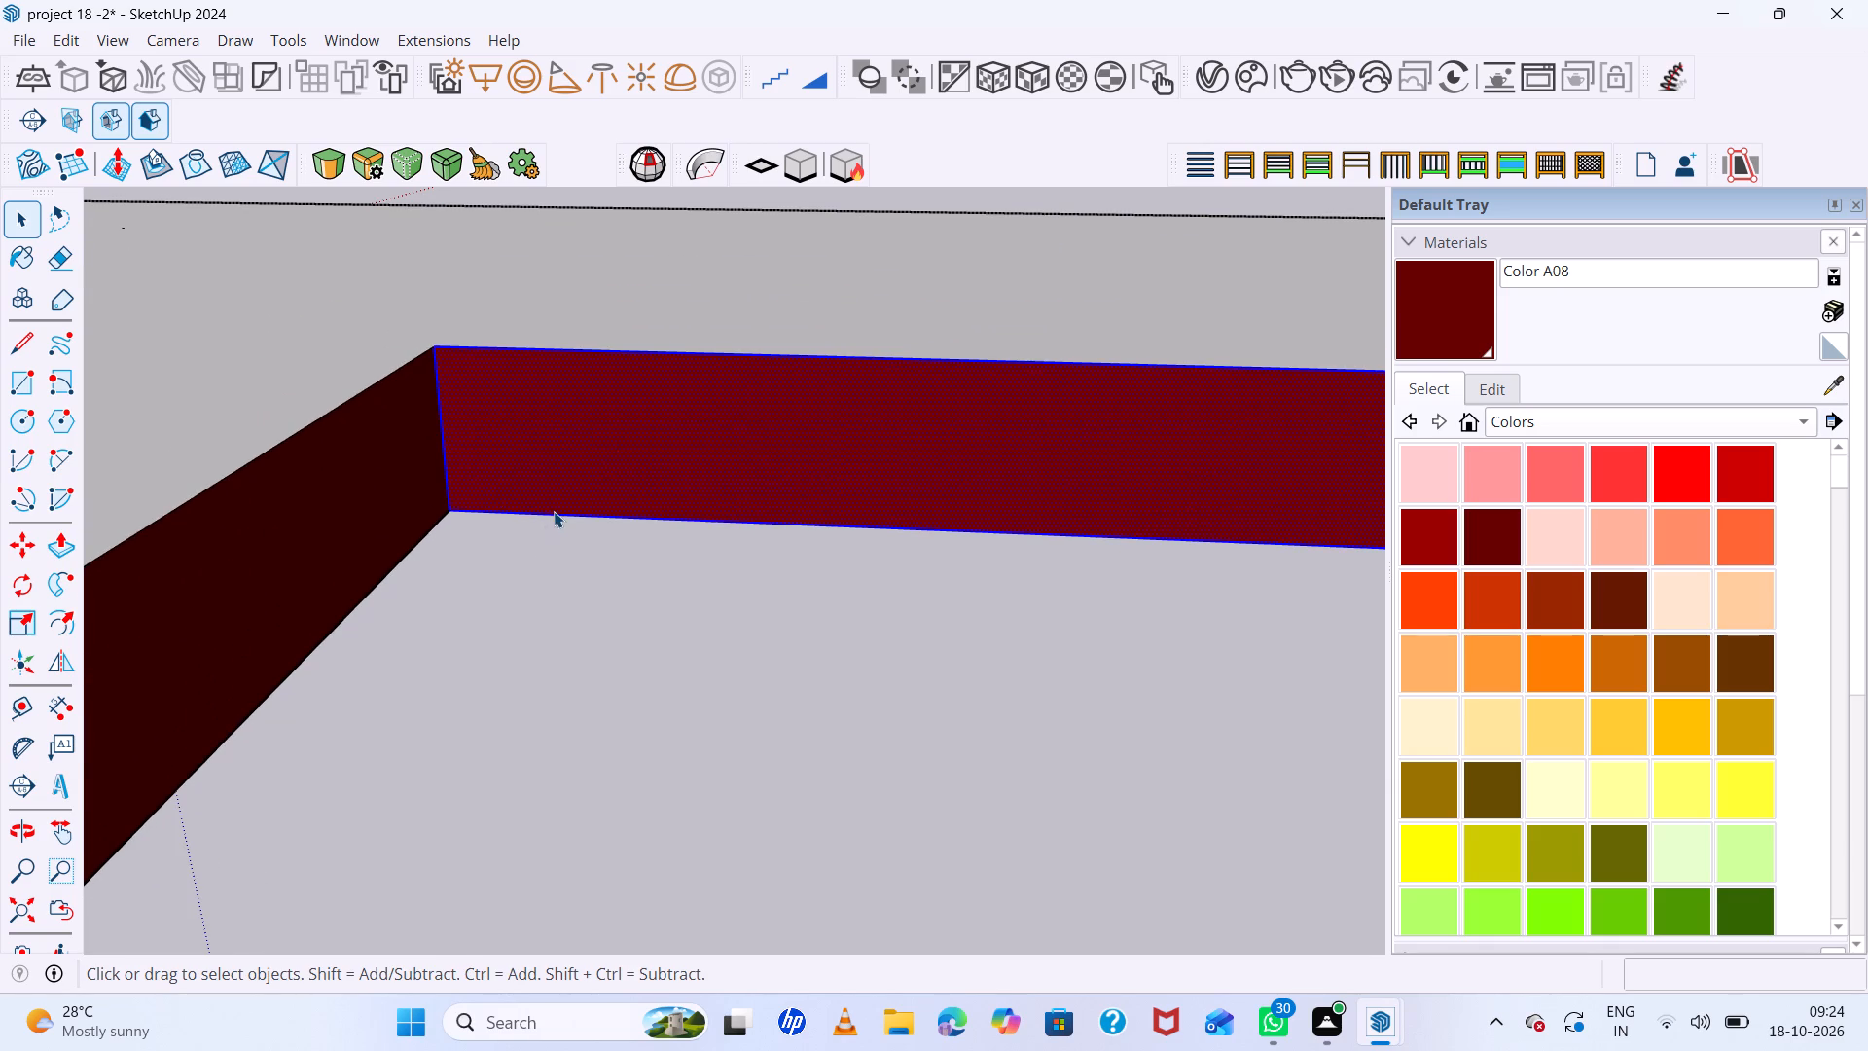
pyautogui.scroll(-6, 553, 498)
pyautogui.press('space')
pyautogui.click(777, 249)
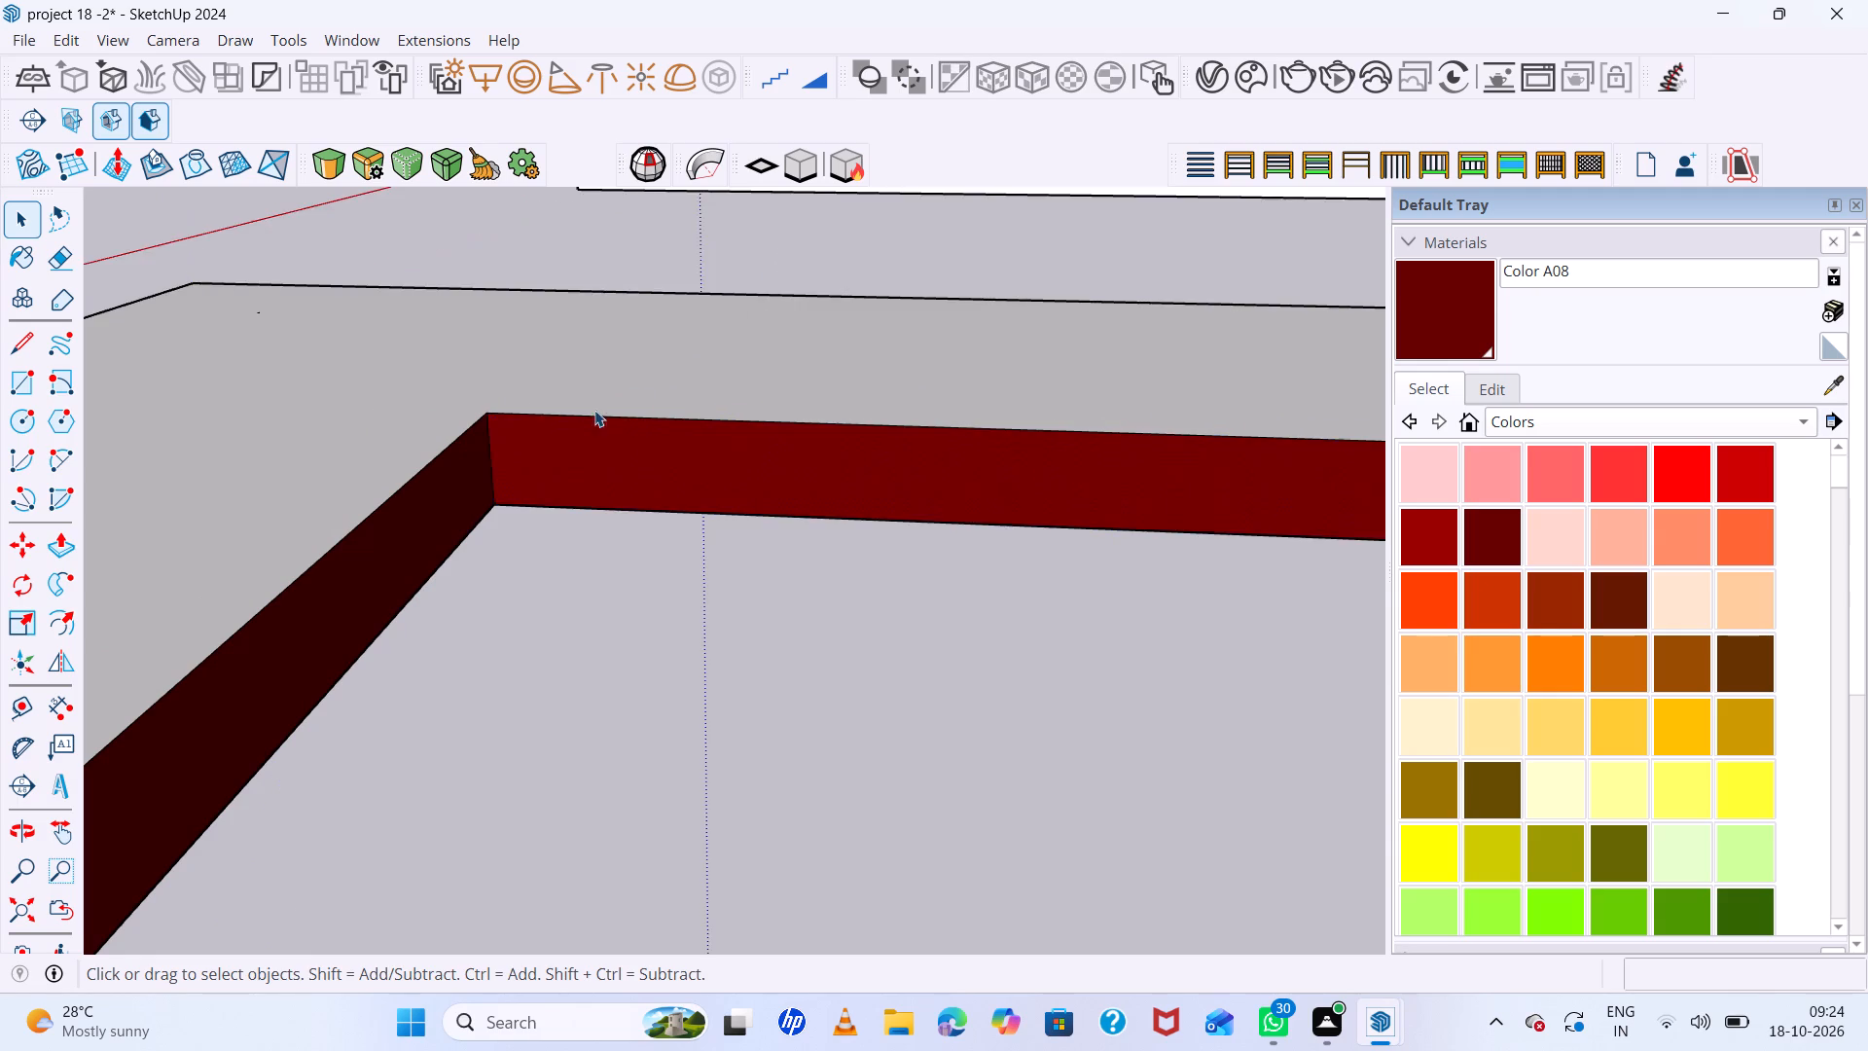
pyautogui.scroll(5, 581, 417)
pyautogui.click(541, 410)
pyautogui.scroll(-15, 541, 410)
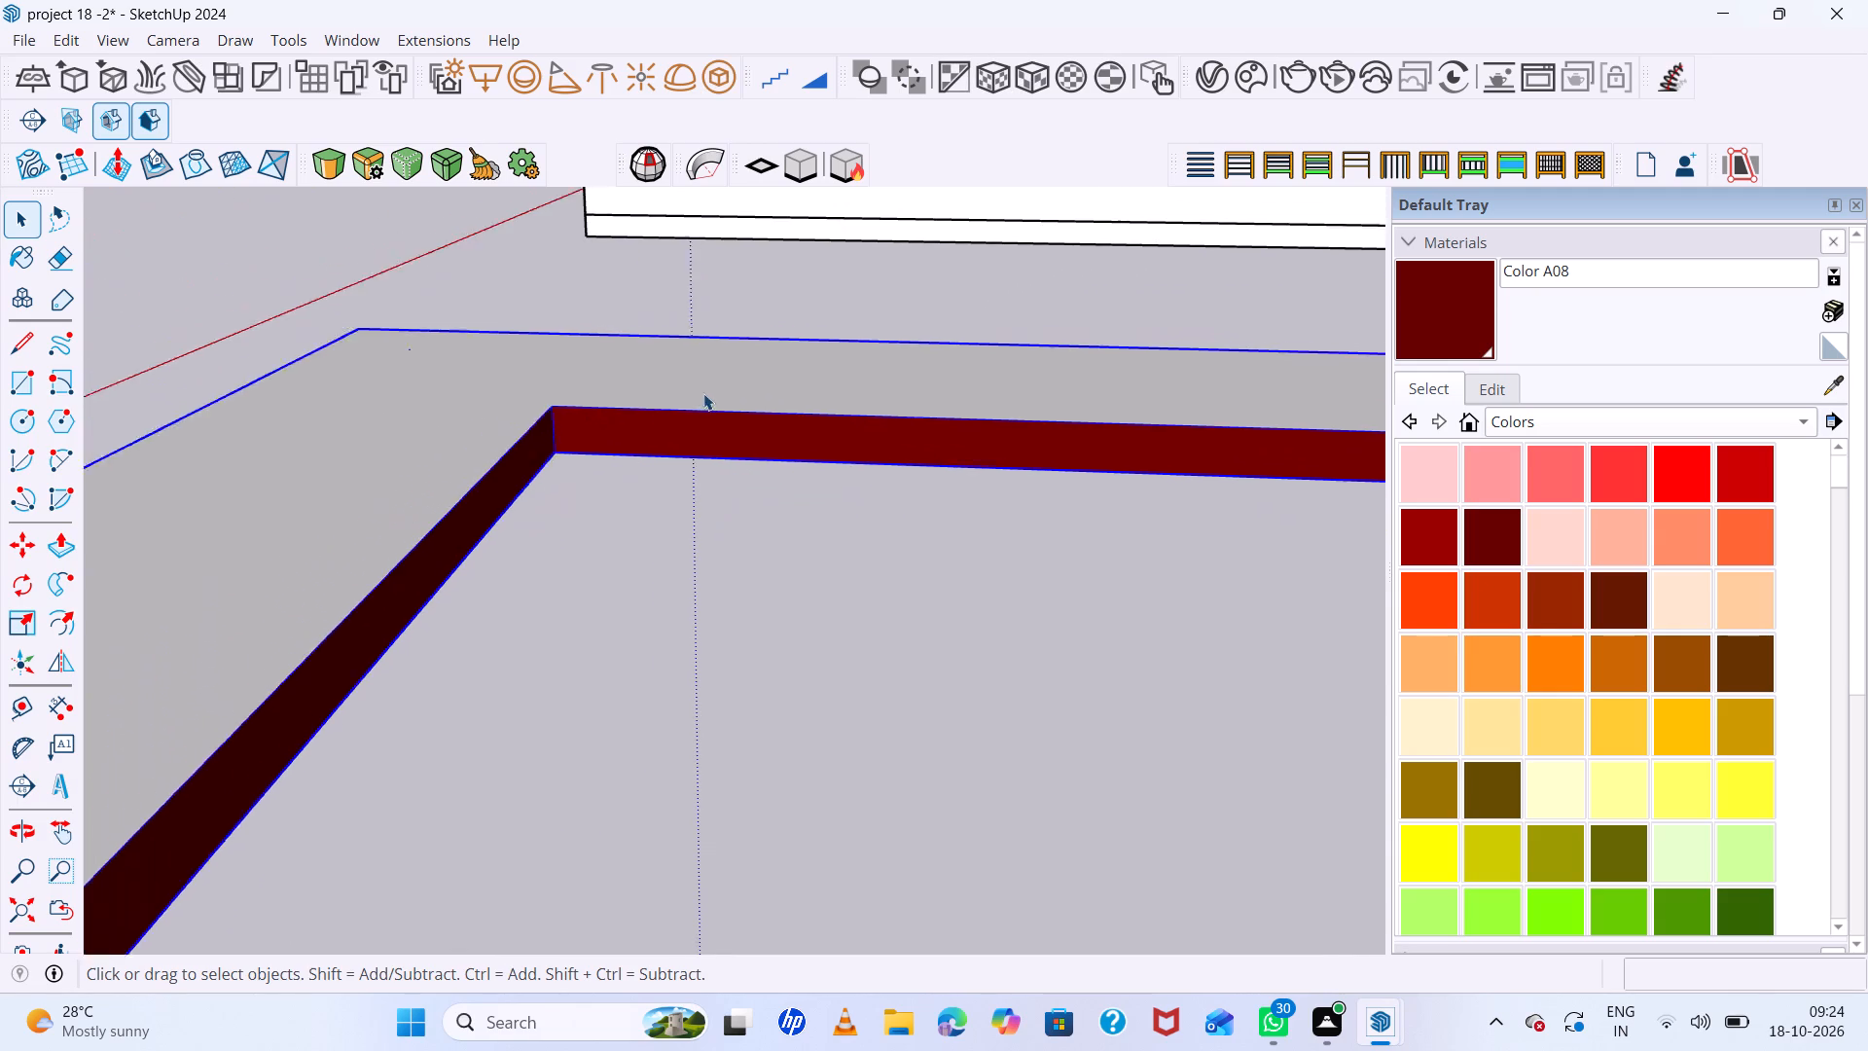
pyautogui.scroll(-10, 703, 393)
pyautogui.scroll(-12, 700, 384)
pyautogui.moveTo(851, 481); pyautogui.dragTo(843, 230, button='middle')
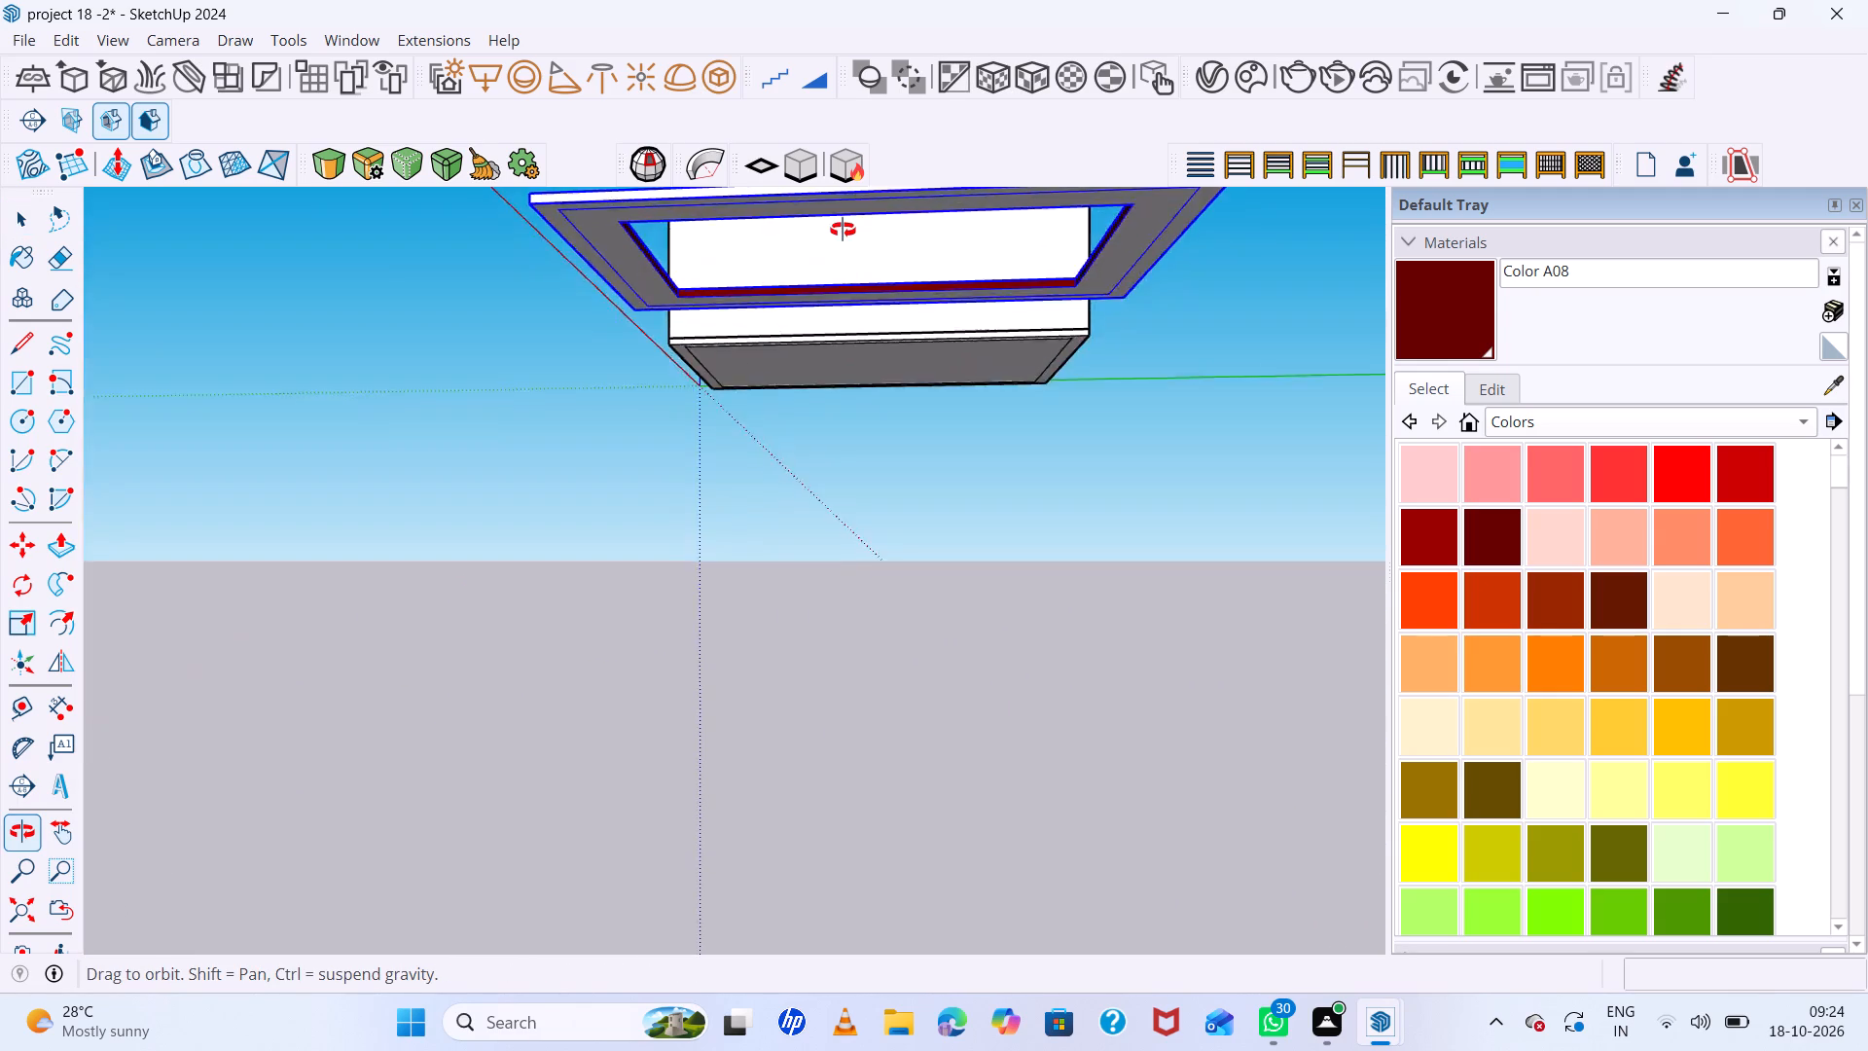
pyautogui.moveTo(843, 230); pyautogui.dragTo(820, 284, button='middle')
pyautogui.middleClick(820, 284)
pyautogui.scroll(11, 1100, 228)
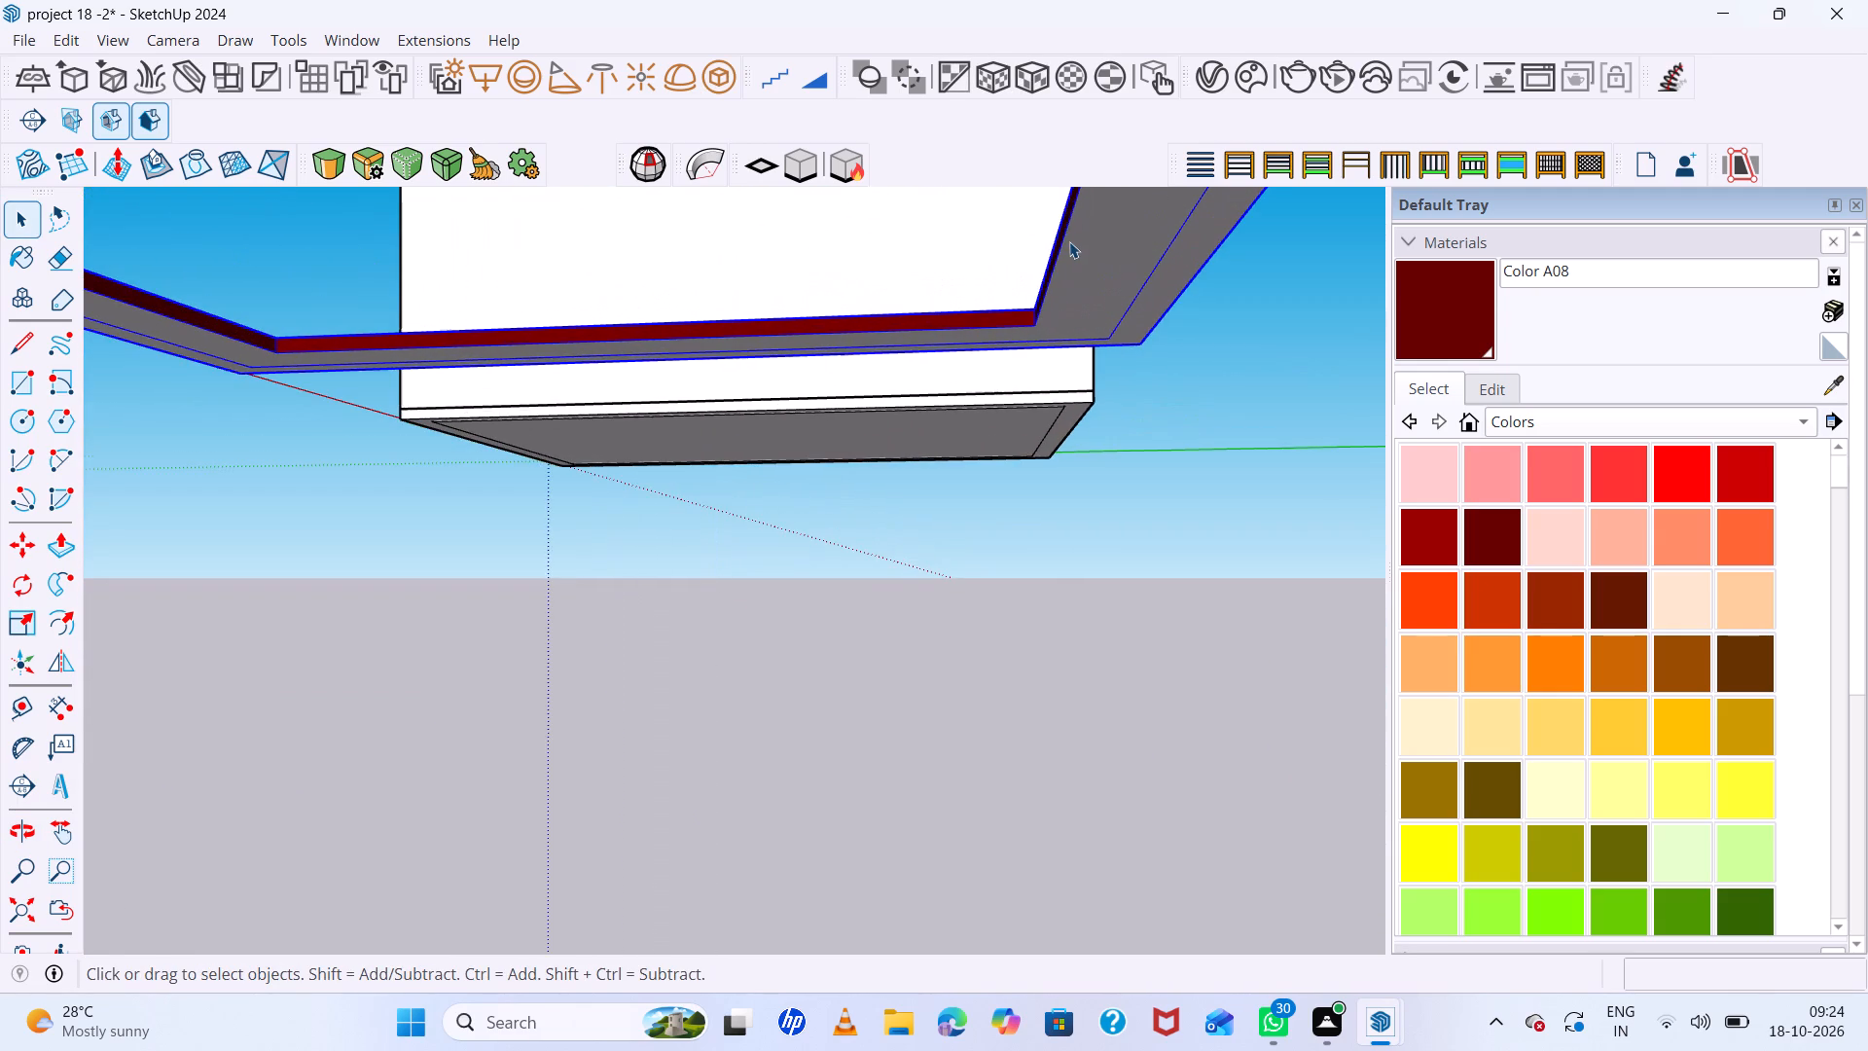
pyautogui.click(1069, 241)
pyautogui.scroll(4, 1069, 241)
pyautogui.tripleClick(1069, 241)
pyautogui.tripleClick(1069, 241)
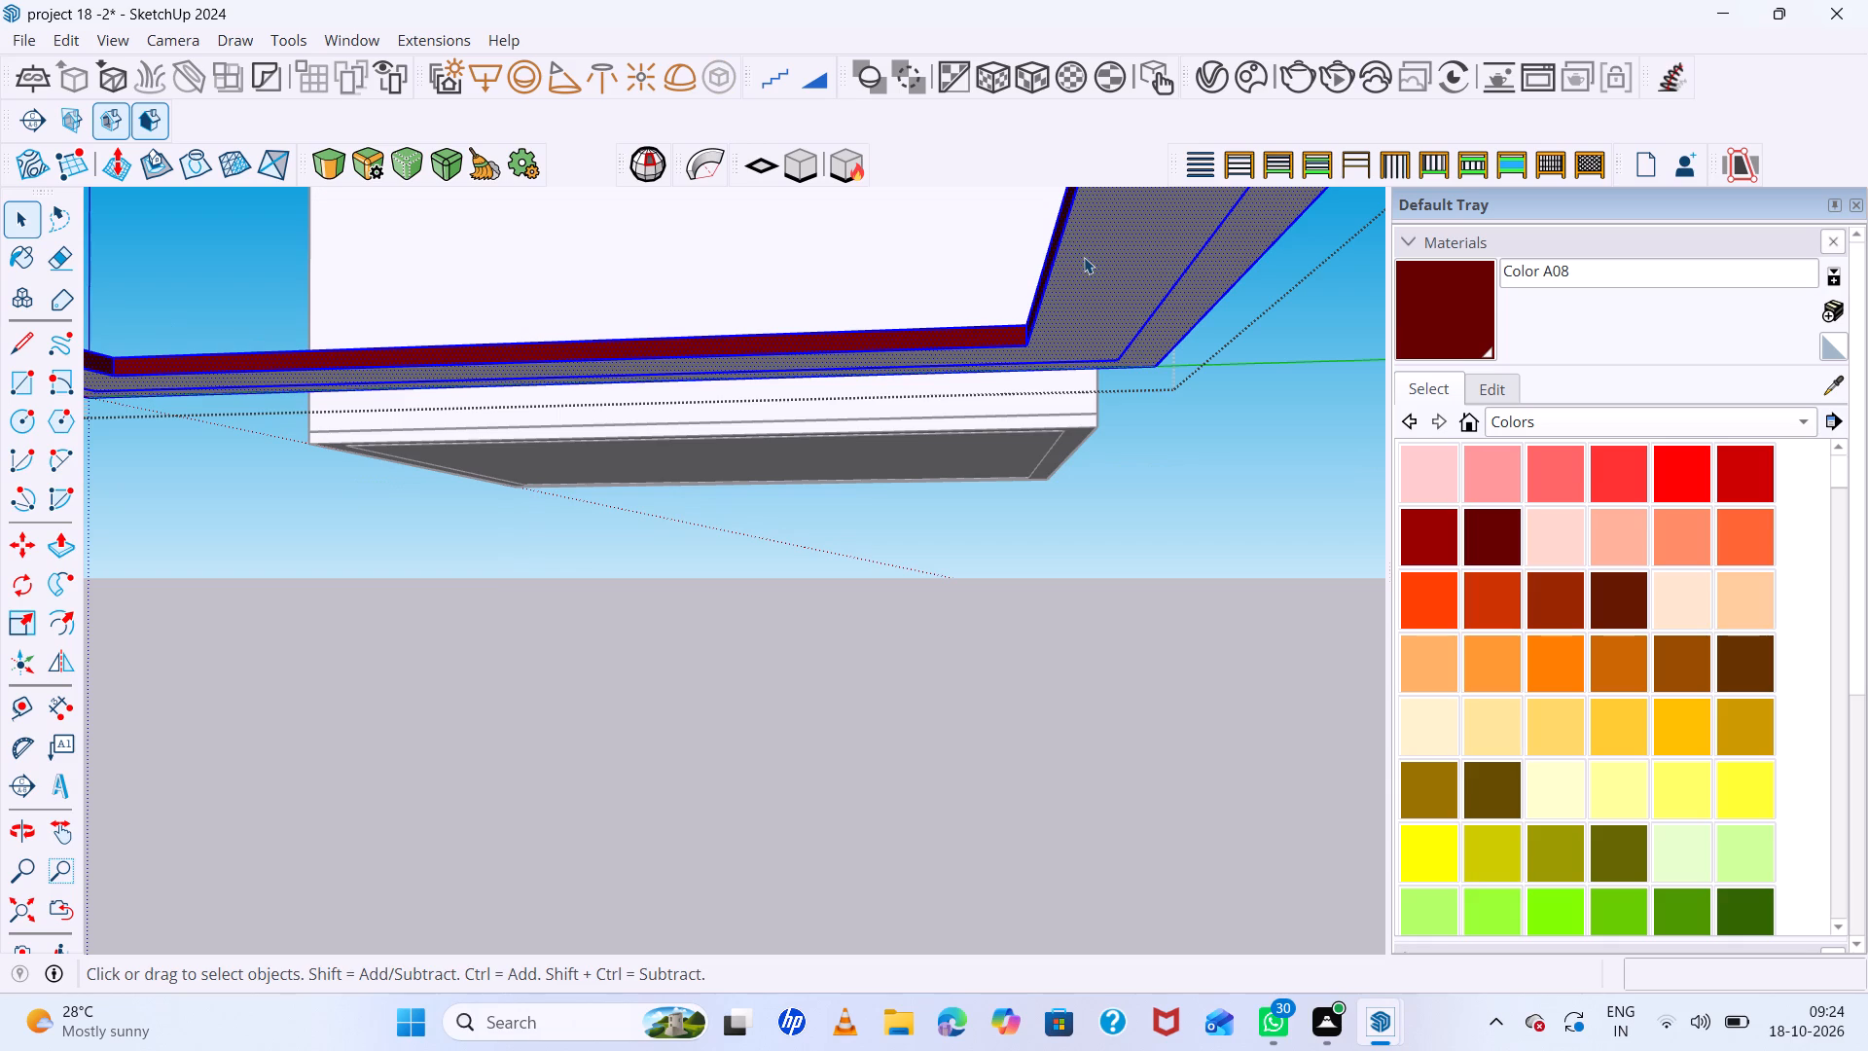
pyautogui.doubleClick(1084, 257)
pyautogui.scroll(-4, 1084, 257)
pyautogui.click(1084, 257)
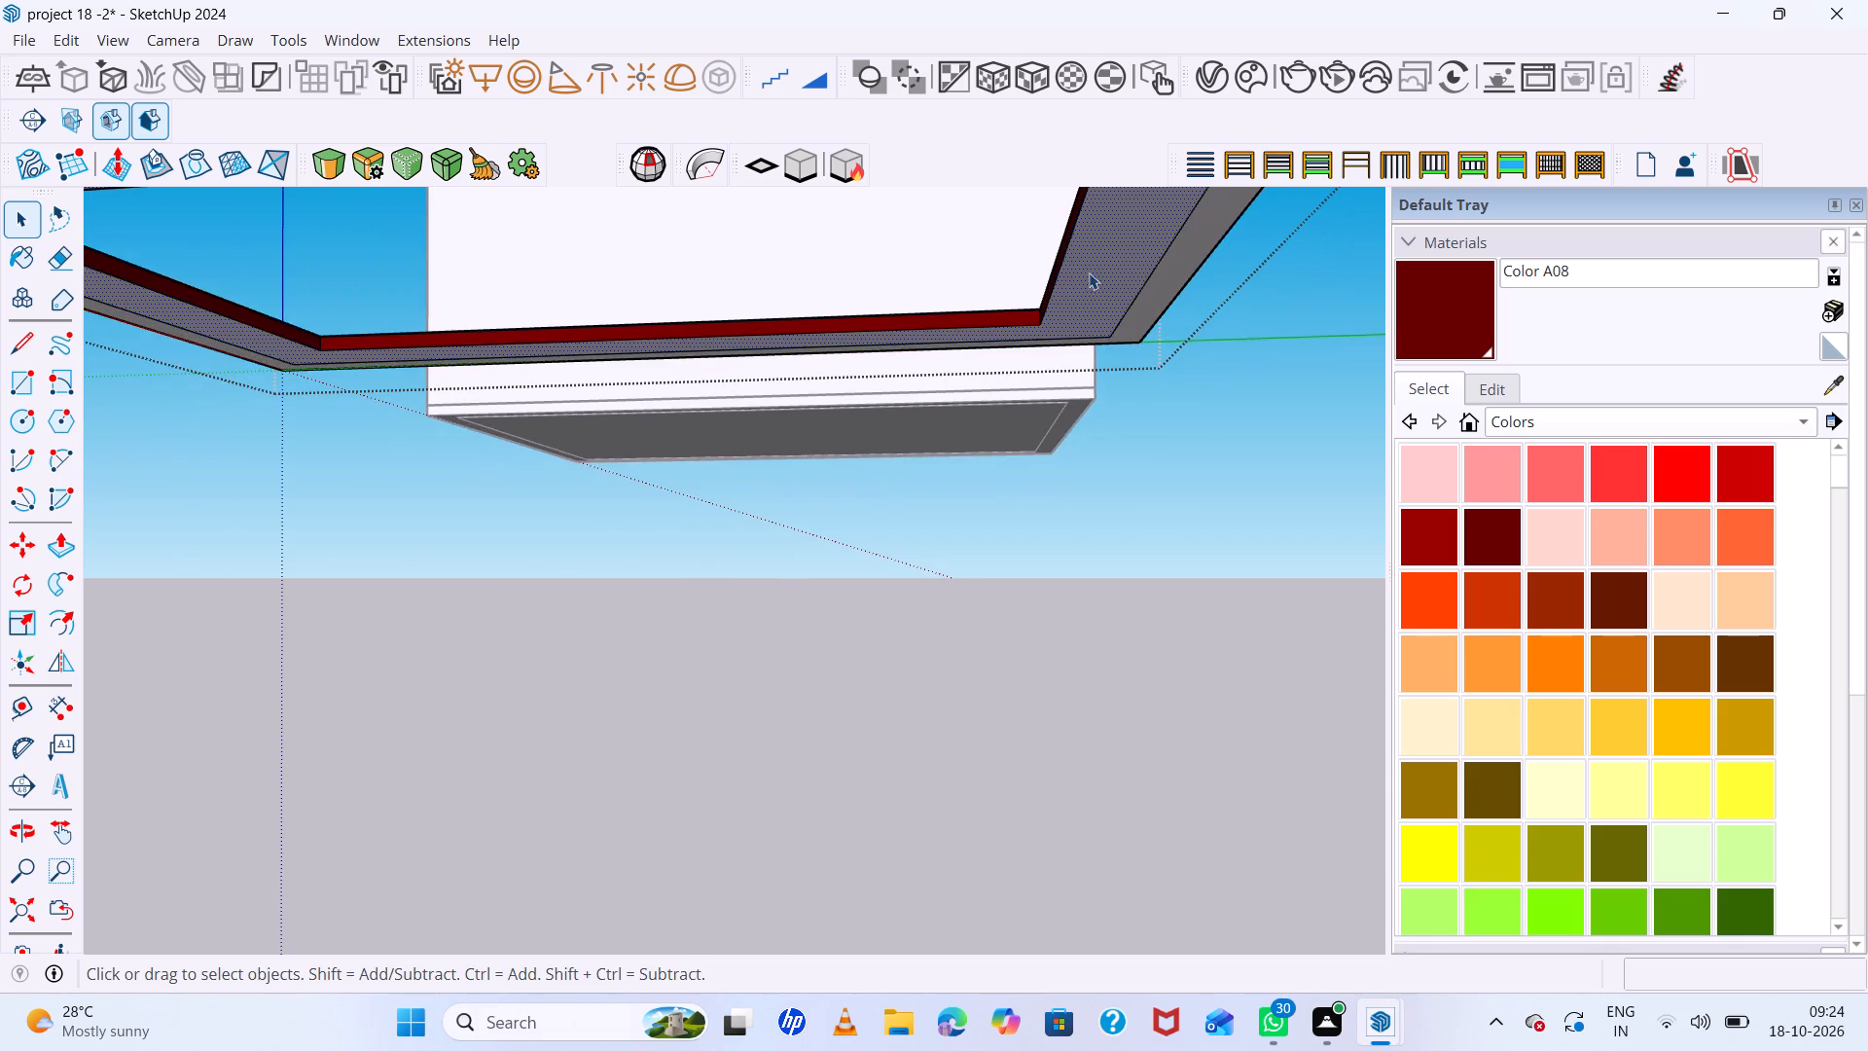
# Erase the four edges of the inset rectangle that divides the frame's underside.
pyautogui.scroll(-15, 1092, 281)
pyautogui.moveTo(1134, 247); pyautogui.dragTo(1104, 141, button='middle')
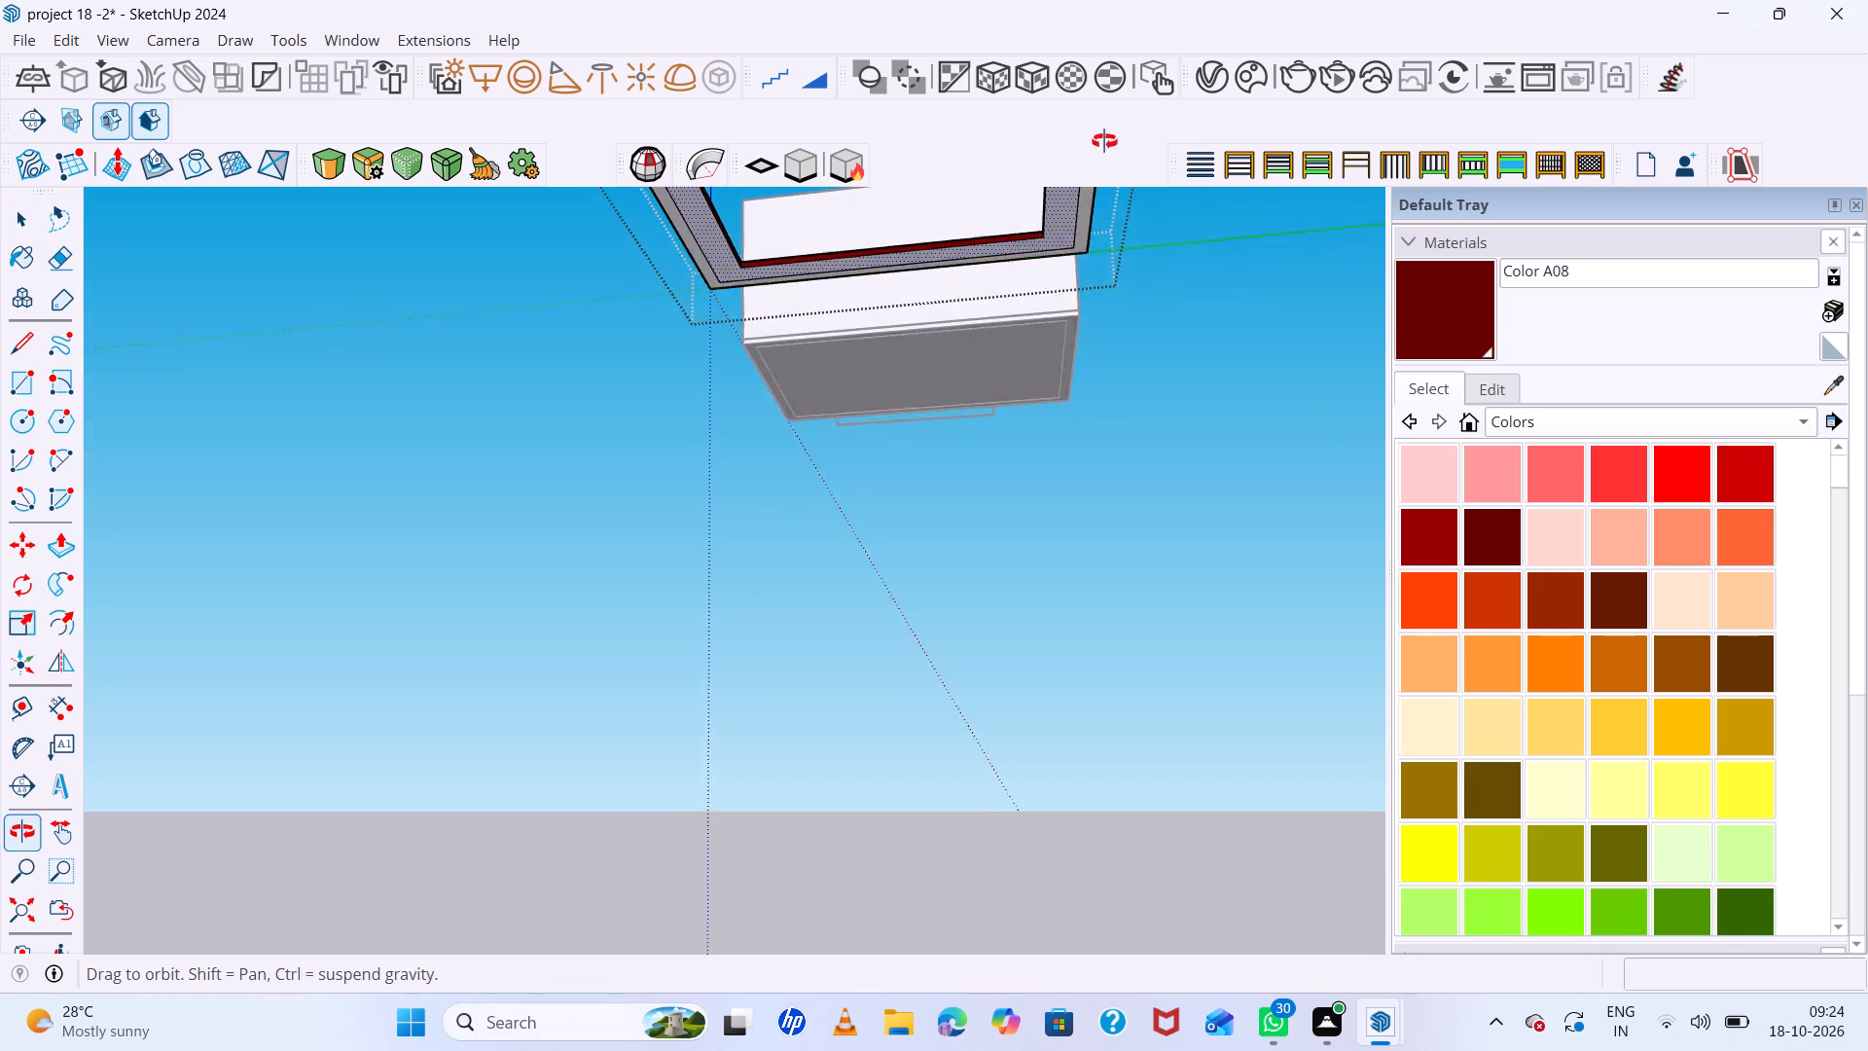
pyautogui.moveTo(1104, 141); pyautogui.dragTo(1087, 208, button='middle')
pyautogui.moveTo(1086, 214); pyautogui.dragTo(1084, 228, button='middle')
pyautogui.scroll(-6, 1063, 301)
pyautogui.scroll(9, 1070, 219)
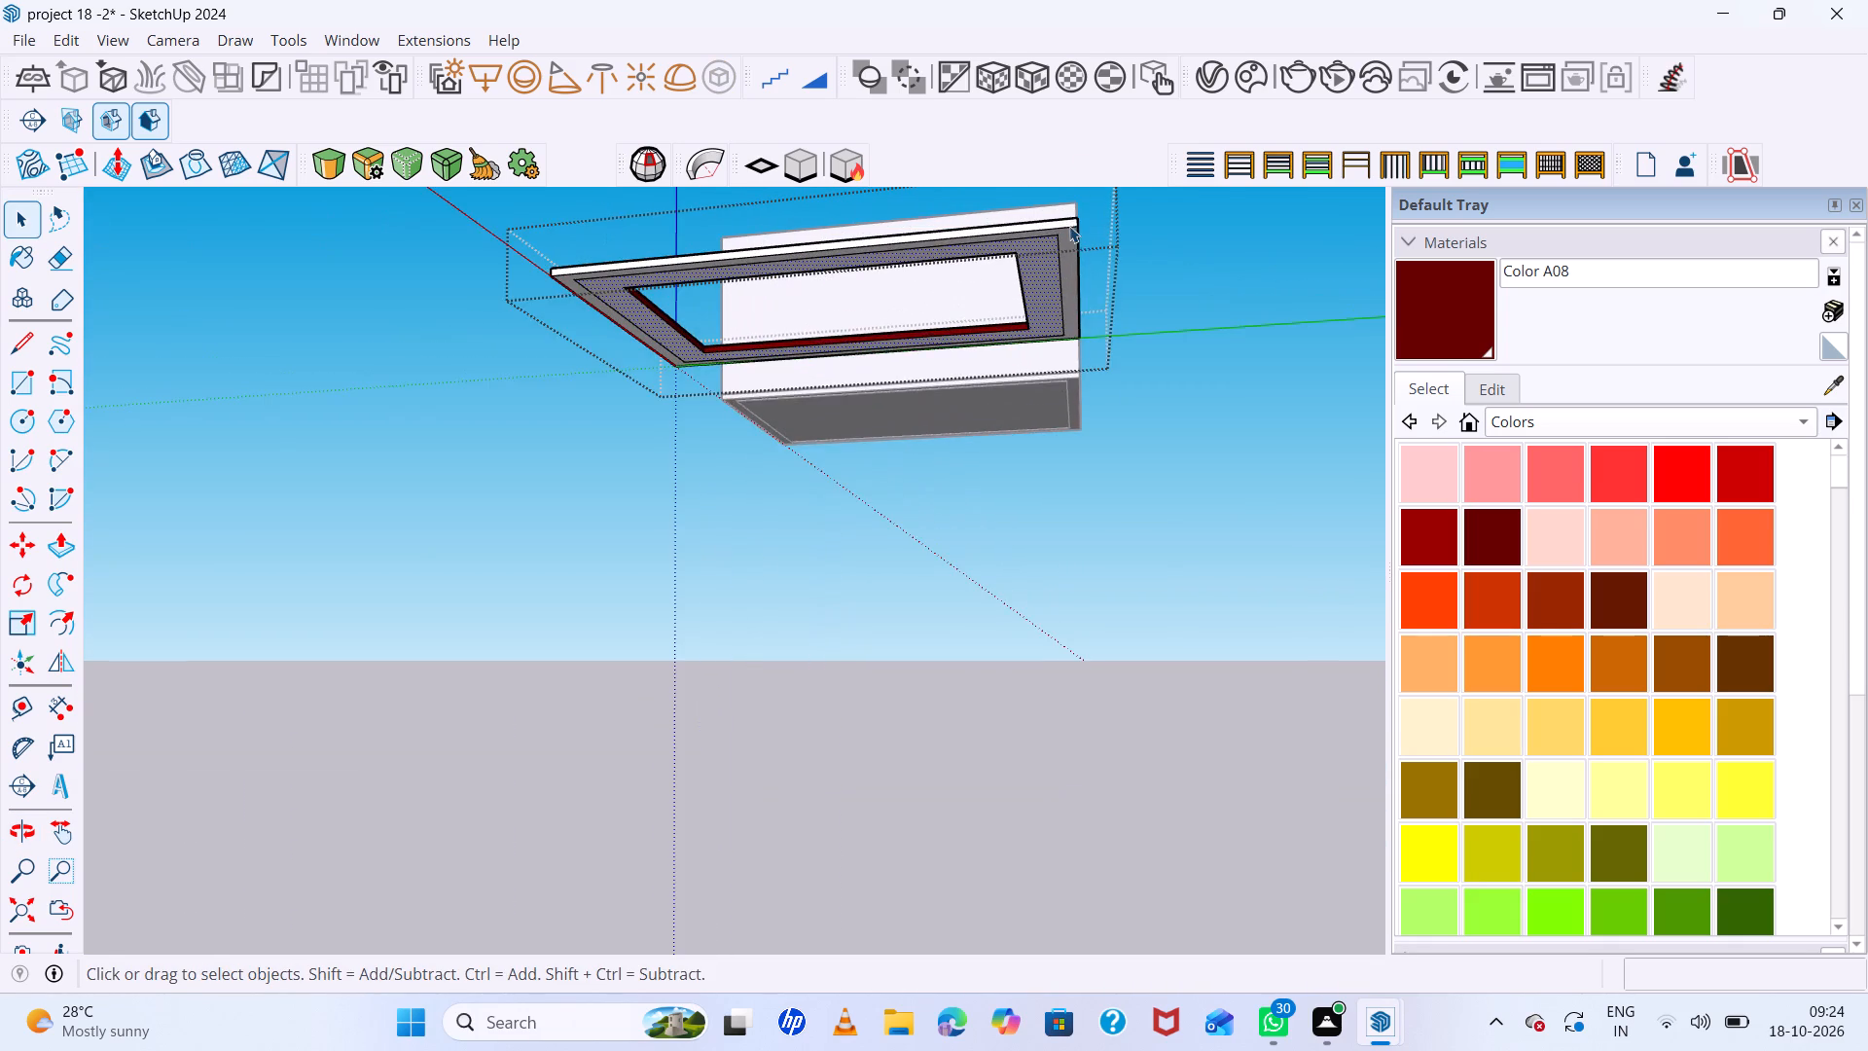
pyautogui.moveTo(1069, 226); pyautogui.dragTo(1041, 231, button='middle')
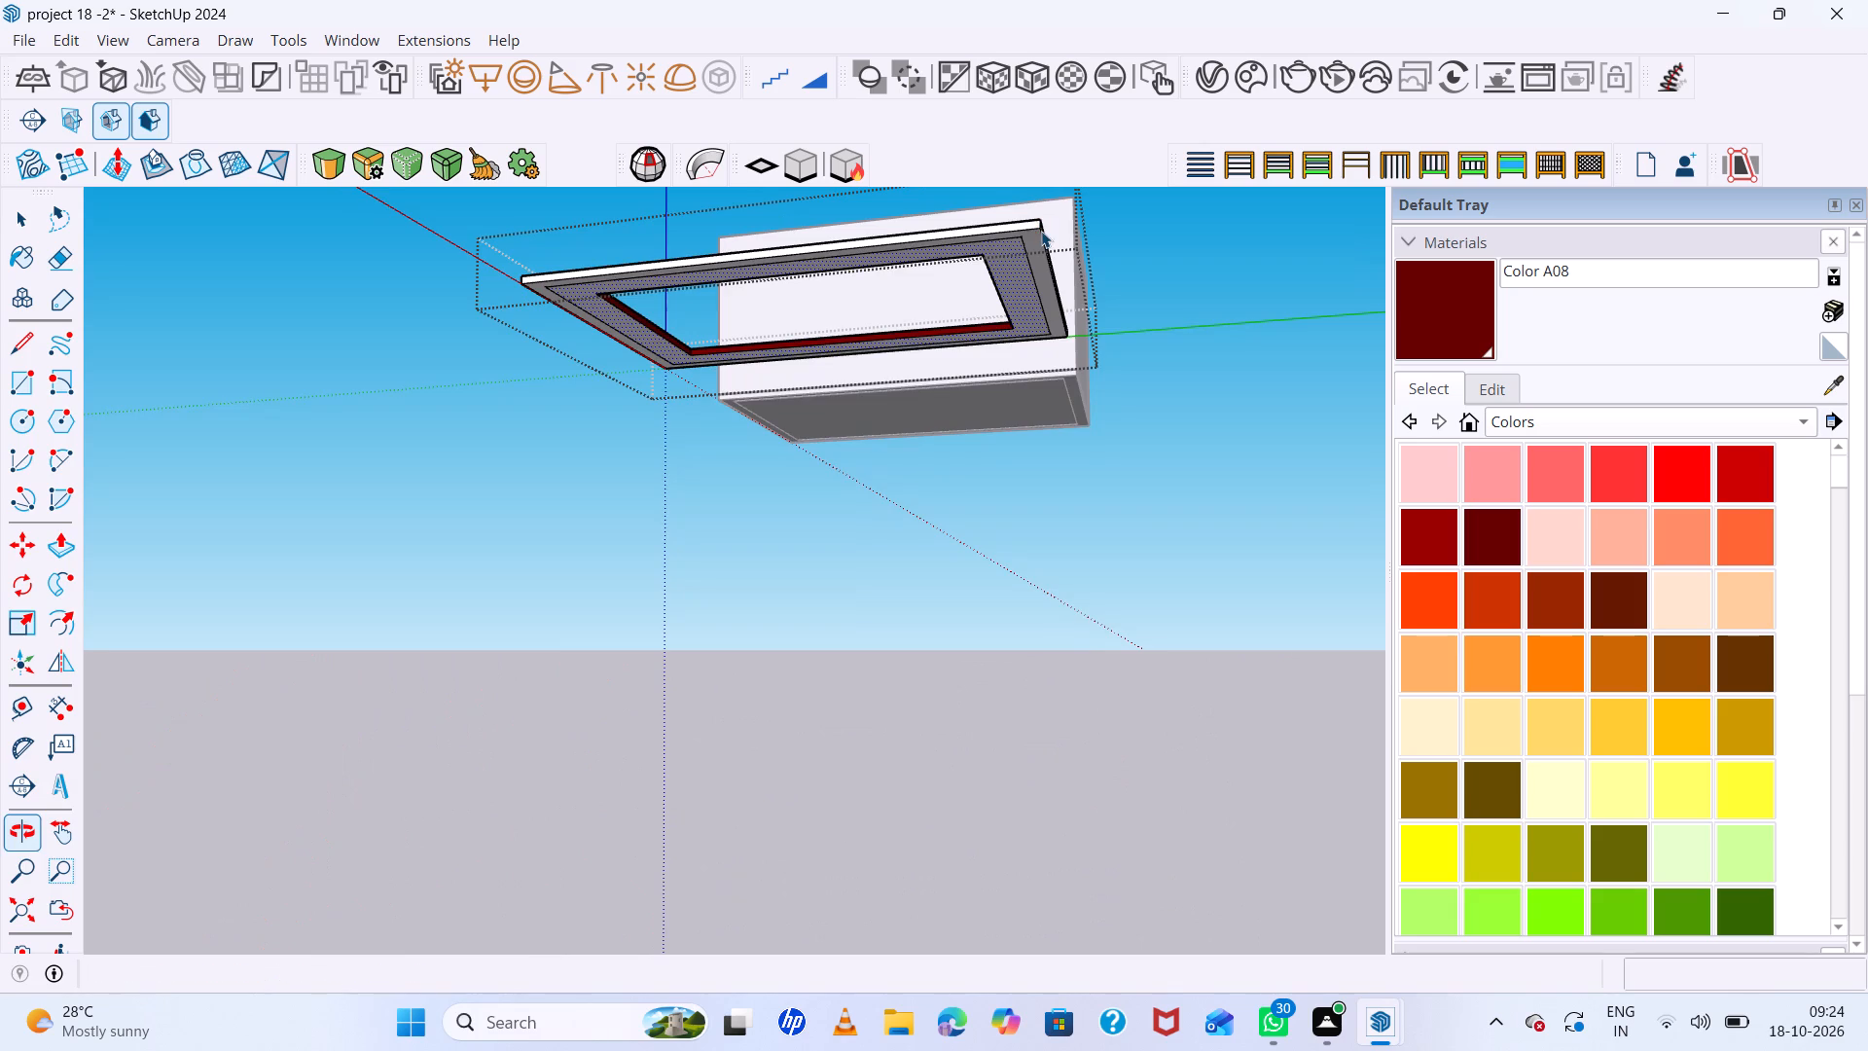
pyautogui.scroll(10, 1040, 230)
pyautogui.scroll(-4, 1024, 271)
pyautogui.moveTo(1025, 272); pyautogui.dragTo(1016, 198, button='middle')
pyautogui.scroll(6, 1026, 252)
pyautogui.scroll(-13, 1046, 299)
pyautogui.moveTo(1024, 220); pyautogui.dragTo(1016, 187, button='middle')
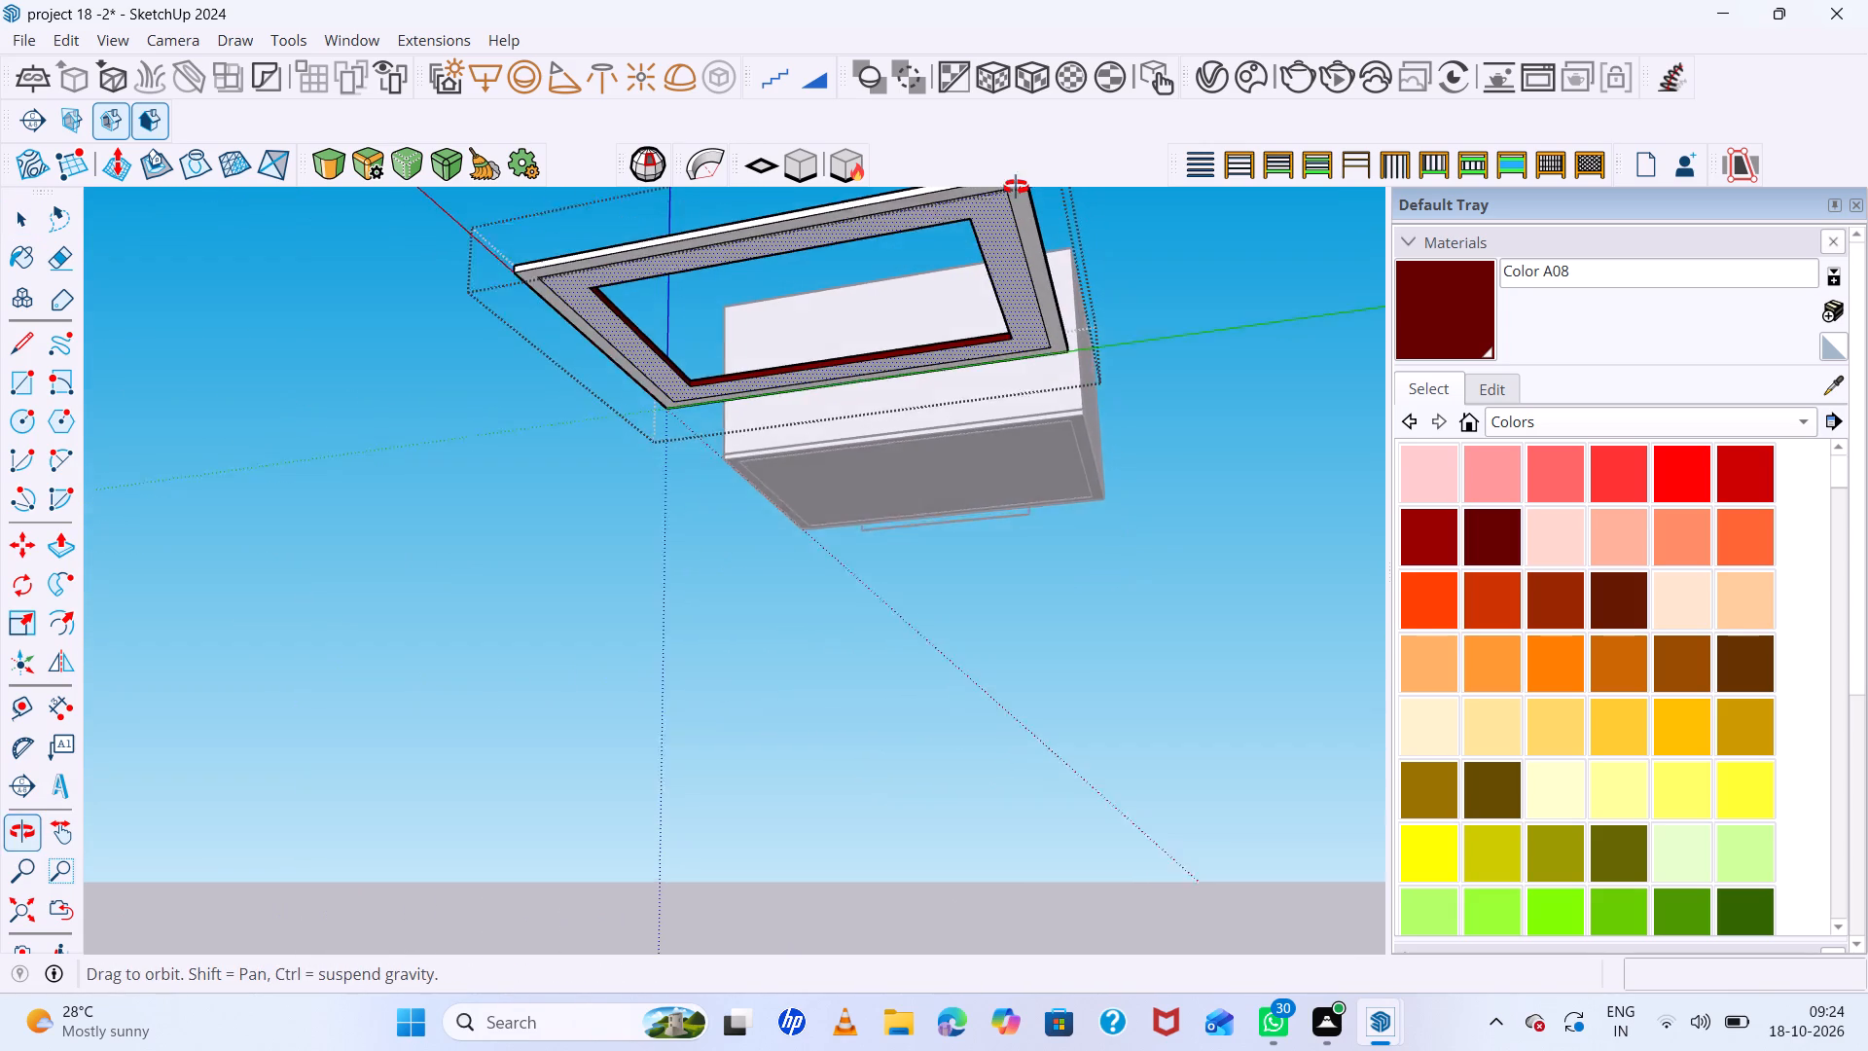
pyautogui.moveTo(1016, 187); pyautogui.dragTo(1016, 177, button='middle')
pyautogui.scroll(2, 1035, 256)
pyautogui.scroll(-12, 1068, 335)
pyautogui.scroll(9, 1004, 223)
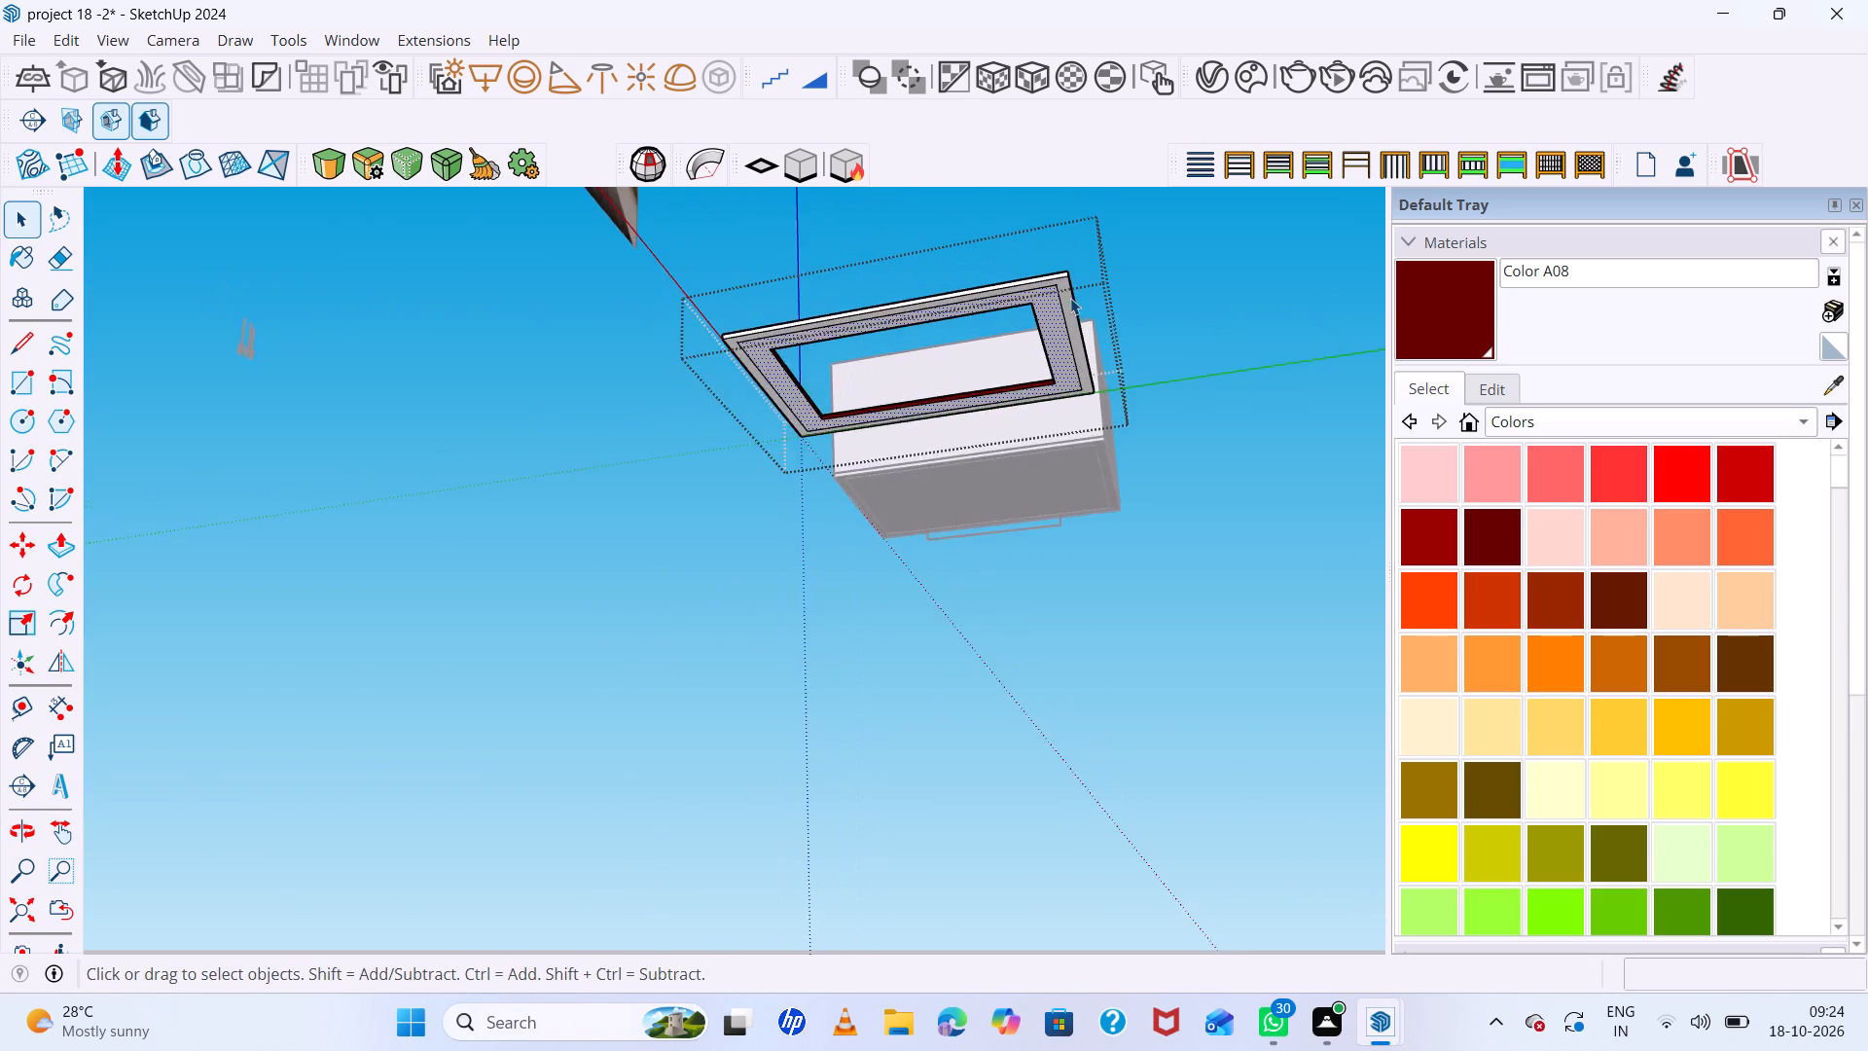
pyautogui.scroll(4, 1070, 298)
pyautogui.moveTo(1039, 238); pyautogui.dragTo(1017, 166, button='middle')
pyautogui.scroll(5, 1041, 235)
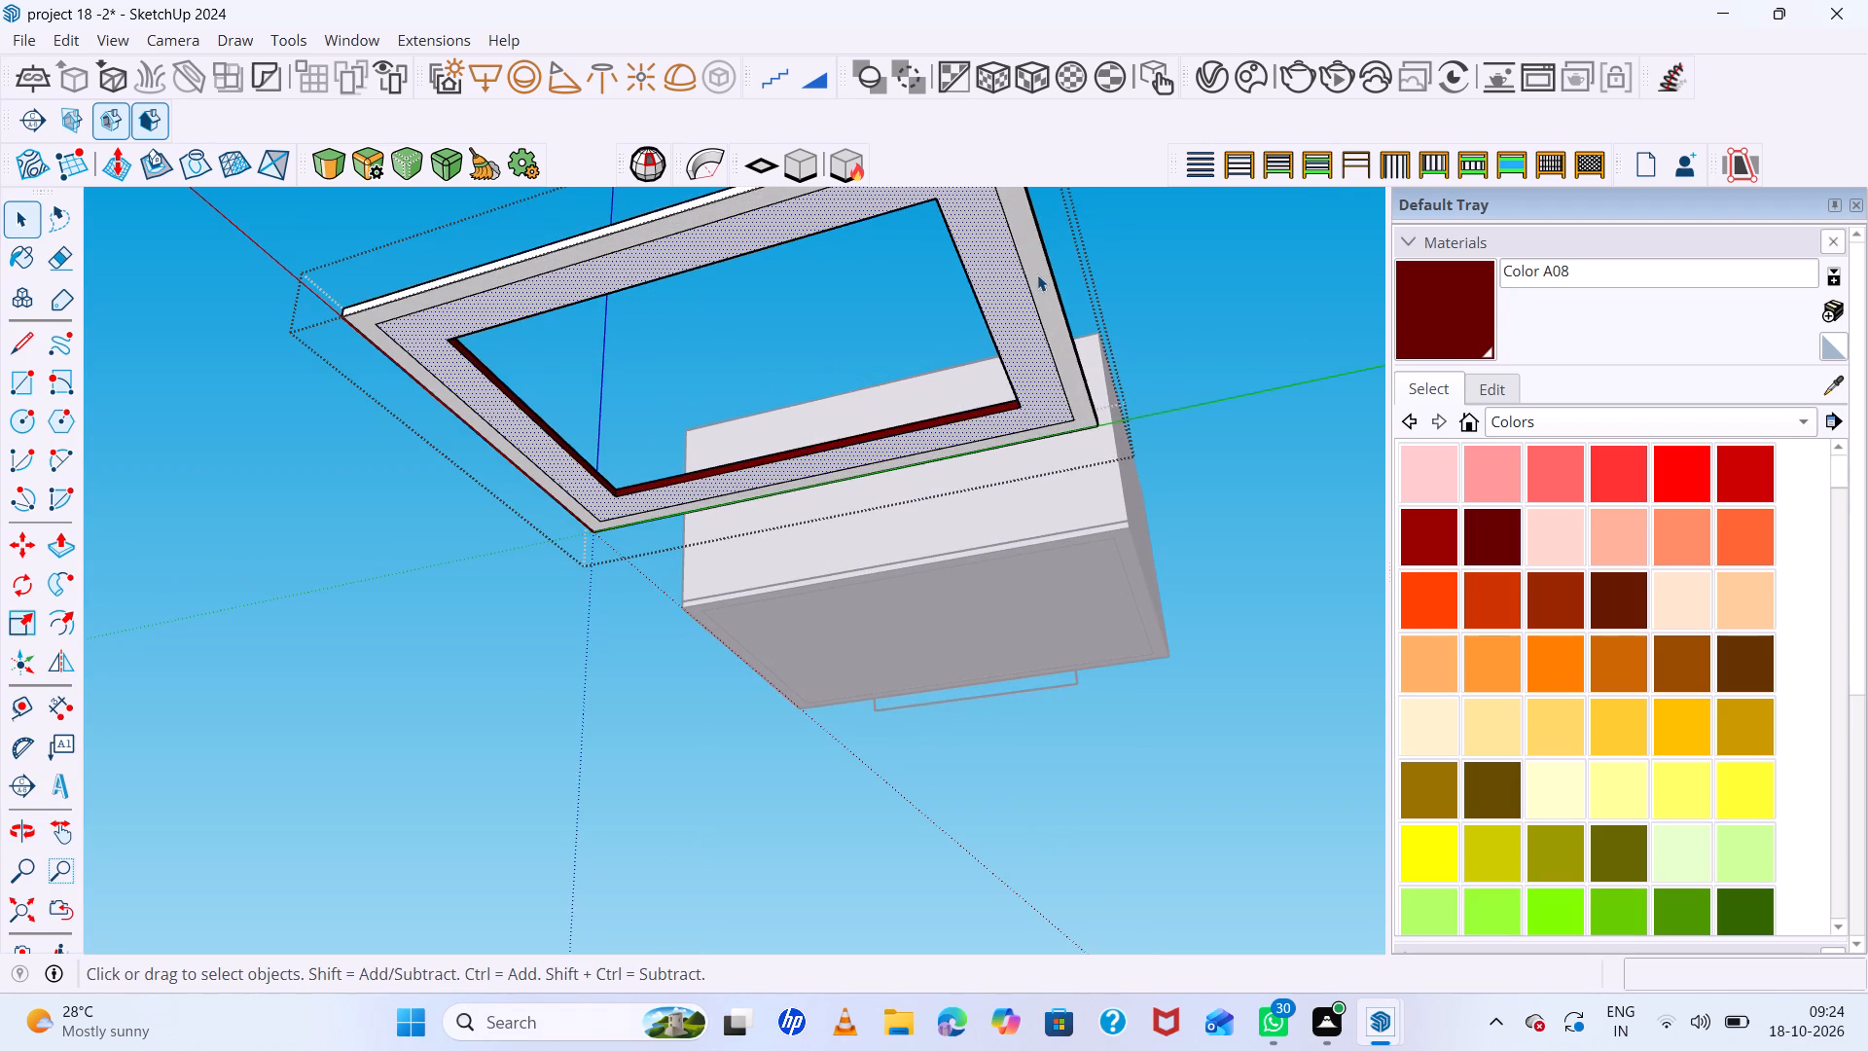
pyautogui.press('e')
pyautogui.click(1036, 273)
pyautogui.click(1029, 286)
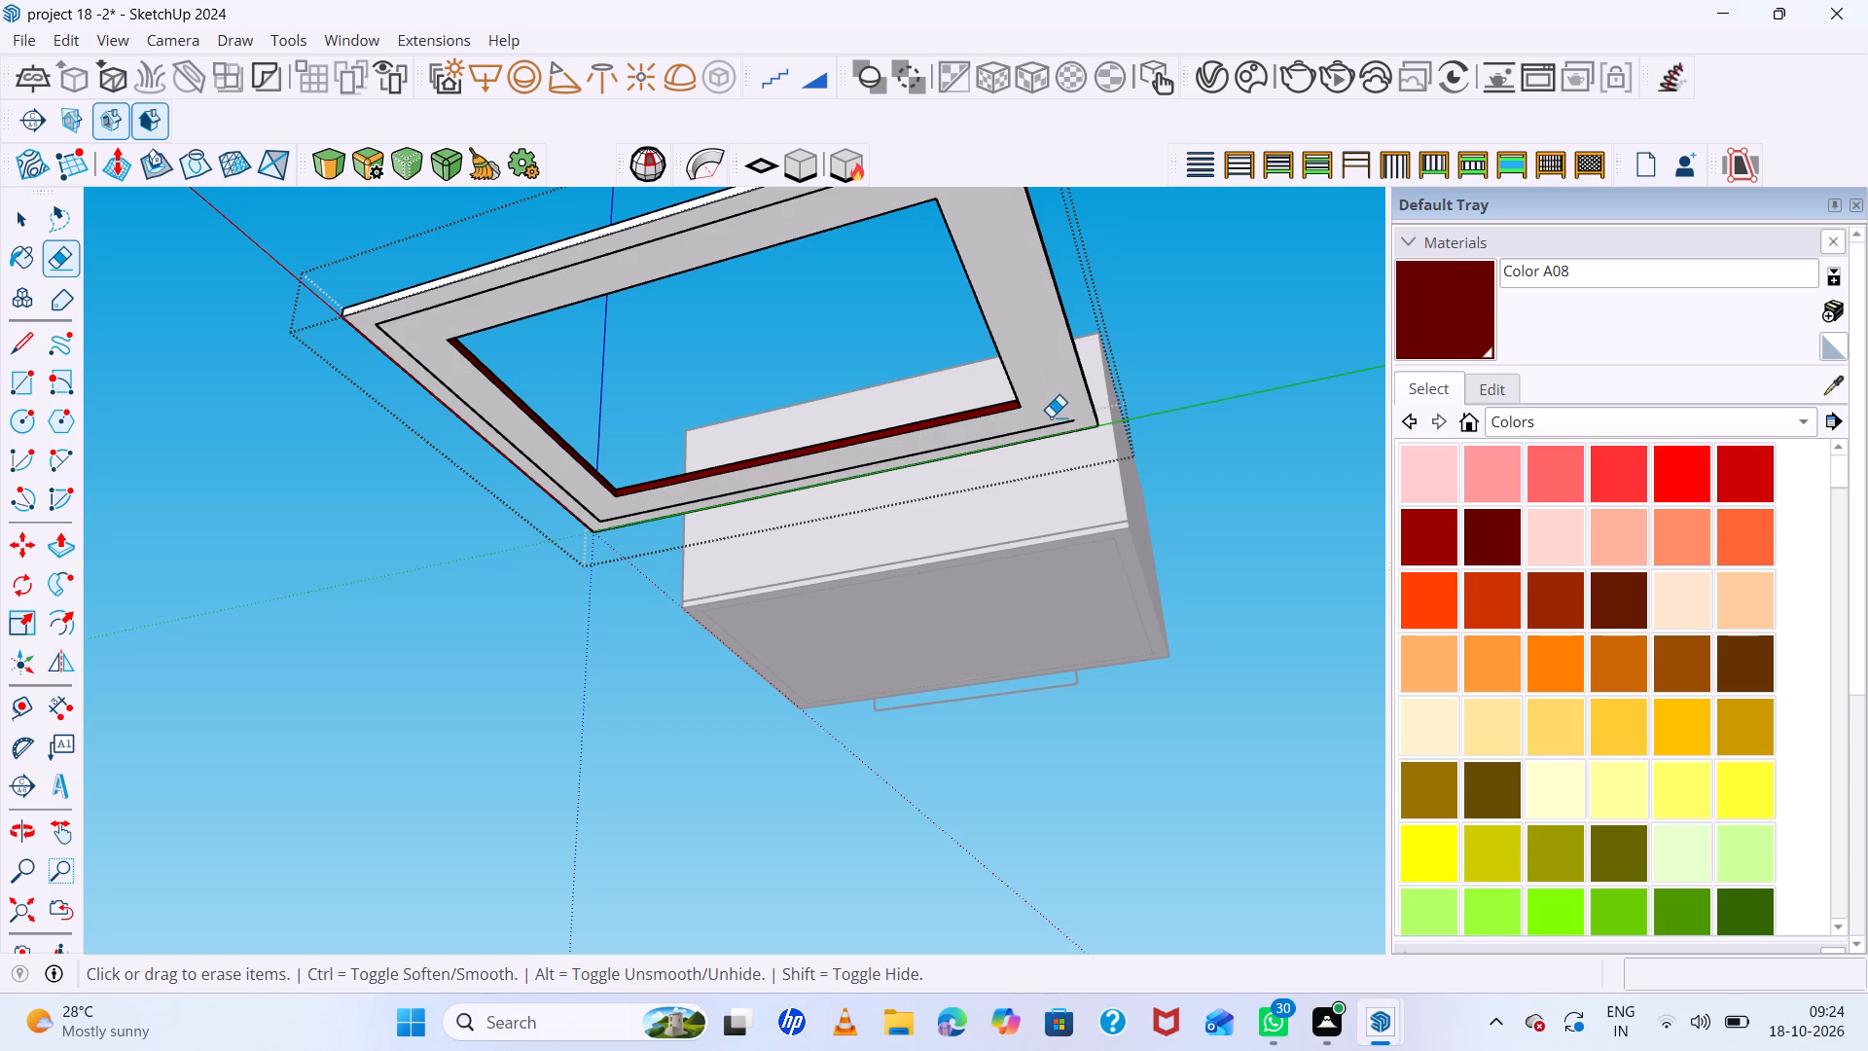
pyautogui.click(1051, 417)
pyautogui.click(1052, 422)
pyautogui.click(530, 462)
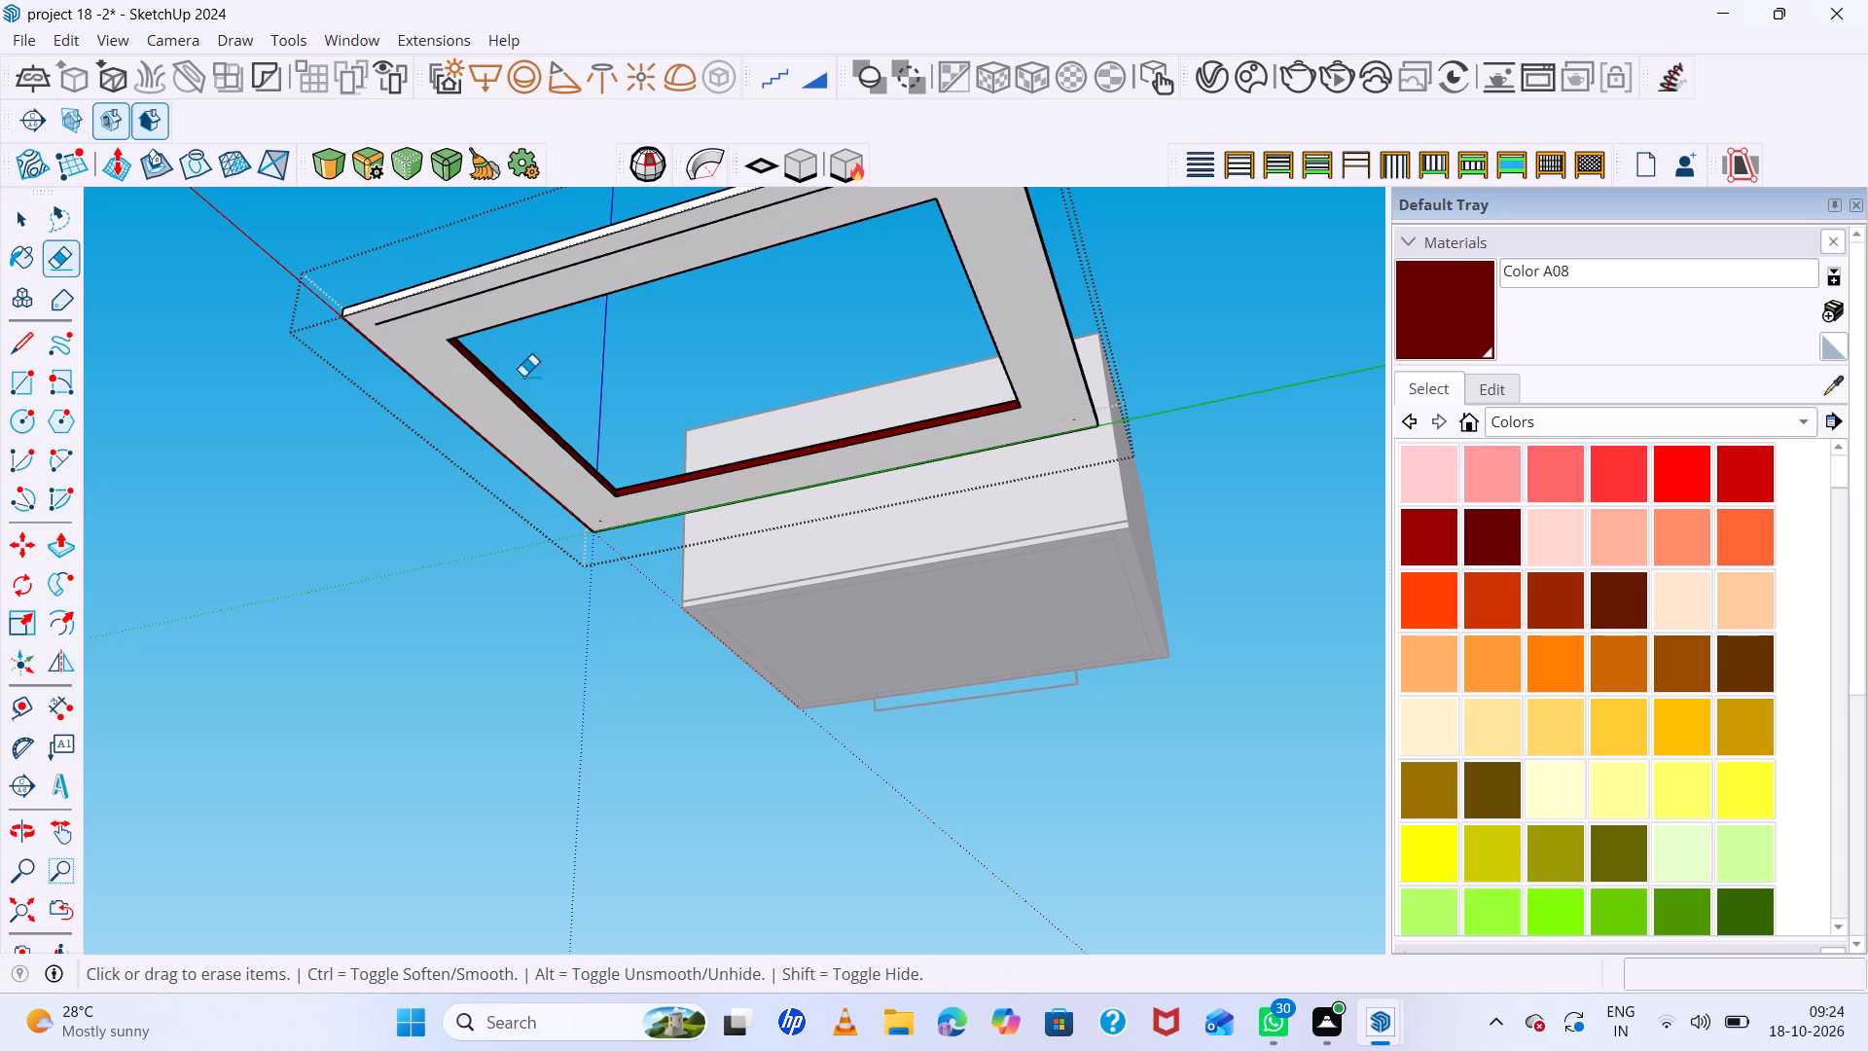
pyautogui.doubleClick(503, 288)
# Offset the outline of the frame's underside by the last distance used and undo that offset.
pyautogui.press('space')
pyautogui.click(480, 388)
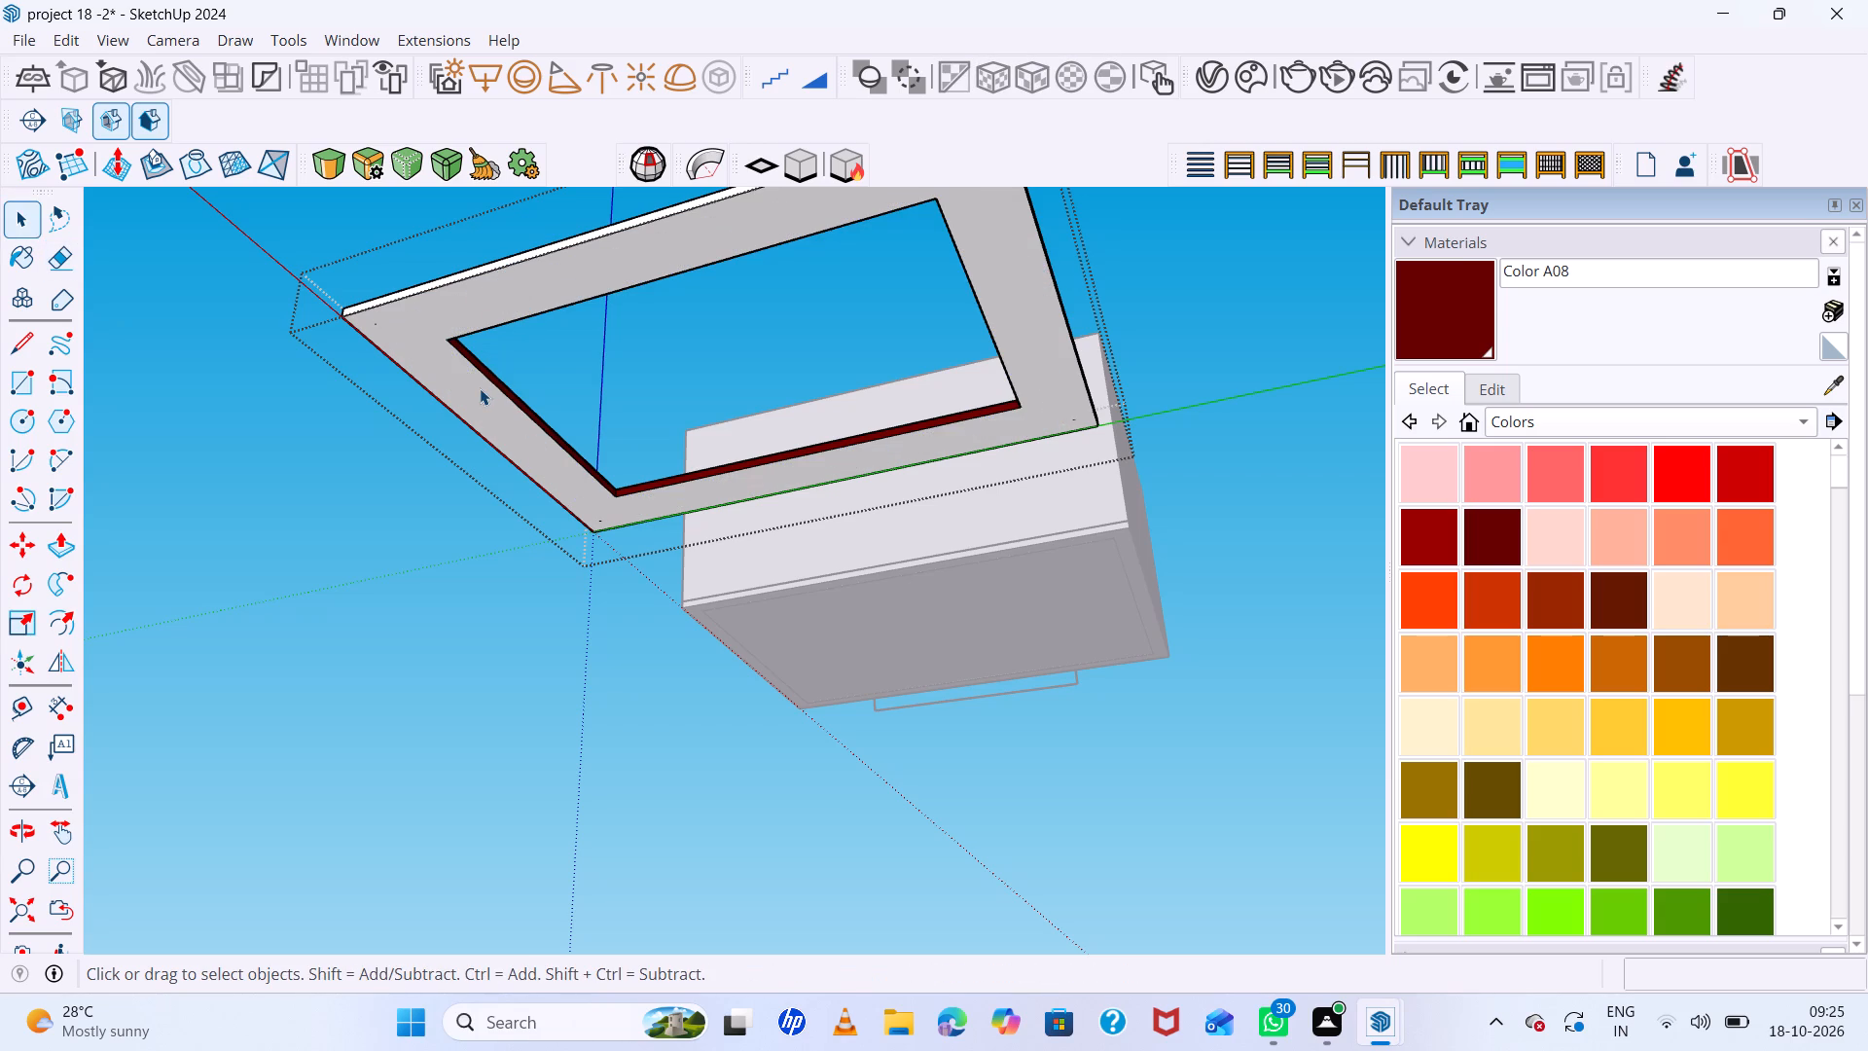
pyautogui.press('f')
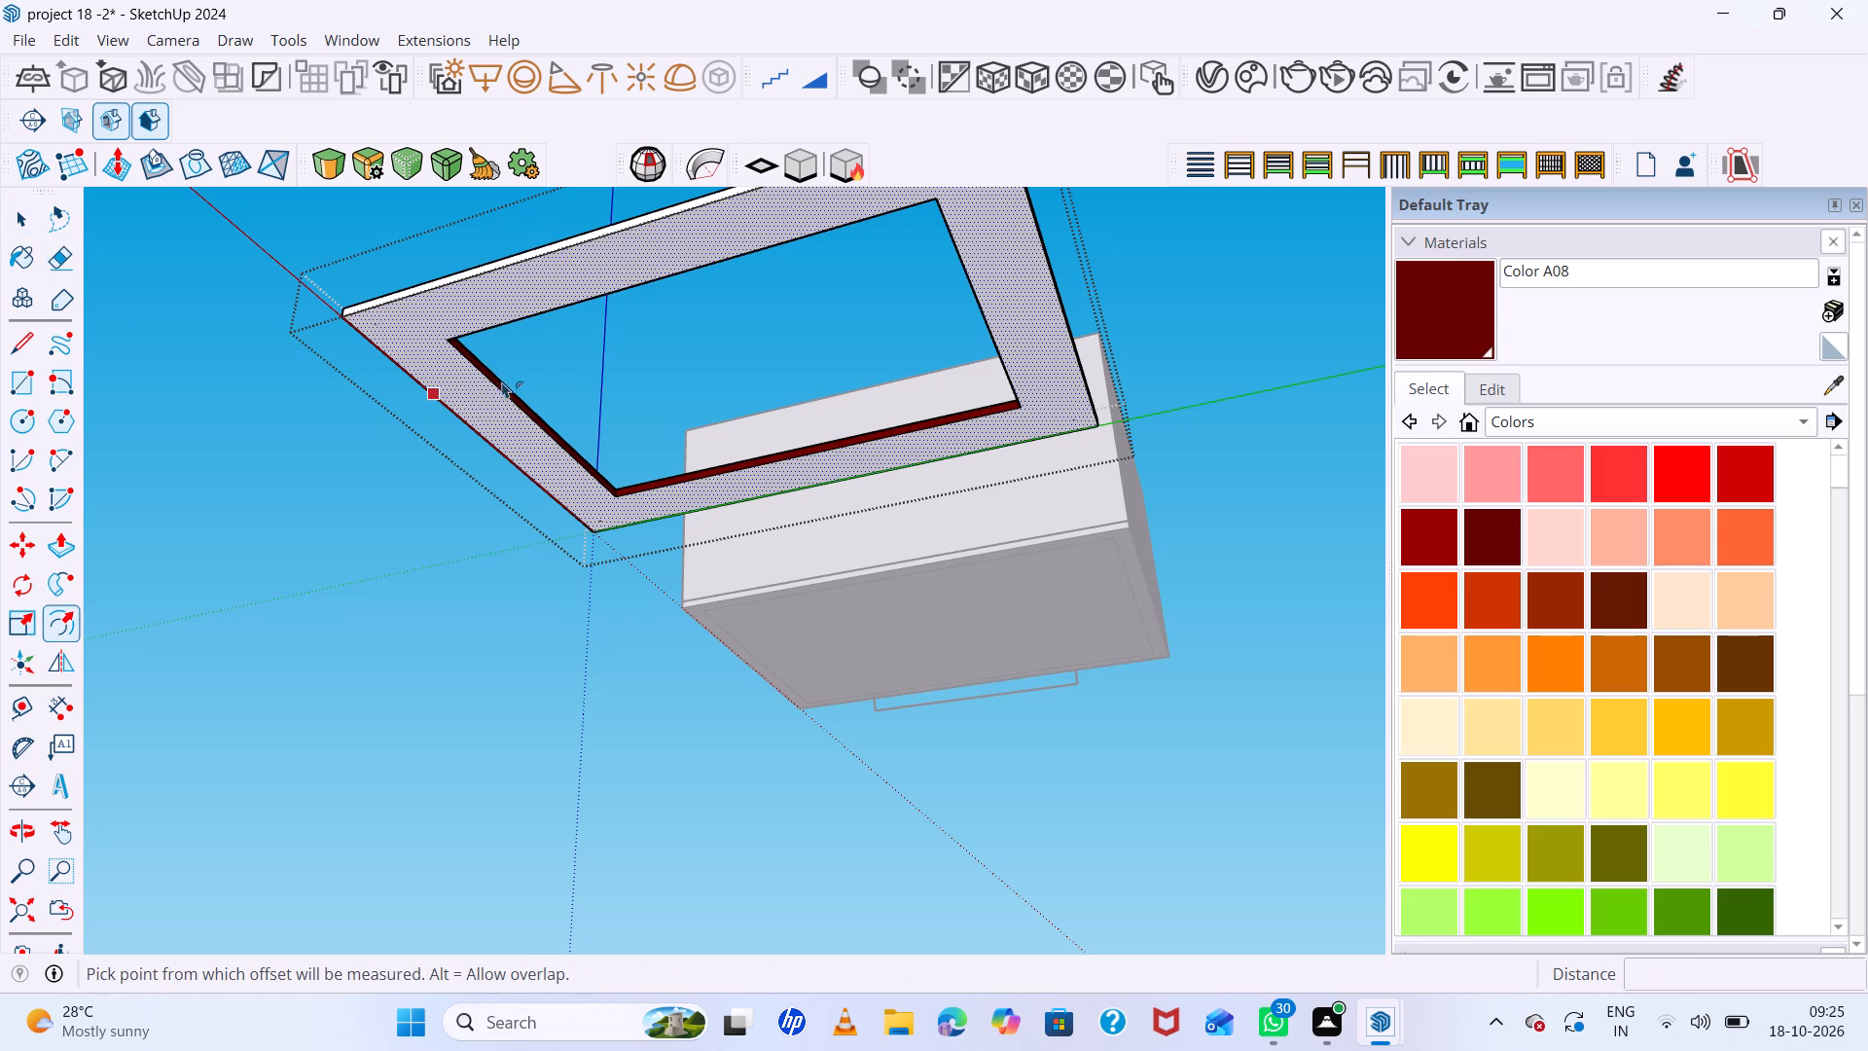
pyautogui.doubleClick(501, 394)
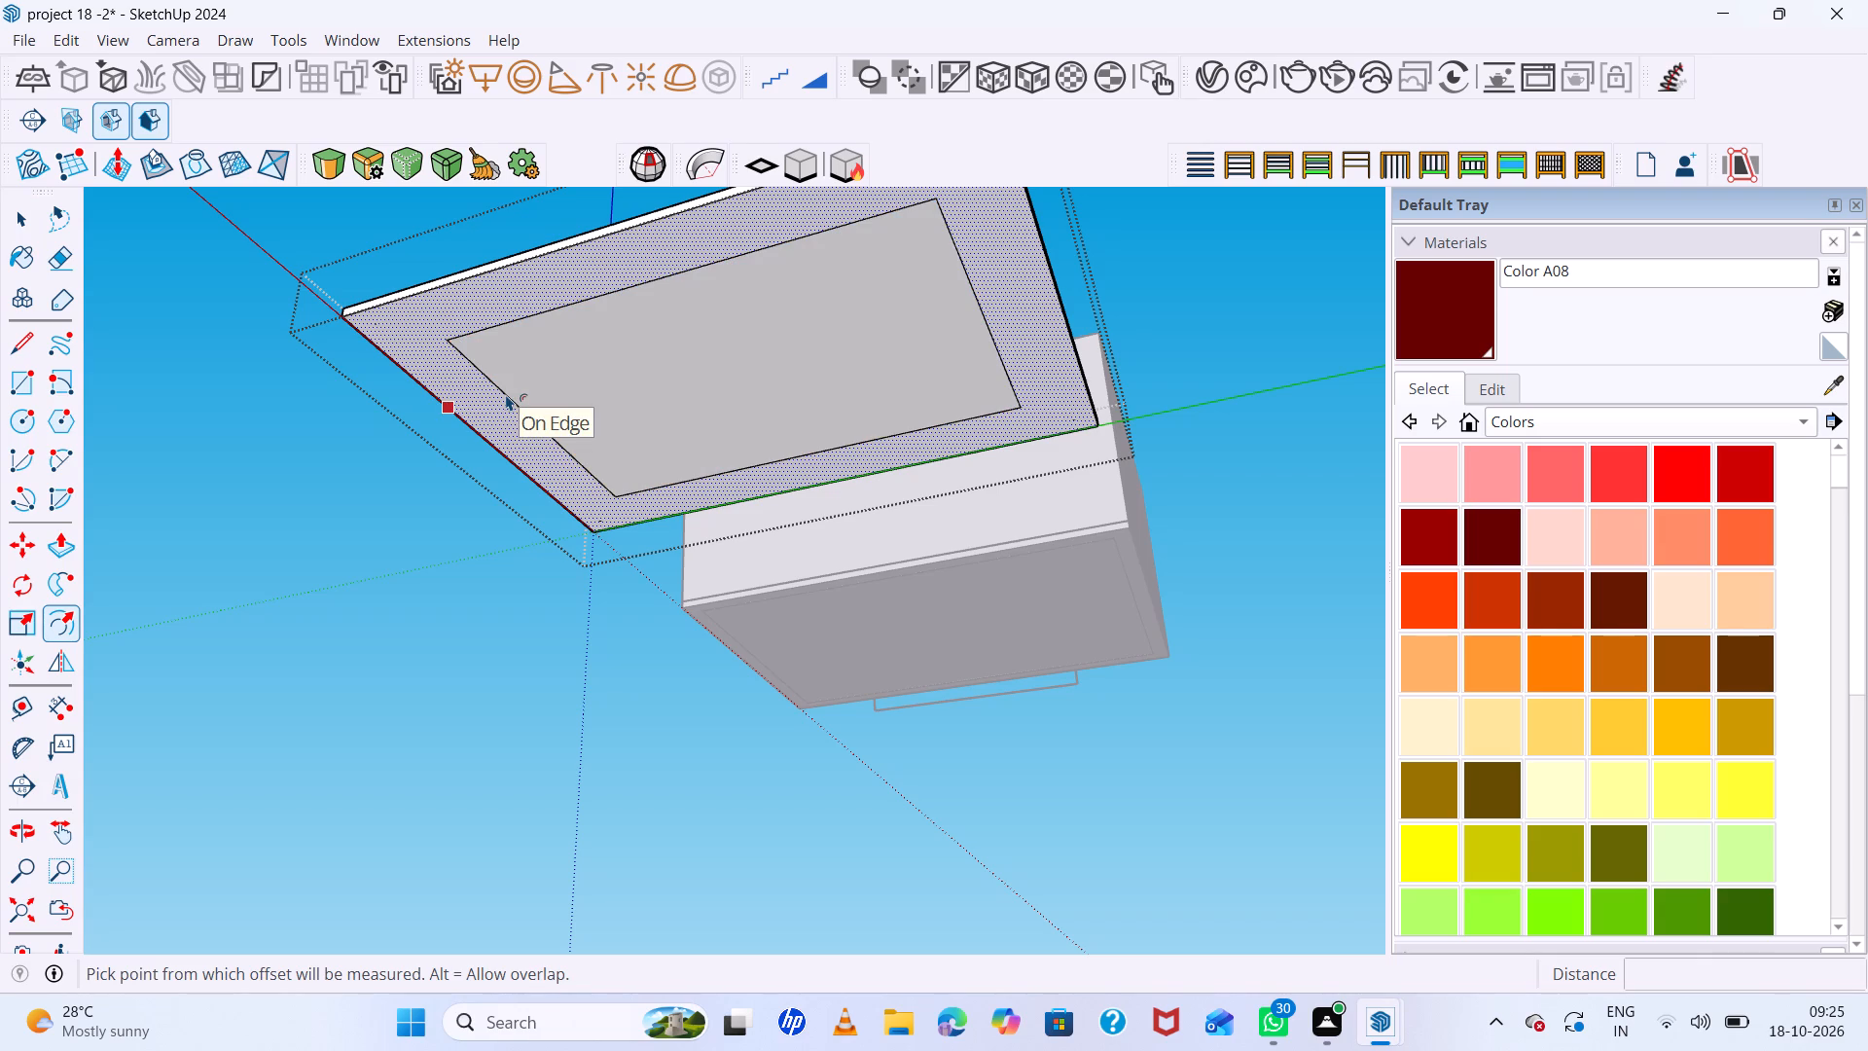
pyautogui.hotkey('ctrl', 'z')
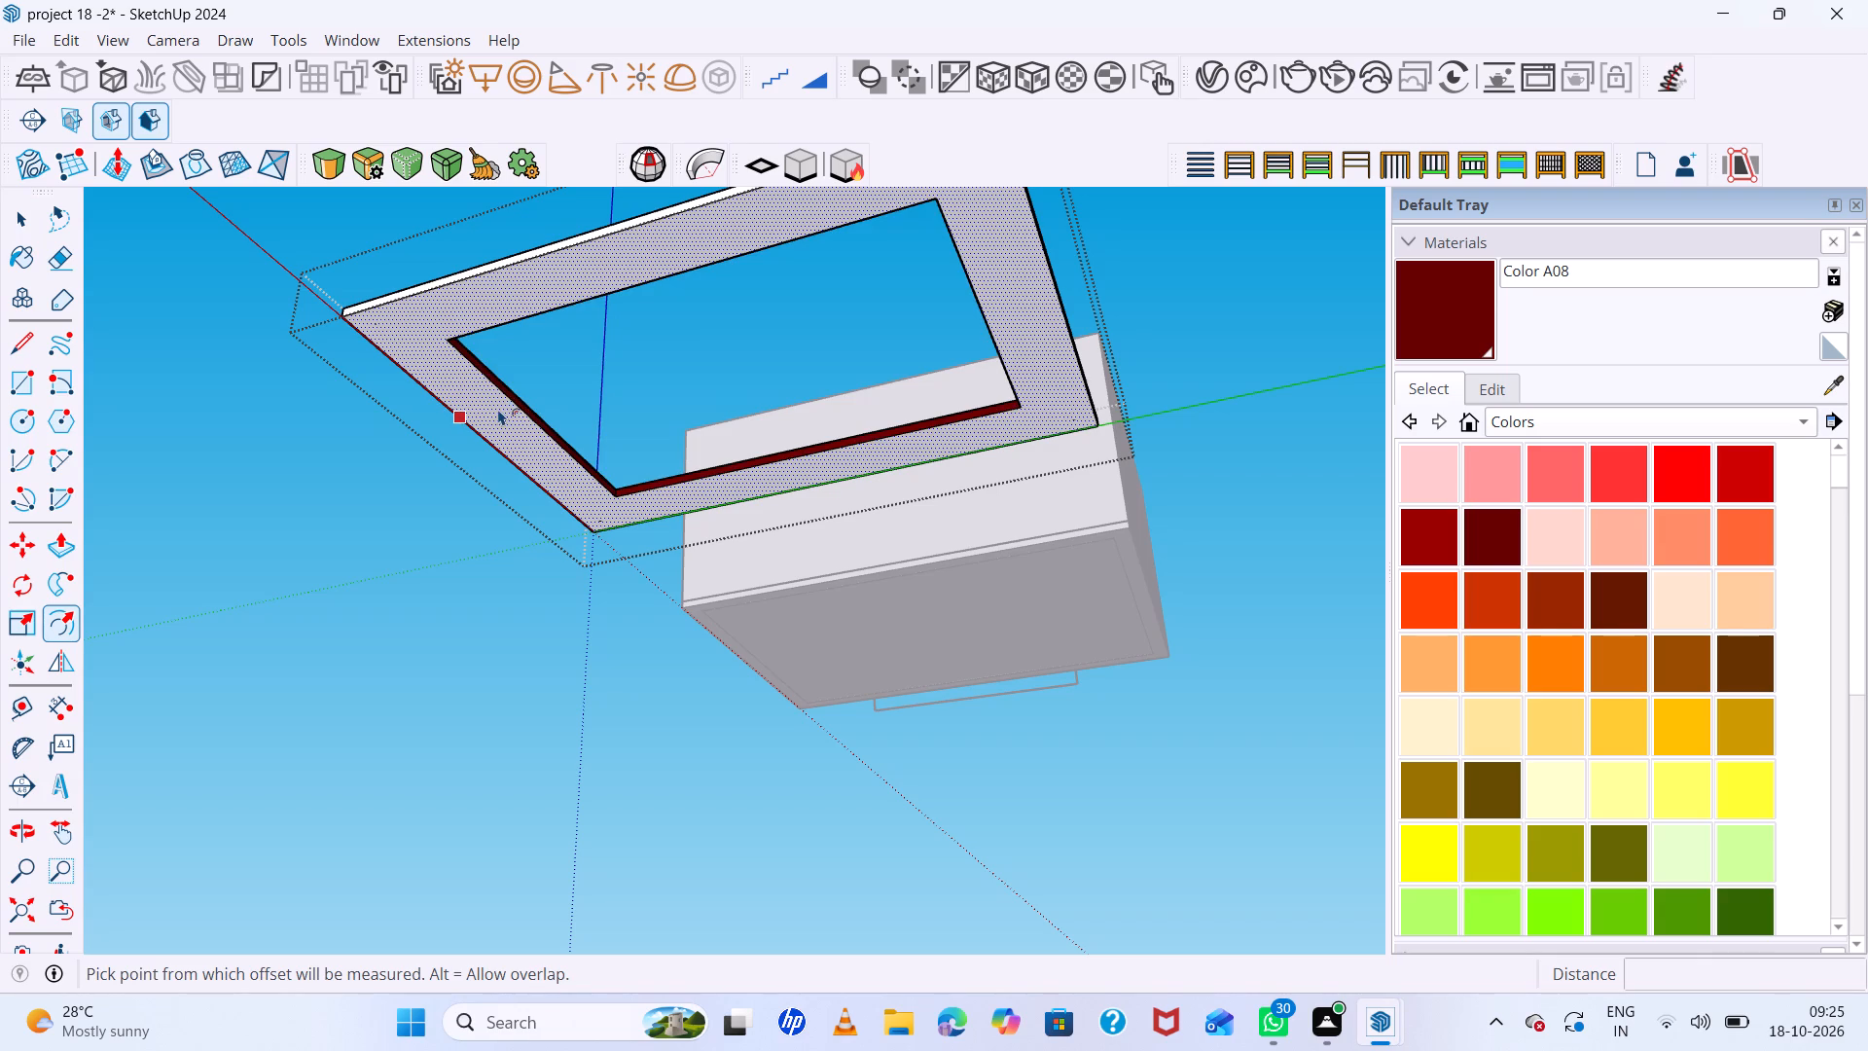
# Offset the outer edges of the frame's underside inward about 1' 11", leaving a narrow band around the opening.
pyautogui.click(498, 409)
pyautogui.scroll(5, 503, 404)
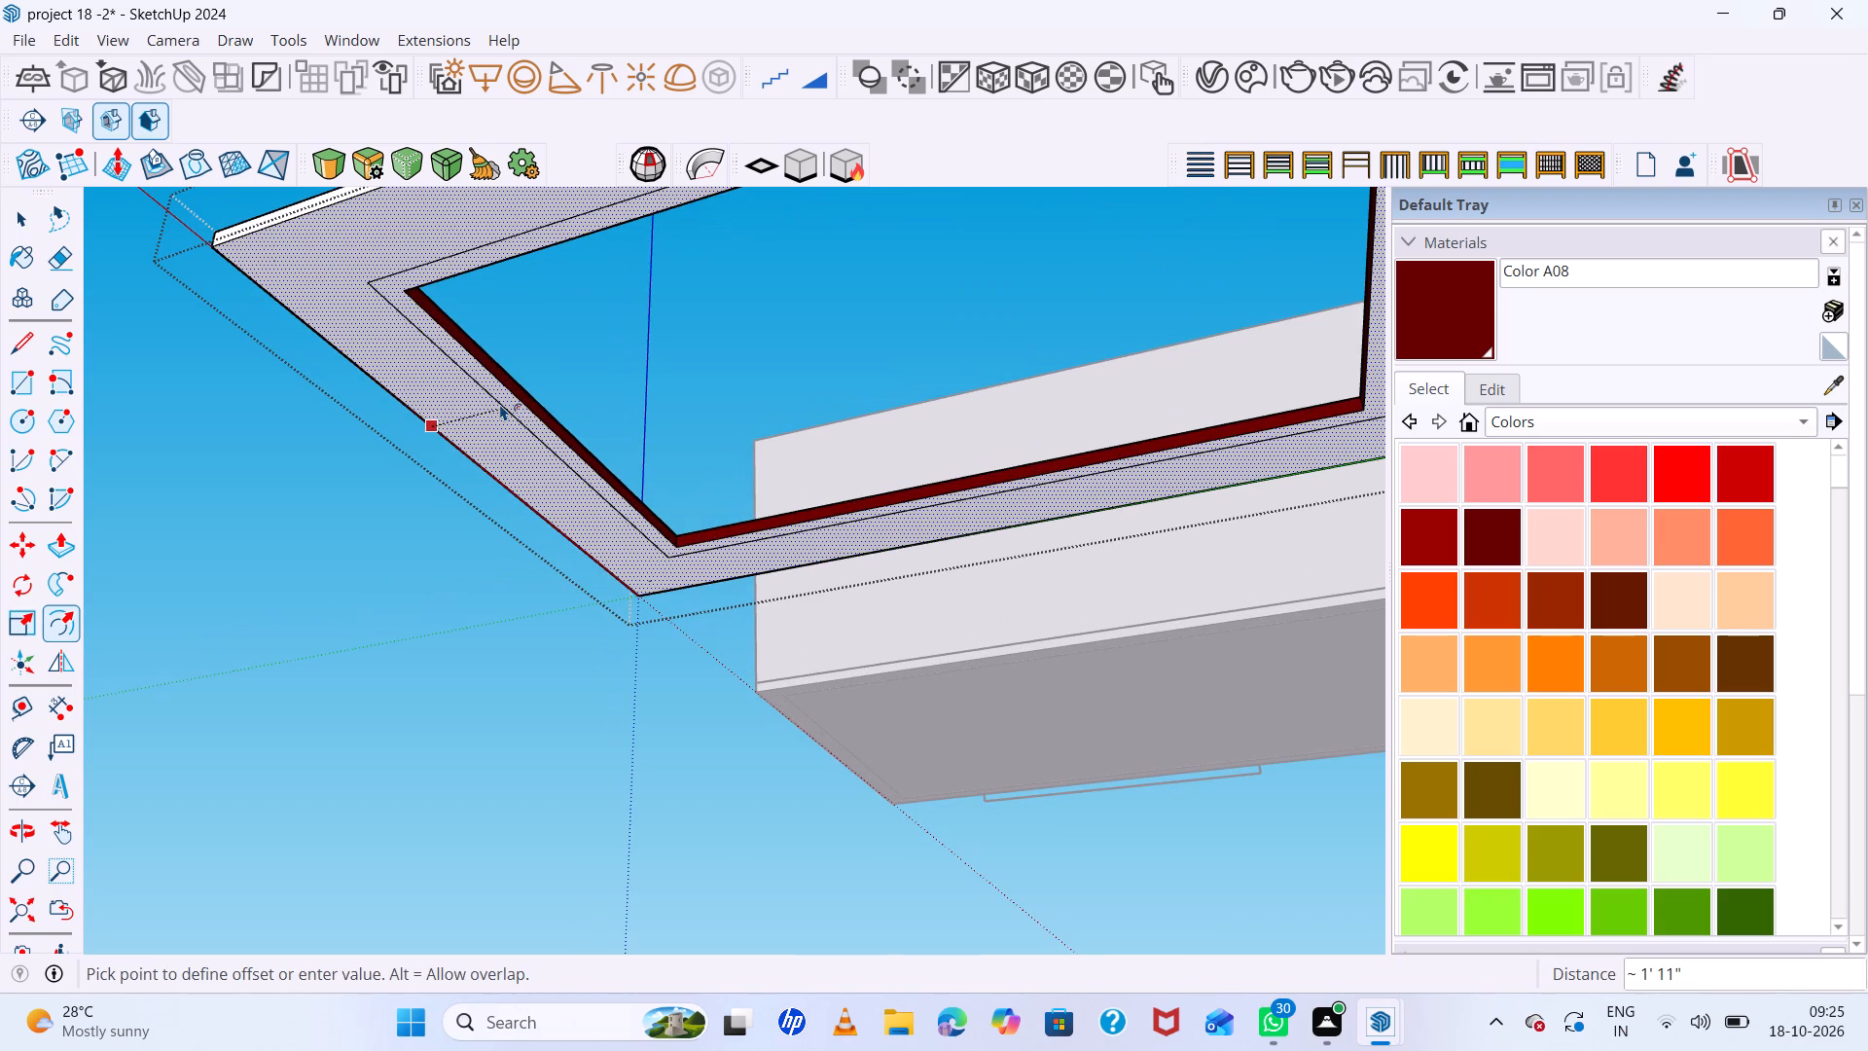
pyautogui.click(498, 404)
pyautogui.press('space')
# Push the narrow band around the opening 1" up into the frame's underside to form a recess.
pyautogui.scroll(5, 493, 342)
pyautogui.moveTo(506, 384); pyautogui.dragTo(443, 440, button='middle')
pyautogui.middleClick(443, 440)
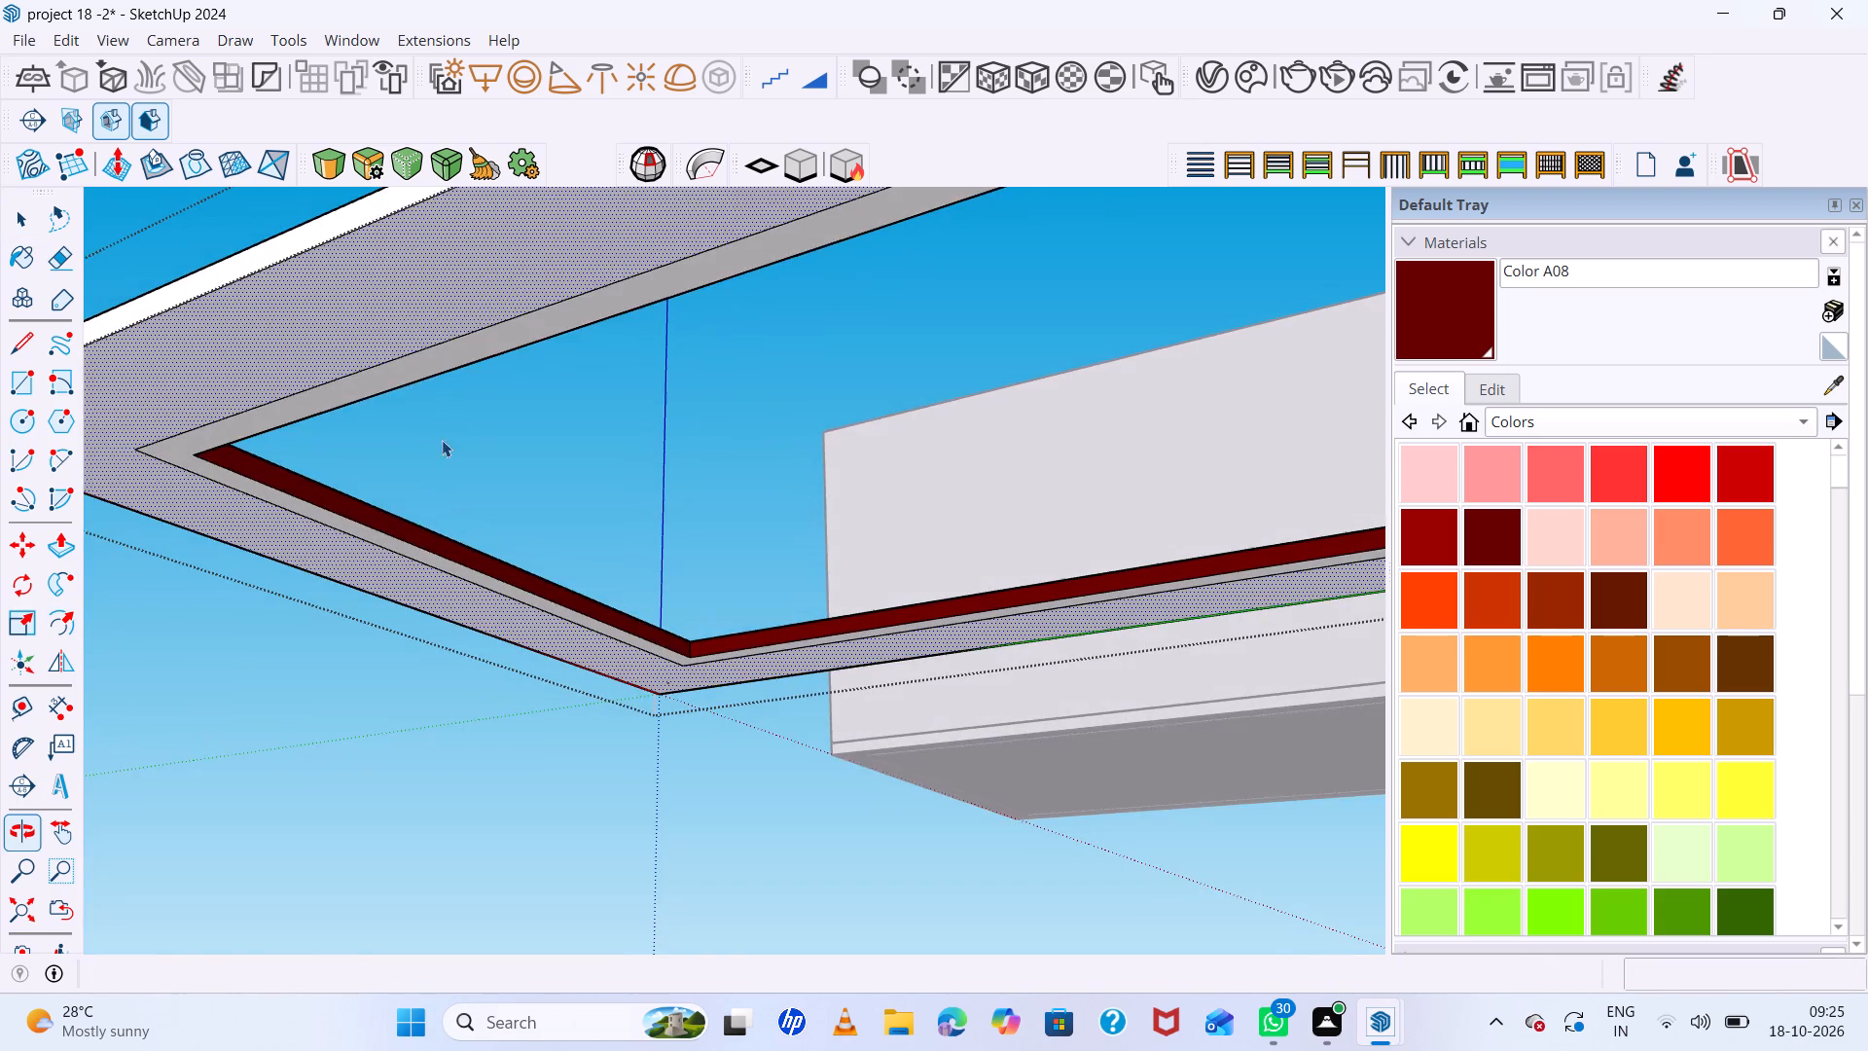
pyautogui.scroll(6, 533, 619)
pyautogui.click(582, 598)
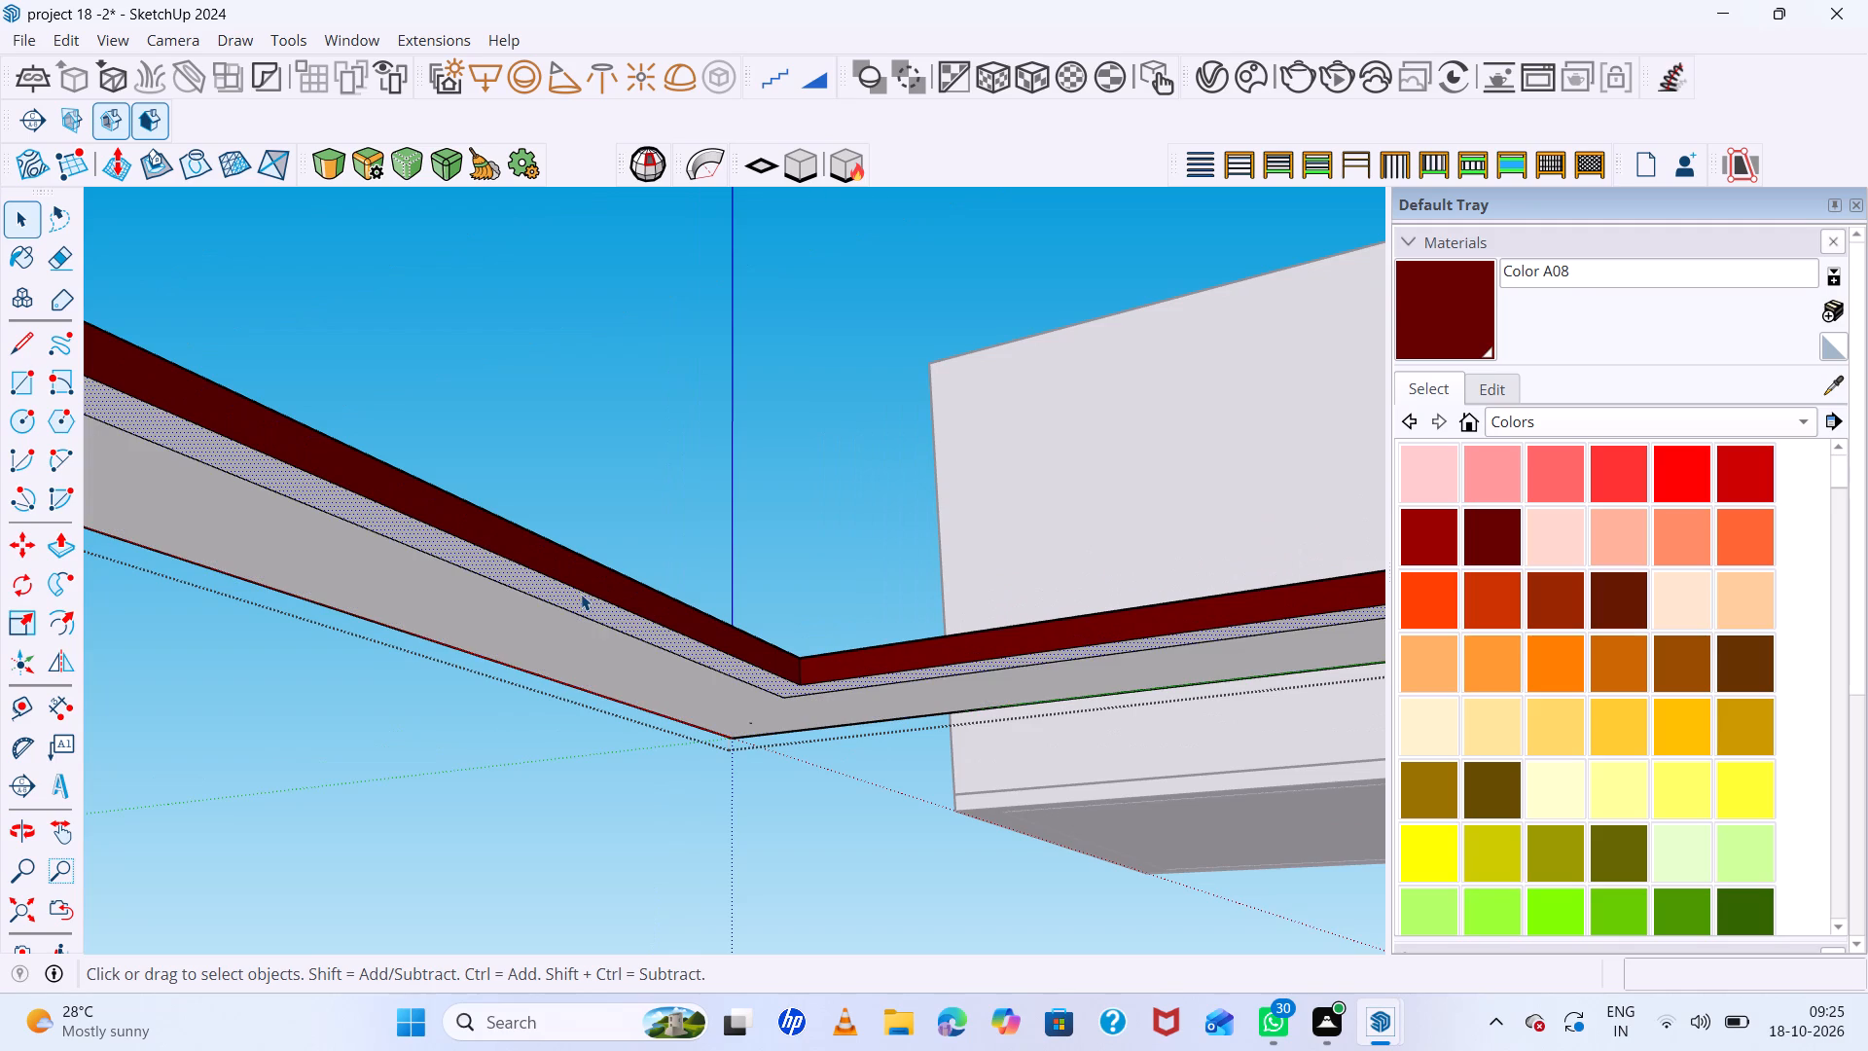
pyautogui.press('p')
pyautogui.doubleClick(579, 594)
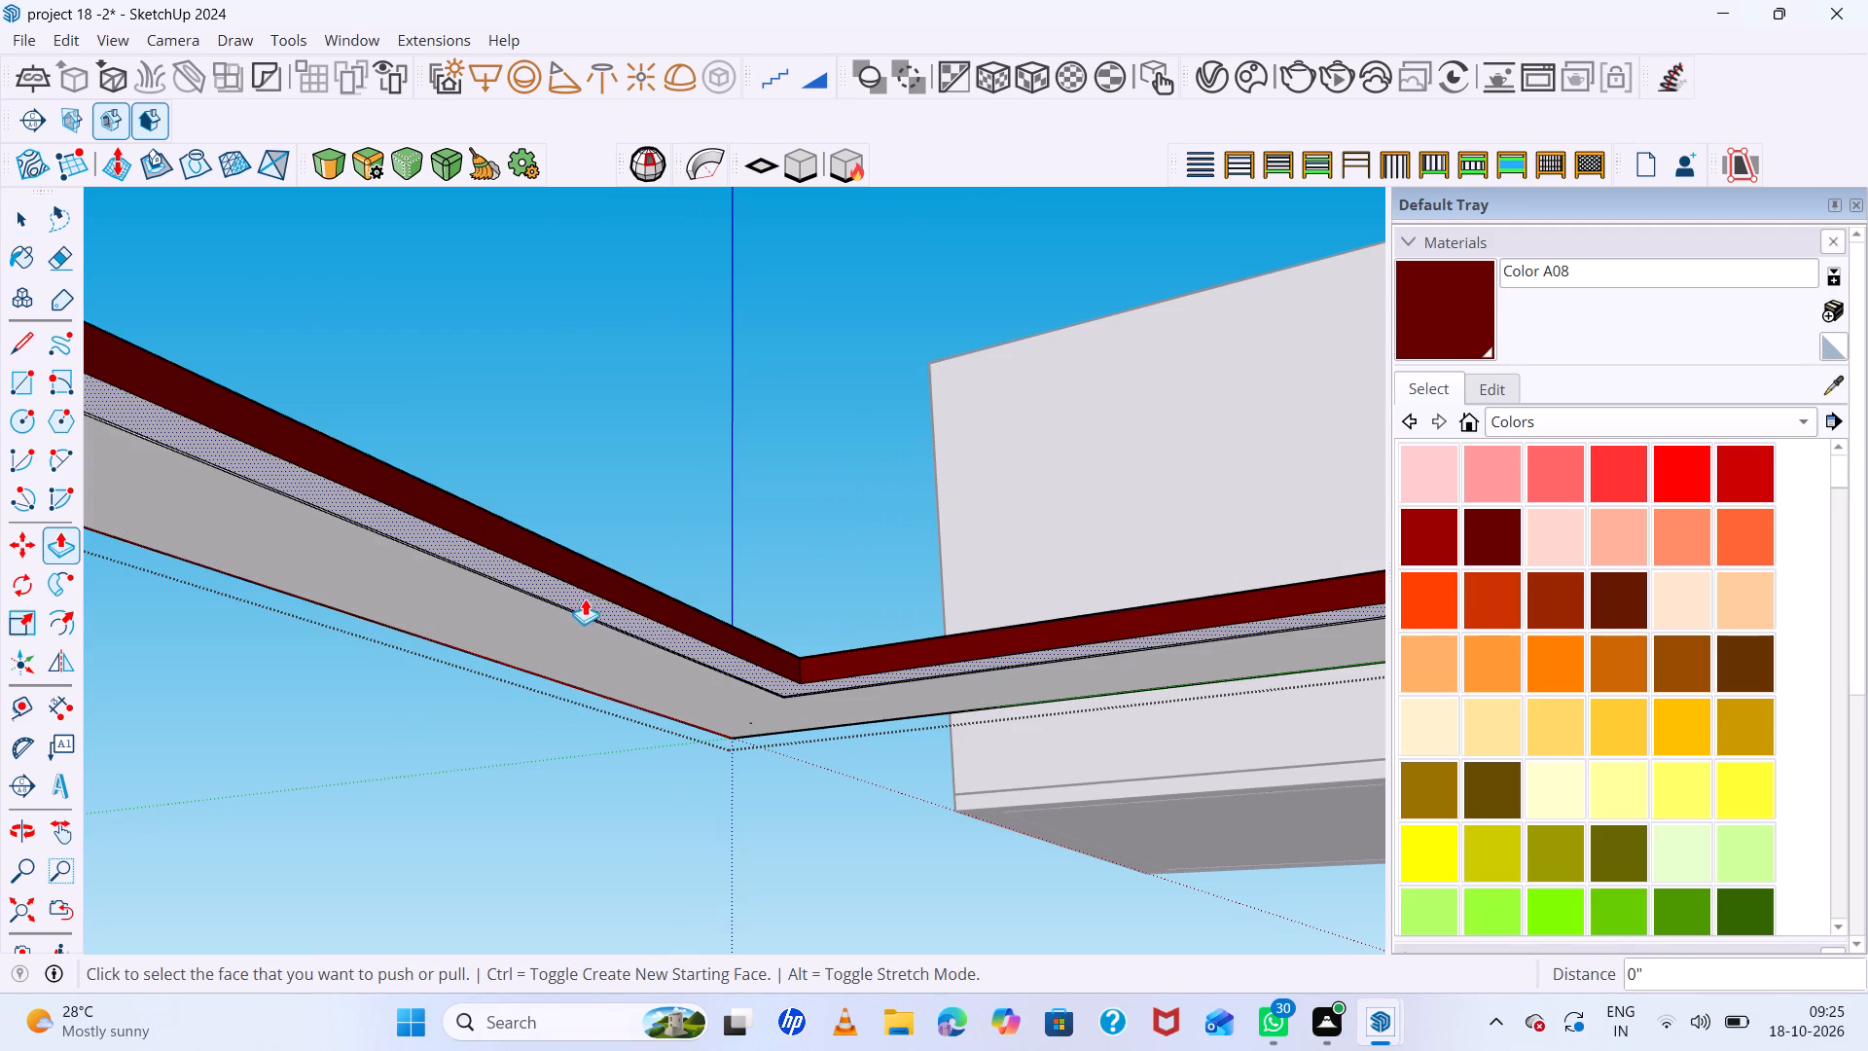
pyautogui.scroll(6, 631, 619)
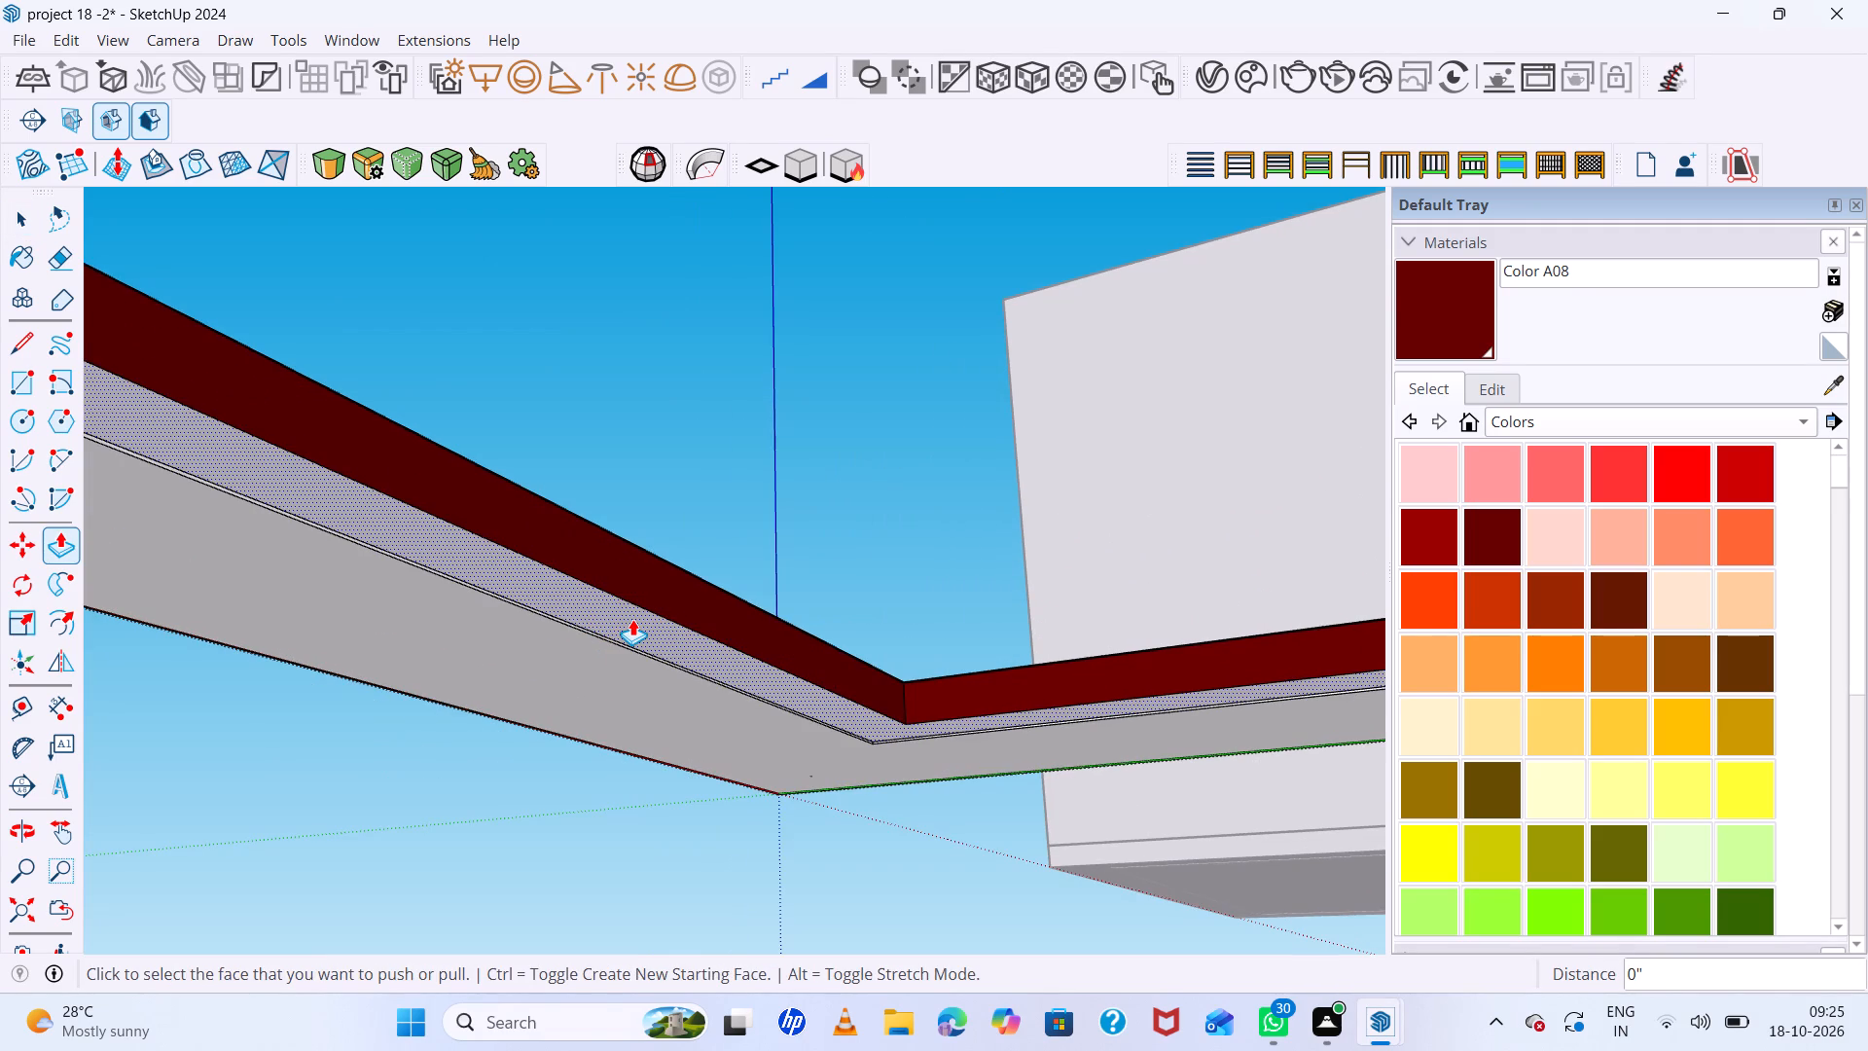
pyautogui.click(632, 619)
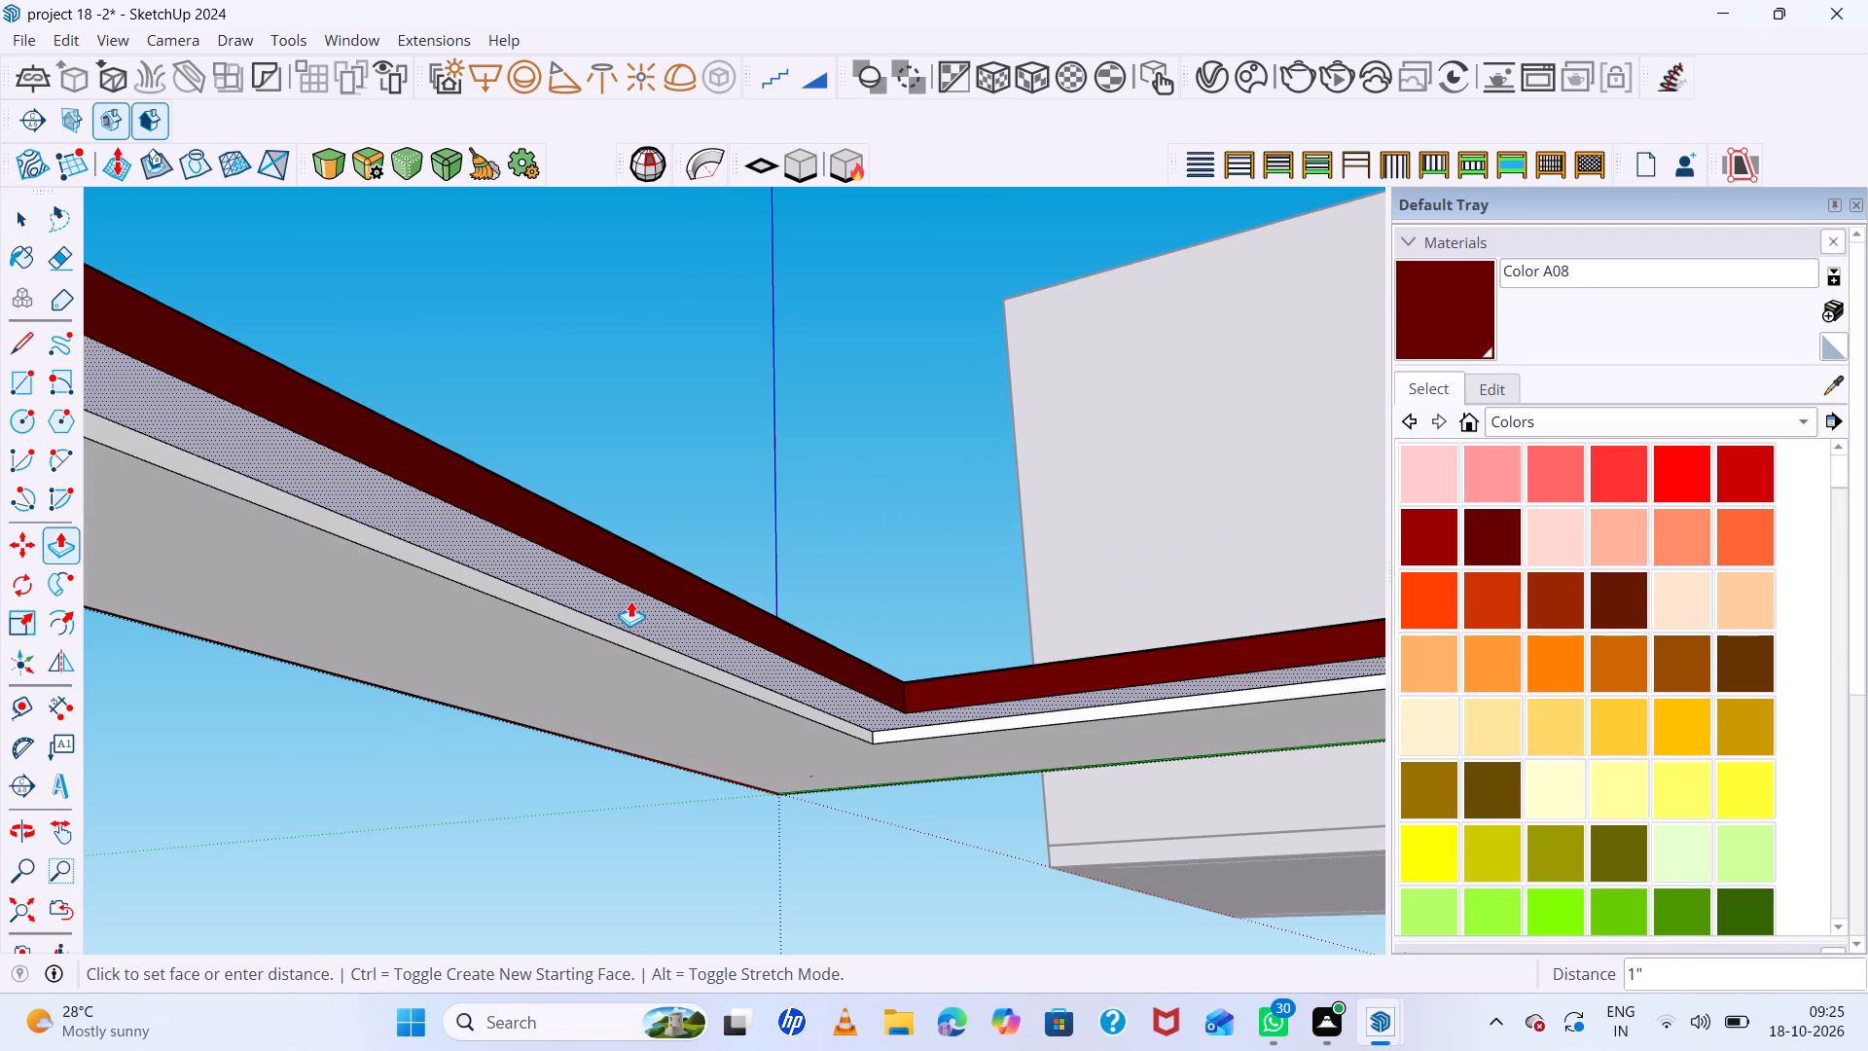
pyautogui.click(630, 599)
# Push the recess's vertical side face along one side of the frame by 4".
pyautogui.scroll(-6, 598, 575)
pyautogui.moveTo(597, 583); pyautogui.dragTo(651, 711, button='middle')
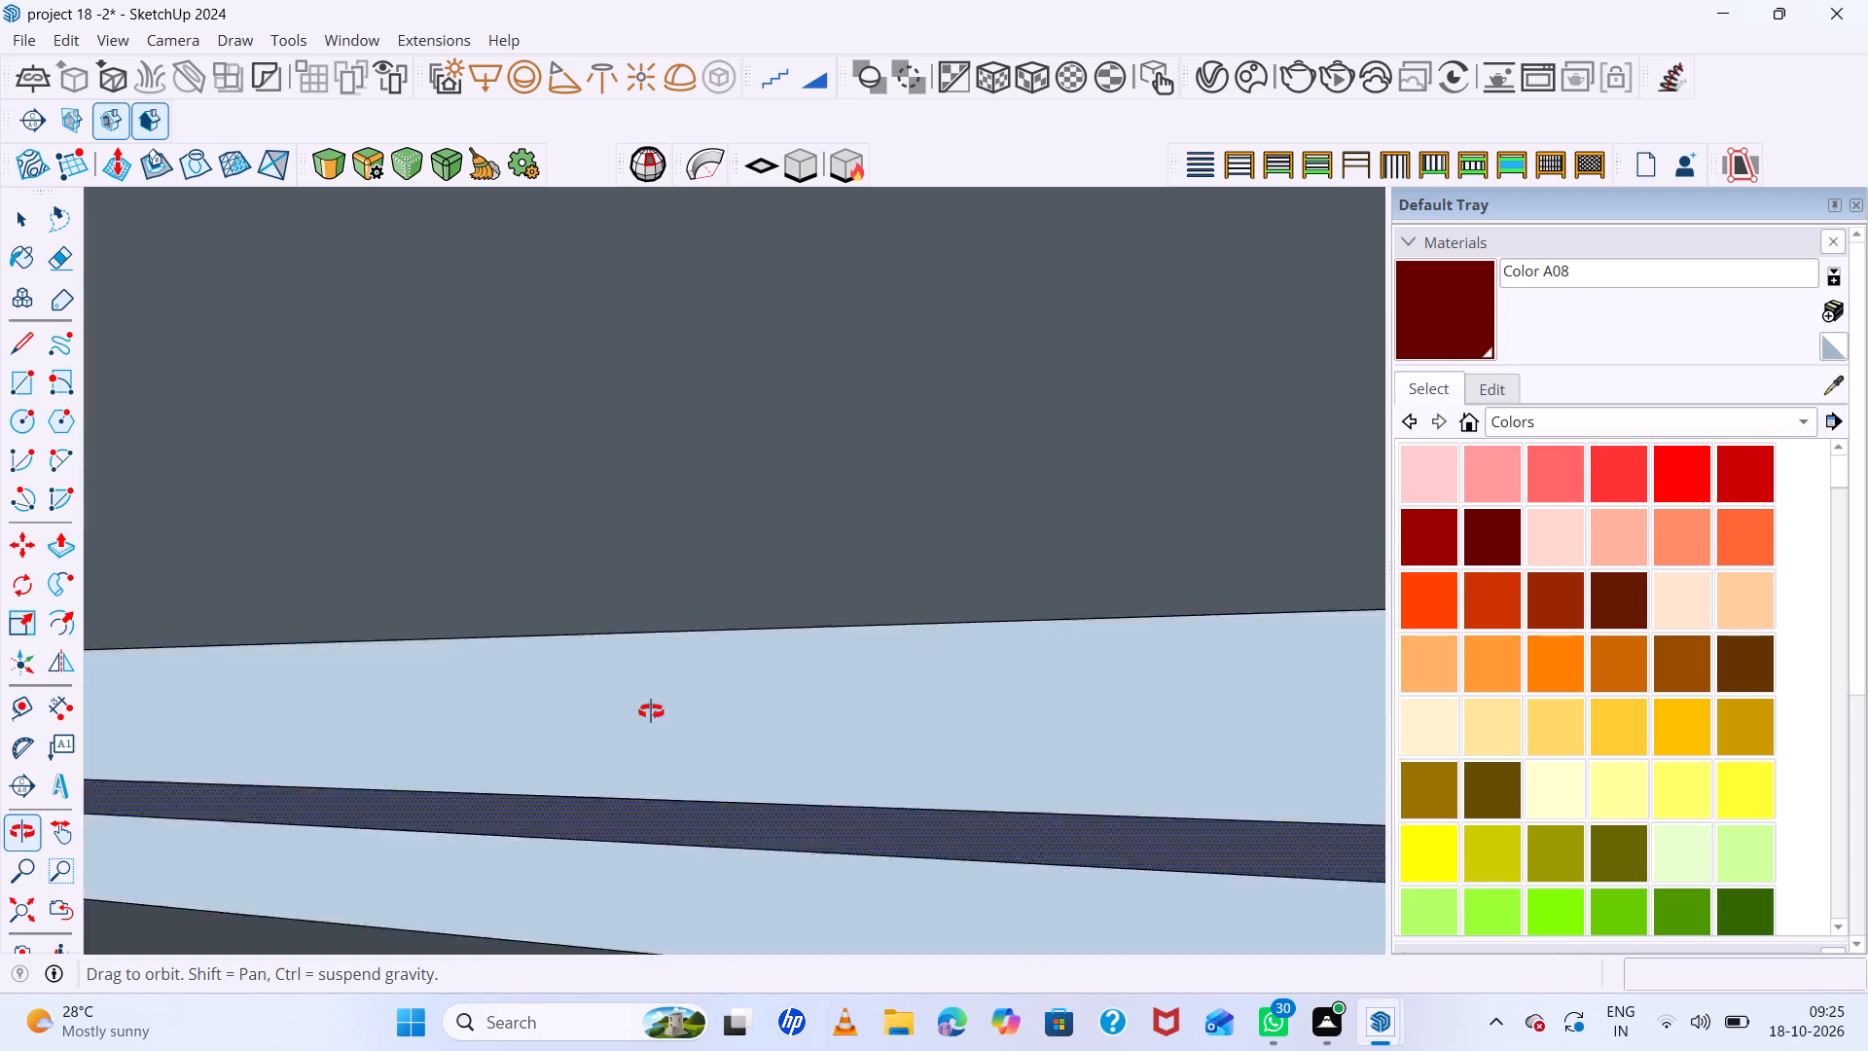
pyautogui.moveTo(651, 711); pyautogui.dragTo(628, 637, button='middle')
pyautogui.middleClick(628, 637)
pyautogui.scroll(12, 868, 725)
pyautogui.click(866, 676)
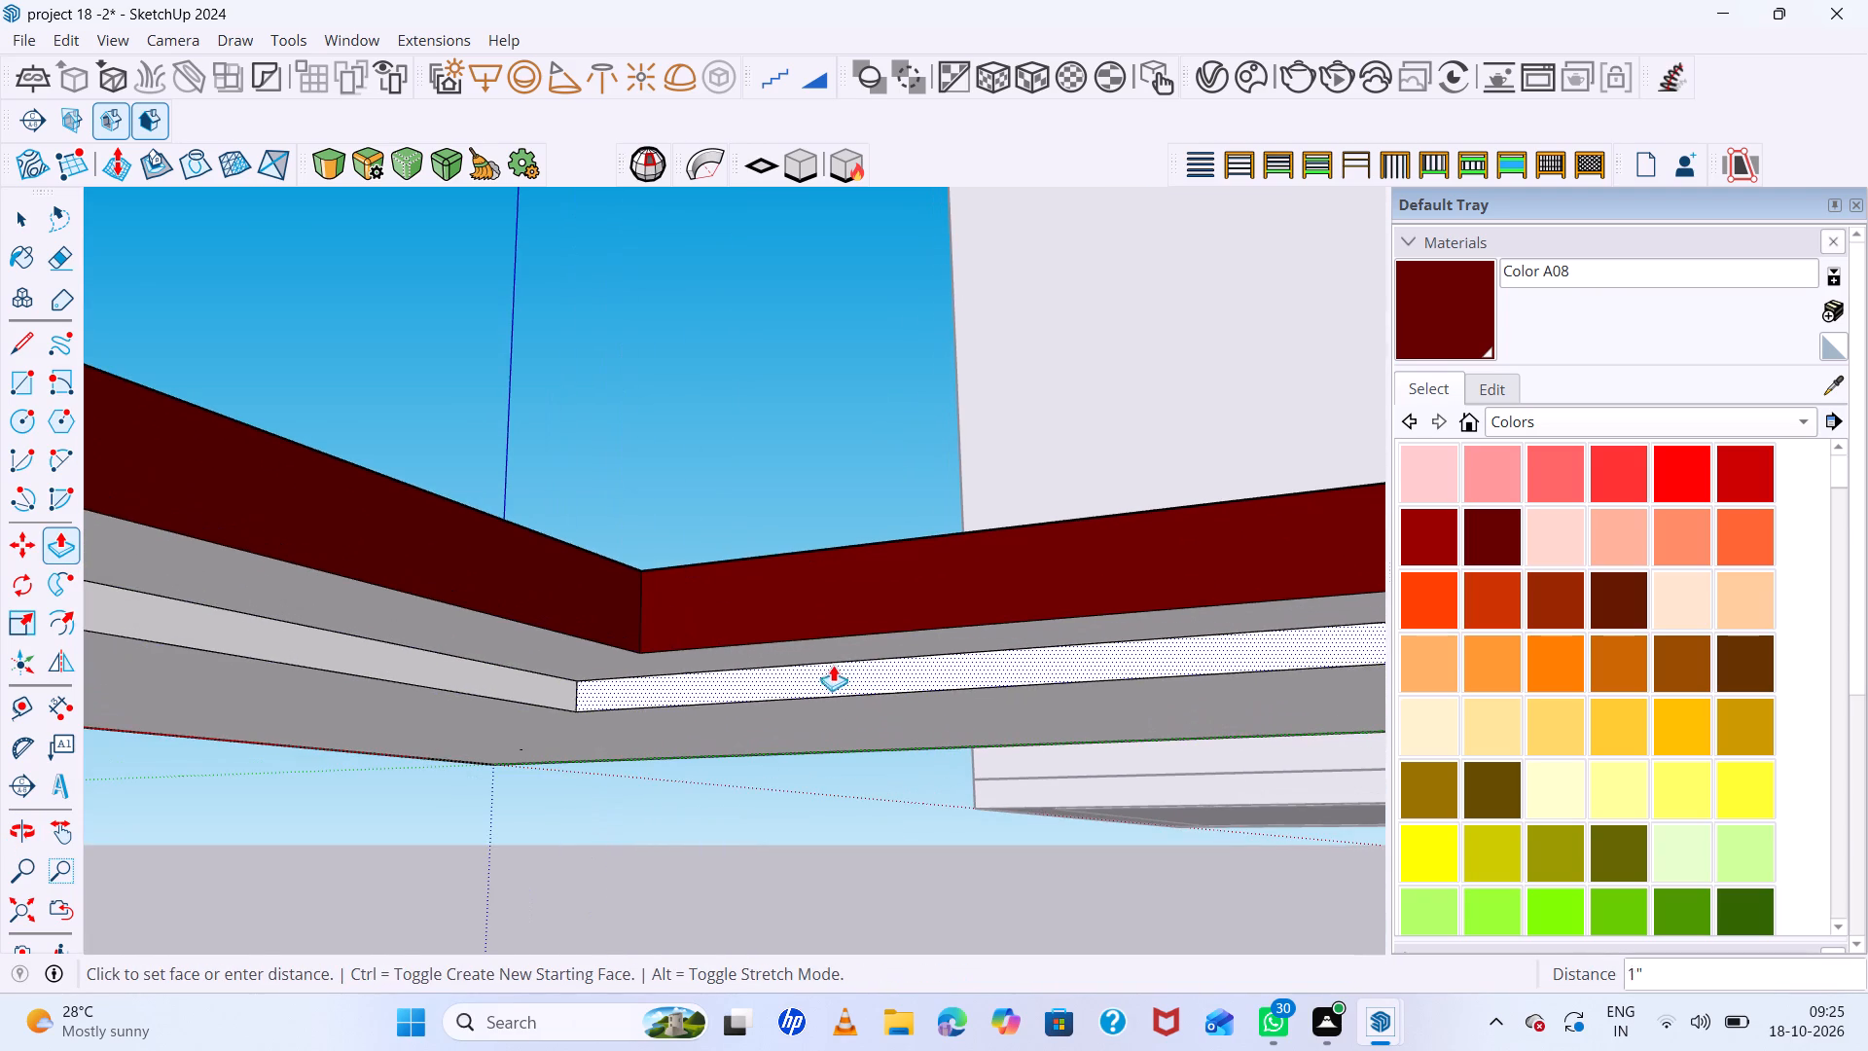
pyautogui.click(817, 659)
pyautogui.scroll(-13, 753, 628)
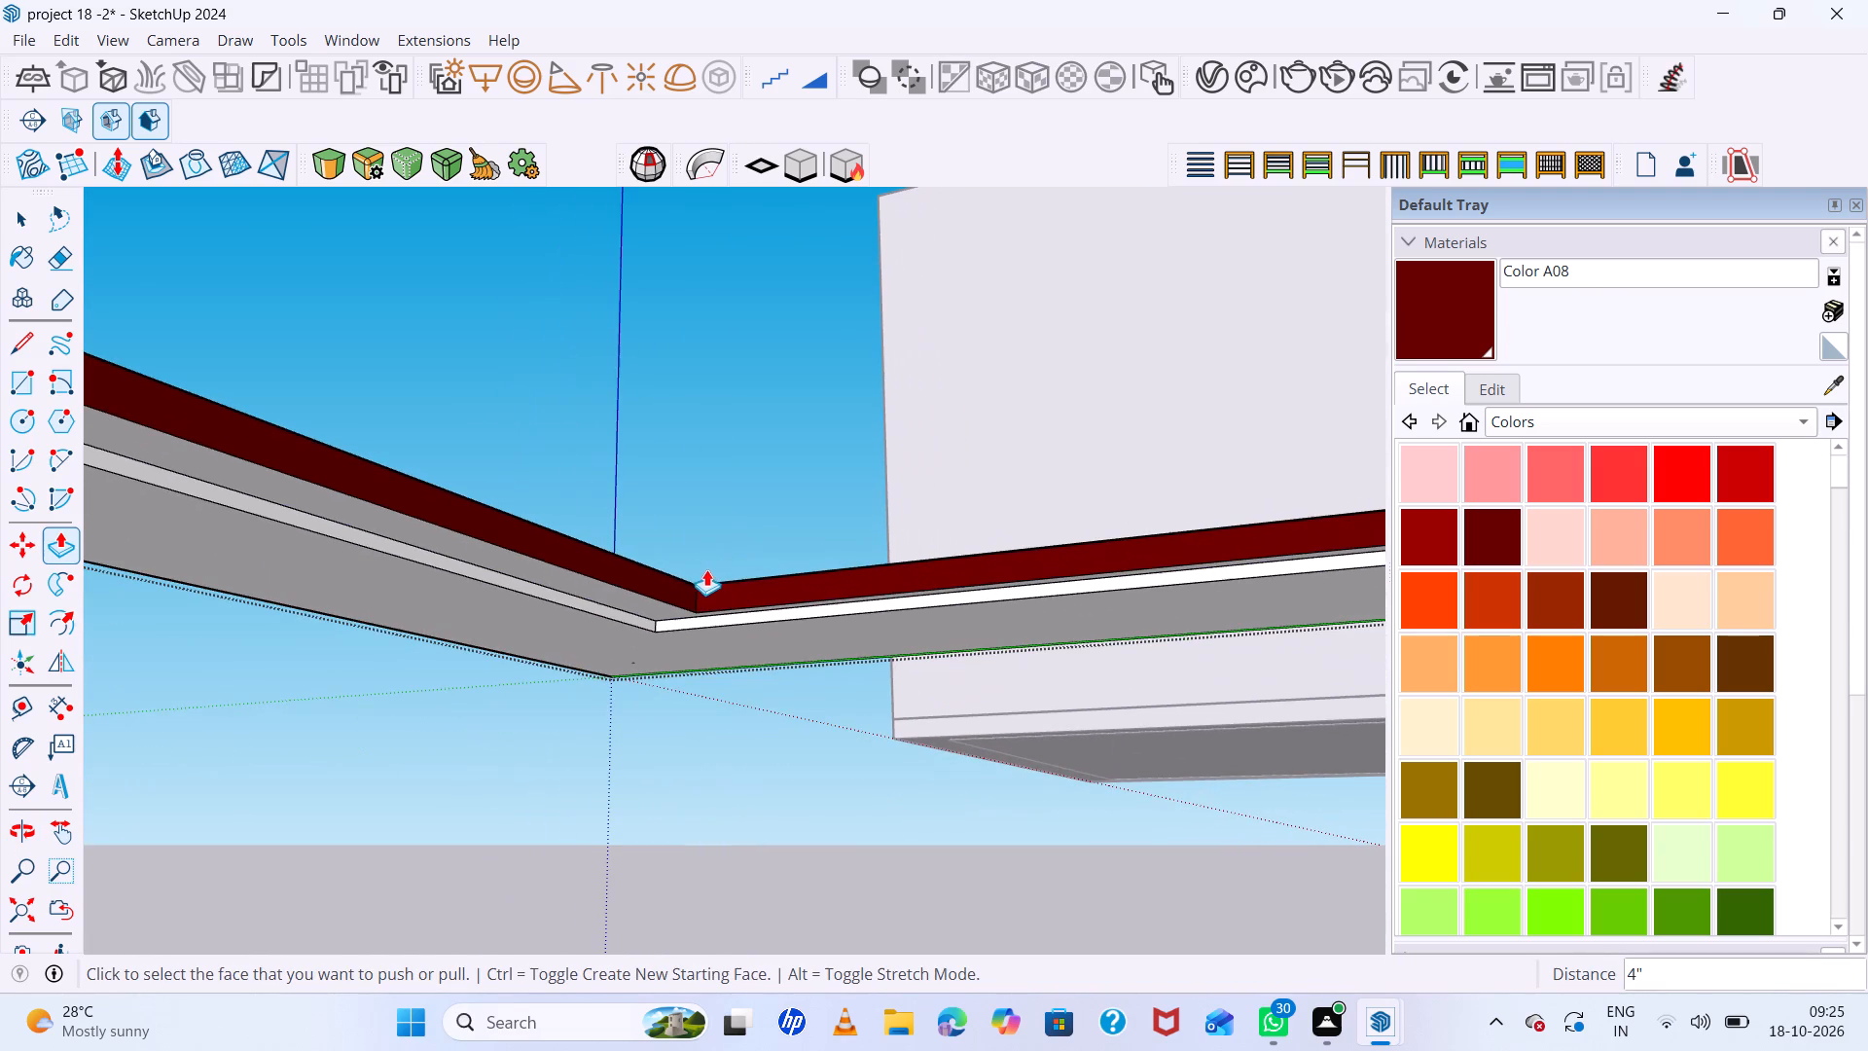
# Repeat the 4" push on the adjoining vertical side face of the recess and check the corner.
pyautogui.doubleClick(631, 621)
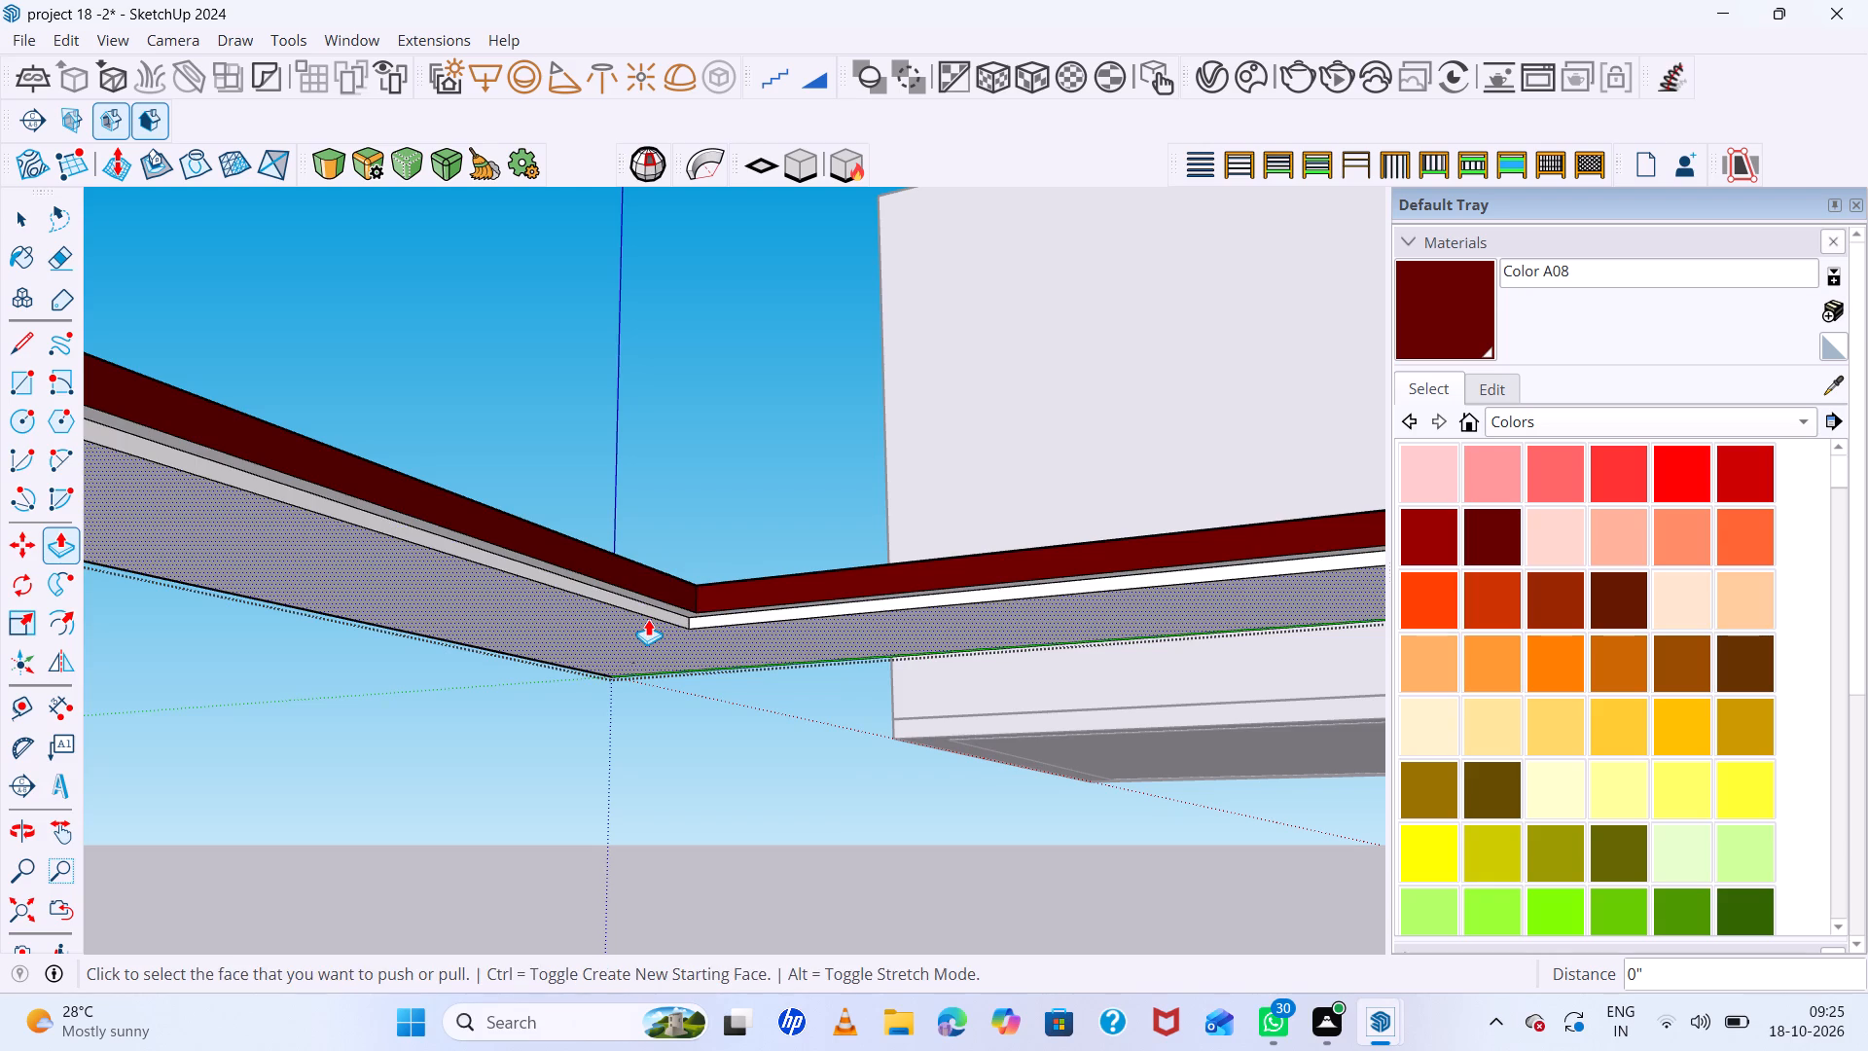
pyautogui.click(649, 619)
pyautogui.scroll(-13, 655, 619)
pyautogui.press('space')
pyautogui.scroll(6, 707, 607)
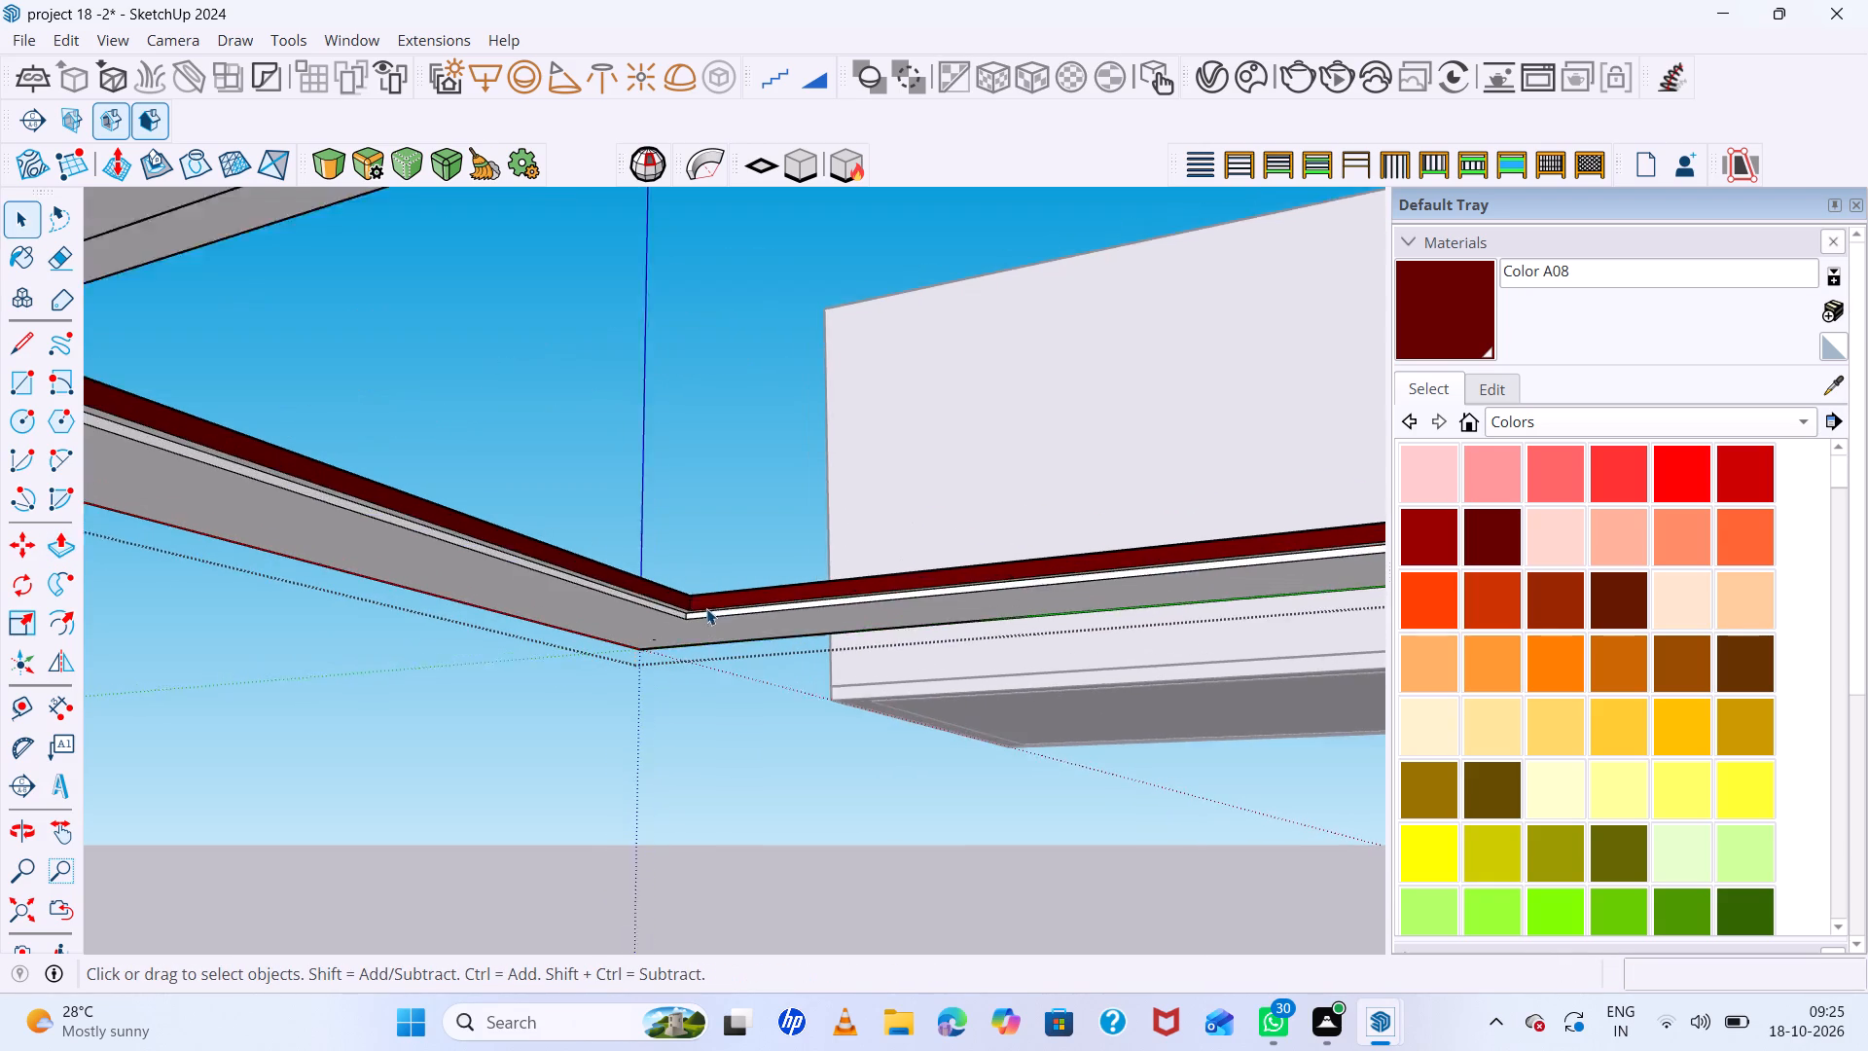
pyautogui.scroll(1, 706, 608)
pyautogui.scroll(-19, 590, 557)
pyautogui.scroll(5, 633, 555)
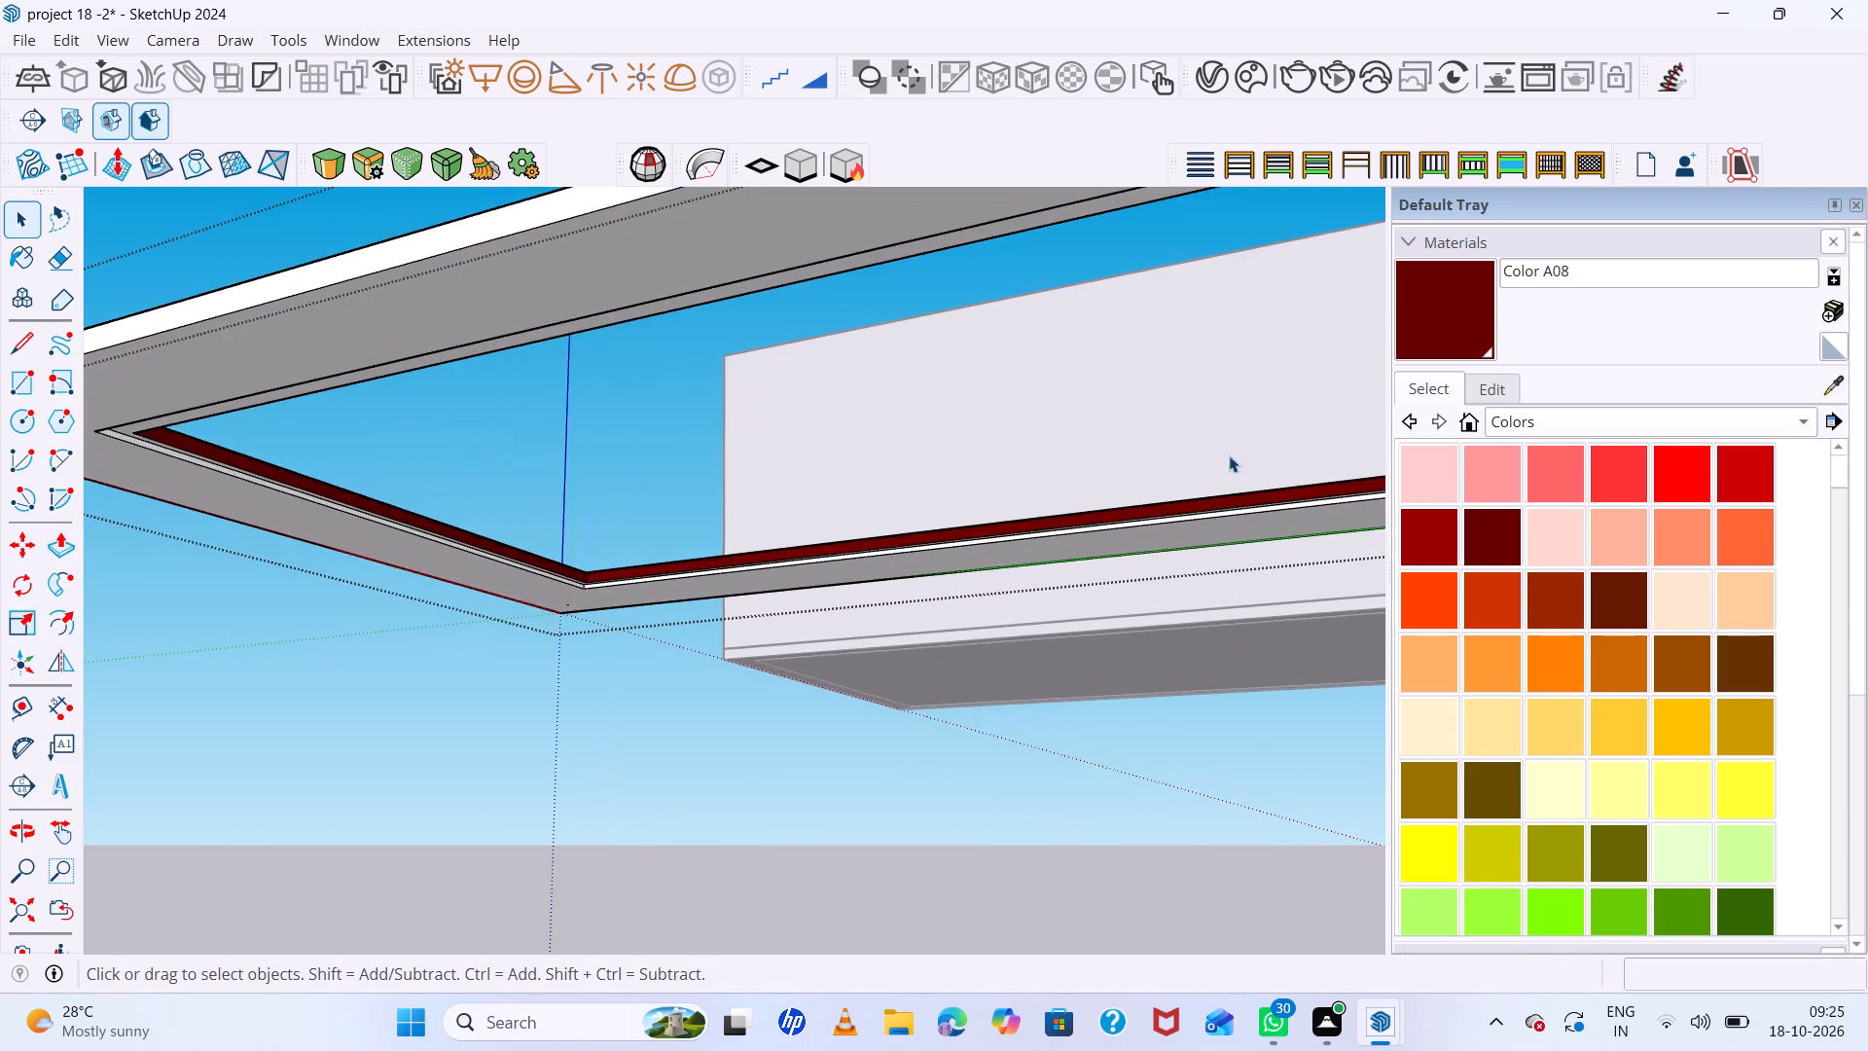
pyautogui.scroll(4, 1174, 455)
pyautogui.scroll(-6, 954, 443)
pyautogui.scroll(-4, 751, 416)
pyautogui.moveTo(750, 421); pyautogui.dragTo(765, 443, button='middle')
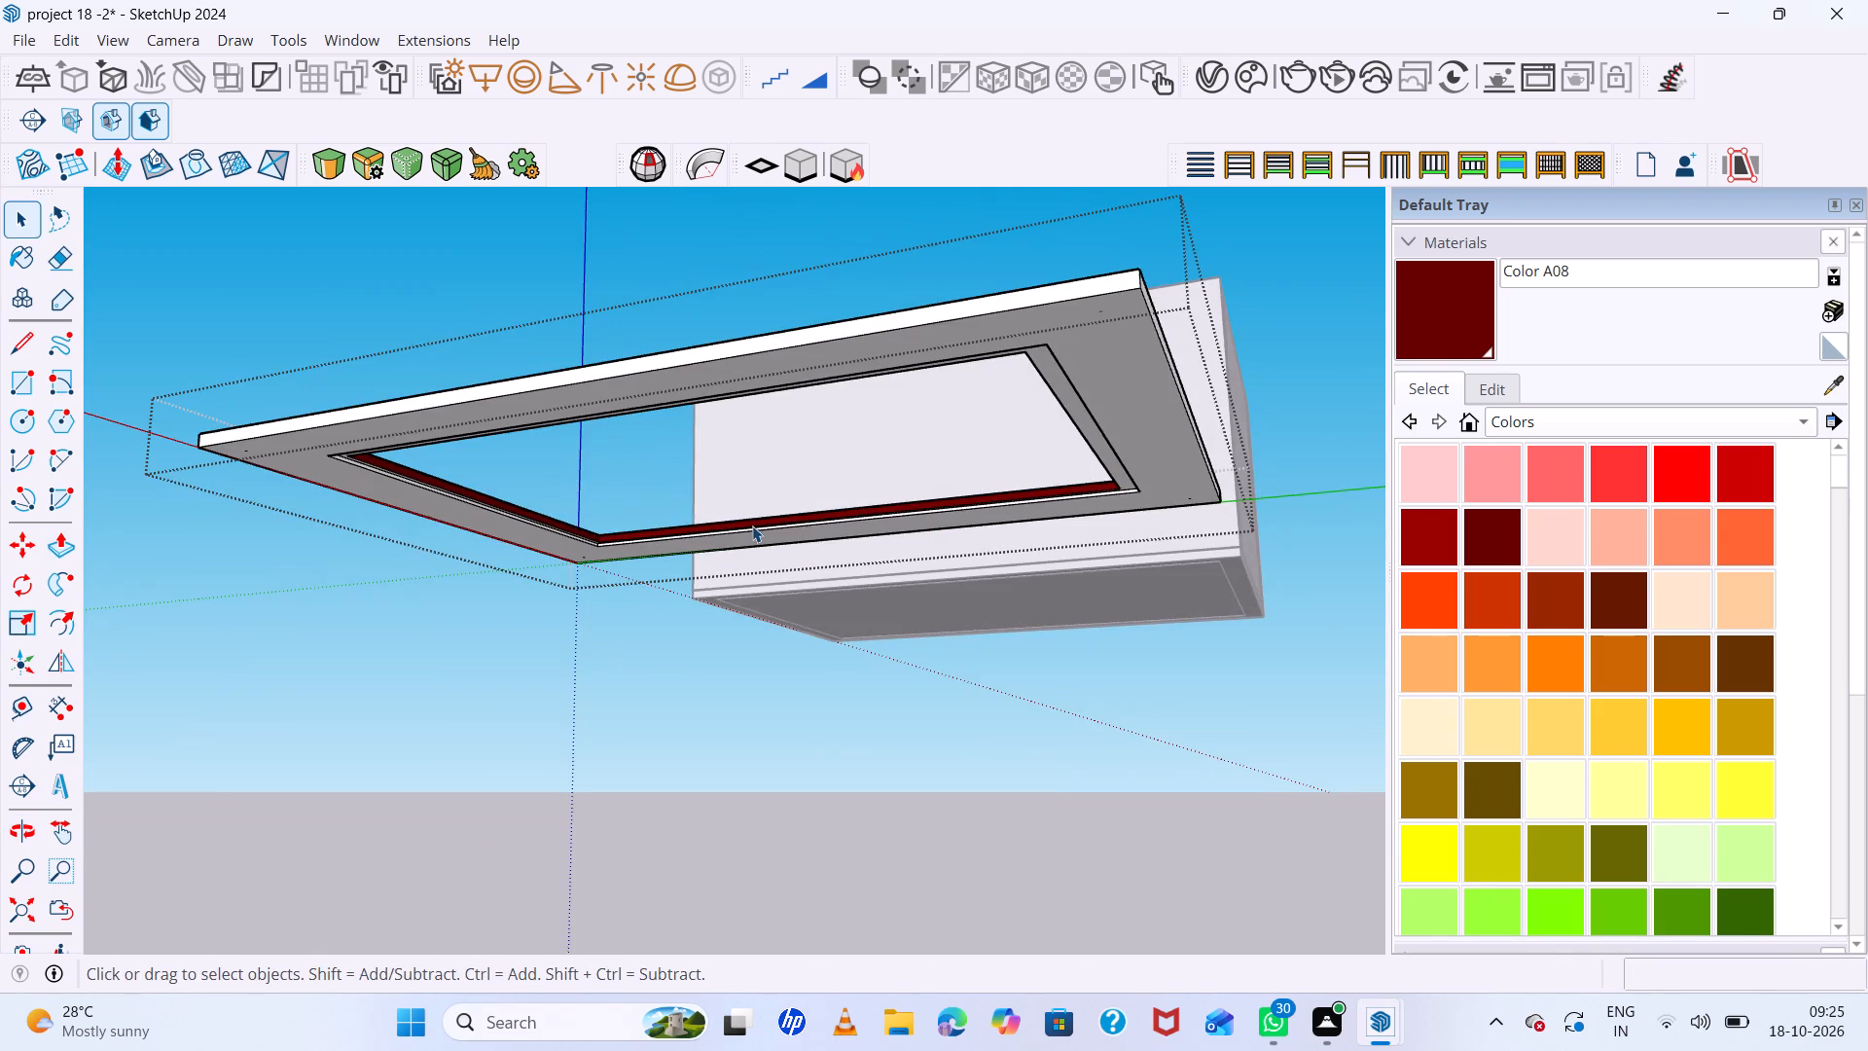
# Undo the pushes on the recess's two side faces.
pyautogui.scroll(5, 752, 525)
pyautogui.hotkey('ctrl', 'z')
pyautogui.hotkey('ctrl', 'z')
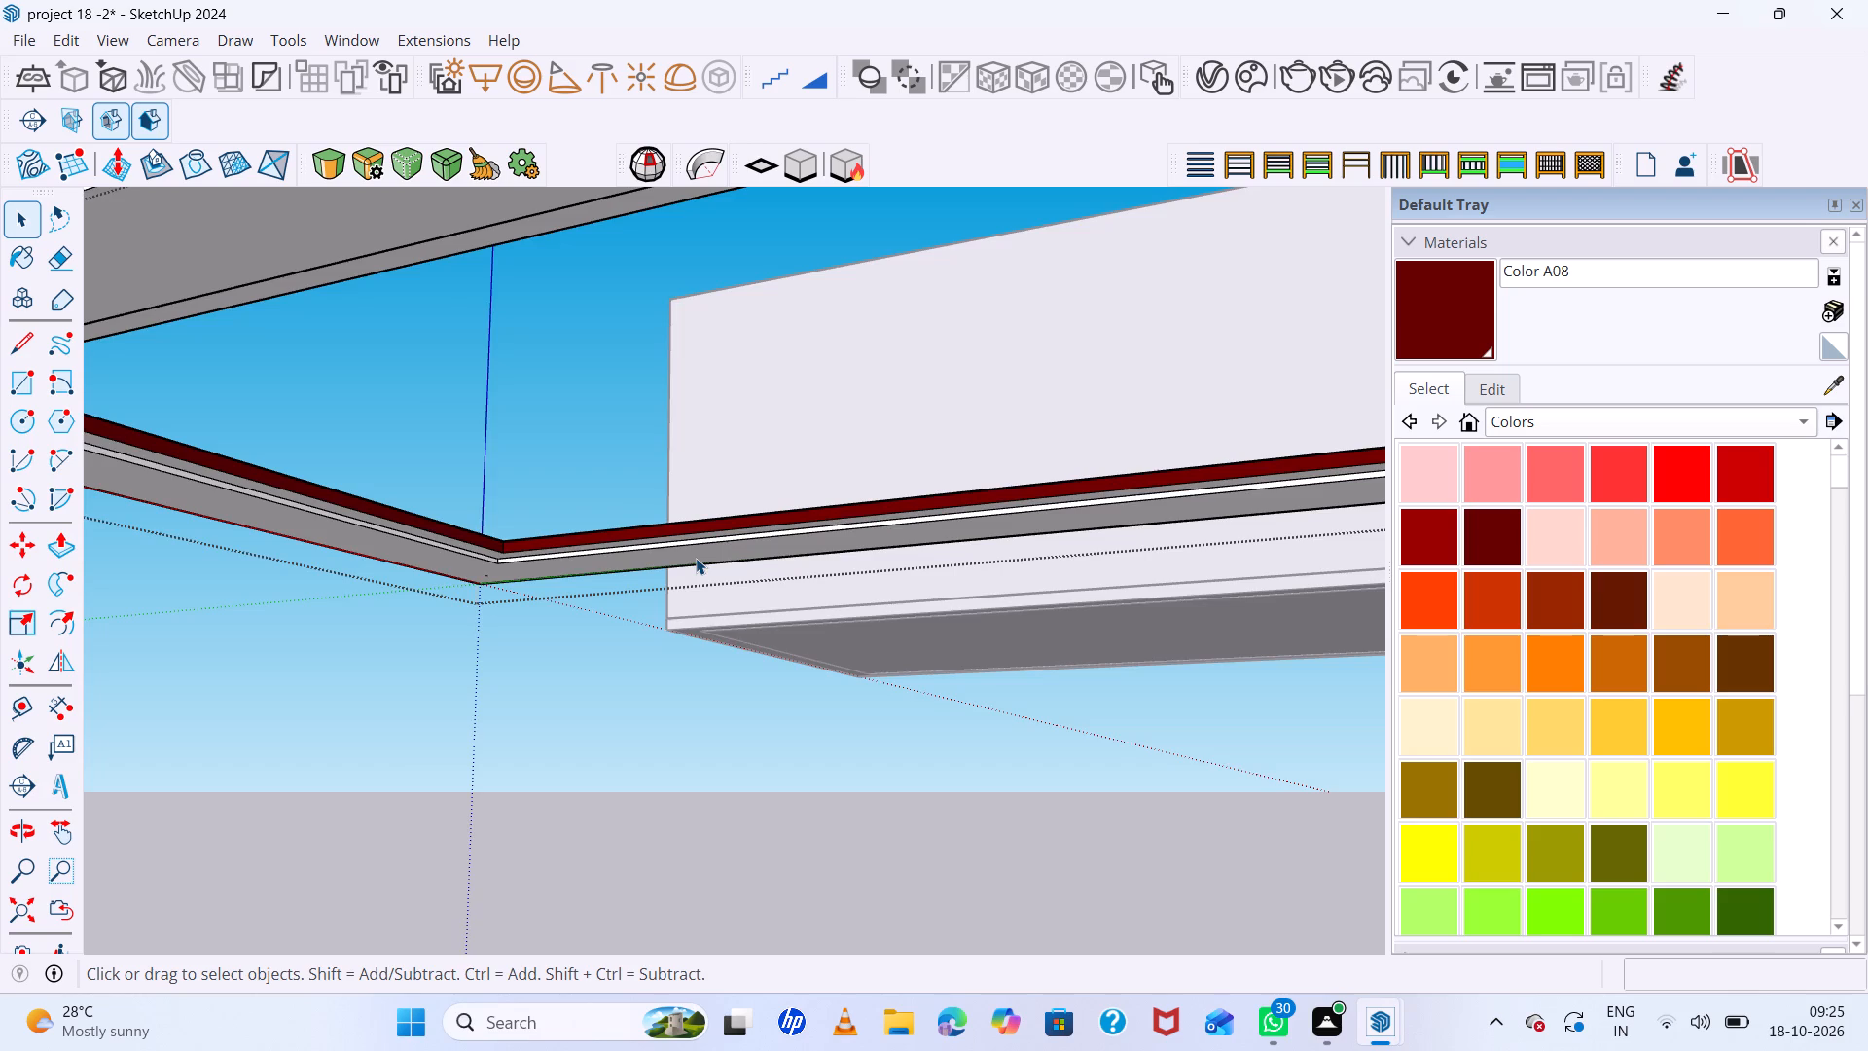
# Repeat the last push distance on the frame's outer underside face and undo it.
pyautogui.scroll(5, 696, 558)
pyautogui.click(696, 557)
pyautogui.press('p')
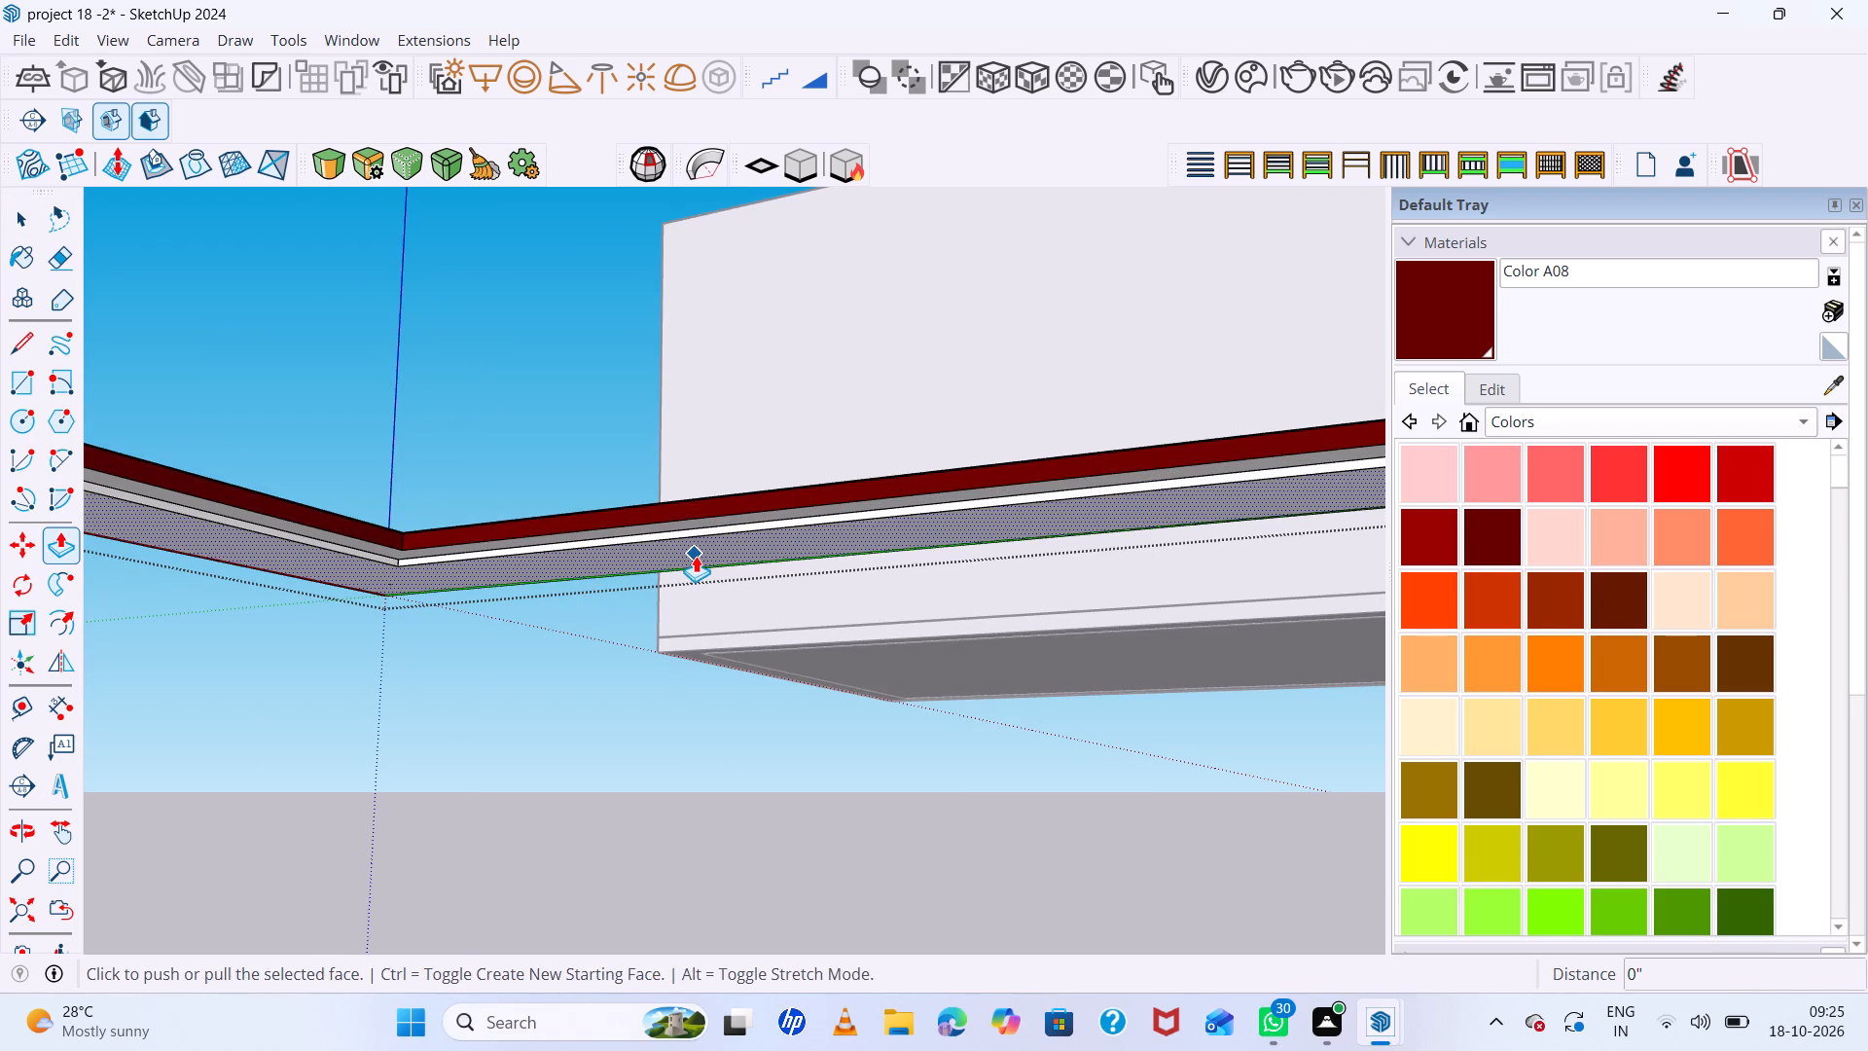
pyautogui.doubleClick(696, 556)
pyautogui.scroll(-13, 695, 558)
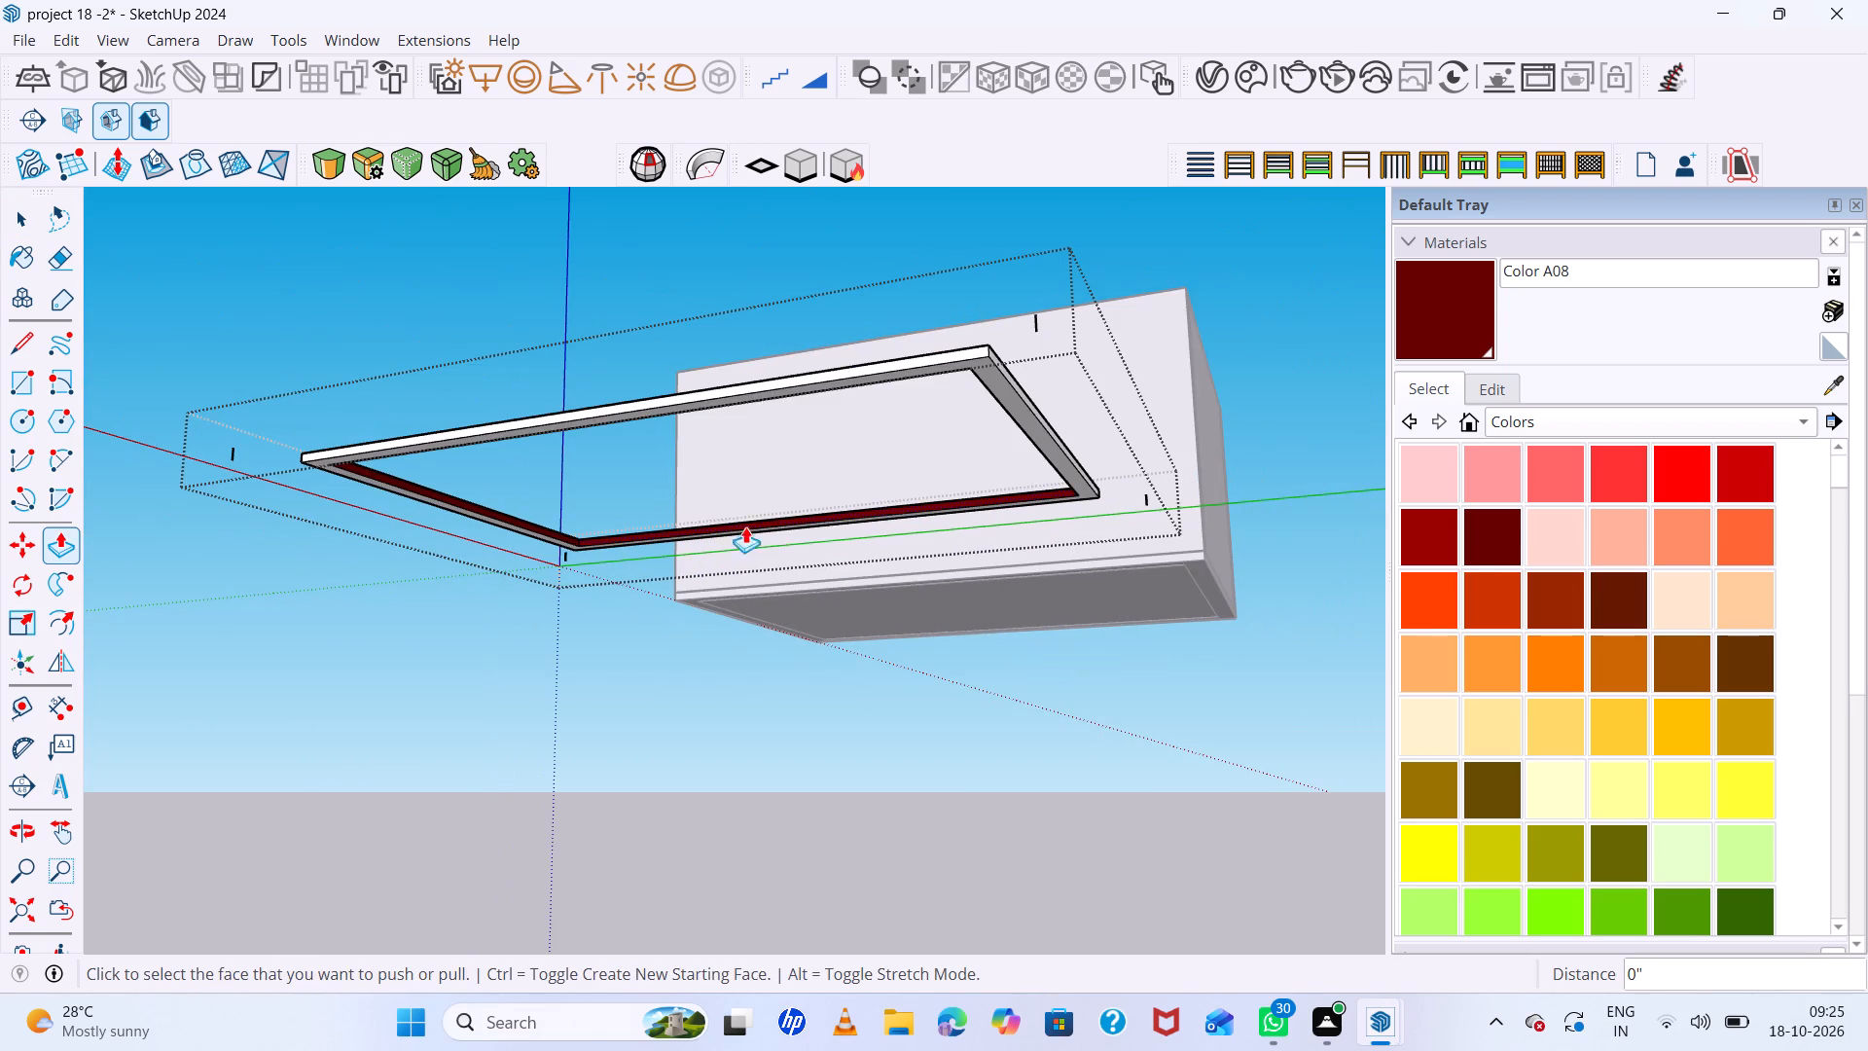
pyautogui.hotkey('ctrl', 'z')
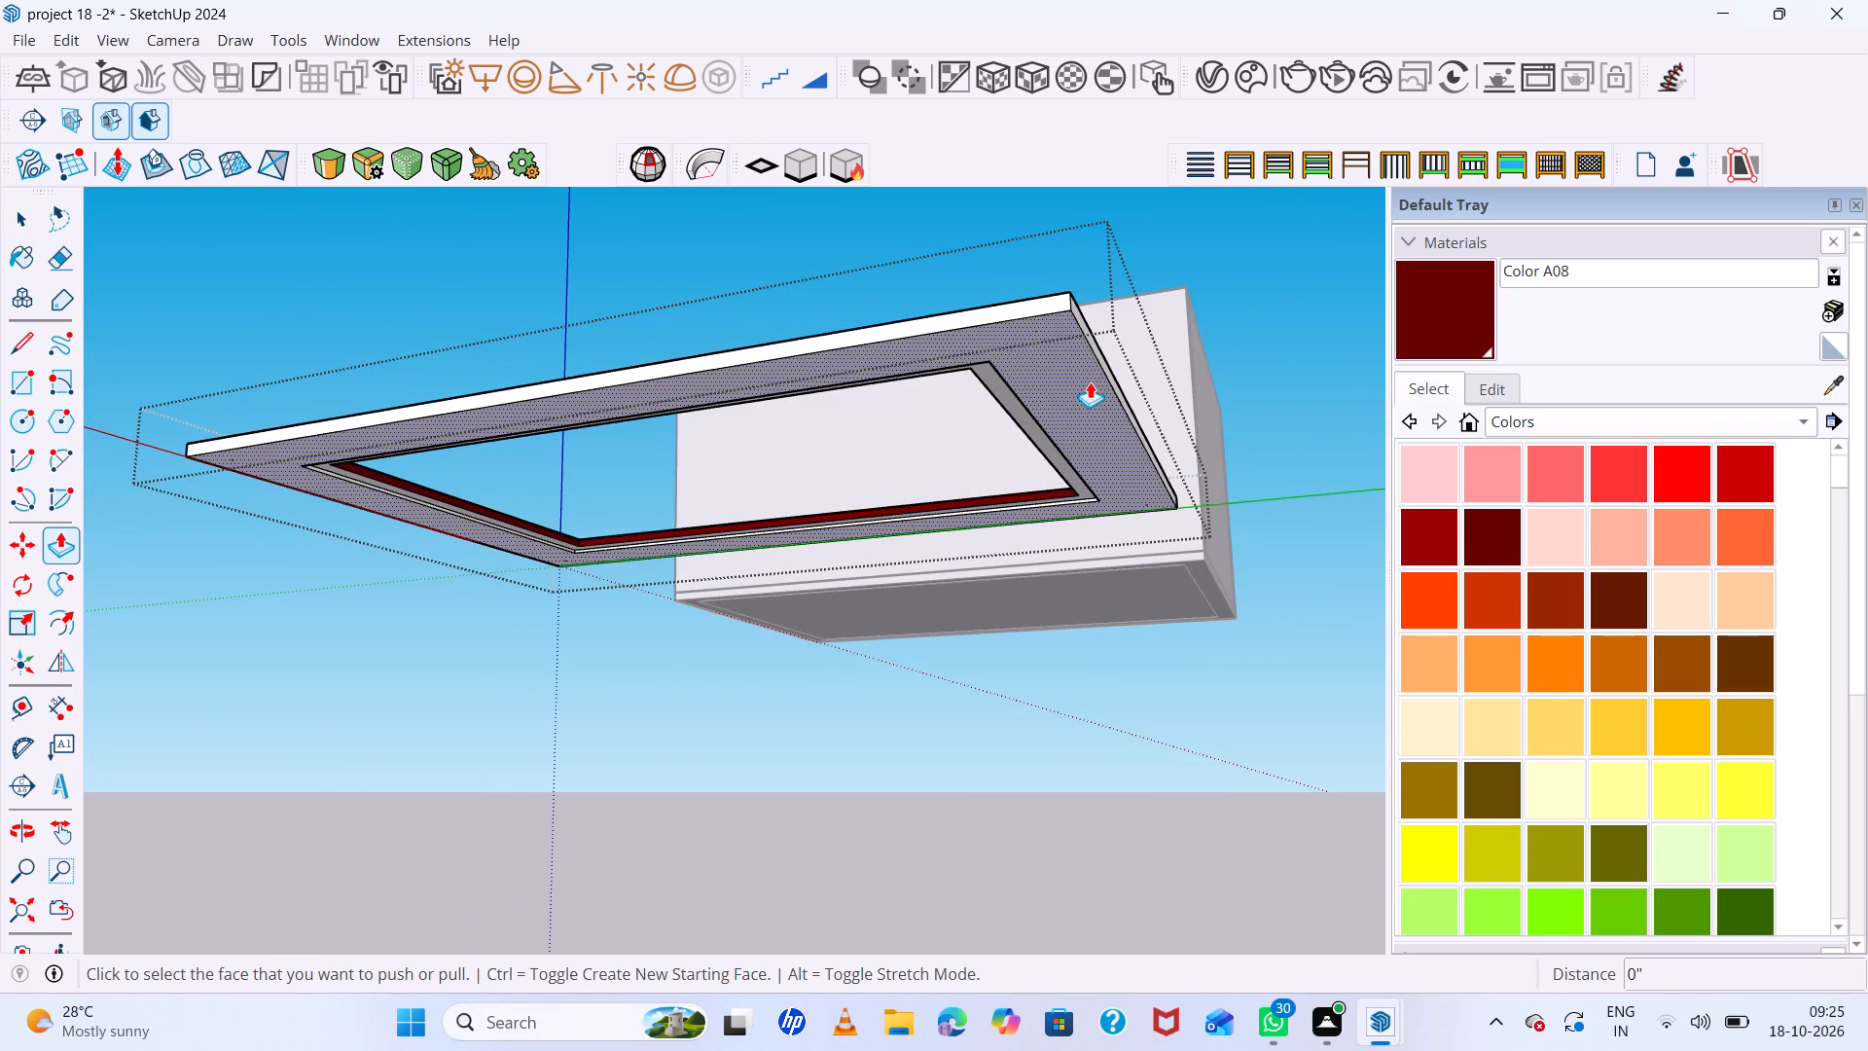
# Pull the frame's outer underside face down 4" to deepen the border around the recess.
pyautogui.click(1022, 381)
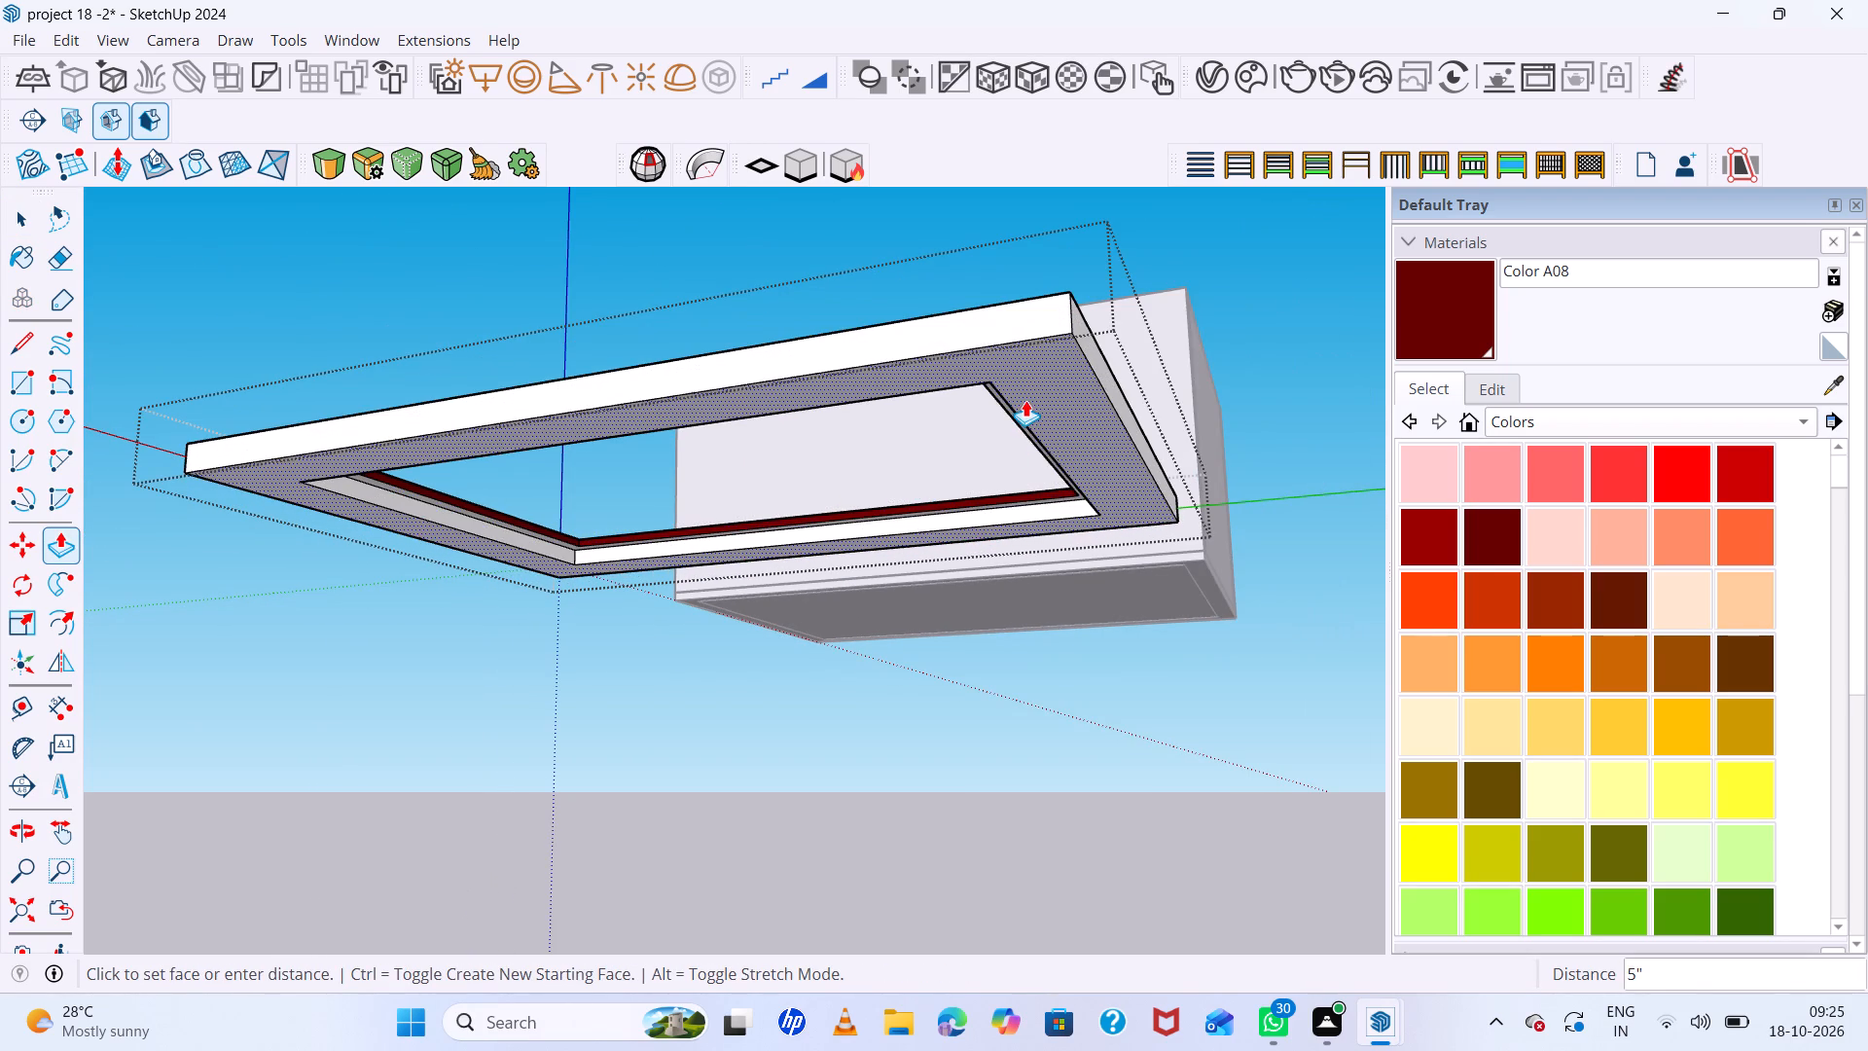
pyautogui.doubleClick(1025, 398)
pyautogui.scroll(-6, 904, 365)
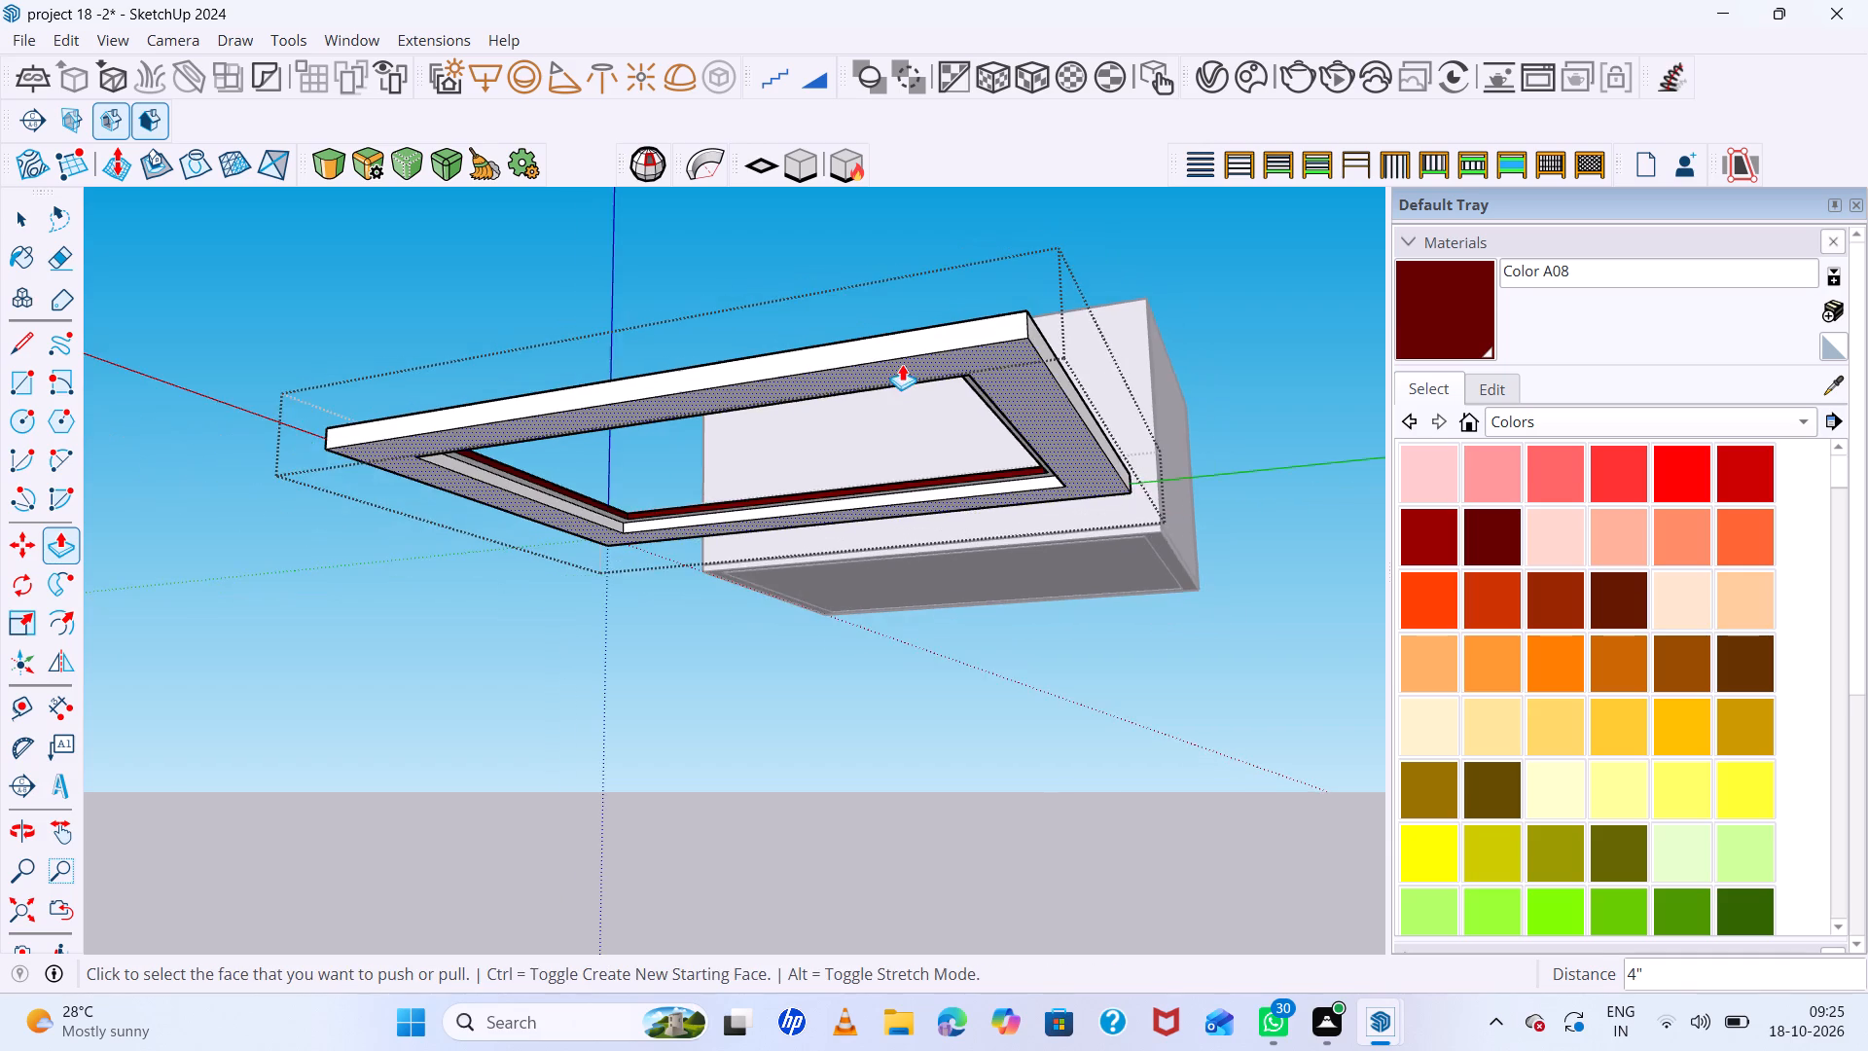
# Examine the inner faces of the frame's opening from above and at its corners.
pyautogui.moveTo(902, 364); pyautogui.dragTo(1245, 646, button='middle')
pyautogui.scroll(1, 1203, 626)
pyautogui.scroll(-9, 797, 577)
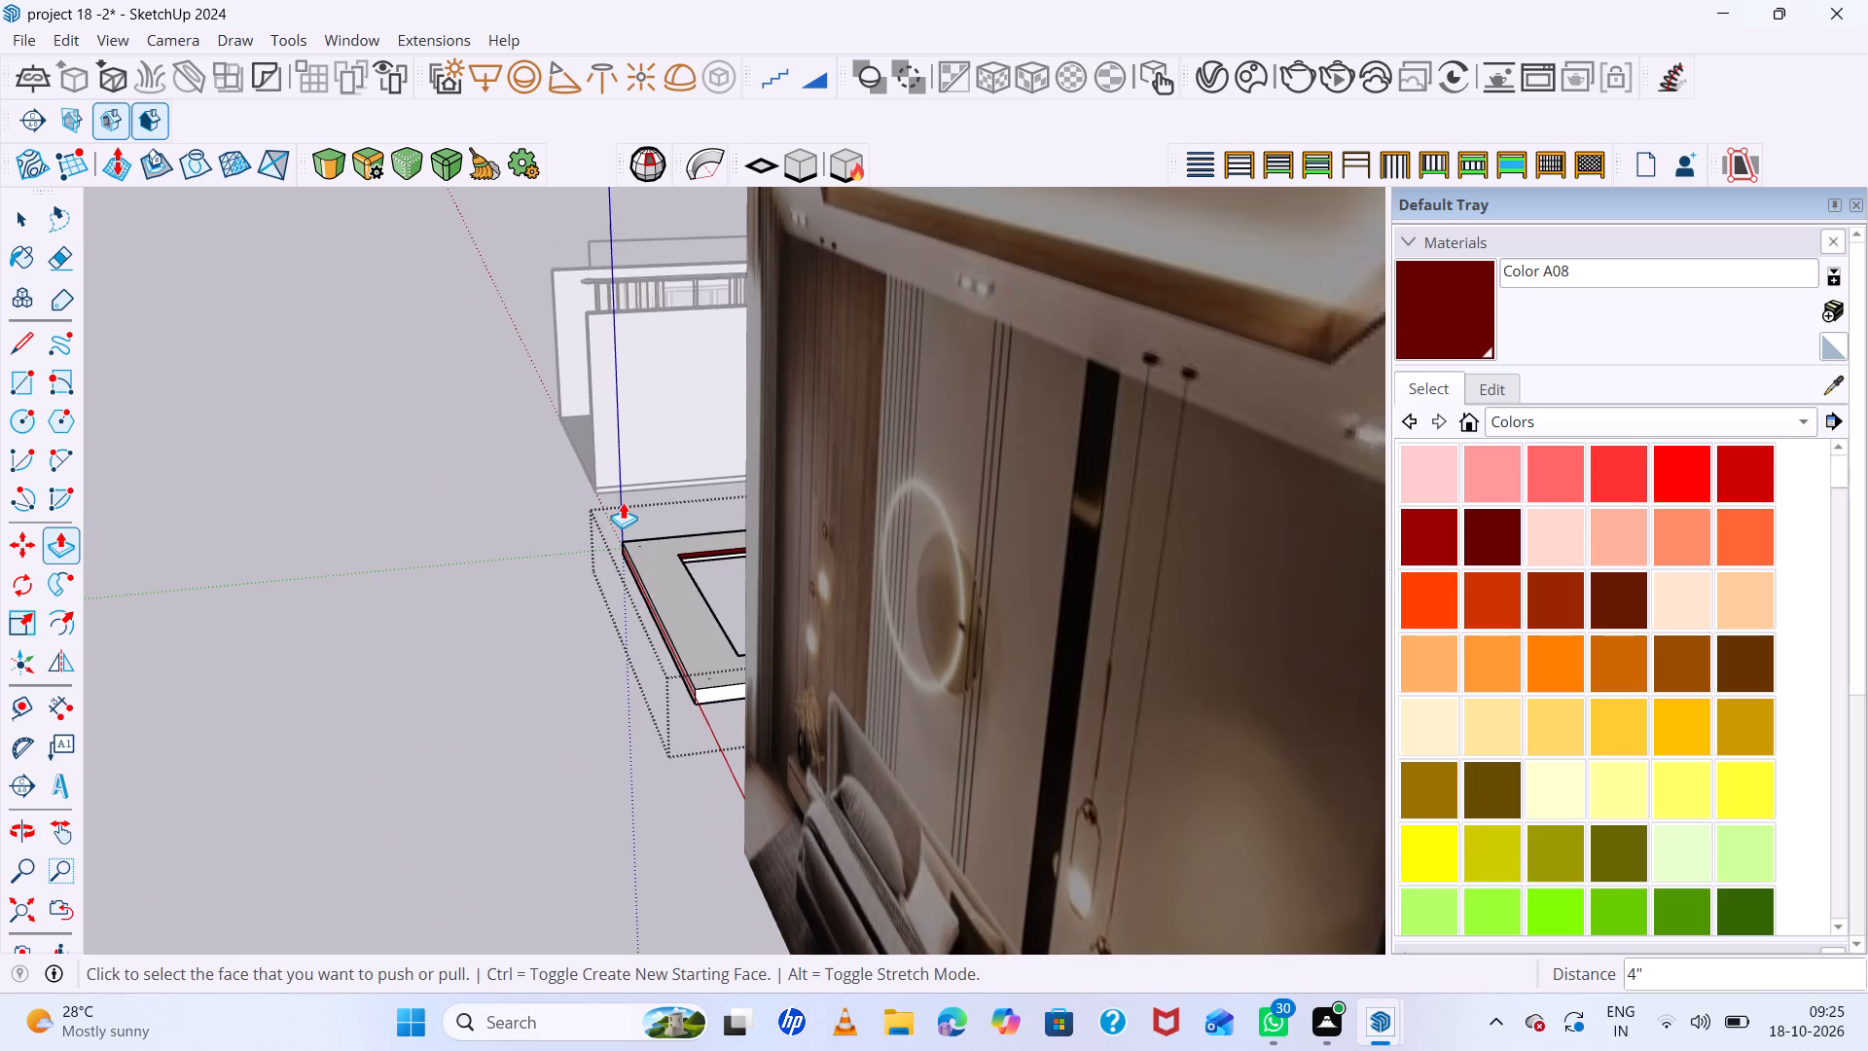
pyautogui.moveTo(623, 503); pyautogui.dragTo(1019, 618, button='middle')
pyautogui.scroll(18, 1188, 509)
pyautogui.middleClick(1206, 502)
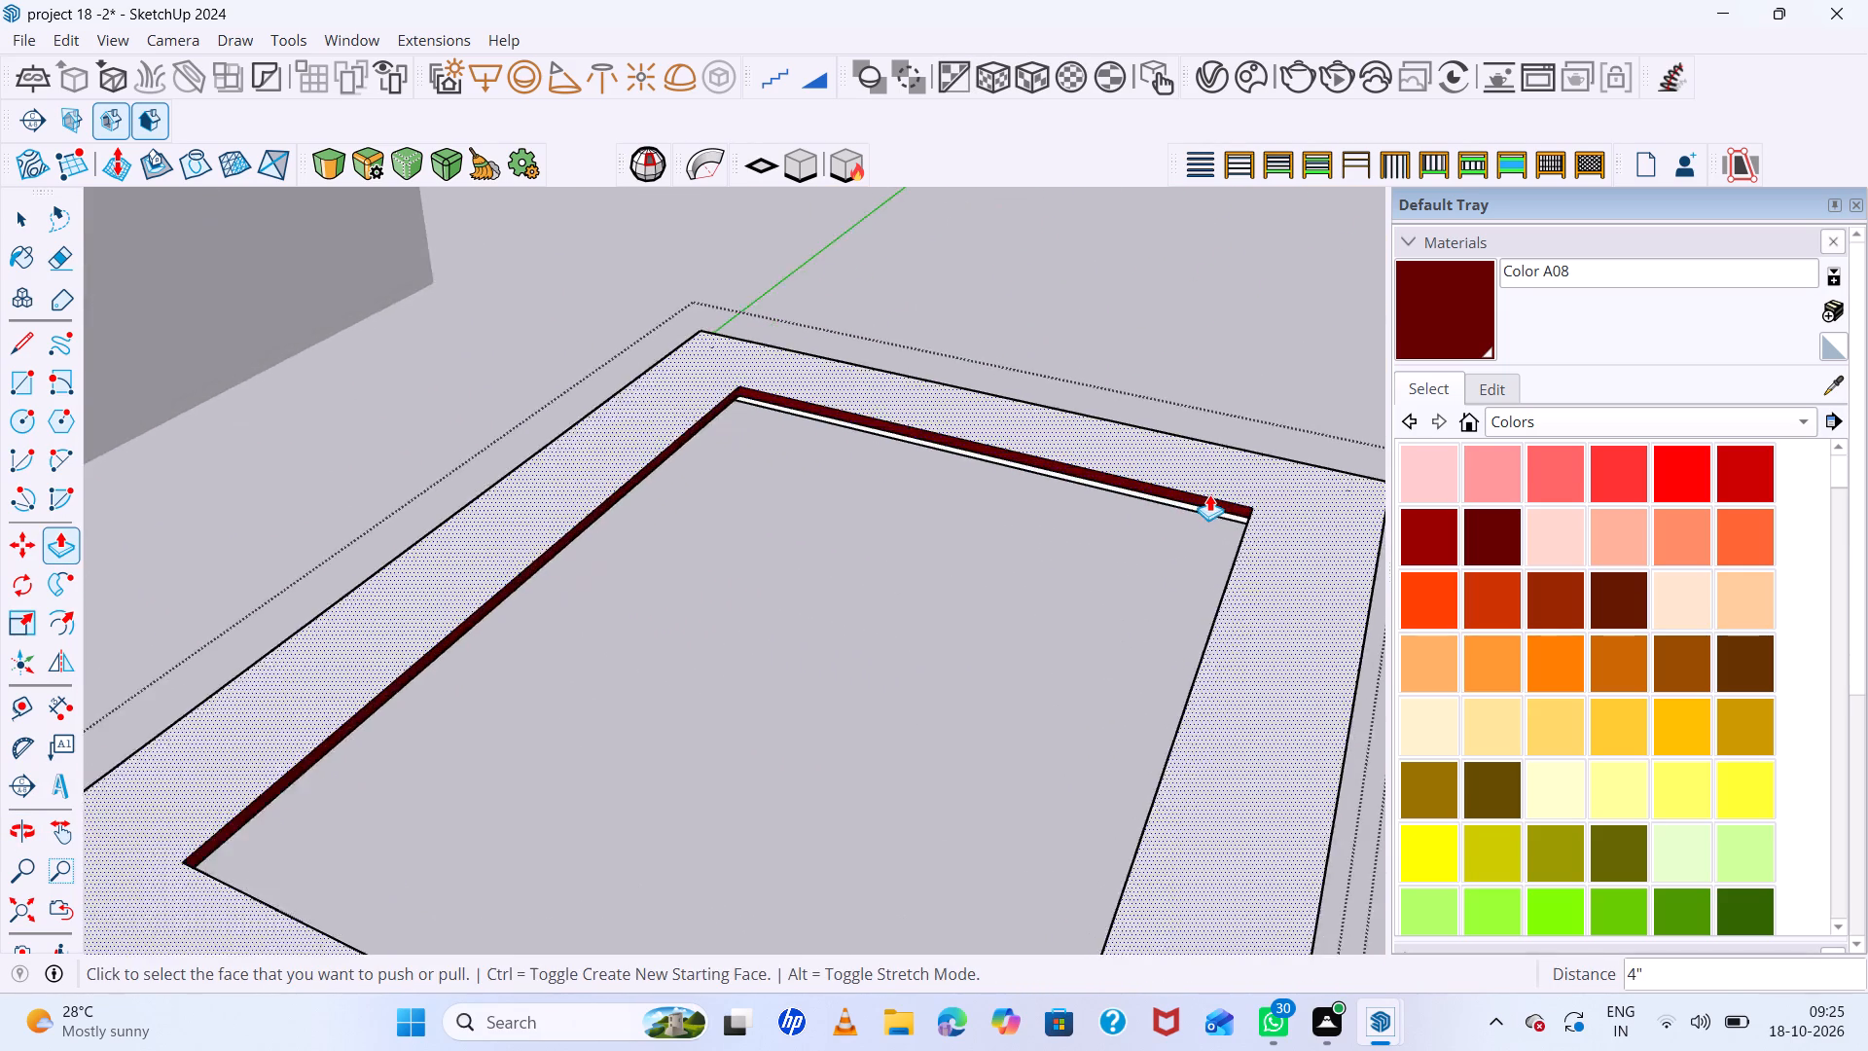
pyautogui.scroll(4, 1209, 494)
pyautogui.moveTo(1211, 485); pyautogui.dragTo(1387, 329, button='middle')
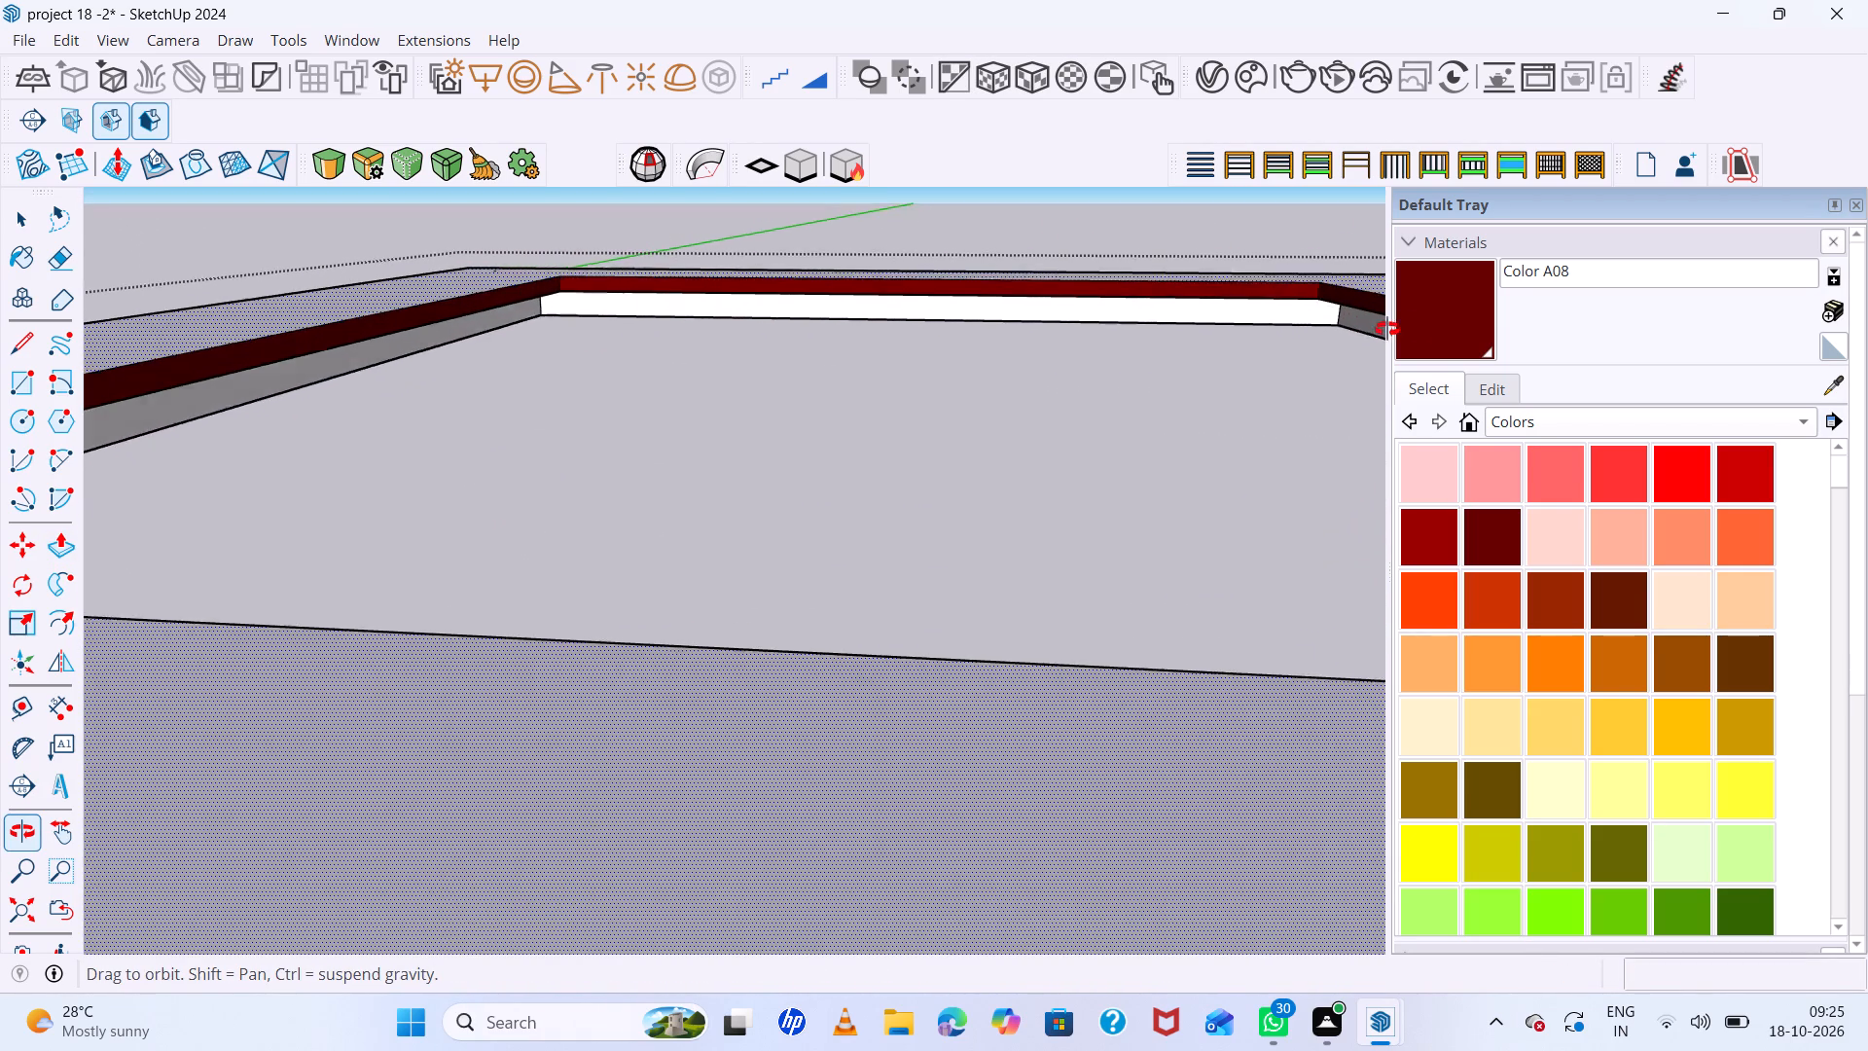
pyautogui.moveTo(1387, 329); pyautogui.dragTo(1428, 324, button='middle')
pyautogui.scroll(-13, 838, 374)
pyautogui.moveTo(733, 360); pyautogui.dragTo(491, 466, button='middle')
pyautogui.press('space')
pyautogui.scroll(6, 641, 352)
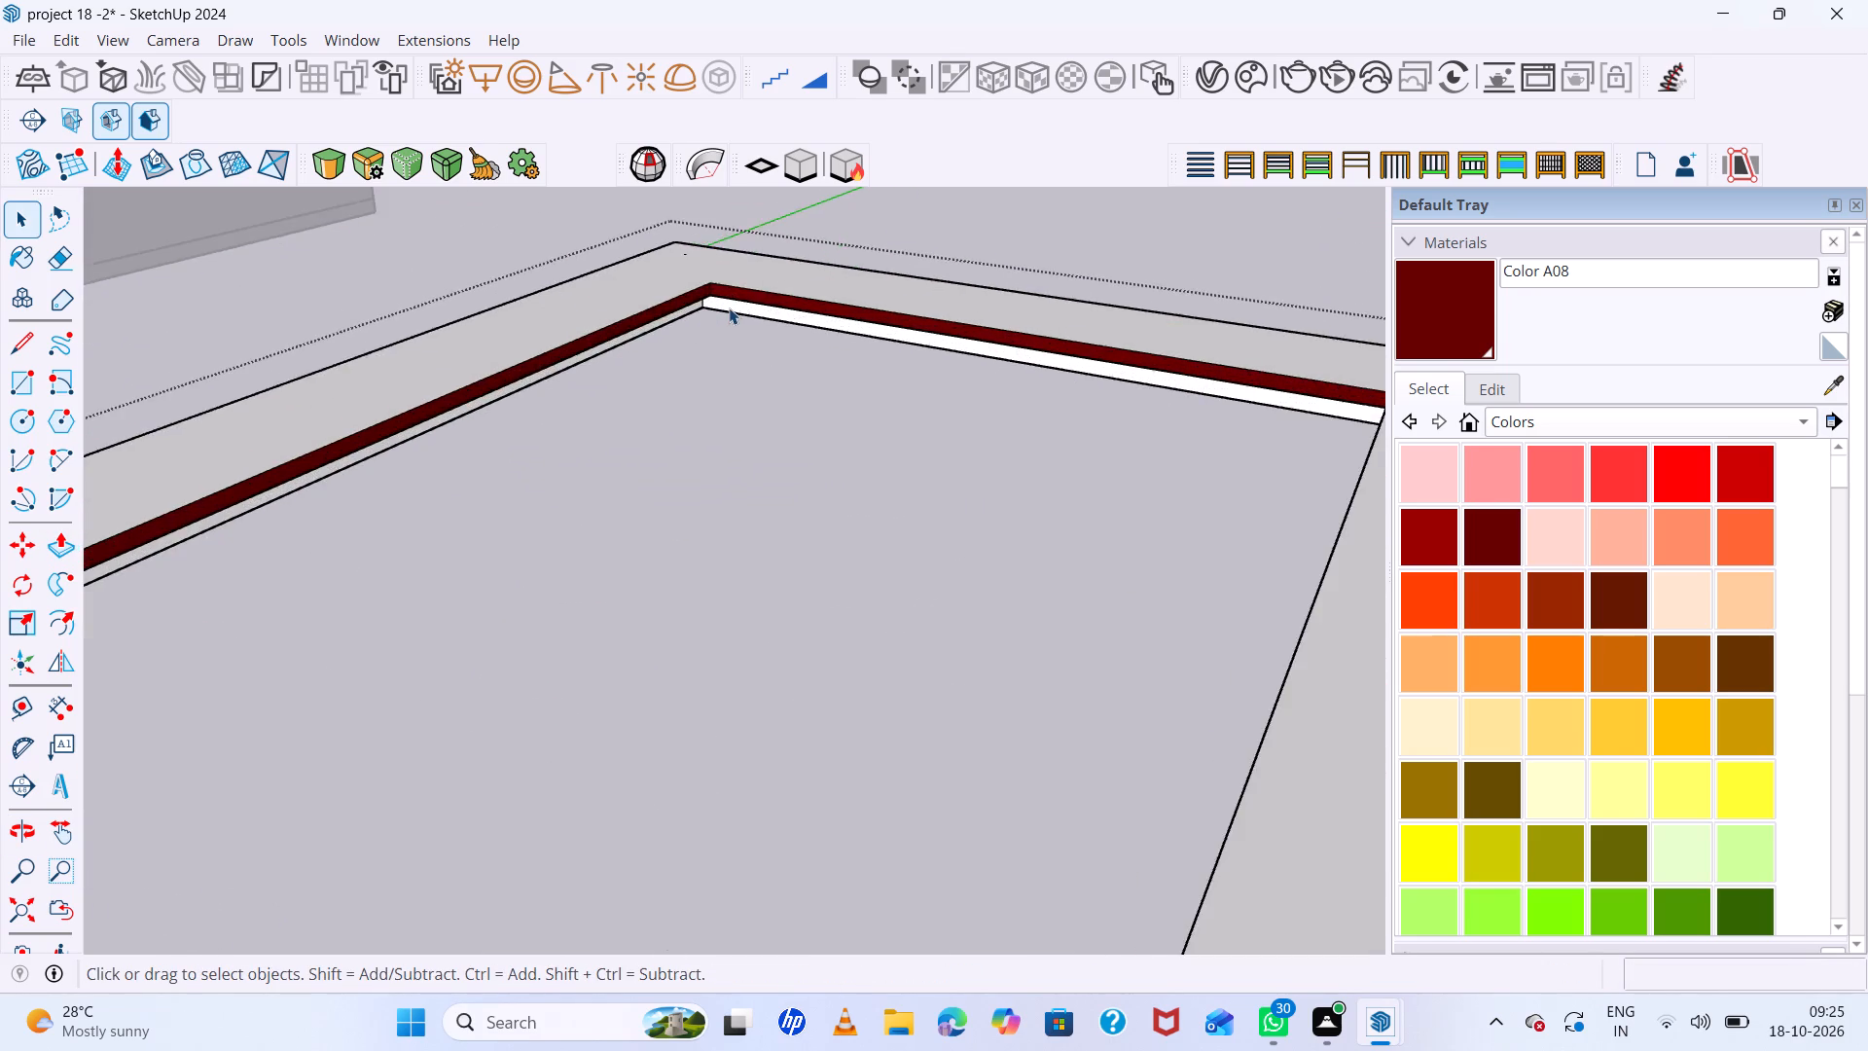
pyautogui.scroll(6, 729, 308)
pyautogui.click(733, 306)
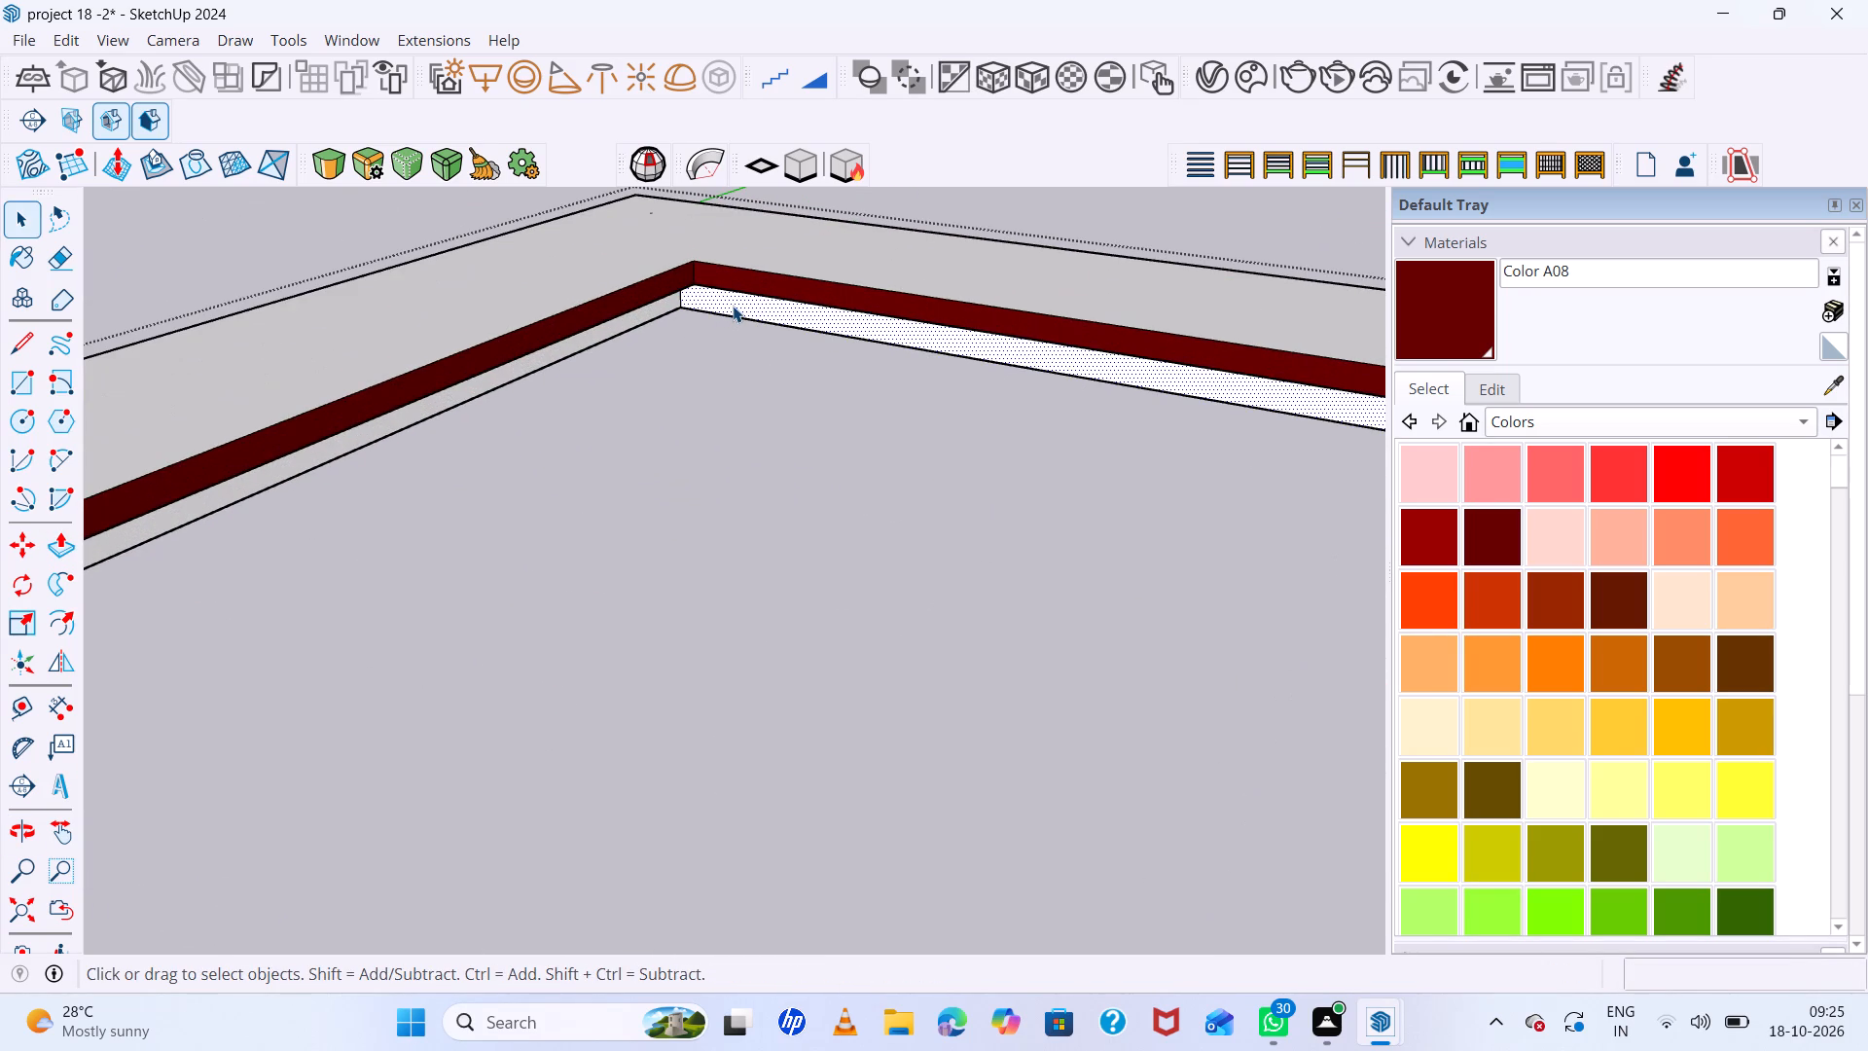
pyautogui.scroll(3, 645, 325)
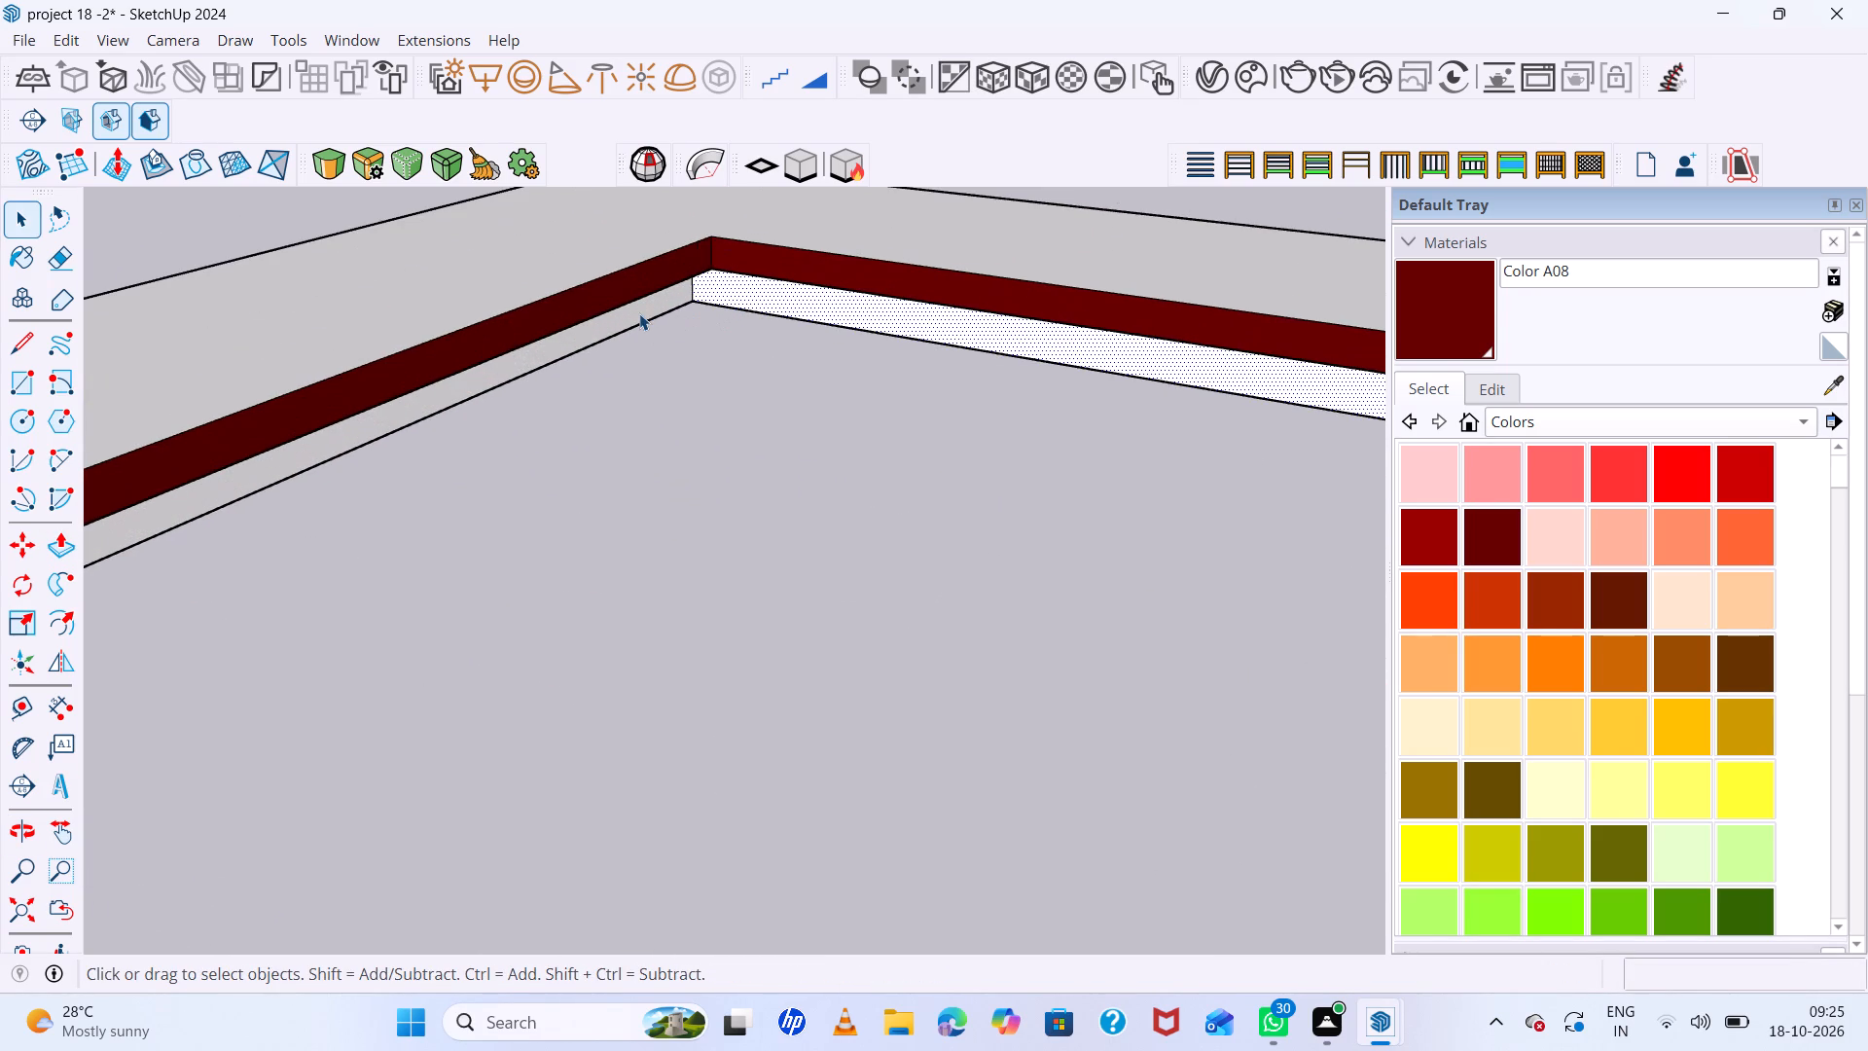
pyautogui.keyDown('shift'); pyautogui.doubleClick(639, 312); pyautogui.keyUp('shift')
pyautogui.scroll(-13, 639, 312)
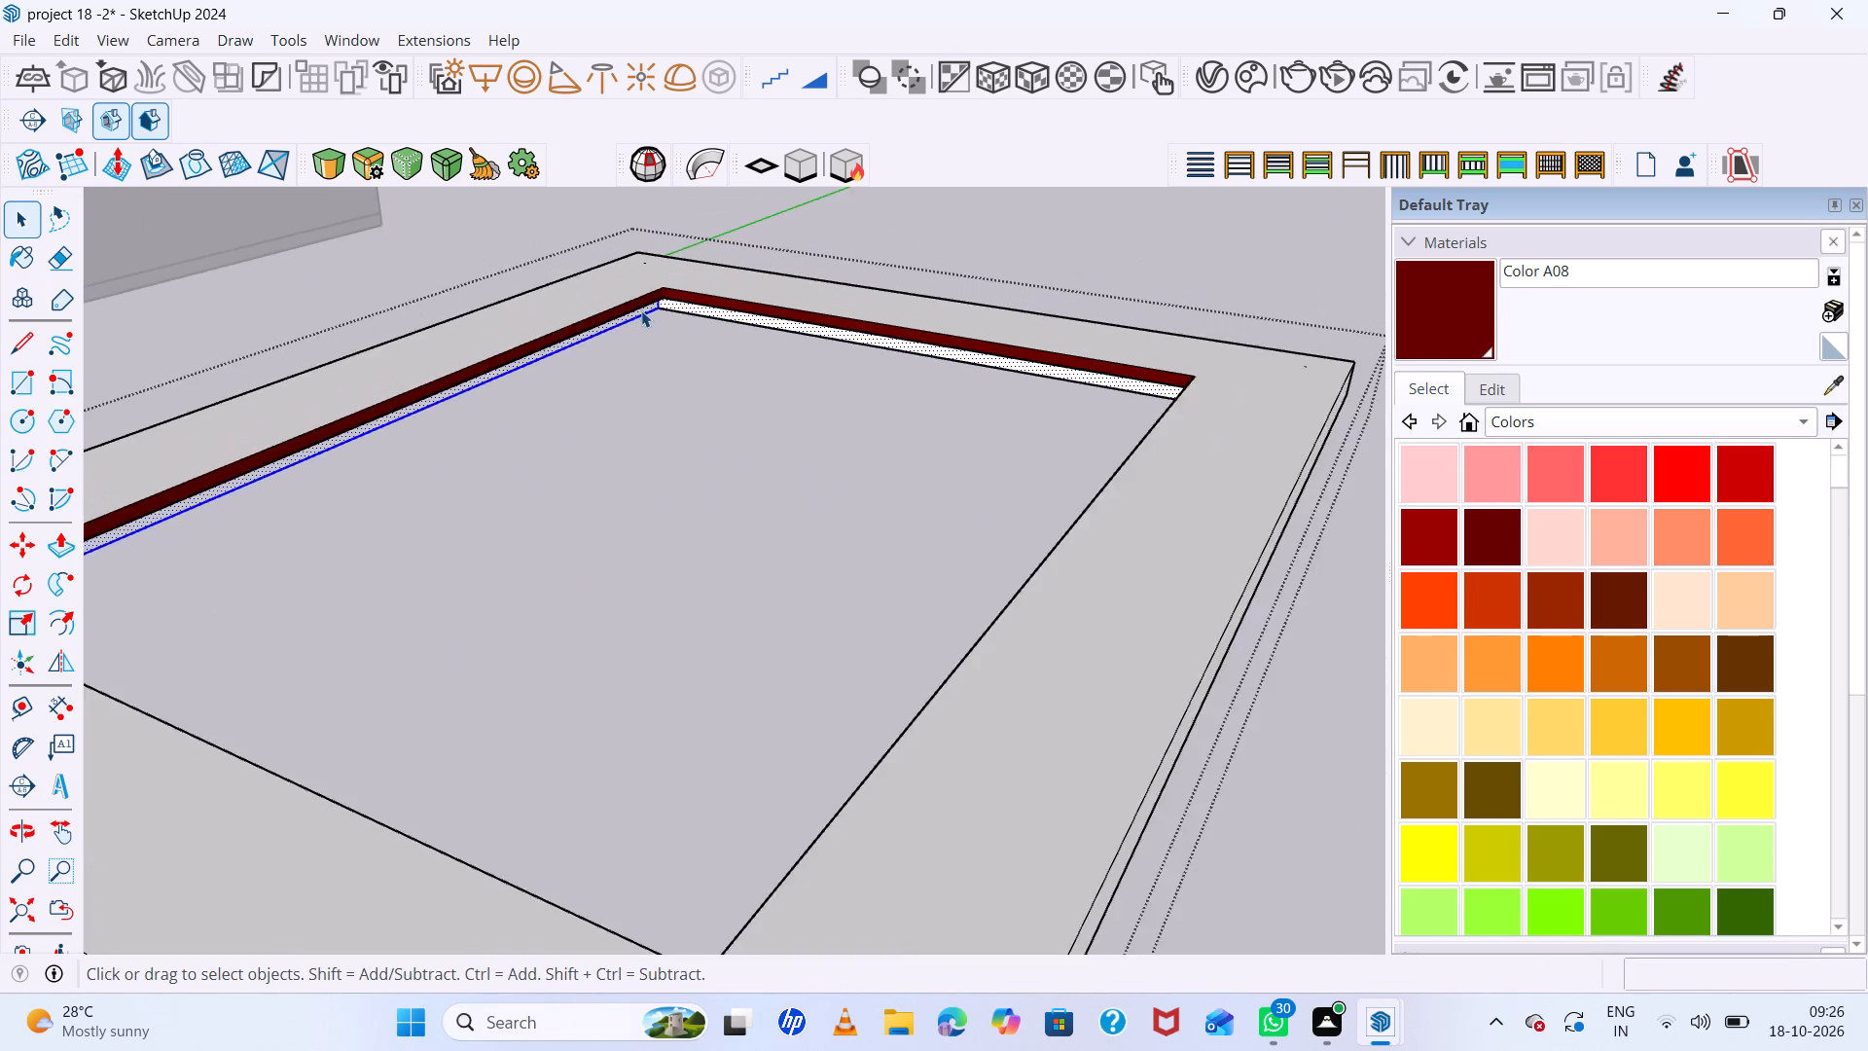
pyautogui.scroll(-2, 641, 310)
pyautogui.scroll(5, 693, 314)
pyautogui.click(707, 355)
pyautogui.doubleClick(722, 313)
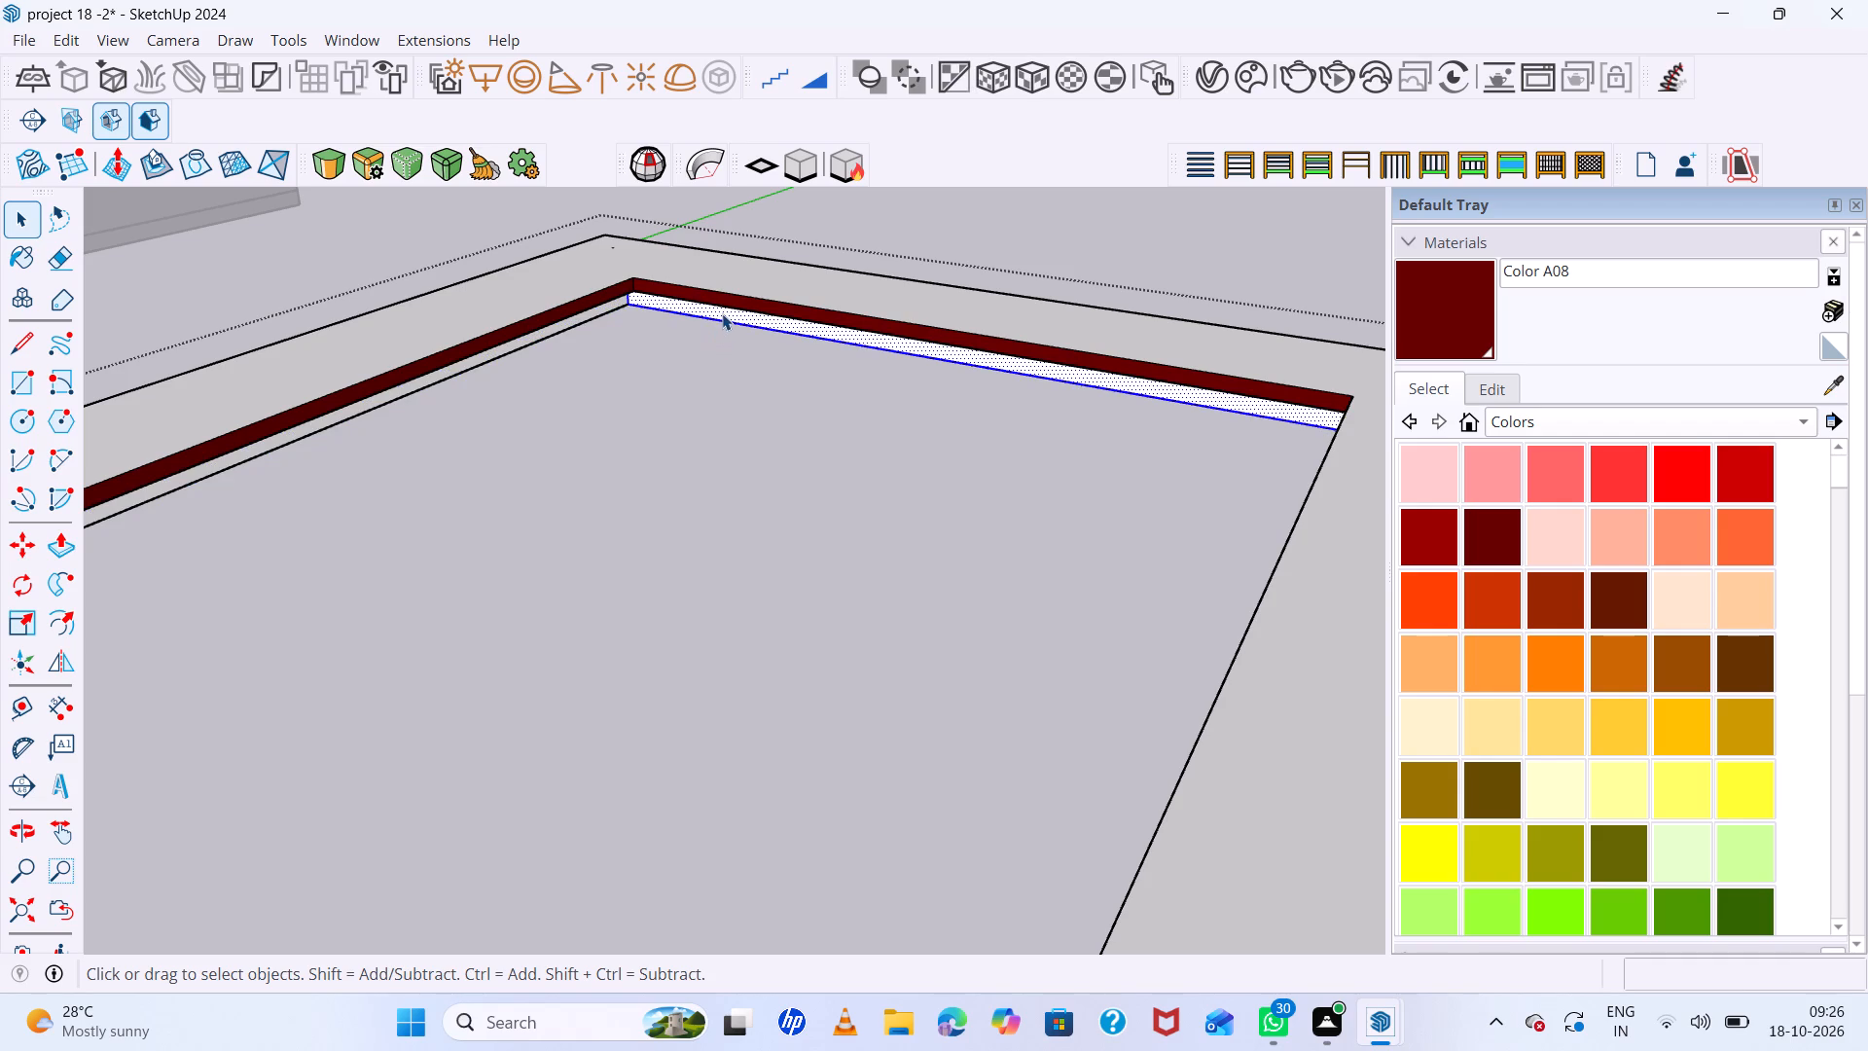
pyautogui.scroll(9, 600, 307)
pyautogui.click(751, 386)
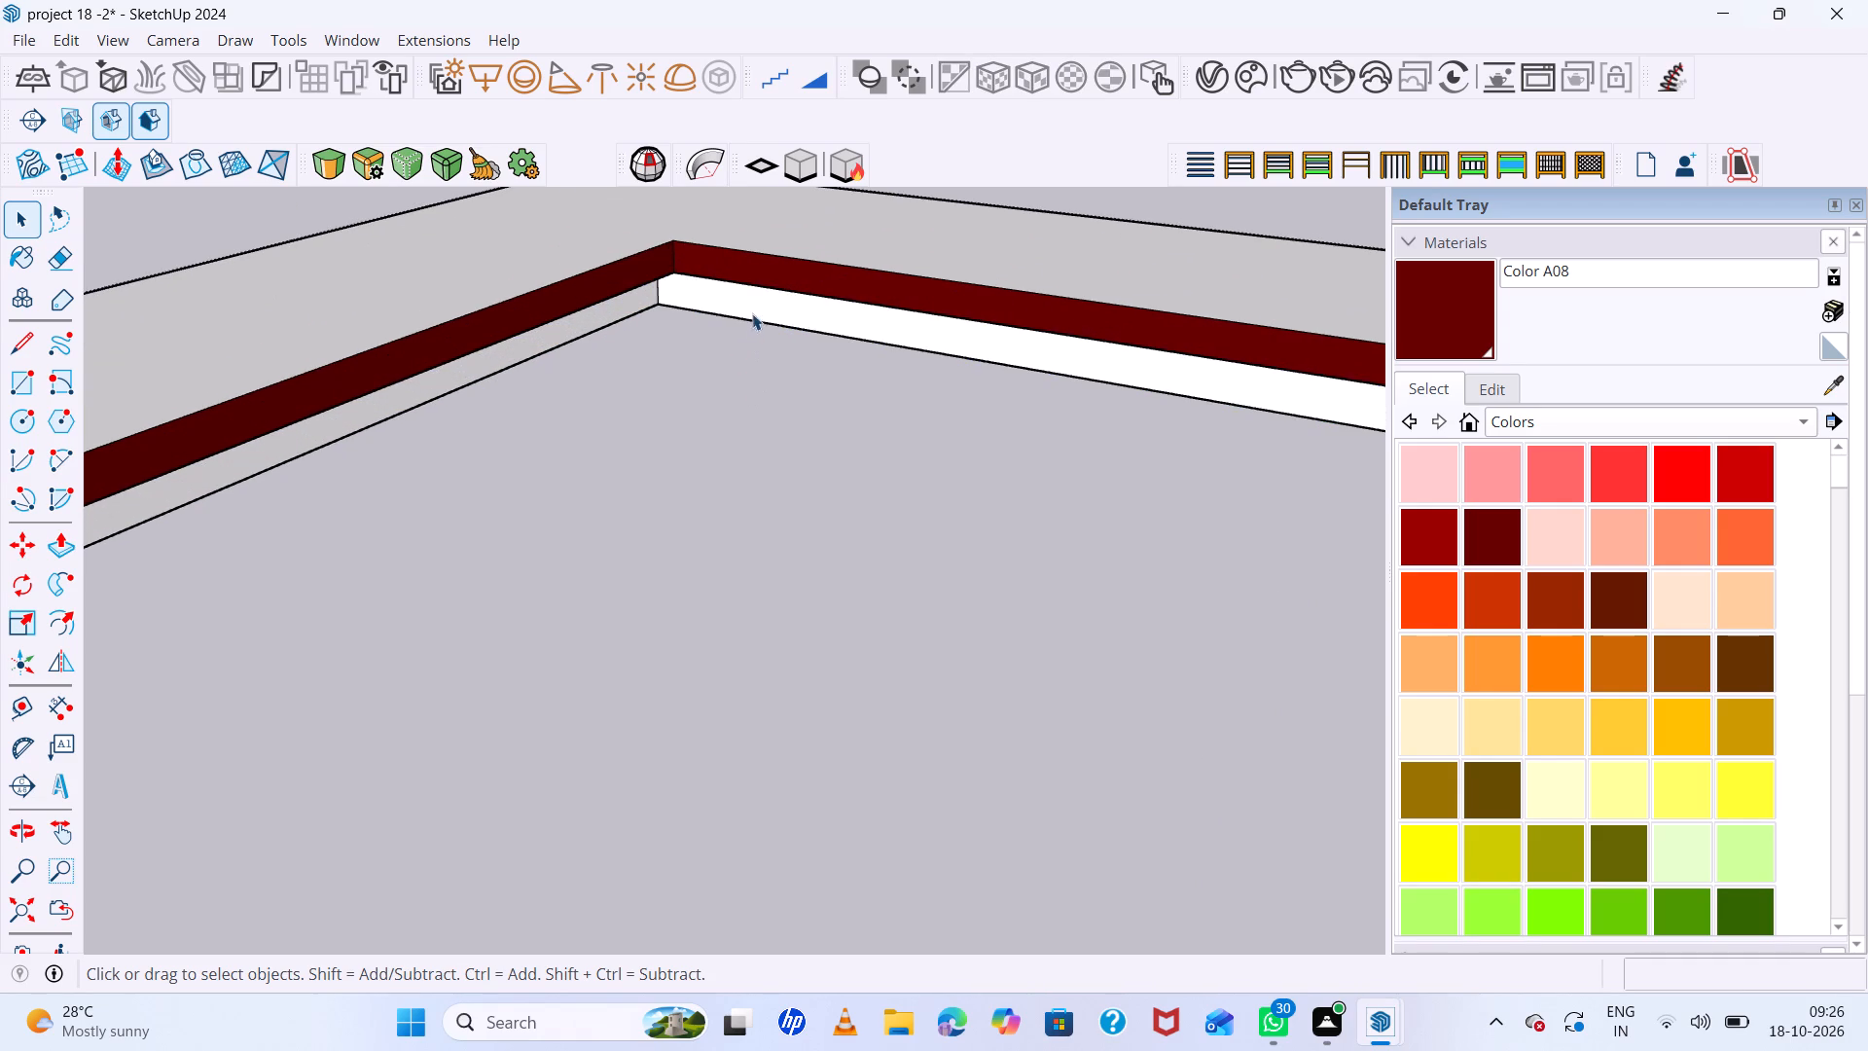
# Select the four white inner side faces of the frame's recess and copy them.
pyautogui.click(754, 308)
pyautogui.keyDown('shift'); pyautogui.click(621, 312); pyautogui.keyUp('shift')
pyautogui.scroll(-8, 621, 314)
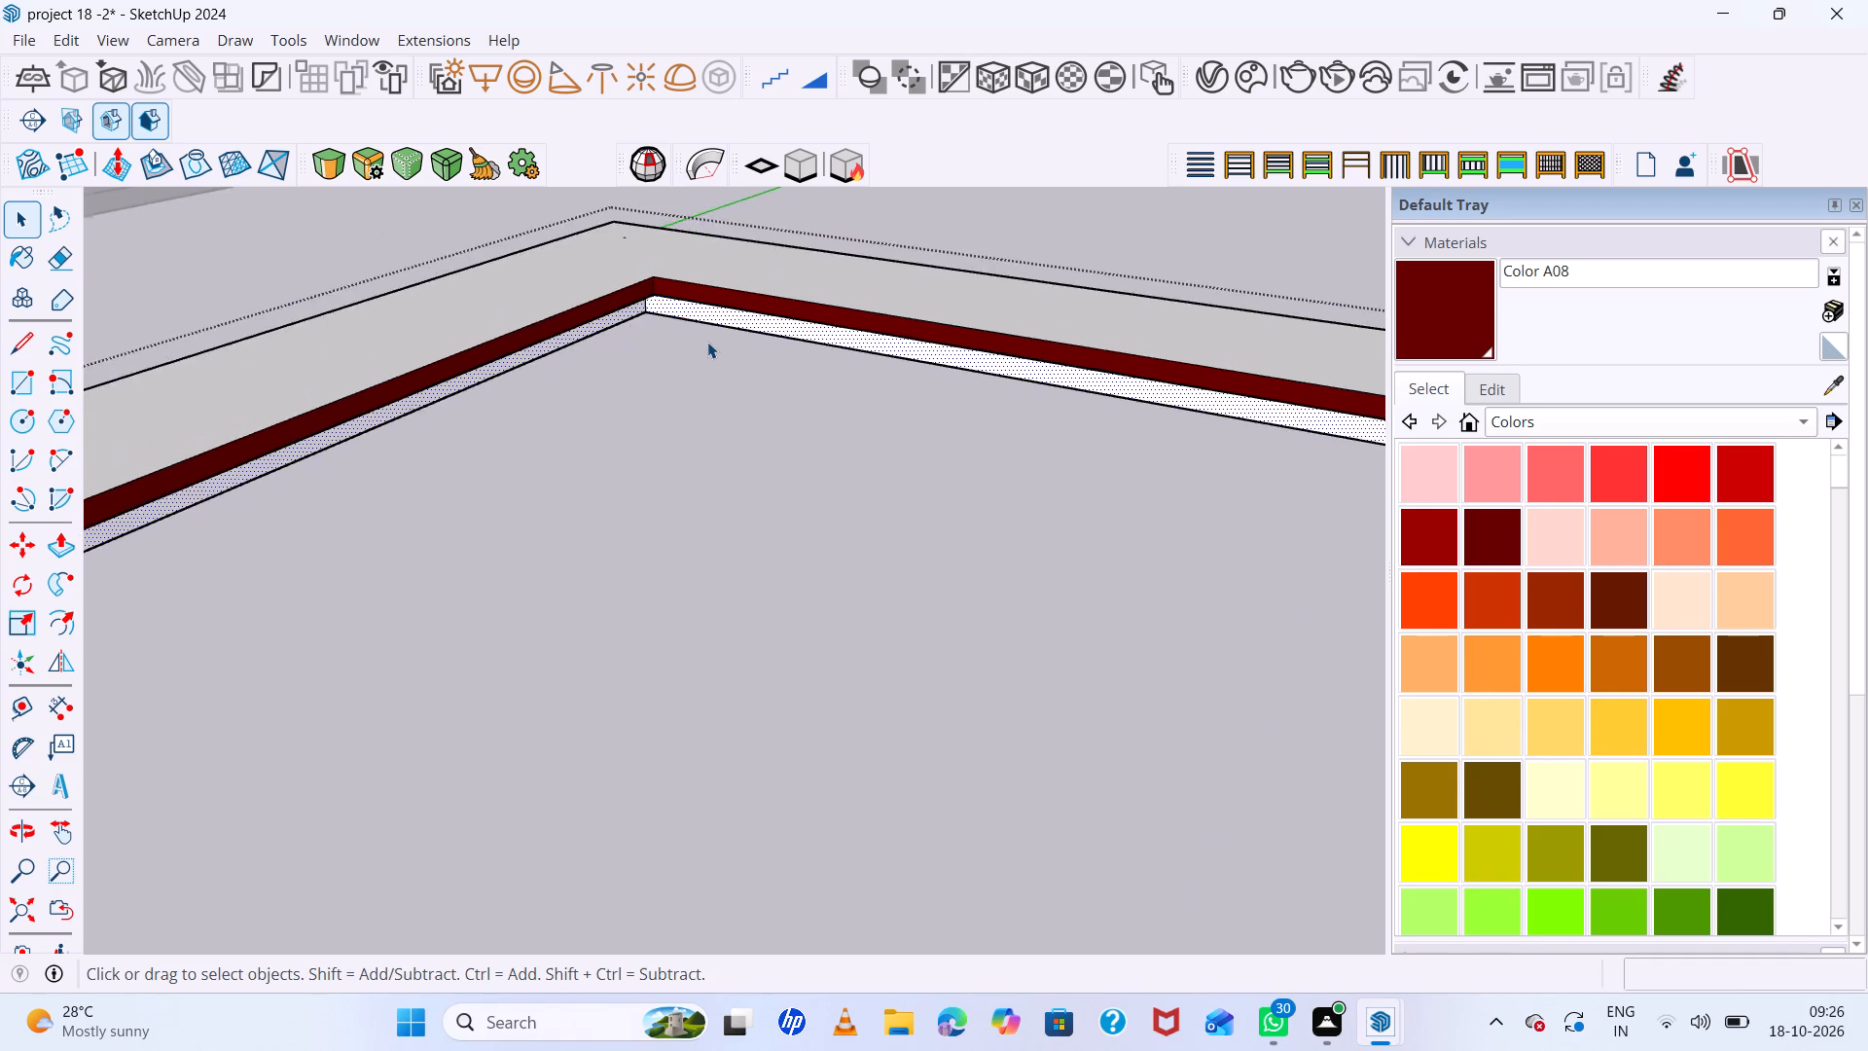
pyautogui.scroll(-20, 707, 342)
pyautogui.scroll(-5, 707, 342)
pyautogui.moveTo(969, 420); pyautogui.dragTo(365, 709, button='middle')
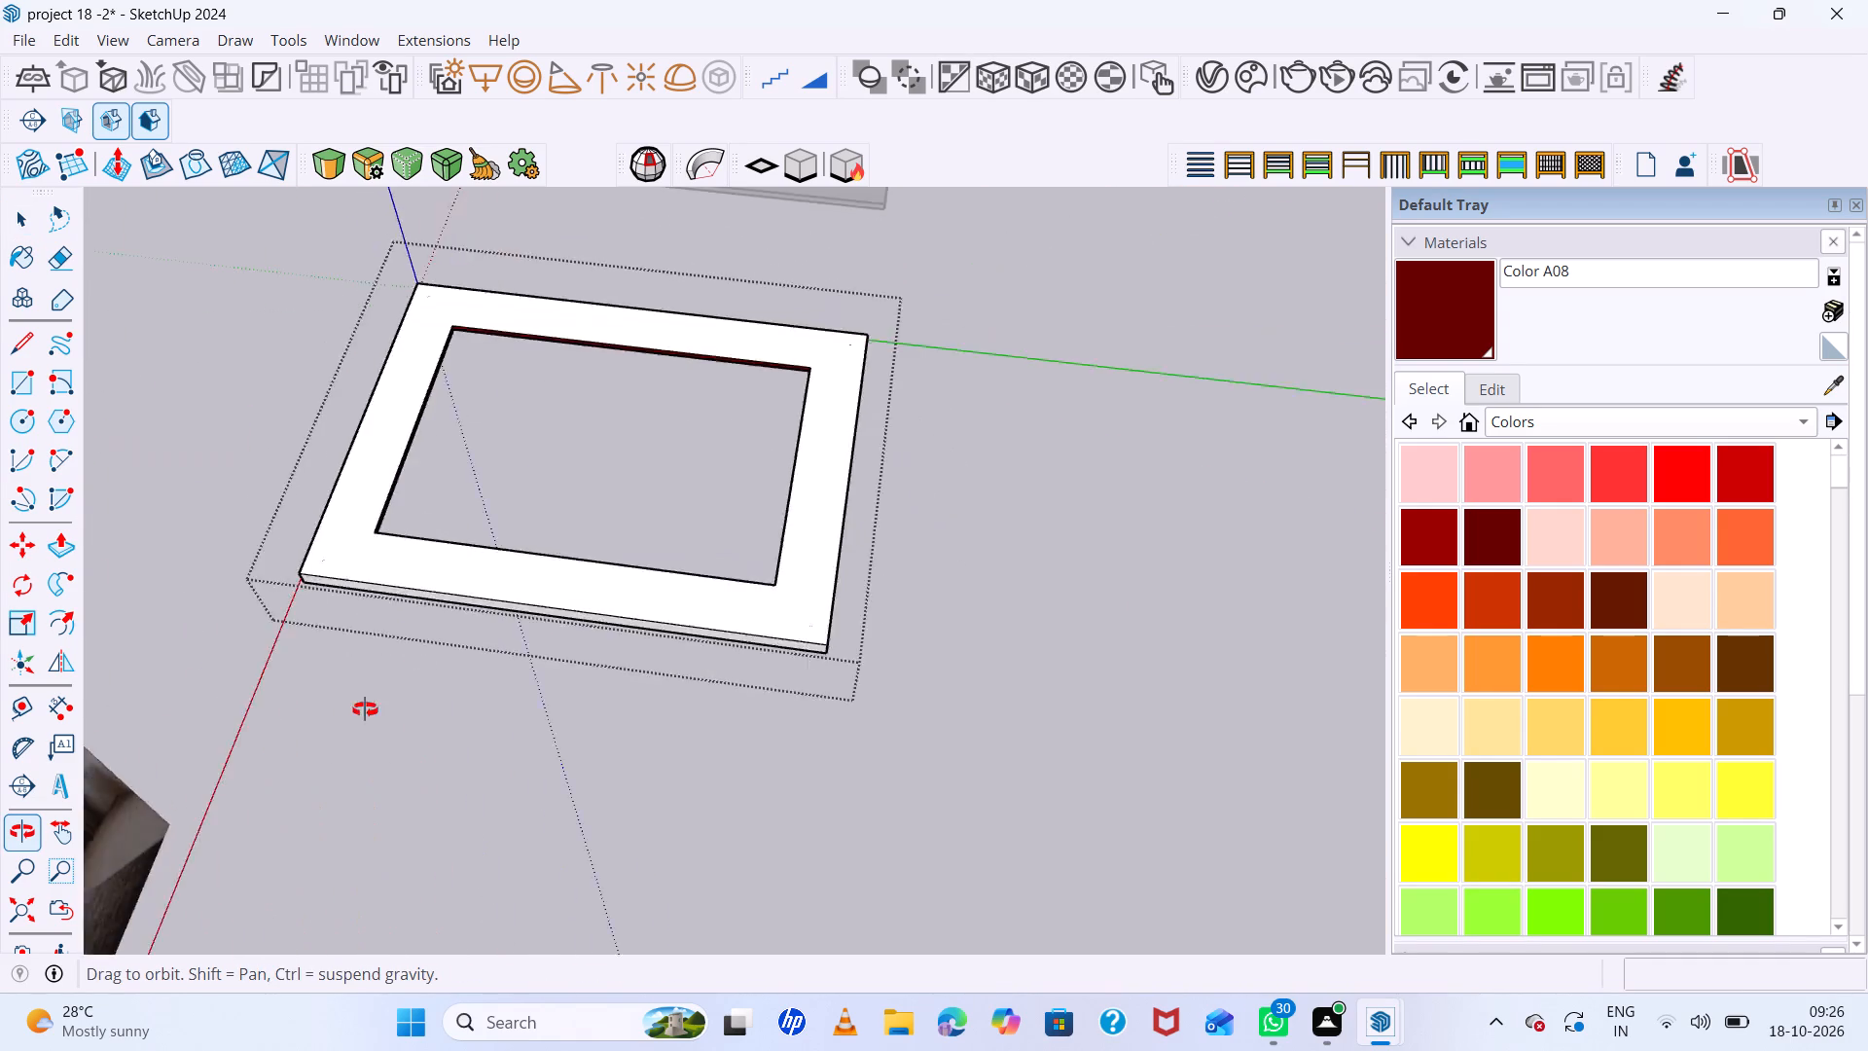
pyautogui.moveTo(365, 709); pyautogui.dragTo(39, 787, button='middle')
pyautogui.middleClick(39, 782)
pyautogui.scroll(7, 419, 373)
pyautogui.moveTo(838, 562); pyautogui.dragTo(798, 204, button='middle')
pyautogui.scroll(20, 734, 350)
pyautogui.scroll(4, 734, 350)
pyautogui.keyDown('shift'); pyautogui.click(871, 375); pyautogui.keyUp('shift')
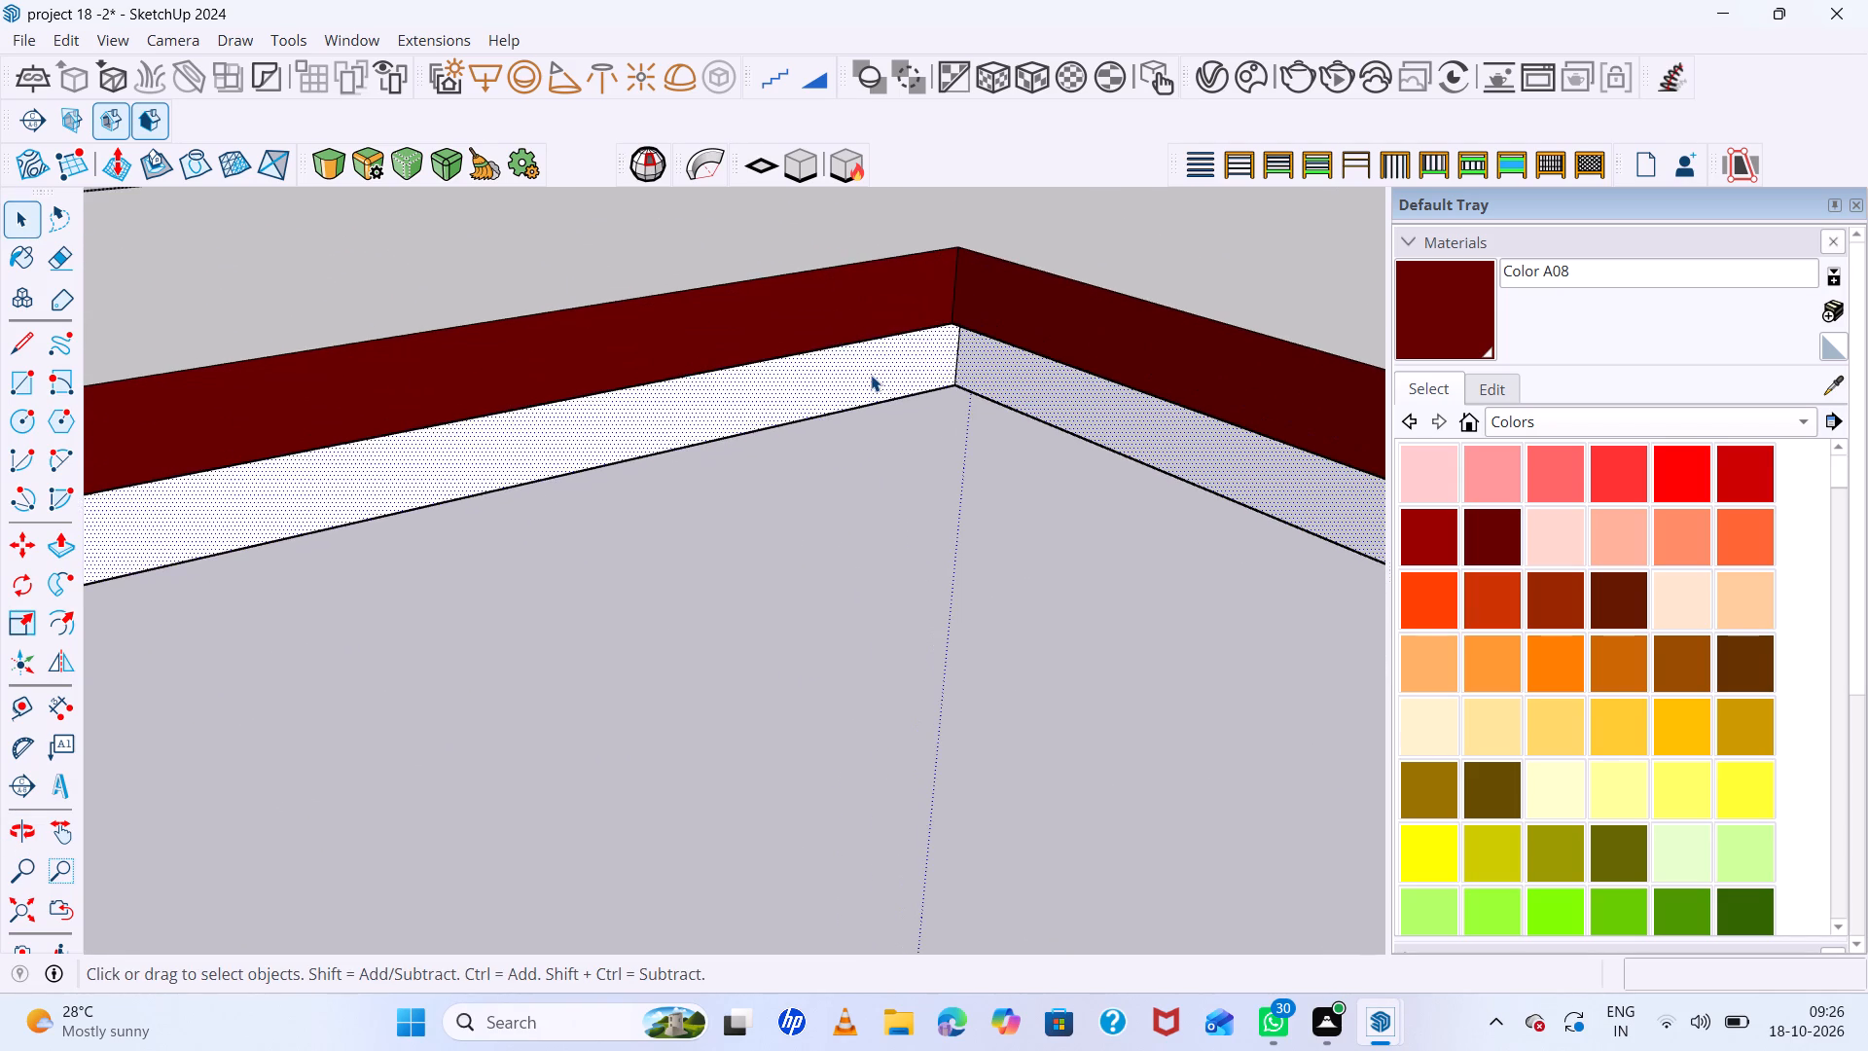
pyautogui.scroll(-20, 871, 375)
pyautogui.scroll(-11, 871, 375)
pyautogui.moveTo(987, 462); pyautogui.dragTo(839, 482, button='middle')
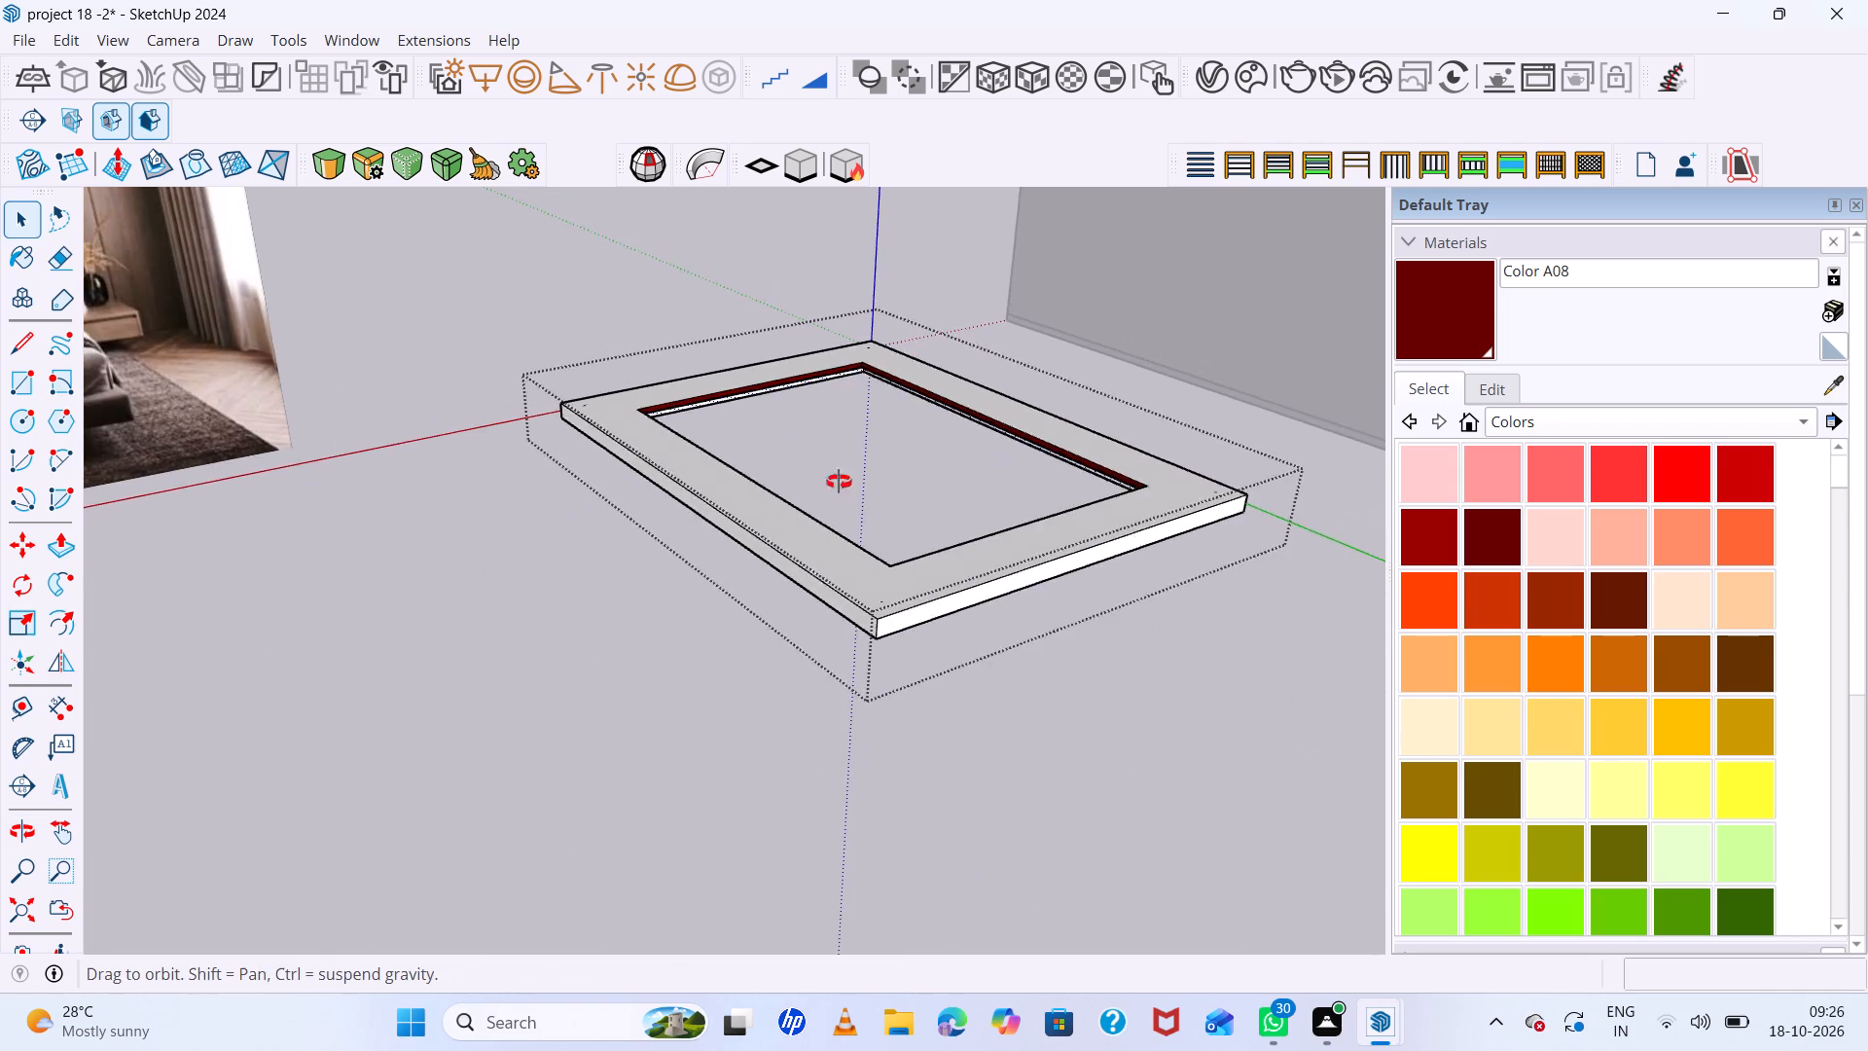
pyautogui.moveTo(839, 482); pyautogui.dragTo(363, 467, button='middle')
pyautogui.scroll(20, 384, 380)
pyautogui.scroll(3, 384, 380)
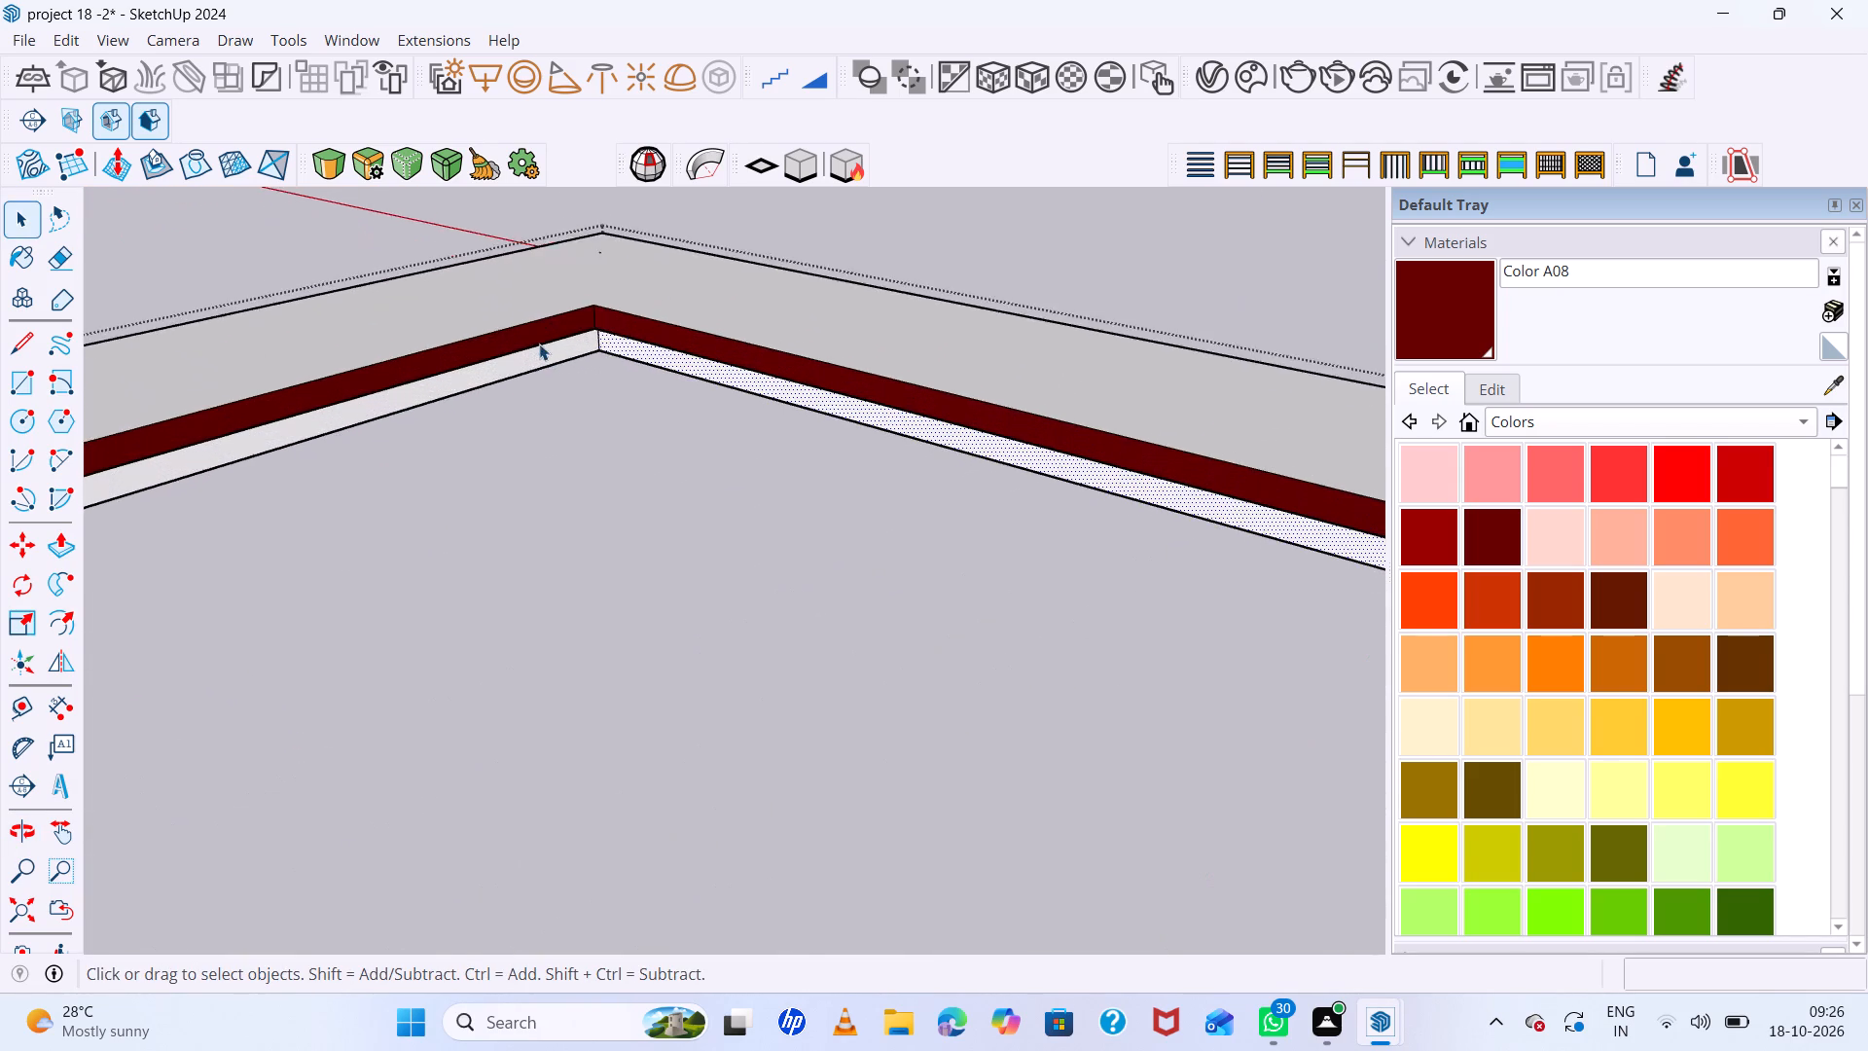
pyautogui.scroll(18, 539, 344)
pyautogui.moveTo(615, 372); pyautogui.dragTo(617, 343, button='middle')
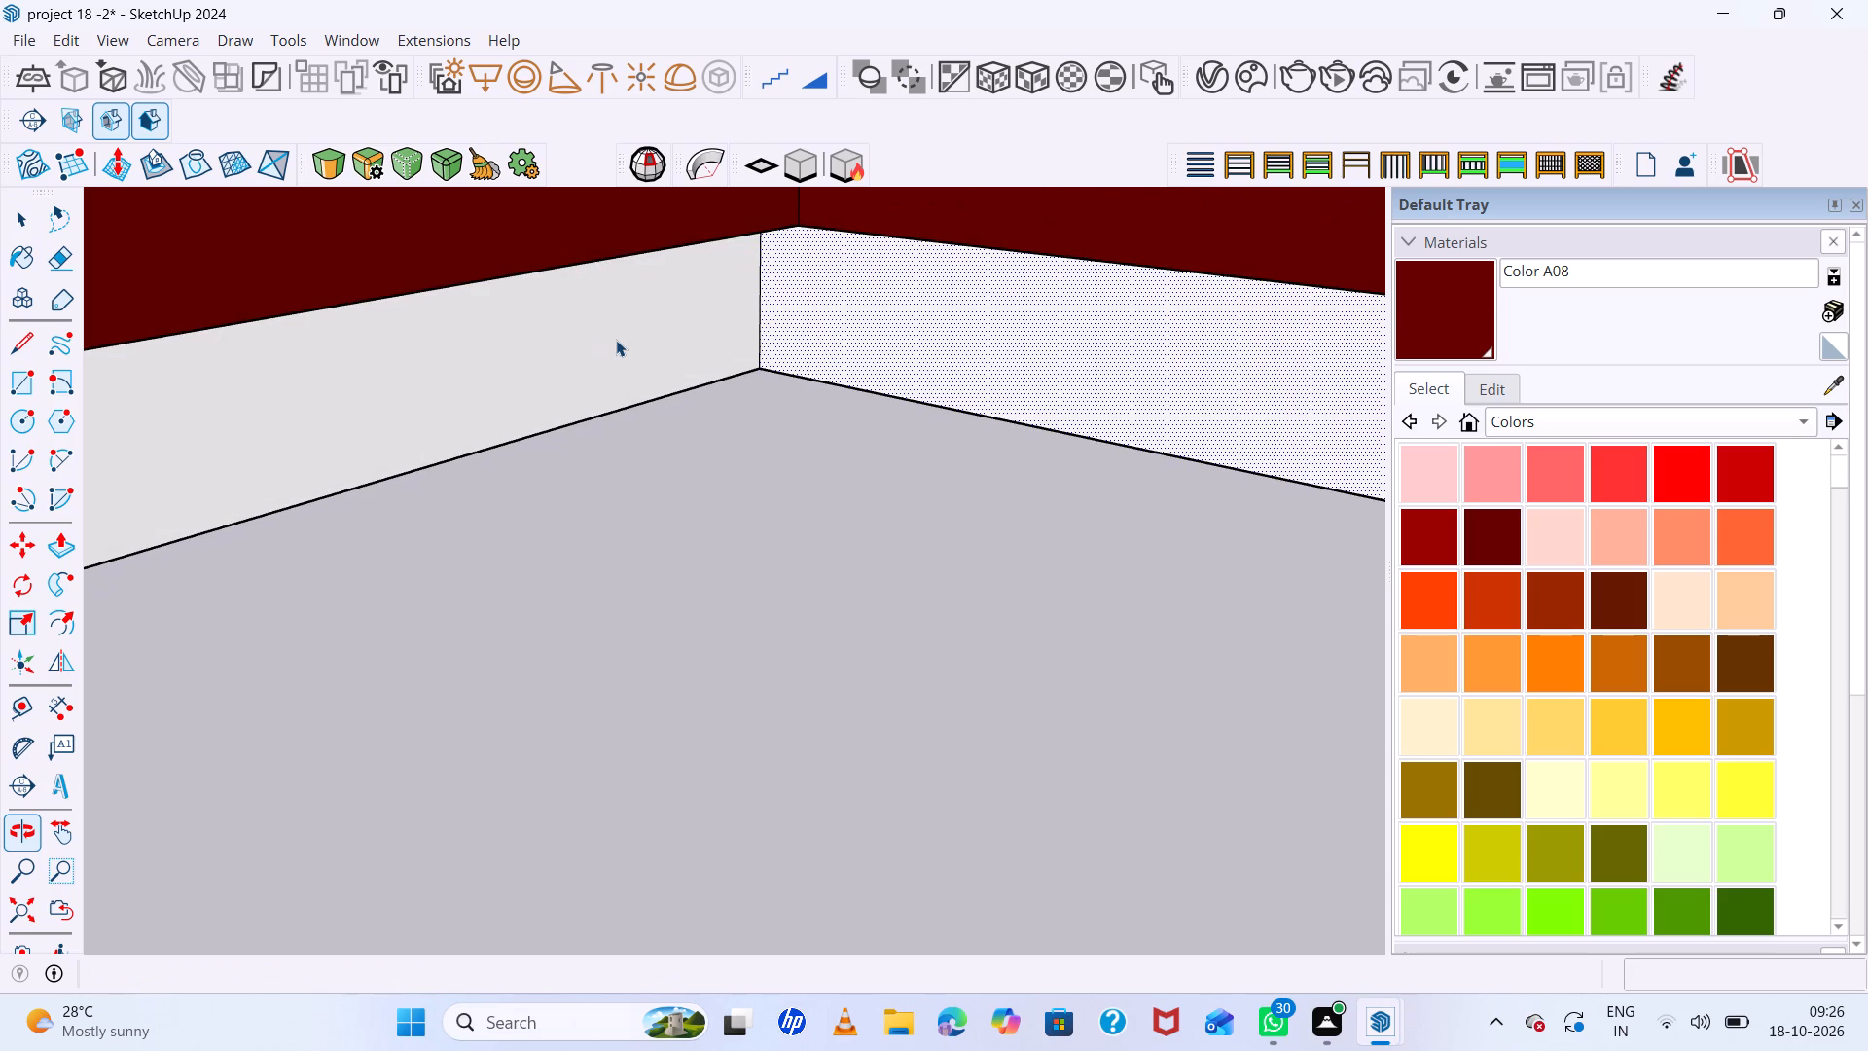
pyautogui.keyDown('shift'); pyautogui.doubleClick(616, 340); pyautogui.keyUp('shift')
pyautogui.scroll(-19, 616, 340)
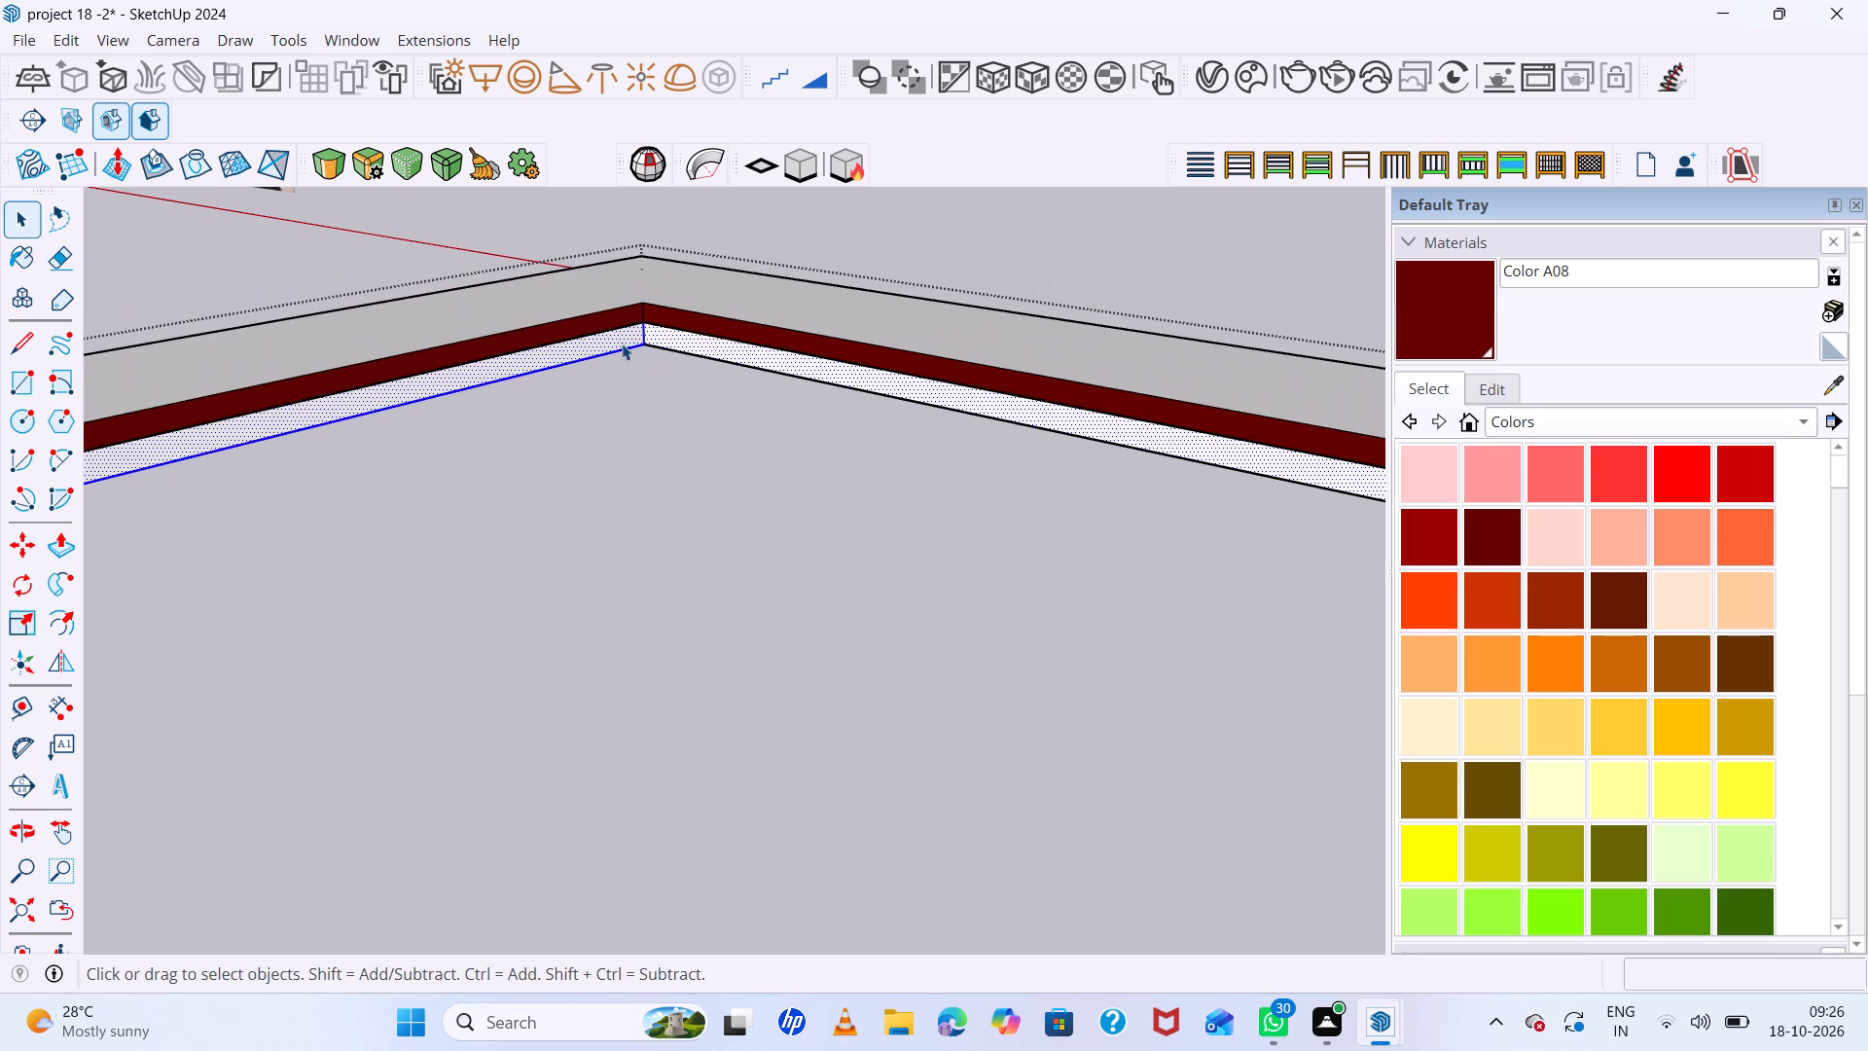
pyautogui.scroll(-8, 658, 362)
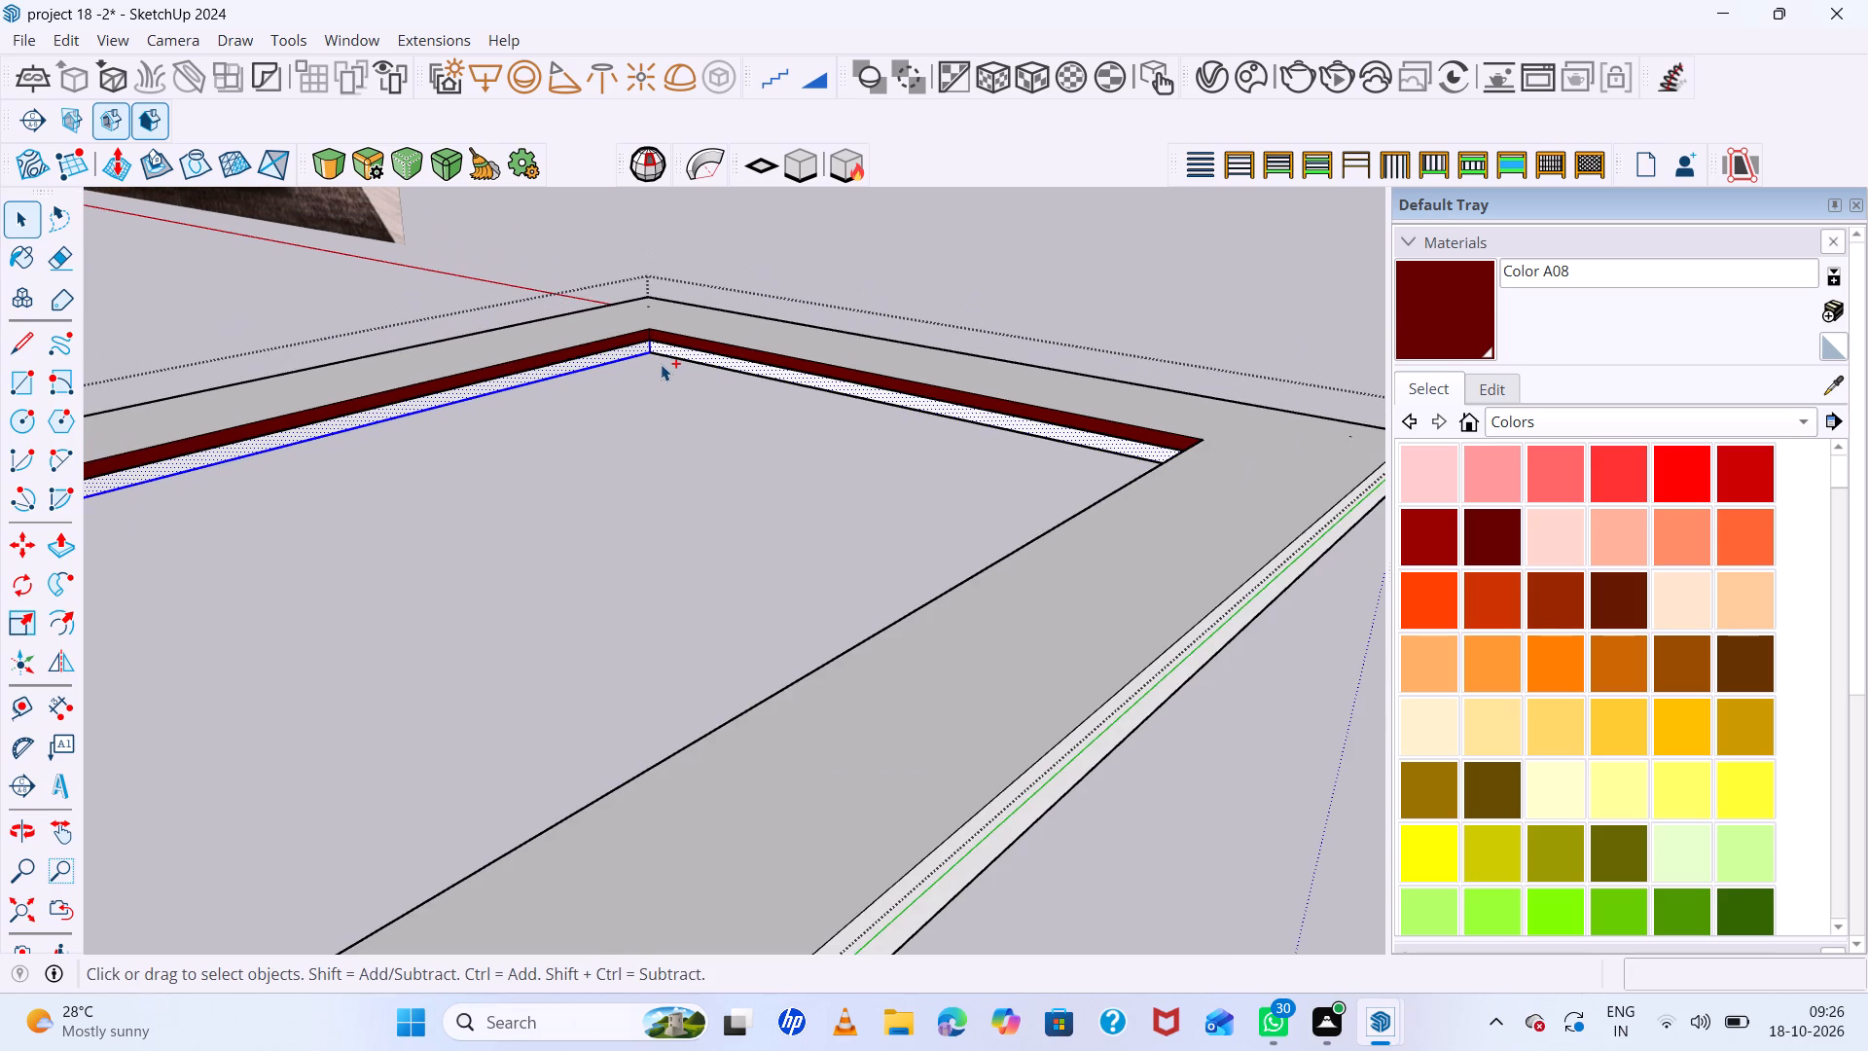
pyautogui.hotkey('ctrl', 'c')
# Close the frame's group and paste the copied recess faces in place in the main model.
pyautogui.scroll(-6, 662, 364)
pyautogui.doubleClick(889, 296)
pyautogui.scroll(-5, 661, 377)
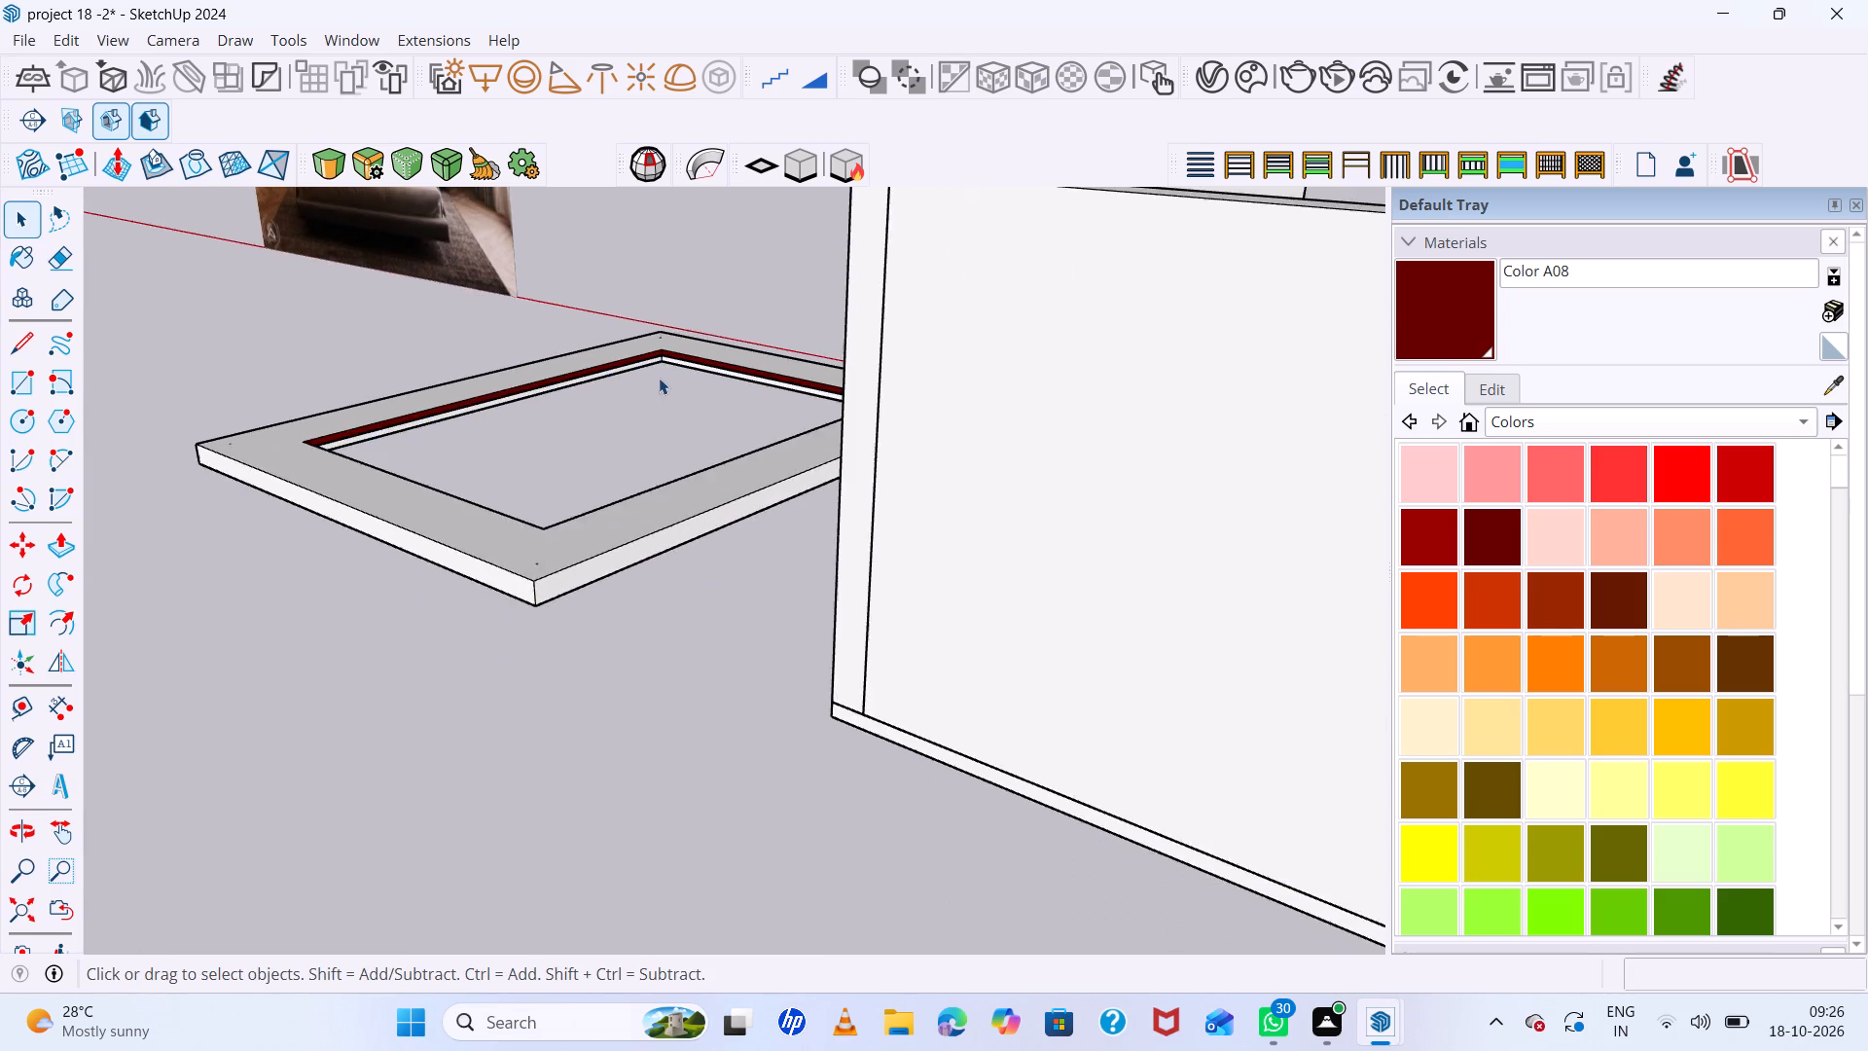
pyautogui.scroll(-14, 659, 378)
pyautogui.moveTo(1023, 436); pyautogui.dragTo(111, 538, button='middle')
pyautogui.middleClick(111, 538)
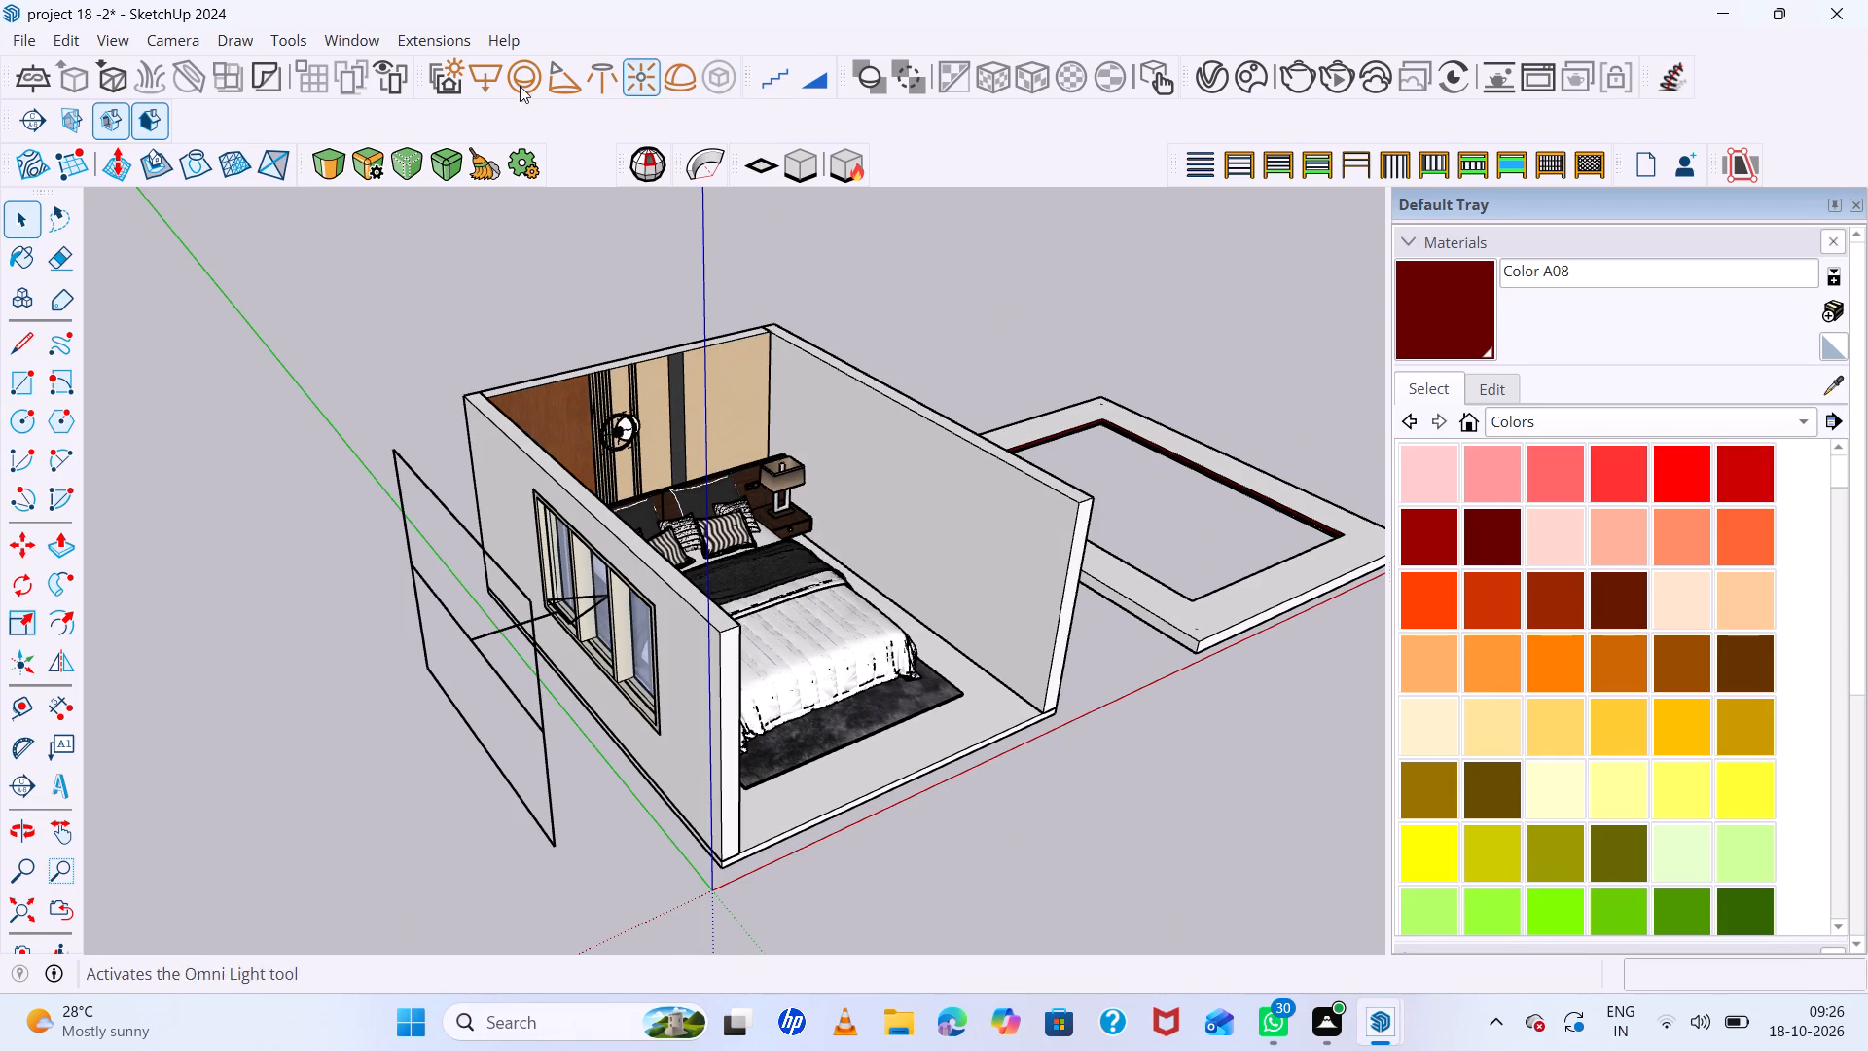
pyautogui.click(71, 46)
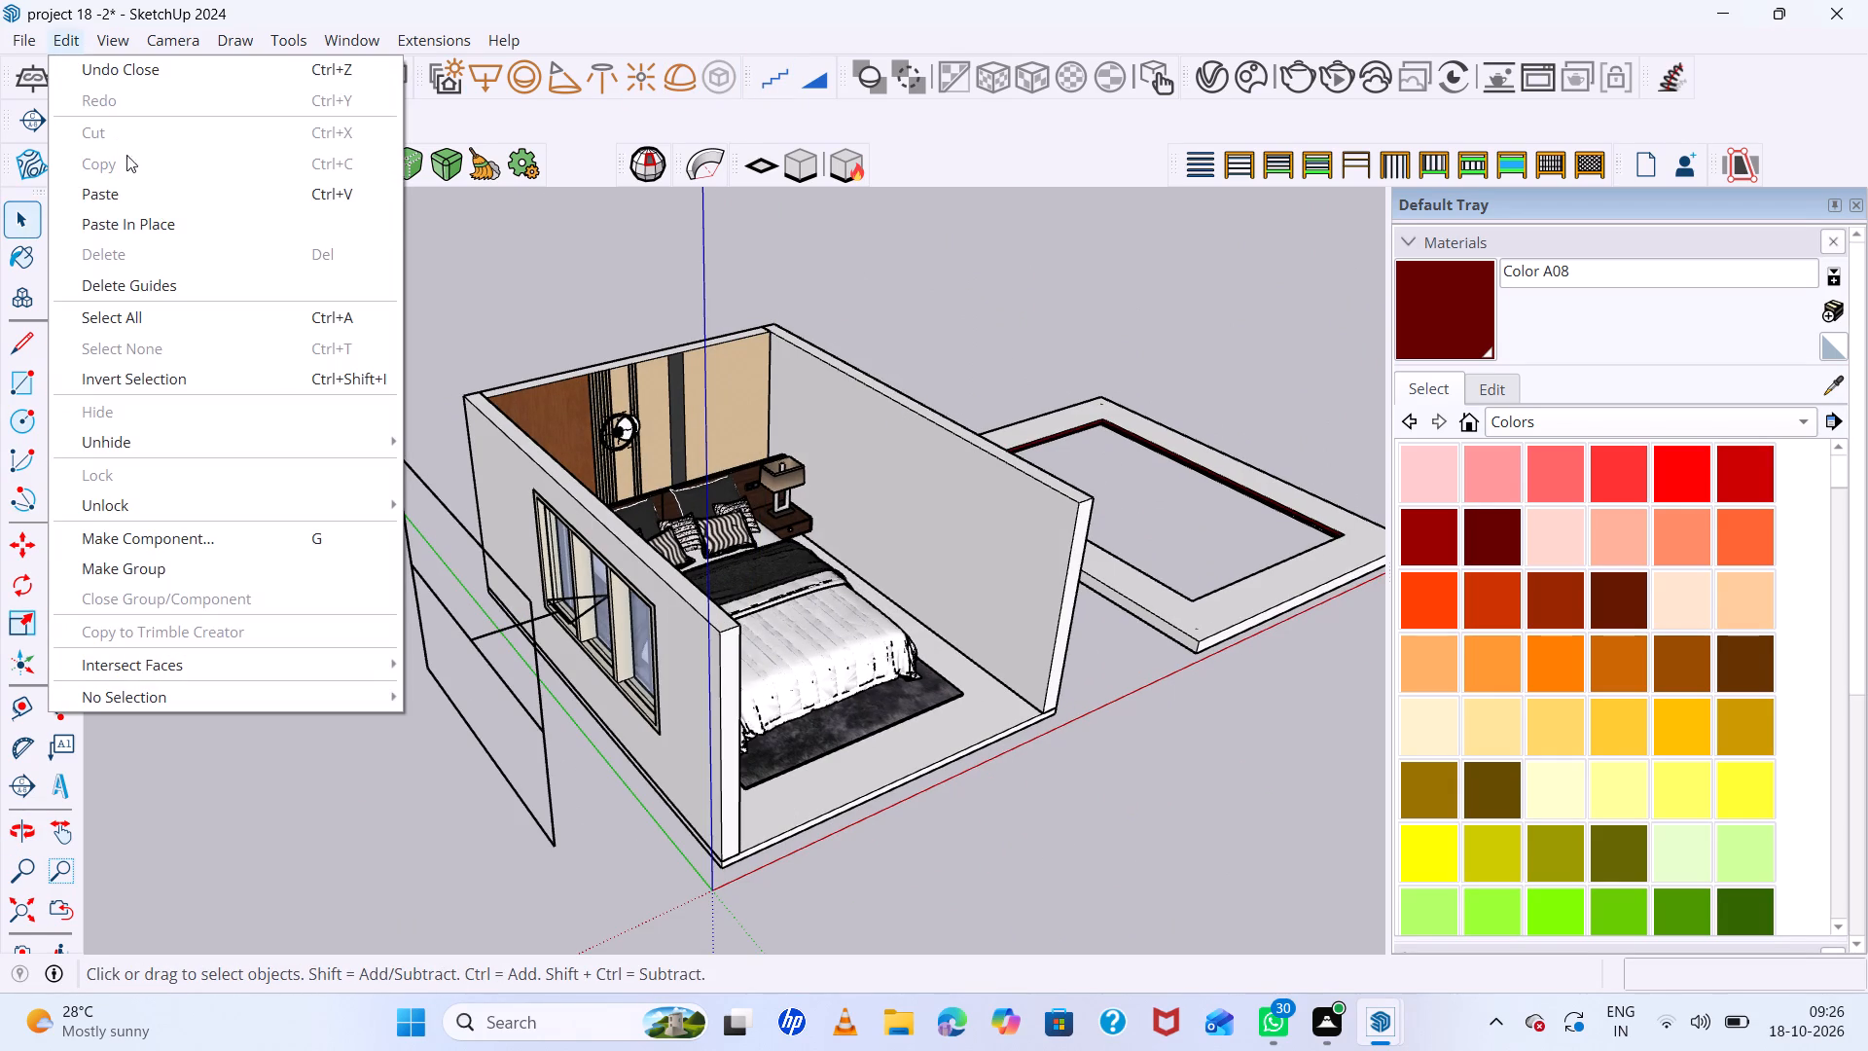
pyautogui.doubleClick(135, 227)
# Select the whole pasted strip of faces around the frame's recess and make it a group.
pyautogui.scroll(8, 1154, 461)
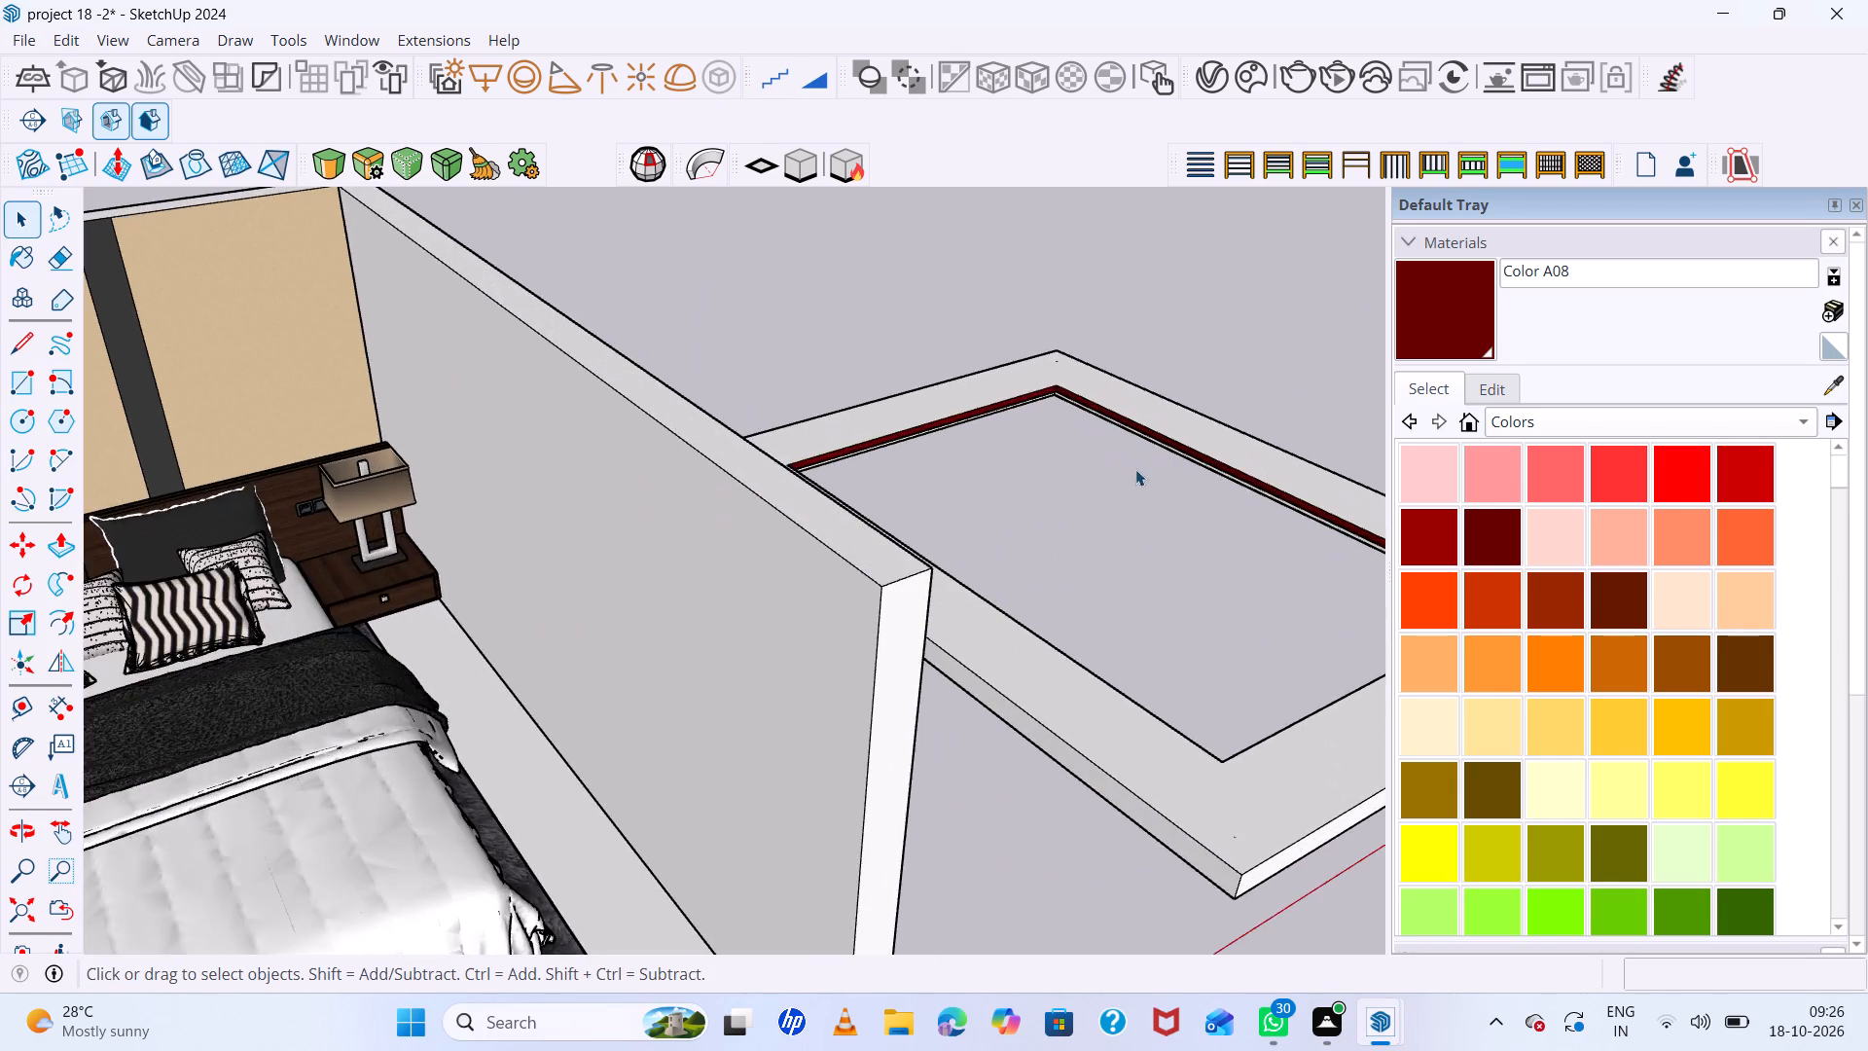
pyautogui.moveTo(1122, 464); pyautogui.dragTo(839, 325, button='middle')
pyautogui.middleClick(839, 325)
pyautogui.scroll(5, 1152, 722)
pyautogui.scroll(14, 1026, 567)
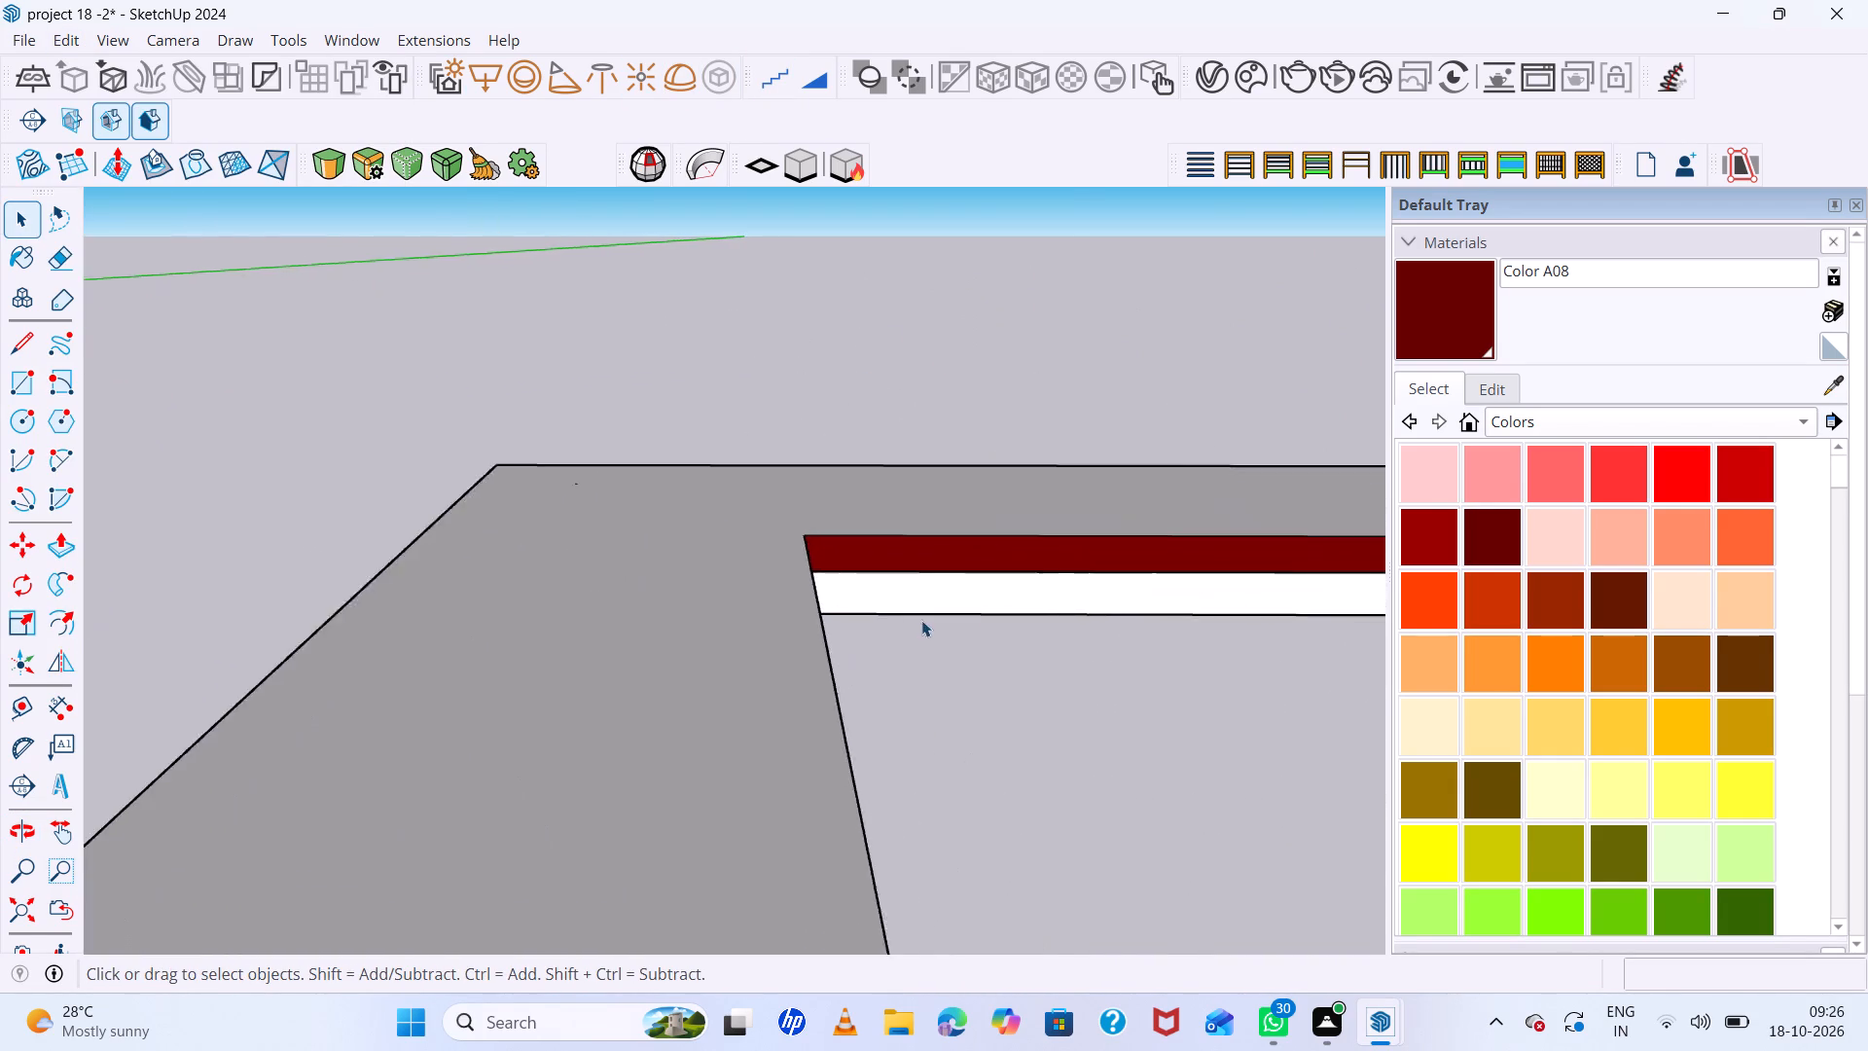
pyautogui.scroll(8, 921, 620)
pyautogui.moveTo(870, 605); pyautogui.dragTo(736, 449, button='middle')
pyautogui.click(731, 459)
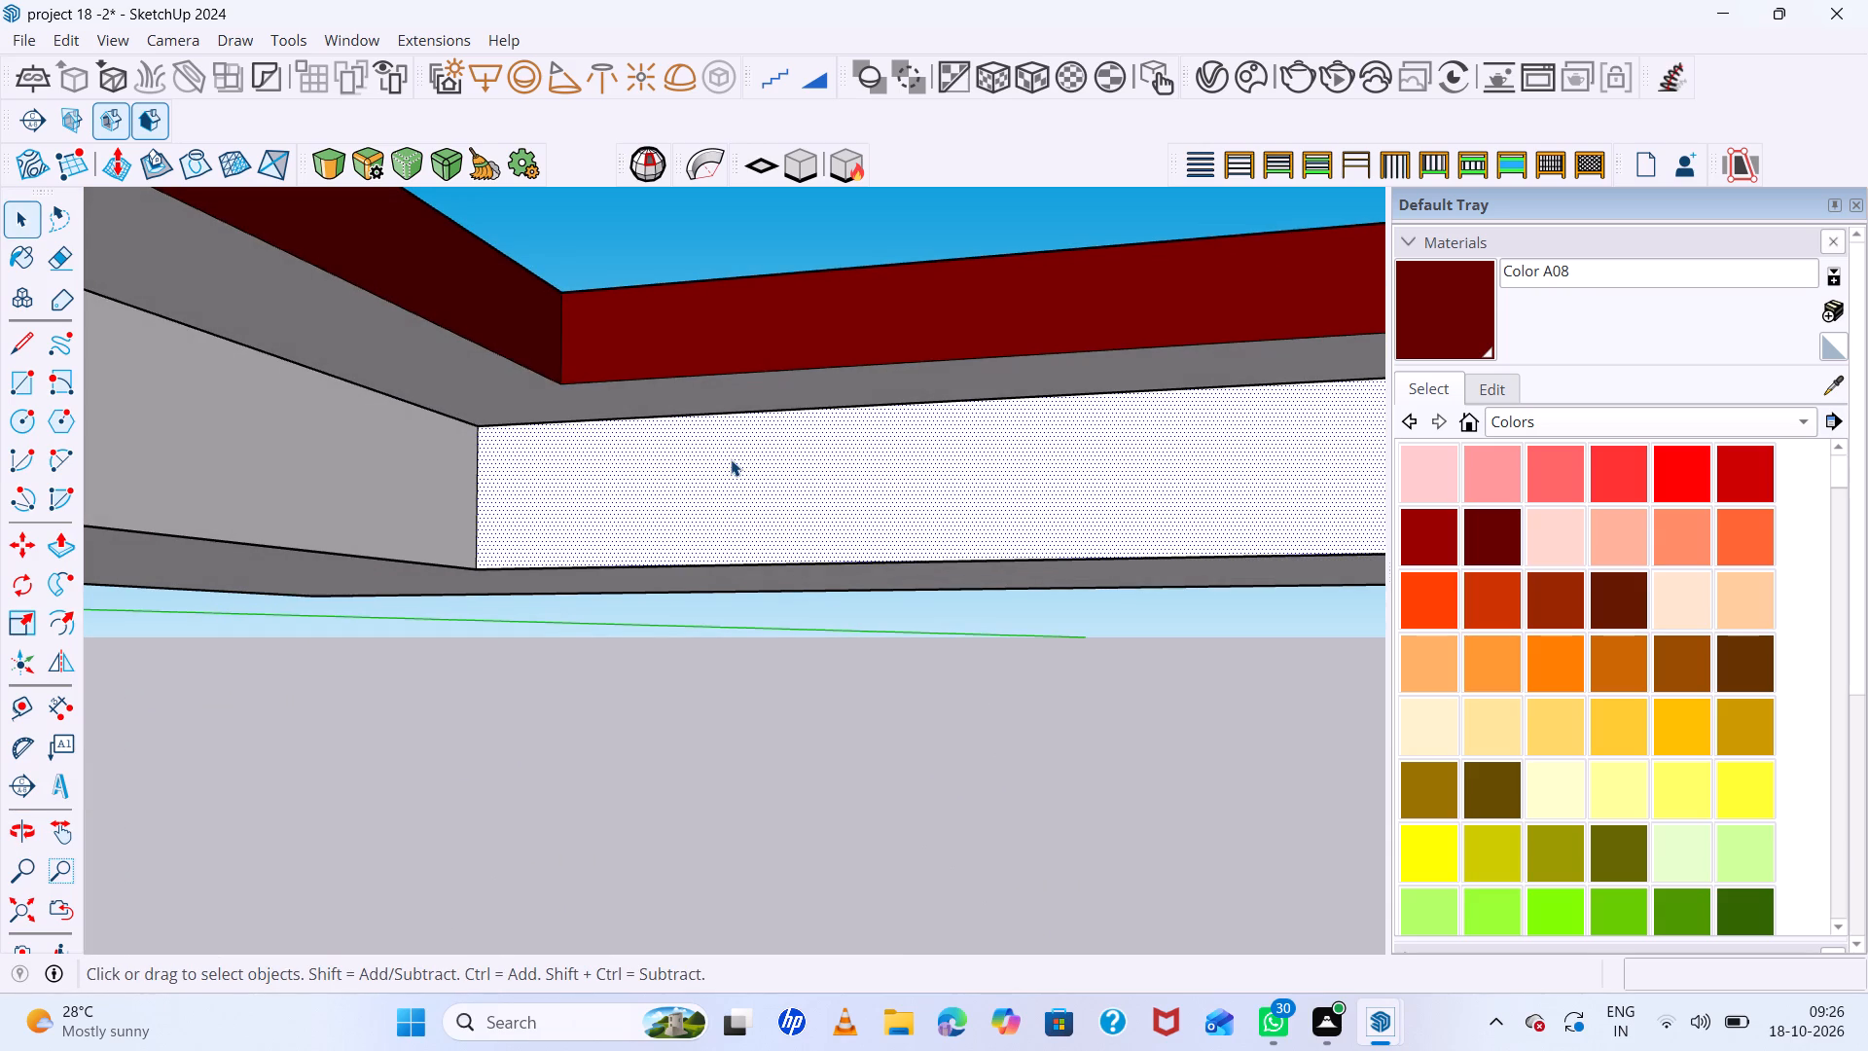
pyautogui.rightClick(731, 459)
pyautogui.tripleClick(737, 464)
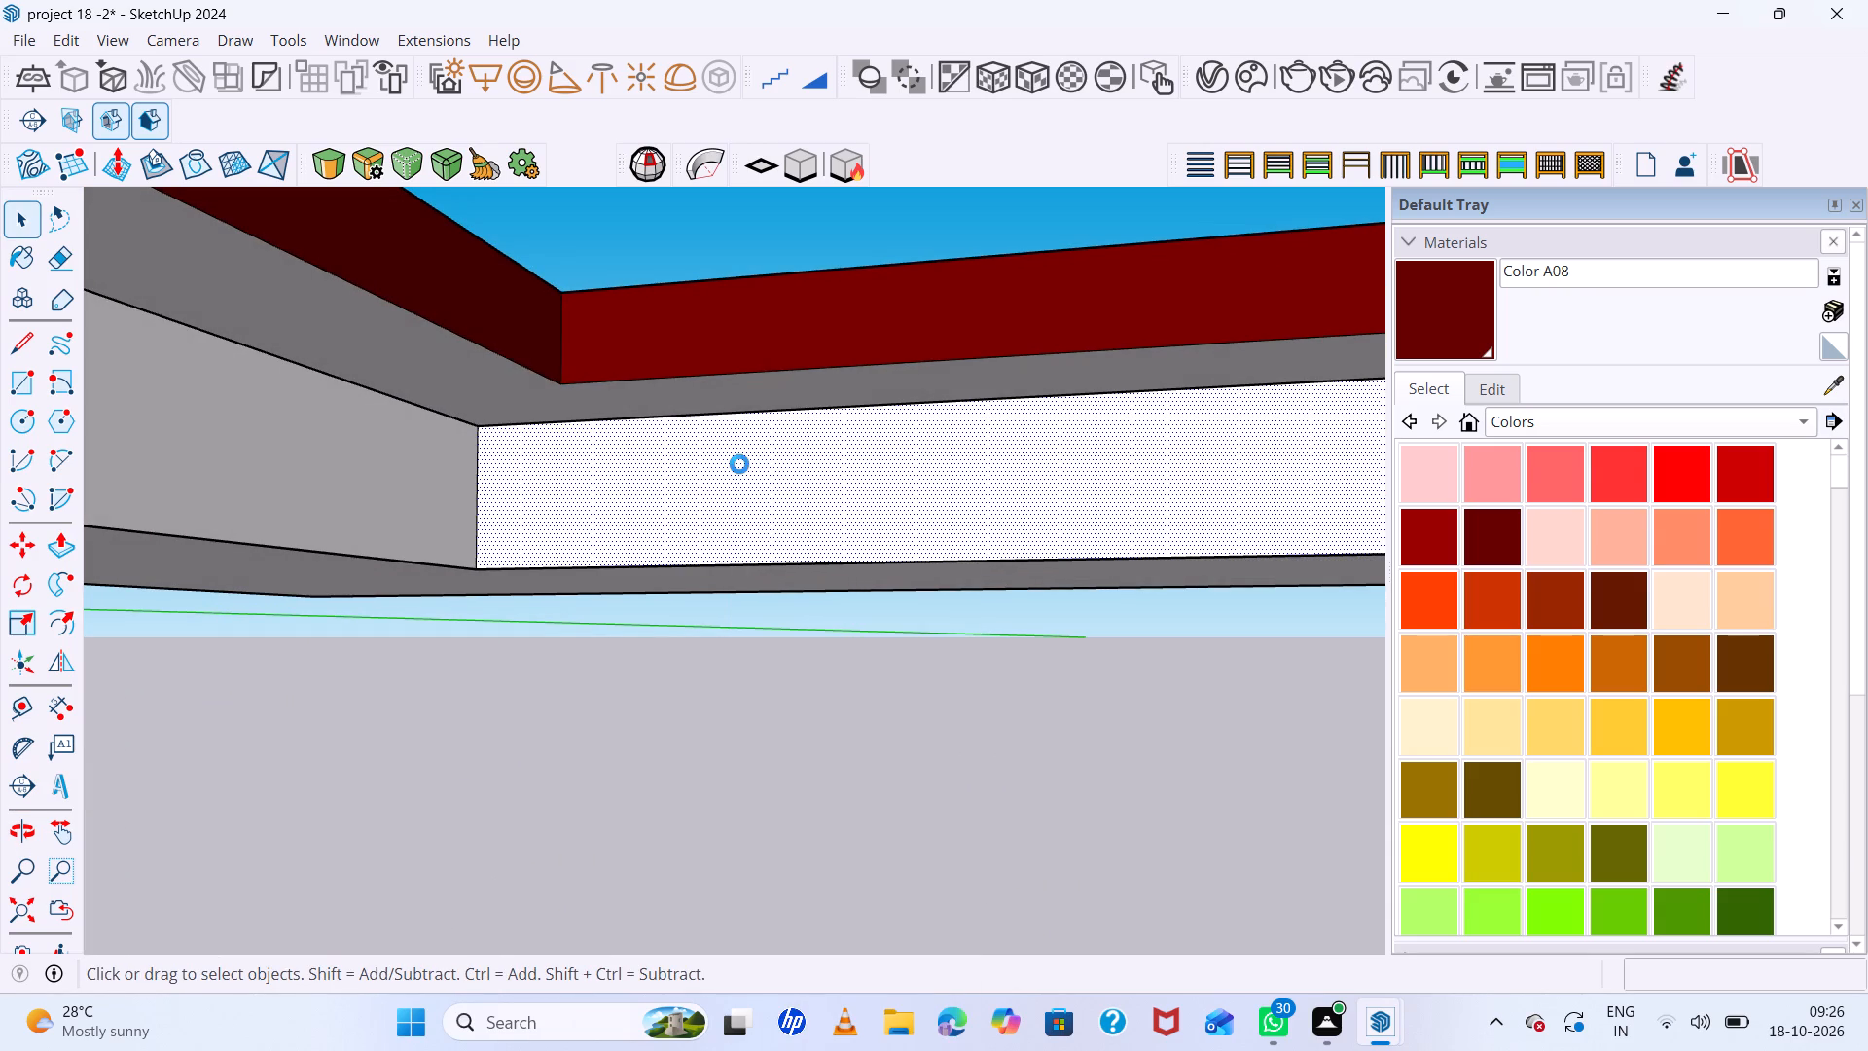
pyautogui.click(739, 464)
pyautogui.scroll(-11, 739, 464)
pyautogui.rightClick(741, 464)
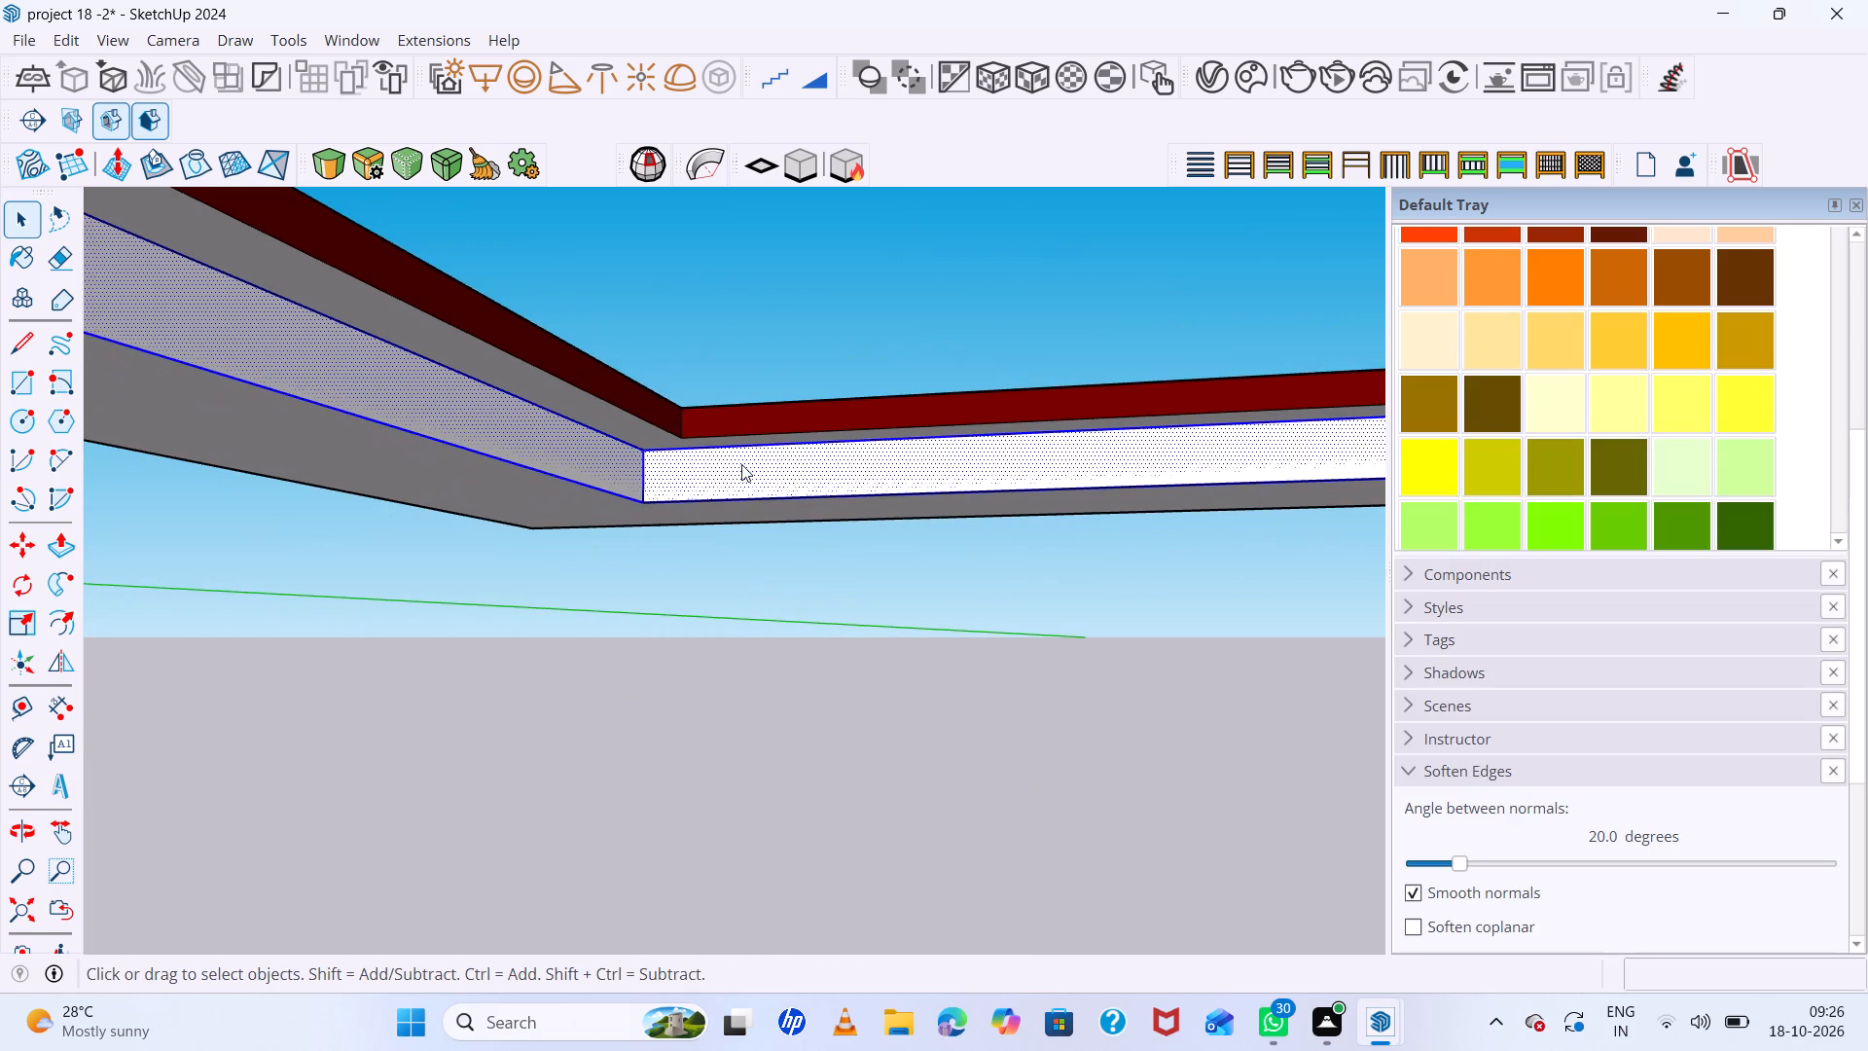
pyautogui.click(823, 226)
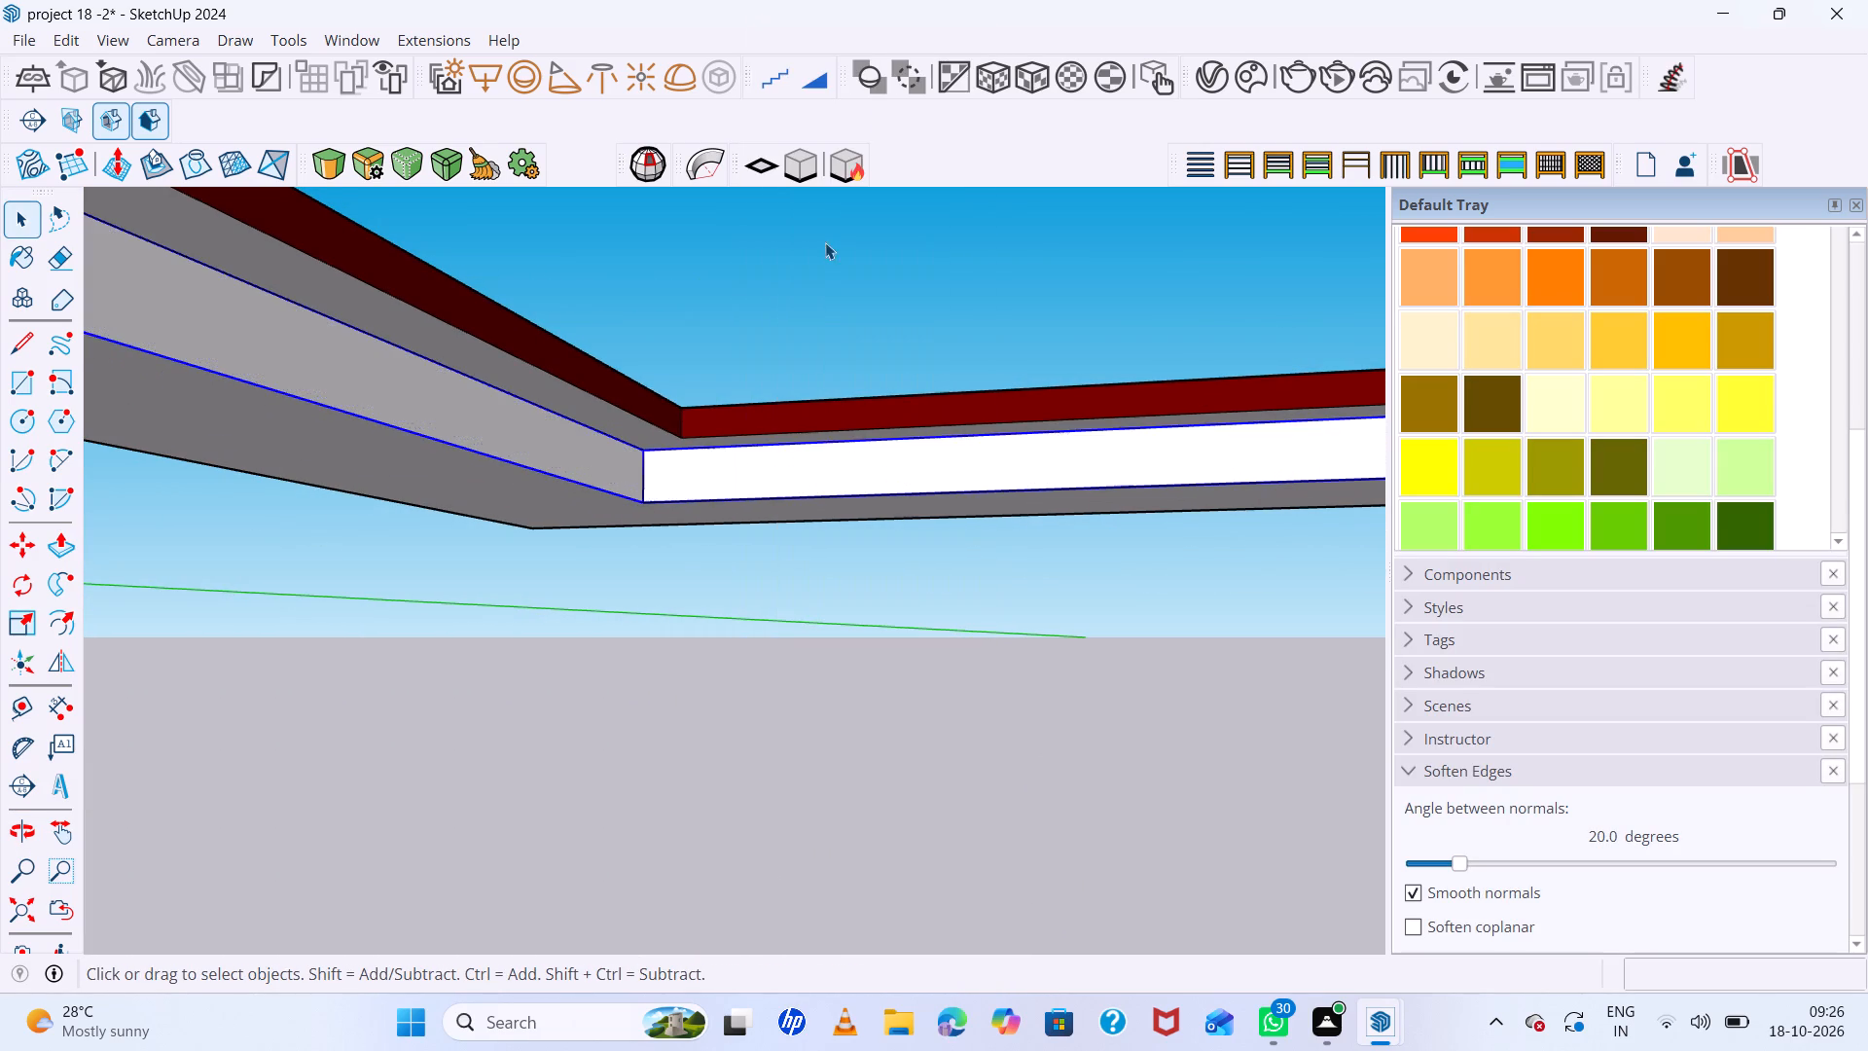
# Convert the grouped strip around the recess into a V-Ray Mesh Light.
pyautogui.scroll(-10, 748, 508)
pyautogui.doubleClick(722, 84)
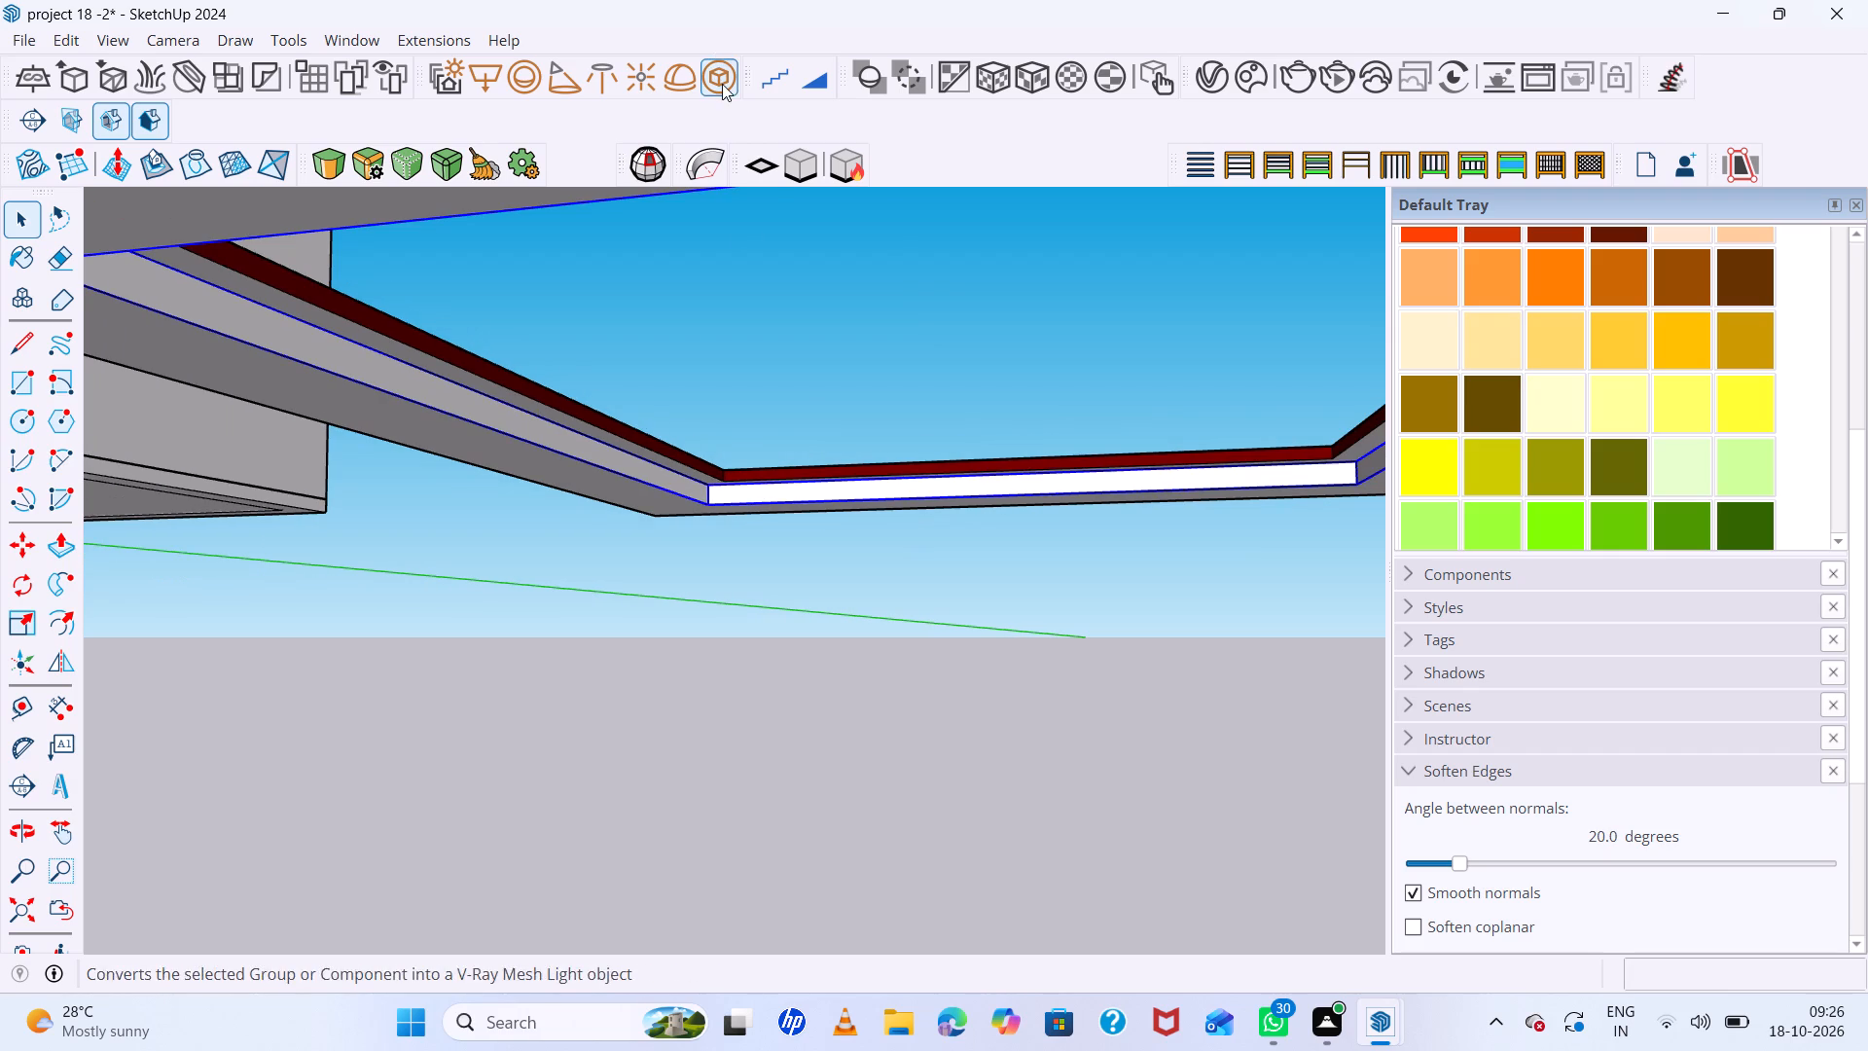
pyautogui.click(1124, 525)
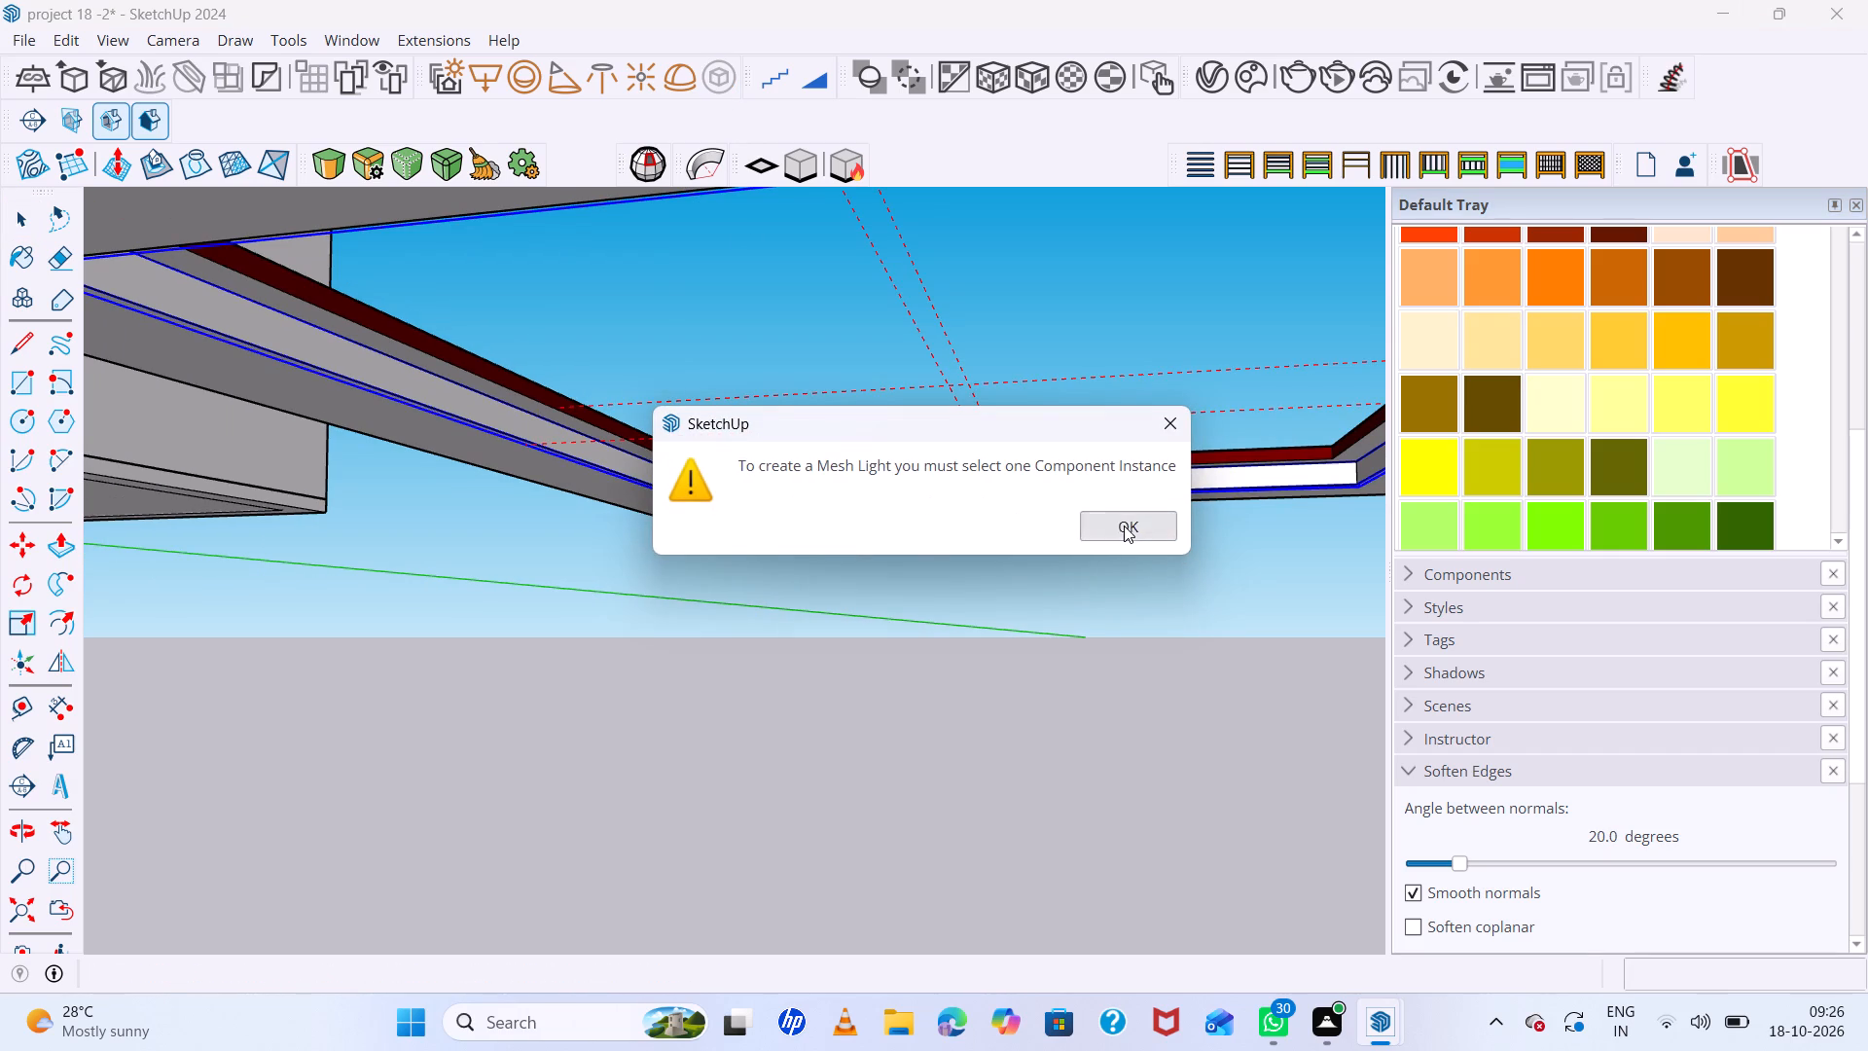
# Examine the mesh light strip around the frame's recess from above, below and at its corner.
pyautogui.scroll(-11, 1059, 526)
pyautogui.moveTo(1002, 535); pyautogui.dragTo(1100, 721, button='middle')
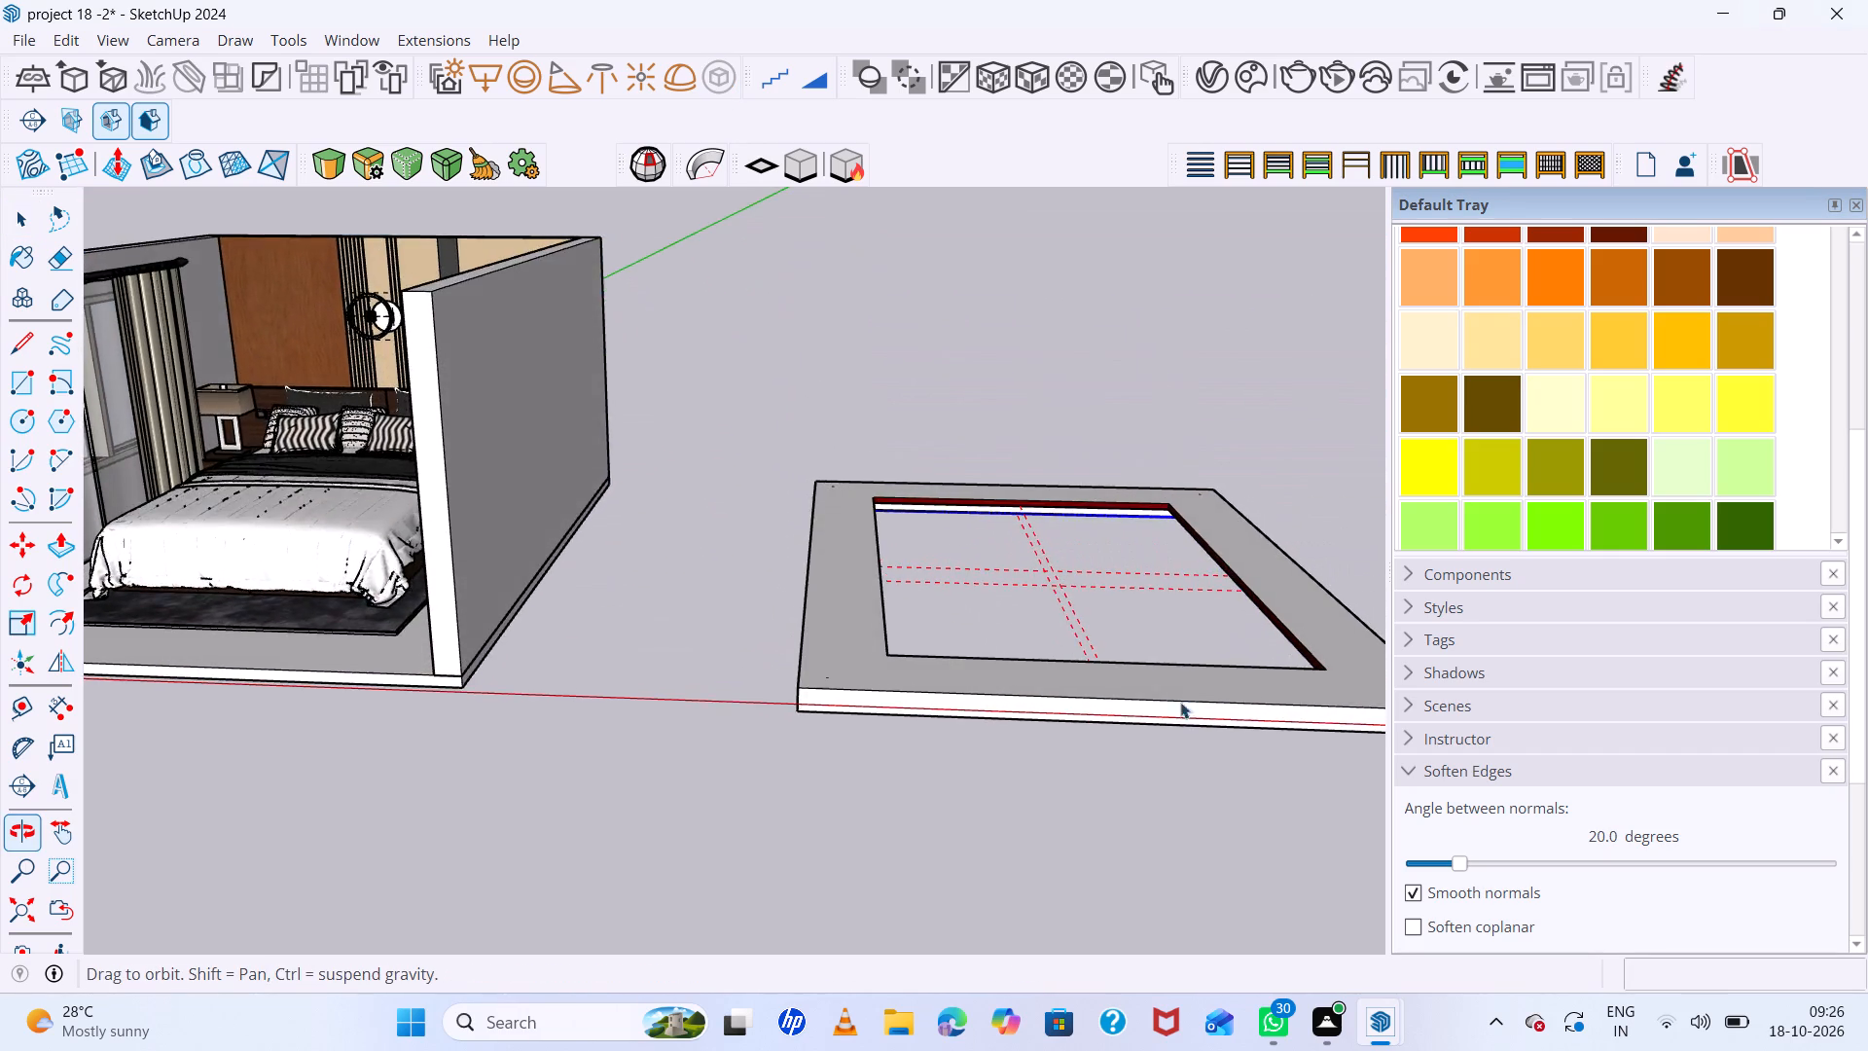
pyautogui.scroll(8, 1298, 673)
pyautogui.moveTo(1318, 625); pyautogui.dragTo(1275, 415, button='middle')
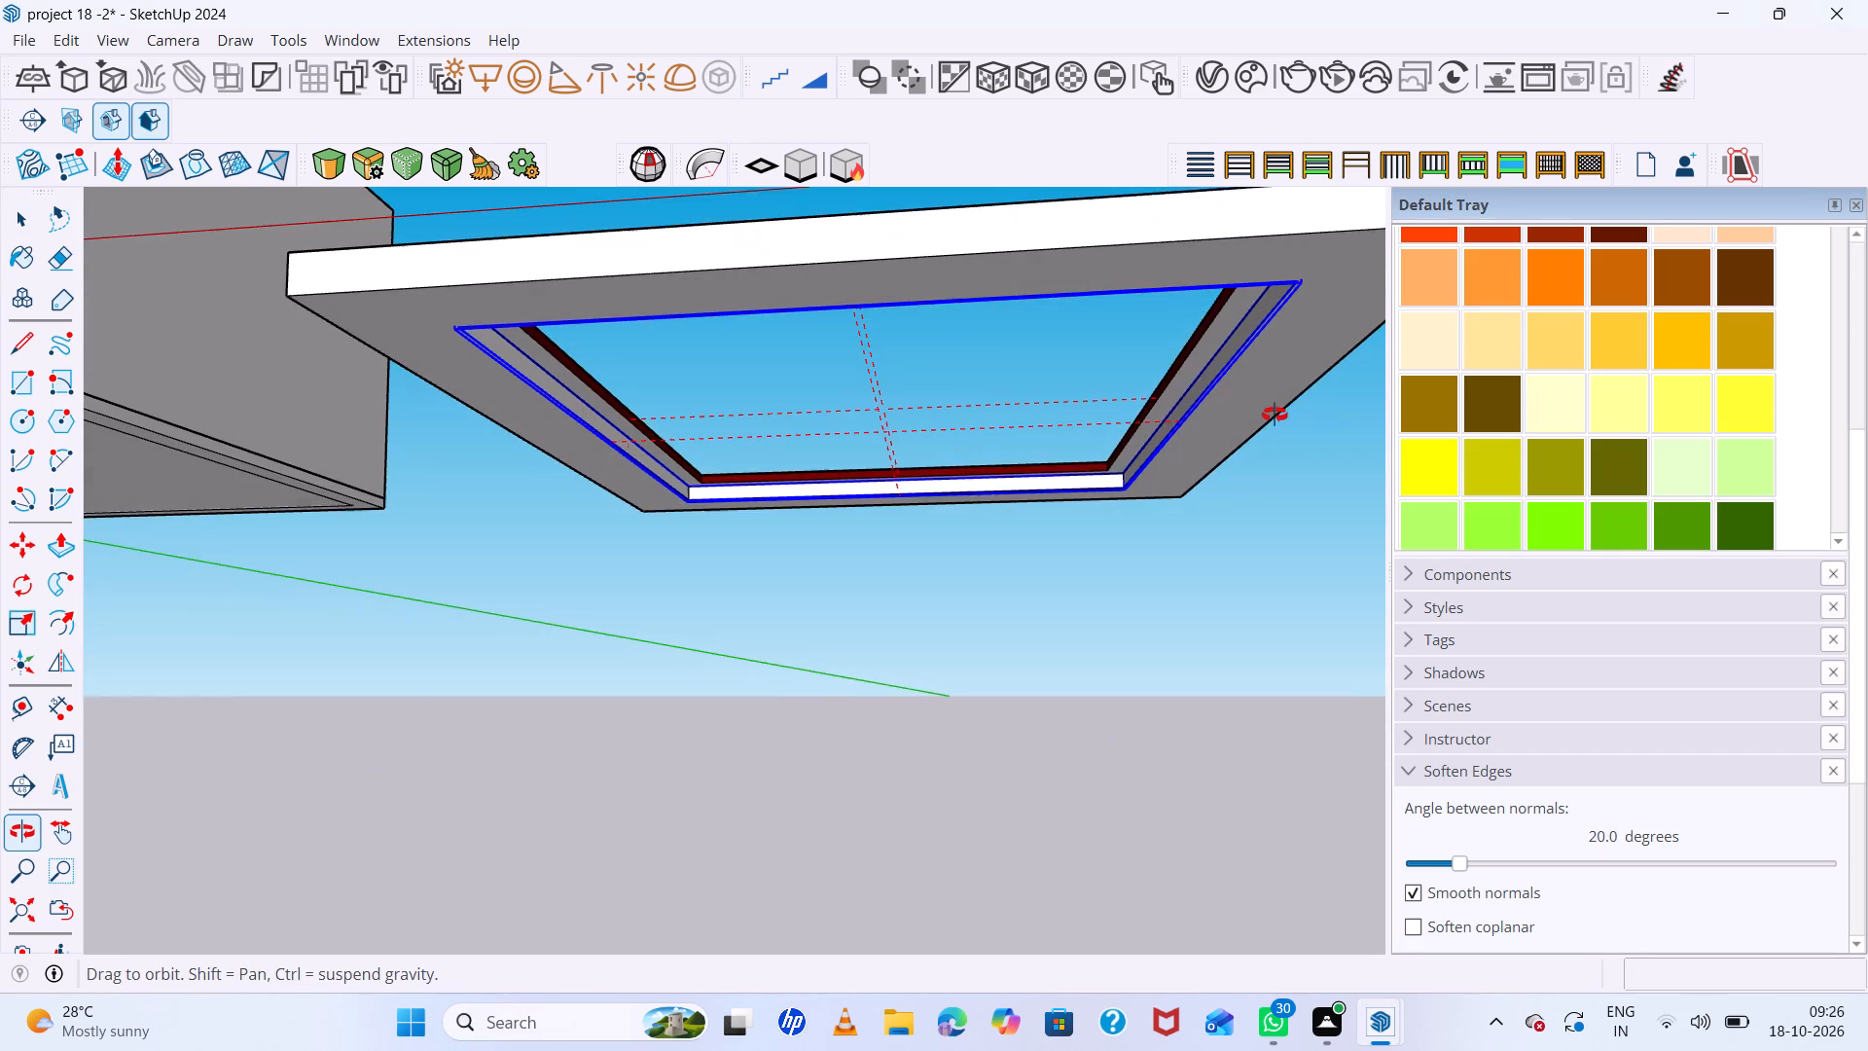
pyautogui.moveTo(1275, 415); pyautogui.dragTo(1167, 422, button='middle')
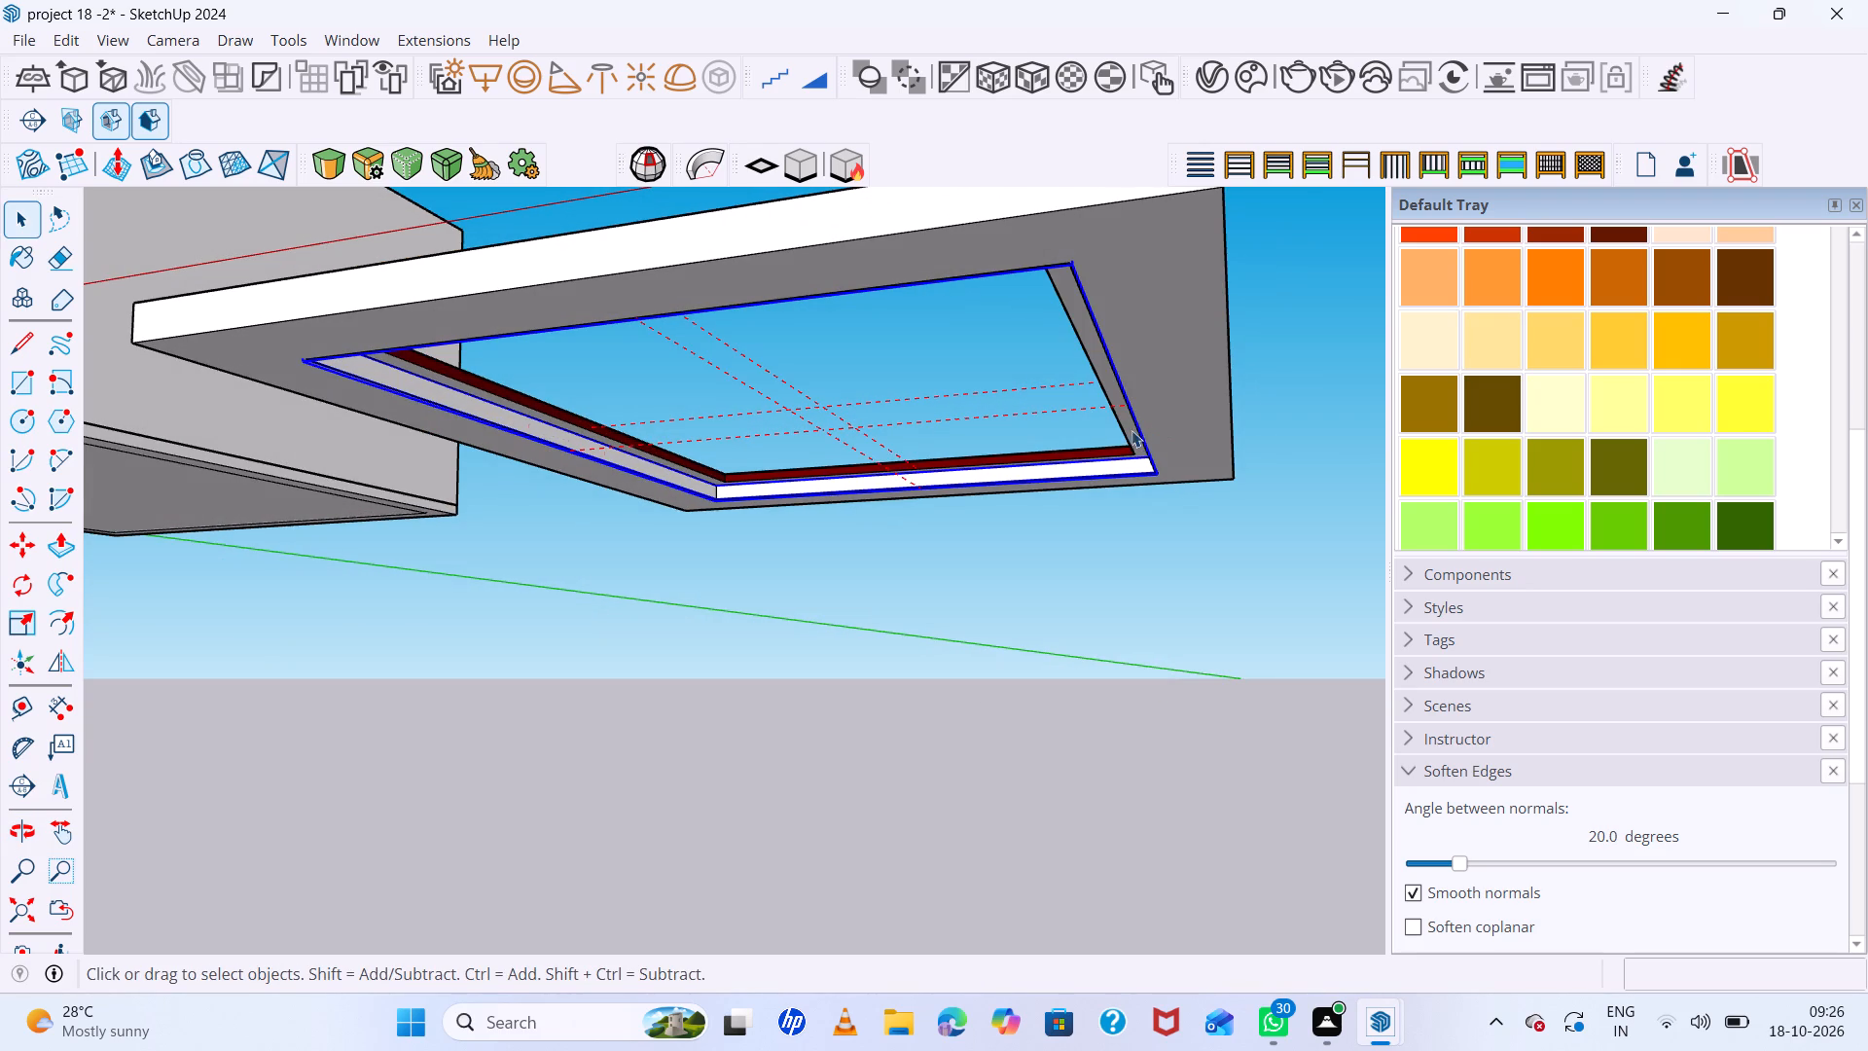
pyautogui.scroll(10, 1132, 460)
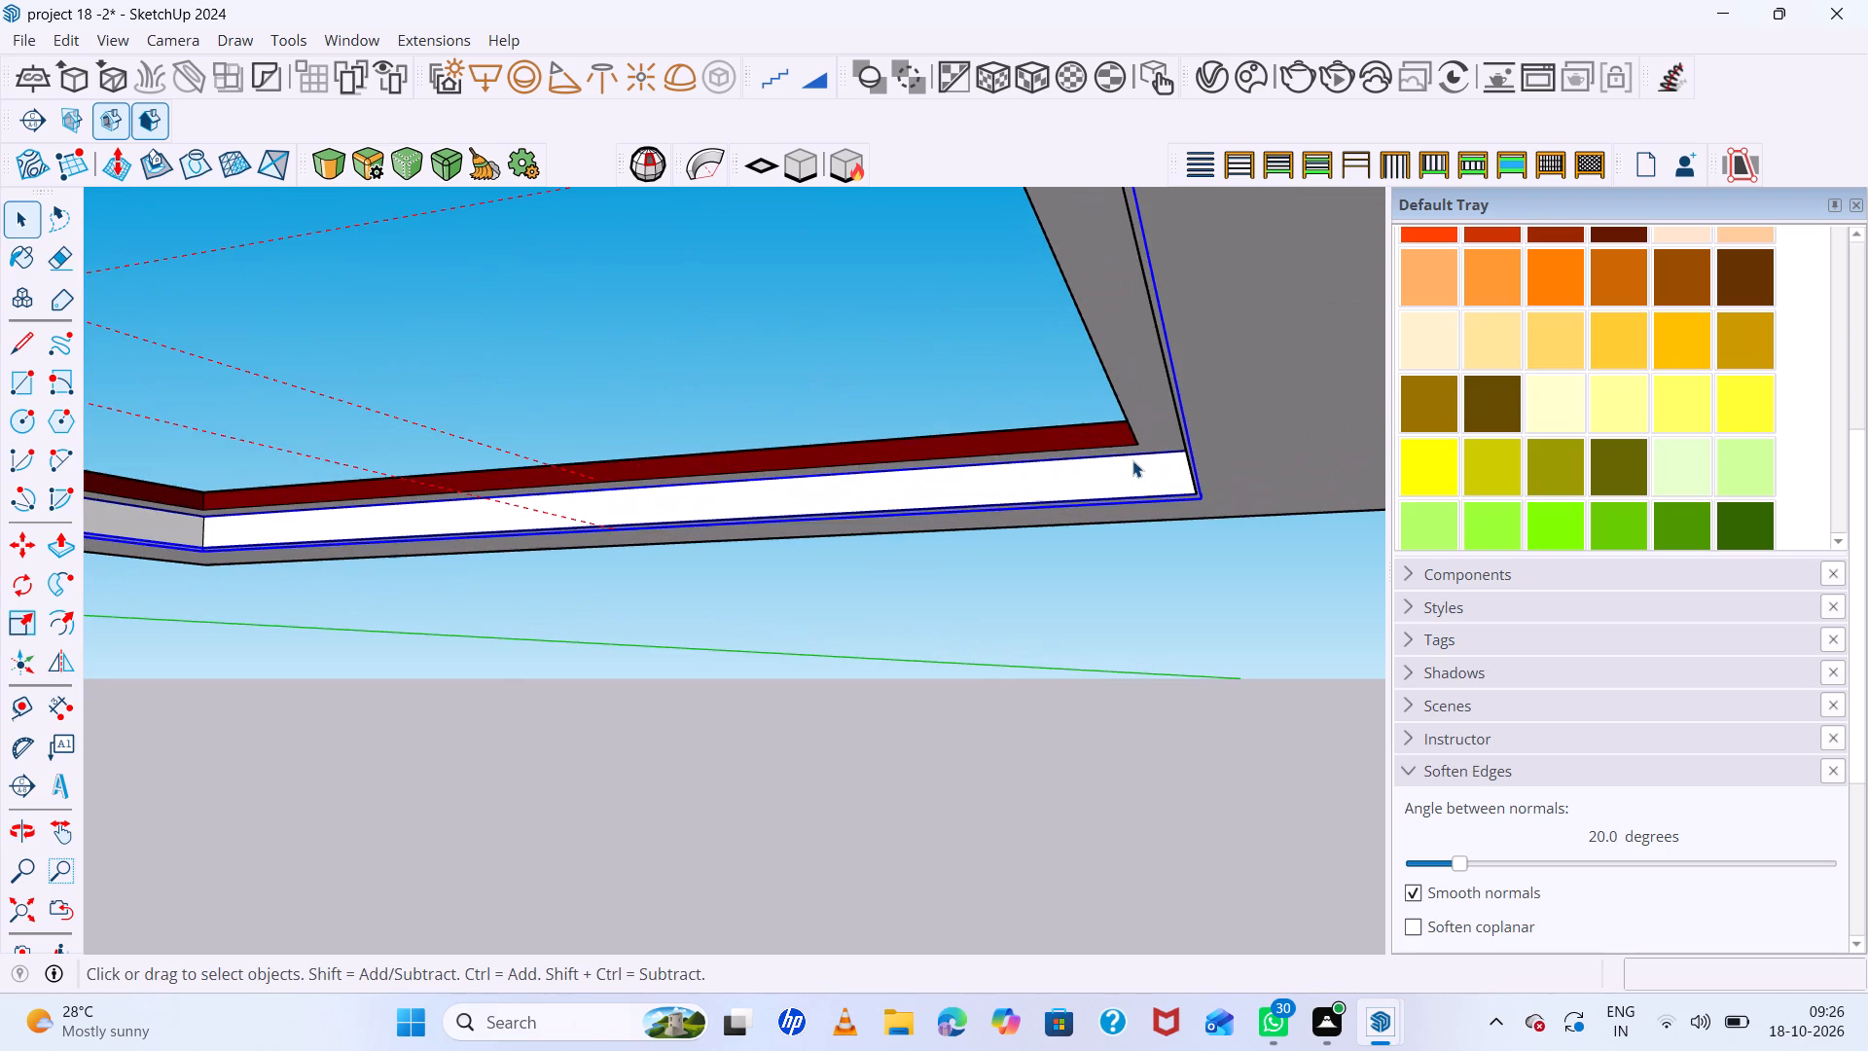
pyautogui.scroll(-18, 1132, 460)
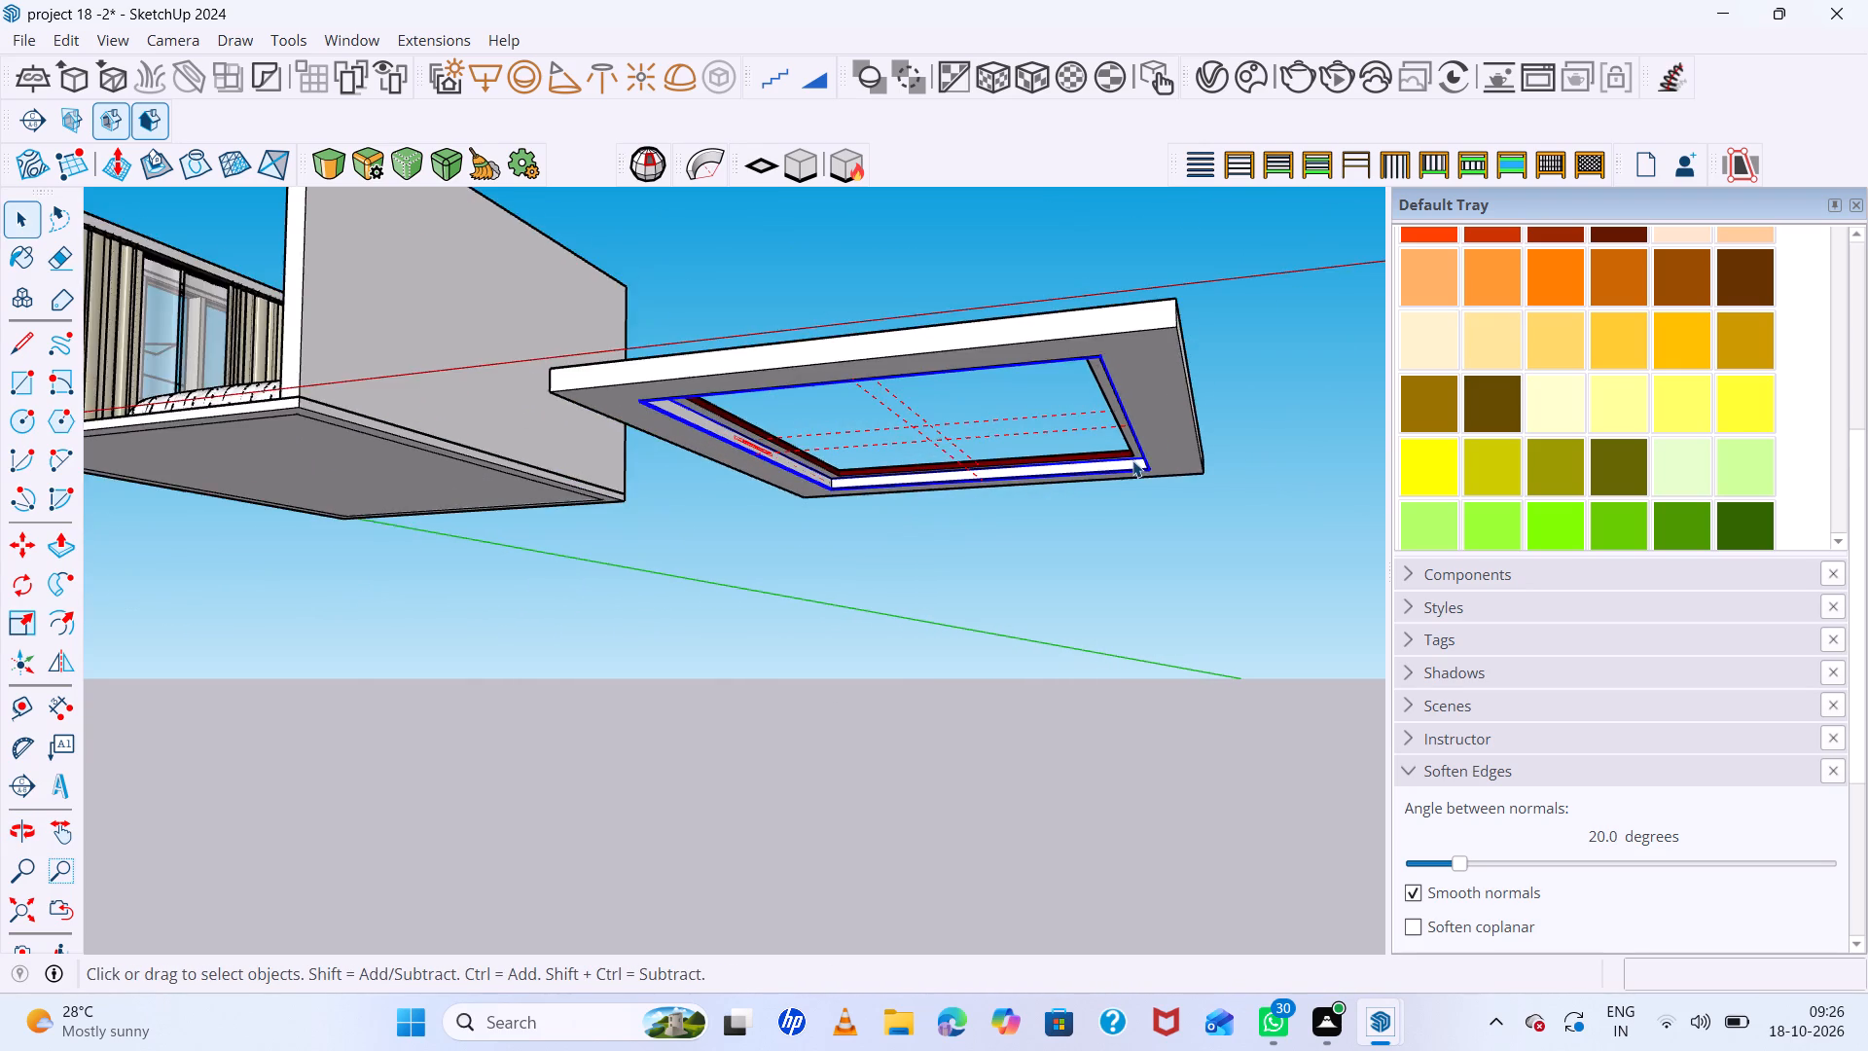
pyautogui.scroll(-2, 1132, 460)
pyautogui.moveTo(1132, 460); pyautogui.dragTo(1172, 617, button='middle')
pyautogui.scroll(5, 1183, 583)
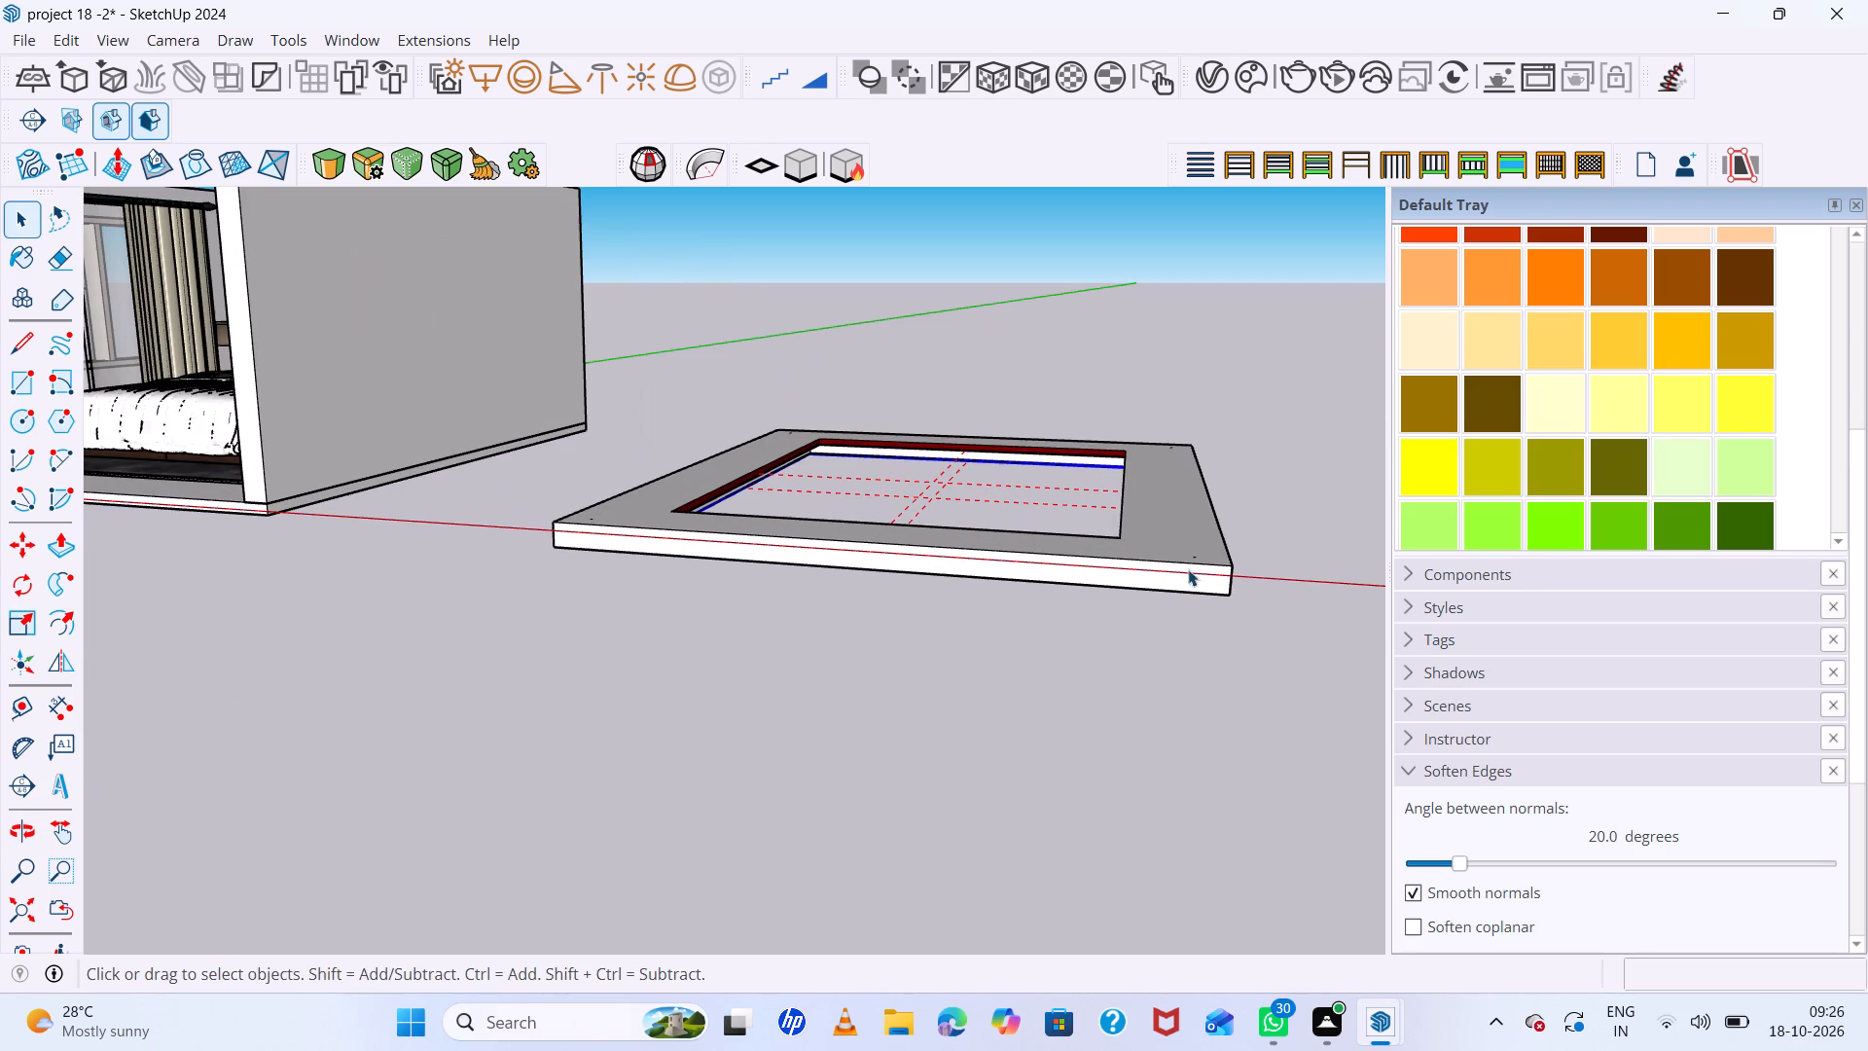
pyautogui.press('space')
# Start a V-Ray interactive render of the bedroom together with the separate frame.
pyautogui.scroll(-6, 1104, 497)
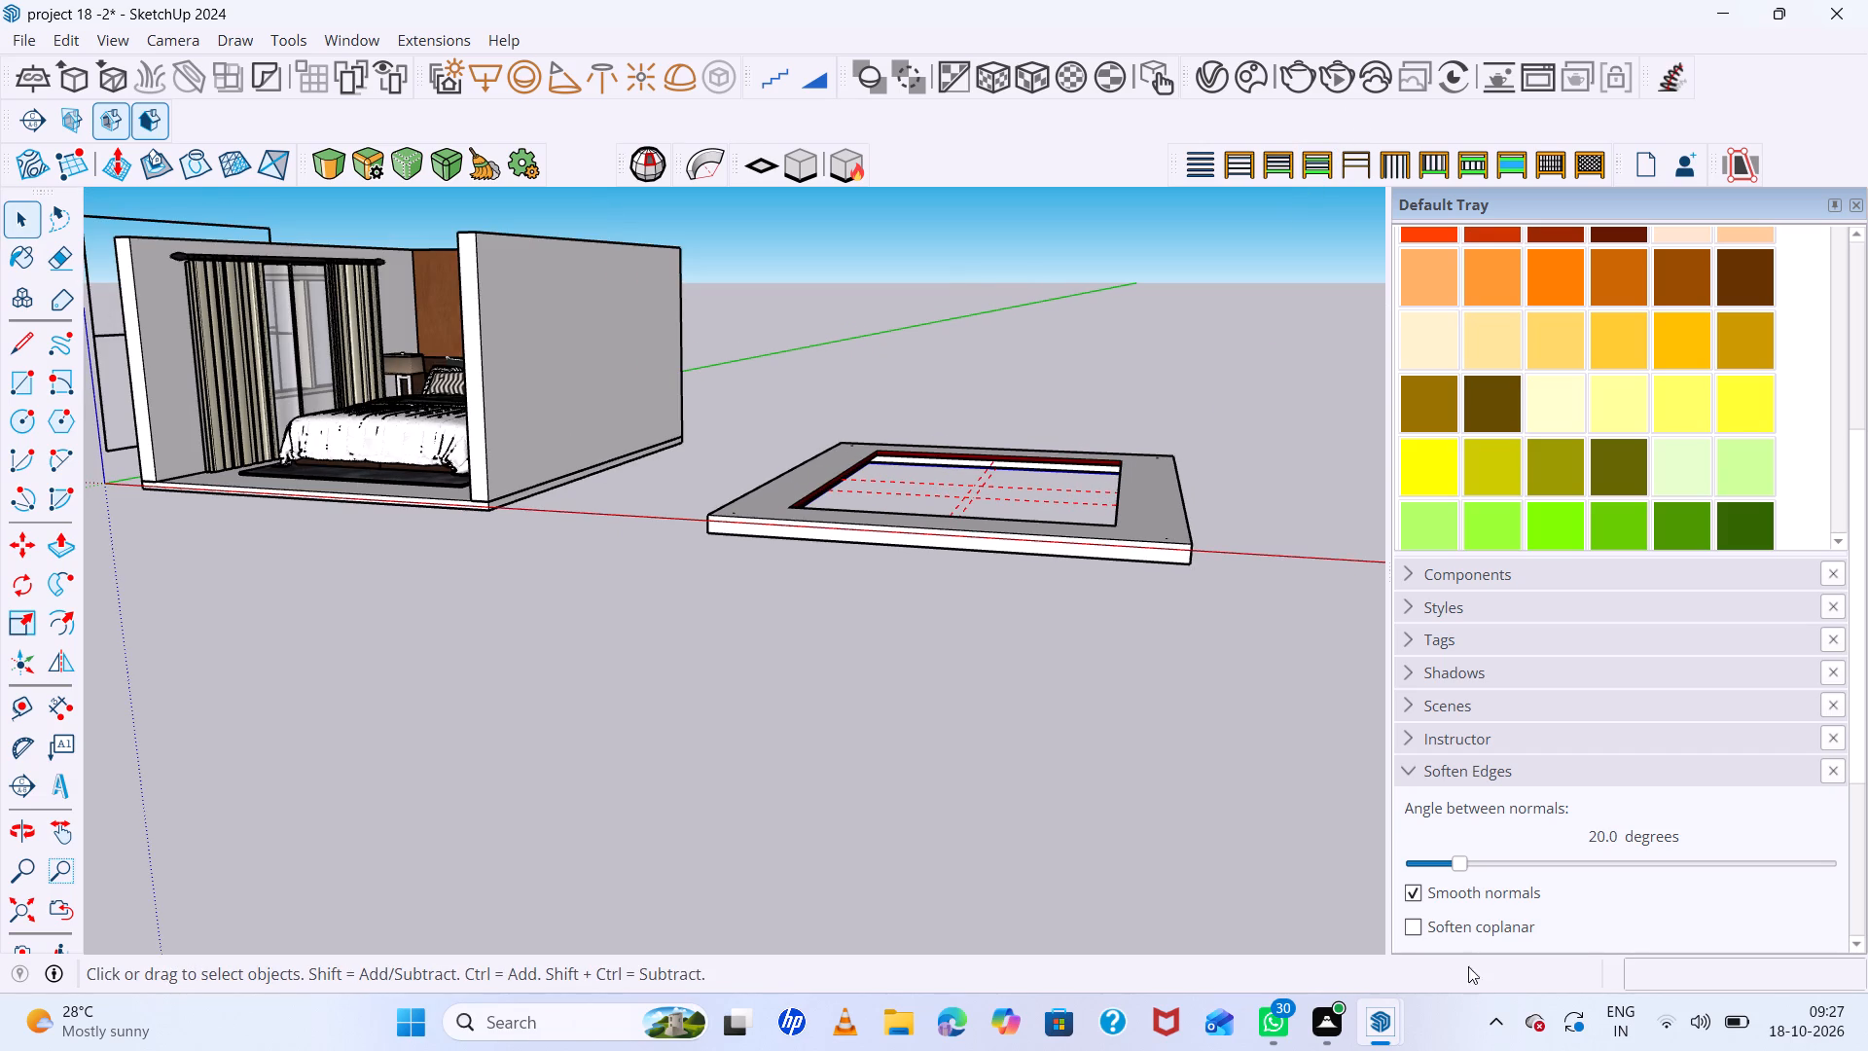
pyautogui.click(1379, 1022)
pyautogui.click(1411, 920)
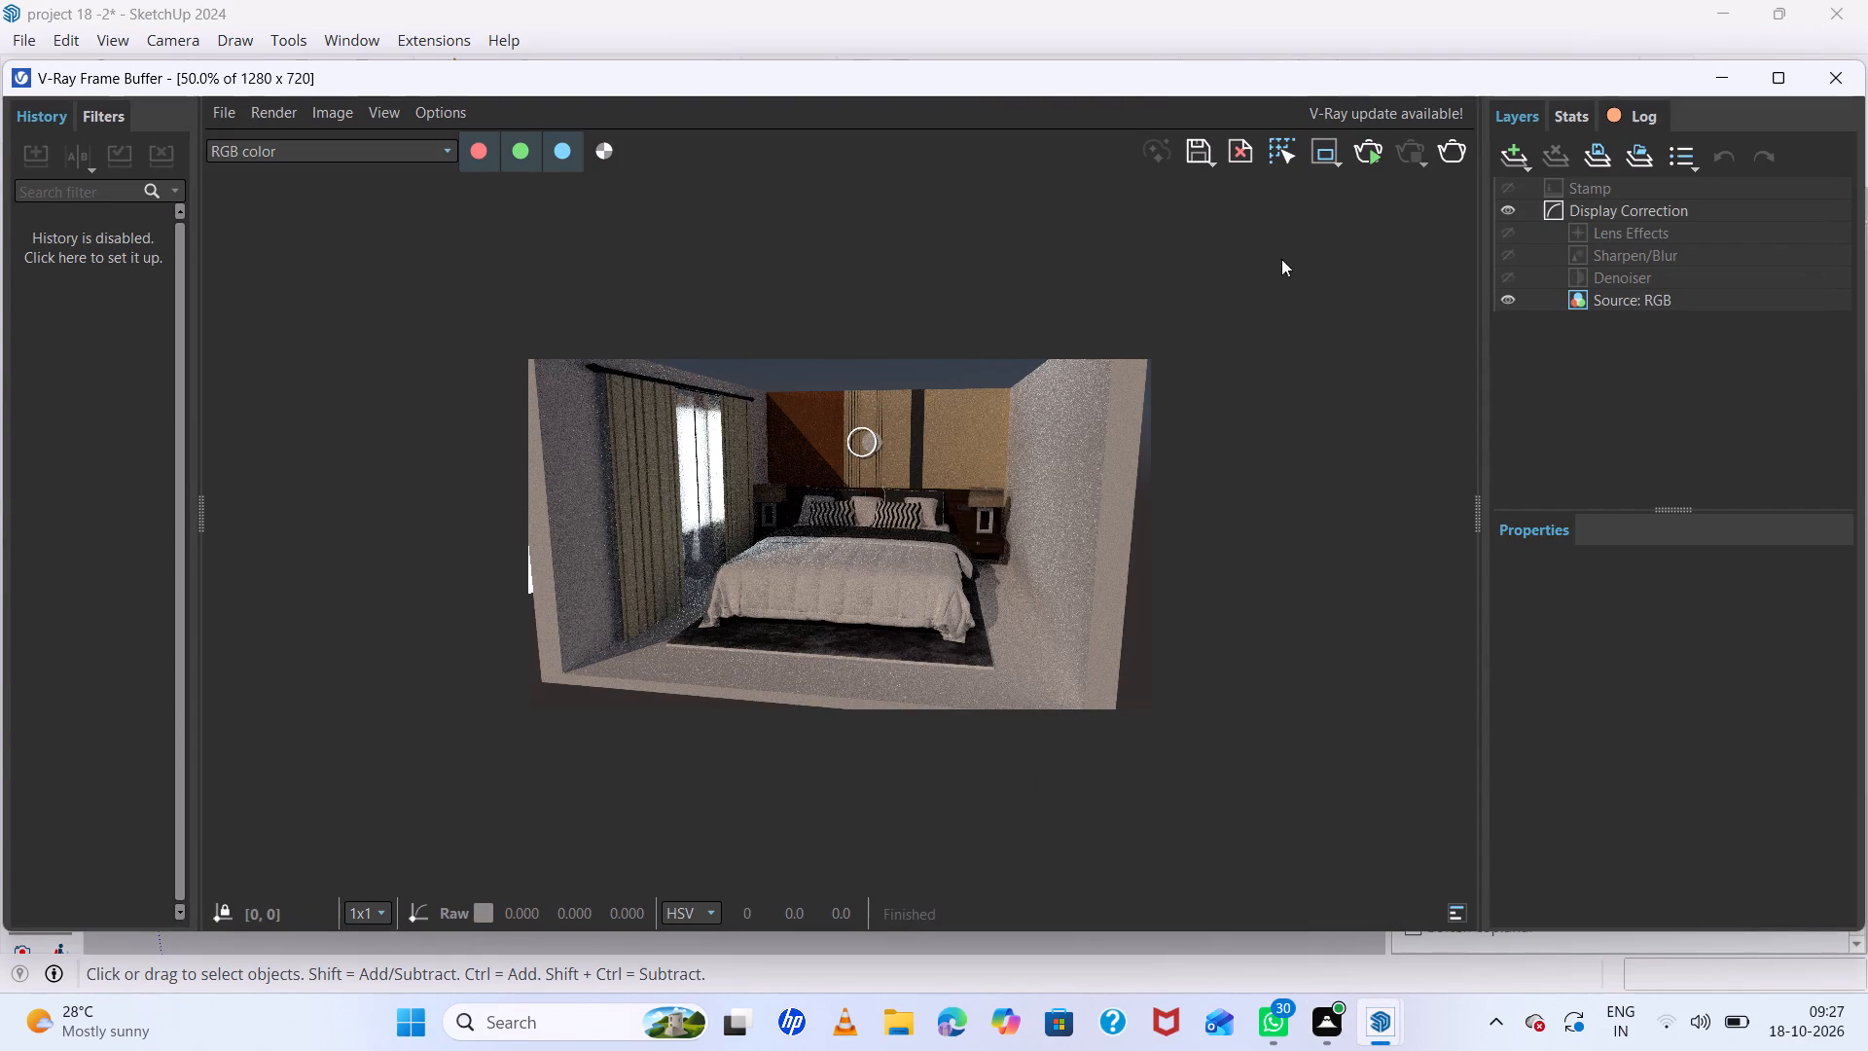
pyautogui.doubleClick(1364, 156)
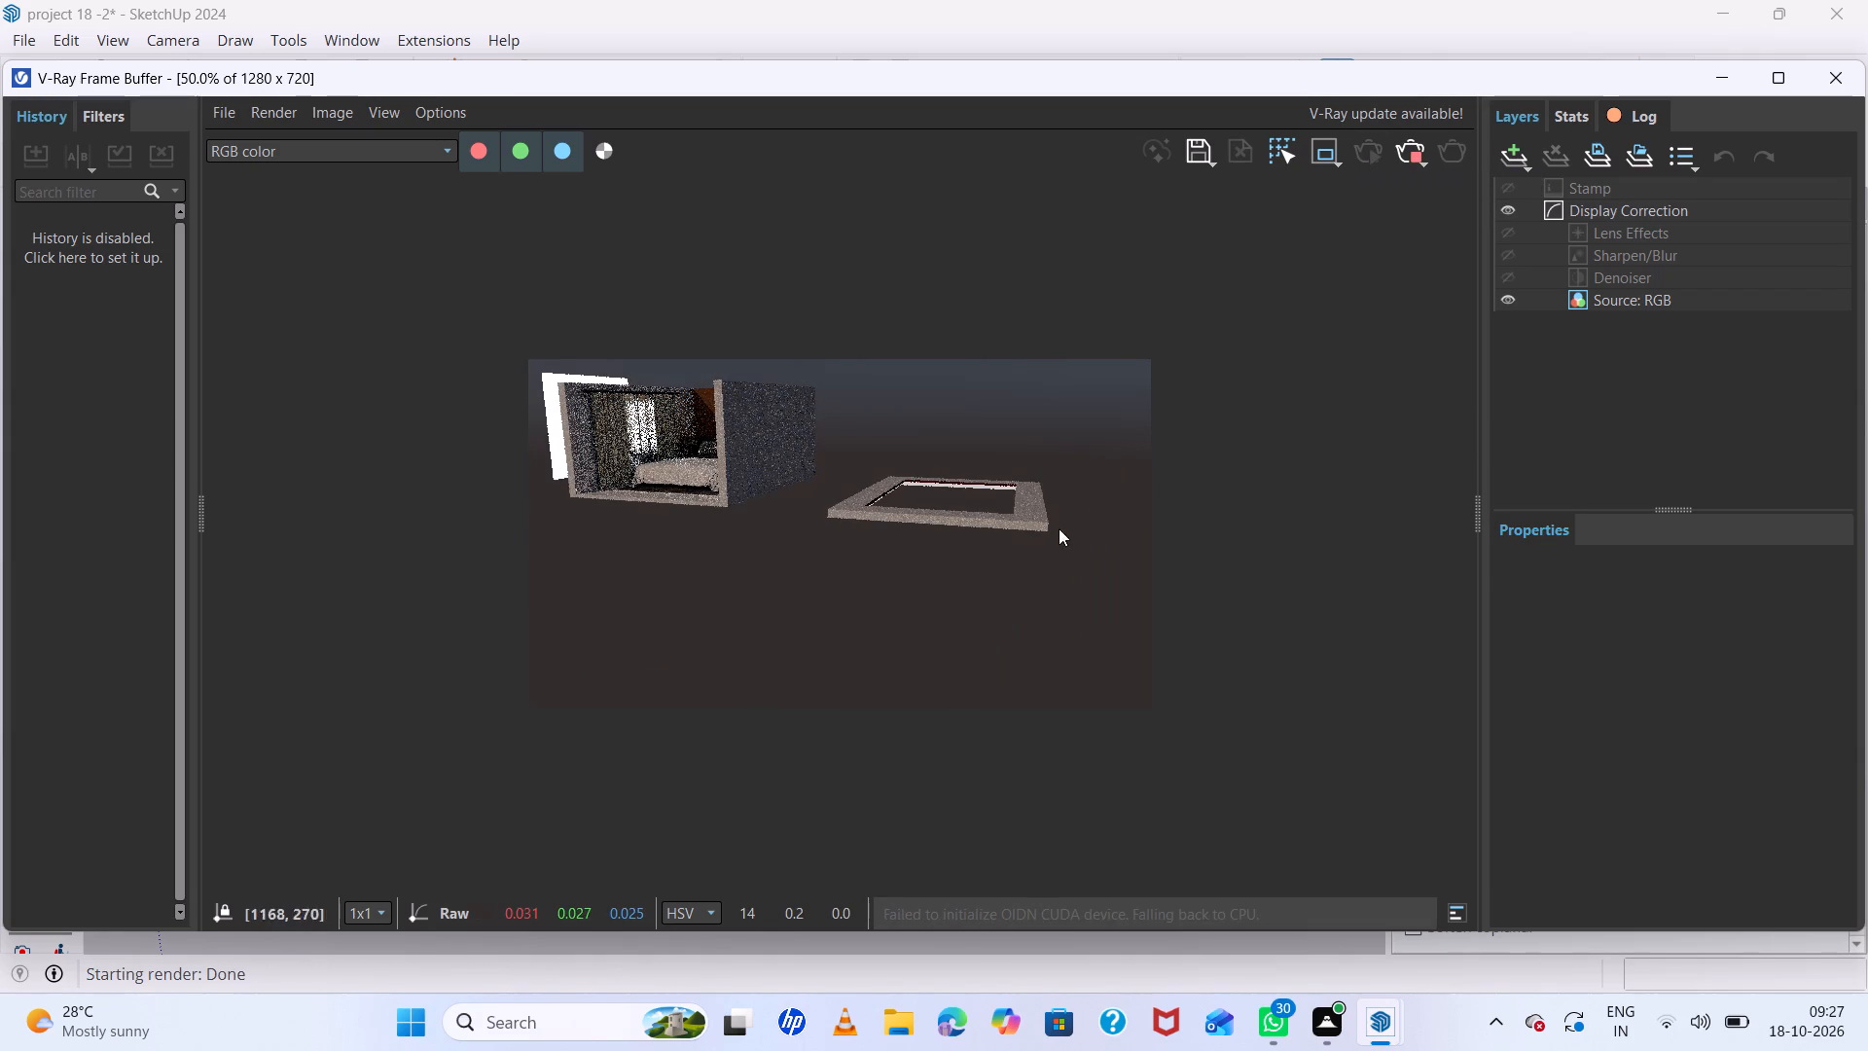
pyautogui.click(1708, 81)
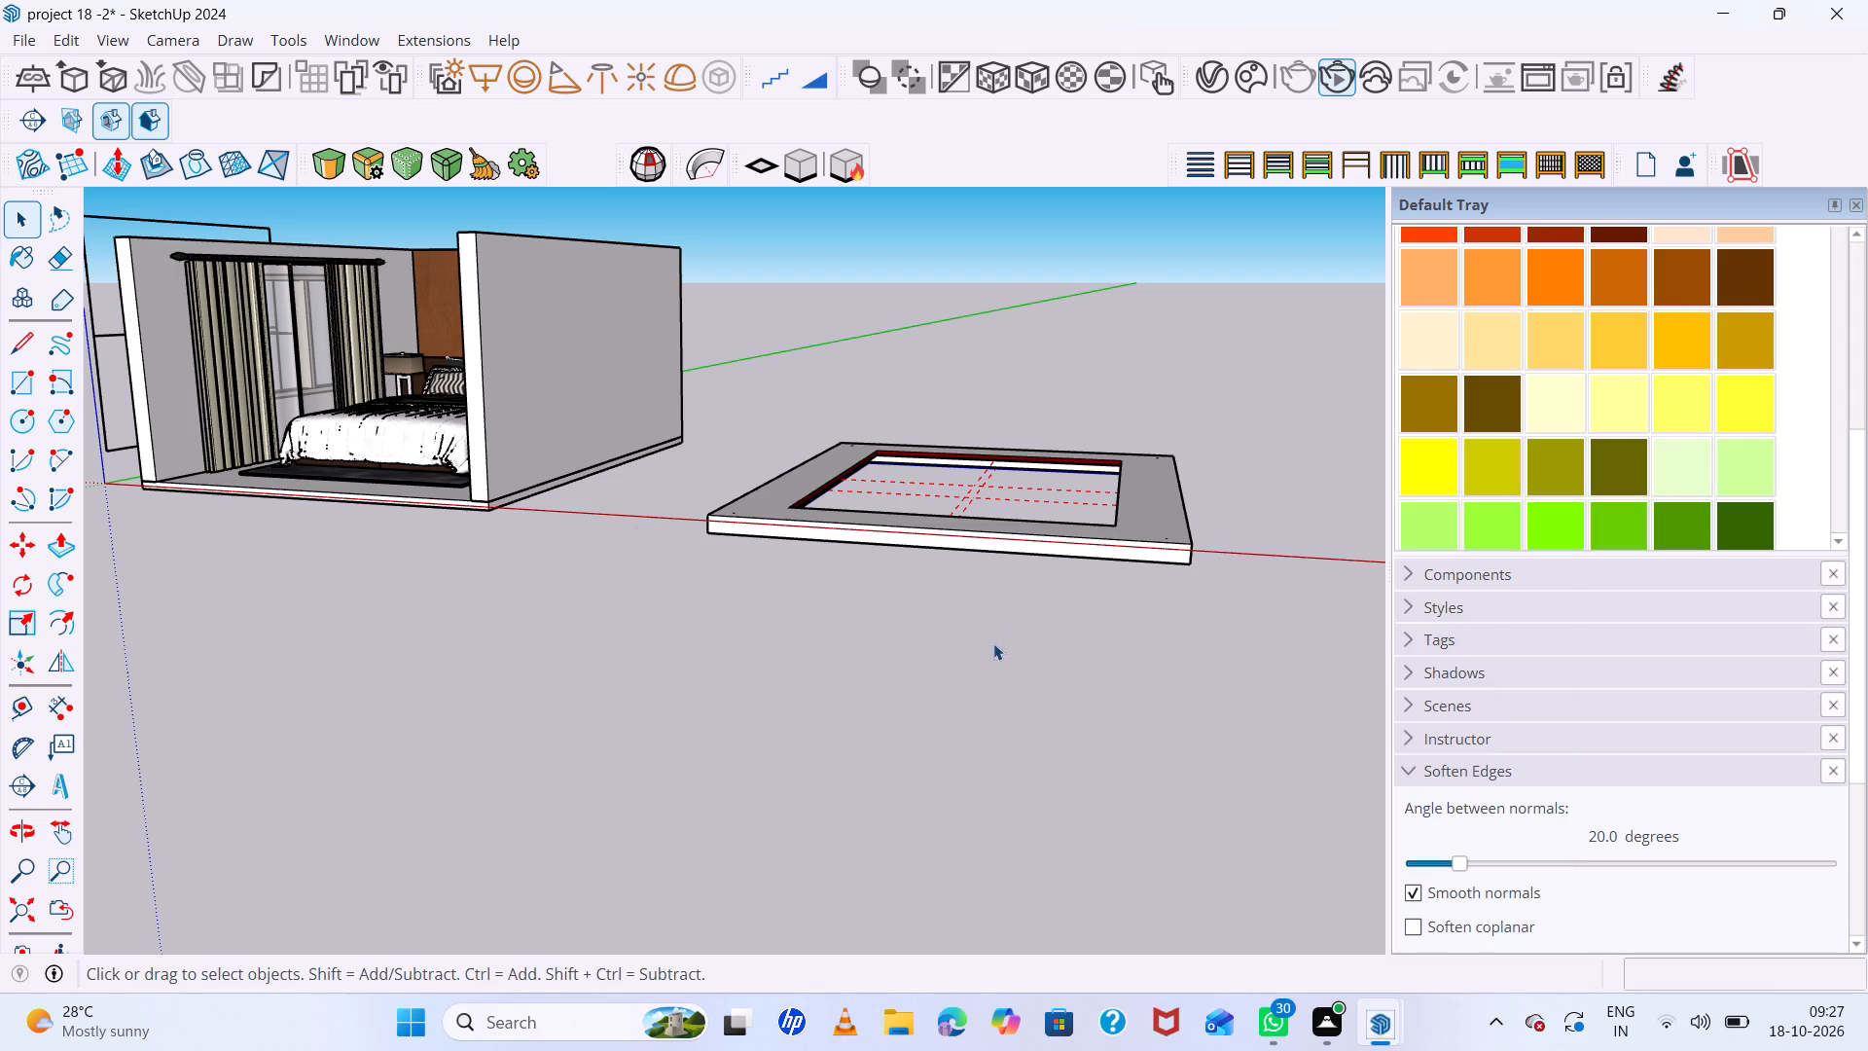
# Check the interactive render of the bedroom and the frame from a higher viewpoint, then stop it.
pyautogui.moveTo(963, 784); pyautogui.dragTo(980, 967, button='middle')
pyautogui.scroll(-7, 927, 655)
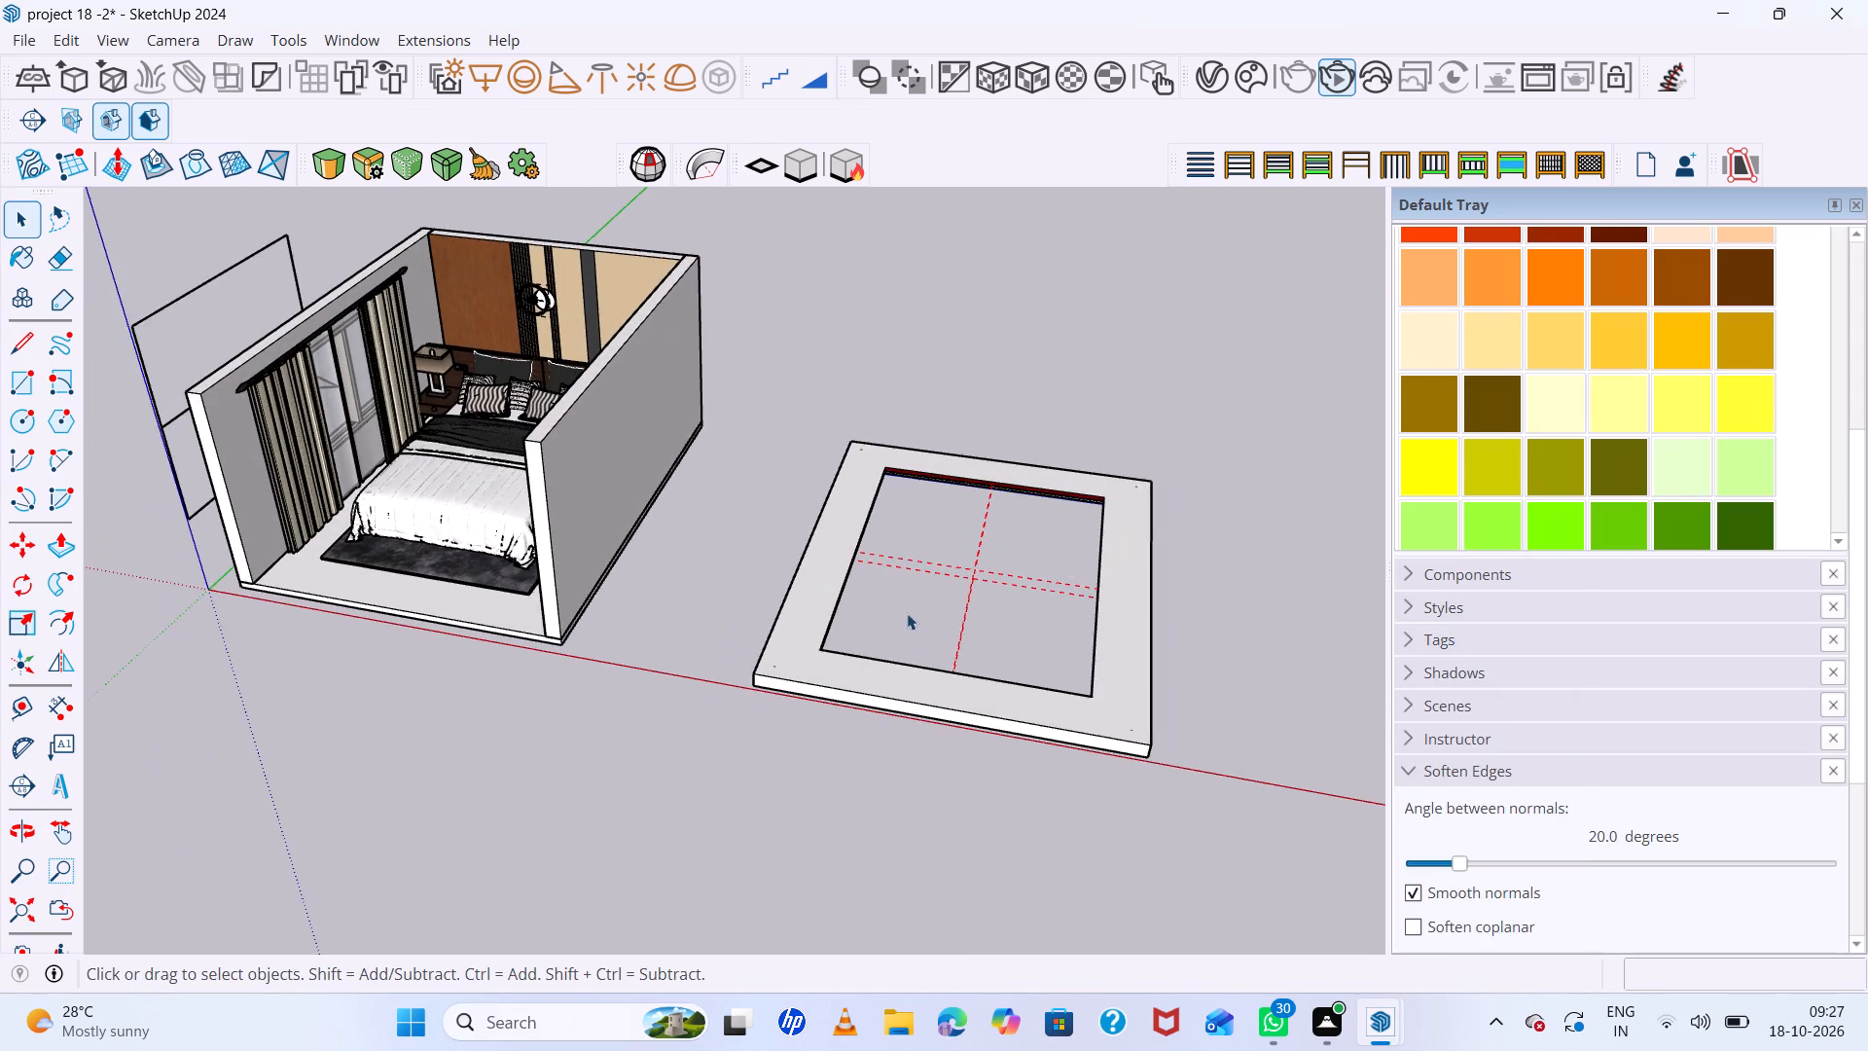
pyautogui.scroll(-4, 904, 605)
pyautogui.moveTo(957, 653); pyautogui.dragTo(982, 783, button='middle')
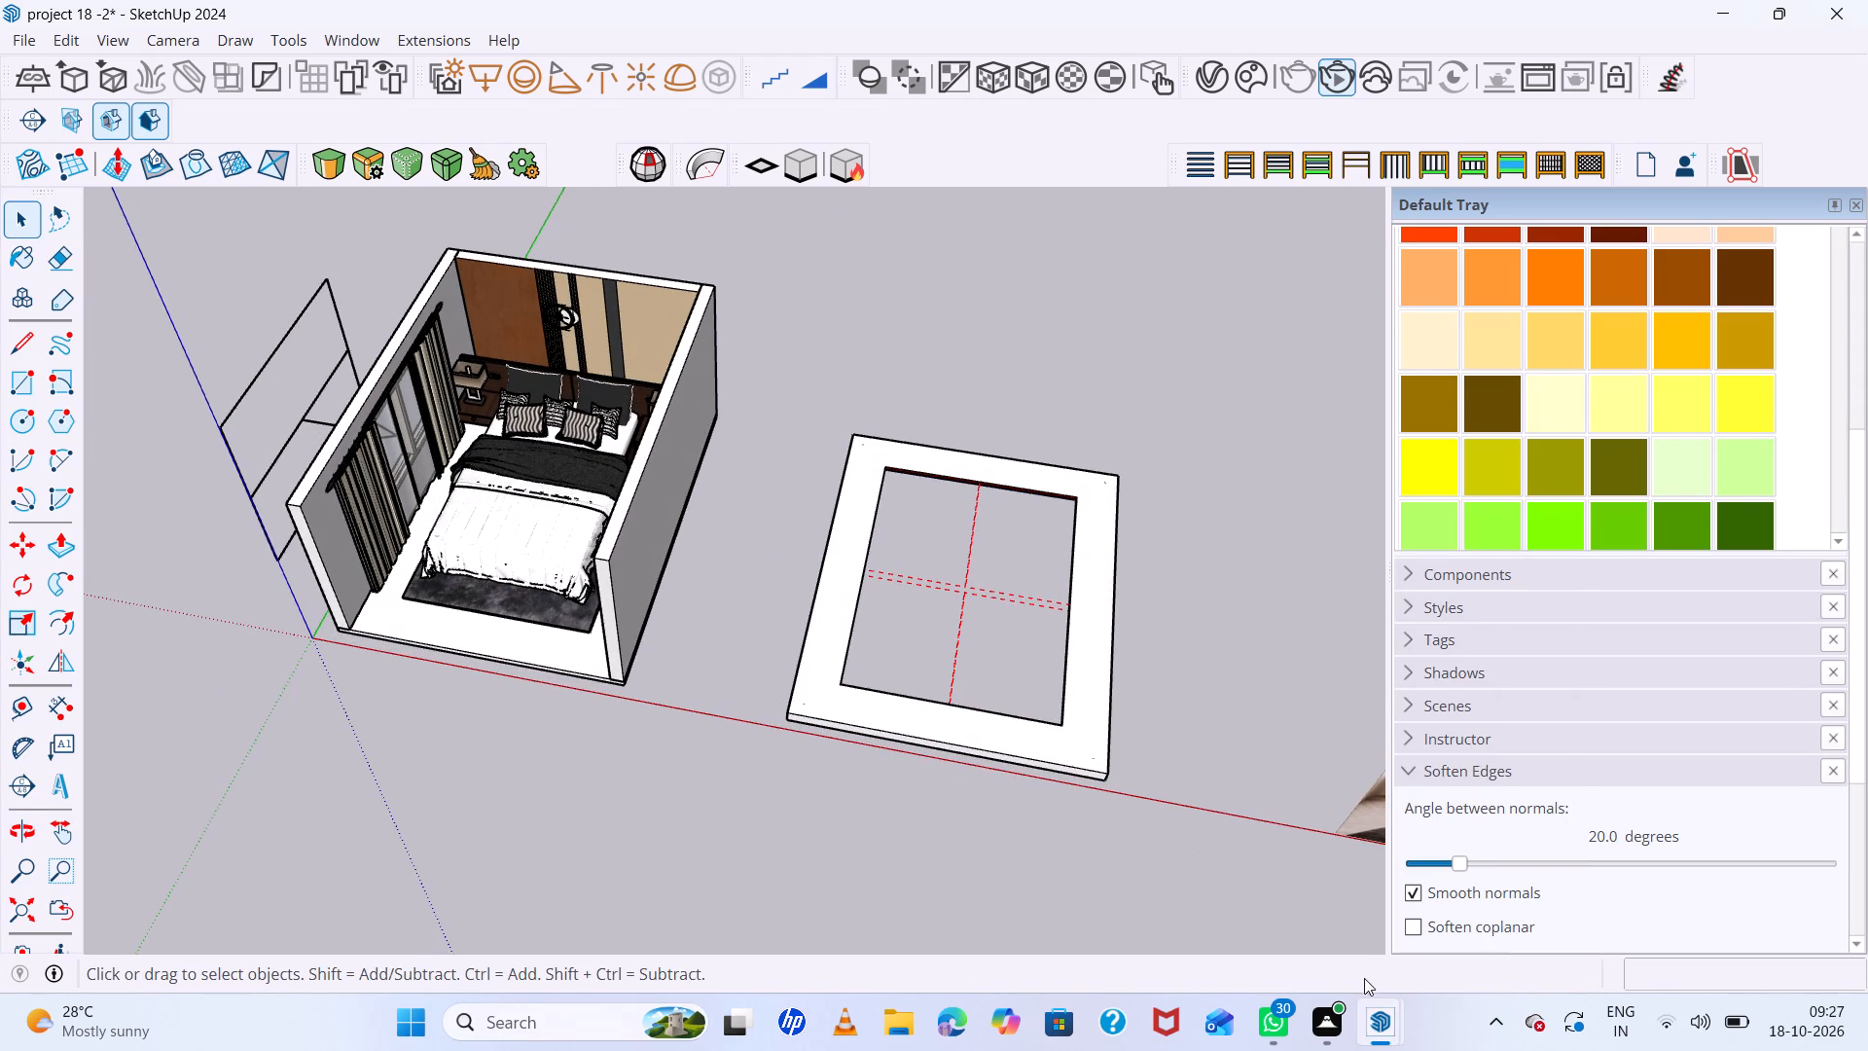
pyautogui.click(1379, 1019)
pyautogui.doubleClick(1348, 1020)
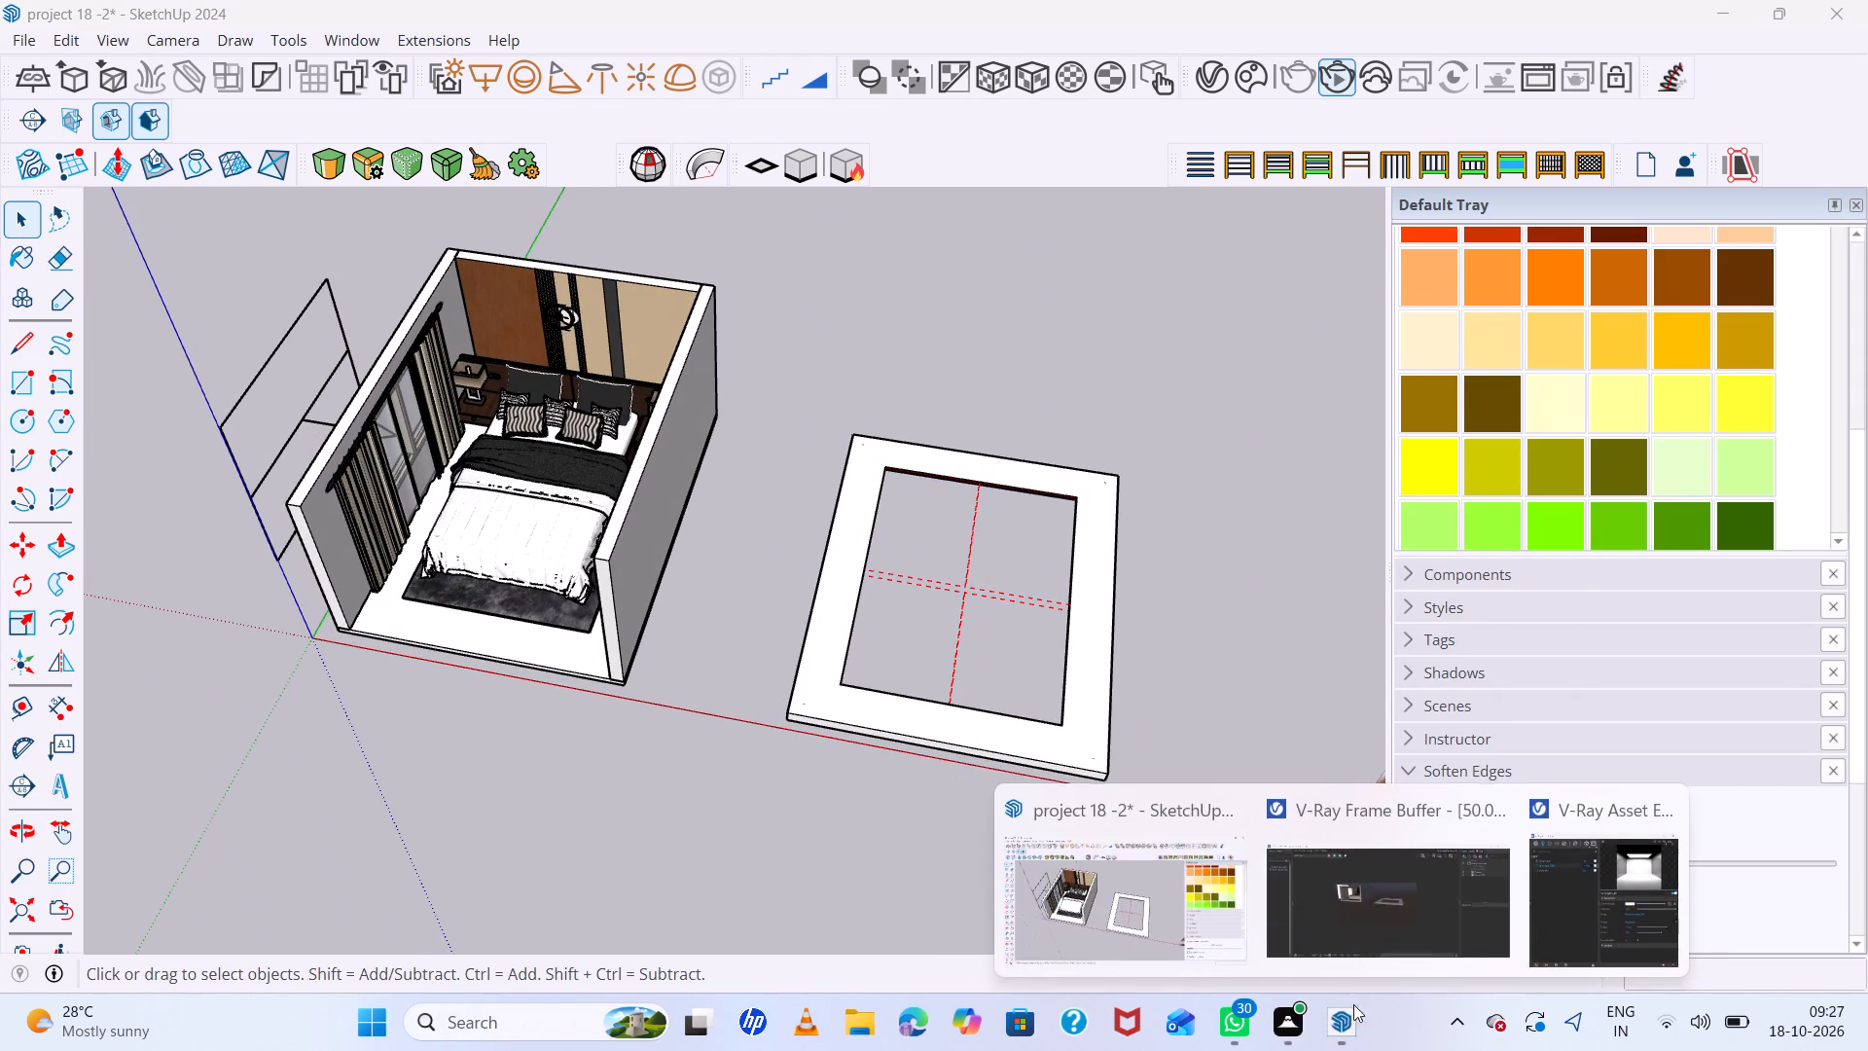
pyautogui.click(1387, 917)
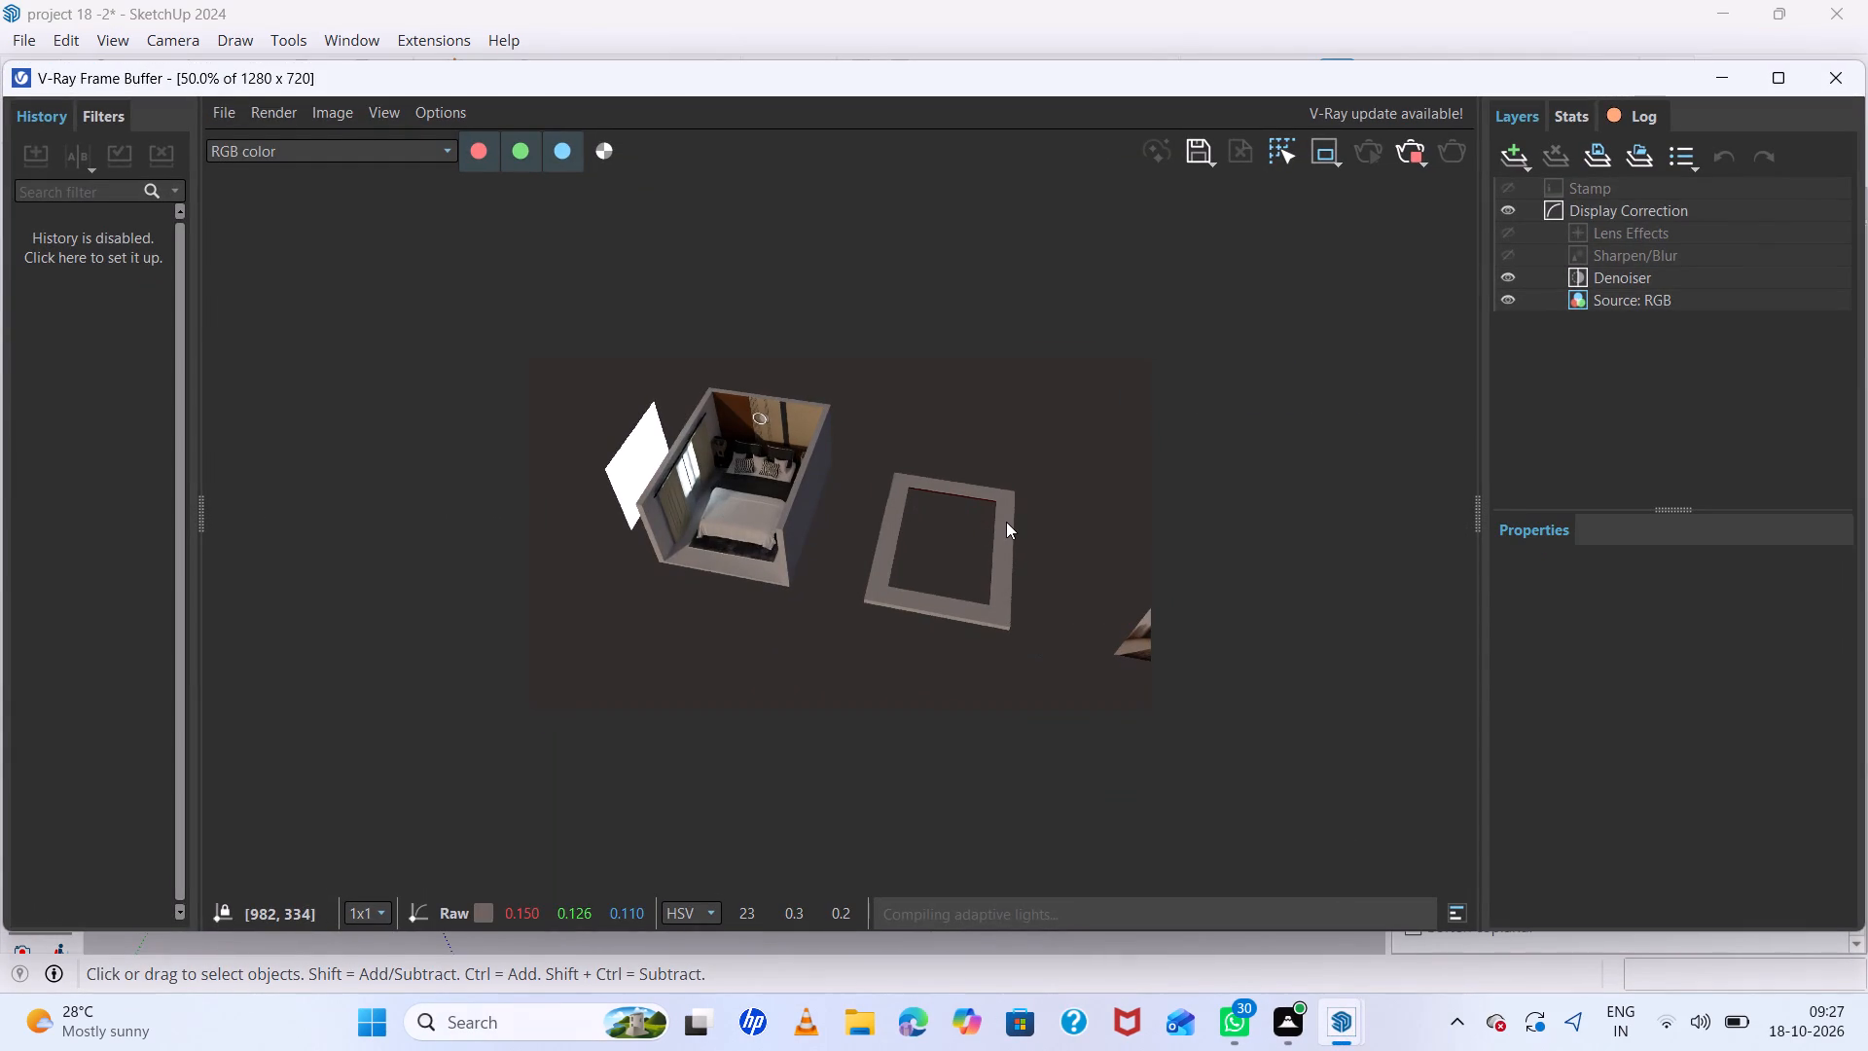
pyautogui.scroll(3, 1006, 522)
pyautogui.scroll(-3, 1006, 522)
pyautogui.scroll(1, 1041, 526)
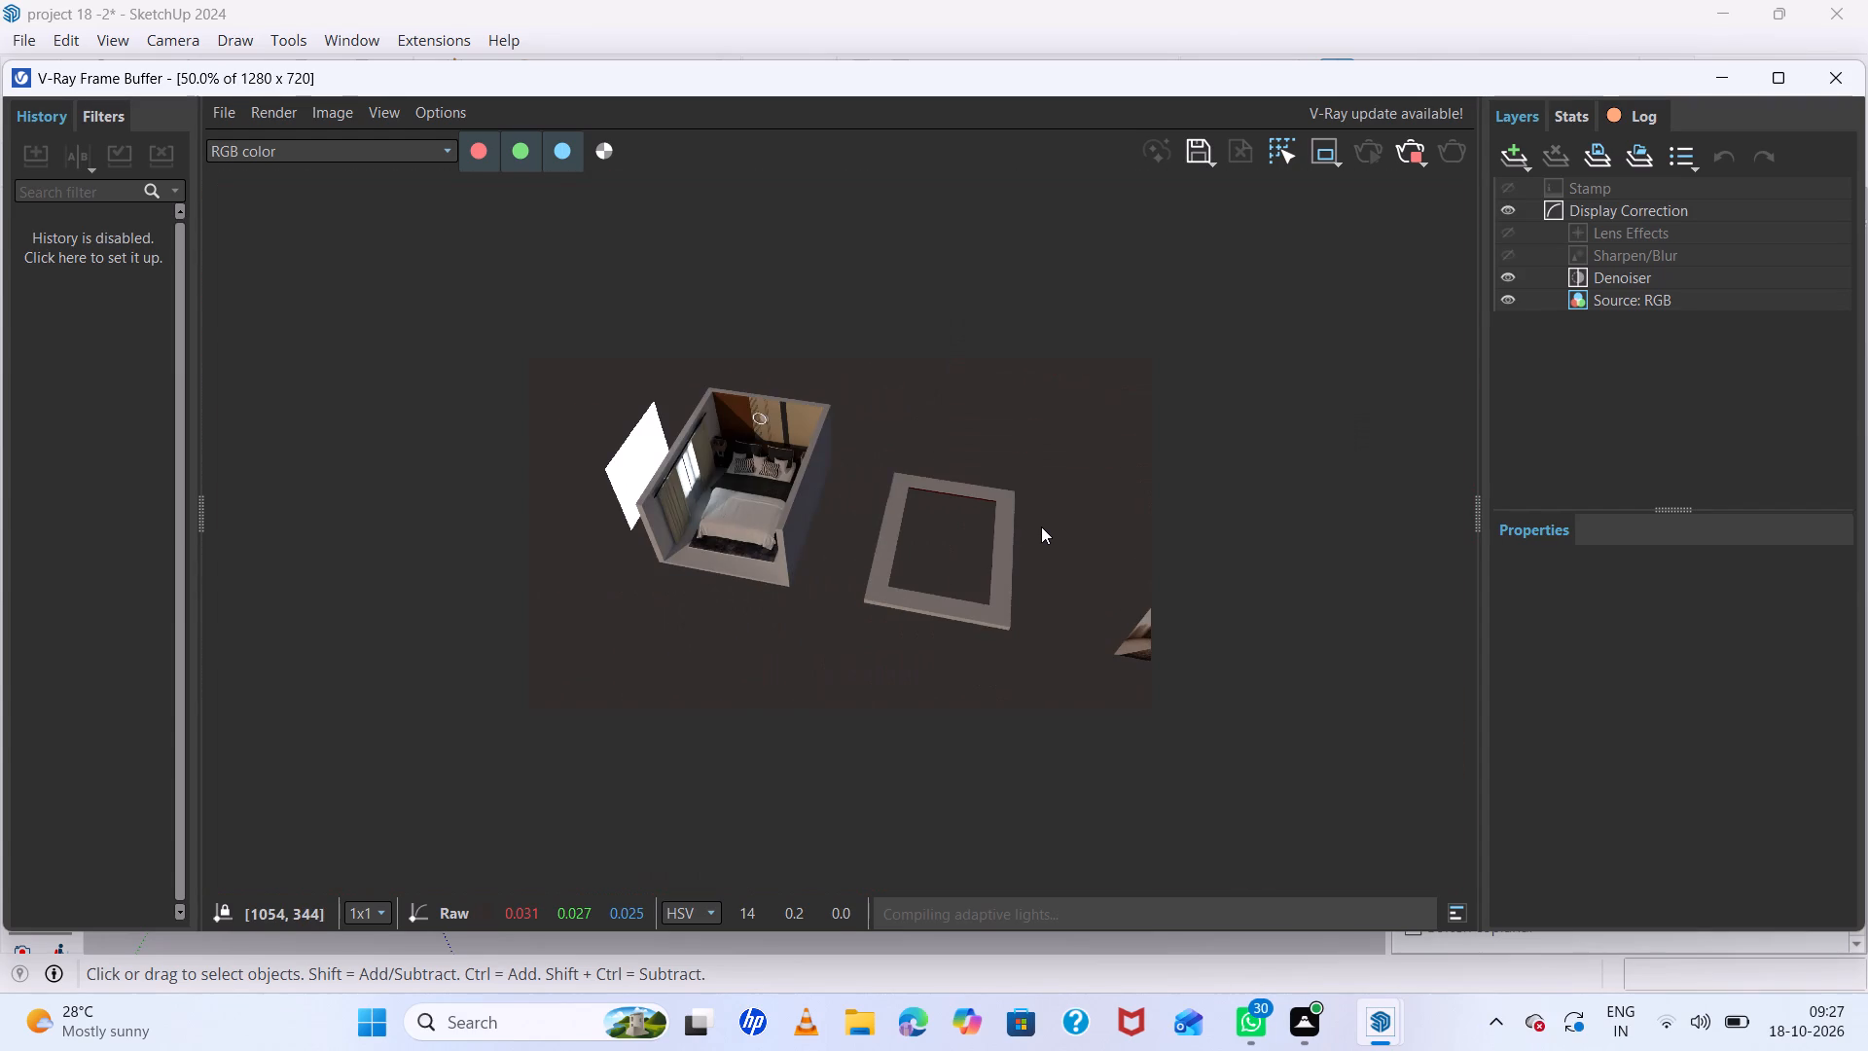
pyautogui.scroll(1, 1041, 526)
pyautogui.scroll(-2, 1041, 526)
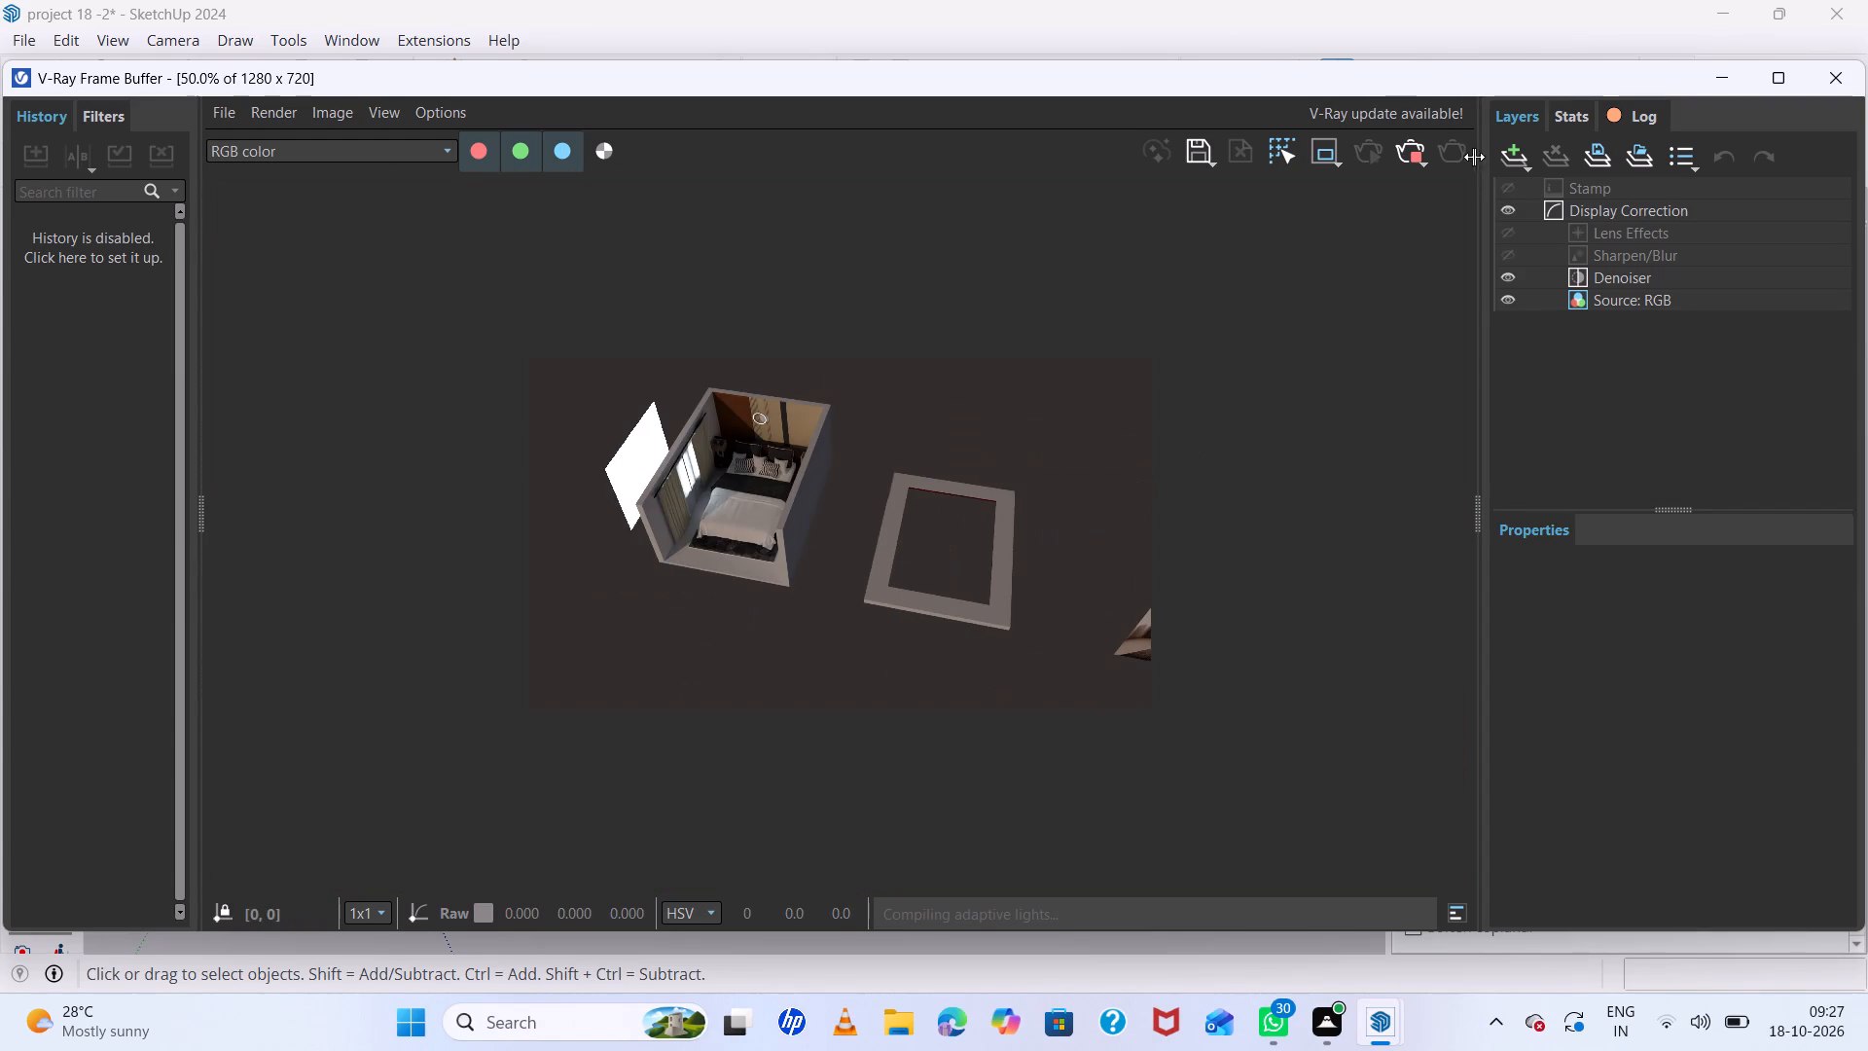
pyautogui.click(1425, 158)
pyautogui.click(1722, 80)
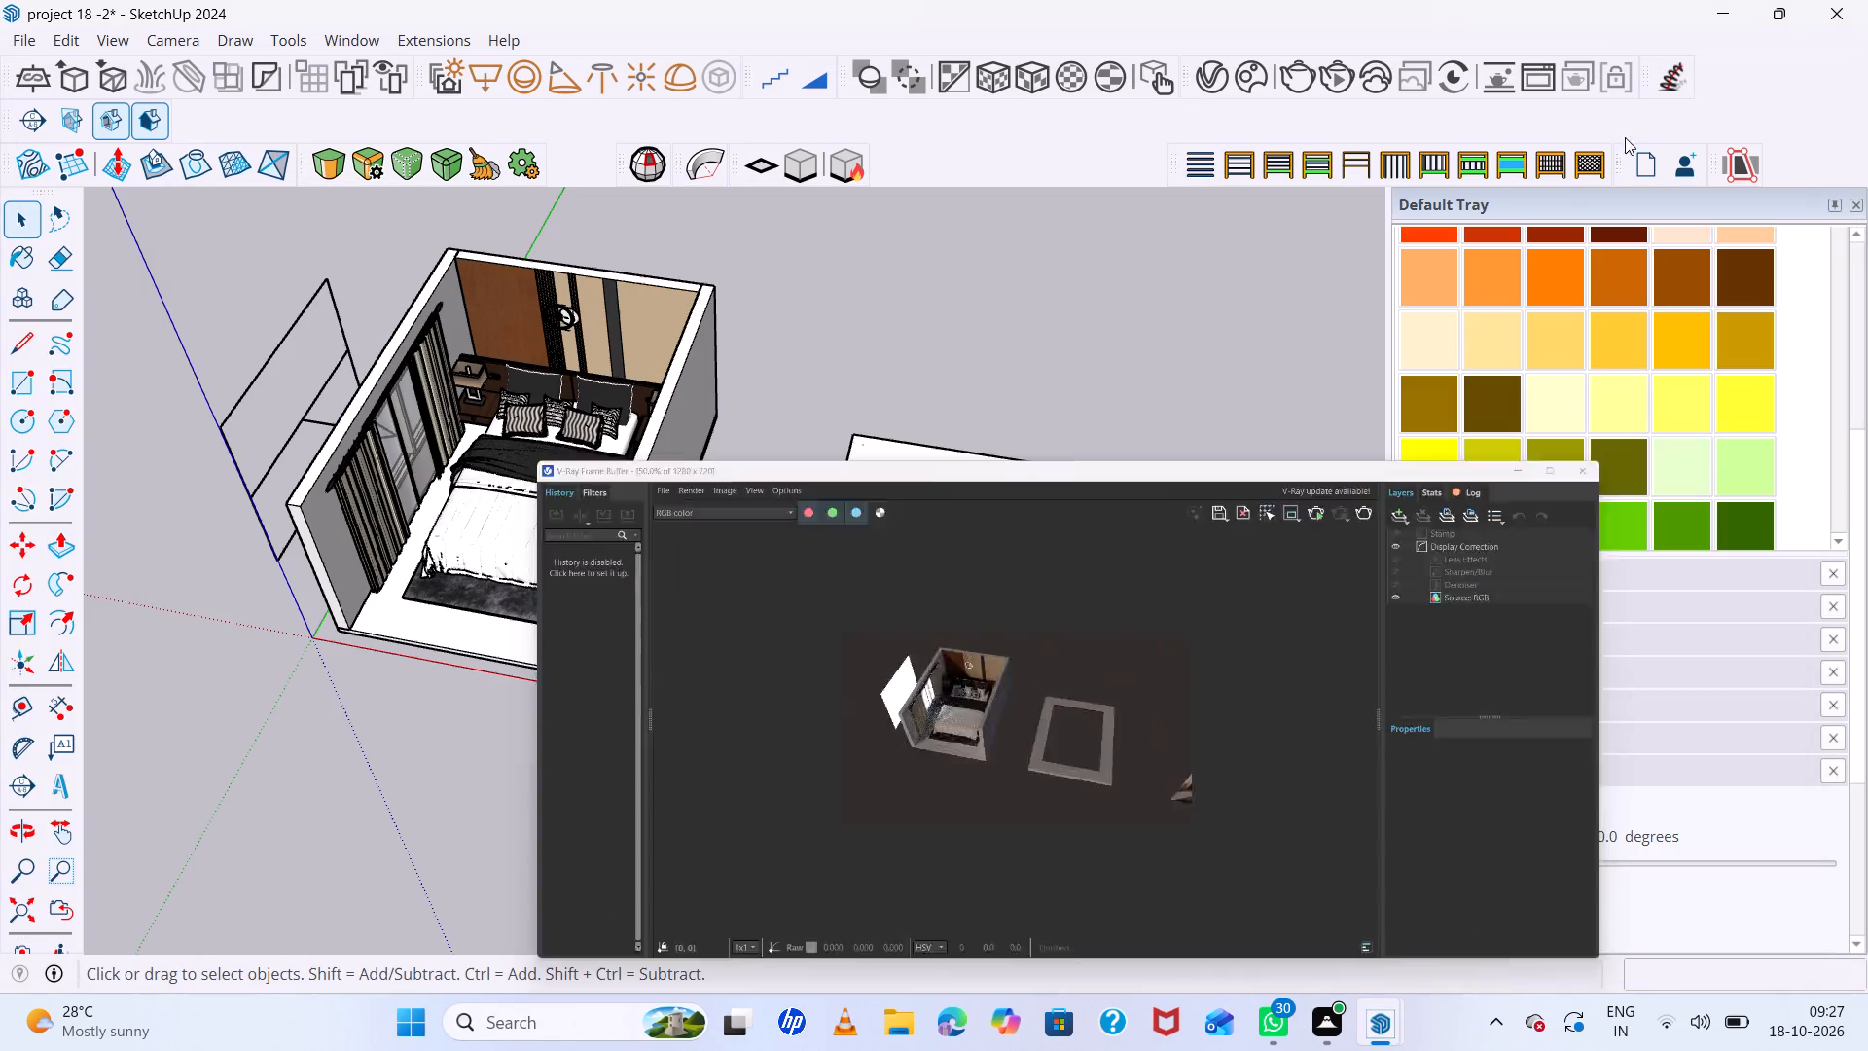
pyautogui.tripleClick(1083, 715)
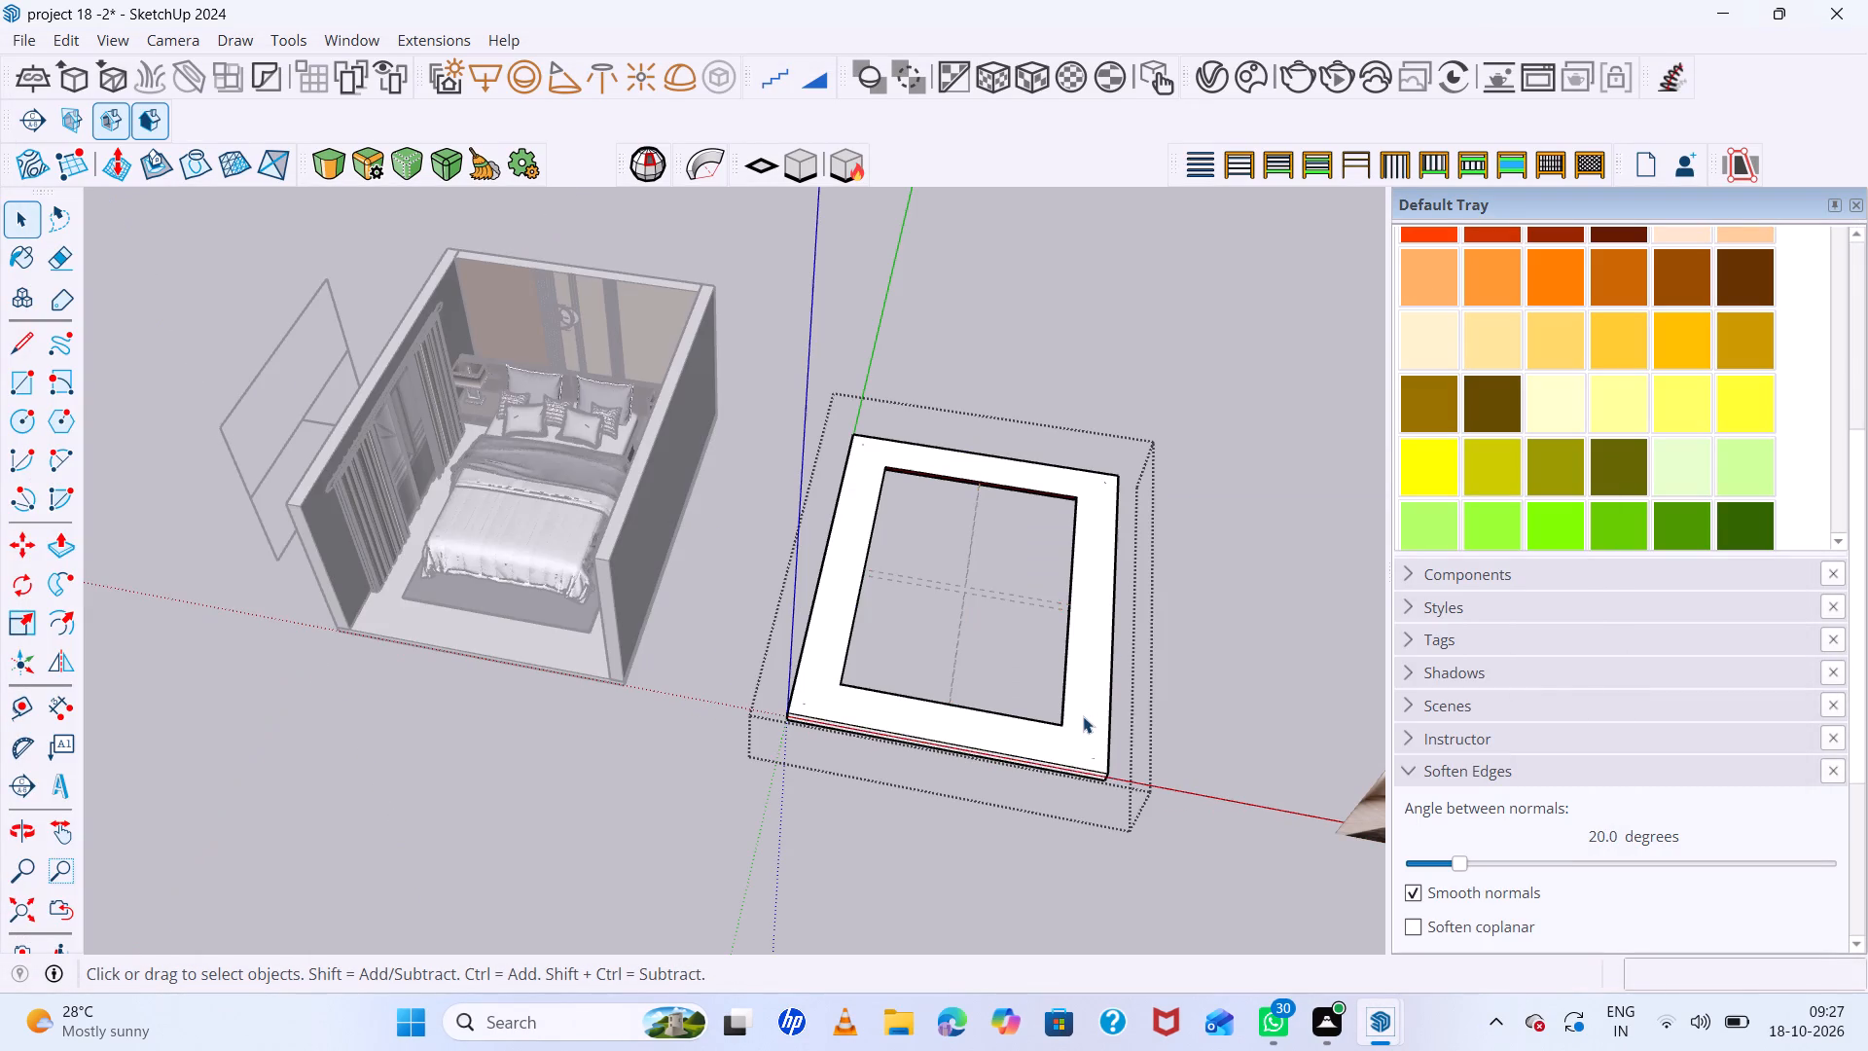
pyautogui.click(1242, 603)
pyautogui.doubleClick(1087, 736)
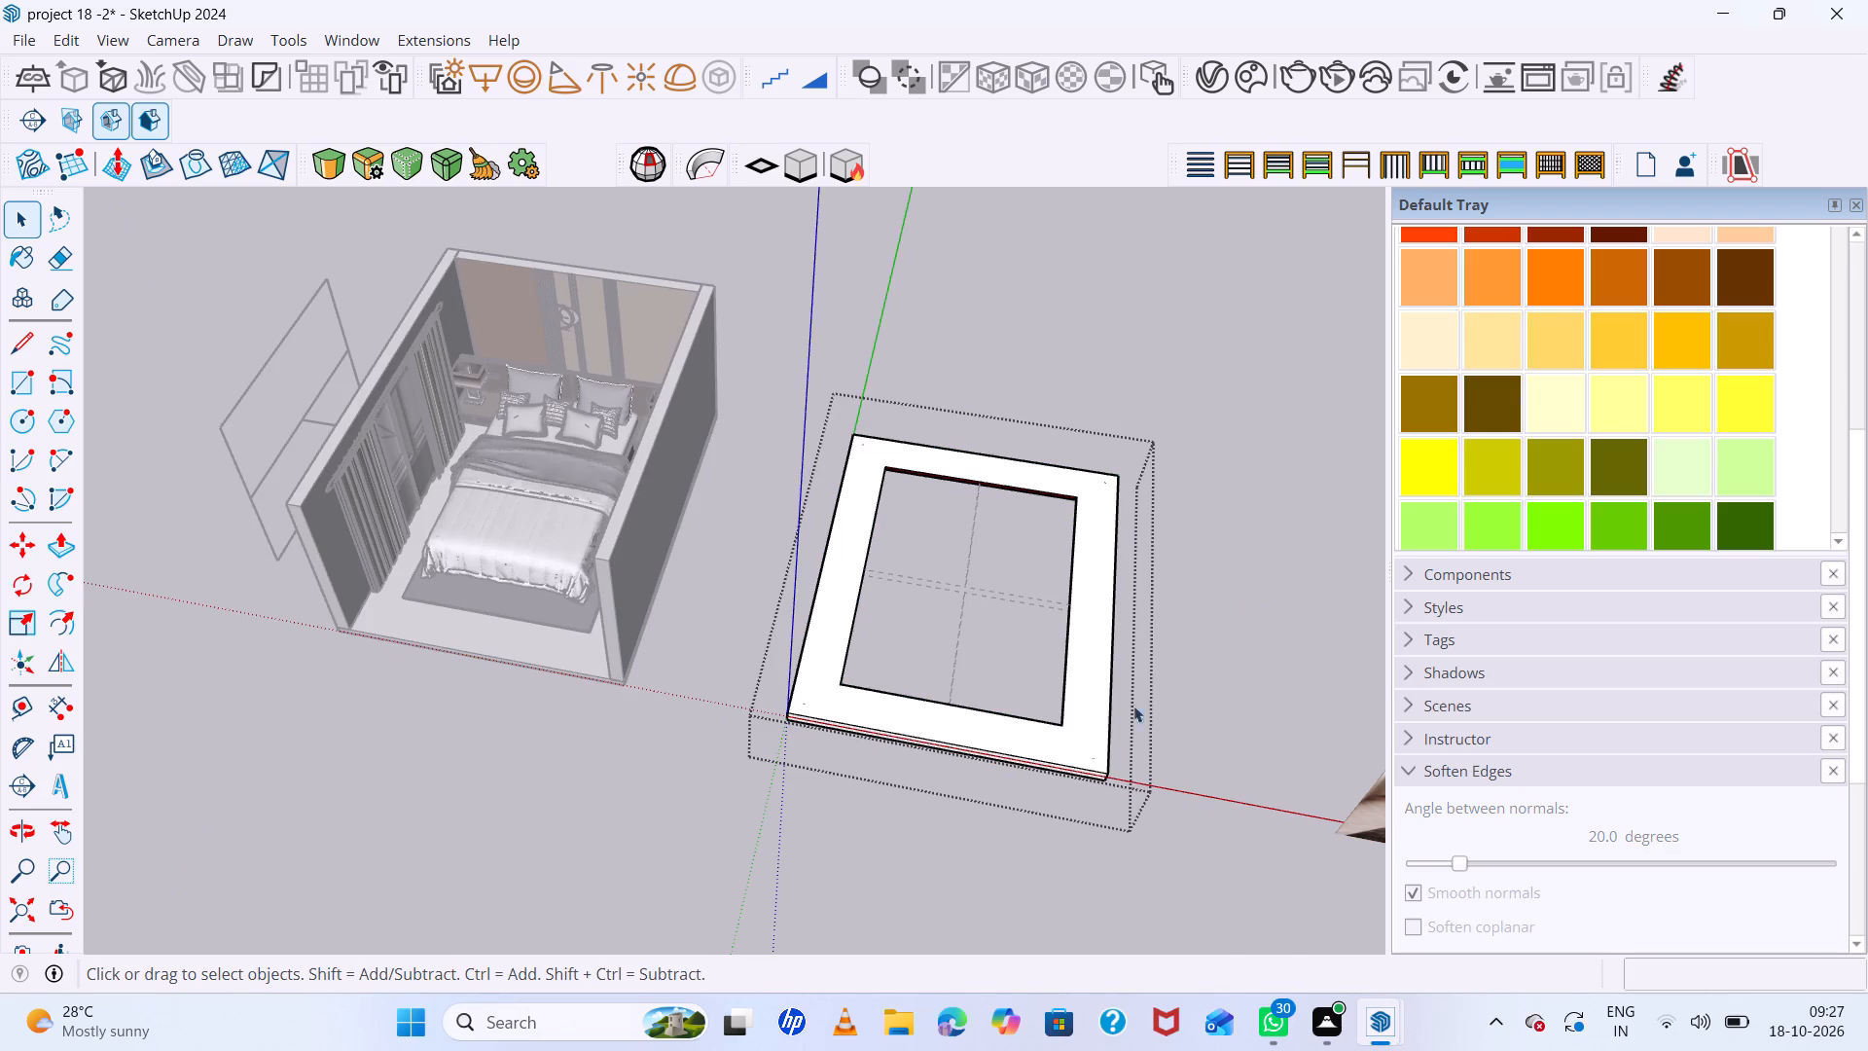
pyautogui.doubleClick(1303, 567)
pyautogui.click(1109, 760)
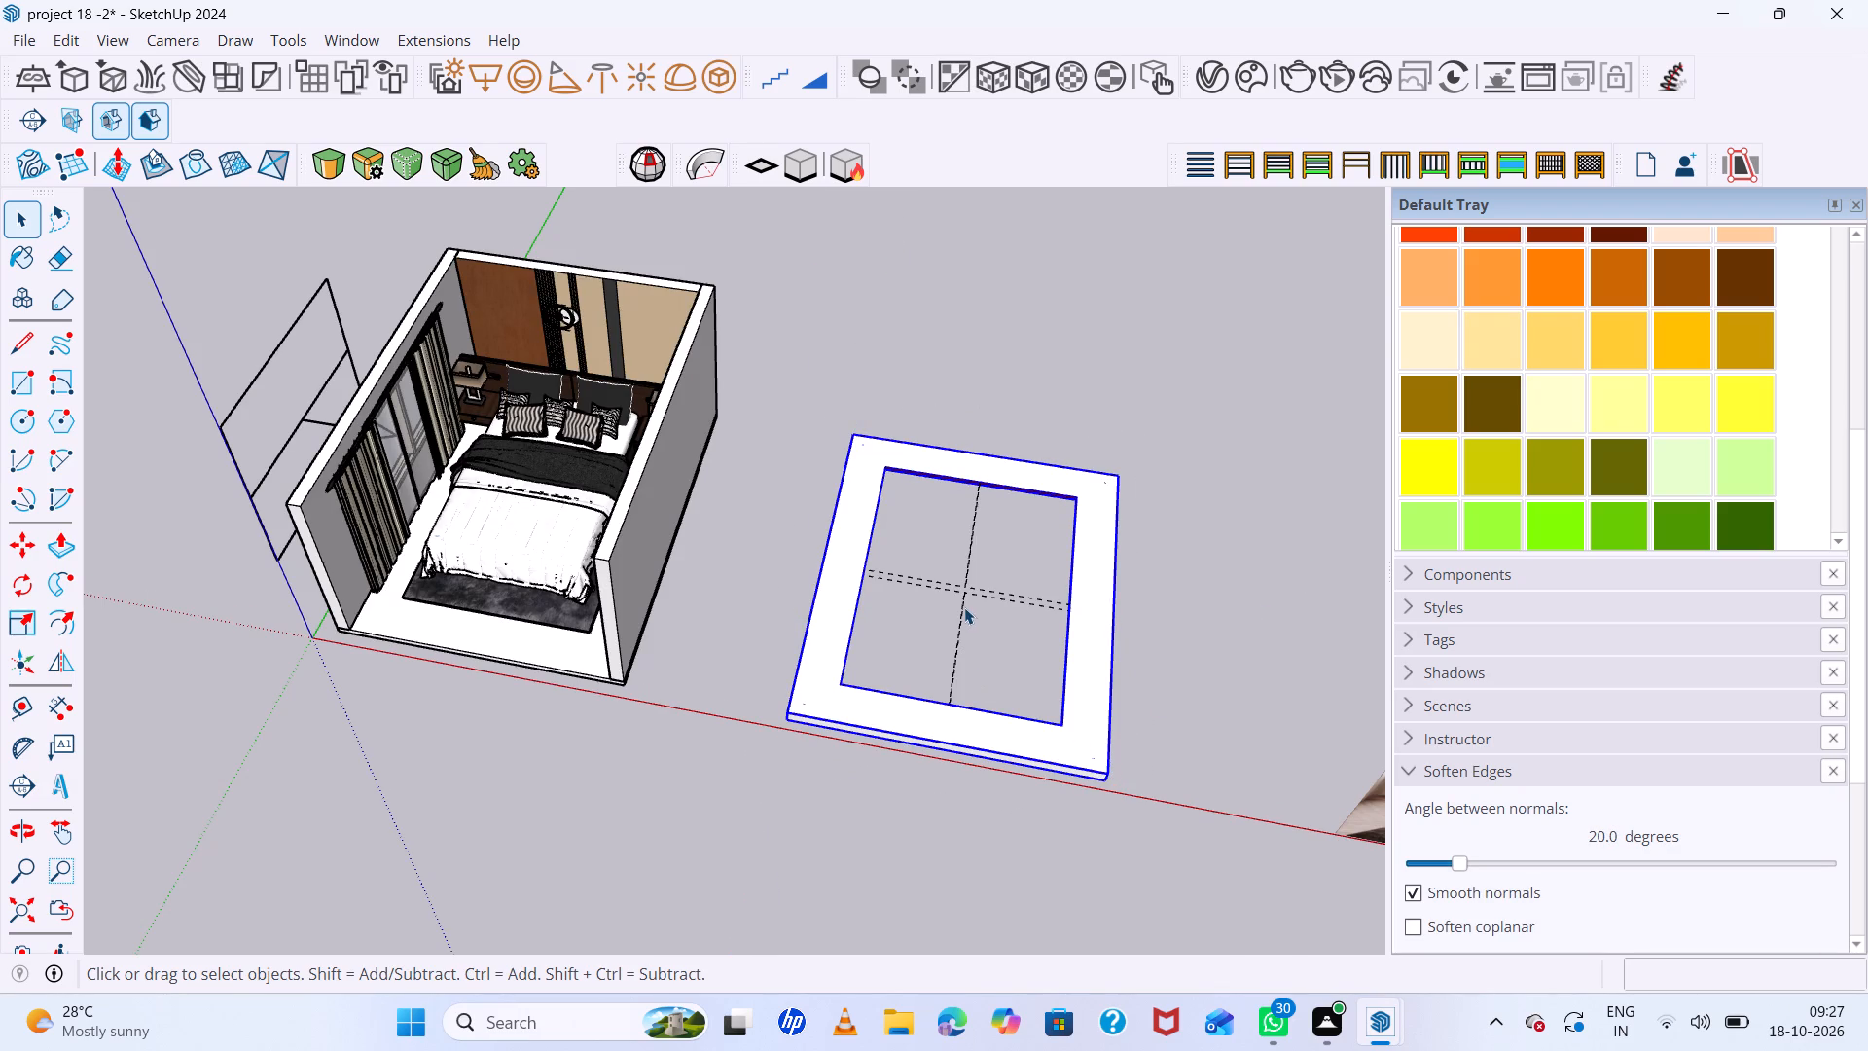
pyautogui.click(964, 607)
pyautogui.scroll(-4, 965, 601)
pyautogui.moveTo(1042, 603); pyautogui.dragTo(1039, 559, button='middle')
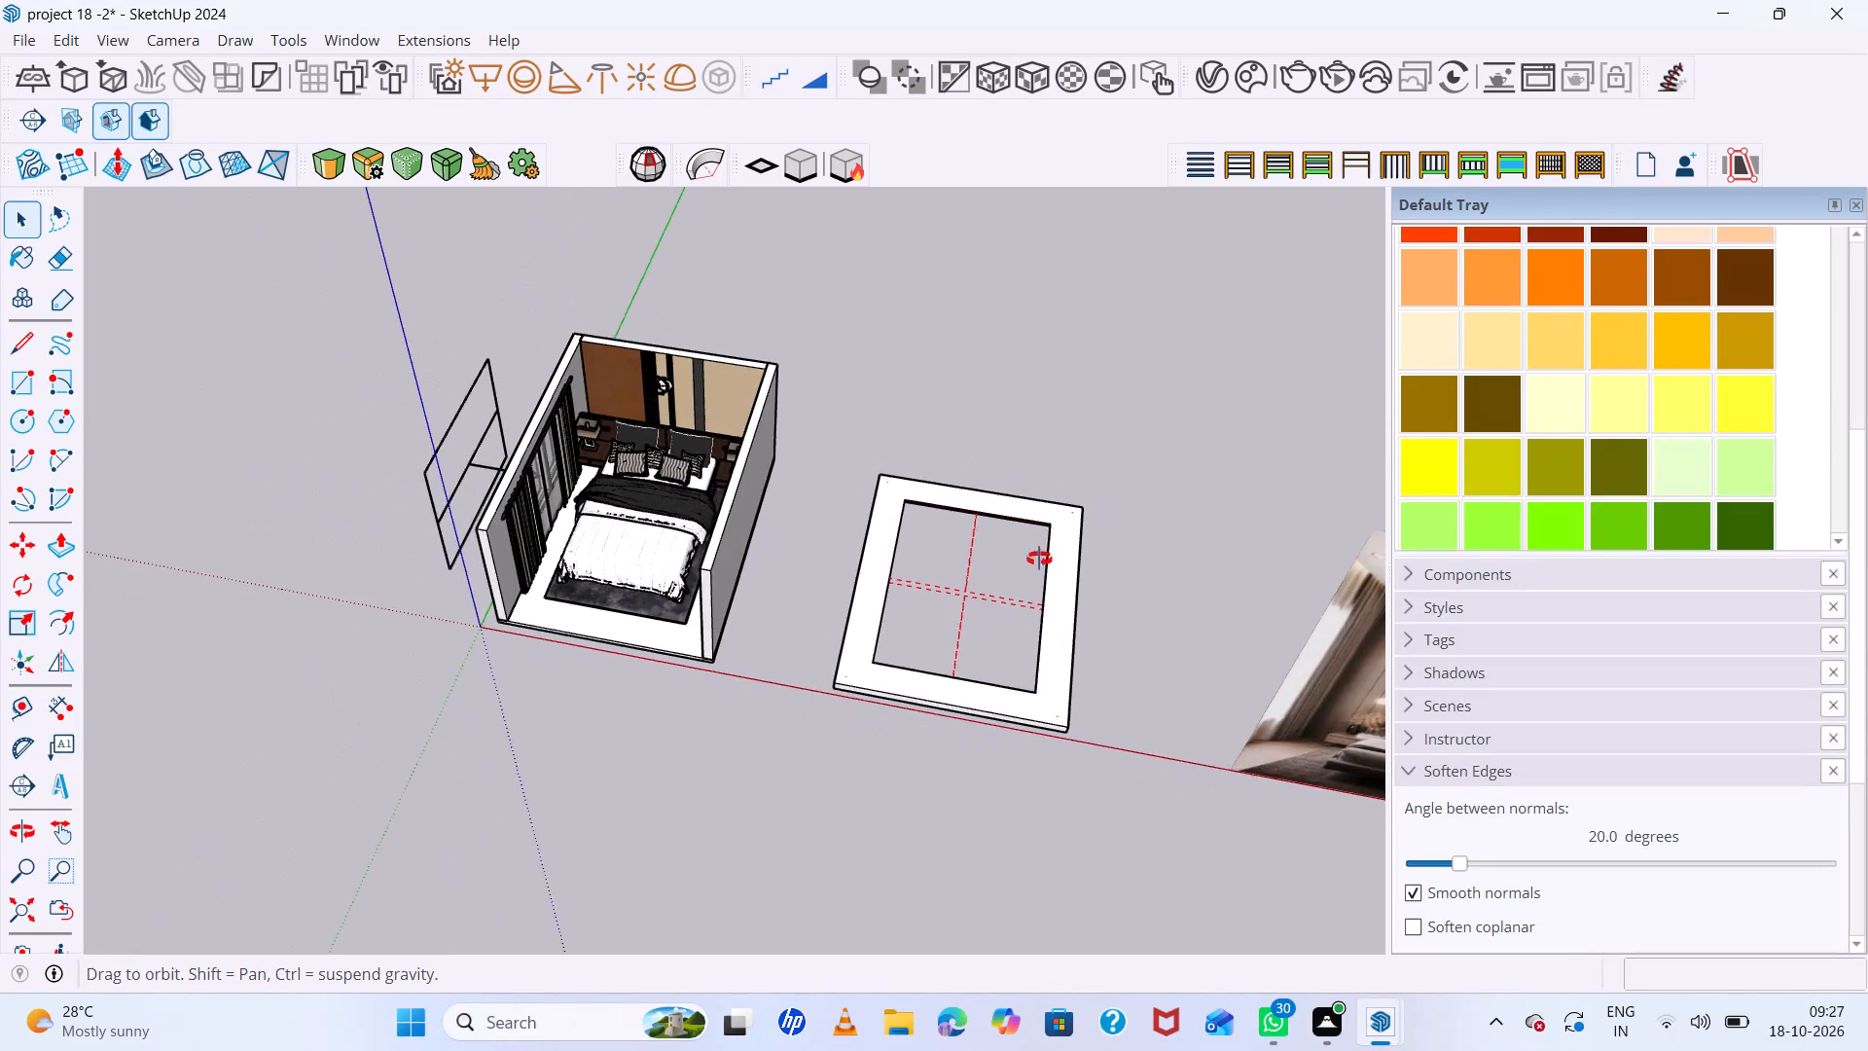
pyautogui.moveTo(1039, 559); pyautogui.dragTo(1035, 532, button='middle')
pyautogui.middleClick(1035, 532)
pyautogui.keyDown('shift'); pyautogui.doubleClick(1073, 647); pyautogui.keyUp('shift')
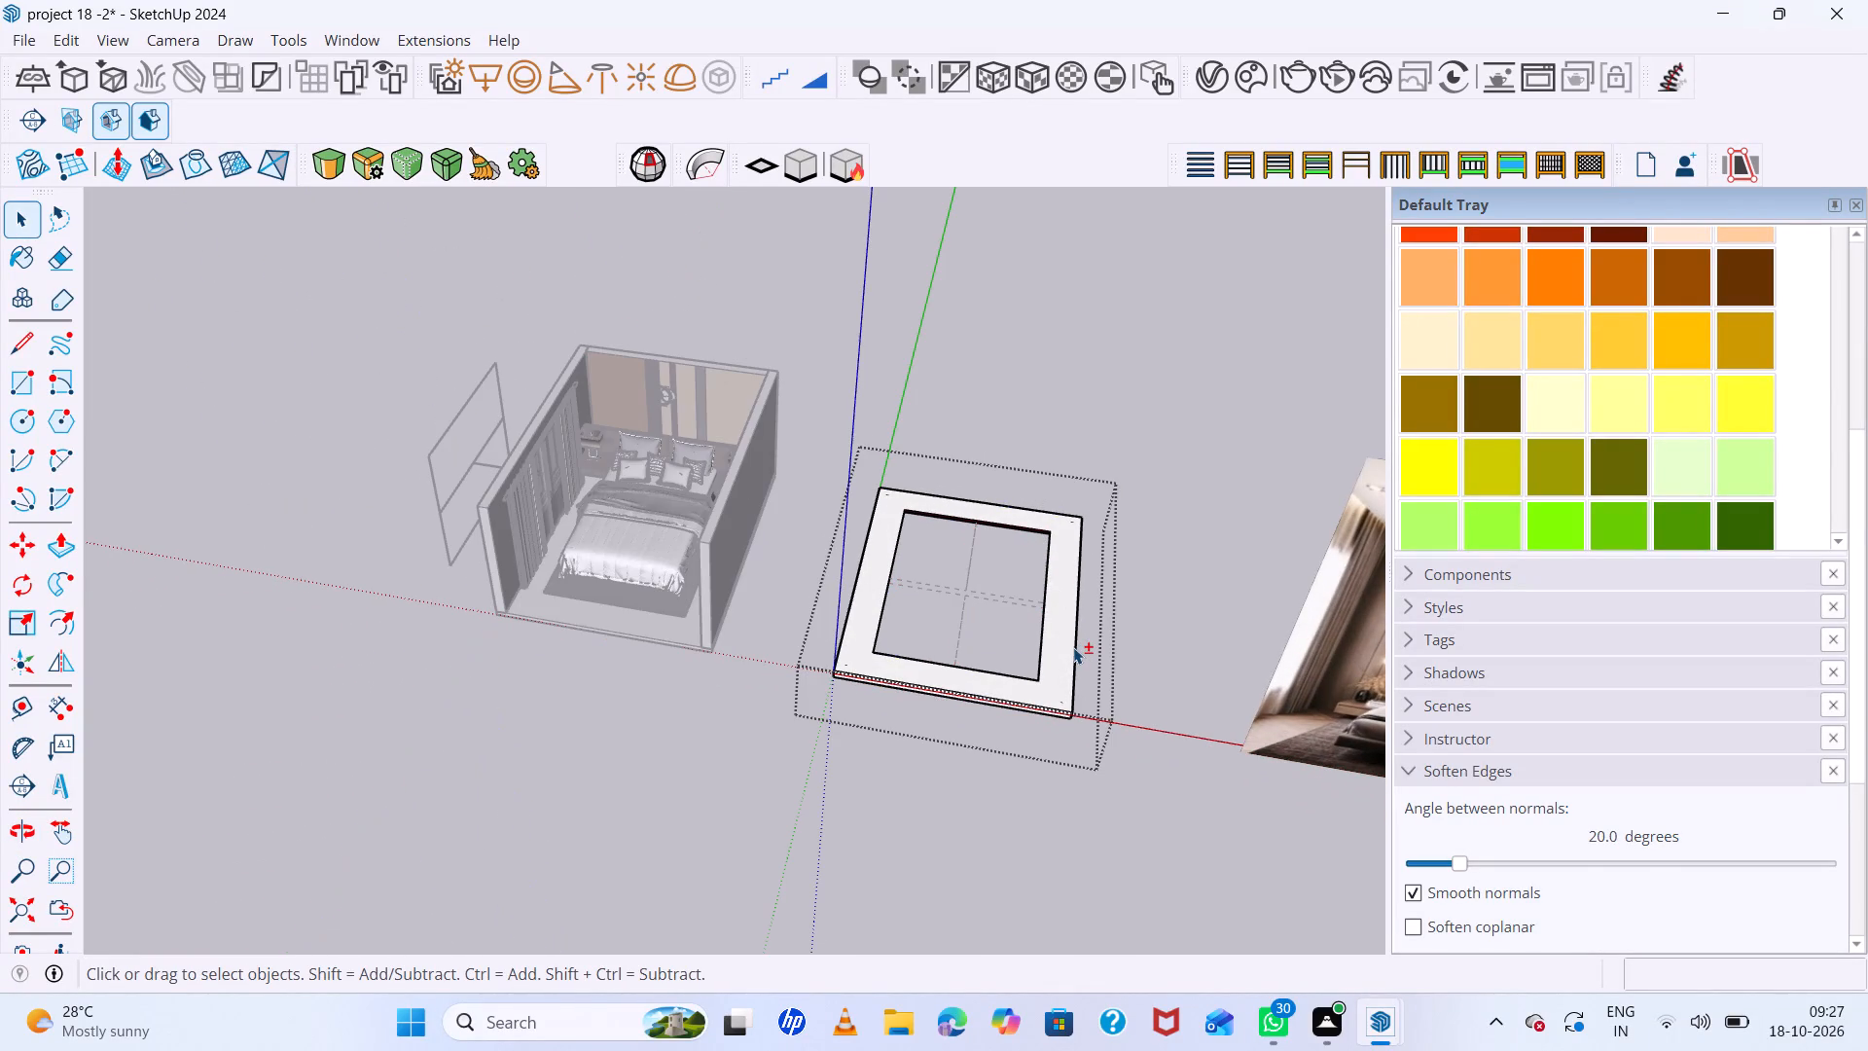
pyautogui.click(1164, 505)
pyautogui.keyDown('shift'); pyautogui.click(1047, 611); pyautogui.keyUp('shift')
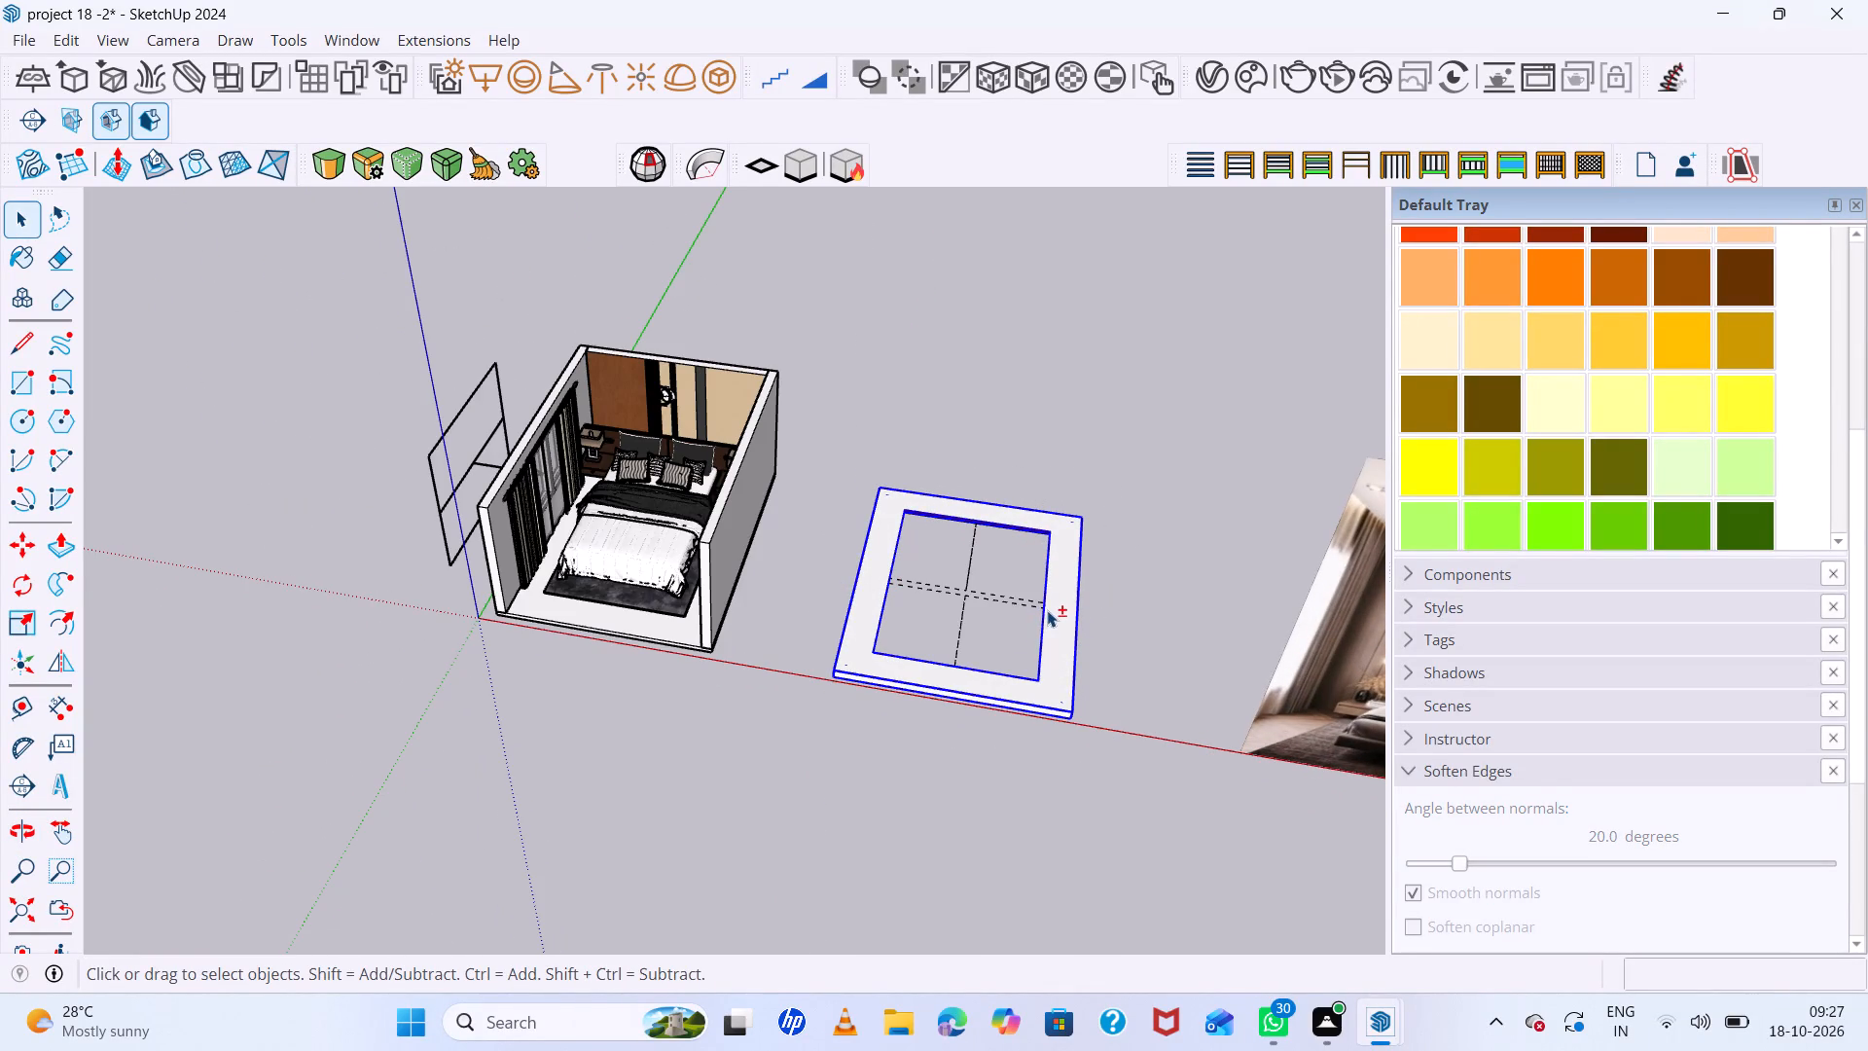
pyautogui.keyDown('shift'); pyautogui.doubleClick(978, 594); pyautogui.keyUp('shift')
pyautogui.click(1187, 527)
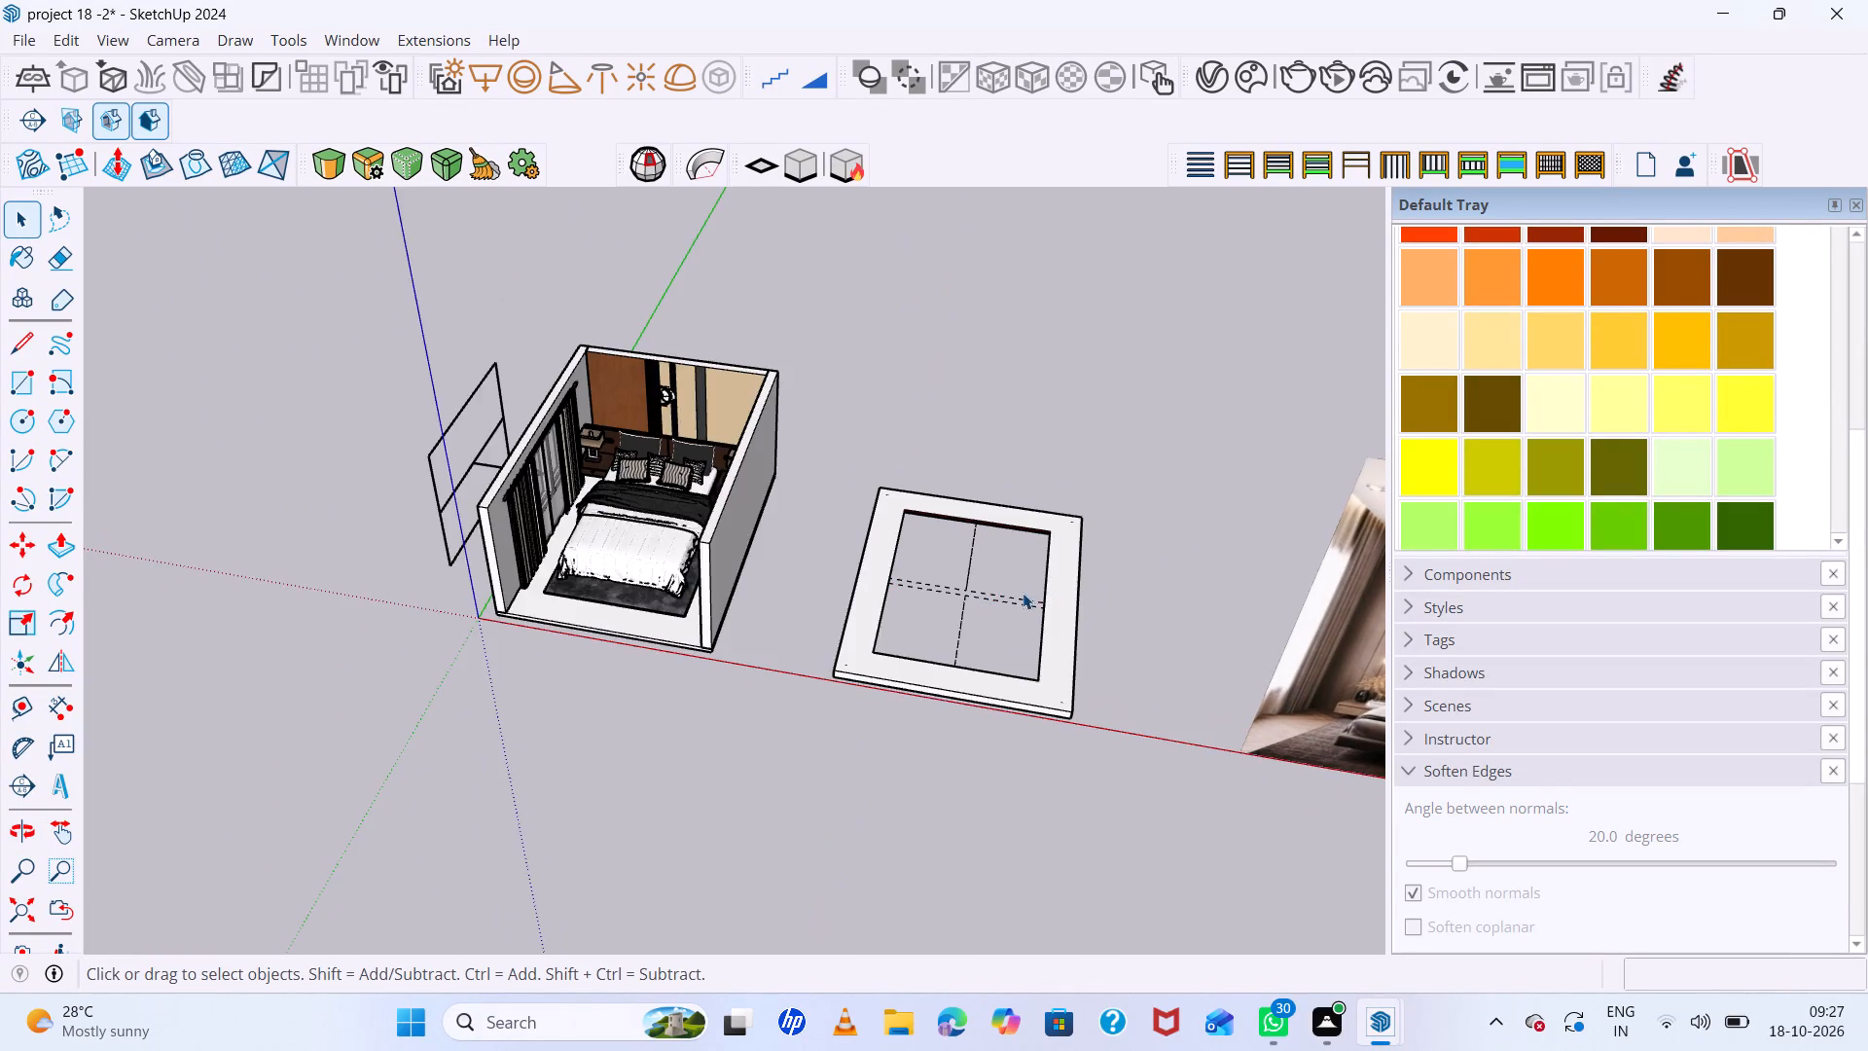
# Flip the frame with its mesh light strip upside down about a horizontal mirror plane offset about 2' 8".
pyautogui.scroll(5, 1023, 593)
pyautogui.click(1011, 598)
pyautogui.keyDown('shift'); pyautogui.click(1069, 612); pyautogui.keyUp('shift')
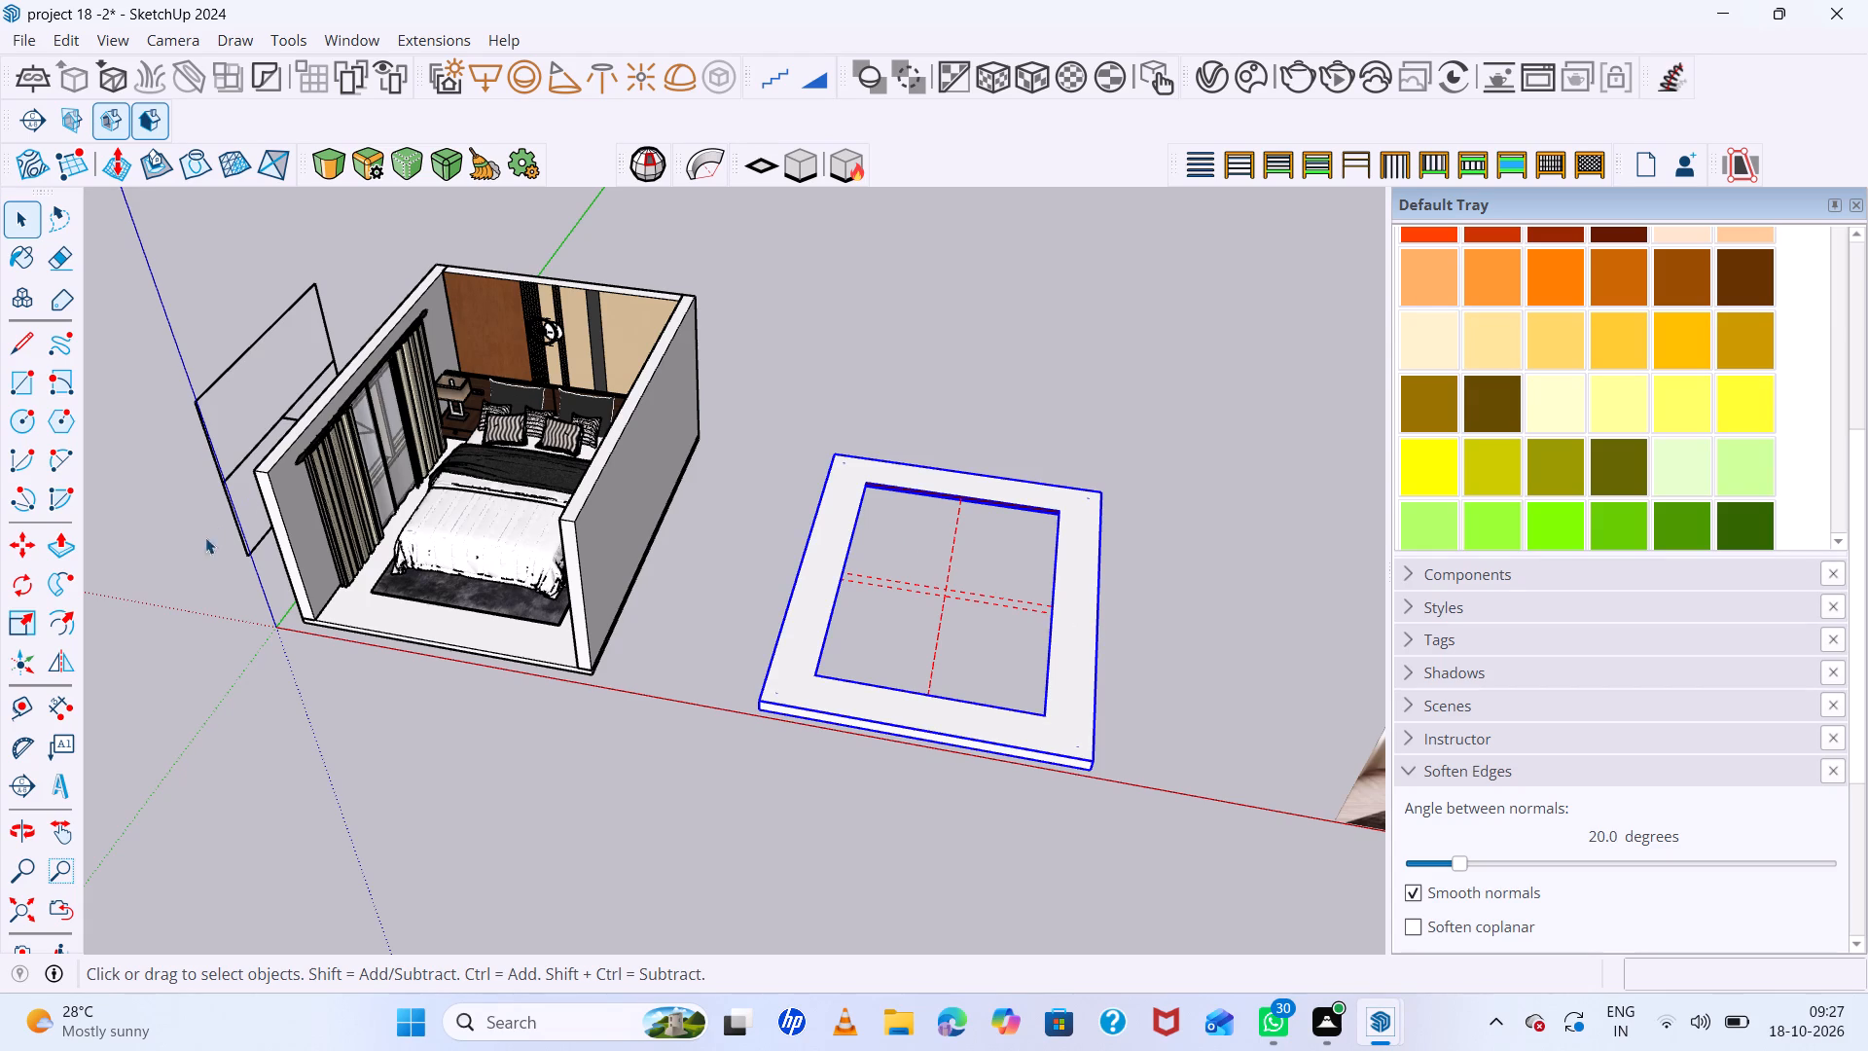
pyautogui.click(58, 652)
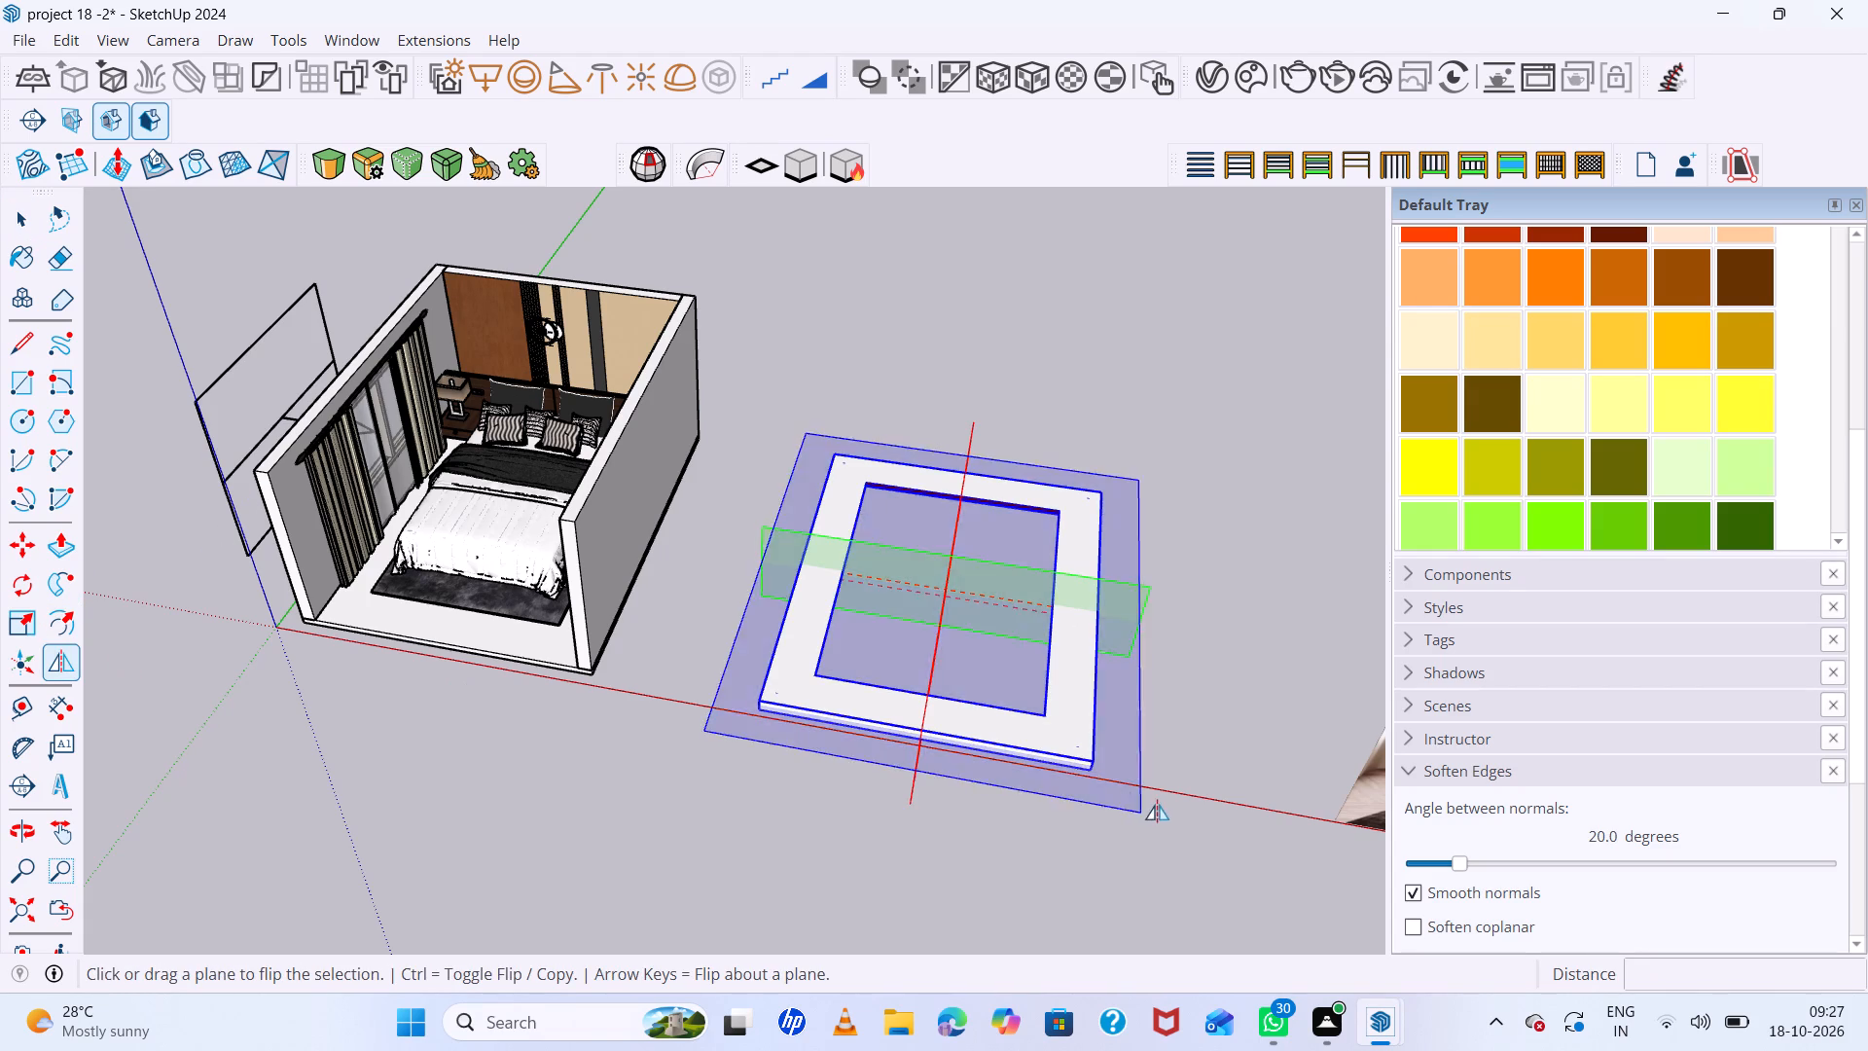
pyautogui.moveTo(1122, 807); pyautogui.dragTo(1122, 767)
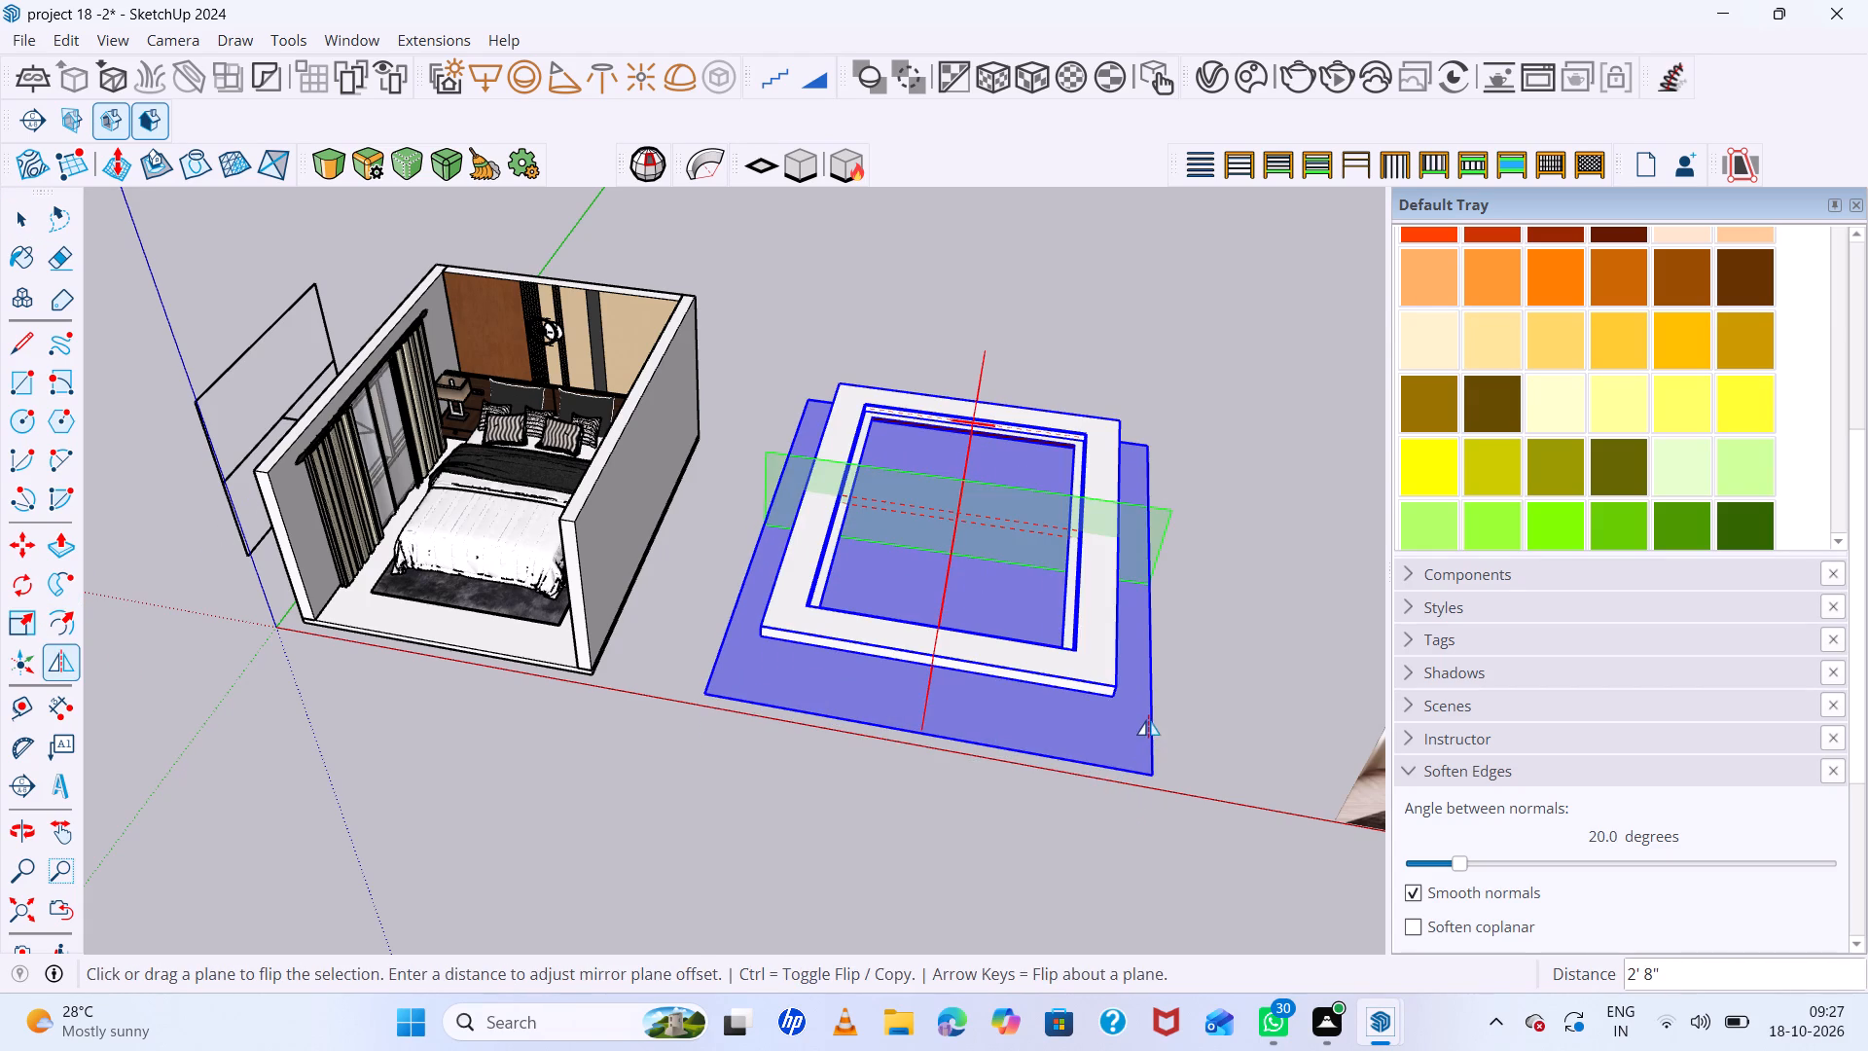
pyautogui.click(1174, 434)
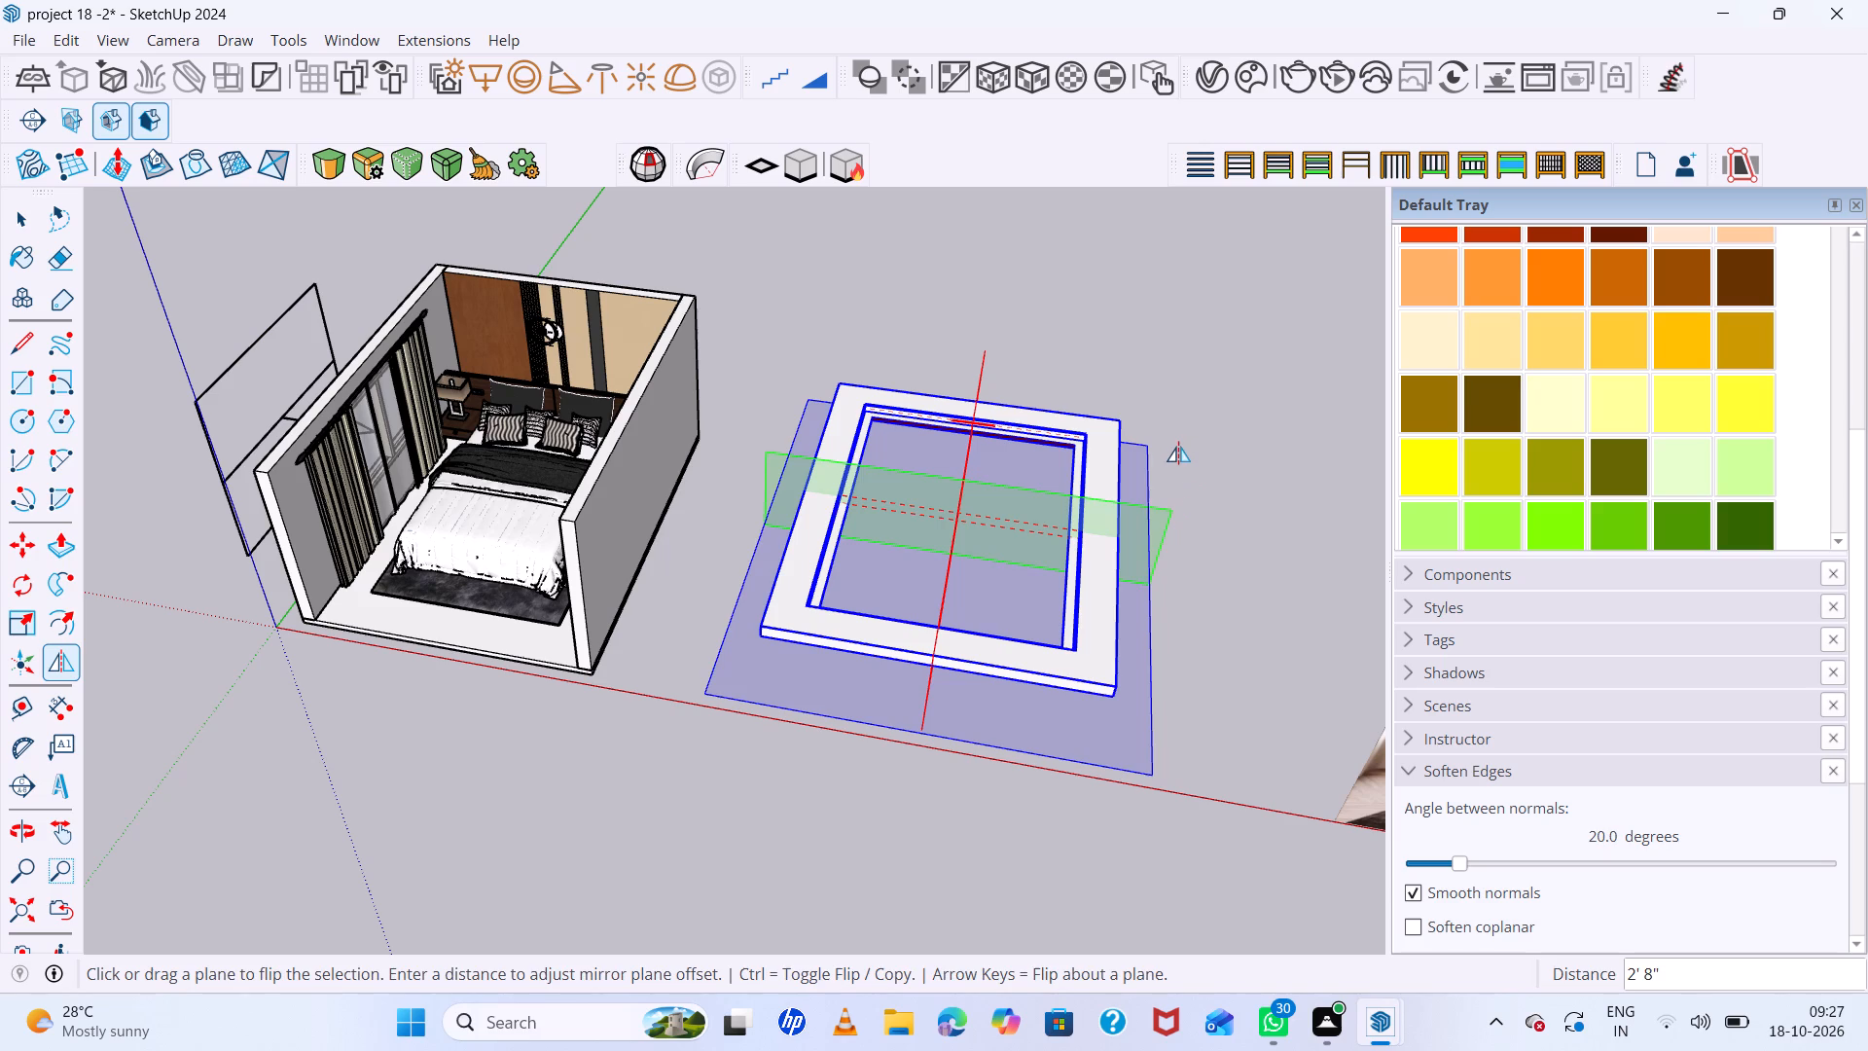
pyautogui.press('space')
pyautogui.click(1178, 447)
# Run an interactive render of the flipped frame, inspect the light strip around its opening, and stop the render.
pyautogui.click(1362, 1026)
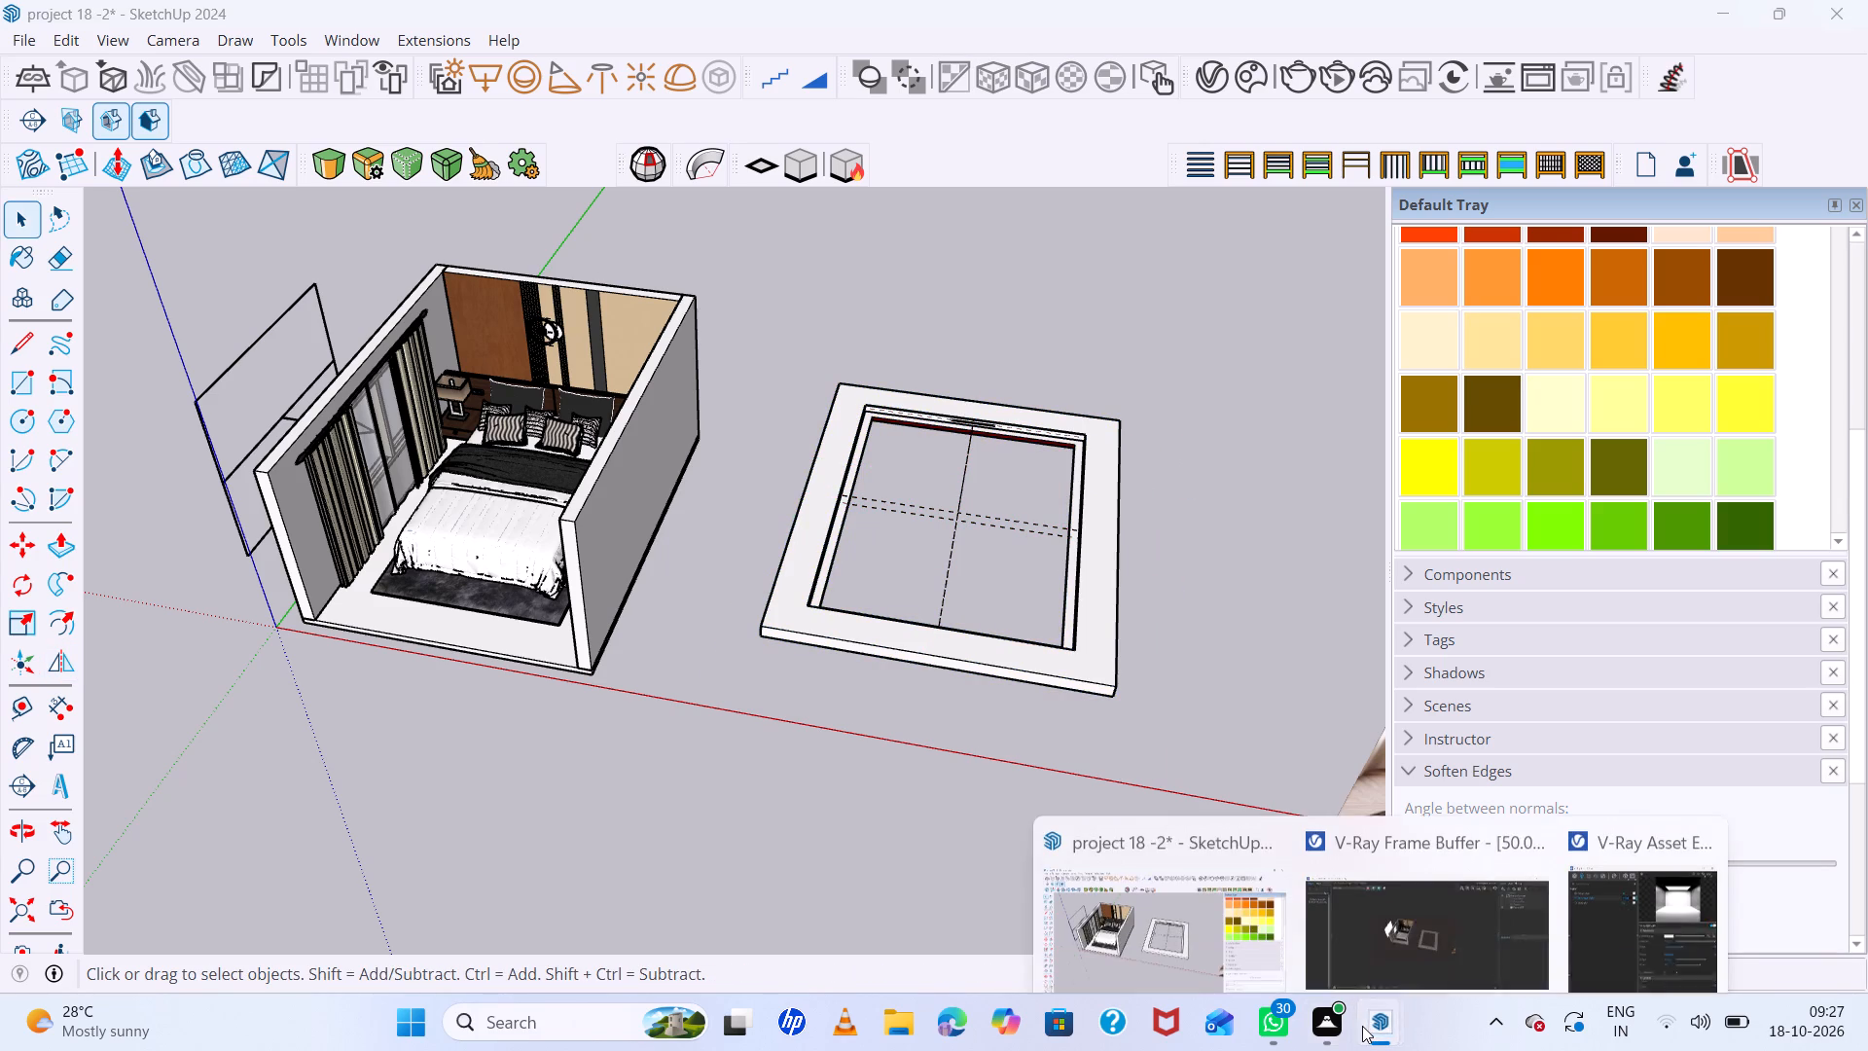
pyautogui.click(1423, 894)
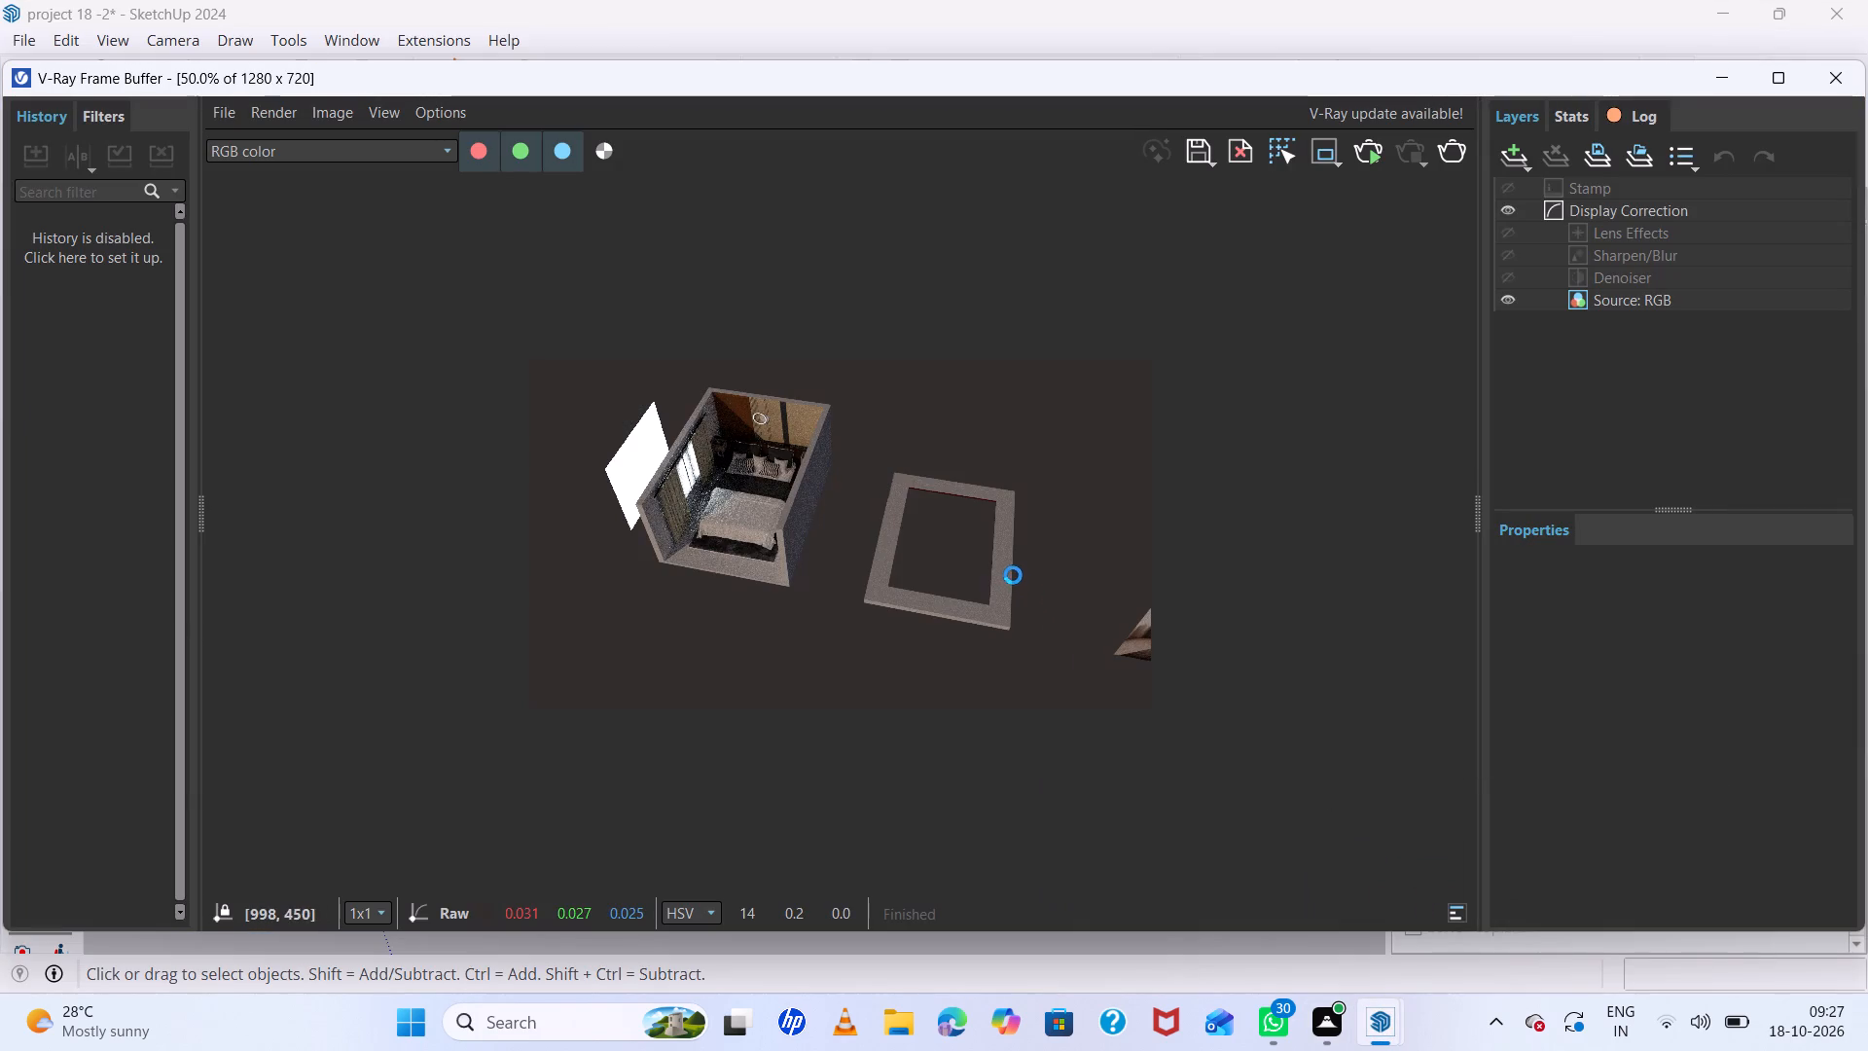
pyautogui.doubleClick(1370, 161)
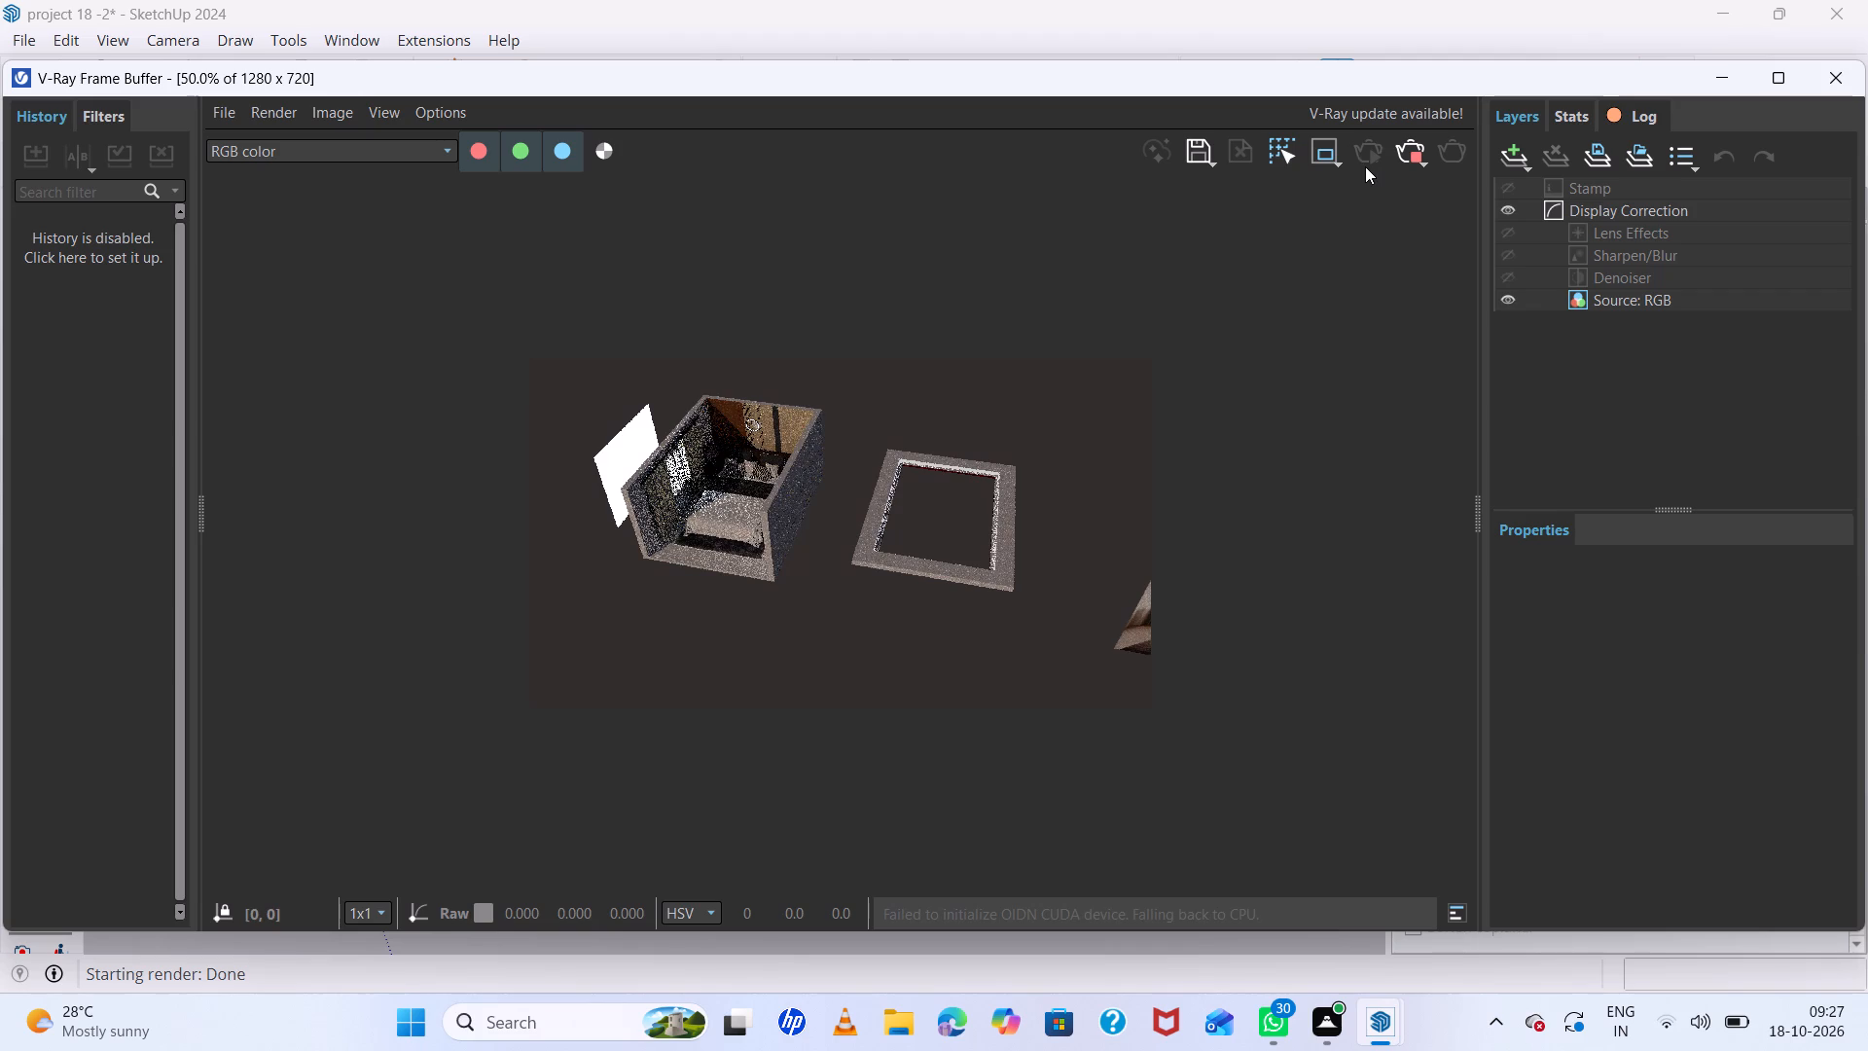
pyautogui.scroll(2, 1008, 529)
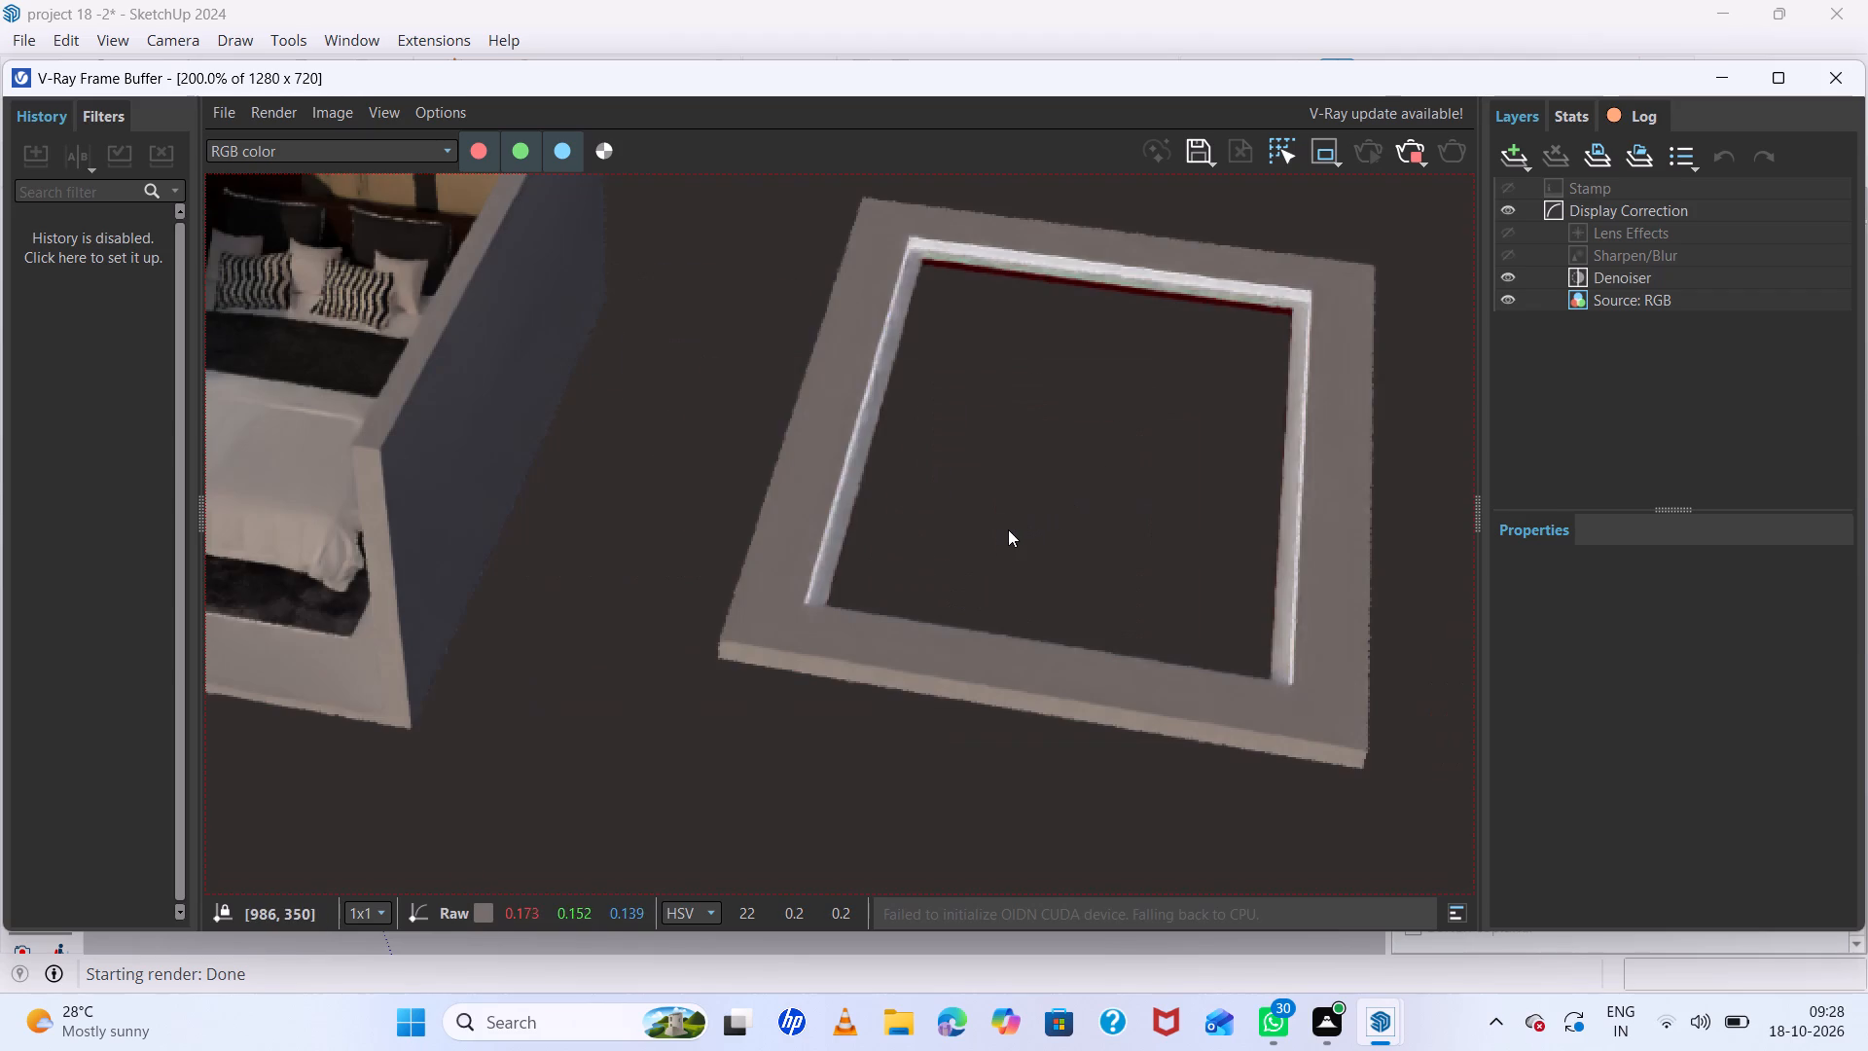
pyautogui.scroll(-1, 1006, 529)
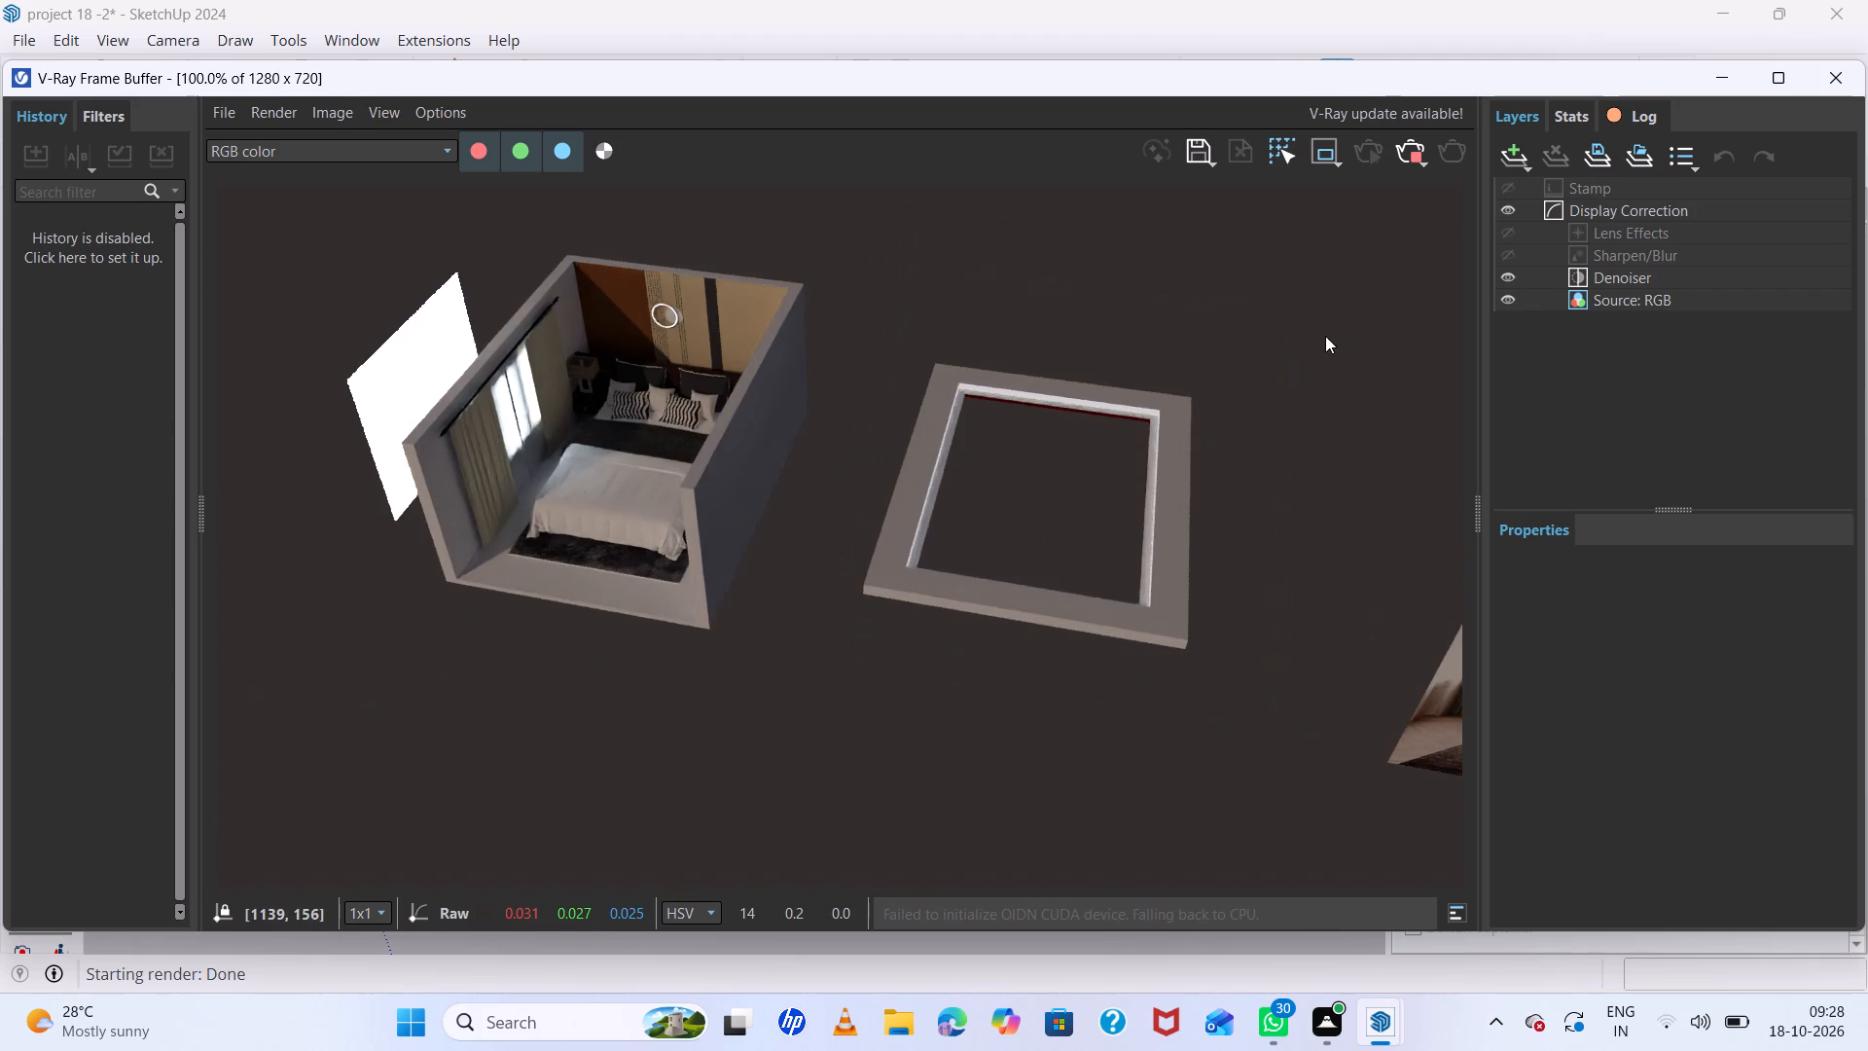
pyautogui.doubleClick(1410, 163)
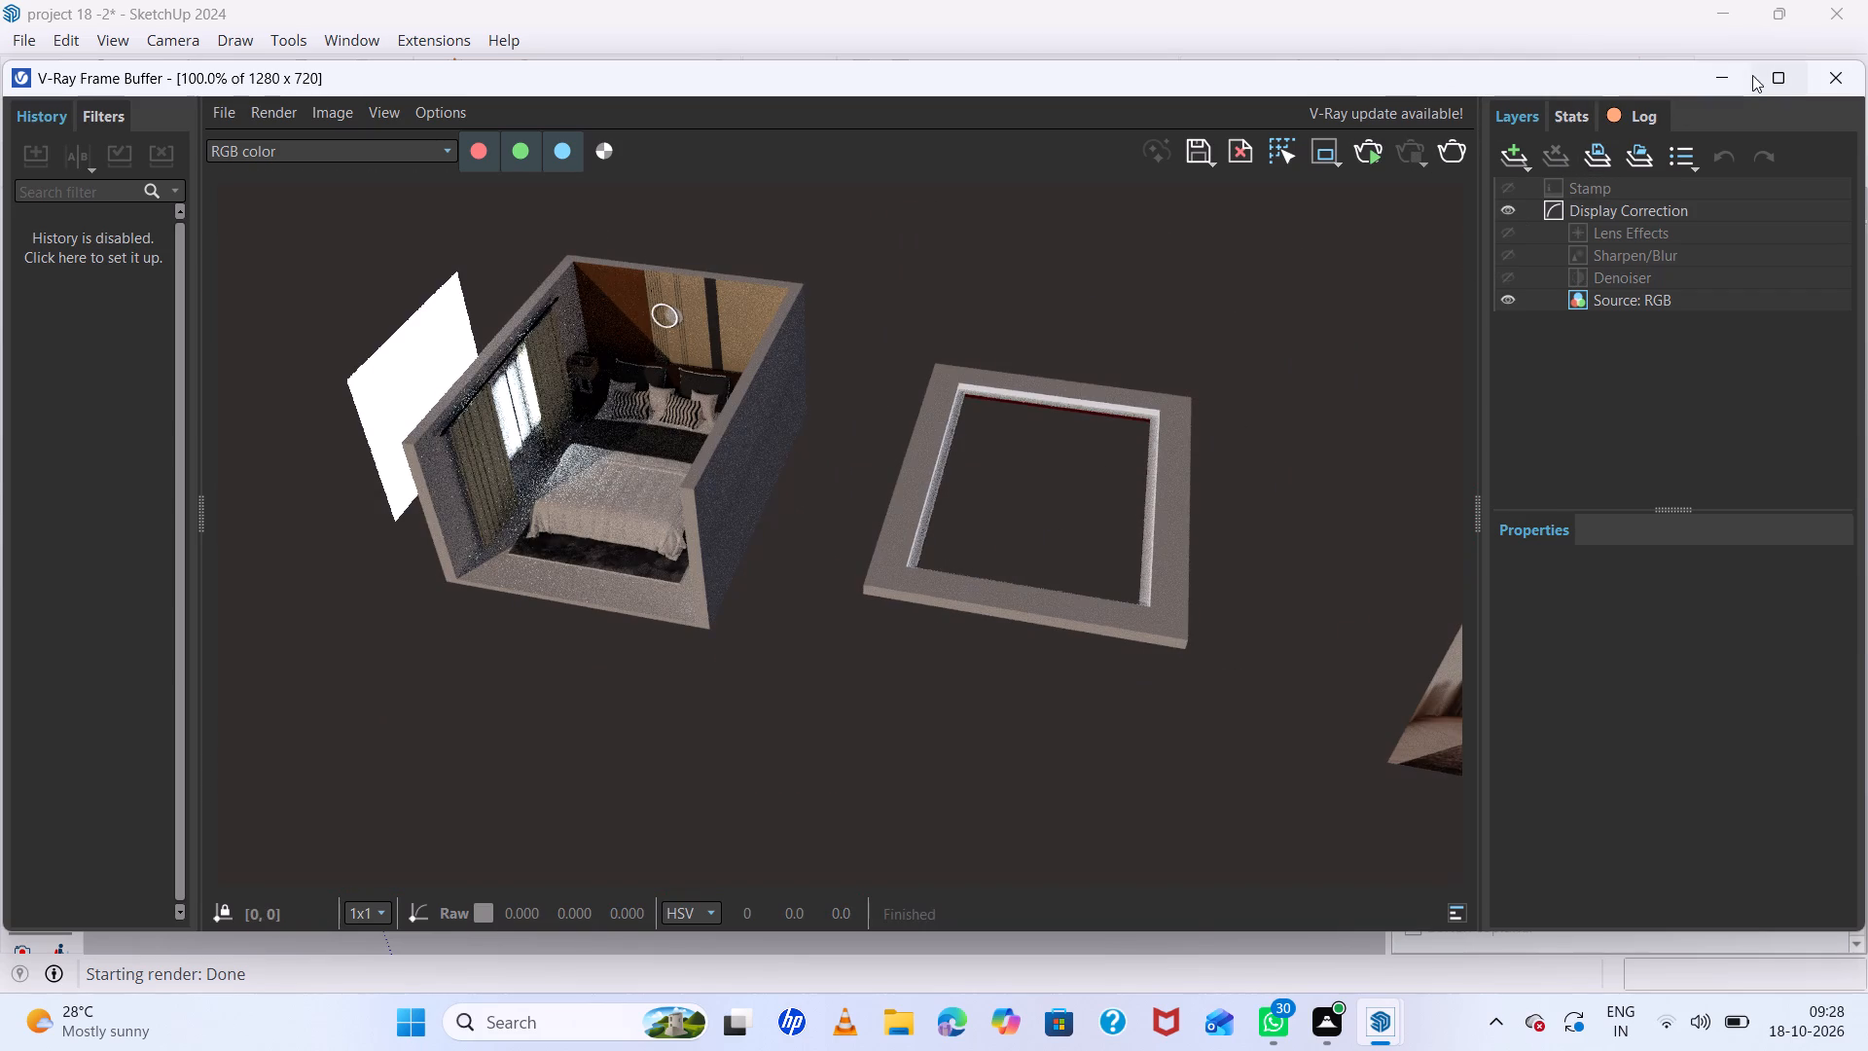
pyautogui.doubleClick(1728, 80)
# Examine the recess and the mesh light strip around the flipped frame's opening from low and high angles.
pyautogui.scroll(13, 1039, 458)
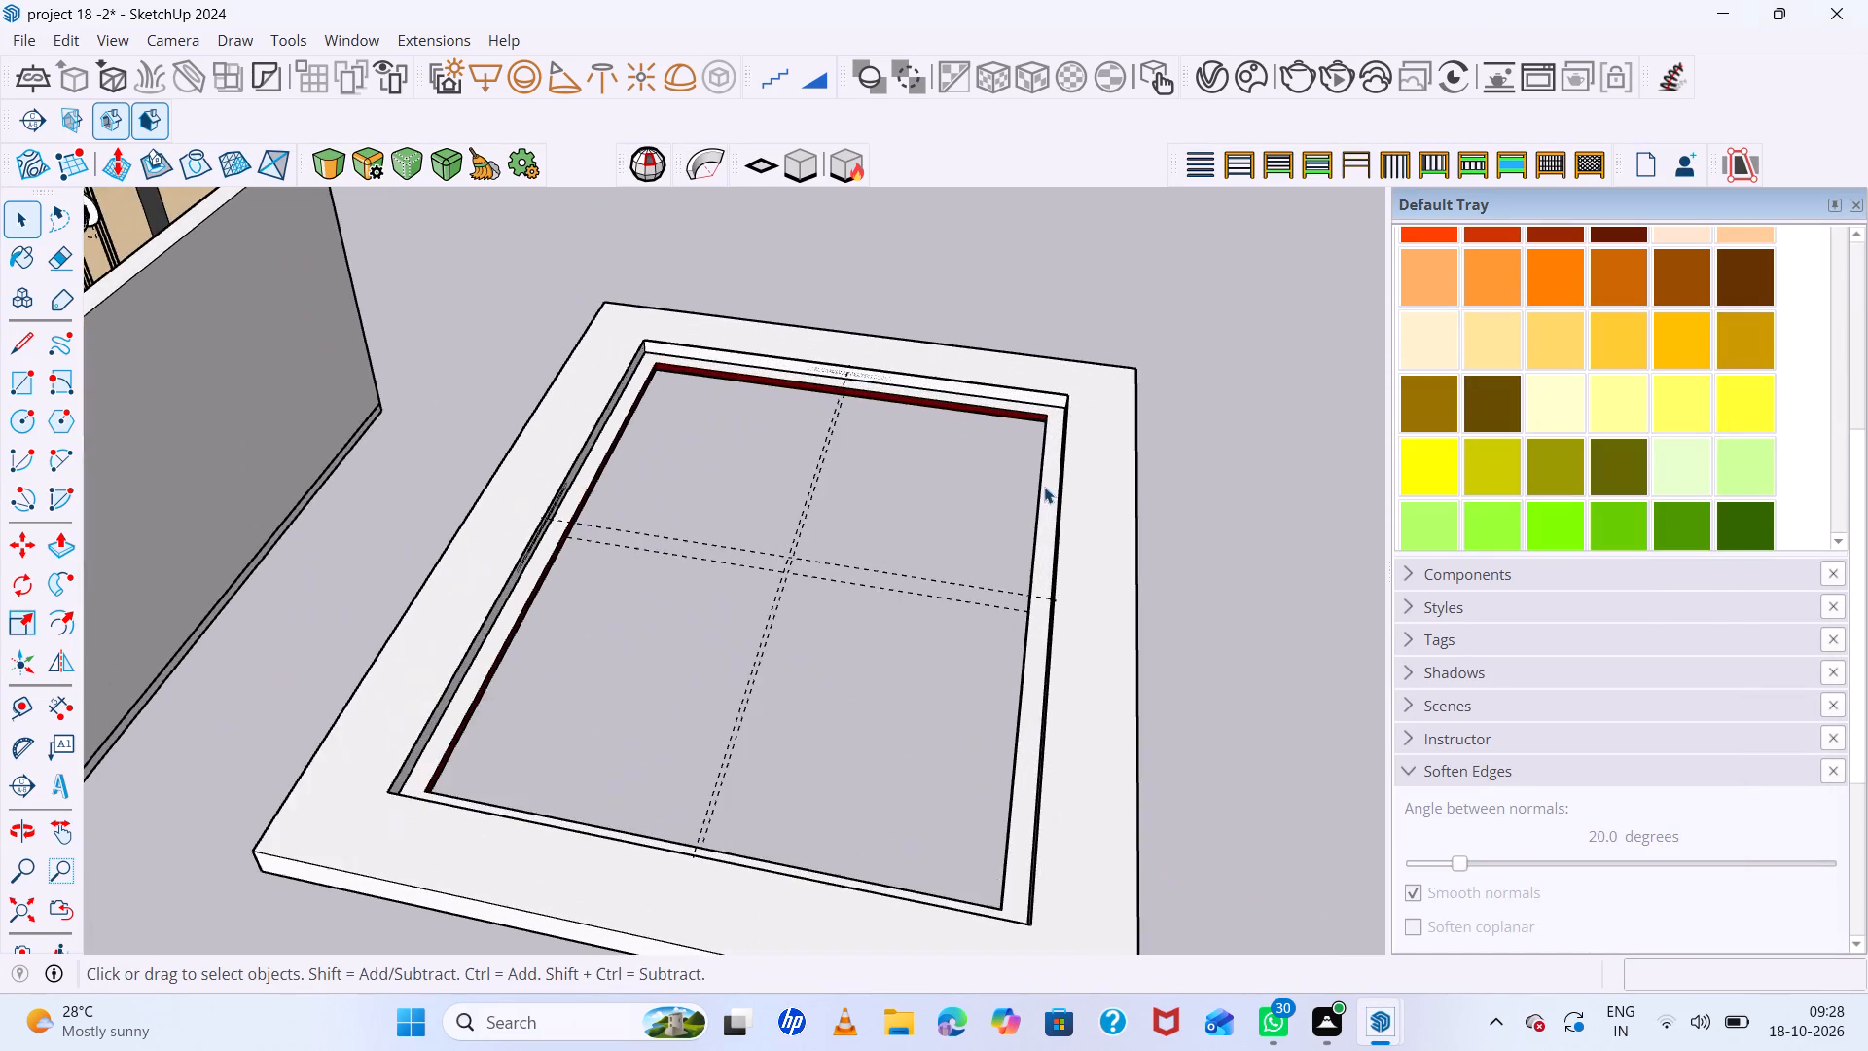
pyautogui.moveTo(1043, 487); pyautogui.dragTo(1223, 327, button='middle')
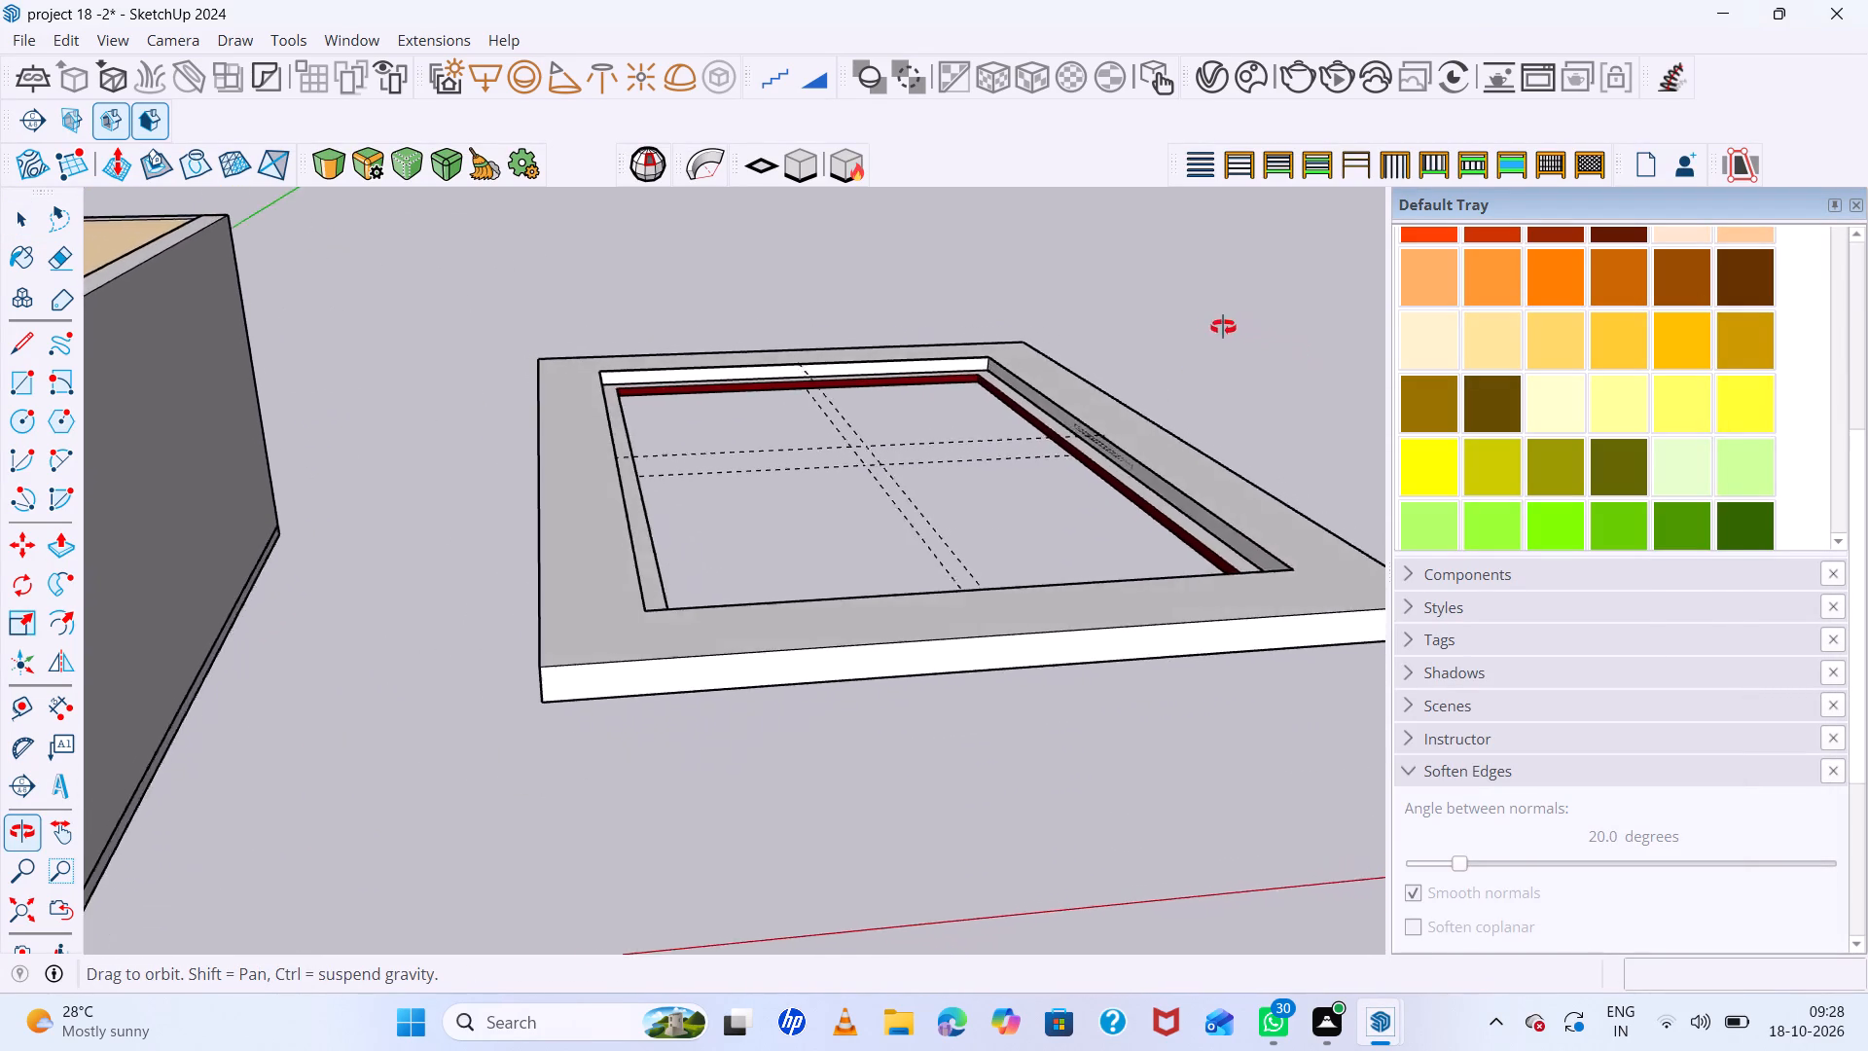
pyautogui.moveTo(1223, 327); pyautogui.dragTo(975, 329, button='middle')
pyautogui.middleClick(975, 329)
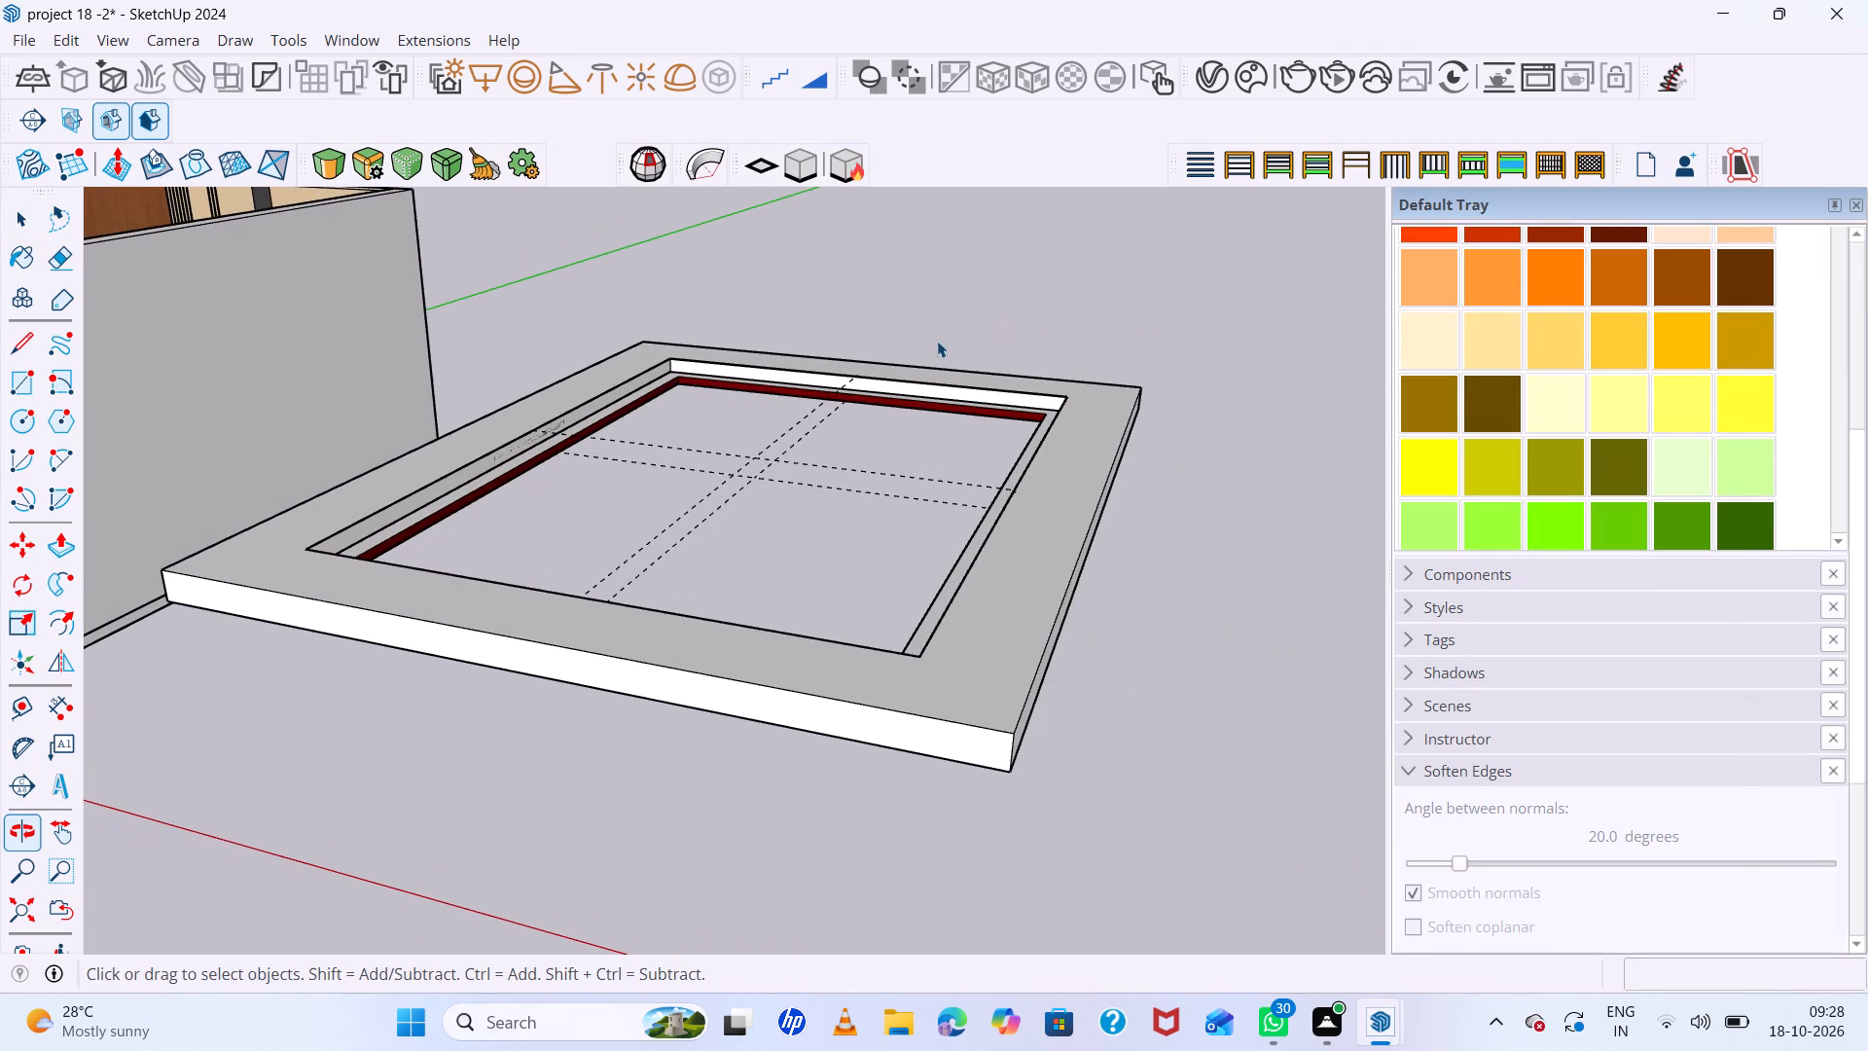
pyautogui.scroll(4, 452, 475)
pyautogui.scroll(-2, 577, 446)
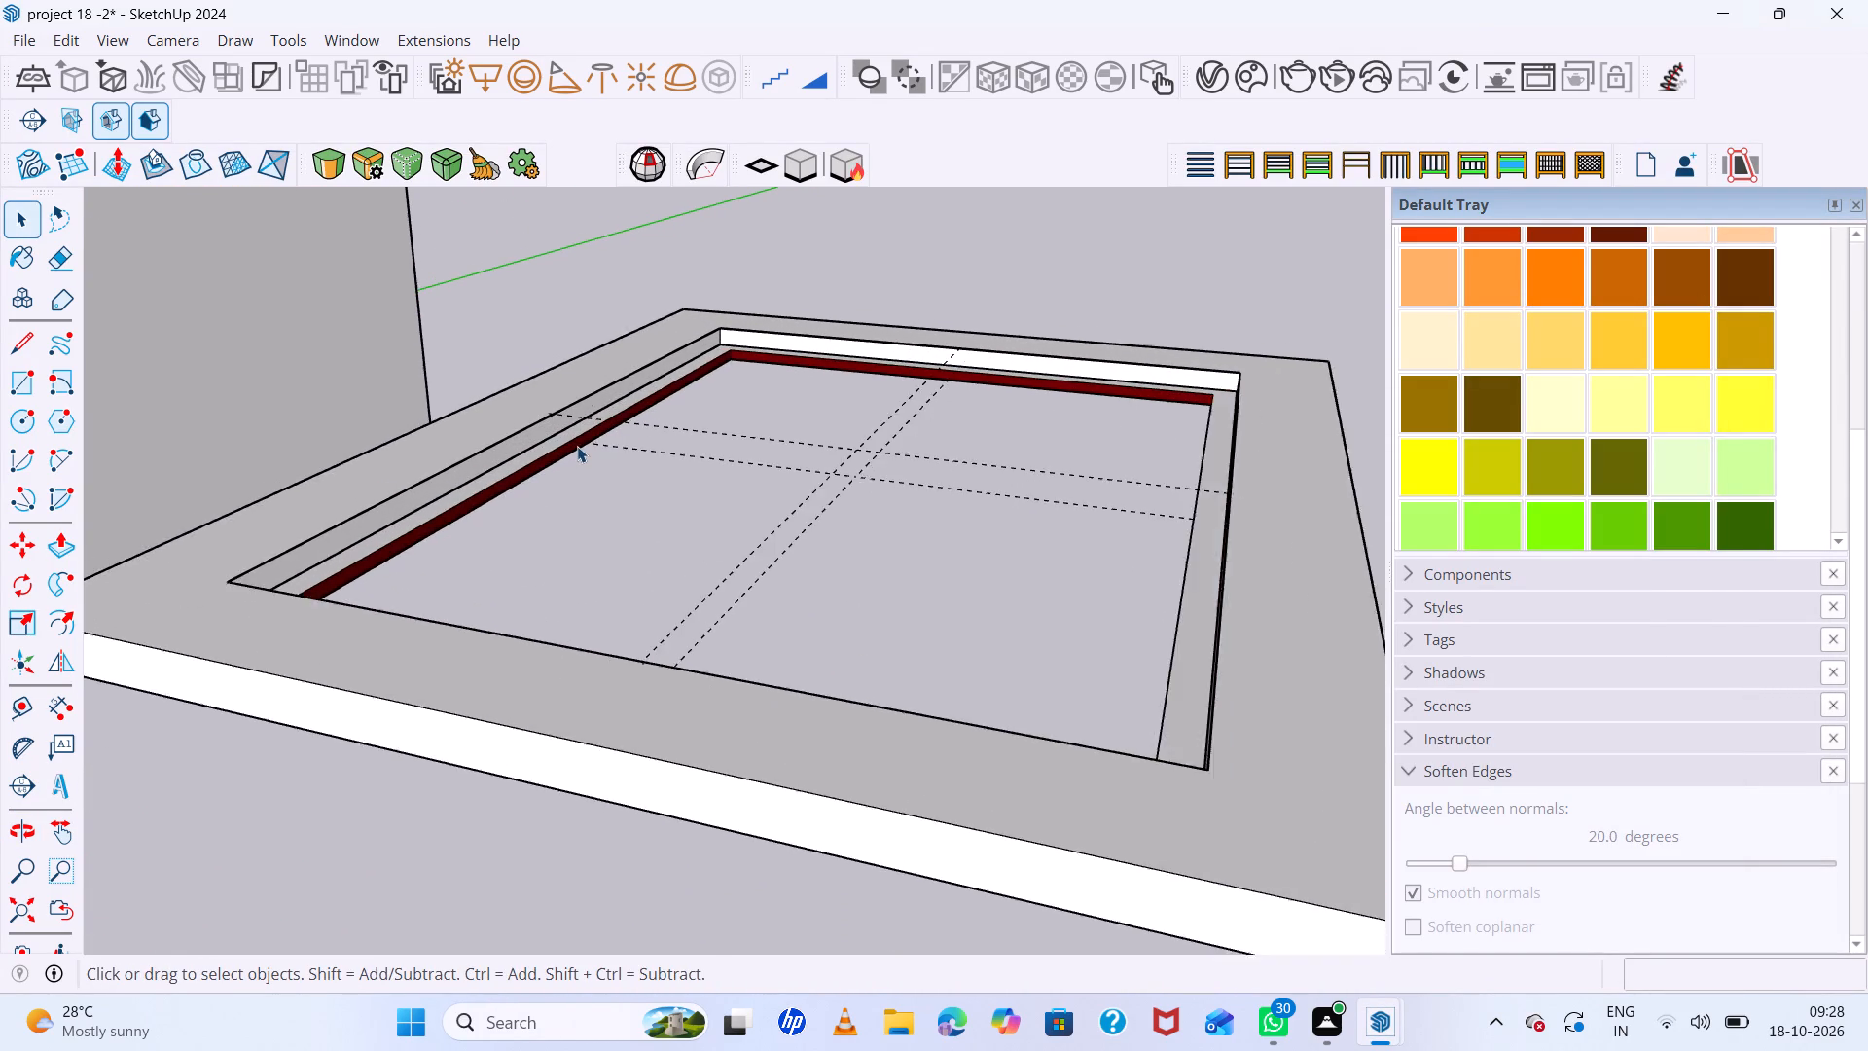
pyautogui.scroll(-2, 577, 446)
pyautogui.scroll(4, 593, 441)
pyautogui.scroll(-4, 818, 433)
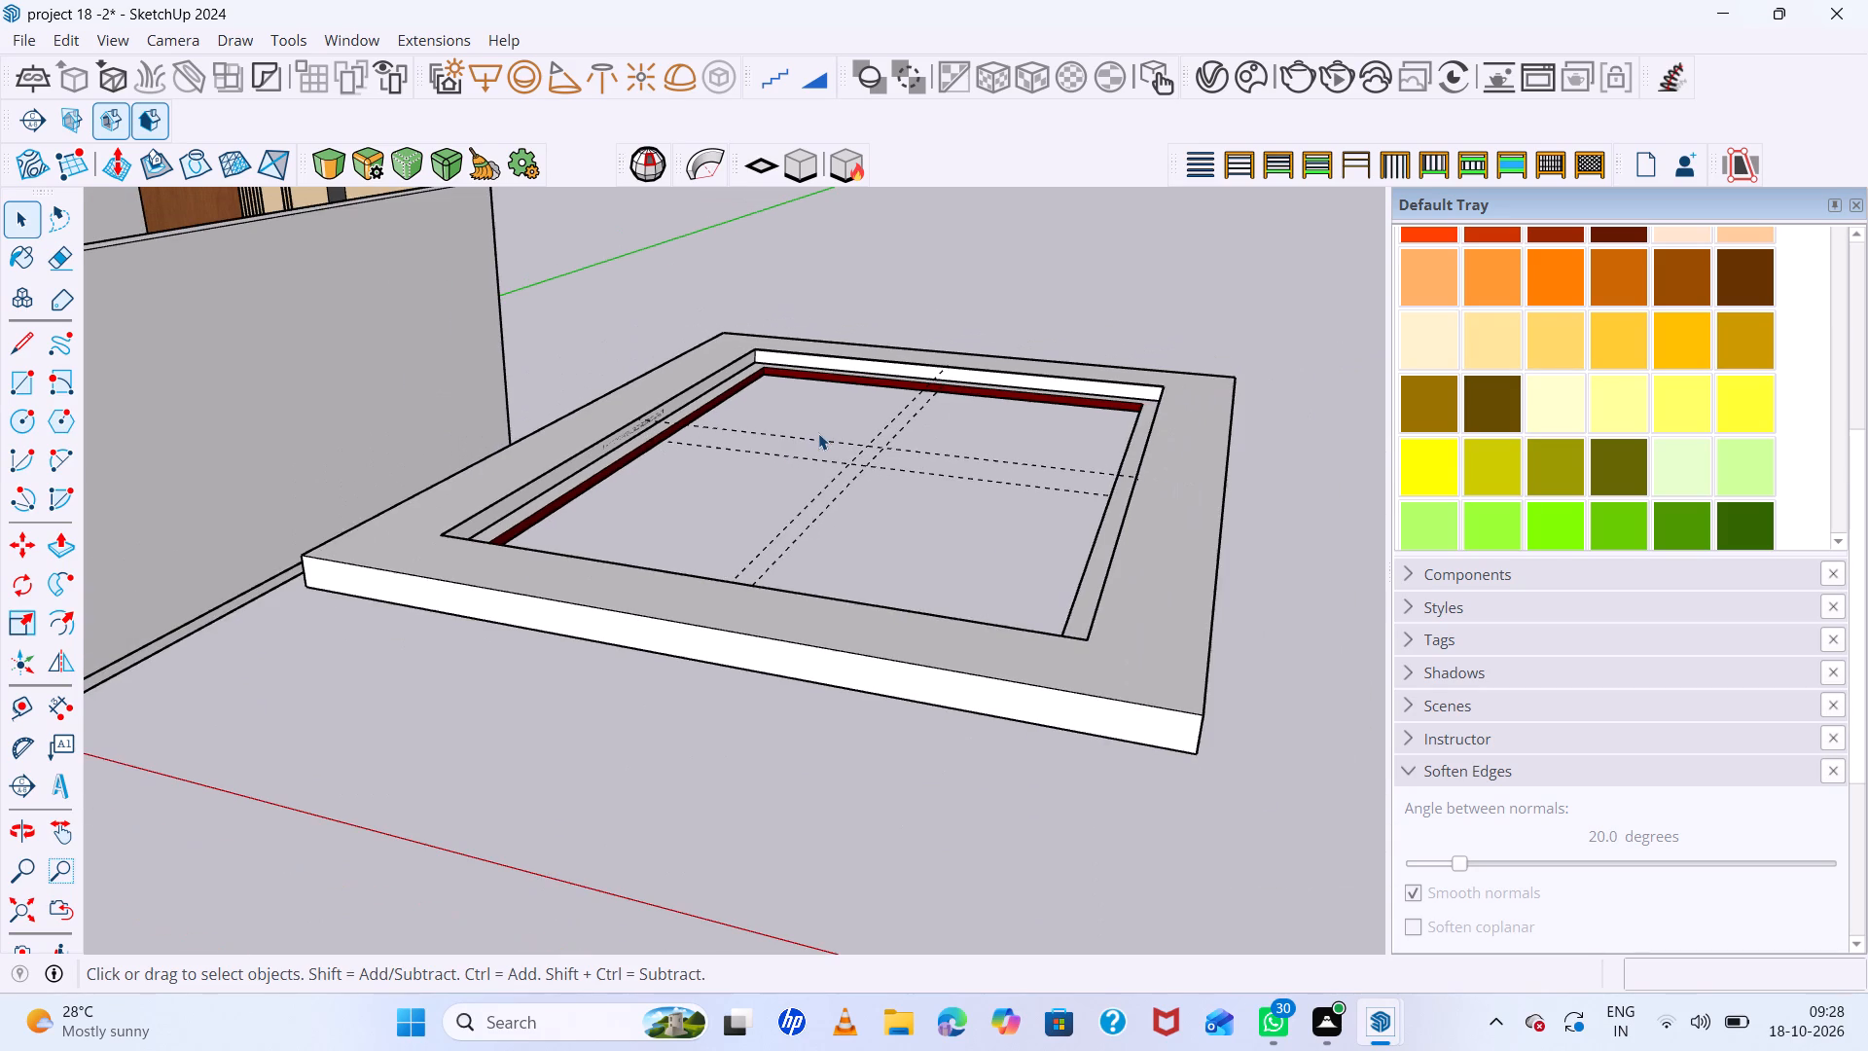
pyautogui.scroll(4, 818, 433)
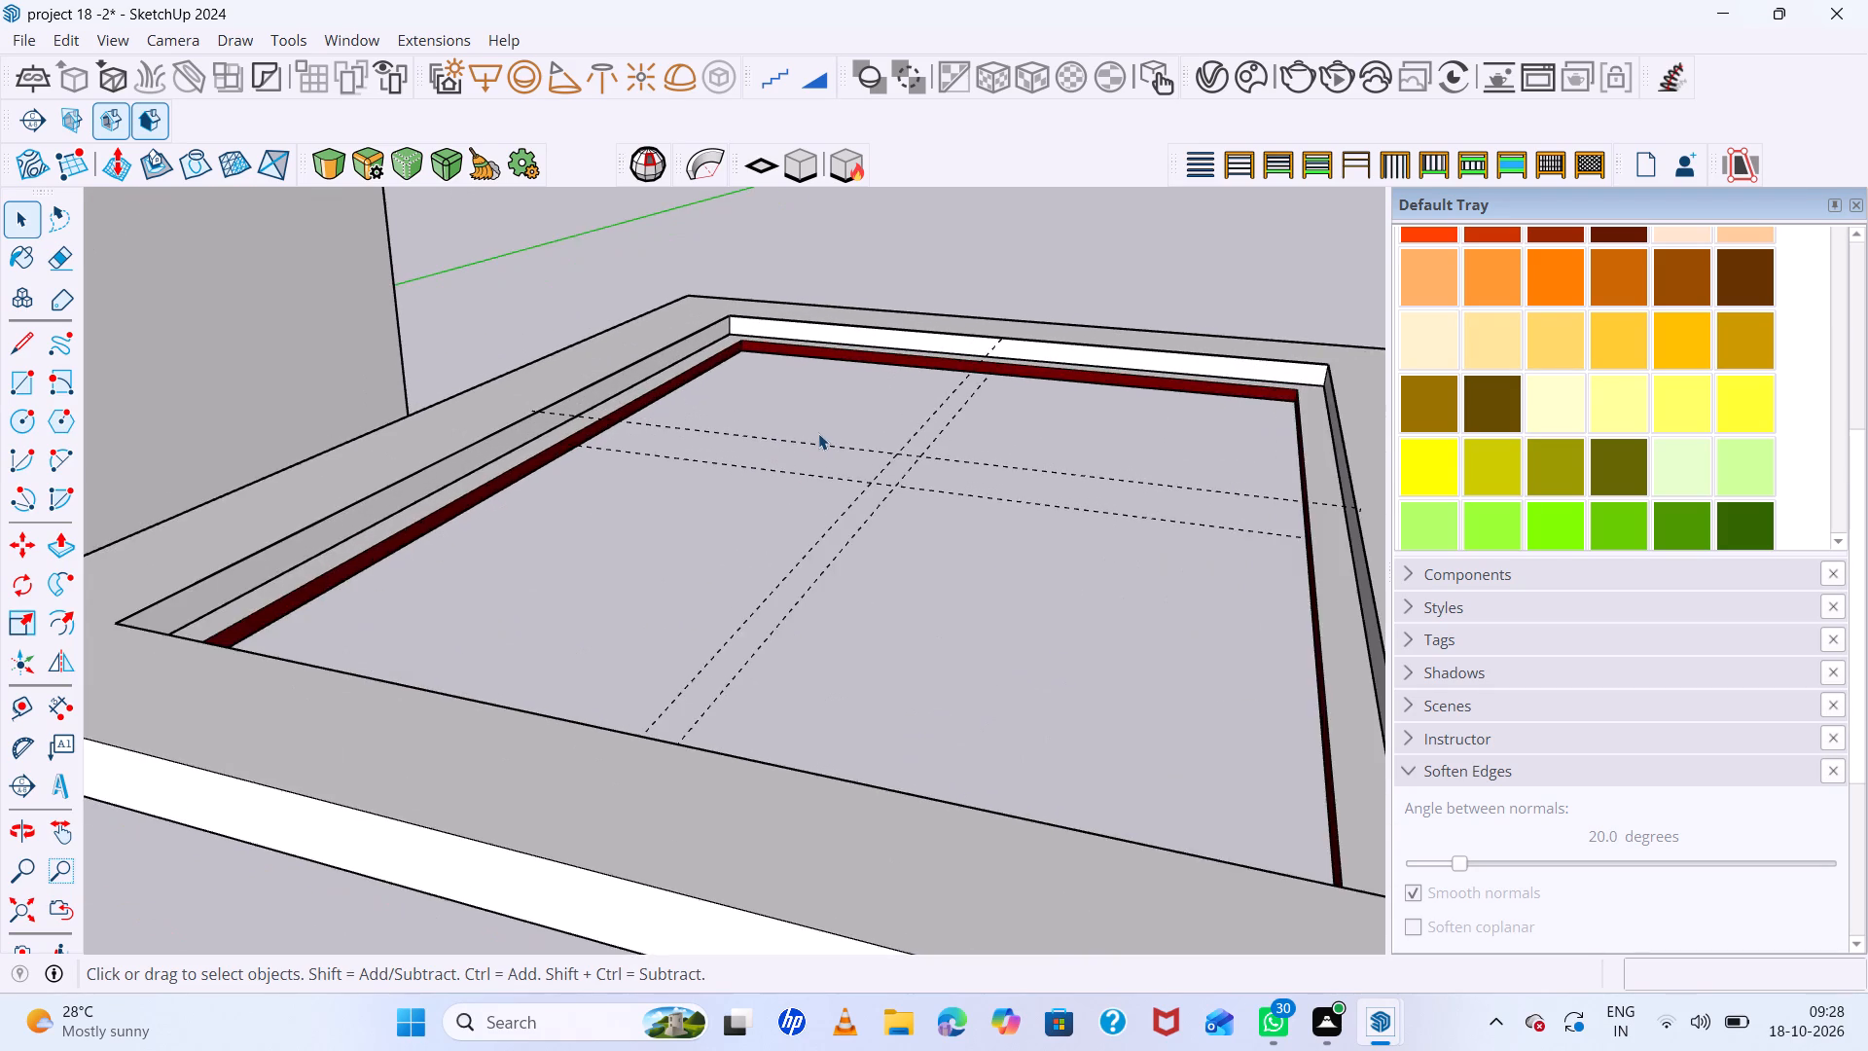
pyautogui.scroll(-4, 818, 433)
pyautogui.moveTo(922, 484); pyautogui.dragTo(1050, 730, button='middle')
pyautogui.scroll(-6, 1008, 518)
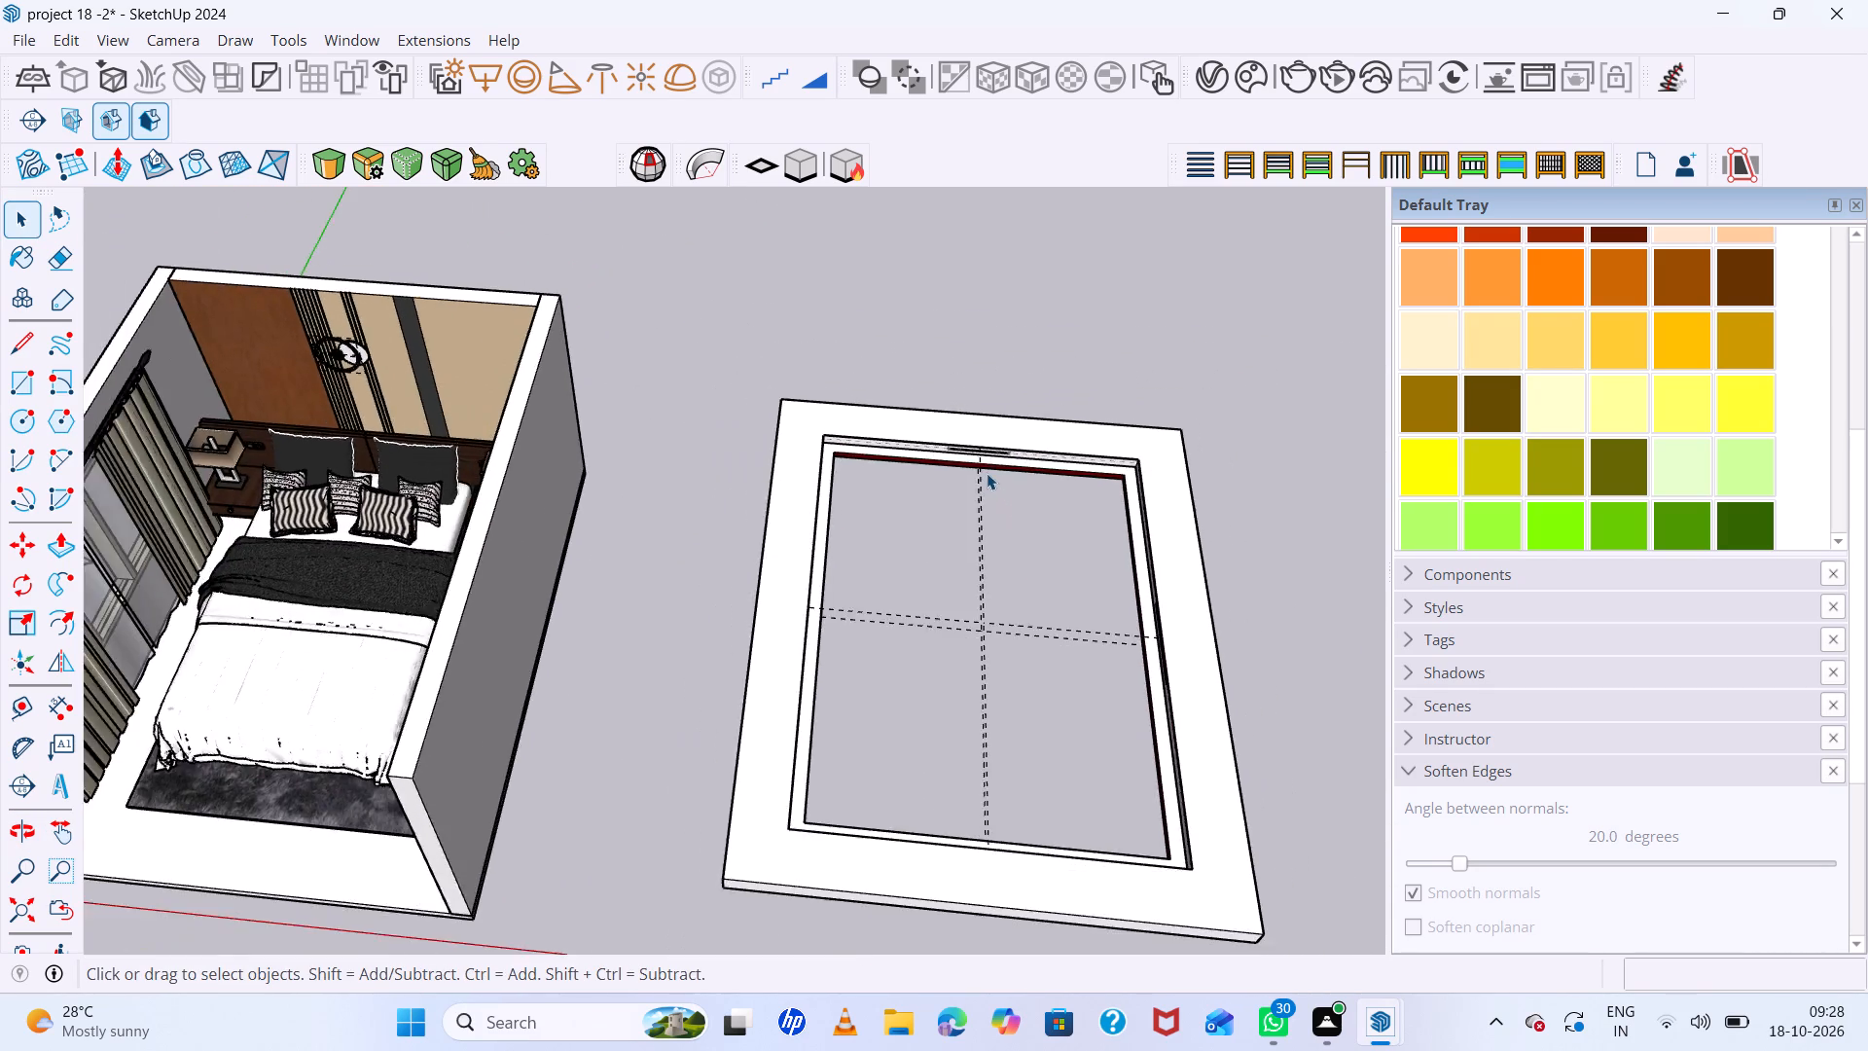
pyautogui.scroll(-5, 987, 473)
pyautogui.scroll(5, 1051, 676)
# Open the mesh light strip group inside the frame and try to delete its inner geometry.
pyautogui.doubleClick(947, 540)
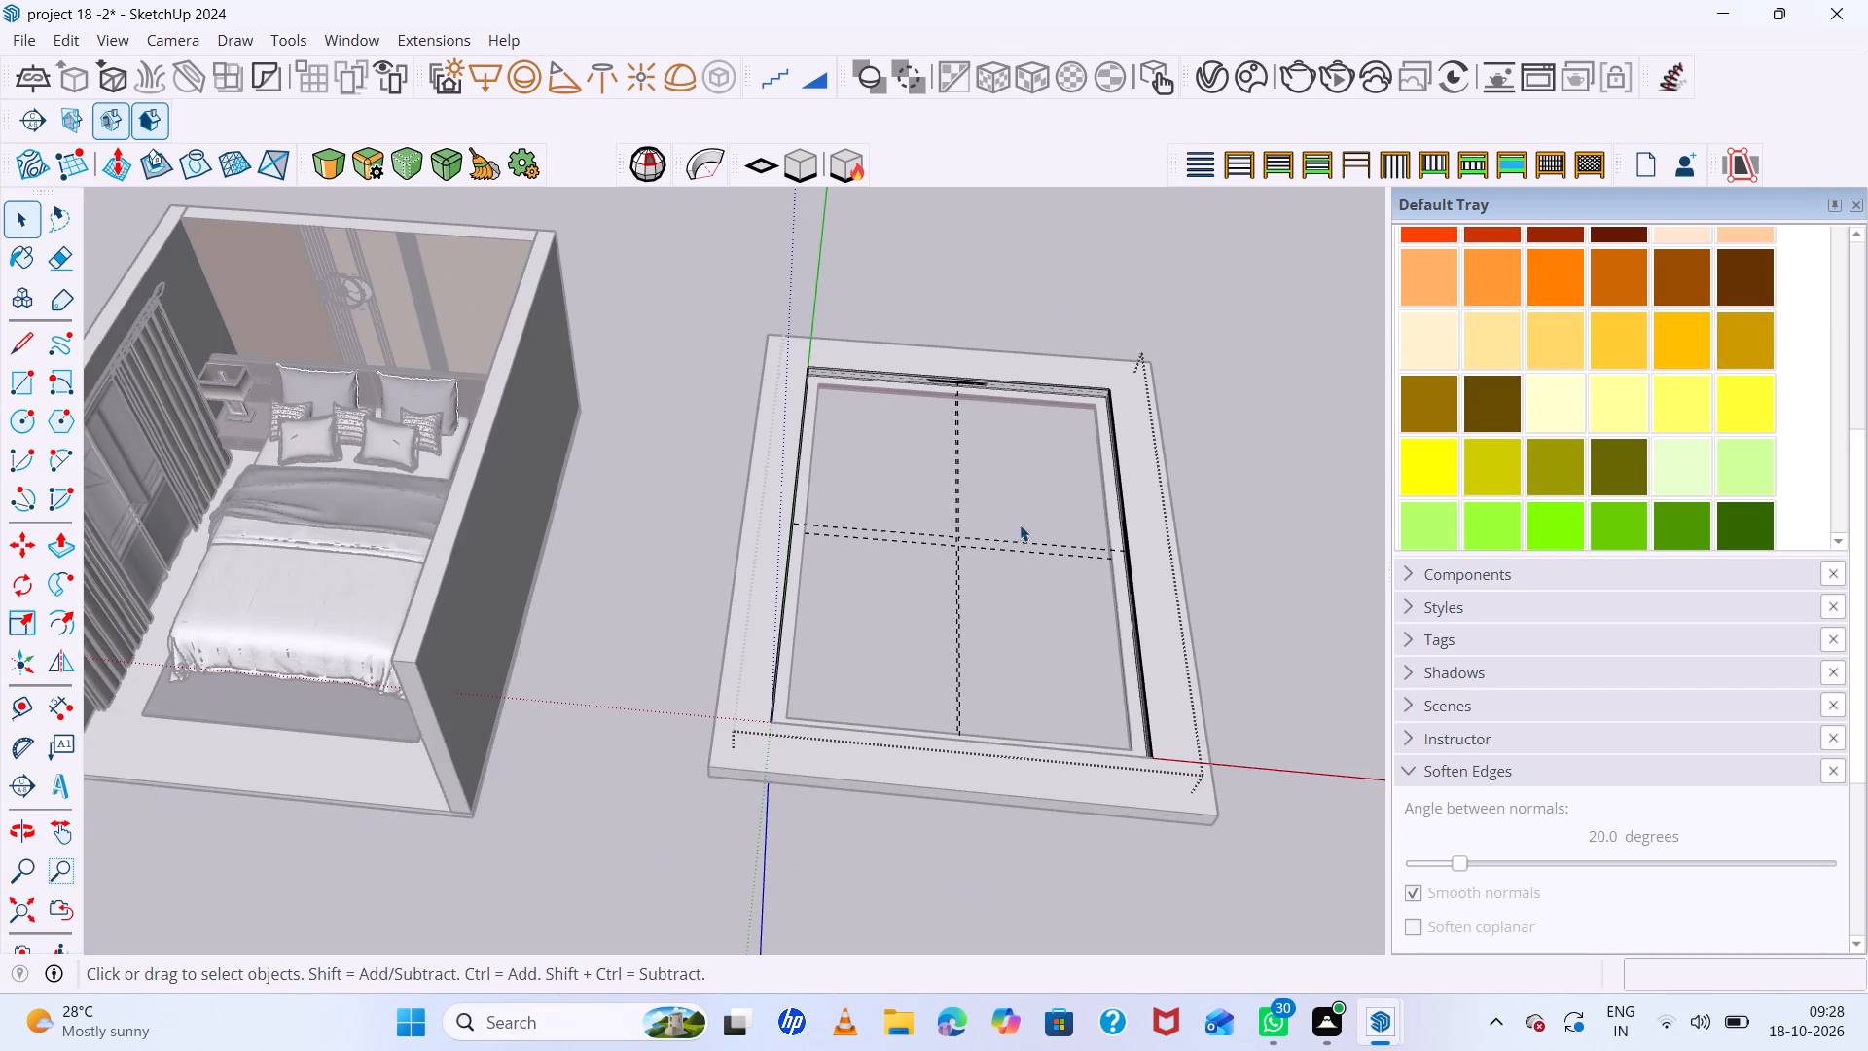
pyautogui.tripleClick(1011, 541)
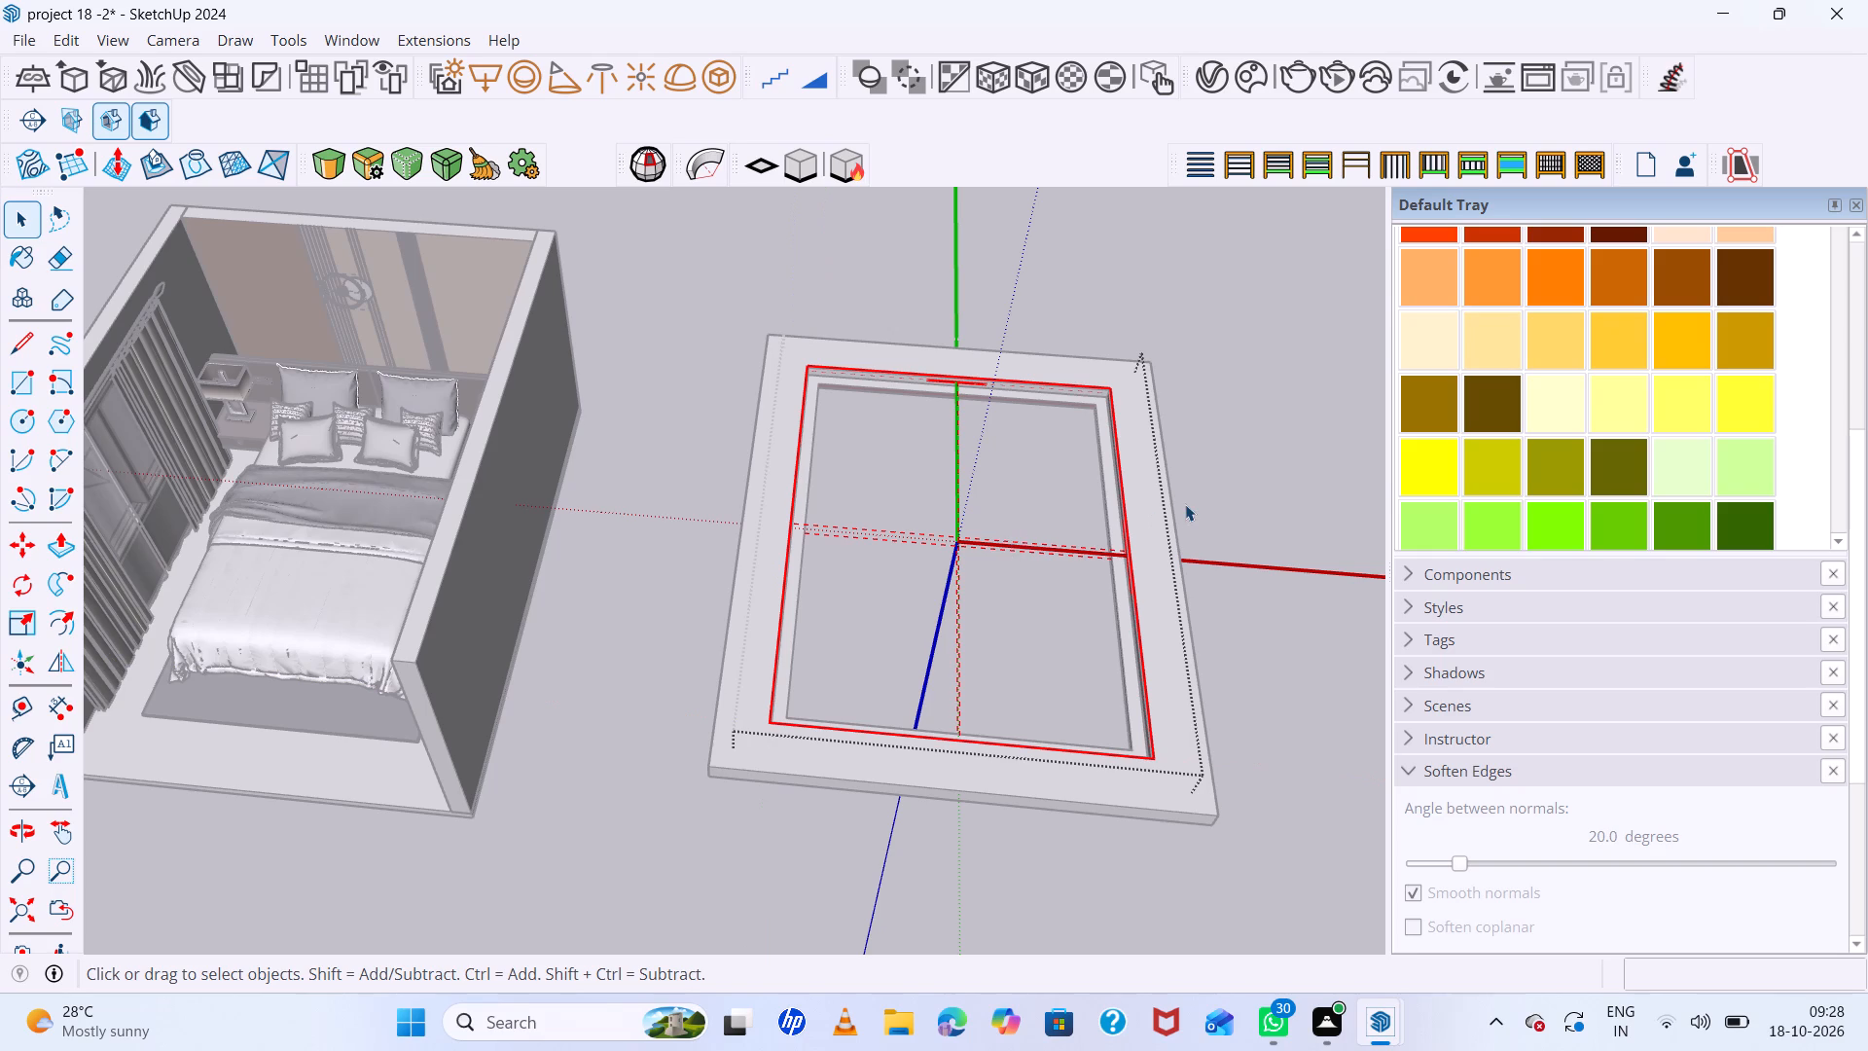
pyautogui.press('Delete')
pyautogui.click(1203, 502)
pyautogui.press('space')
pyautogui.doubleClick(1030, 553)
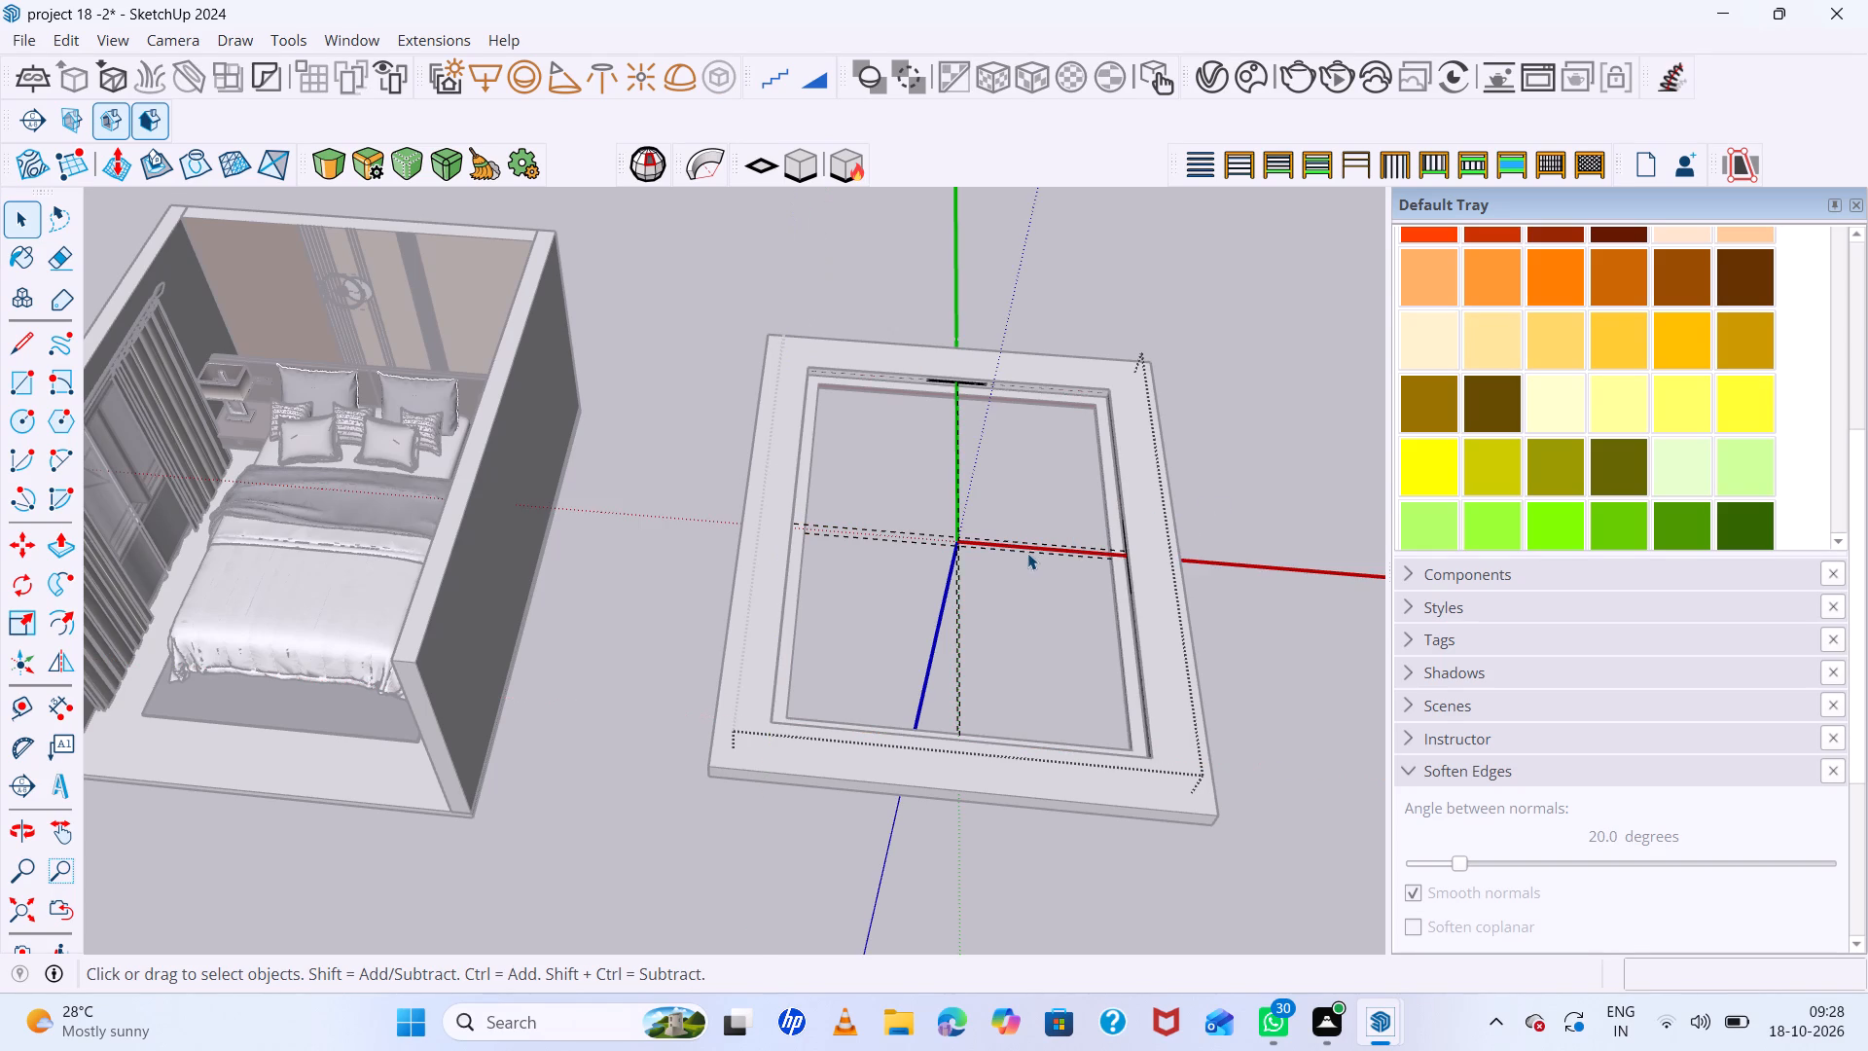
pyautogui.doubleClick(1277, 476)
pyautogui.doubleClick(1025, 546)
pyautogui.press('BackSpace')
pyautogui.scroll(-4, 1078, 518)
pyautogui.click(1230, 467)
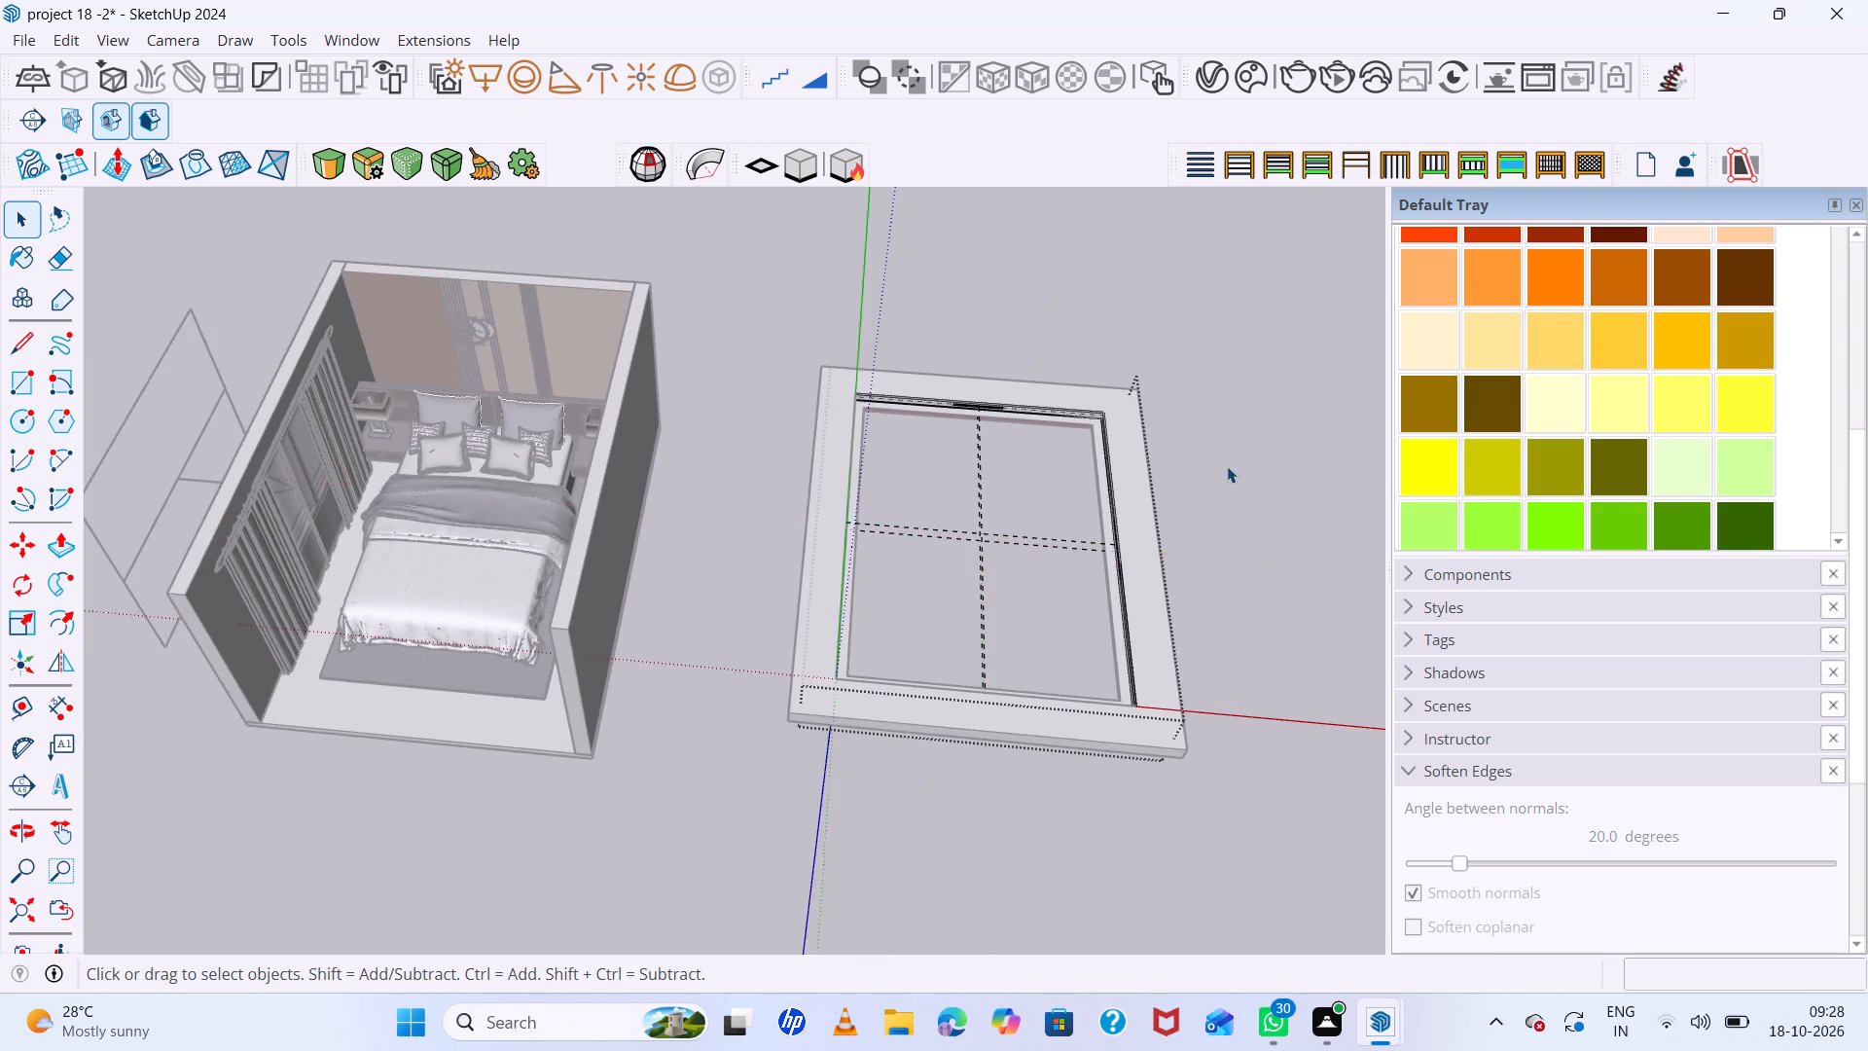
# Delete the mesh light strip from the recess around the frame's opening and leave the frame group.
pyautogui.scroll(10, 1190, 477)
pyautogui.scroll(5, 1092, 457)
pyautogui.click(1093, 456)
pyautogui.scroll(3, 1096, 454)
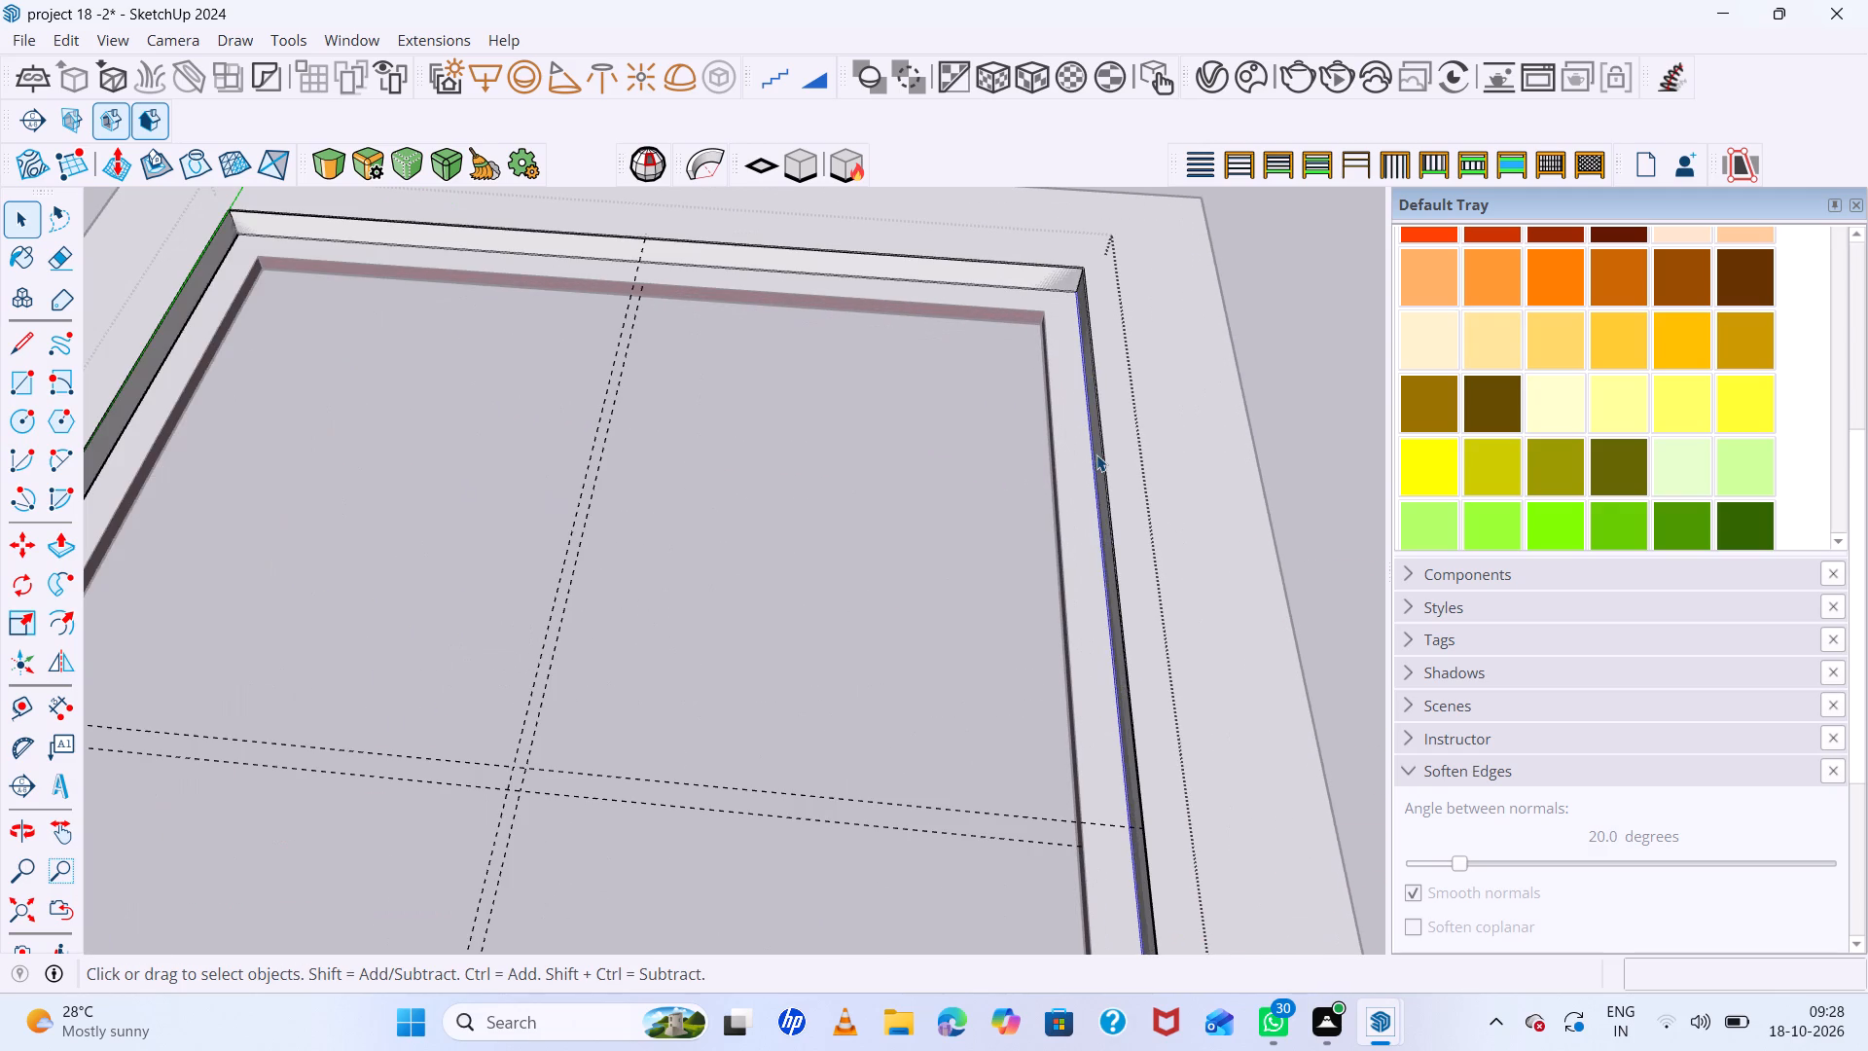
pyautogui.tripleClick(1097, 454)
pyautogui.press('Delete')
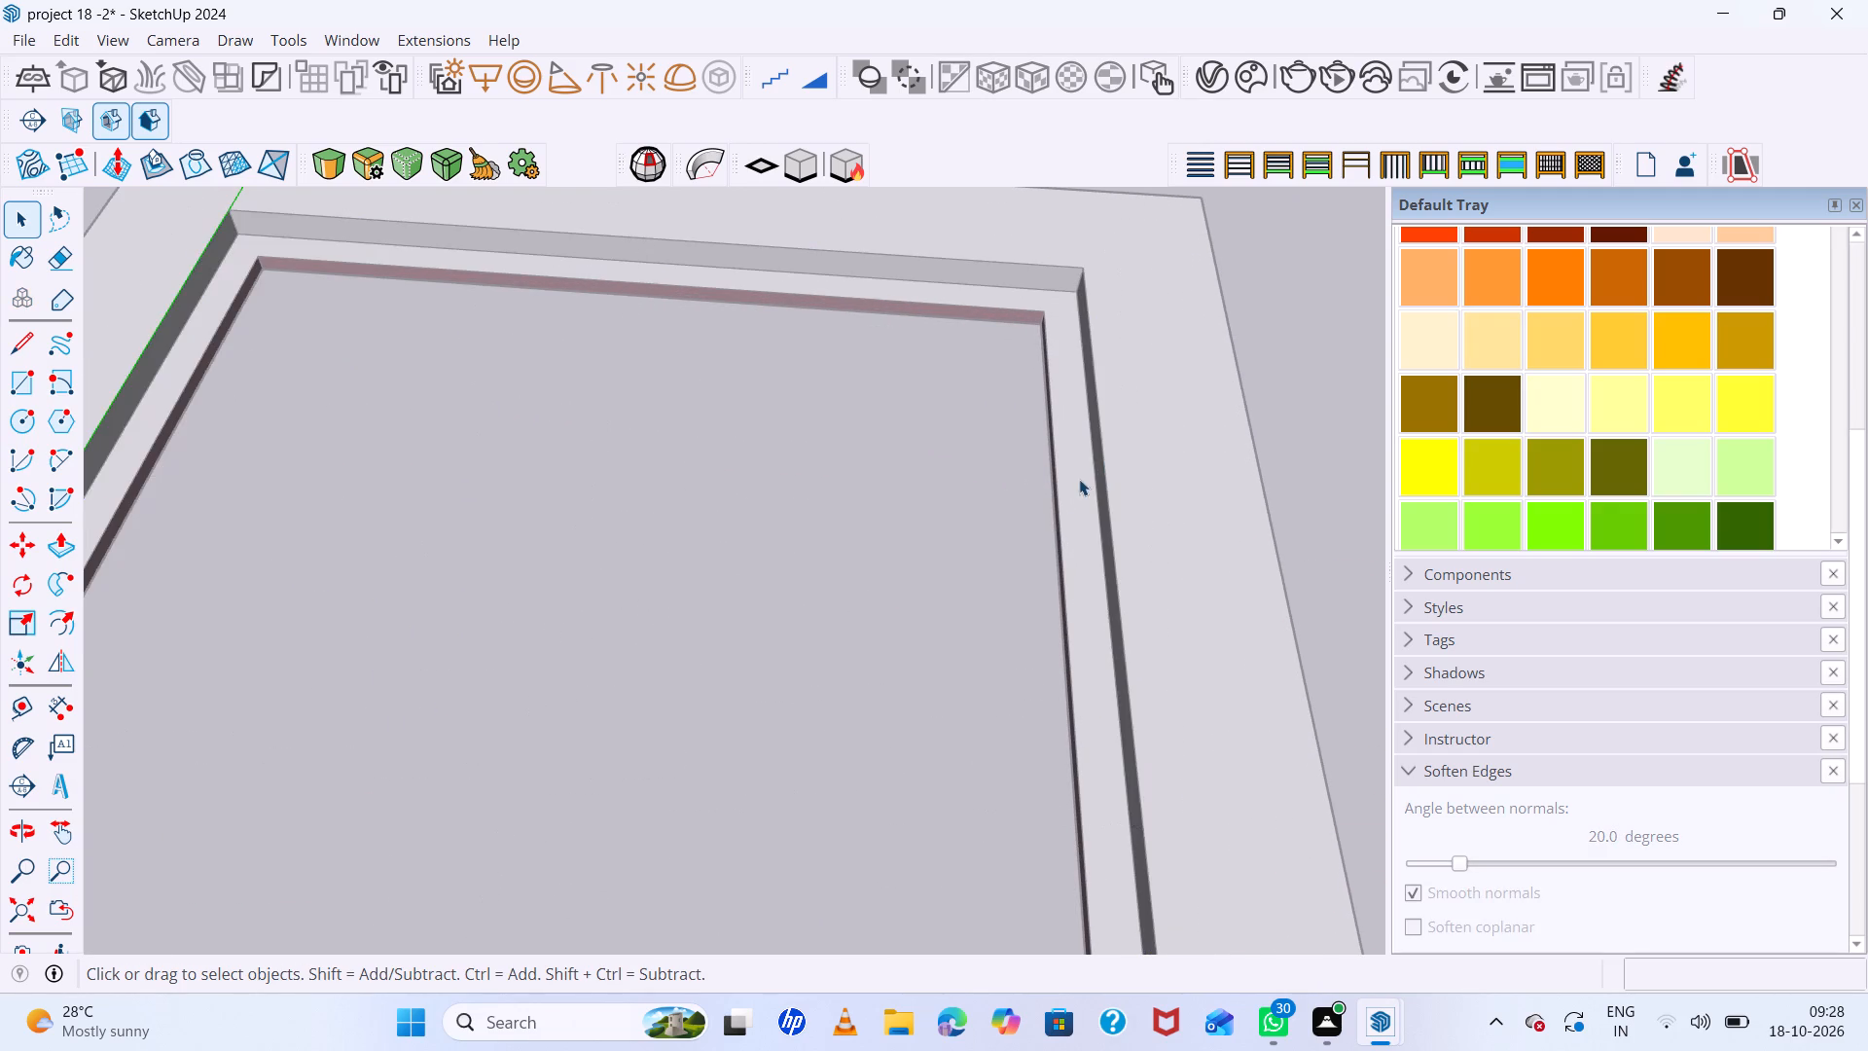
pyautogui.scroll(-12, 1062, 491)
pyautogui.moveTo(1090, 470); pyautogui.dragTo(1026, 347, button='middle')
pyautogui.press('space')
pyautogui.doubleClick(1115, 325)
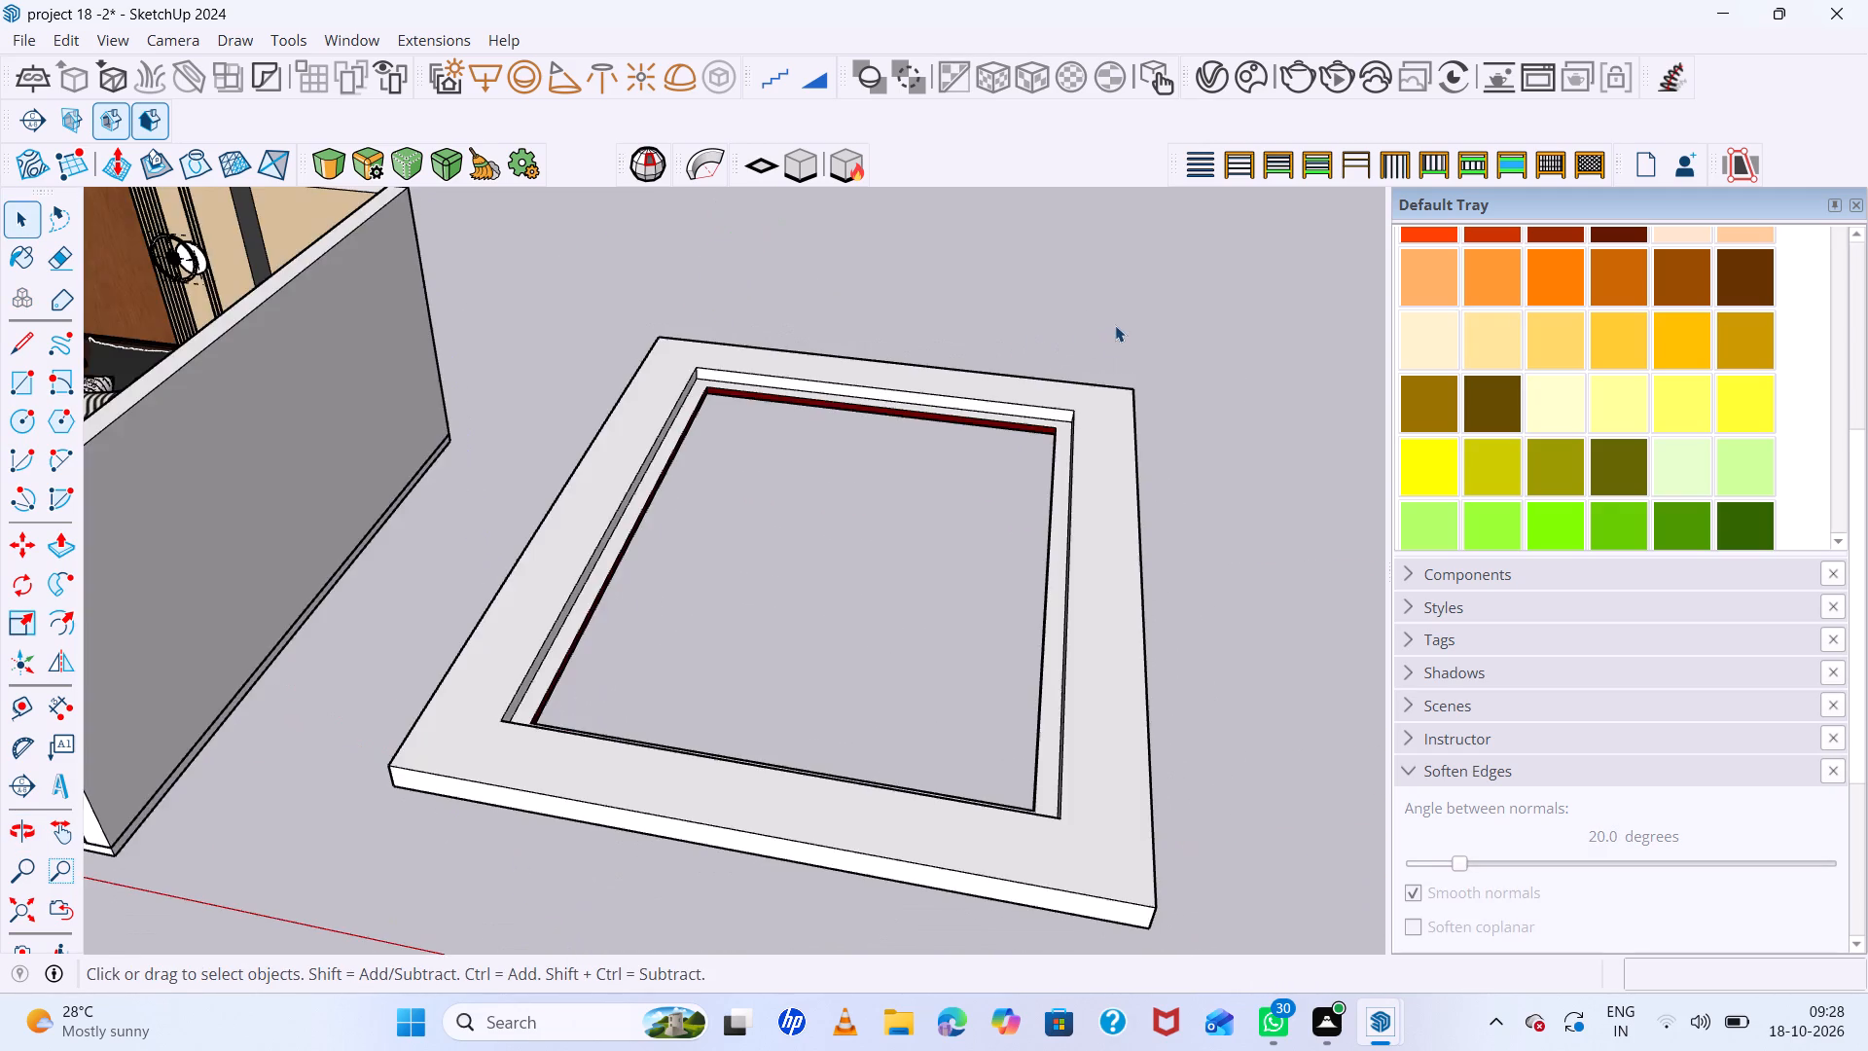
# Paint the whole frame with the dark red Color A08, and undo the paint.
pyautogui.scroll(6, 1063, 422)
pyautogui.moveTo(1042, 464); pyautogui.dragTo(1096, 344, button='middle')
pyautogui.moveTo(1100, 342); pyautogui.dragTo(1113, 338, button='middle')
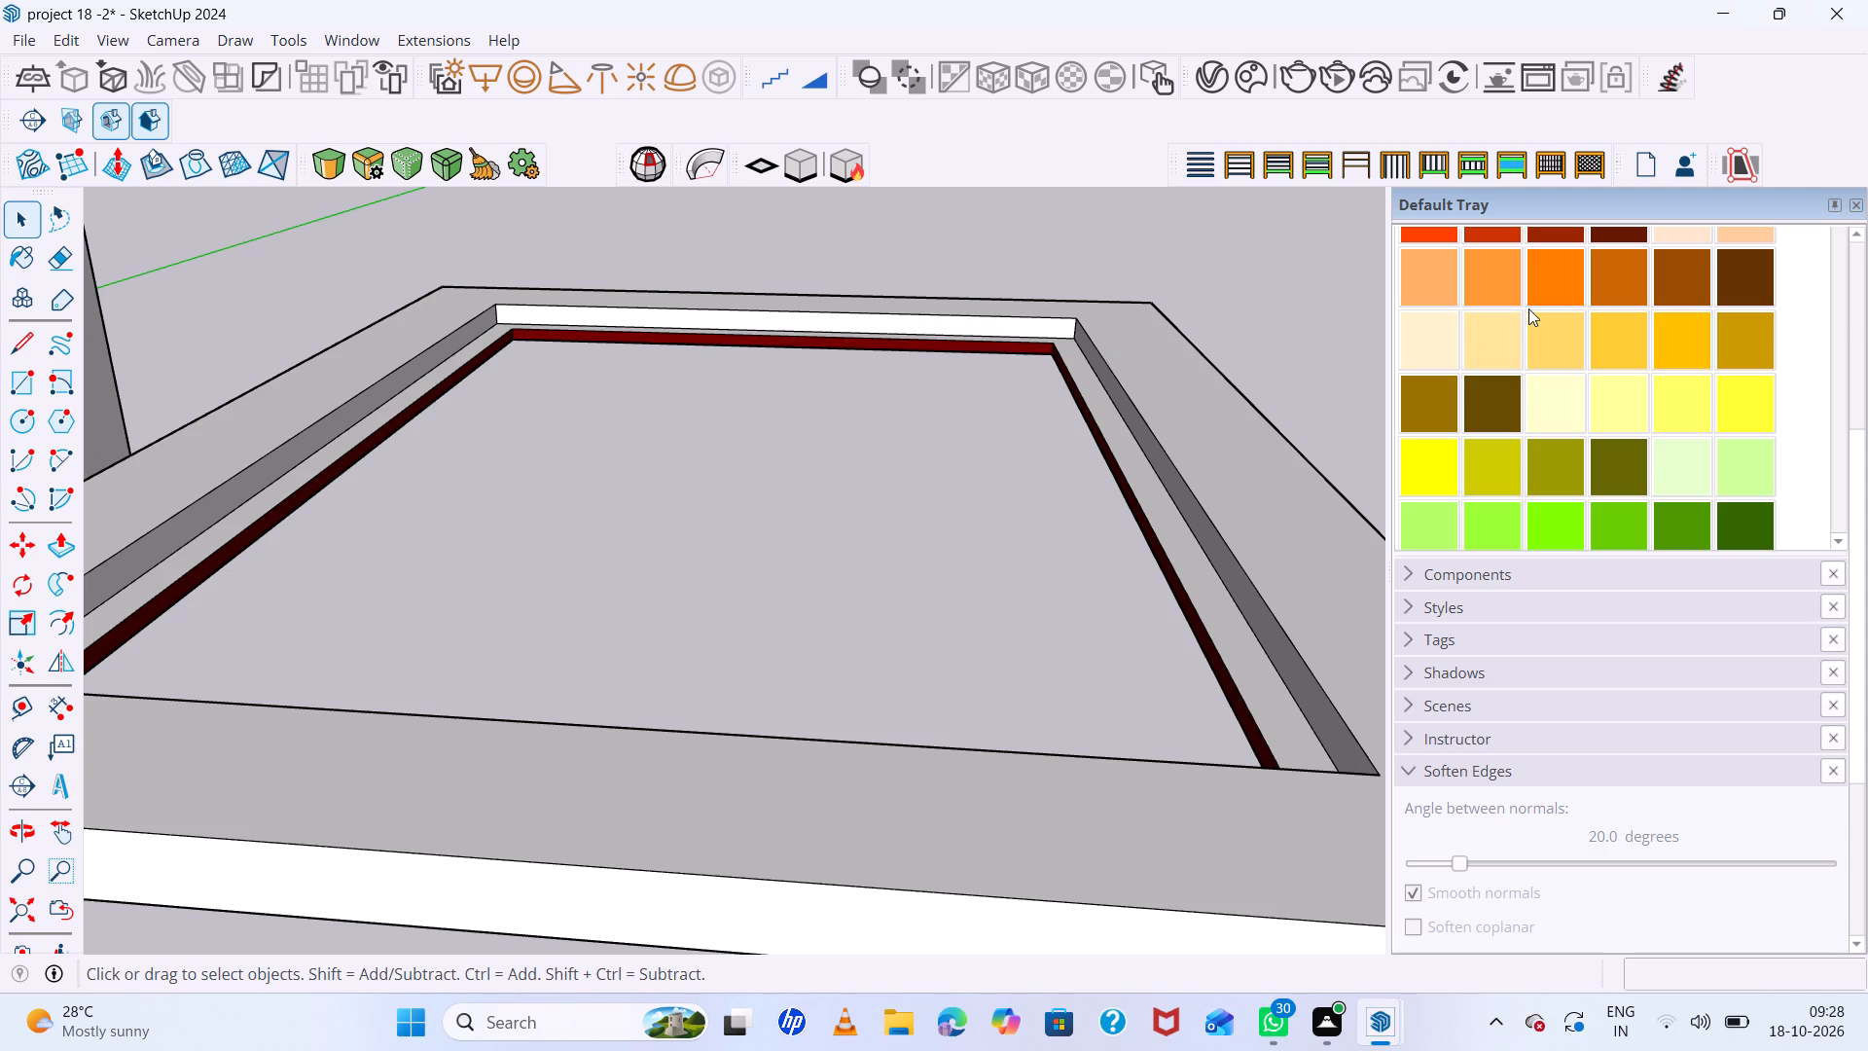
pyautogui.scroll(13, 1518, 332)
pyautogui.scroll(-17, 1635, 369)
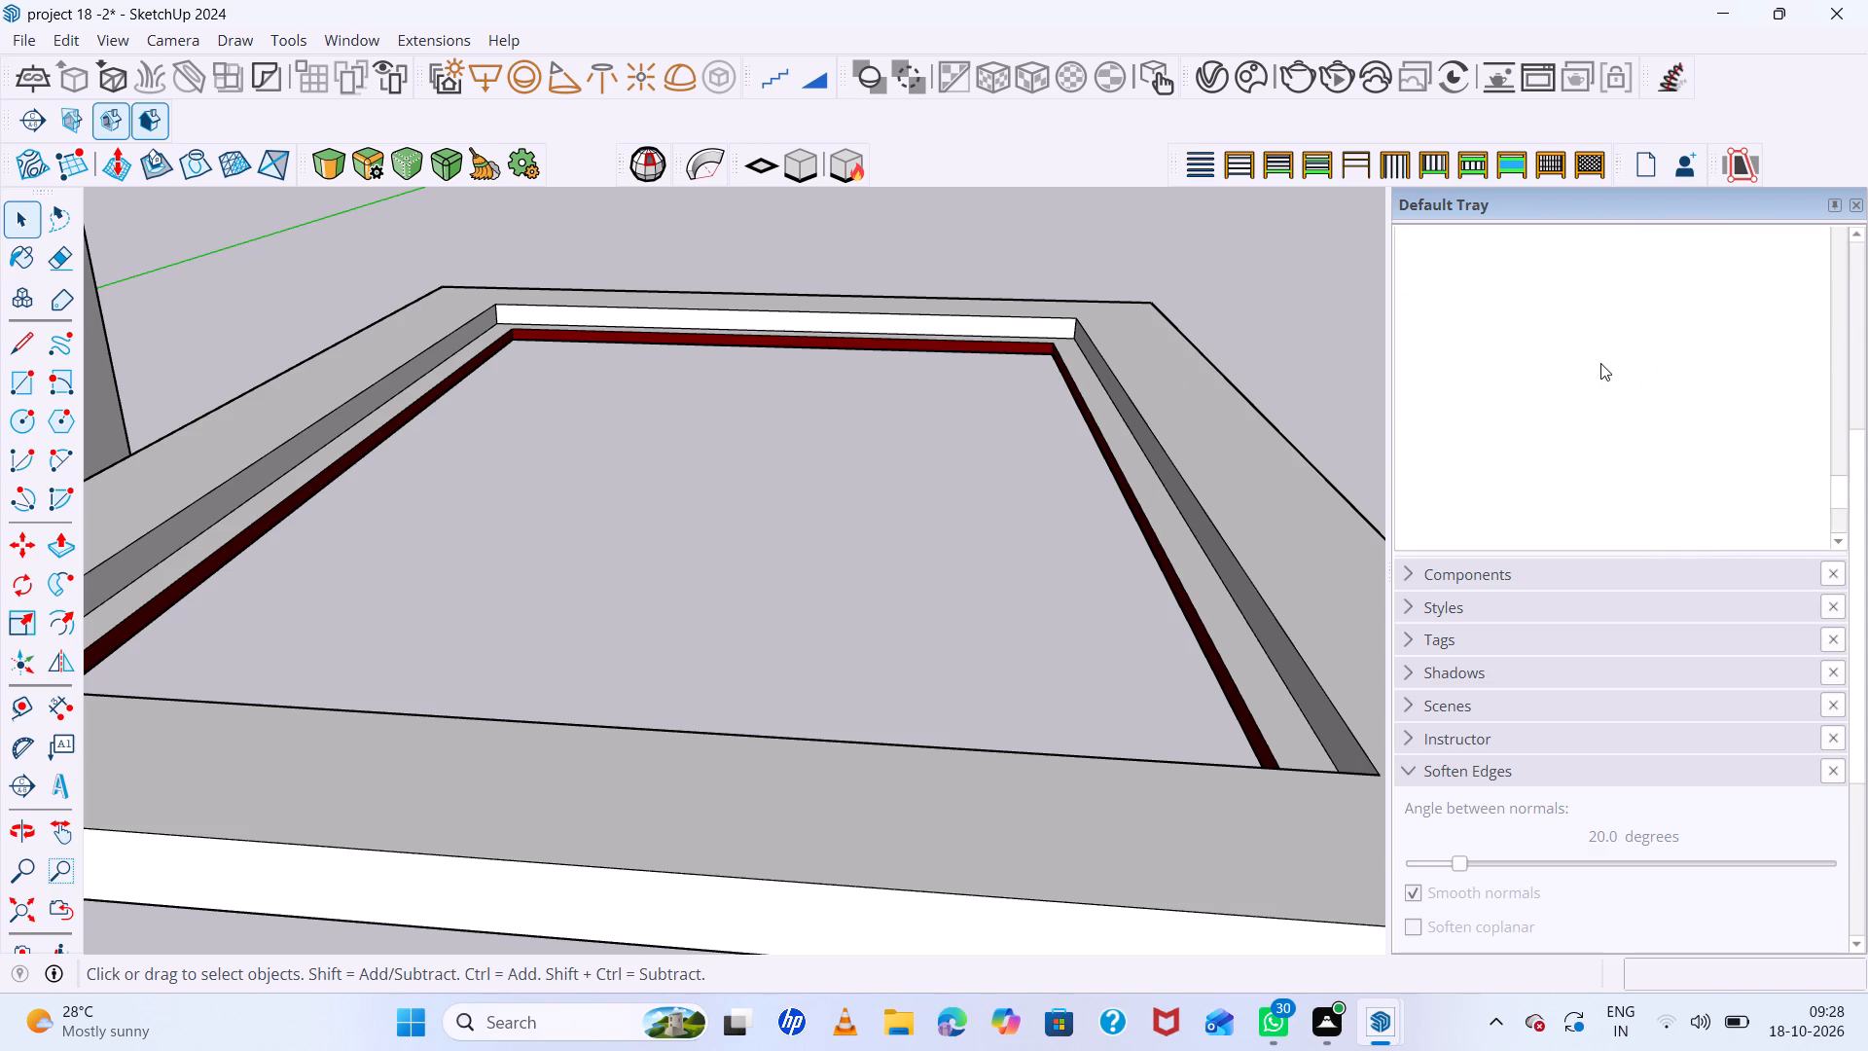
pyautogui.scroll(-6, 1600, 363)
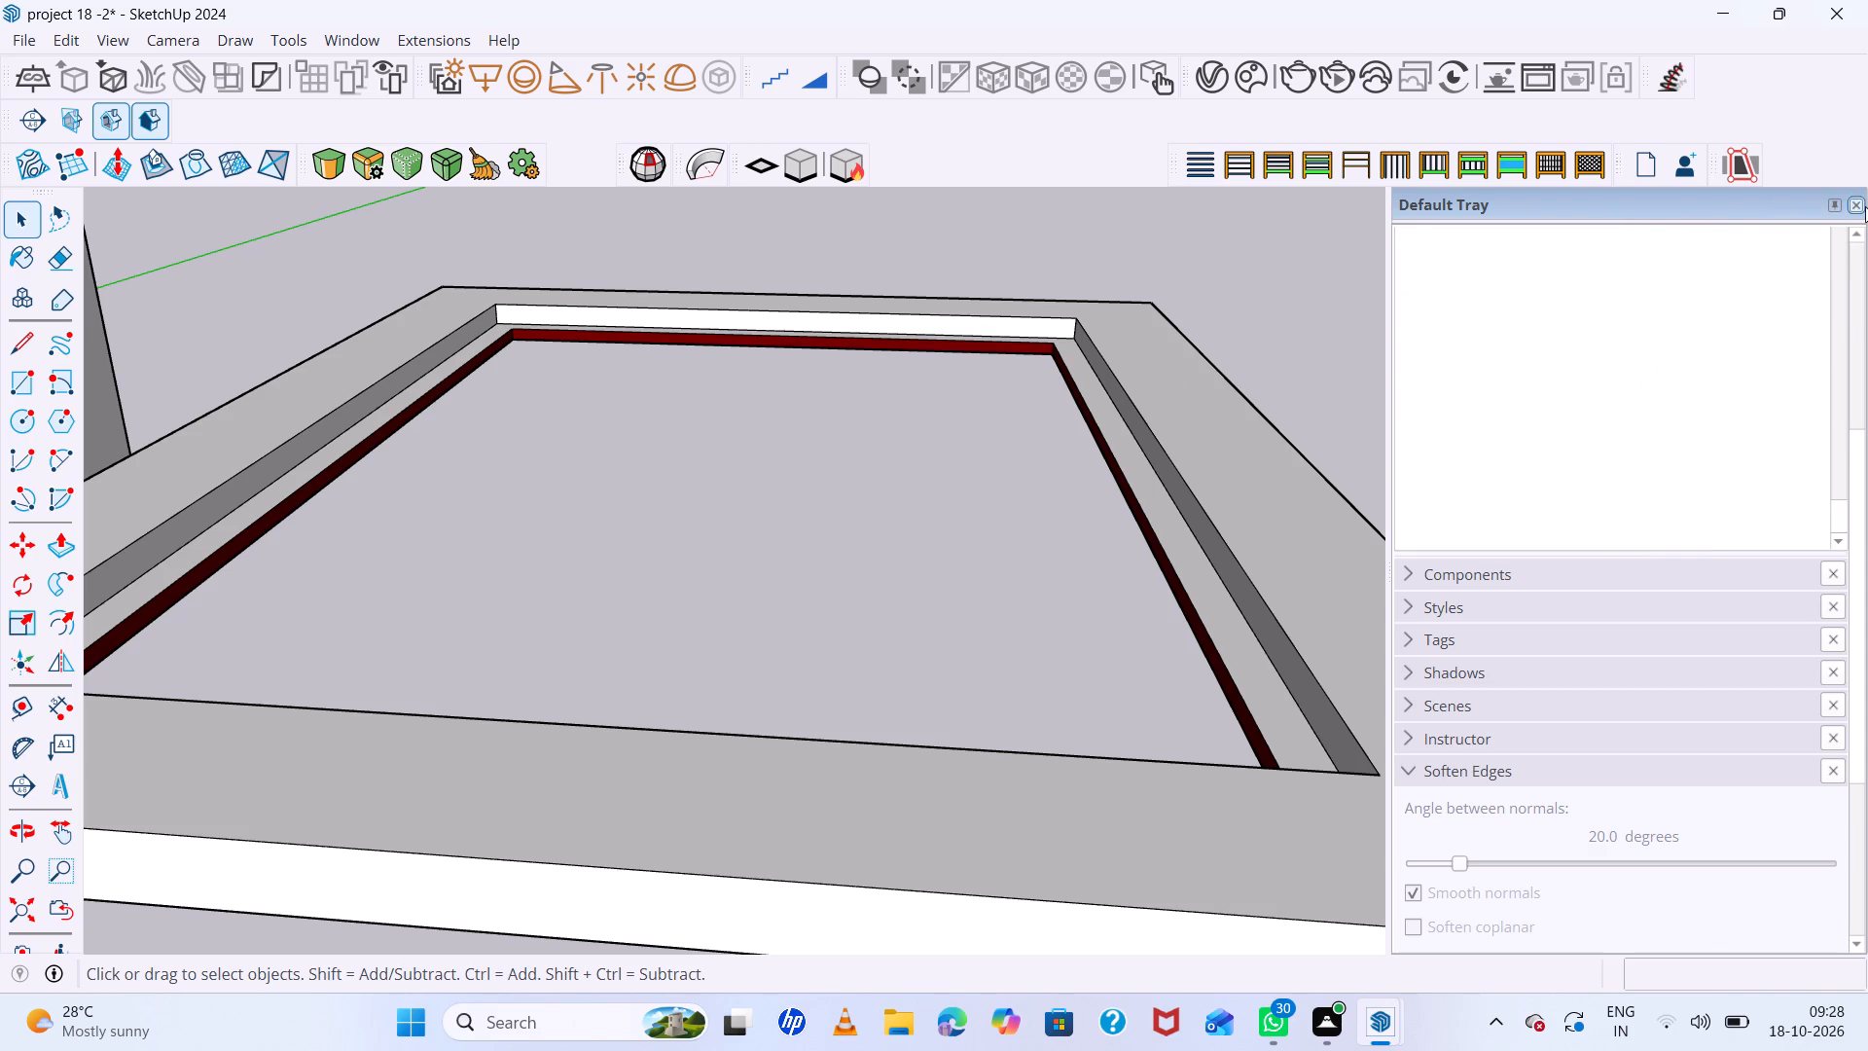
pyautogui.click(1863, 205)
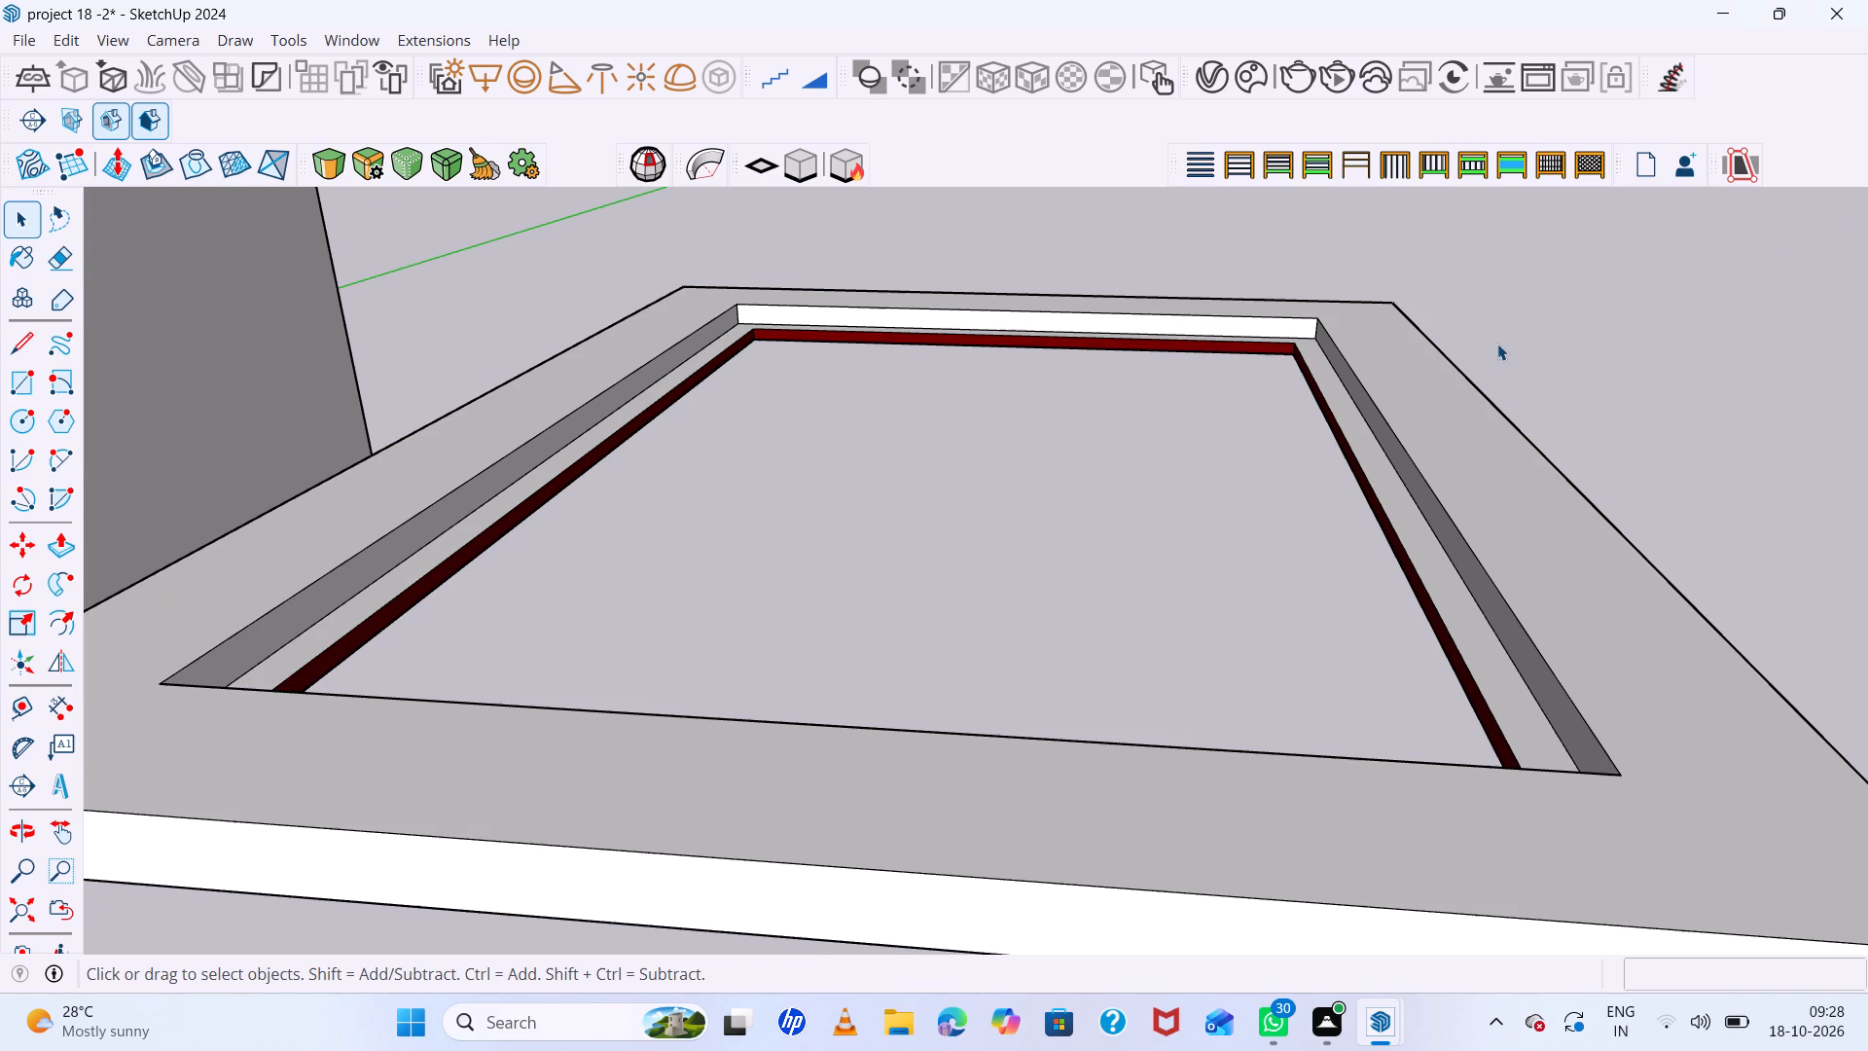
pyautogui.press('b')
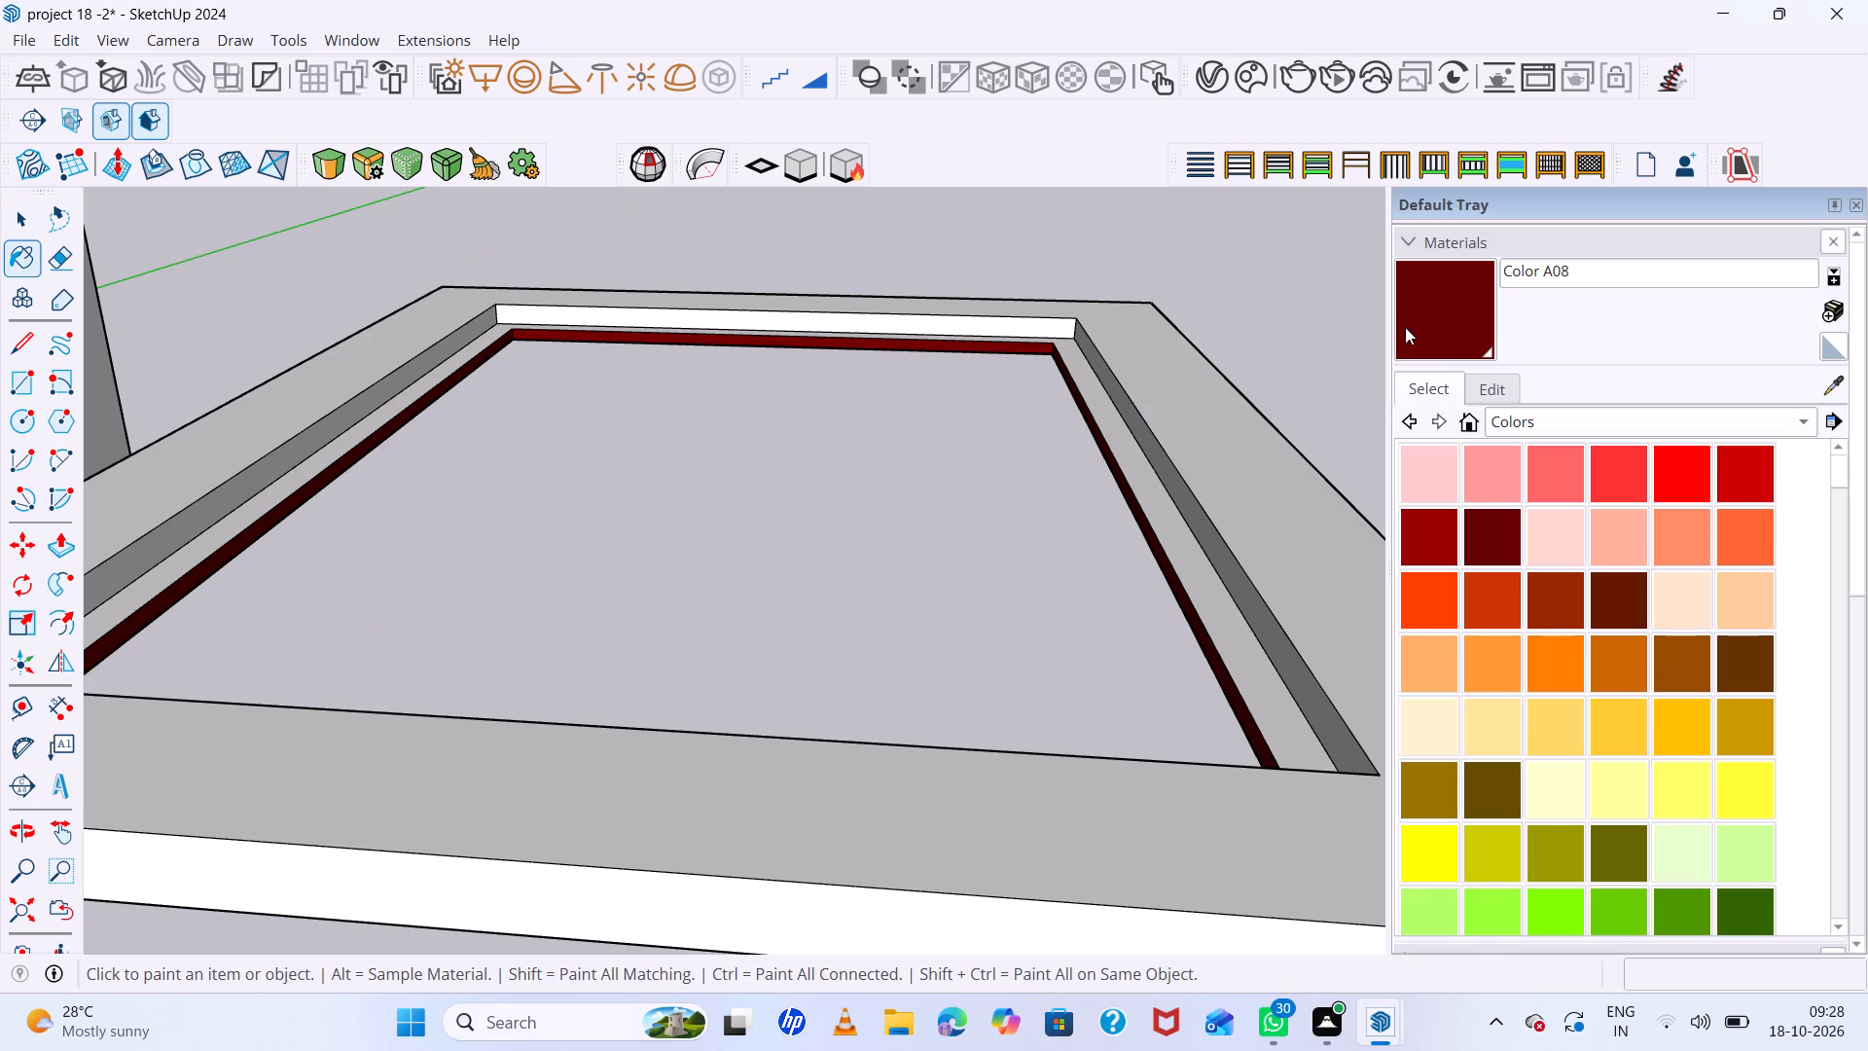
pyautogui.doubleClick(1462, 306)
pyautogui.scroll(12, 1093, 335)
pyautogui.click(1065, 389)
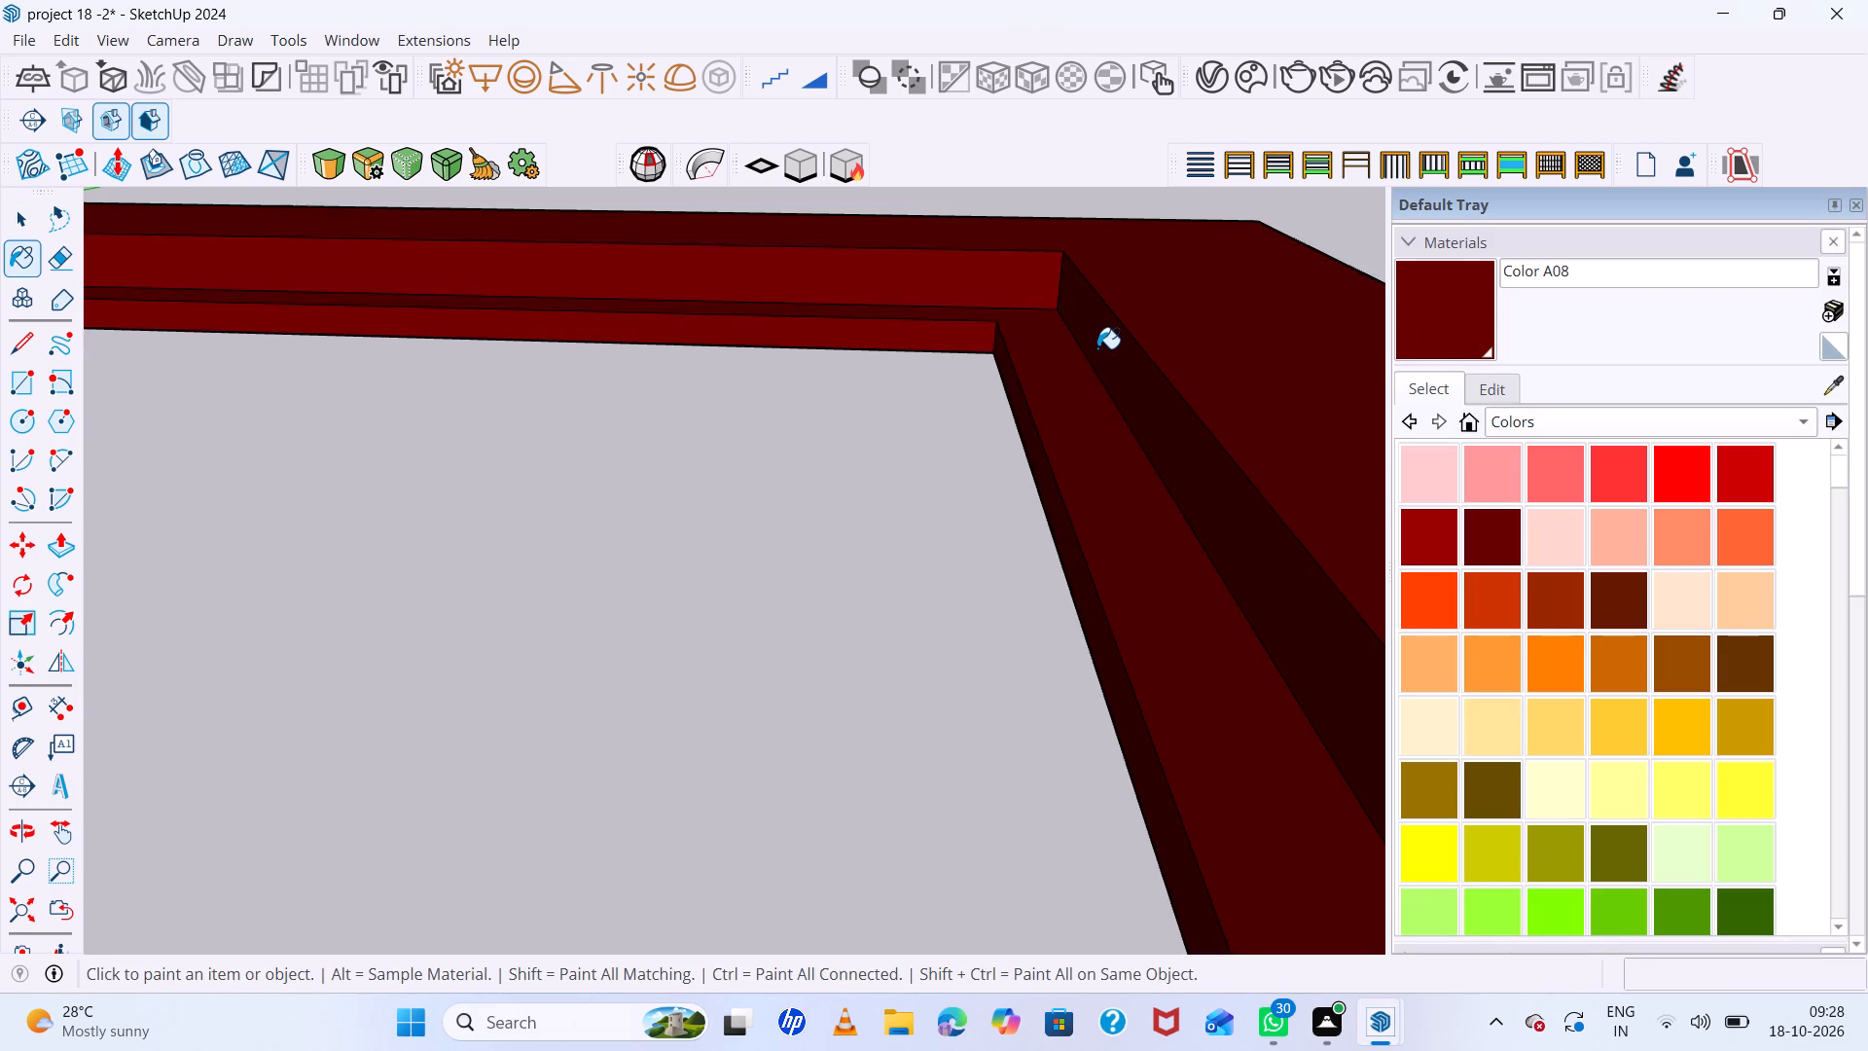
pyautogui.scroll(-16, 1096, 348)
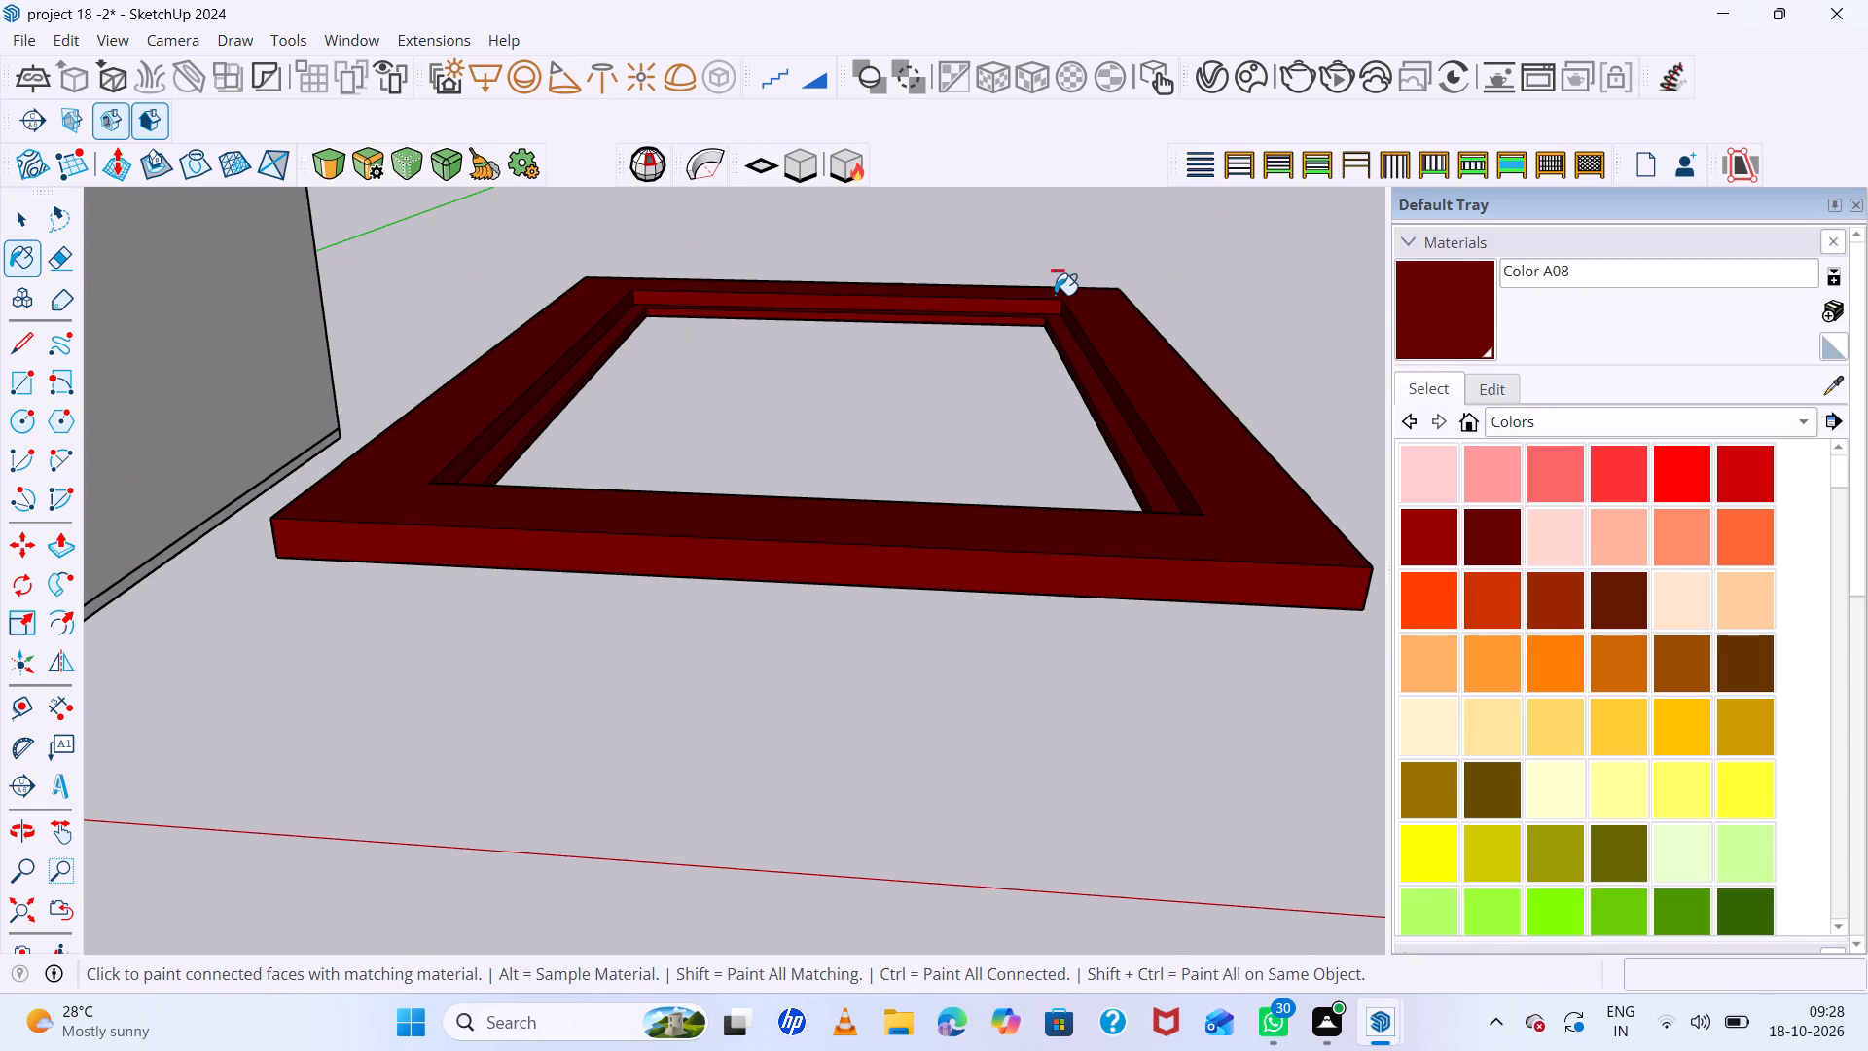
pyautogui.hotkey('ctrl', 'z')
# Inside the frame group, paint the four upright walls around the recess ledge with the dark red Color A08.
pyautogui.press('space')
pyautogui.scroll(5, 1075, 380)
pyautogui.tripleClick(1091, 362)
pyautogui.click(1094, 364)
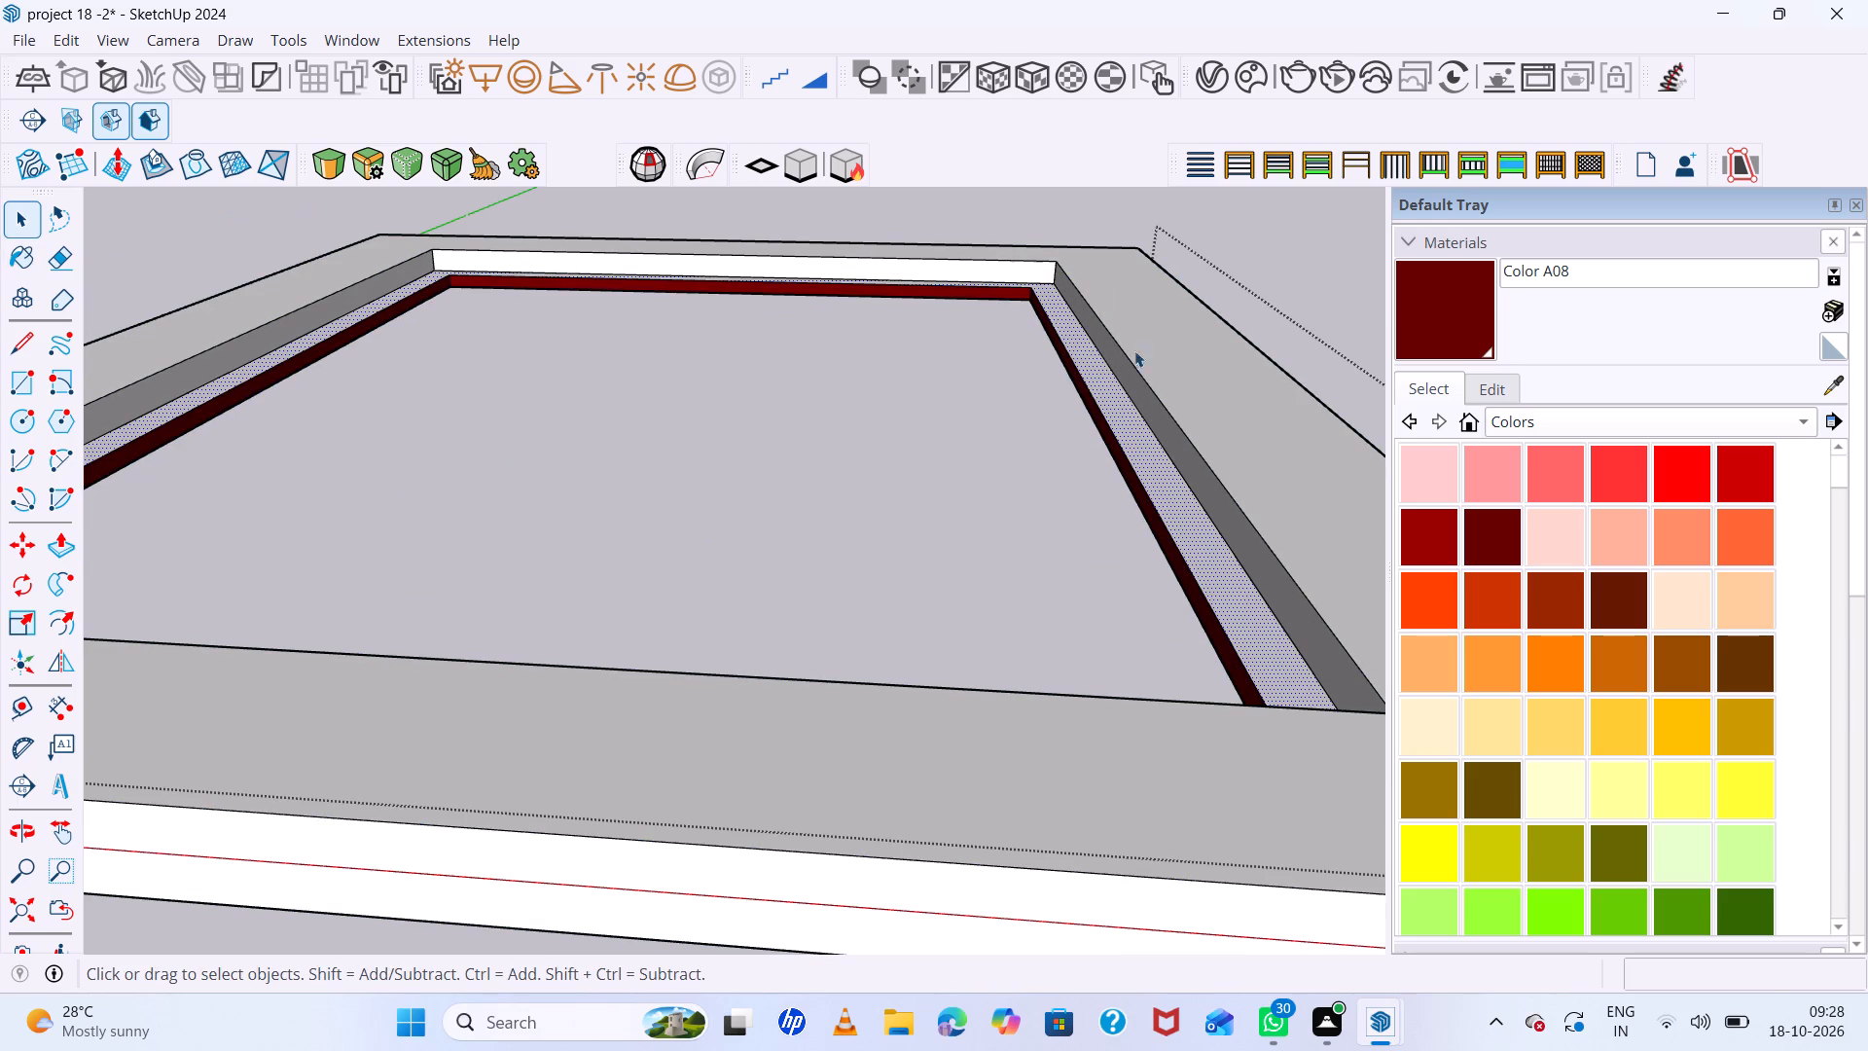
pyautogui.doubleClick(1424, 312)
pyautogui.scroll(-3, 1049, 351)
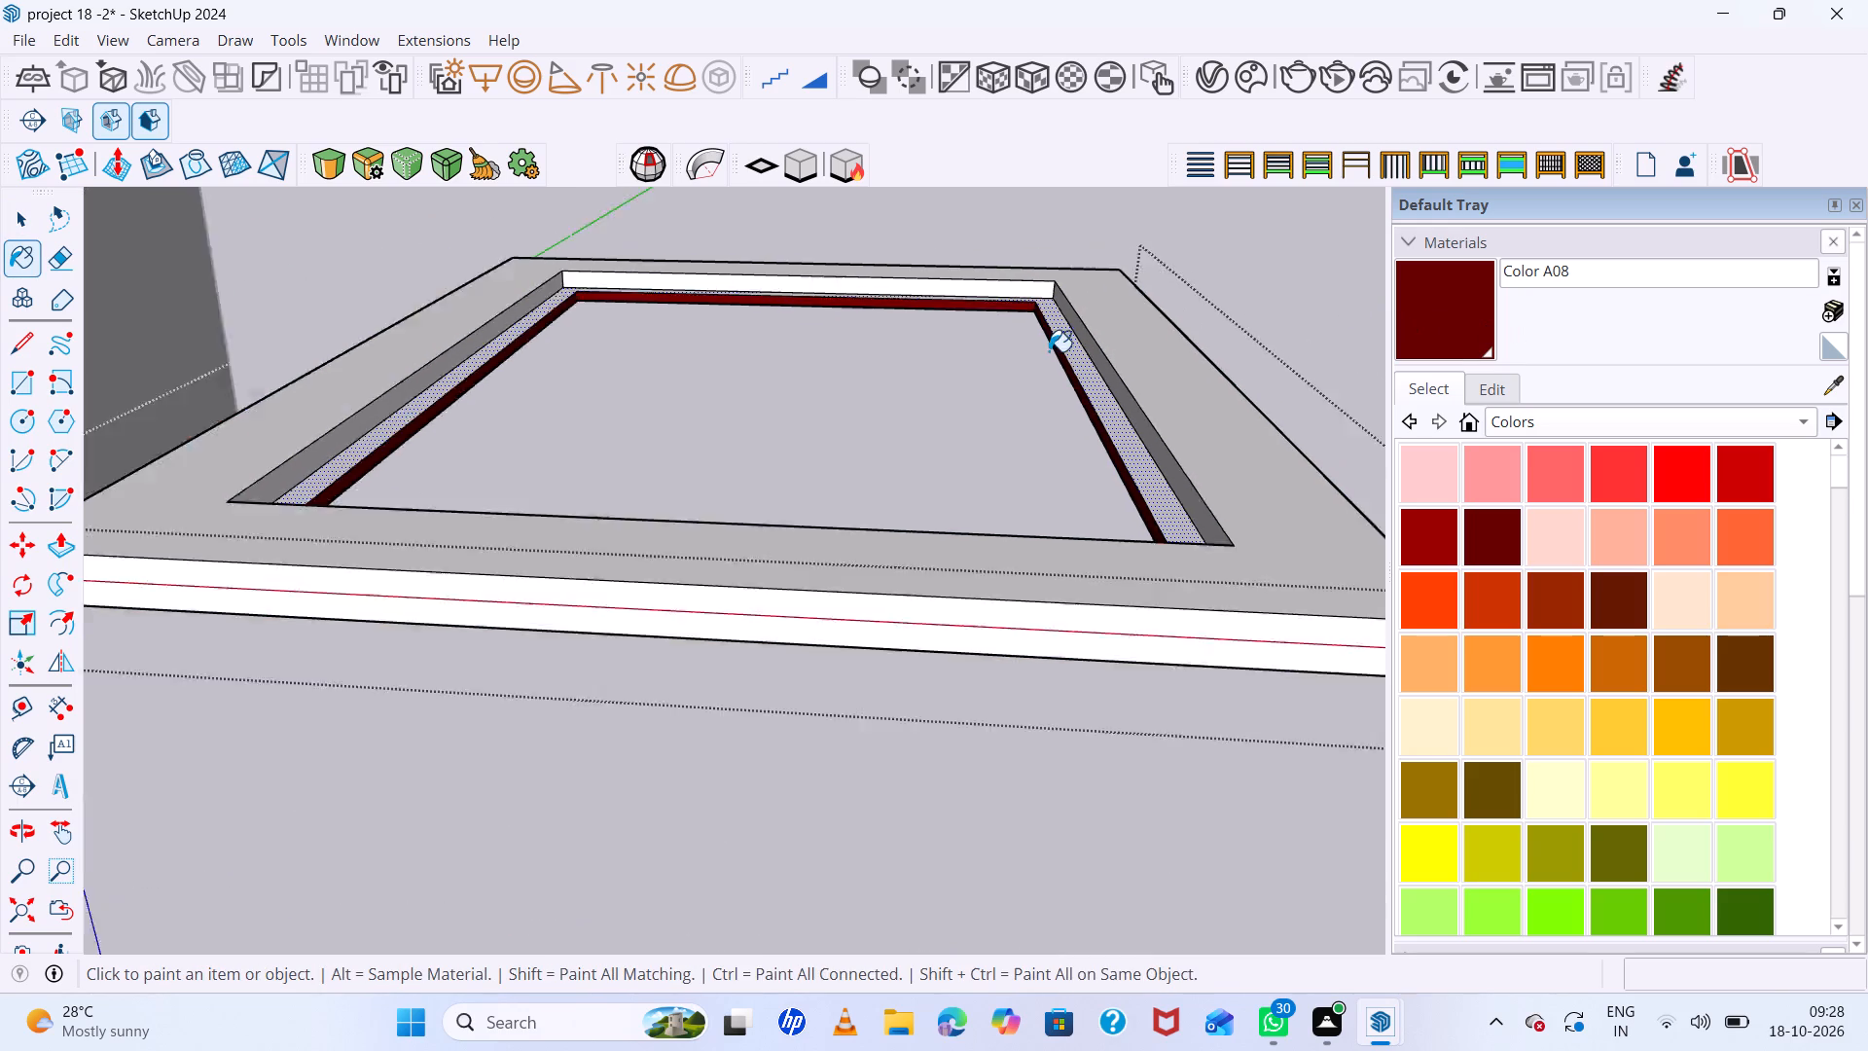
pyautogui.scroll(-20, 1049, 351)
pyautogui.scroll(-13, 1049, 351)
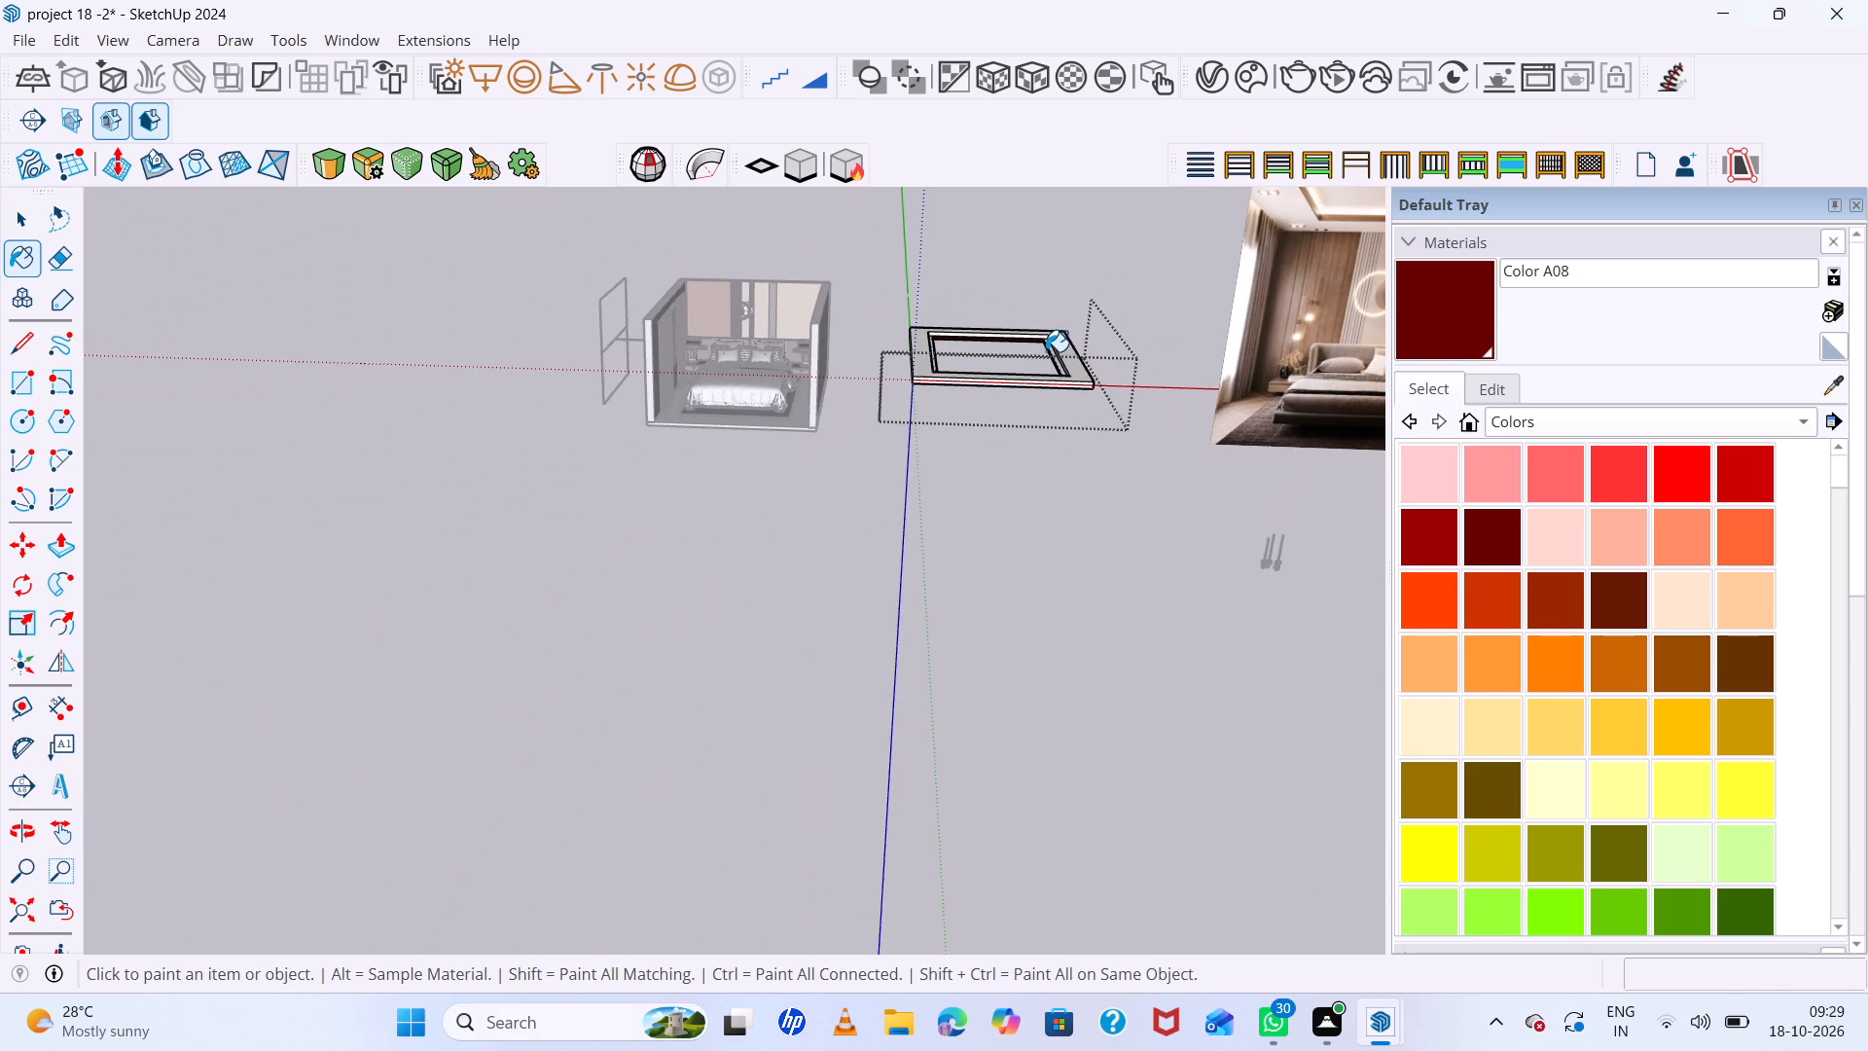
pyautogui.scroll(-5, 1046, 351)
pyautogui.scroll(6, 1046, 351)
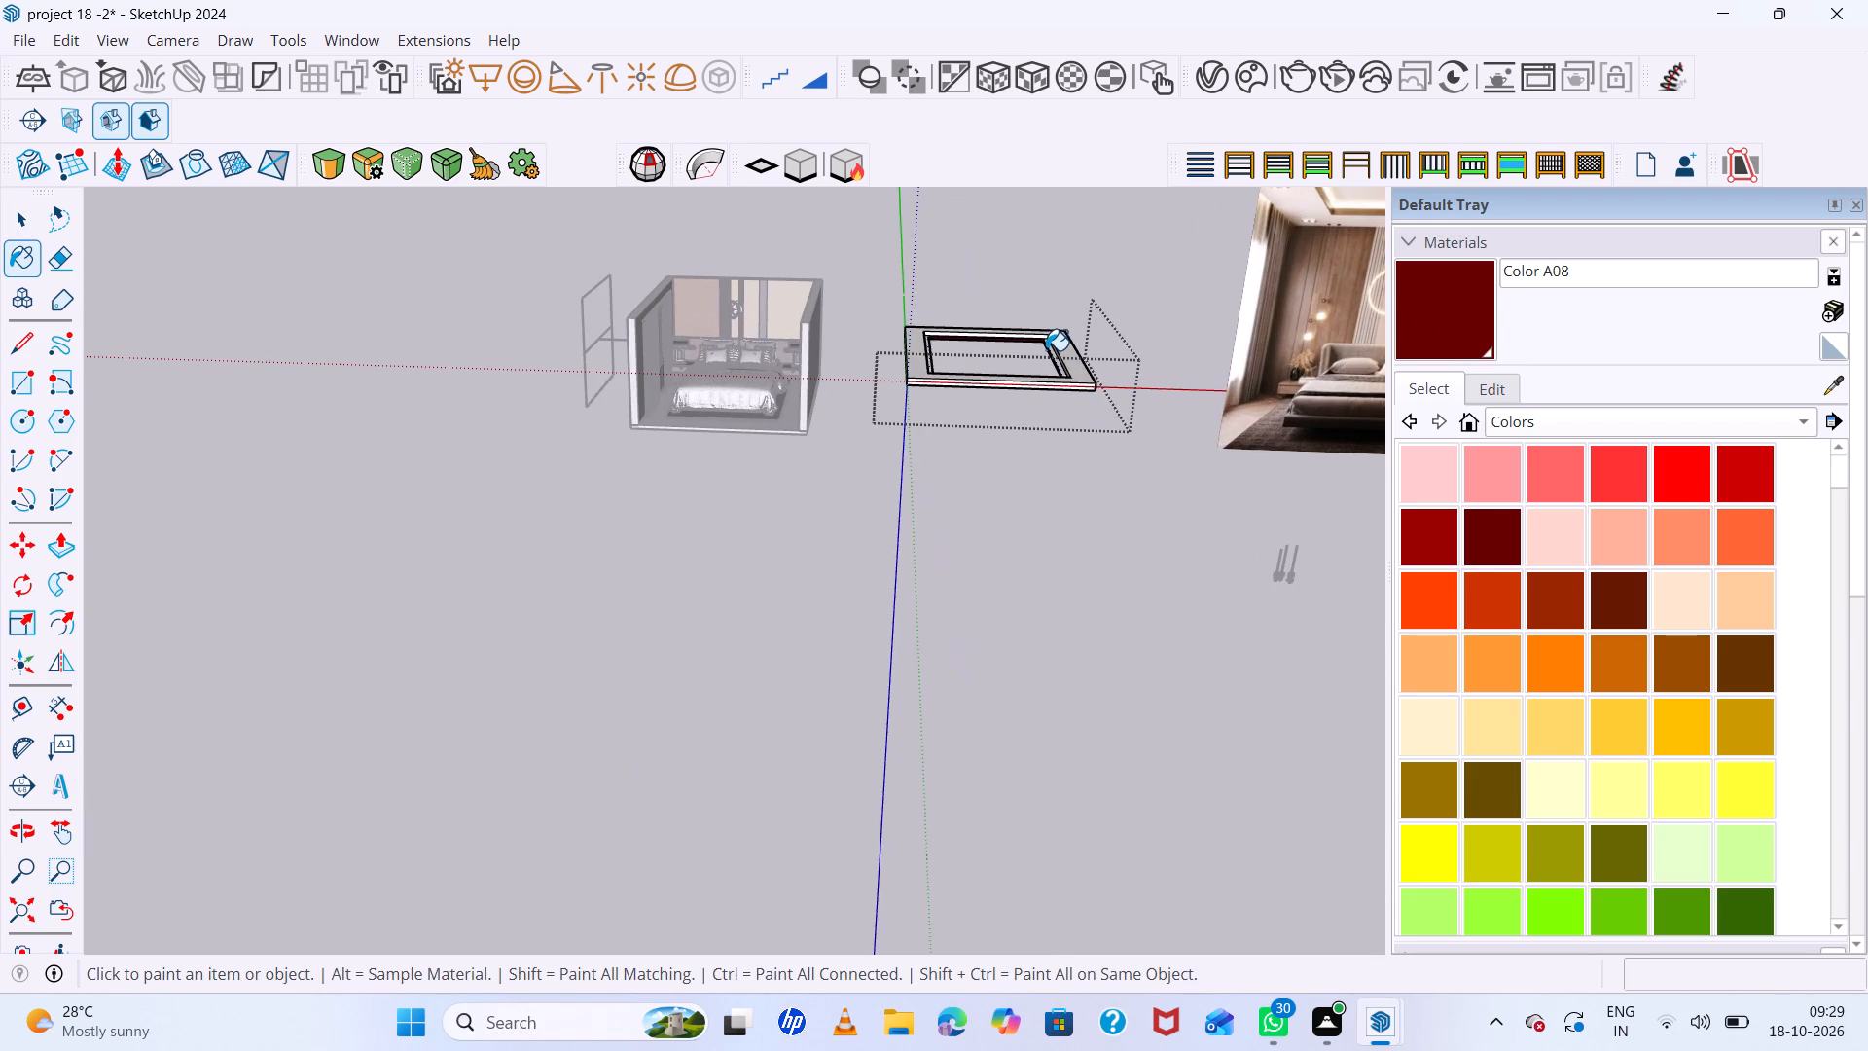
pyautogui.scroll(13, 1046, 350)
pyautogui.scroll(-1, 1046, 350)
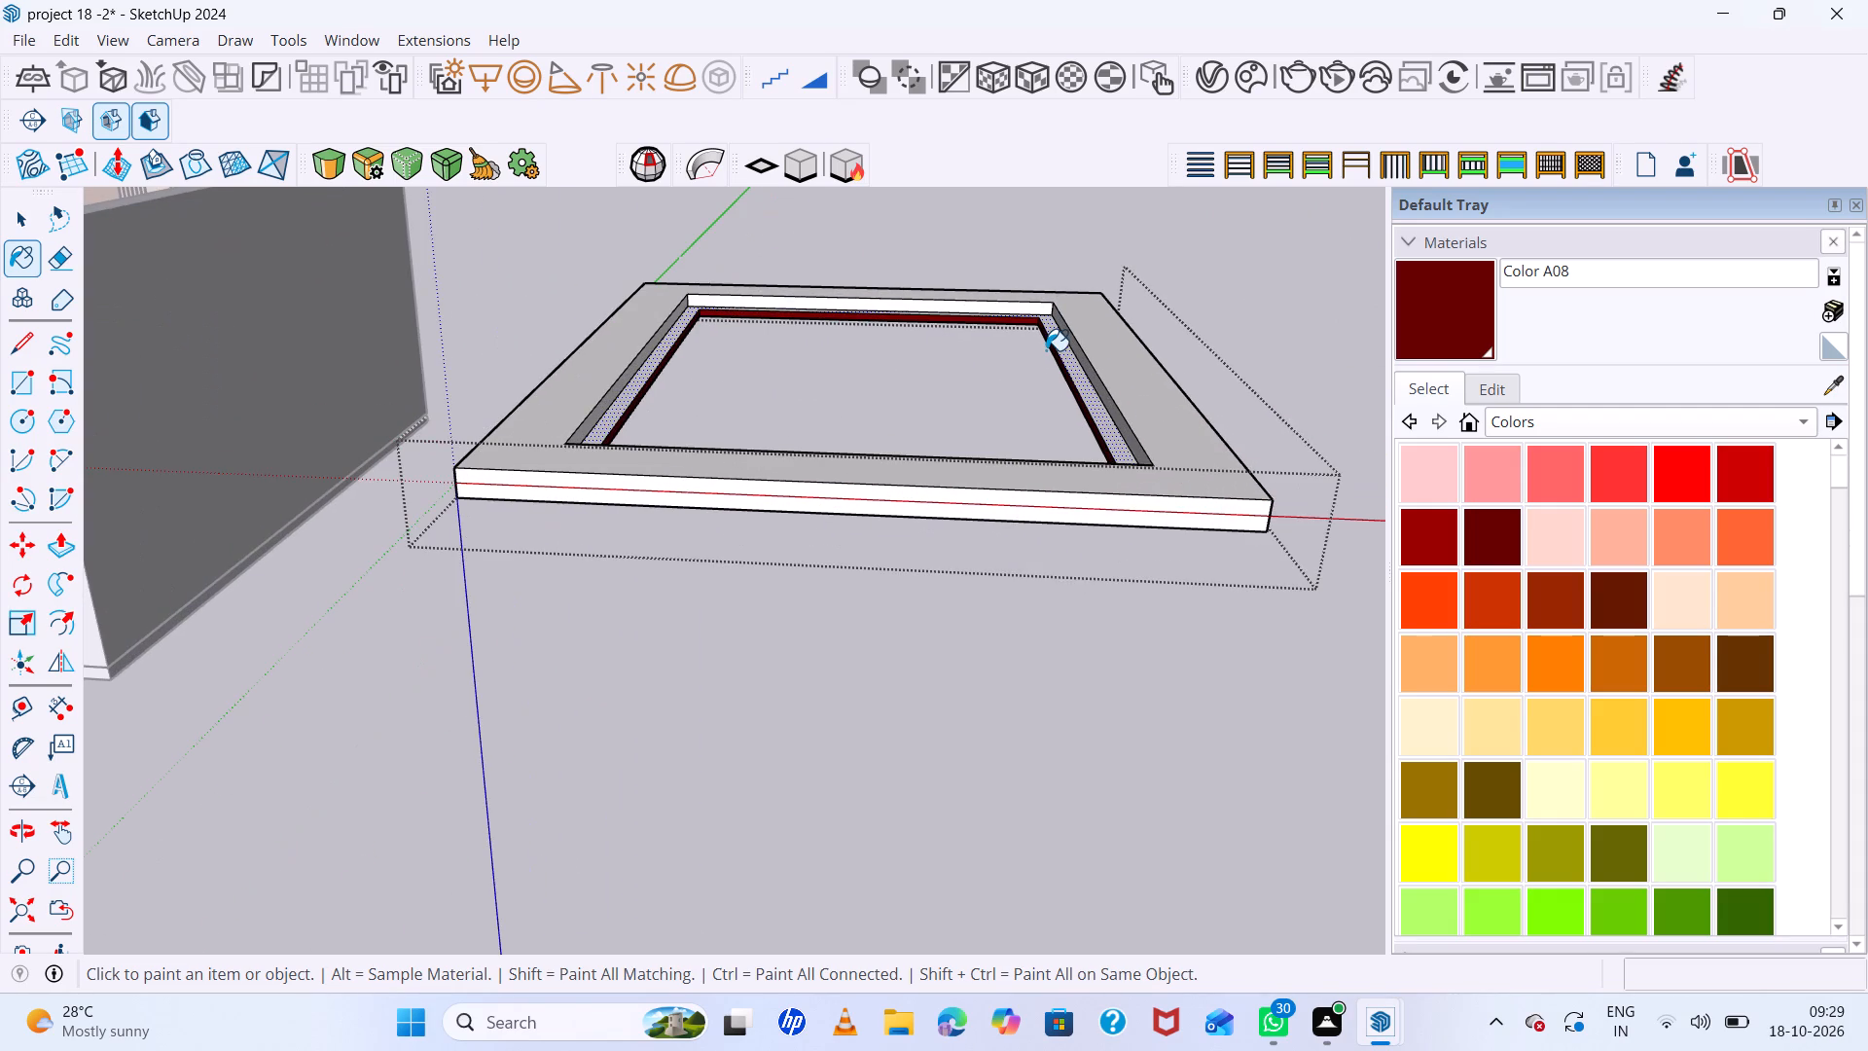
pyautogui.scroll(-3, 1046, 350)
pyautogui.scroll(18, 1060, 346)
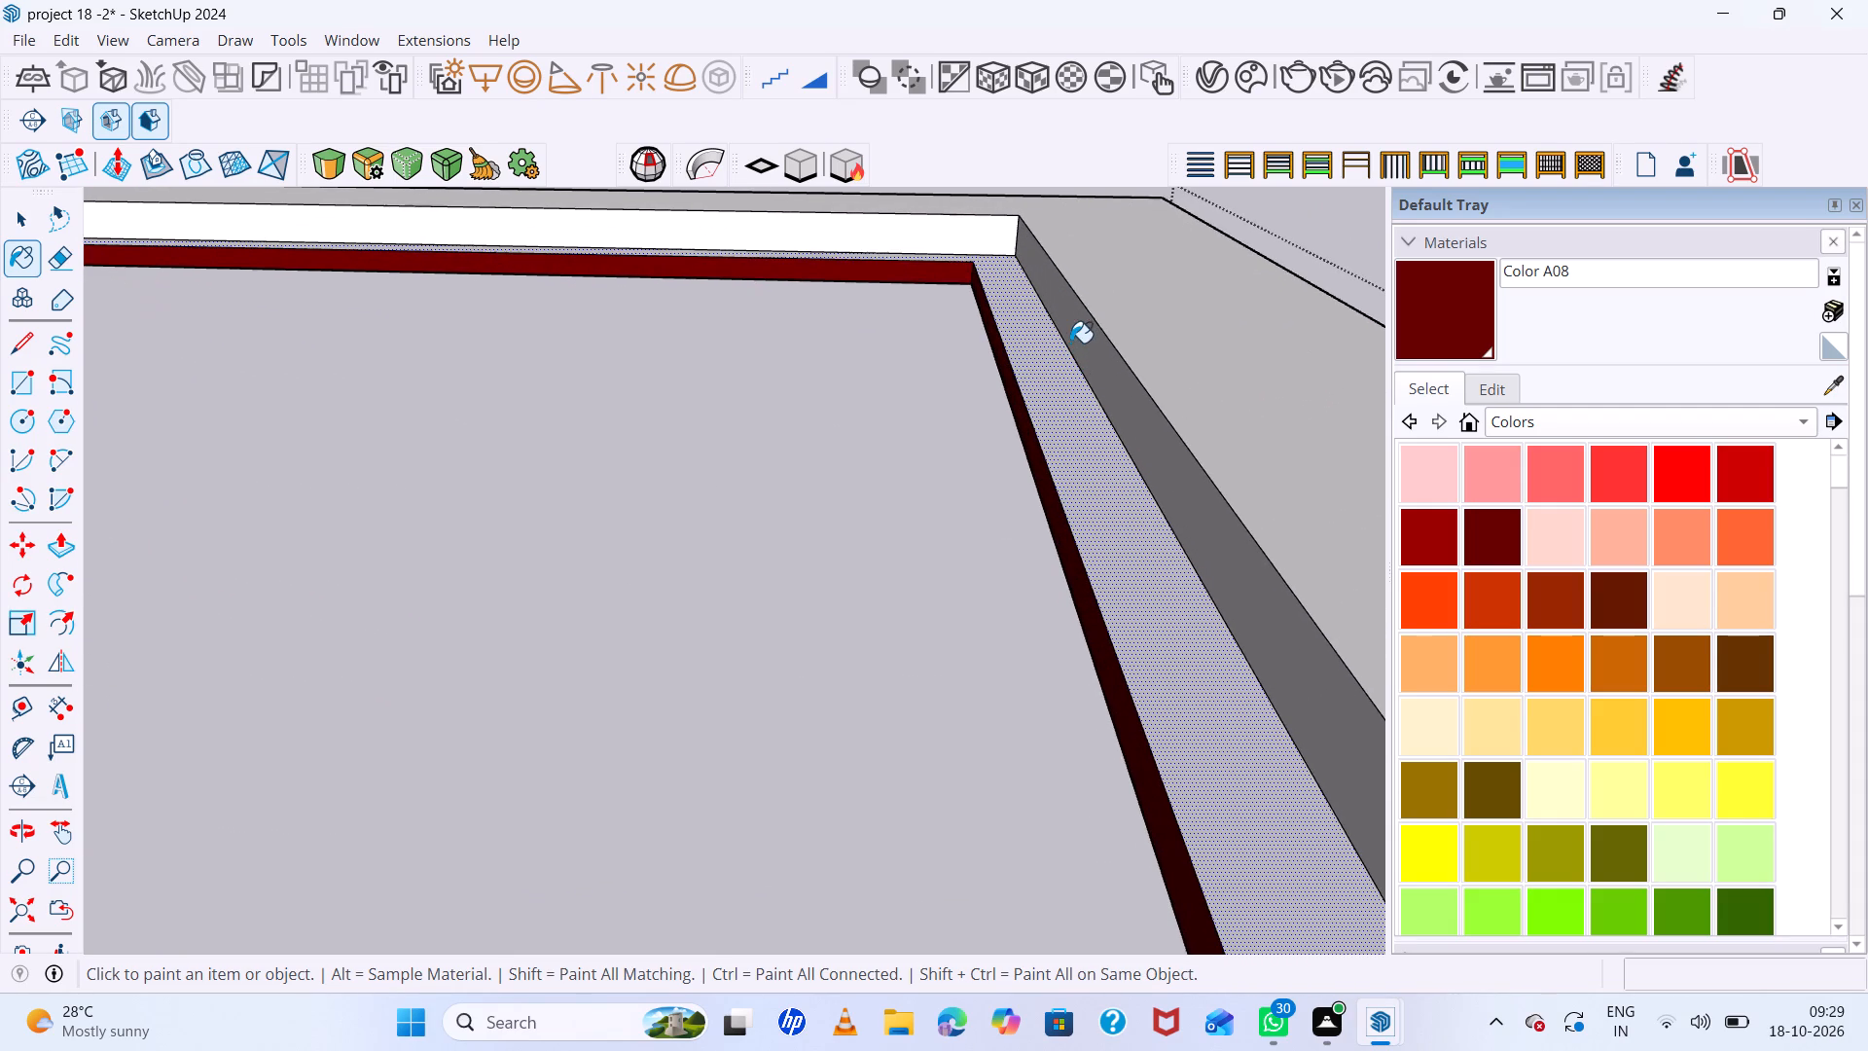
pyautogui.click(1085, 338)
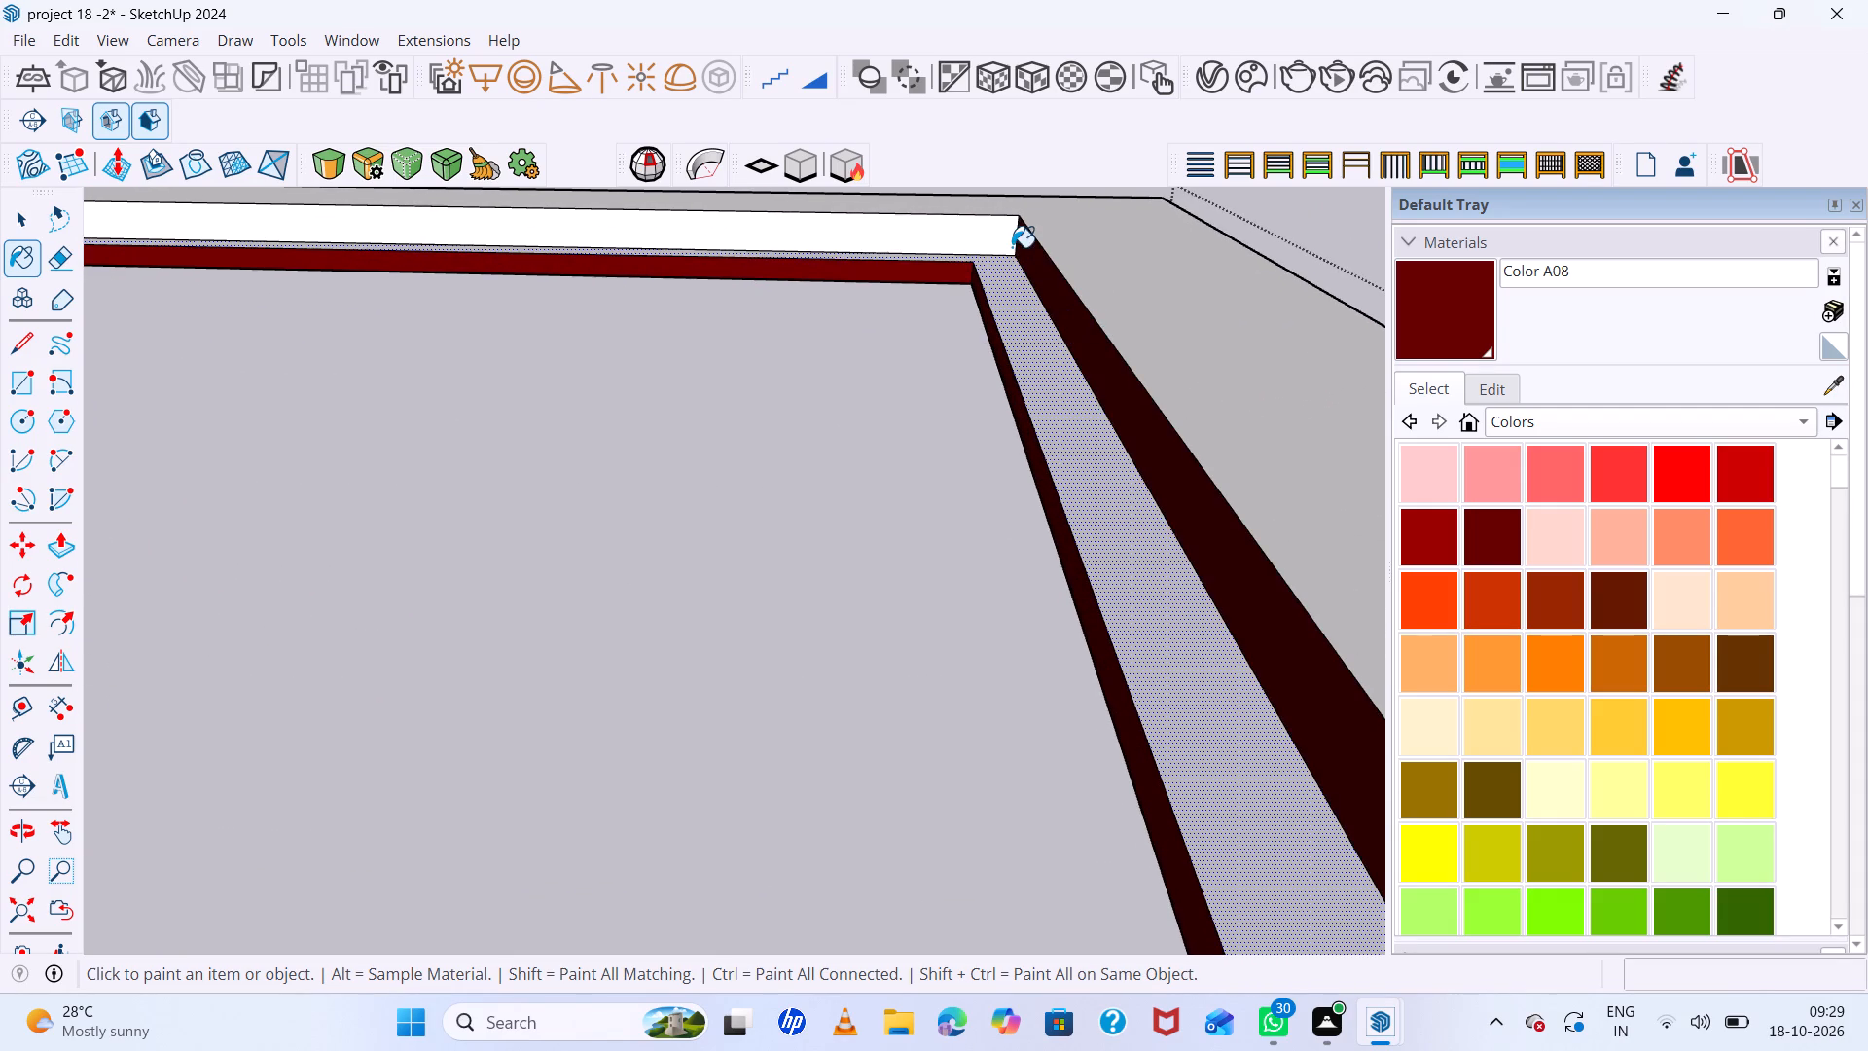
pyautogui.click(1010, 239)
pyautogui.scroll(-13, 938, 270)
pyautogui.moveTo(1013, 305); pyautogui.dragTo(820, 358, button='middle')
pyautogui.scroll(7, 642, 277)
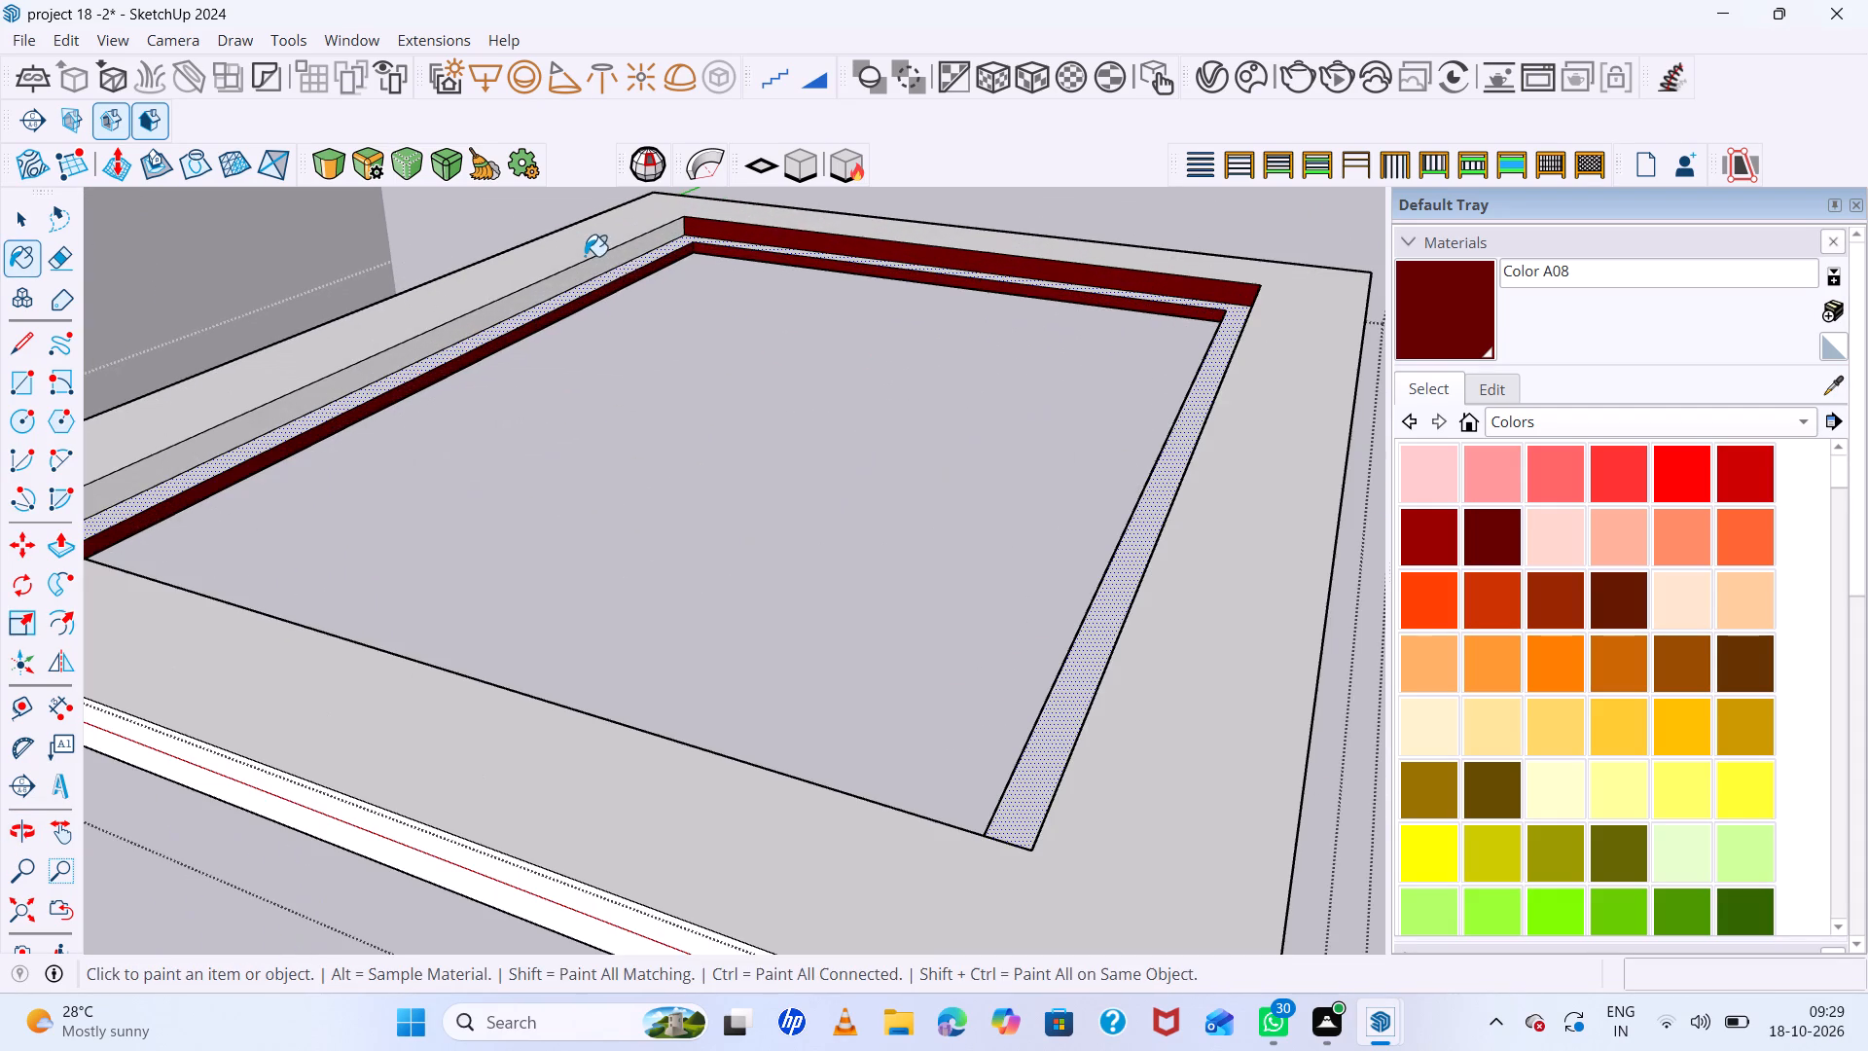
pyautogui.click(607, 272)
pyautogui.doubleClick(602, 264)
pyautogui.scroll(-7, 620, 275)
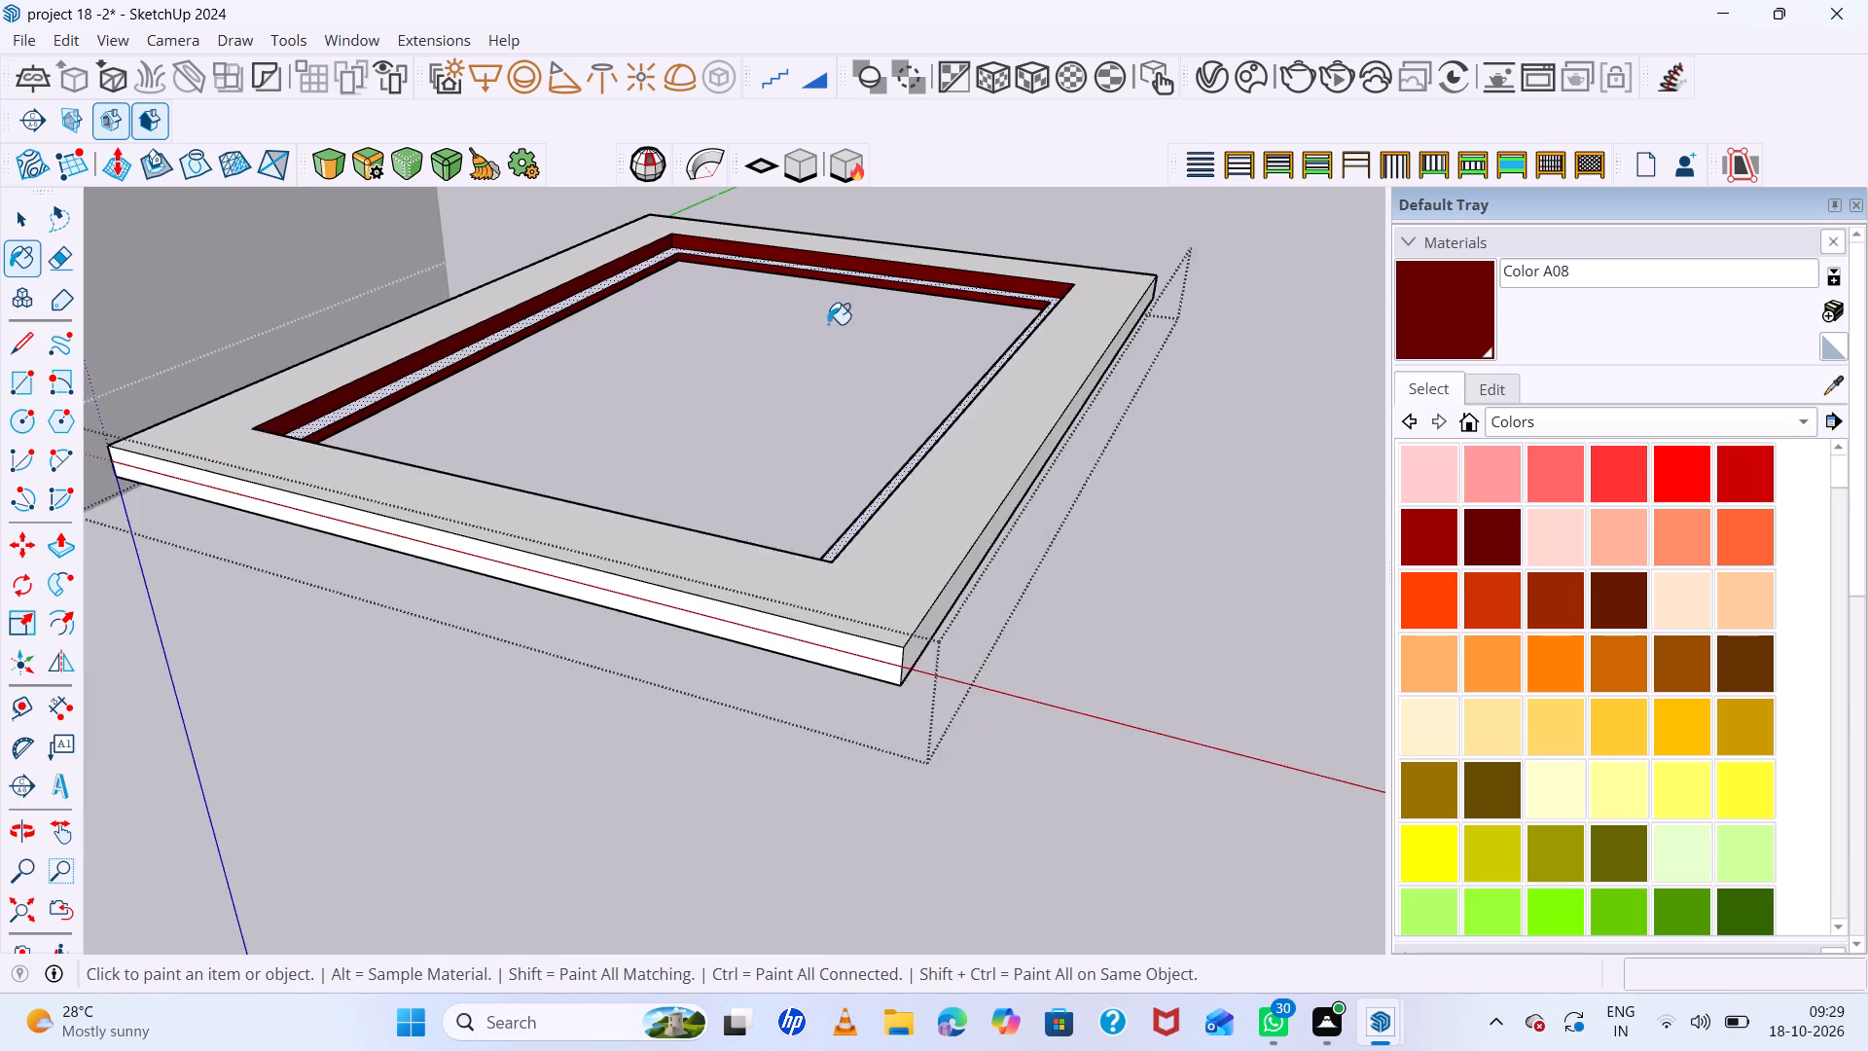
pyautogui.moveTo(826, 327); pyautogui.dragTo(101, 529, button='middle')
pyautogui.scroll(7, 557, 455)
pyautogui.click(579, 402)
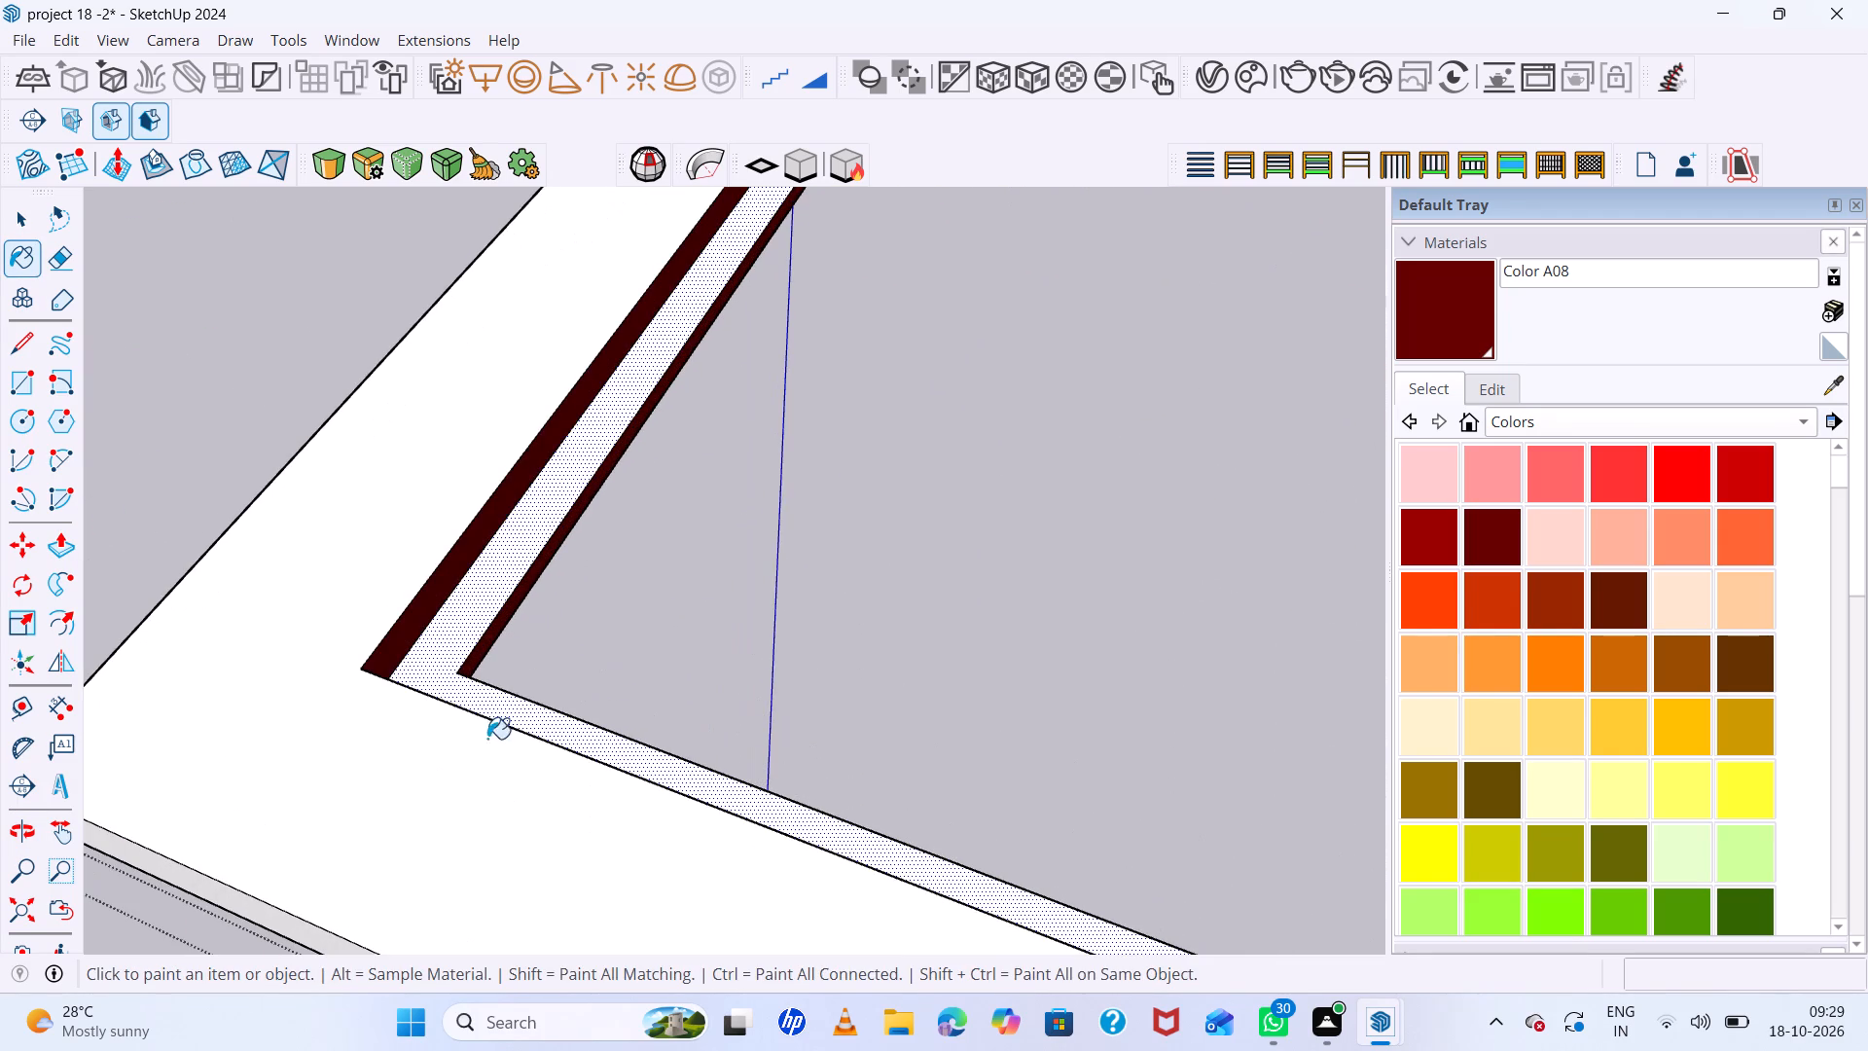
# Push/pull the long painted recess wall nearest the bedroom inward over the ledge by the previous distance, undoing the extra second push.
pyautogui.moveTo(497, 694); pyautogui.dragTo(35, 700, button='middle')
pyautogui.scroll(5, 382, 641)
pyautogui.scroll(-9, 393, 600)
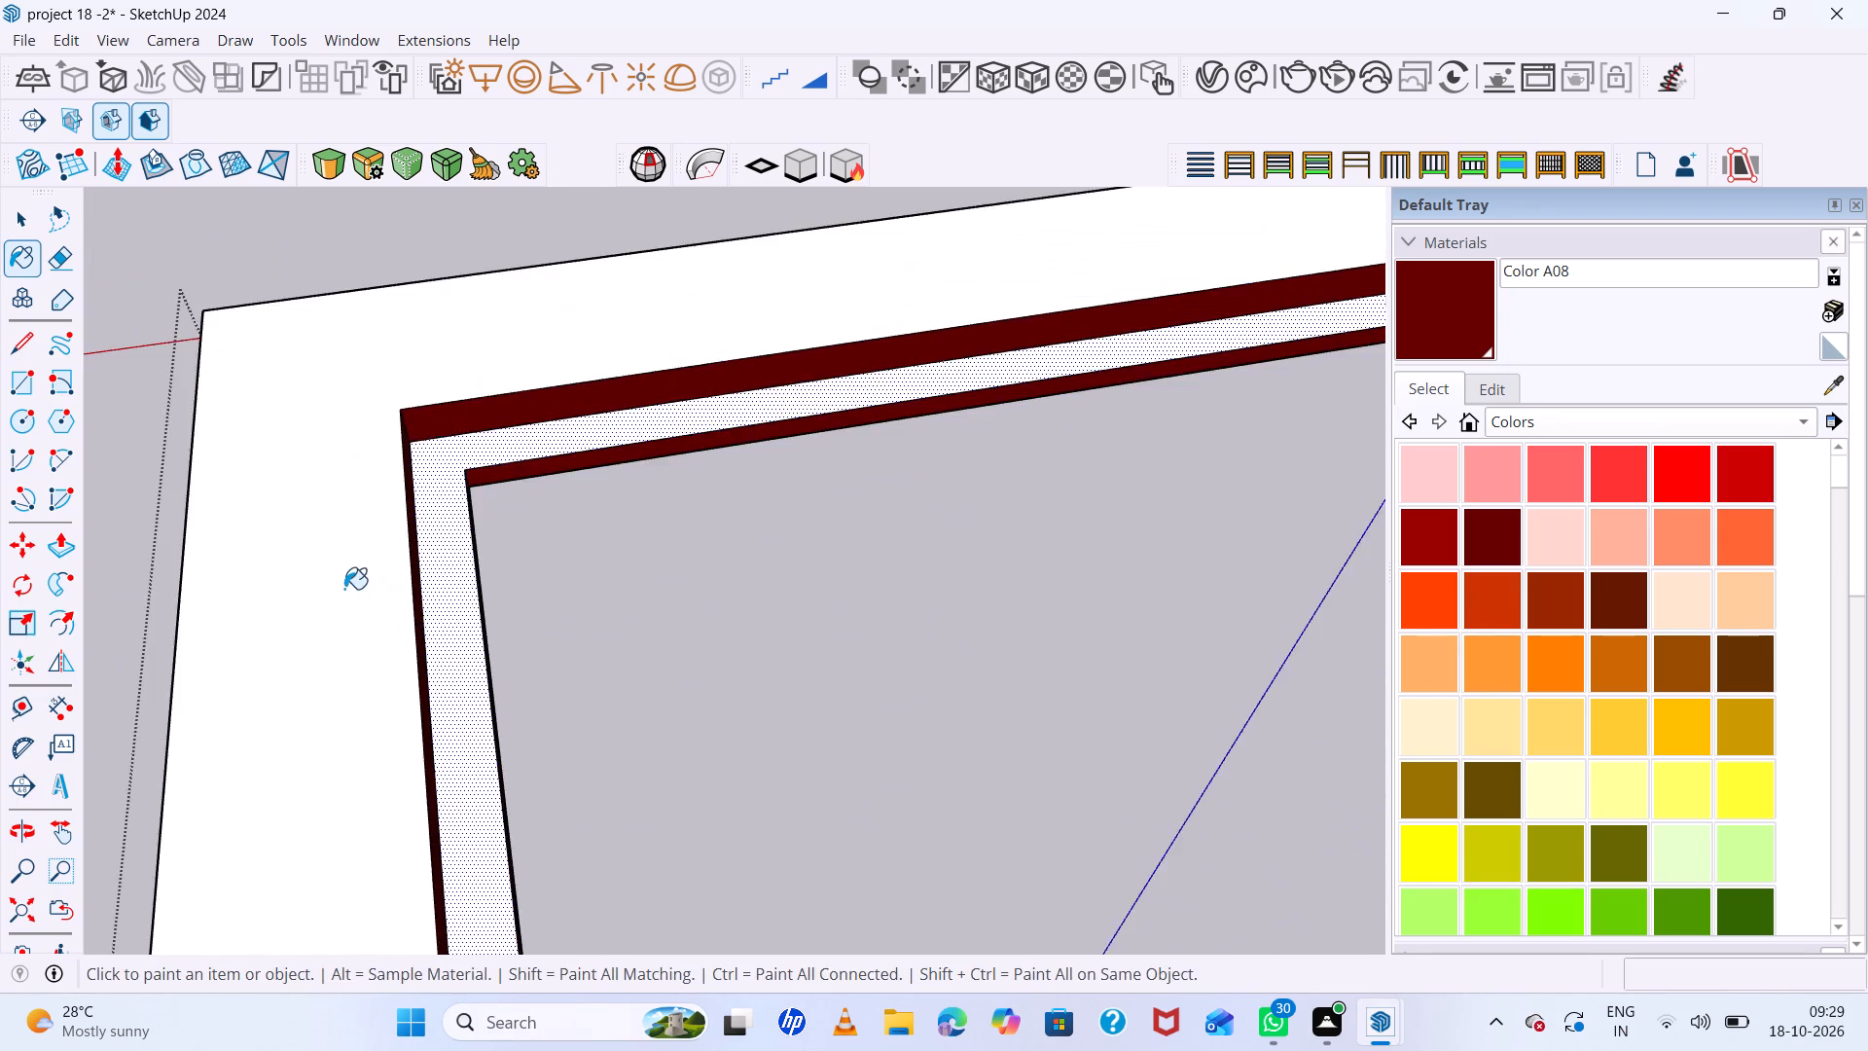
pyautogui.scroll(-13, 344, 589)
pyautogui.moveTo(422, 638); pyautogui.dragTo(1299, 635, button='middle')
pyautogui.scroll(7, 960, 564)
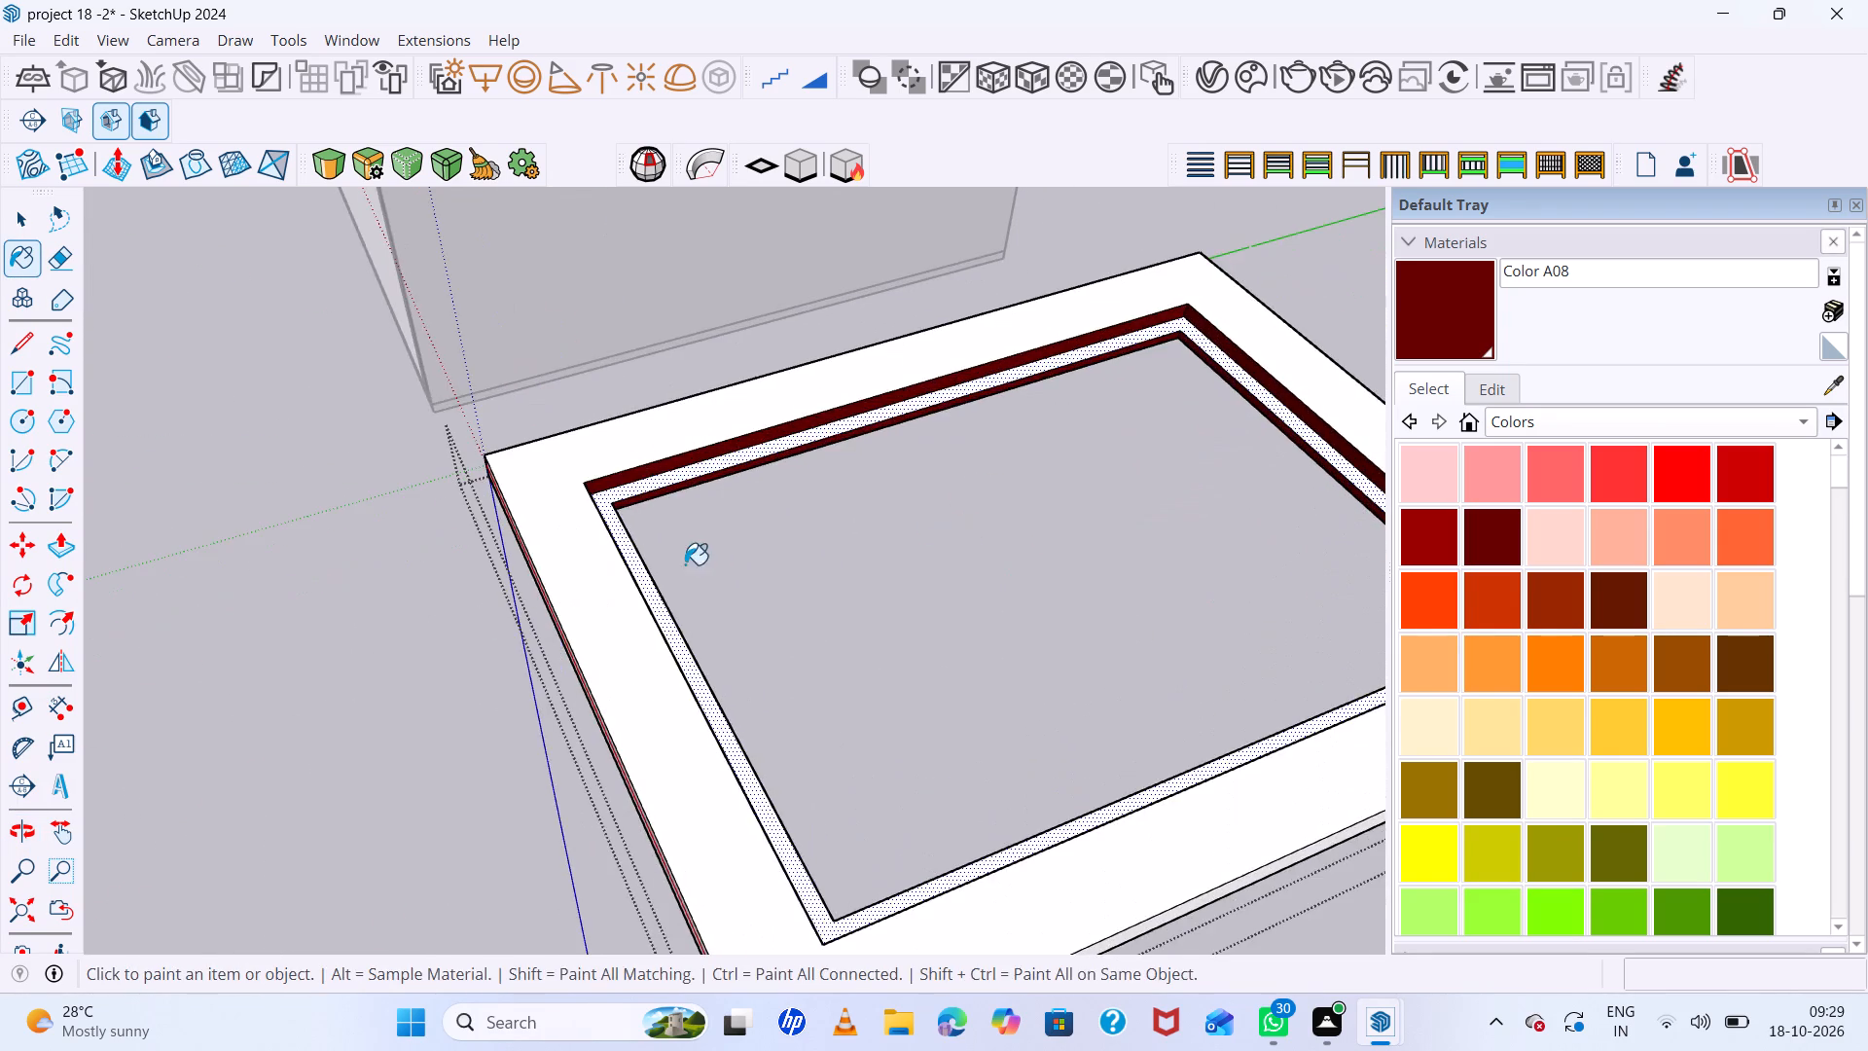
pyautogui.moveTo(685, 564); pyautogui.dragTo(973, 603, button='middle')
pyautogui.scroll(12, 896, 409)
pyautogui.moveTo(946, 446); pyautogui.dragTo(876, 355, button='middle')
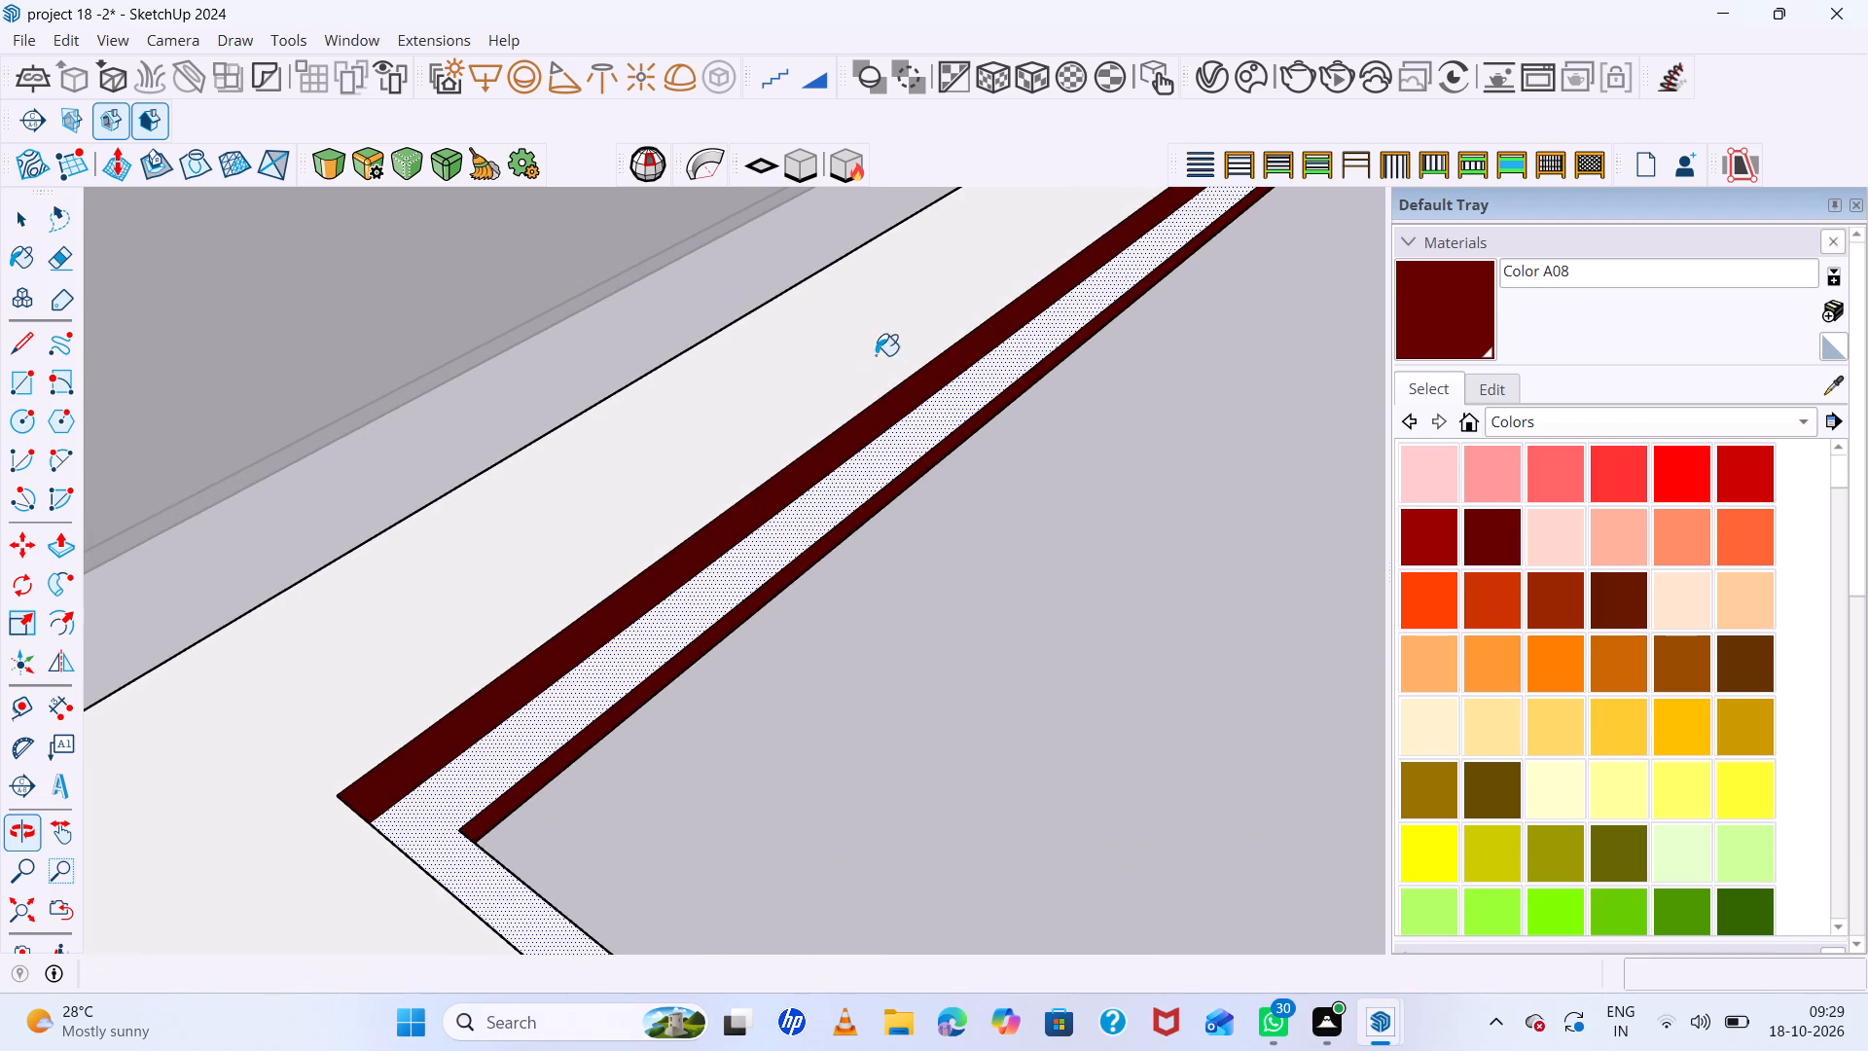
pyautogui.press('space')
pyautogui.doubleClick(840, 436)
pyautogui.press('p')
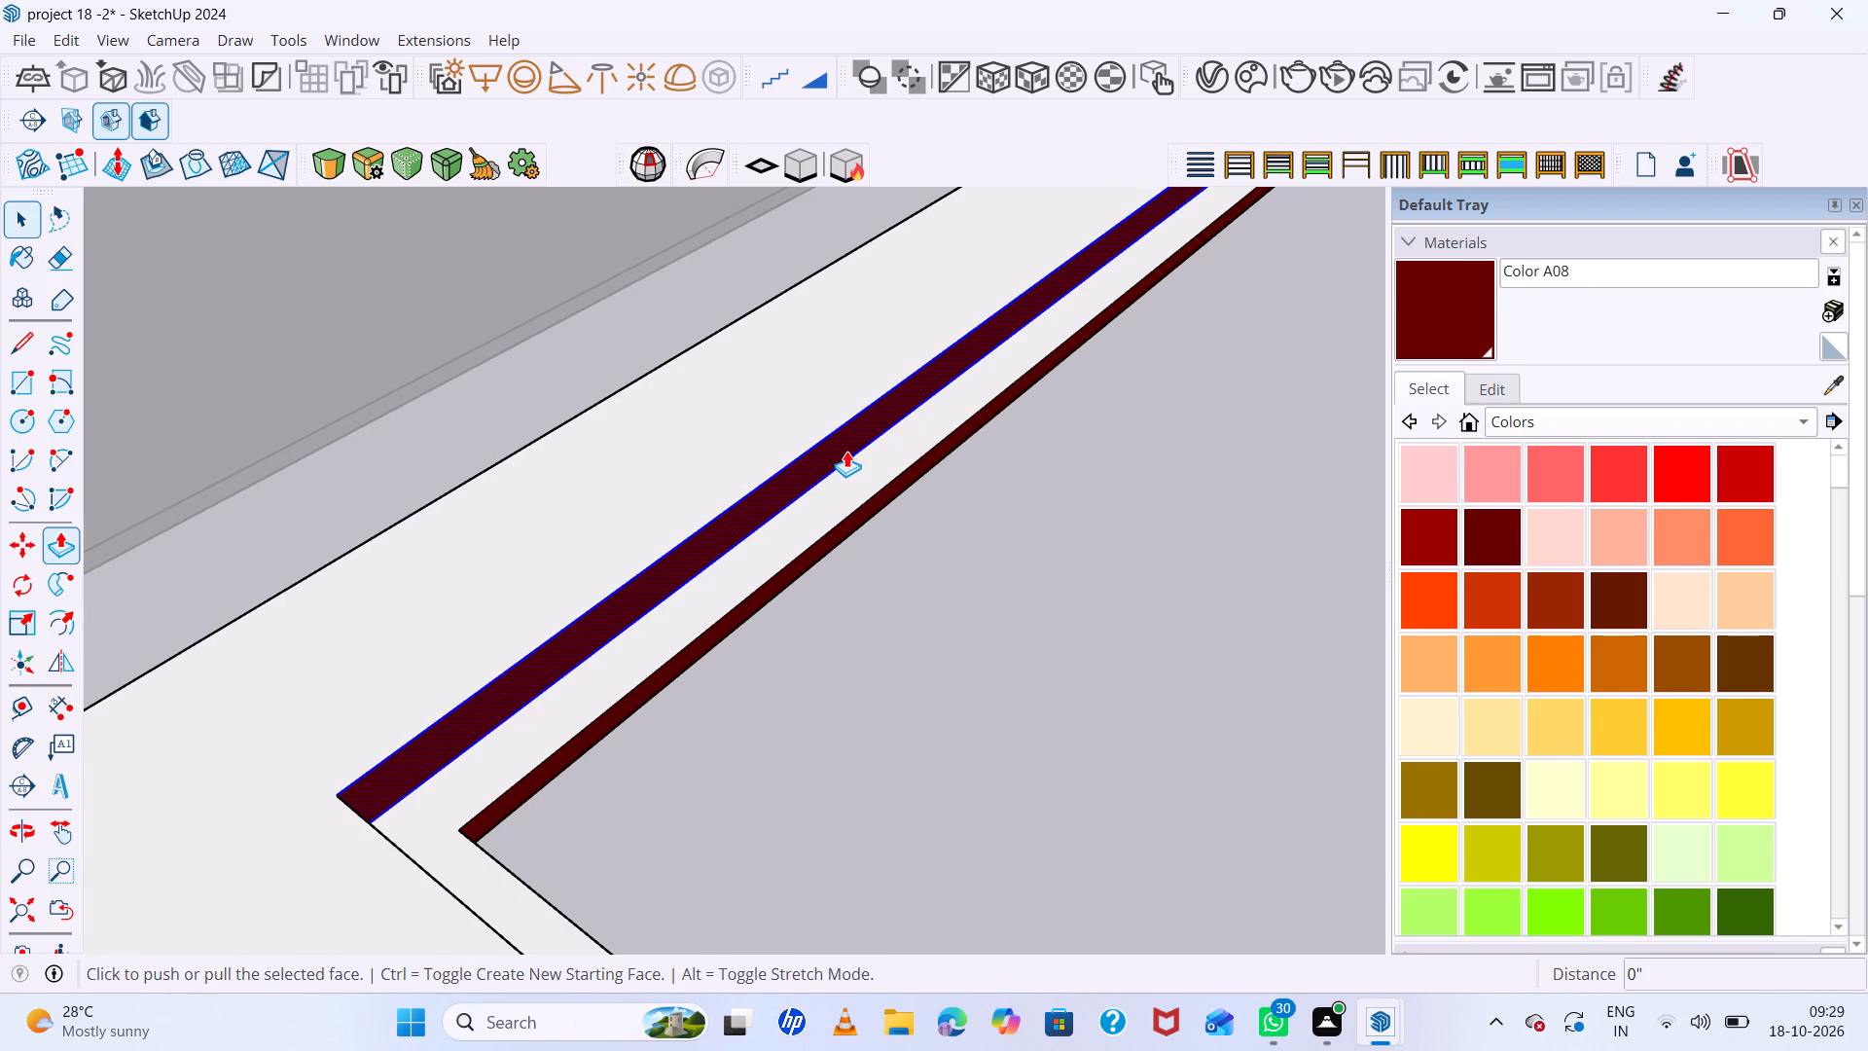
pyautogui.doubleClick(847, 451)
pyautogui.doubleClick(856, 462)
pyautogui.press('space')
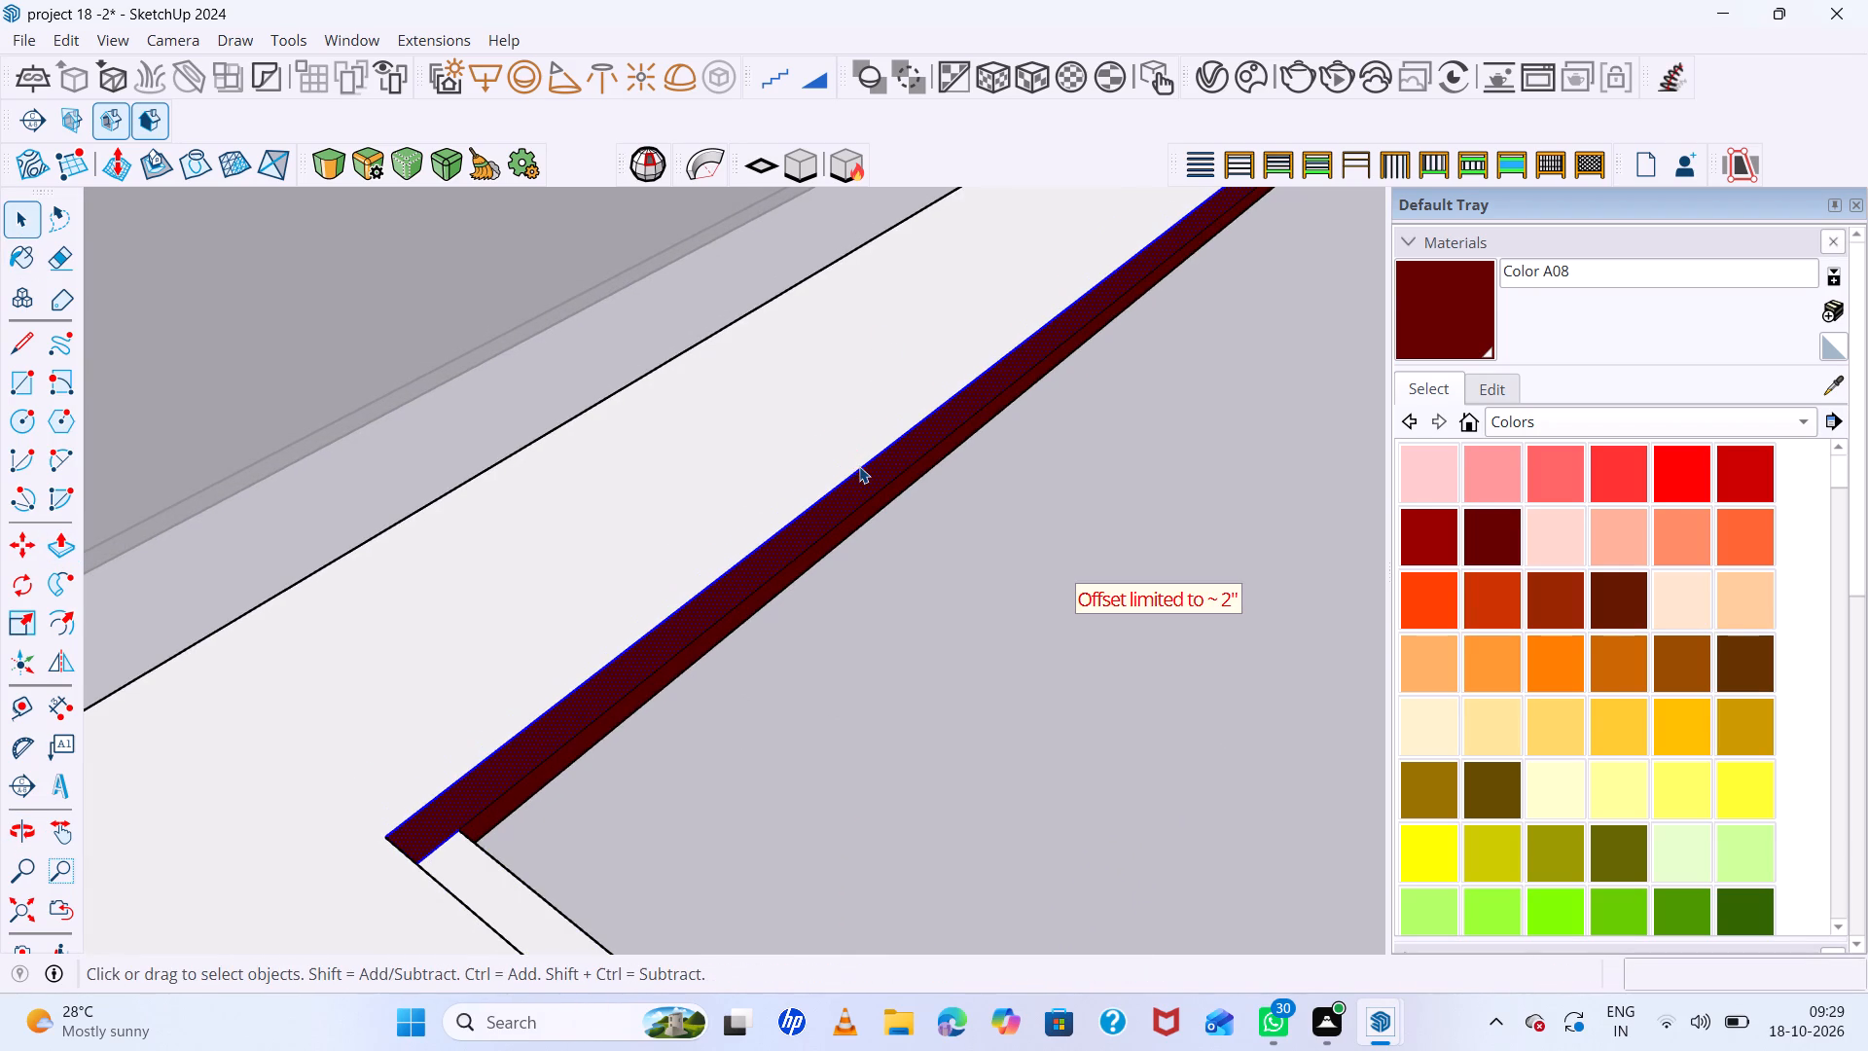
pyautogui.hotkey('ctrl', 'z')
# Push/pull the adjoining short painted recess wall inward over the ledge by the same repeated distance.
pyautogui.scroll(5, 862, 473)
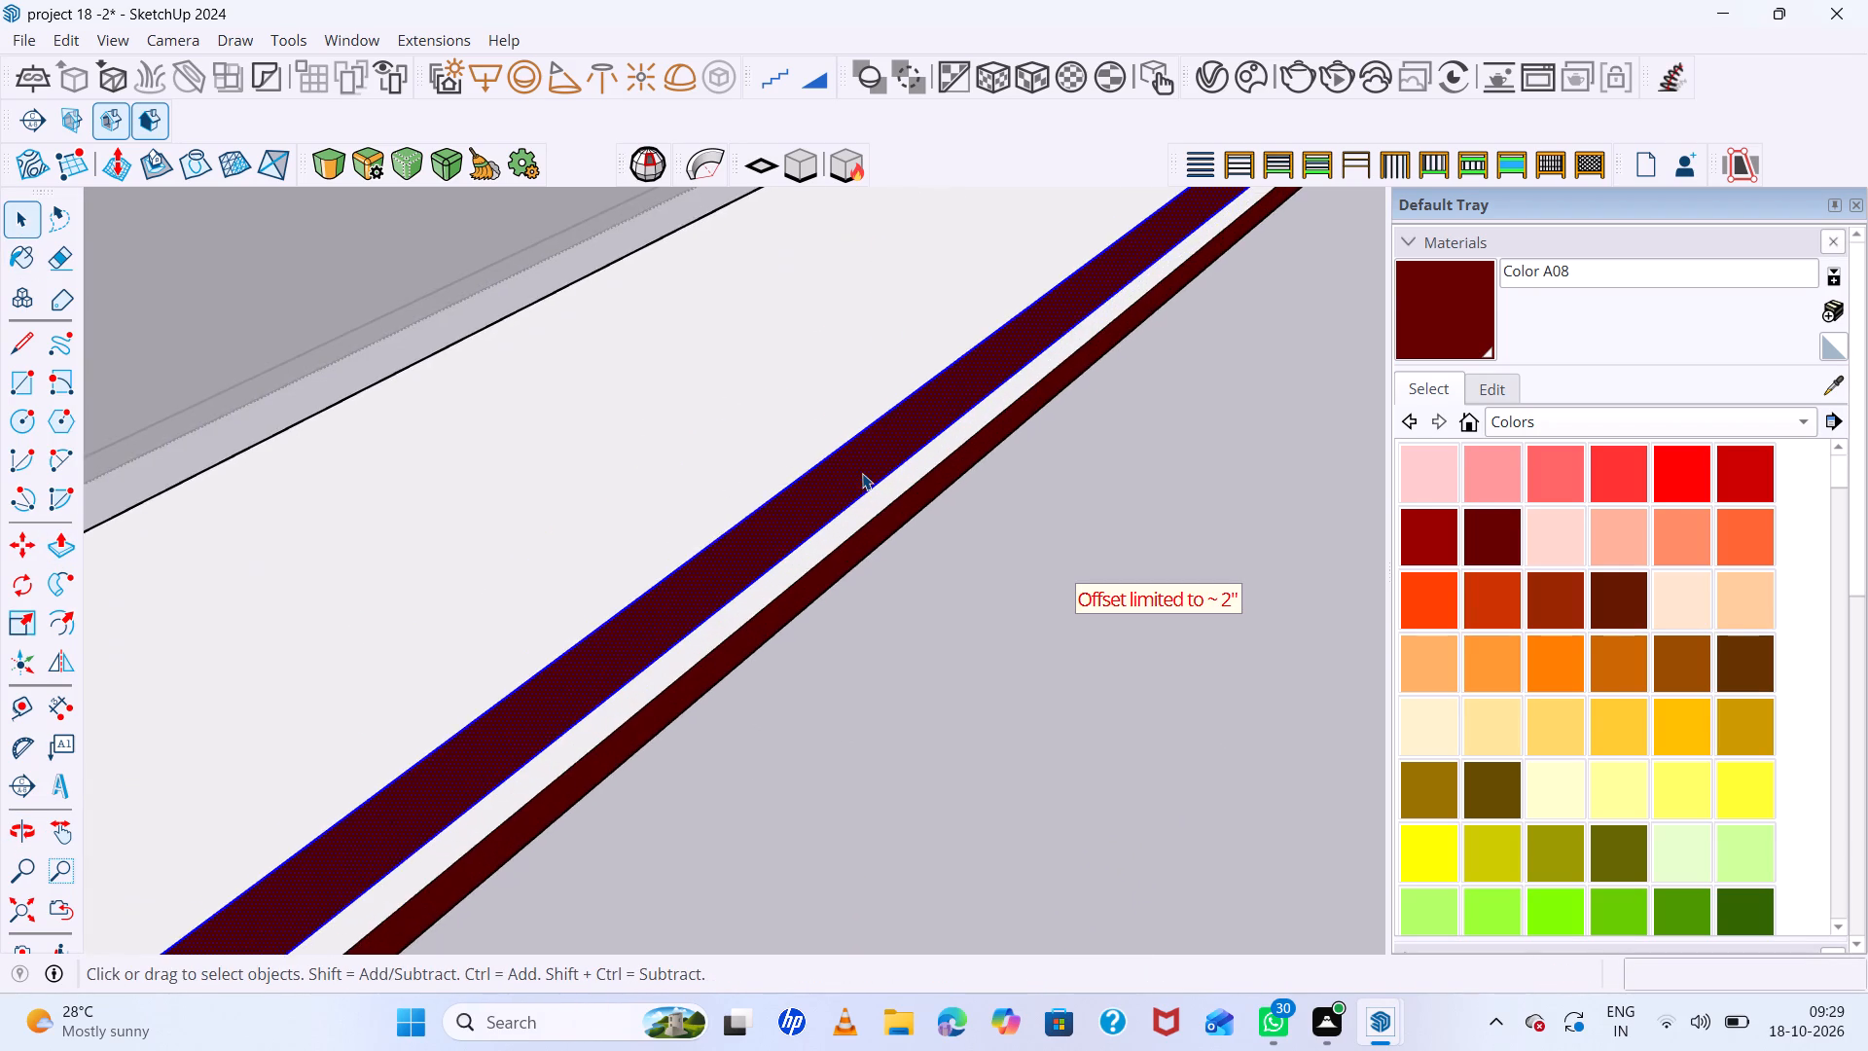
pyautogui.scroll(-20, 862, 472)
pyautogui.moveTo(983, 528); pyautogui.dragTo(435, 527, button='middle')
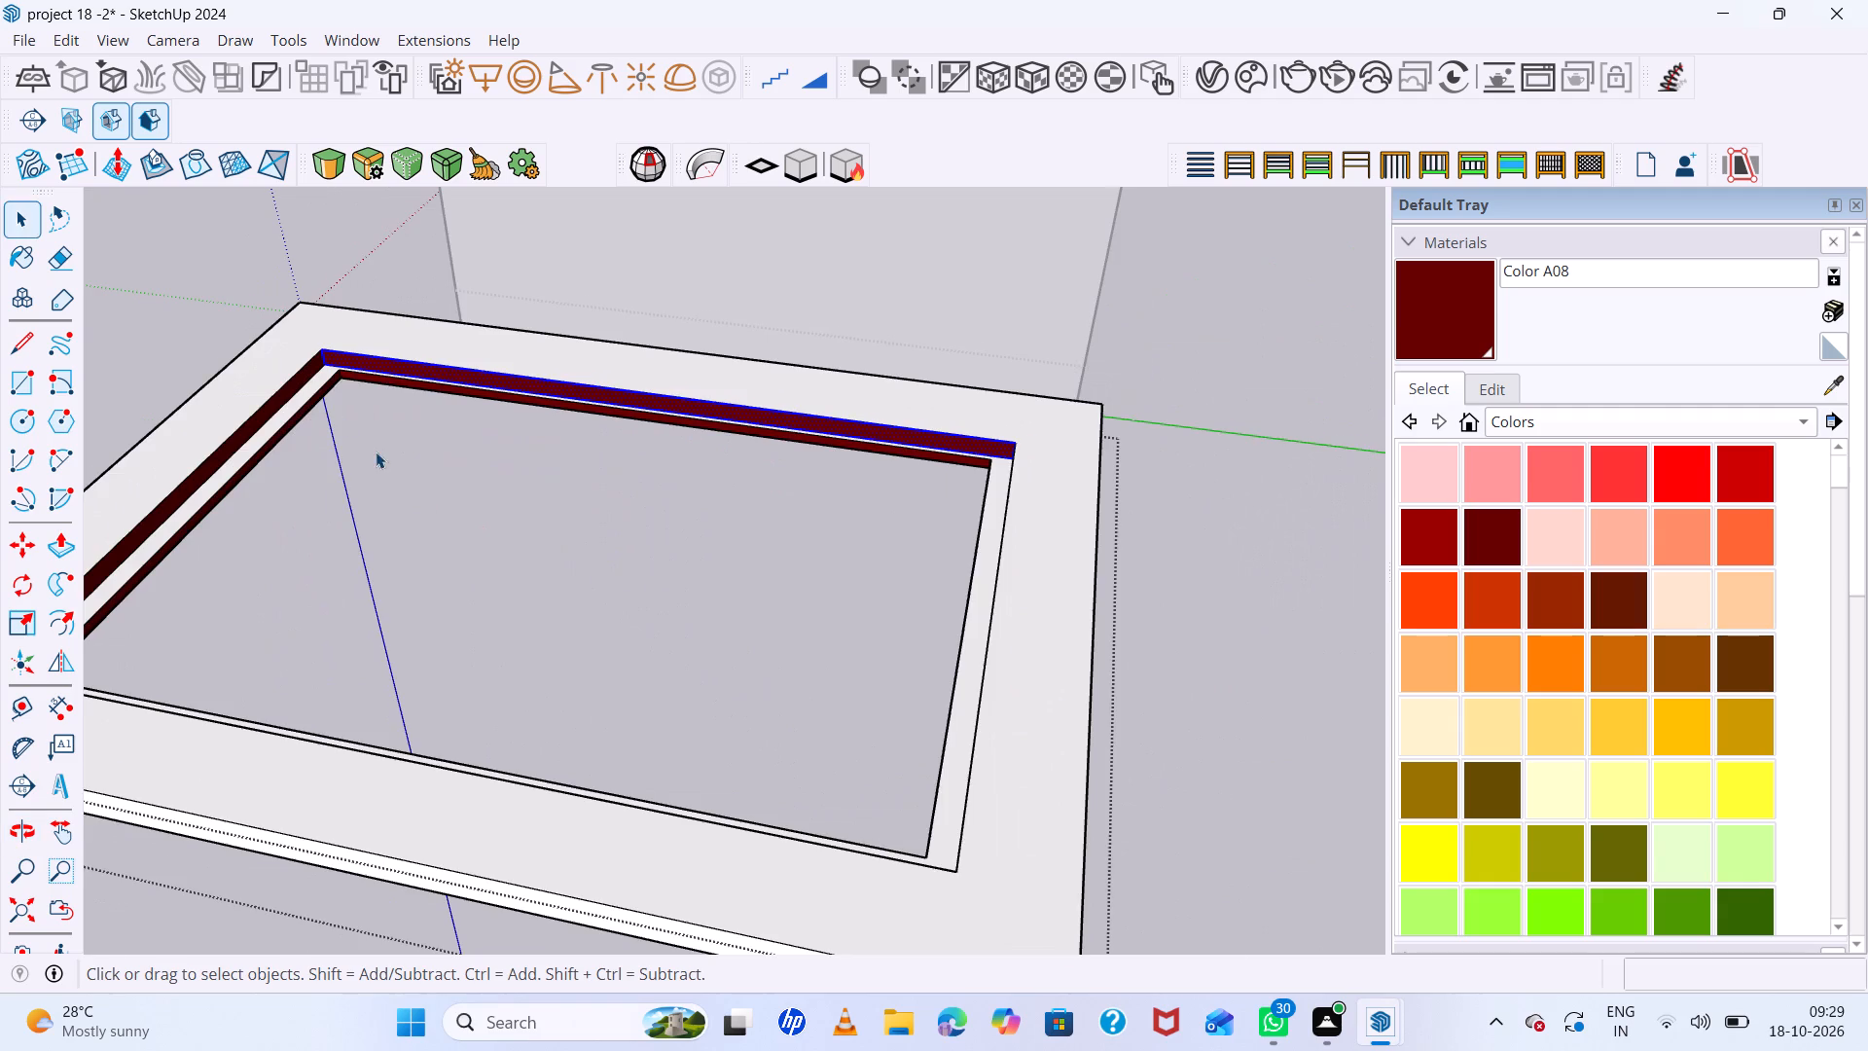
pyautogui.scroll(11, 310, 387)
pyautogui.press('space')
pyautogui.doubleClick(341, 365)
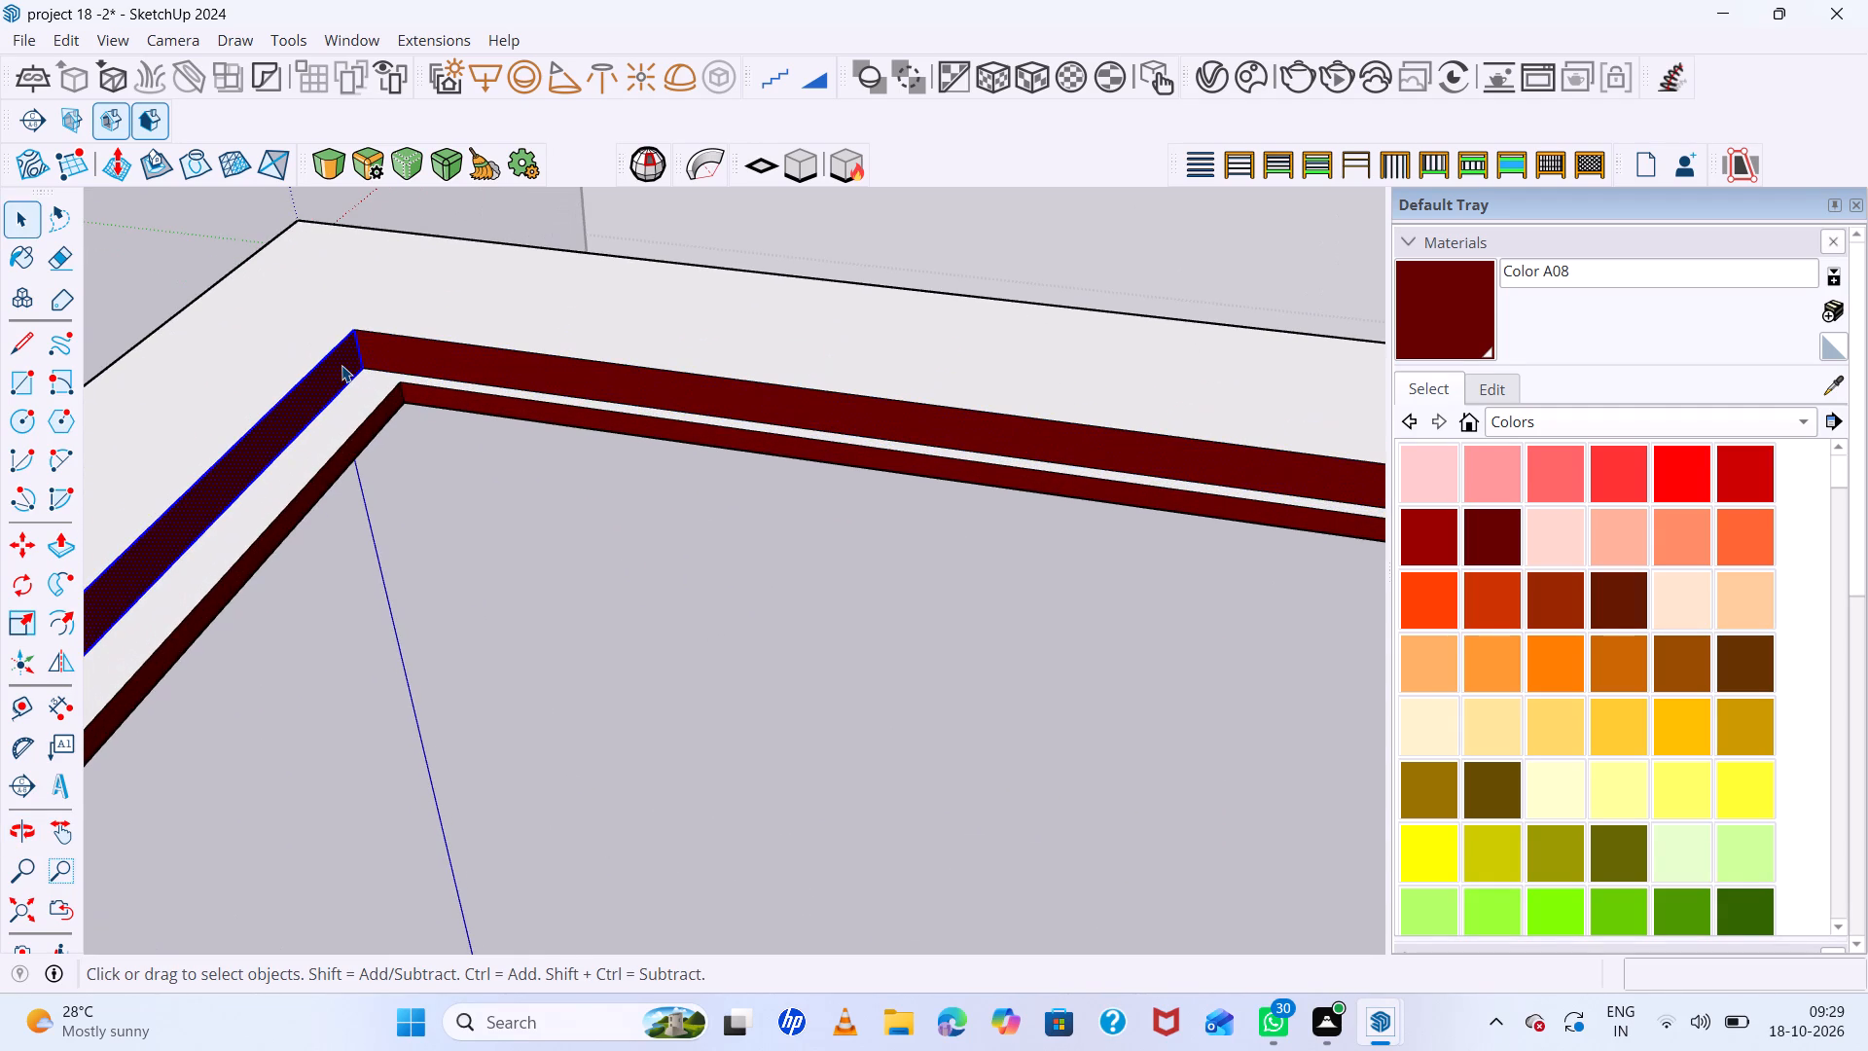
pyautogui.press('p')
pyautogui.doubleClick(341, 365)
pyautogui.press('space')
pyautogui.scroll(-11, 450, 407)
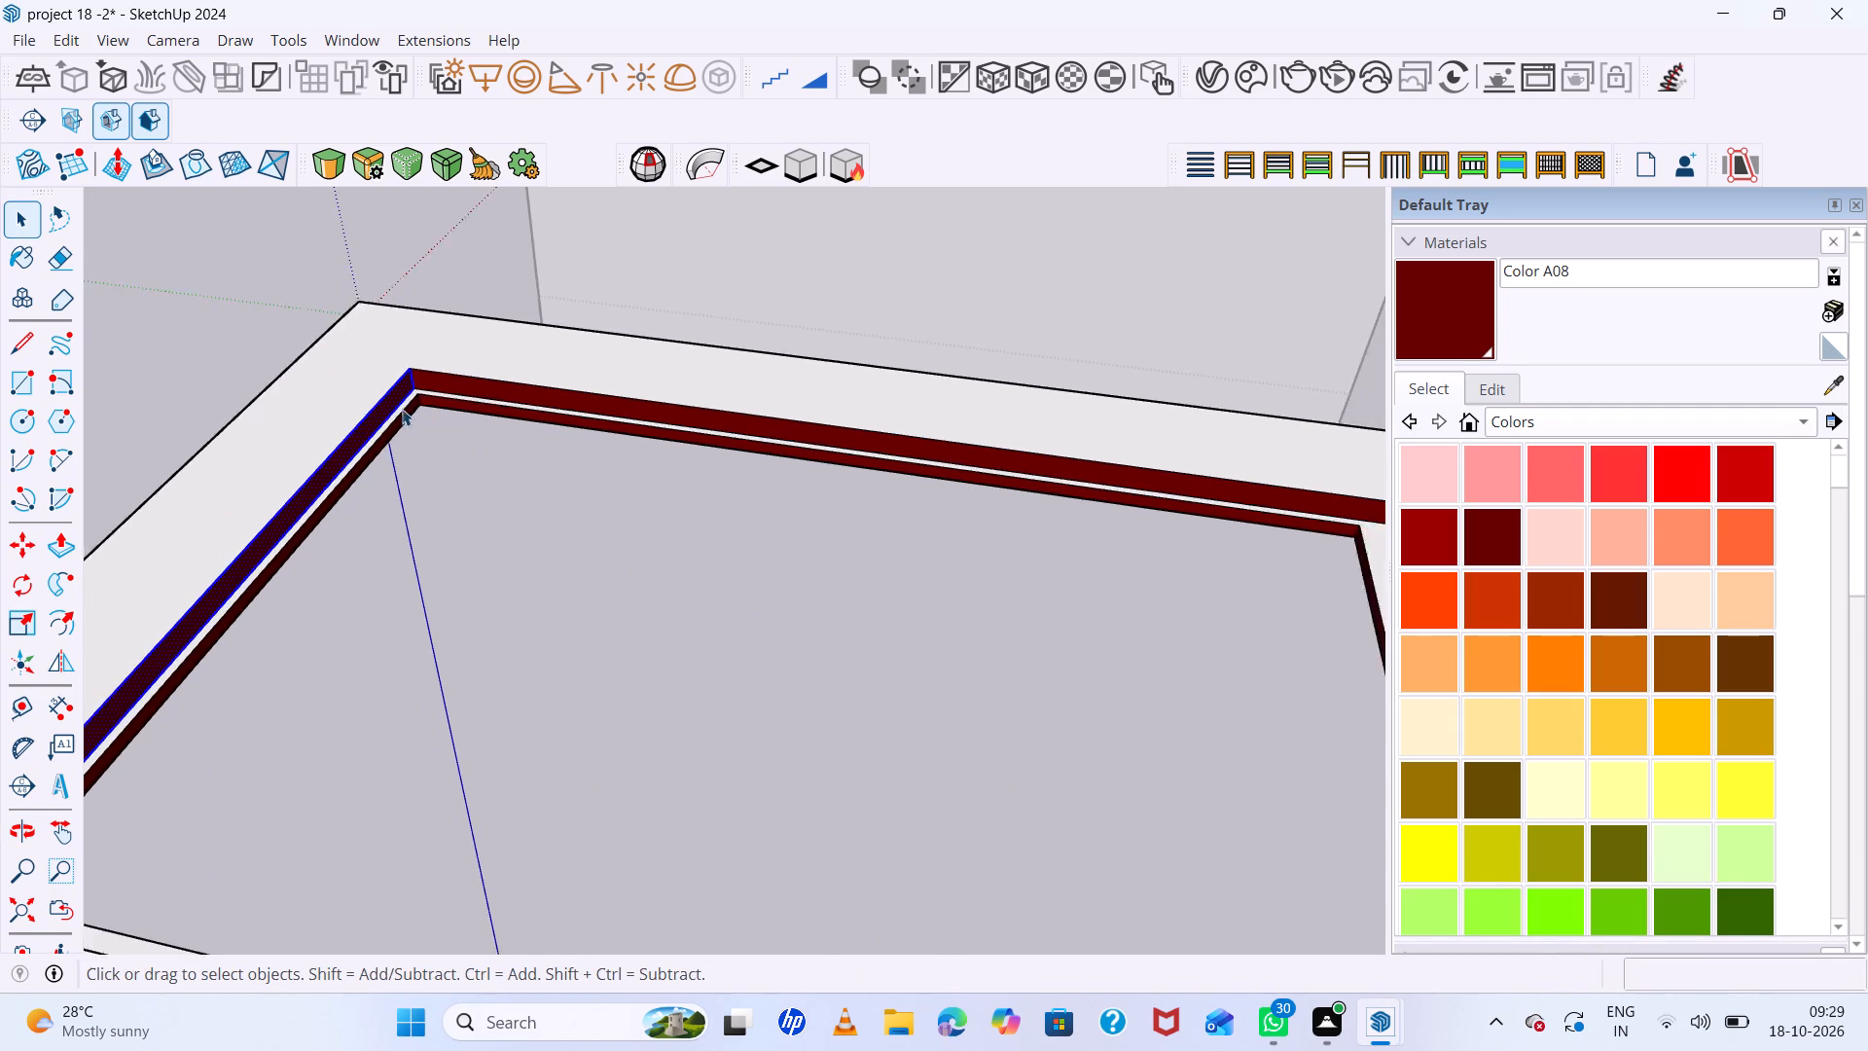
# Push/pull the opposite short painted recess wall inward over the ledge by the same repeated distance.
pyautogui.scroll(-8, 402, 409)
pyautogui.moveTo(820, 572); pyautogui.dragTo(1065, 613, button='middle')
pyautogui.scroll(7, 1181, 548)
pyautogui.press('space')
pyautogui.doubleClick(1218, 517)
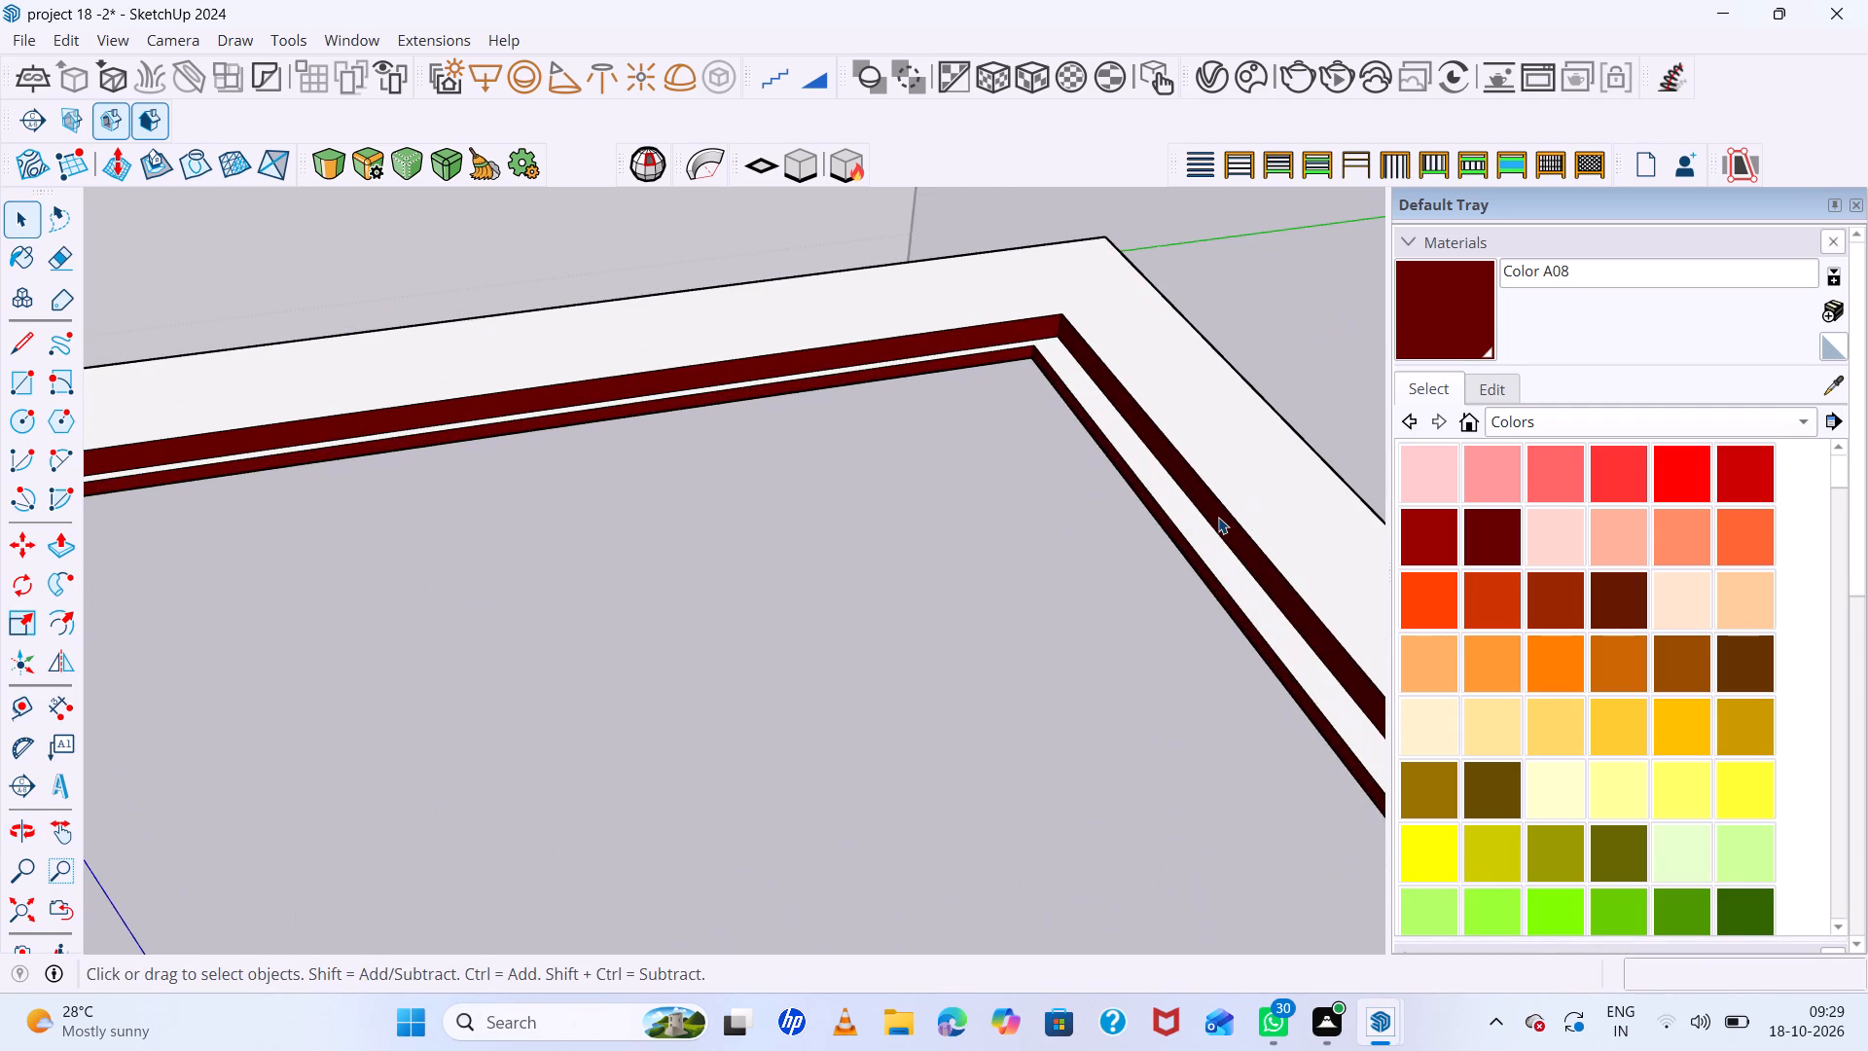
pyautogui.press('p')
pyautogui.doubleClick(1218, 517)
pyautogui.scroll(-6, 911, 495)
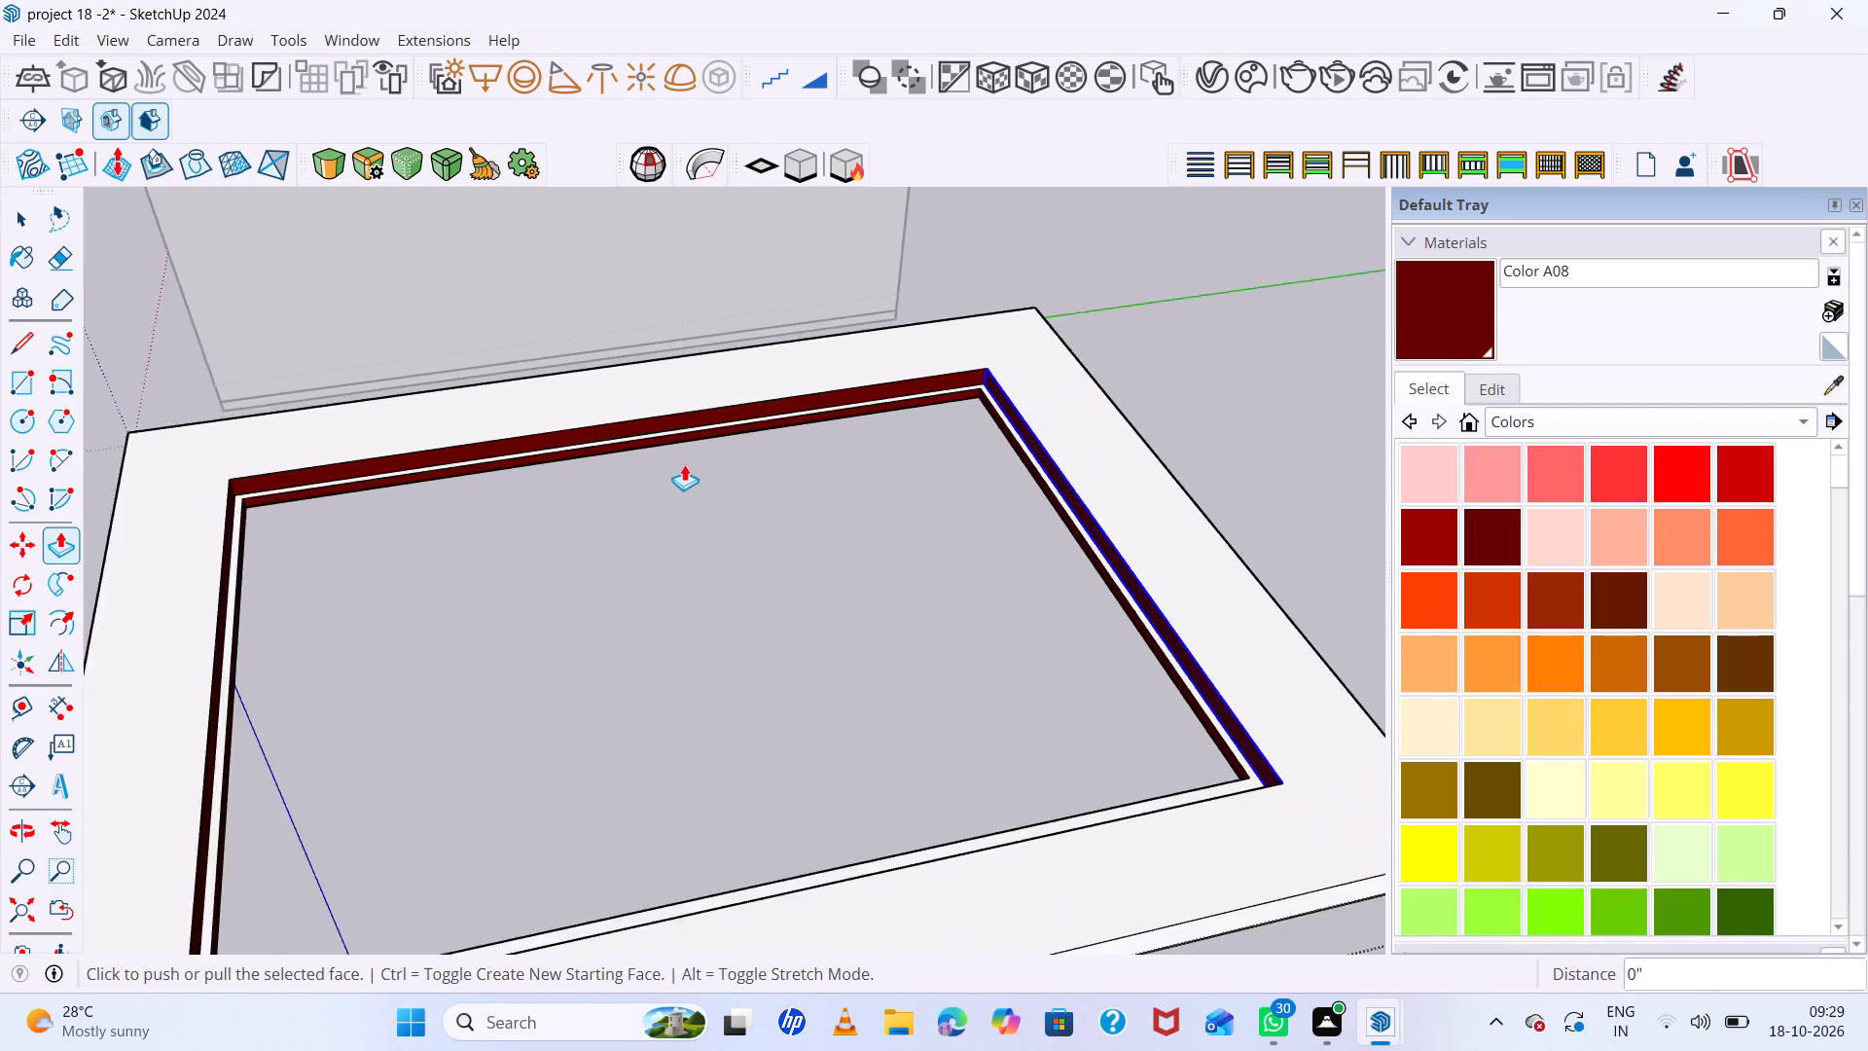
# Push/pull the long painted recess wall farthest from the bedroom inward over the ledge.
pyautogui.scroll(-11, 684, 464)
pyautogui.moveTo(643, 525); pyautogui.dragTo(1304, 708, button='middle')
pyautogui.scroll(12, 1266, 526)
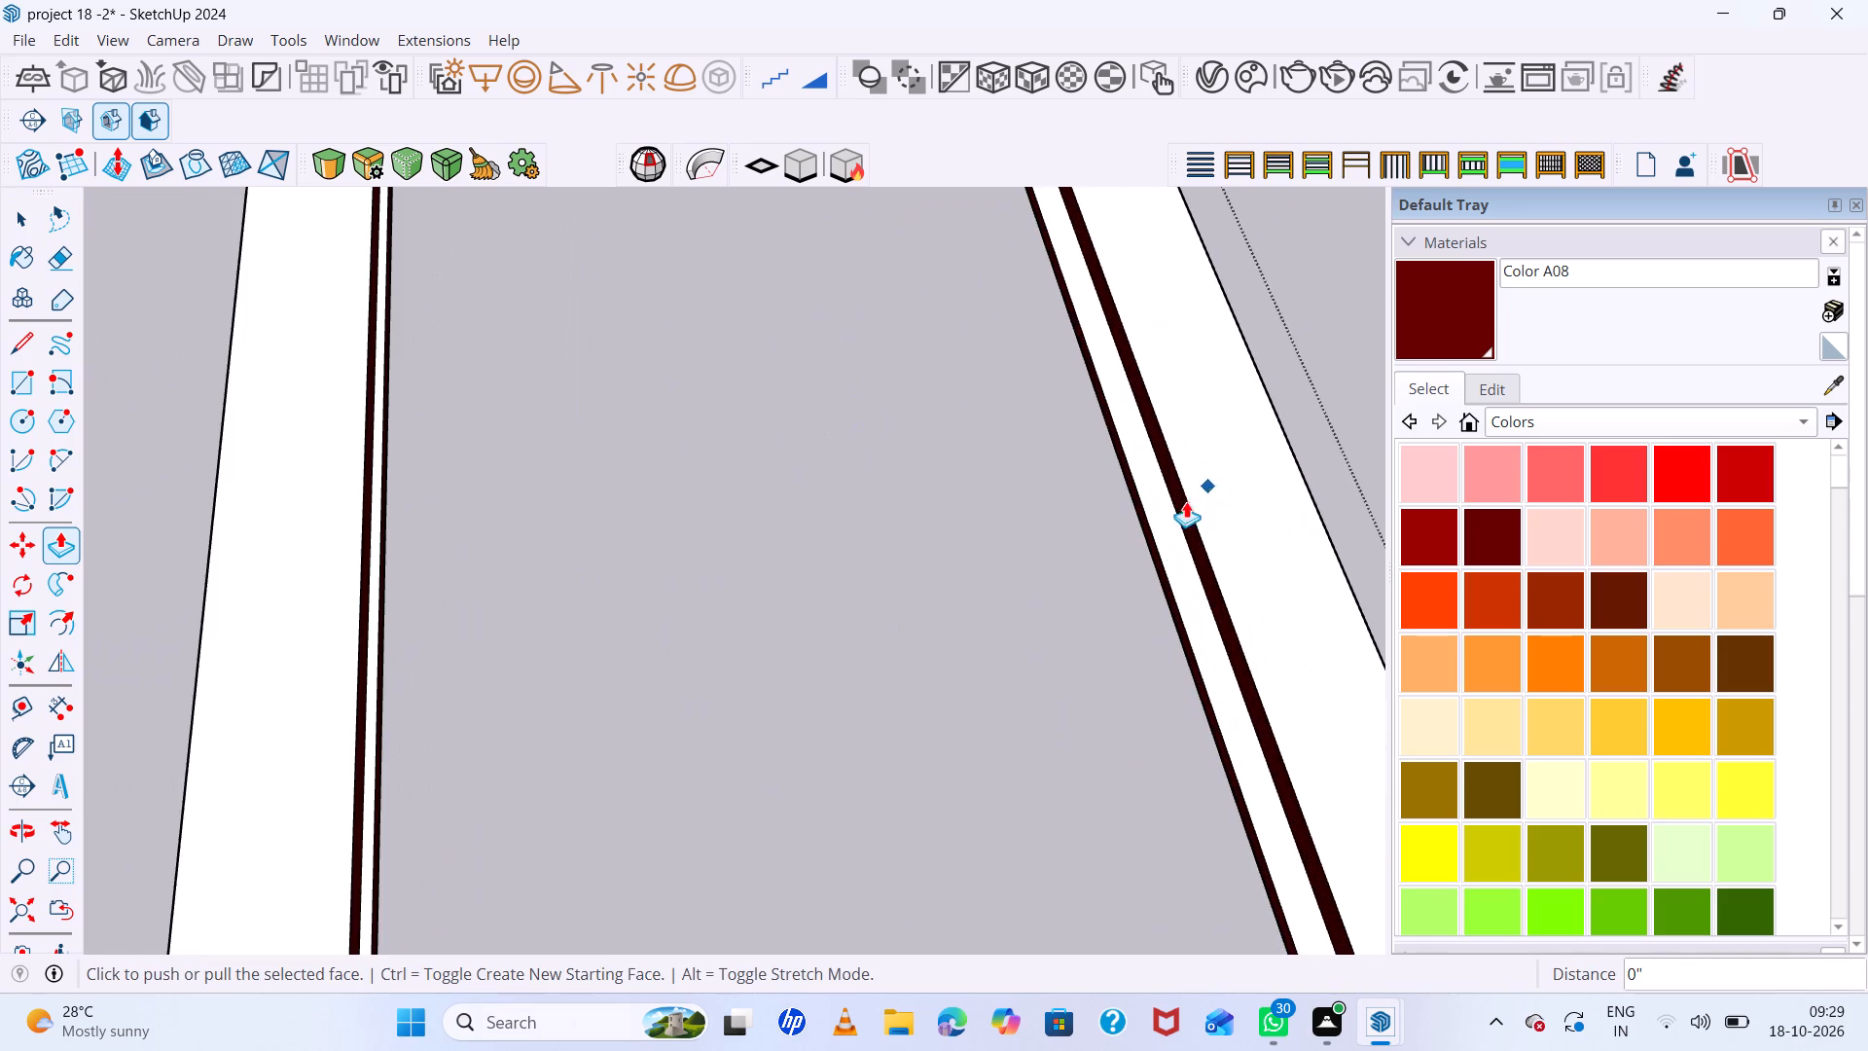
pyautogui.press('space')
pyautogui.doubleClick(1186, 516)
pyautogui.press('p')
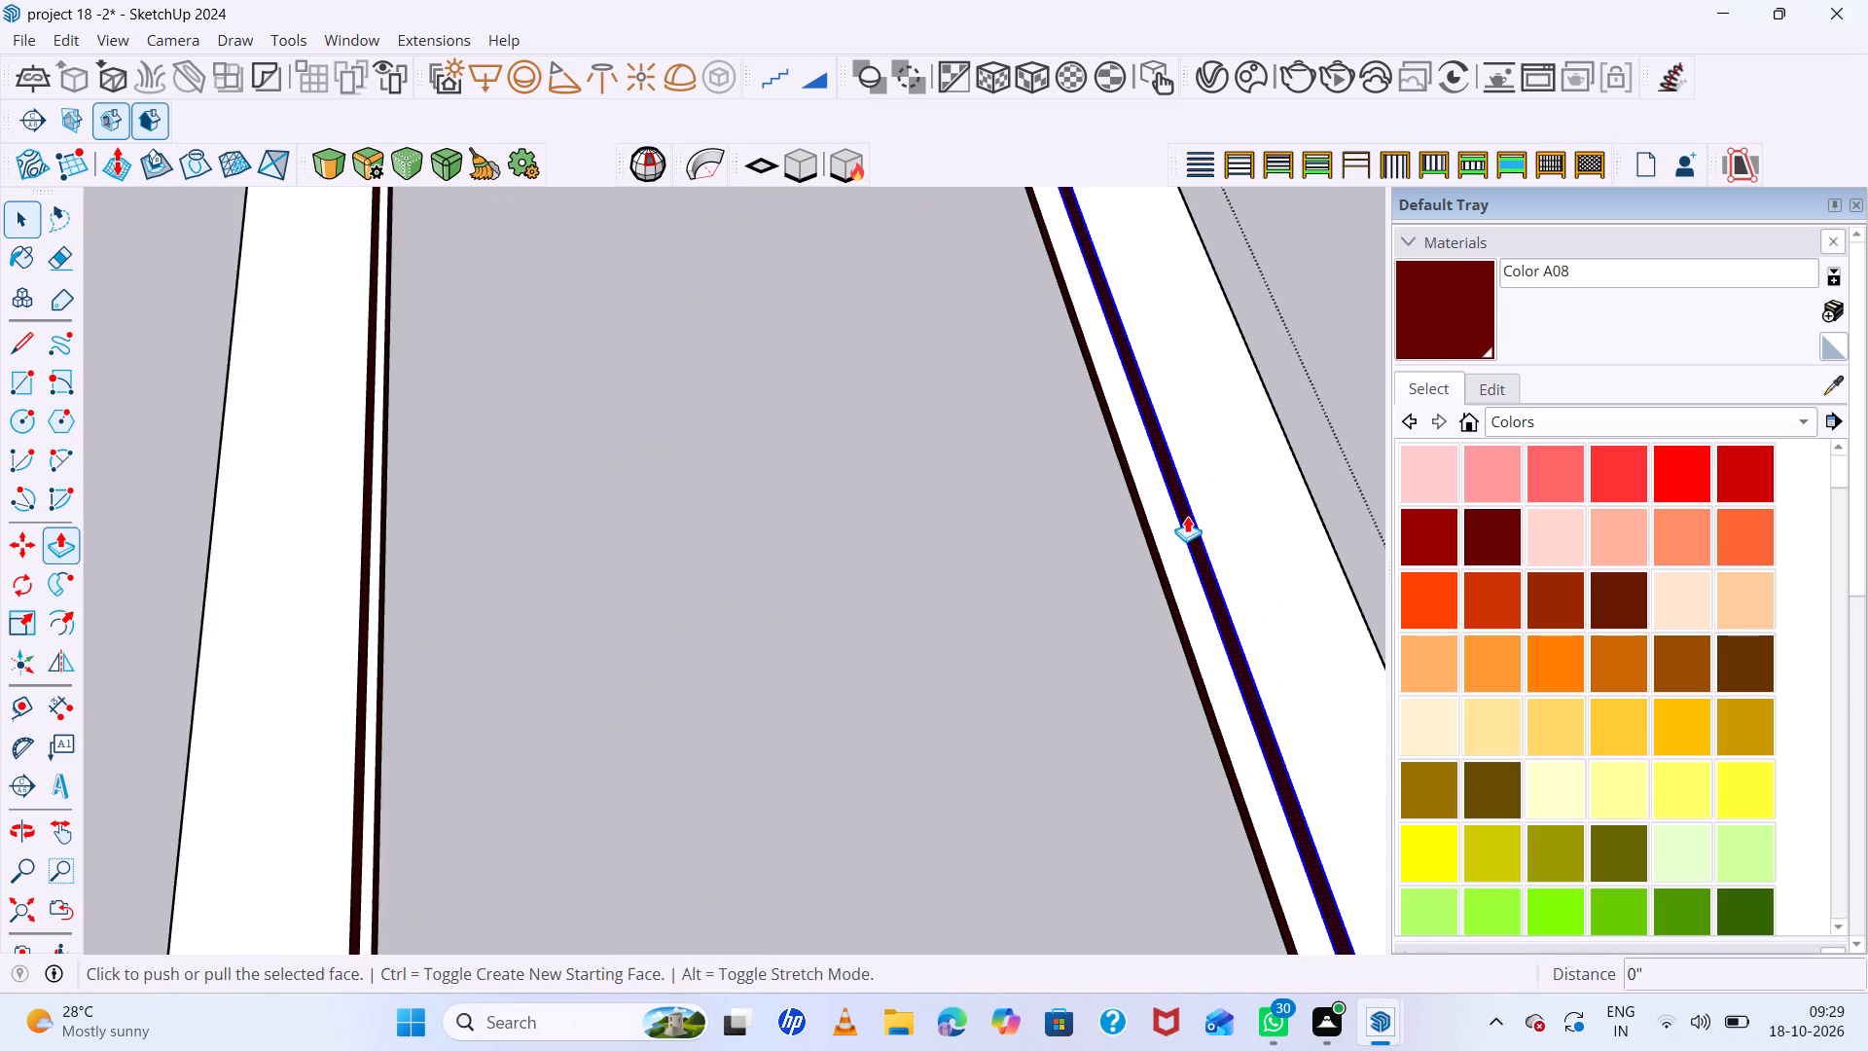
pyautogui.click(1187, 516)
pyautogui.scroll(-1, 1179, 516)
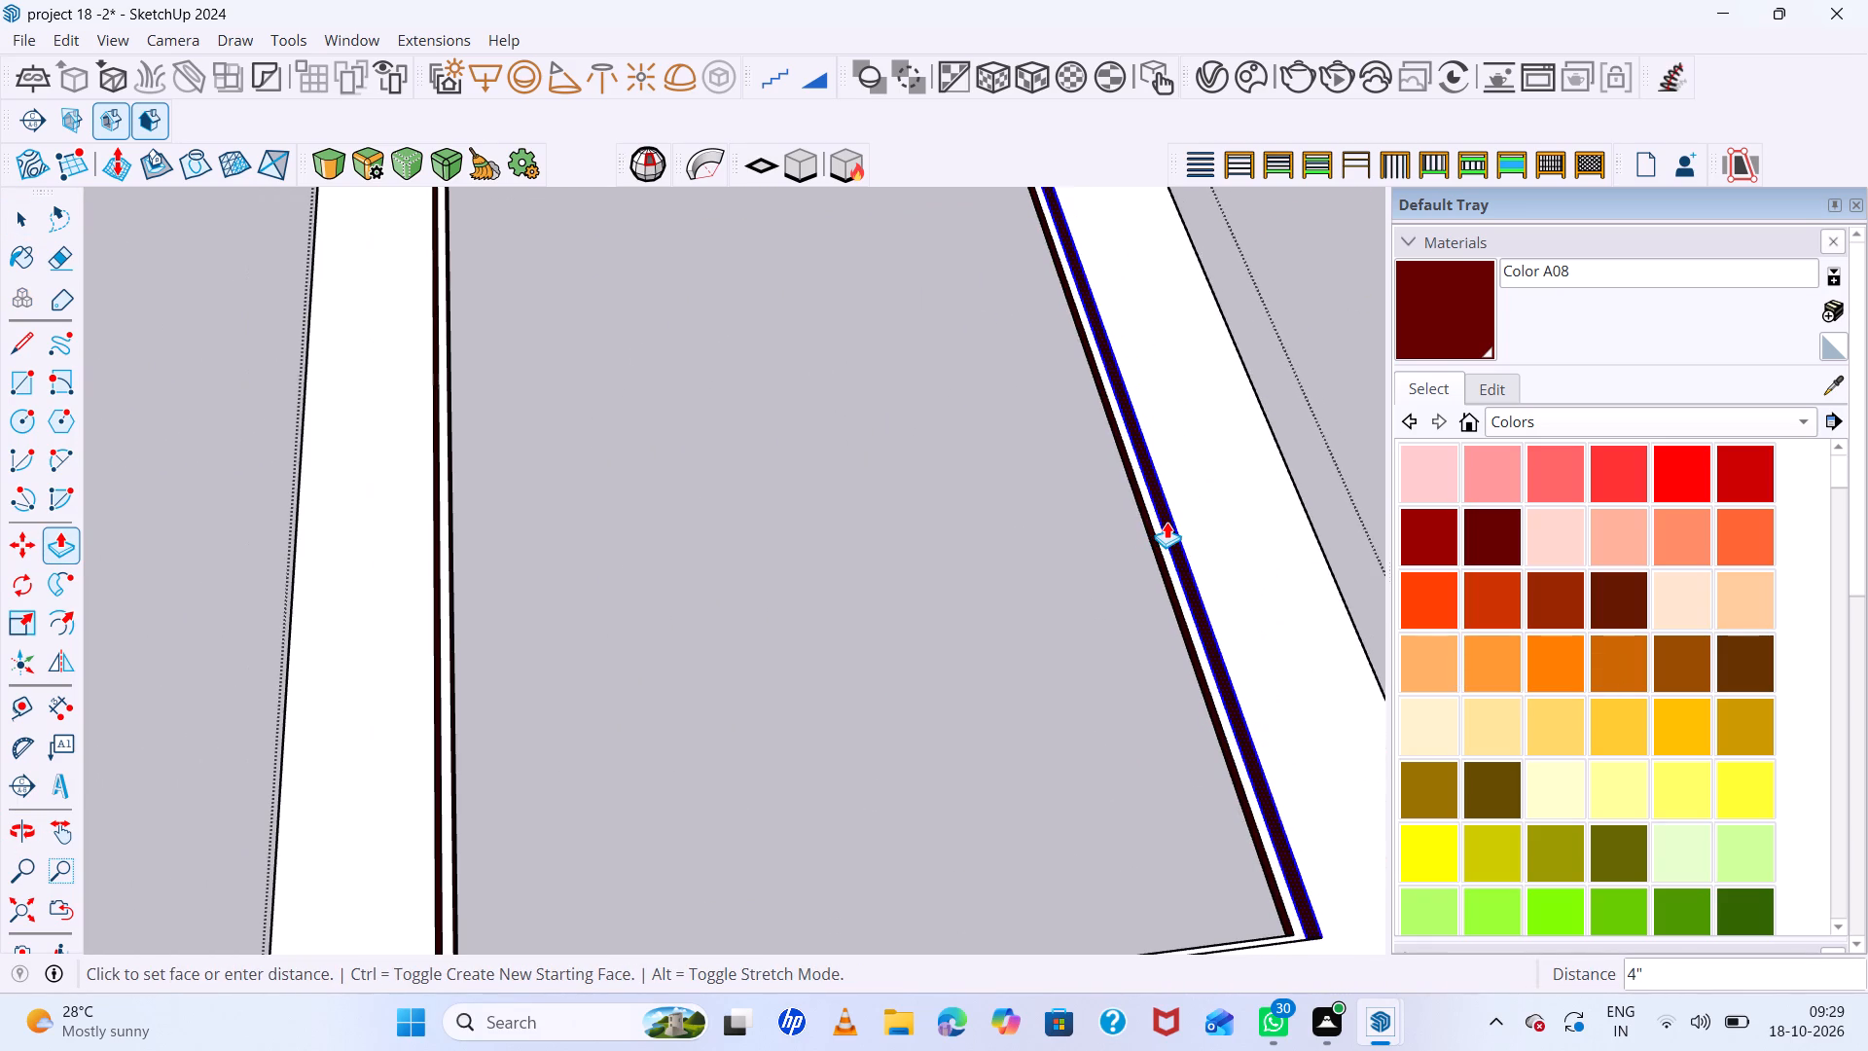
pyautogui.doubleClick(1167, 522)
pyautogui.press('space')
pyautogui.scroll(-12, 1045, 521)
pyautogui.moveTo(1175, 531); pyautogui.dragTo(780, 365, button='middle')
pyautogui.middleClick(780, 365)
# Paint two adjoining lower wall faces below the recess ledge with the white Color M00.
pyautogui.scroll(10, 914, 490)
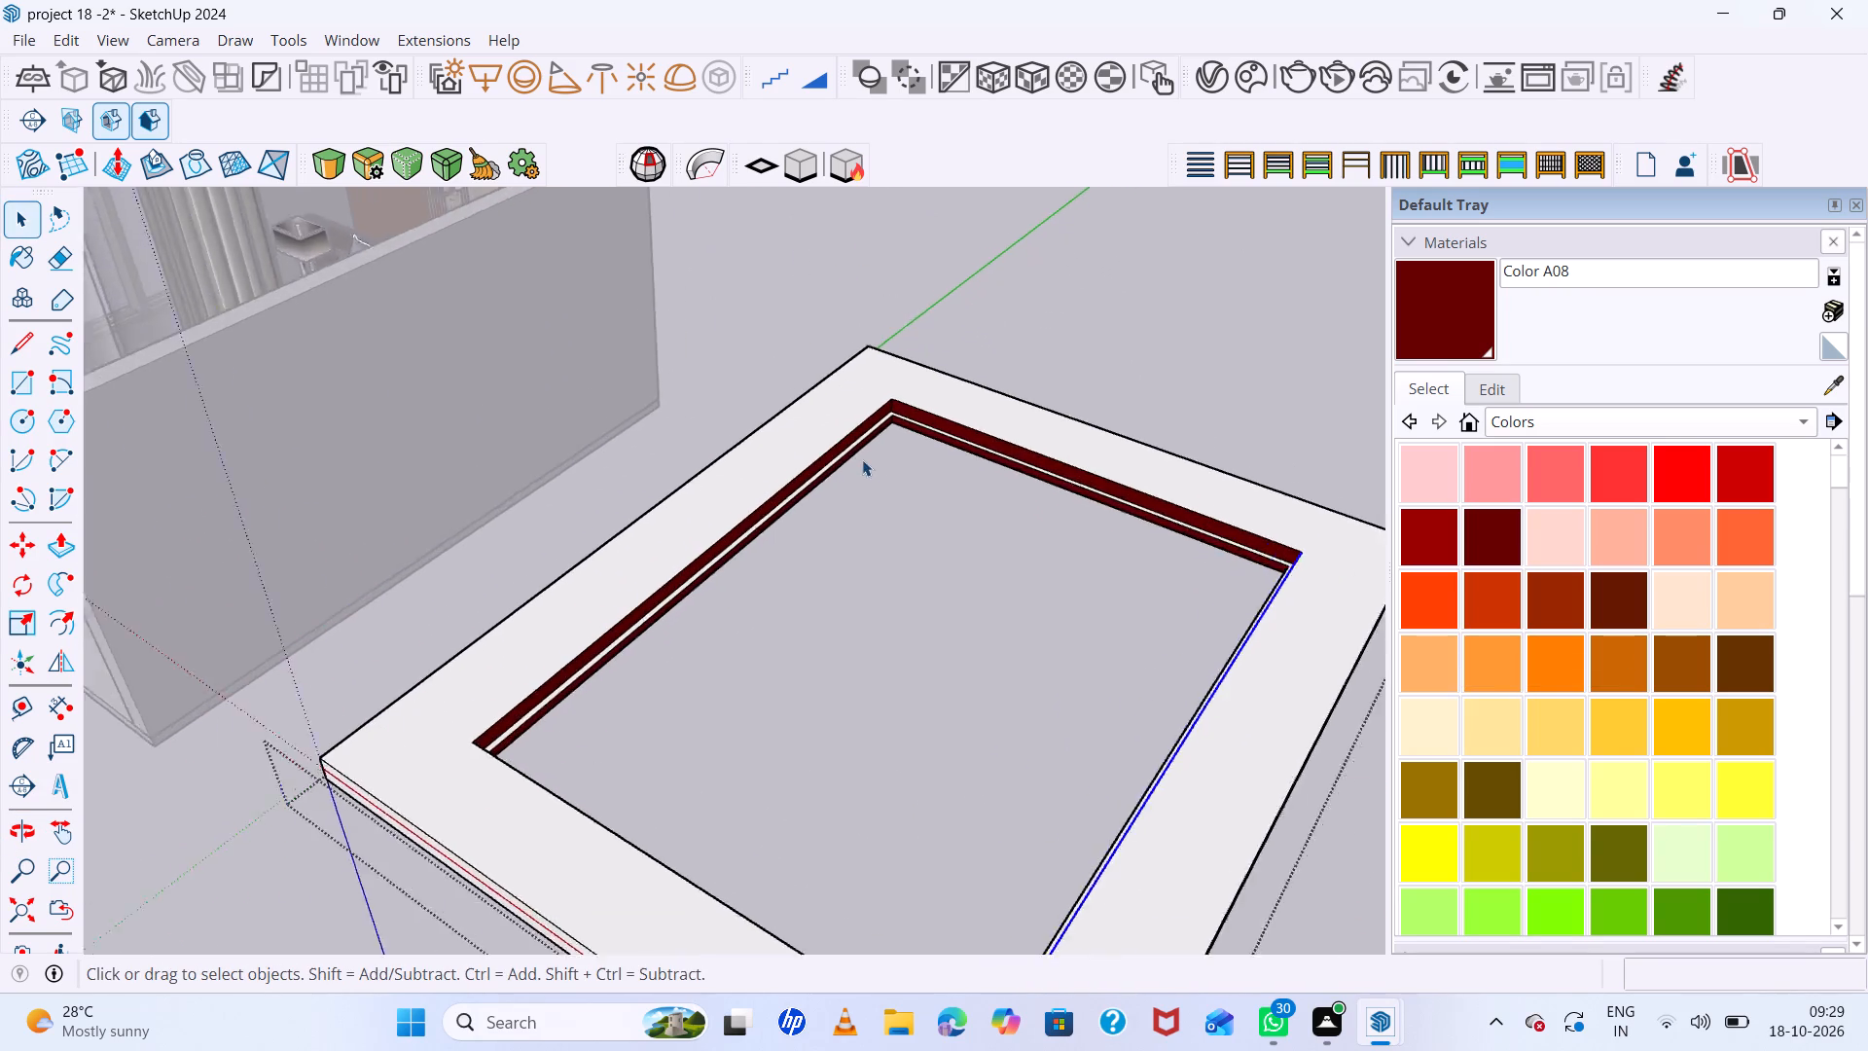
pyautogui.scroll(8, 862, 459)
pyautogui.moveTo(867, 453); pyautogui.dragTo(831, 343, button='middle')
pyautogui.middleClick(831, 343)
pyautogui.scroll(6, 829, 212)
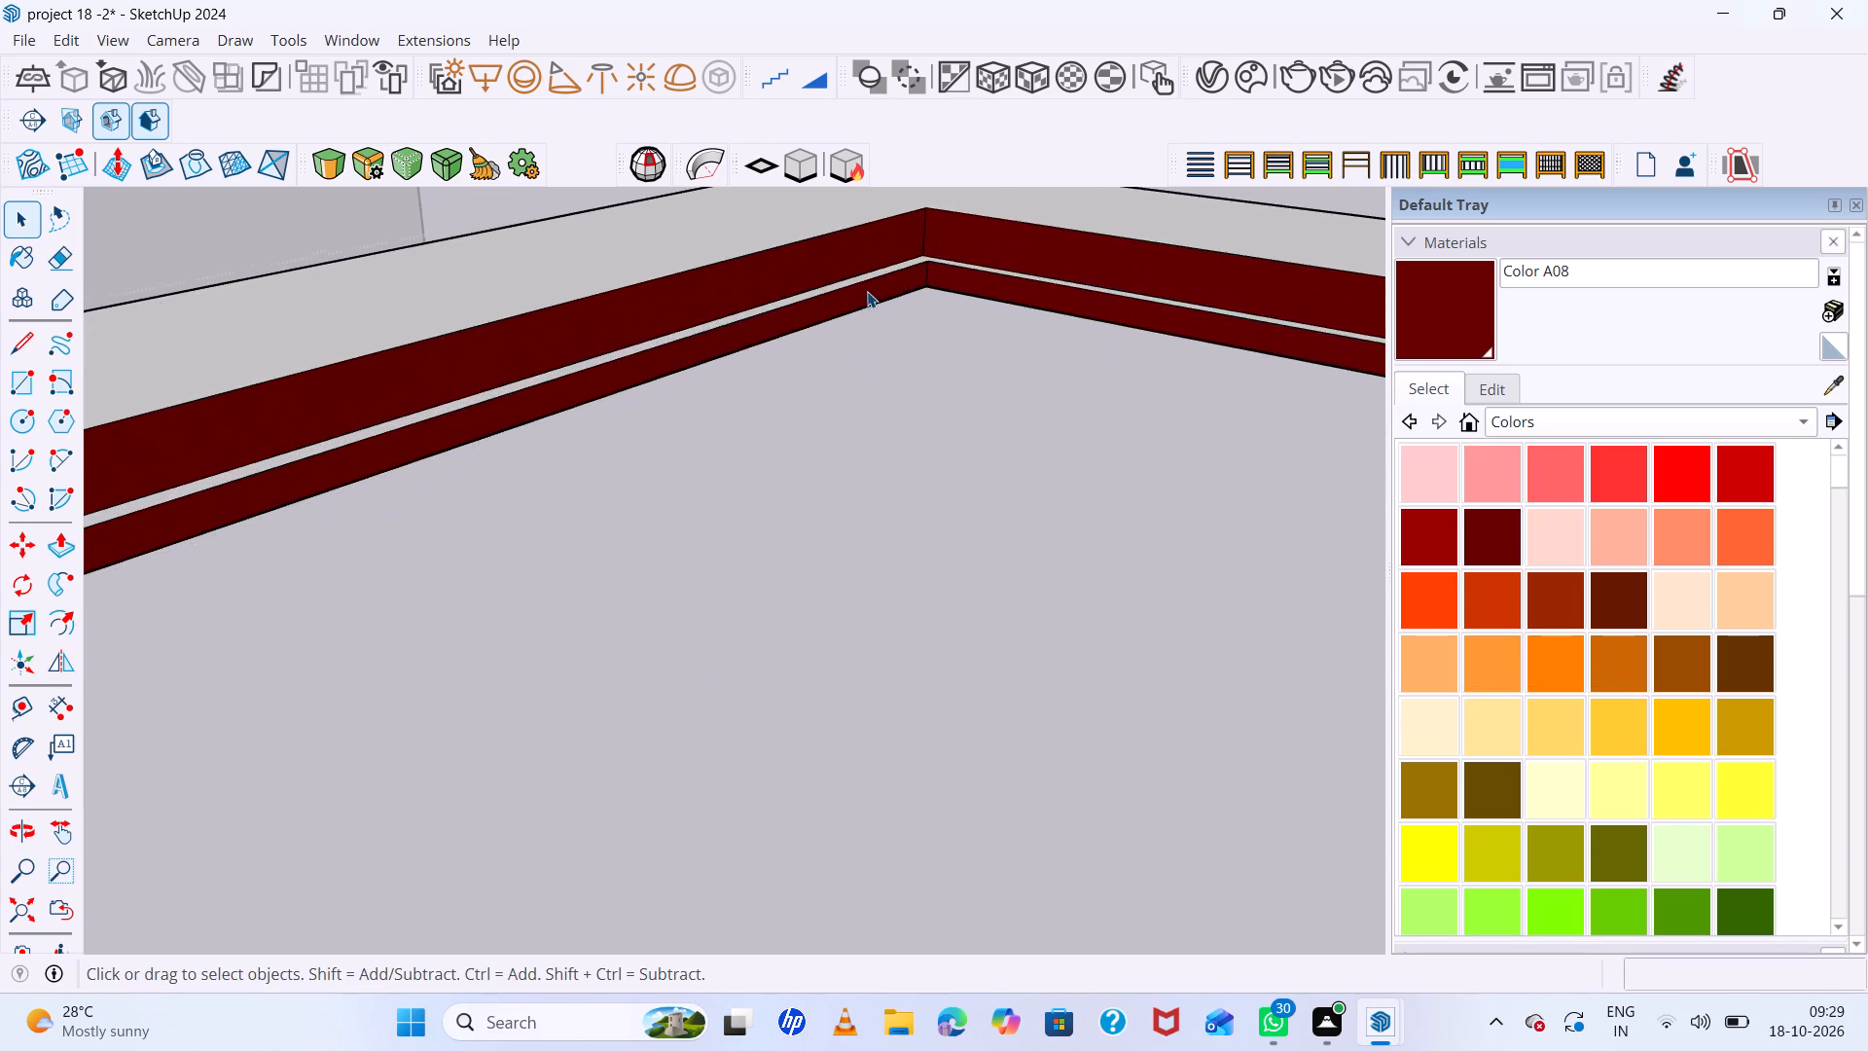
pyautogui.scroll(4, 868, 293)
pyautogui.scroll(-10, 1602, 599)
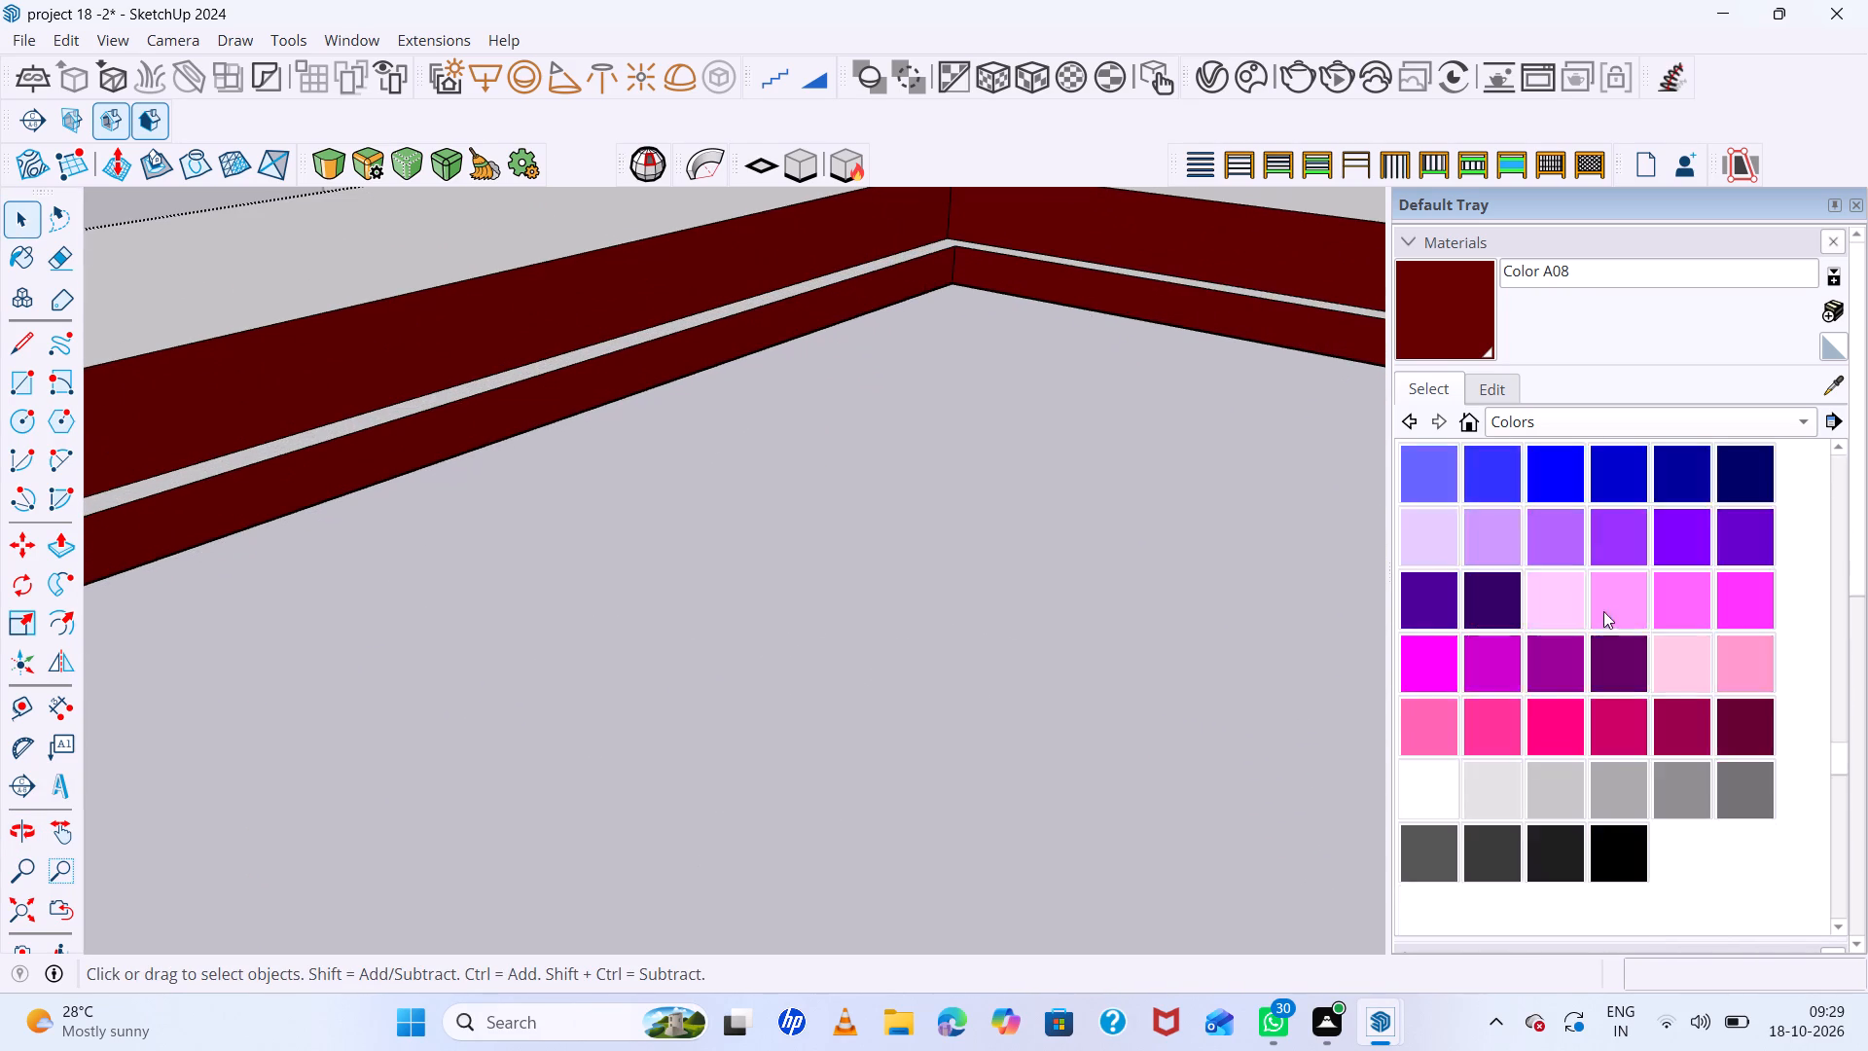
pyautogui.scroll(-9, 1603, 611)
pyautogui.scroll(2, 1538, 536)
pyautogui.click(1426, 537)
pyautogui.scroll(3, 828, 282)
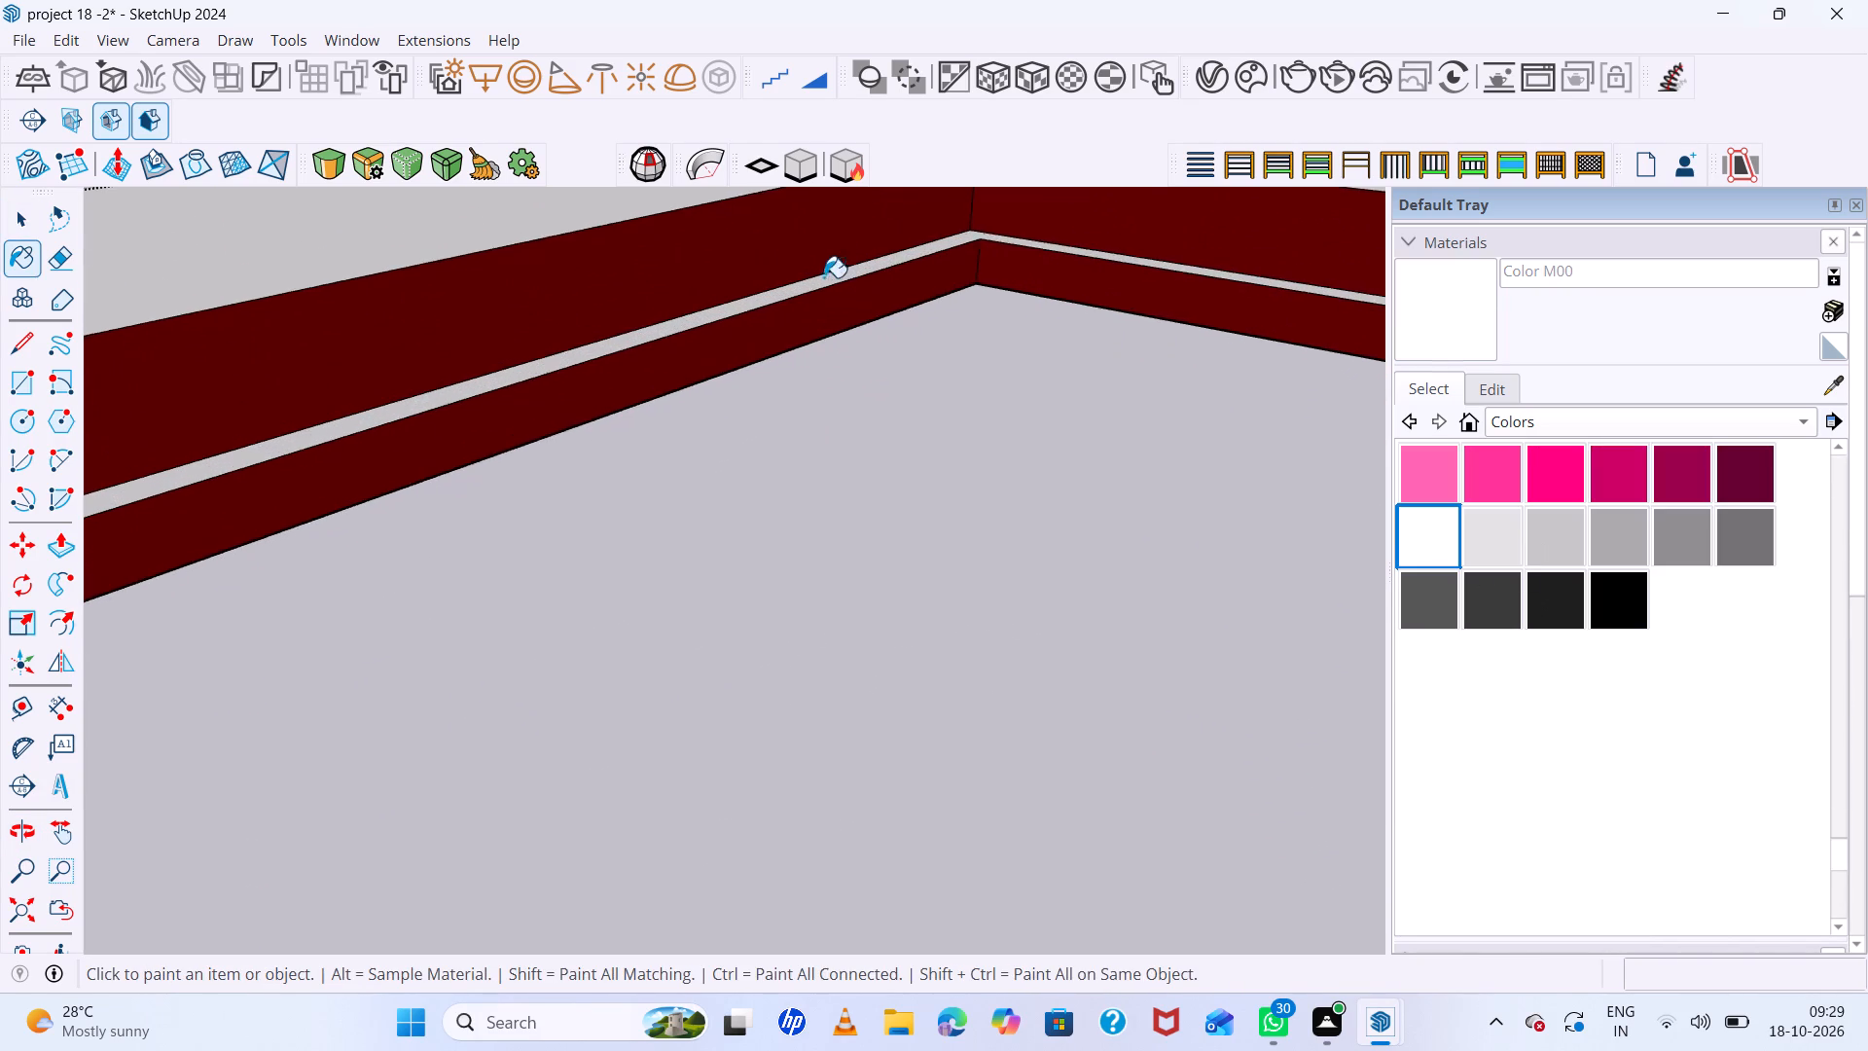
pyautogui.scroll(3, 824, 277)
pyautogui.doubleClick(955, 290)
pyautogui.click(1065, 287)
pyautogui.scroll(-8, 886, 300)
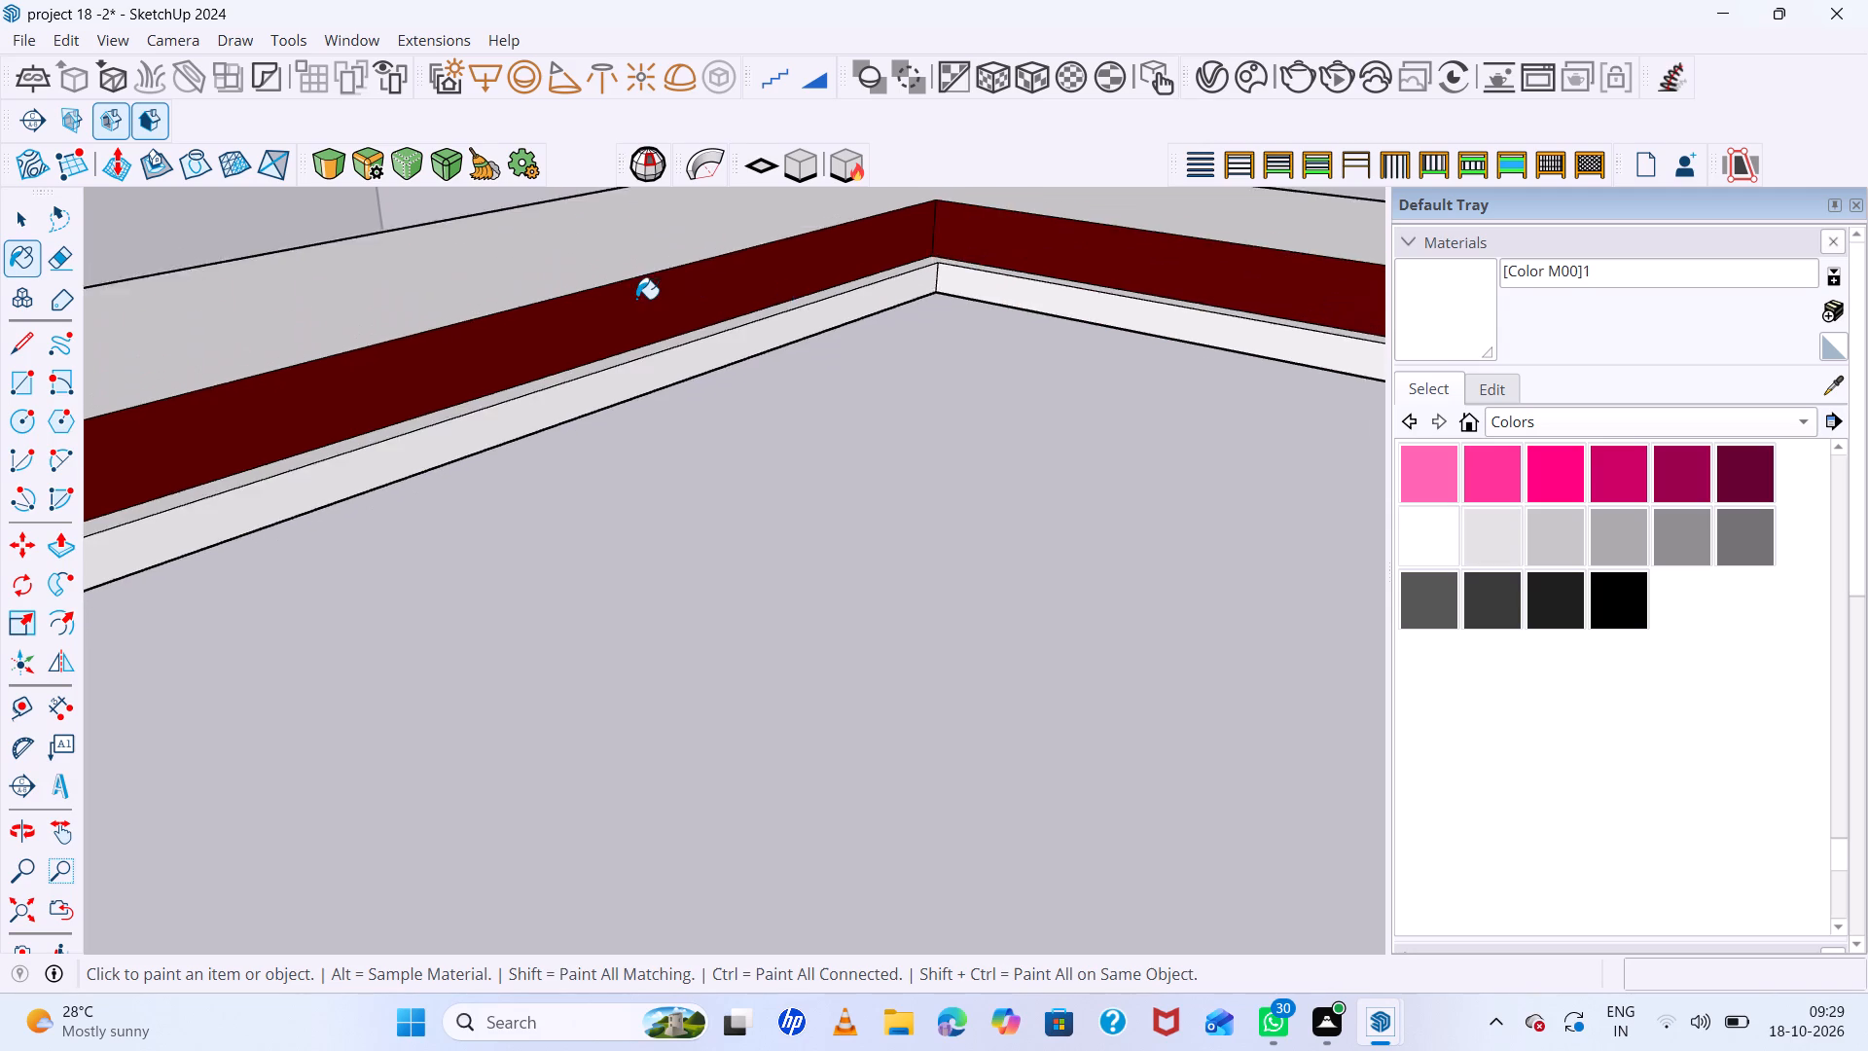
# Paint the remaining short lower wall face below the ledge with the same white Color M00.
pyautogui.scroll(-19, 636, 299)
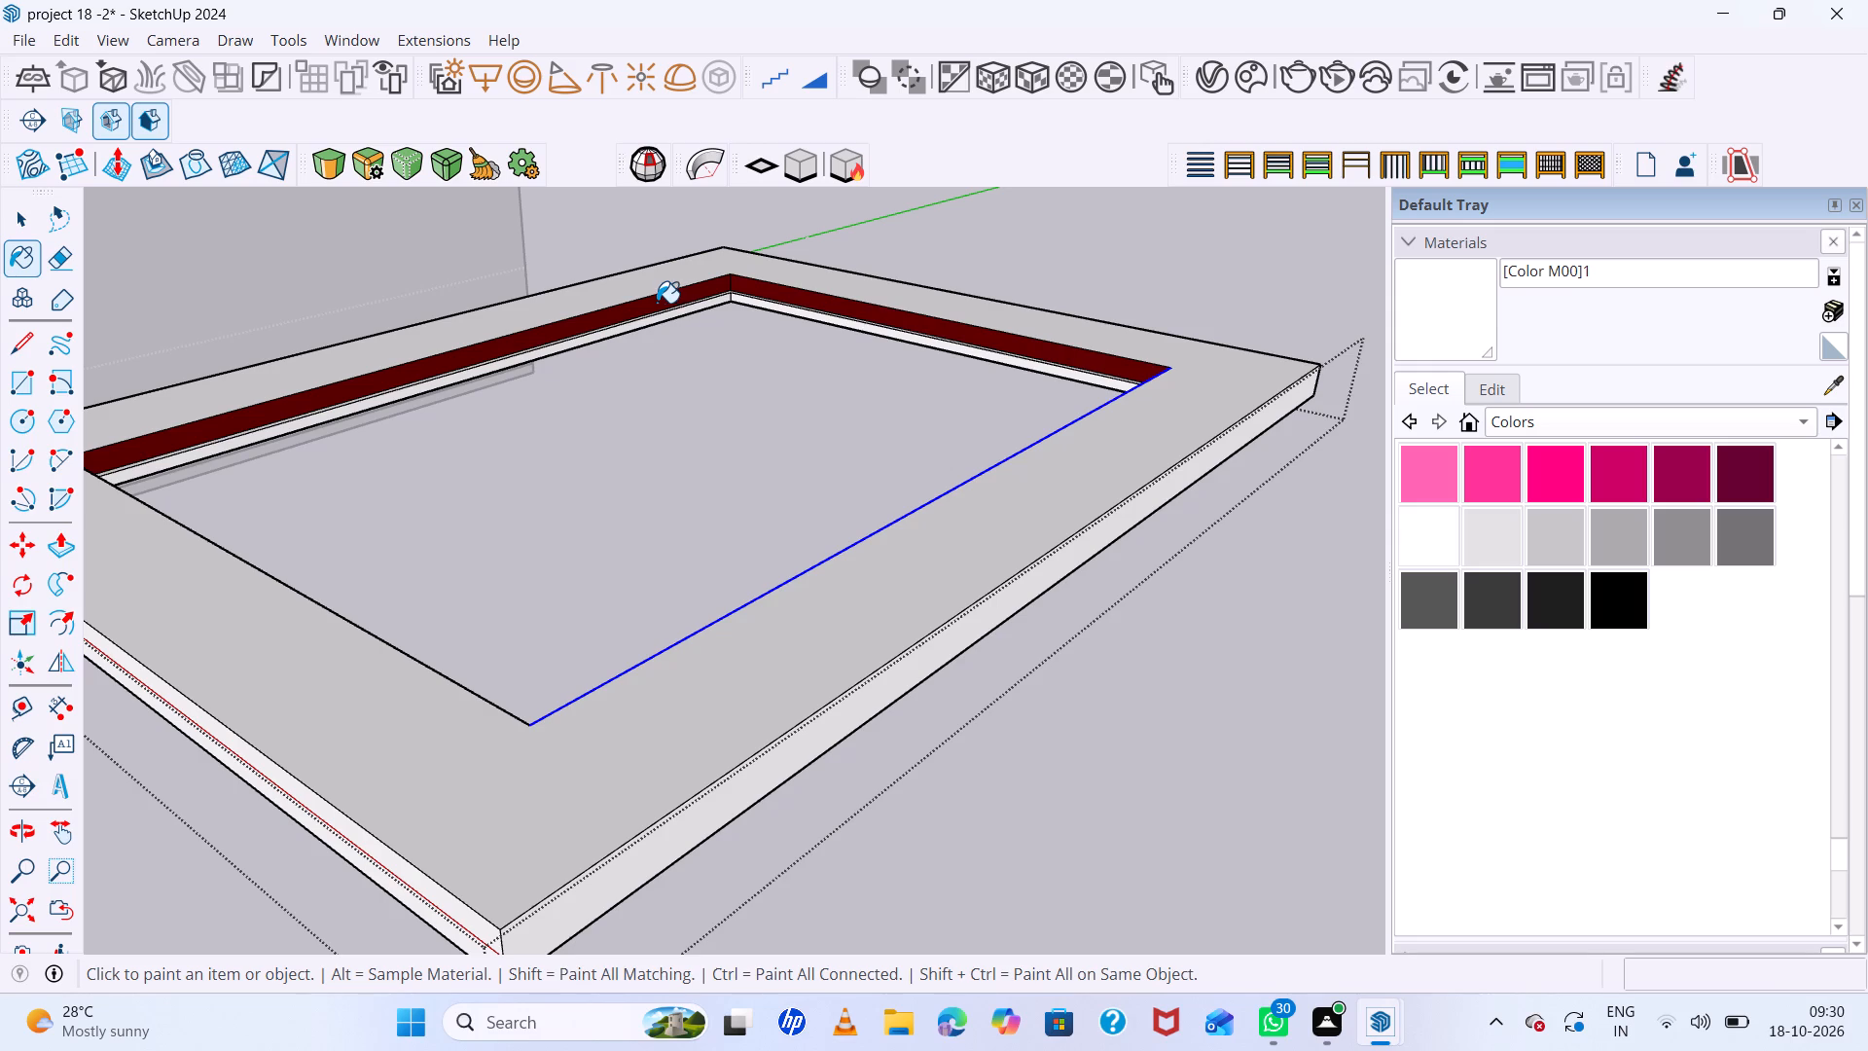
pyautogui.scroll(-6, 830, 395)
pyautogui.scroll(-5, 696, 436)
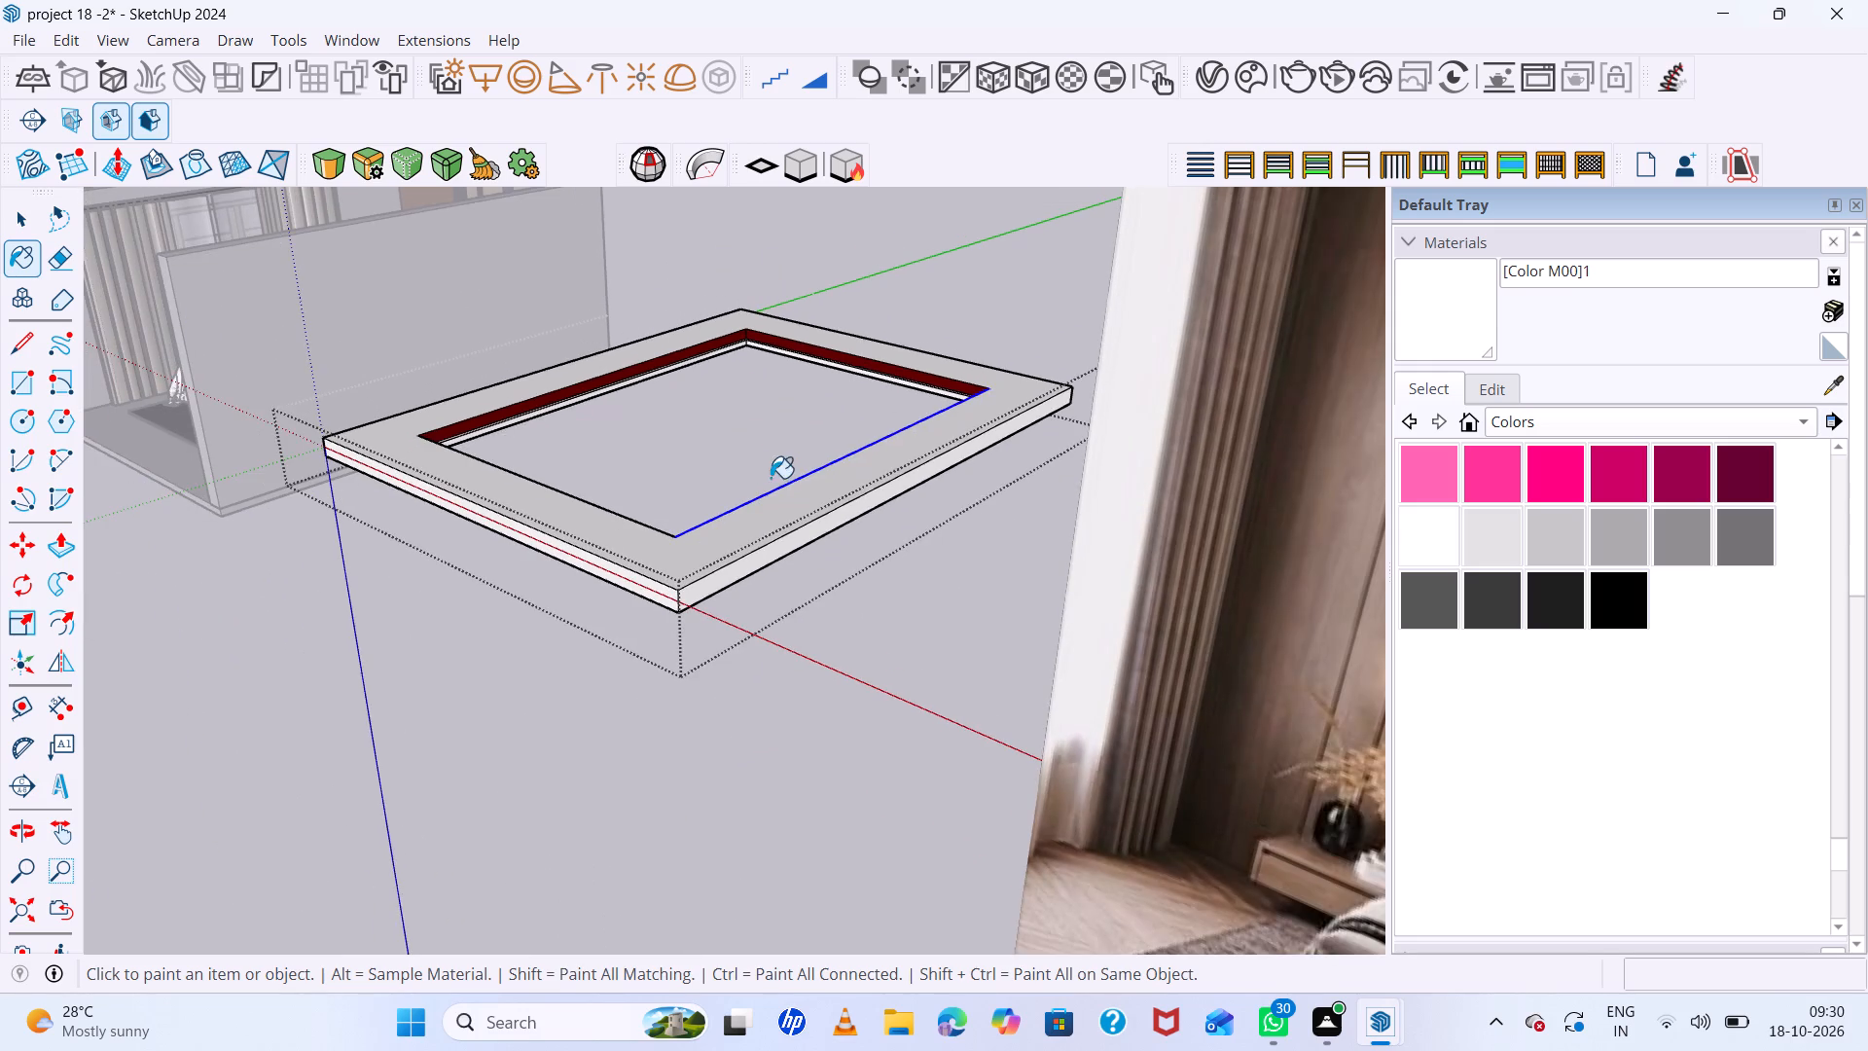
pyautogui.moveTo(659, 511); pyautogui.dragTo(343, 724, button='middle')
pyautogui.middleClick(343, 724)
pyautogui.scroll(14, 370, 460)
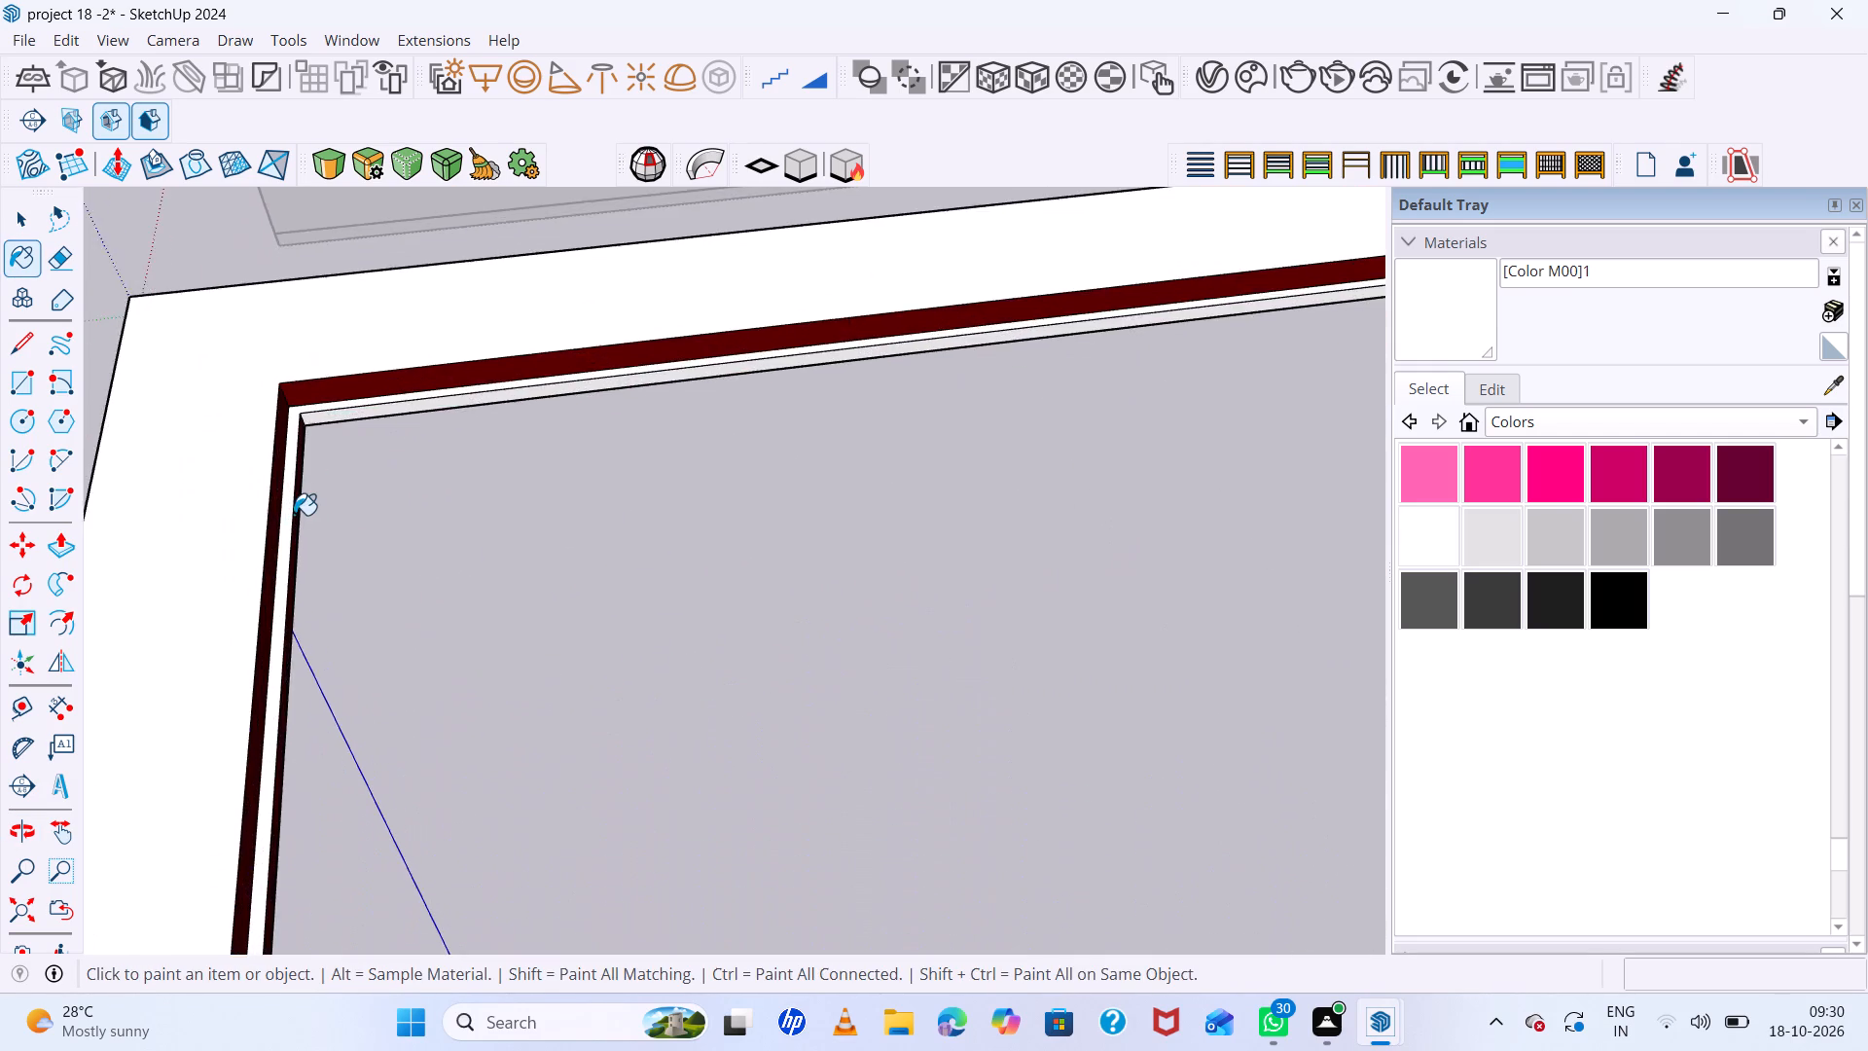
pyautogui.scroll(5, 294, 515)
pyautogui.moveTo(231, 455); pyautogui.dragTo(162, 412, button='middle')
pyautogui.scroll(11, 343, 464)
pyautogui.click(305, 427)
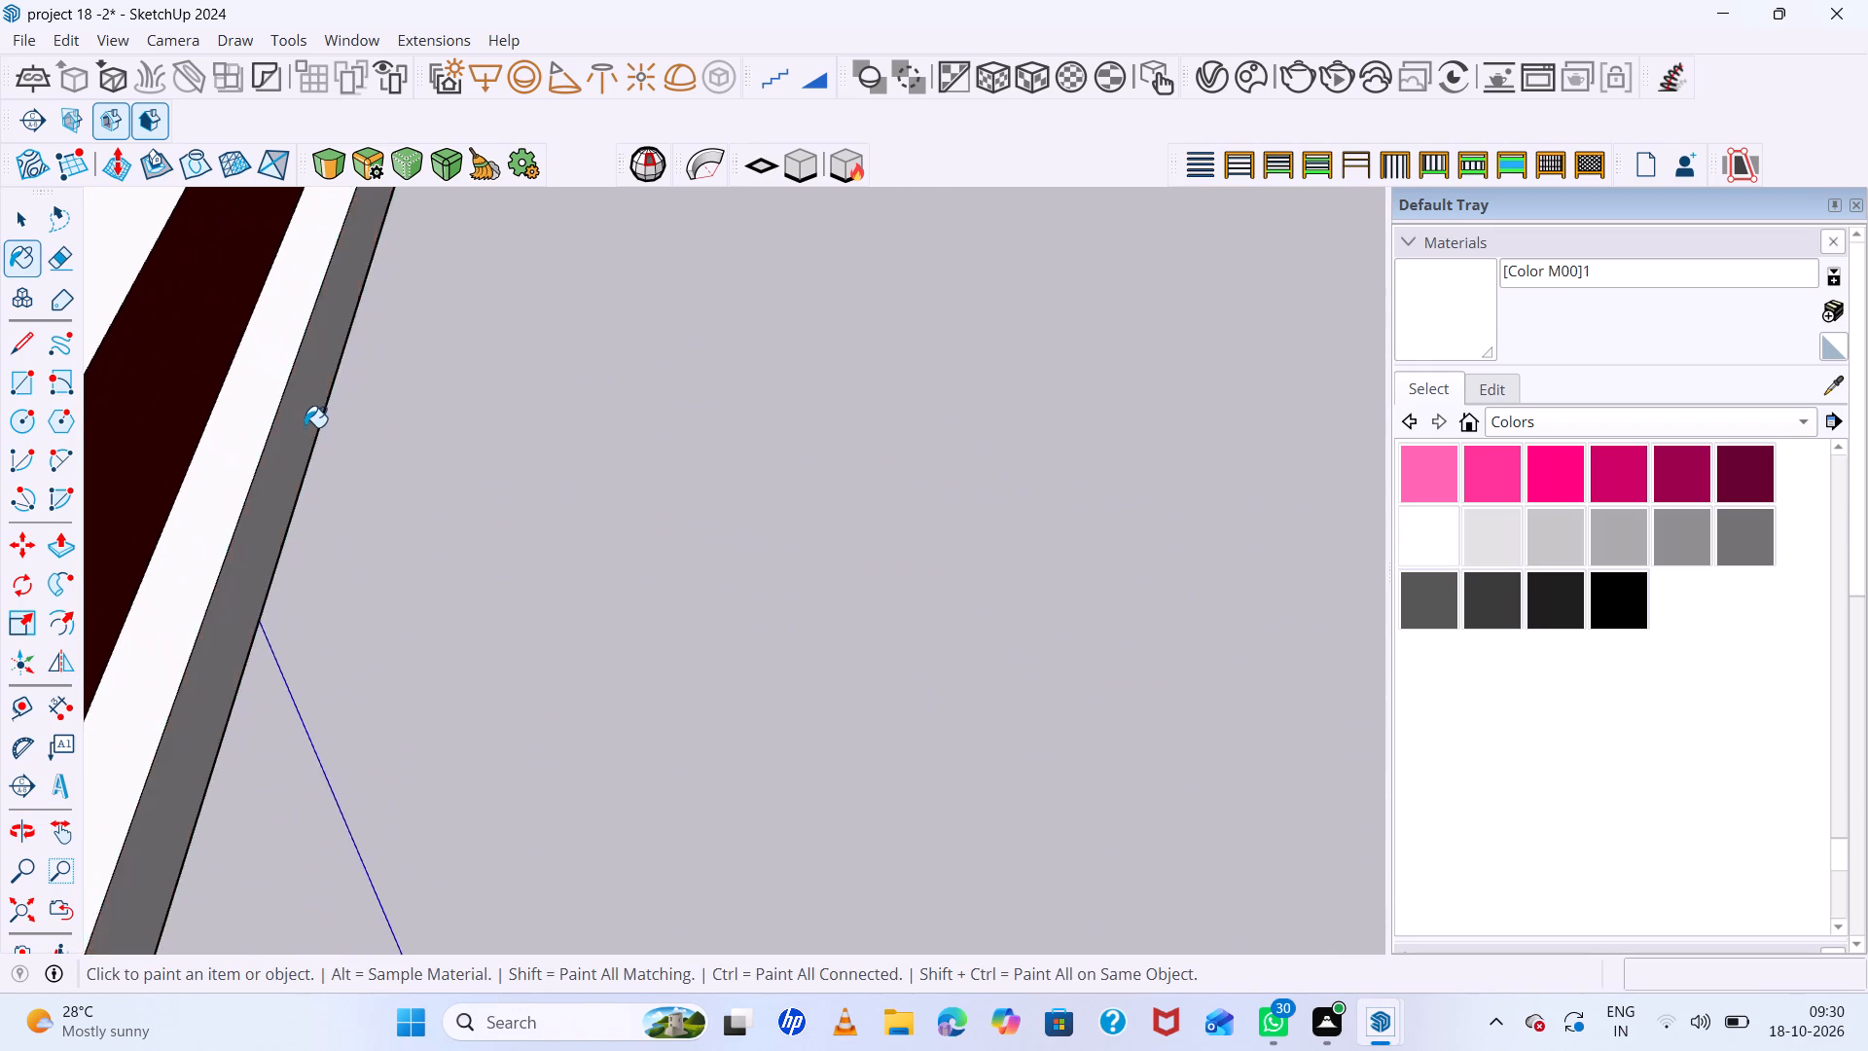
# Paint the lower wall face farthest from the bedroom with the same white Color M00, and leave the frame group.
pyautogui.scroll(-20, 304, 426)
pyautogui.scroll(-12, 304, 426)
pyautogui.moveTo(322, 476); pyautogui.dragTo(439, 488, button='middle')
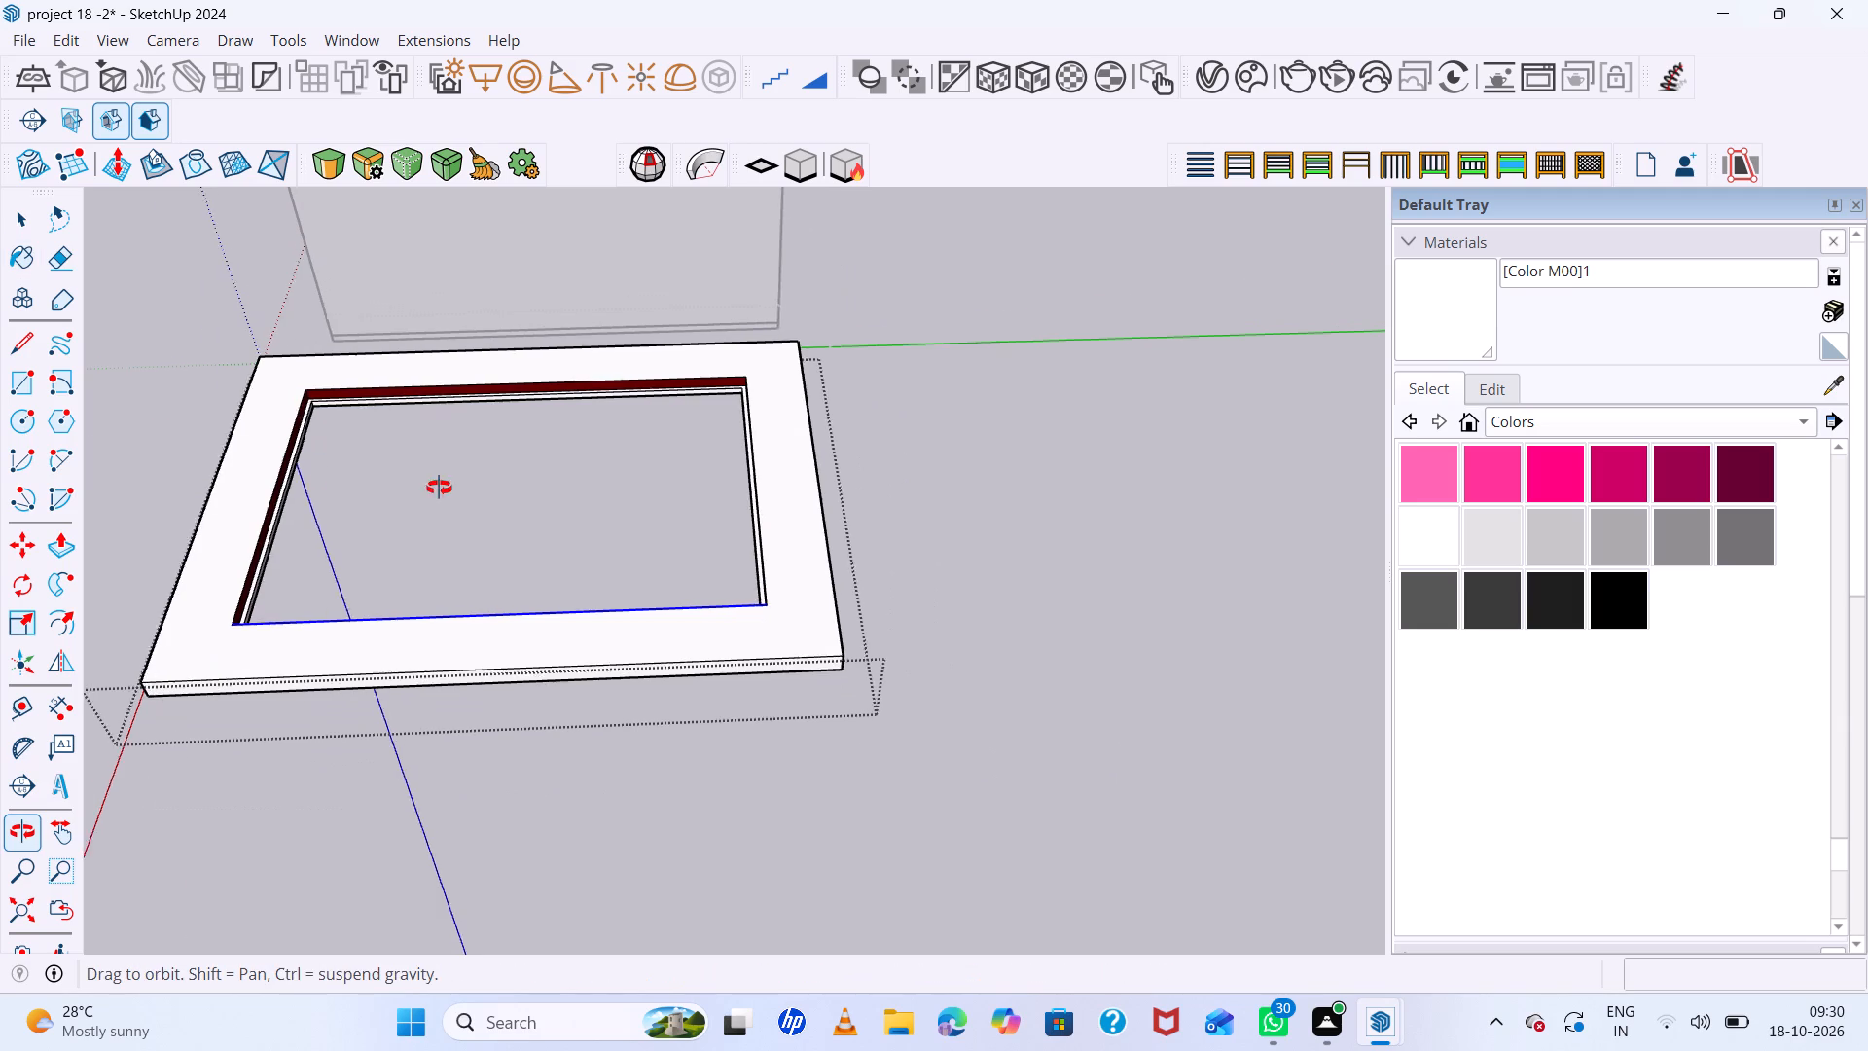
pyautogui.moveTo(439, 488); pyautogui.dragTo(1196, 505, button='middle')
pyautogui.scroll(16, 1125, 496)
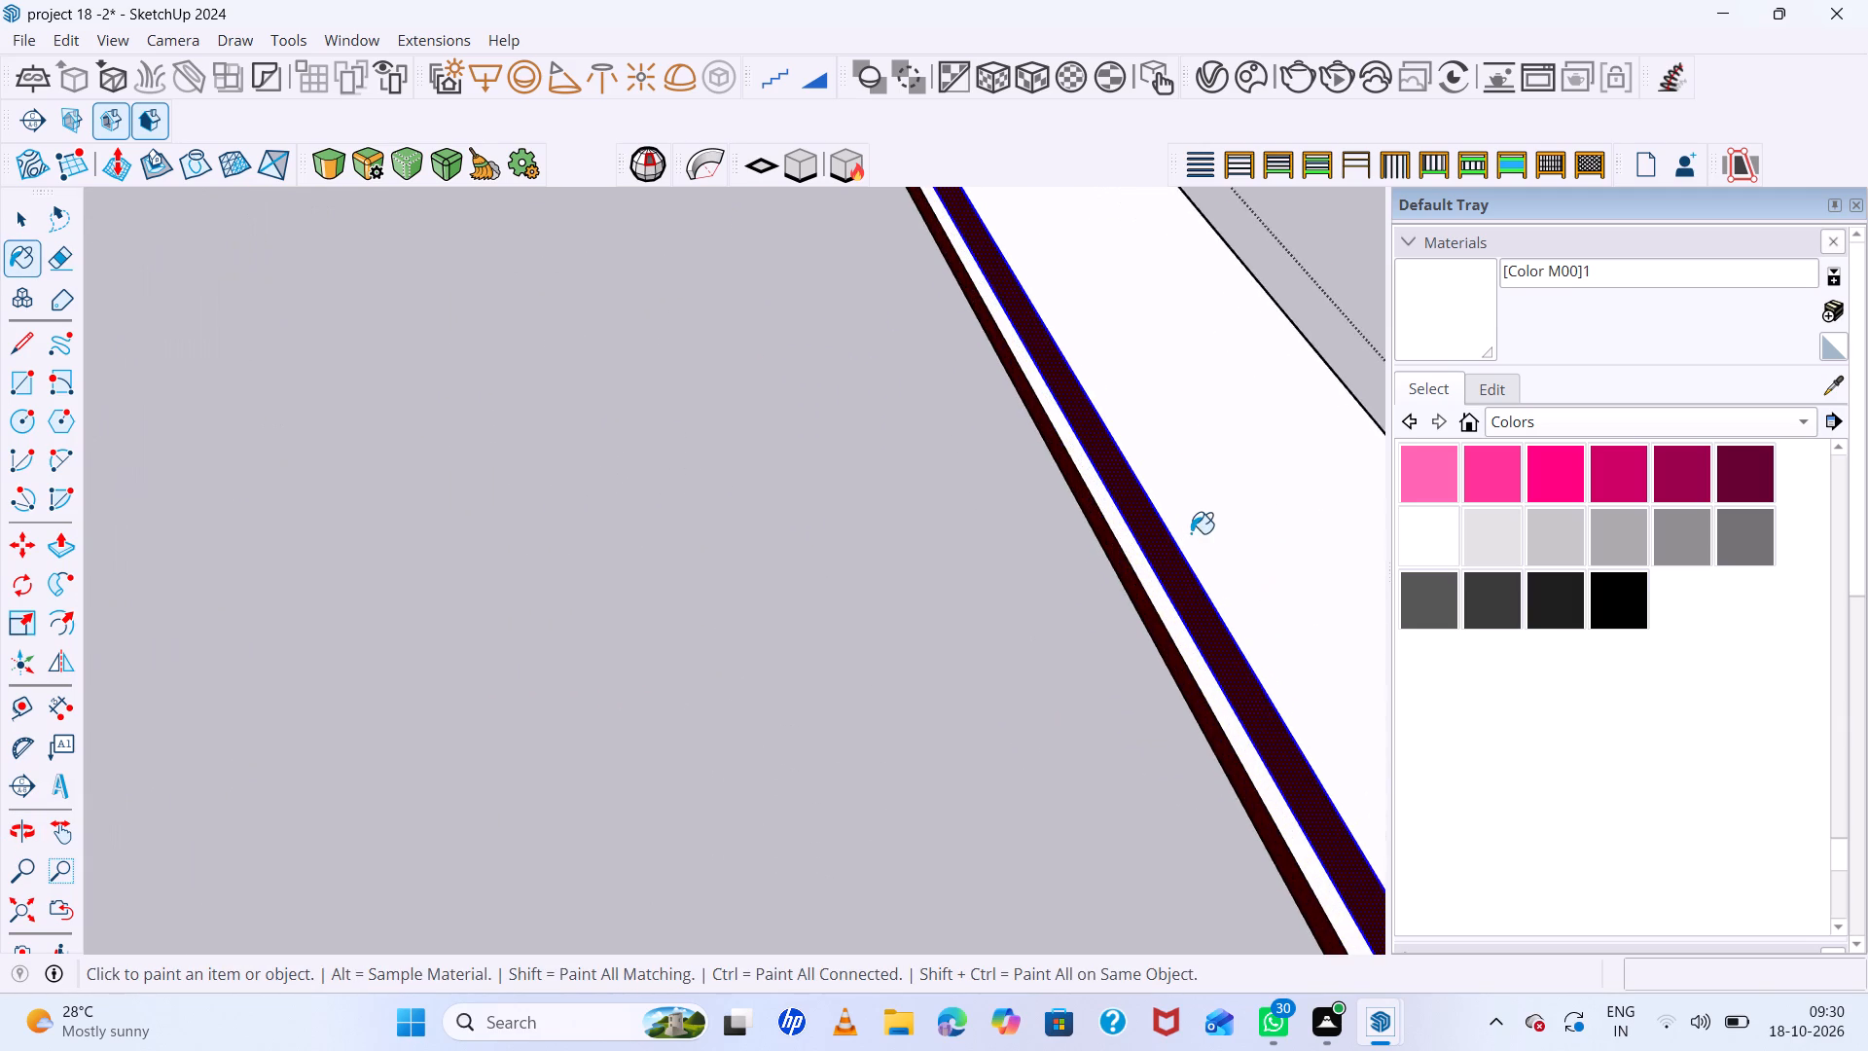
pyautogui.scroll(6, 1191, 533)
pyautogui.click(1126, 590)
pyautogui.click(1140, 571)
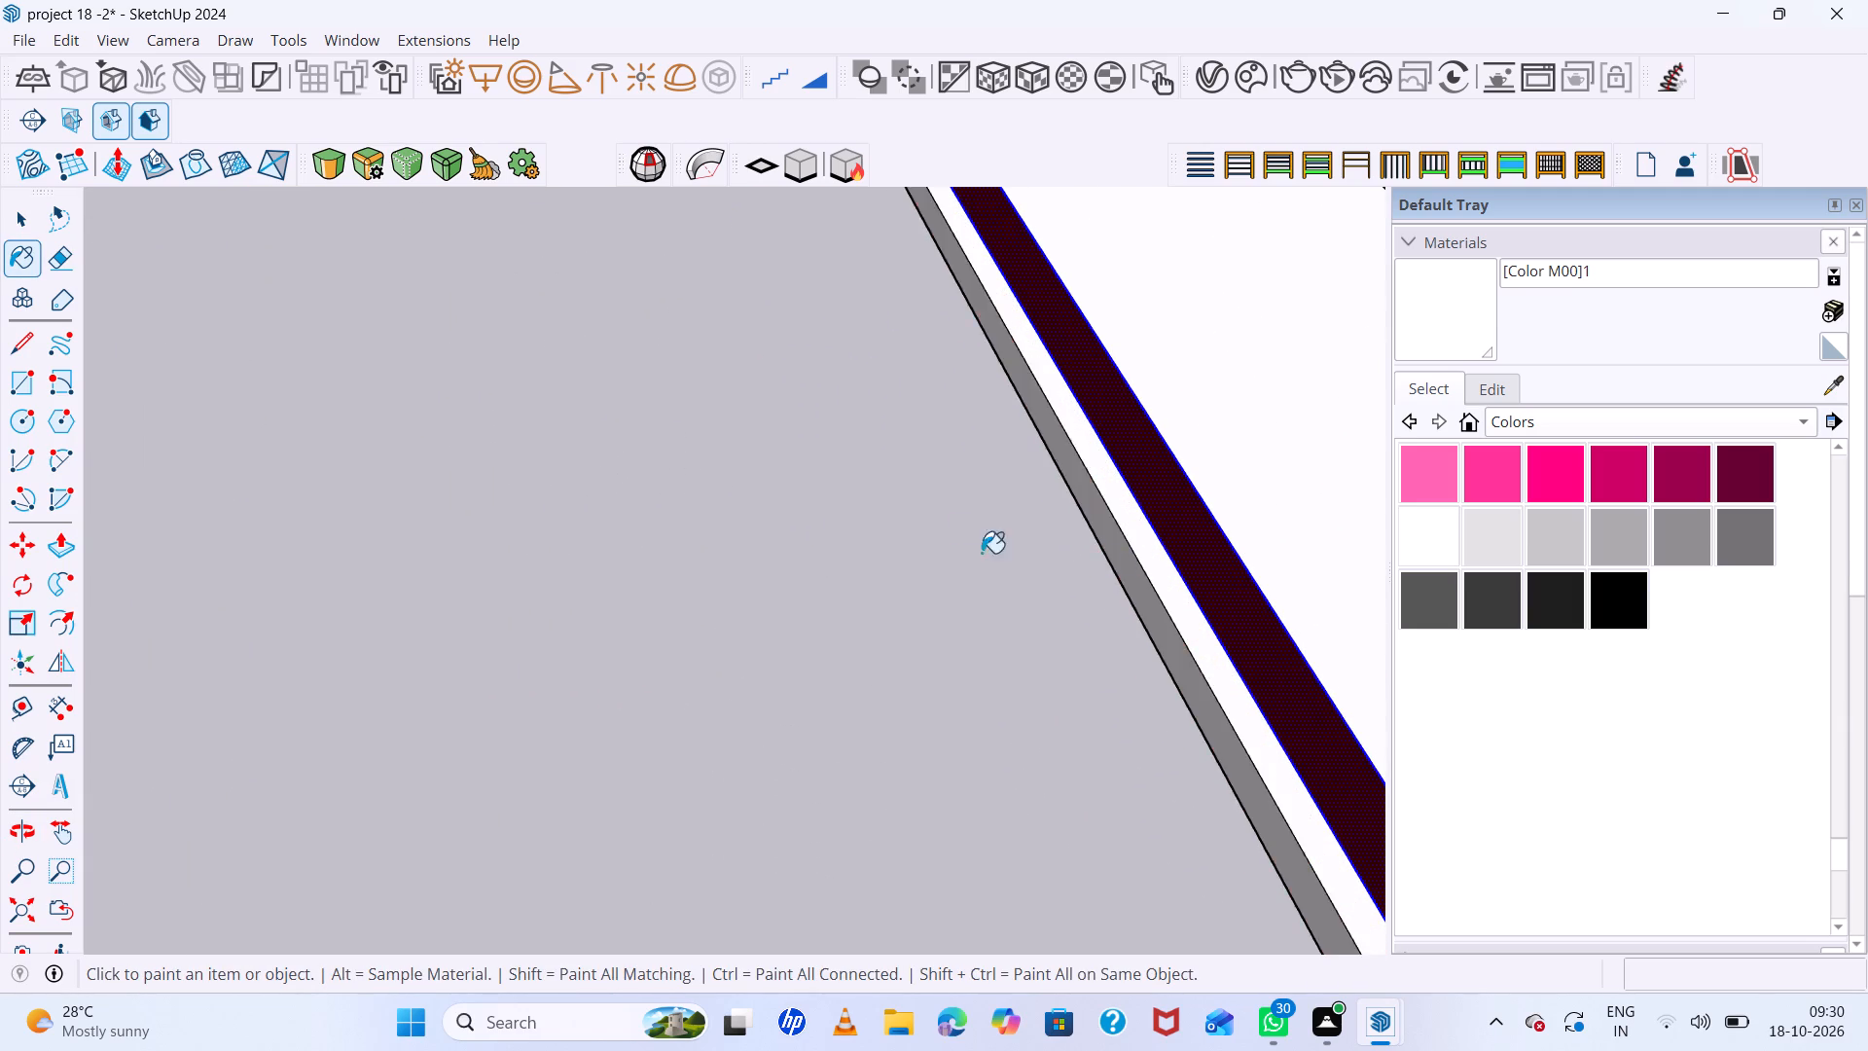
pyautogui.scroll(-20, 1007, 555)
pyautogui.scroll(-1, 1007, 555)
pyautogui.moveTo(1049, 507); pyautogui.dragTo(878, 350, button='middle')
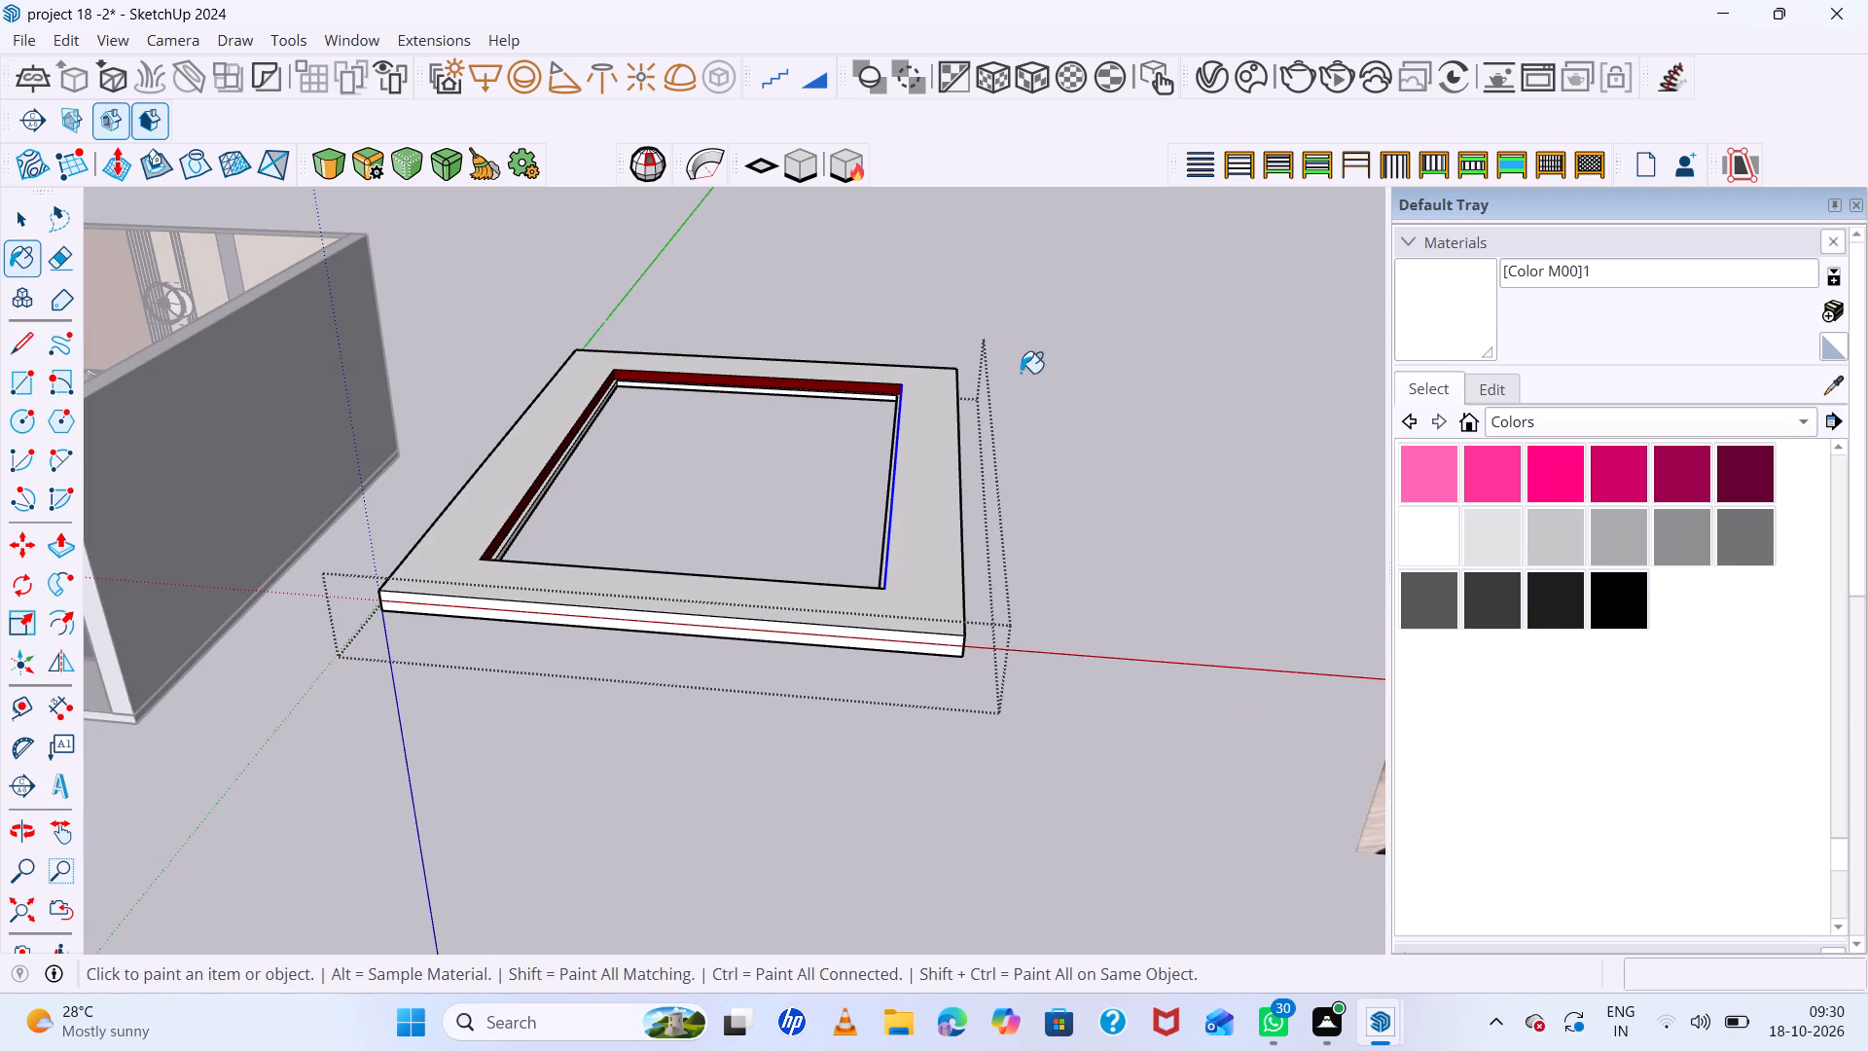
pyautogui.press('space')
pyautogui.click(1040, 402)
# Inside the frame group, push/pull the long dark red recess wall nearest the bedroom inward about 2 inches over the ledge.
pyautogui.scroll(6, 983, 435)
pyautogui.scroll(6, 538, 462)
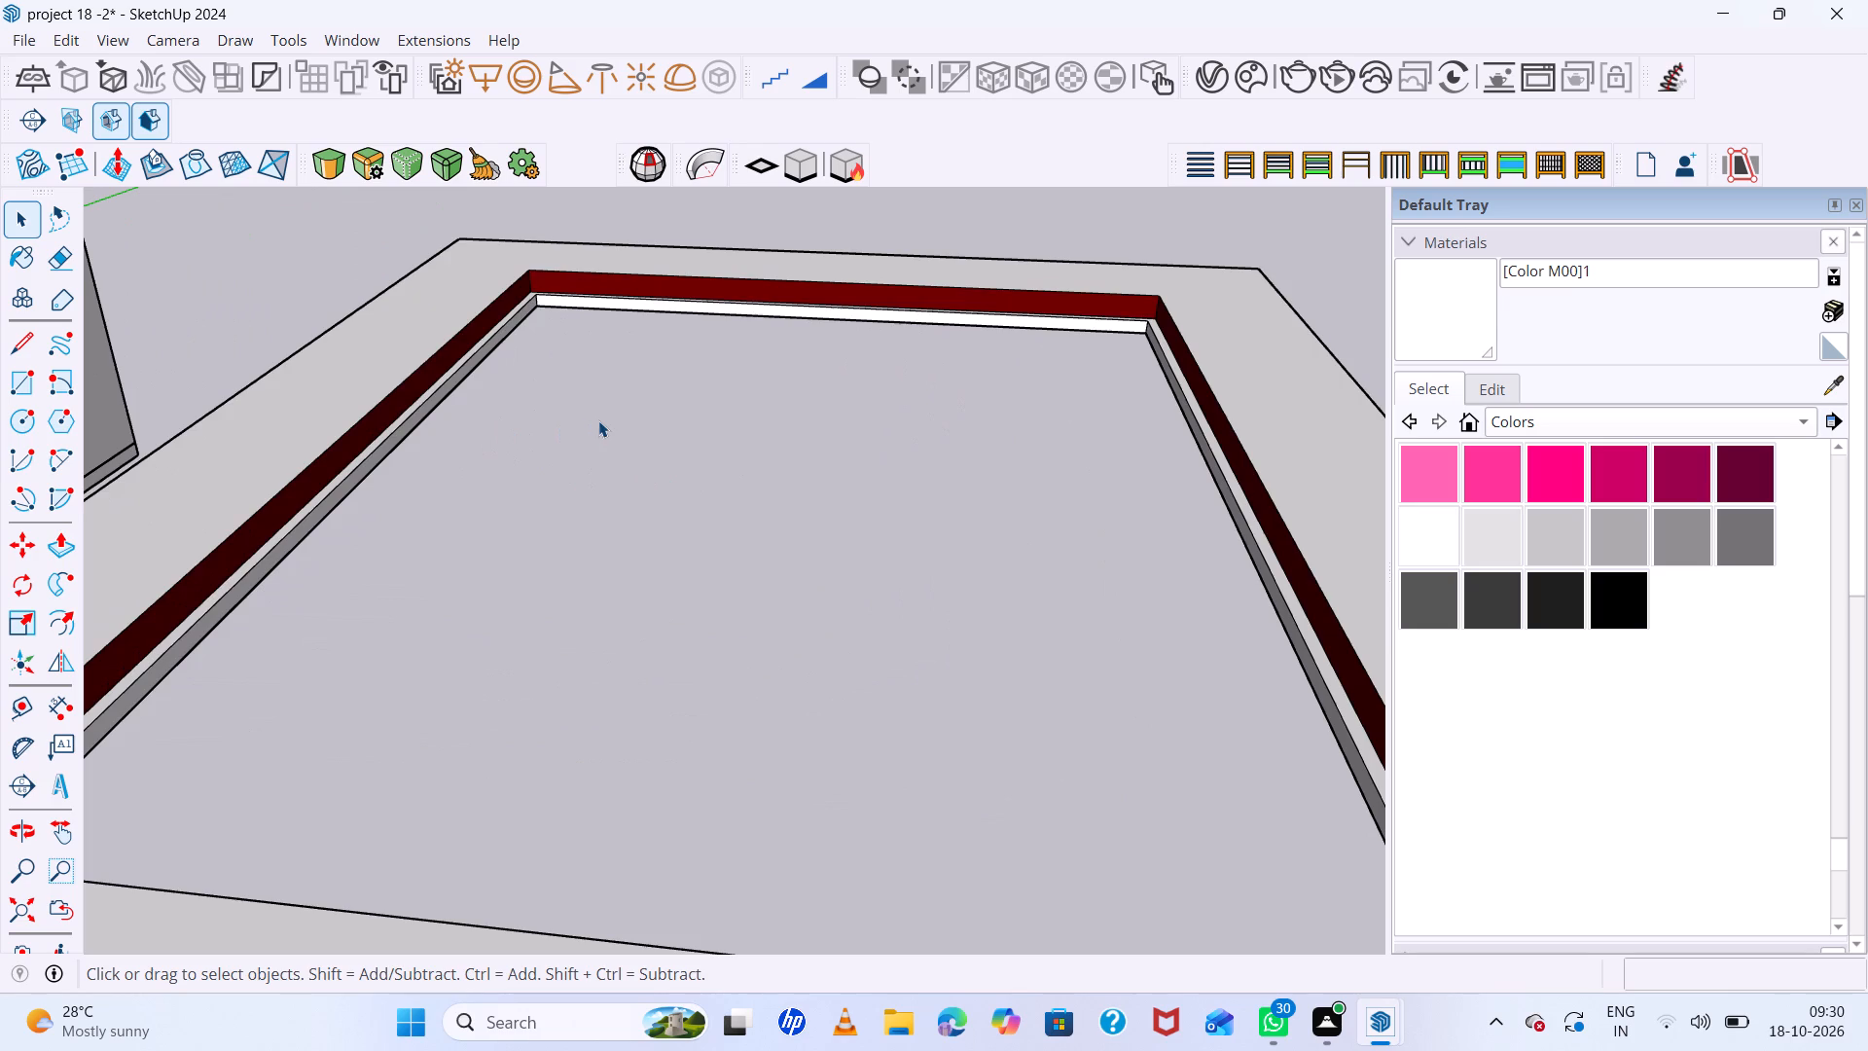
pyautogui.scroll(-12, 599, 420)
pyautogui.moveTo(601, 419); pyautogui.dragTo(593, 479, button='middle')
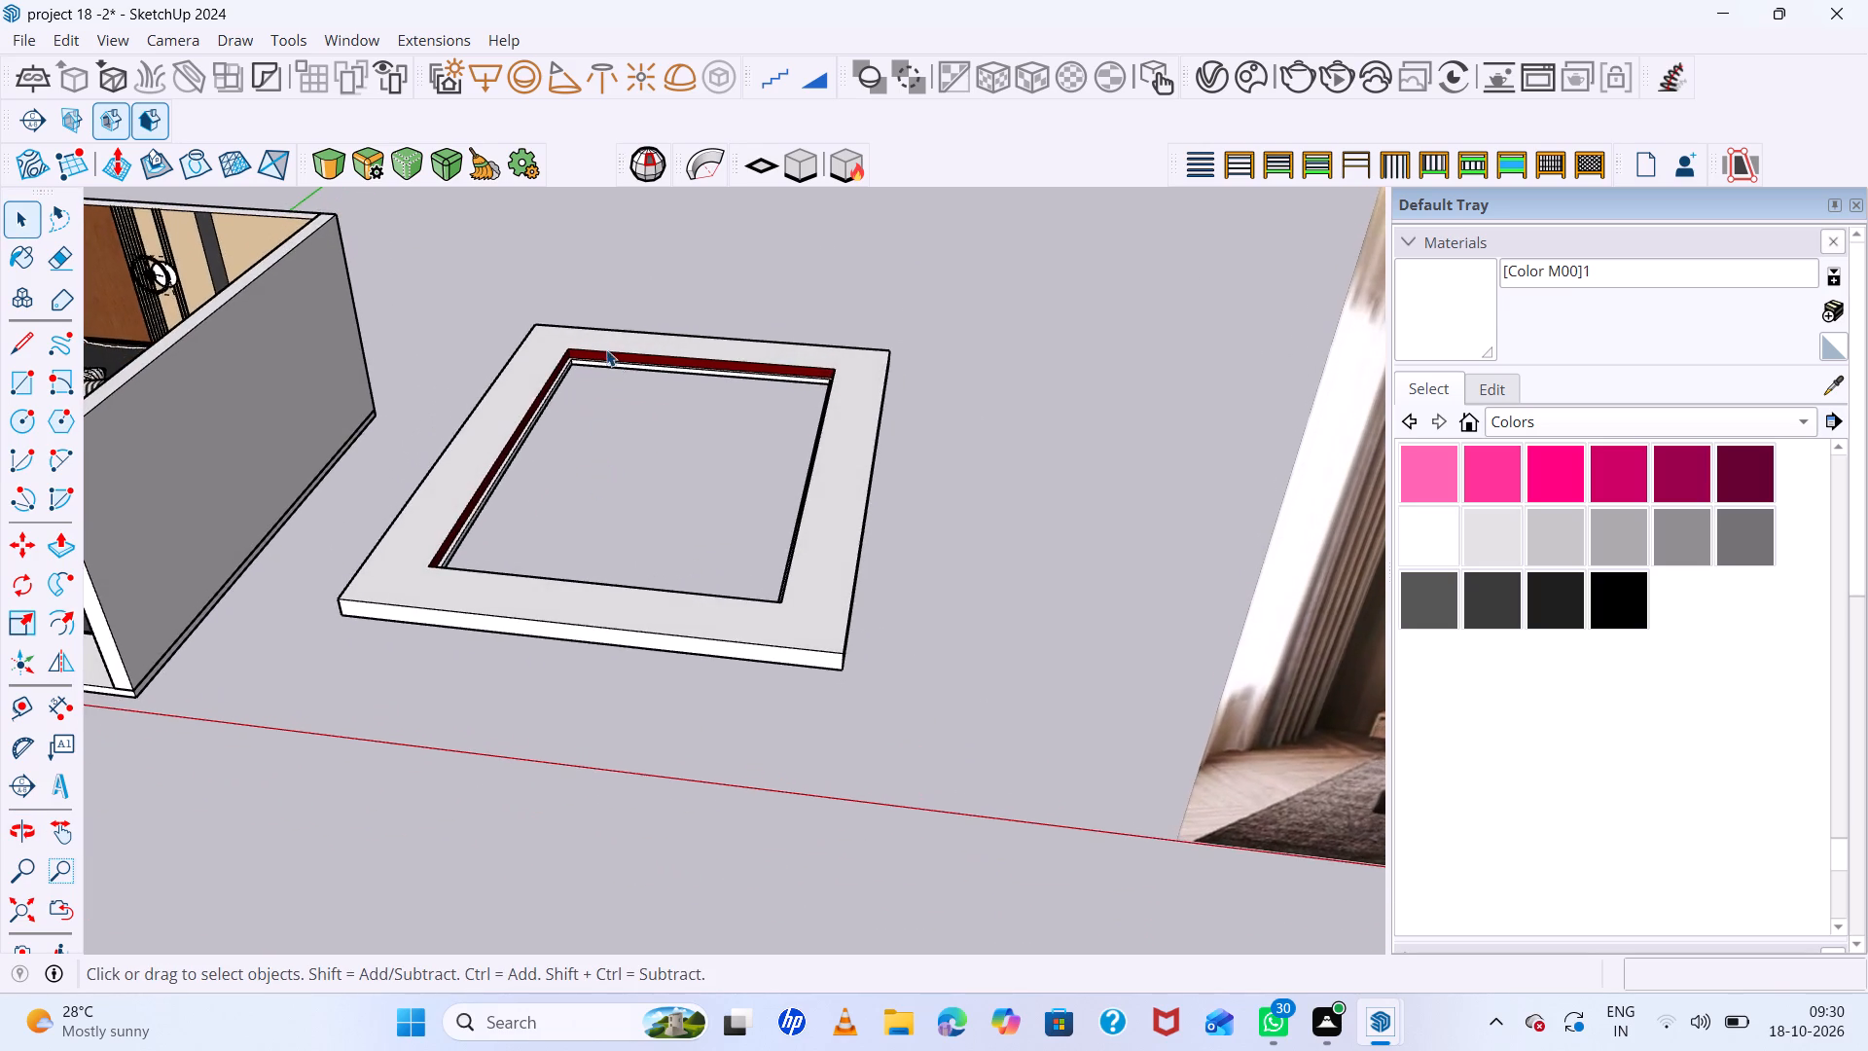
pyautogui.scroll(8, 601, 346)
pyautogui.scroll(-14, 581, 345)
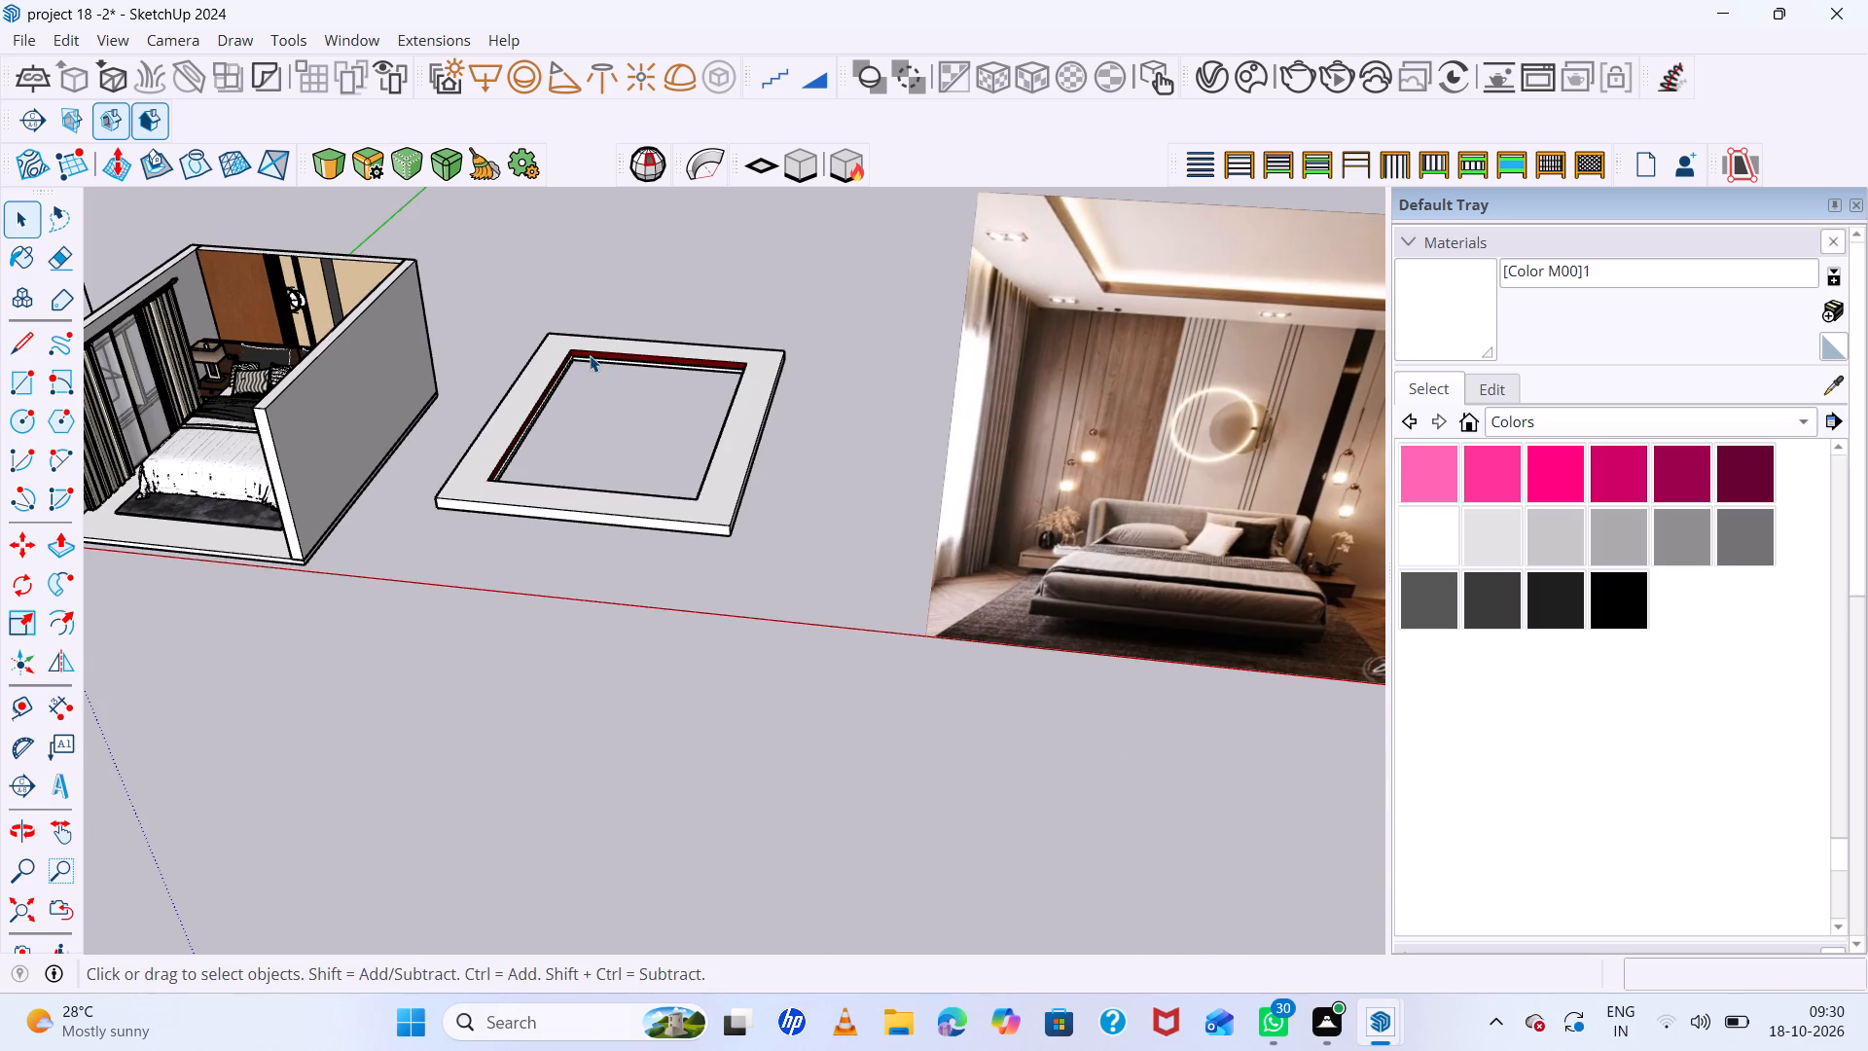
pyautogui.scroll(15, 551, 365)
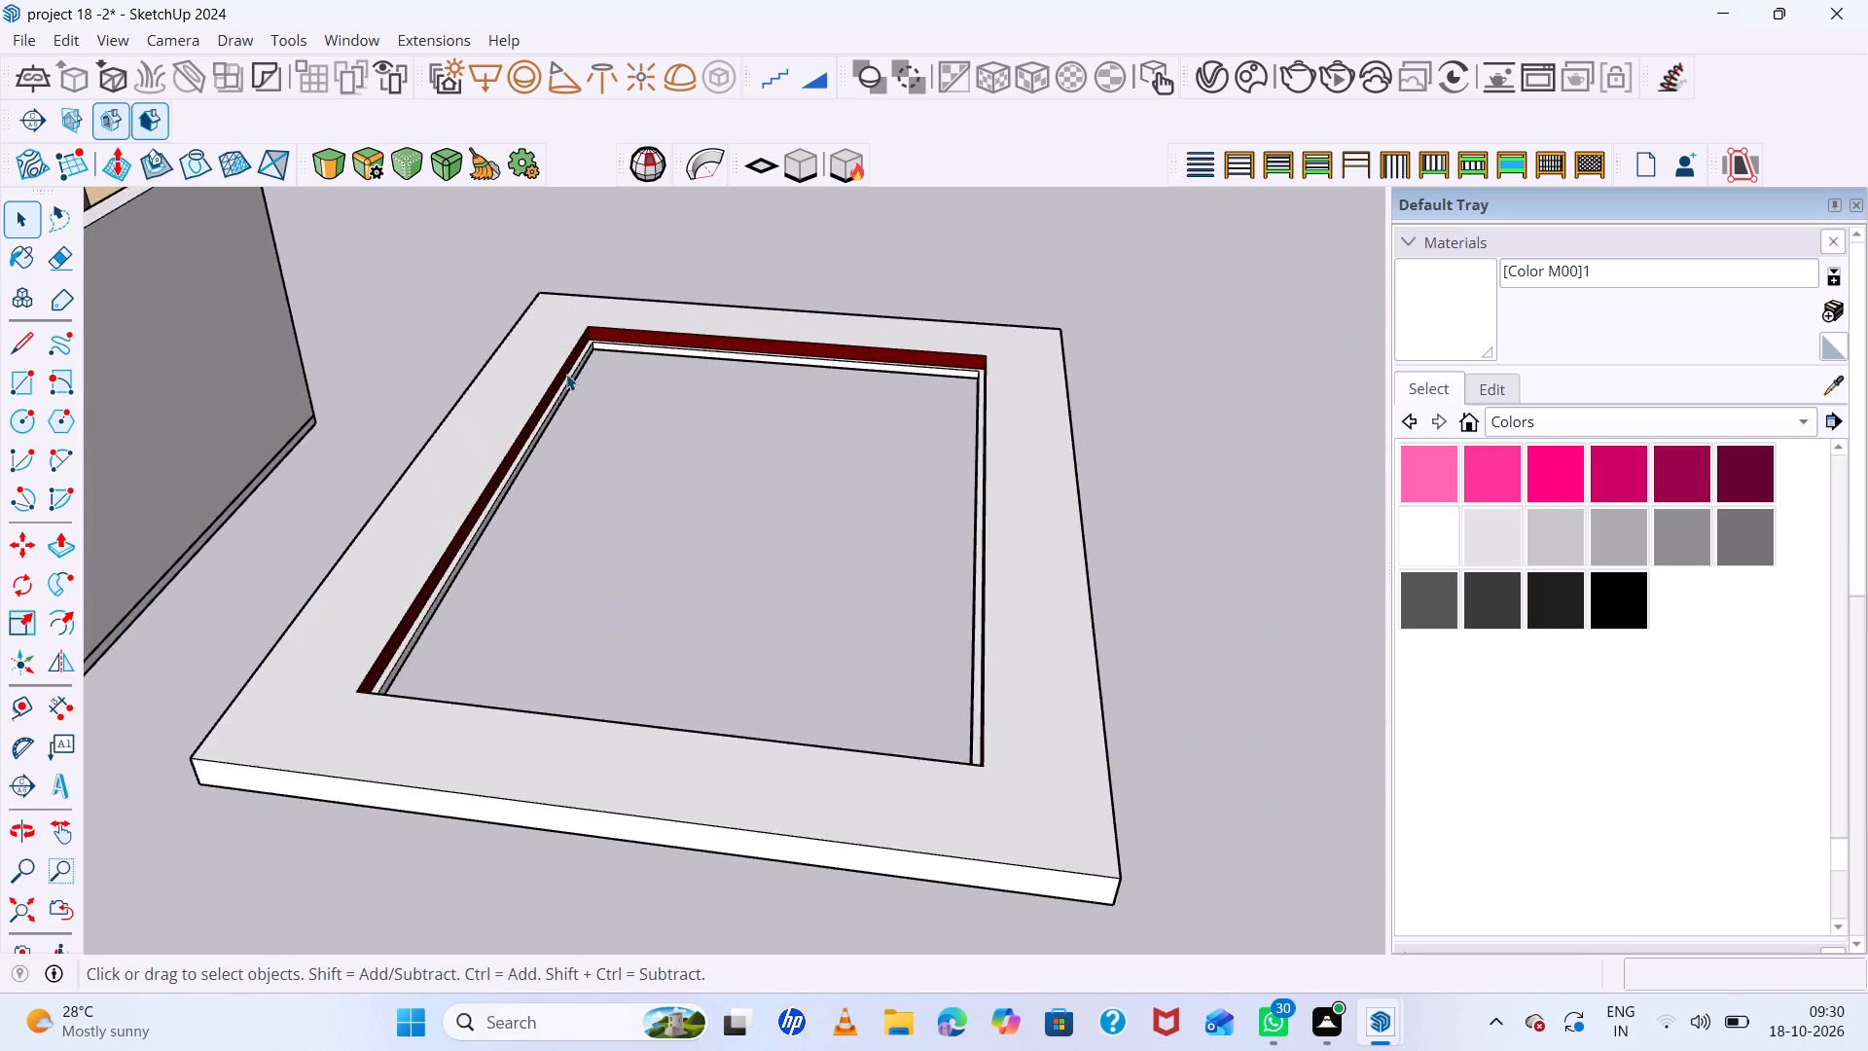
pyautogui.scroll(9, 566, 374)
pyautogui.click(566, 374)
pyautogui.doubleClick(567, 376)
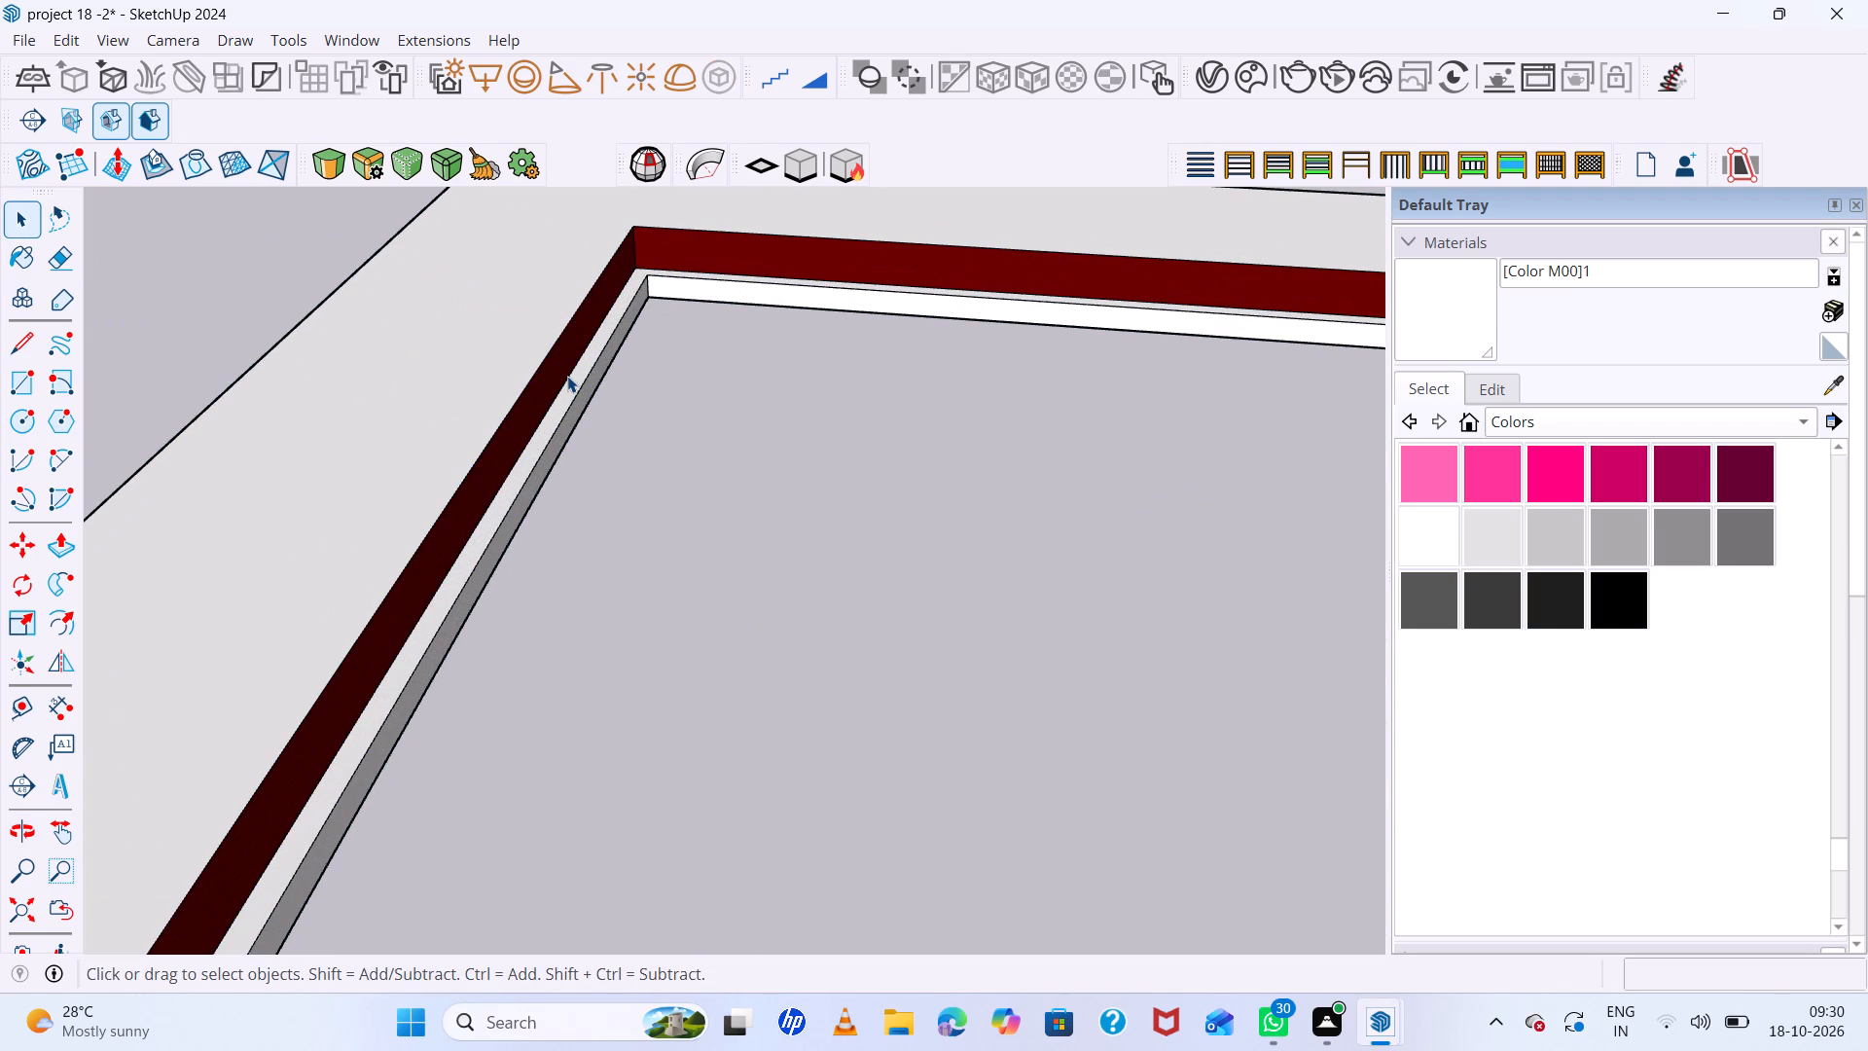
pyautogui.click(567, 376)
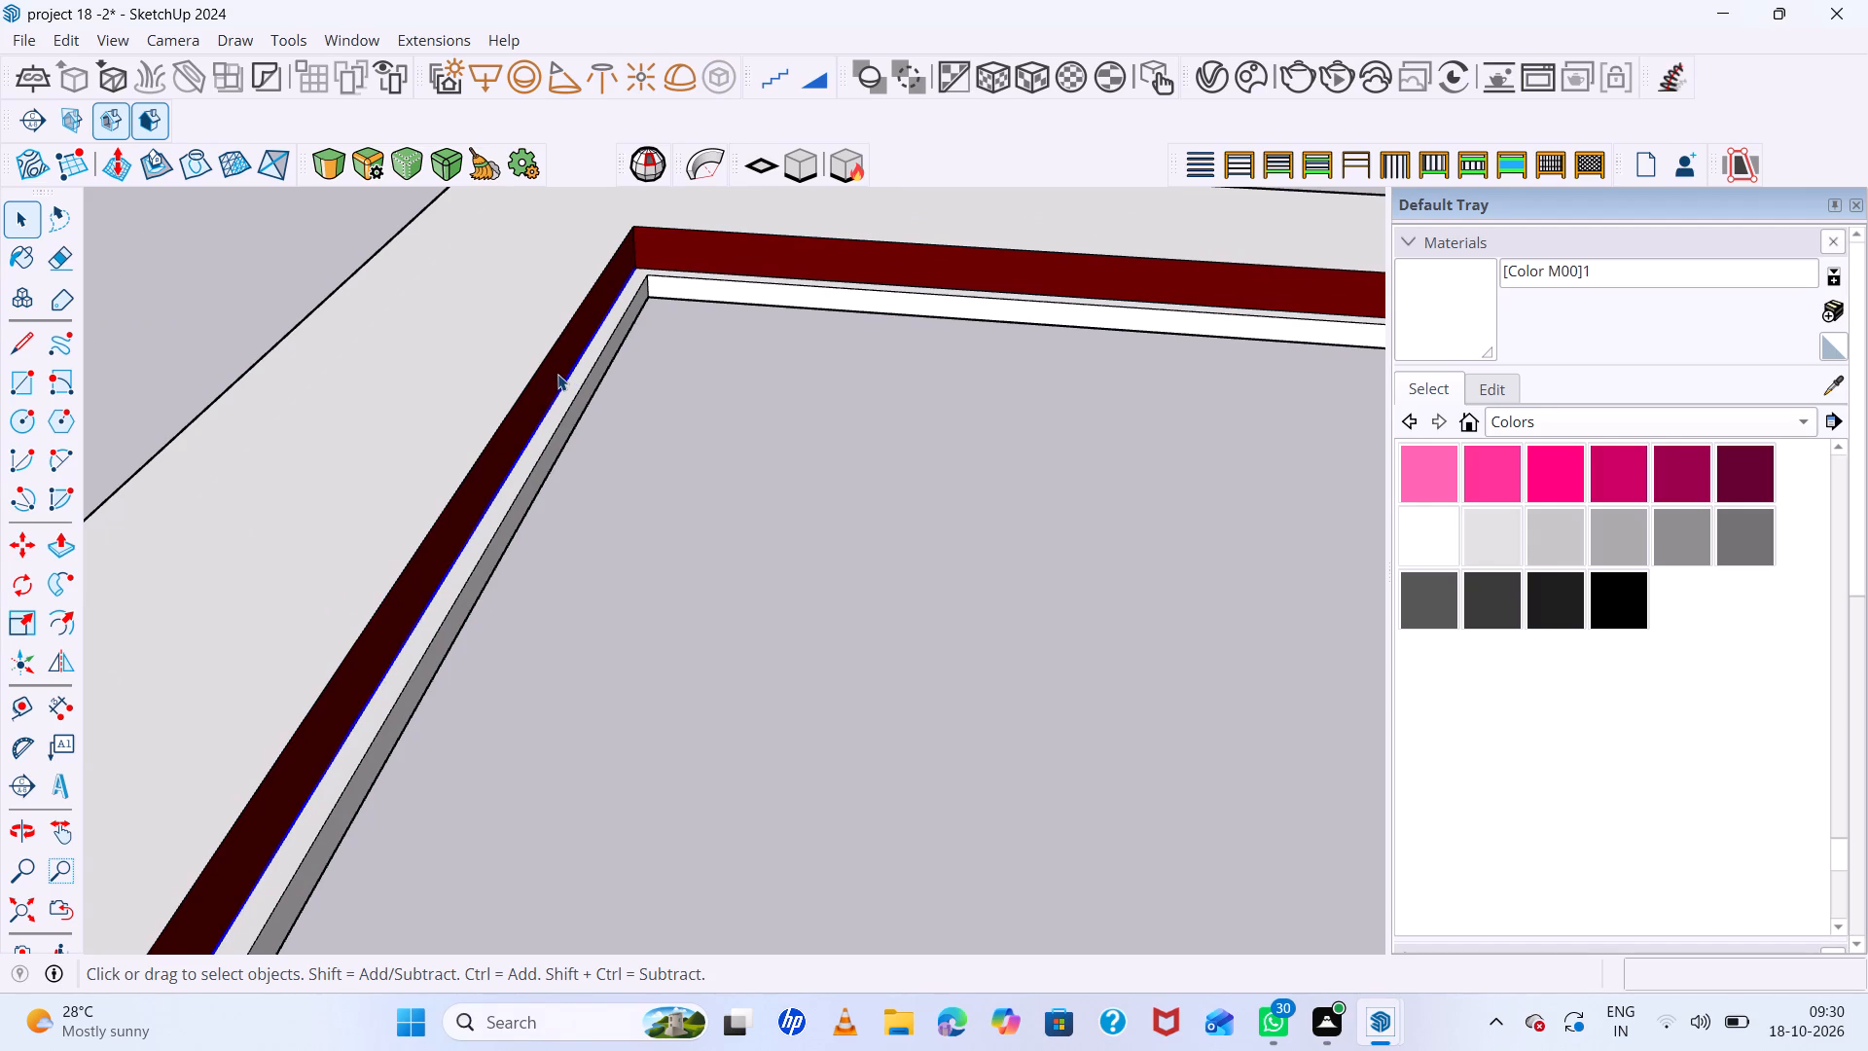
pyautogui.click(557, 374)
pyautogui.press('p')
pyautogui.click(555, 374)
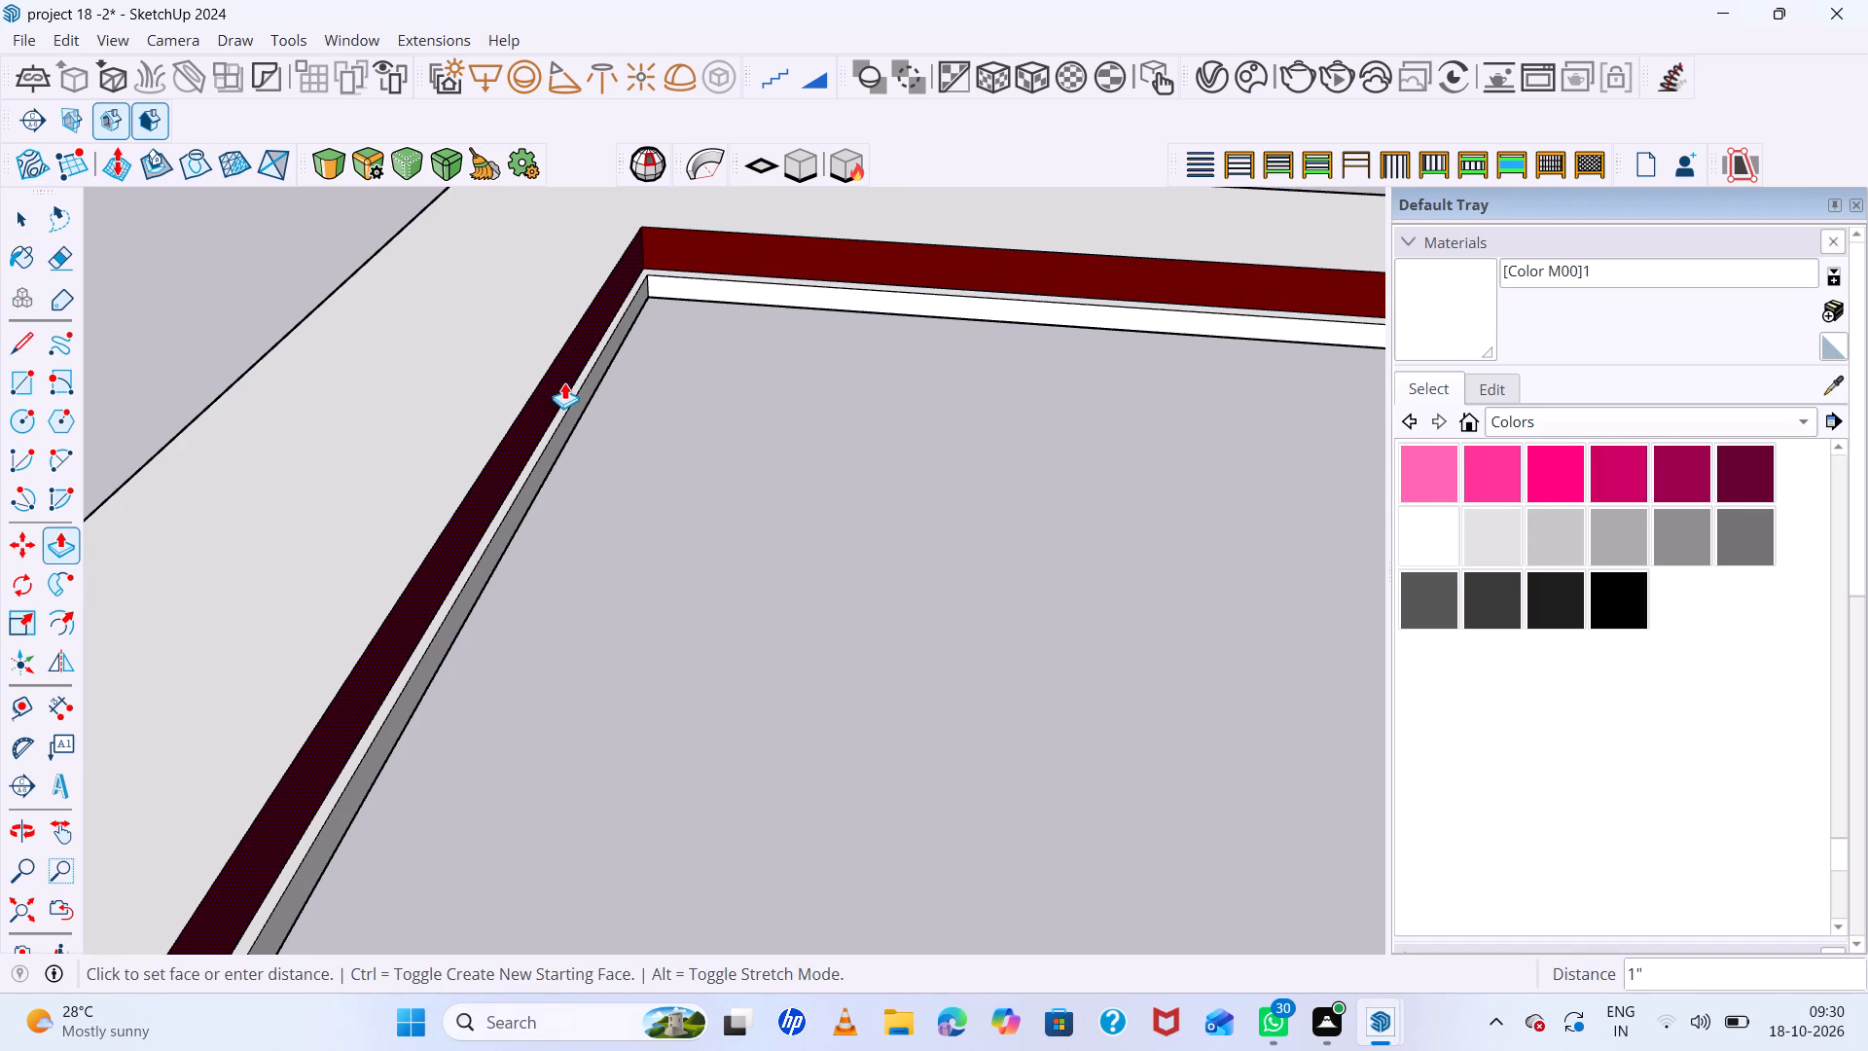
pyautogui.click(570, 390)
# Push/pull the adjoining short dark red recess wall inward over the ledge by the same repeated distance.
pyautogui.scroll(-6, 555, 390)
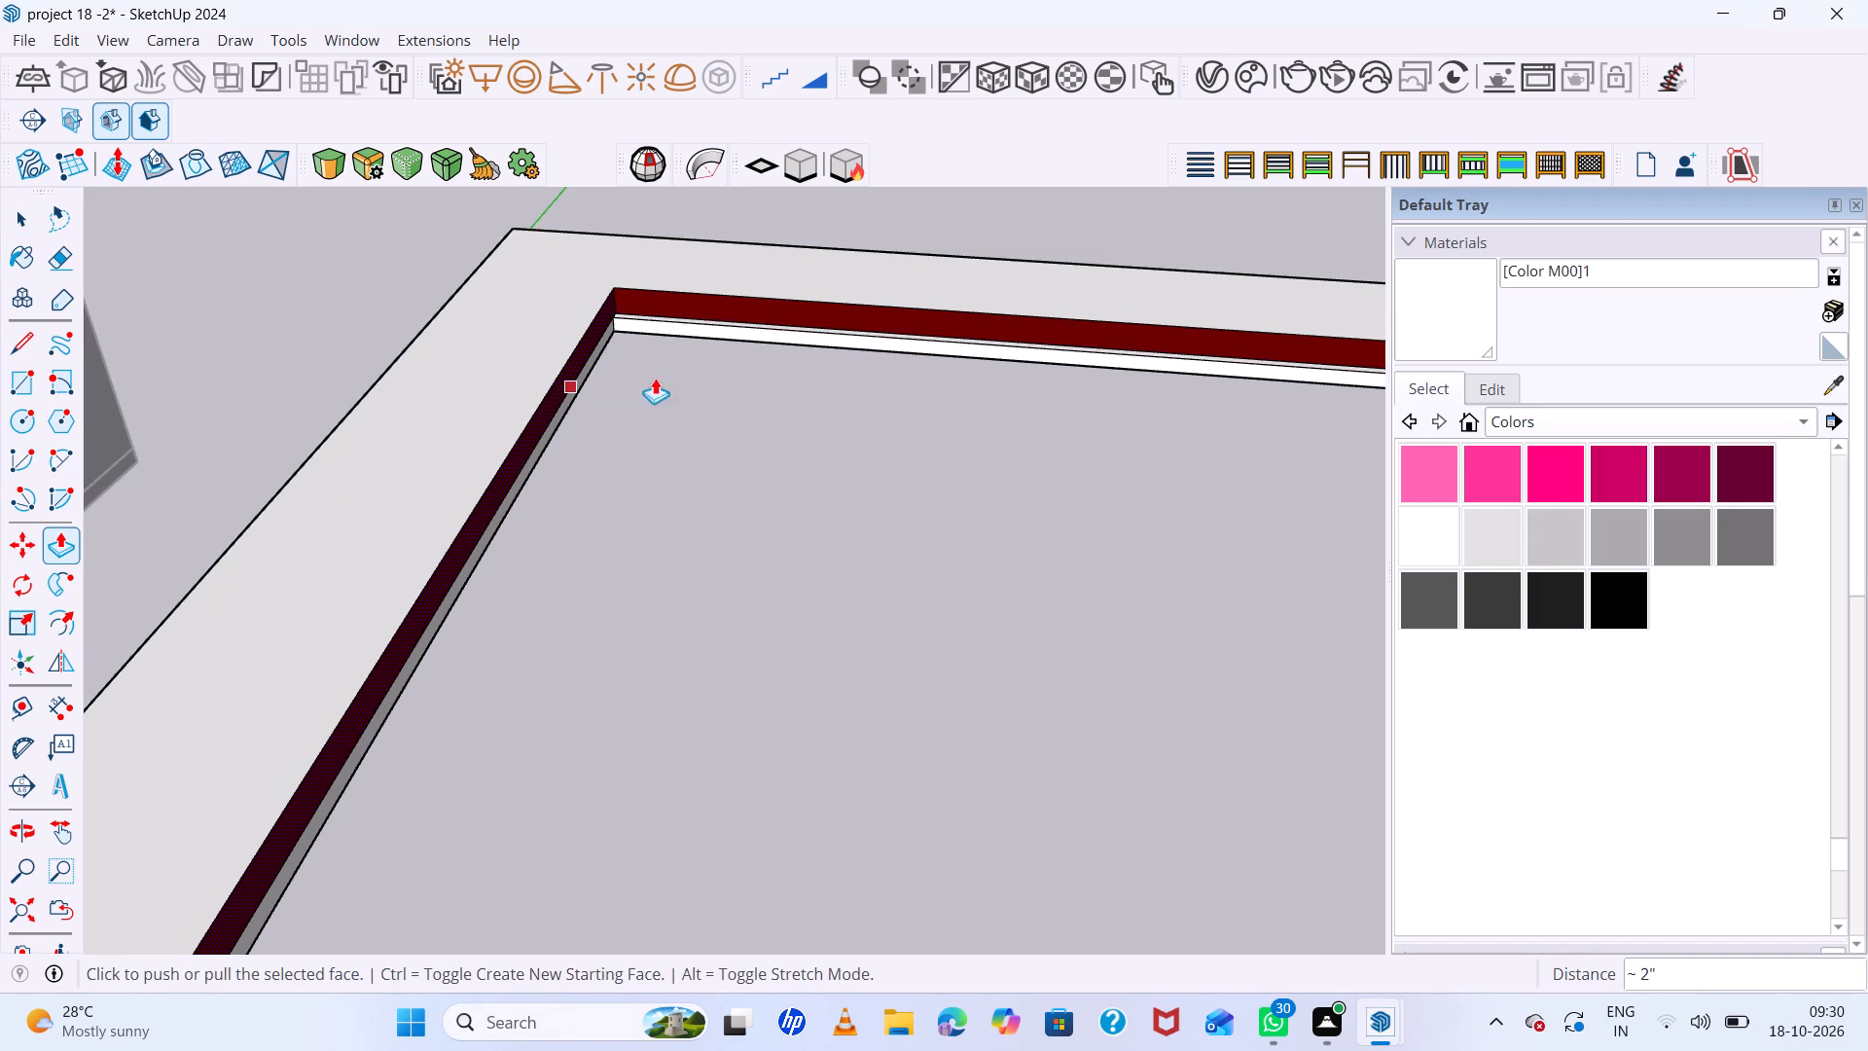
pyautogui.scroll(4, 742, 325)
pyautogui.press('space')
pyautogui.click(744, 307)
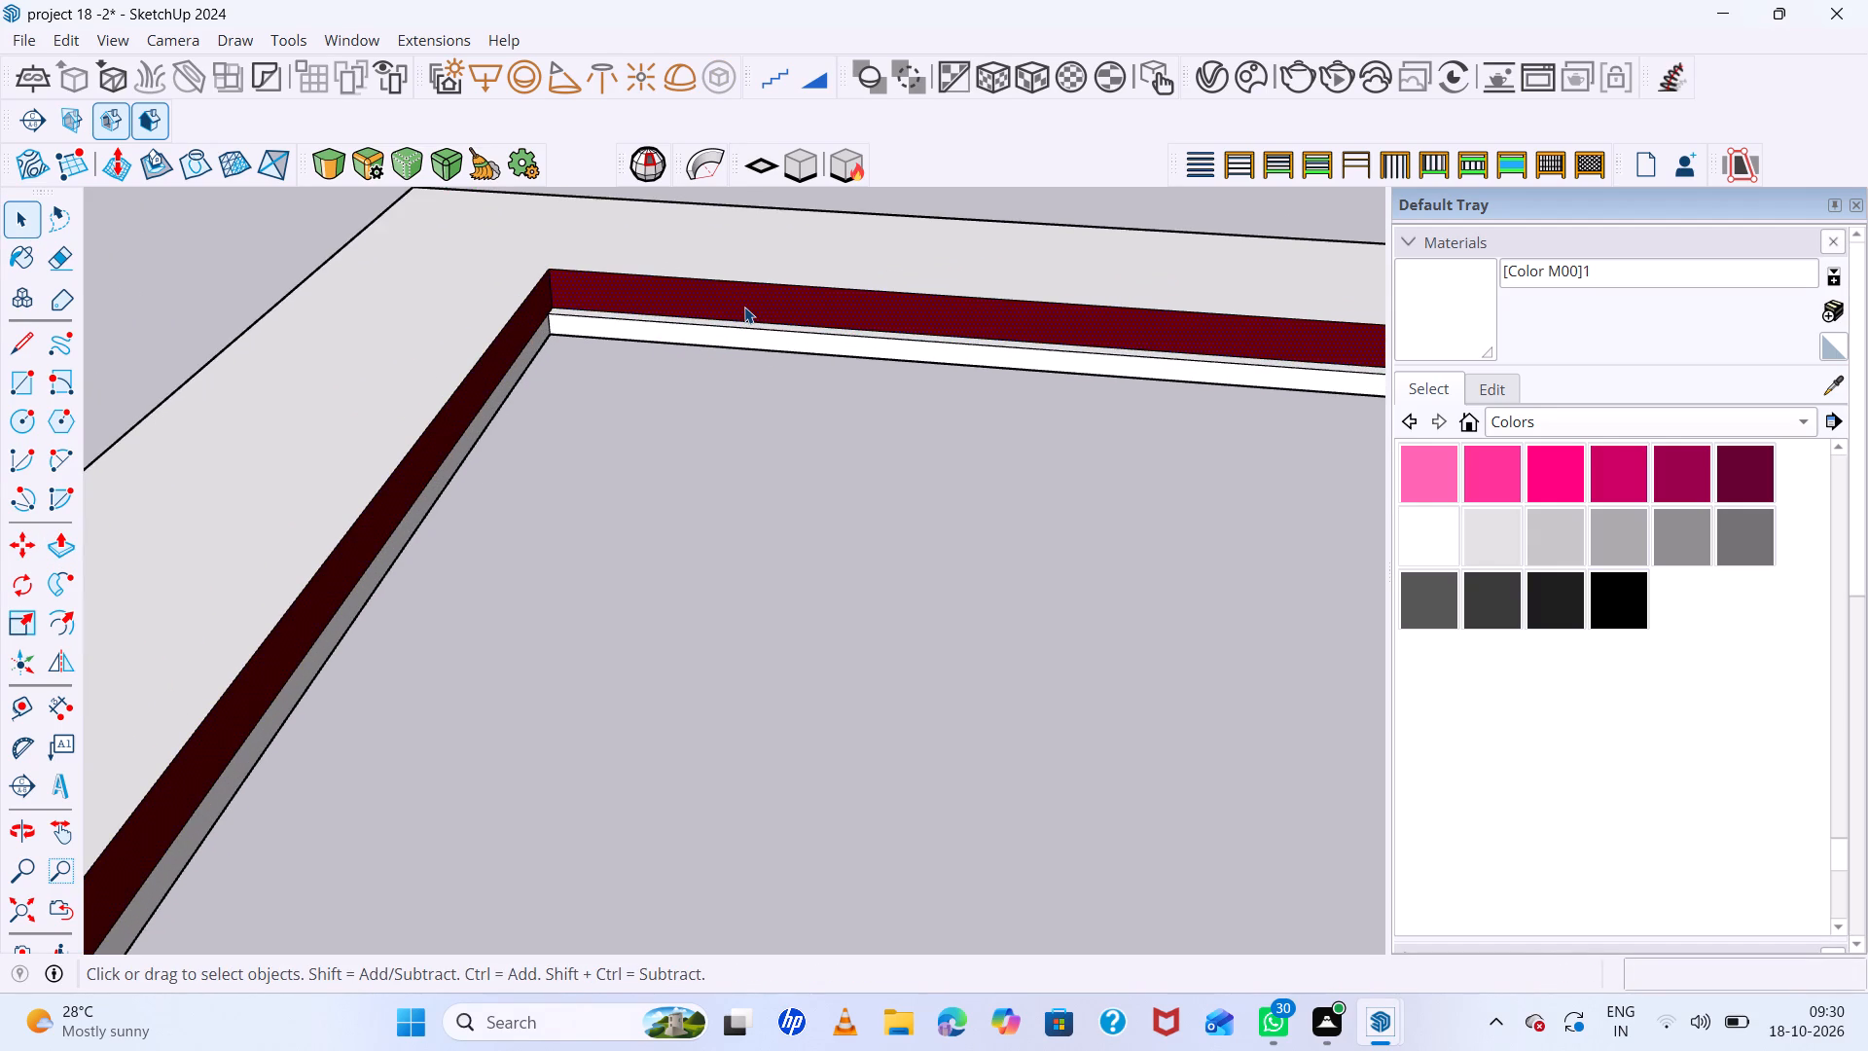
pyautogui.press('p')
pyautogui.tripleClick(744, 307)
pyautogui.scroll(-3, 573, 344)
# Push/pull the long dark red recess wall farthest from the bedroom inward by the repeated distance, undoing the extra second push.
pyautogui.press('space')
pyautogui.scroll(-3, 636, 314)
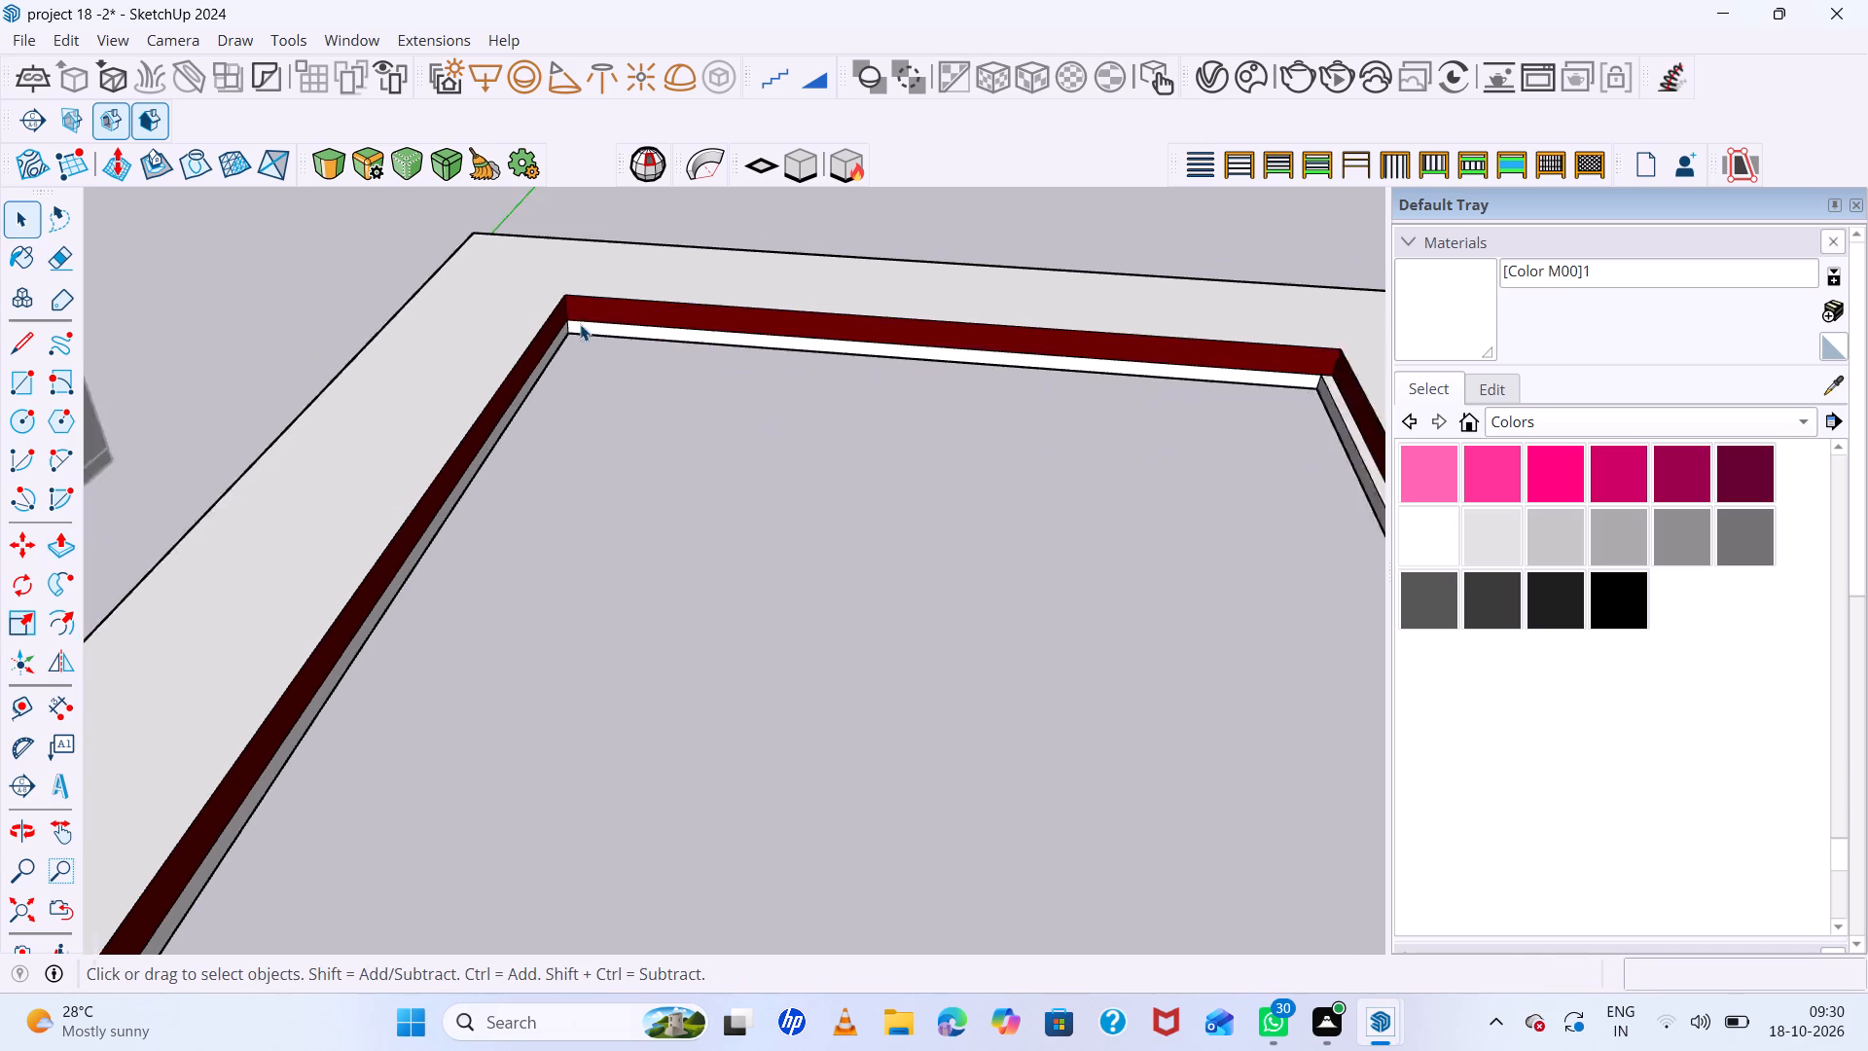
pyautogui.scroll(-9, 580, 324)
pyautogui.scroll(5, 848, 378)
pyautogui.moveTo(839, 379); pyautogui.dragTo(1060, 376, button='middle')
pyautogui.middleClick(1060, 376)
pyautogui.scroll(7, 978, 374)
pyautogui.press('space')
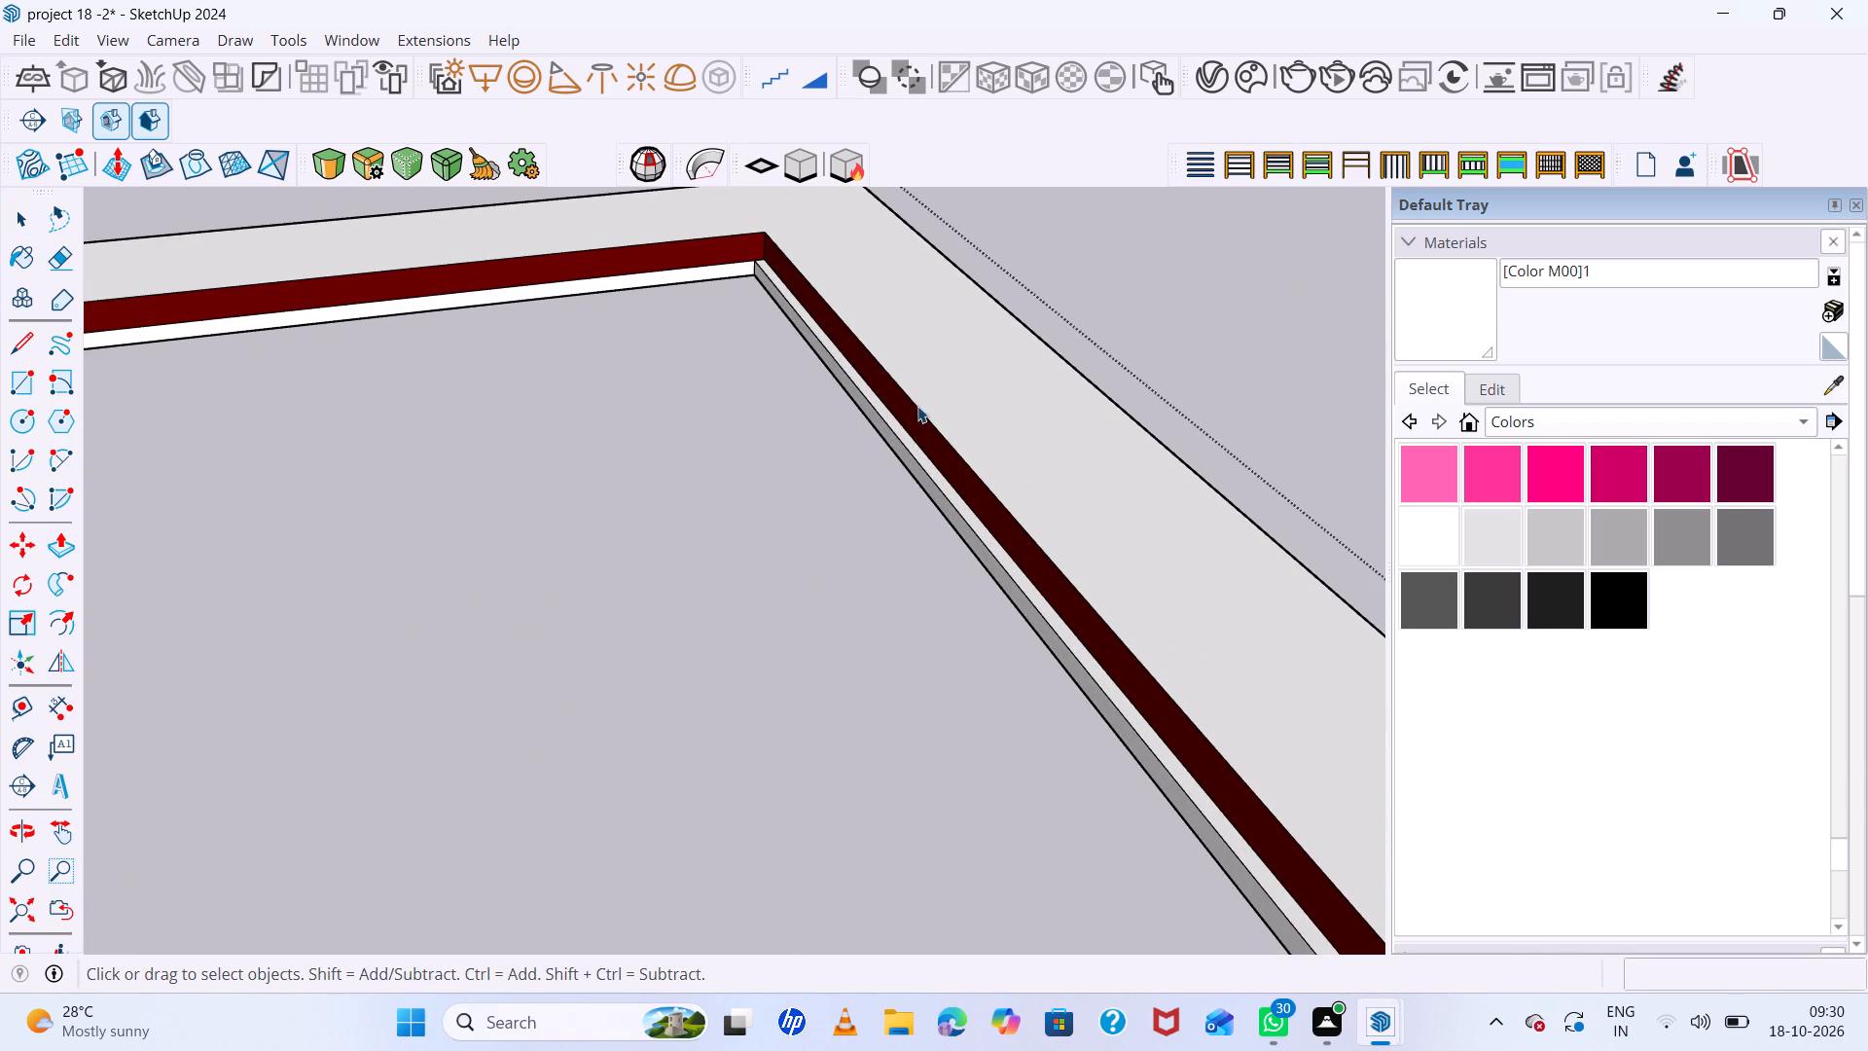
pyautogui.click(915, 411)
pyautogui.press('p')
pyautogui.tripleClick(915, 411)
pyautogui.click(915, 411)
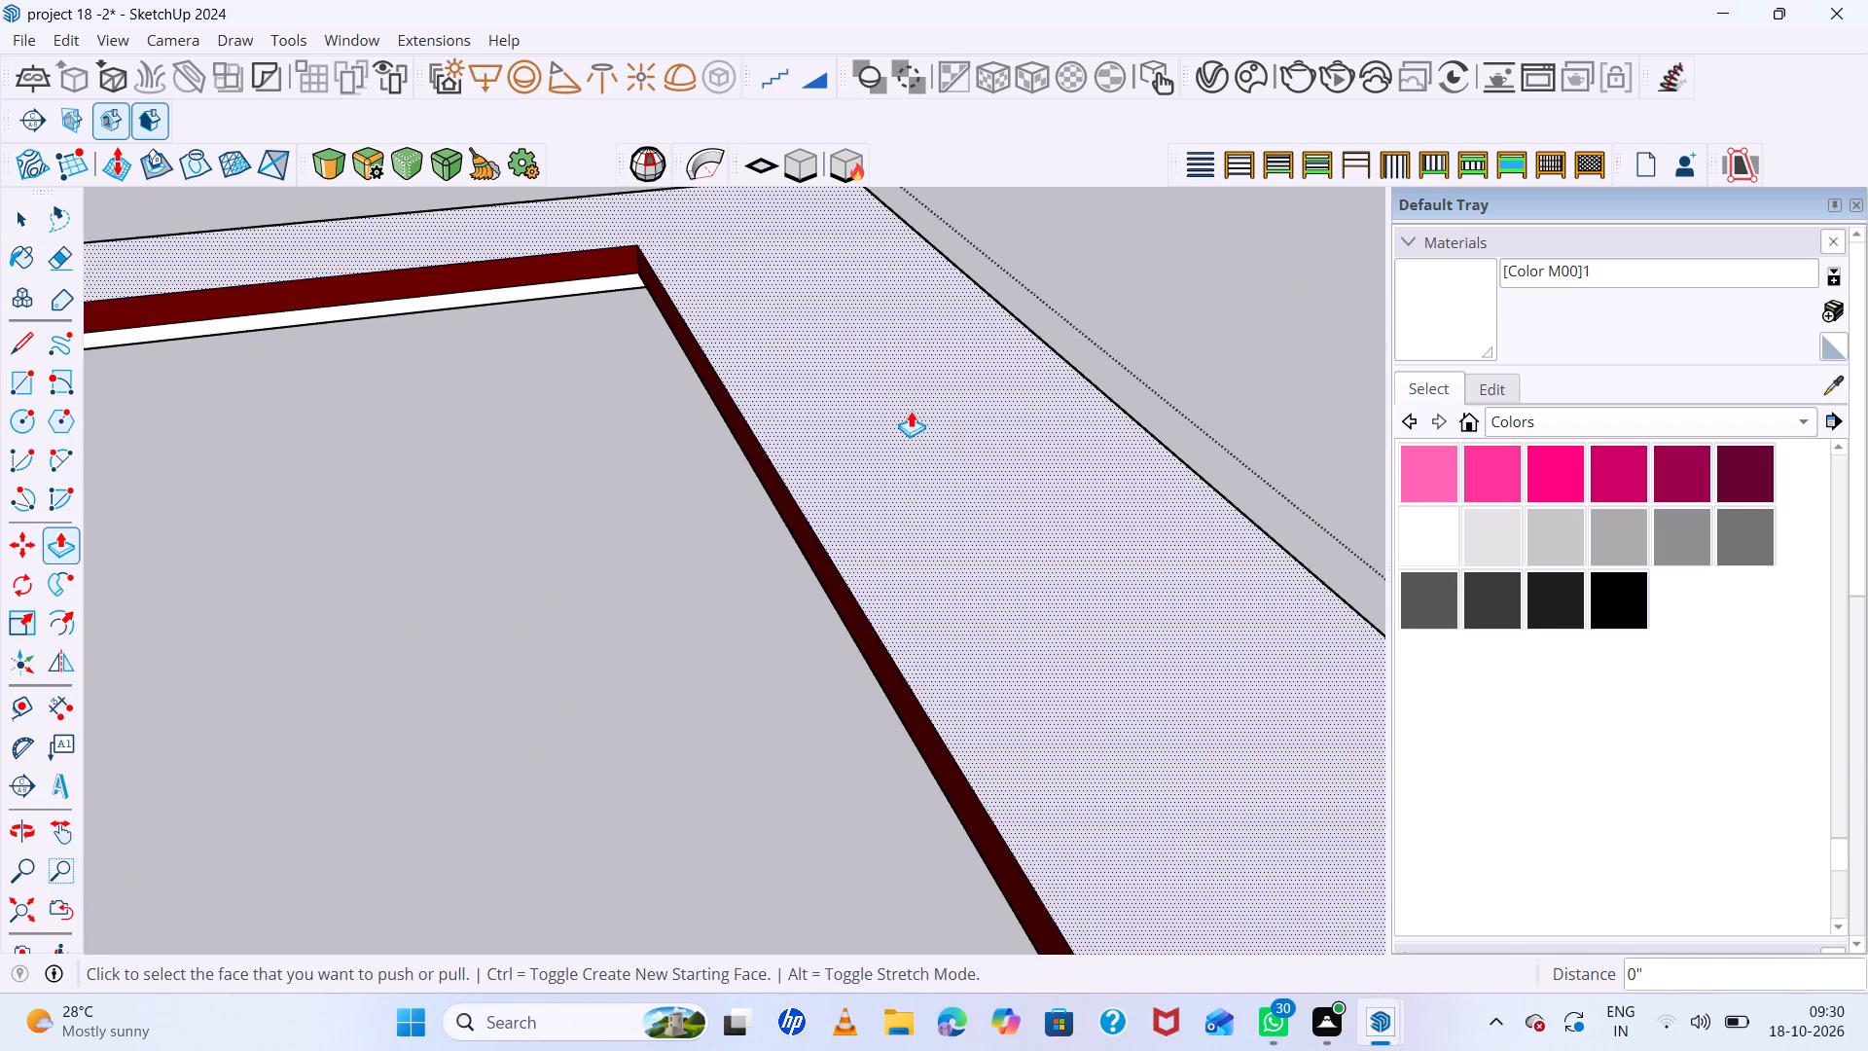
pyautogui.press('space')
pyautogui.hotkey('ctrl', 'z')
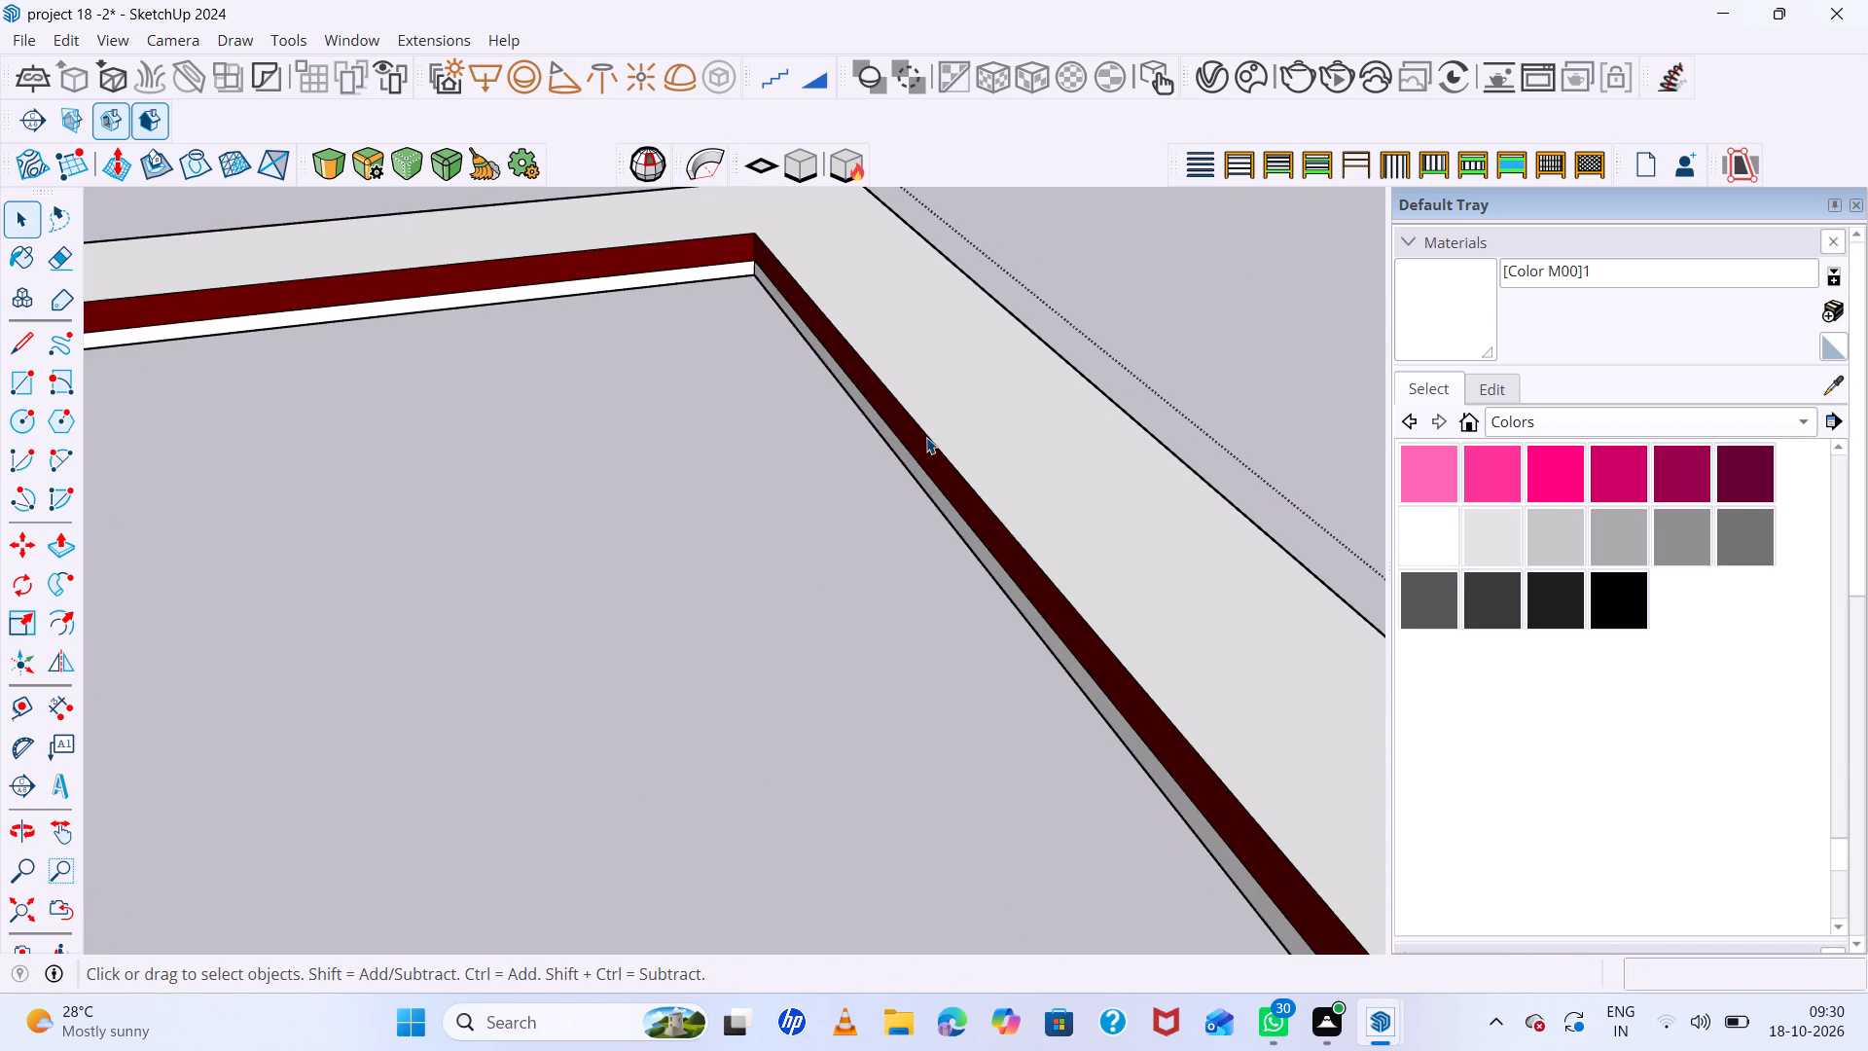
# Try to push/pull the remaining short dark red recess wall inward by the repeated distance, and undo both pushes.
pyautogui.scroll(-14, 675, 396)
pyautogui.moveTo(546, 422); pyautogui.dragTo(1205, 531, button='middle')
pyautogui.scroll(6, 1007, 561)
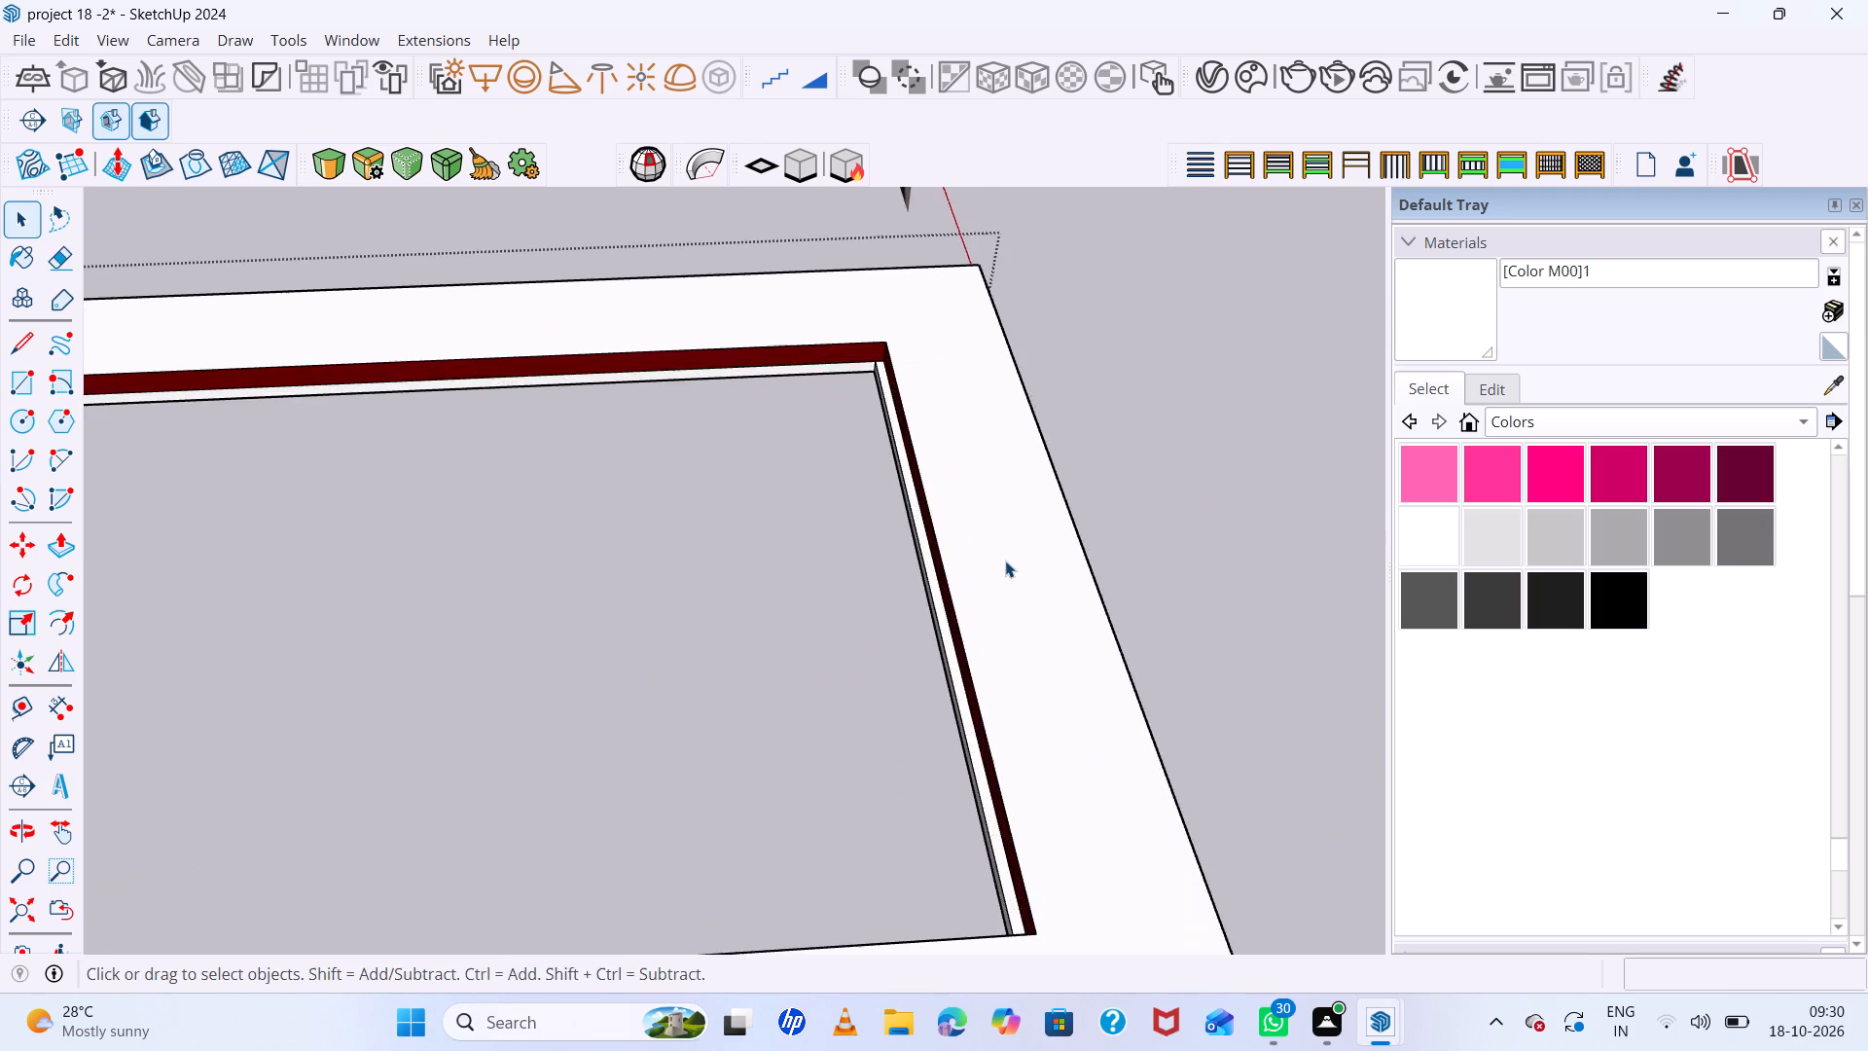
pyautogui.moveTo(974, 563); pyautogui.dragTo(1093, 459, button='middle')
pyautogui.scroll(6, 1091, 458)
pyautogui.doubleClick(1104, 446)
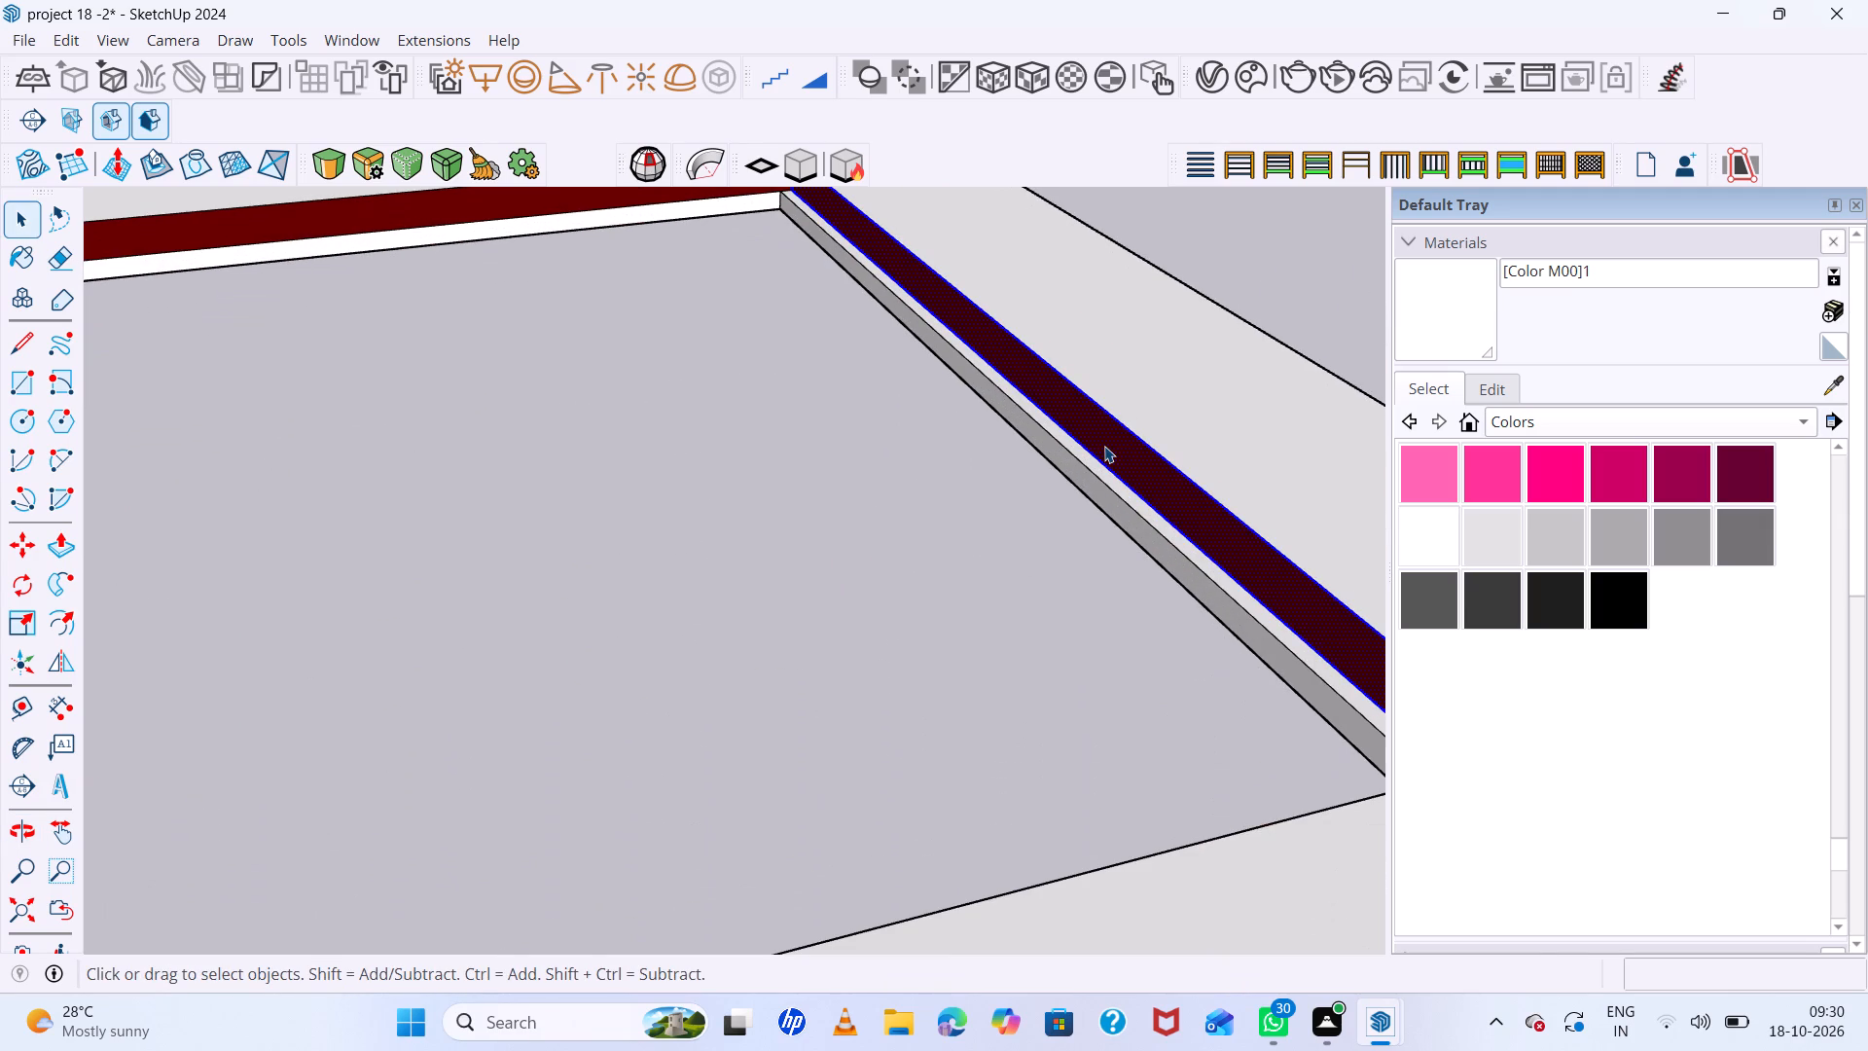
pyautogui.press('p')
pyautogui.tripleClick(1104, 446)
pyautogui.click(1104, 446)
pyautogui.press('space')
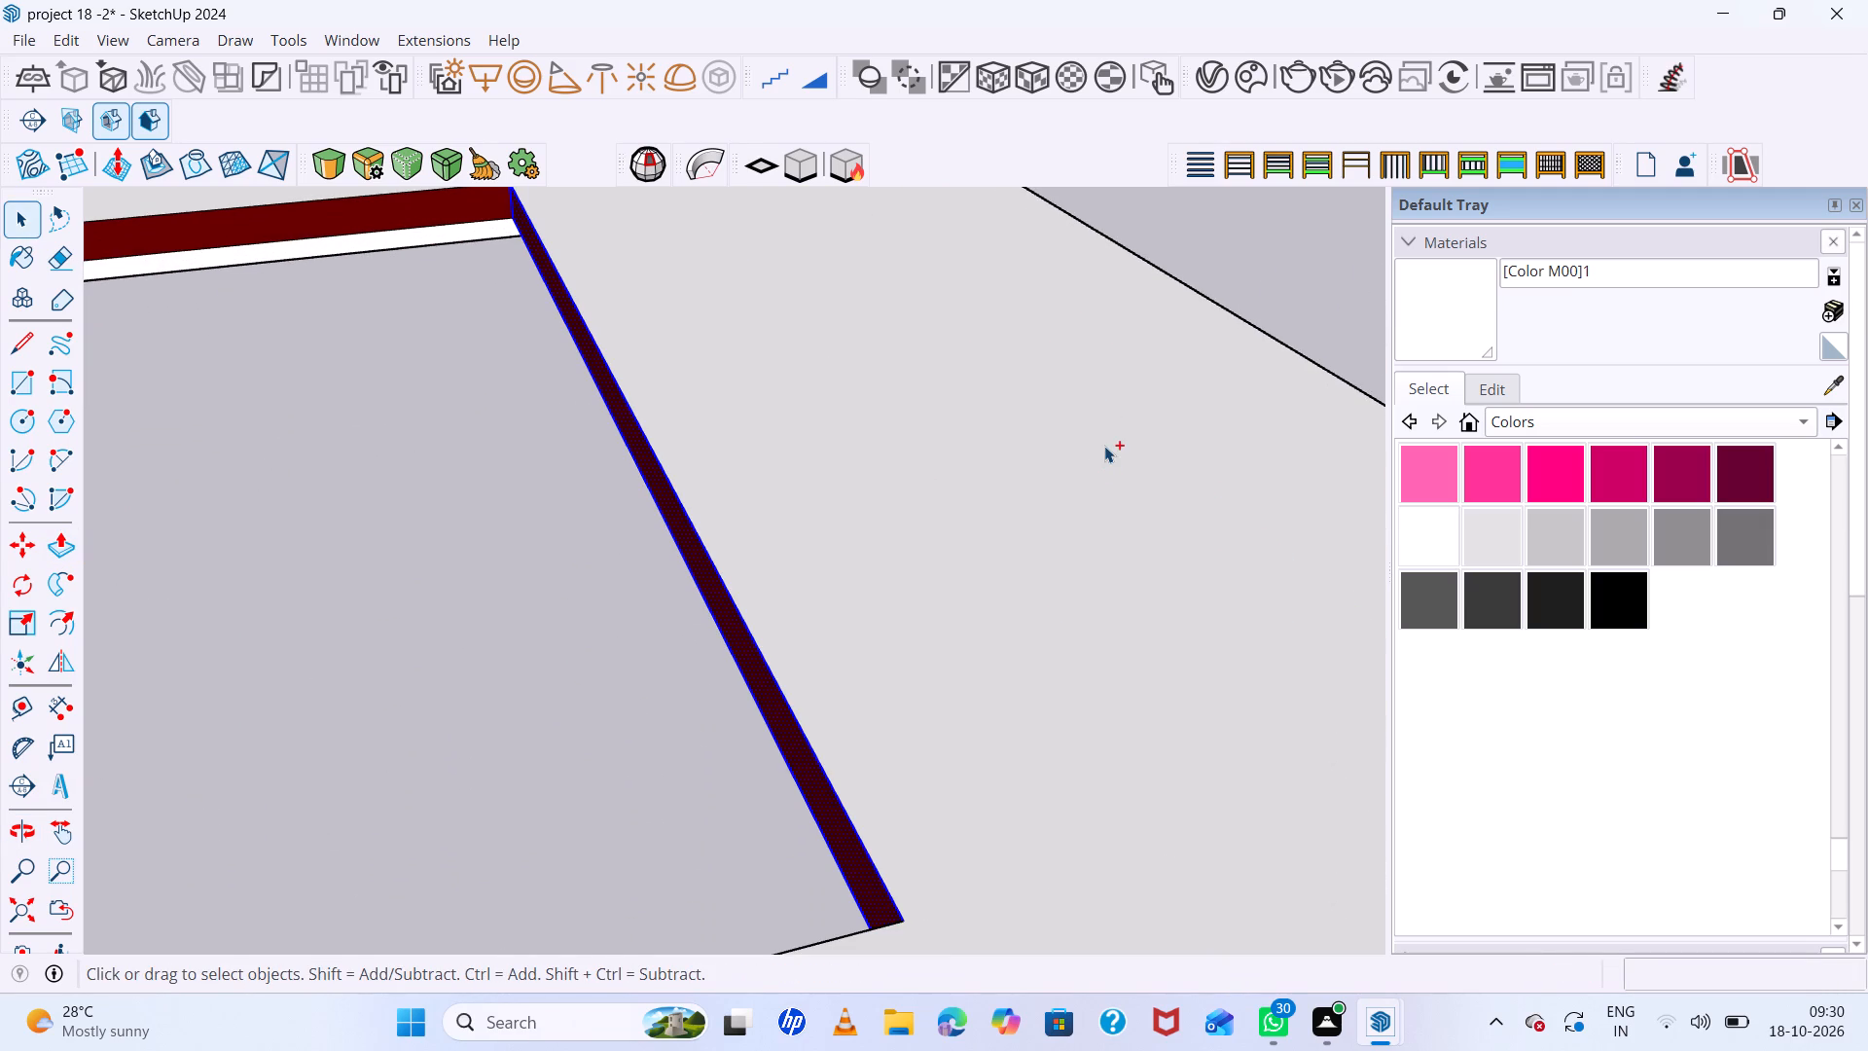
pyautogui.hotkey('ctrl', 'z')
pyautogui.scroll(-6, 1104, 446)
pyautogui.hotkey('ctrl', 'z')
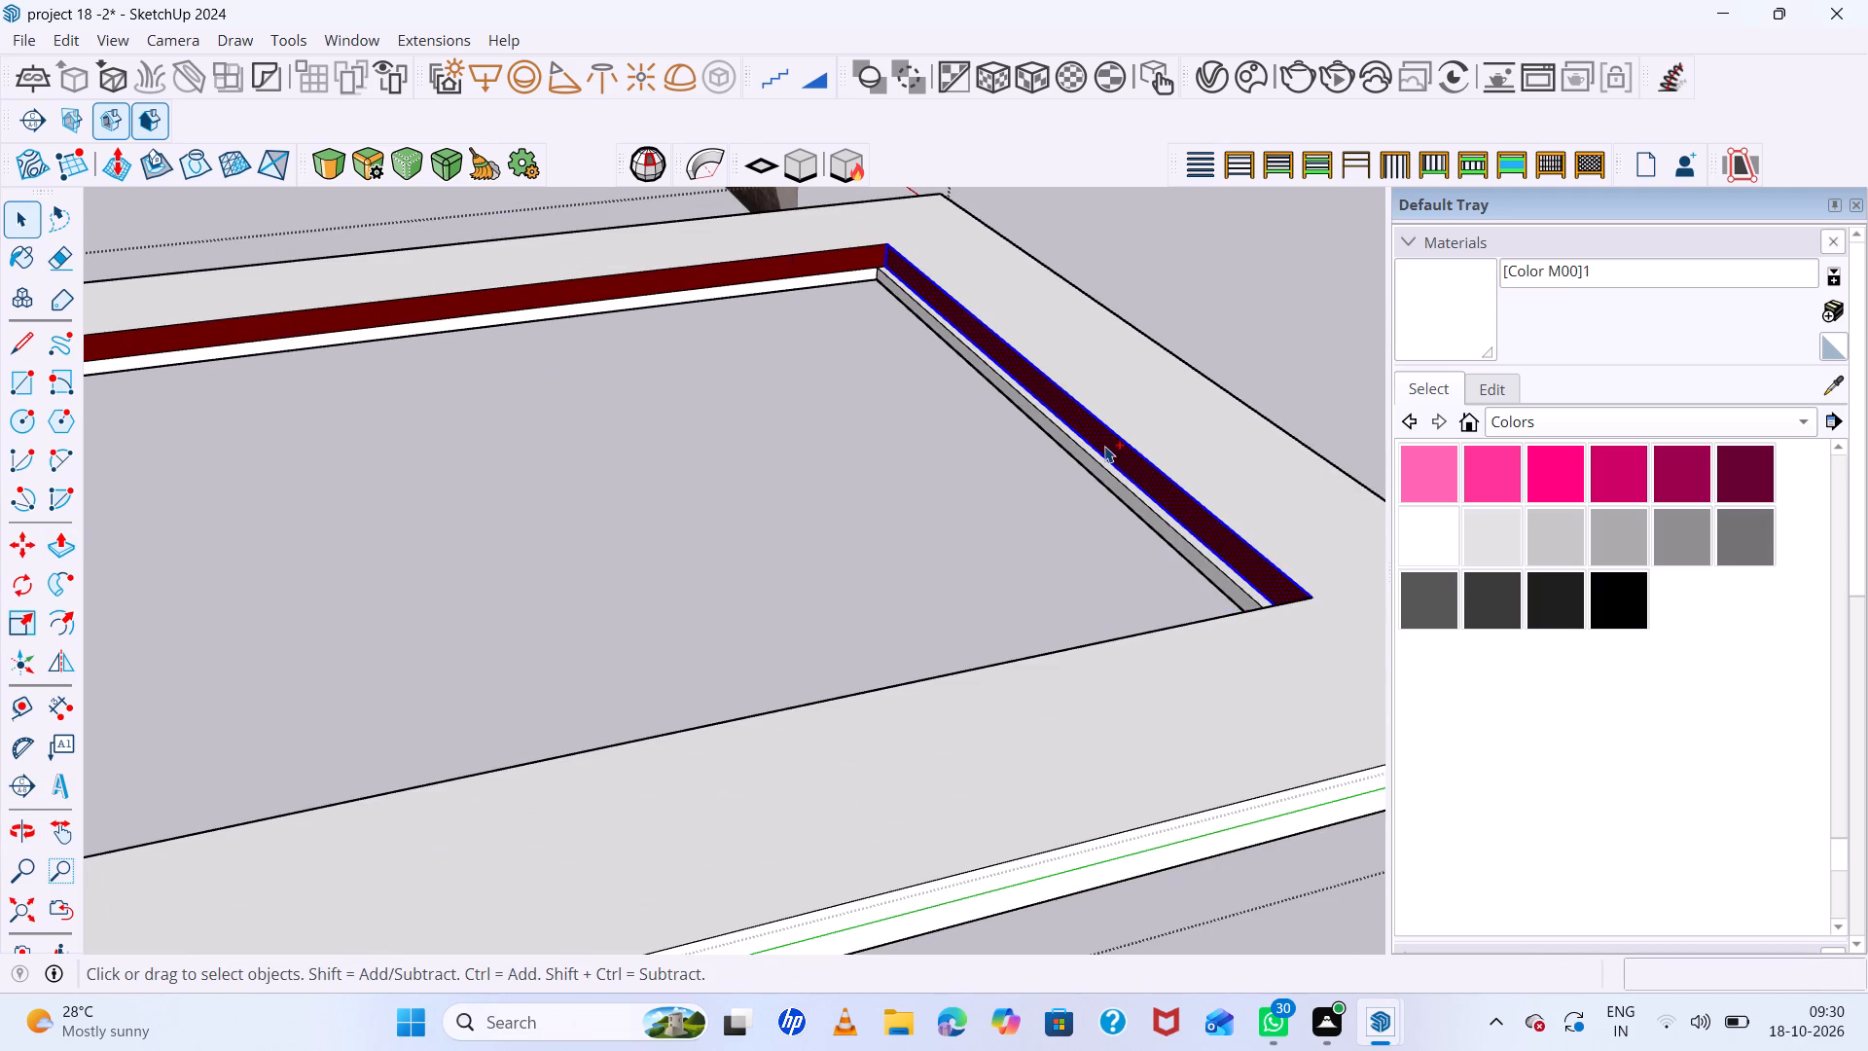
# Push/pull the remaining dark red recess wall inward about 1' 8" over the ledge, flush with the opening edge, and exit the frame group.
pyautogui.scroll(6, 1104, 446)
pyautogui.press('p')
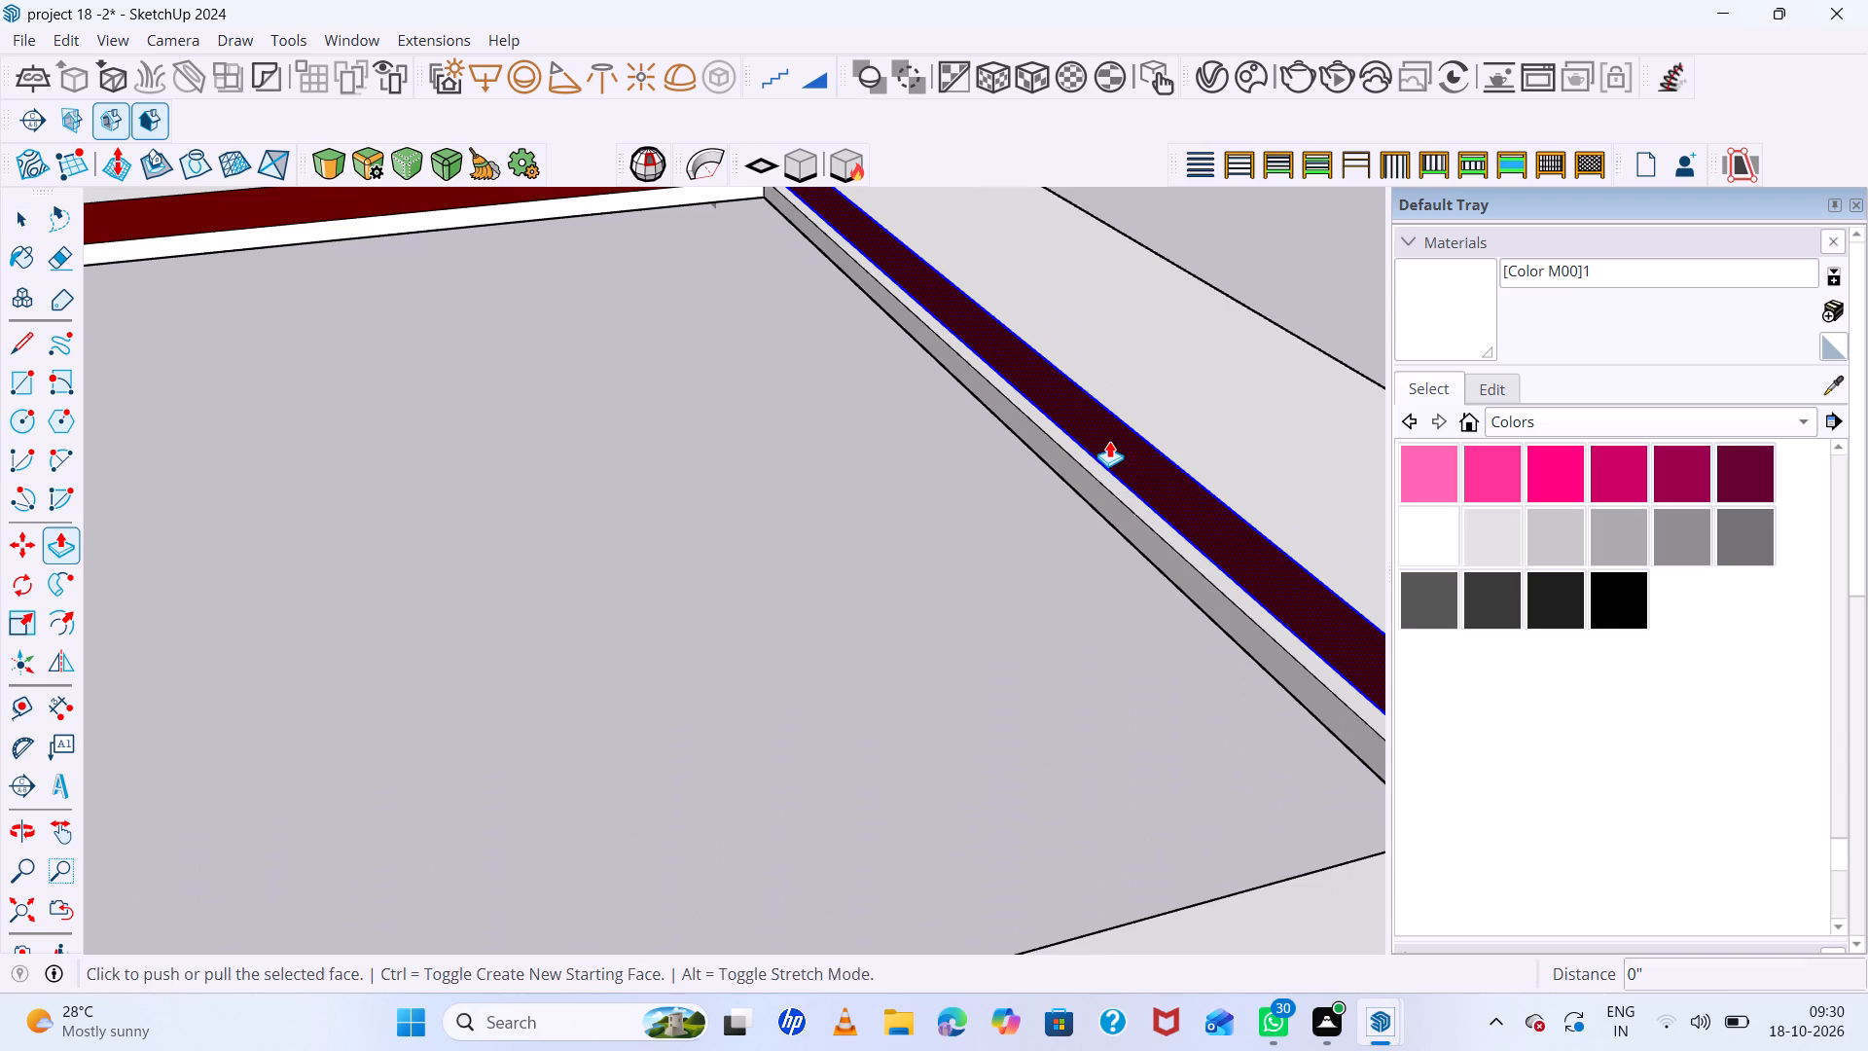
pyautogui.doubleClick(1109, 441)
pyautogui.click(970, 588)
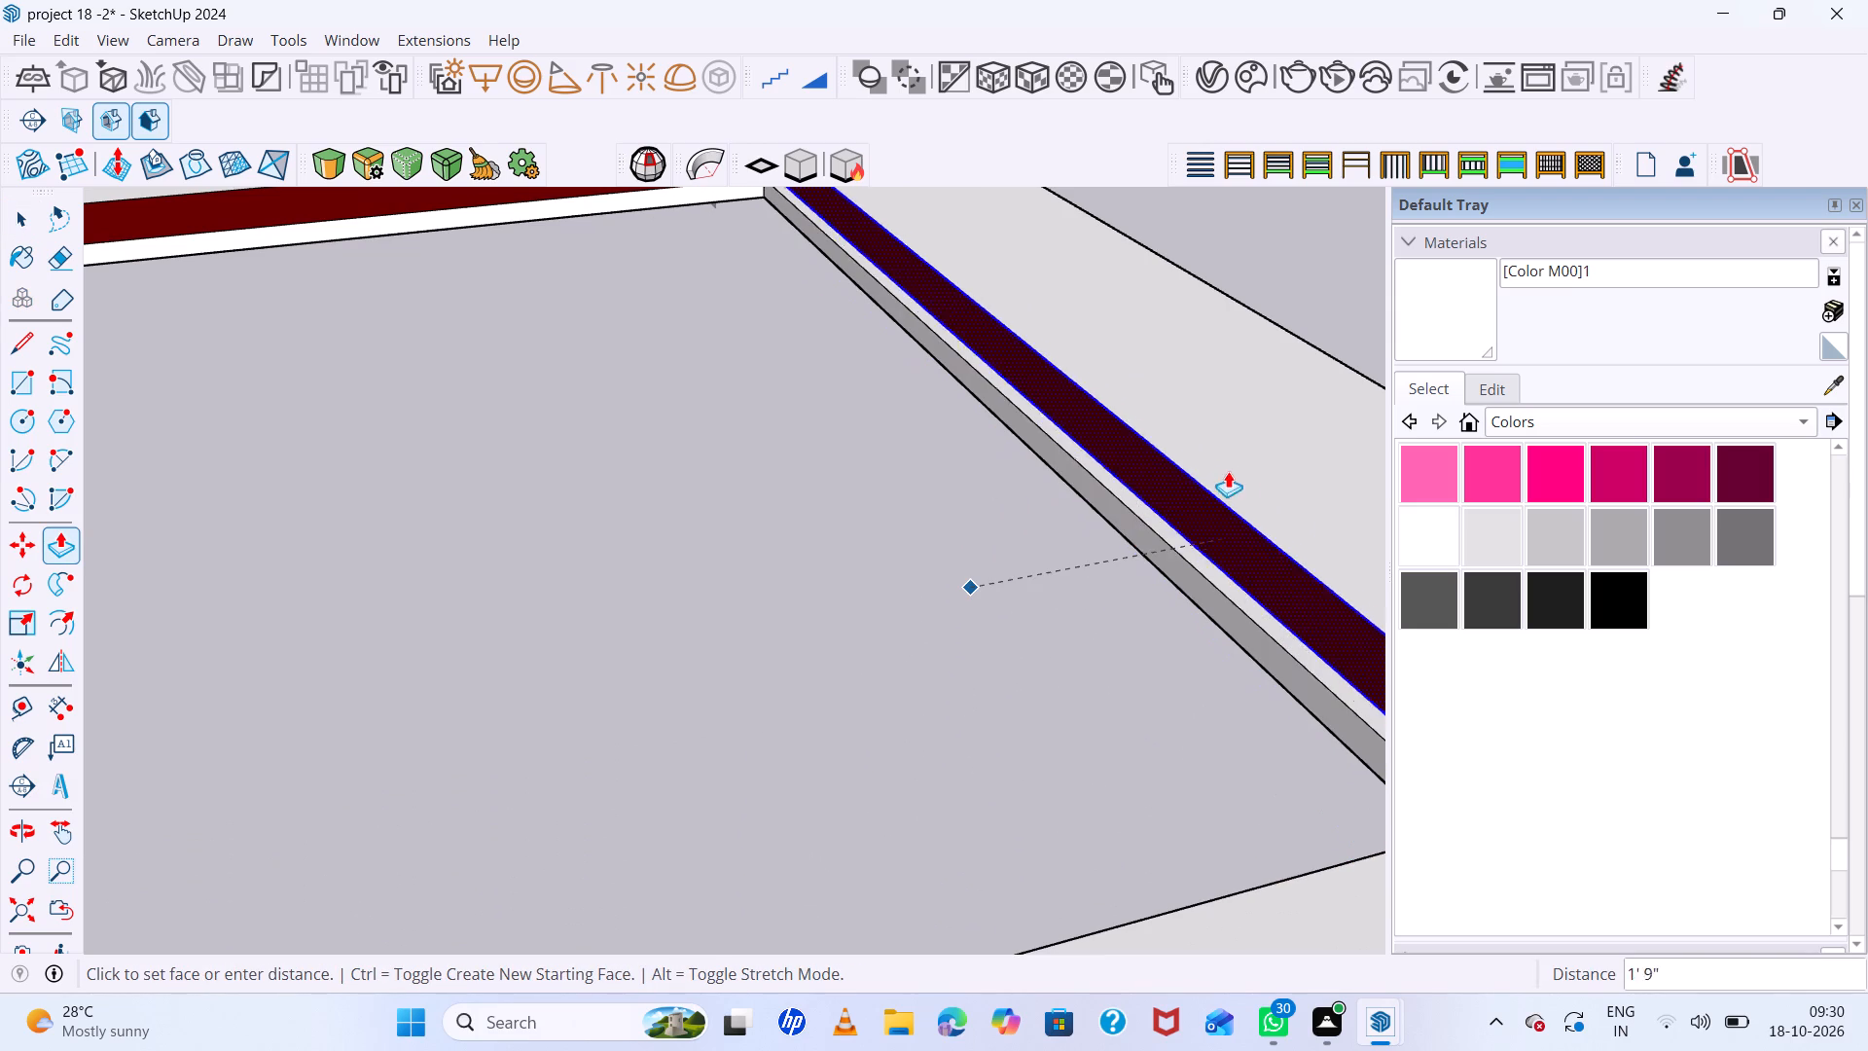
pyautogui.click(1202, 528)
pyautogui.scroll(-13, 1107, 466)
pyautogui.moveTo(1238, 412); pyautogui.dragTo(463, 414, button='middle')
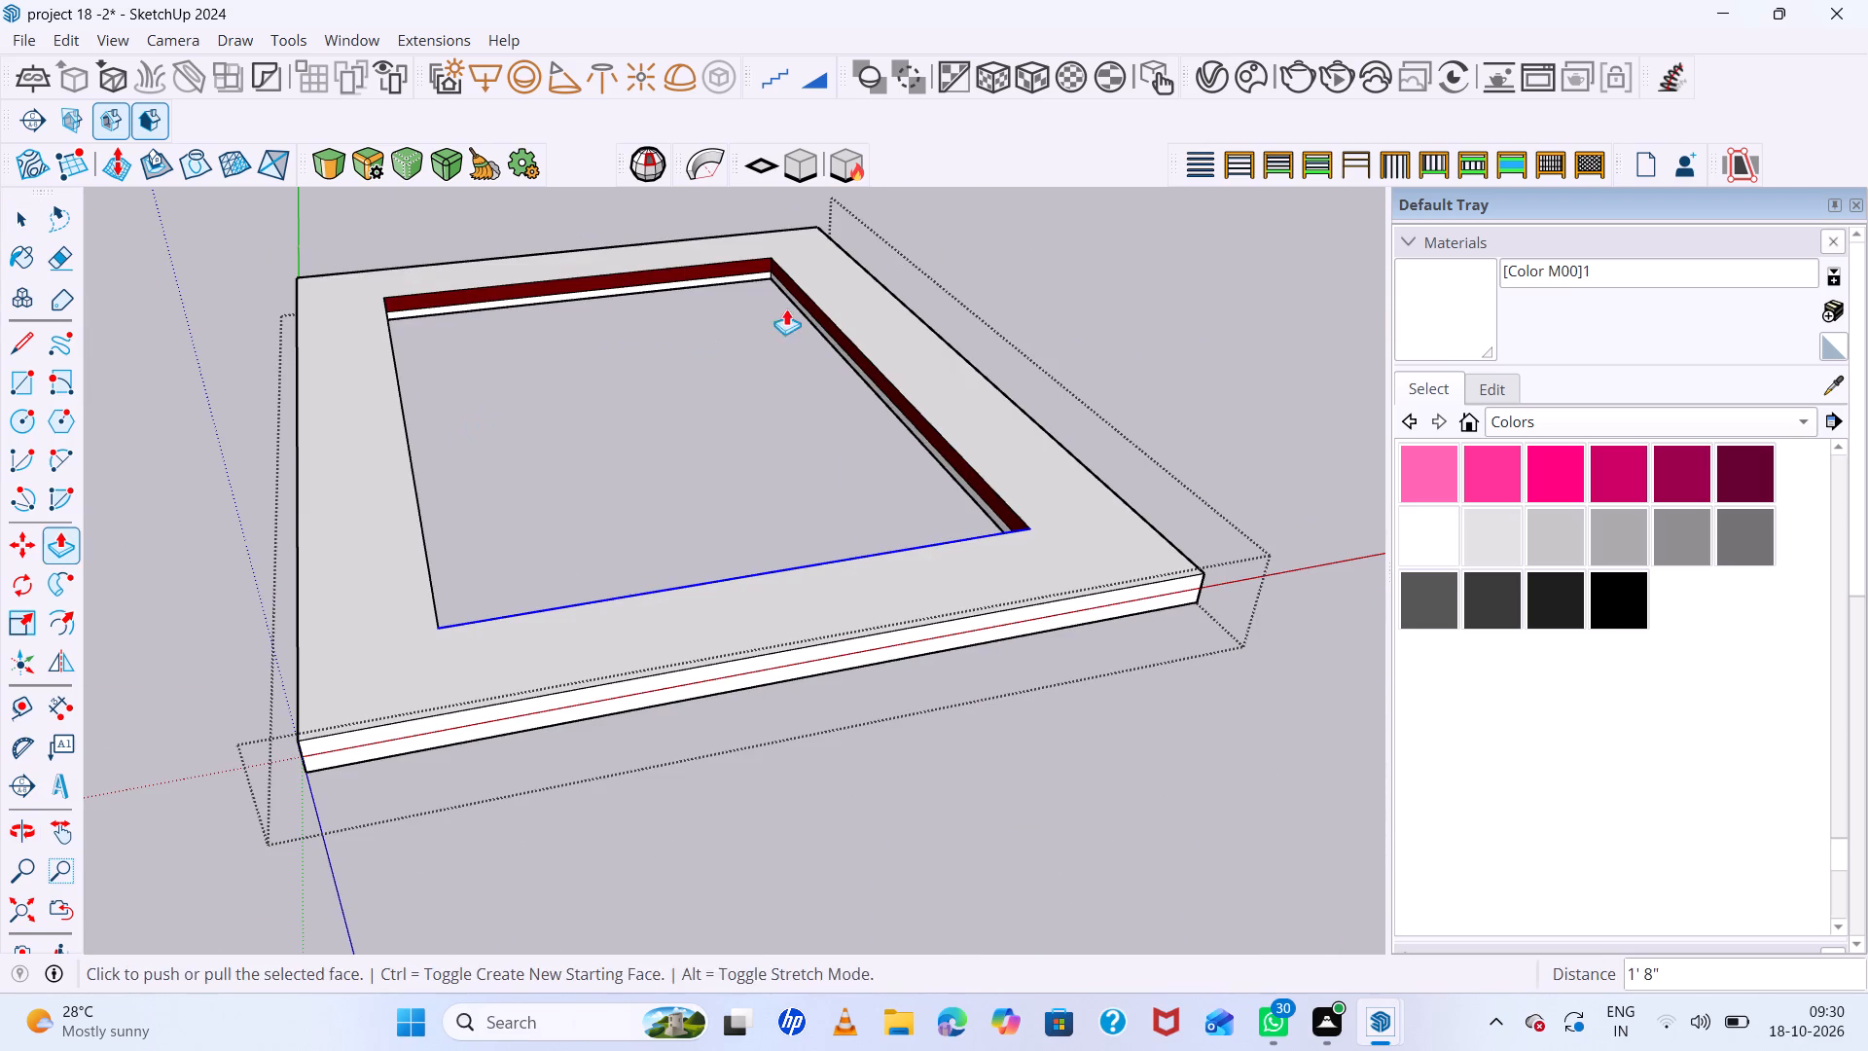
pyautogui.press('space')
pyautogui.click(1037, 241)
# Inside the frame group, select all four narrow inner faces below the dark red walls around the opening and copy them.
pyautogui.scroll(-7, 989, 390)
pyautogui.moveTo(1118, 430); pyautogui.dragTo(716, 384, button='middle')
pyautogui.scroll(7, 894, 385)
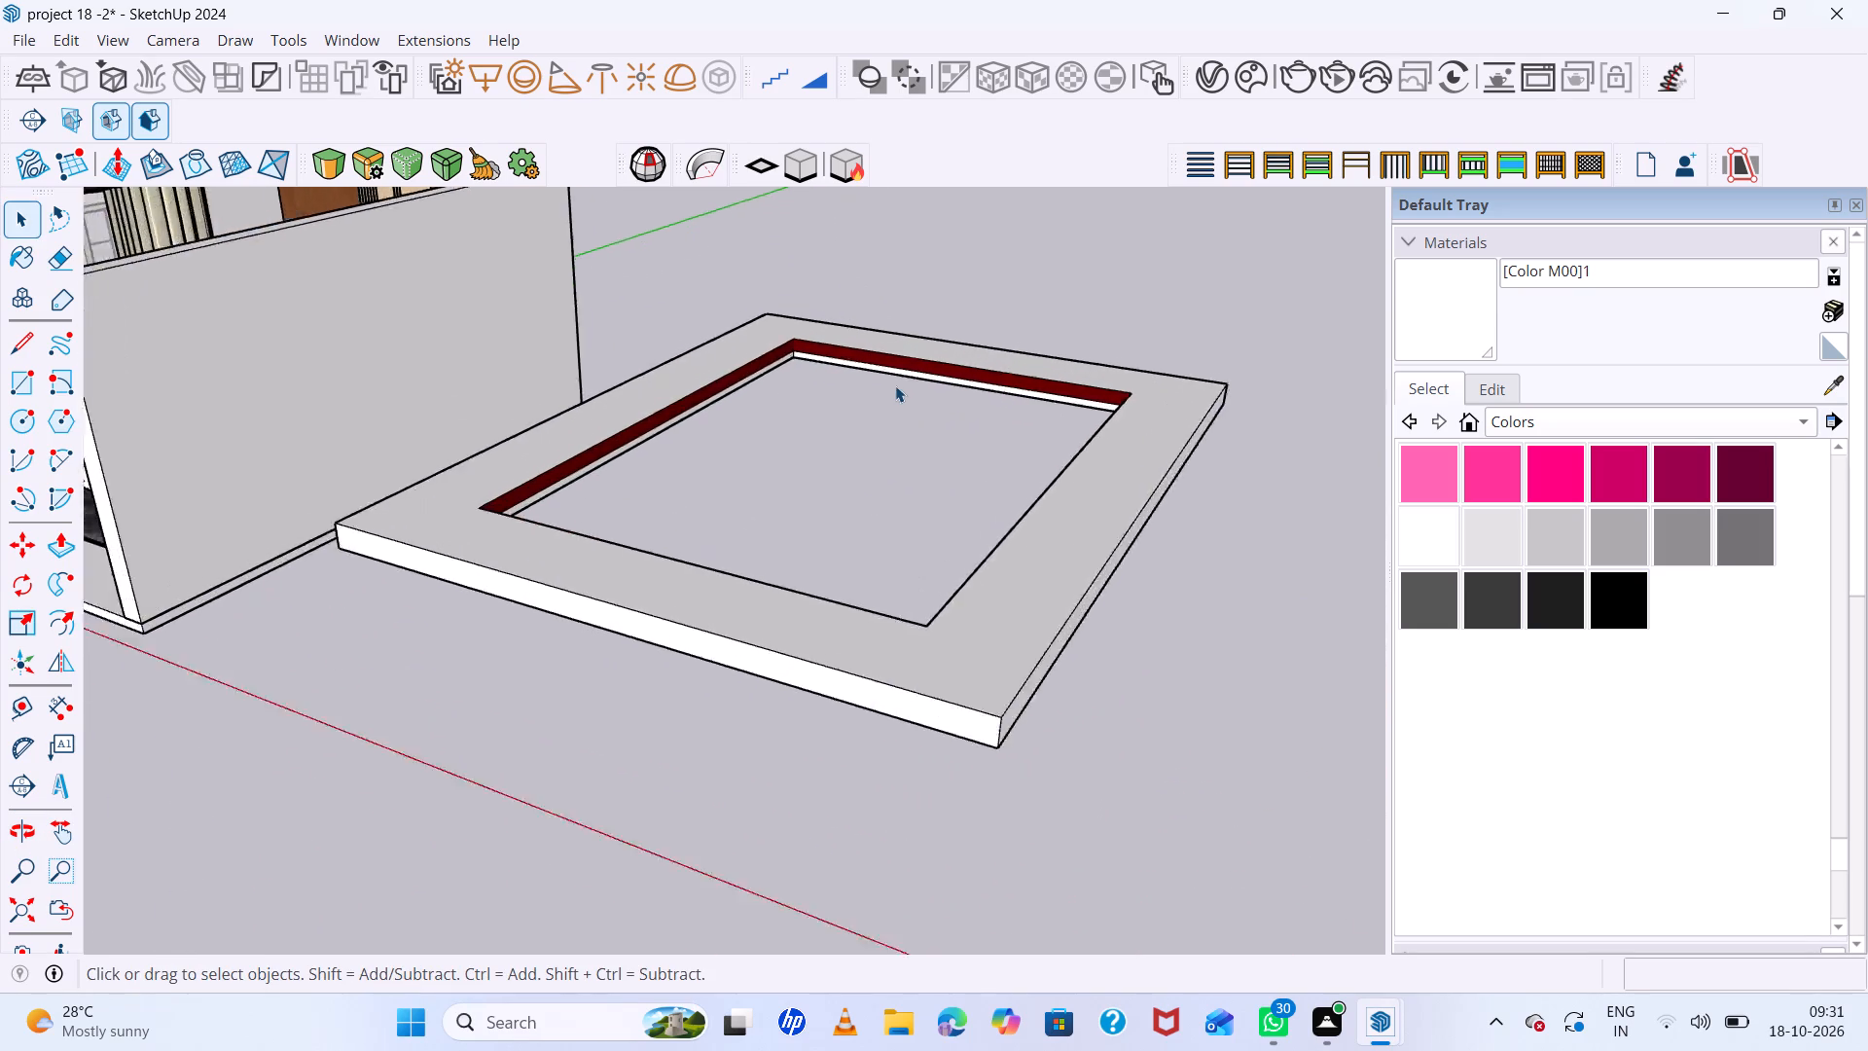
pyautogui.scroll(6, 895, 382)
pyautogui.scroll(-5, 892, 371)
pyautogui.scroll(6, 872, 381)
pyautogui.scroll(5, 755, 362)
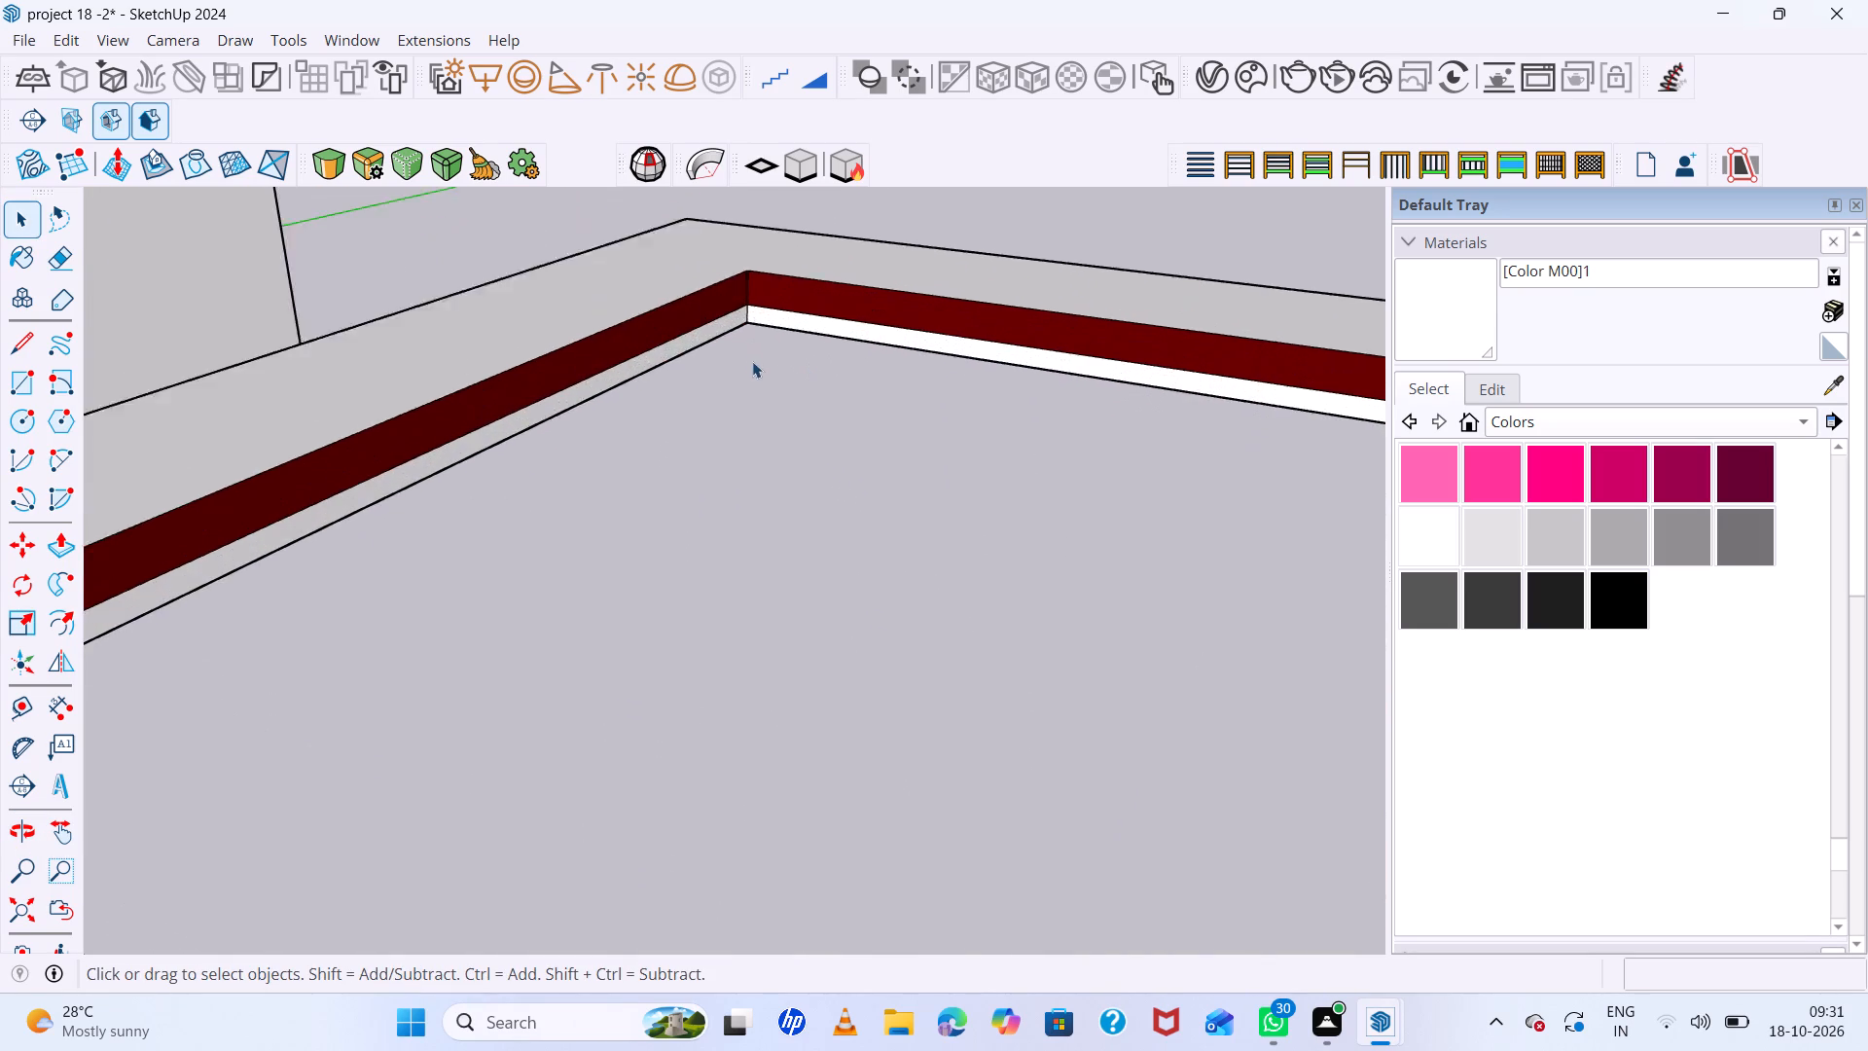
pyautogui.scroll(9, 752, 361)
pyautogui.scroll(-7, 733, 327)
pyautogui.click(715, 289)
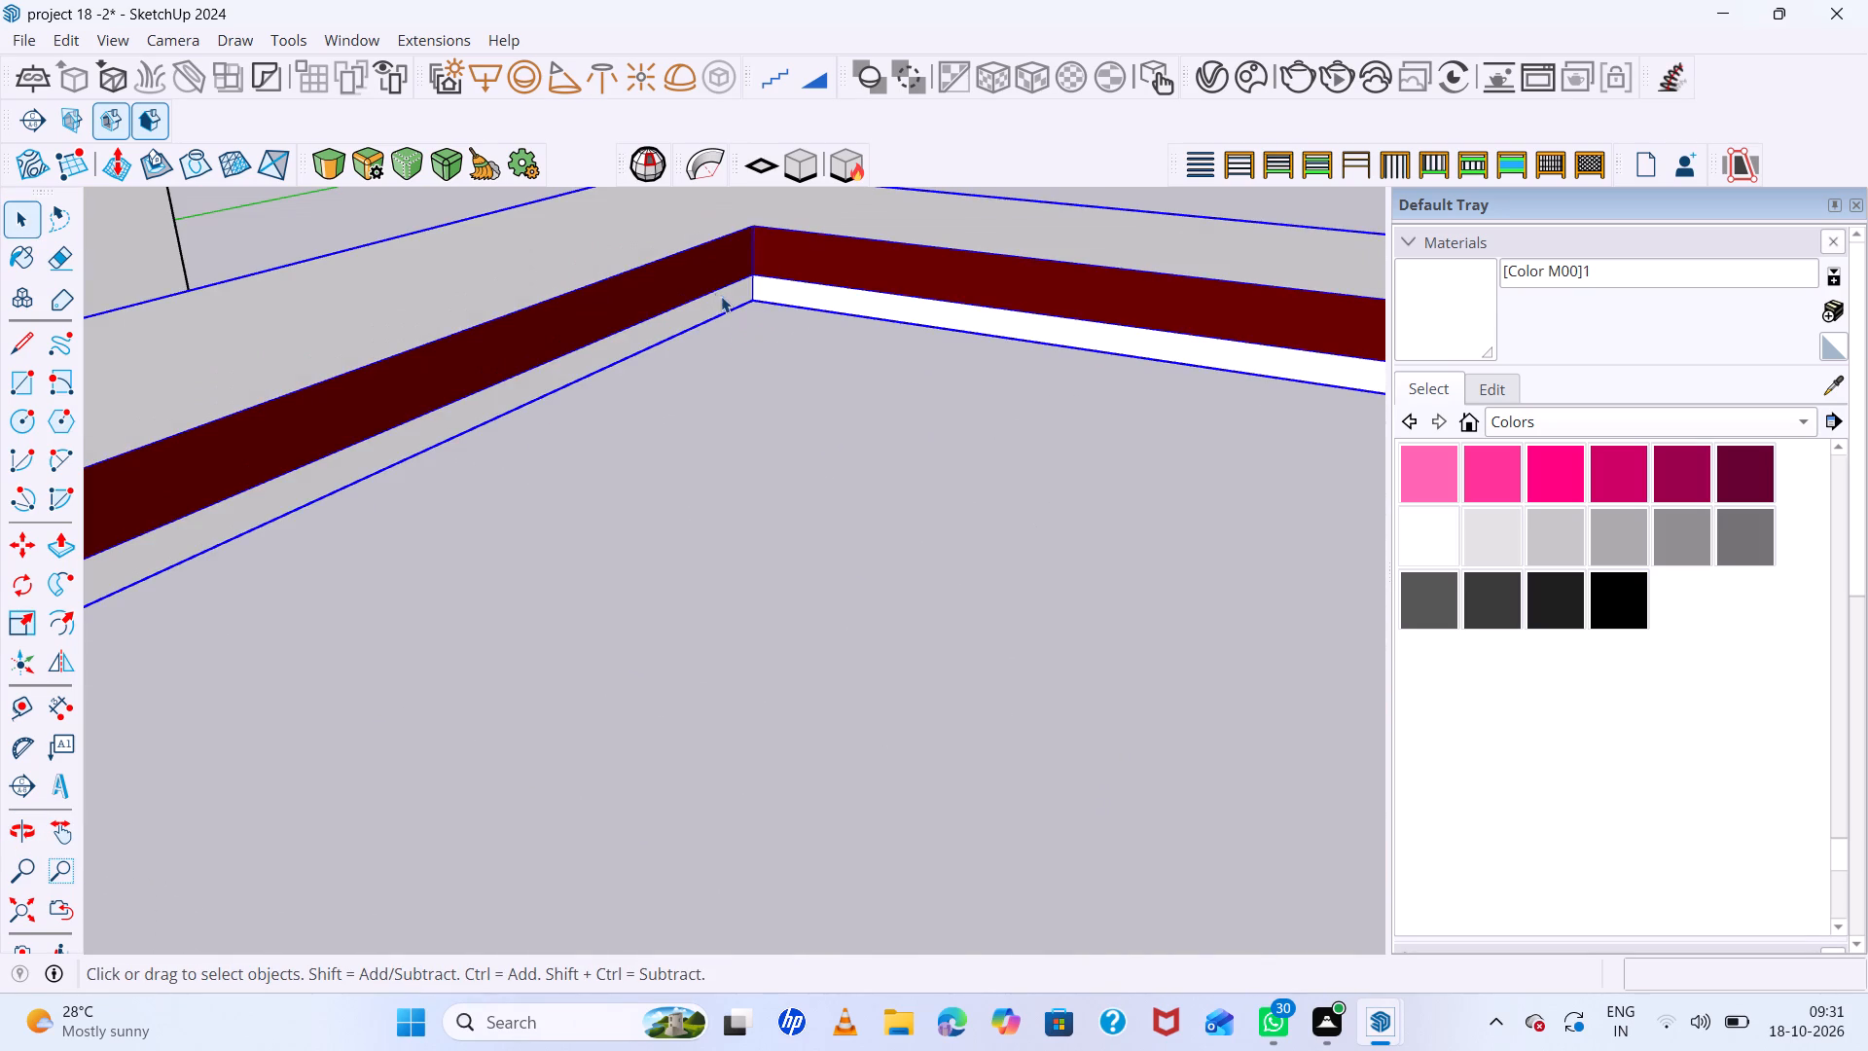
pyautogui.tripleClick(727, 304)
pyautogui.click(727, 305)
pyautogui.scroll(3, 727, 305)
pyautogui.click(727, 305)
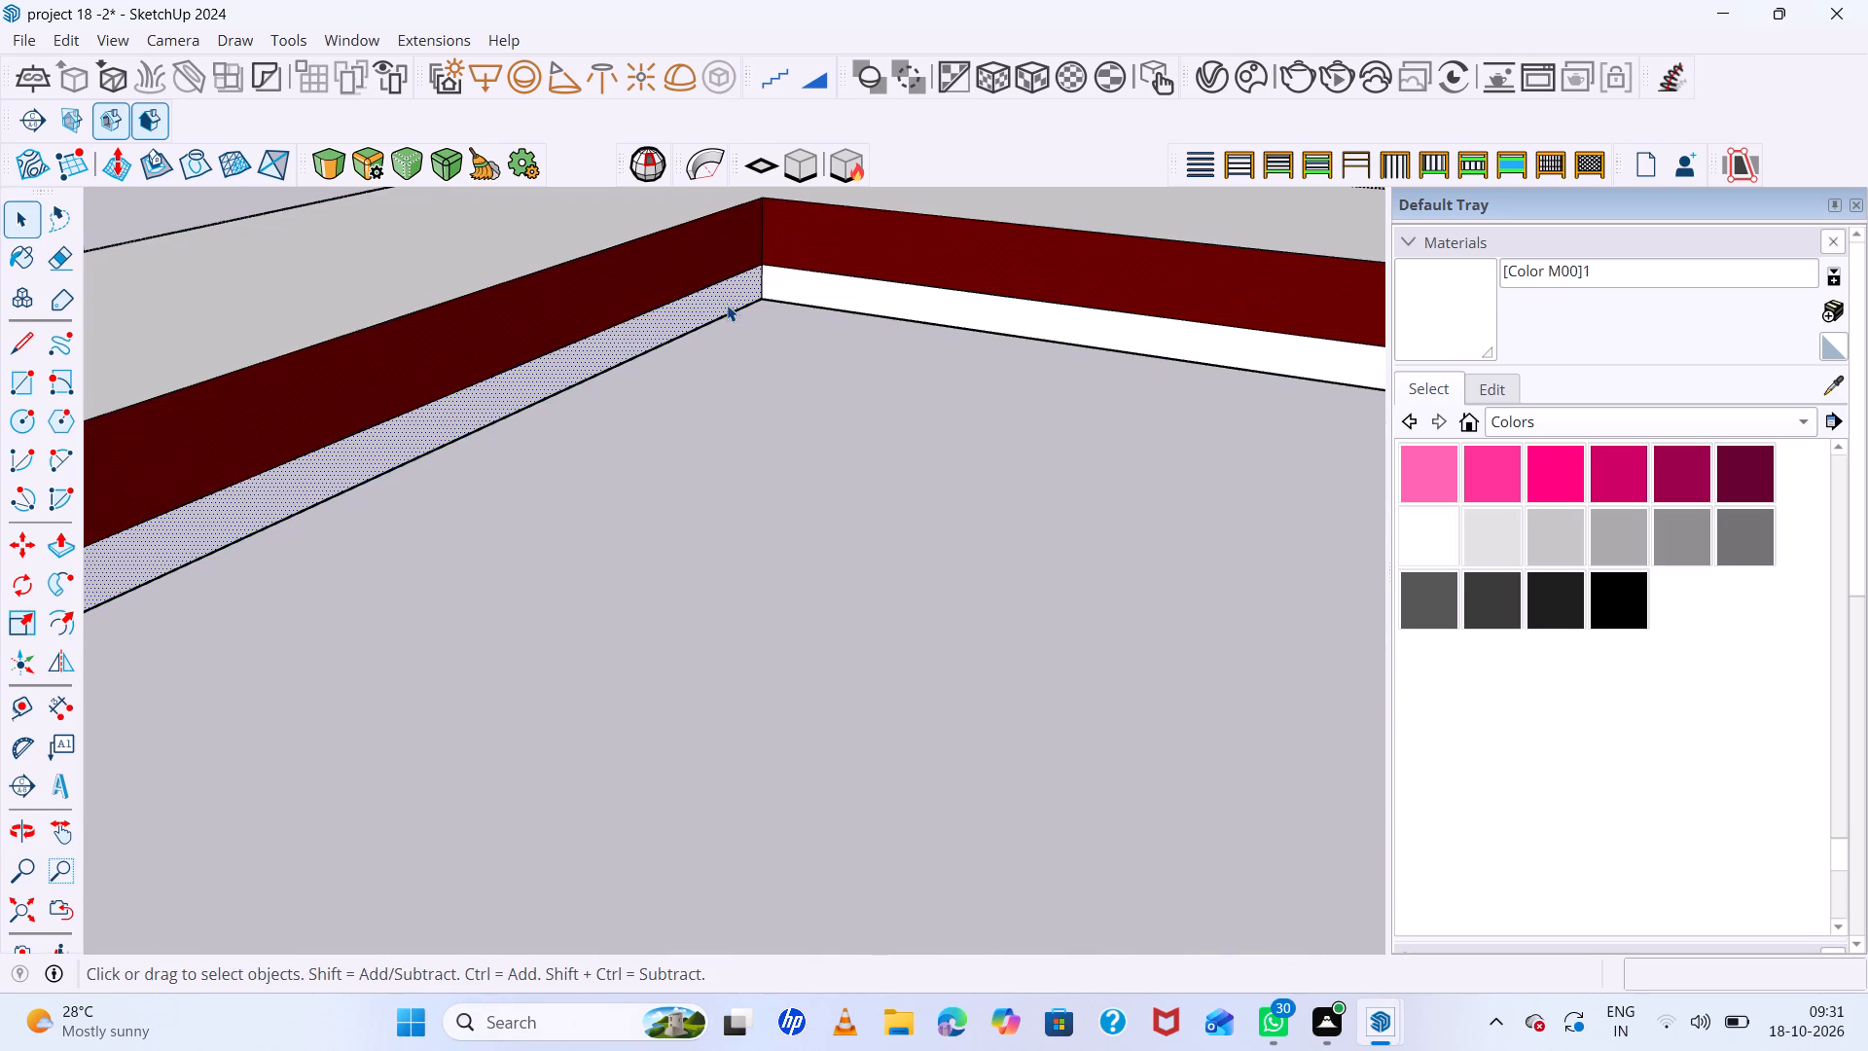
pyautogui.keyDown('shift'); pyautogui.click(832, 296); pyautogui.keyUp('shift')
pyautogui.scroll(-20, 717, 312)
pyautogui.scroll(-3, 717, 312)
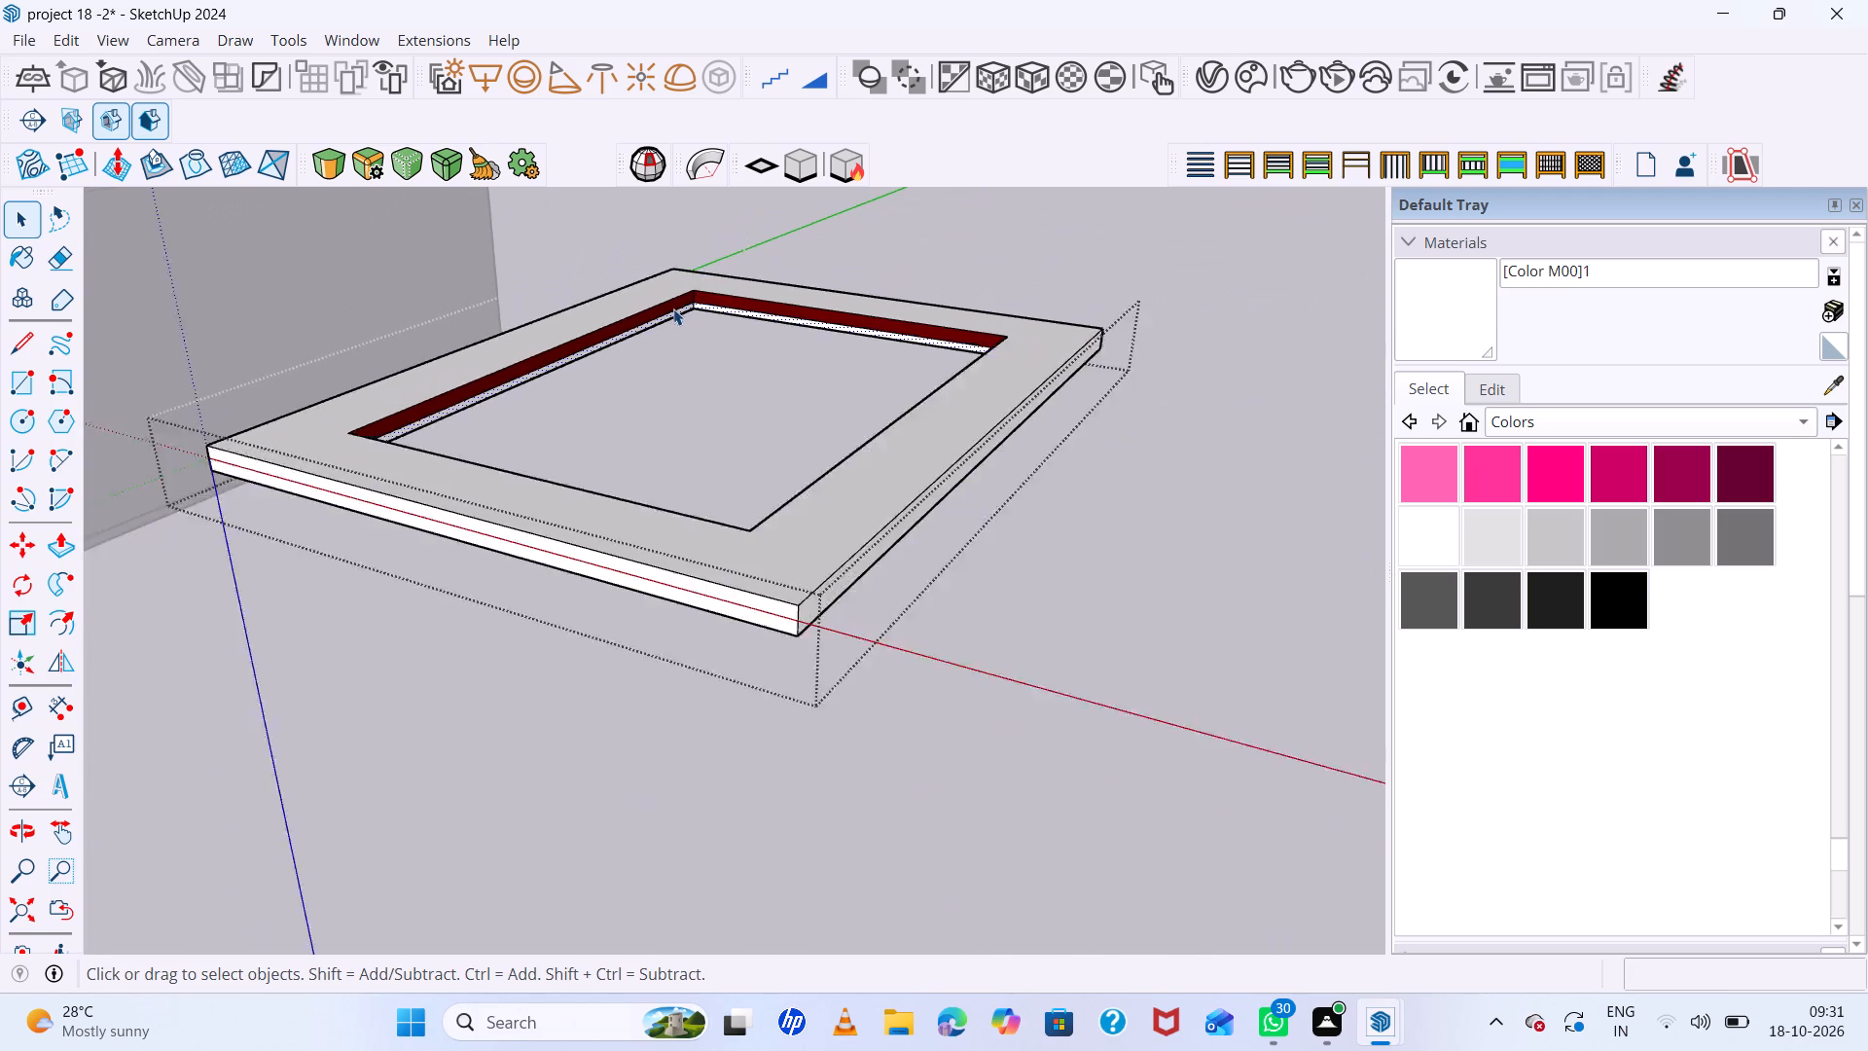
pyautogui.moveTo(702, 327); pyautogui.dragTo(1287, 392, button='middle')
pyautogui.scroll(6, 863, 479)
pyautogui.scroll(7, 1035, 384)
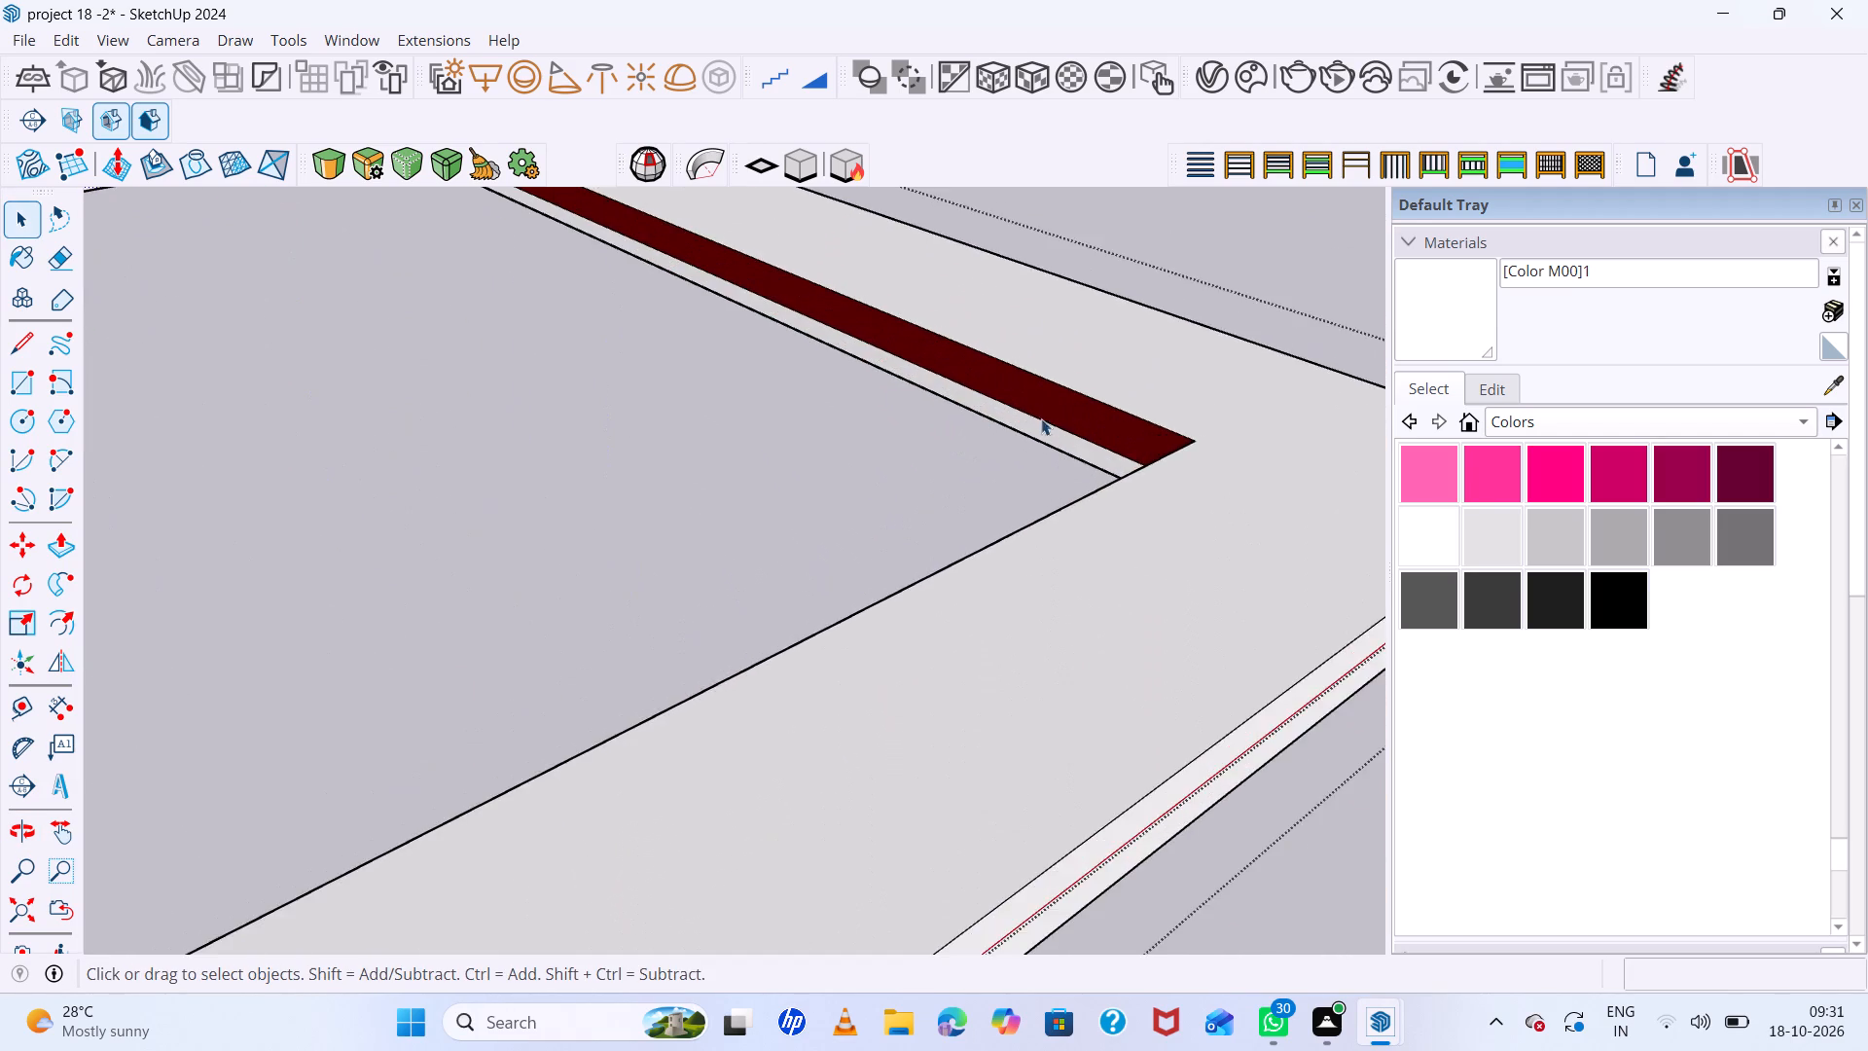
pyautogui.scroll(4, 1041, 418)
pyautogui.keyDown('shift'); pyautogui.click(1053, 436); pyautogui.keyUp('shift')
pyautogui.scroll(-17, 864, 411)
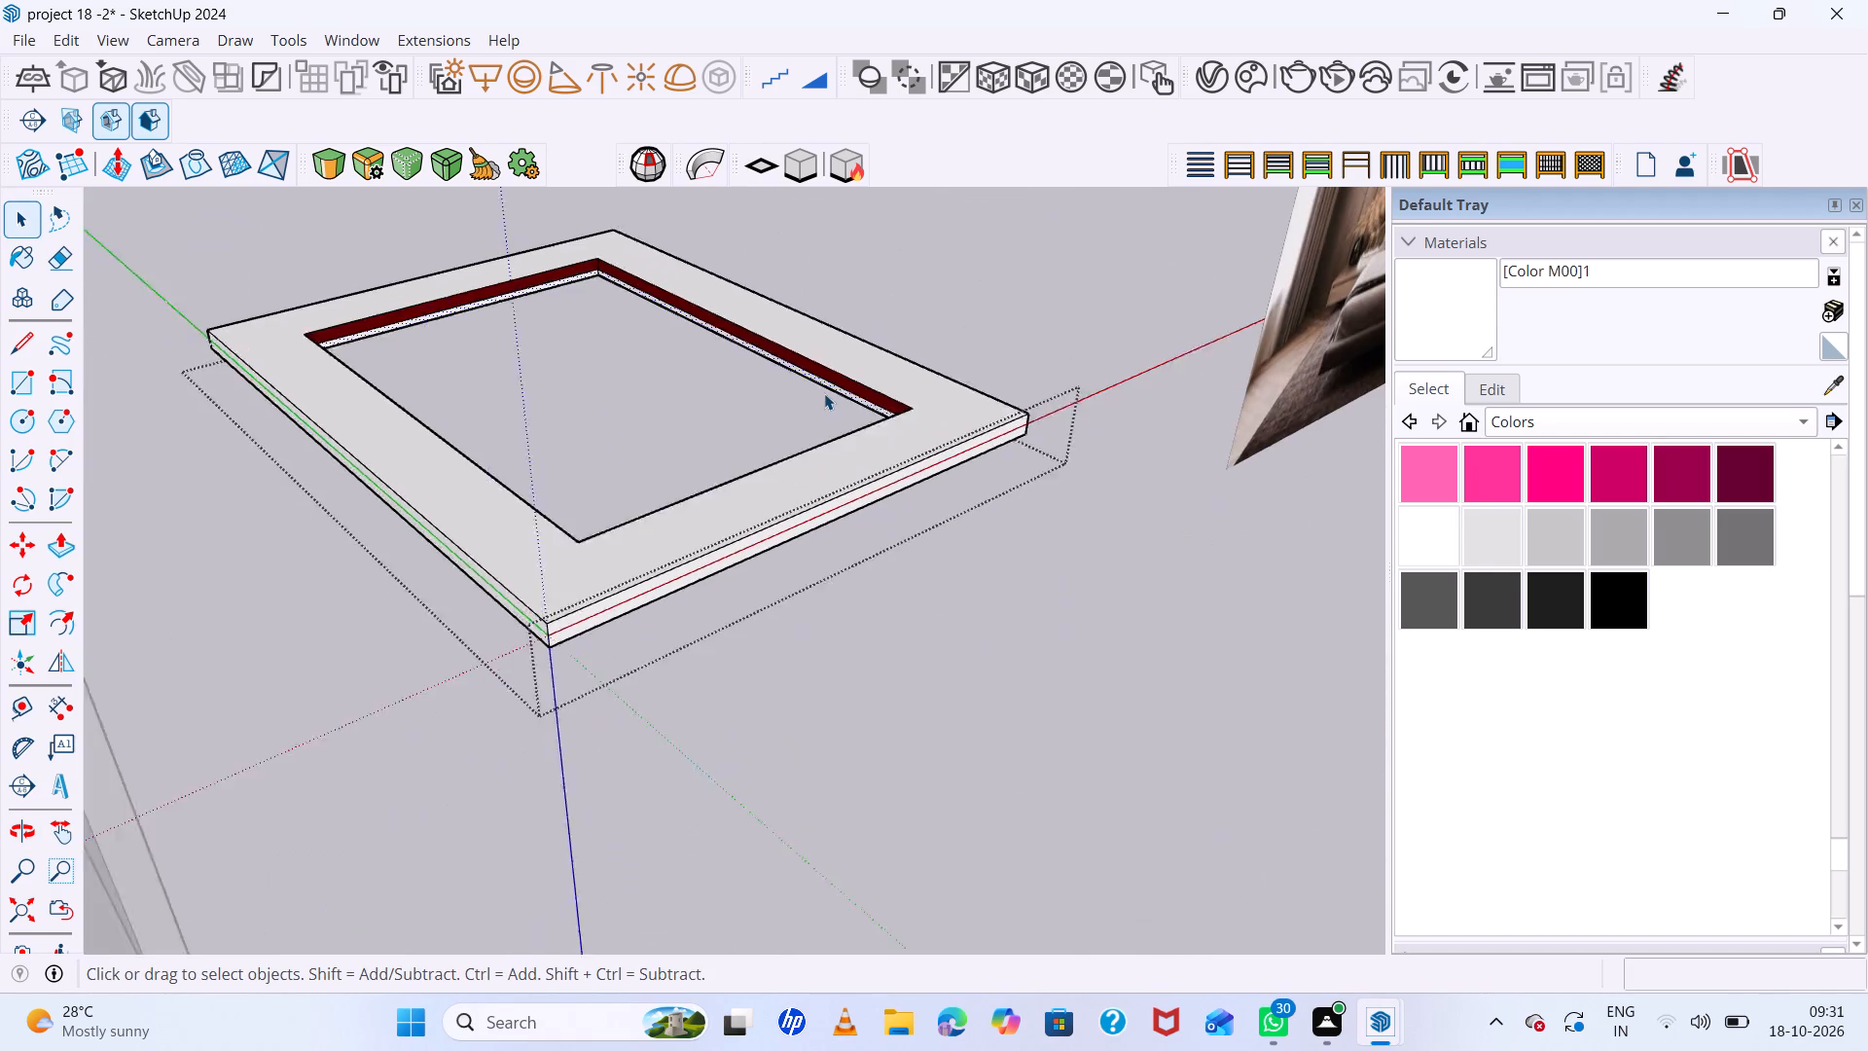
pyautogui.scroll(-3, 824, 393)
pyautogui.moveTo(564, 393); pyautogui.dragTo(1362, 455, button='middle')
pyautogui.scroll(11, 862, 504)
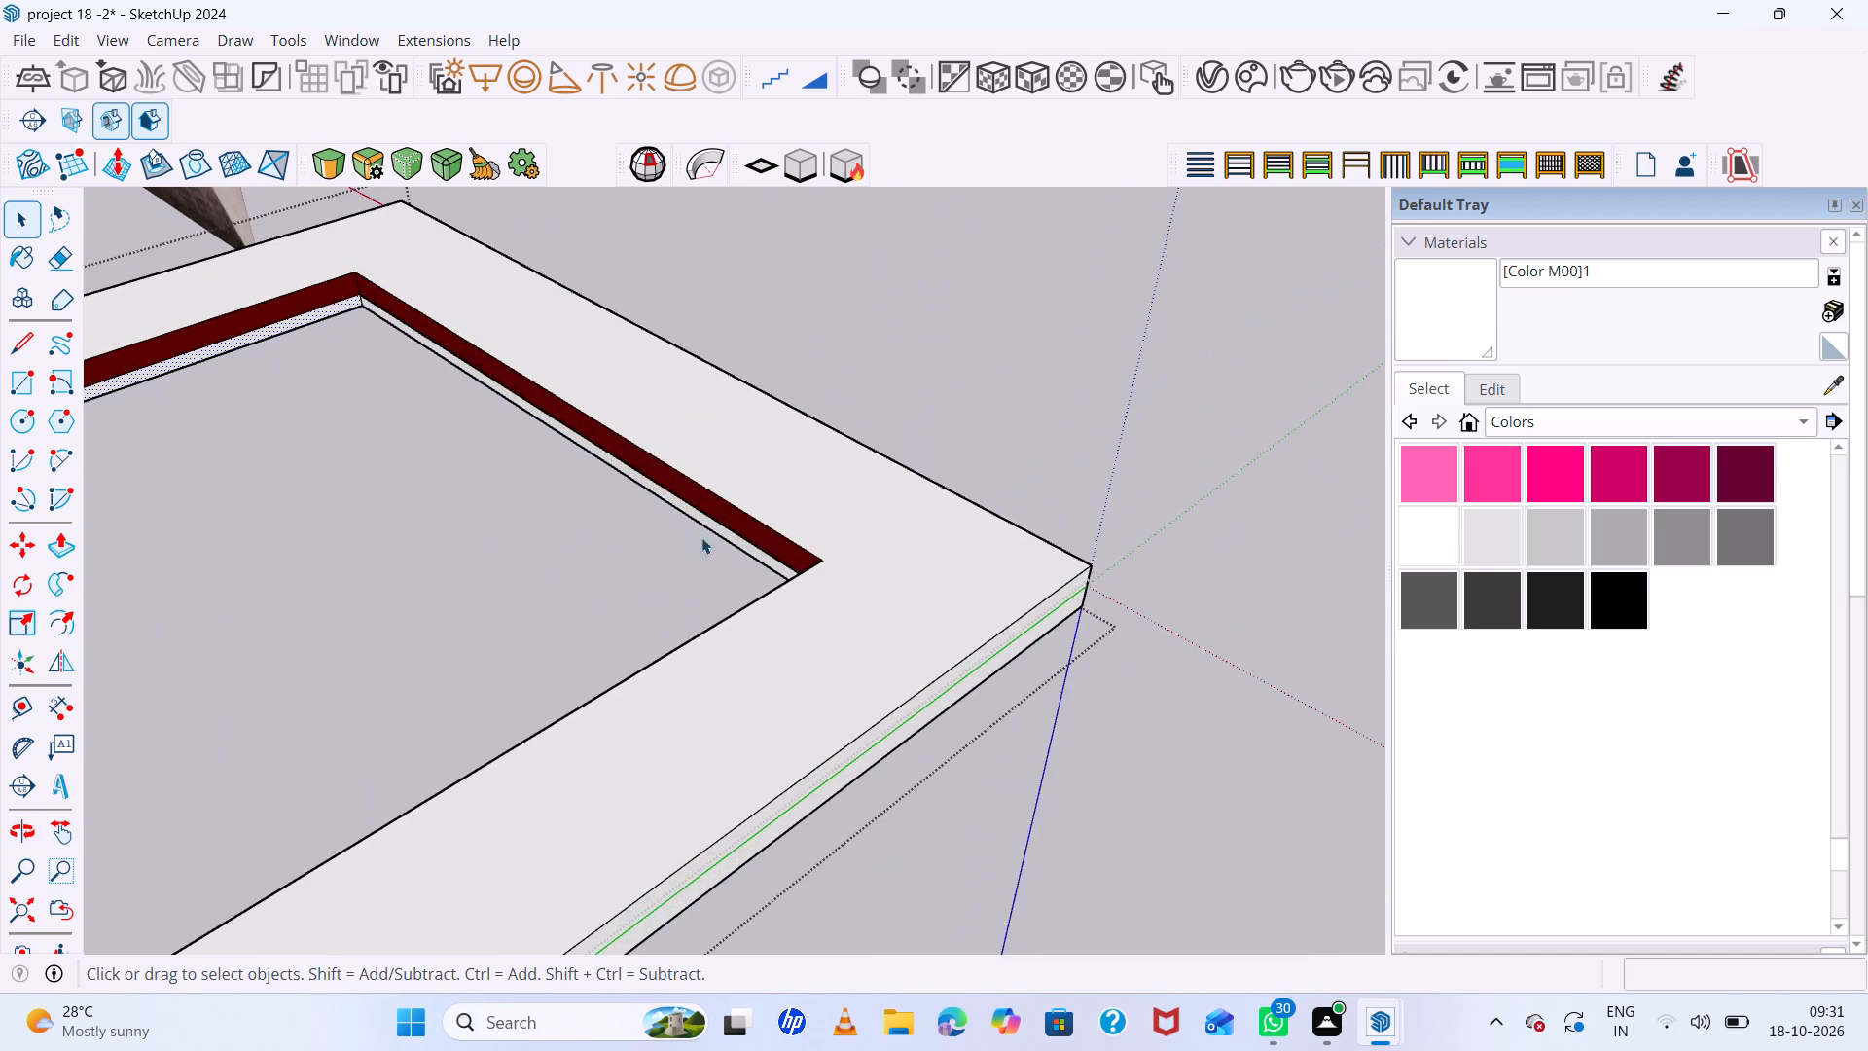
pyautogui.moveTo(739, 531); pyautogui.dragTo(867, 407, button='middle')
pyautogui.scroll(10, 863, 462)
pyautogui.keyDown('shift'); pyautogui.click(788, 485); pyautogui.keyUp('shift')
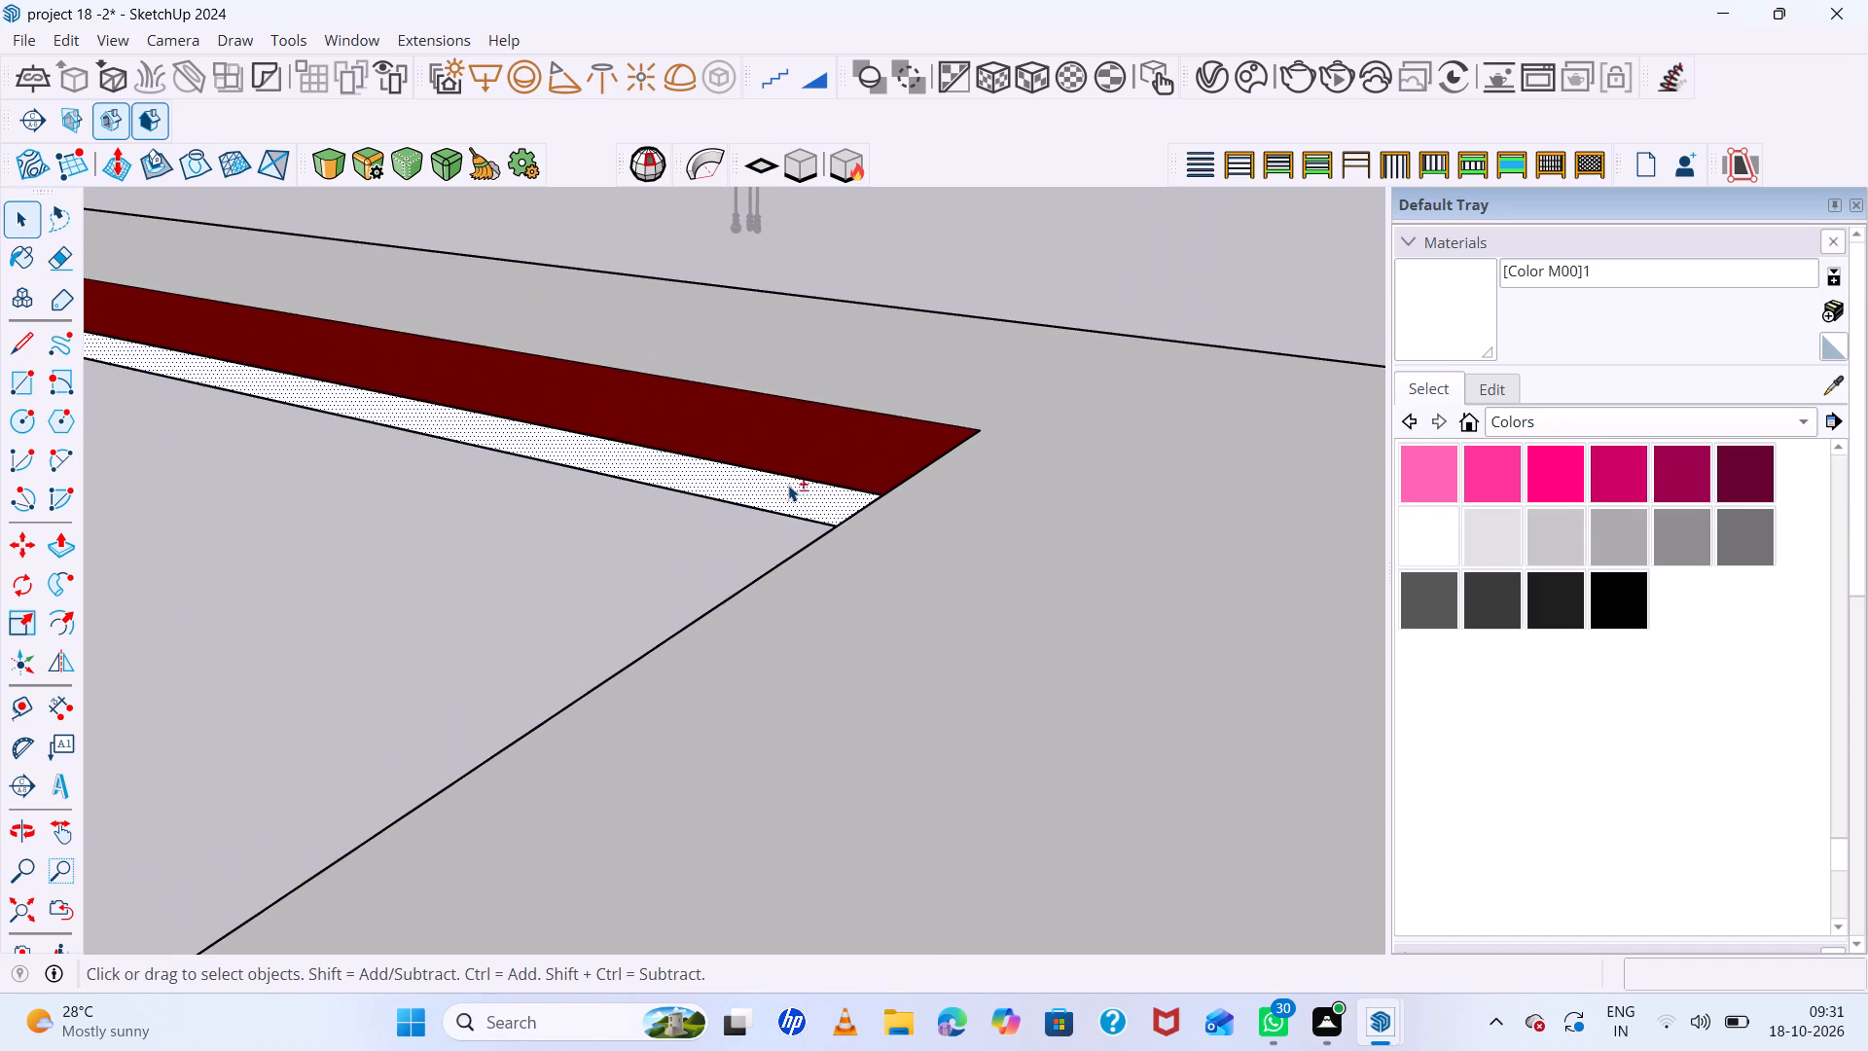
pyautogui.scroll(-13, 766, 479)
pyautogui.scroll(-14, 724, 450)
pyautogui.moveTo(404, 520); pyautogui.dragTo(746, 496, button='middle')
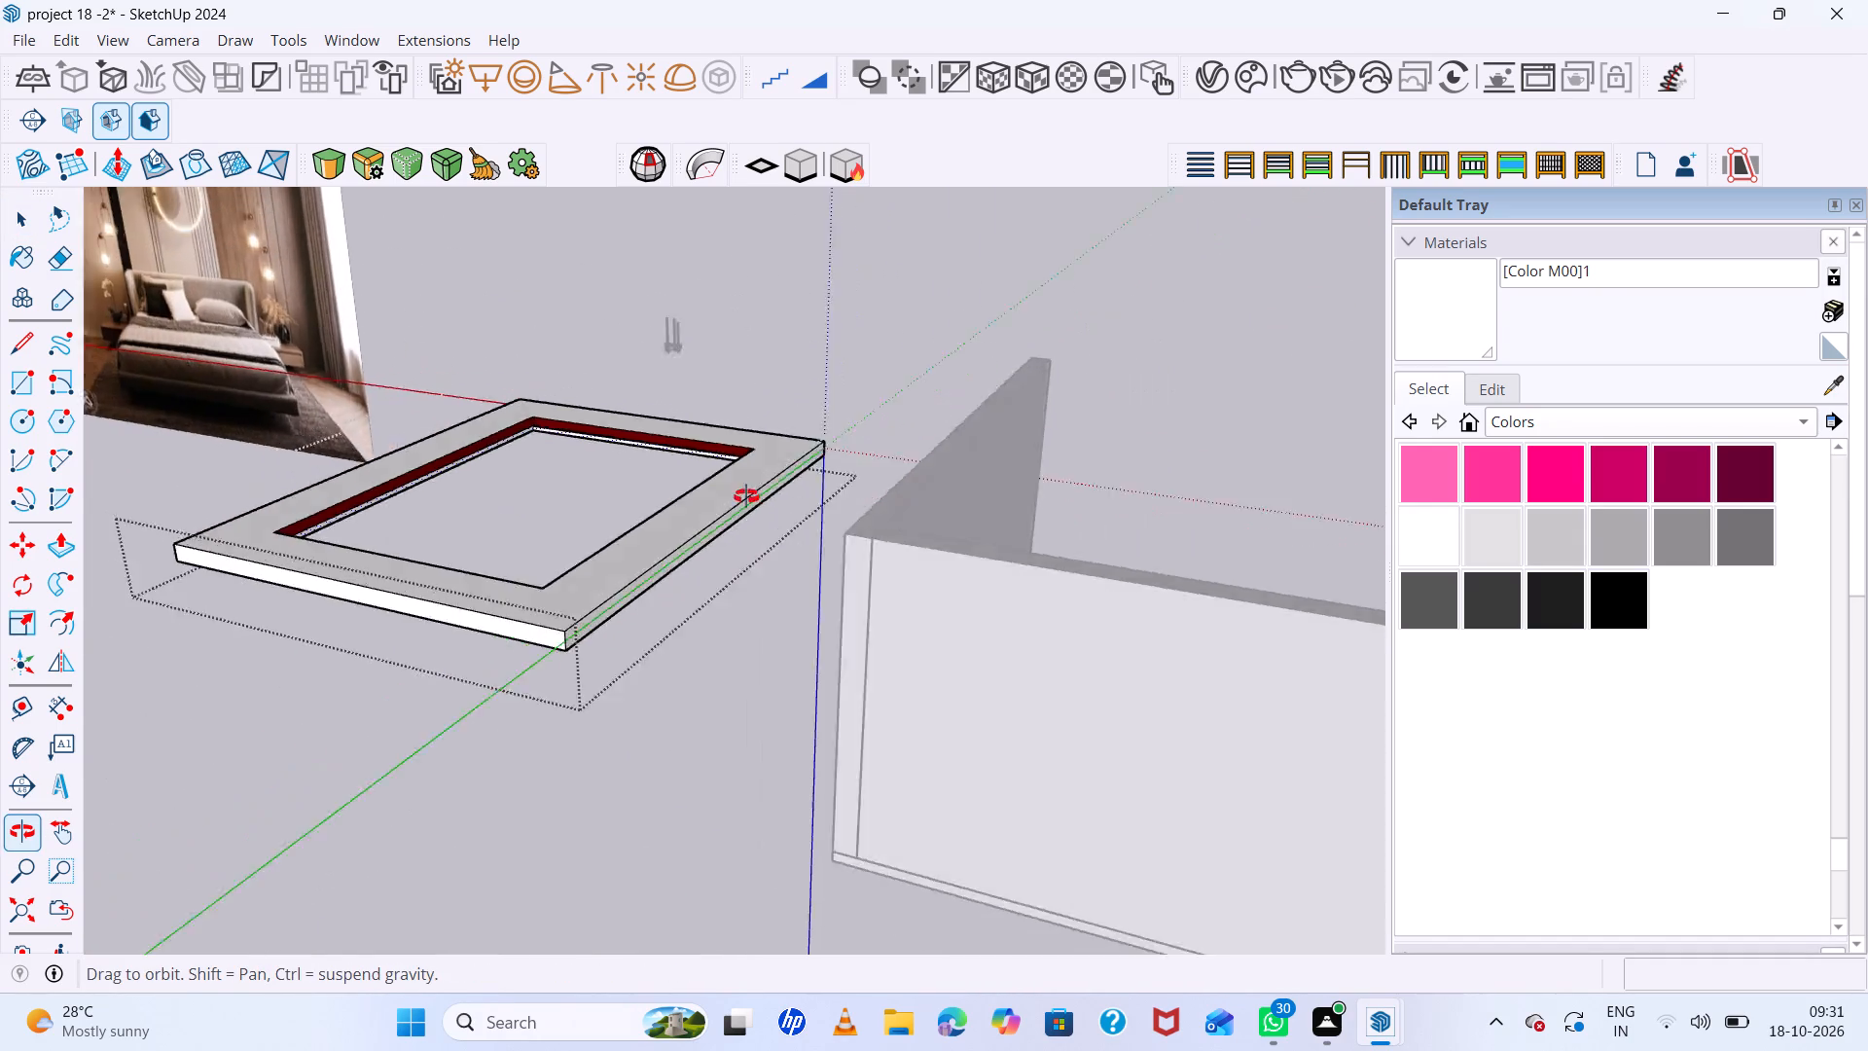
pyautogui.moveTo(746, 496); pyautogui.dragTo(988, 472, button='middle')
pyautogui.scroll(6, 951, 486)
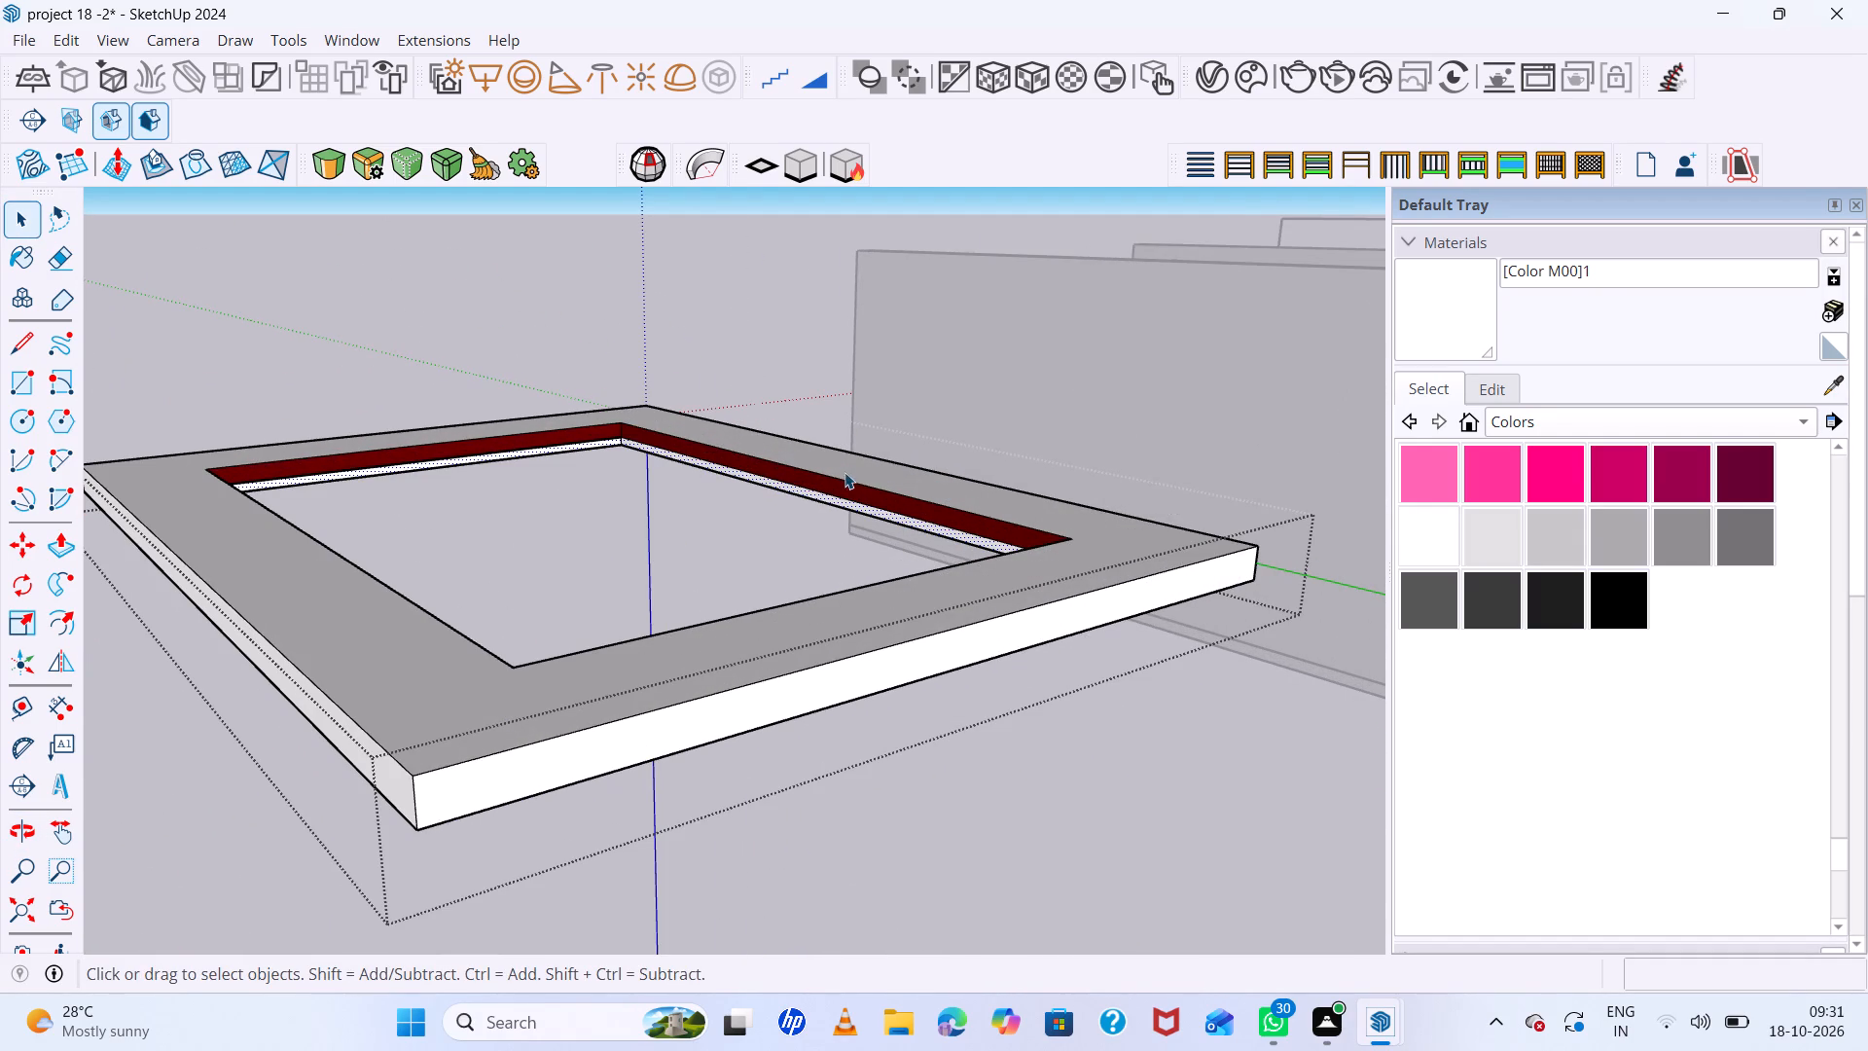
pyautogui.hotkey('ctrl', 'c')
# Paste the copied faces in place outside the frame group and make them a separate group.
pyautogui.click(706, 323)
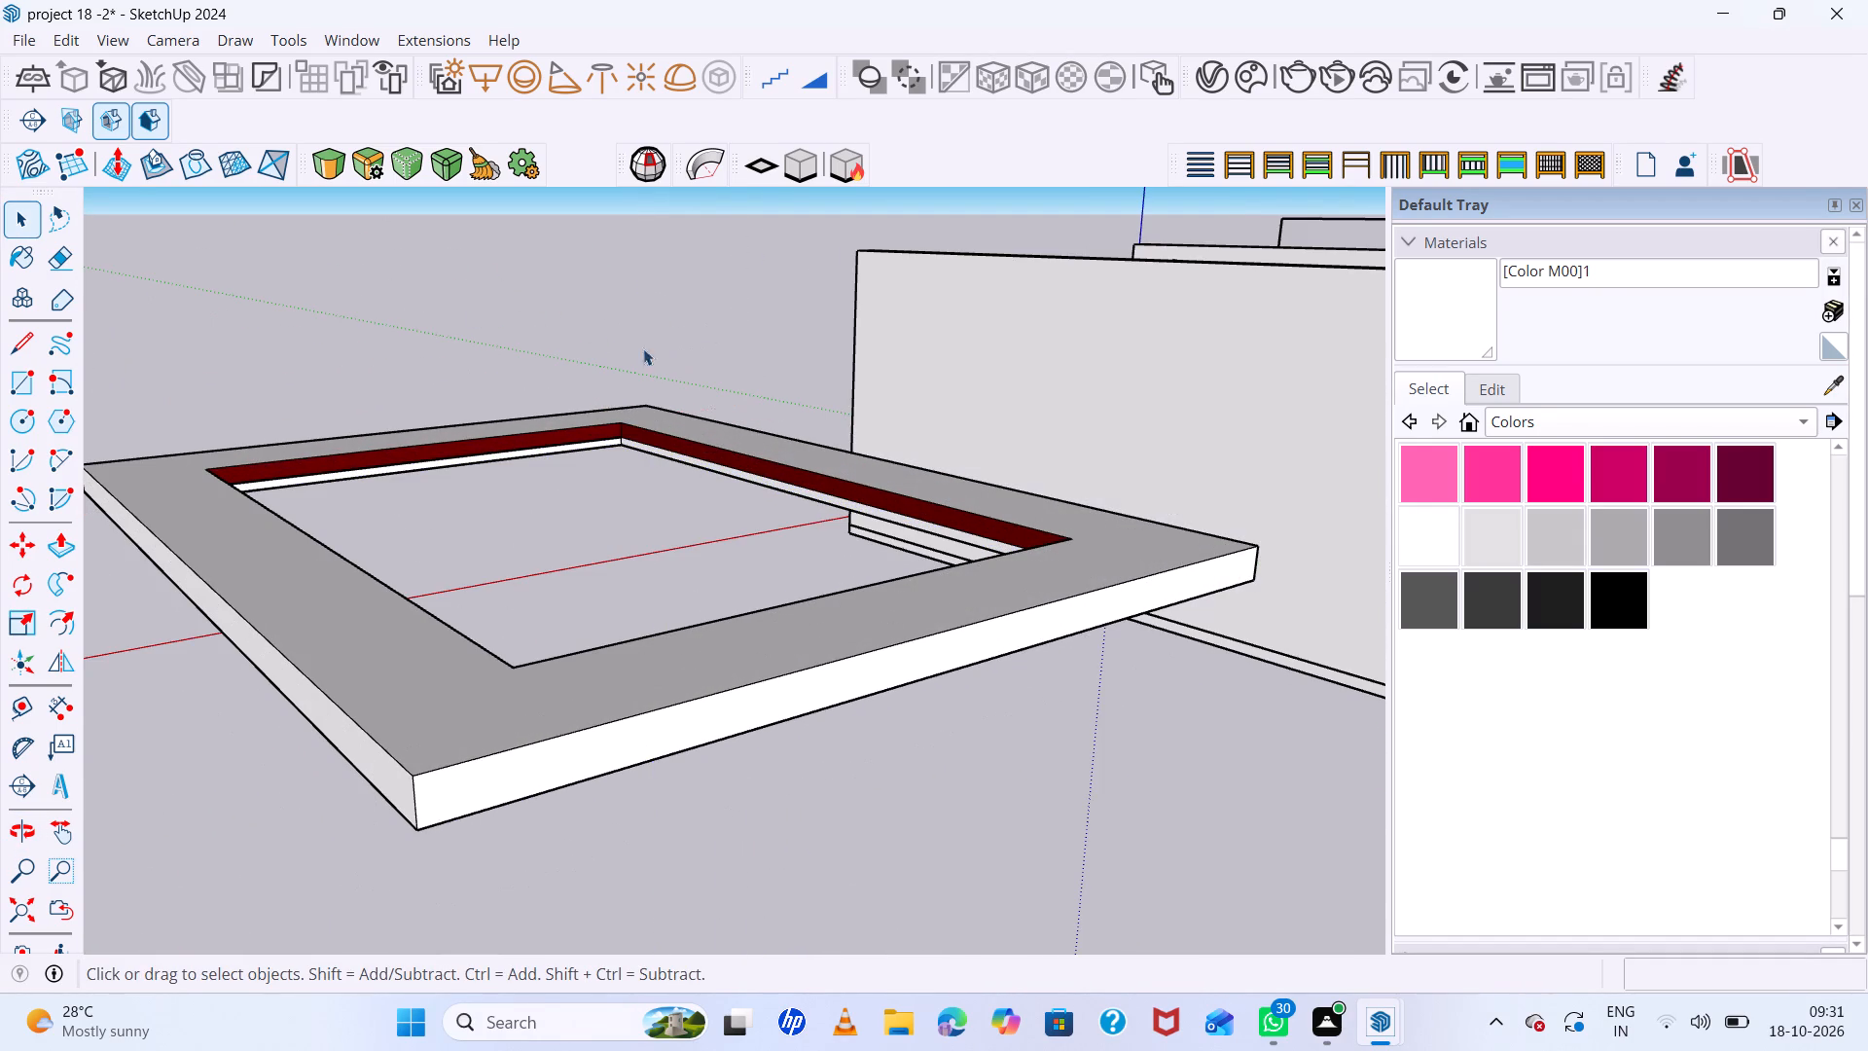
pyautogui.doubleClick(59, 41)
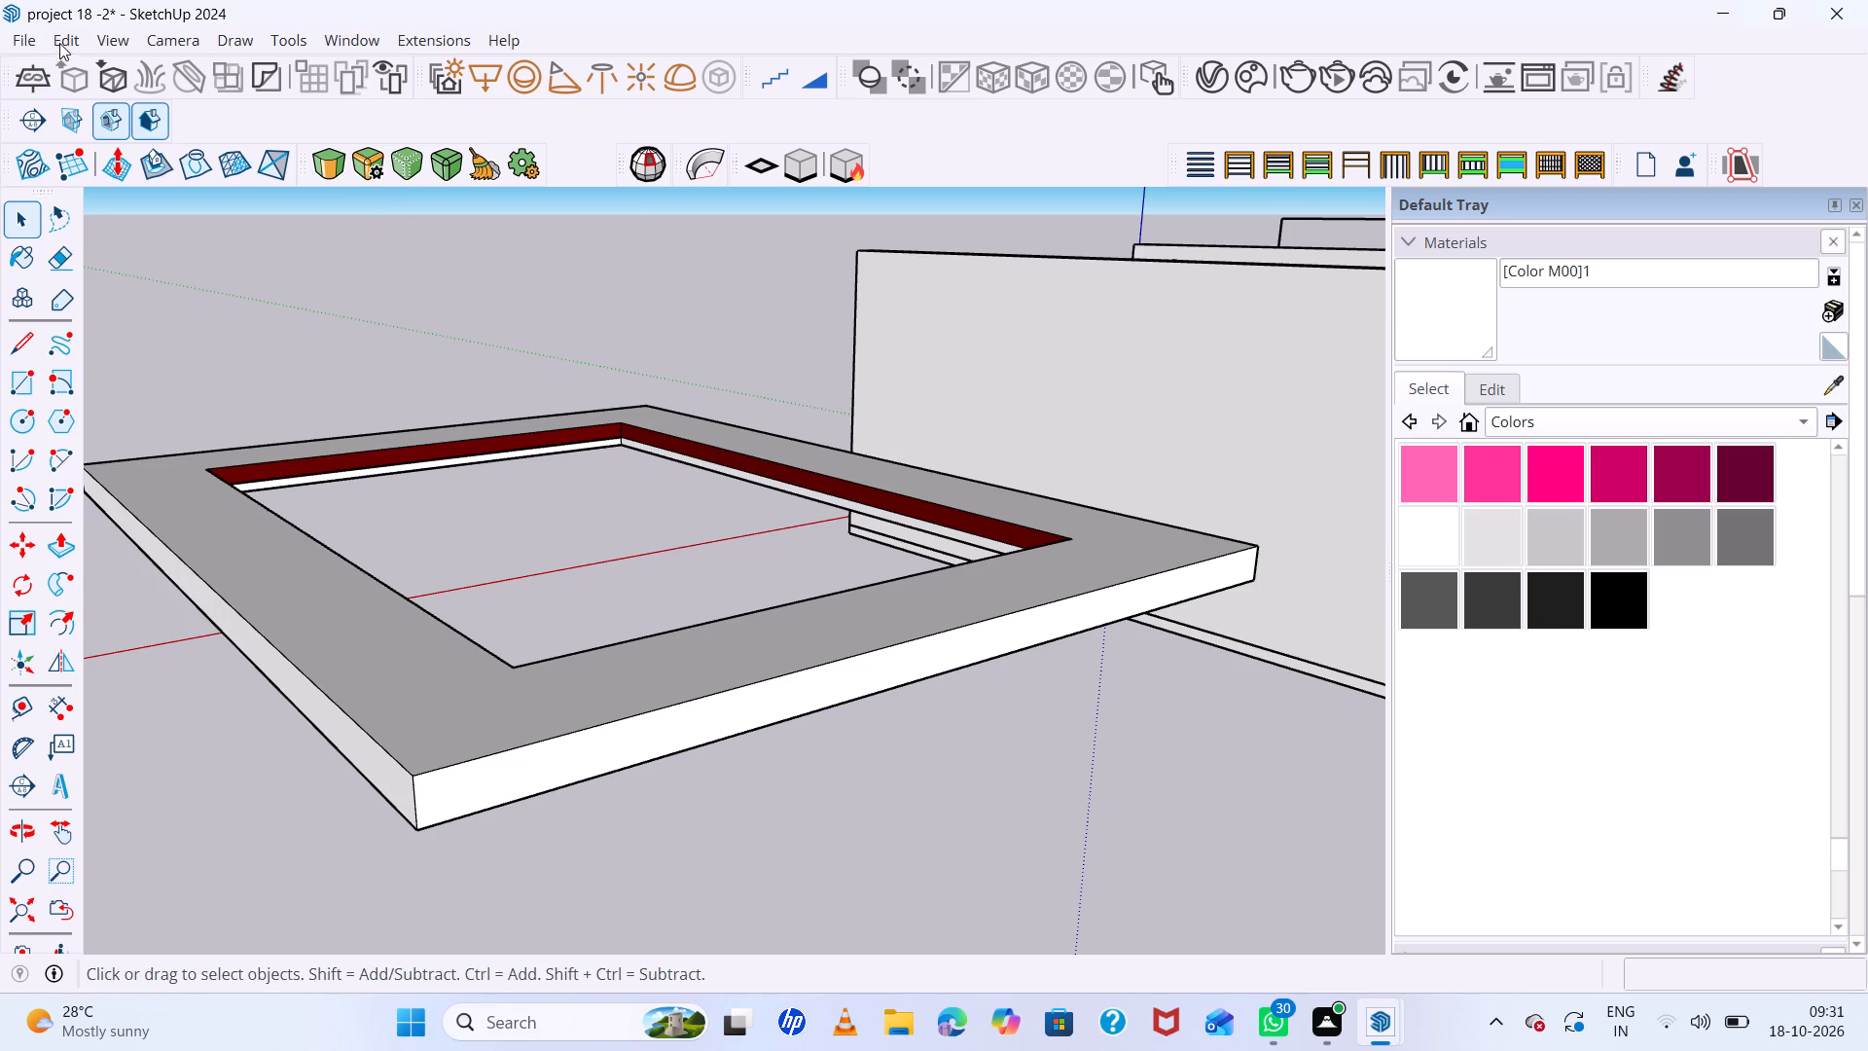
pyautogui.doubleClick(59, 42)
pyautogui.doubleClick(80, 43)
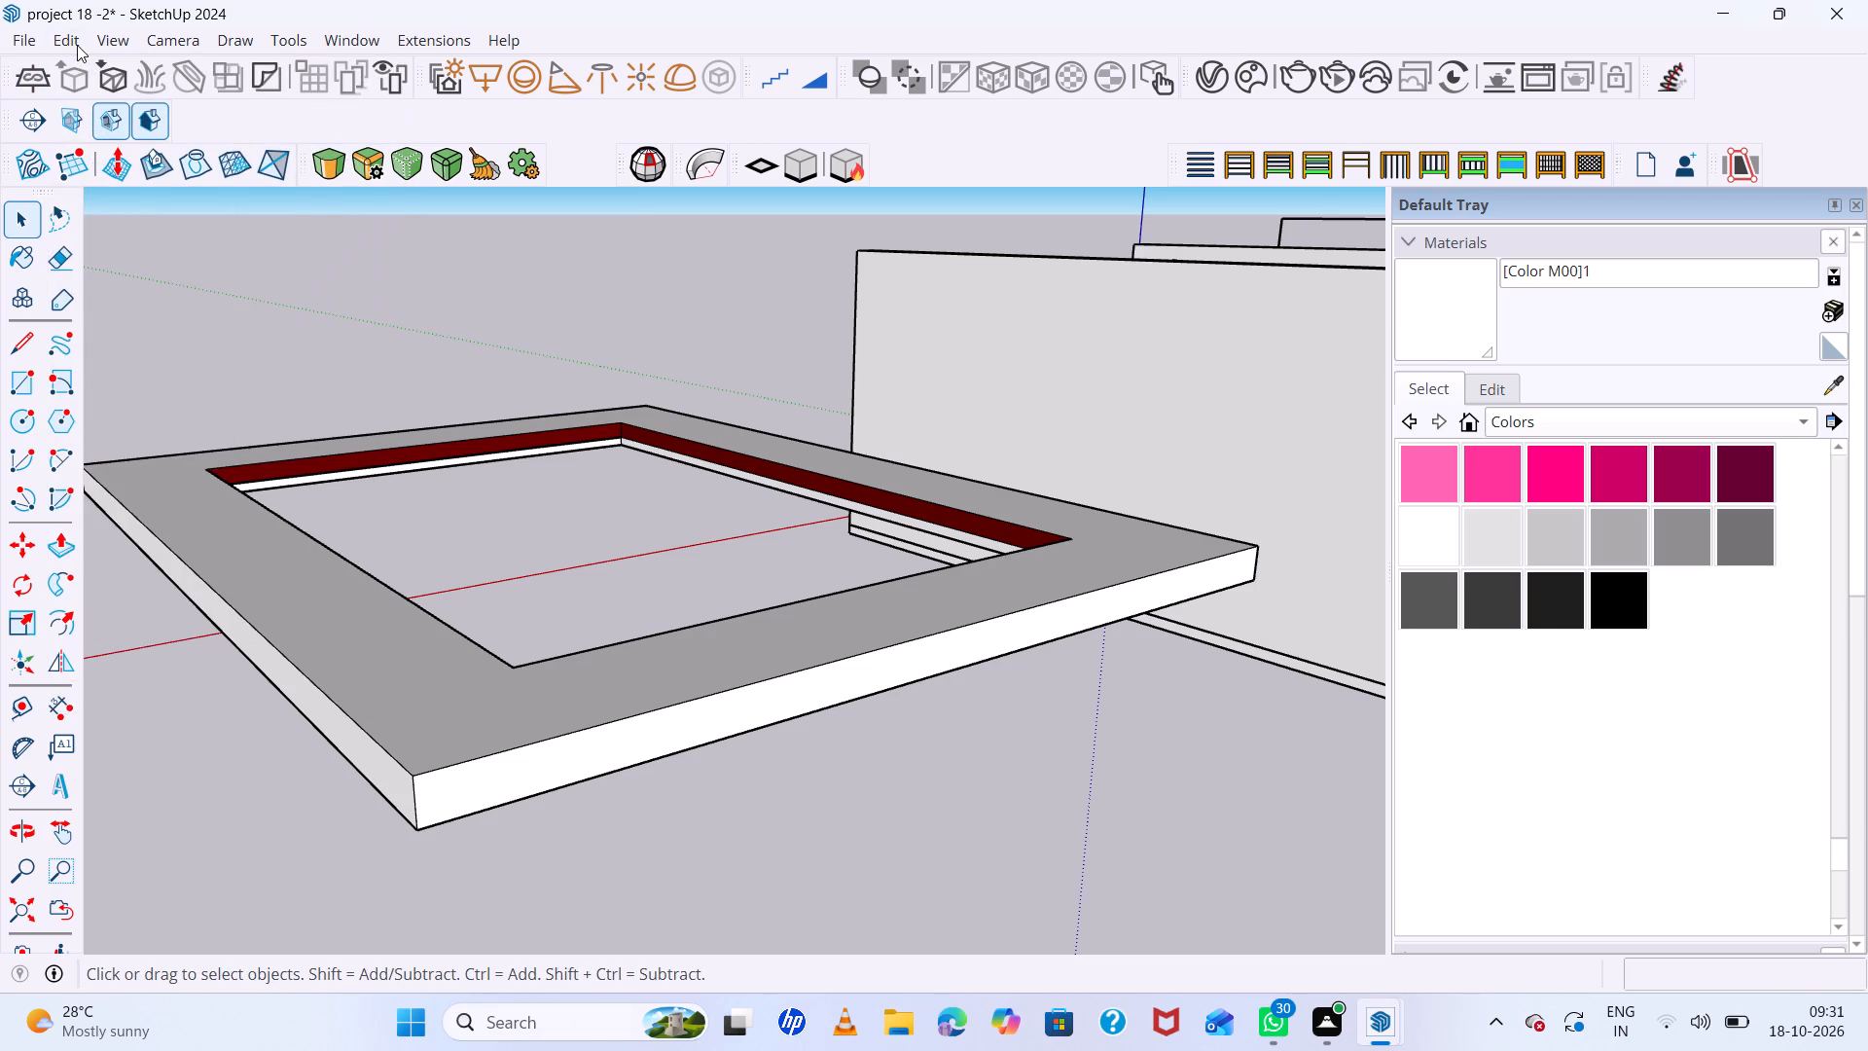
pyautogui.click(77, 45)
pyautogui.click(174, 229)
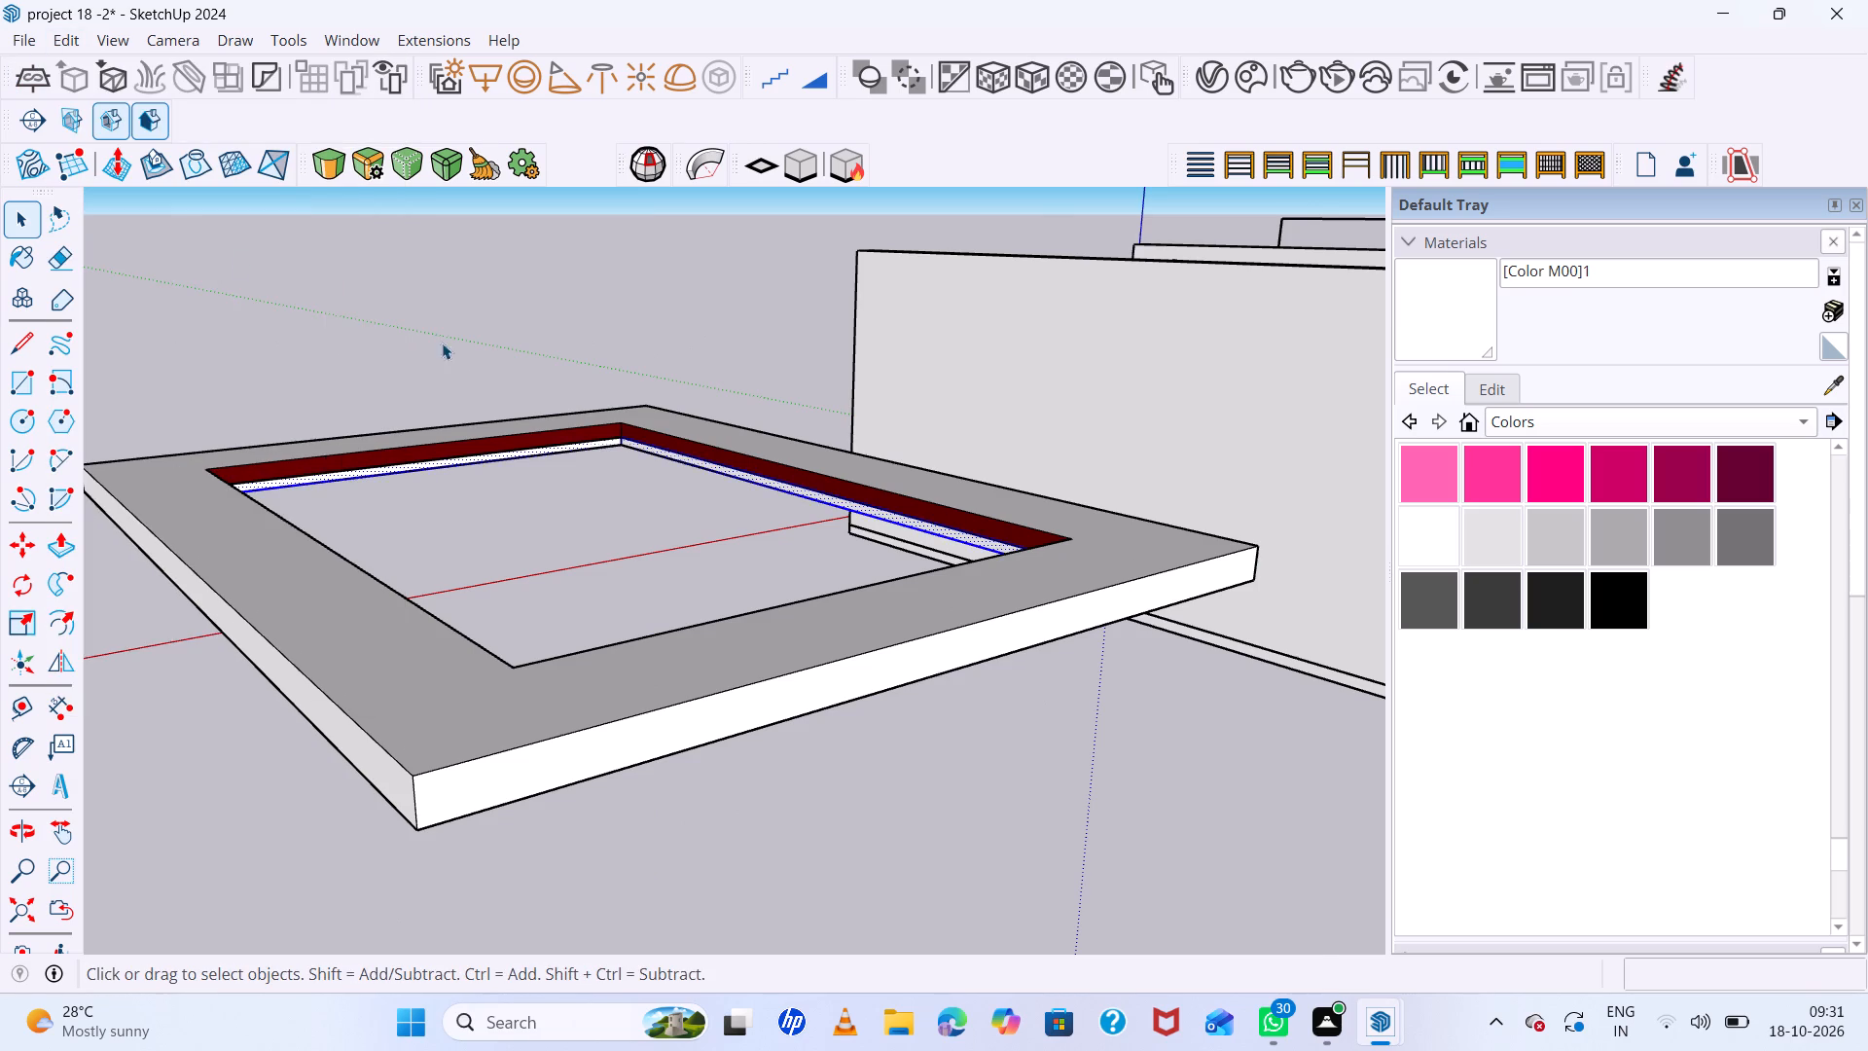
pyautogui.scroll(6, 556, 400)
pyautogui.rightClick(700, 480)
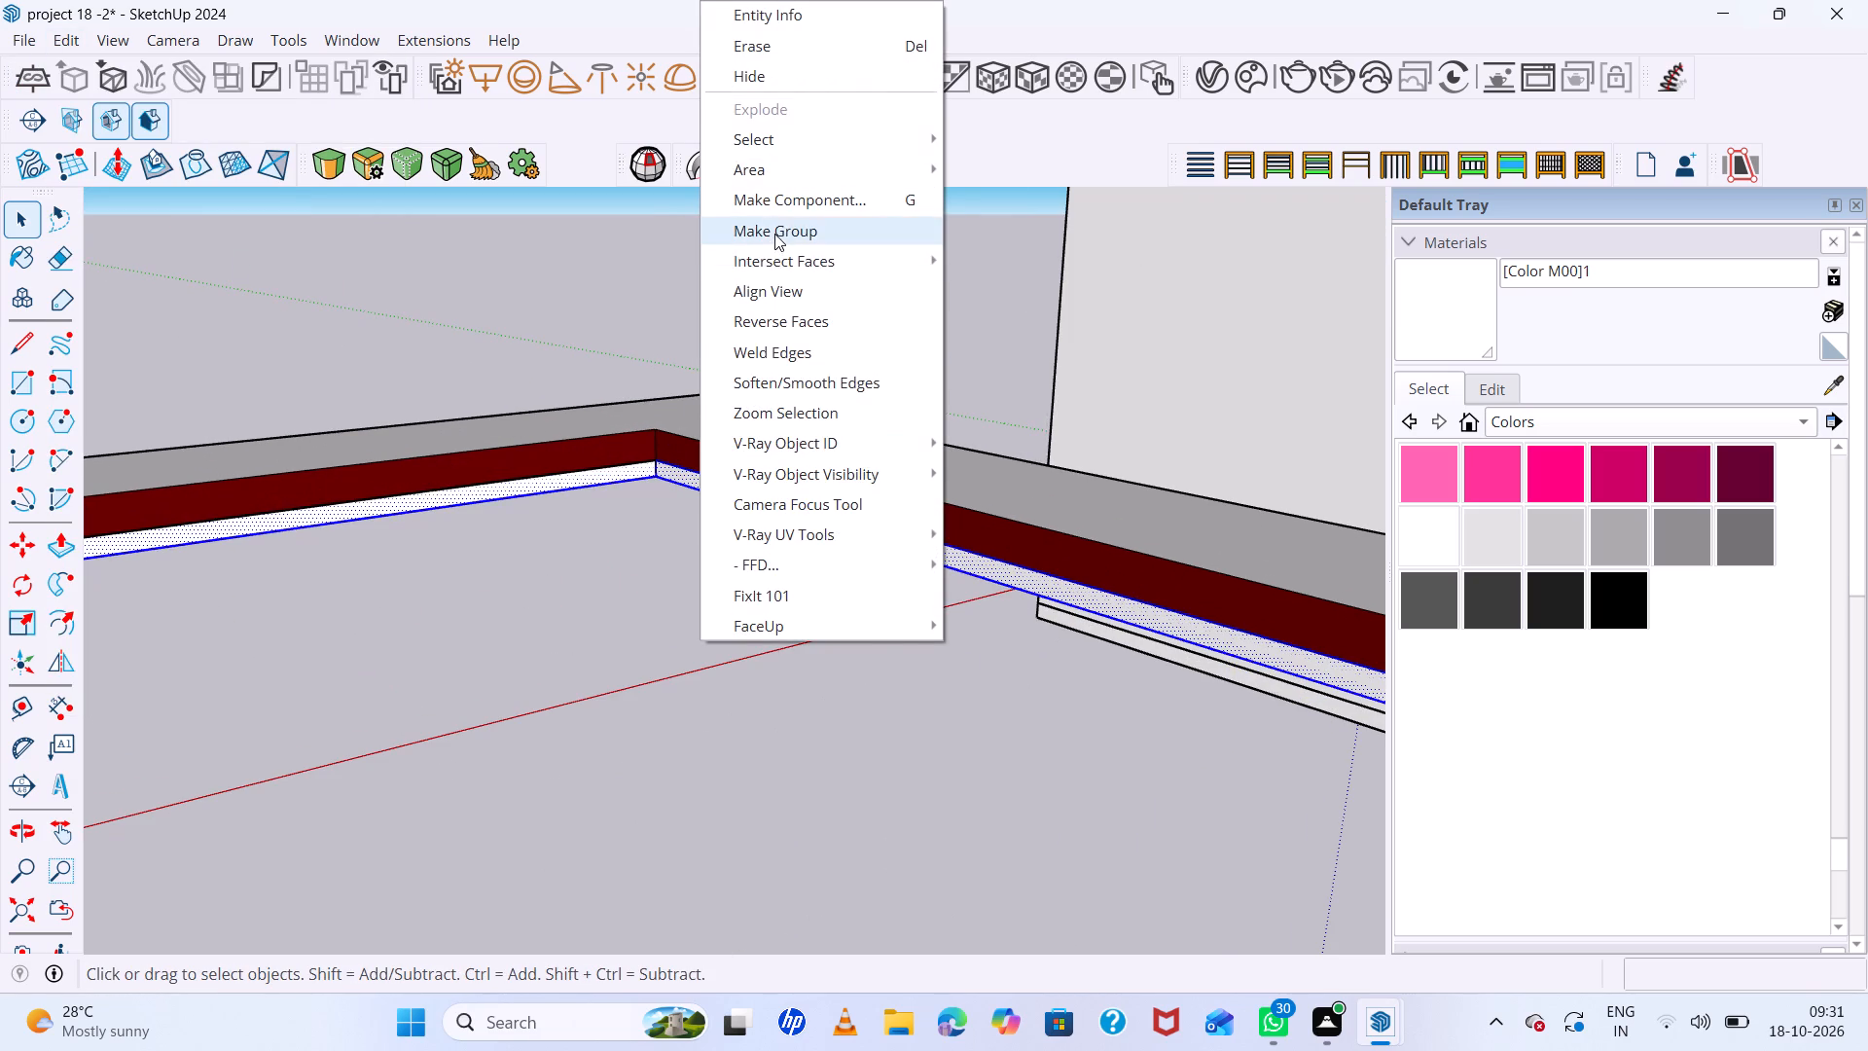
pyautogui.click(774, 233)
# Convert the new strip group around the frame opening into a V-Ray mesh light.
pyautogui.doubleClick(705, 70)
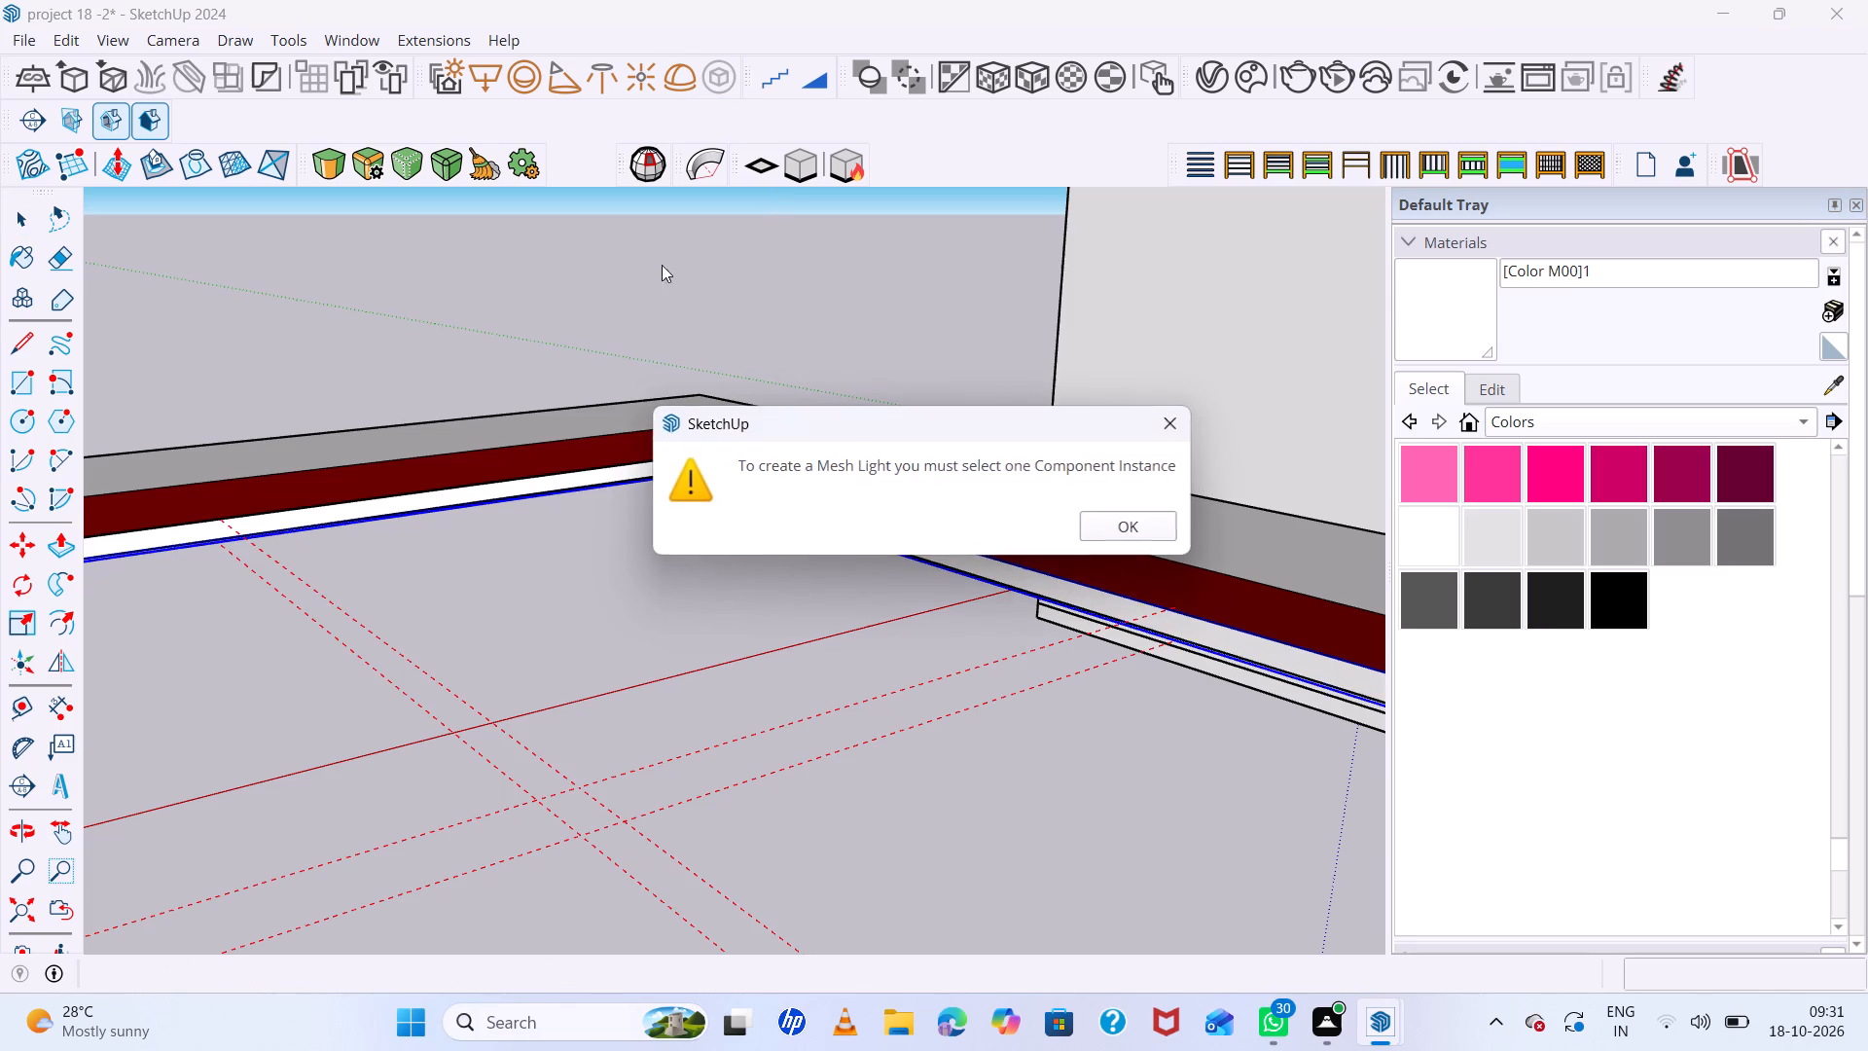
pyautogui.scroll(-5, 633, 367)
pyautogui.click(1108, 531)
# Frame the bedroom and recessed frame together and start a V-Ray interactive render to check the new light strip.
pyautogui.scroll(-6, 957, 472)
pyautogui.scroll(-7, 723, 396)
pyautogui.scroll(-6, 554, 388)
pyautogui.moveTo(693, 469); pyautogui.dragTo(1401, 693, button='middle')
pyautogui.moveTo(983, 562); pyautogui.dragTo(1309, 576, button='middle')
pyautogui.scroll(6, 1057, 462)
pyautogui.moveTo(773, 433); pyautogui.dragTo(1004, 464, button='middle')
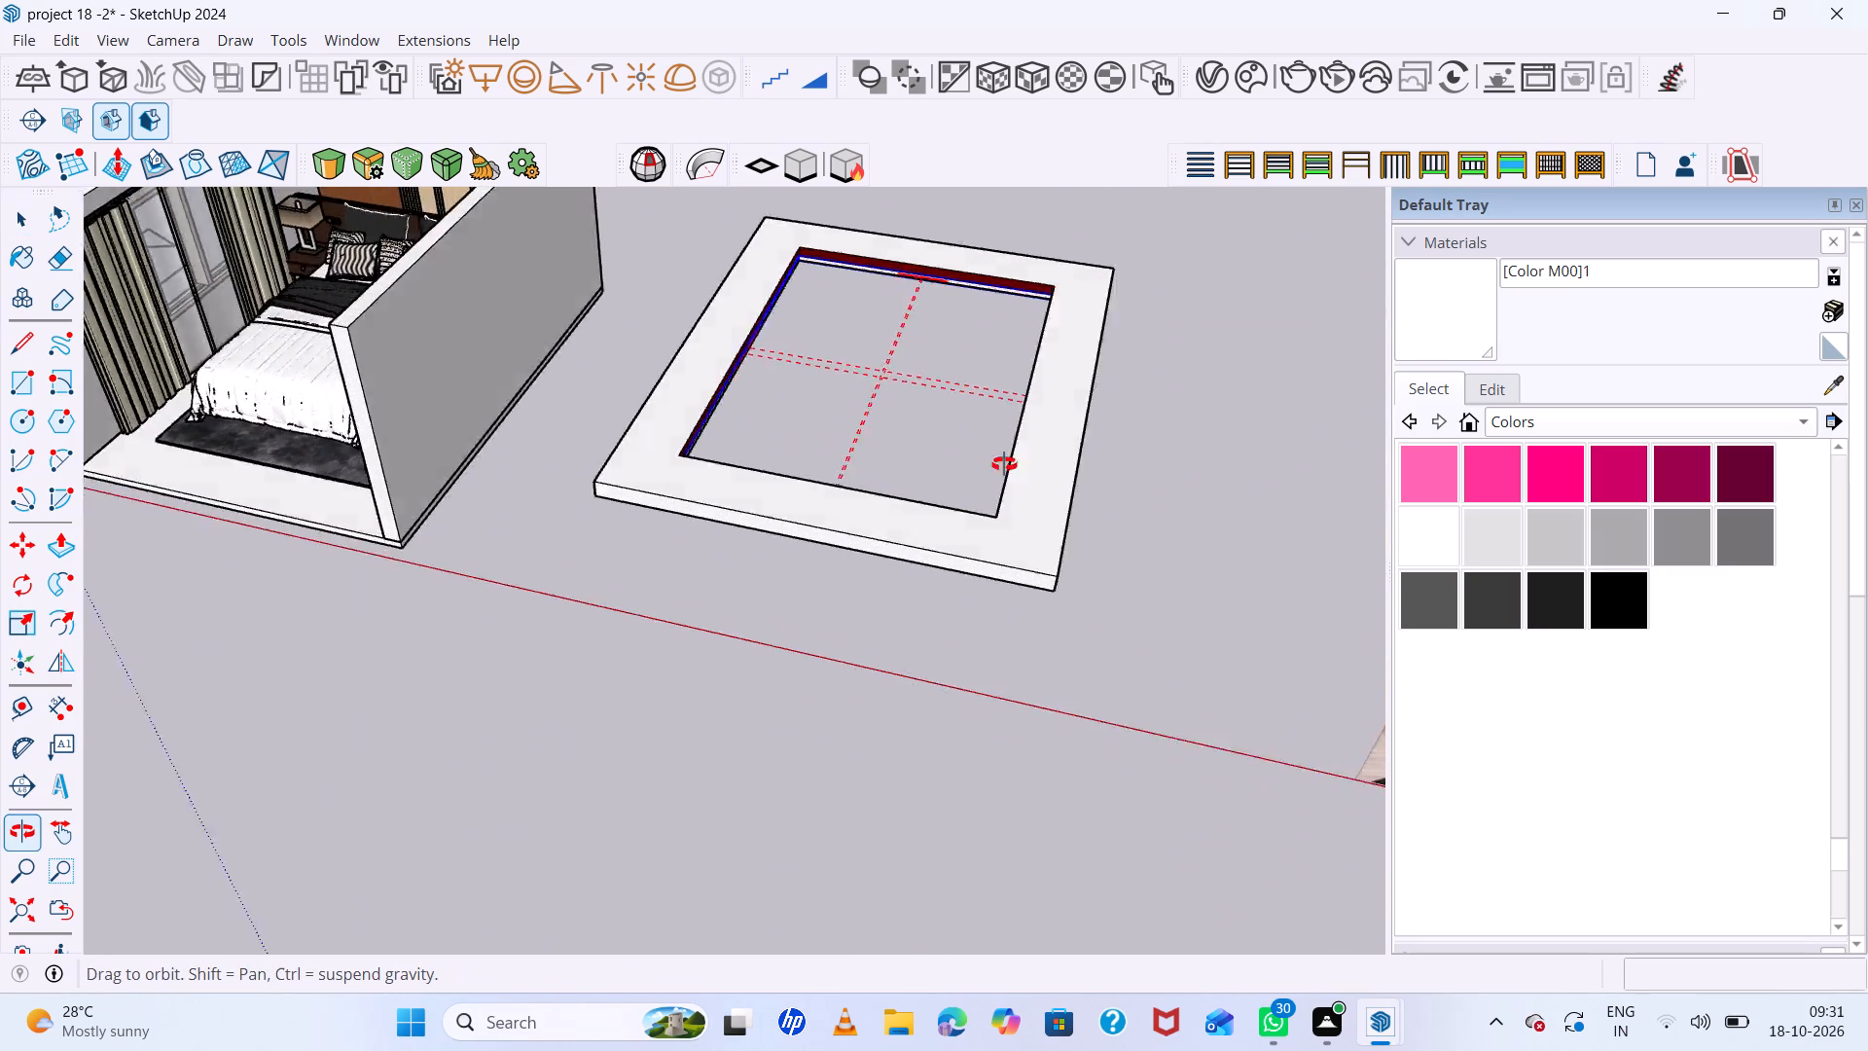
pyautogui.moveTo(1004, 464); pyautogui.dragTo(1032, 418, button='middle')
pyautogui.click(1381, 1039)
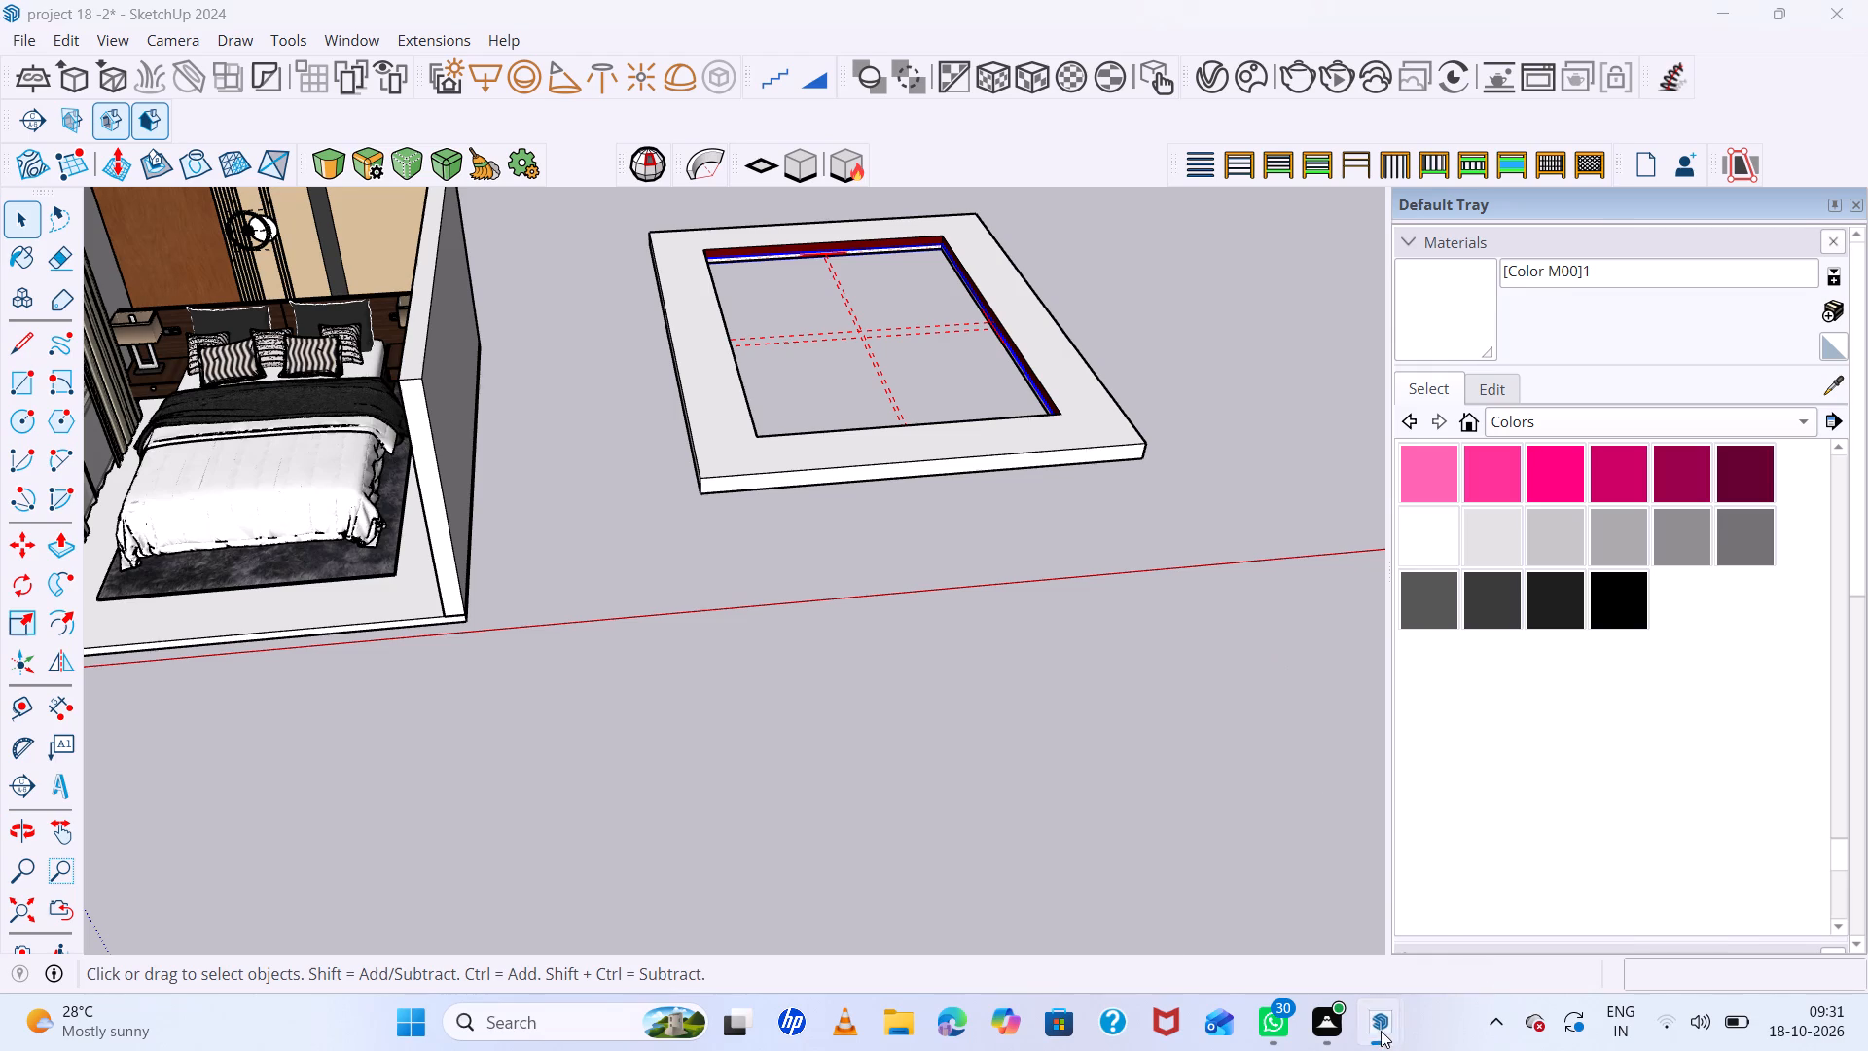
pyautogui.click(1445, 937)
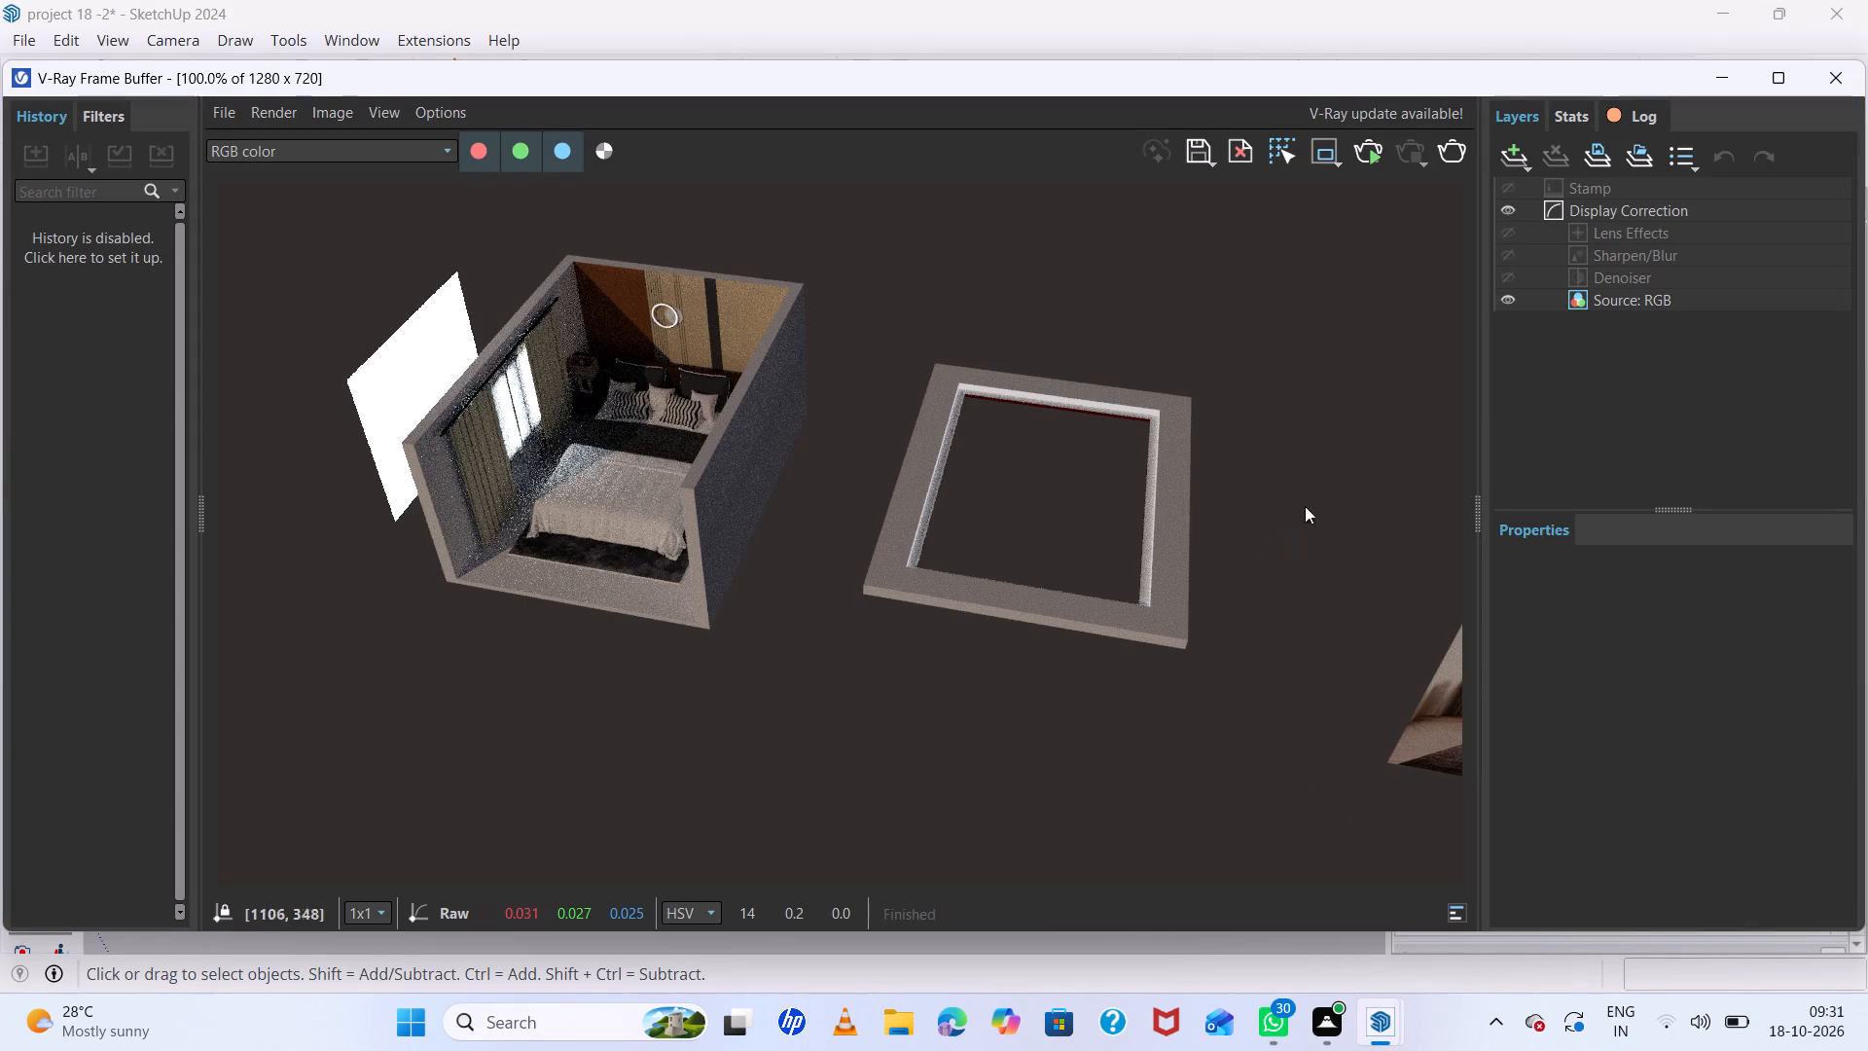
pyautogui.click(1372, 157)
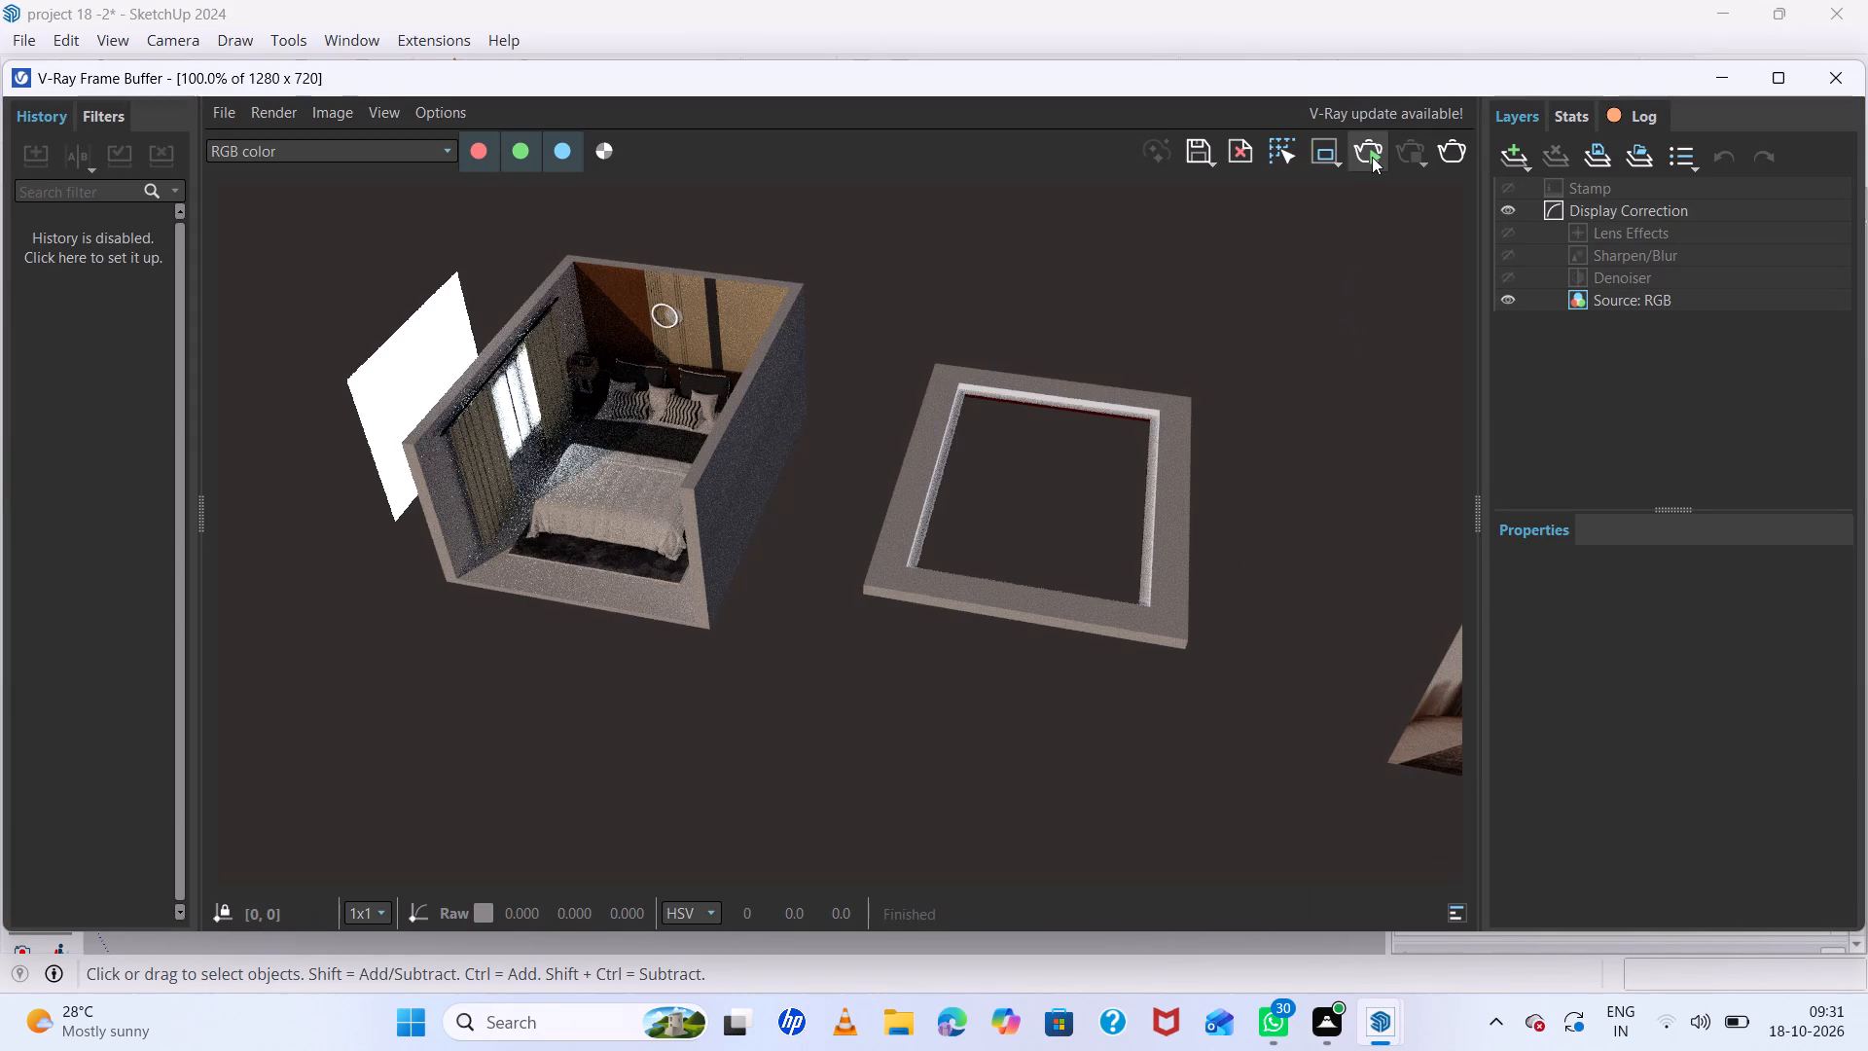
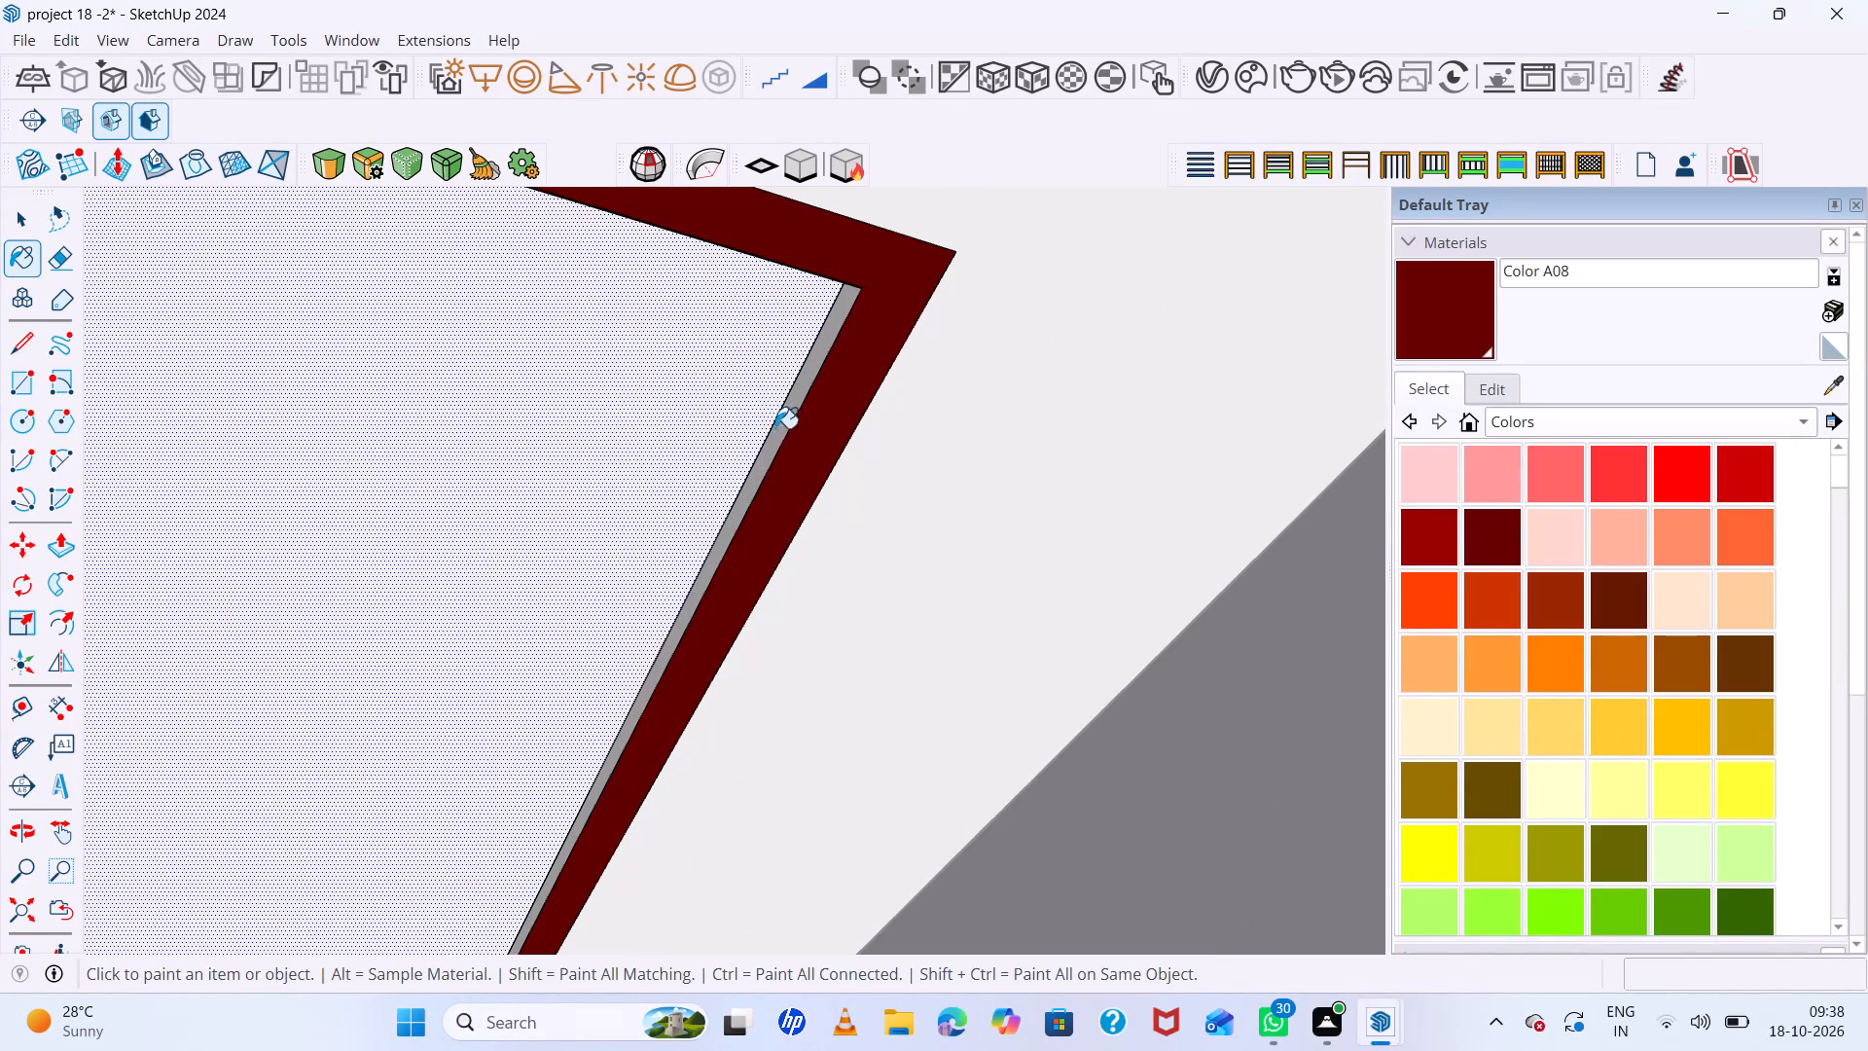
# Inside the ceiling group, select two adjacent narrow inner faces of the recess bordered by the dark red faces.
pyautogui.press('space')
pyautogui.click(780, 415)
pyautogui.scroll(5, 790, 420)
pyautogui.click(790, 418)
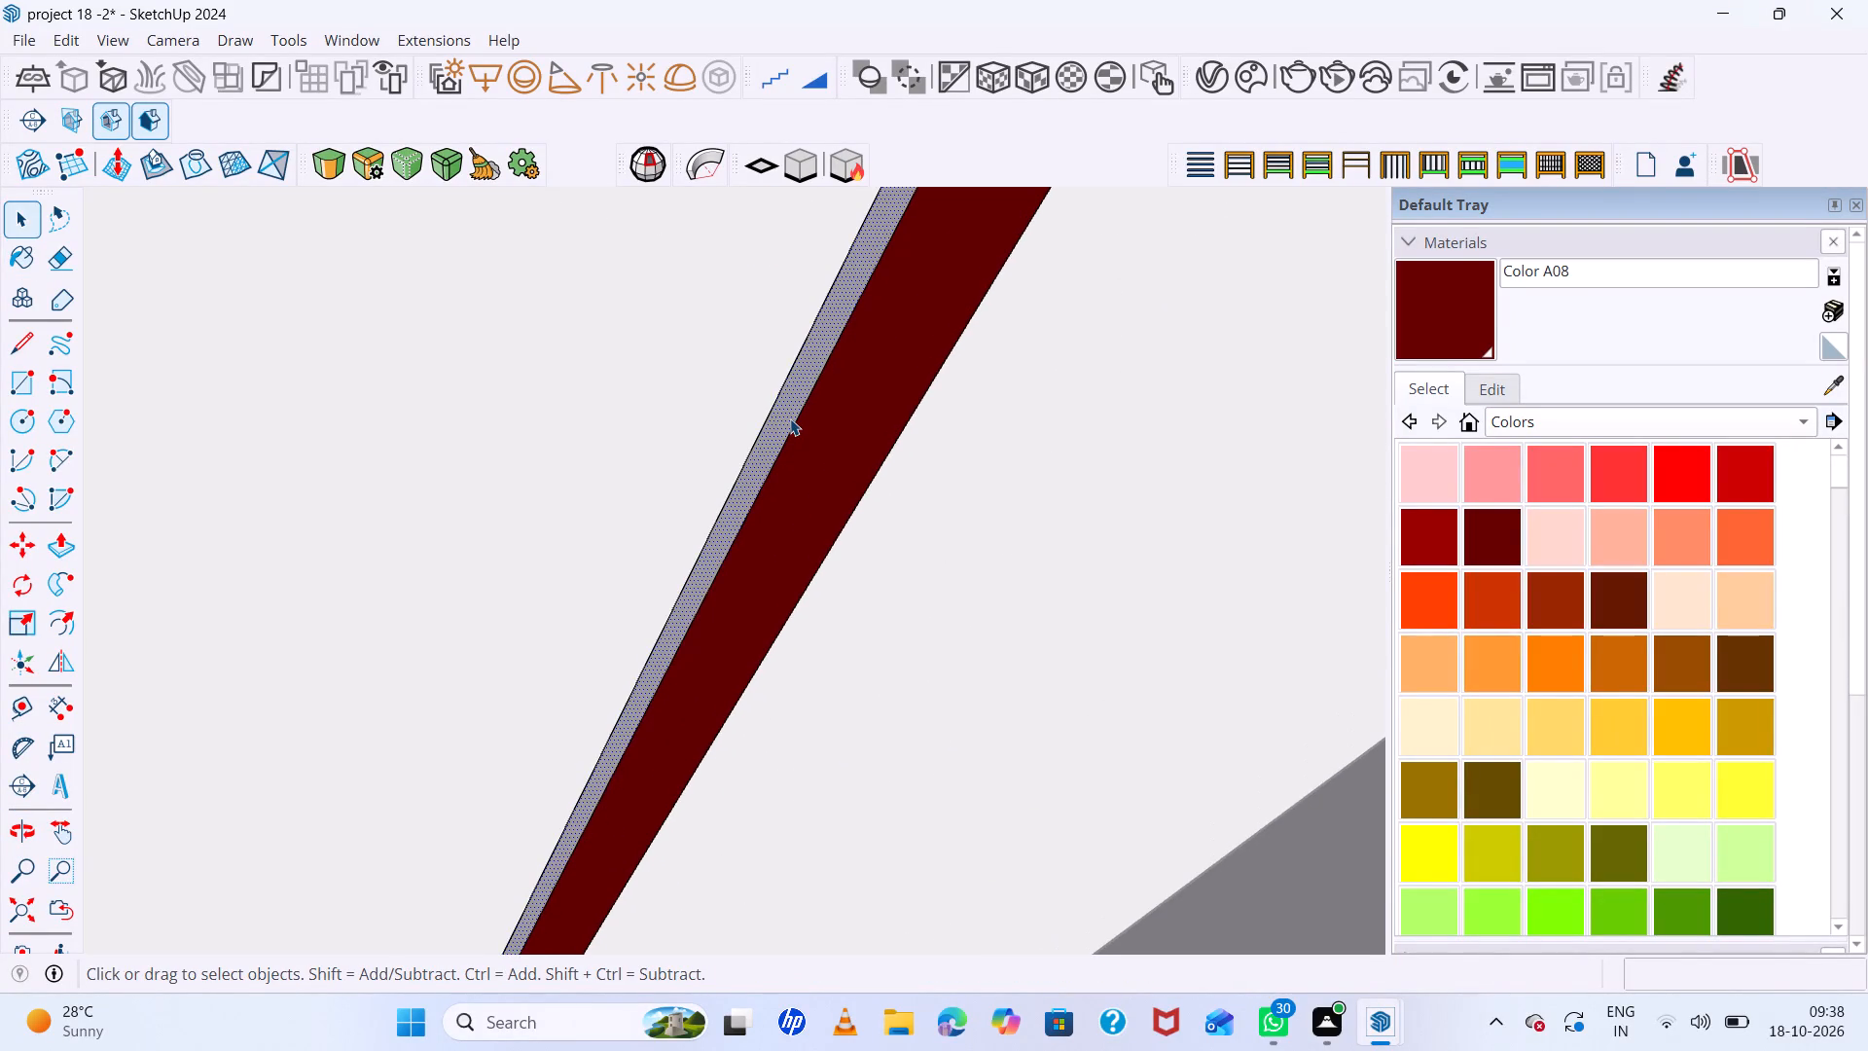
pyautogui.scroll(-14, 790, 418)
pyautogui.scroll(6, 481, 869)
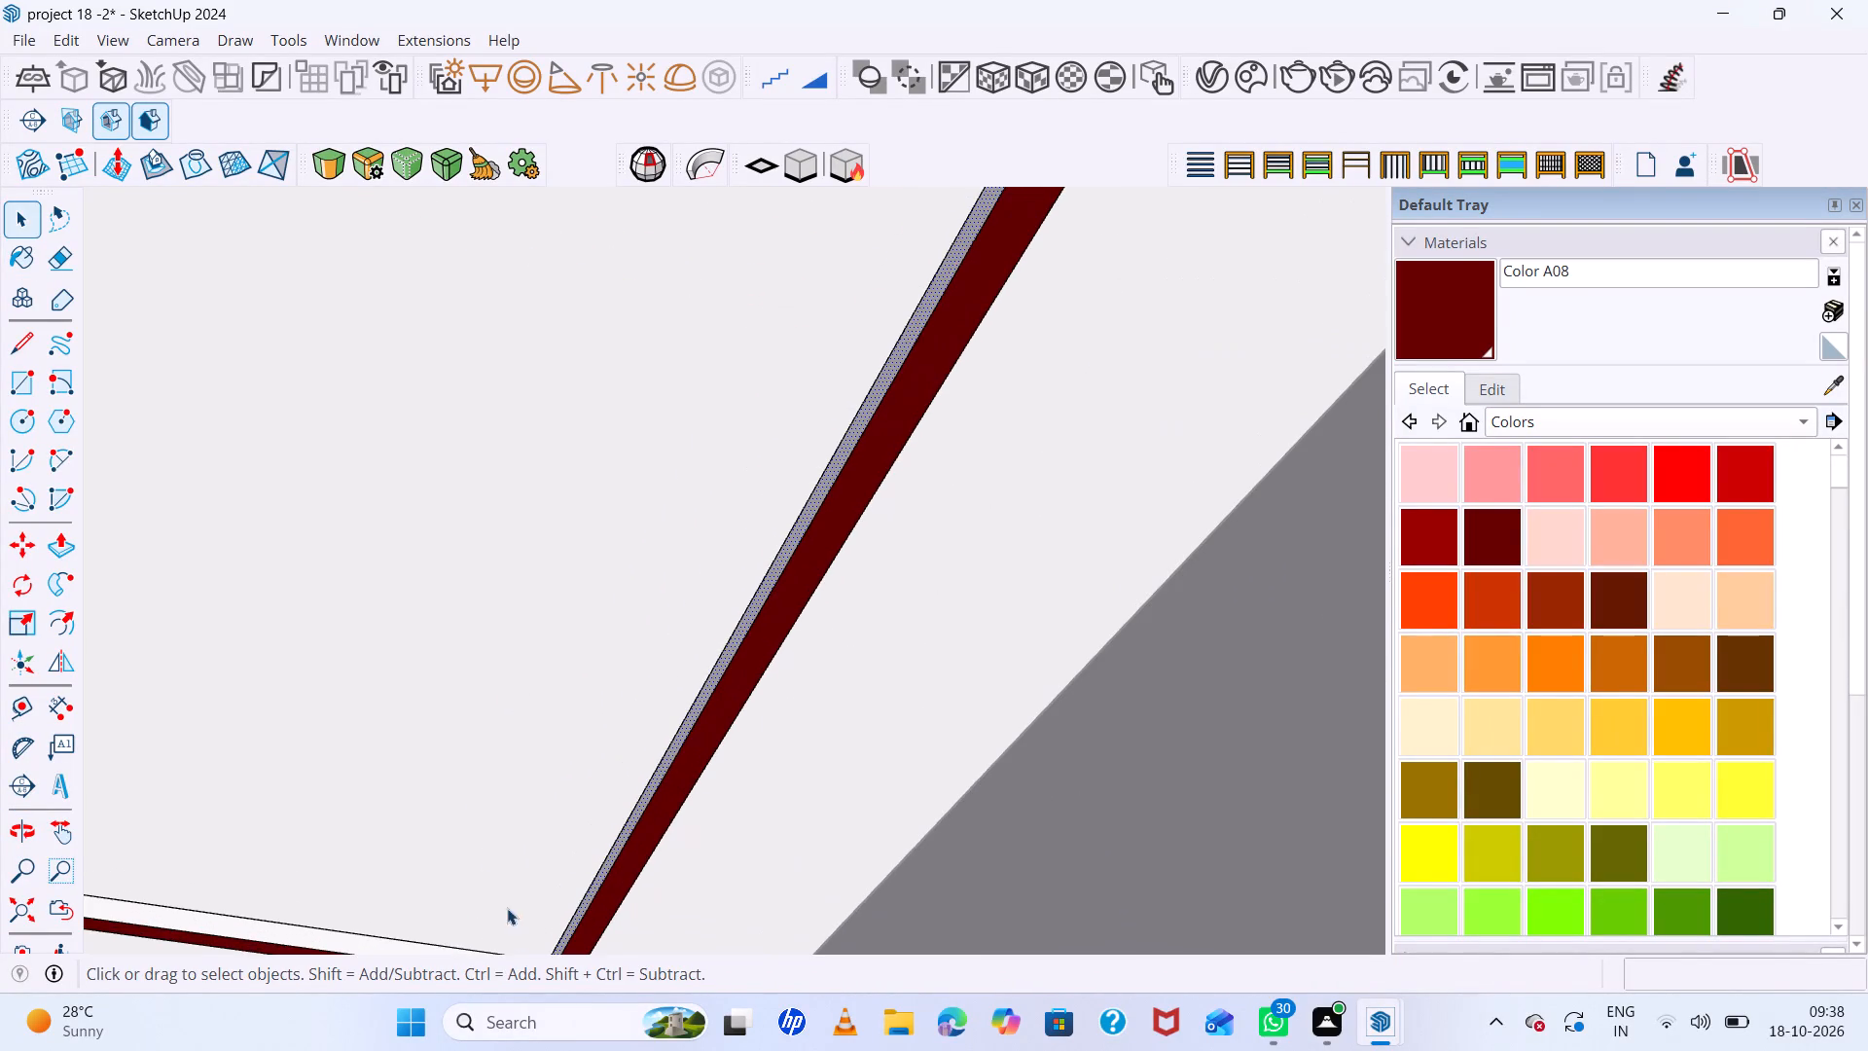
pyautogui.scroll(-6, 680, 535)
pyautogui.scroll(6, 608, 815)
pyautogui.scroll(11, 569, 888)
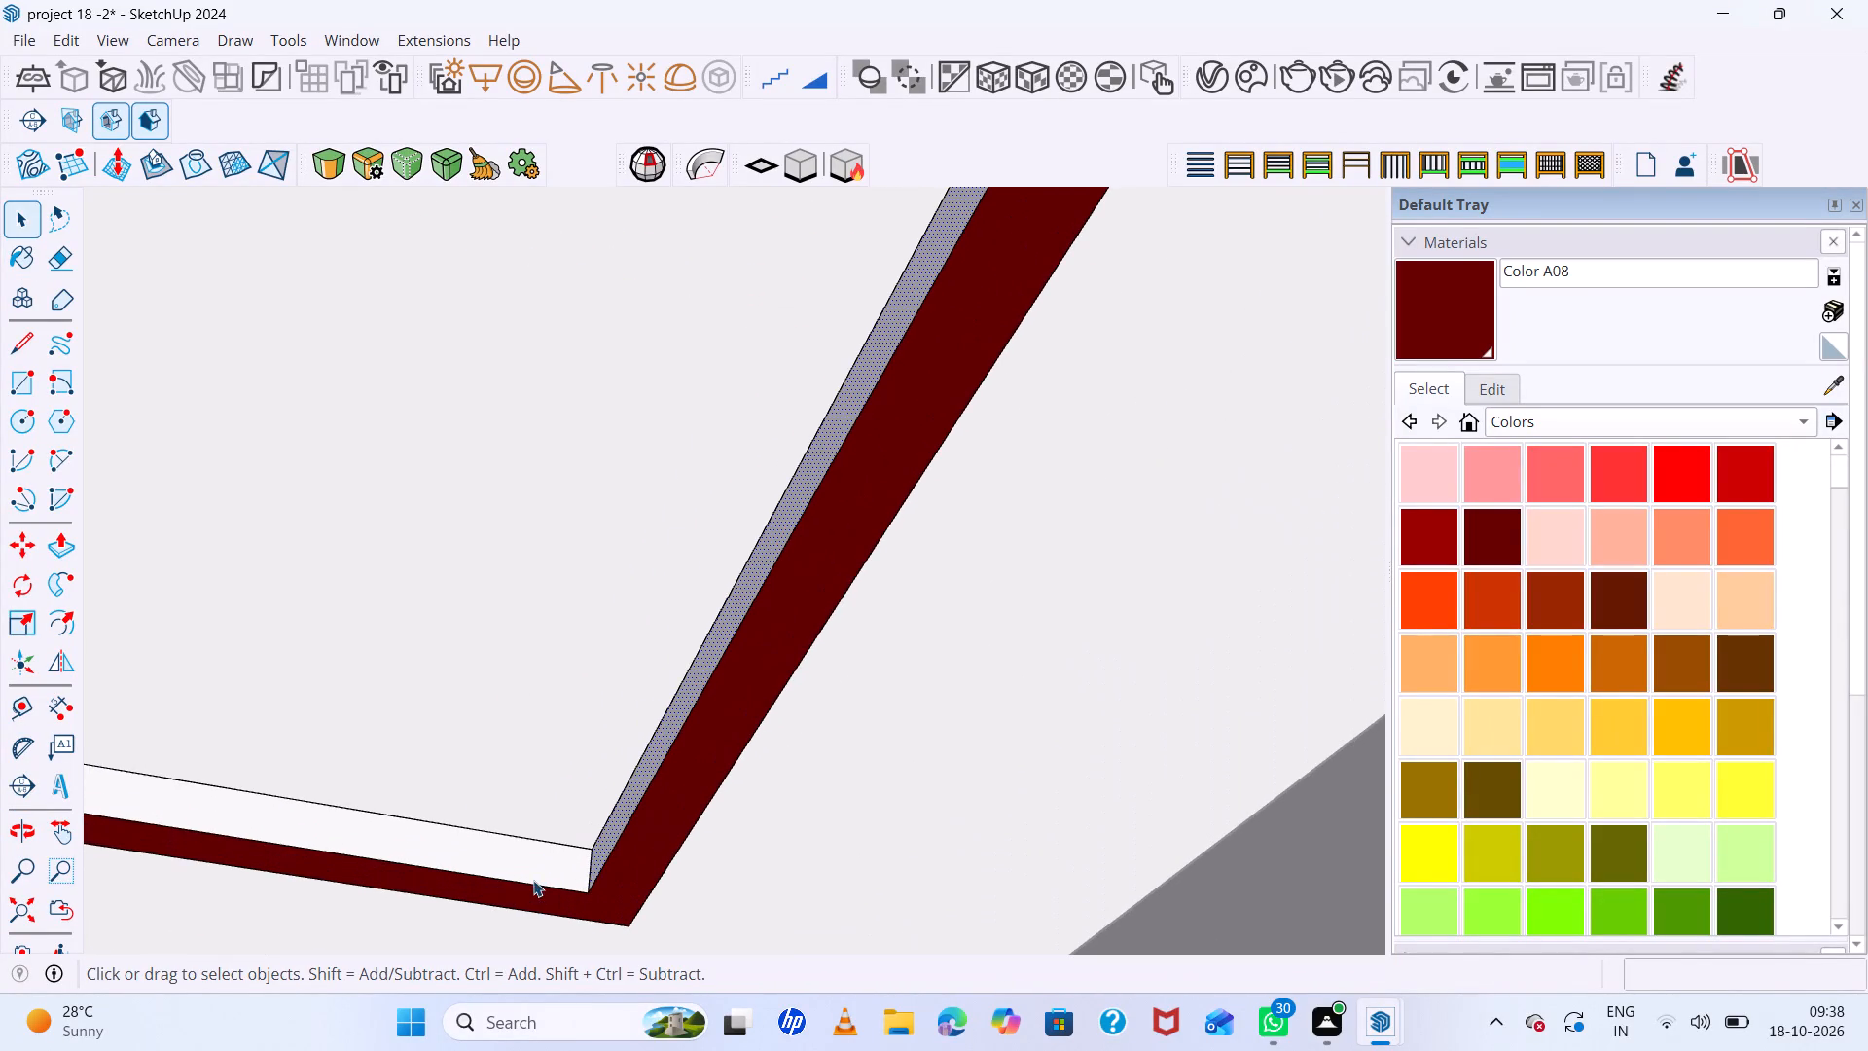
pyautogui.keyDown('shift'); pyautogui.click(533, 866); pyautogui.keyUp('shift')
pyautogui.scroll(-8, 533, 866)
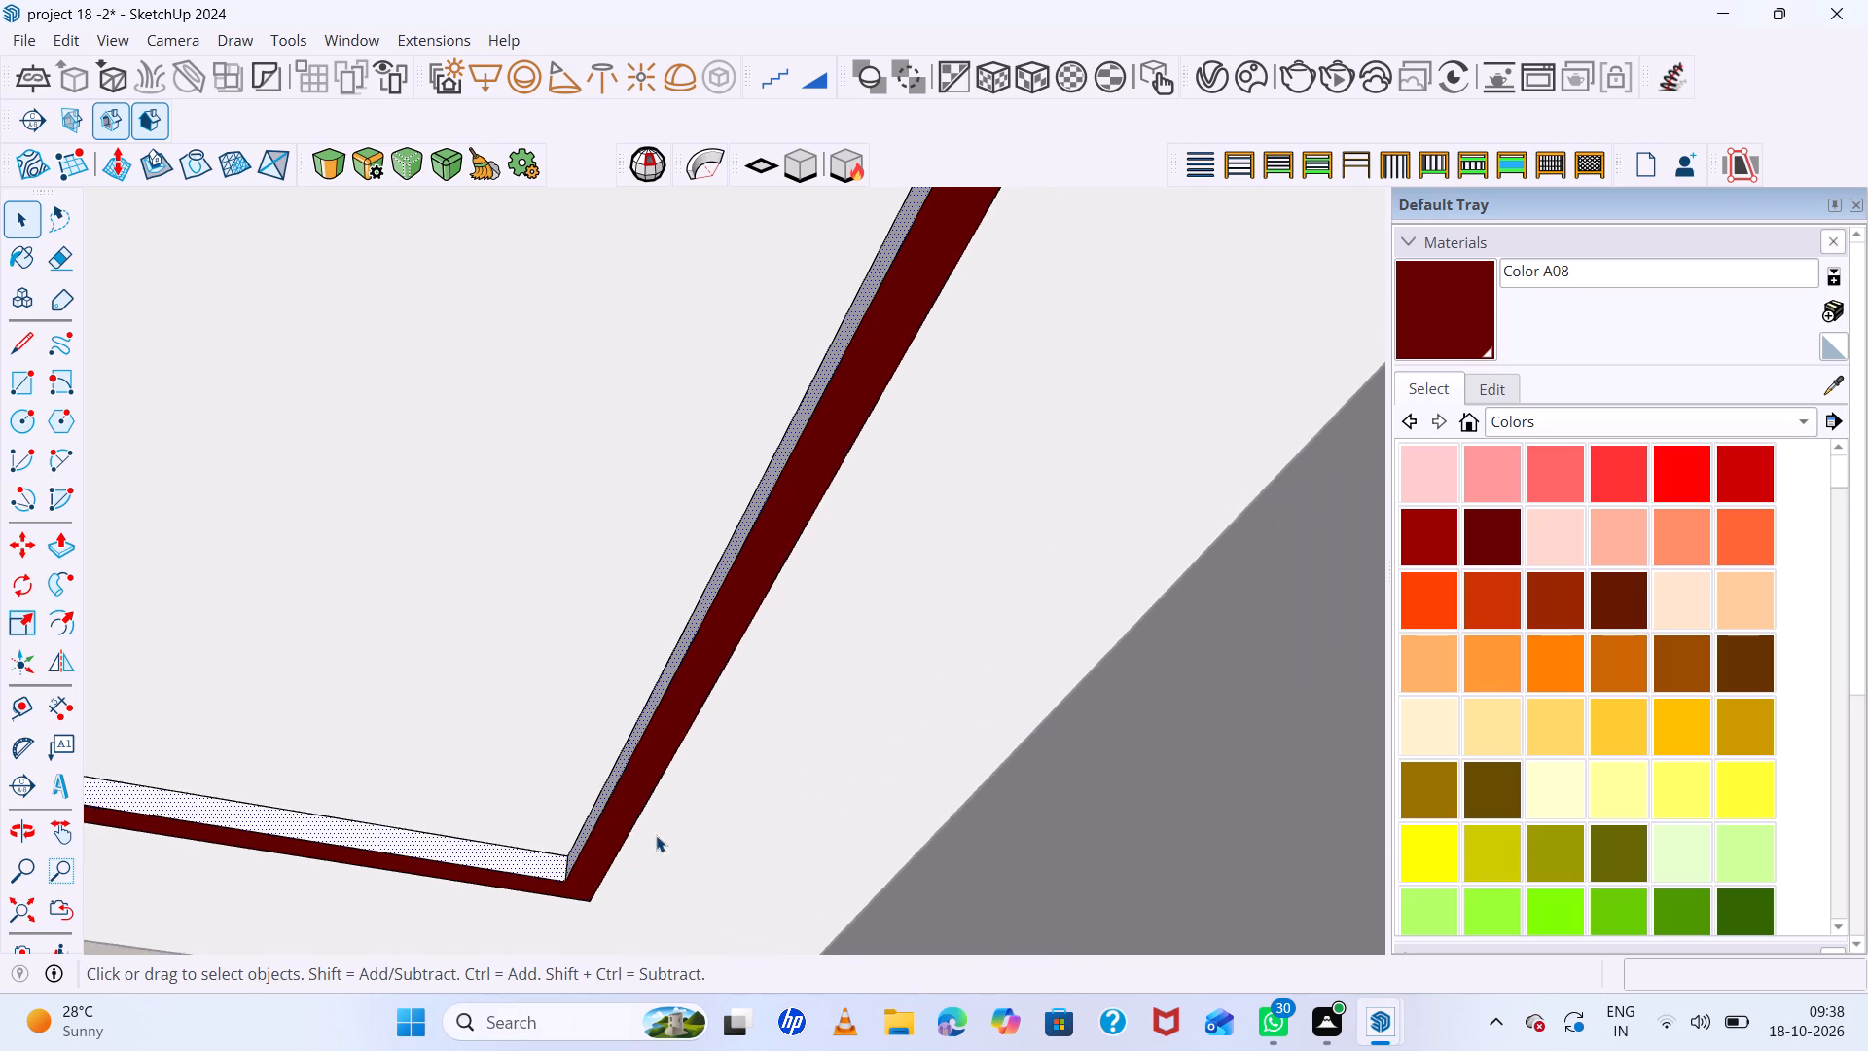
pyautogui.scroll(-20, 656, 835)
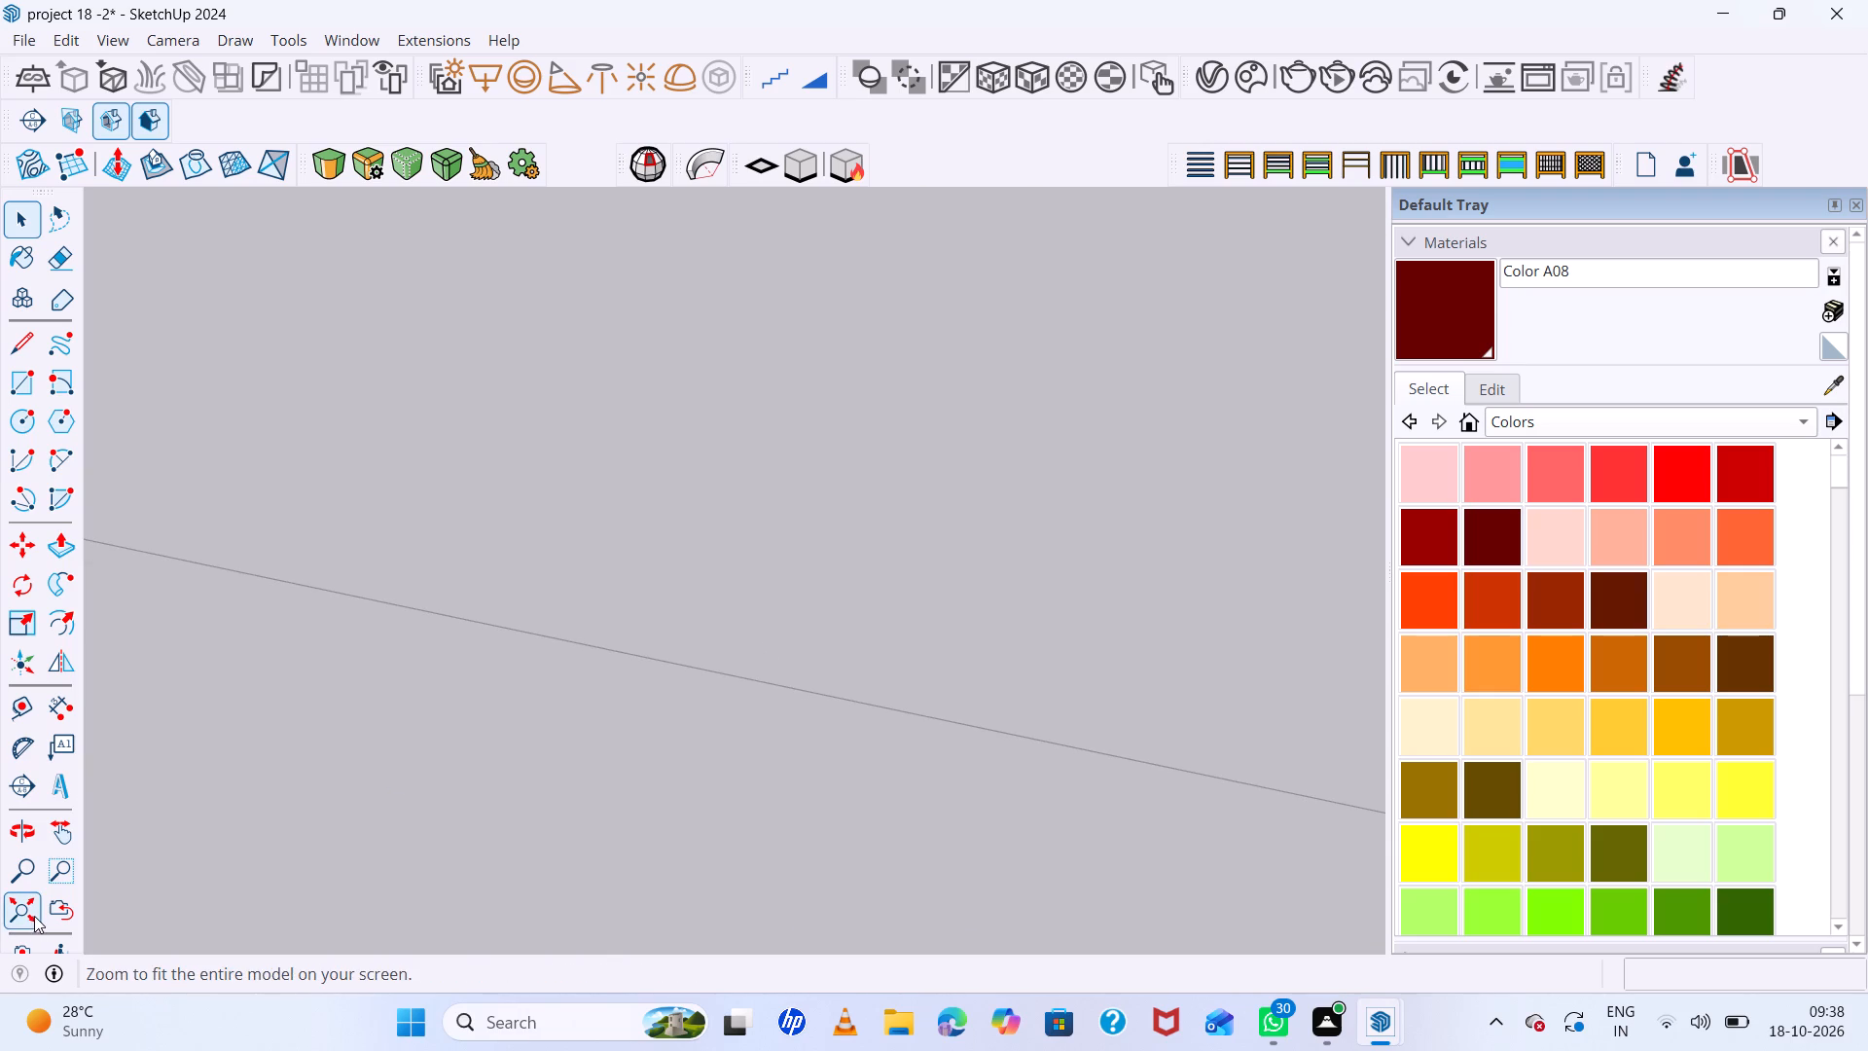
# Add the narrow inner face along the curtain side of the ceiling recess to the selection.
pyautogui.click(34, 916)
pyautogui.scroll(11, 414, 601)
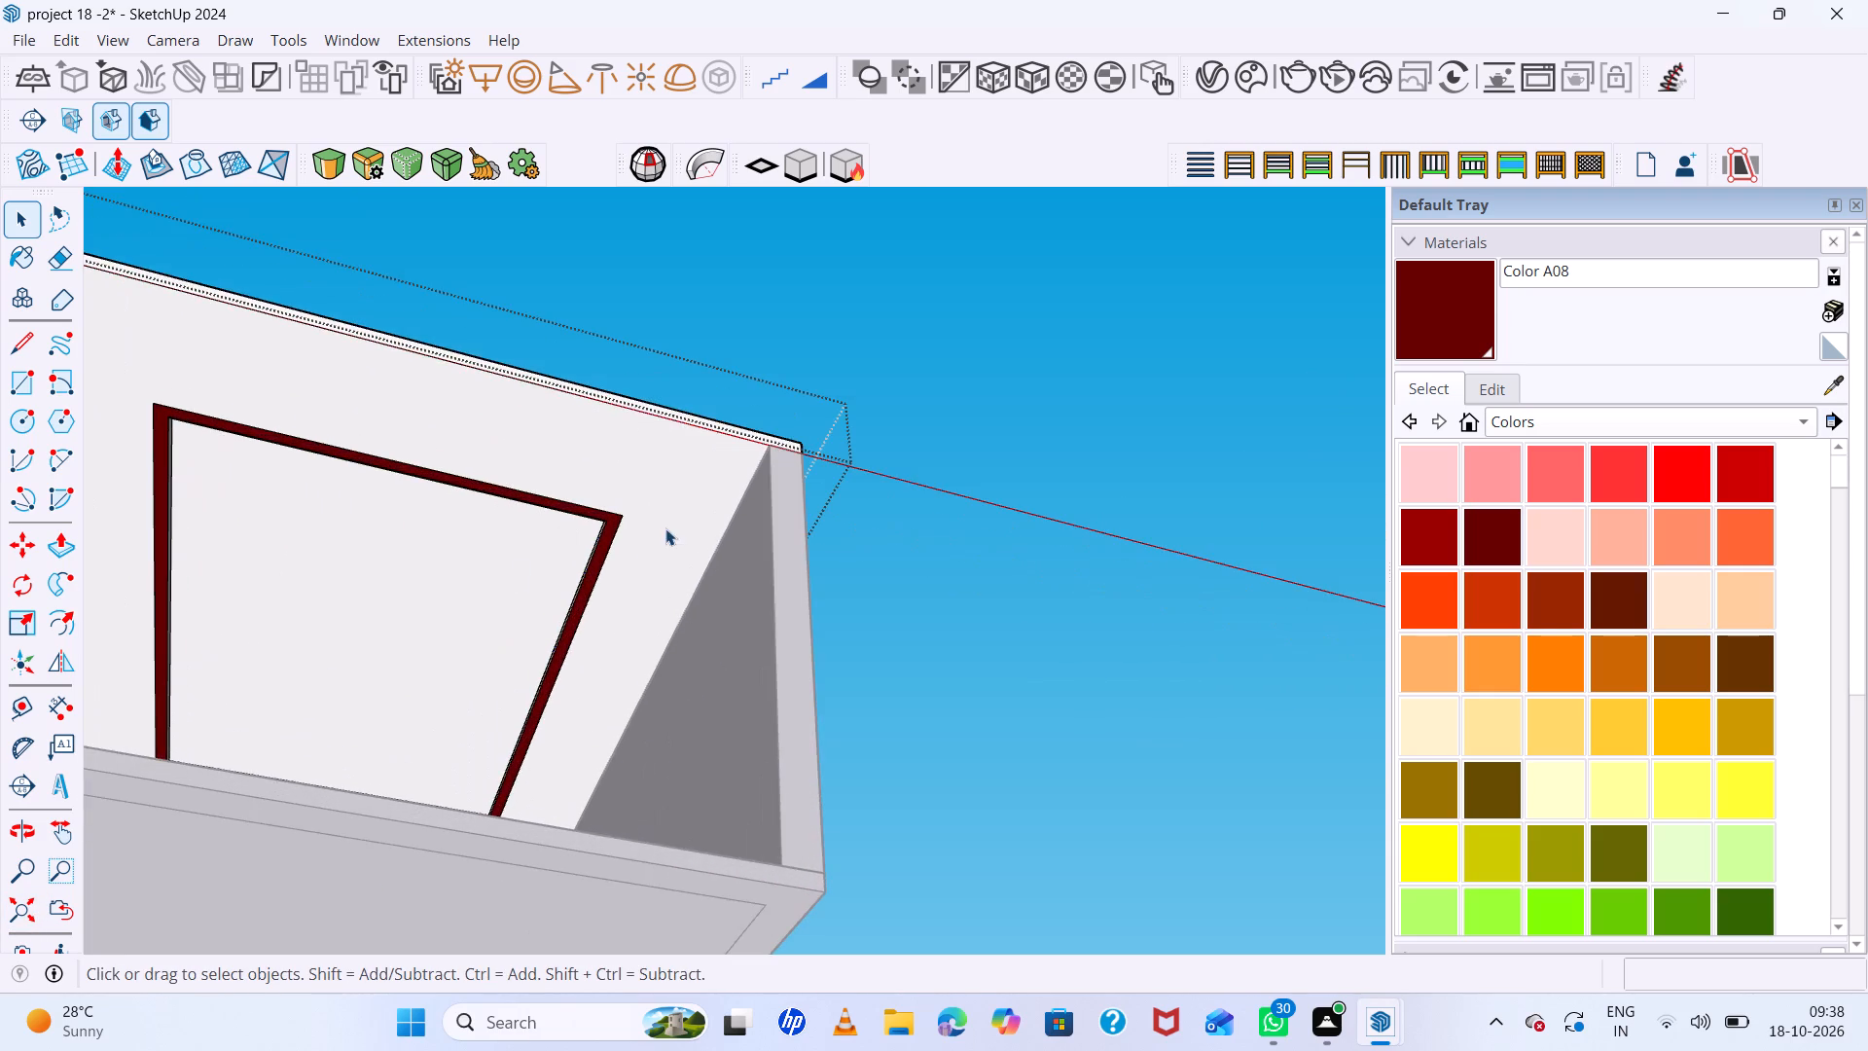
pyautogui.scroll(-6, 665, 528)
pyautogui.moveTo(699, 544); pyautogui.dragTo(267, 684, button='middle')
pyautogui.scroll(1, 698, 549)
pyautogui.scroll(17, 370, 634)
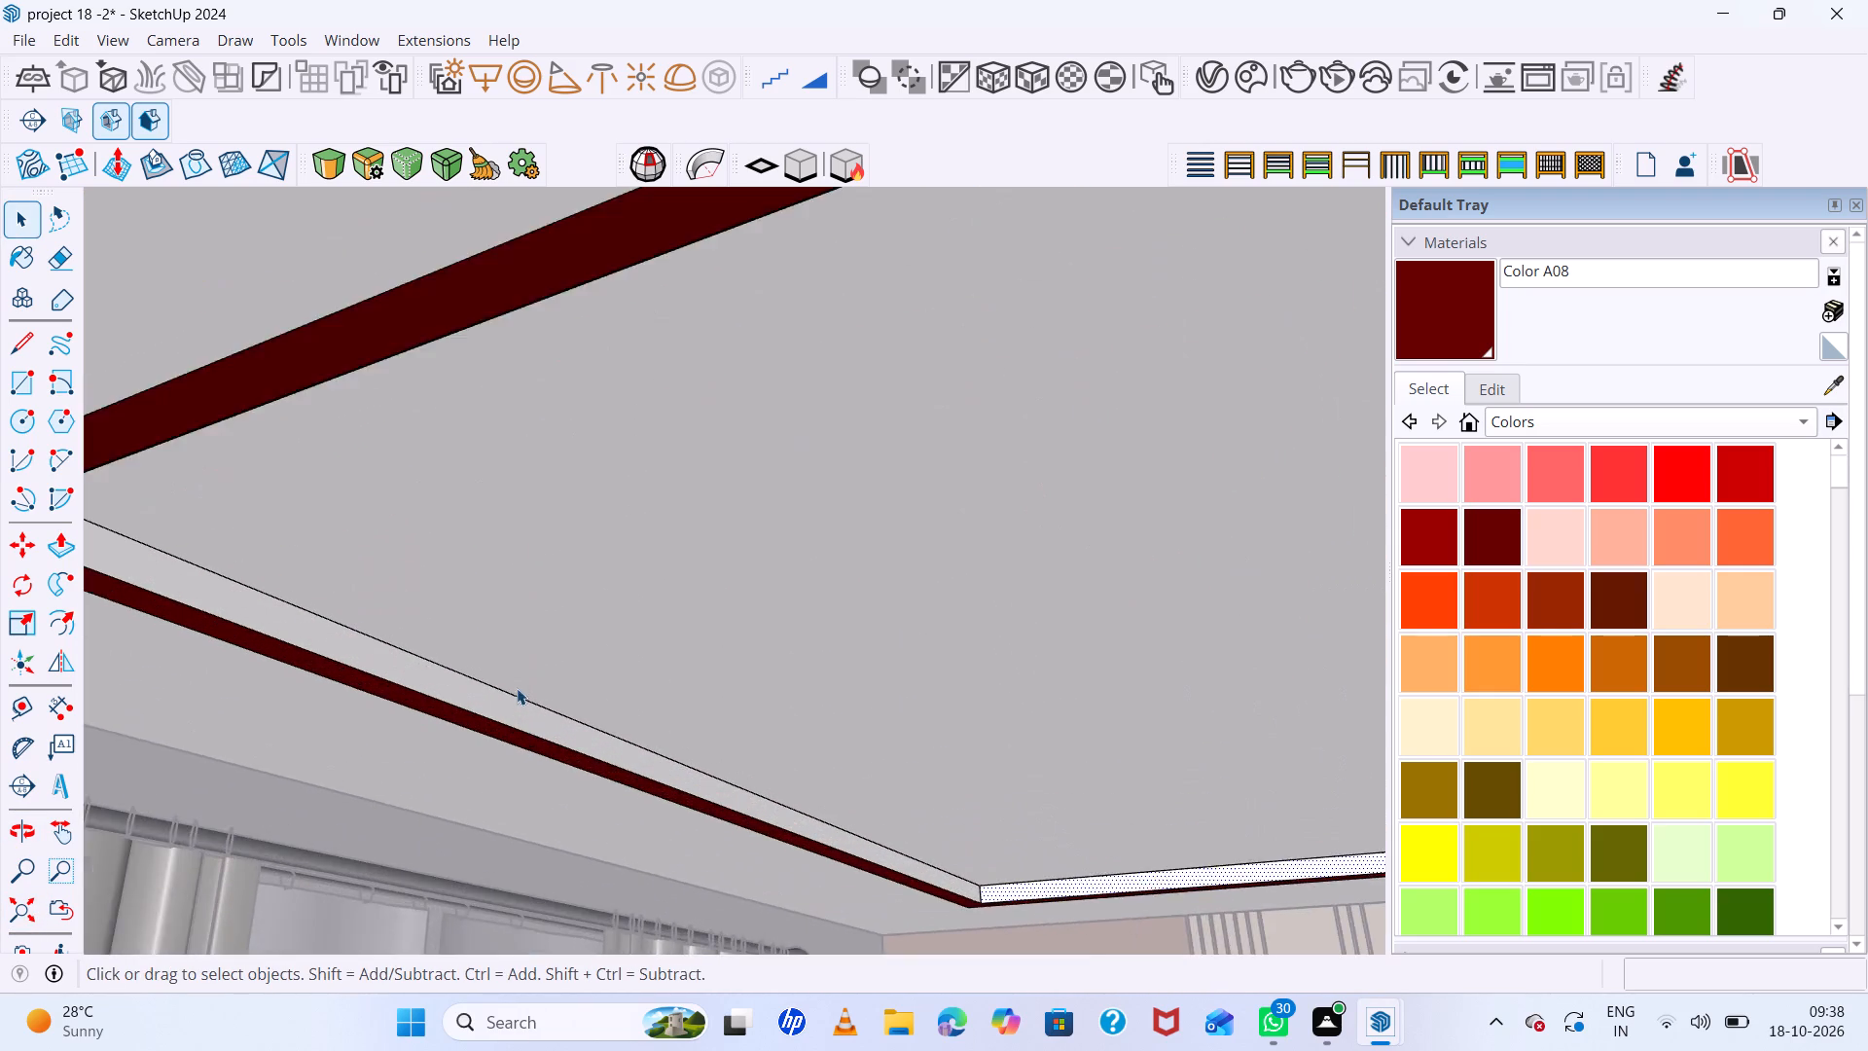
pyautogui.scroll(7, 517, 688)
pyautogui.keyDown('shift'); pyautogui.doubleClick(518, 709); pyautogui.keyUp('shift')
pyautogui.scroll(-12, 518, 709)
pyautogui.scroll(4, 971, 825)
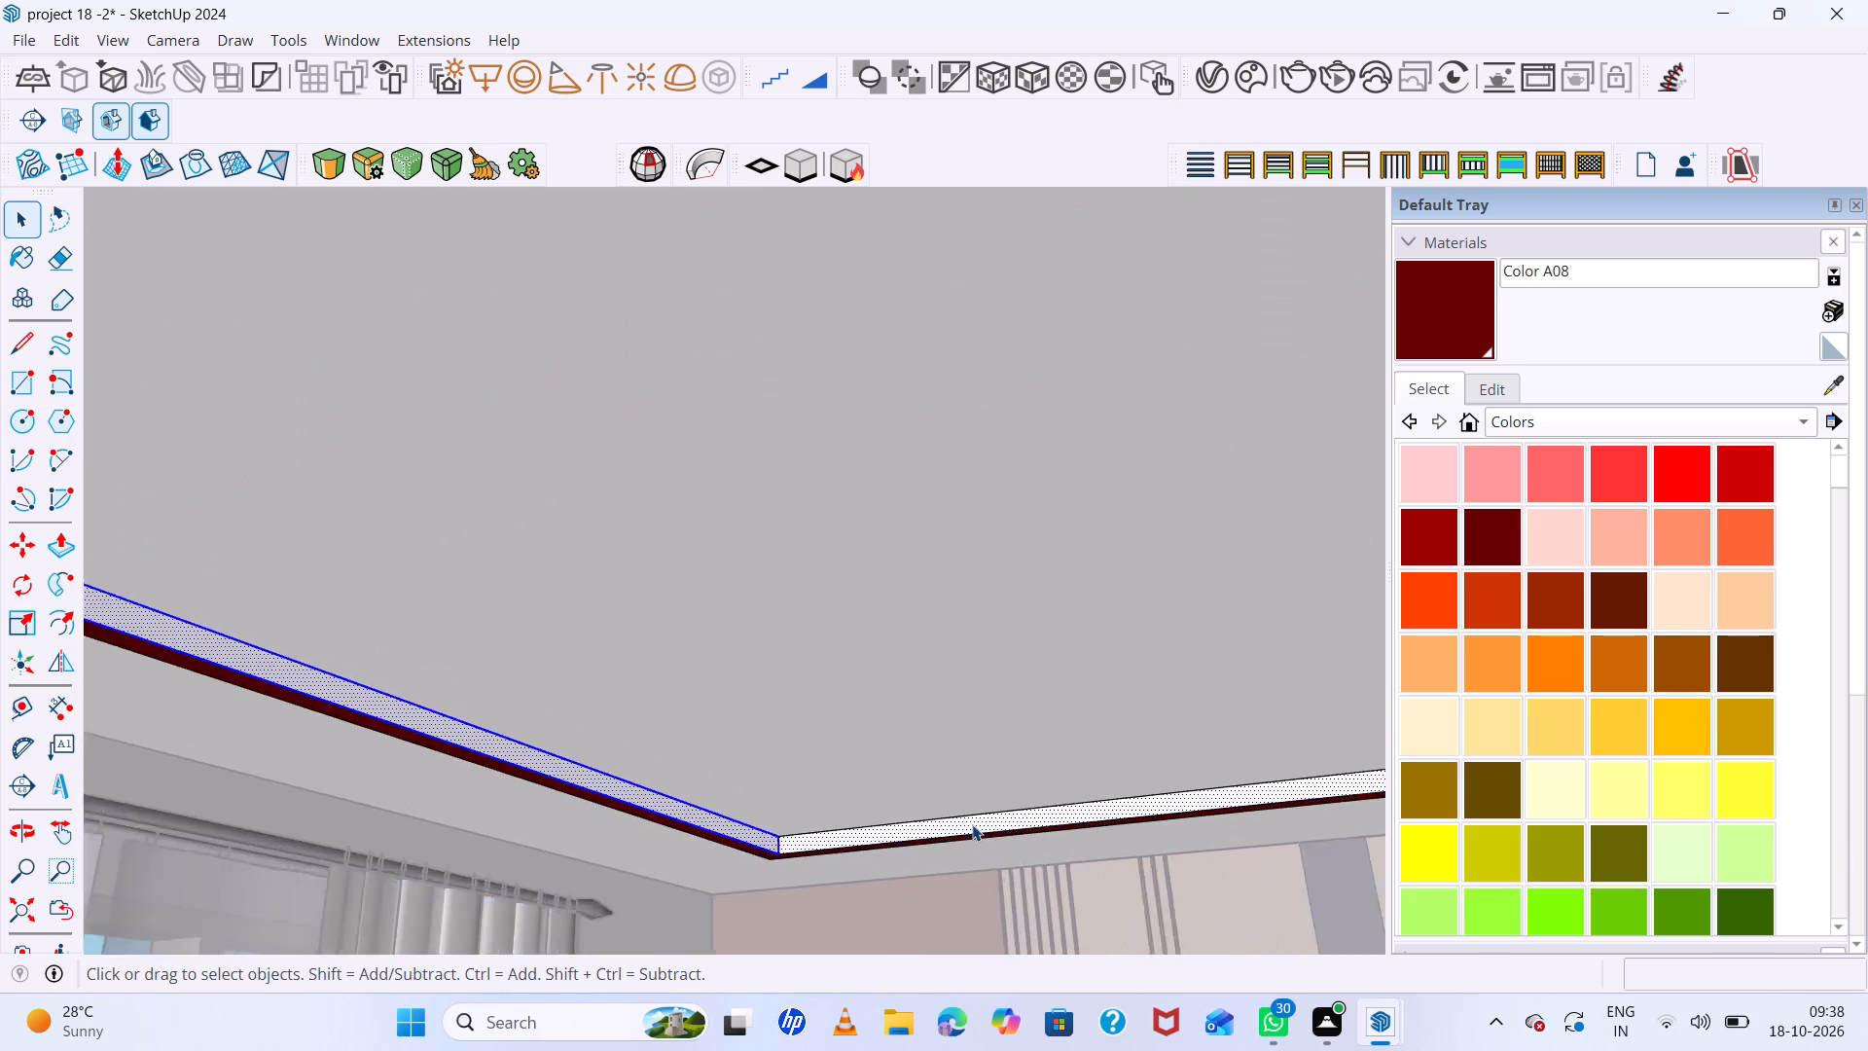
pyautogui.scroll(8, 972, 824)
pyautogui.scroll(-20, 879, 792)
# Add the remaining narrow inner face at the room's open side to the selection and copy all four recess faces.
pyautogui.moveTo(730, 671); pyautogui.dragTo(744, 627, button='middle')
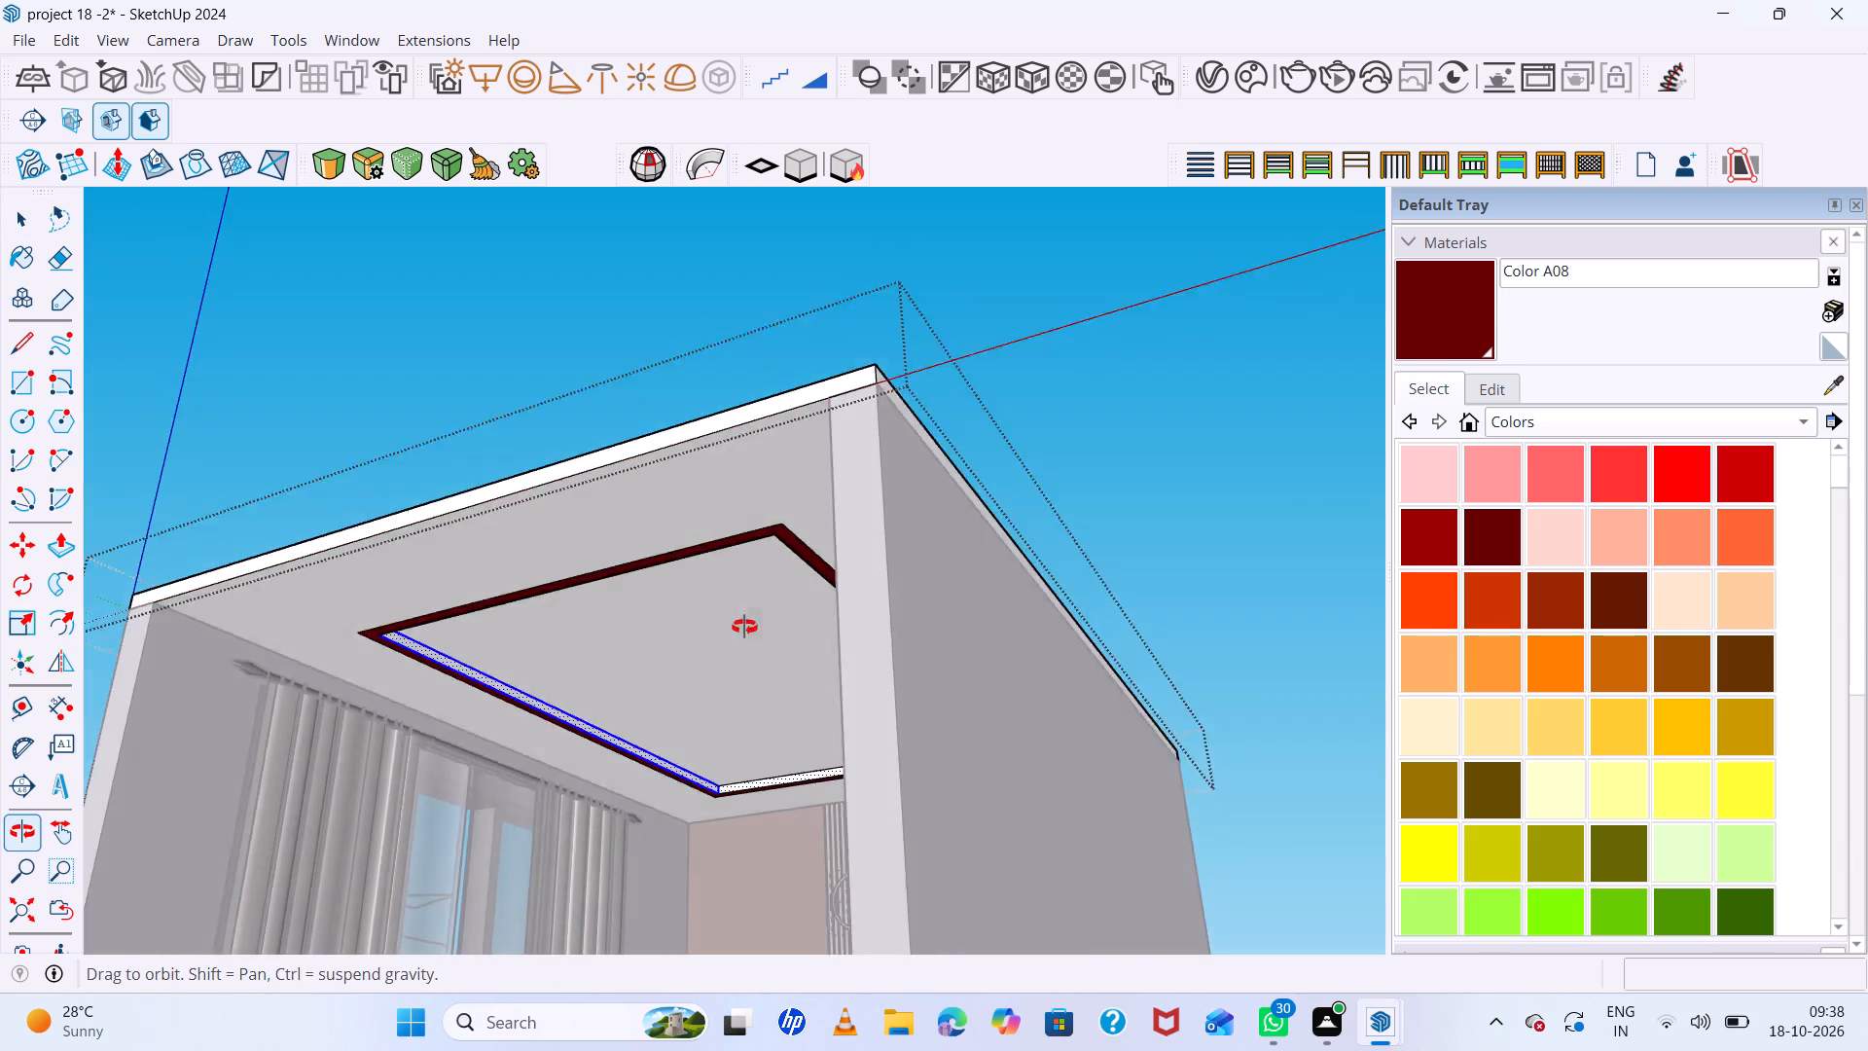
pyautogui.moveTo(744, 627); pyautogui.dragTo(848, 326, button='middle')
pyautogui.moveTo(680, 295); pyautogui.dragTo(818, 585, button='middle')
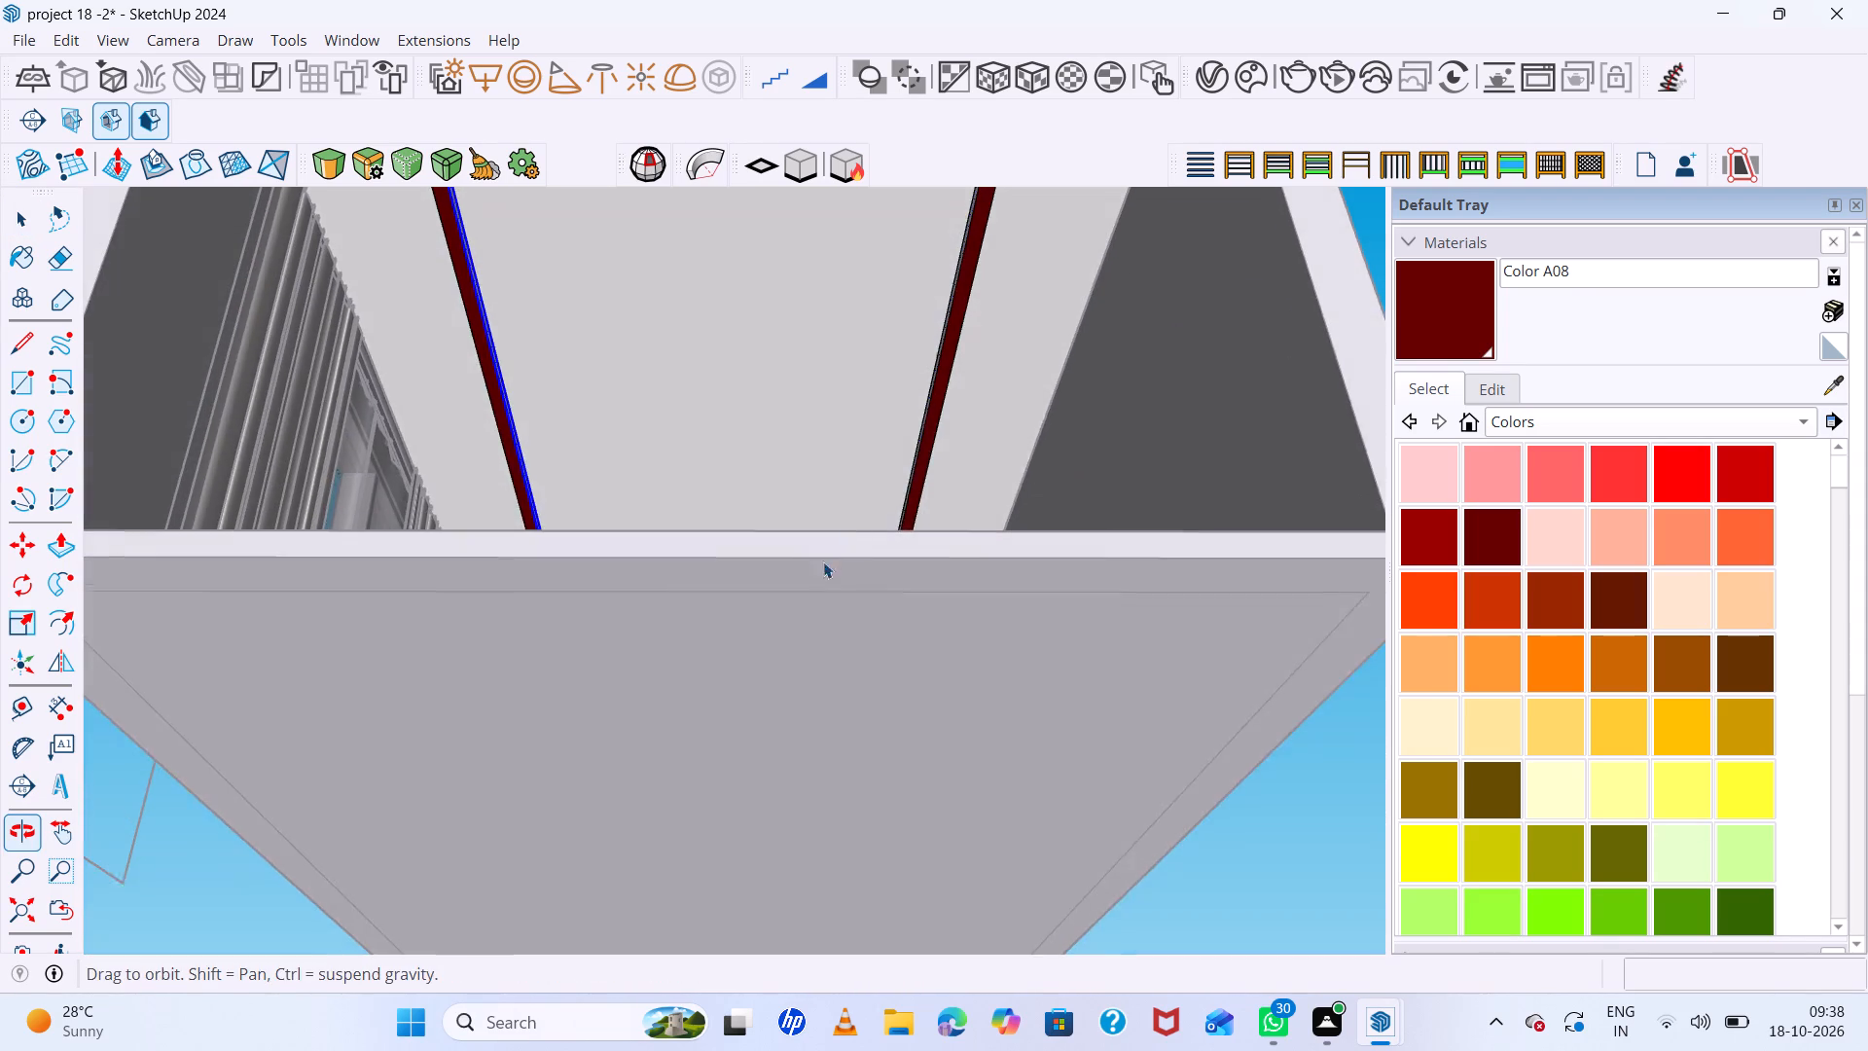
pyautogui.scroll(-7, 727, 380)
pyautogui.scroll(13, 780, 281)
pyautogui.moveTo(711, 564); pyautogui.dragTo(746, 485, button='middle')
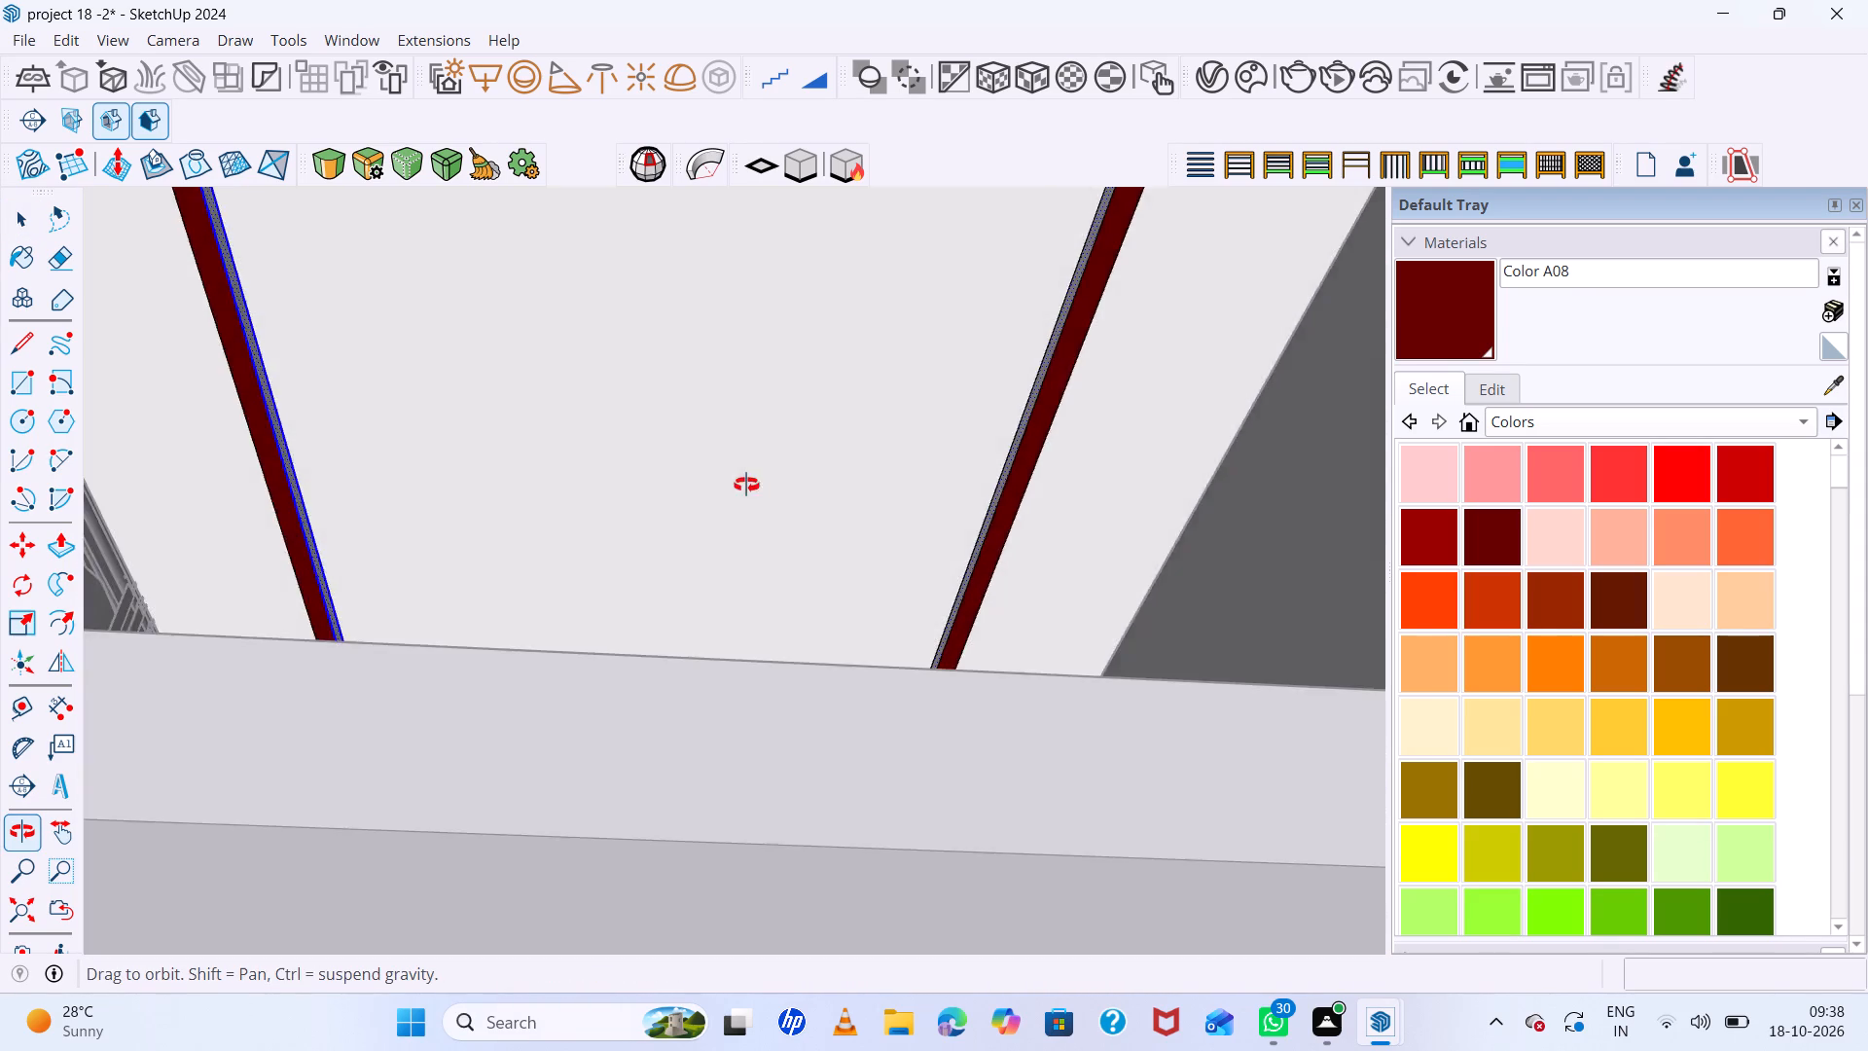
pyautogui.moveTo(746, 485); pyautogui.dragTo(903, 683, button='middle')
pyautogui.scroll(16, 841, 506)
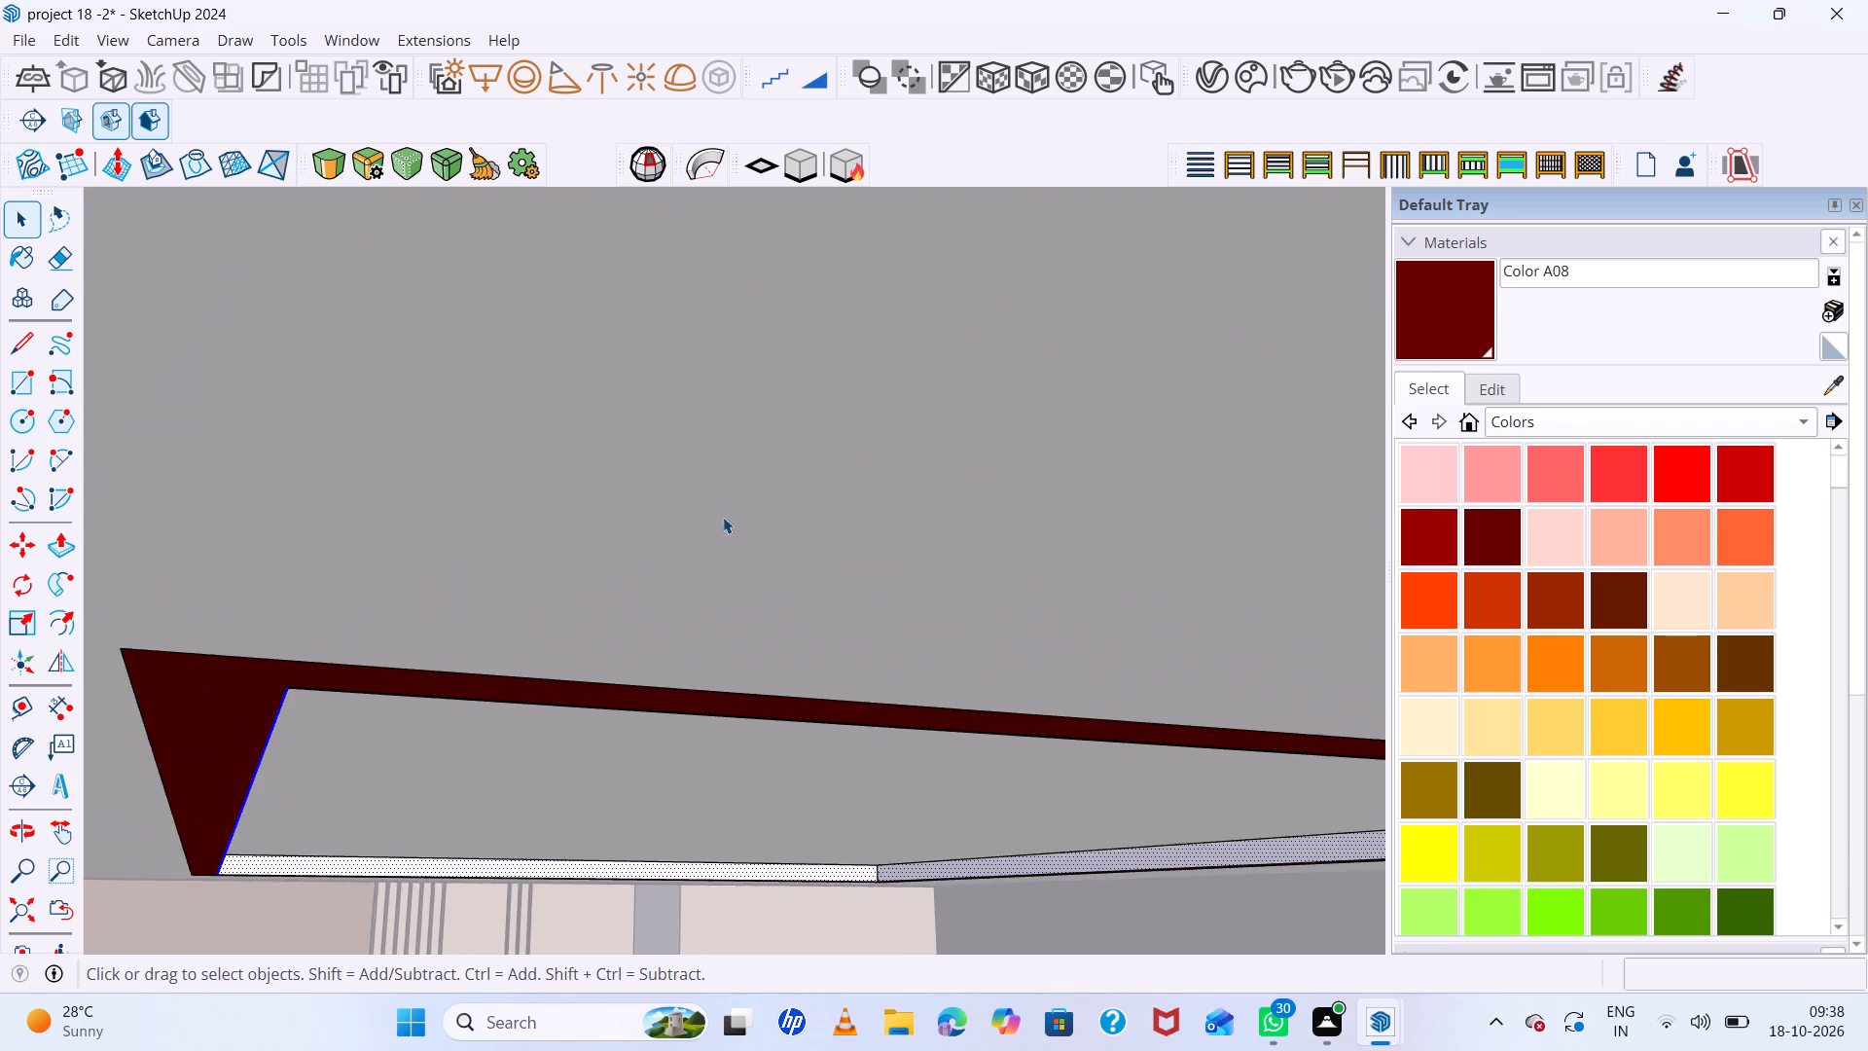
pyautogui.scroll(1, 723, 517)
pyautogui.moveTo(732, 489); pyautogui.dragTo(733, 354, button='middle')
pyautogui.scroll(-7, 722, 394)
pyautogui.moveTo(736, 627); pyautogui.dragTo(738, 599, button='middle')
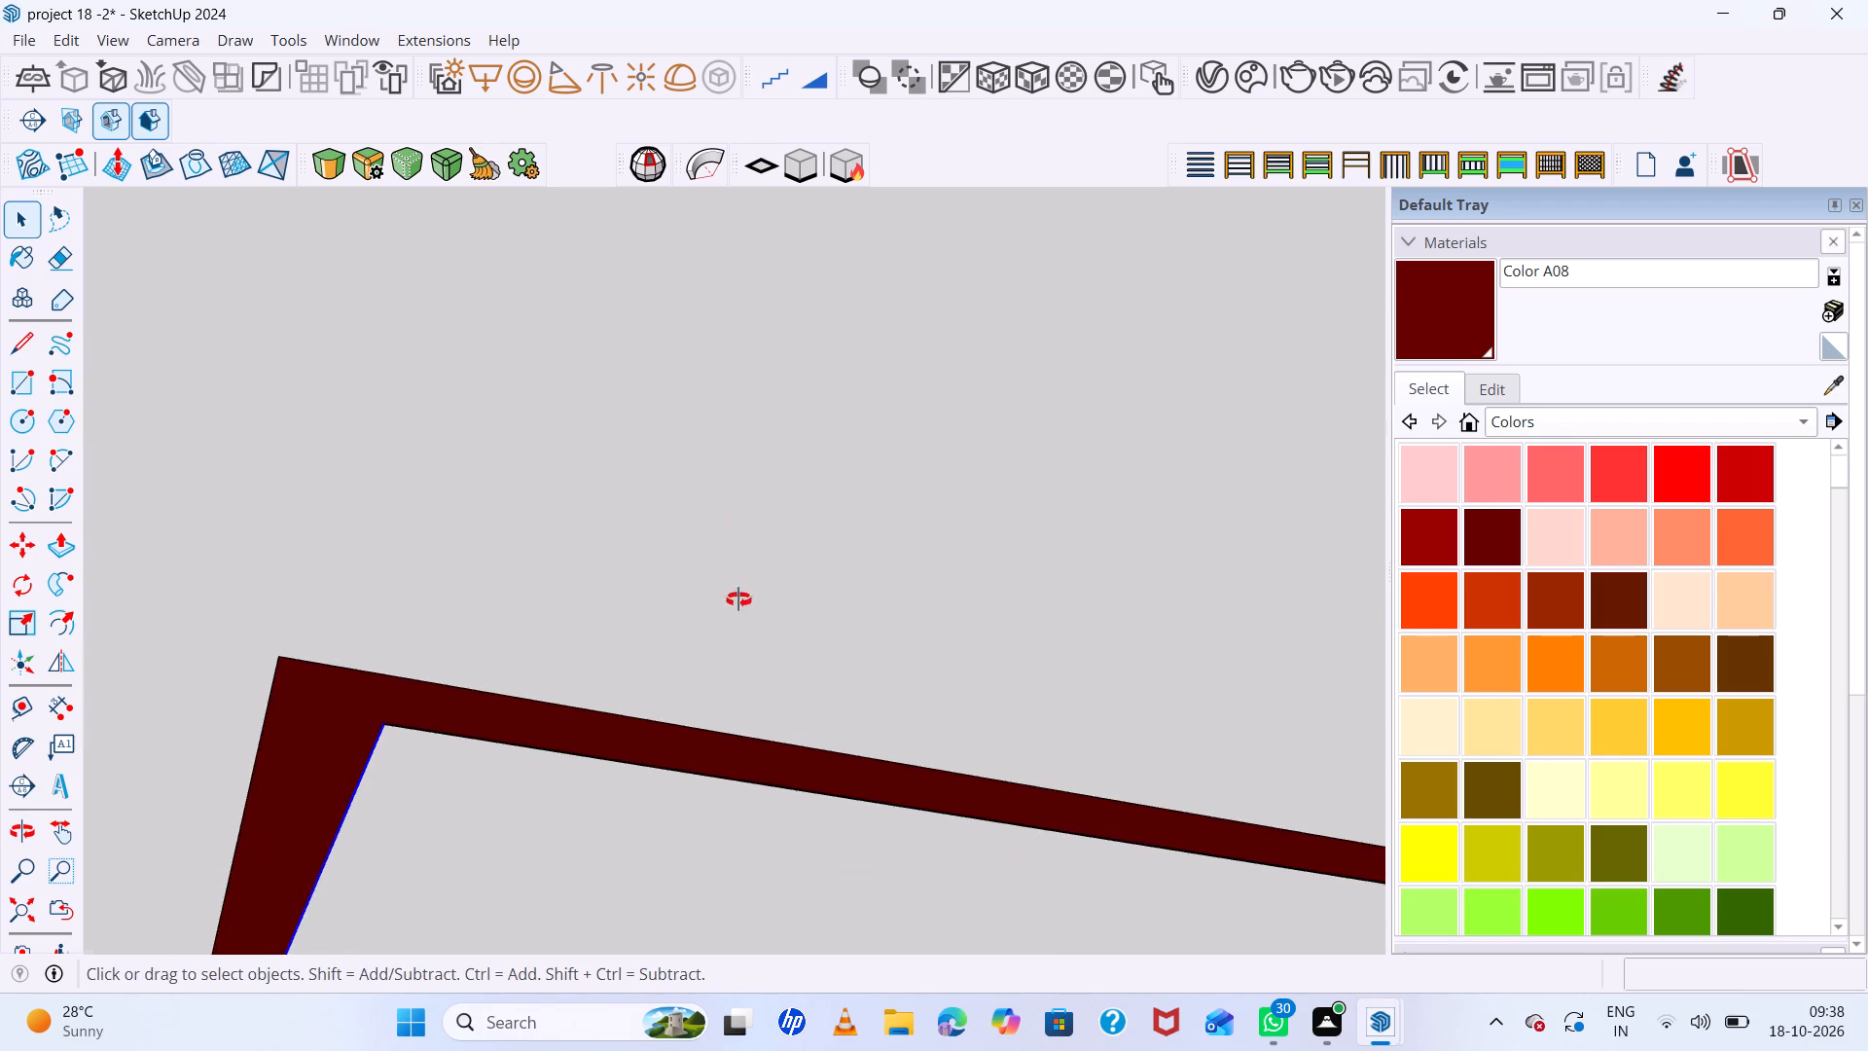
pyautogui.moveTo(738, 599); pyautogui.dragTo(747, 396, button='middle')
pyautogui.scroll(-7, 419, 708)
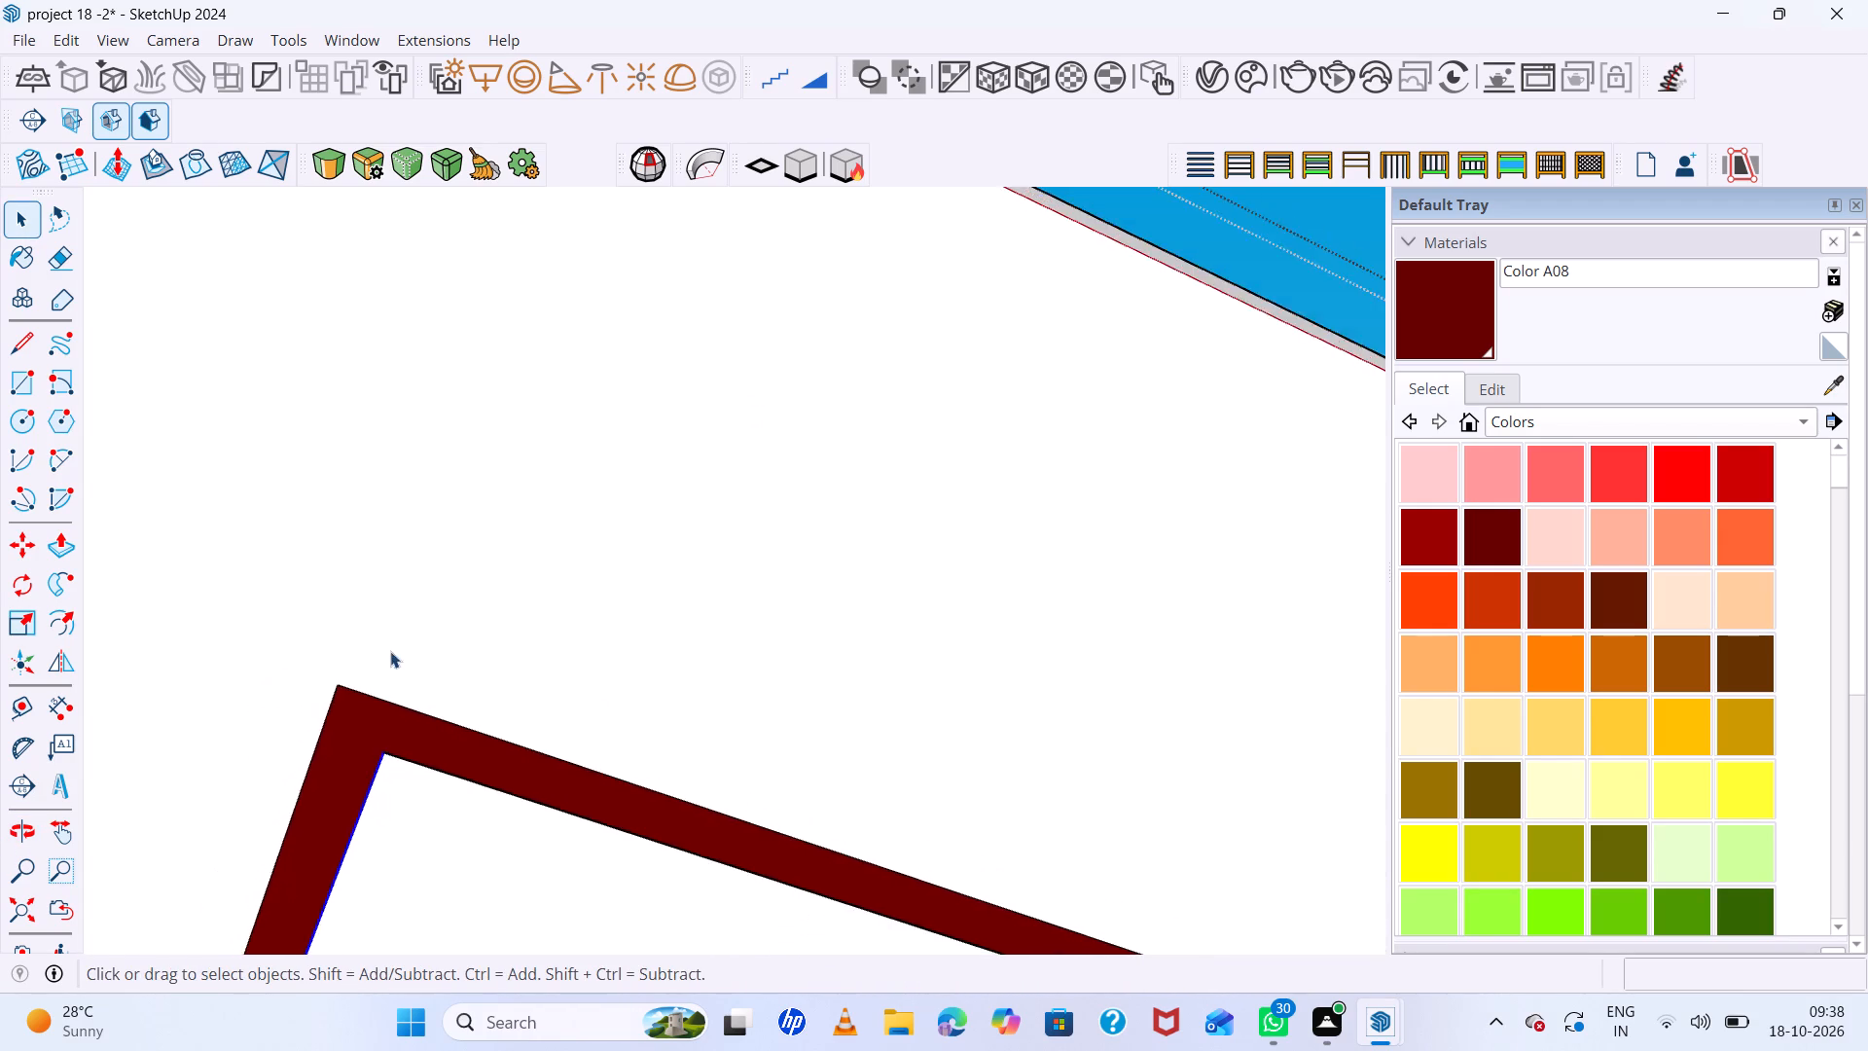
pyautogui.scroll(-7, 390, 651)
pyautogui.scroll(6, 576, 787)
pyautogui.moveTo(589, 782); pyautogui.dragTo(799, 483, button='middle')
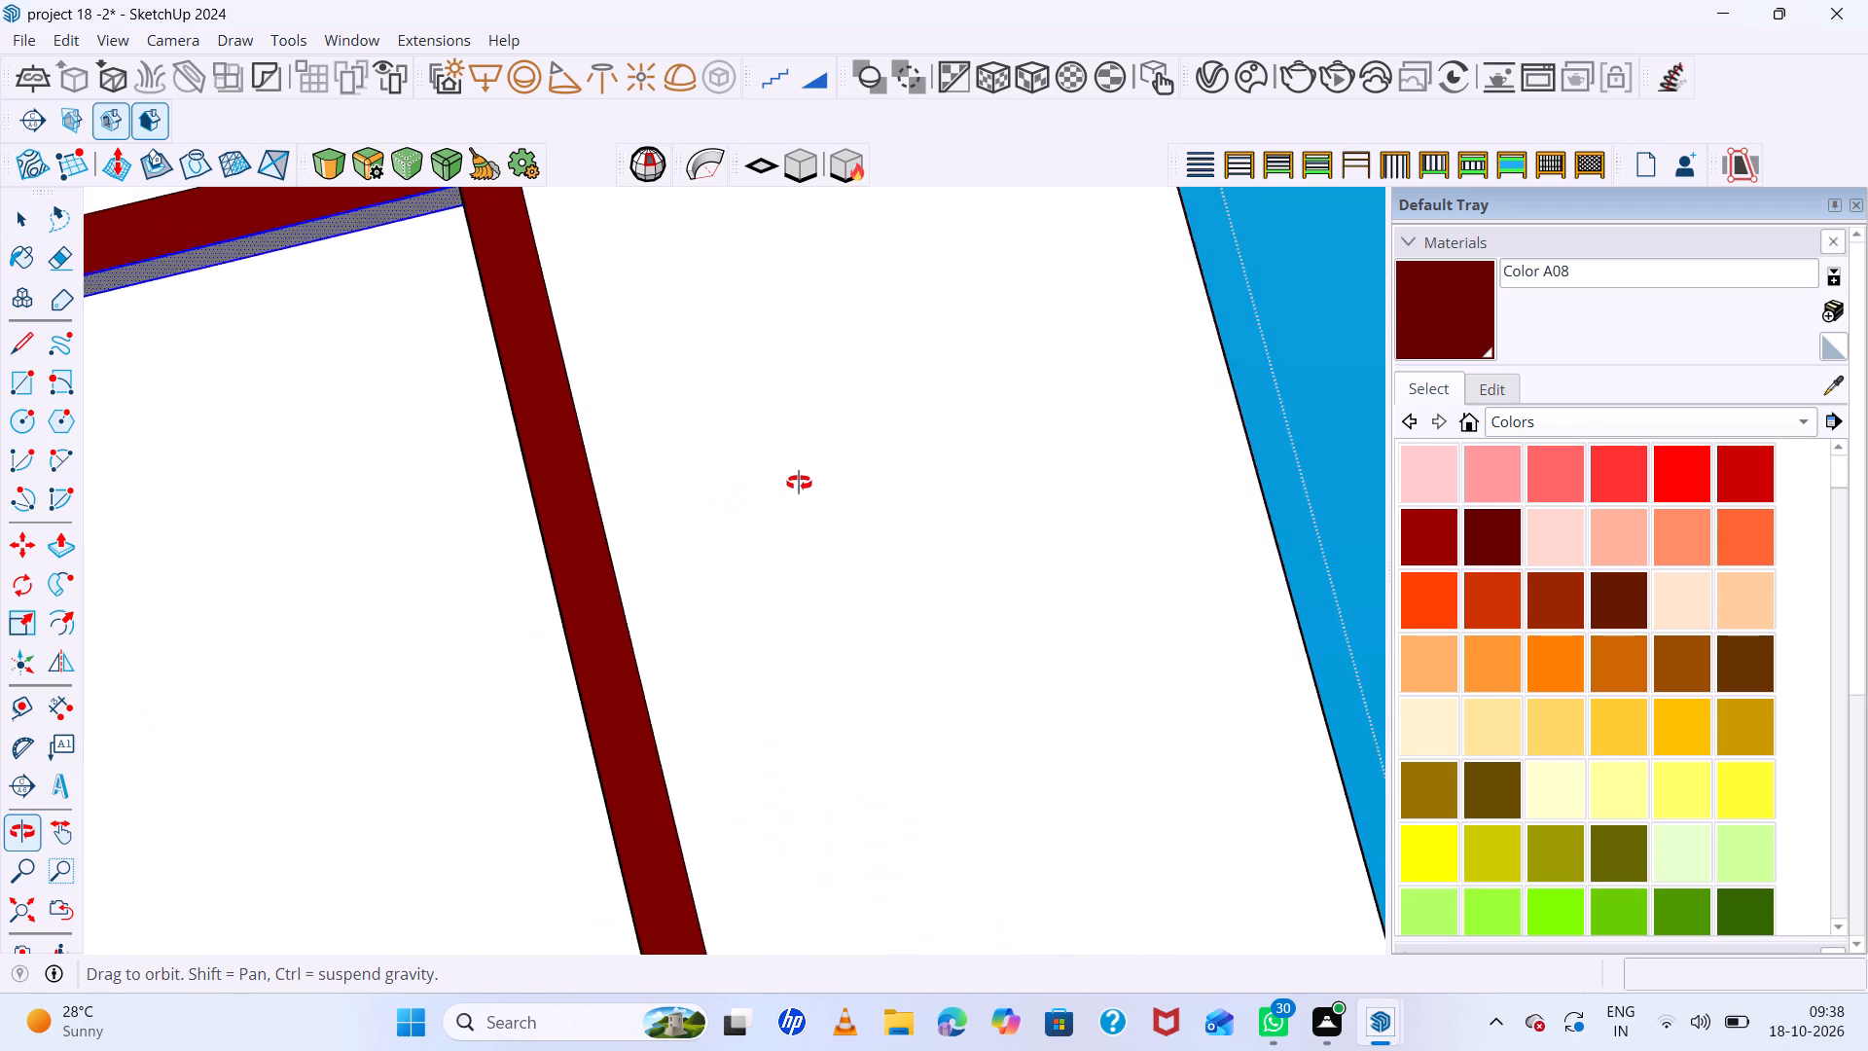
pyautogui.moveTo(799, 483); pyautogui.dragTo(896, 487, button='middle')
pyautogui.scroll(7, 436, 496)
pyautogui.moveTo(485, 489); pyautogui.dragTo(837, 317, button='middle')
pyautogui.scroll(5, 683, 666)
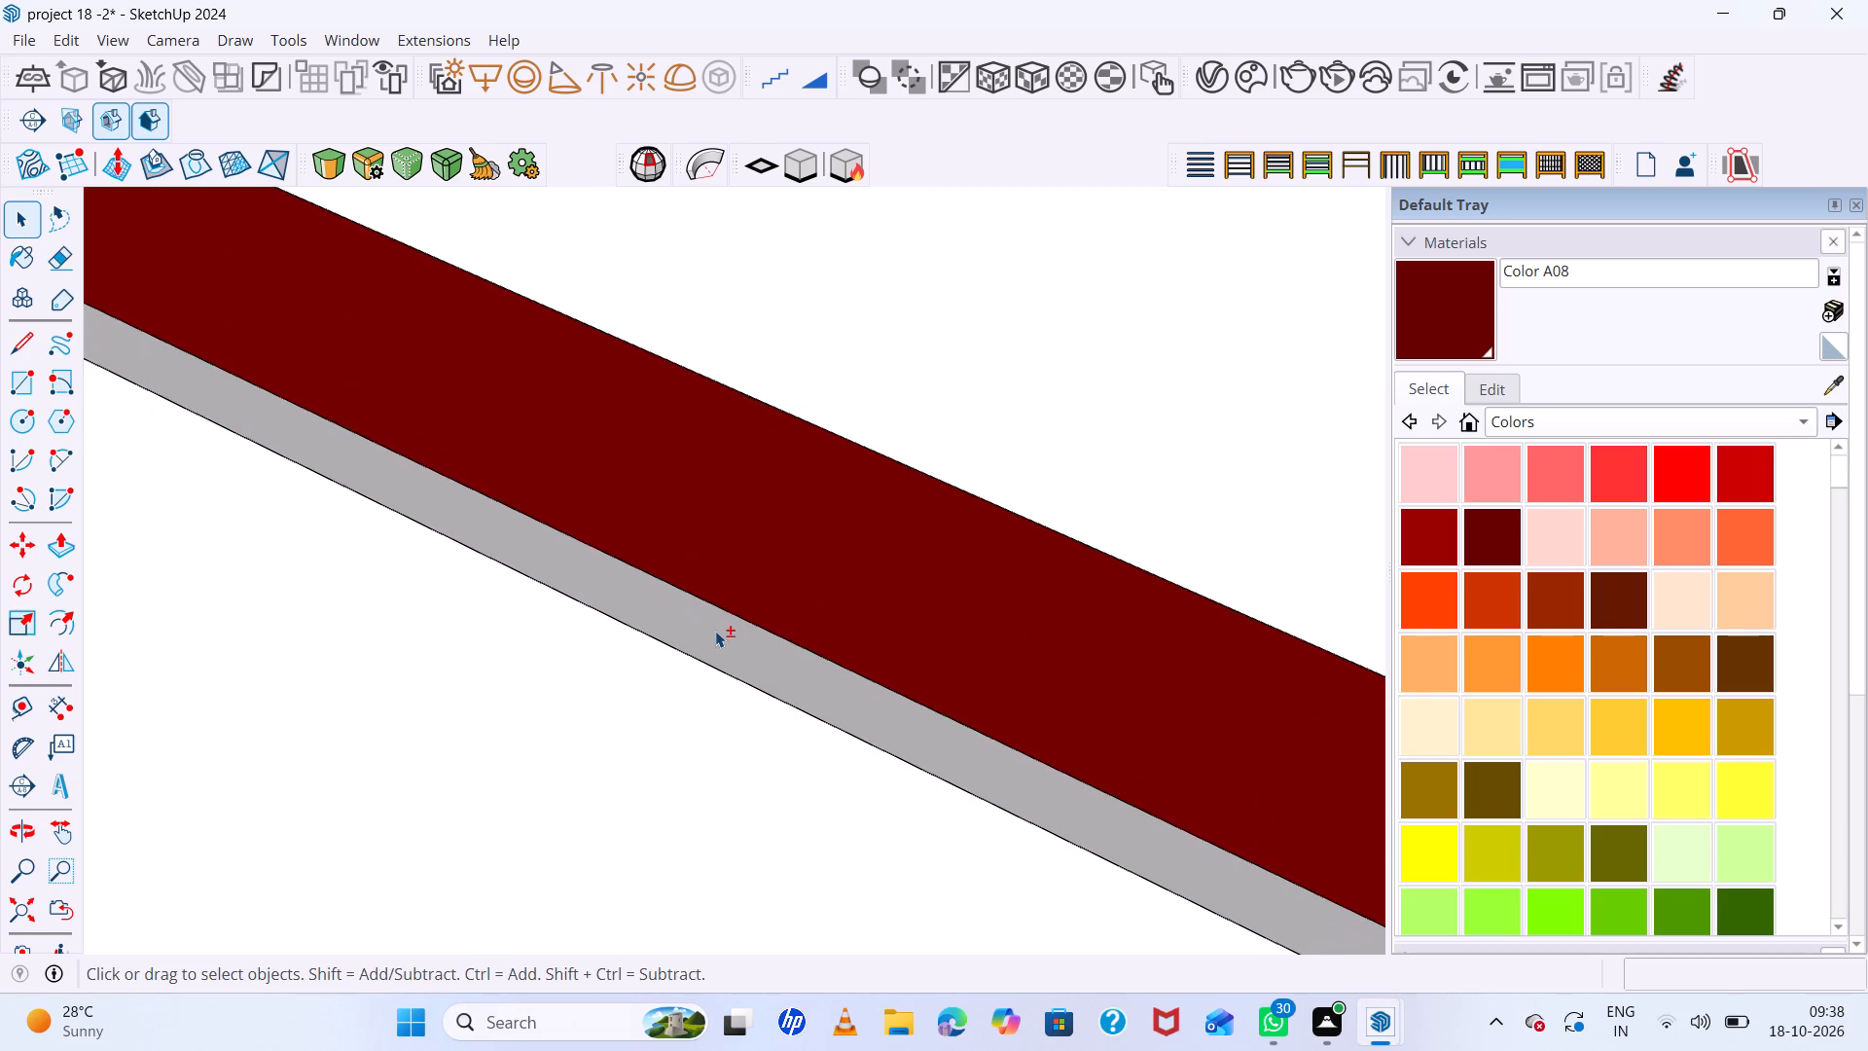
pyautogui.keyDown('shift'); pyautogui.click(715, 631); pyautogui.keyUp('shift')
pyautogui.scroll(-20, 708, 632)
pyautogui.scroll(-7, 708, 632)
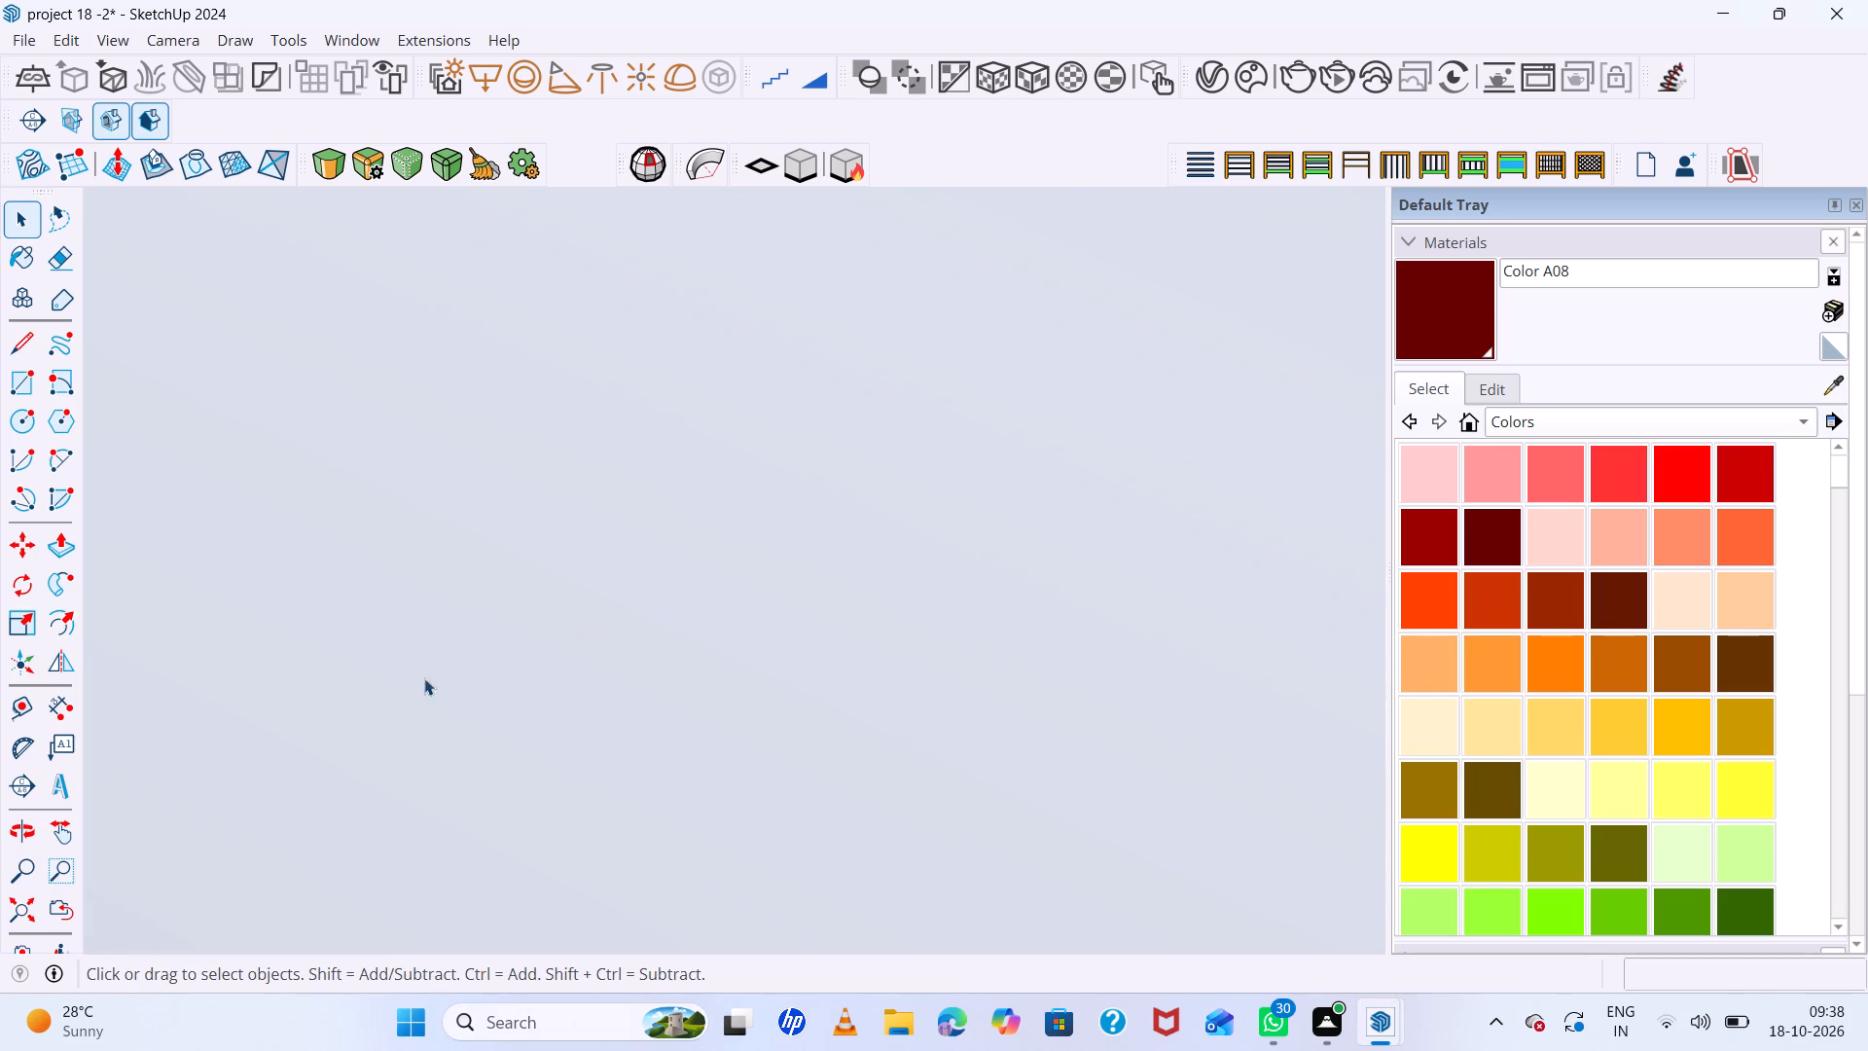
pyautogui.click(29, 910)
pyautogui.scroll(-1, 485, 561)
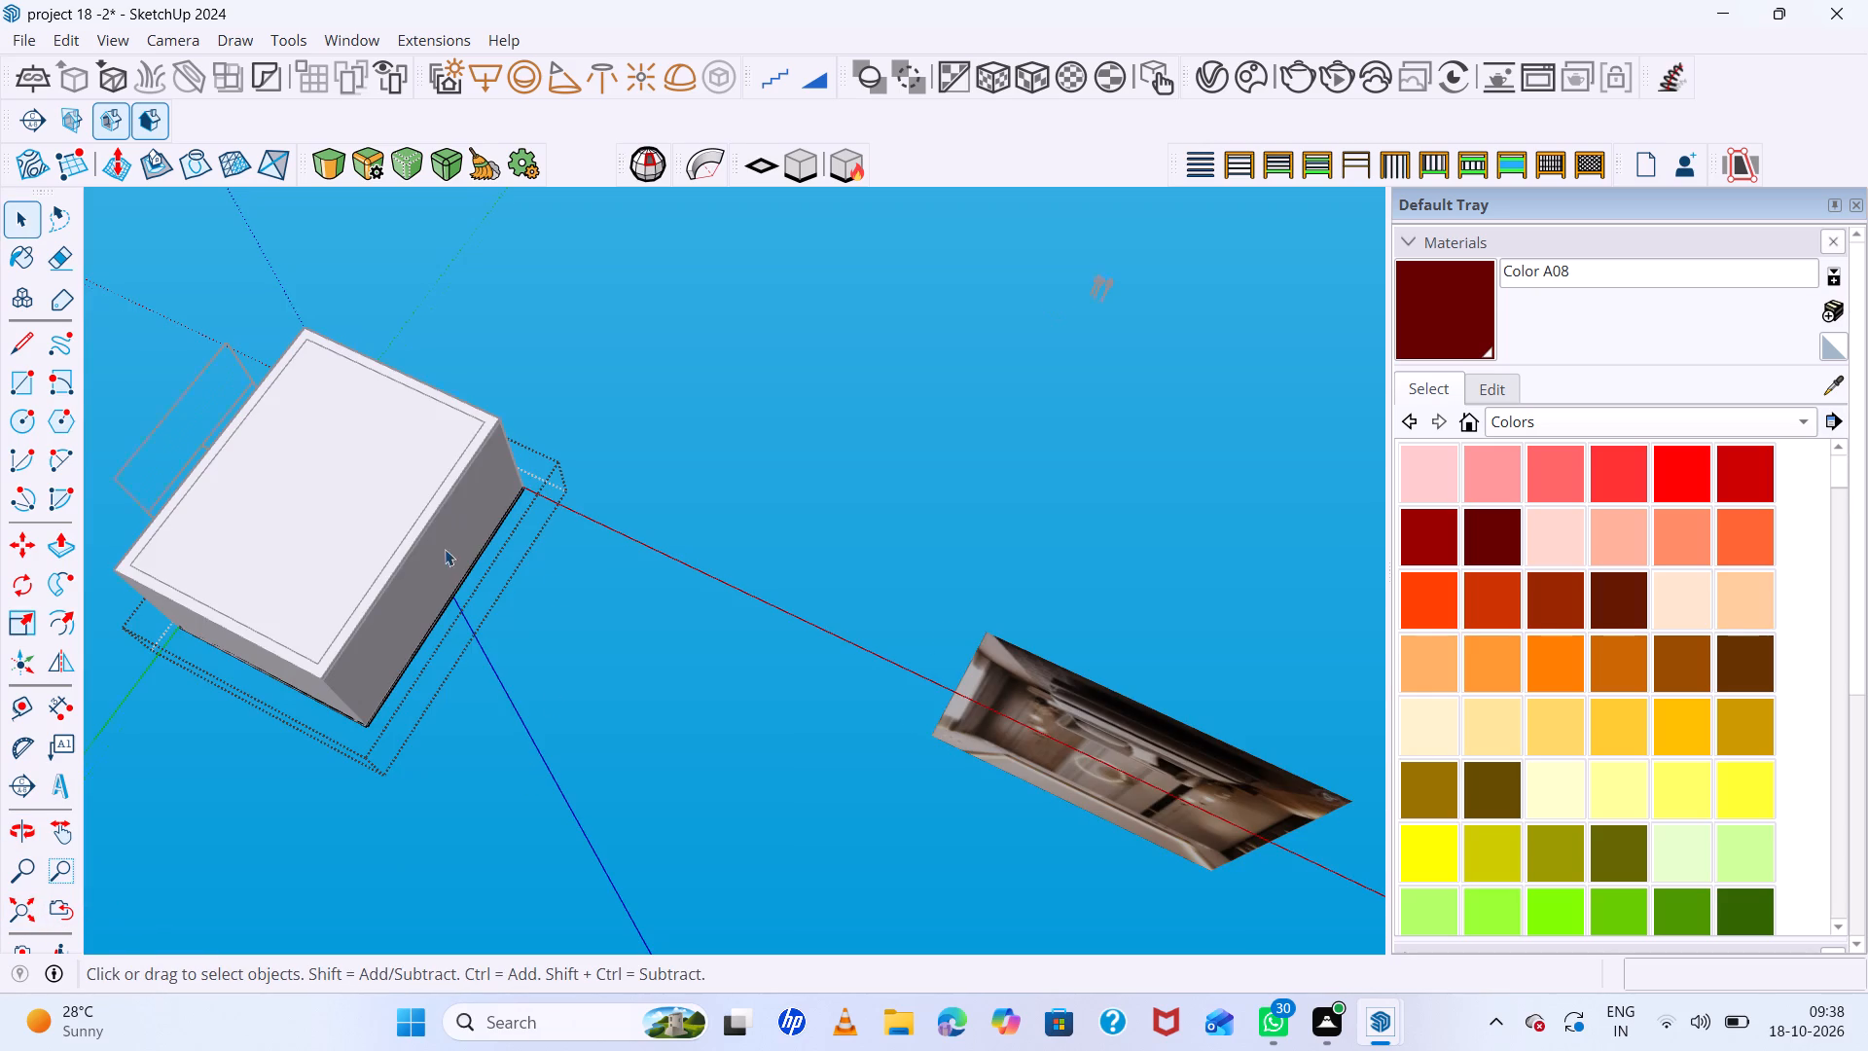
pyautogui.moveTo(429, 558); pyautogui.dragTo(12, 996, button='middle')
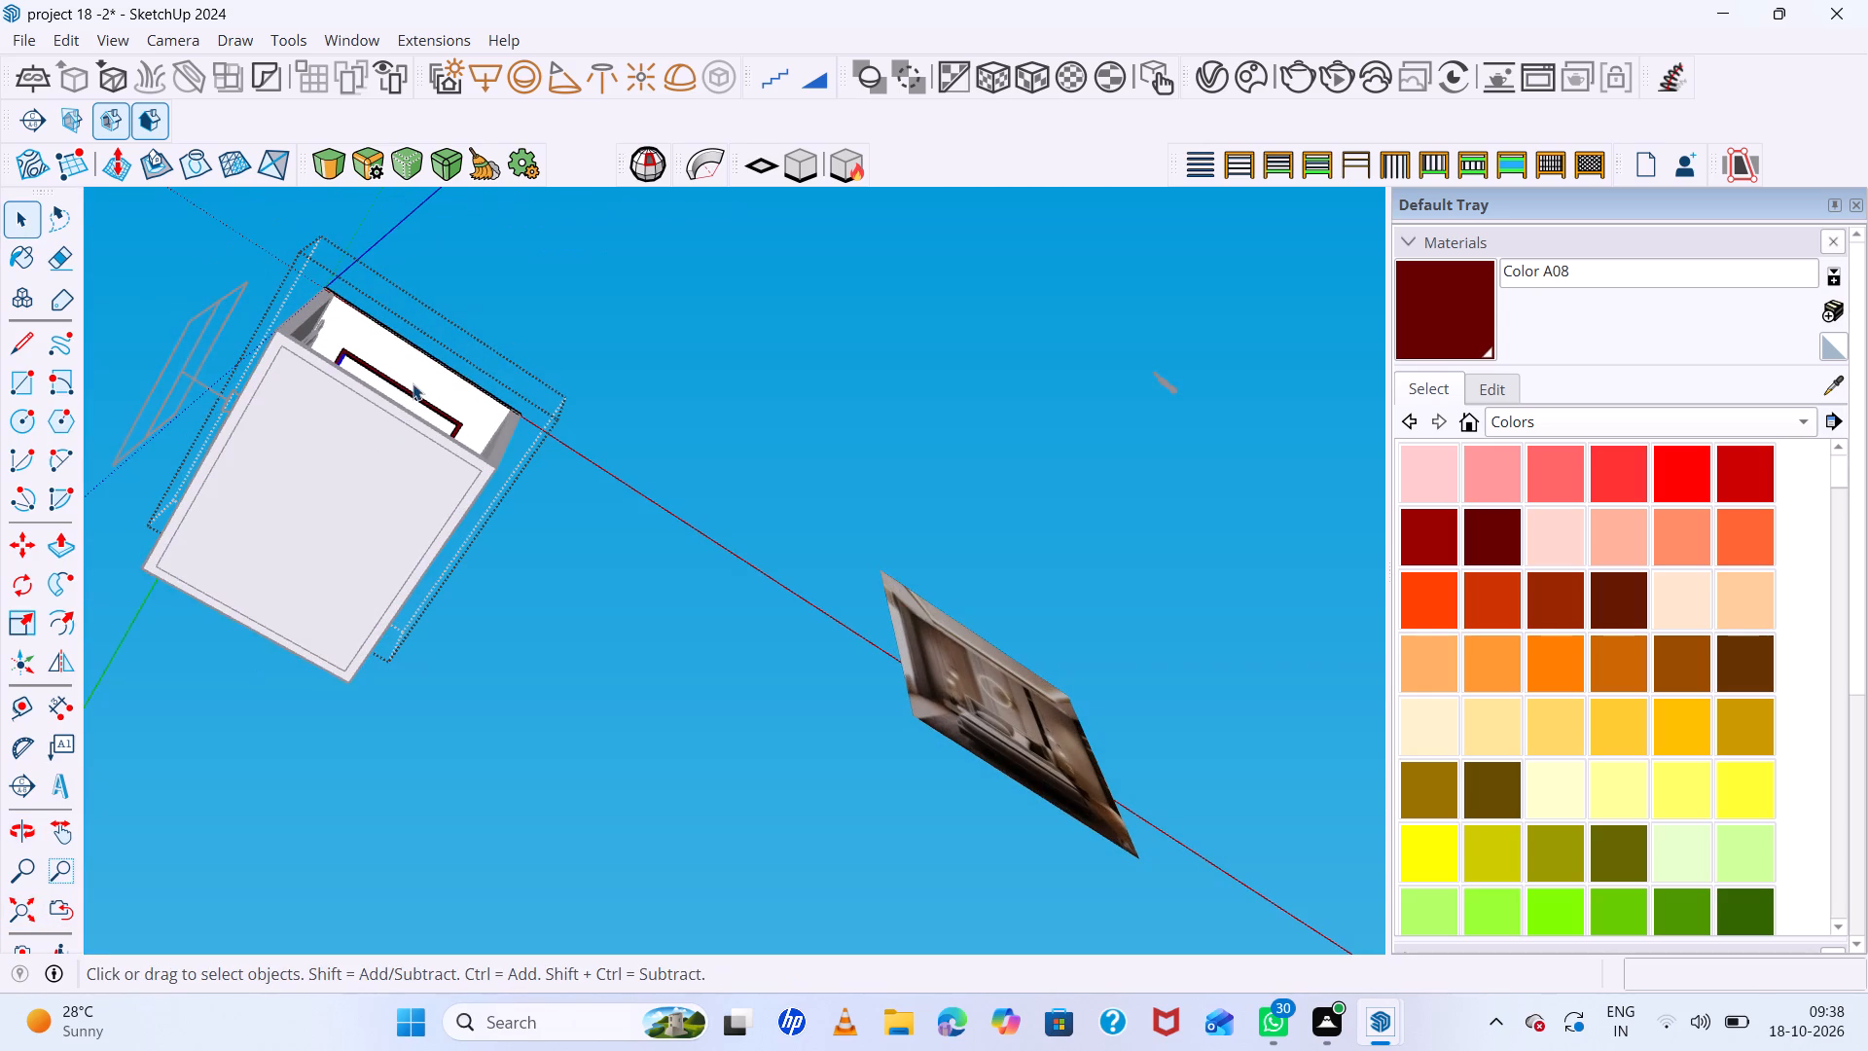
pyautogui.moveTo(413, 383); pyautogui.dragTo(171, 839, button='middle')
pyautogui.scroll(18, 352, 429)
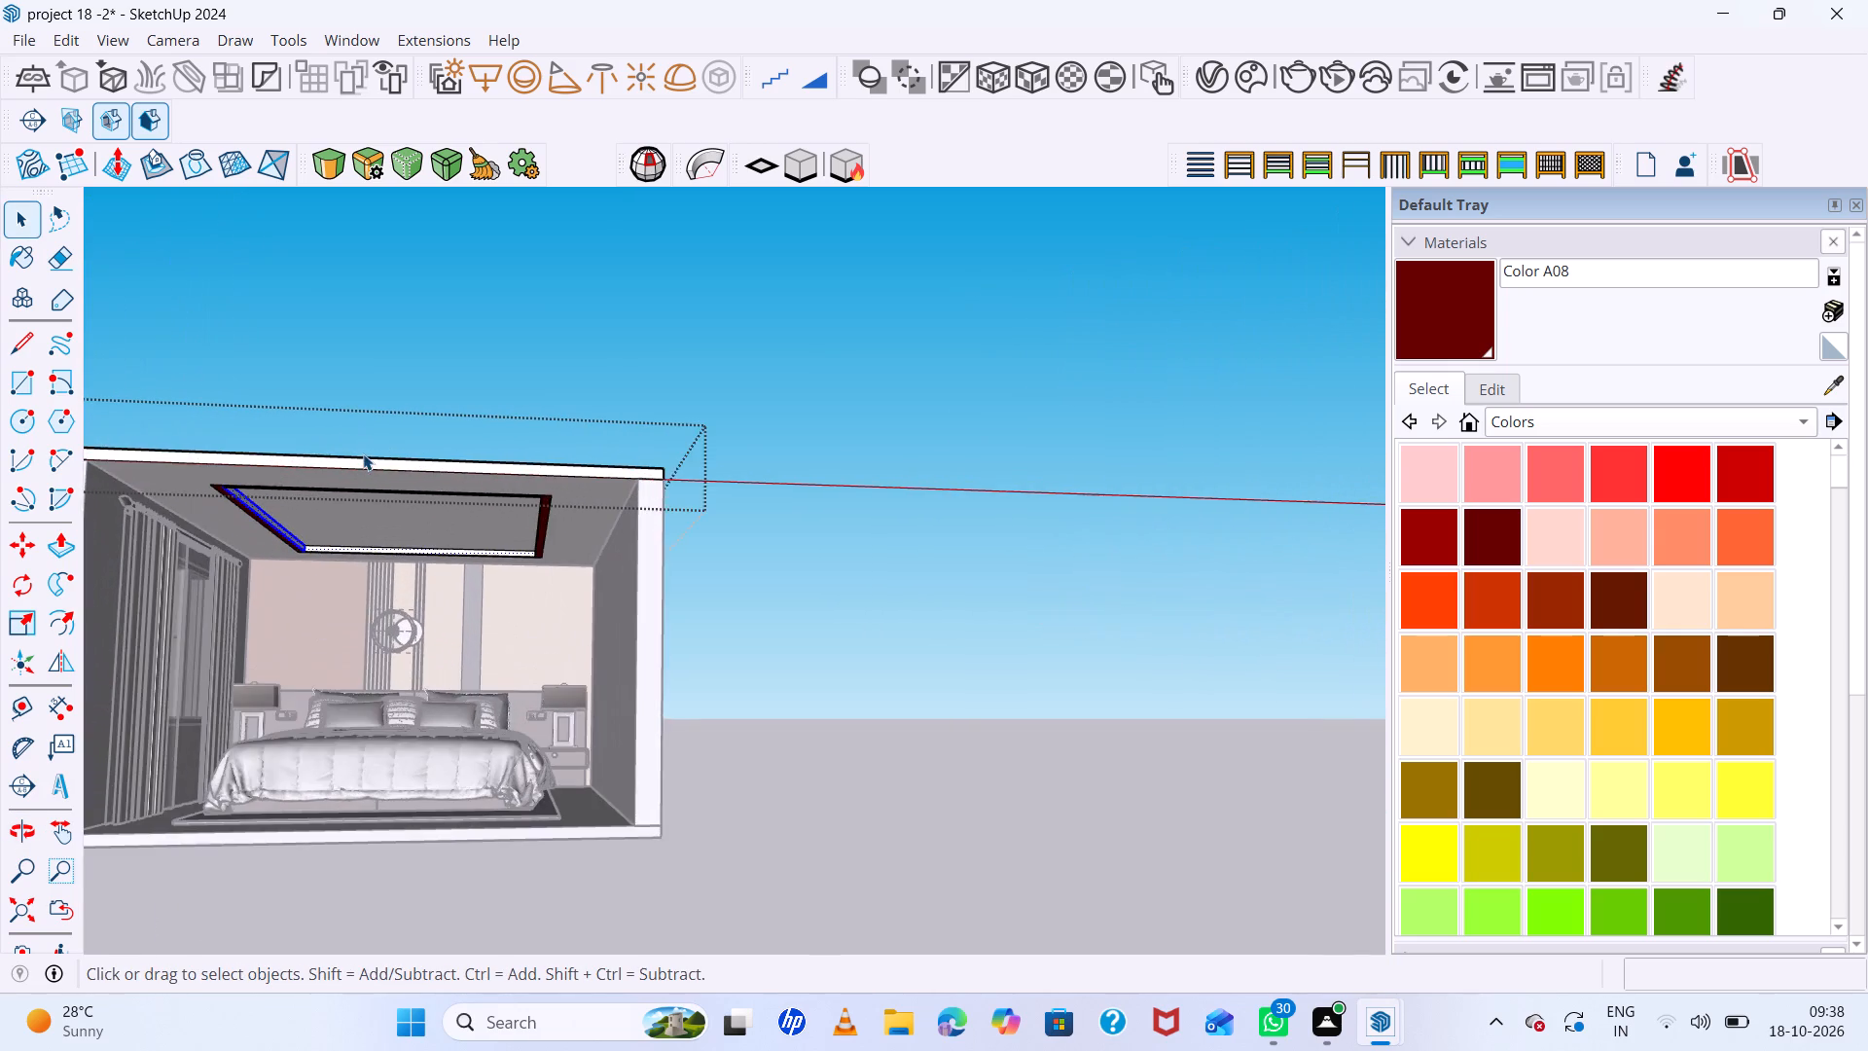
pyautogui.scroll(7, 363, 453)
pyautogui.hotkey('ctrl', 'c')
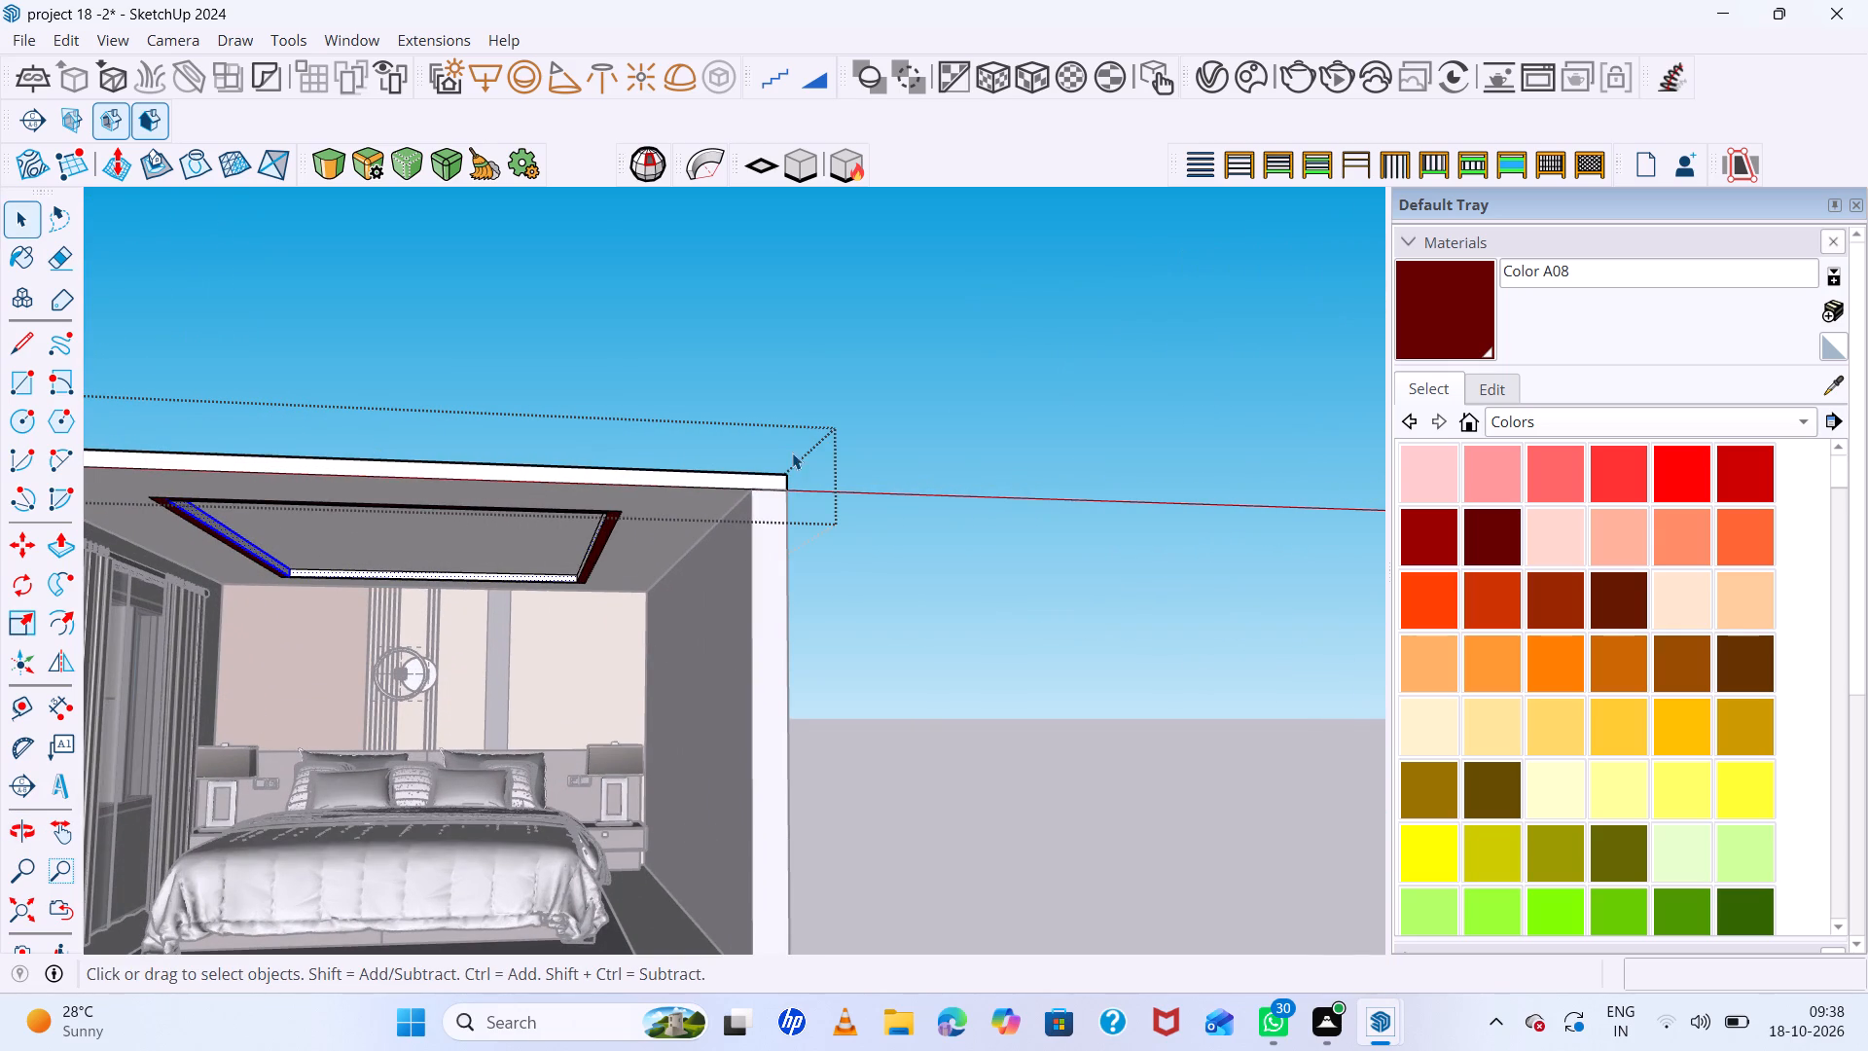
# Paste the copied faces in place outside the ceiling group and make them a separate group.
pyautogui.click(903, 378)
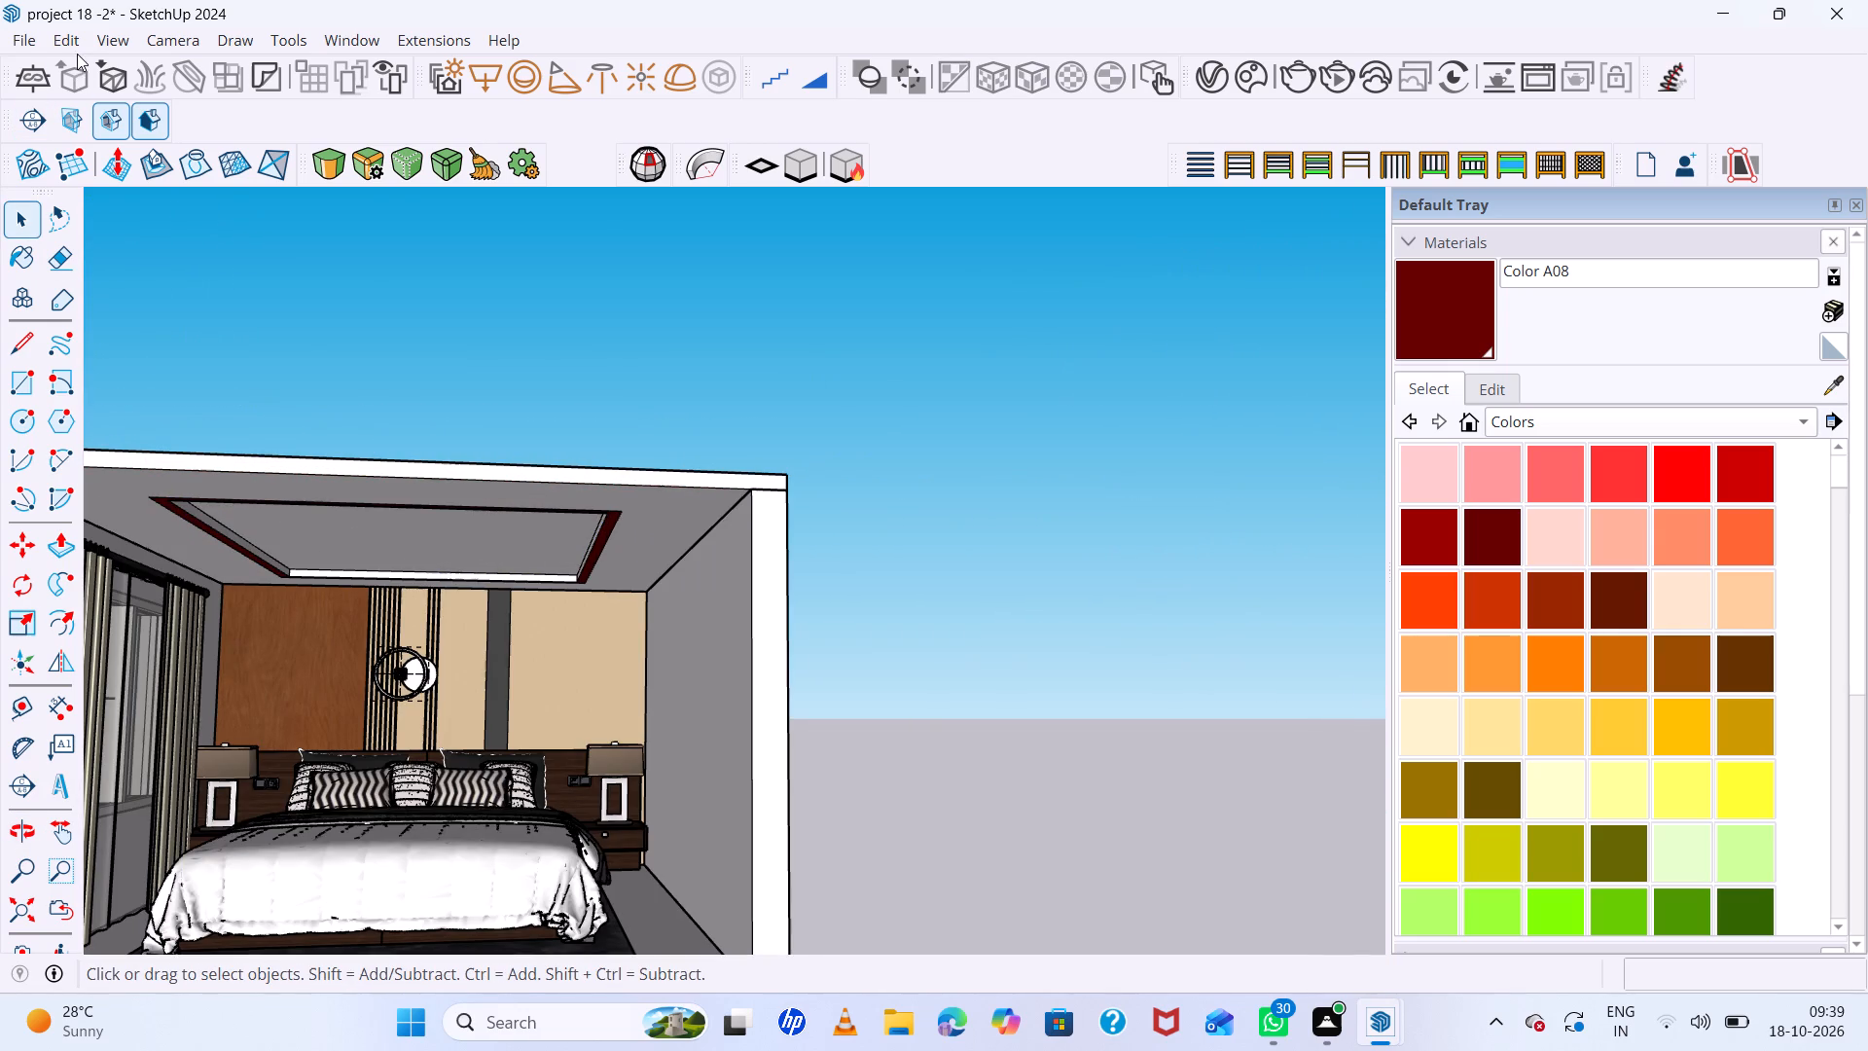
pyautogui.click(65, 45)
pyautogui.click(200, 234)
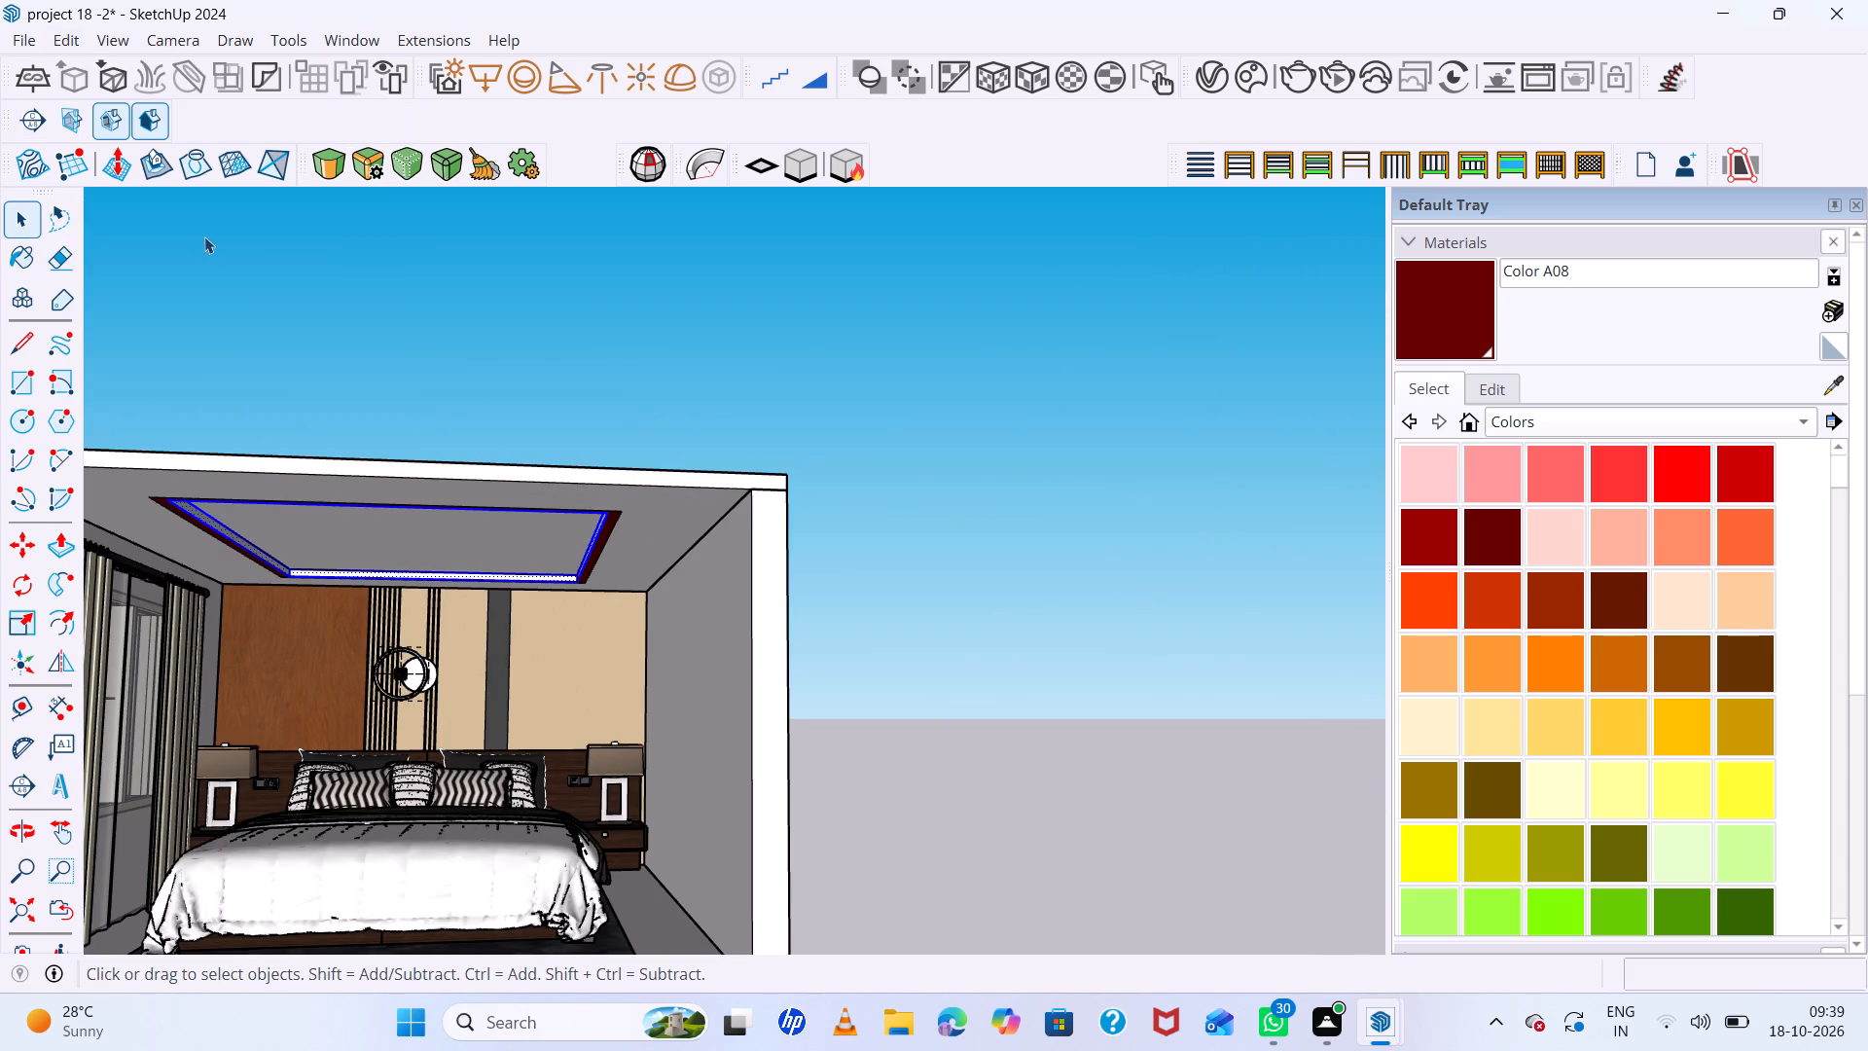
pyautogui.rightClick(592, 544)
pyautogui.click(664, 227)
# Convert the new strip group around the ceiling recess into a V-Ray mesh light.
pyautogui.click(725, 79)
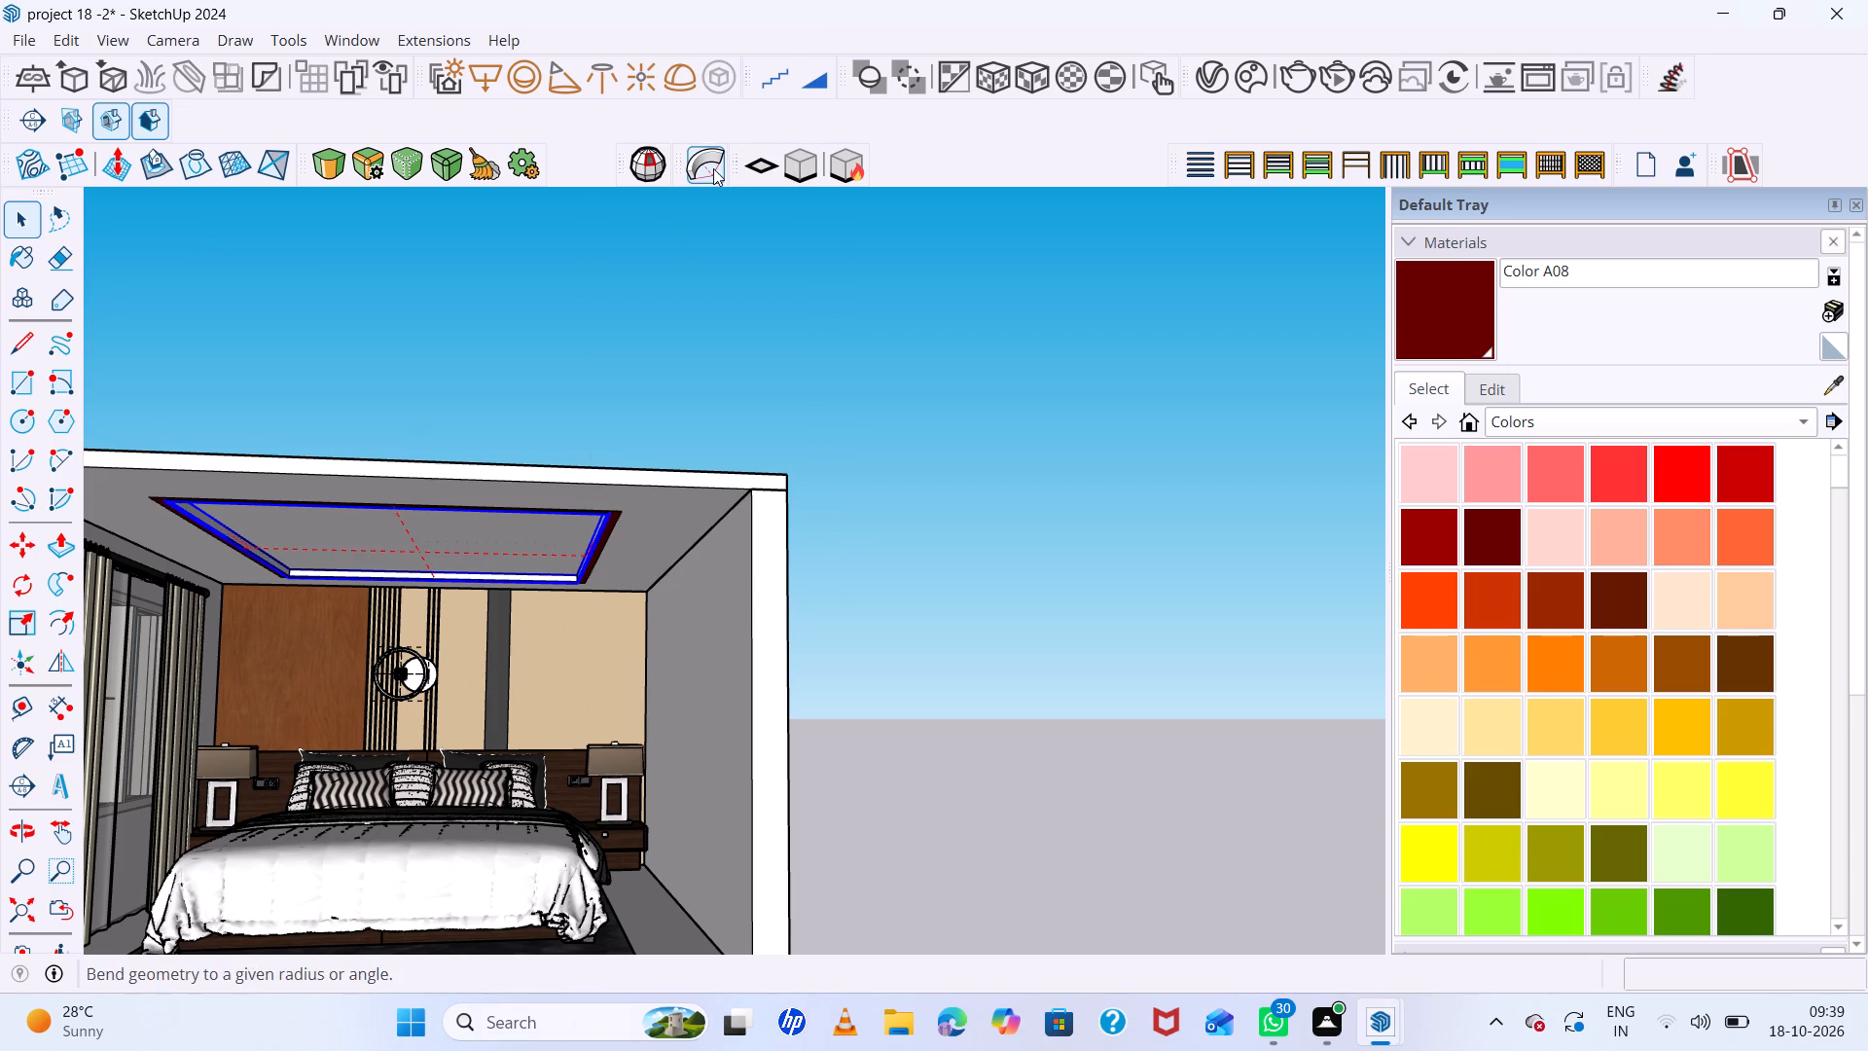
# Run a V-Ray interactive render of the bedroom, check the light around the ceiling recess, and stop the render.
pyautogui.scroll(-3, 577, 593)
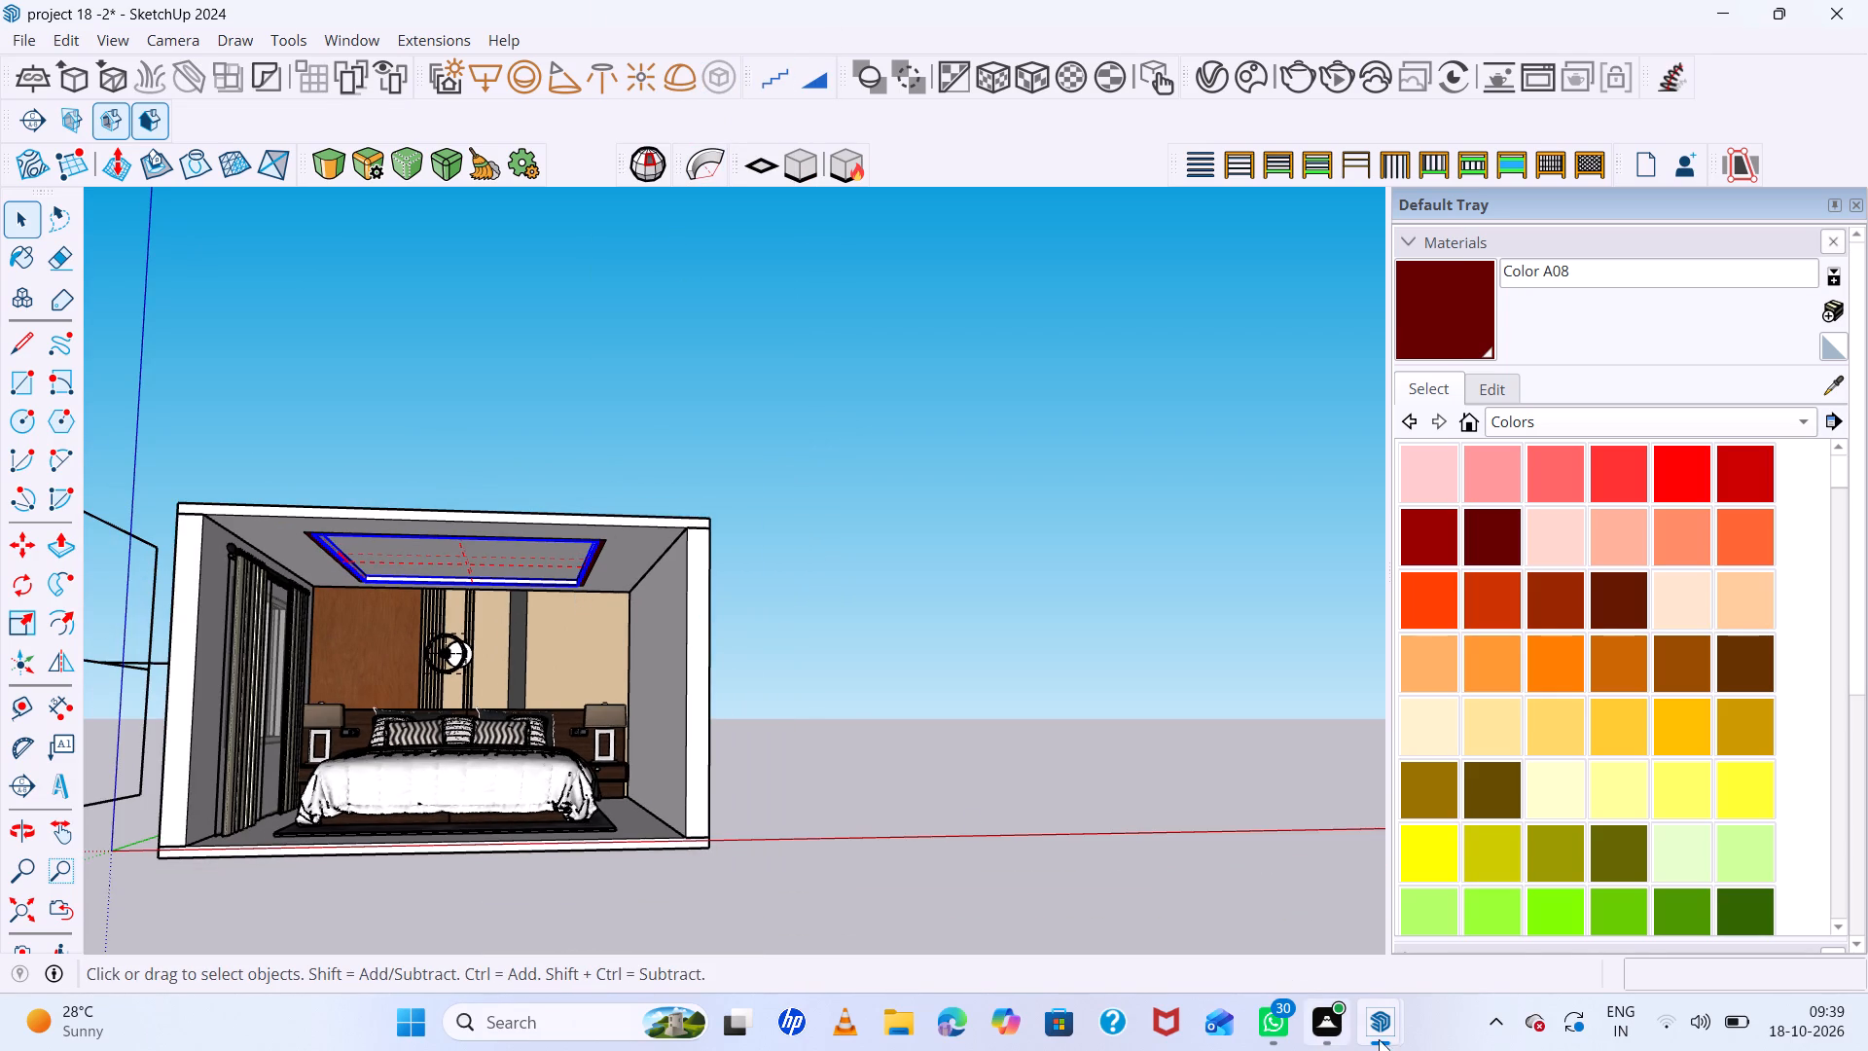
pyautogui.doubleClick(1390, 1022)
pyautogui.click(1422, 909)
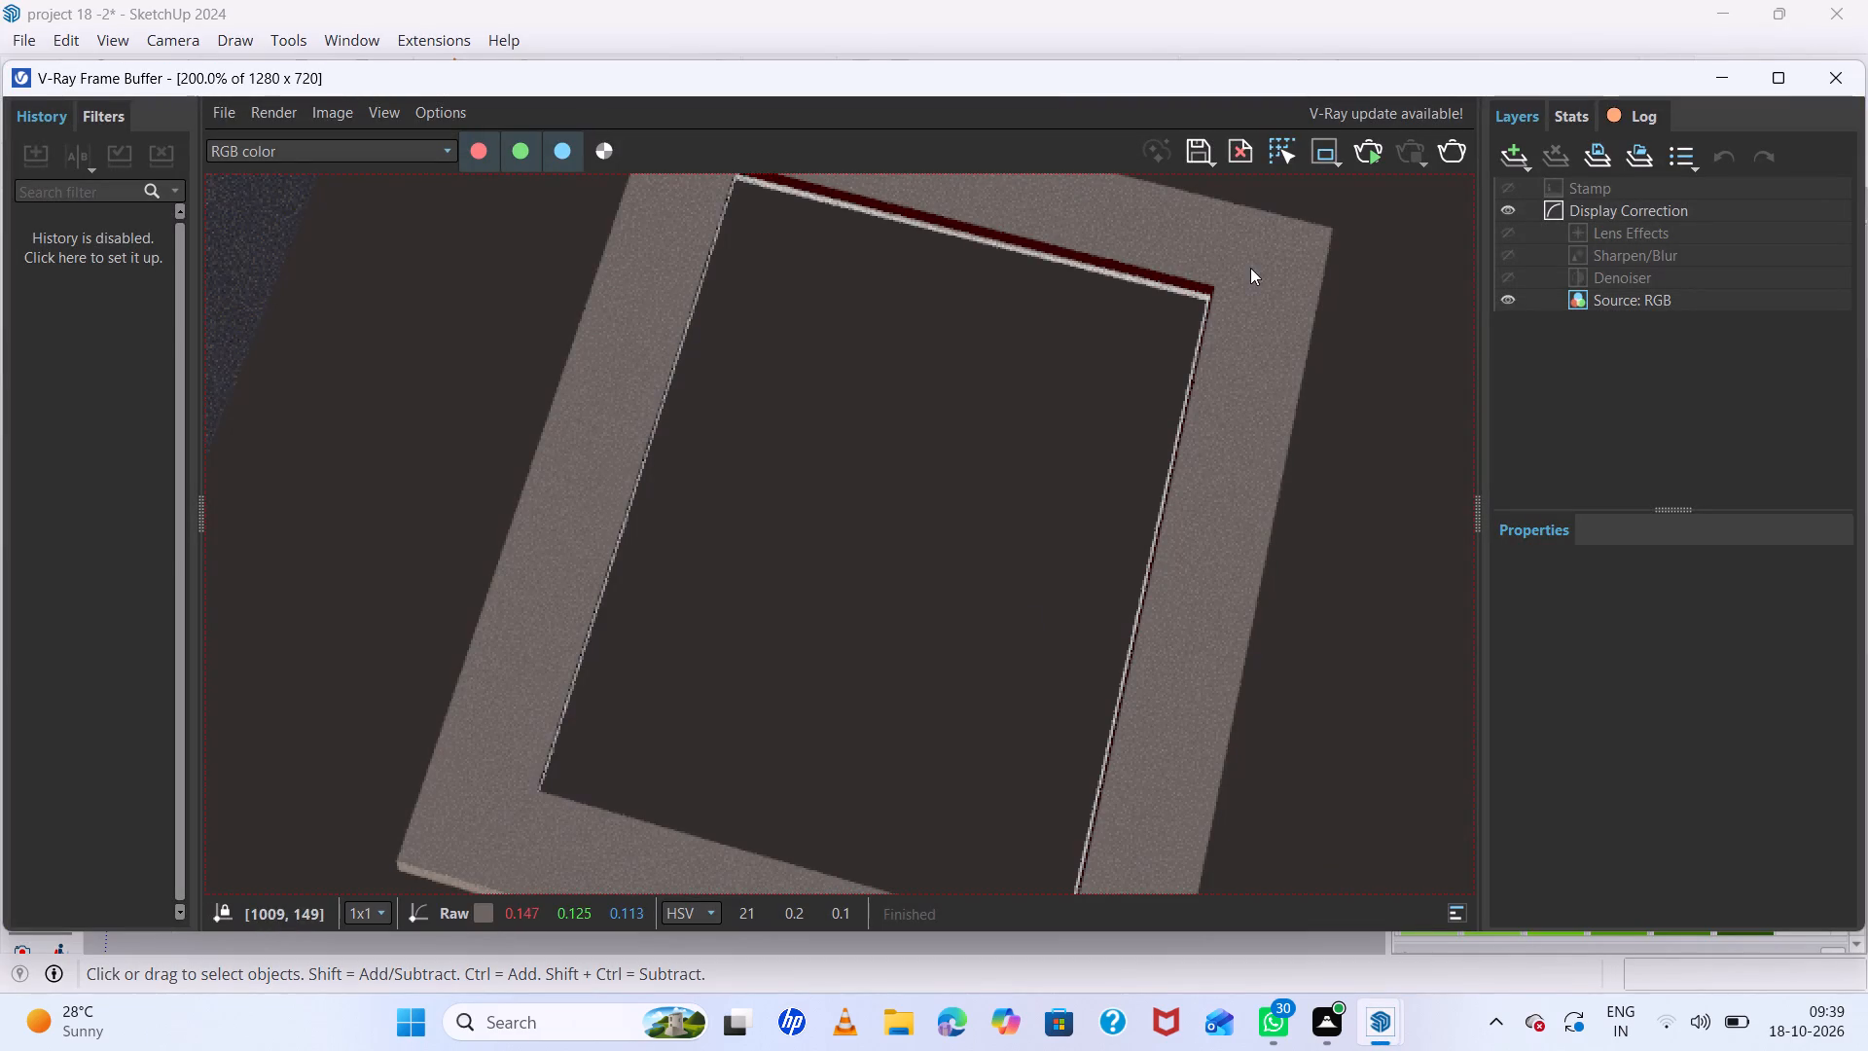
pyautogui.click(1376, 158)
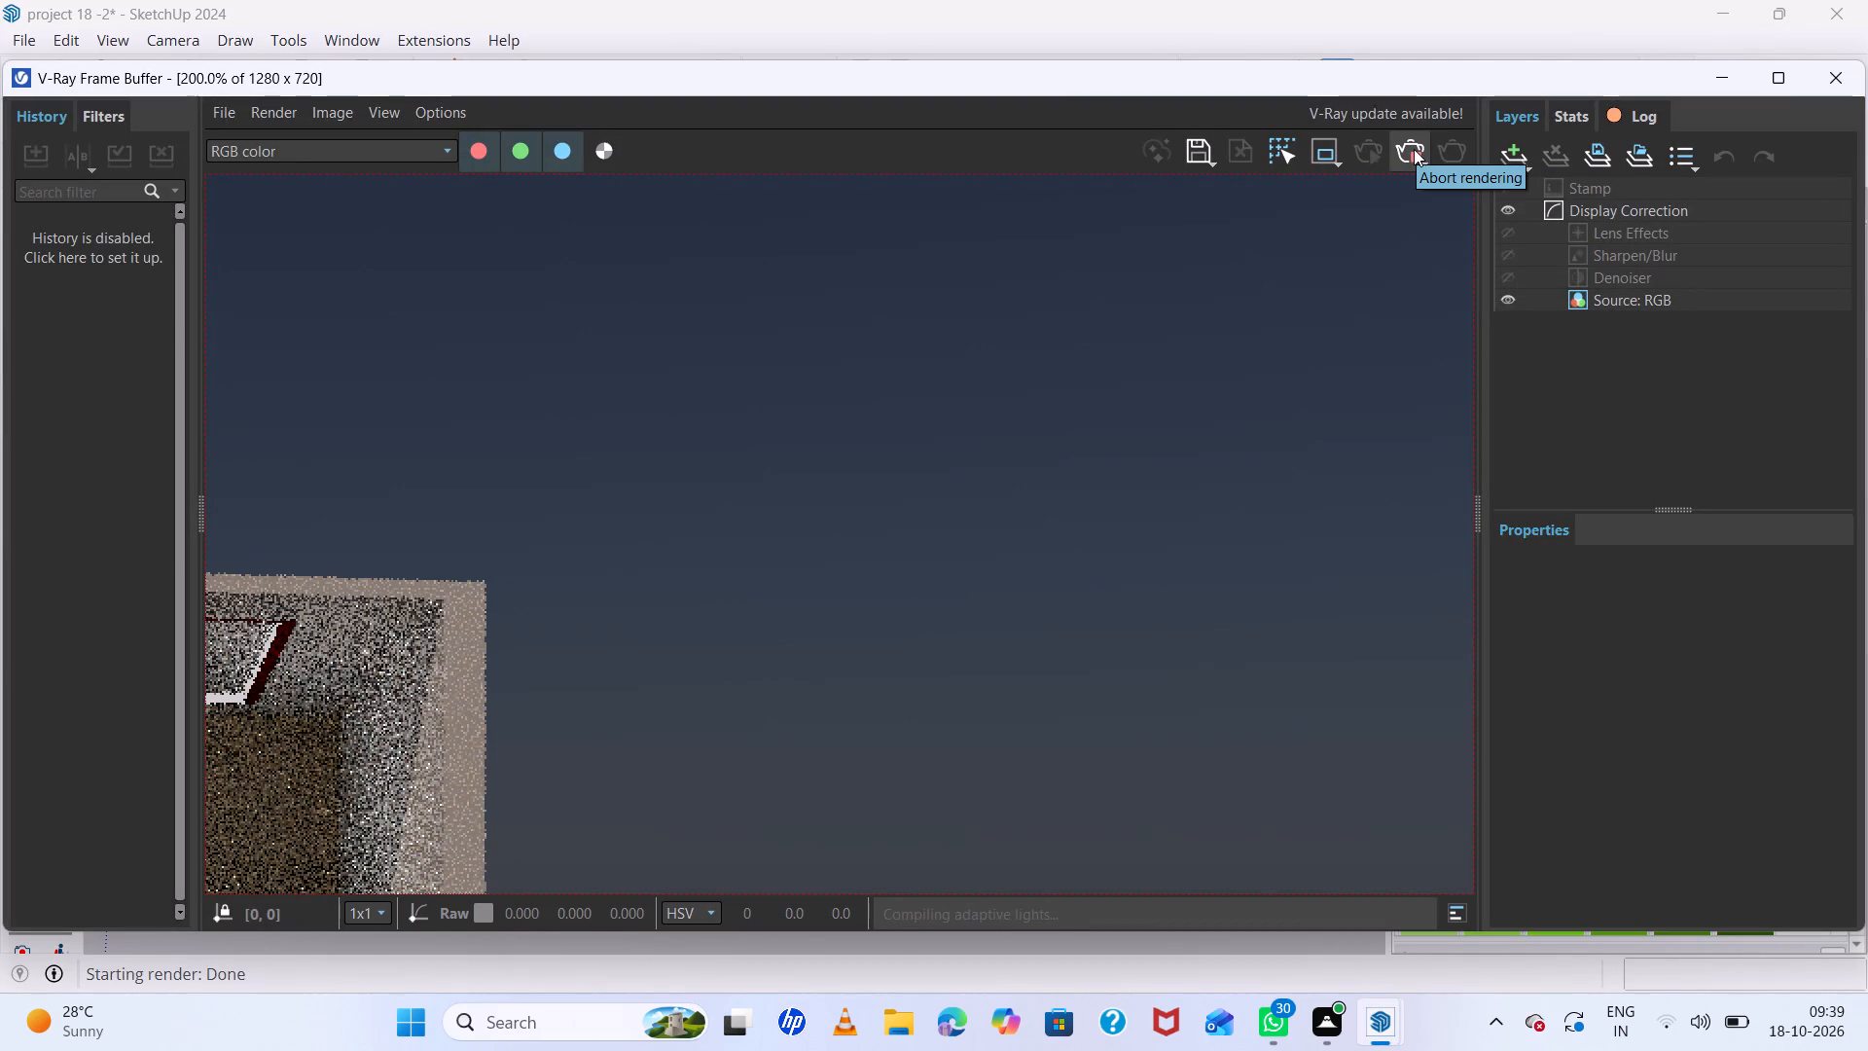
pyautogui.scroll(-2, 775, 547)
pyautogui.scroll(2, 721, 569)
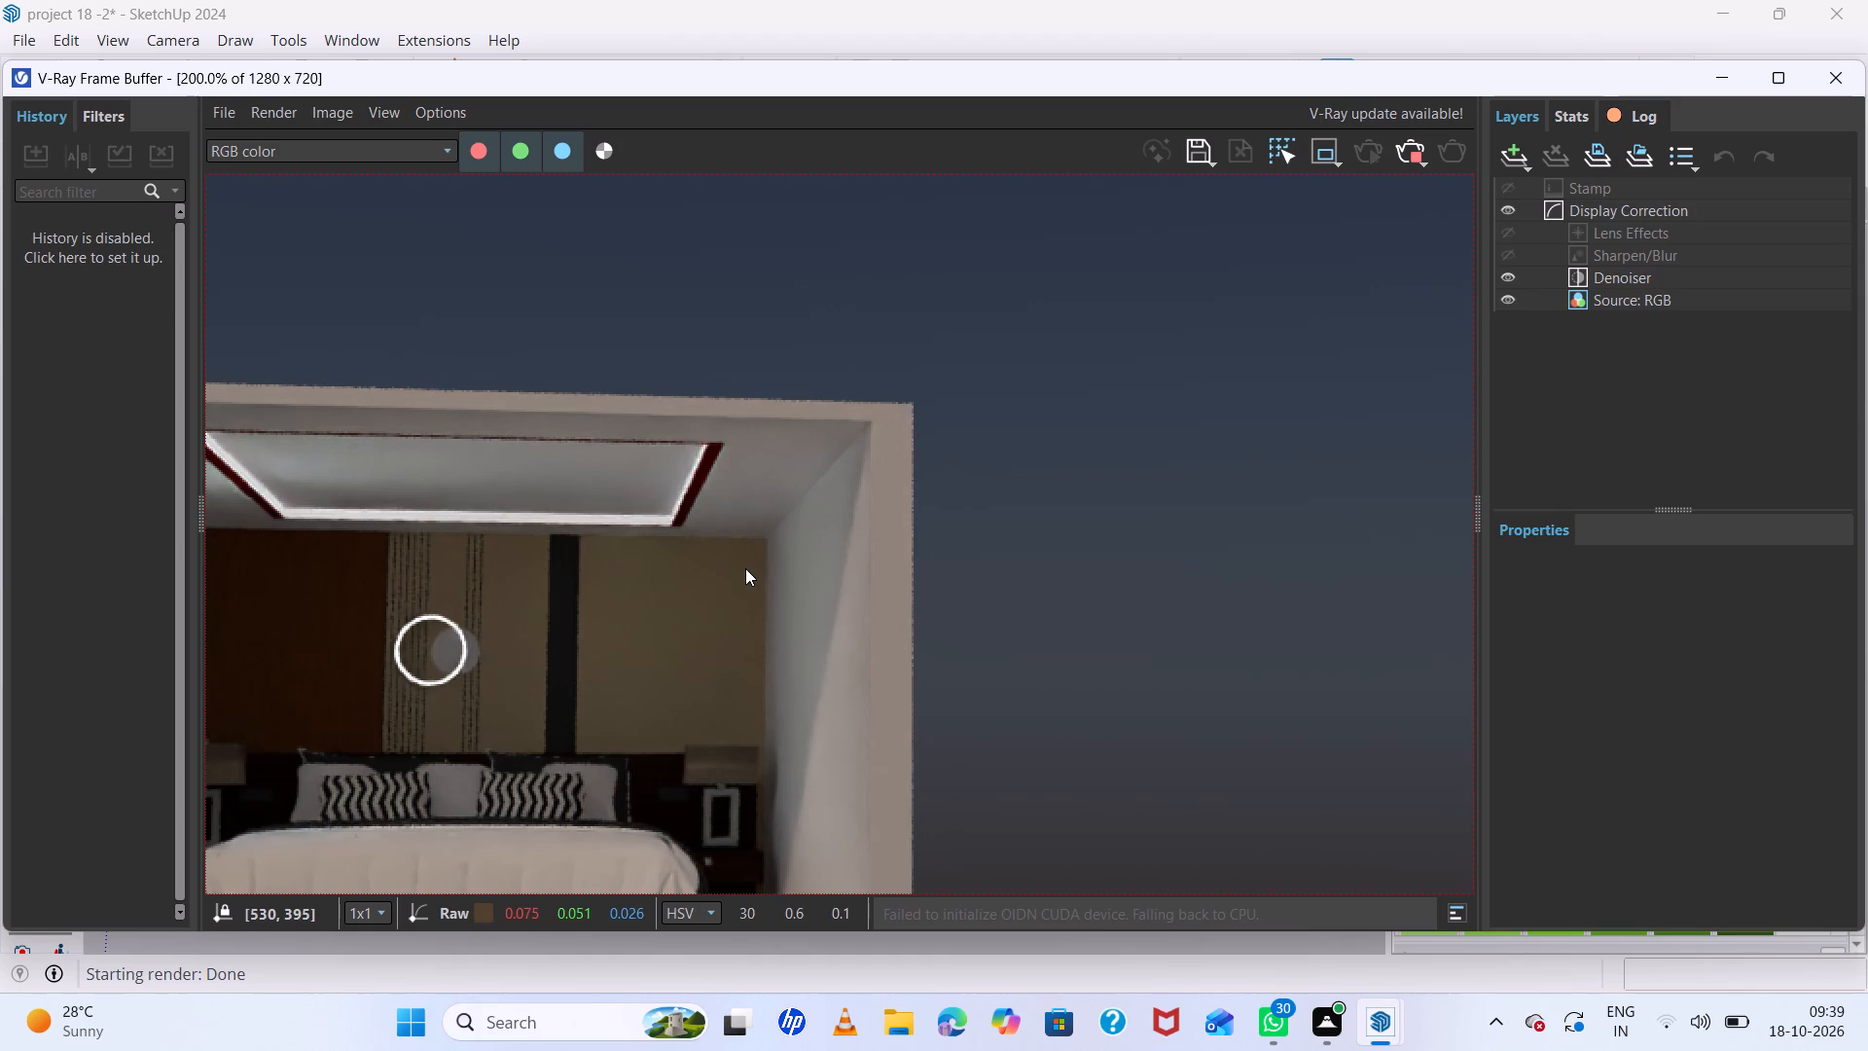
pyautogui.scroll(-2, 746, 567)
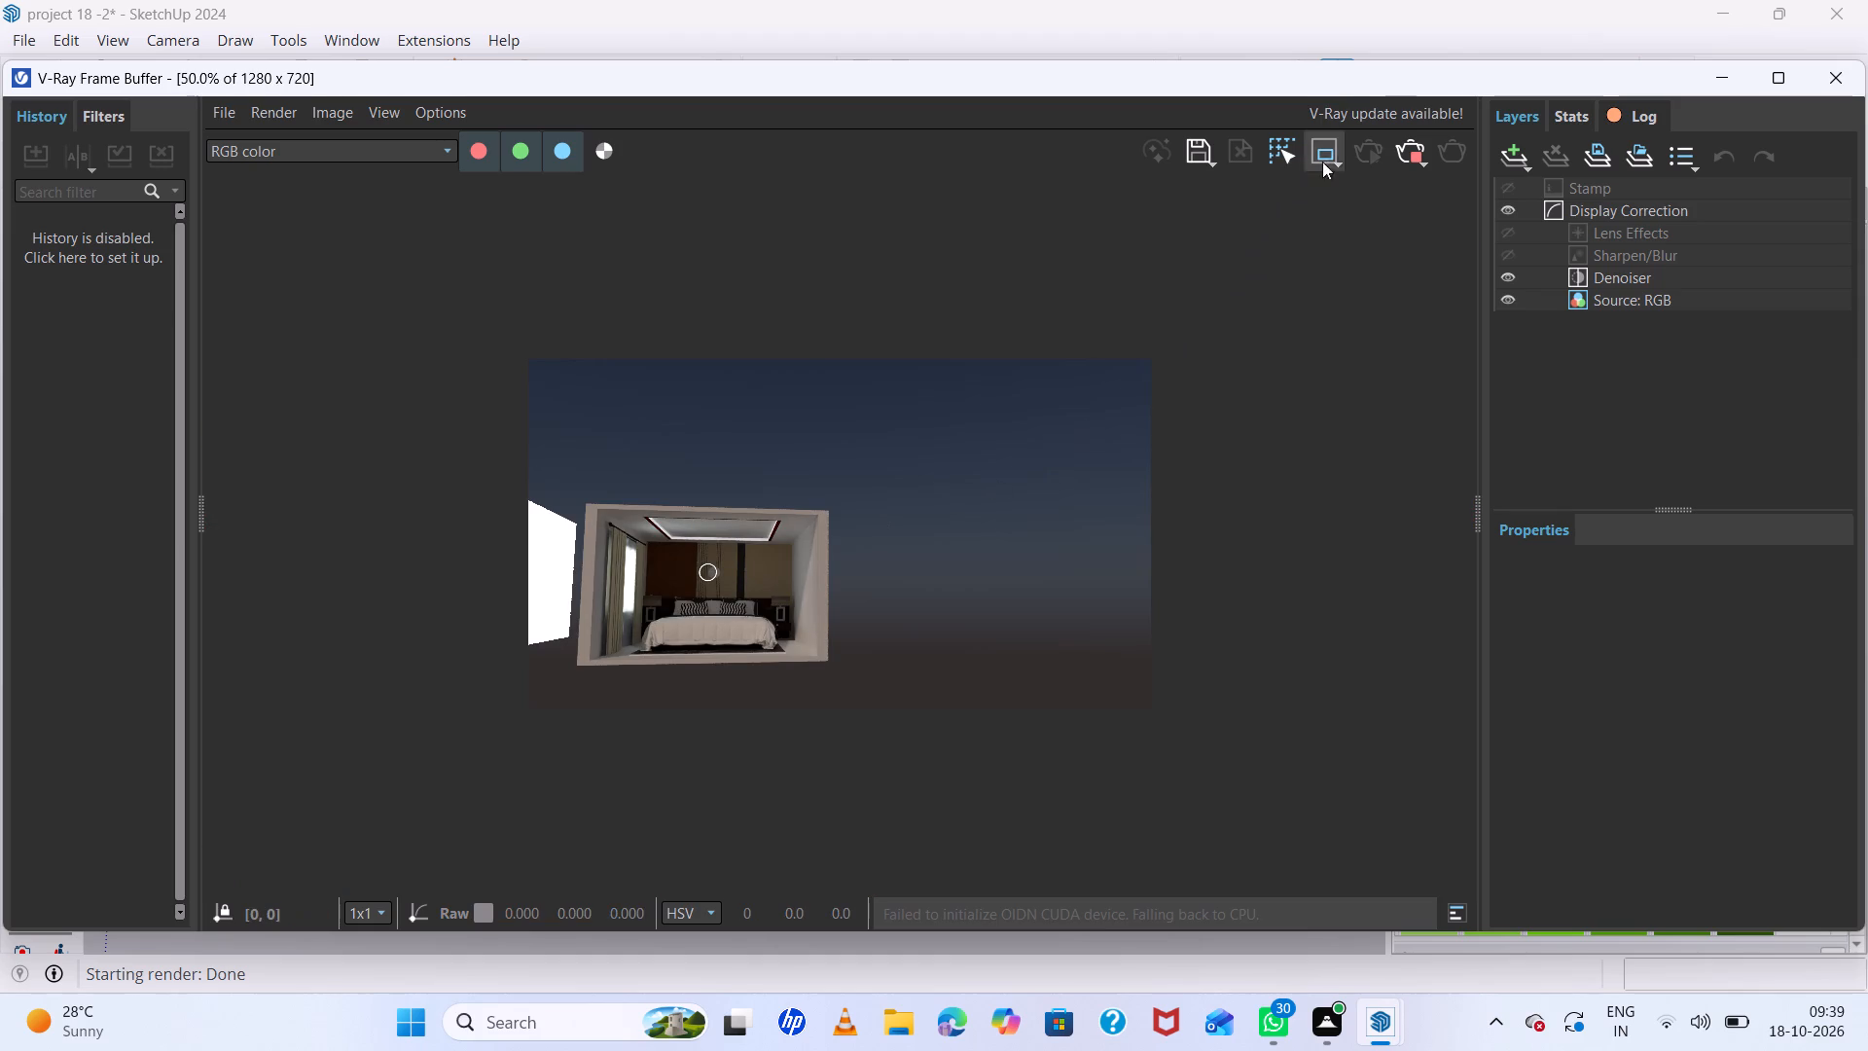
pyautogui.click(1398, 158)
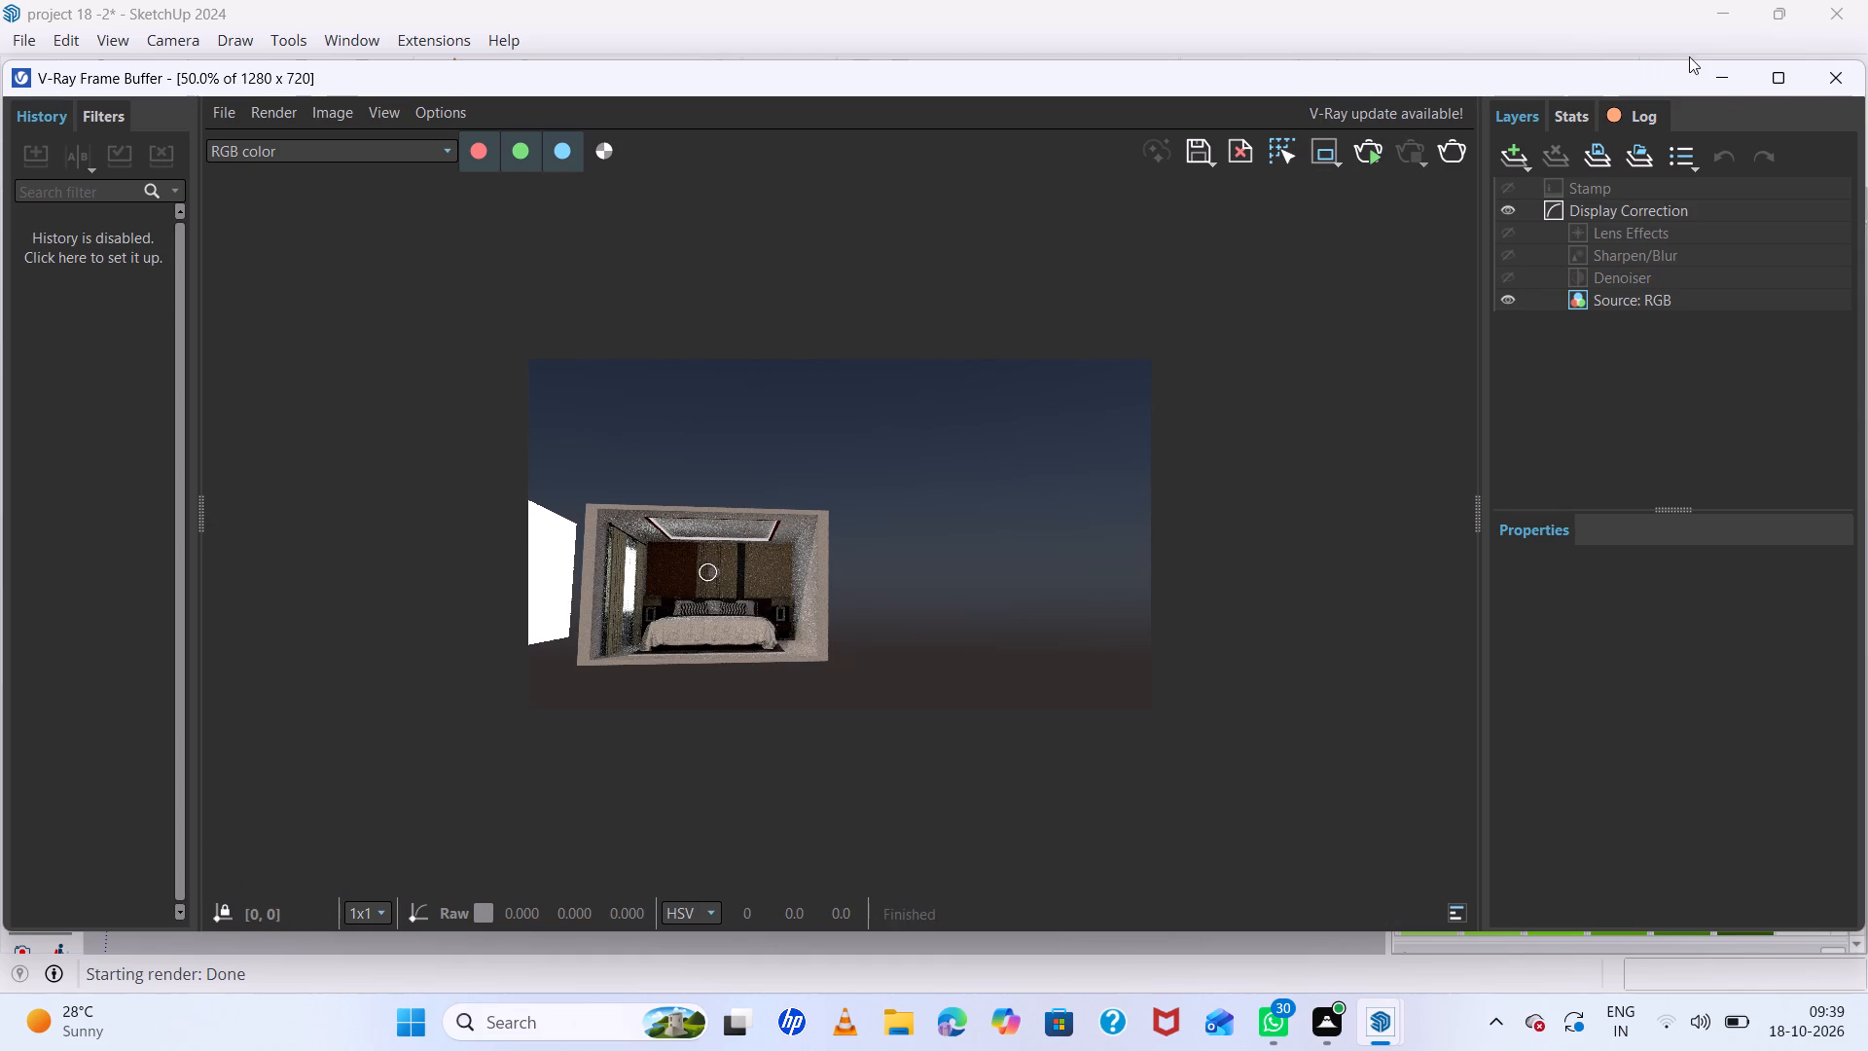
pyautogui.doubleClick(1720, 78)
# Examine the ceiling recess and its mesh-light strip from several angles below the ceiling.
pyautogui.scroll(-3, 649, 457)
pyautogui.scroll(3, 602, 496)
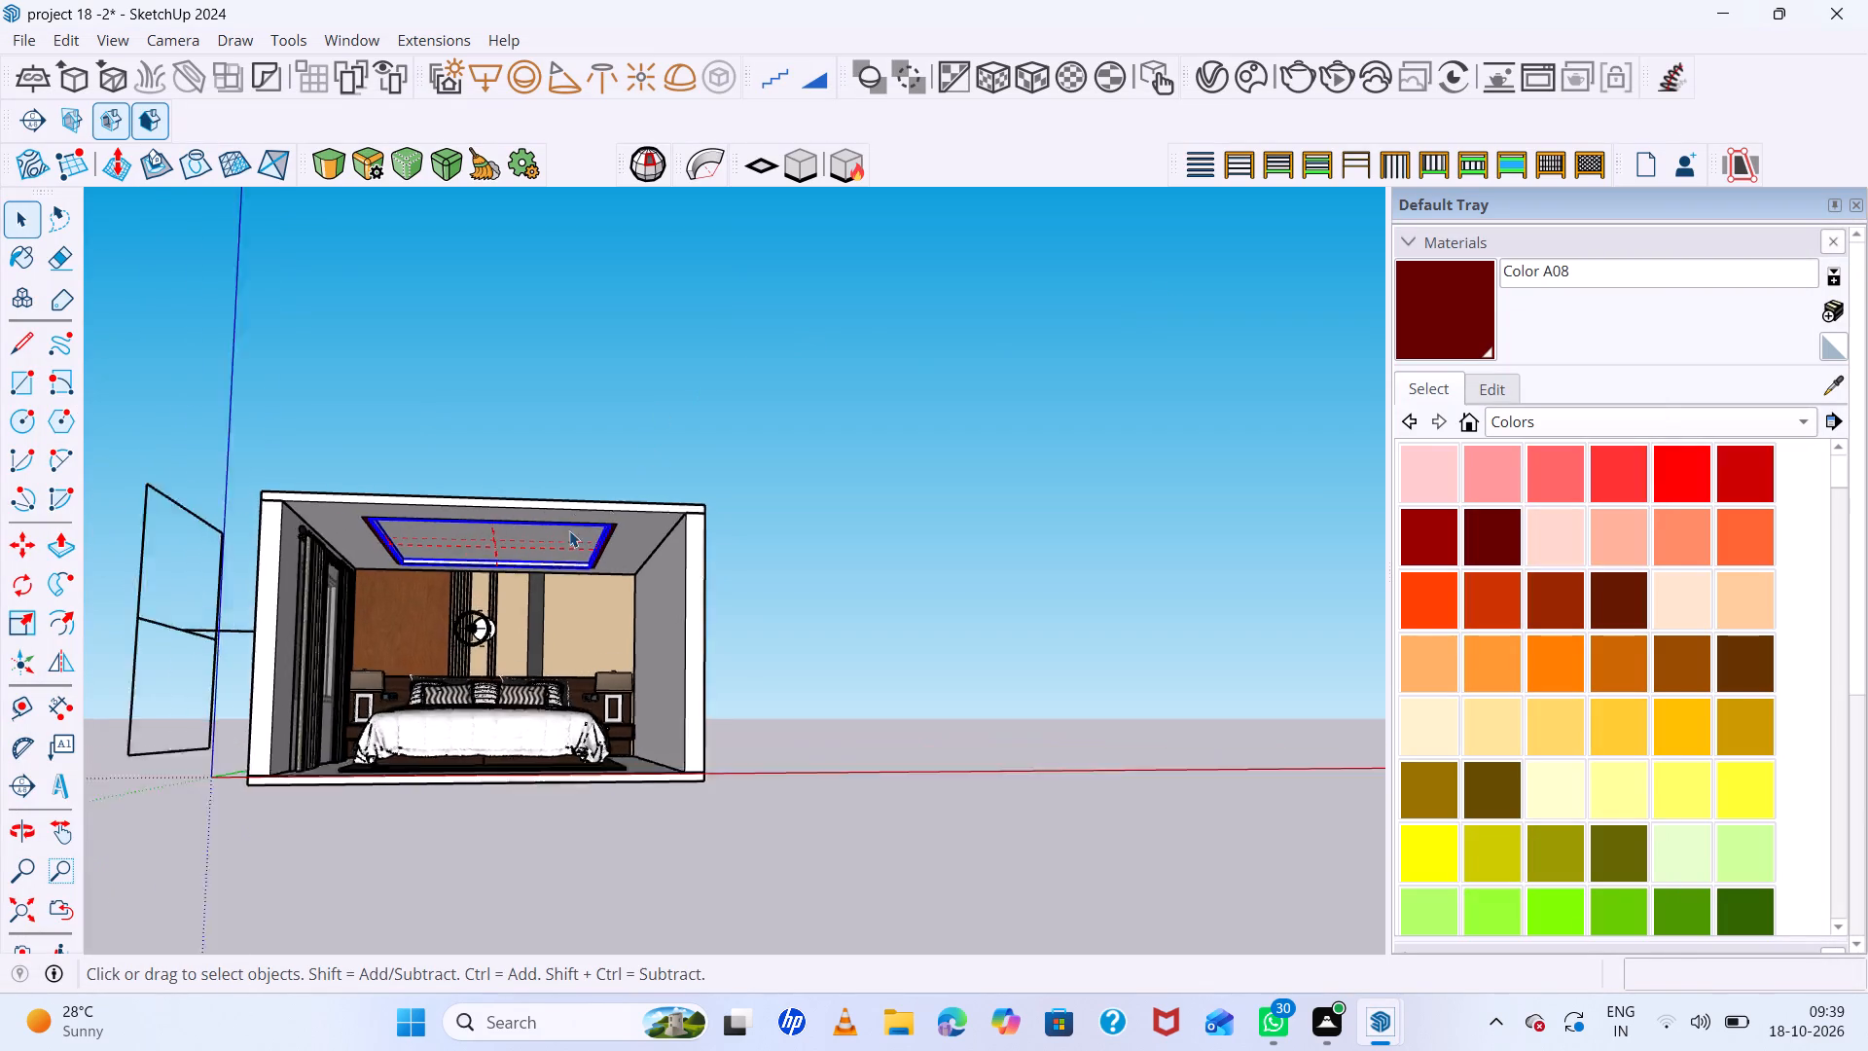
pyautogui.scroll(2, 569, 530)
pyautogui.moveTo(529, 586); pyautogui.dragTo(521, 530, button='middle')
pyautogui.scroll(12, 527, 540)
pyautogui.scroll(-7, 552, 496)
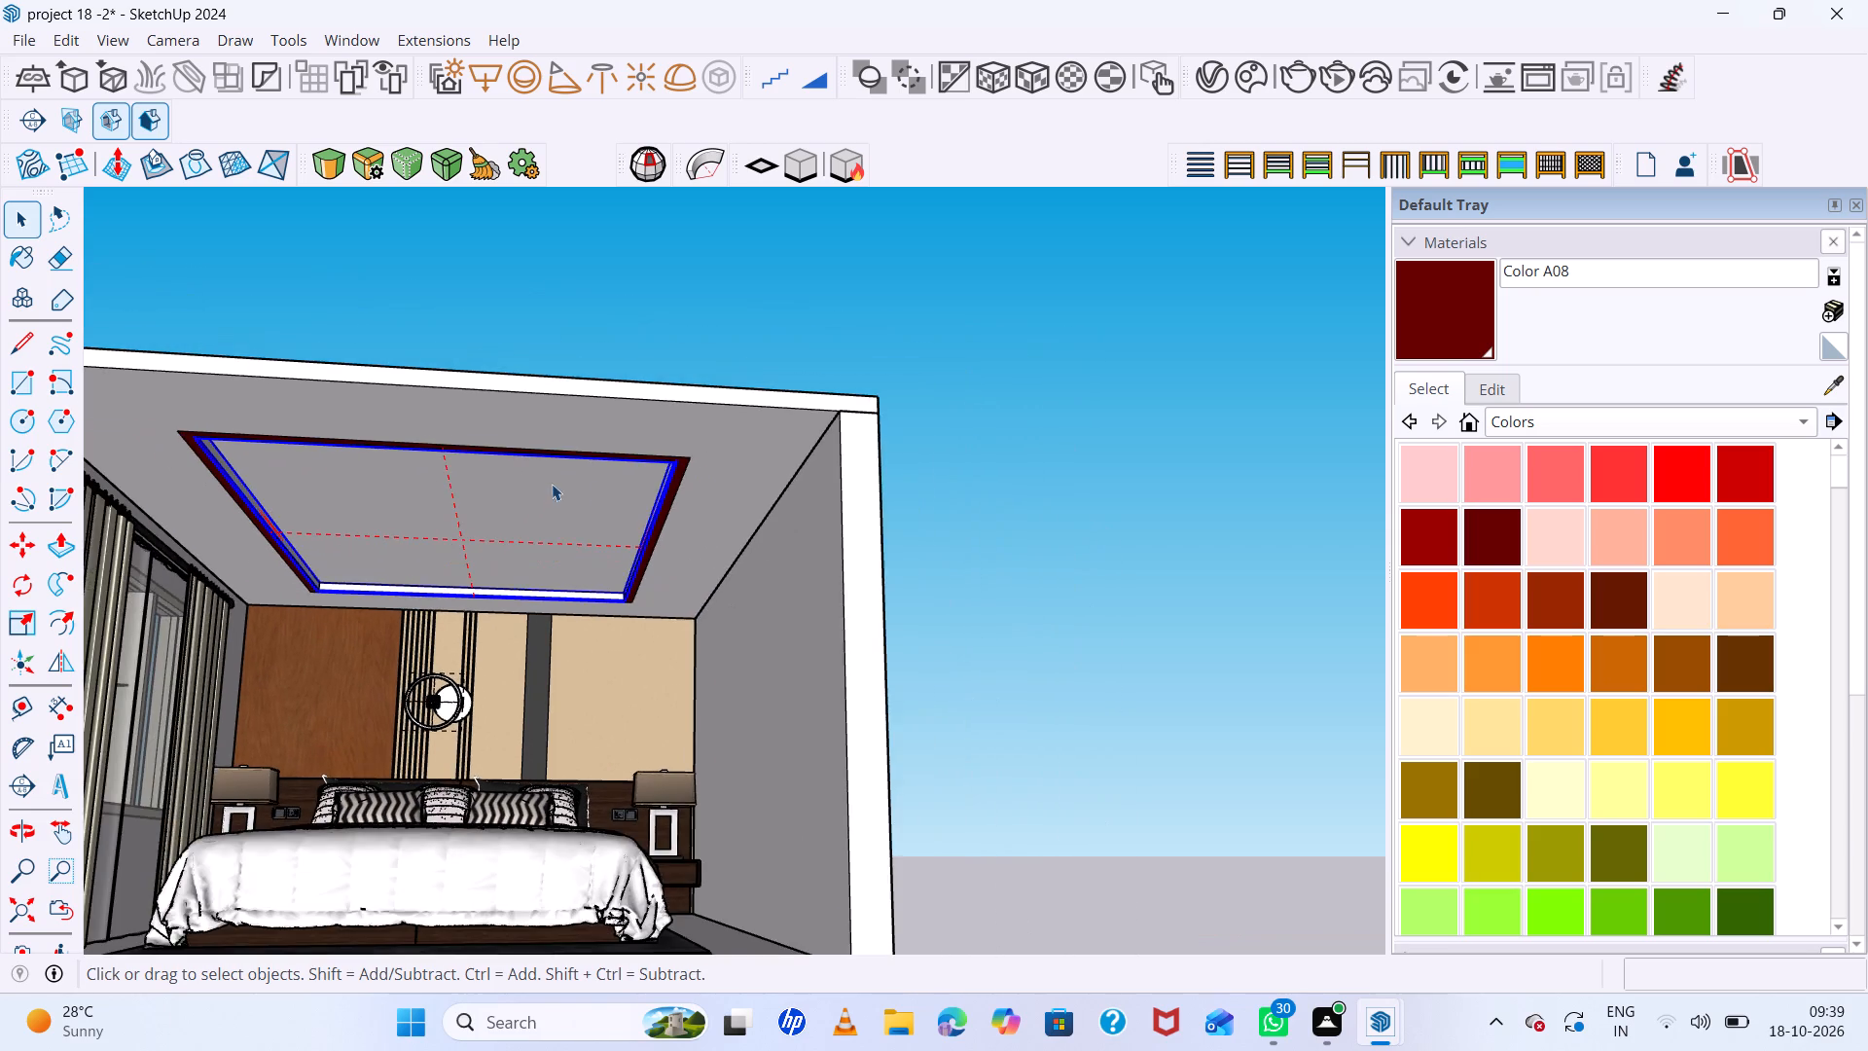
pyautogui.moveTo(759, 552); pyautogui.dragTo(681, 593, button='middle')
pyautogui.scroll(-7, 691, 590)
pyautogui.scroll(5, 704, 585)
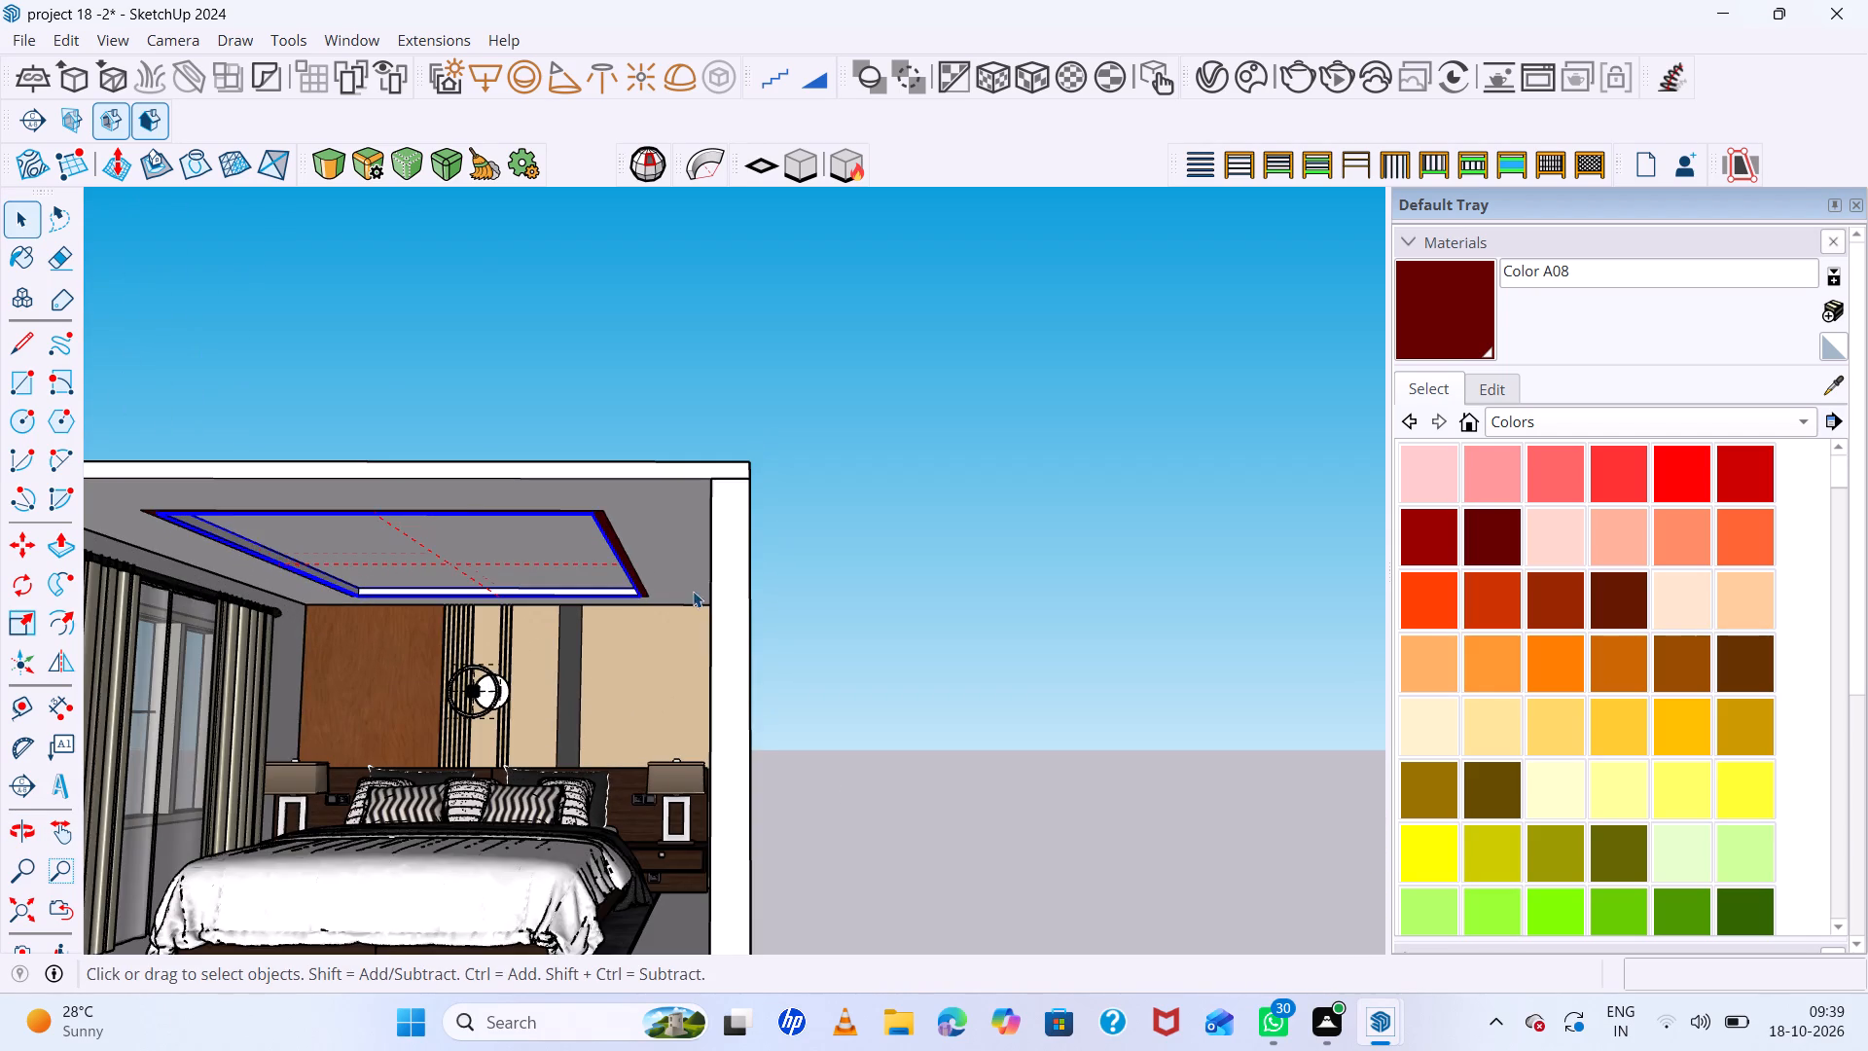
pyautogui.scroll(-4, 841, 541)
pyautogui.moveTo(971, 555); pyautogui.dragTo(963, 401, button='middle')
pyautogui.middleClick(962, 398)
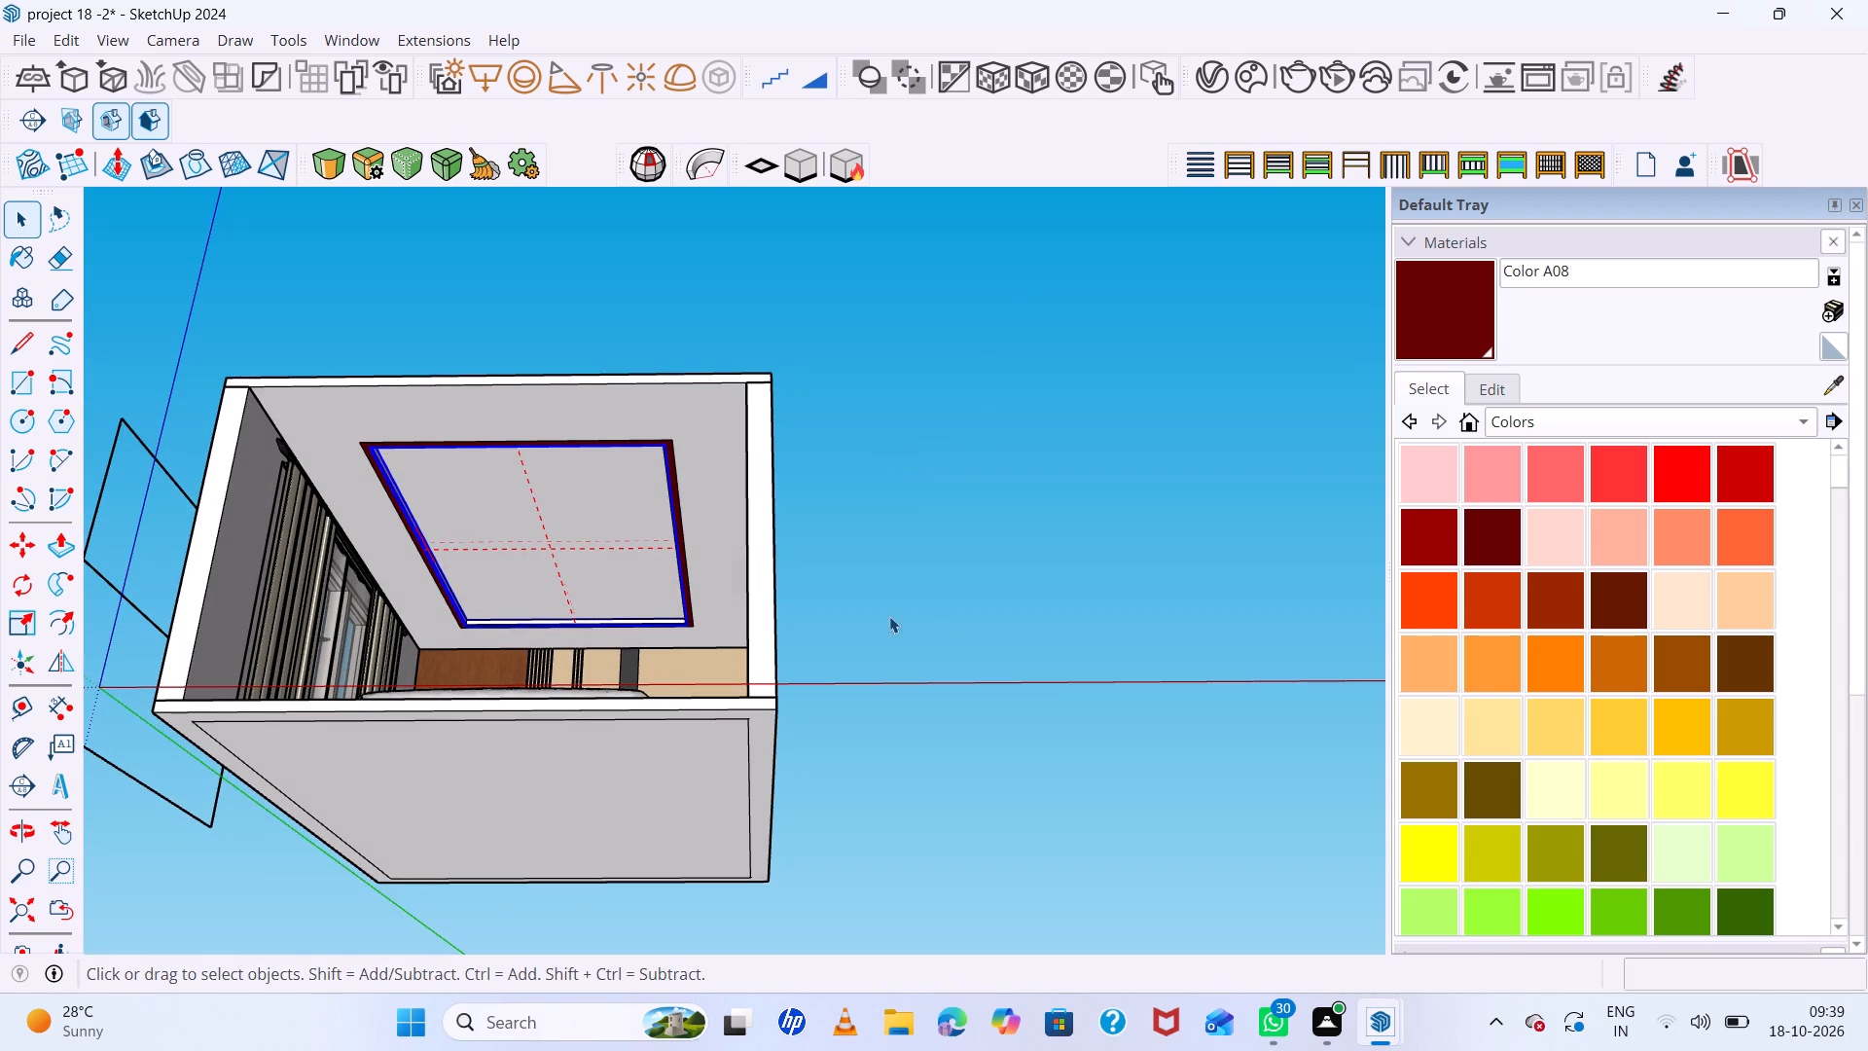
# Move the bedroom reference image along the ground to stand just beside the modelled room.
pyautogui.scroll(-8, 622, 560)
pyautogui.moveTo(624, 541); pyautogui.dragTo(700, 692, button='middle')
pyautogui.scroll(7, 552, 536)
pyautogui.scroll(-13, 536, 529)
pyautogui.click(1212, 535)
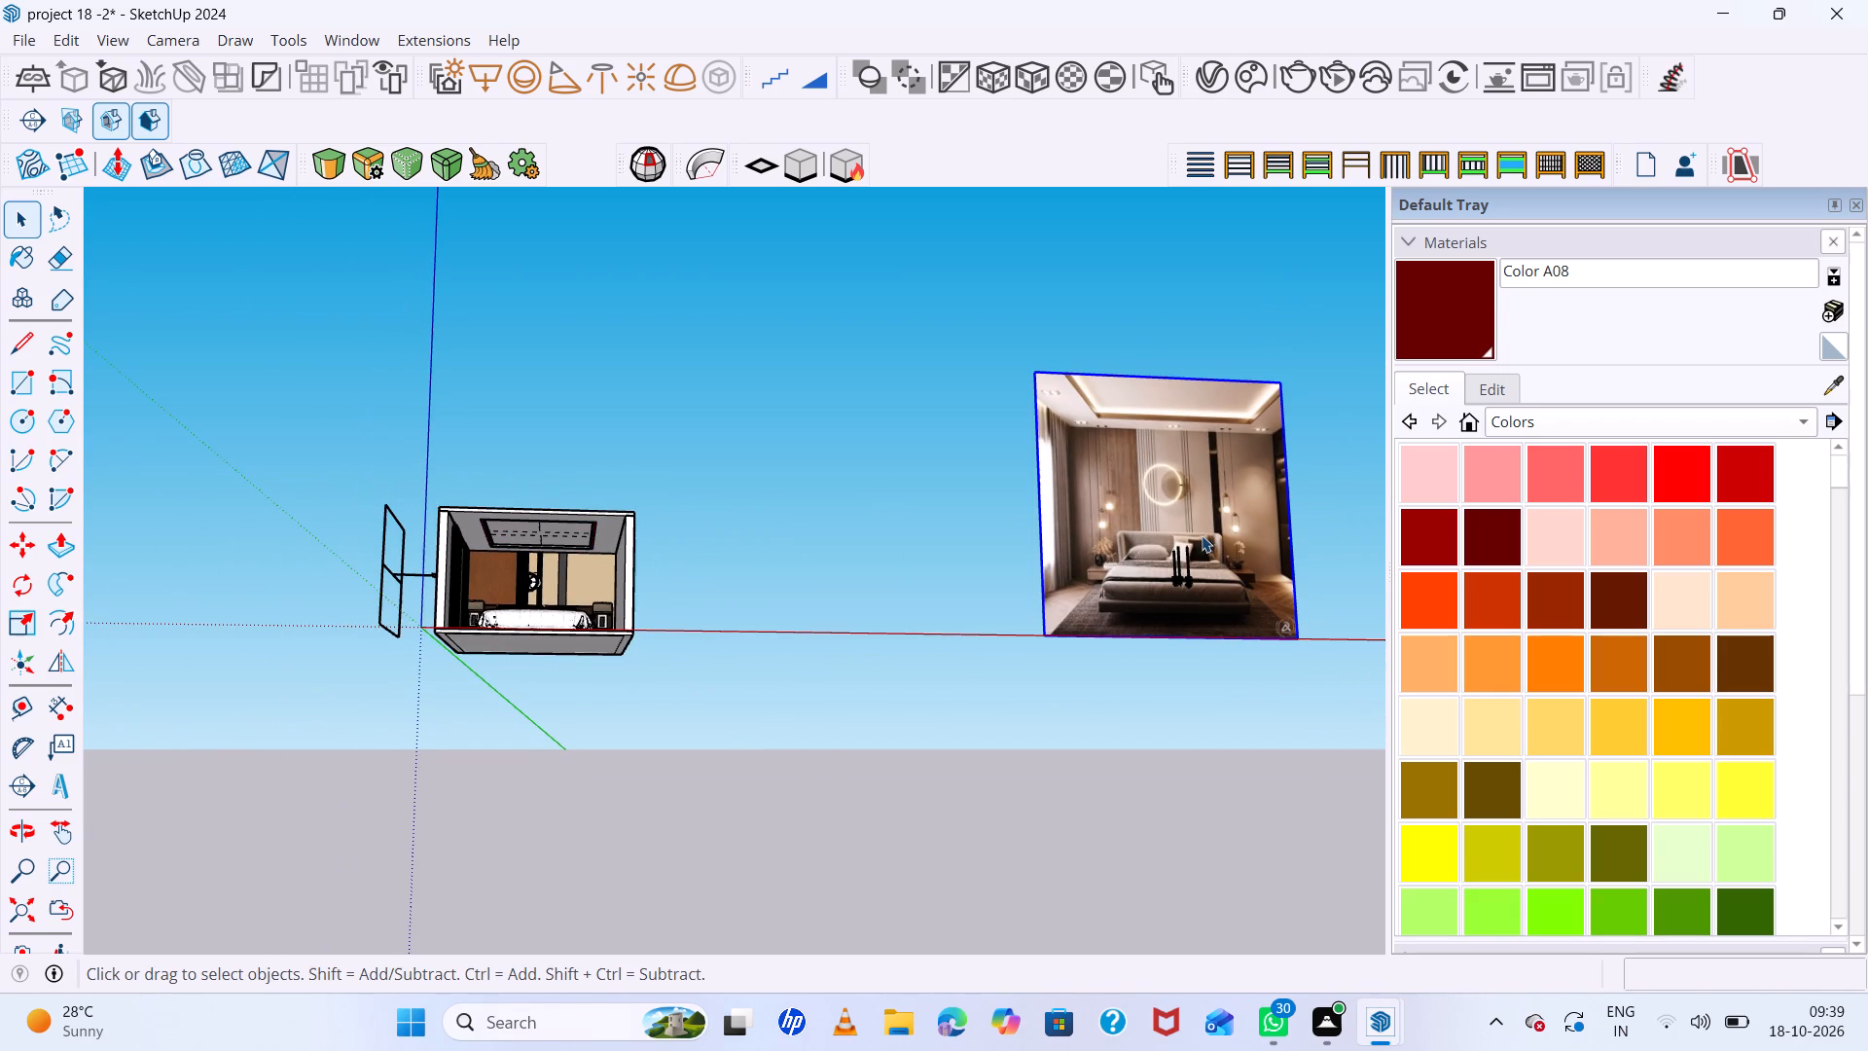
pyautogui.press('m')
pyautogui.click(1301, 642)
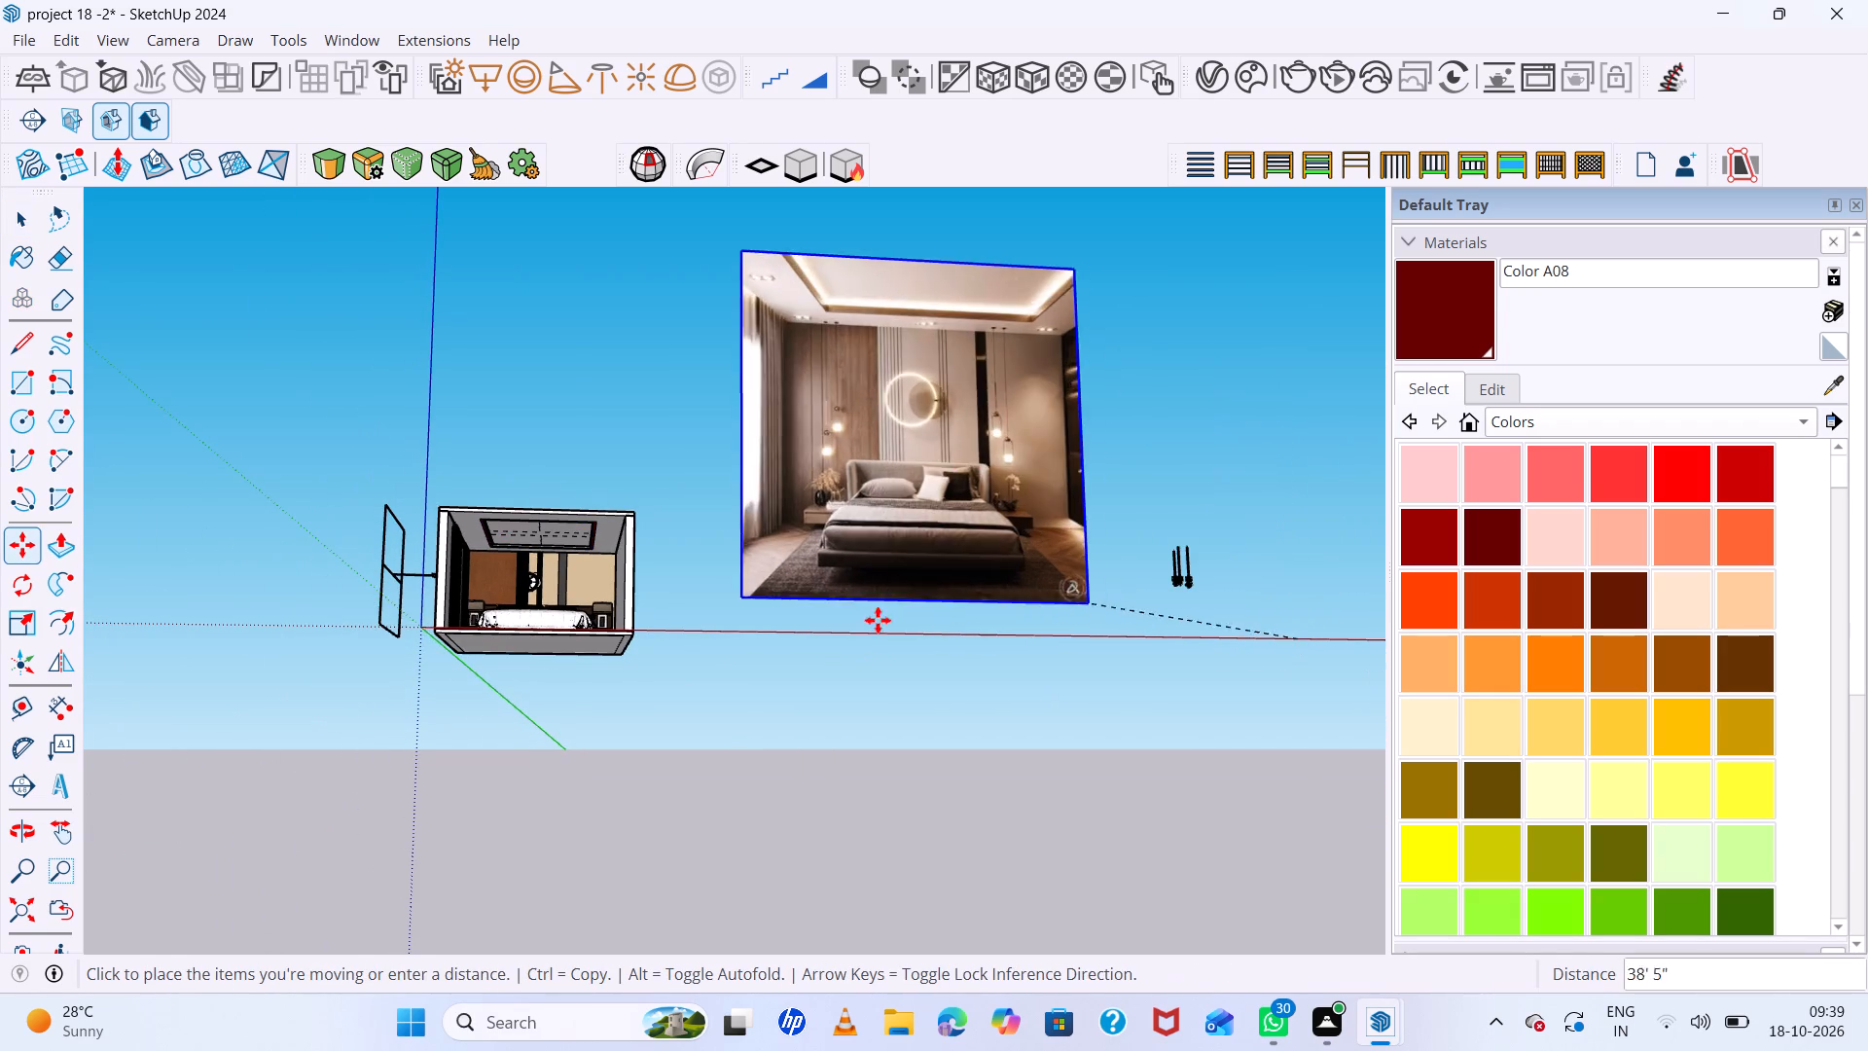
pyautogui.click(925, 637)
pyautogui.scroll(12, 608, 528)
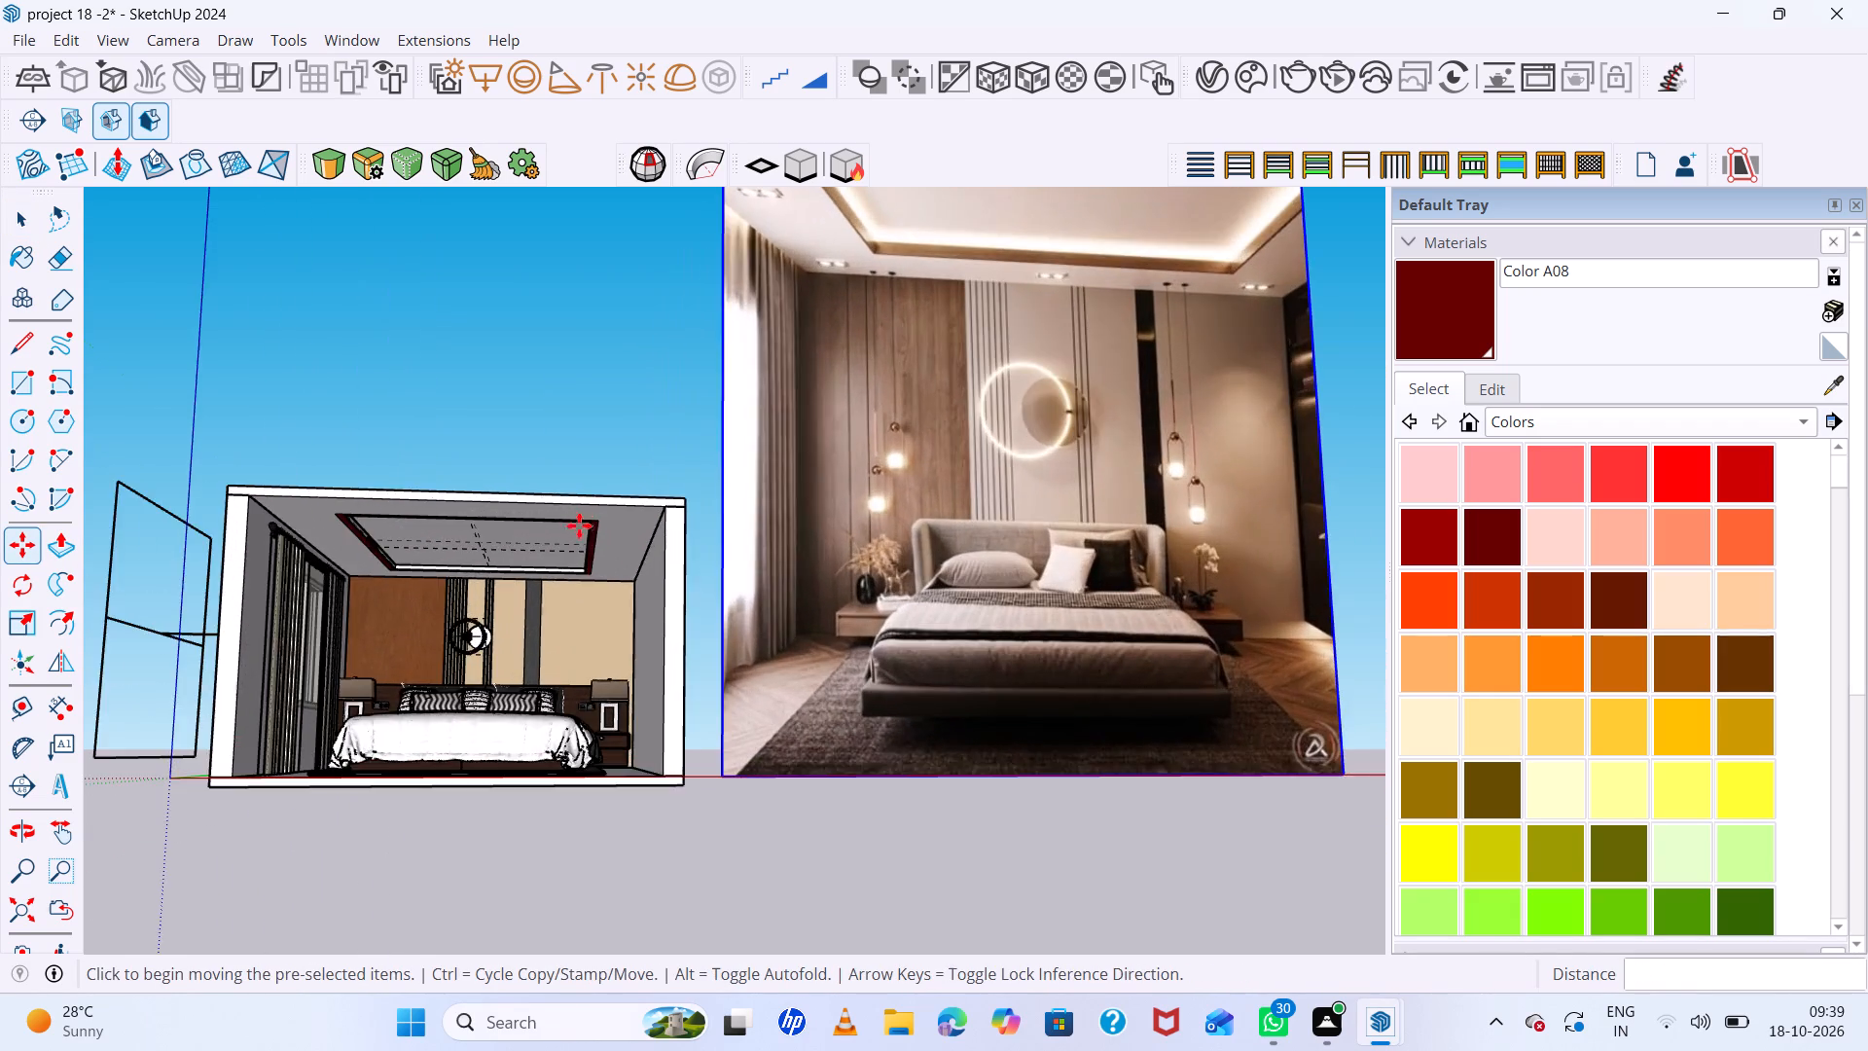
pyautogui.moveTo(580, 526); pyautogui.dragTo(532, 683, button='middle')
pyautogui.click(703, 852)
pyautogui.doubleClick(707, 829)
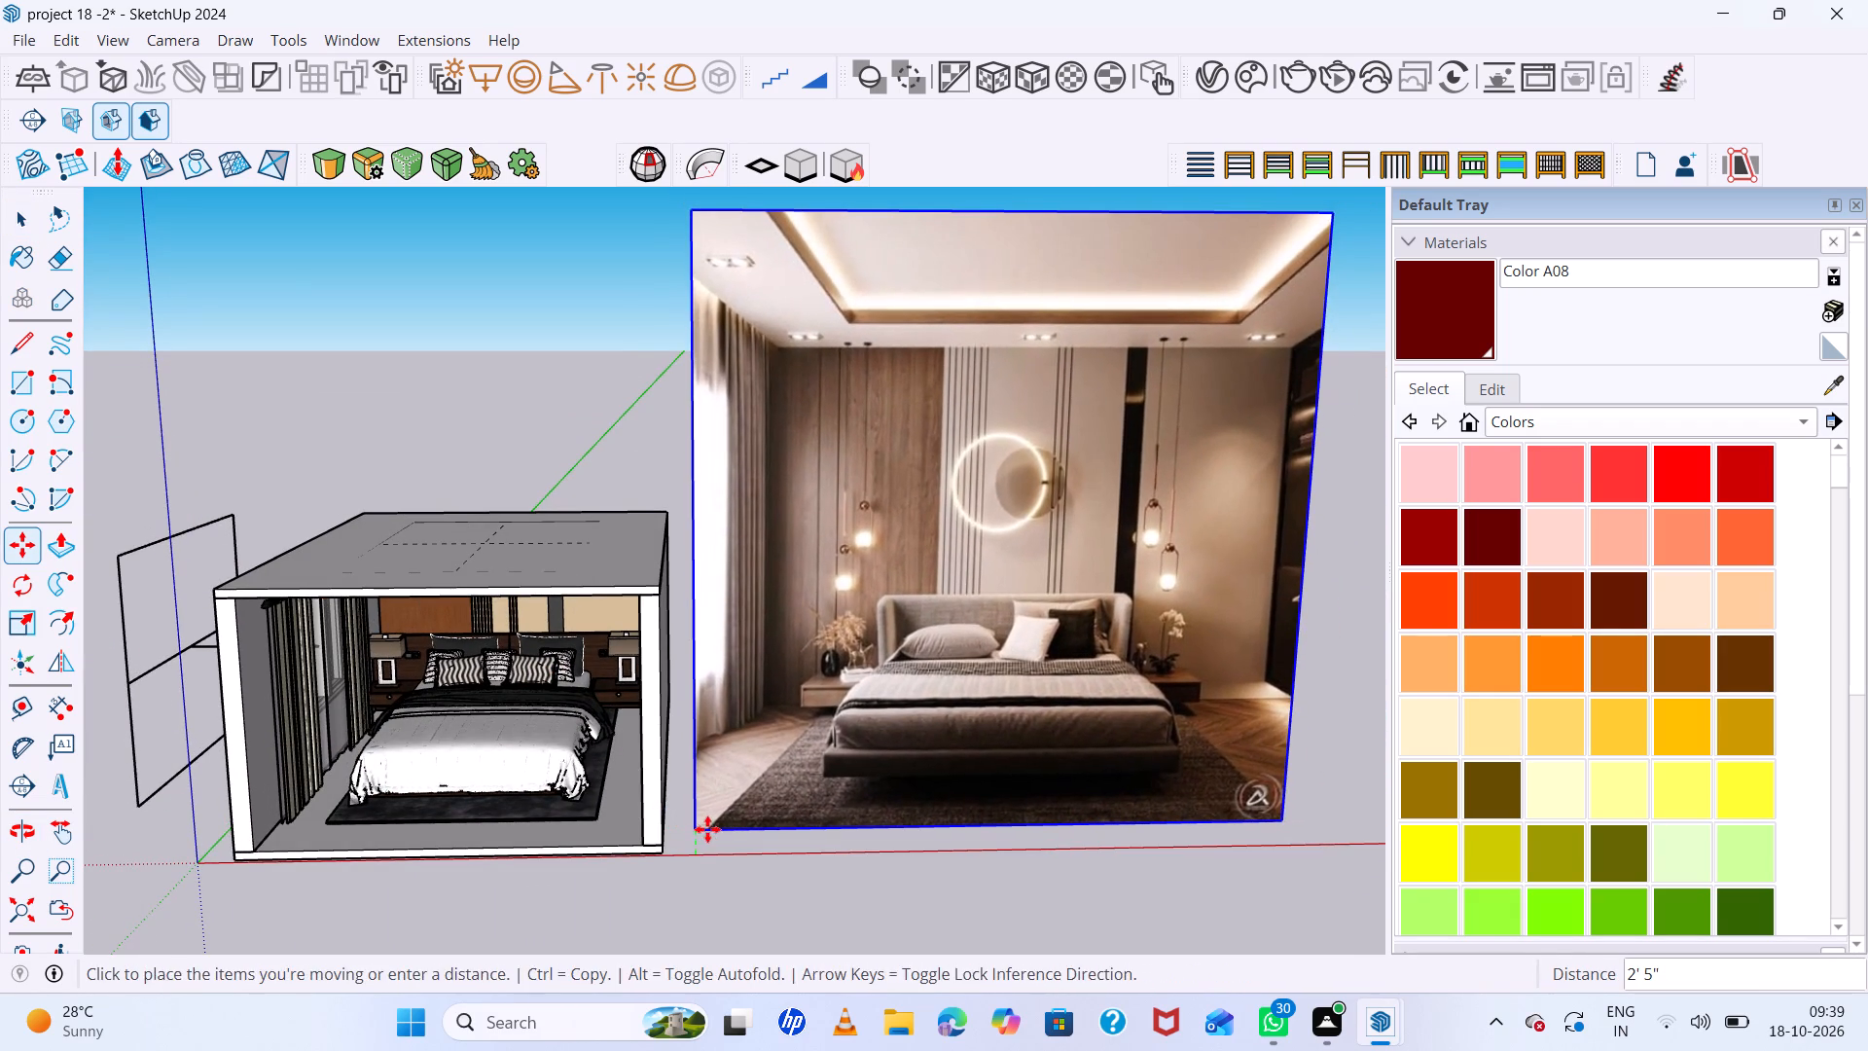
# Search the online Chaos Cosmos library for "lights" and look through the results for fixtures matching the reference image.
pyautogui.click(1258, 82)
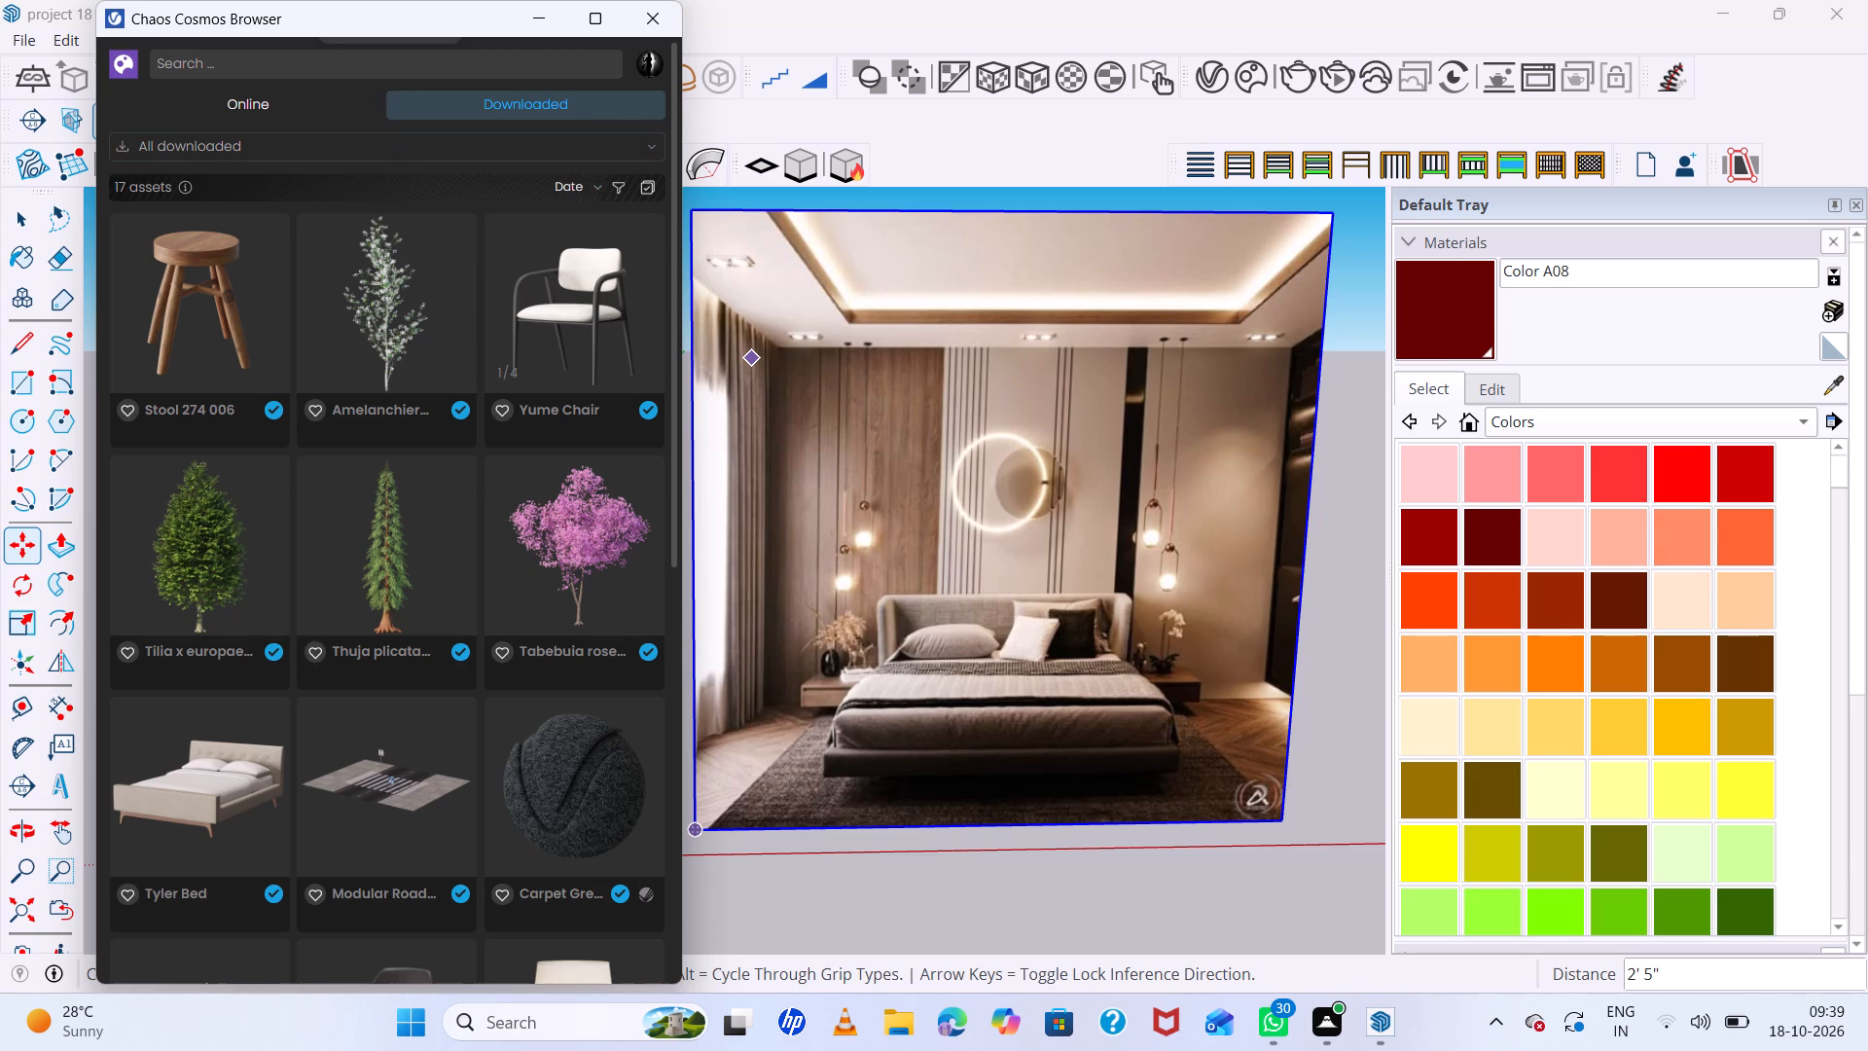
pyautogui.click(242, 99)
pyautogui.doubleClick(291, 66)
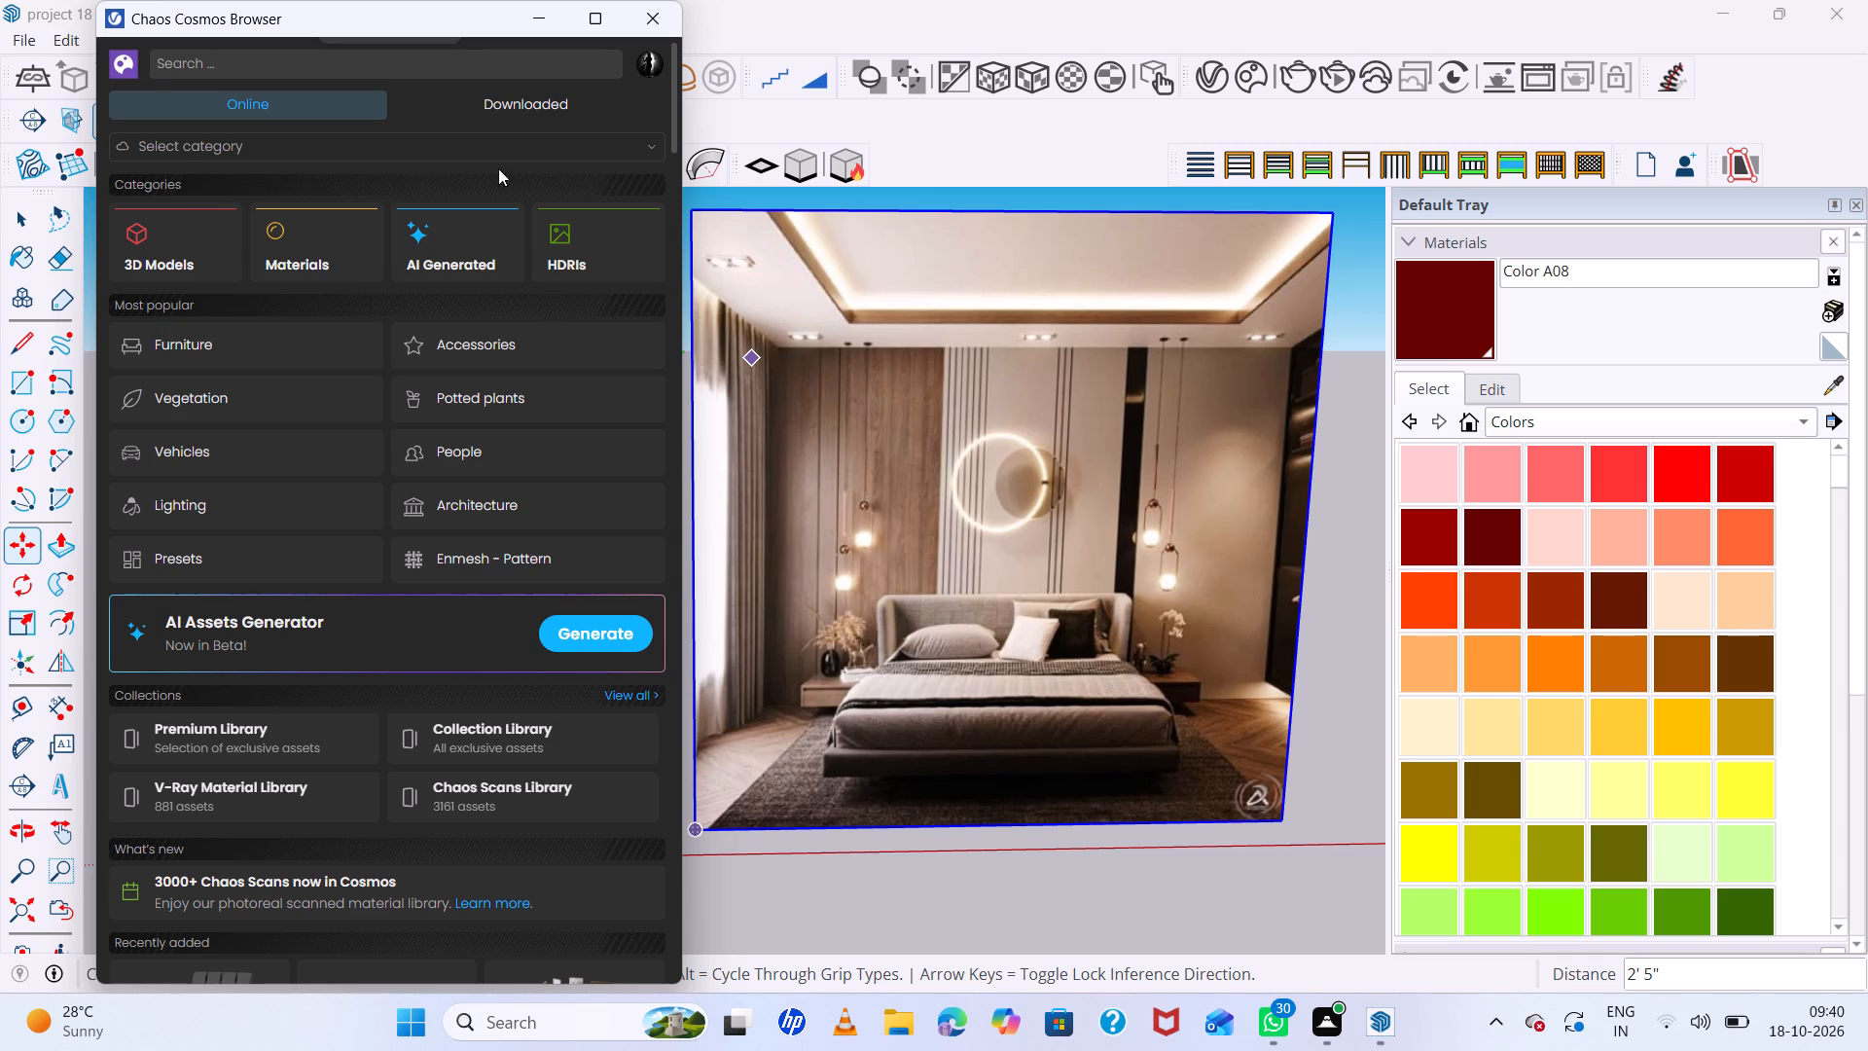
pyautogui.write('li')
pyautogui.write('ght')
pyautogui.press('s')
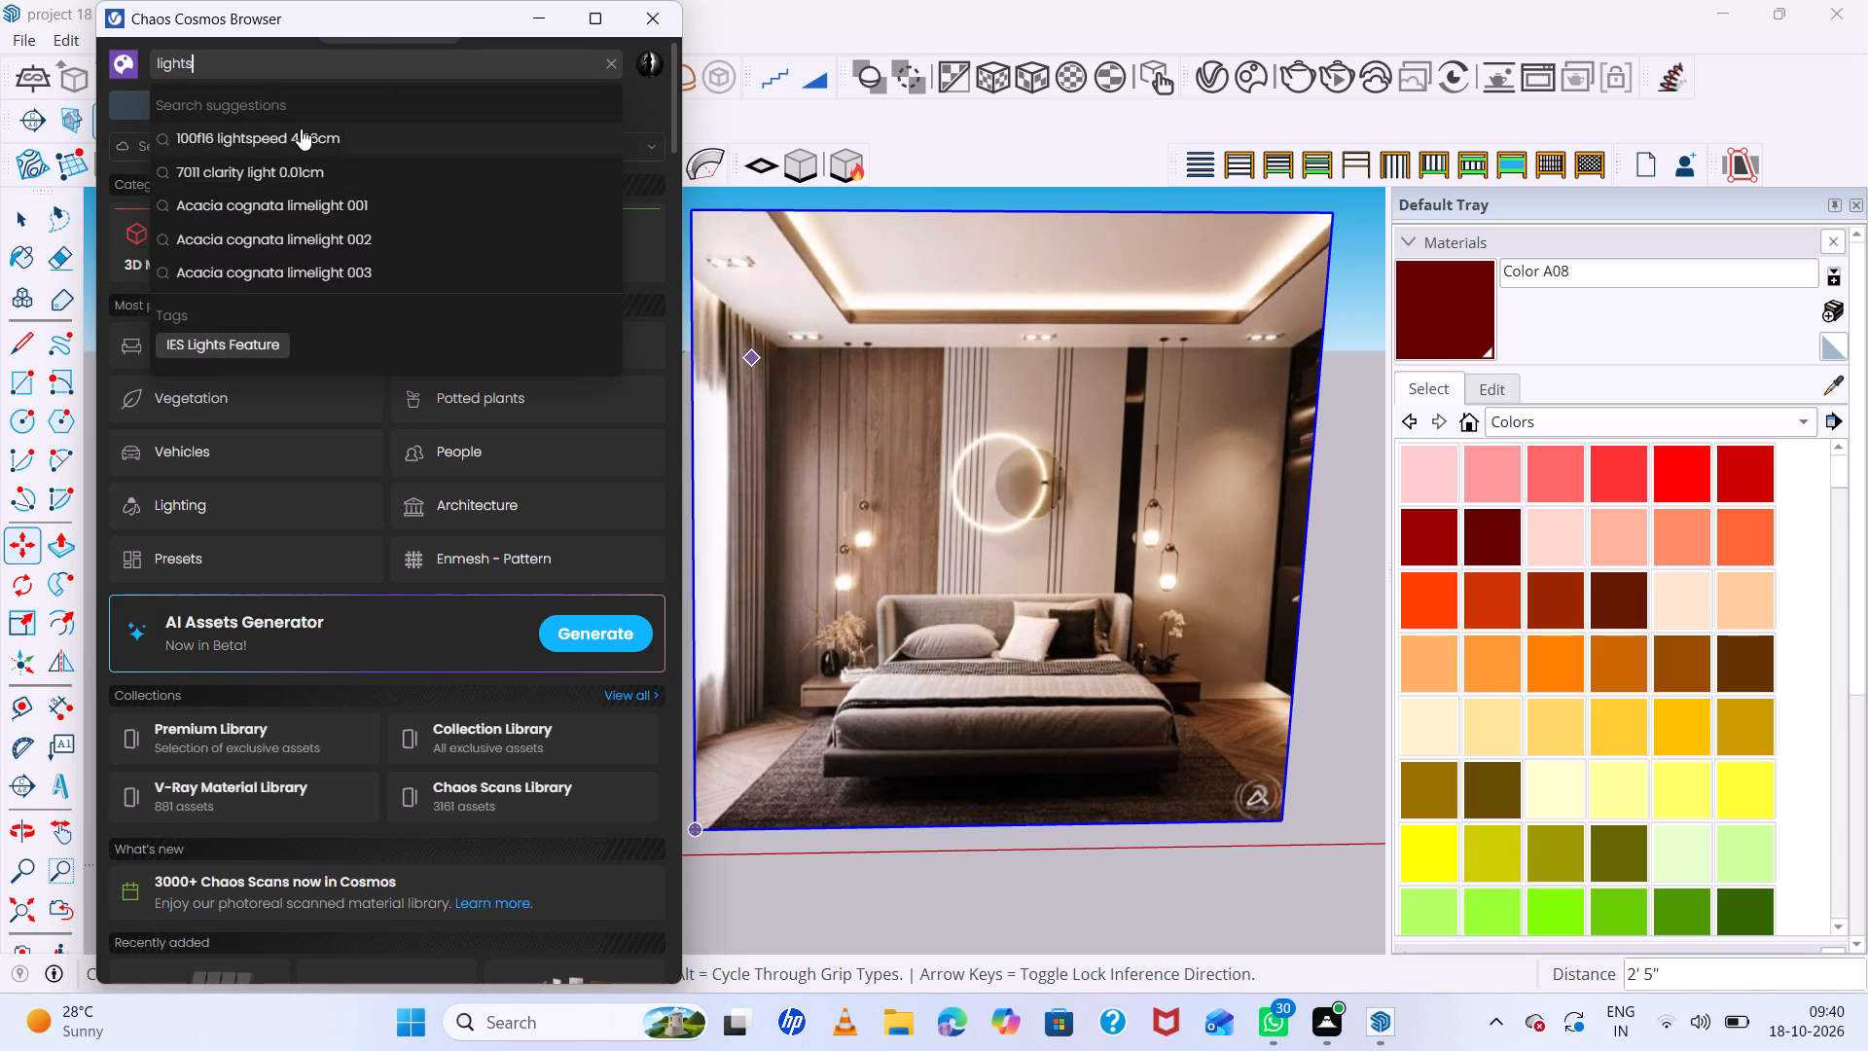
pyautogui.press('Return')
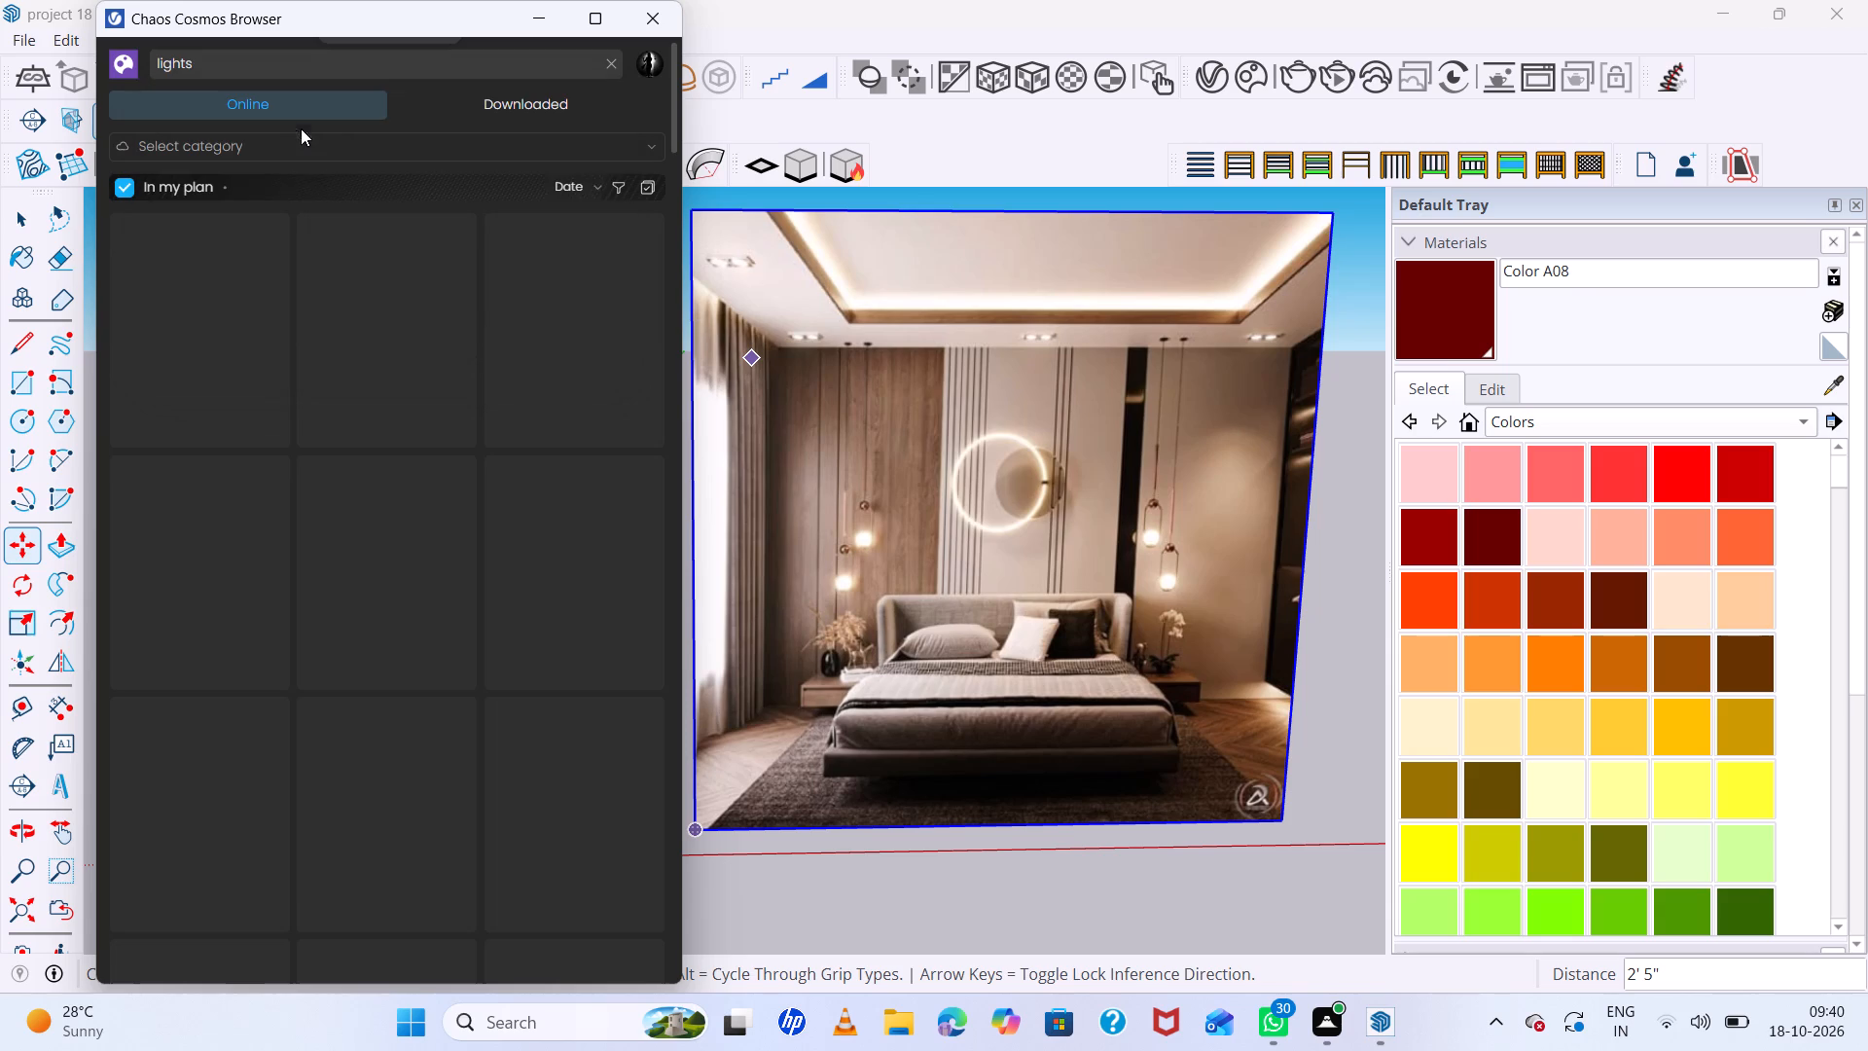
pyautogui.scroll(-2, 370, 426)
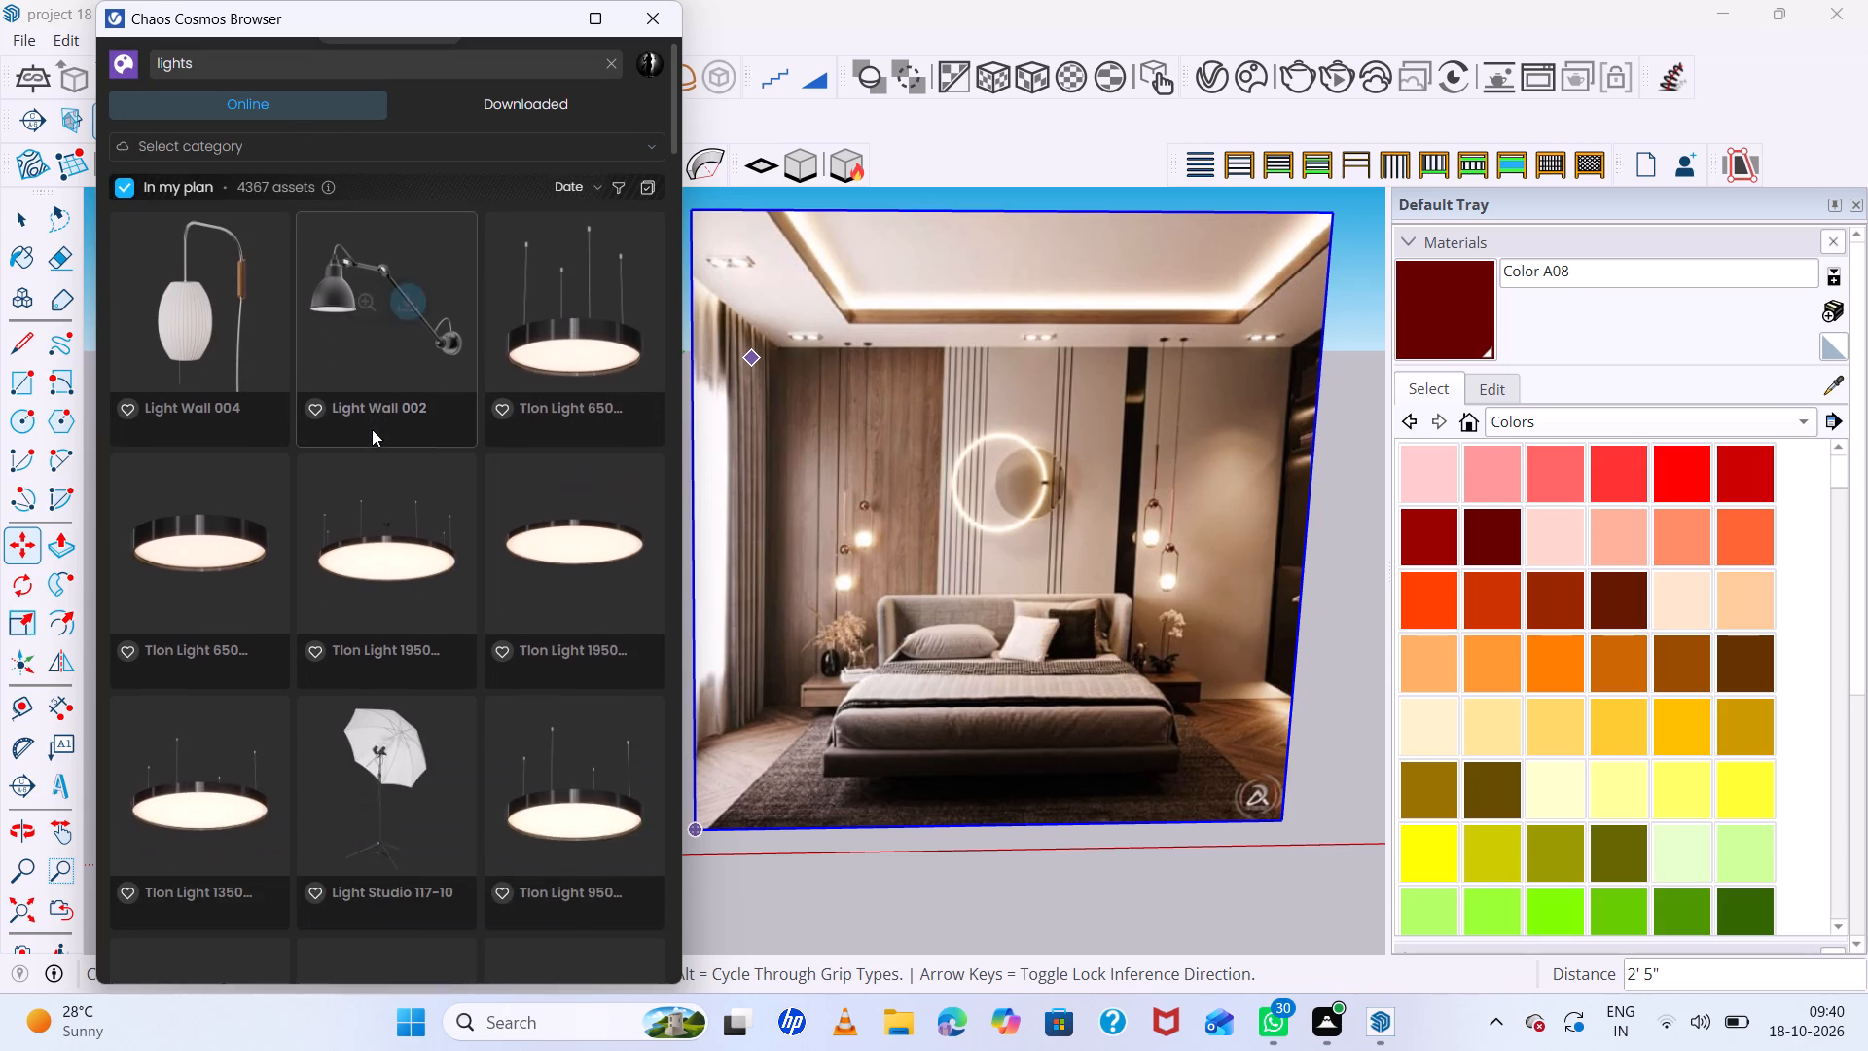
pyautogui.scroll(-11, 371, 431)
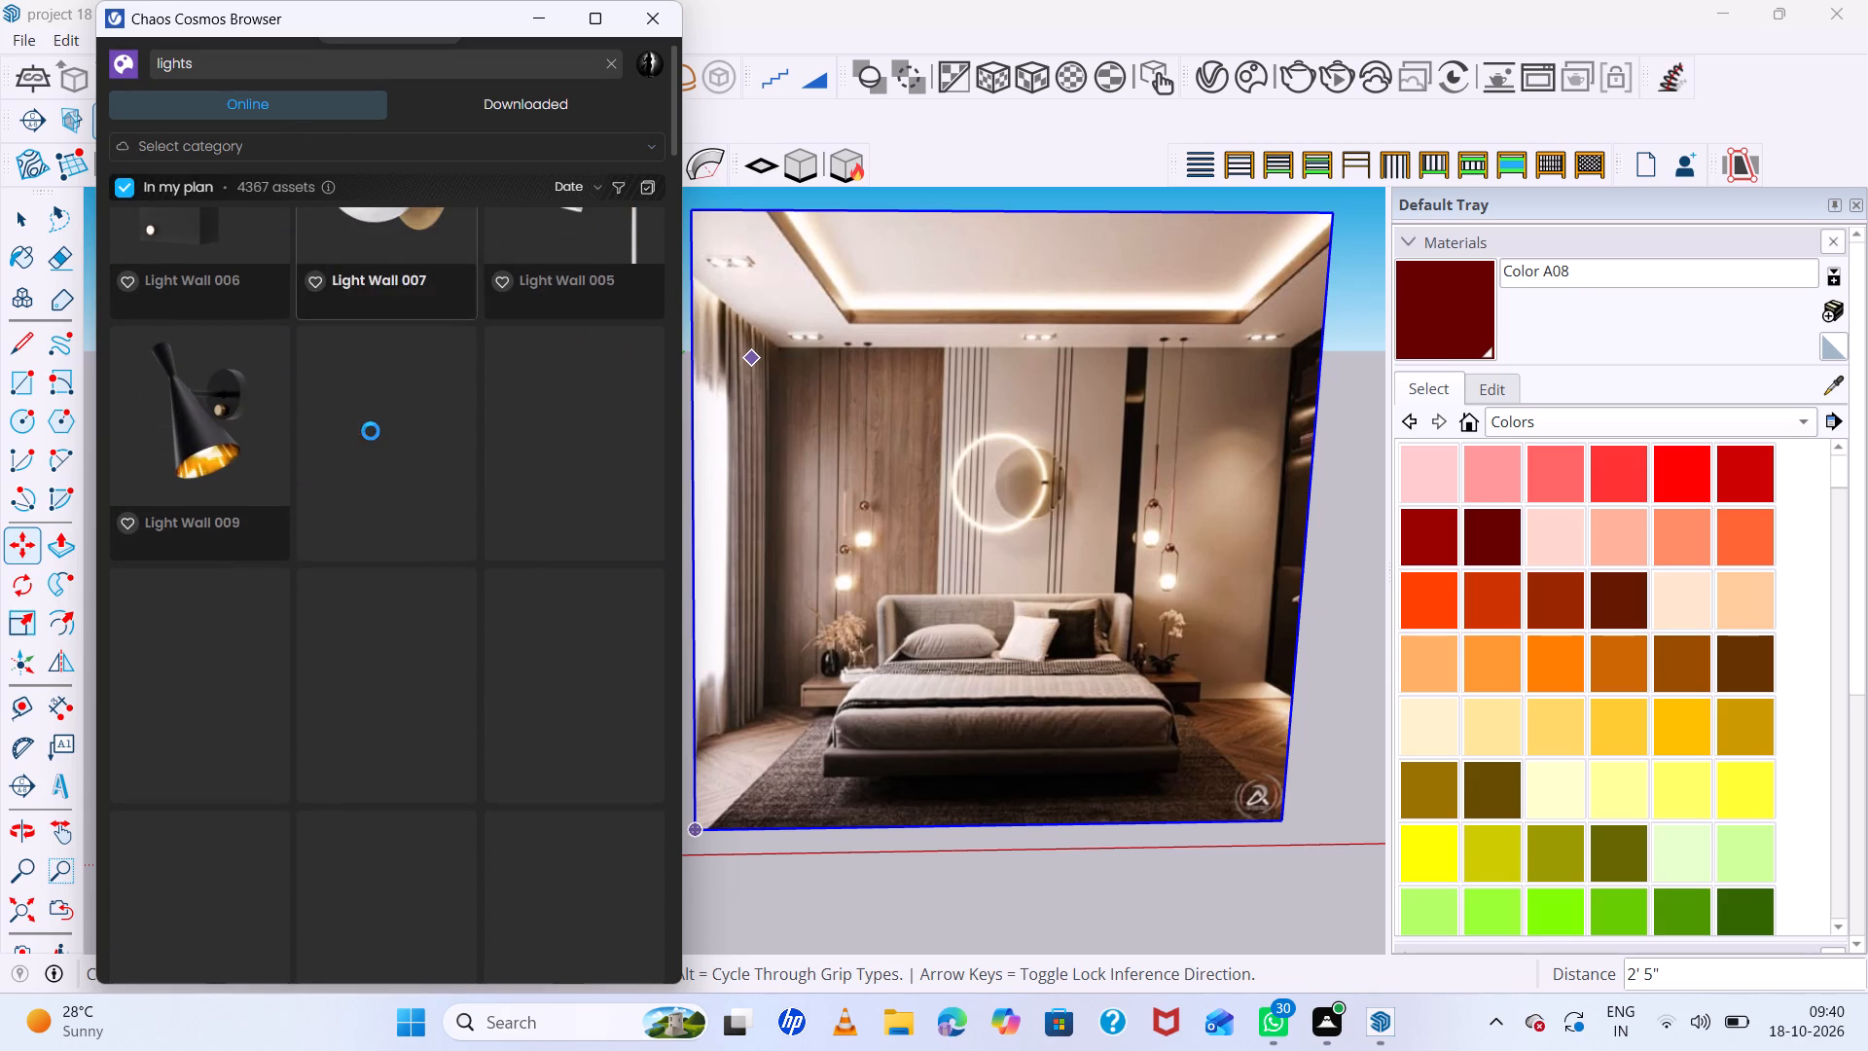
pyautogui.scroll(-7, 371, 431)
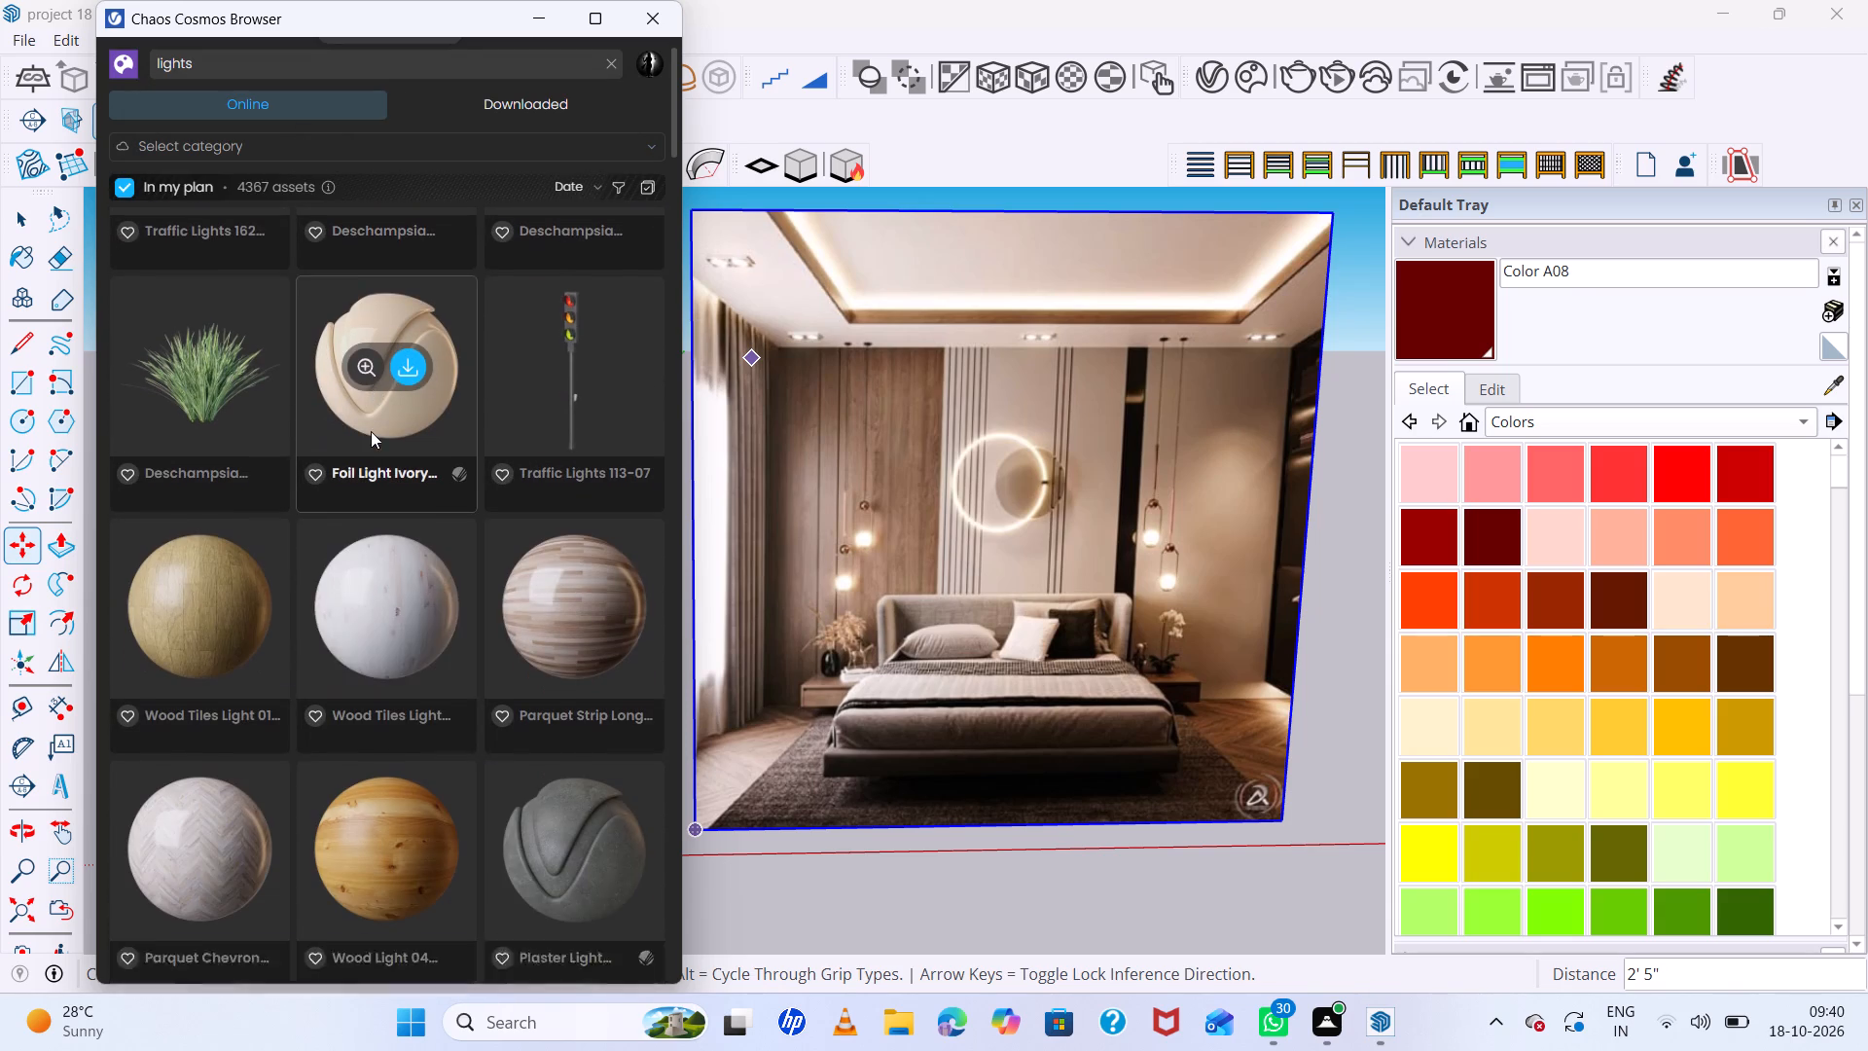
pyautogui.scroll(-10, 371, 431)
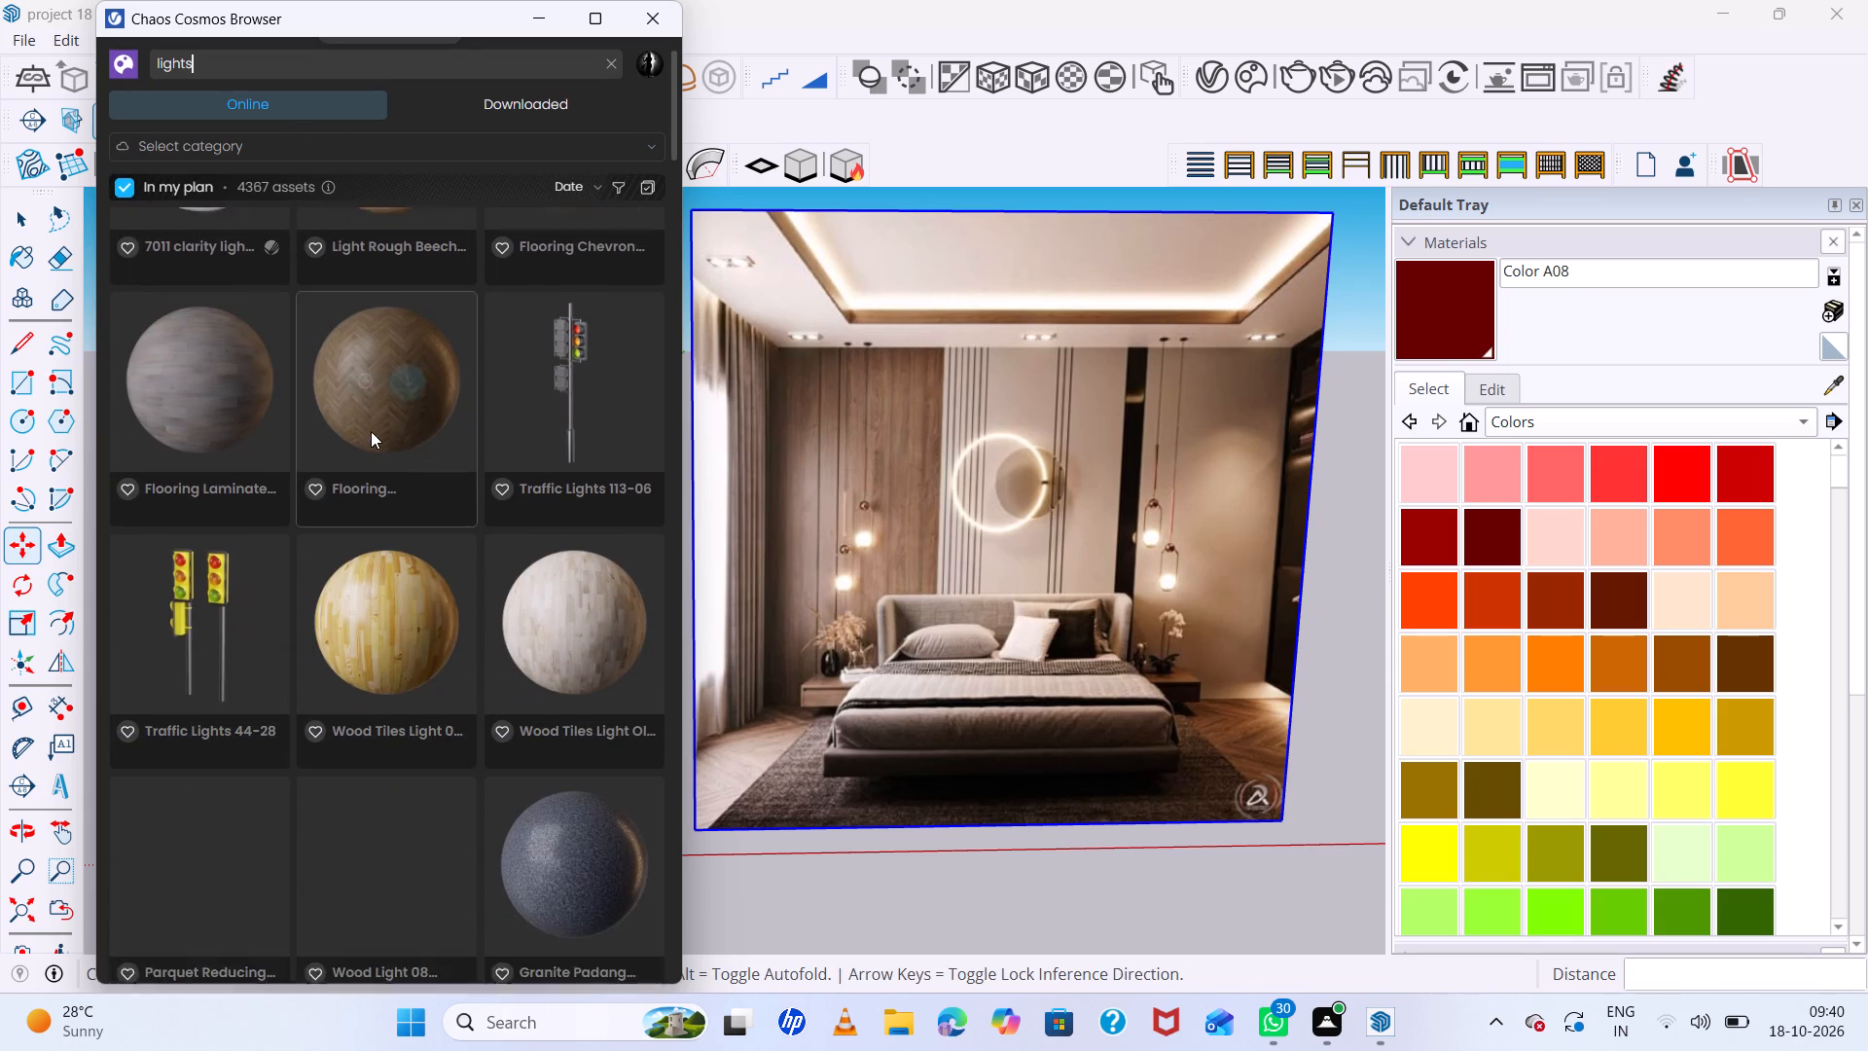
# Search the online asset library for "hanging lights" instead.
pyautogui.click(301, 64)
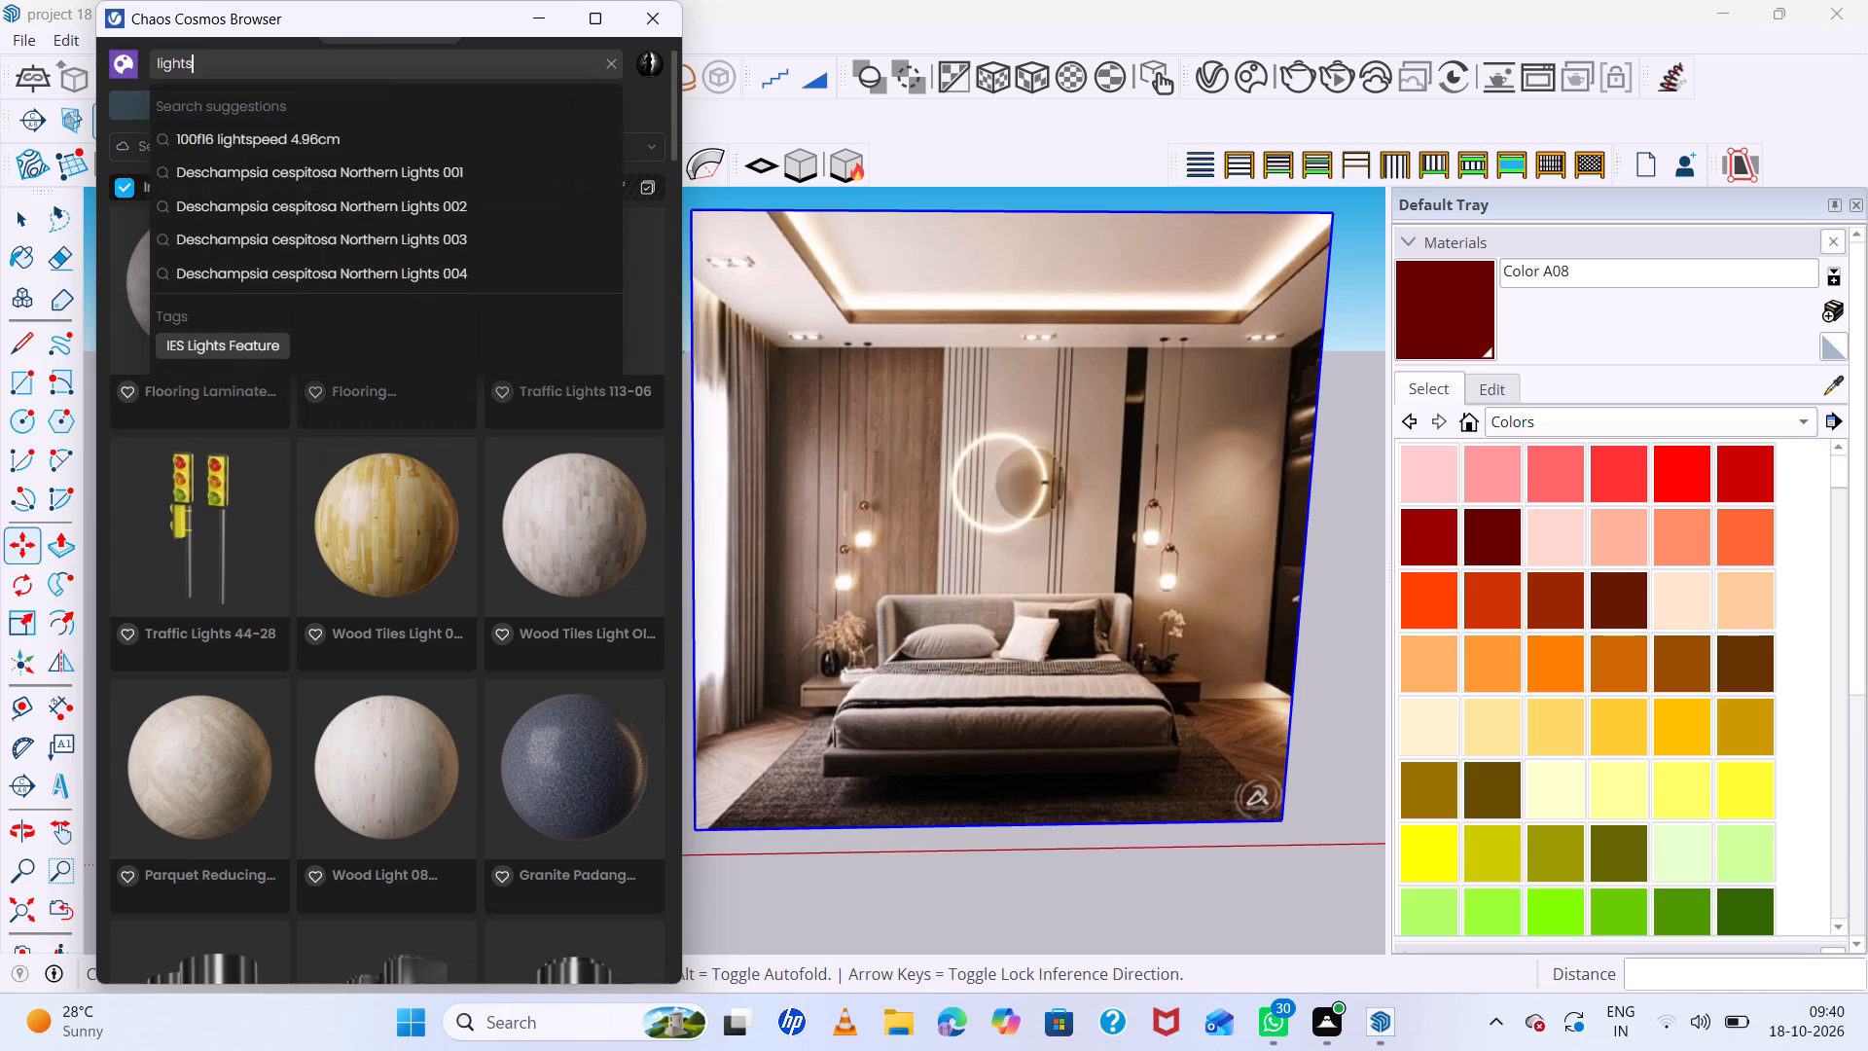
pyautogui.press('BackSpace')
pyautogui.press('BackSpace')
pyautogui.press('BackSpace')
pyautogui.press('BackSpace')
pyautogui.press('BackSpace')
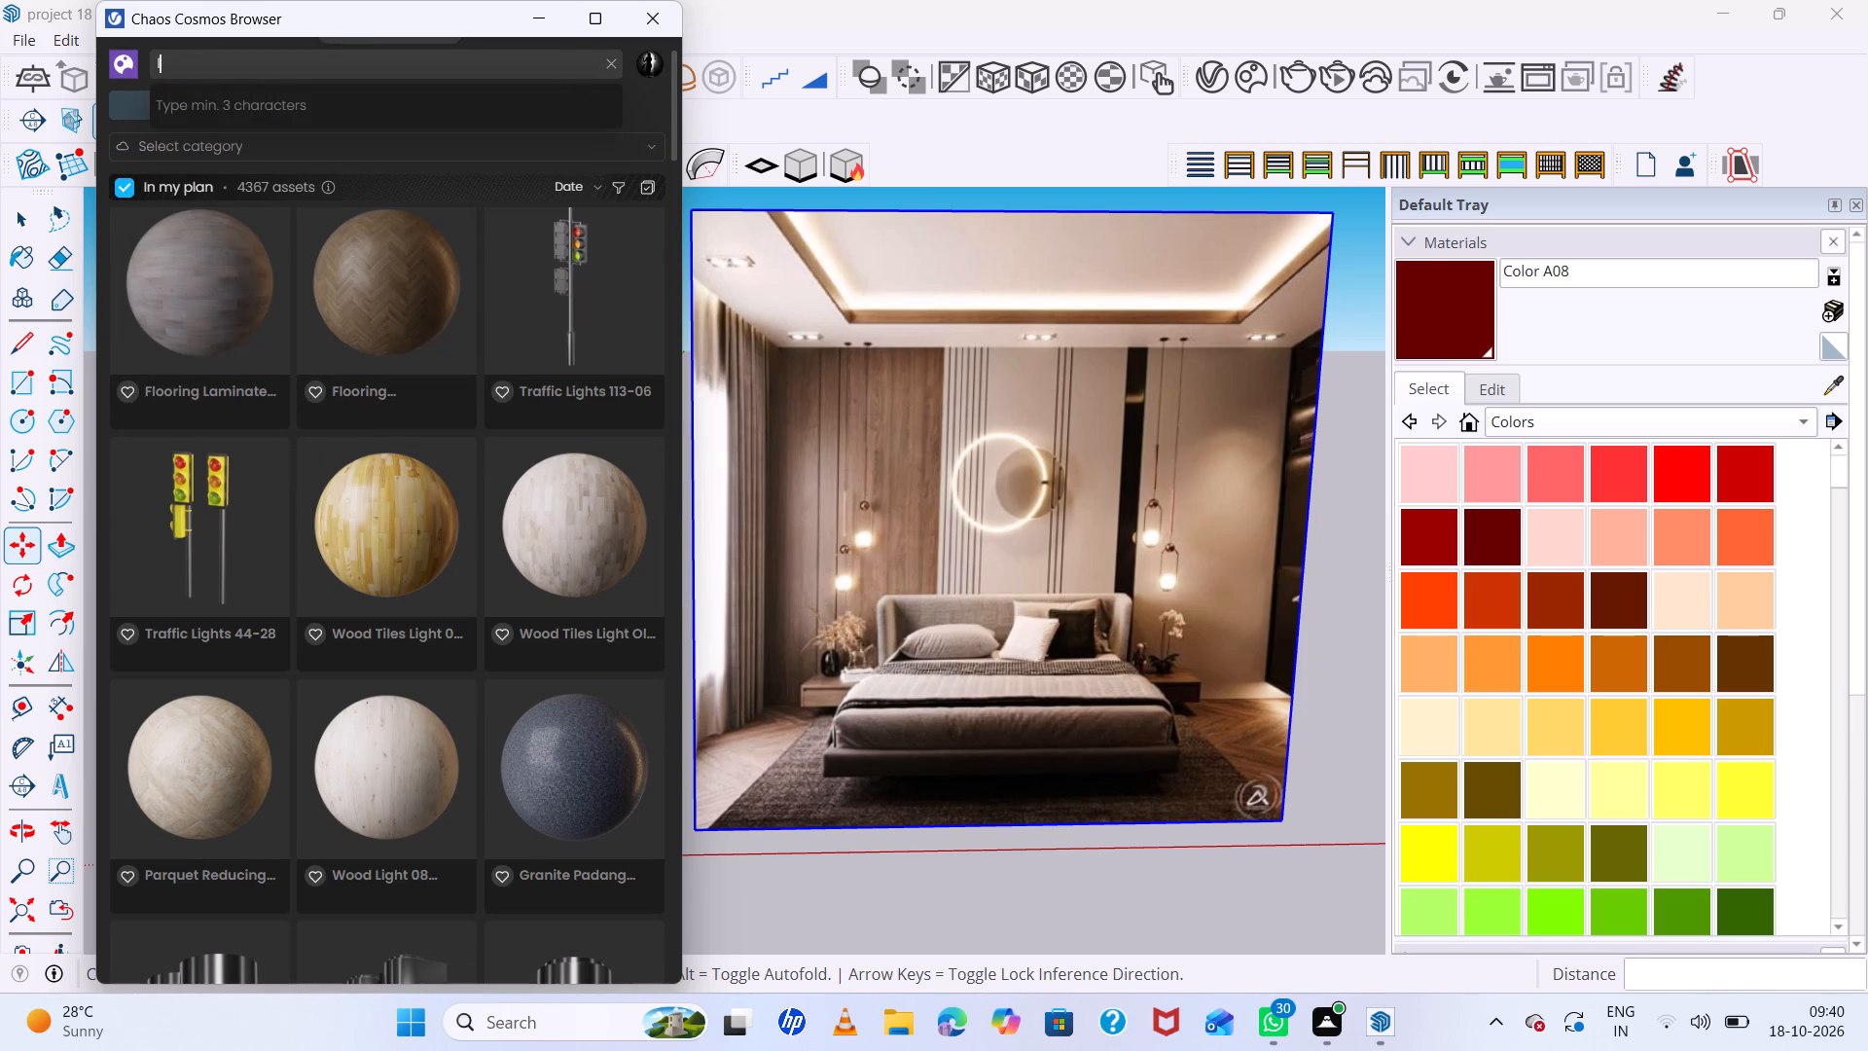
pyautogui.press('BackSpace')
pyautogui.write('han')
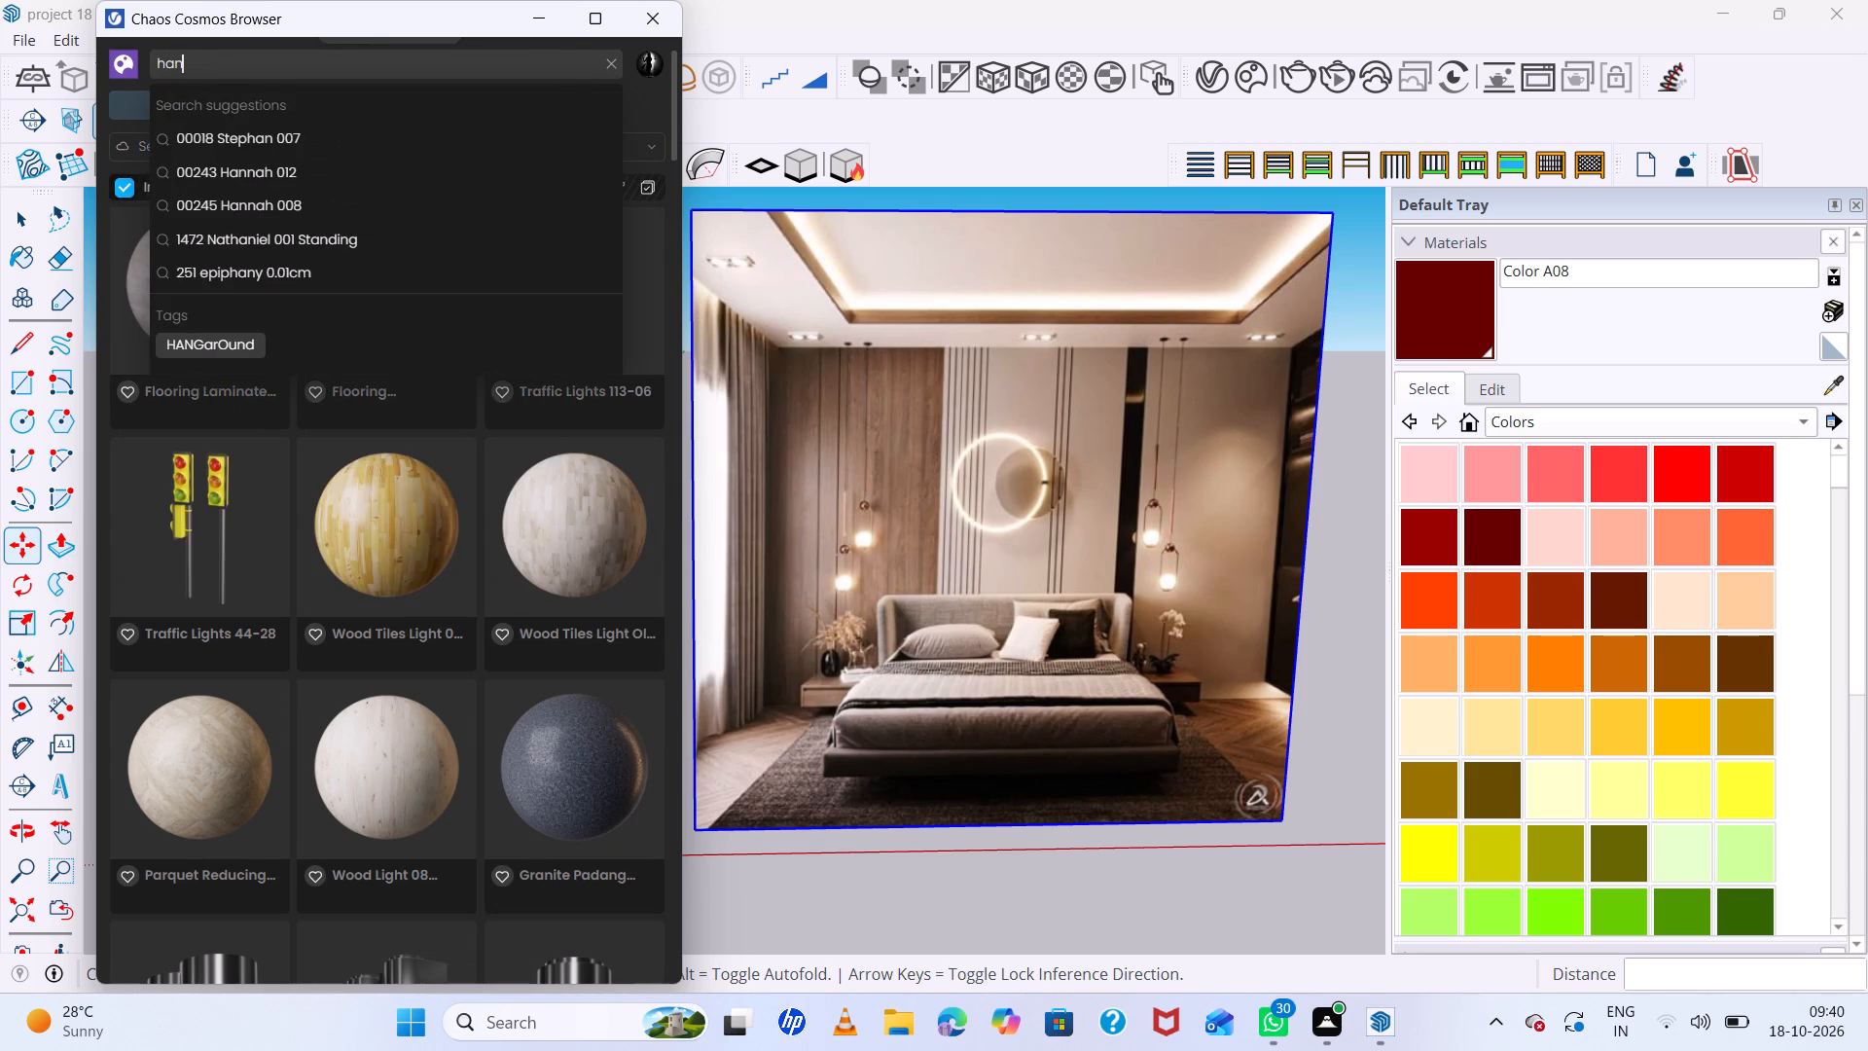
pyautogui.write('gin')
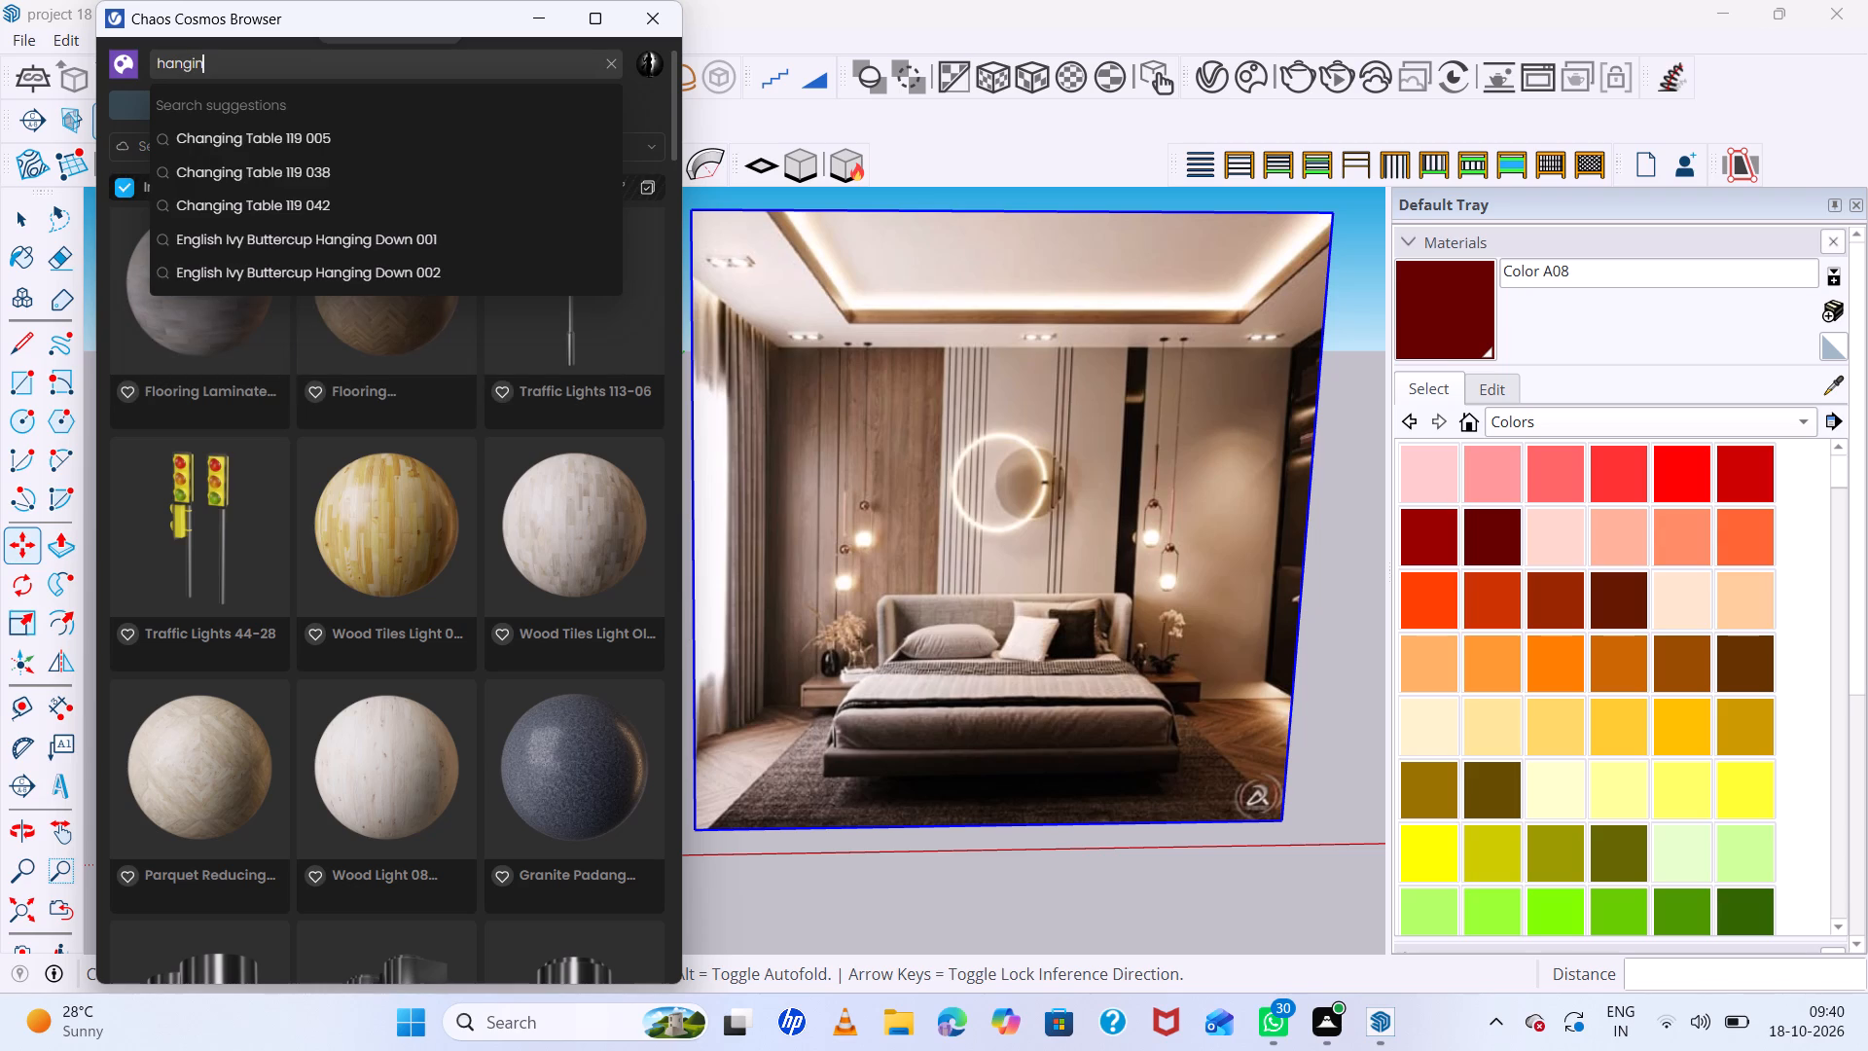
pyautogui.press('g')
pyautogui.press('space')
pyautogui.write('lights')
pyautogui.press('Return')
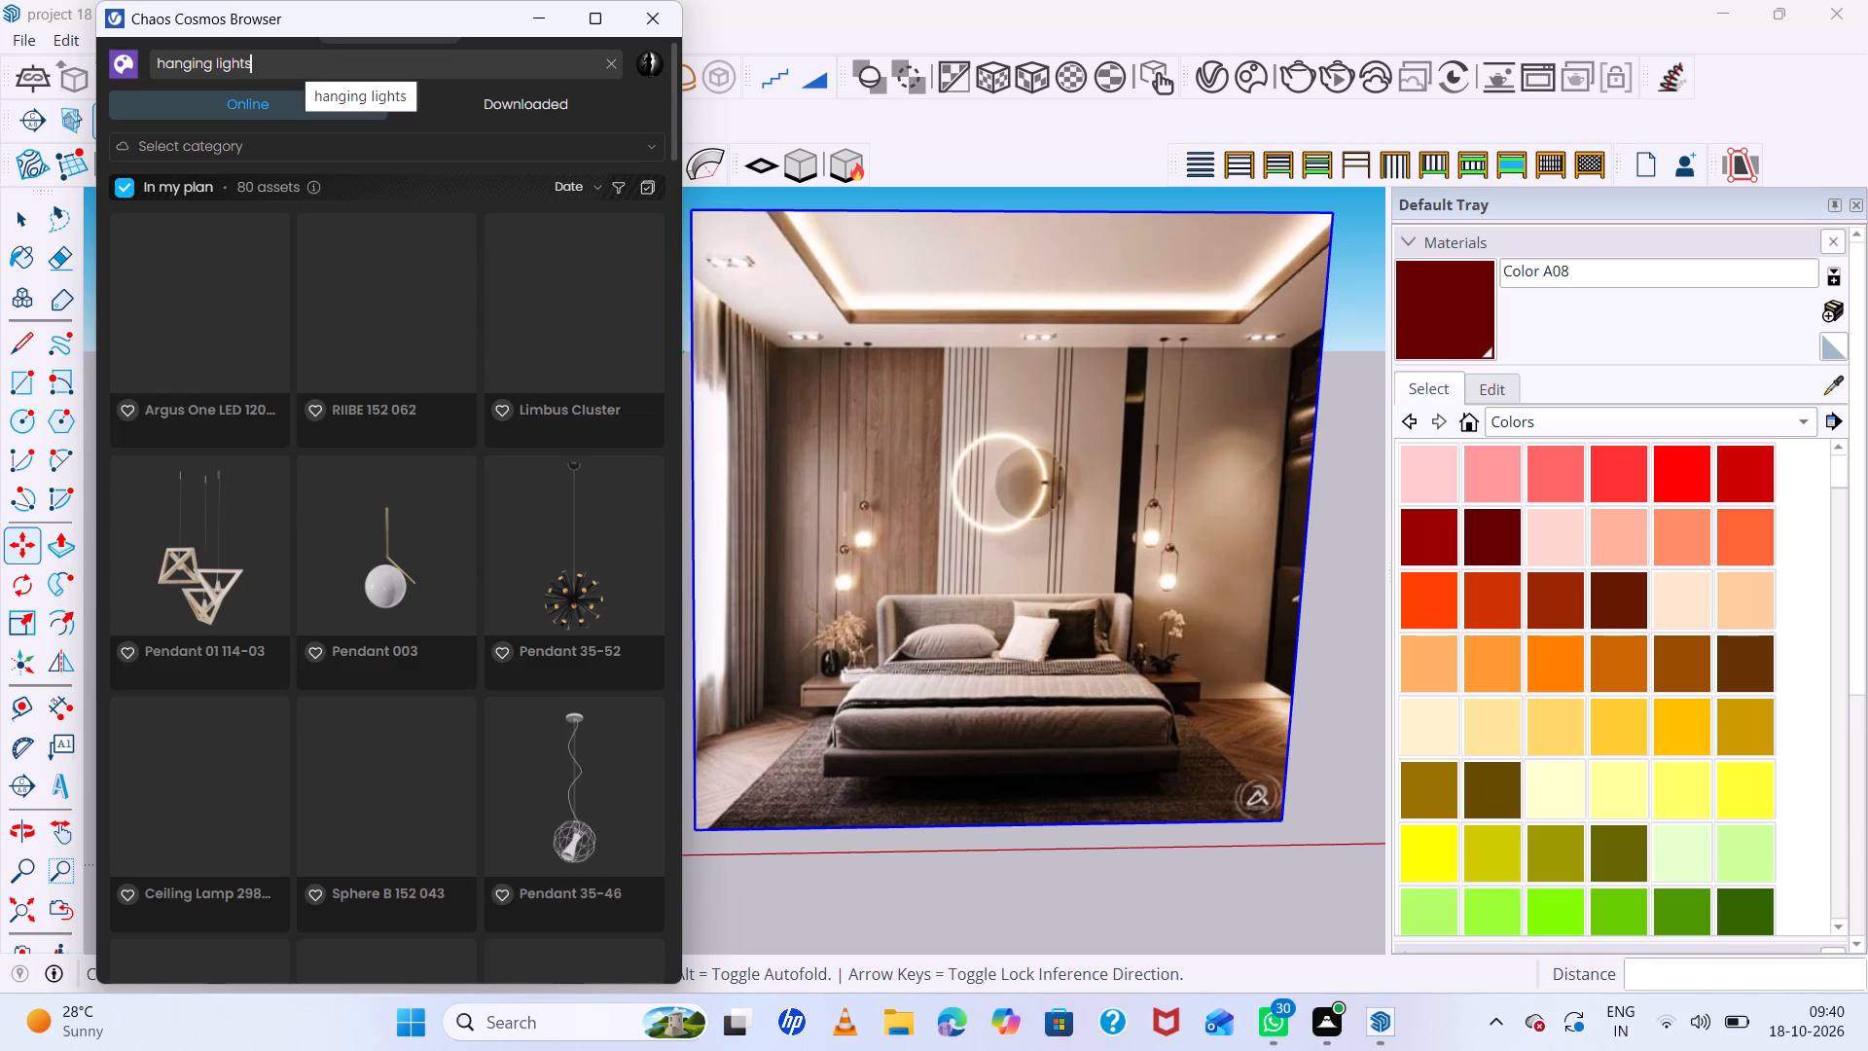
# Look through the hanging light assets for a pendant like those beside the bed in the reference image.
pyautogui.scroll(-2, 369, 520)
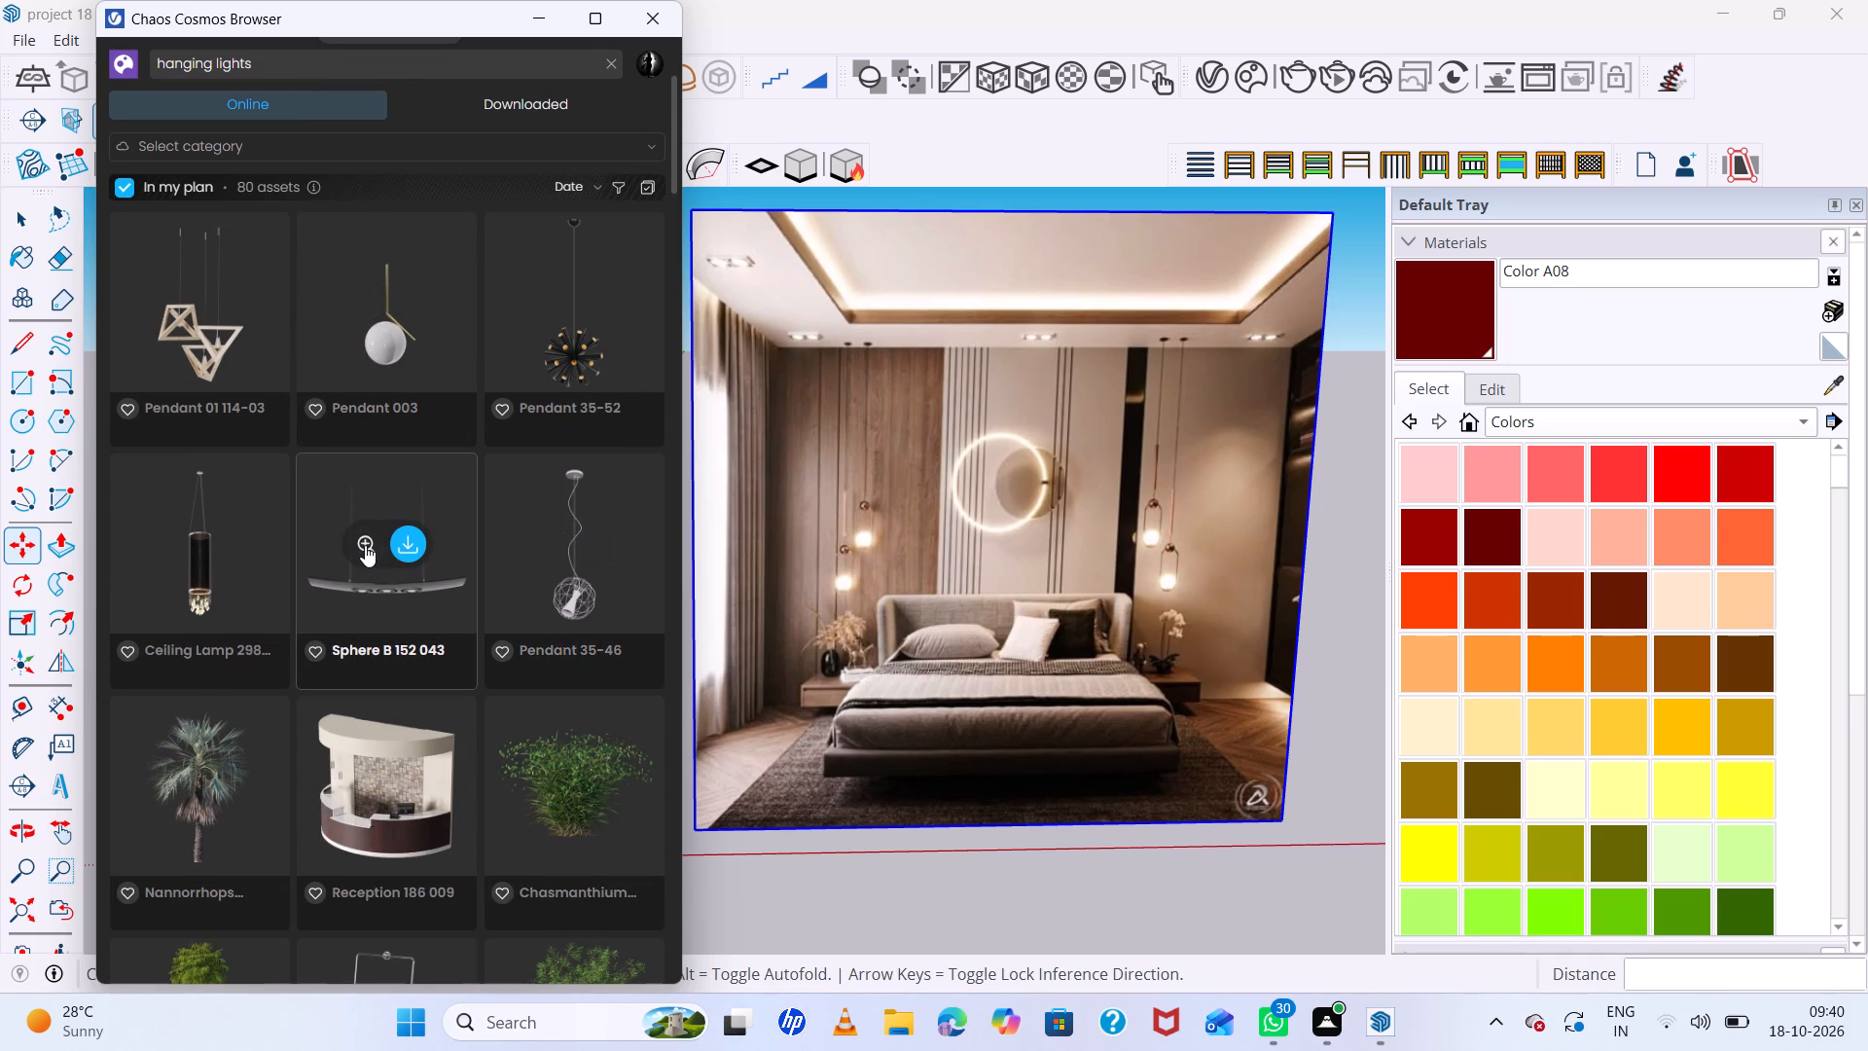
pyautogui.scroll(-2, 363, 544)
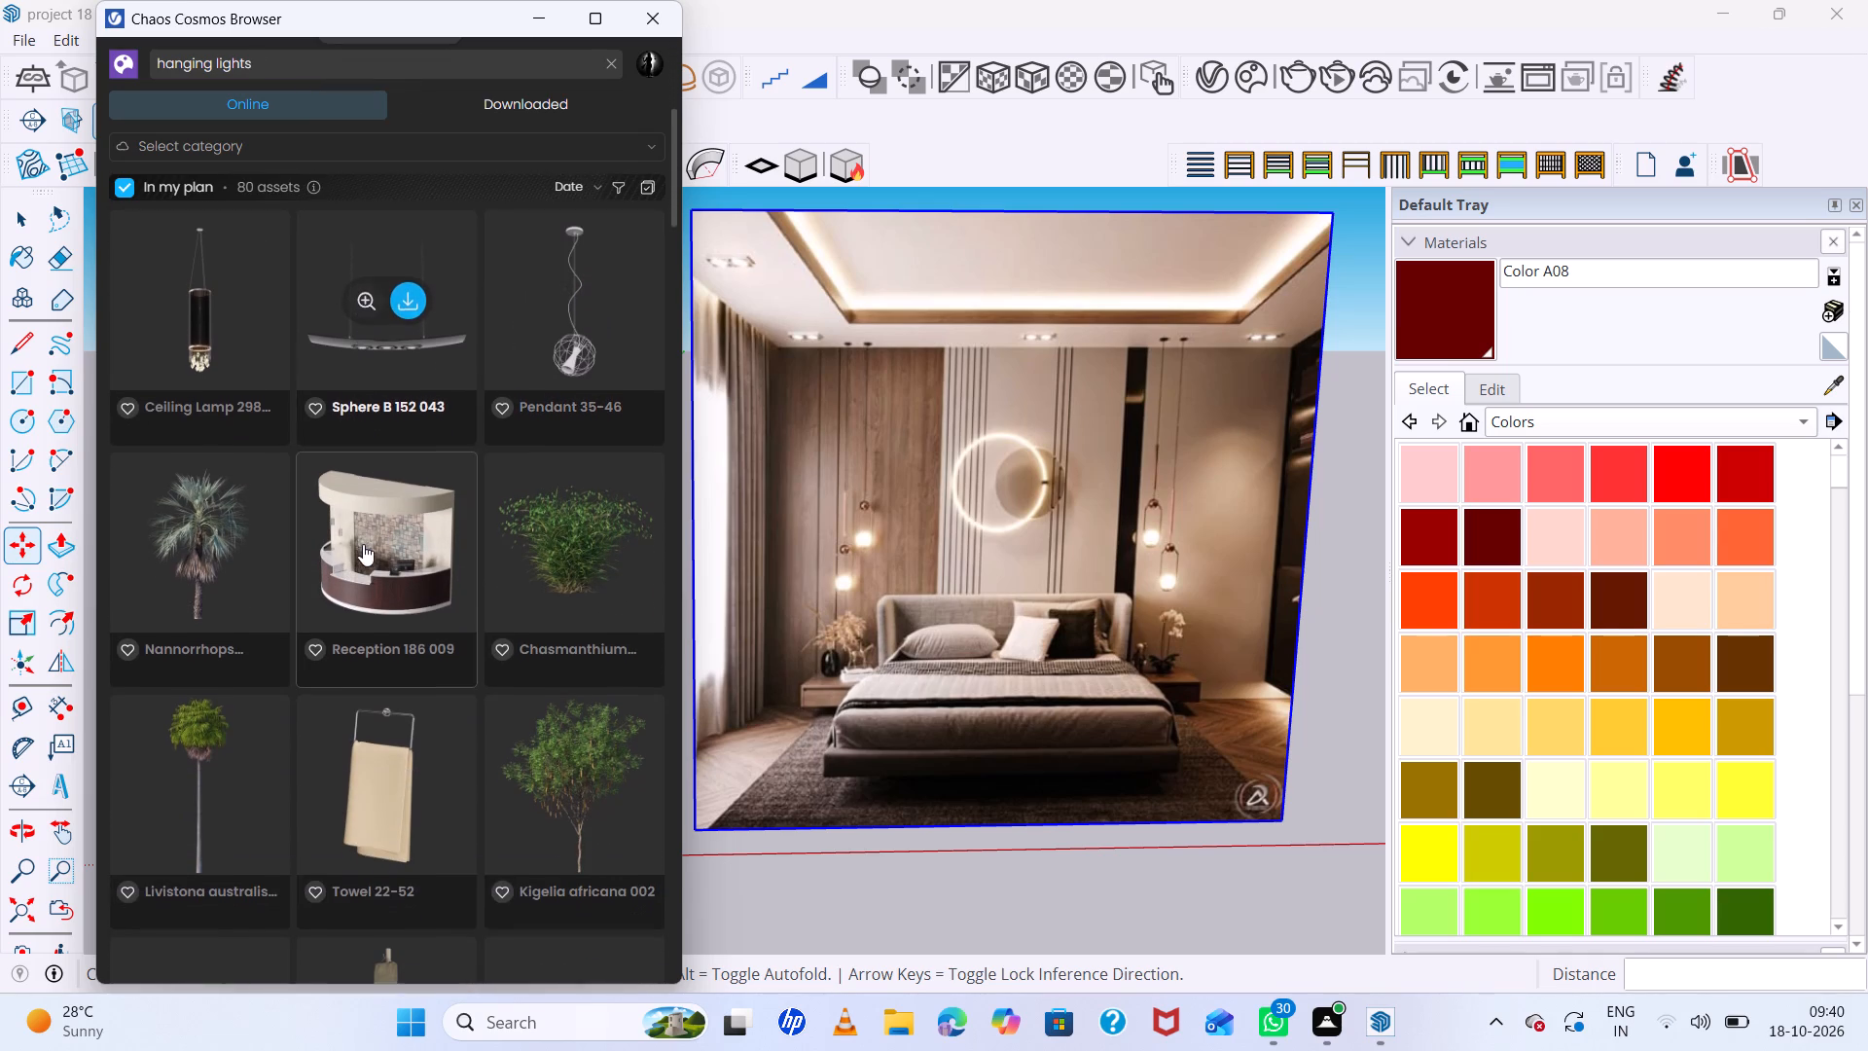
pyautogui.scroll(-10, 363, 544)
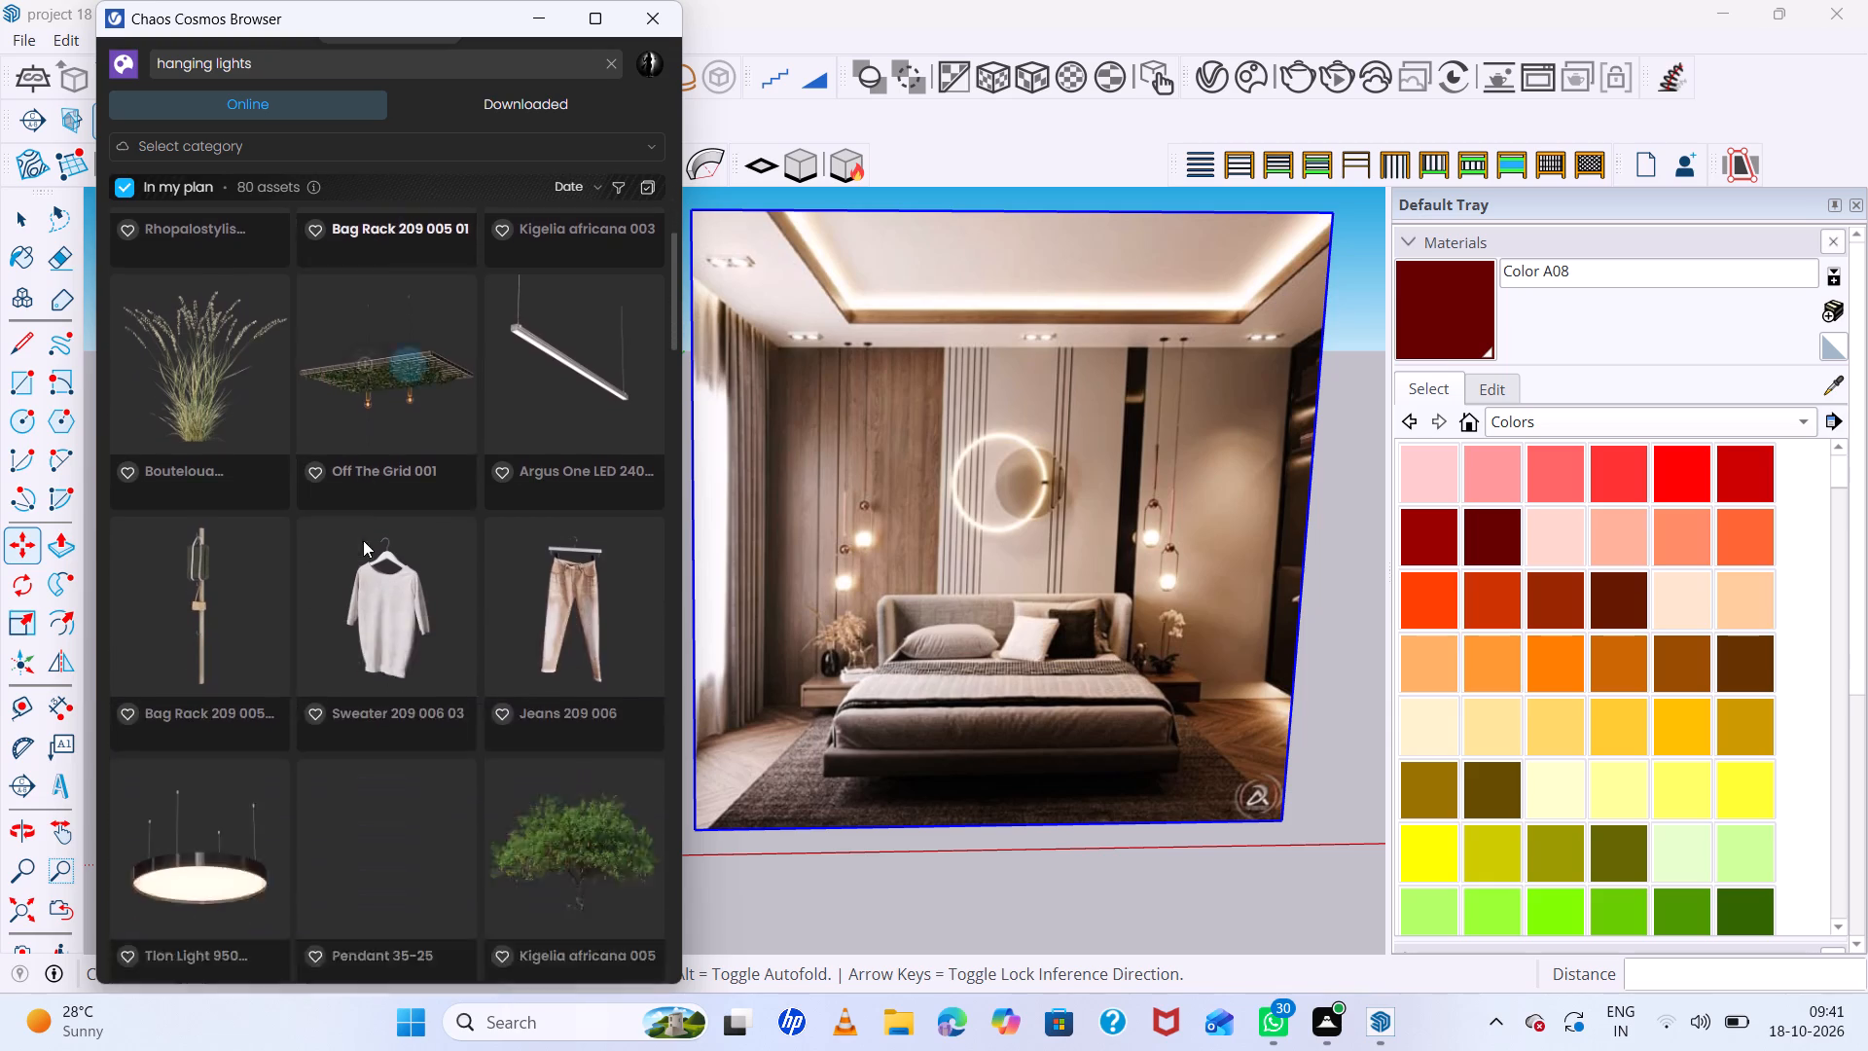
pyautogui.scroll(-6, 363, 540)
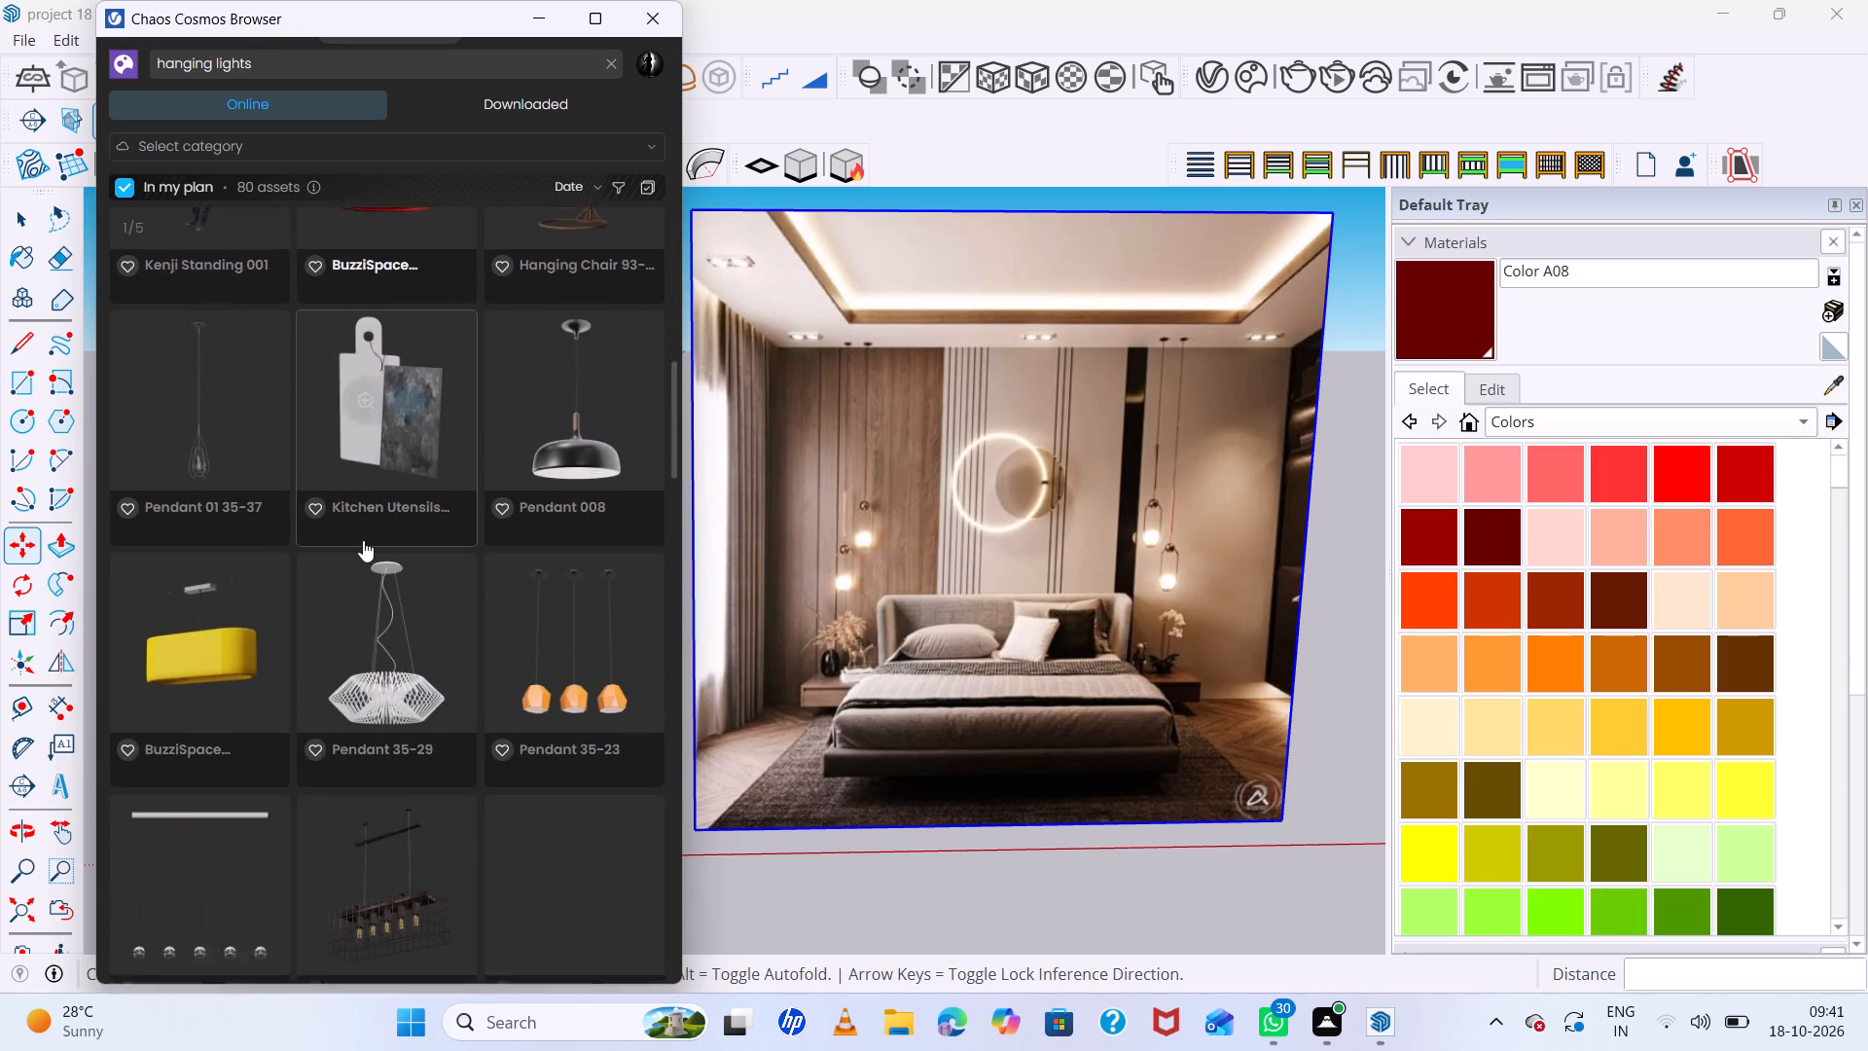
pyautogui.scroll(-2, 363, 539)
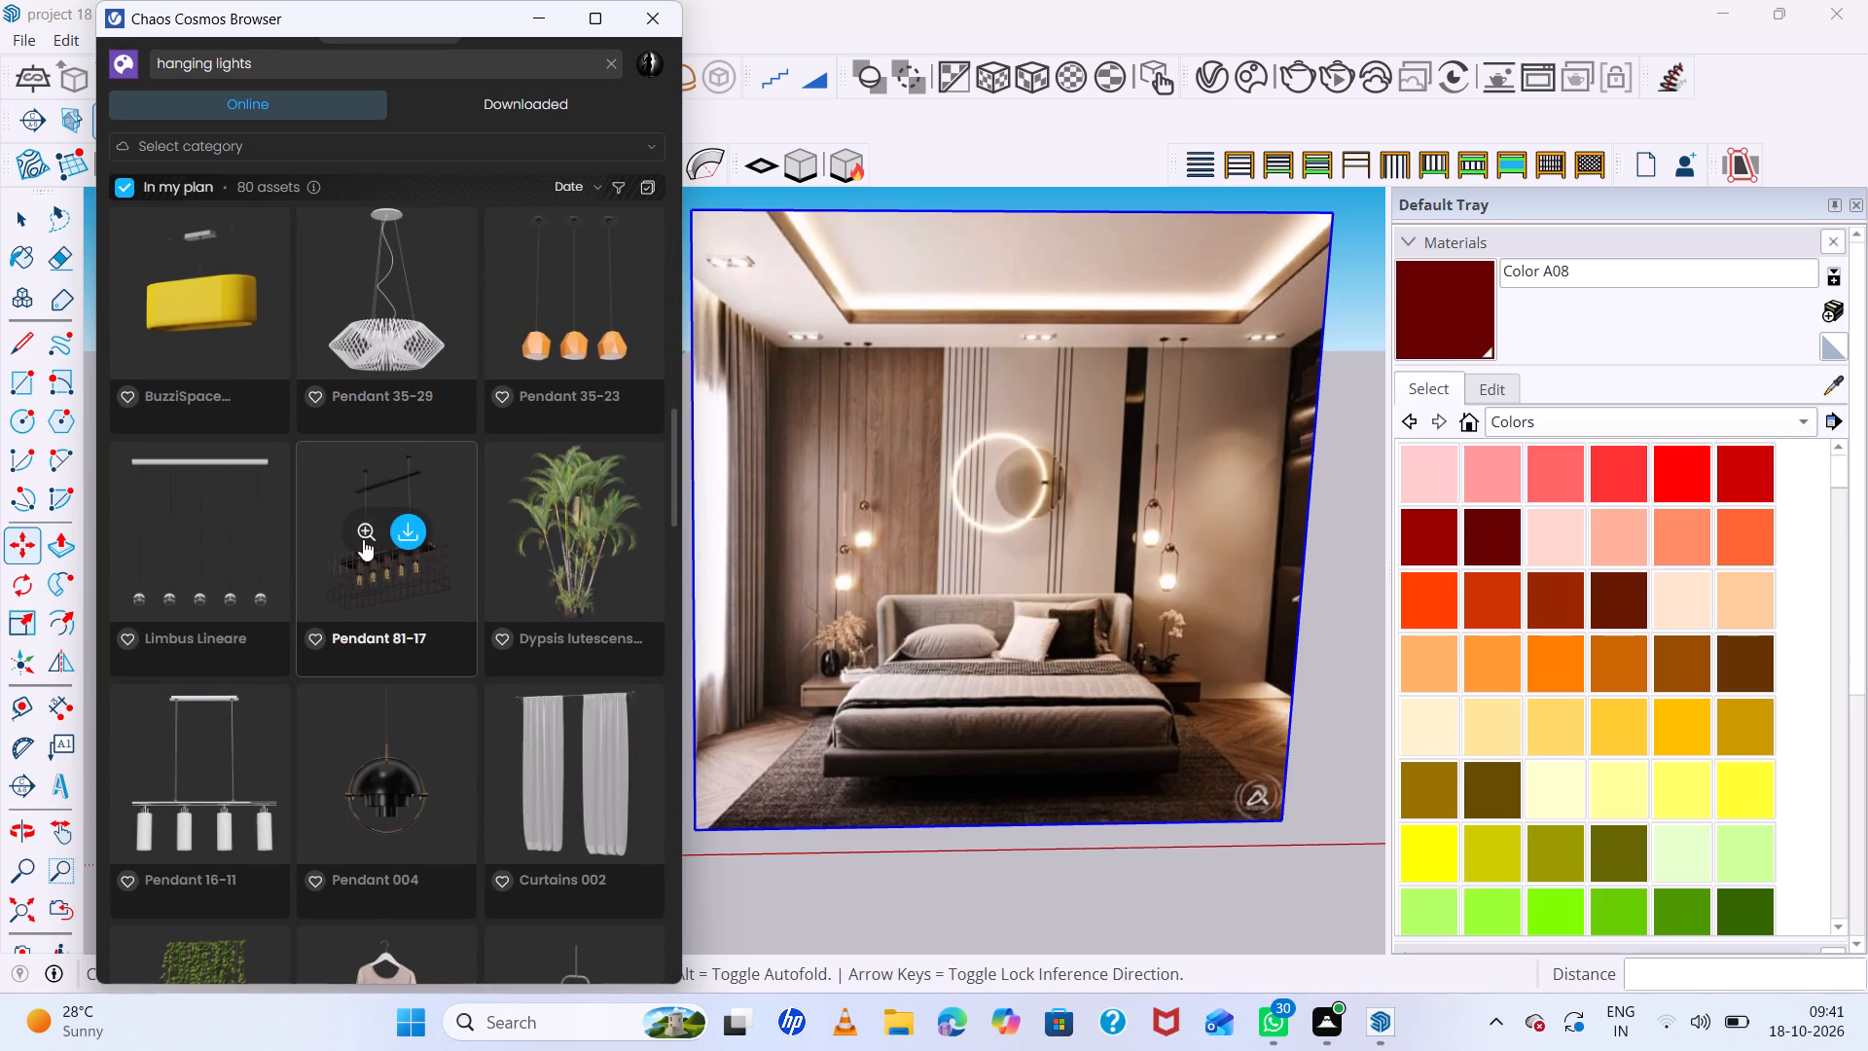
pyautogui.scroll(-7, 363, 539)
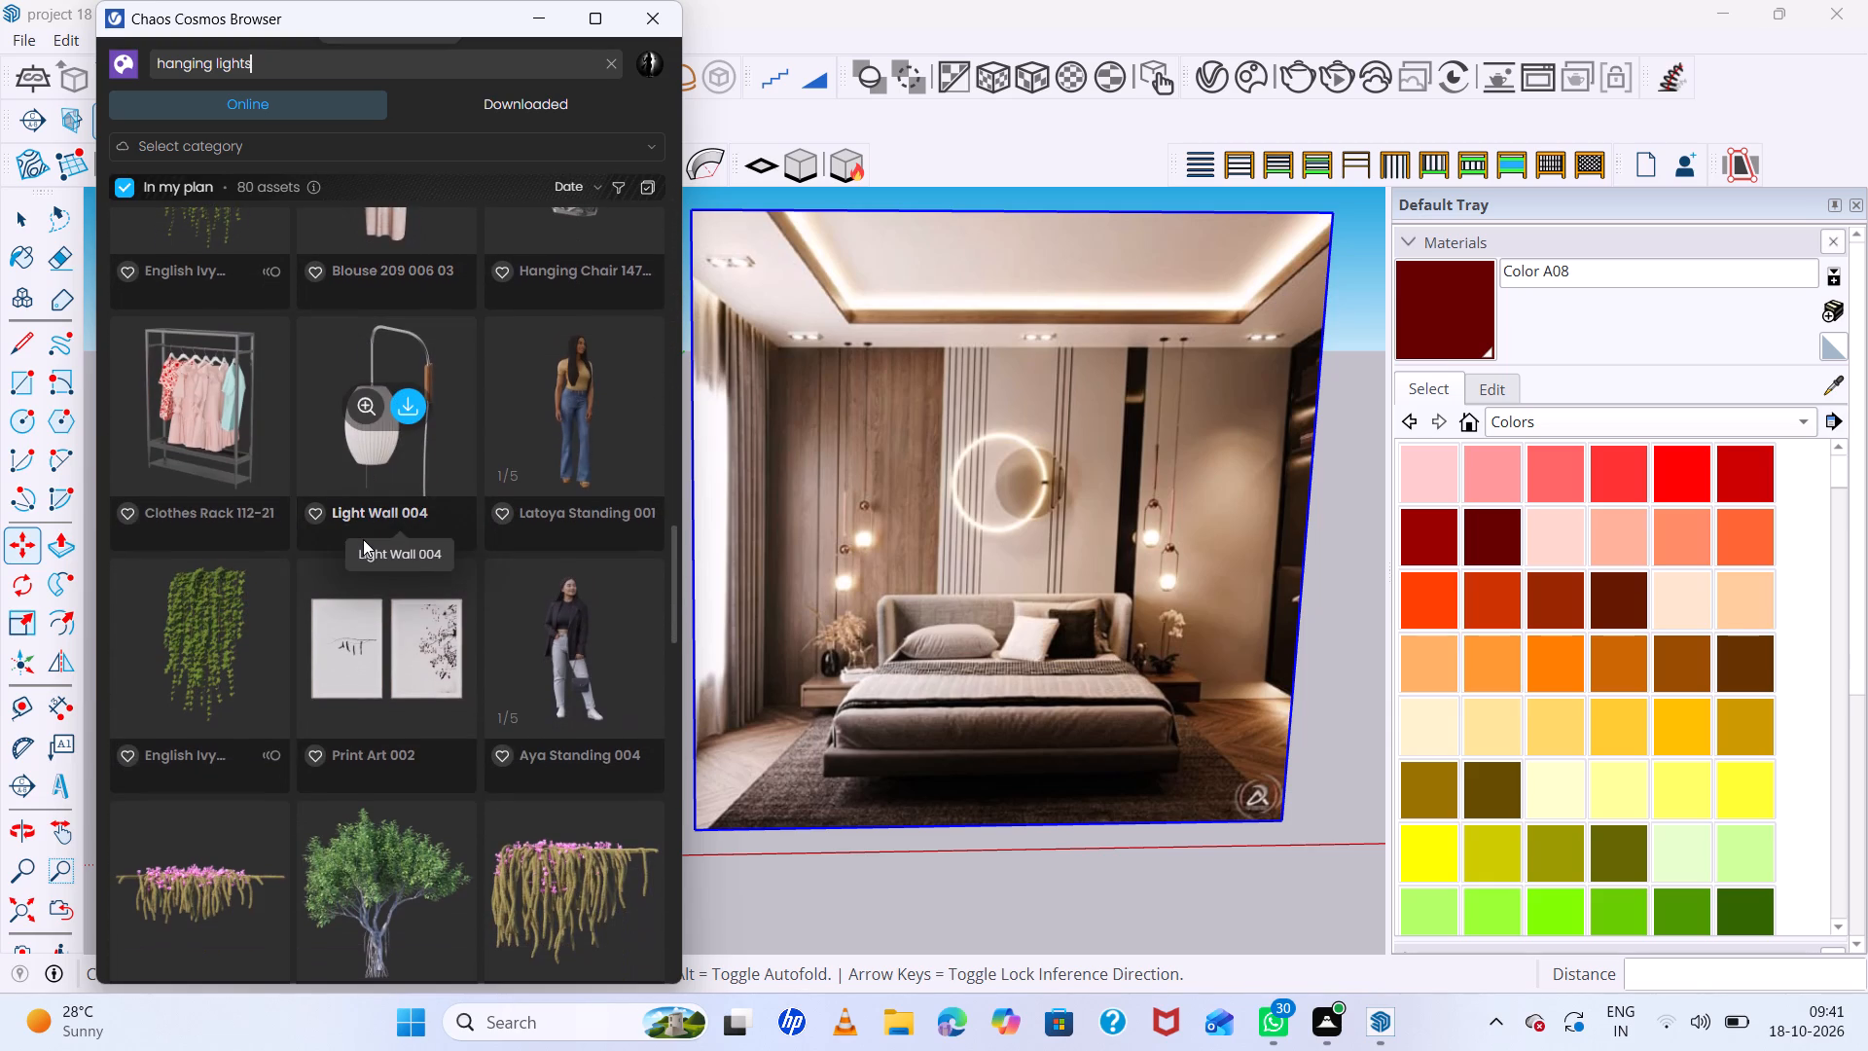
pyautogui.scroll(-5, 363, 539)
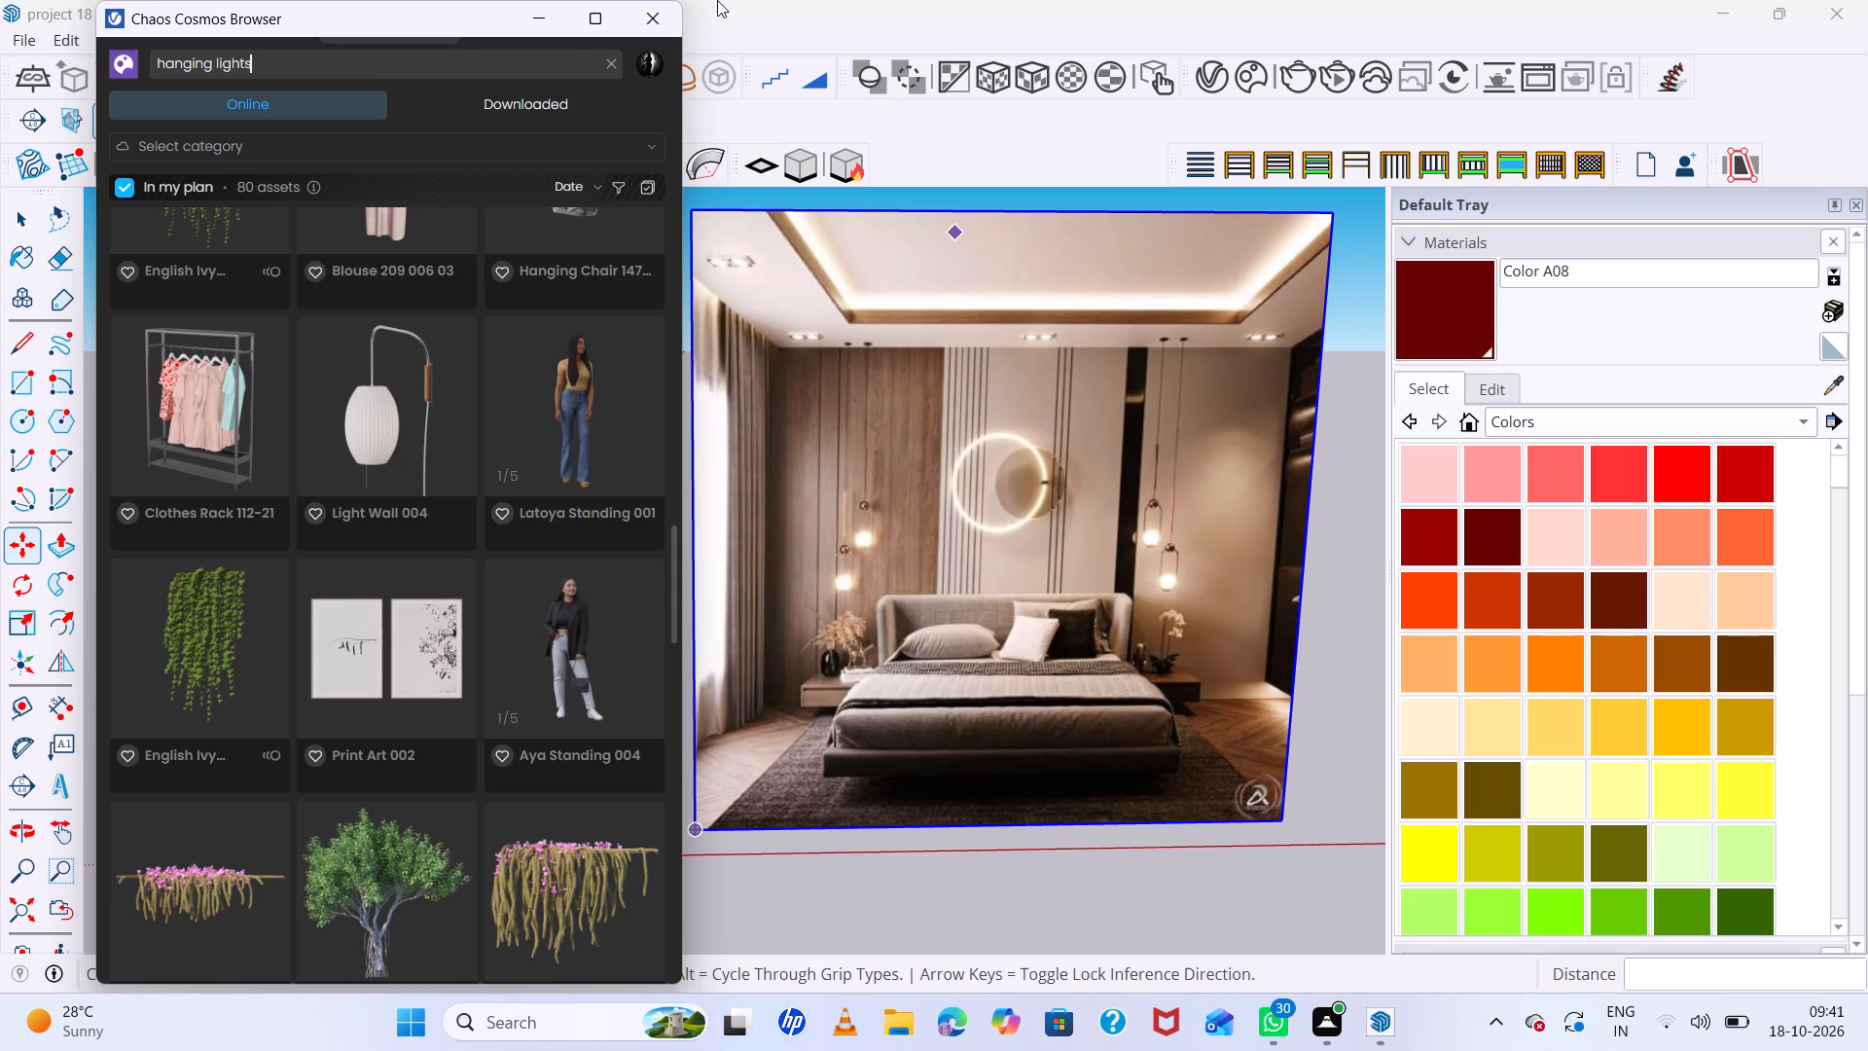
# Search the online Chaos Cosmos library for "loop led pendant lights".
pyautogui.doubleClick(515, 62)
pyautogui.press('BackSpace')
pyautogui.press('BackSpace')
pyautogui.press('BackSpace')
pyautogui.press('BackSpace')
pyautogui.press('BackSpace')
pyautogui.press('BackSpace')
pyautogui.press('BackSpace')
pyautogui.press('BackSpace')
pyautogui.press('BackSpace')
pyautogui.press('BackSpace')
pyautogui.press('BackSpace')
pyautogui.press('BackSpace')
pyautogui.press('BackSpace')
pyautogui.press('BackSpace')
pyautogui.press('BackSpace')
pyautogui.press('BackSpace')
pyautogui.press('BackSpace')
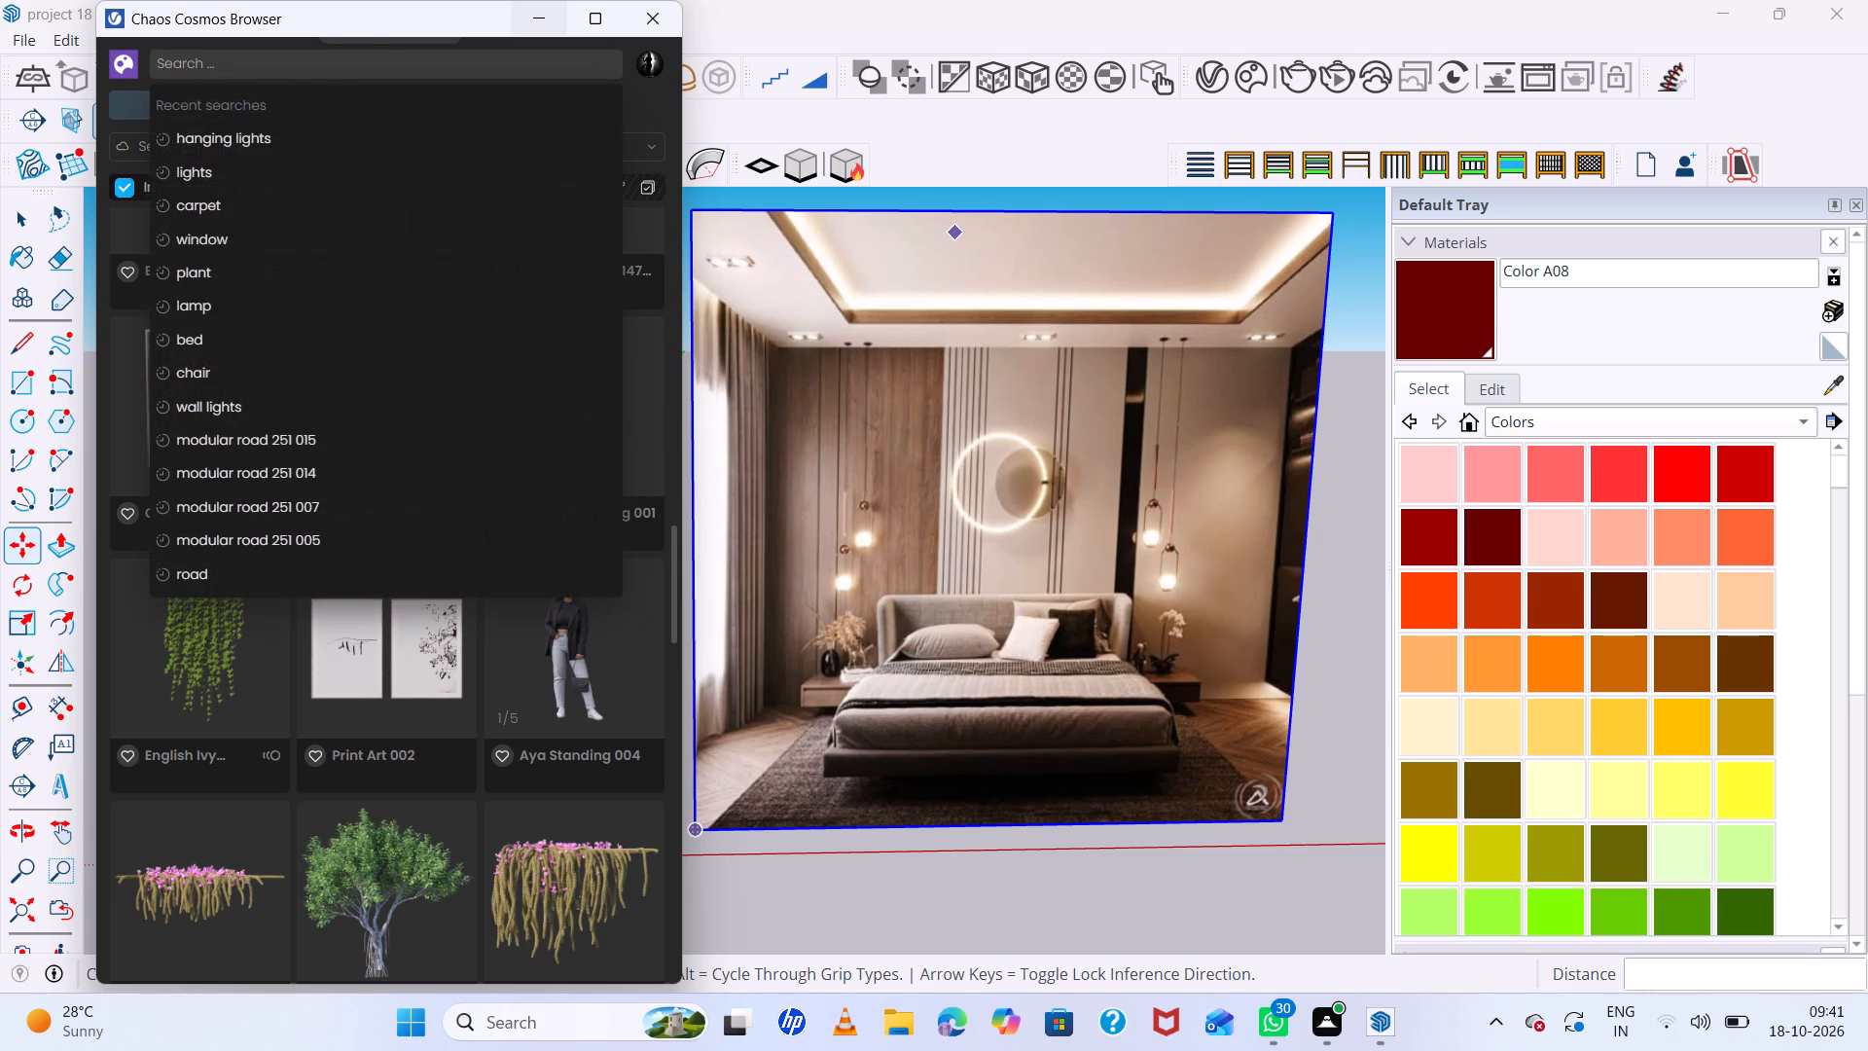
pyautogui.write('loop')
pyautogui.press('space')
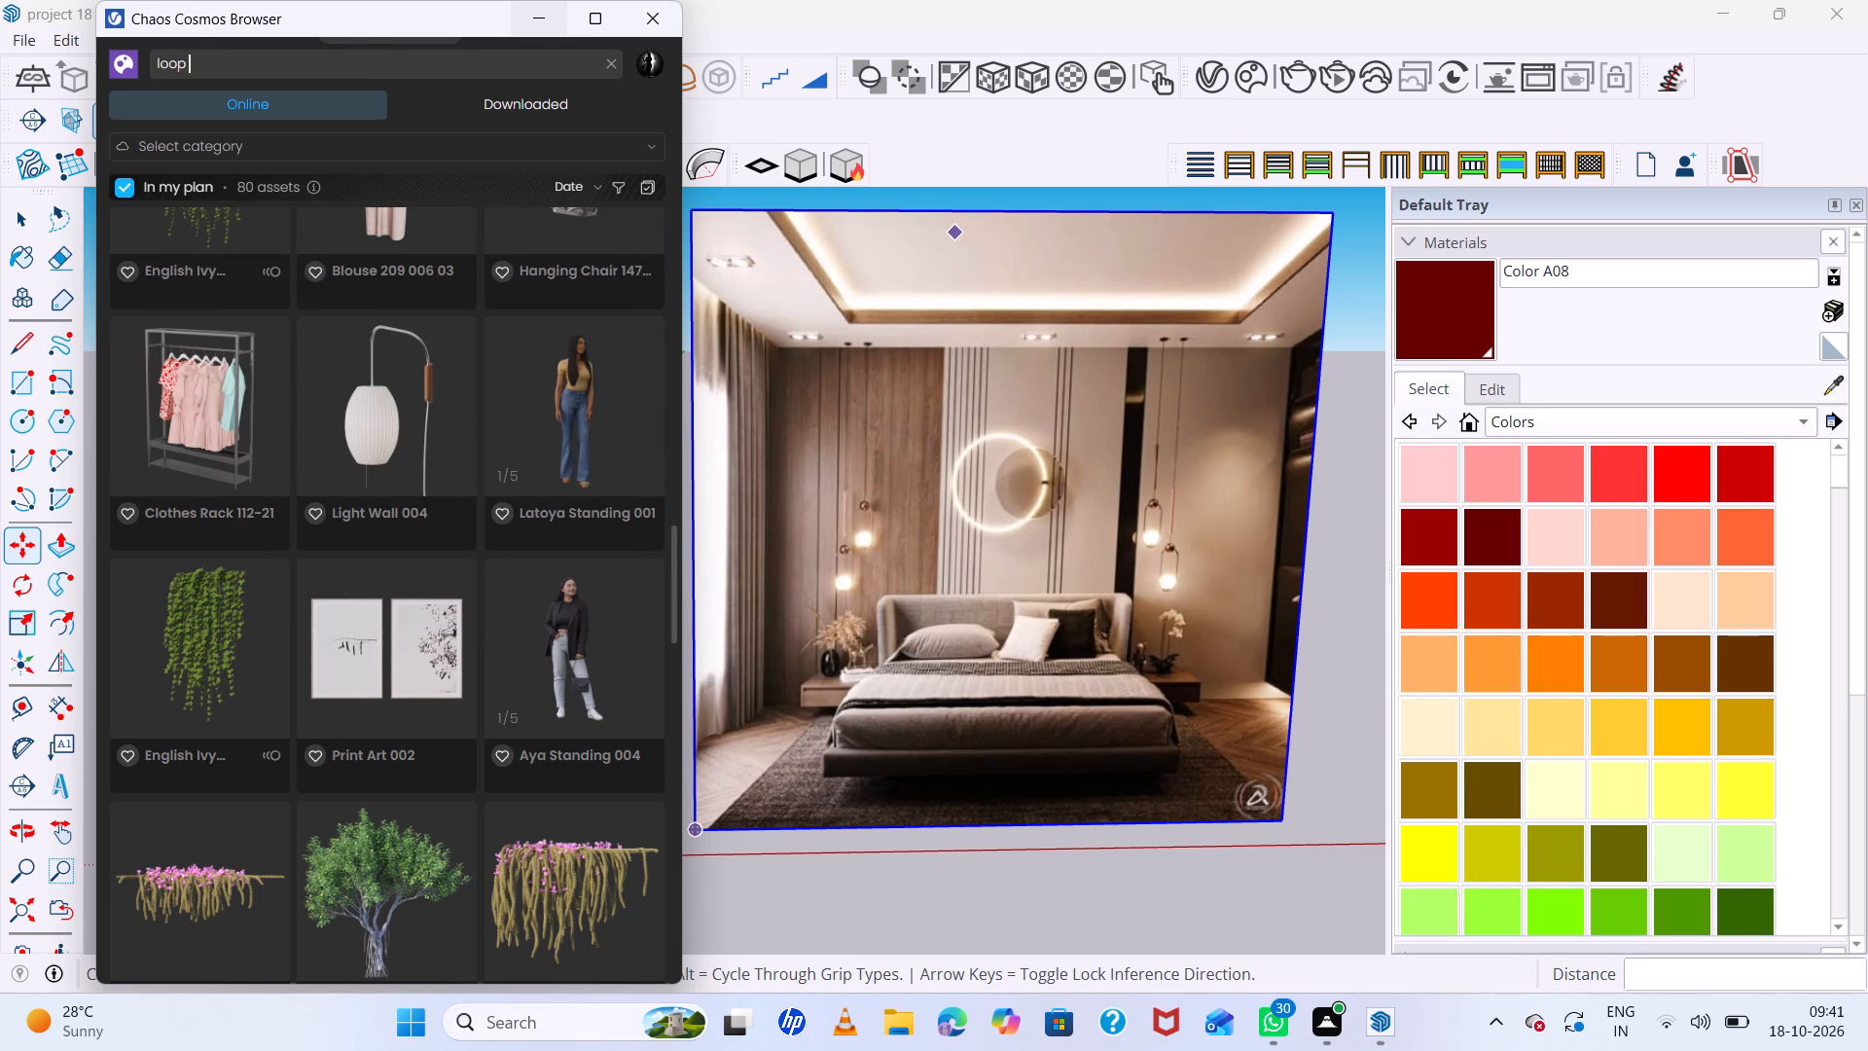
pyautogui.press('l')
pyautogui.write('eb')
pyautogui.press('space')
pyautogui.press('BackSpace')
pyautogui.press('BackSpace')
pyautogui.press('BackSpace')
pyautogui.press('BackSpace')
pyautogui.press('a')
pyautogui.press('BackSpace')
pyautogui.write('LED')
pyautogui.press('space')
pyautogui.press('BackSpace')
pyautogui.press('BackSpace')
pyautogui.press('BackSpace')
pyautogui.press('BackSpace')
pyautogui.press('l')
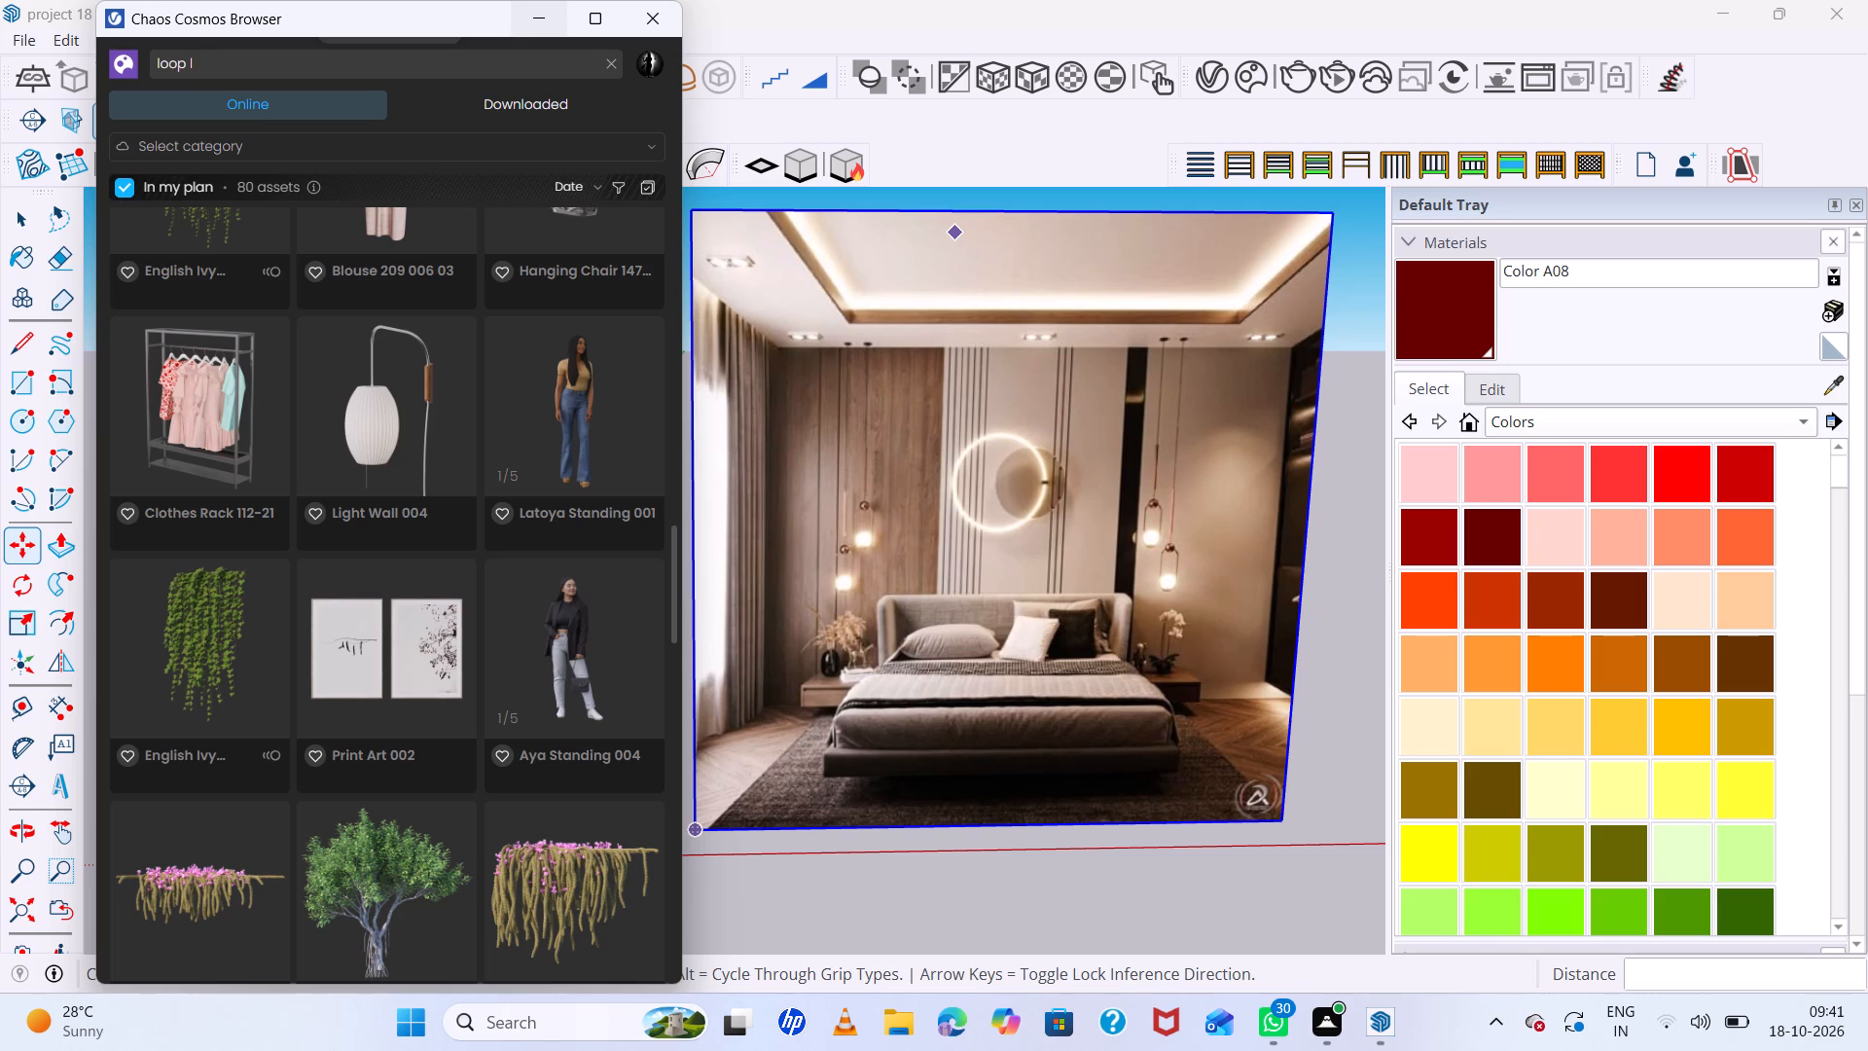
pyautogui.press('l')
pyautogui.write('LLL')
pyautogui.press('BackSpace')
pyautogui.press('BackSpace')
pyautogui.press('BackSpace')
pyautogui.press('BackSpace')
pyautogui.press('BackSpace')
pyautogui.press('space')
pyautogui.write('l')
pyautogui.write('ed')
pyautogui.press('space')
pyautogui.write('pem')
pyautogui.press('BackSpace')
pyautogui.write('ndant')
pyautogui.press('space')
pyautogui.write('lights')
pyautogui.press('Return')
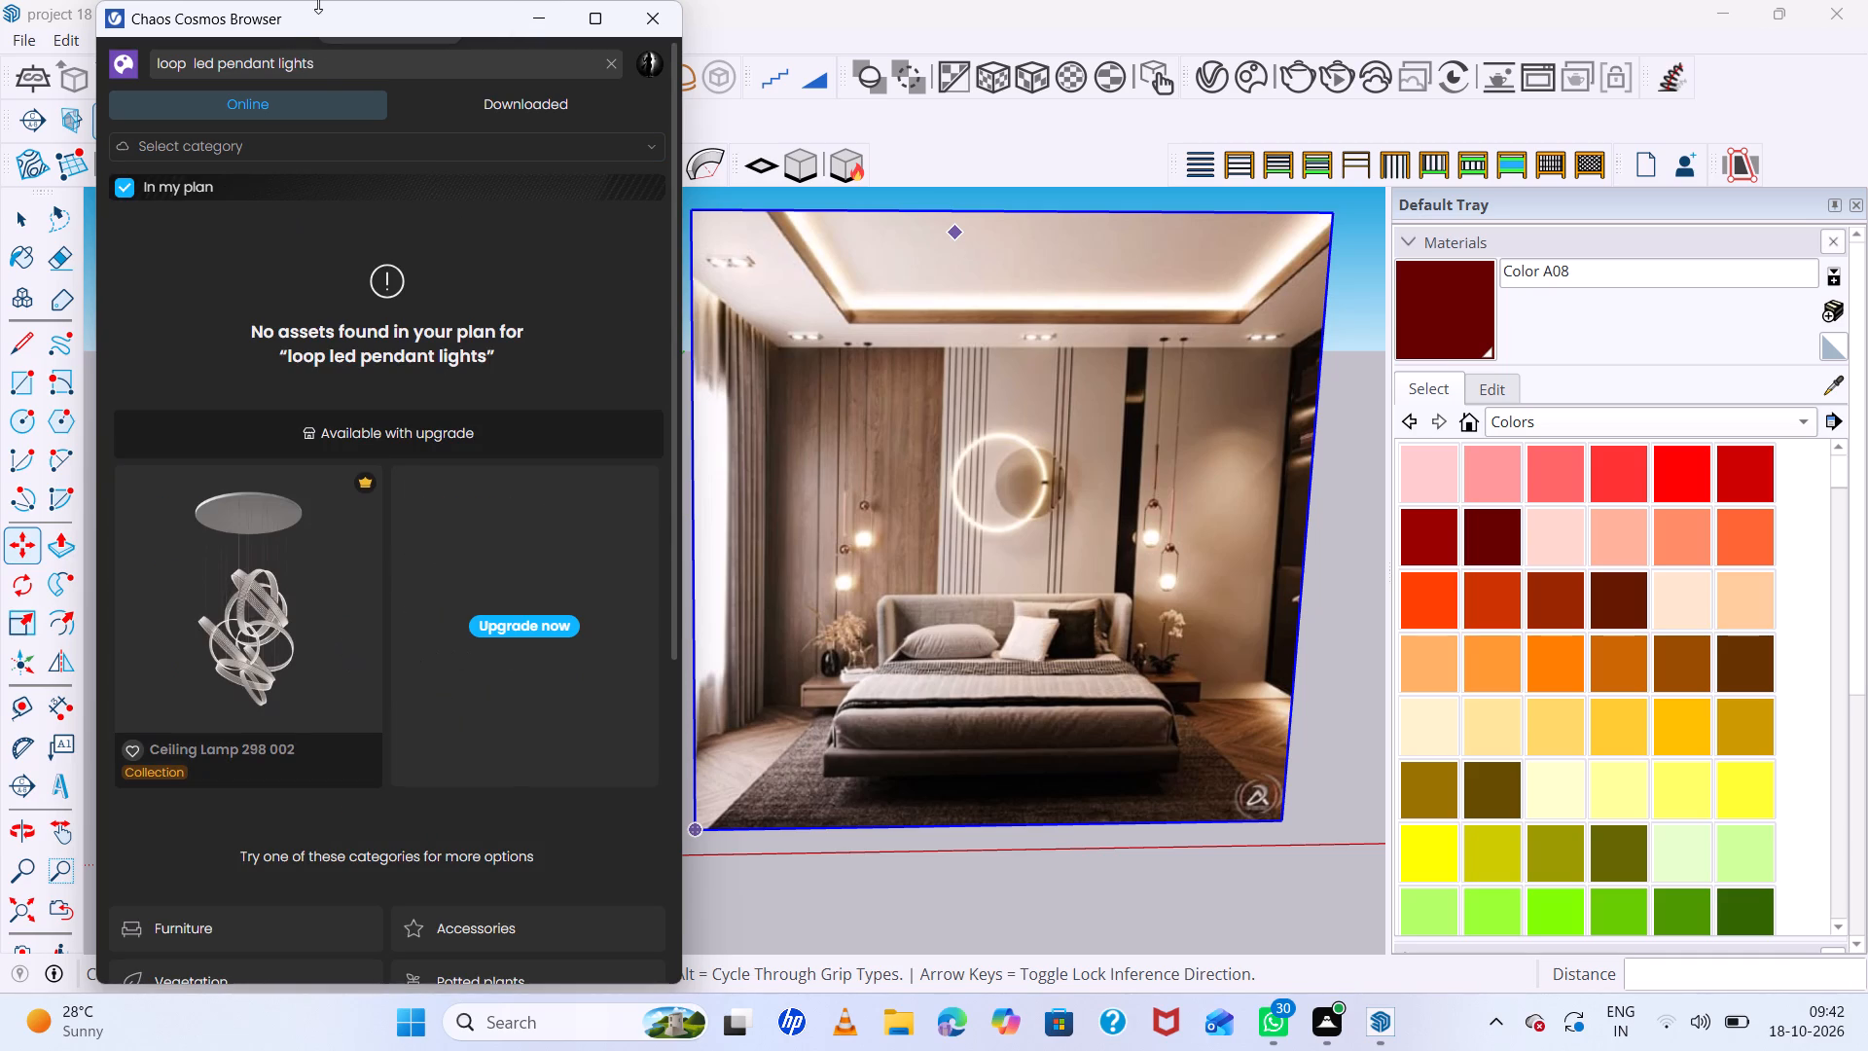
# Shorten the asset search to "loop lights" and look through the results for a ring light like the reference image's.
pyautogui.doubleClick(326, 61)
pyautogui.press('BackSpace')
pyautogui.press('BackSpace')
pyautogui.press('BackSpace')
pyautogui.press('BackSpace')
pyautogui.press('BackSpace')
pyautogui.press('BackSpace')
pyautogui.press('BackSpace')
pyautogui.press('BackSpace')
pyautogui.press('BackSpace')
pyautogui.press('BackSpace')
pyautogui.press('BackSpace')
pyautogui.press('BackSpace')
pyautogui.press('BackSpace')
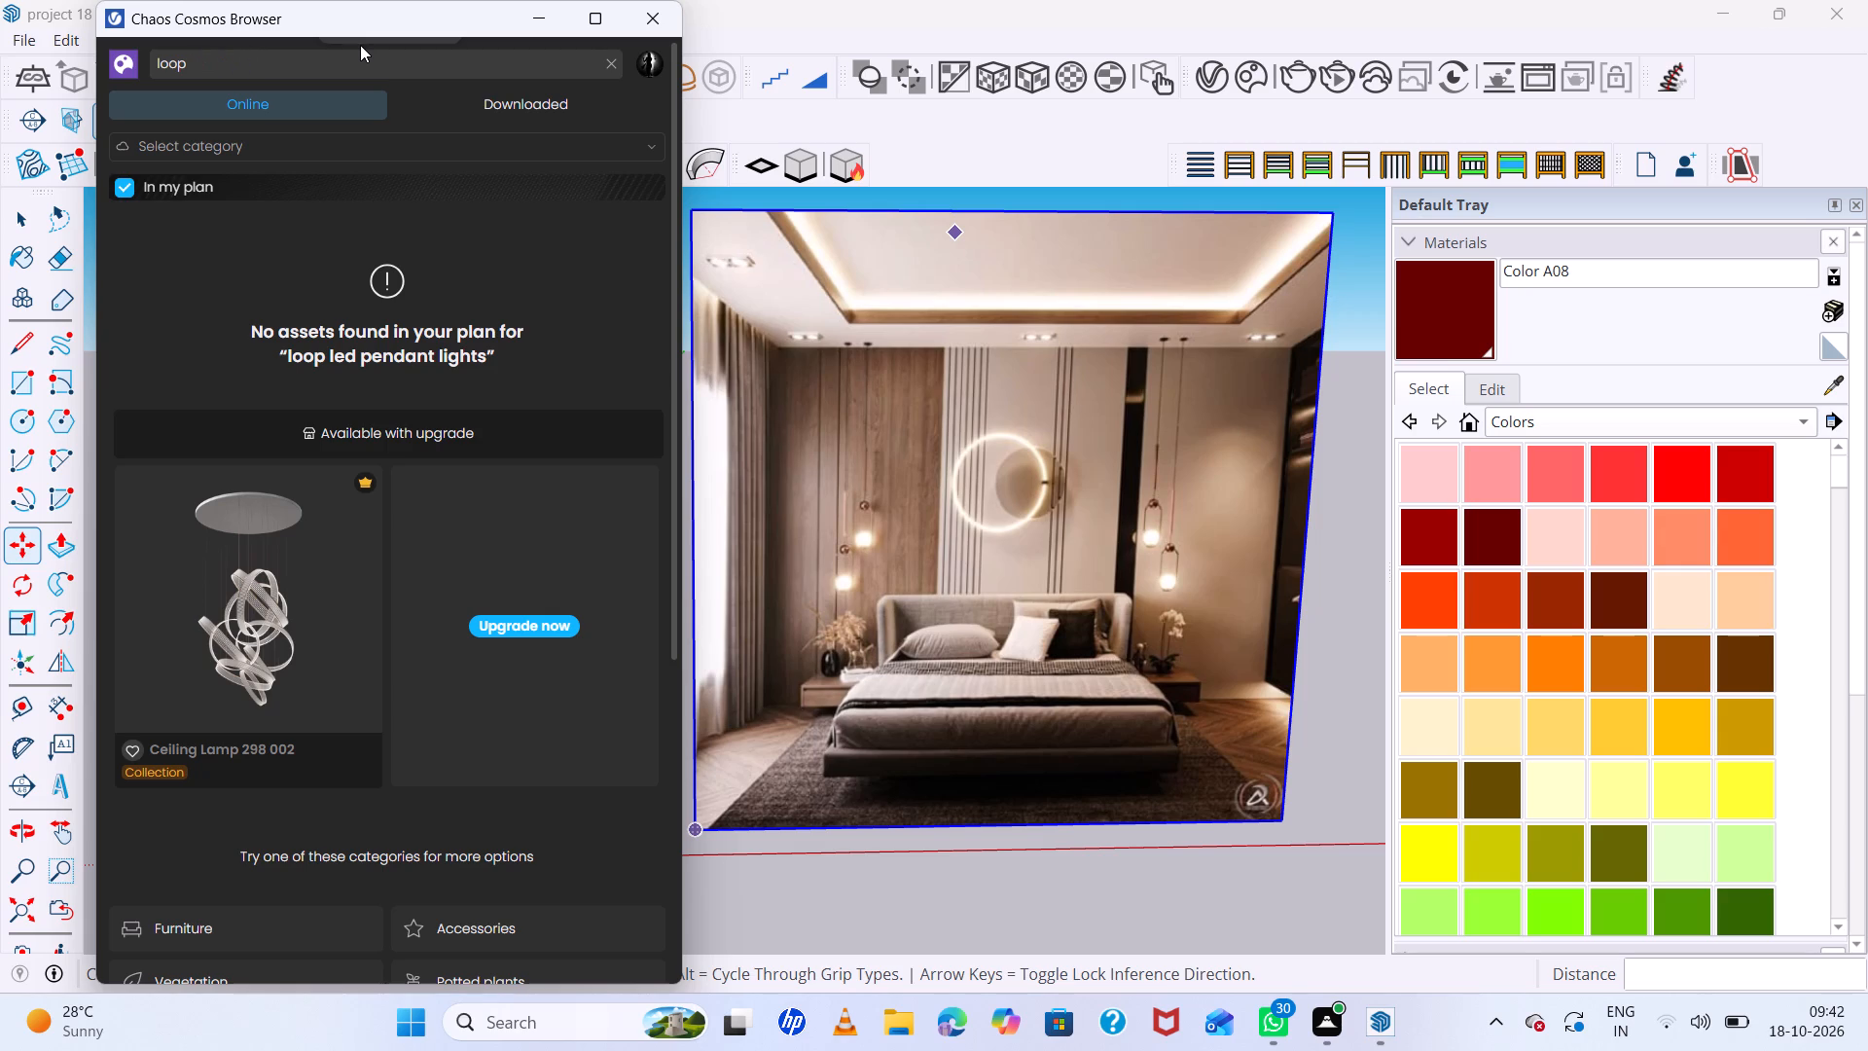
pyautogui.write('lights')
pyautogui.press('Return')
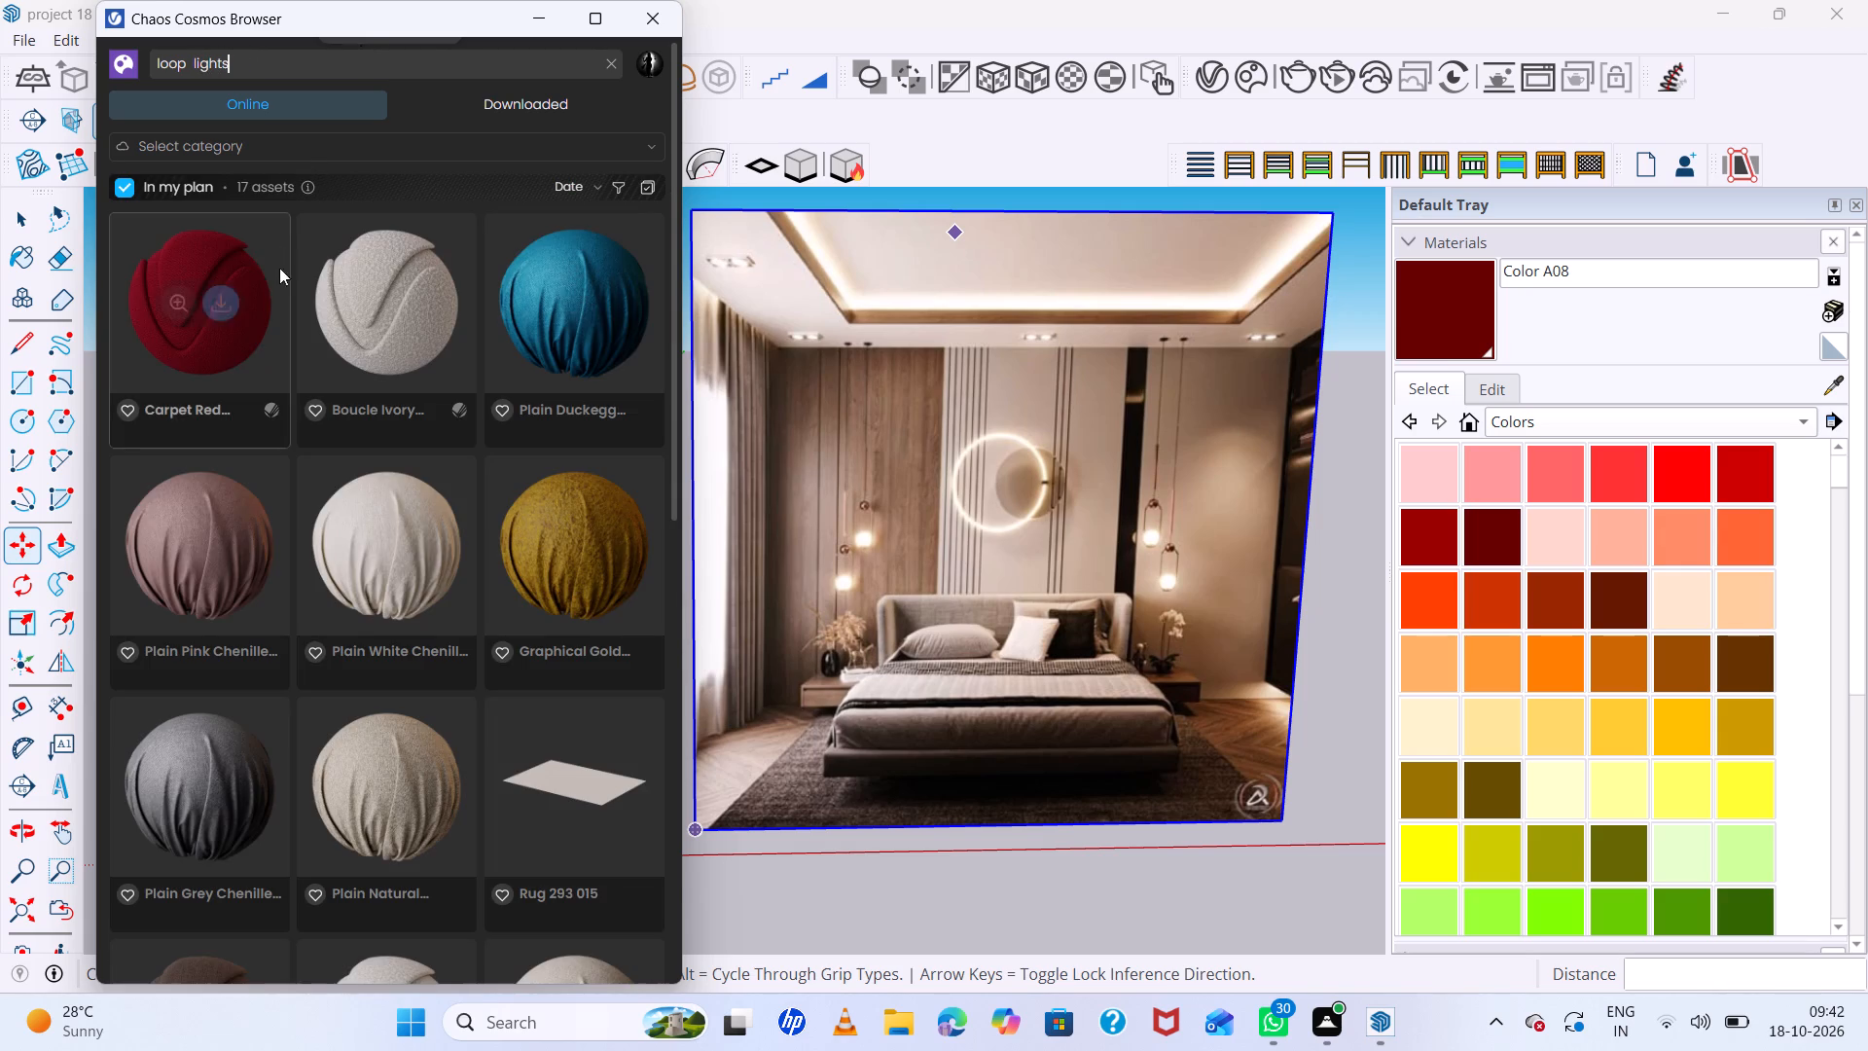
pyautogui.scroll(-10, 363, 505)
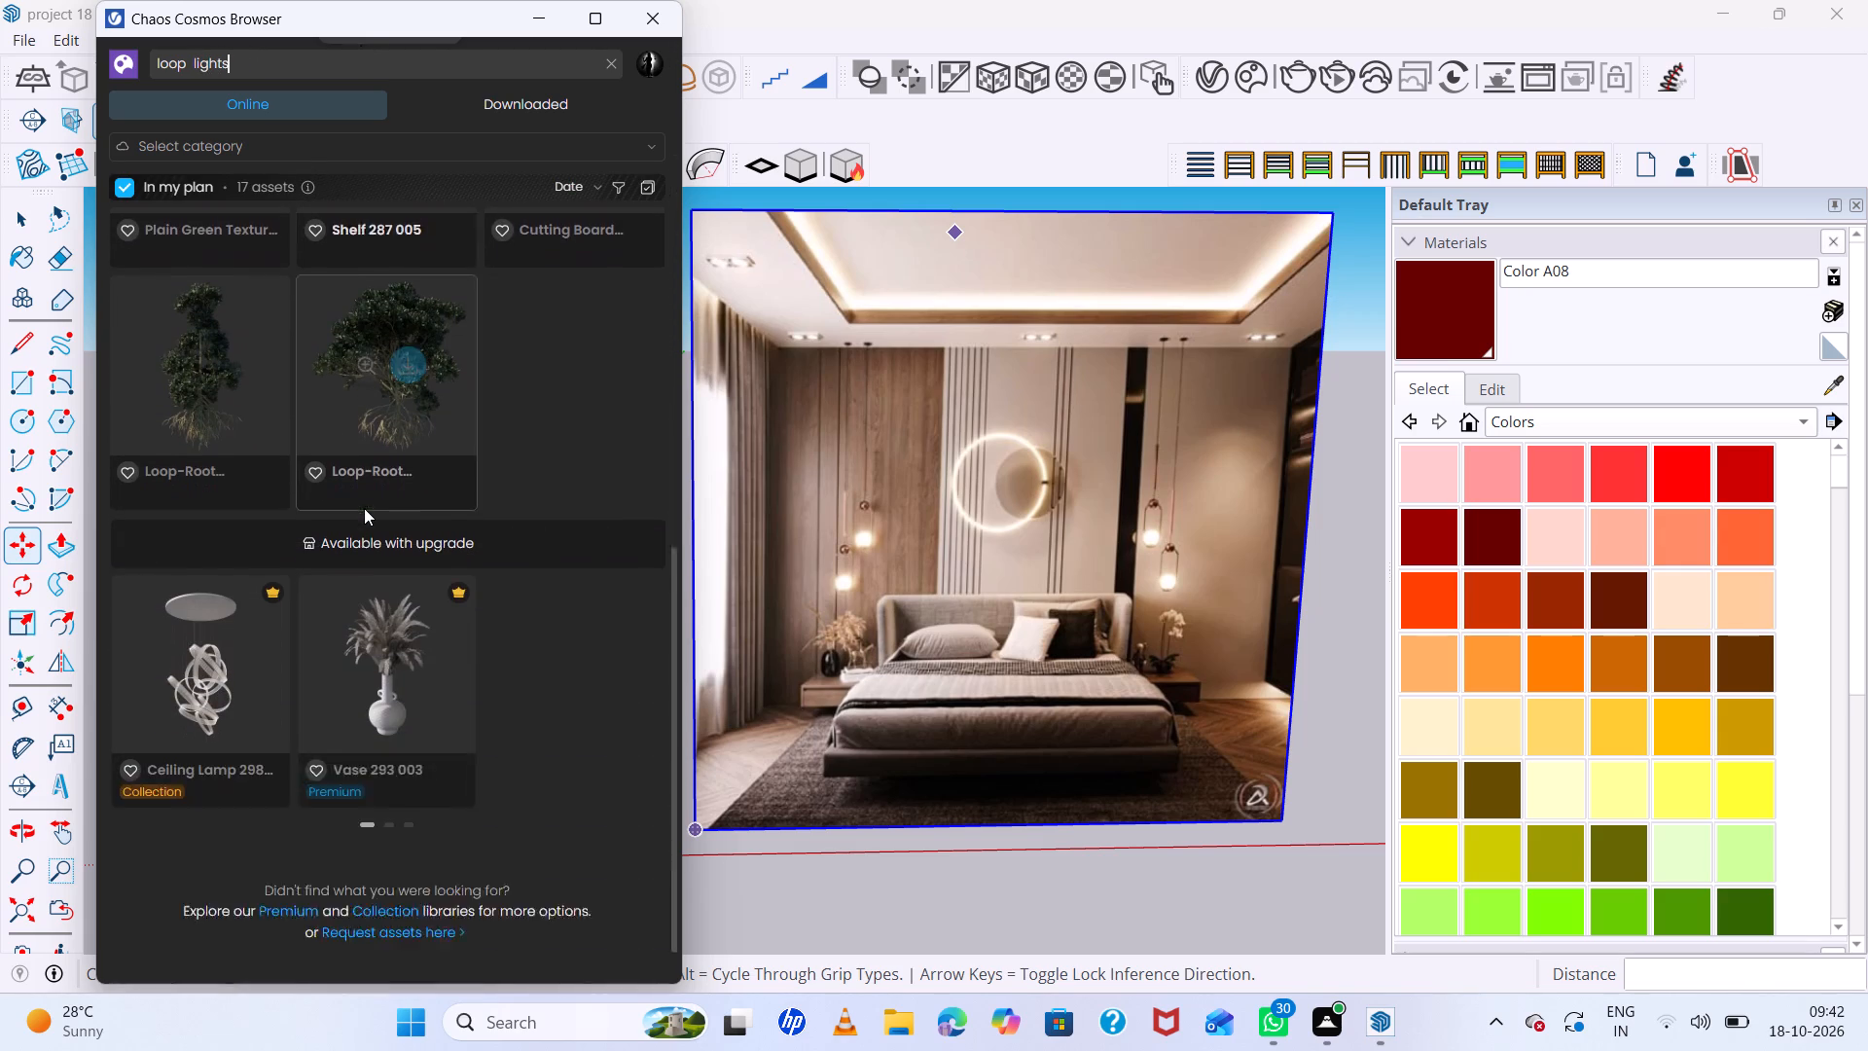
pyautogui.scroll(-3, 364, 508)
pyautogui.scroll(5, 365, 497)
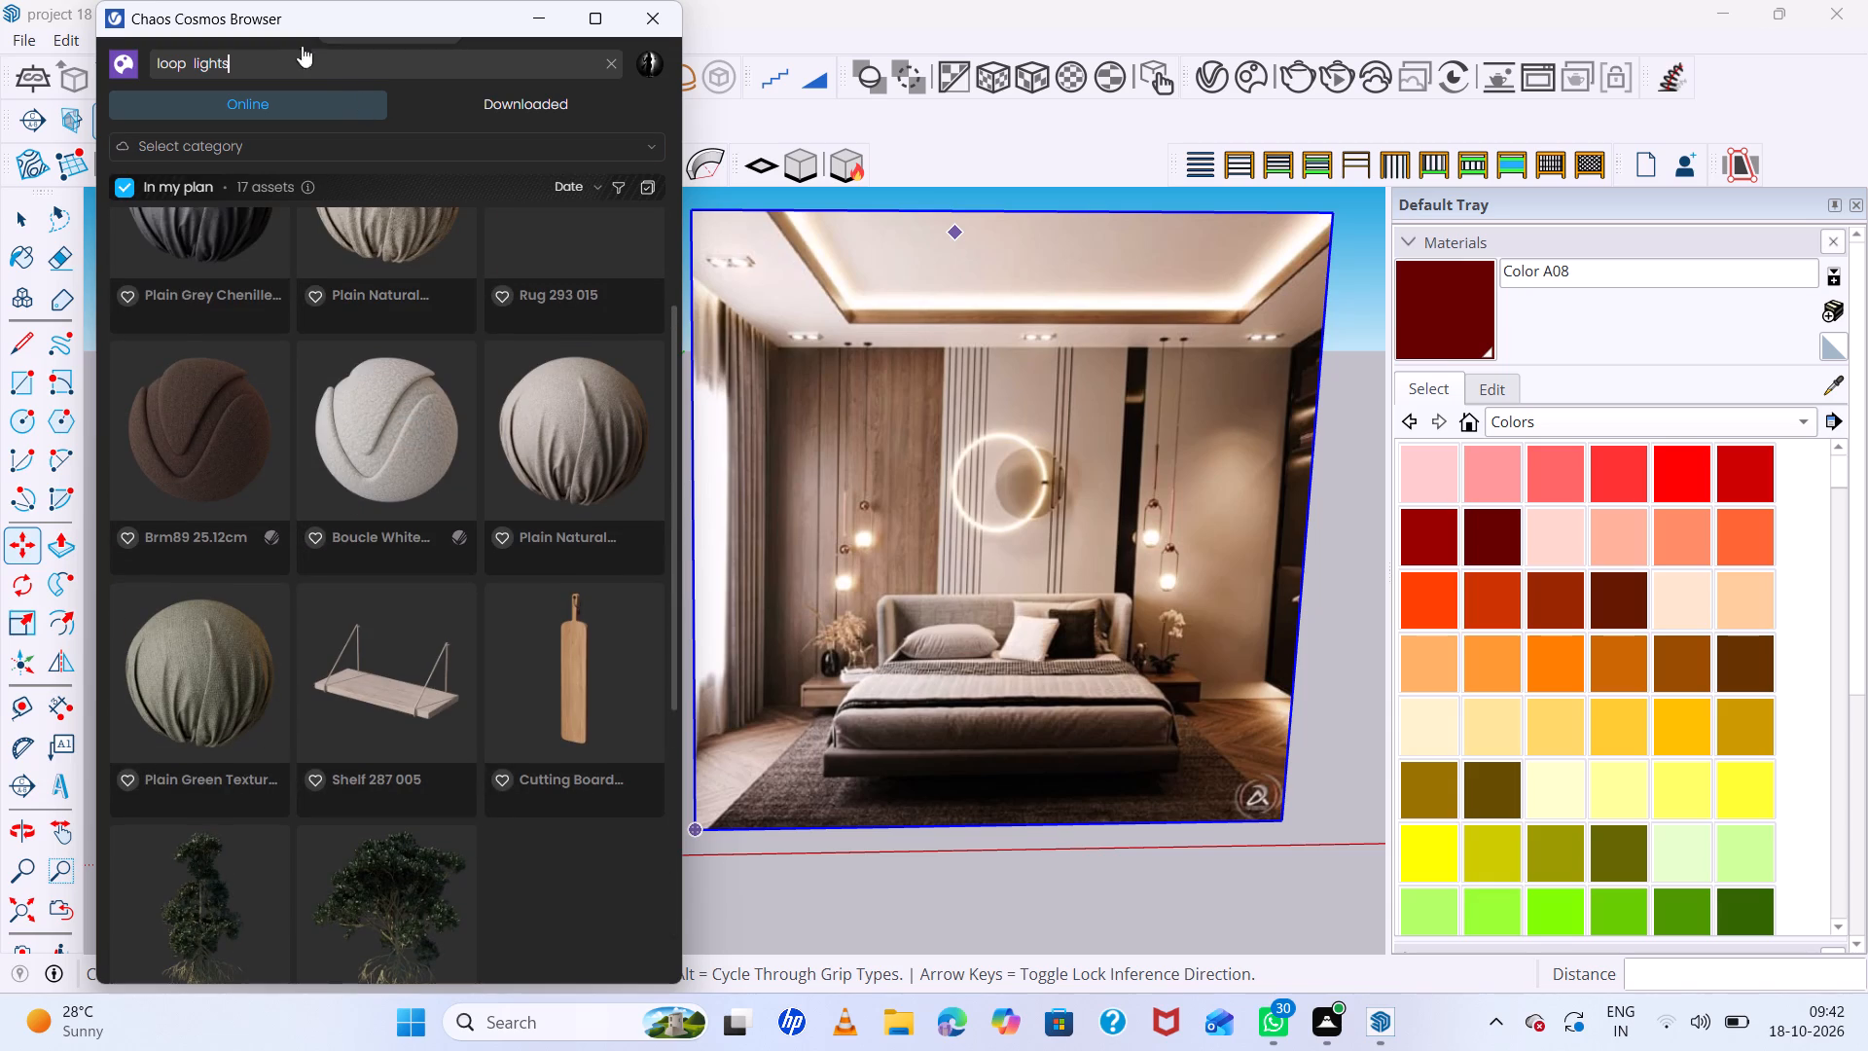
# Search the online asset library for "hanging lights in bedroom" instead.
pyautogui.click(296, 52)
pyautogui.press('BackSpace')
pyautogui.press('BackSpace')
pyautogui.press('BackSpace')
pyautogui.press('BackSpace')
pyautogui.press('BackSpace')
pyautogui.press('BackSpace')
pyautogui.press('BackSpace')
pyautogui.press('BackSpace')
pyautogui.press('BackSpace')
pyautogui.press('BackSpace')
pyautogui.press('BackSpace')
pyautogui.press('BackSpace')
pyautogui.press('BackSpace')
pyautogui.press('BackSpace')
pyautogui.press('BackSpace')
pyautogui.press('BackSpace')
pyautogui.press('BackSpace')
pyautogui.press('BackSpace')
pyautogui.press('BackSpace')
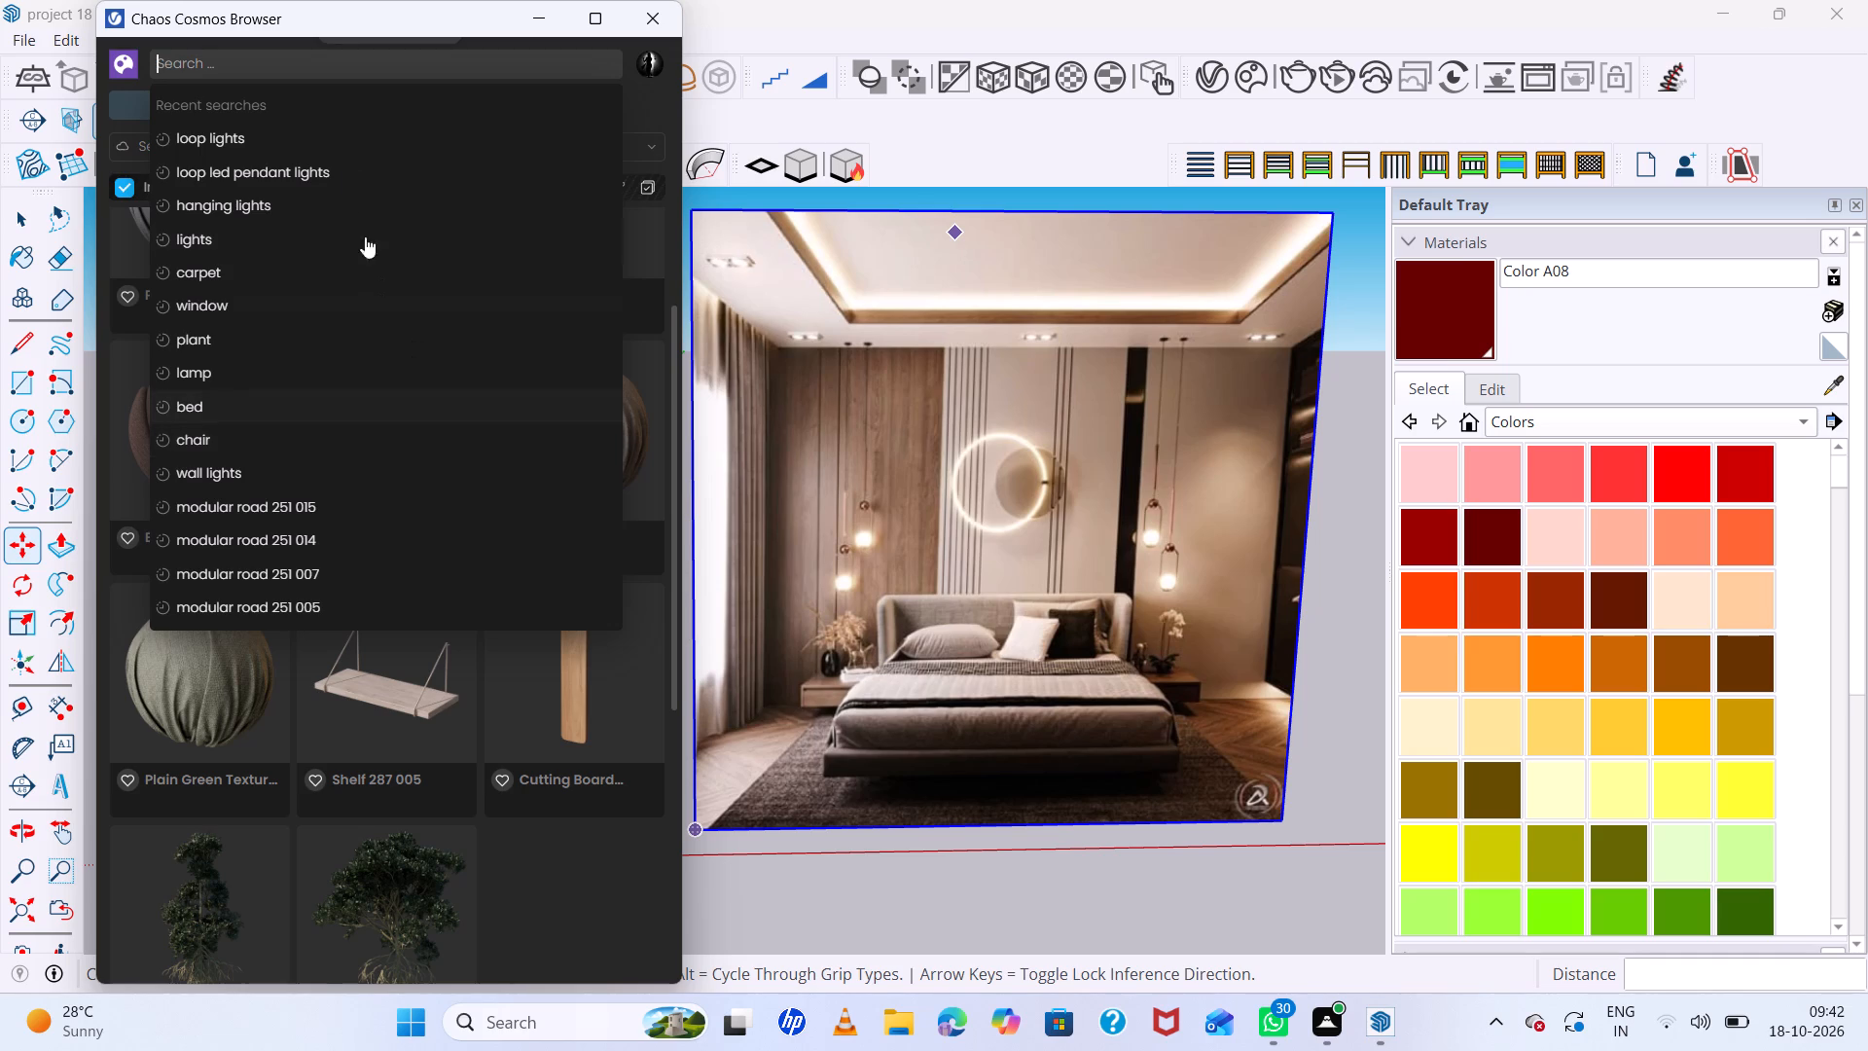
pyautogui.click(336, 71)
pyautogui.write('han')
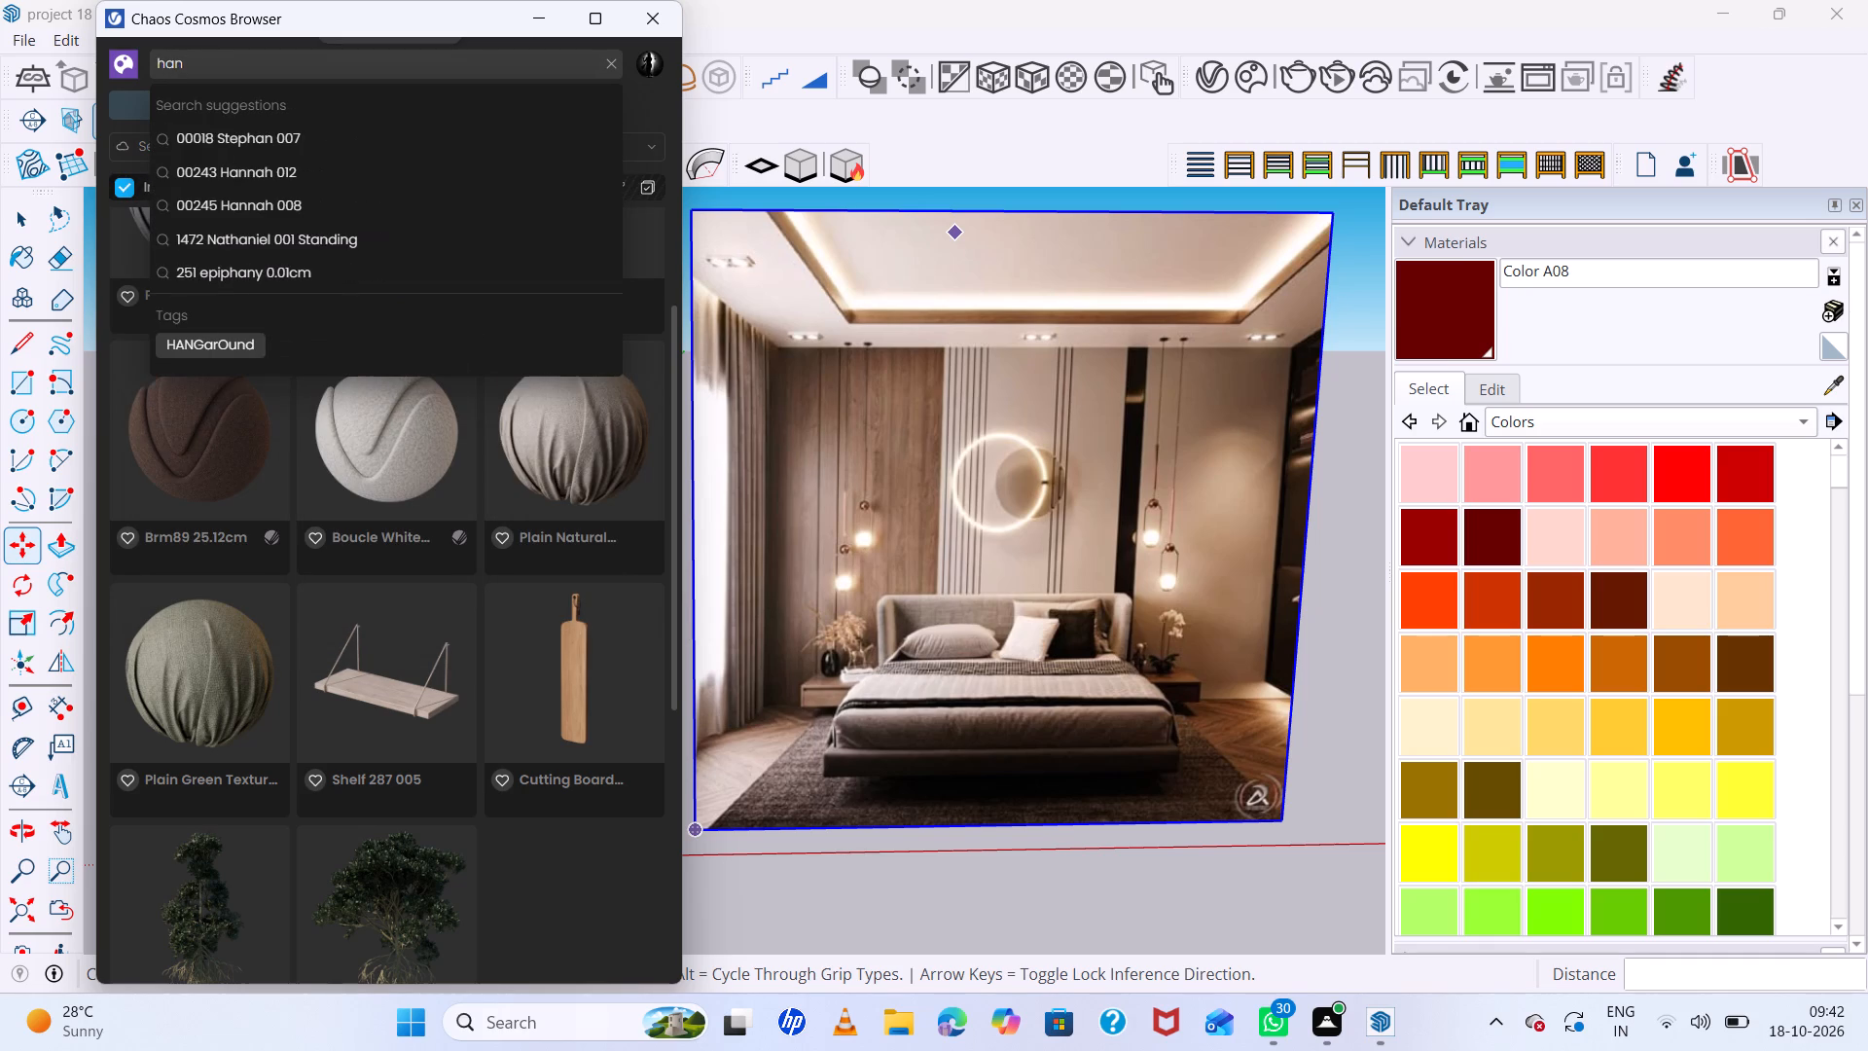
pyautogui.write('ginh')
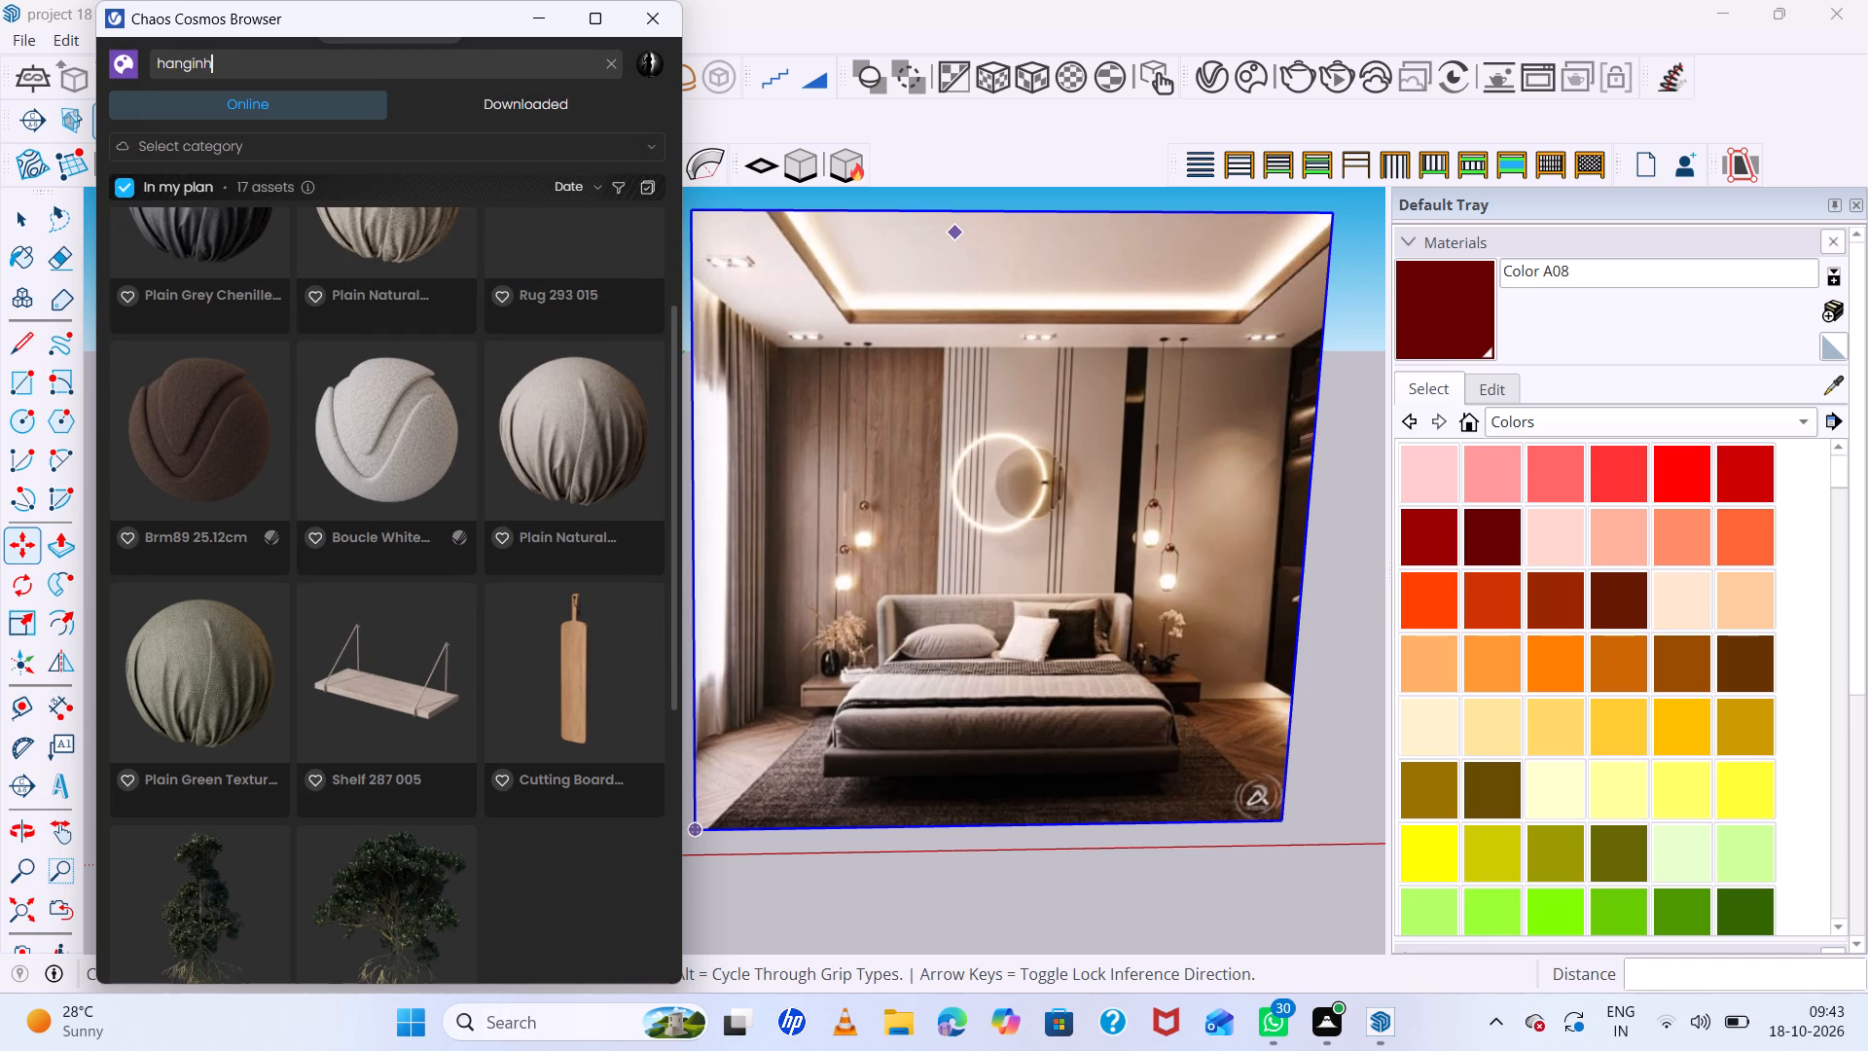
pyautogui.press('BackSpace')
pyautogui.write('g')
pyautogui.press('space')
pyautogui.write('lights')
pyautogui.press('space')
pyautogui.write('in bed')
pyautogui.press('space')
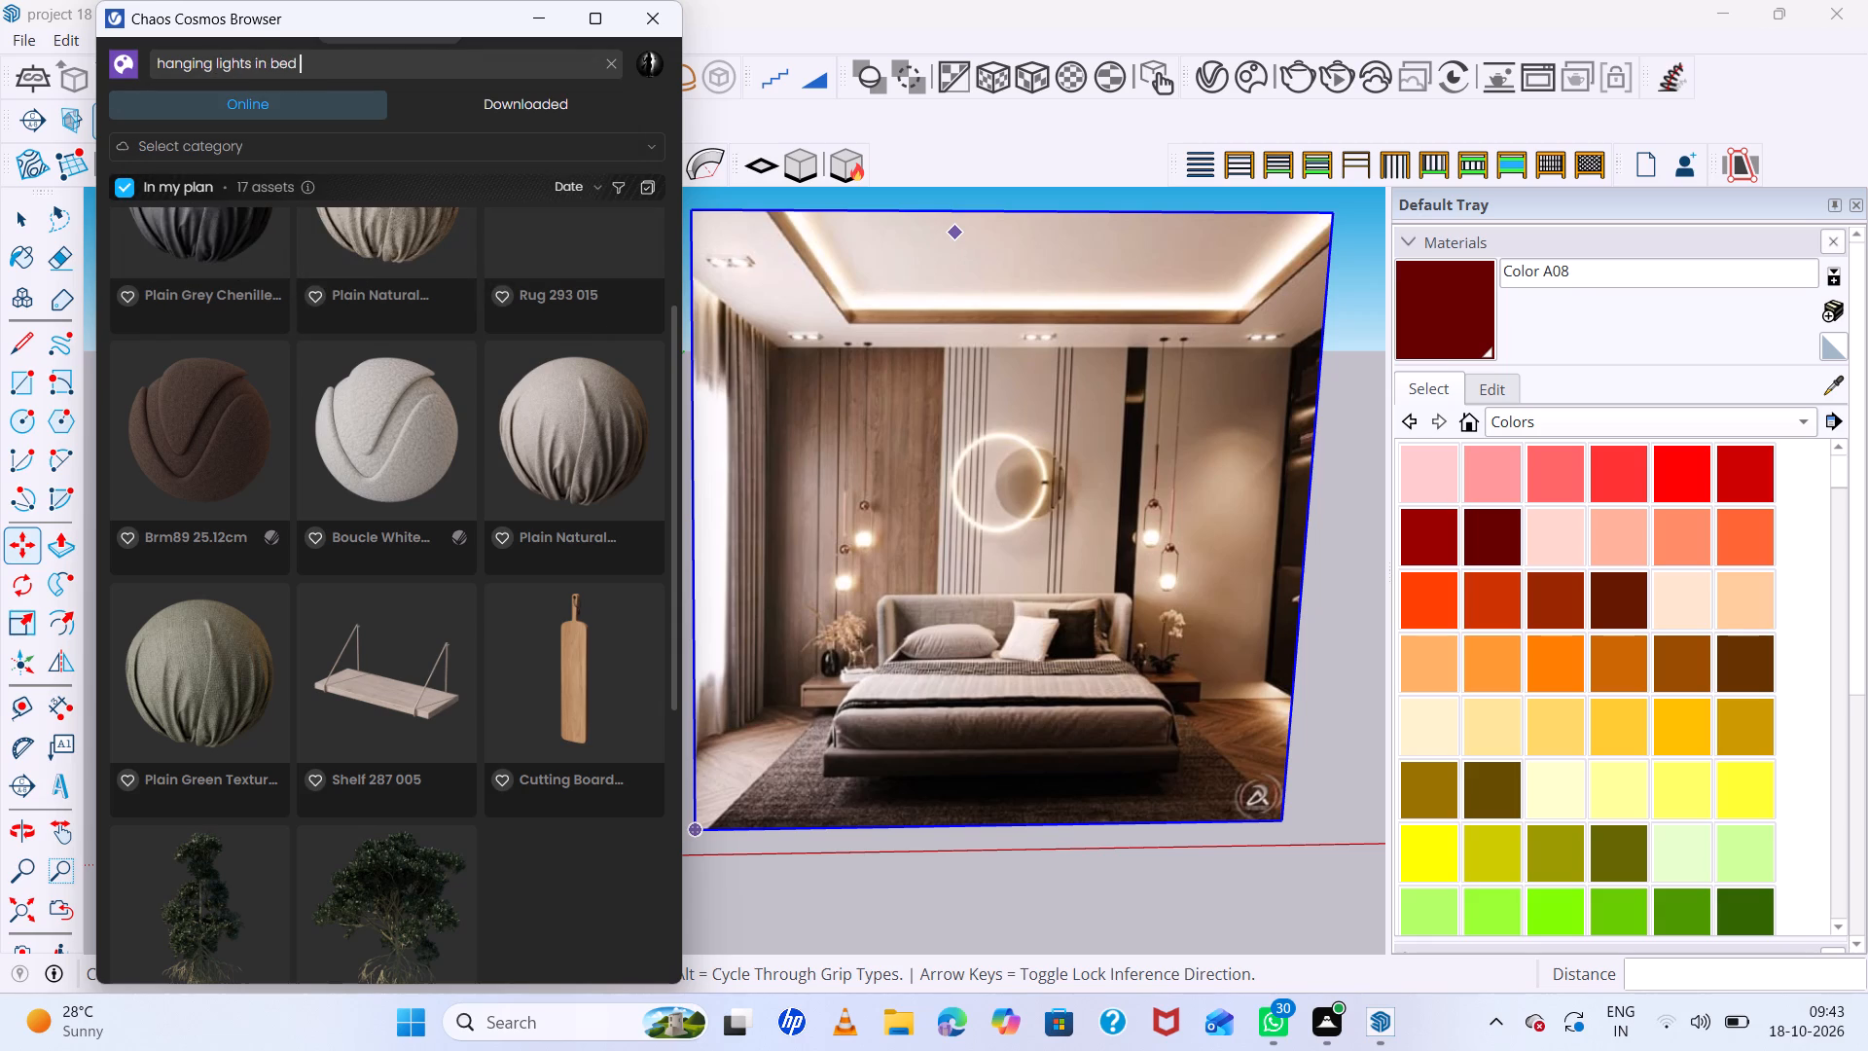
pyautogui.press('BackSpace')
pyautogui.write('room')
pyautogui.press('Return')
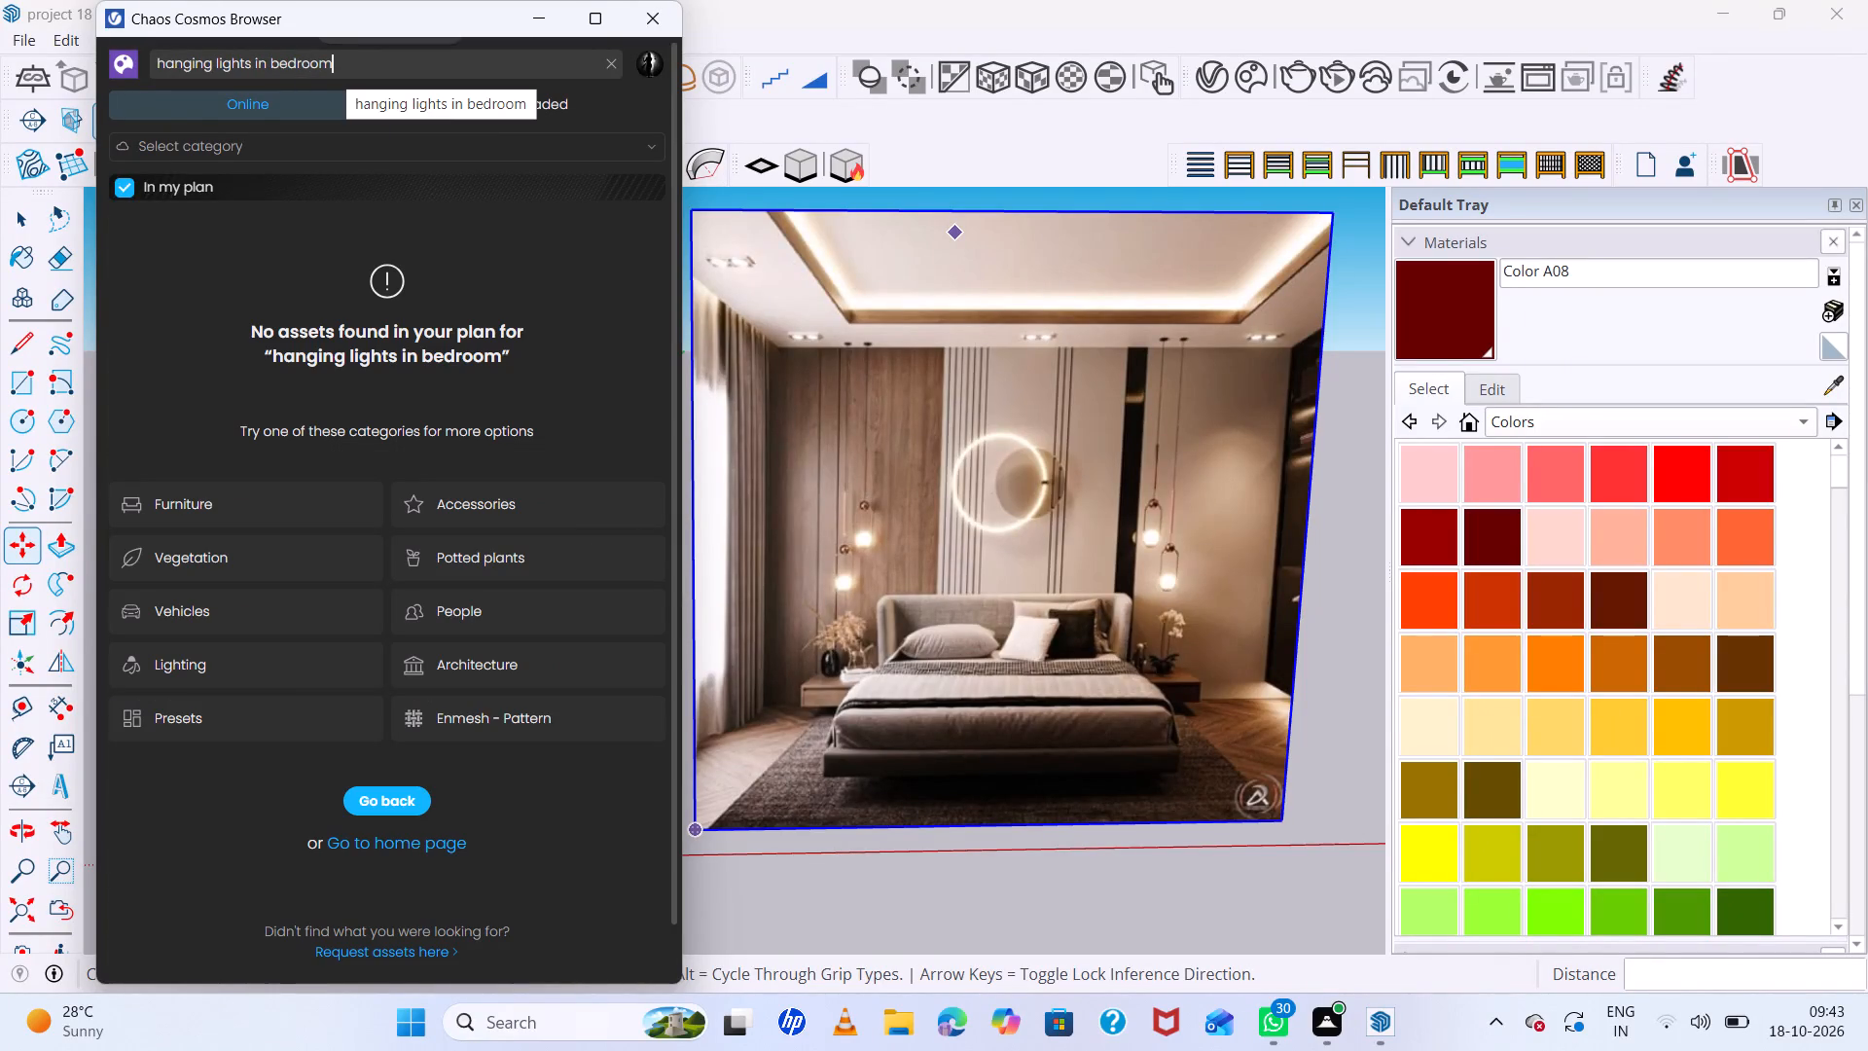
# Search the library for "hanging lights" again and download the Ceiling Lamp 298 001 pendant from the results.
pyautogui.press('BackSpace')
pyautogui.press('BackSpace')
pyautogui.press('BackSpace')
pyautogui.press('BackSpace')
pyautogui.press('BackSpace')
pyautogui.press('BackSpace')
pyautogui.press('BackSpace')
pyautogui.press('BackSpace')
pyautogui.press('BackSpace')
pyautogui.press('BackSpace')
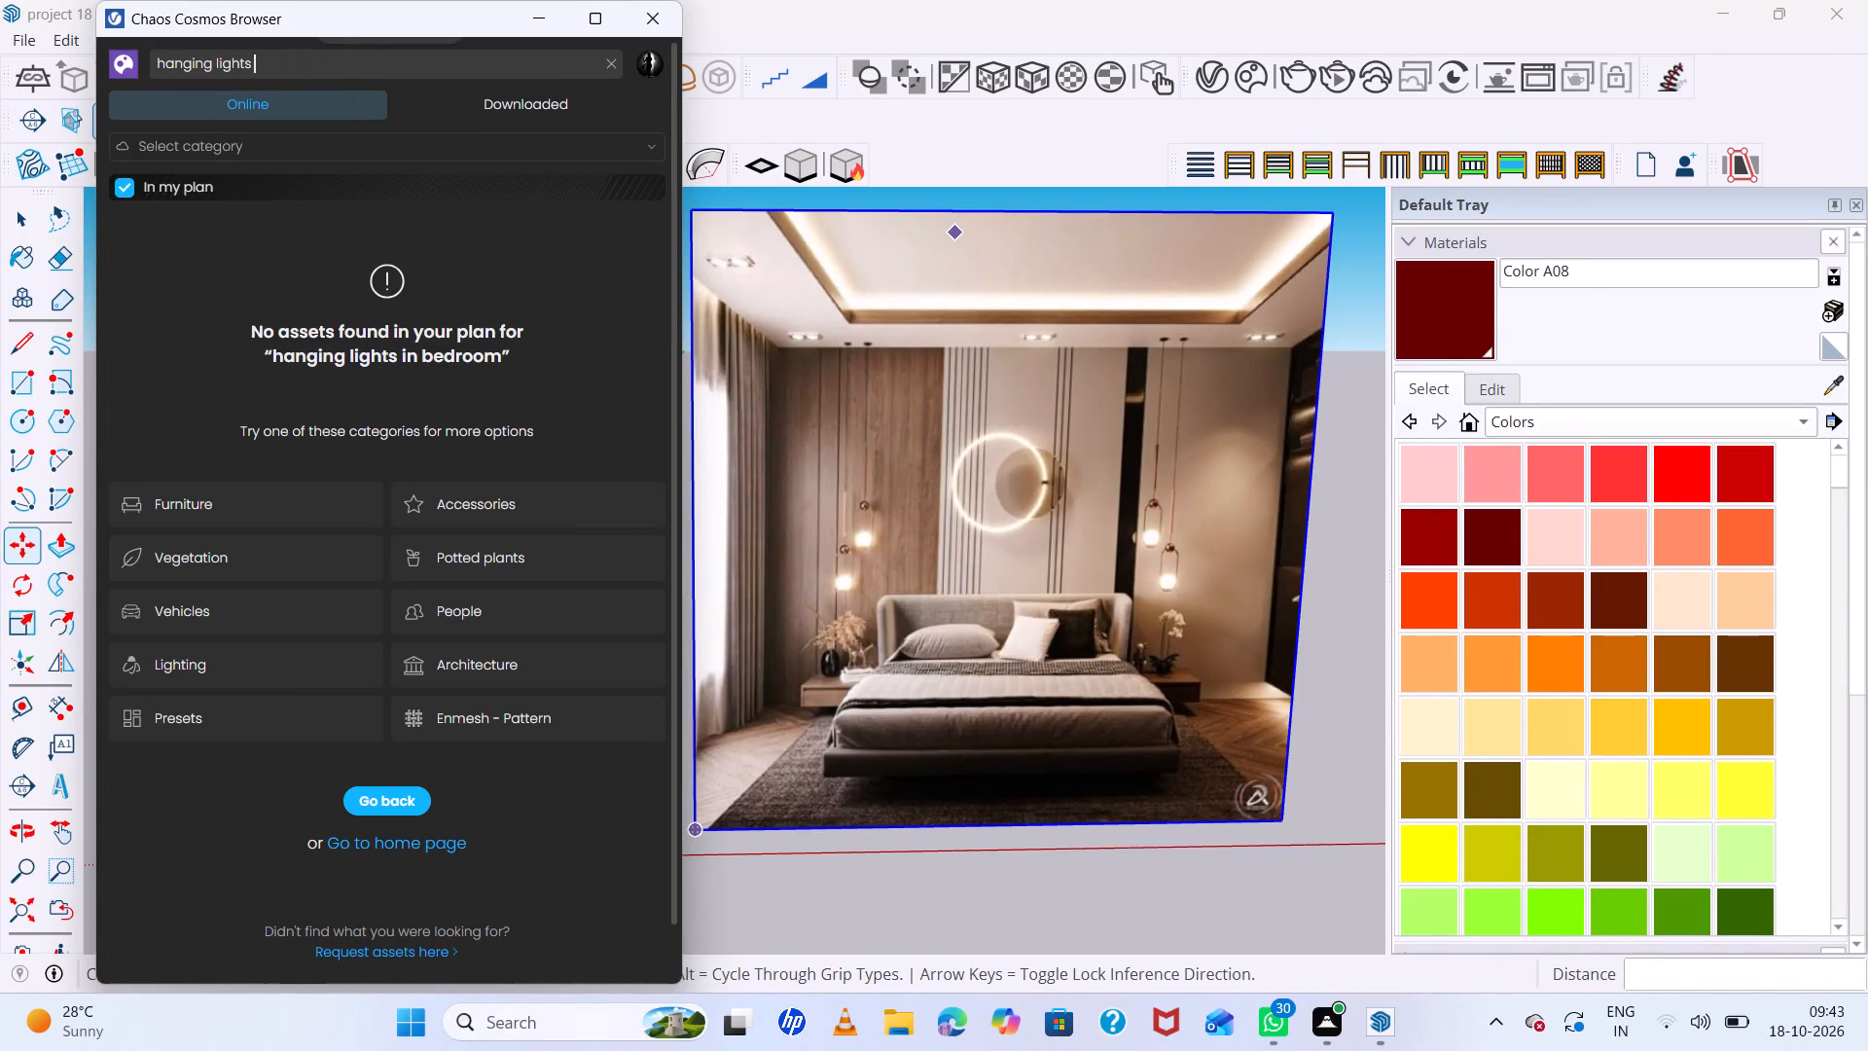
pyautogui.press('Return')
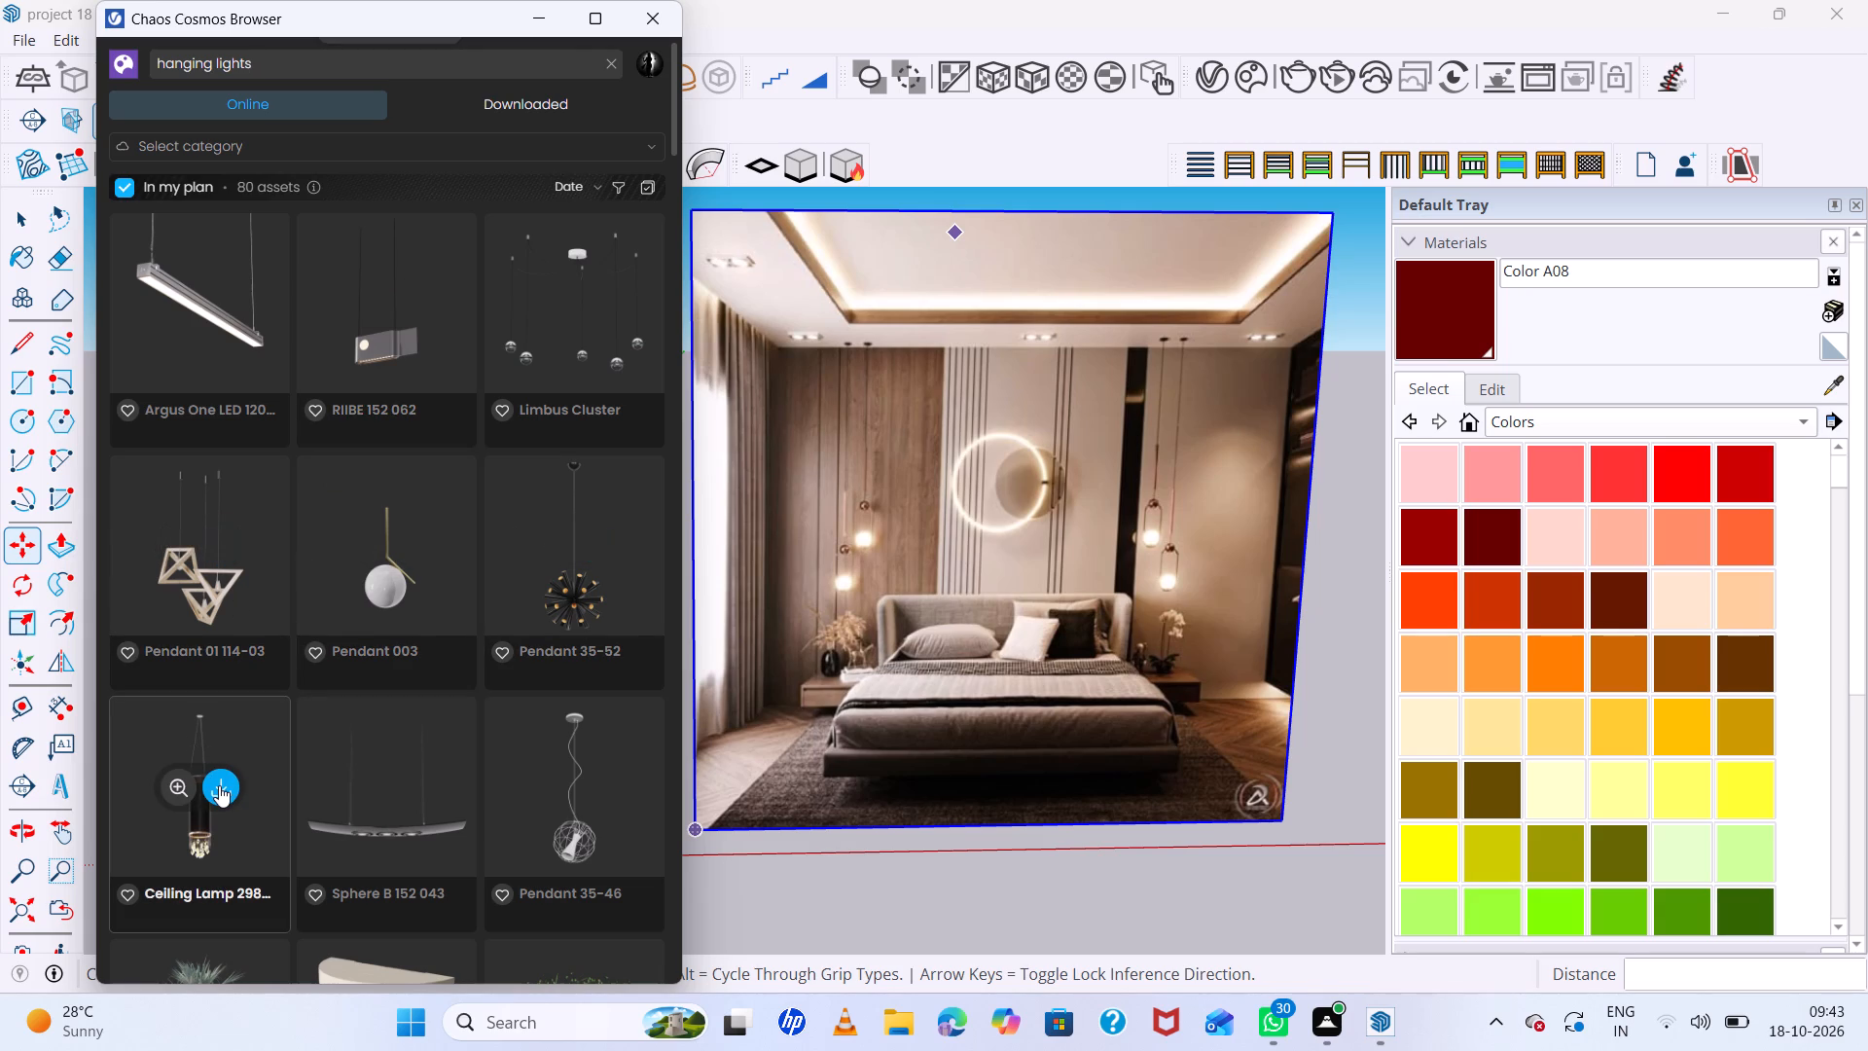
pyautogui.scroll(-7, 224, 776)
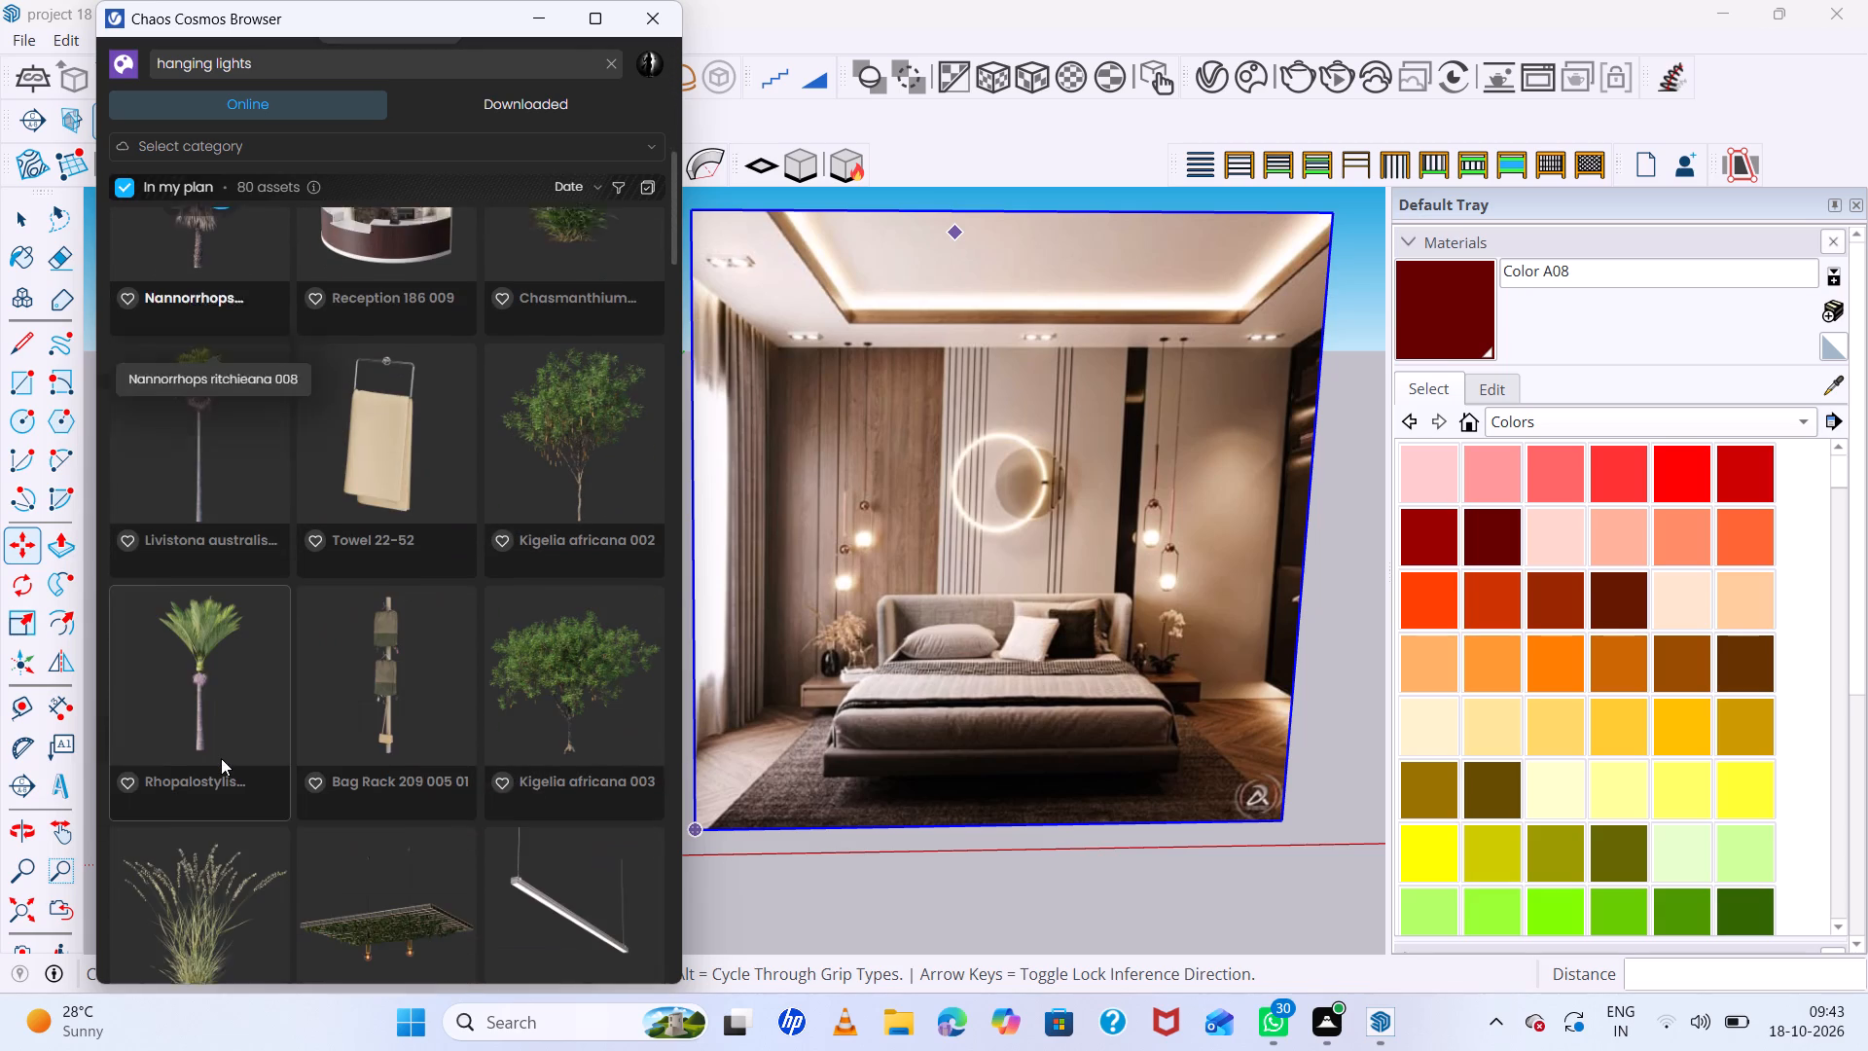
pyautogui.scroll(4, 221, 754)
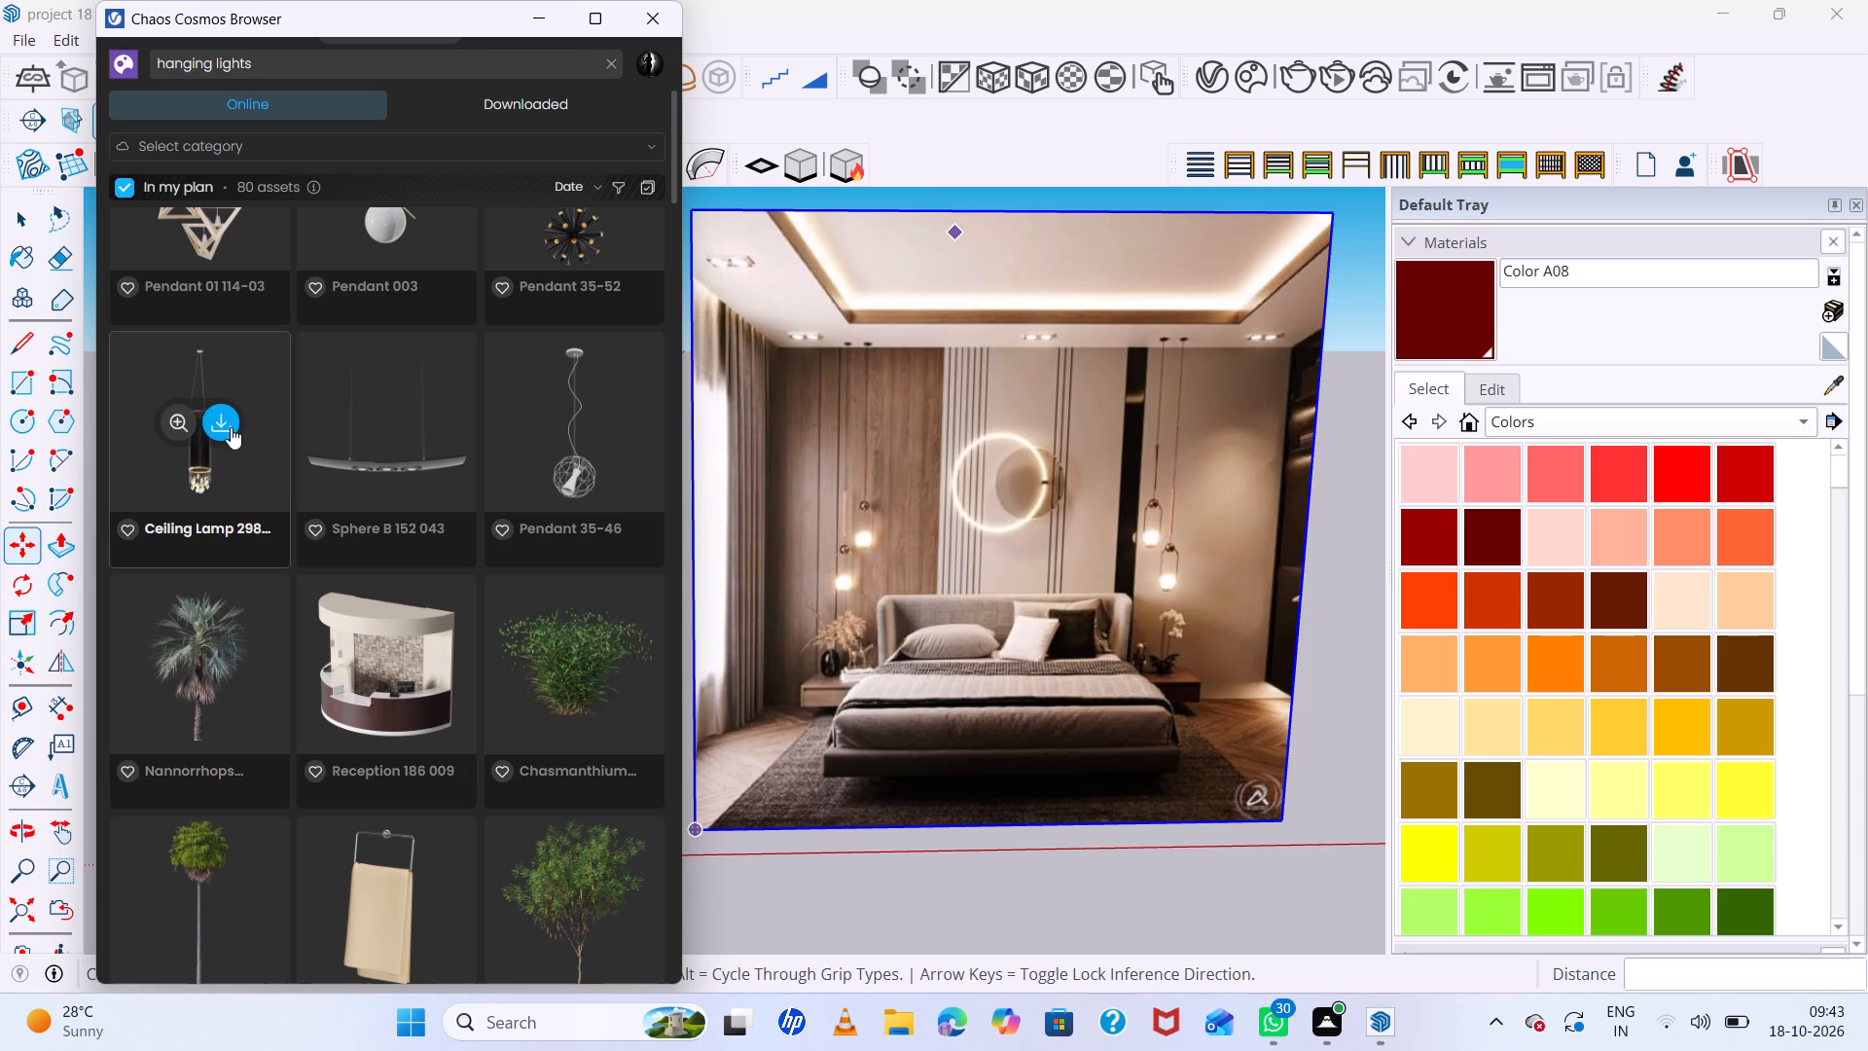
pyautogui.click(222, 423)
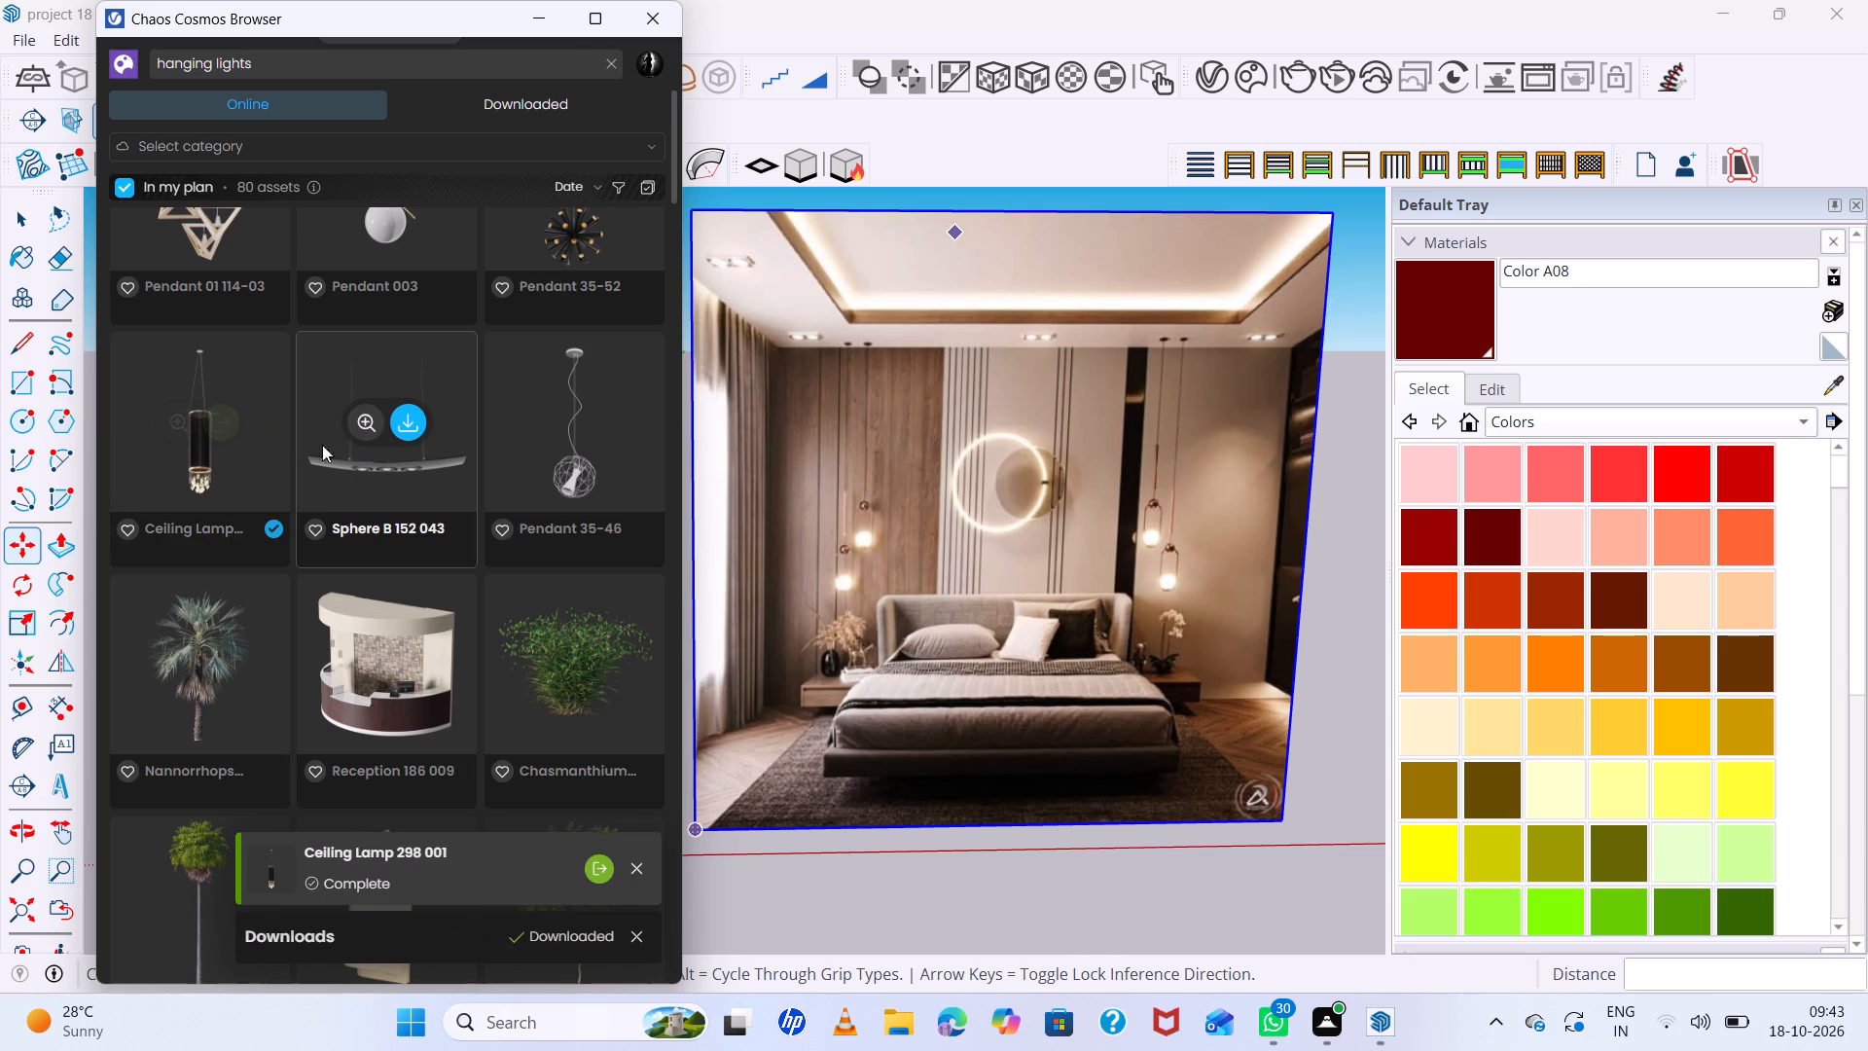
# Place the Ceiling Lamp 298 001 pendant where the bedroom ceiling meets the back wall, above the right bedside table.
pyautogui.click(222, 420)
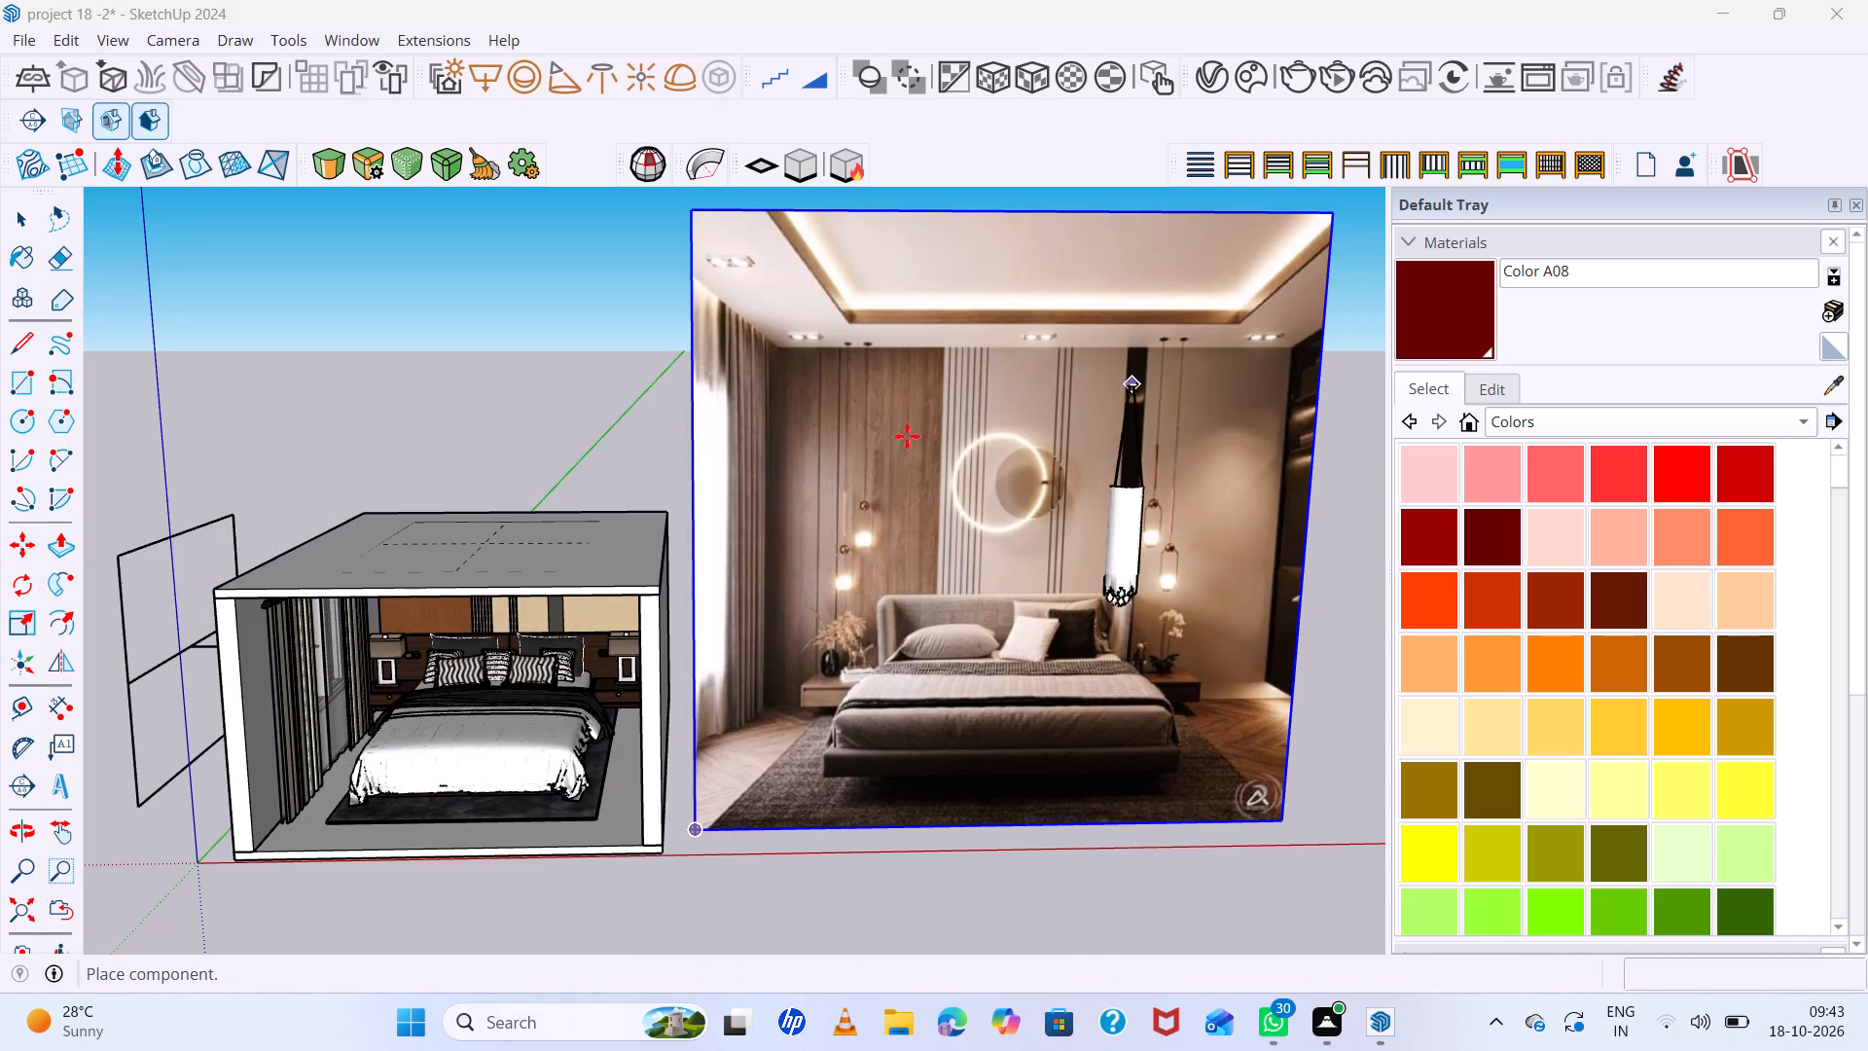
pyautogui.moveTo(621, 625); pyautogui.dragTo(704, 423, button='middle')
pyautogui.scroll(18, 633, 528)
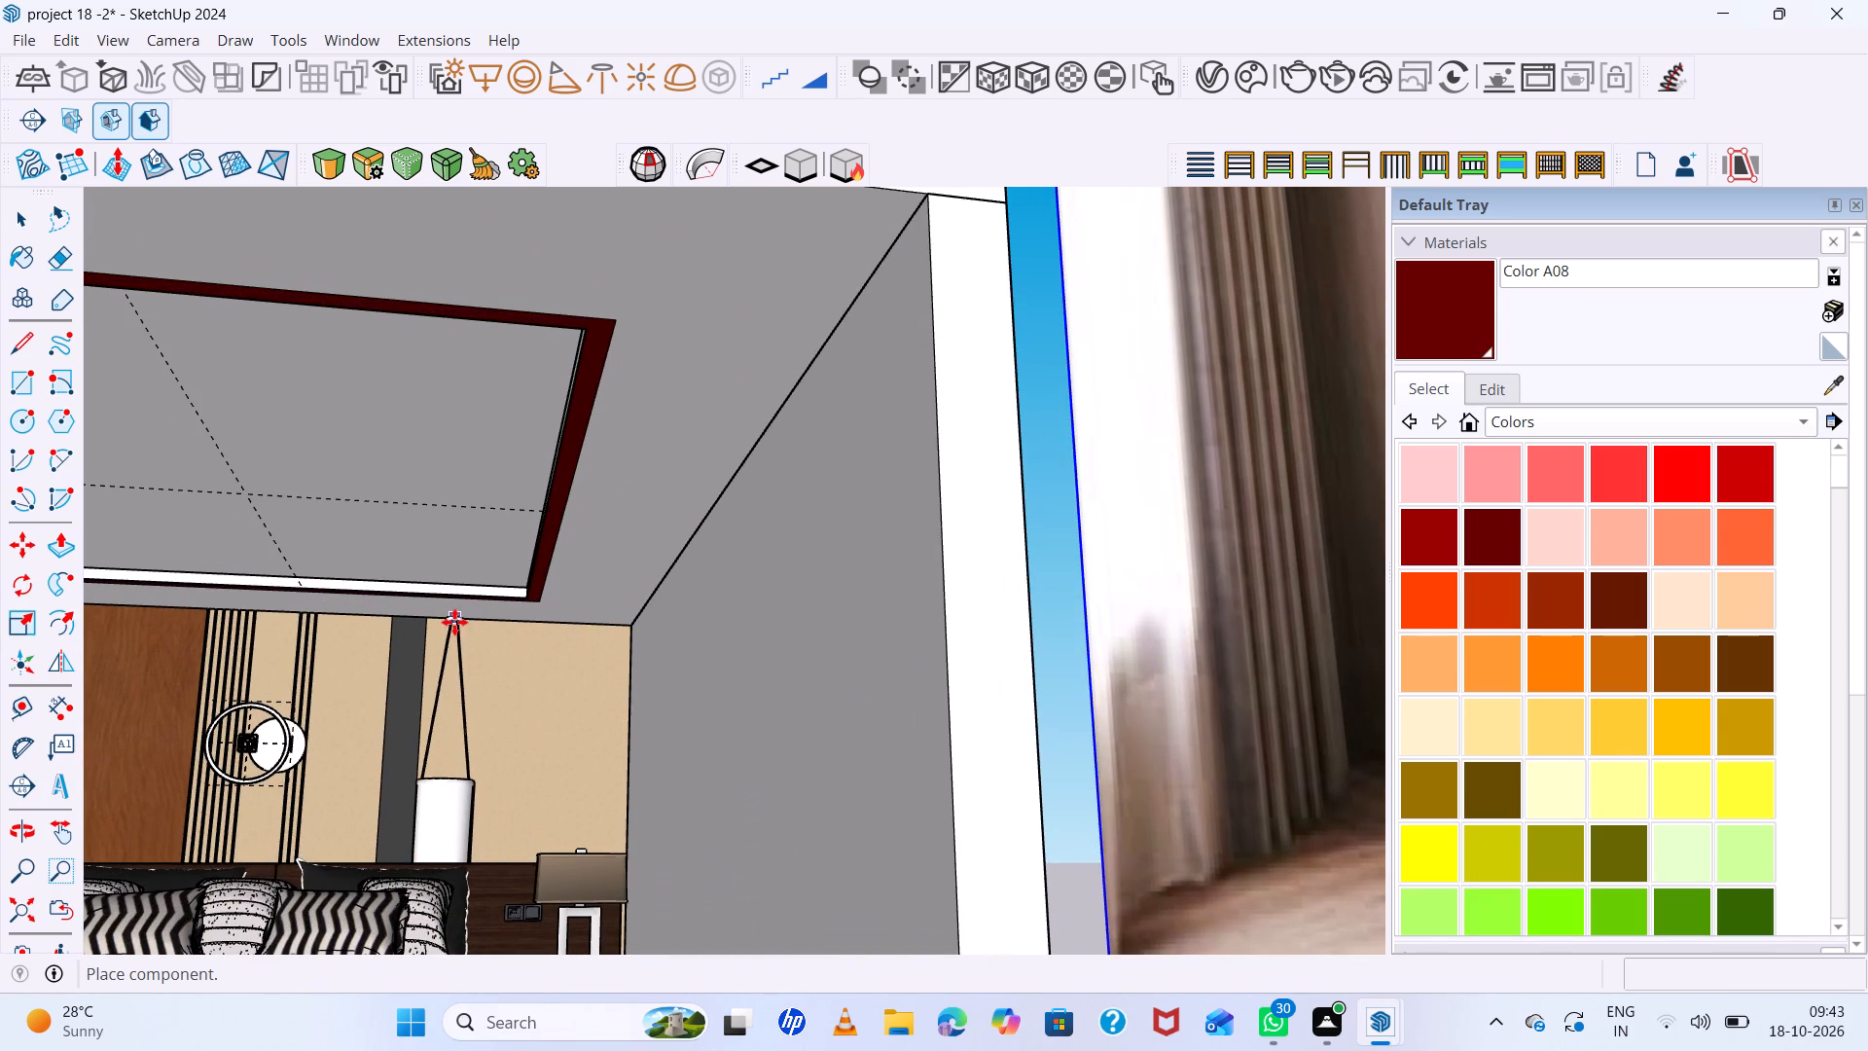
pyautogui.click(455, 616)
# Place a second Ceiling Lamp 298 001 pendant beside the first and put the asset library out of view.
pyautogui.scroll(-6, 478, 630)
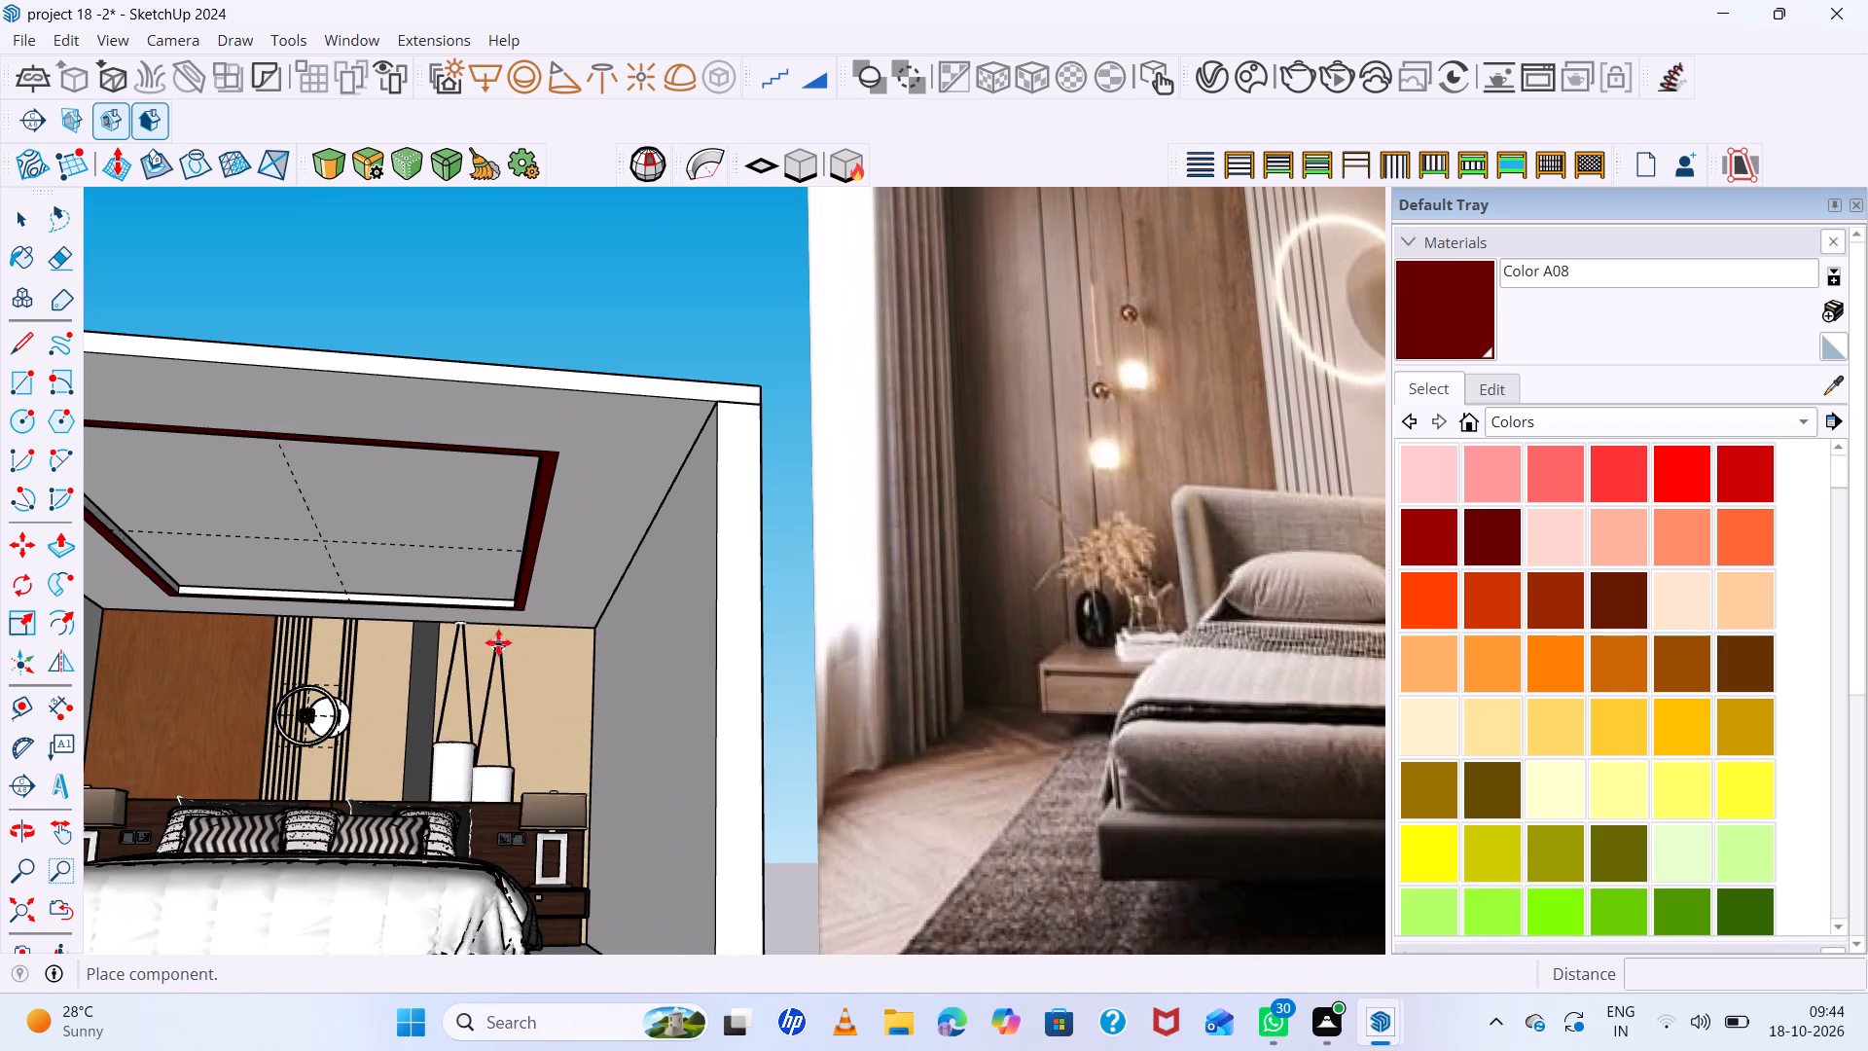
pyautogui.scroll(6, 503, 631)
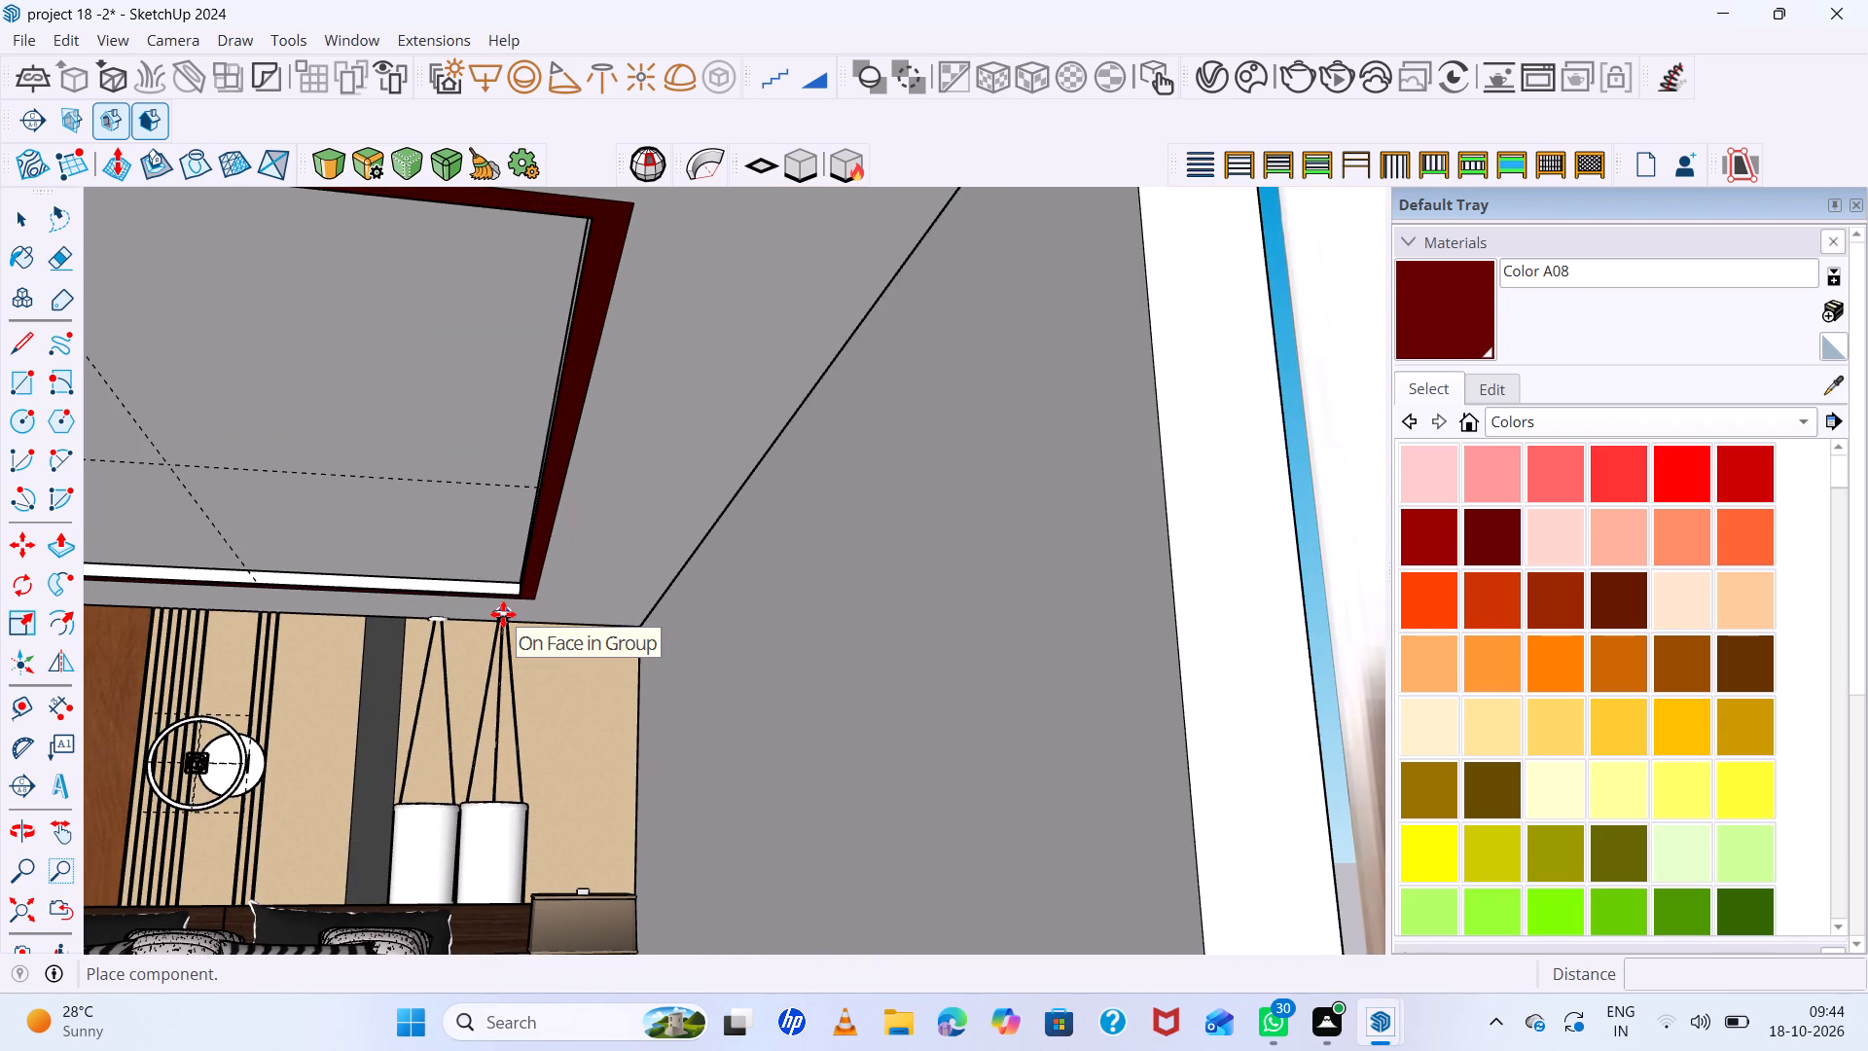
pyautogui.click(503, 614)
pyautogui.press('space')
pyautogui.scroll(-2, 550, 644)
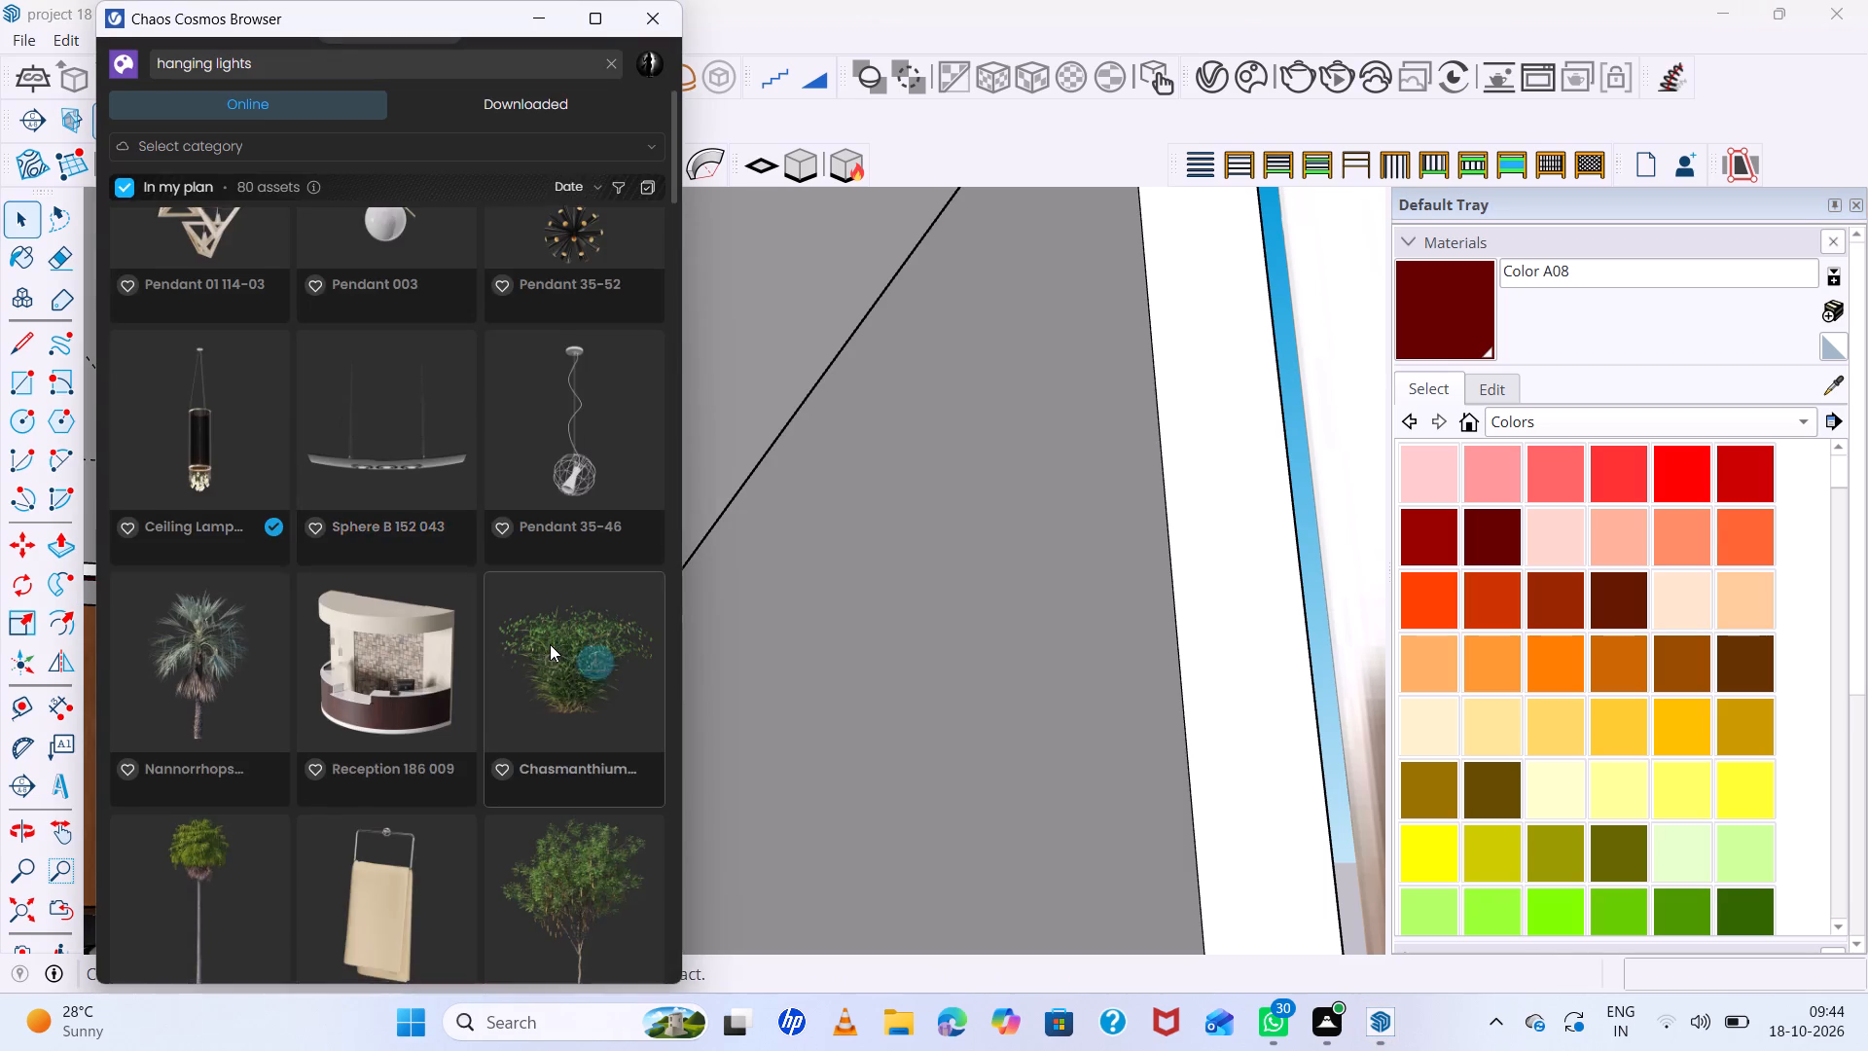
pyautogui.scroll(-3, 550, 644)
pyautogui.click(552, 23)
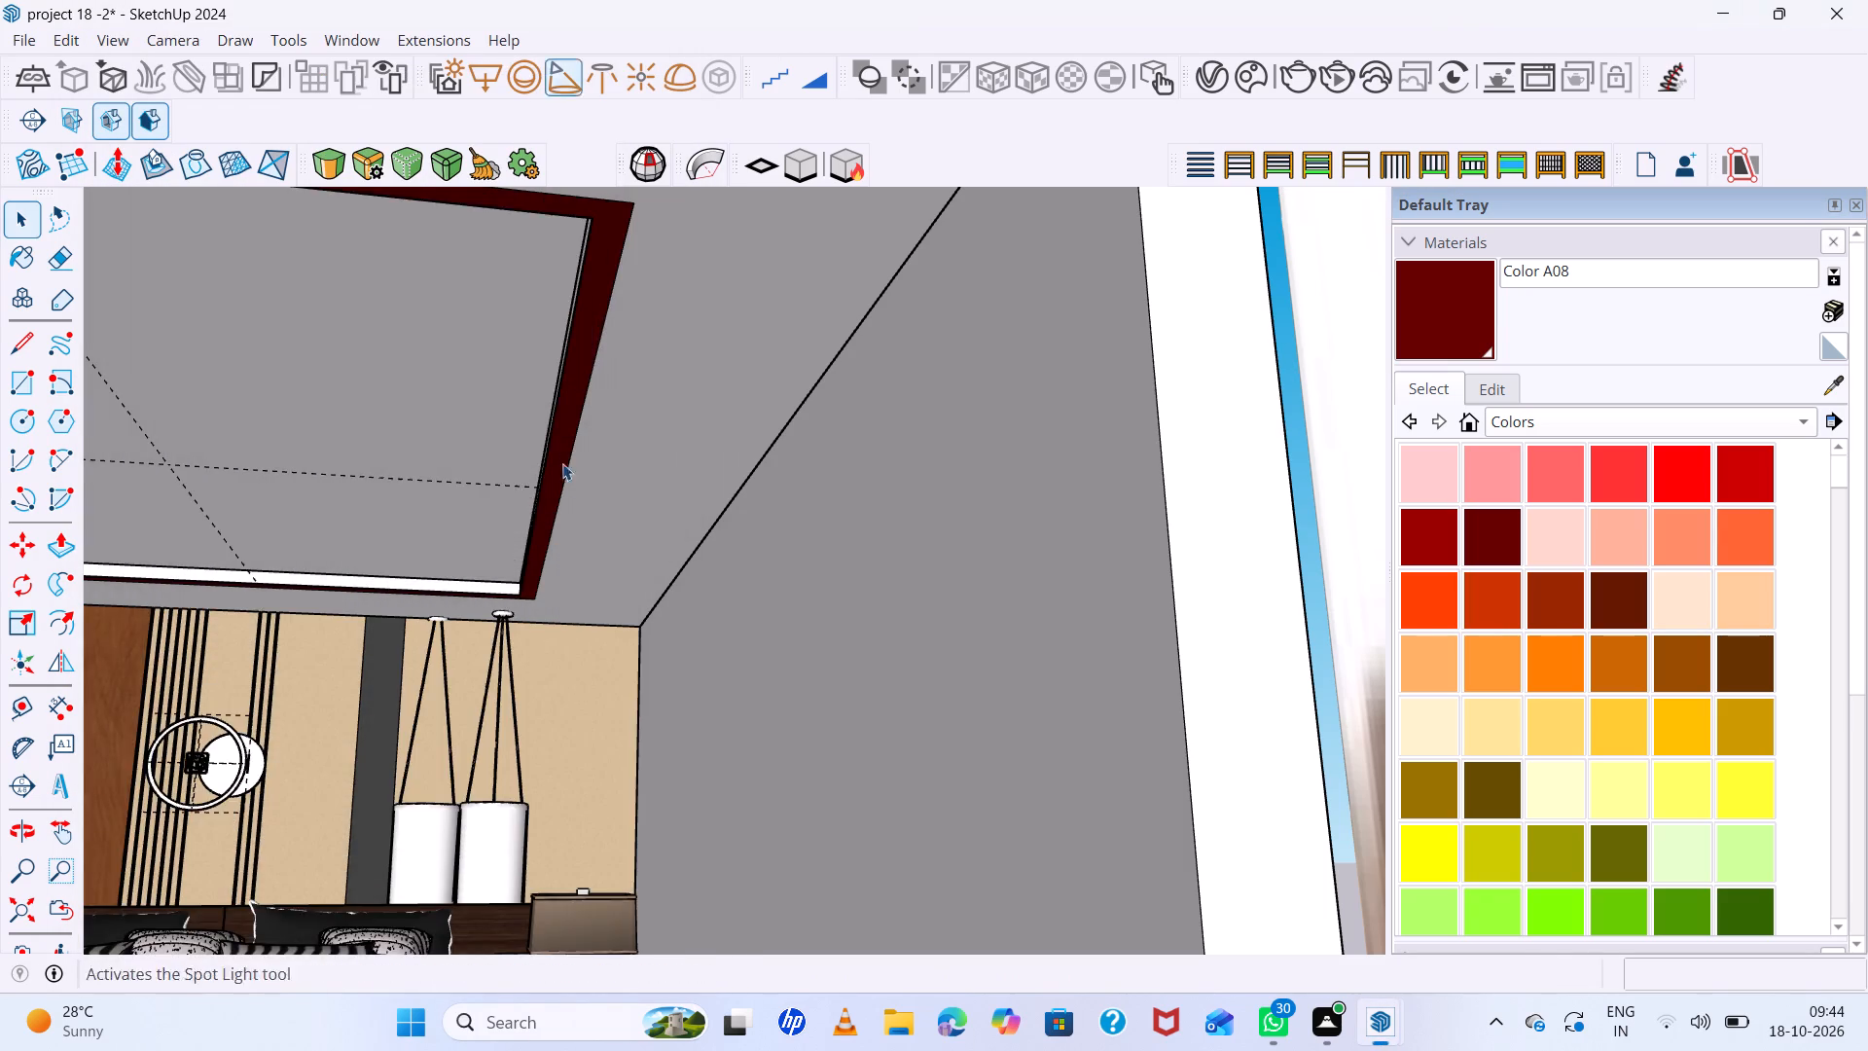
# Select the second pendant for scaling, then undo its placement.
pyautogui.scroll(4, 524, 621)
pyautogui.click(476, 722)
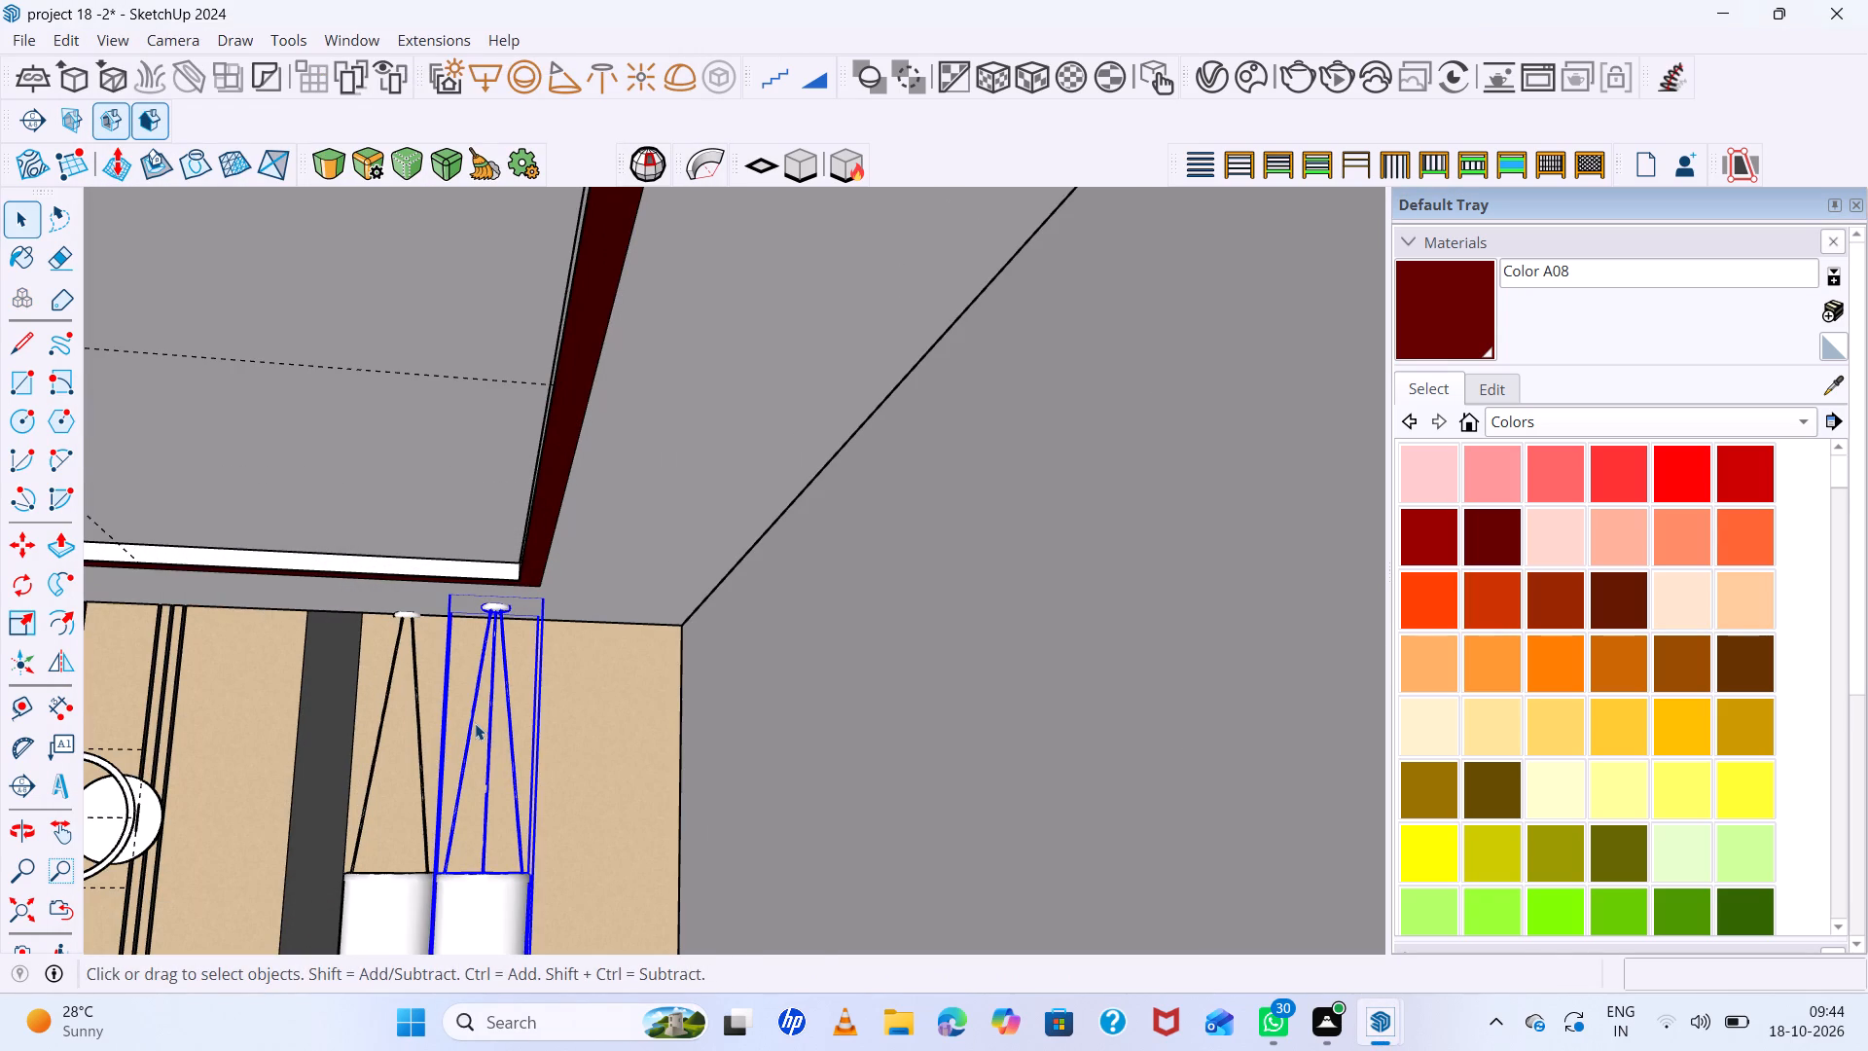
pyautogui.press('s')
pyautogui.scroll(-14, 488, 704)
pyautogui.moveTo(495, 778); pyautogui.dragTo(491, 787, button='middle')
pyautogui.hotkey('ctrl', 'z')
# Move the remaining pendant about 53' 11" out of the room, to the open space beyond the reference image.
pyautogui.scroll(6, 494, 749)
pyautogui.doubleClick(468, 753)
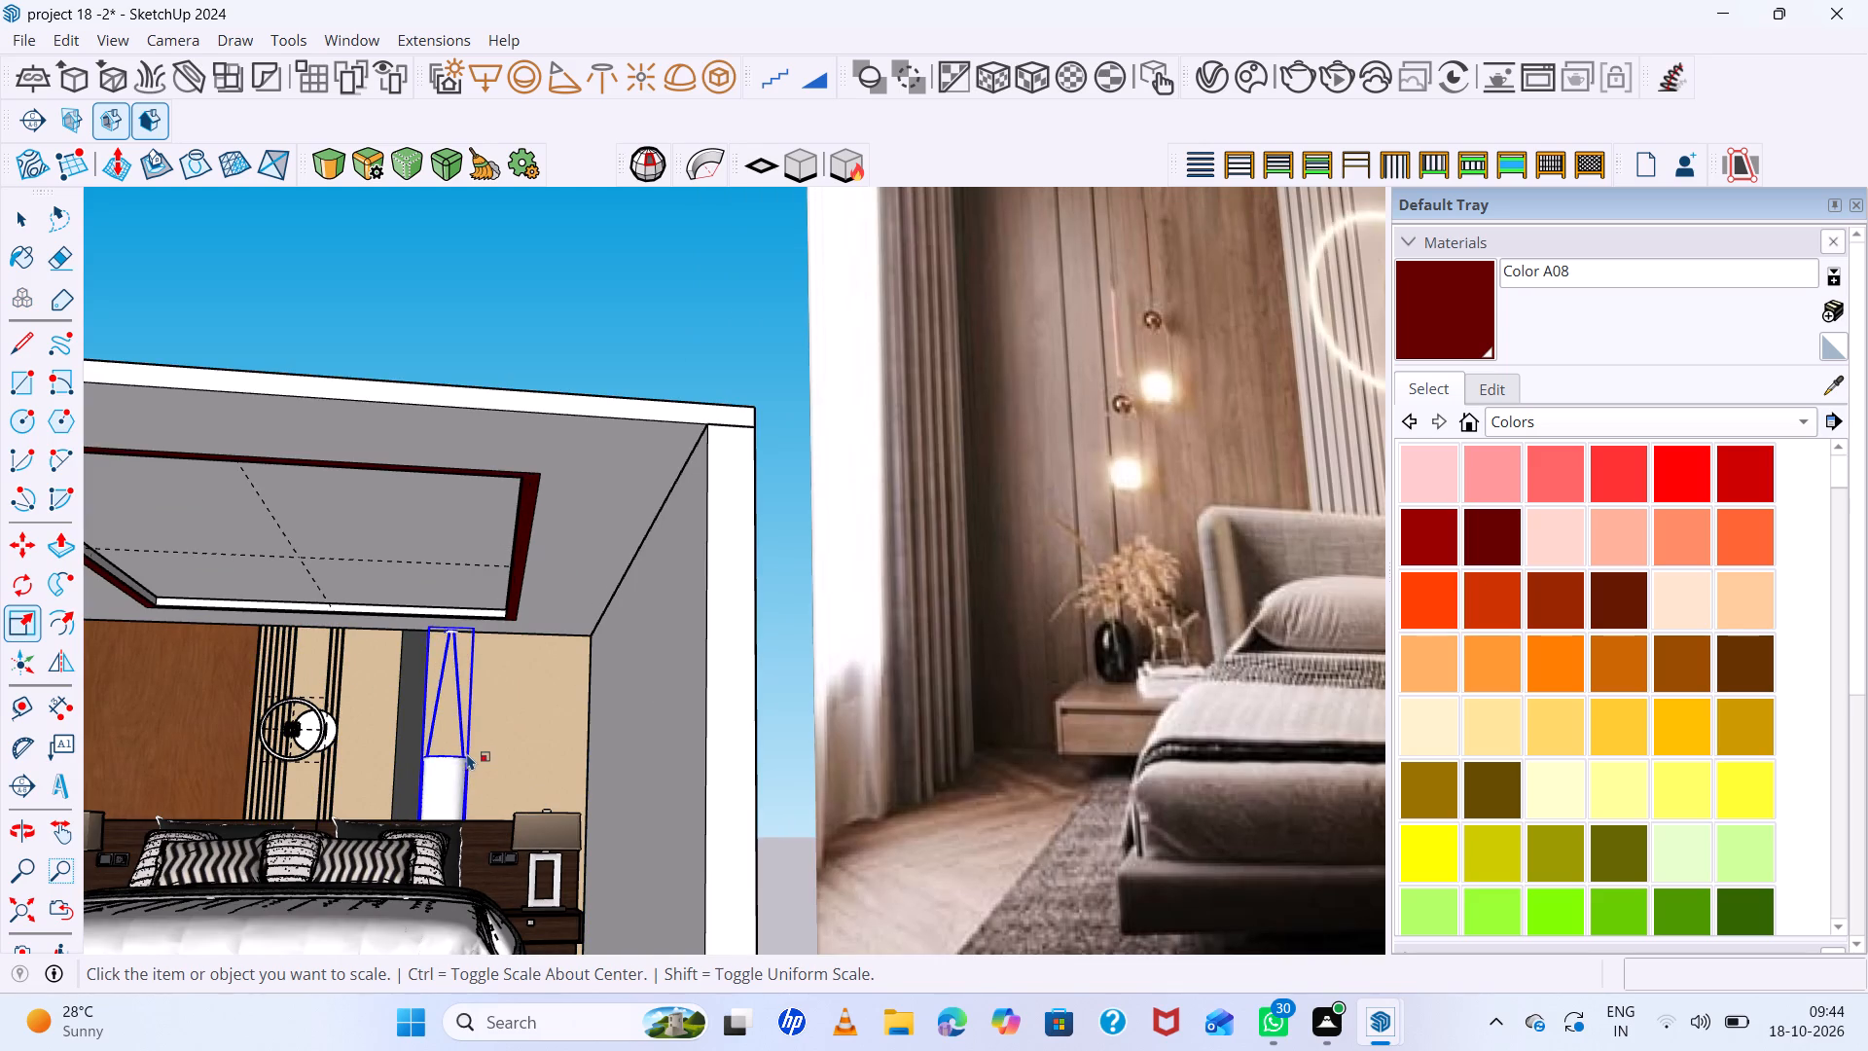
pyautogui.press('m')
pyautogui.click(447, 749)
pyautogui.scroll(-19, 425, 721)
pyautogui.click(1158, 720)
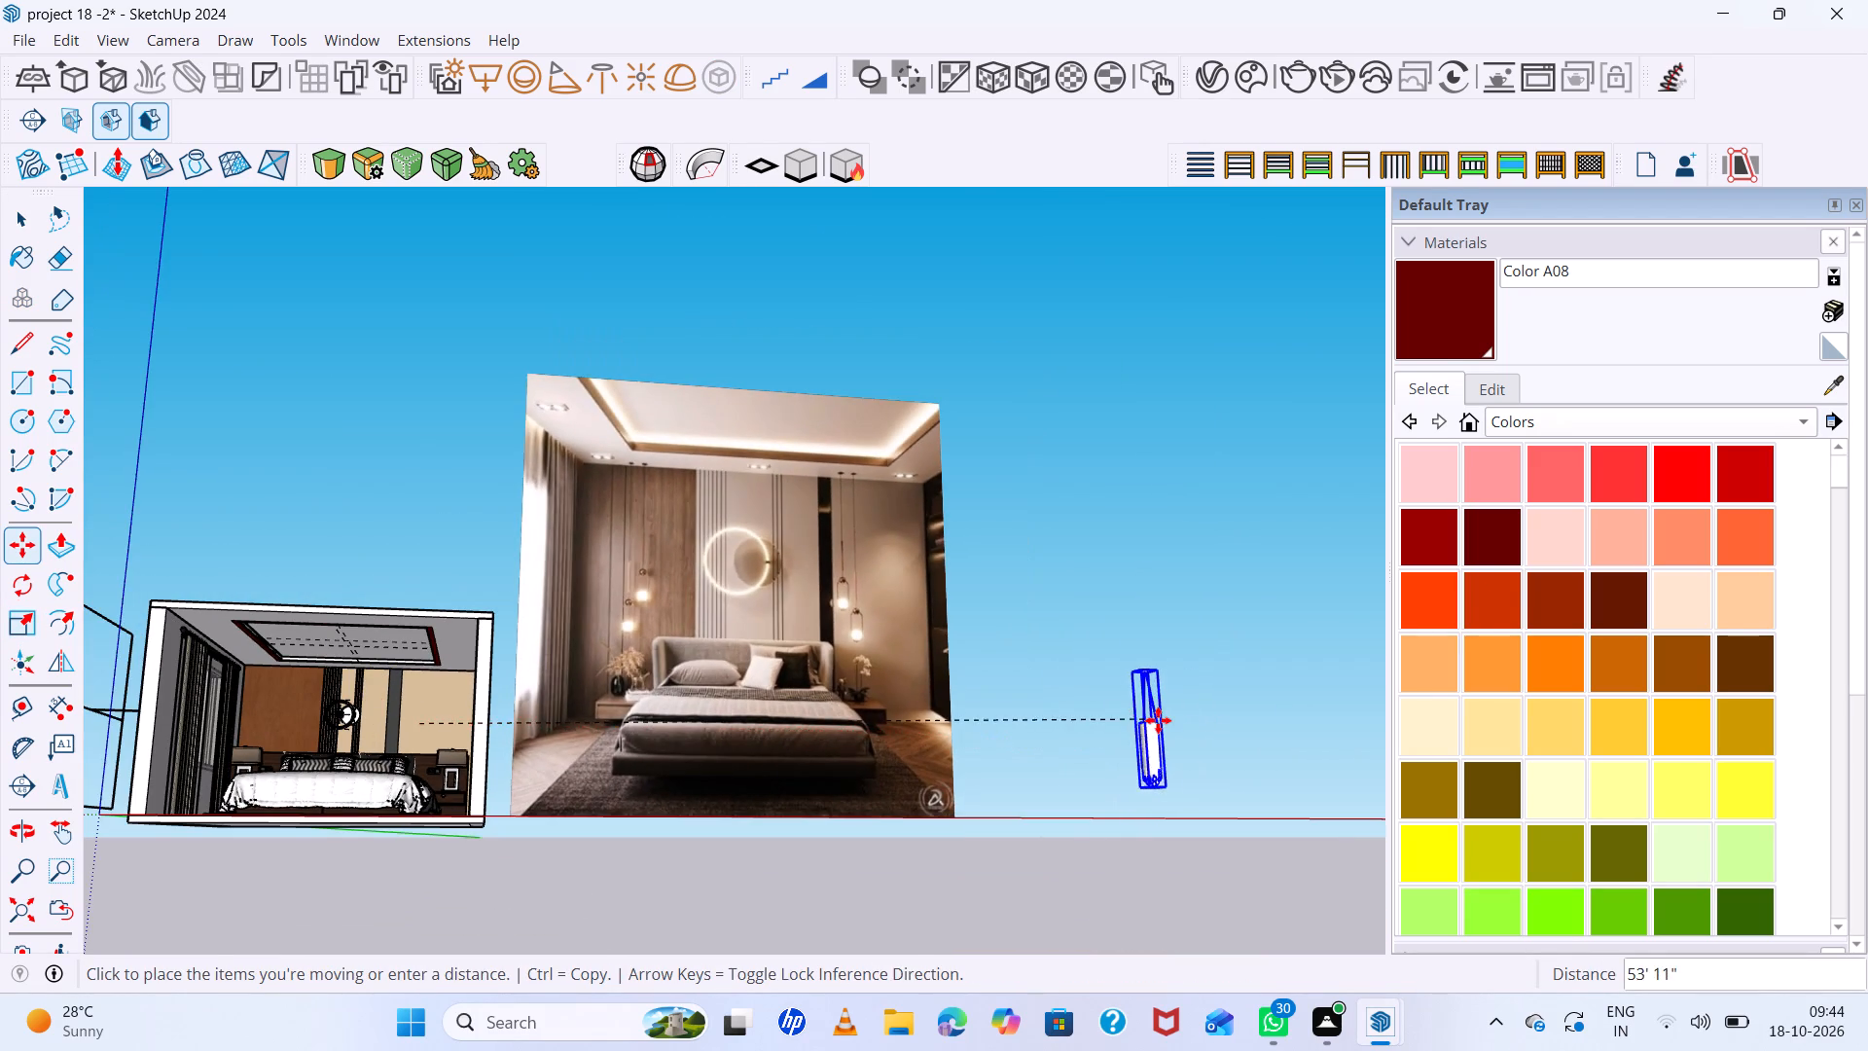
# Scale the pendant upward along the blue axis by about 1.25 from its top.
pyautogui.scroll(20, 1173, 749)
pyautogui.scroll(11, 1173, 749)
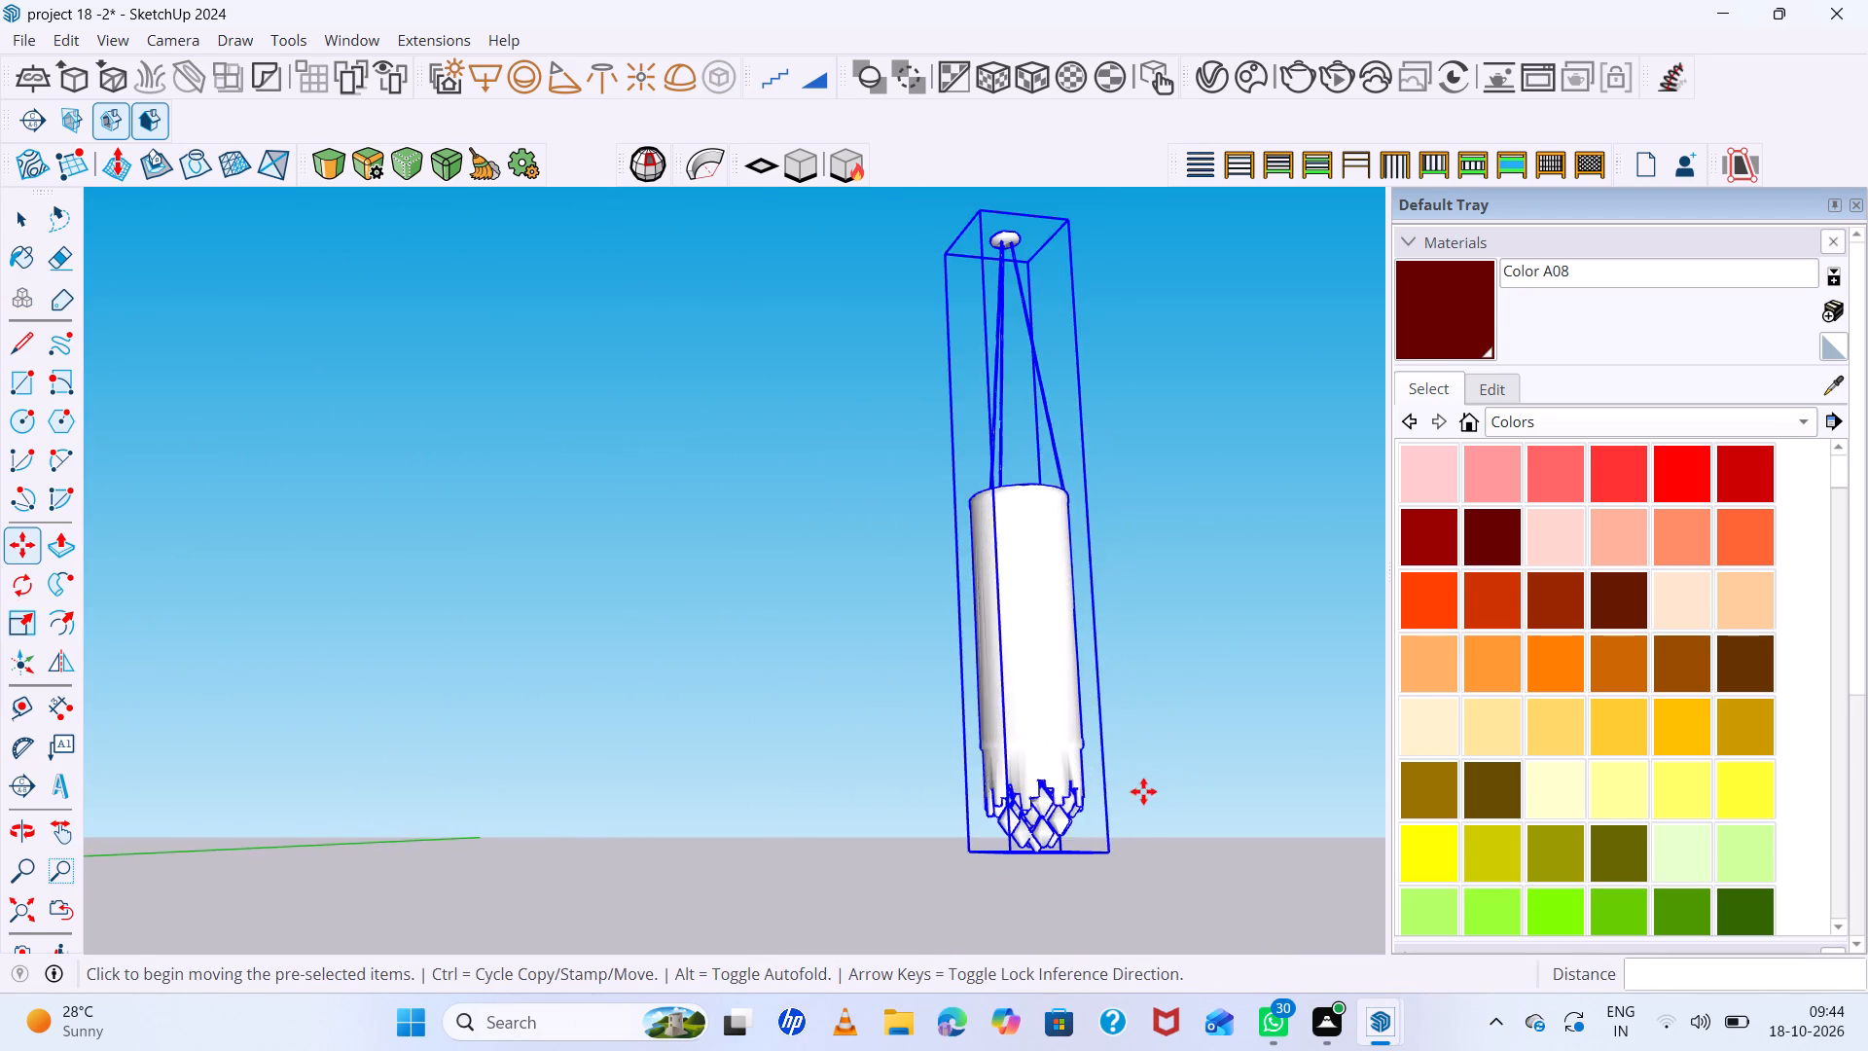
pyautogui.moveTo(1143, 791); pyautogui.dragTo(1073, 868, button='middle')
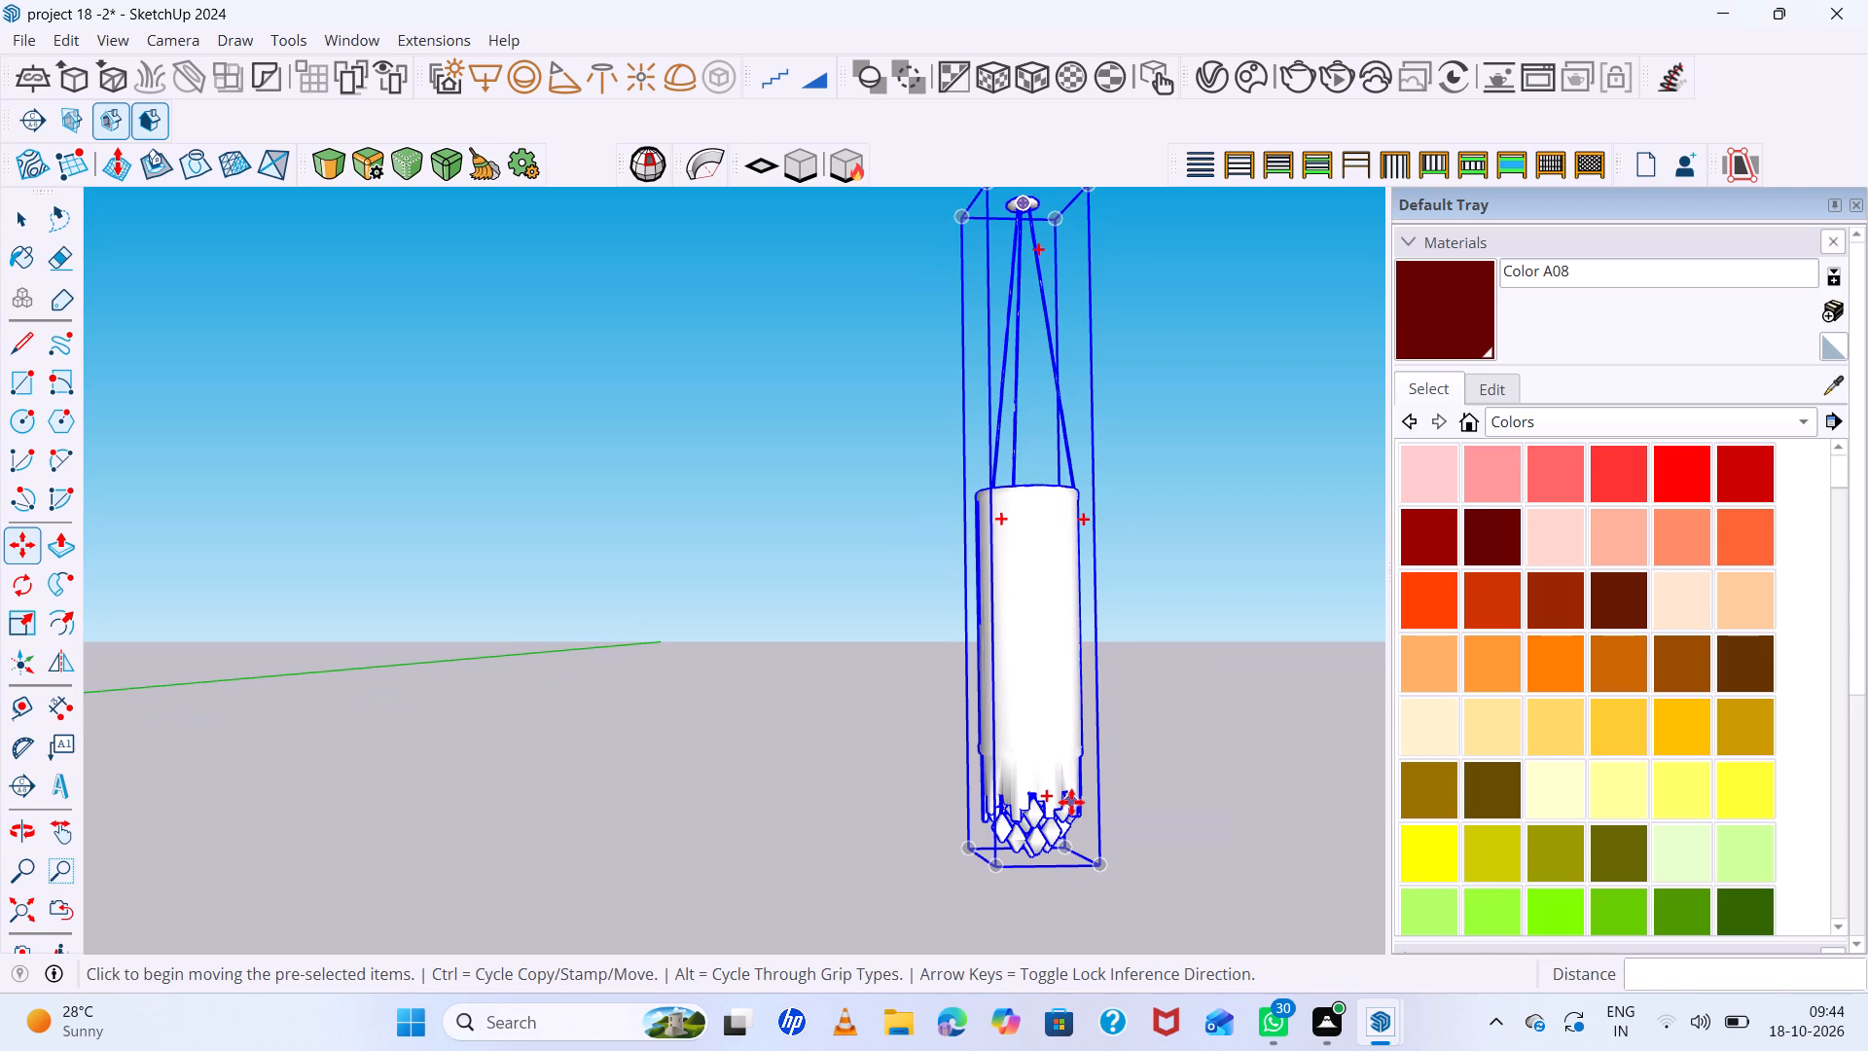
pyautogui.press('s')
pyautogui.scroll(-11, 1021, 776)
pyautogui.scroll(7, 1004, 594)
pyautogui.moveTo(1010, 592); pyautogui.dragTo(1015, 739, button='middle')
pyautogui.click(1044, 525)
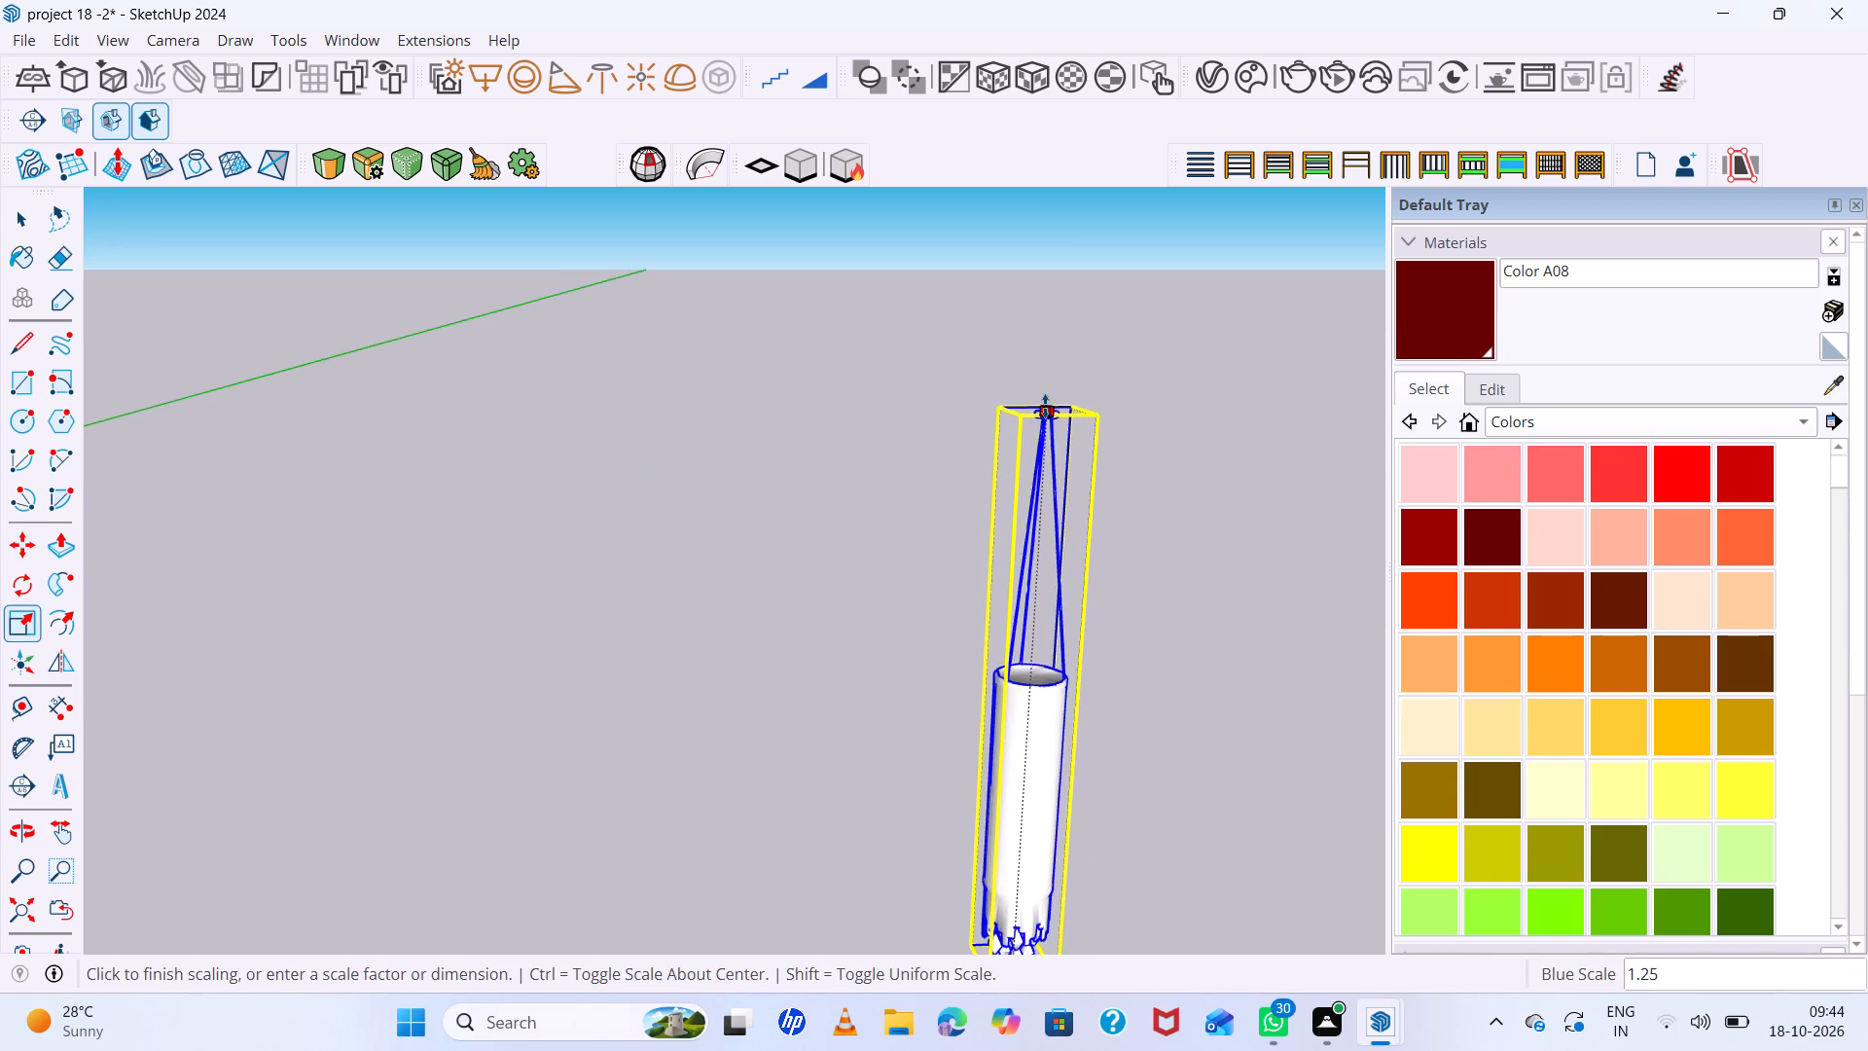
pyautogui.click(1045, 402)
# Stretch the pendant downward along the blue axis by about 1.62 from its bottom.
pyautogui.scroll(-11, 1062, 544)
pyautogui.moveTo(1052, 708); pyautogui.dragTo(1064, 501, button='middle')
pyautogui.scroll(4, 1051, 784)
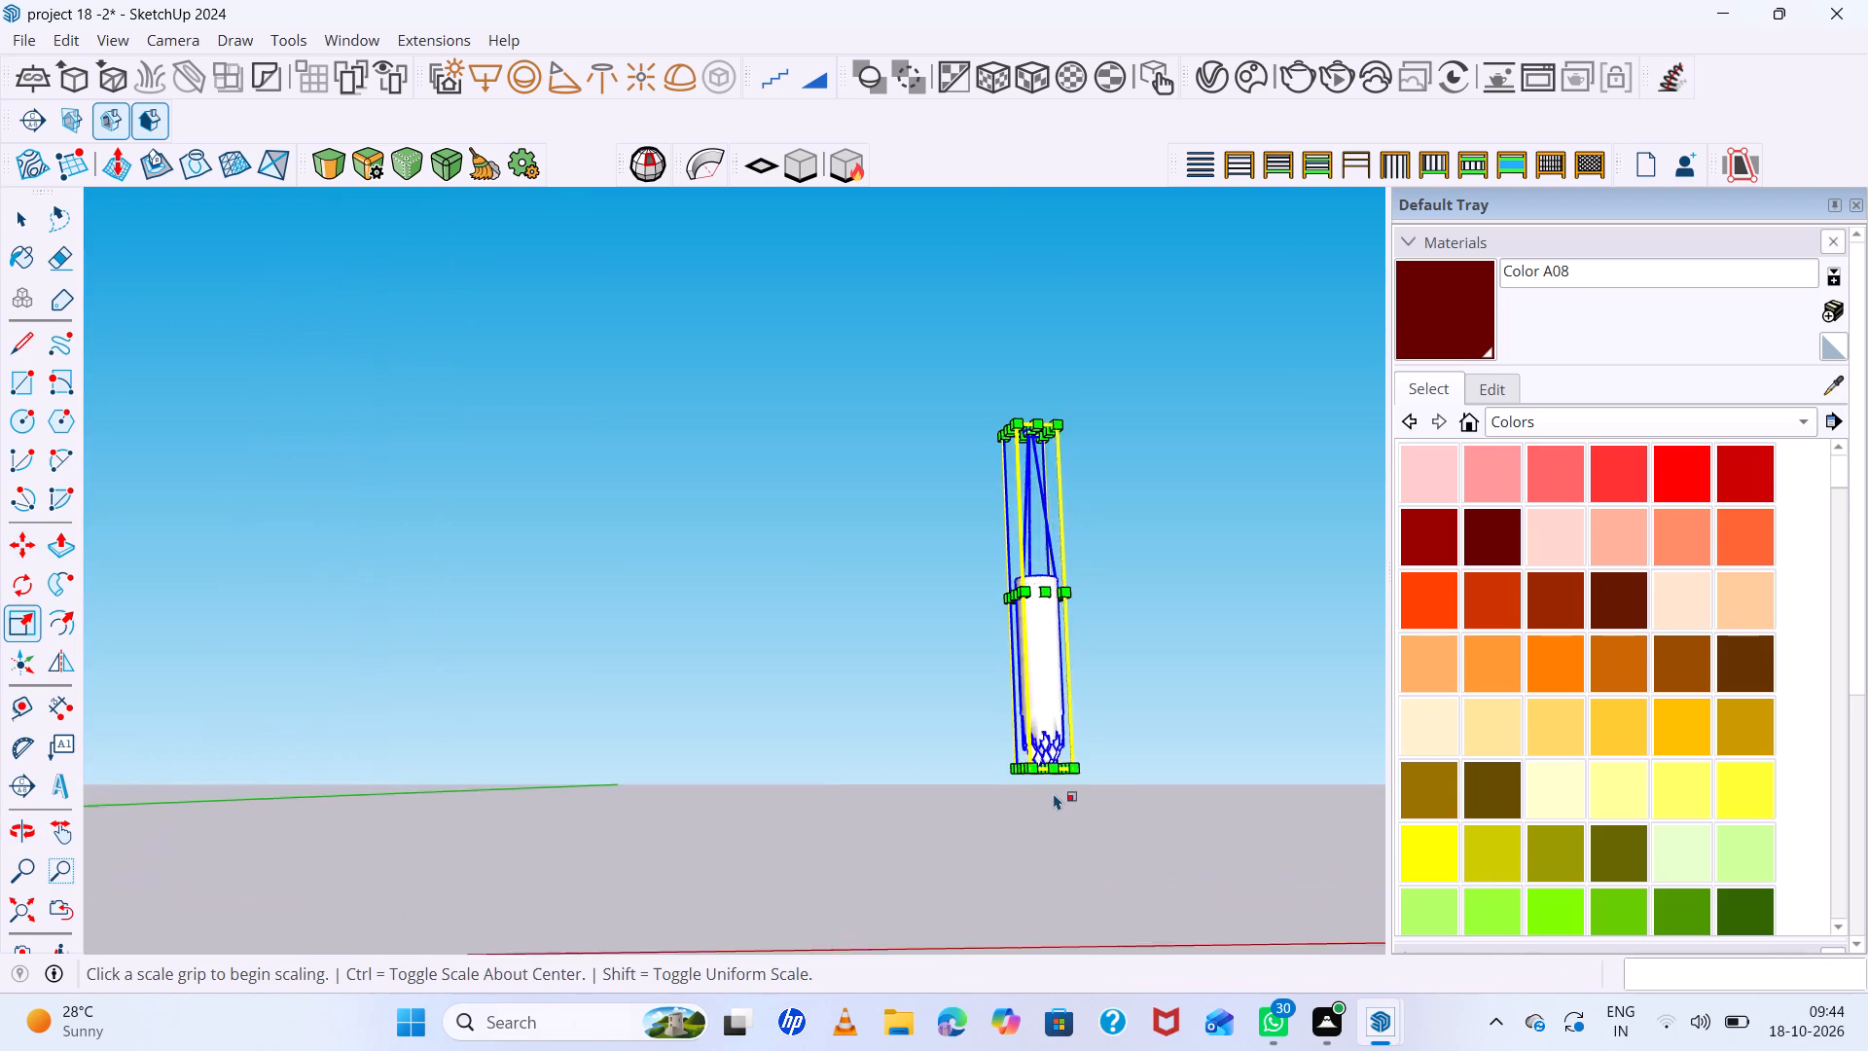
pyautogui.scroll(13, 1054, 793)
pyautogui.doubleClick(1033, 734)
pyautogui.scroll(-3, 1026, 862)
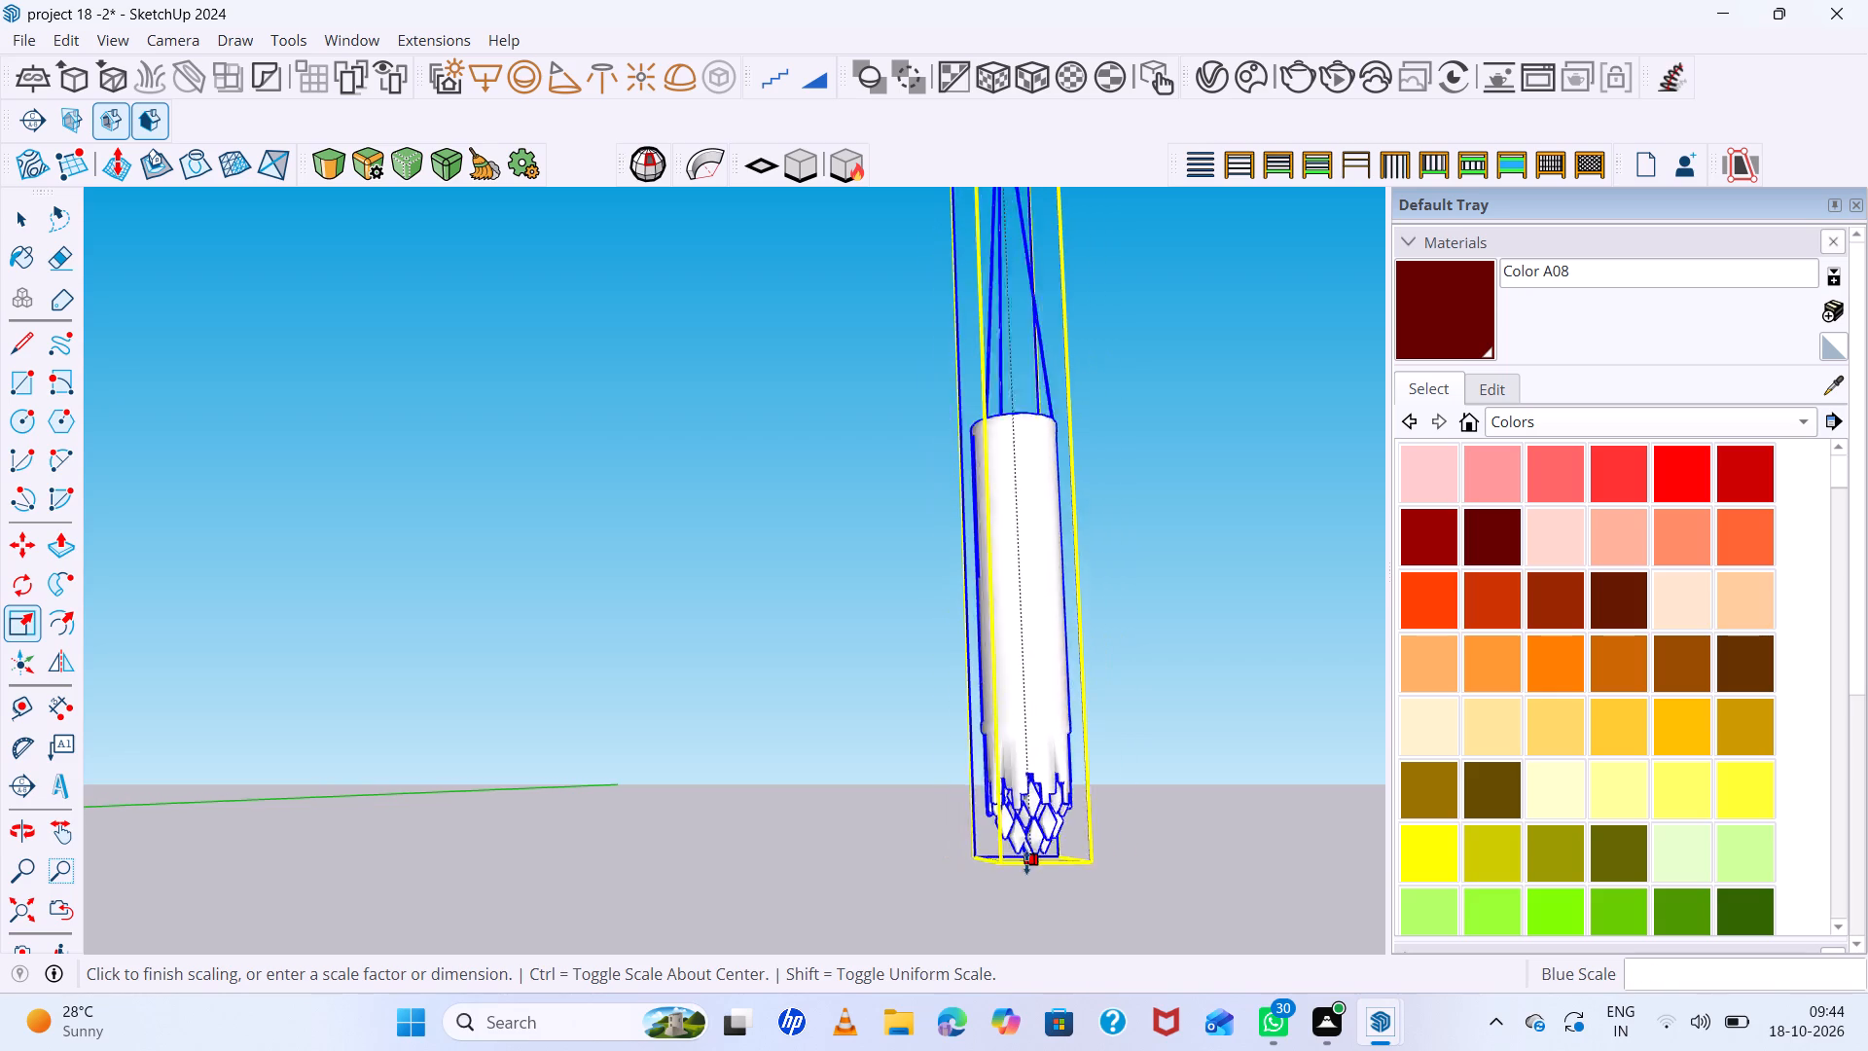
pyautogui.scroll(-20, 1026, 862)
pyautogui.scroll(-5, 1026, 862)
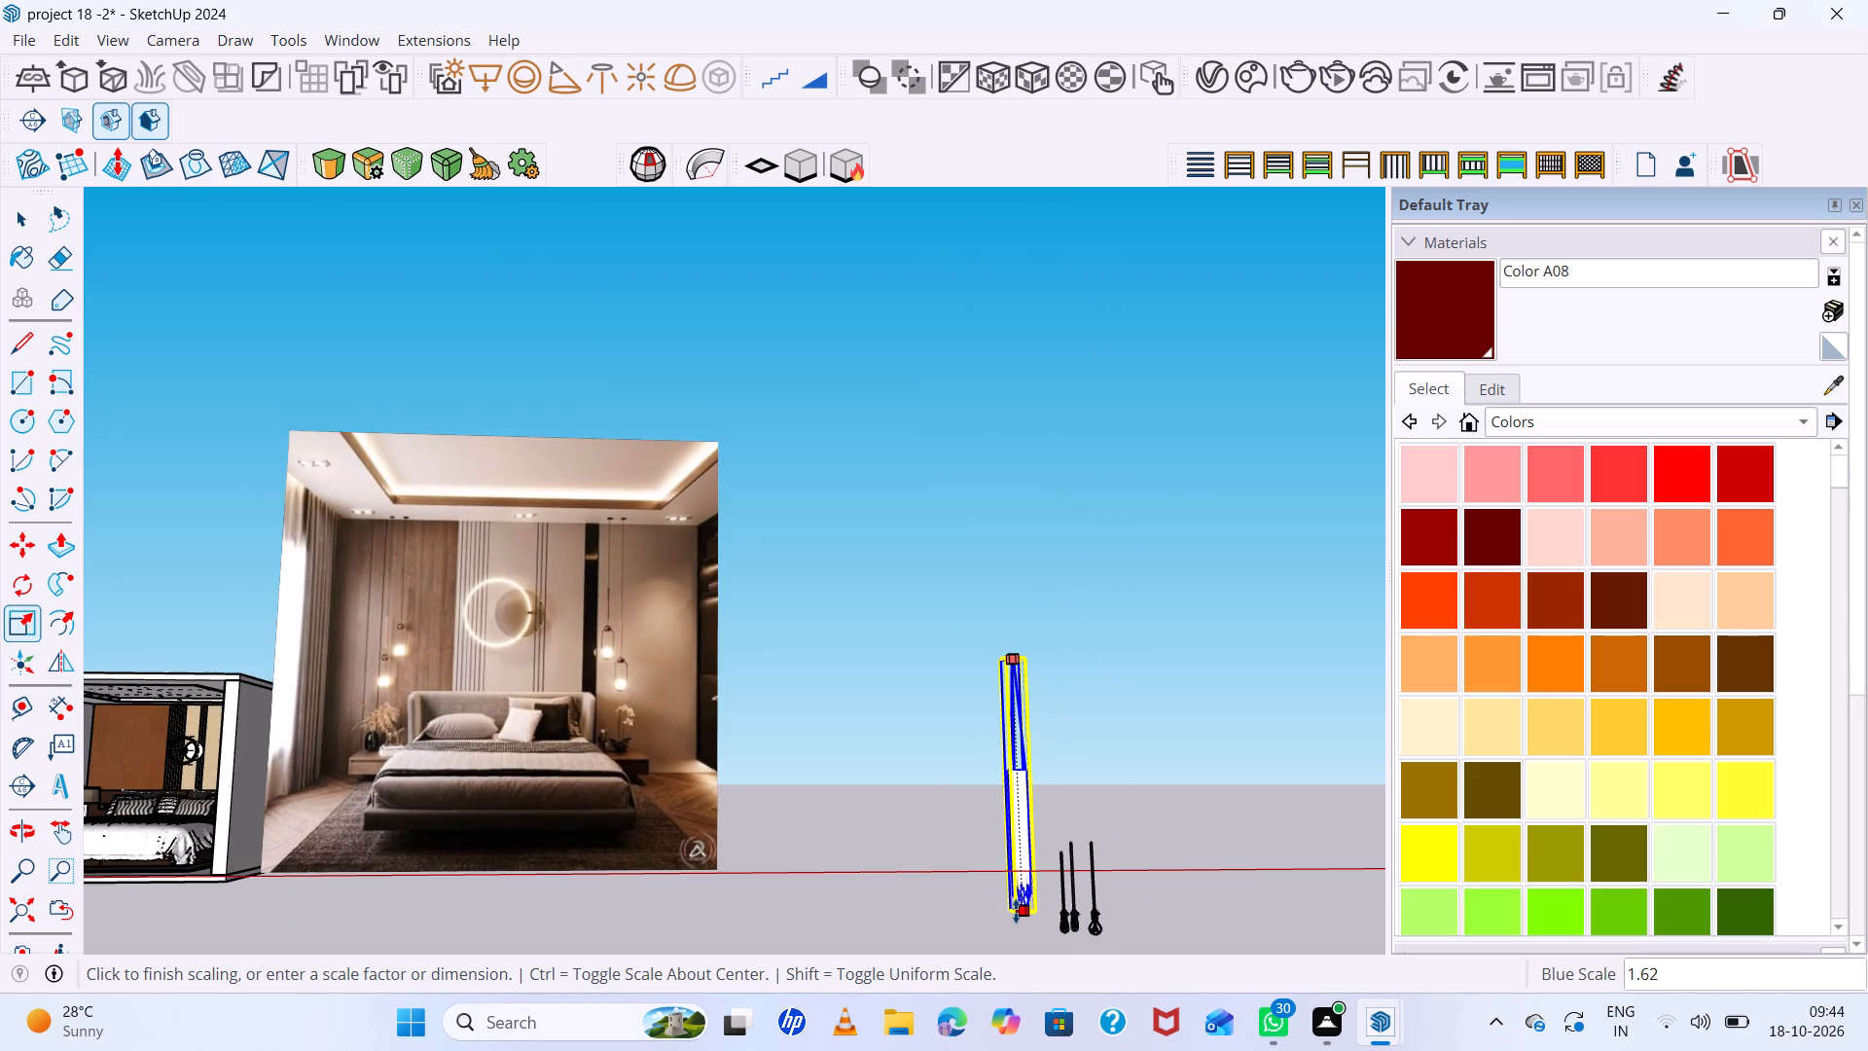
pyautogui.doubleClick(1016, 895)
# Narrow the pendant along the red axis by a factor of about 0.68.
pyautogui.scroll(9, 1036, 746)
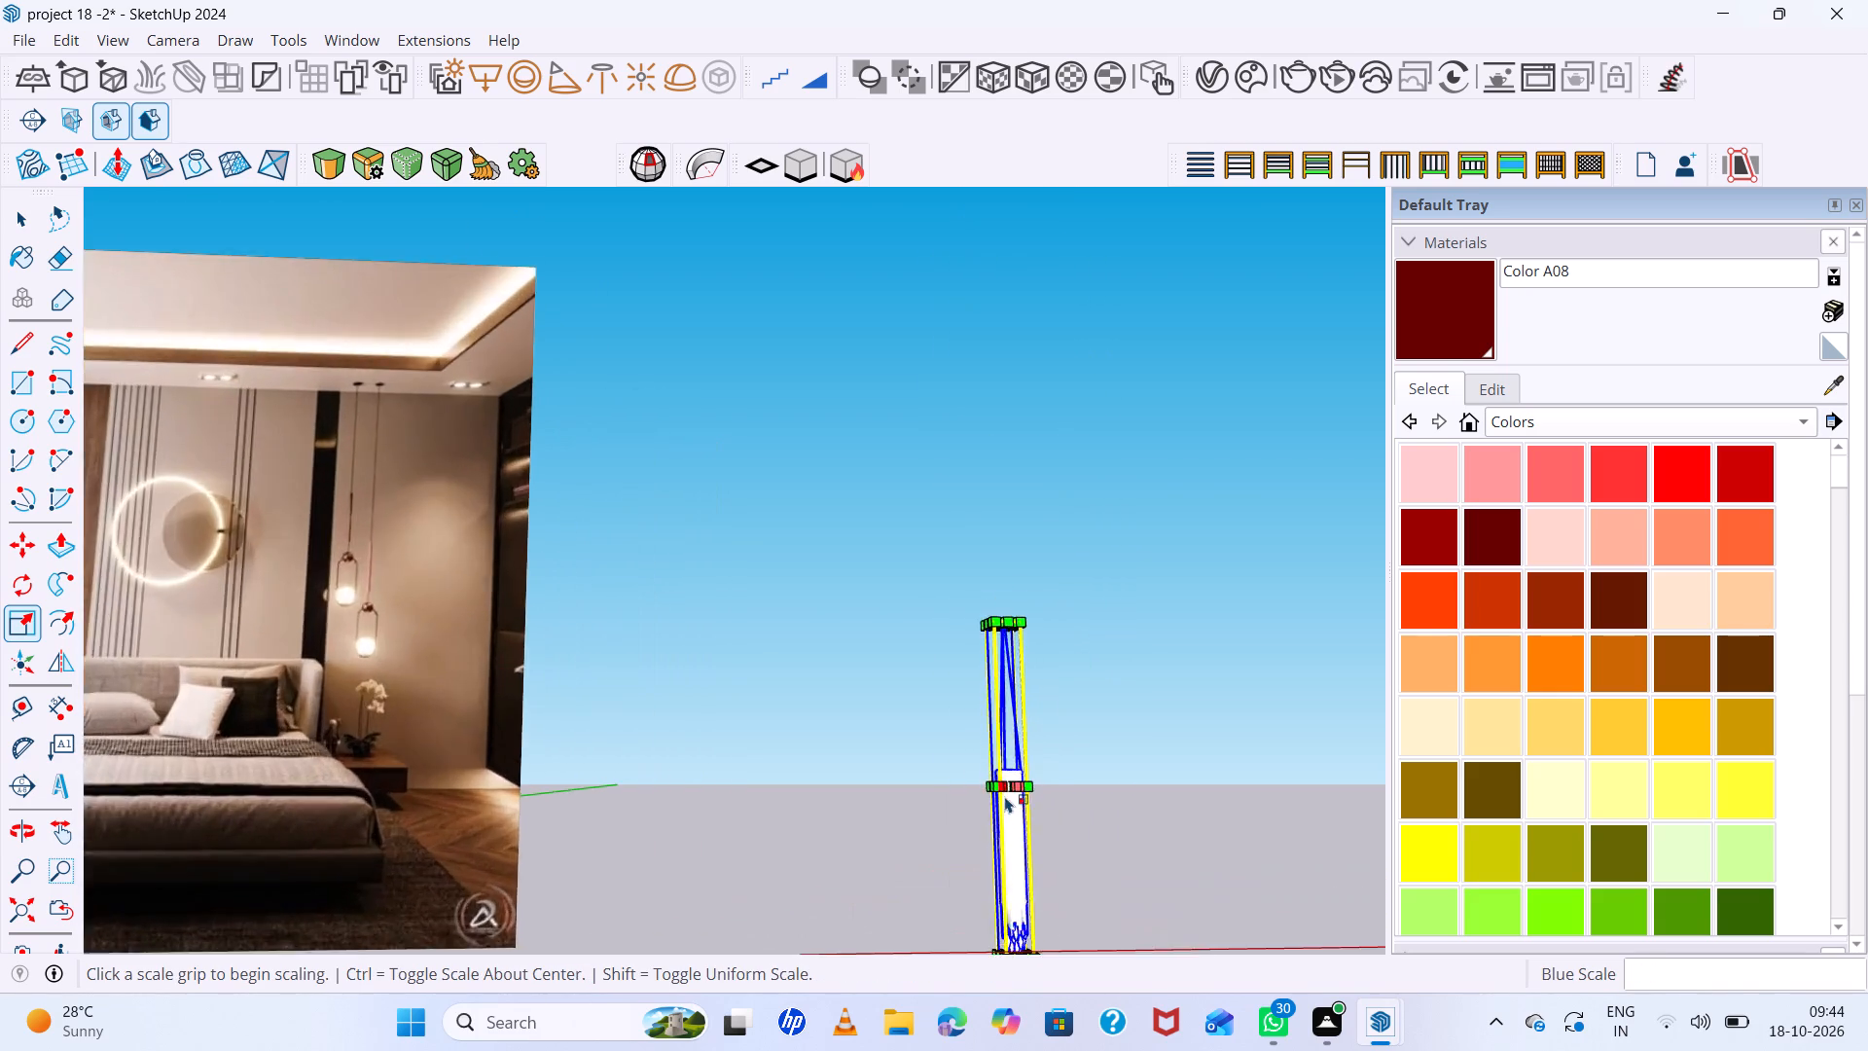
pyautogui.scroll(14, 1005, 796)
pyautogui.doubleClick(974, 760)
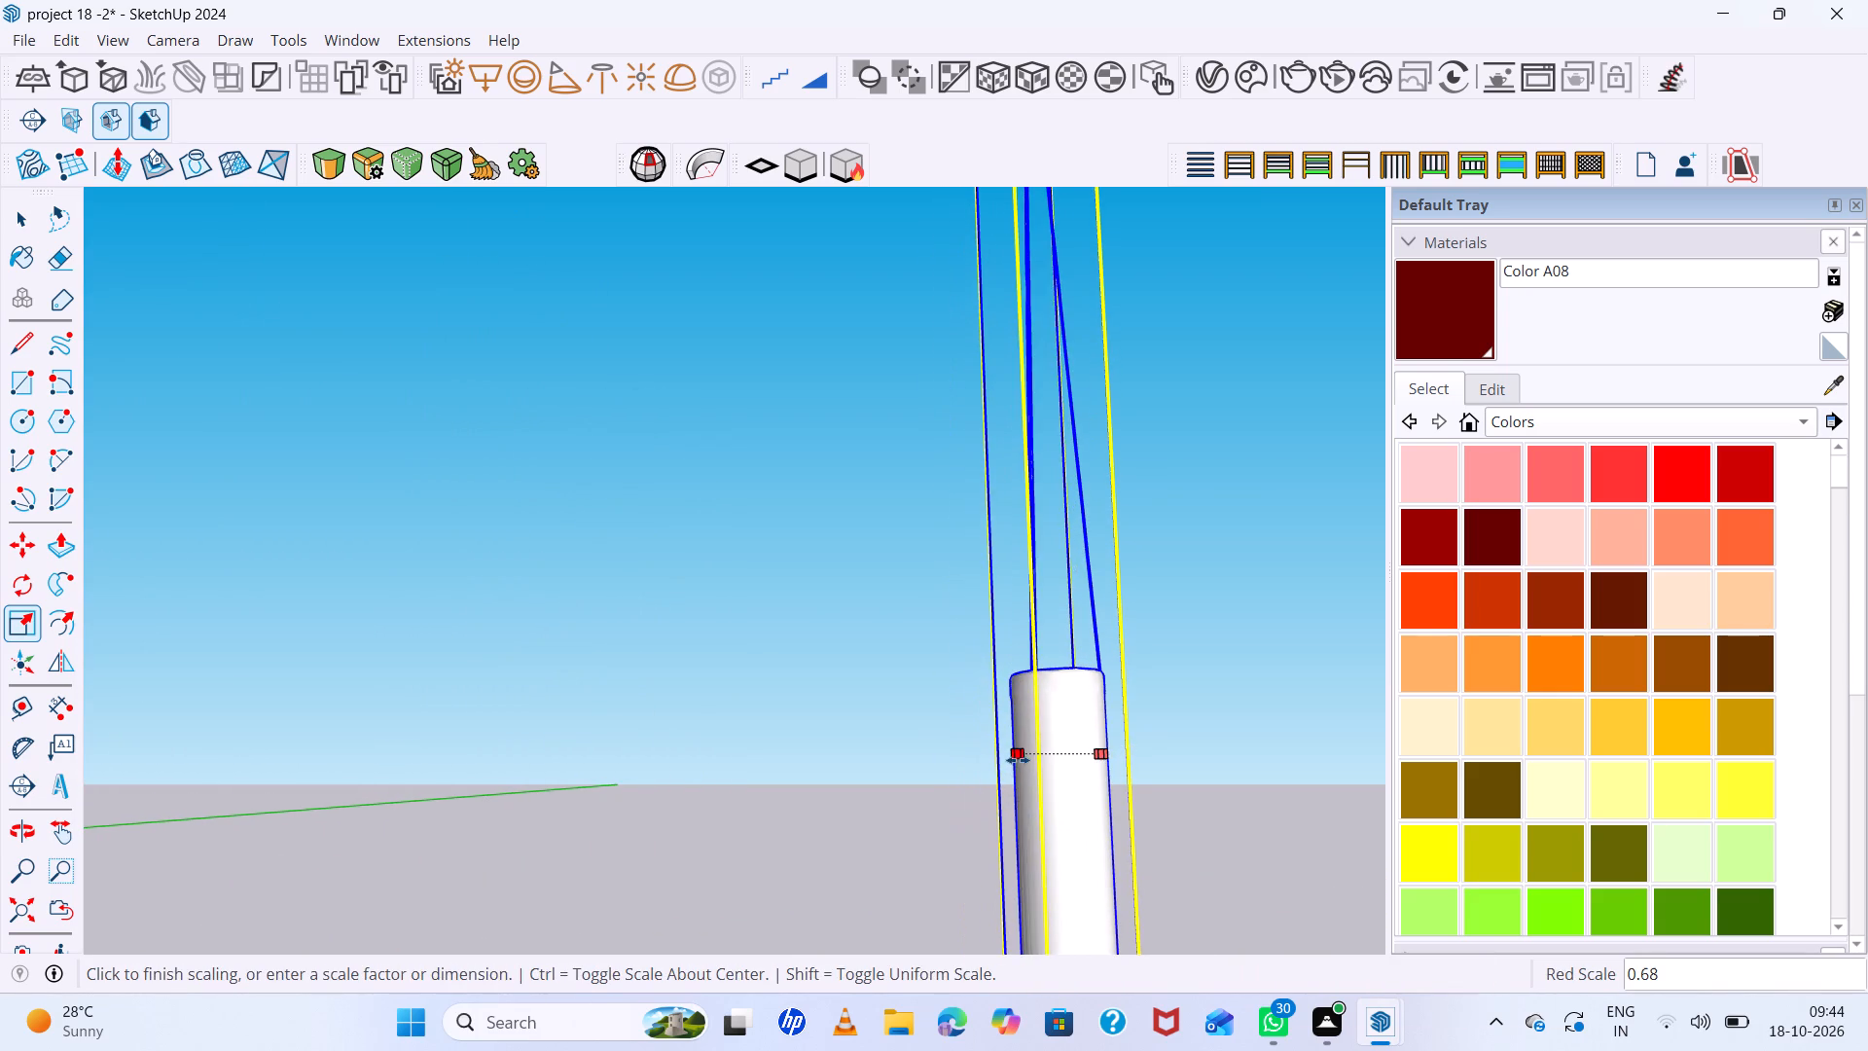
pyautogui.click(1018, 760)
# Examine the resized pendant's proportions from top to bottom against the reference image, then leave scaling and deselect it.
pyautogui.scroll(-18, 943, 700)
pyautogui.scroll(8, 980, 869)
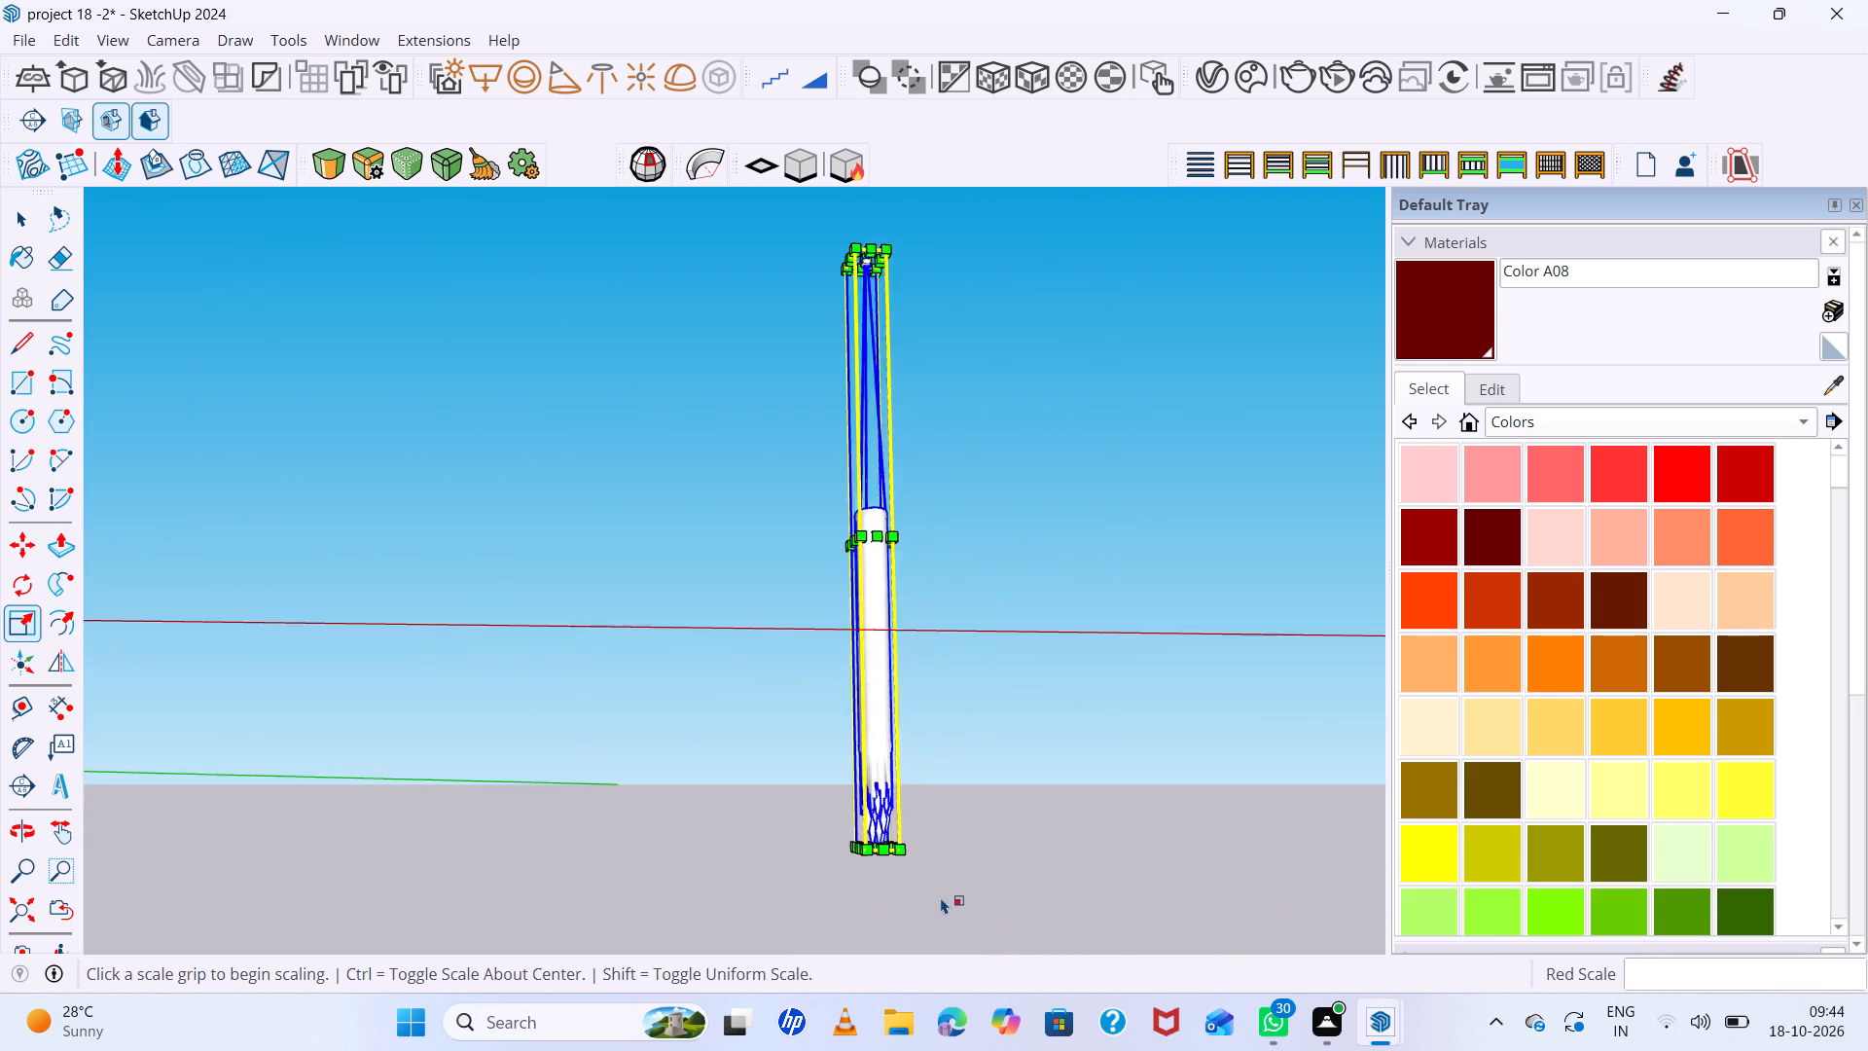
pyautogui.scroll(4, 941, 897)
pyautogui.scroll(-7, 873, 822)
pyautogui.scroll(-18, 841, 754)
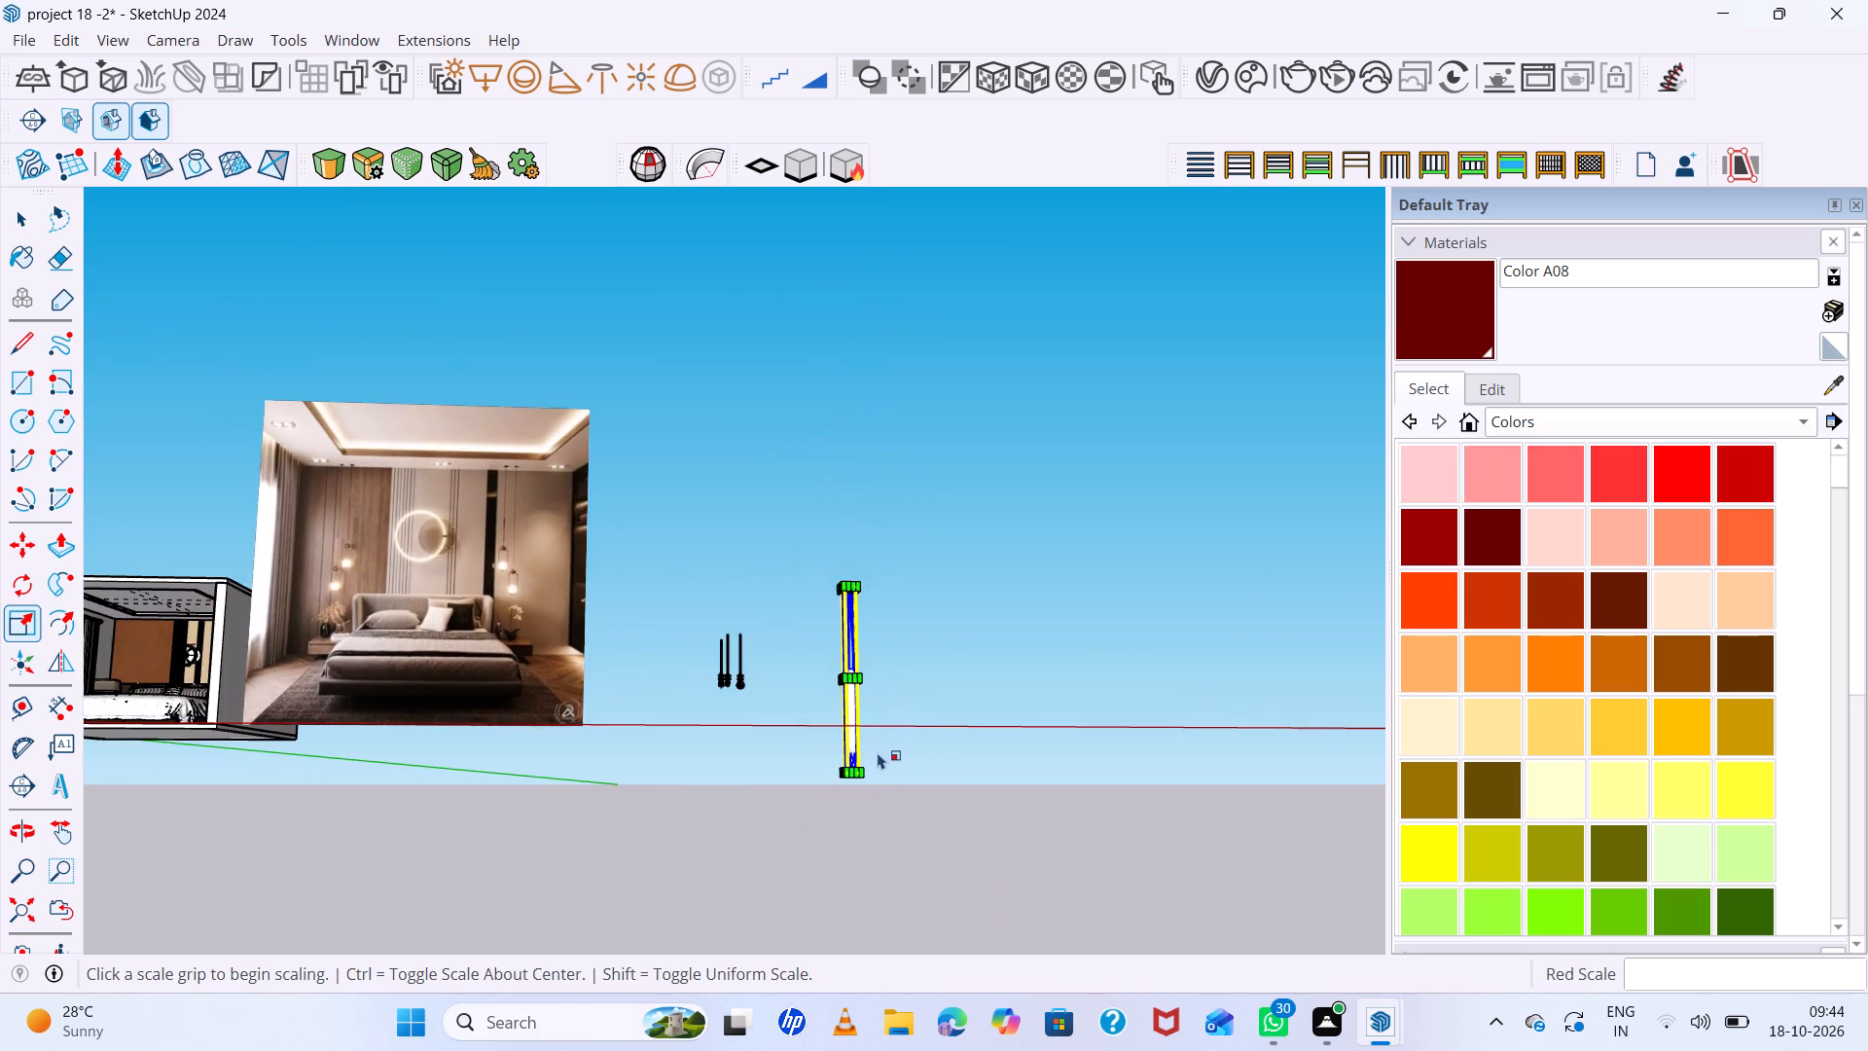
pyautogui.moveTo(878, 756); pyautogui.dragTo(888, 907, button='middle')
pyautogui.scroll(15, 870, 551)
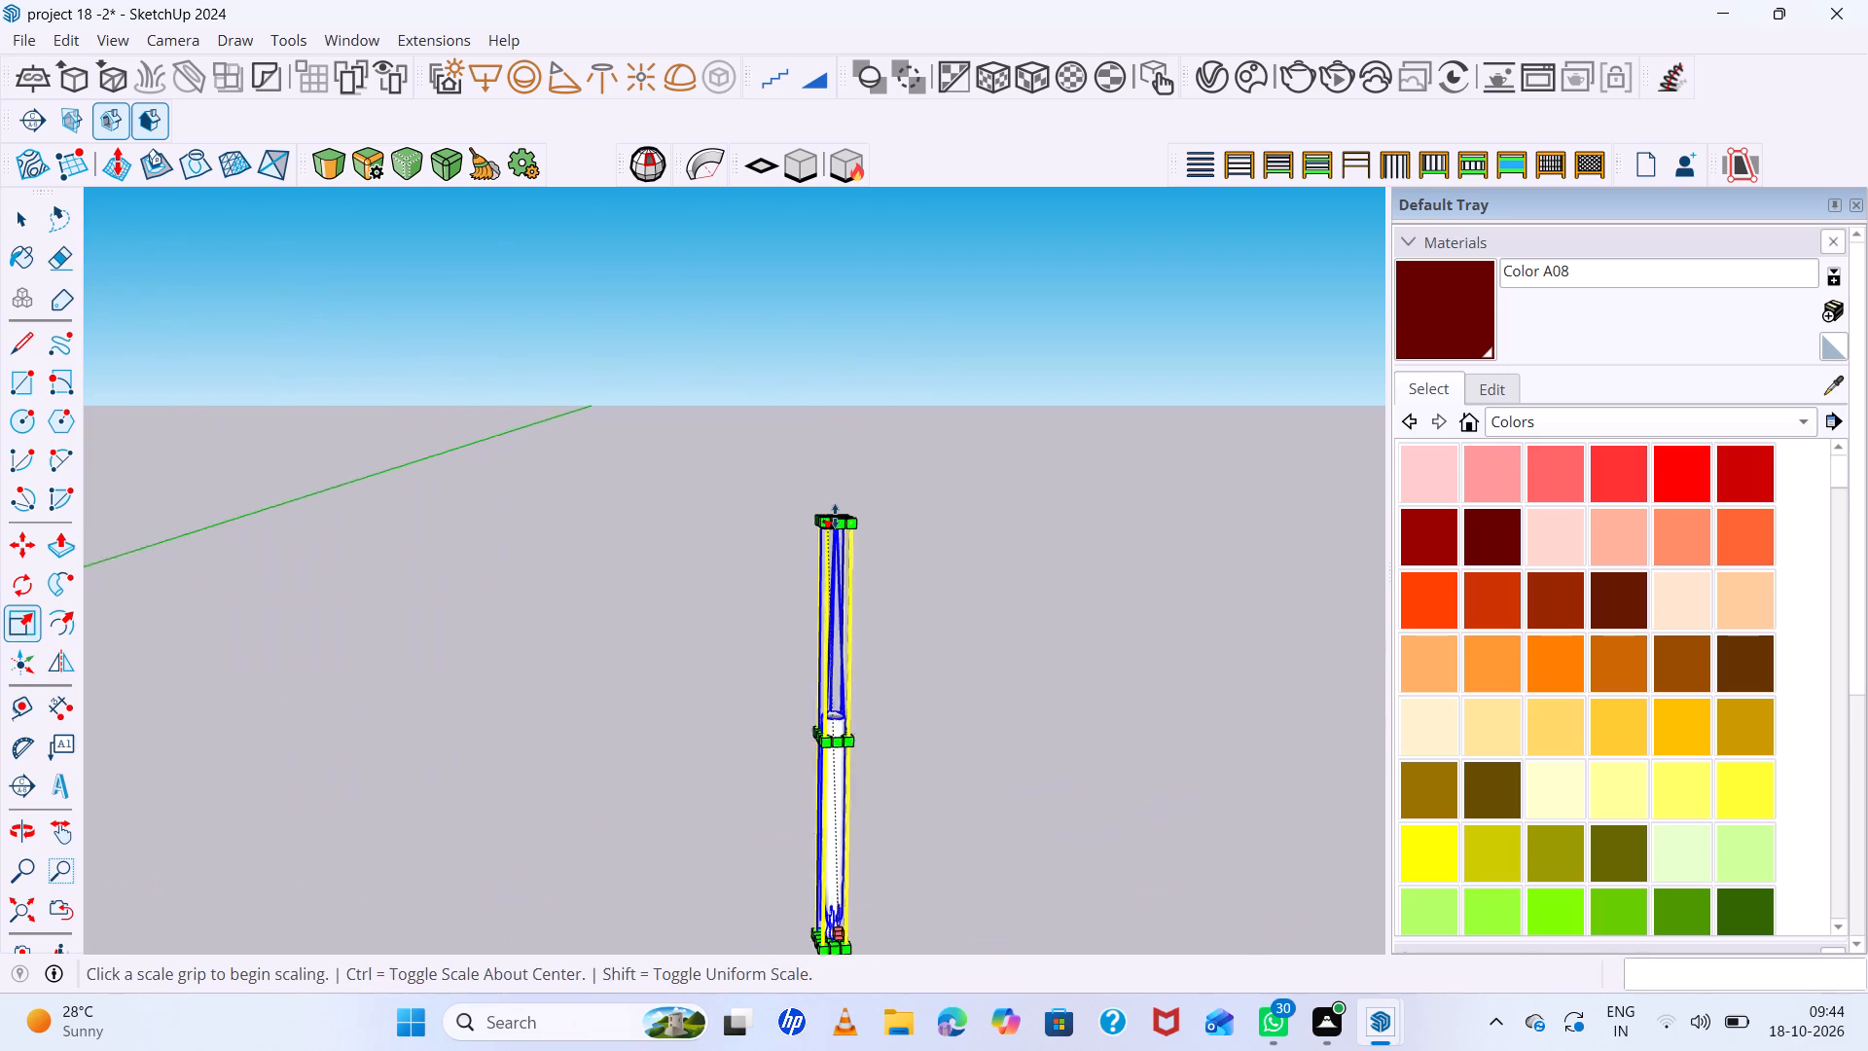
pyautogui.scroll(6, 835, 516)
pyautogui.scroll(-10, 811, 506)
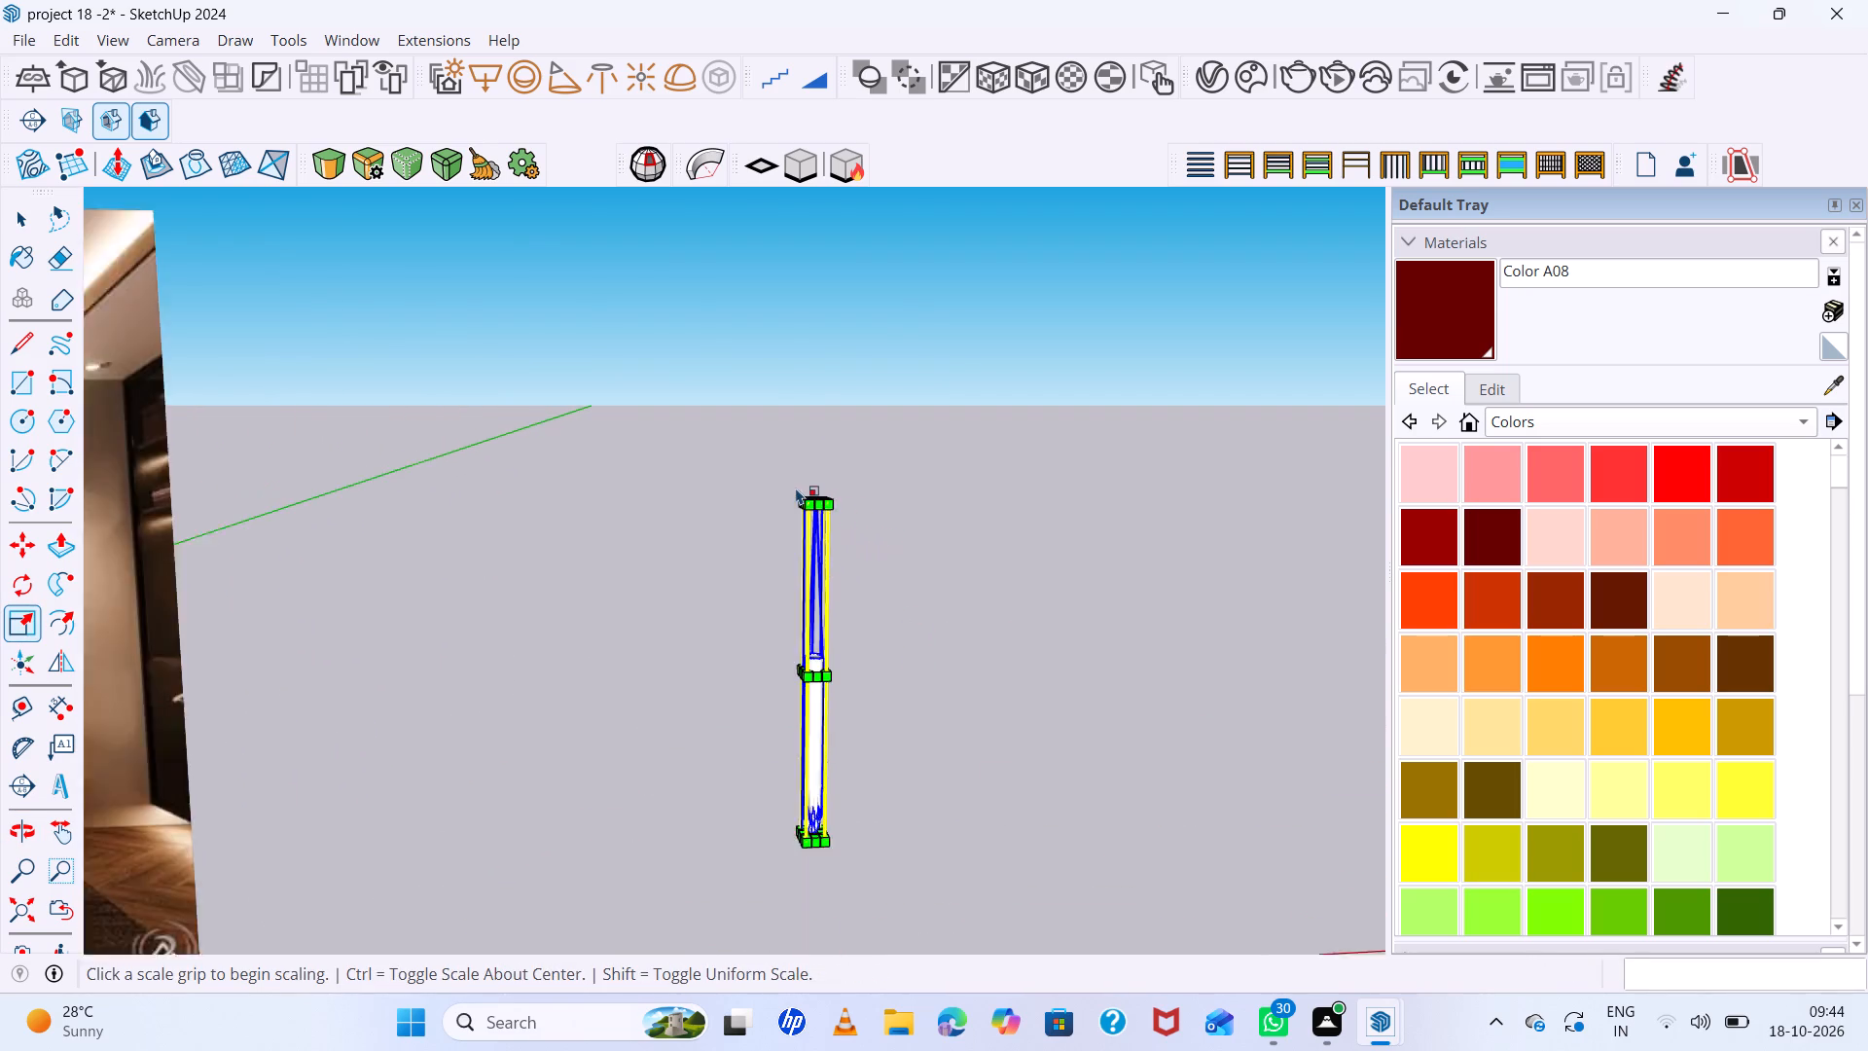
pyautogui.scroll(-8, 796, 488)
pyautogui.scroll(12, 834, 706)
pyautogui.moveTo(811, 721); pyautogui.dragTo(817, 624, button='middle')
pyautogui.scroll(5, 837, 735)
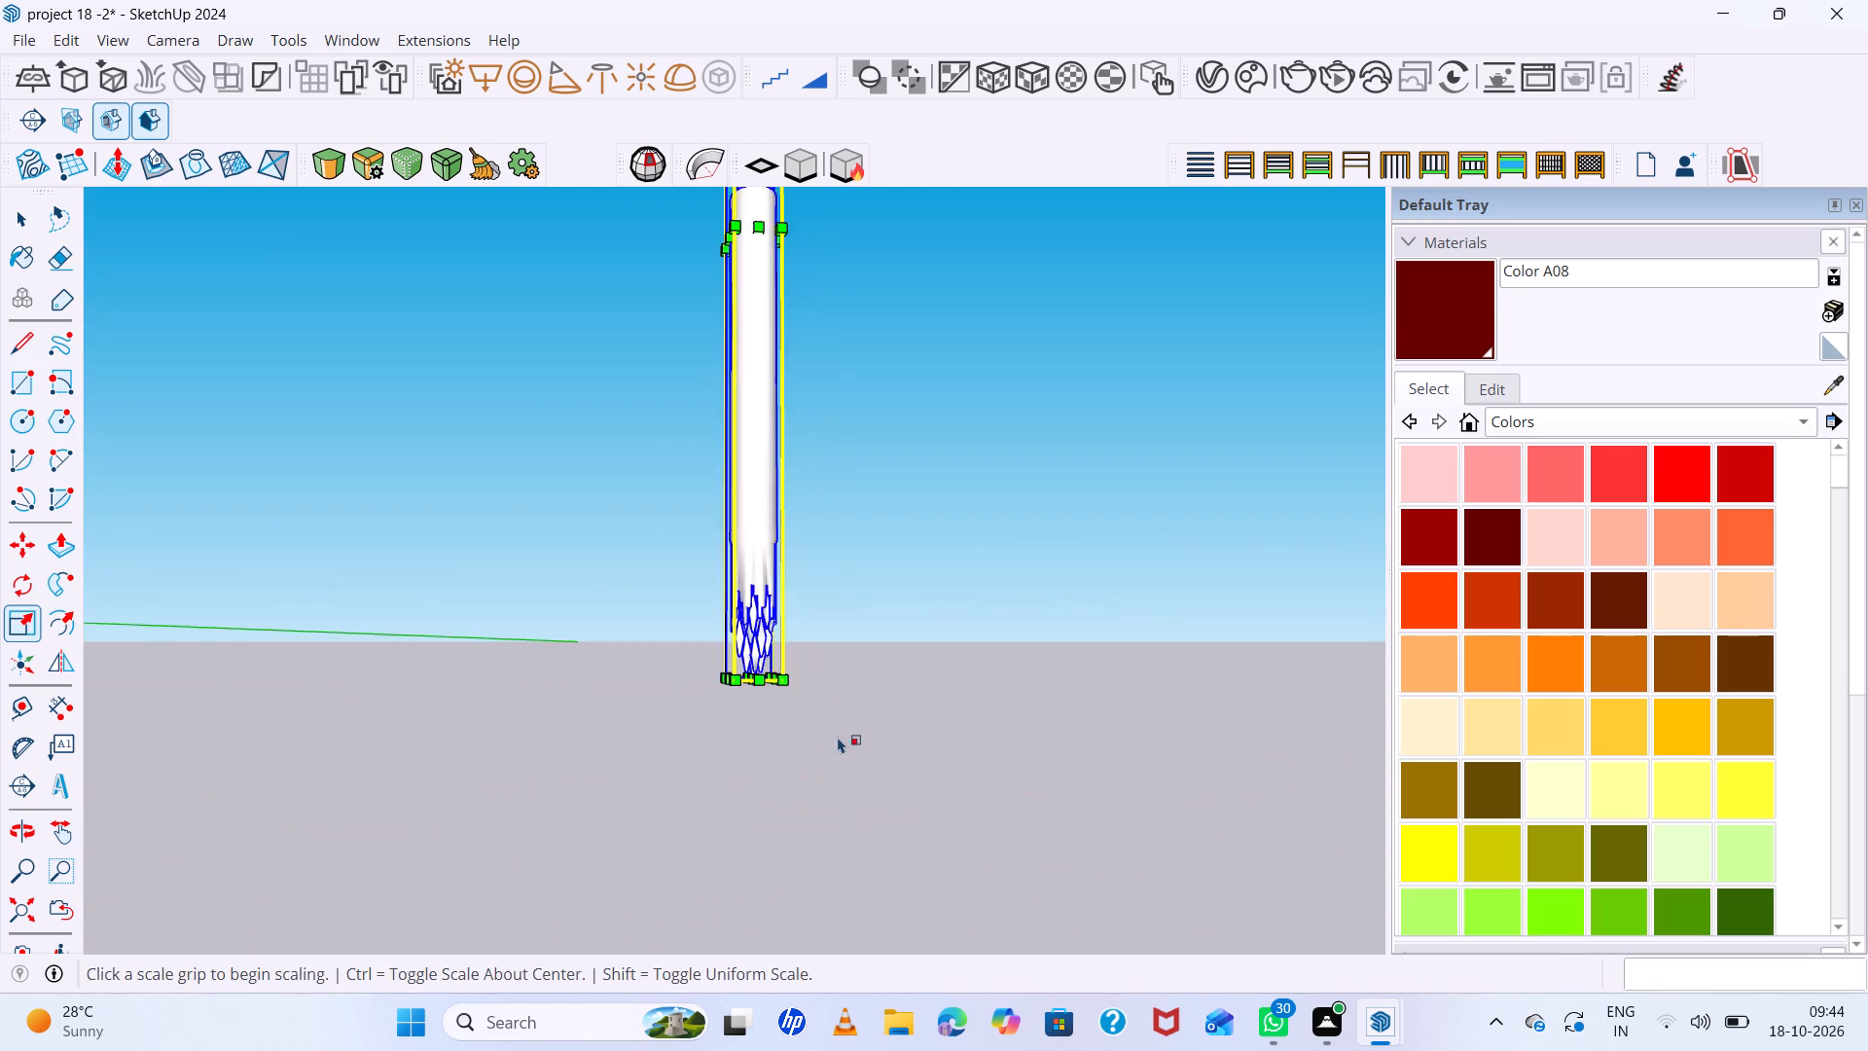
pyautogui.scroll(8, 838, 737)
pyautogui.press('space')
pyautogui.click(807, 607)
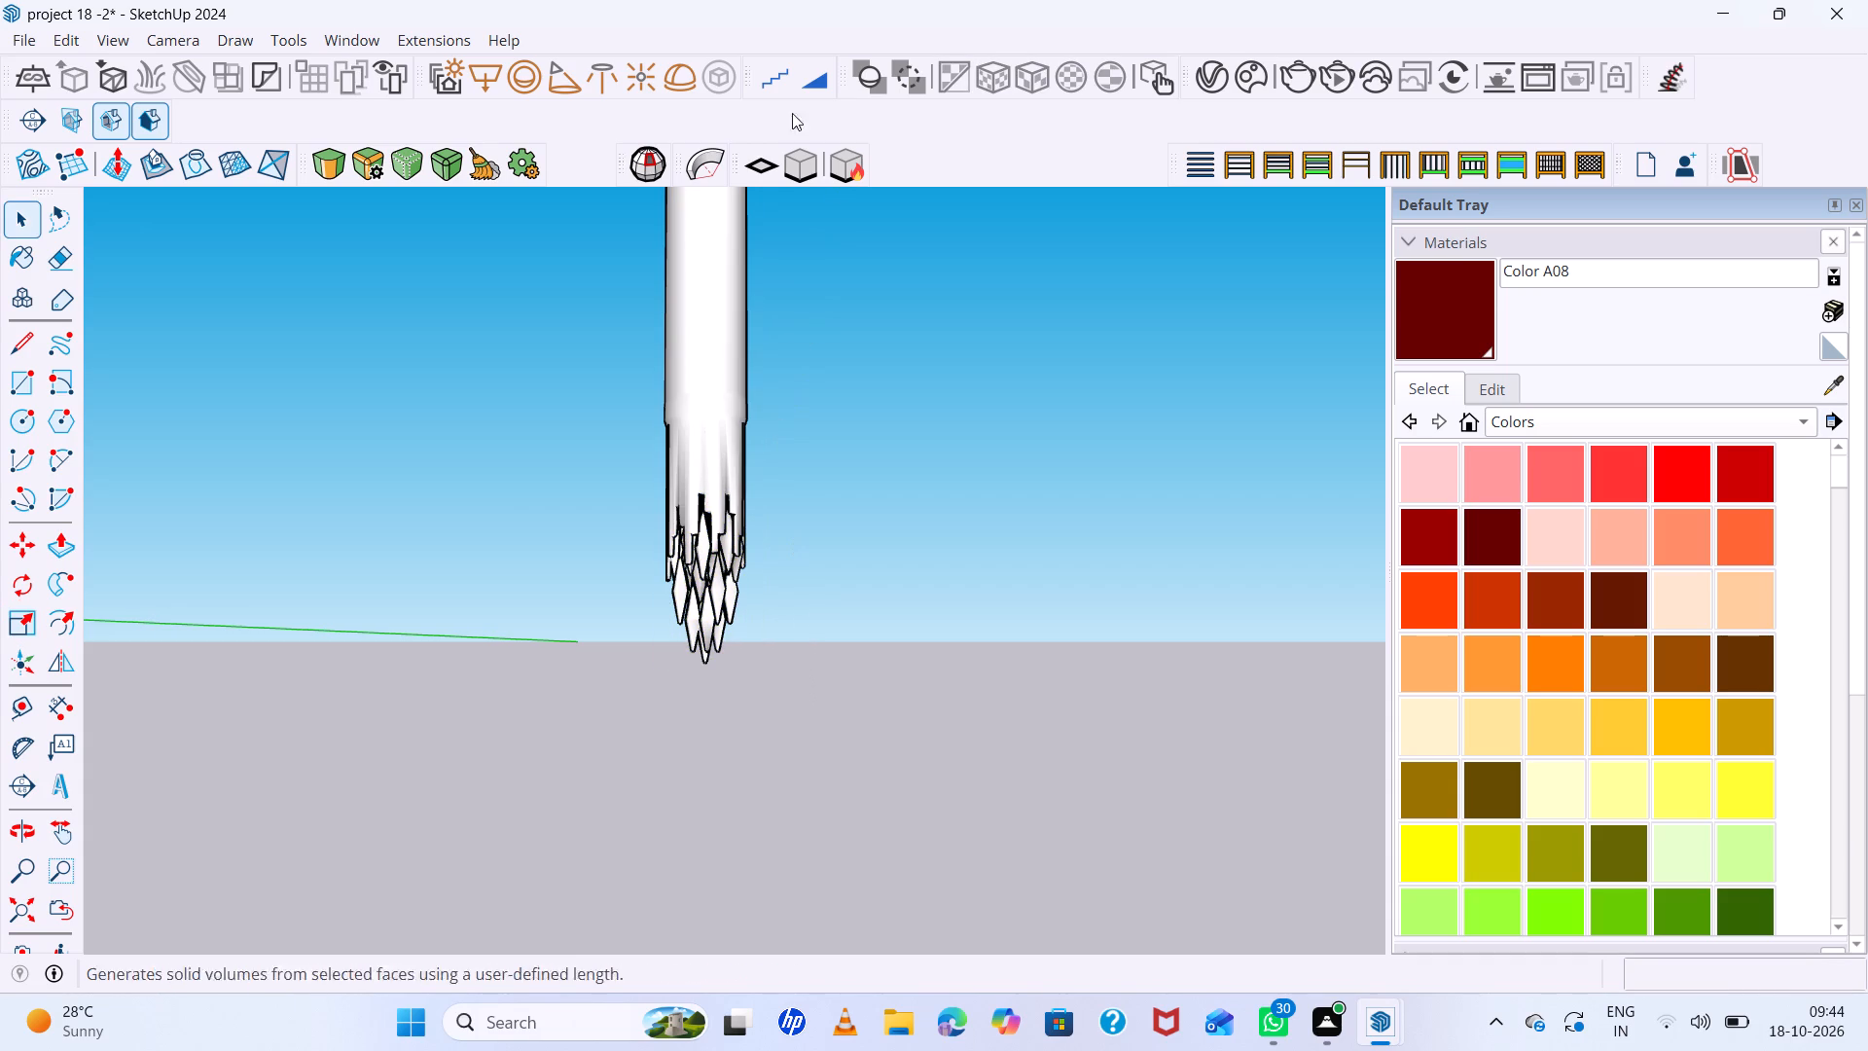
# Add a V-Ray sphere light among the hanging crystals at the pendant's lower end, sized to fit within them.
pyautogui.doubleClick(516, 74)
pyautogui.scroll(5, 705, 596)
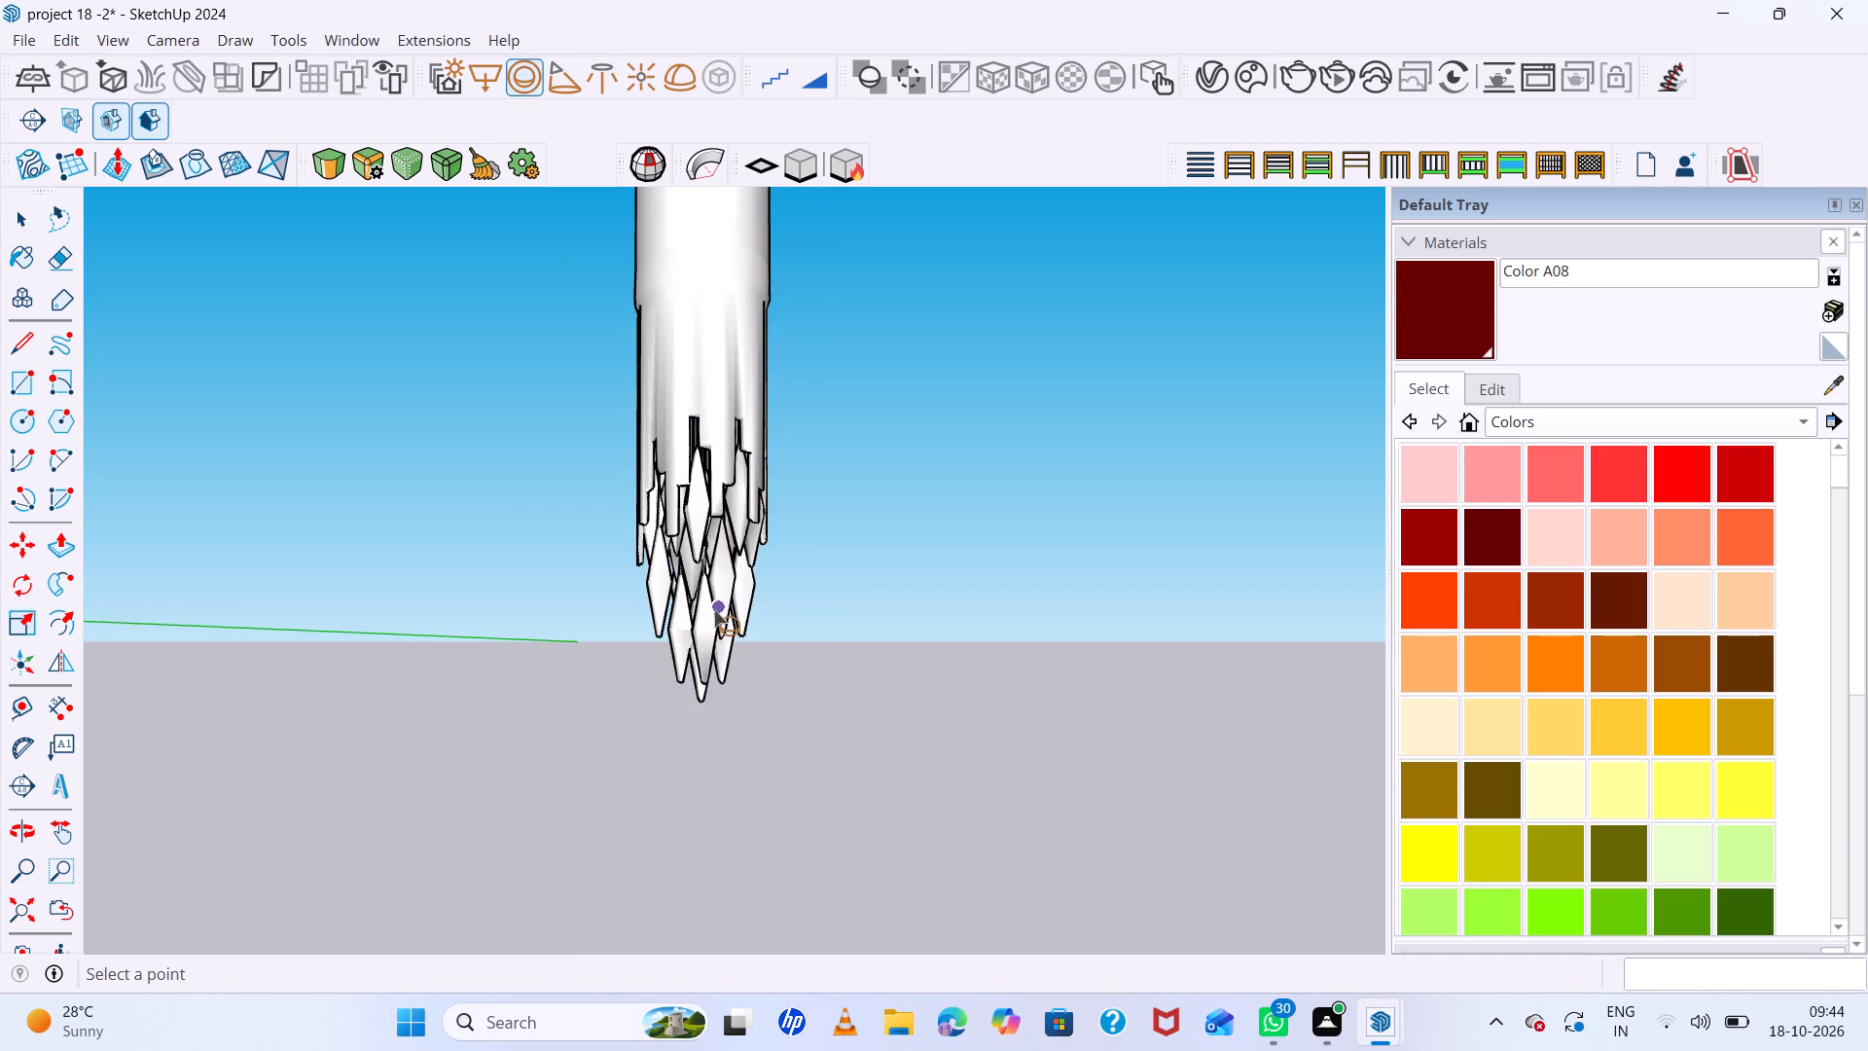
pyautogui.scroll(6, 714, 610)
pyautogui.moveTo(717, 608); pyautogui.dragTo(805, 281, button='middle')
pyautogui.scroll(10, 739, 436)
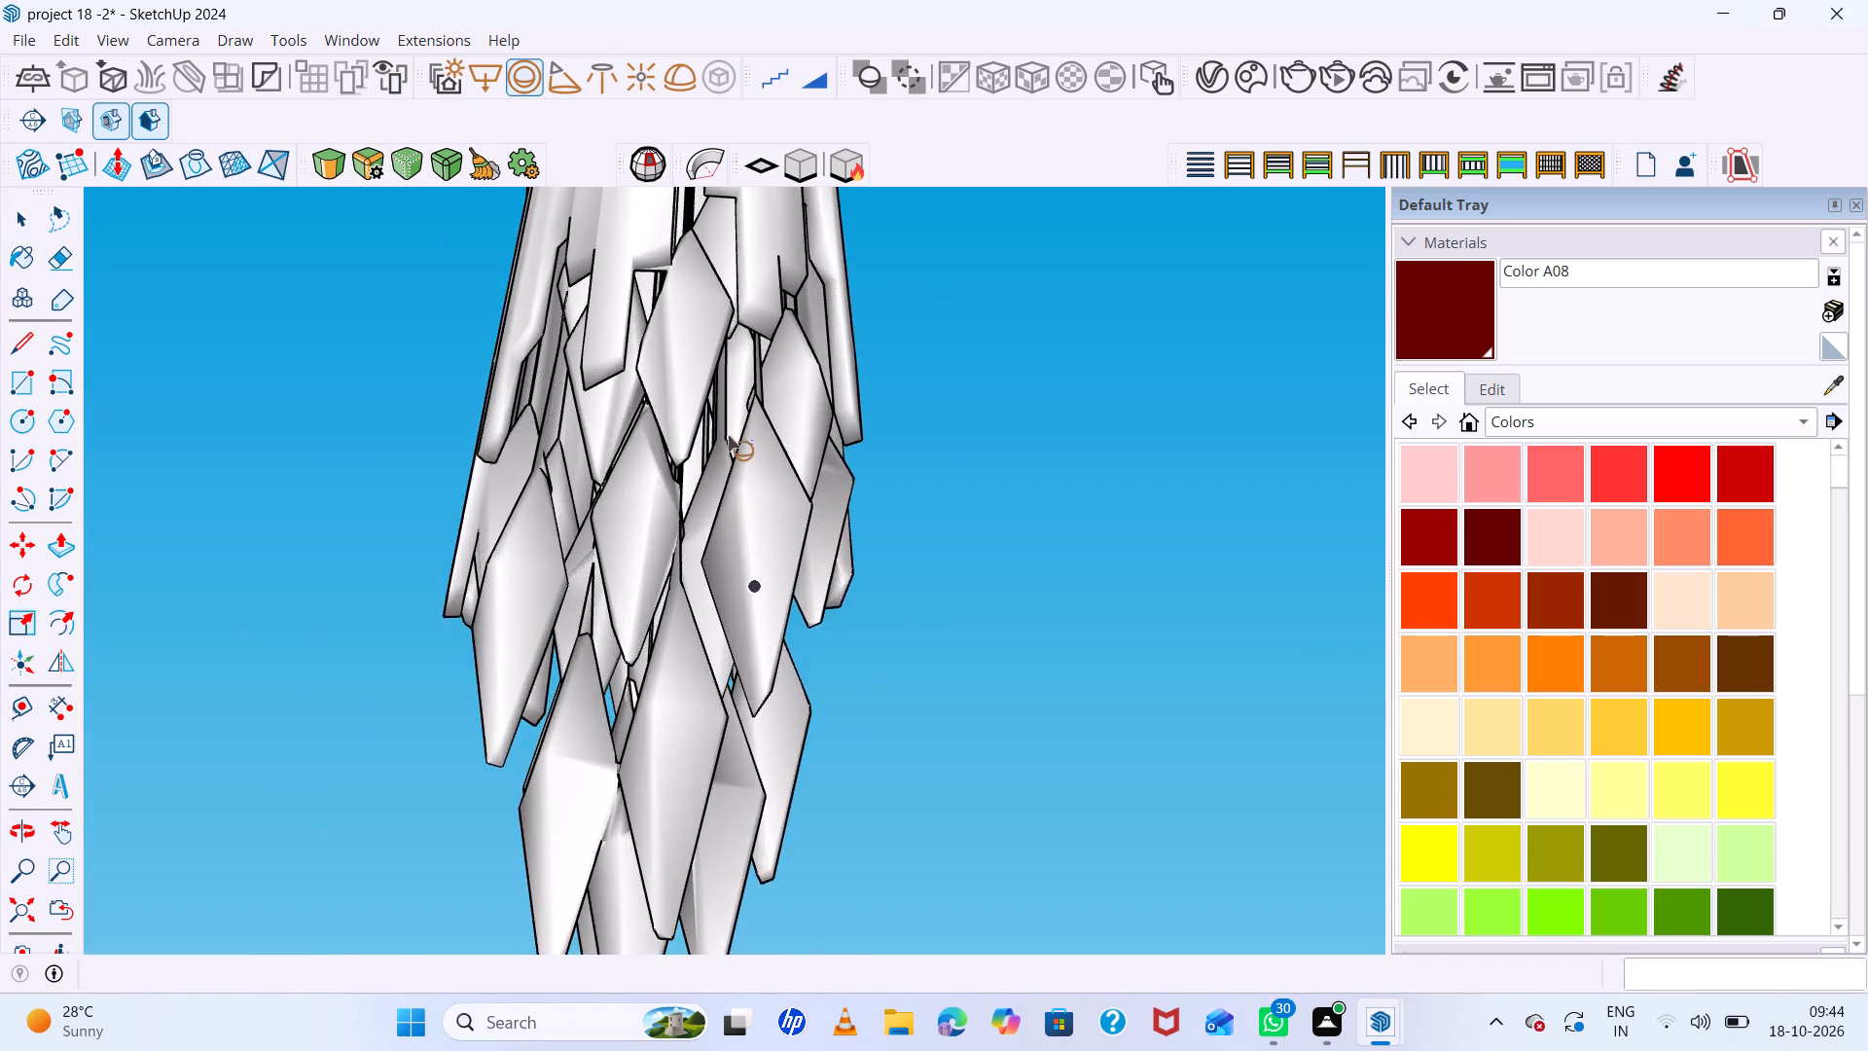
pyautogui.scroll(1, 728, 435)
pyautogui.click(700, 346)
pyautogui.scroll(-4, 657, 569)
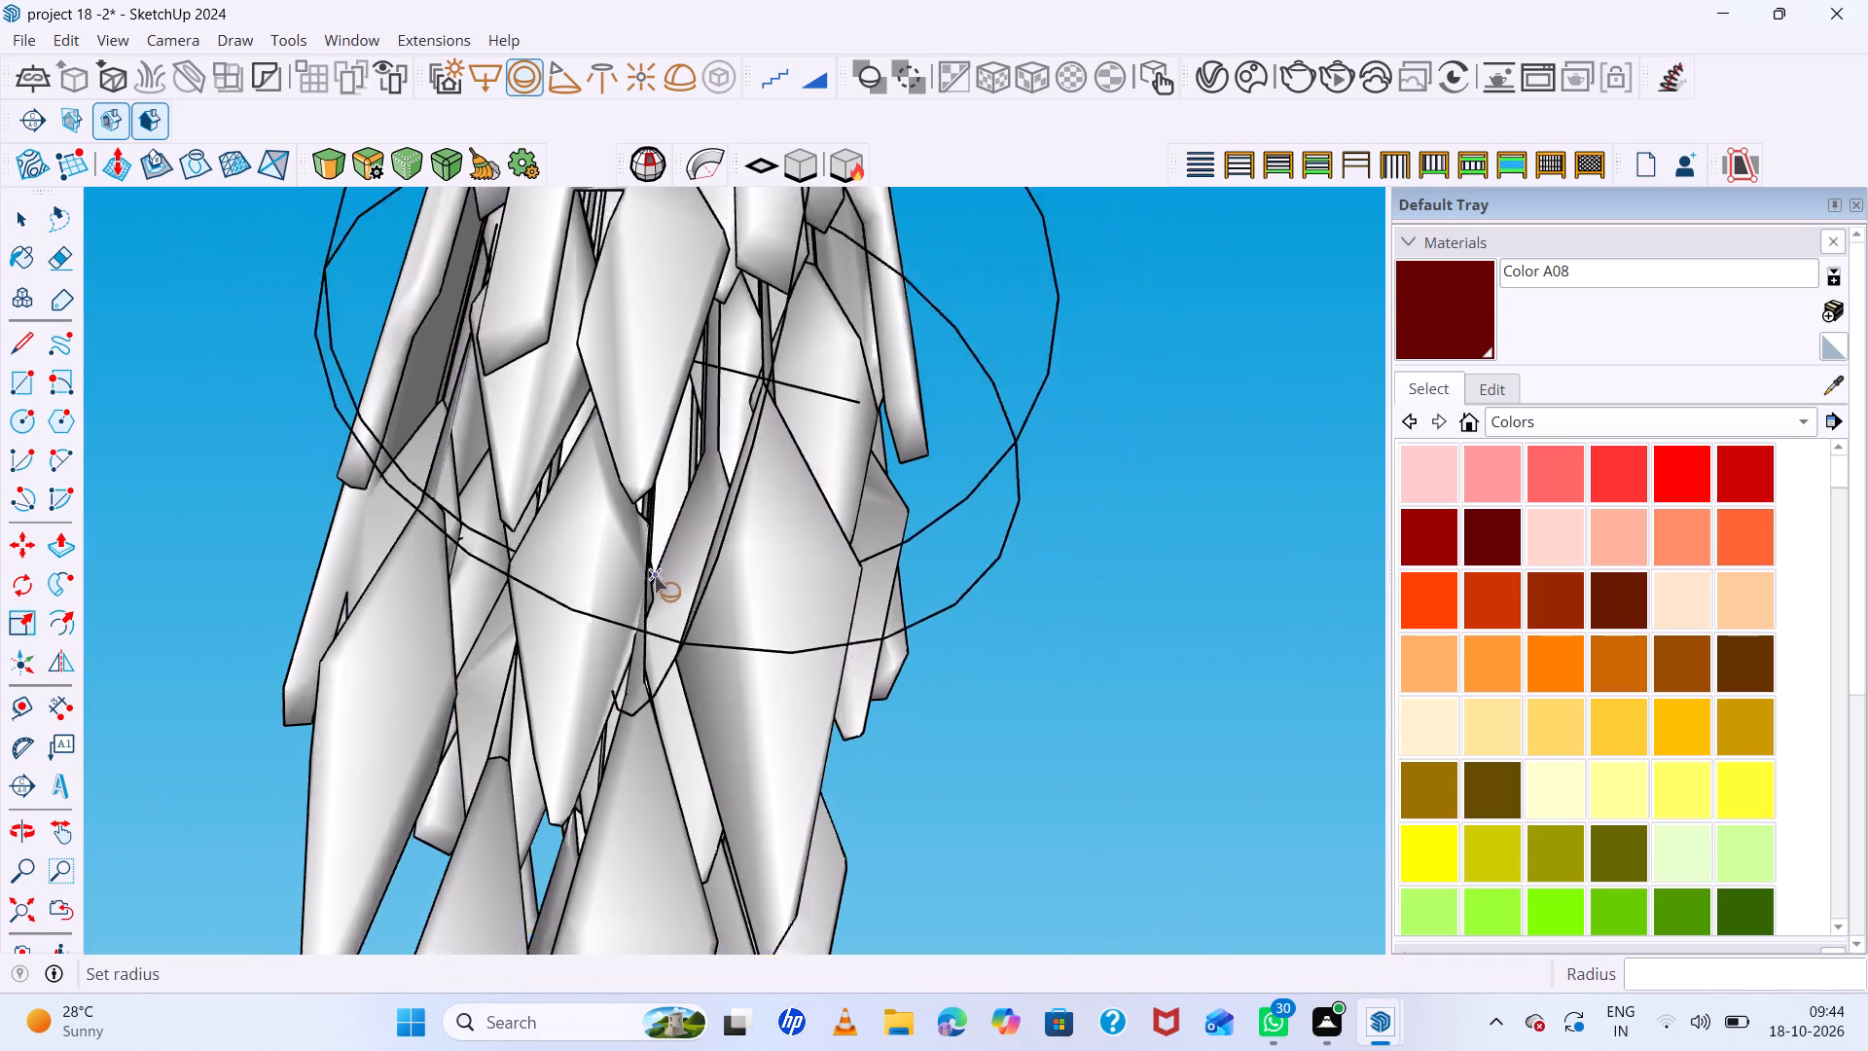
pyautogui.scroll(-6, 655, 576)
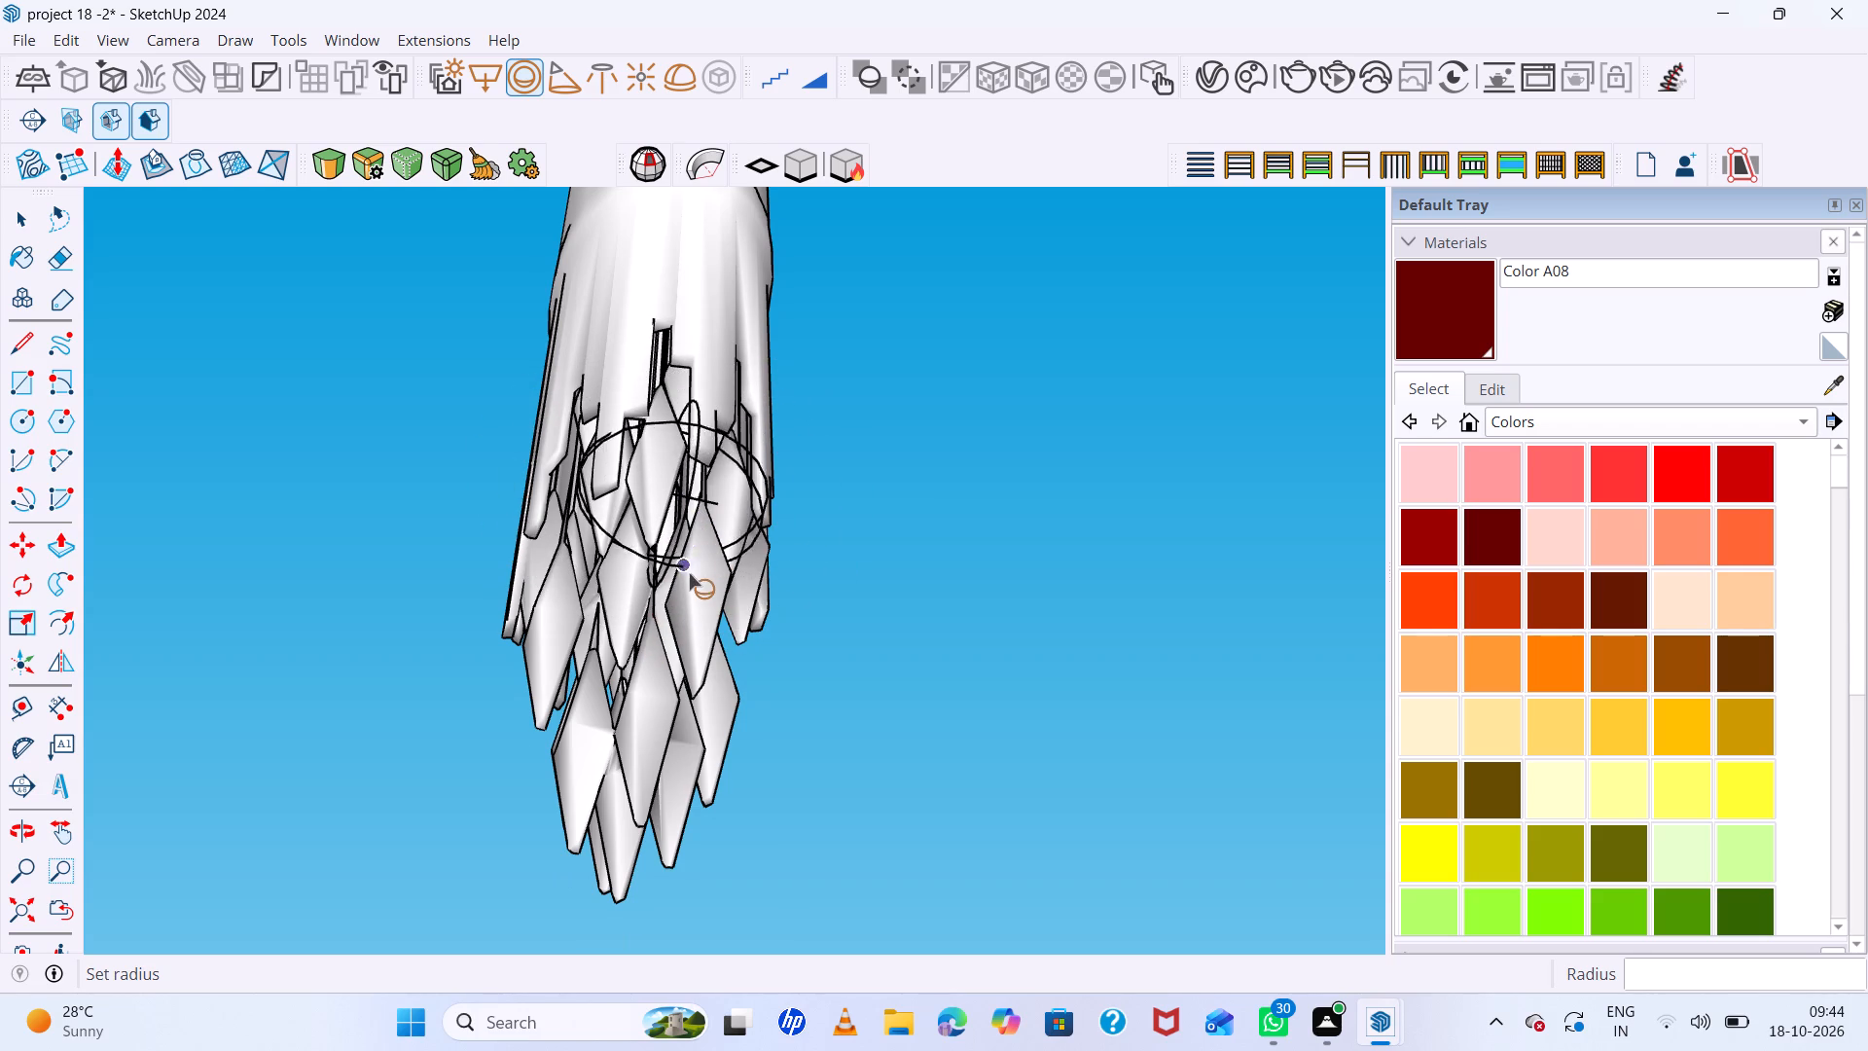
pyautogui.click(683, 561)
pyautogui.scroll(-13, 668, 609)
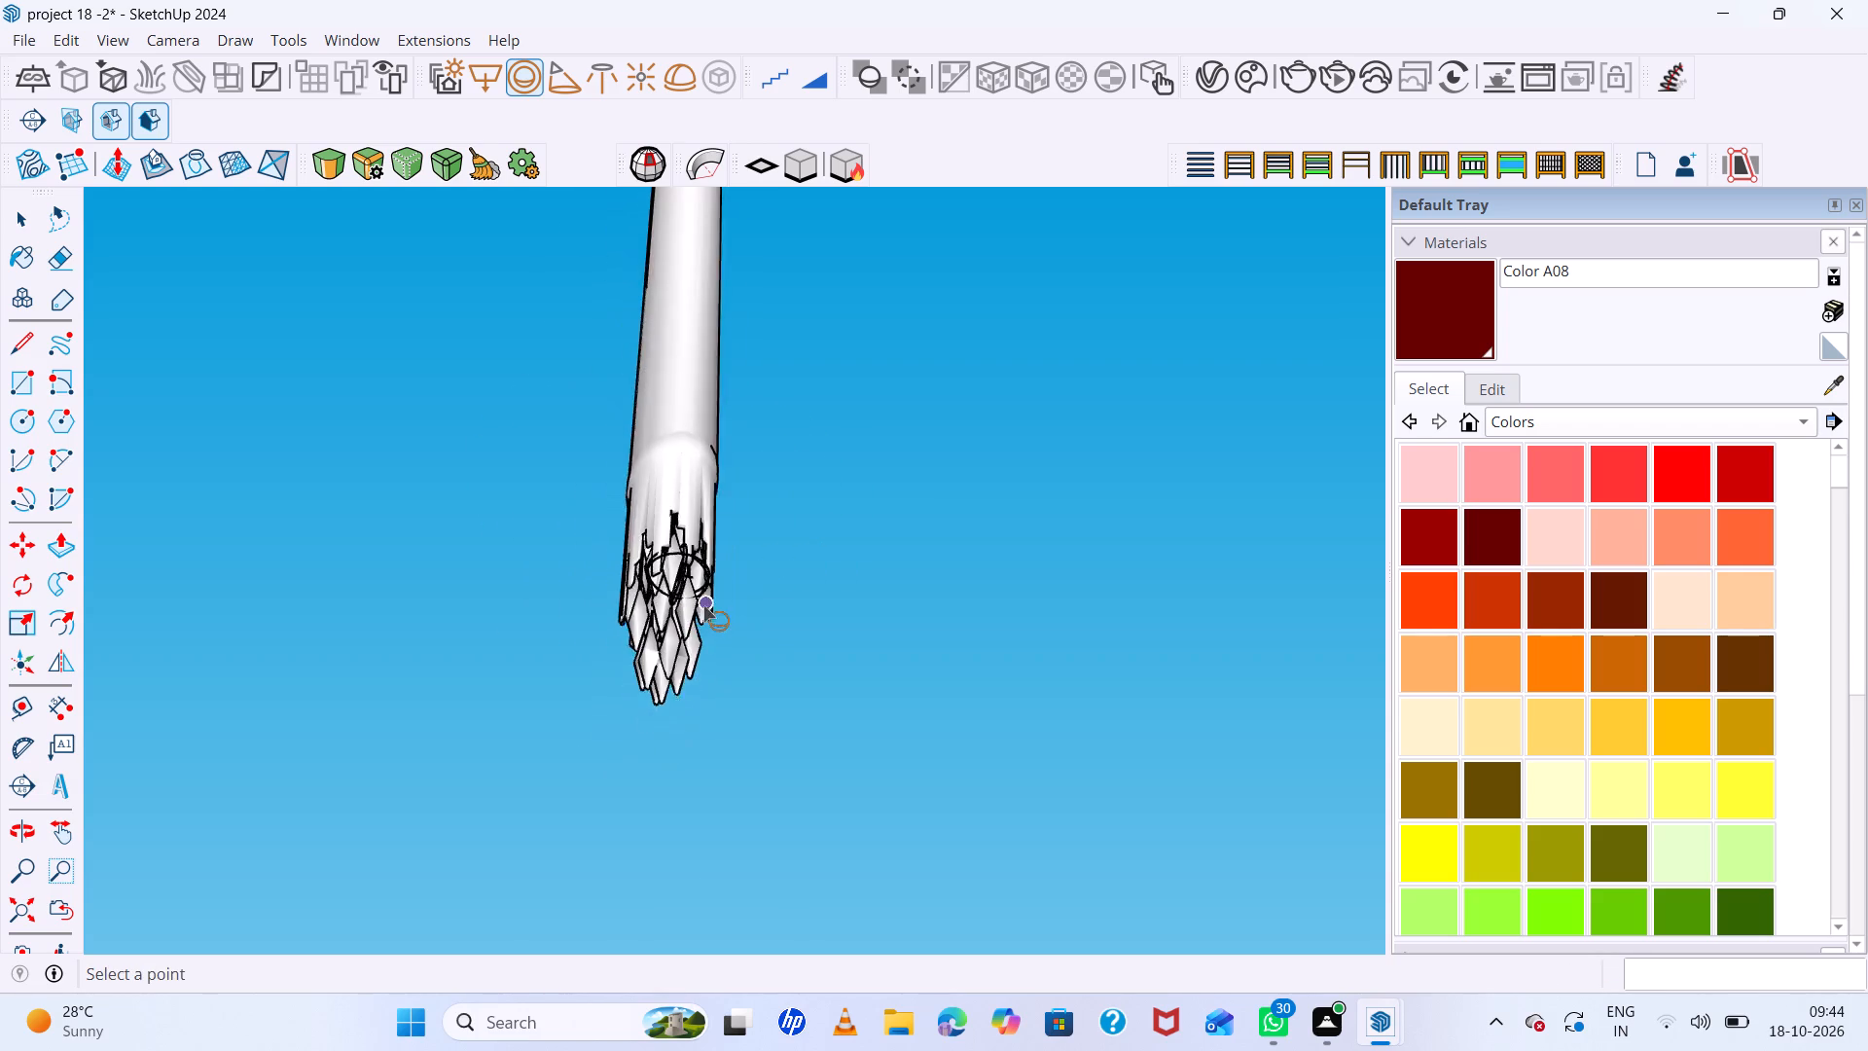
pyautogui.scroll(1, 703, 605)
pyautogui.moveTo(703, 605); pyautogui.dragTo(630, 732, button='middle')
pyautogui.press('space')
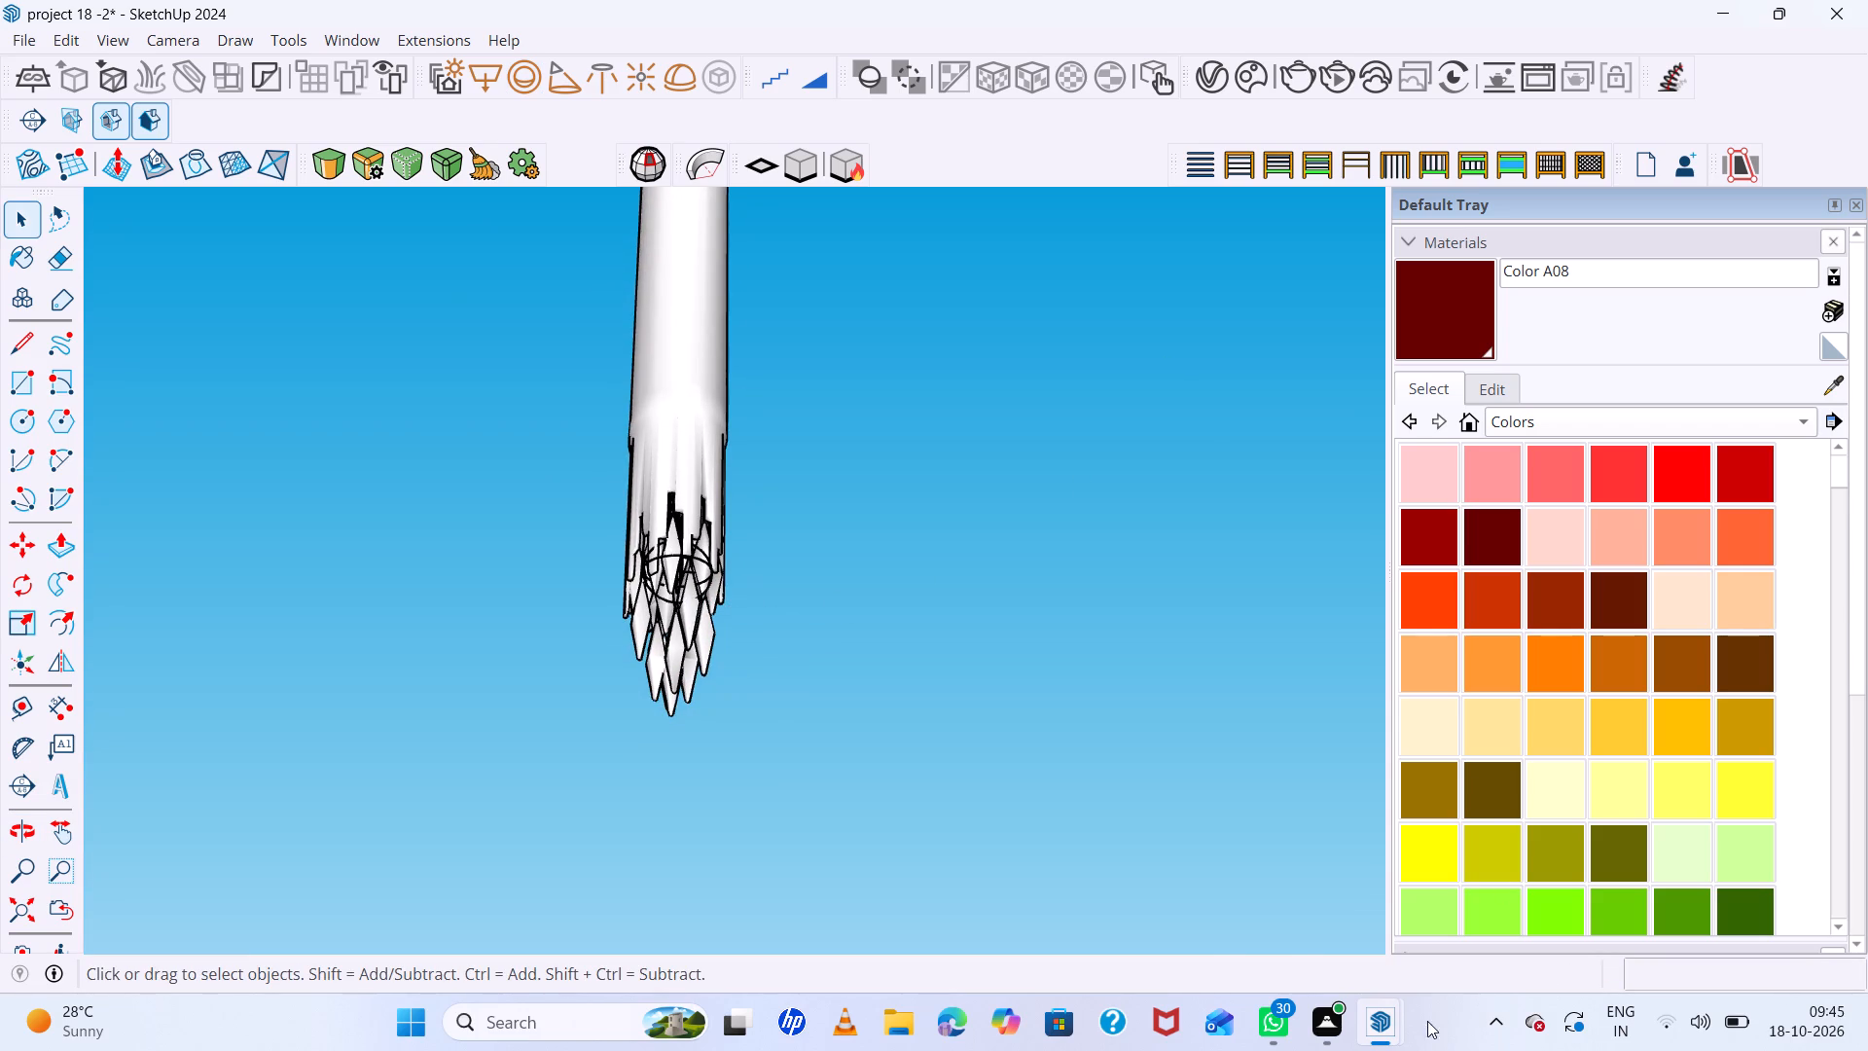
# Render the lit pendant in the V-Ray Frame Buffer, inspect the sphere light up close, and stop the render.
pyautogui.click(1383, 1021)
pyautogui.click(1467, 915)
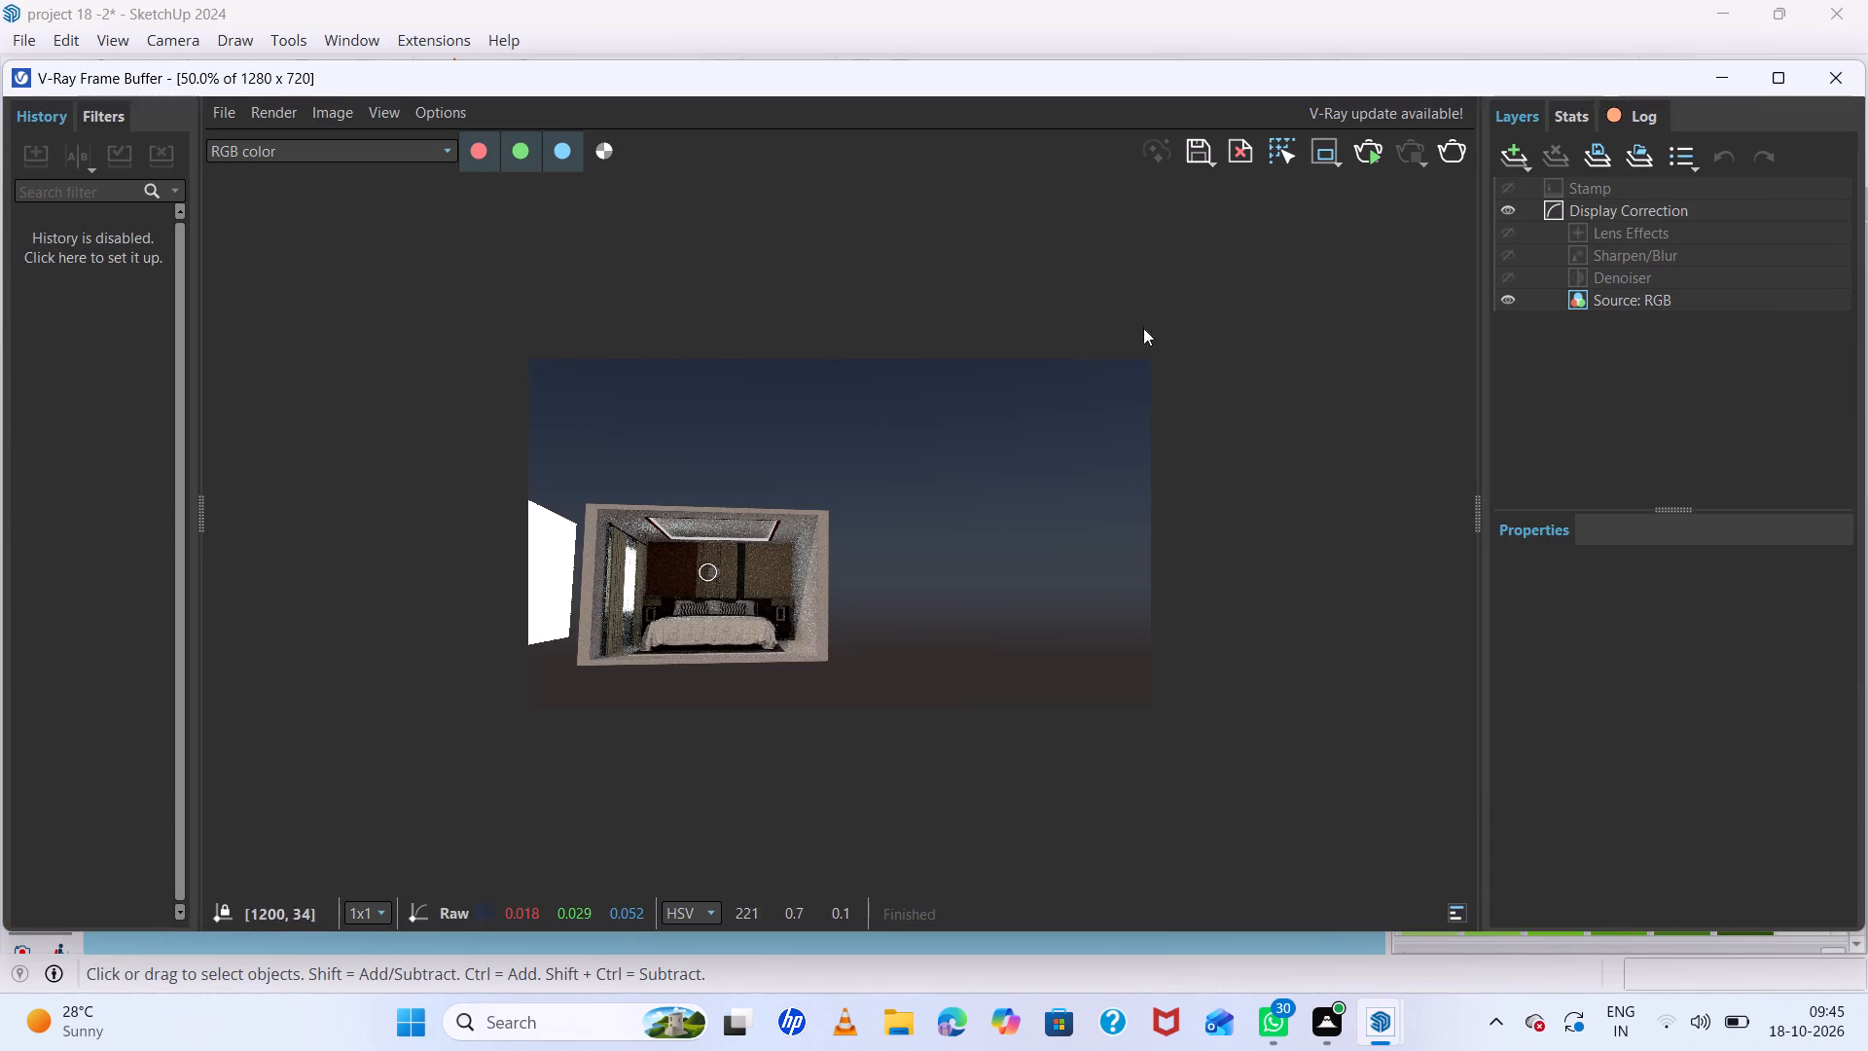
pyautogui.click(1365, 154)
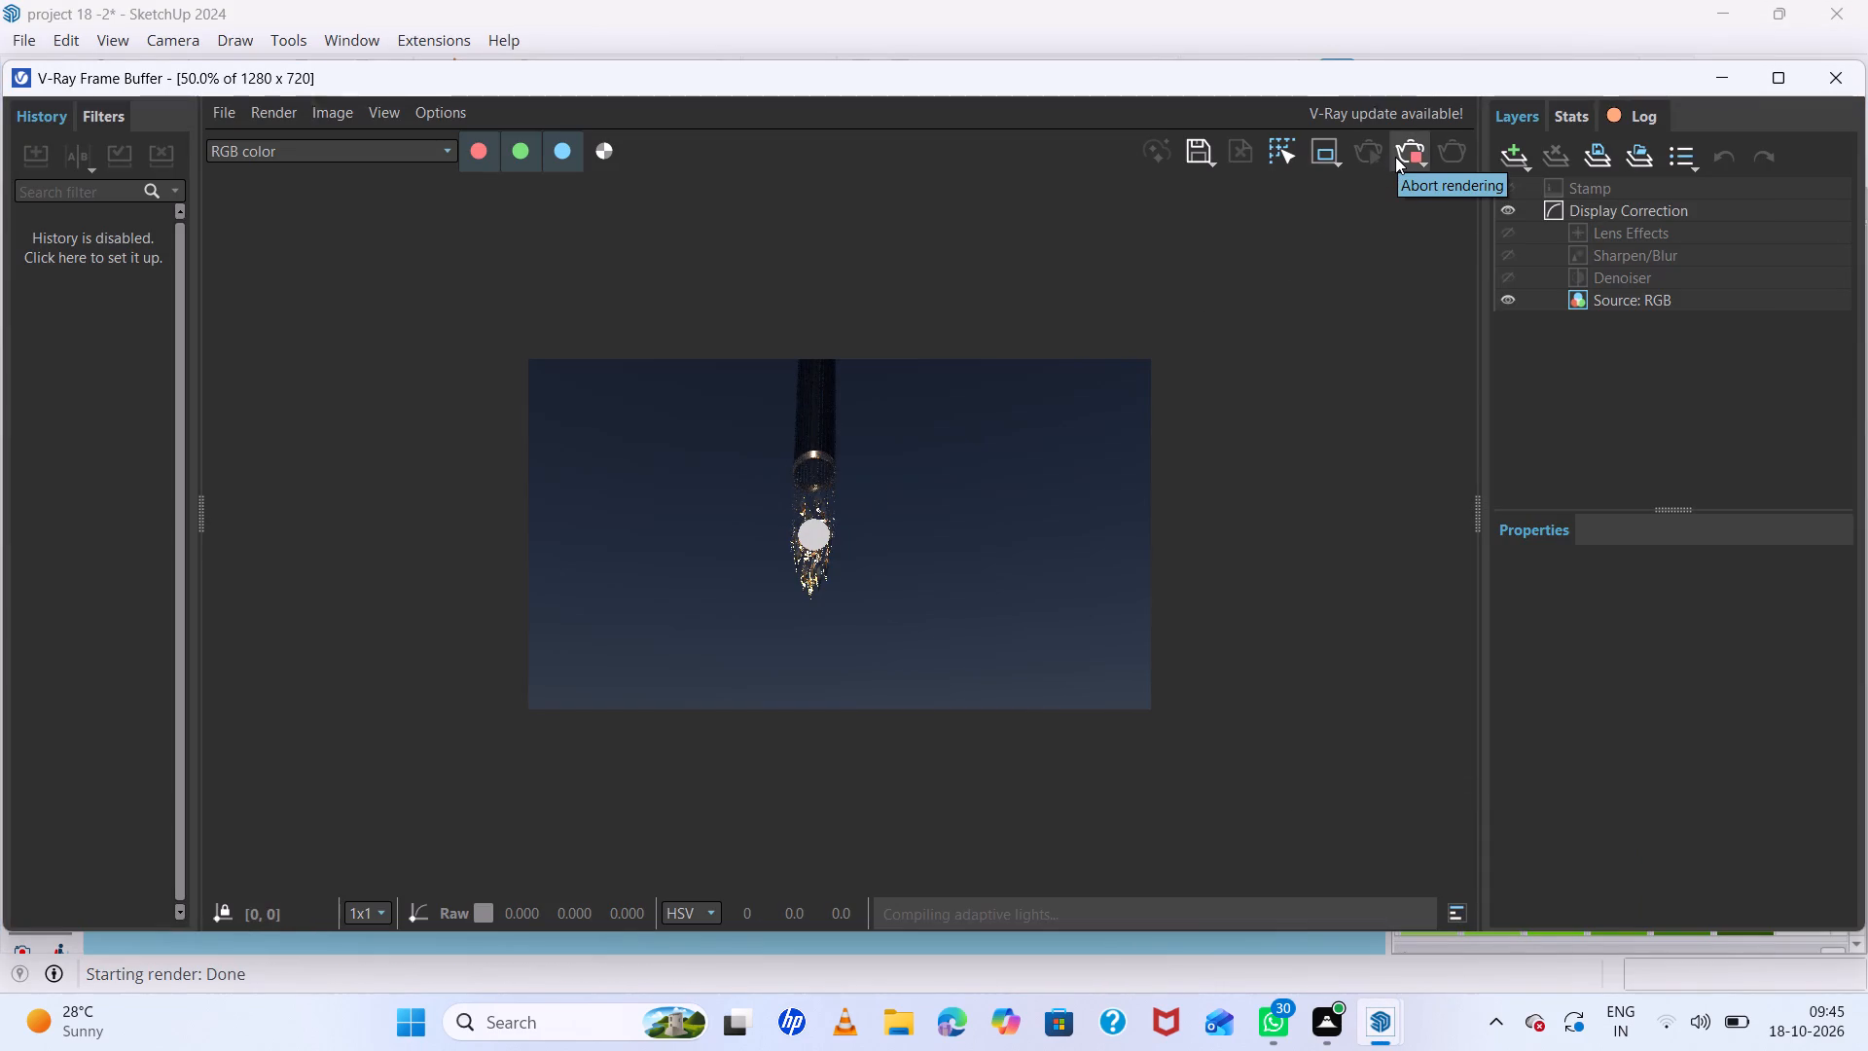
pyautogui.scroll(2, 829, 539)
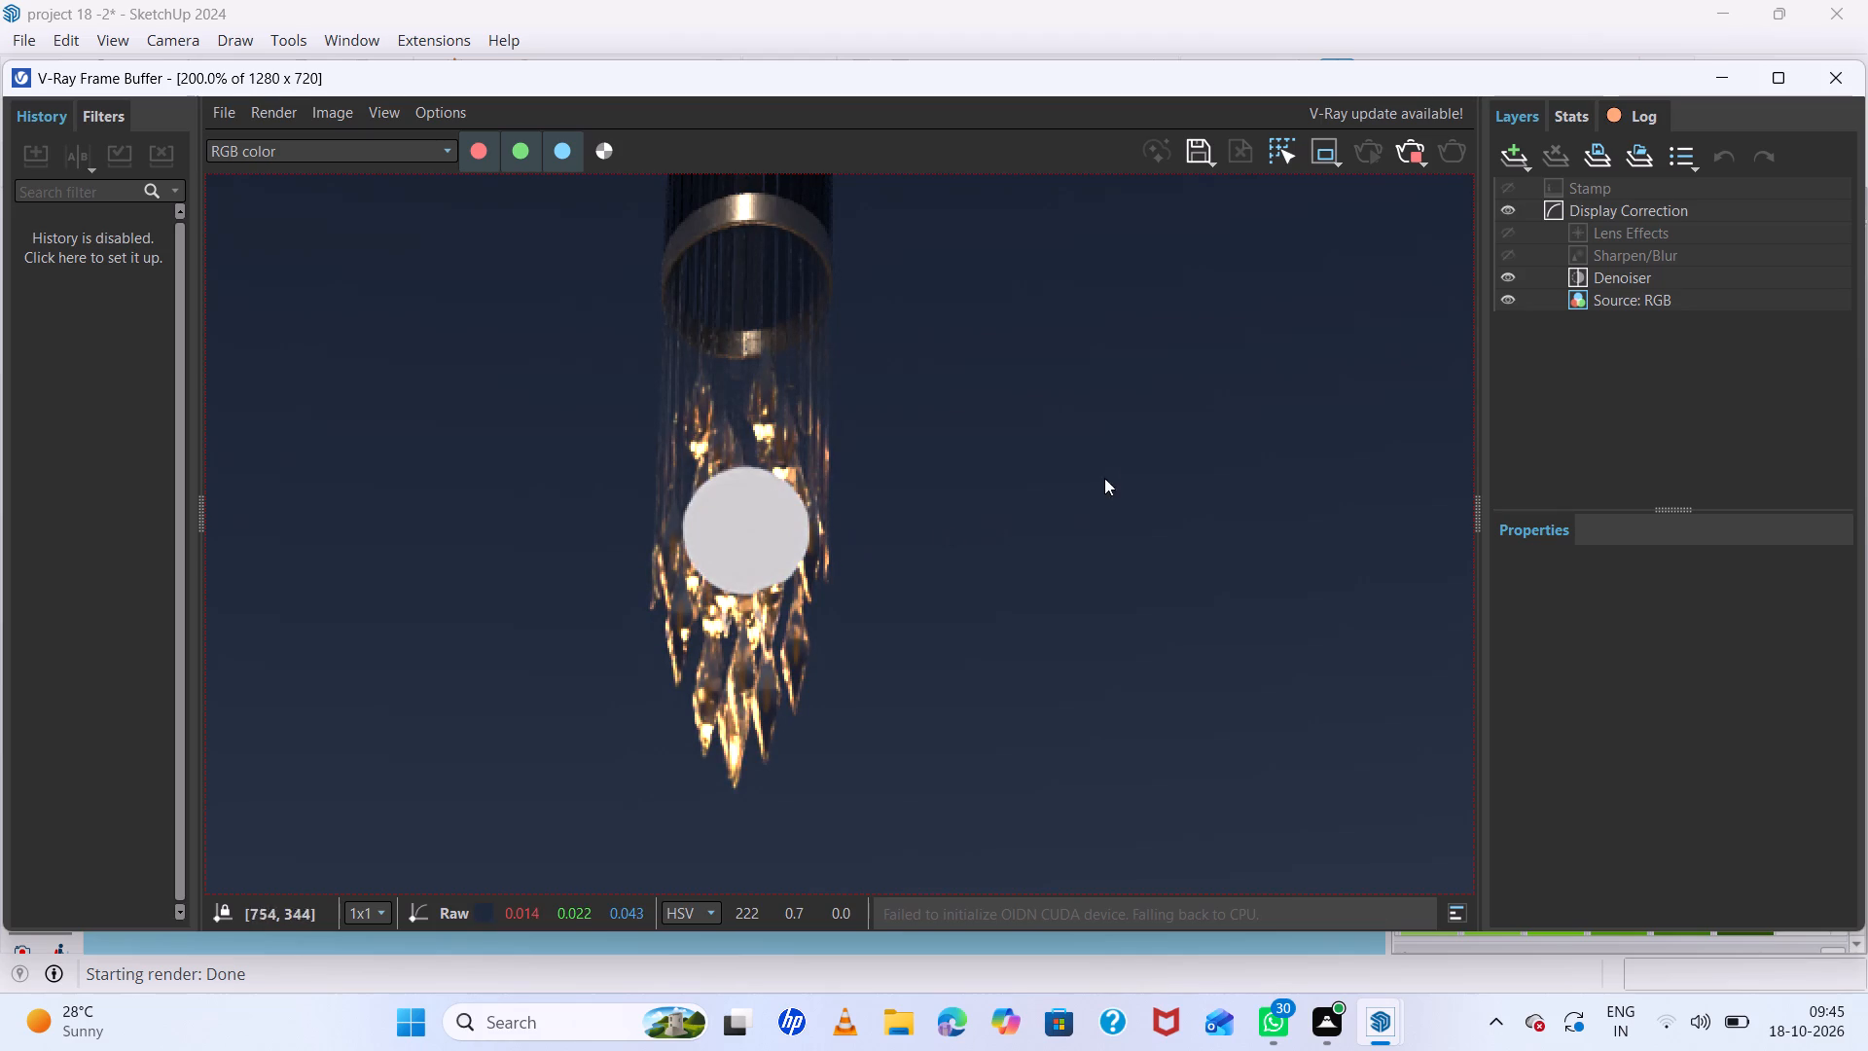
pyautogui.click(1412, 157)
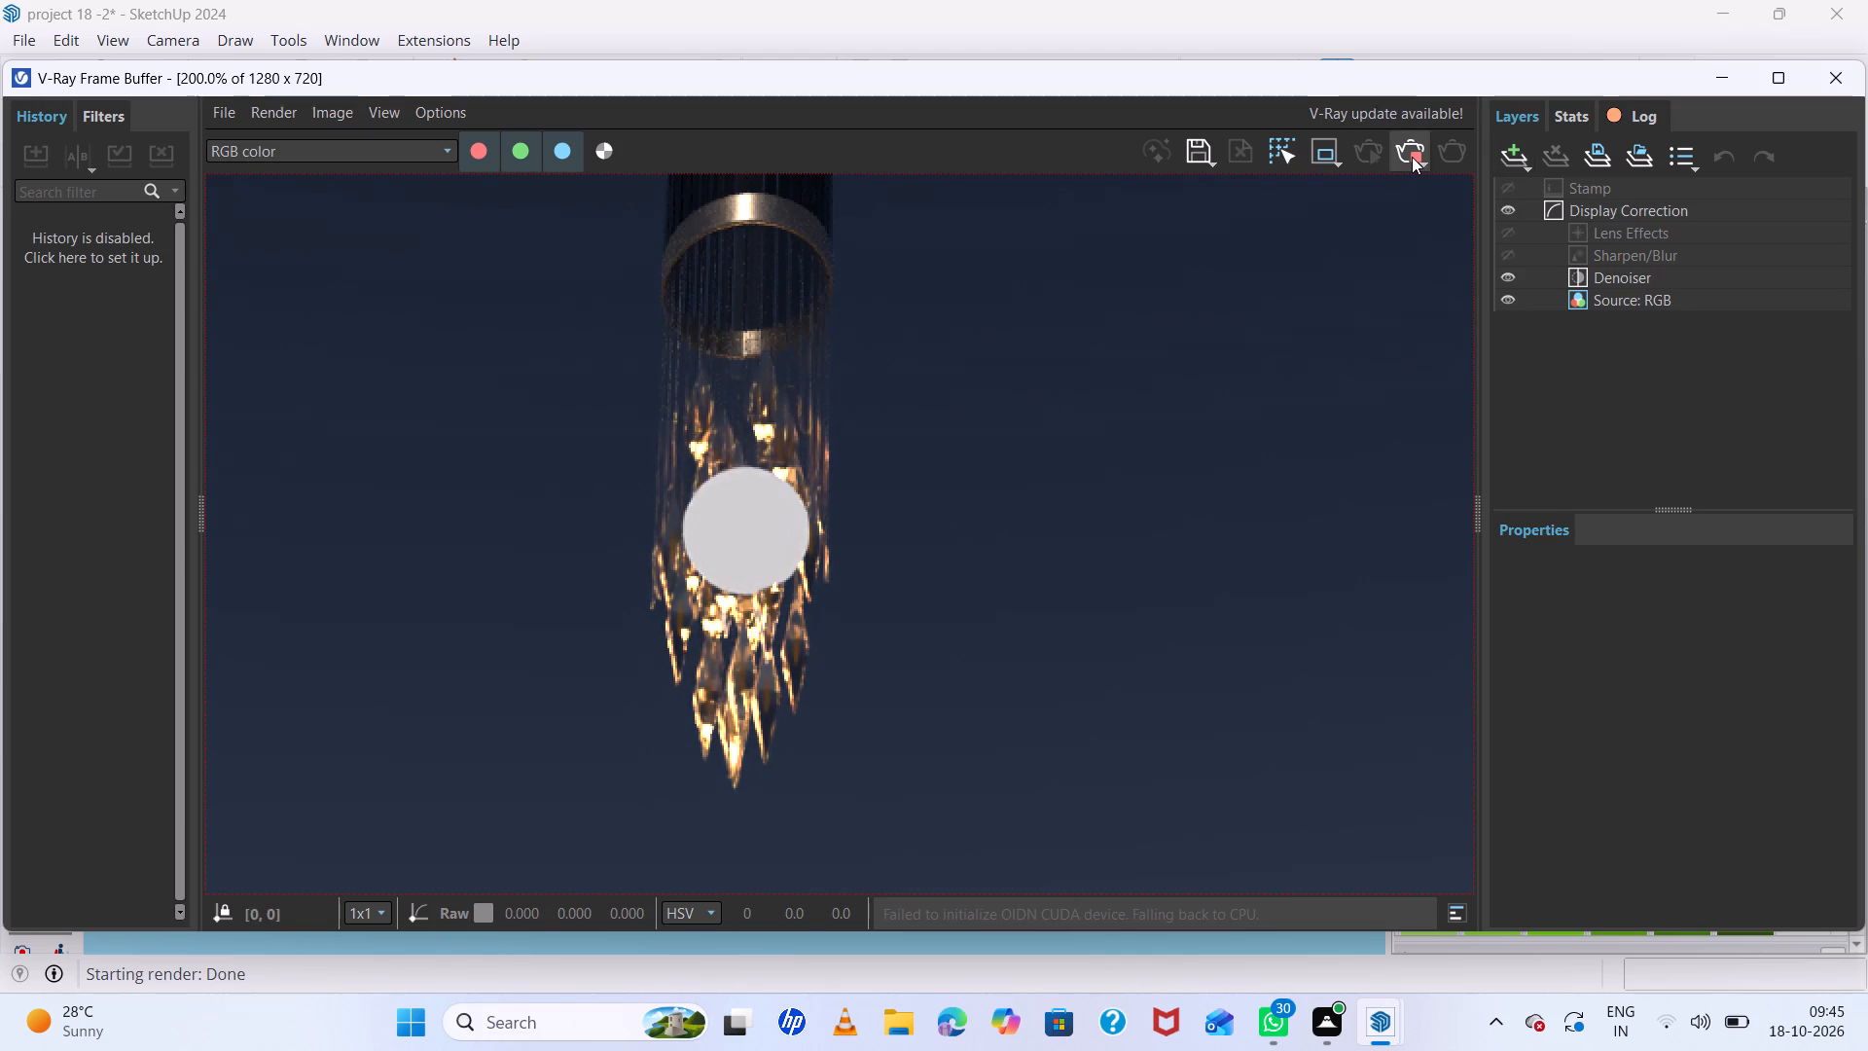
pyautogui.doubleClick(1714, 79)
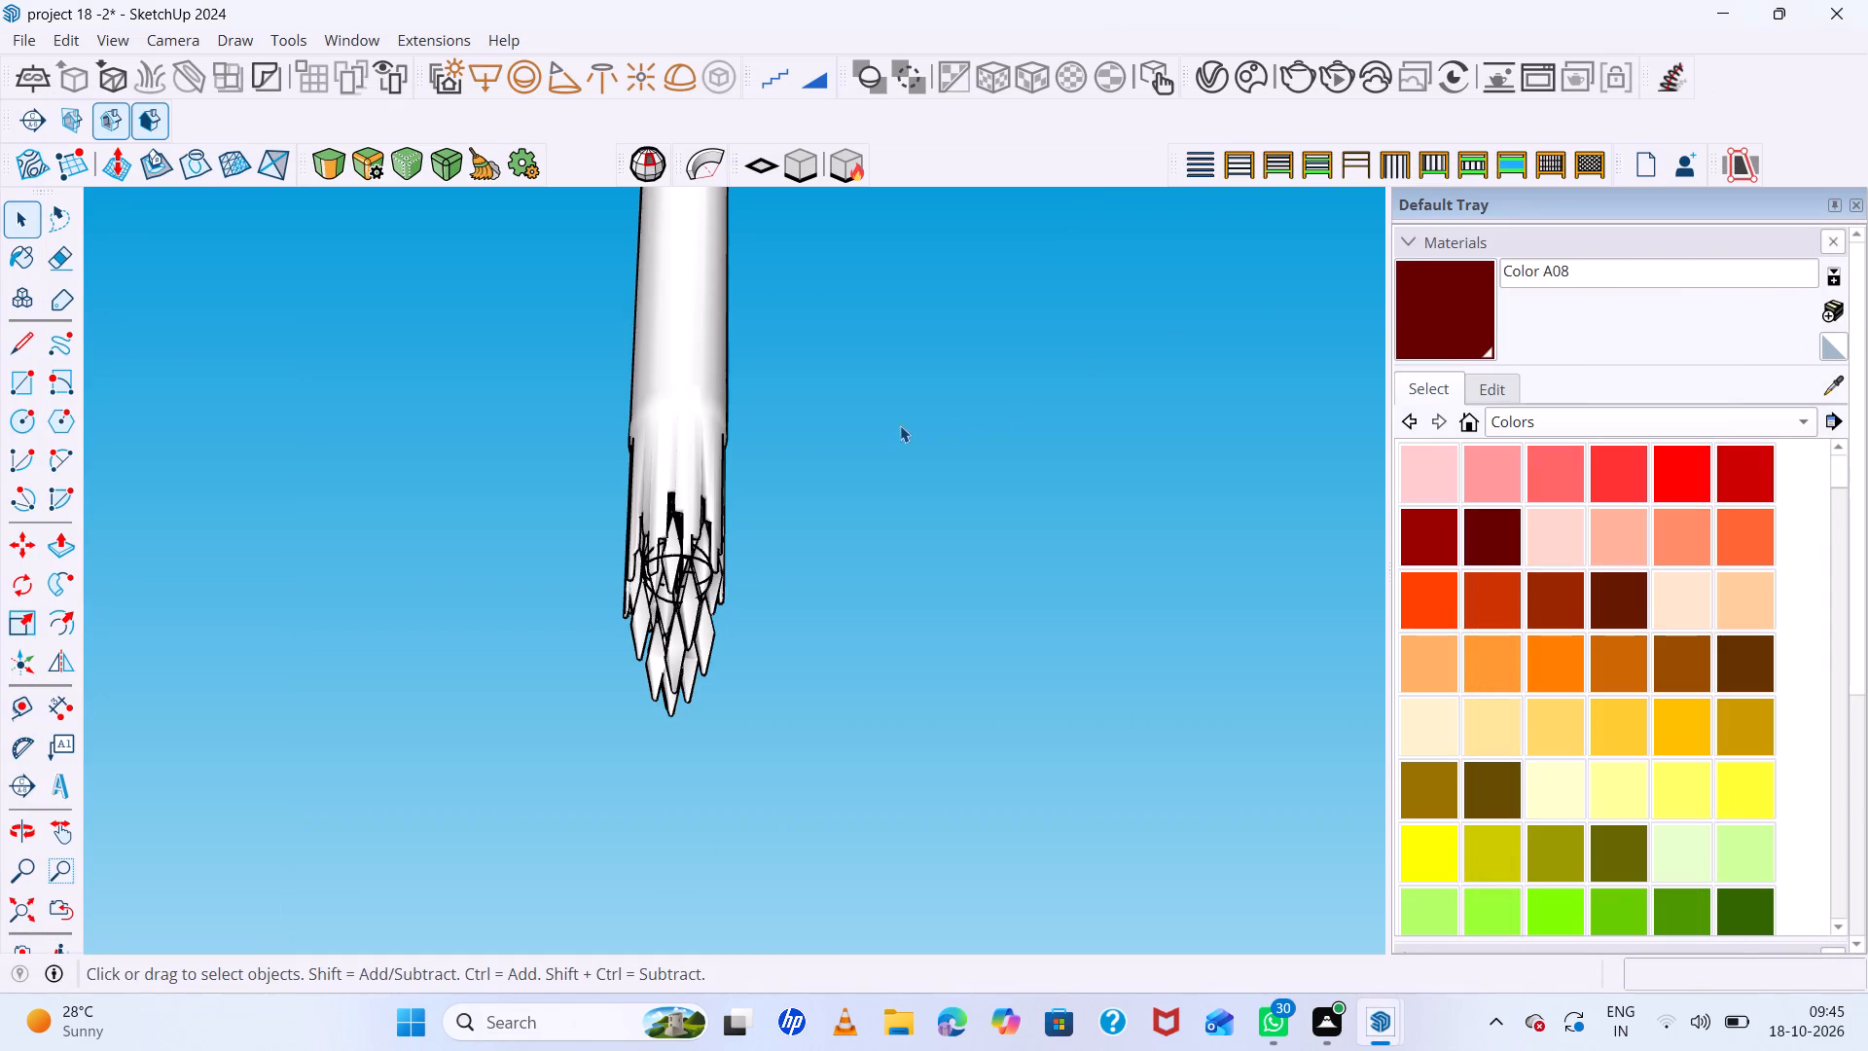
# Delete the V-Ray sphere light from among the crystals at the pendant's lower end.
pyautogui.doubleClick(708, 566)
pyautogui.click(708, 566)
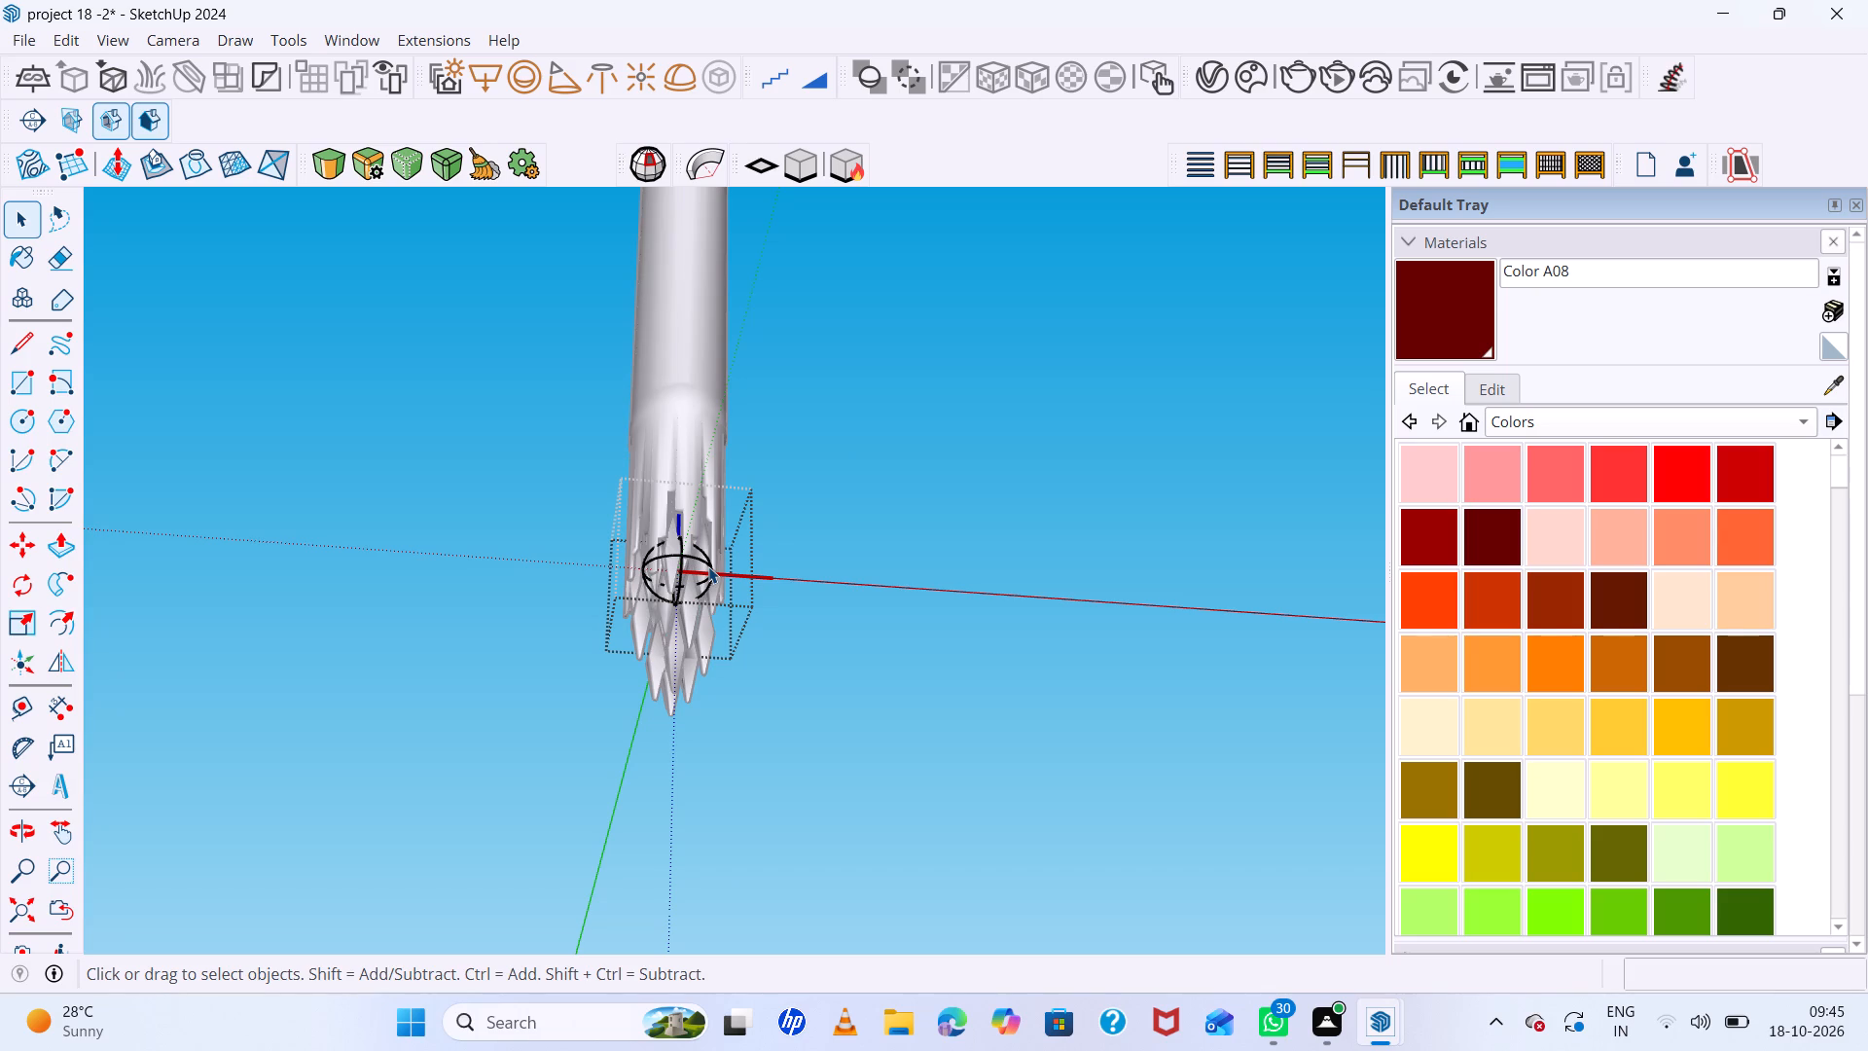
pyautogui.press('Delete')
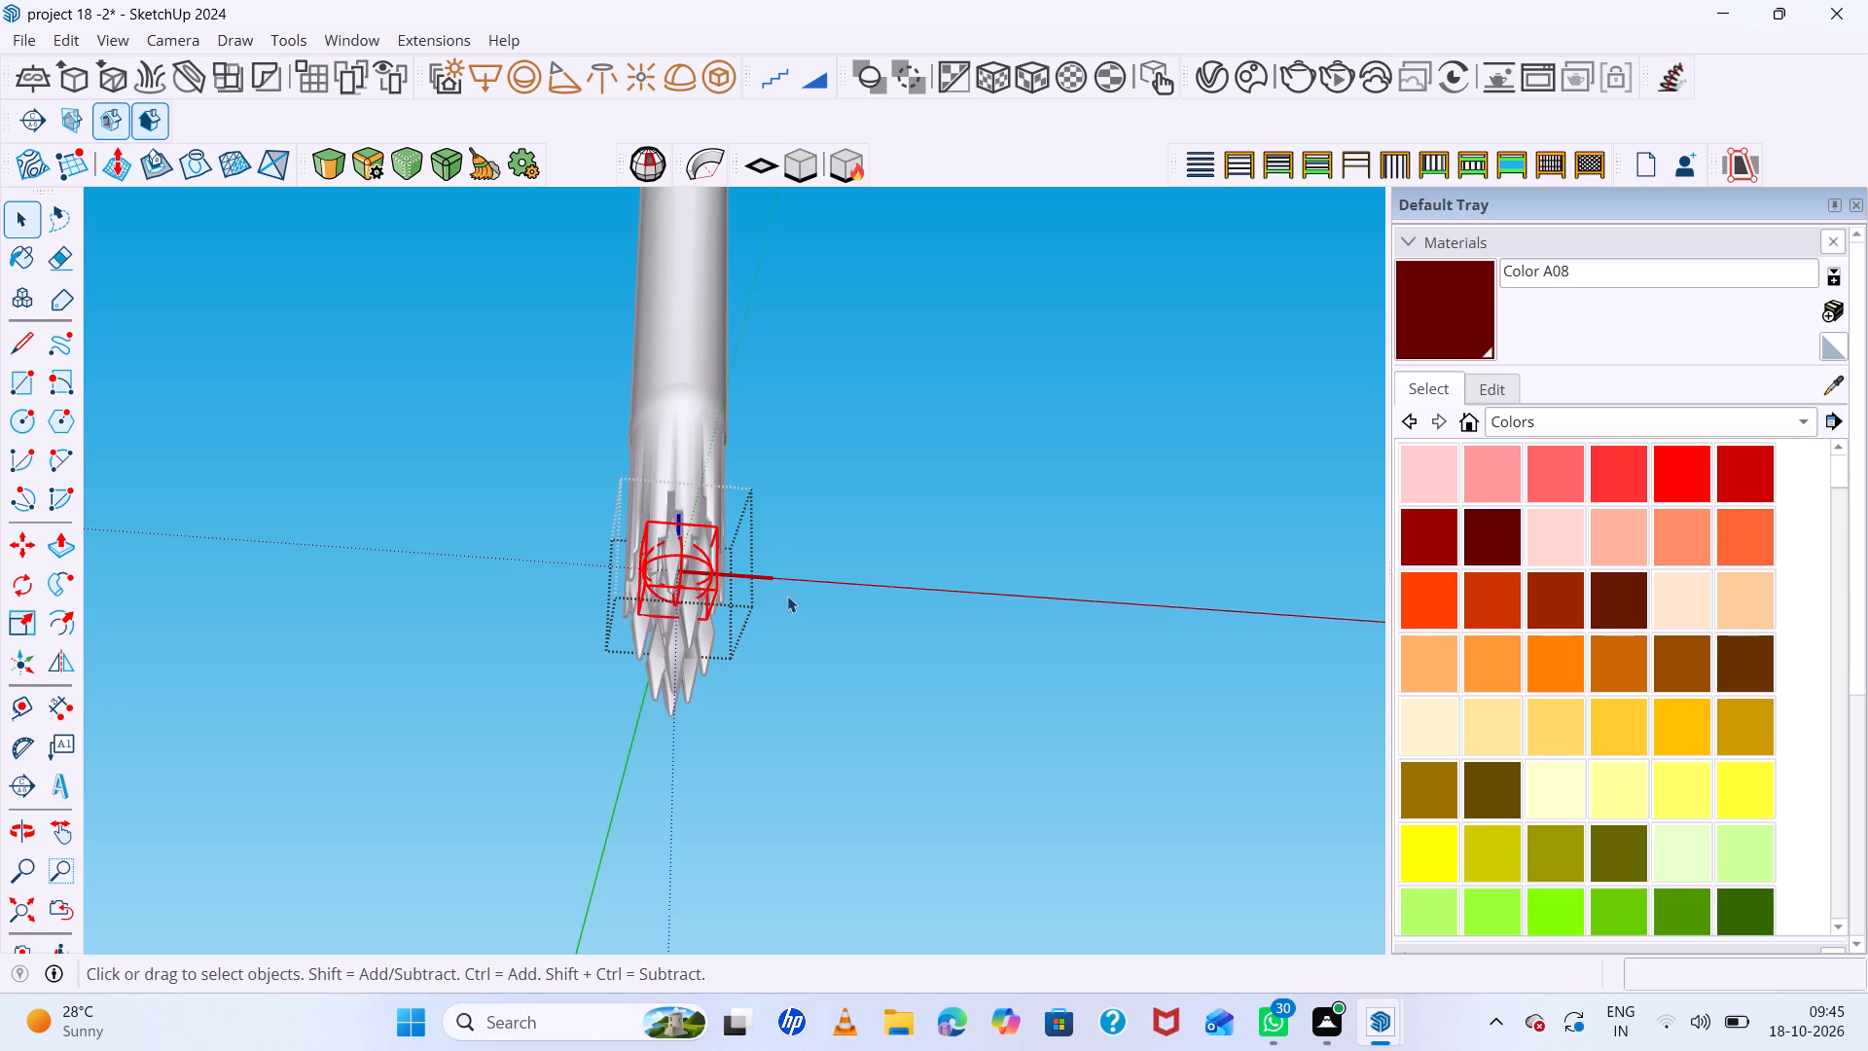
pyautogui.click(822, 569)
pyautogui.doubleClick(712, 561)
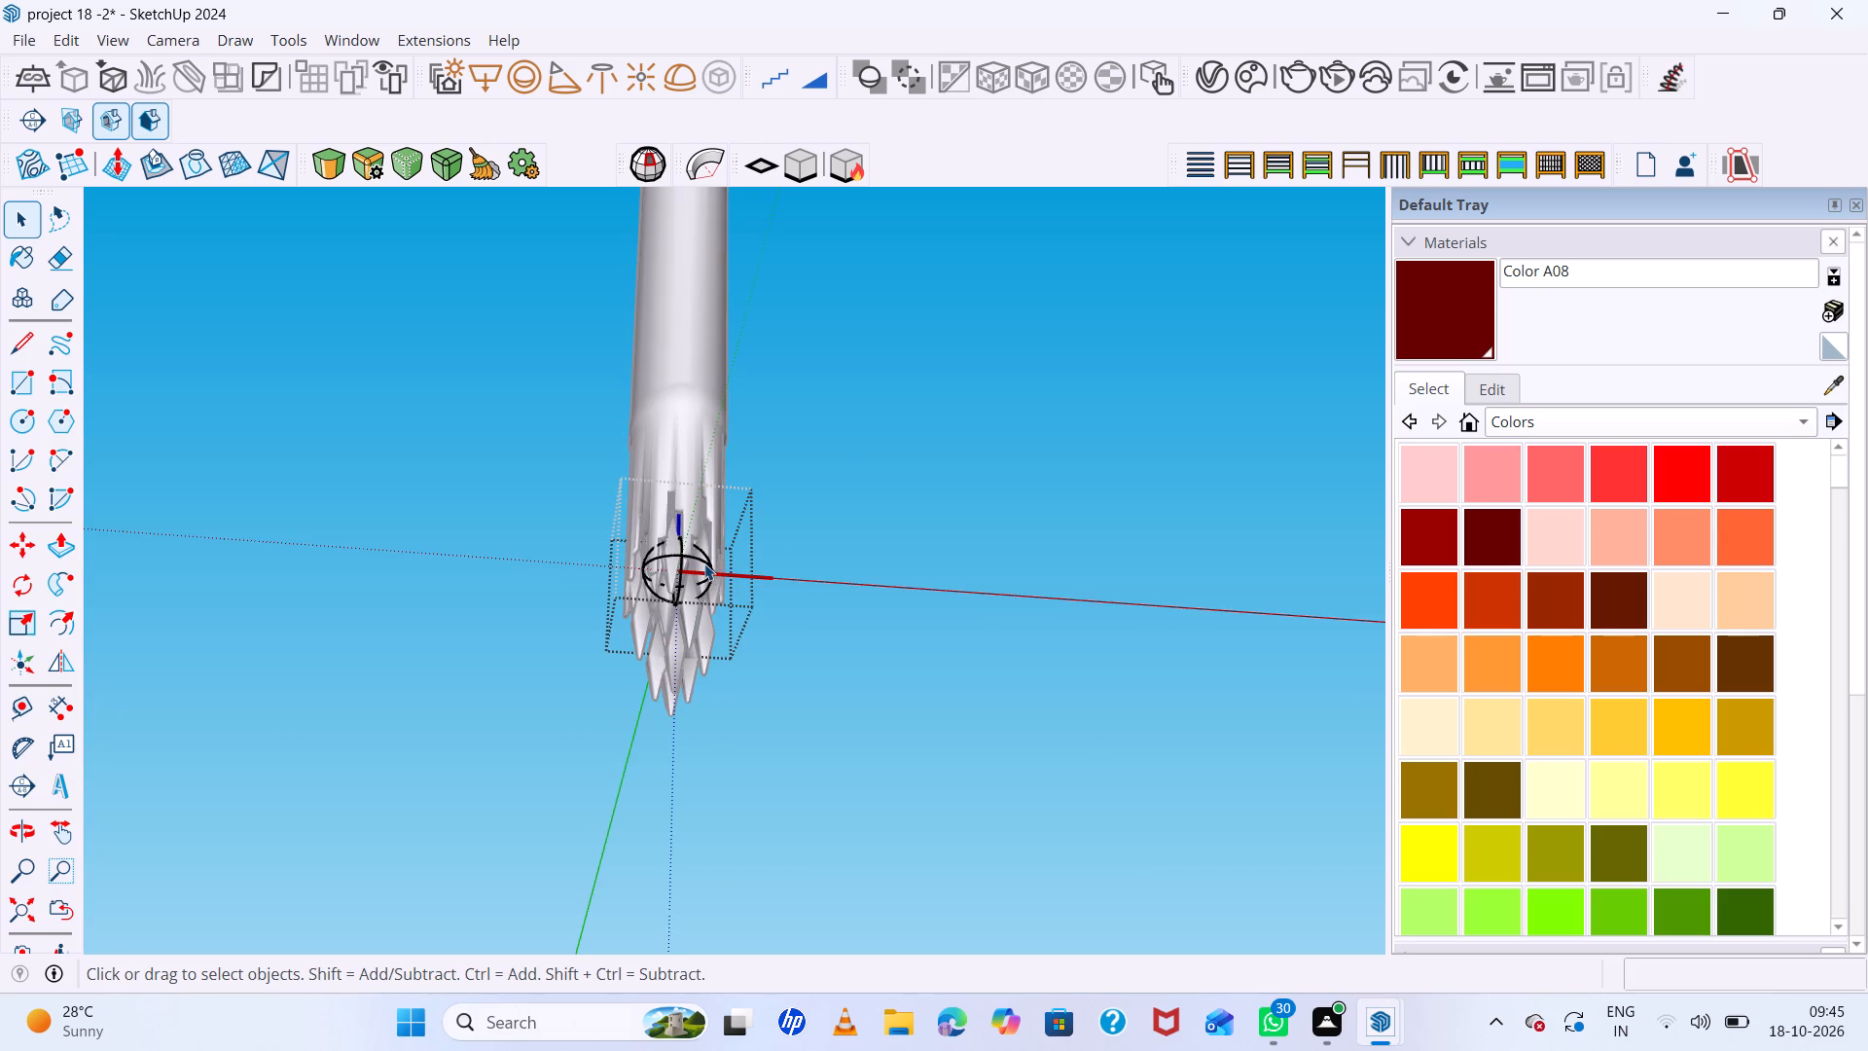
pyautogui.click(802, 561)
pyautogui.scroll(6, 685, 573)
pyautogui.click(708, 544)
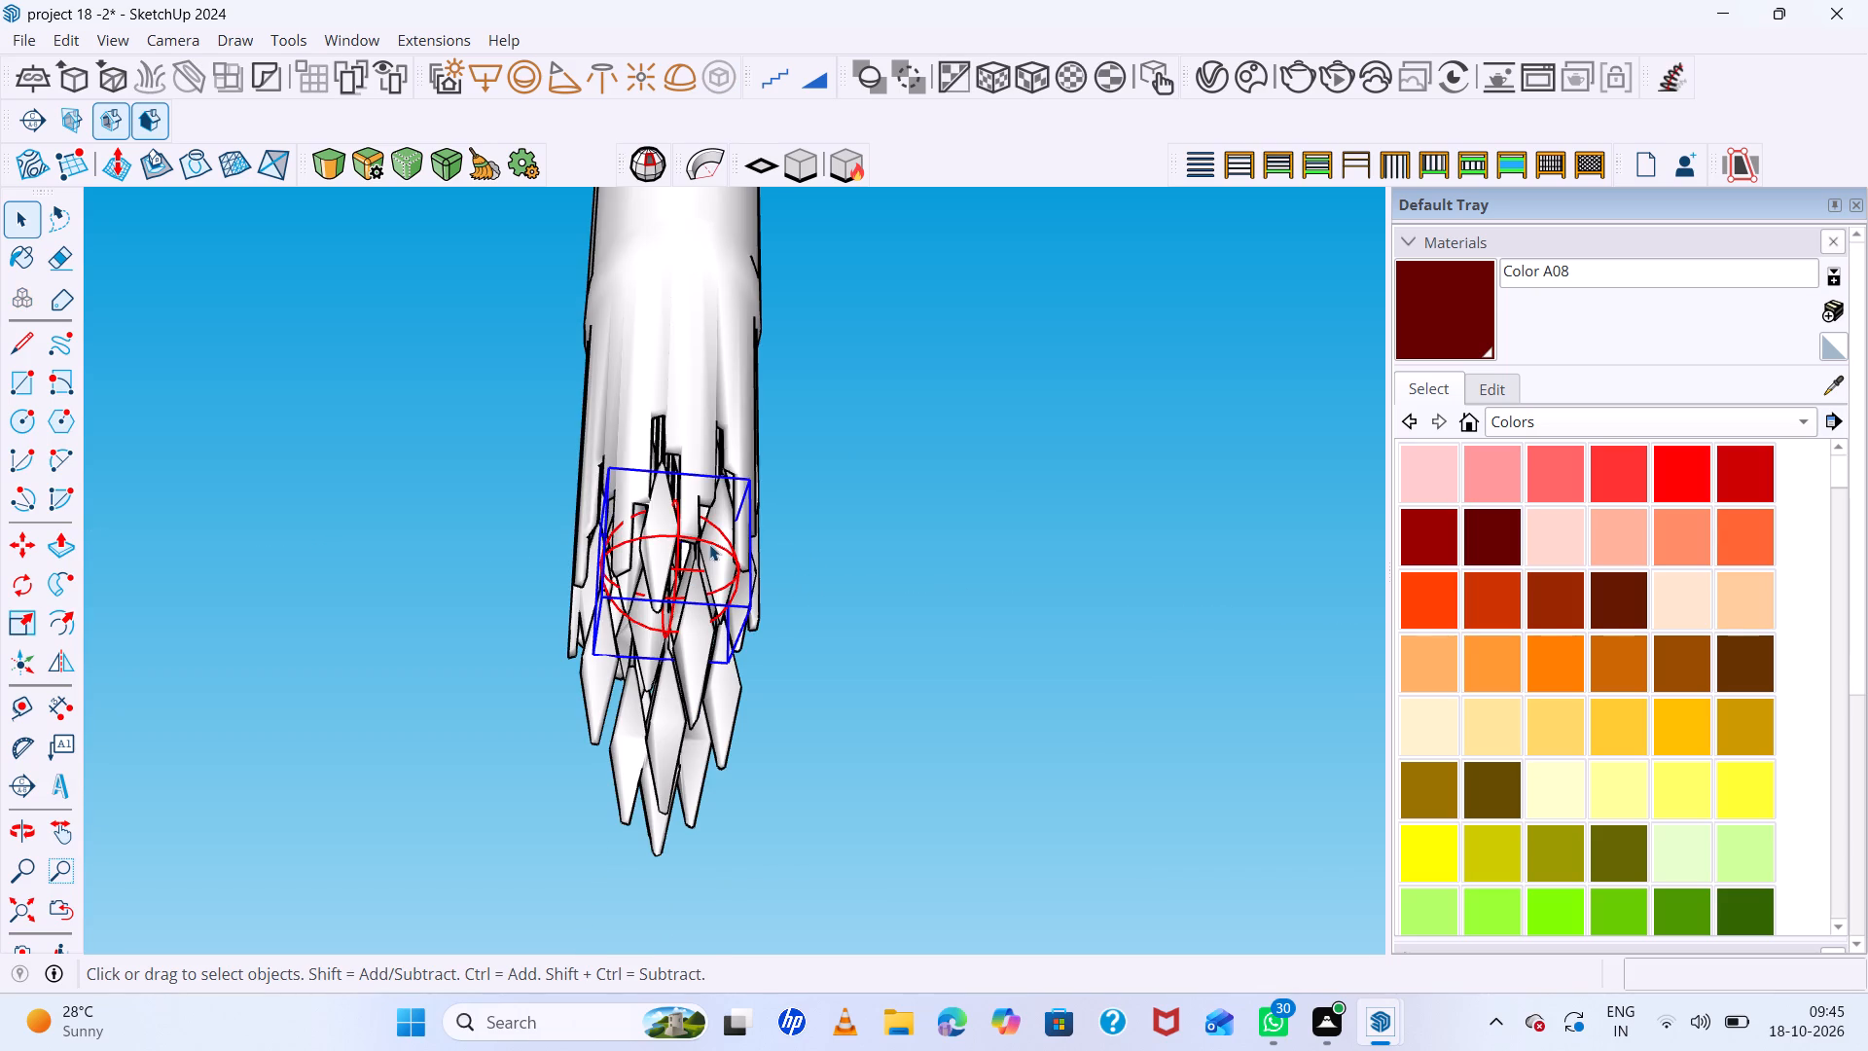
pyautogui.press('Delete')
pyautogui.scroll(-6, 733, 551)
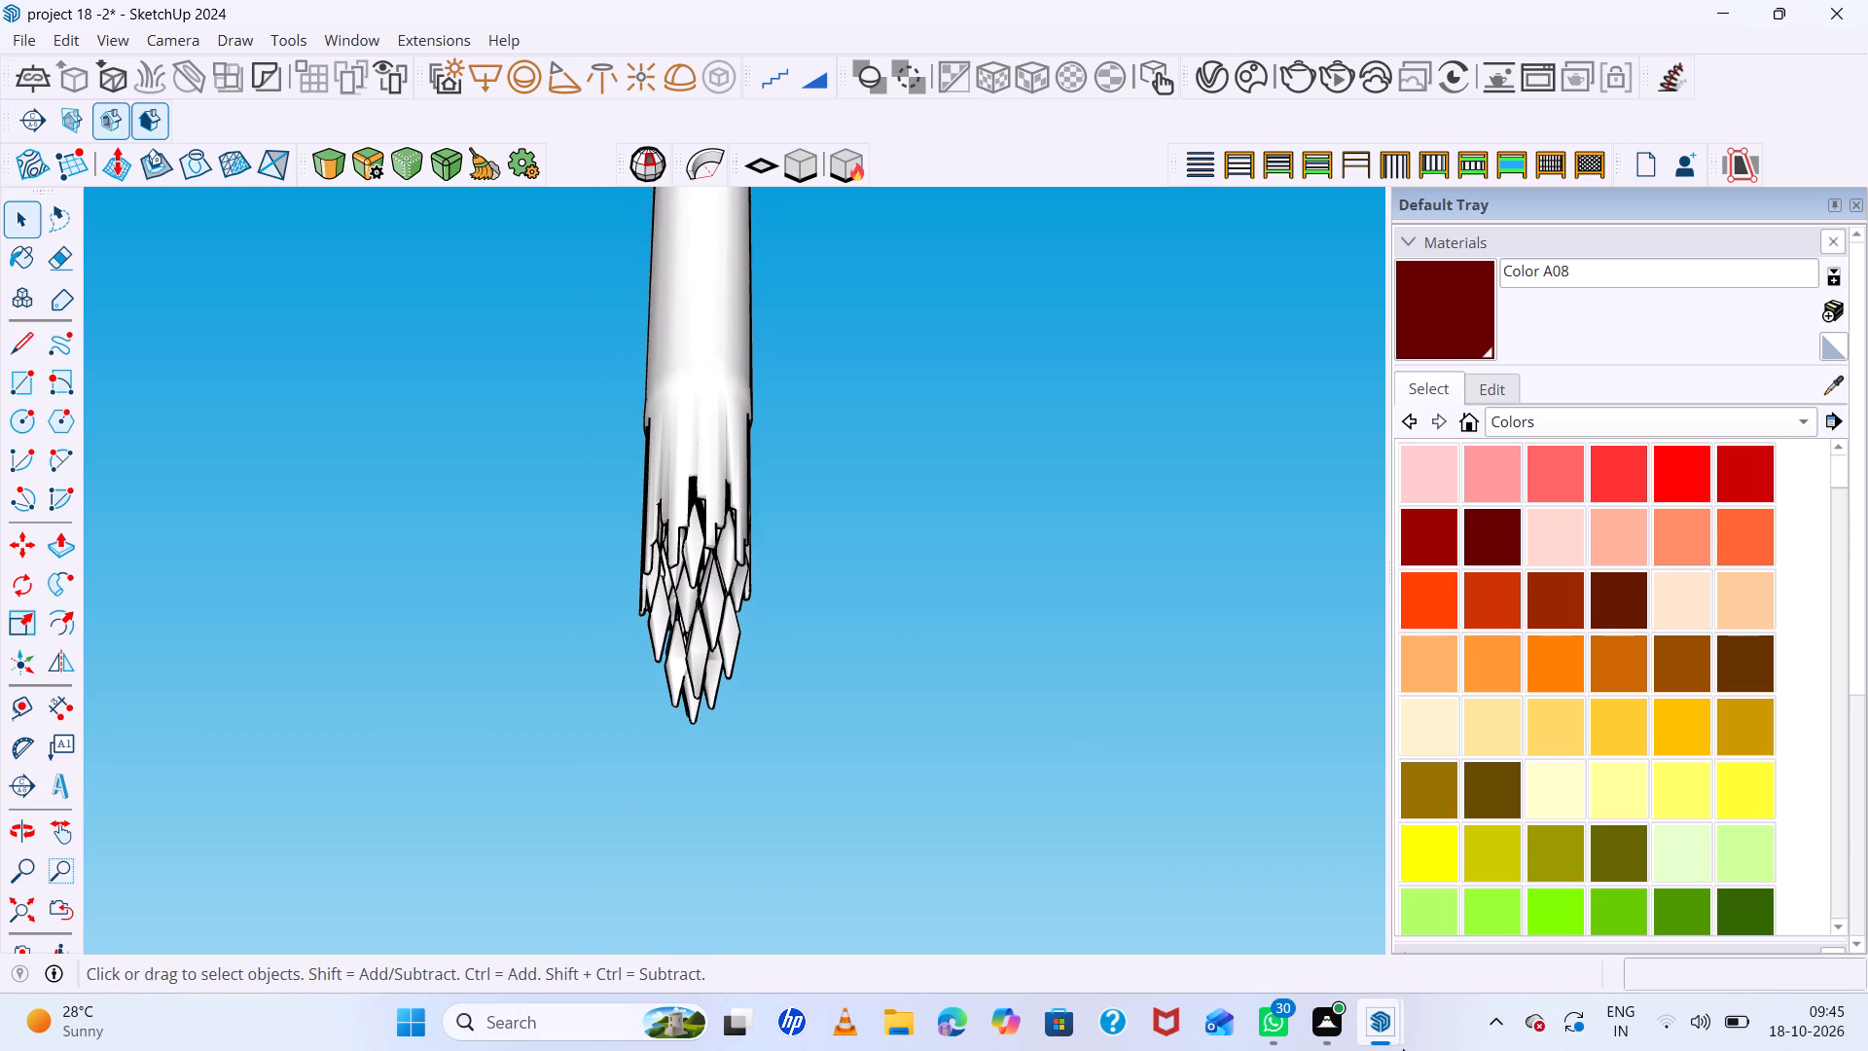
# Render the pendant without the sphere light in the V-Ray Frame Buffer, then stop the render and minimise the frame buffer.
pyautogui.click(1386, 1027)
pyautogui.click(1478, 870)
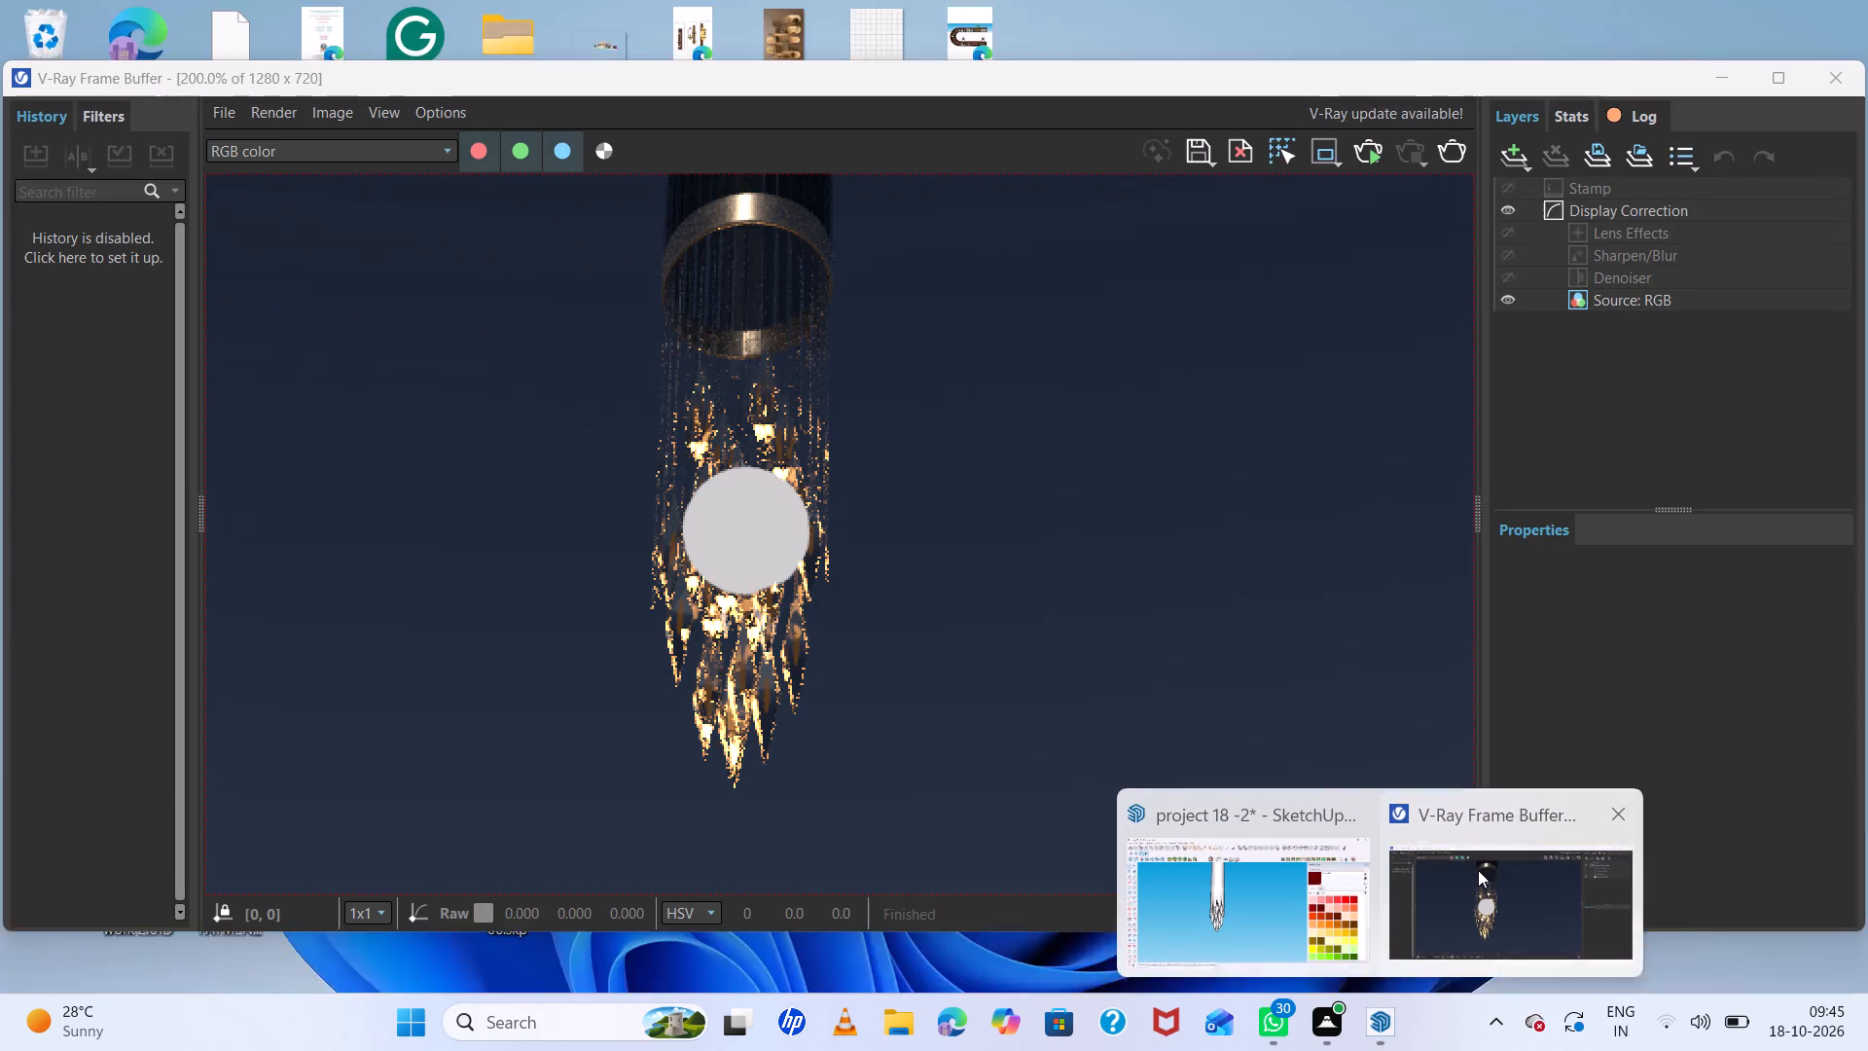
pyautogui.doubleClick(1370, 153)
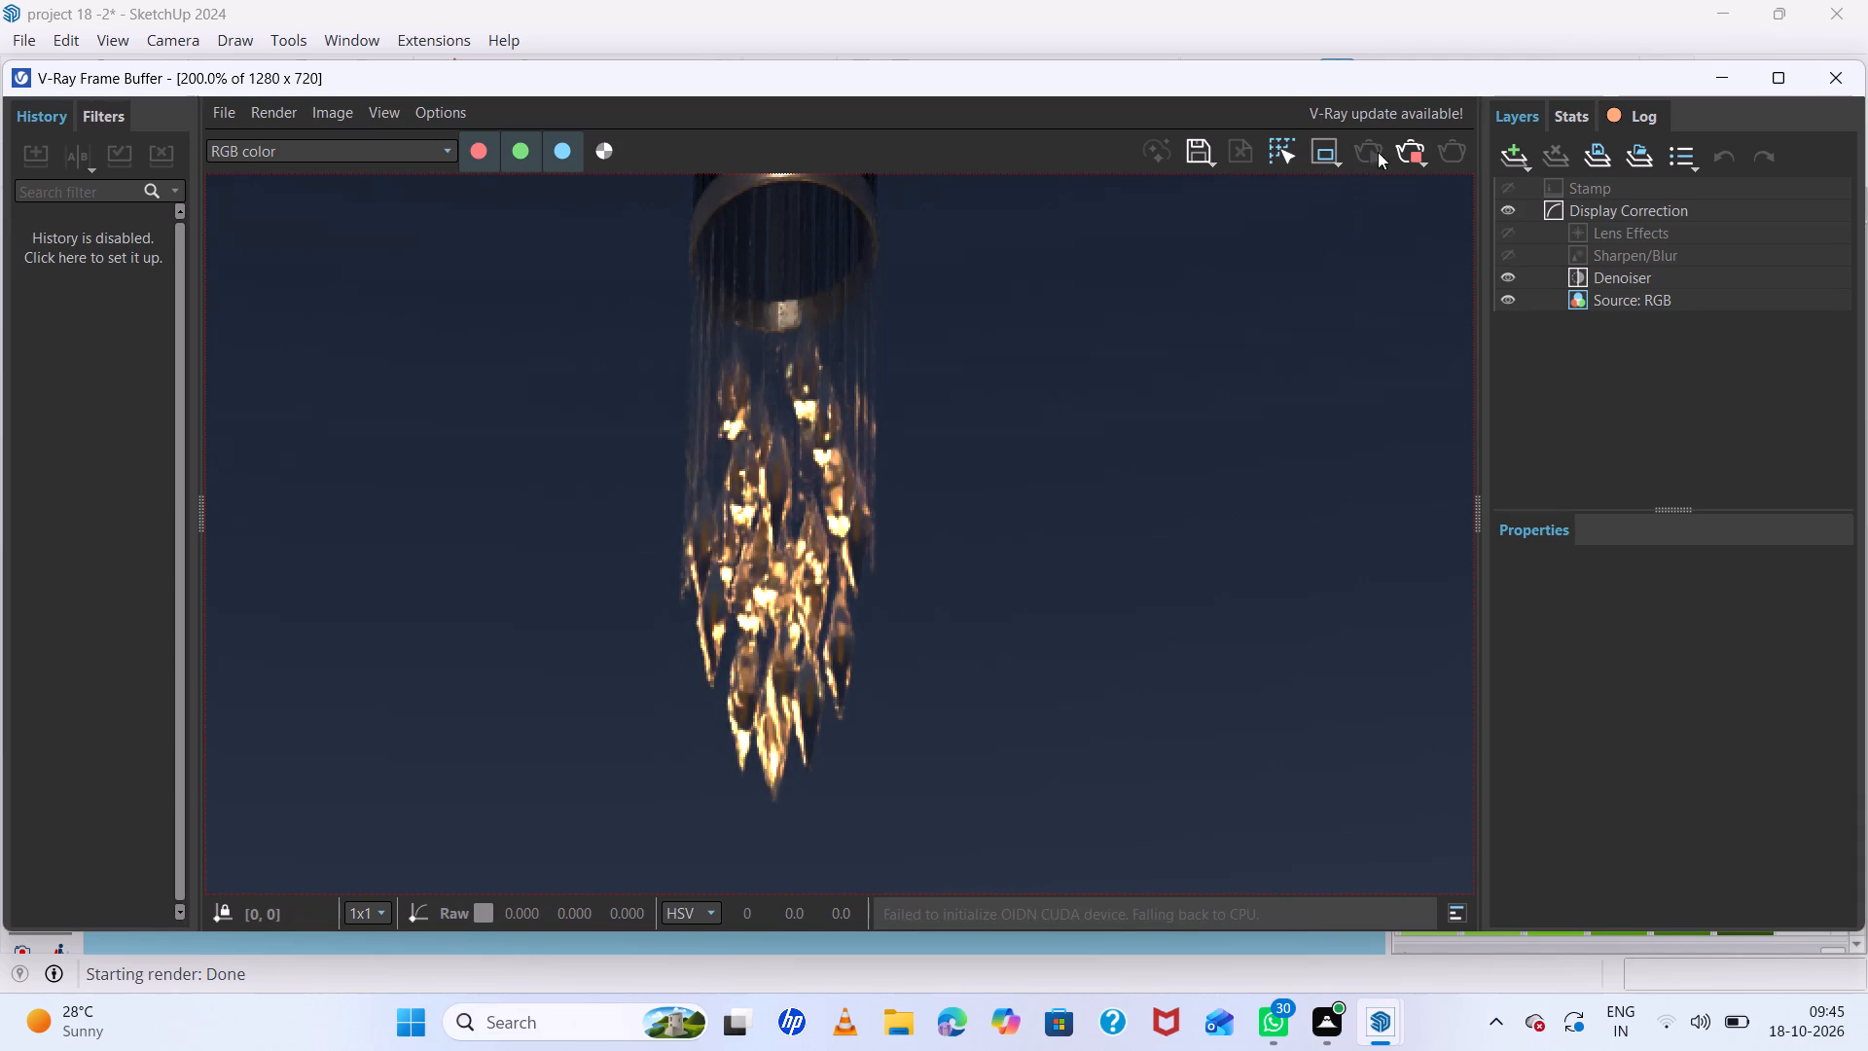
pyautogui.doubleClick(1410, 150)
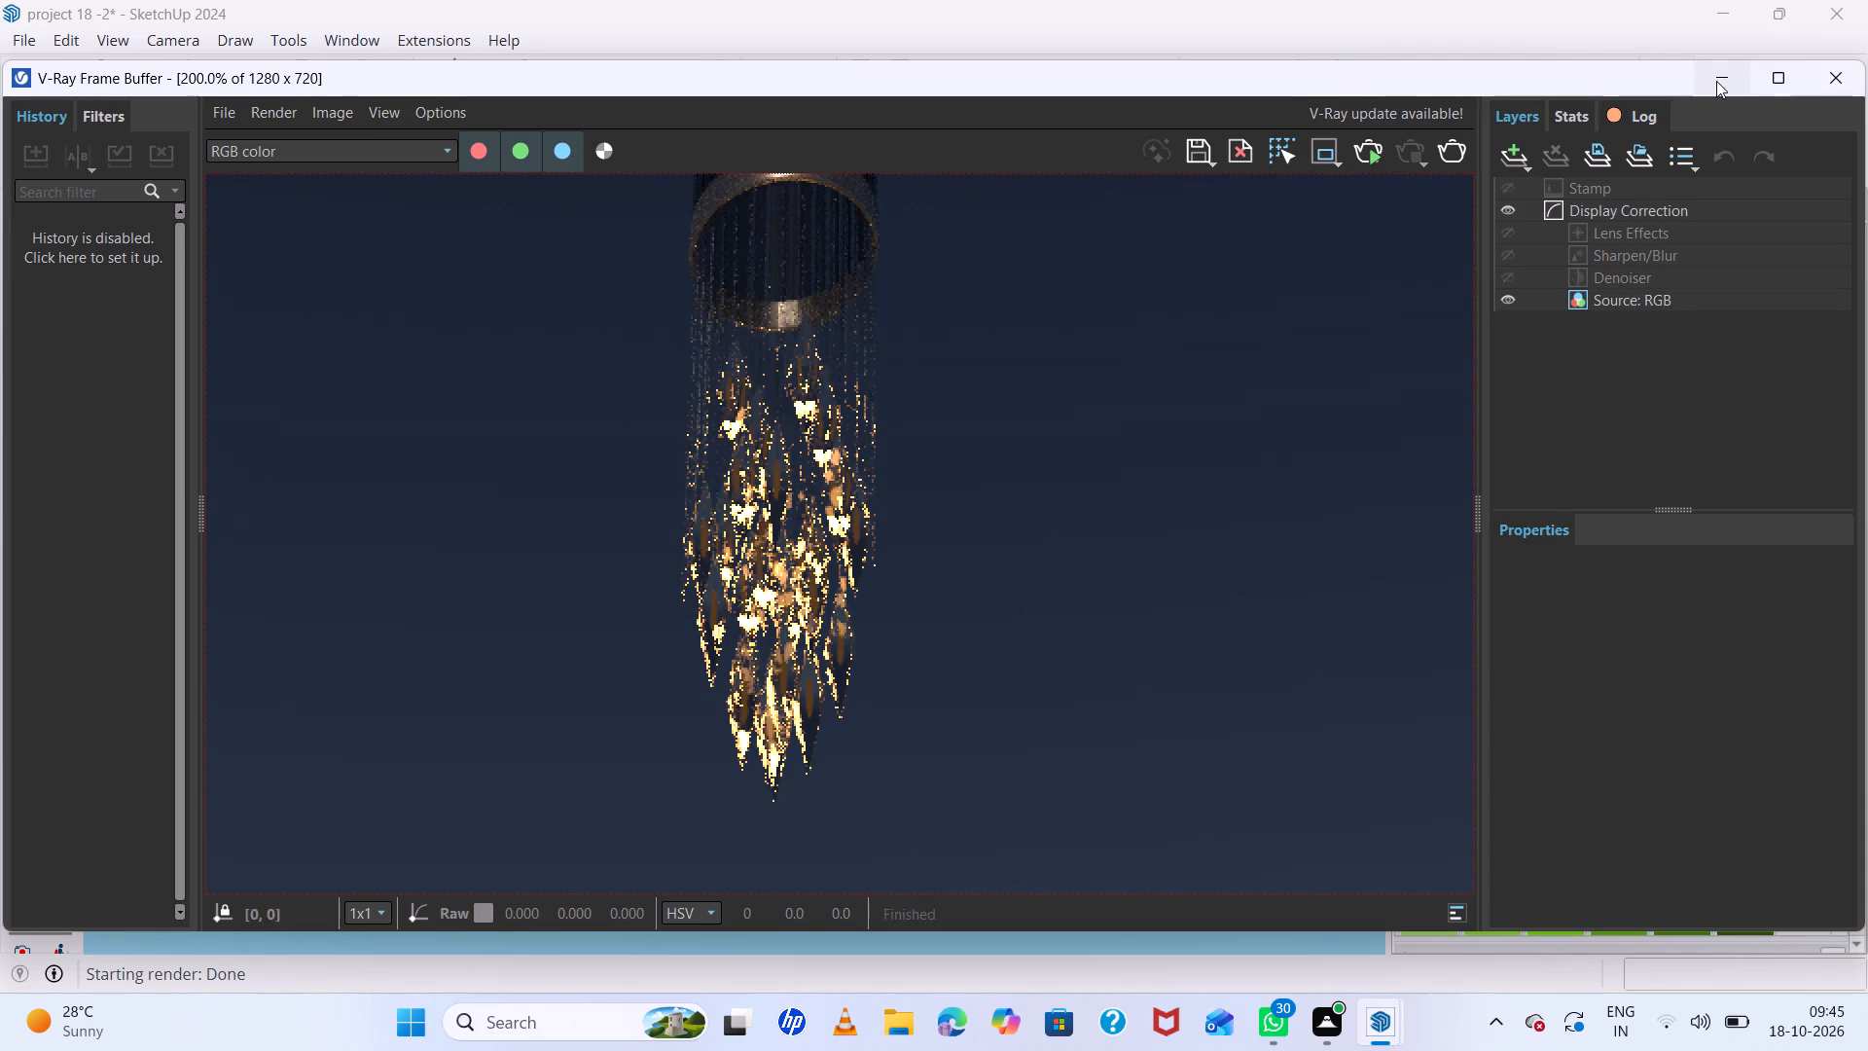
pyautogui.click(1716, 81)
# Move the pendant by its top canopy into the bedroom, onto the ceiling near the back wall above the bedside table with the lamp.
pyautogui.scroll(-20, 1051, 603)
pyautogui.scroll(-1, 1051, 603)
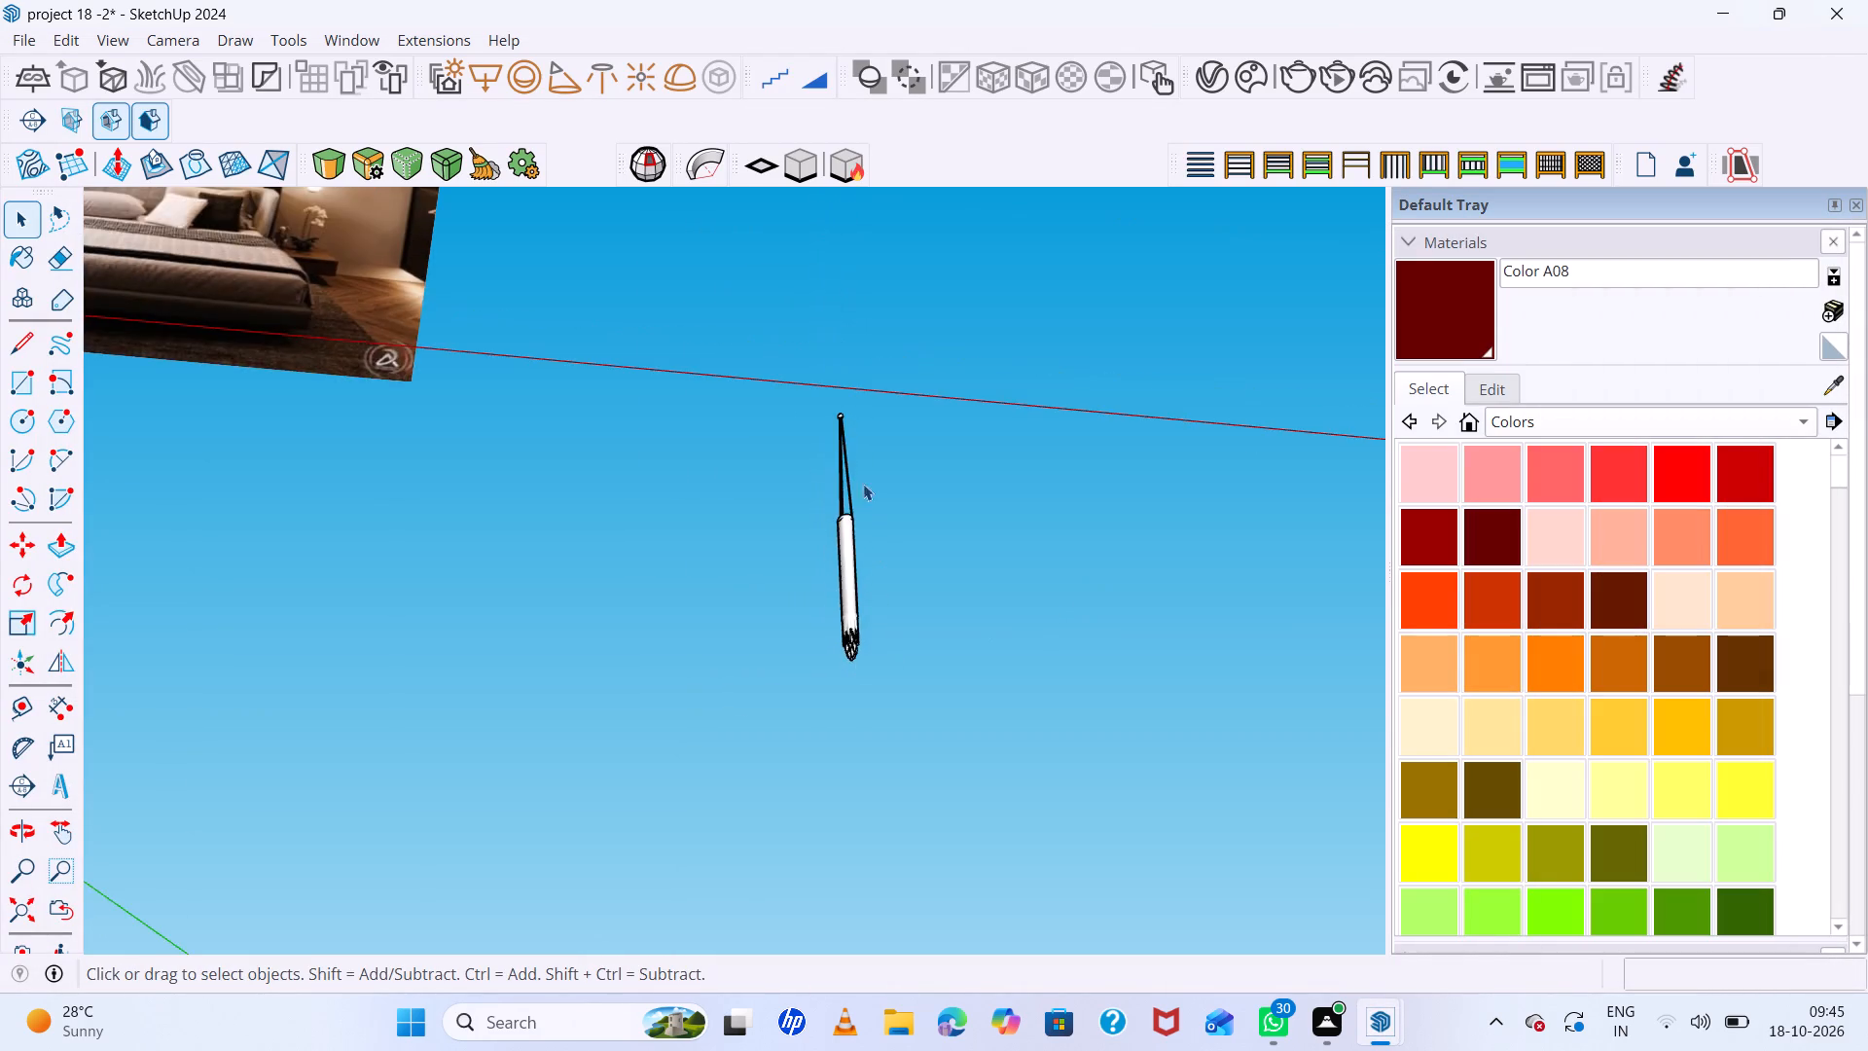
pyautogui.scroll(4, 854, 445)
pyautogui.press('m')
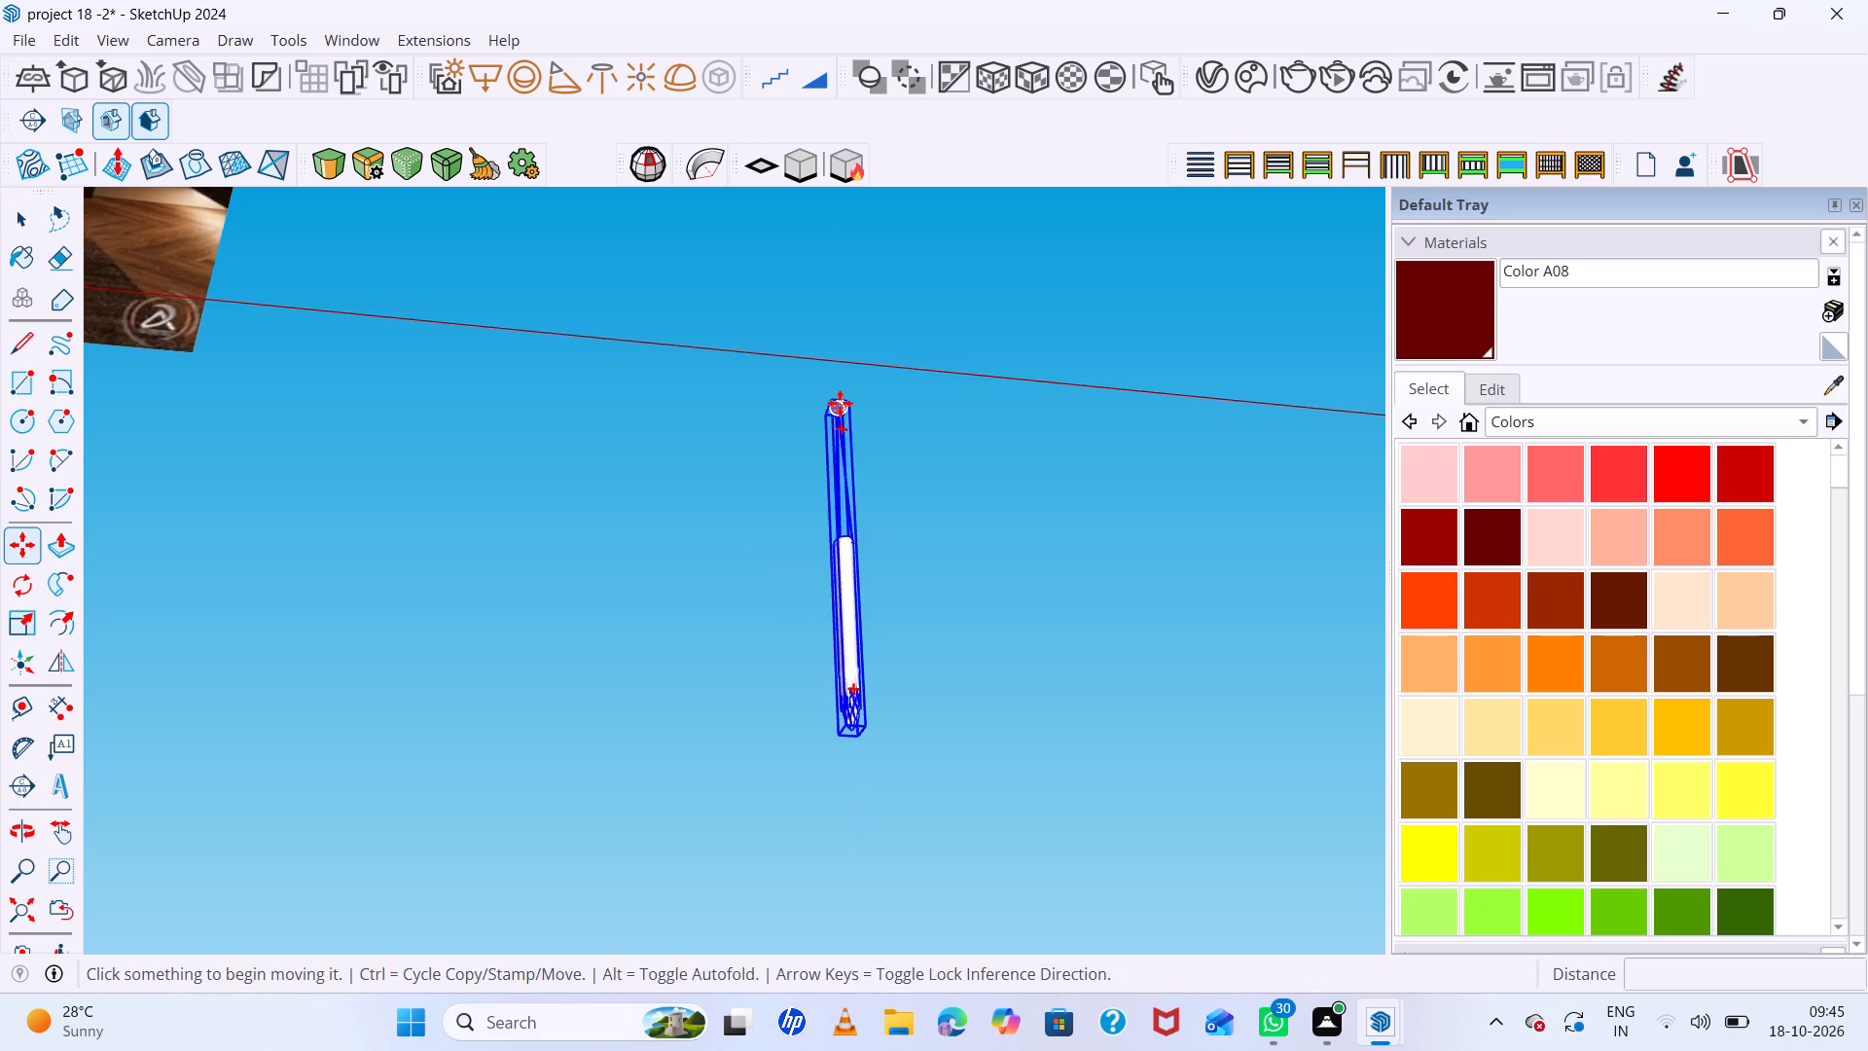
pyautogui.click(839, 402)
pyautogui.scroll(-20, 714, 641)
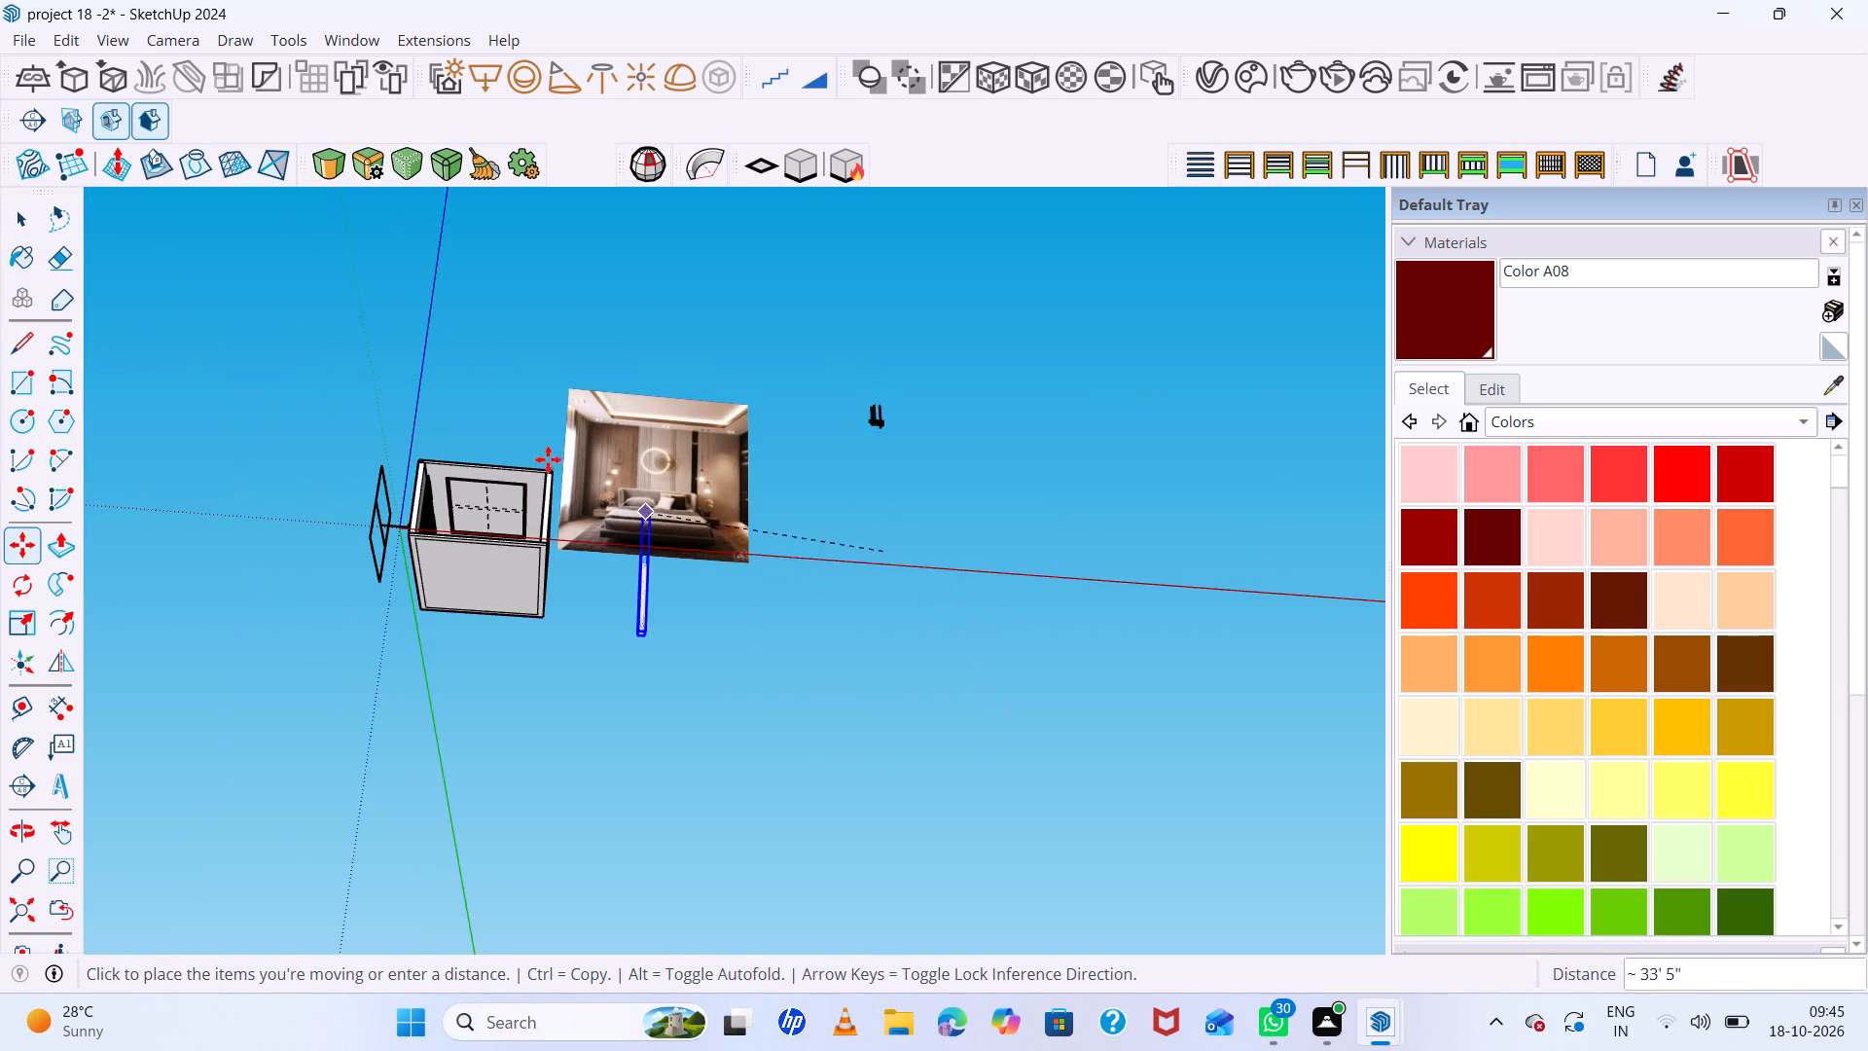
pyautogui.moveTo(545, 459); pyautogui.dragTo(641, 729, button='middle')
pyautogui.scroll(20, 528, 563)
pyautogui.scroll(5, 528, 563)
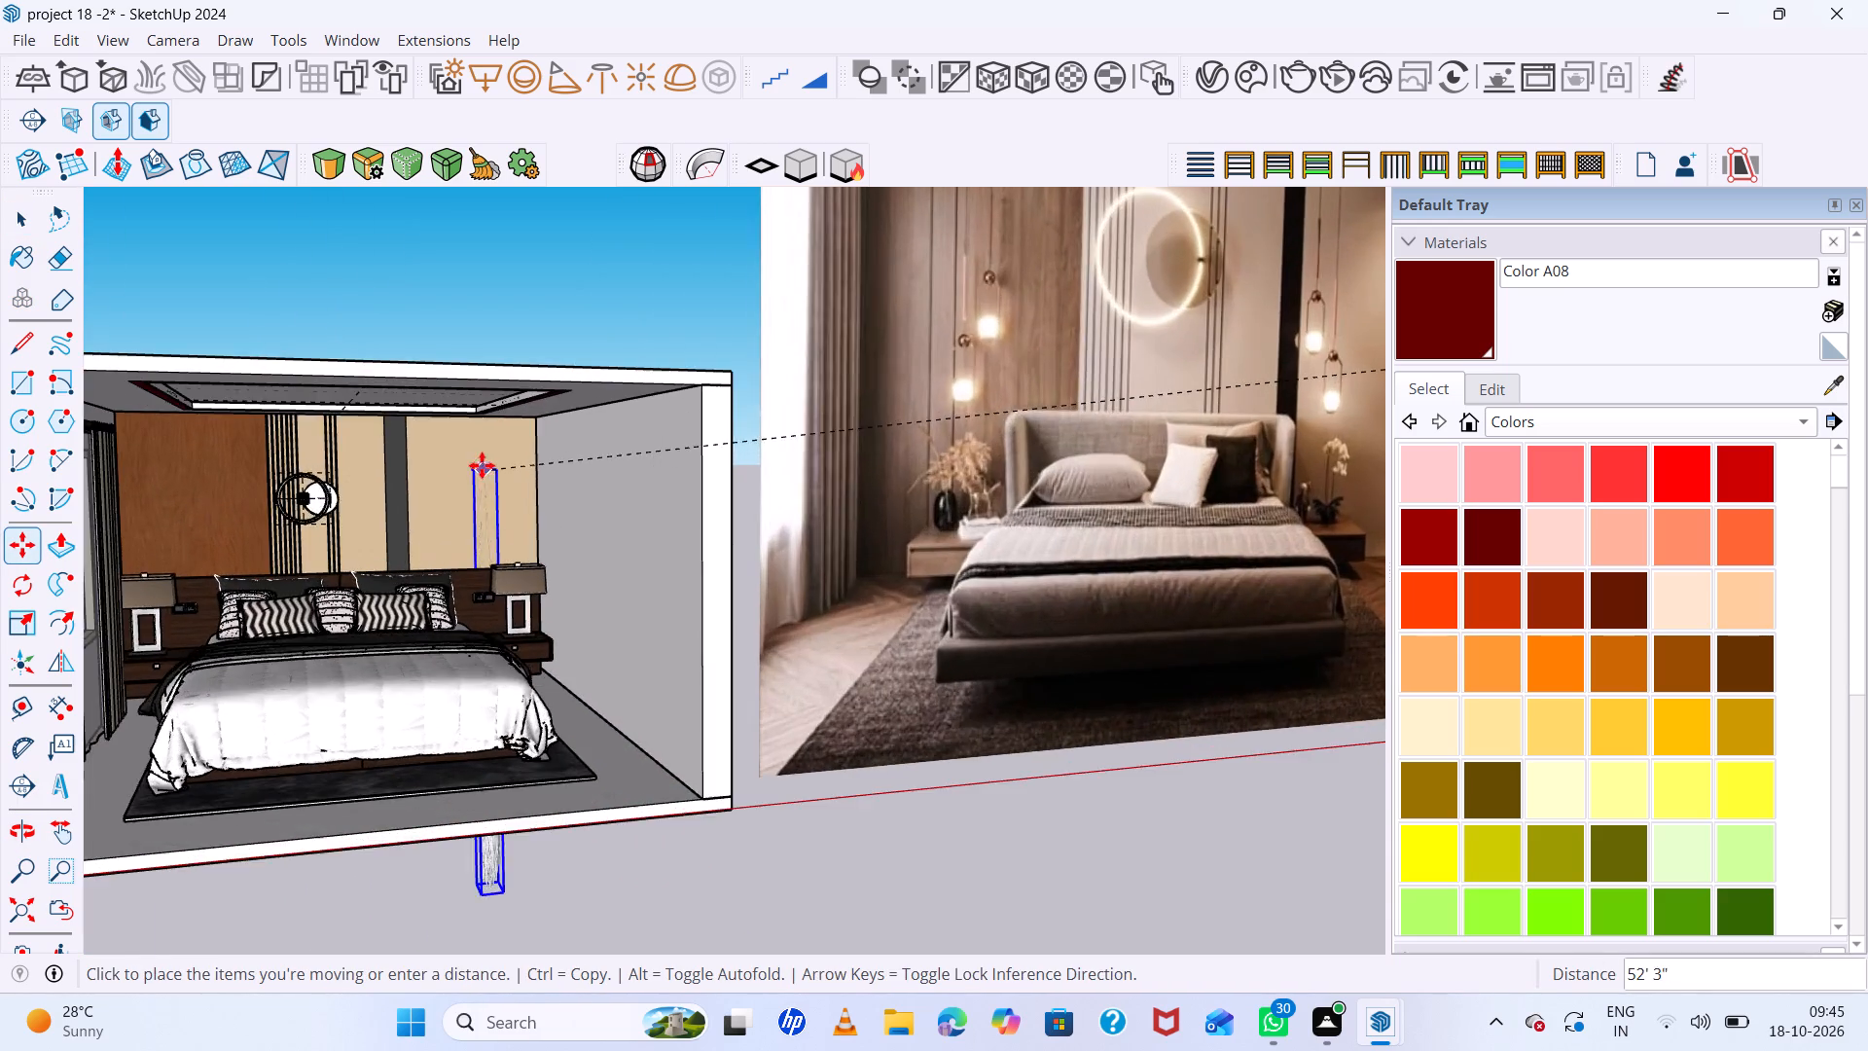
pyautogui.scroll(12, 482, 465)
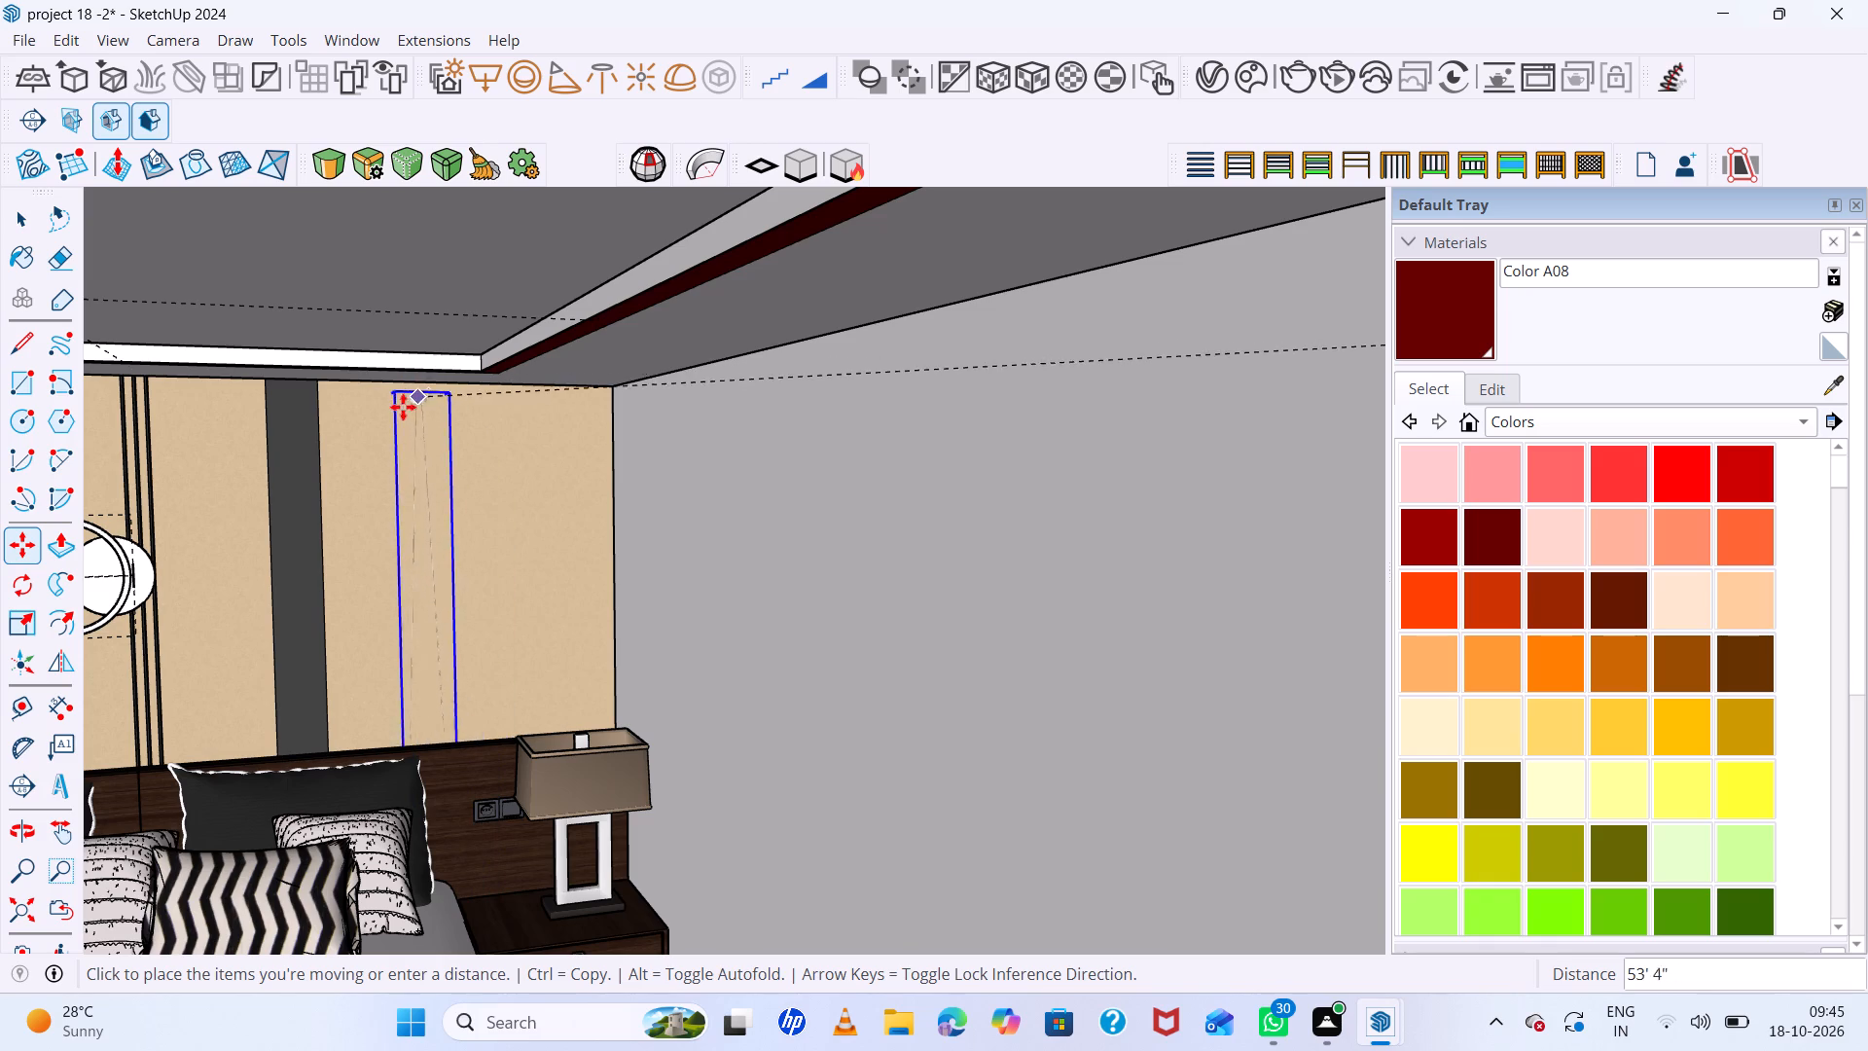
pyautogui.scroll(11, 402, 383)
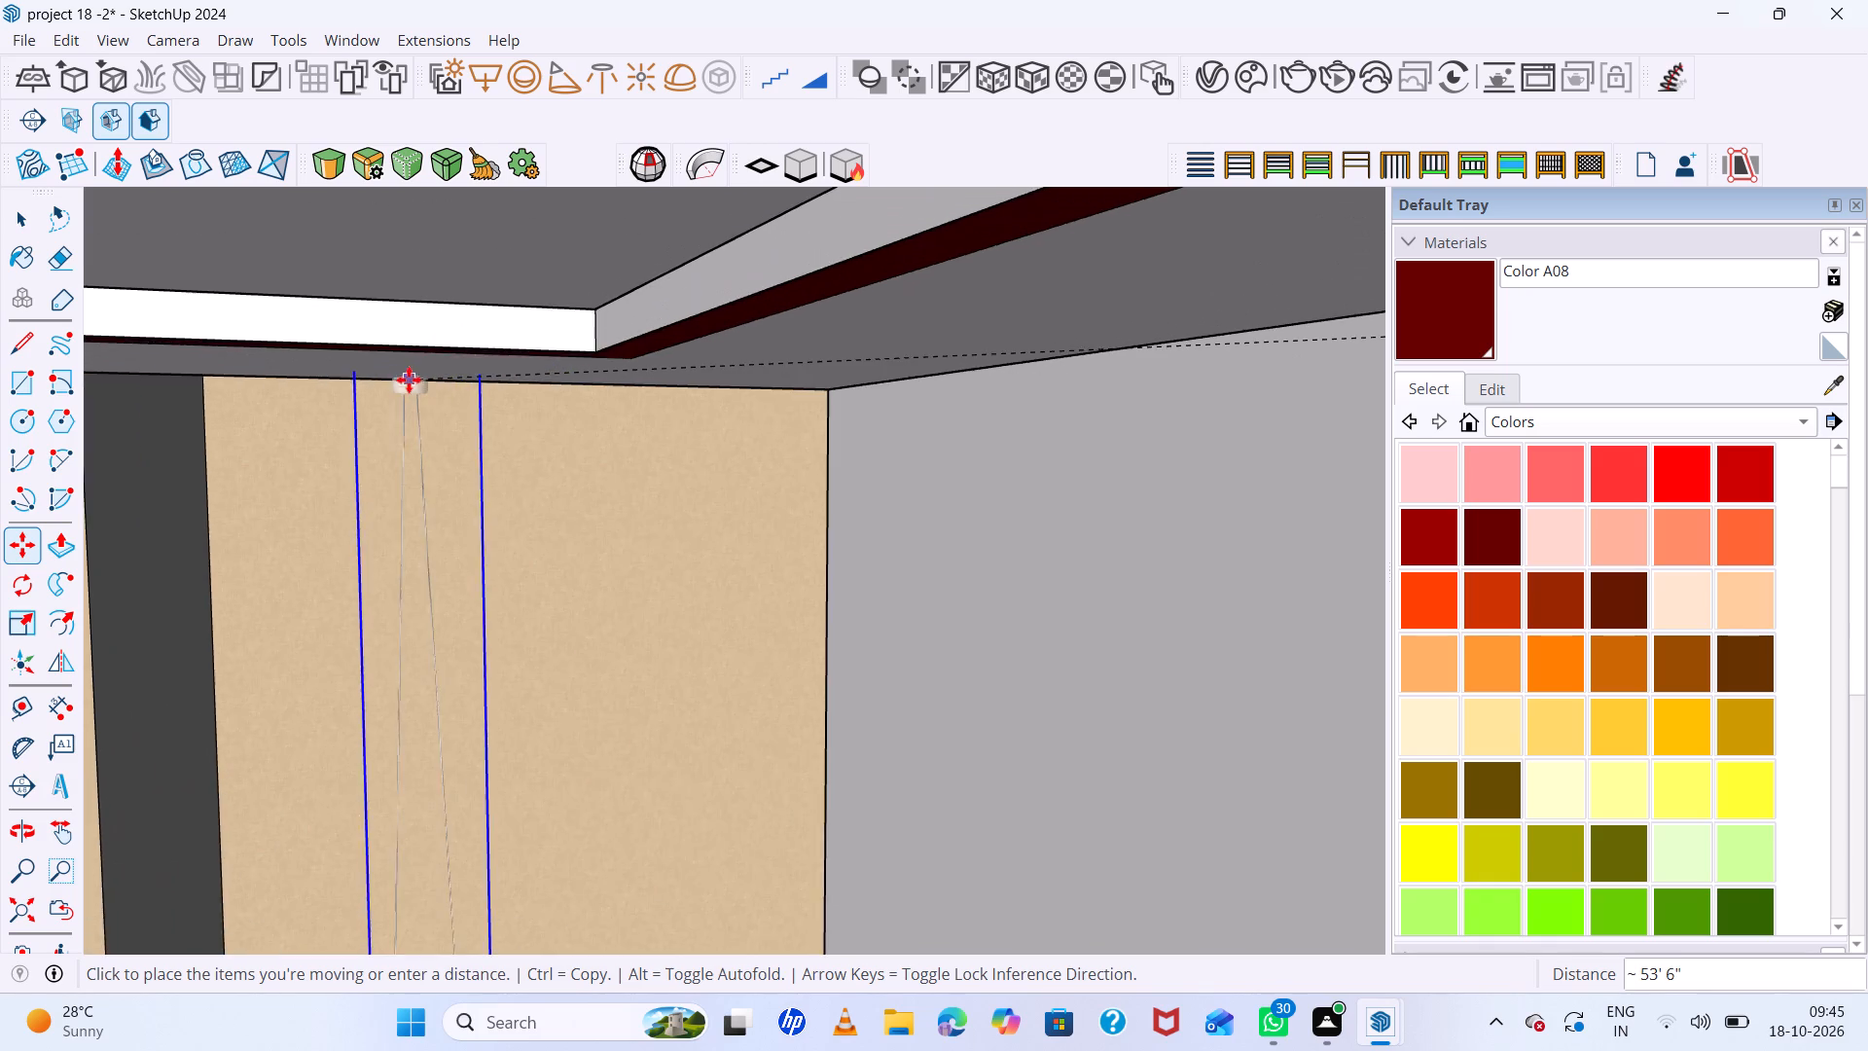
pyautogui.moveTo(410, 379); pyautogui.dragTo(558, 232, button='middle')
pyautogui.click(524, 246)
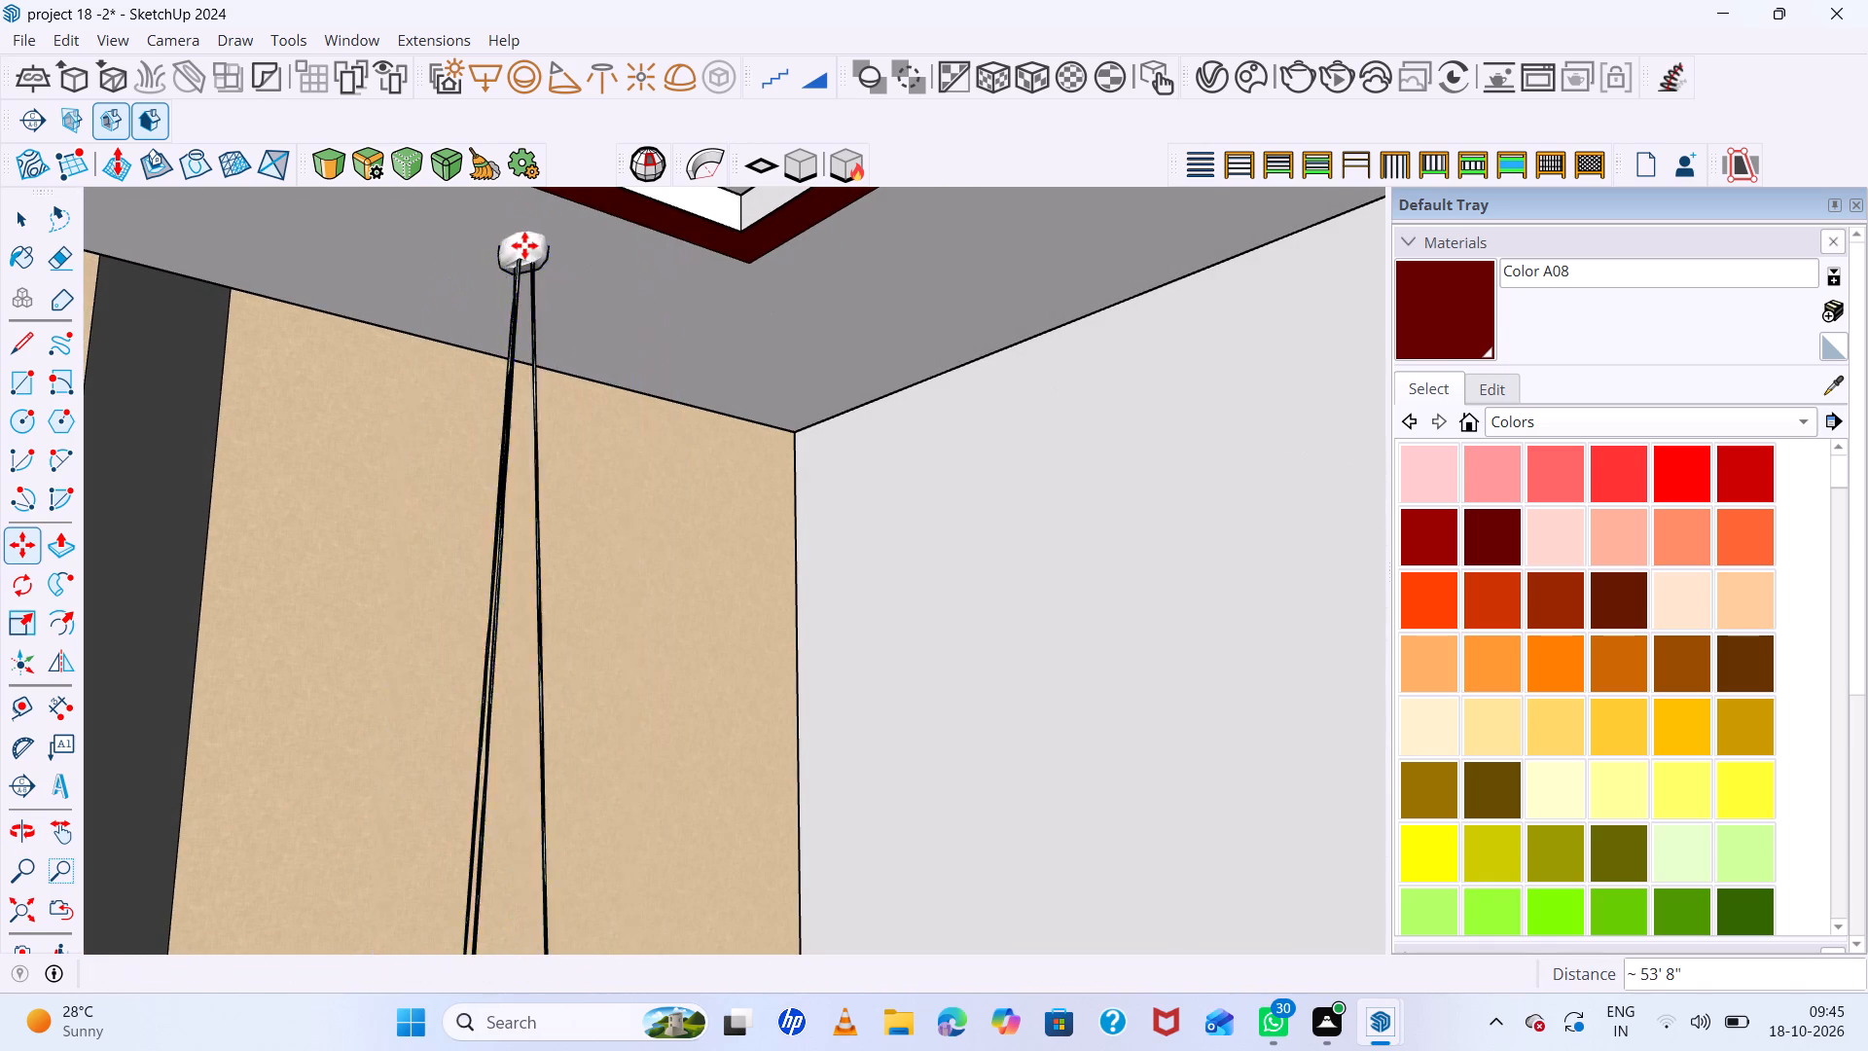
# Shorten the pendant along the blue axis by a factor of about 0.20 so it hangs above the bedside.
pyautogui.scroll(-20, 564, 371)
pyautogui.moveTo(579, 512); pyautogui.dragTo(517, 606, button='middle')
pyautogui.scroll(-6, 570, 565)
pyautogui.press('s')
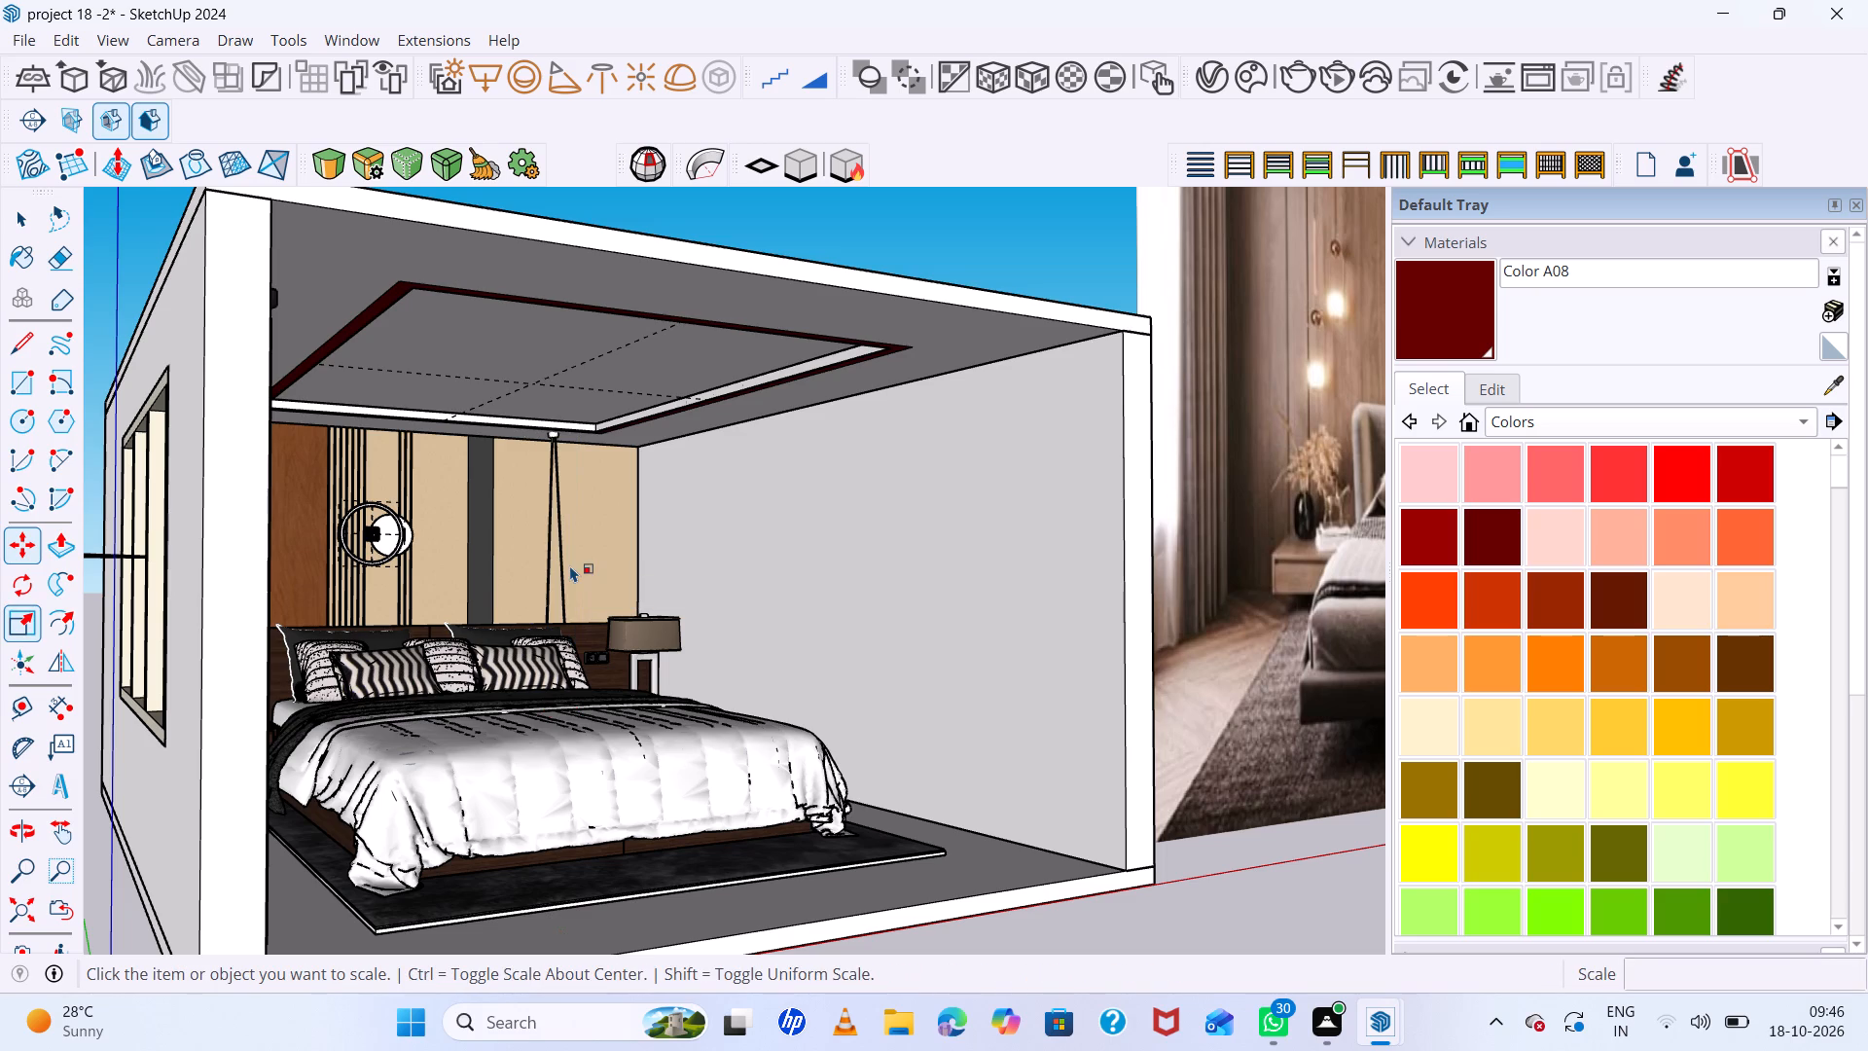
pyautogui.press('s')
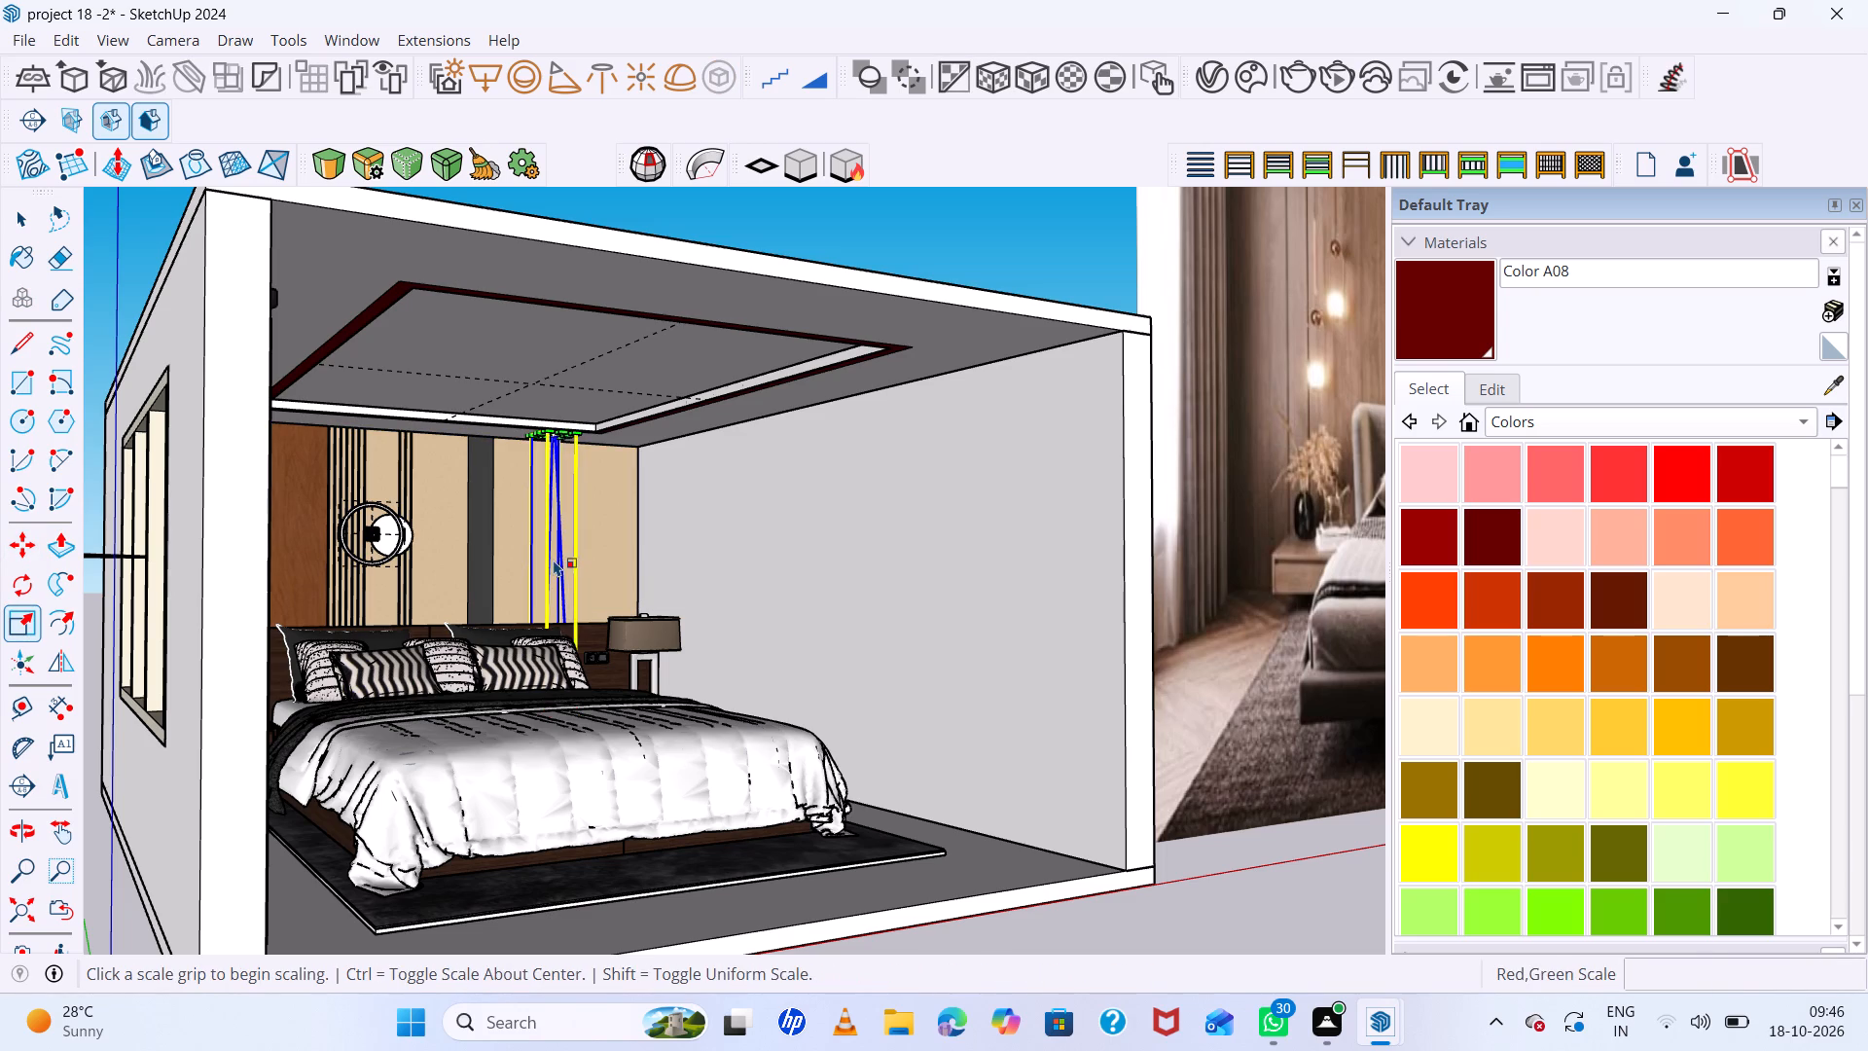
pyautogui.scroll(-5, 556, 570)
pyautogui.moveTo(580, 630); pyautogui.dragTo(543, 447, button='middle')
pyautogui.scroll(-7, 565, 702)
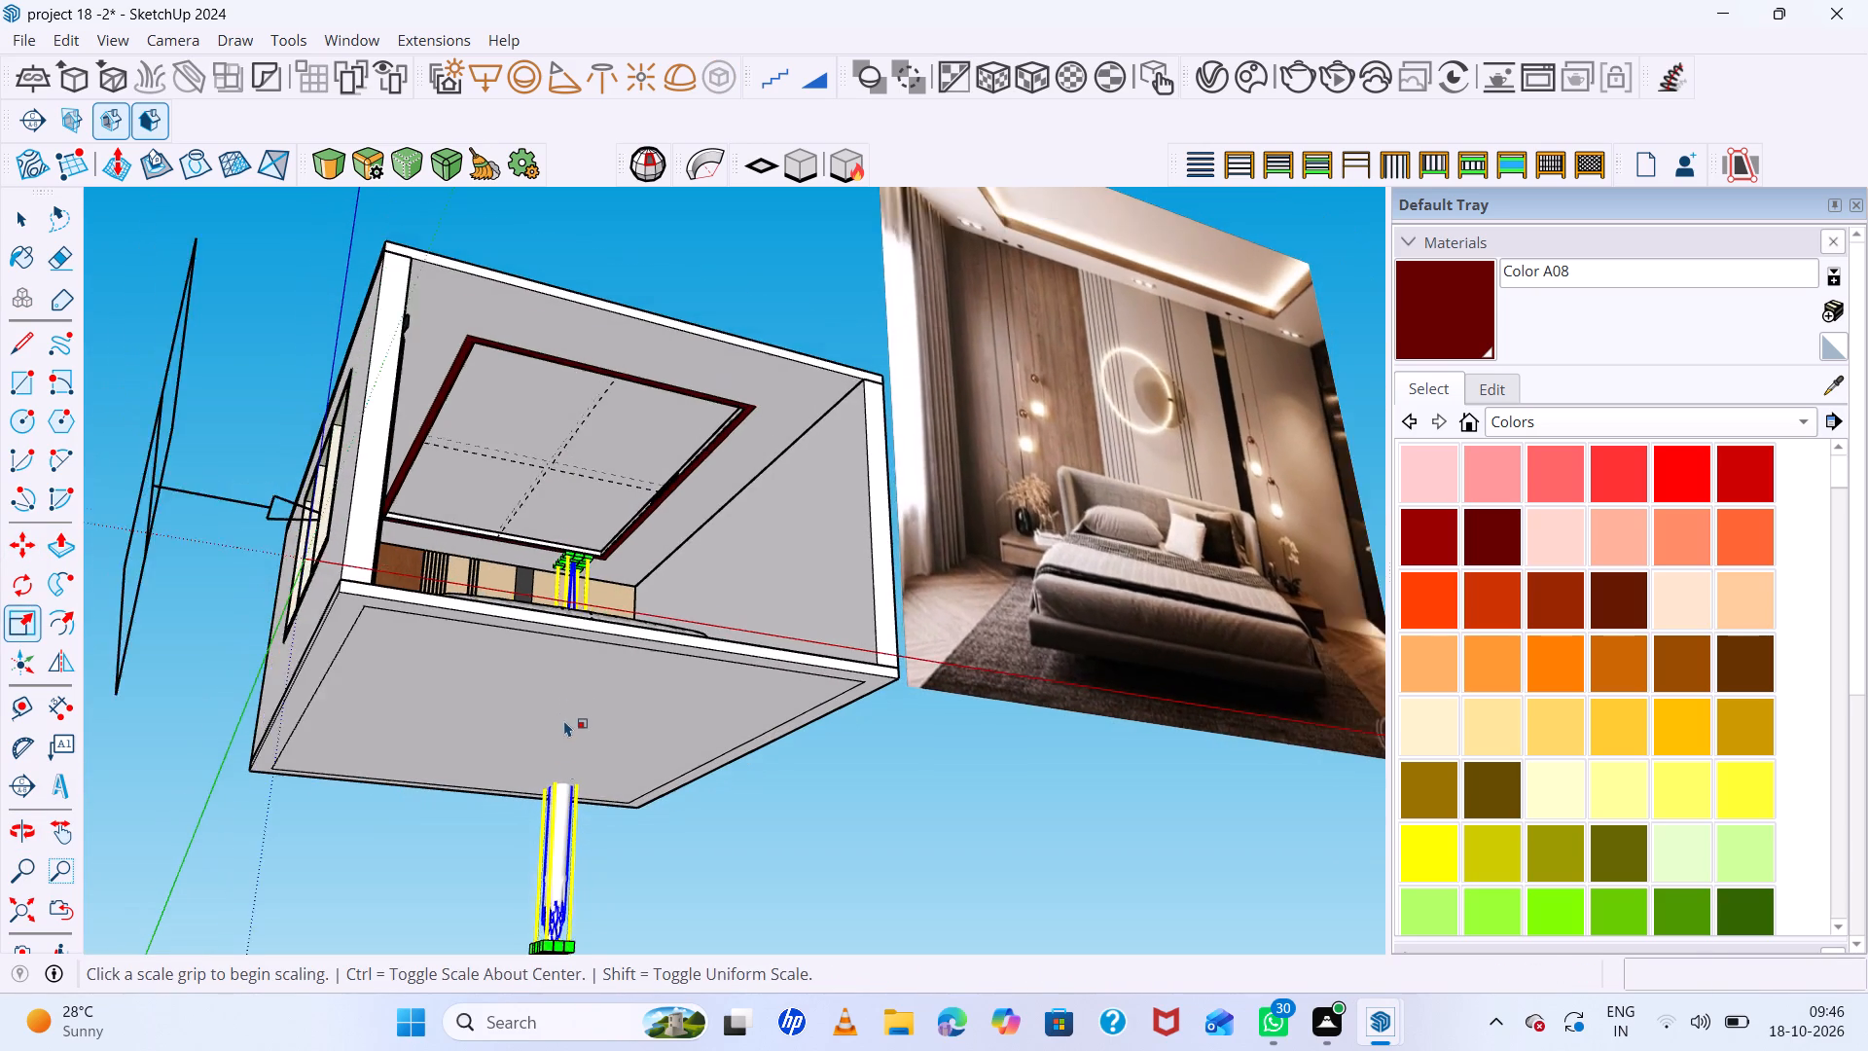
pyautogui.scroll(6, 530, 960)
pyautogui.scroll(19, 545, 944)
pyautogui.scroll(6, 559, 899)
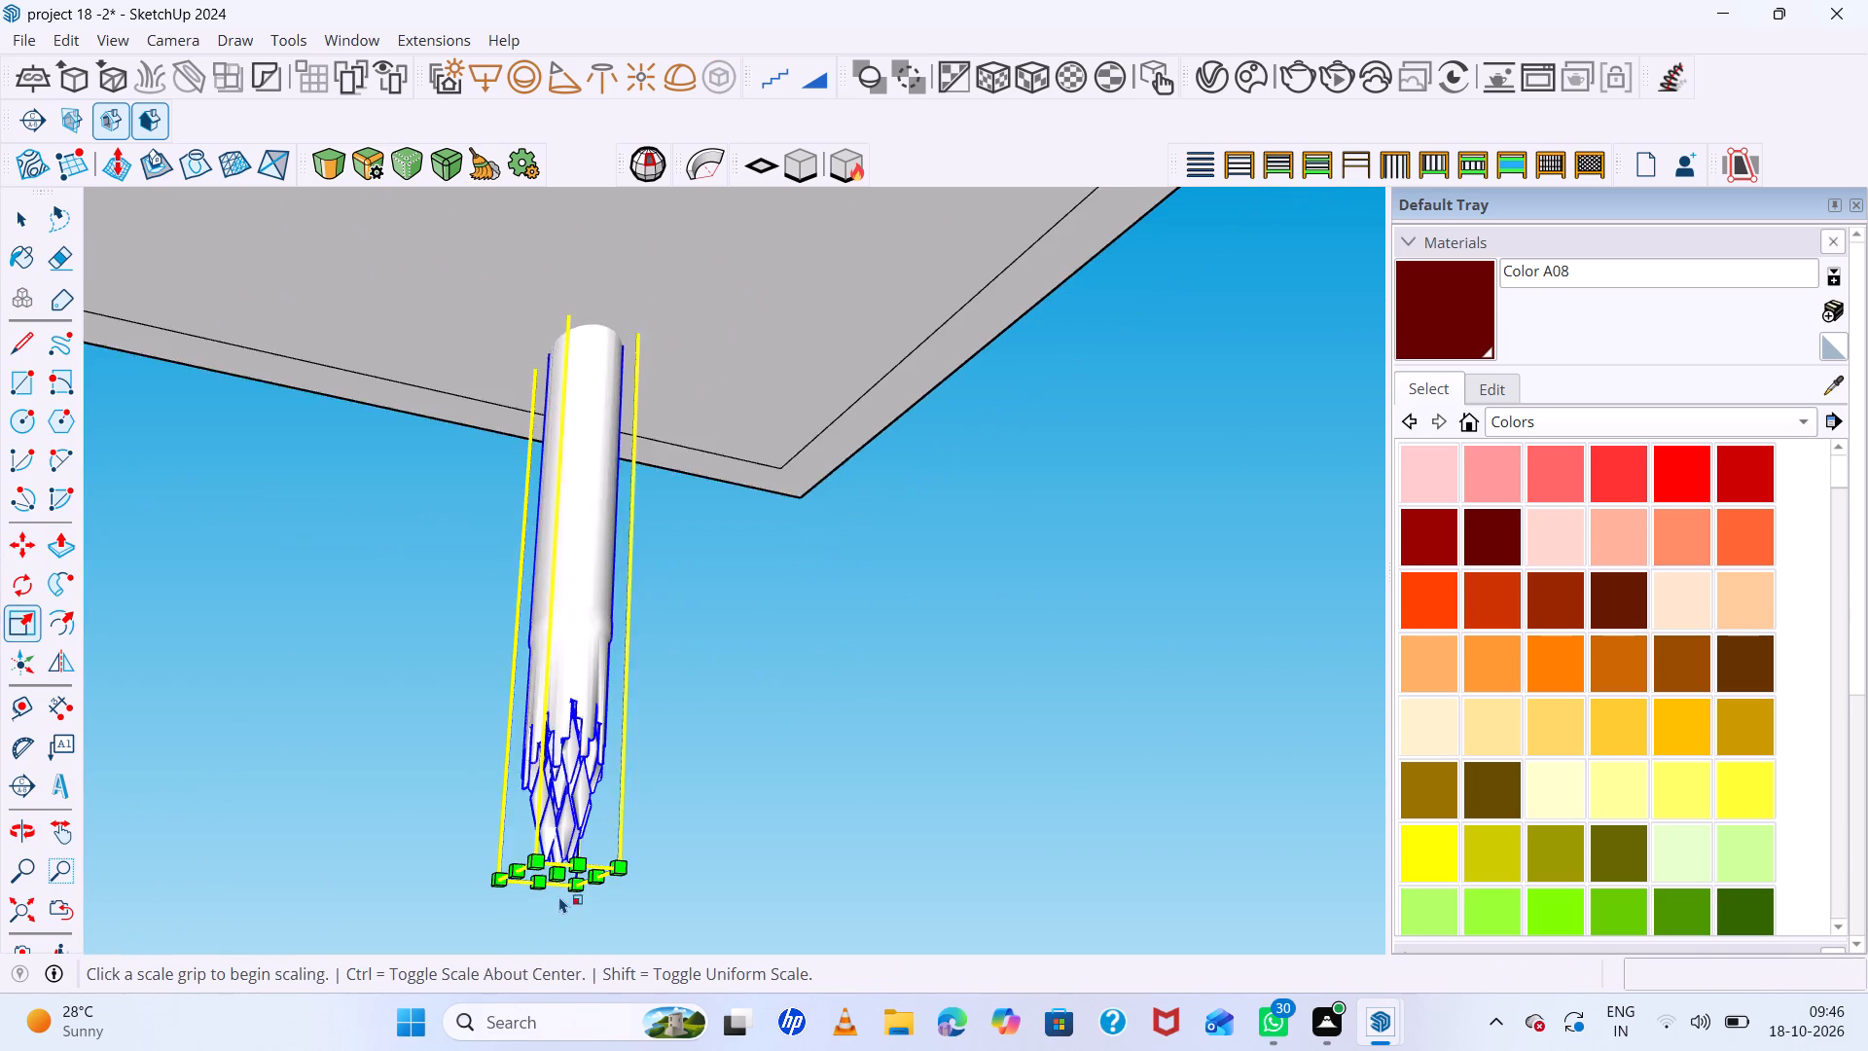
pyautogui.click(559, 869)
pyautogui.scroll(-18, 598, 642)
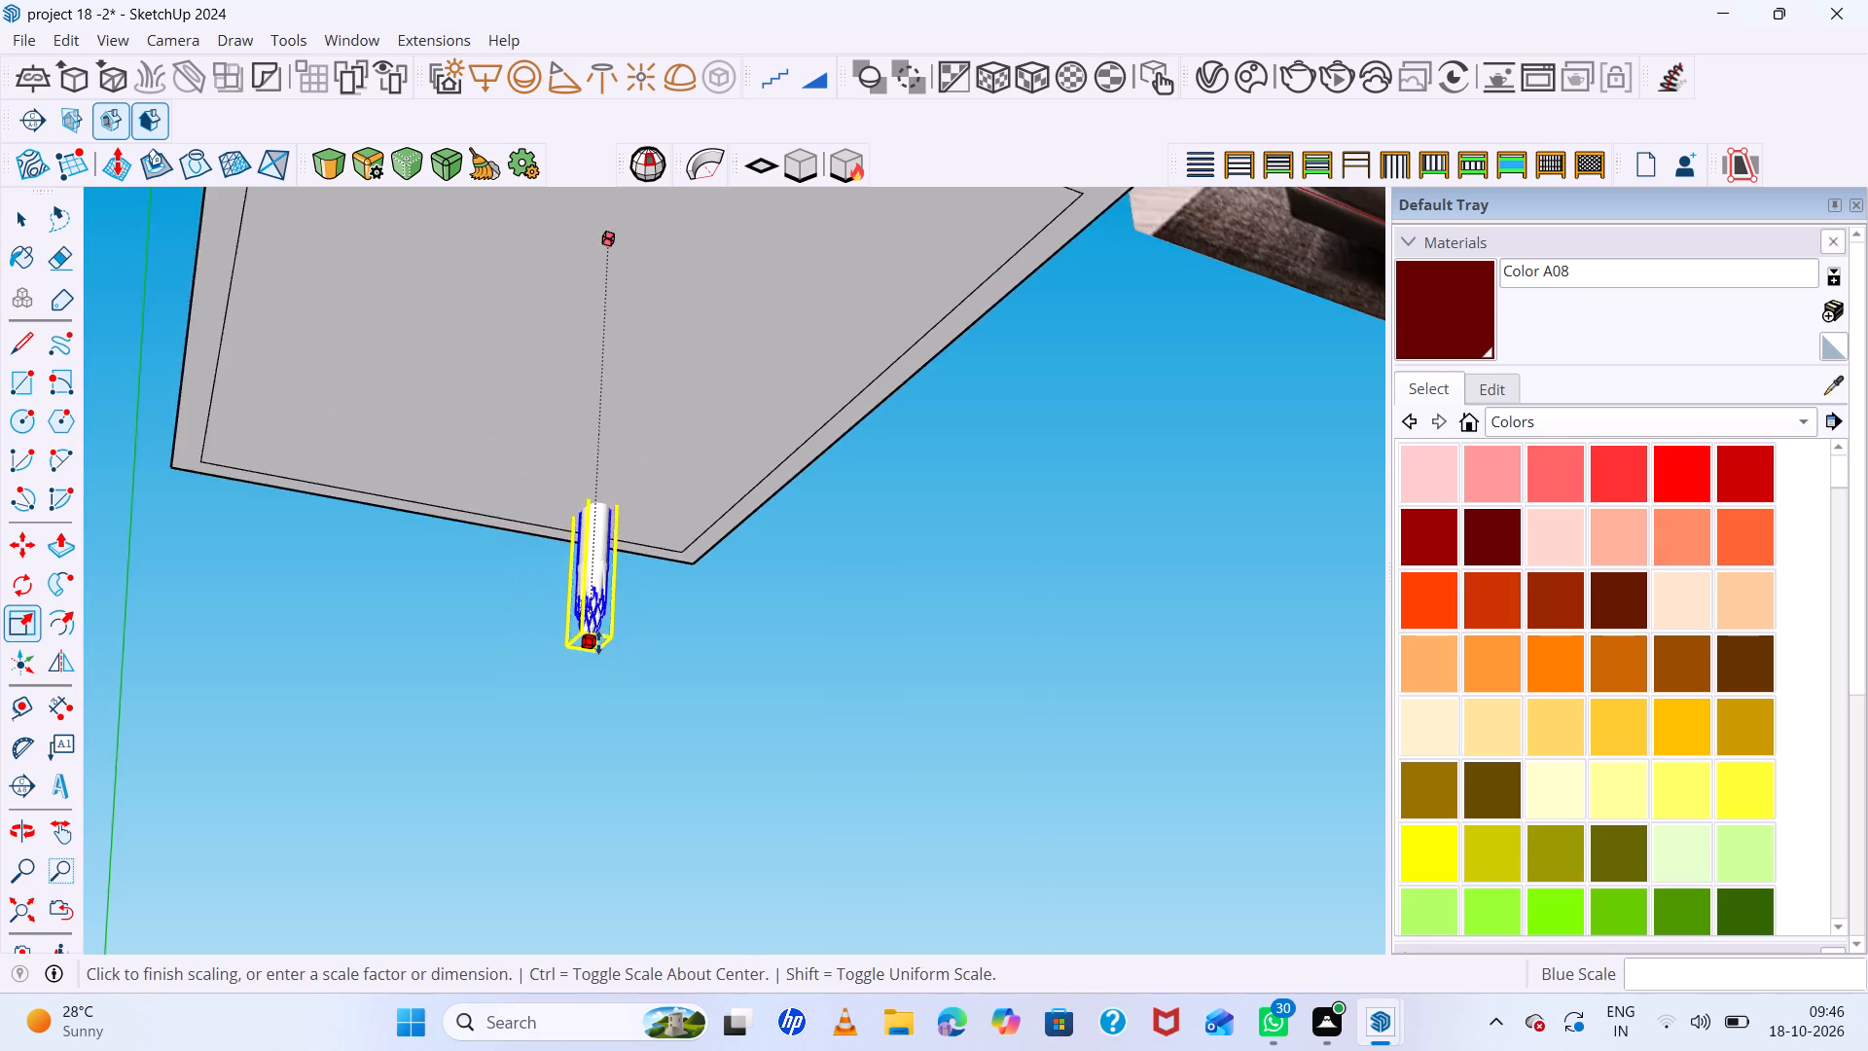
pyautogui.scroll(-3, 598, 642)
pyautogui.moveTo(598, 642); pyautogui.dragTo(542, 871, button='middle')
pyautogui.middleClick(542, 871)
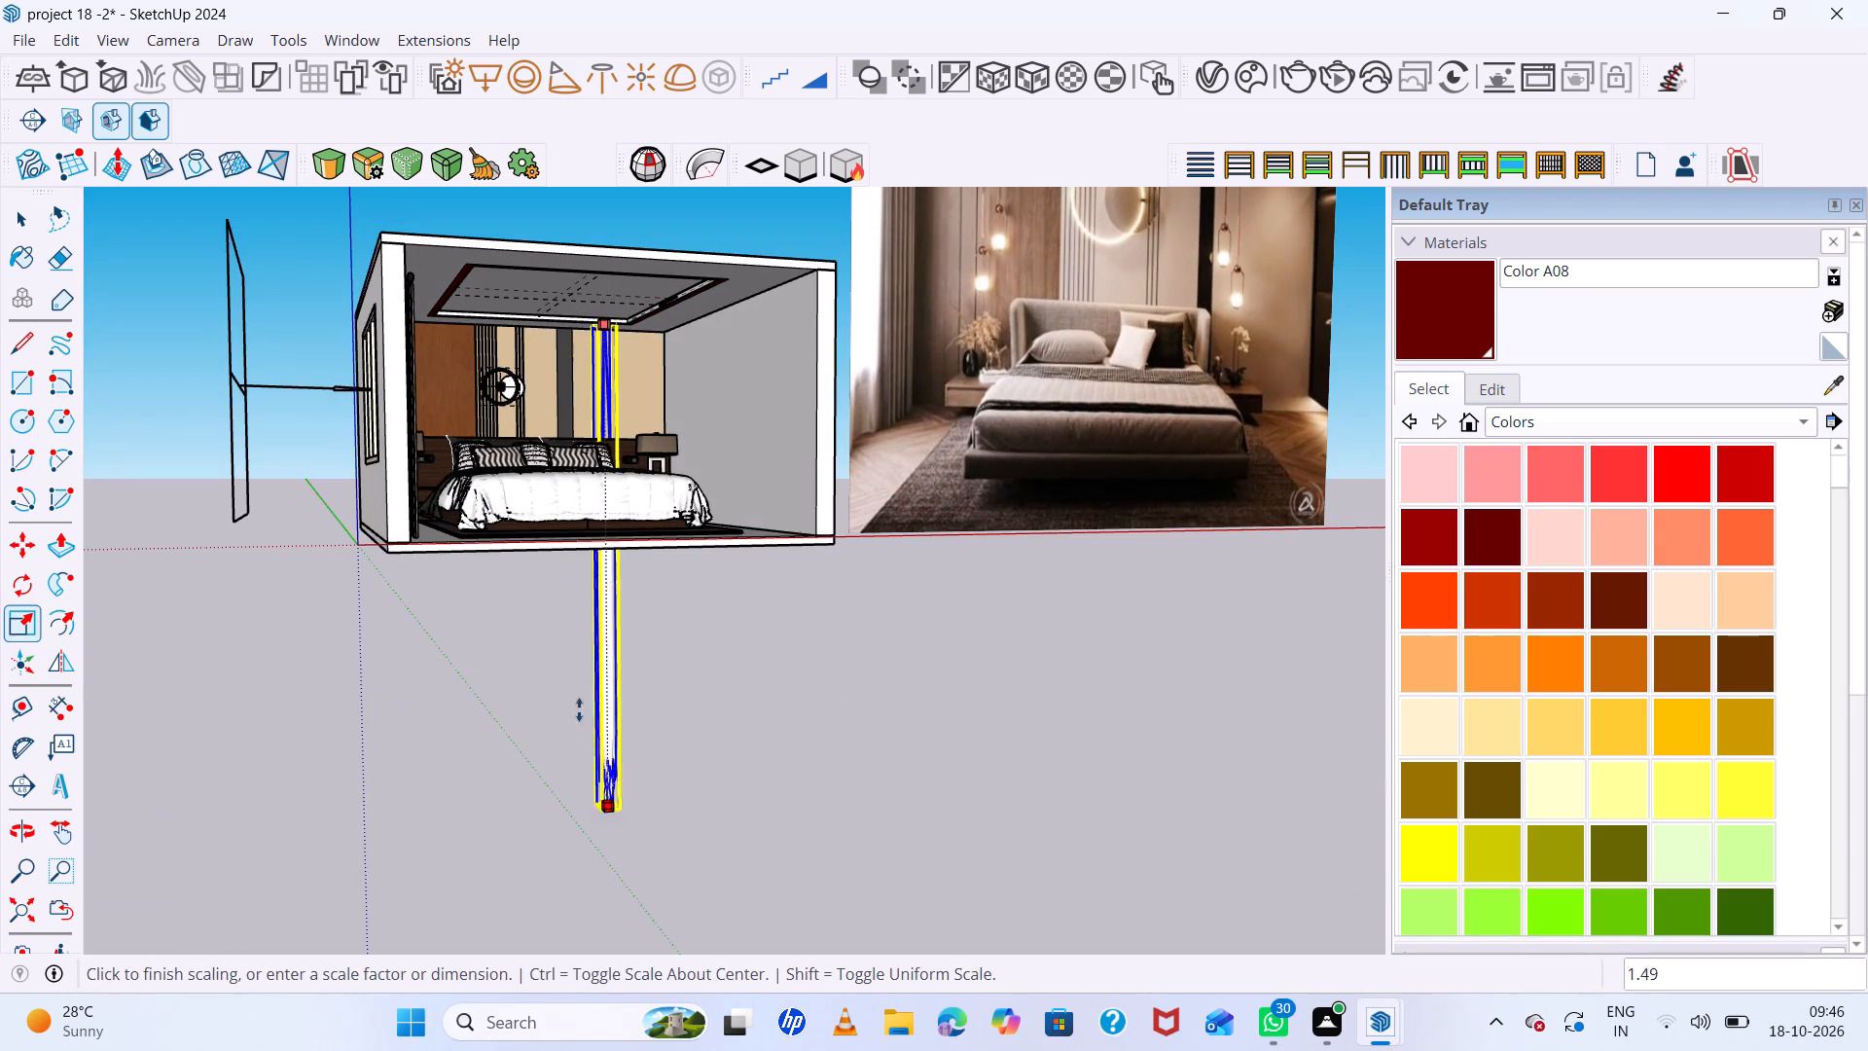
pyautogui.scroll(17, 616, 378)
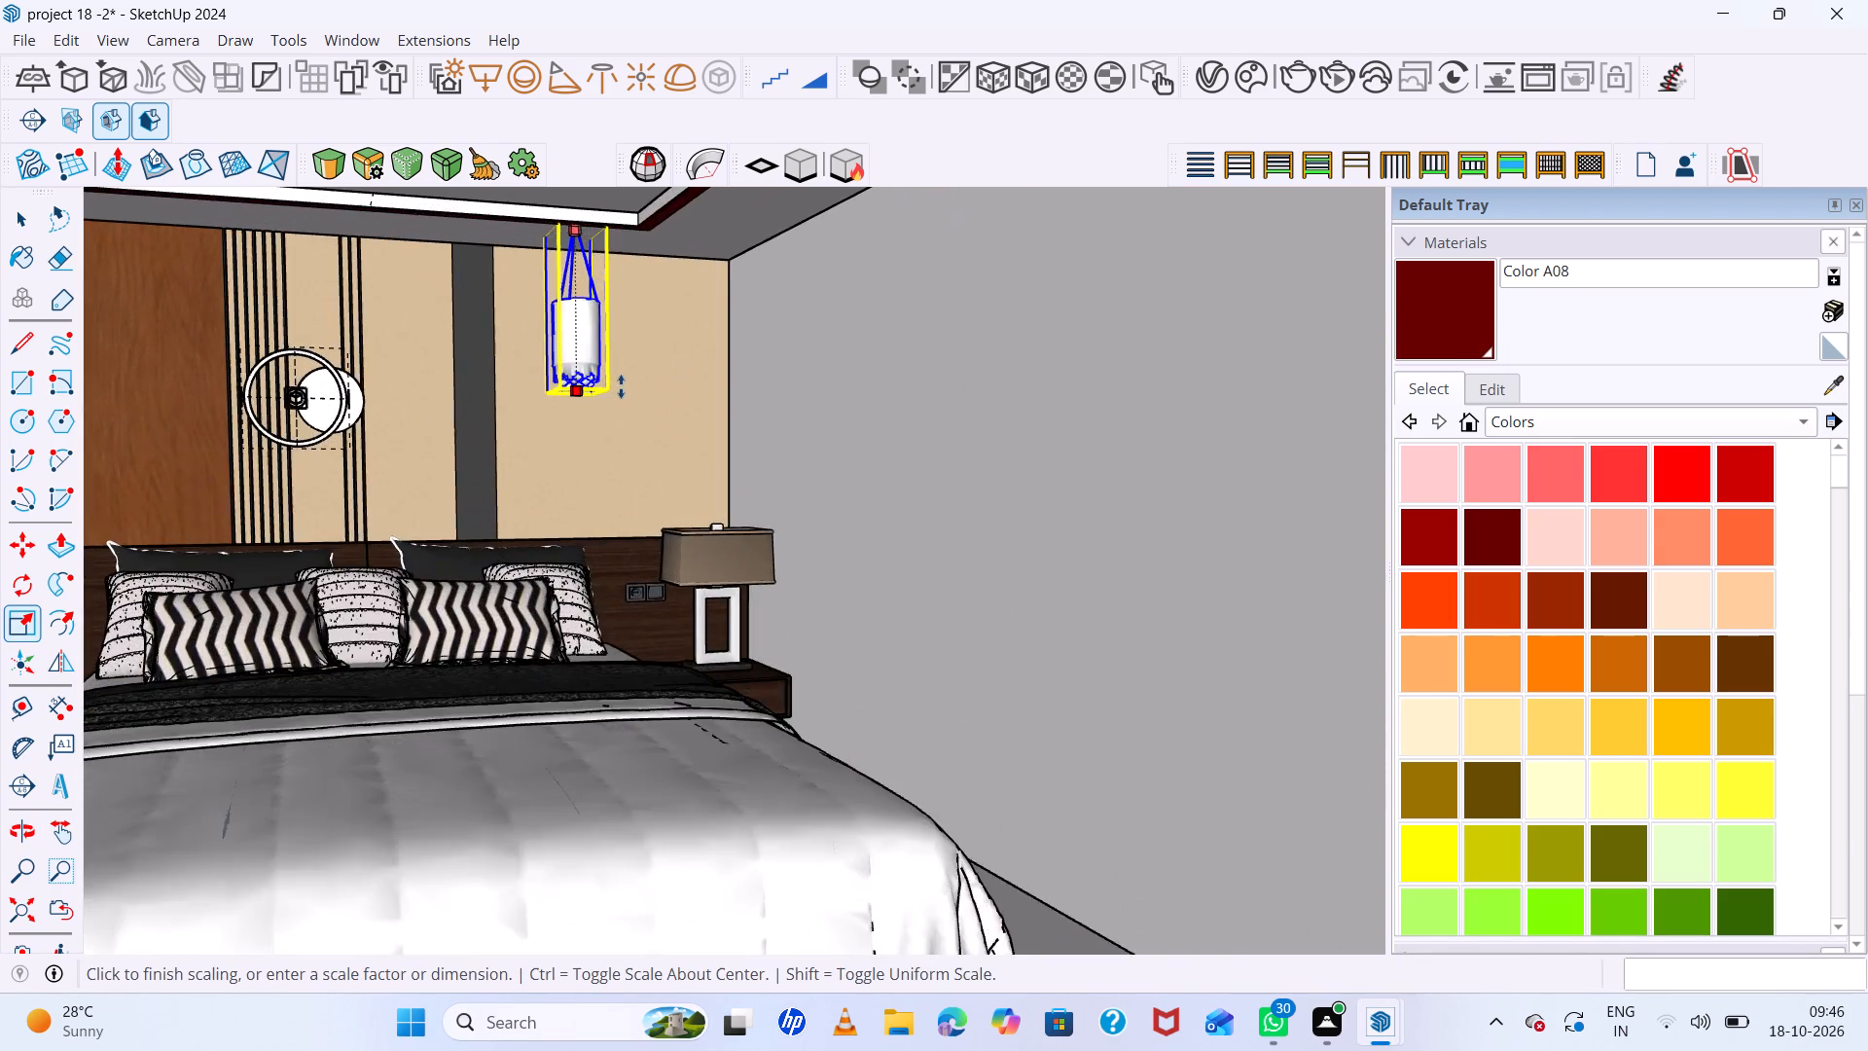
pyautogui.scroll(5, 615, 399)
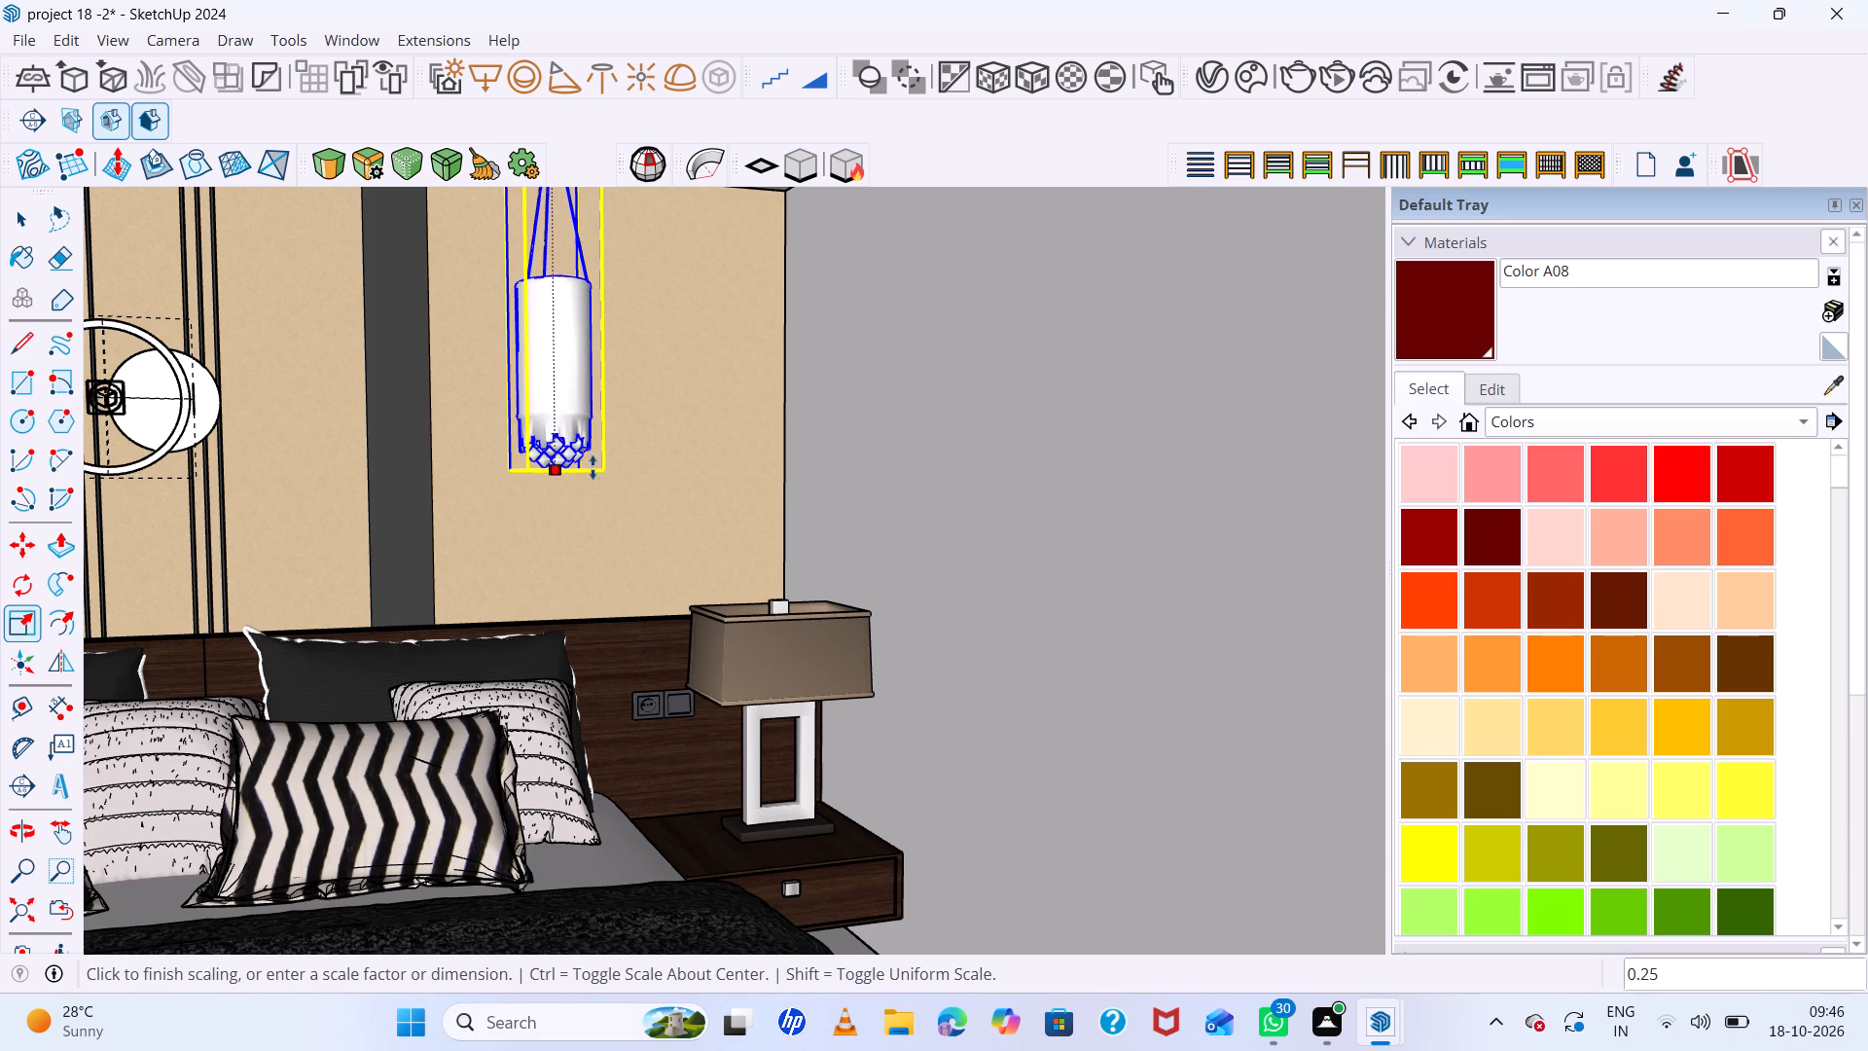
pyautogui.scroll(-10, 595, 422)
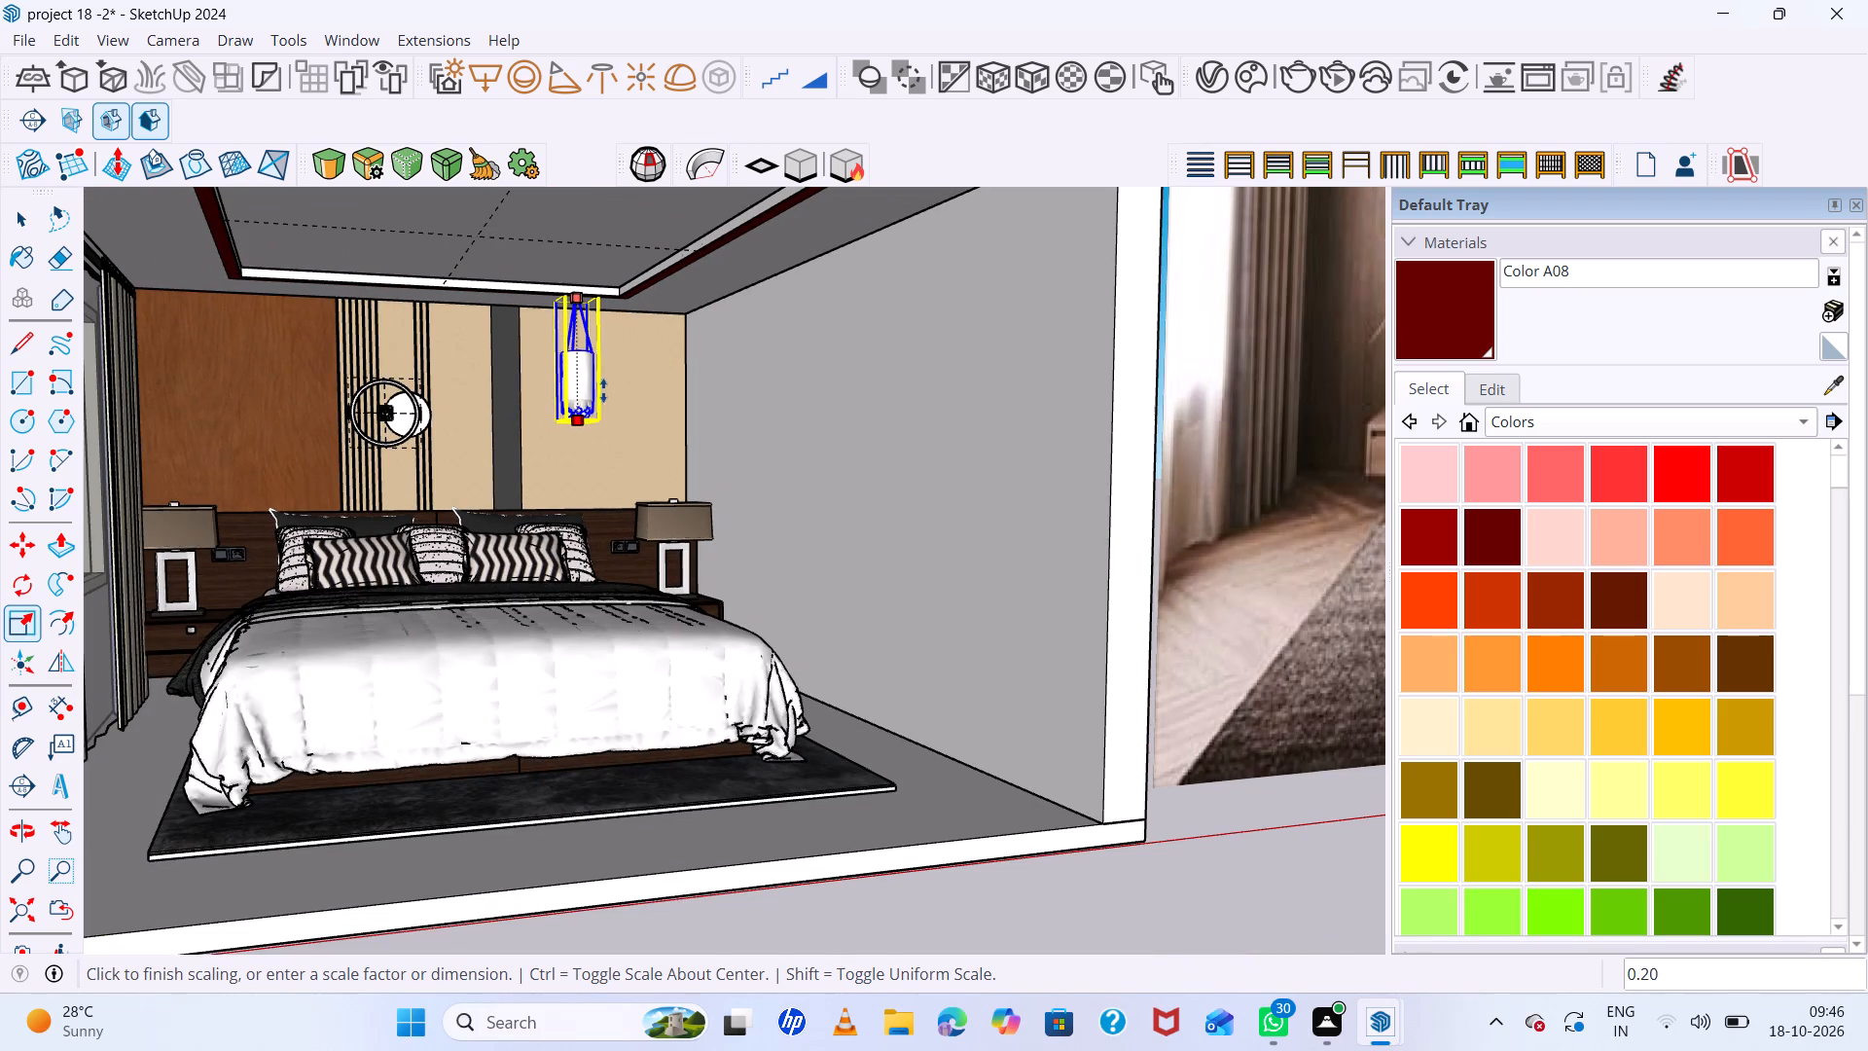
pyautogui.click(603, 387)
# Move the shortened pendant straight down about 3" from its canopy, beside the back wall.
pyautogui.scroll(20, 596, 338)
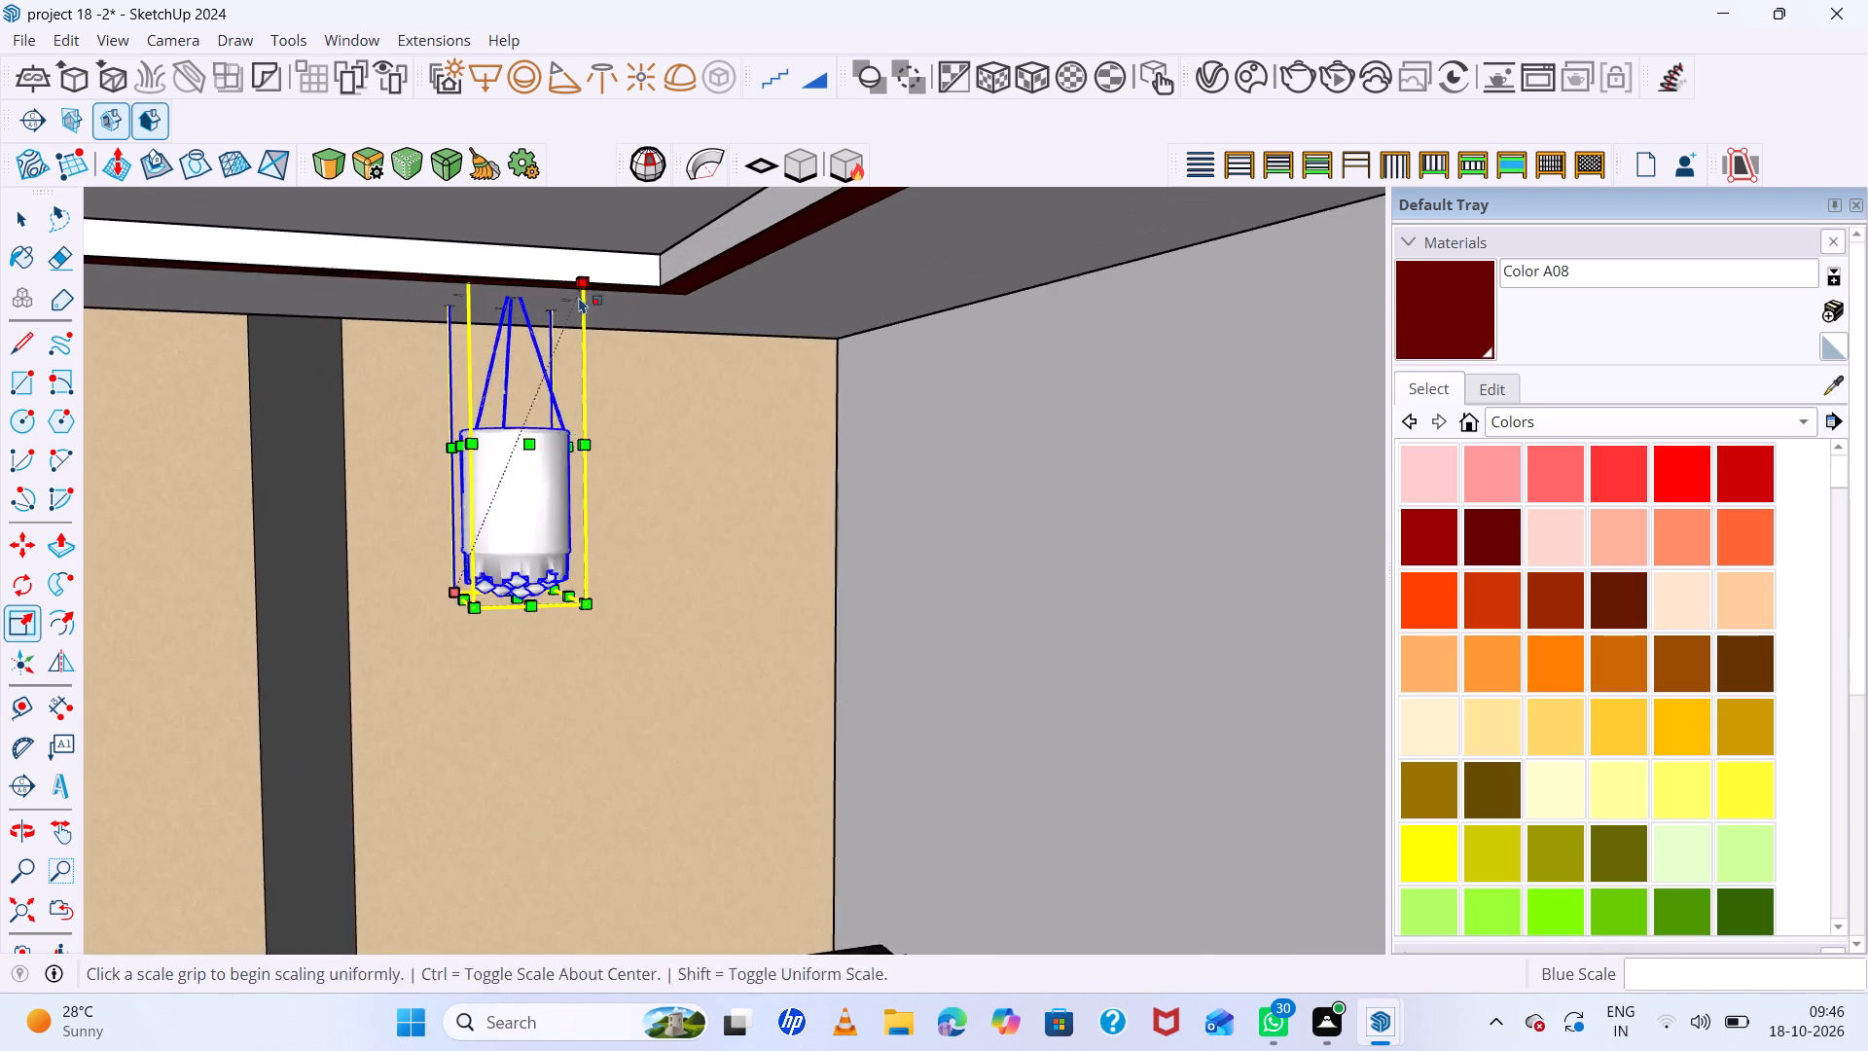
pyautogui.scroll(5, 579, 297)
pyautogui.scroll(-5, 541, 333)
pyautogui.press('m')
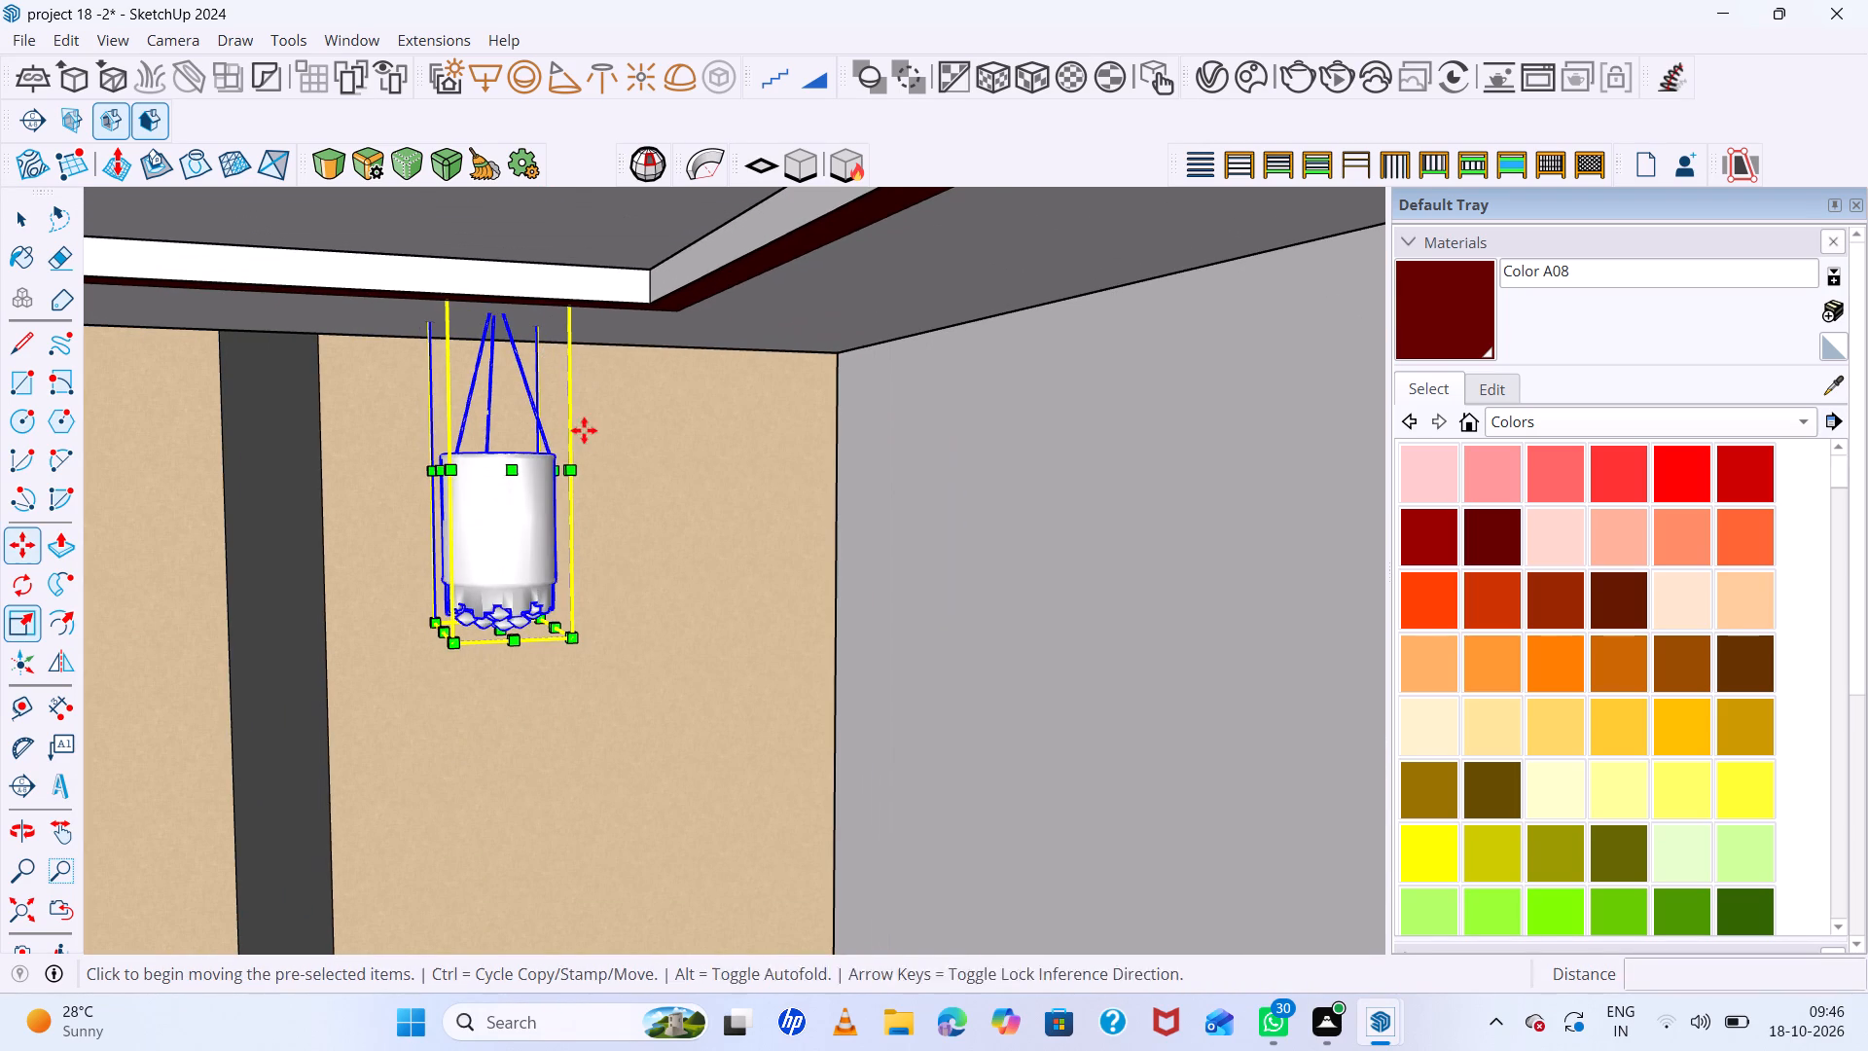
pyautogui.click(505, 307)
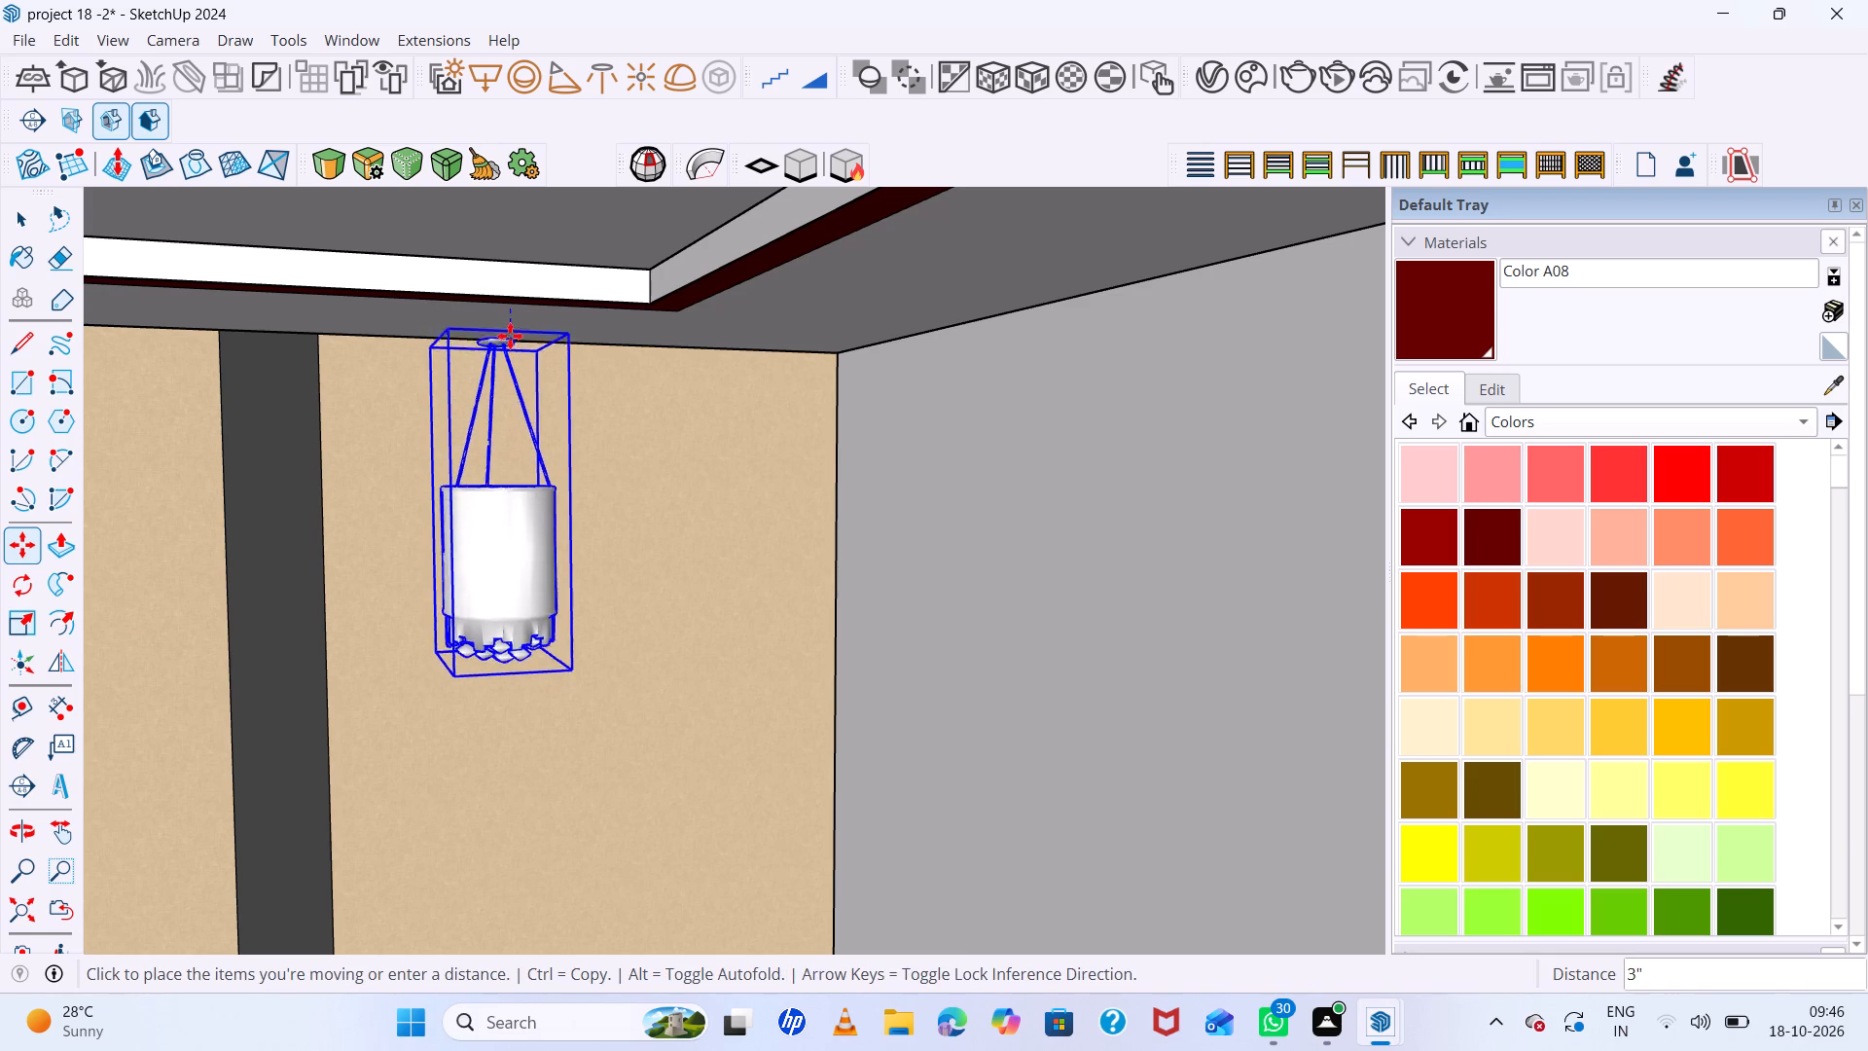
pyautogui.click(508, 344)
# Narrow the pendant by a factor of about 0.39 along the green axis and about 0.65 along the red axis.
pyautogui.scroll(5, 531, 344)
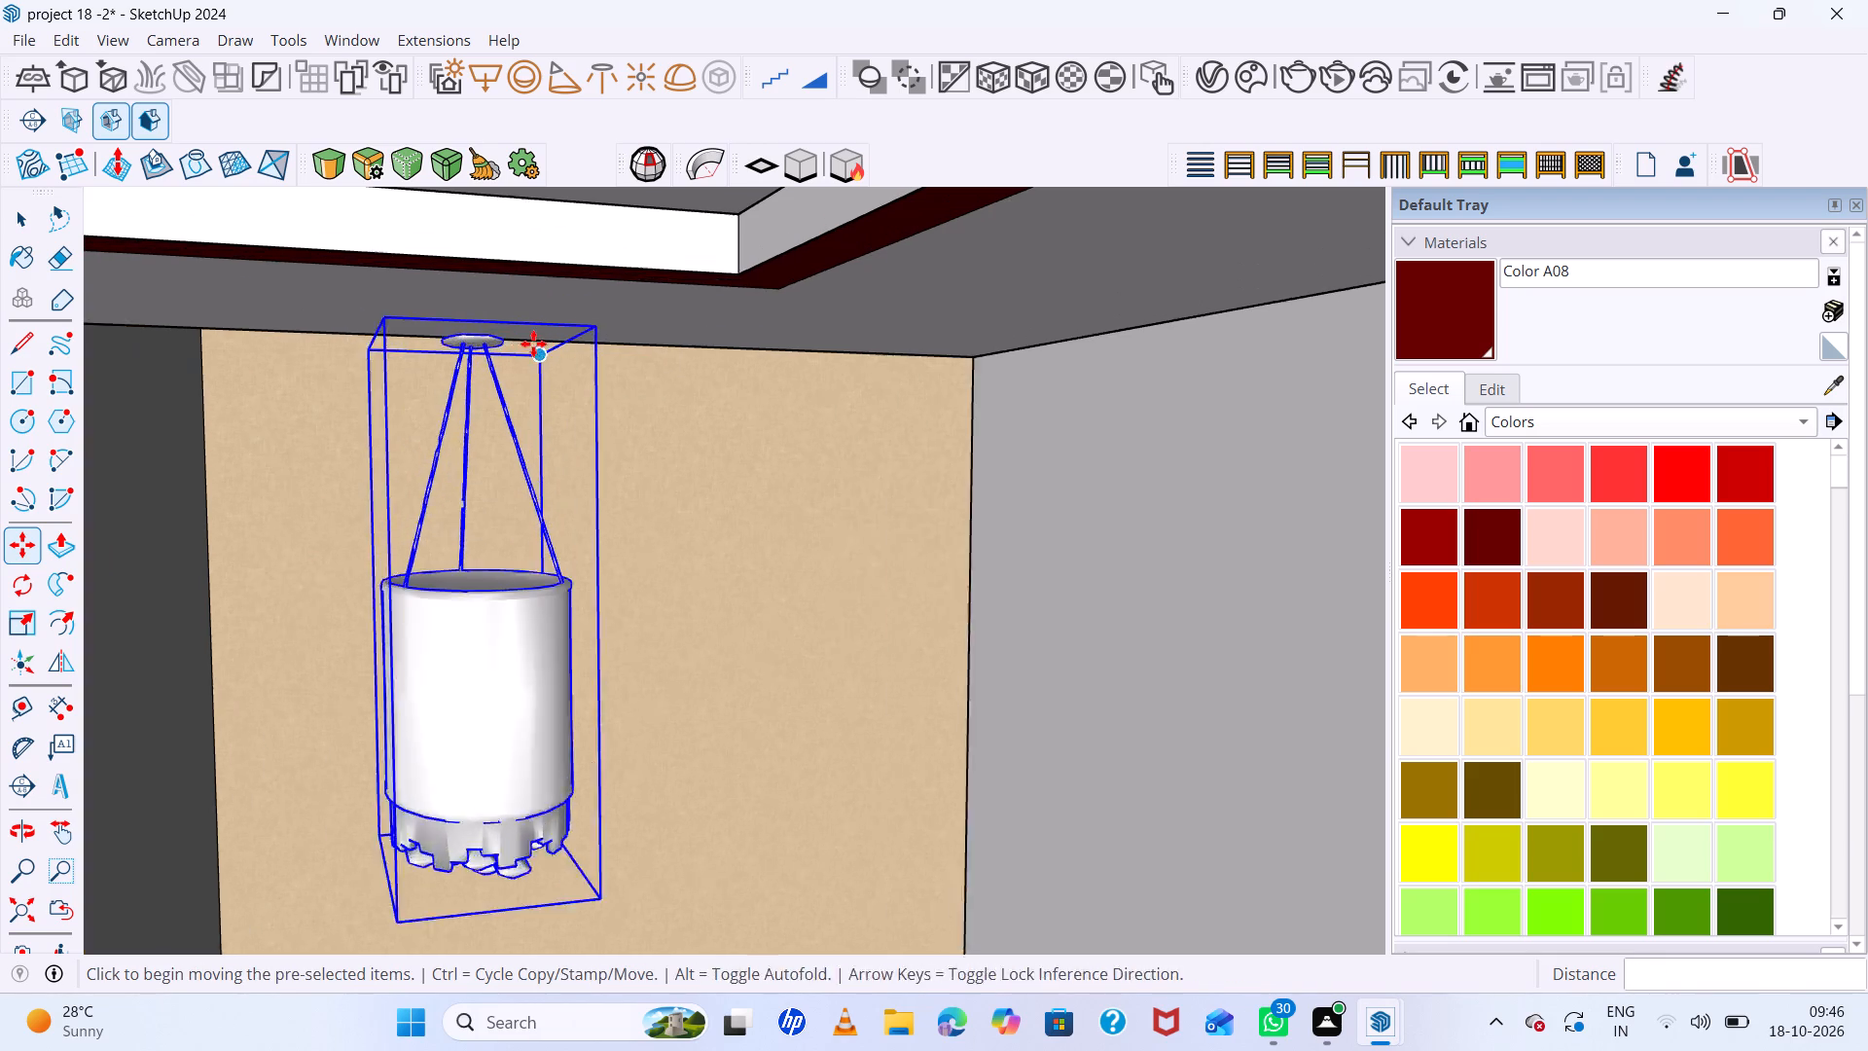
pyautogui.moveTo(474, 345); pyautogui.dragTo(810, 342, button='middle')
pyautogui.scroll(-6, 711, 378)
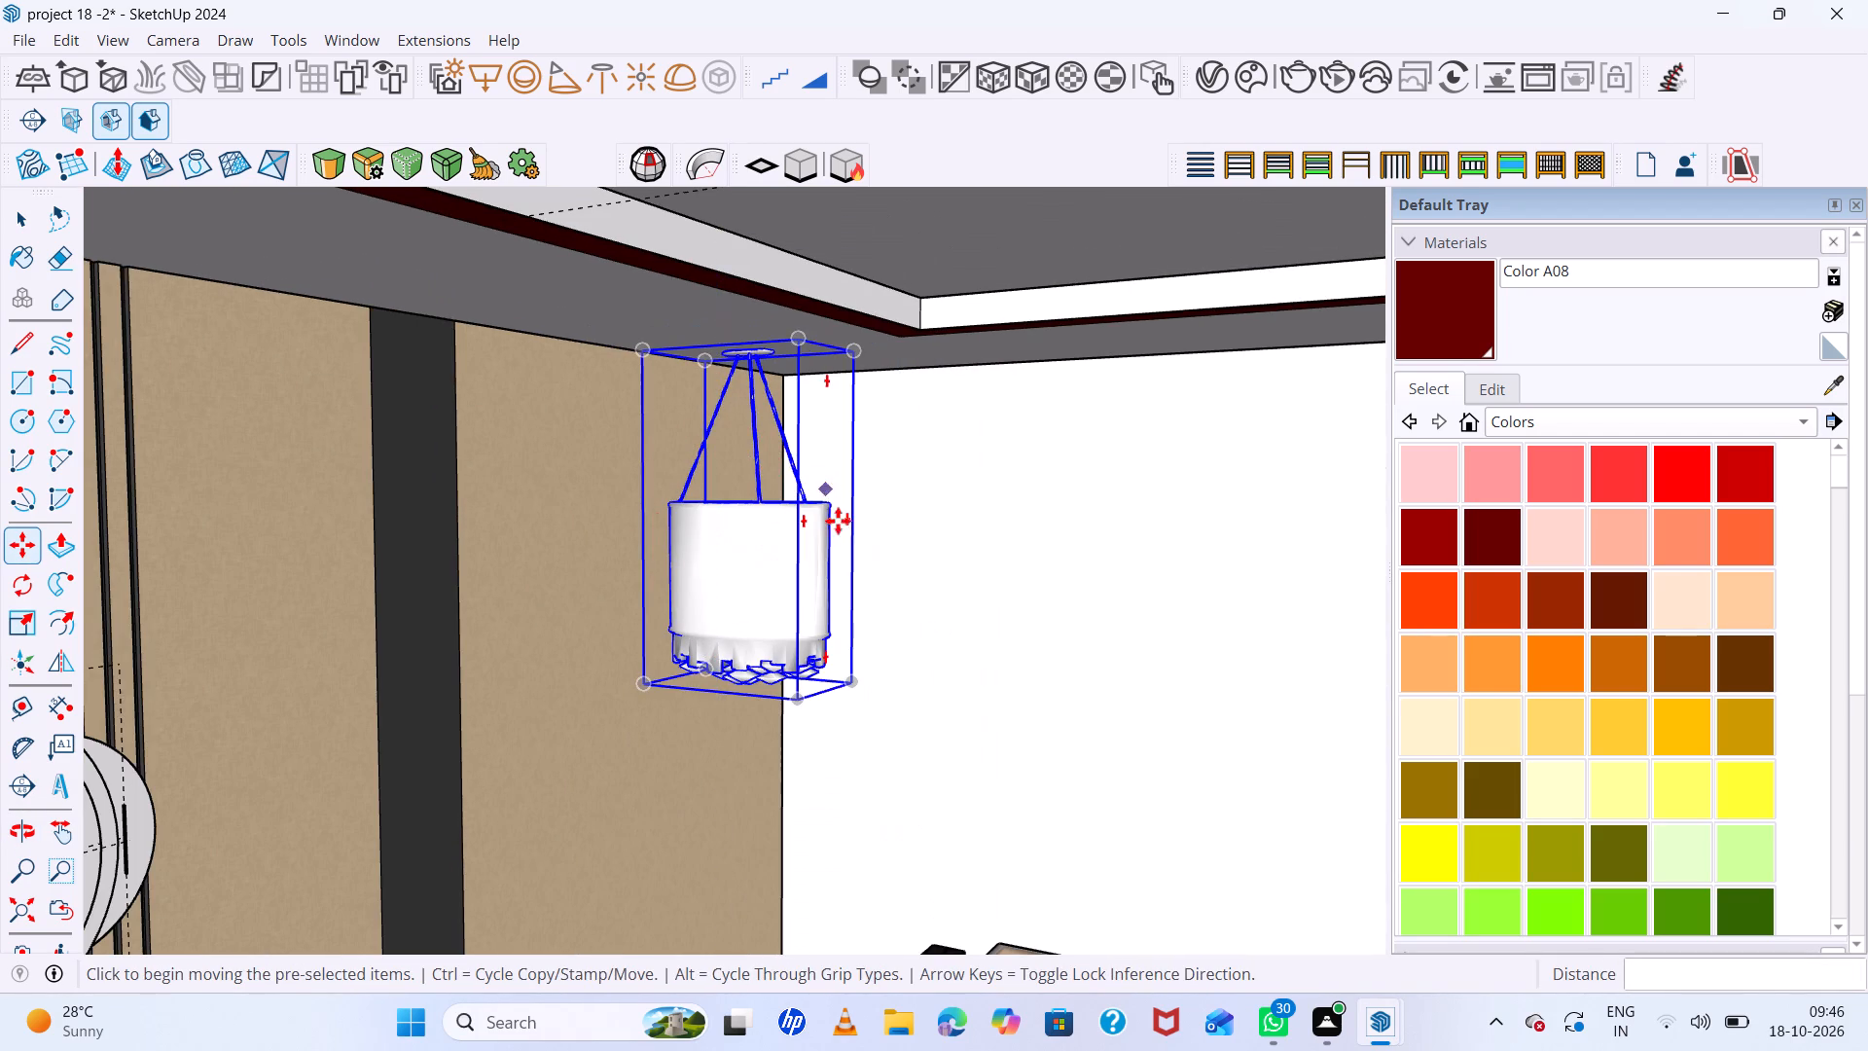
pyautogui.press('s')
pyautogui.click(831, 519)
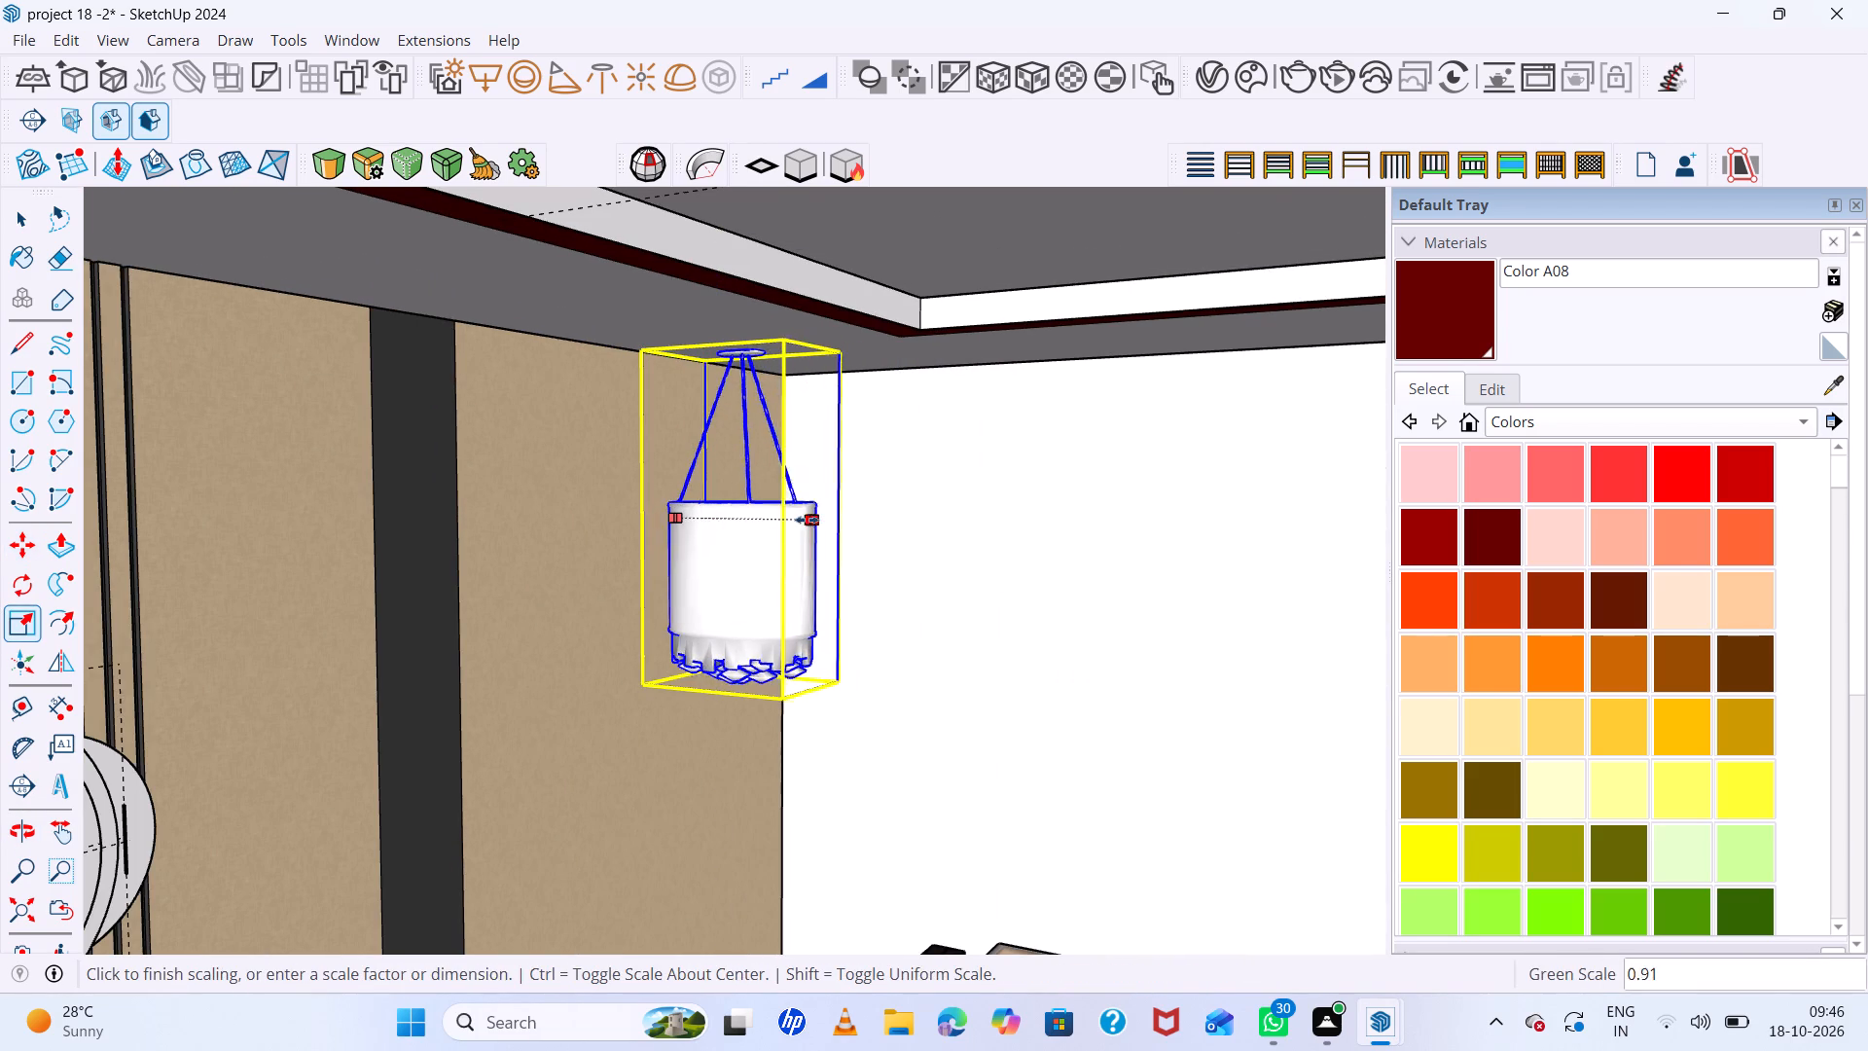
pyautogui.doubleClick(729, 549)
pyautogui.doubleClick(674, 525)
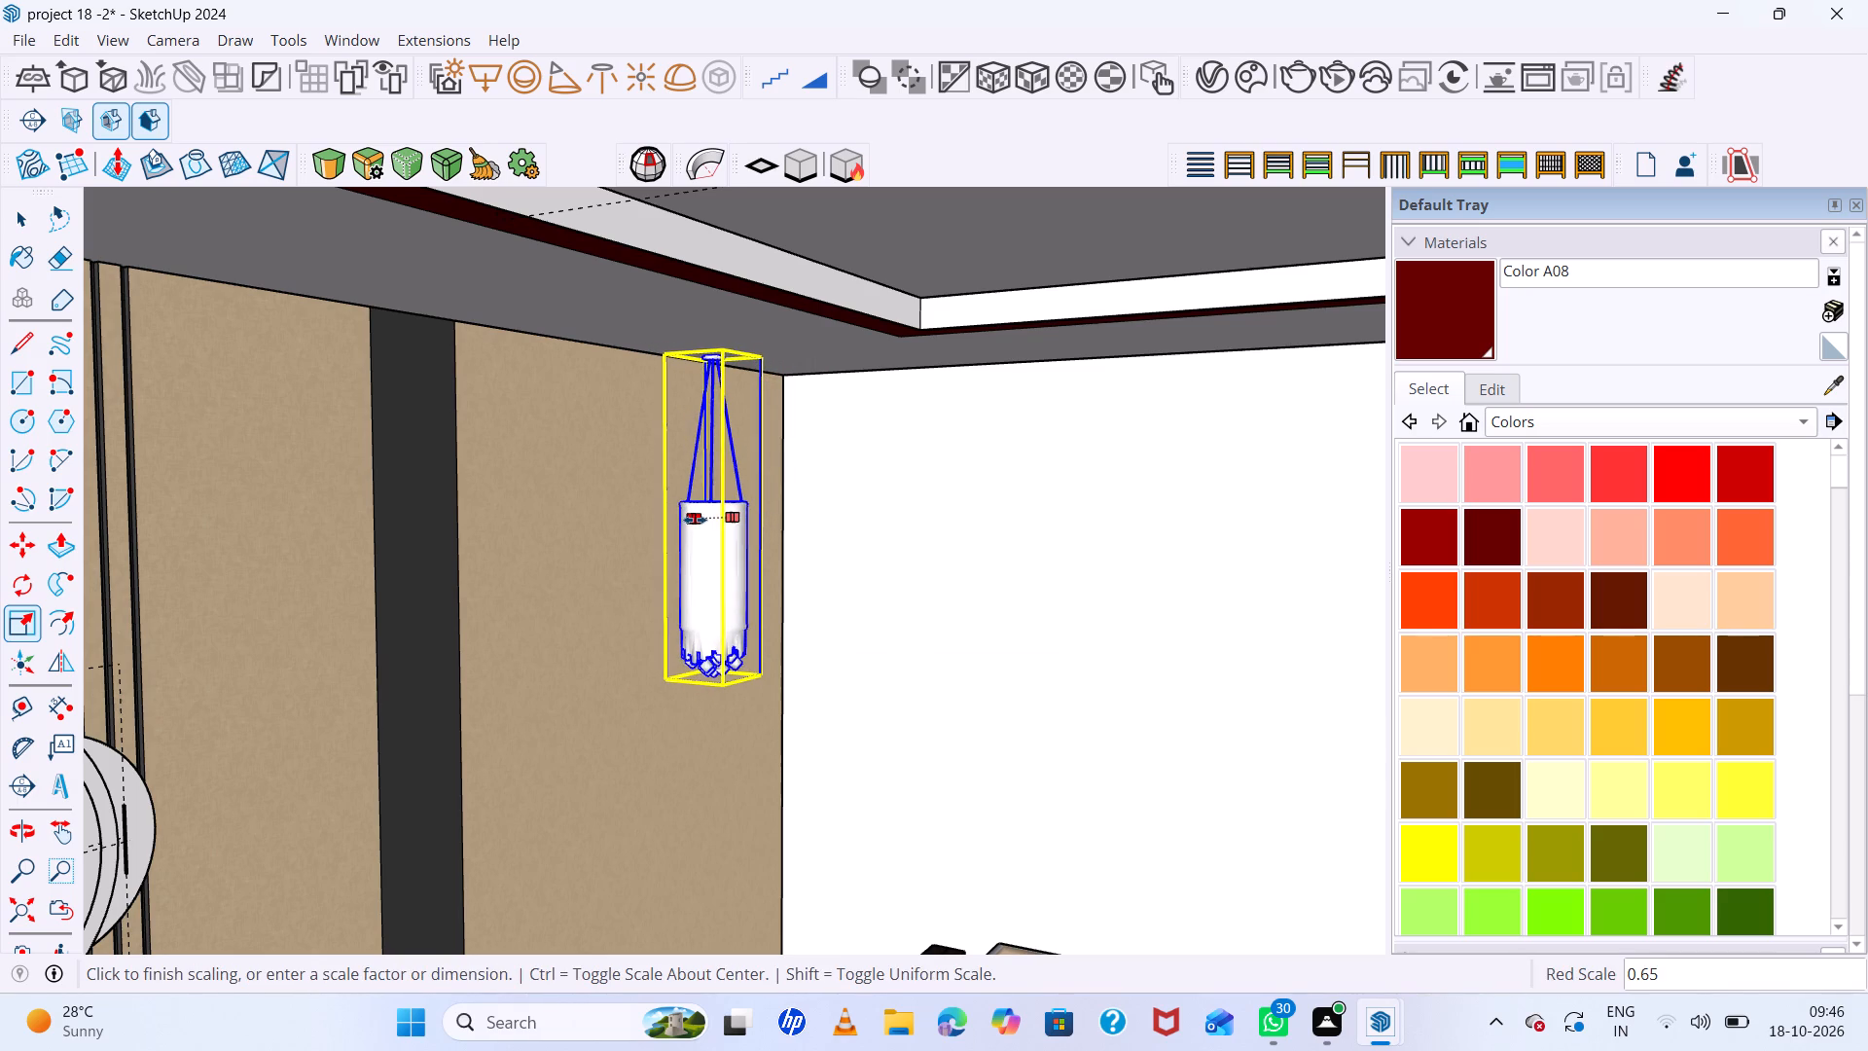
pyautogui.doubleClick(696, 520)
# Lengthen the pendant downward along the blue axis by a factor of about 1.21.
pyautogui.moveTo(737, 610); pyautogui.dragTo(611, 423, button='middle')
pyautogui.scroll(5, 735, 703)
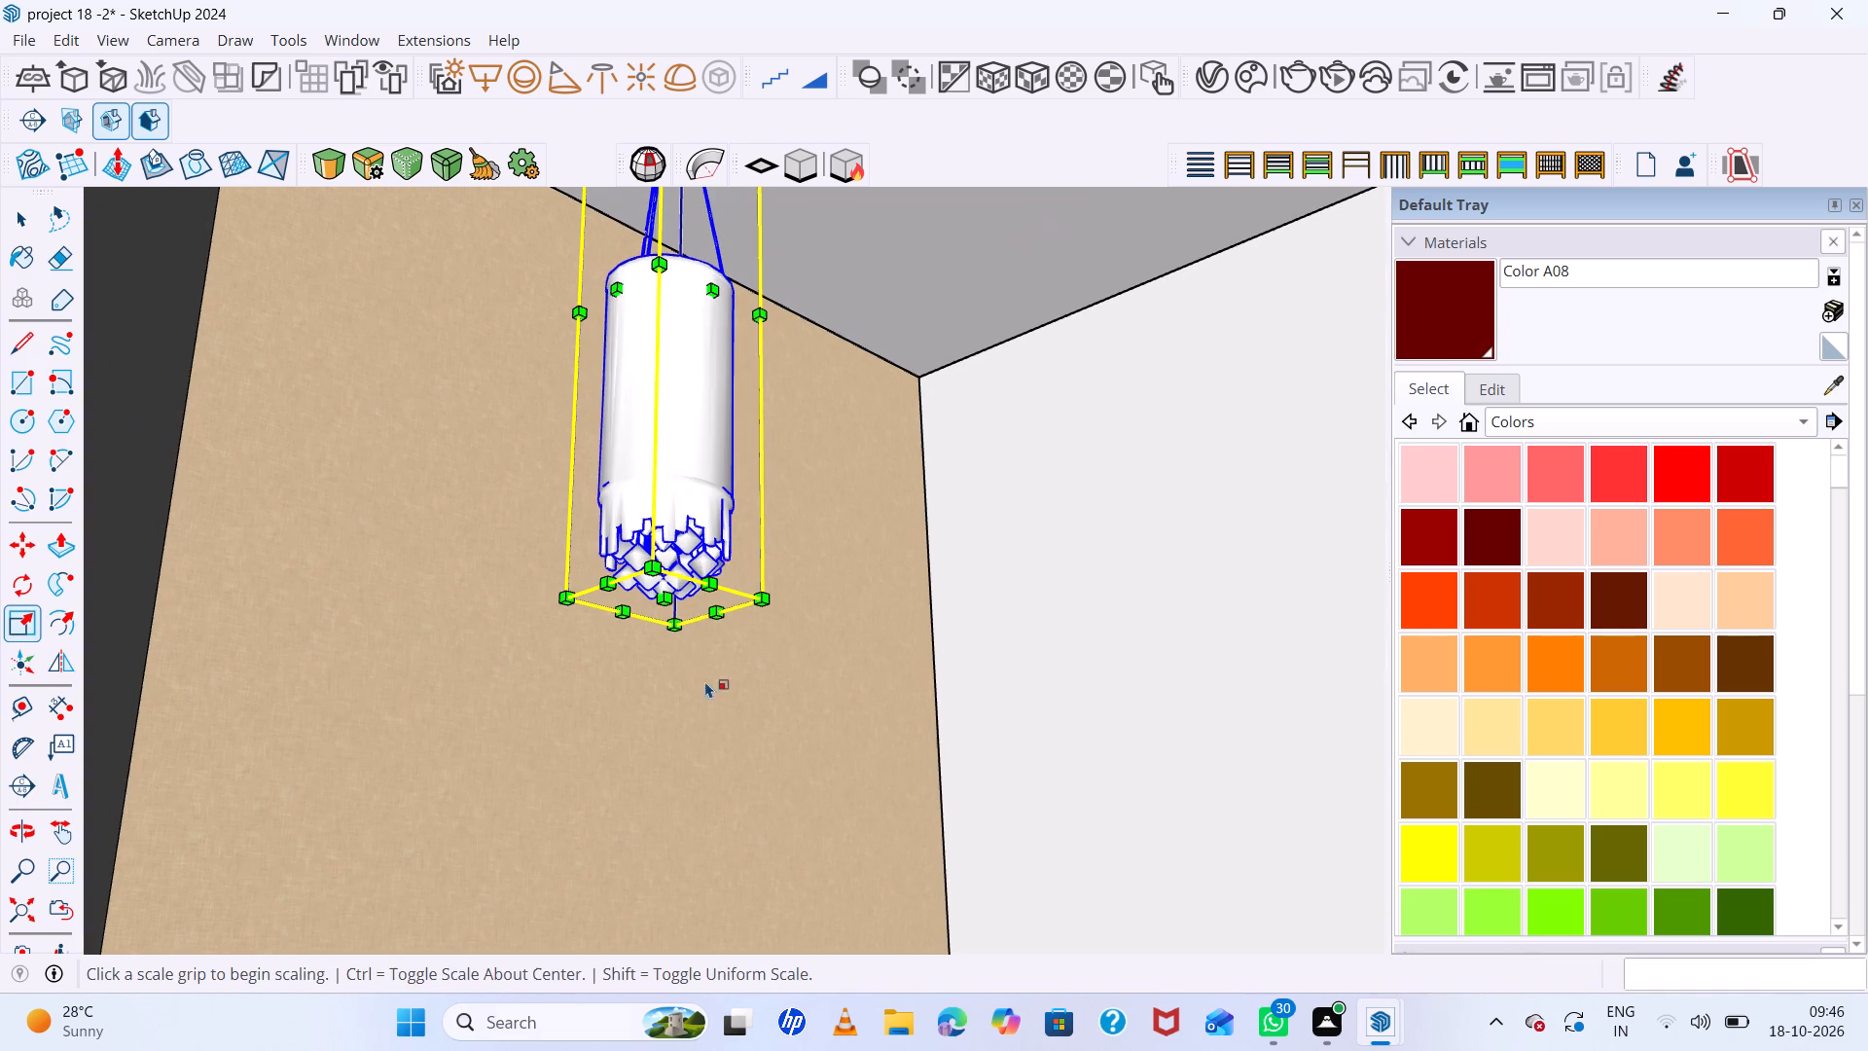
pyautogui.doubleClick(665, 598)
pyautogui.scroll(-6, 655, 721)
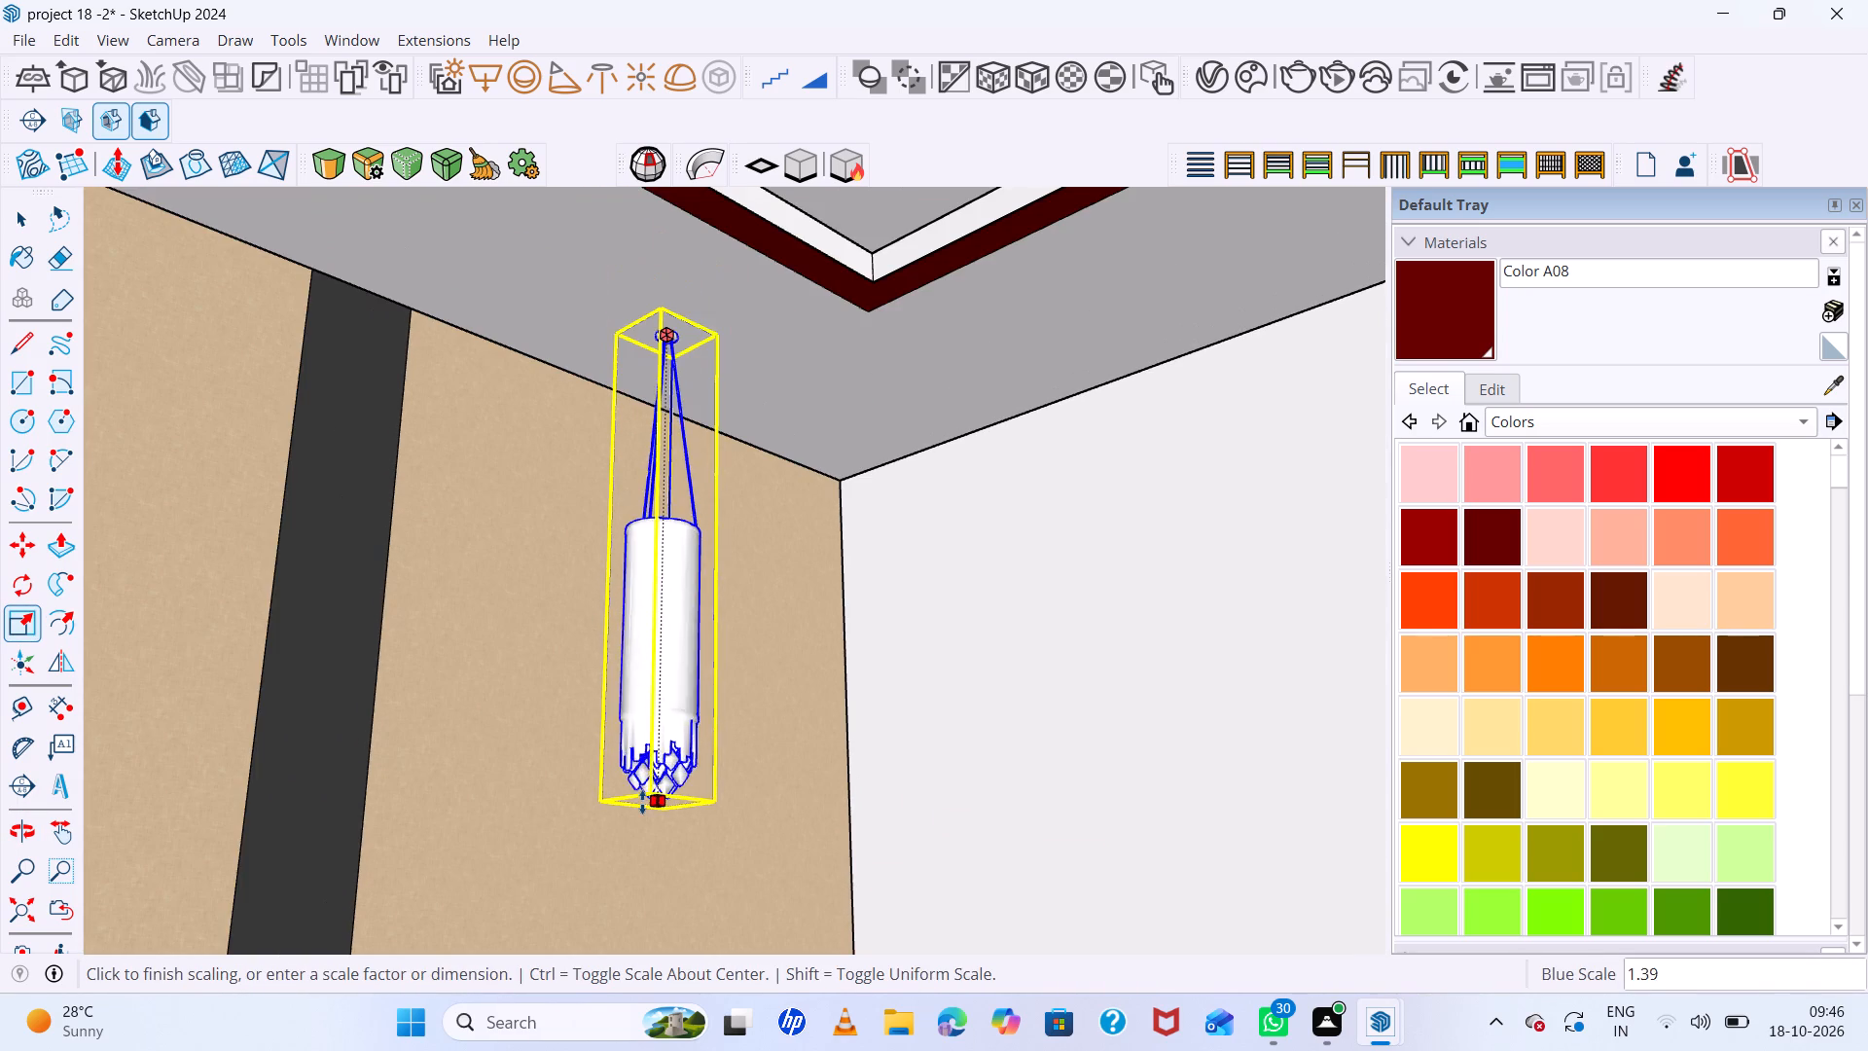
pyautogui.scroll(-11, 642, 802)
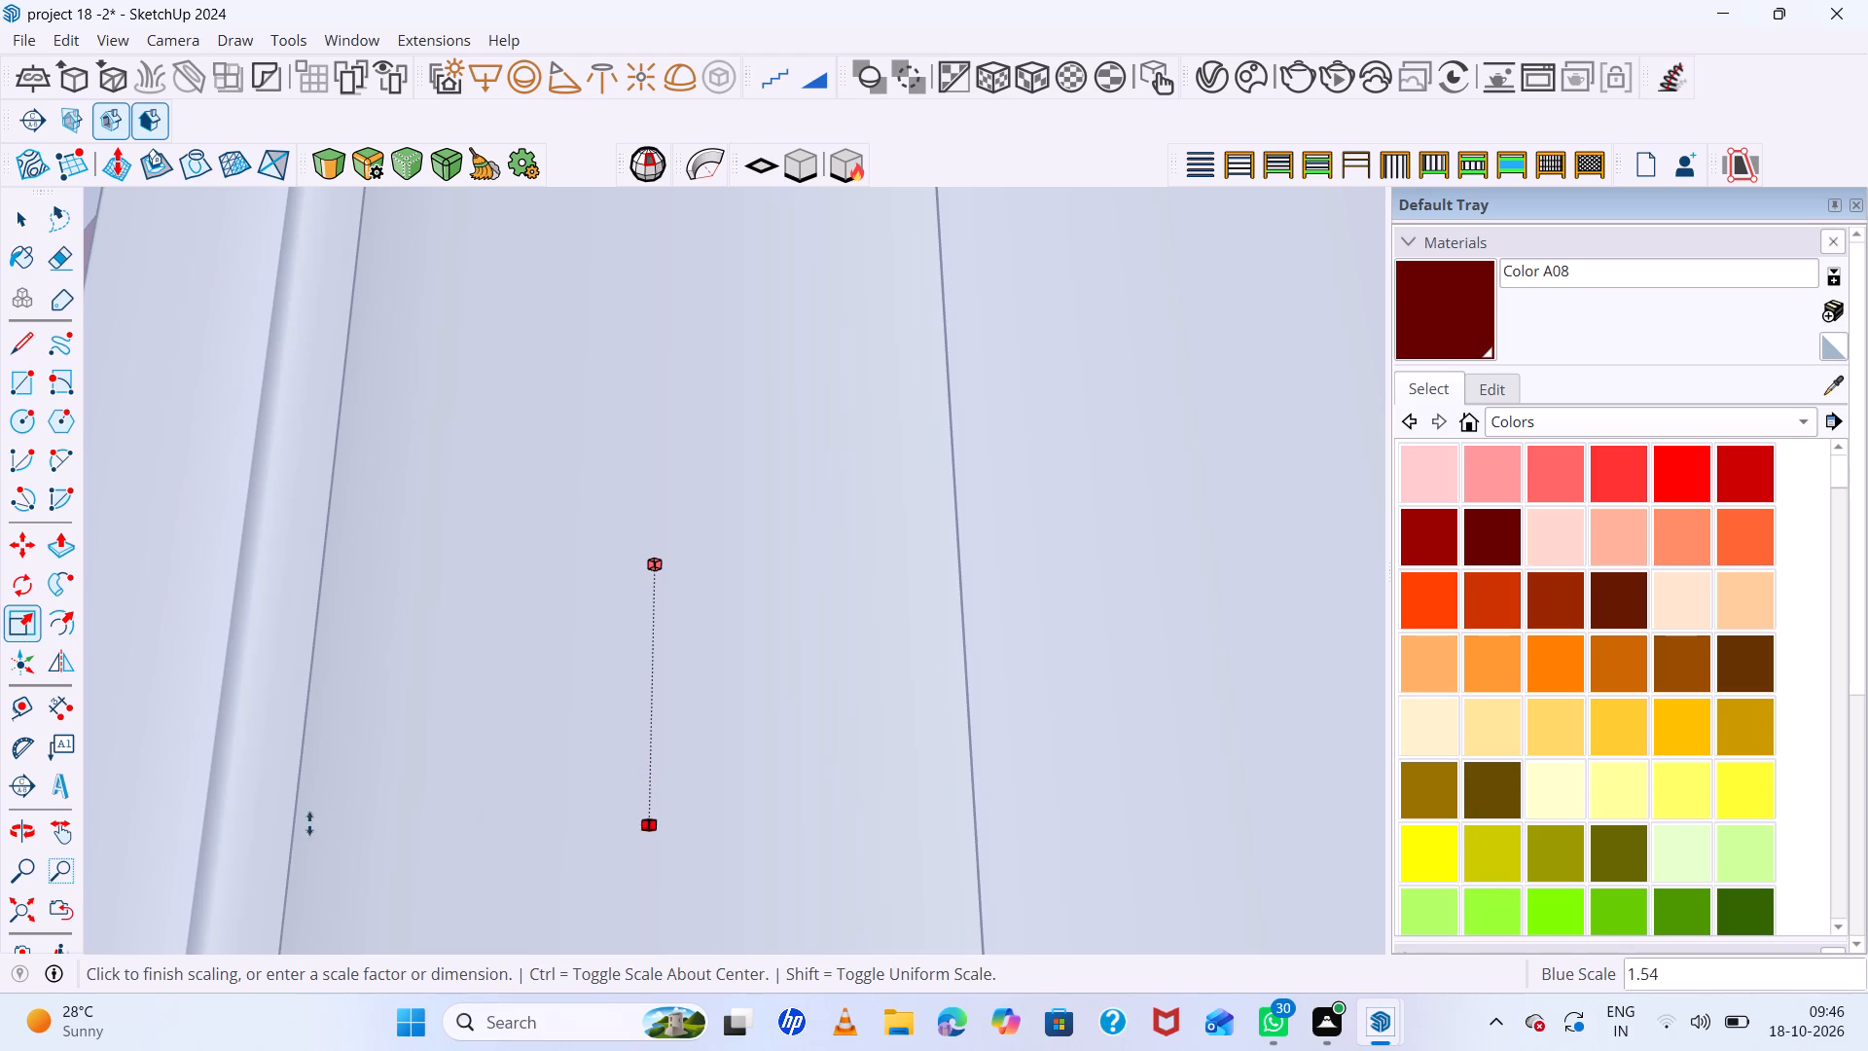
pyautogui.doubleClick(18, 909)
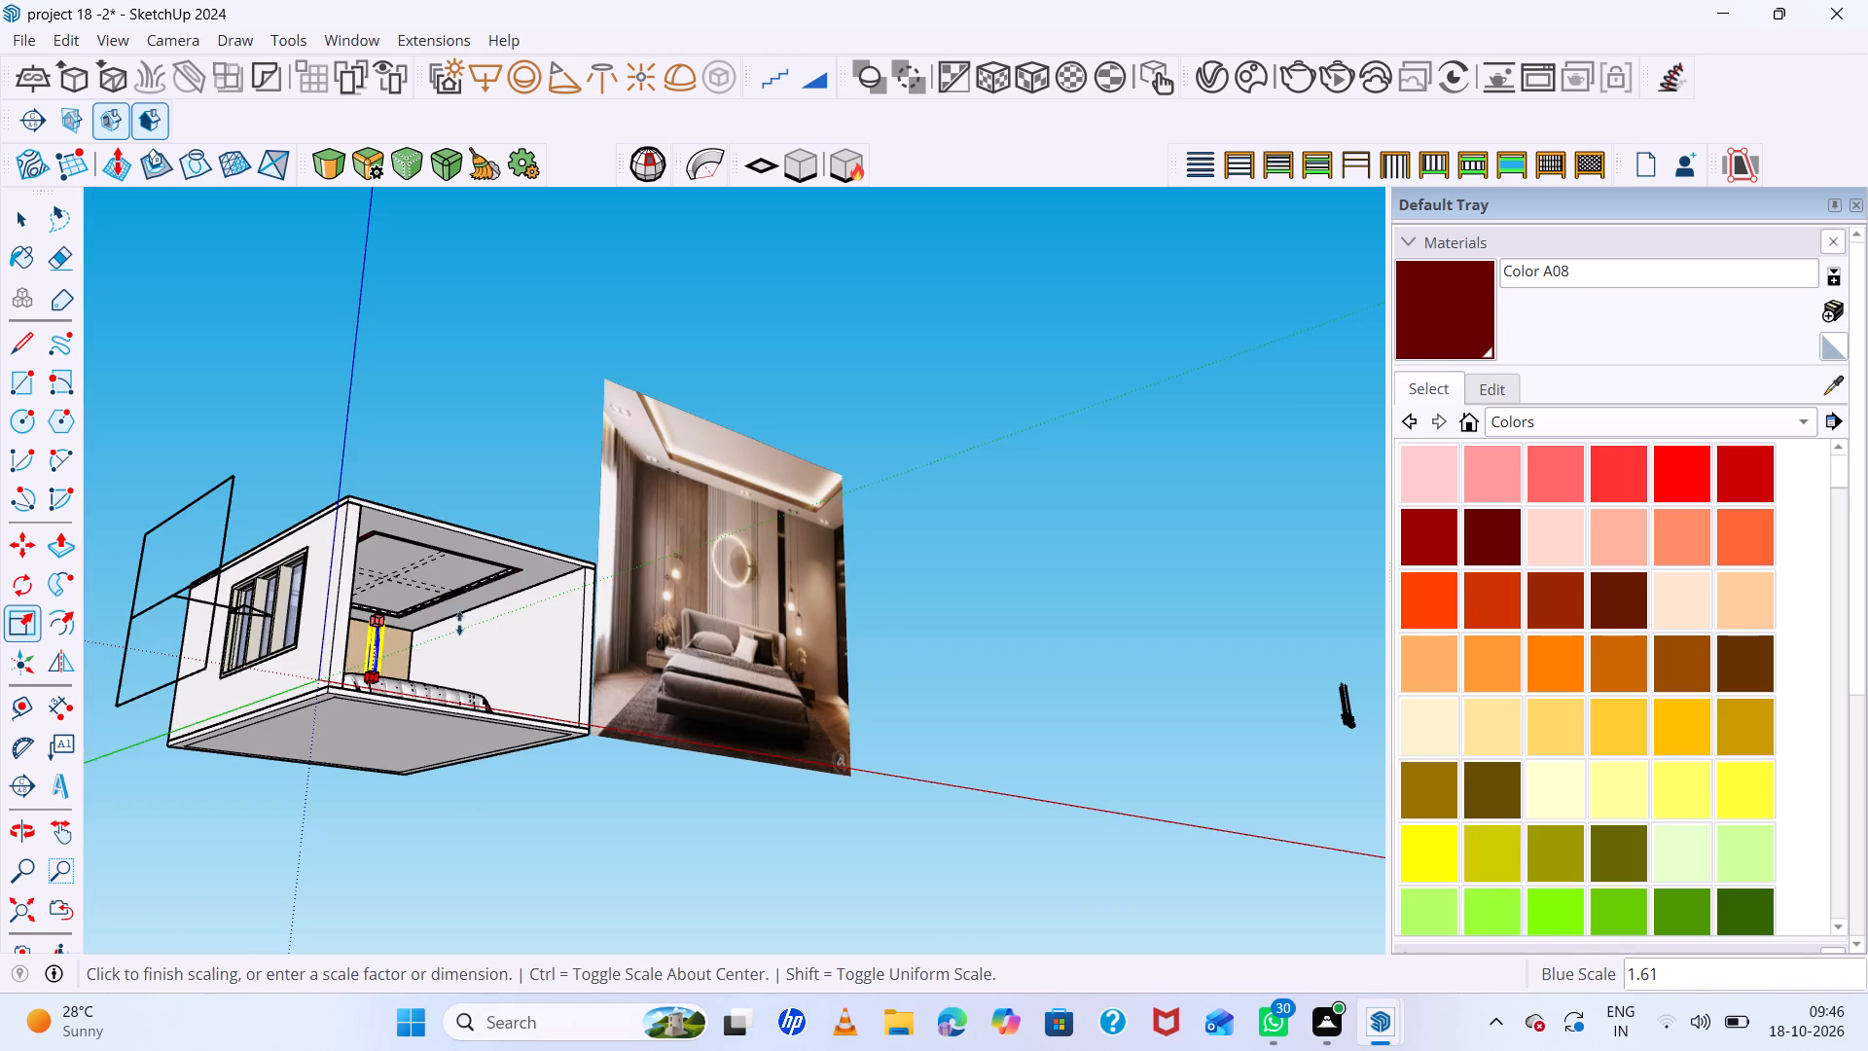
pyautogui.scroll(6, 454, 619)
pyautogui.moveTo(449, 626); pyautogui.dragTo(402, 710, button='middle')
pyautogui.scroll(9, 391, 661)
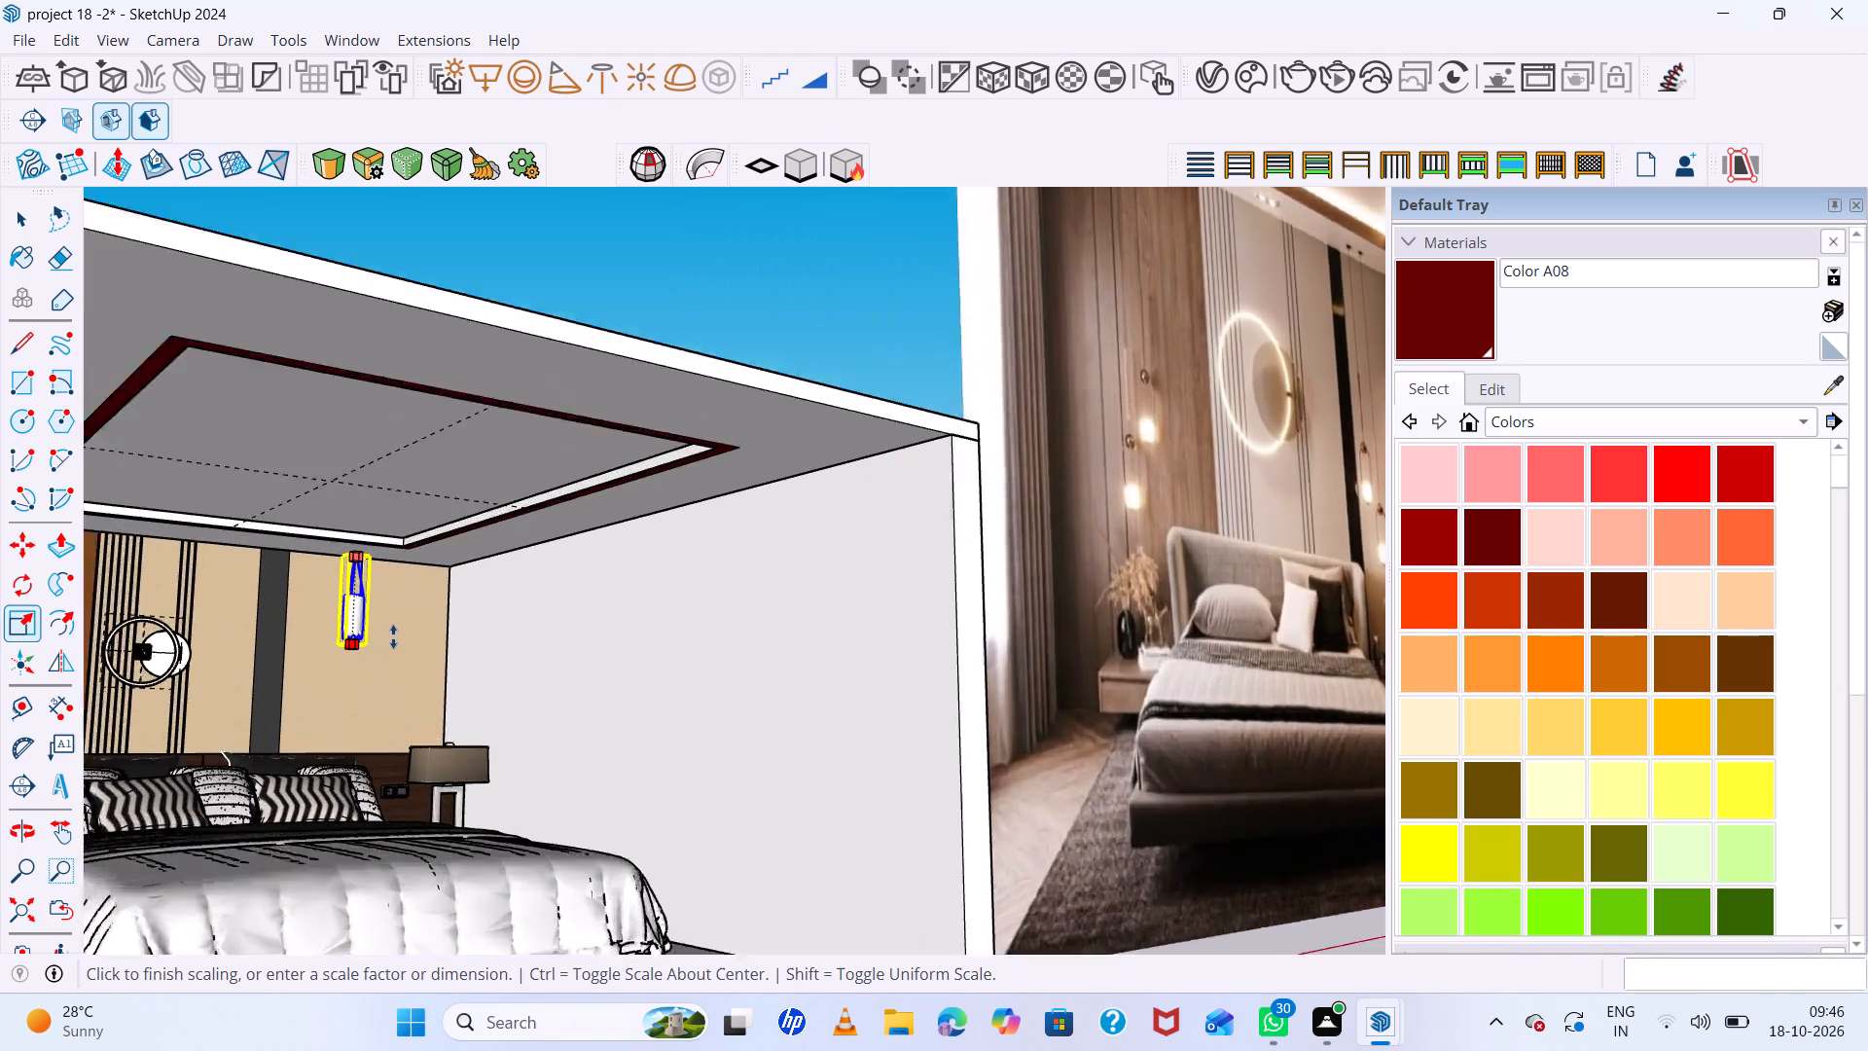
pyautogui.scroll(9, 393, 636)
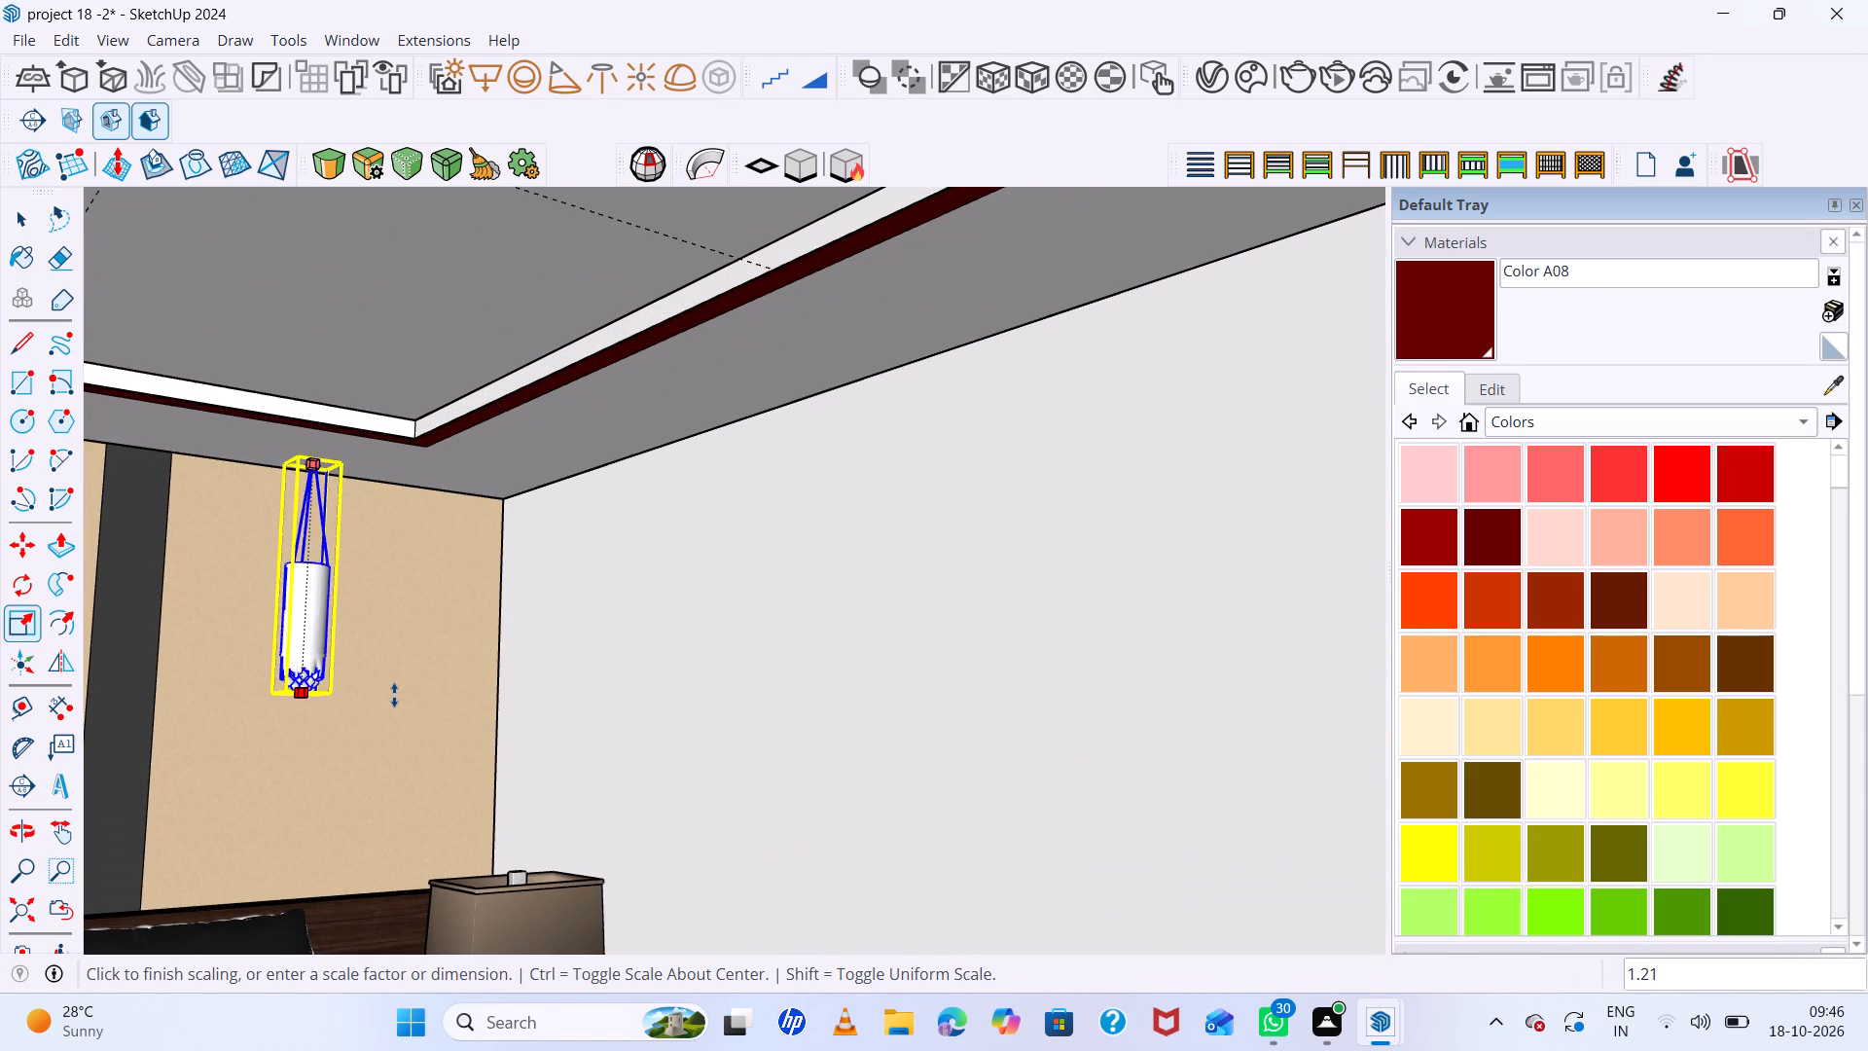
pyautogui.doubleClick(394, 695)
# Copy the pendant about 1' along the red axis toward the side wall so two hang side by side above the bedside table.
pyautogui.scroll(-5, 362, 550)
pyautogui.moveTo(372, 556); pyautogui.dragTo(278, 557, button='middle')
pyautogui.scroll(4, 392, 536)
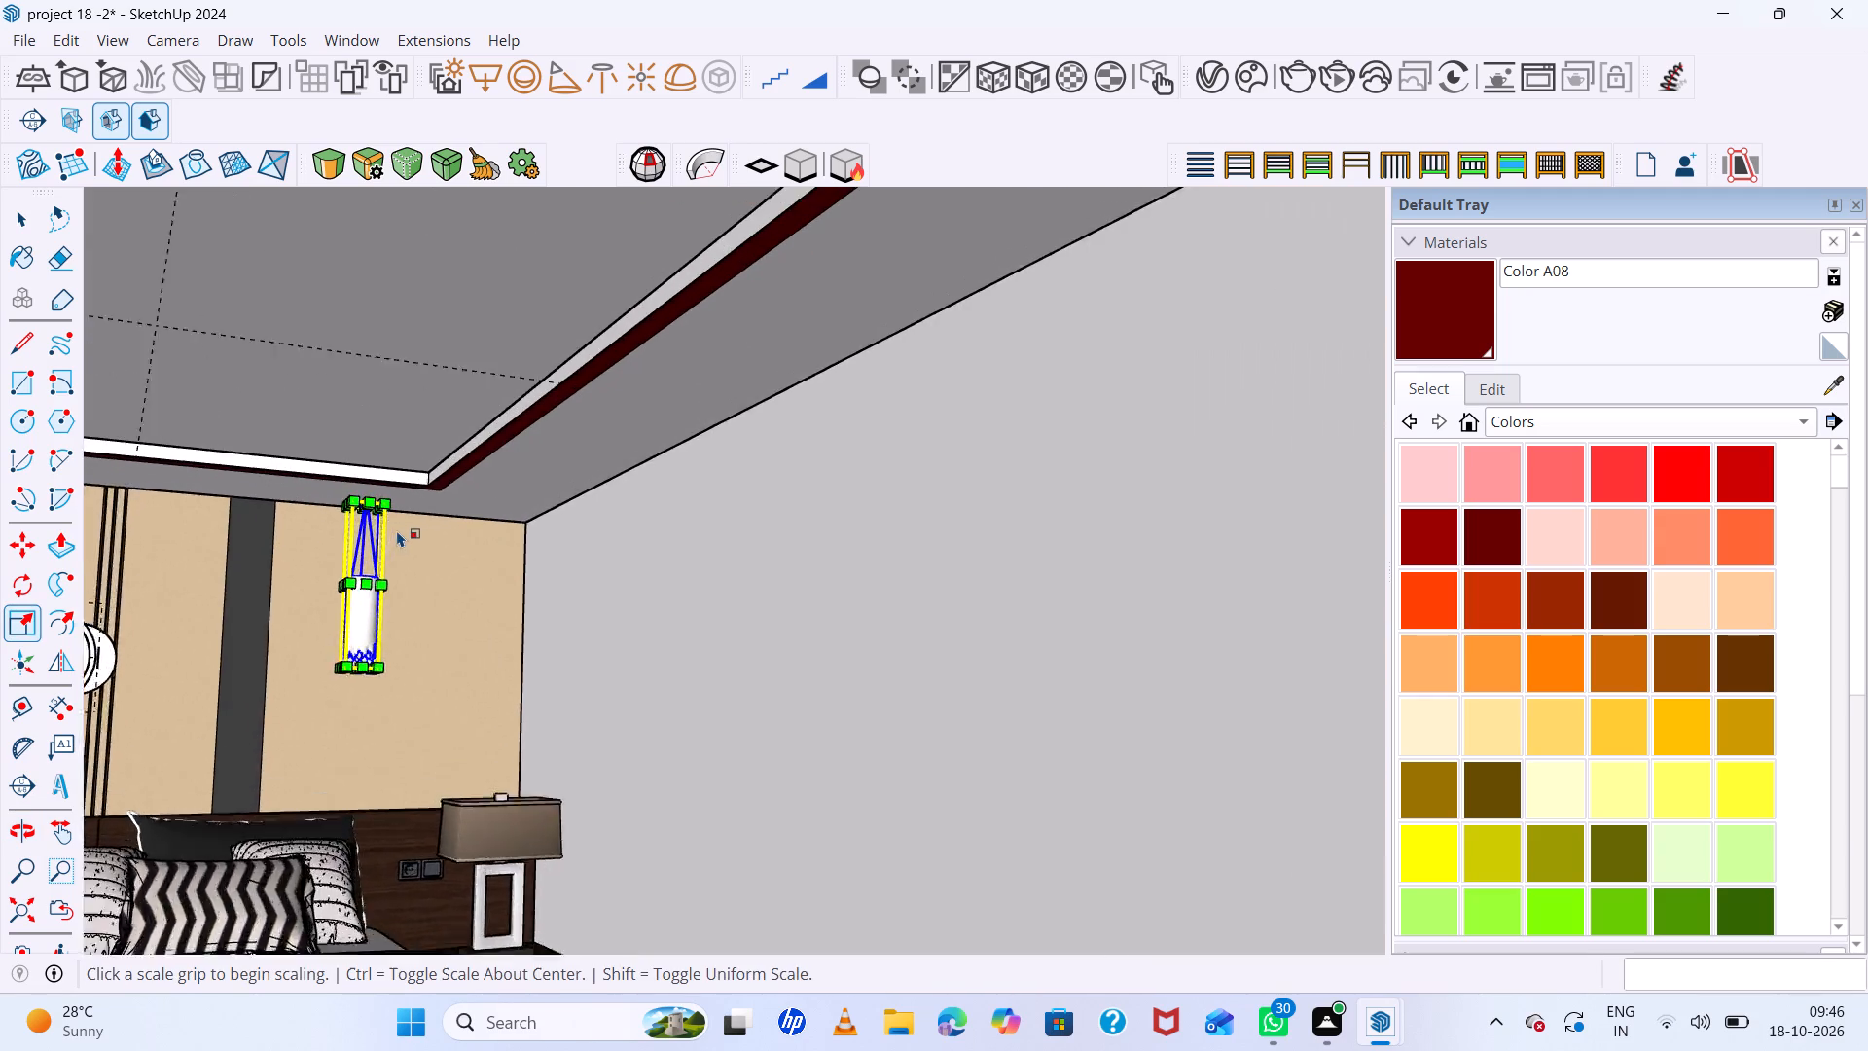
pyautogui.scroll(15, 397, 530)
pyautogui.moveTo(324, 480); pyautogui.dragTo(241, 467, button='middle')
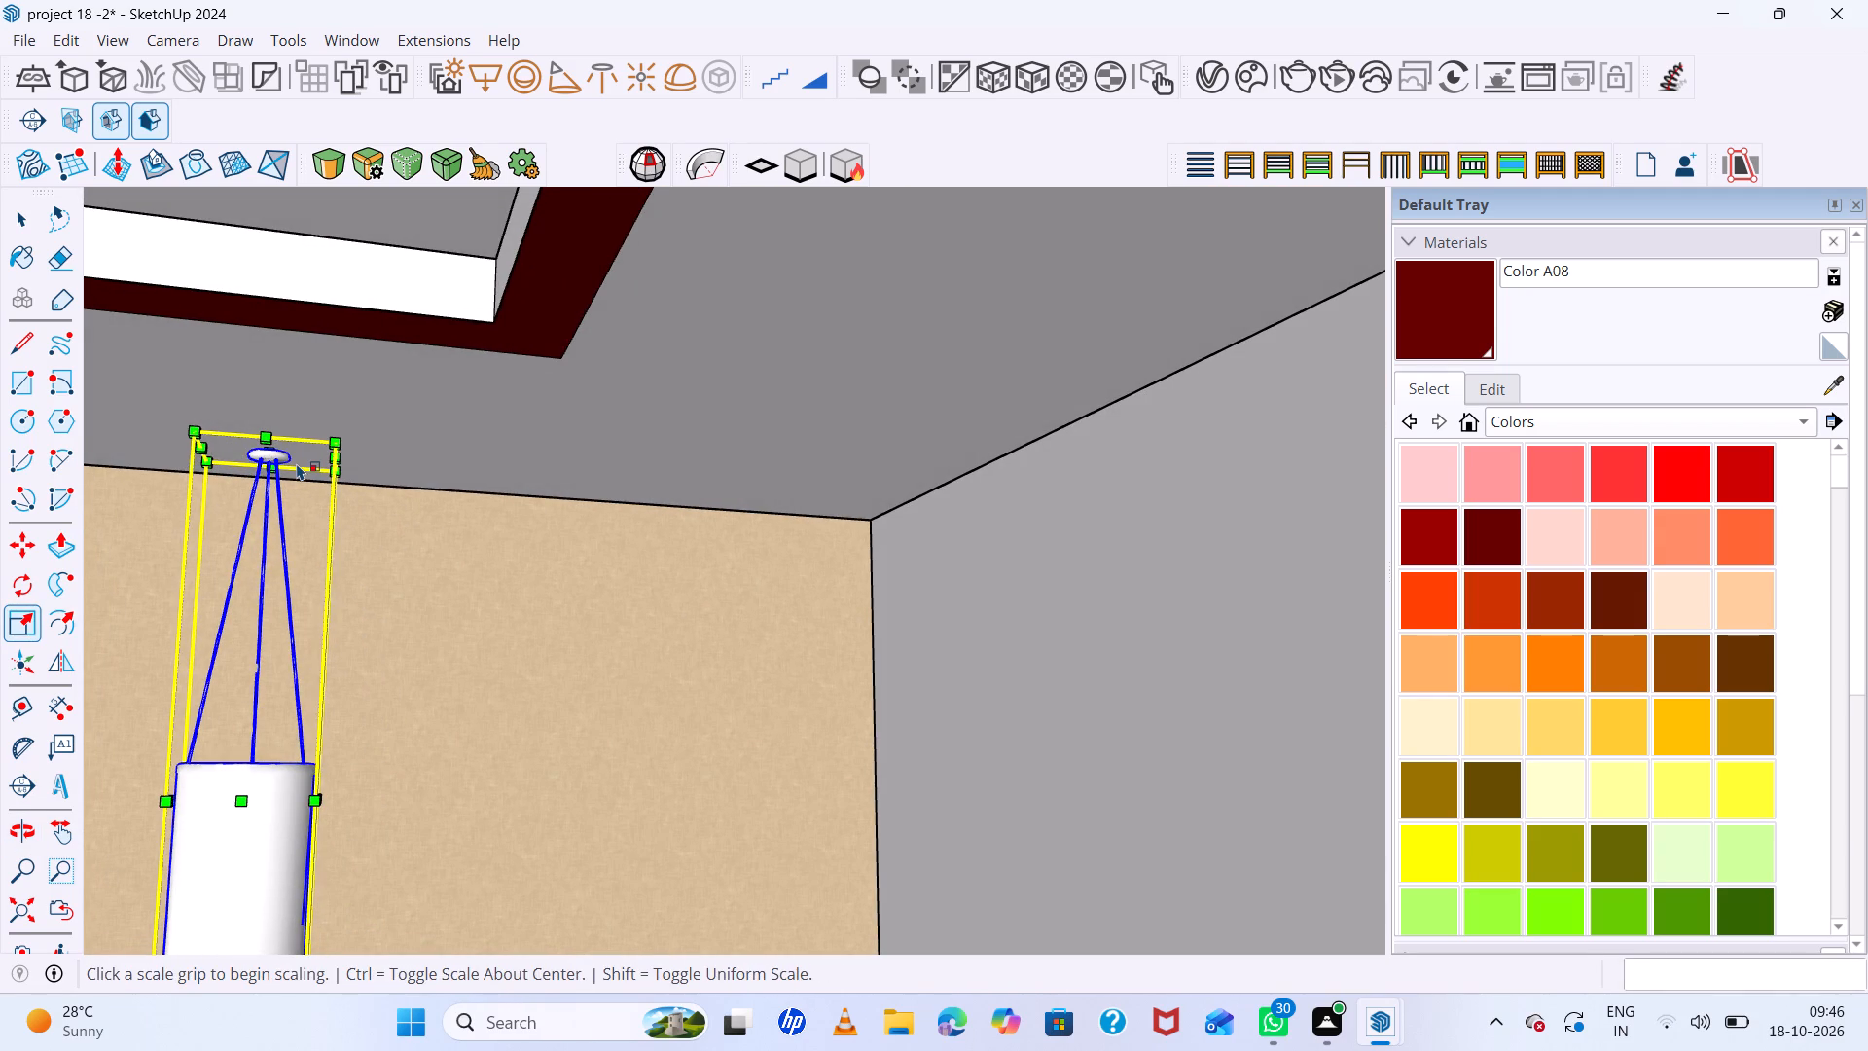
pyautogui.press('m')
pyautogui.scroll(5, 294, 467)
pyautogui.doubleClick(375, 417)
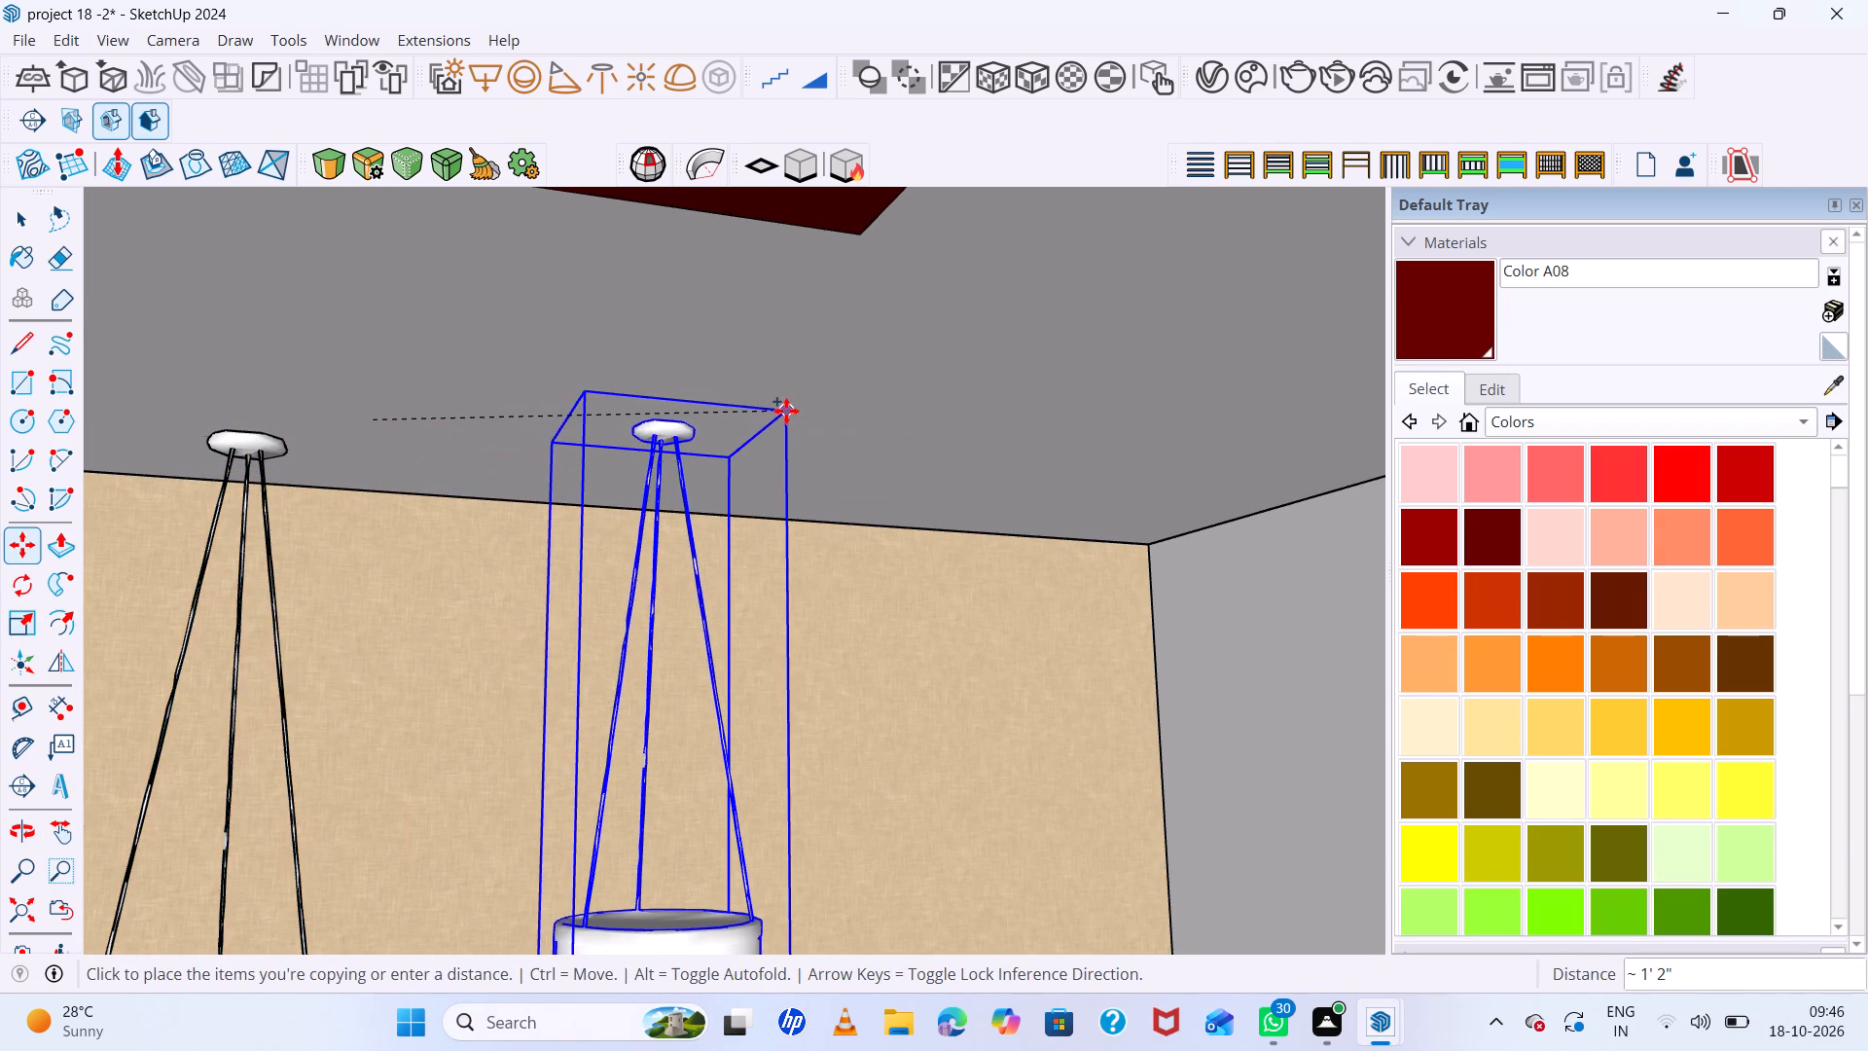
pyautogui.press('Left')
pyautogui.press('Right')
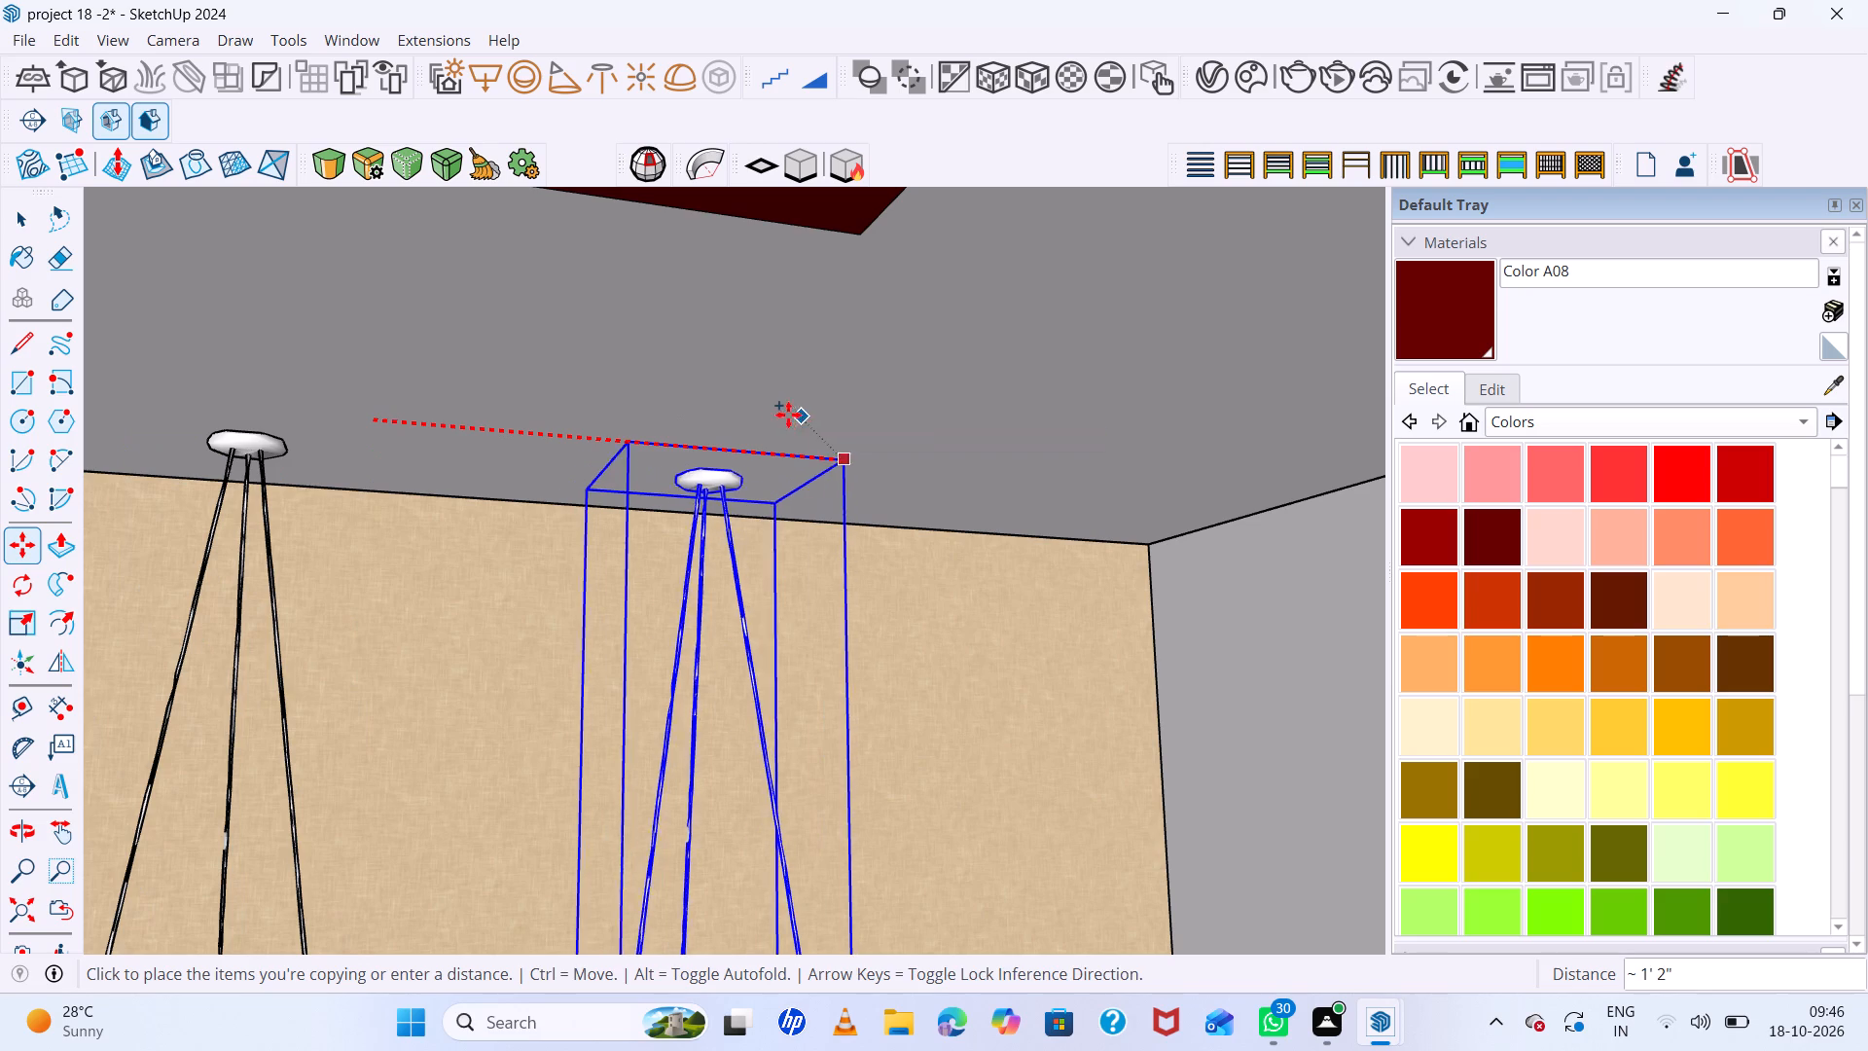
pyautogui.doubleClick(735, 410)
pyautogui.scroll(-5, 784, 458)
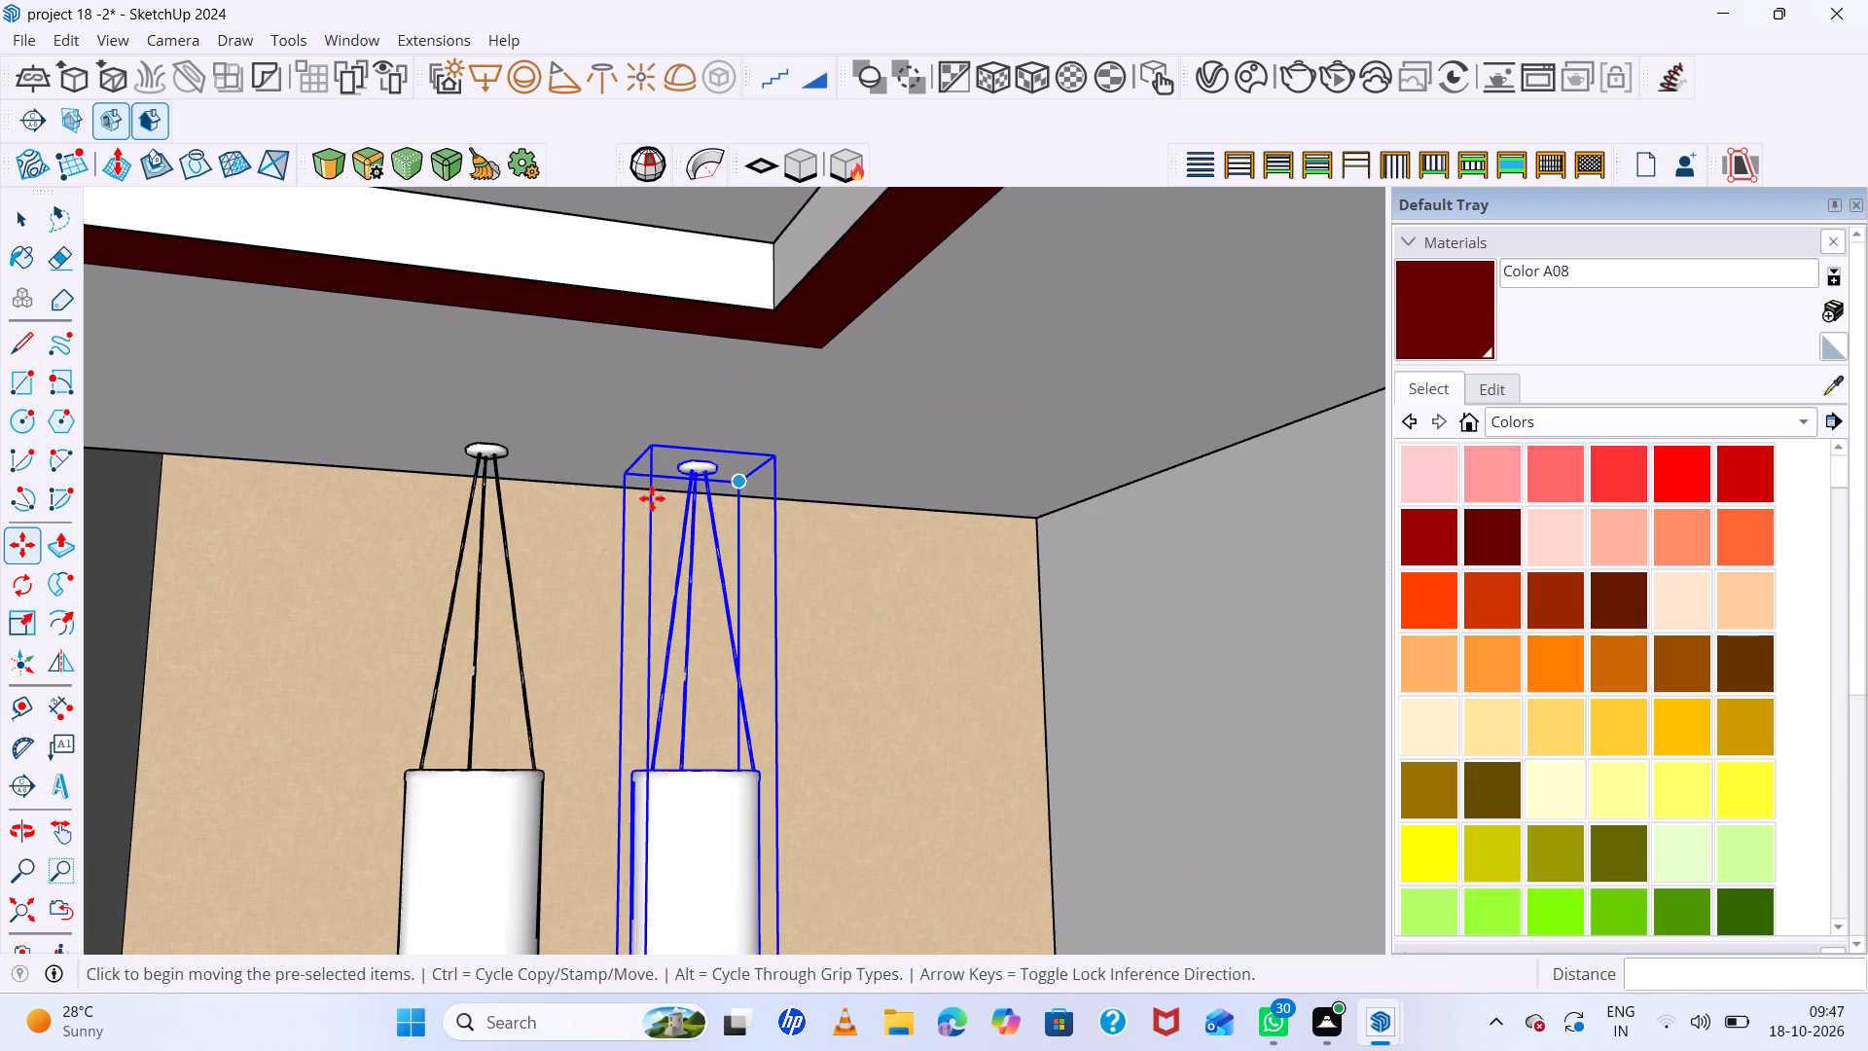
# Copy both pendants about 10' along the red axis to hang above the other bedside table, against the wood wall panel.
pyautogui.press('space')
pyautogui.keyDown('shift'); pyautogui.click(483, 549); pyautogui.keyUp('shift')
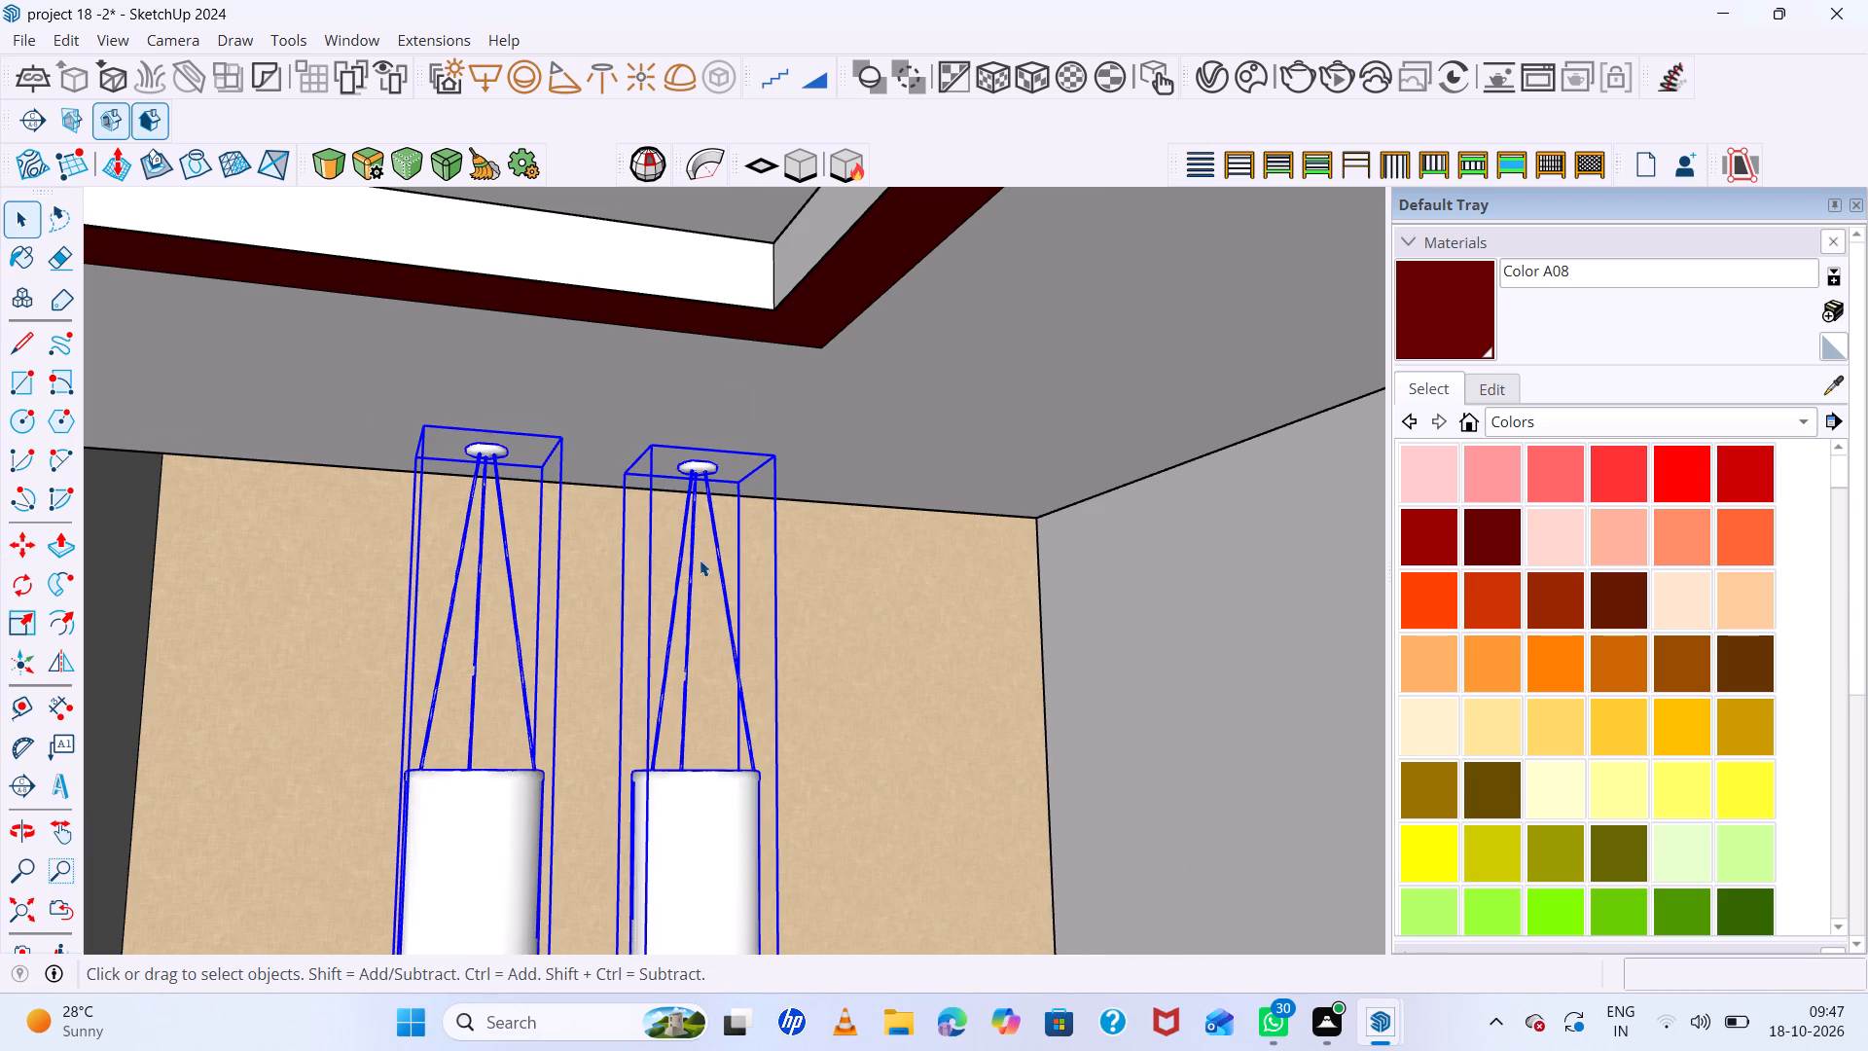
pyautogui.press('m')
pyautogui.click(774, 458)
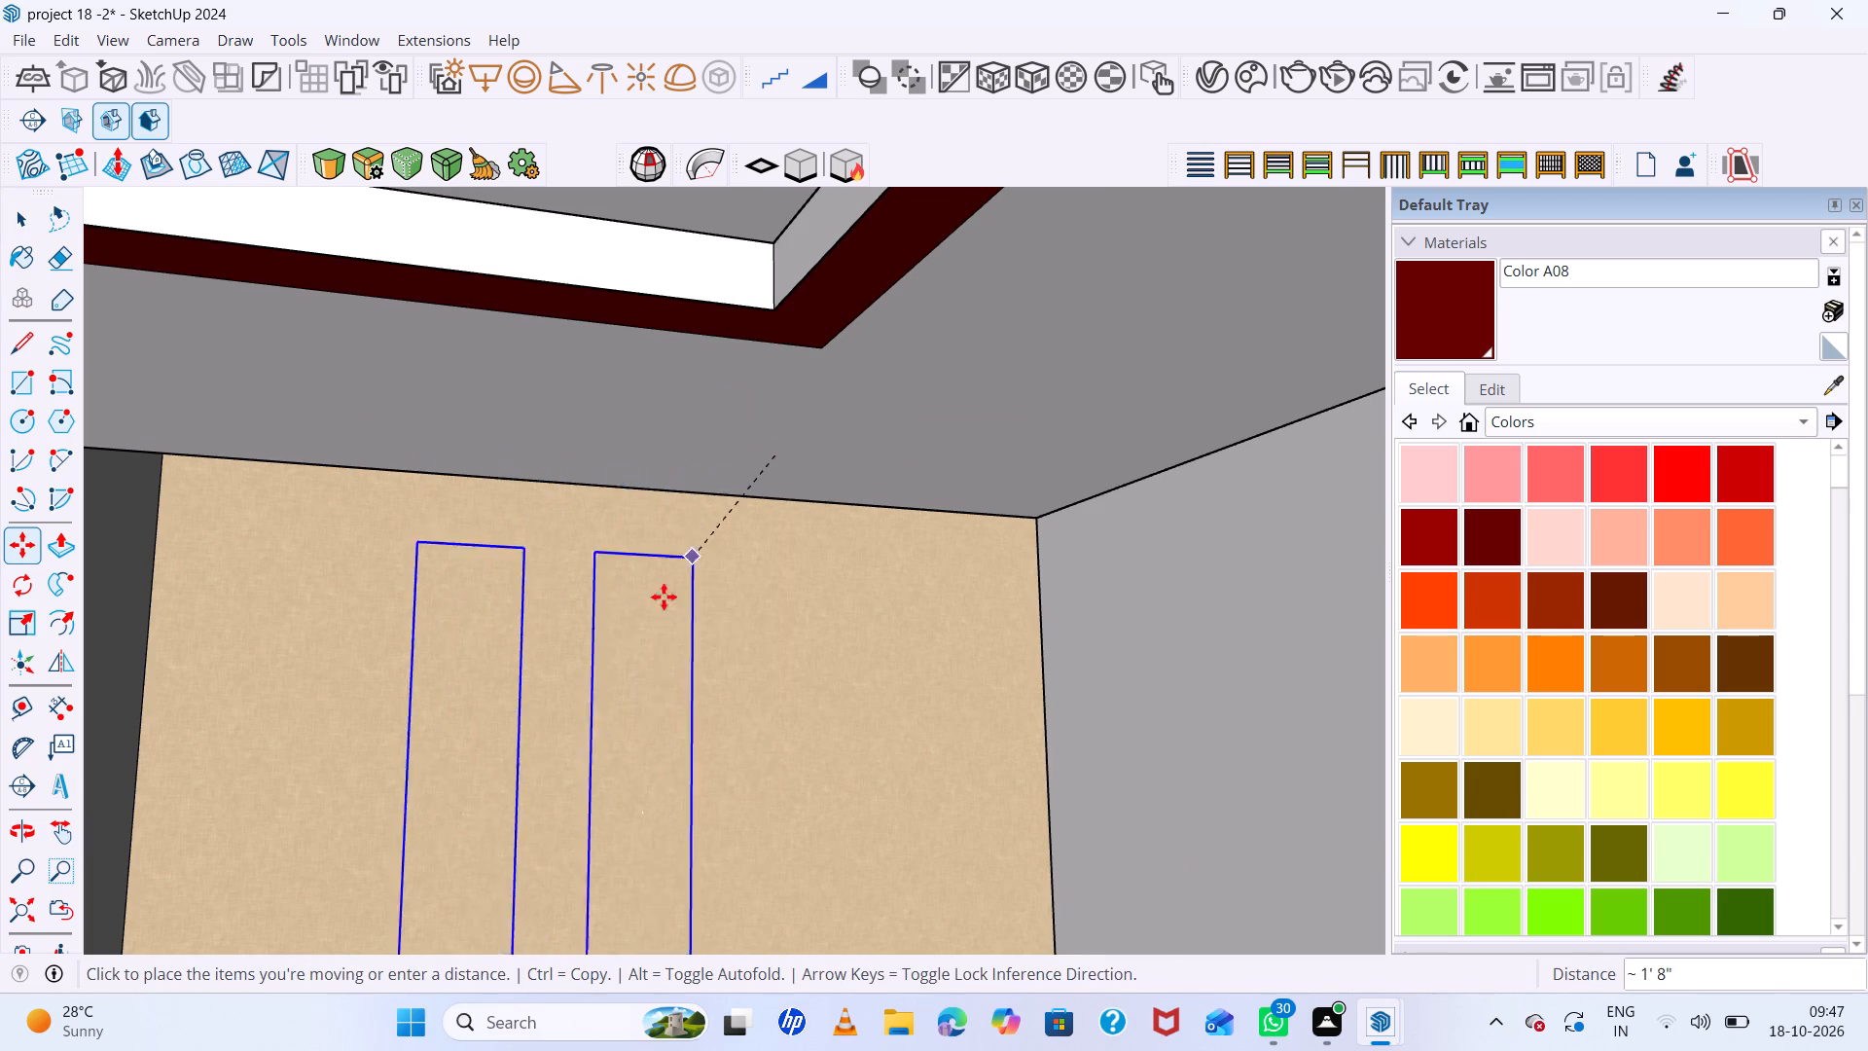
pyautogui.keyDown('ctrl'); pyautogui.scroll(-20, 680, 611); pyautogui.keyUp('ctrl')
pyautogui.keyDown('ctrl'); pyautogui.scroll(-3, 680, 611); pyautogui.keyUp('ctrl')
pyautogui.scroll(6, 543, 546)
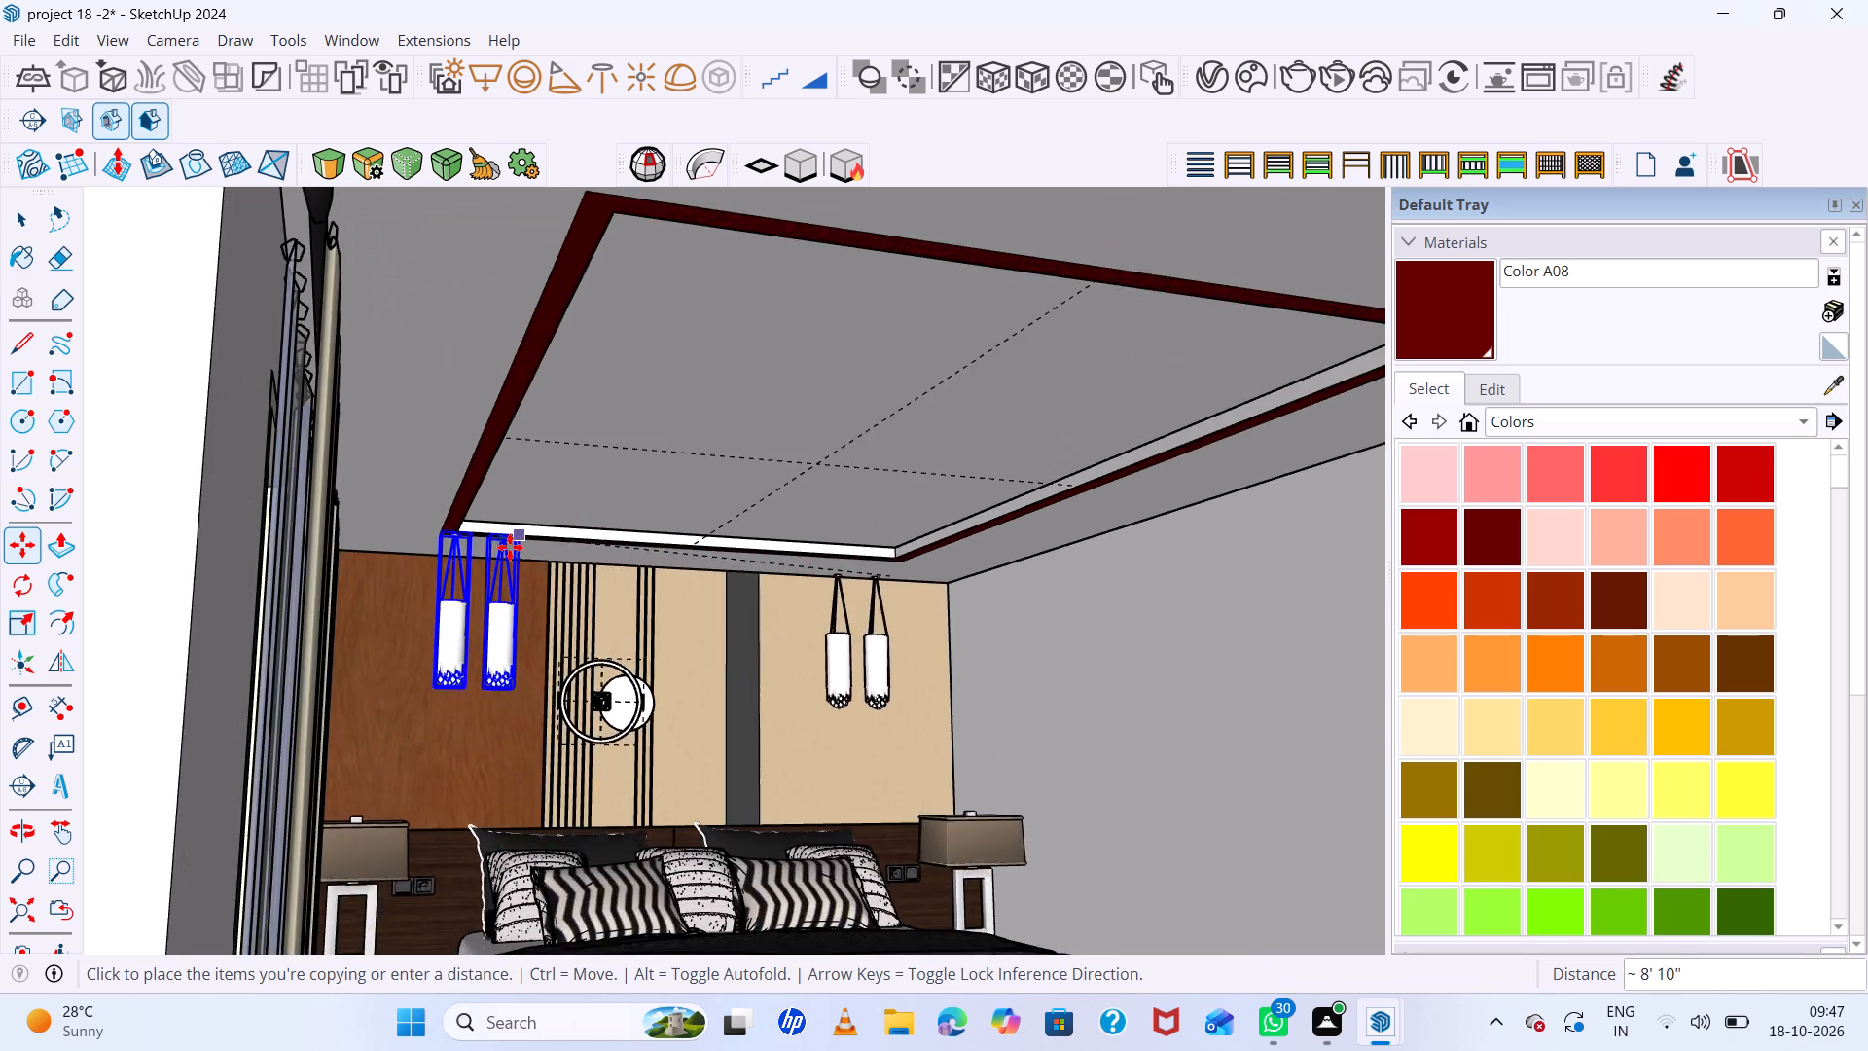
pyautogui.scroll(10, 510, 547)
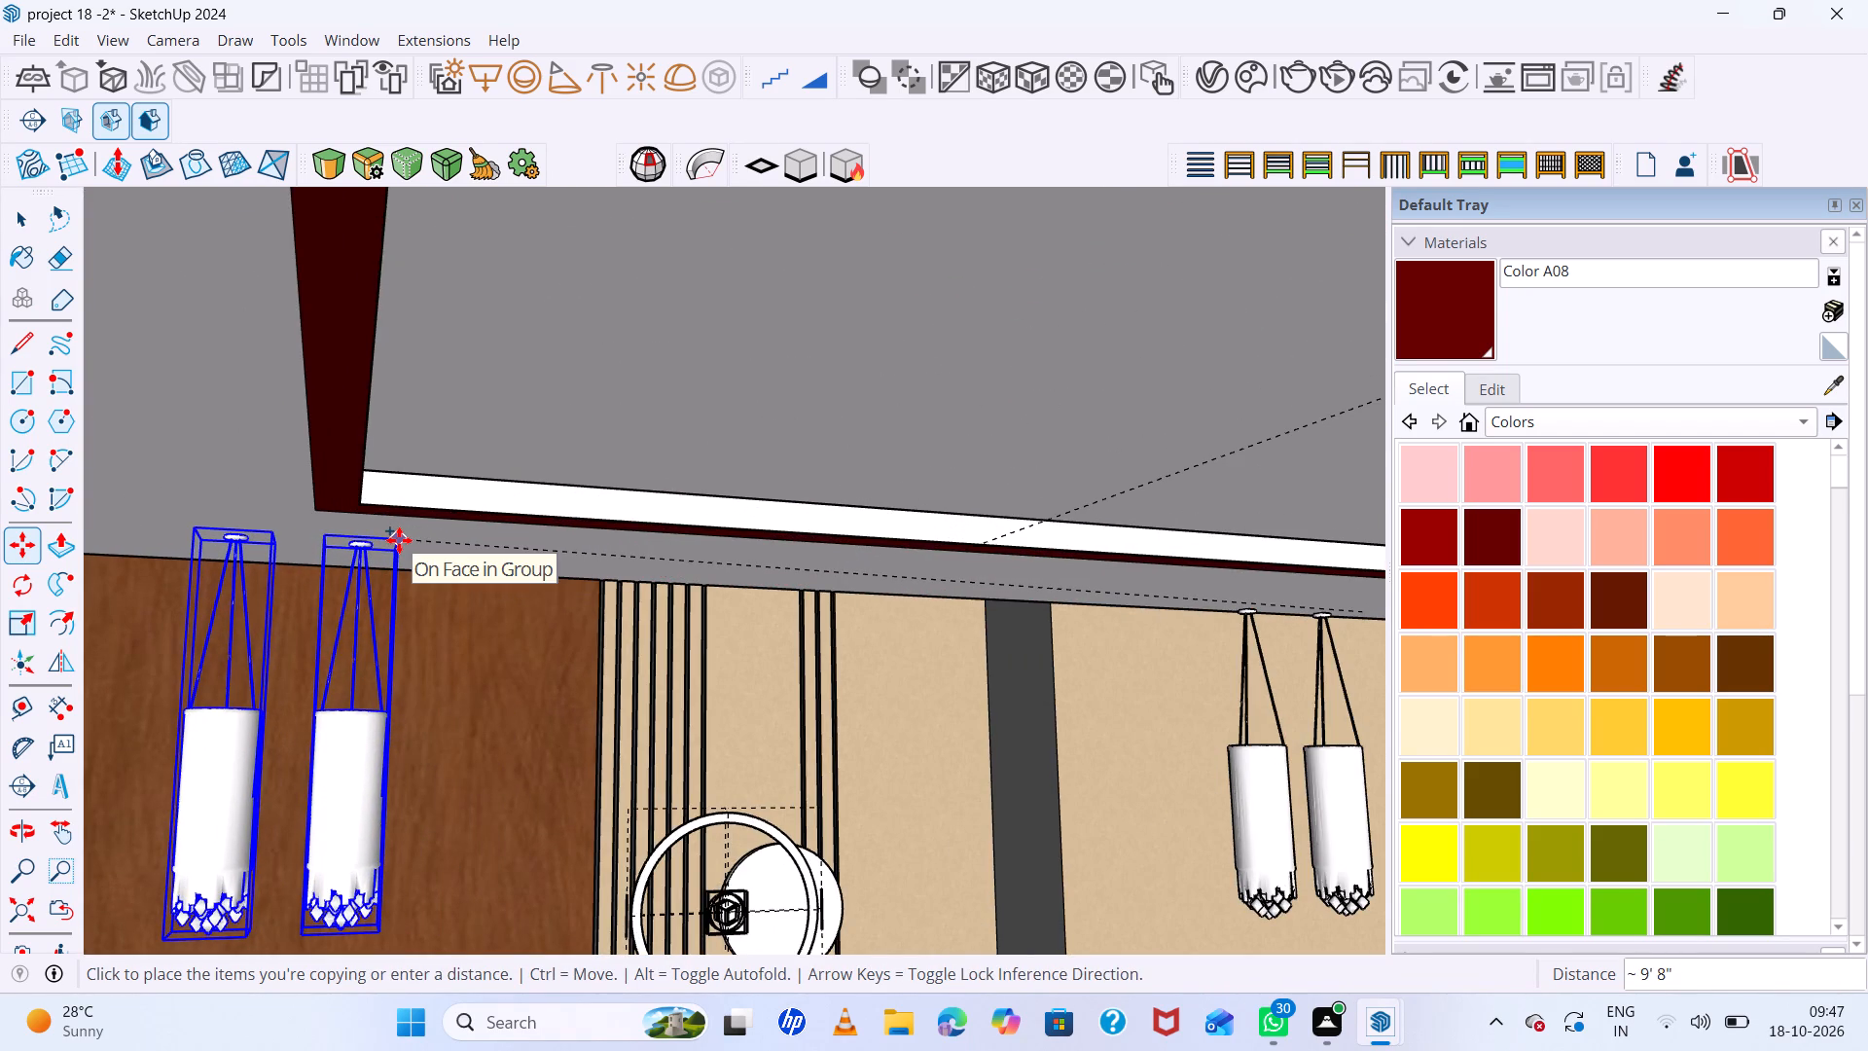
pyautogui.press('Right')
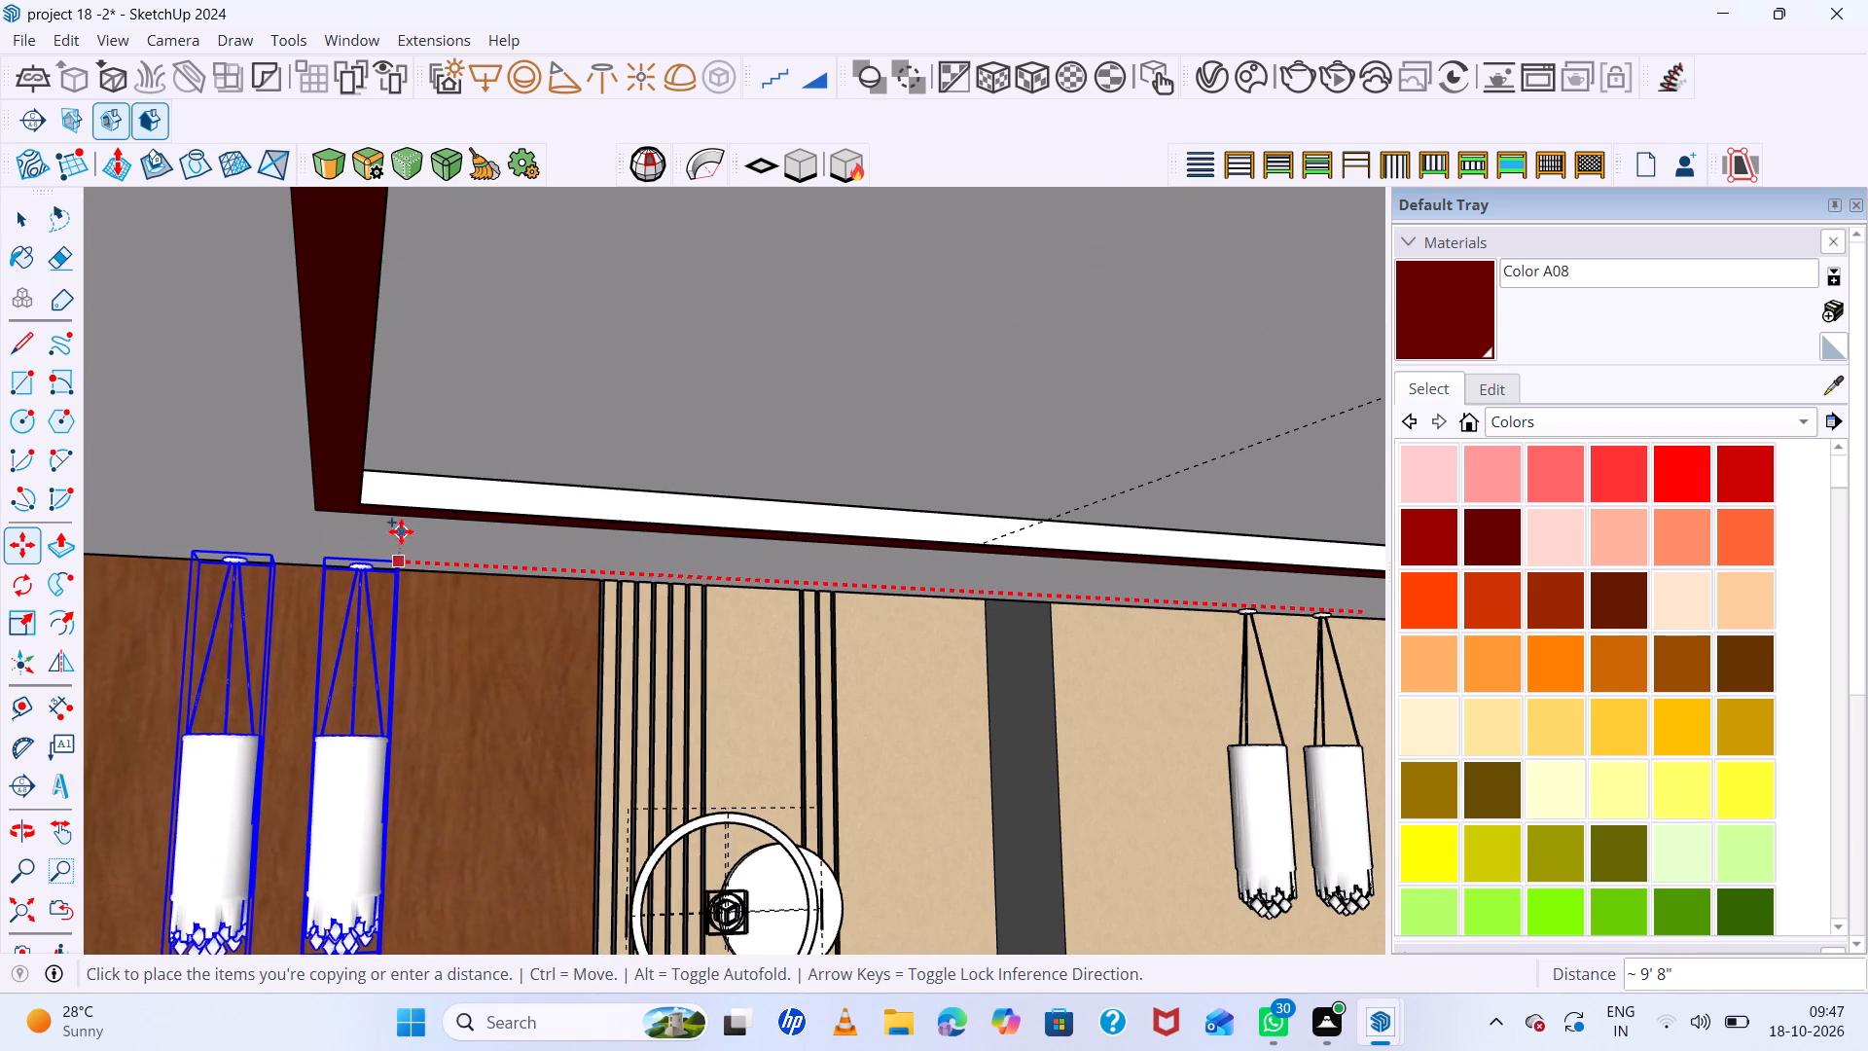
pyautogui.doubleClick(369, 526)
pyautogui.scroll(-2, 366, 527)
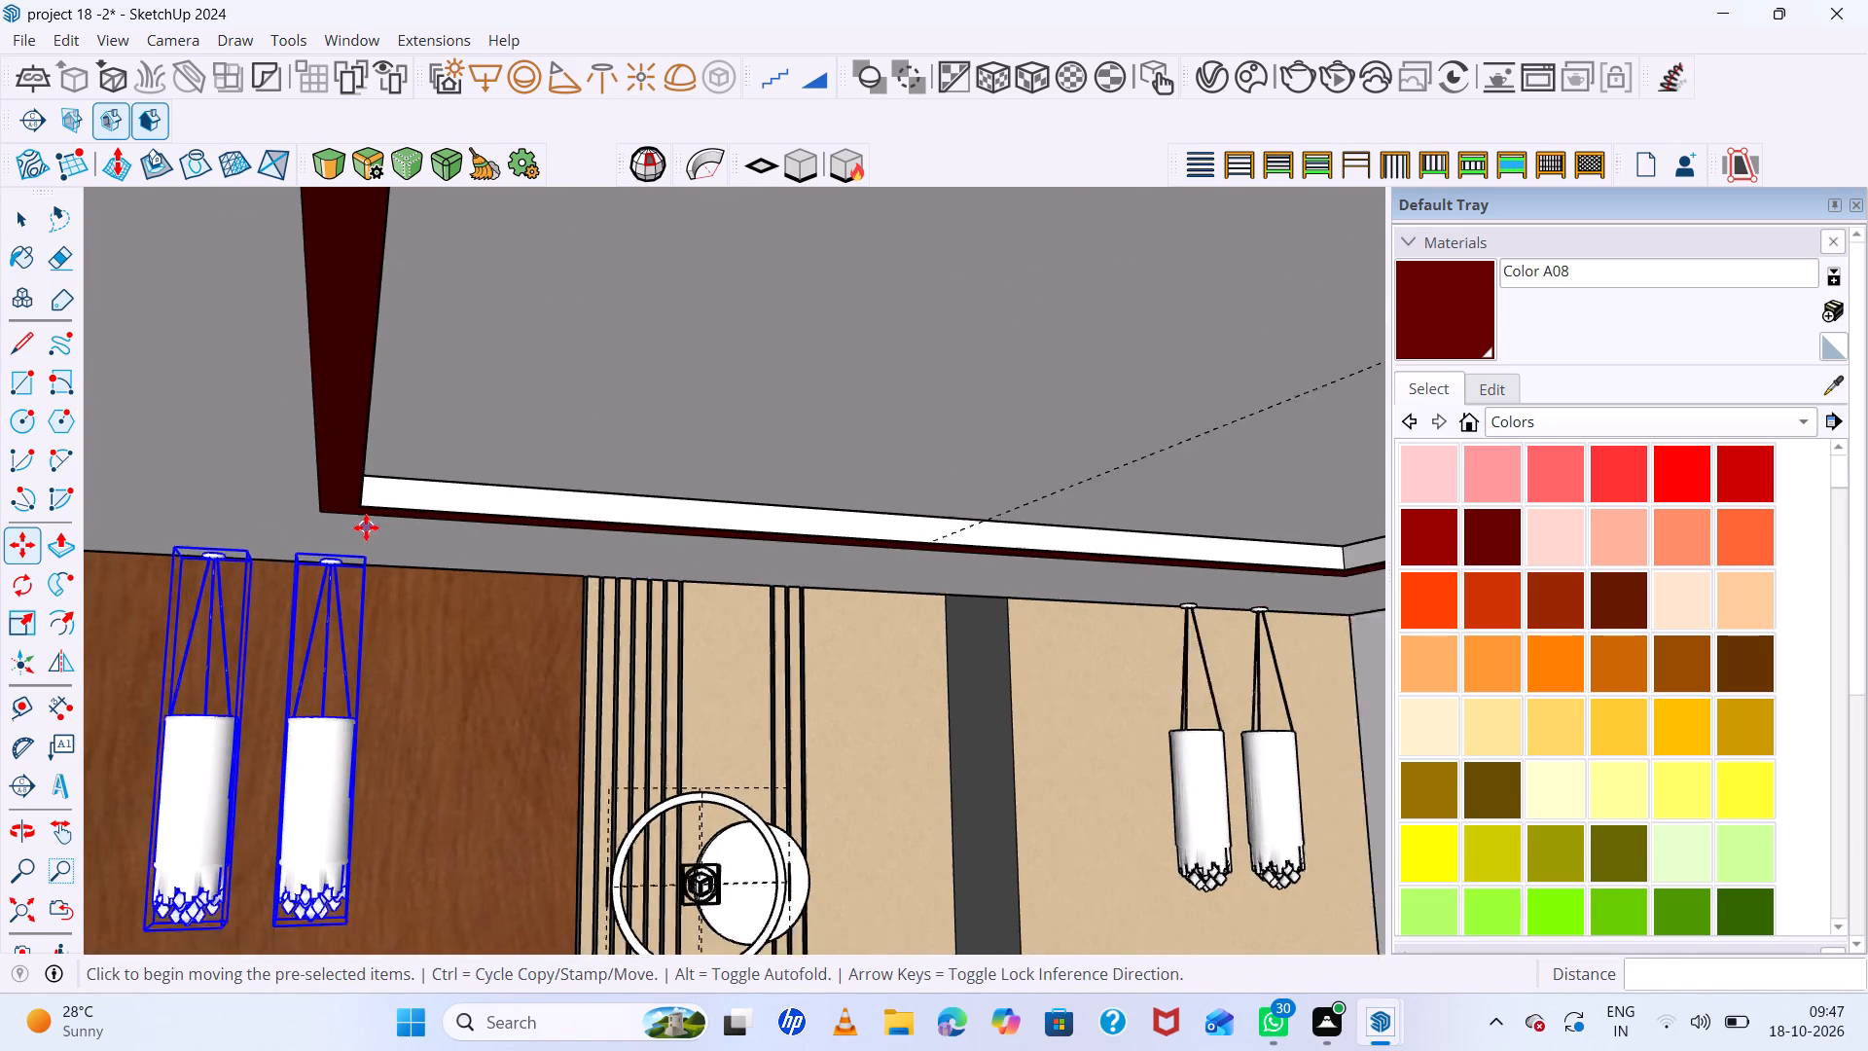
pyautogui.scroll(-12, 366, 527)
pyautogui.moveTo(711, 583); pyautogui.dragTo(620, 427, button='middle')
pyautogui.scroll(6, 480, 509)
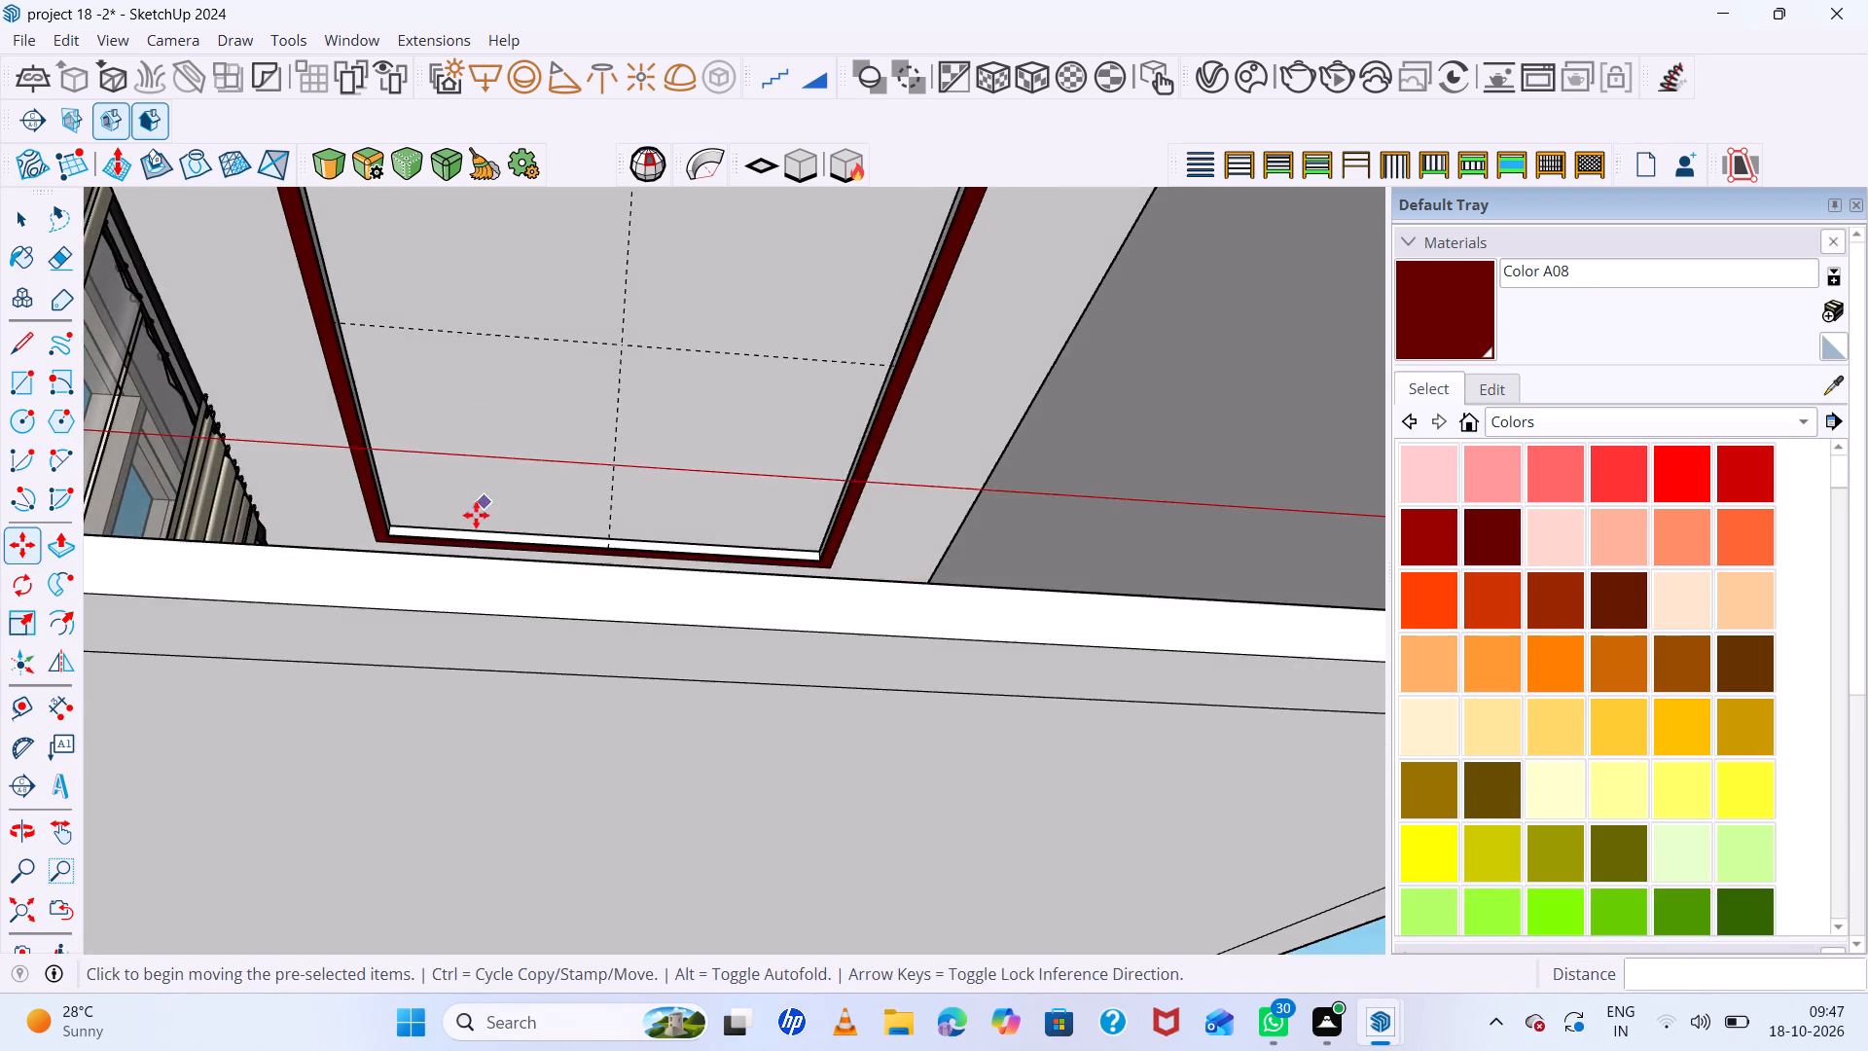
pyautogui.scroll(-17, 428, 574)
pyautogui.moveTo(490, 630); pyautogui.dragTo(494, 884, button='middle')
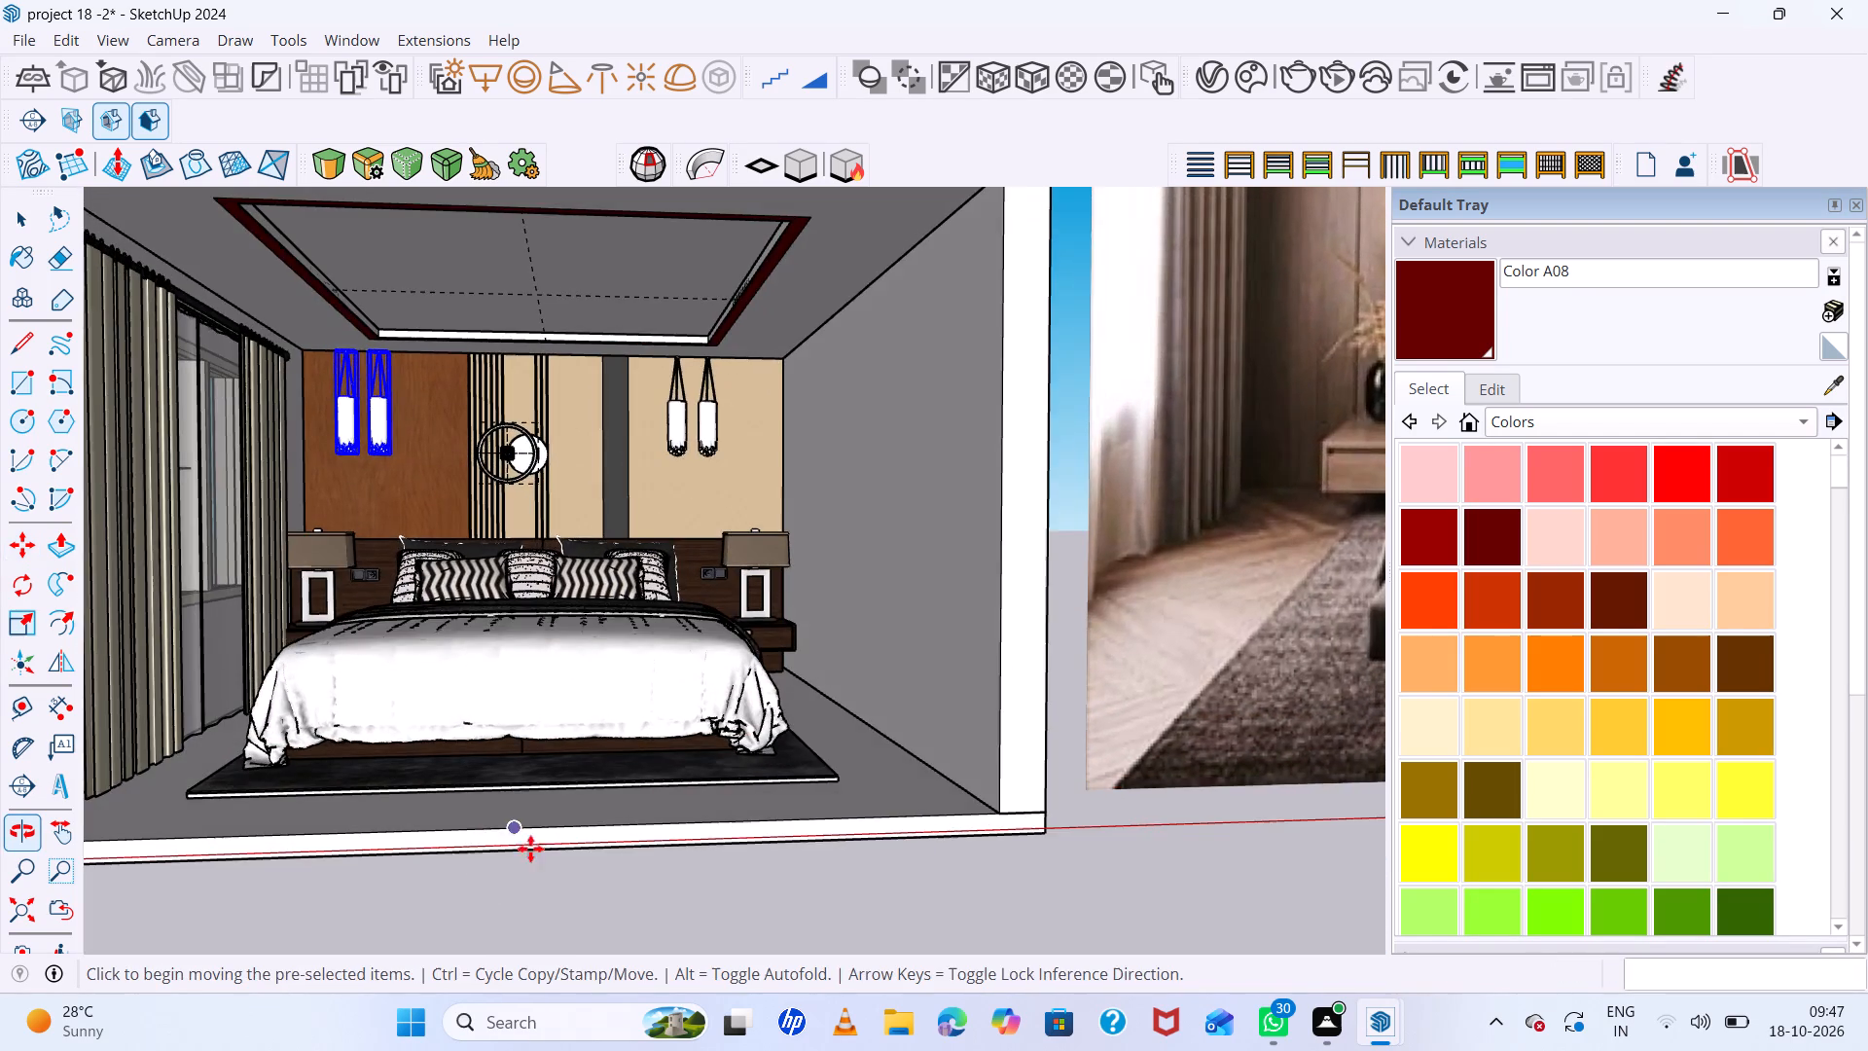
pyautogui.scroll(-13, 608, 788)
pyautogui.press('space')
pyautogui.click(732, 413)
# Run an interactive V-Ray render of the bedroom to check the four pendants' light, and stop it.
pyautogui.scroll(4, 754, 444)
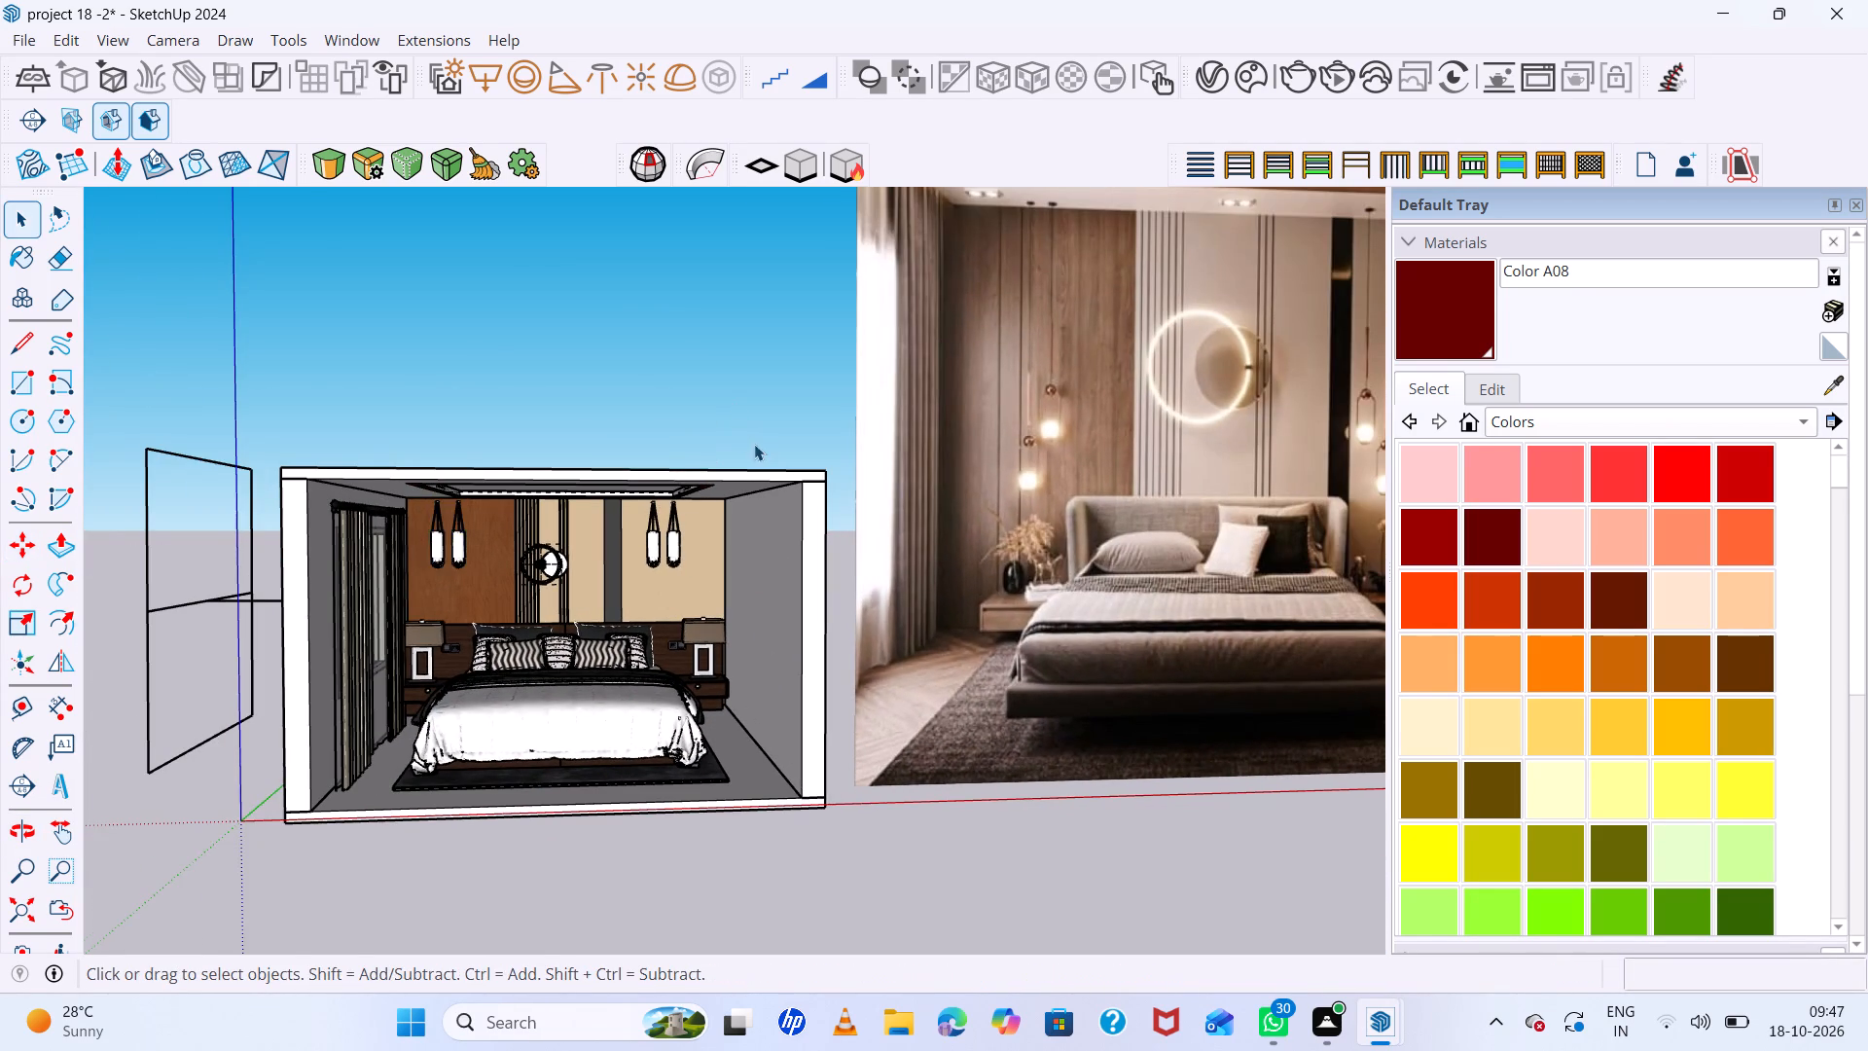
pyautogui.scroll(2, 754, 444)
pyautogui.moveTo(792, 477); pyautogui.dragTo(750, 426, button='middle')
pyautogui.scroll(5, 770, 519)
pyautogui.scroll(-6, 776, 535)
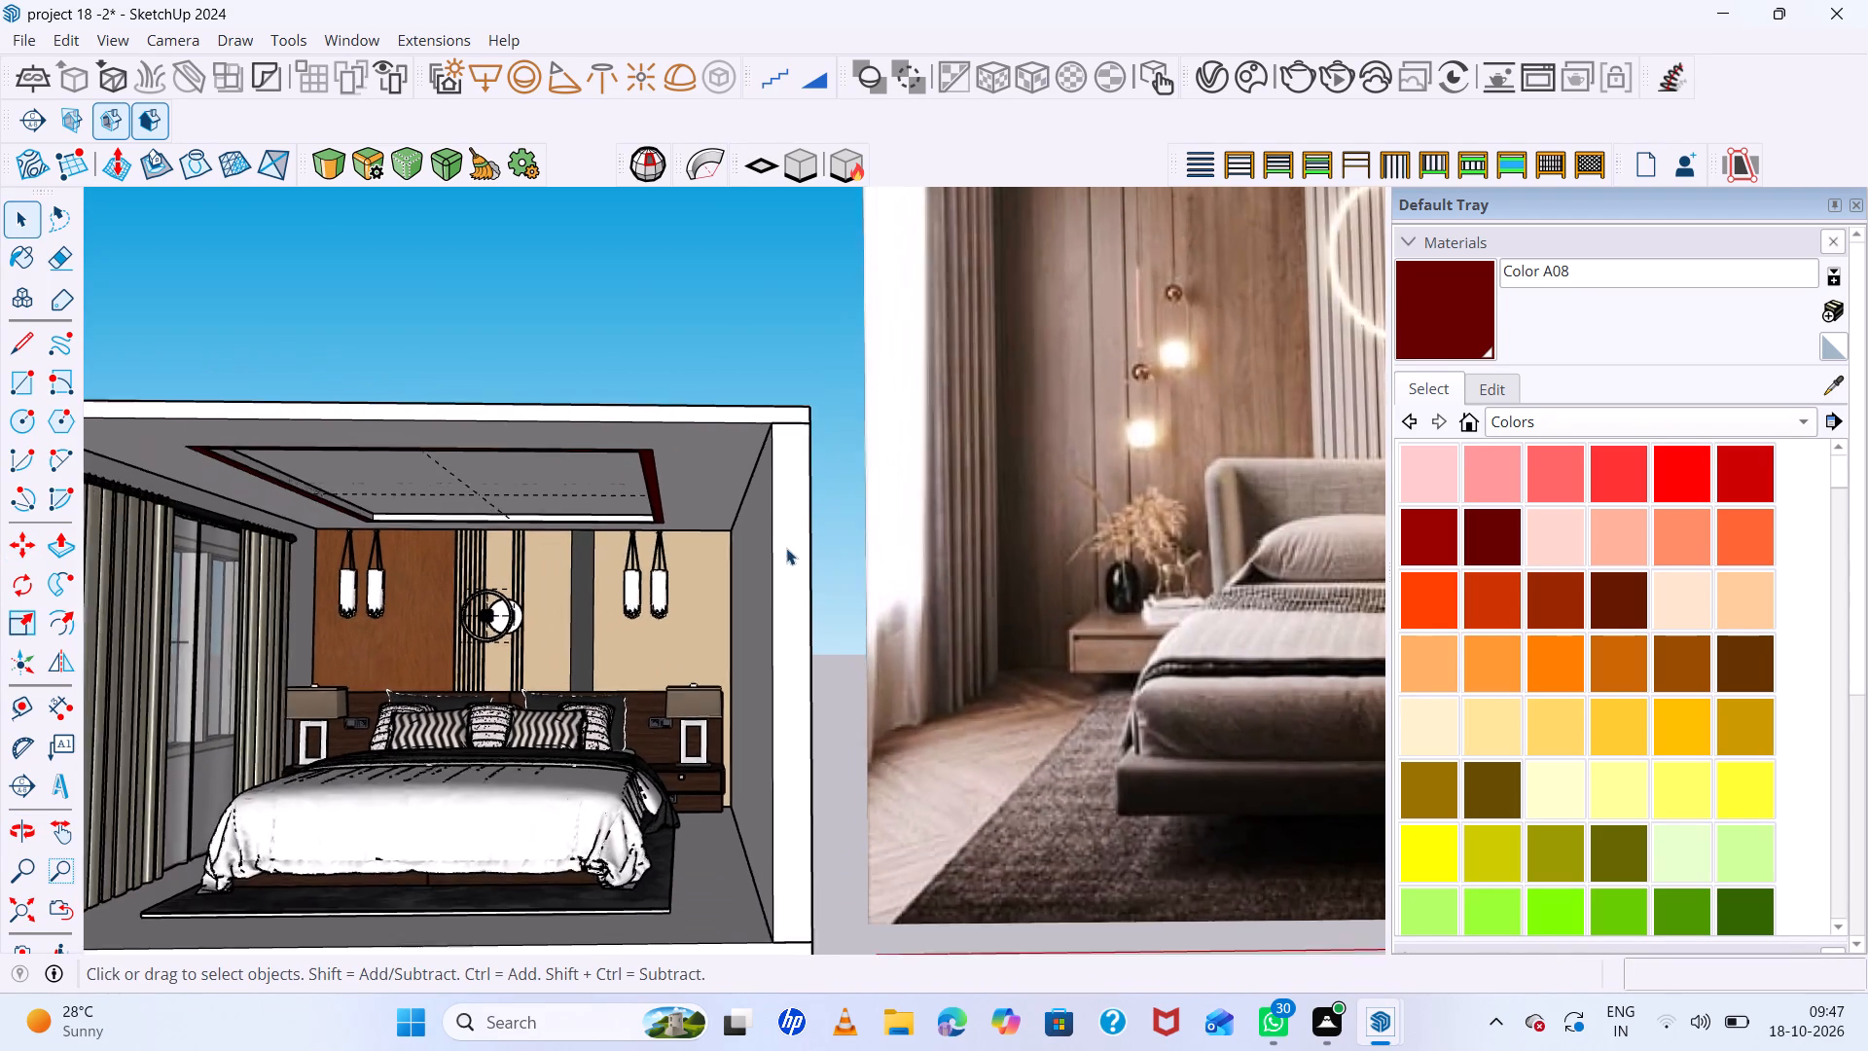
pyautogui.click(1374, 1030)
pyautogui.click(1465, 907)
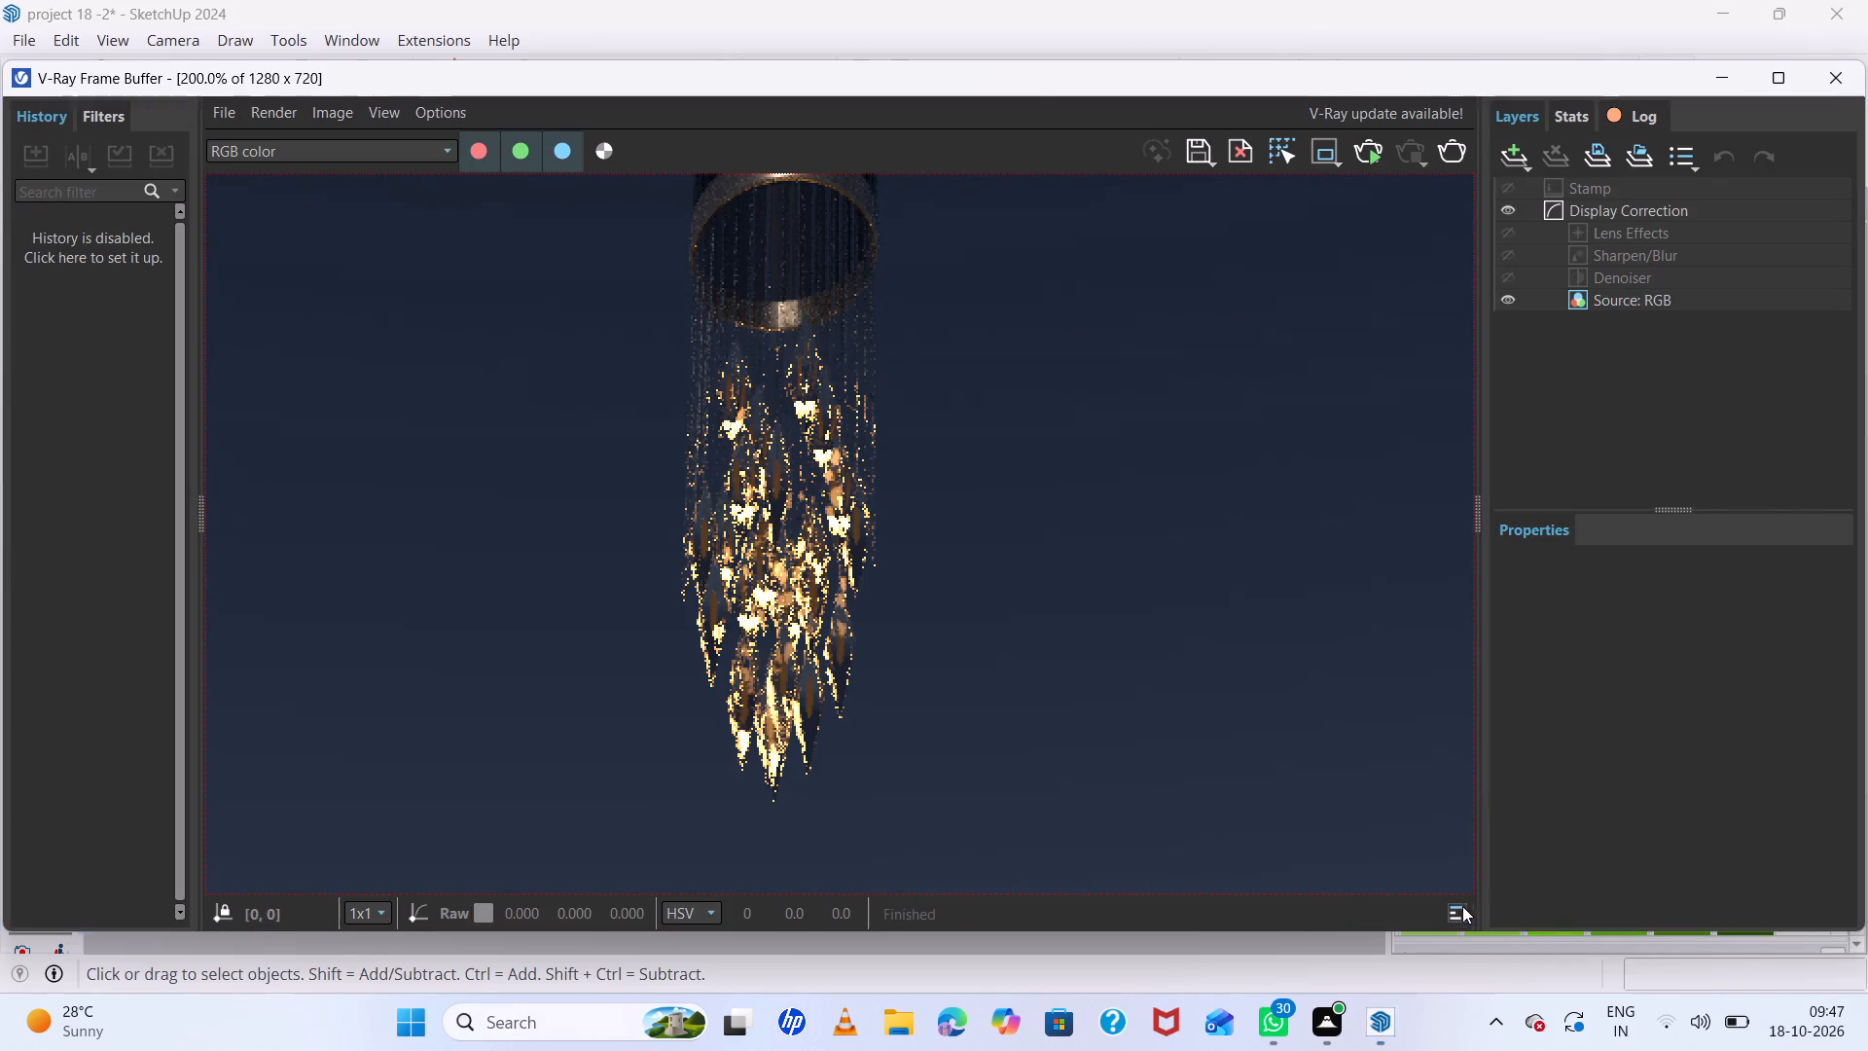
pyautogui.click(1365, 156)
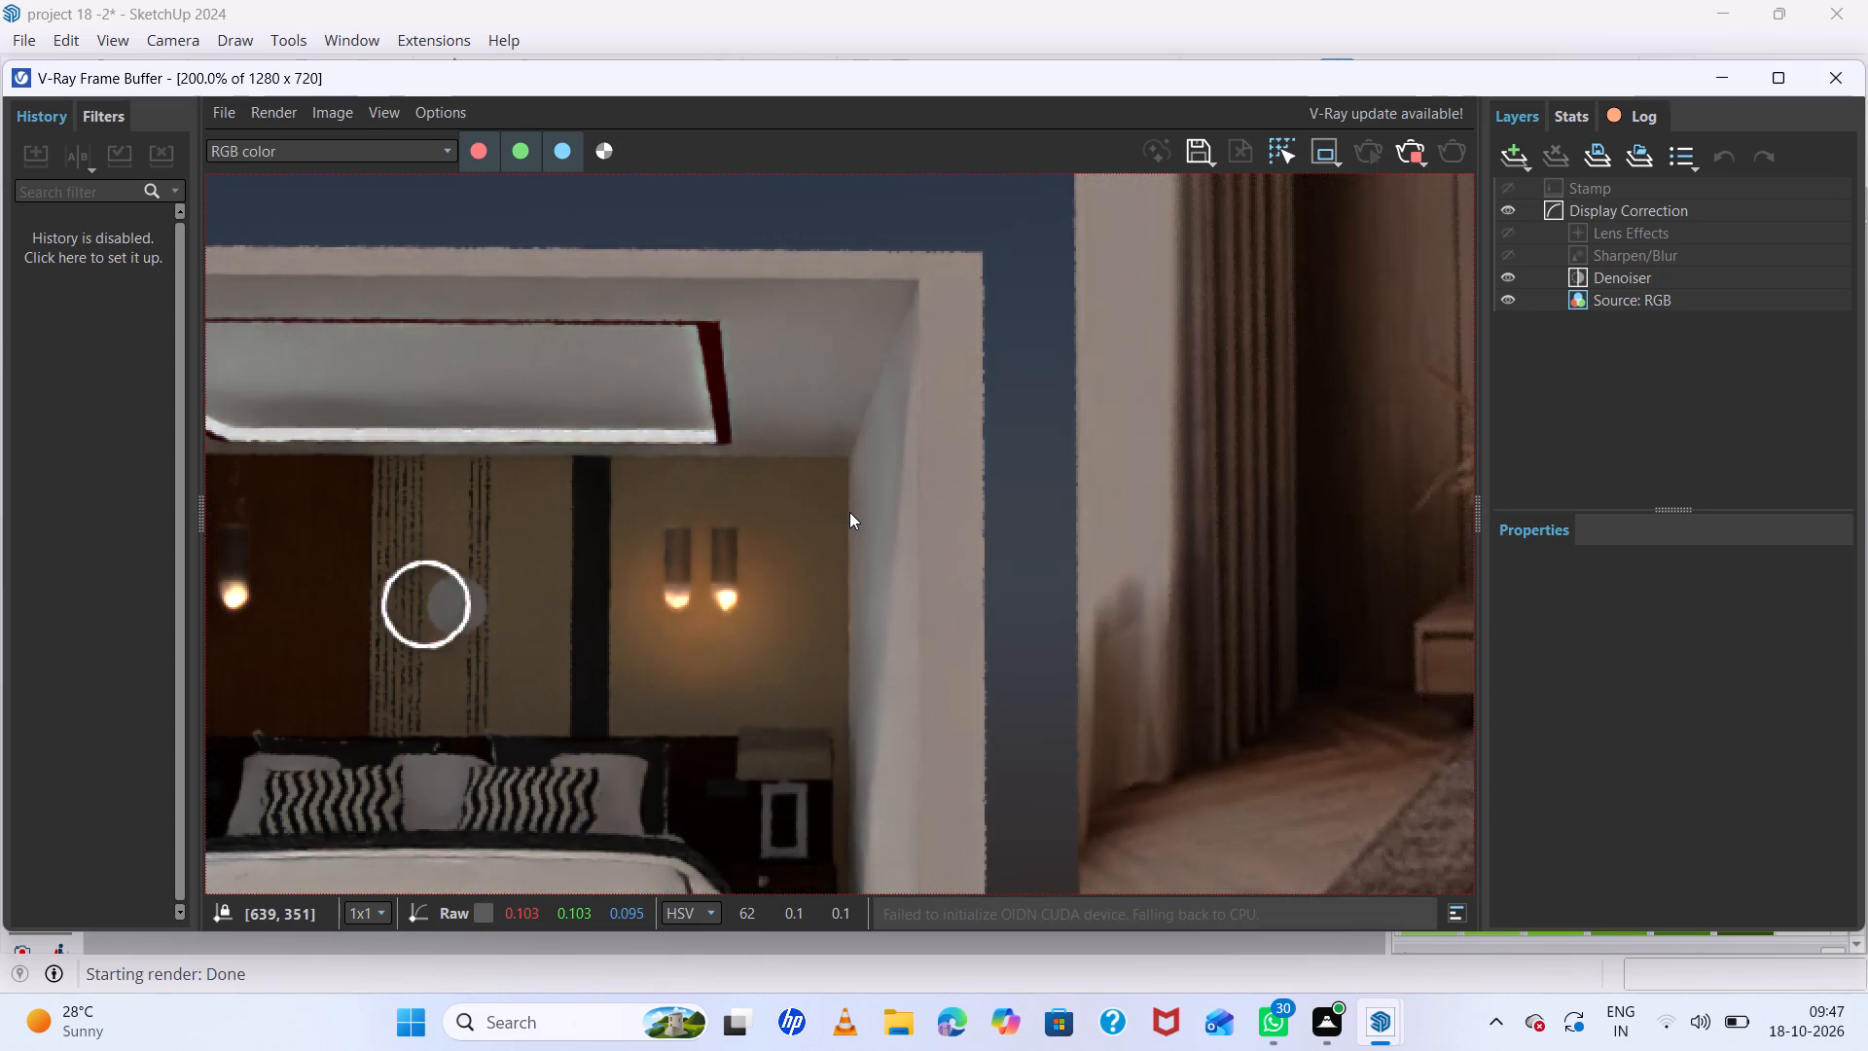
pyautogui.scroll(-1, 849, 512)
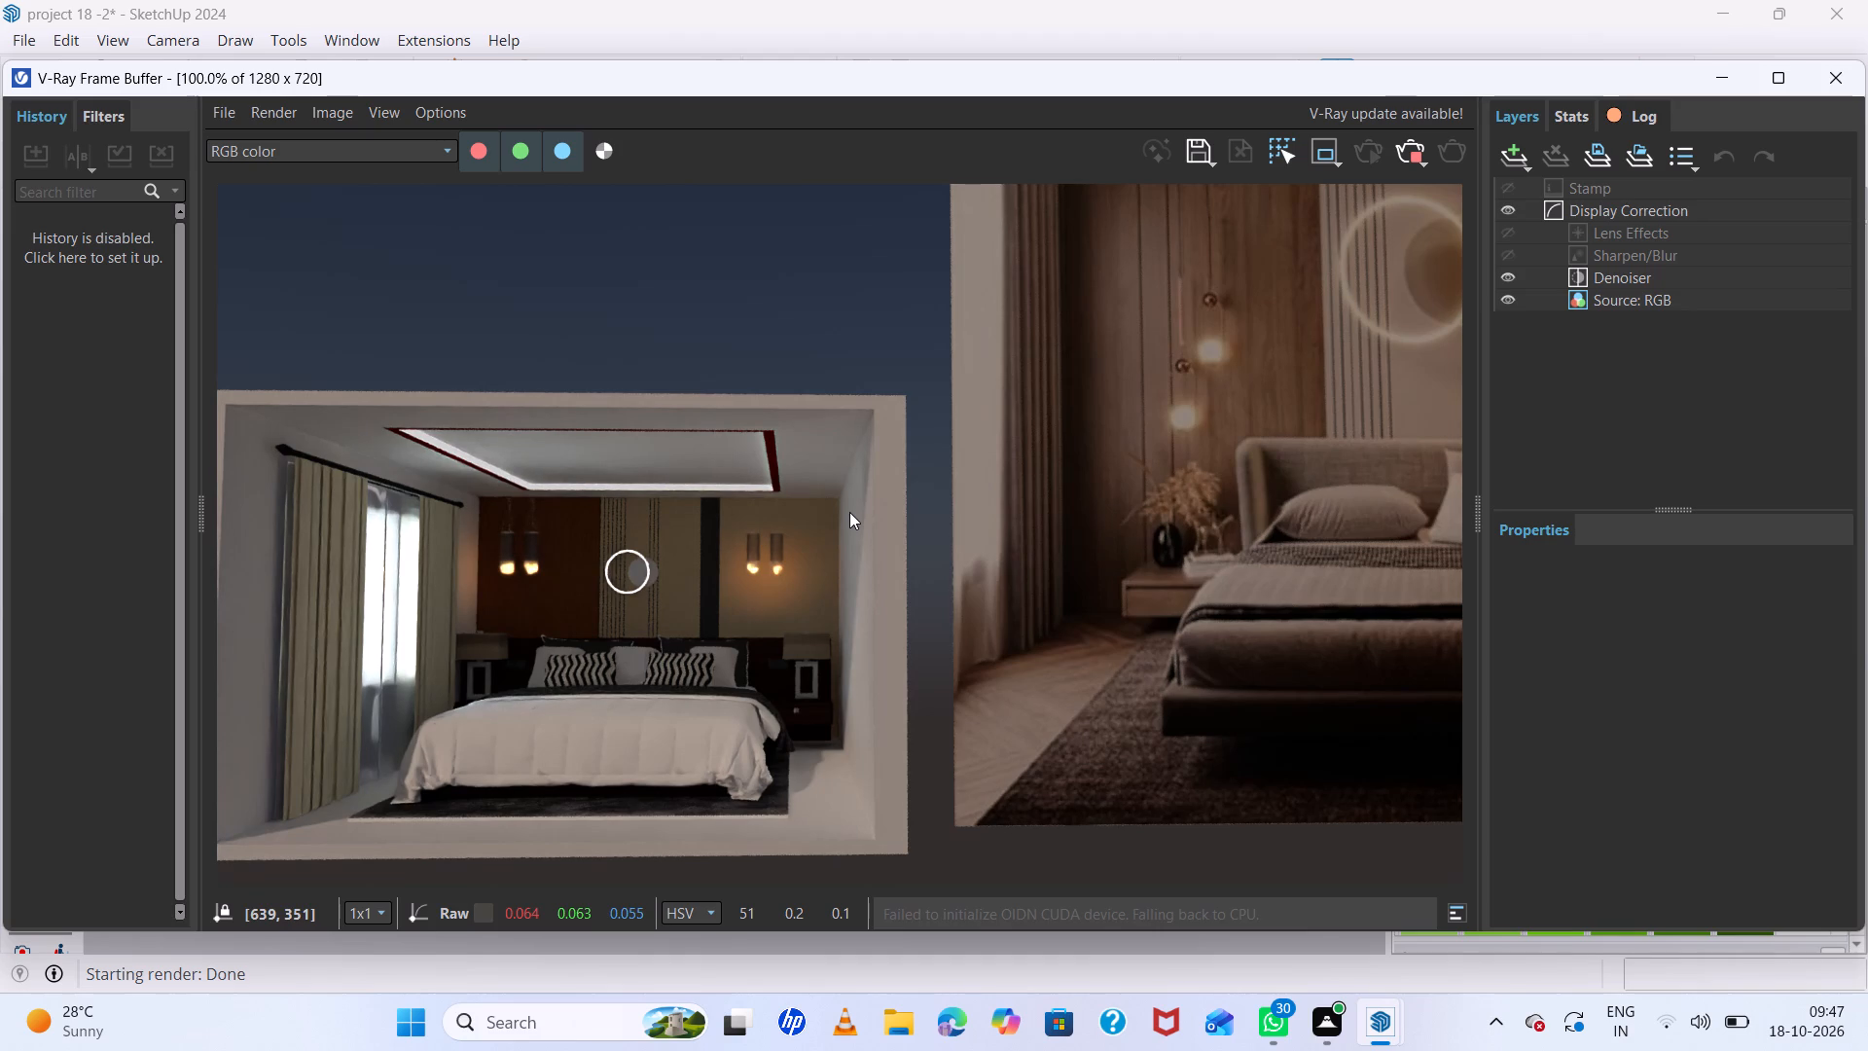
pyautogui.click(1415, 155)
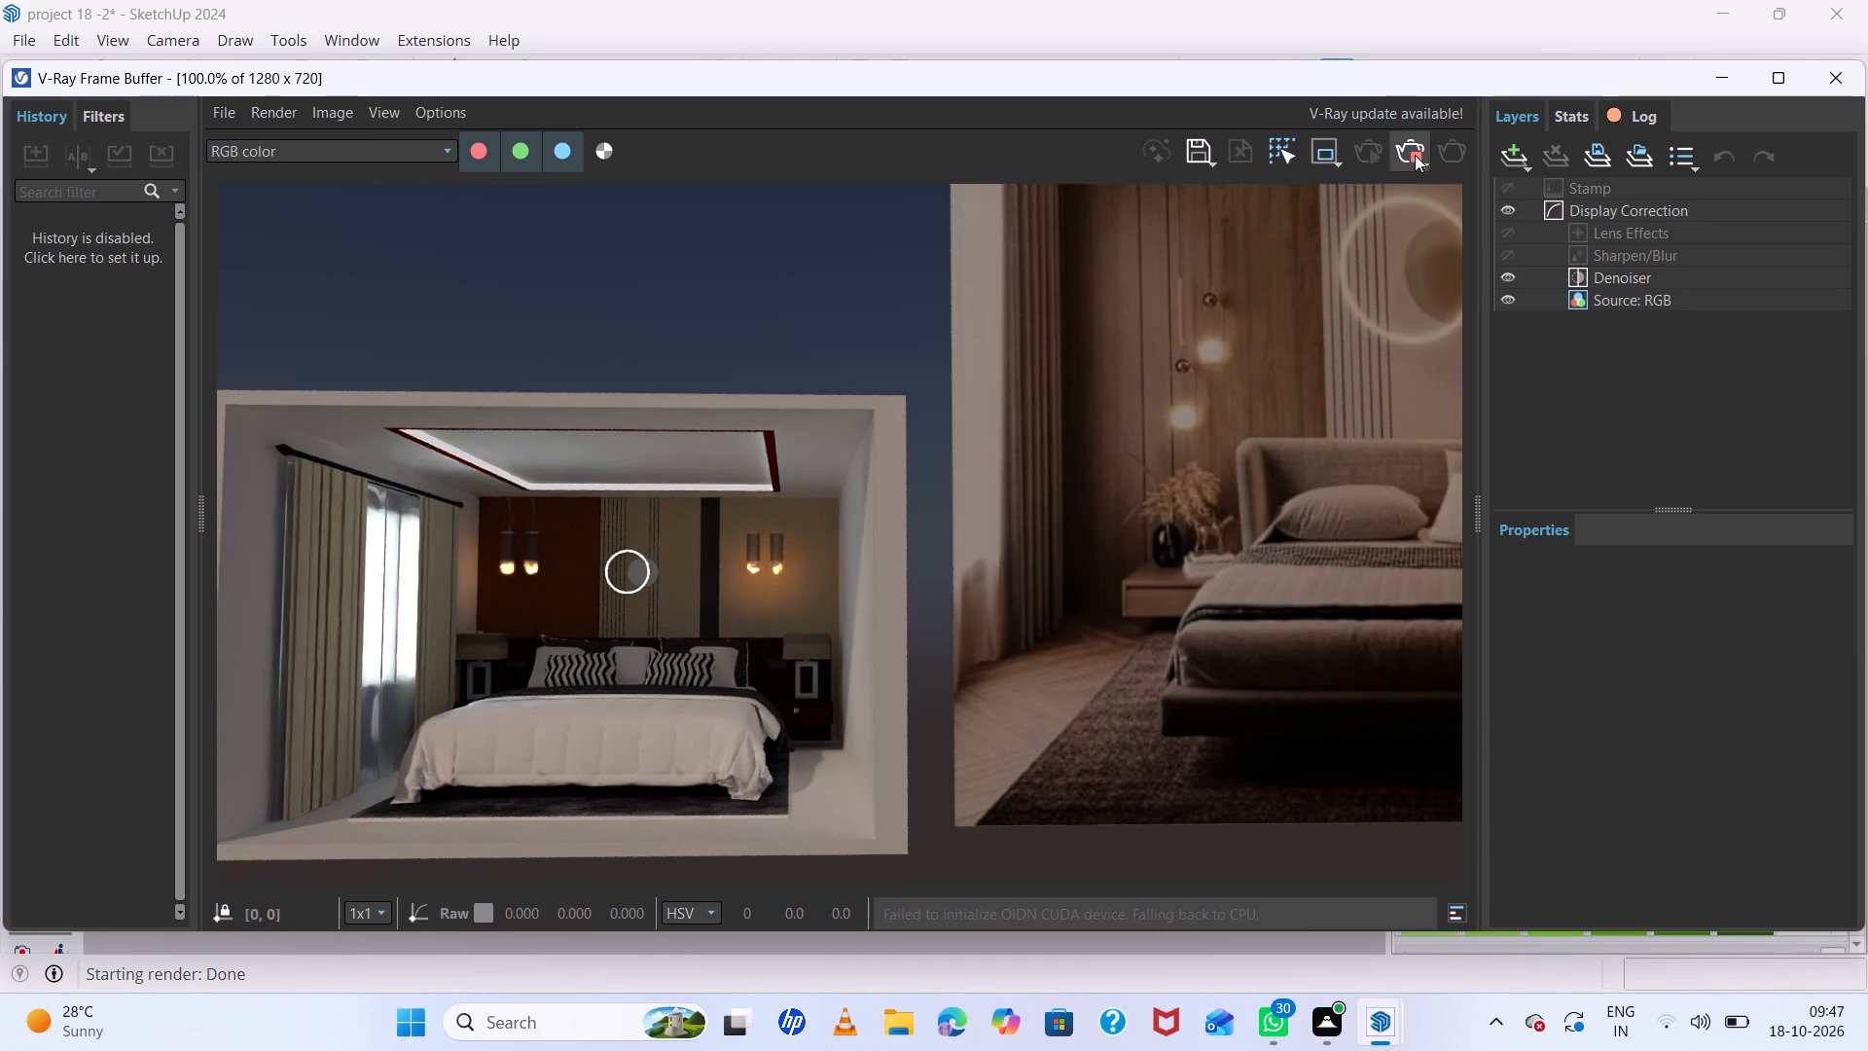
pyautogui.click(1737, 79)
# Examine the ceiling and pendant lighting in the reference image and compare them with the modelled room's ceiling.
pyautogui.scroll(-10, 794, 458)
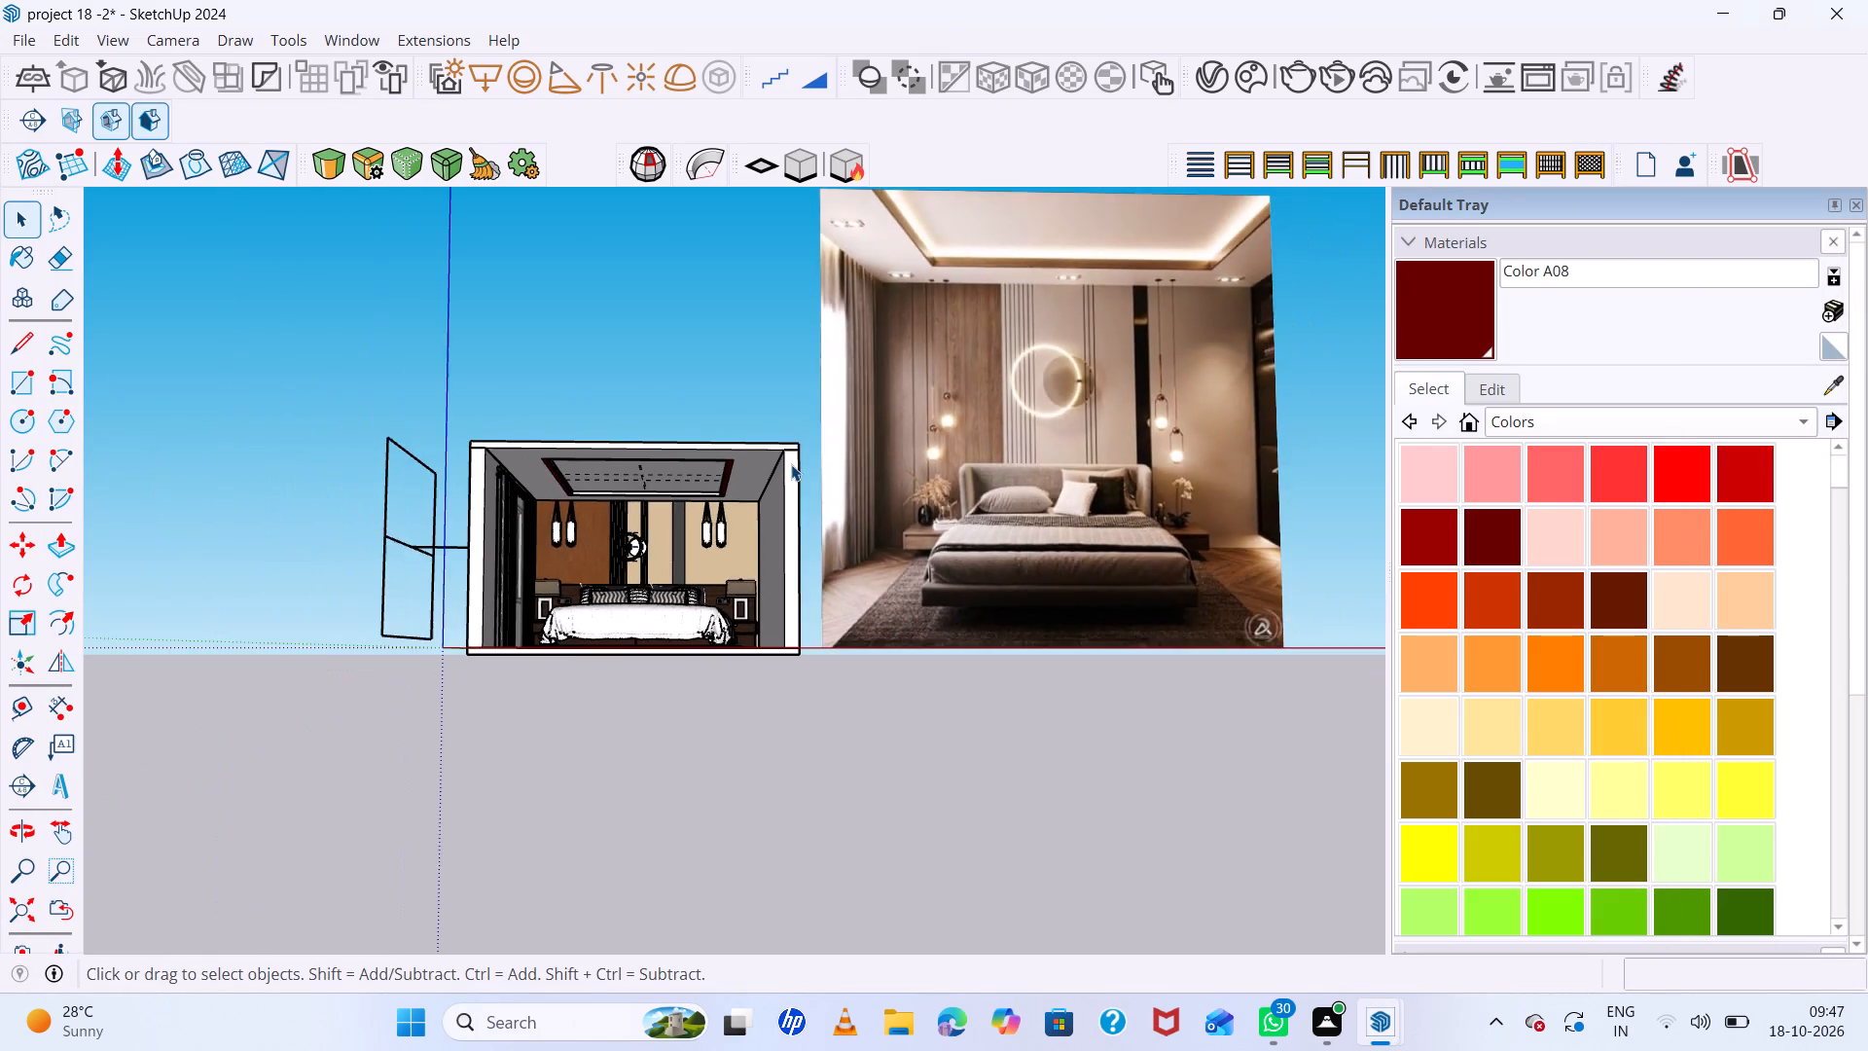
pyautogui.scroll(-4, 791, 465)
pyautogui.scroll(6, 999, 277)
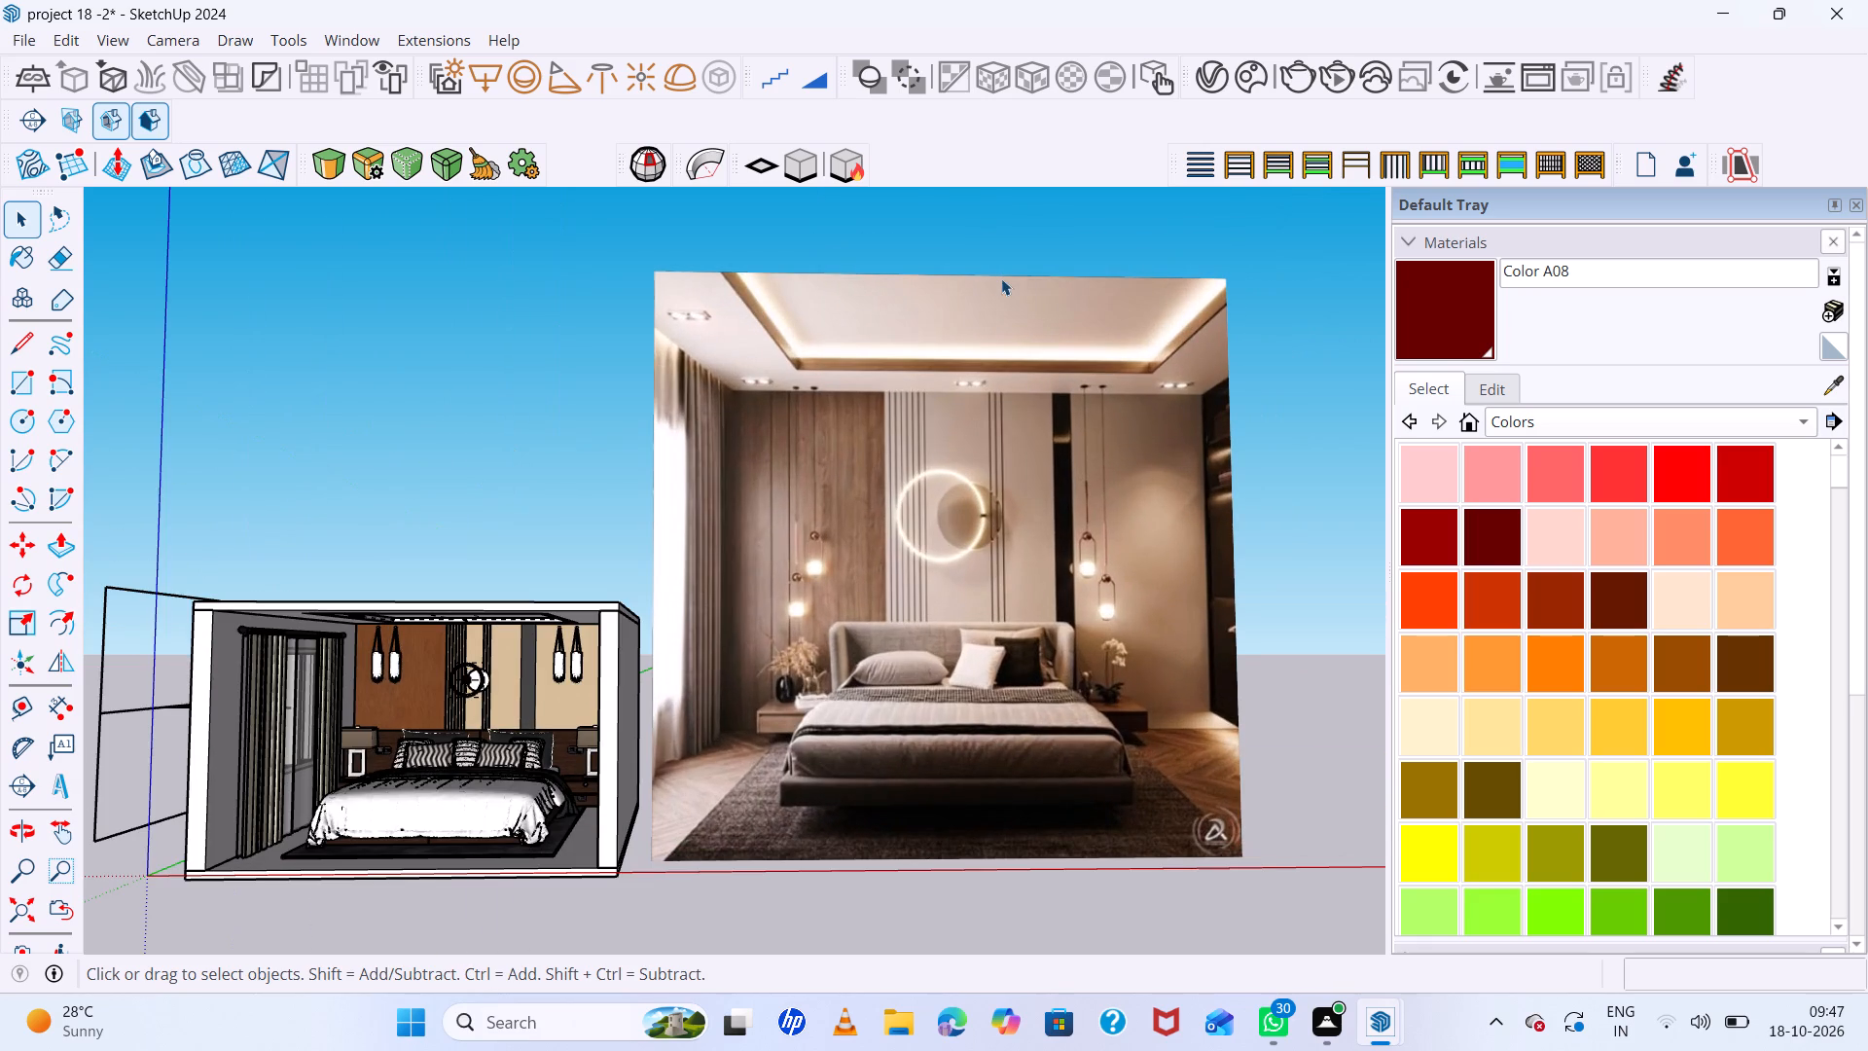
pyautogui.scroll(6, 712, 327)
pyautogui.scroll(-5, 712, 327)
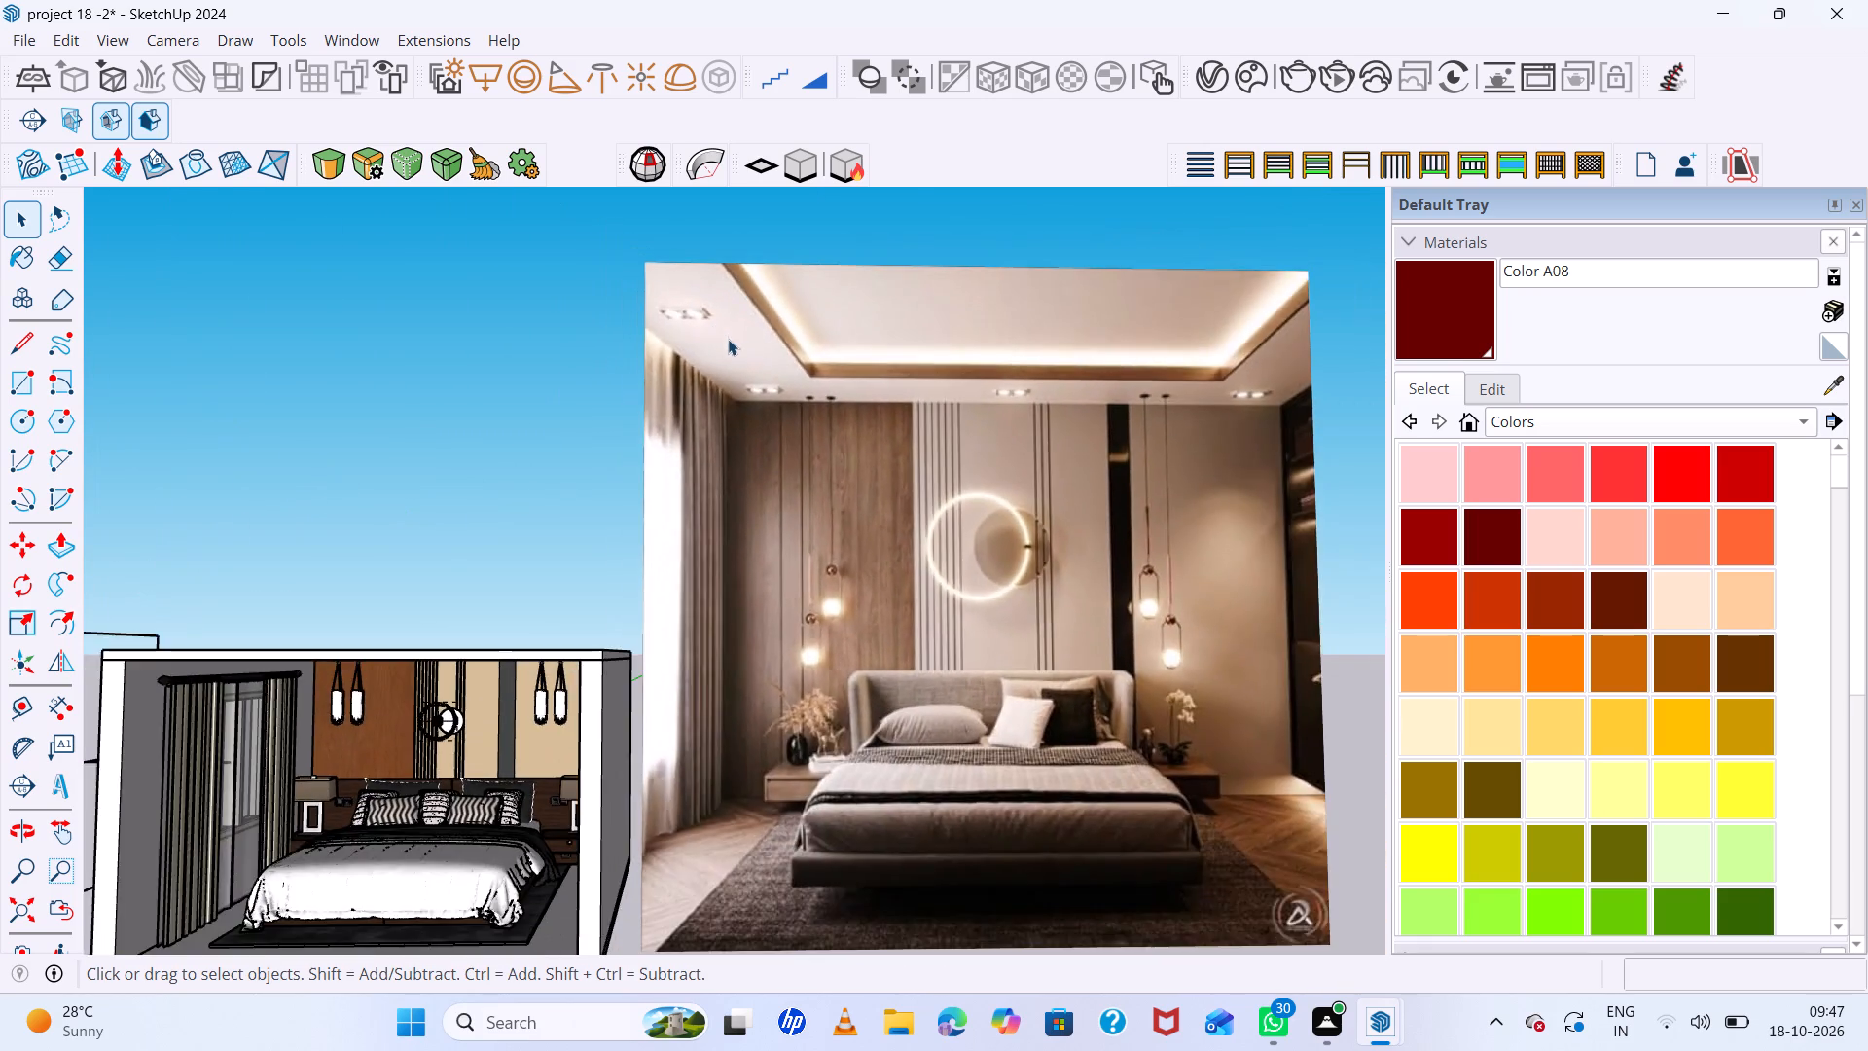
pyautogui.scroll(-5, 771, 397)
pyautogui.moveTo(786, 467); pyautogui.dragTo(850, 295, button='middle')
pyautogui.scroll(7, 706, 445)
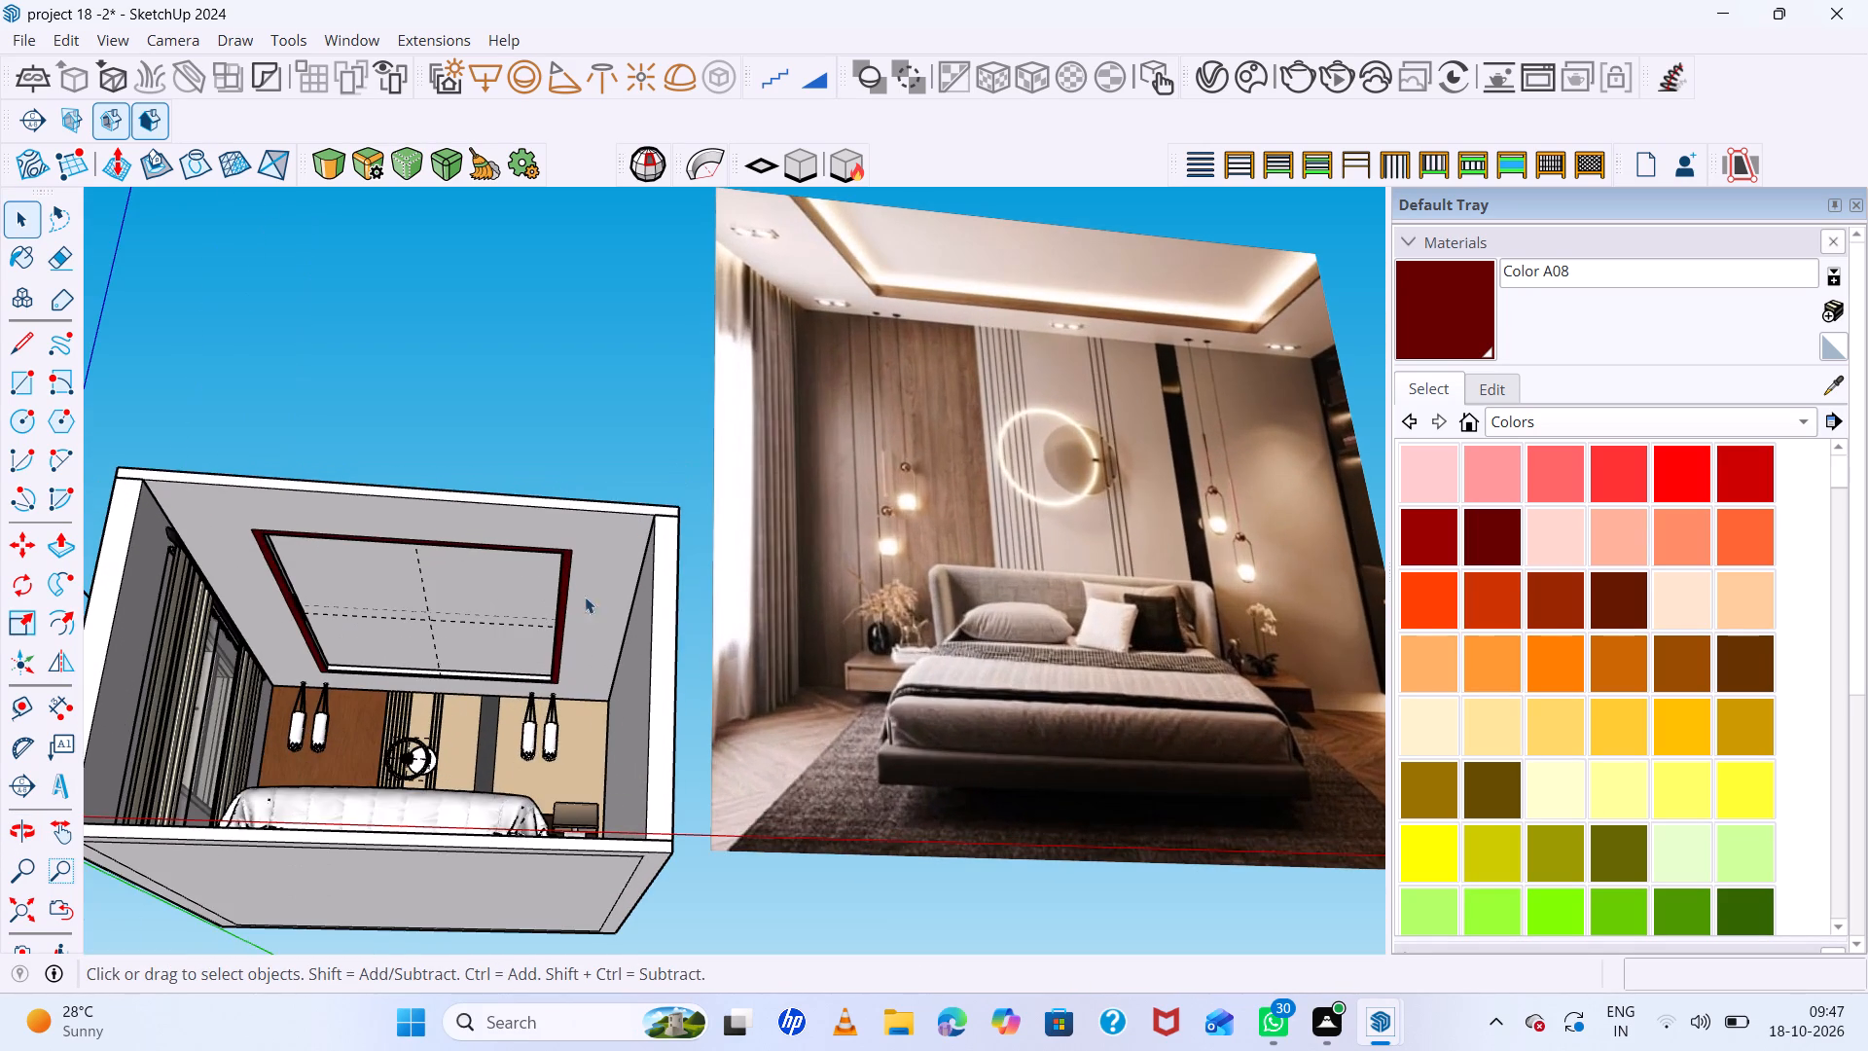
pyautogui.moveTo(578, 600); pyautogui.dragTo(593, 553, button='middle')
pyautogui.scroll(6, 473, 566)
pyautogui.scroll(-6, 306, 505)
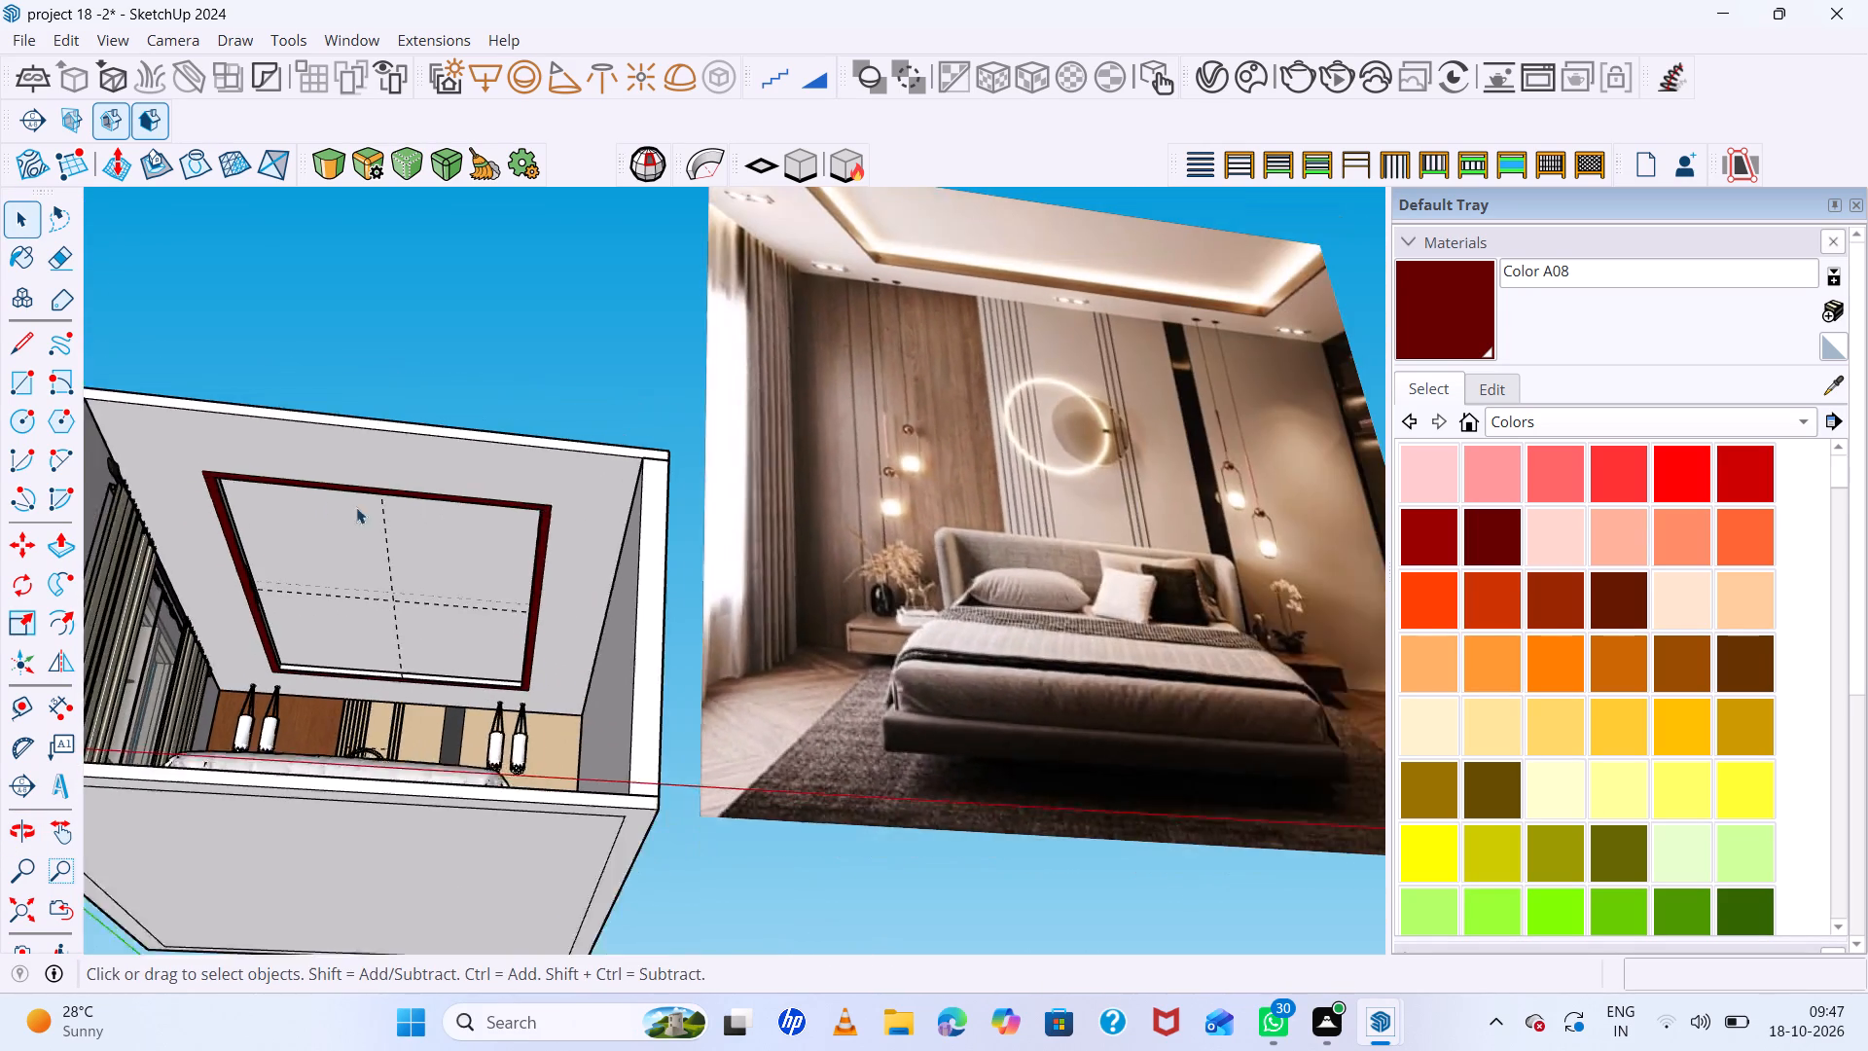
pyautogui.moveTo(452, 541); pyautogui.dragTo(436, 739, button='middle')
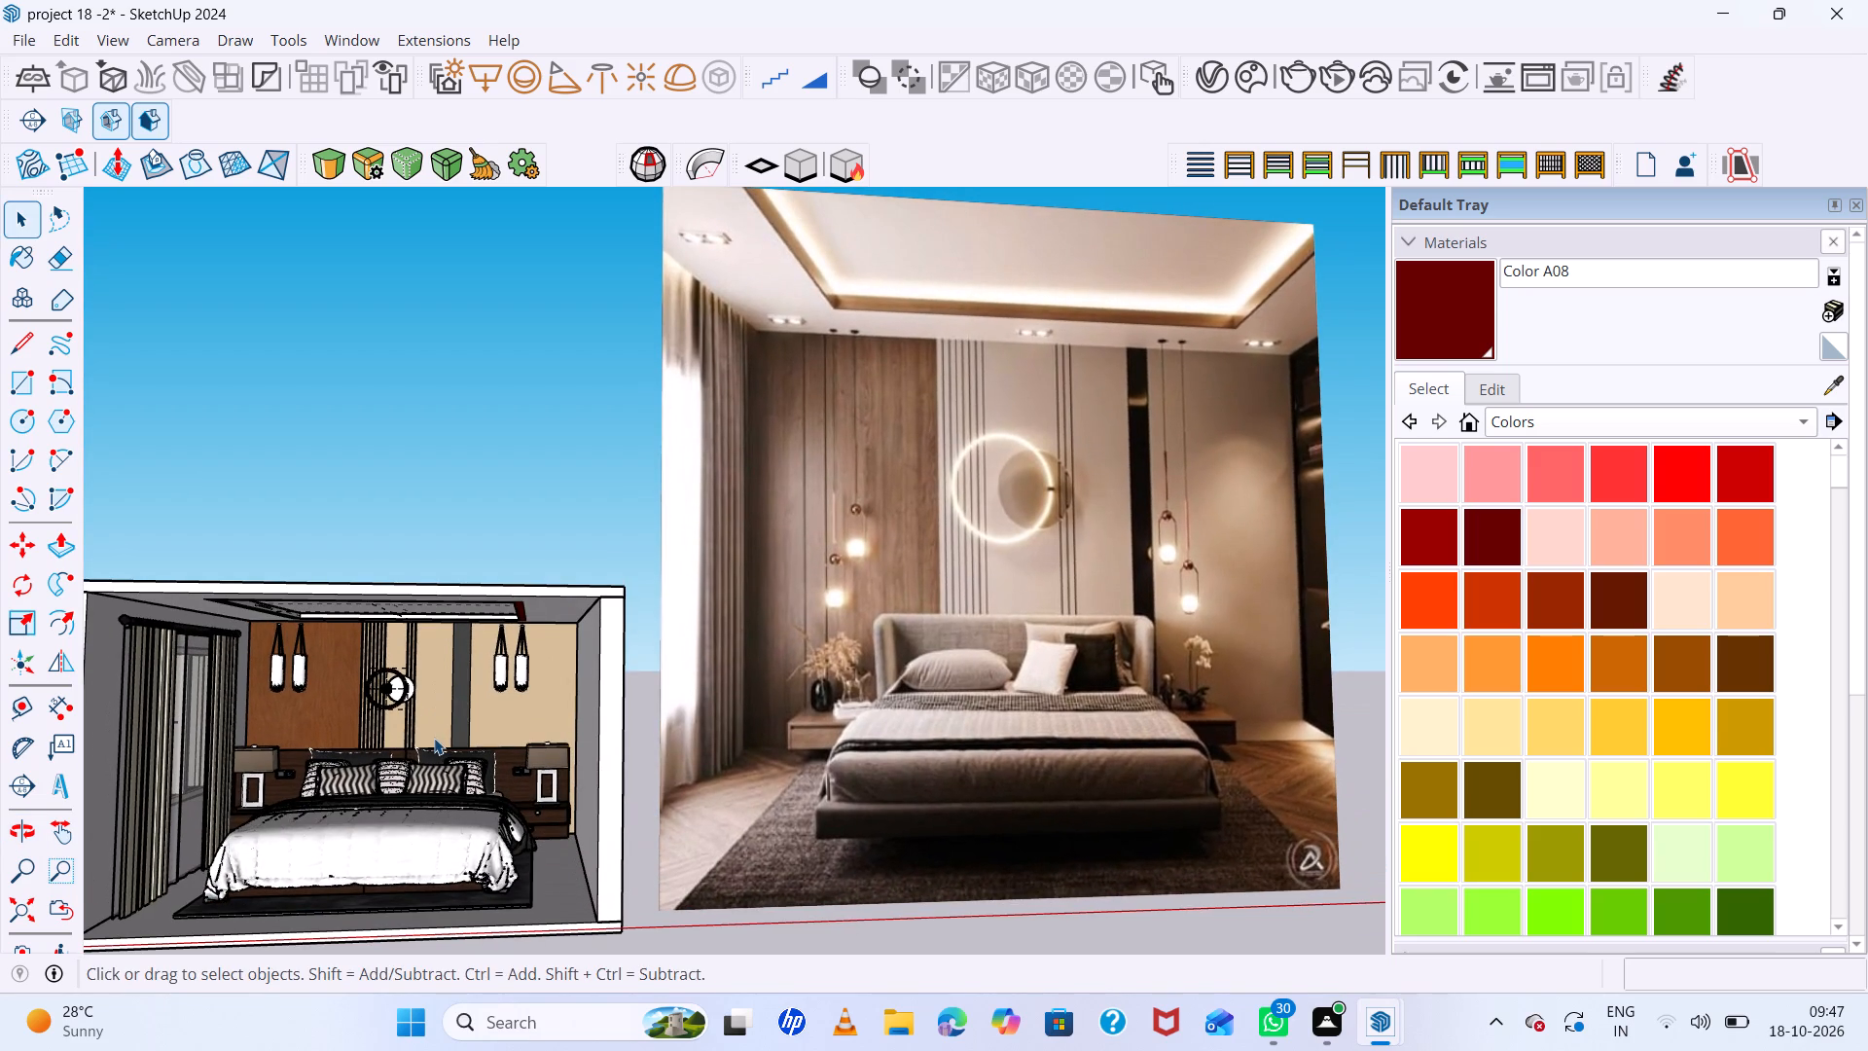
pyautogui.scroll(6, 471, 626)
pyautogui.moveTo(586, 581); pyautogui.dragTo(633, 379, button='middle')
pyautogui.middleClick(633, 379)
pyautogui.scroll(7, 603, 445)
pyautogui.scroll(-13, 607, 468)
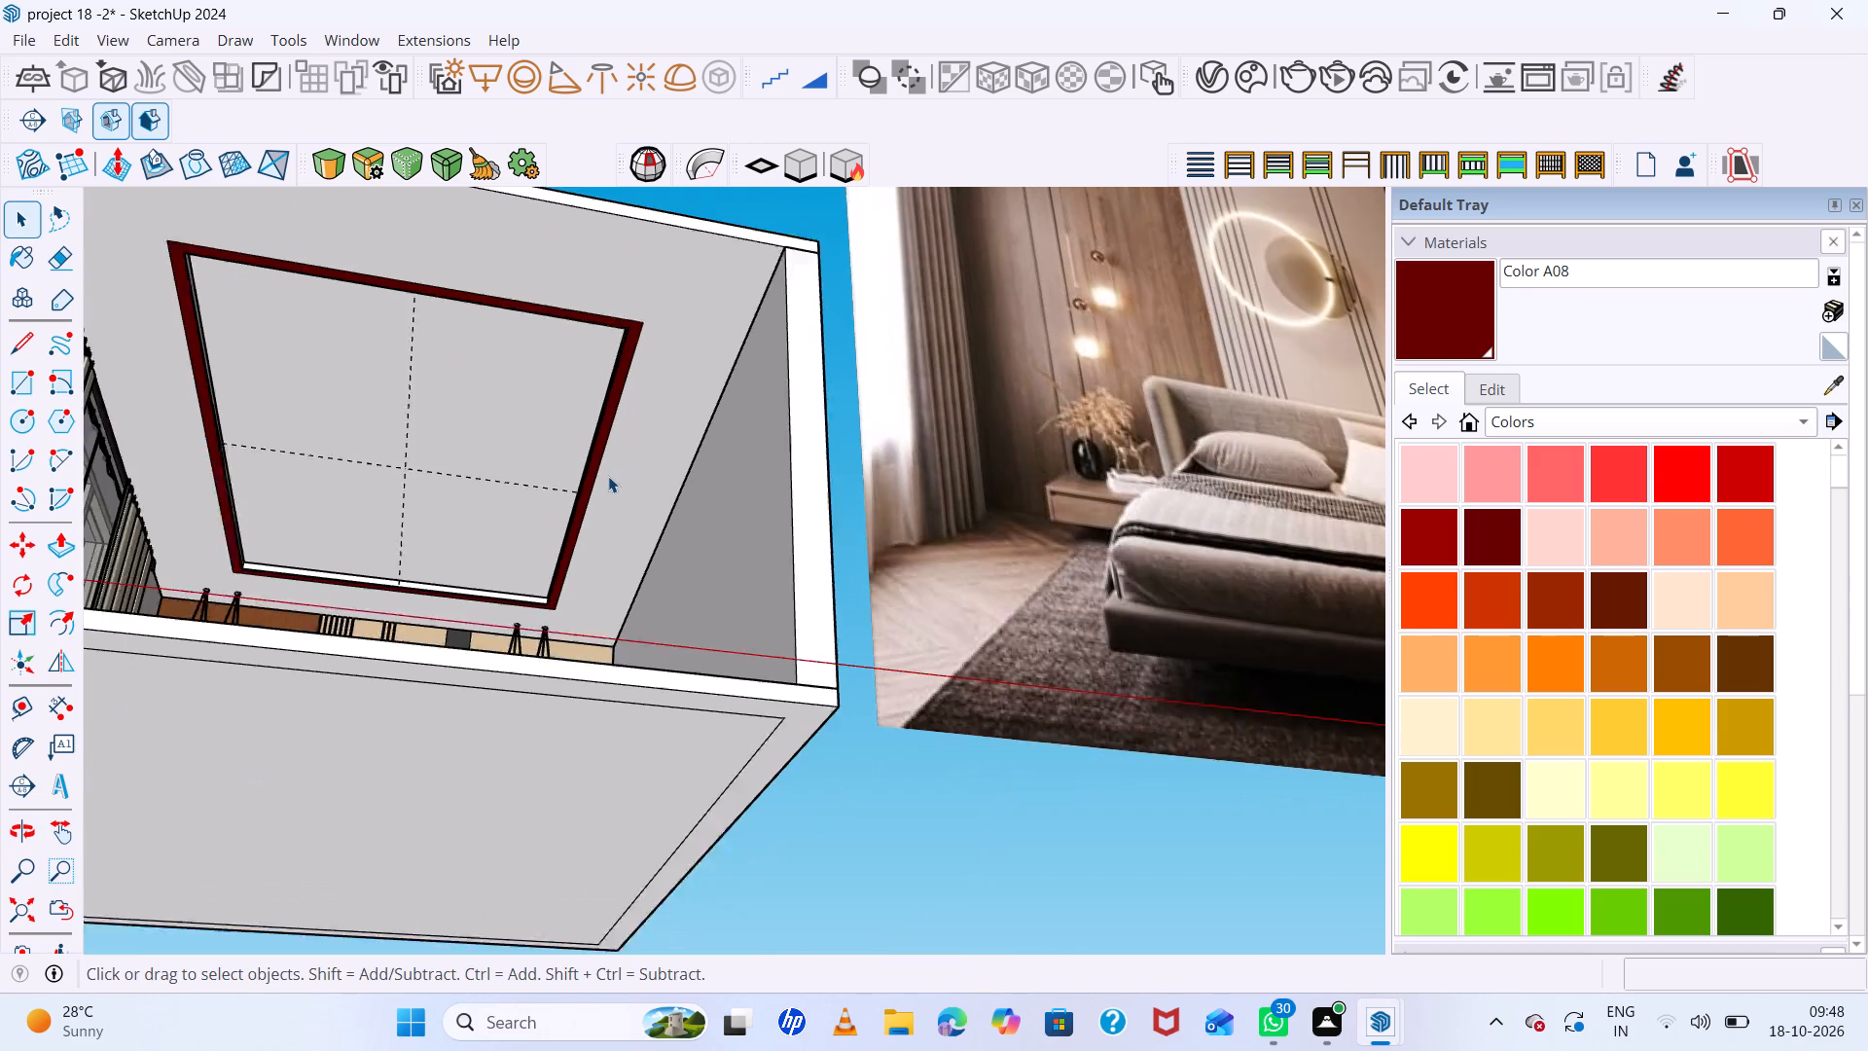
pyautogui.scroll(5, 697, 463)
pyautogui.scroll(-14, 697, 463)
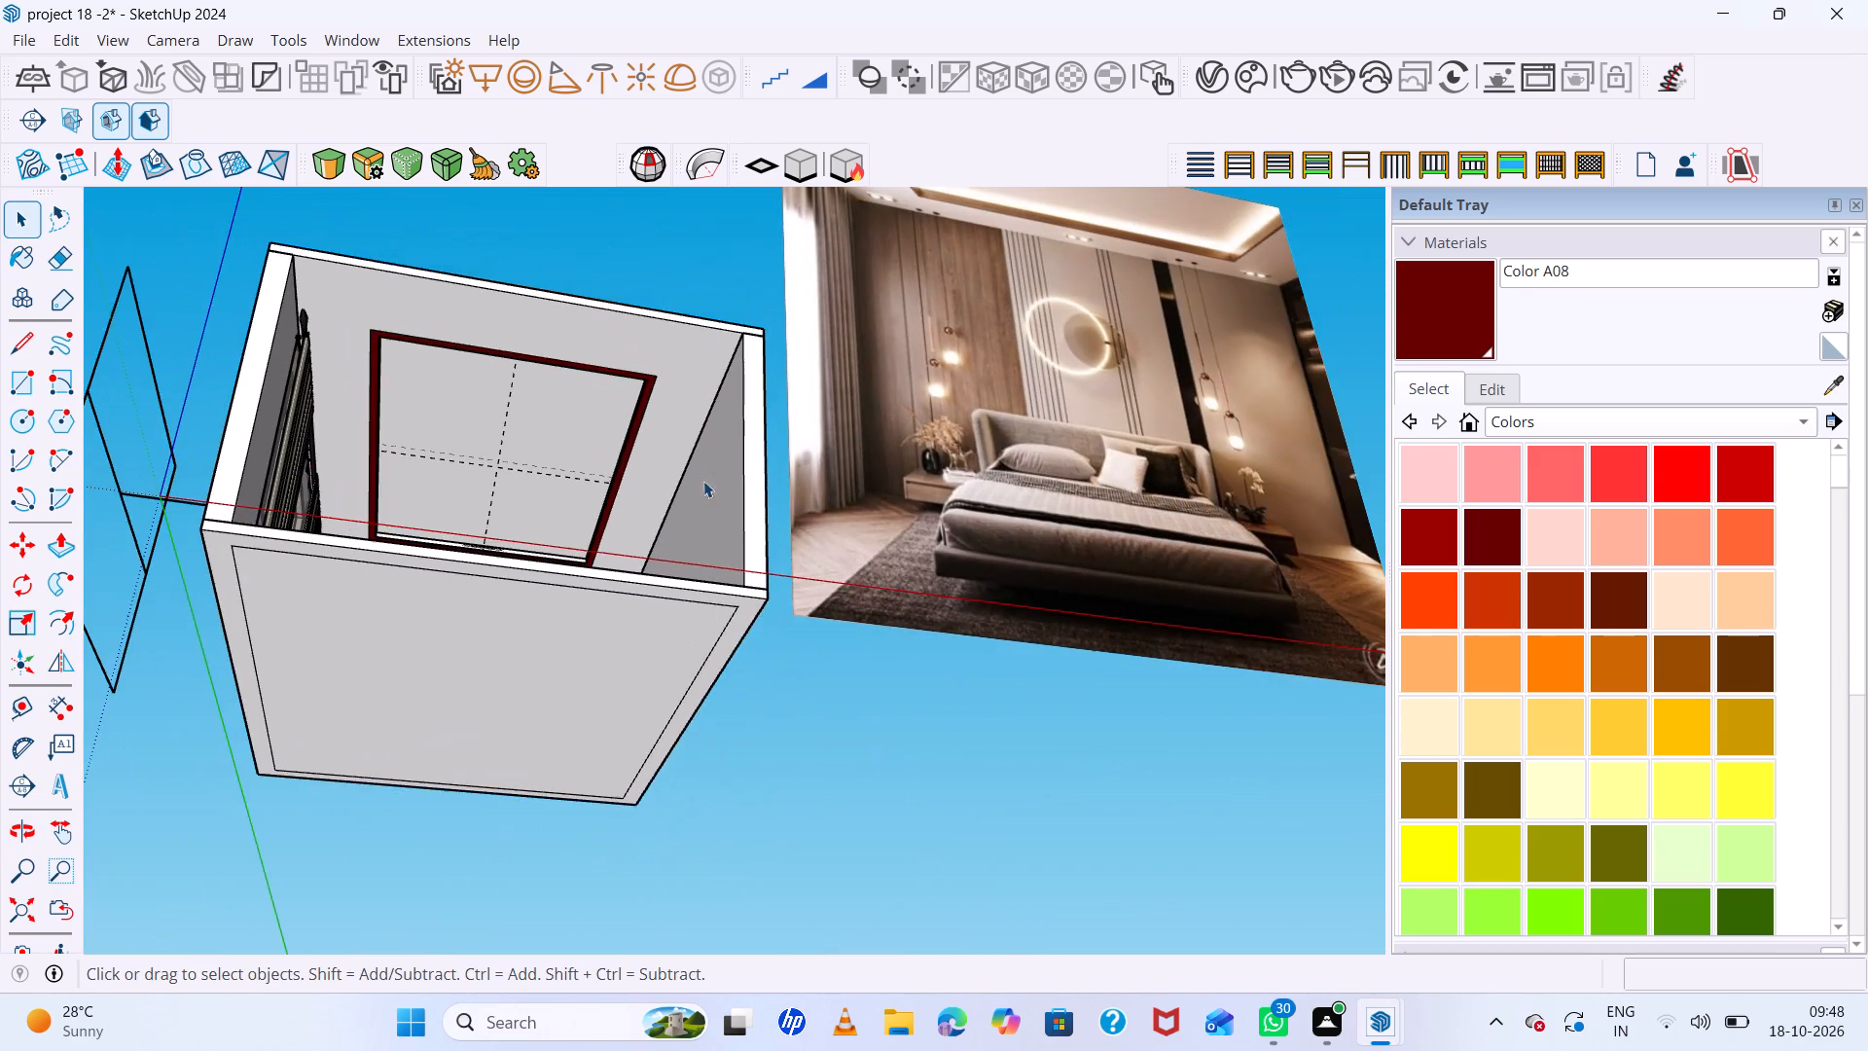
pyautogui.moveTo(699, 506); pyautogui.dragTo(700, 611, button='middle')
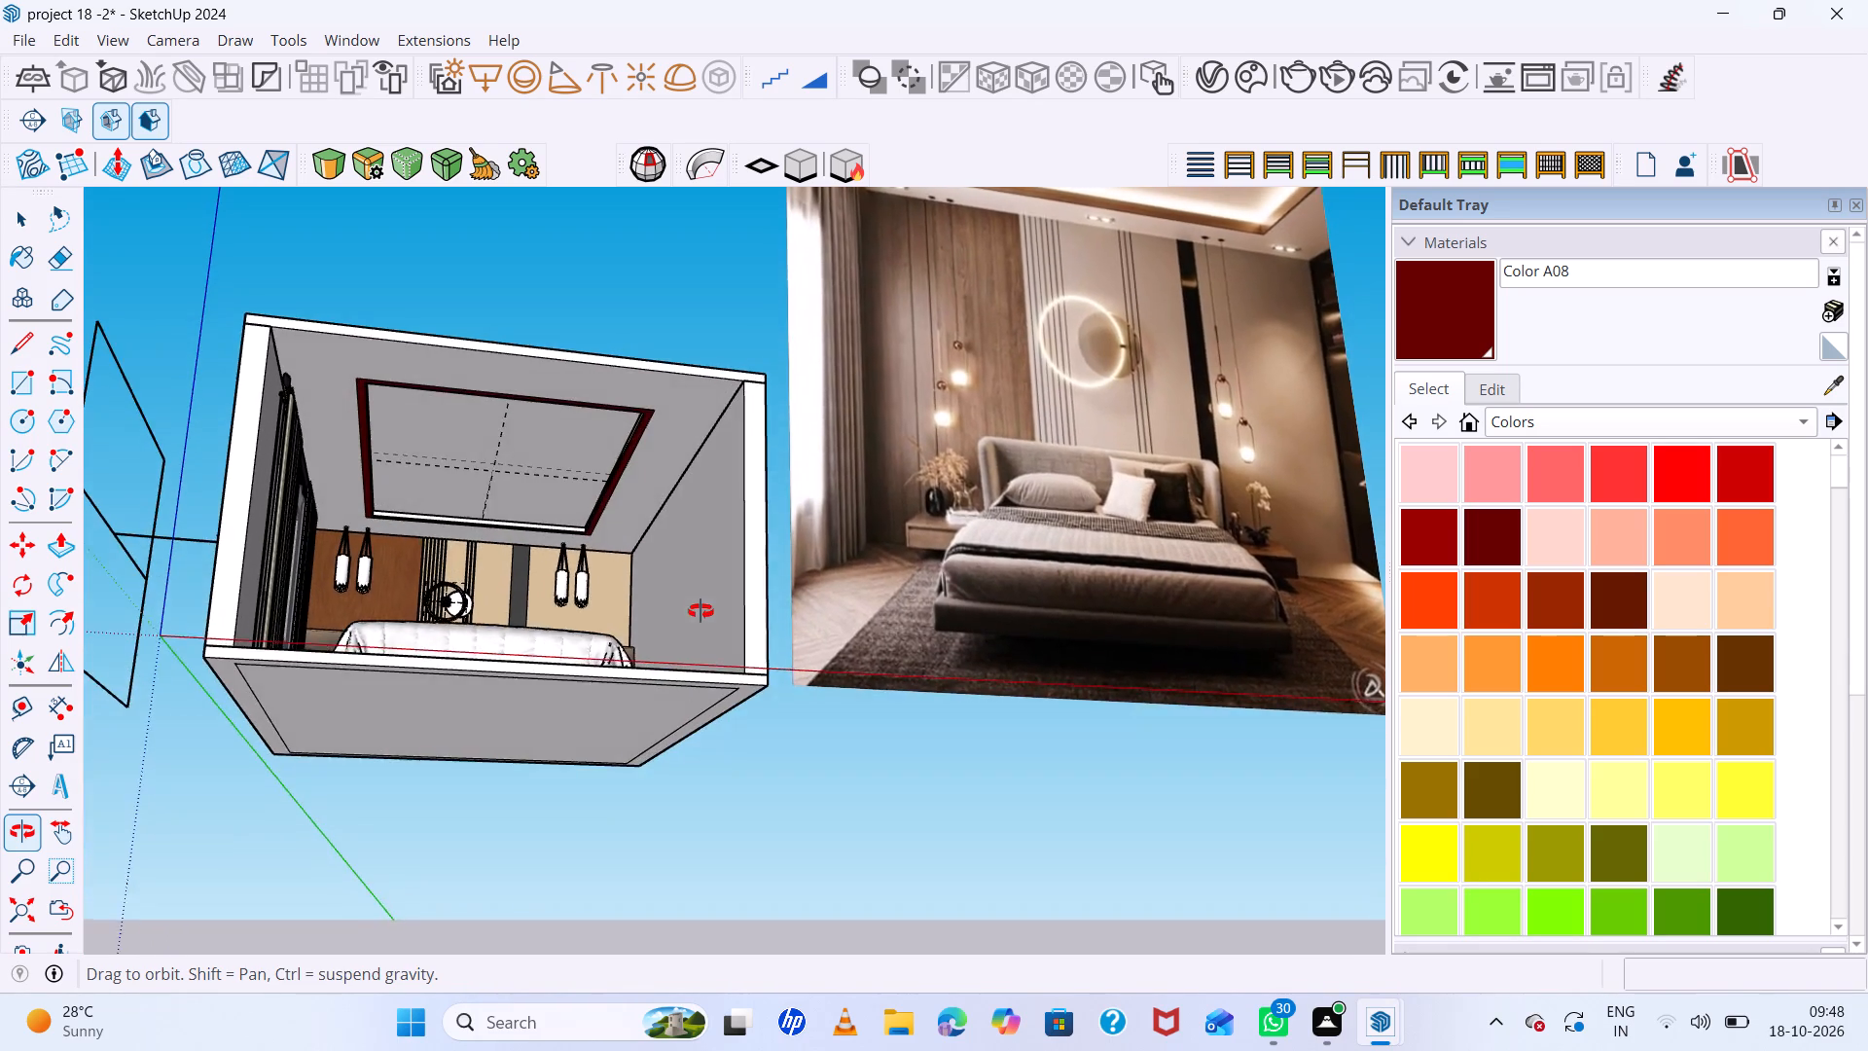
# Place a guide line across the ceiling 10' 9" in from the ceiling's open front edge.
pyautogui.moveTo(700, 611); pyautogui.dragTo(629, 574, button='middle')
pyautogui.scroll(10, 605, 335)
pyautogui.moveTo(665, 405); pyautogui.dragTo(666, 395, button='middle')
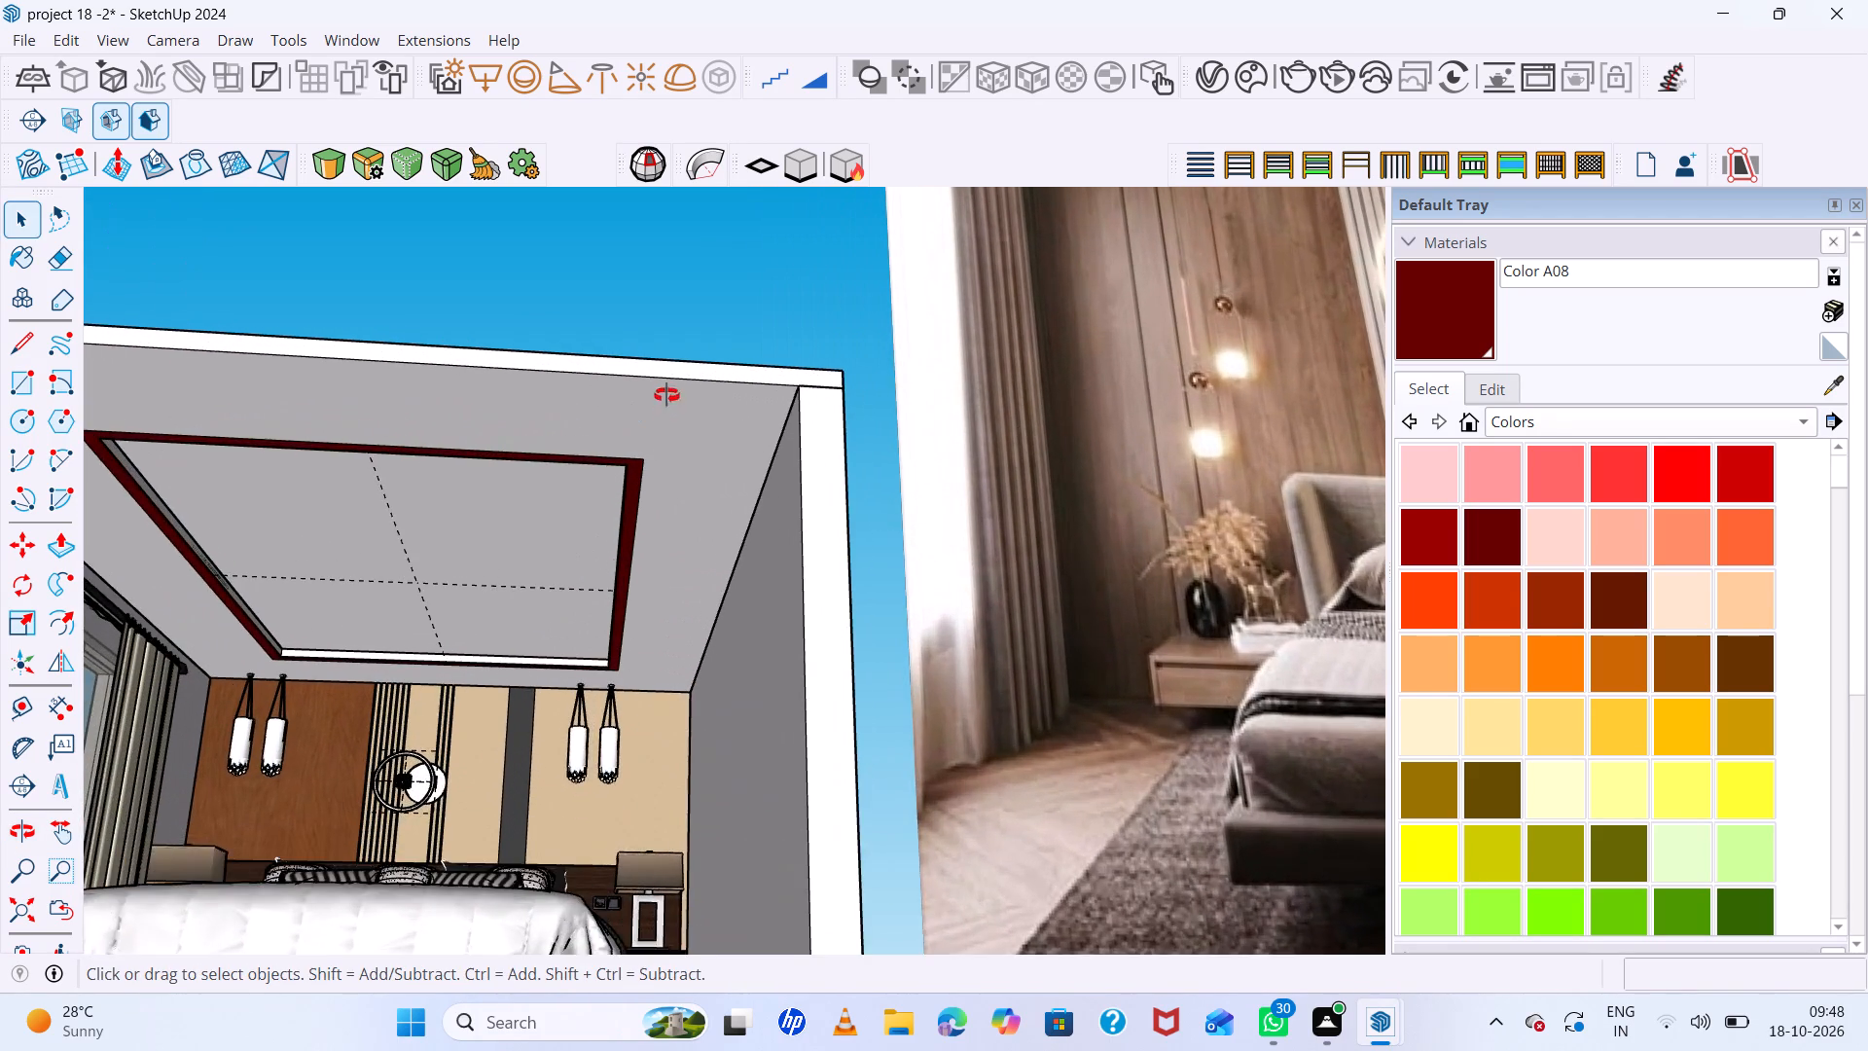
pyautogui.moveTo(666, 395); pyautogui.dragTo(680, 319, button='middle')
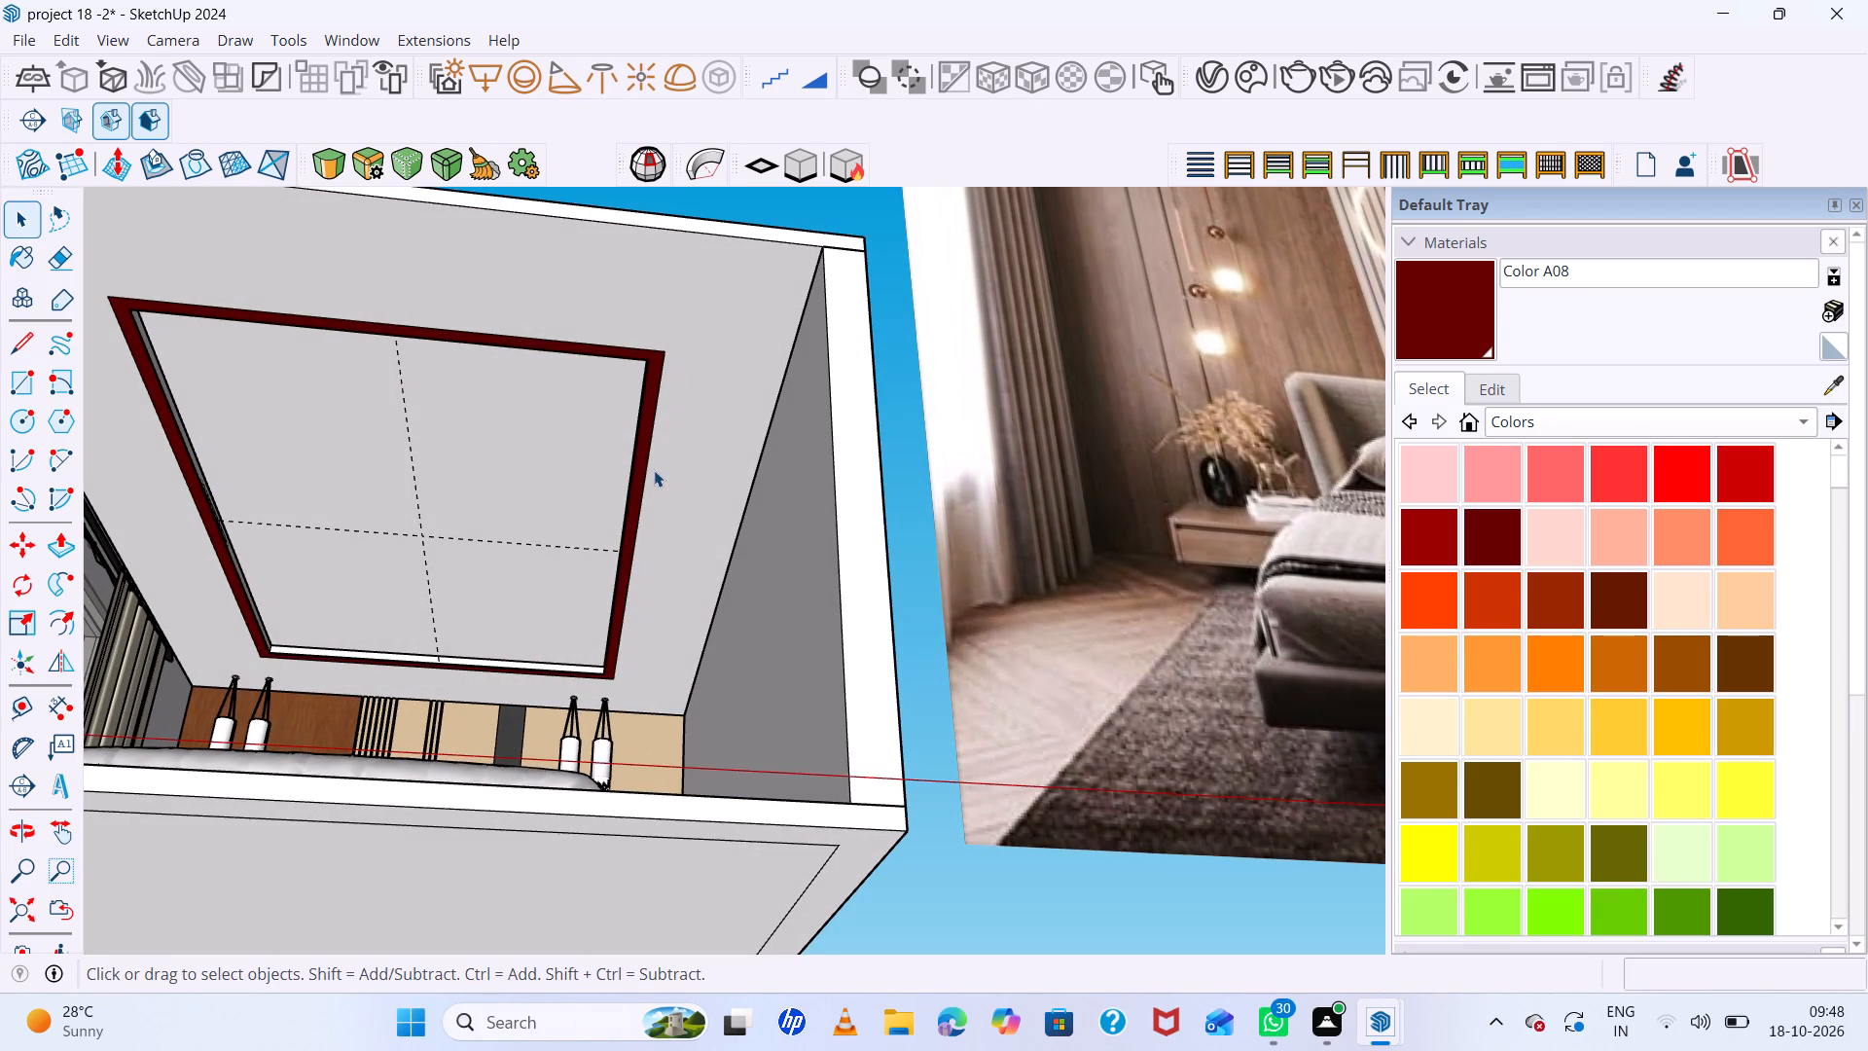
pyautogui.press('t')
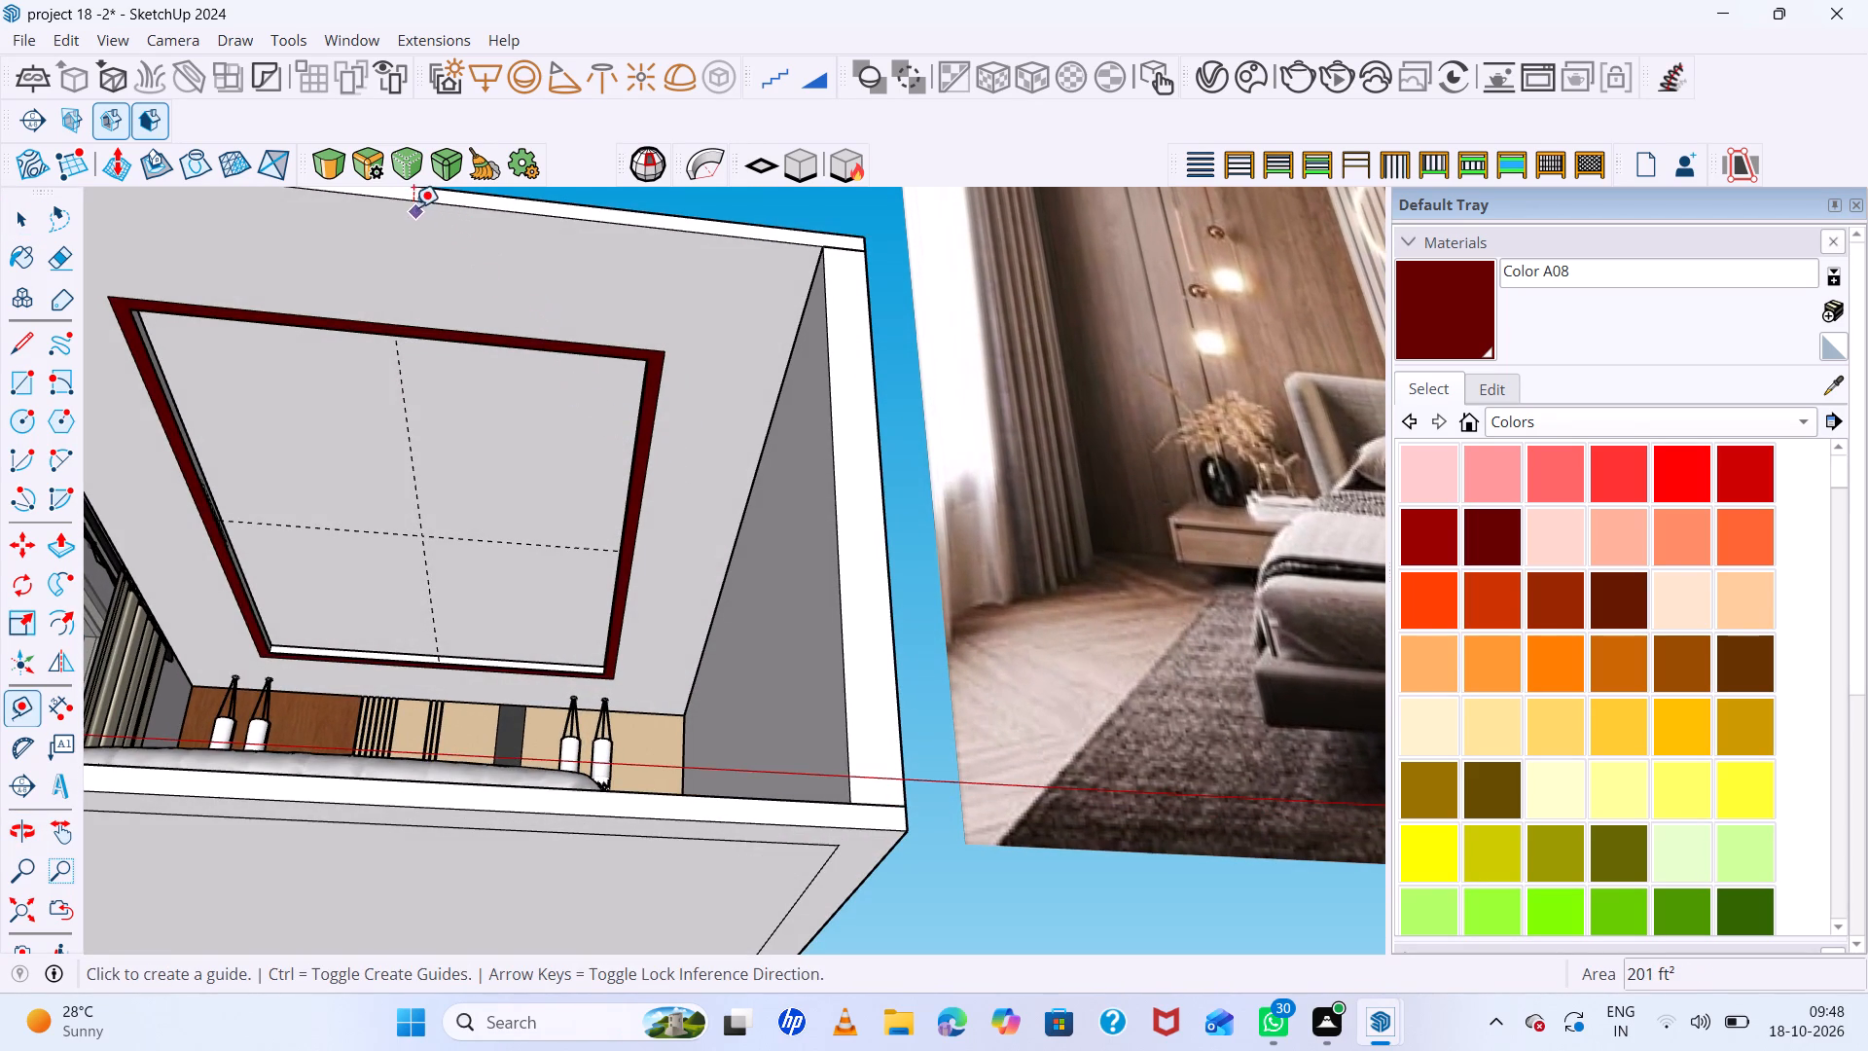
pyautogui.click(411, 203)
pyautogui.scroll(-5, 396, 400)
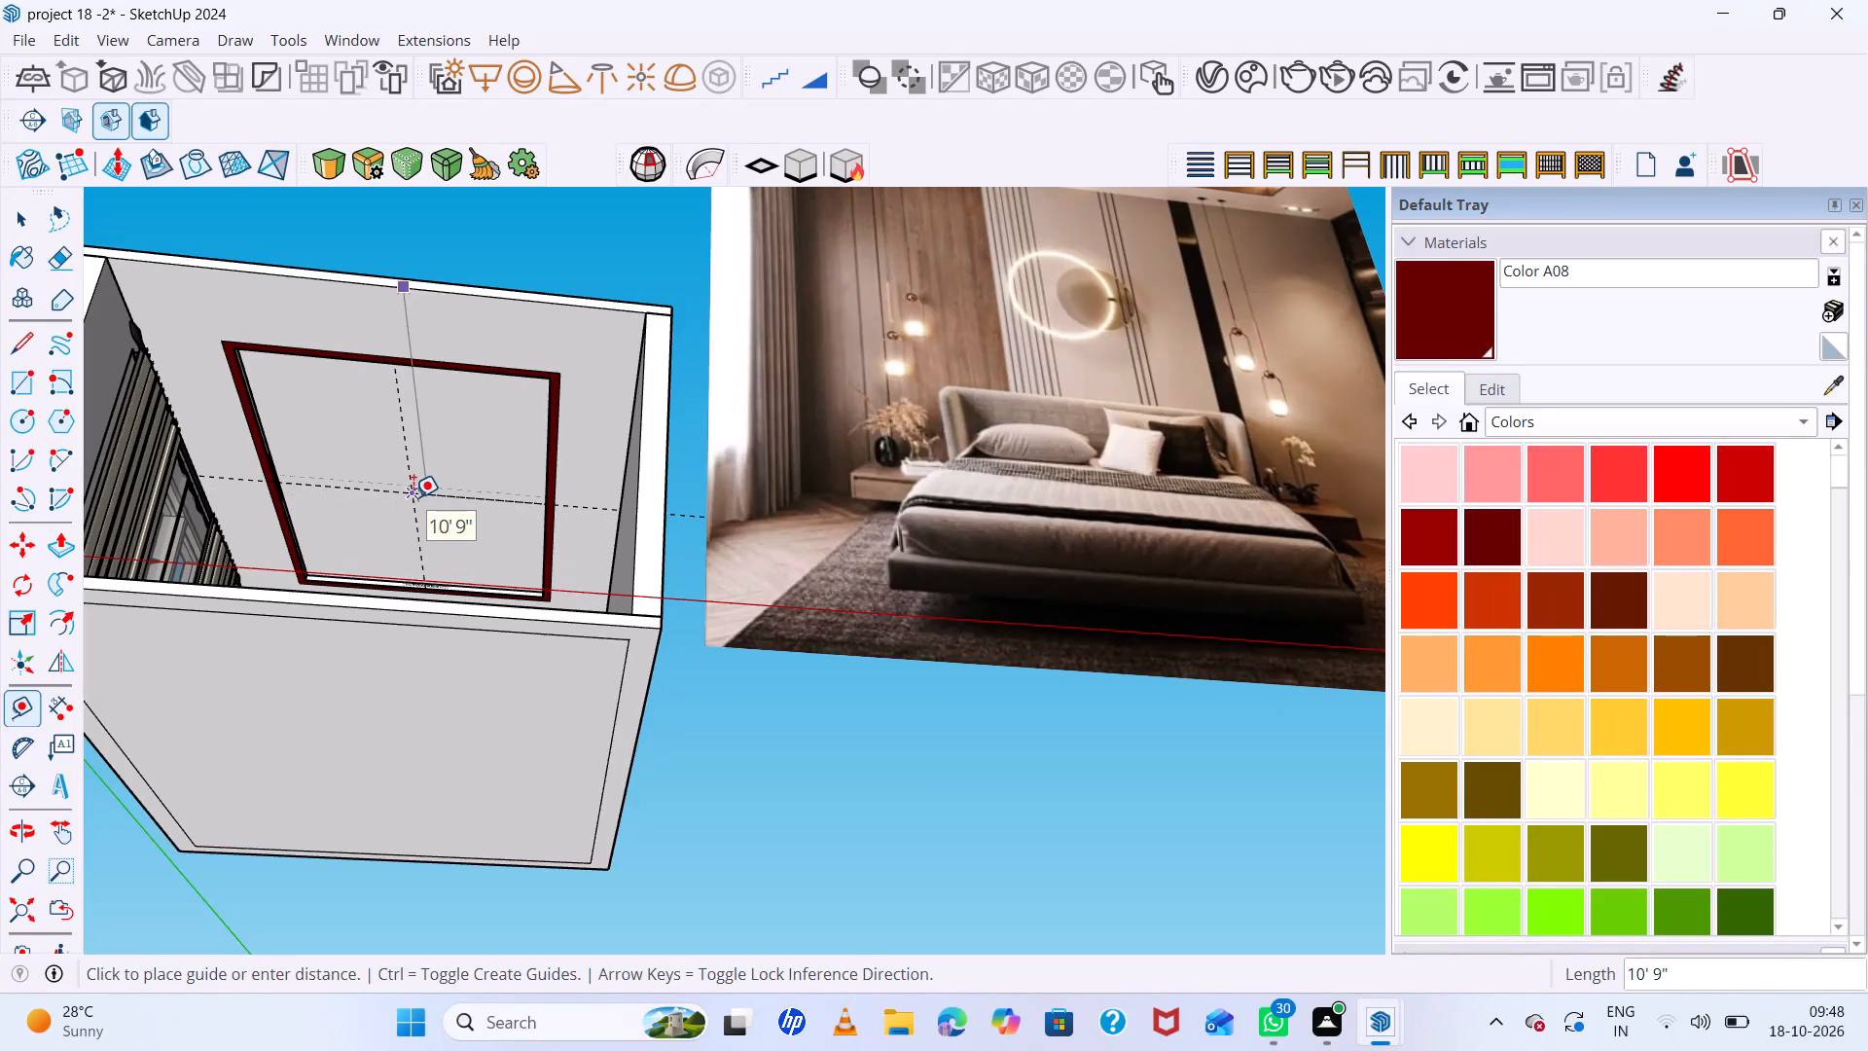
pyautogui.click(413, 496)
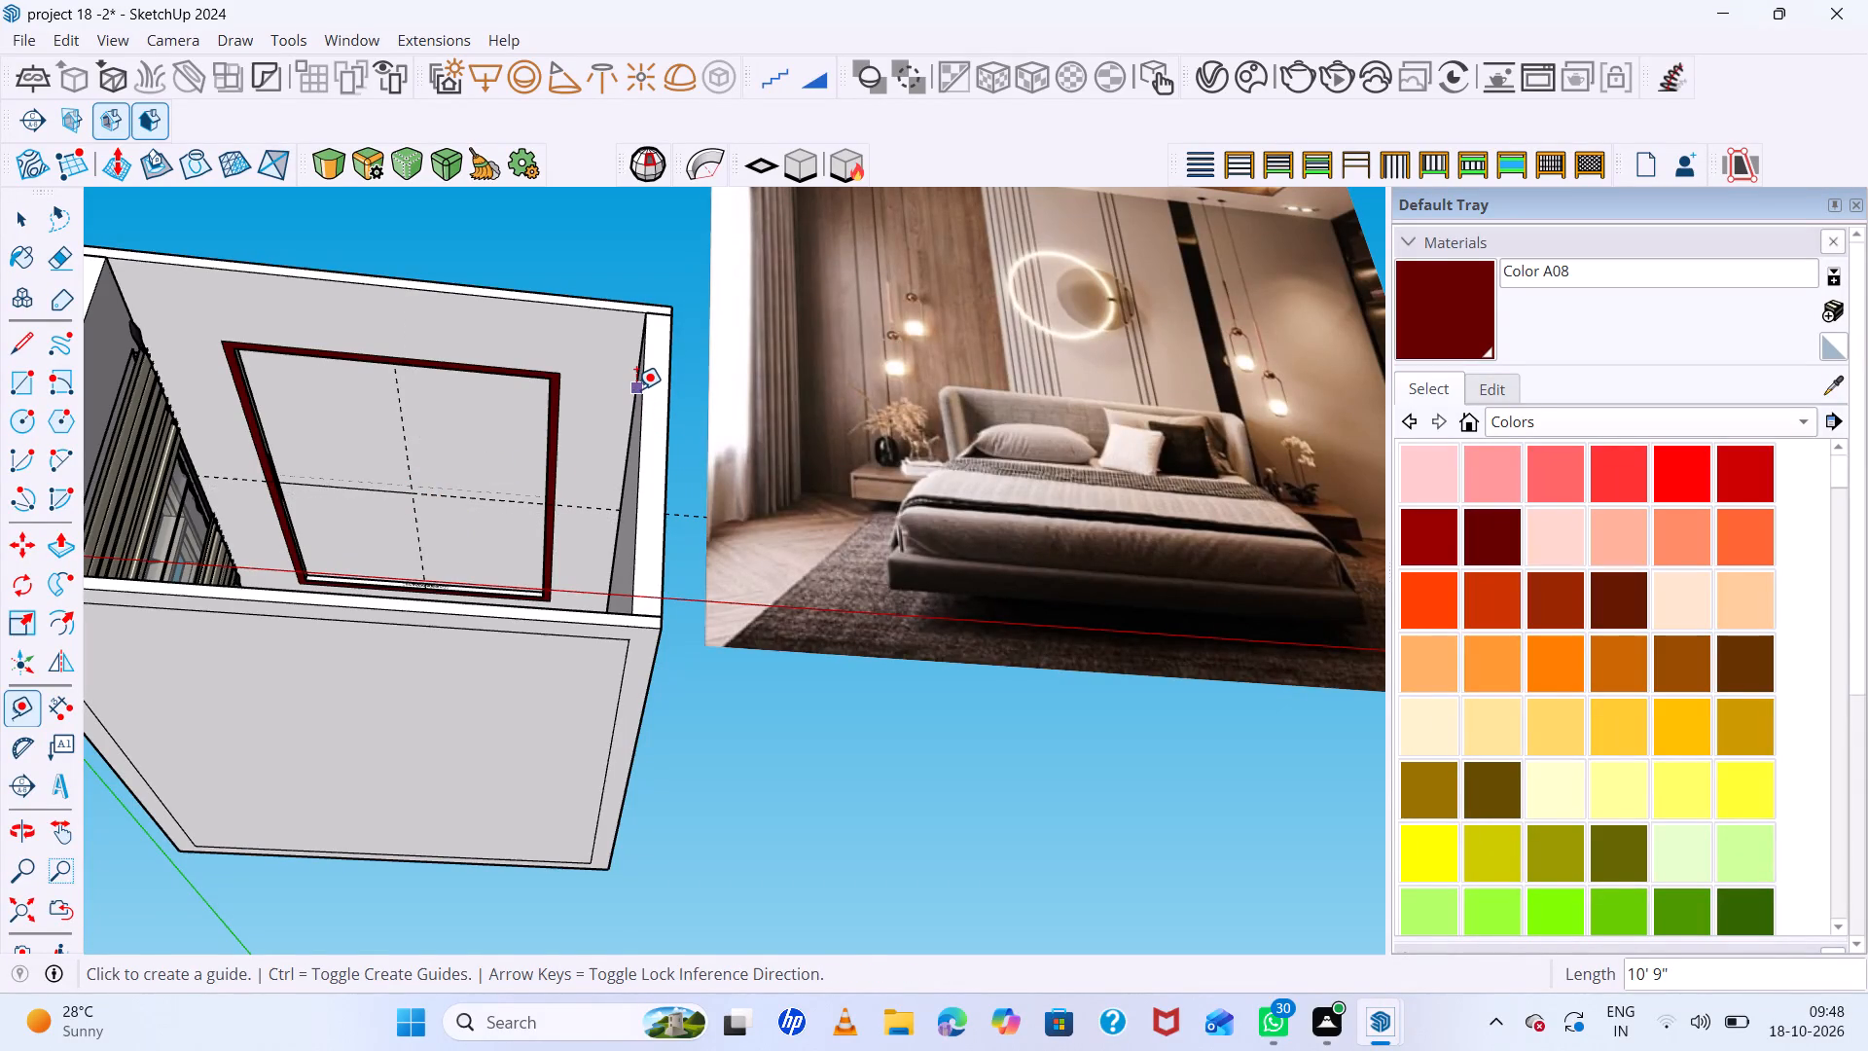
# Place a lengthwise guide line about 7' 2" from the side wall, along the middle of the ceiling.
pyautogui.scroll(10, 636, 390)
pyautogui.click(638, 374)
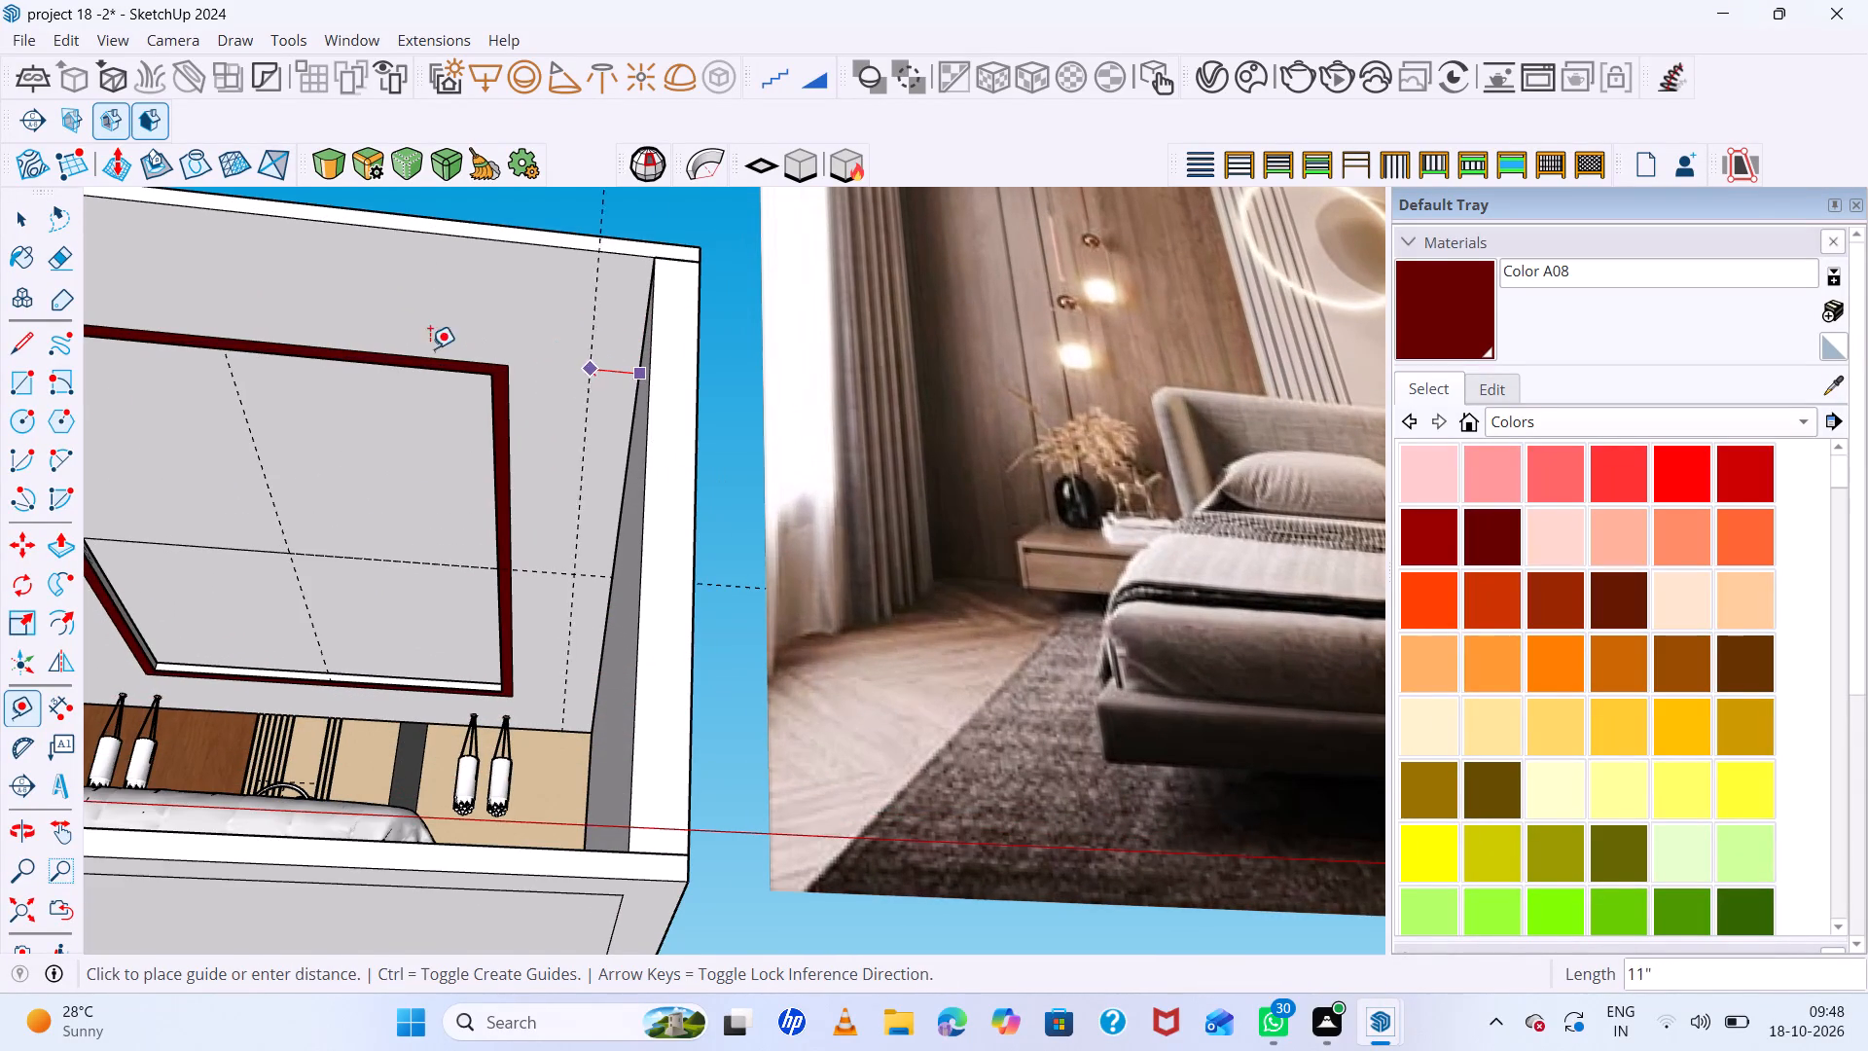
pyautogui.click(186, 207)
# Draw a small V-Ray rectangle light on the ceiling beside the lengthwise guide, between the recessed tray and the open front edge.
pyautogui.scroll(-7, 298, 316)
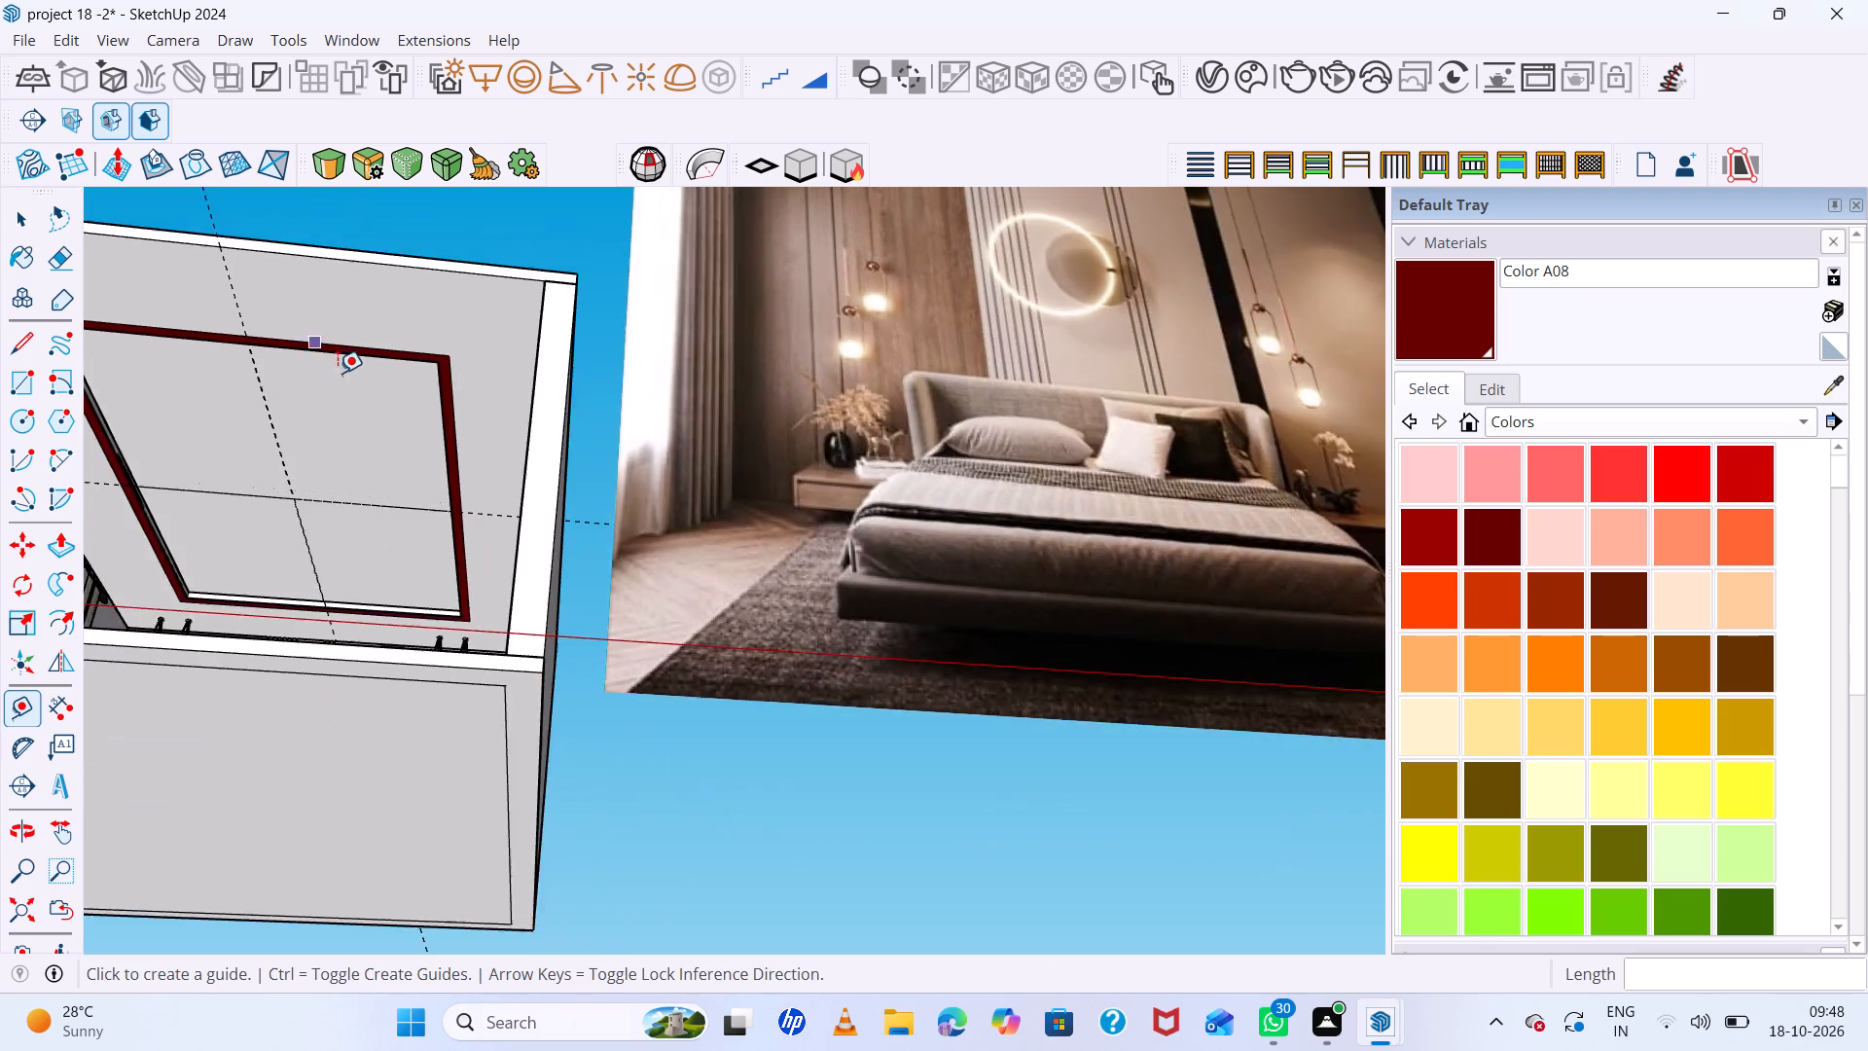
pyautogui.scroll(-6, 341, 380)
pyautogui.scroll(6, 391, 421)
pyautogui.moveTo(396, 446); pyautogui.dragTo(502, 452, button='middle')
pyautogui.middleClick(503, 452)
pyautogui.scroll(-7, 533, 437)
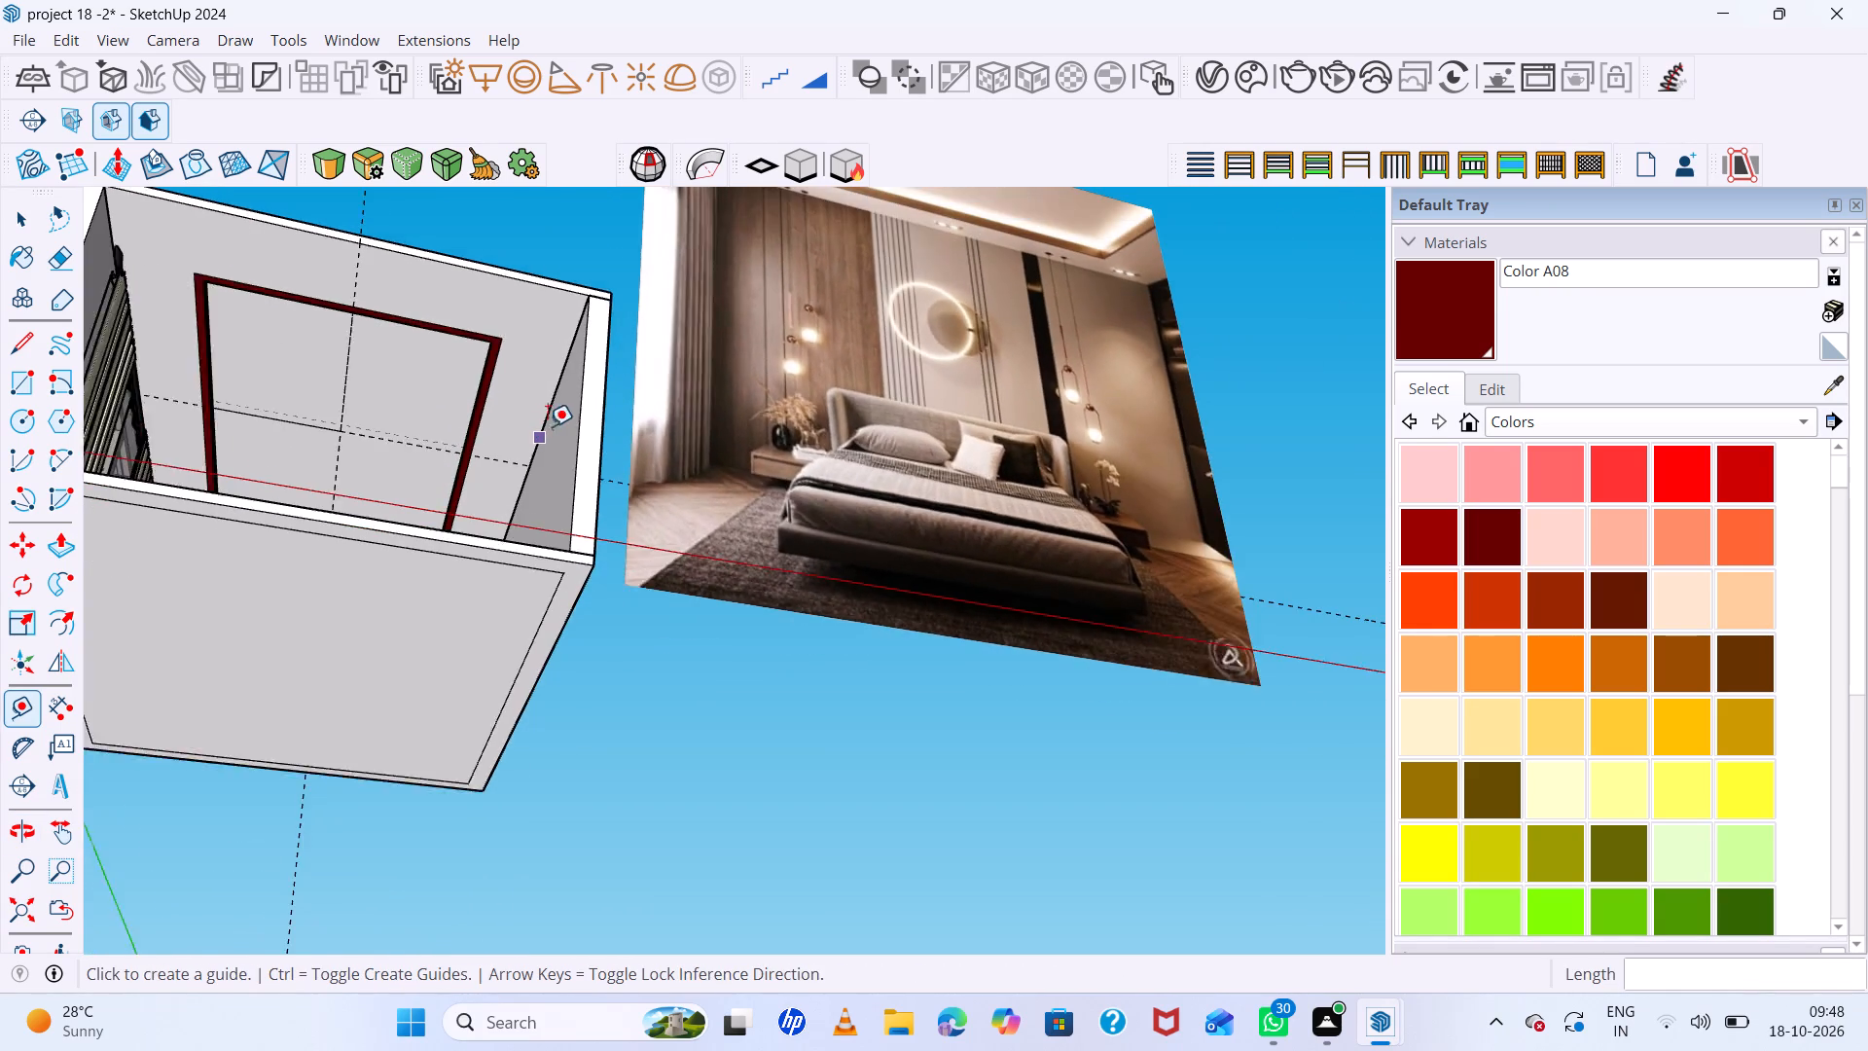
pyautogui.scroll(11, 382, 332)
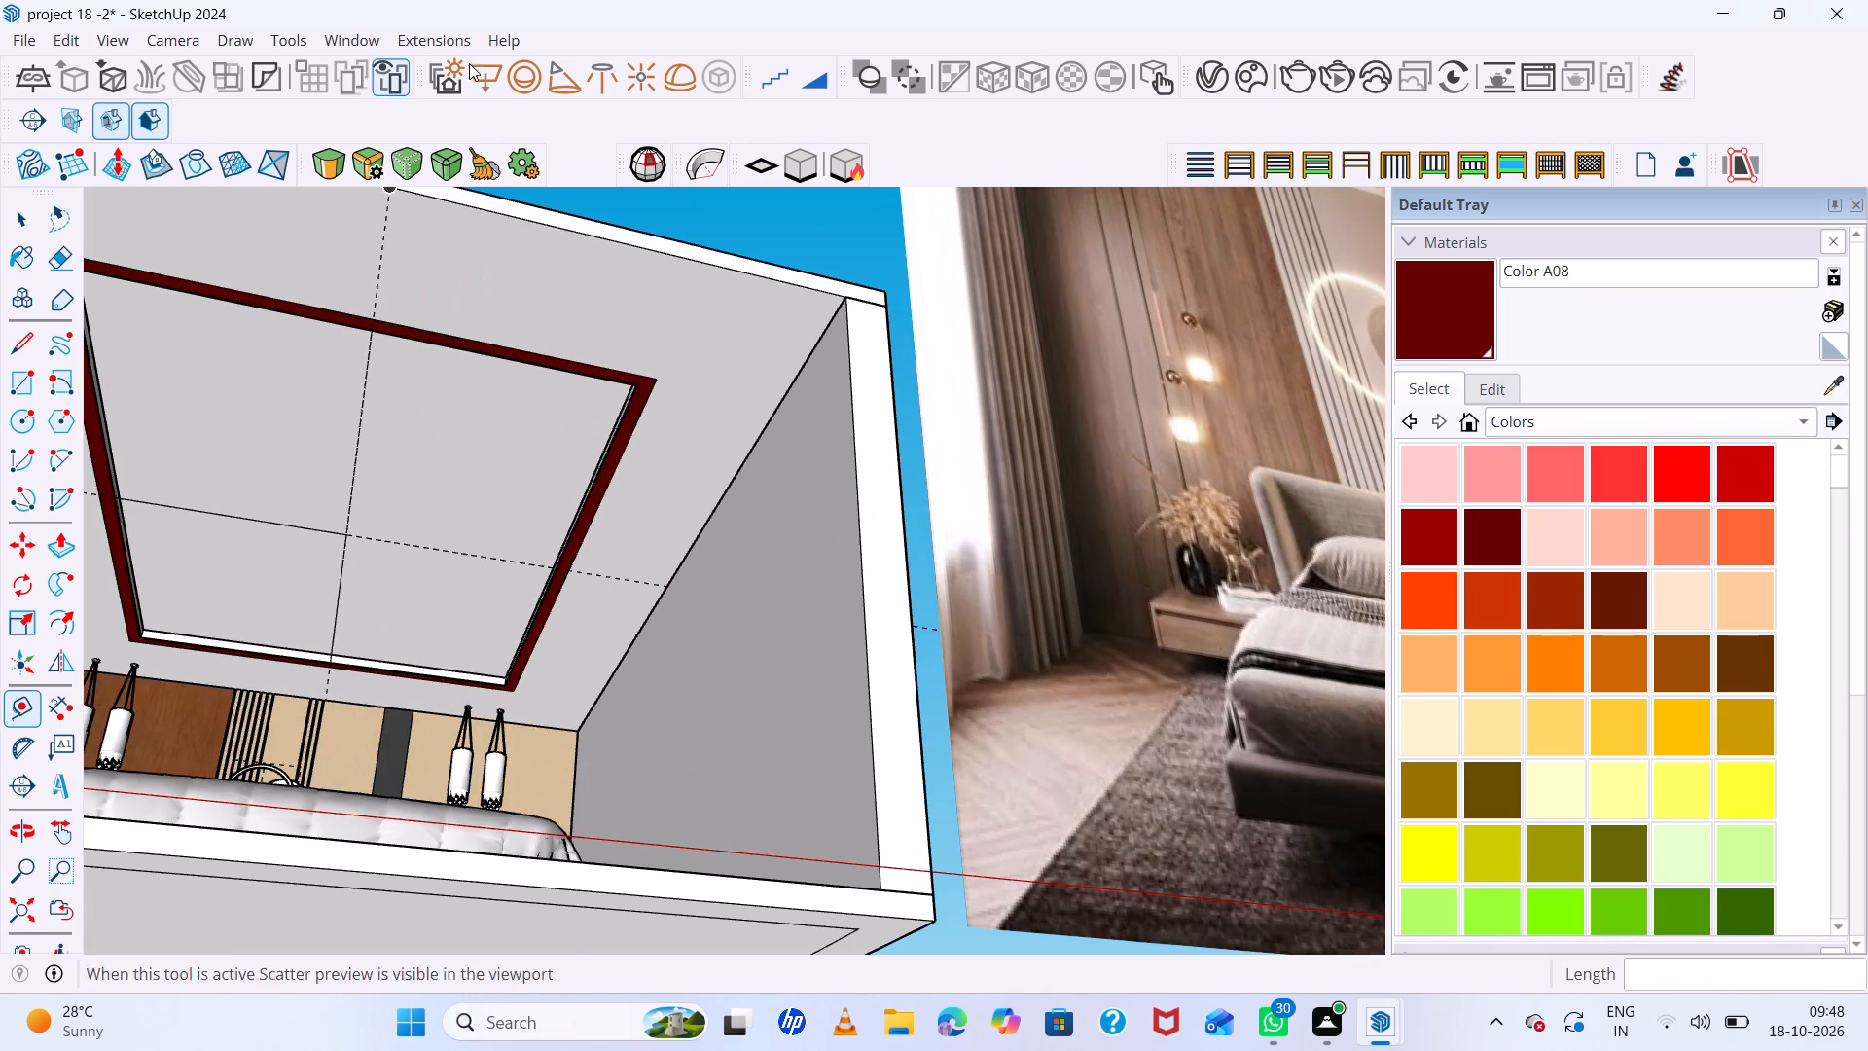
pyautogui.click(485, 77)
pyautogui.click(379, 236)
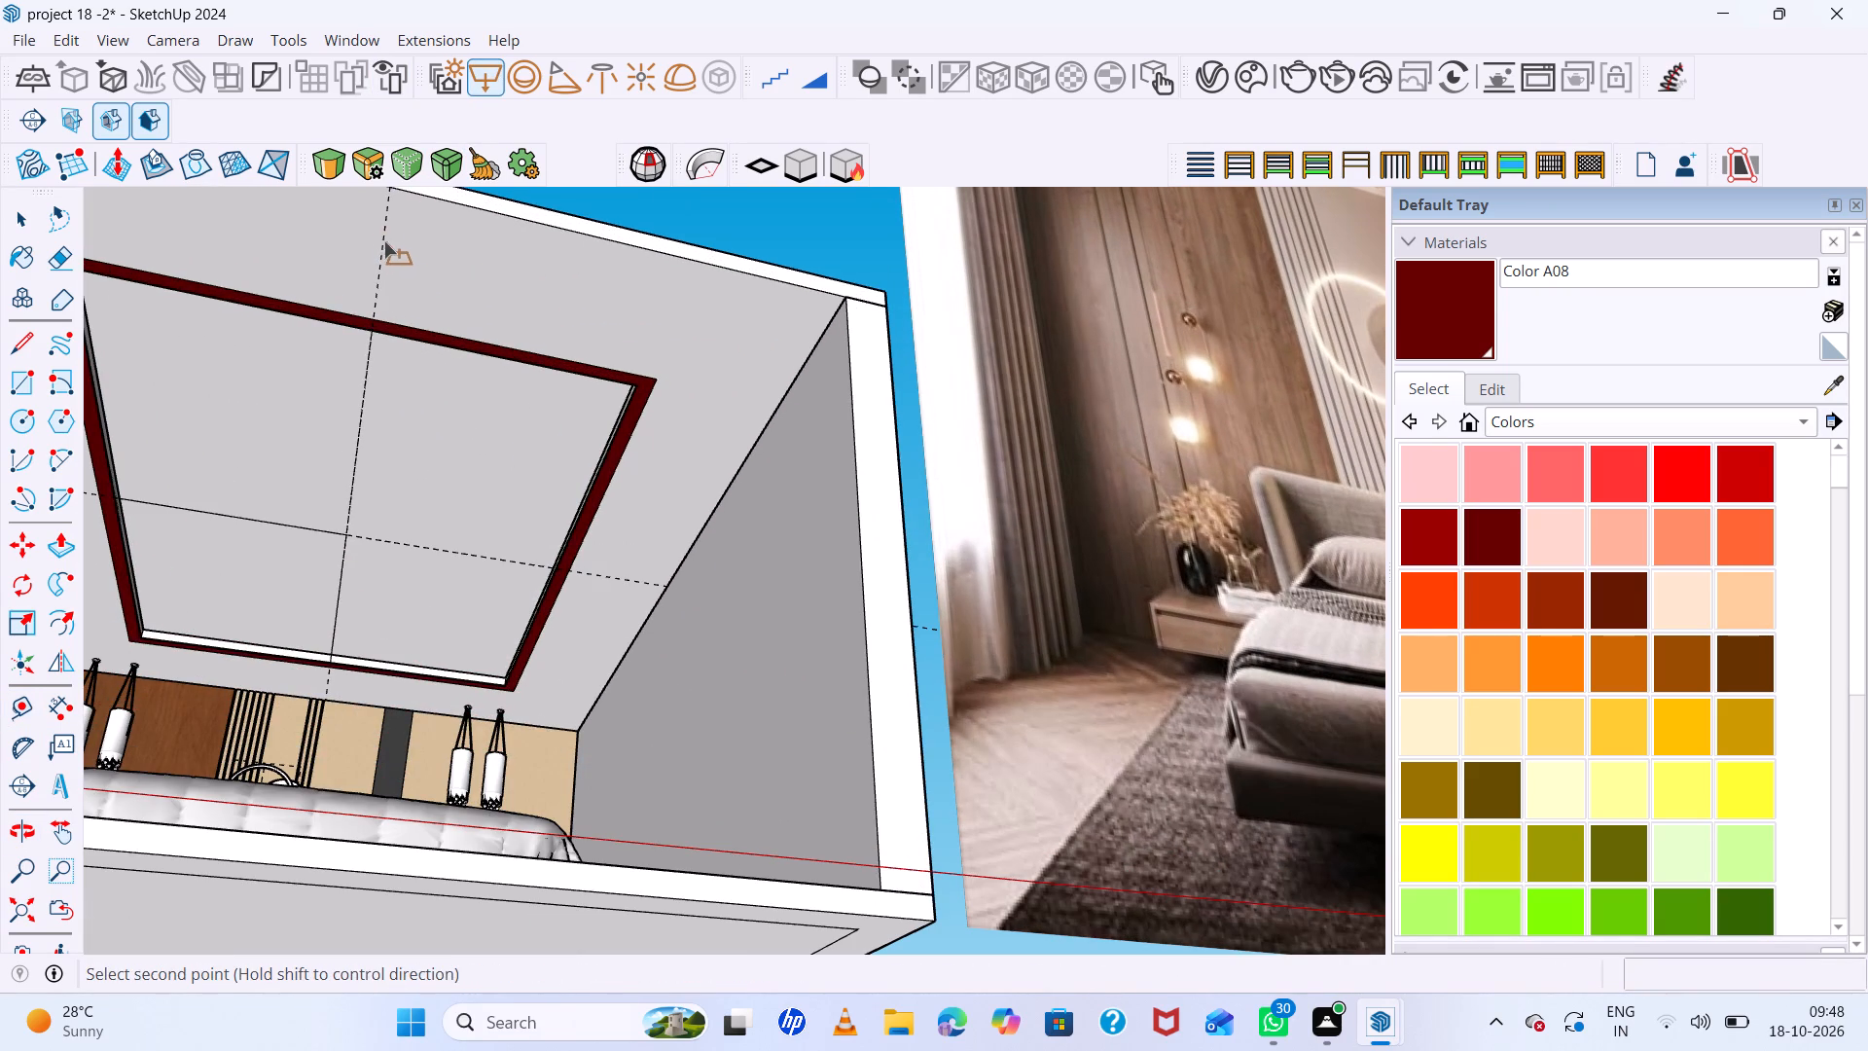
pyautogui.click(341, 205)
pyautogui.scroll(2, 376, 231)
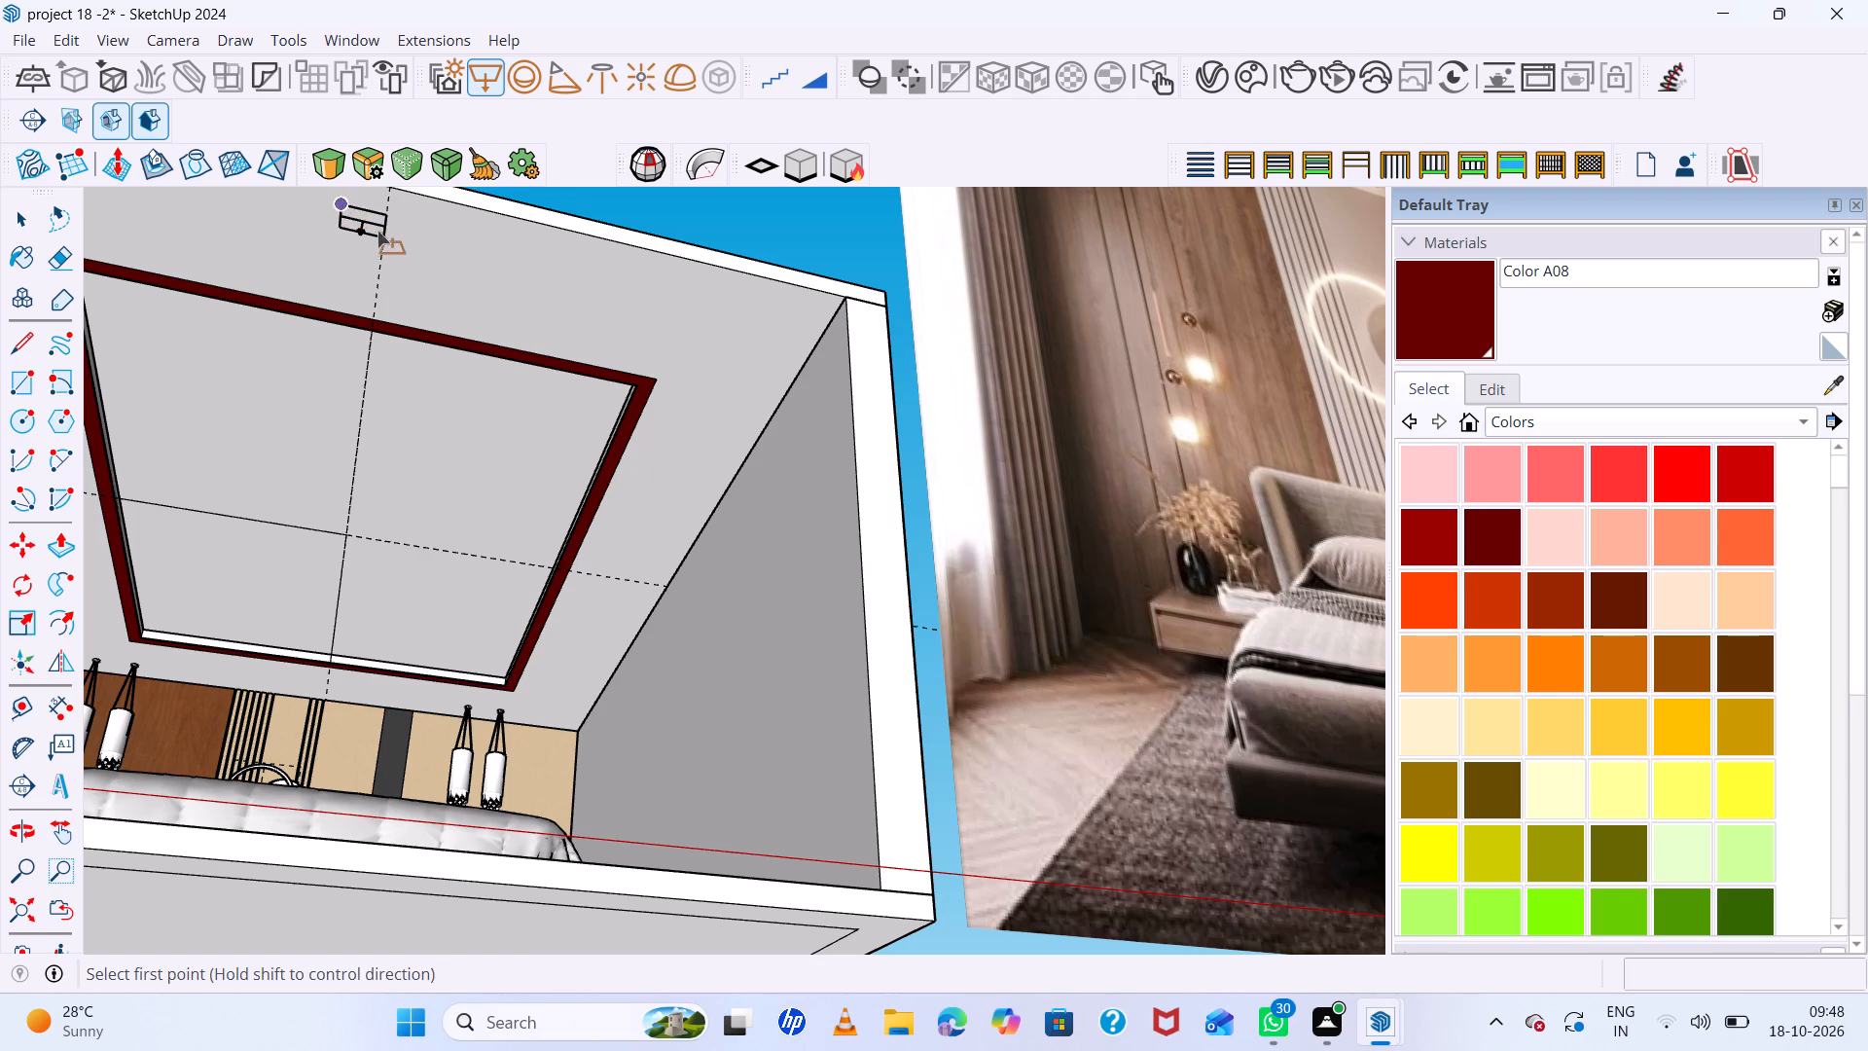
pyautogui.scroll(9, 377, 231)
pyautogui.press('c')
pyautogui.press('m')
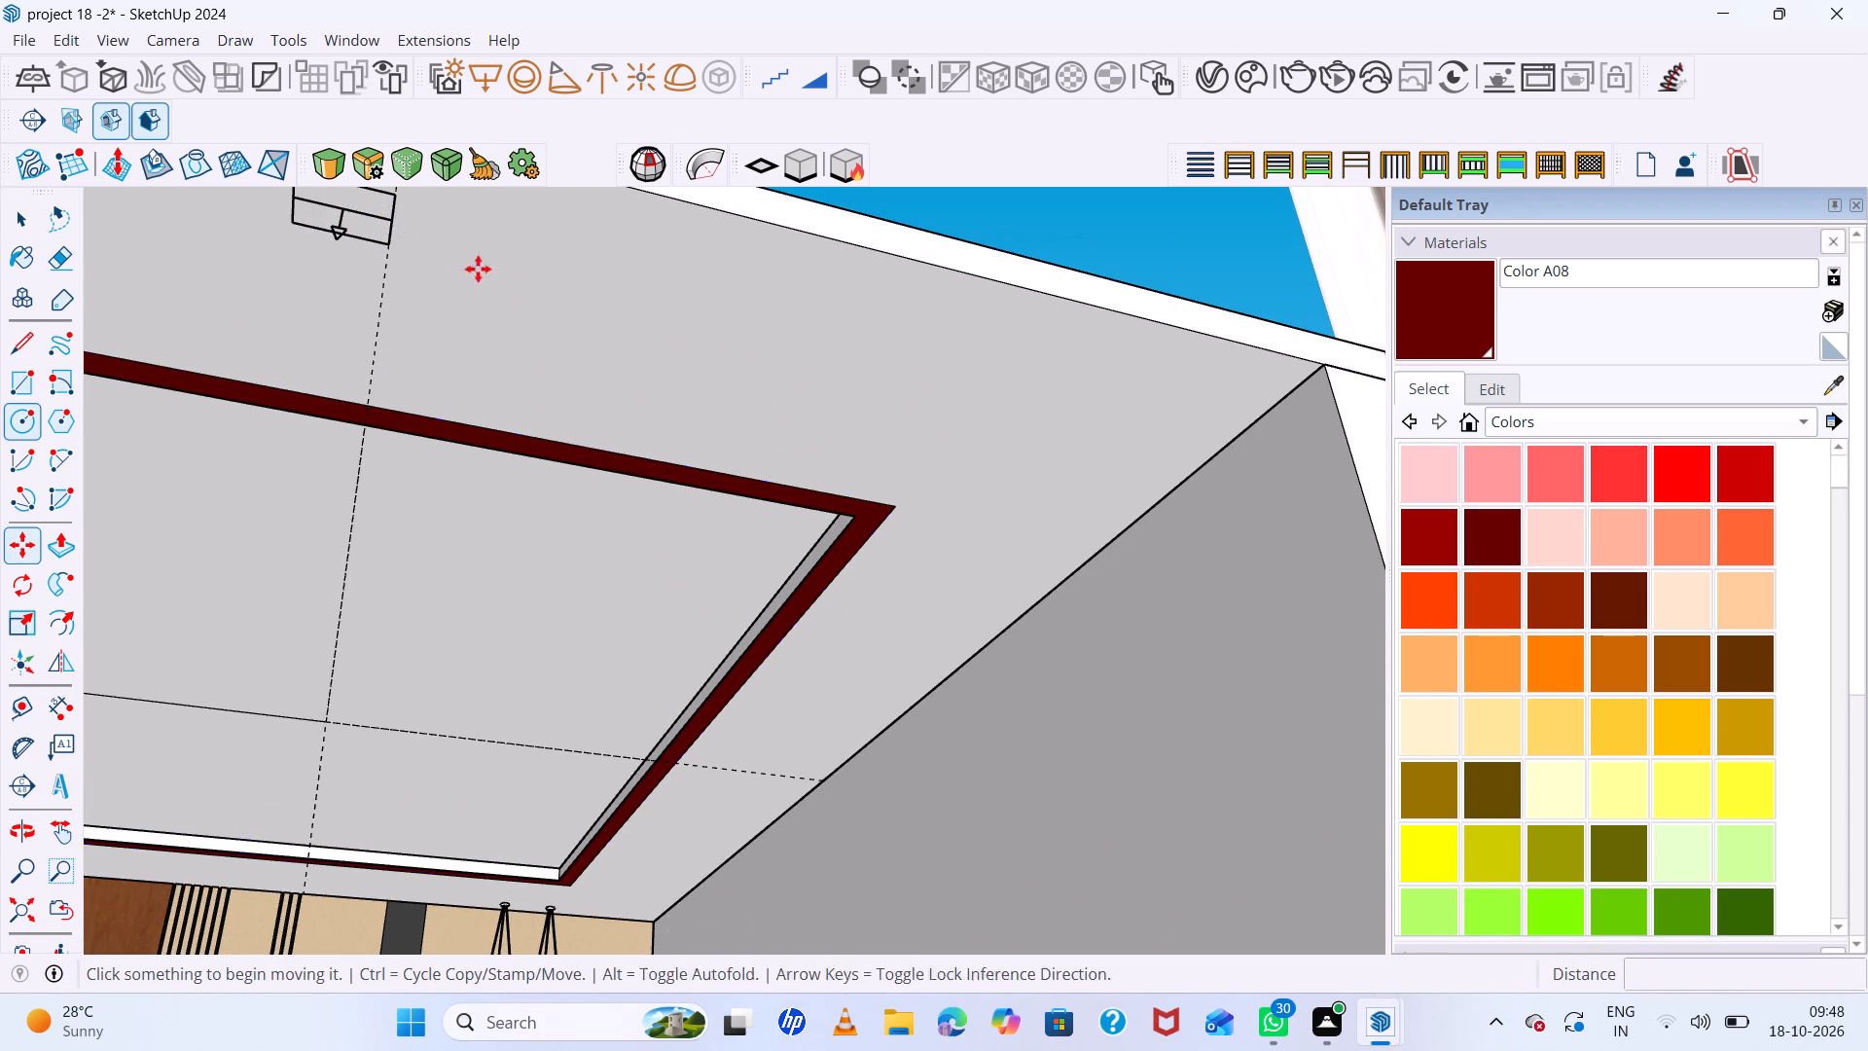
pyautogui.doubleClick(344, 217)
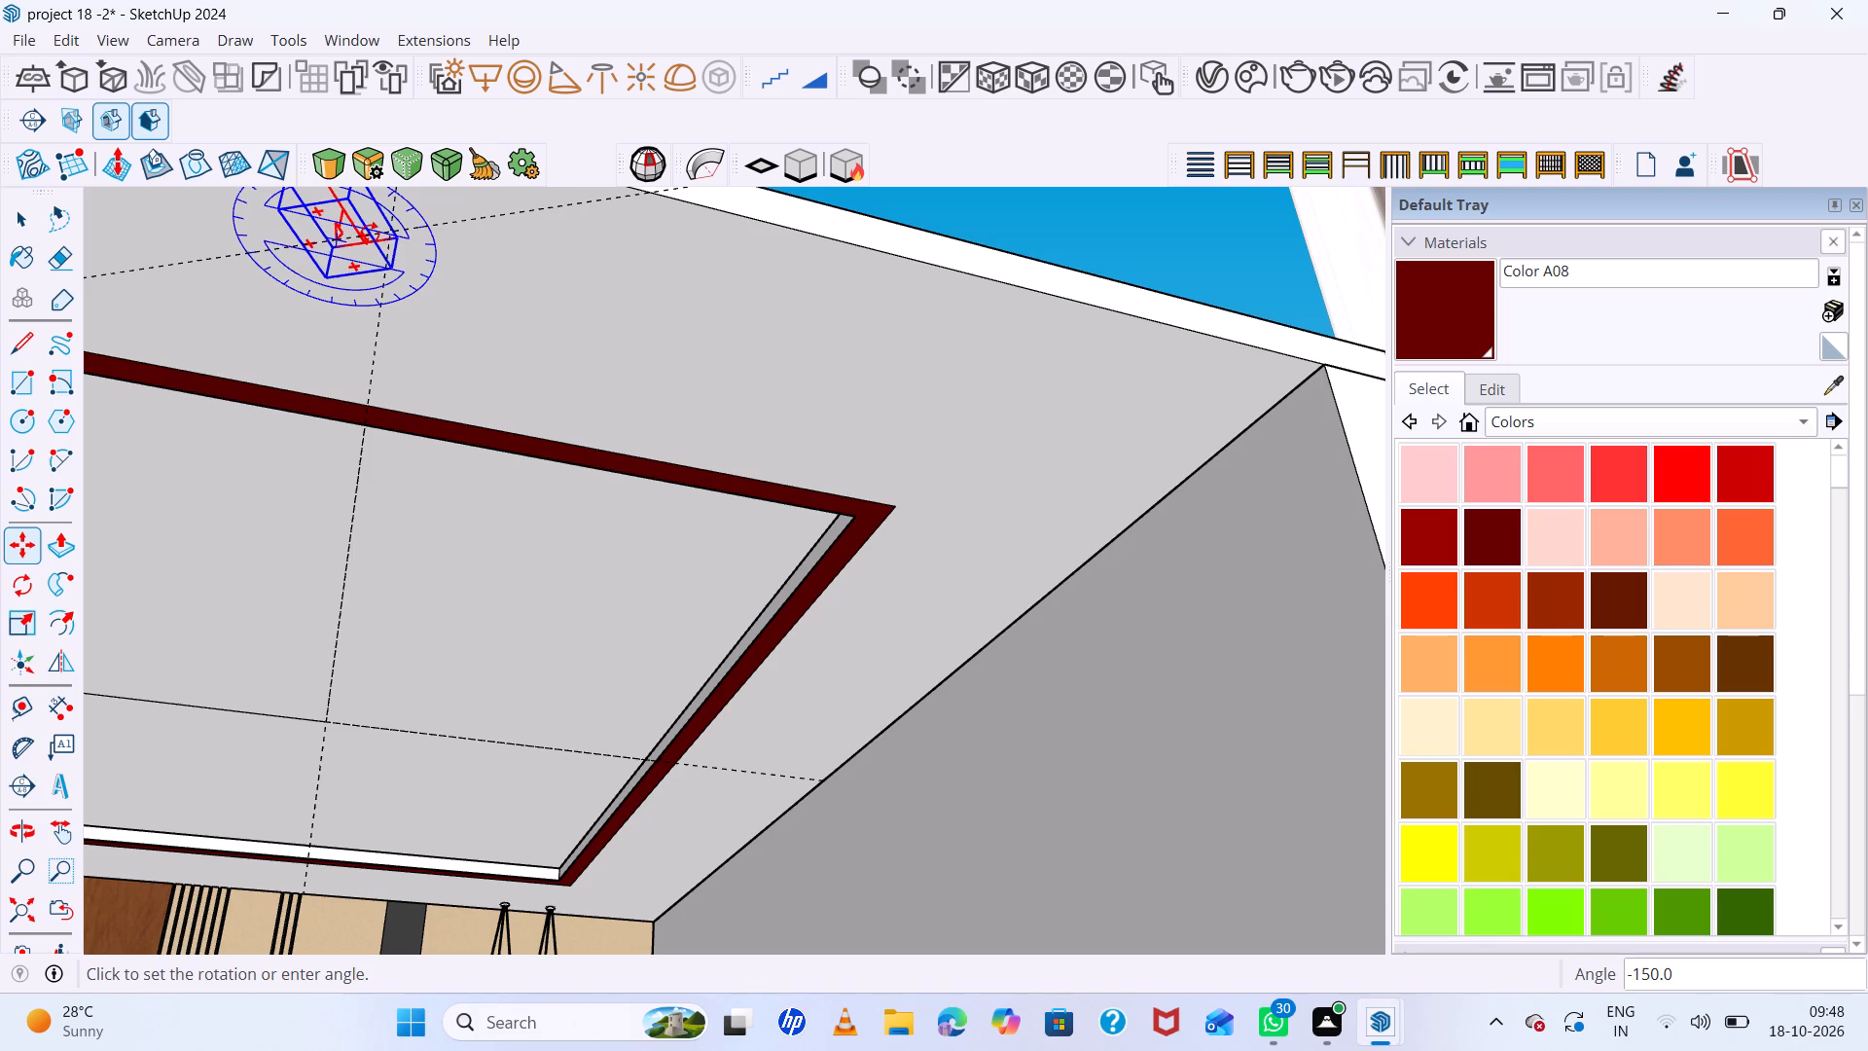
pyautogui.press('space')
# Move the rectangle light sideways so it sits centred on the lengthwise ceiling guide.
pyautogui.scroll(6, 365, 236)
pyautogui.scroll(-13, 457, 278)
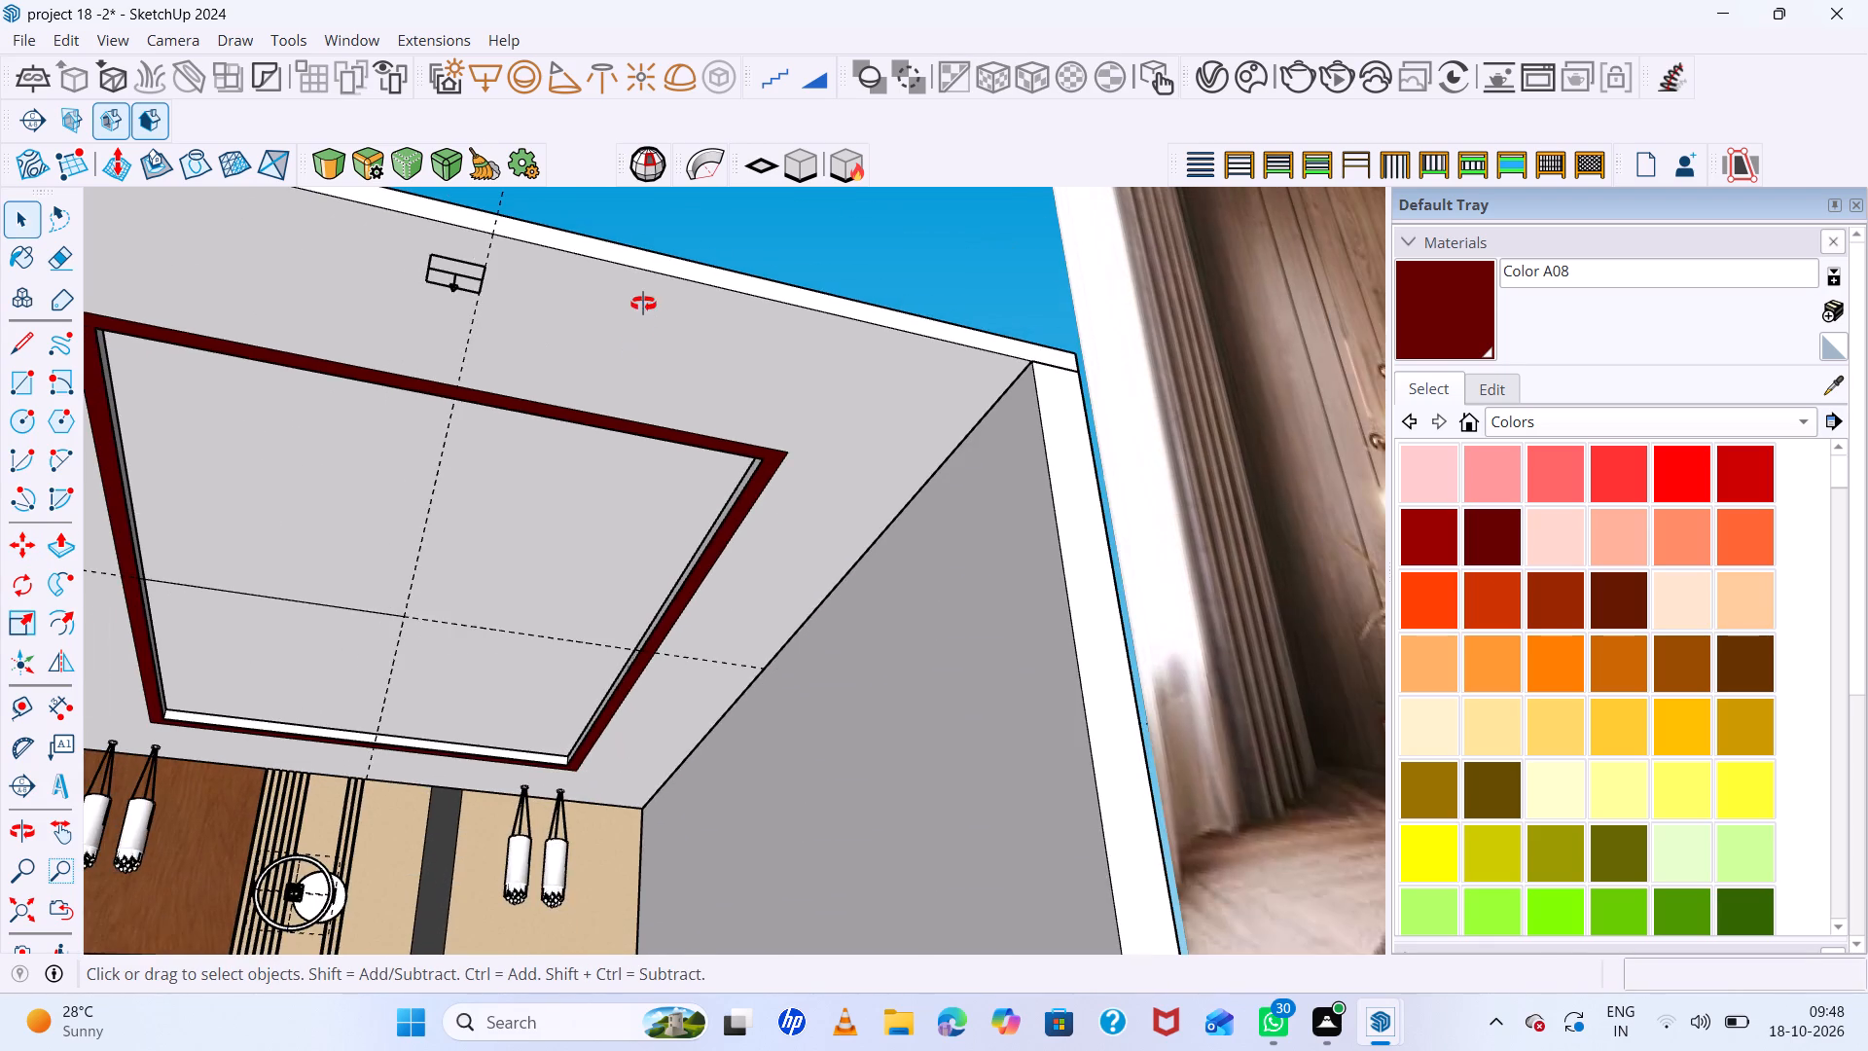
pyautogui.moveTo(643, 304); pyautogui.dragTo(634, 239, button='middle')
pyautogui.scroll(5, 491, 203)
pyautogui.scroll(-11, 664, 358)
pyautogui.scroll(8, 492, 252)
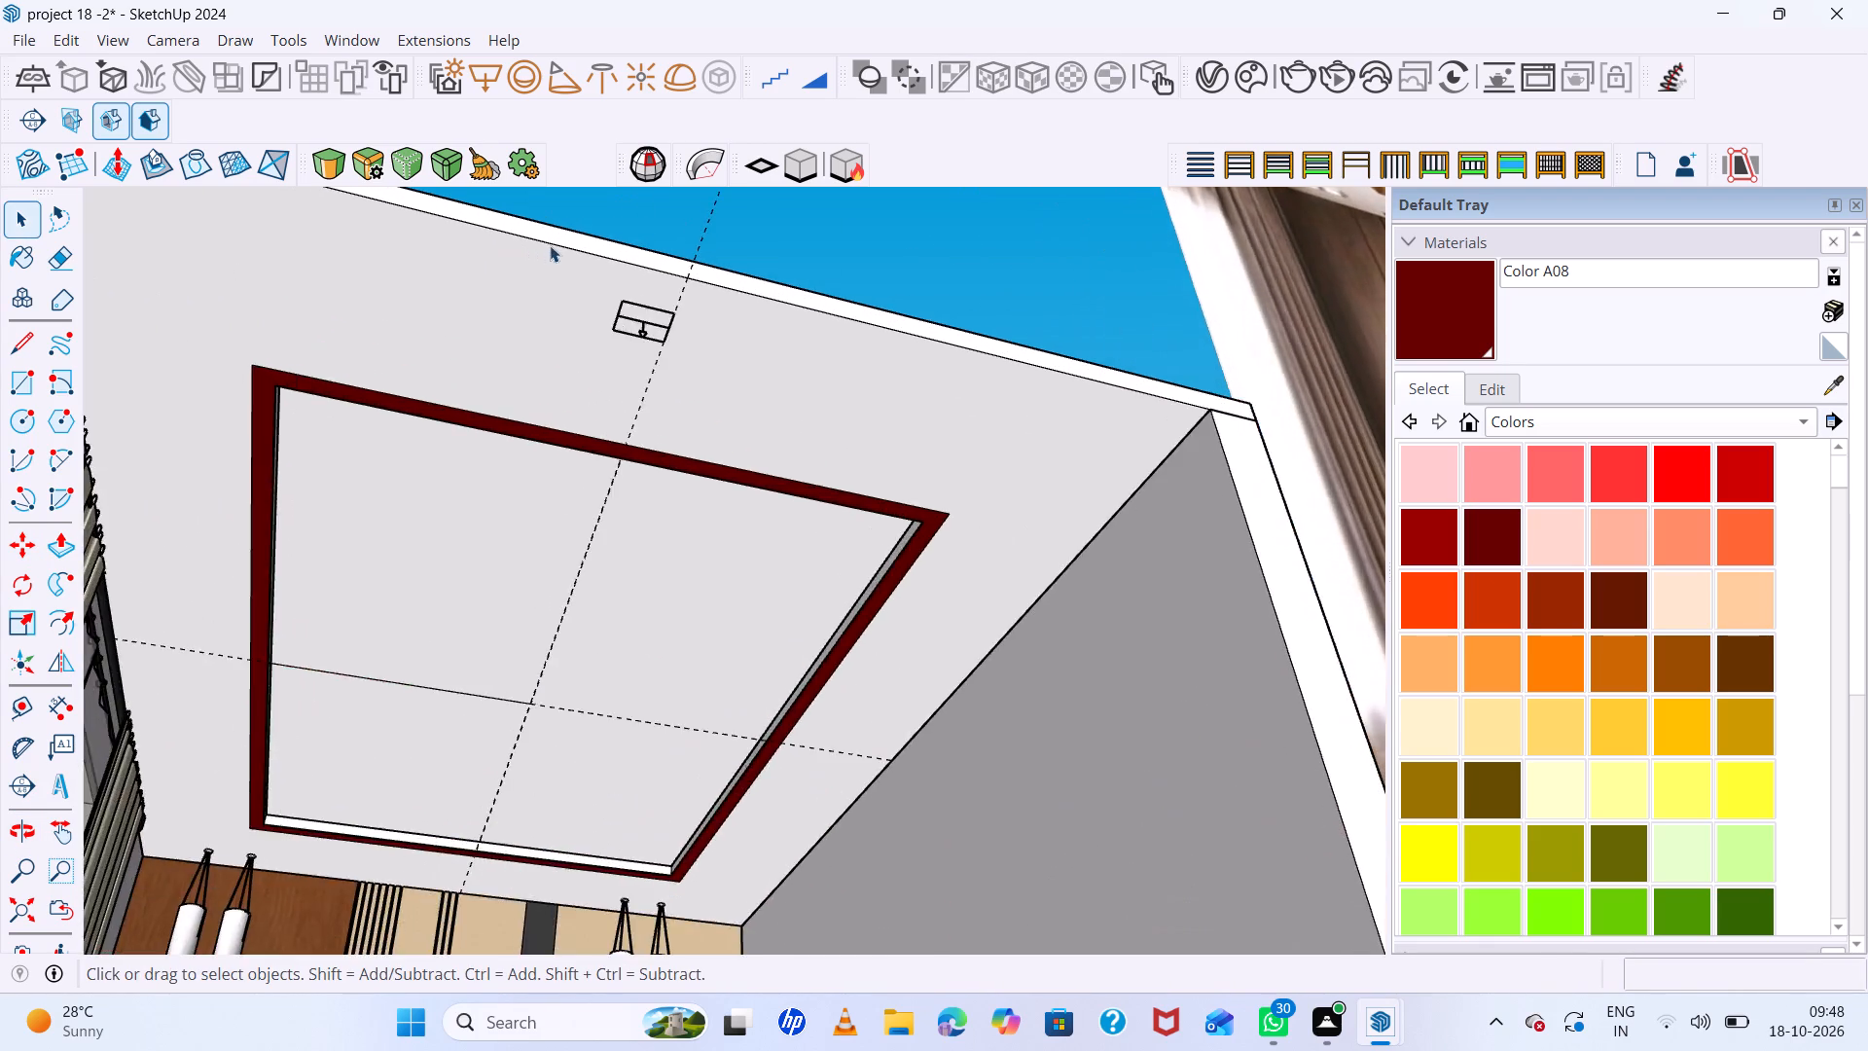
pyautogui.scroll(3, 550, 245)
pyautogui.press('m')
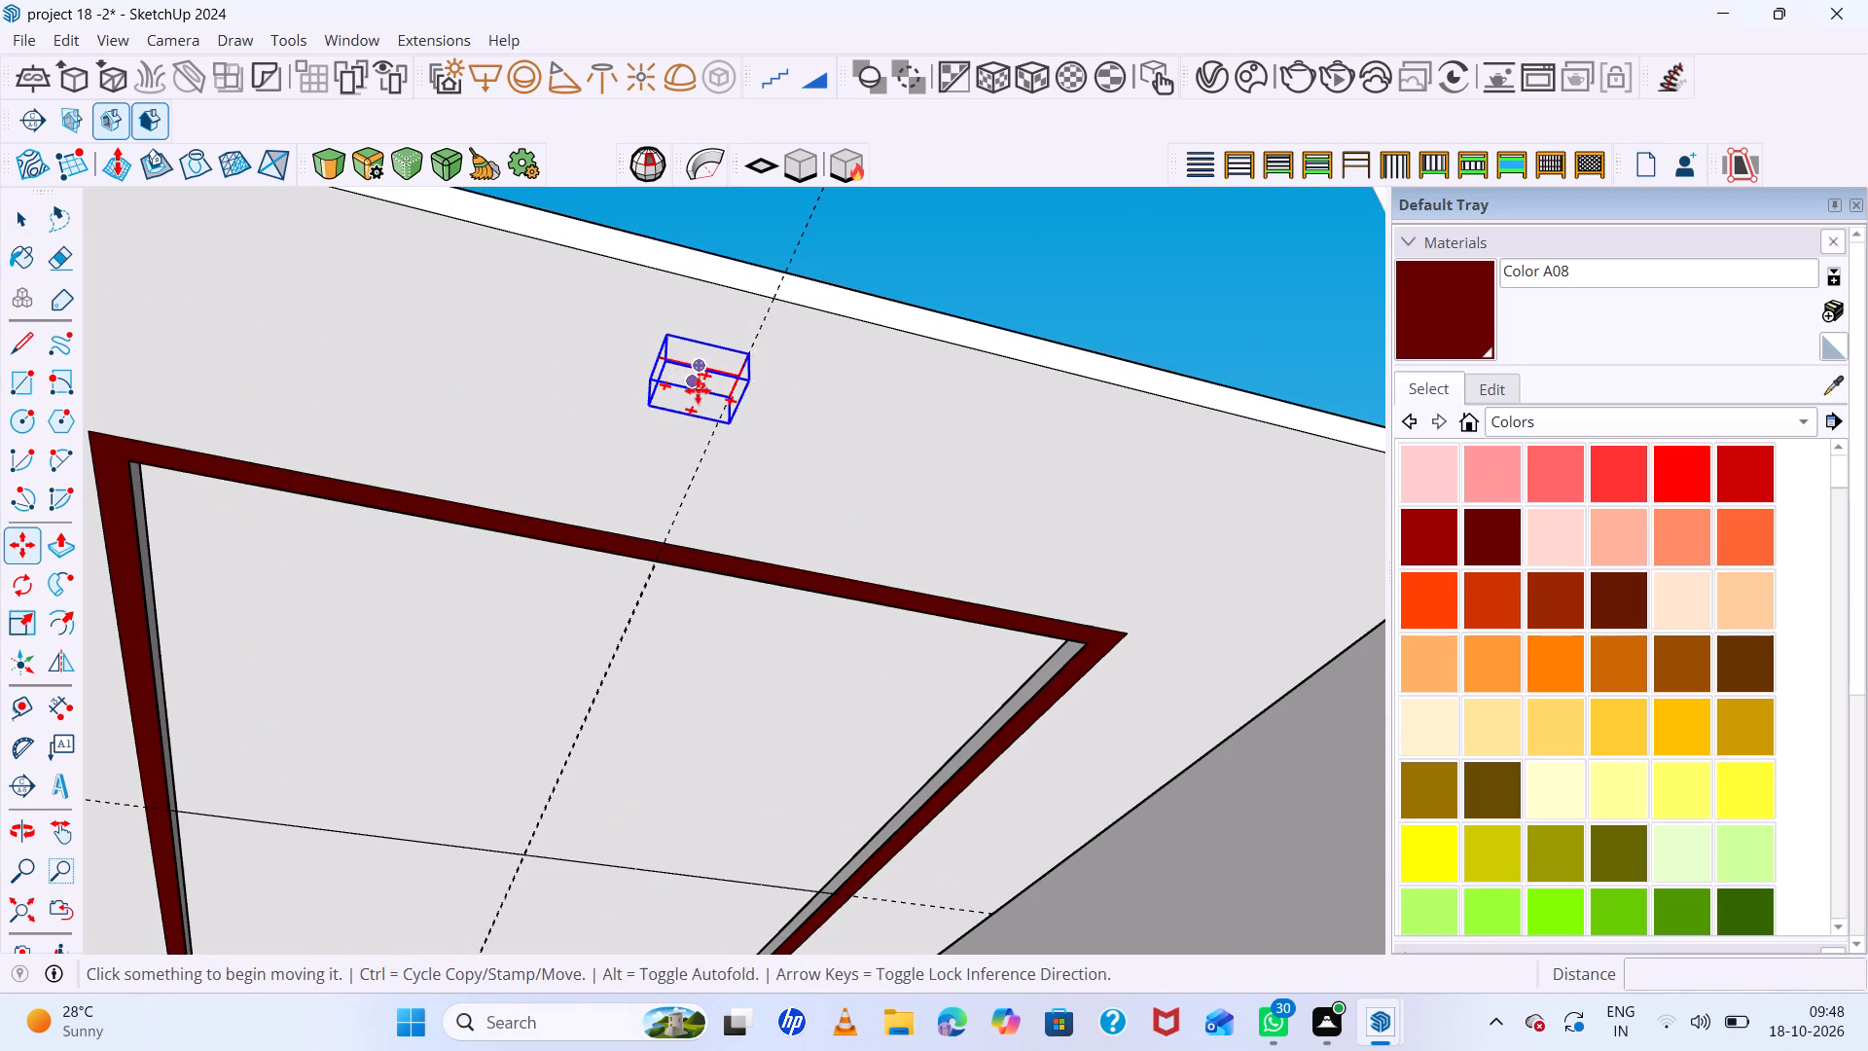
pyautogui.scroll(11, 696, 367)
pyautogui.doubleClick(698, 365)
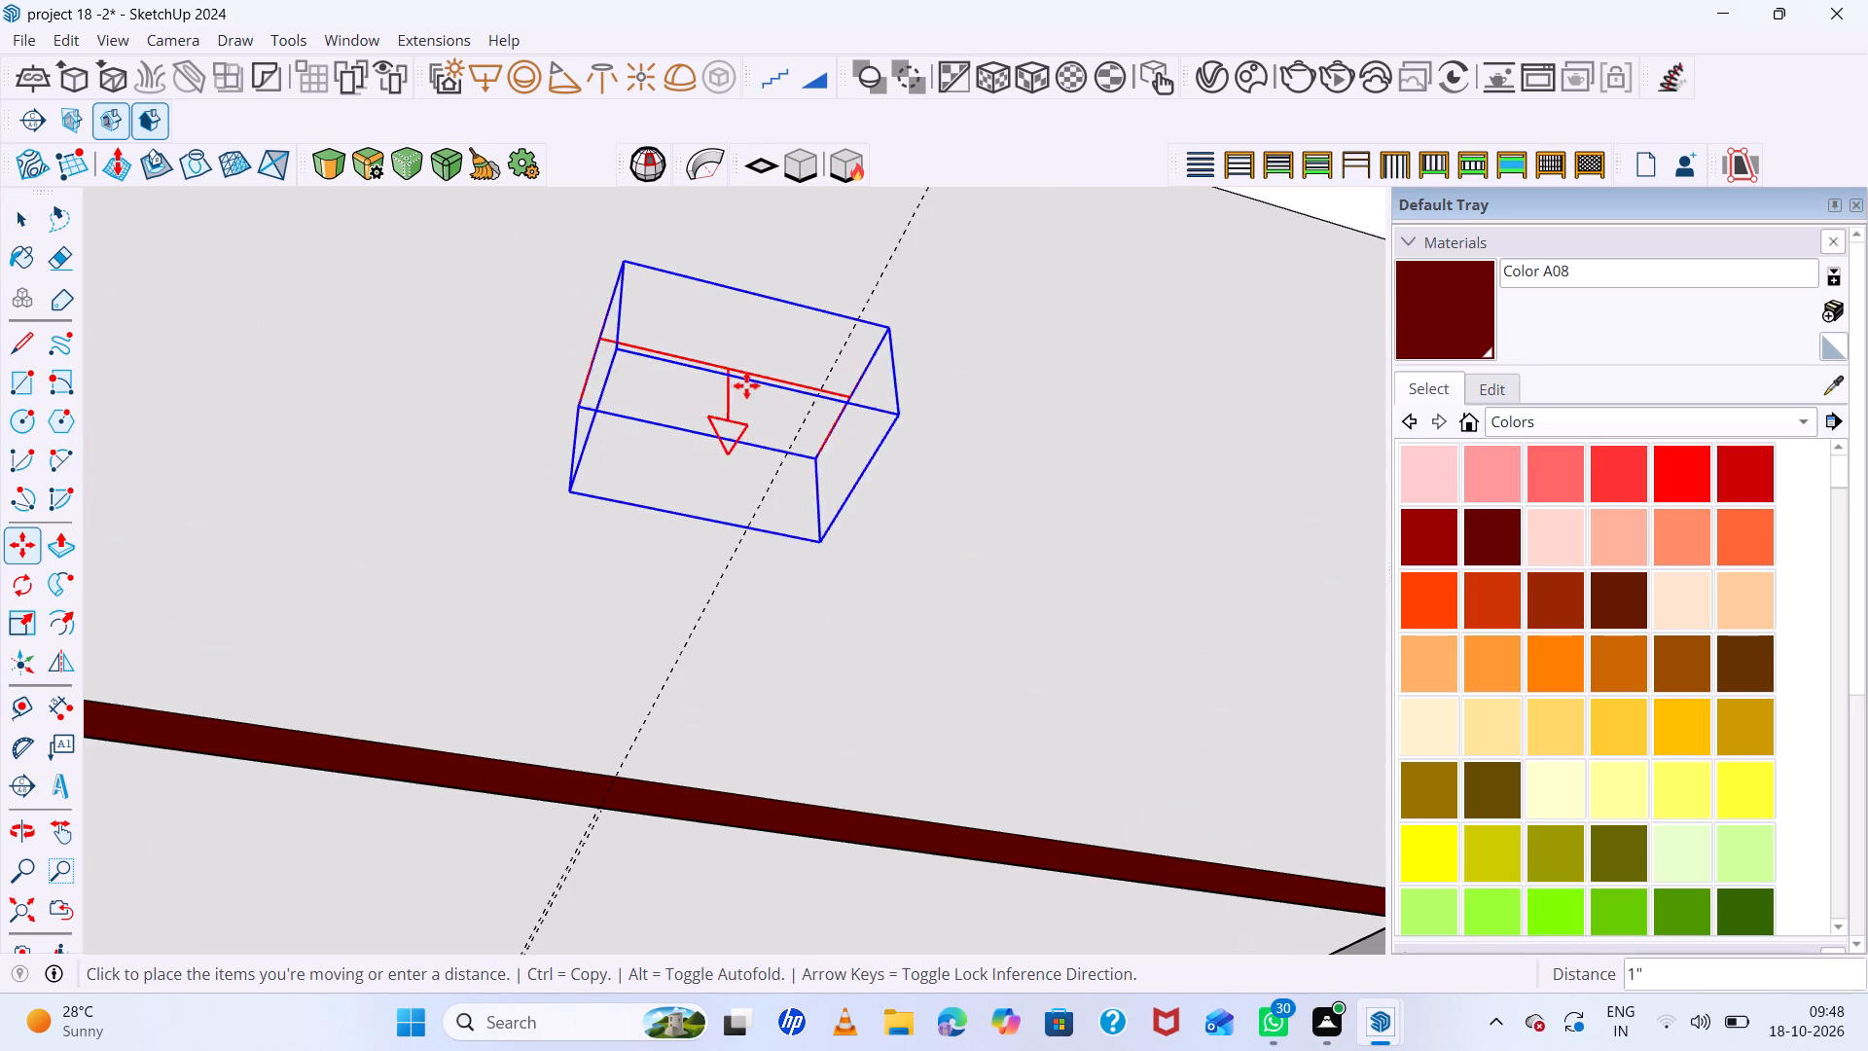
pyautogui.doubleClick(804, 400)
pyautogui.scroll(-13, 700, 384)
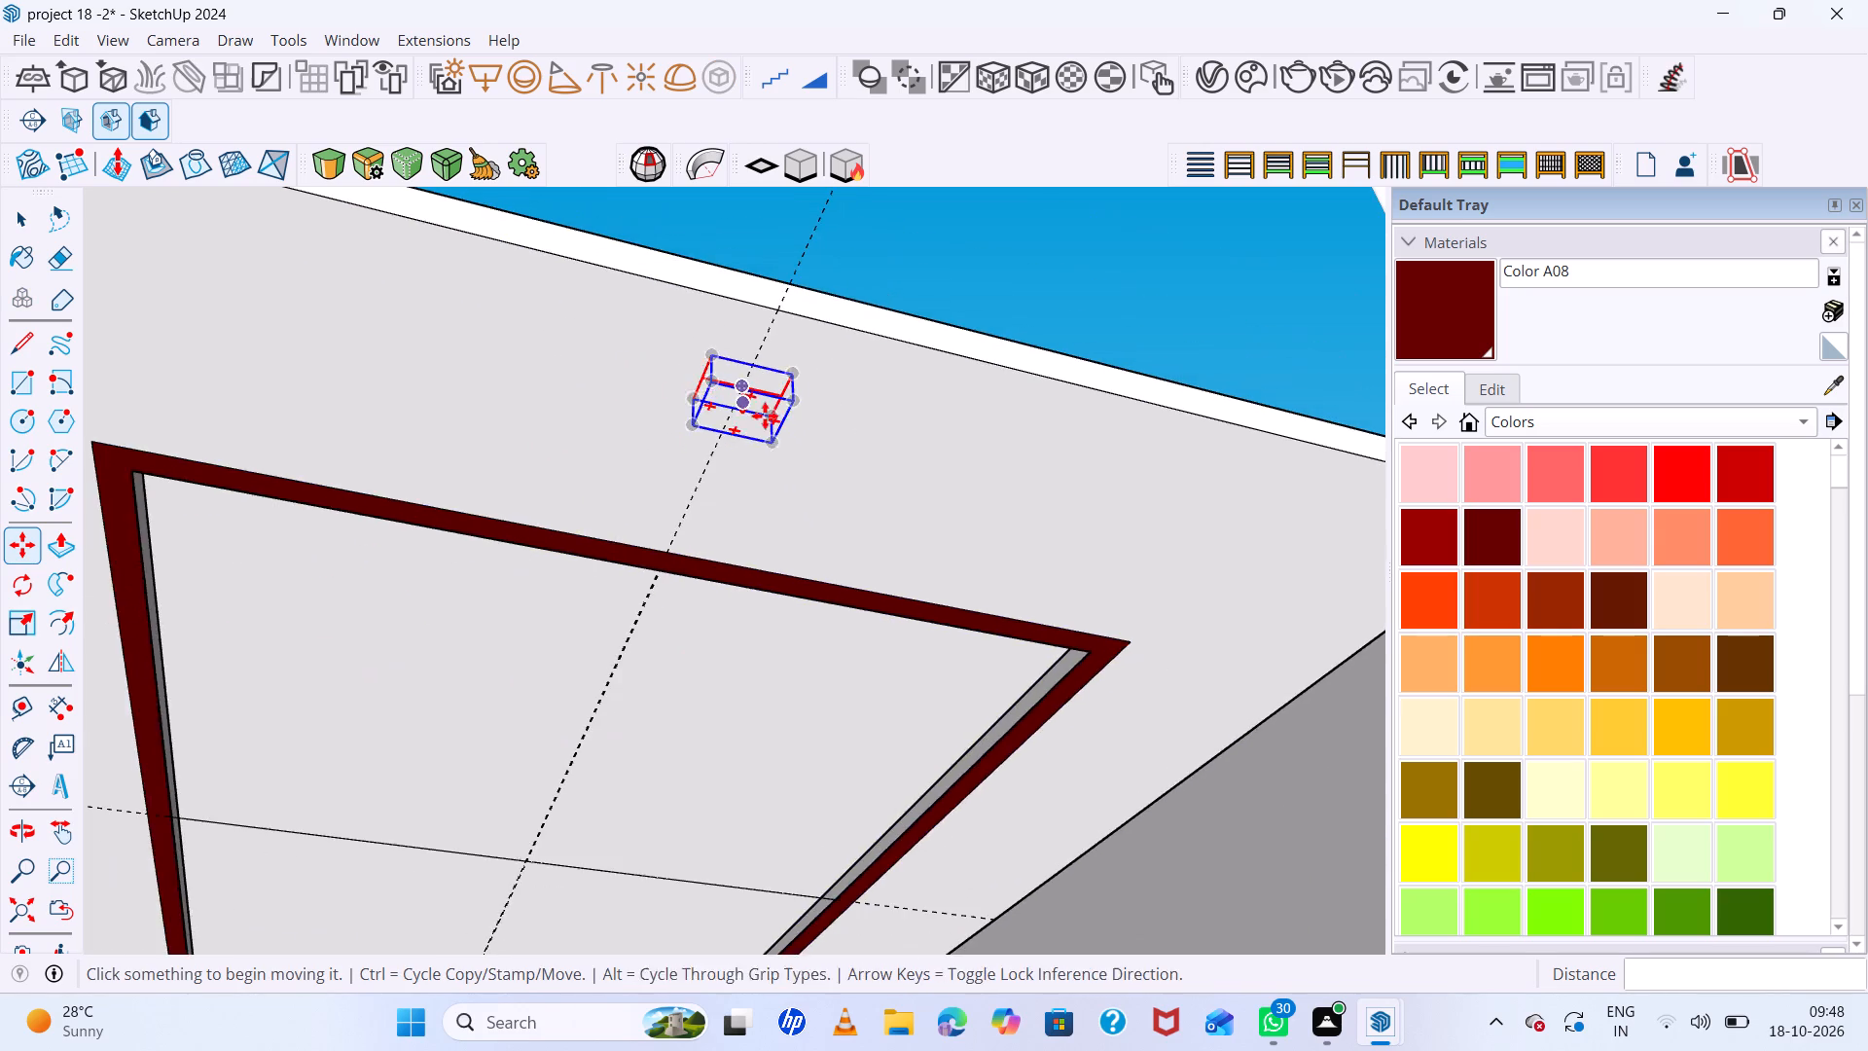
# Copy the rectangle light about 18' along the green axis to the ceiling strip between the tray and the headboard wall.
pyautogui.scroll(7, 767, 417)
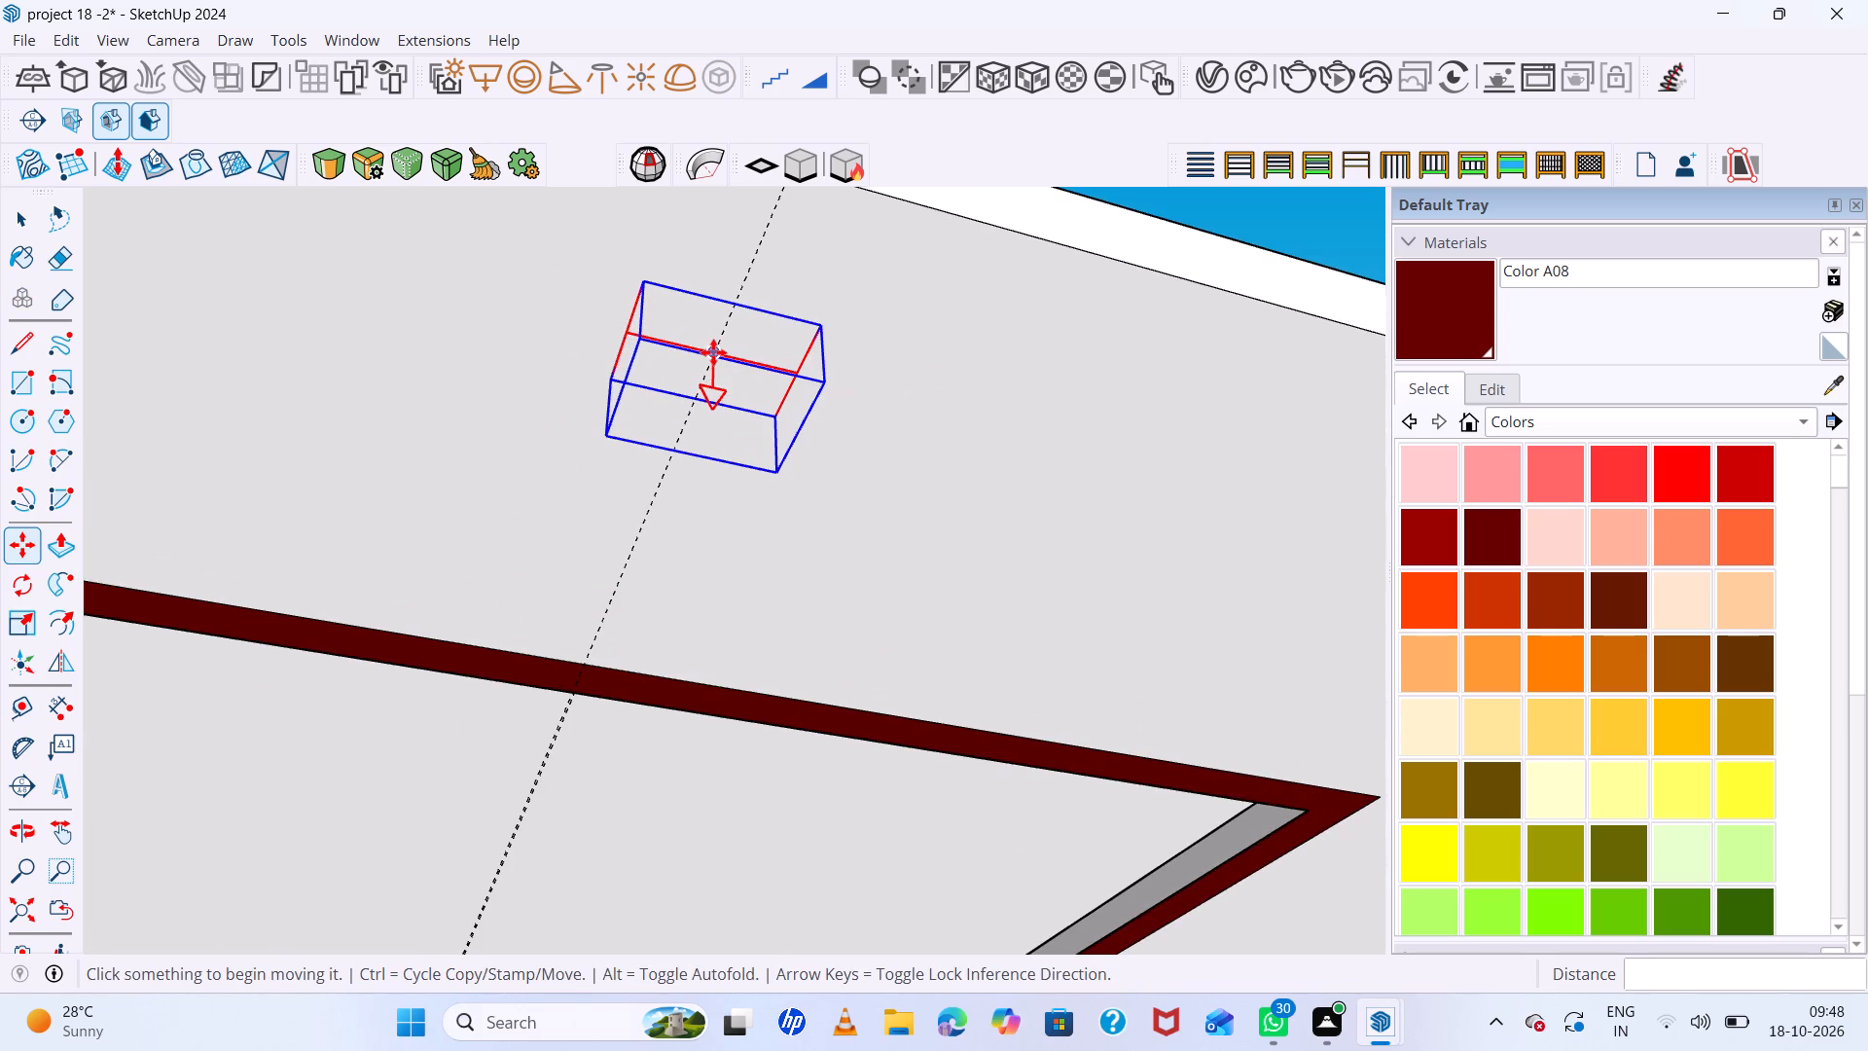
pyautogui.keyDown('ctrl'); pyautogui.click(713, 352); pyautogui.keyUp('ctrl')
pyautogui.scroll(-6, 689, 469)
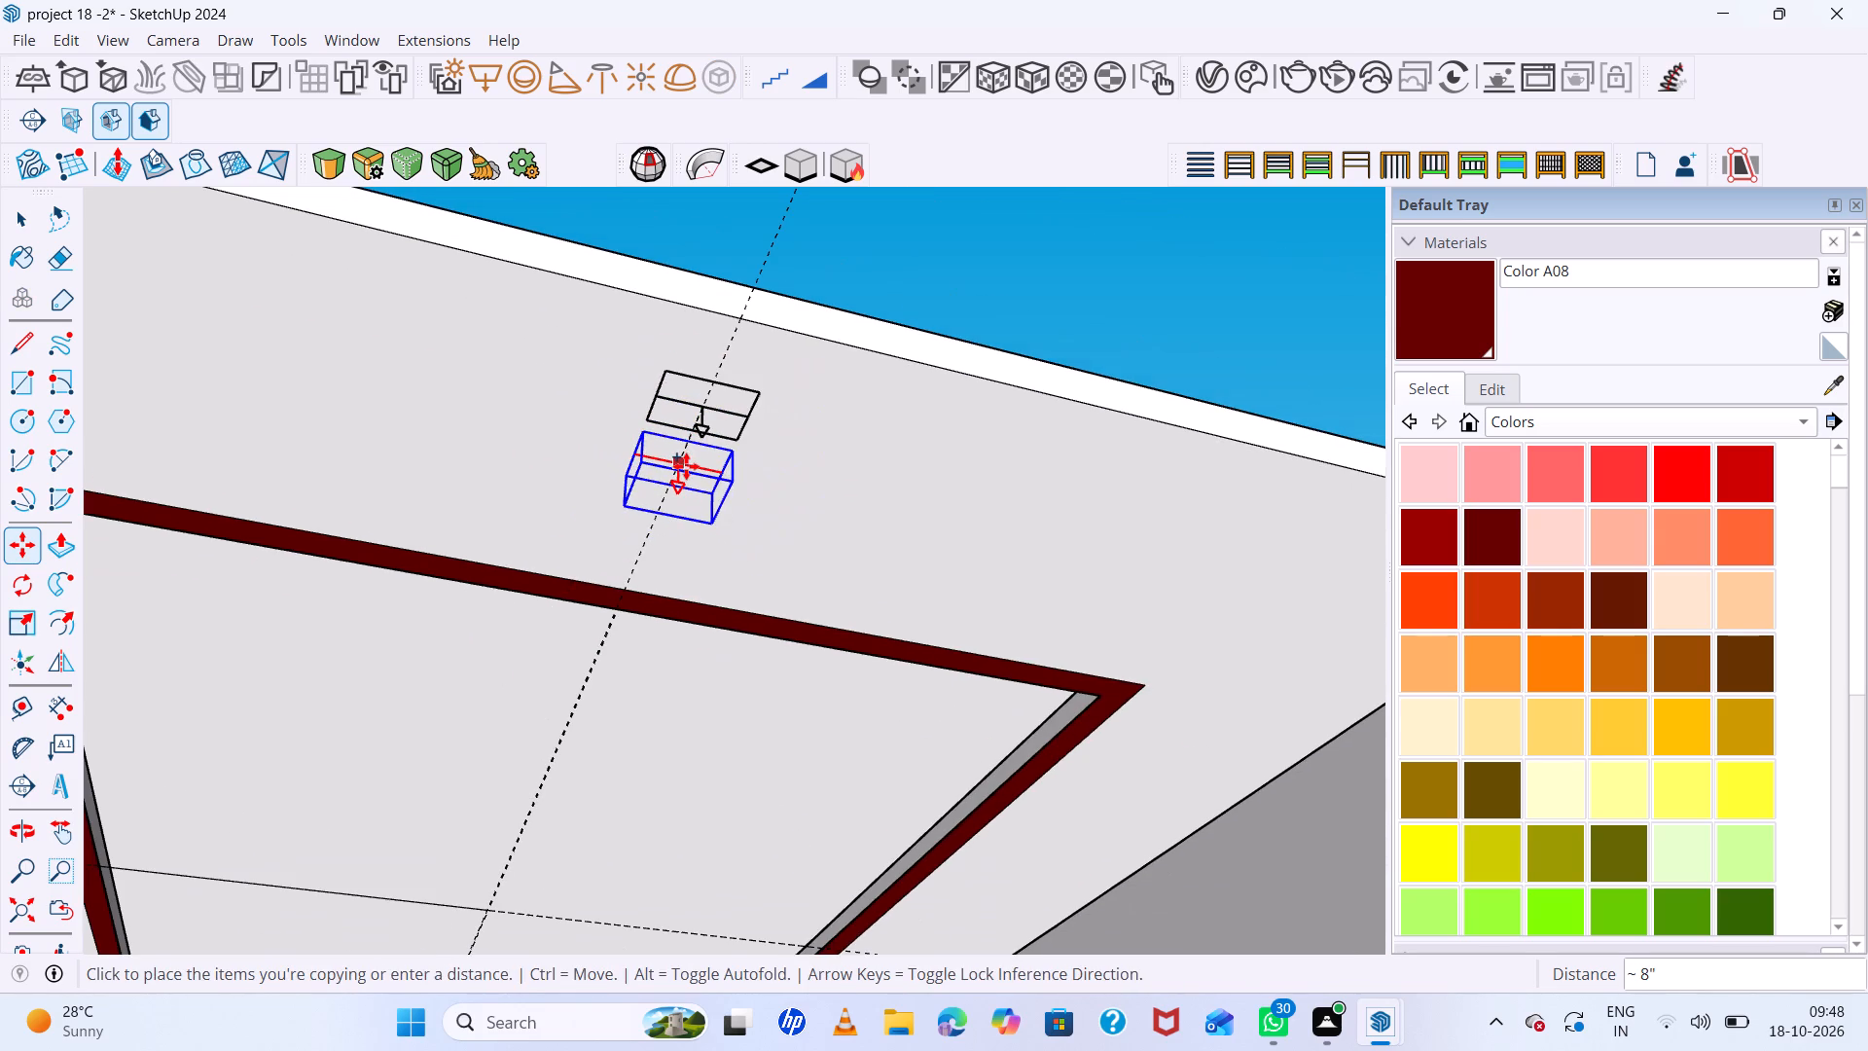
pyautogui.press('Right')
pyautogui.scroll(-5, 663, 545)
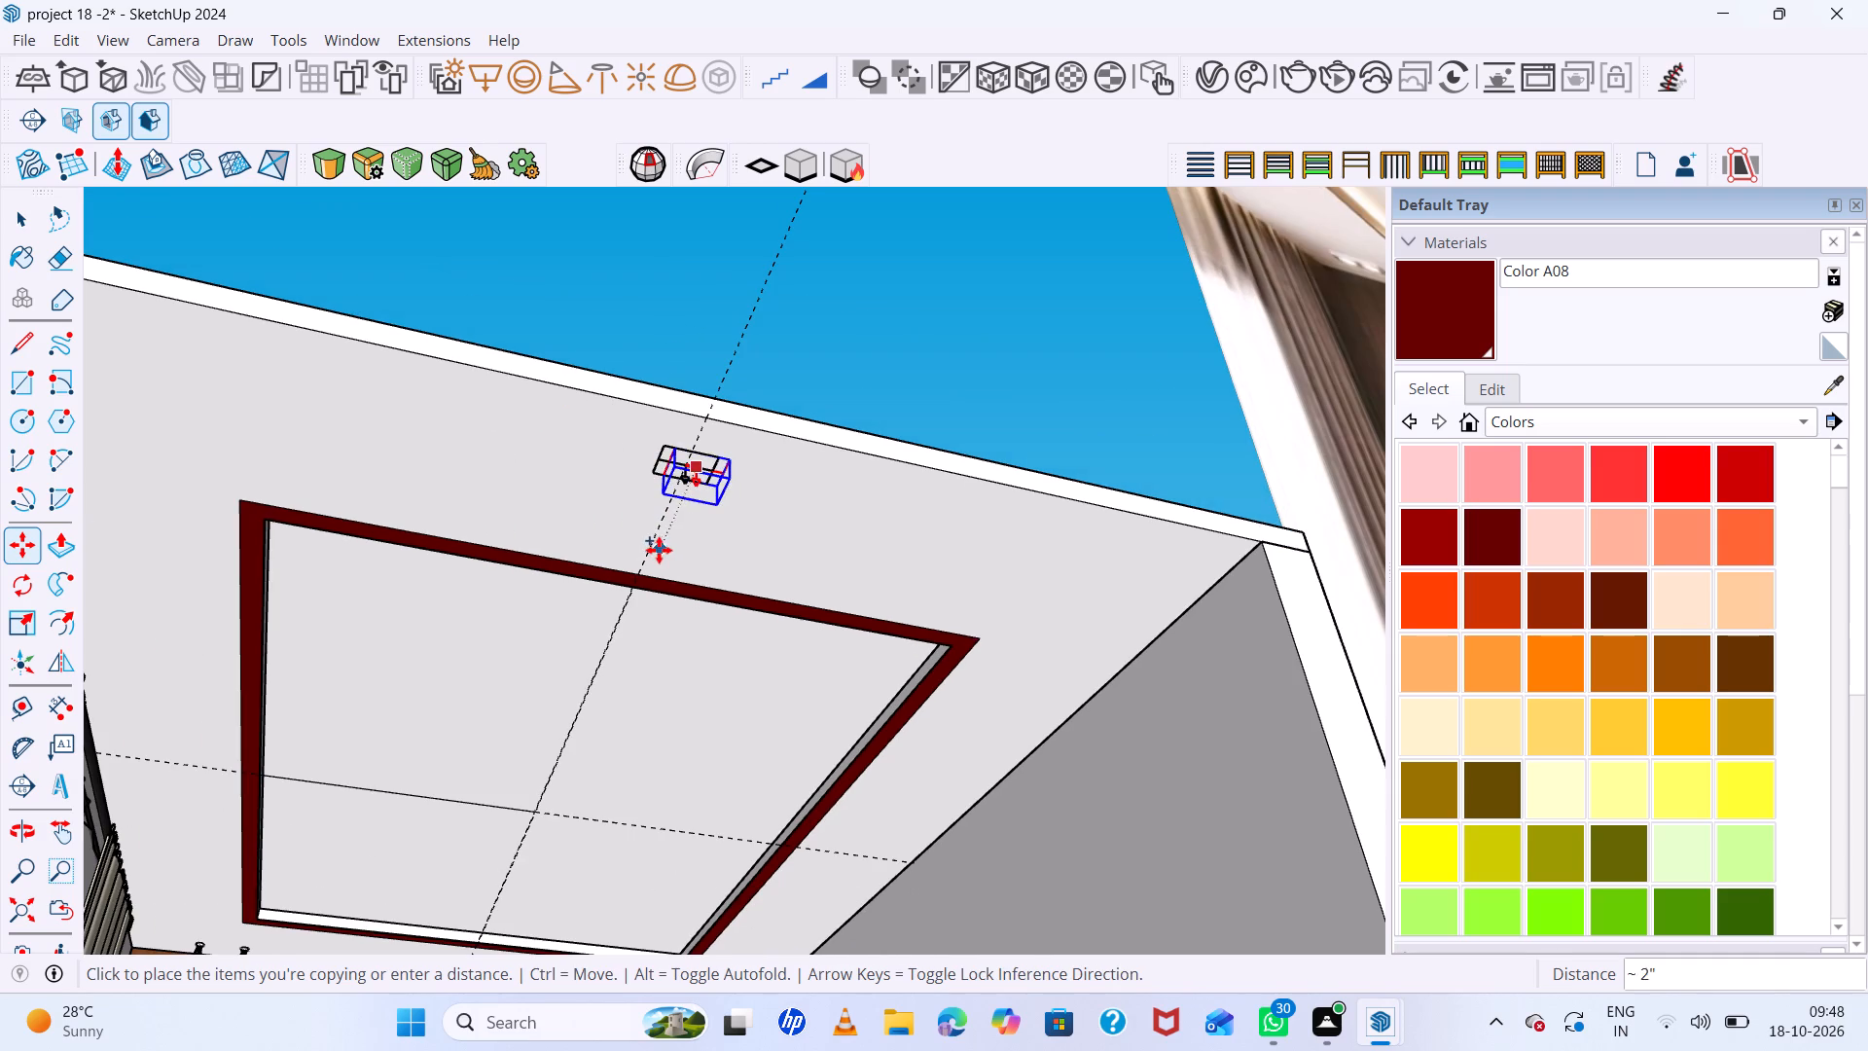
pyautogui.press('Left')
pyautogui.scroll(-10, 640, 593)
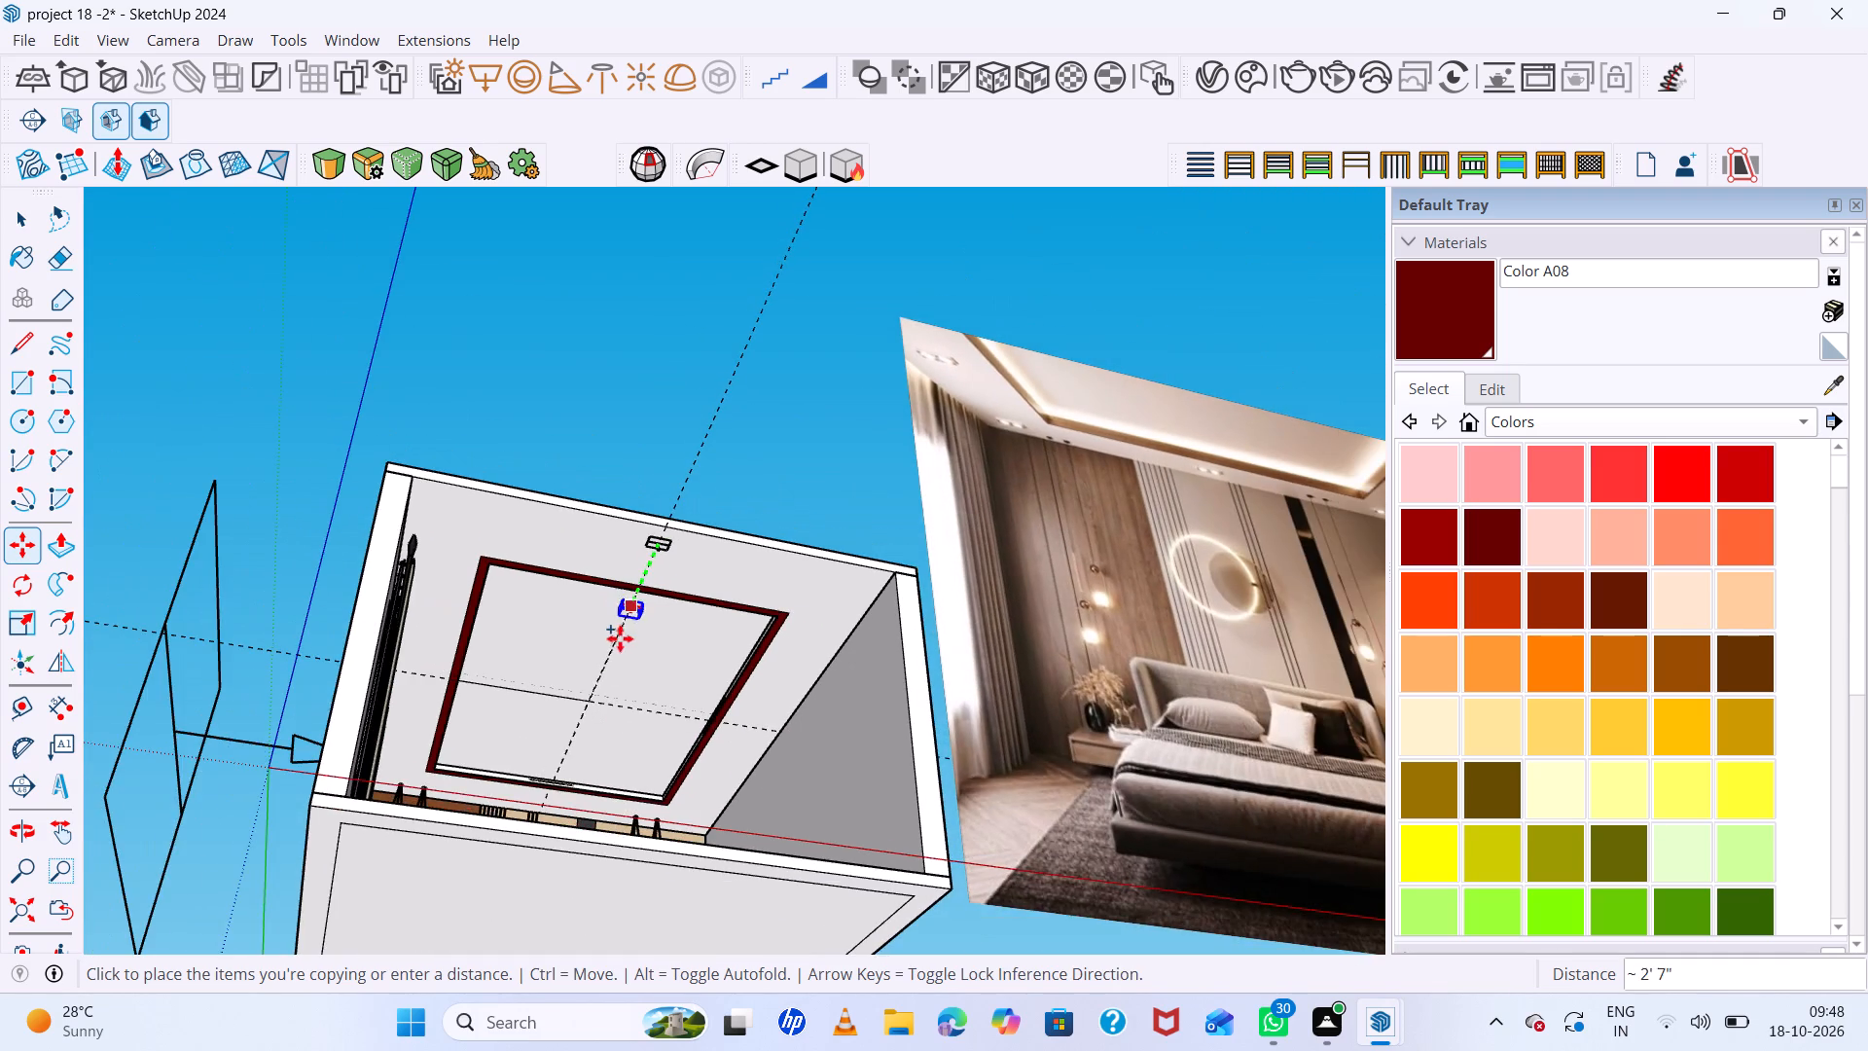
pyautogui.scroll(12, 581, 744)
pyautogui.scroll(19, 557, 801)
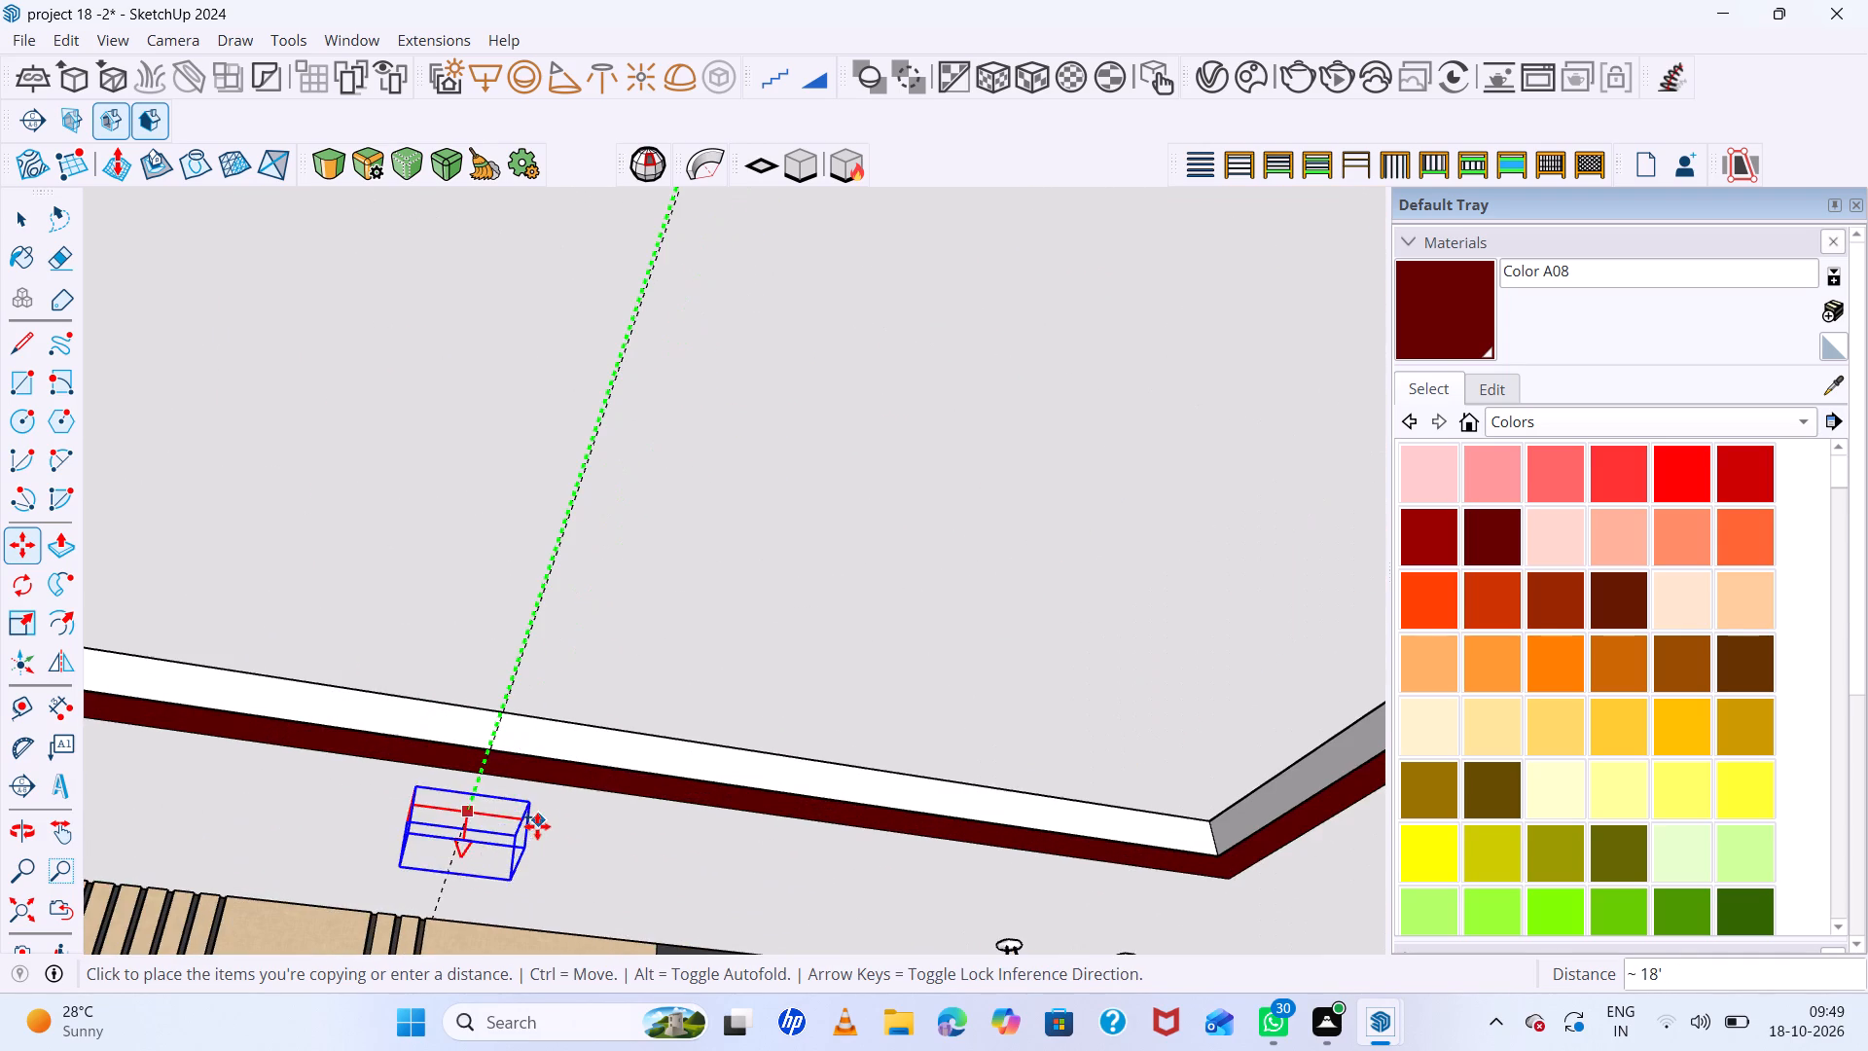
pyautogui.click(499, 847)
# Move the front rectangle light about 6" along the lengthwise guide toward the recessed tray.
pyautogui.scroll(-9, 495, 828)
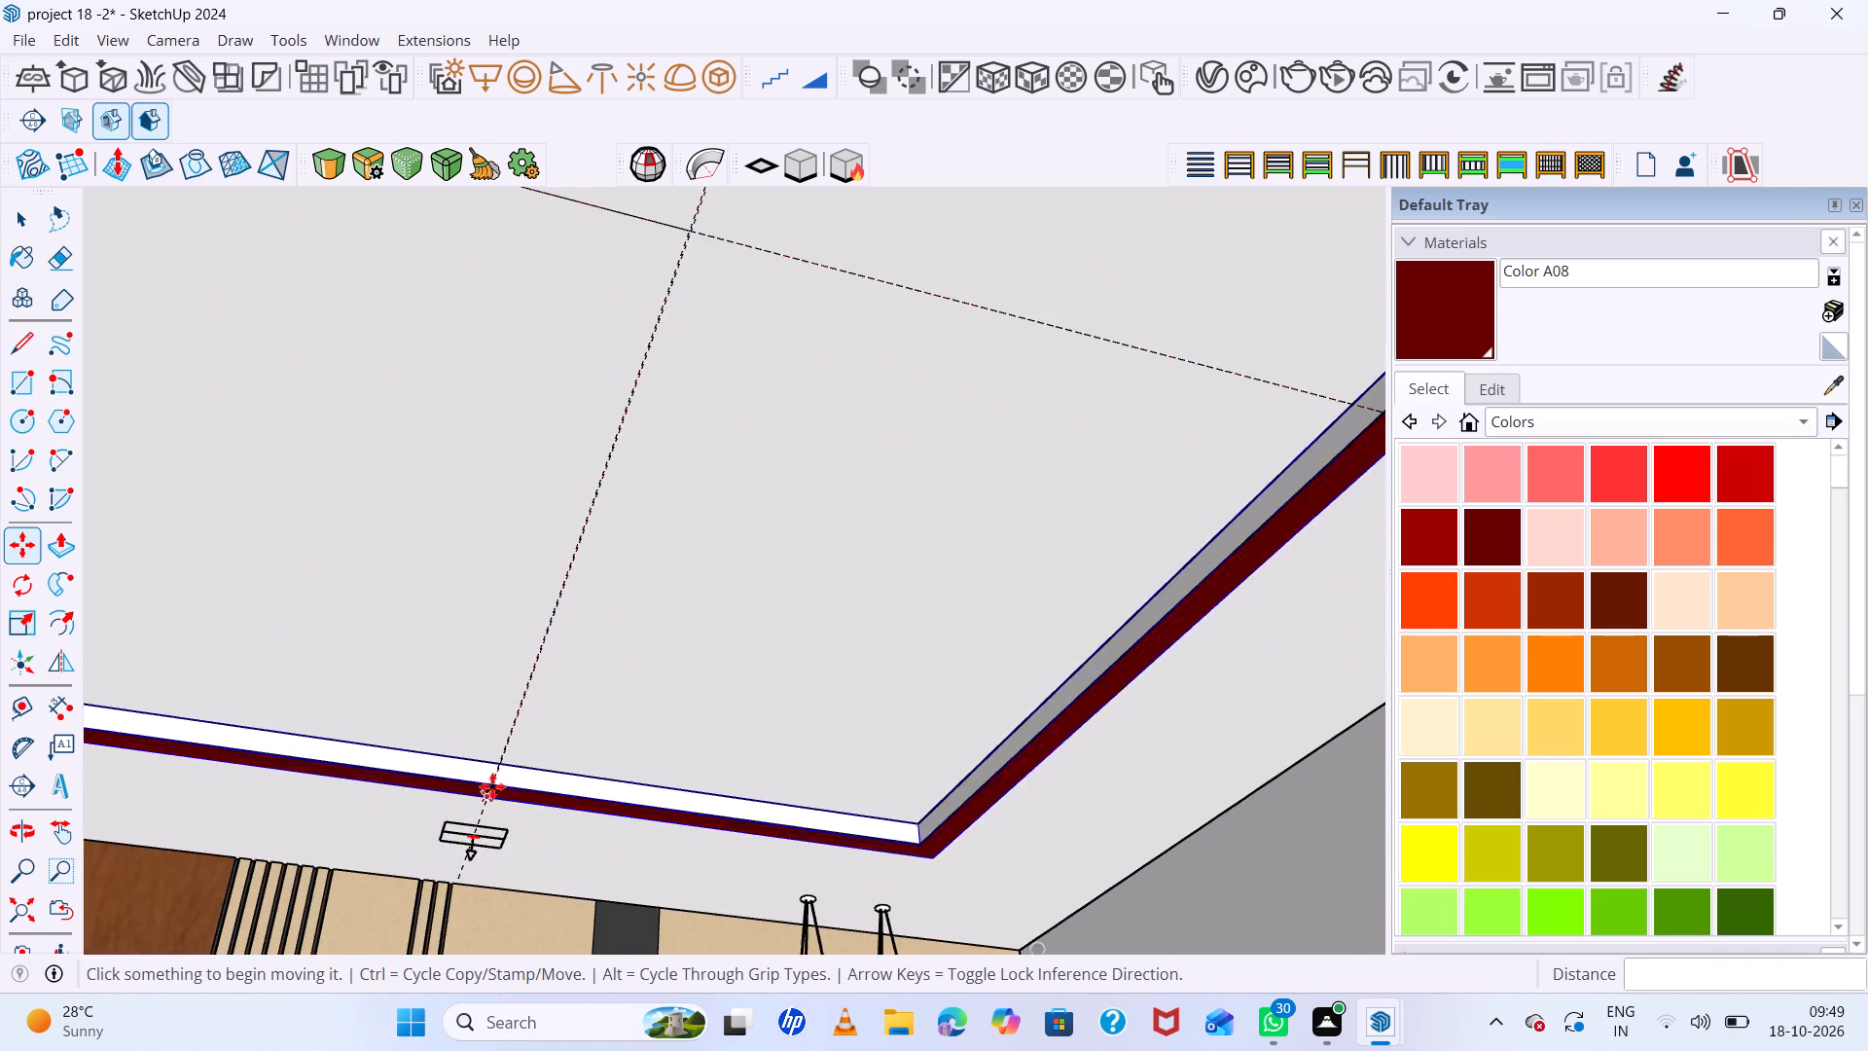
pyautogui.scroll(-12, 492, 786)
pyautogui.scroll(6, 668, 588)
pyautogui.scroll(-5, 662, 578)
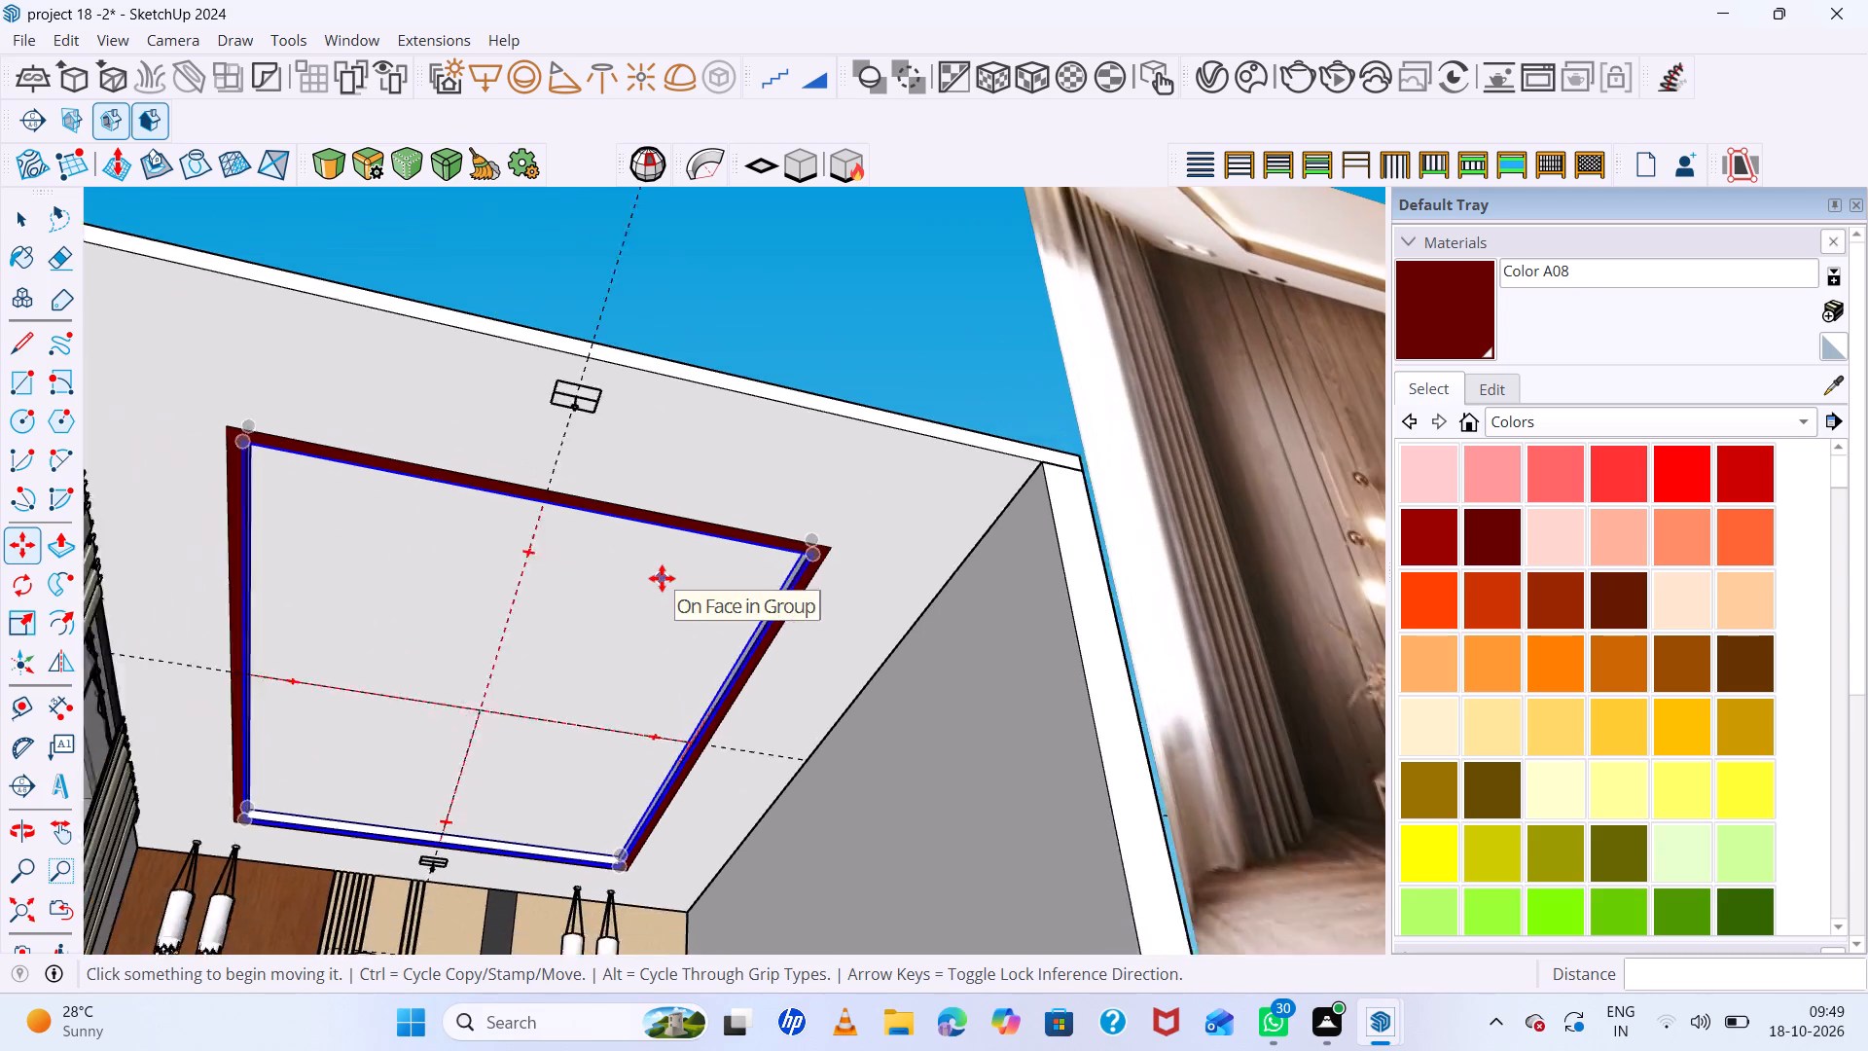
pyautogui.moveTo(712, 595); pyautogui.dragTo(614, 549, button='middle')
pyautogui.middleClick(614, 549)
pyautogui.scroll(6, 693, 712)
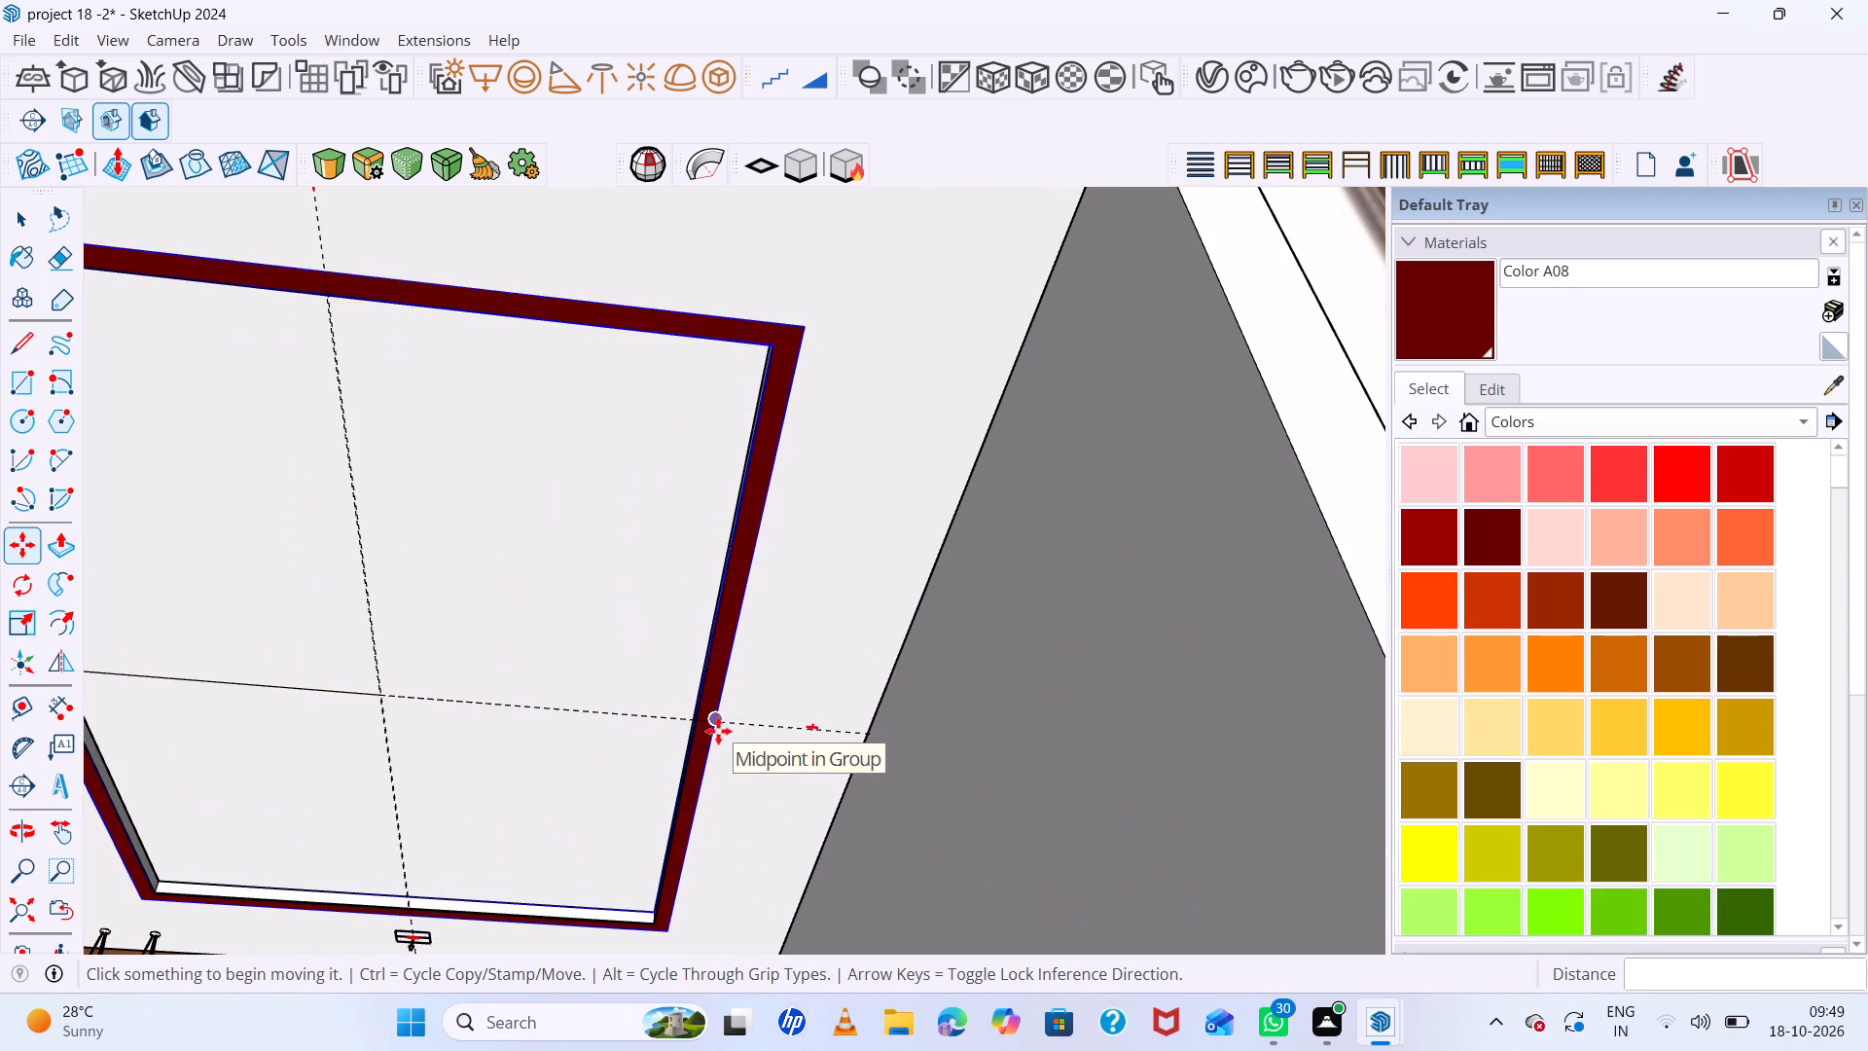
pyautogui.scroll(-6, 507, 783)
pyautogui.scroll(2, 424, 491)
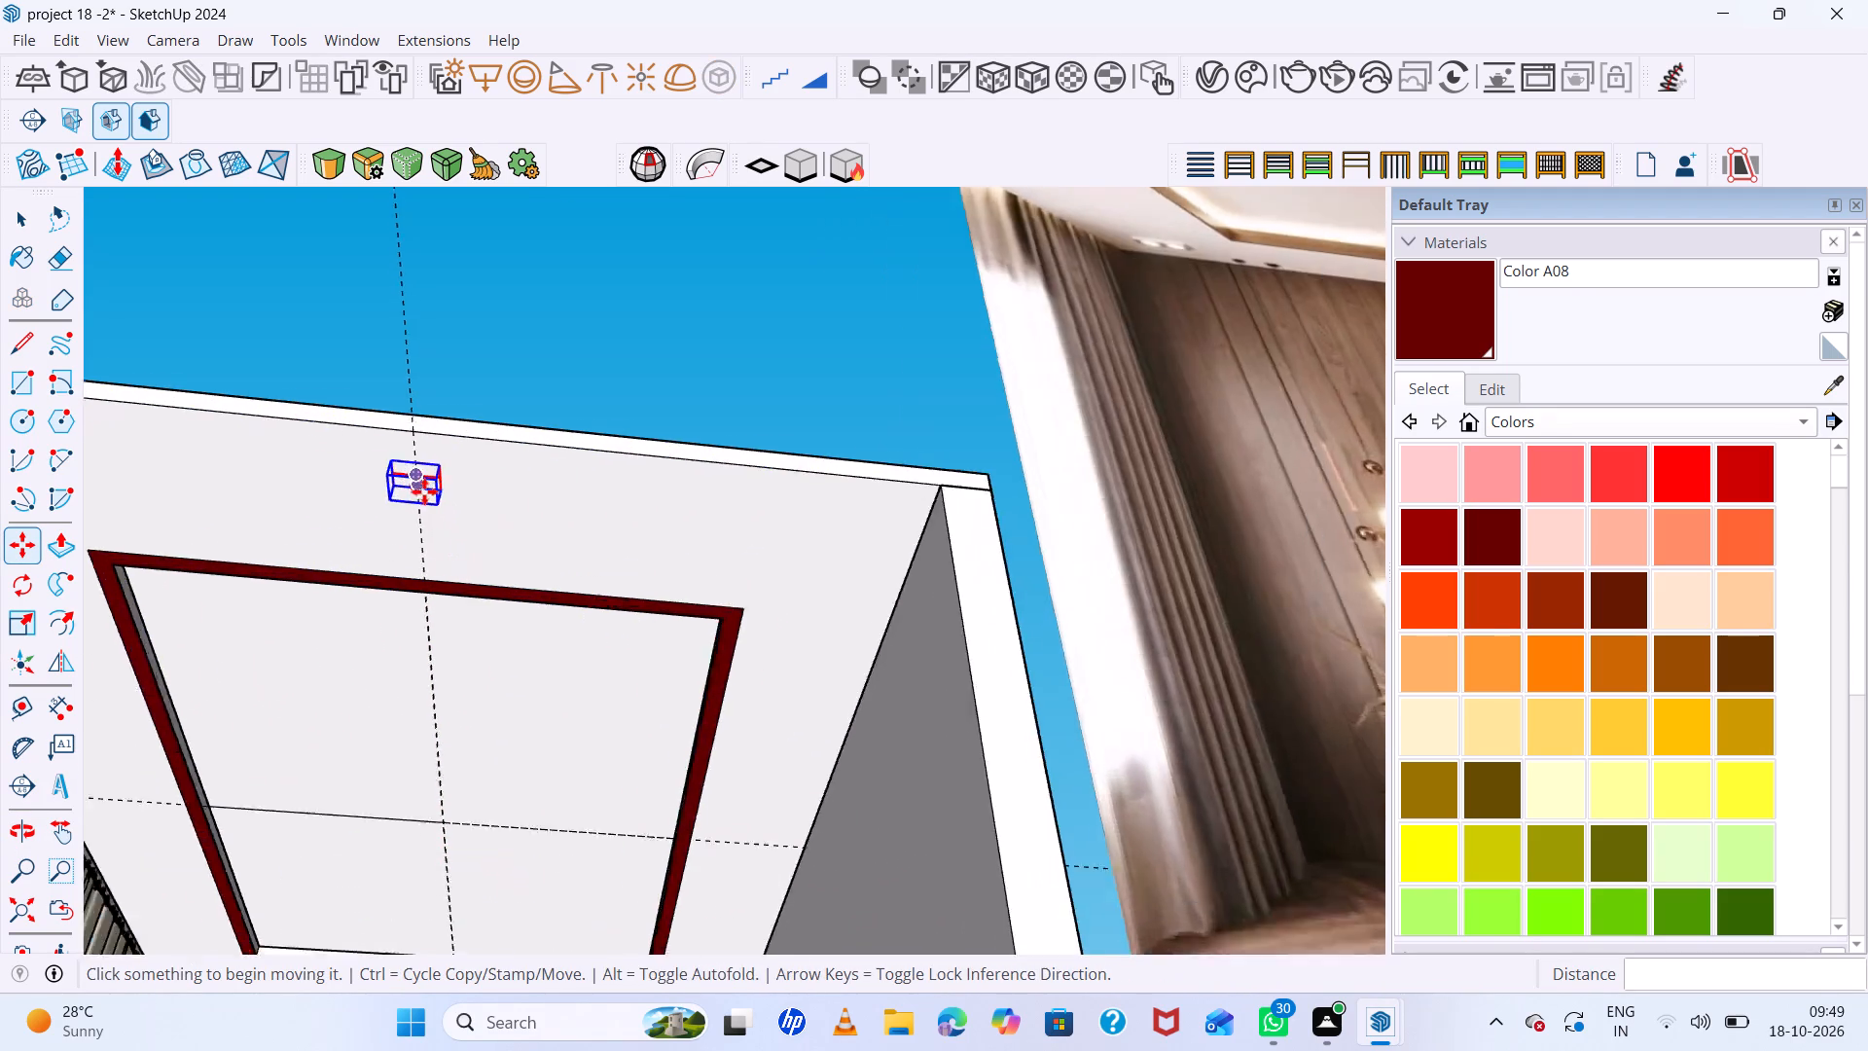
pyautogui.scroll(8, 424, 491)
pyautogui.press('space')
pyautogui.click(428, 470)
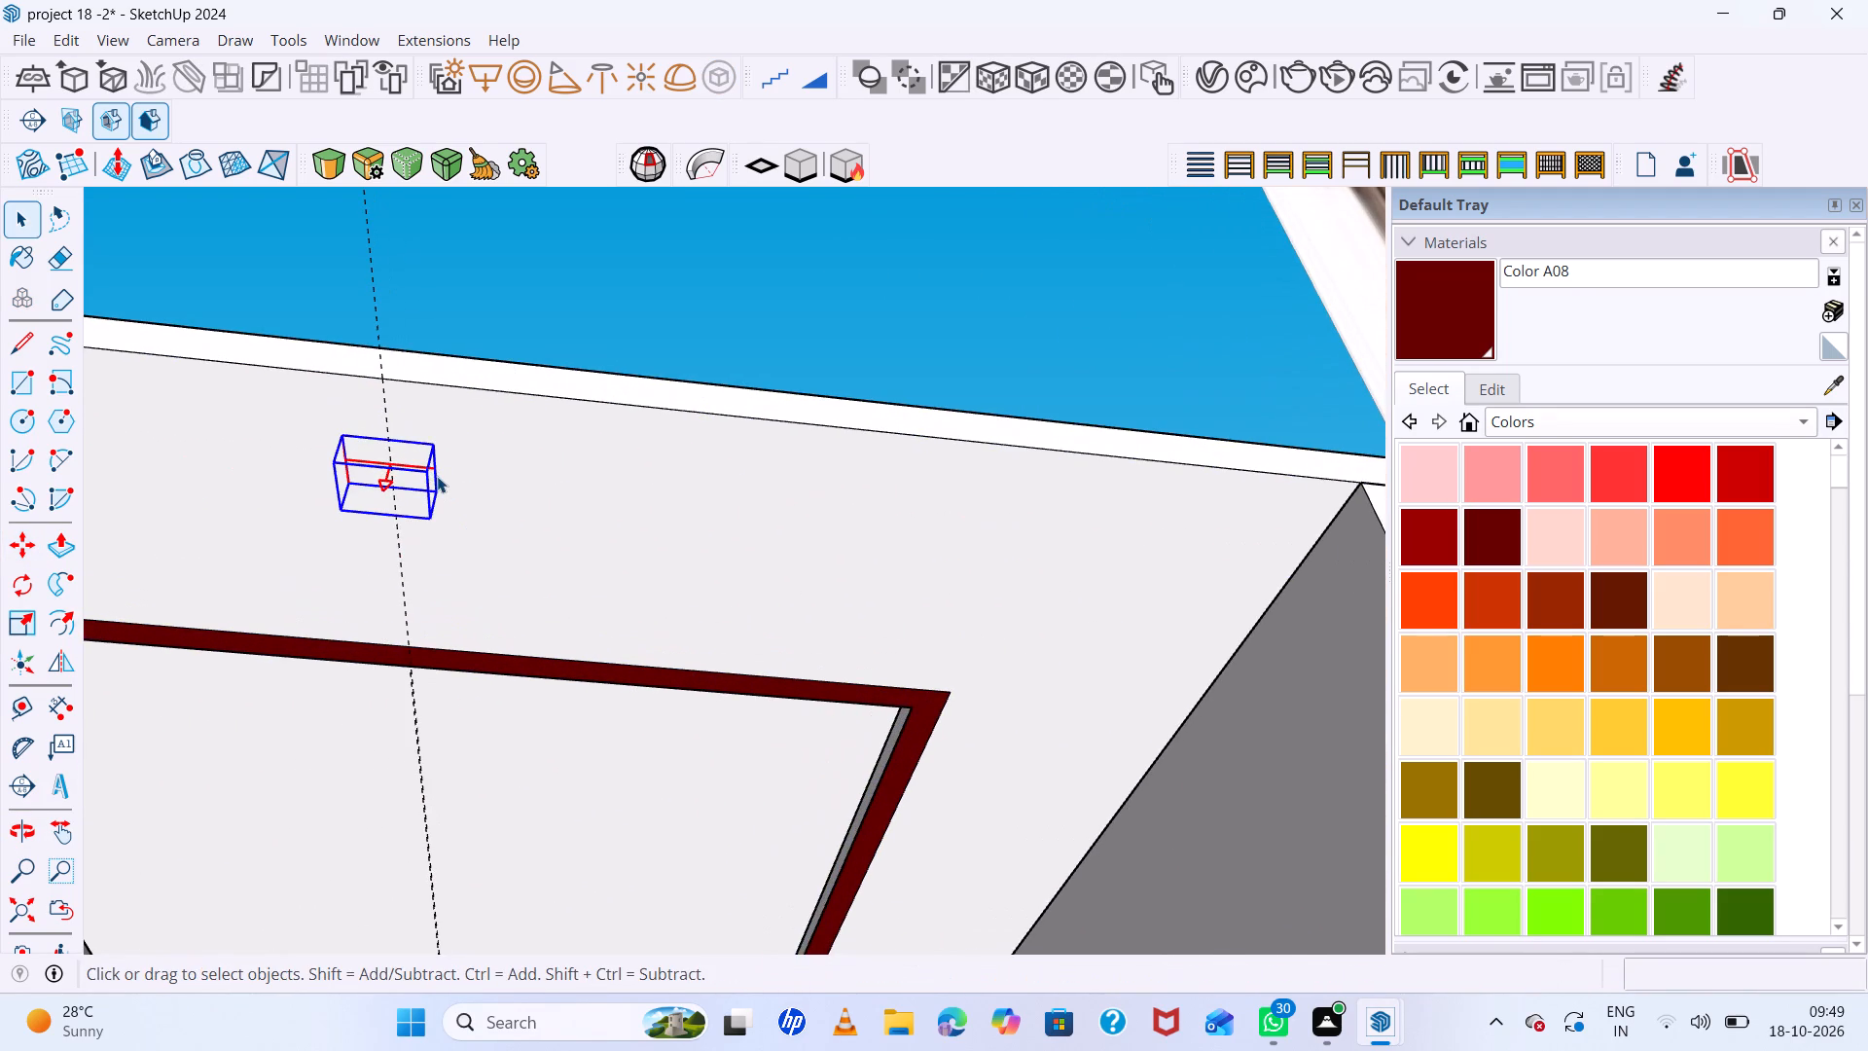
pyautogui.press('m')
pyautogui.doubleClick(389, 447)
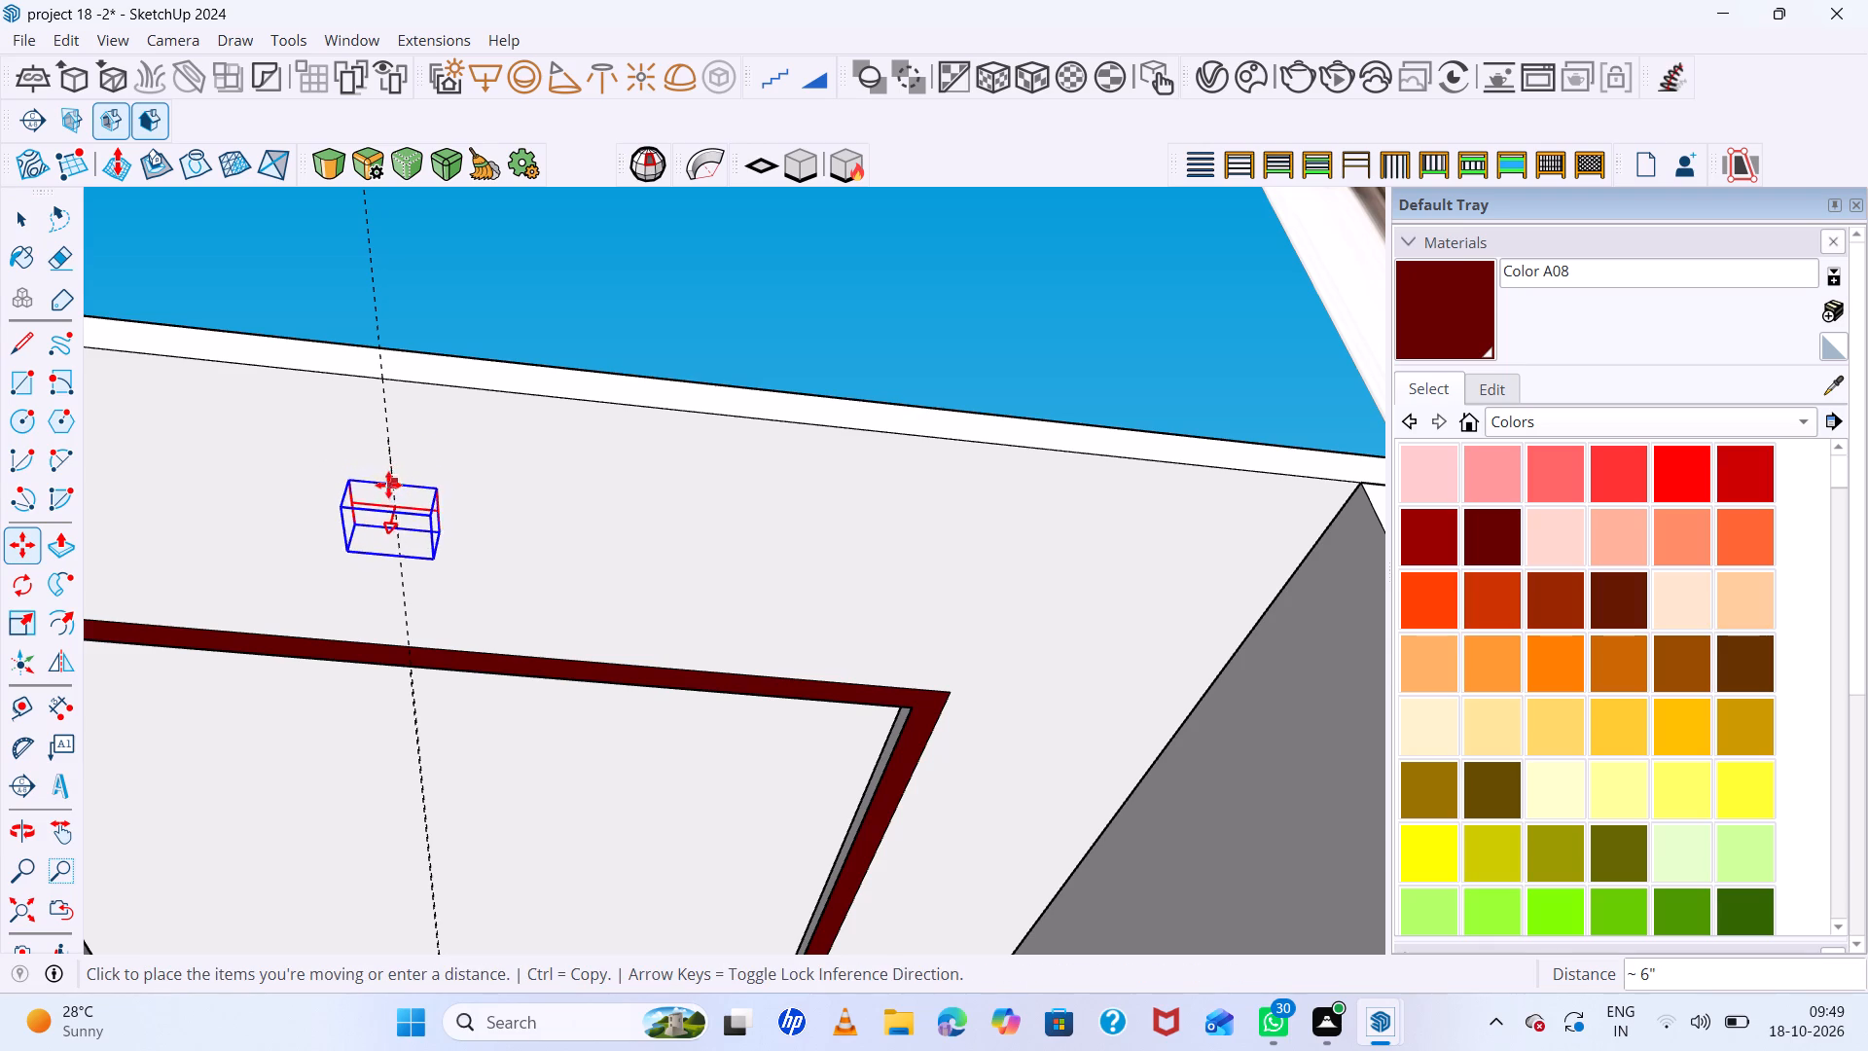
pyautogui.click(387, 491)
# Copy the front rectangle light about 1' 5" across the ceiling toward the side wall.
pyautogui.scroll(6, 417, 529)
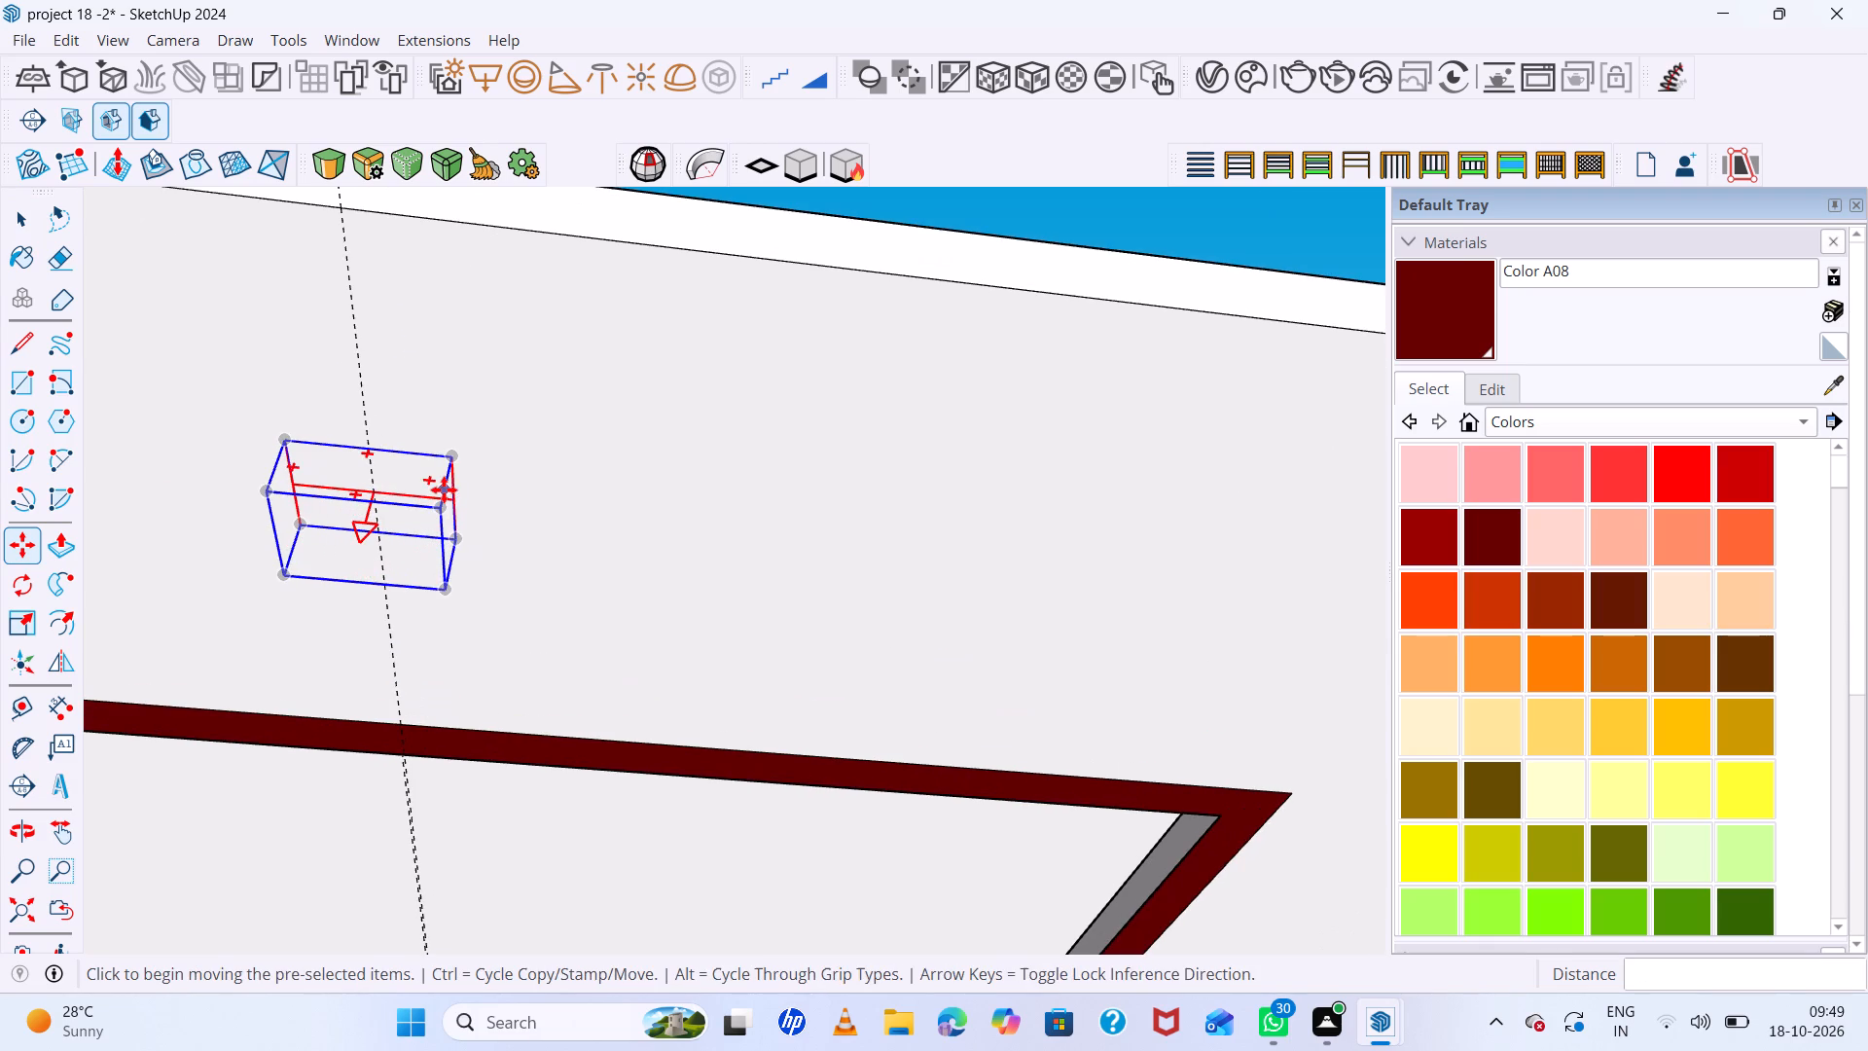
pyautogui.click(445, 489)
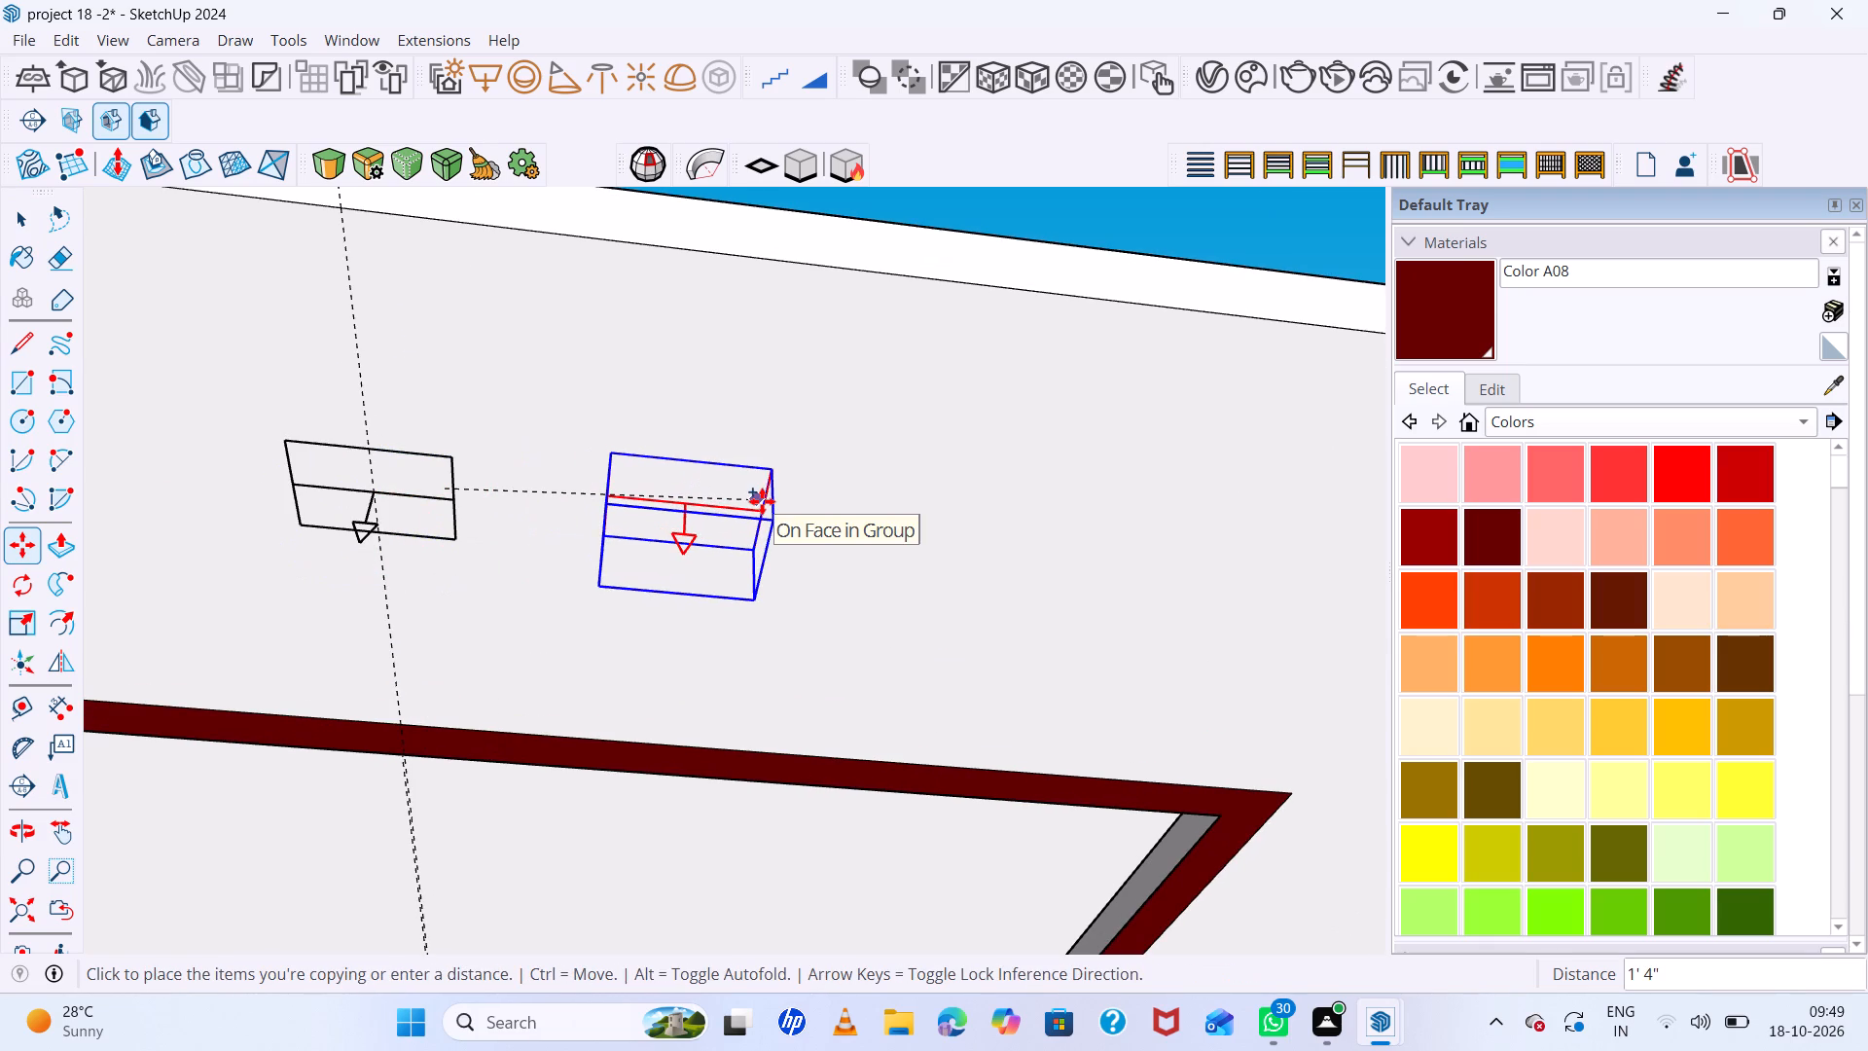
pyautogui.doubleClick(765, 513)
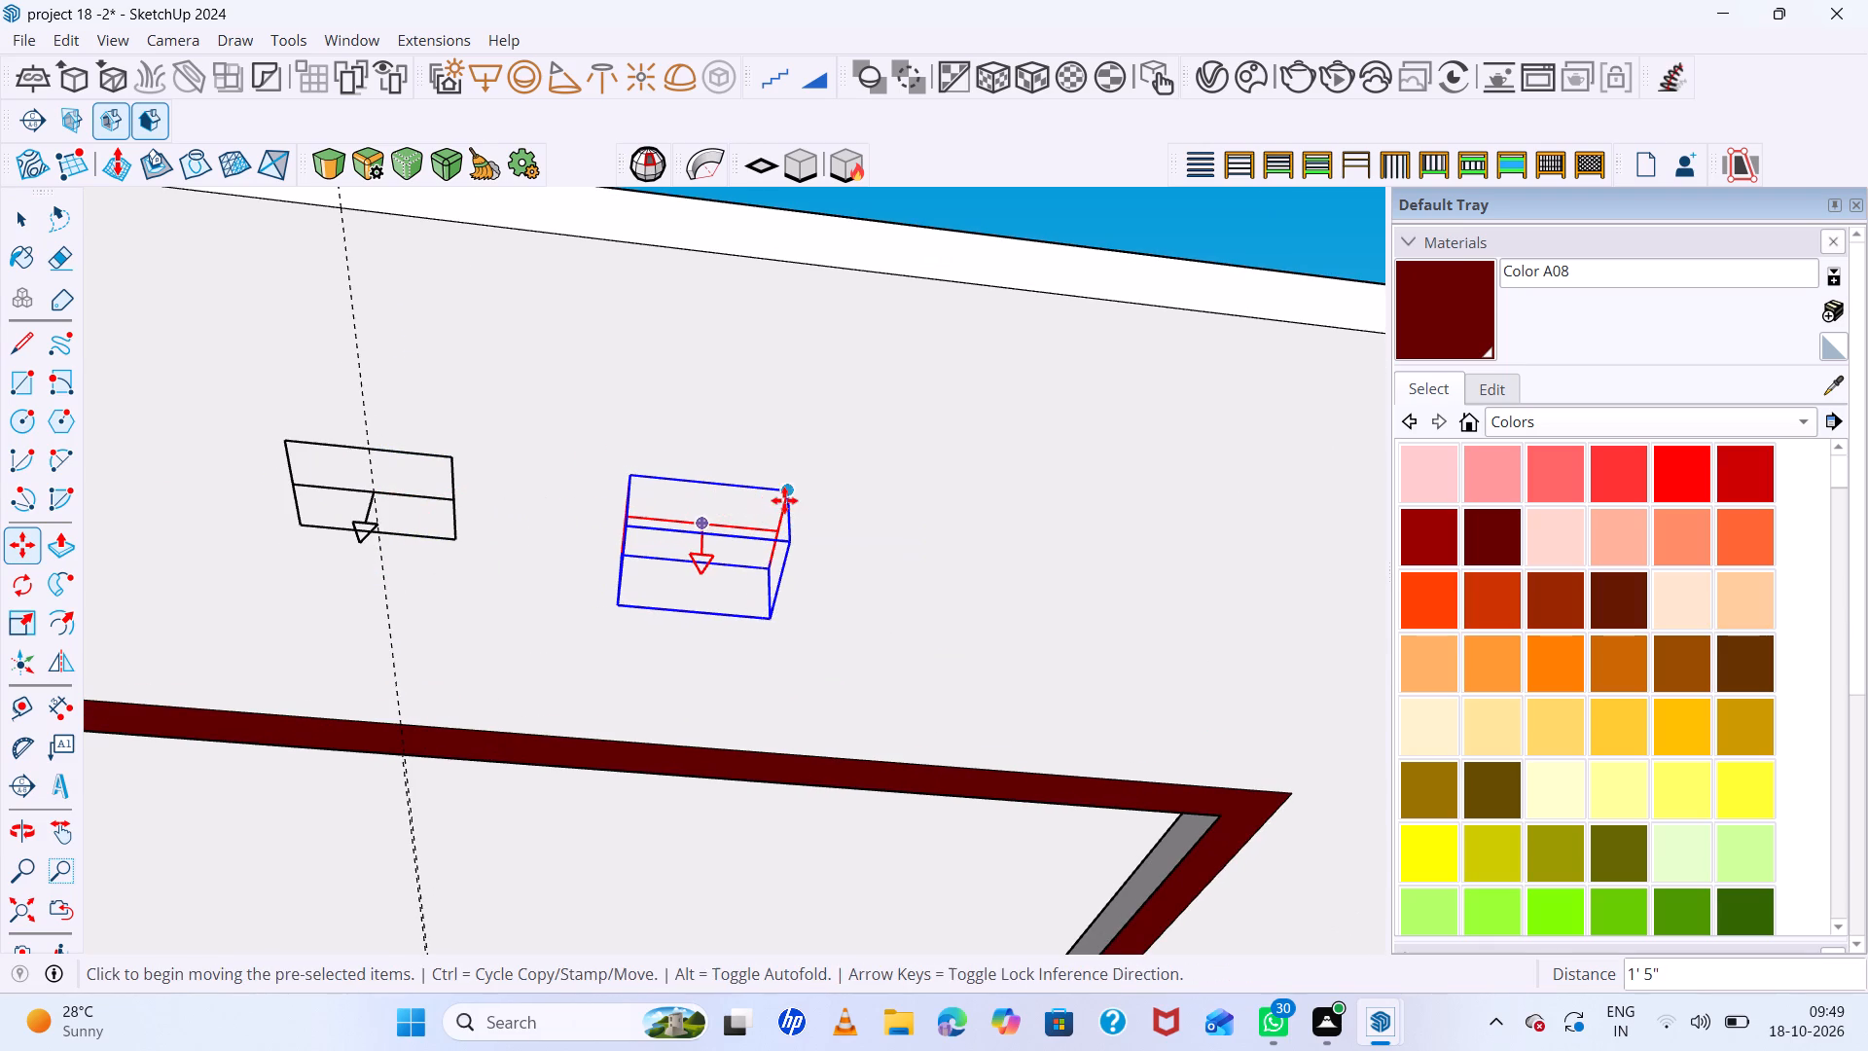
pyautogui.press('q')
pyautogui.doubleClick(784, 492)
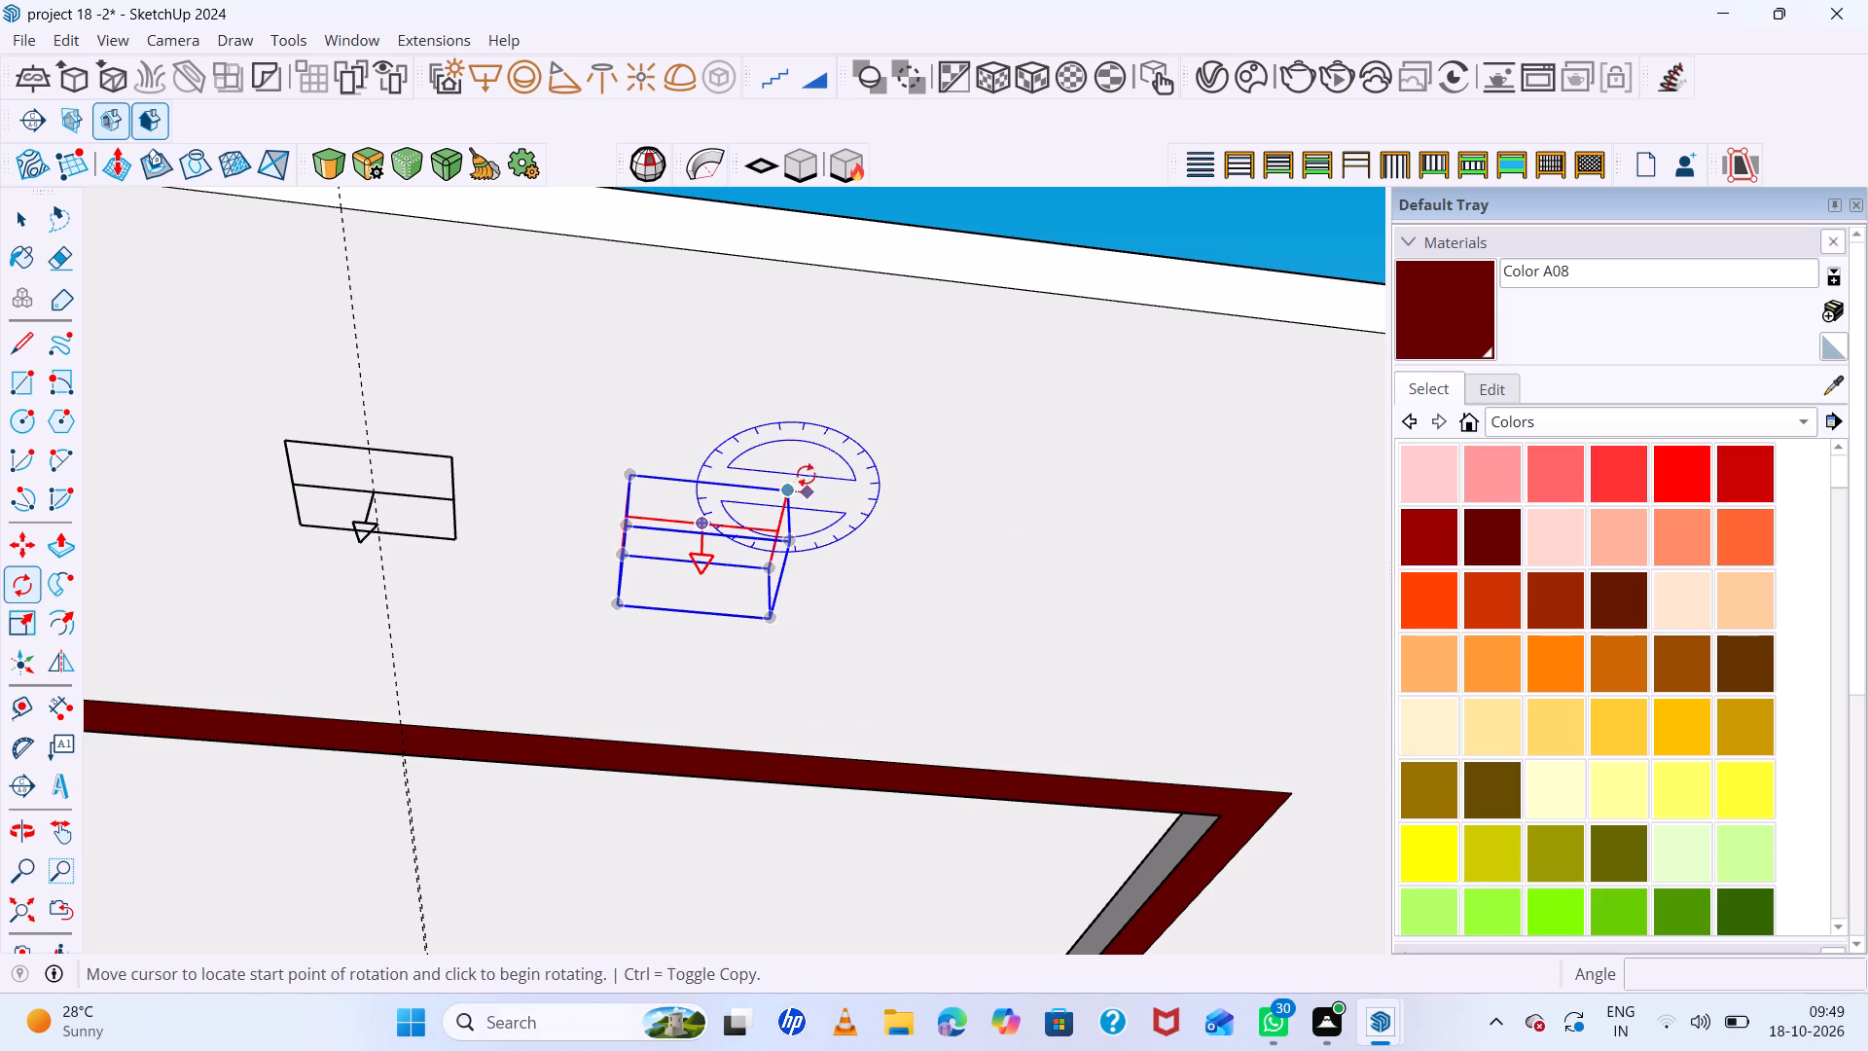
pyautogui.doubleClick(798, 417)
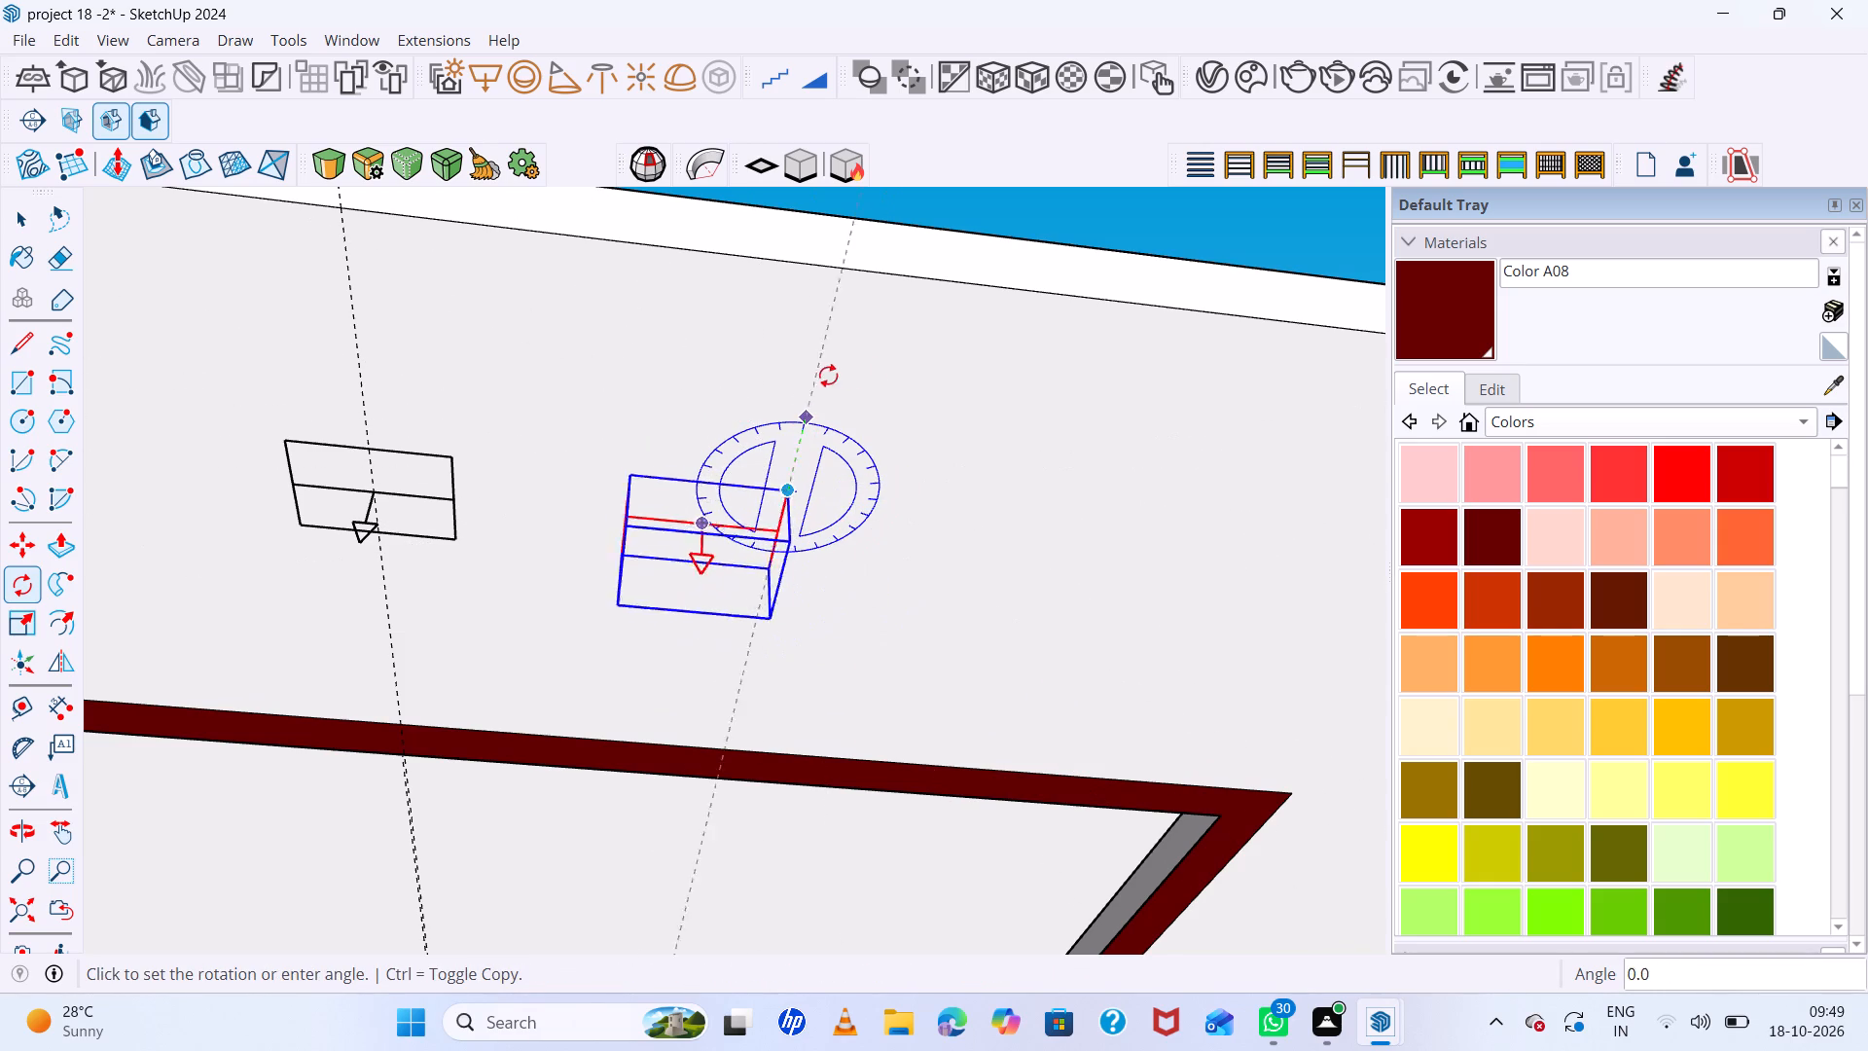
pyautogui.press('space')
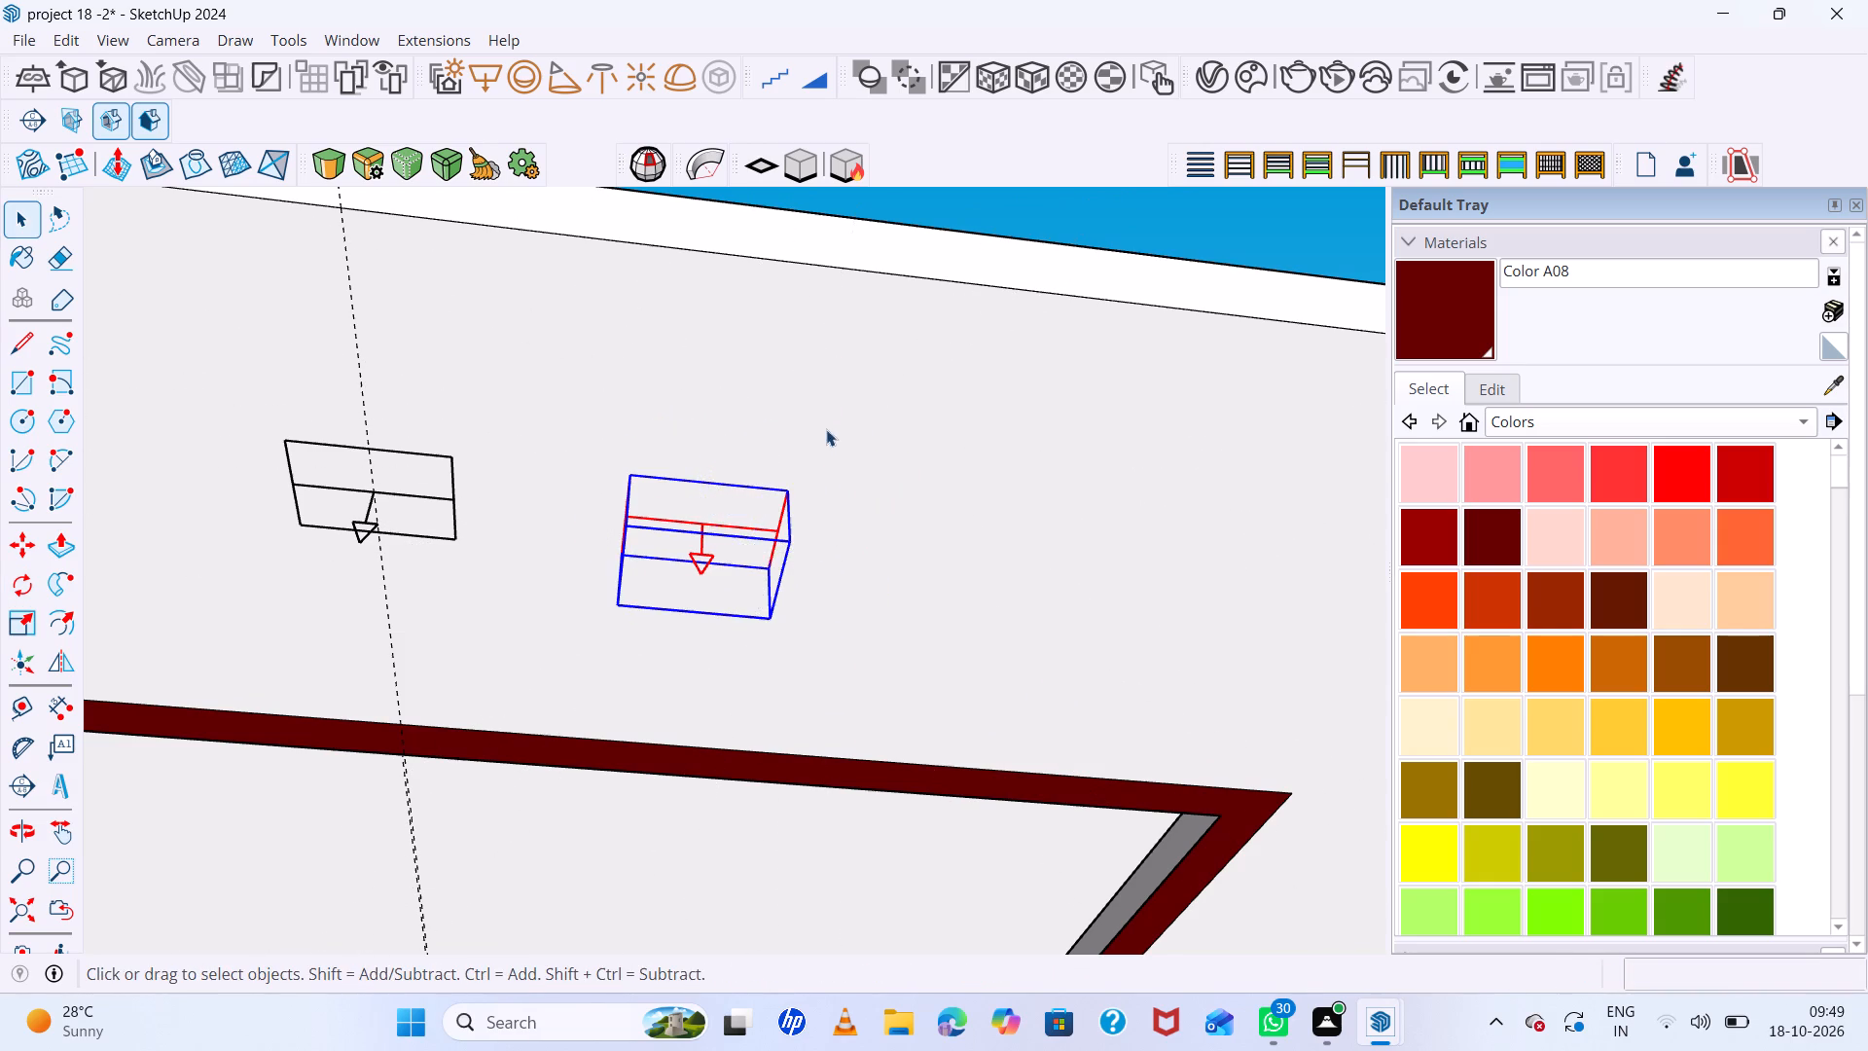
# Rotate the copied rectangle light a quarter turn in the horizontal plane about its corner.
pyautogui.scroll(4, 829, 450)
pyautogui.moveTo(847, 461); pyautogui.dragTo(861, 196, button='middle')
pyautogui.middleClick(861, 196)
pyautogui.scroll(4, 839, 480)
pyautogui.moveTo(842, 525); pyautogui.dragTo(842, 471, button='middle')
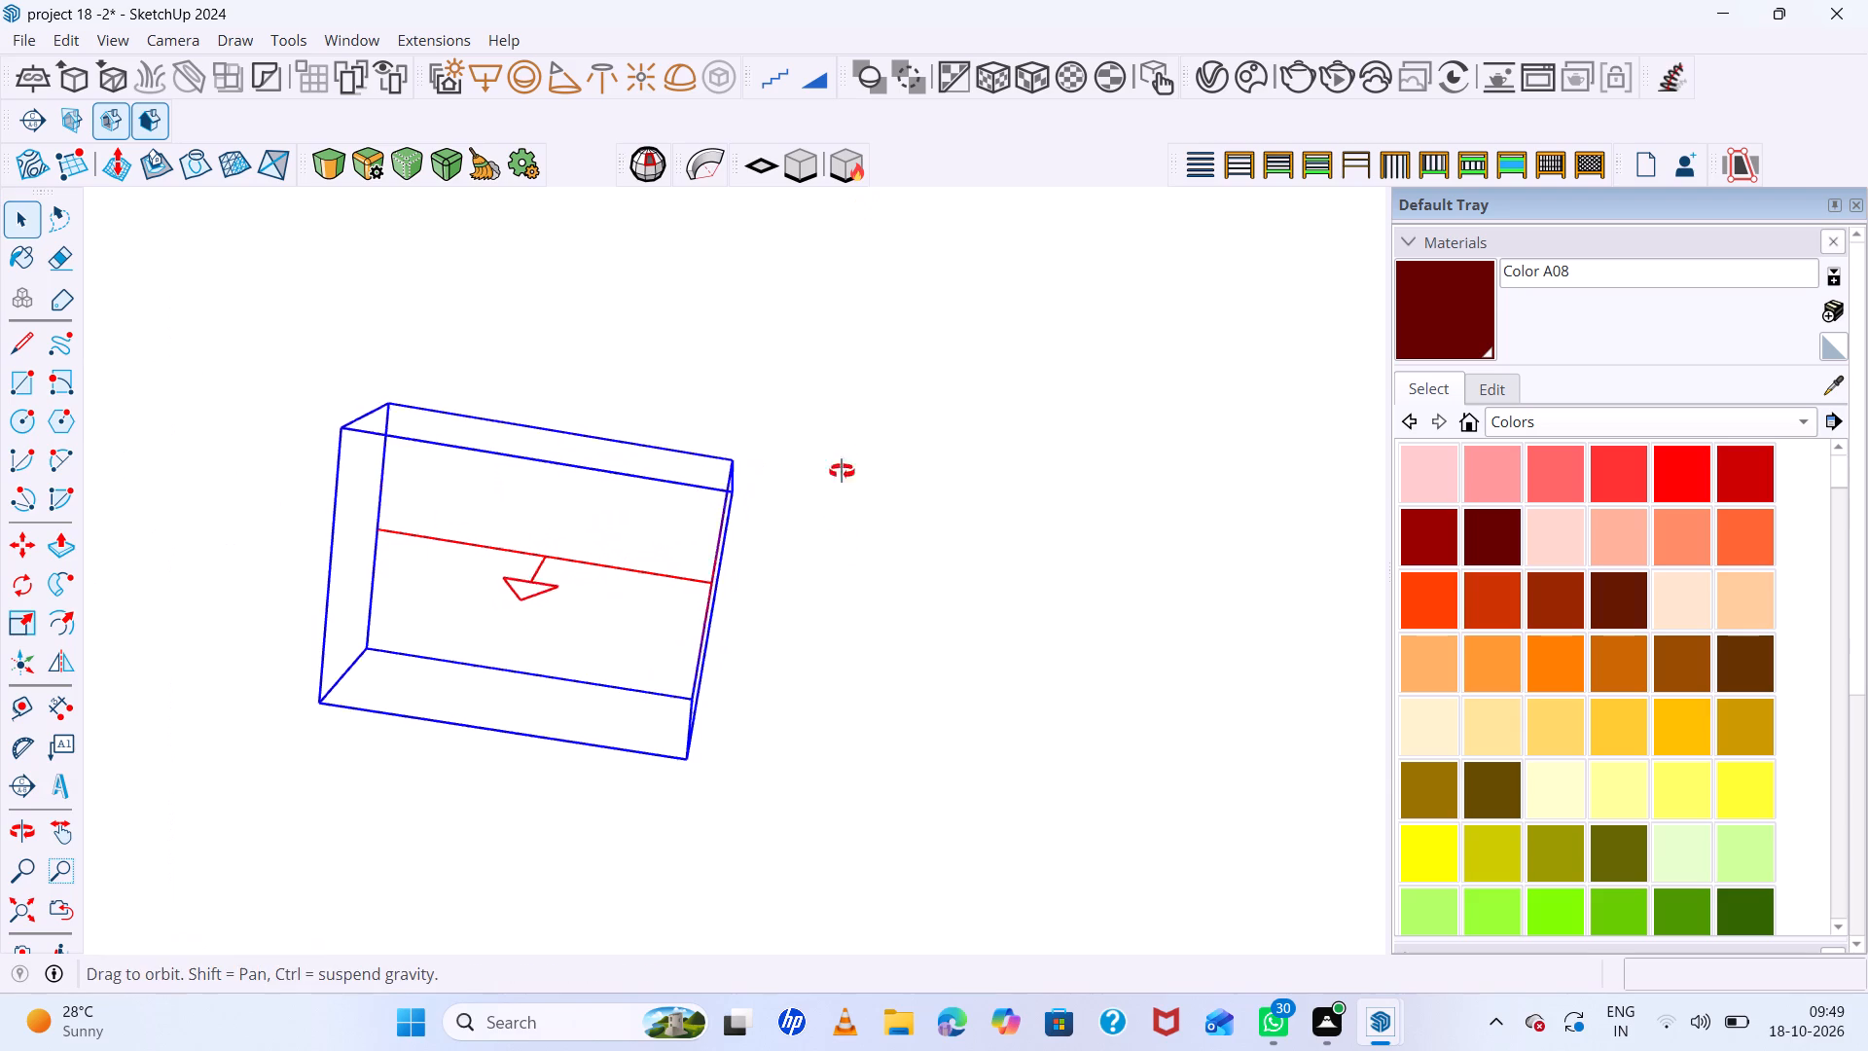
pyautogui.moveTo(842, 471); pyautogui.dragTo(845, 334, button='middle')
pyautogui.press('q')
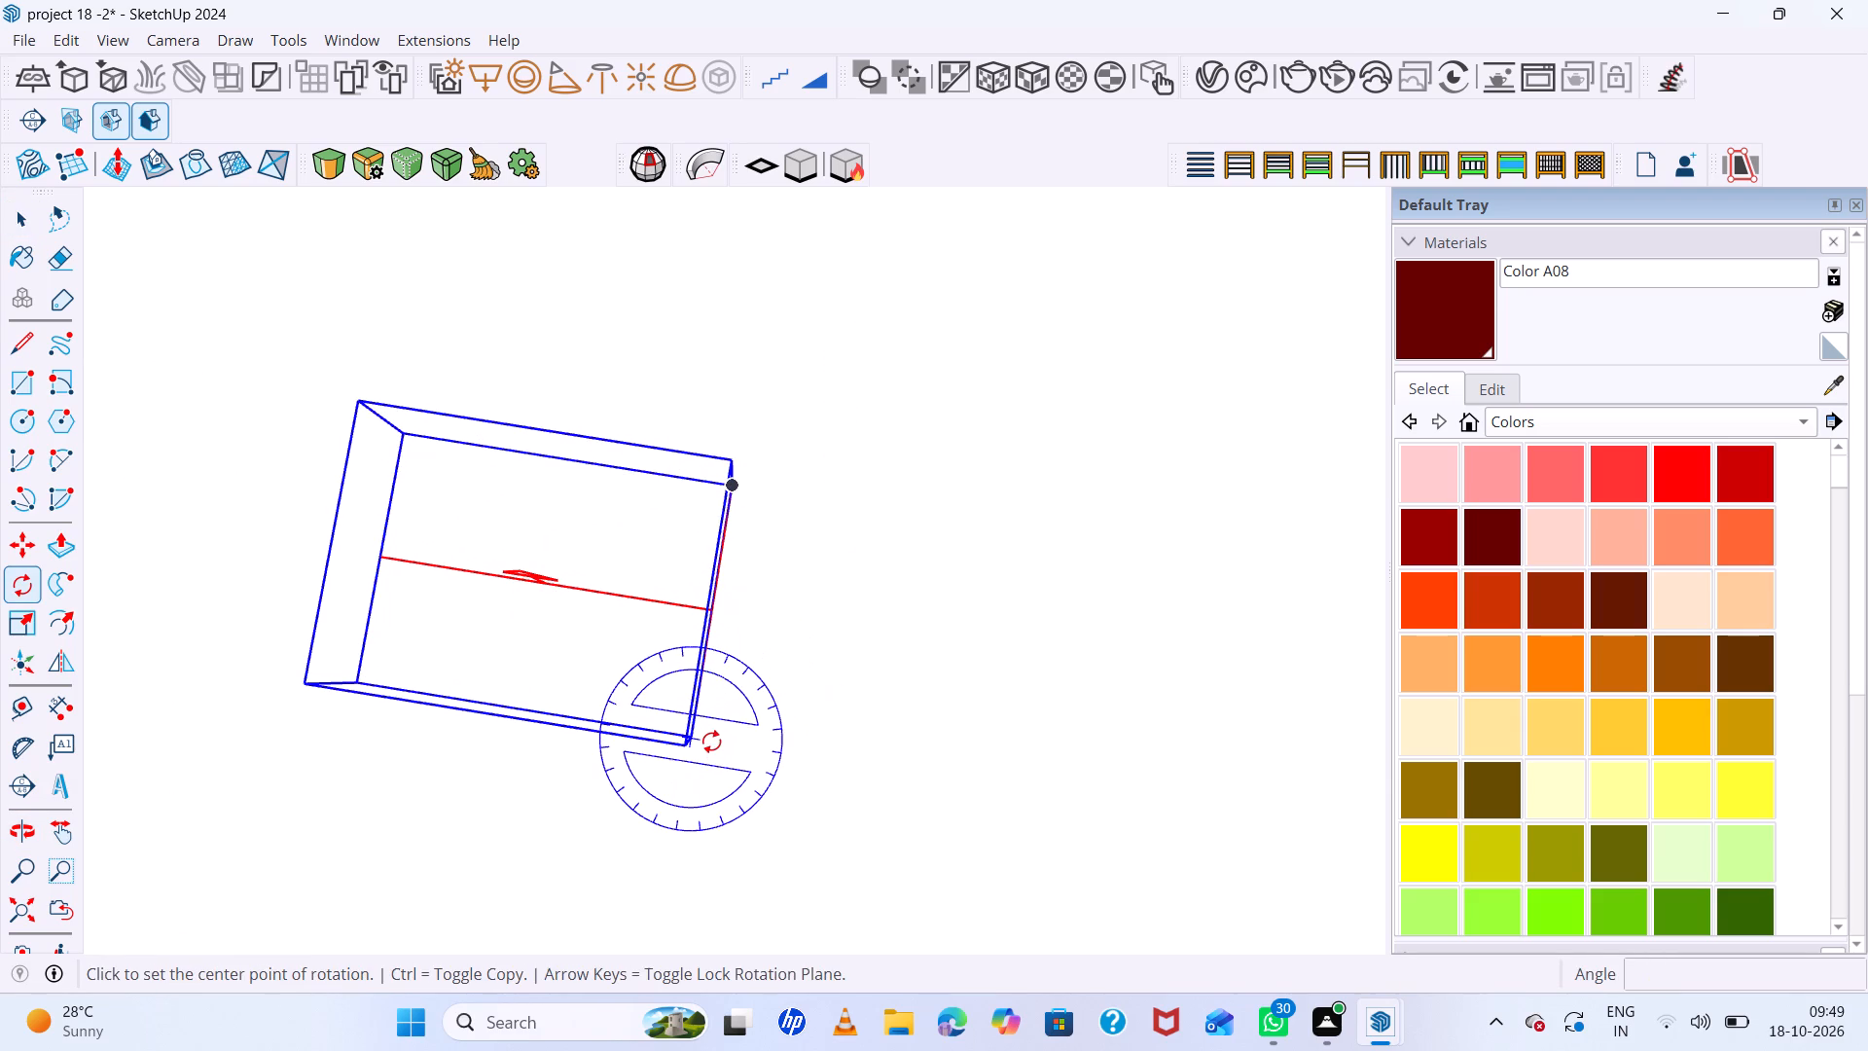
pyautogui.click(711, 742)
pyautogui.click(1055, 804)
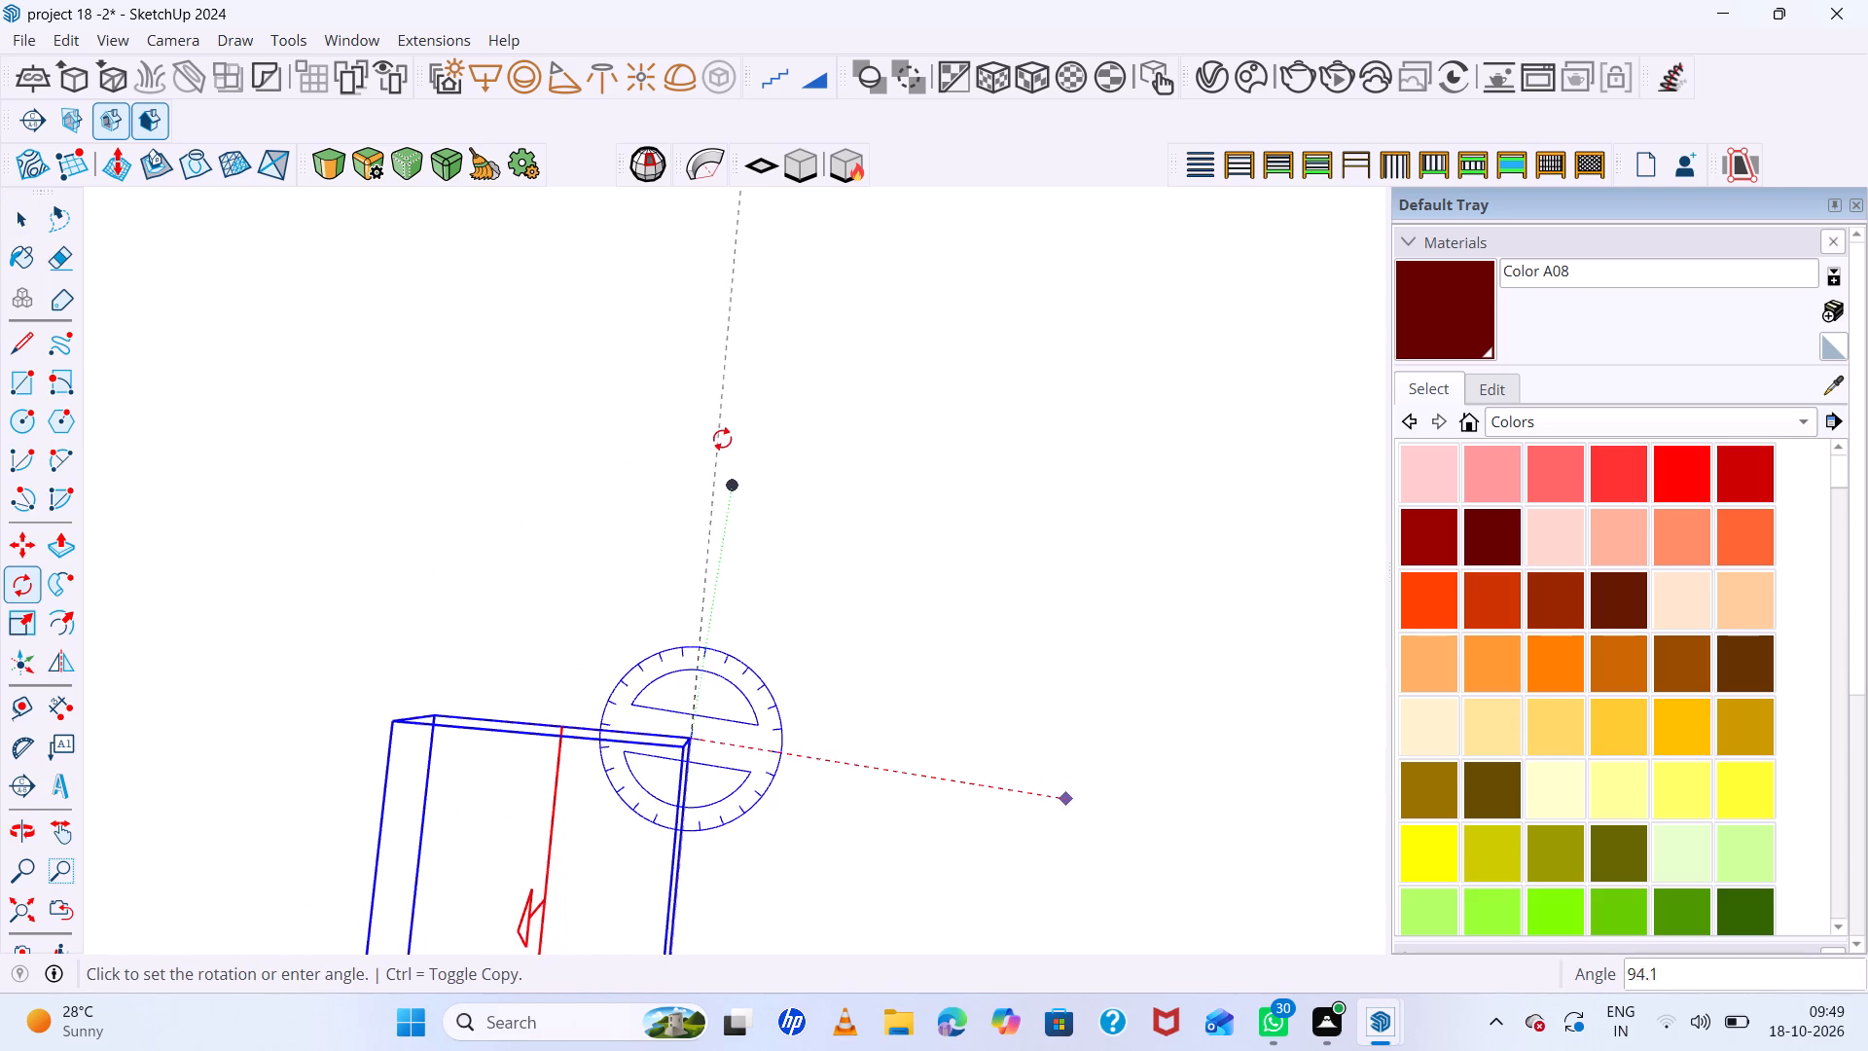
pyautogui.click(736, 442)
# Move the rotated rectangle light about 10' onto the crosswise ceiling guide, between the recessed tray and the side wall.
pyautogui.scroll(-17, 628, 491)
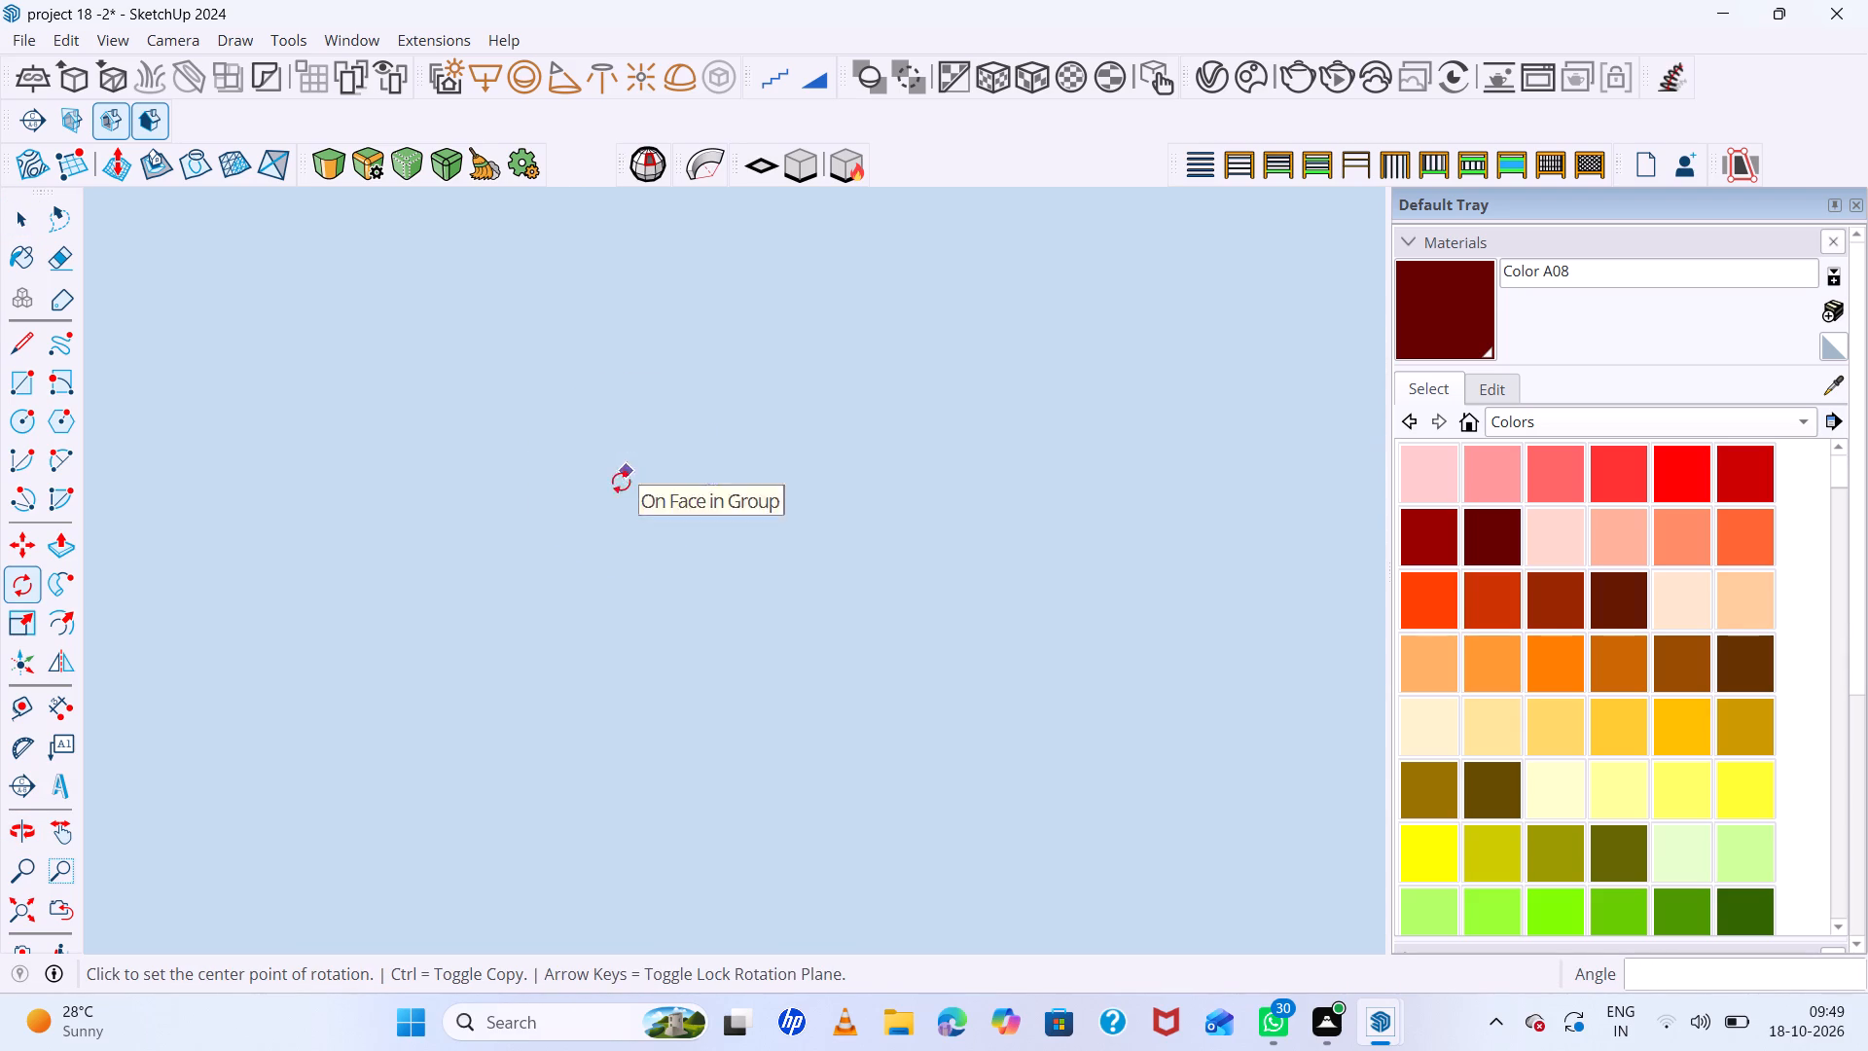
pyautogui.scroll(-2, 621, 482)
pyautogui.moveTo(593, 533); pyautogui.dragTo(537, 736, button='middle')
pyautogui.press('space')
pyautogui.click(15, 916)
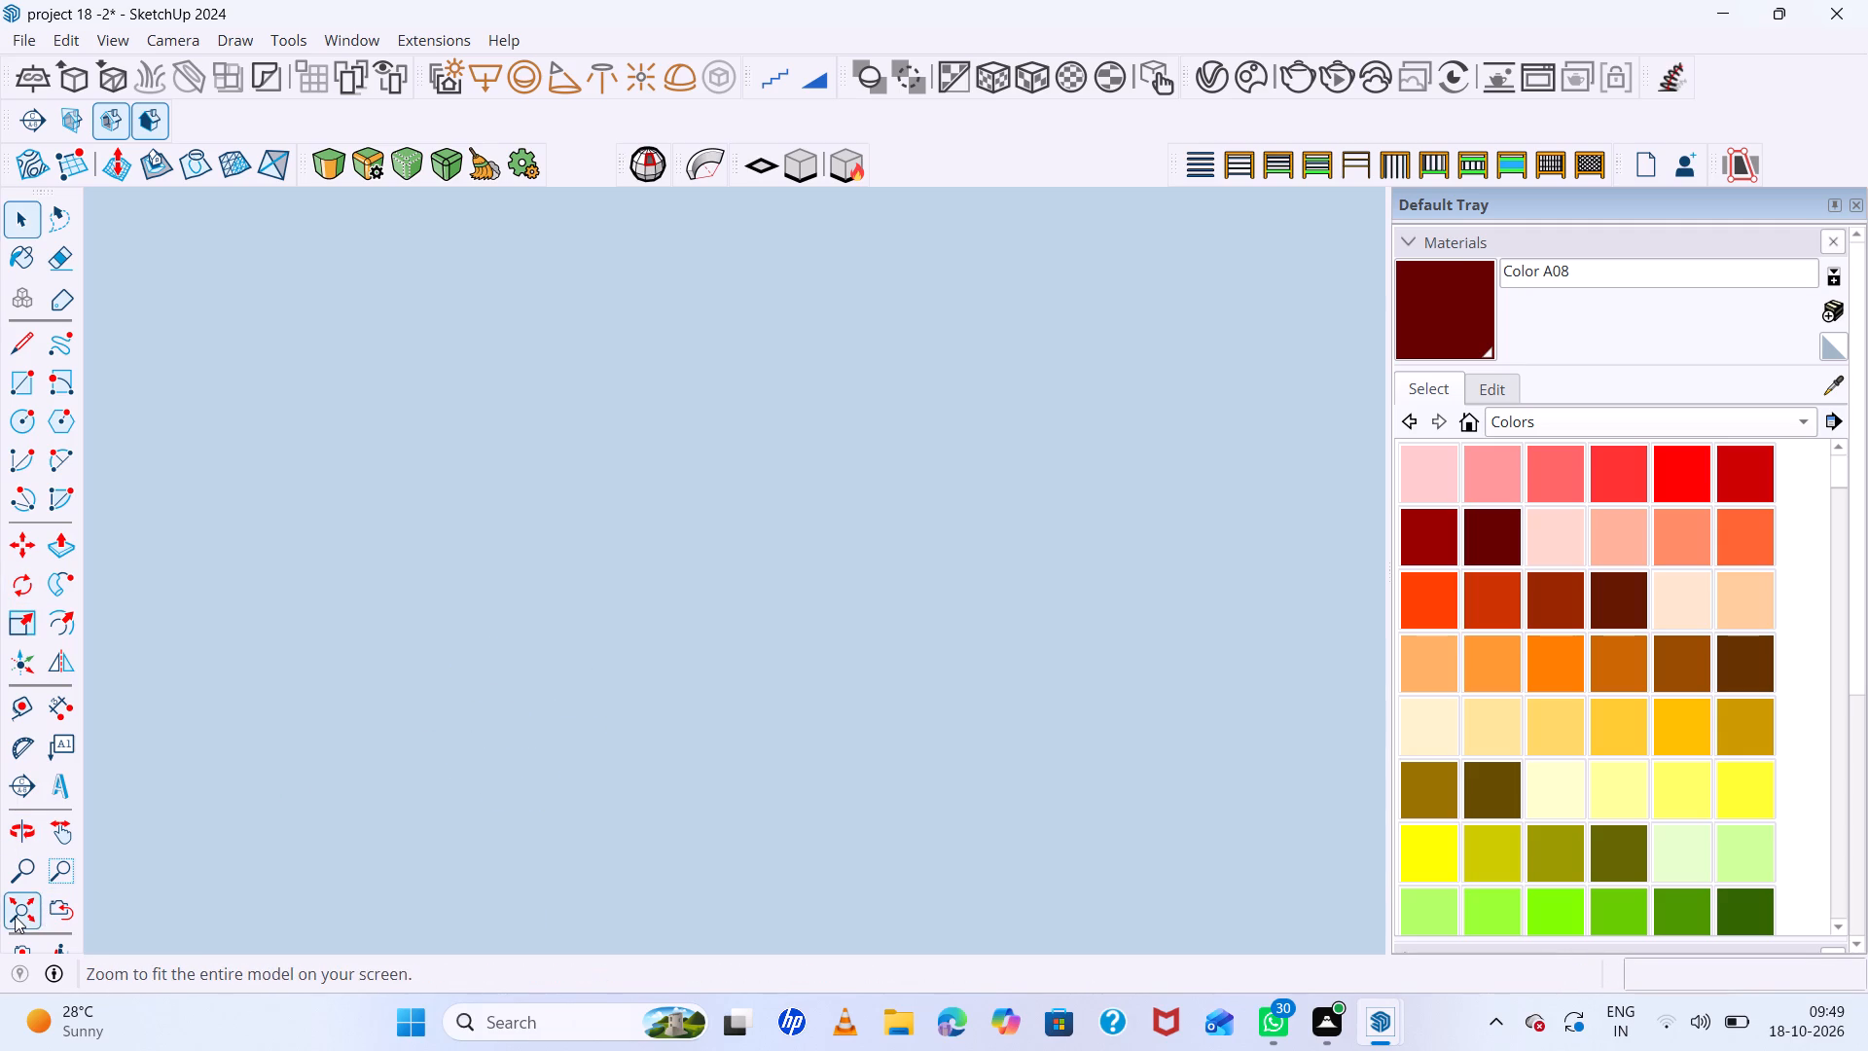
pyautogui.scroll(12, 617, 571)
pyautogui.moveTo(412, 672); pyautogui.dragTo(405, 970, button='middle')
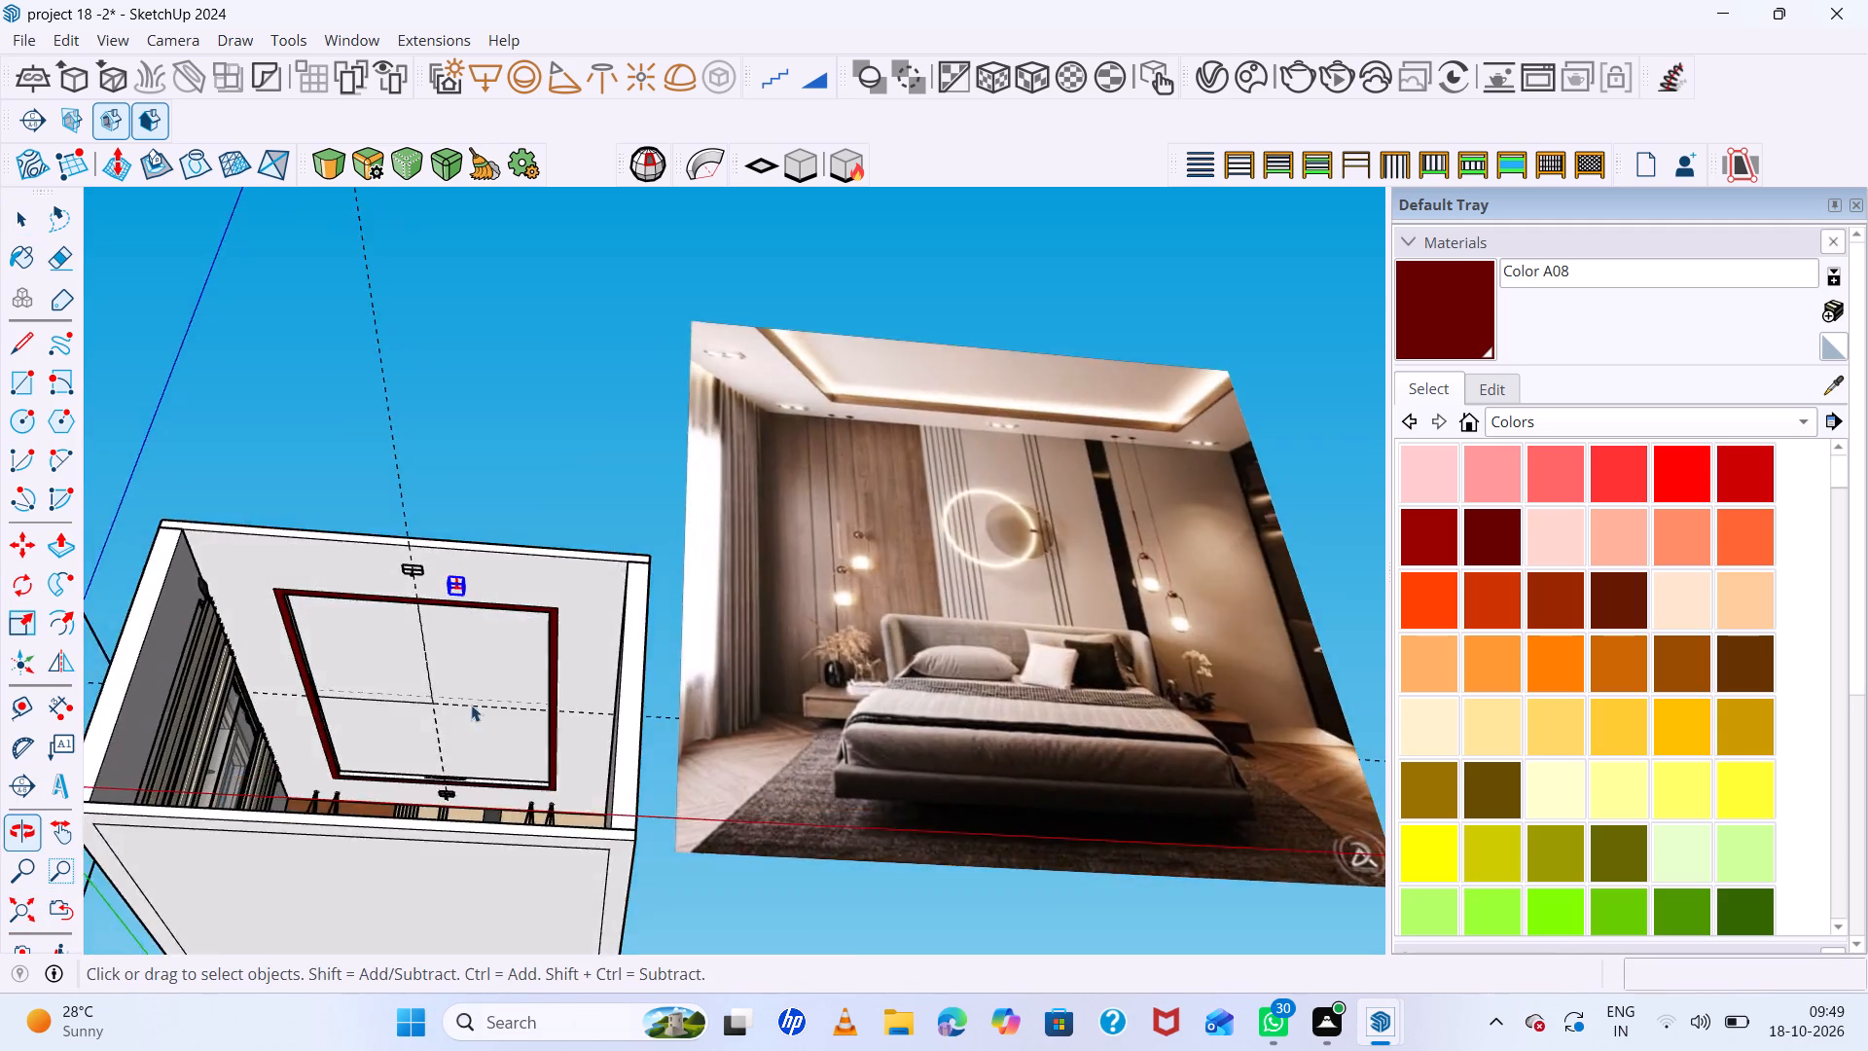
pyautogui.scroll(13, 451, 598)
pyautogui.press('m')
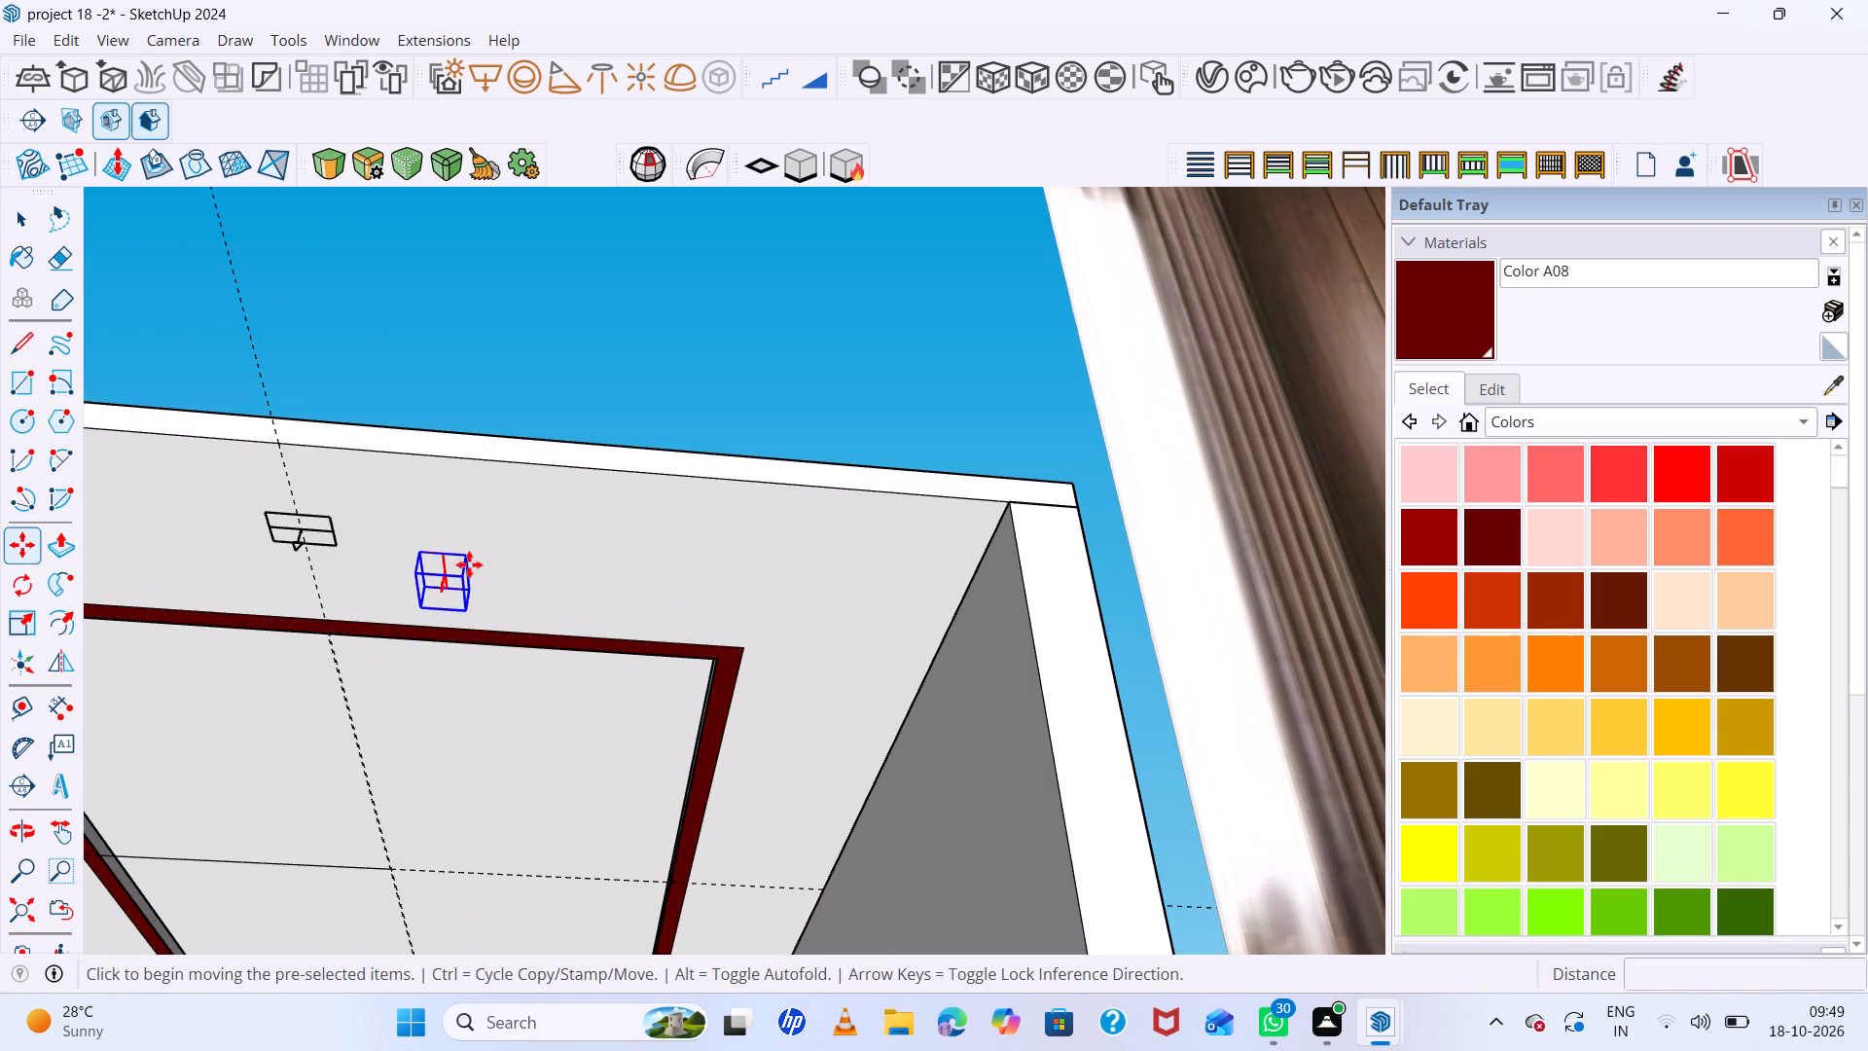
pyautogui.scroll(6, 469, 592)
pyautogui.click(467, 570)
pyautogui.scroll(-8, 718, 689)
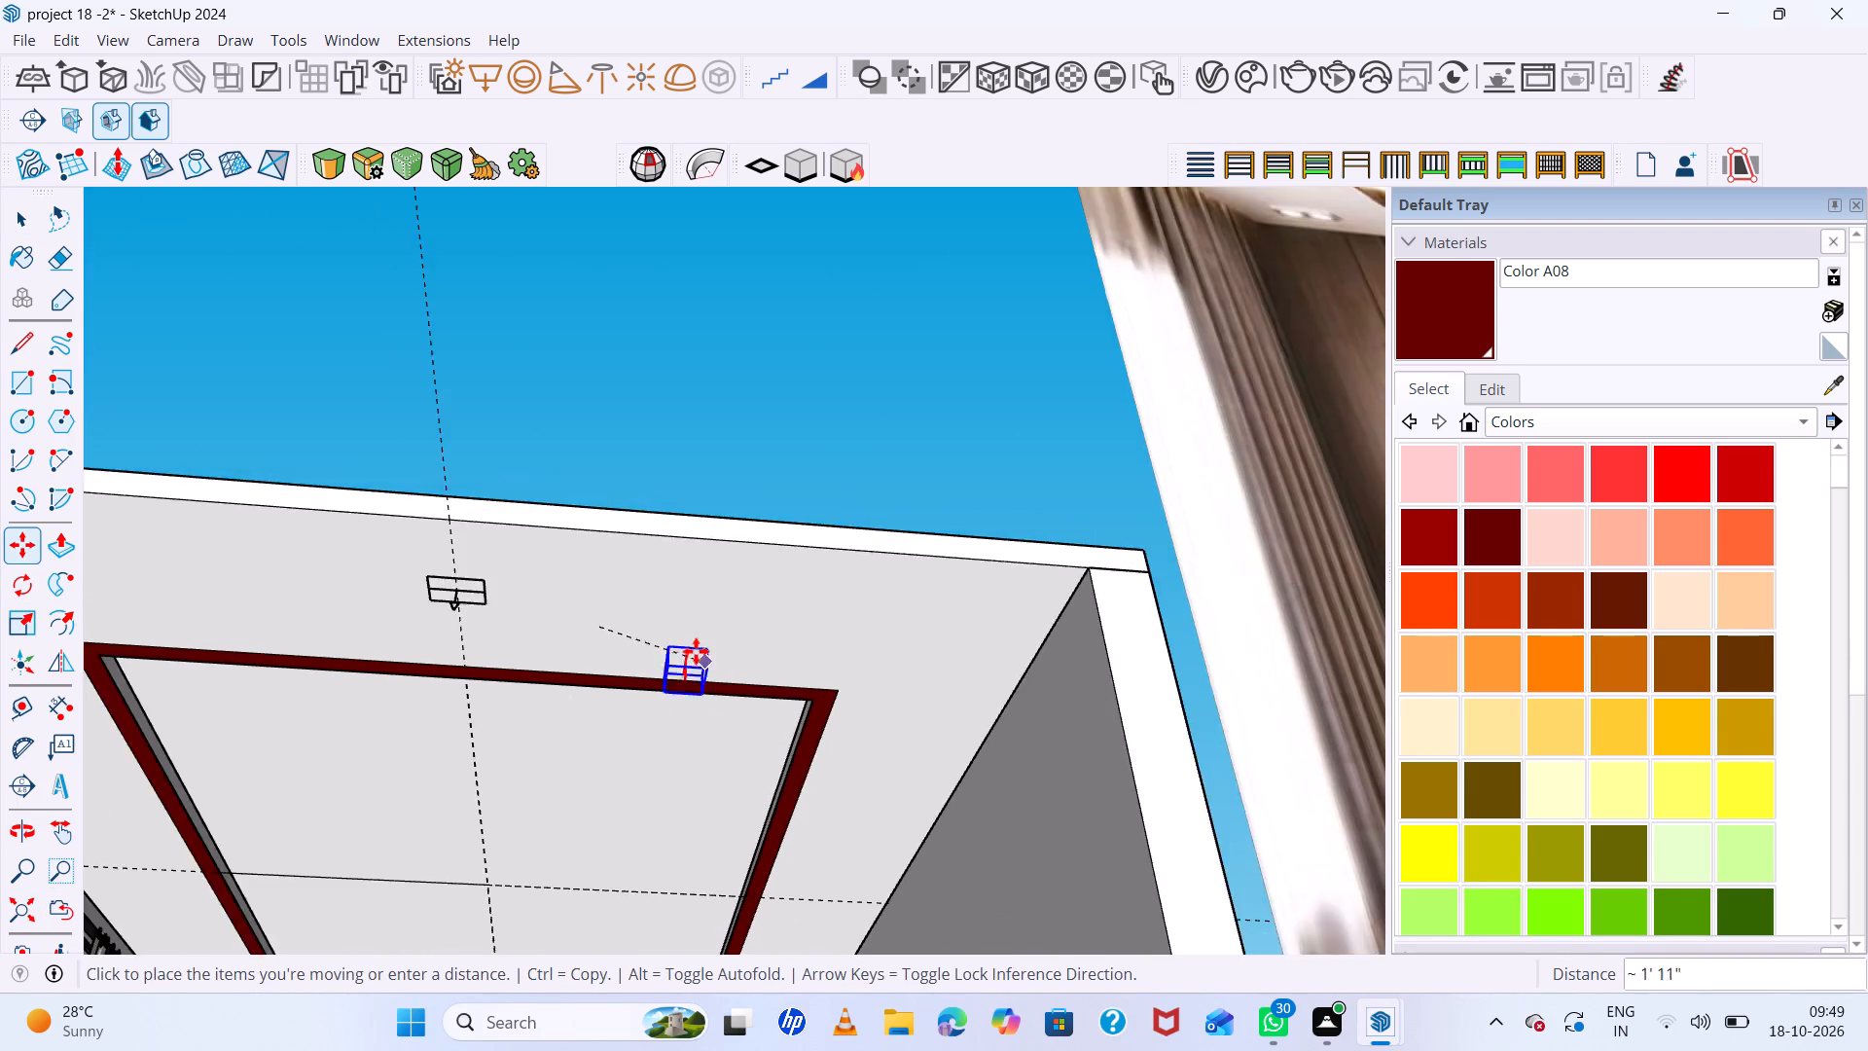
pyautogui.scroll(-4, 696, 651)
pyautogui.scroll(11, 776, 846)
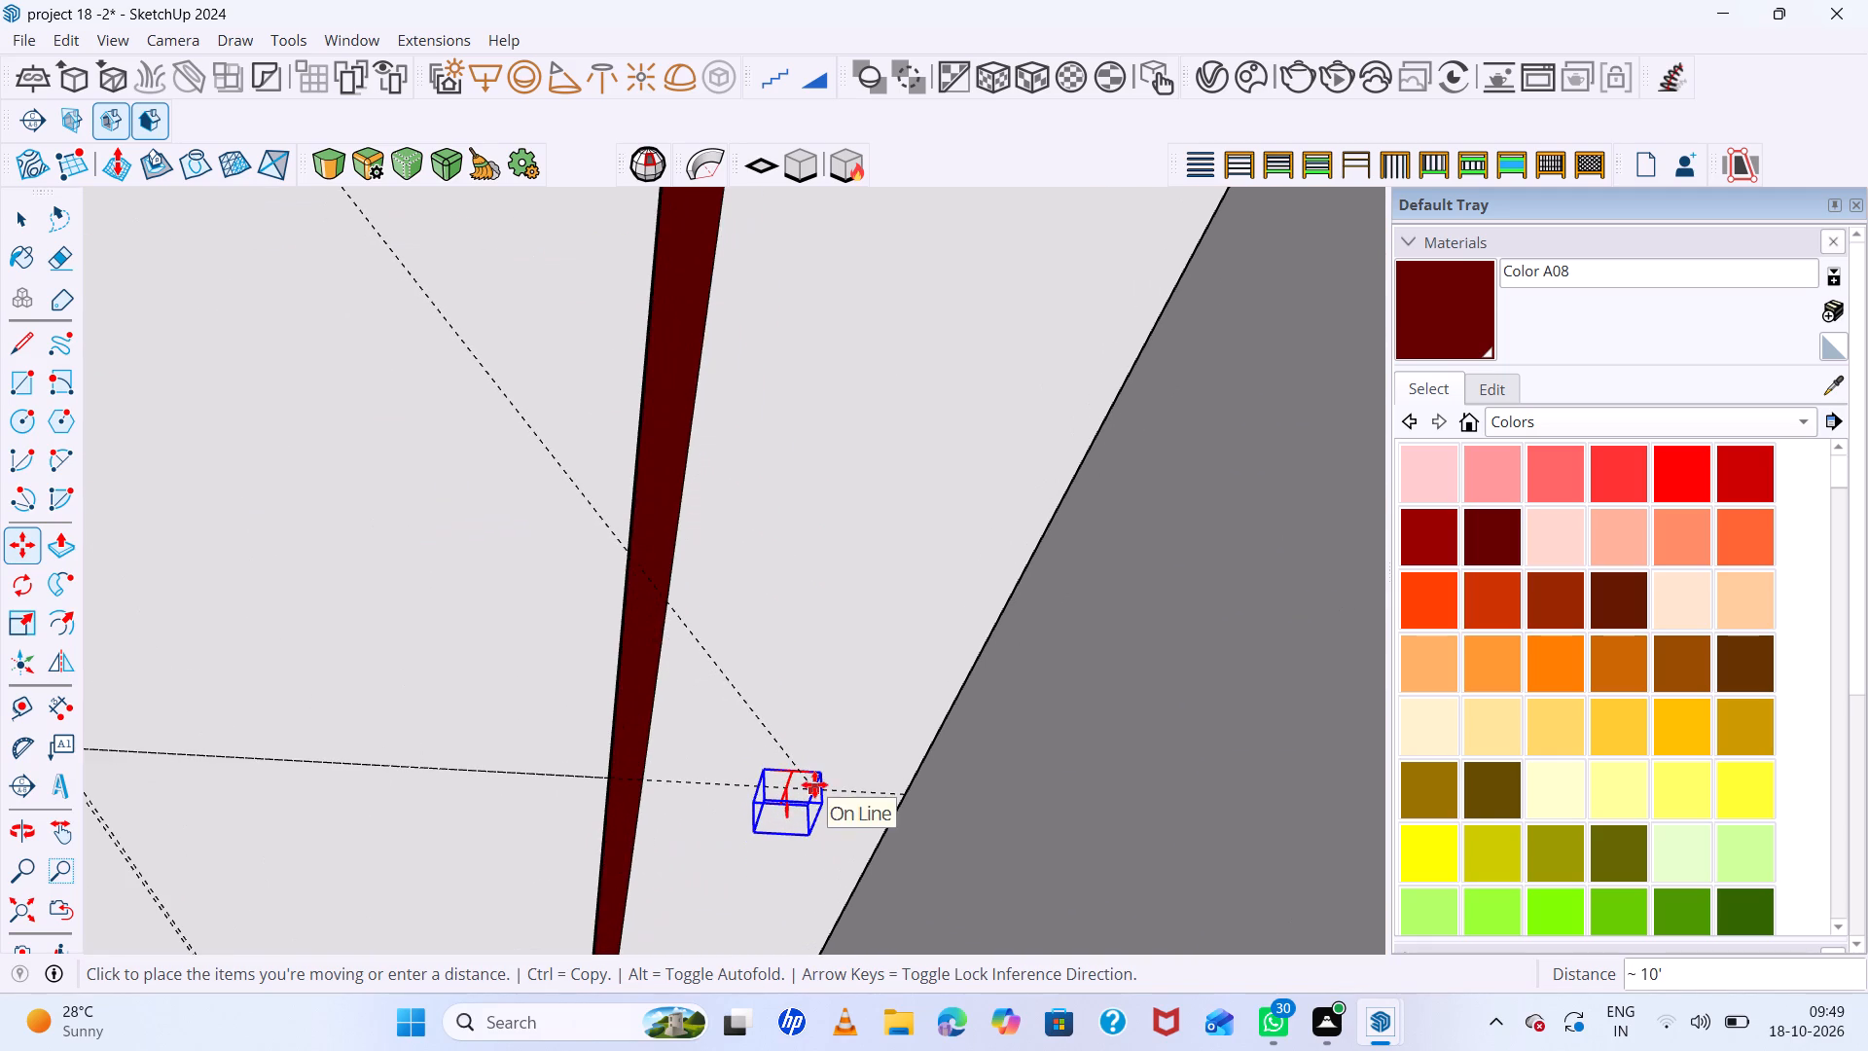
pyautogui.click(816, 782)
# Copy the side rectangle light about 12' 8" along the red axis to the ceiling strip on the tray's curtain side.
pyautogui.scroll(6, 813, 802)
pyautogui.moveTo(810, 826); pyautogui.dragTo(958, 704, button='middle')
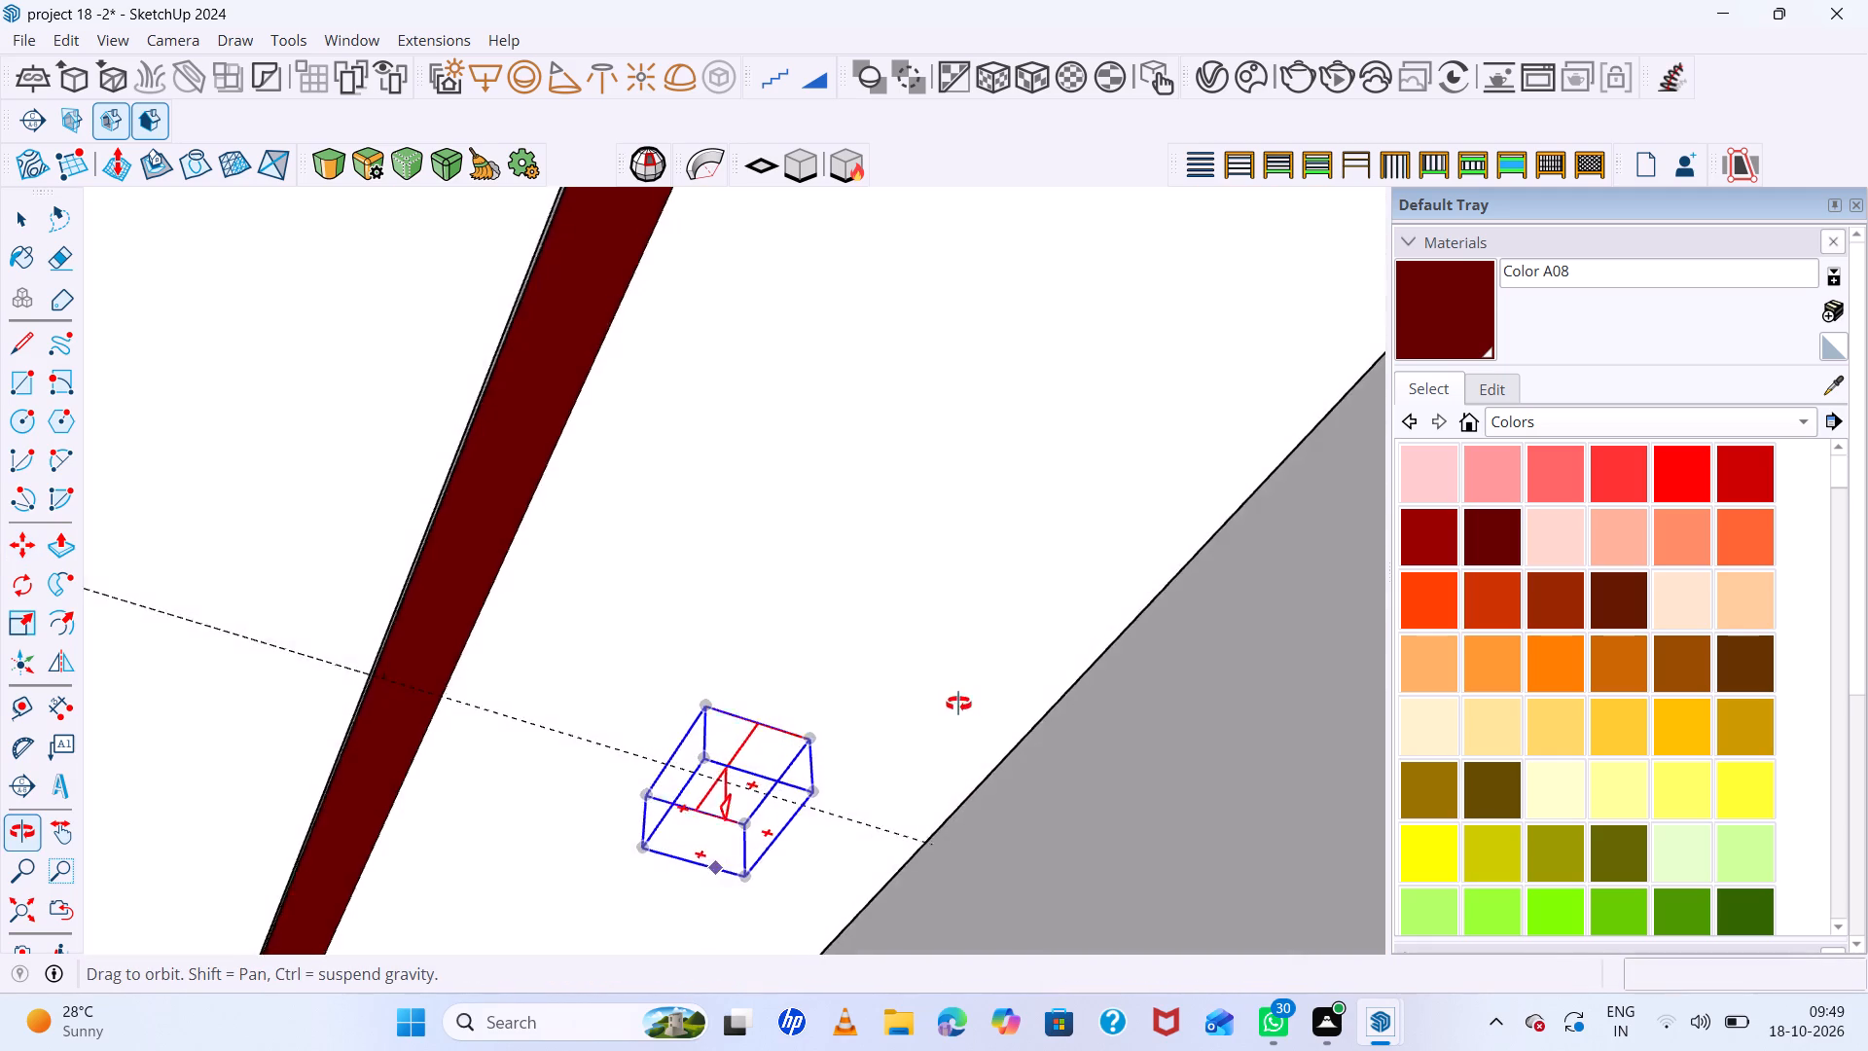
pyautogui.moveTo(958, 704); pyautogui.dragTo(778, 789, button='middle')
pyautogui.middleClick(778, 789)
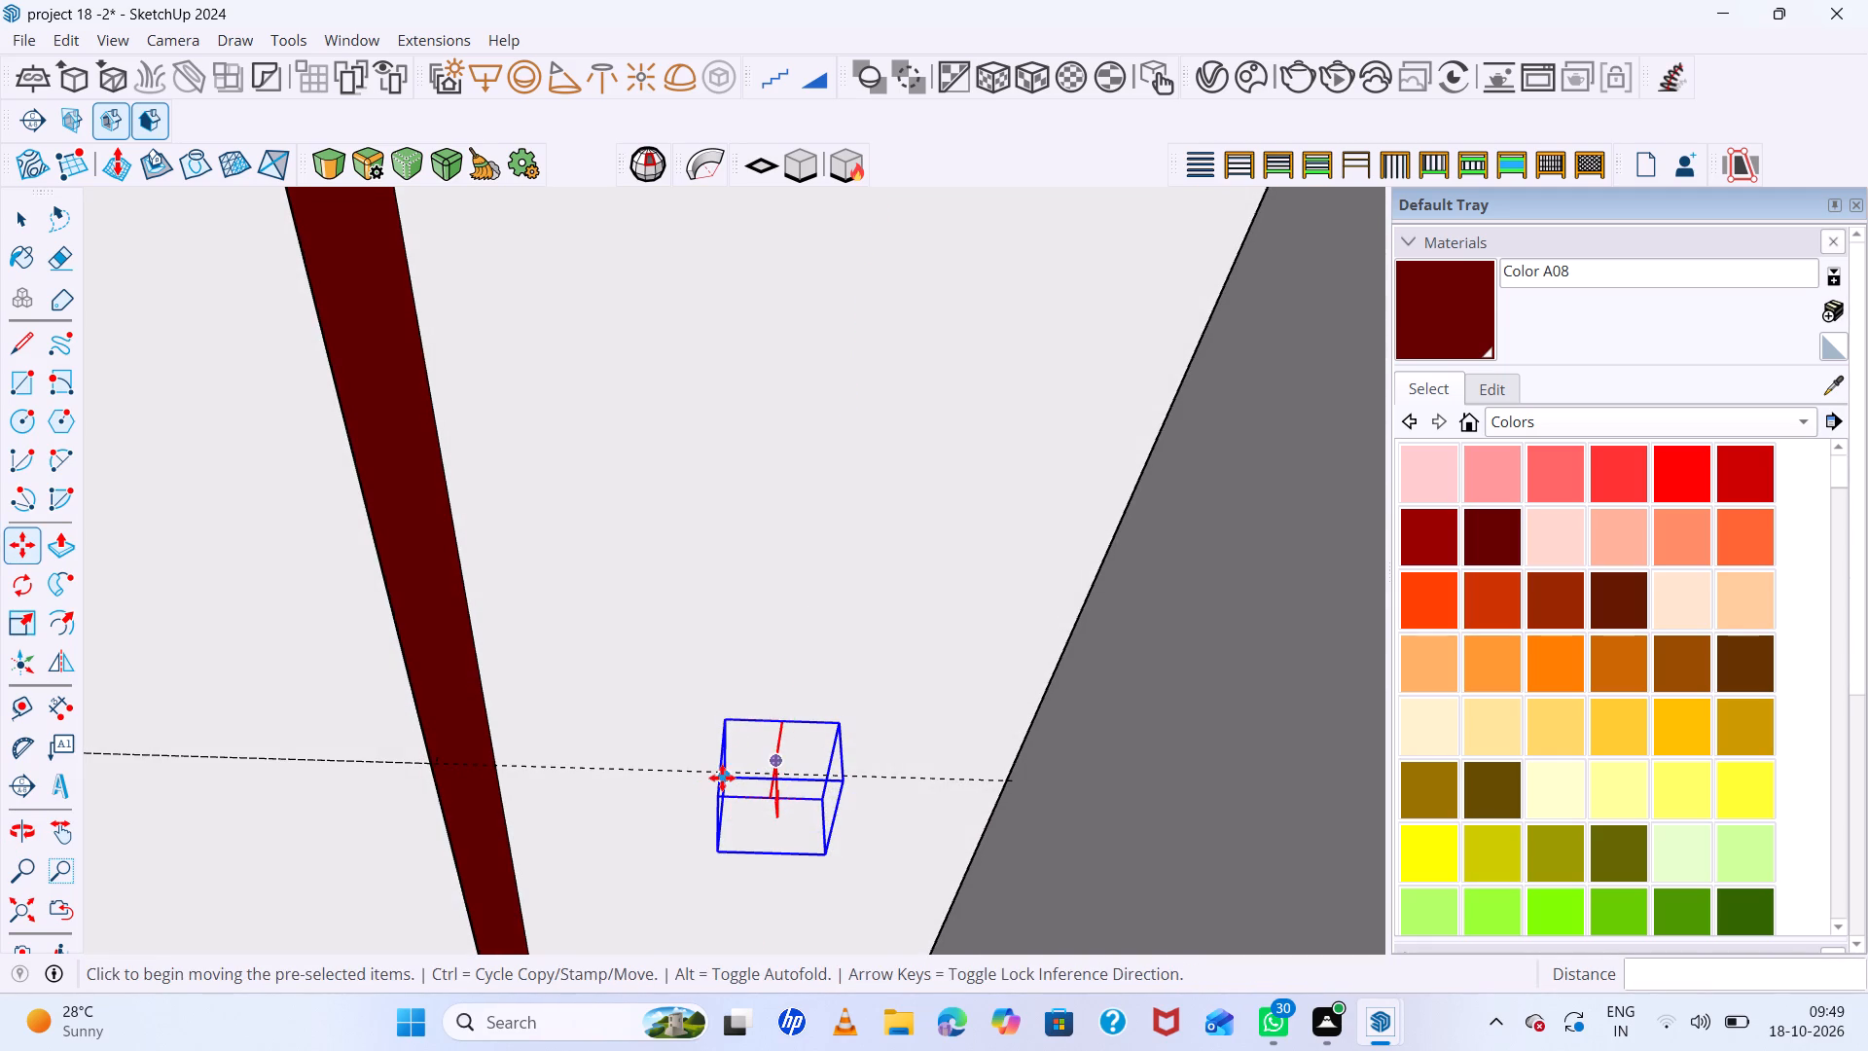
pyautogui.keyDown('ctrl'); pyautogui.click(722, 778); pyautogui.keyUp('ctrl')
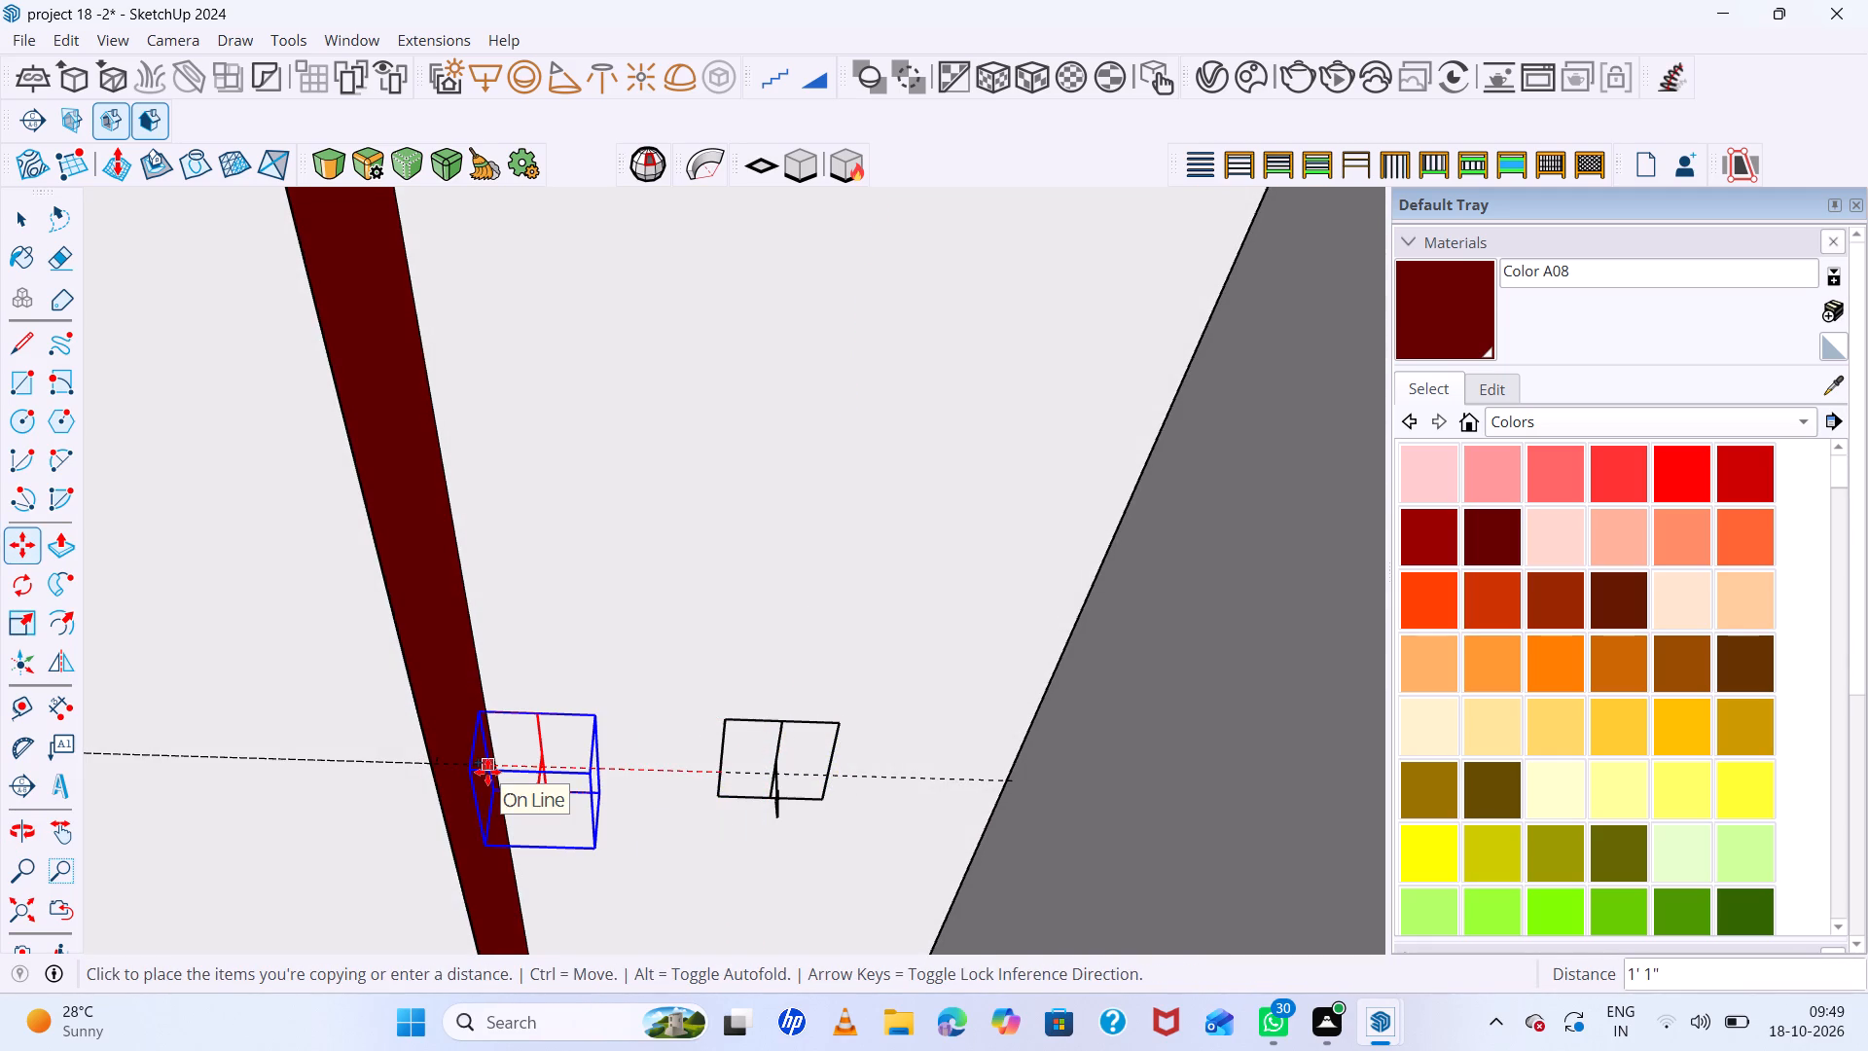
pyautogui.press('Right')
pyautogui.scroll(-20, 487, 772)
pyautogui.scroll(-3, 545, 759)
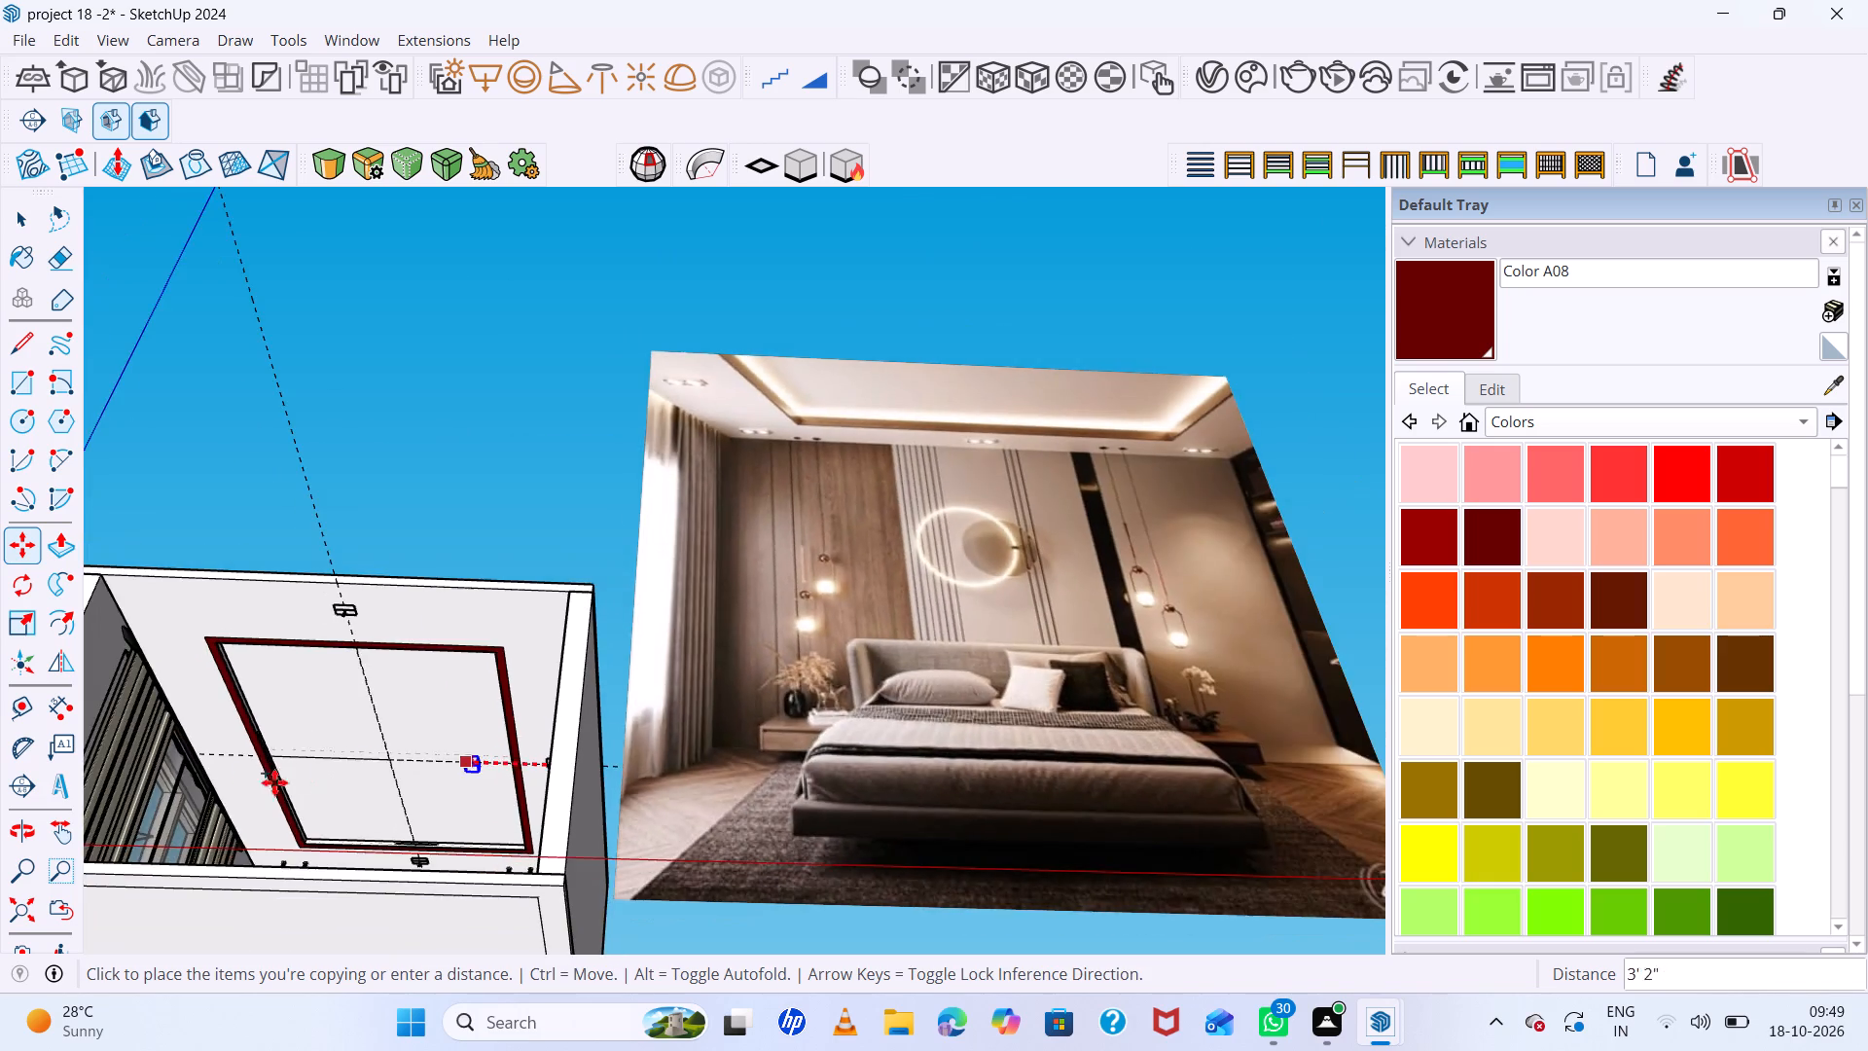
pyautogui.scroll(12, 248, 781)
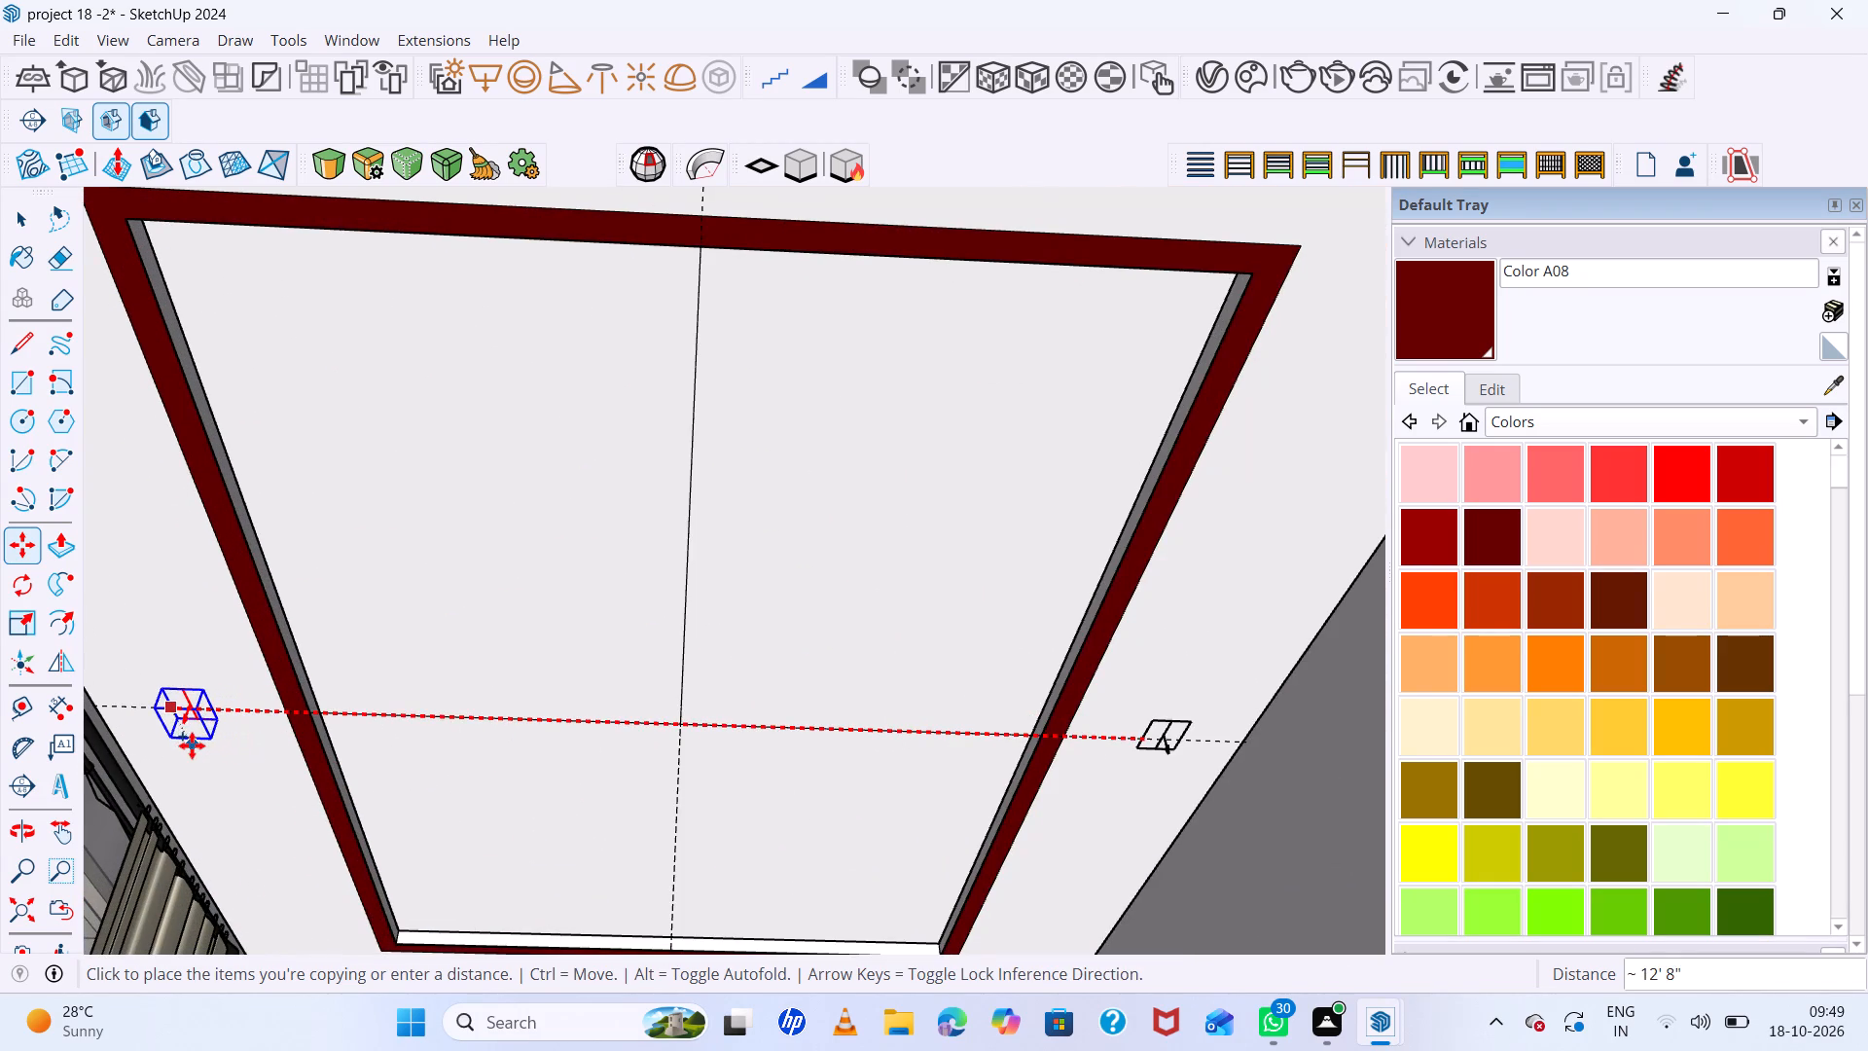
pyautogui.doubleClick(183, 748)
pyautogui.scroll(-6, 250, 751)
pyautogui.scroll(-3, 419, 753)
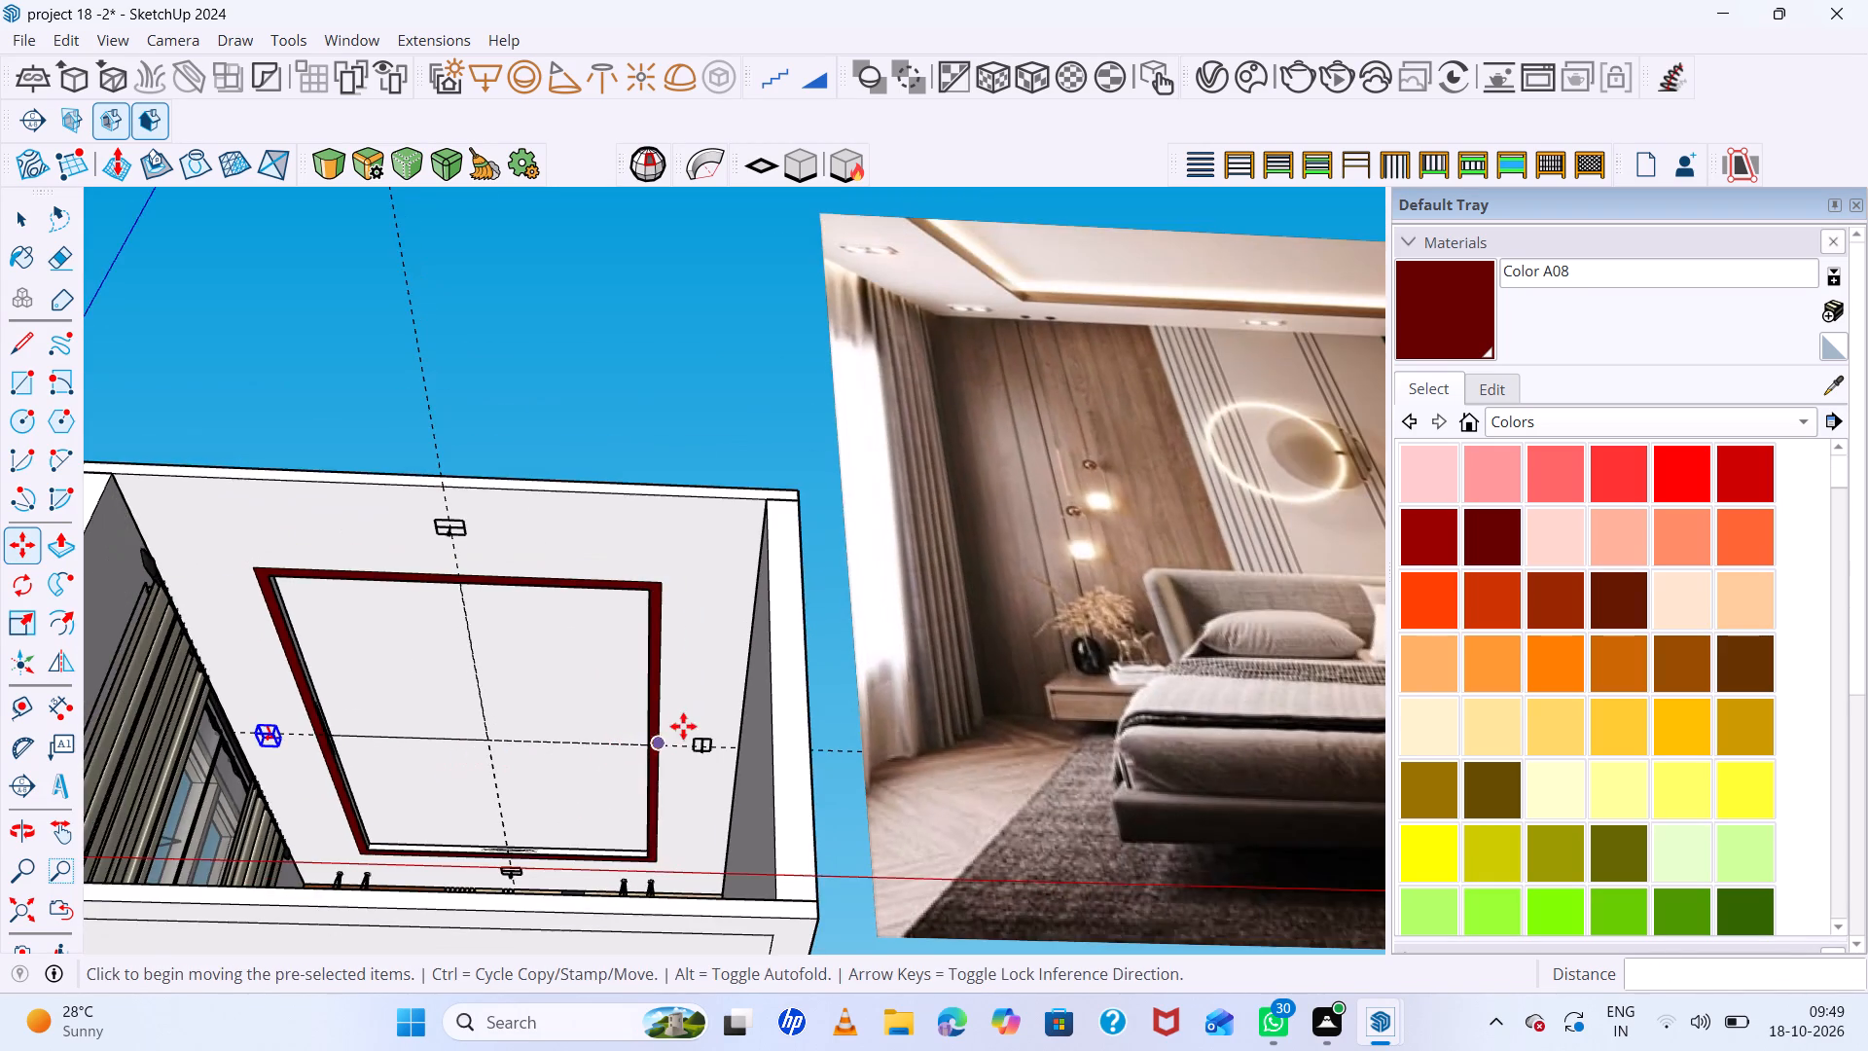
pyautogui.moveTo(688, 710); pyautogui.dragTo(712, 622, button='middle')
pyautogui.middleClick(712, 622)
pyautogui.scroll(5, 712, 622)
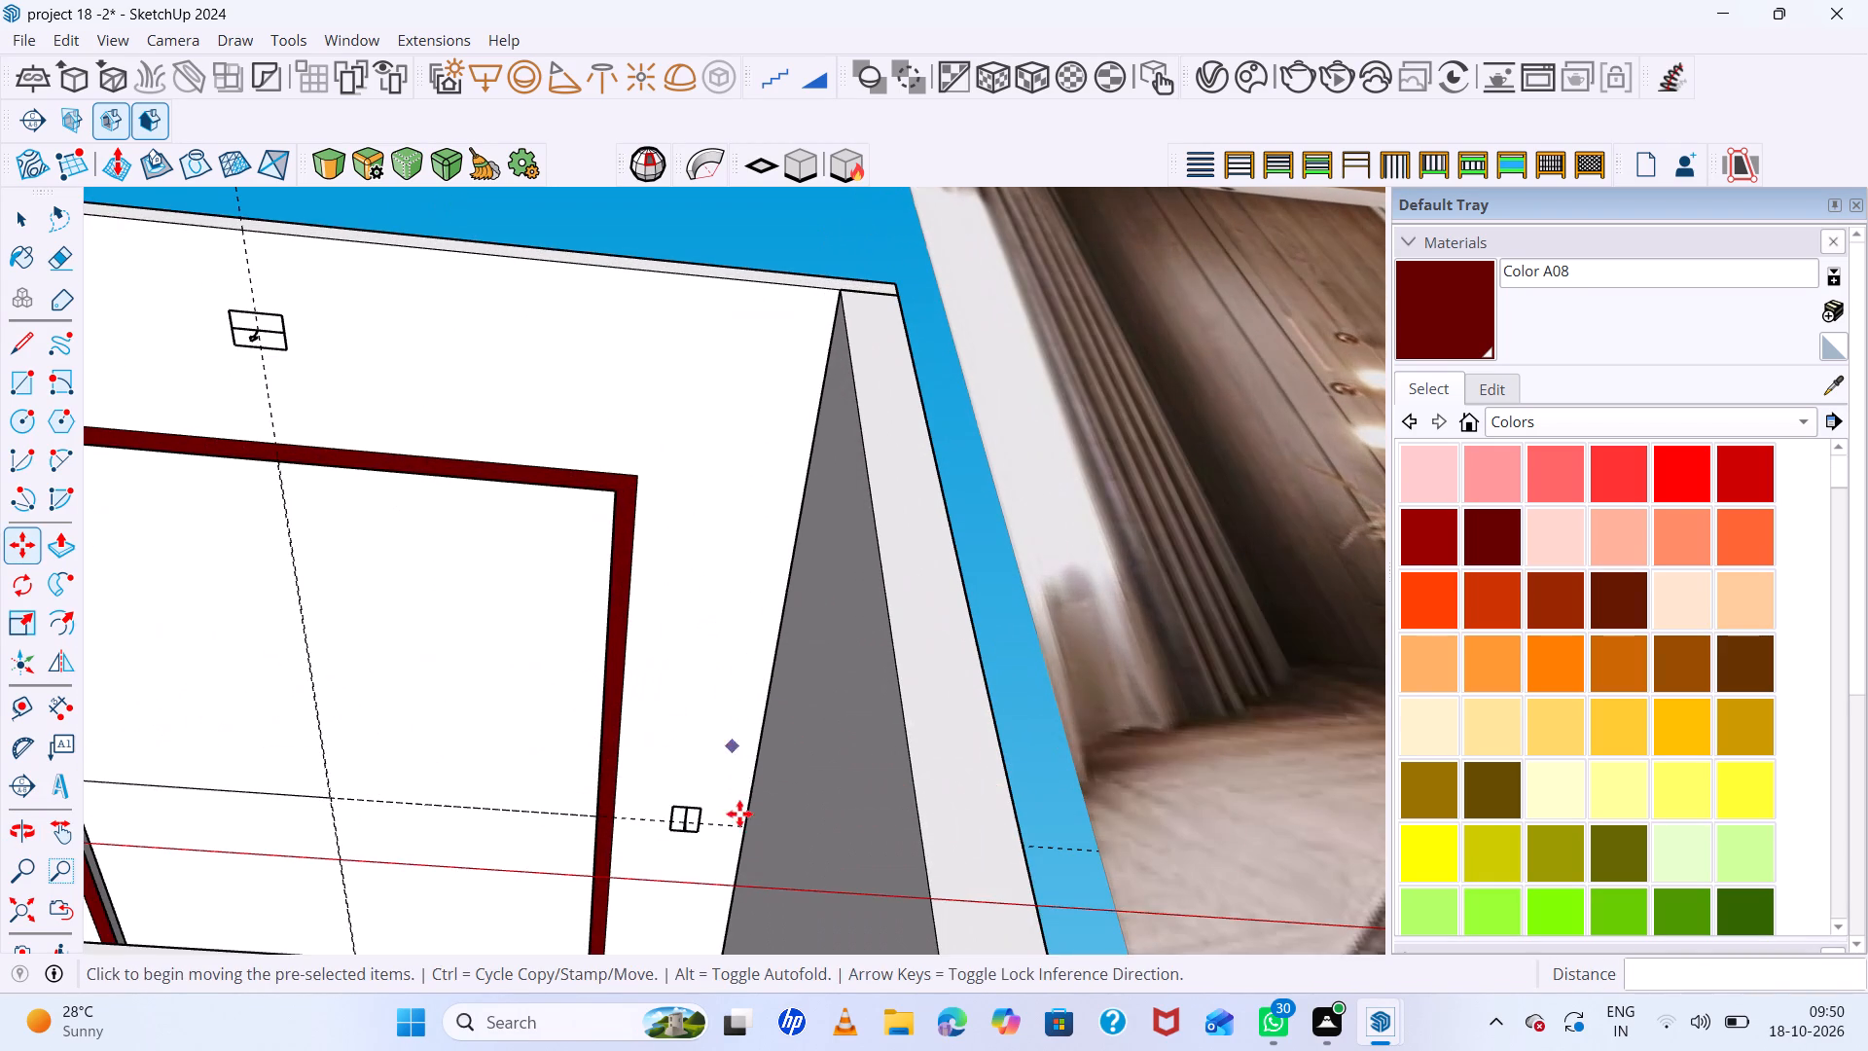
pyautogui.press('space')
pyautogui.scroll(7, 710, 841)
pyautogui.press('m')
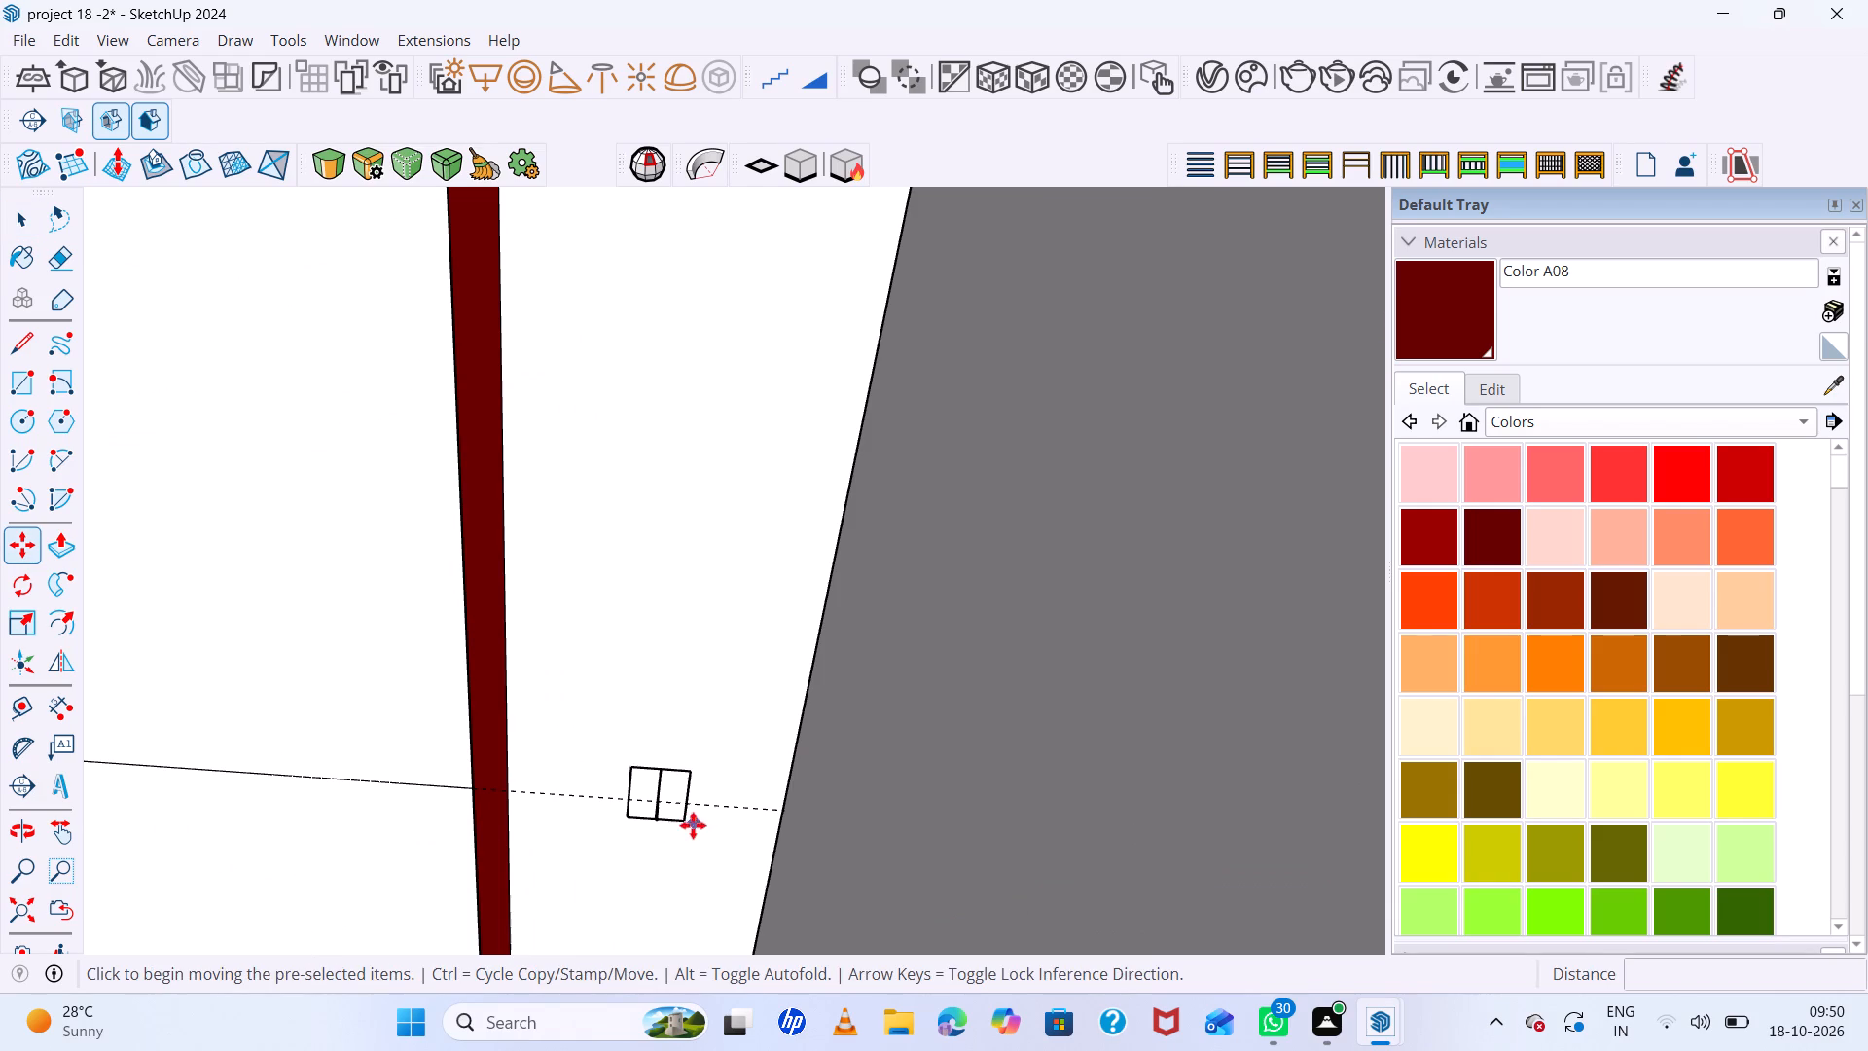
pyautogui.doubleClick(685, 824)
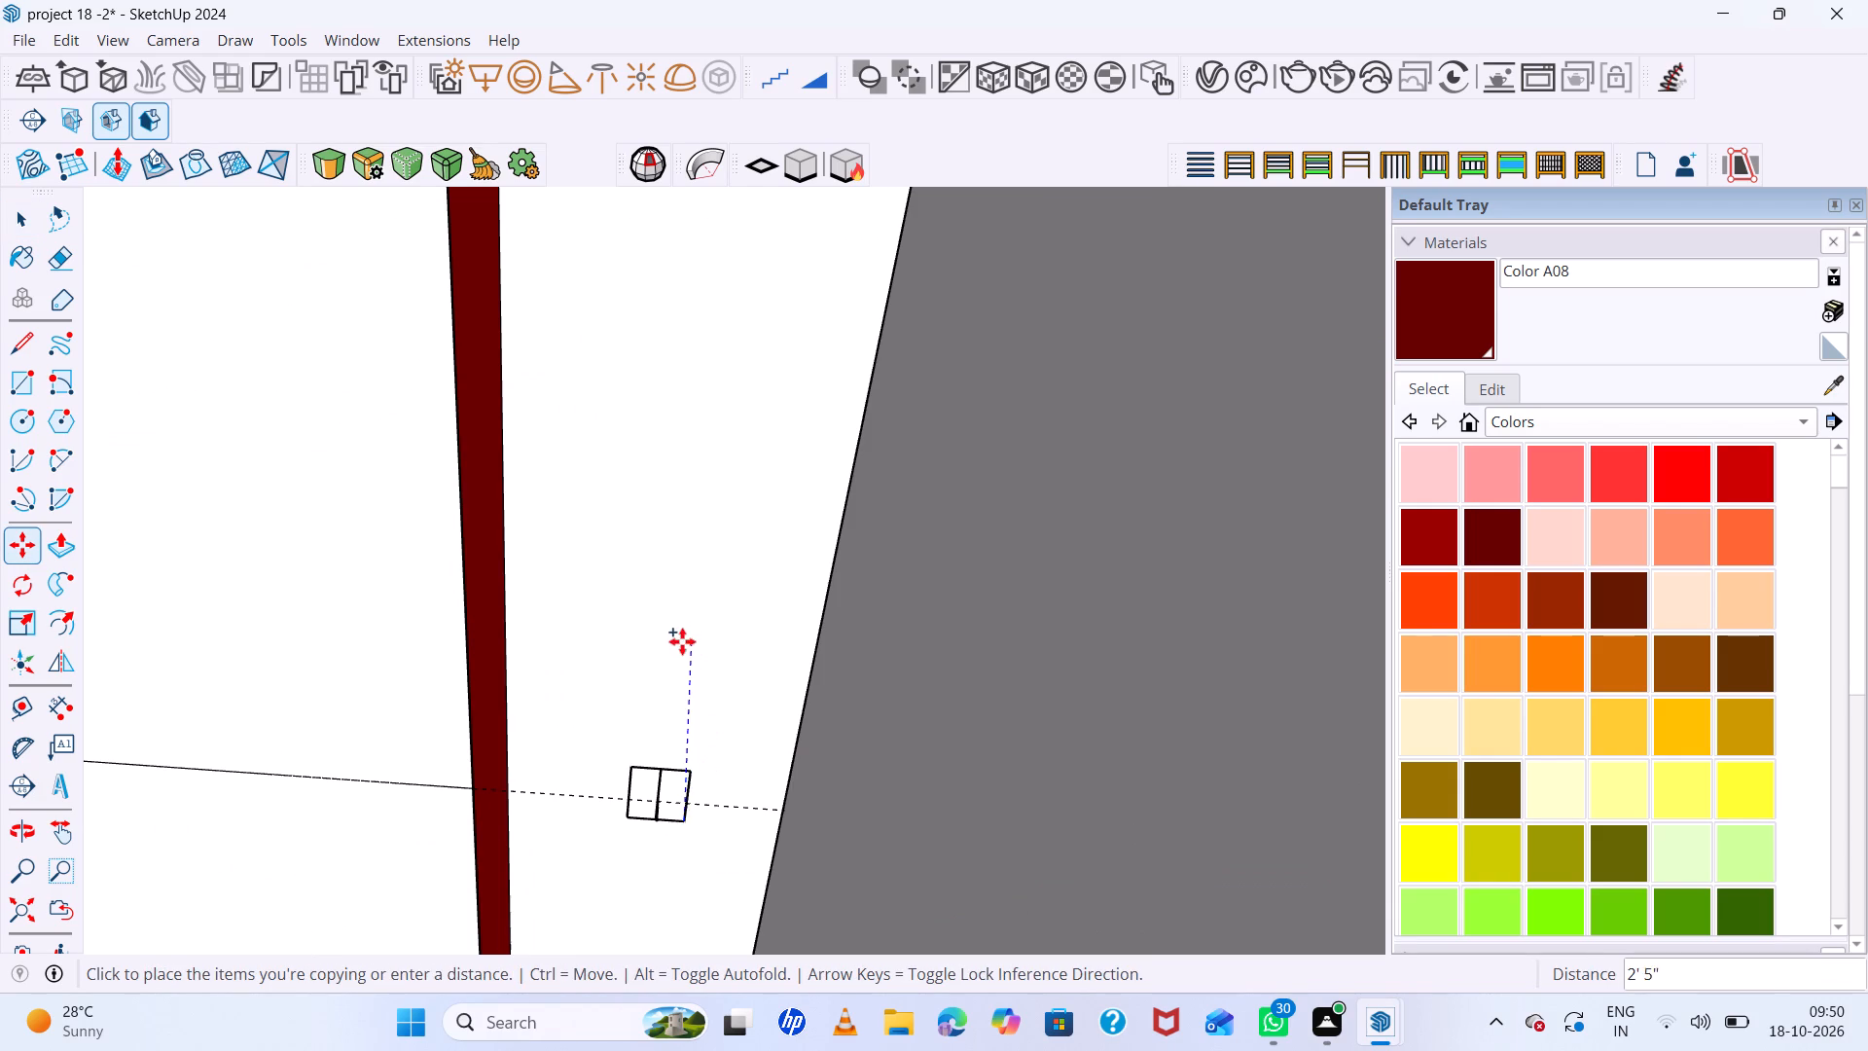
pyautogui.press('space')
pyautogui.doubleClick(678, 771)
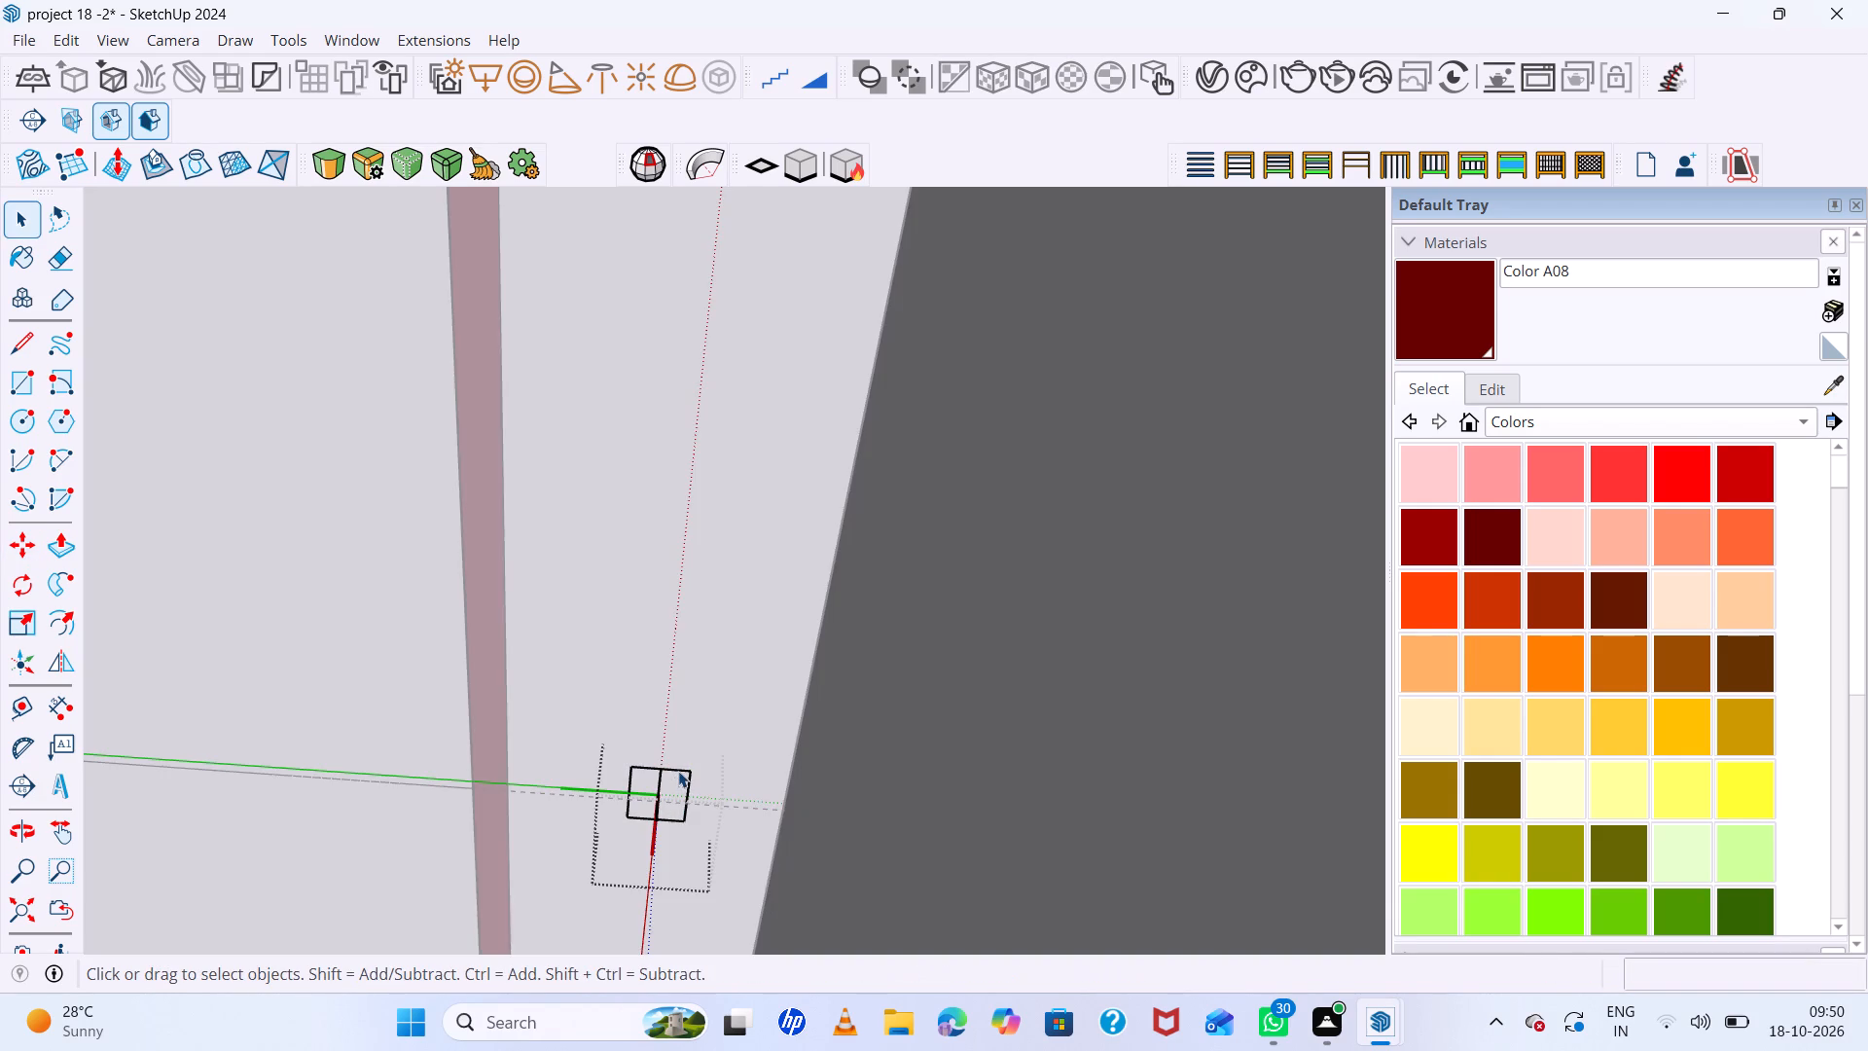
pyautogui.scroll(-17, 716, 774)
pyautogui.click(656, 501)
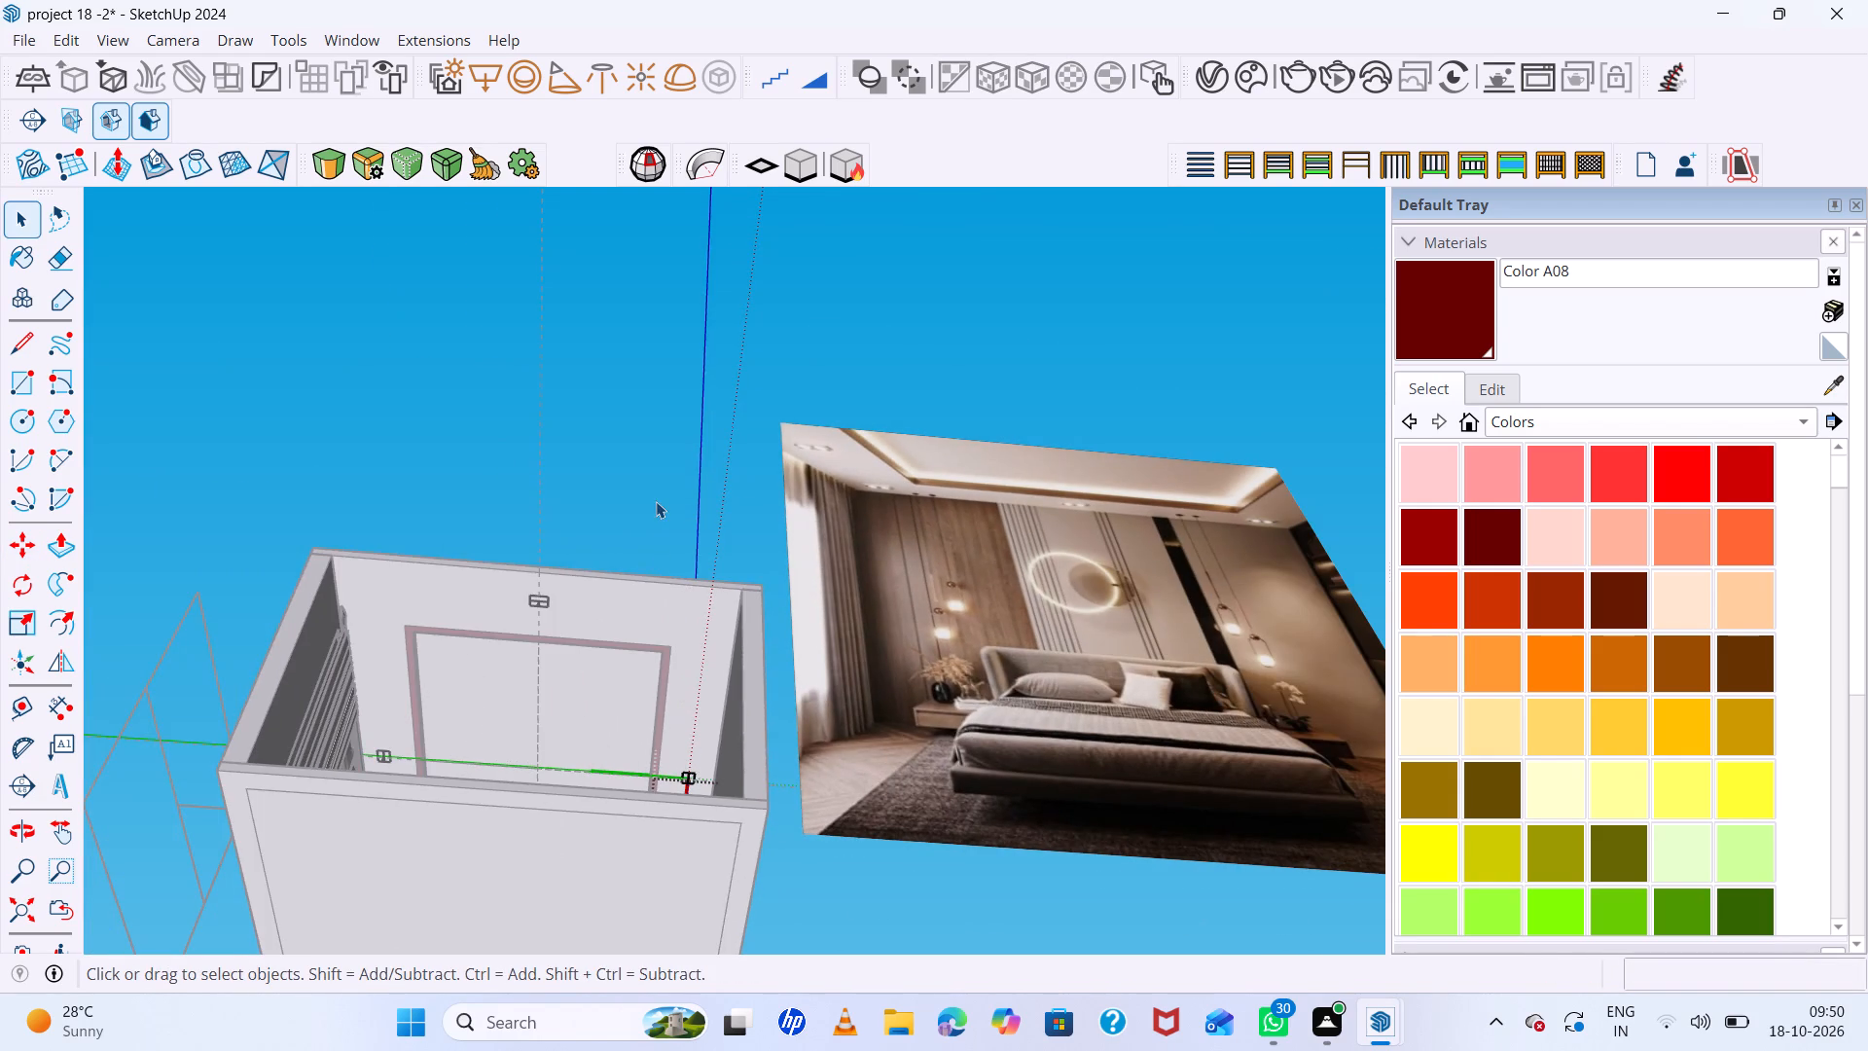
# Change the shape of Rectangle Light#1 to Disc in the V-Ray Asset Editor, then minimize the editor.
pyautogui.scroll(10, 608, 604)
pyautogui.moveTo(614, 627); pyautogui.dragTo(610, 816, button='middle')
pyautogui.middleClick(609, 823)
pyautogui.scroll(-7, 633, 775)
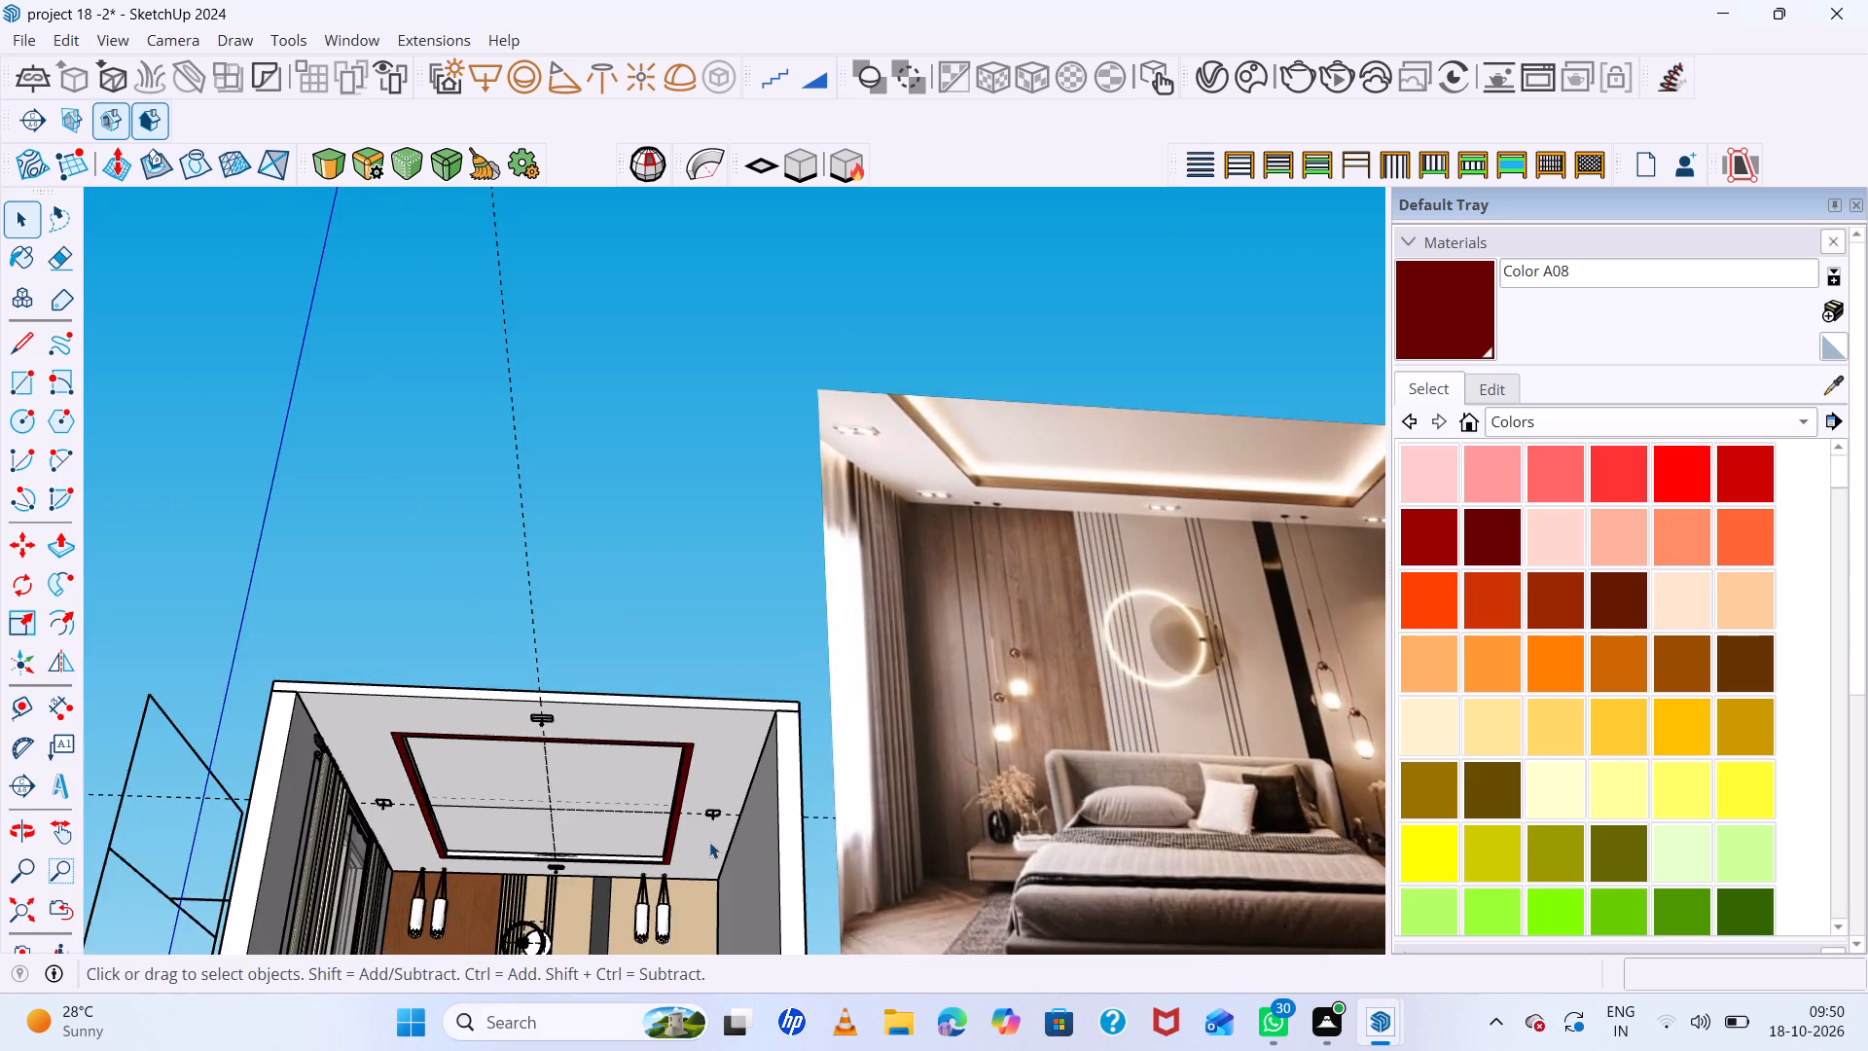
pyautogui.moveTo(709, 842); pyautogui.dragTo(734, 708, button='middle')
pyautogui.middleClick(734, 708)
pyautogui.middleClick(734, 706)
pyautogui.scroll(12, 727, 780)
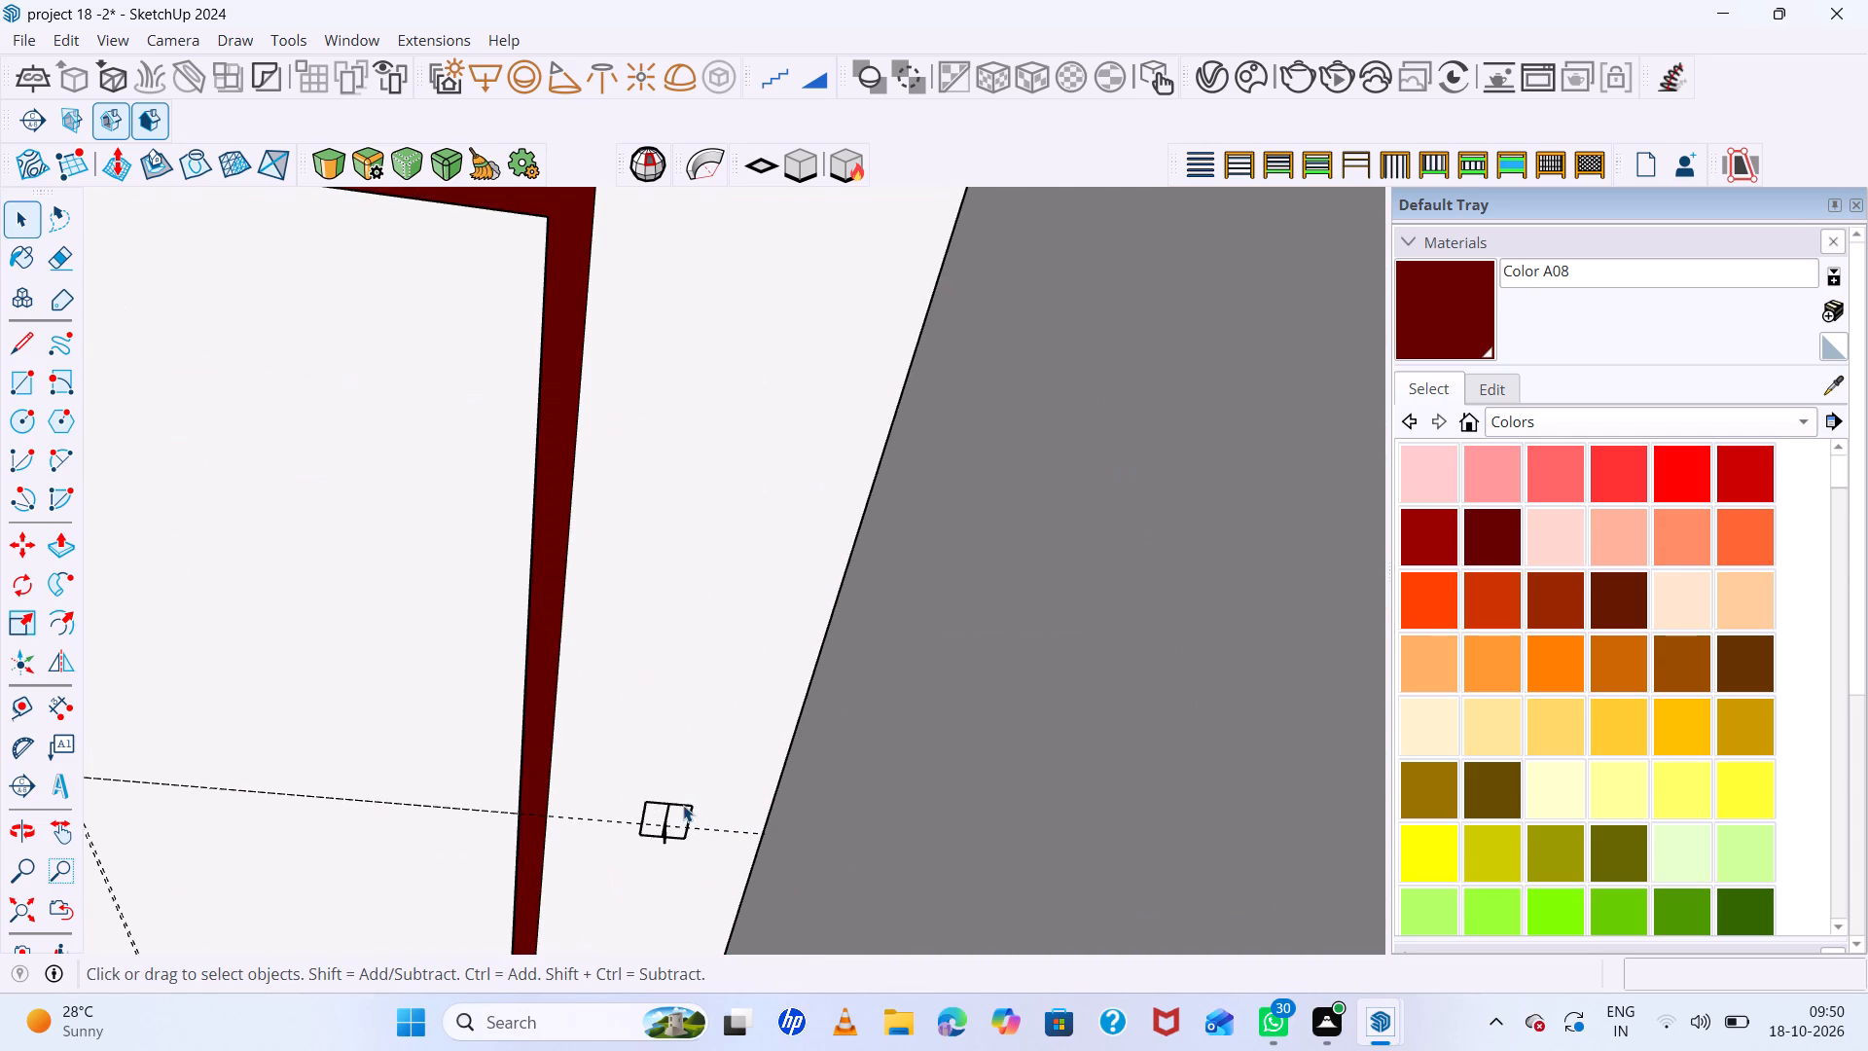
pyautogui.click(683, 805)
pyautogui.click(1384, 1027)
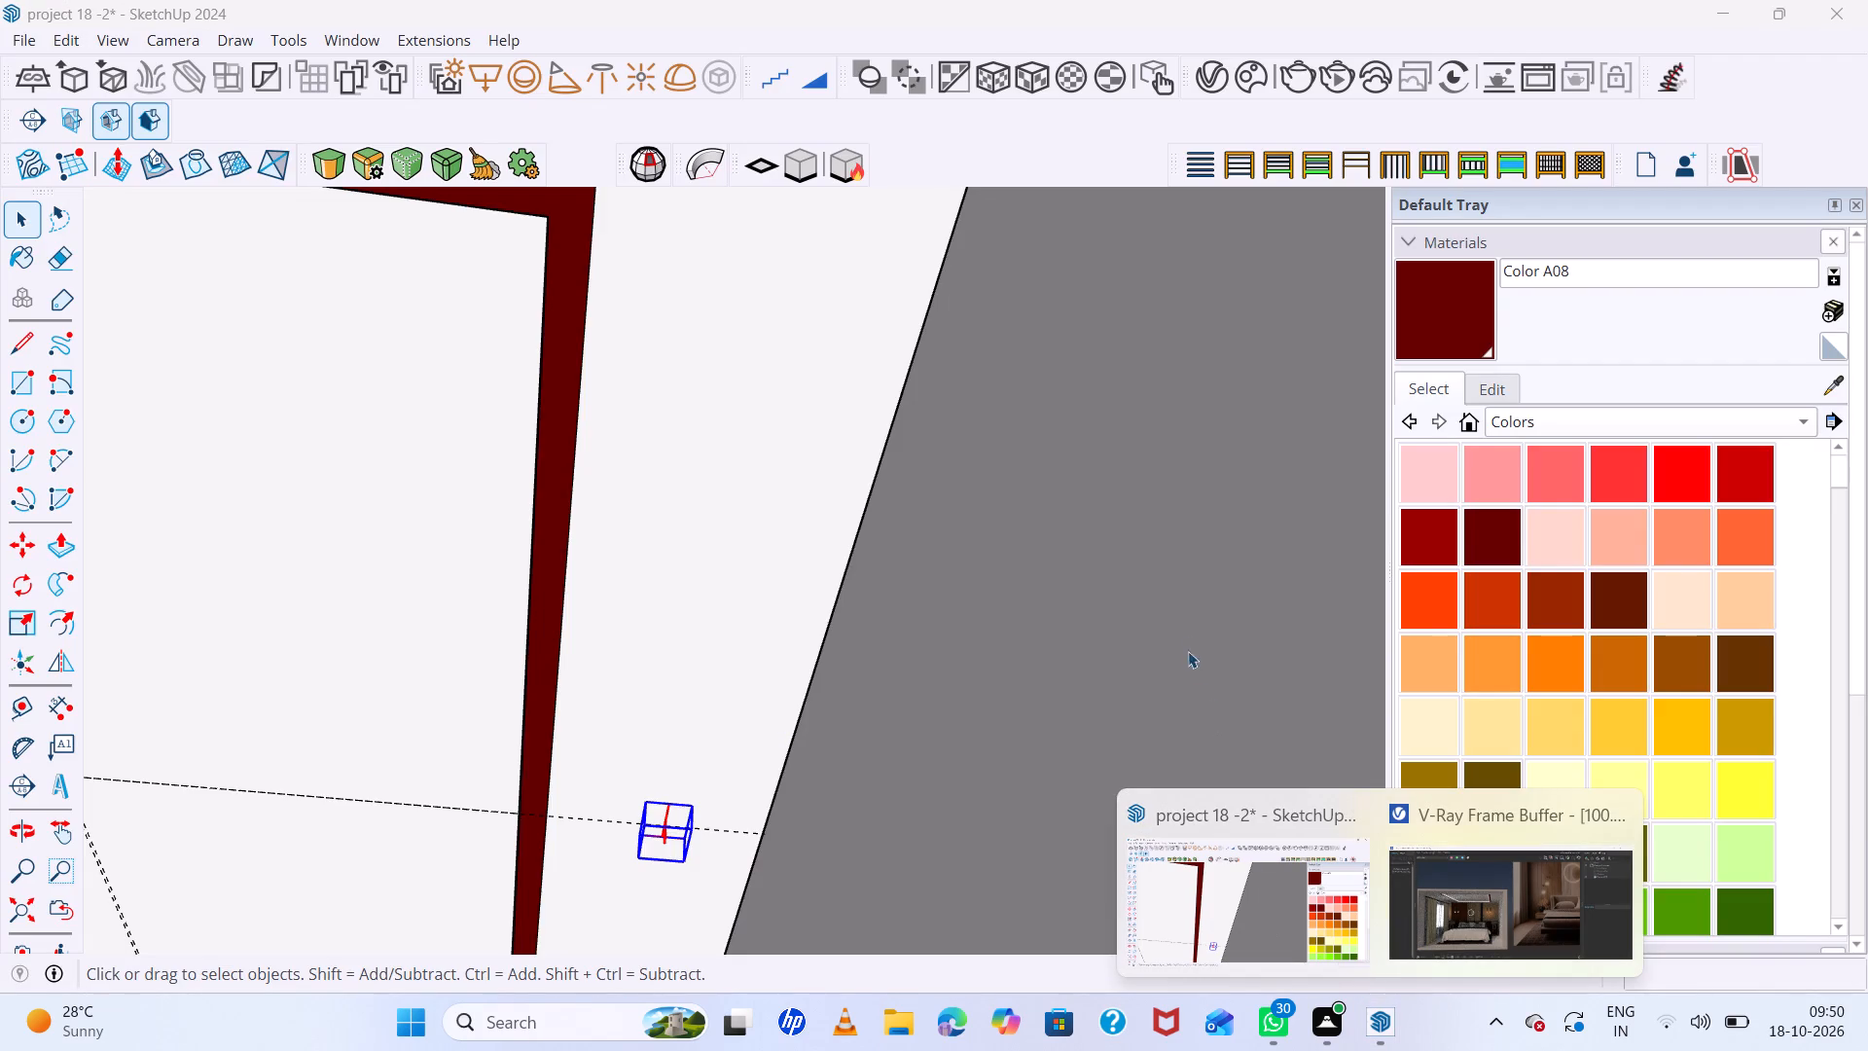
pyautogui.click(1221, 72)
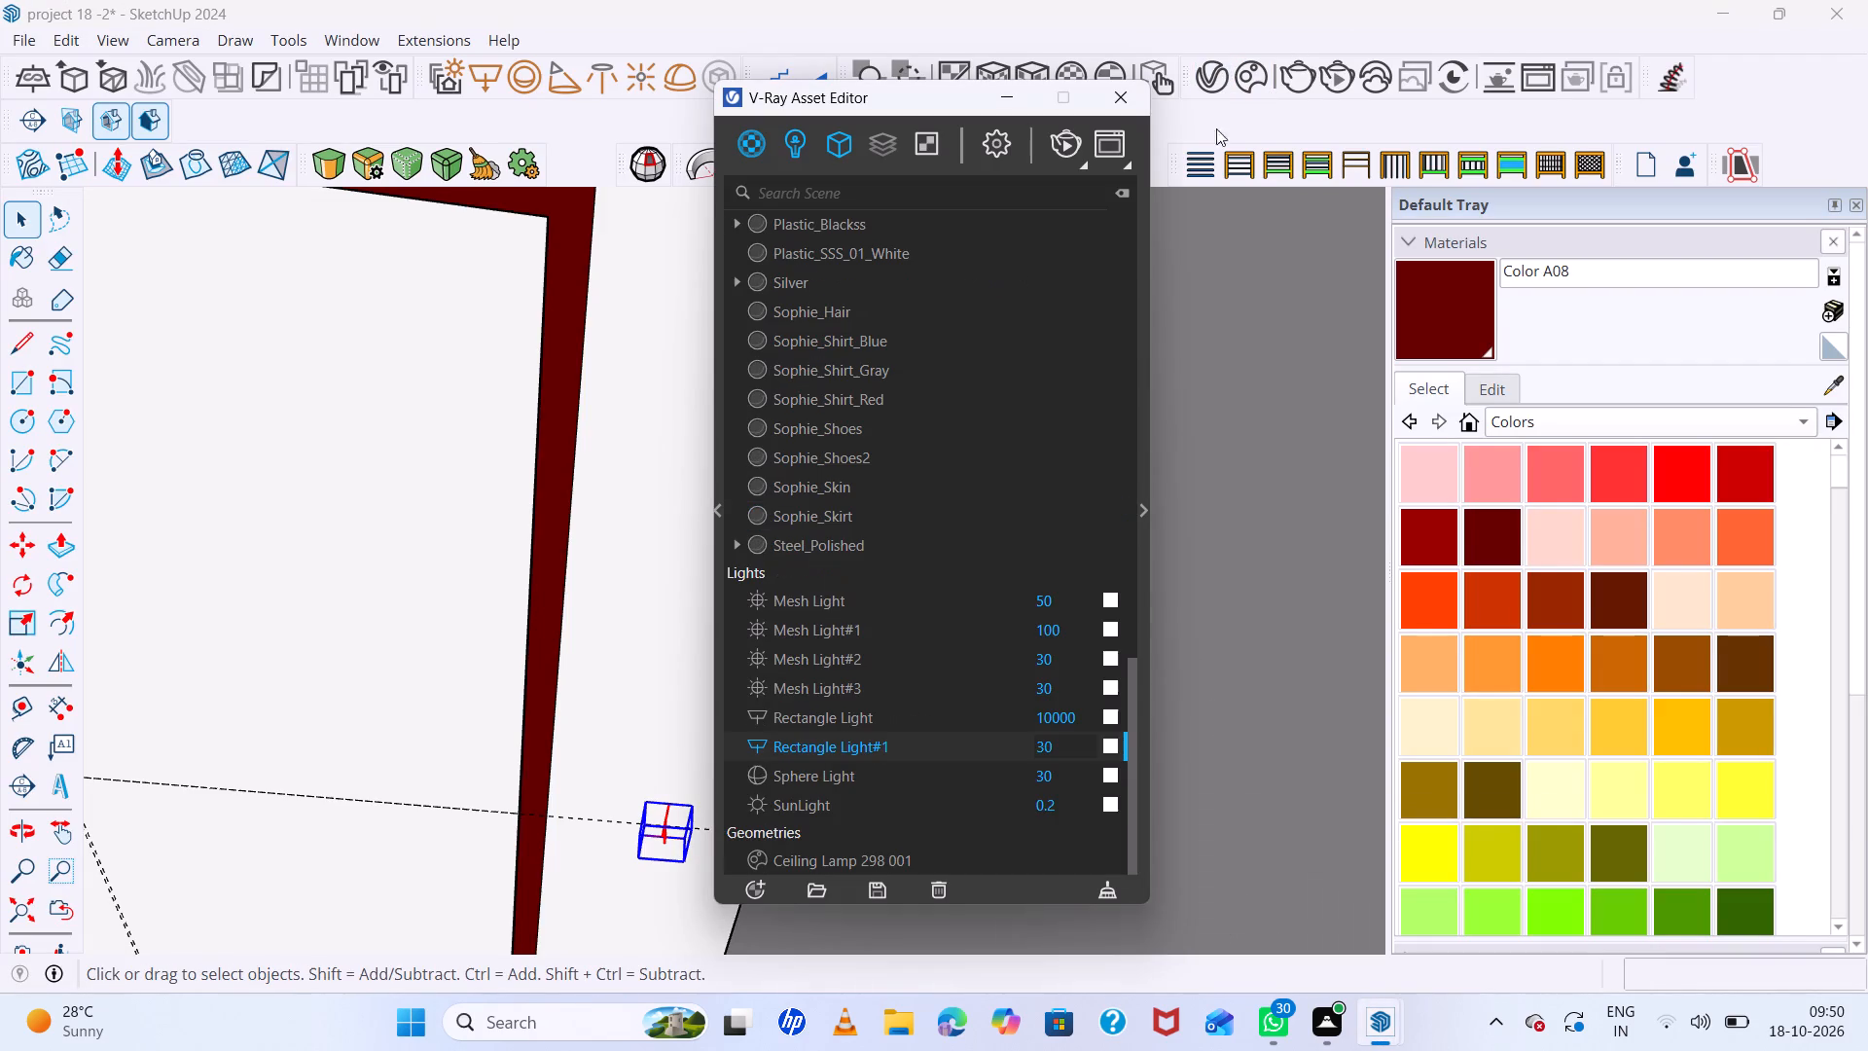
pyautogui.click(797, 138)
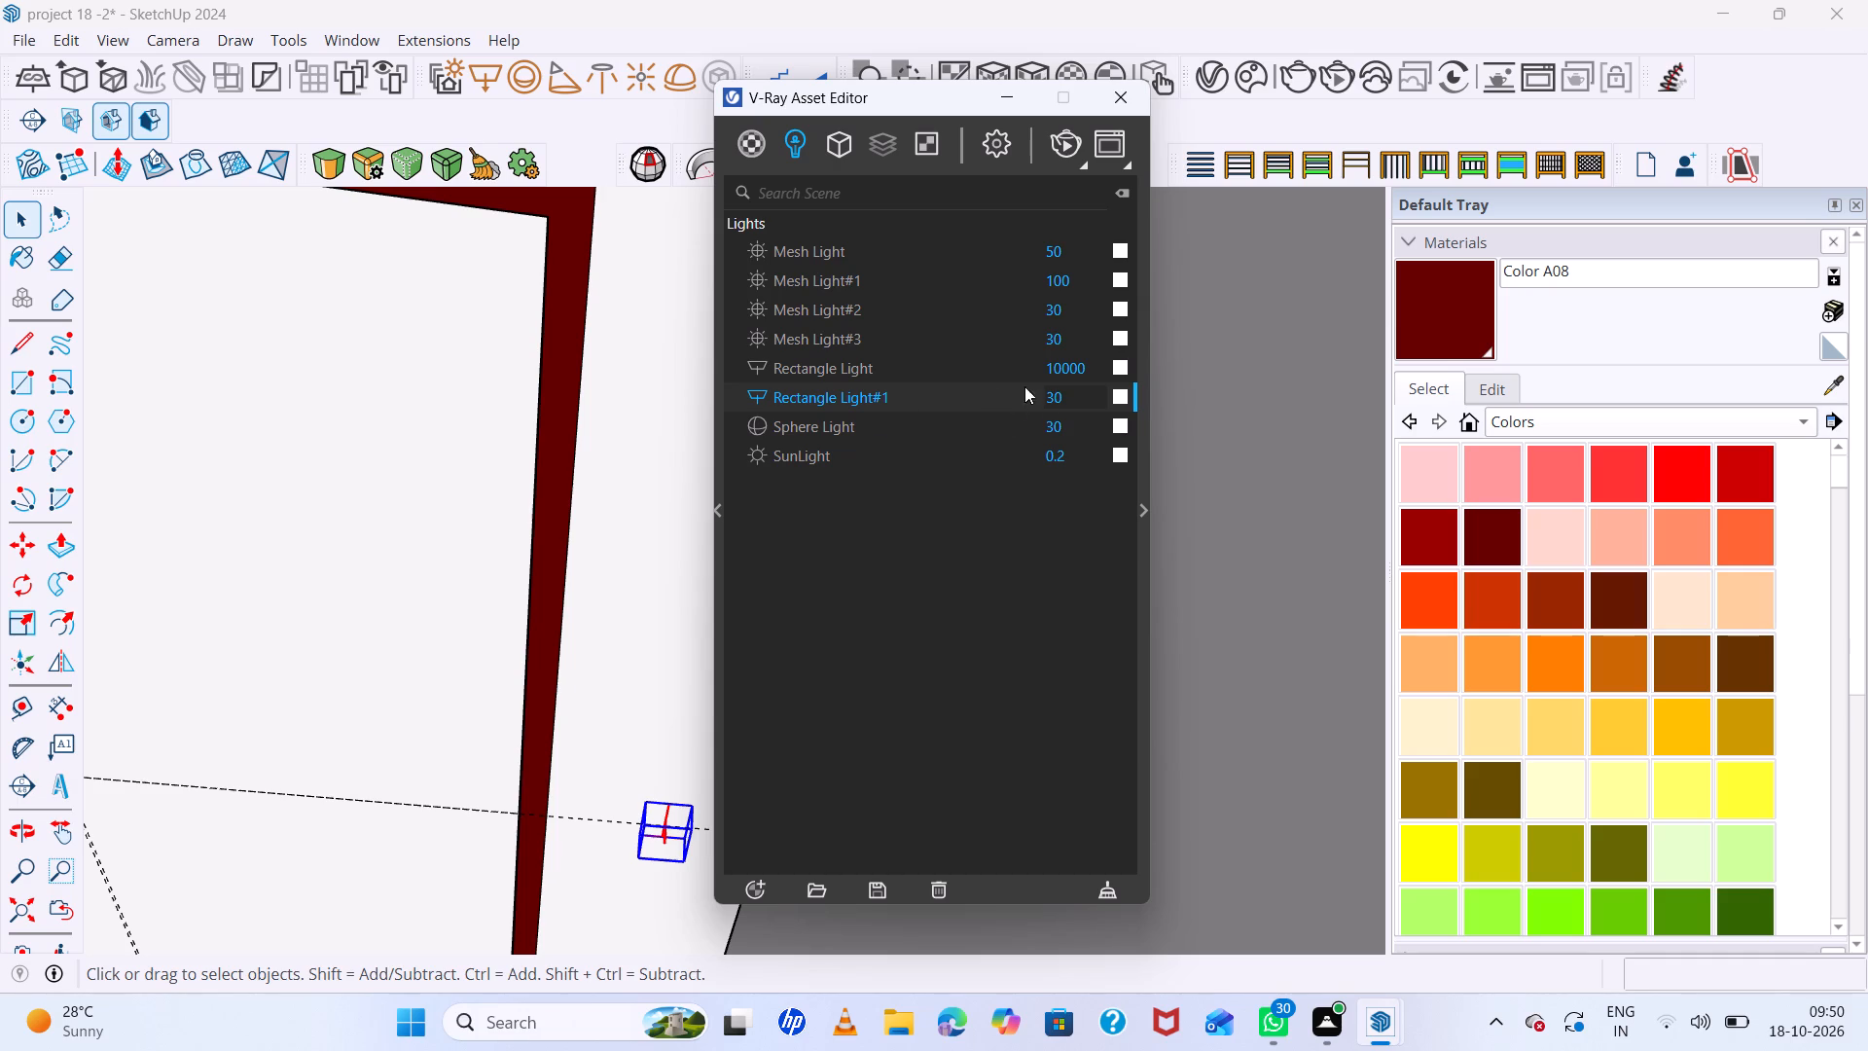
pyautogui.click(1143, 507)
pyautogui.click(1342, 586)
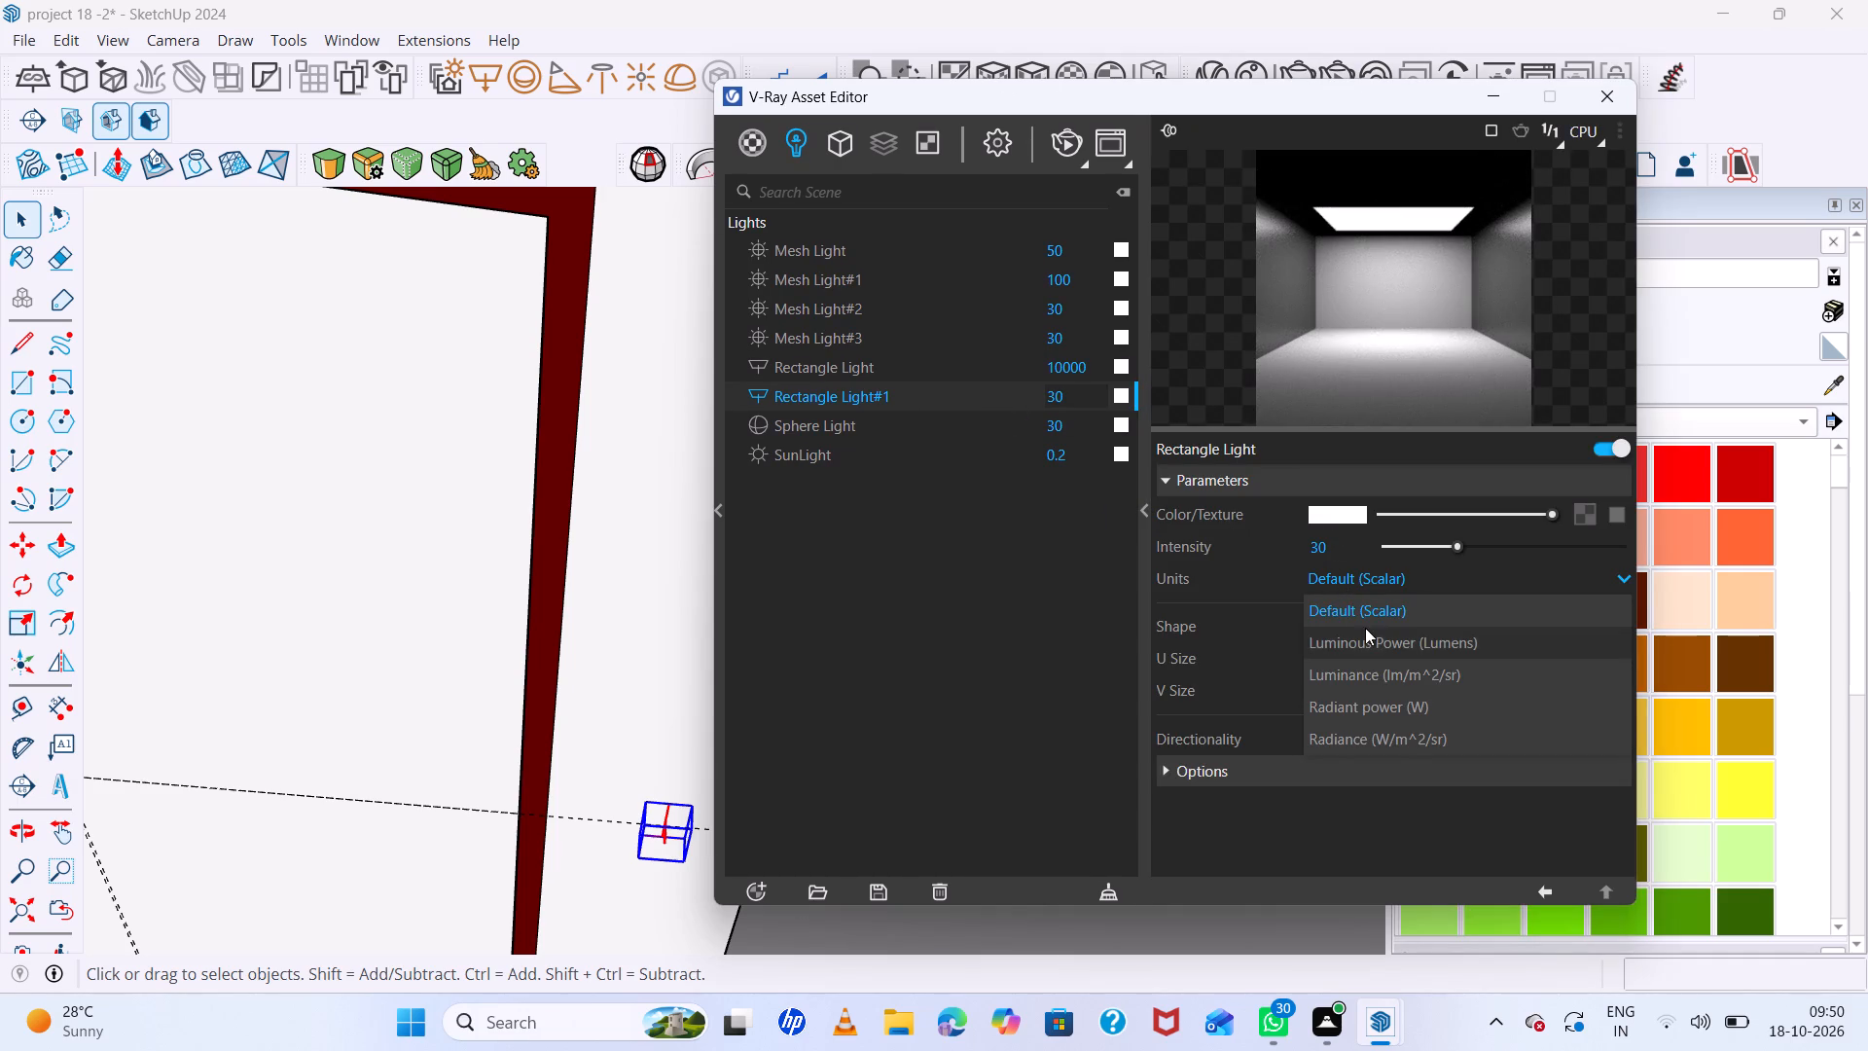
pyautogui.click(1231, 563)
pyautogui.click(1319, 629)
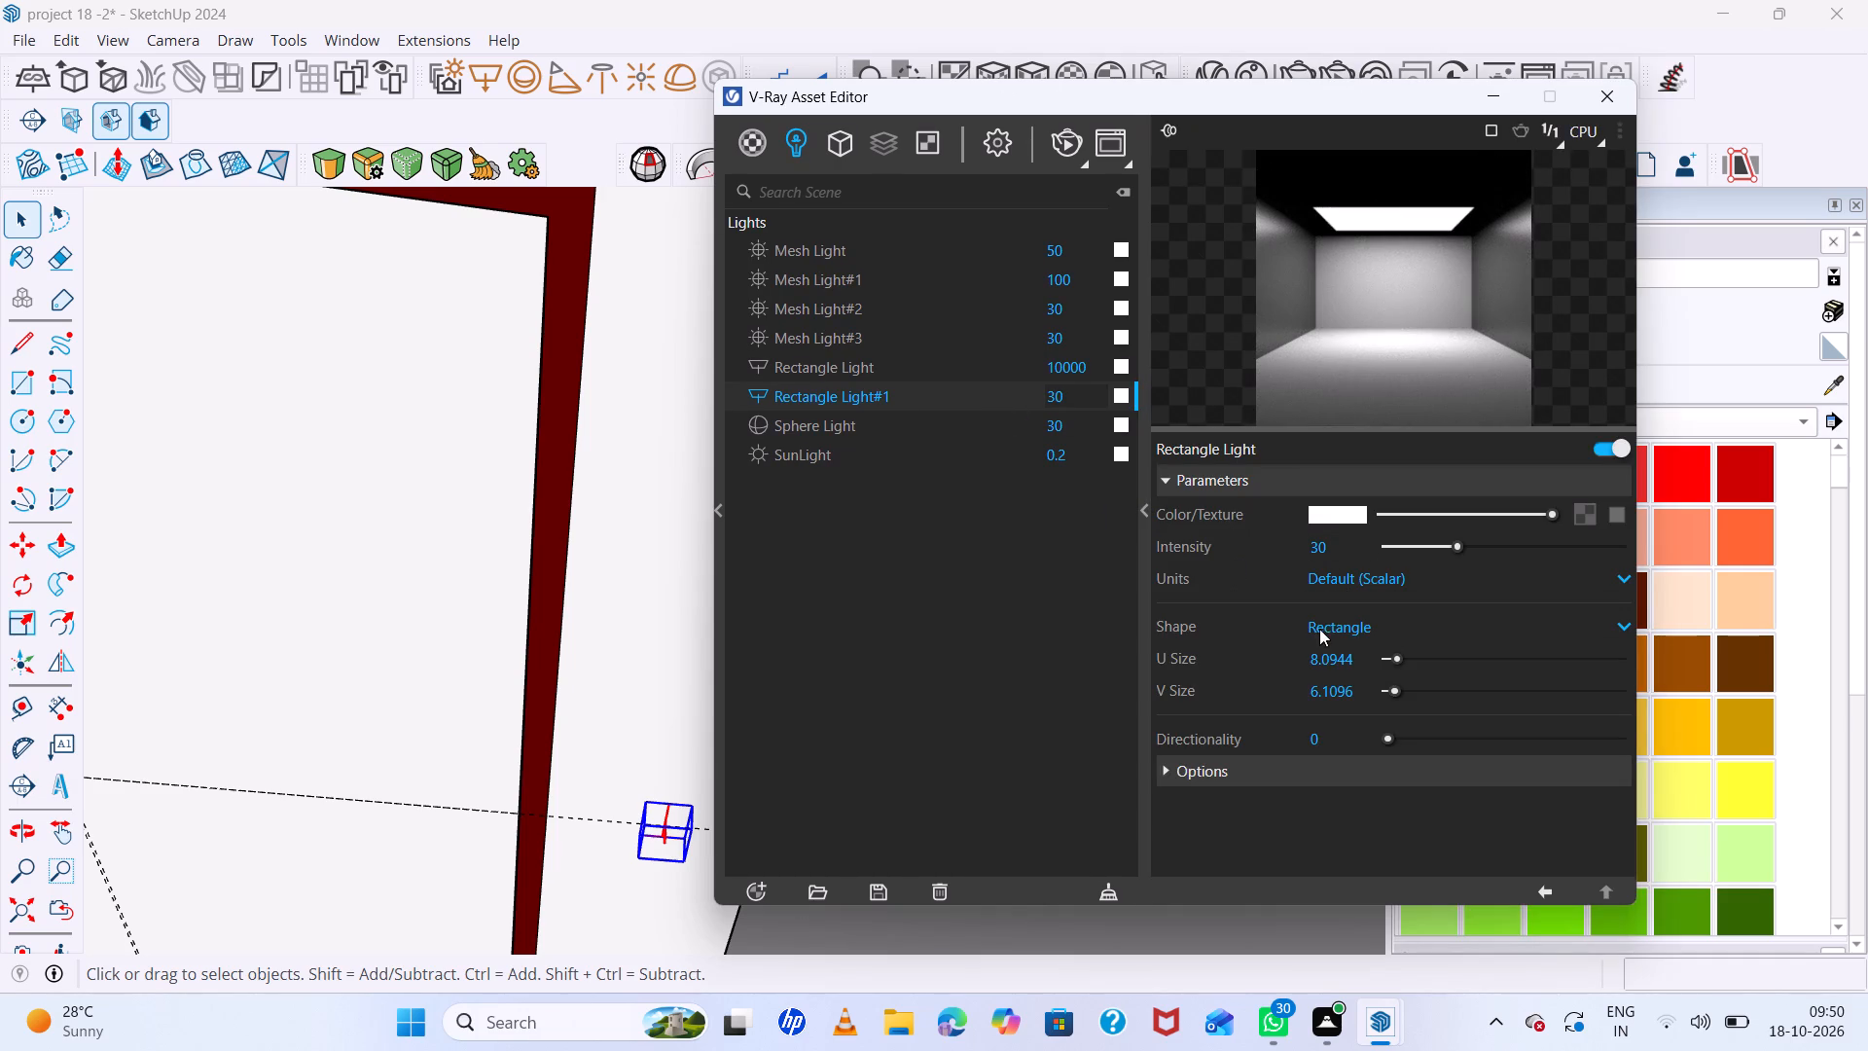
pyautogui.click(1352, 683)
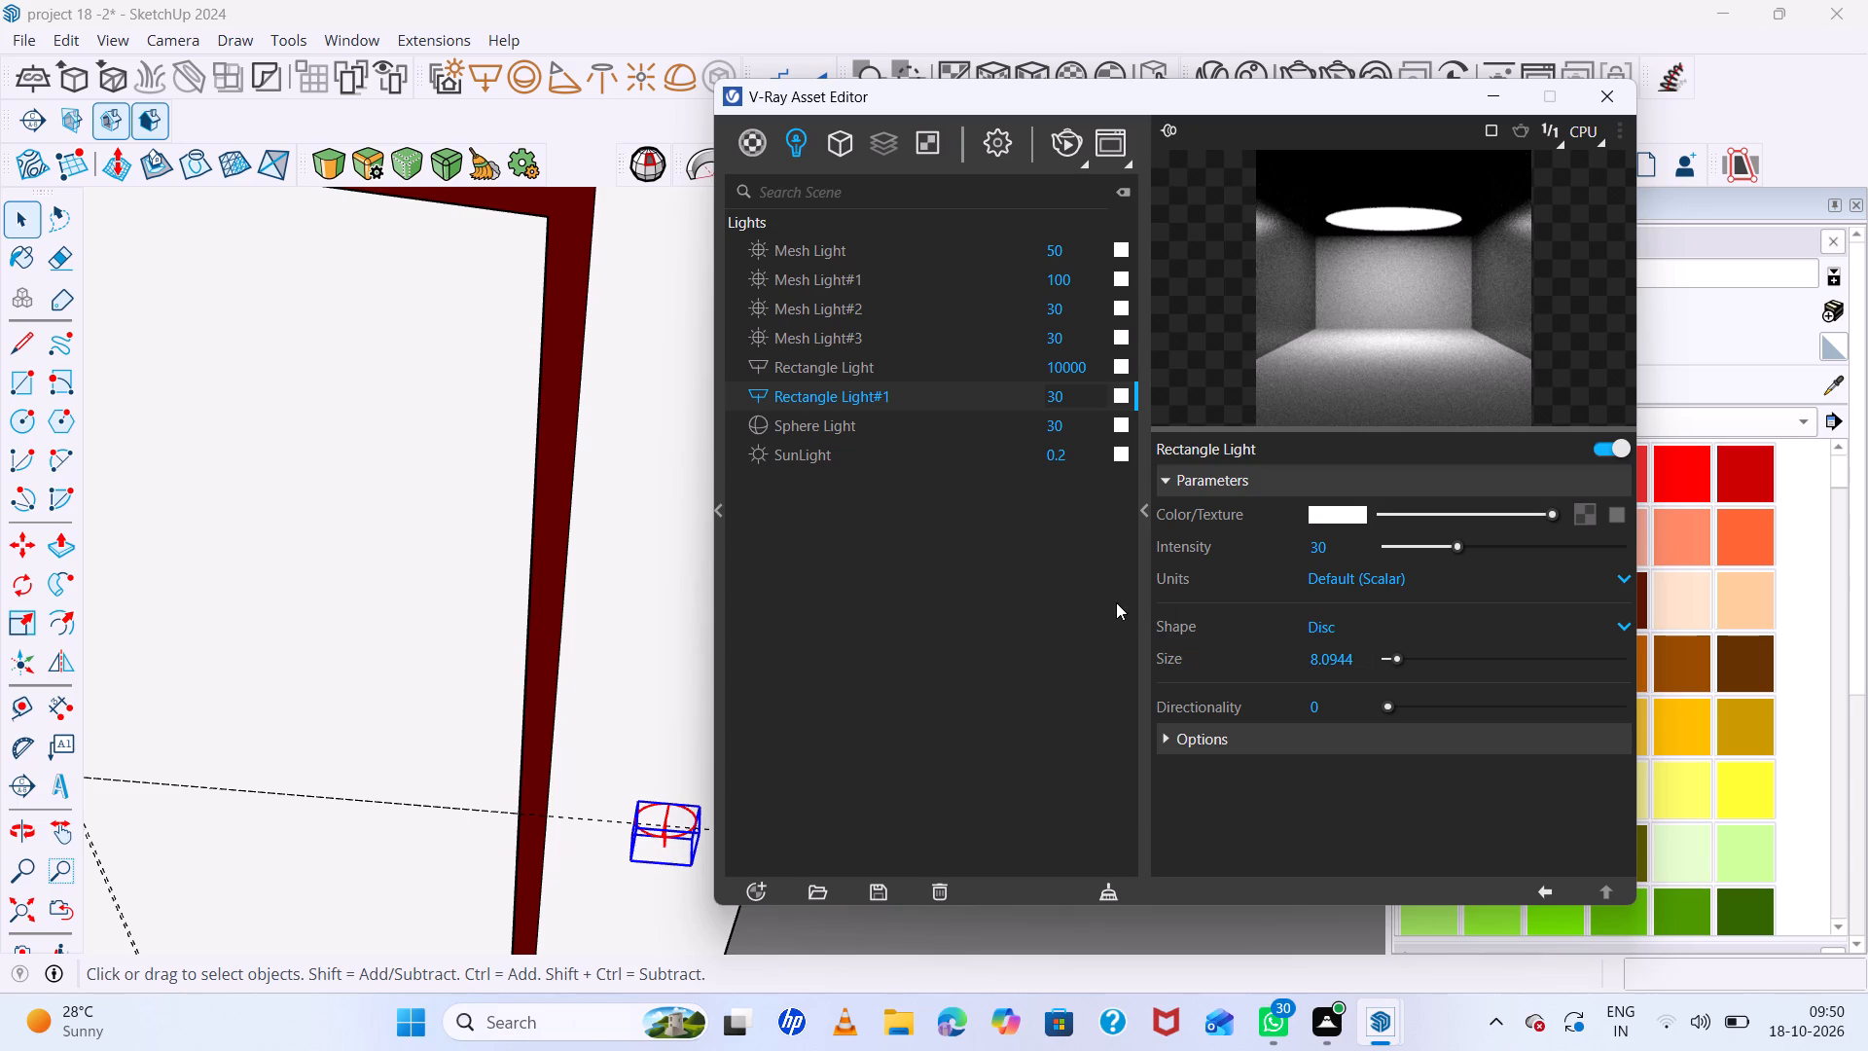
pyautogui.scroll(-5, 700, 625)
pyautogui.scroll(-1, 643, 545)
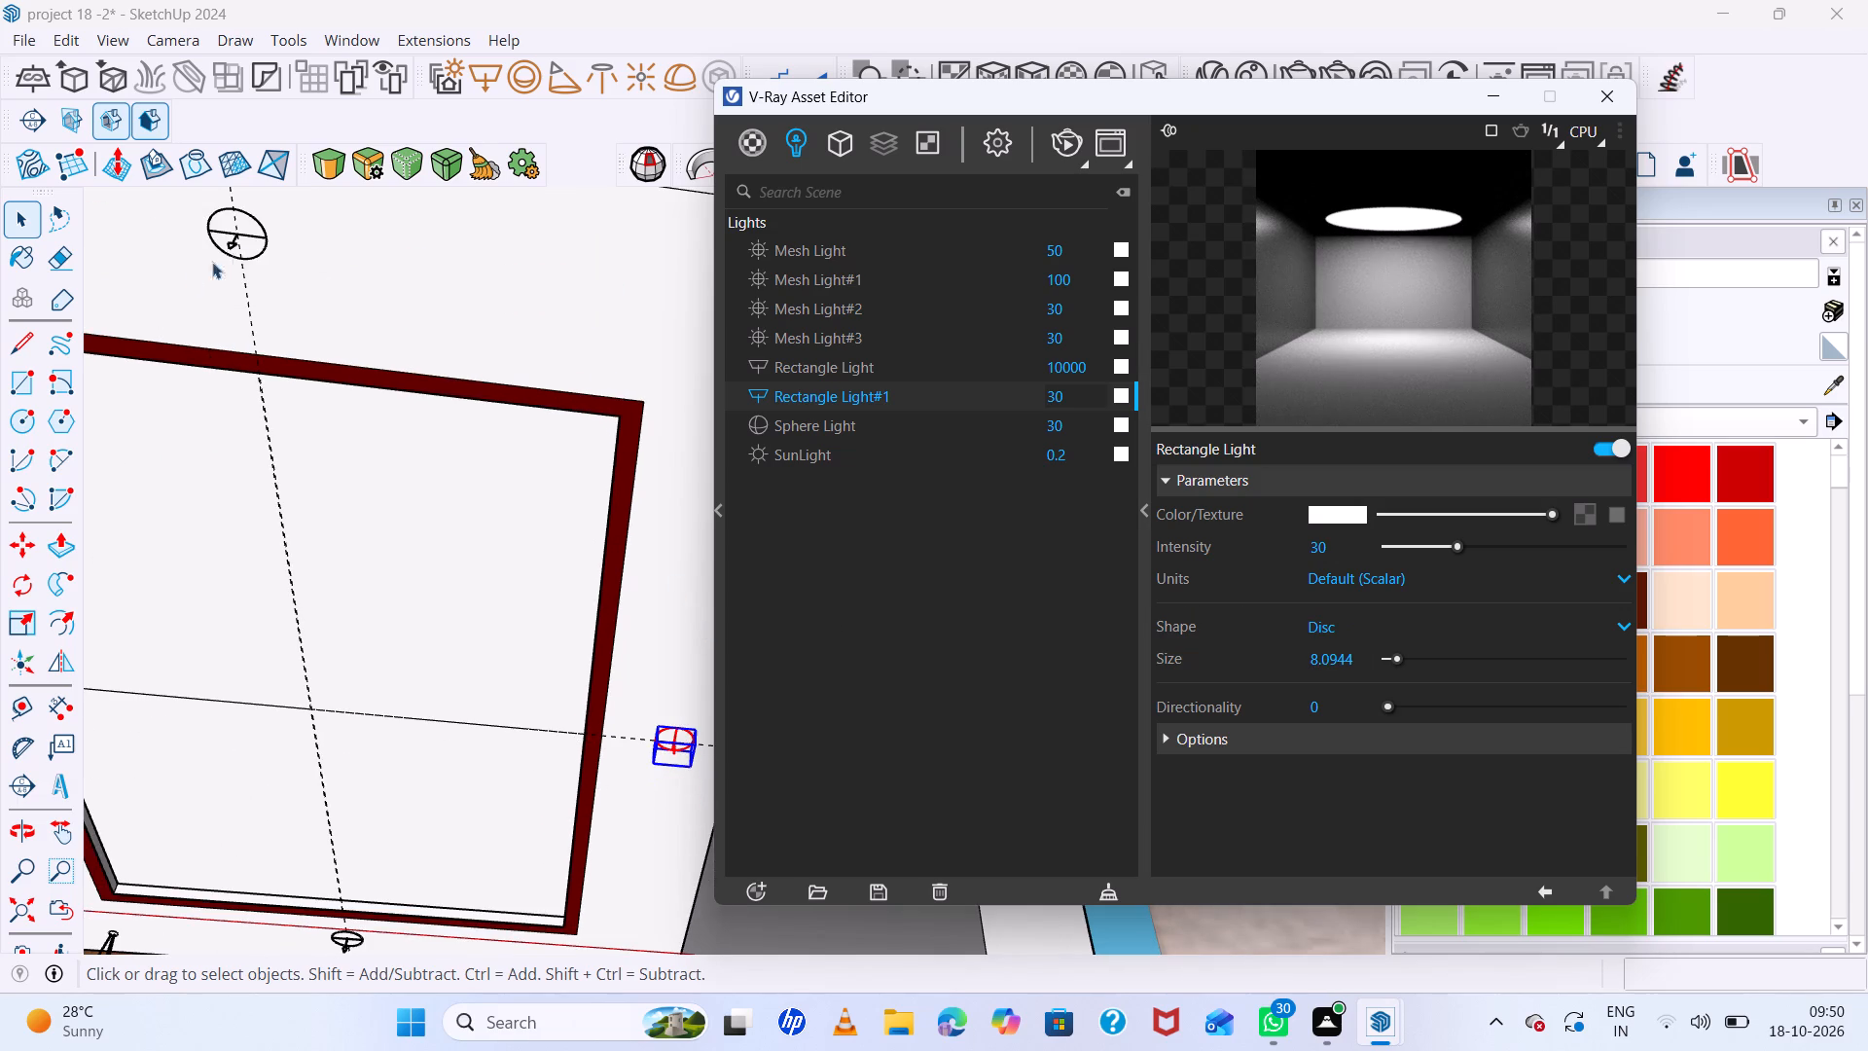
pyautogui.scroll(-6, 344, 279)
pyautogui.press('space')
pyautogui.click(664, 216)
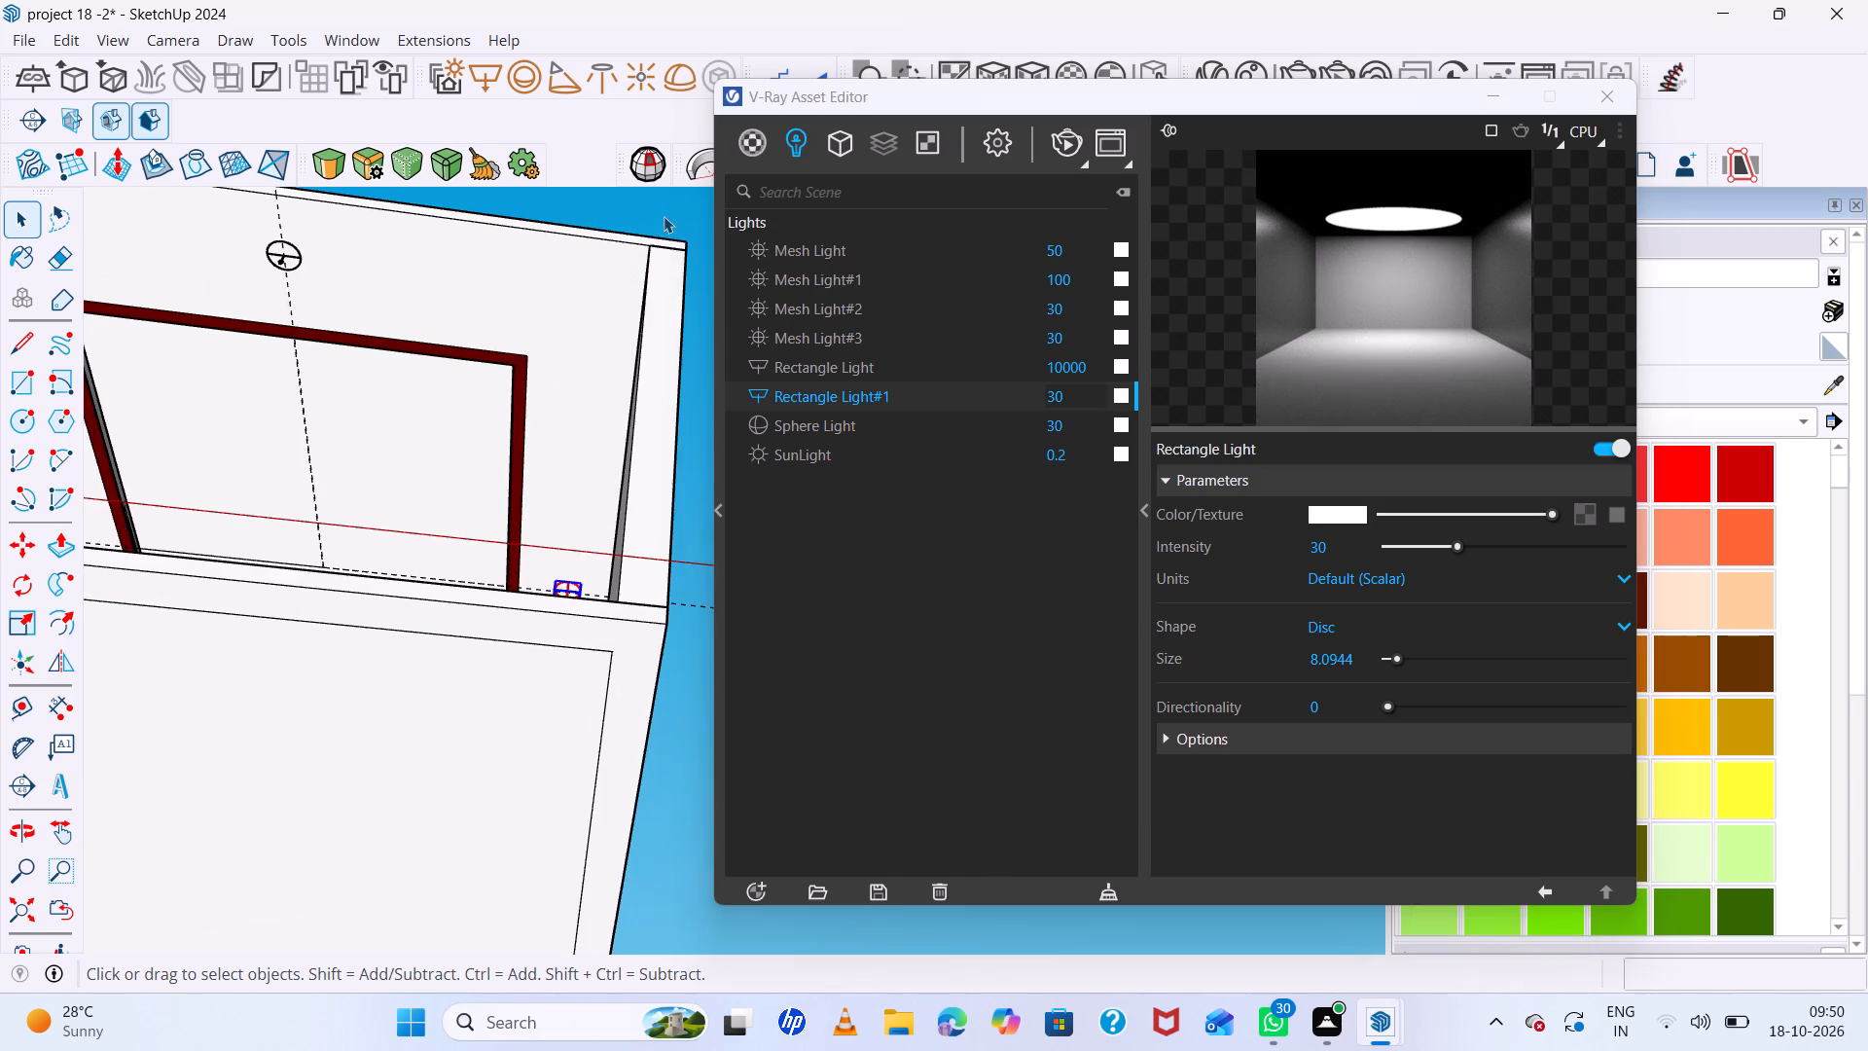
pyautogui.scroll(6, 569, 467)
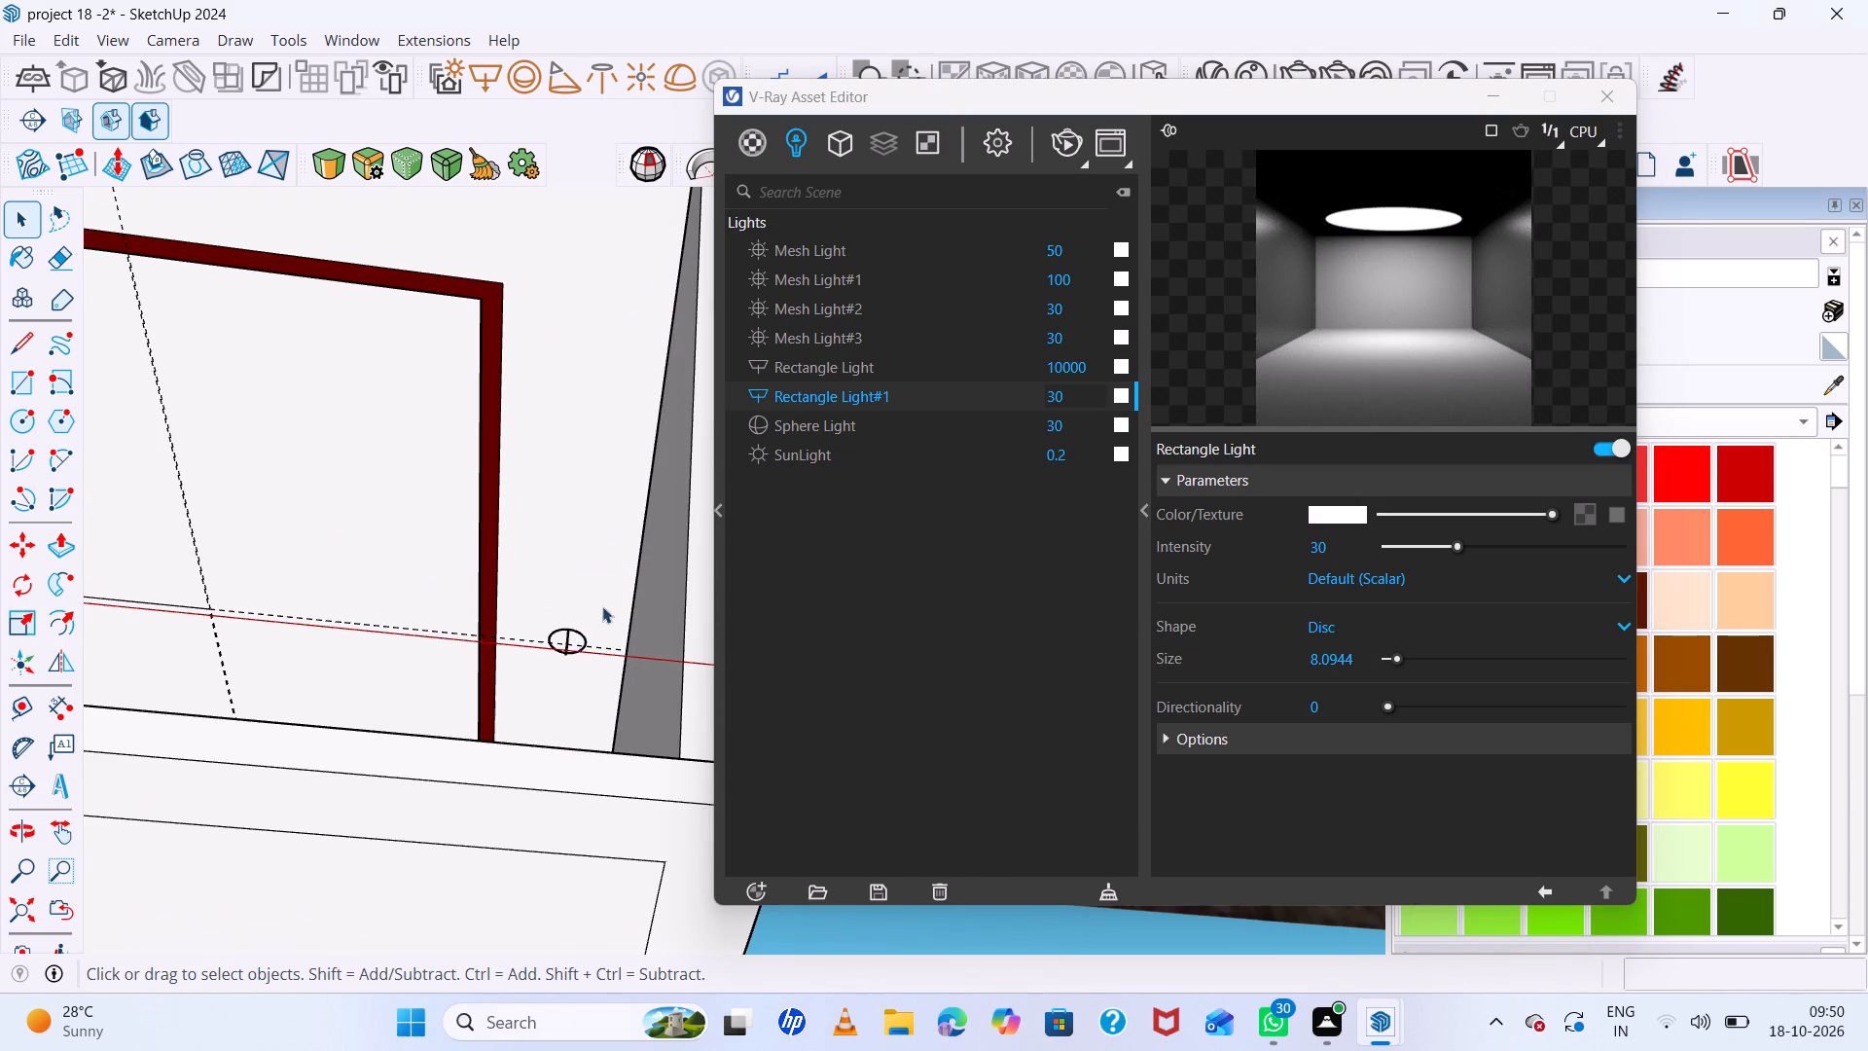
pyautogui.click(1473, 96)
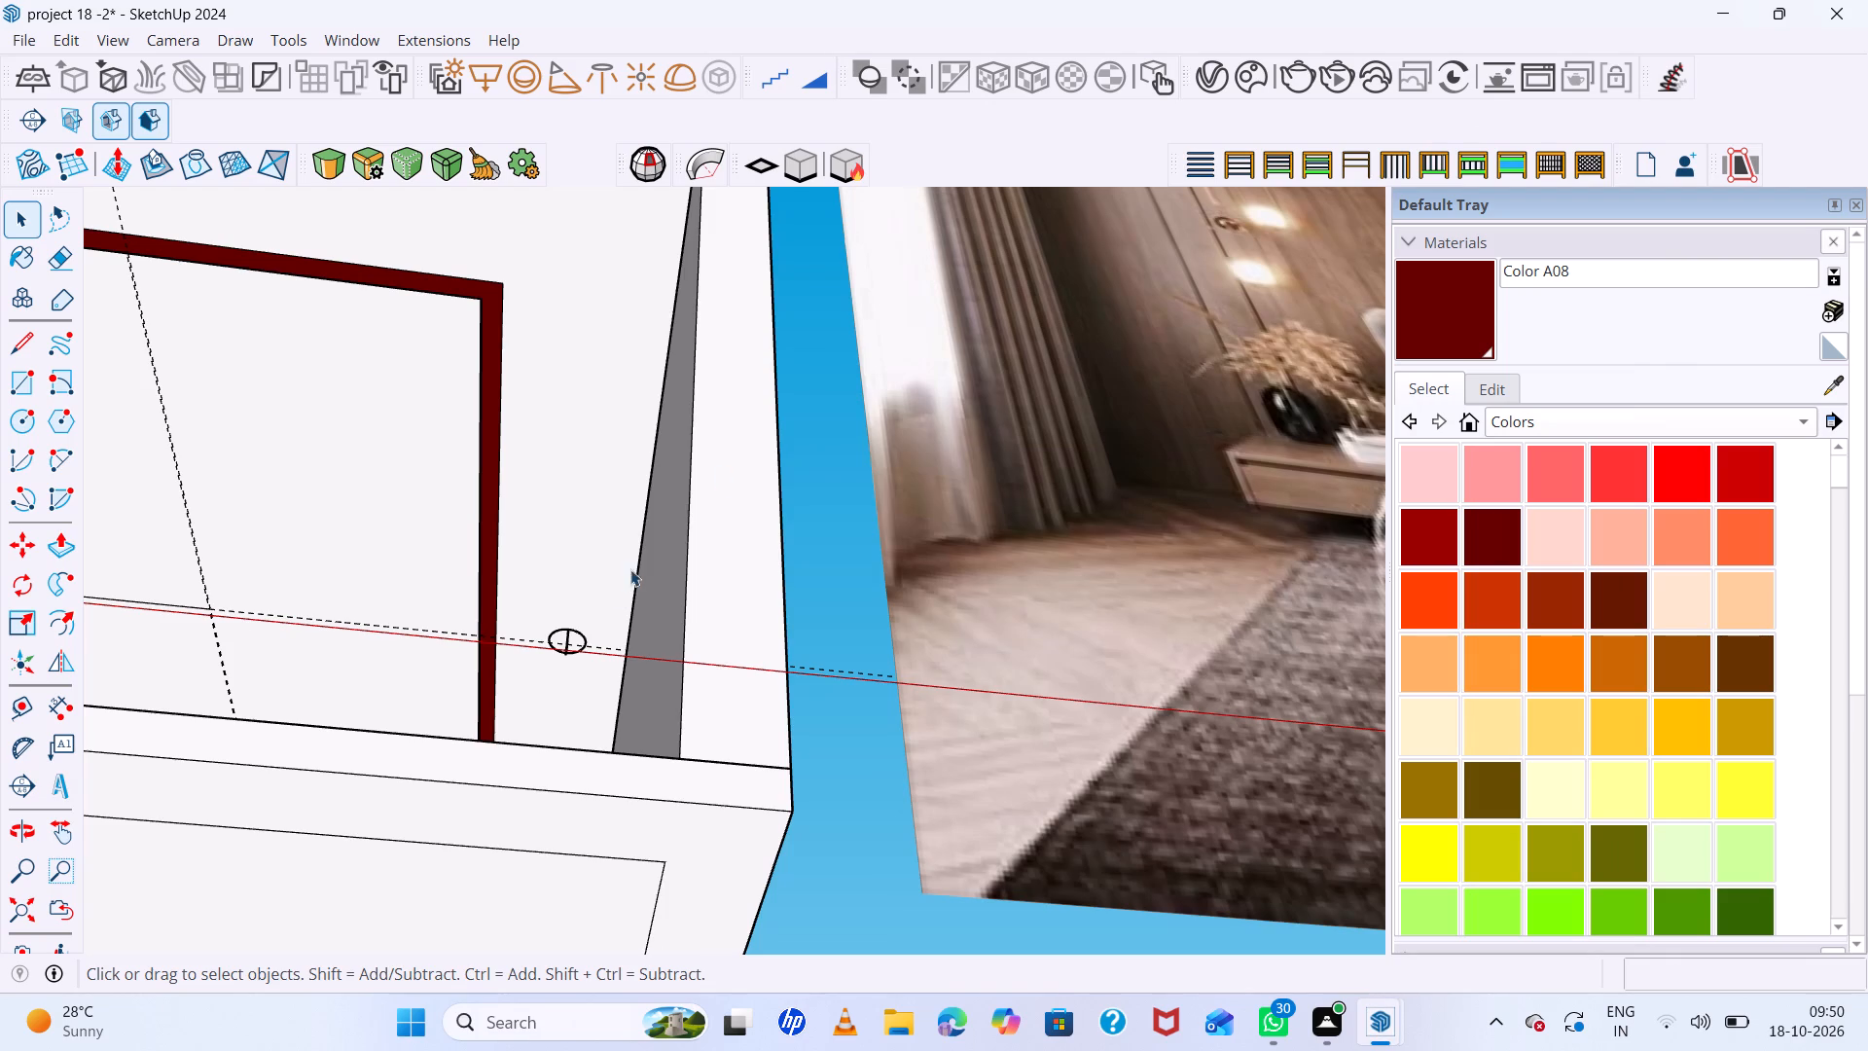
# Copy the disc light opposite the curtains about 9' 2" along the green axis, away from the headboard wall, divided into three equal spacings.
pyautogui.scroll(5, 608, 616)
pyautogui.click(559, 639)
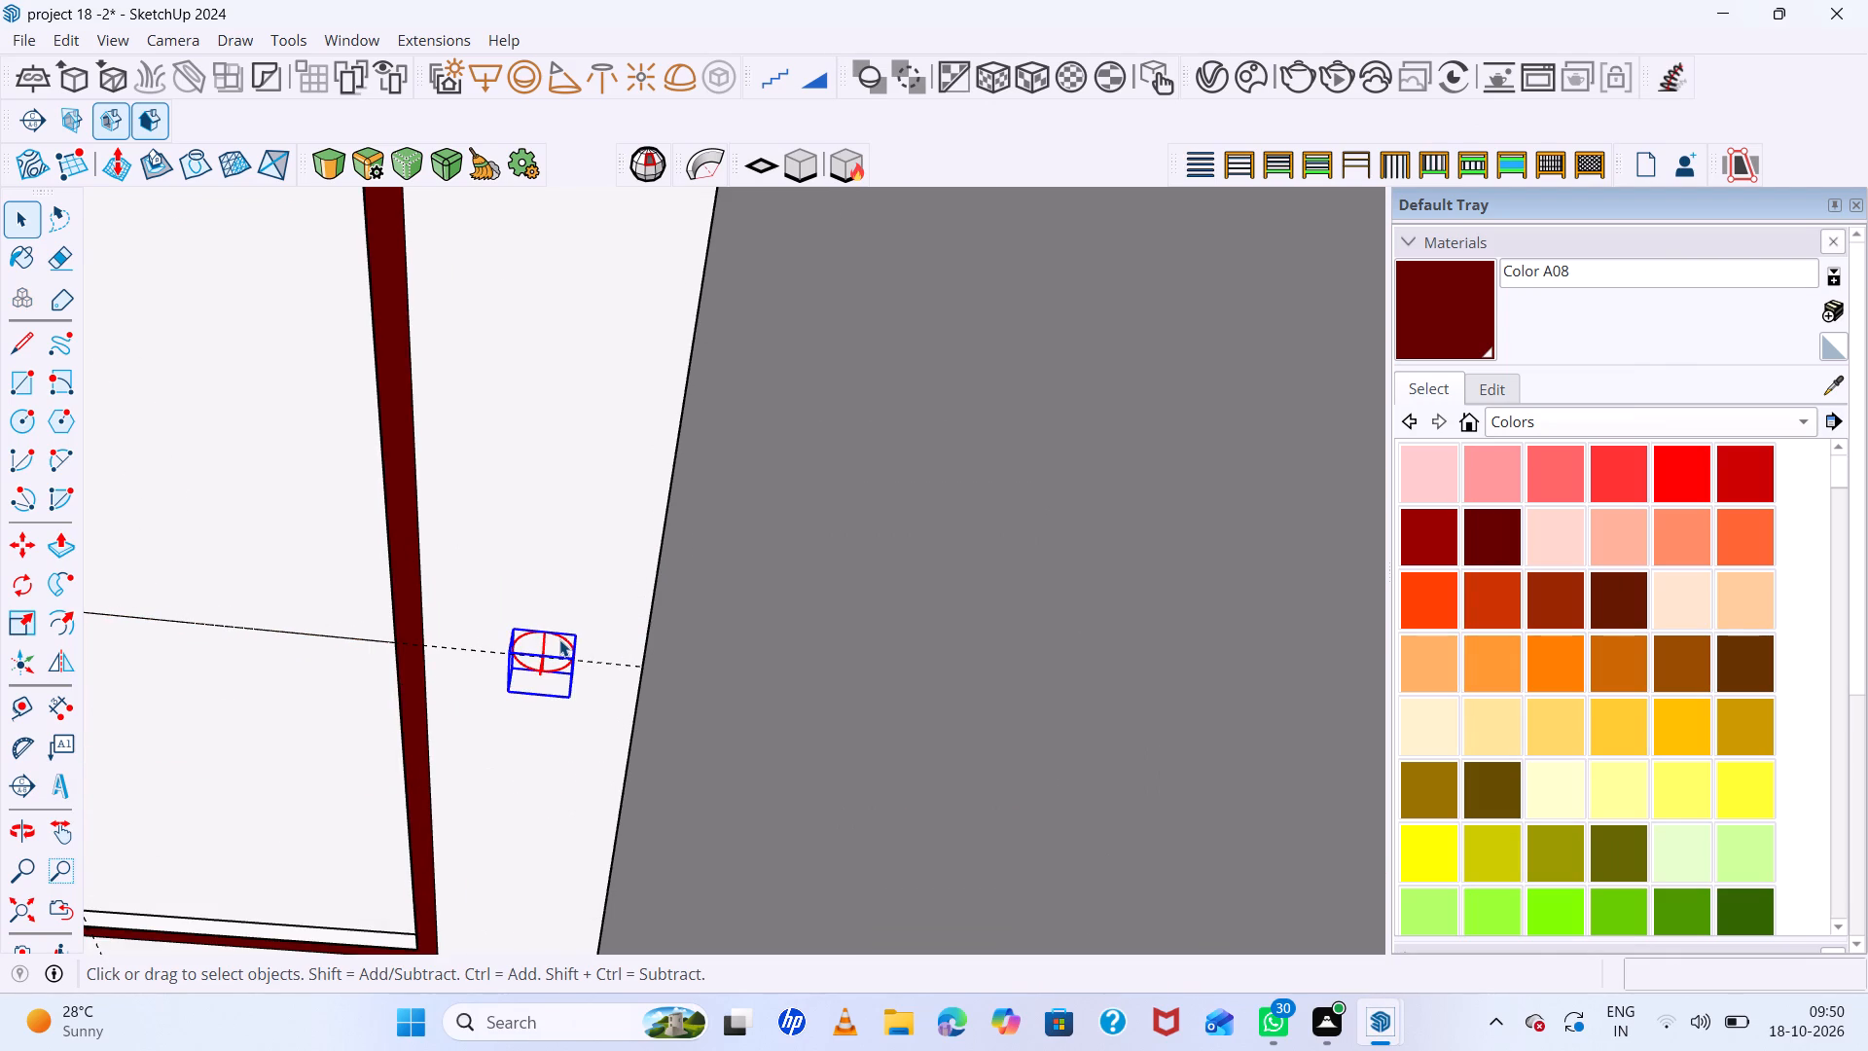
pyautogui.press('m')
pyautogui.click(550, 634)
pyautogui.scroll(-6, 565, 461)
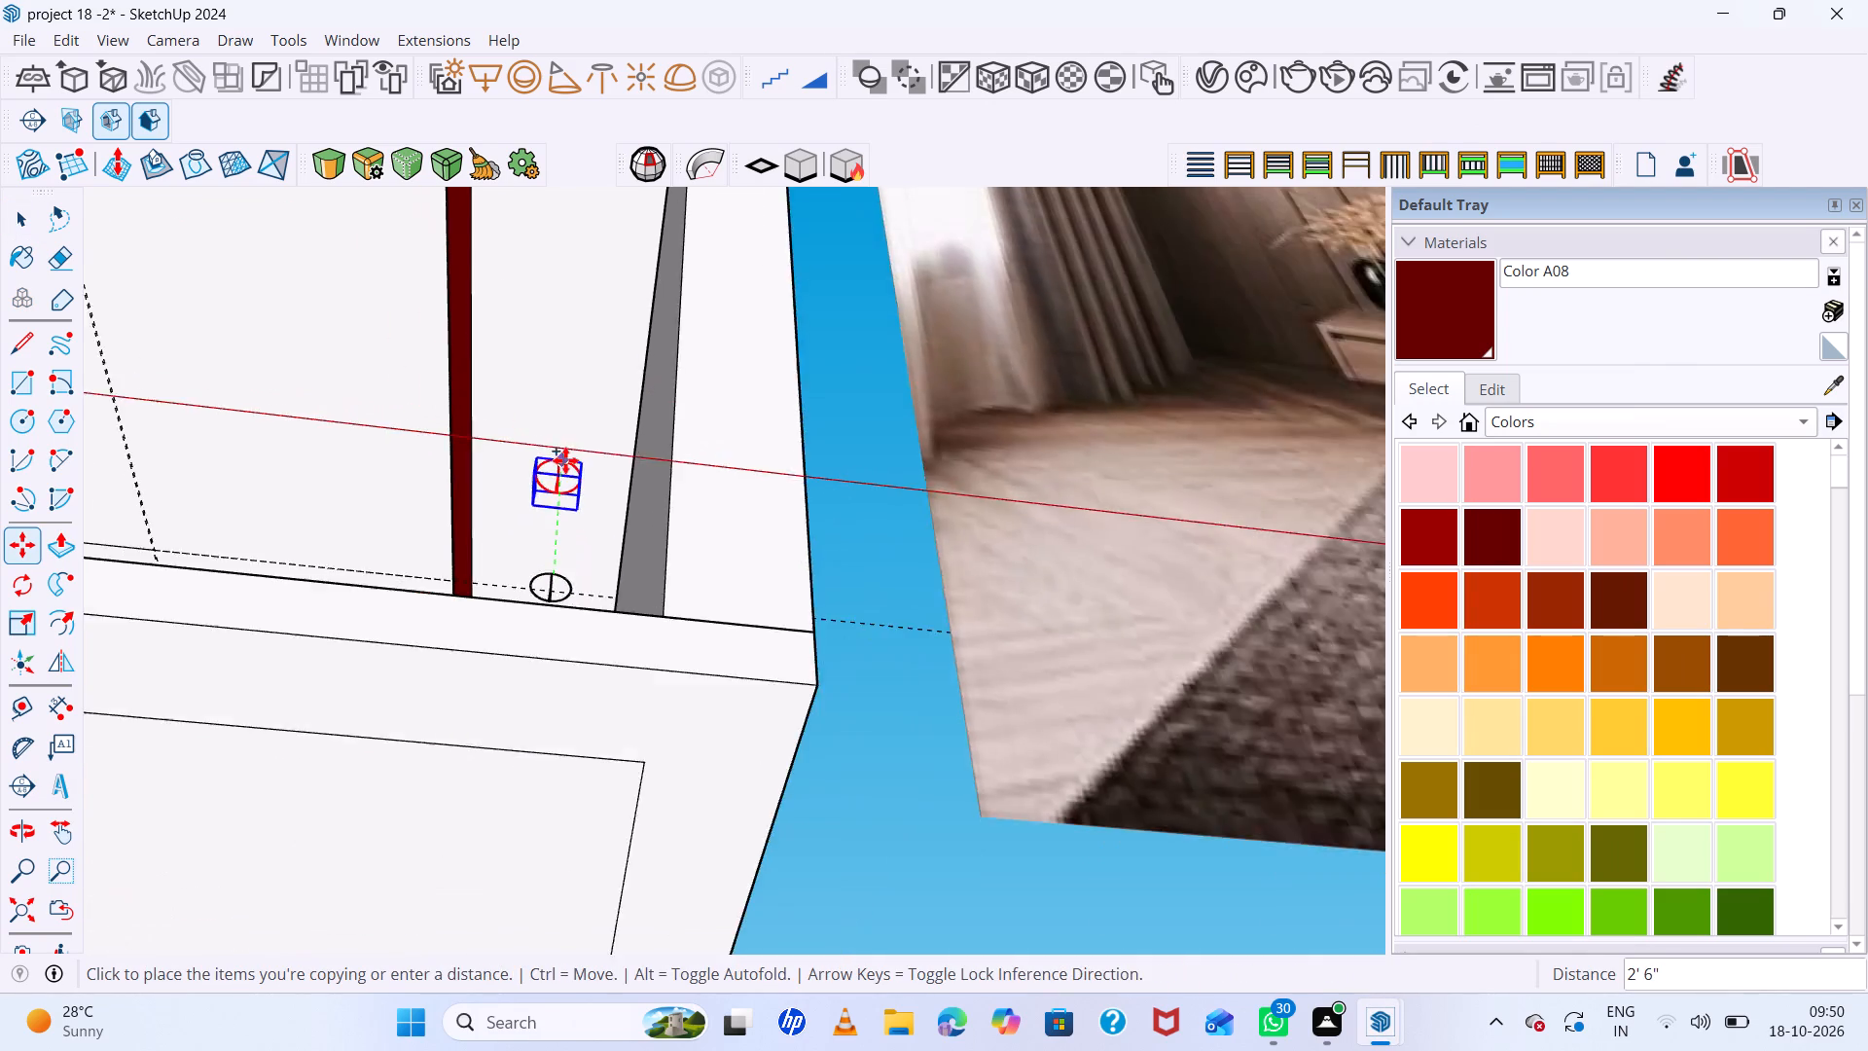
pyautogui.scroll(-3, 565, 460)
pyautogui.scroll(-6, 588, 296)
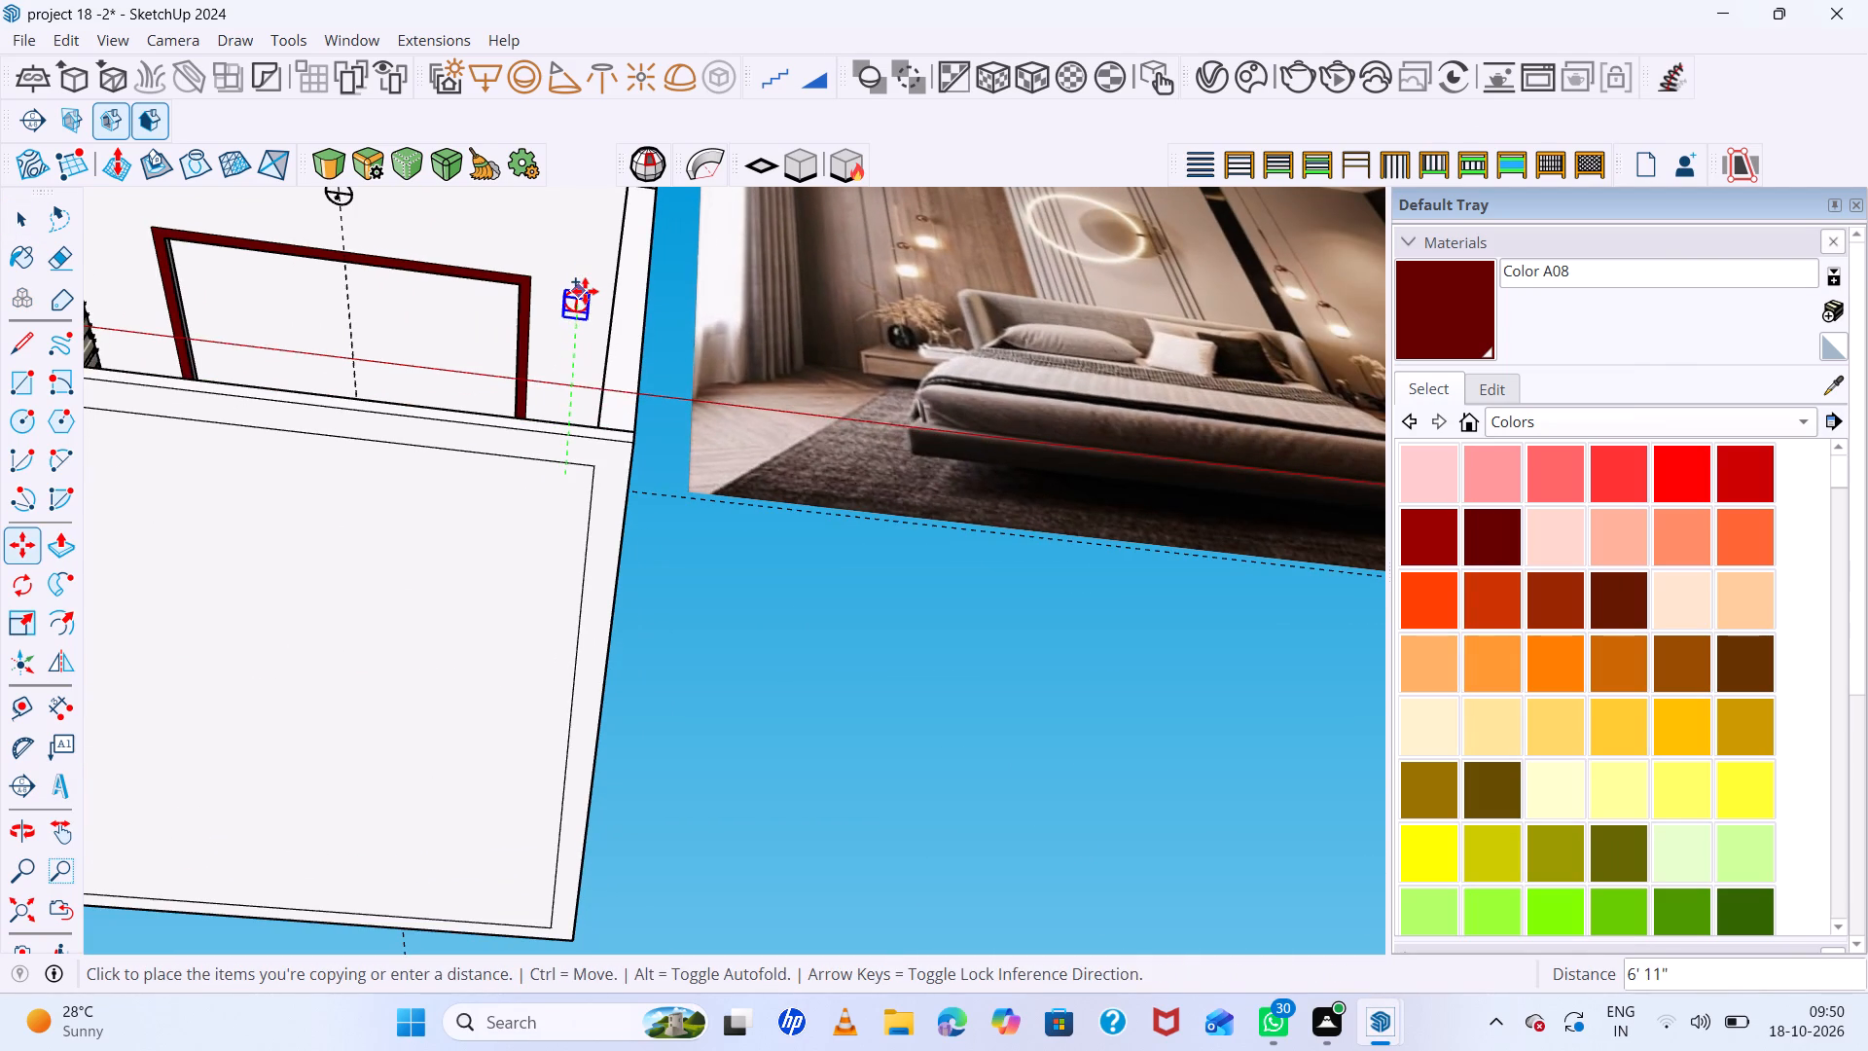
pyautogui.press('Left')
pyautogui.scroll(-4, 585, 289)
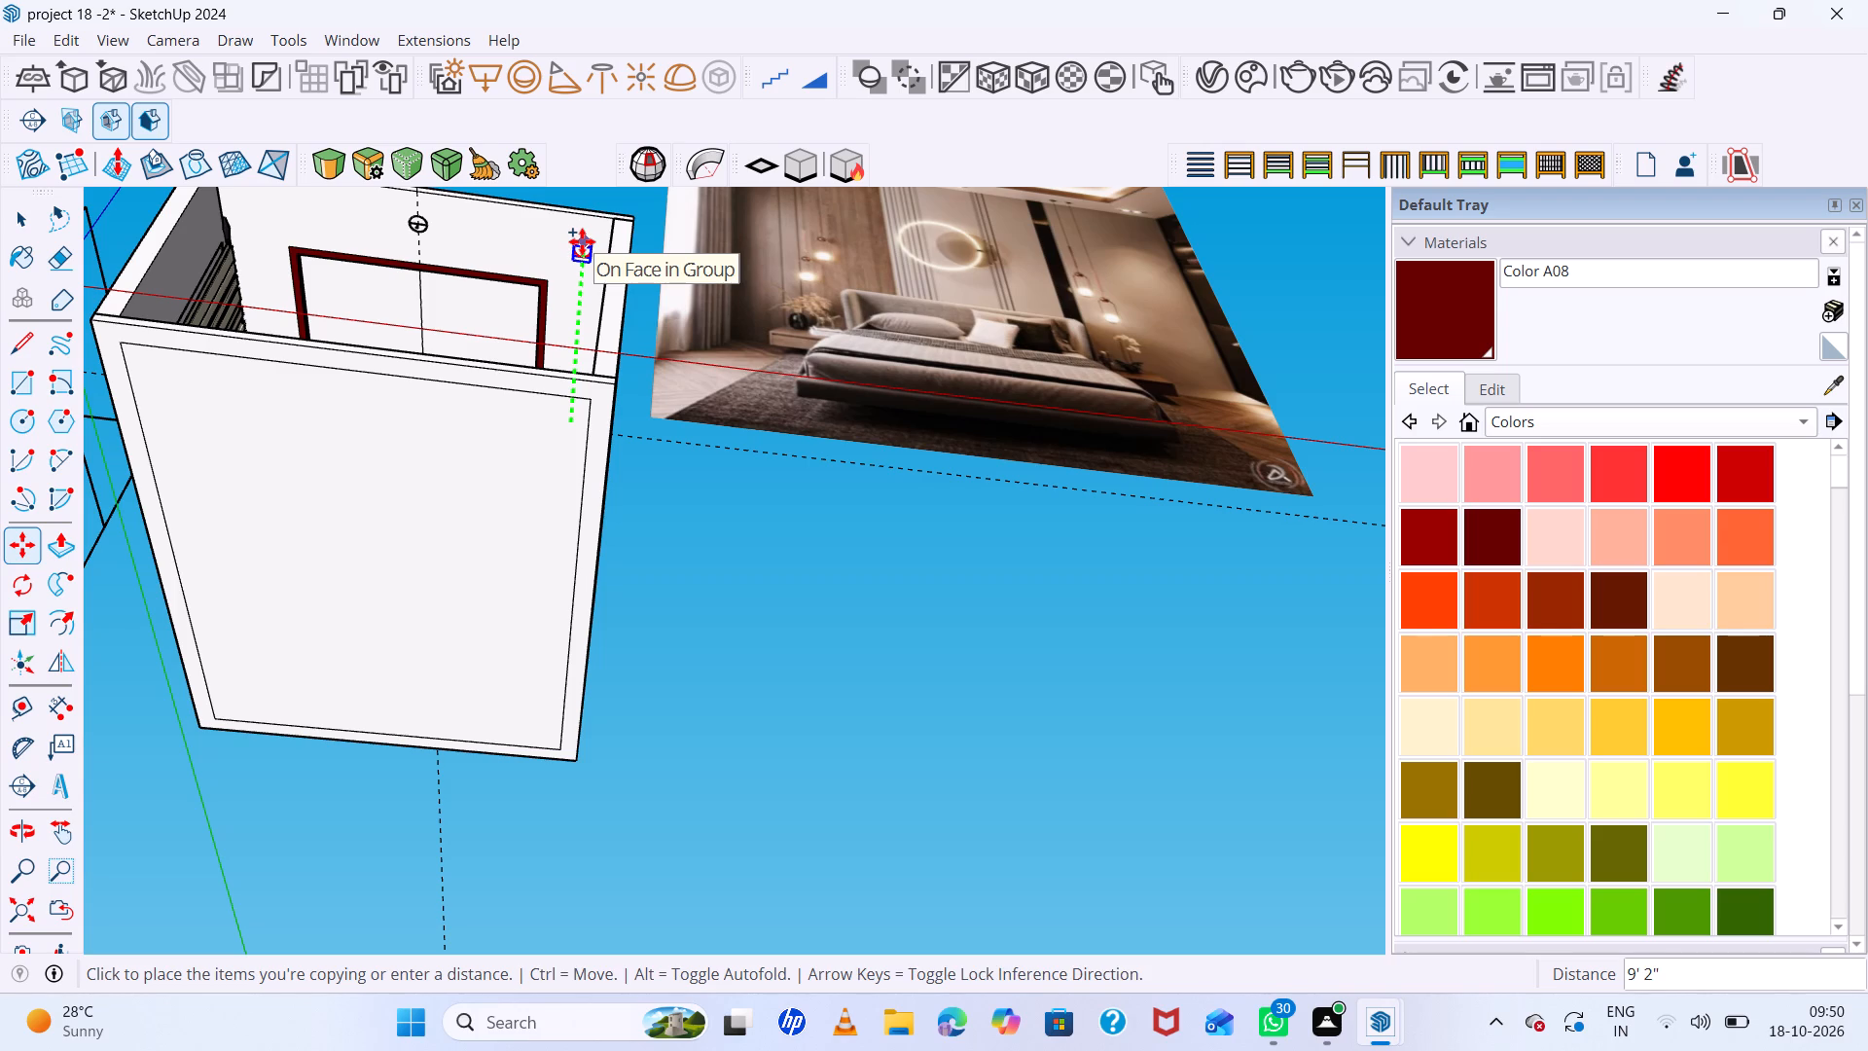
pyautogui.click(582, 241)
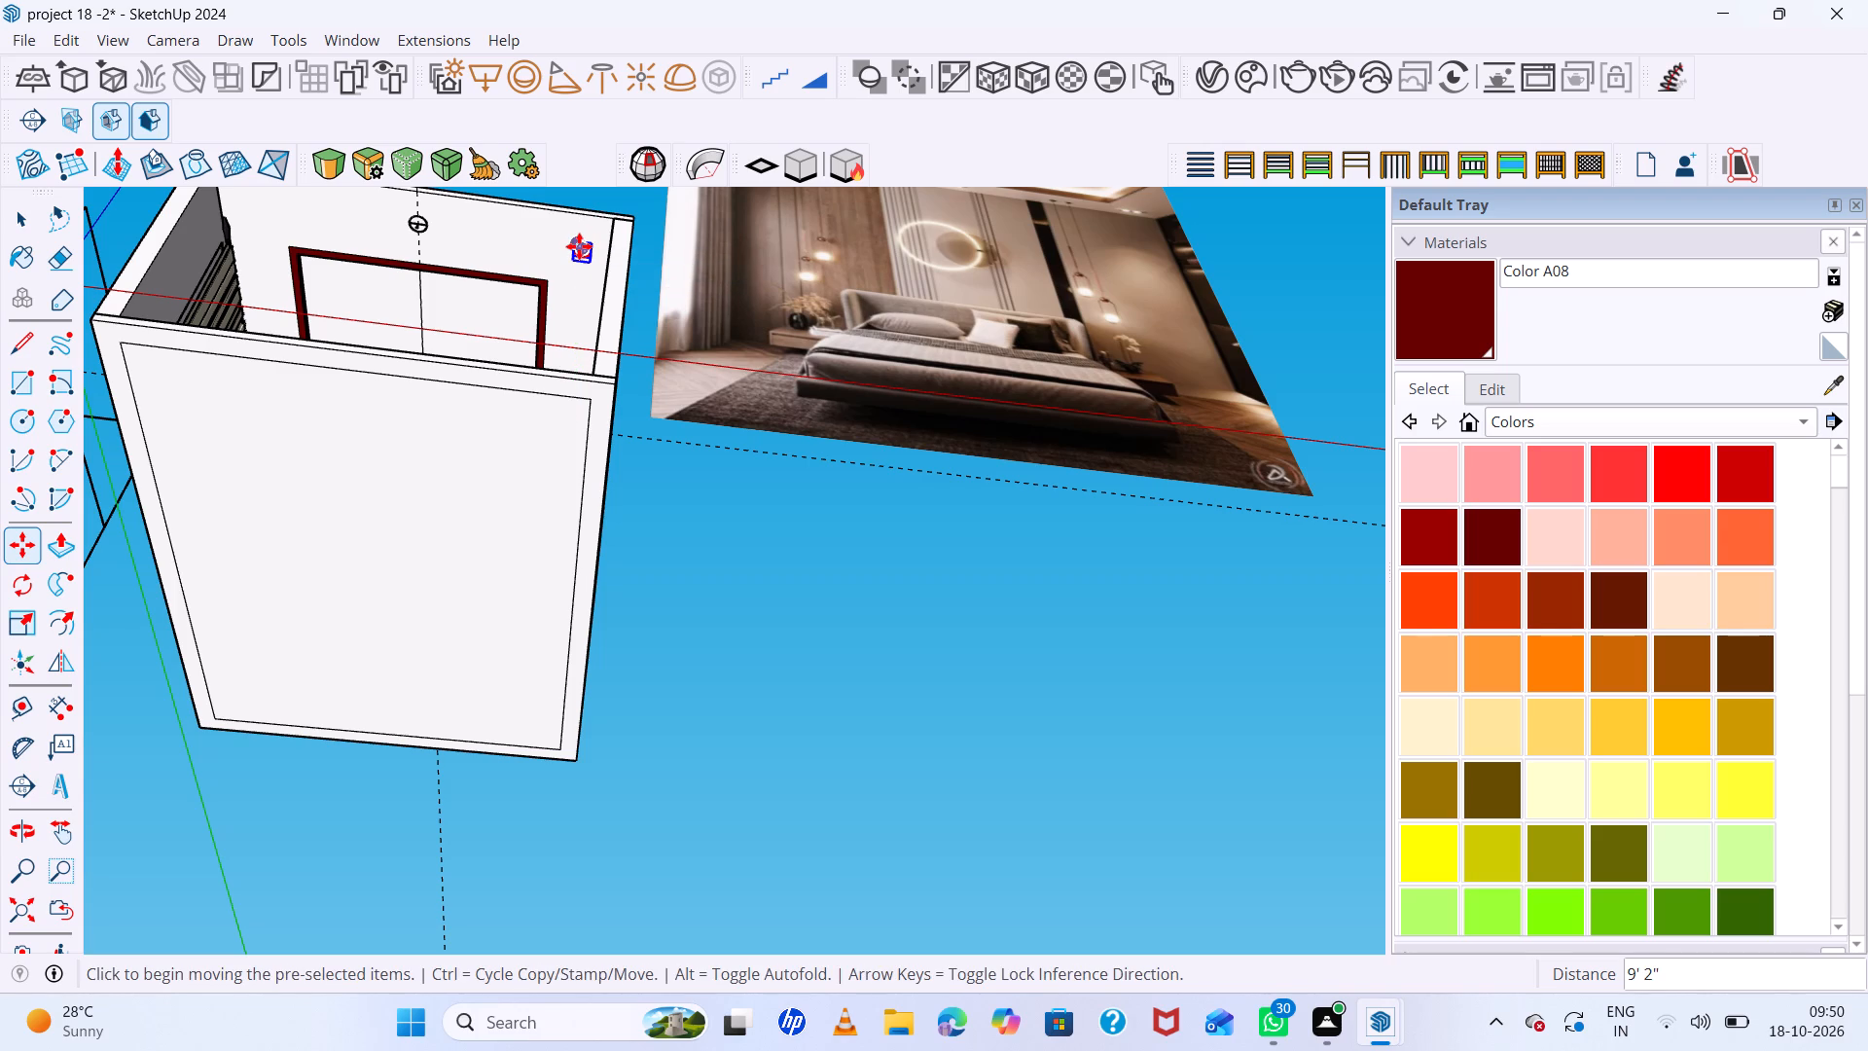
pyautogui.write('3/')
pyautogui.press('Return')
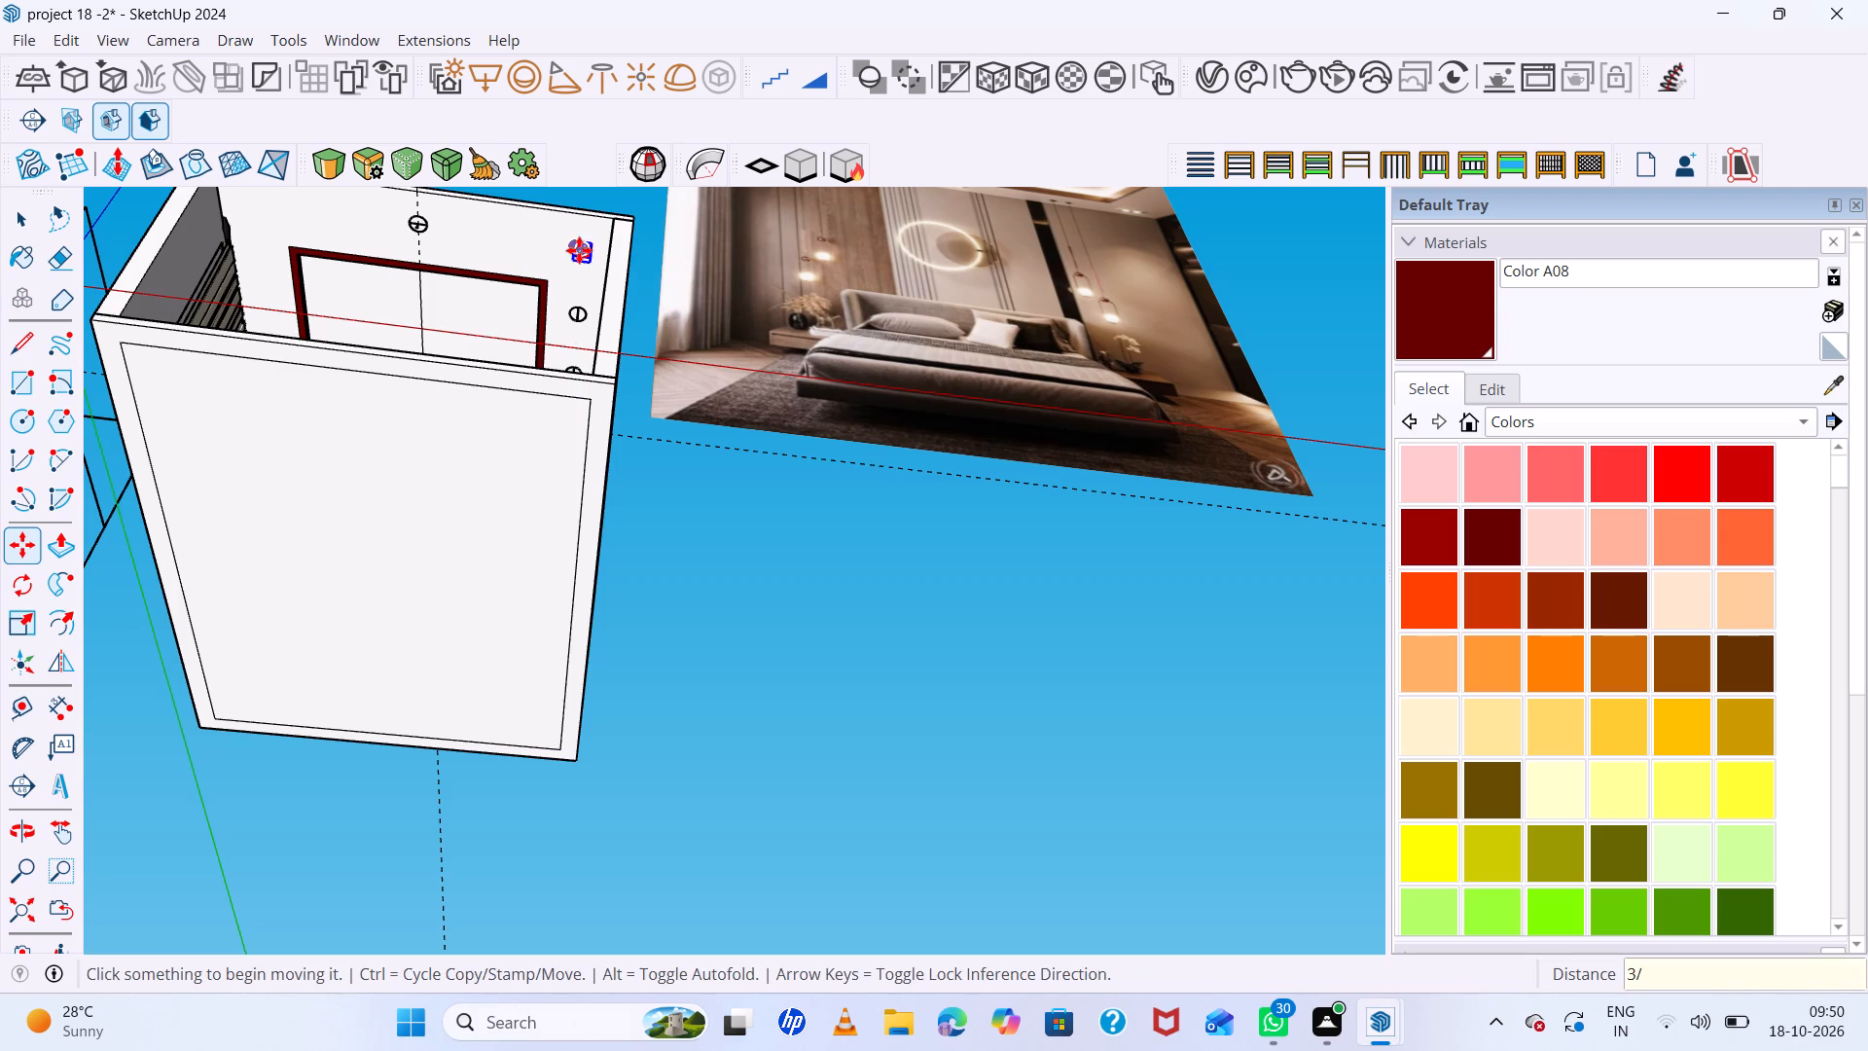
# Copy the same guide-line disc light about 8' 2" along the green axis toward the headboard wall, divided into three equal spacings.
pyautogui.scroll(-9, 607, 322)
pyautogui.moveTo(479, 374); pyautogui.dragTo(521, 559, button='middle')
pyautogui.scroll(12, 601, 365)
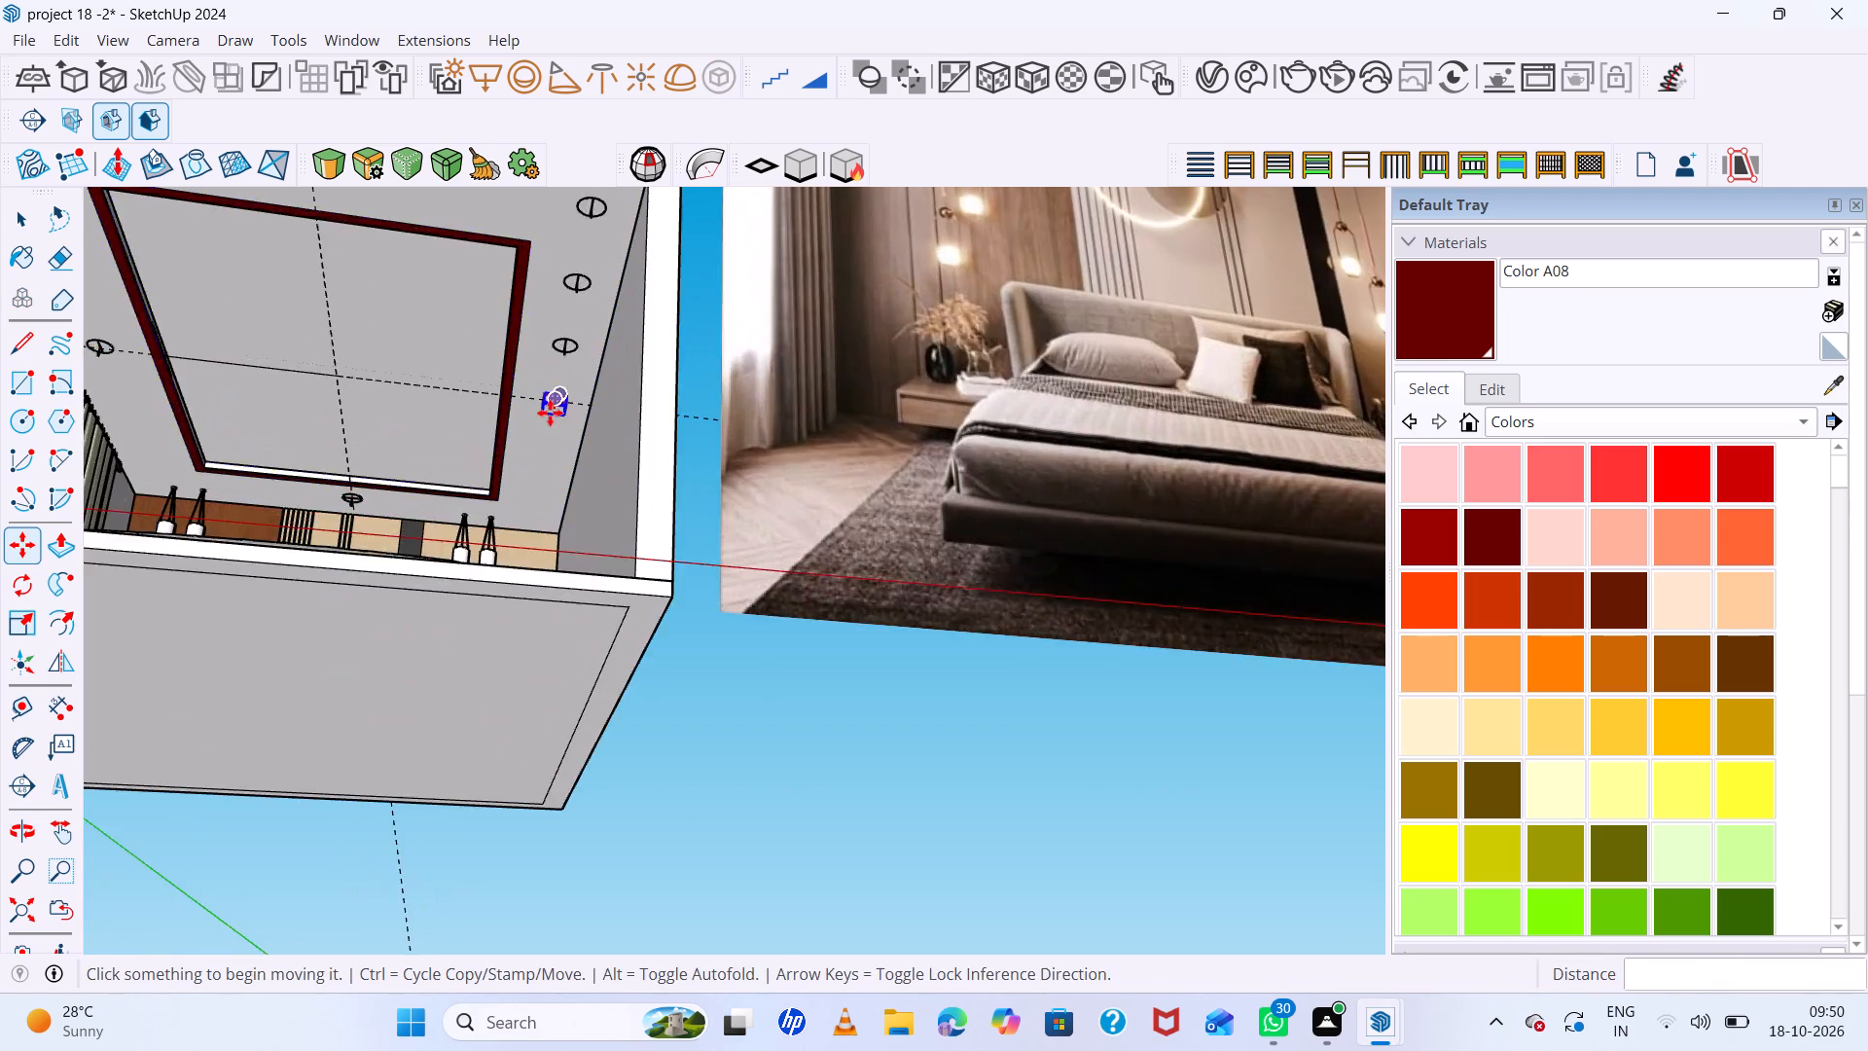
pyautogui.scroll(10, 550, 413)
pyautogui.moveTo(554, 446); pyautogui.dragTo(566, 384, button='middle')
pyautogui.middleClick(566, 383)
pyautogui.scroll(4, 569, 357)
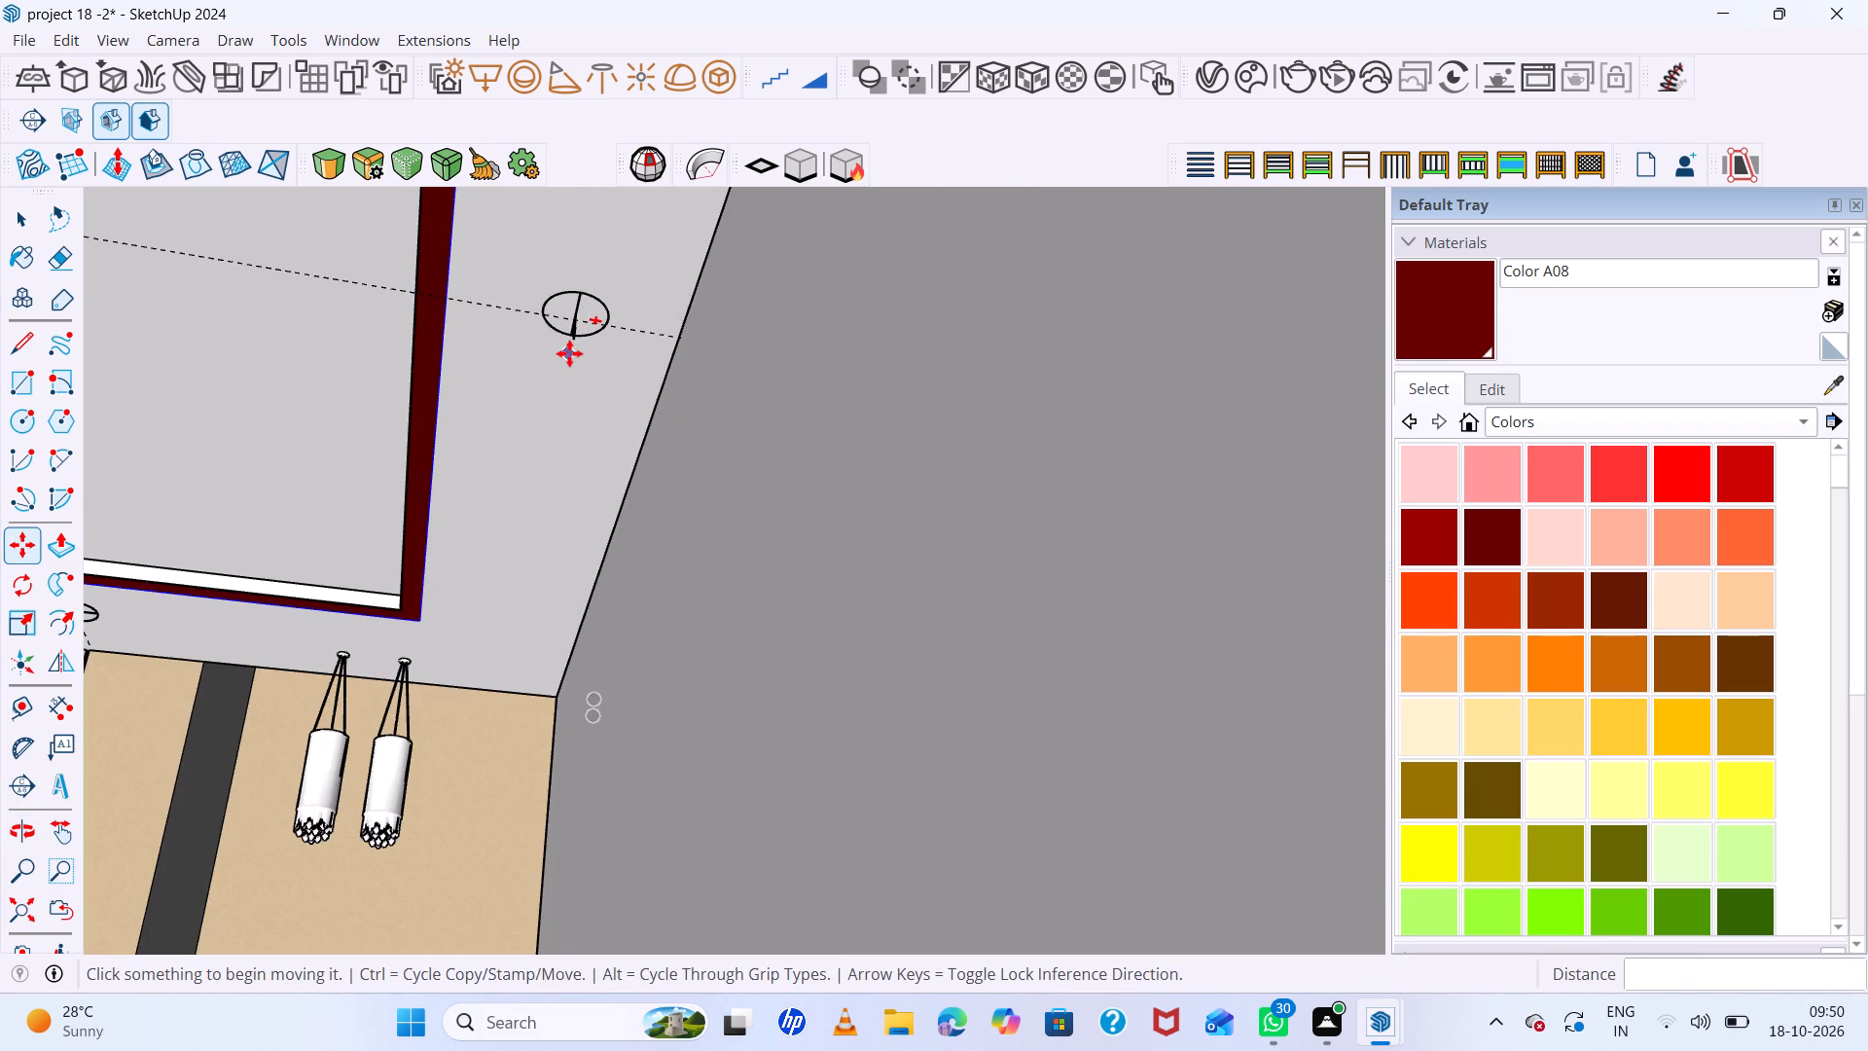
pyautogui.scroll(5, 573, 388)
pyautogui.moveTo(590, 386); pyautogui.dragTo(614, 306, button='middle')
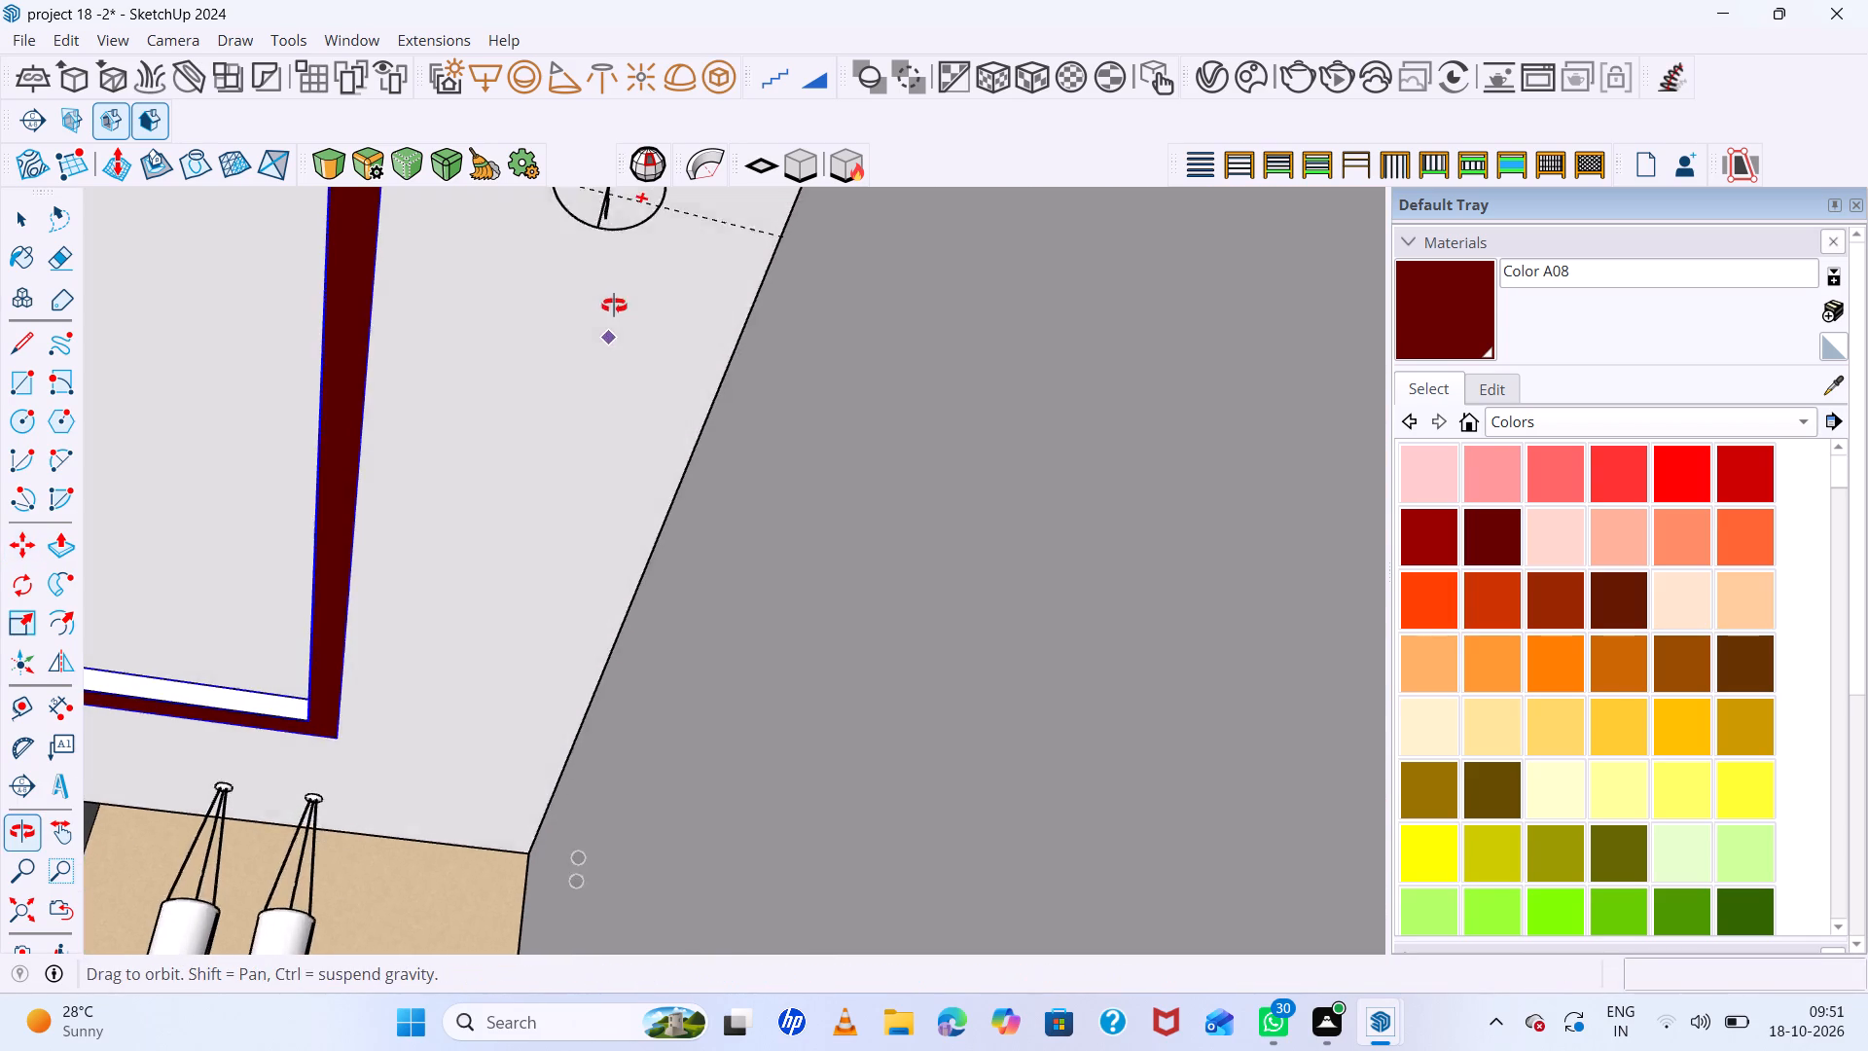
pyautogui.moveTo(614, 306); pyautogui.dragTo(618, 284, button='middle')
pyautogui.scroll(-5, 572, 377)
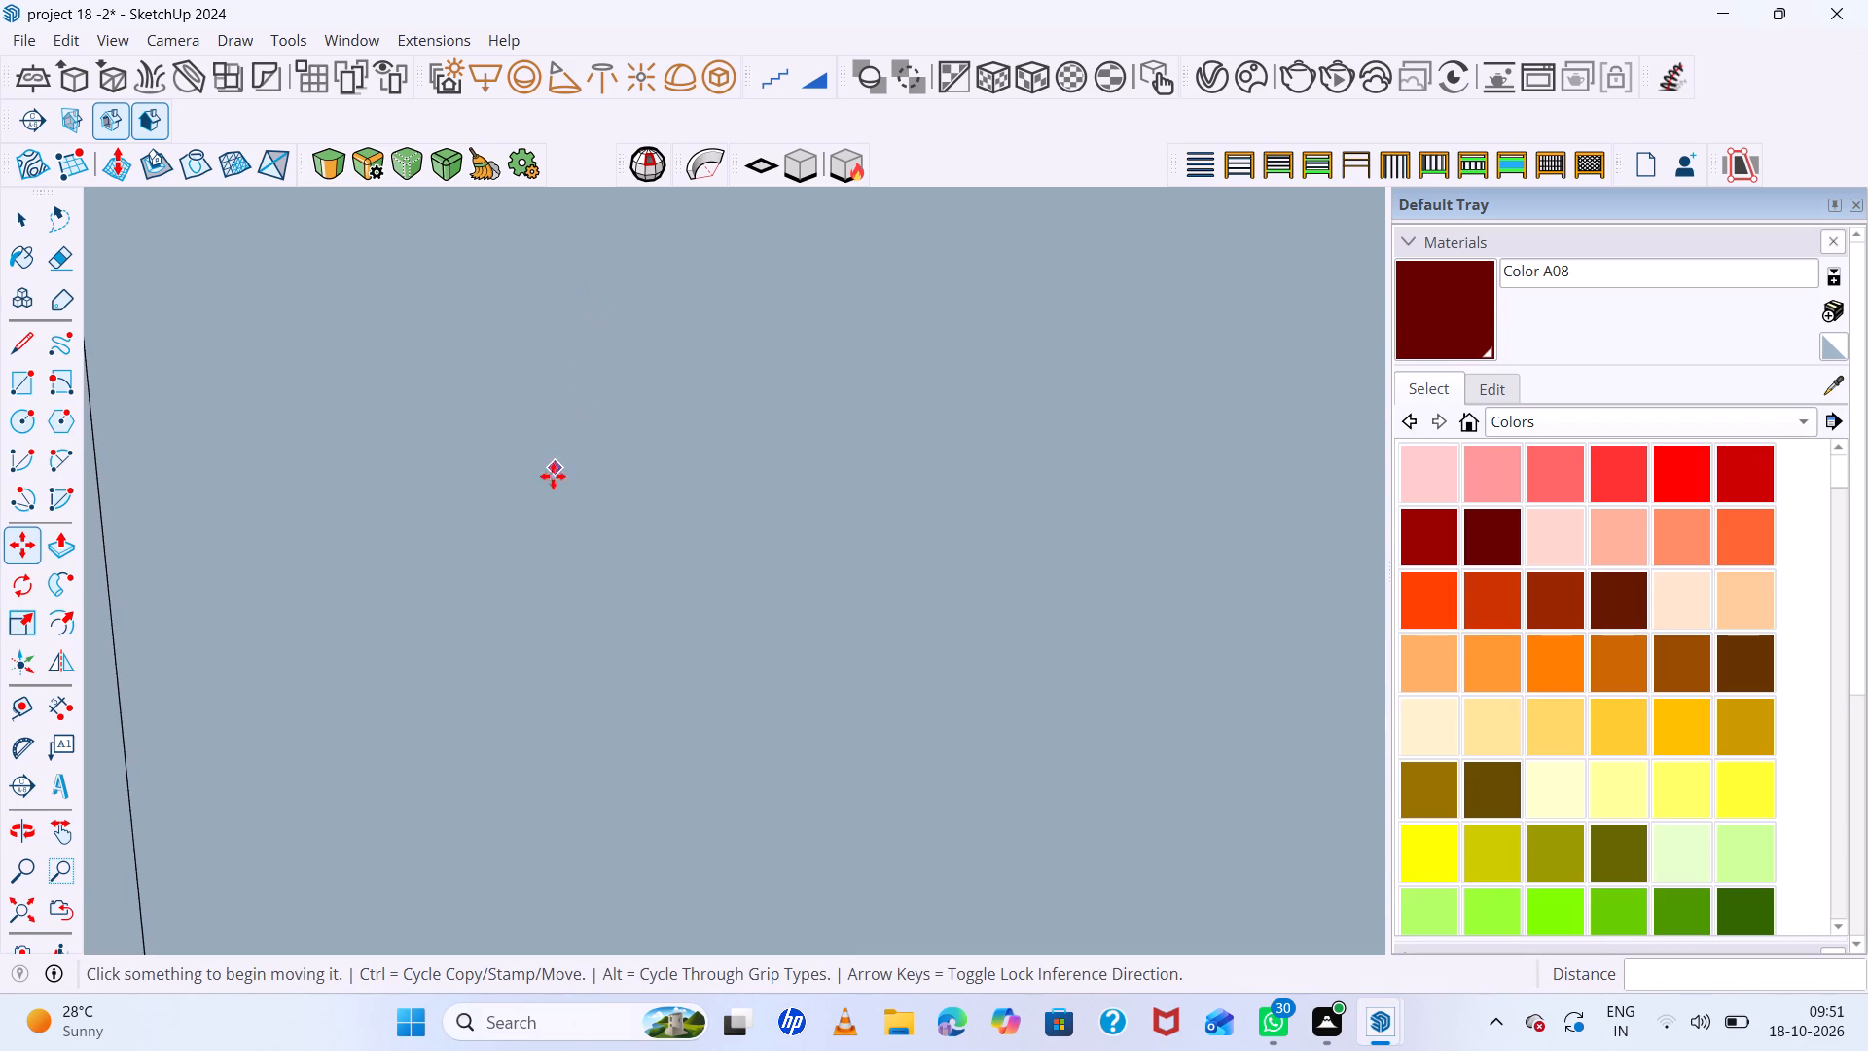
pyautogui.click(23, 913)
pyautogui.scroll(16, 462, 623)
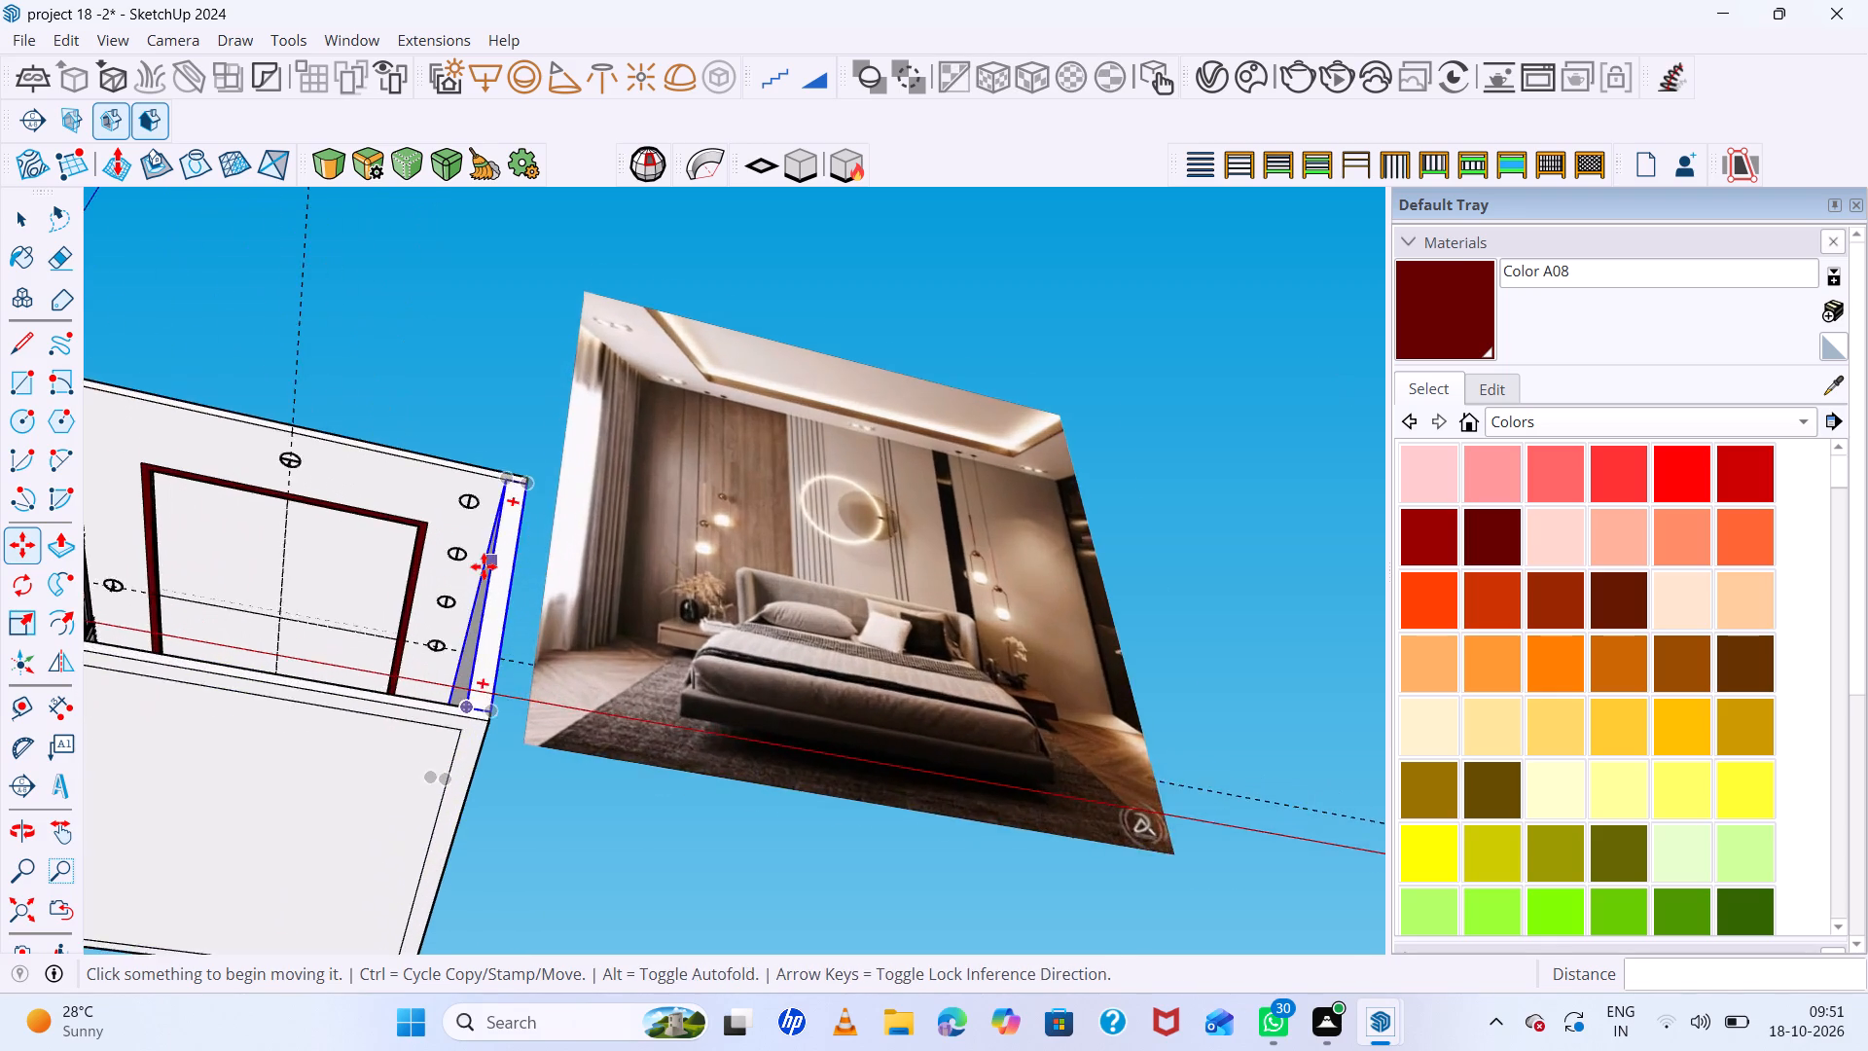
pyautogui.scroll(2, 484, 566)
pyautogui.scroll(2, 327, 612)
pyautogui.scroll(-13, 624, 535)
pyautogui.scroll(1, 570, 533)
pyautogui.moveTo(567, 537); pyautogui.dragTo(570, 714, button='middle')
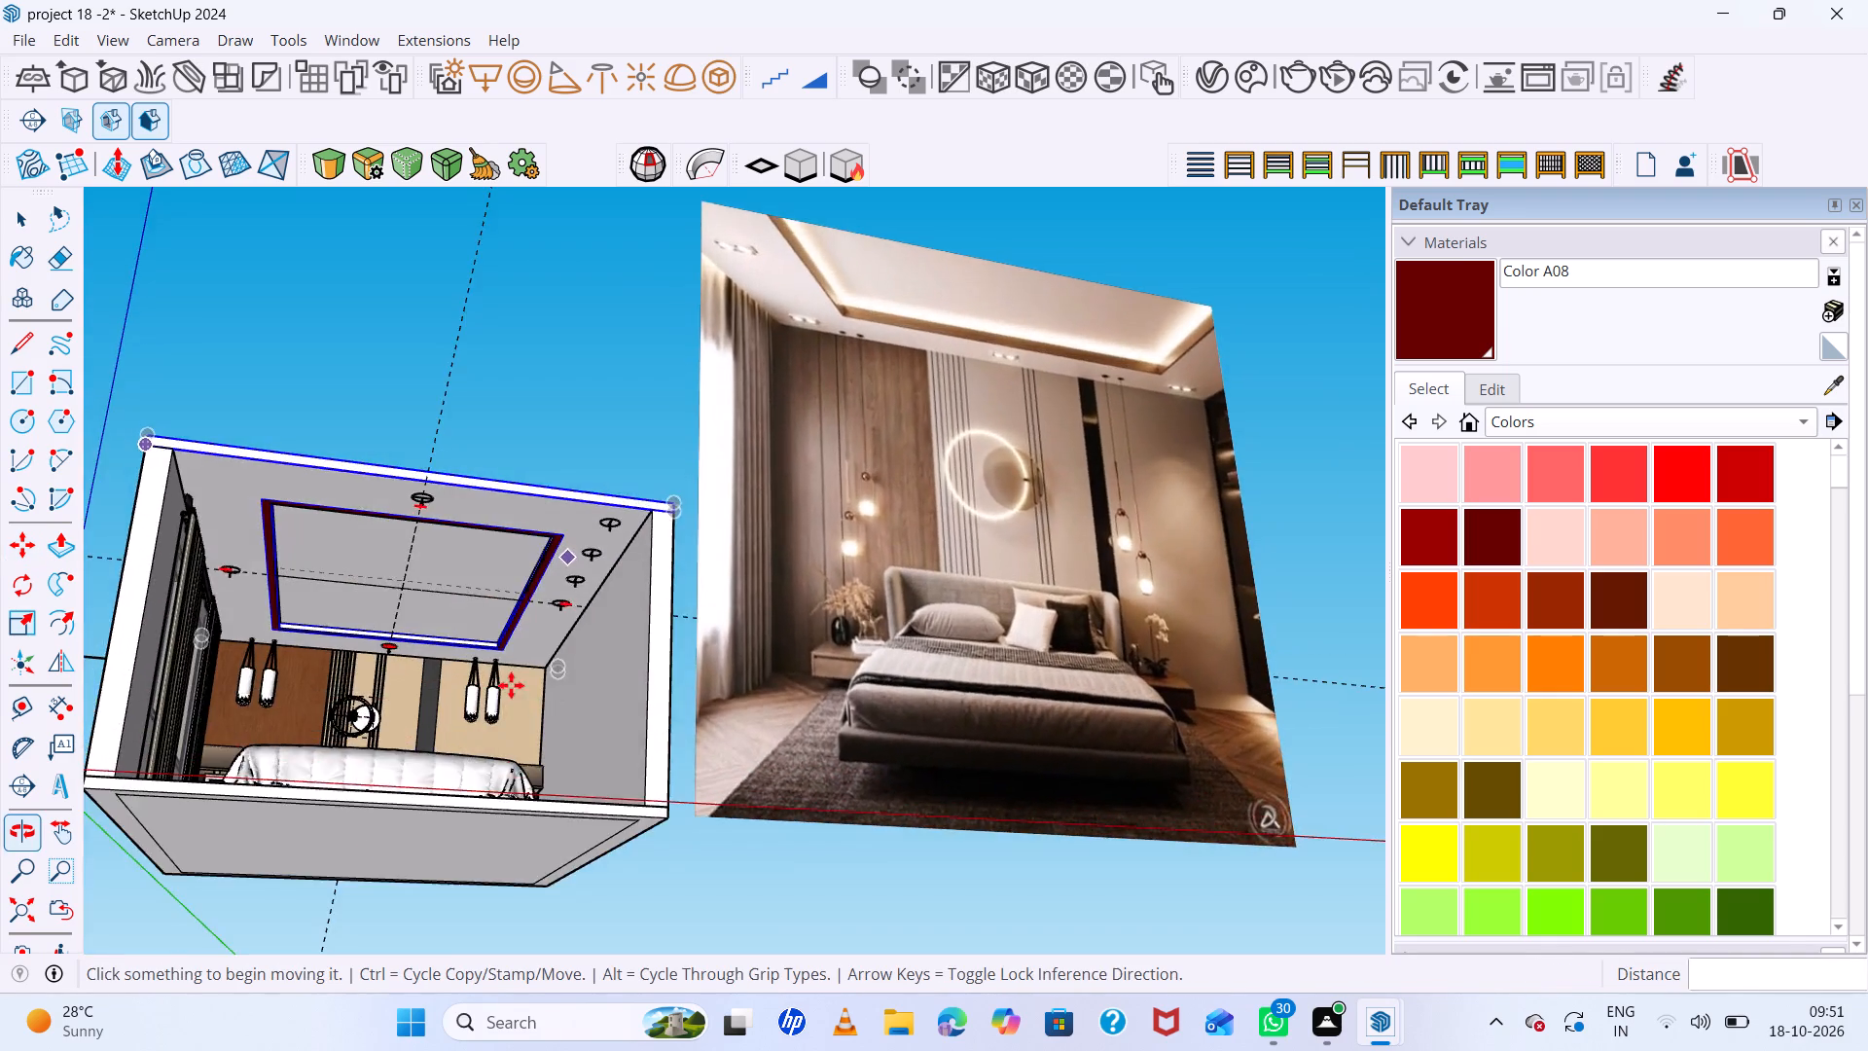
pyautogui.scroll(19, 510, 684)
pyautogui.moveTo(594, 651); pyautogui.dragTo(616, 583, button='middle')
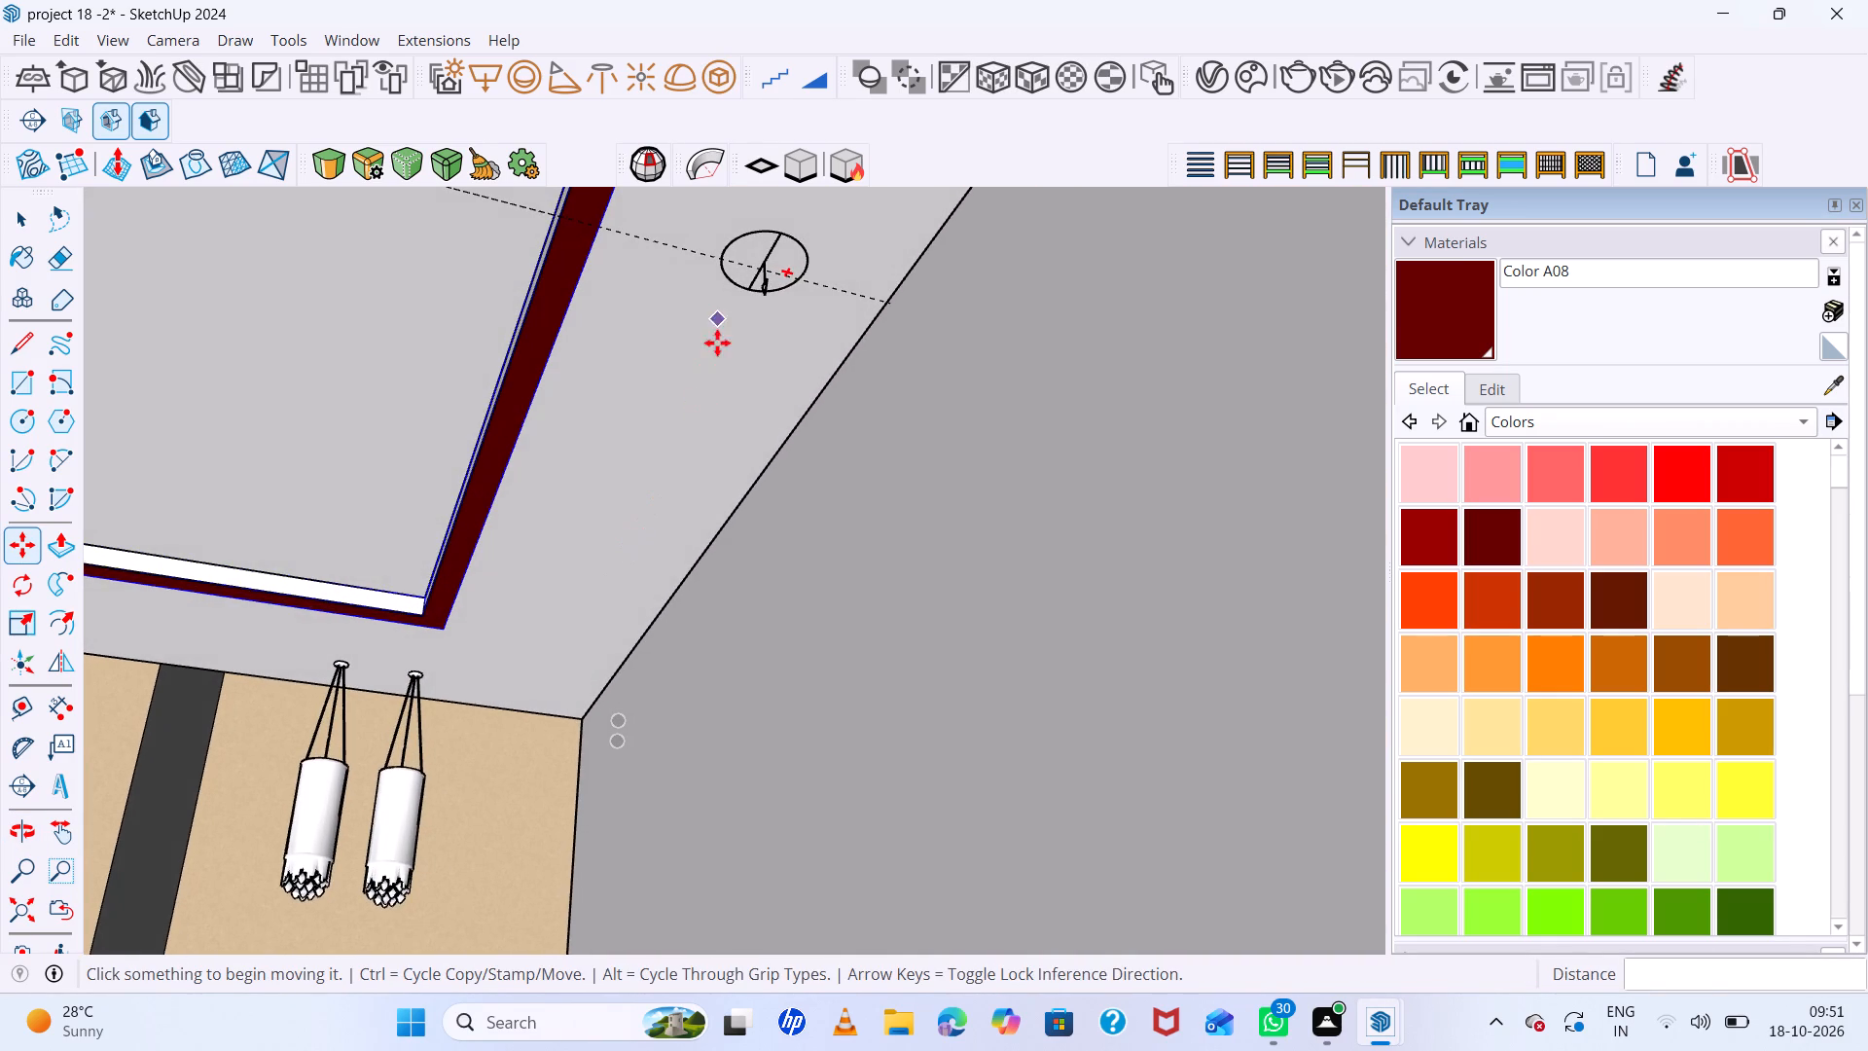
pyautogui.scroll(6, 741, 297)
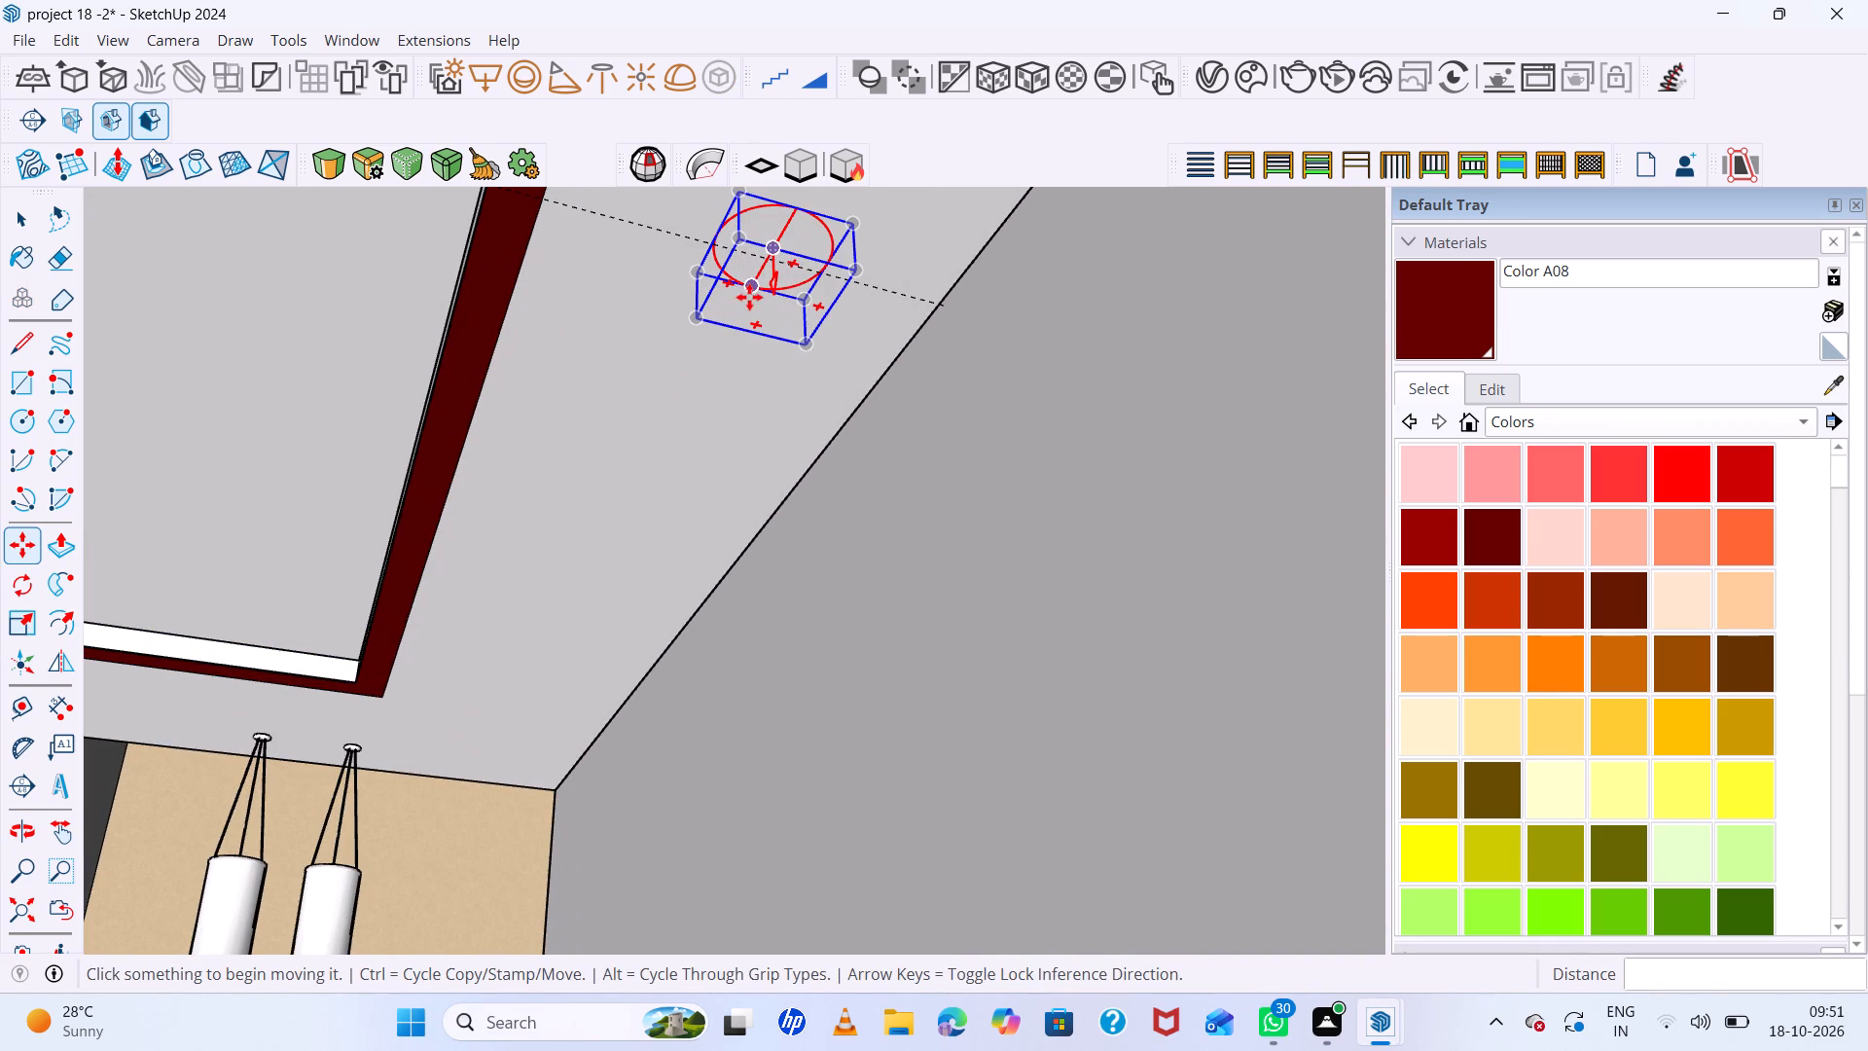
pyautogui.doubleClick(749, 297)
pyautogui.press('Left')
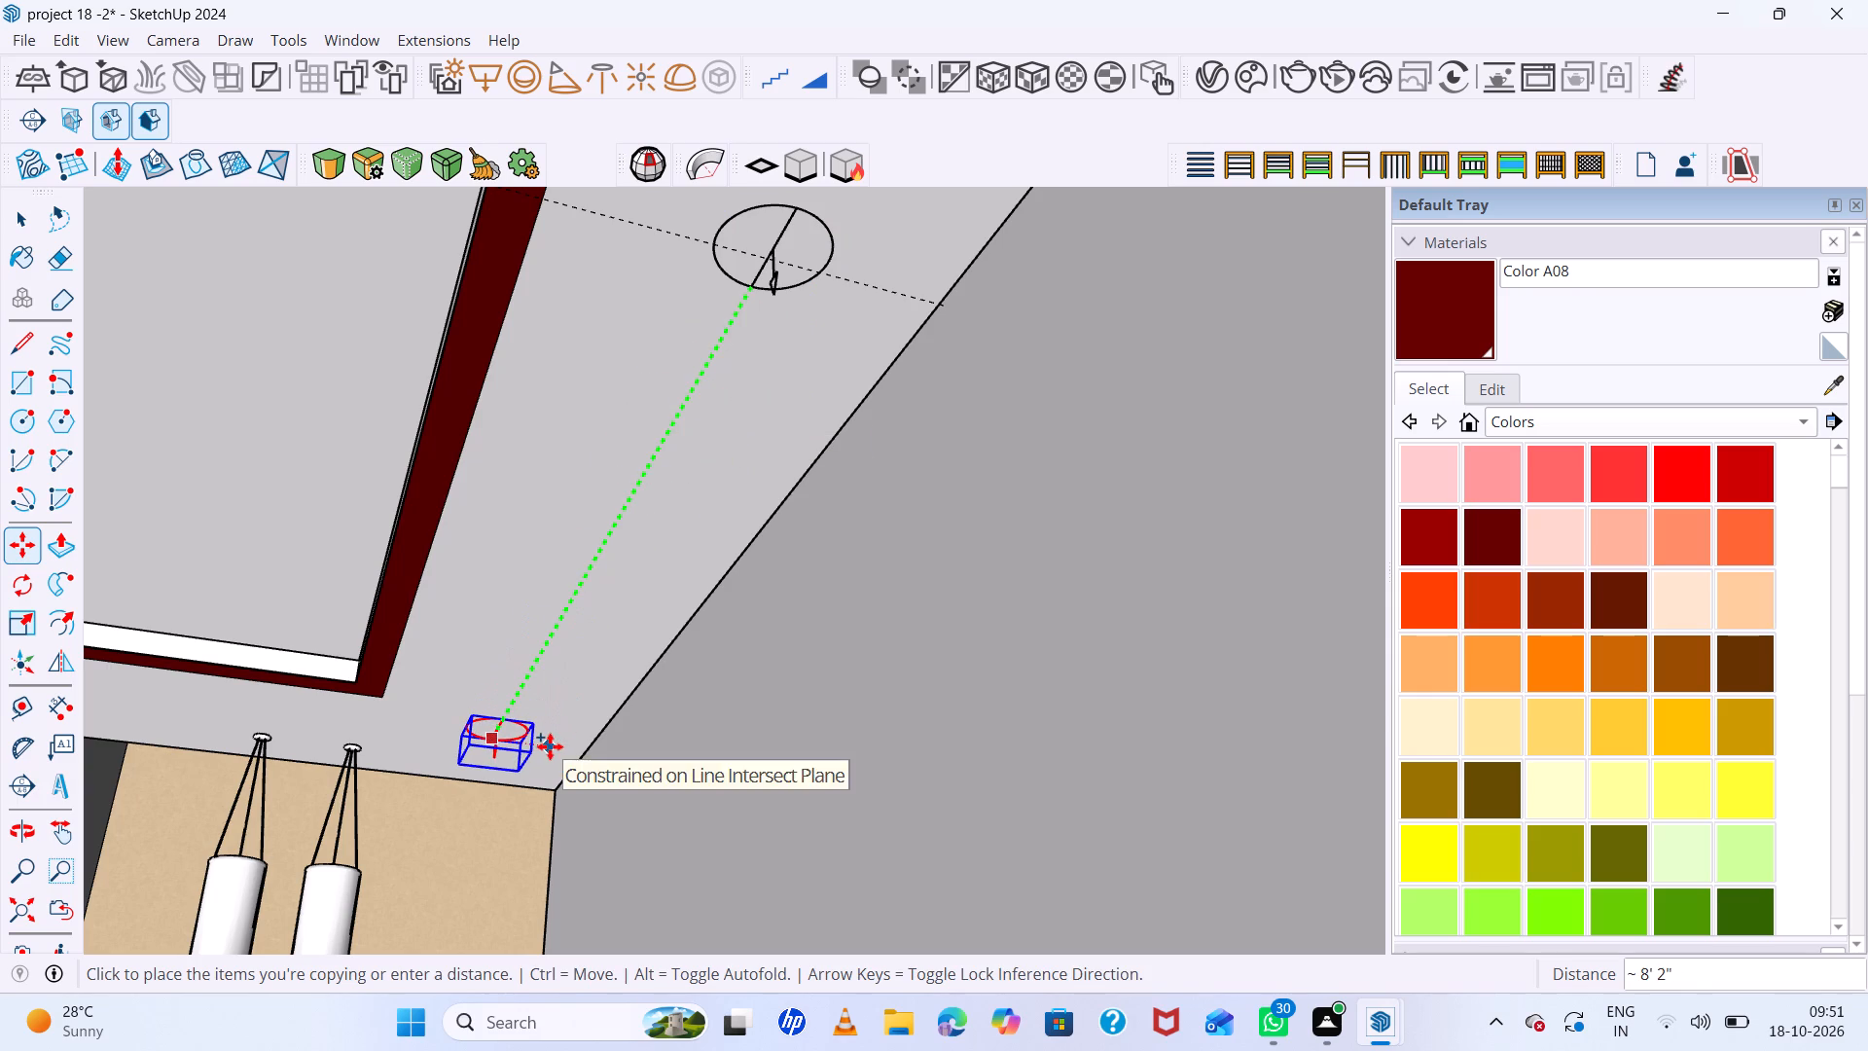
pyautogui.scroll(-7, 548, 746)
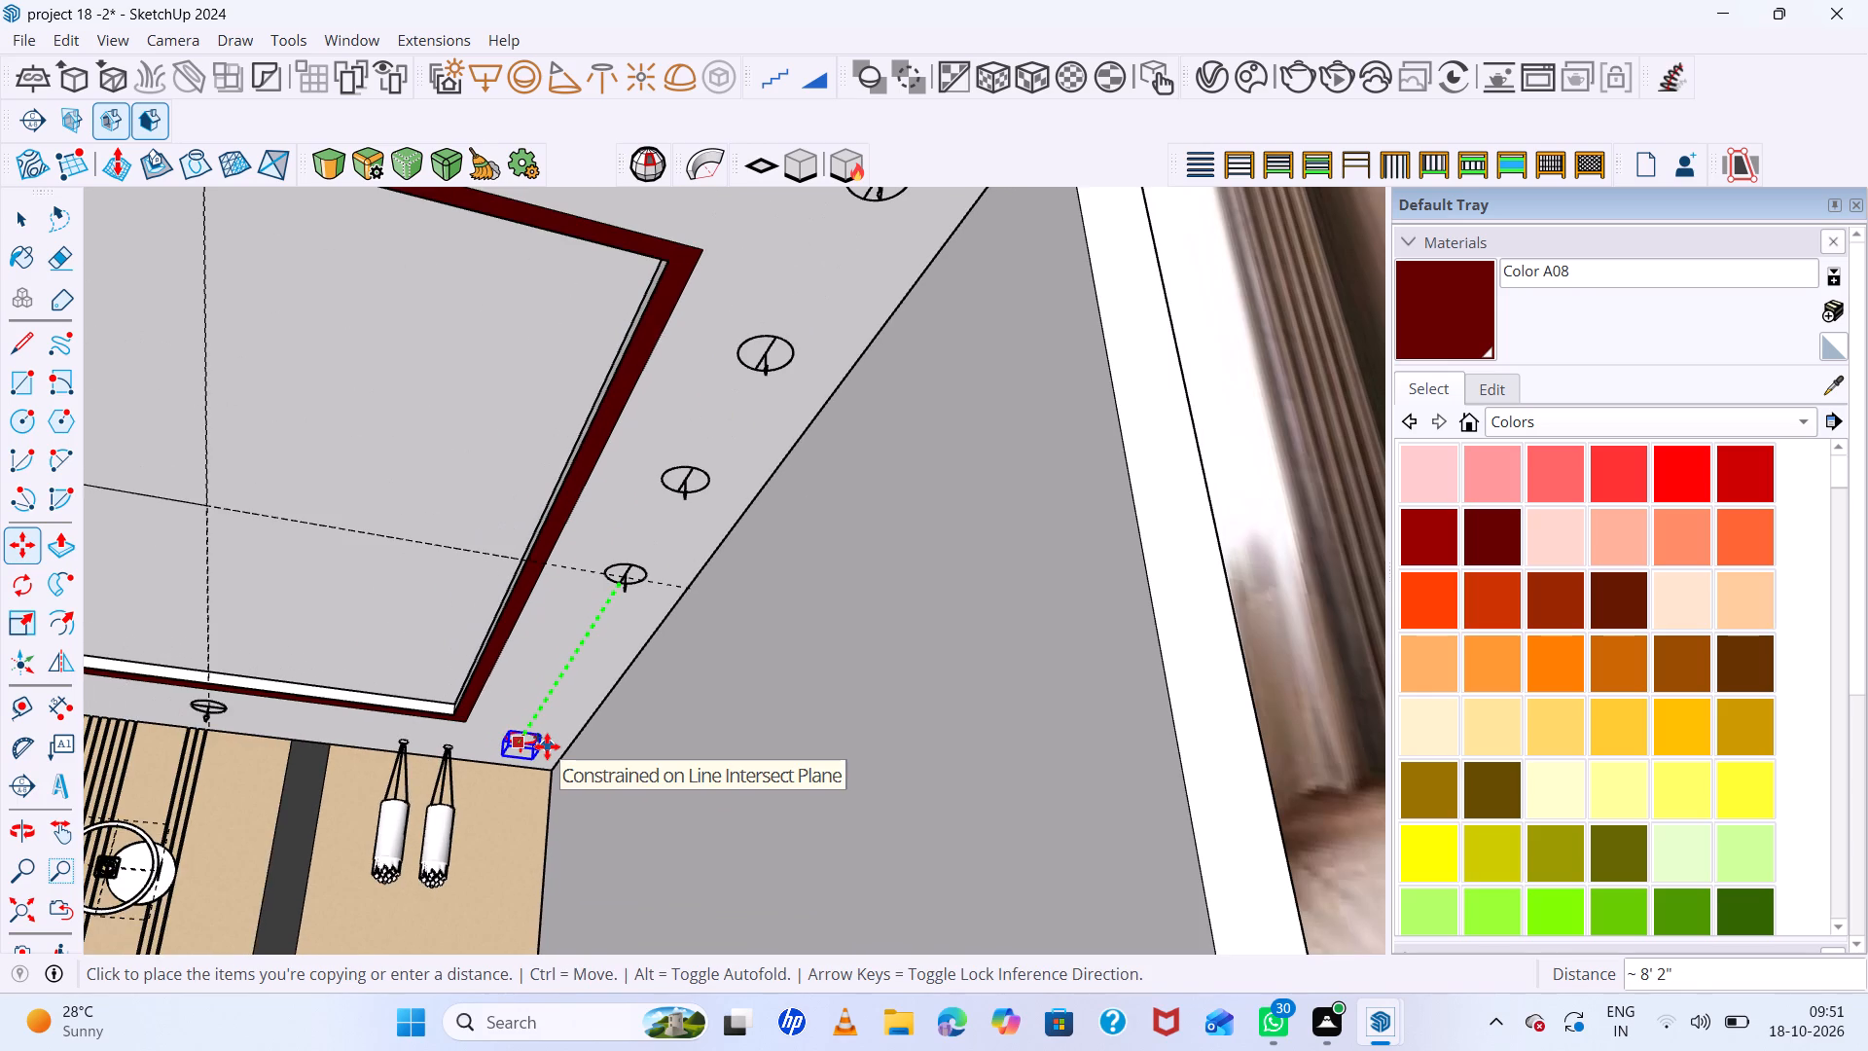
pyautogui.click(547, 746)
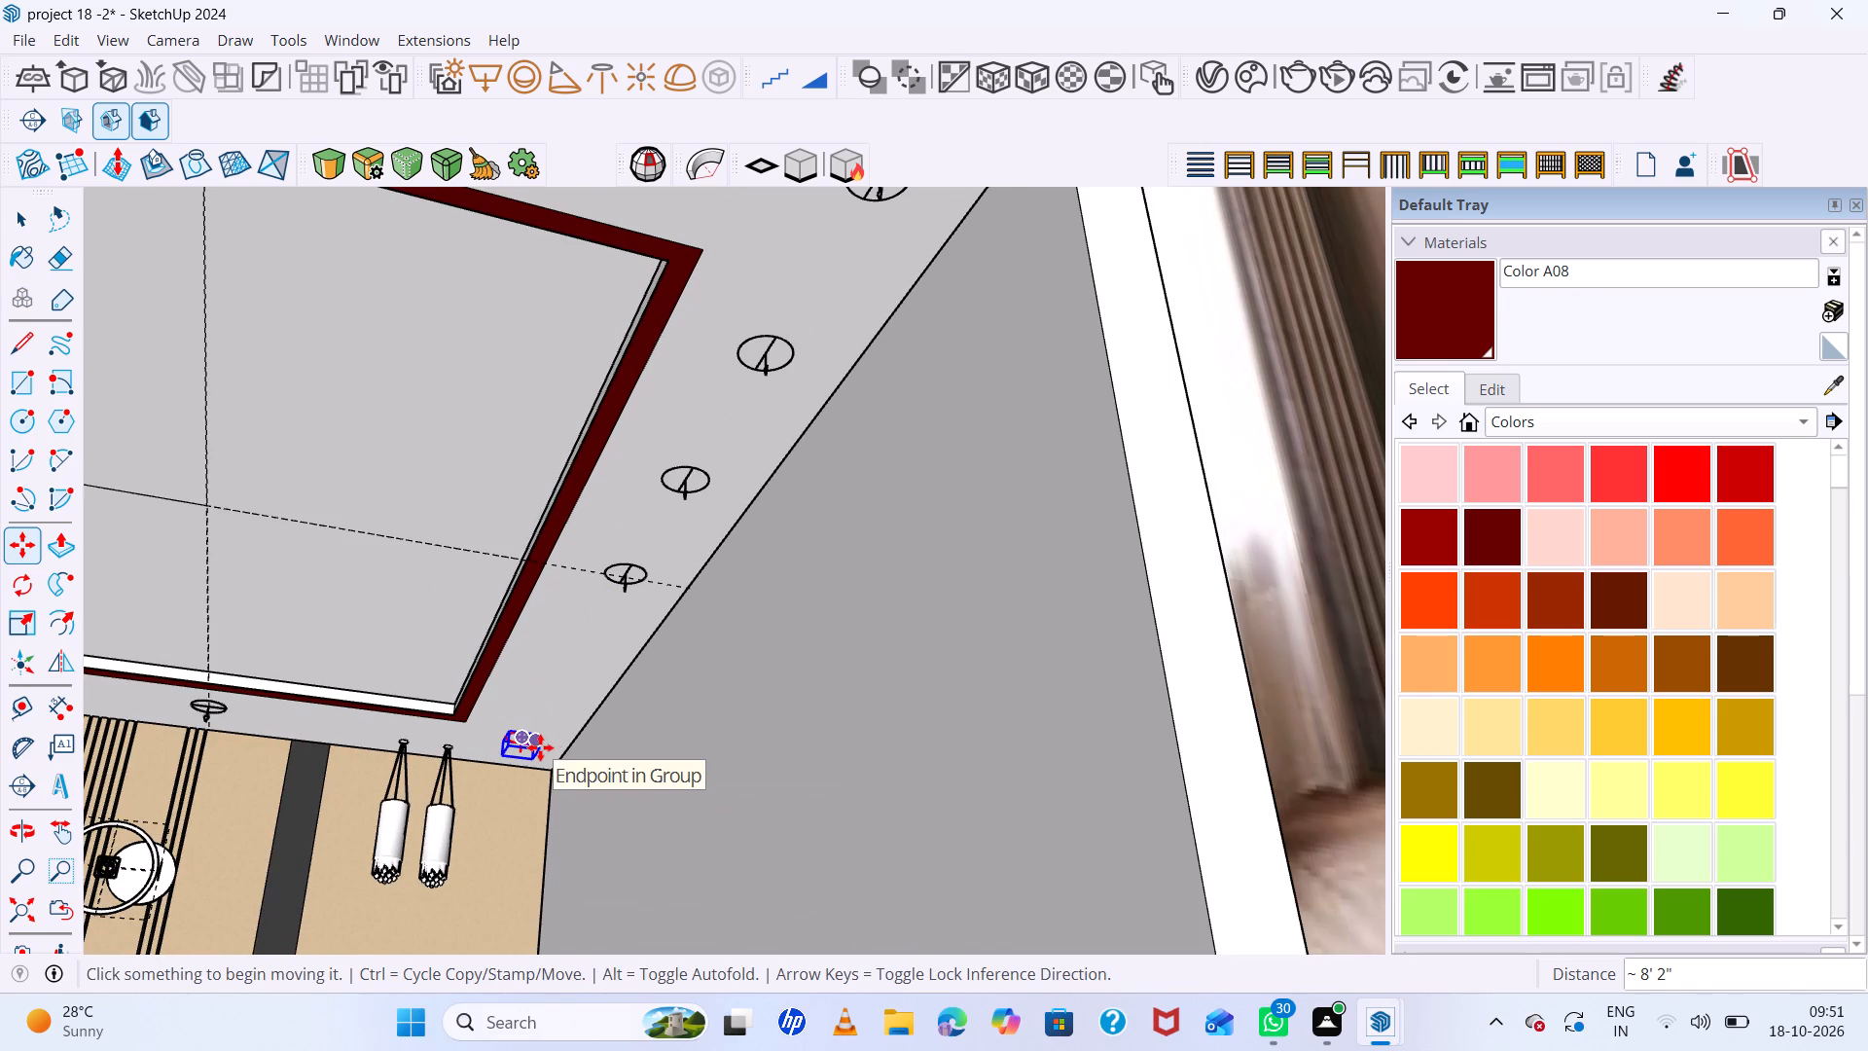
pyautogui.press('2')
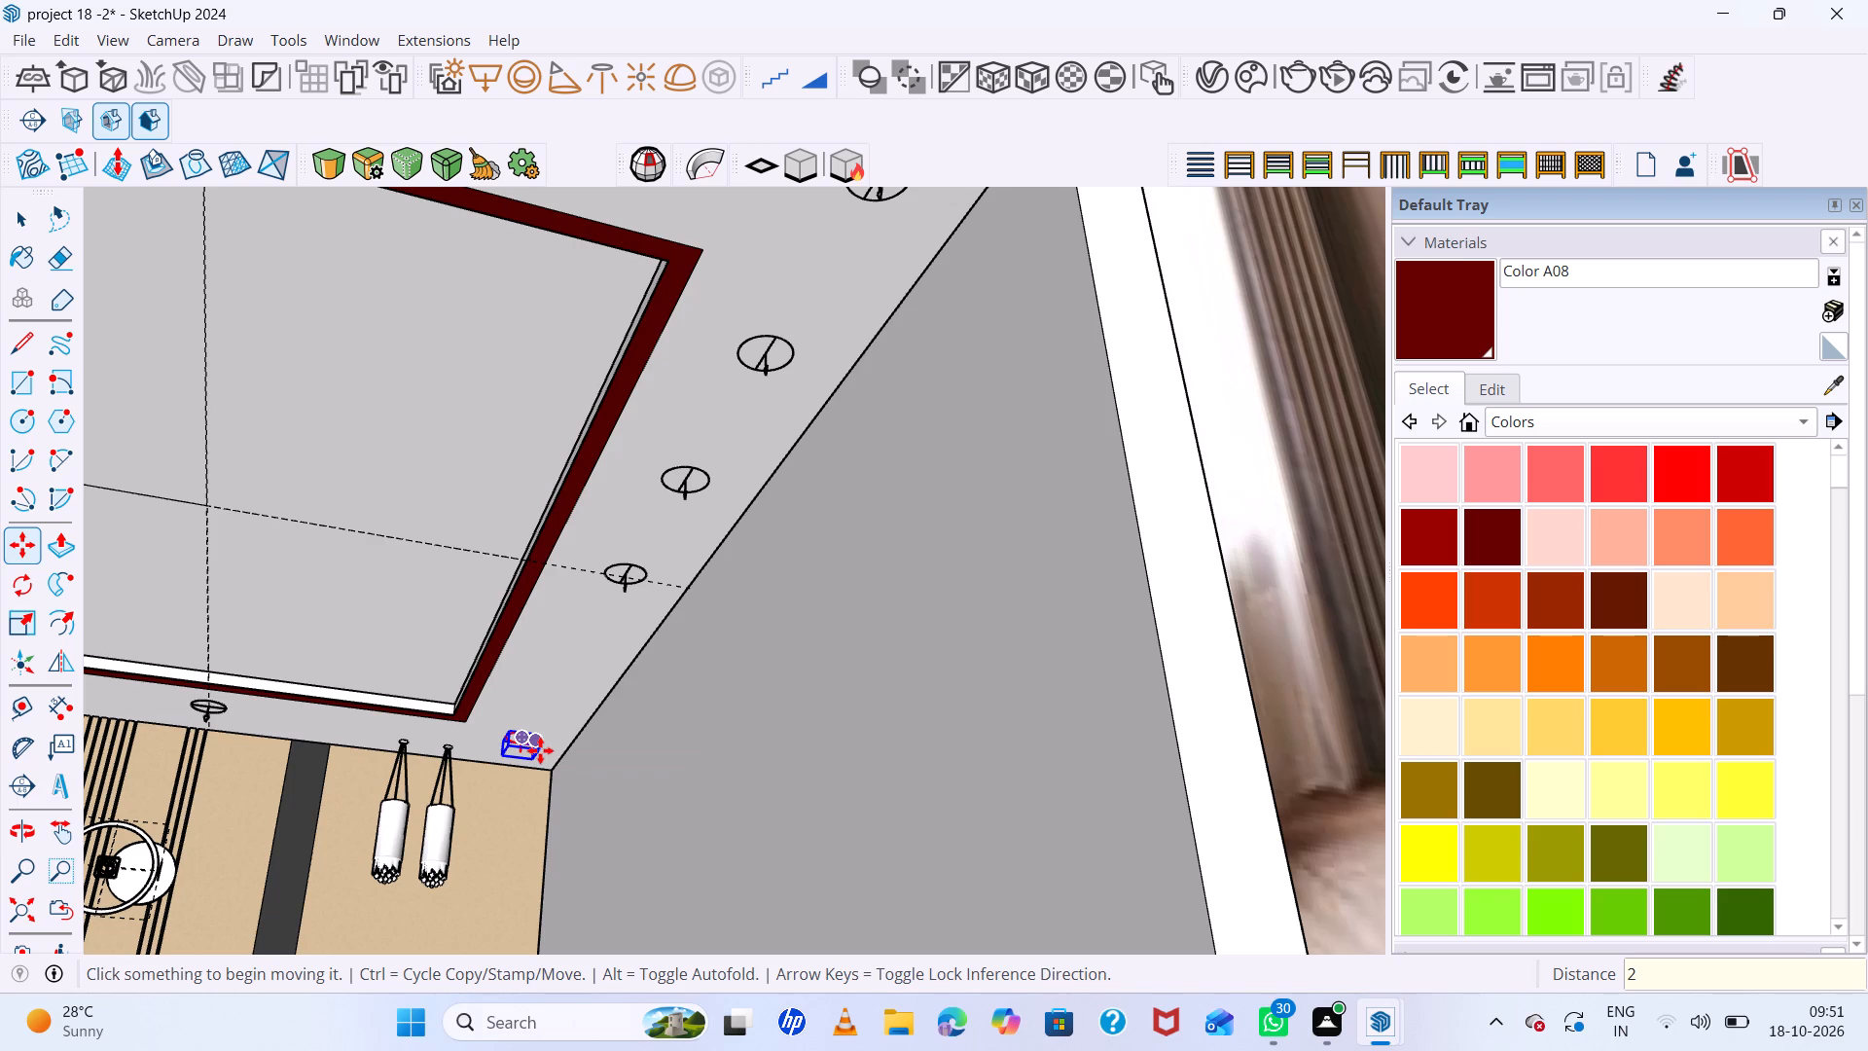
pyautogui.press('BackSpace')
pyautogui.write('3/')
pyautogui.press('Return')
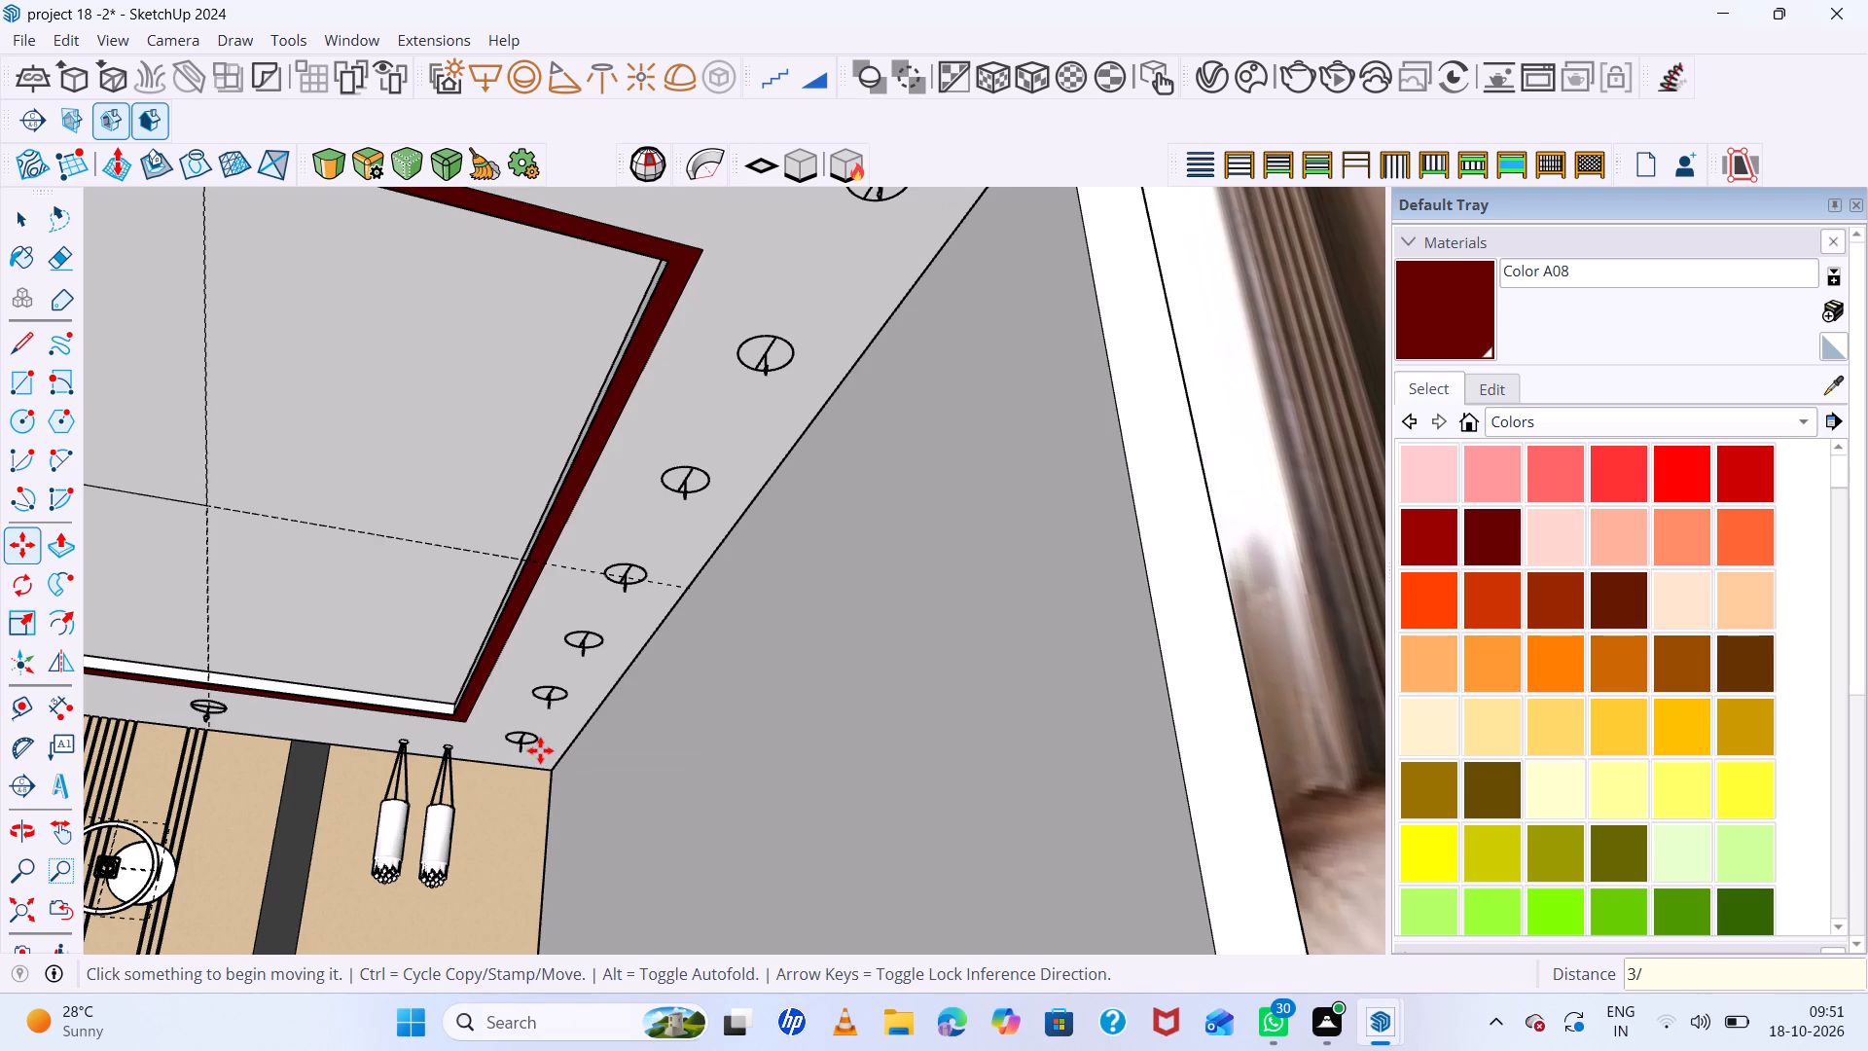
# Copy the foot-end corner disc light about 4' 6" along the red axis toward the lengthwise ceiling guide, divided into two equal spacings.
pyautogui.scroll(-13, 594, 575)
pyautogui.moveTo(681, 574); pyautogui.dragTo(629, 587, button='middle')
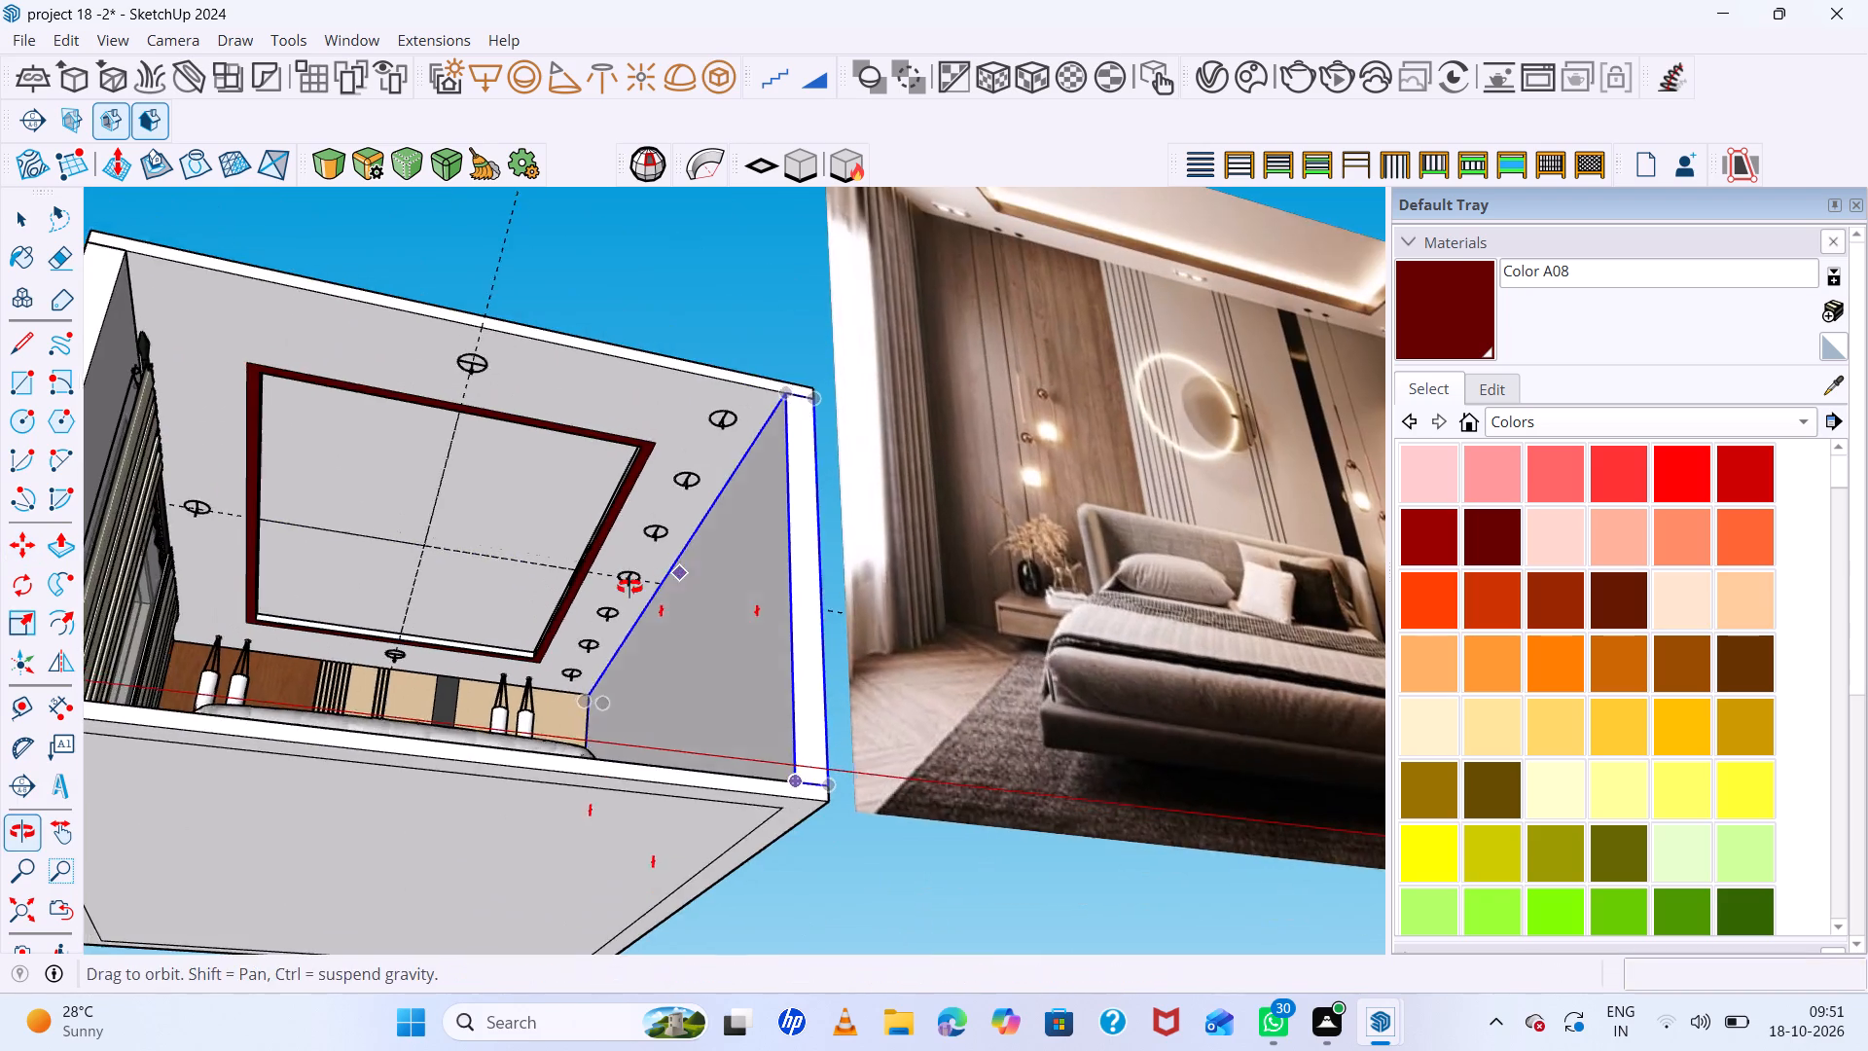
pyautogui.moveTo(629, 587); pyautogui.dragTo(626, 591, button='middle')
pyautogui.scroll(12, 672, 449)
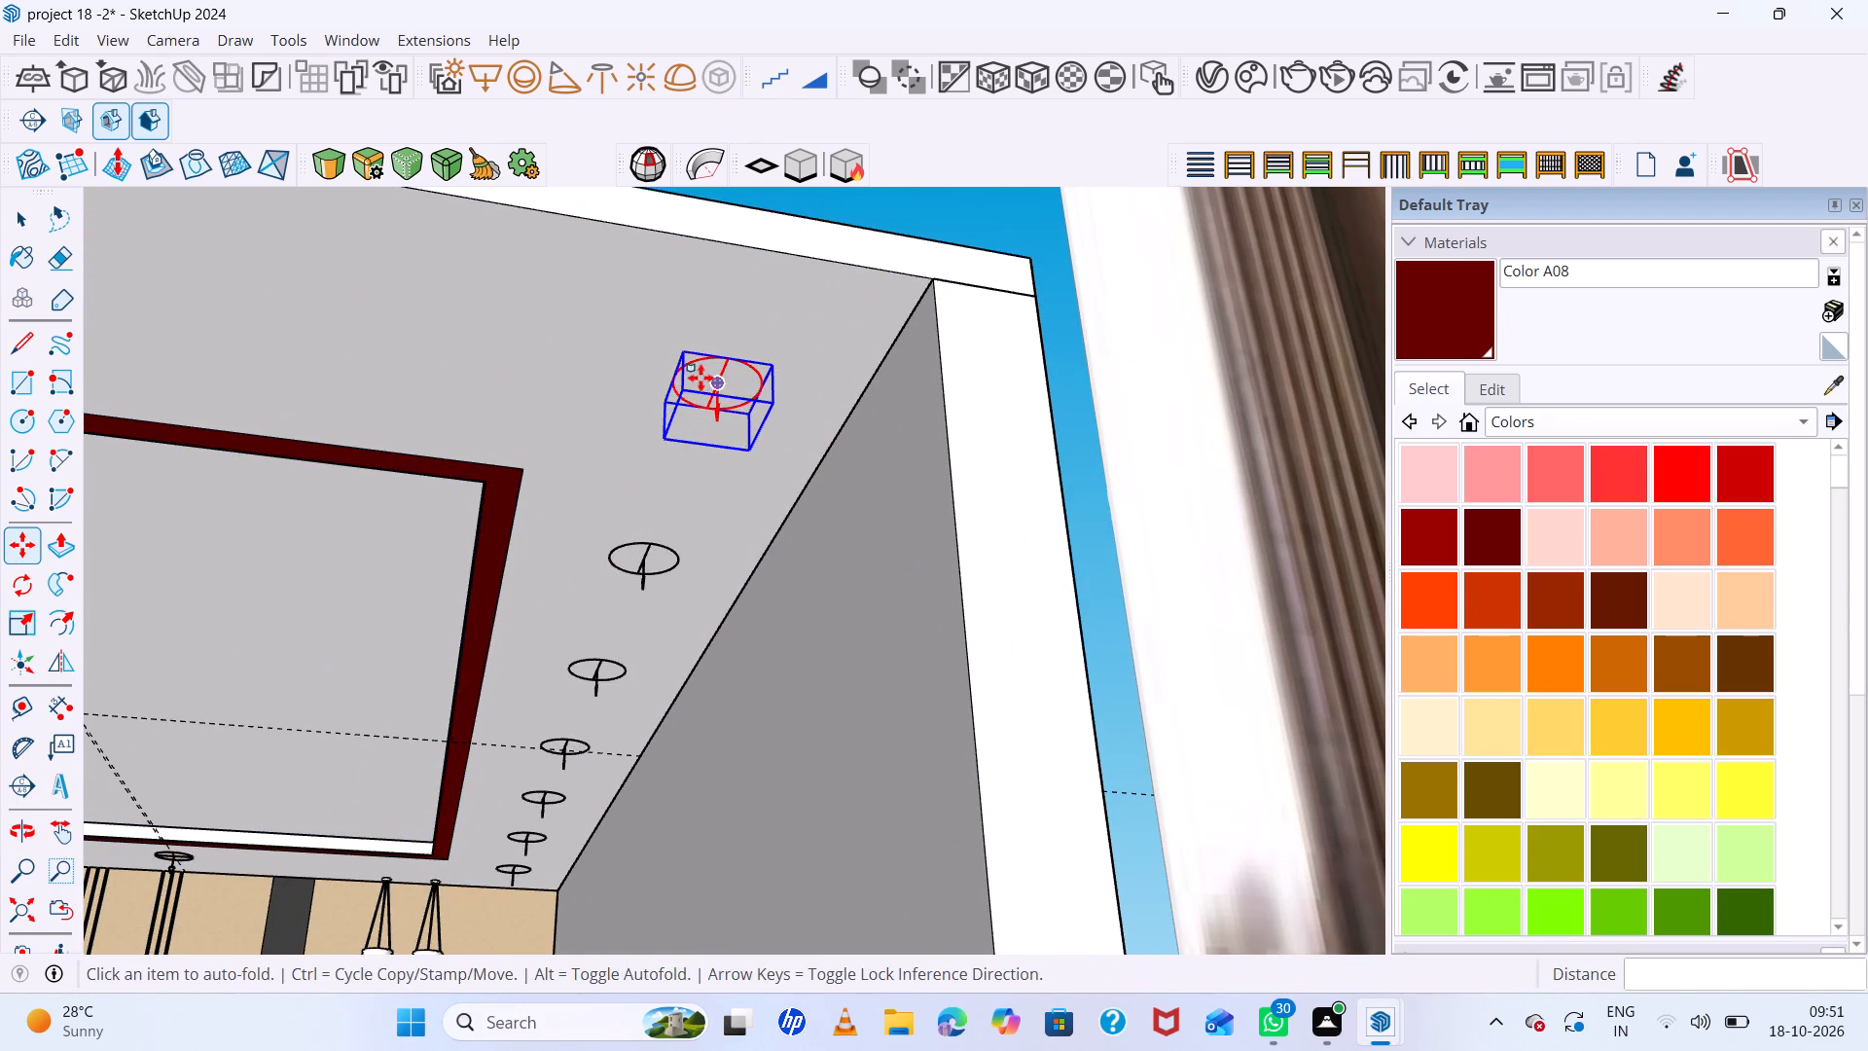
pyautogui.press('m')
pyautogui.click(675, 389)
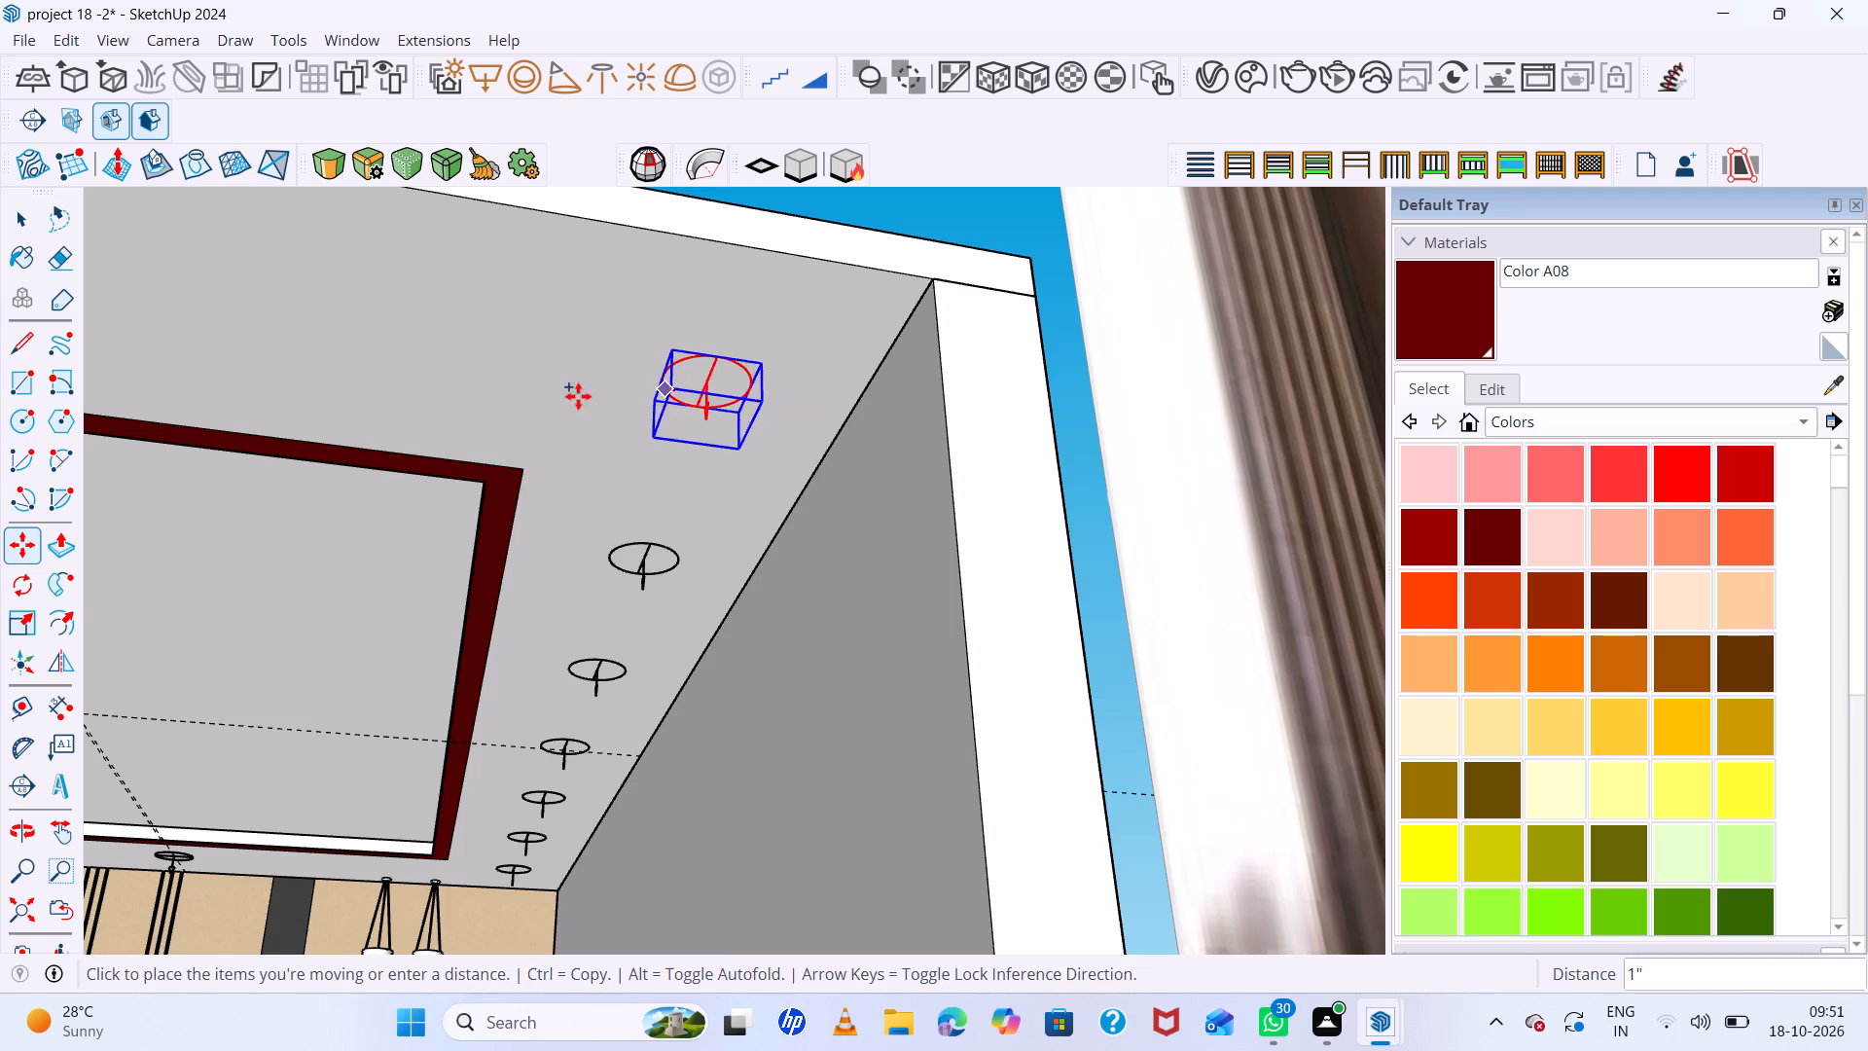
pyautogui.scroll(-11, 548, 398)
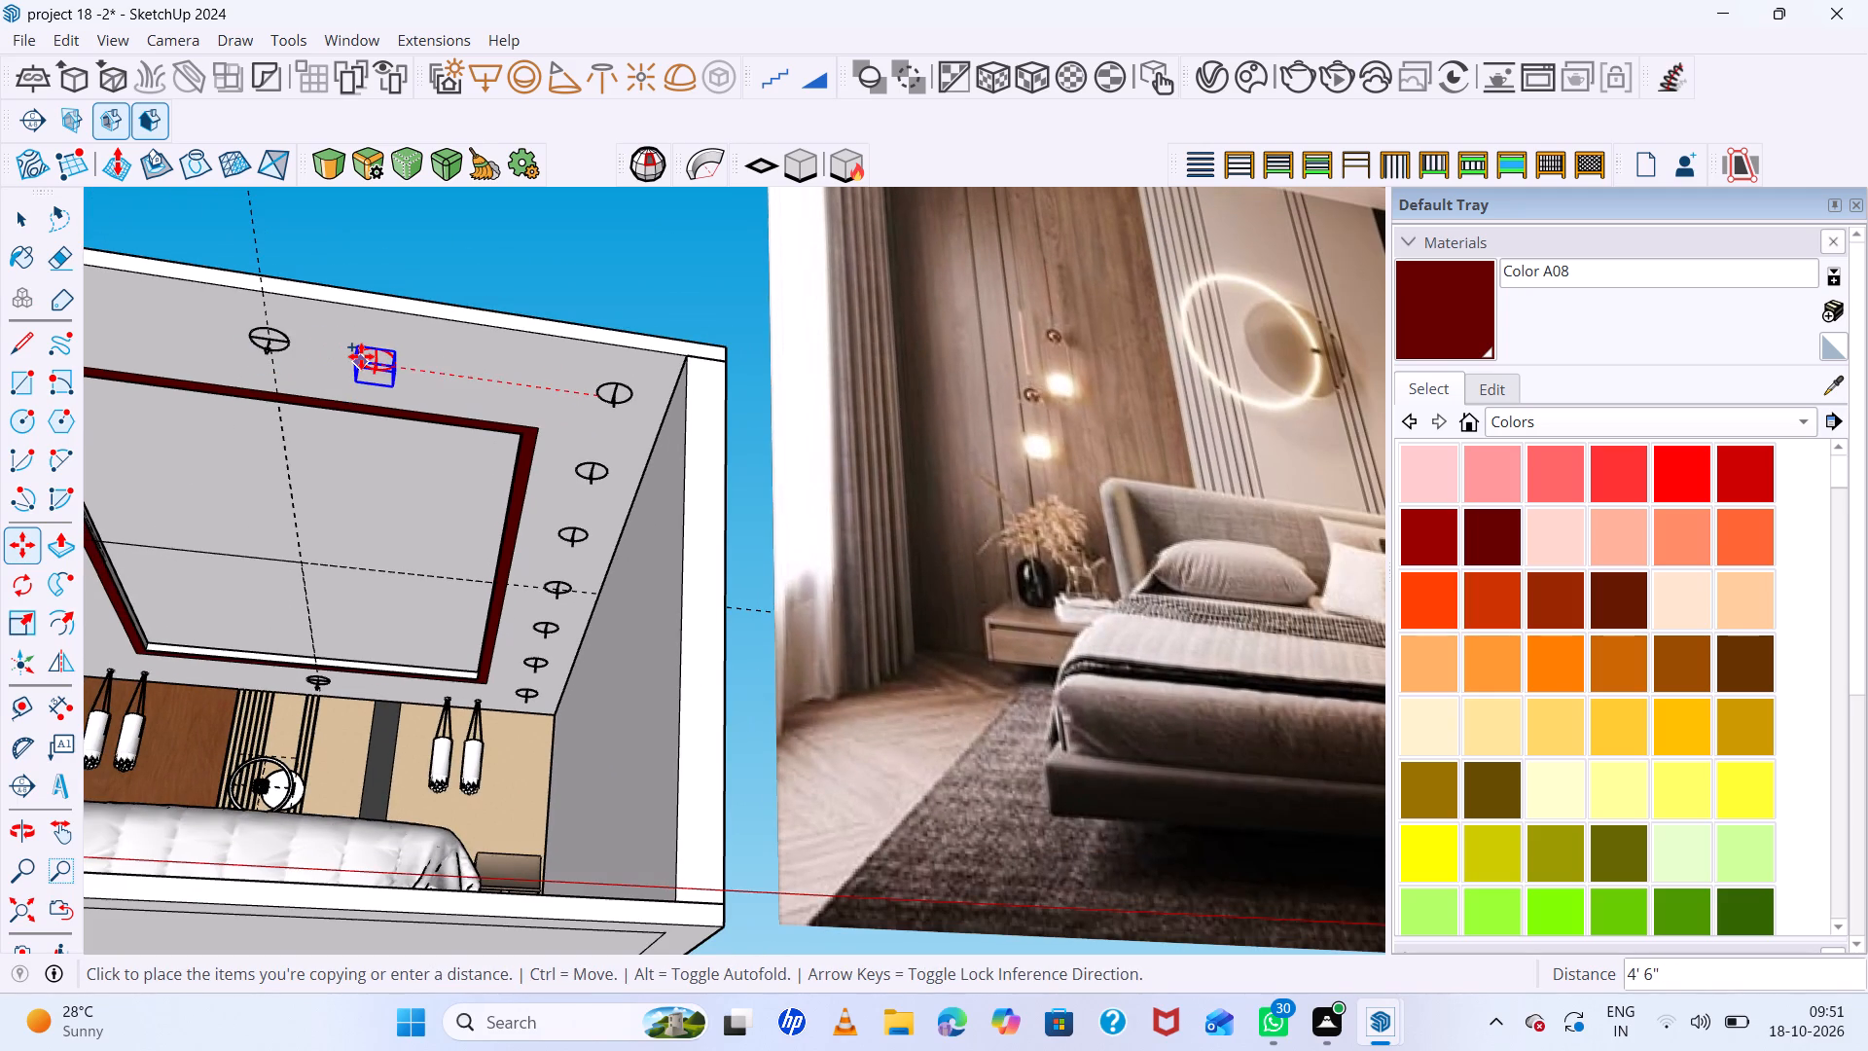
pyautogui.doubleClick(361, 356)
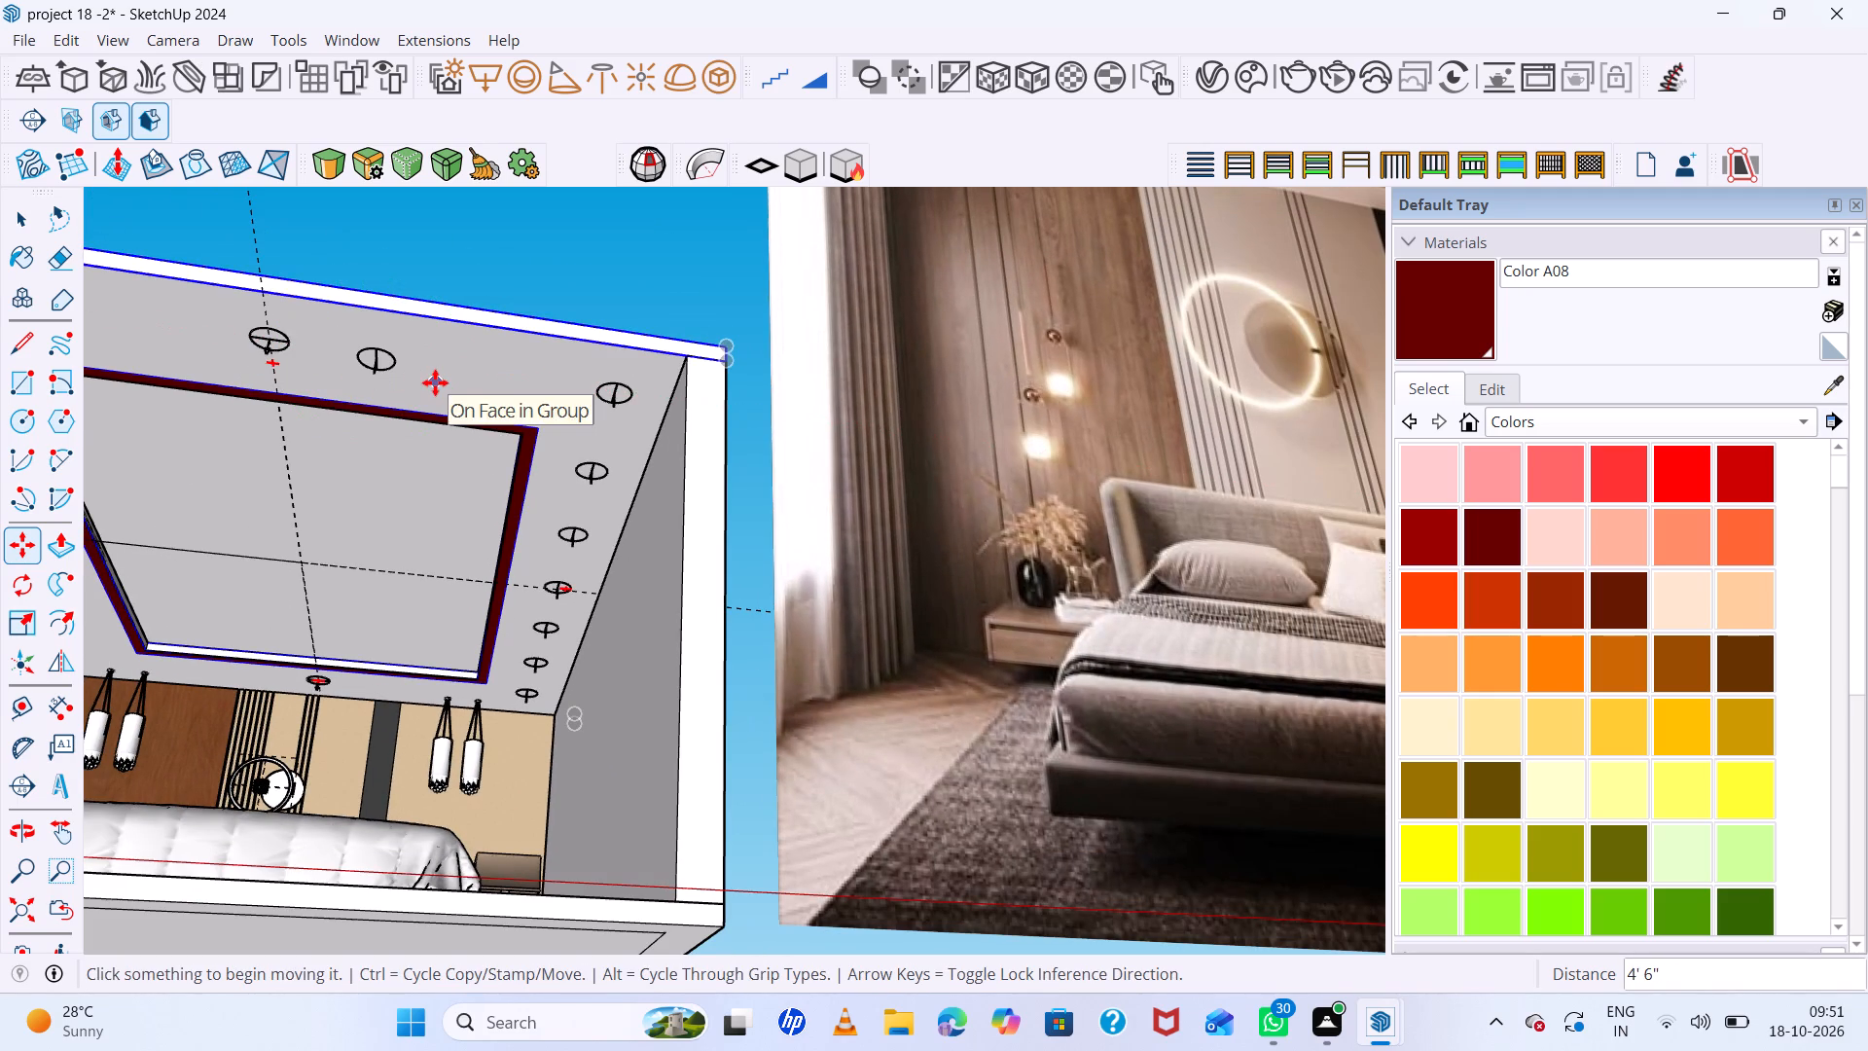
pyautogui.write('2/')
pyautogui.press('Return')
# Copy the foot-end disc light on the lengthwise guide about 6' 4" along the red axis toward the curtains, divided into three equal spacings.
pyautogui.scroll(-3, 516, 368)
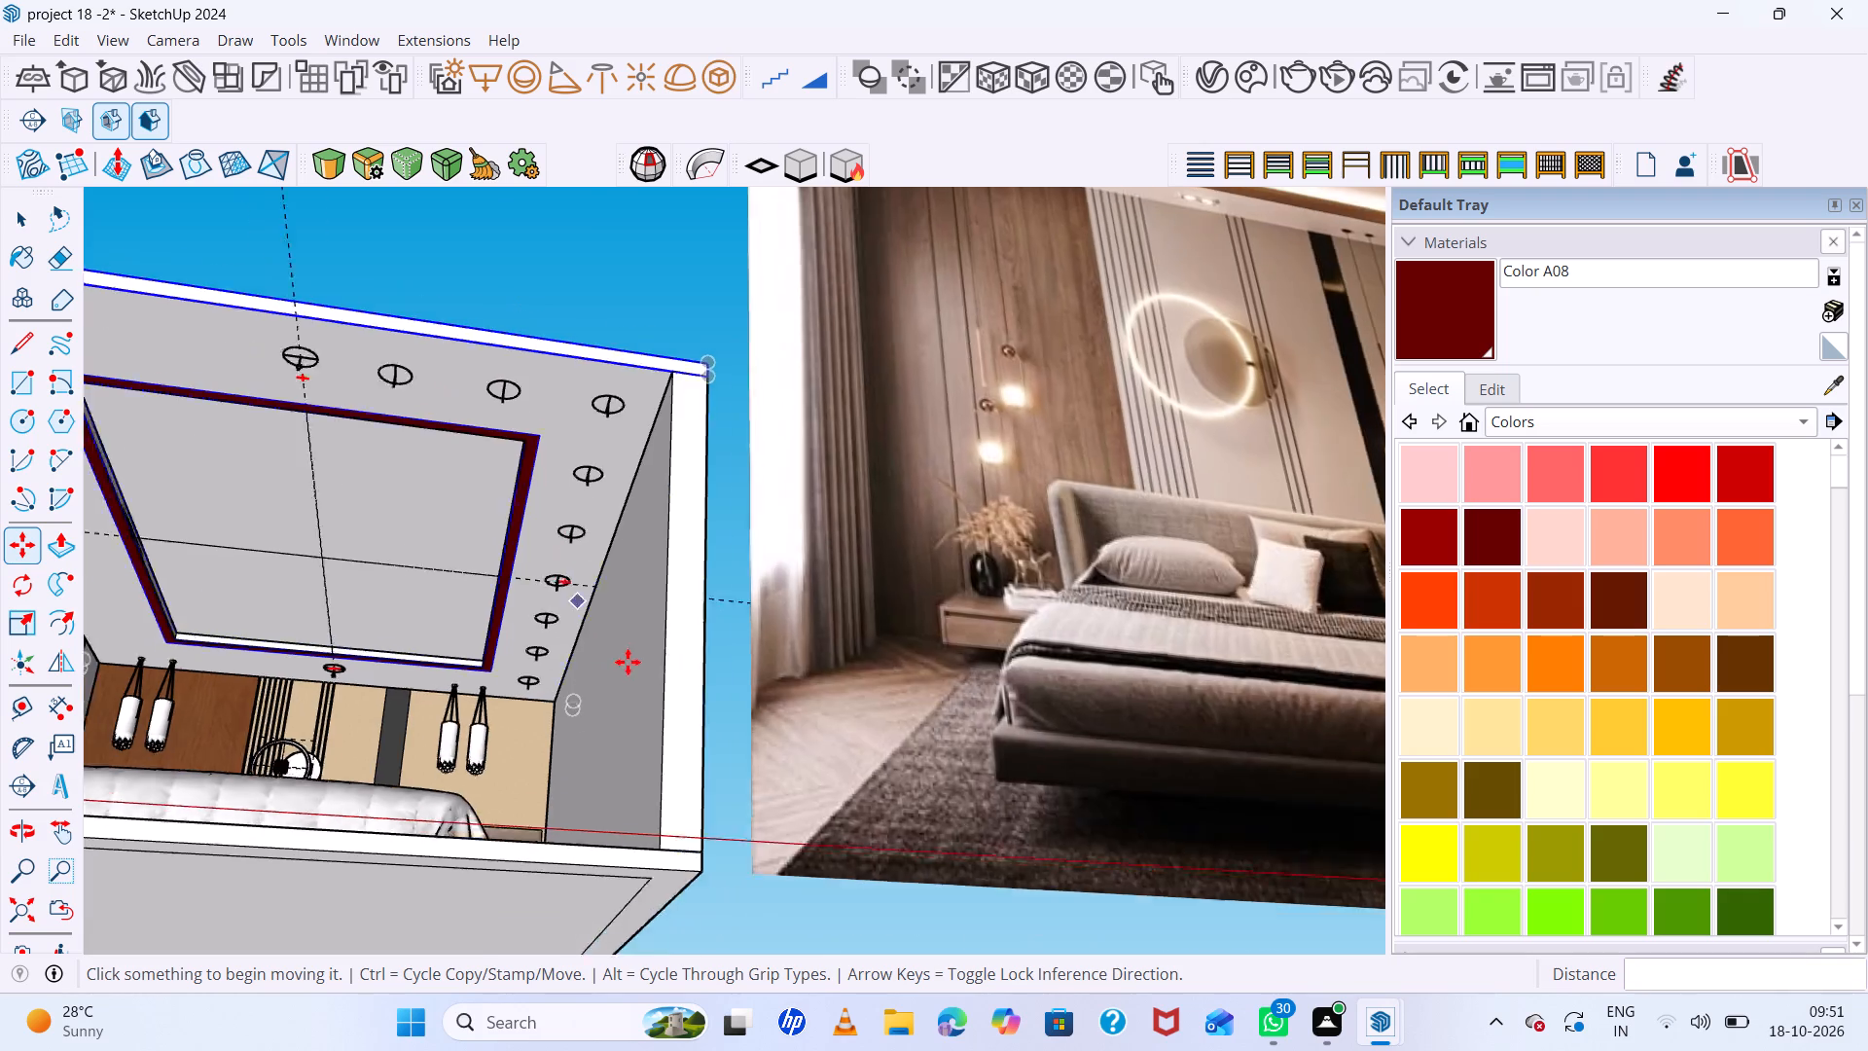
pyautogui.scroll(-8, 628, 662)
pyautogui.scroll(17, 511, 582)
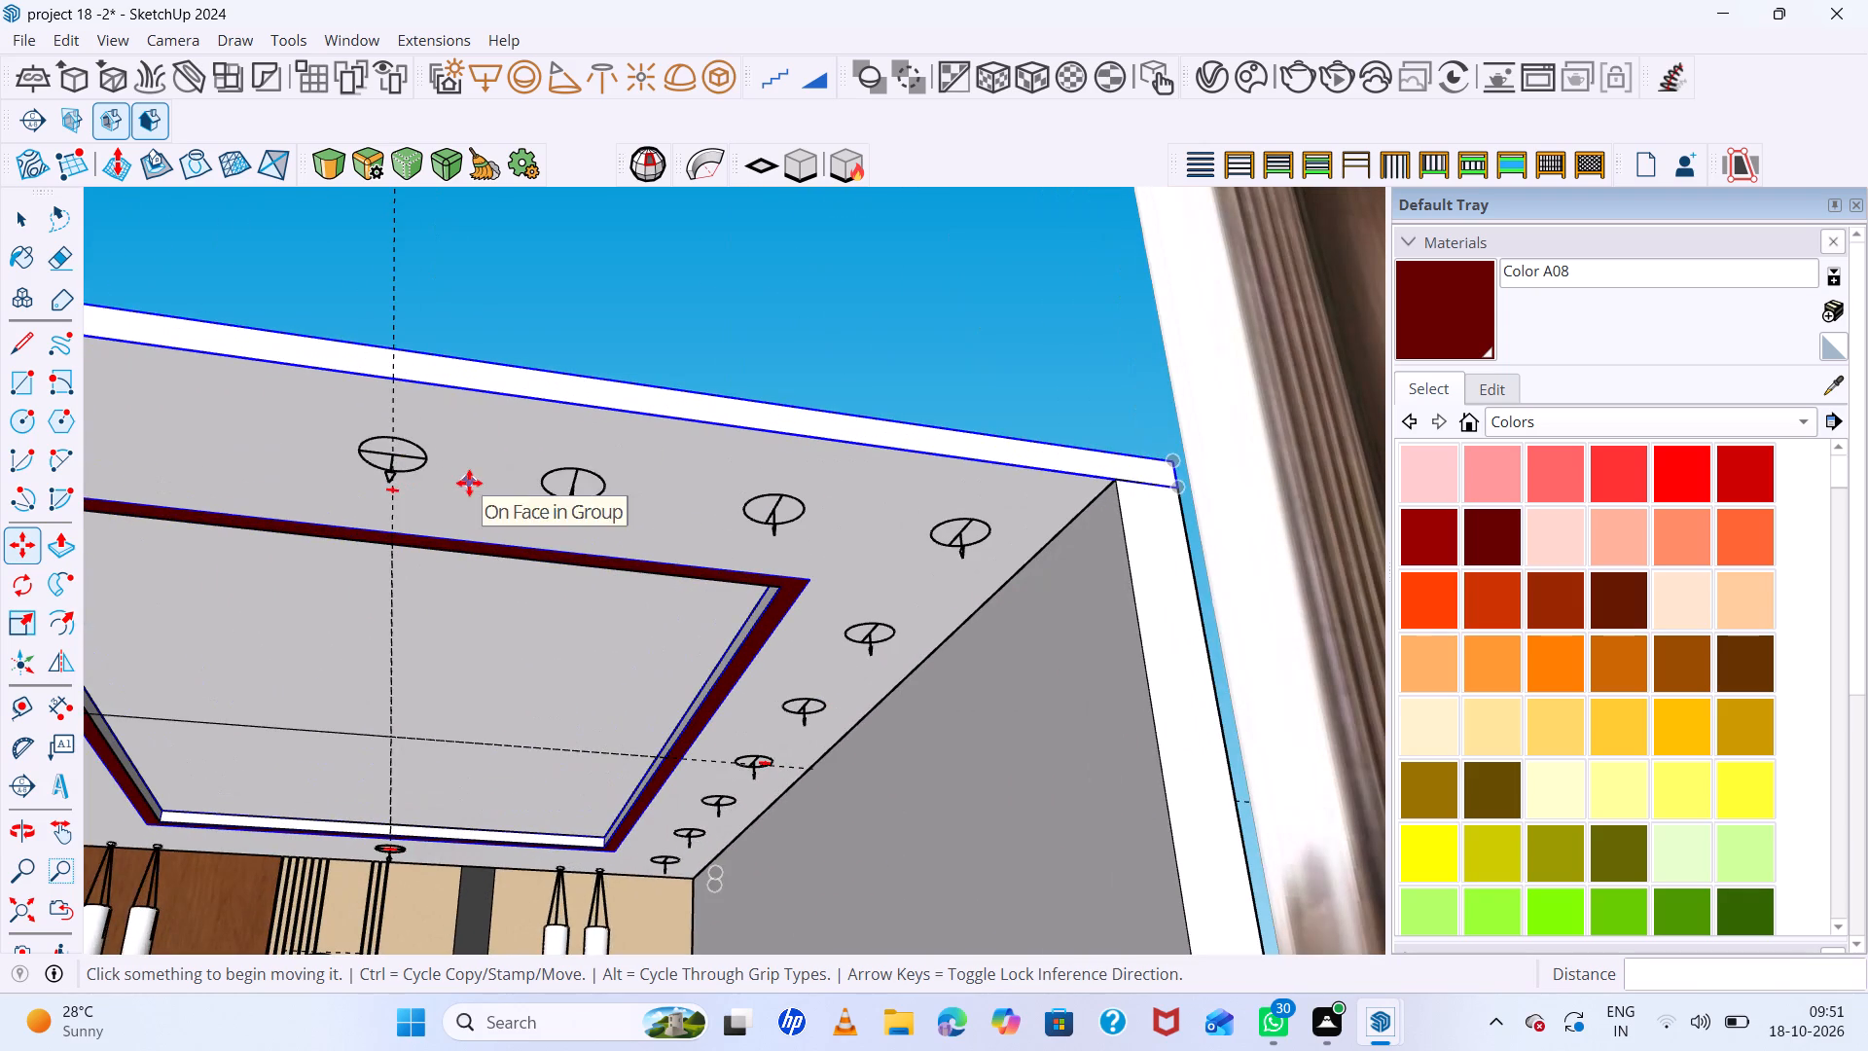
pyautogui.click(359, 459)
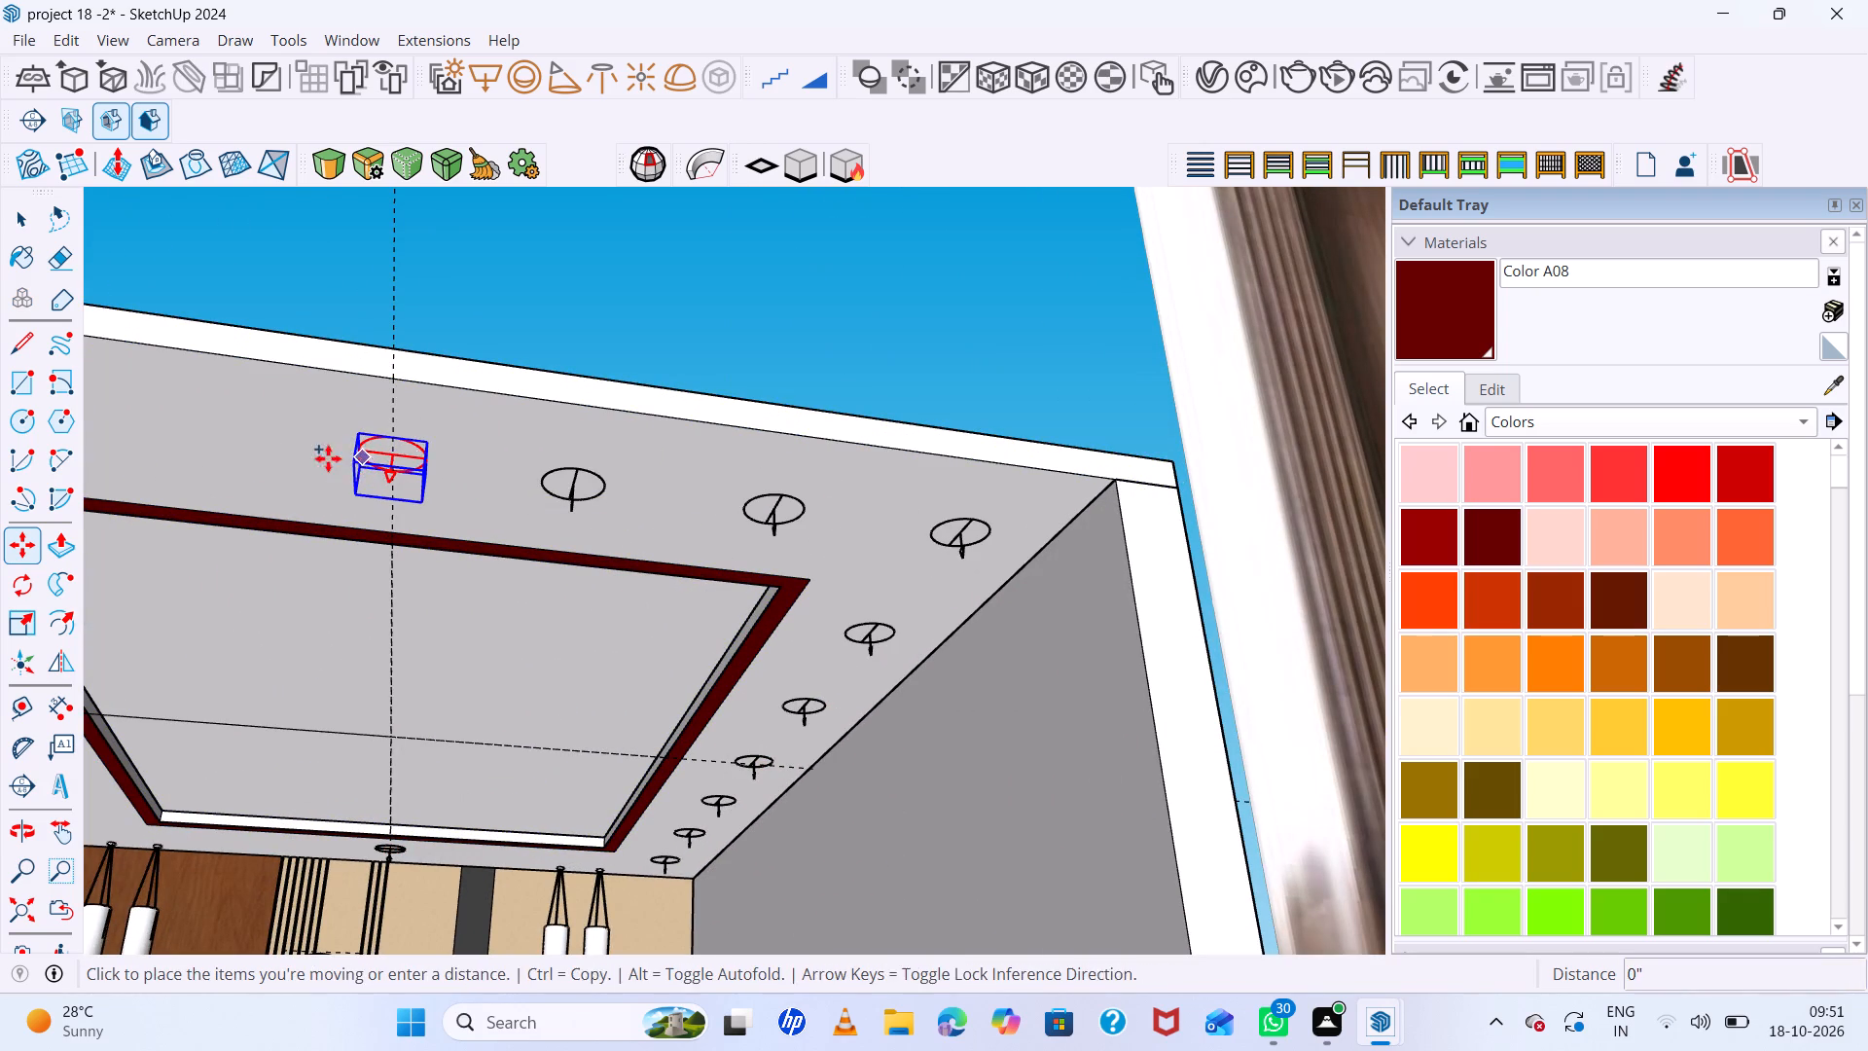
pyautogui.scroll(-12, 308, 458)
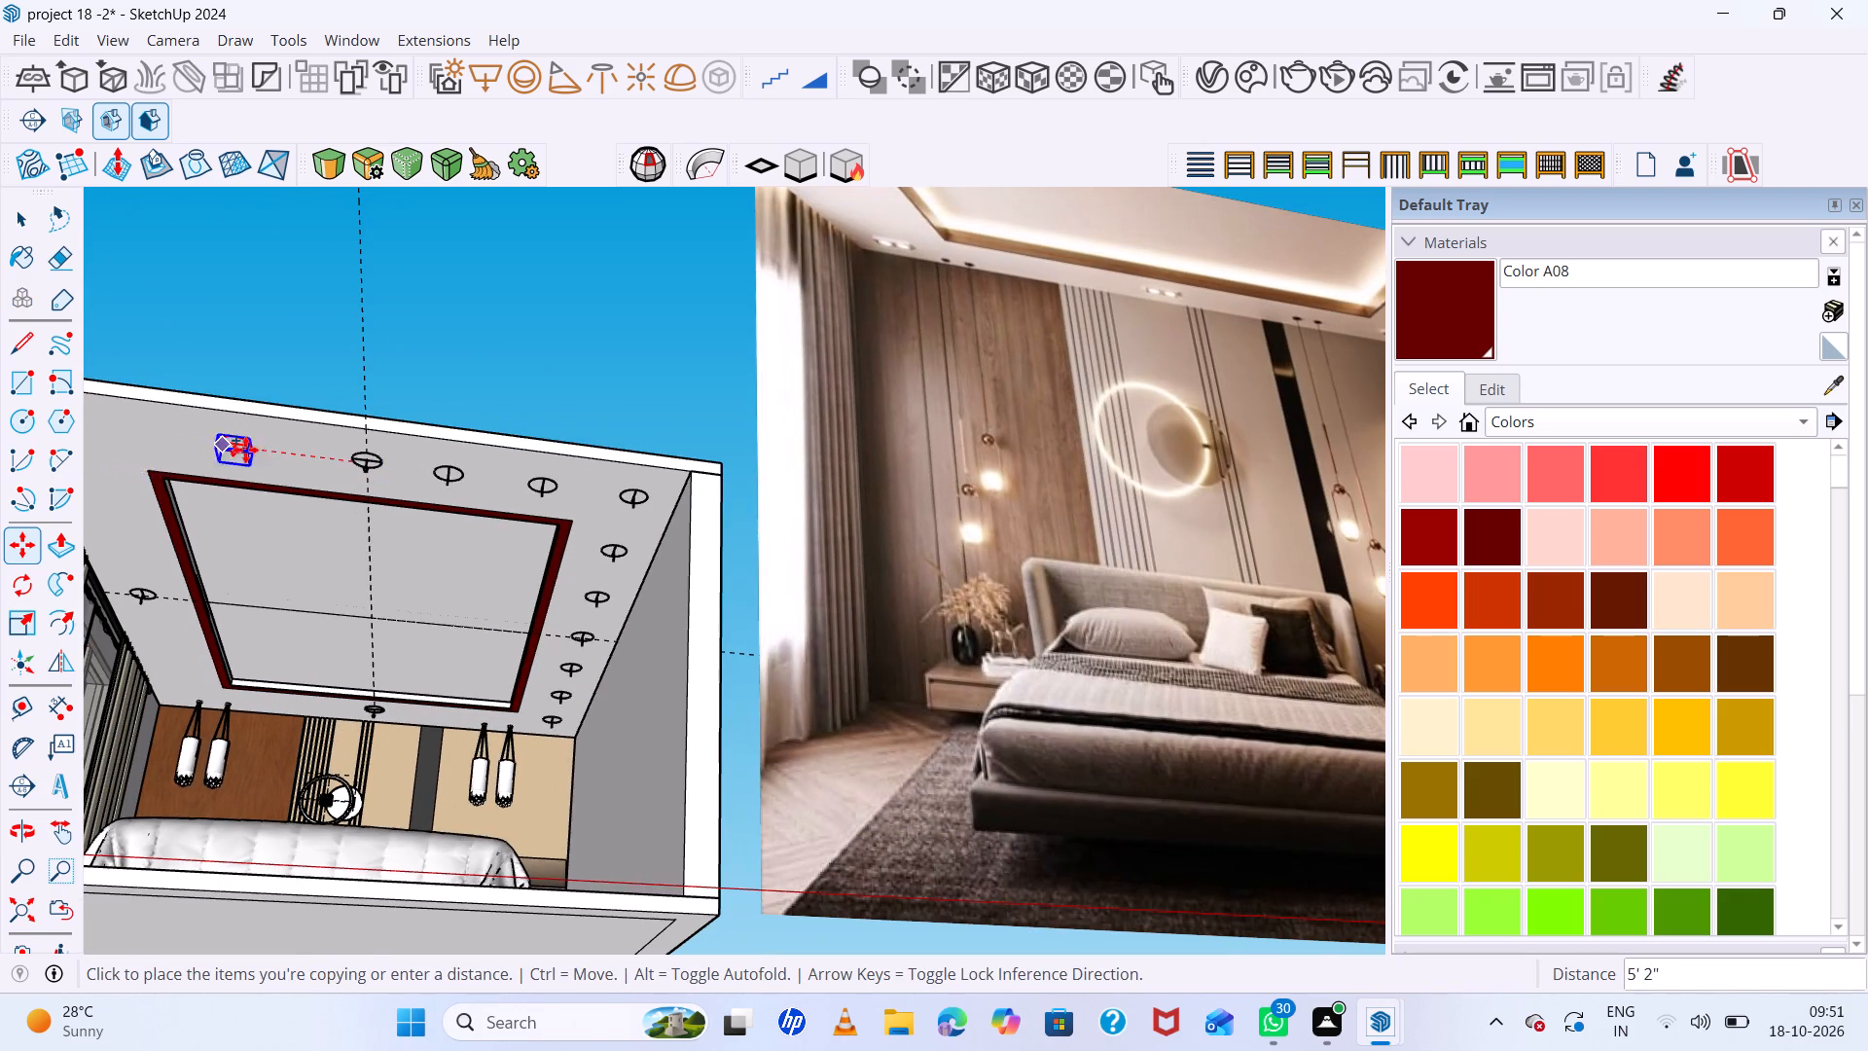
pyautogui.scroll(-2, 245, 450)
pyautogui.scroll(2, 124, 444)
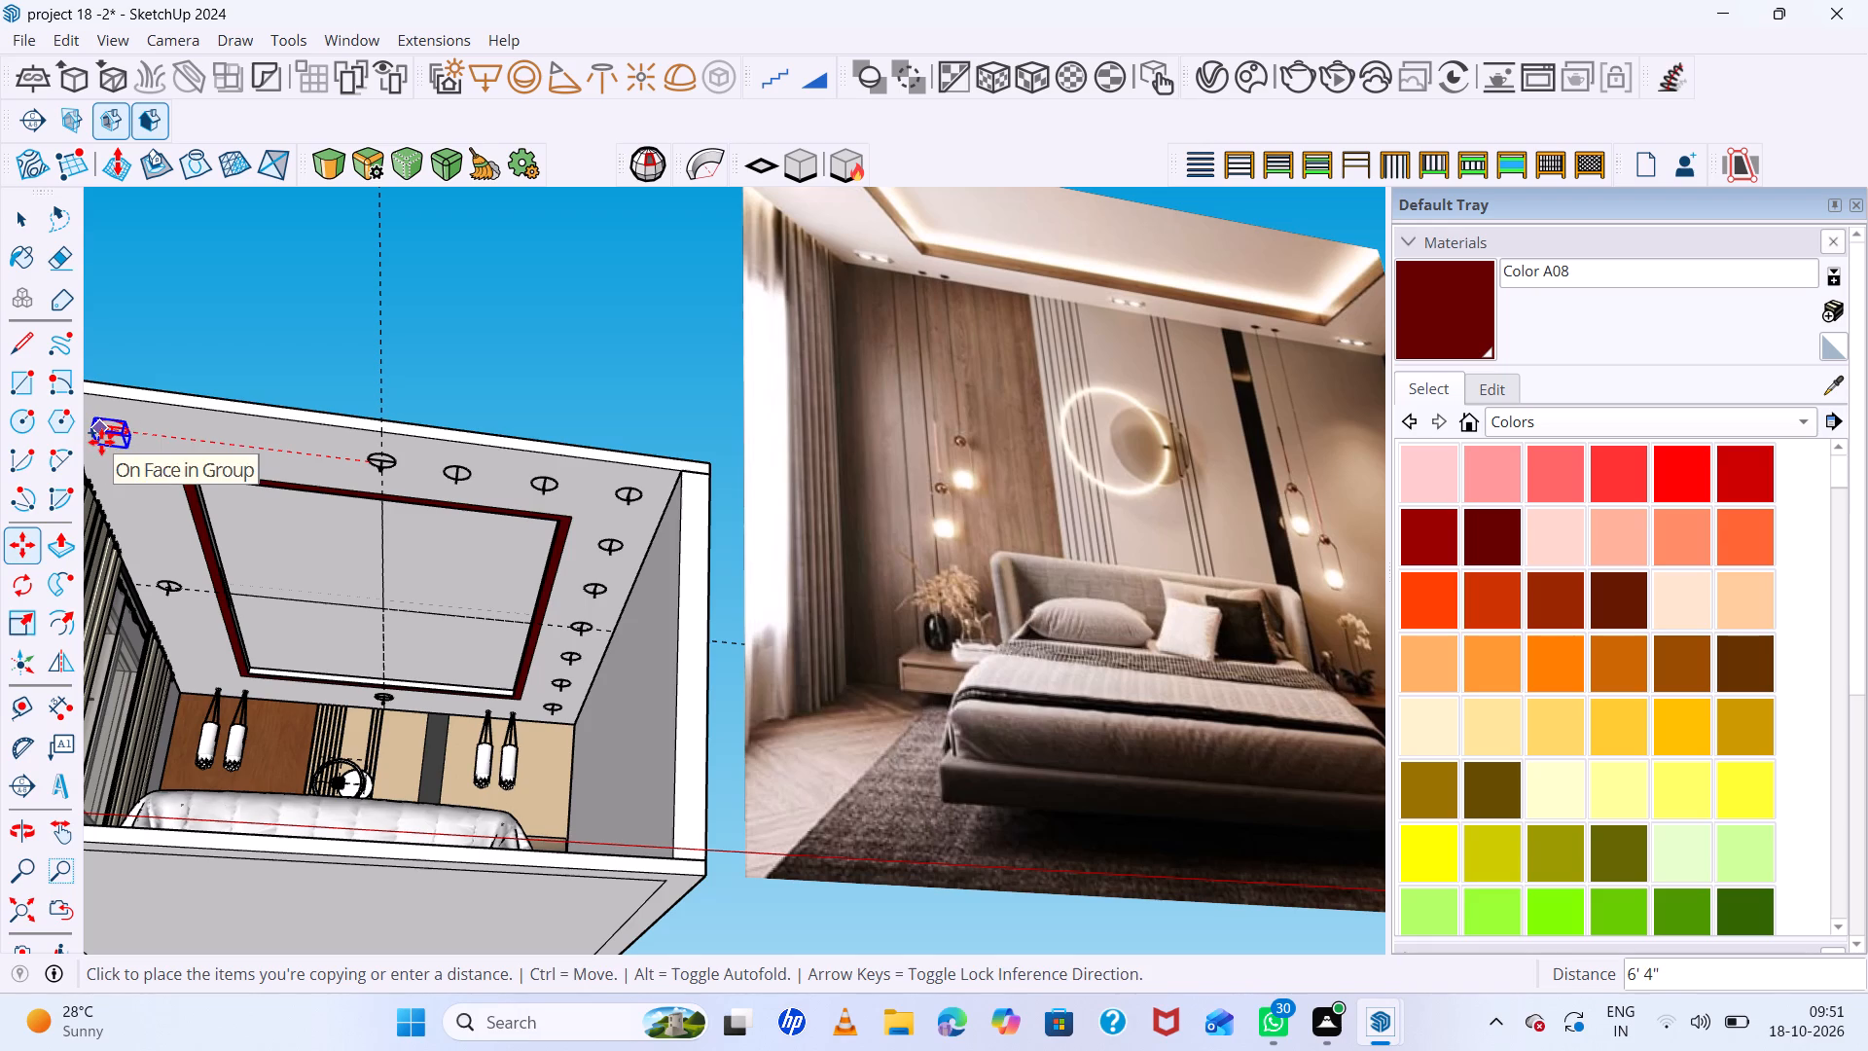
pyautogui.doubleClick(101, 442)
pyautogui.press('3')
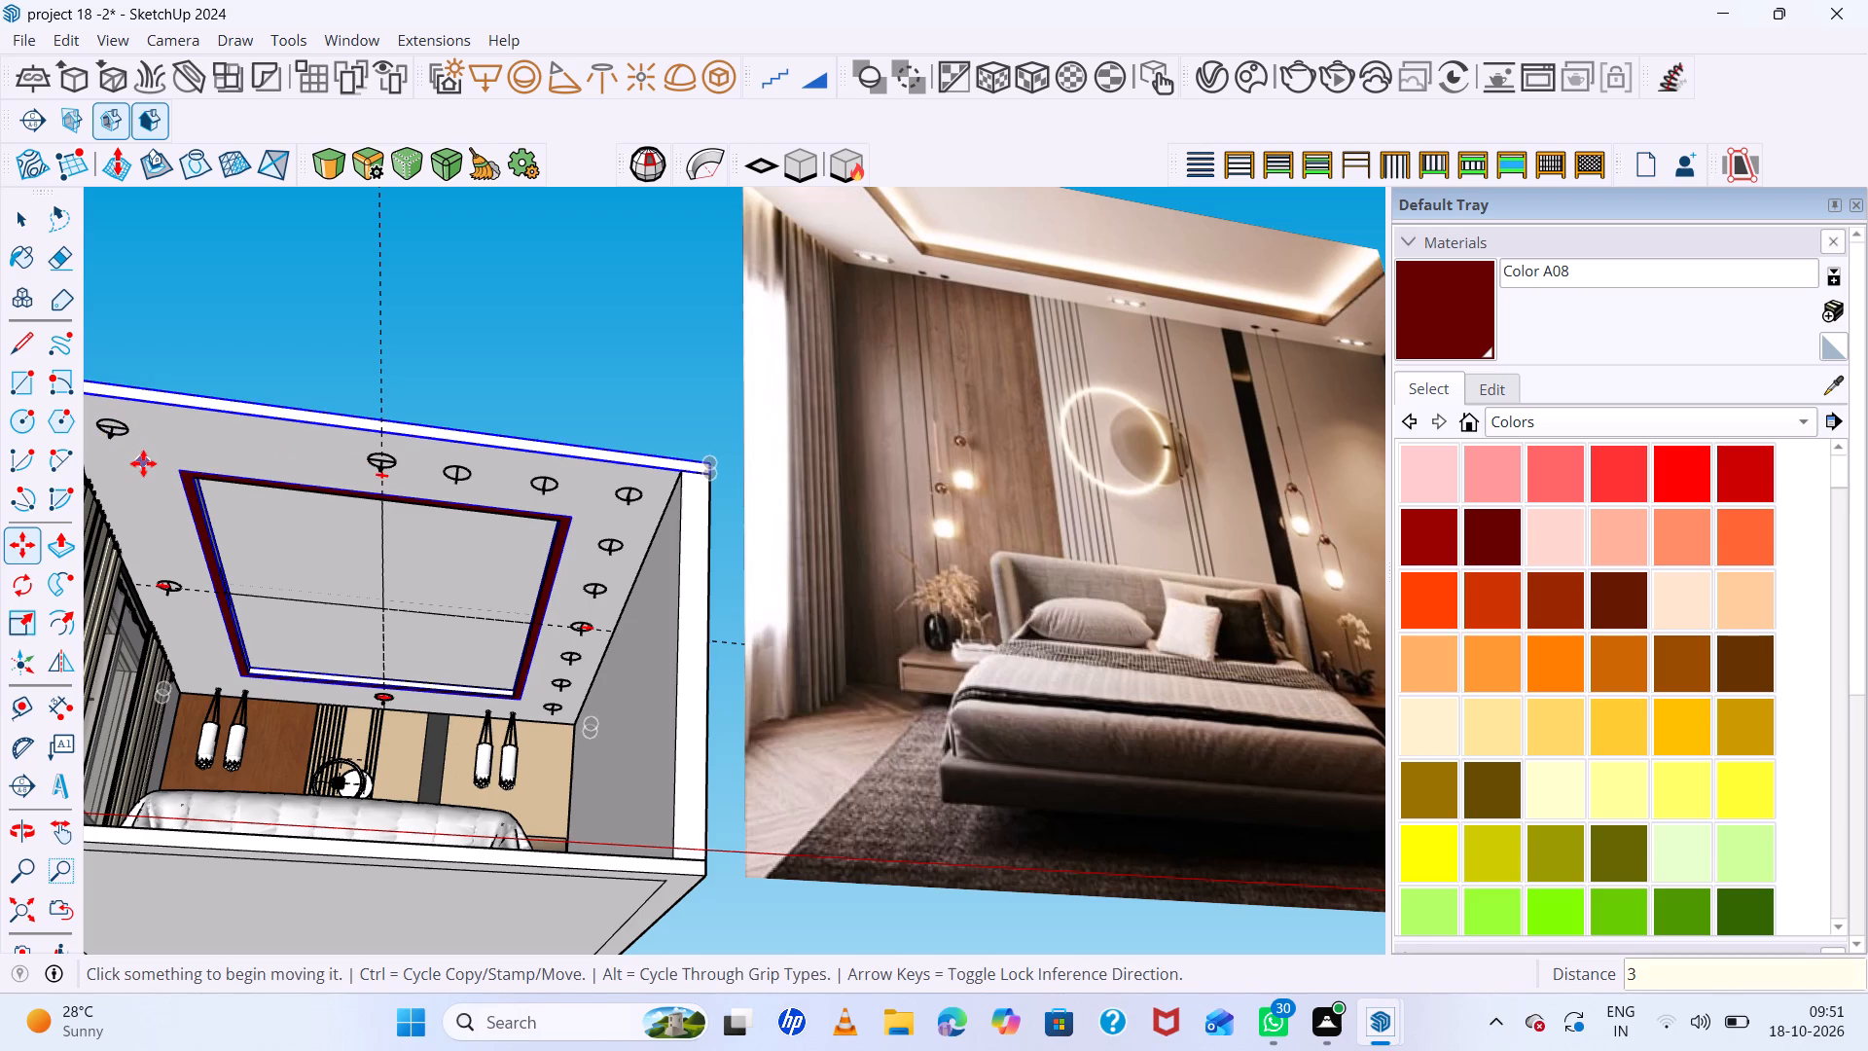
pyautogui.press('/')
pyautogui.press('Return')
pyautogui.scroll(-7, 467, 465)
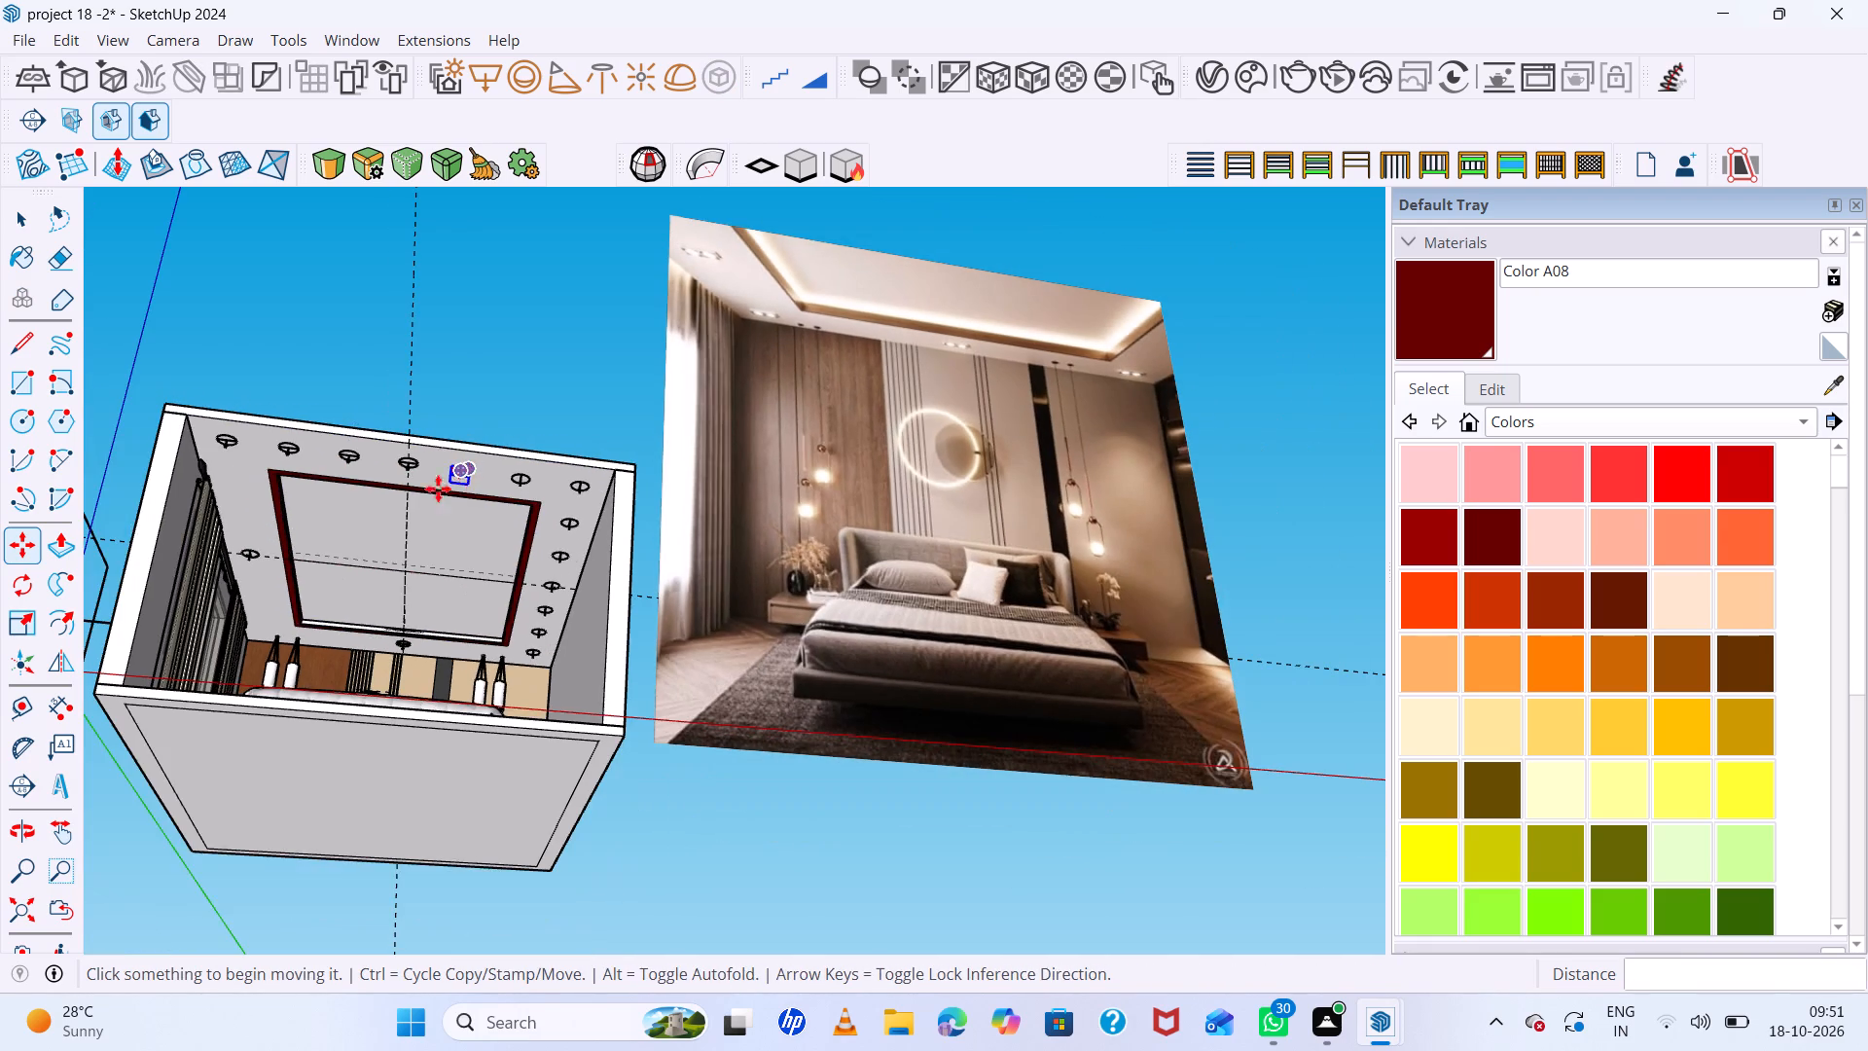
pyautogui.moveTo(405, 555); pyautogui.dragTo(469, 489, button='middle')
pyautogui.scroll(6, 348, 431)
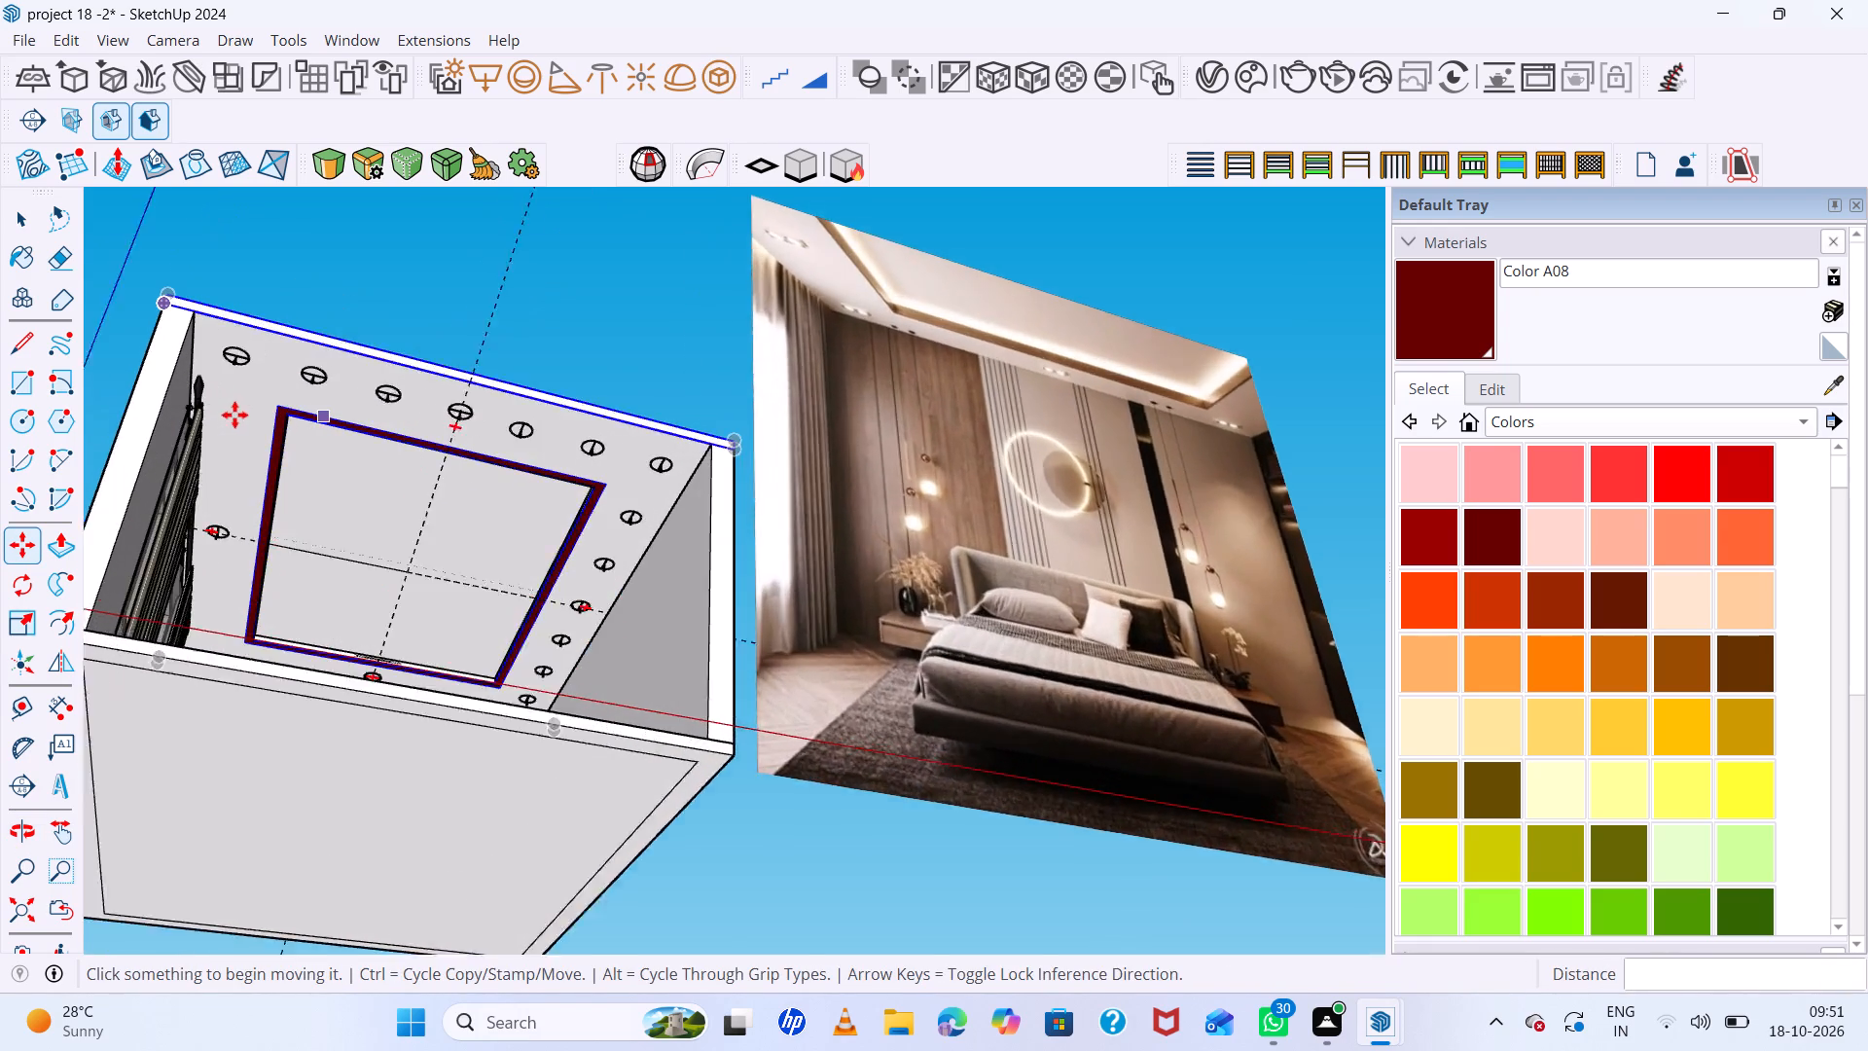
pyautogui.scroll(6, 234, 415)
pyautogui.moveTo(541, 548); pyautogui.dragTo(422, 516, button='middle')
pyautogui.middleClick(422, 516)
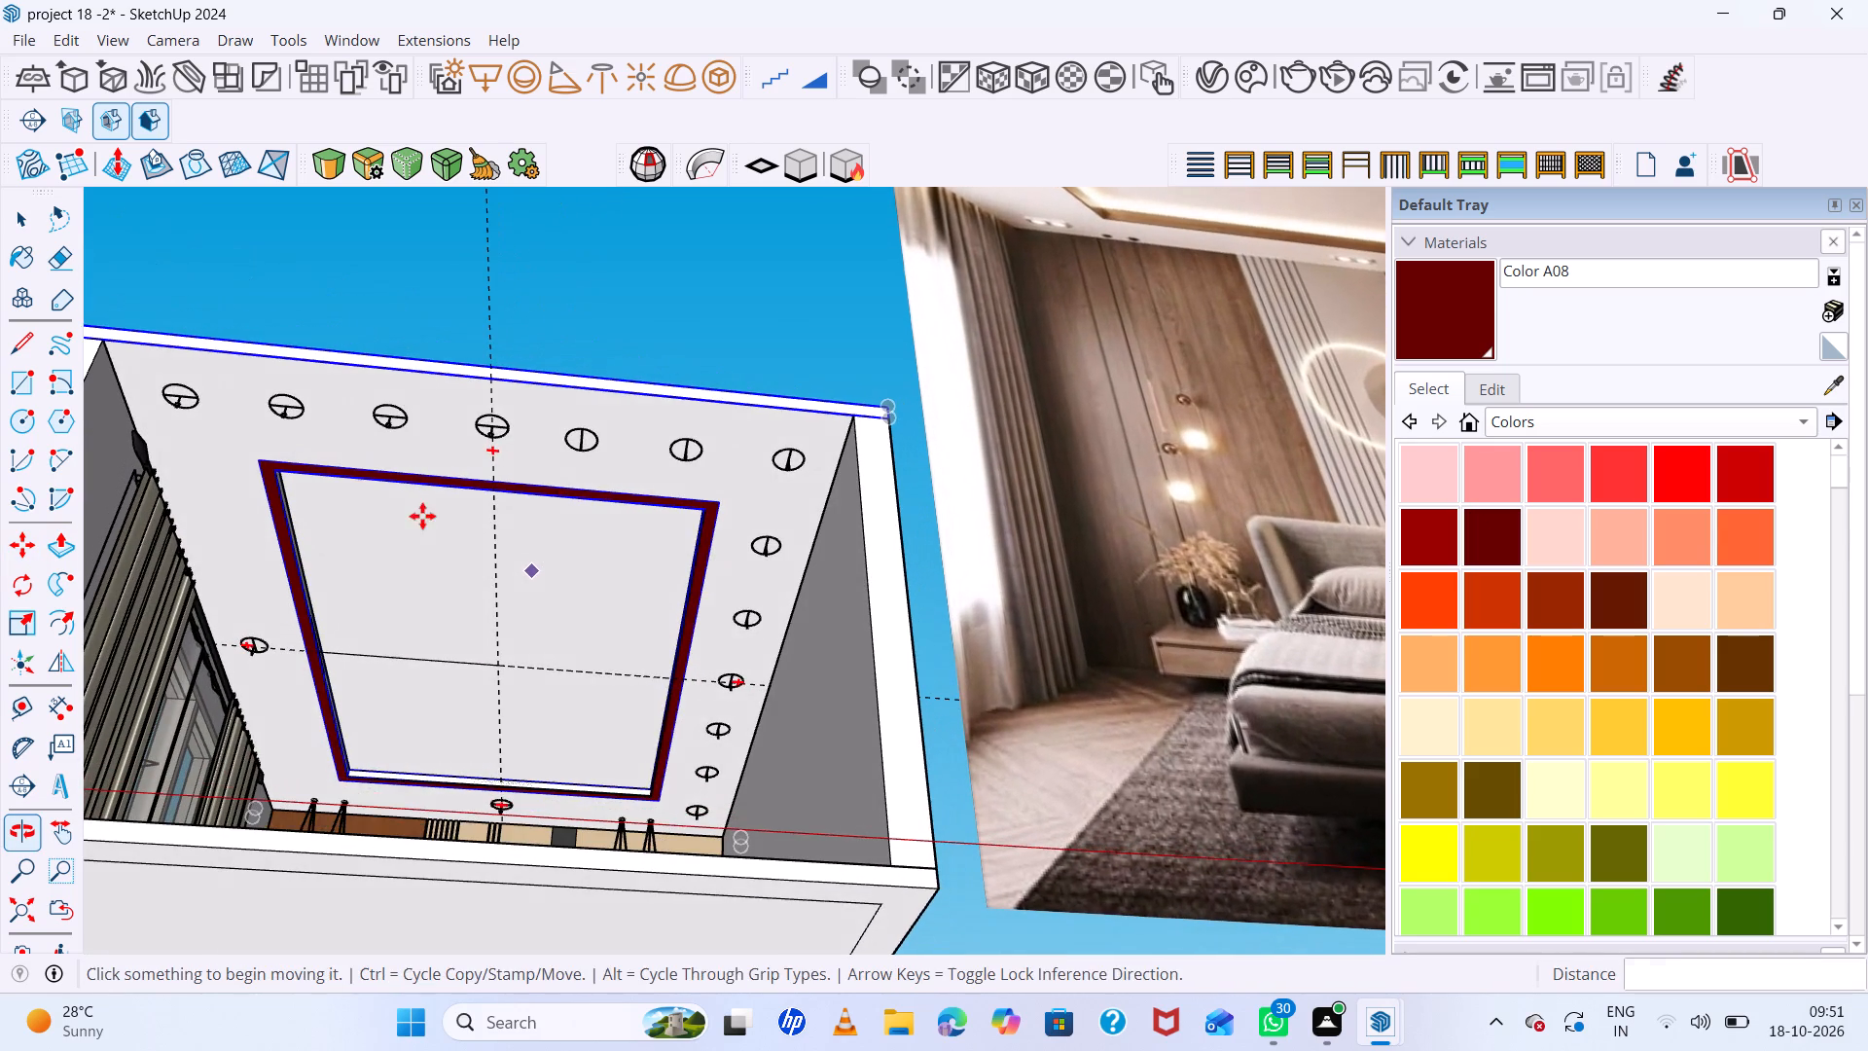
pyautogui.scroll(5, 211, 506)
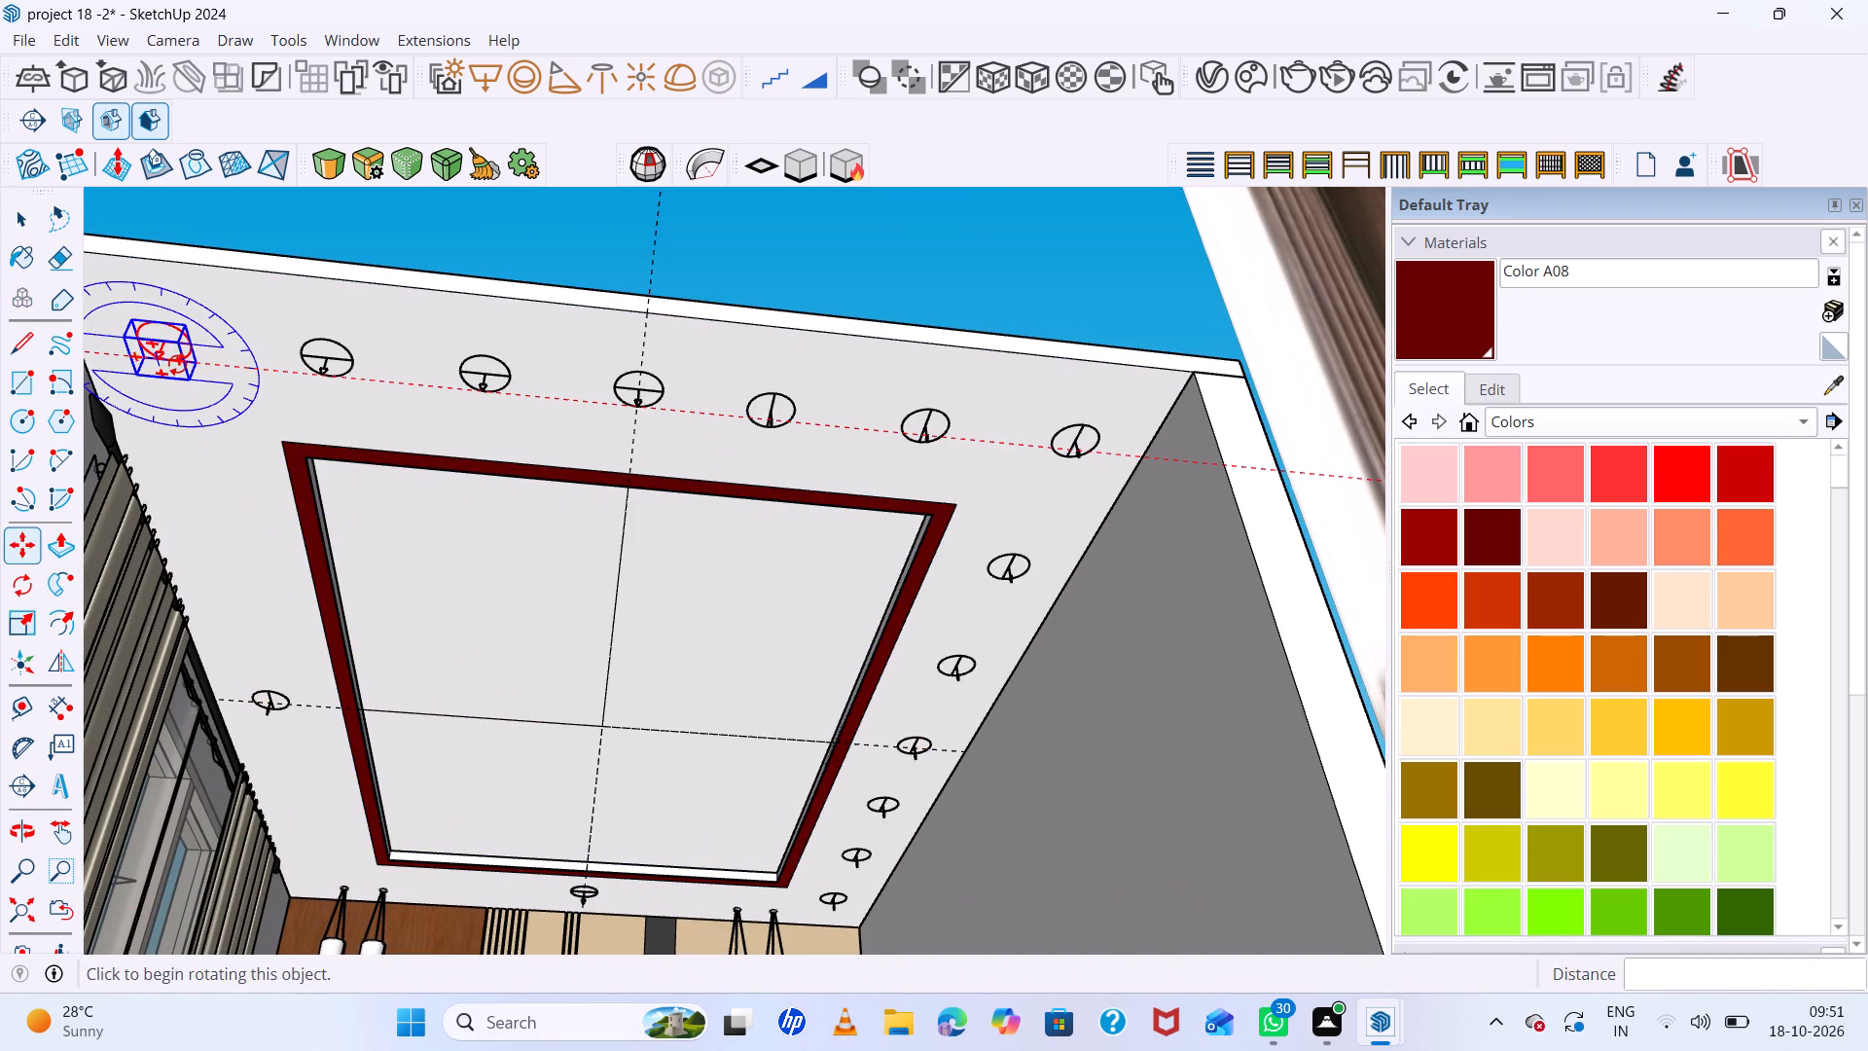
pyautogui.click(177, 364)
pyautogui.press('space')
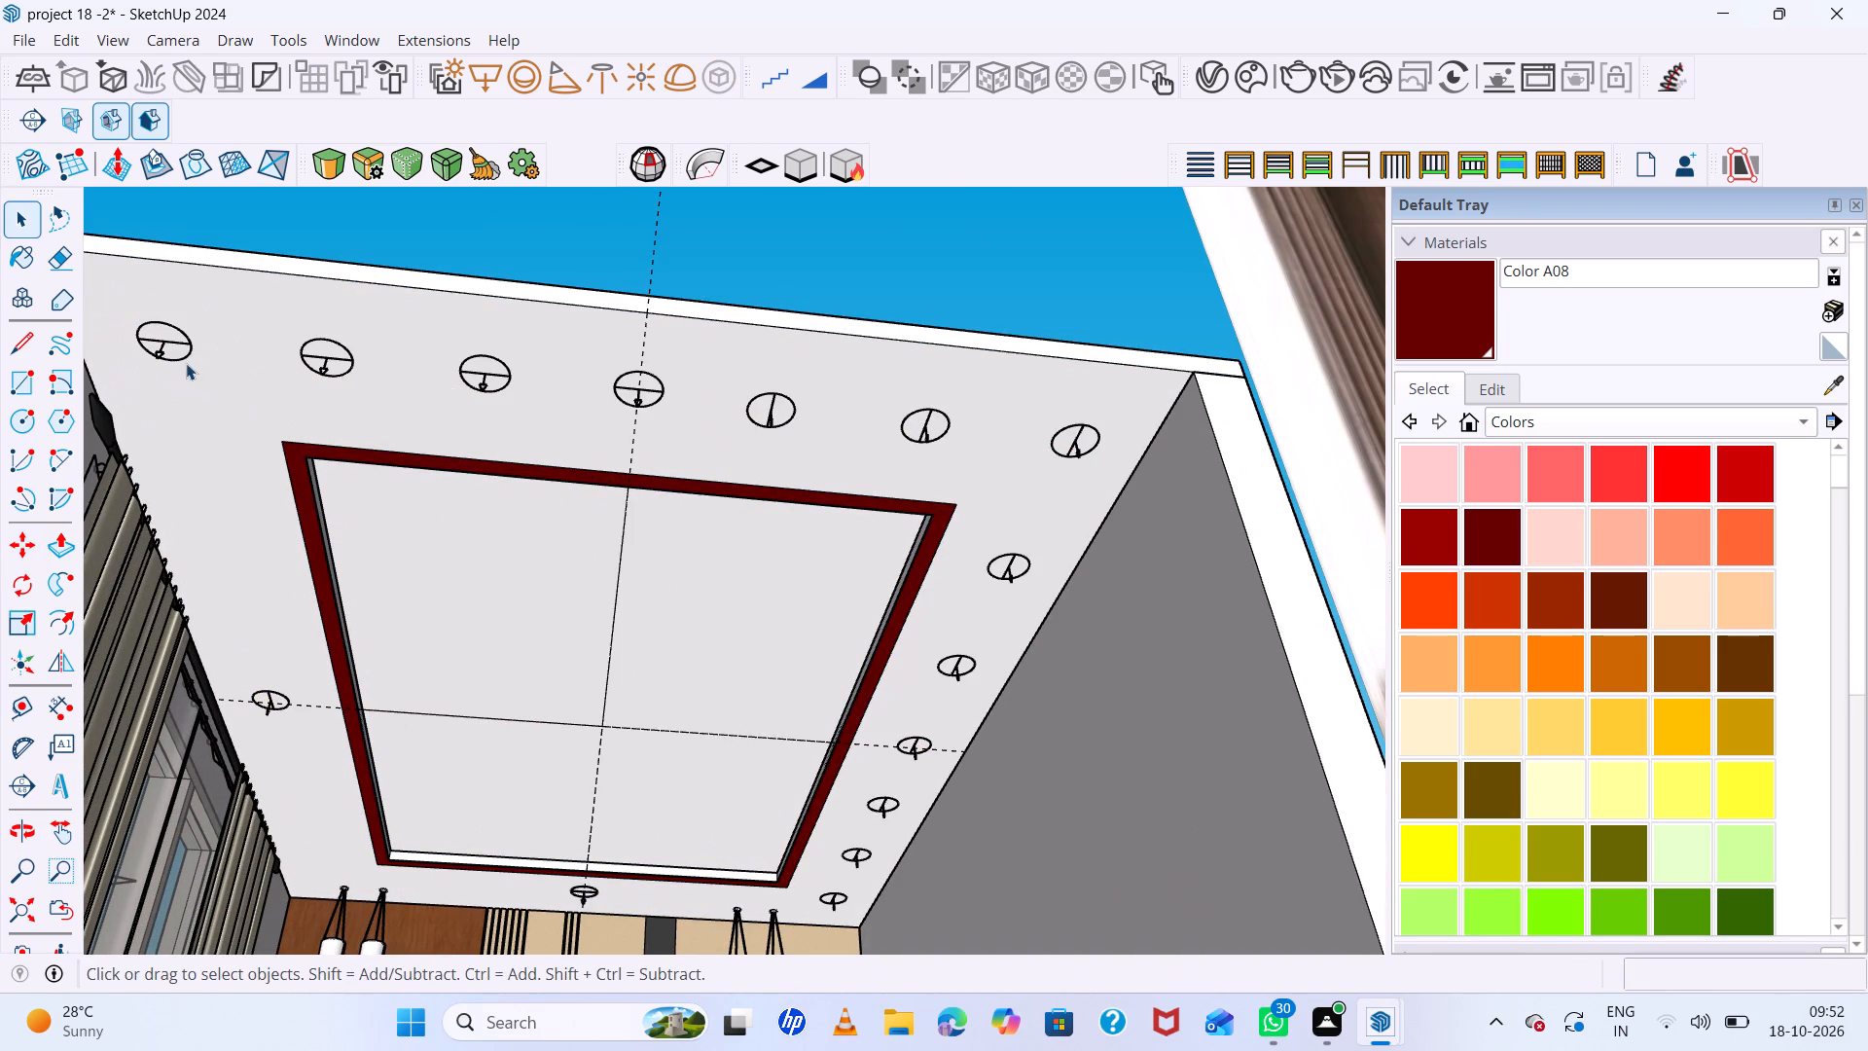
# Copy the foot-end corner disc light beside the curtains about 6' 9" along the green axis toward the headboard wall, divided into three equal spacings.
pyautogui.click(185, 356)
pyautogui.press('m')
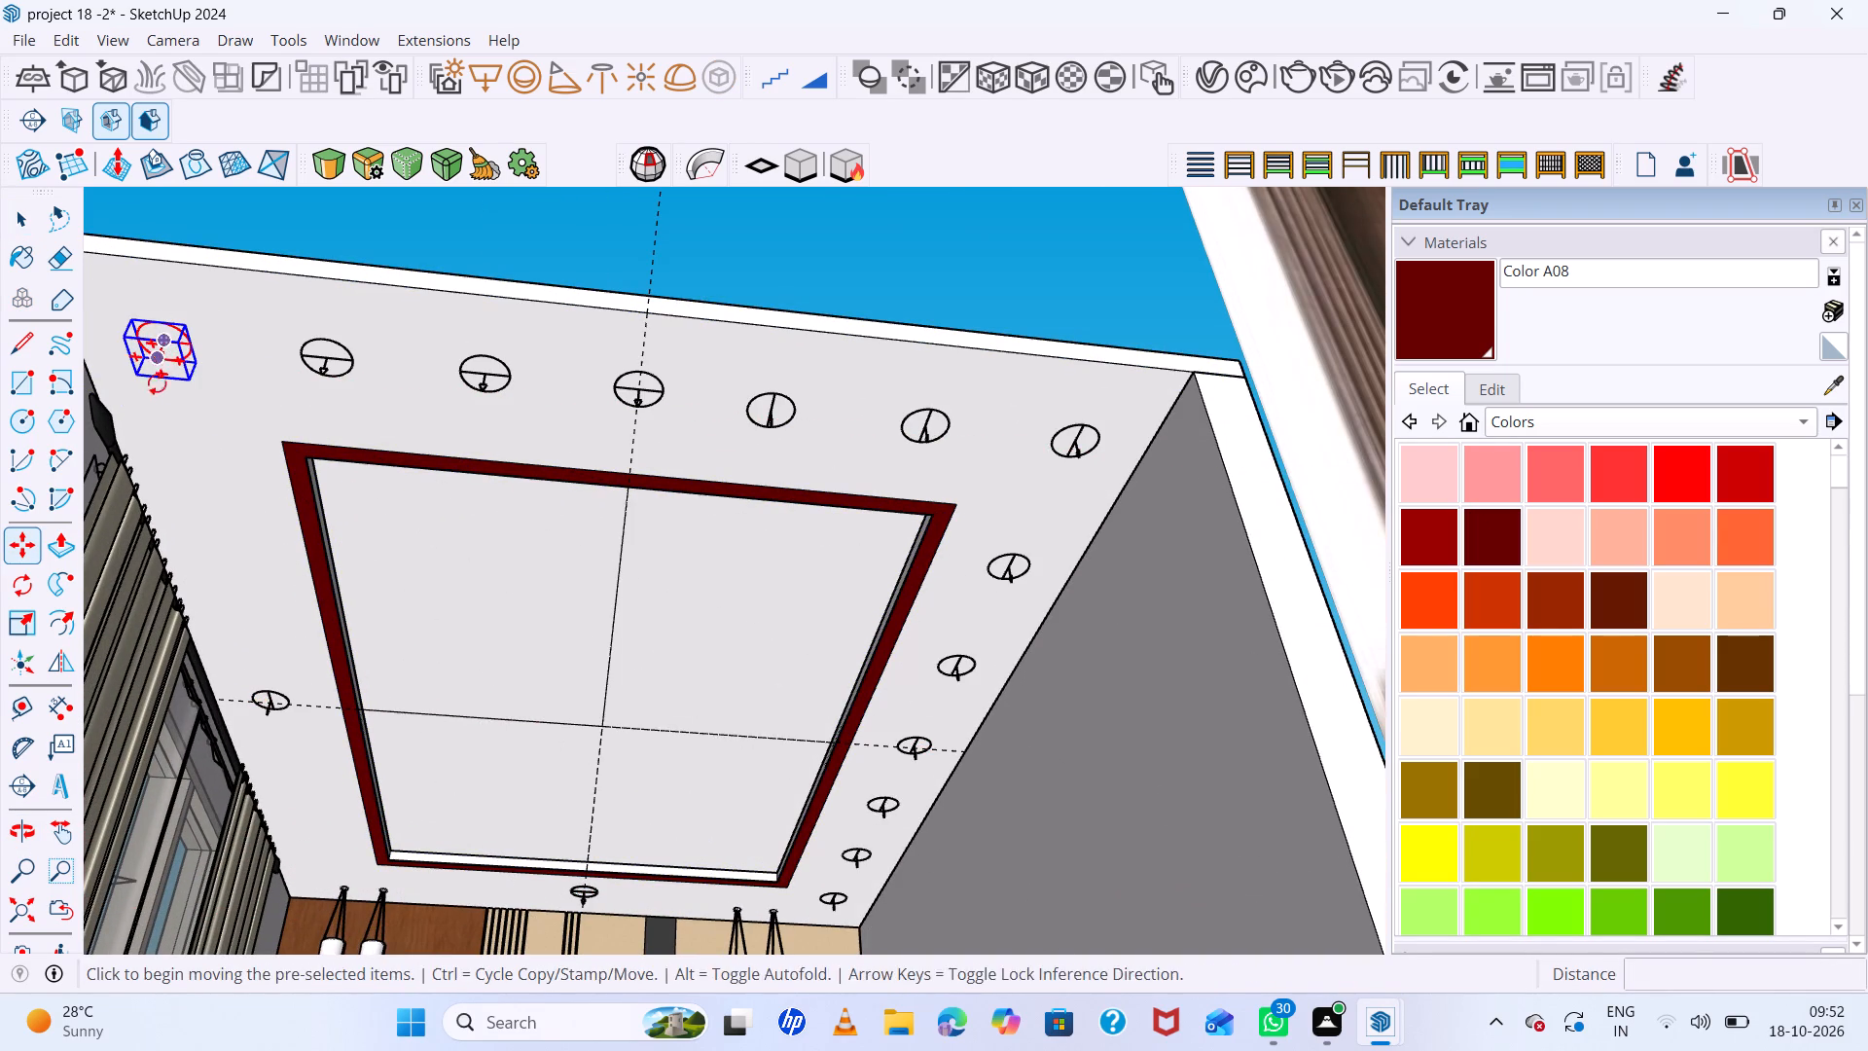
pyautogui.scroll(10, 162, 387)
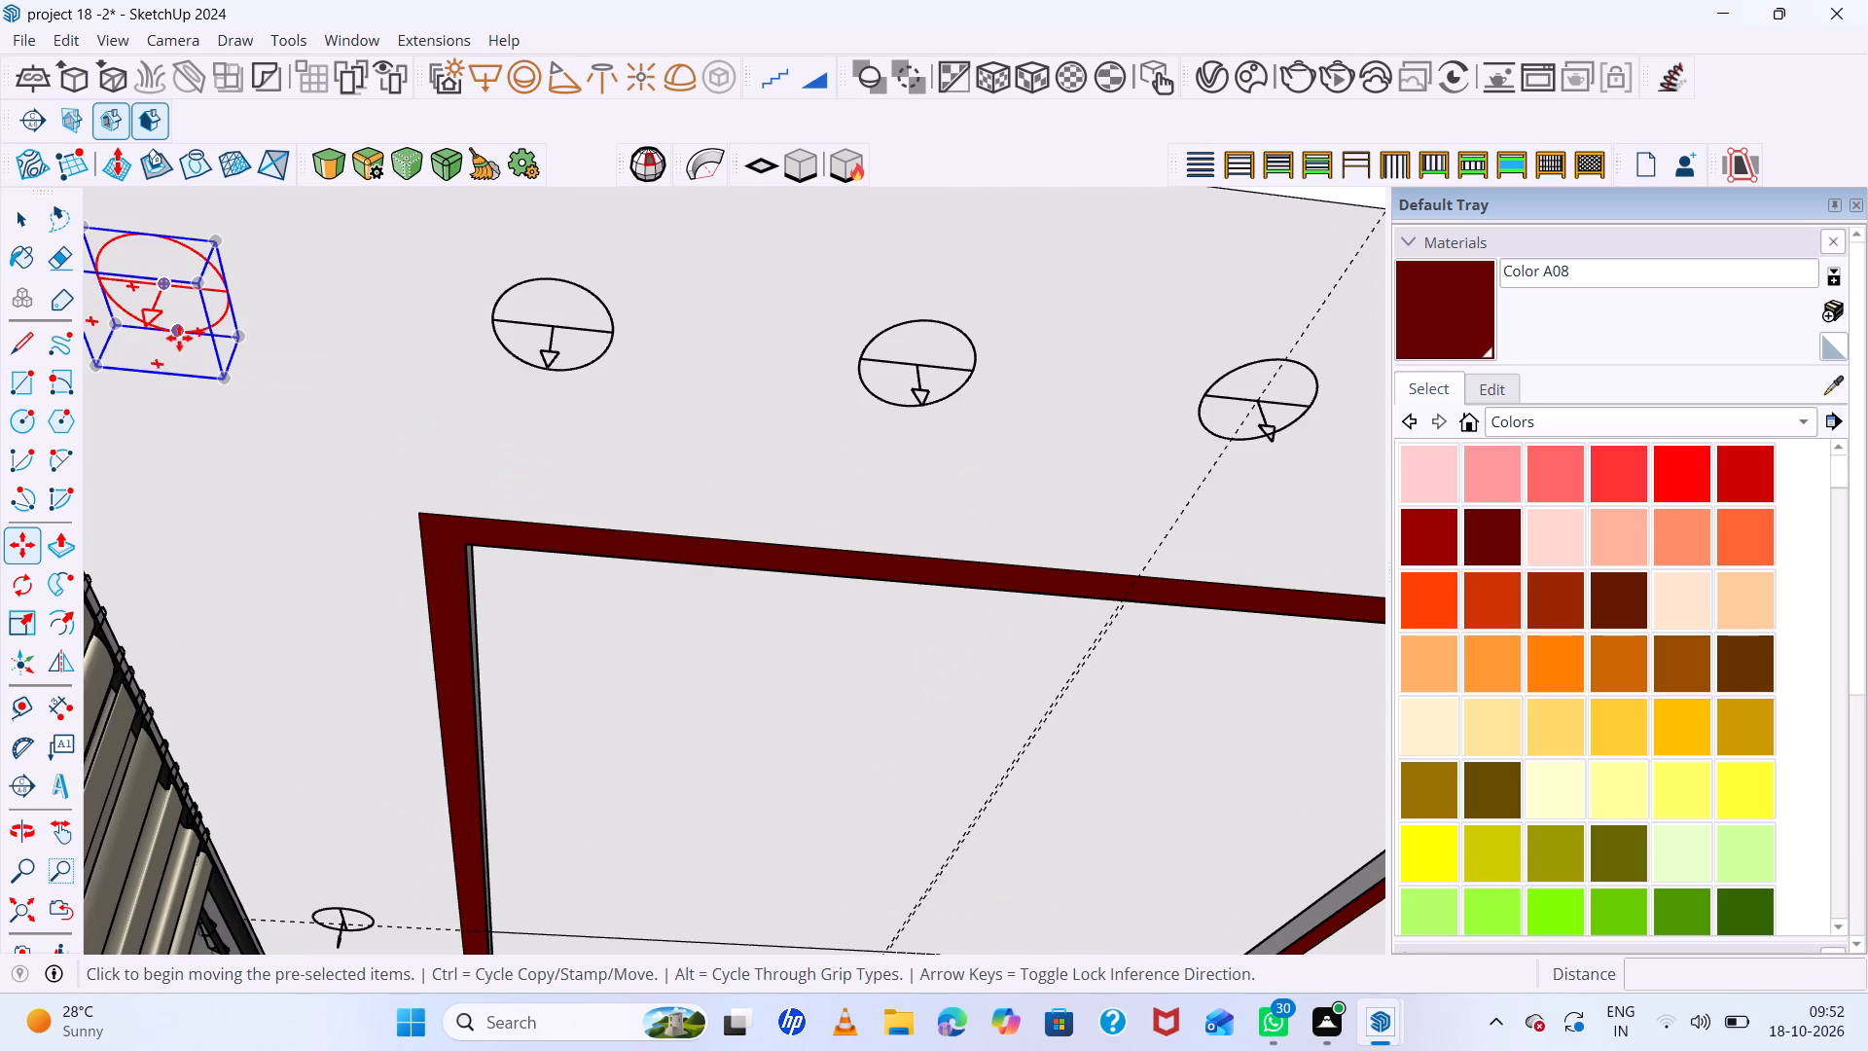
pyautogui.click(179, 338)
pyautogui.press('Left')
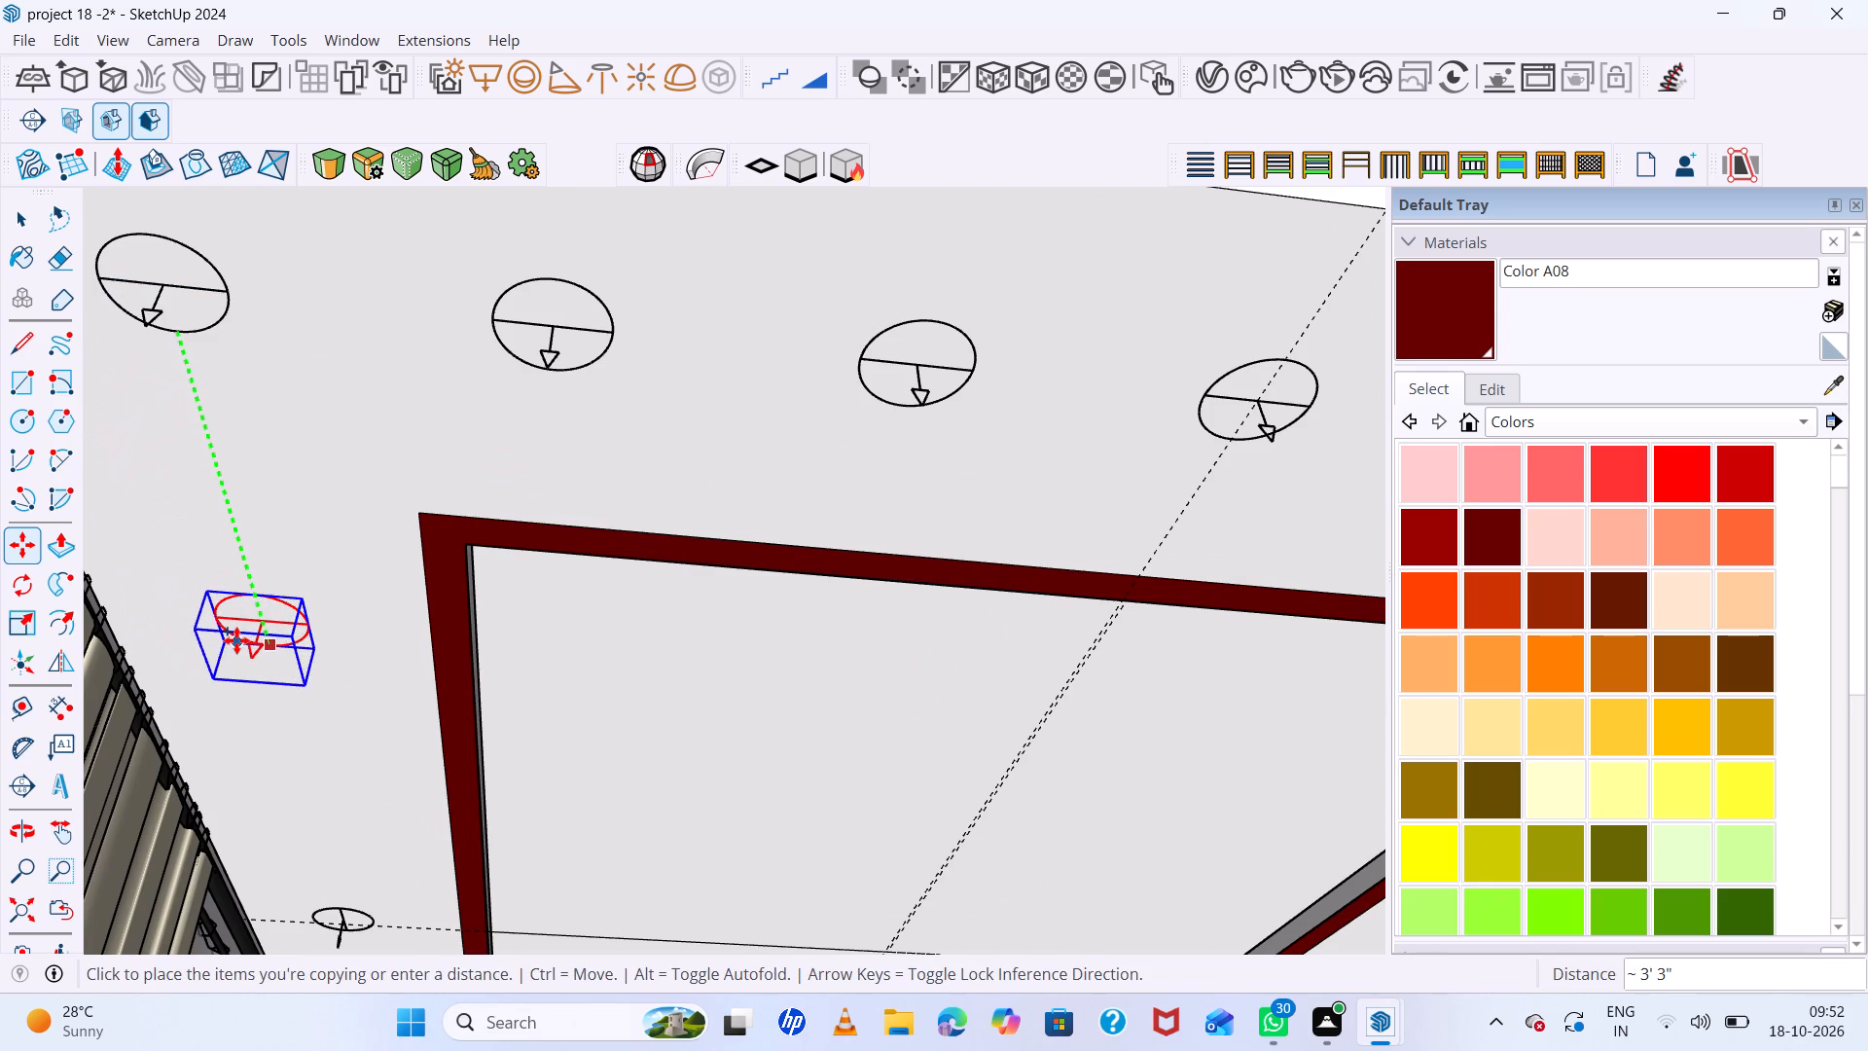
pyautogui.scroll(-4, 236, 640)
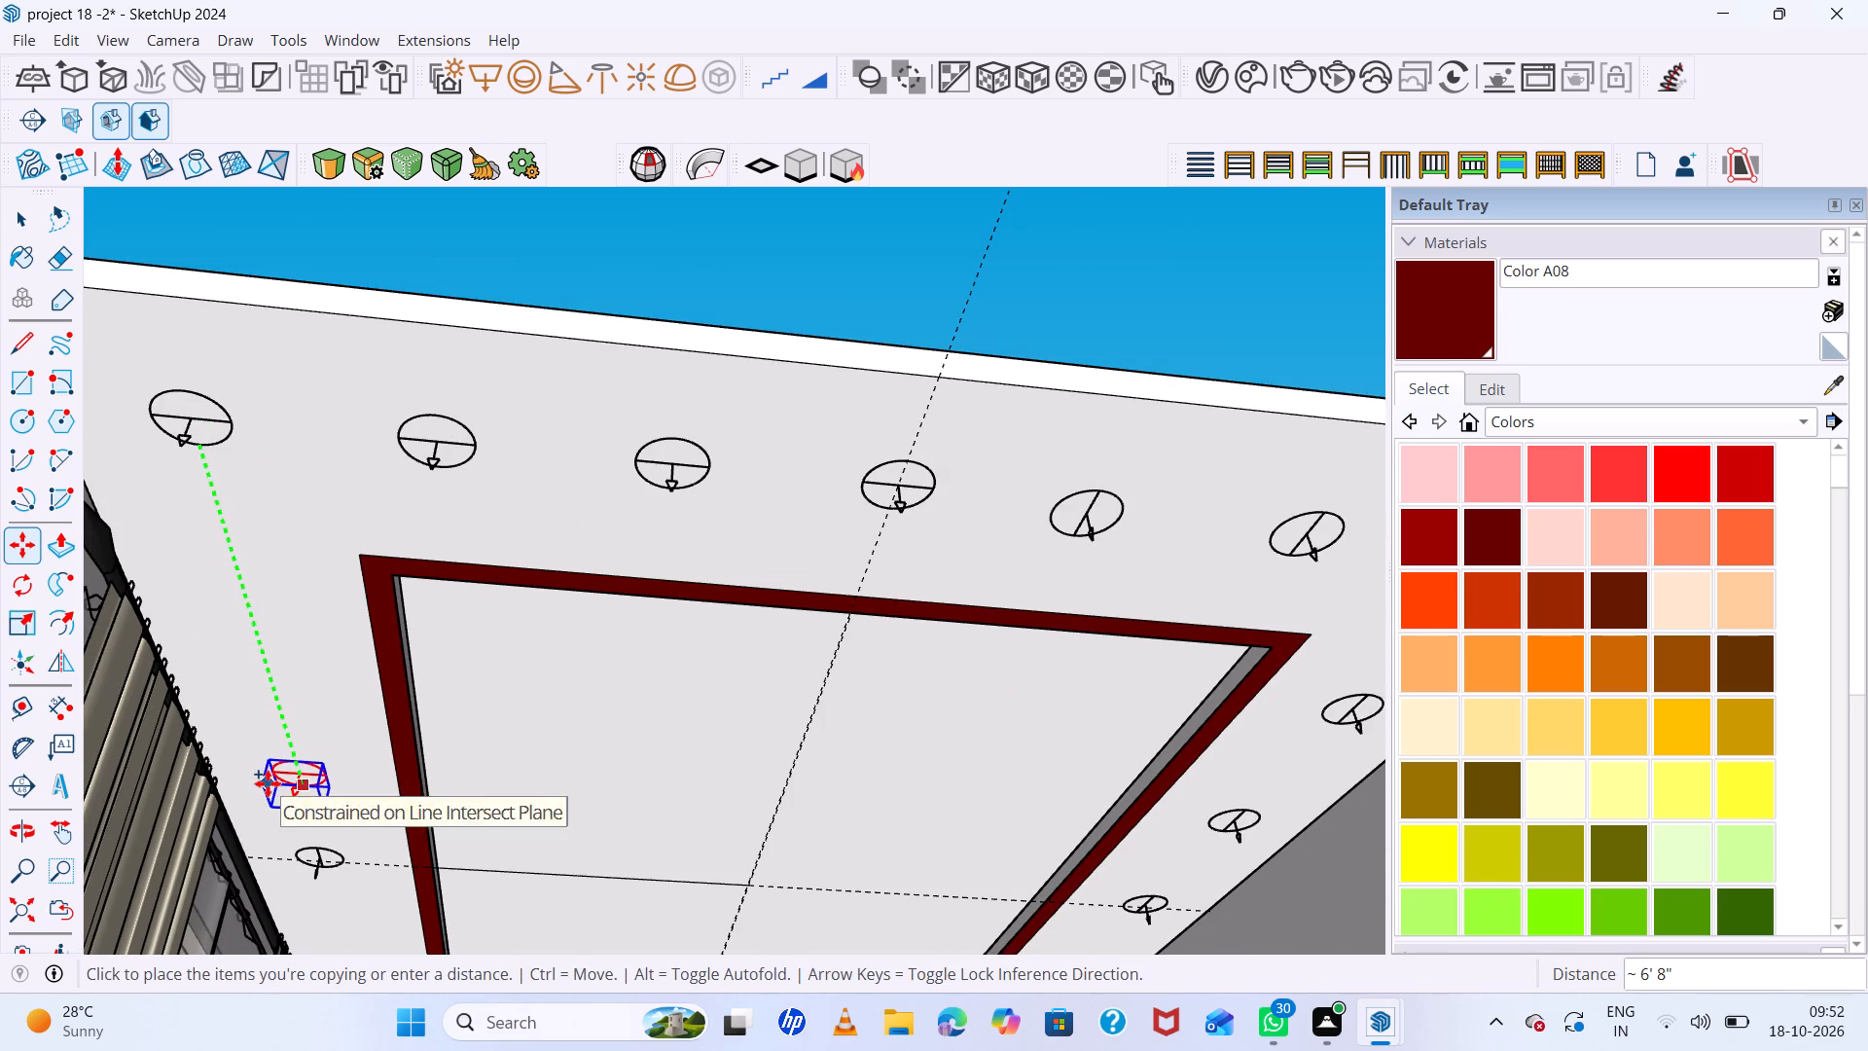
pyautogui.doubleClick(268, 785)
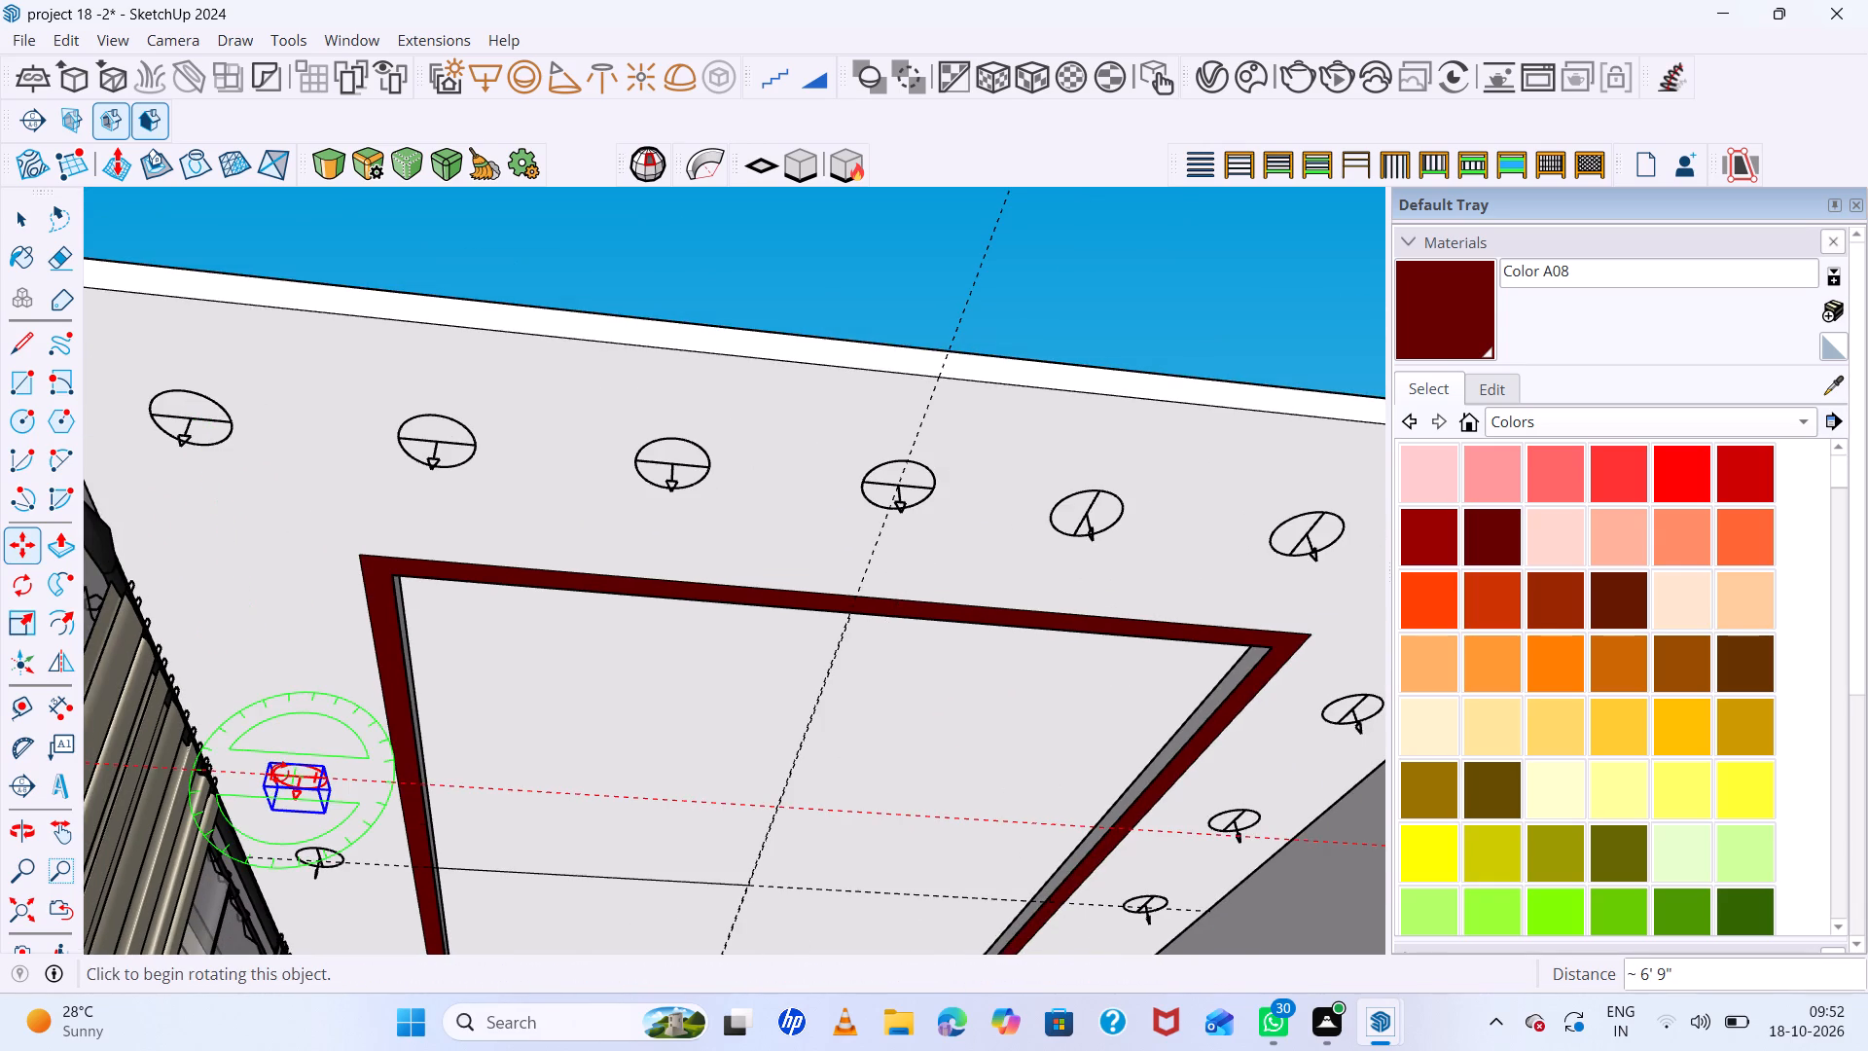
pyautogui.press('3')
pyautogui.press('/')
pyautogui.press('Return')
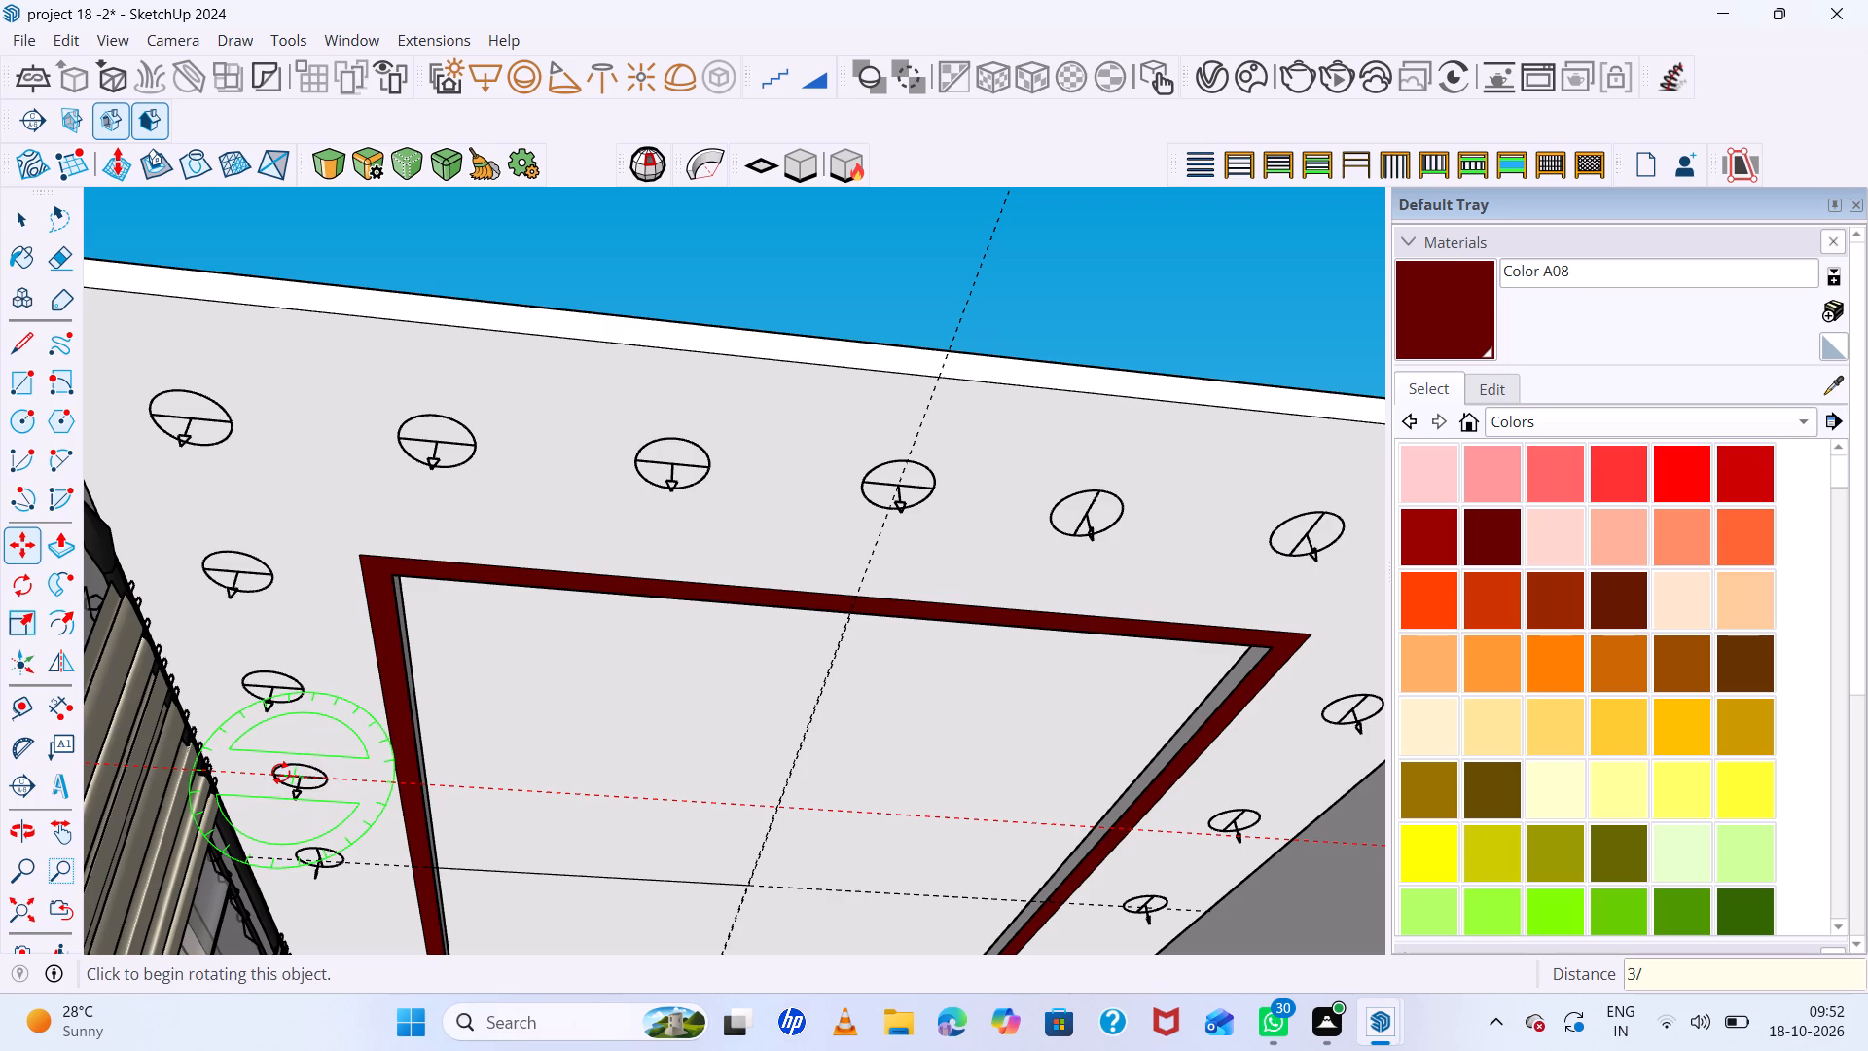
# Re-divide the new curtain-side disc light copies into two equal spacings.
pyautogui.scroll(-8, 472, 691)
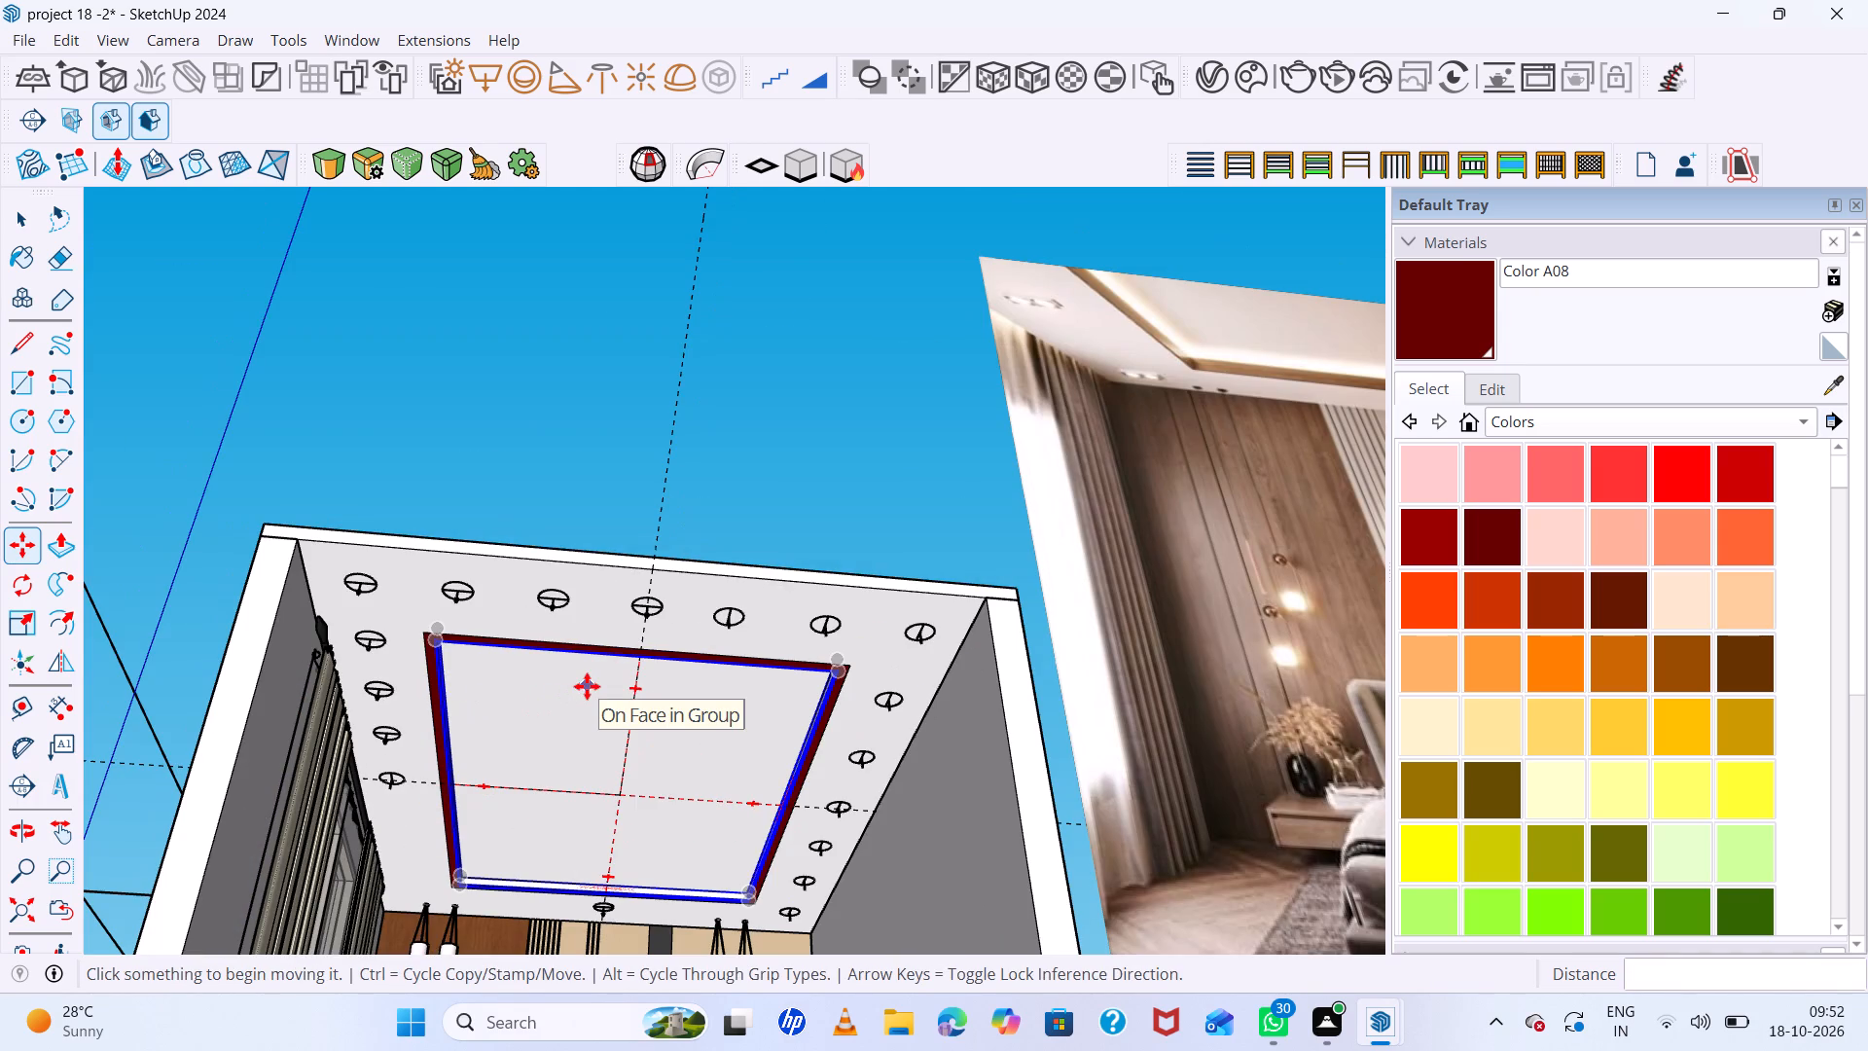
pyautogui.write('2/')
pyautogui.press('Return')
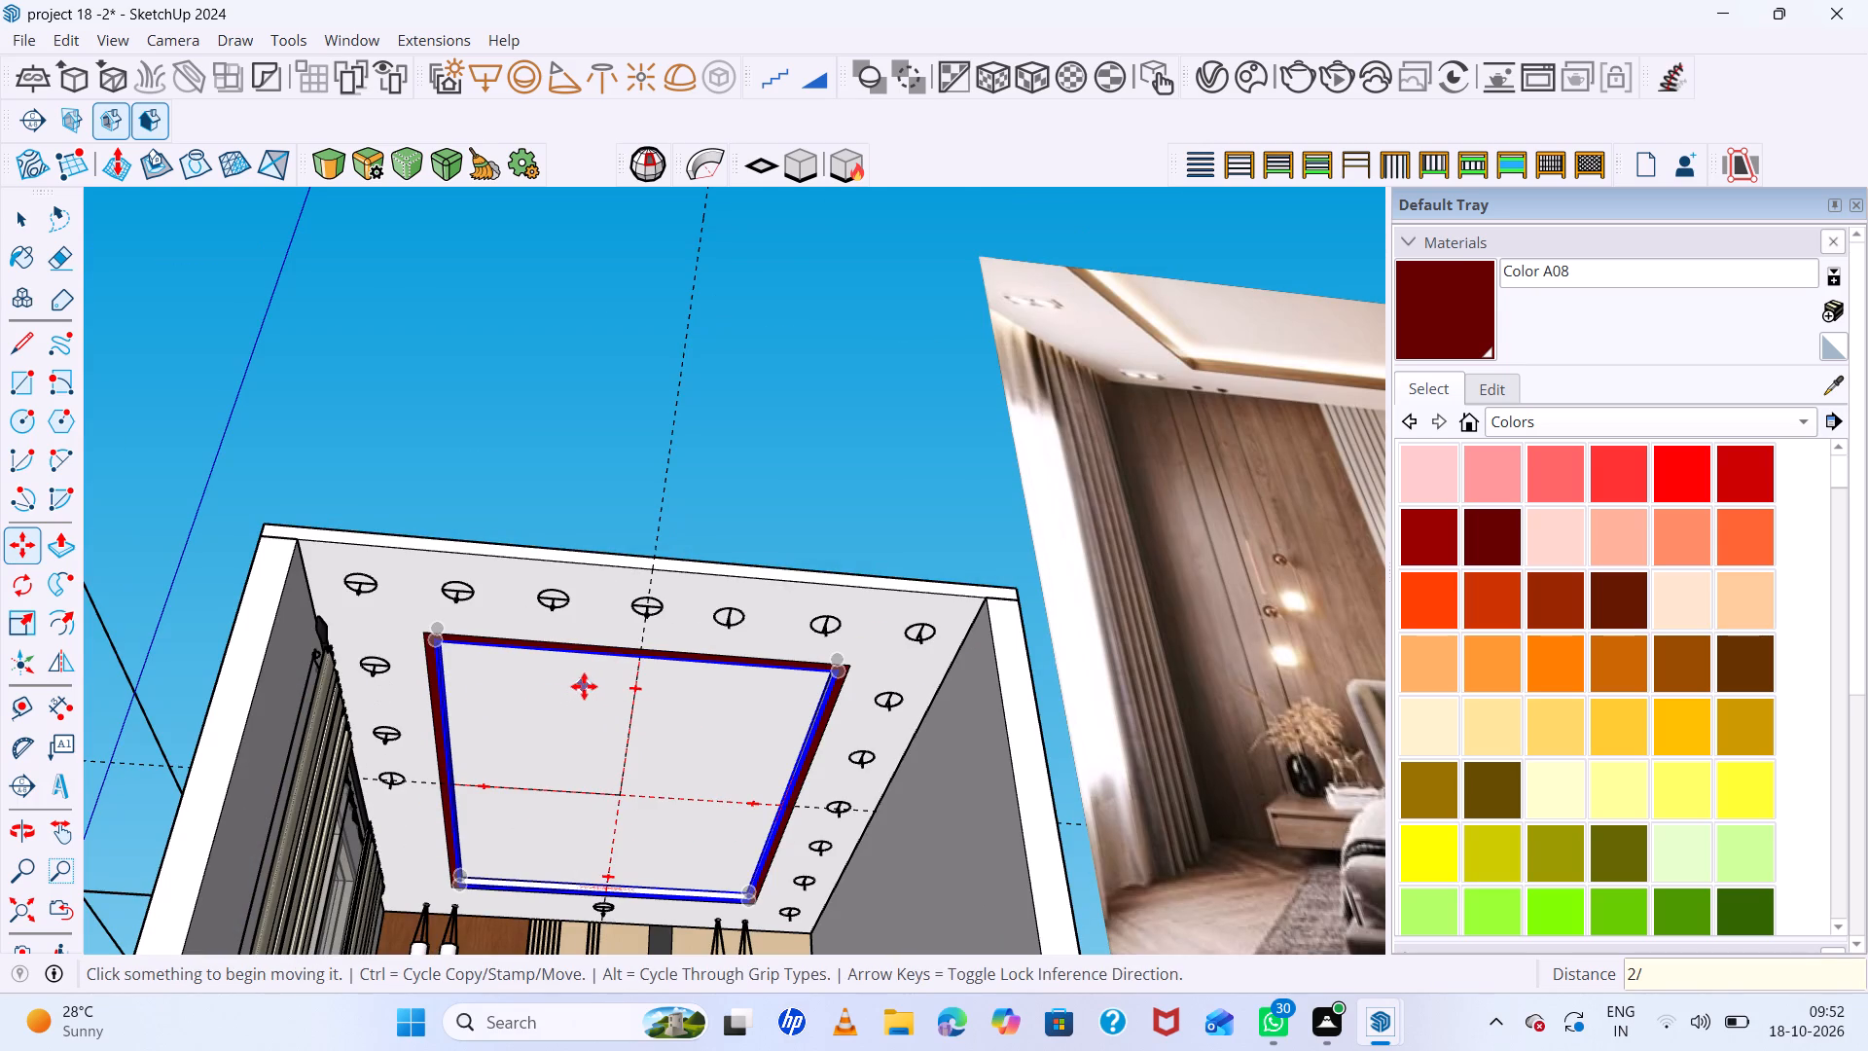
# Copy the curtain-side disc light on the crosswise guide about 8' 2" toward the headboard wall, divided into three equal spacings.
pyautogui.scroll(-1, 429, 780)
pyautogui.scroll(16, 406, 785)
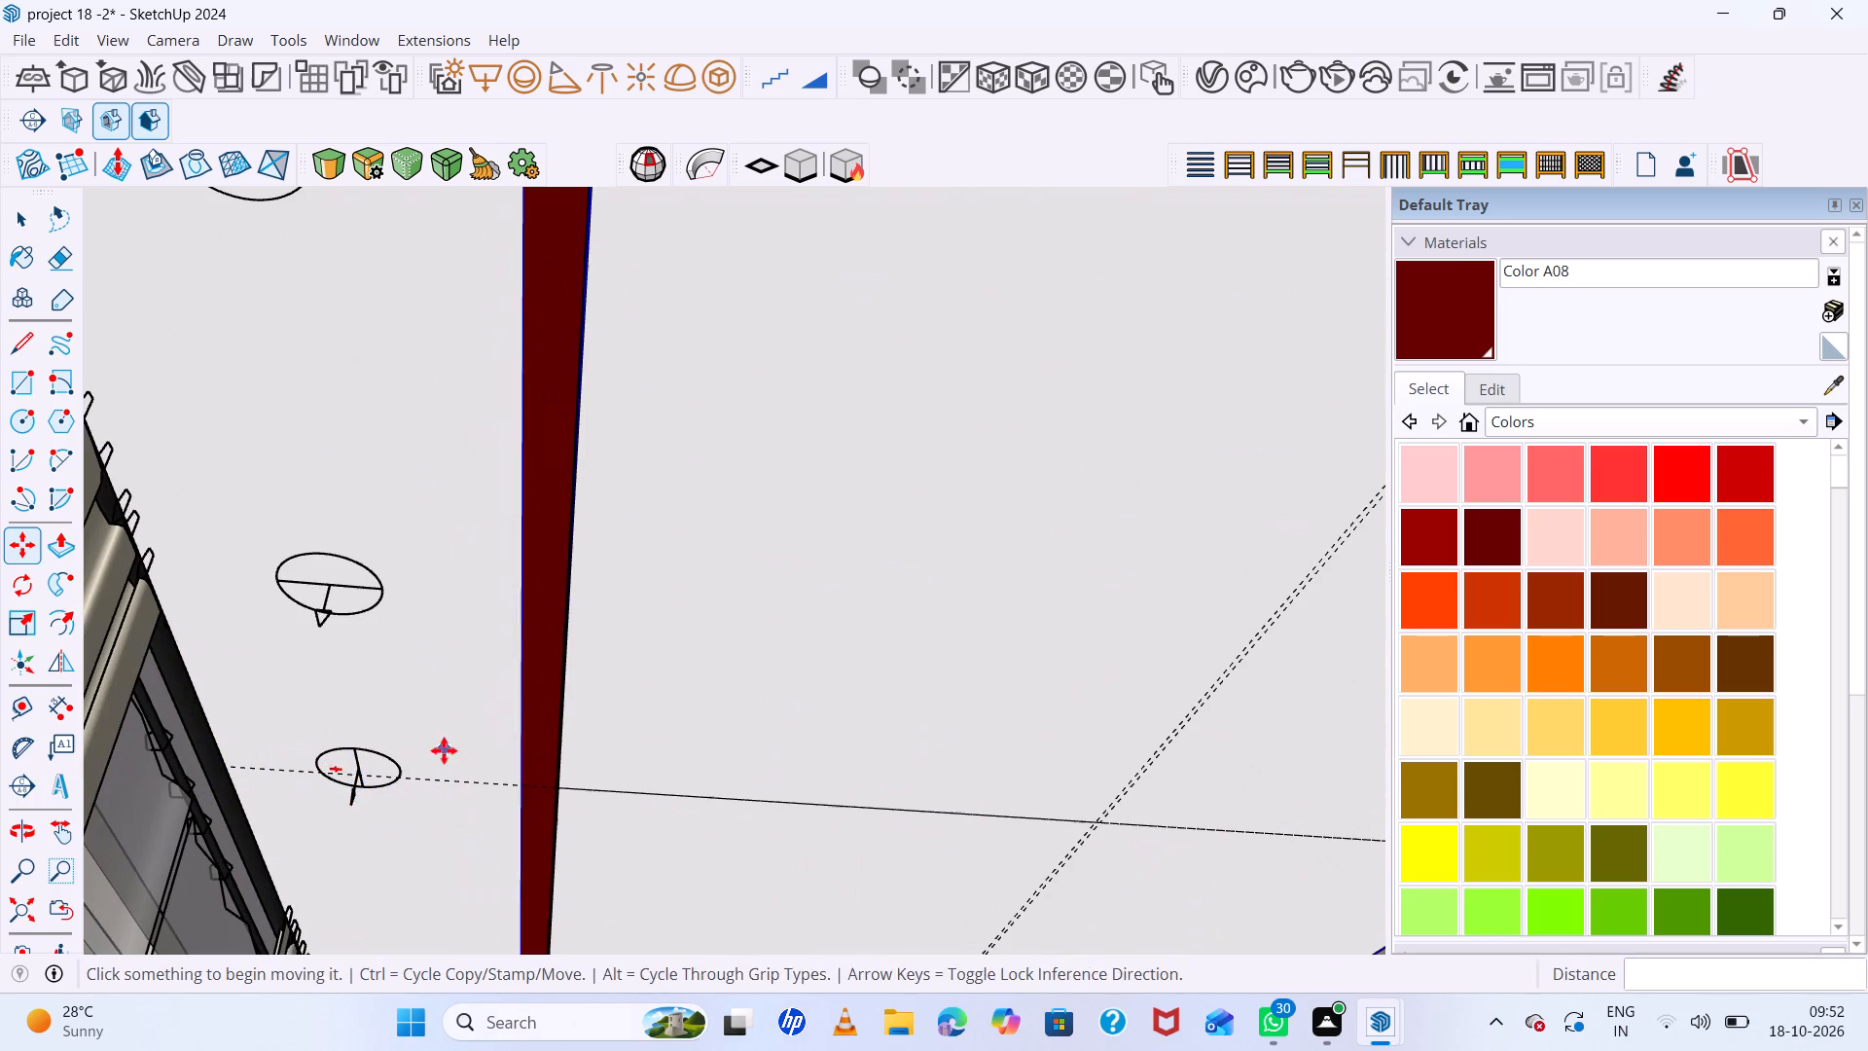
pyautogui.press('space')
pyautogui.click(398, 775)
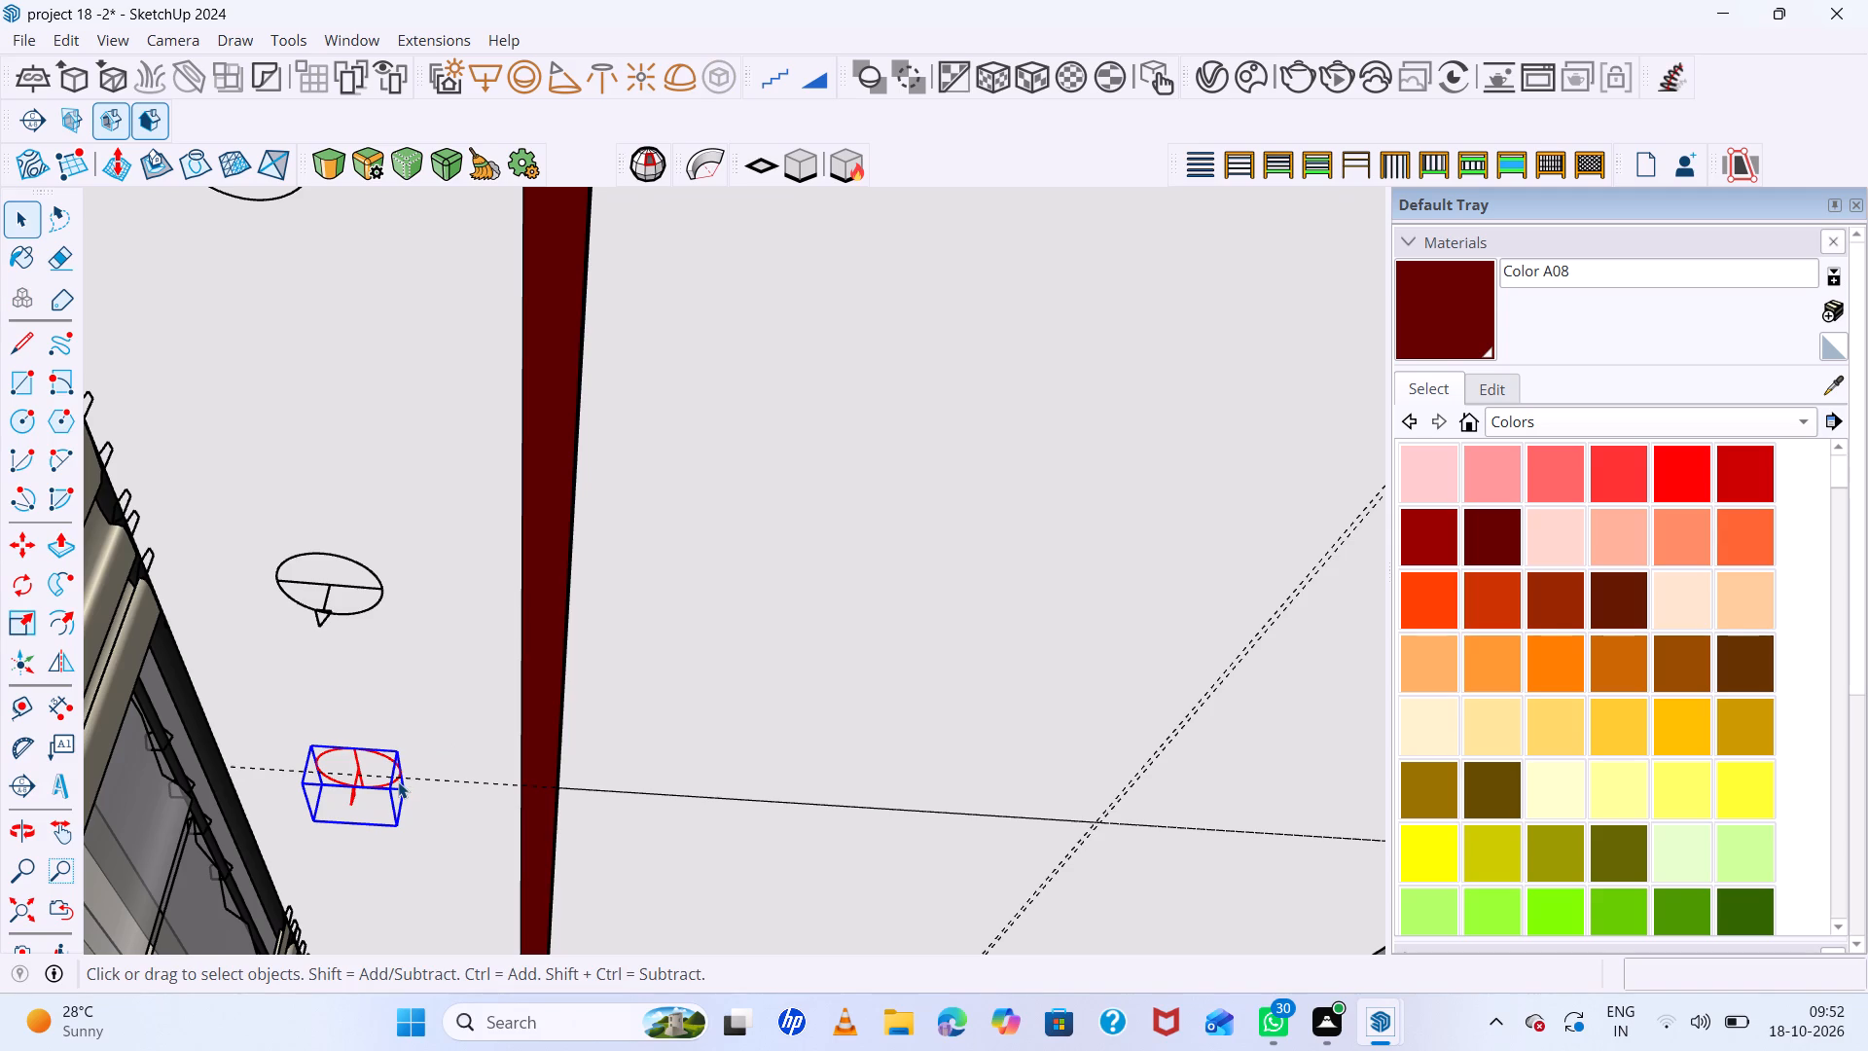
pyautogui.press('m')
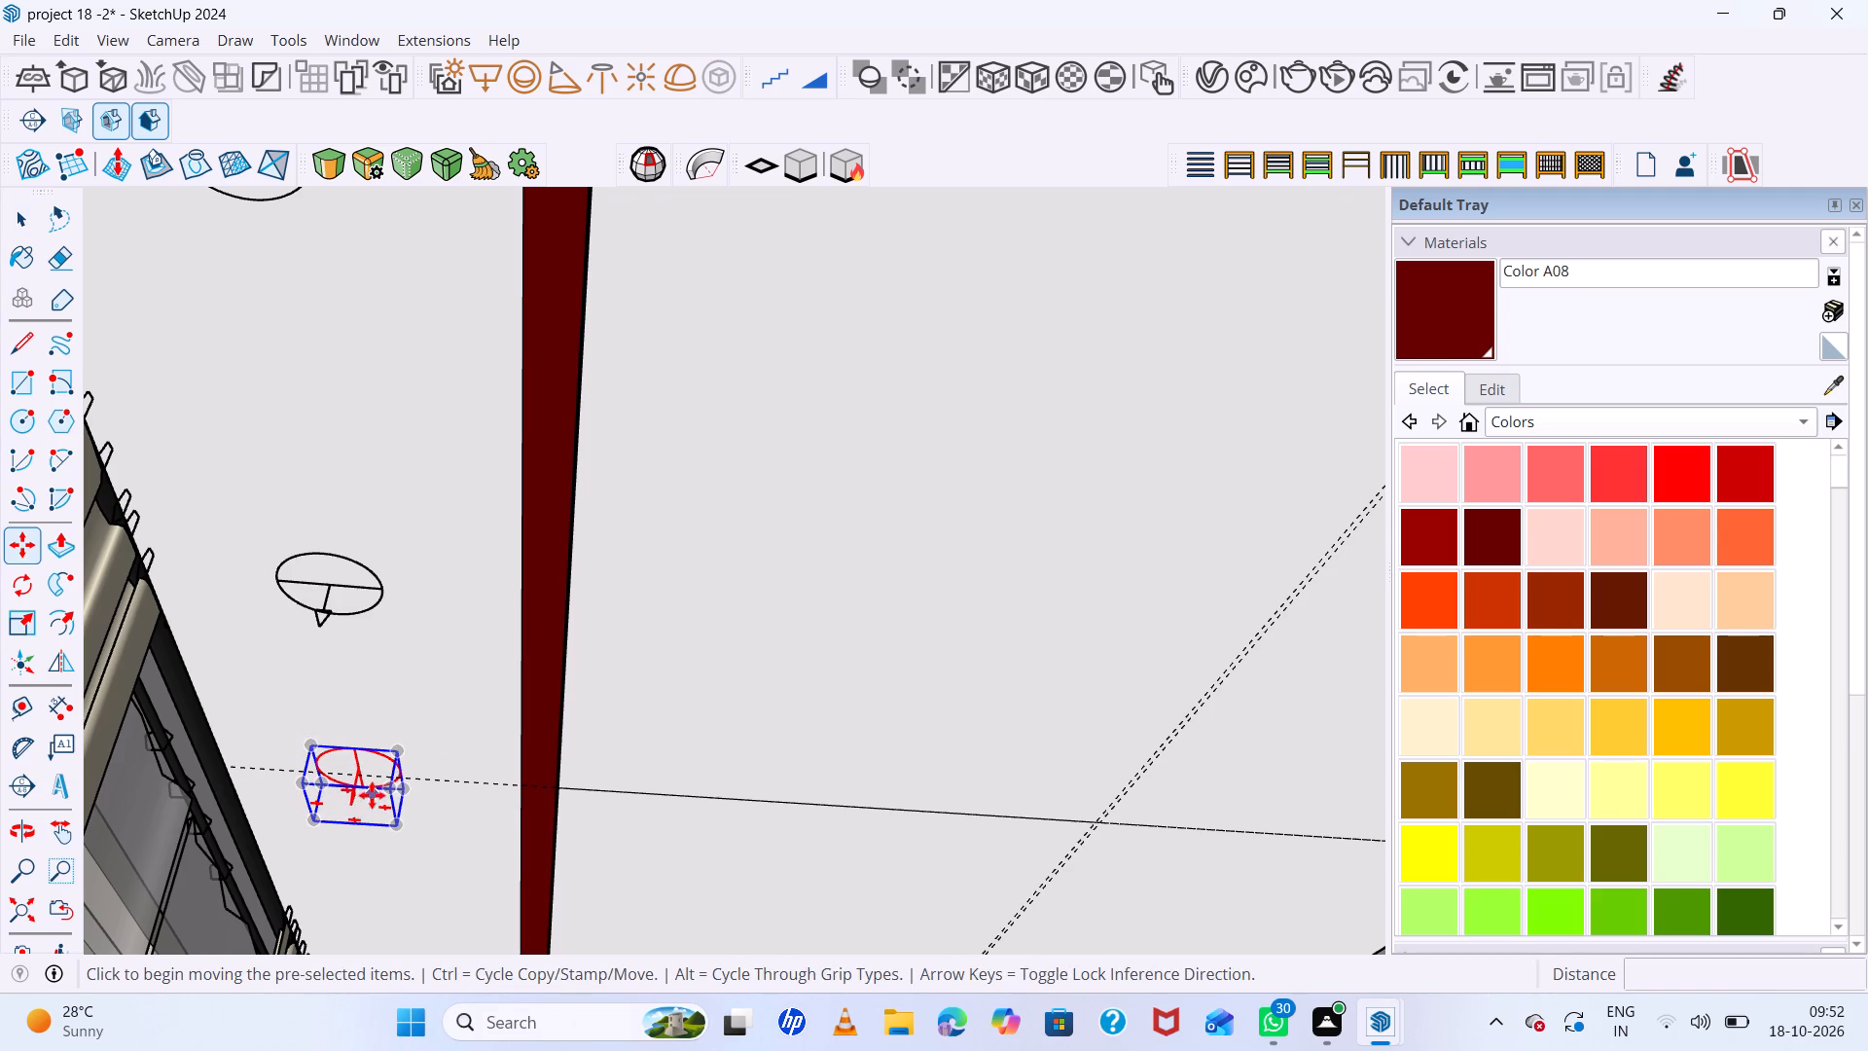
pyautogui.click(372, 795)
pyautogui.keyDown('ctrl'); pyautogui.scroll(-5, 365, 858); pyautogui.keyUp('ctrl')
pyautogui.scroll(-10, 368, 891)
pyautogui.moveTo(376, 892); pyautogui.dragTo(367, 940, button='middle')
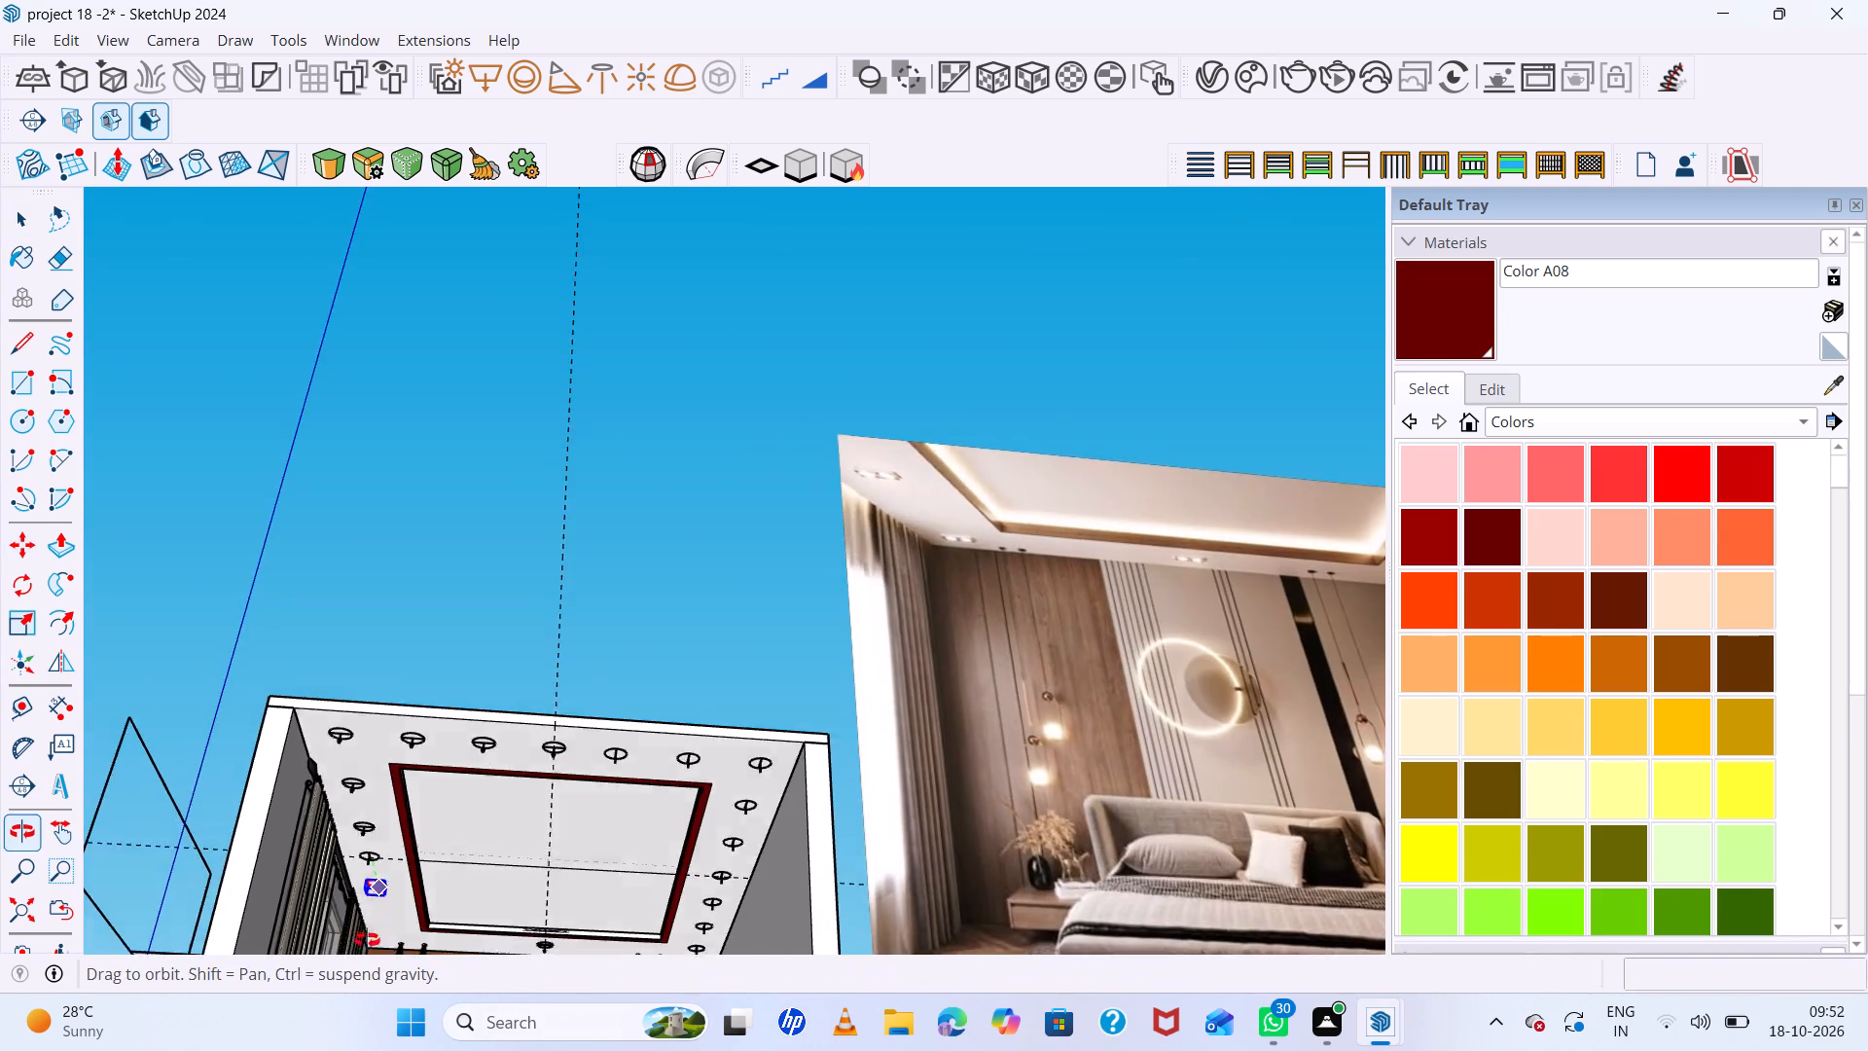
pyautogui.moveTo(367, 940); pyautogui.dragTo(366, 944, button='middle')
pyautogui.scroll(13, 400, 923)
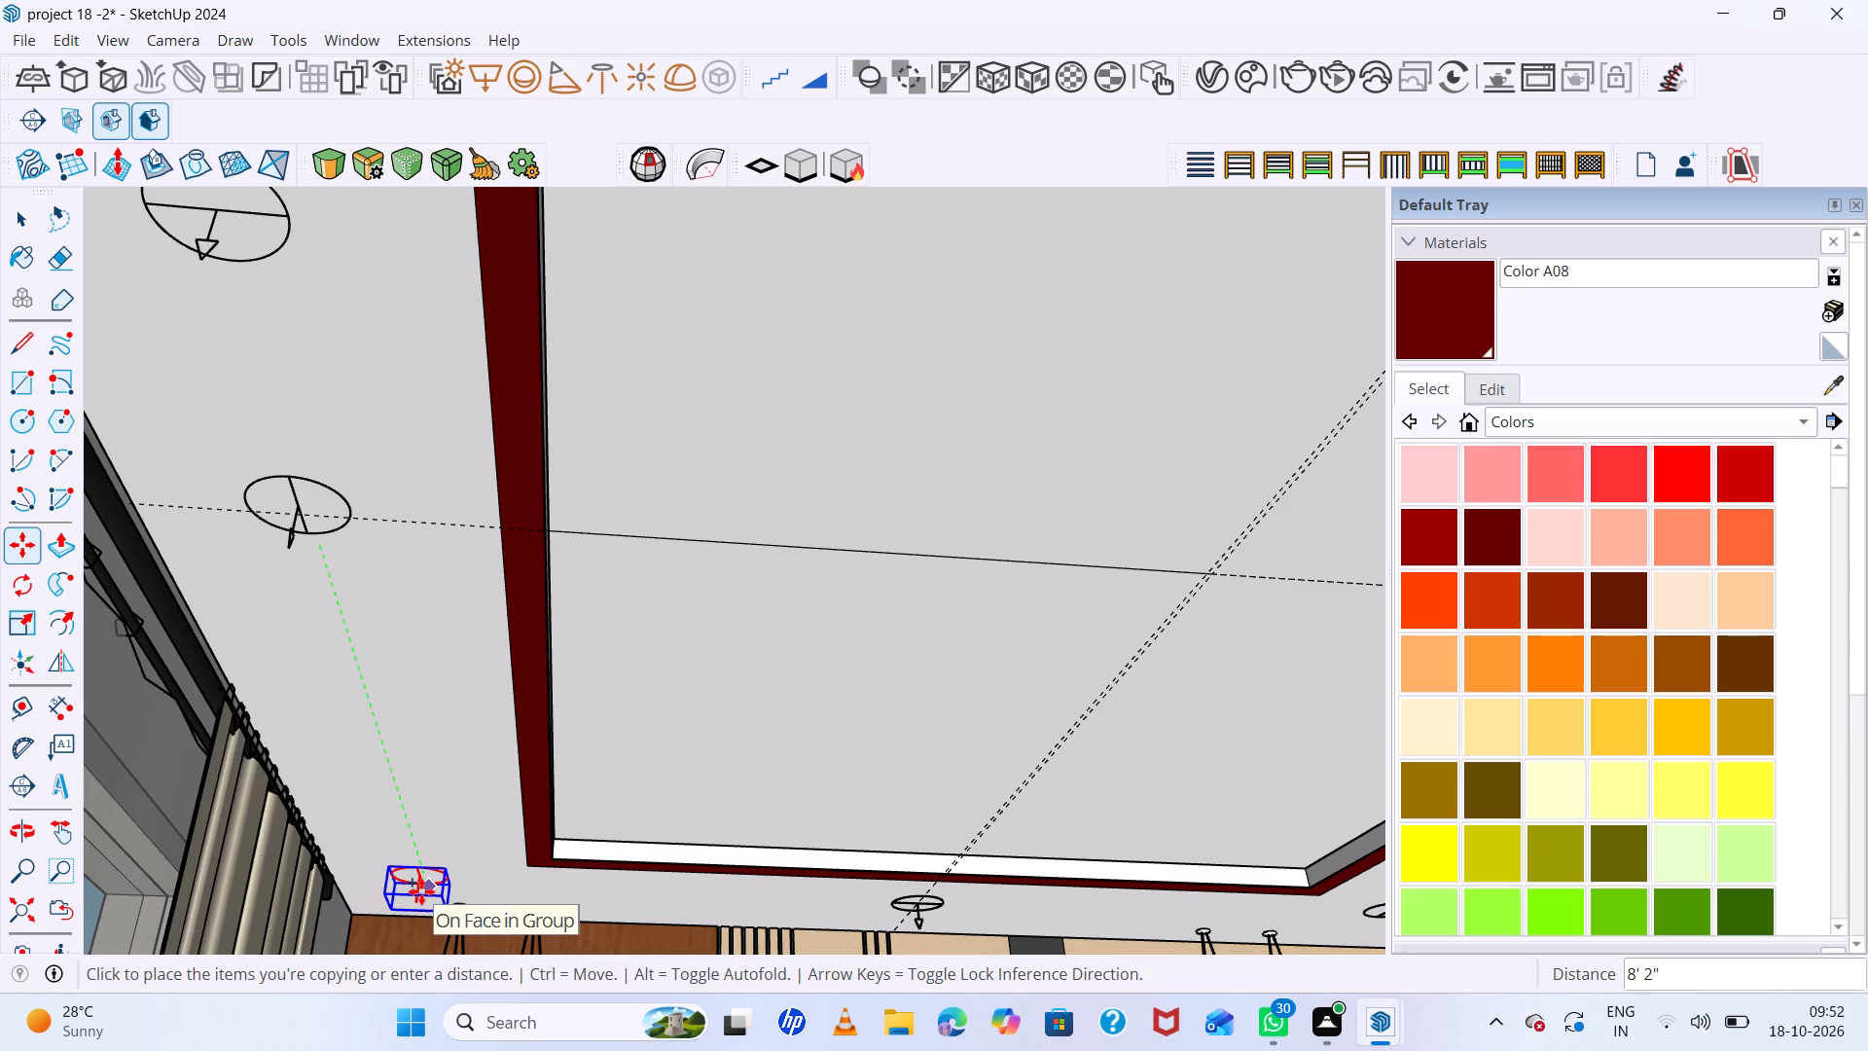
pyautogui.doubleClick(421, 891)
pyautogui.write('3/')
pyautogui.press('Return')
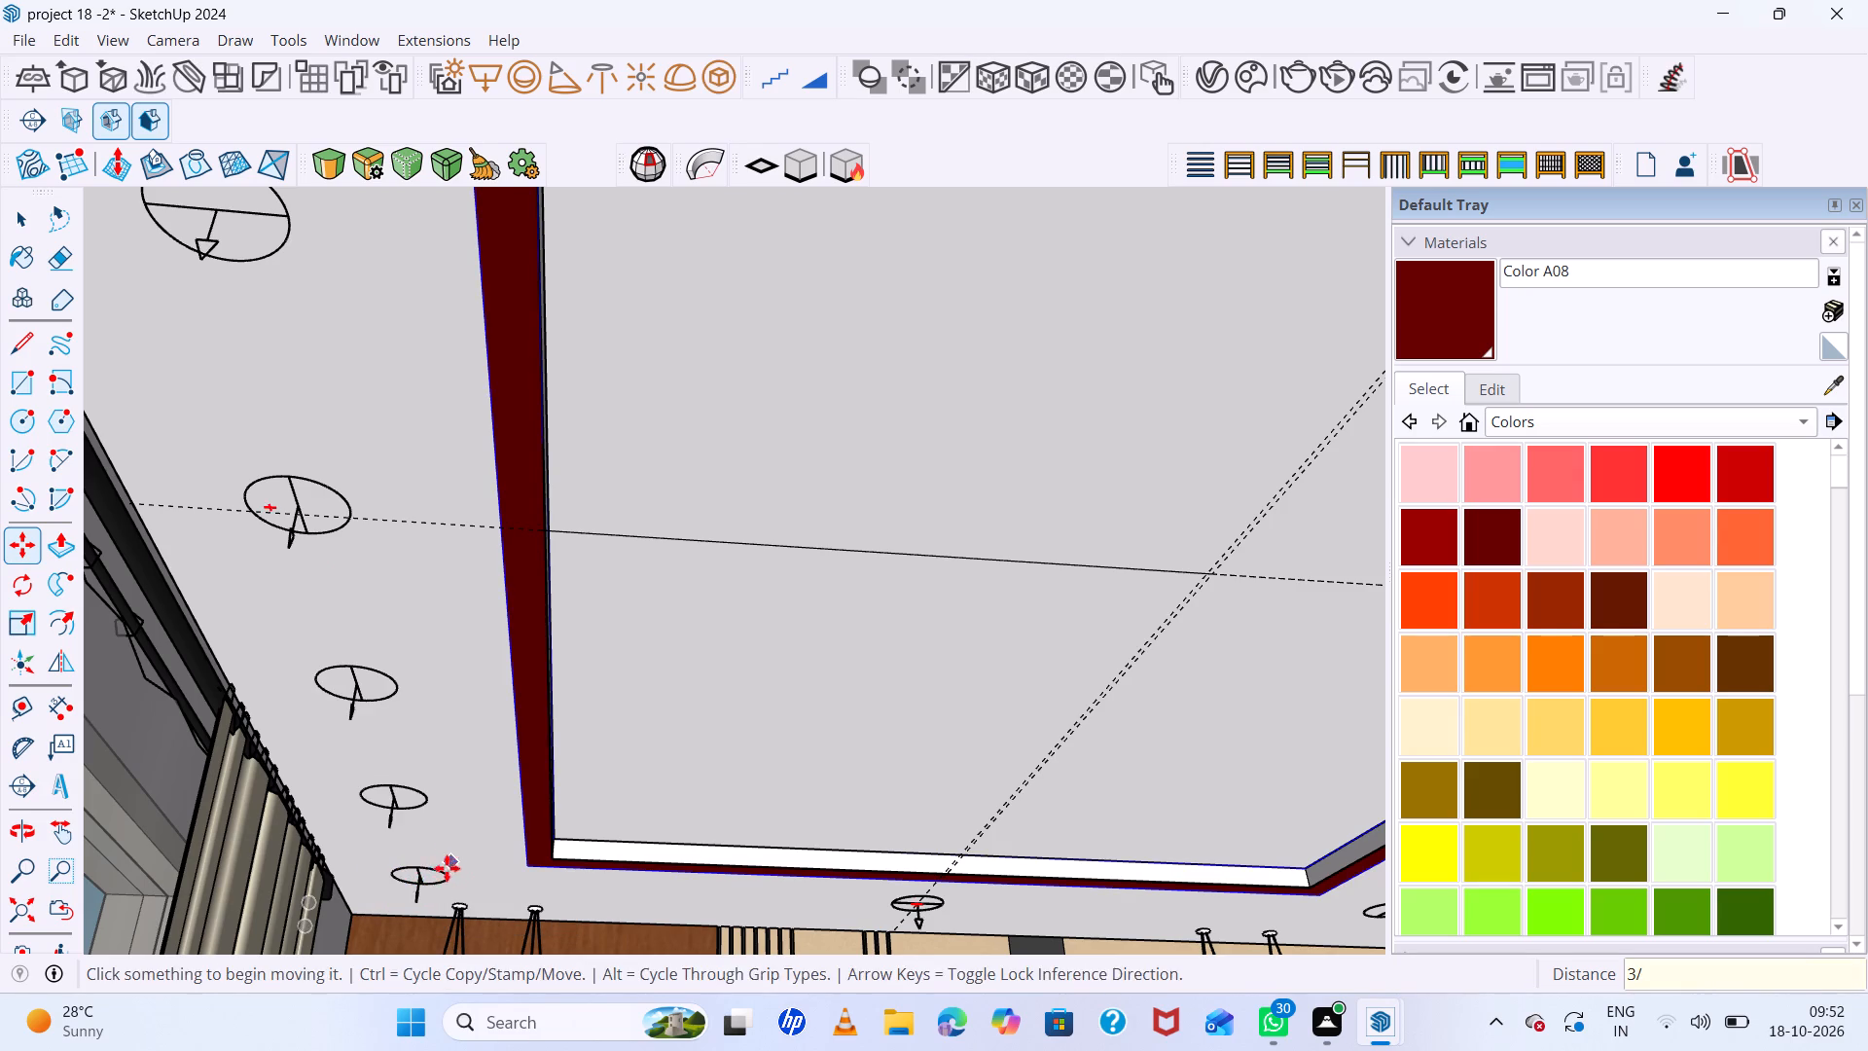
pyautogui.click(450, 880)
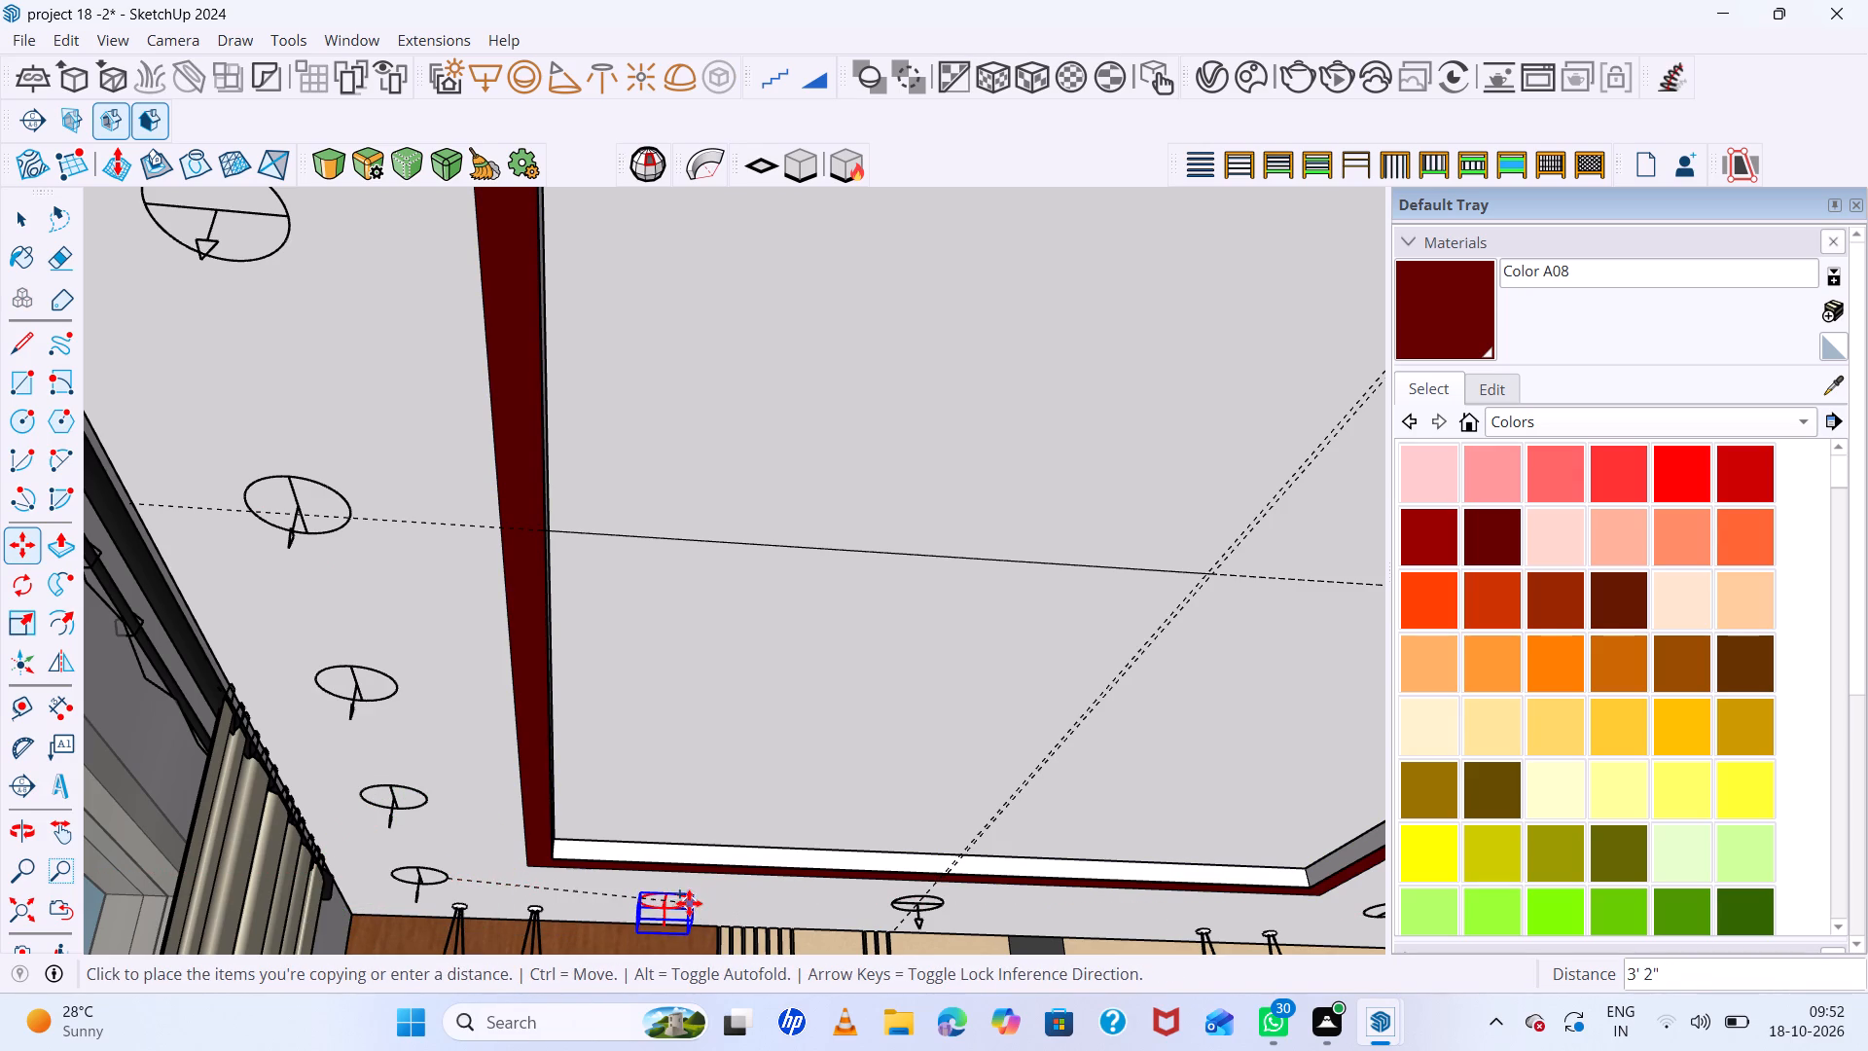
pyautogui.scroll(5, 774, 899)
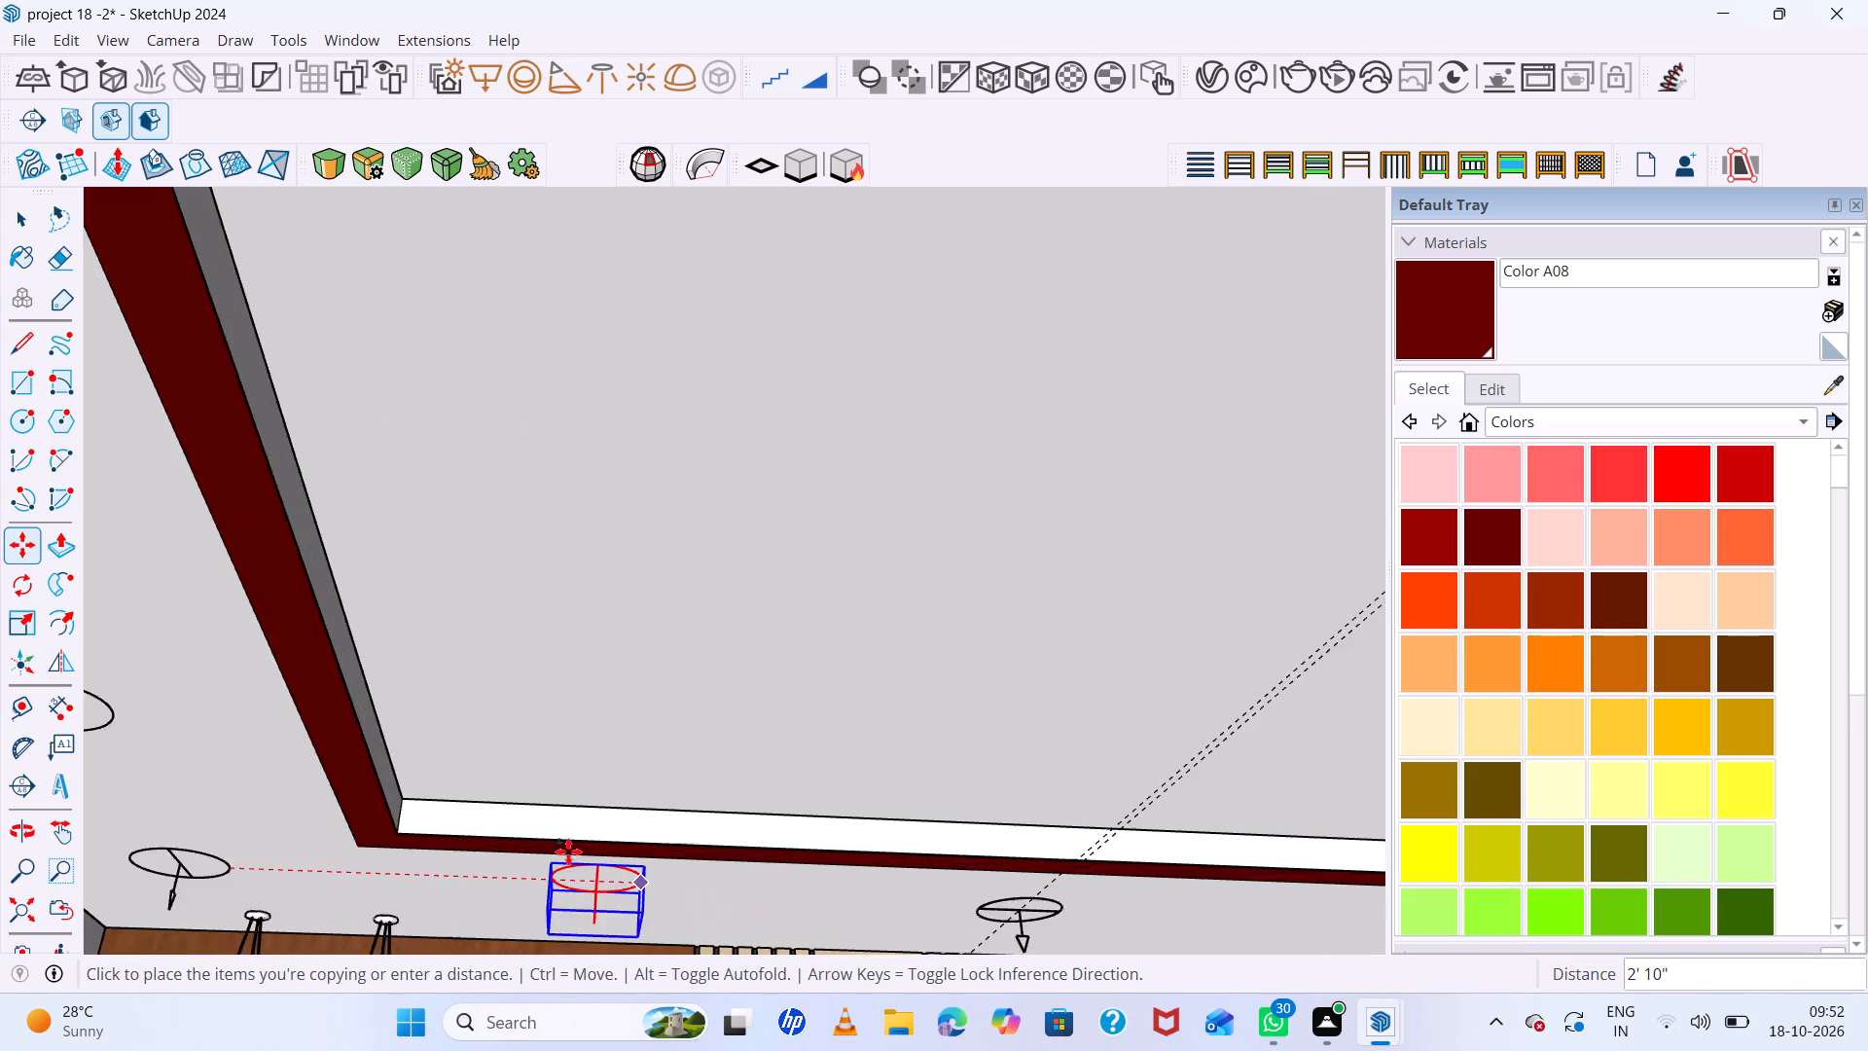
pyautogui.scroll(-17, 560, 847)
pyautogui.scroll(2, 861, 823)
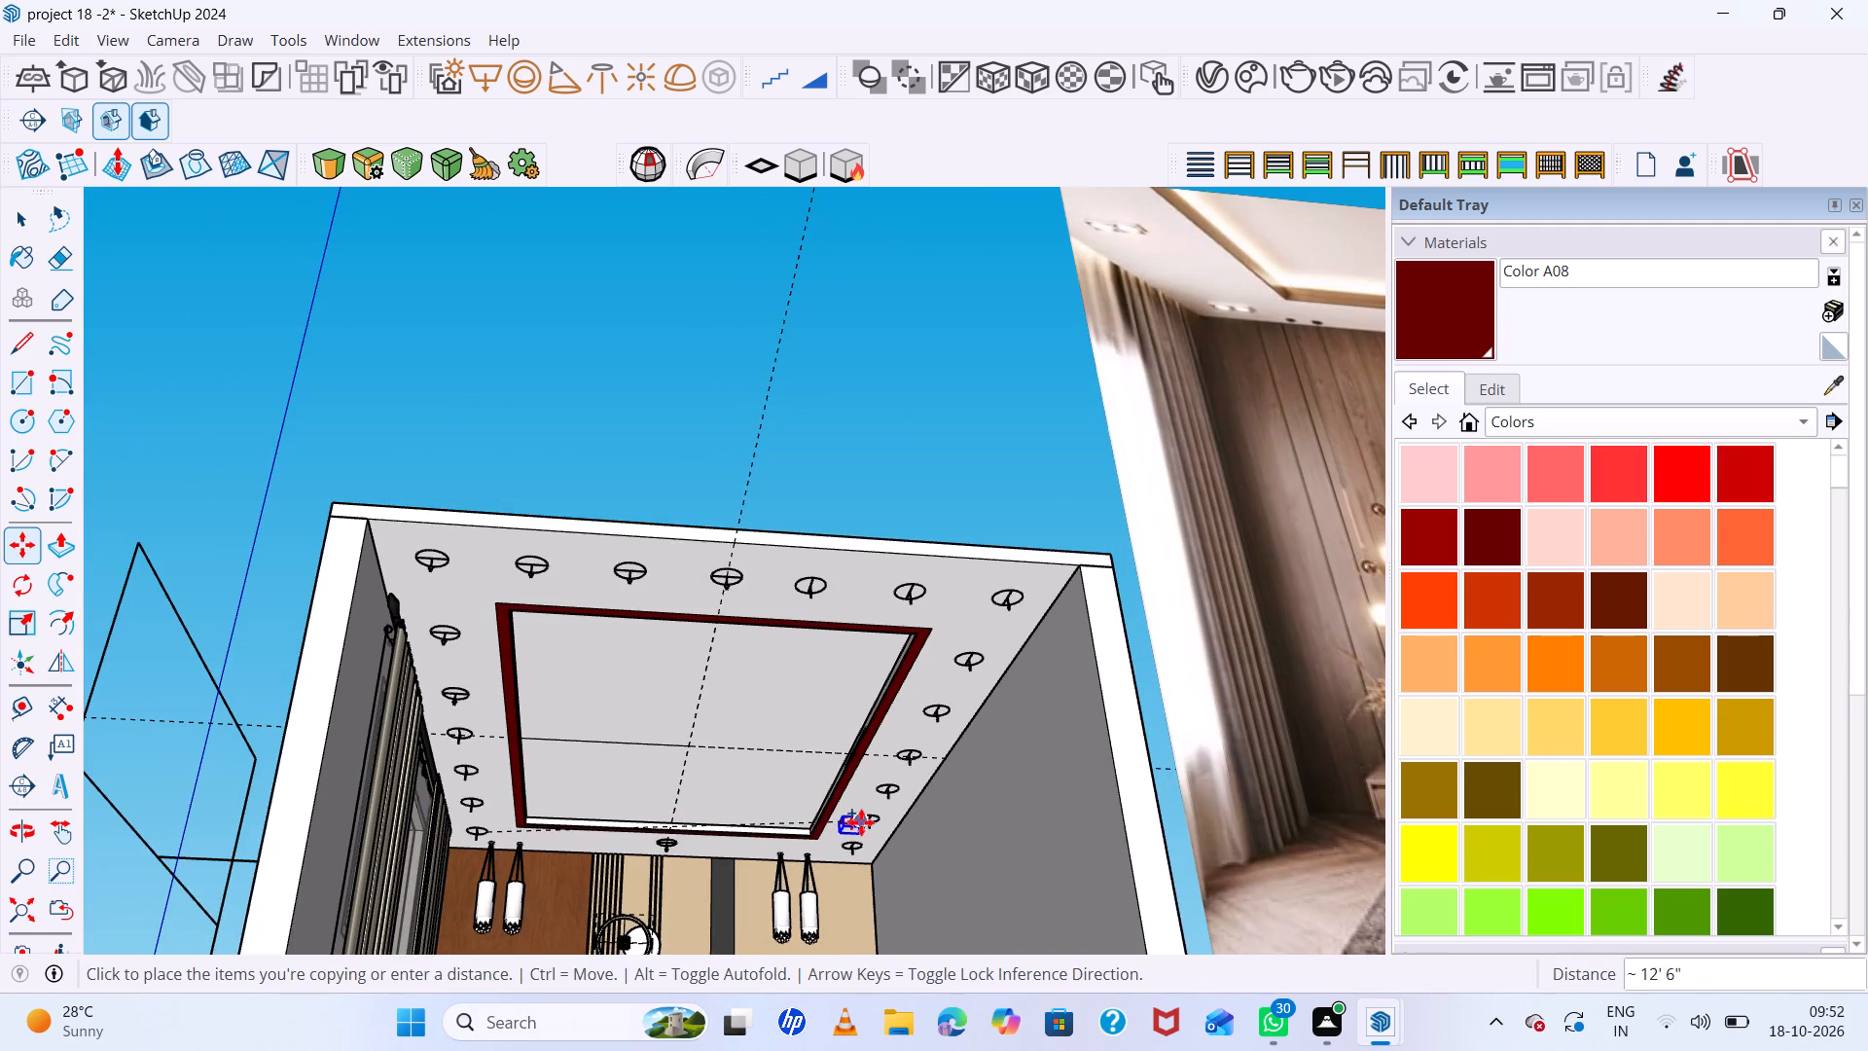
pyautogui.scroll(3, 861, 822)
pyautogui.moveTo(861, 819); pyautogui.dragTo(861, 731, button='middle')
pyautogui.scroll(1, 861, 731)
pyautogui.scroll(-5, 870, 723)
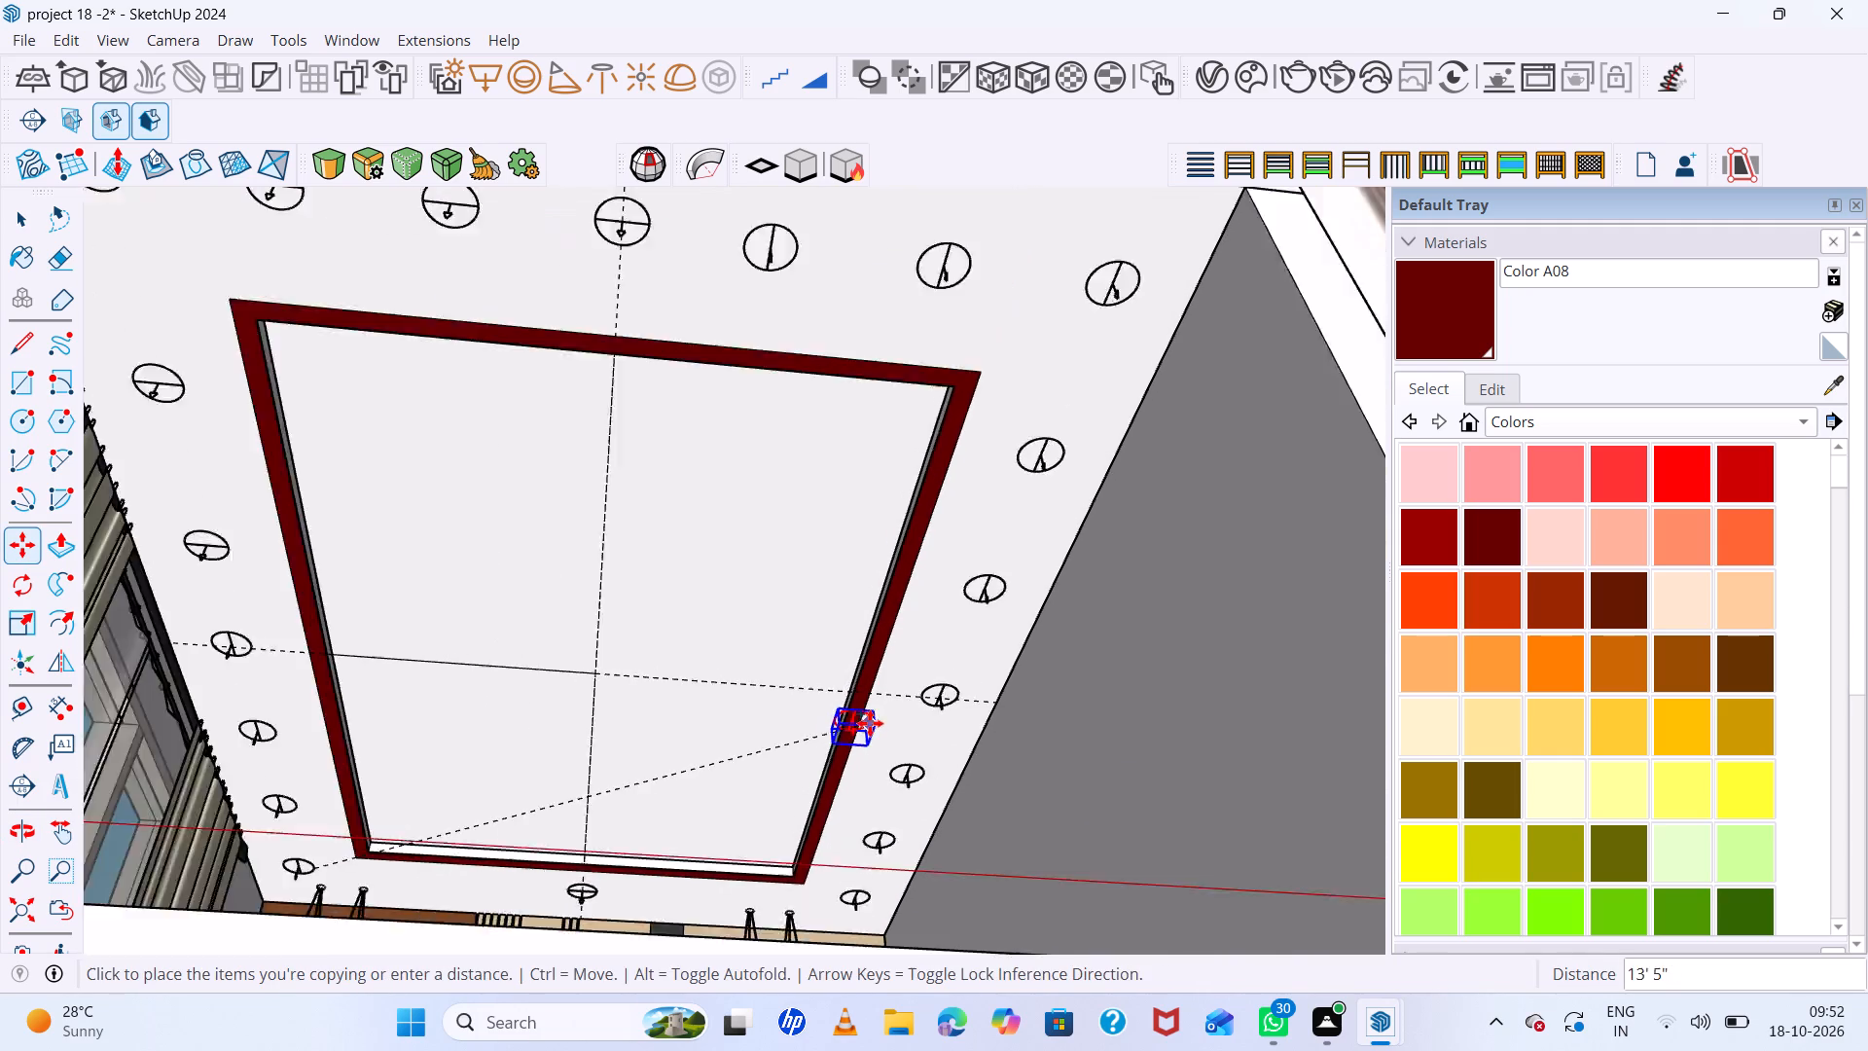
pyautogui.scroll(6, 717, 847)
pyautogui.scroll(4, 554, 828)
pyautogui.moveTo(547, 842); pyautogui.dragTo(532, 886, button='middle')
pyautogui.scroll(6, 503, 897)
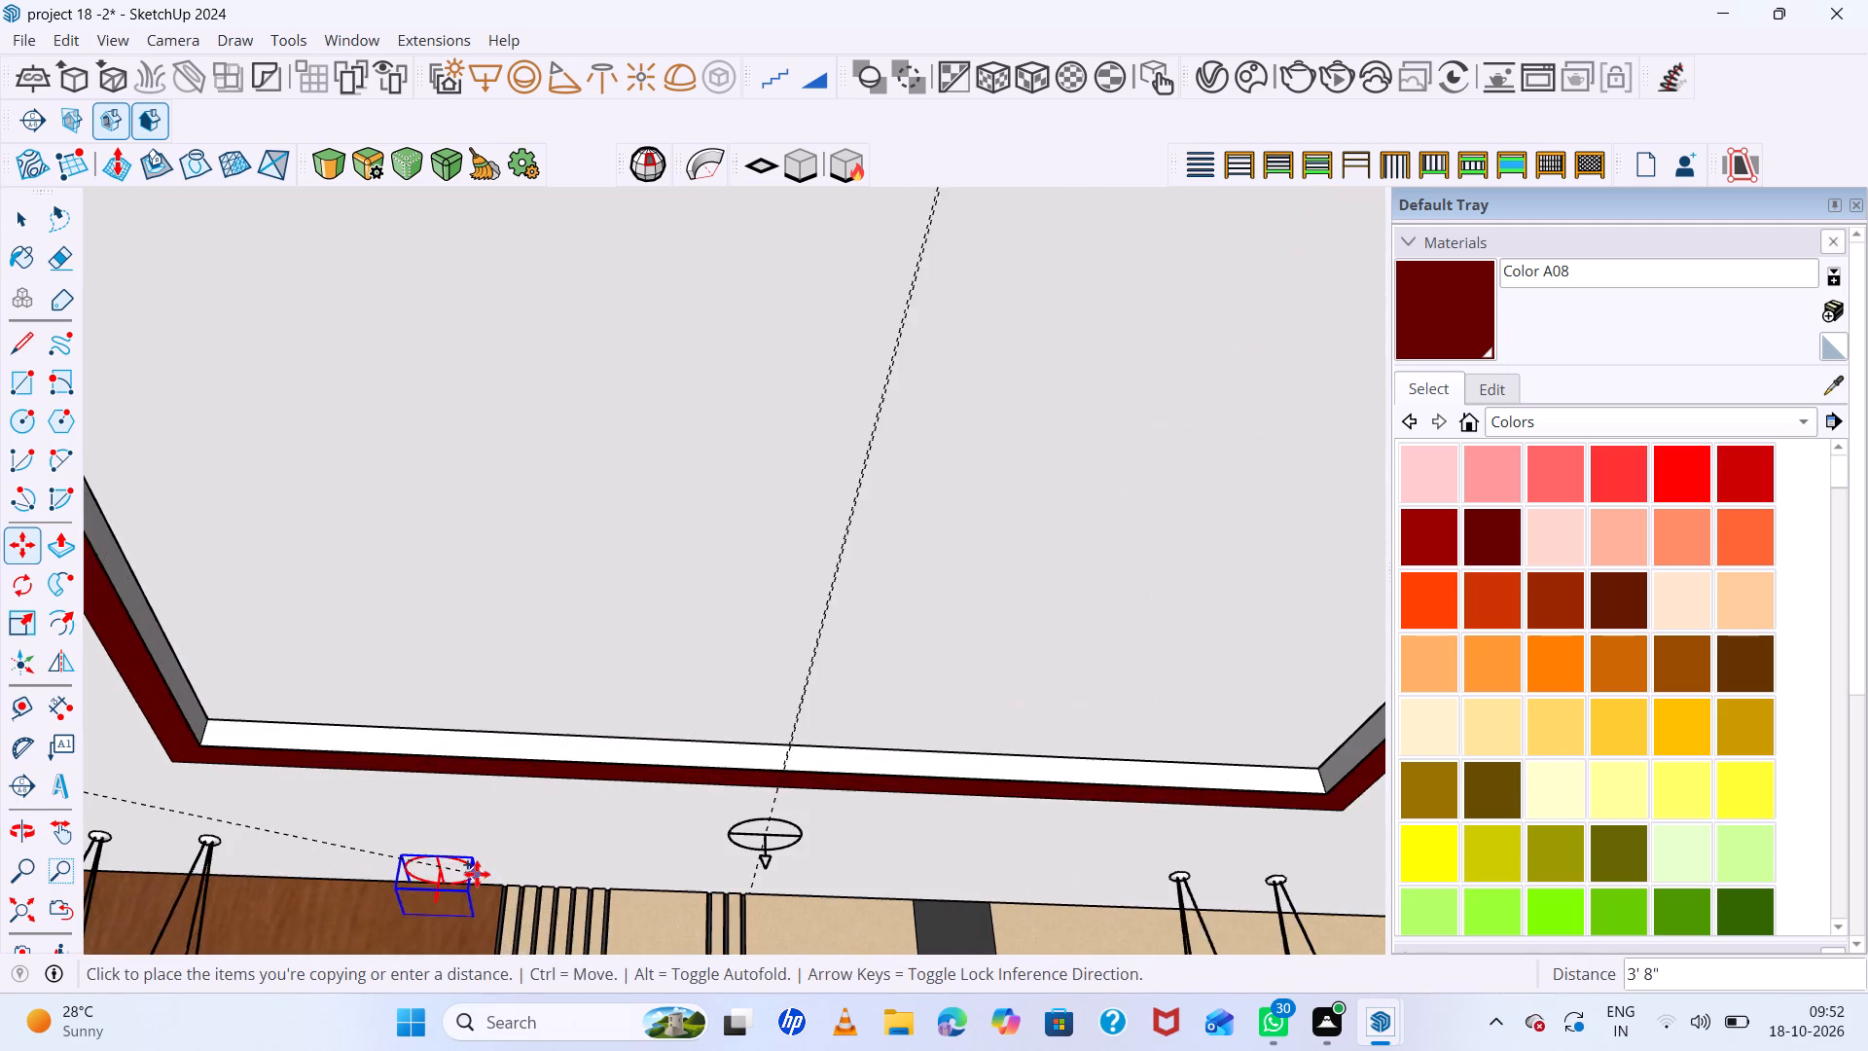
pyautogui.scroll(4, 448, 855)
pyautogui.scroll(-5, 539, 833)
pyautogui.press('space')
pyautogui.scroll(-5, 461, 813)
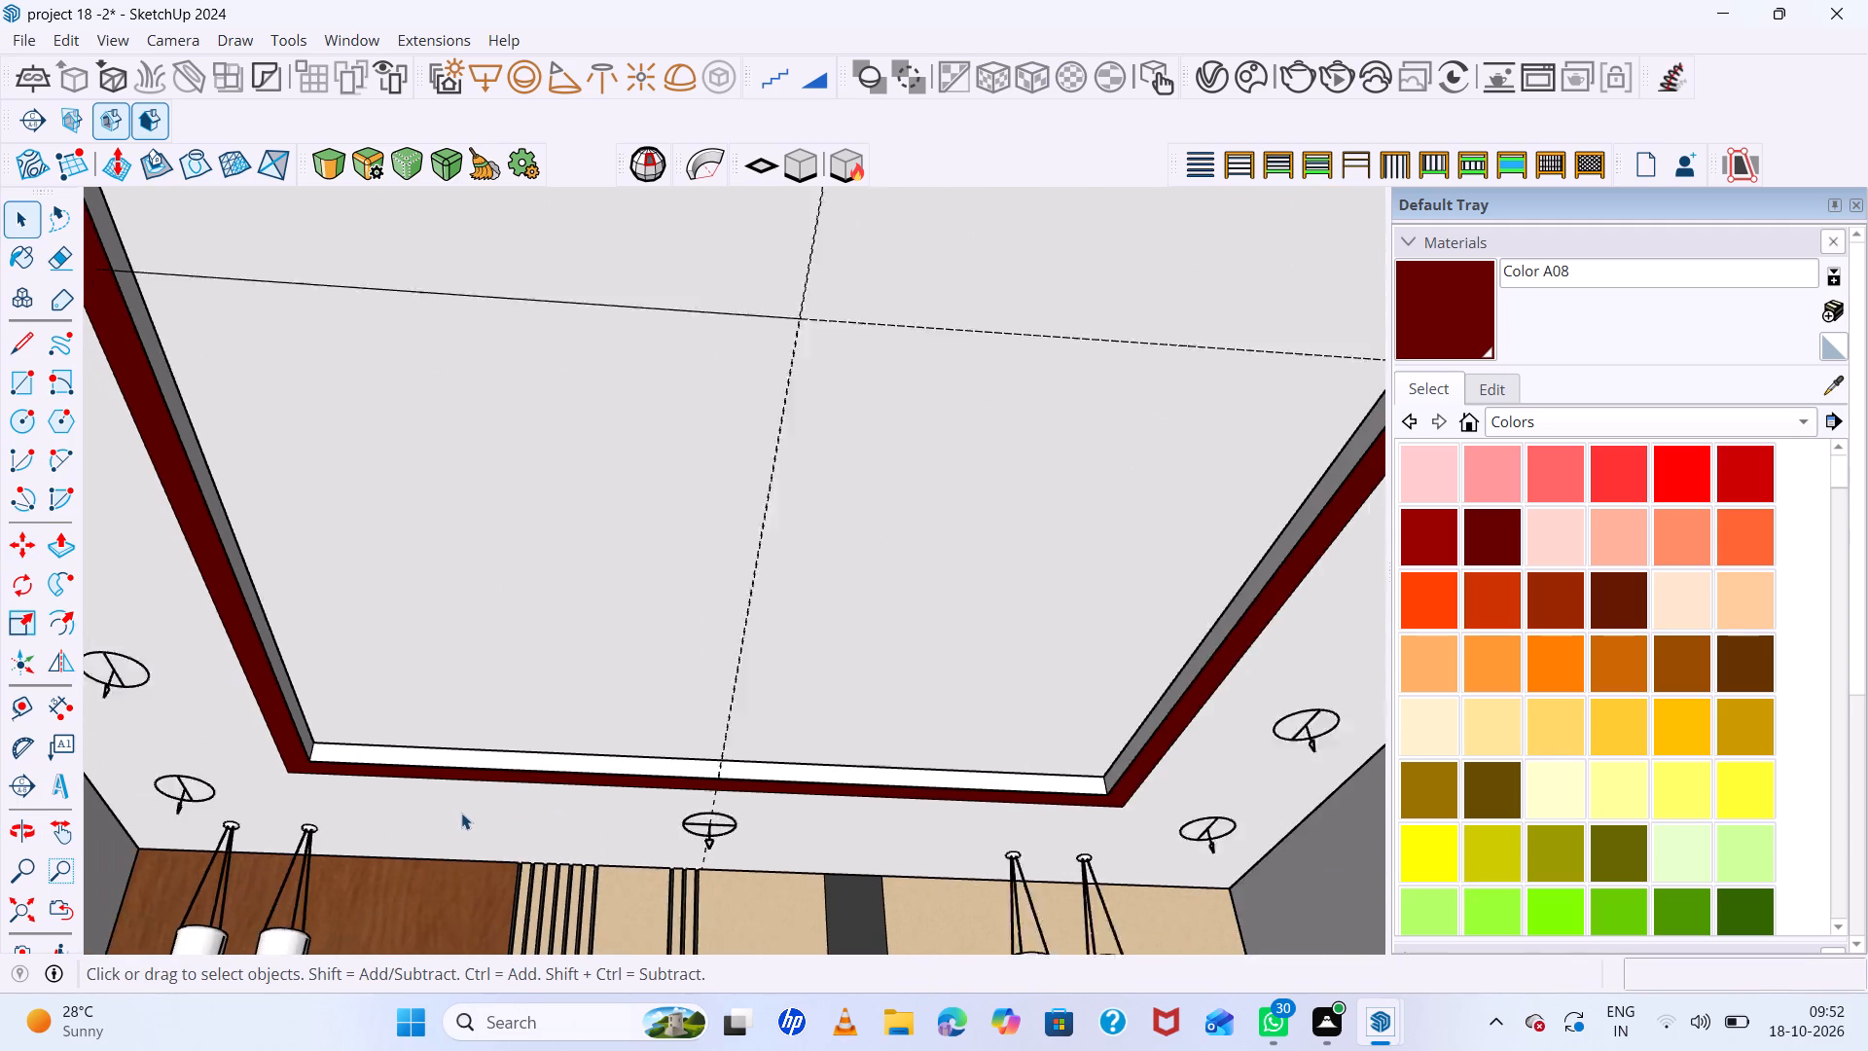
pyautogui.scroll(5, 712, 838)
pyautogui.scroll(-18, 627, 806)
# Run an interactive V-Ray render to examine the disc ceiling lights from the room's open front and from below, and stop it.
pyautogui.moveTo(636, 808); pyautogui.dragTo(629, 947, button='middle')
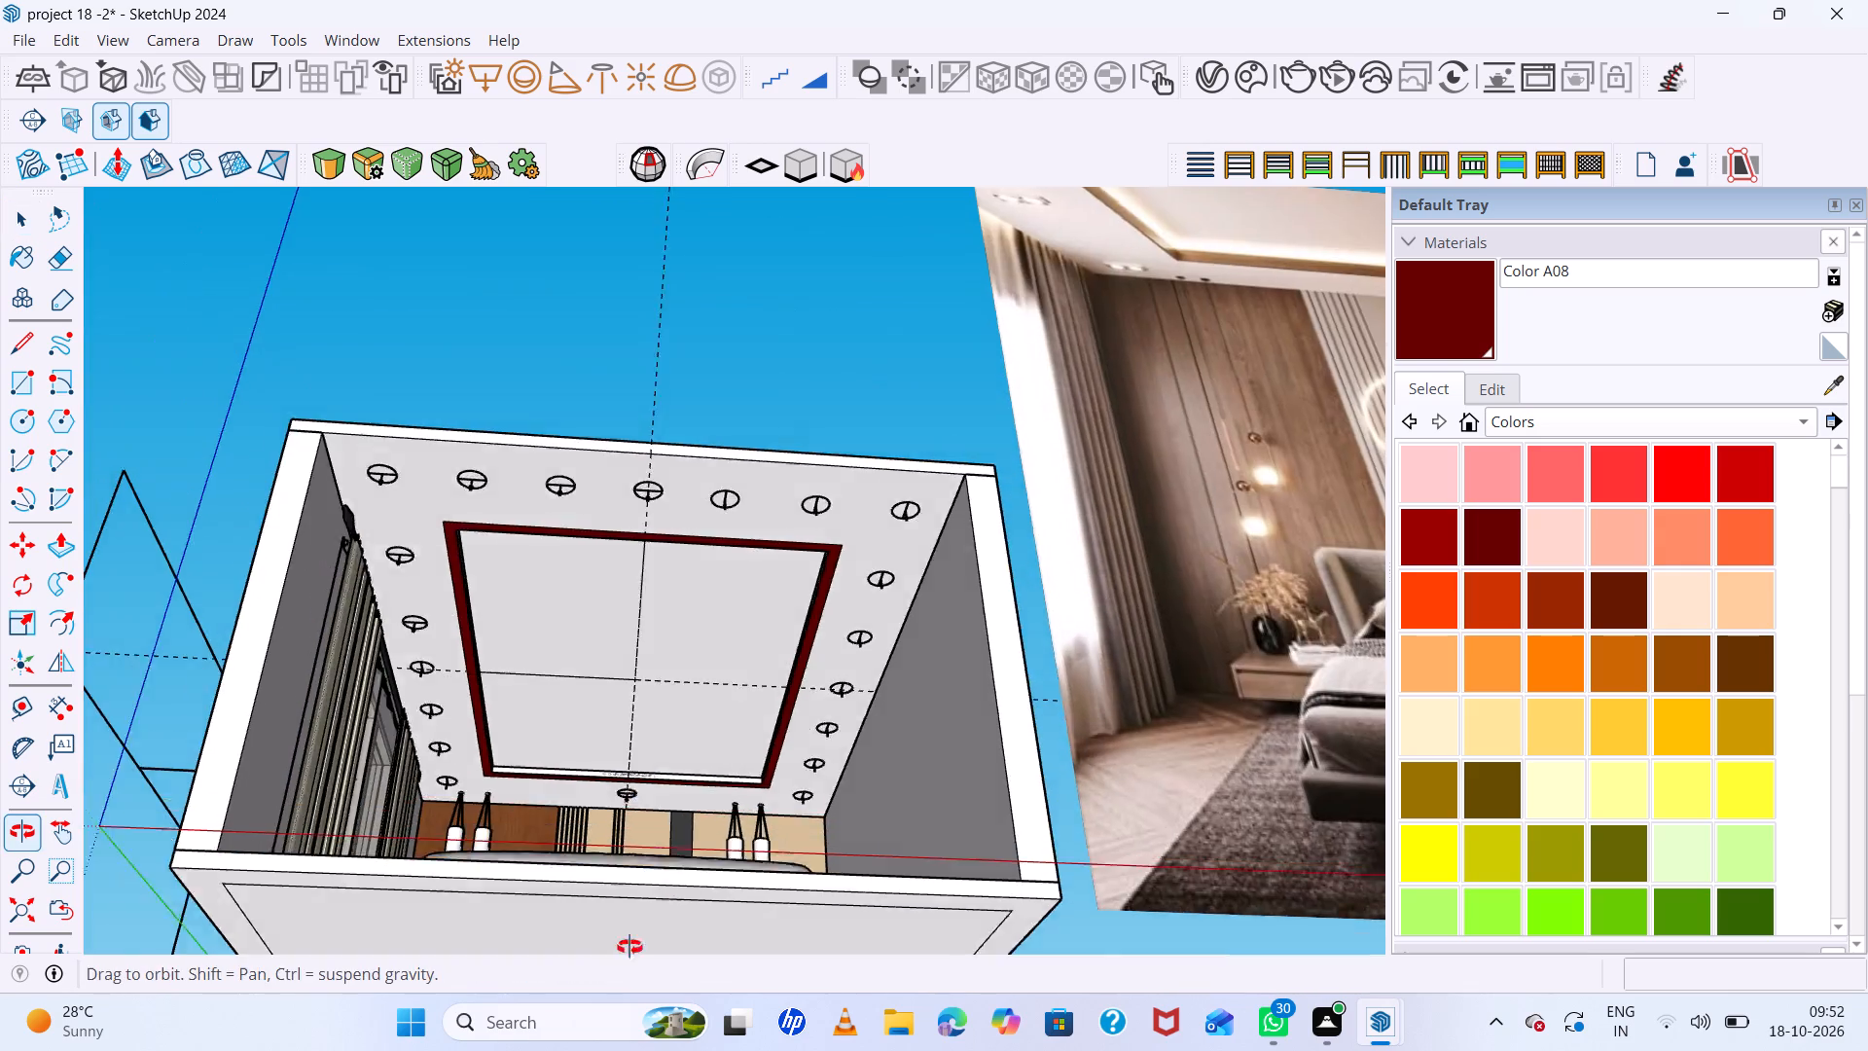
pyautogui.moveTo(629, 947); pyautogui.dragTo(616, 1040, button='middle')
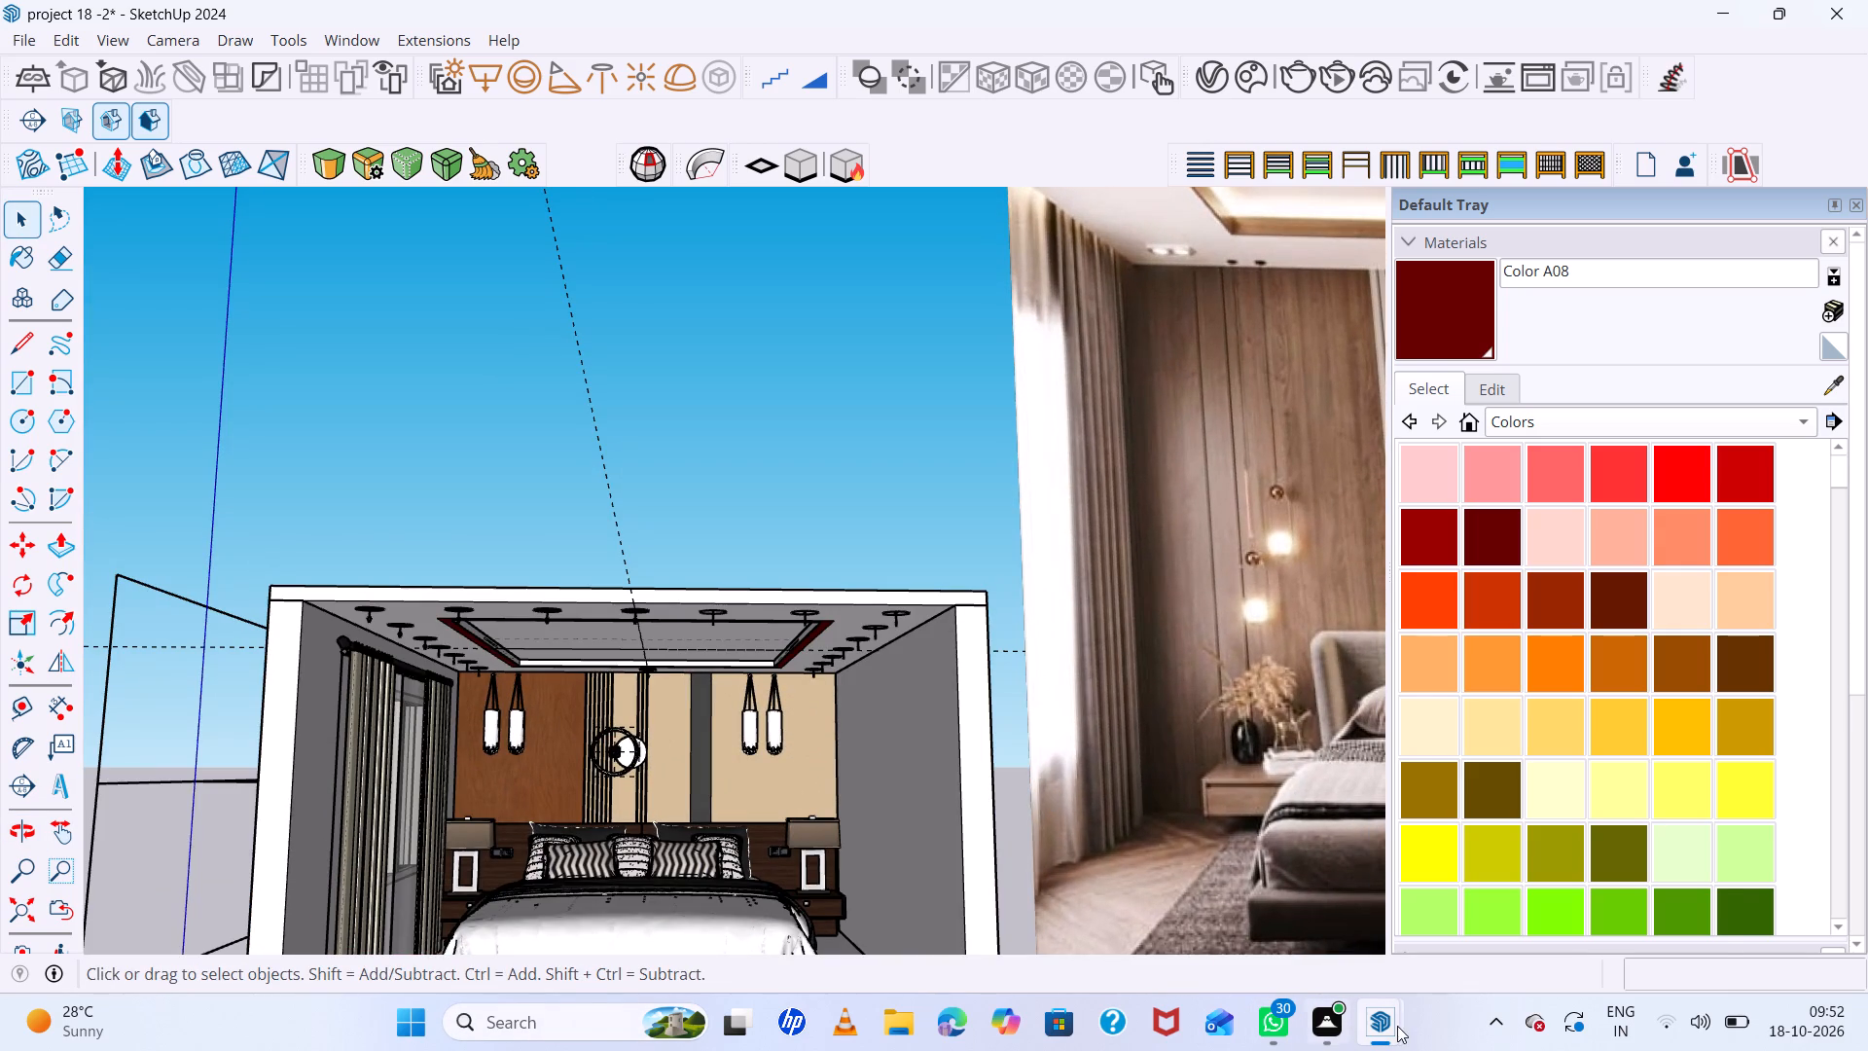
pyautogui.click(1387, 1027)
pyautogui.click(1456, 918)
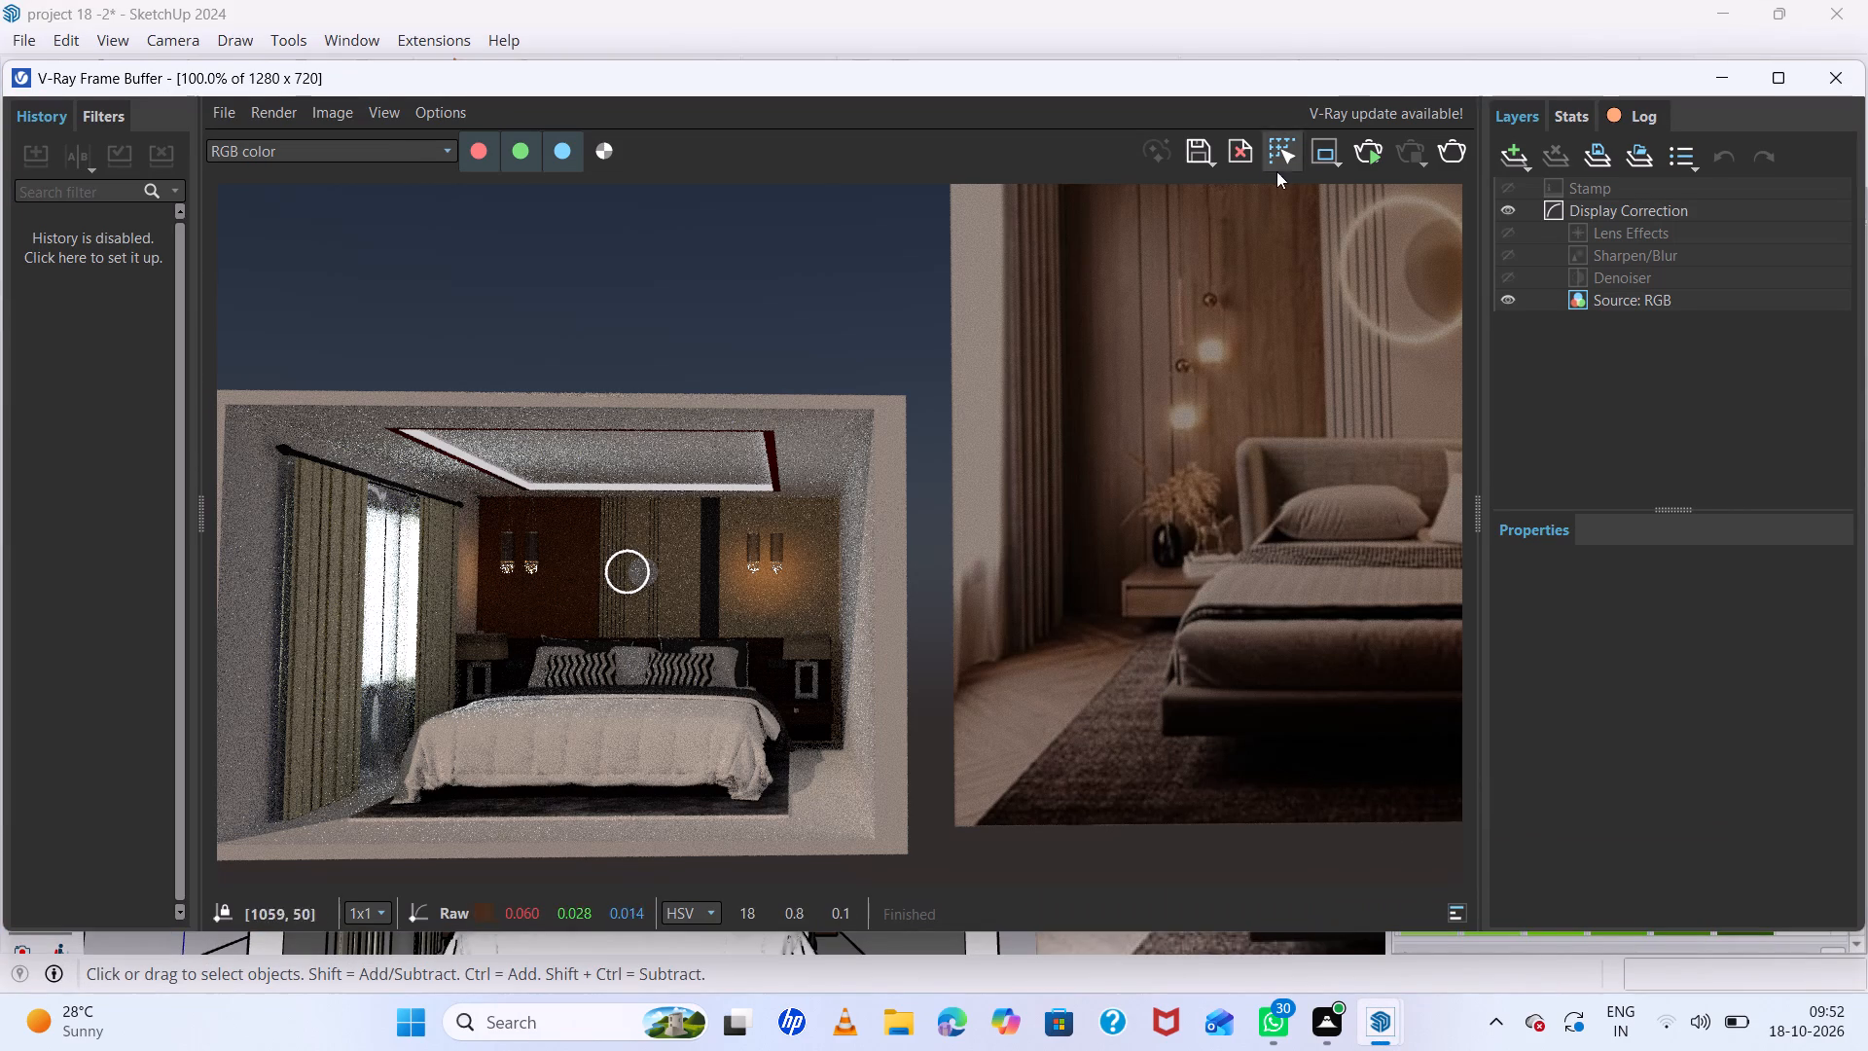
pyautogui.click(1357, 153)
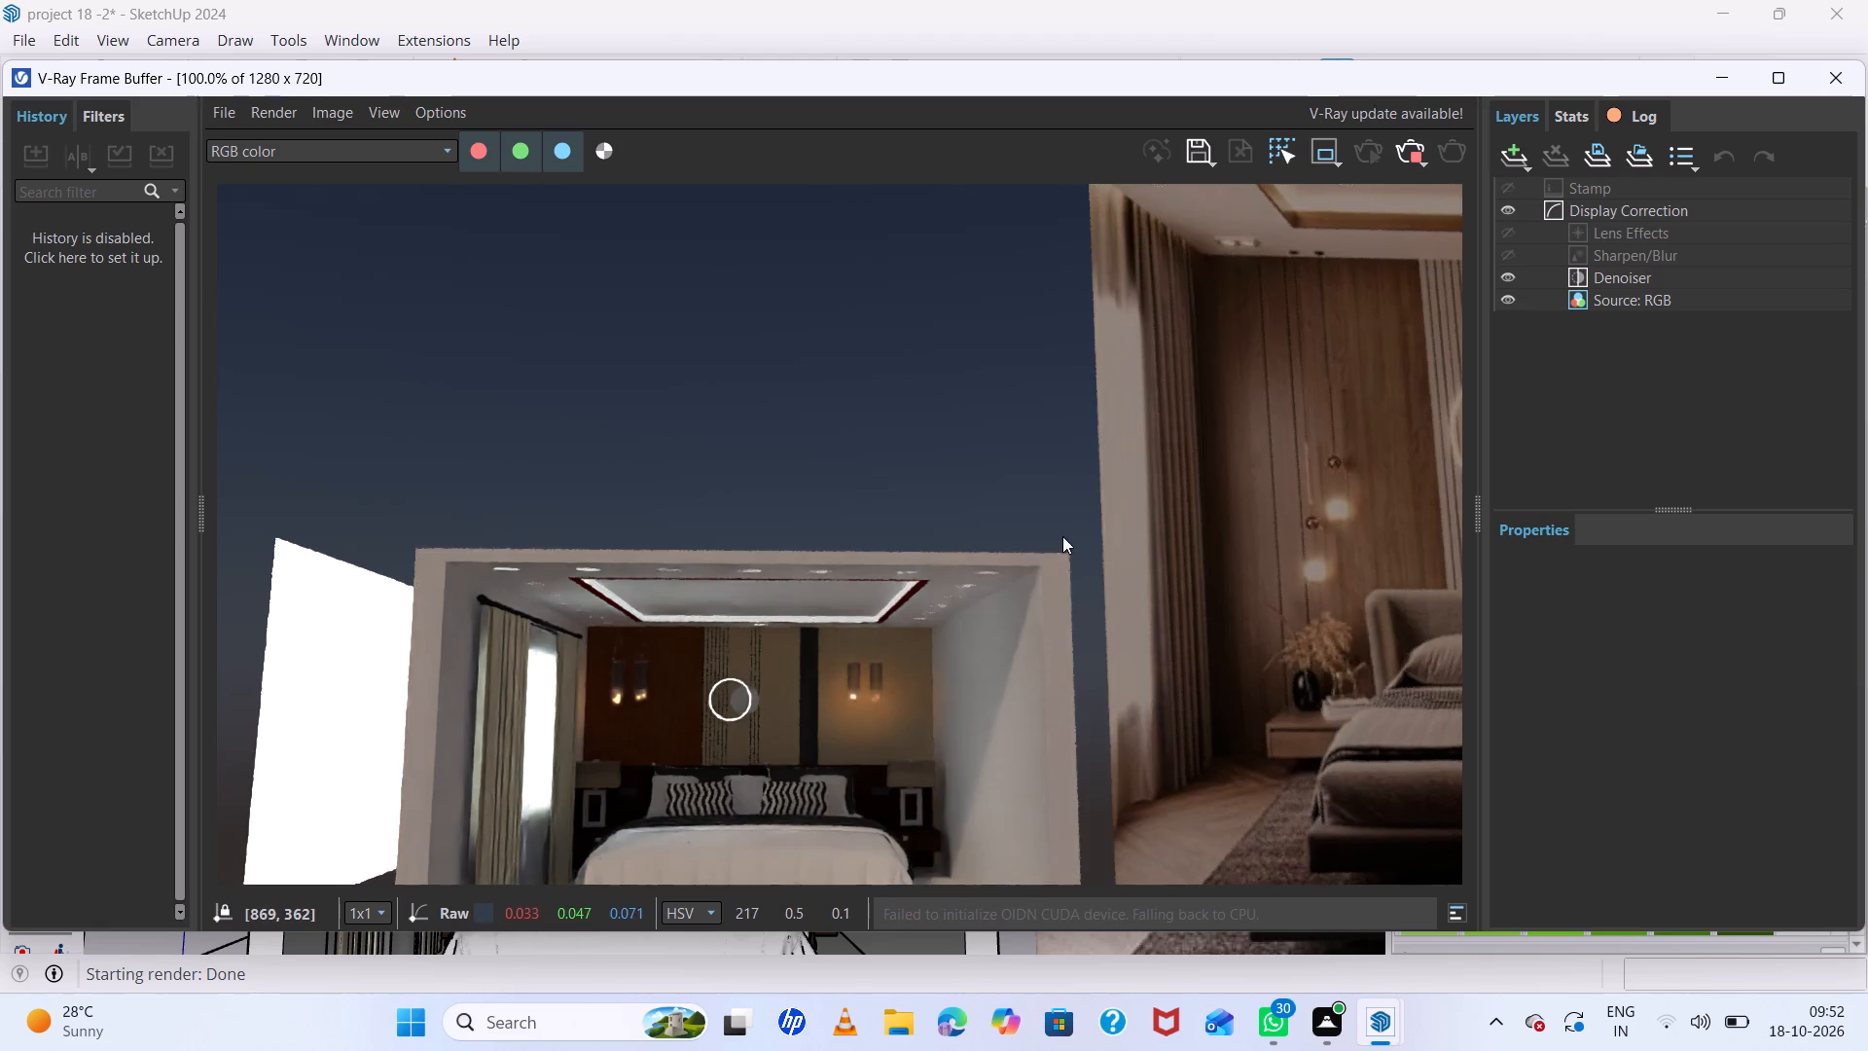
pyautogui.moveTo(1021, 566); pyautogui.dragTo(1028, 463, button='middle')
pyautogui.middleClick(1028, 463)
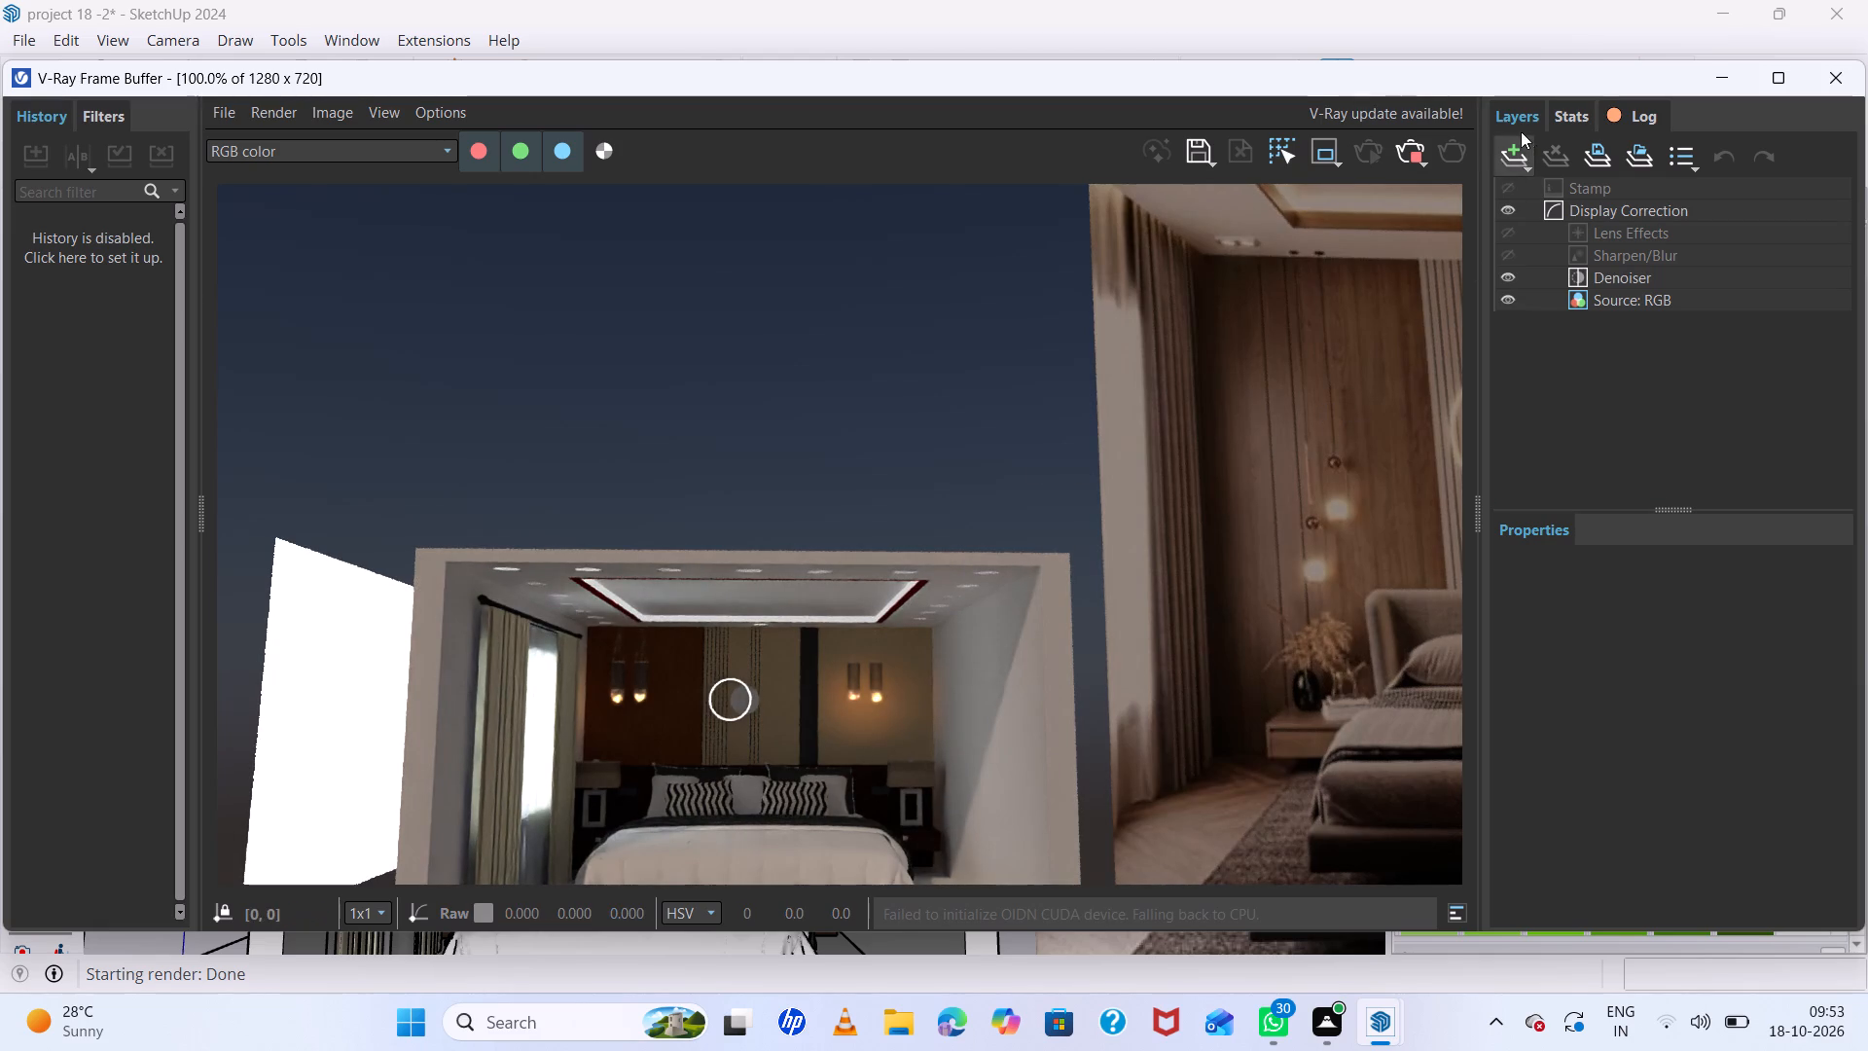
pyautogui.click(1699, 68)
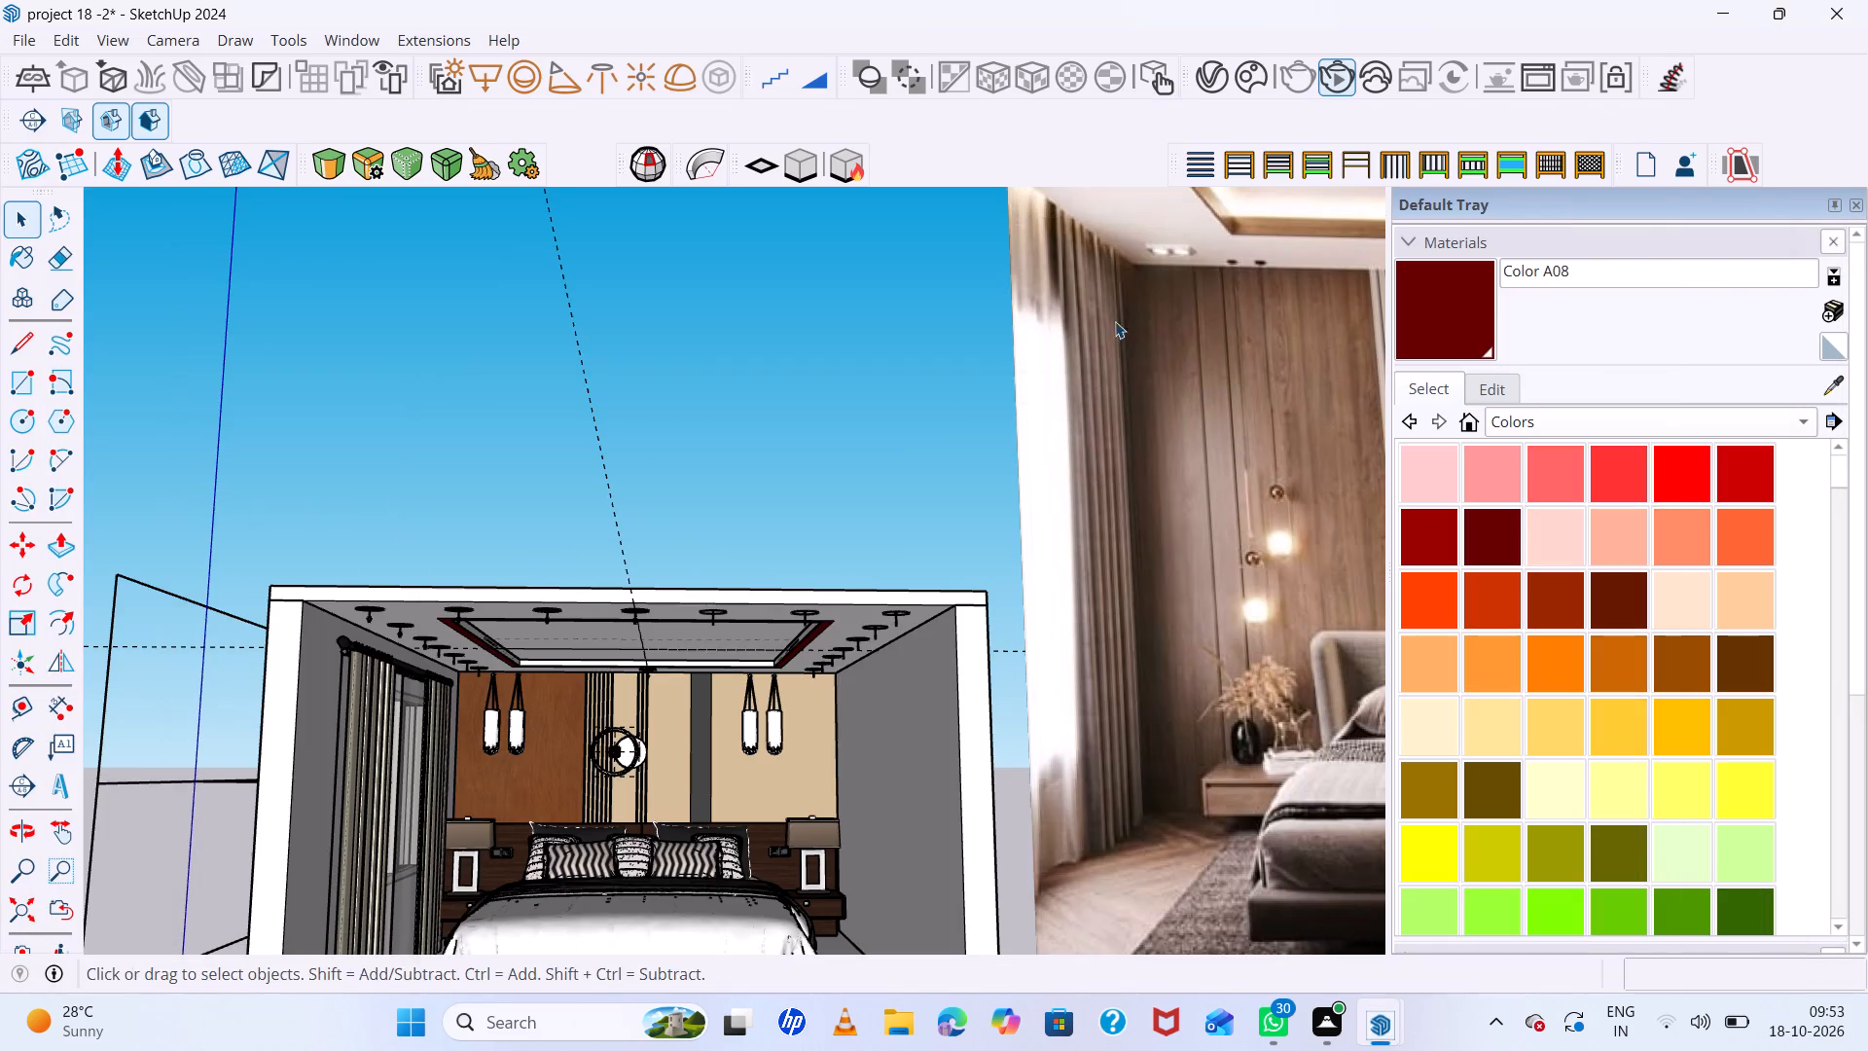
pyautogui.moveTo(862, 545); pyautogui.dragTo(872, 379, button='middle')
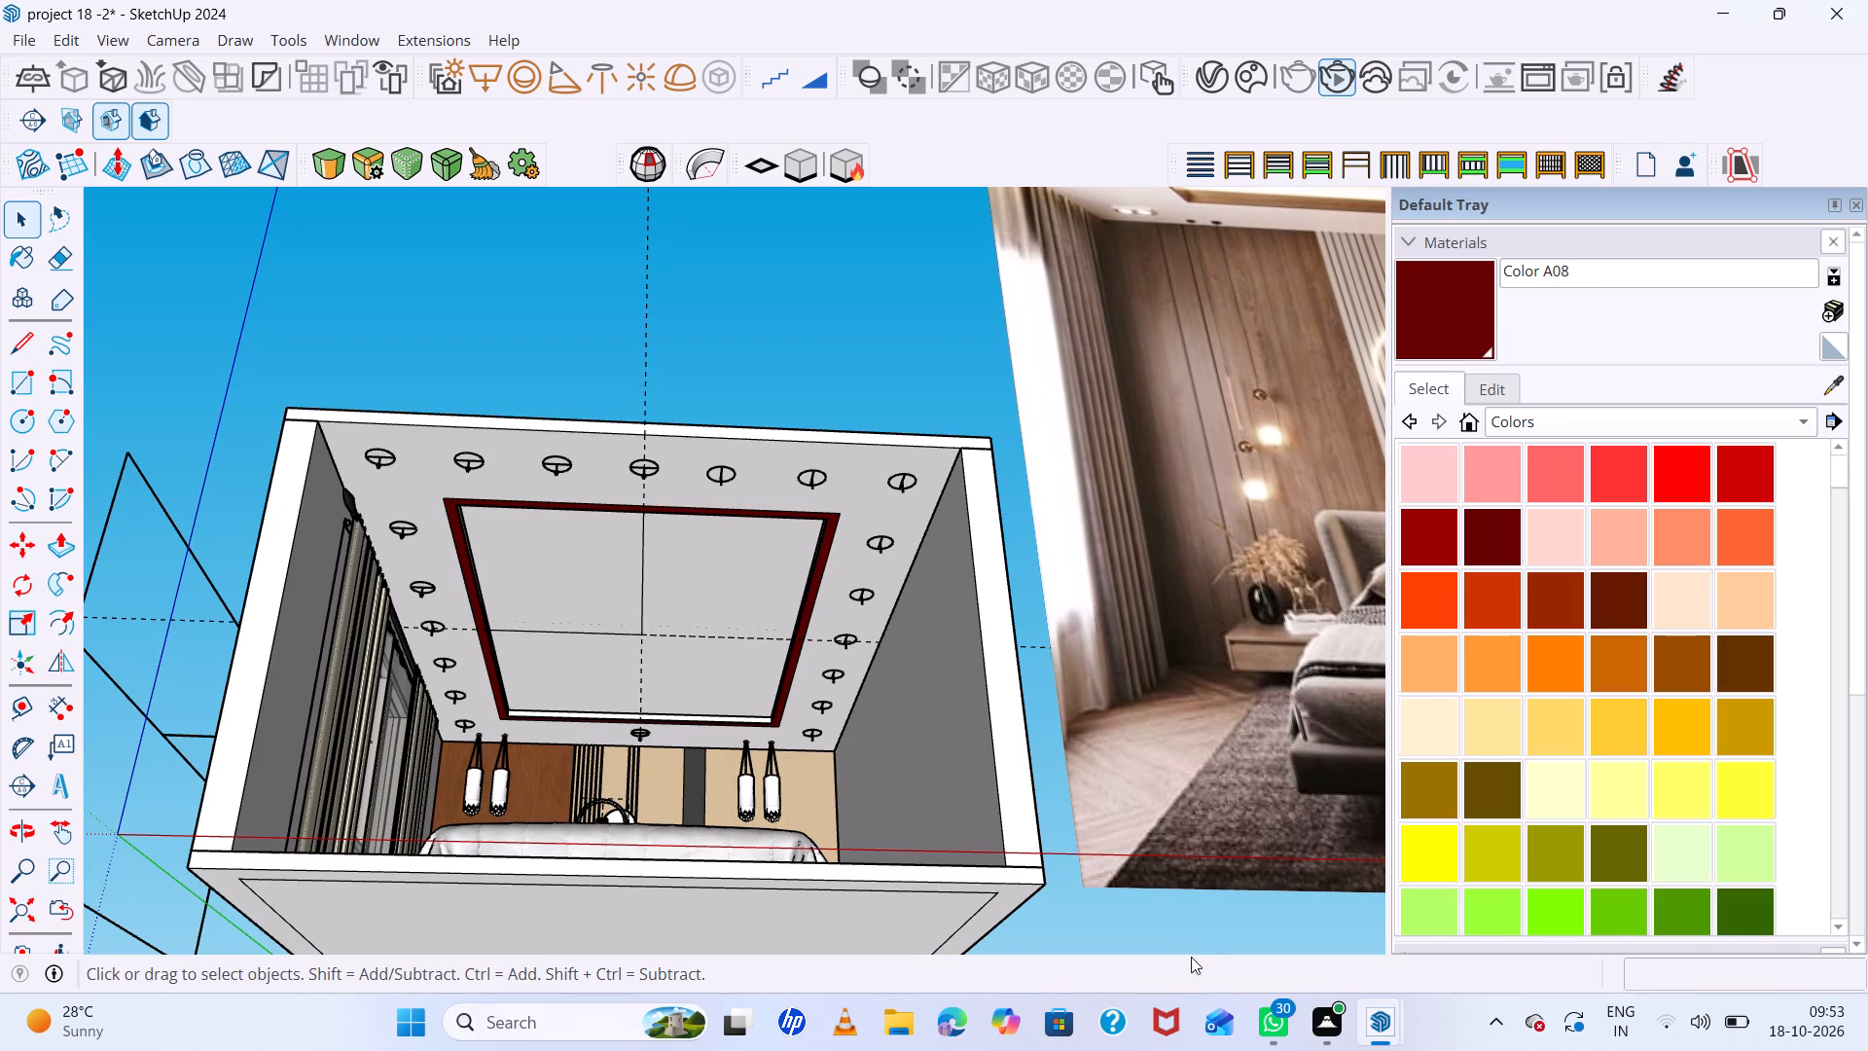
pyautogui.click(1378, 1040)
pyautogui.click(1404, 920)
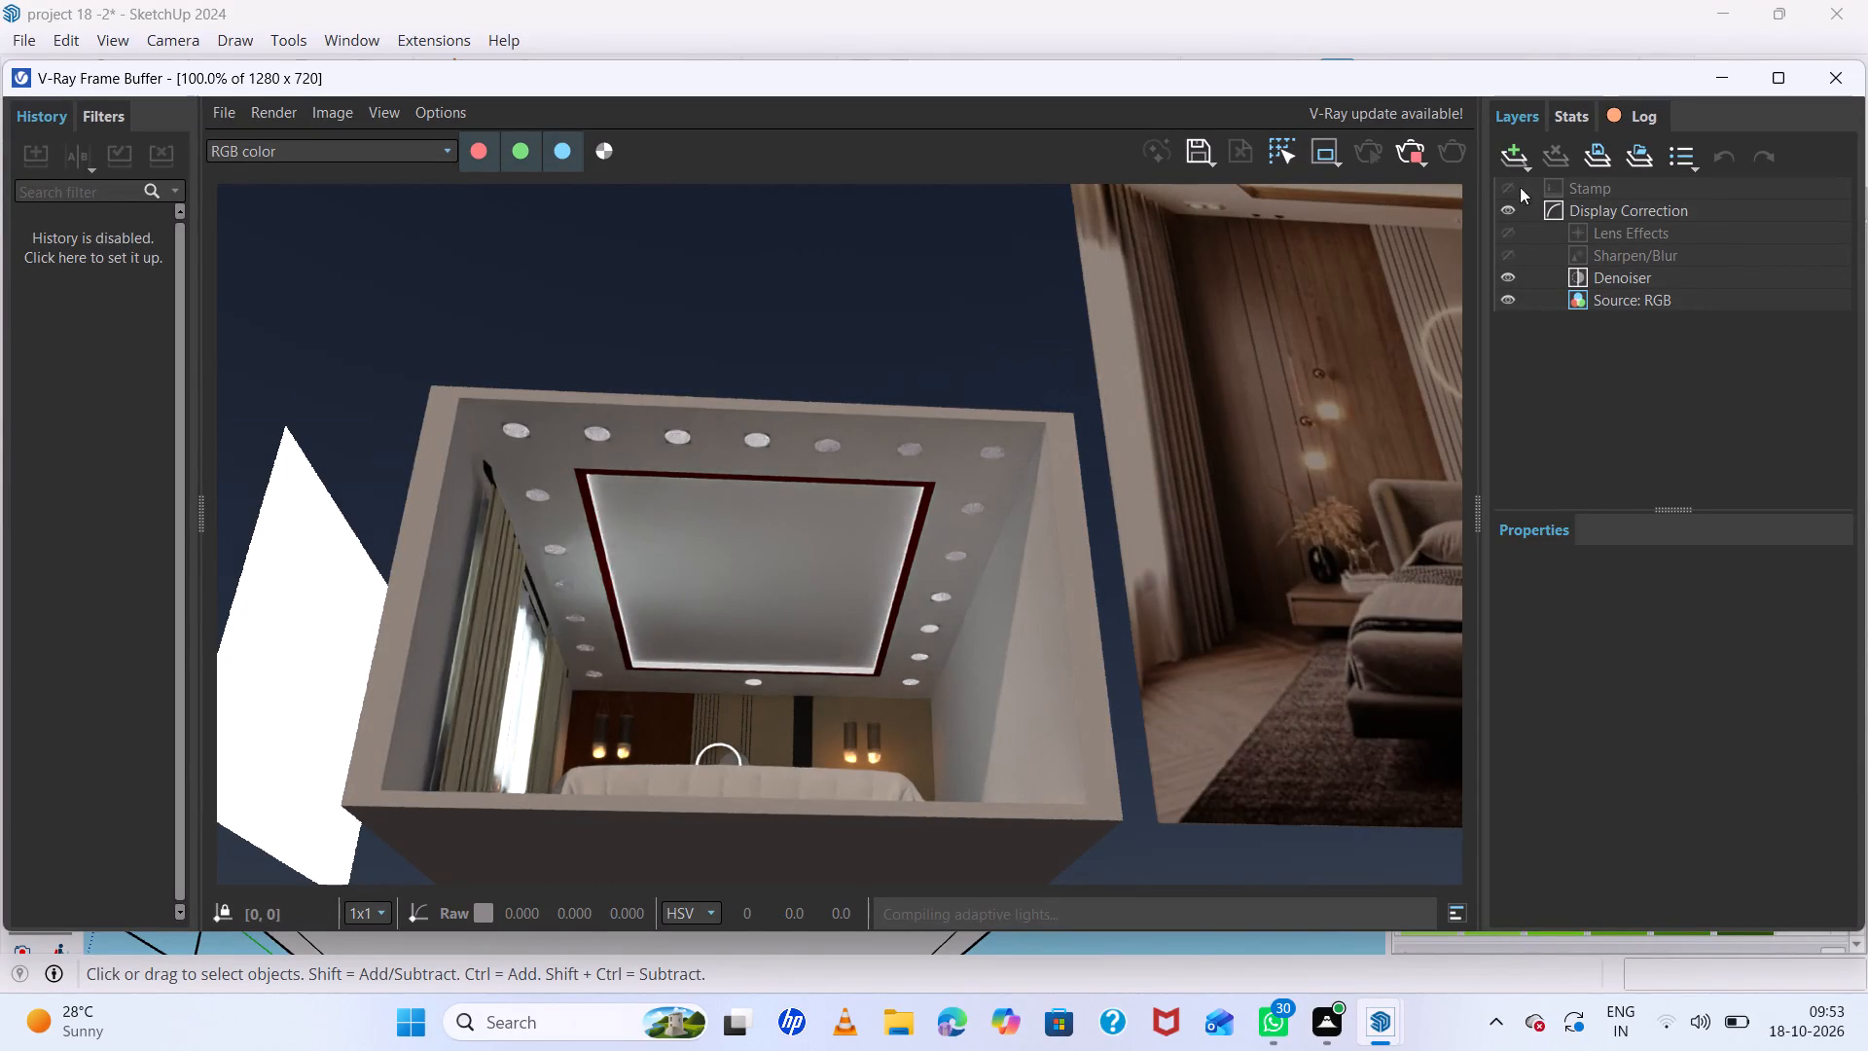
pyautogui.click(1416, 161)
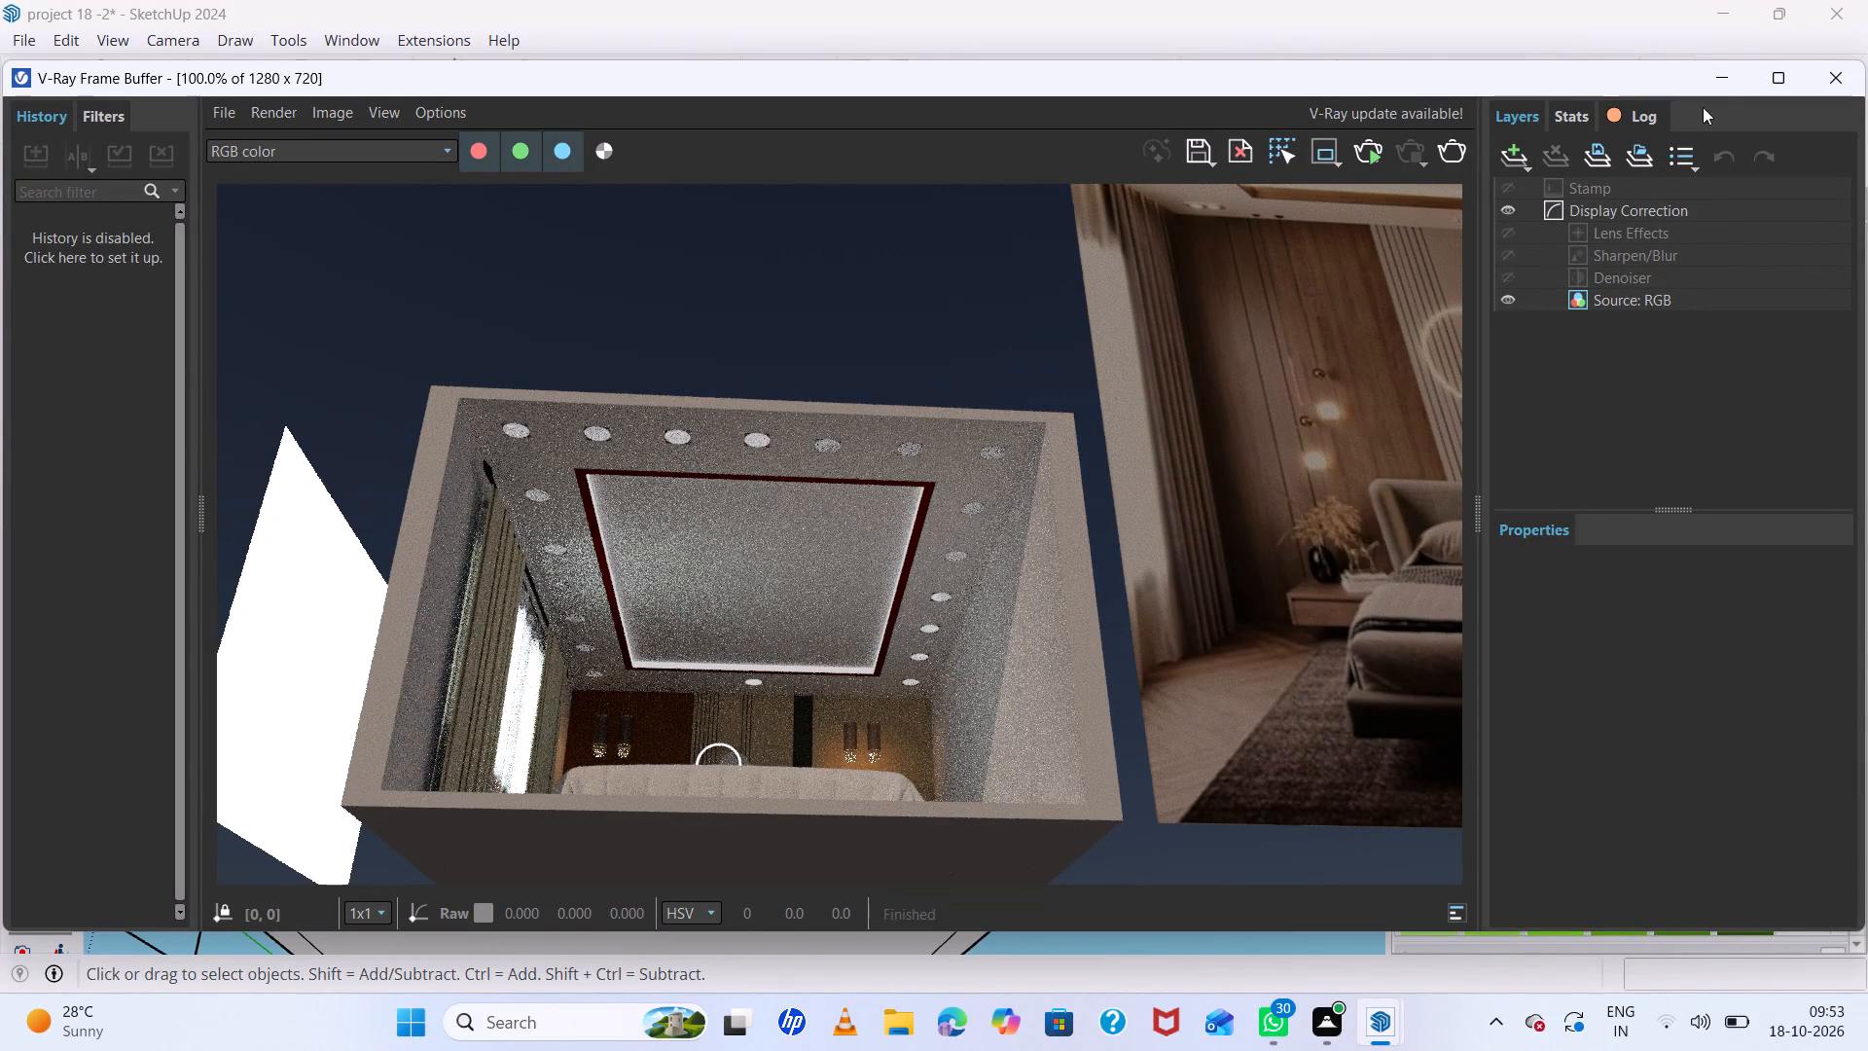
pyautogui.click(1720, 86)
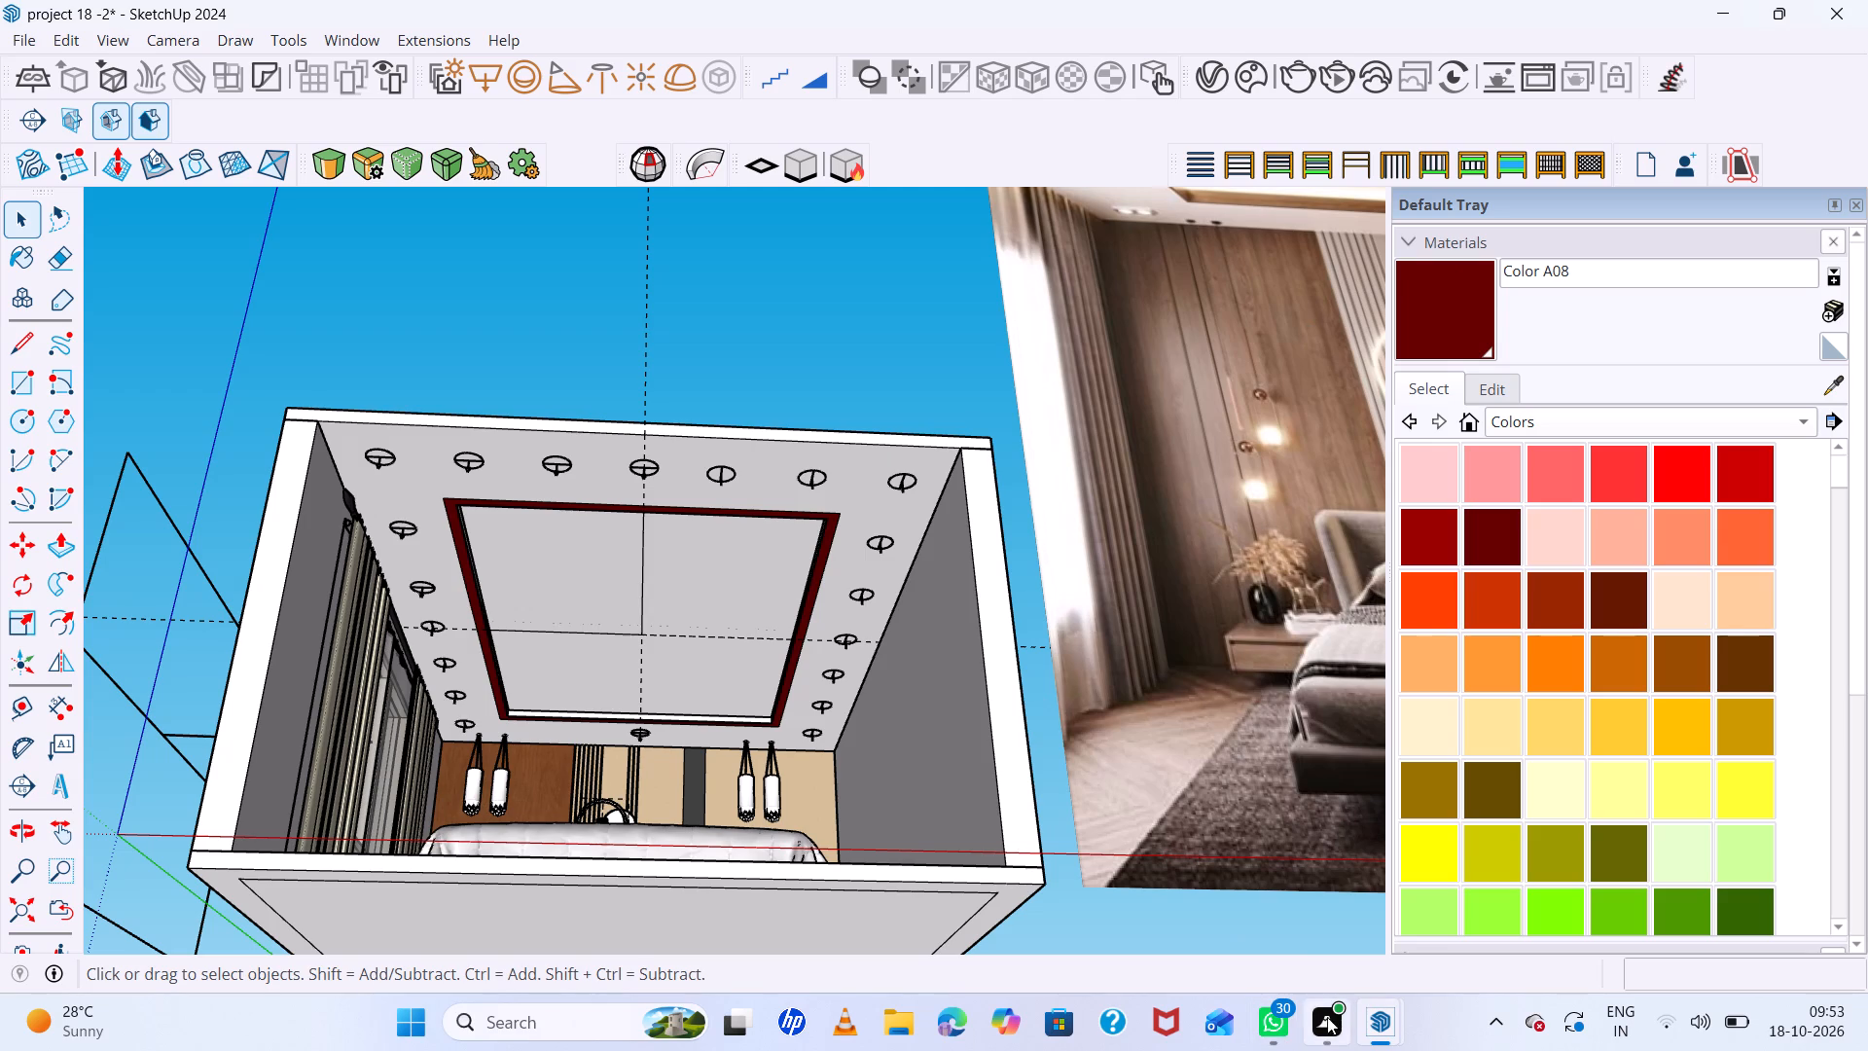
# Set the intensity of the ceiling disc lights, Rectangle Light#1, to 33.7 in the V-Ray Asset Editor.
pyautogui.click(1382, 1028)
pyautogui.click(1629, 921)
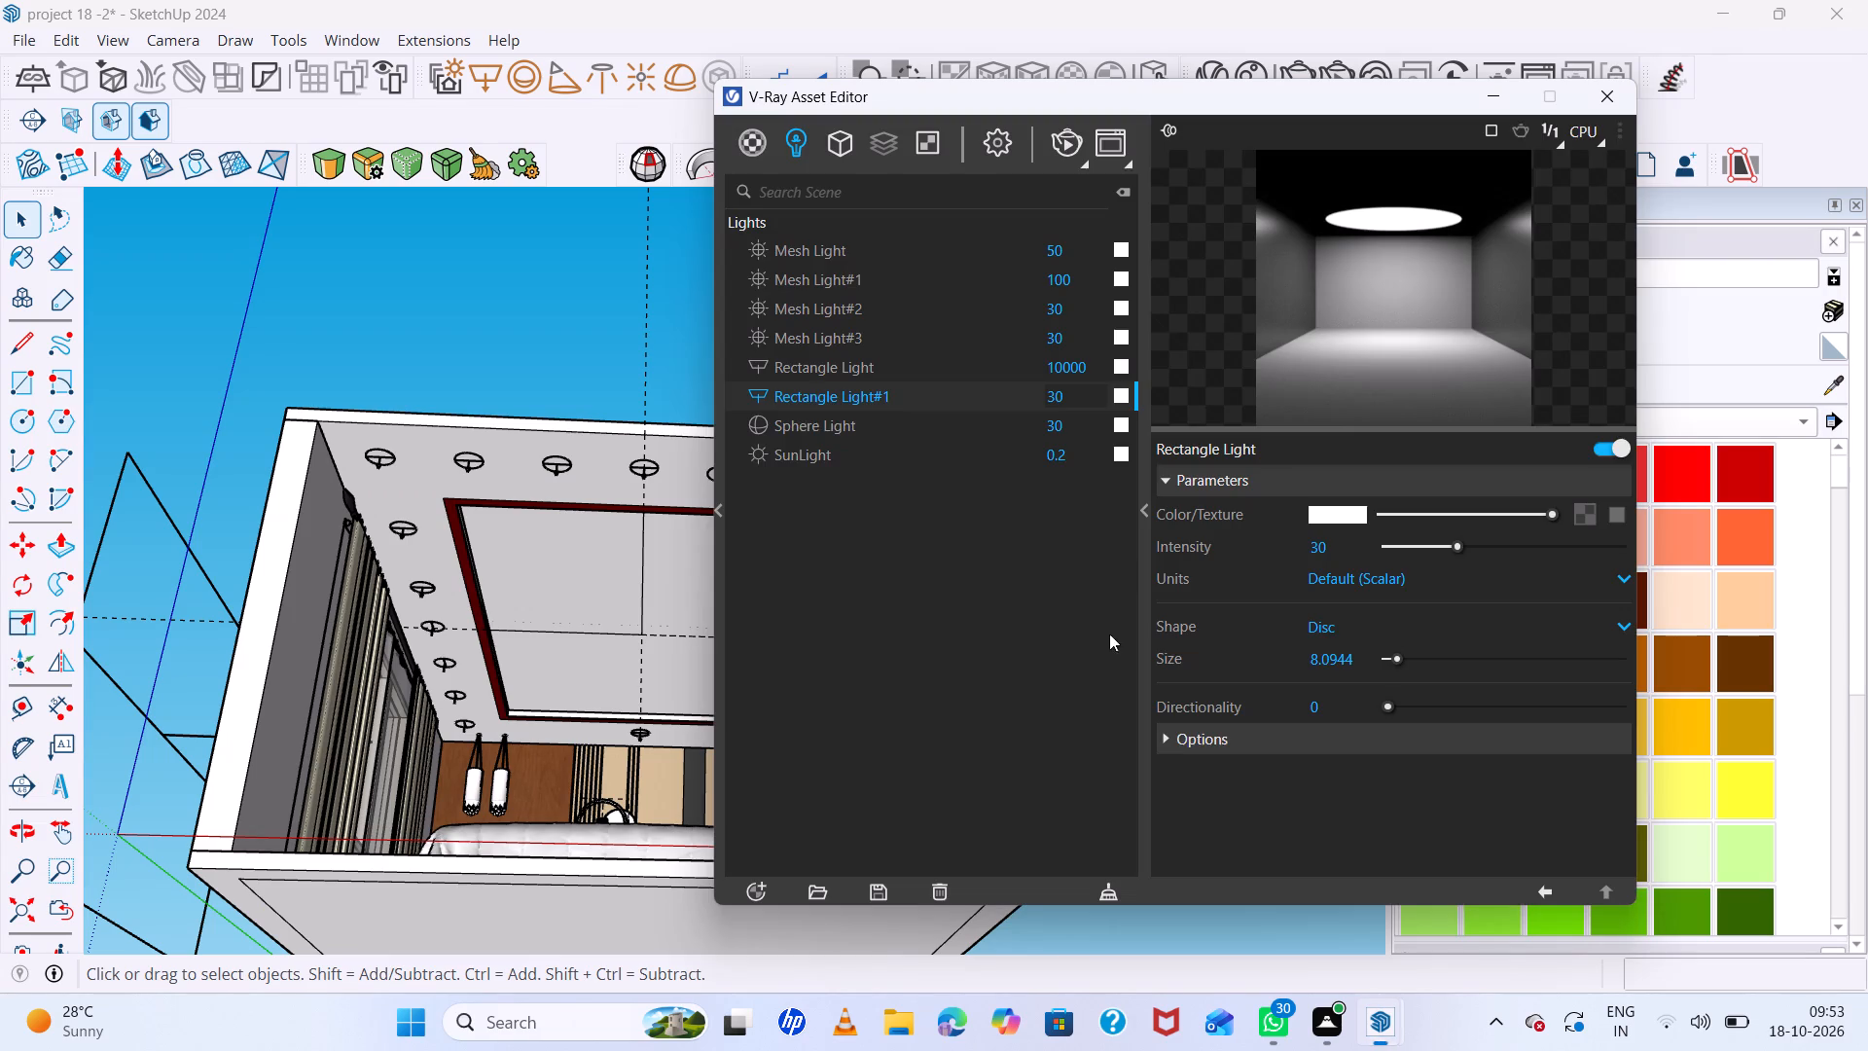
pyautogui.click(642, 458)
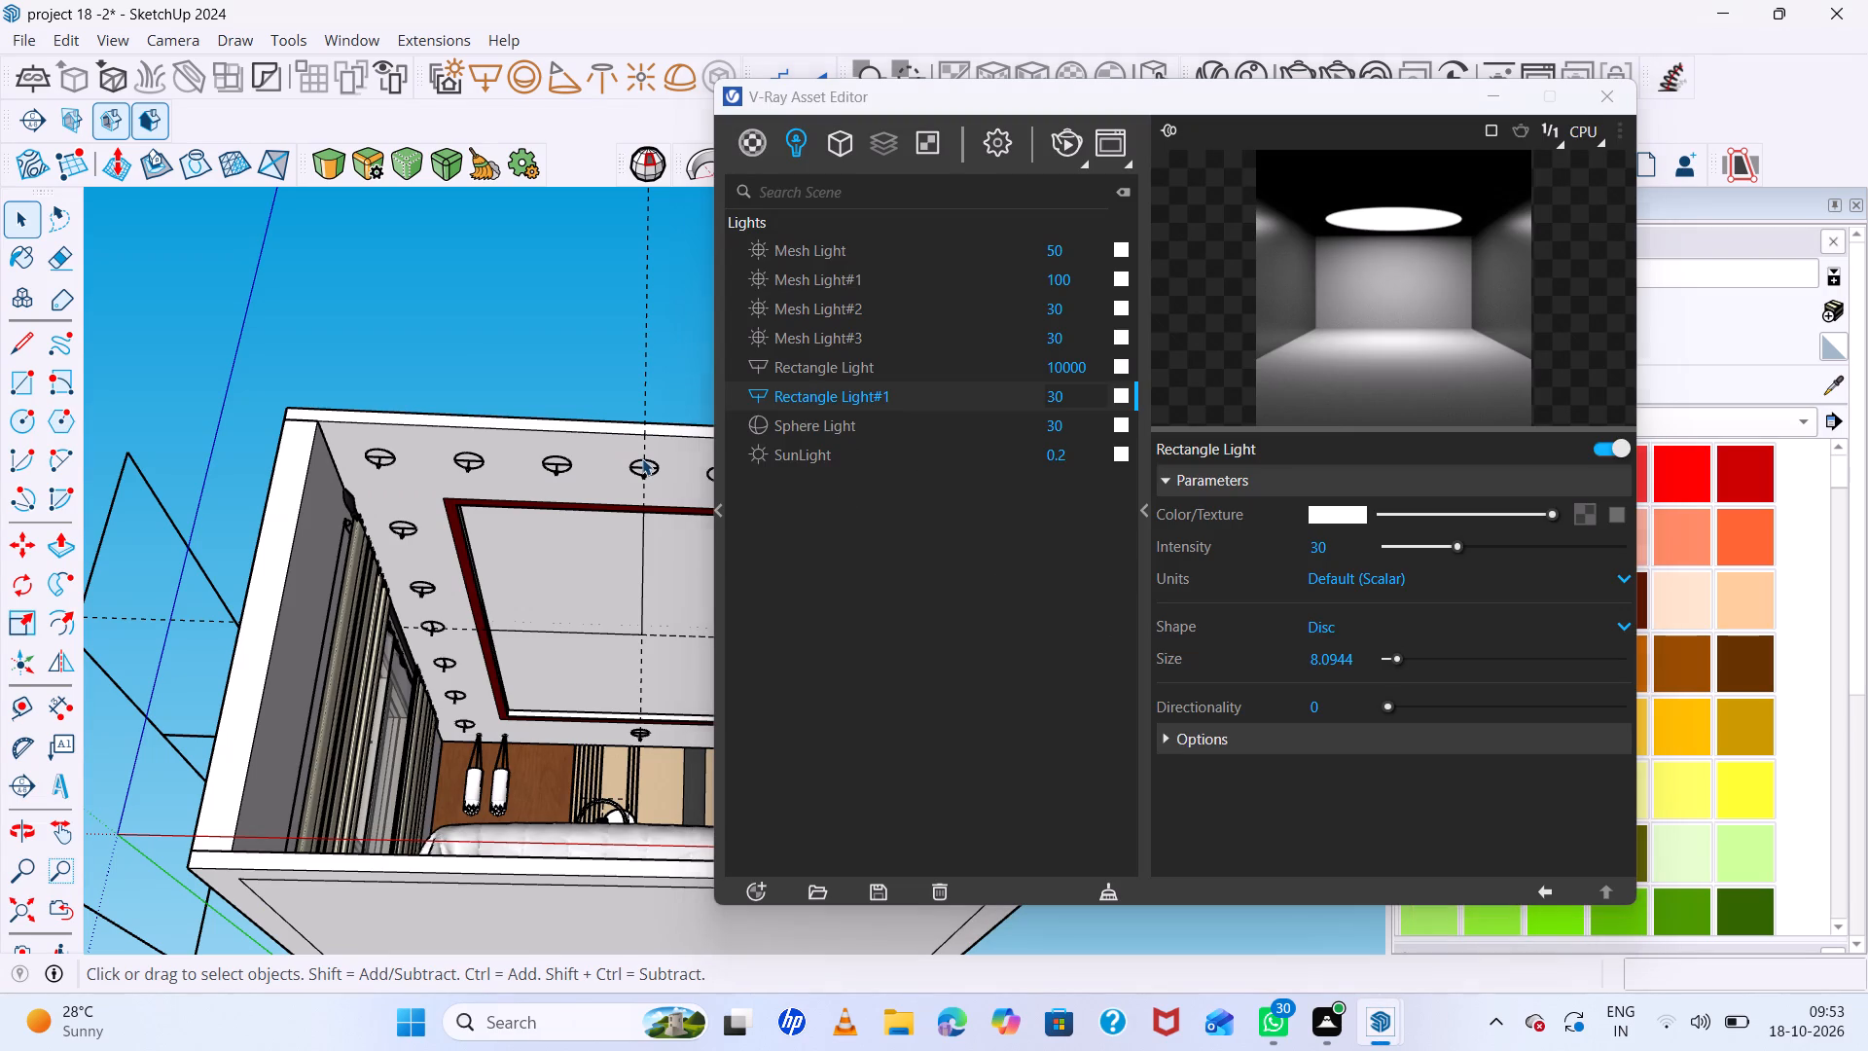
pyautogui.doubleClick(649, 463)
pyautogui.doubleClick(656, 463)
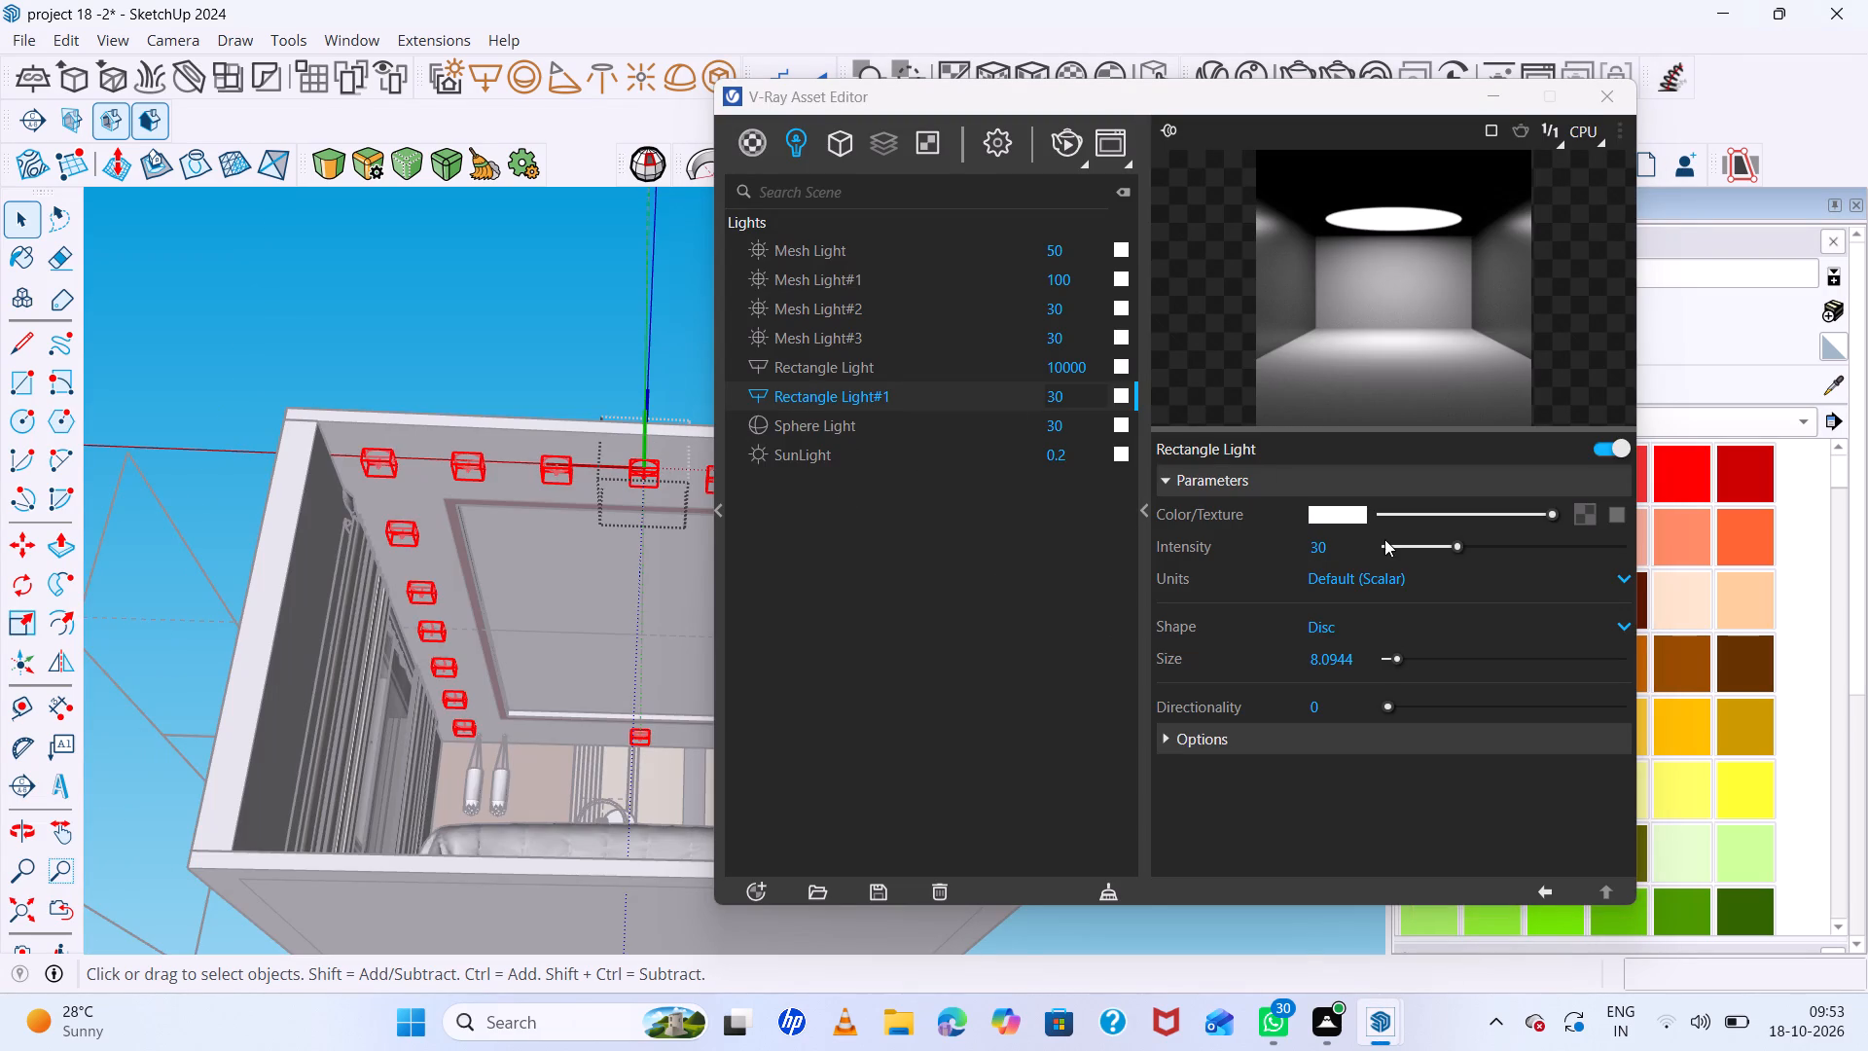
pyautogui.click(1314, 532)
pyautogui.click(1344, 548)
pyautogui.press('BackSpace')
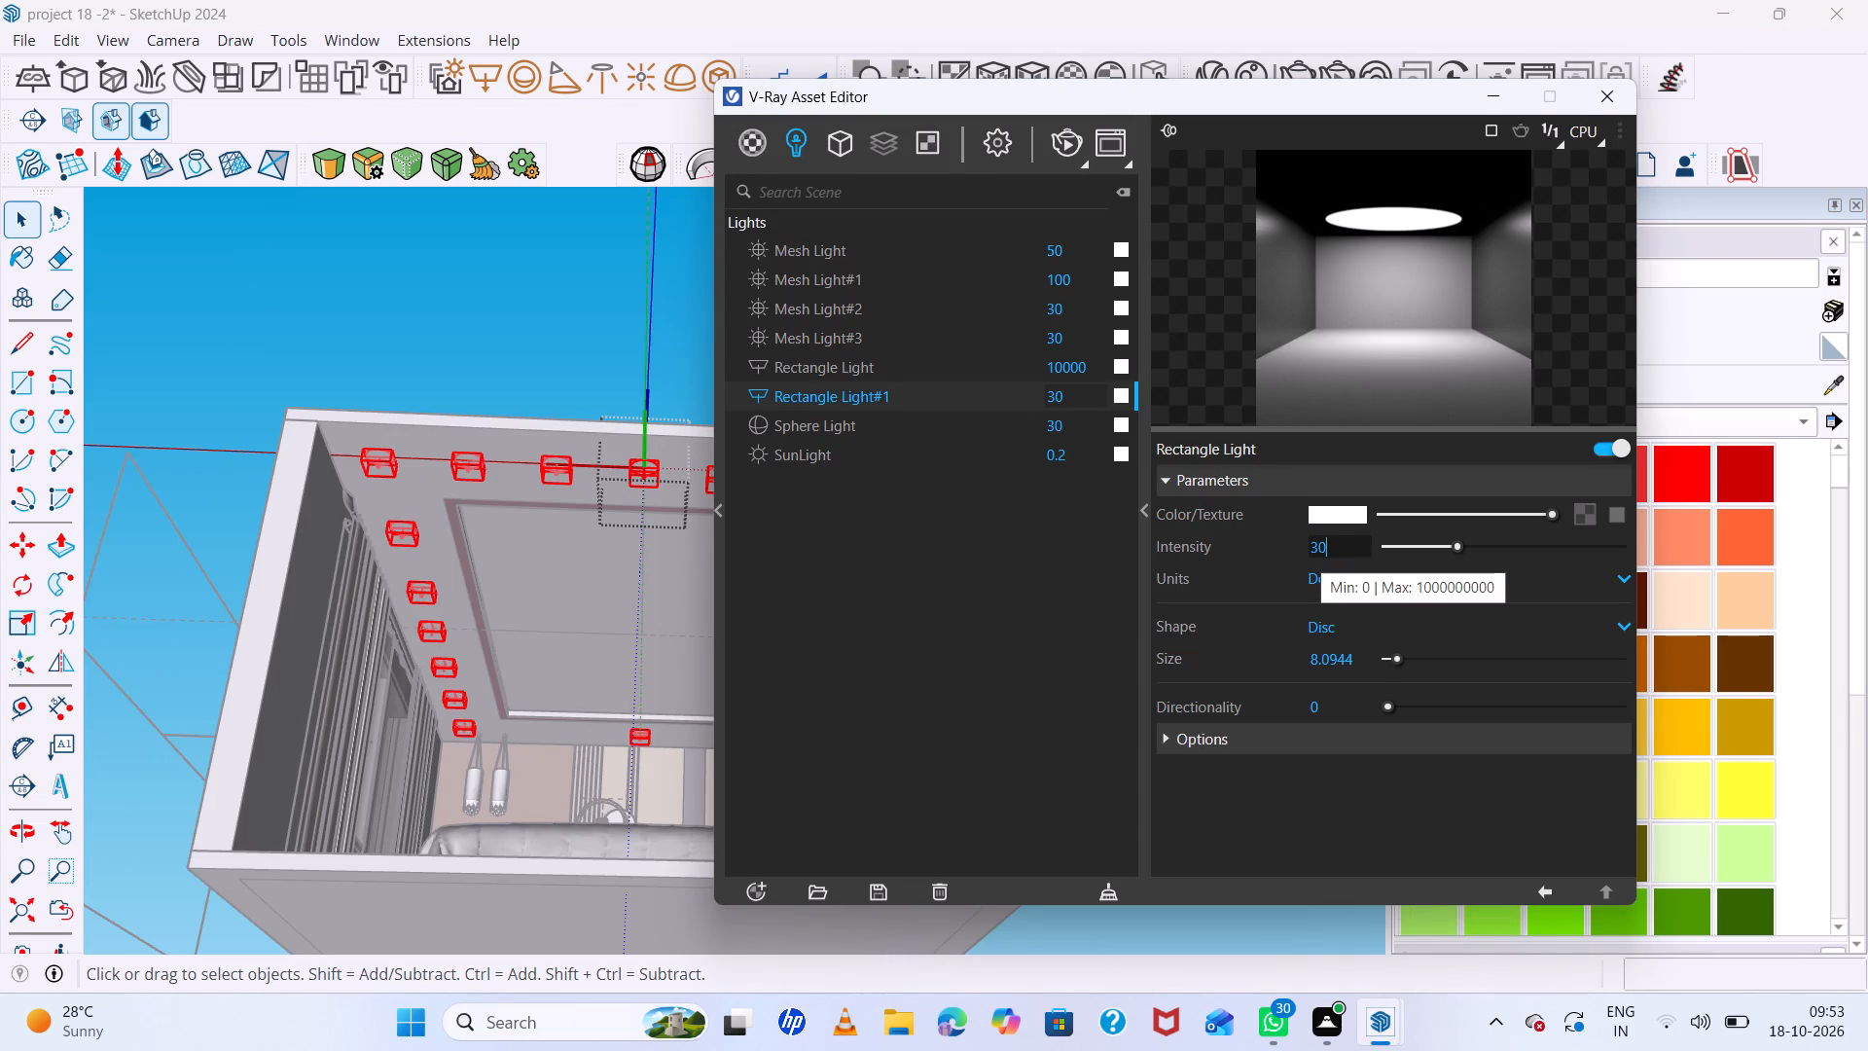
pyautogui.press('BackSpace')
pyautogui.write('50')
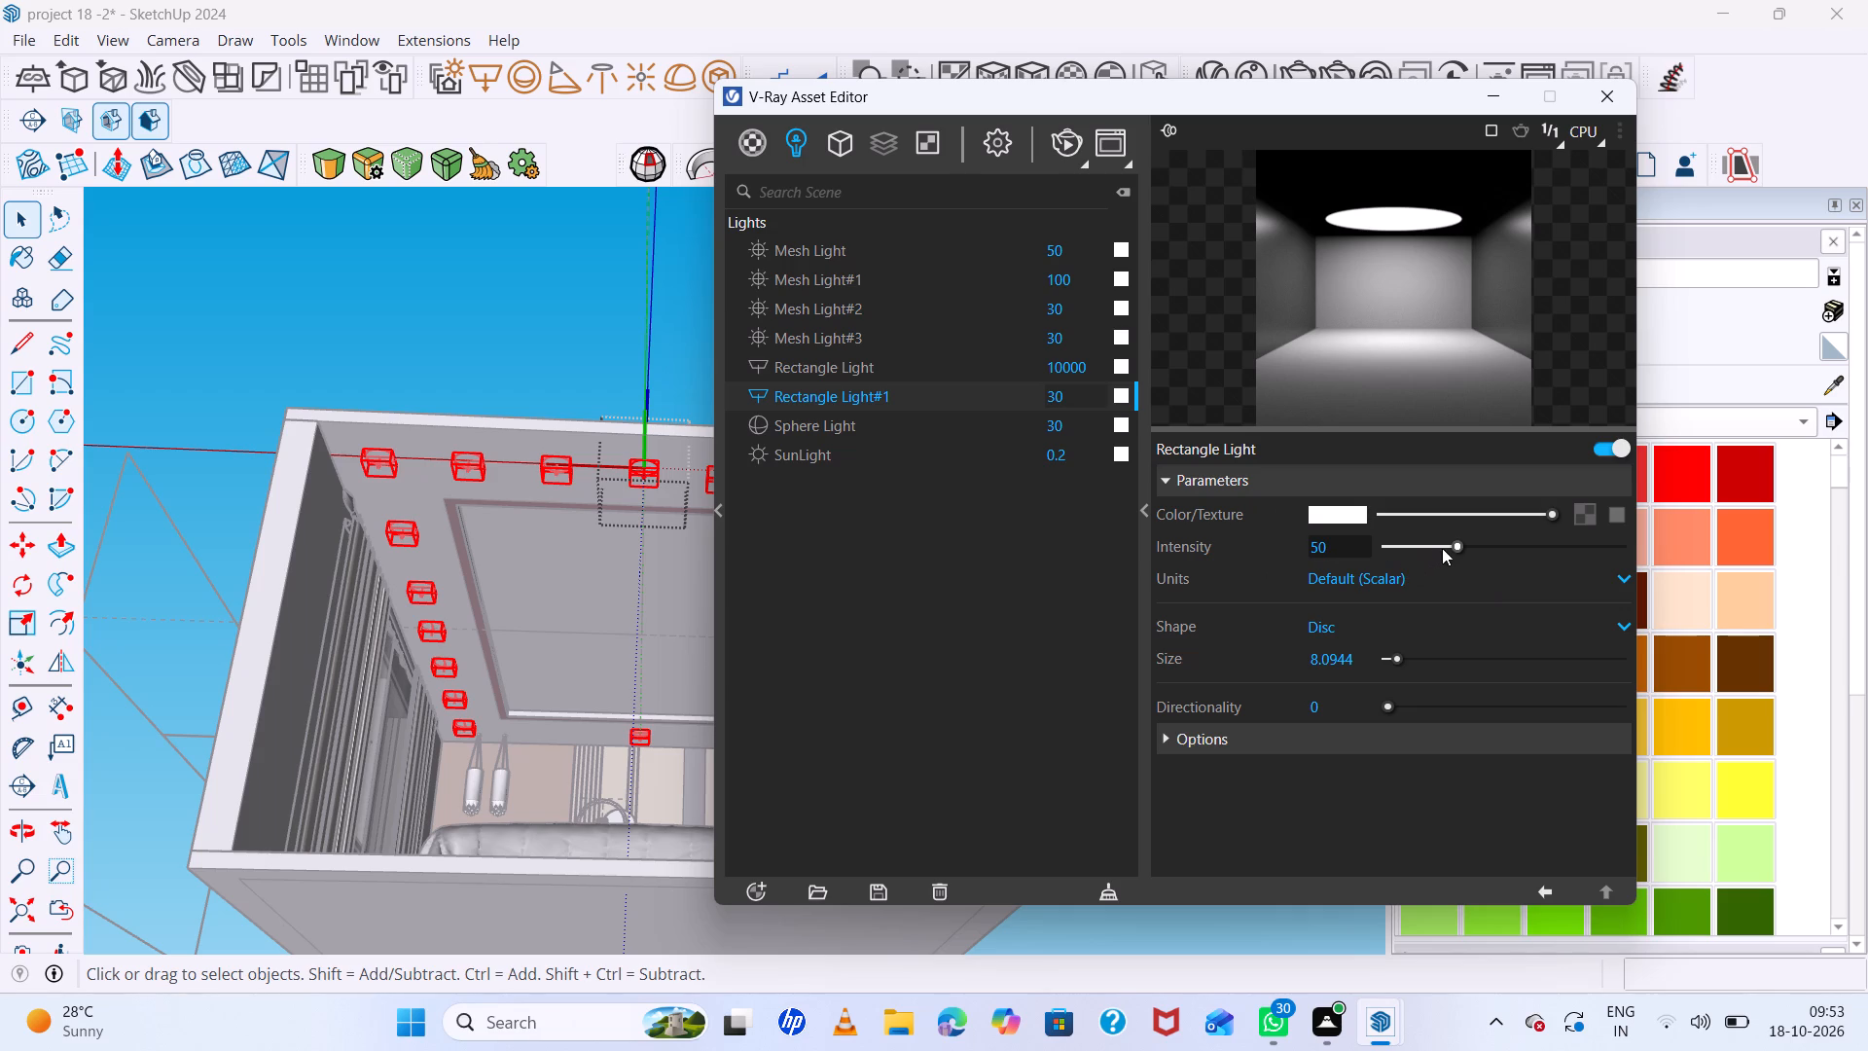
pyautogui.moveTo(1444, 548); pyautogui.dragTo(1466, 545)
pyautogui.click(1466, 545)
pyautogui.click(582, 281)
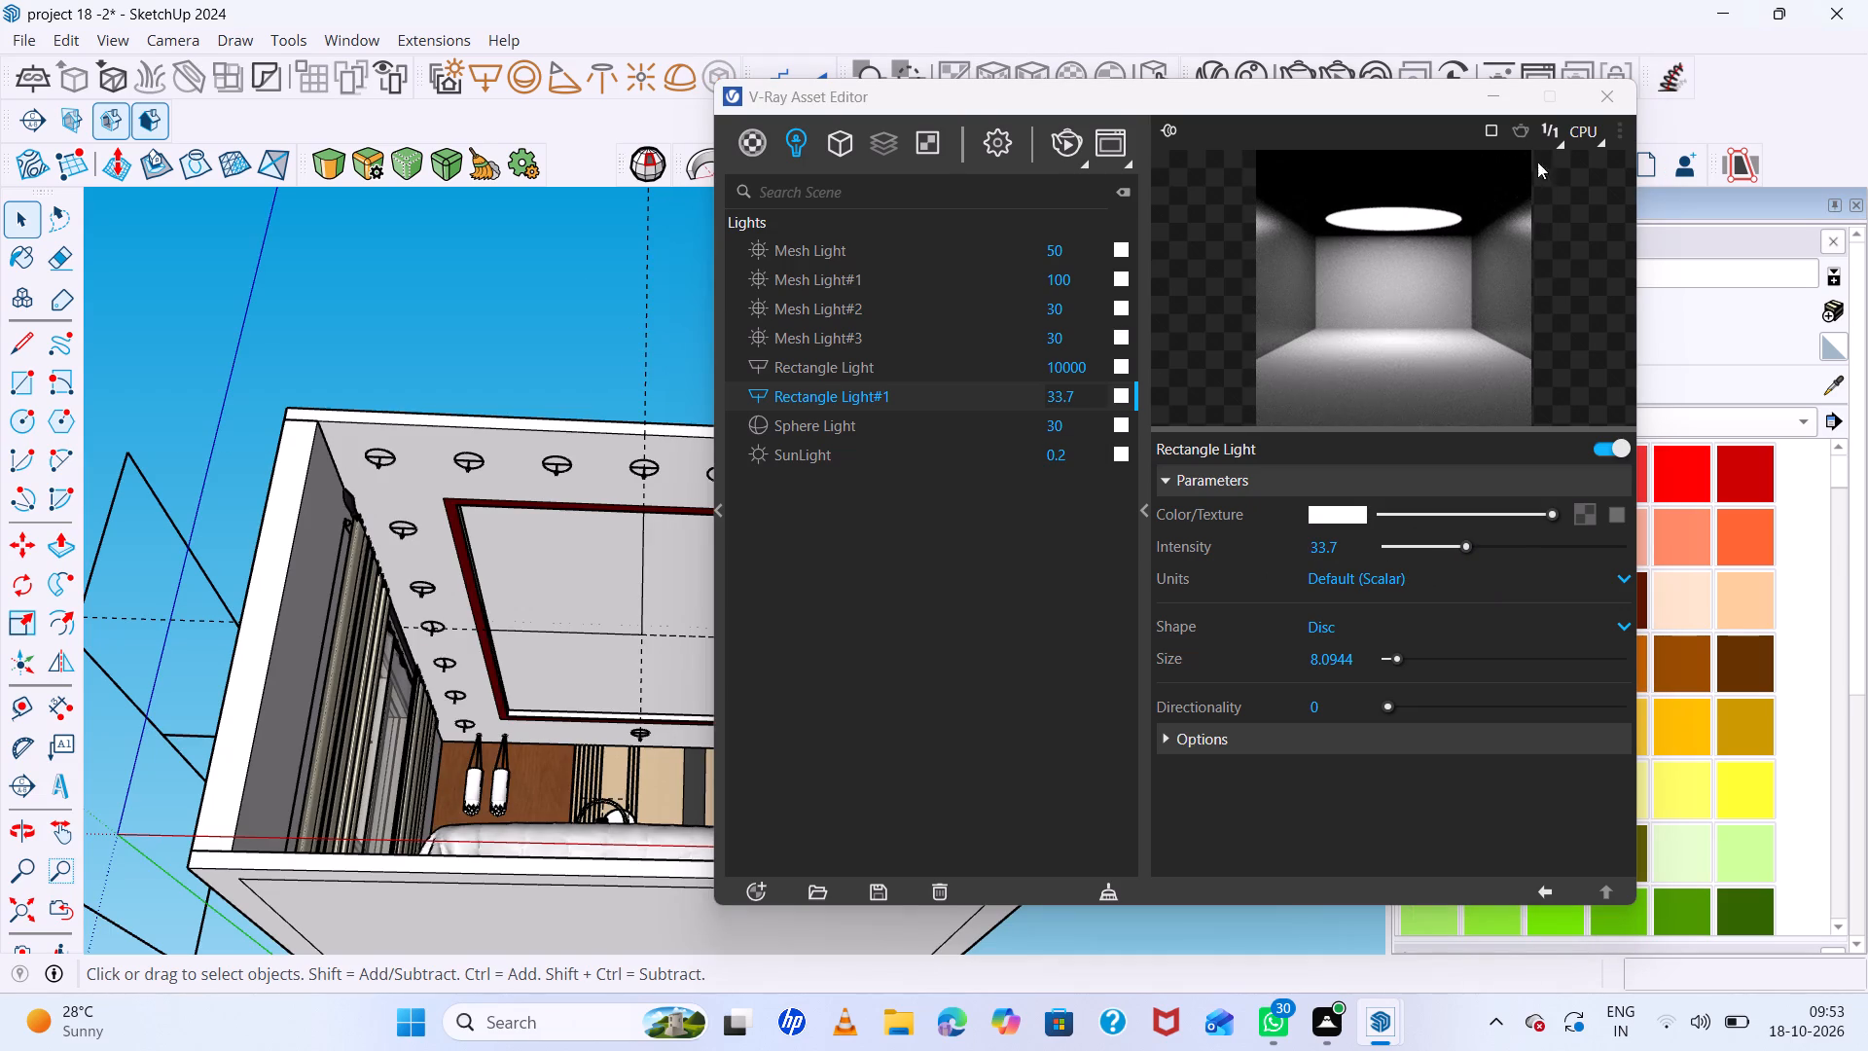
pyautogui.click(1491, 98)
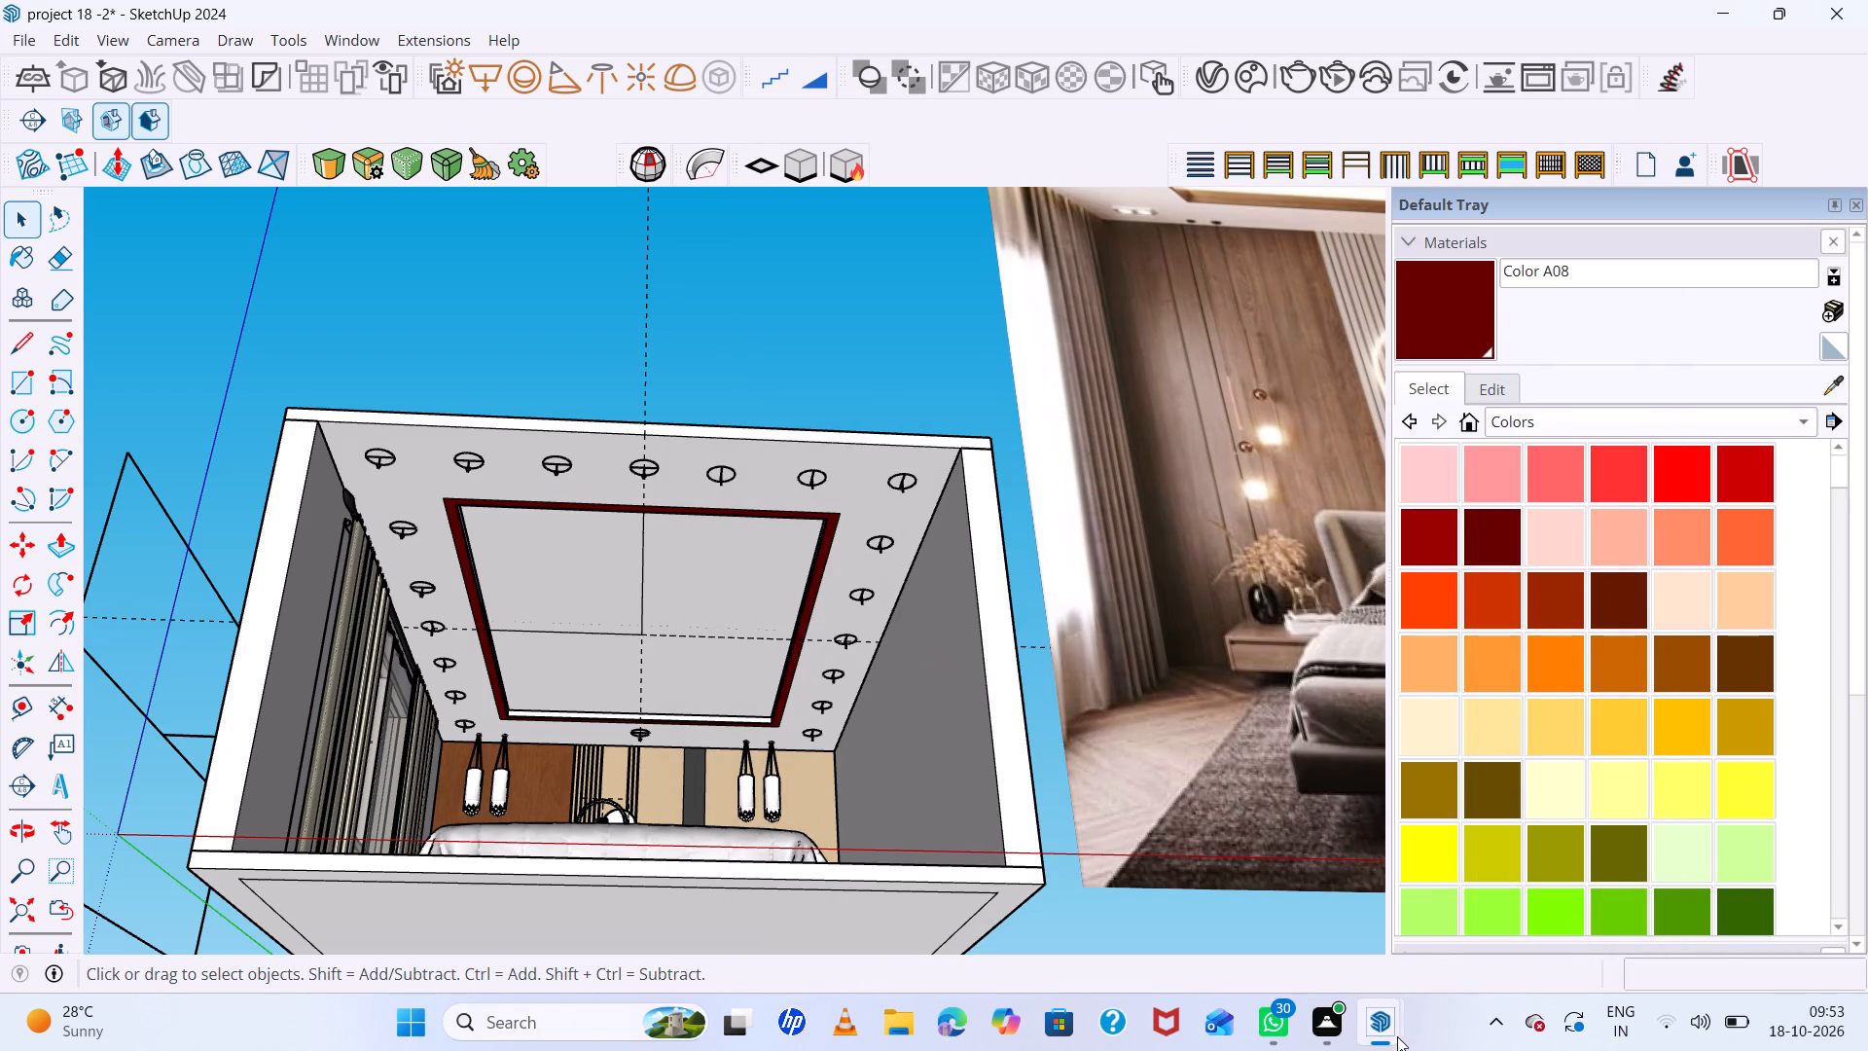
# Run an interactive V-Ray render to examine the ceiling disc lights around the tray up close, and stop it.
pyautogui.click(1390, 1035)
pyautogui.click(1469, 919)
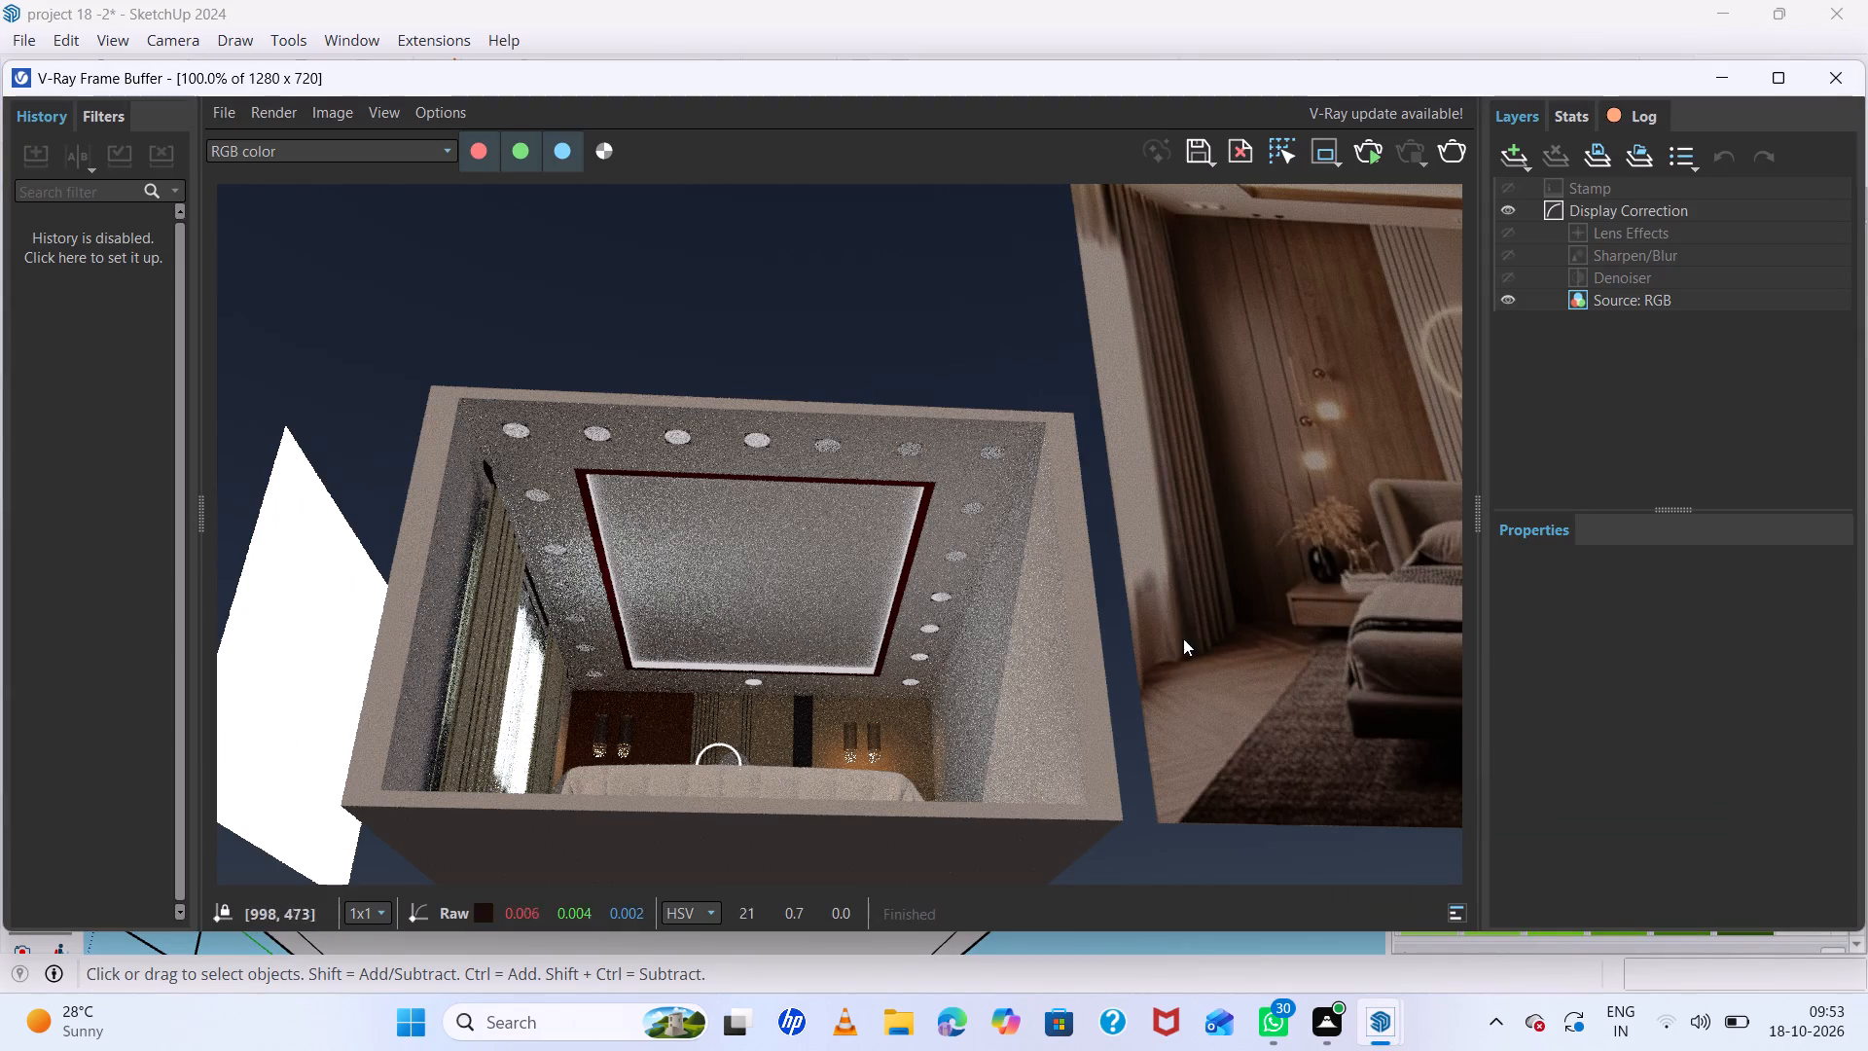
pyautogui.click(1369, 164)
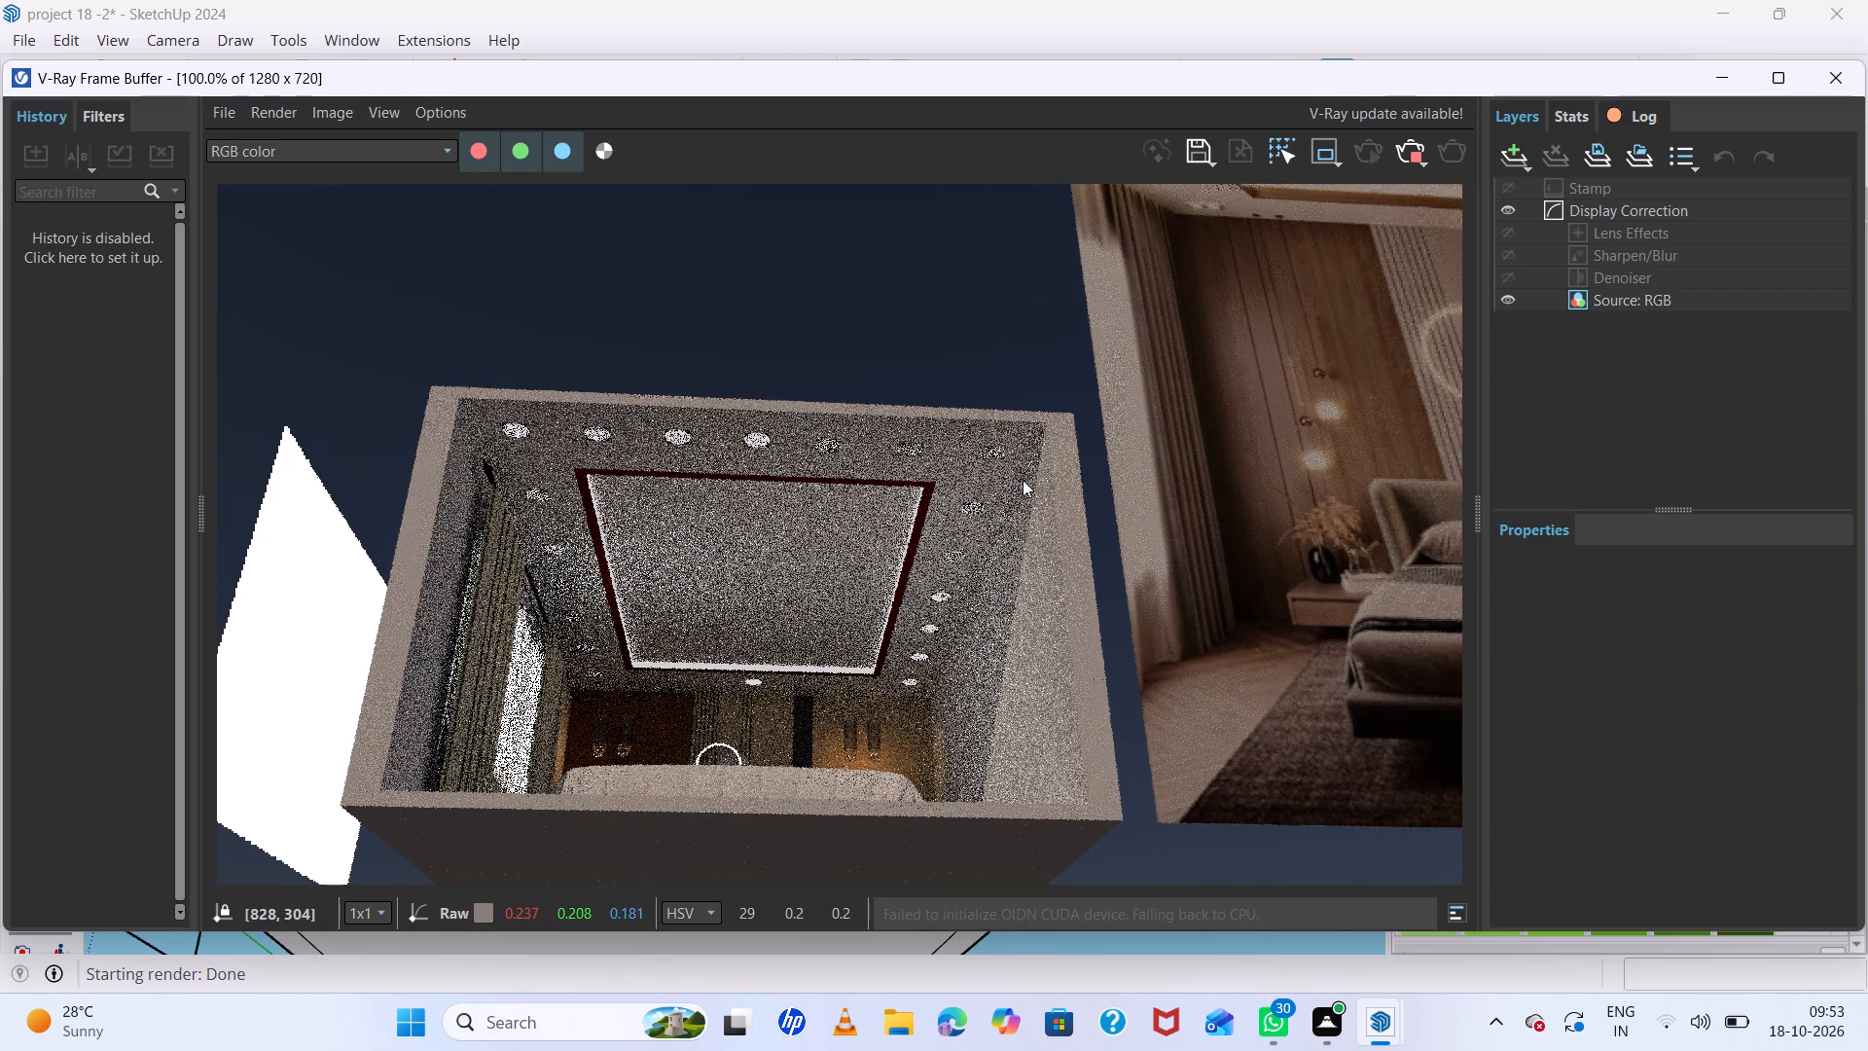
pyautogui.scroll(5, 1005, 482)
pyautogui.scroll(-2, 1005, 481)
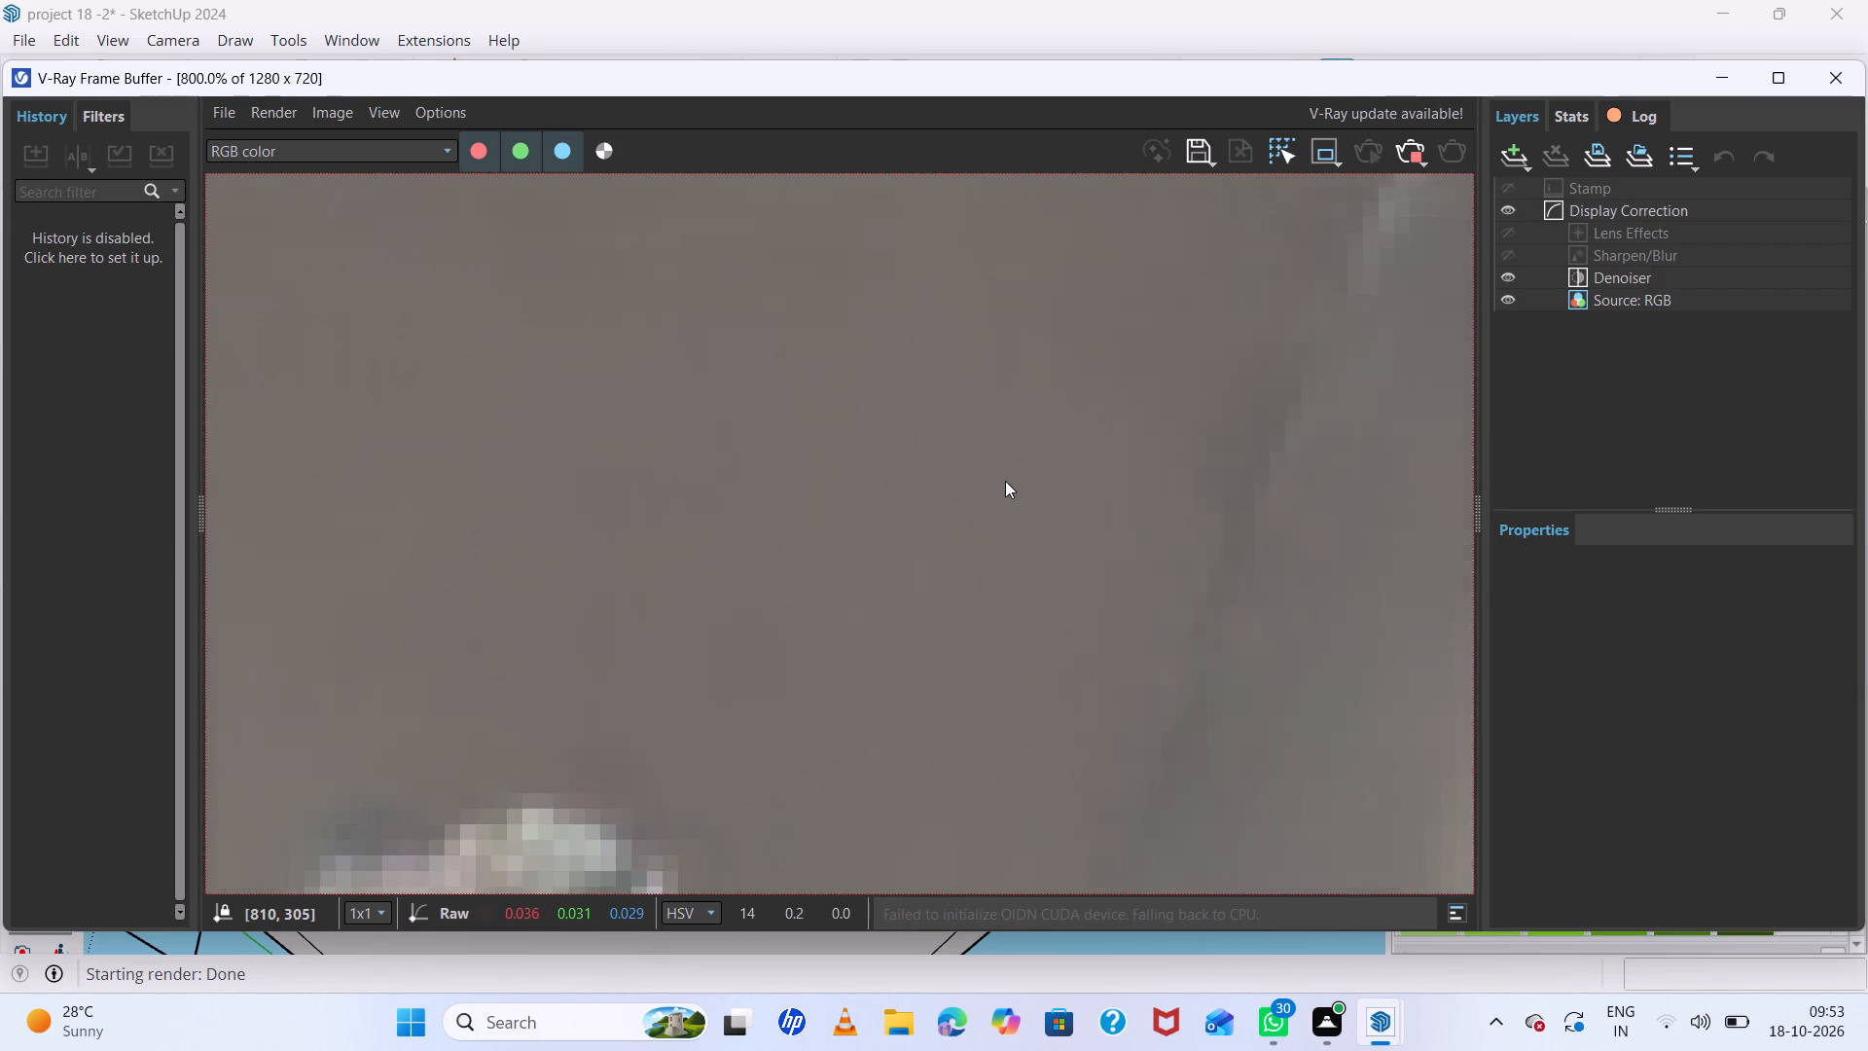
pyautogui.scroll(-2, 1005, 481)
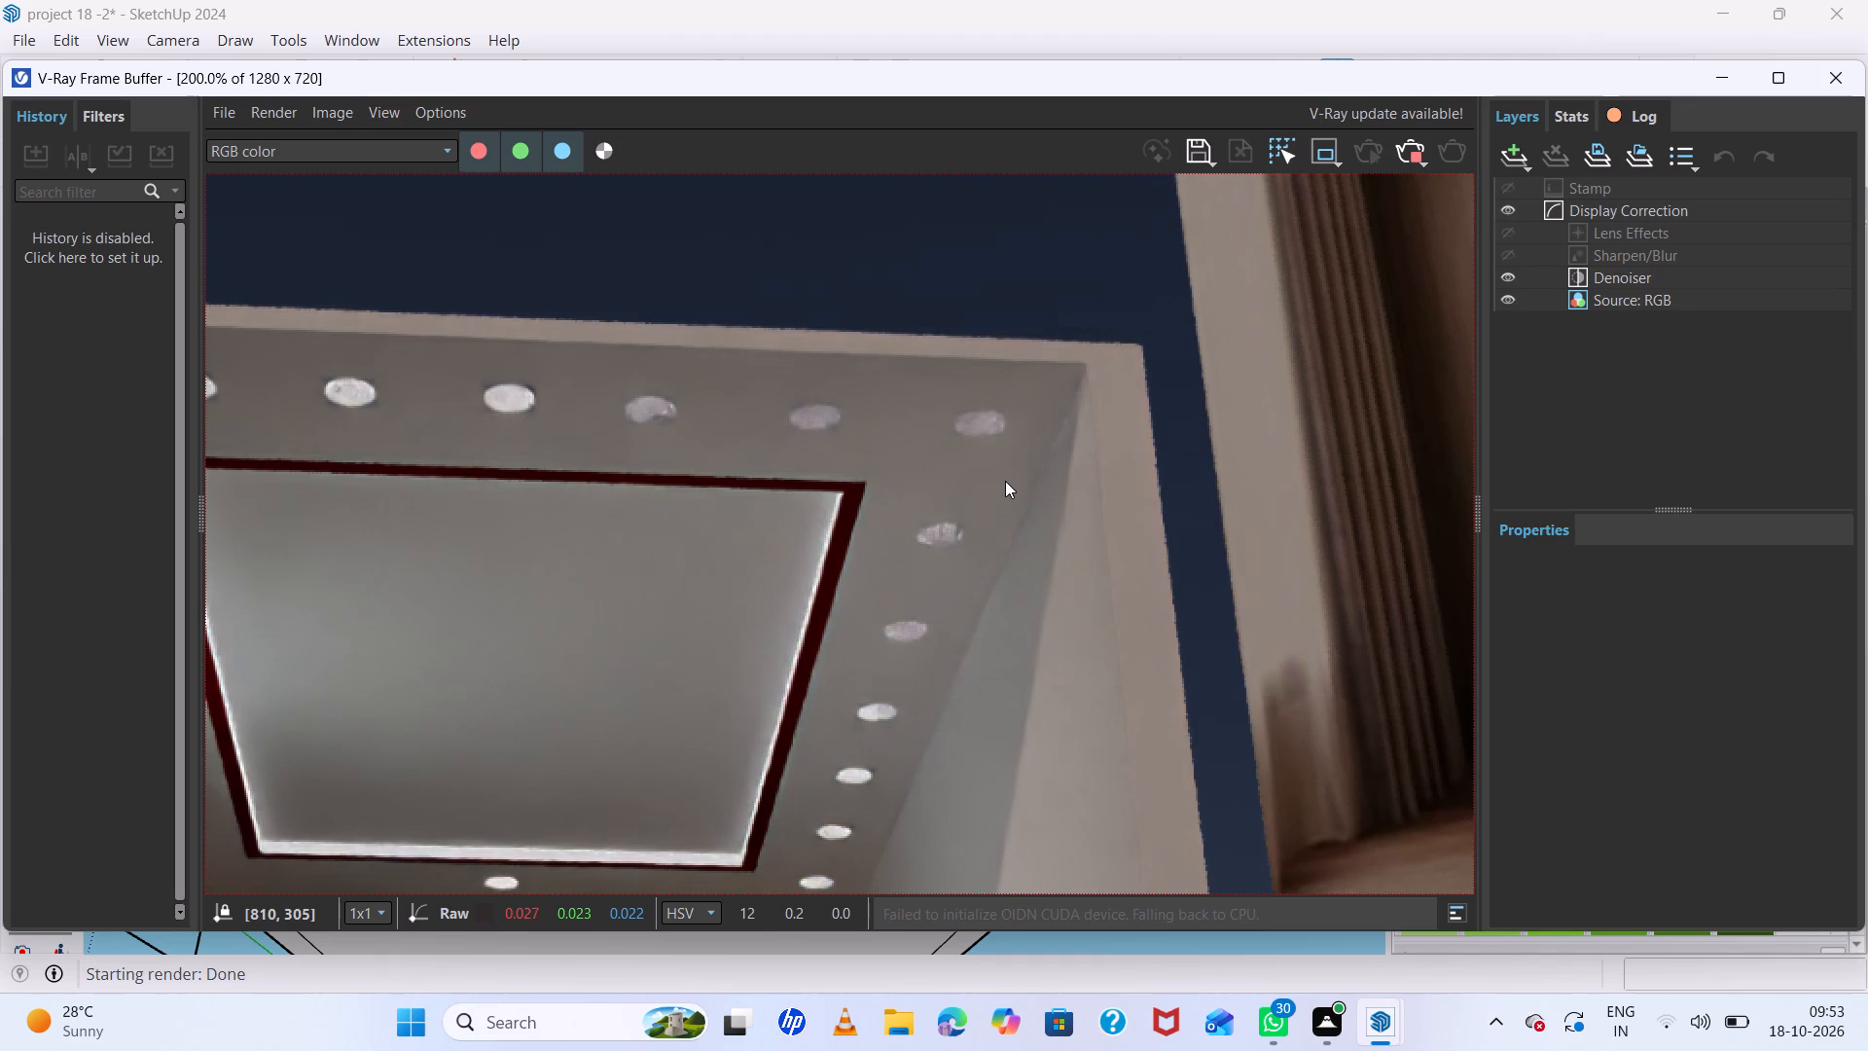
pyautogui.scroll(-1, 1005, 481)
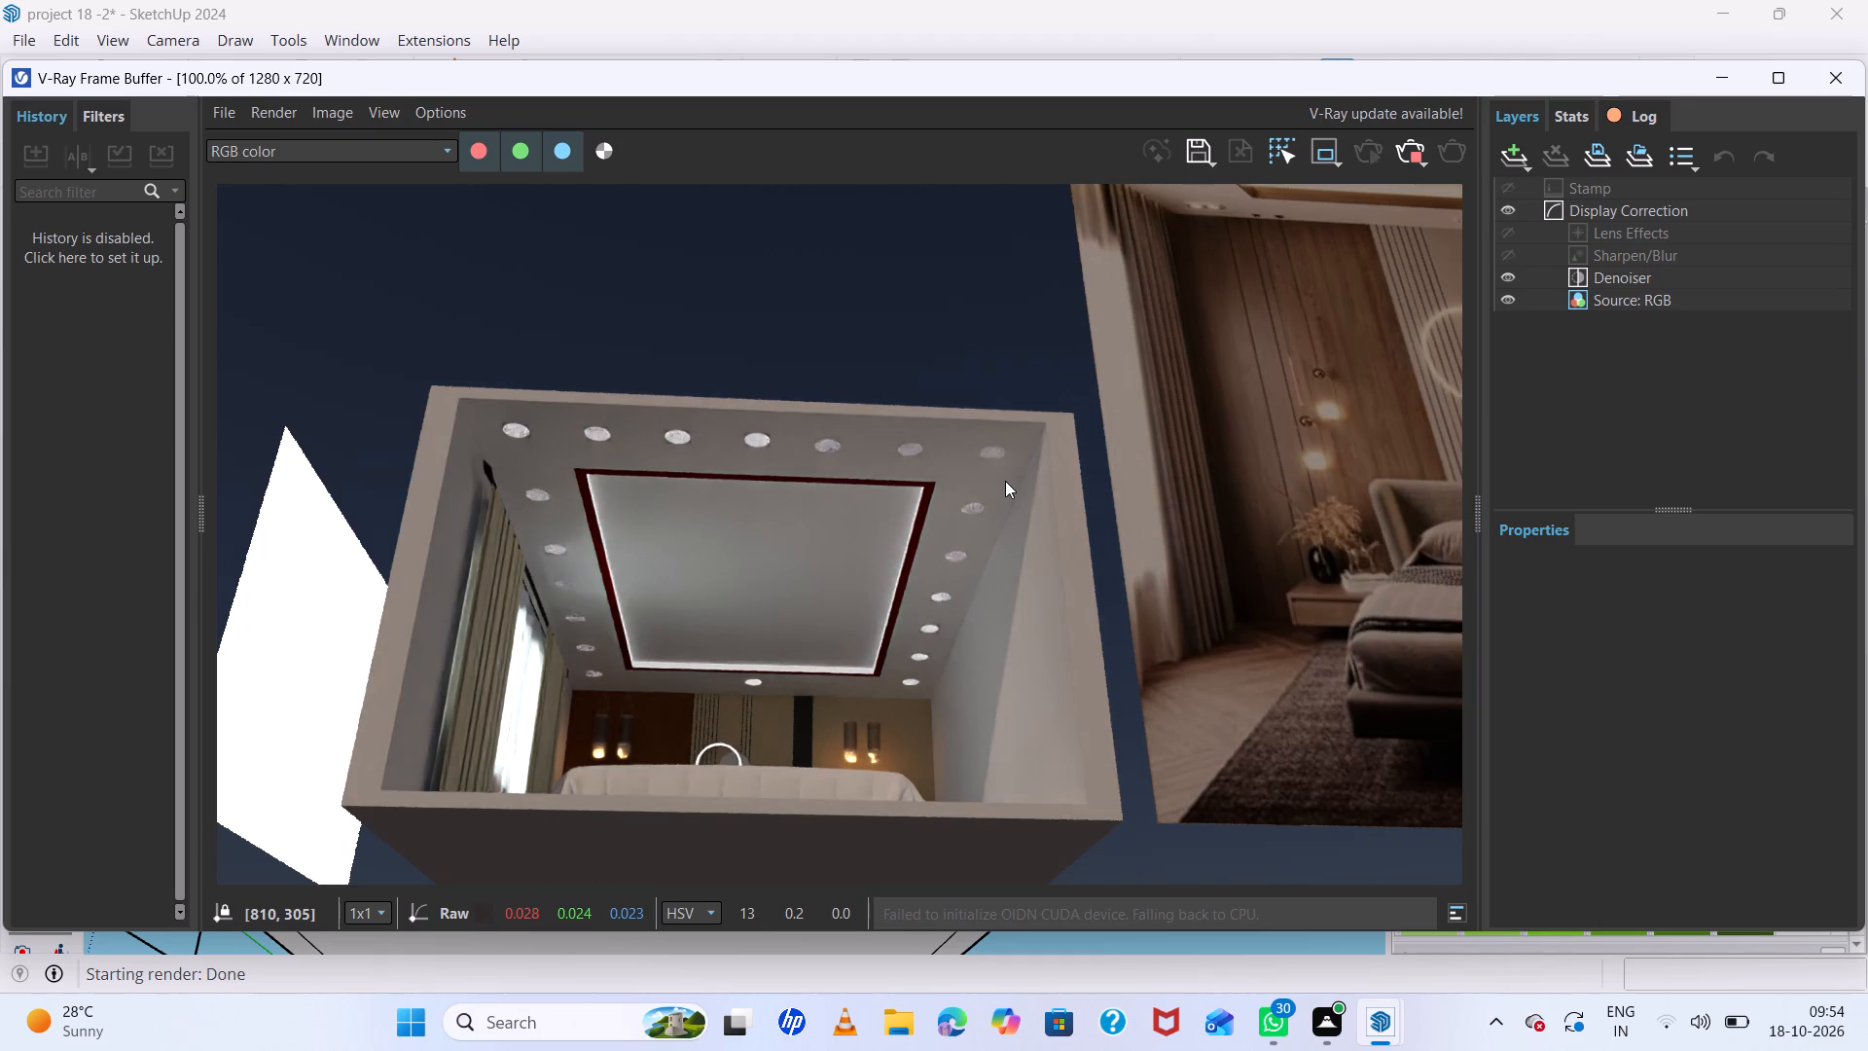
pyautogui.scroll(-2, 1005, 481)
pyautogui.scroll(3, 1005, 481)
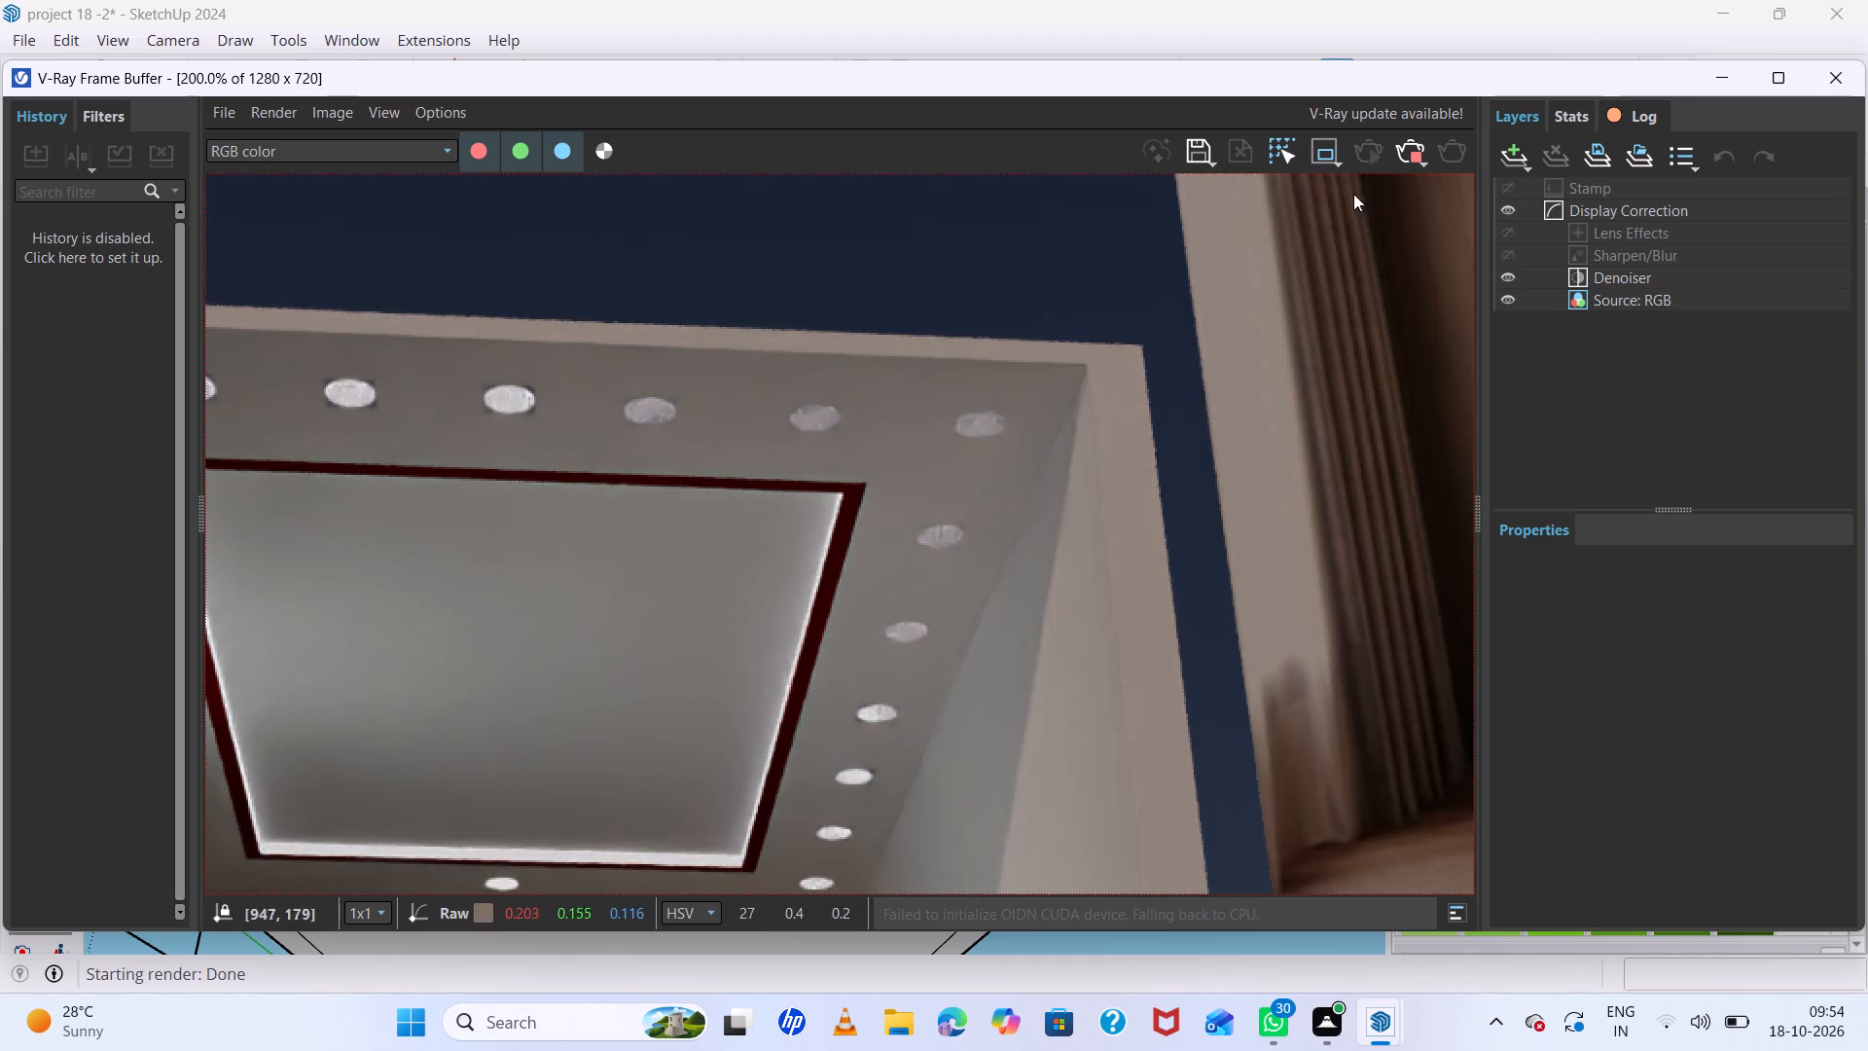
pyautogui.click(1417, 158)
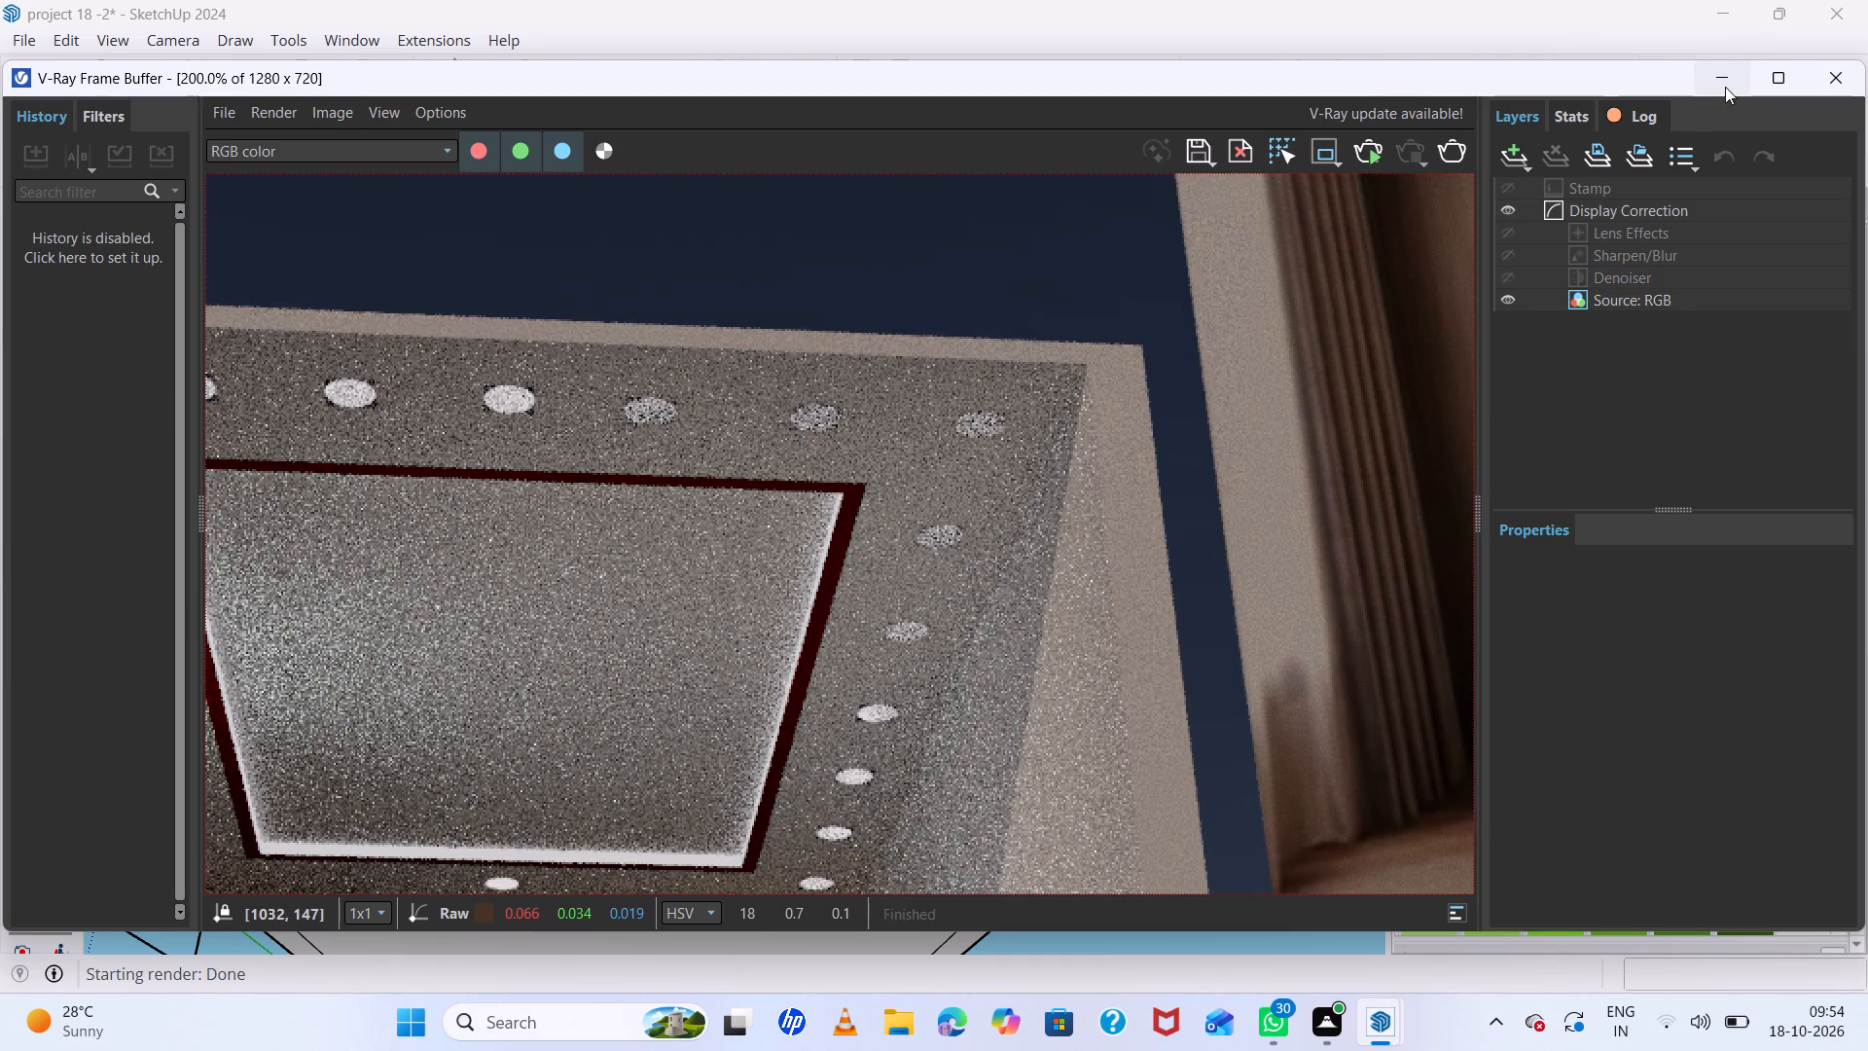
pyautogui.click(1725, 87)
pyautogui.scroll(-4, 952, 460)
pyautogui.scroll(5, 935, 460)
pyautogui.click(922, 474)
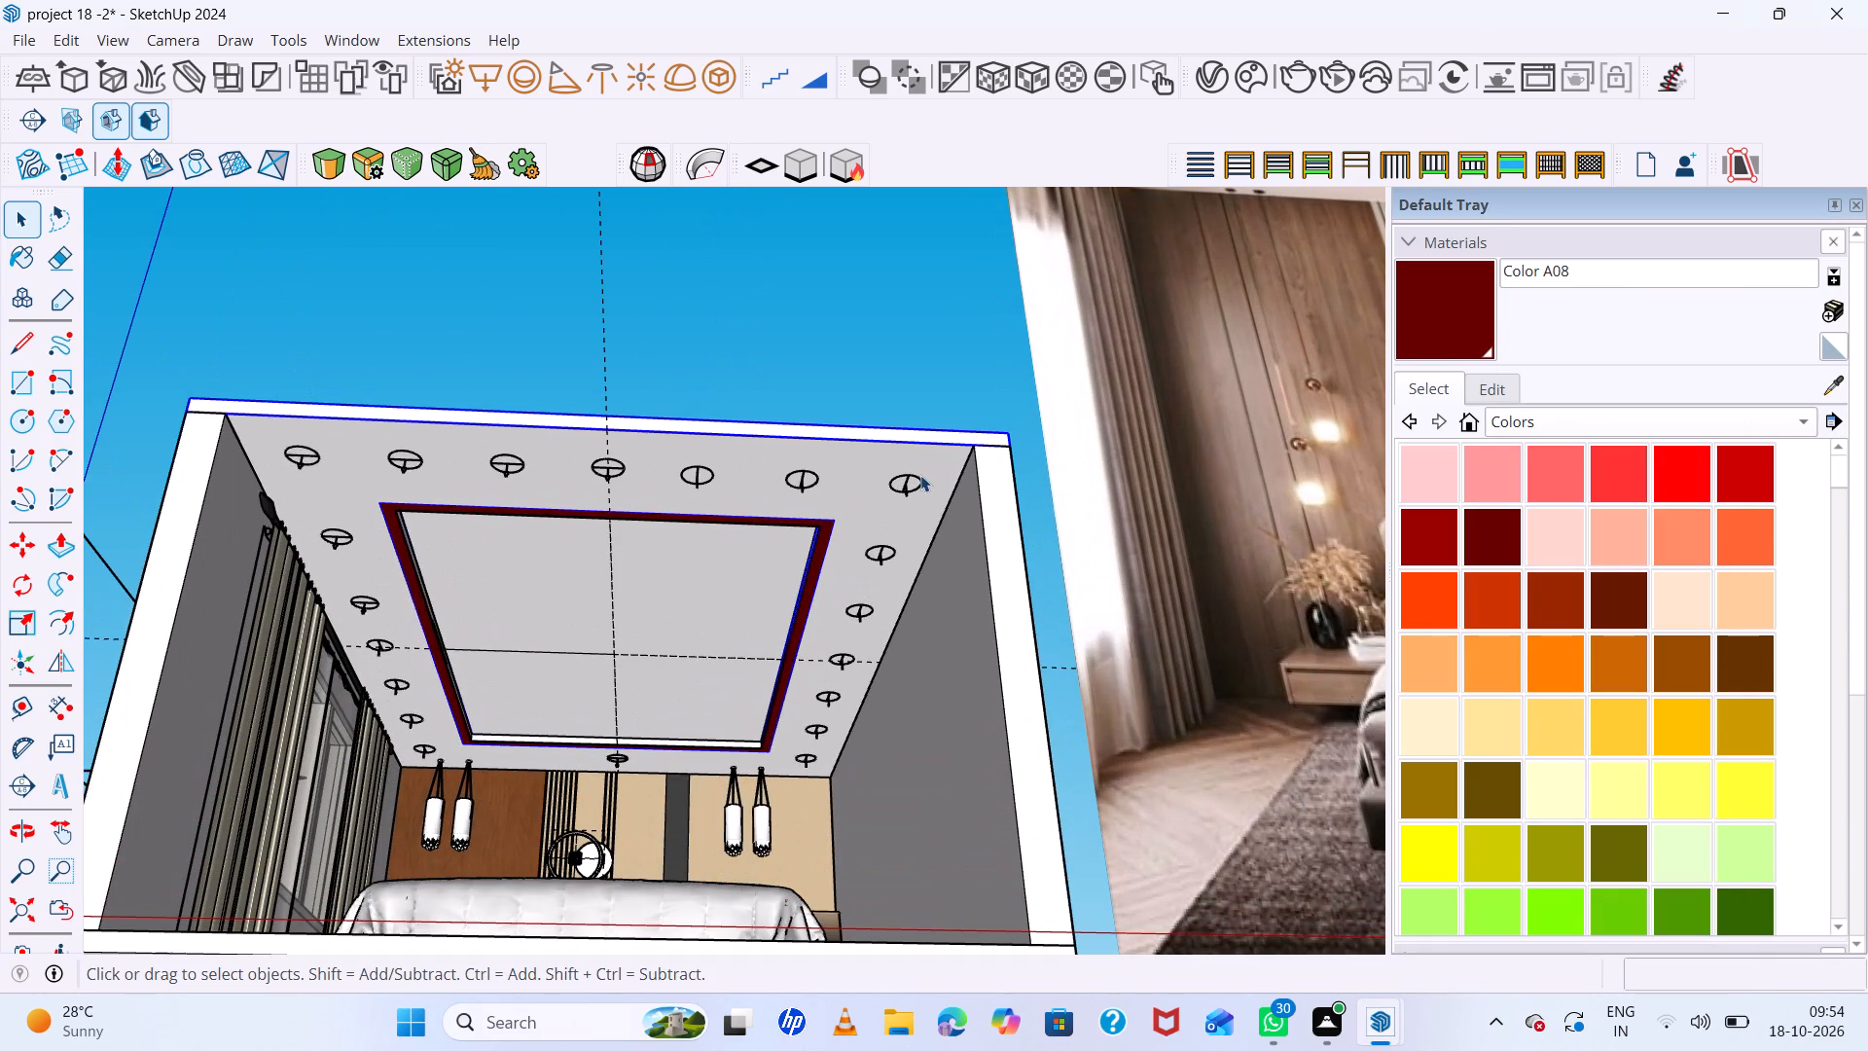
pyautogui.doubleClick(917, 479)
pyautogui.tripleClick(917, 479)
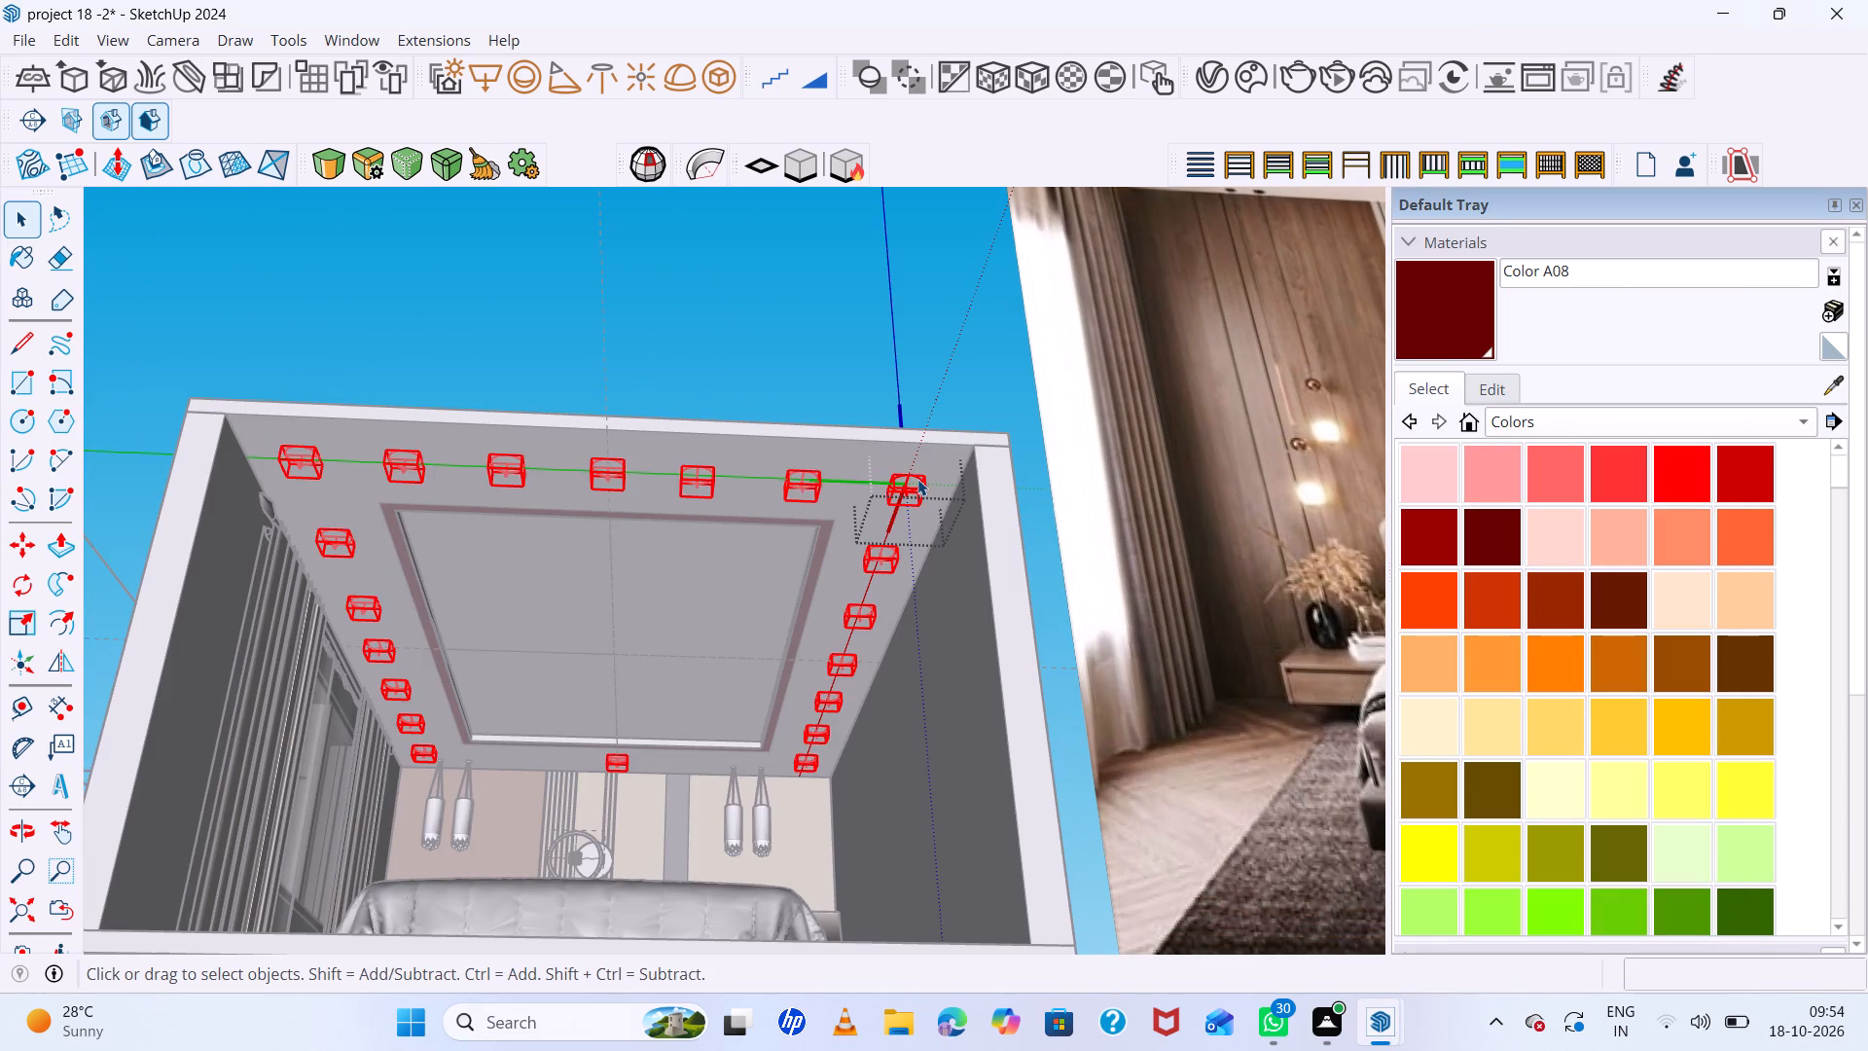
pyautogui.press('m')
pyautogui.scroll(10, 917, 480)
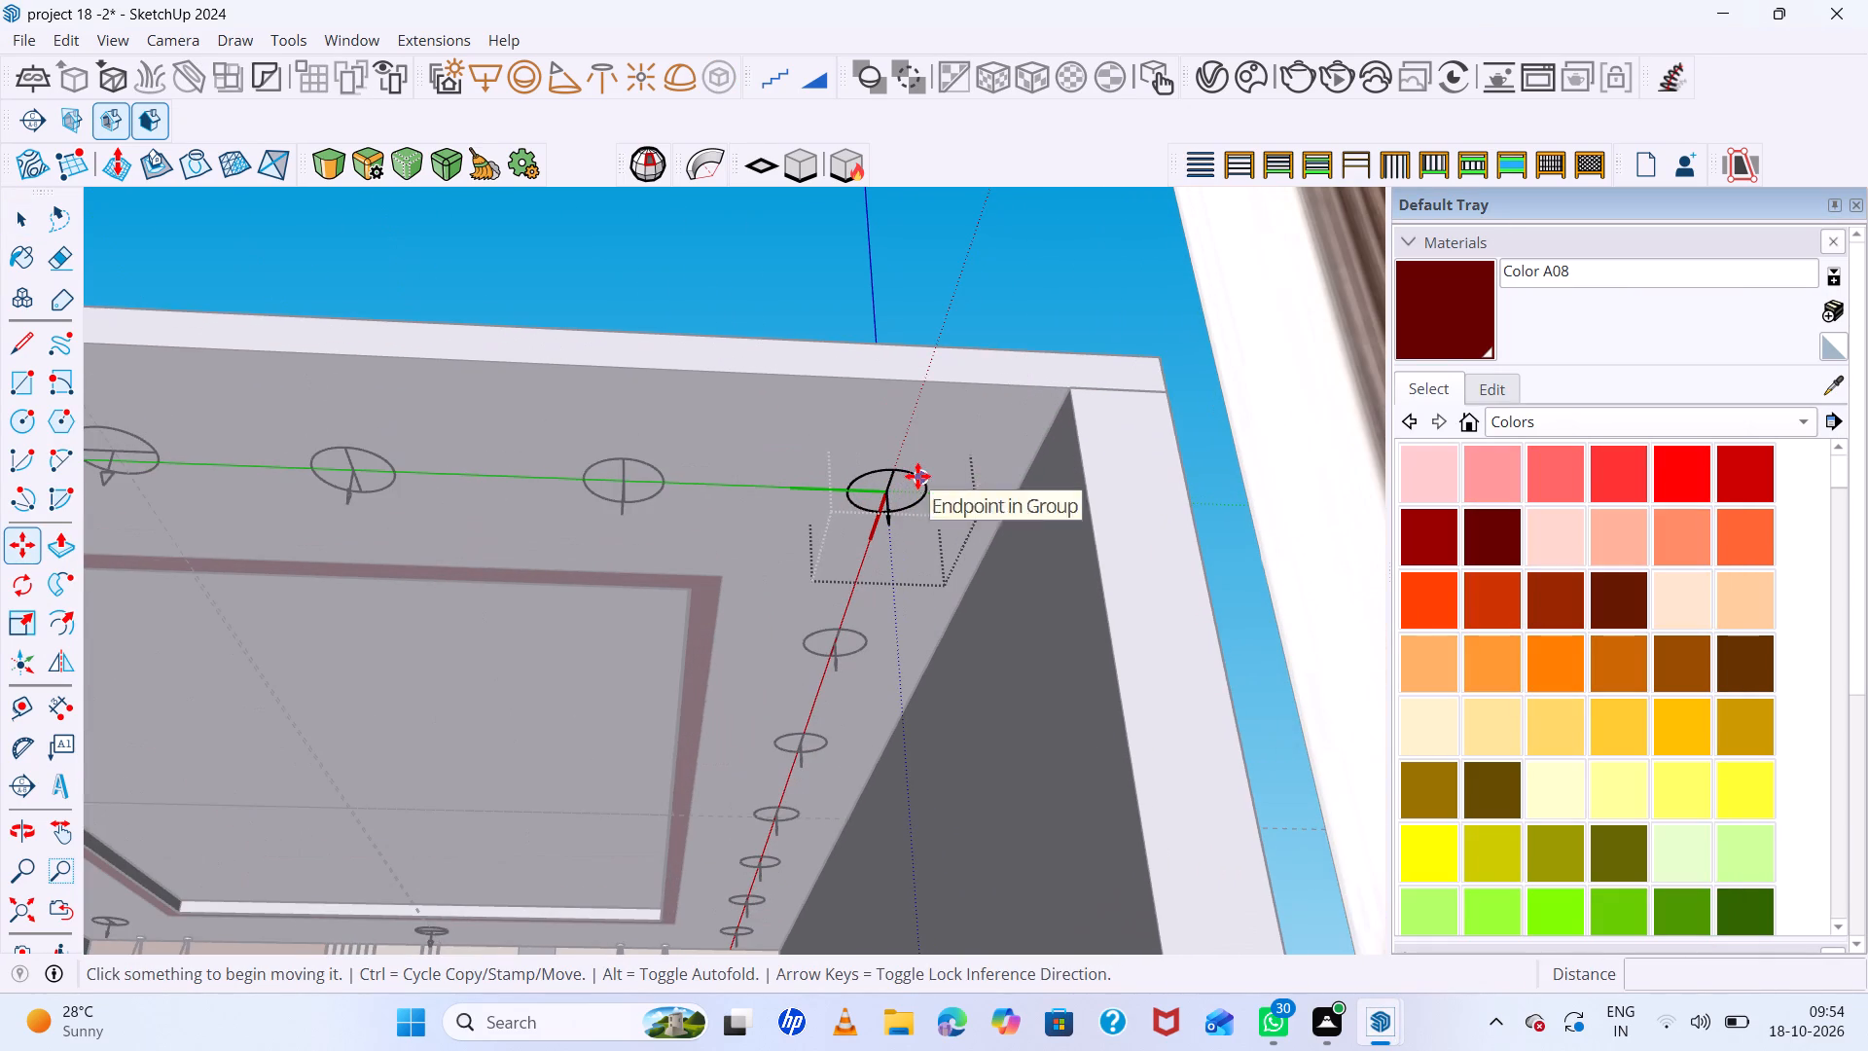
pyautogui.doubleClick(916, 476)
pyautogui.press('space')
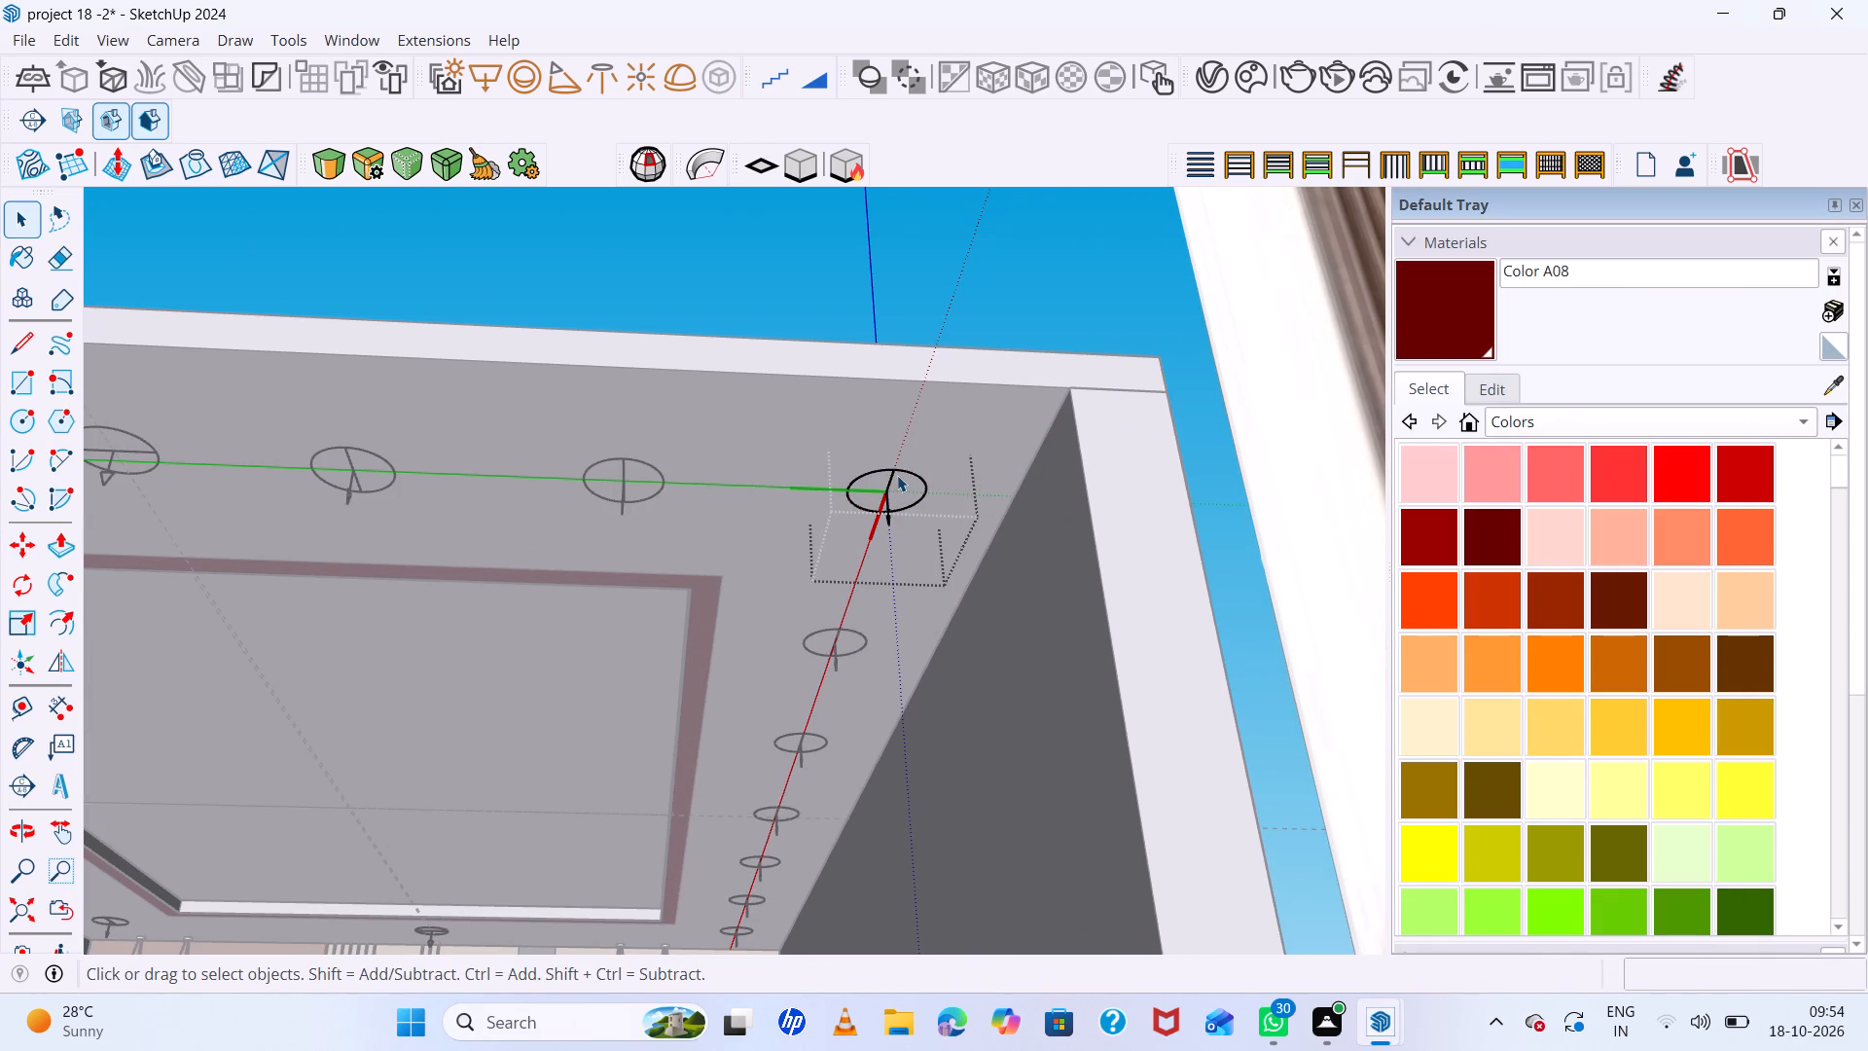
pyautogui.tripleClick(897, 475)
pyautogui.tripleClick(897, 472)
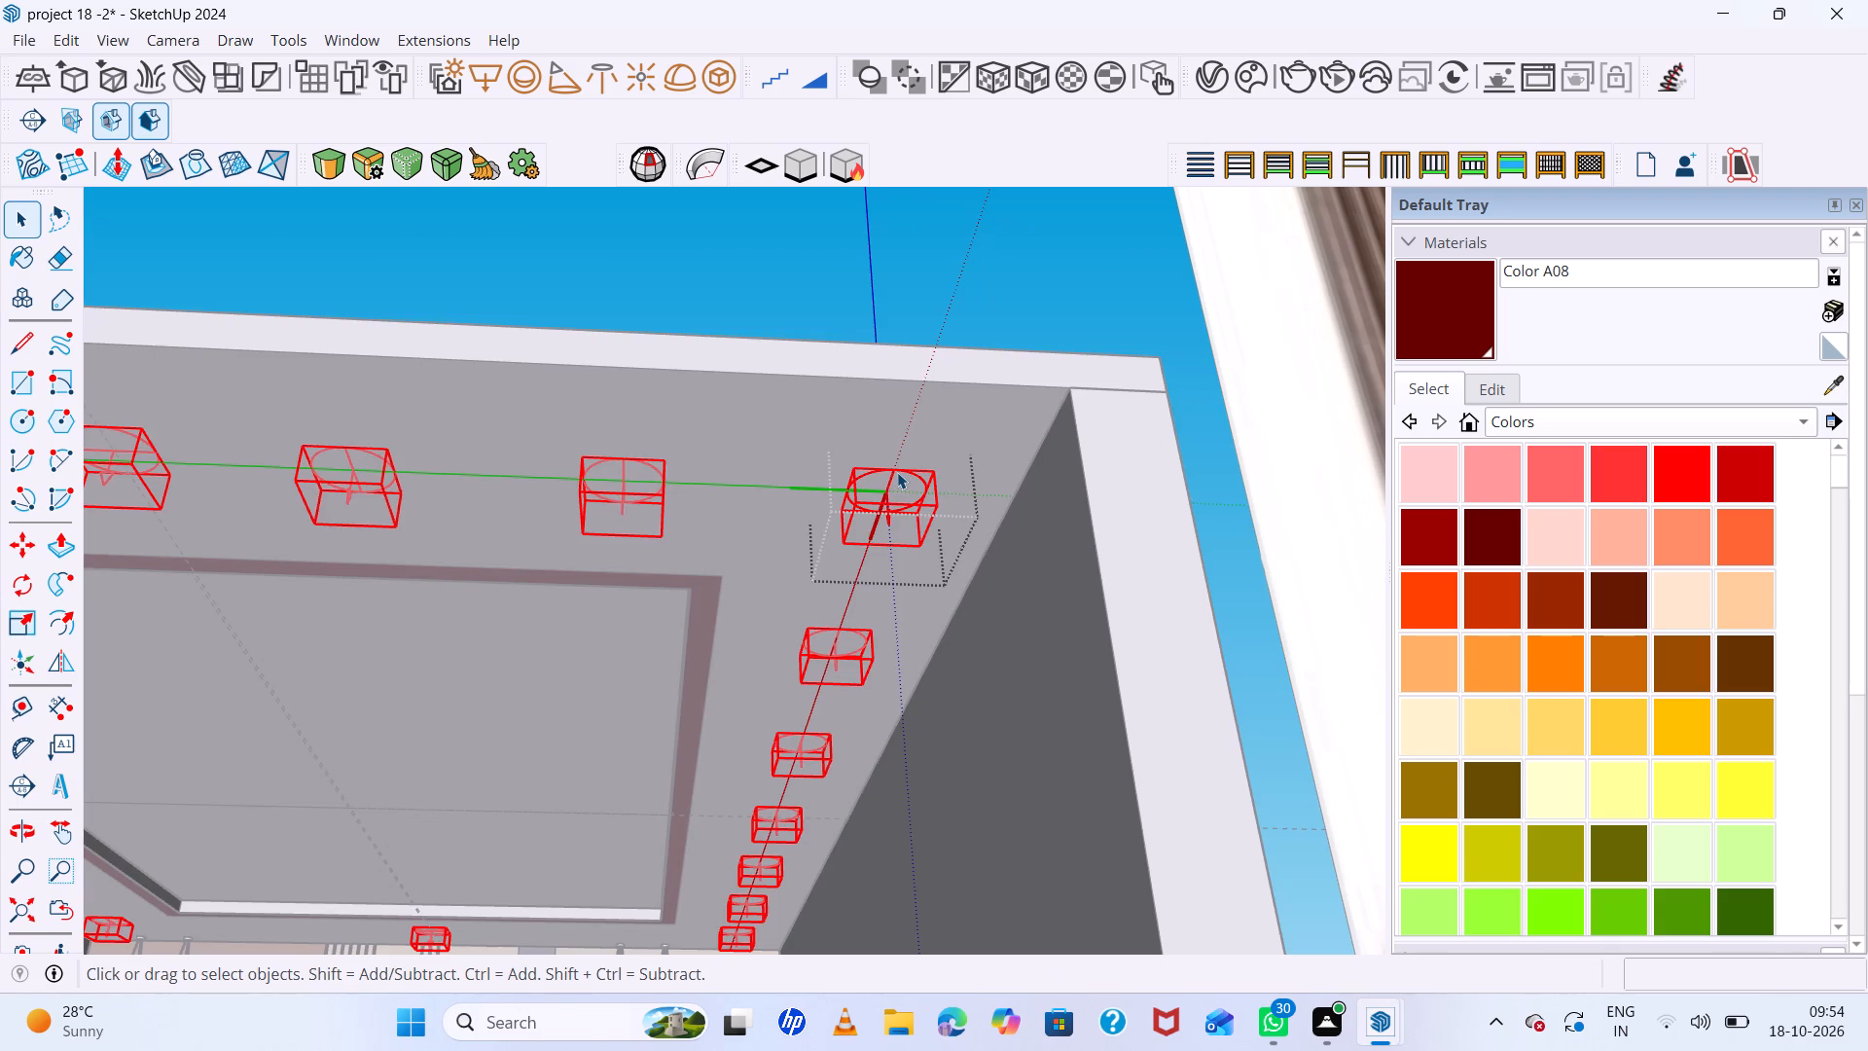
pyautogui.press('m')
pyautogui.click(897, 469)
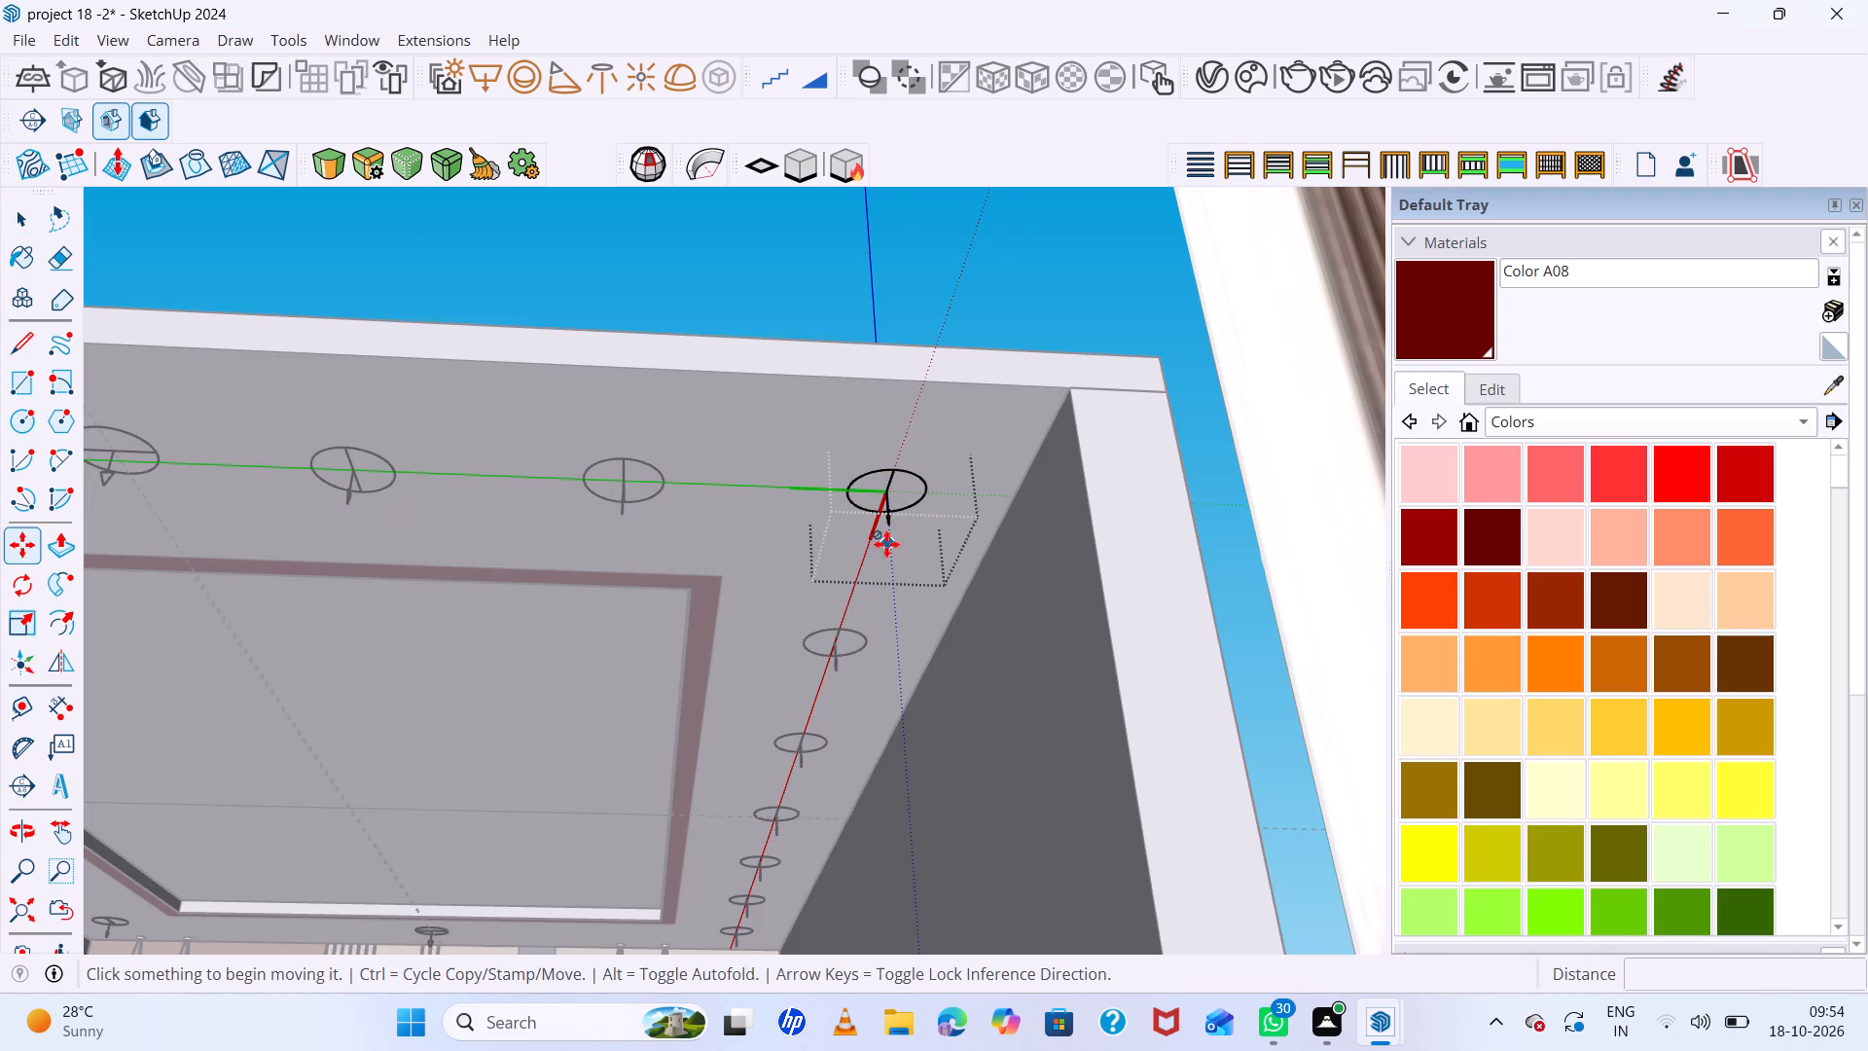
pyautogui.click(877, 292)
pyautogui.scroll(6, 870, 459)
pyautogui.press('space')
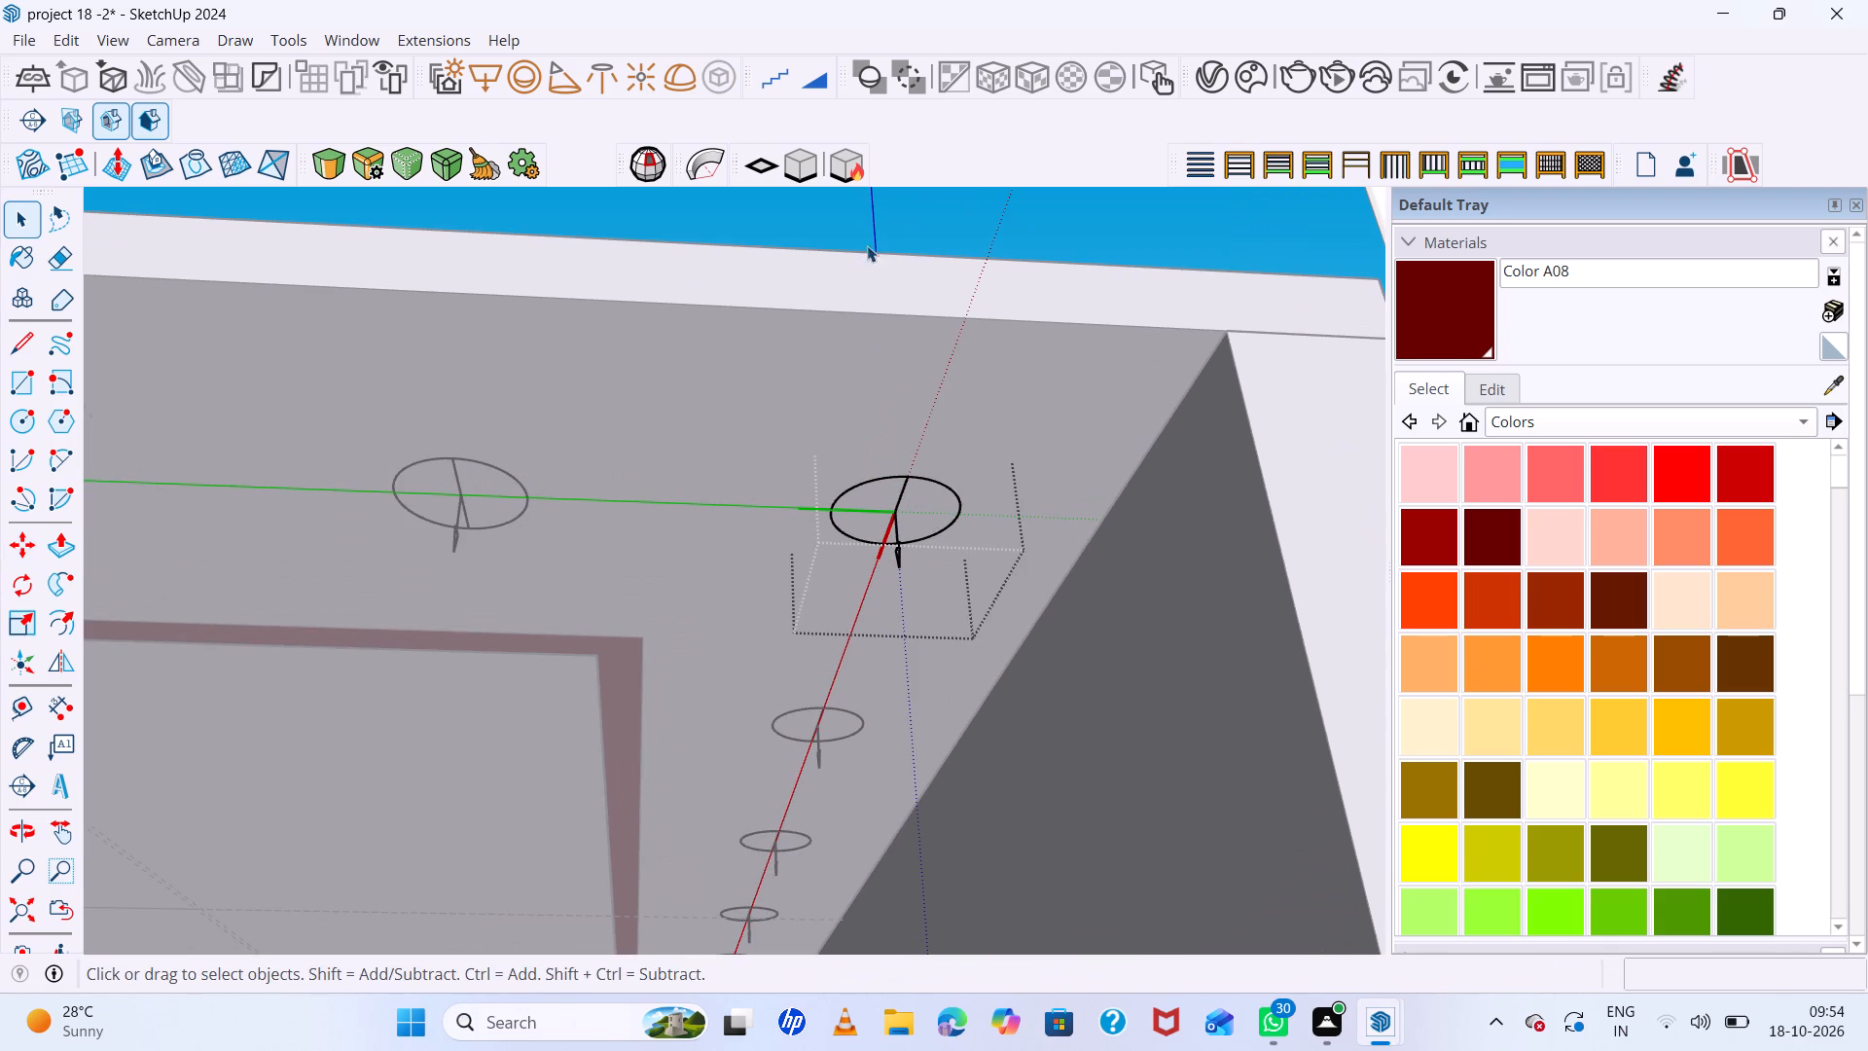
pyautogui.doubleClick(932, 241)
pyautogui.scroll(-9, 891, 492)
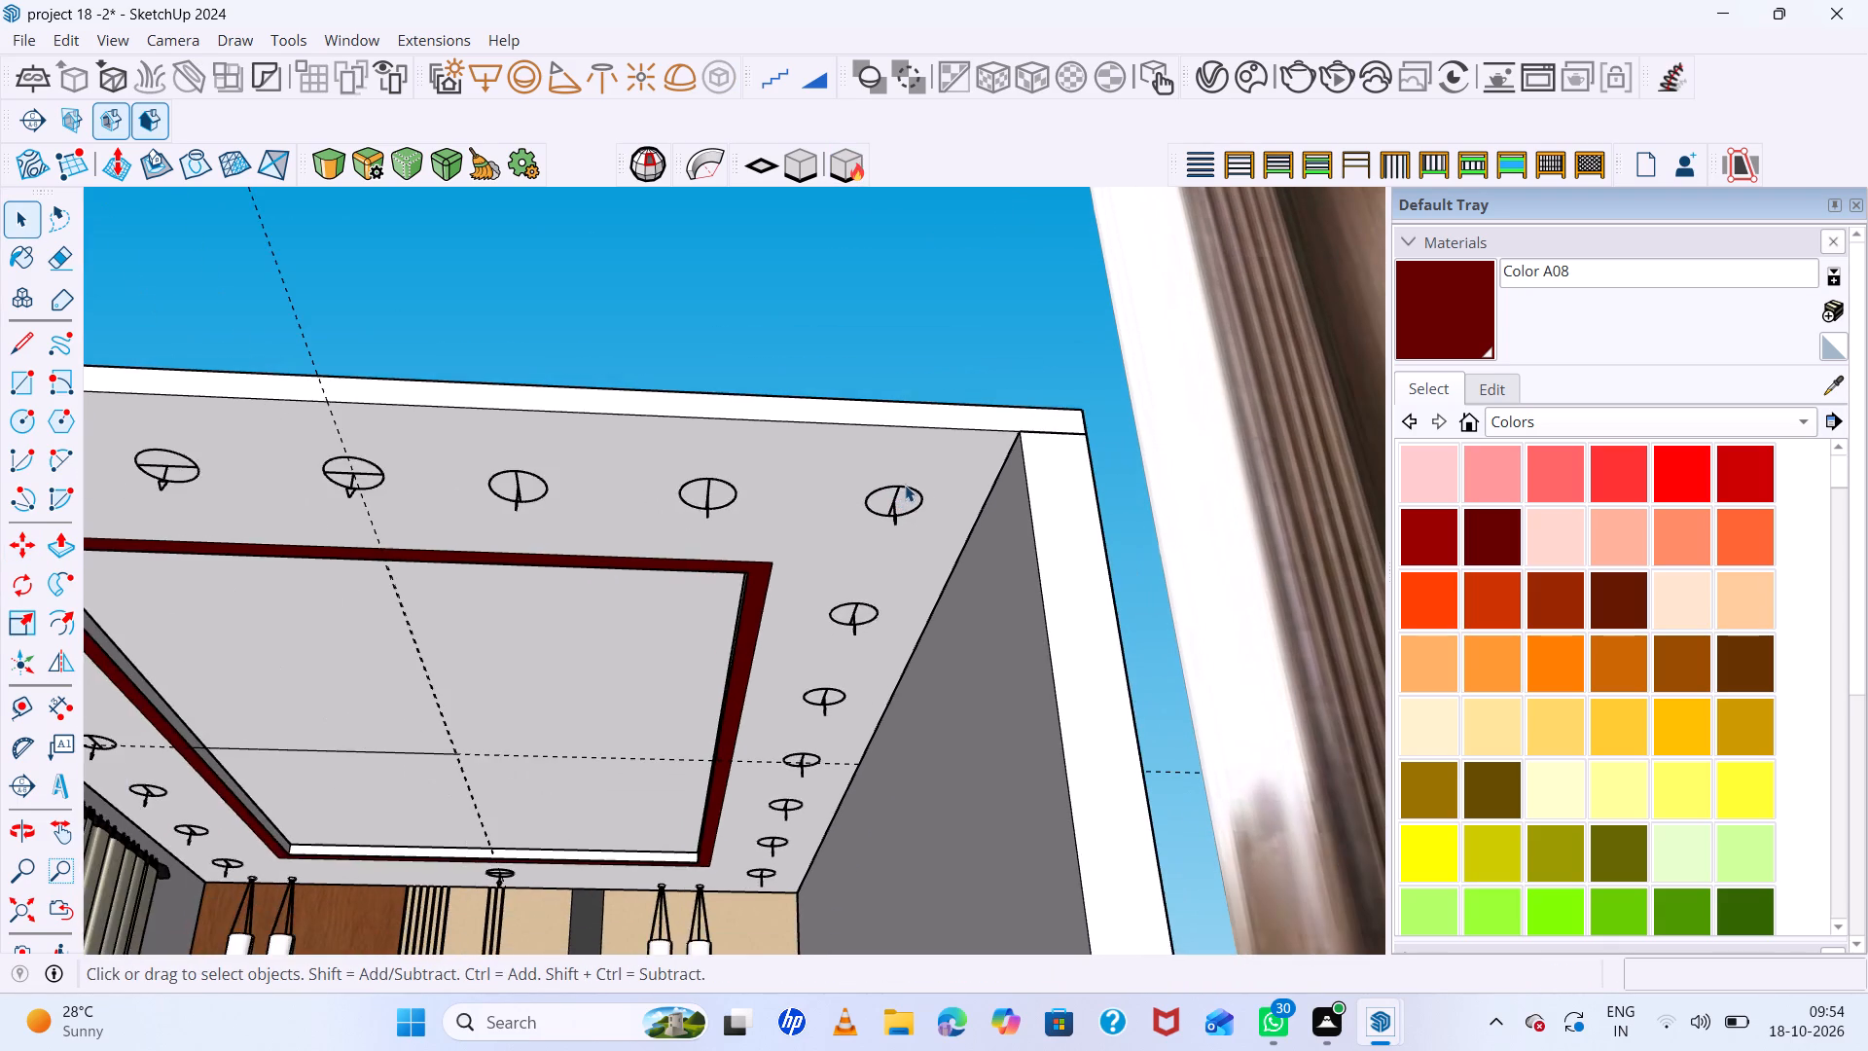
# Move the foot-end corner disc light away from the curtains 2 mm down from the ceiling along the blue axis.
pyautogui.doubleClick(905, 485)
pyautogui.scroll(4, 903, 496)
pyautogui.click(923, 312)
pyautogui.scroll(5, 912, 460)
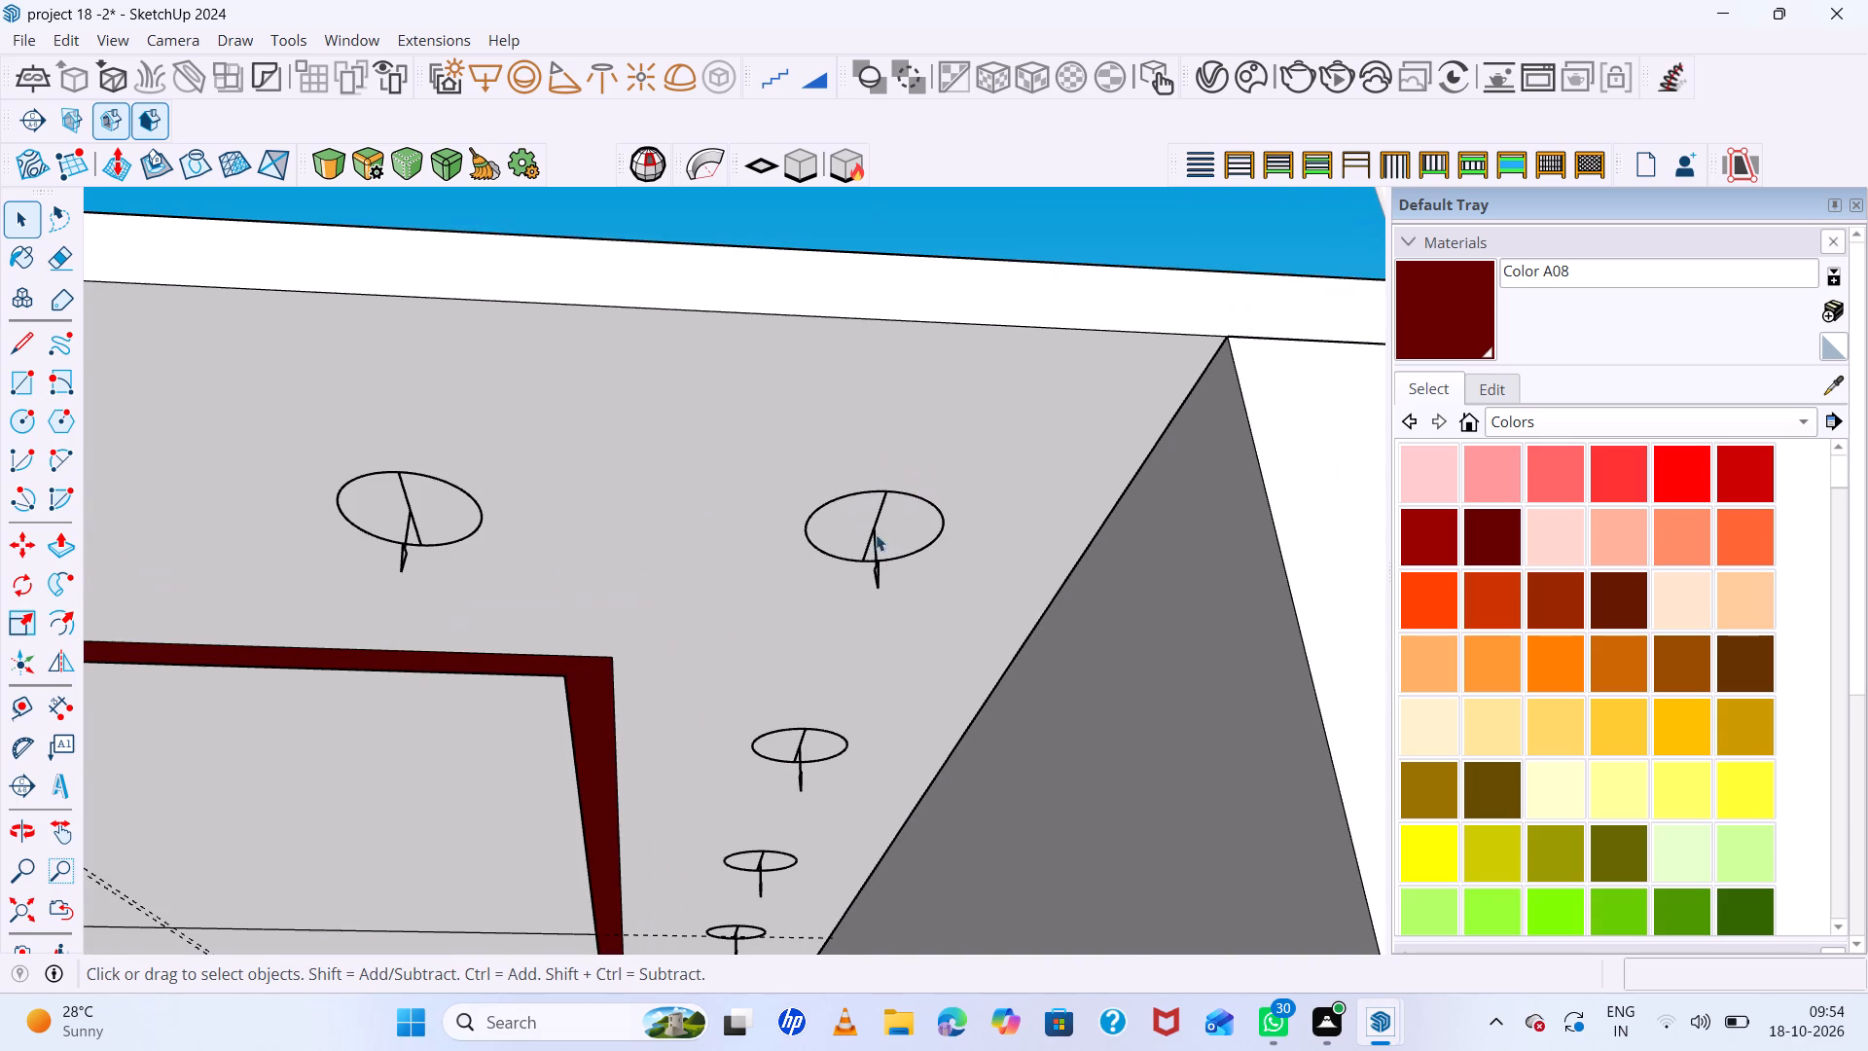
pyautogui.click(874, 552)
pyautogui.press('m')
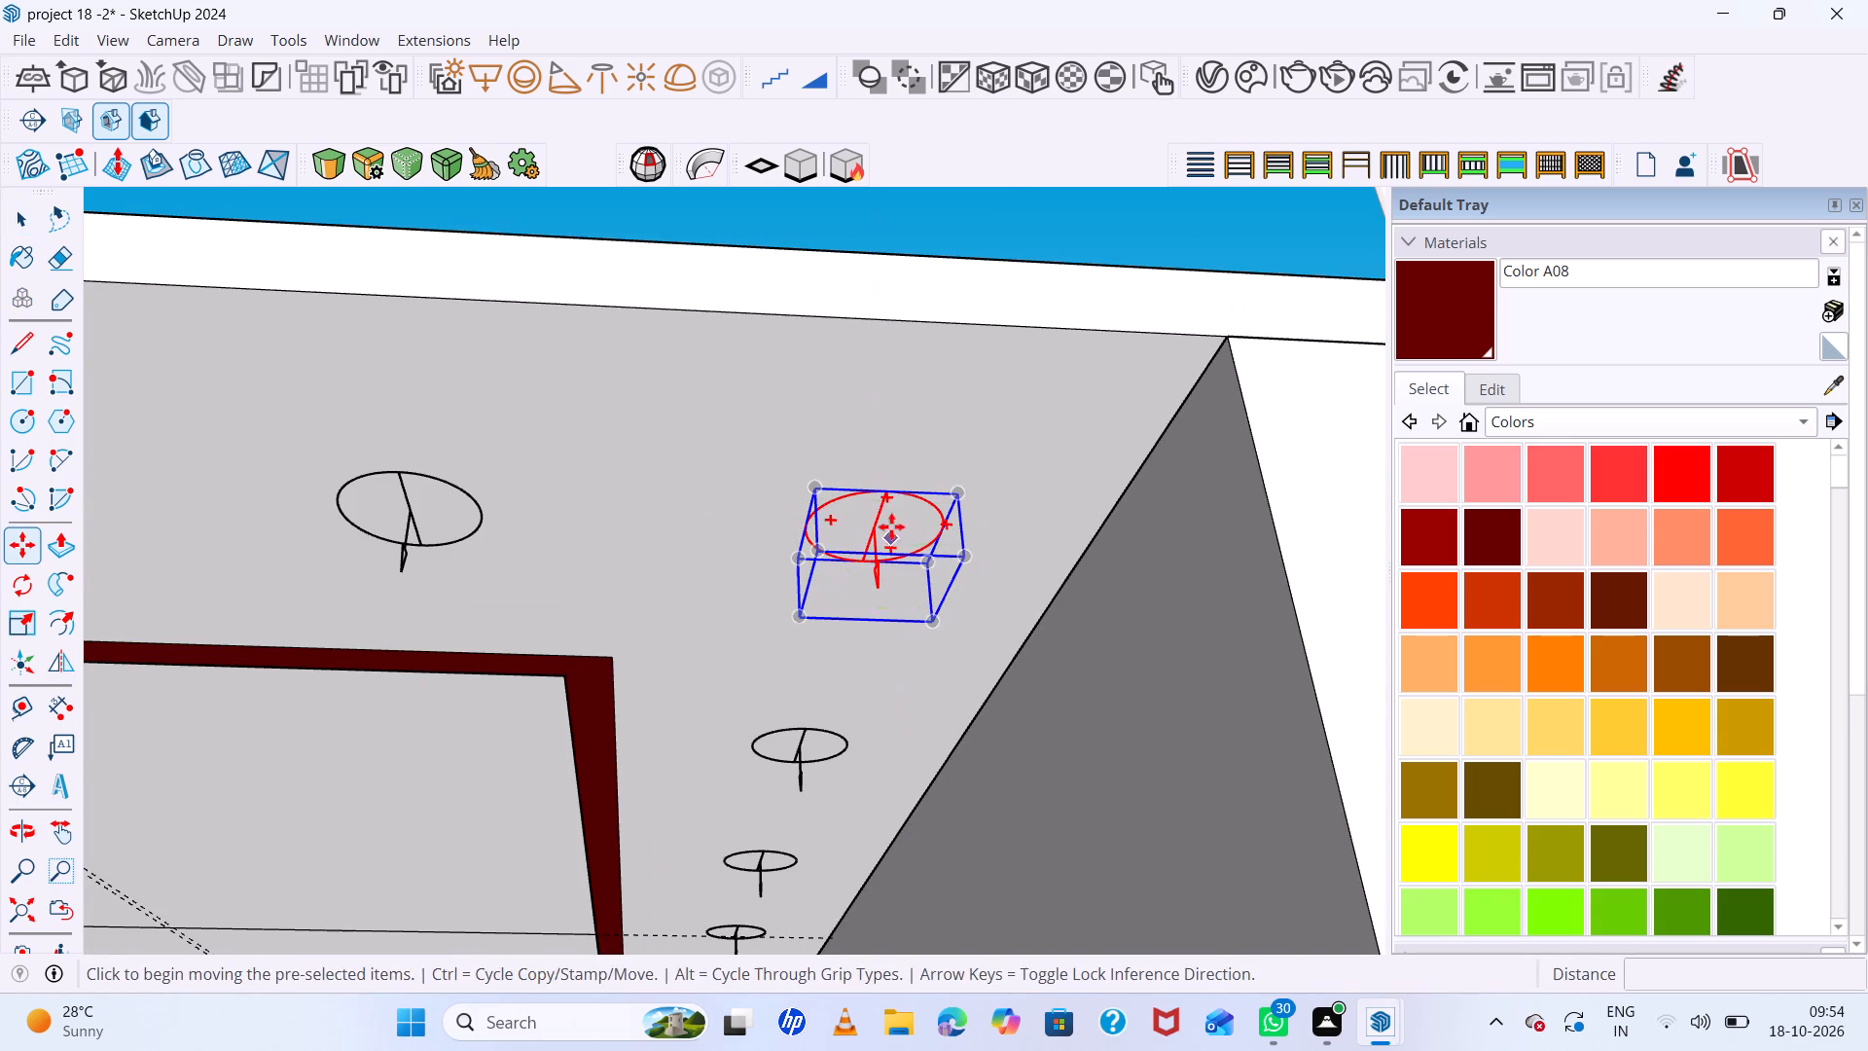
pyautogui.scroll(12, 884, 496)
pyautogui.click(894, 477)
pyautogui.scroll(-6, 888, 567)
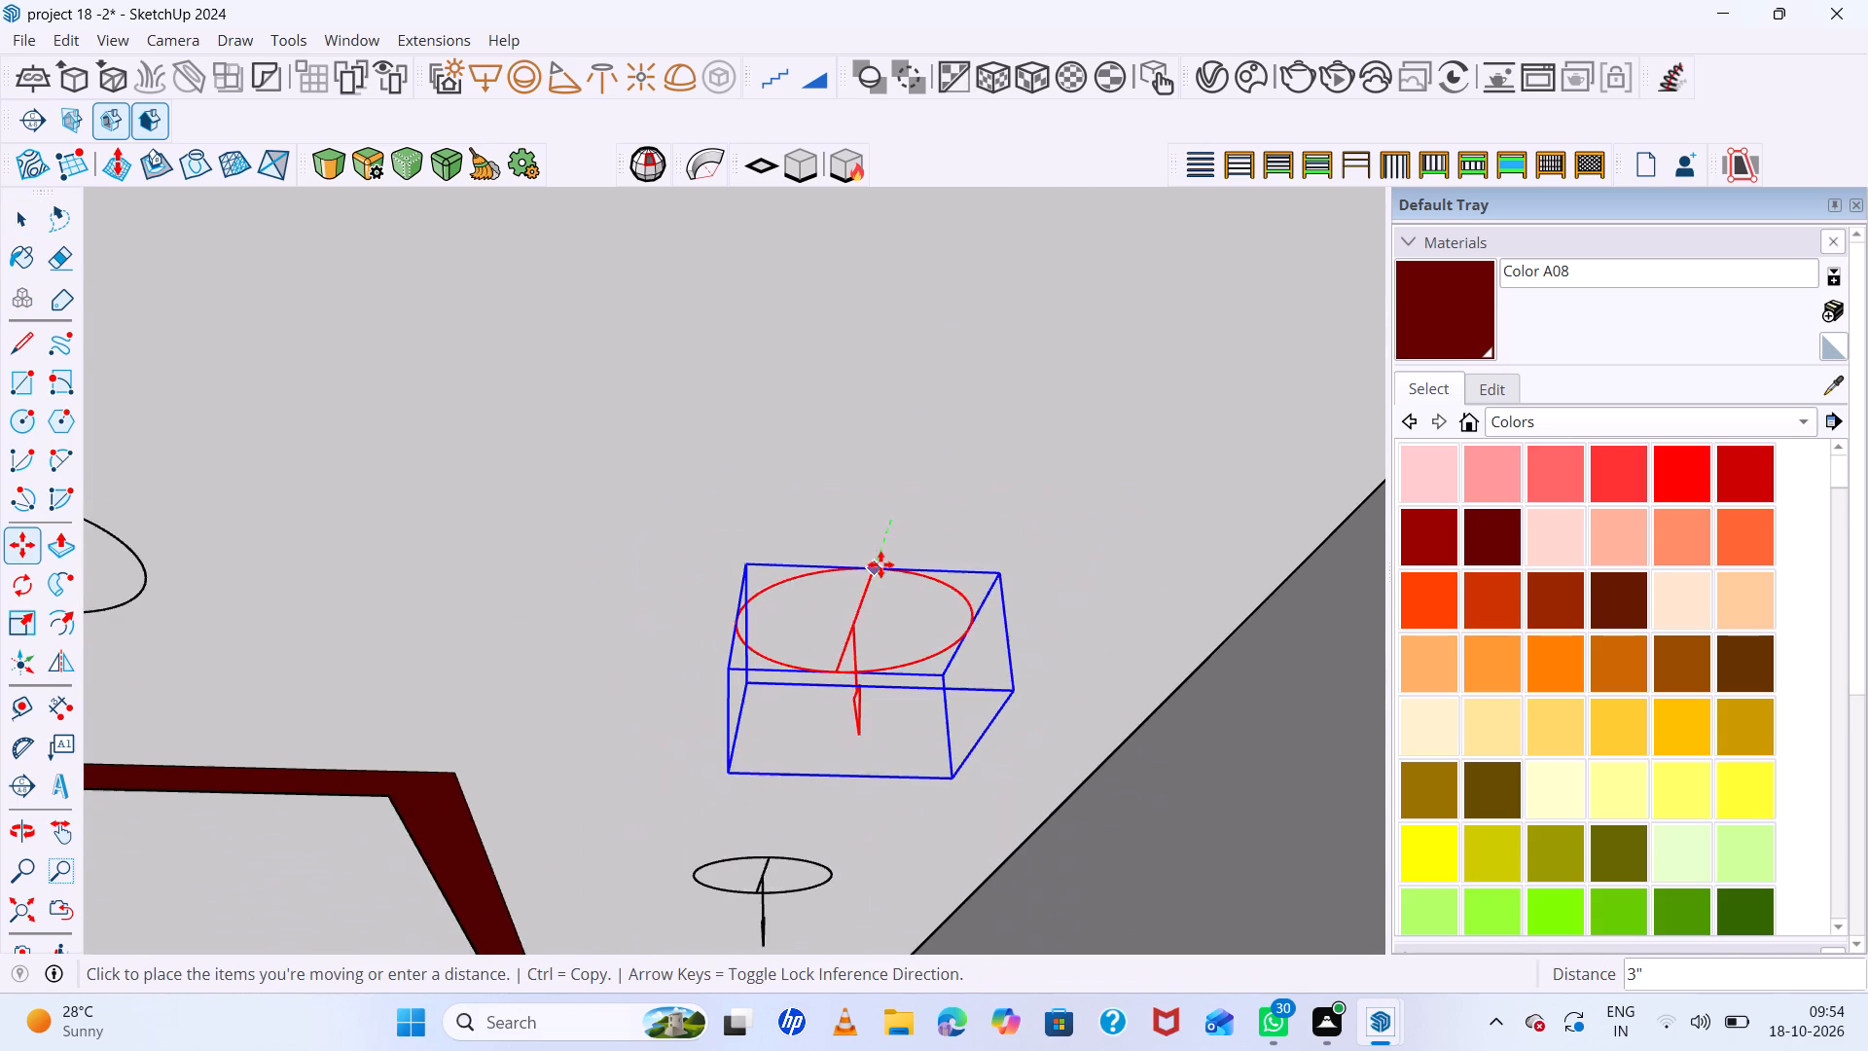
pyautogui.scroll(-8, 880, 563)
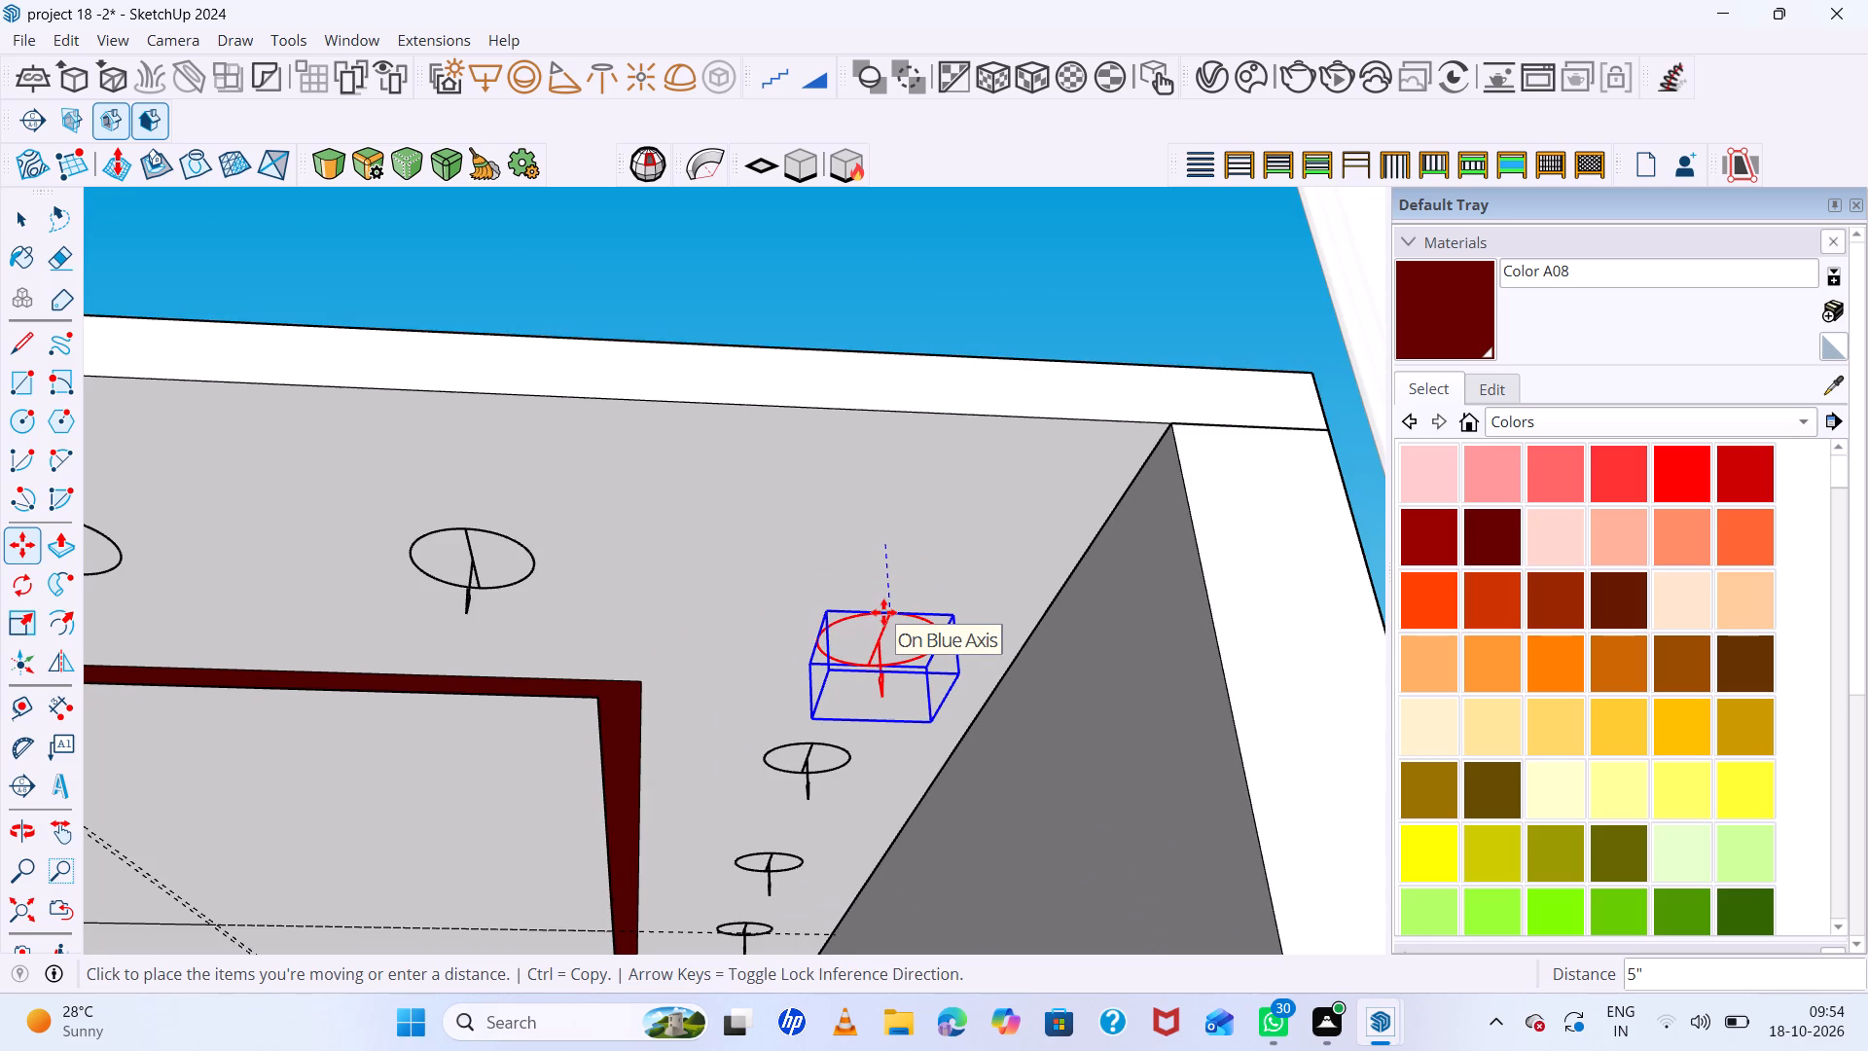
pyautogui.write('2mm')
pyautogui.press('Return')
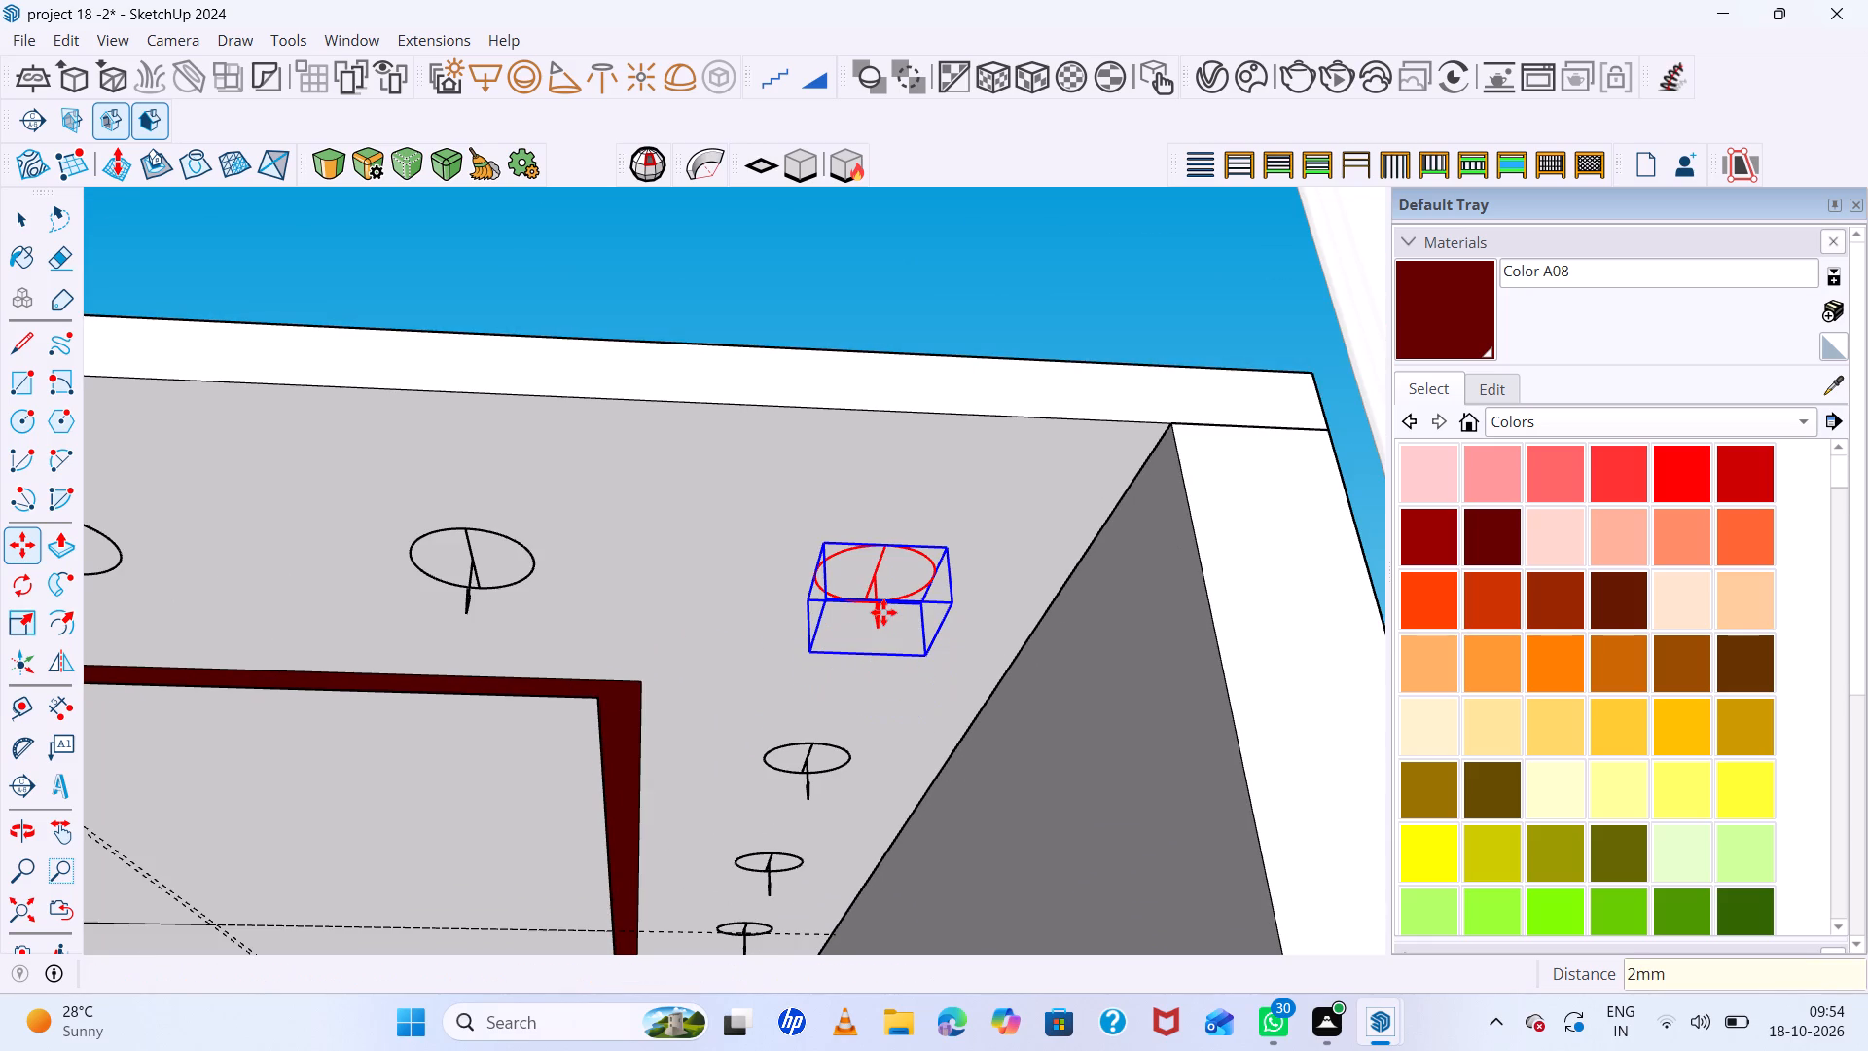
# Run an interactive V-Ray render to compare the lowered corner disc light with its neighbours, and stop it.
pyautogui.scroll(-13, 824, 528)
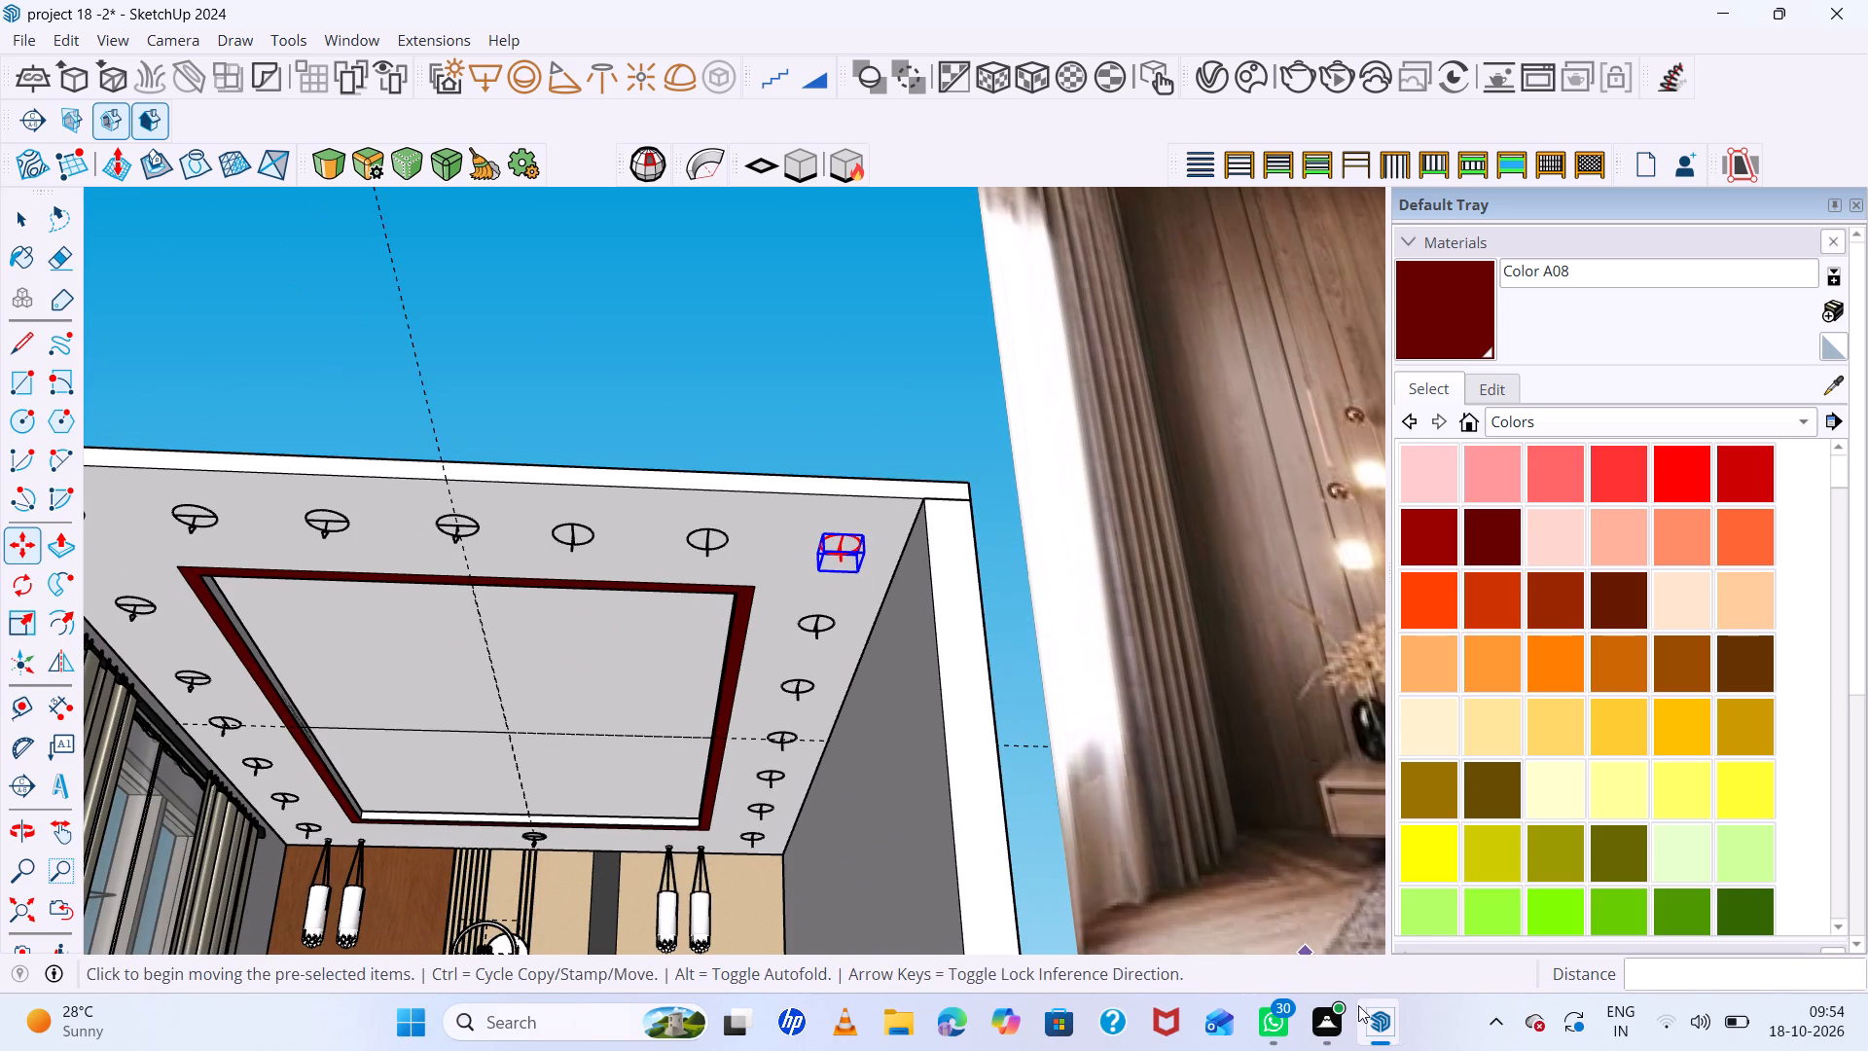
pyautogui.click(1374, 1026)
pyautogui.click(1430, 924)
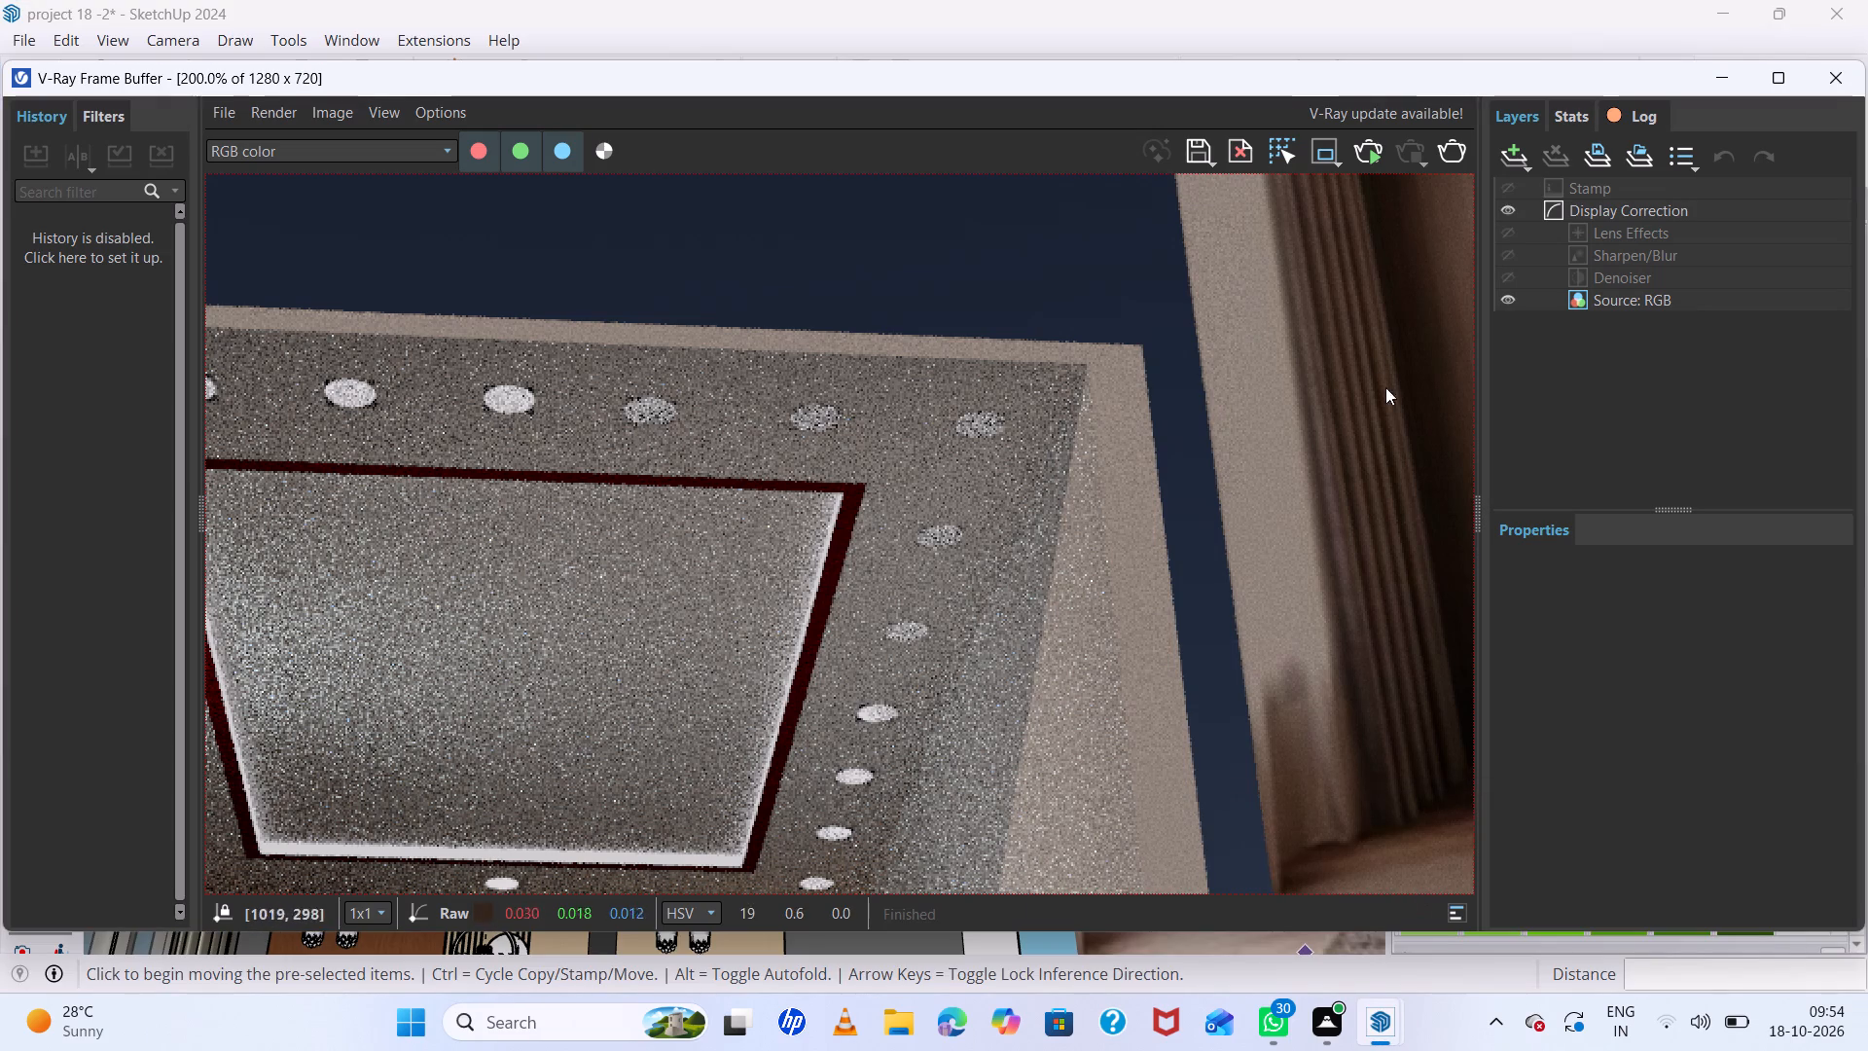
pyautogui.click(1371, 158)
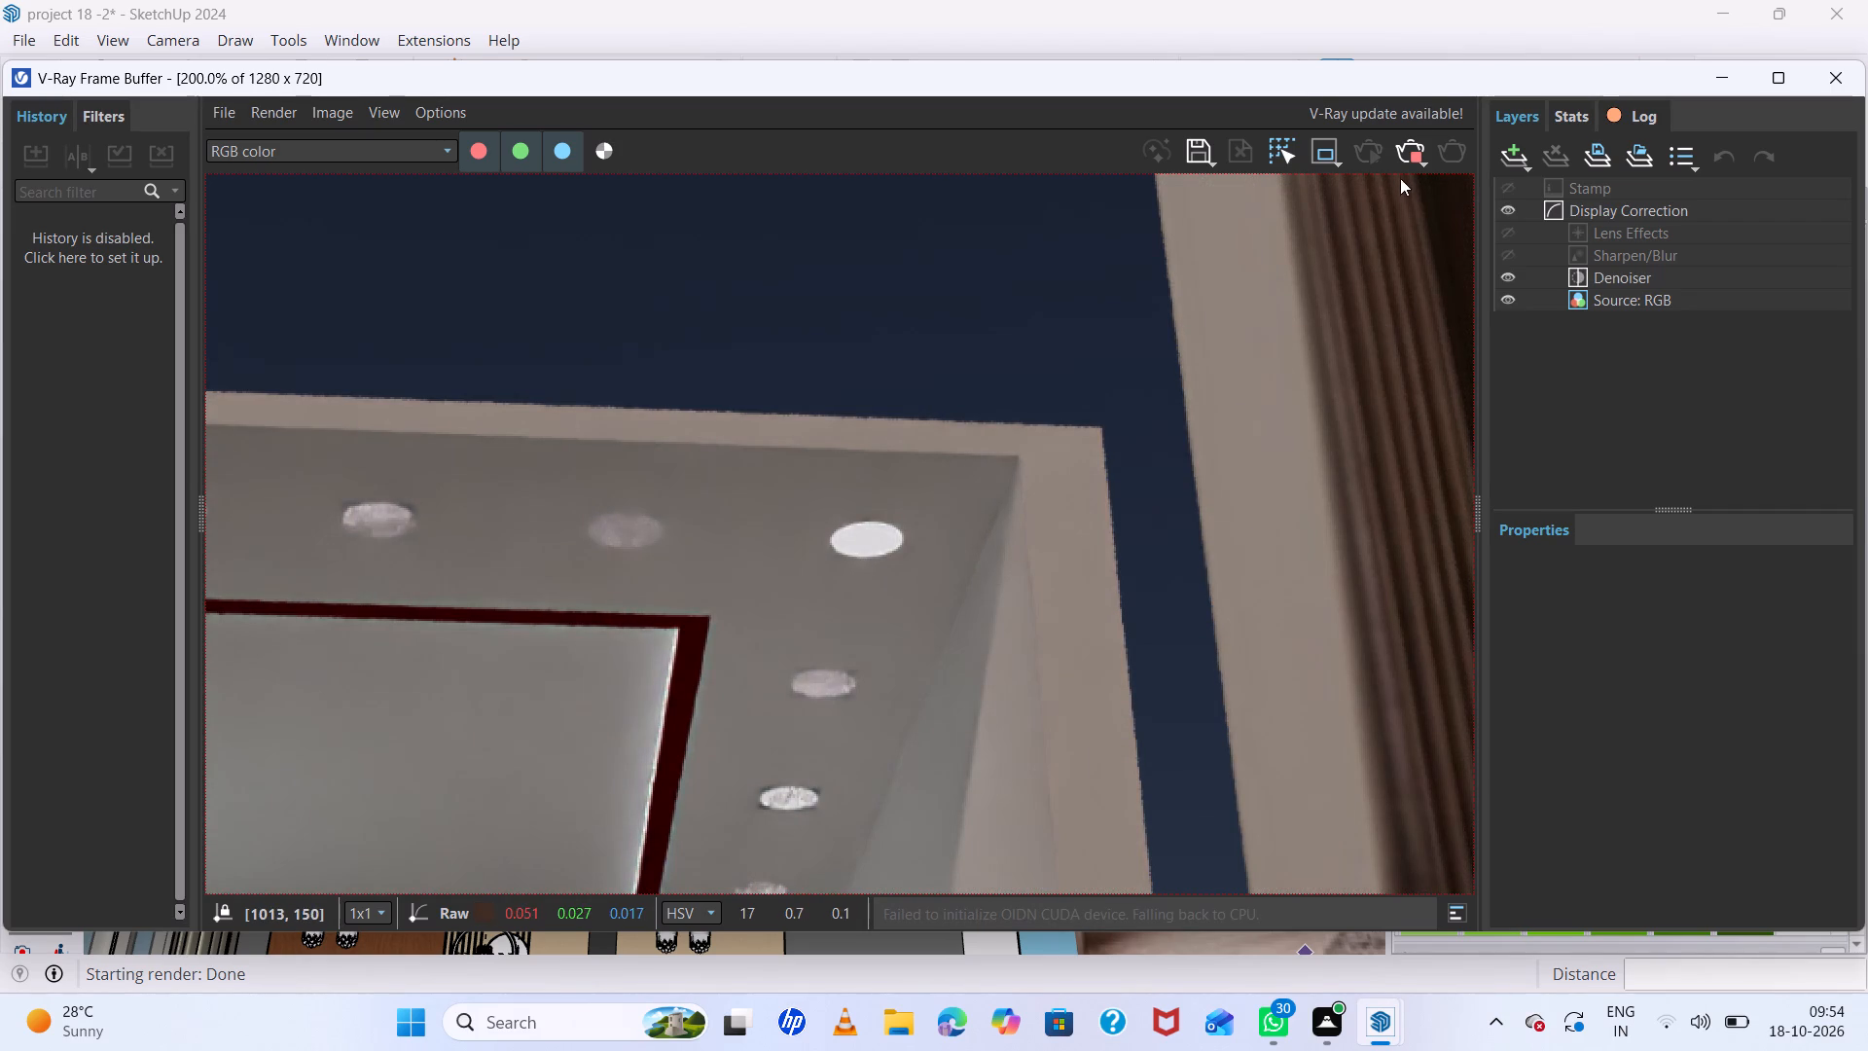
pyautogui.click(1410, 154)
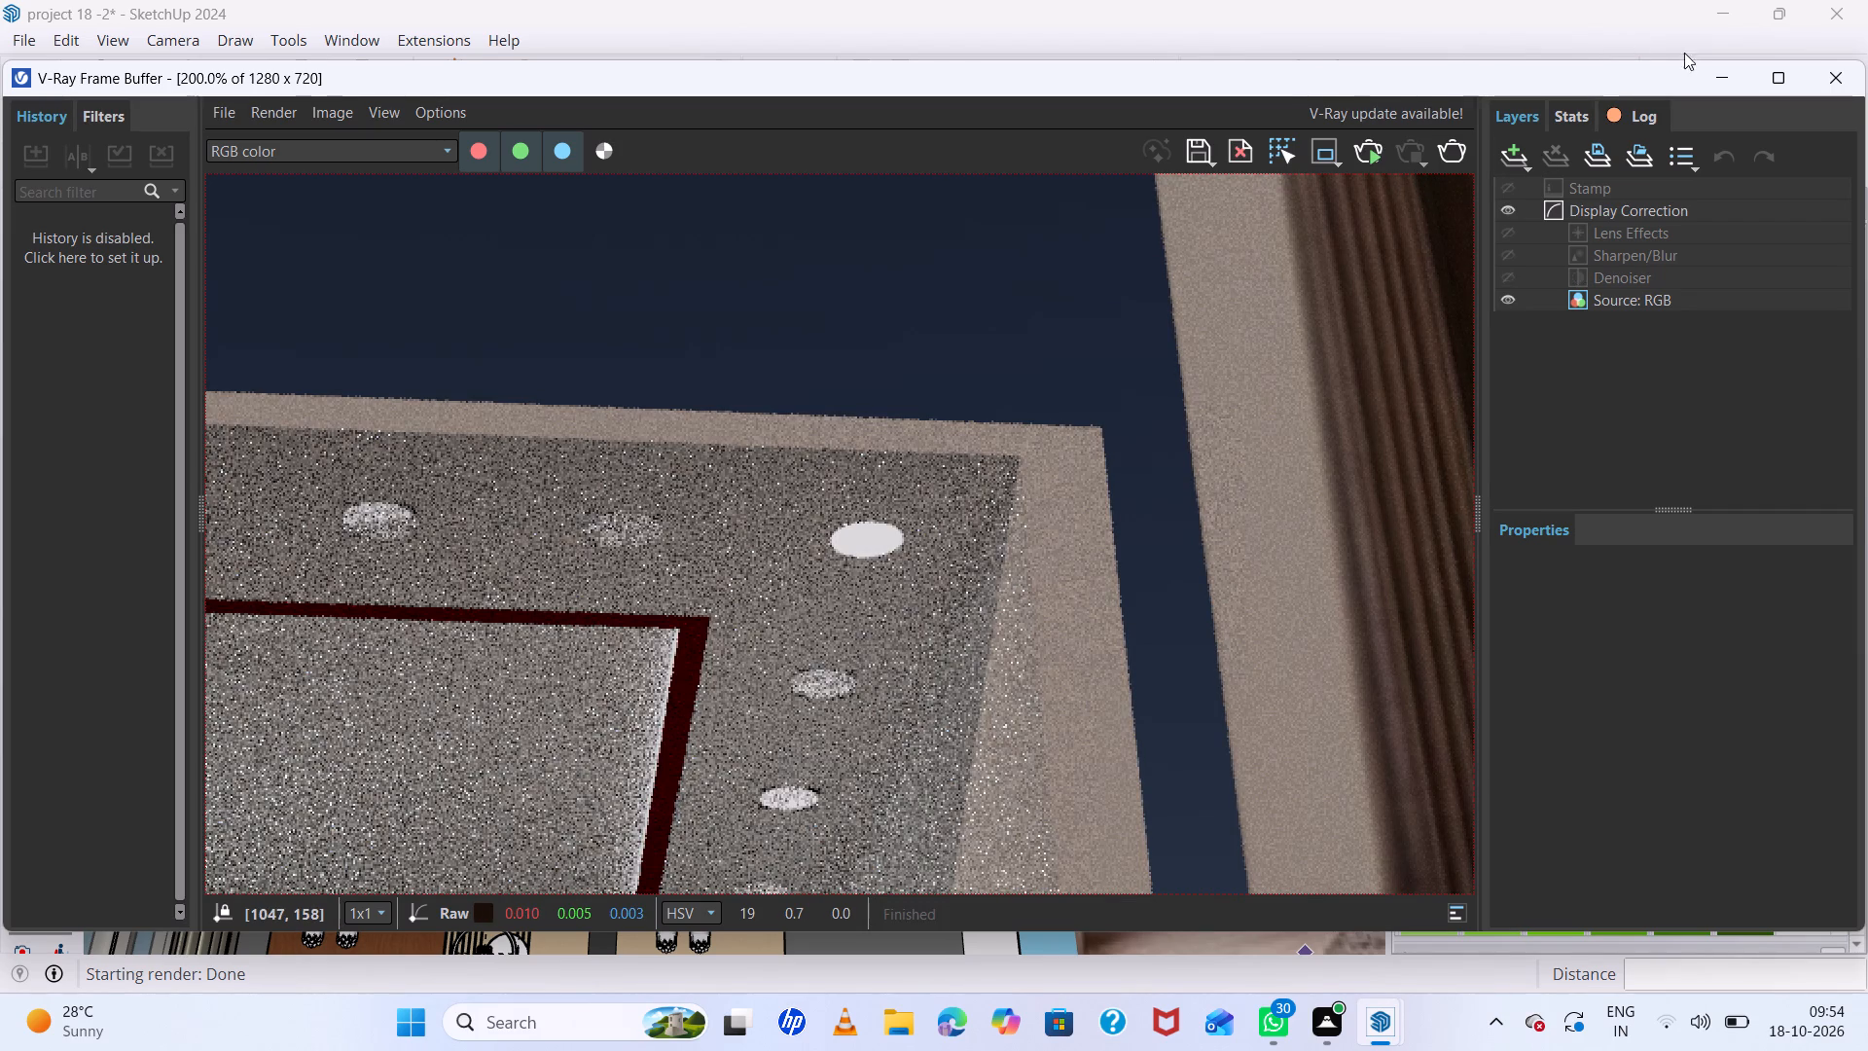
pyautogui.click(1718, 72)
# Undo the corner light's move and all disc light copies, back to the single rectangular light on the ceiling's lengthwise guide.
pyautogui.scroll(-6, 956, 465)
pyautogui.scroll(5, 829, 531)
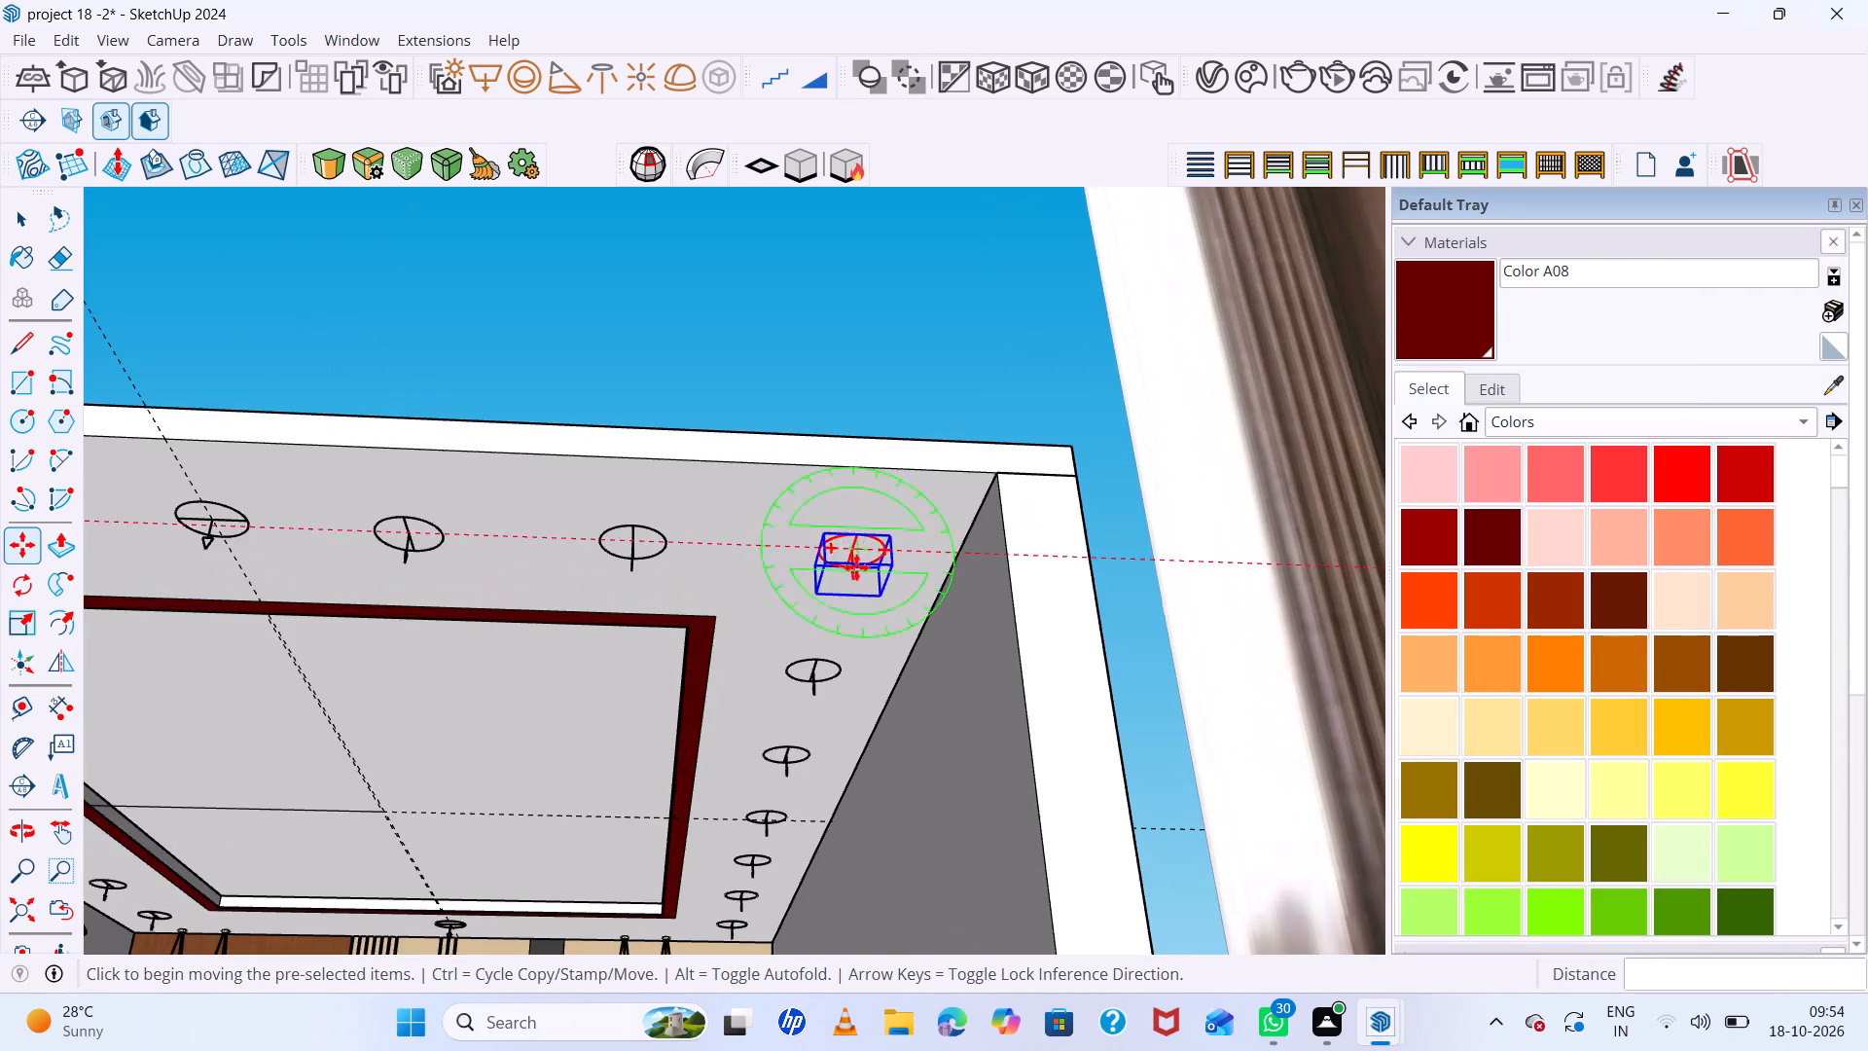
pyautogui.scroll(-11, 865, 556)
pyautogui.moveTo(861, 571); pyautogui.dragTo(842, 589, button='middle')
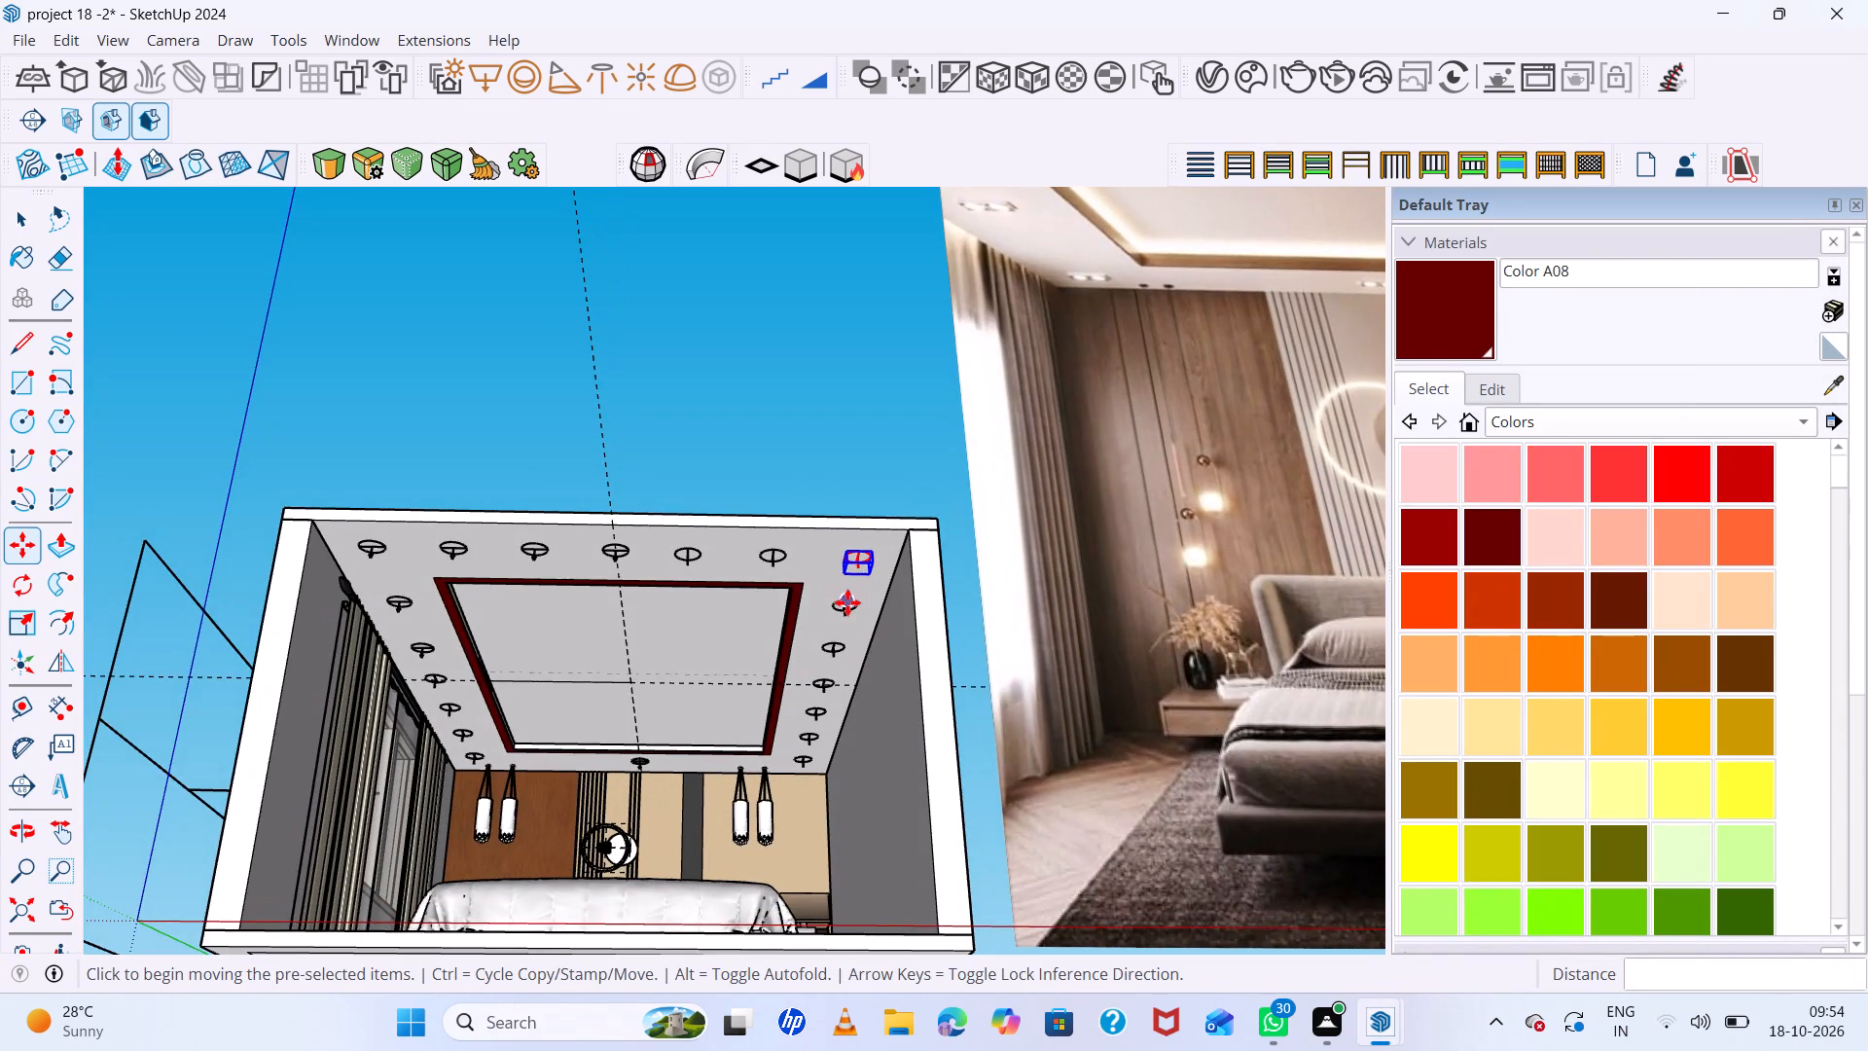
pyautogui.scroll(5, 847, 602)
pyautogui.hotkey('ctrl', 'z')
pyautogui.hotkey('ctrl', 'z')
pyautogui.hotkey('ctrl', 'z')
pyautogui.hotkey('ctrl', 'z')
pyautogui.hotkey('ctrl', 'z')
pyautogui.hotkey('ctrl', 'z')
pyautogui.hotkey('ctrl', 'z')
pyautogui.hotkey('ctrl', 'z')
pyautogui.hotkey('ctrl', 'z')
pyautogui.hotkey('ctrl', 'z')
pyautogui.hotkey('ctrl', 'z')
pyautogui.hotkey('ctrl', 'z')
pyautogui.hotkey('ctrl', 'z')
pyautogui.hotkey('ctrl', 'z')
pyautogui.hotkey('ctrl', 'z')
pyautogui.hotkey('ctrl', 'z')
pyautogui.hotkey('ctrl', 'z')
pyautogui.hotkey('ctrl', 'z')
pyautogui.hotkey('ctrl', 'z')
pyautogui.hotkey('ctrl', 'z')
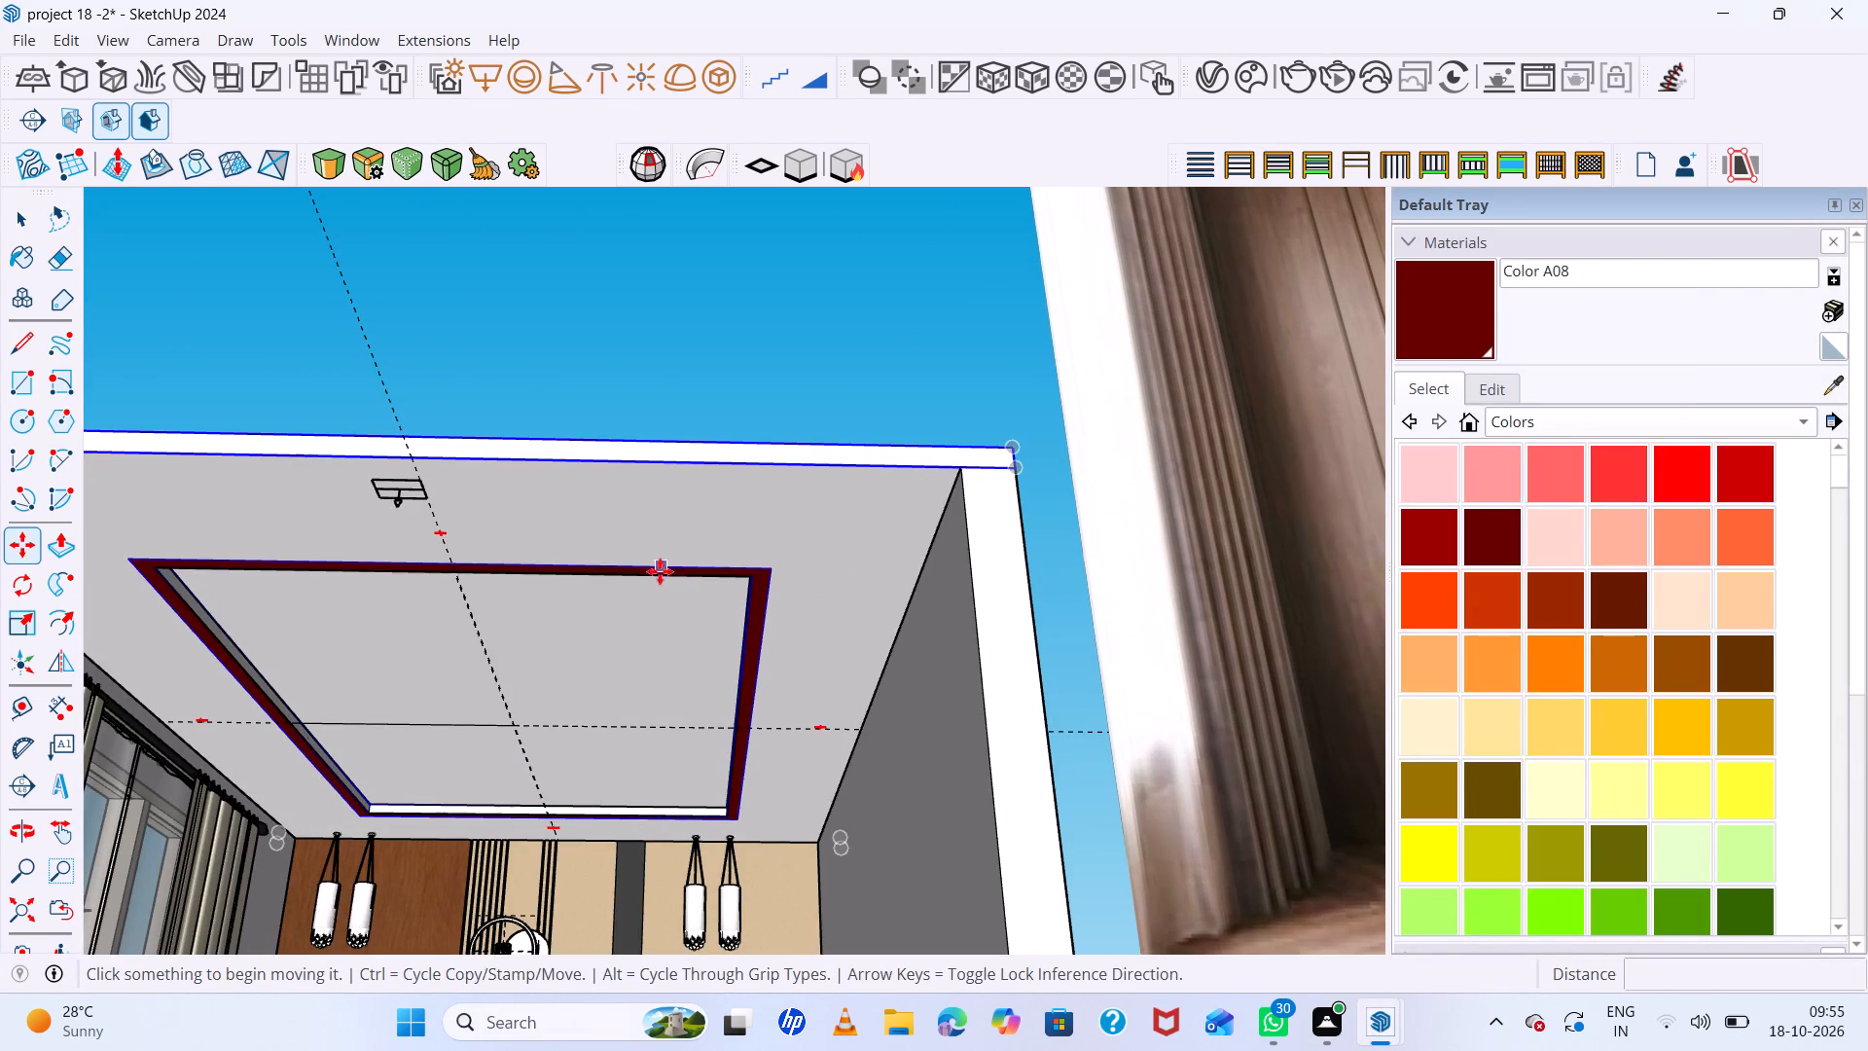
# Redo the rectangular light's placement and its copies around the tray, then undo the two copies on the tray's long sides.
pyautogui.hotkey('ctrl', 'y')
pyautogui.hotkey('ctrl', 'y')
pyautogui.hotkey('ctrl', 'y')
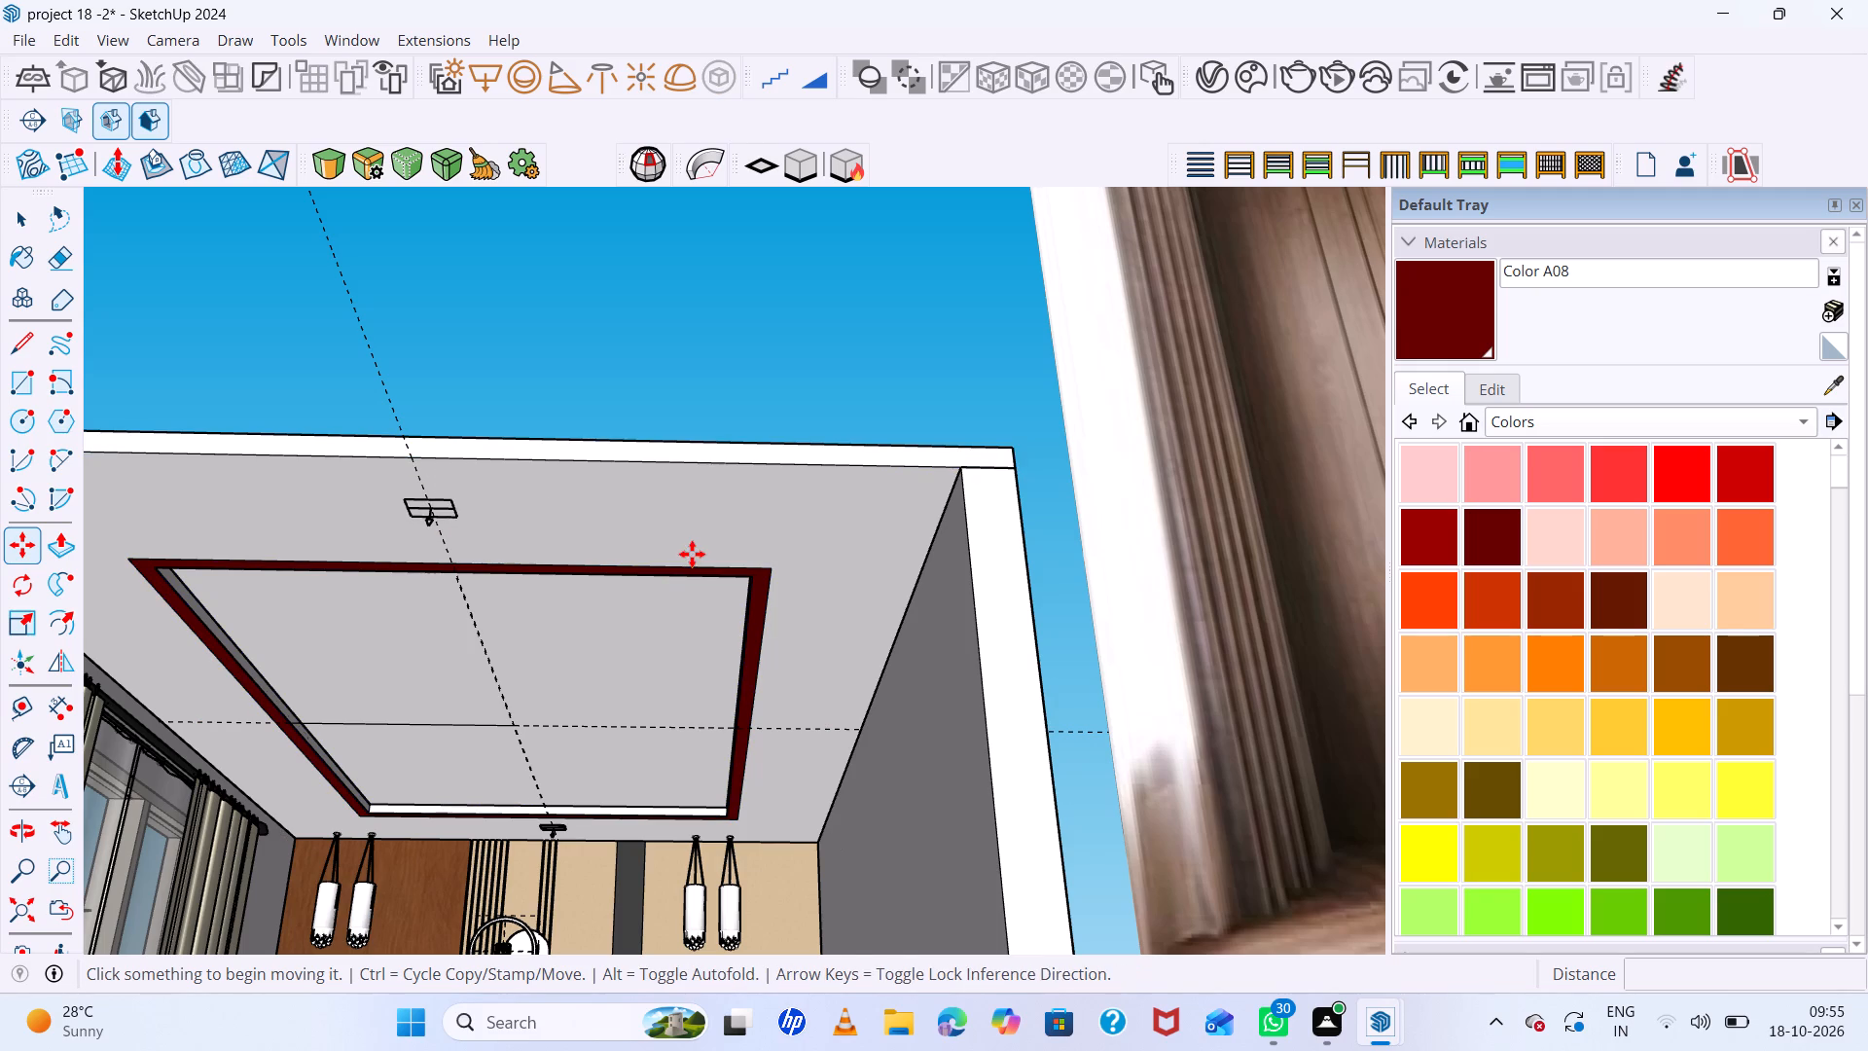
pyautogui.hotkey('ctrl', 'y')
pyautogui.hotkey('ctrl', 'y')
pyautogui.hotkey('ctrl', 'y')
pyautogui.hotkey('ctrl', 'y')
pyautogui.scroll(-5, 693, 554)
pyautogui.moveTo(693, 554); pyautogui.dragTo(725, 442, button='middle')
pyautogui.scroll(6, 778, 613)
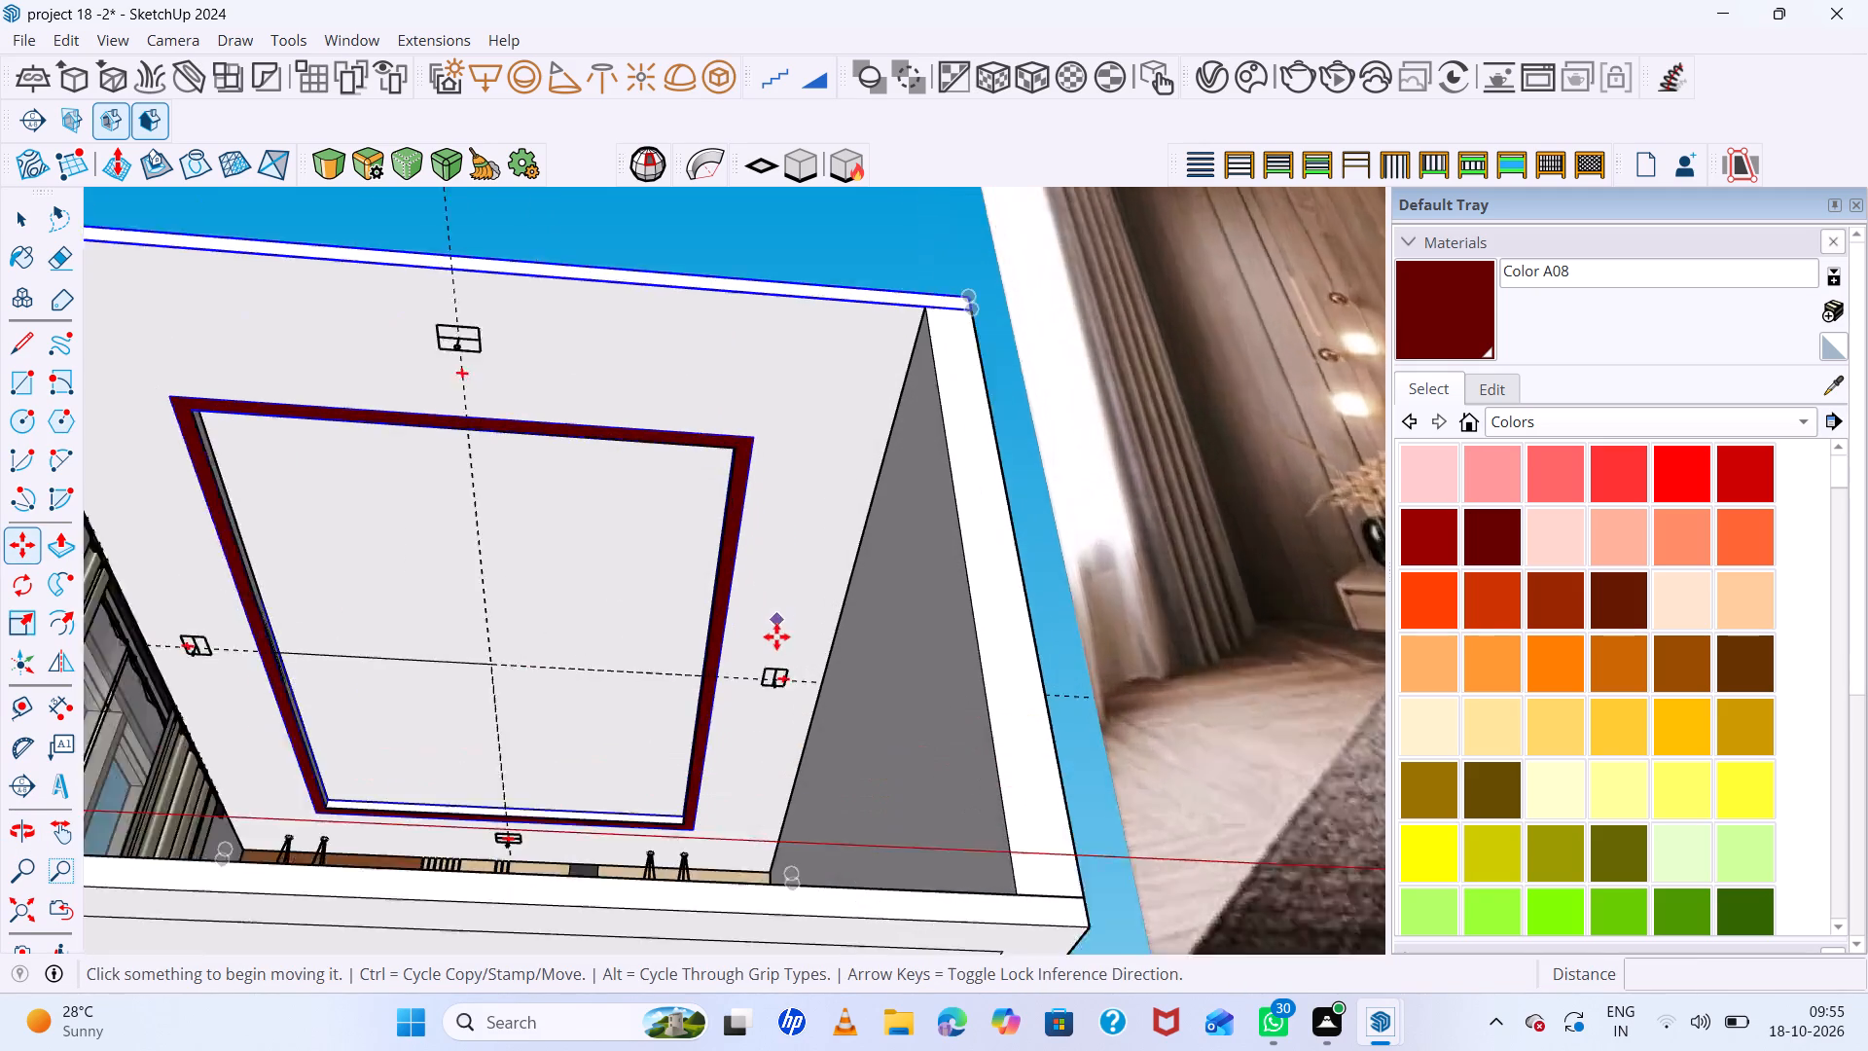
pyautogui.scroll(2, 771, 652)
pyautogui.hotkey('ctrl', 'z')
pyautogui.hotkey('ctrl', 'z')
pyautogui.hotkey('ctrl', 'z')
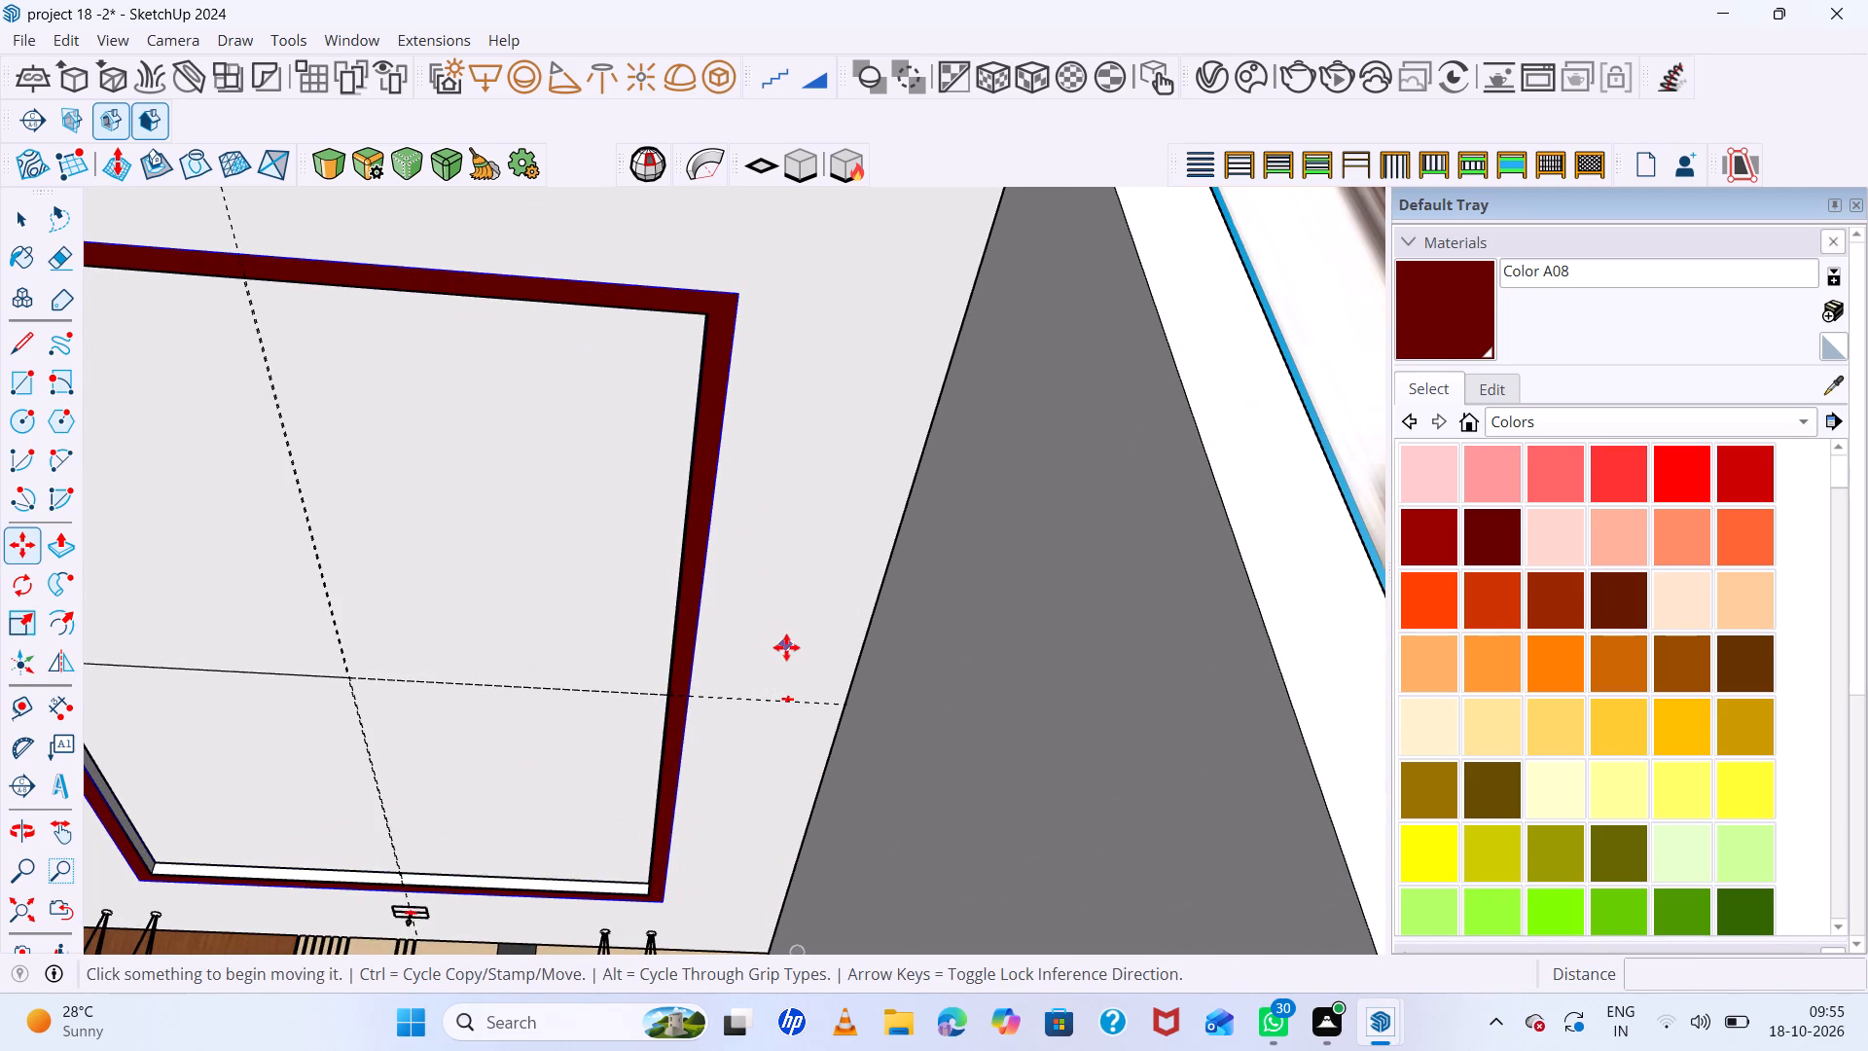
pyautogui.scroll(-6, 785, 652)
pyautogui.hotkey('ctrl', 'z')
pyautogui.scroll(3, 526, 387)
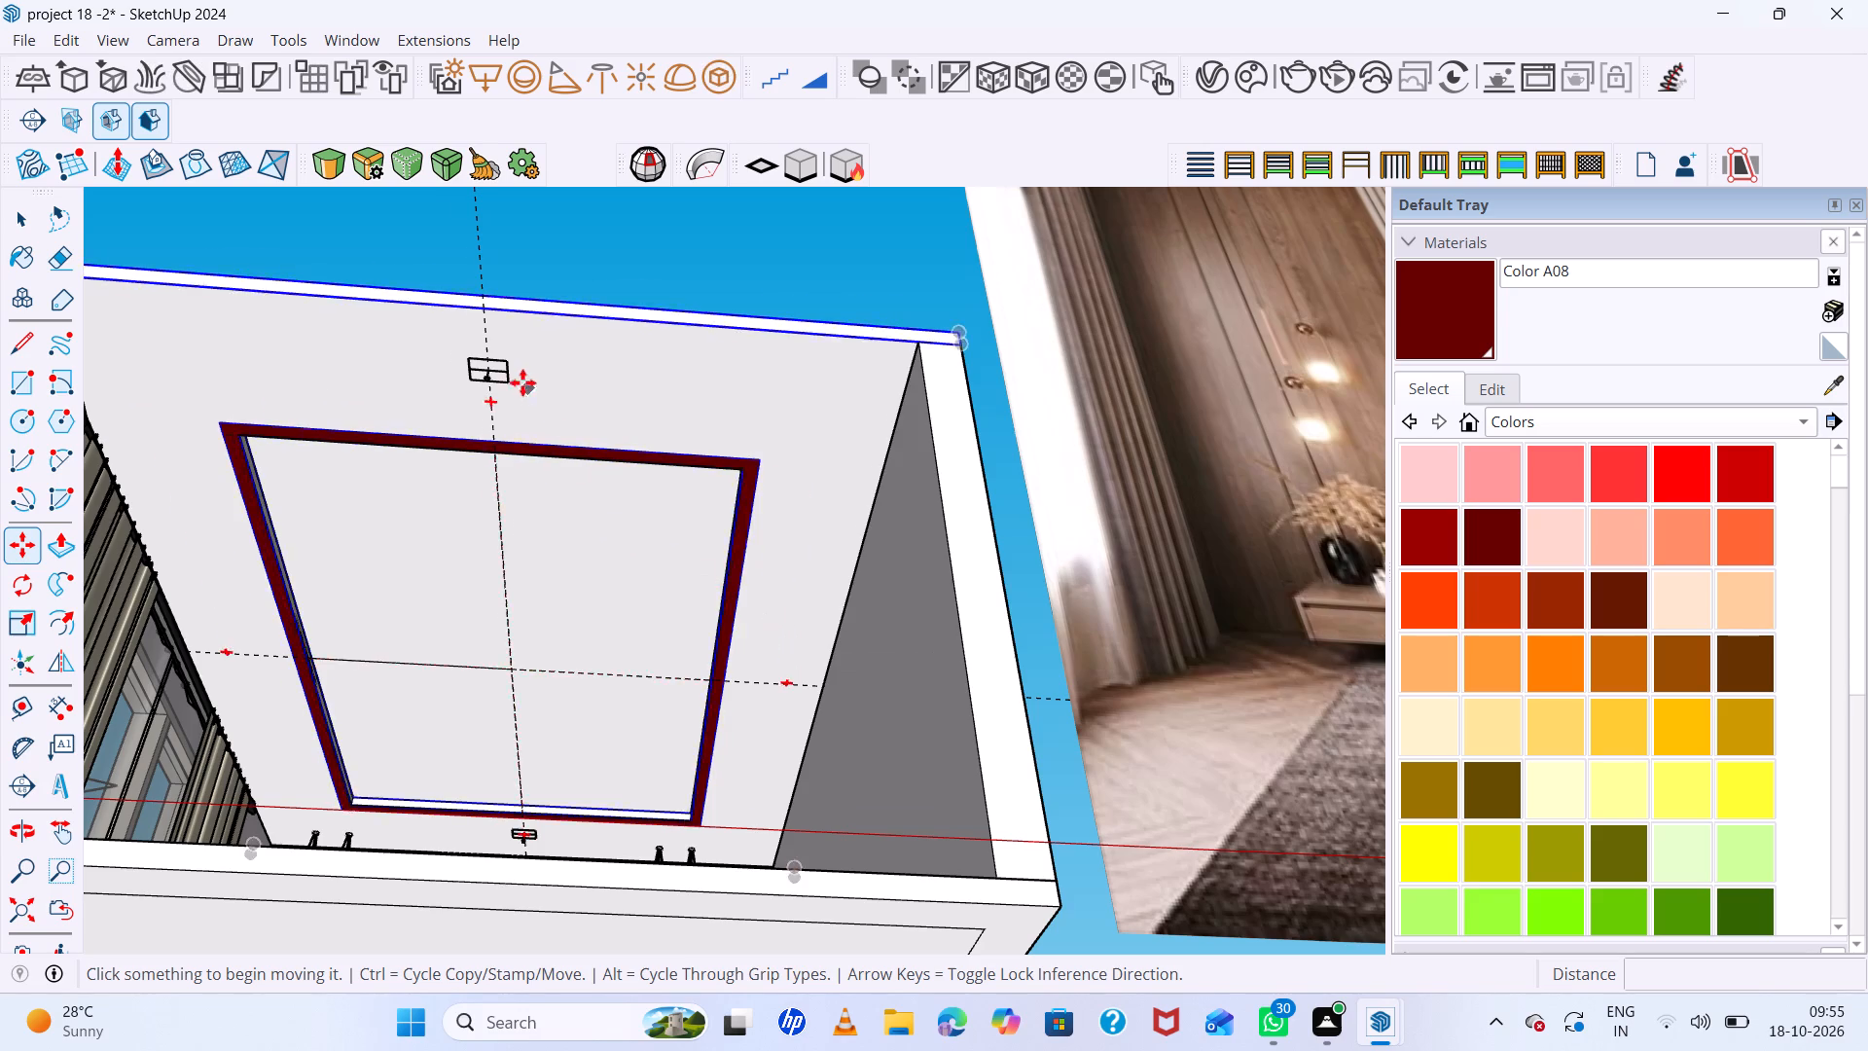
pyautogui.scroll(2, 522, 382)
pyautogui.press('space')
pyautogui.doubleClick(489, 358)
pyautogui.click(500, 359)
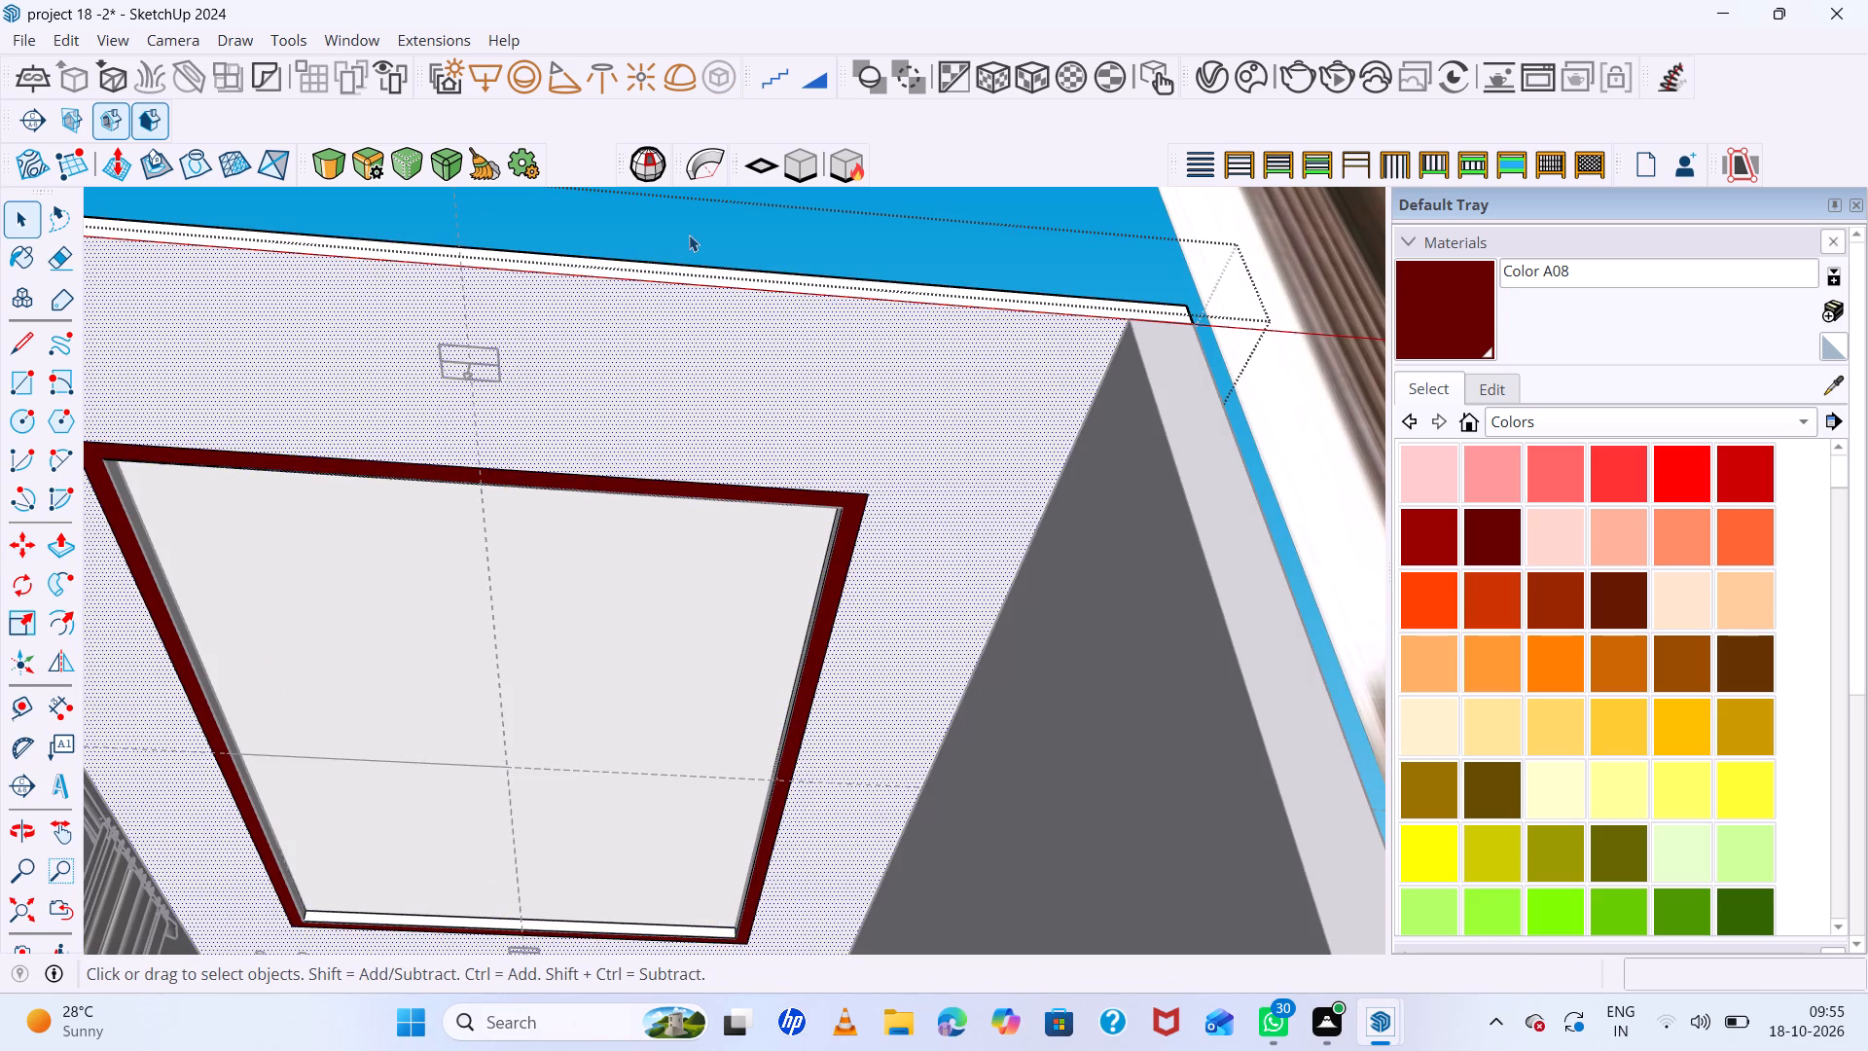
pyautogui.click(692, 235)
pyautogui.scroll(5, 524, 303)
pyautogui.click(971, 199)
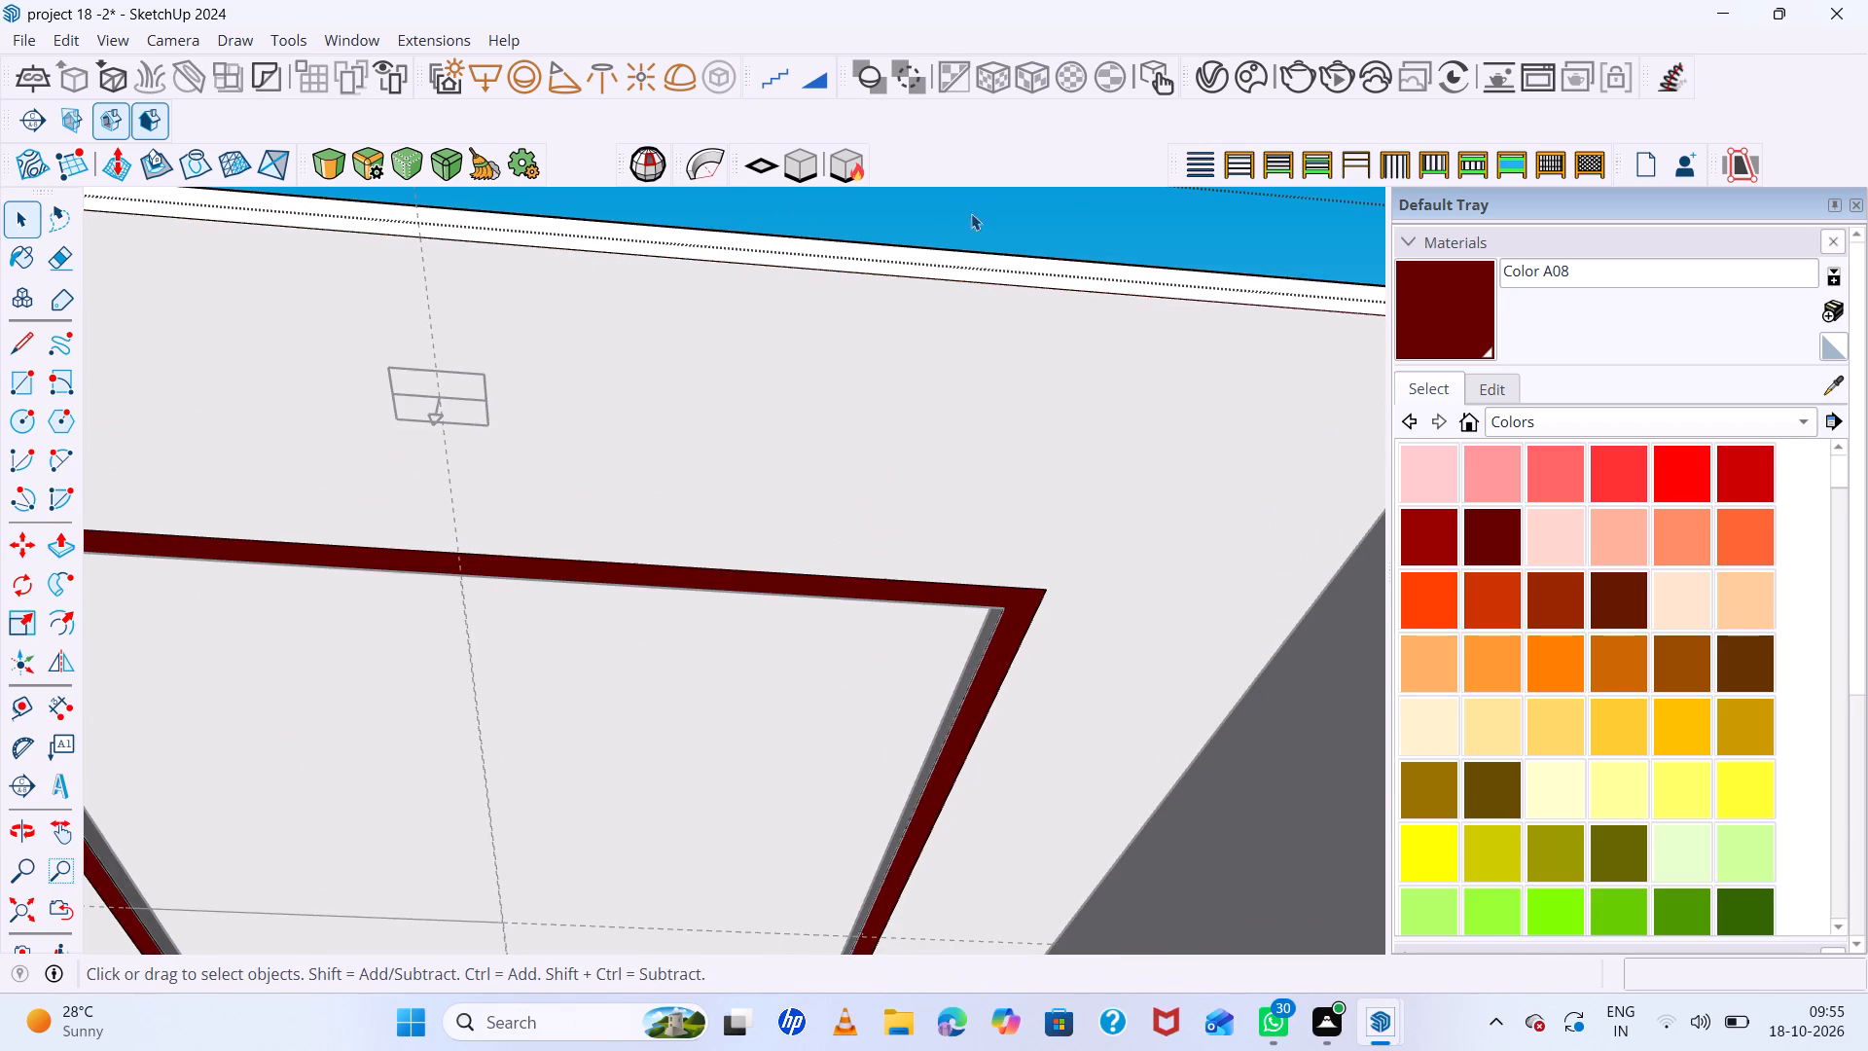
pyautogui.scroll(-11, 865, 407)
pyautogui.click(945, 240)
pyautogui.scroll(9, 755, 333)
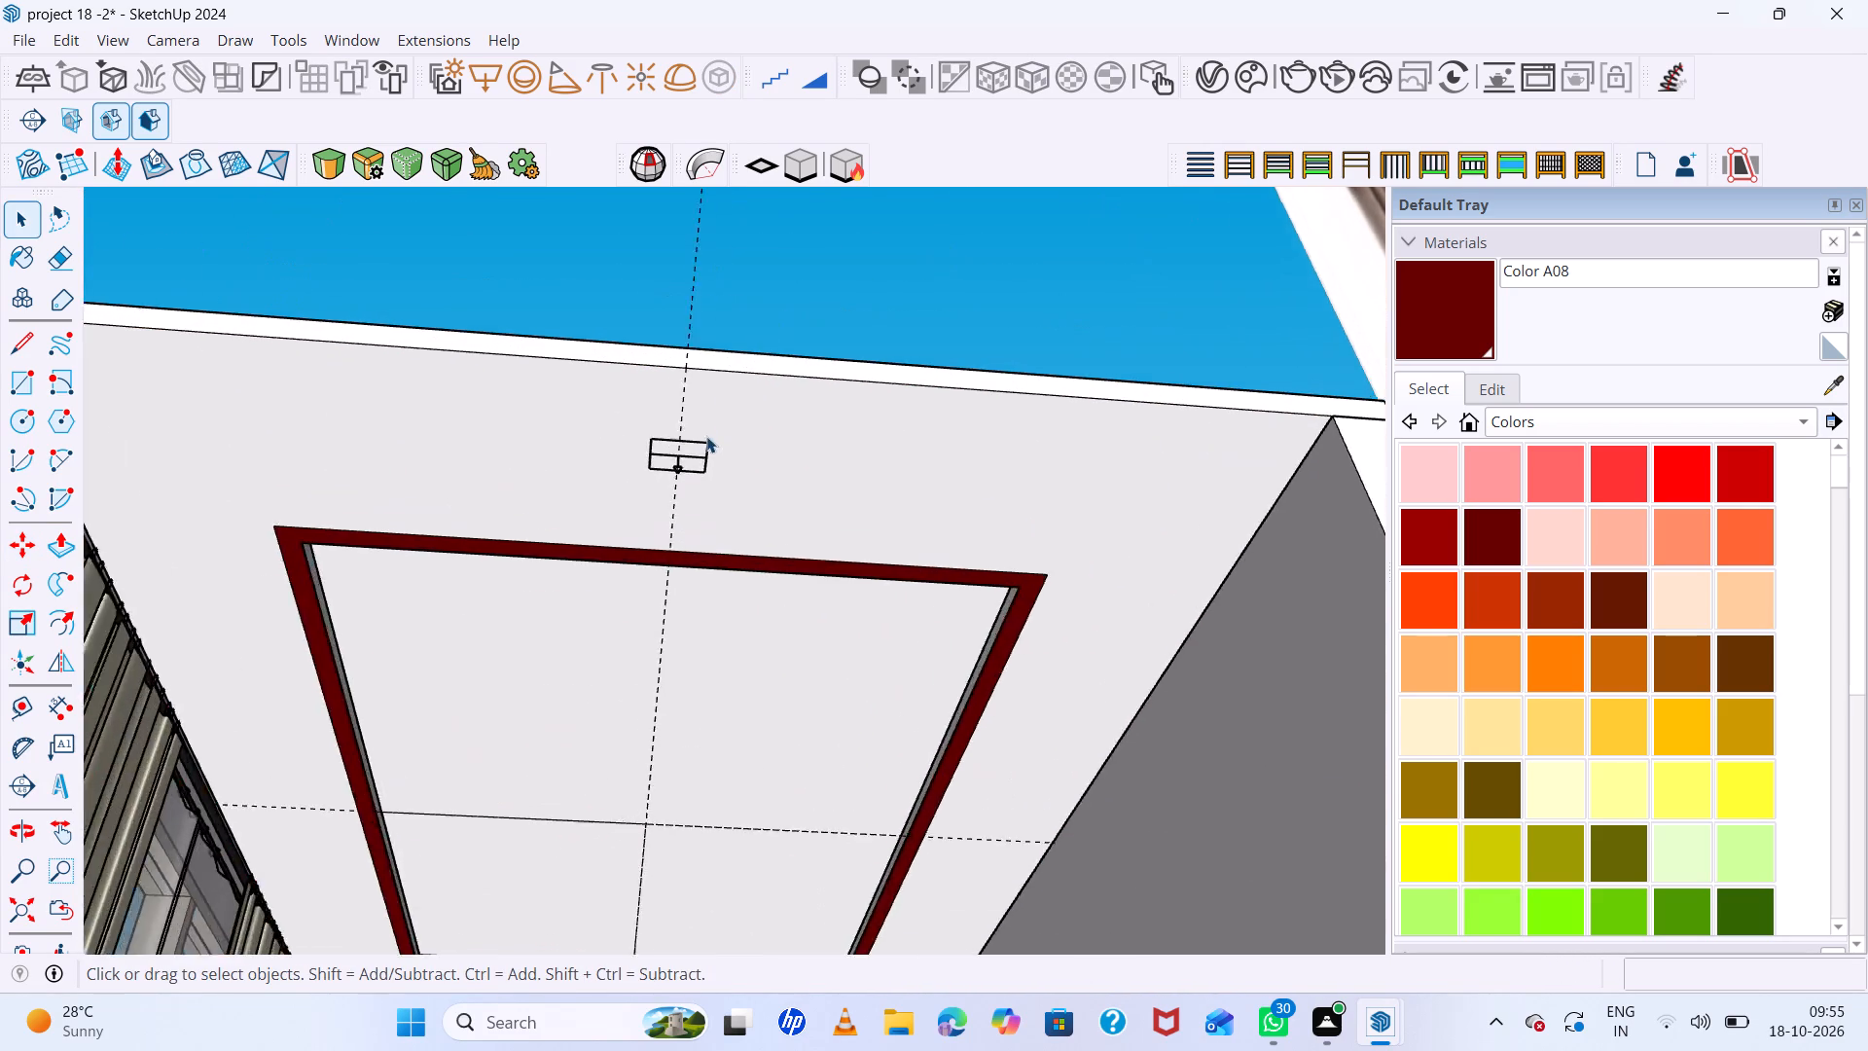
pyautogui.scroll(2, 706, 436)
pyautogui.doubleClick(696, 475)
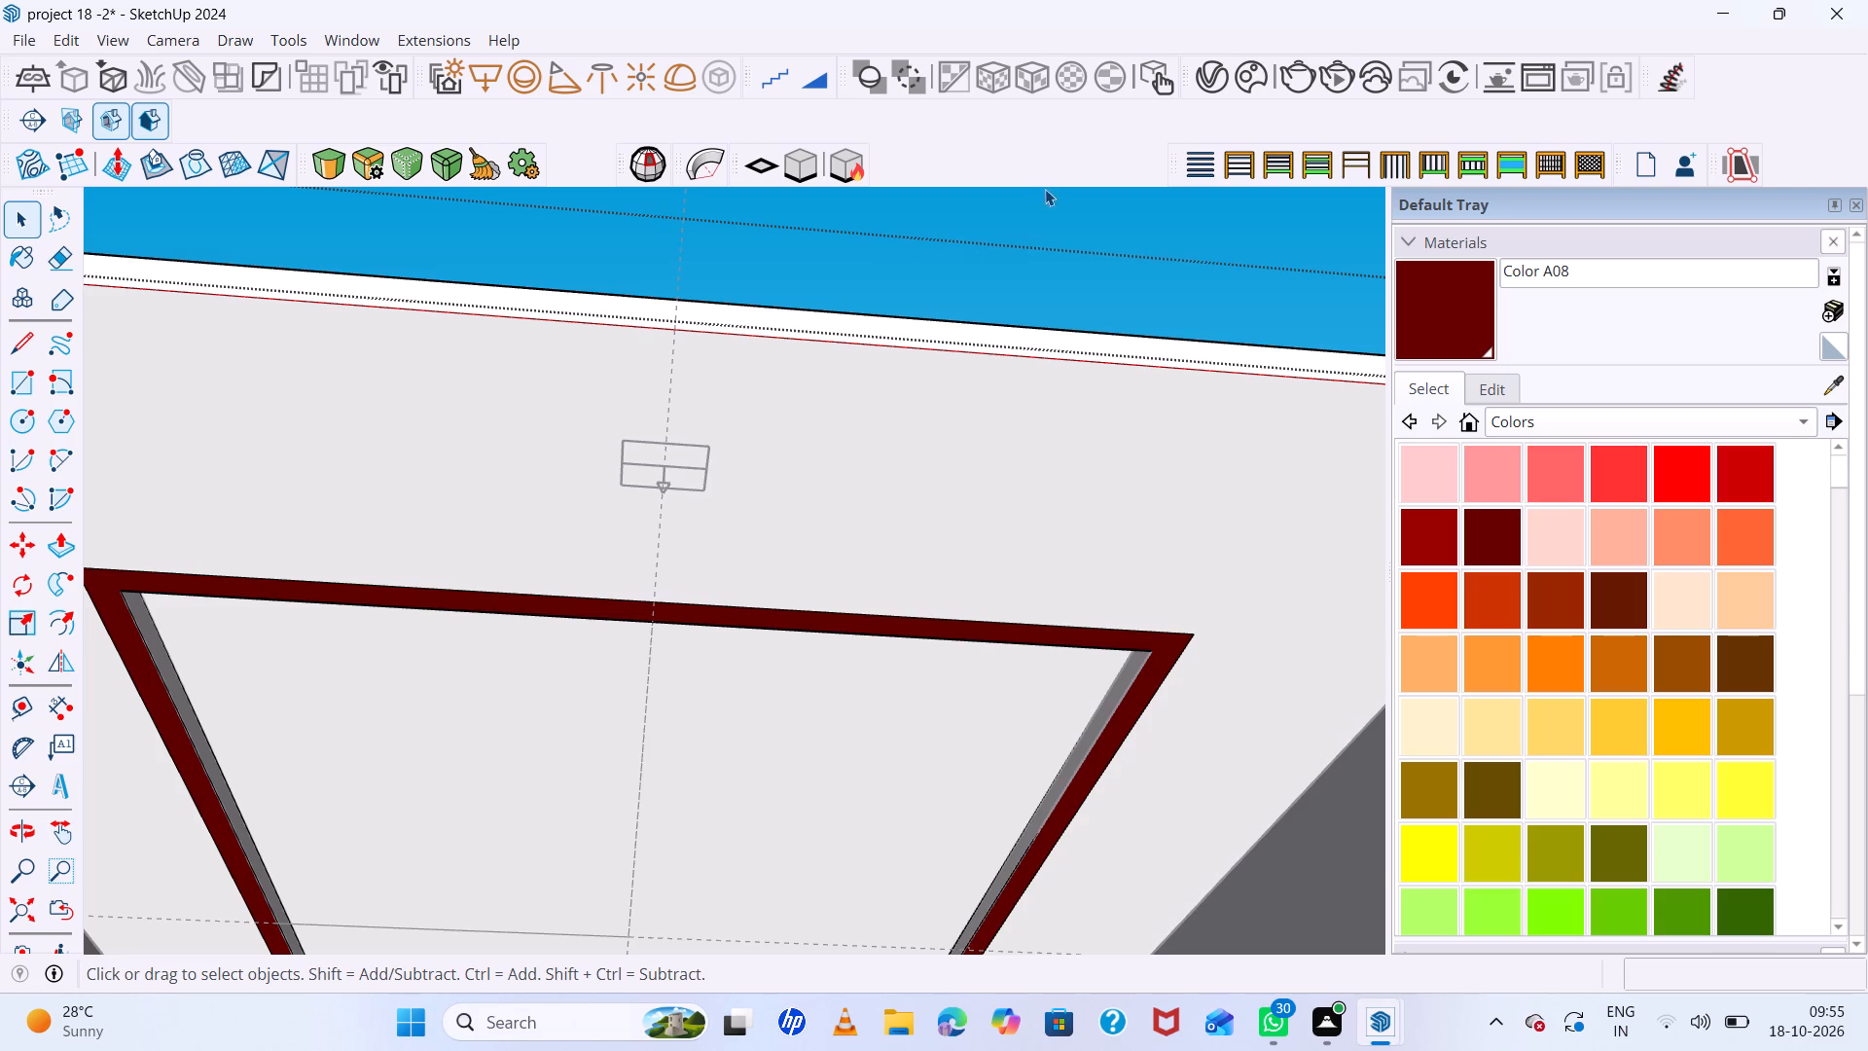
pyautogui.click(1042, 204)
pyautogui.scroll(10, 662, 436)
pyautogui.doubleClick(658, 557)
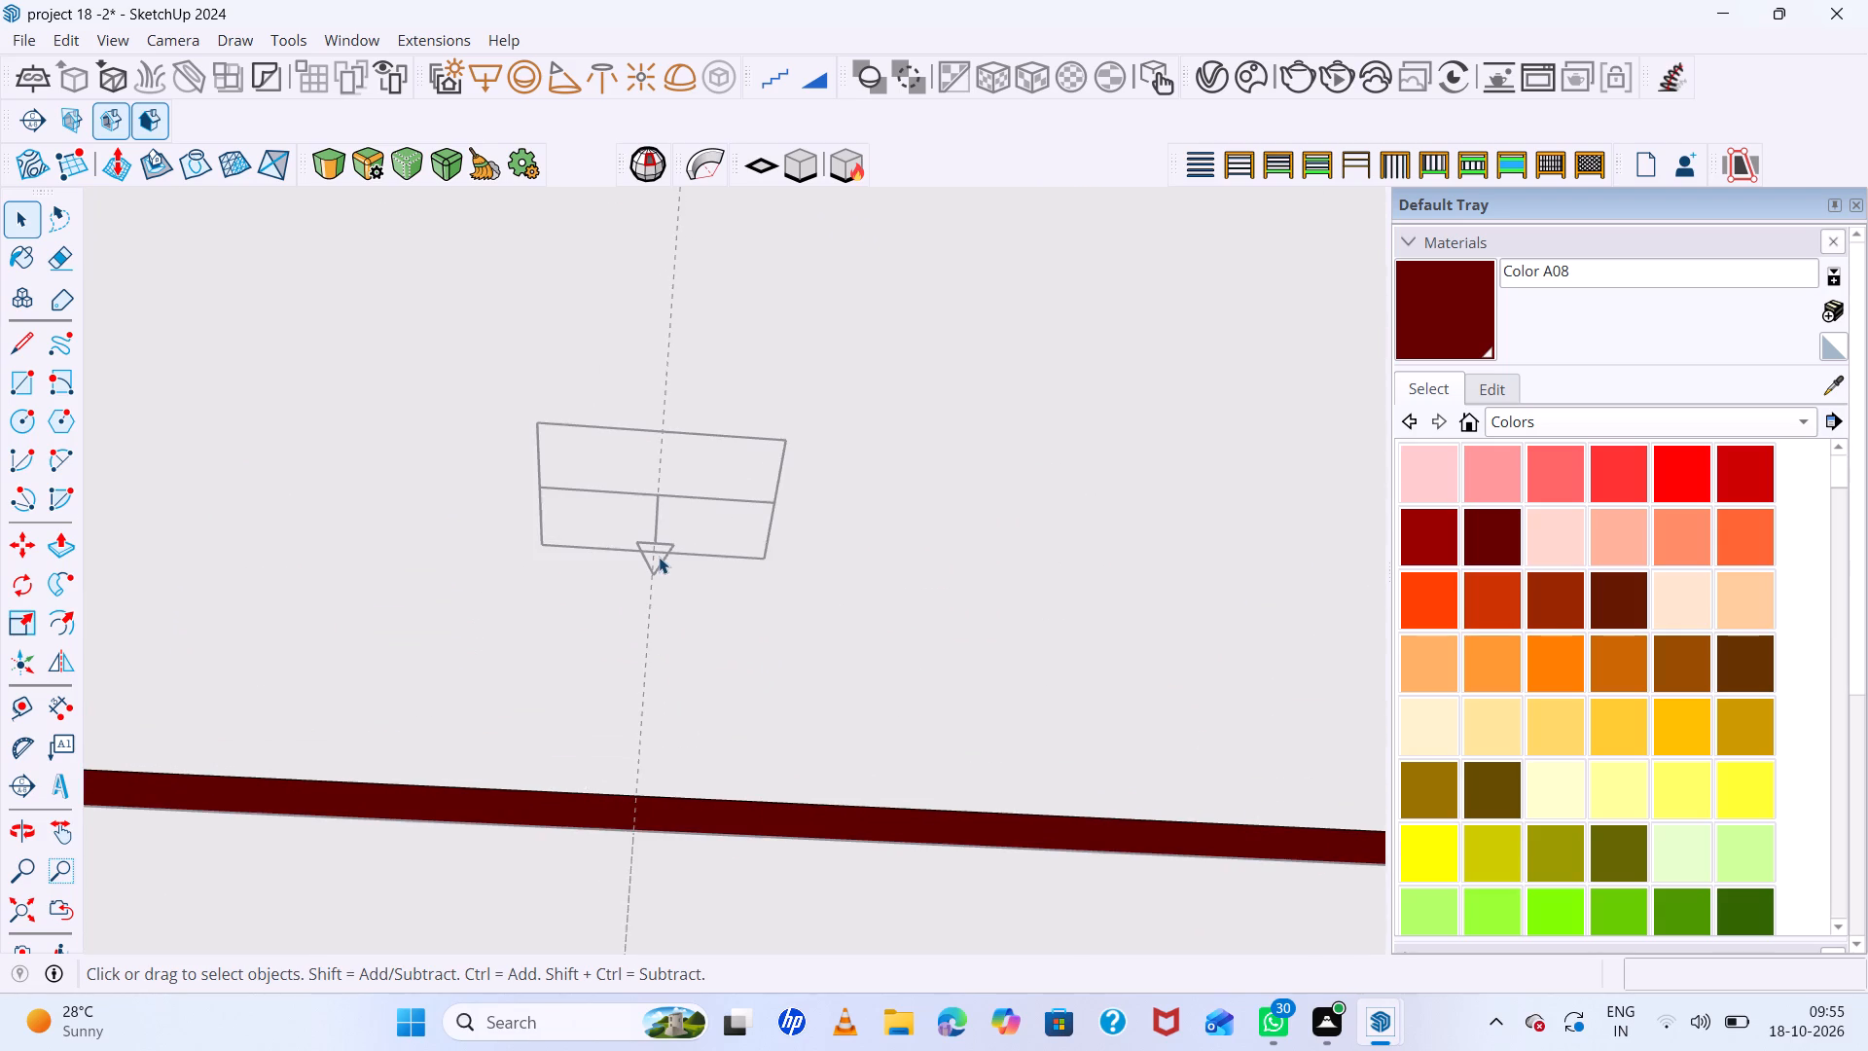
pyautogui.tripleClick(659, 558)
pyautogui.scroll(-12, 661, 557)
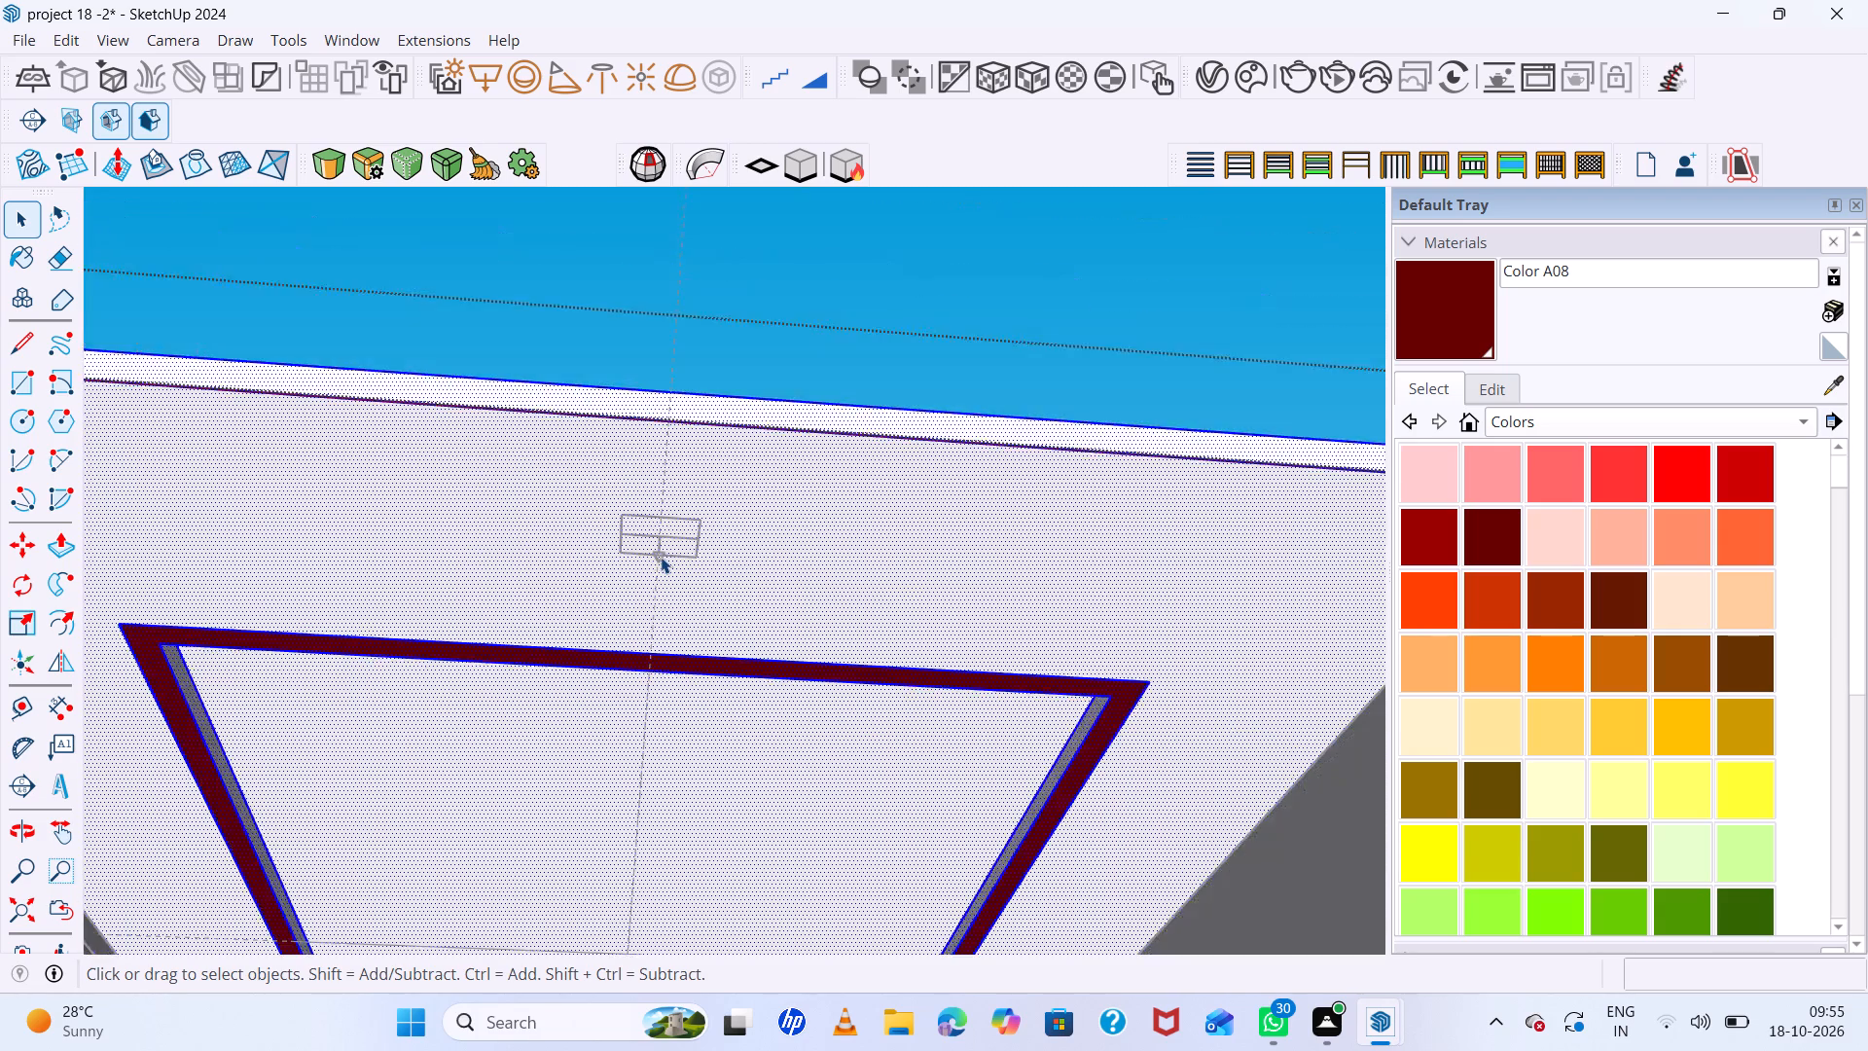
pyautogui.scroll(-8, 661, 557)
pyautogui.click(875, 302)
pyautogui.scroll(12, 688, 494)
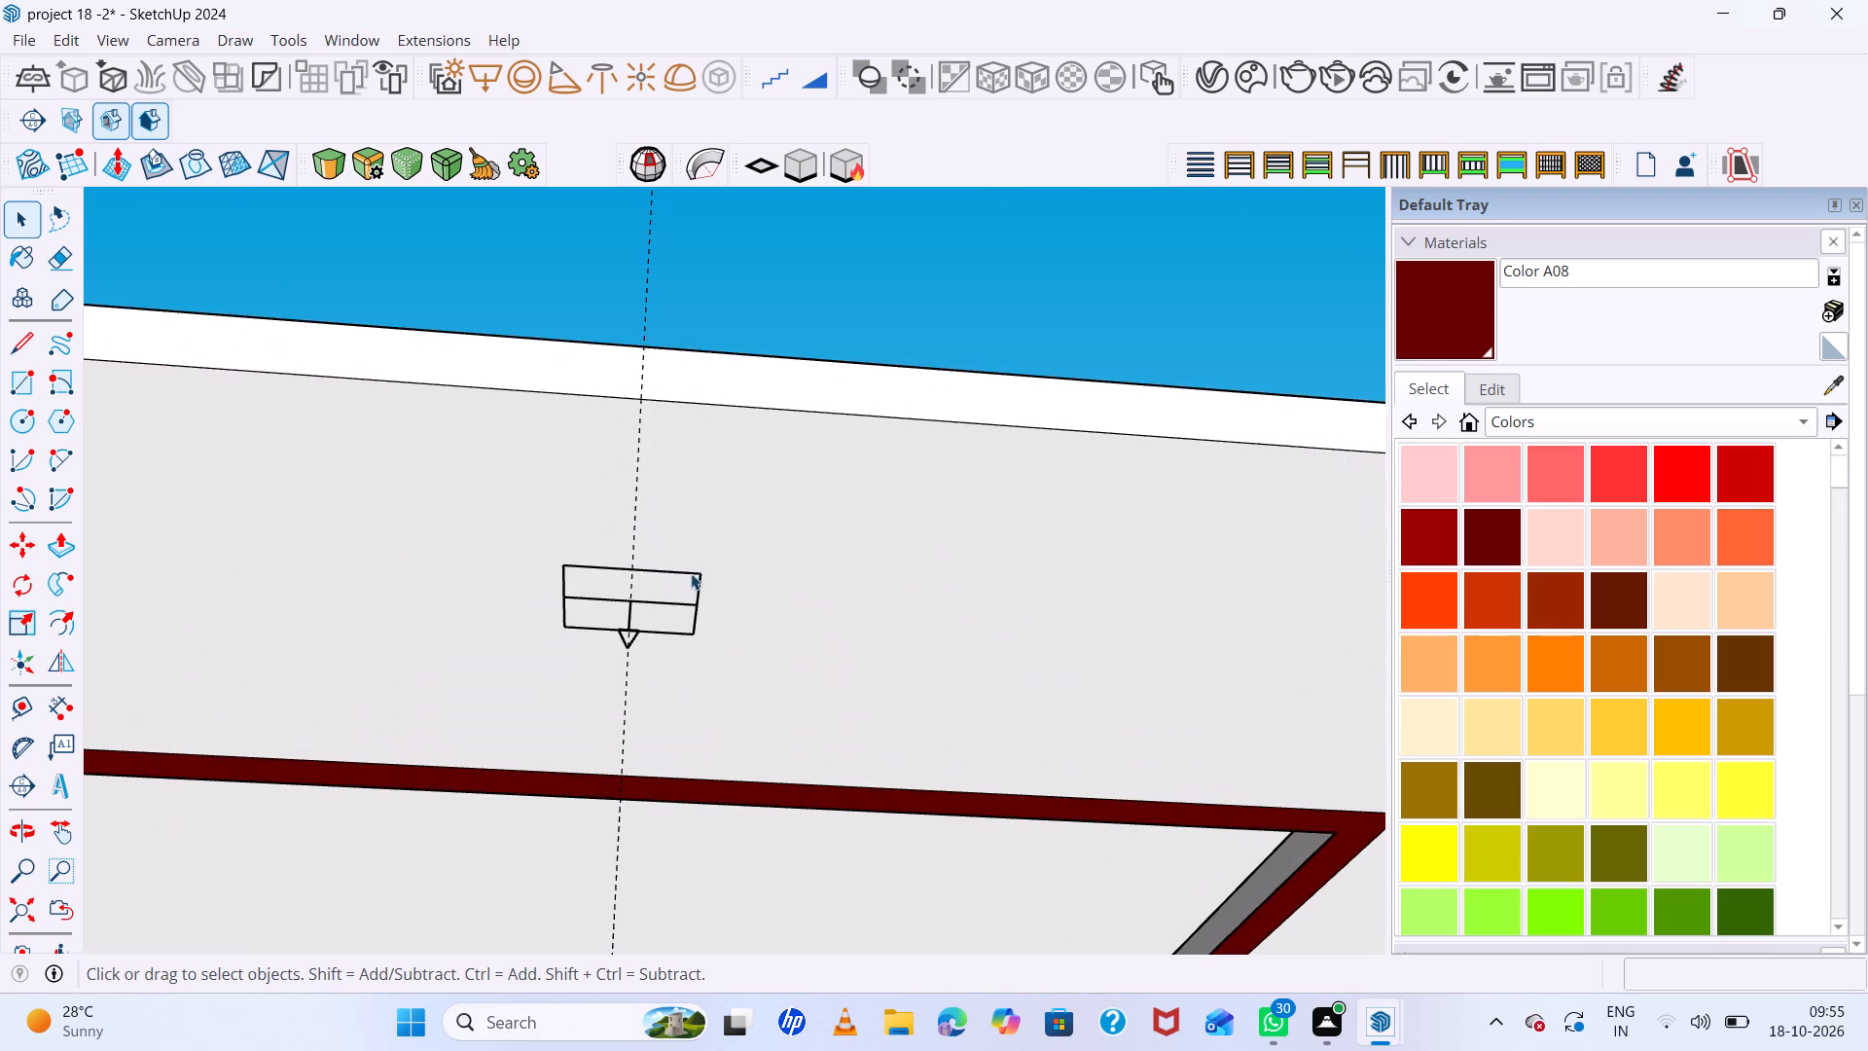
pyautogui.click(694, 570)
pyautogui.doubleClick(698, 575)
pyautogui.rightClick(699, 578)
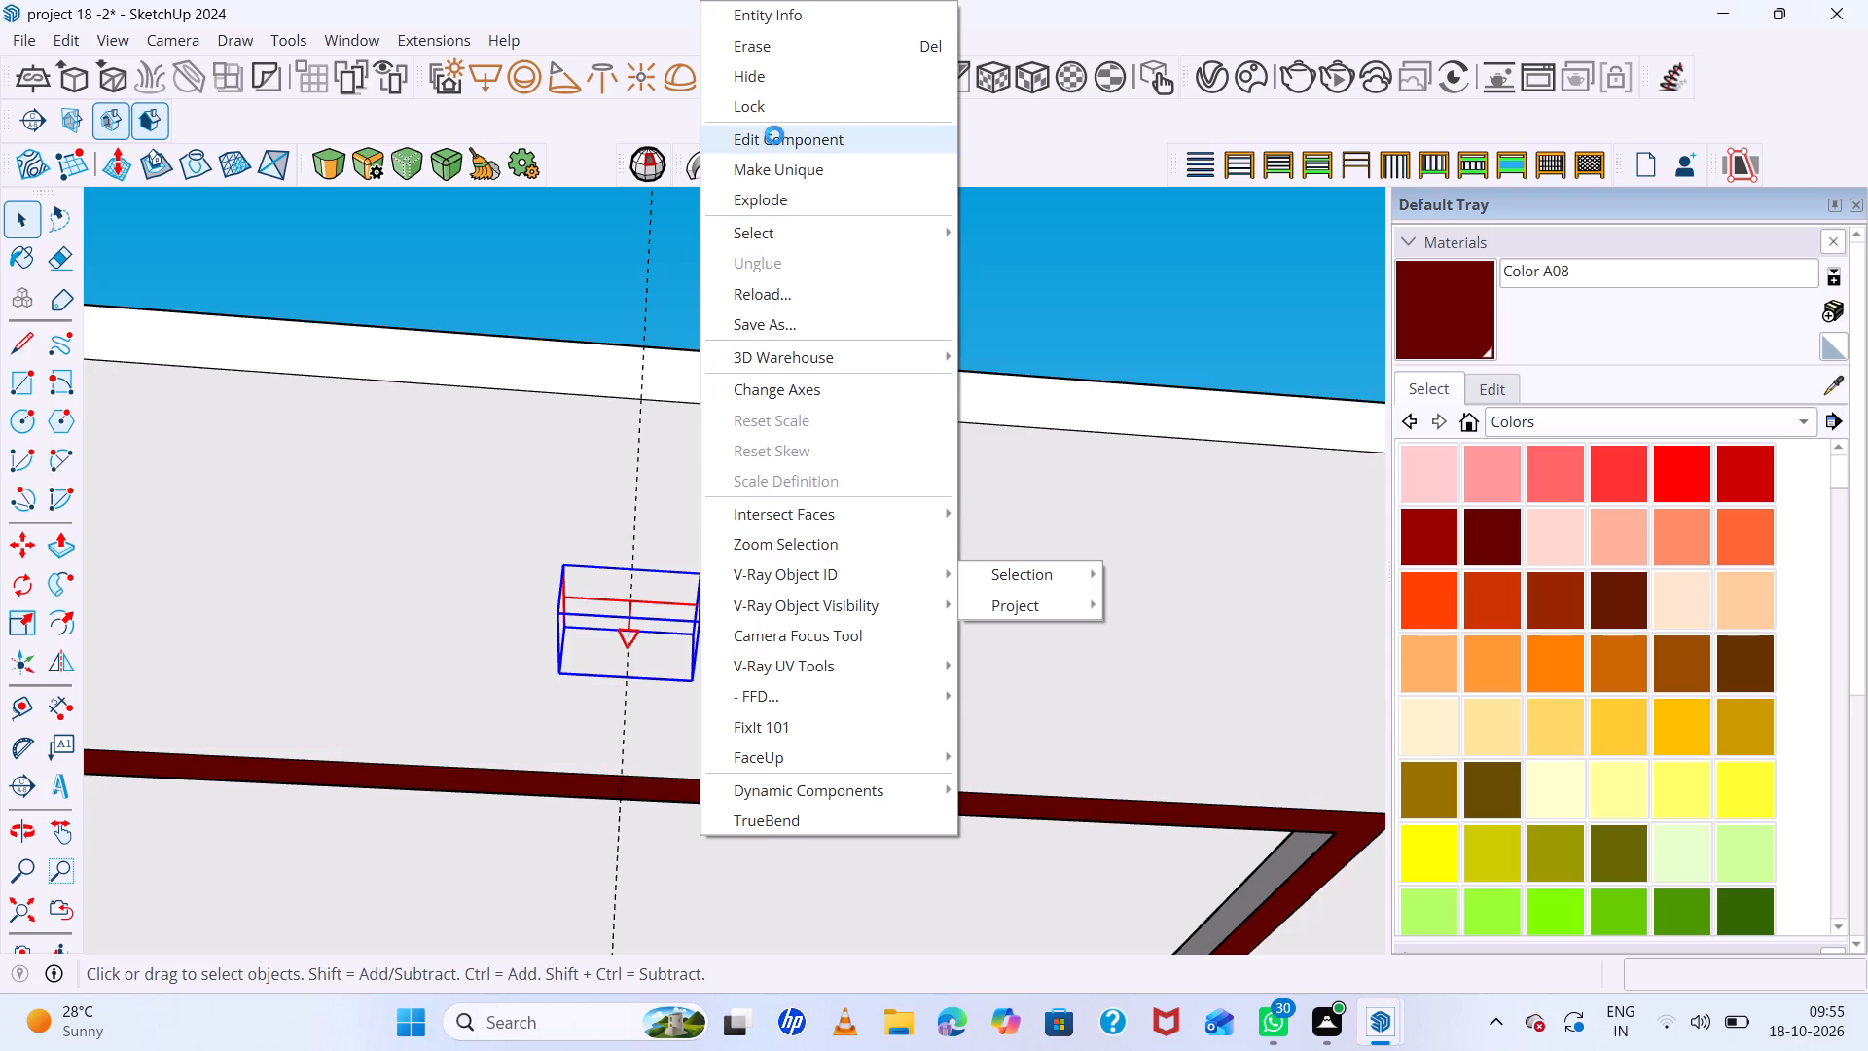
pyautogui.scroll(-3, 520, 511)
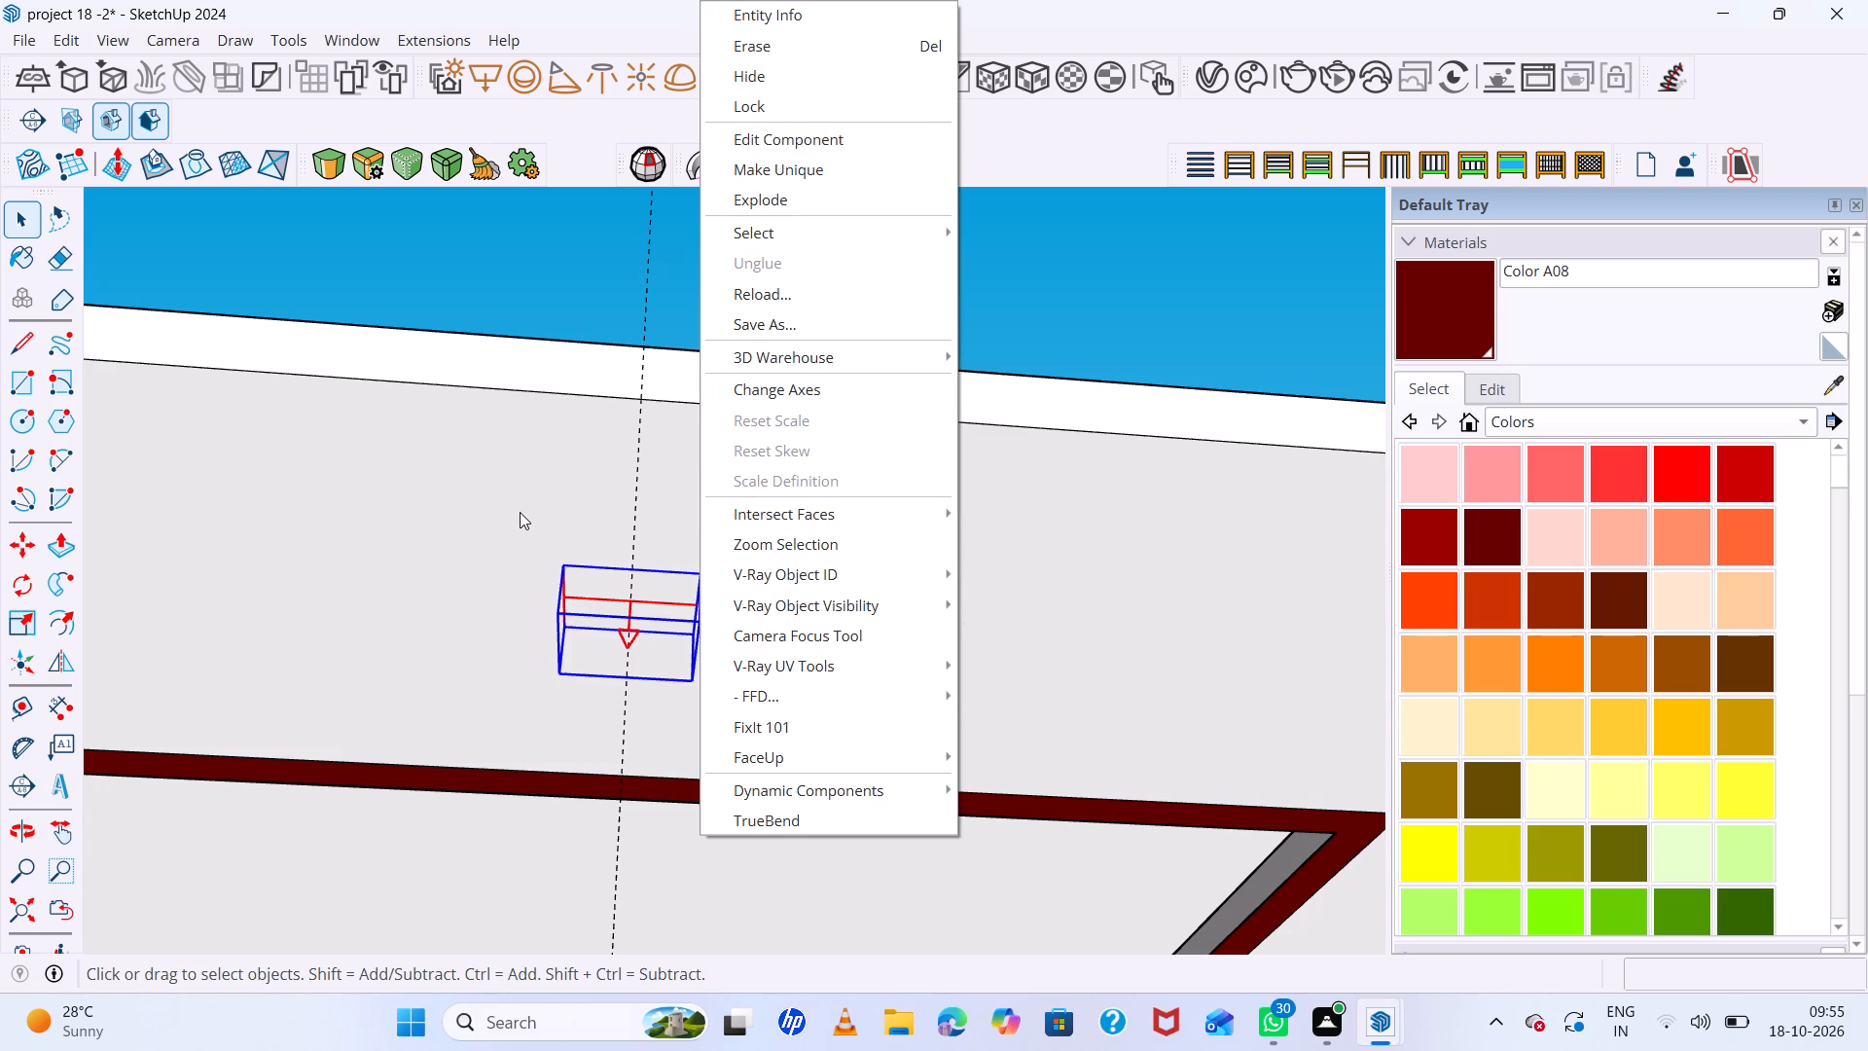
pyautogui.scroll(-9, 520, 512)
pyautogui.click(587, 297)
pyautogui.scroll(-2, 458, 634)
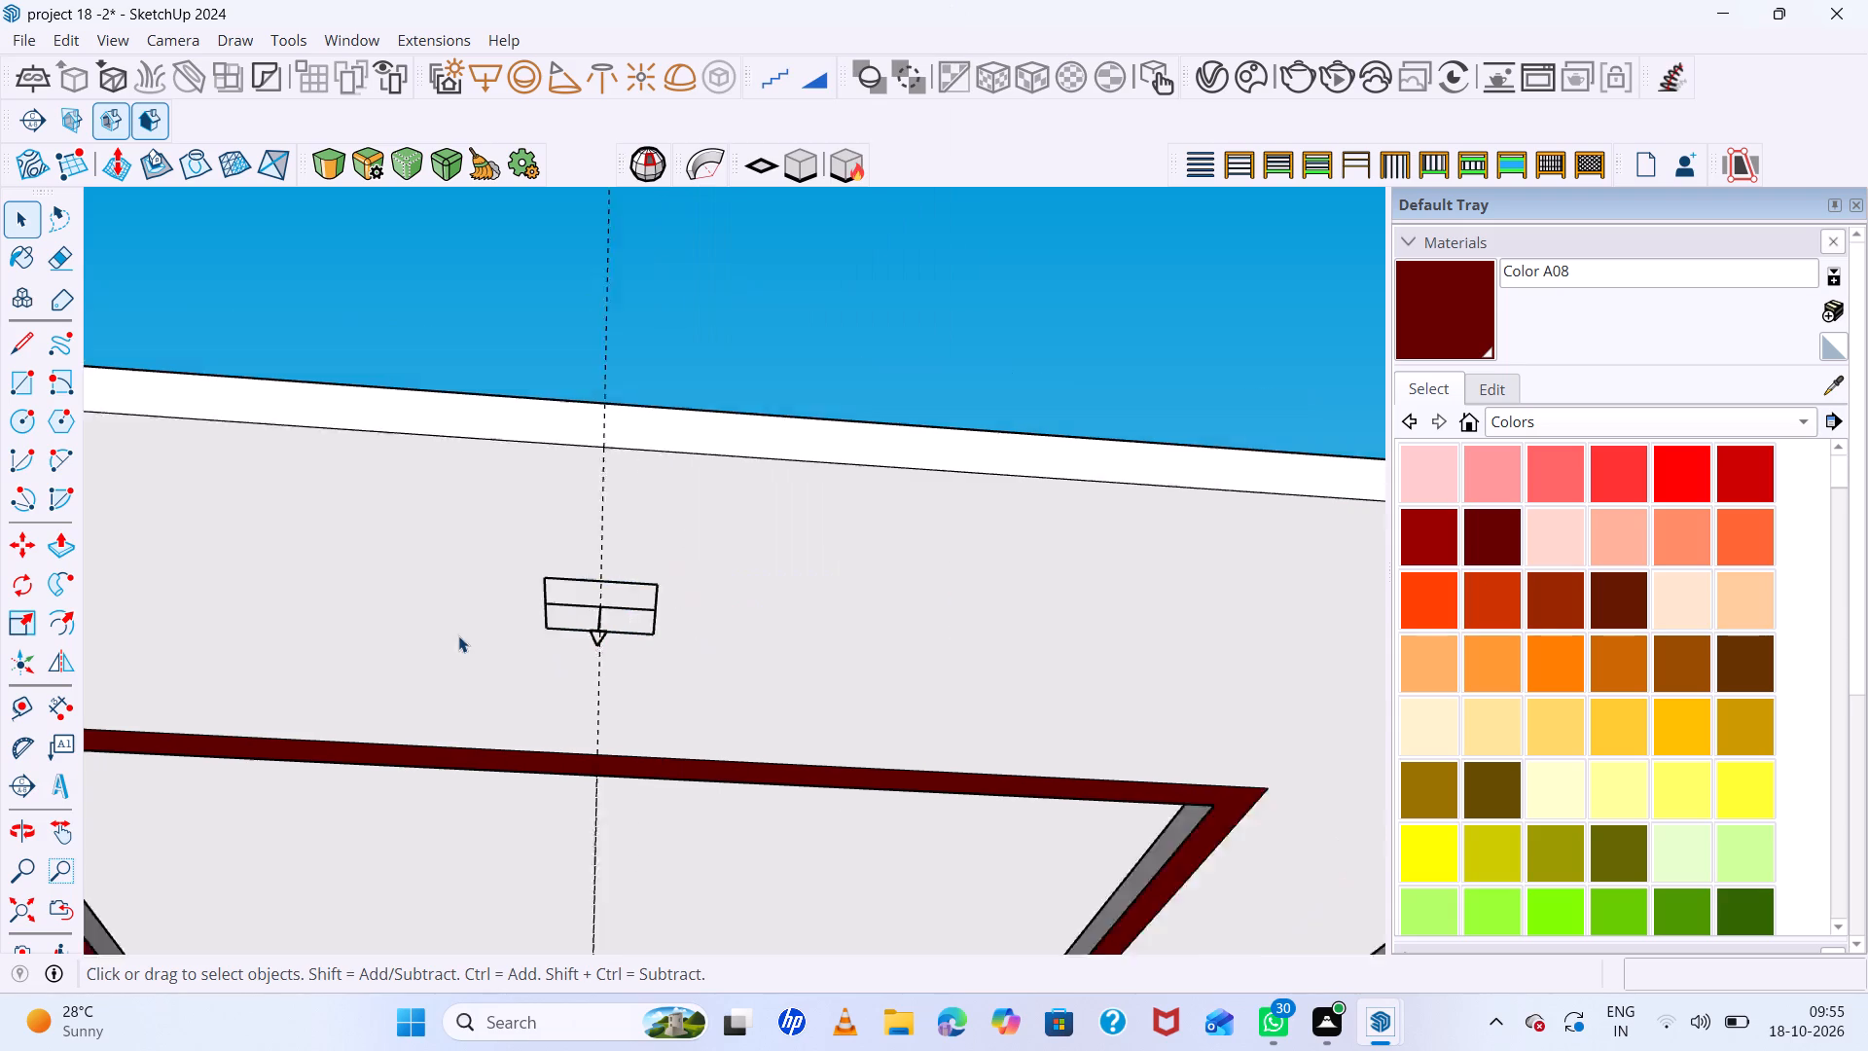
# Delete the rectangular light on the ceiling at the foot end of the tray.
pyautogui.scroll(-10, 458, 635)
pyautogui.scroll(-3, 770, 529)
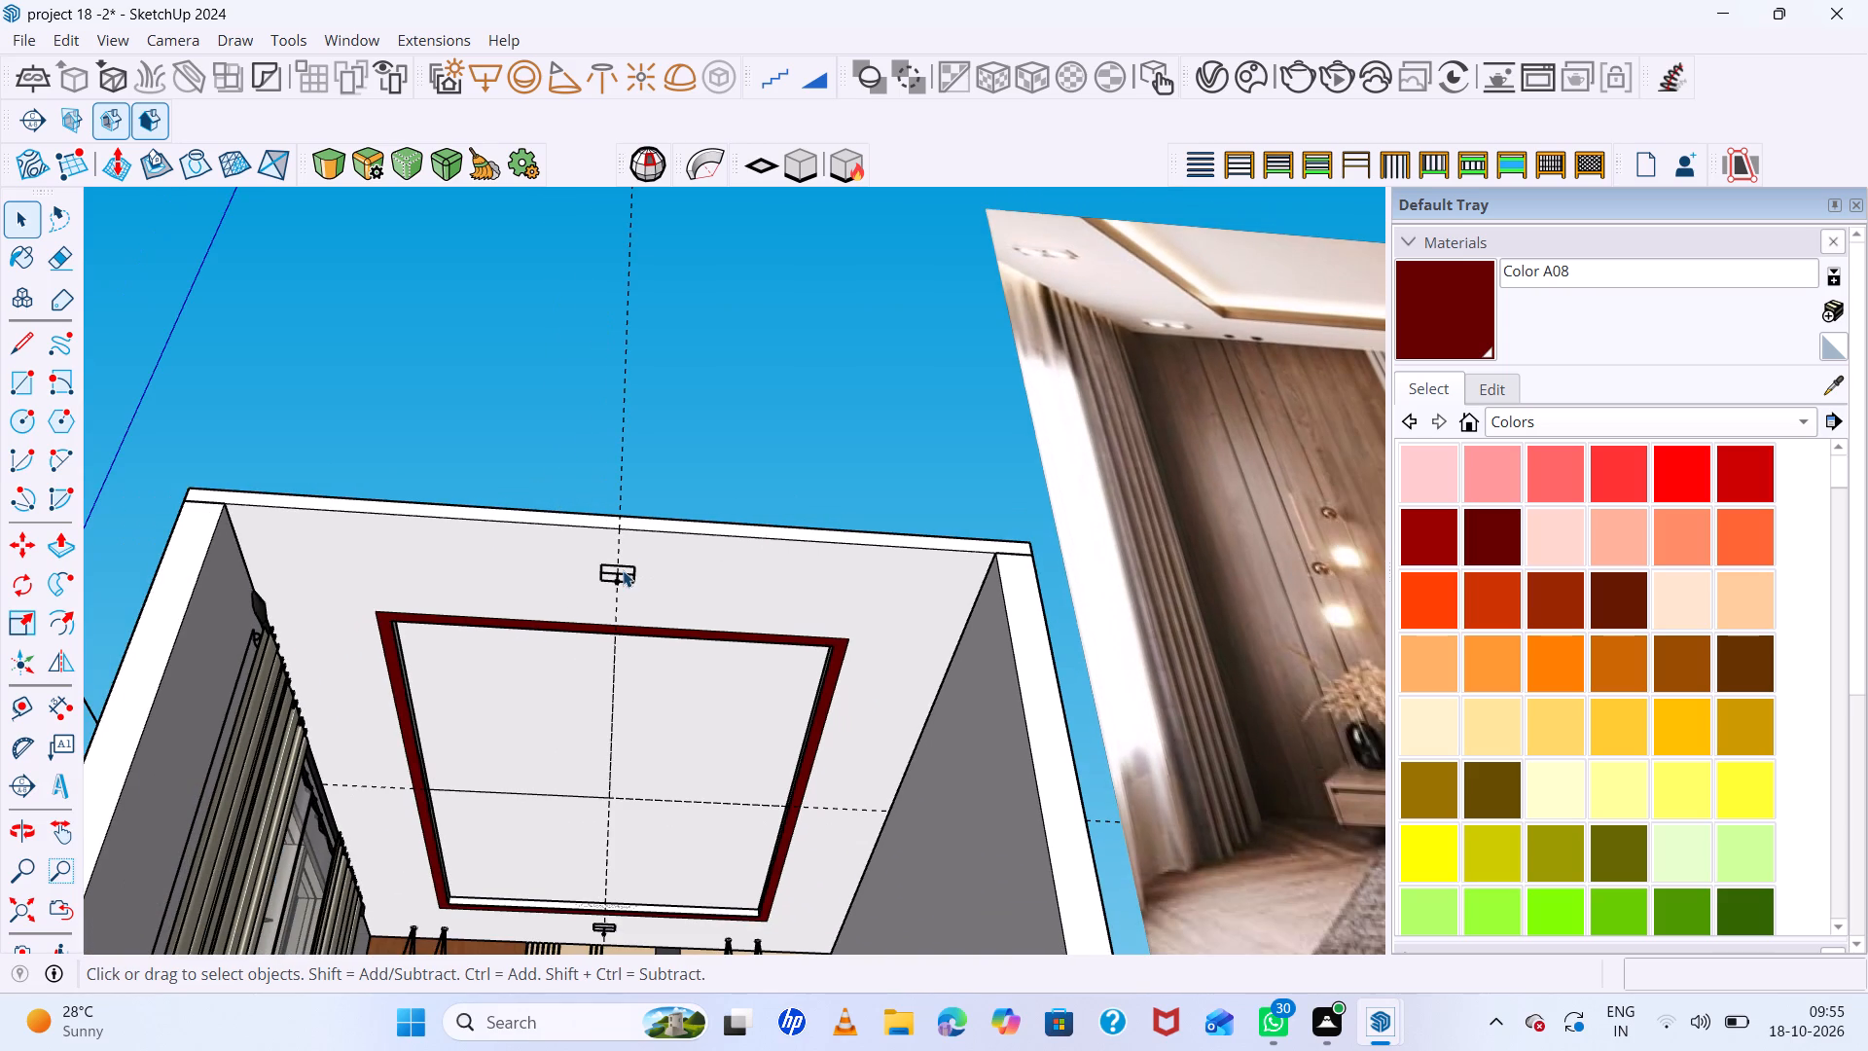
pyautogui.click(623, 570)
pyautogui.press('Delete')
# Delete all guide lines in the model.
pyautogui.scroll(-11, 621, 555)
pyautogui.scroll(-5, 802, 627)
pyautogui.moveTo(762, 599); pyautogui.dragTo(764, 777, button='middle')
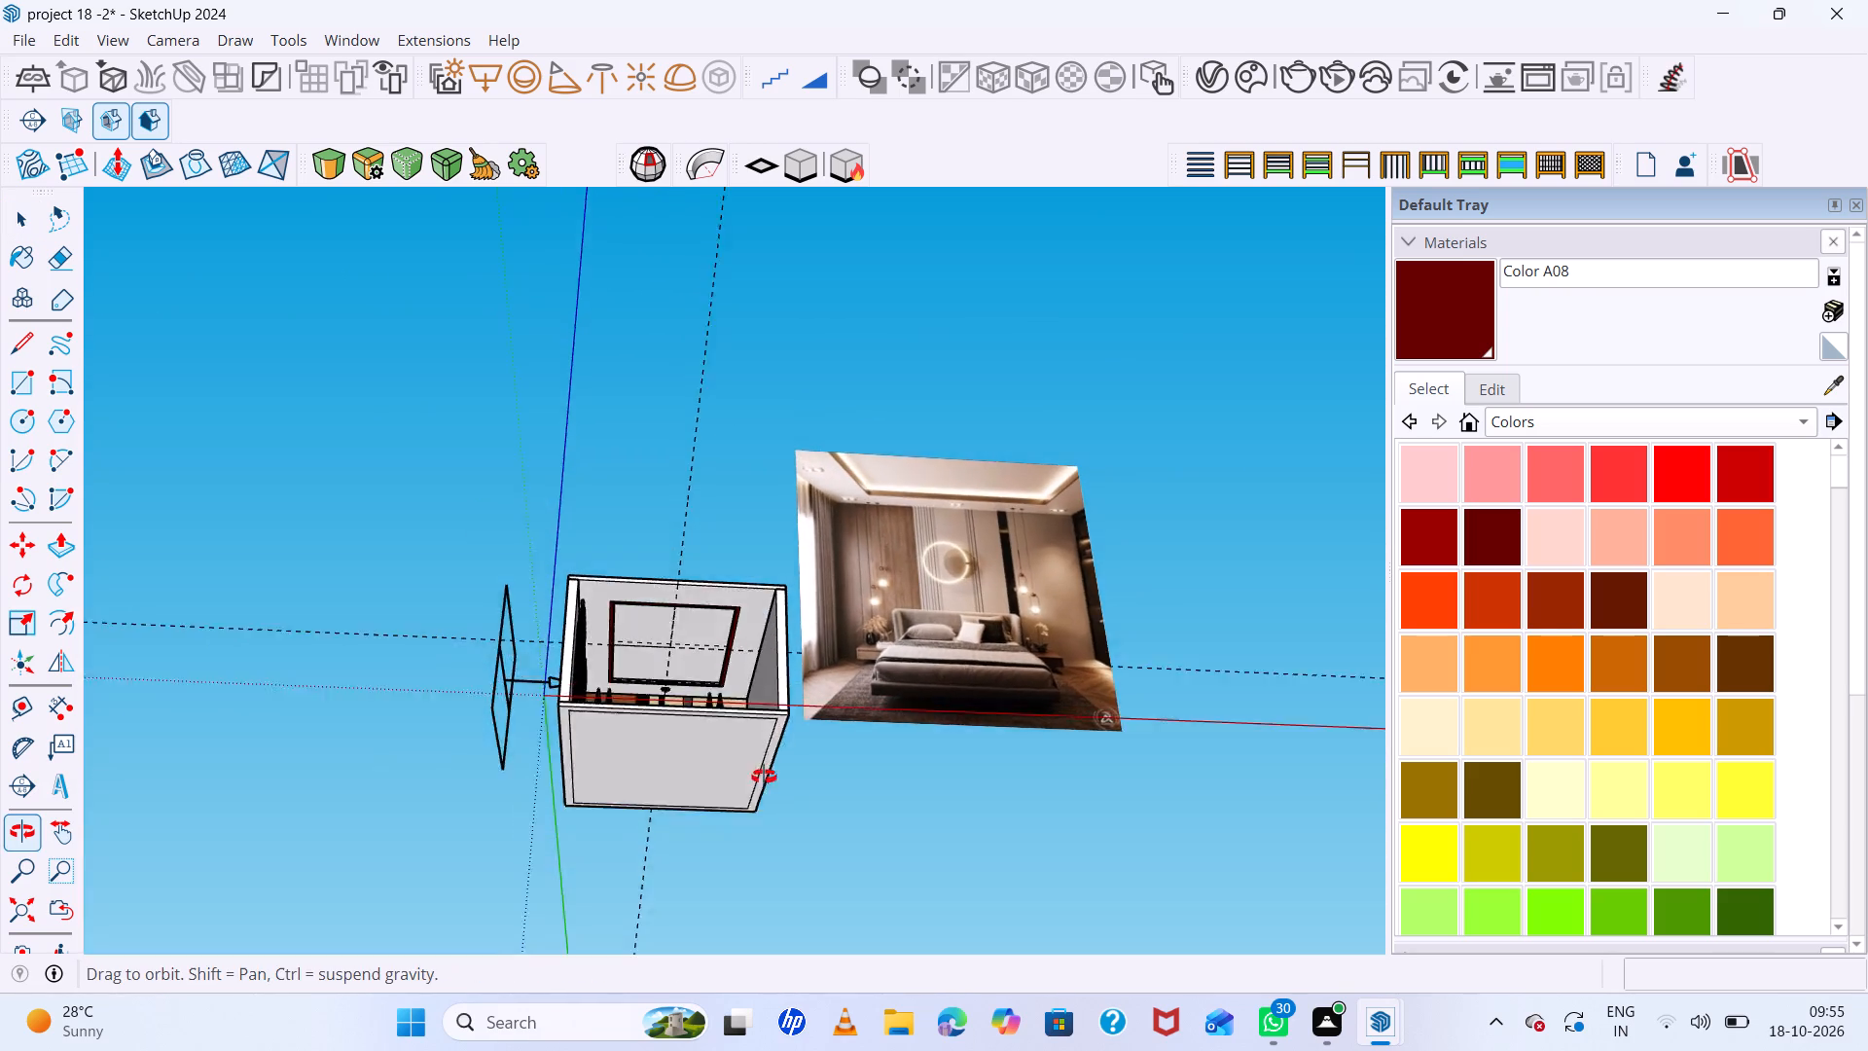
pyautogui.moveTo(764, 777); pyautogui.dragTo(764, 846, button='middle')
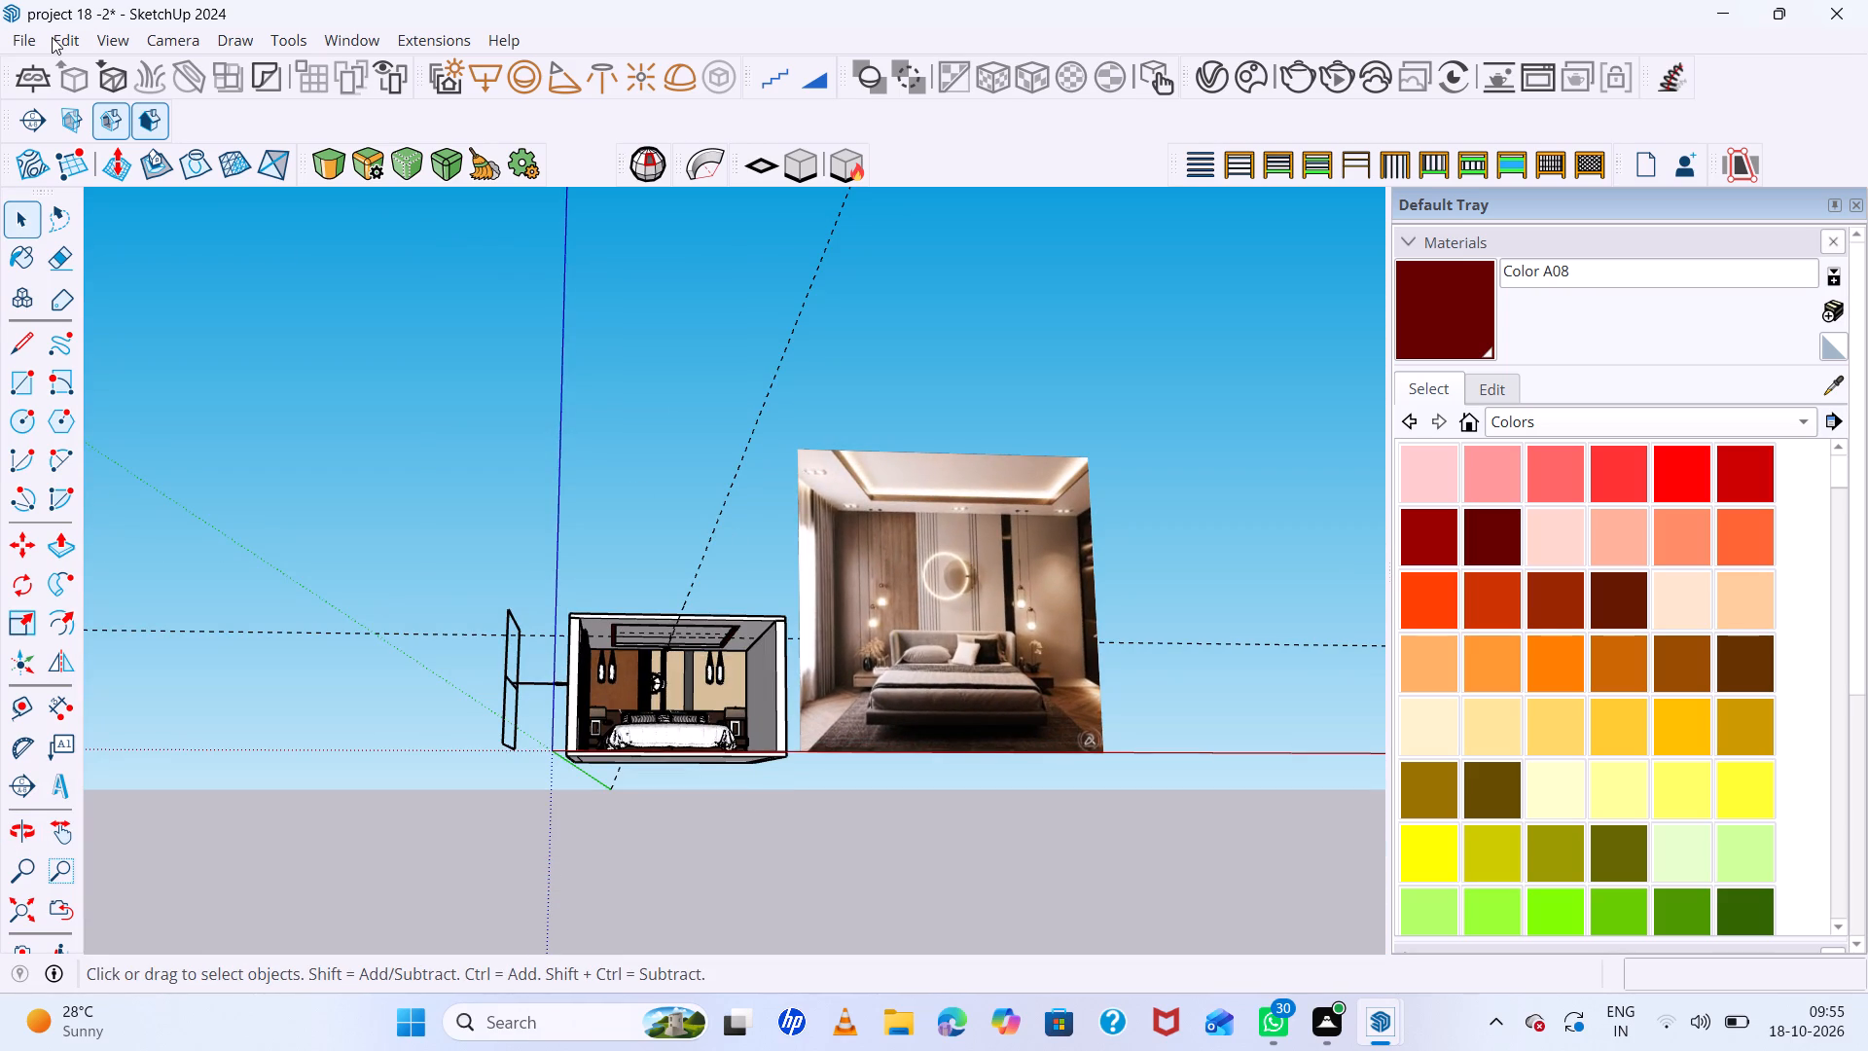
pyautogui.doubleClick(52, 37)
pyautogui.click(54, 32)
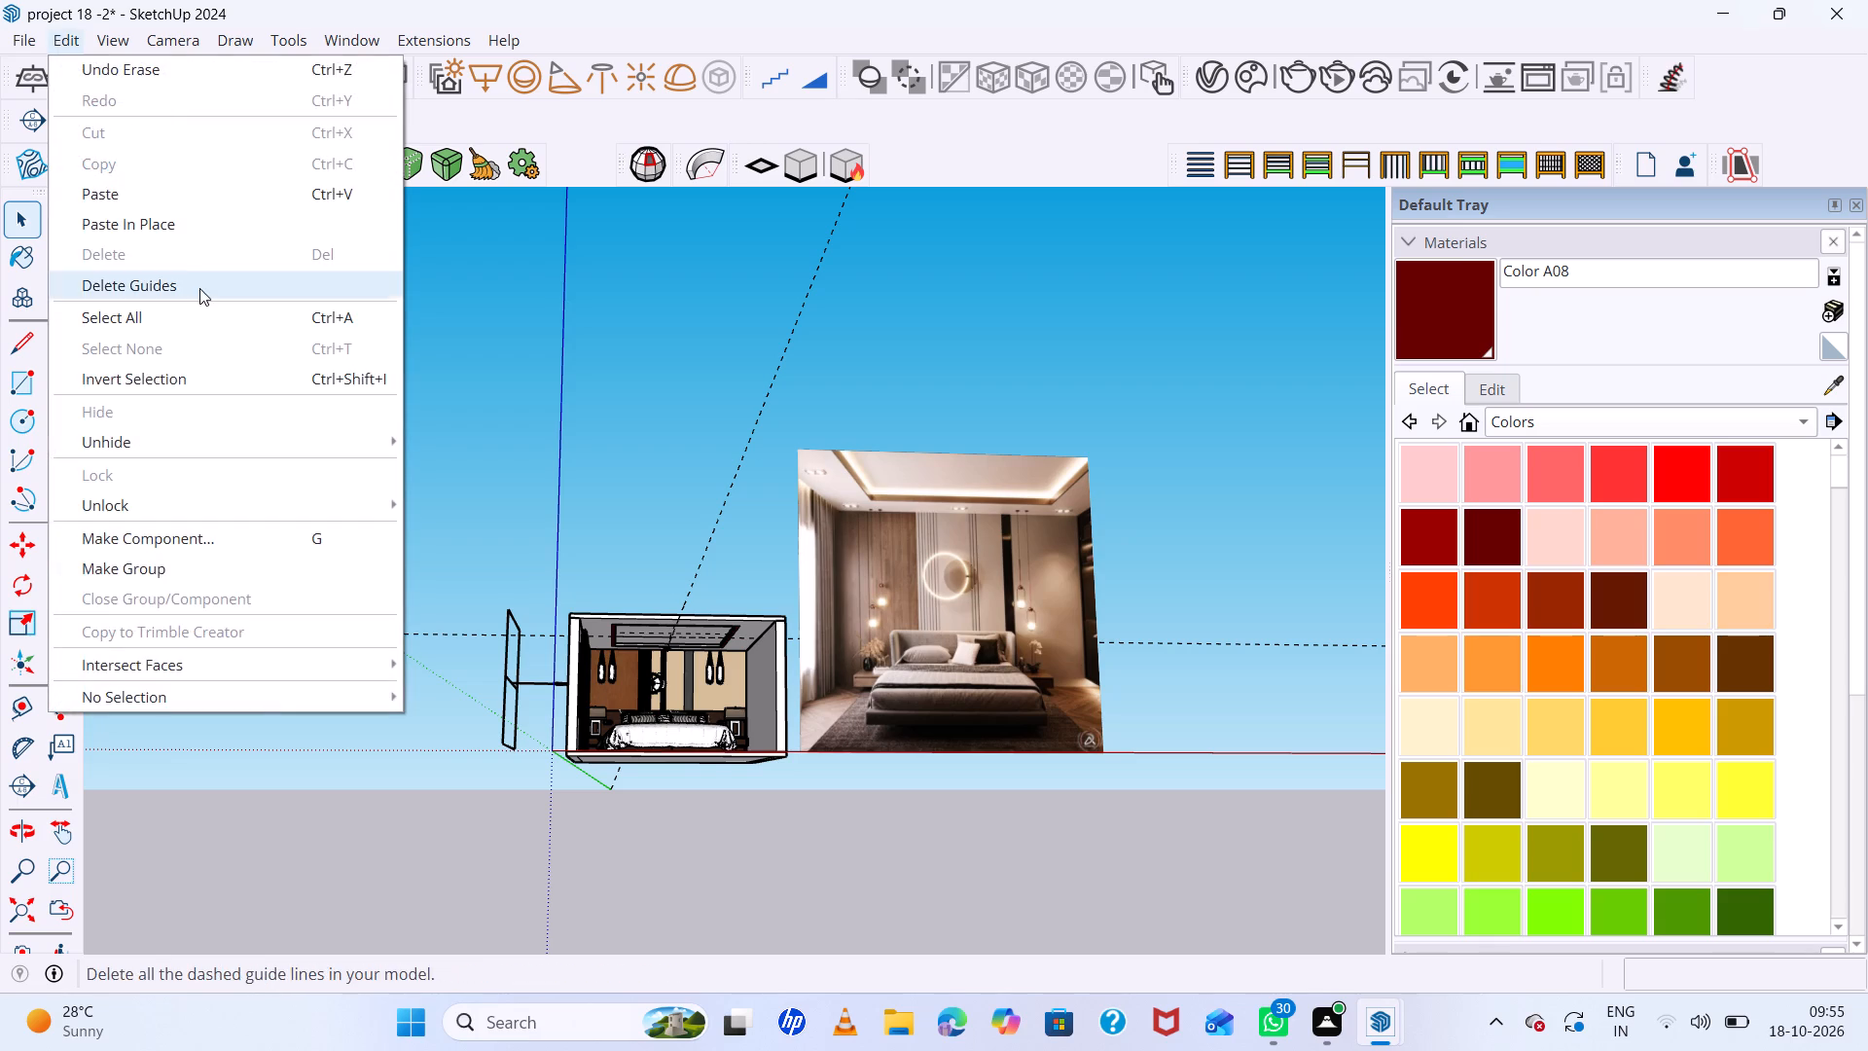
pyautogui.click(199, 291)
# Delete the remaining rectangular light on the ceiling between the tray and the headboard wall.
pyautogui.scroll(11, 782, 685)
pyautogui.scroll(4, 712, 596)
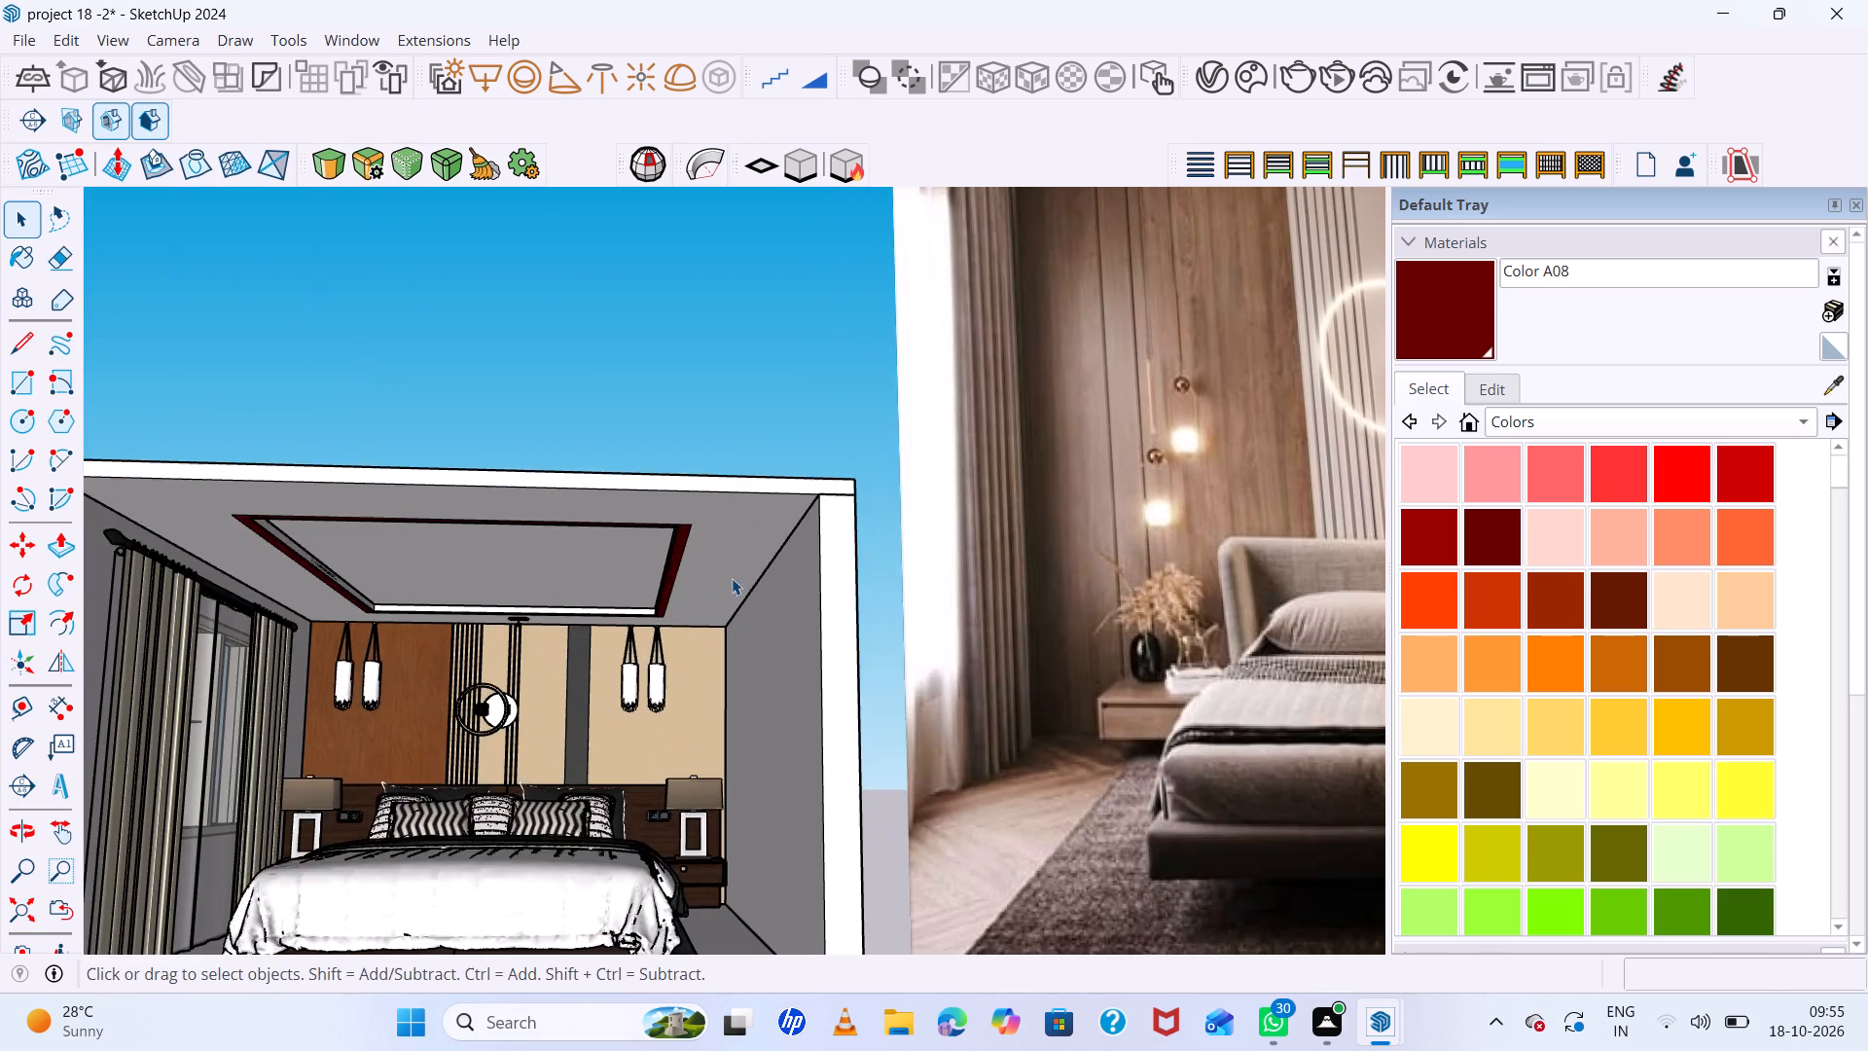
pyautogui.moveTo(732, 569); pyautogui.dragTo(730, 486, button='middle')
pyautogui.scroll(1, 730, 488)
pyautogui.middleClick(730, 486)
pyautogui.scroll(-5, 730, 486)
pyautogui.scroll(4, 642, 549)
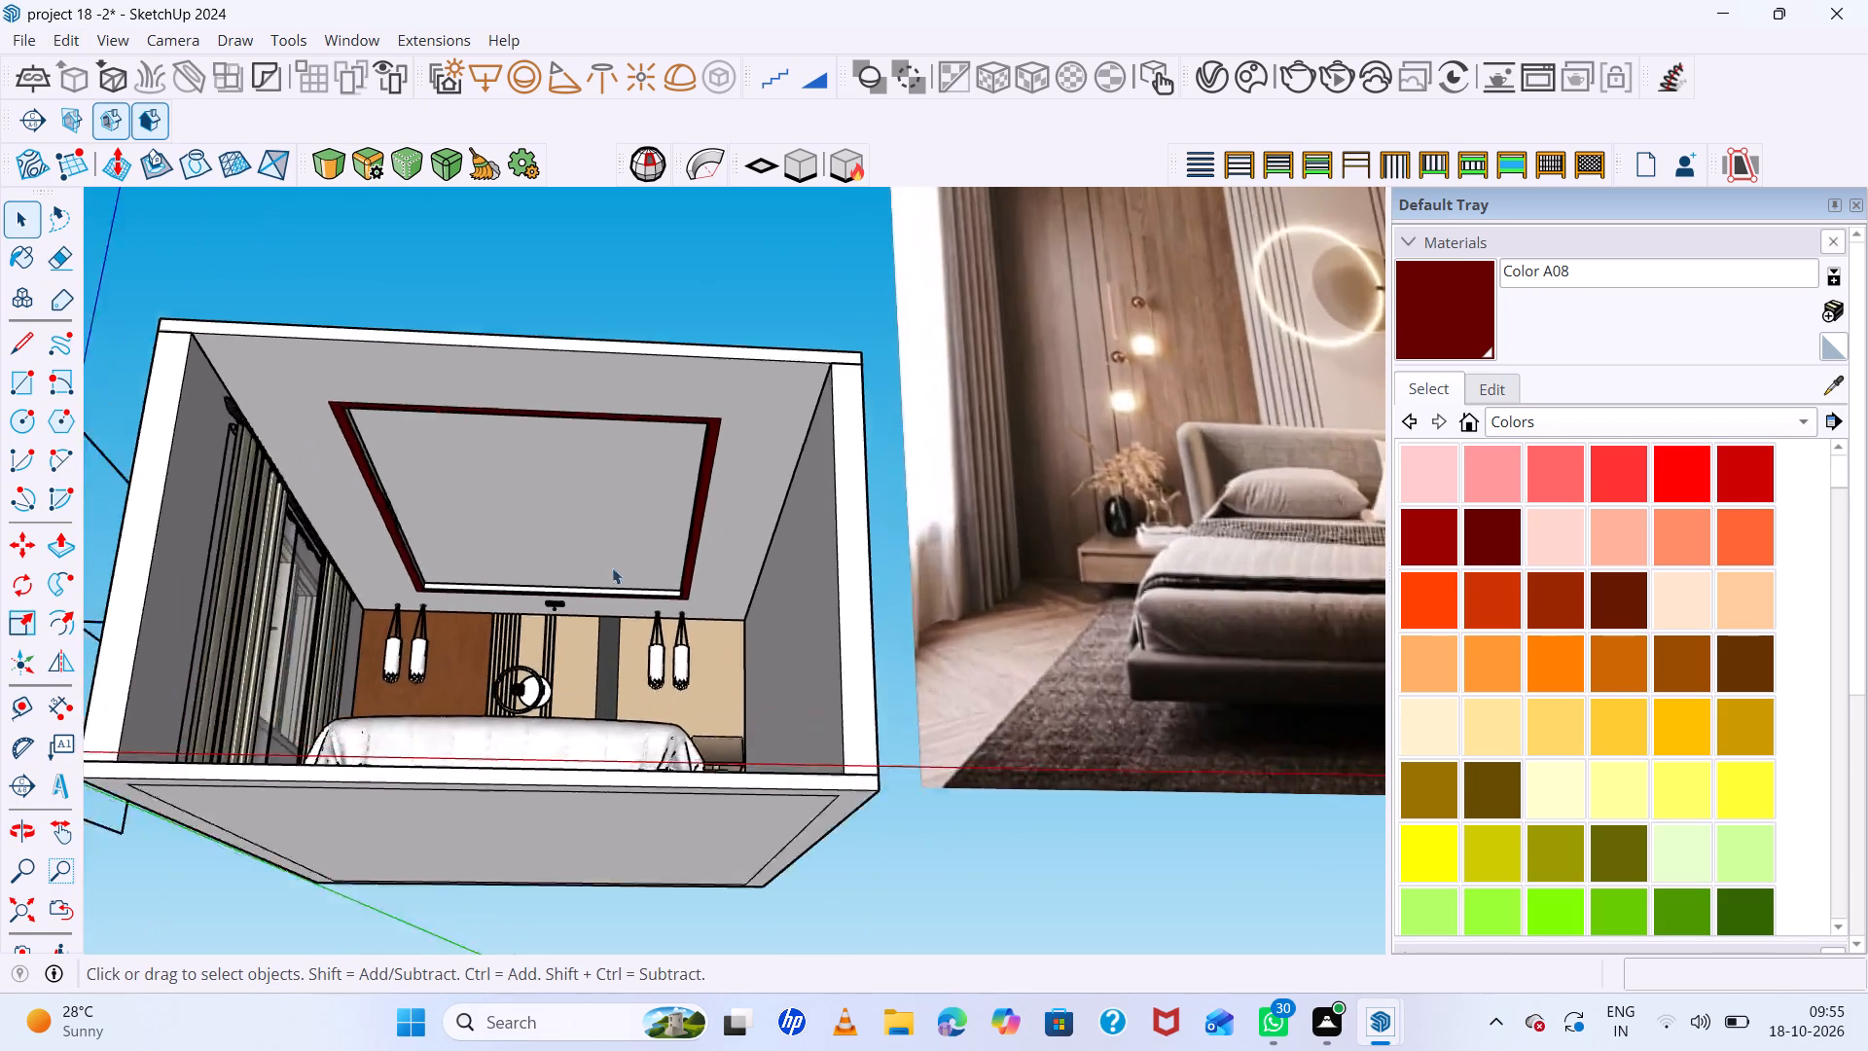
pyautogui.scroll(15, 612, 567)
pyautogui.click(547, 600)
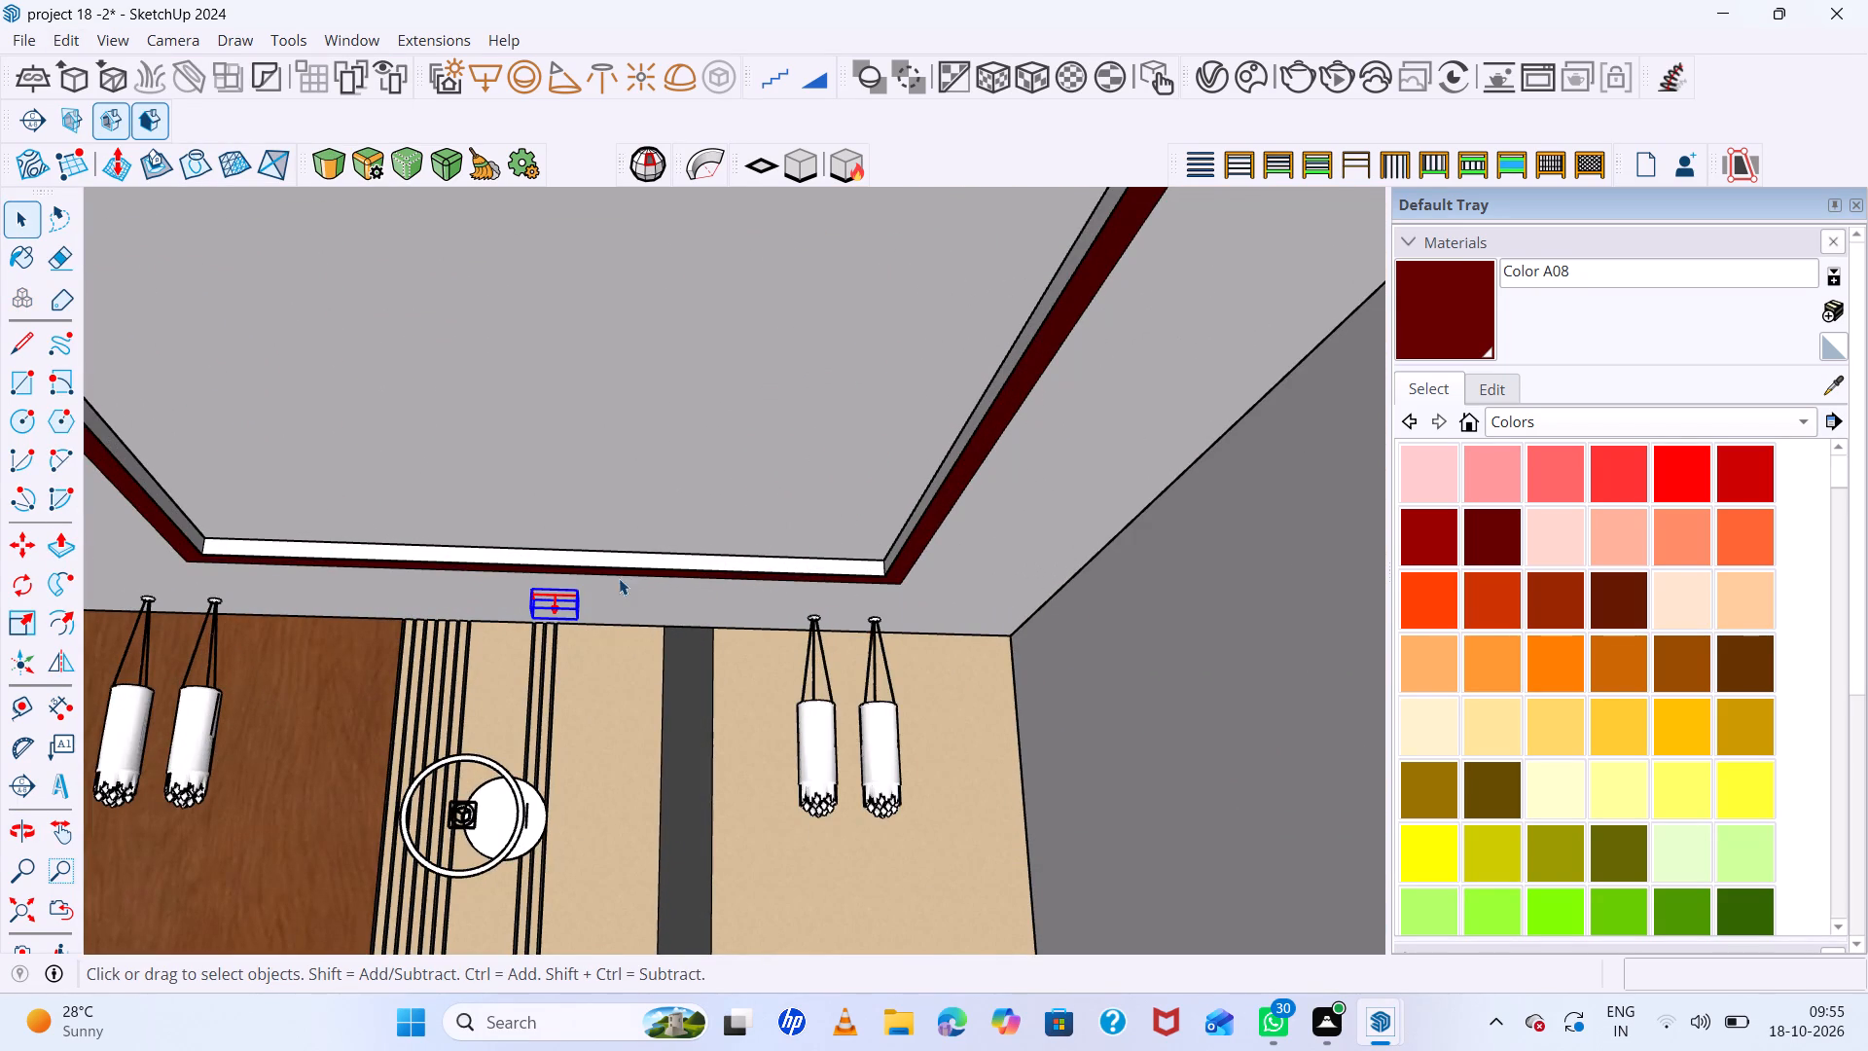
pyautogui.press('Delete')
# Examine the whole bedroom through its open front, framing the ceiling tray, curtains, bed and rug together.
pyautogui.scroll(-12, 587, 554)
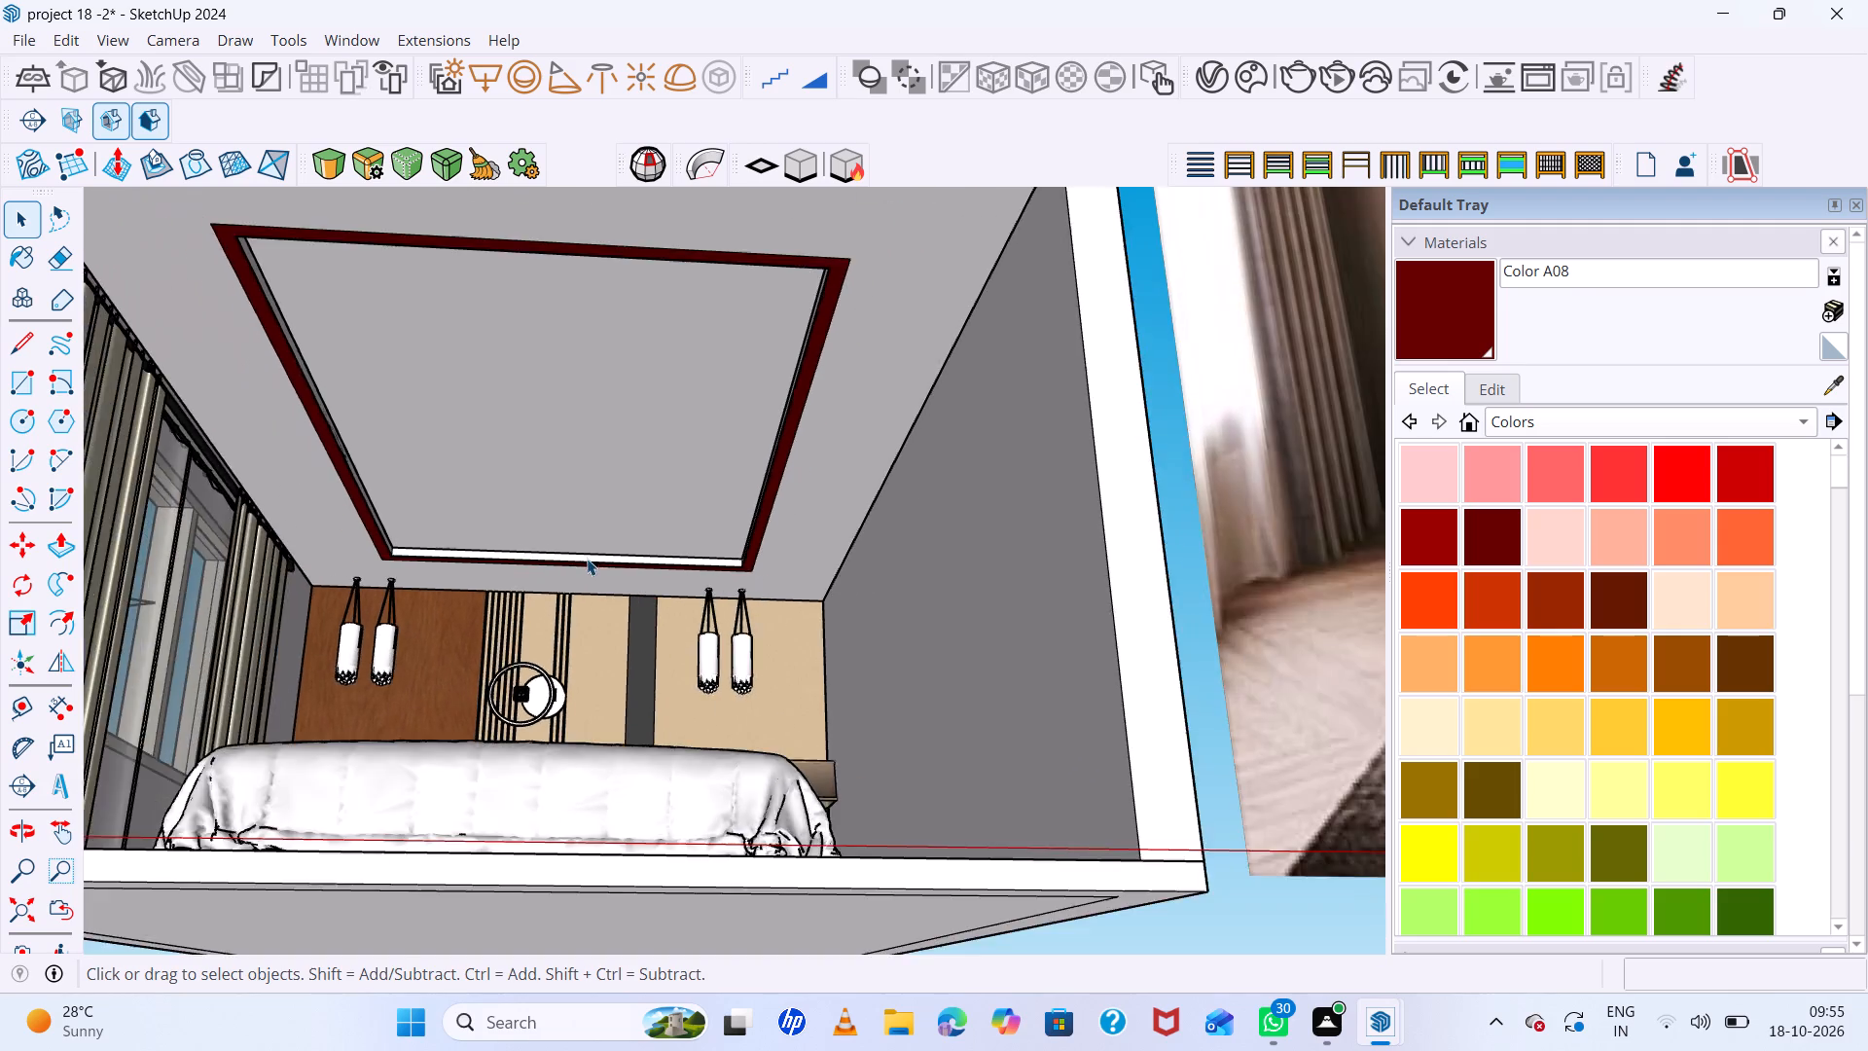
pyautogui.scroll(-13, 584, 548)
pyautogui.moveTo(616, 573); pyautogui.dragTo(618, 770, button='middle')
pyautogui.scroll(6, 749, 616)
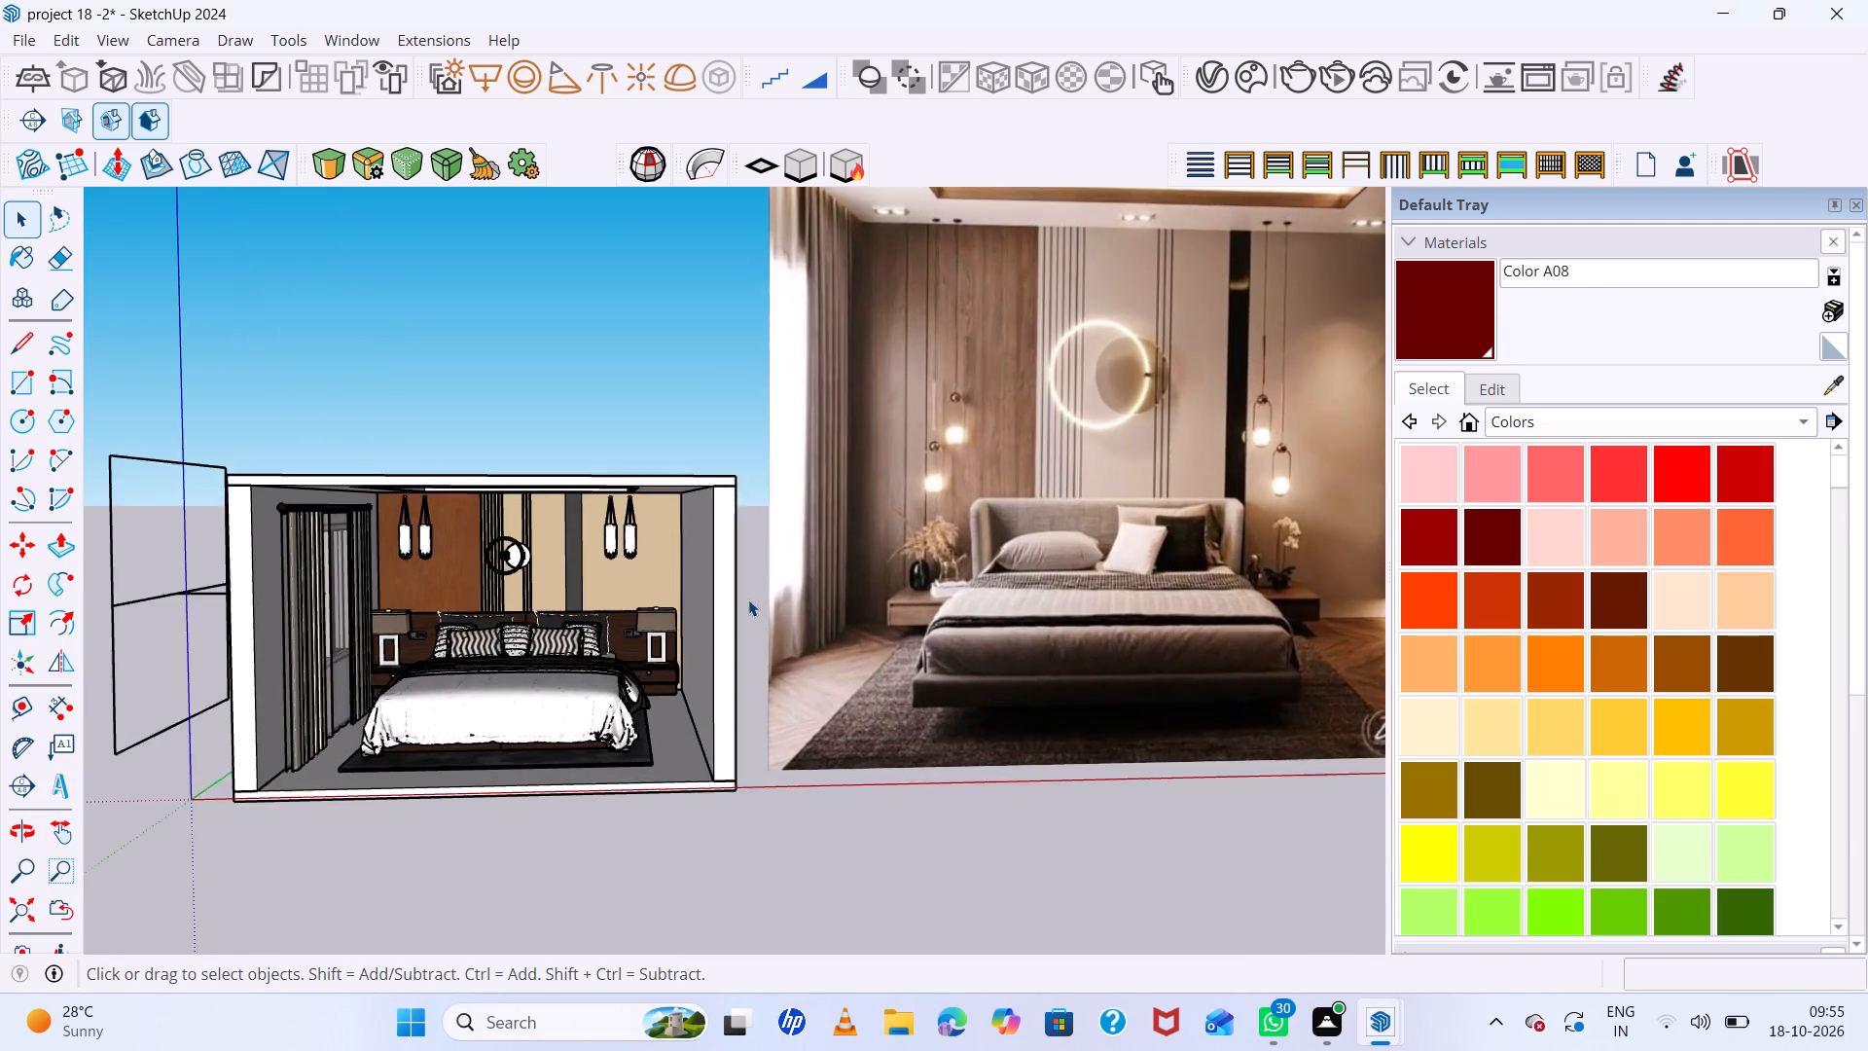
pyautogui.scroll(3, 748, 599)
pyautogui.moveTo(746, 598); pyautogui.dragTo(753, 549, button='middle')
pyautogui.scroll(-5, 952, 570)
pyautogui.moveTo(945, 571); pyautogui.dragTo(863, 584, button='middle')
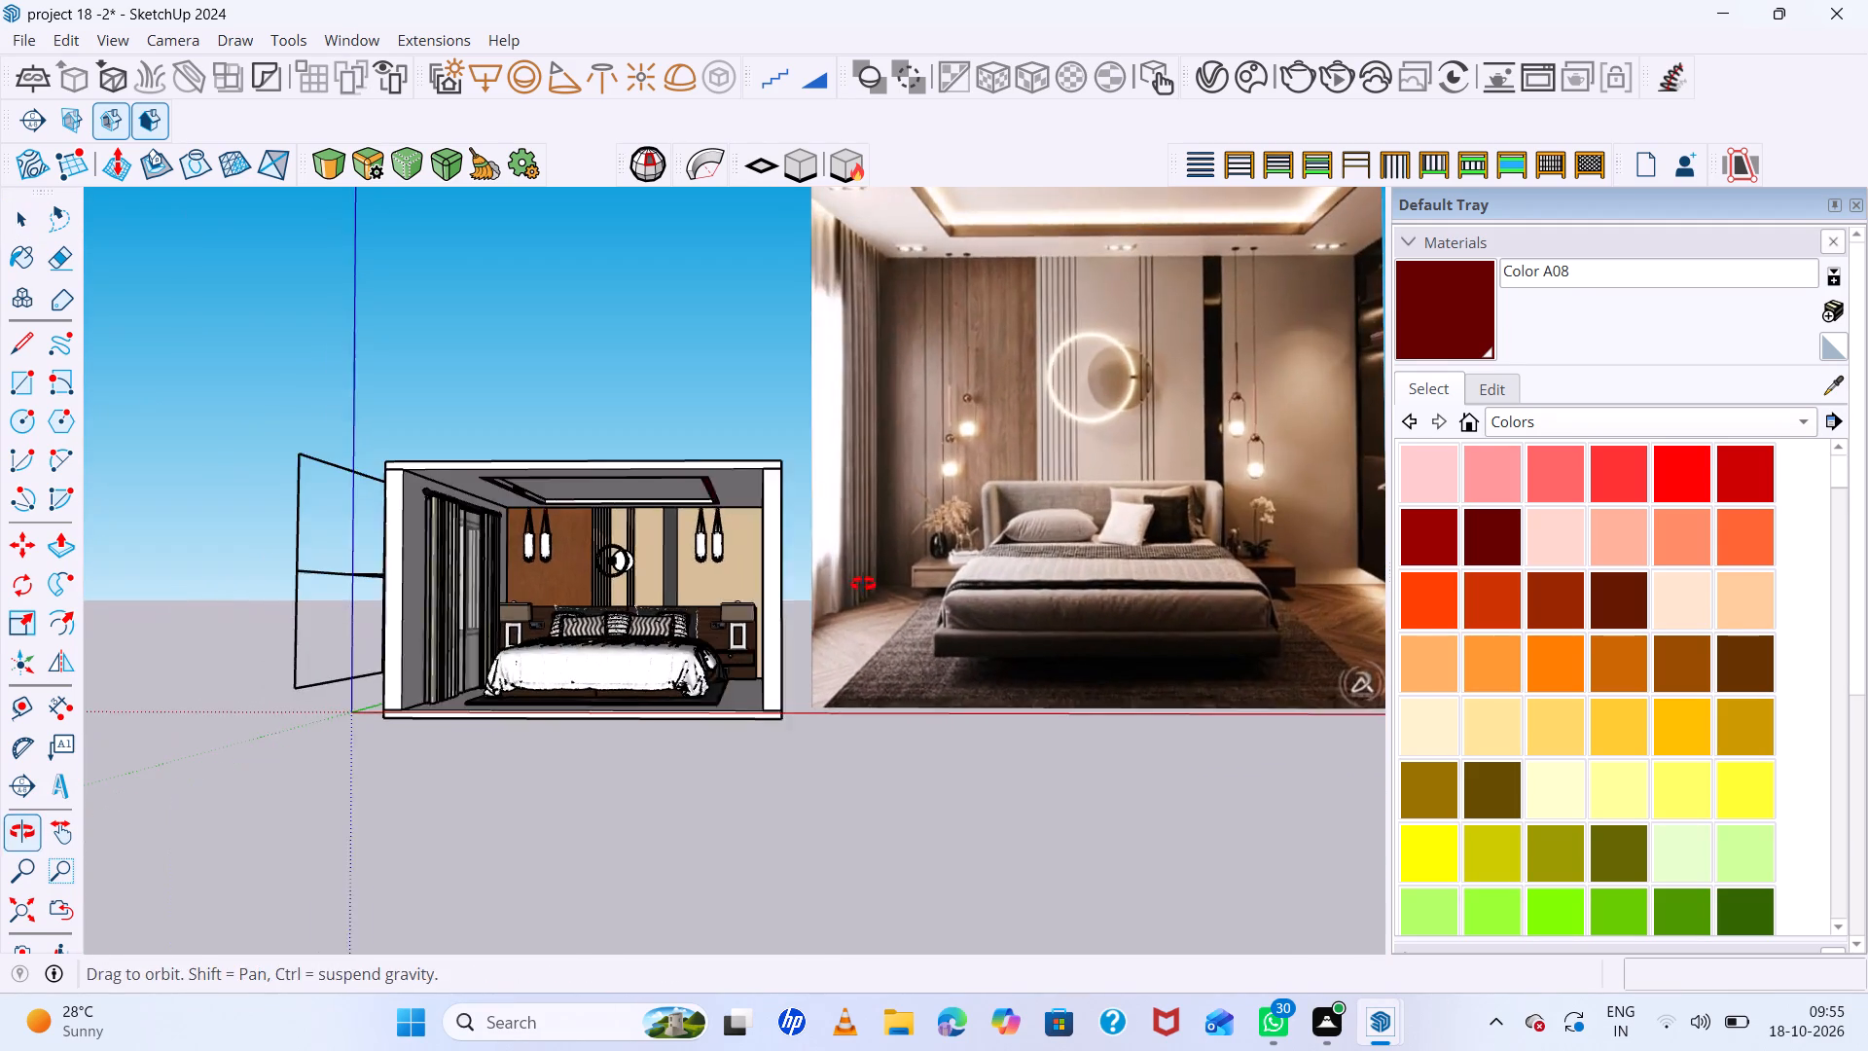
pyautogui.moveTo(863, 584); pyautogui.dragTo(861, 584, button='middle')
pyautogui.scroll(8, 773, 543)
pyautogui.scroll(-11, 1064, 558)
pyautogui.scroll(6, 927, 483)
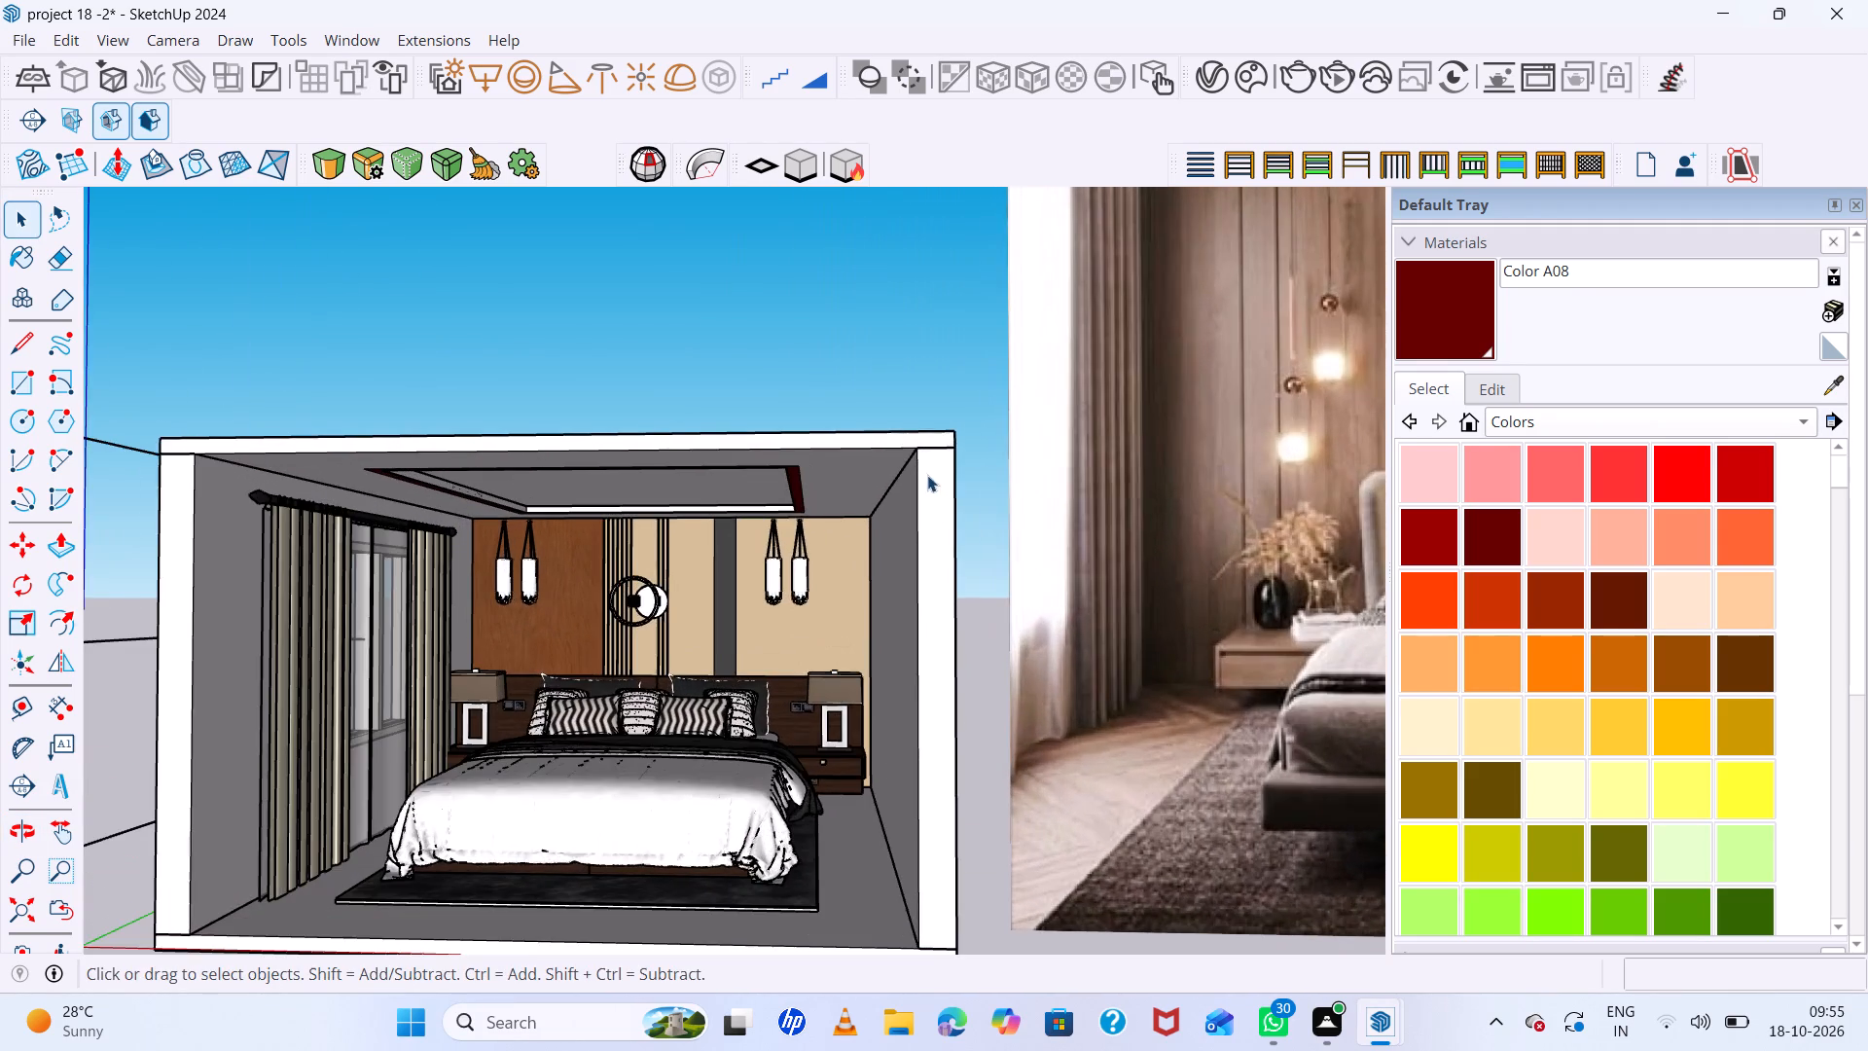
pyautogui.moveTo(943, 470); pyautogui.dragTo(951, 446, button='middle')
pyautogui.scroll(3, 952, 445)
pyautogui.scroll(-4, 1015, 450)
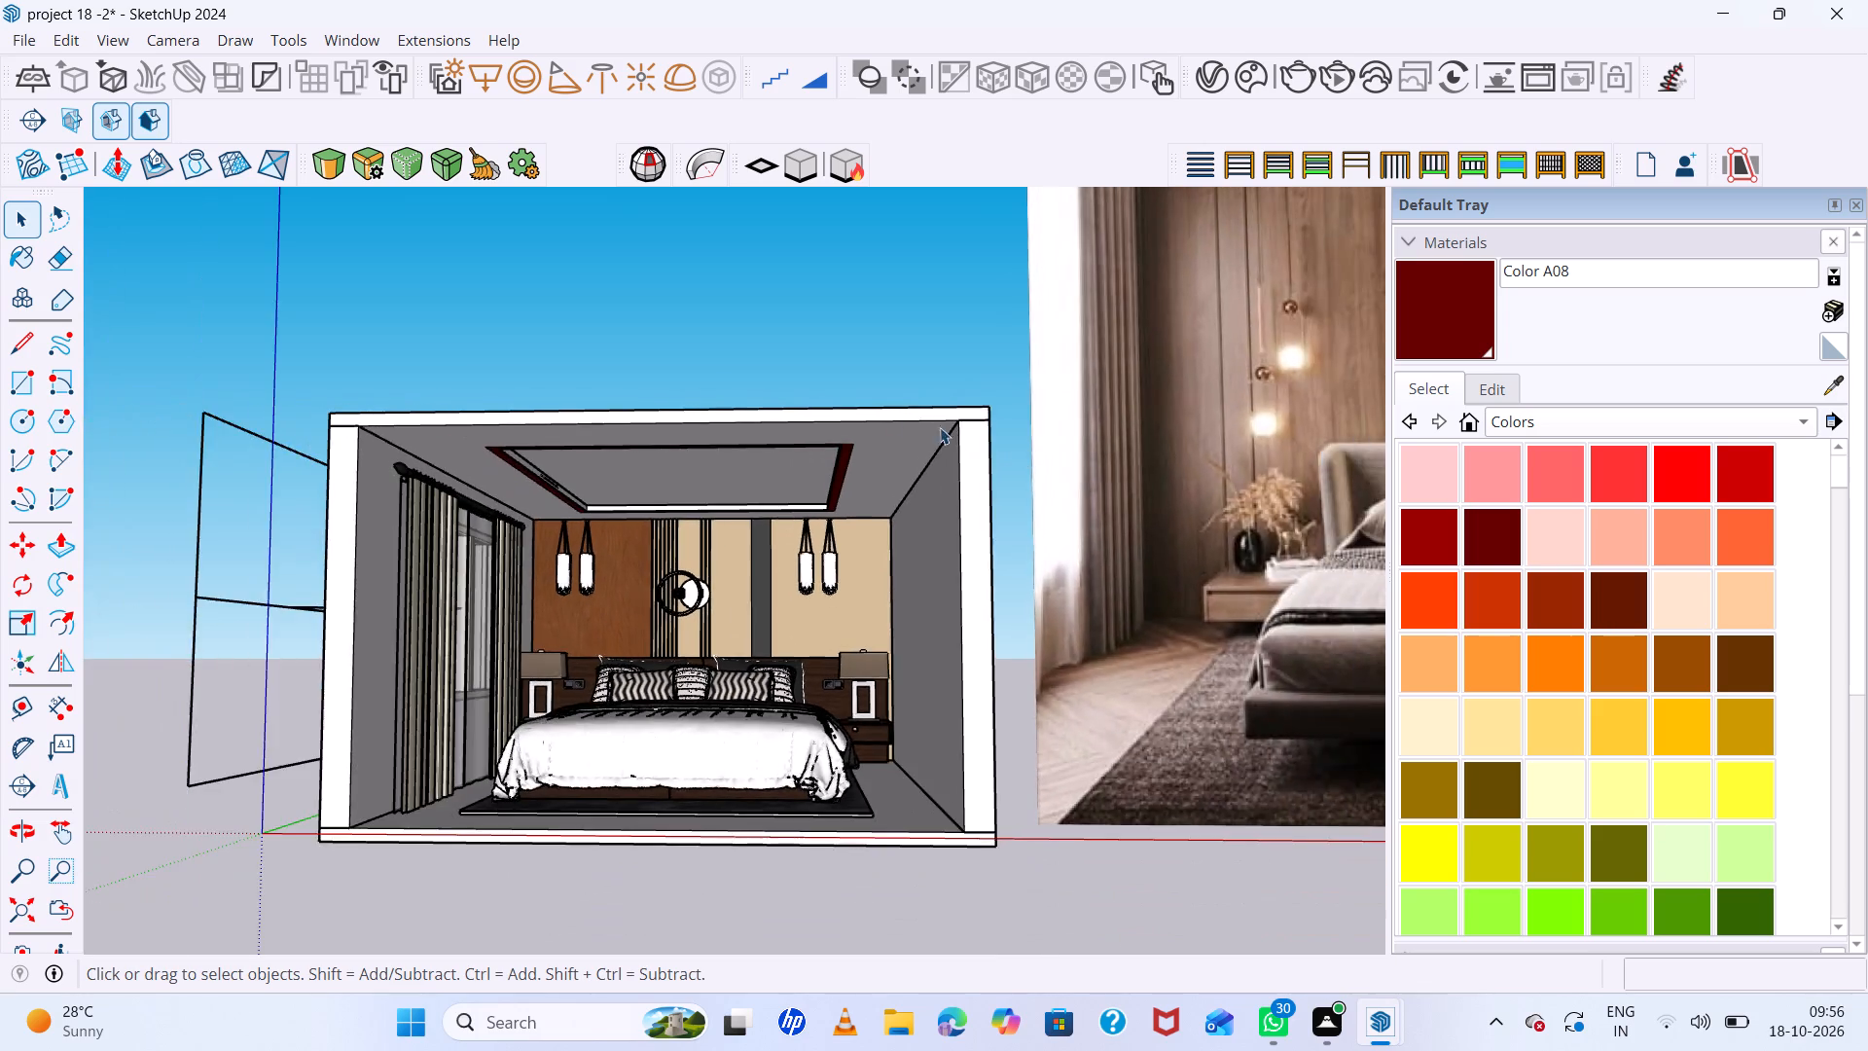
pyautogui.scroll(4, 889, 411)
pyautogui.scroll(-5, 933, 381)
pyautogui.scroll(4, 990, 596)
pyautogui.scroll(-5, 1177, 504)
pyautogui.scroll(4, 1119, 746)
pyautogui.moveTo(1096, 811); pyautogui.dragTo(1162, 828, button='middle')
pyautogui.middleClick(1162, 828)
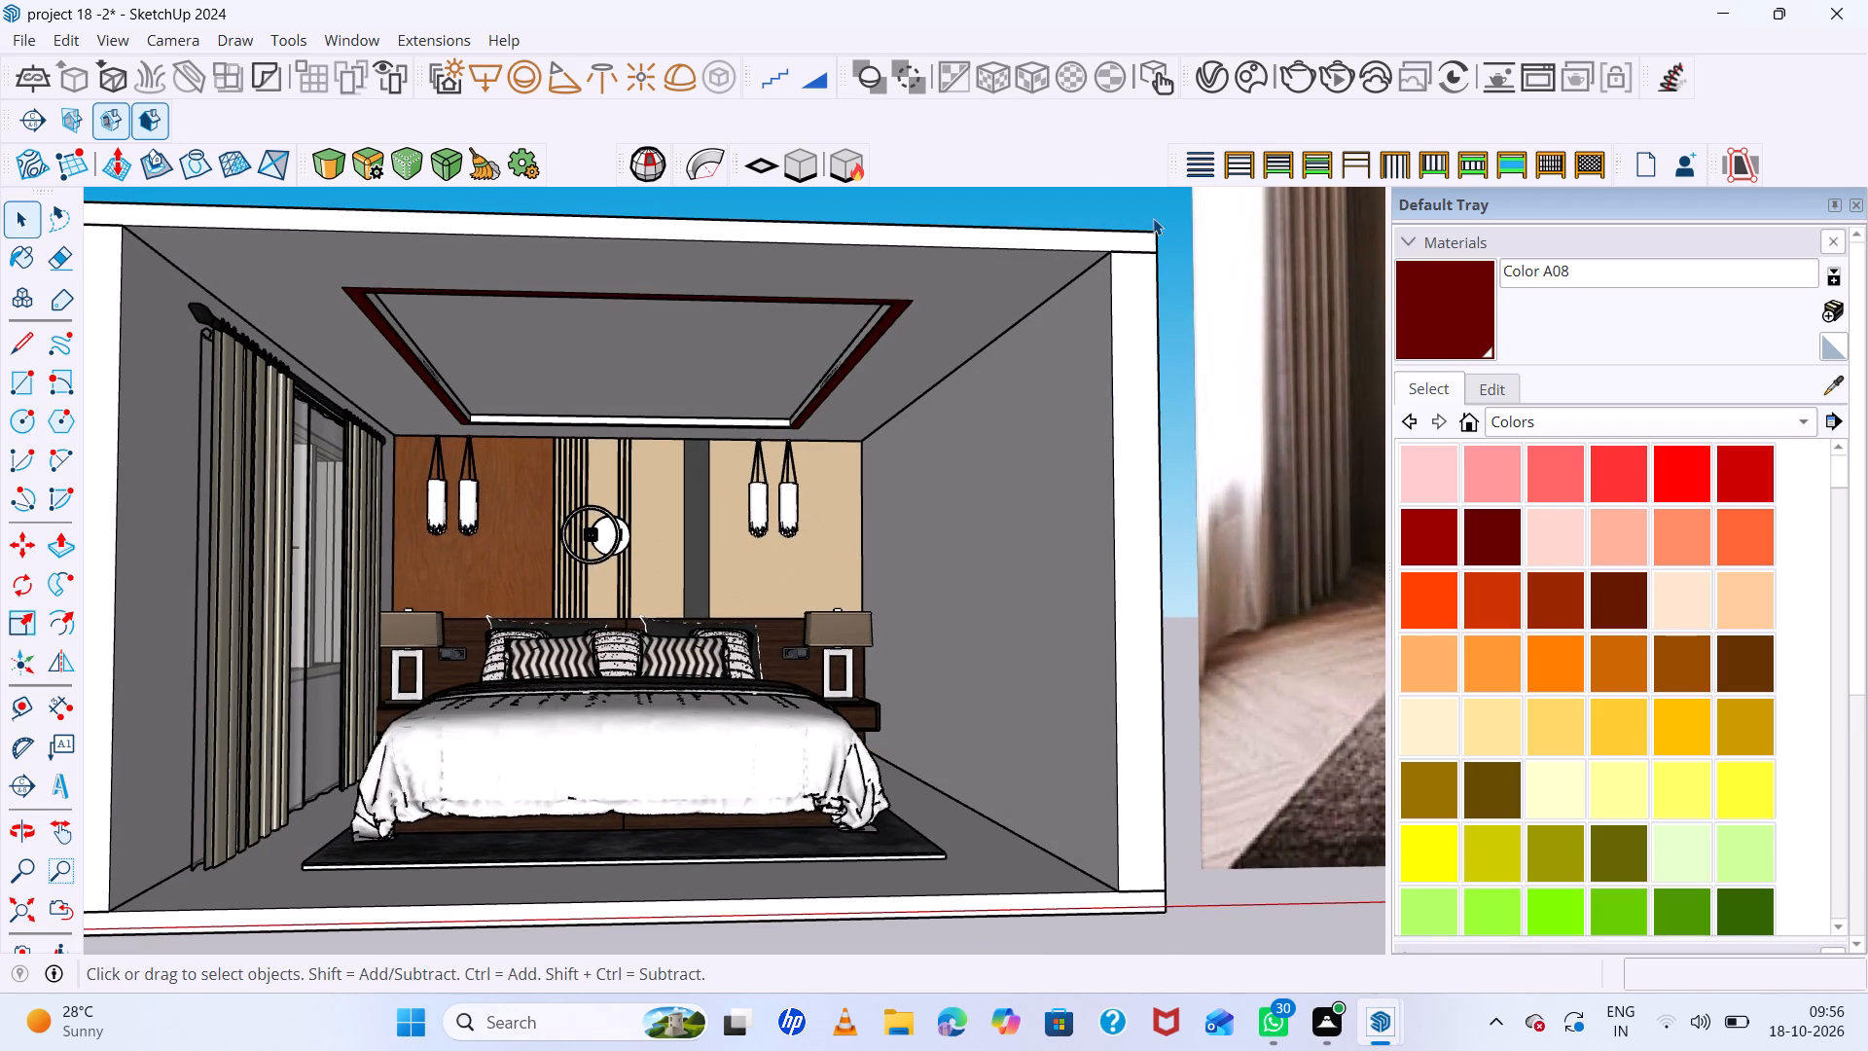
pyautogui.scroll(2, 1156, 215)
pyautogui.scroll(-3, 1195, 243)
pyautogui.moveTo(1188, 238); pyautogui.dragTo(1166, 246, button='middle')
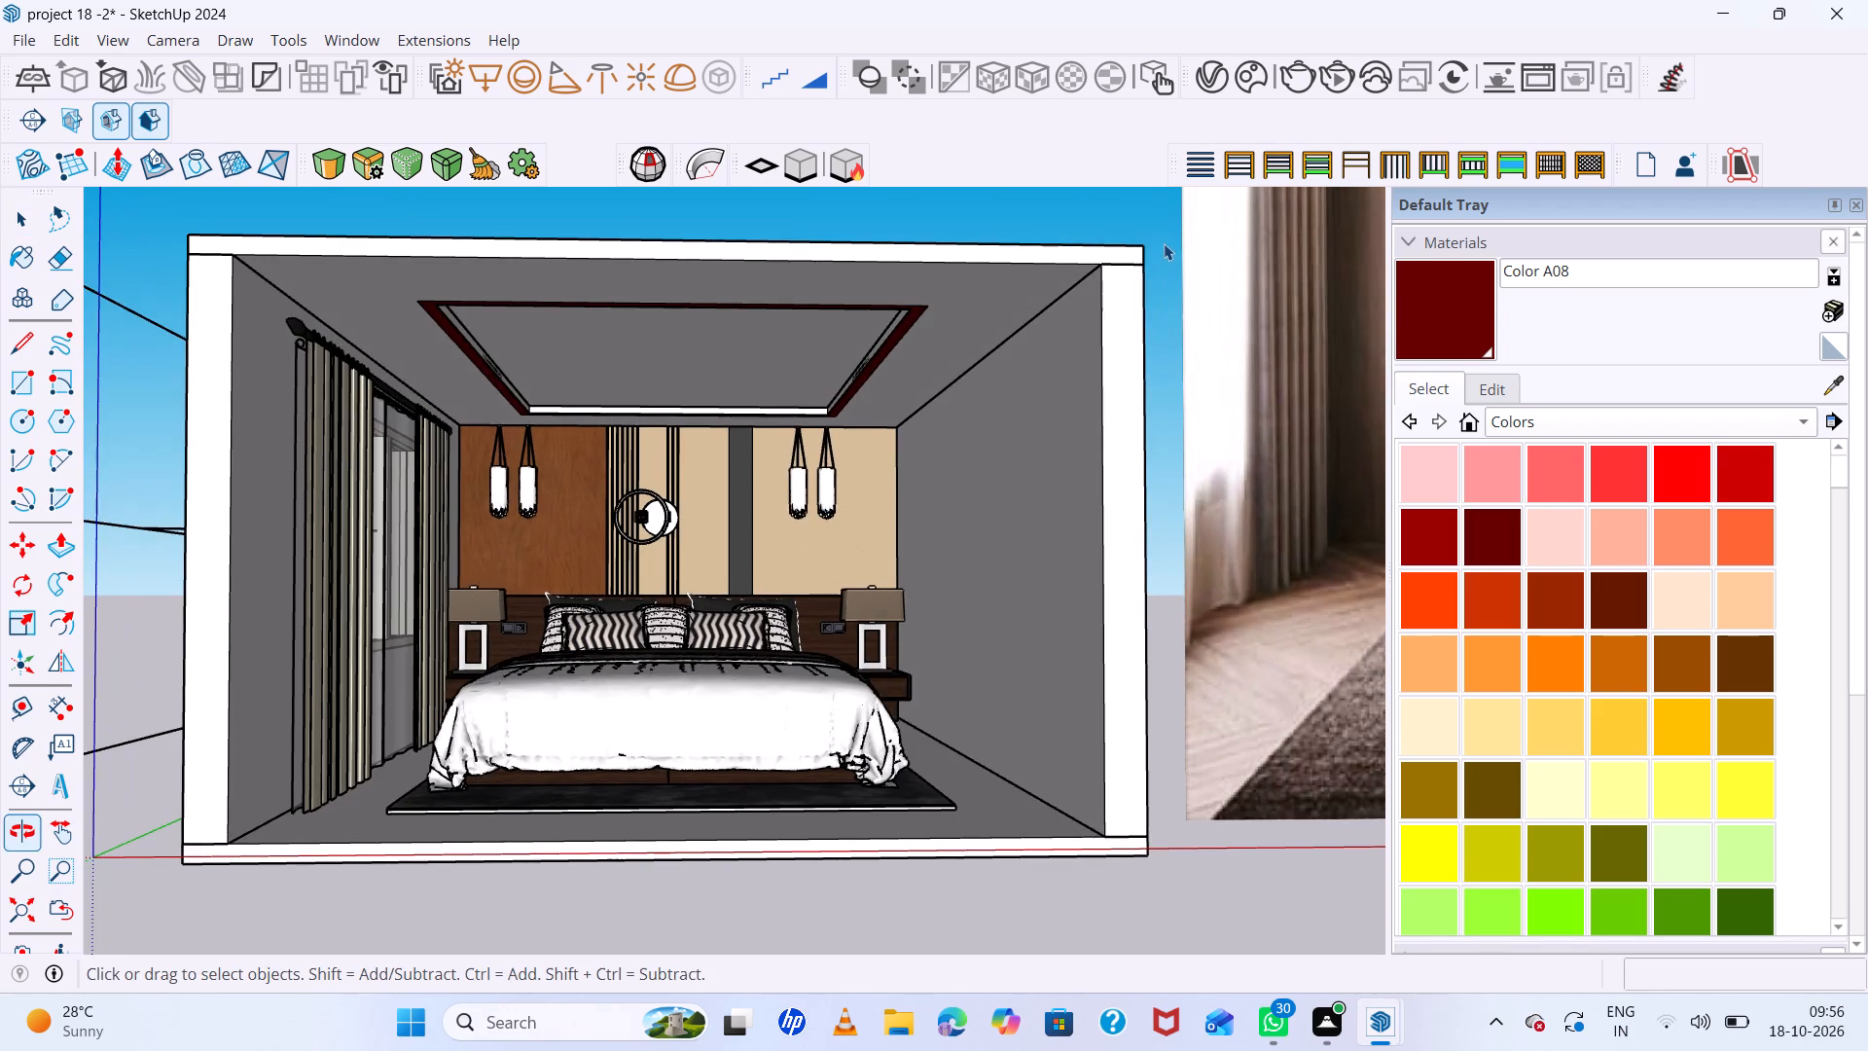
pyautogui.scroll(1, 1163, 241)
pyautogui.scroll(-2, 1163, 240)
pyautogui.scroll(3, 977, 198)
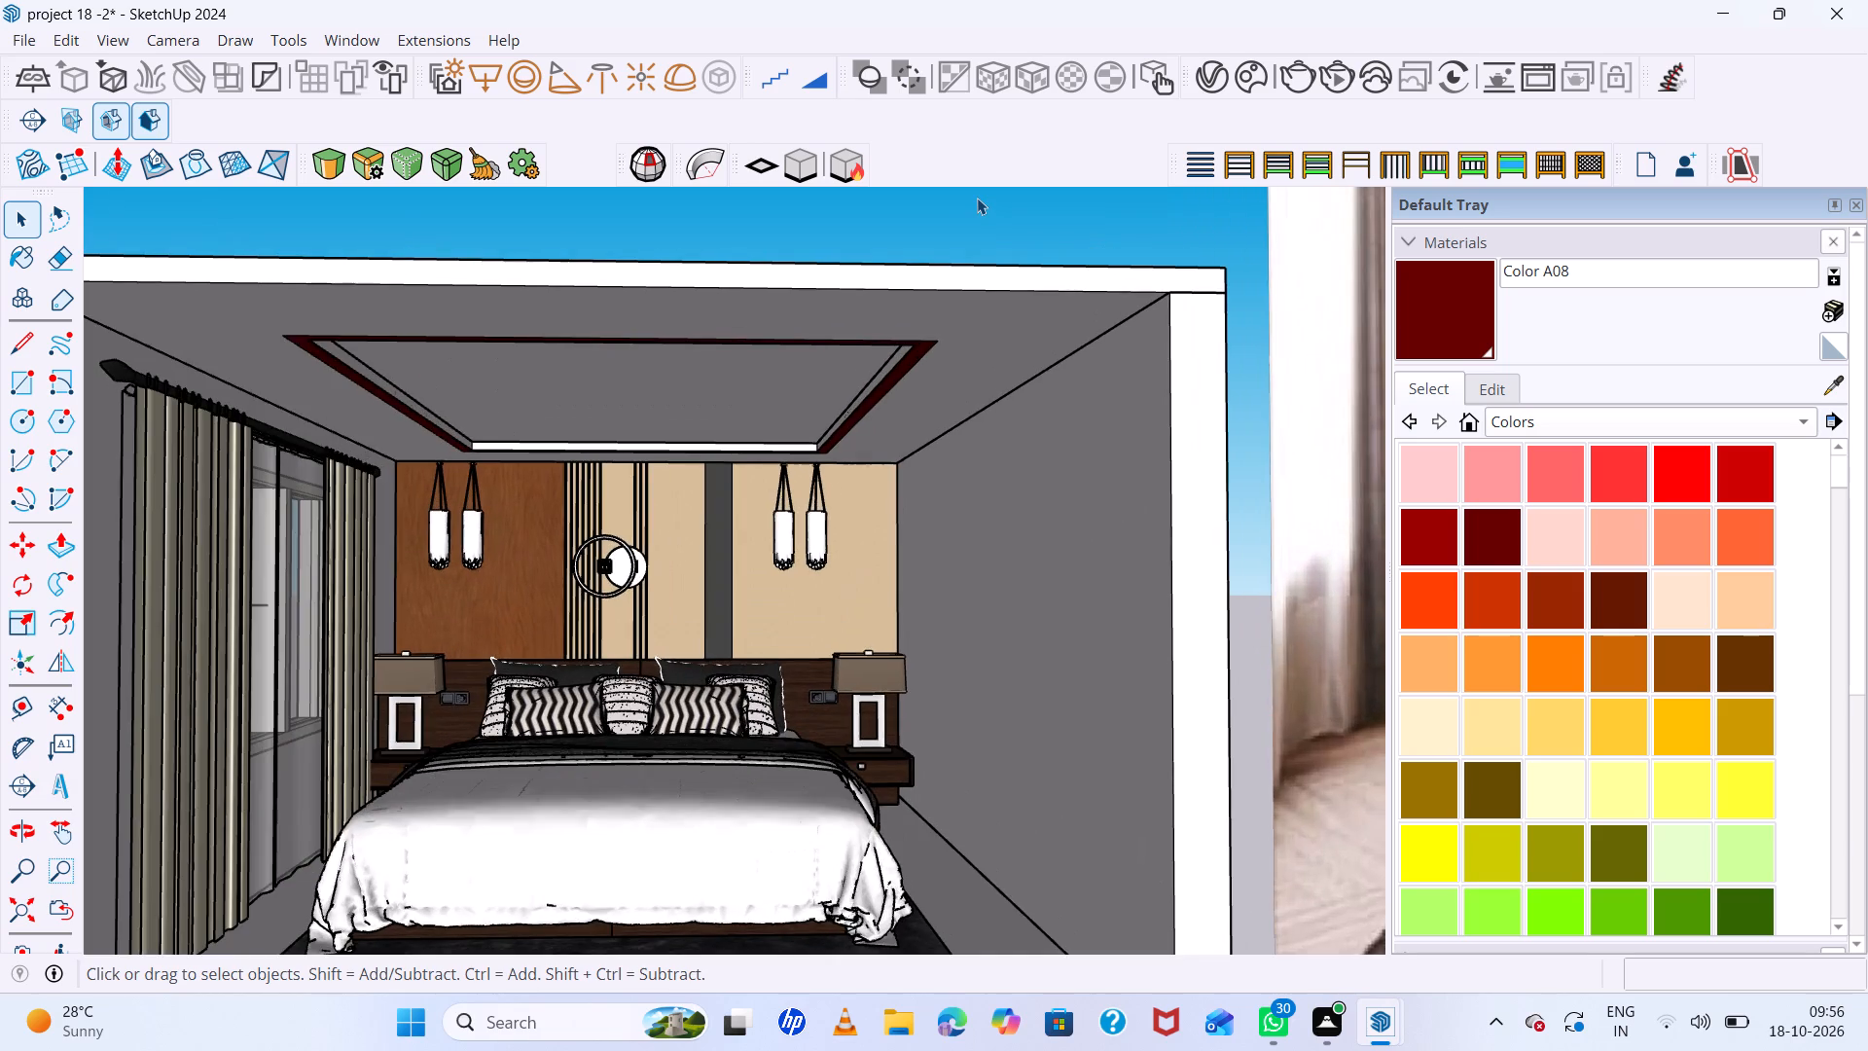
pyautogui.scroll(-3, 990, 199)
pyautogui.moveTo(980, 201); pyautogui.dragTo(942, 181, button='middle')
pyautogui.scroll(2, 960, 209)
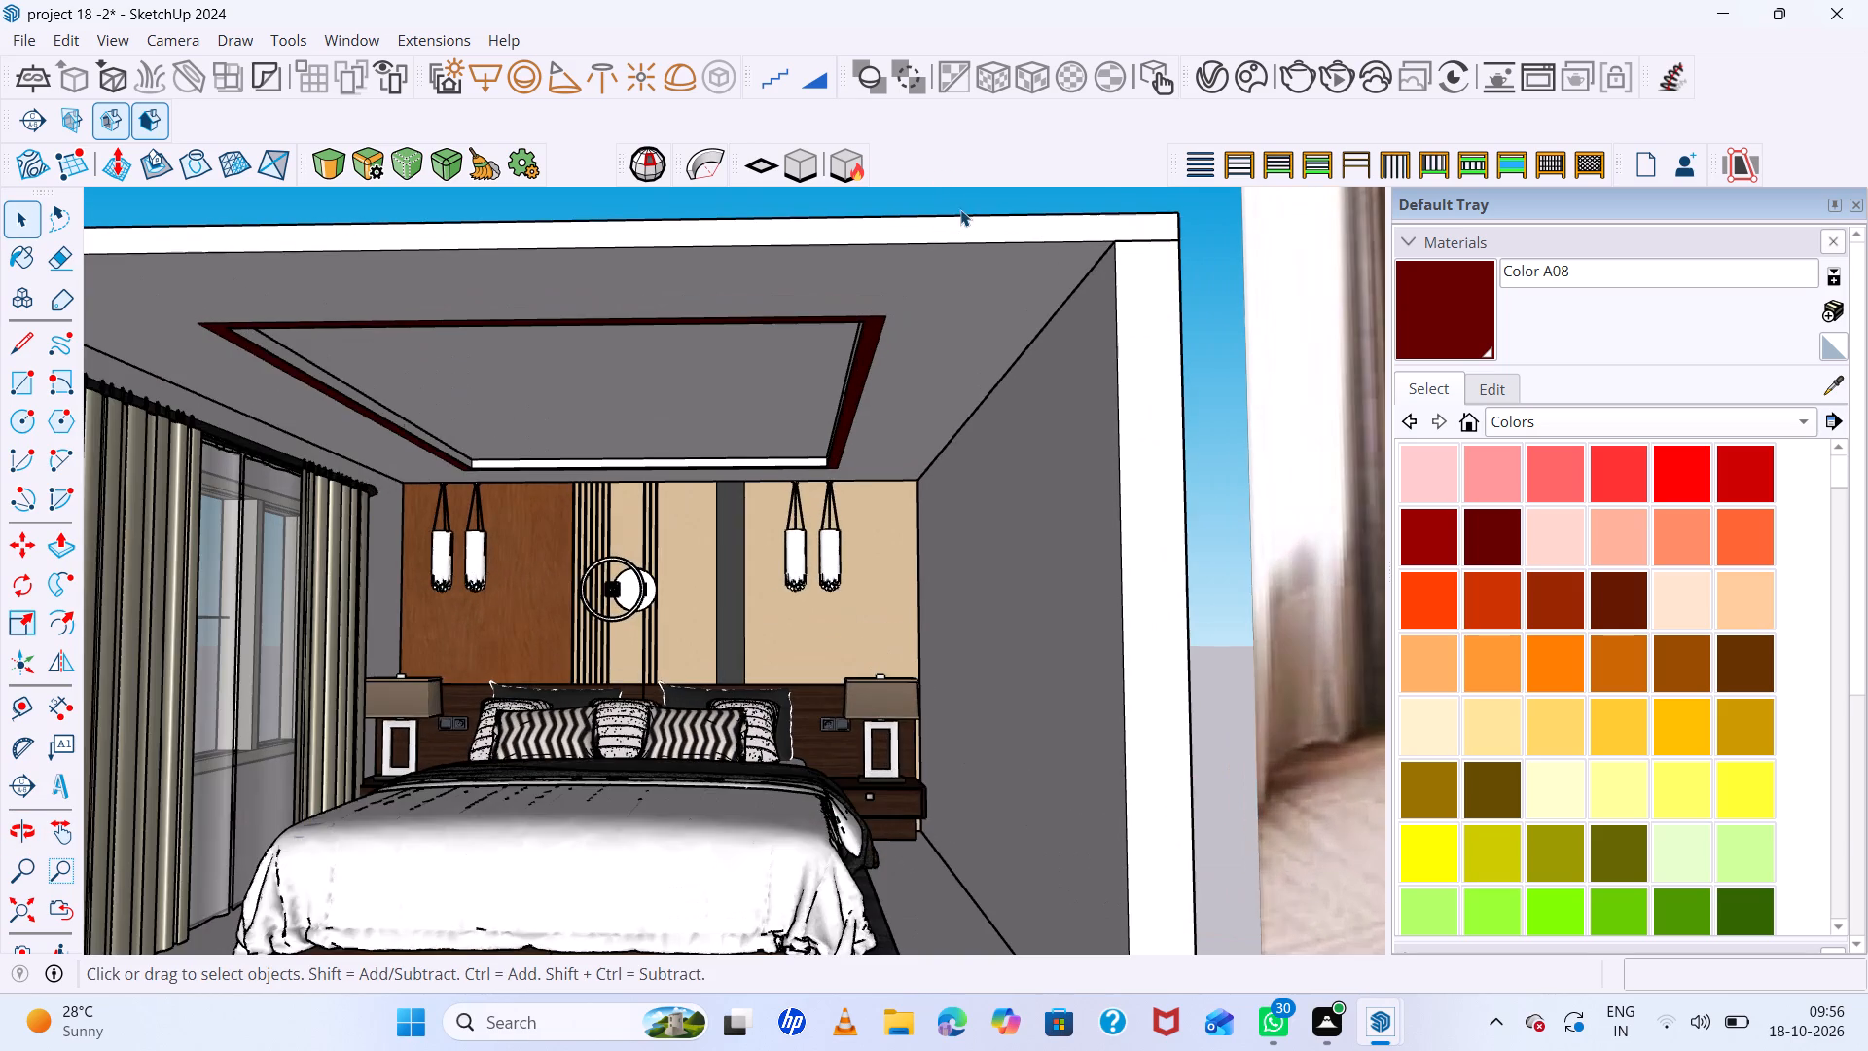
pyautogui.moveTo(987, 216); pyautogui.dragTo(1029, 222, button='middle')
pyautogui.scroll(-2, 1034, 218)
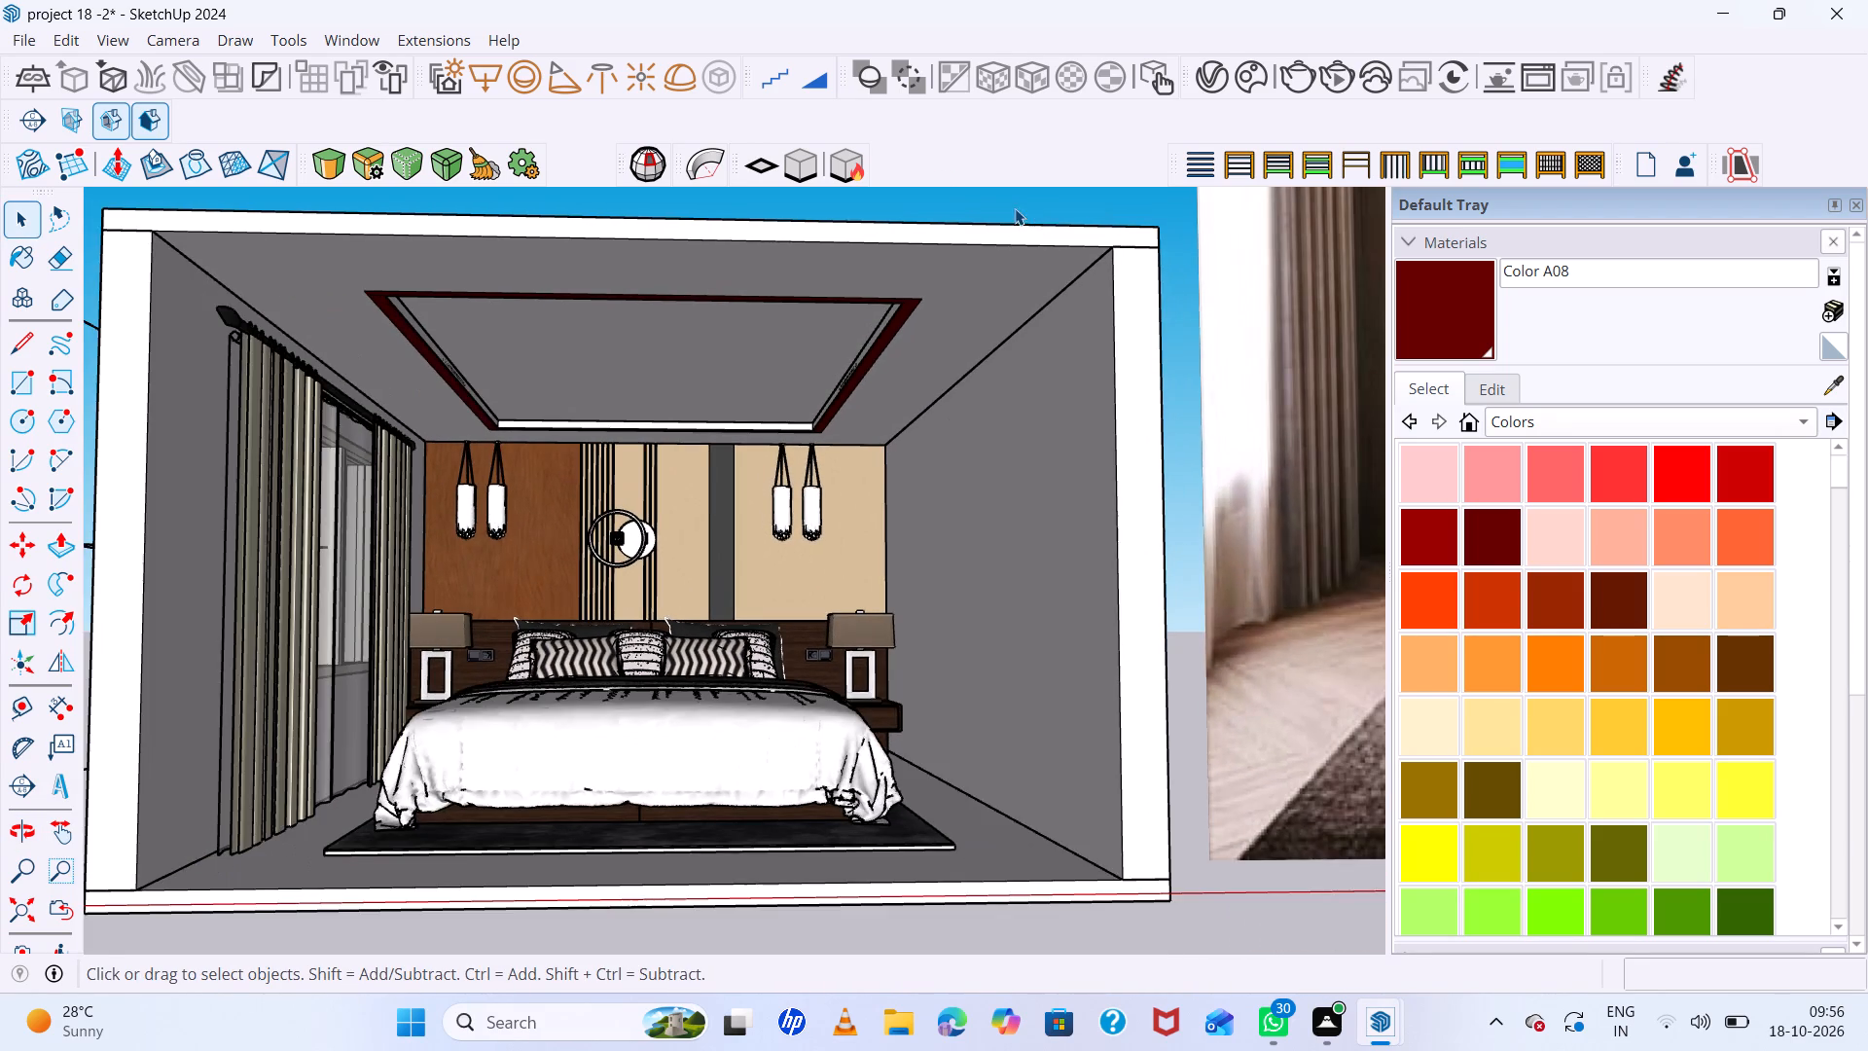
pyautogui.scroll(-1, 992, 202)
pyautogui.scroll(1, 933, 202)
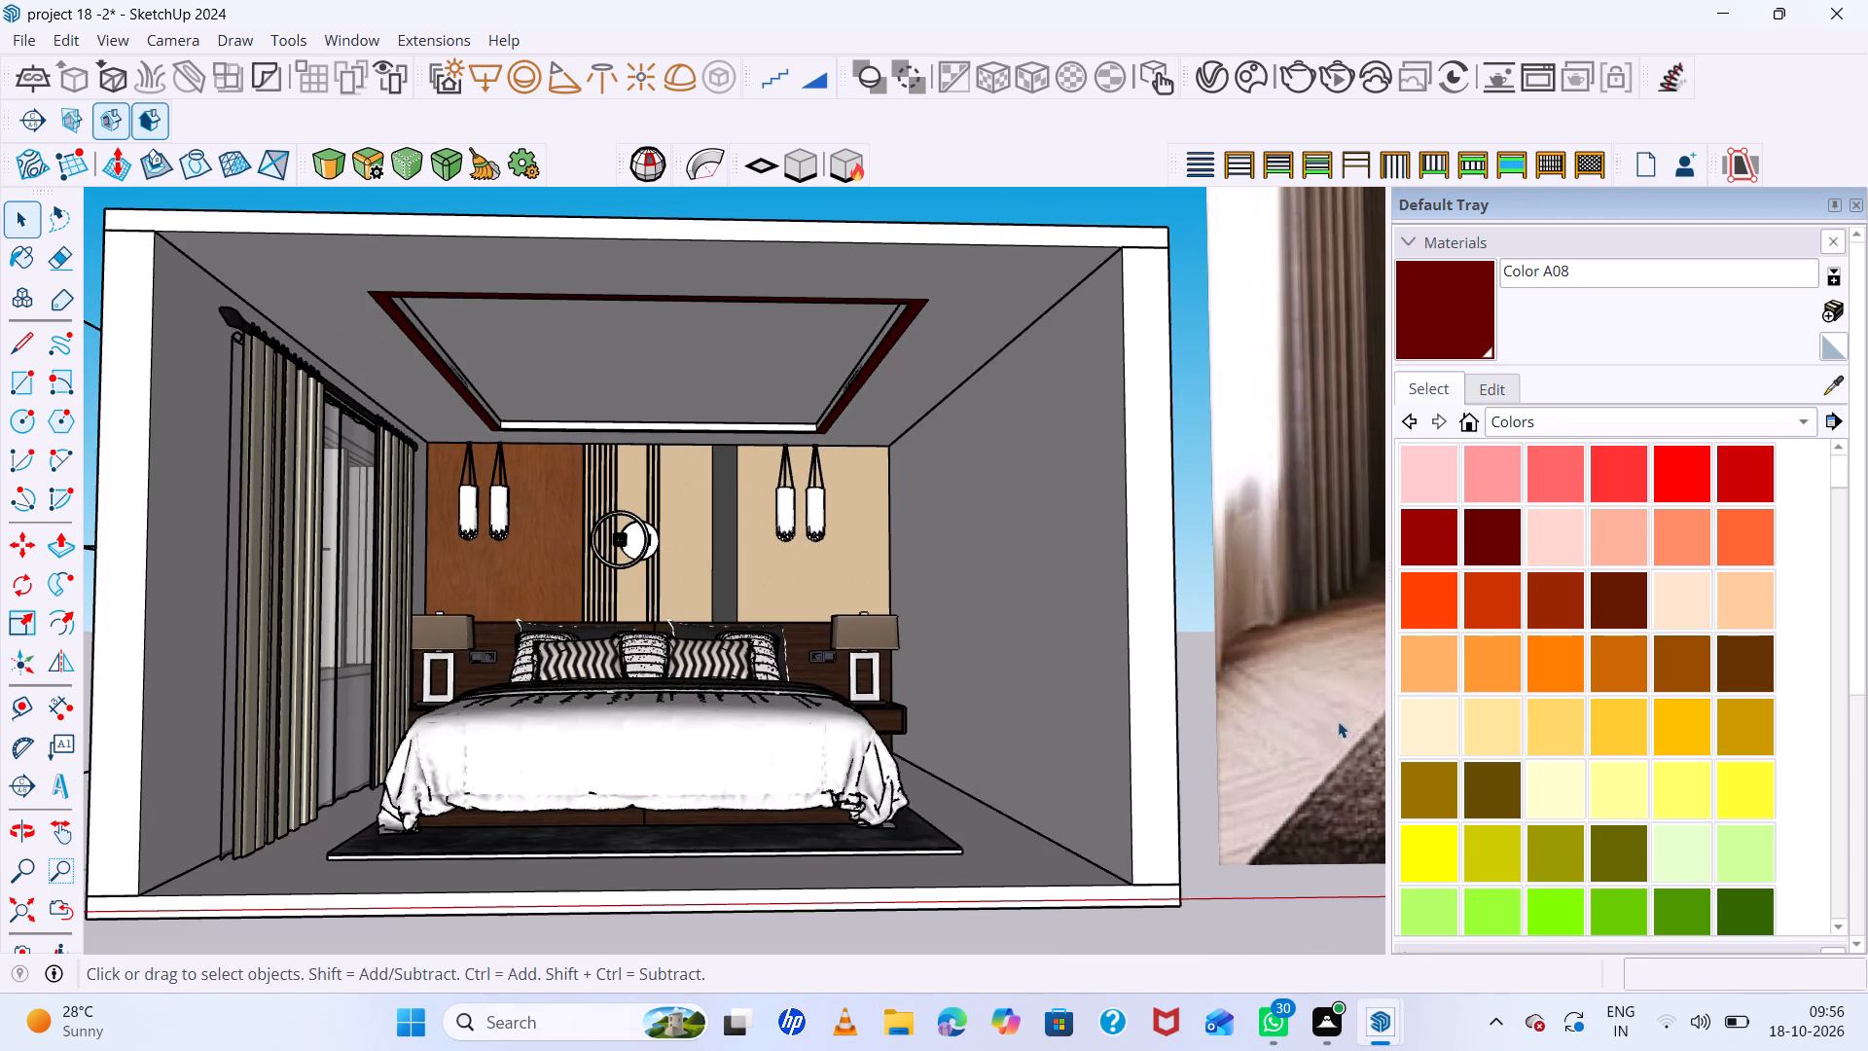
# Start an interactive V-Ray render of the bedroom.
pyautogui.click(1371, 1030)
pyautogui.click(1426, 927)
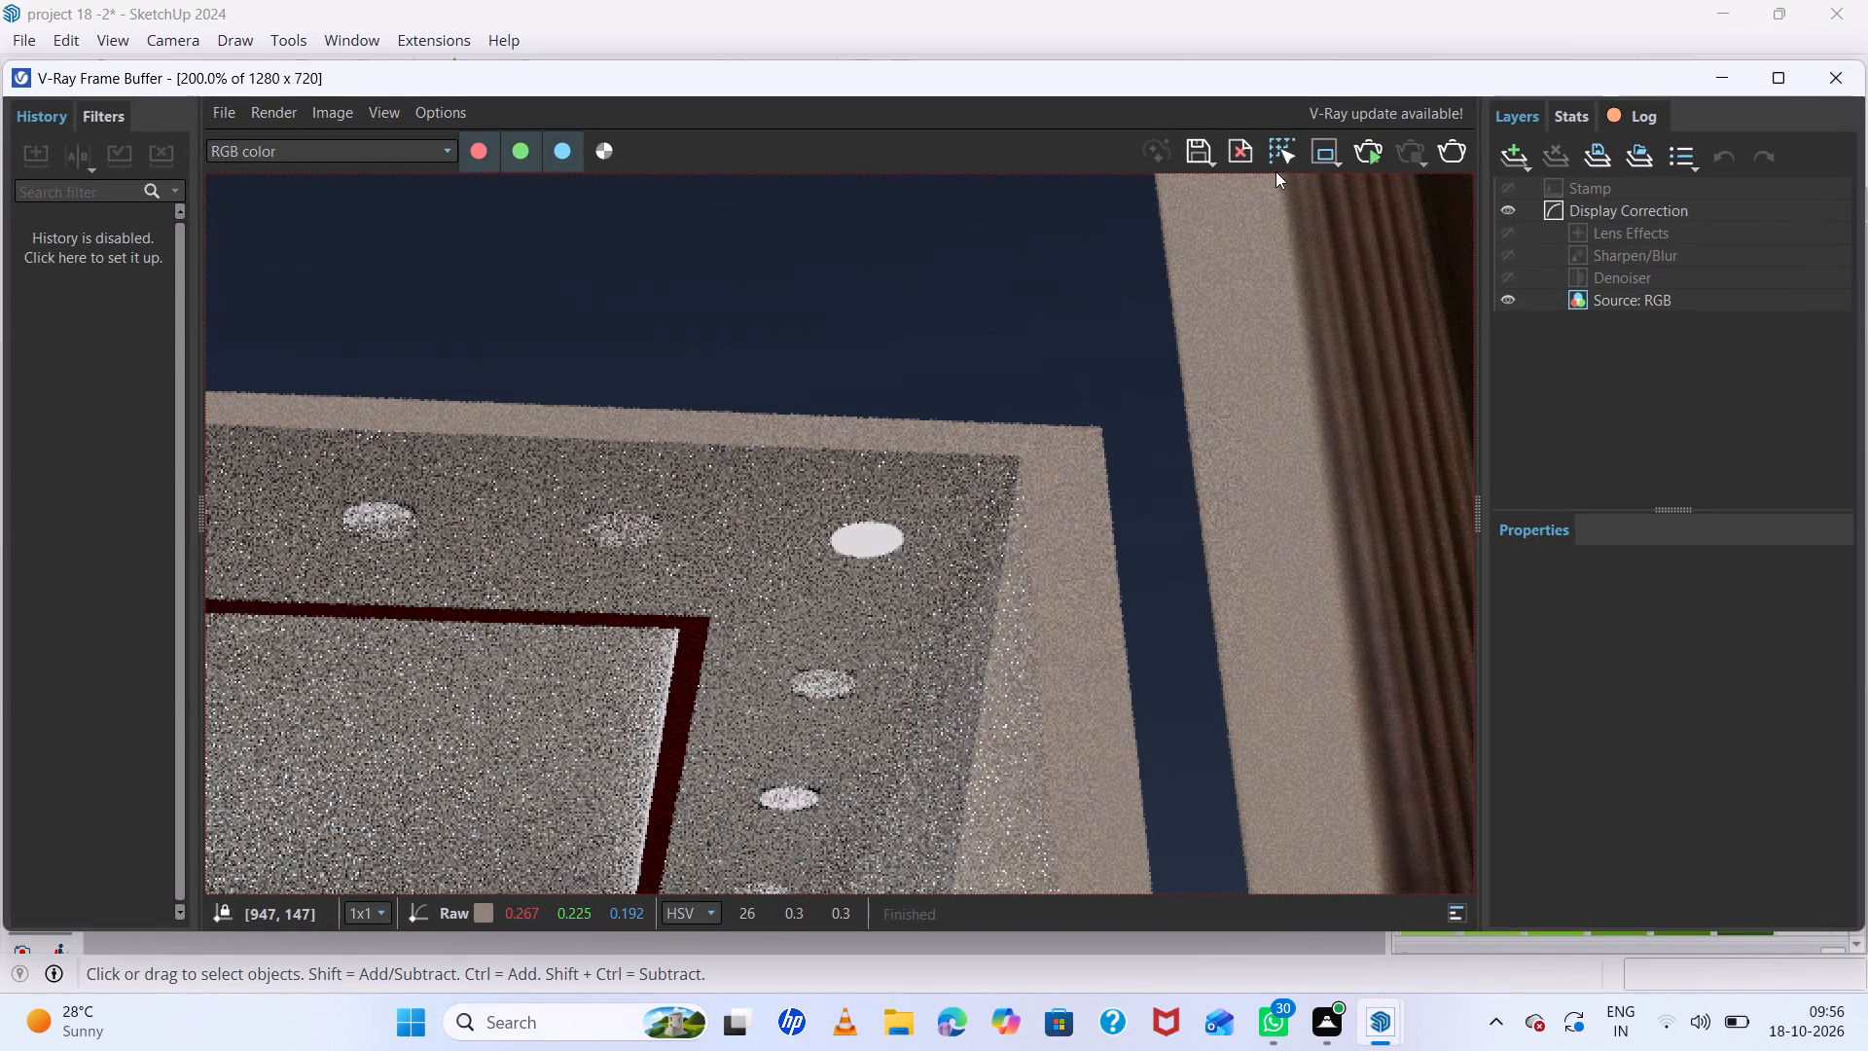
pyautogui.click(1373, 150)
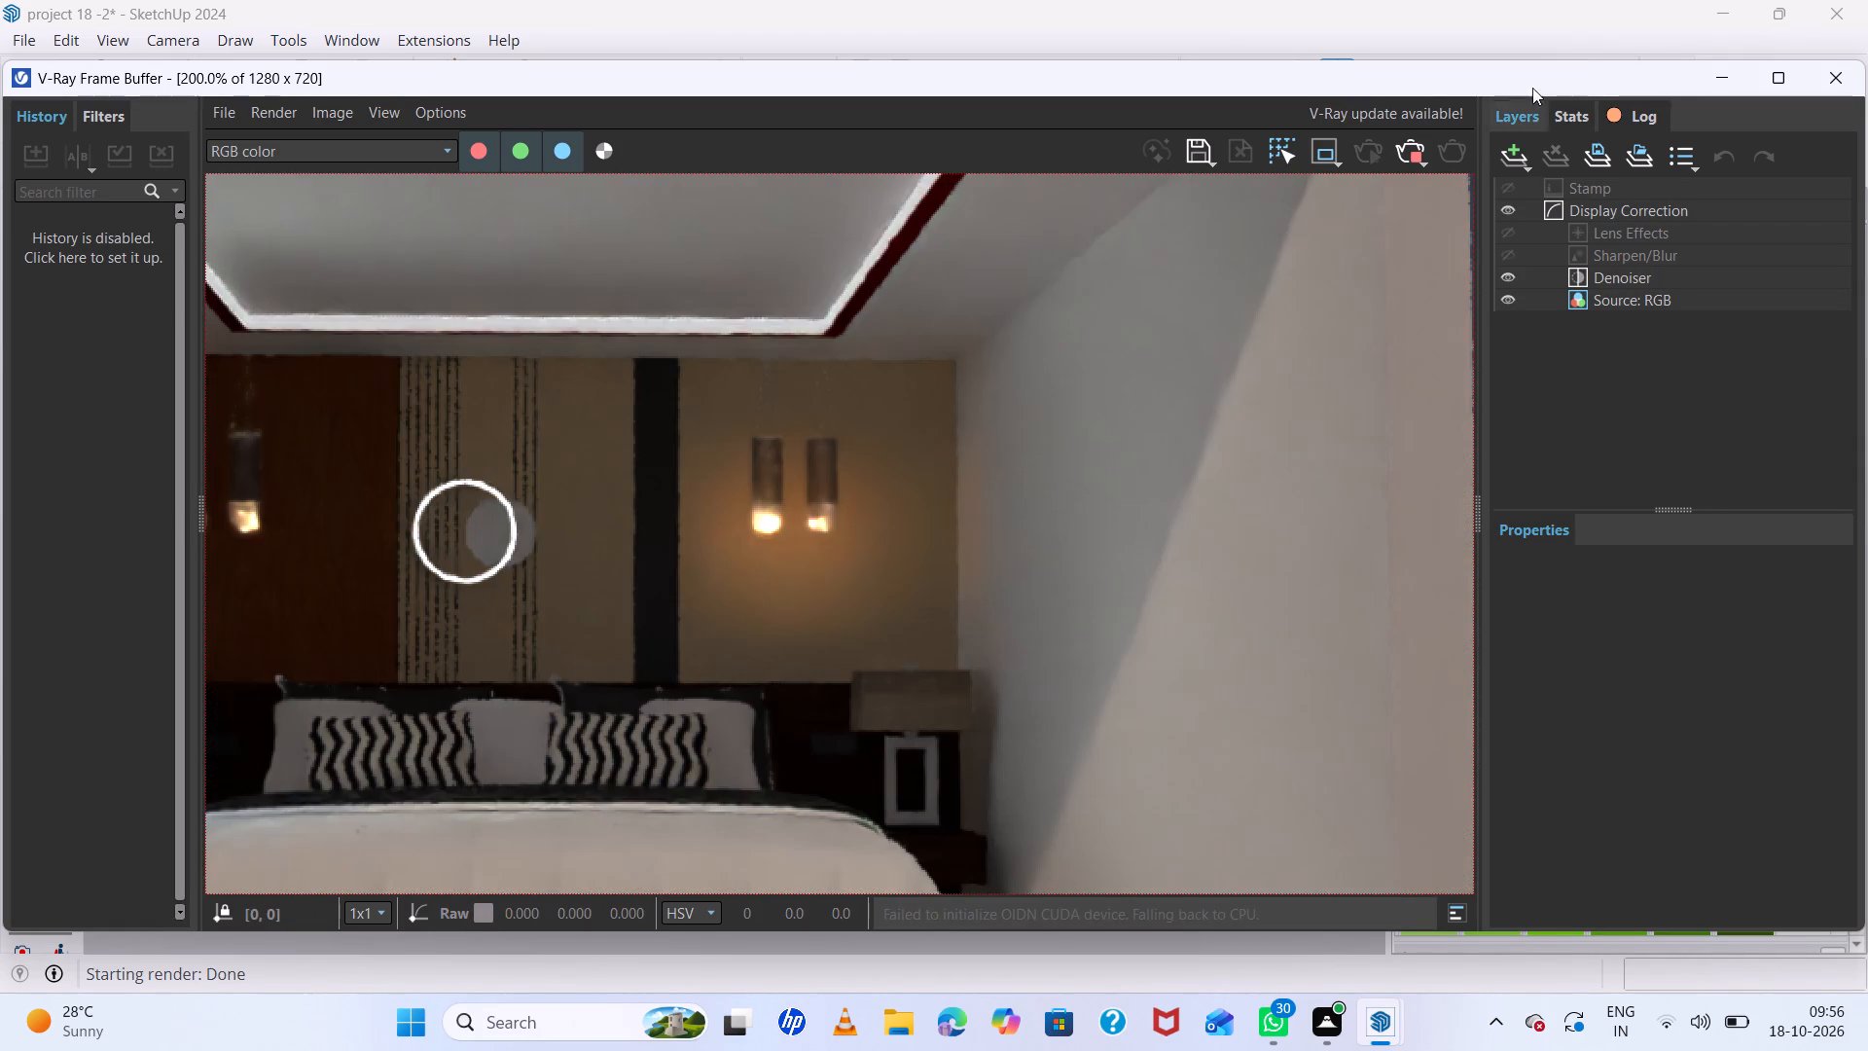
pyautogui.click(1709, 77)
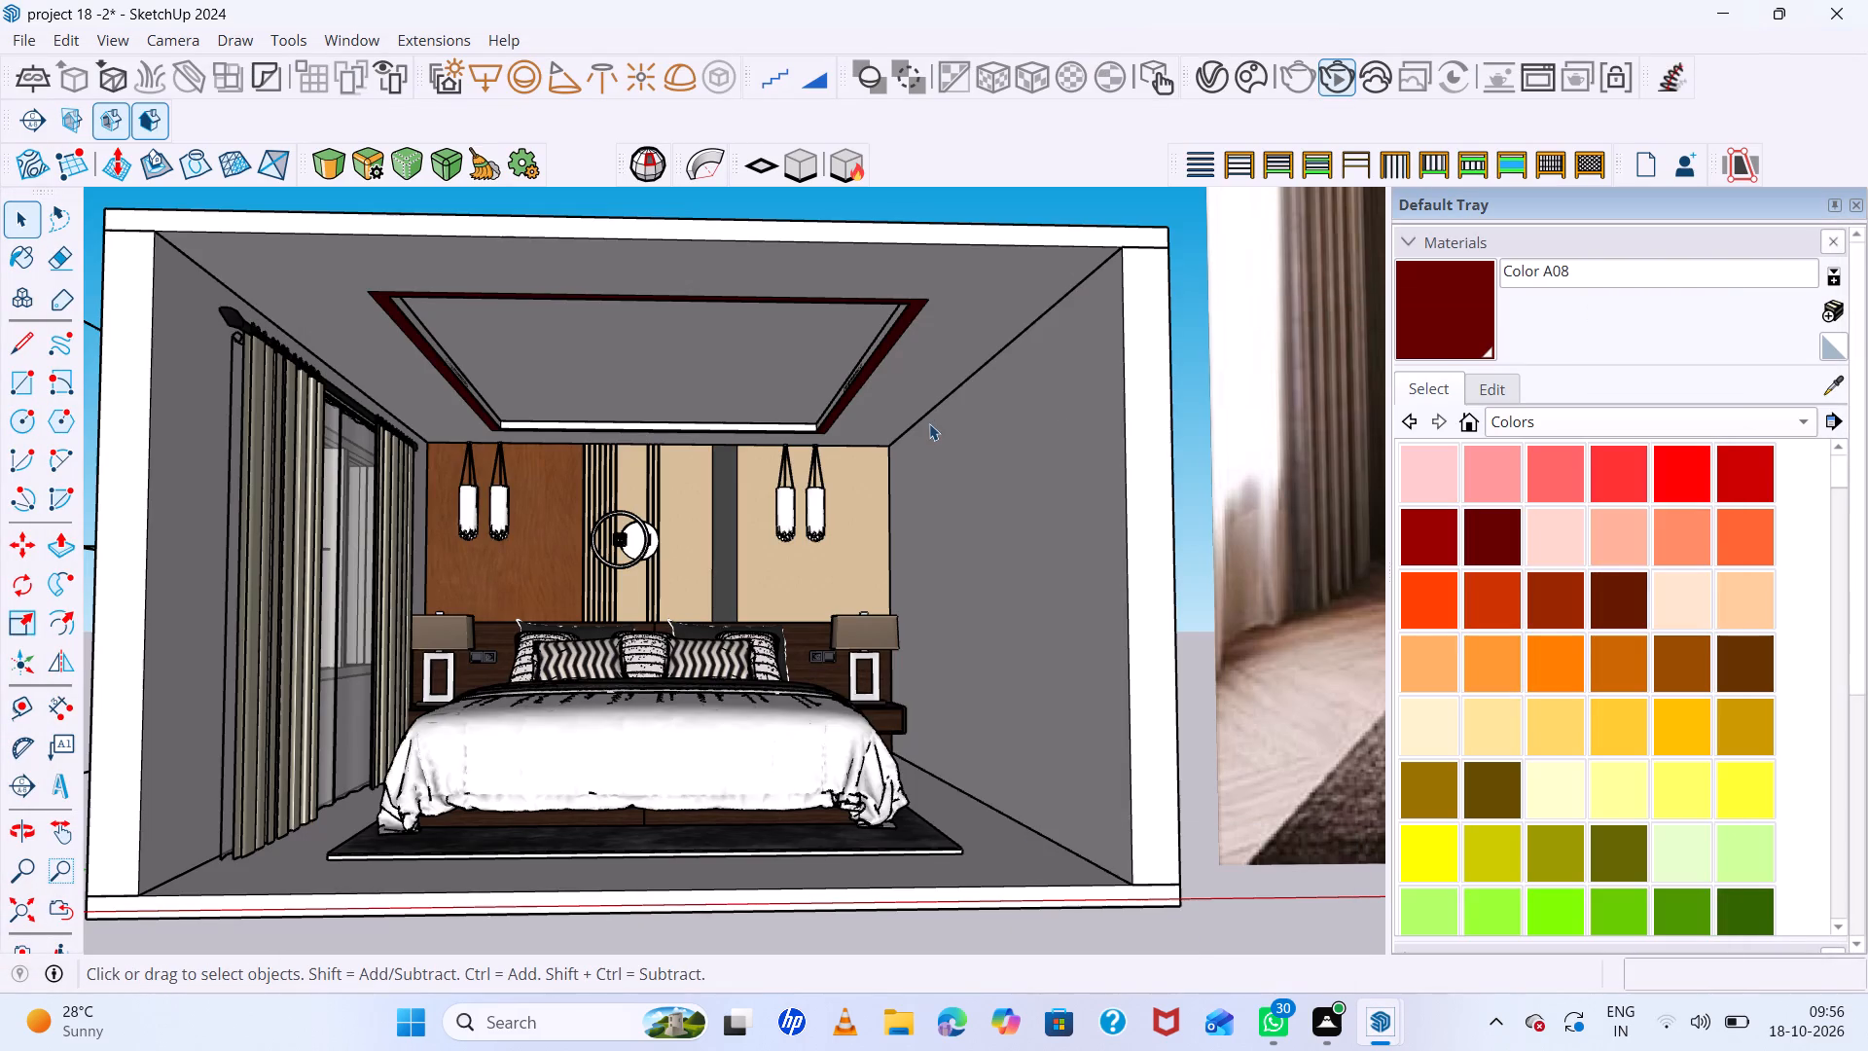
# Frame the room squarely through its open front and examine the live render of the ceiling tray, pendants and bed.
pyautogui.moveTo(930, 419); pyautogui.dragTo(909, 440, button='middle')
pyautogui.scroll(-2, 953, 438)
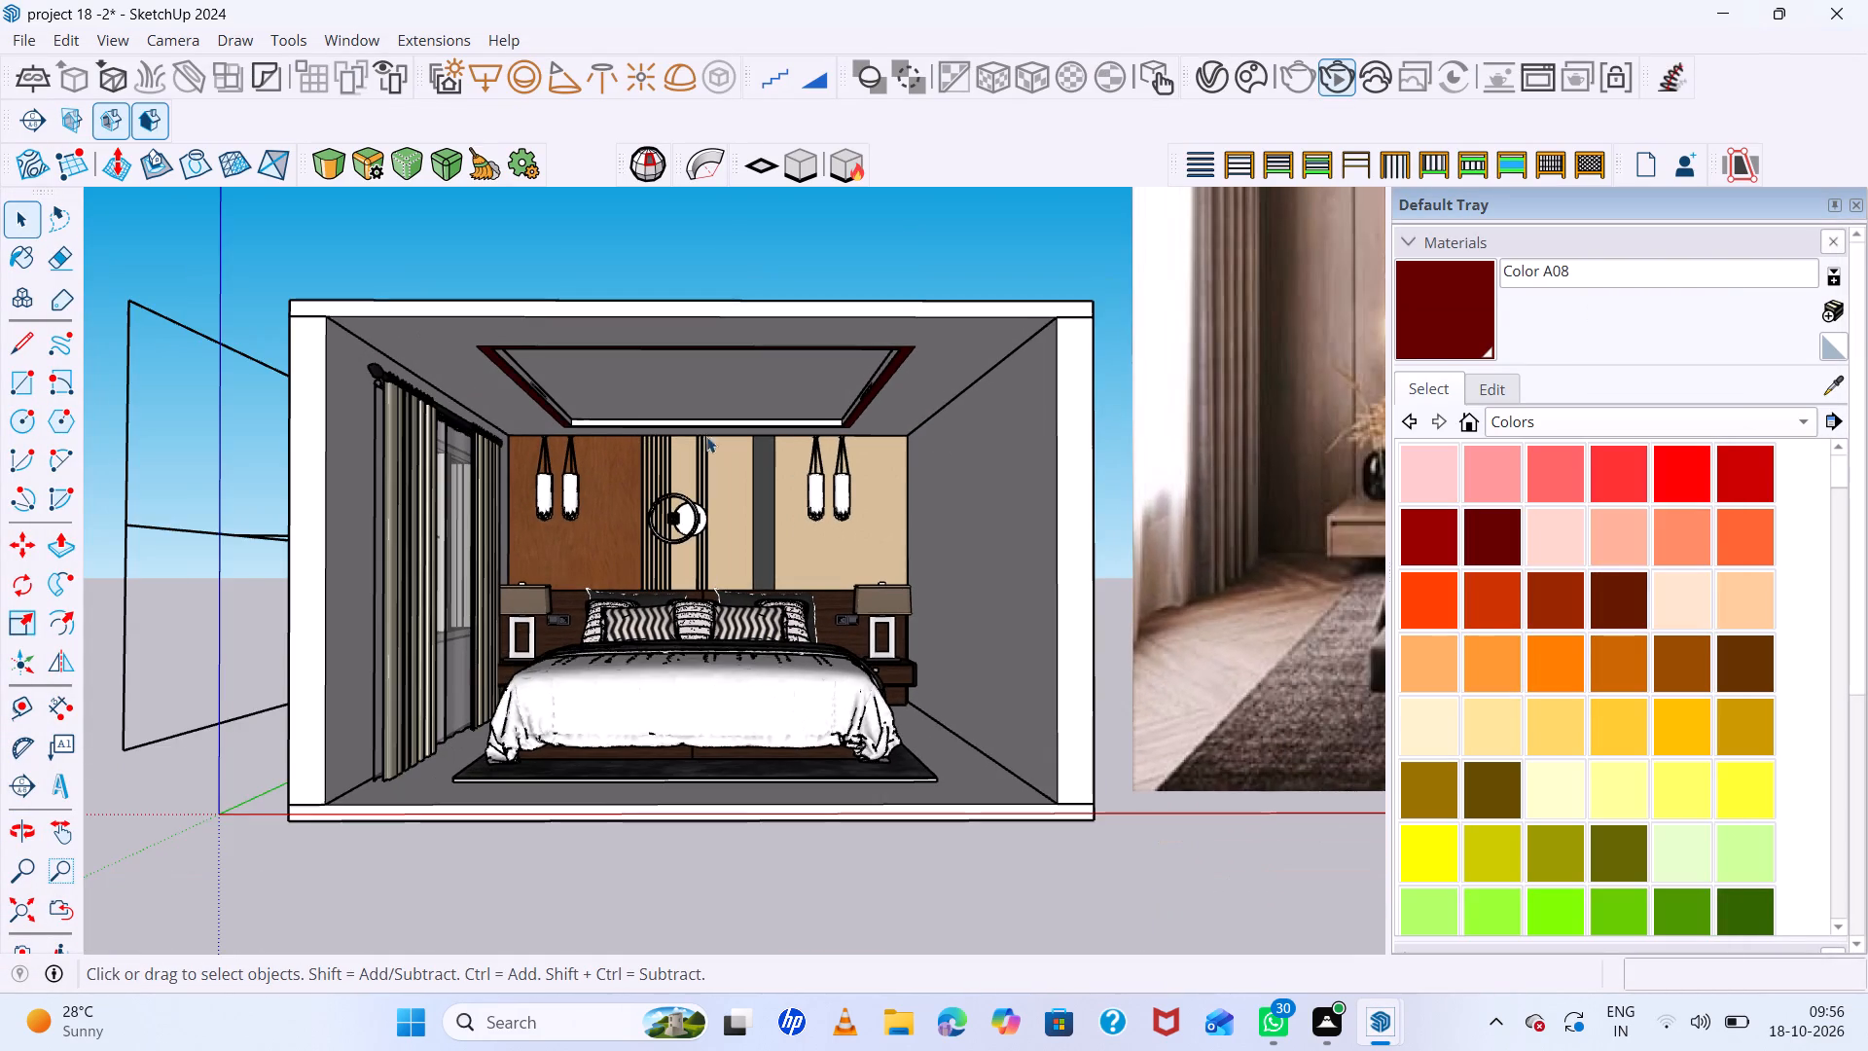
pyautogui.scroll(1, 541, 379)
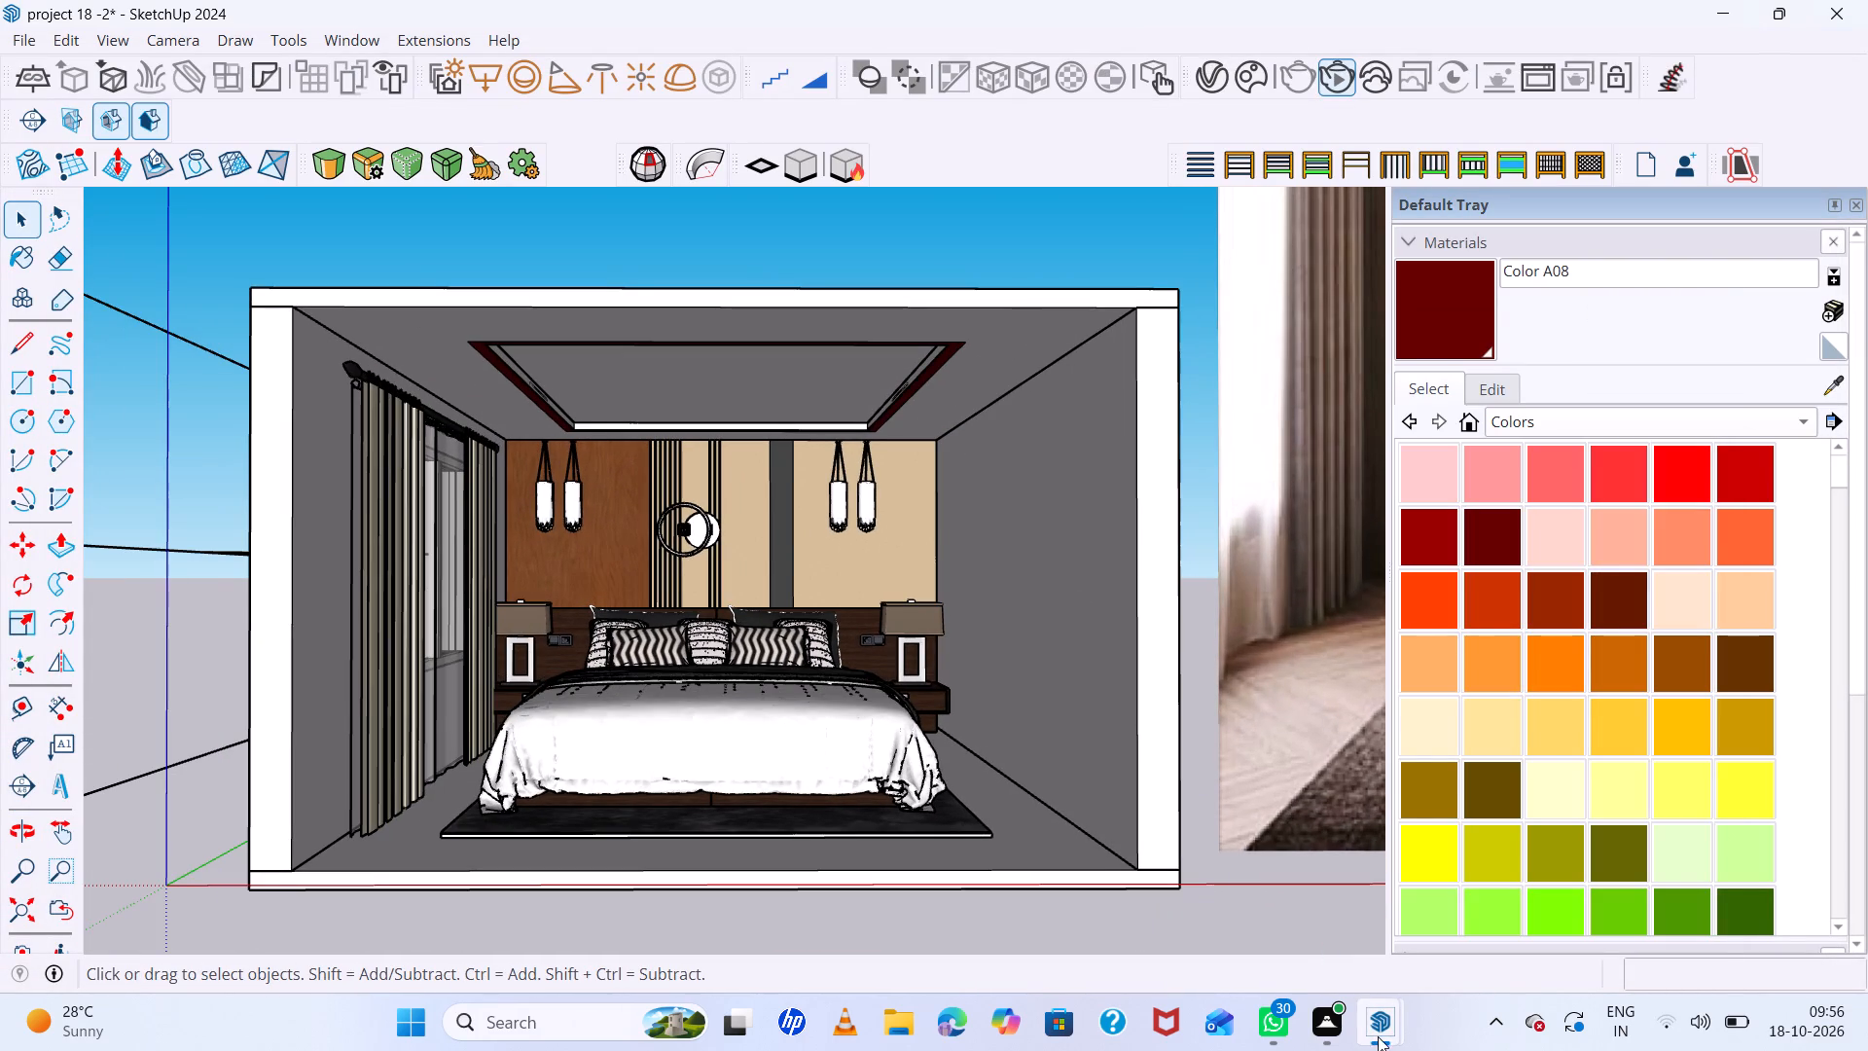
pyautogui.click(1378, 1036)
pyautogui.click(1378, 863)
pyautogui.scroll(-4, 901, 572)
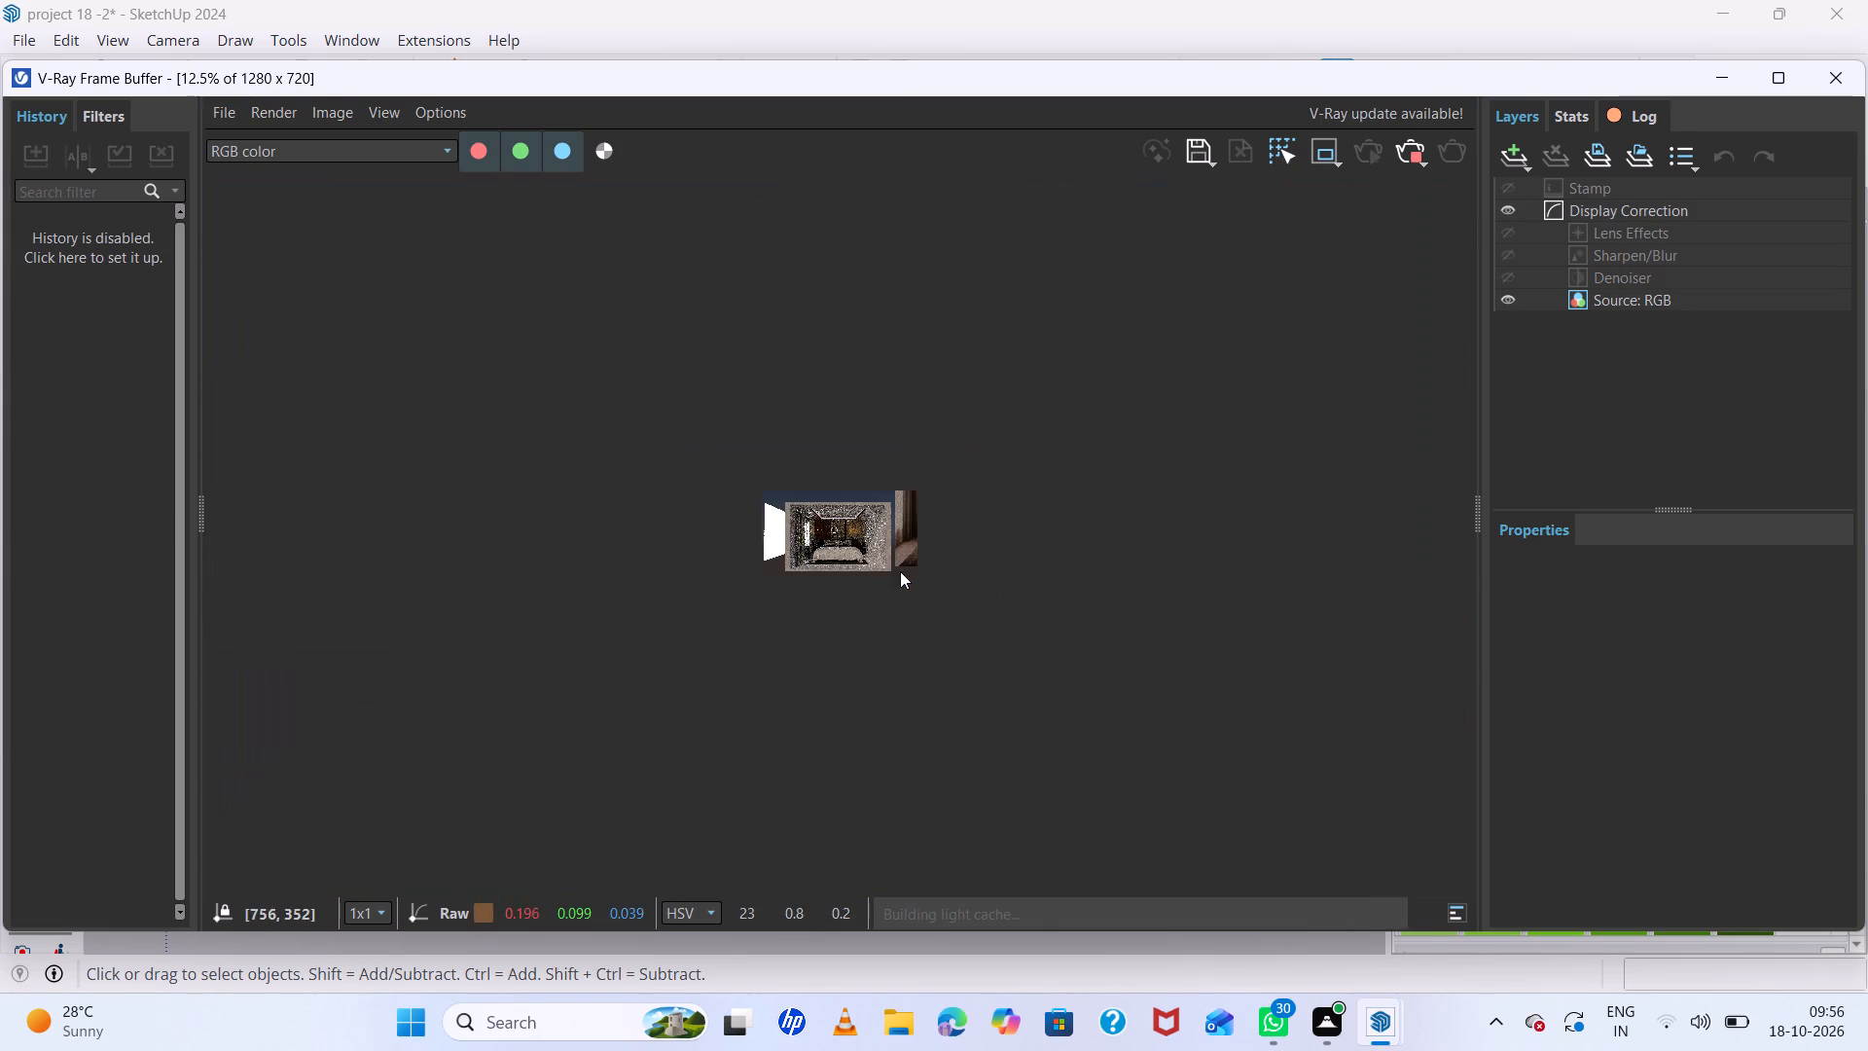
pyautogui.scroll(3, 873, 550)
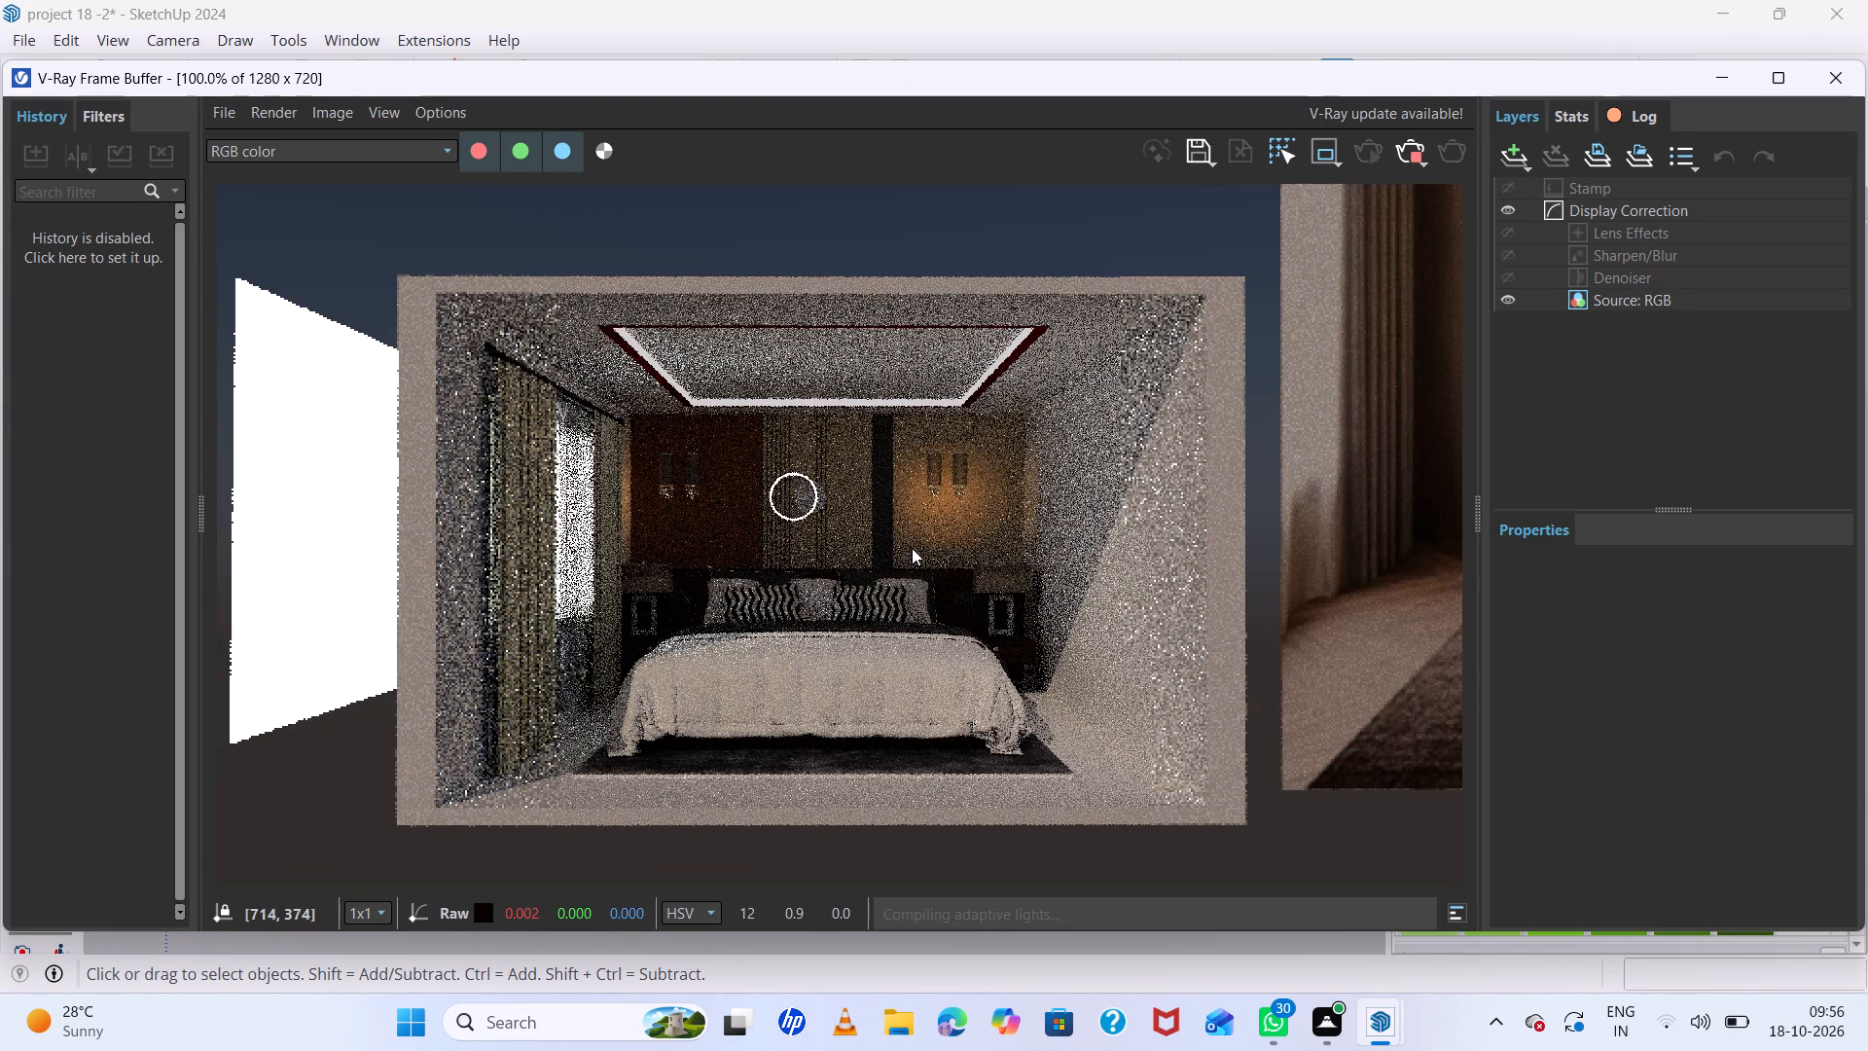
pyautogui.scroll(1, 1251, 516)
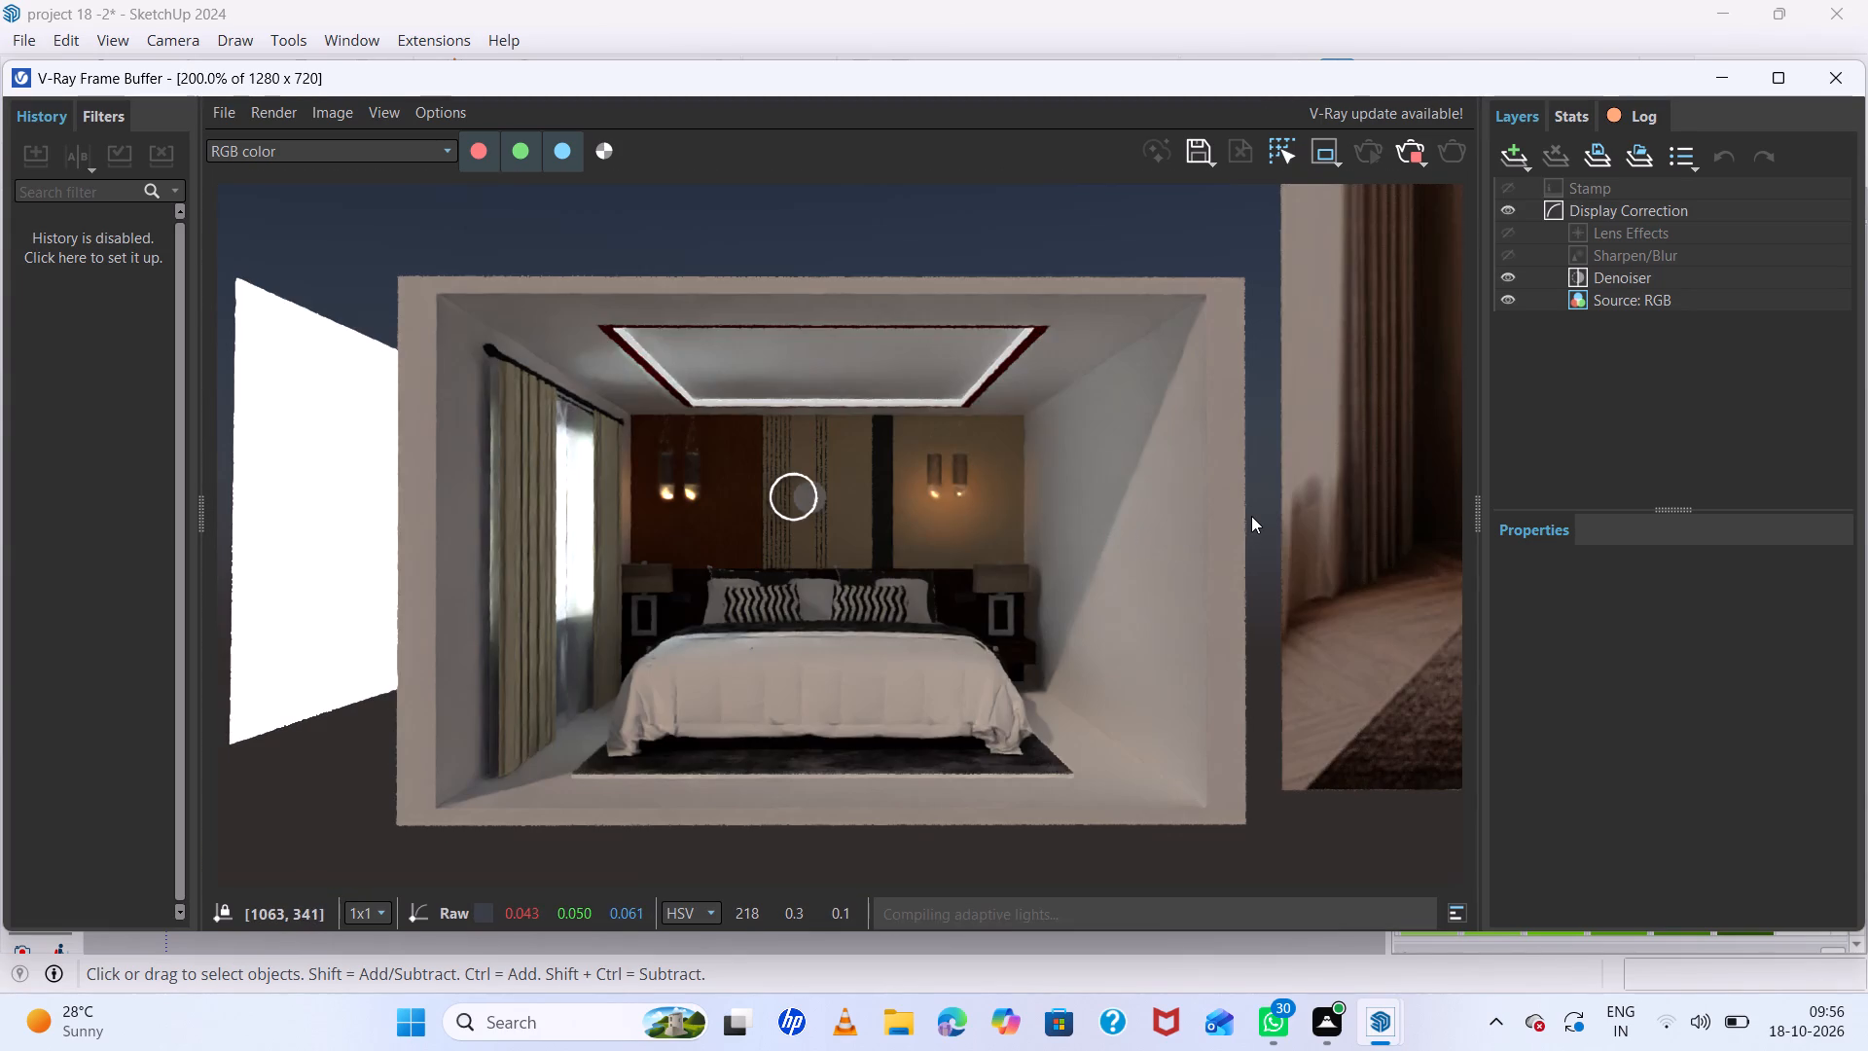
pyautogui.scroll(-1, 1251, 515)
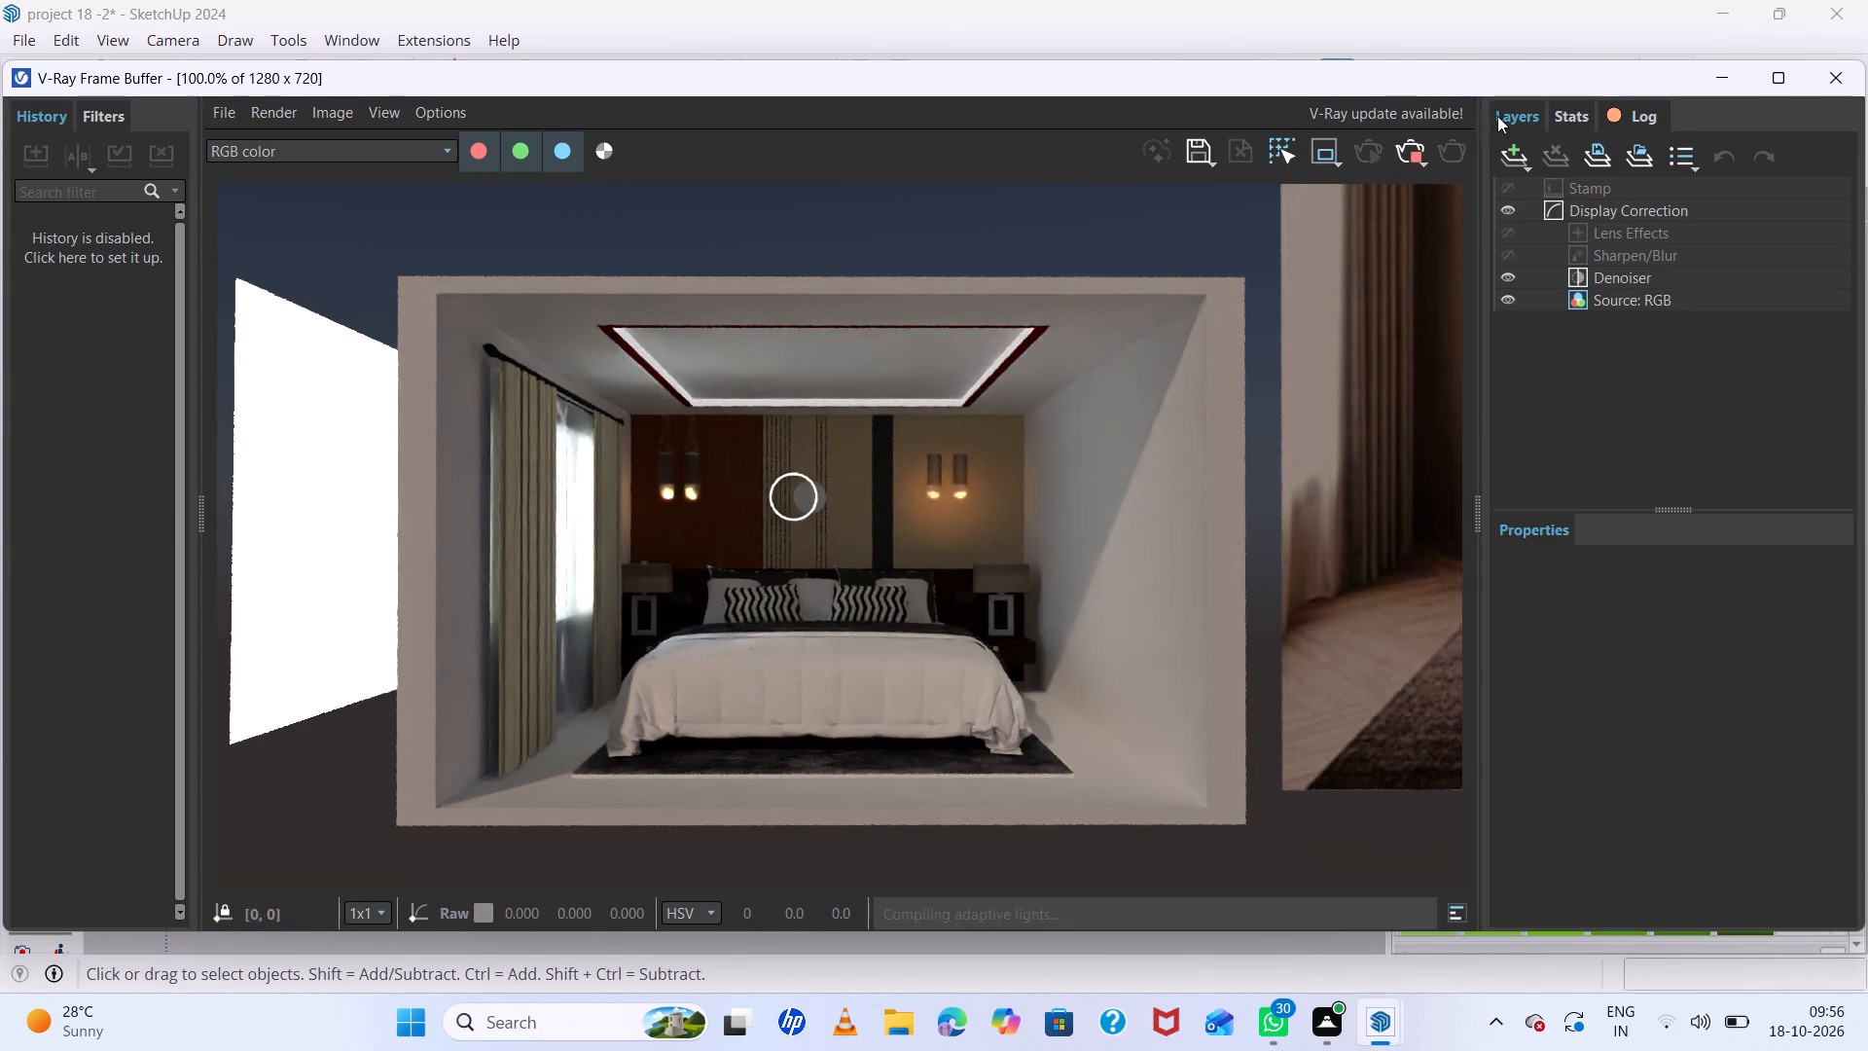
pyautogui.click(1706, 77)
# Reframe the room closer with the ceiling tray in view and check the walls, curtains and bed in the live render.
pyautogui.scroll(1, 1325, 299)
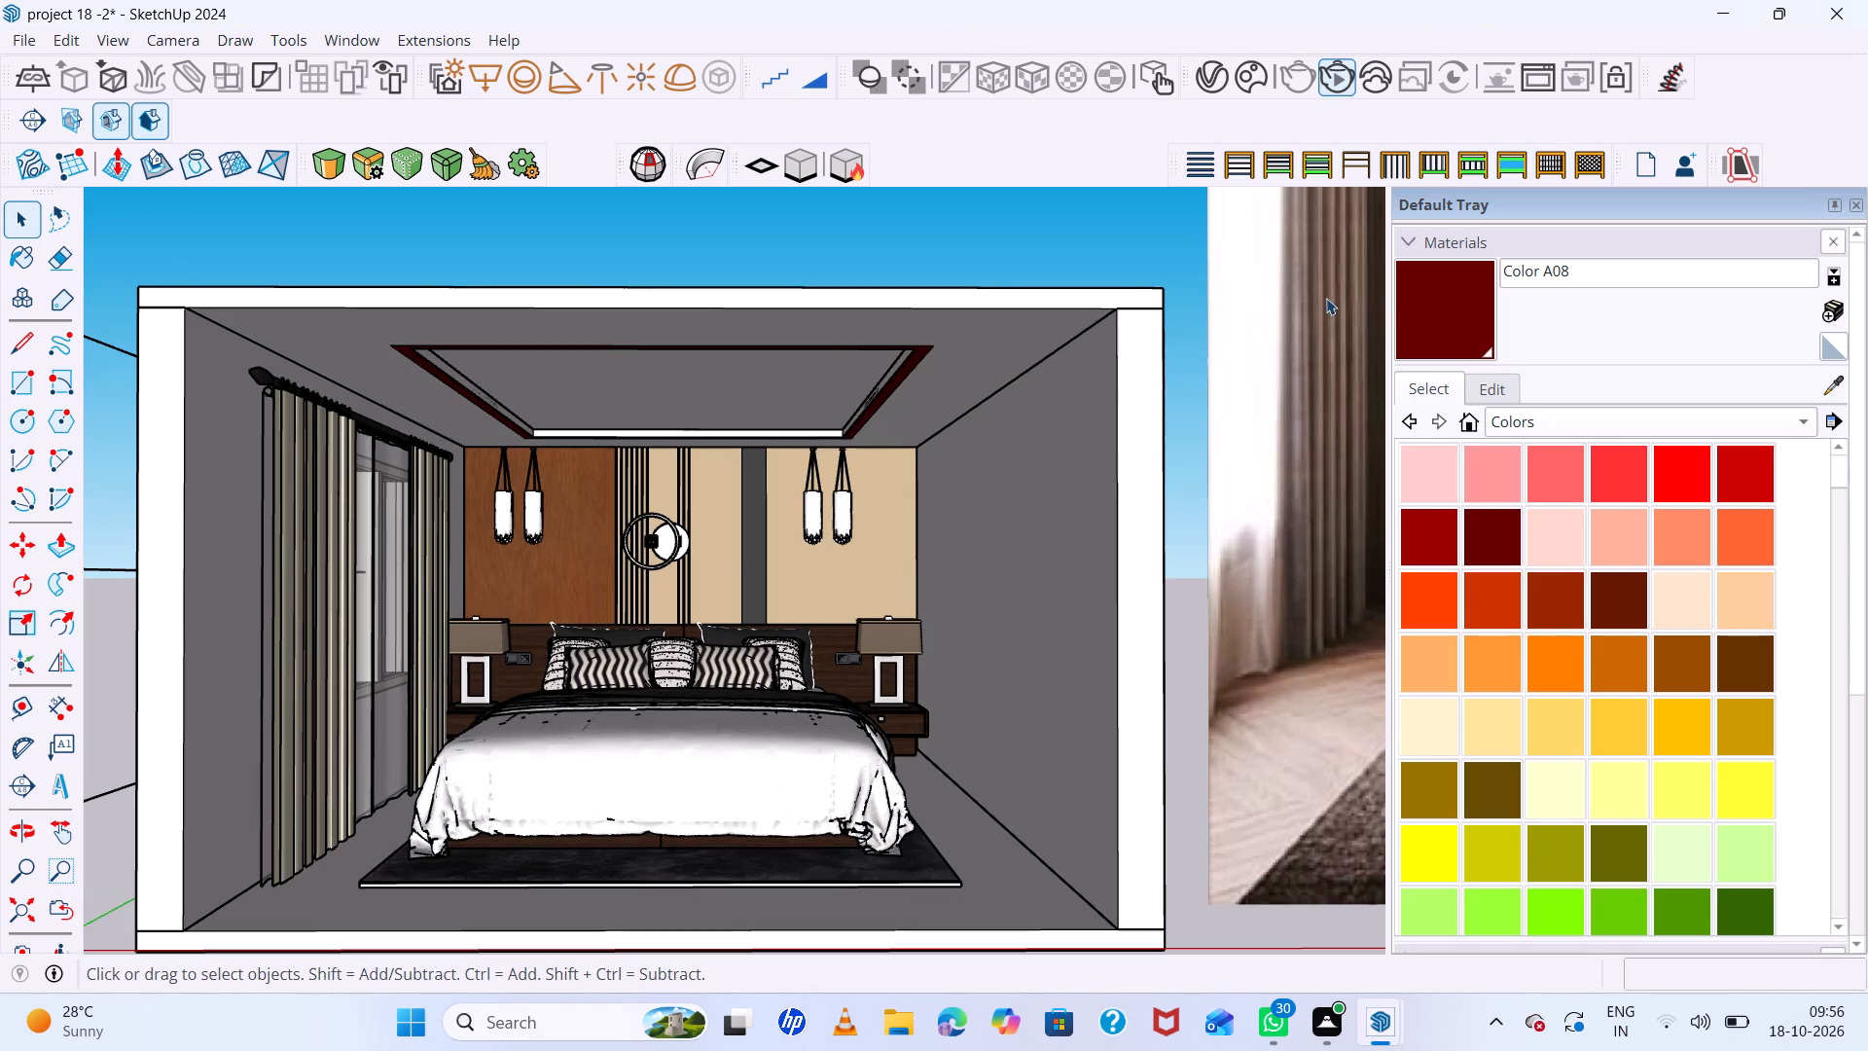
pyautogui.scroll(-2, 1384, 325)
pyautogui.moveTo(1382, 351); pyautogui.dragTo(1378, 388, button='middle')
pyautogui.scroll(3, 1377, 429)
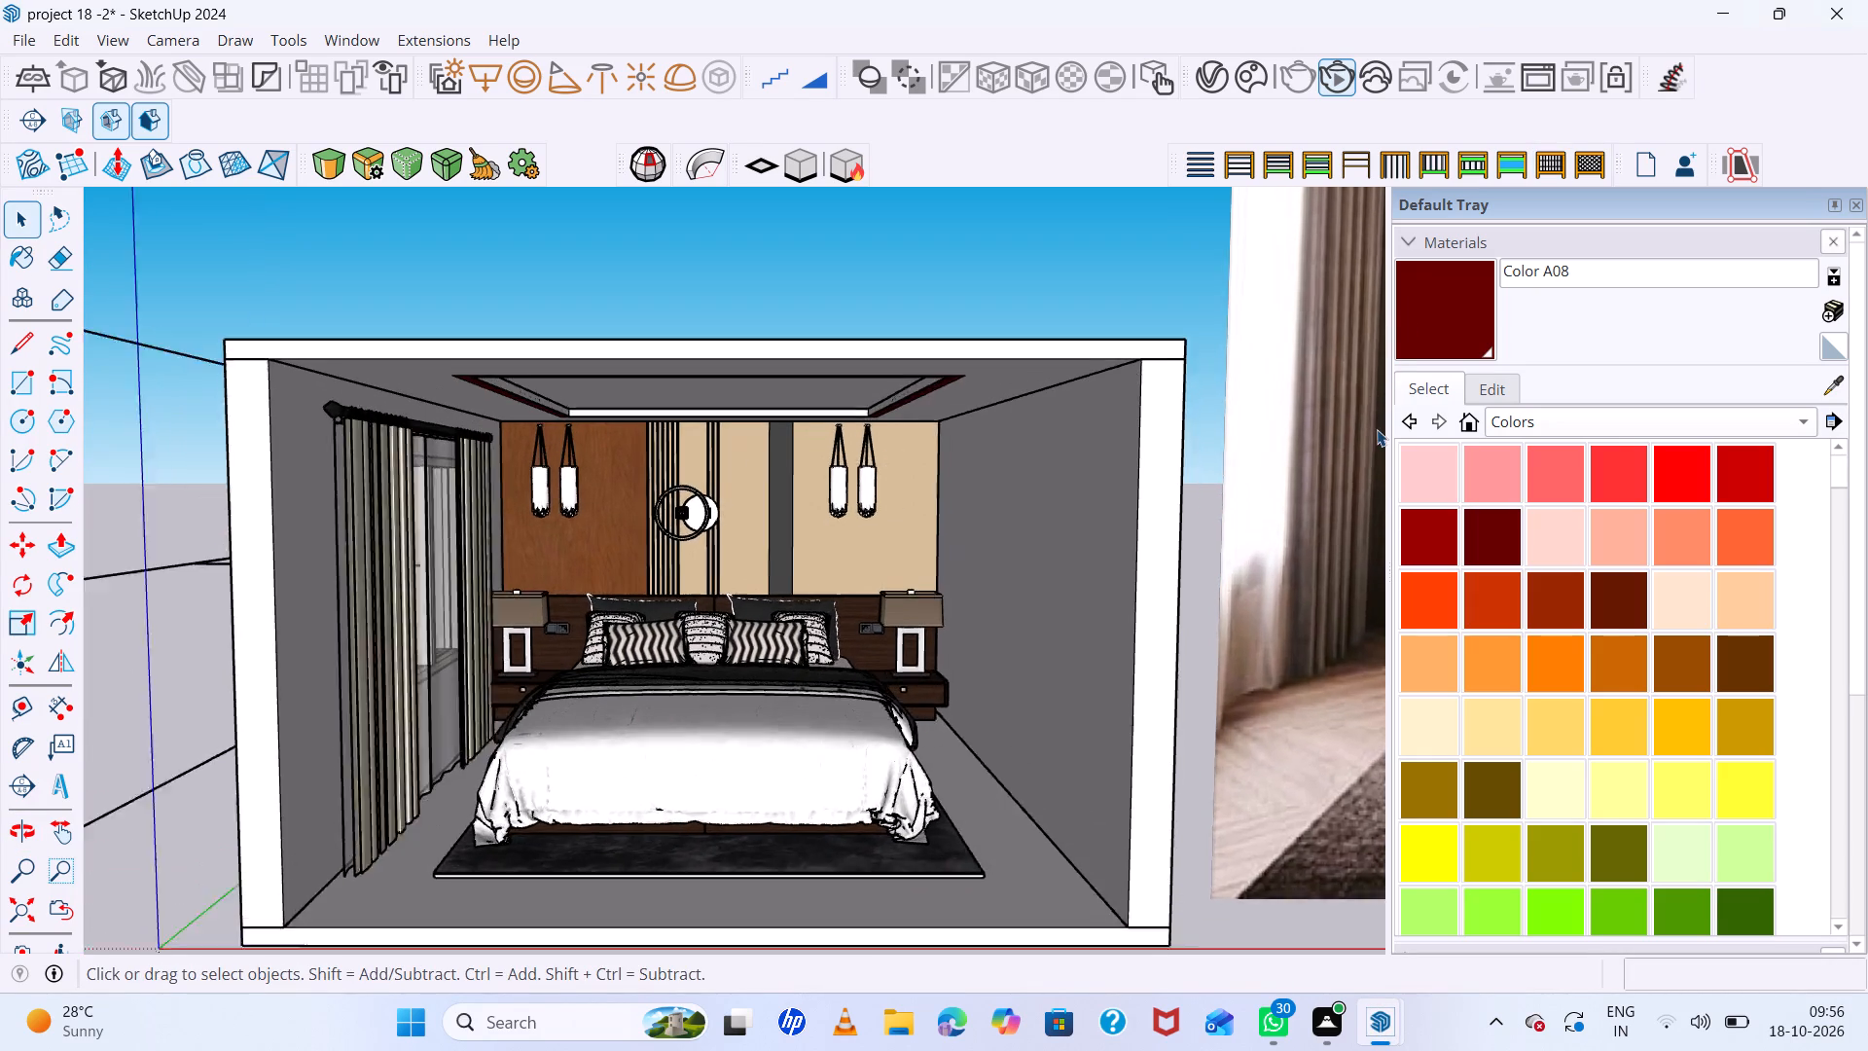
pyautogui.scroll(-1, 1332, 426)
pyautogui.moveTo(1332, 410); pyautogui.dragTo(1333, 381, button='middle')
pyautogui.moveTo(1332, 345); pyautogui.dragTo(1331, 332, button='middle')
pyautogui.scroll(1, 1327, 344)
pyautogui.scroll(-1, 1327, 344)
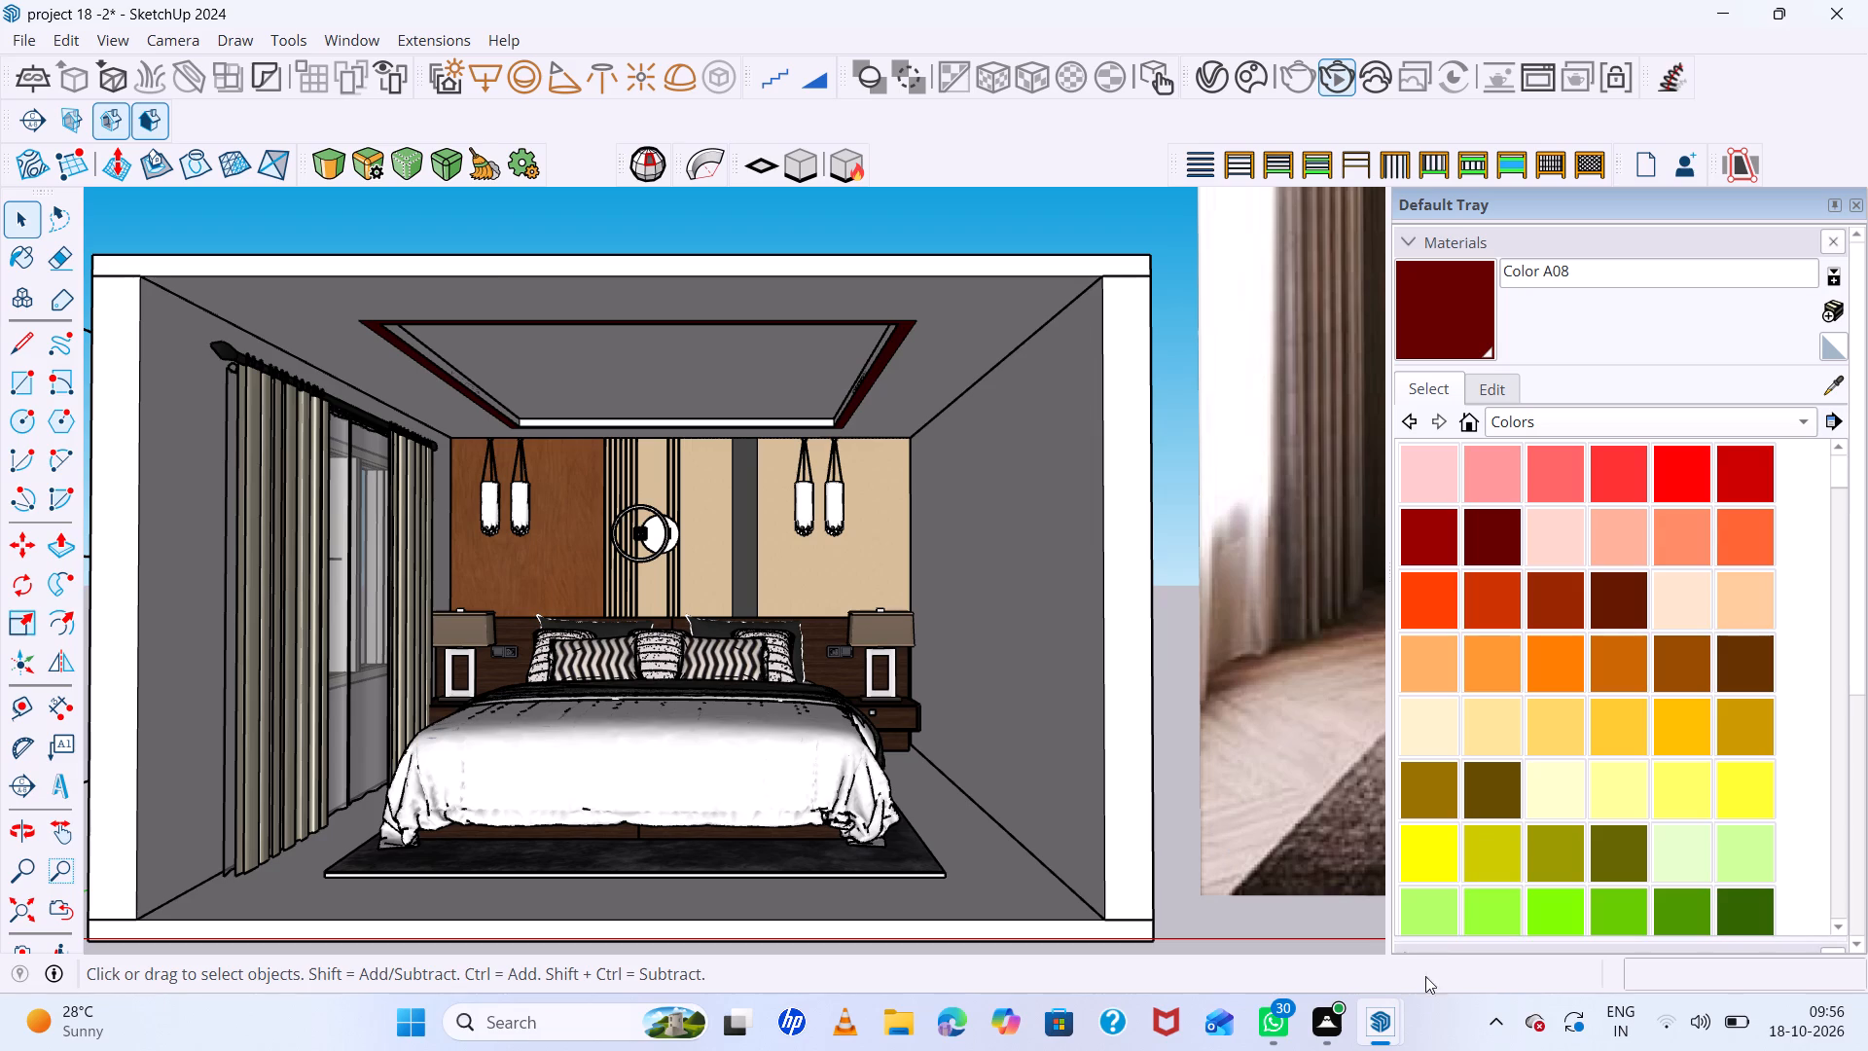
pyautogui.click(1389, 1027)
pyautogui.click(1406, 941)
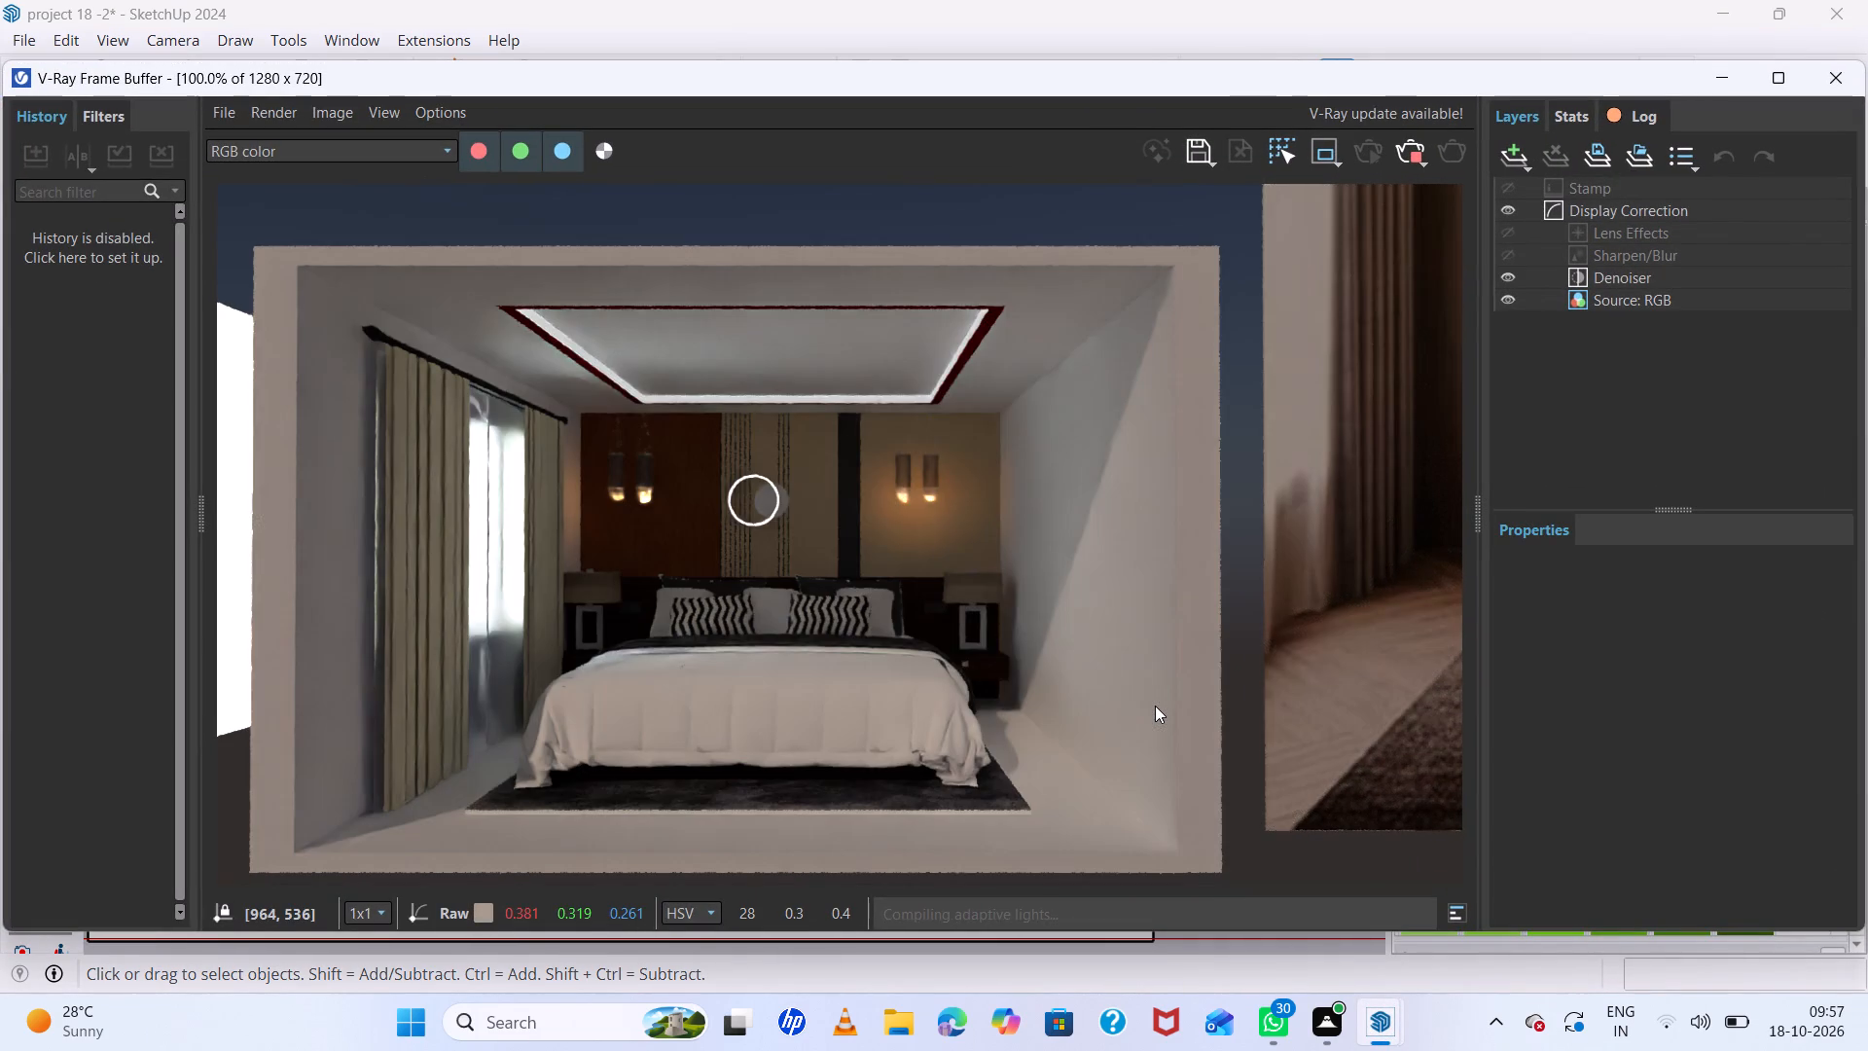
pyautogui.scroll(1, 1155, 706)
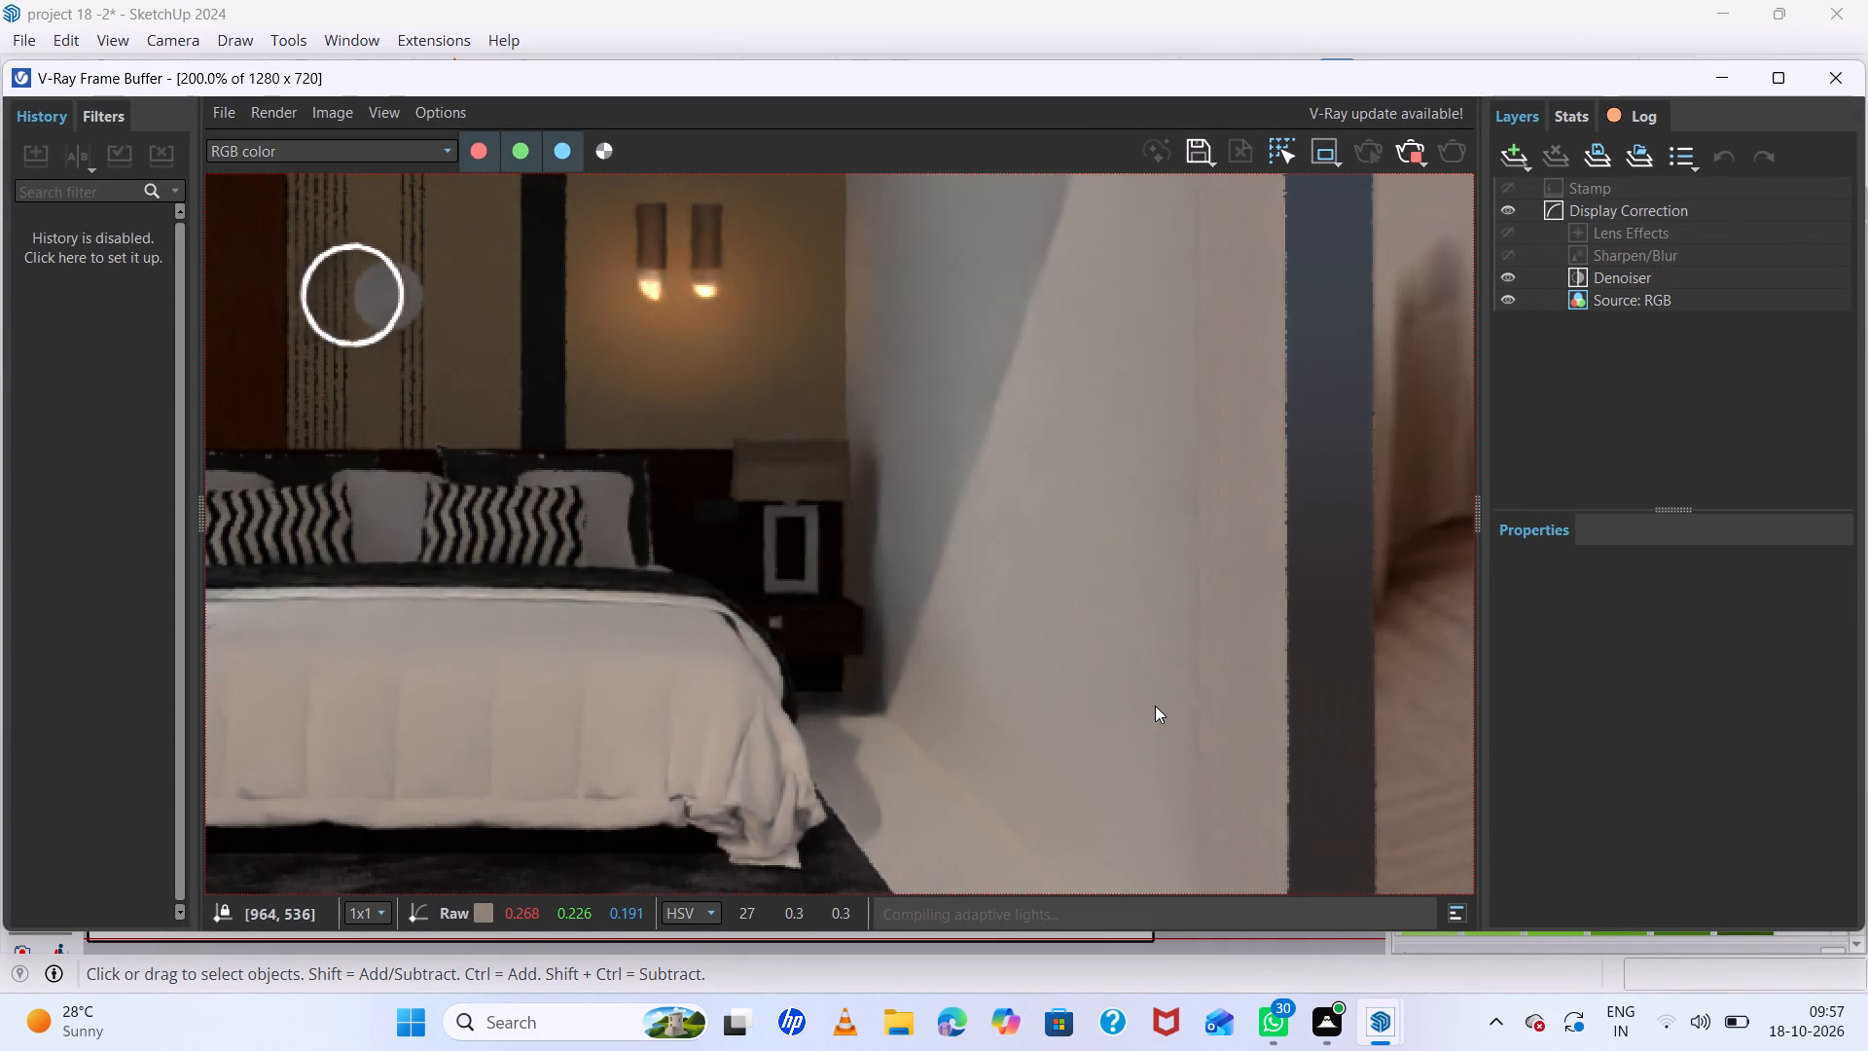
pyautogui.scroll(-1, 1155, 706)
pyautogui.moveTo(1217, 476); pyautogui.dragTo(1198, 521, button='middle')
pyautogui.middleClick(1198, 521)
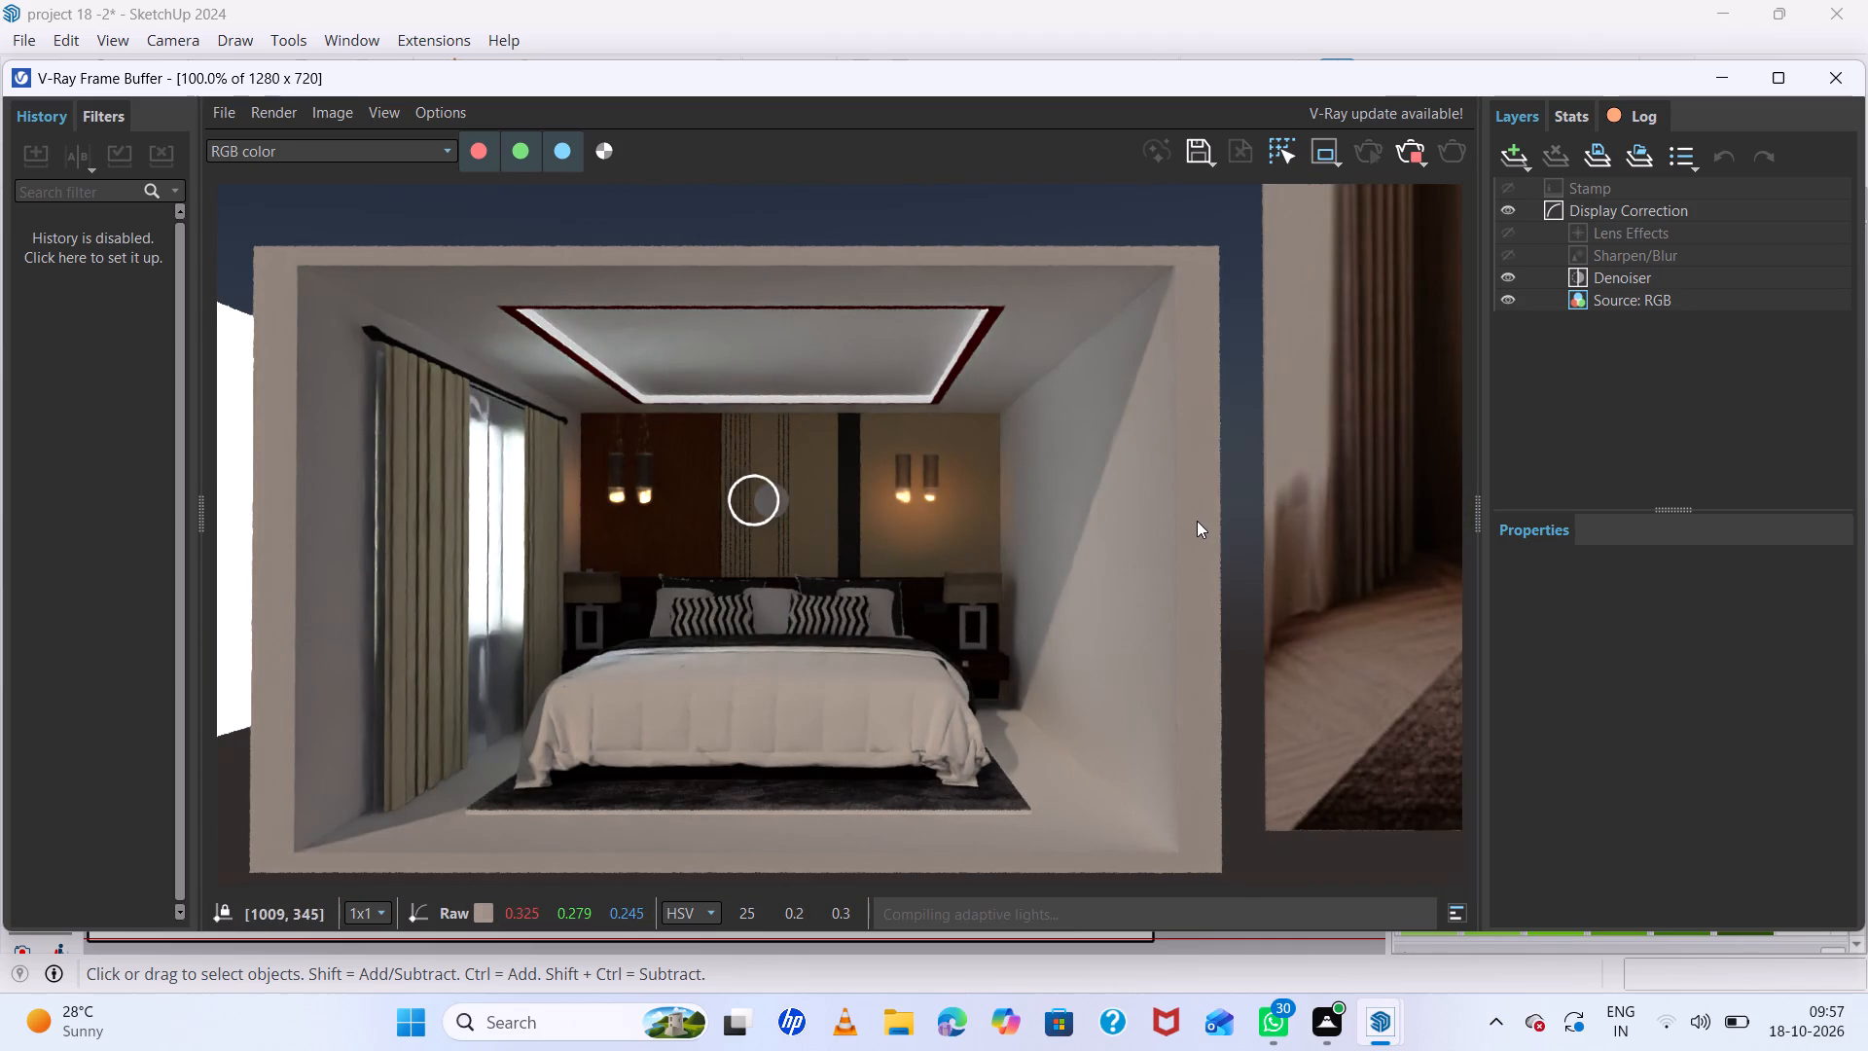
pyautogui.scroll(1, 1197, 521)
pyautogui.scroll(-1, 1197, 520)
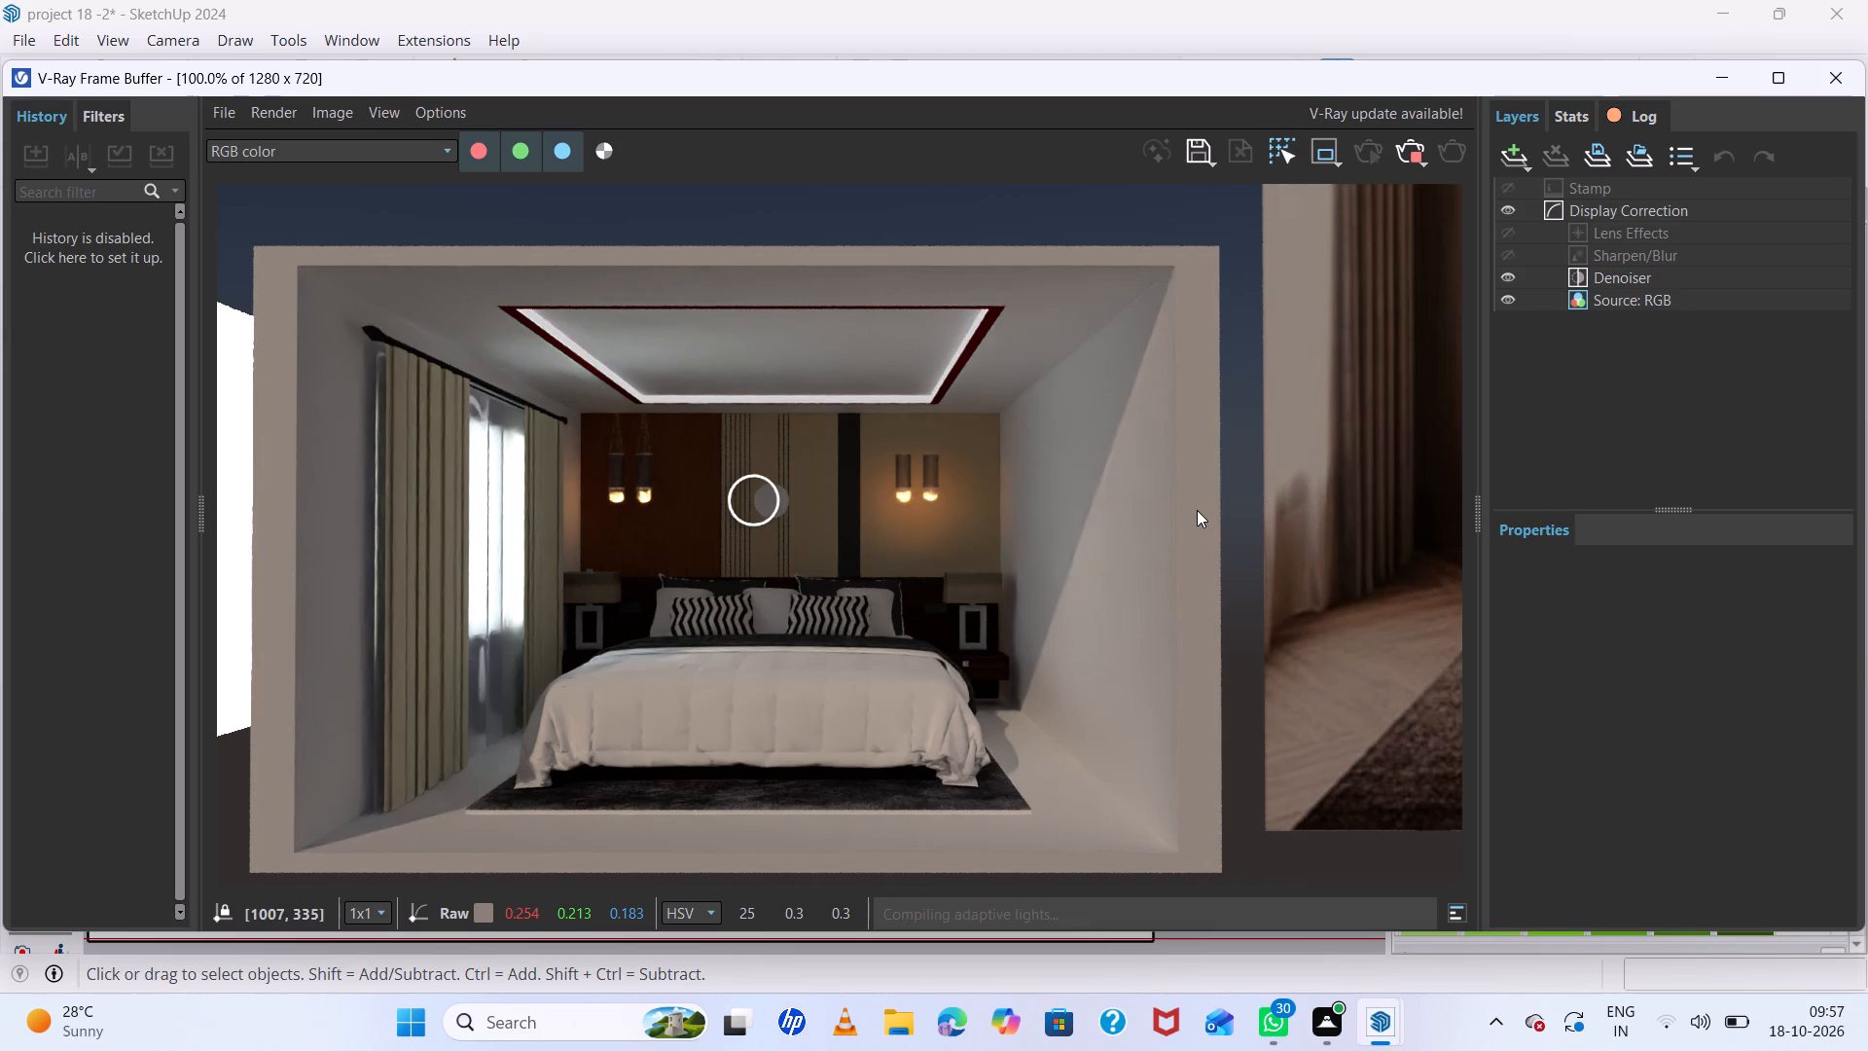
pyautogui.moveTo(1197, 509); pyautogui.dragTo(1143, 517, button='middle')
pyautogui.doubleClick(1702, 72)
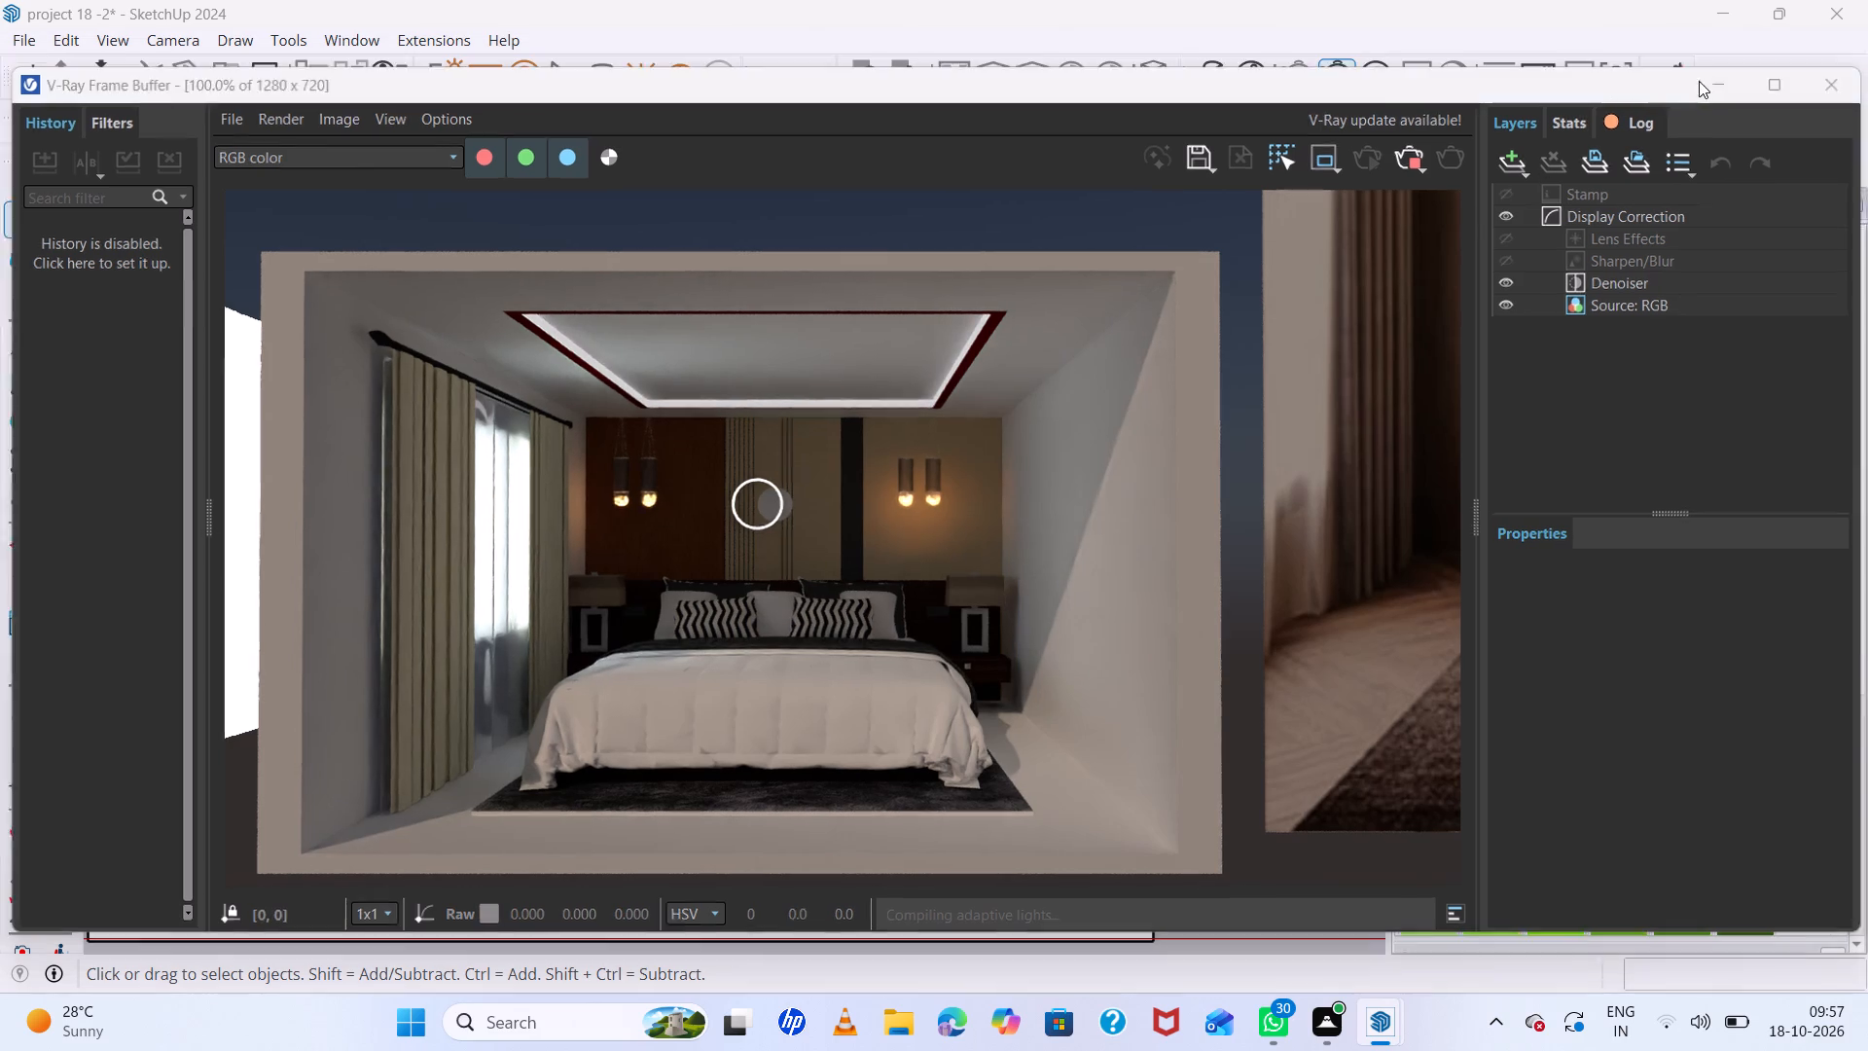
# Examine the live render from an angled view that shows more of the window and curtains.
pyautogui.moveTo(1257, 414); pyautogui.dragTo(1188, 426, button='middle')
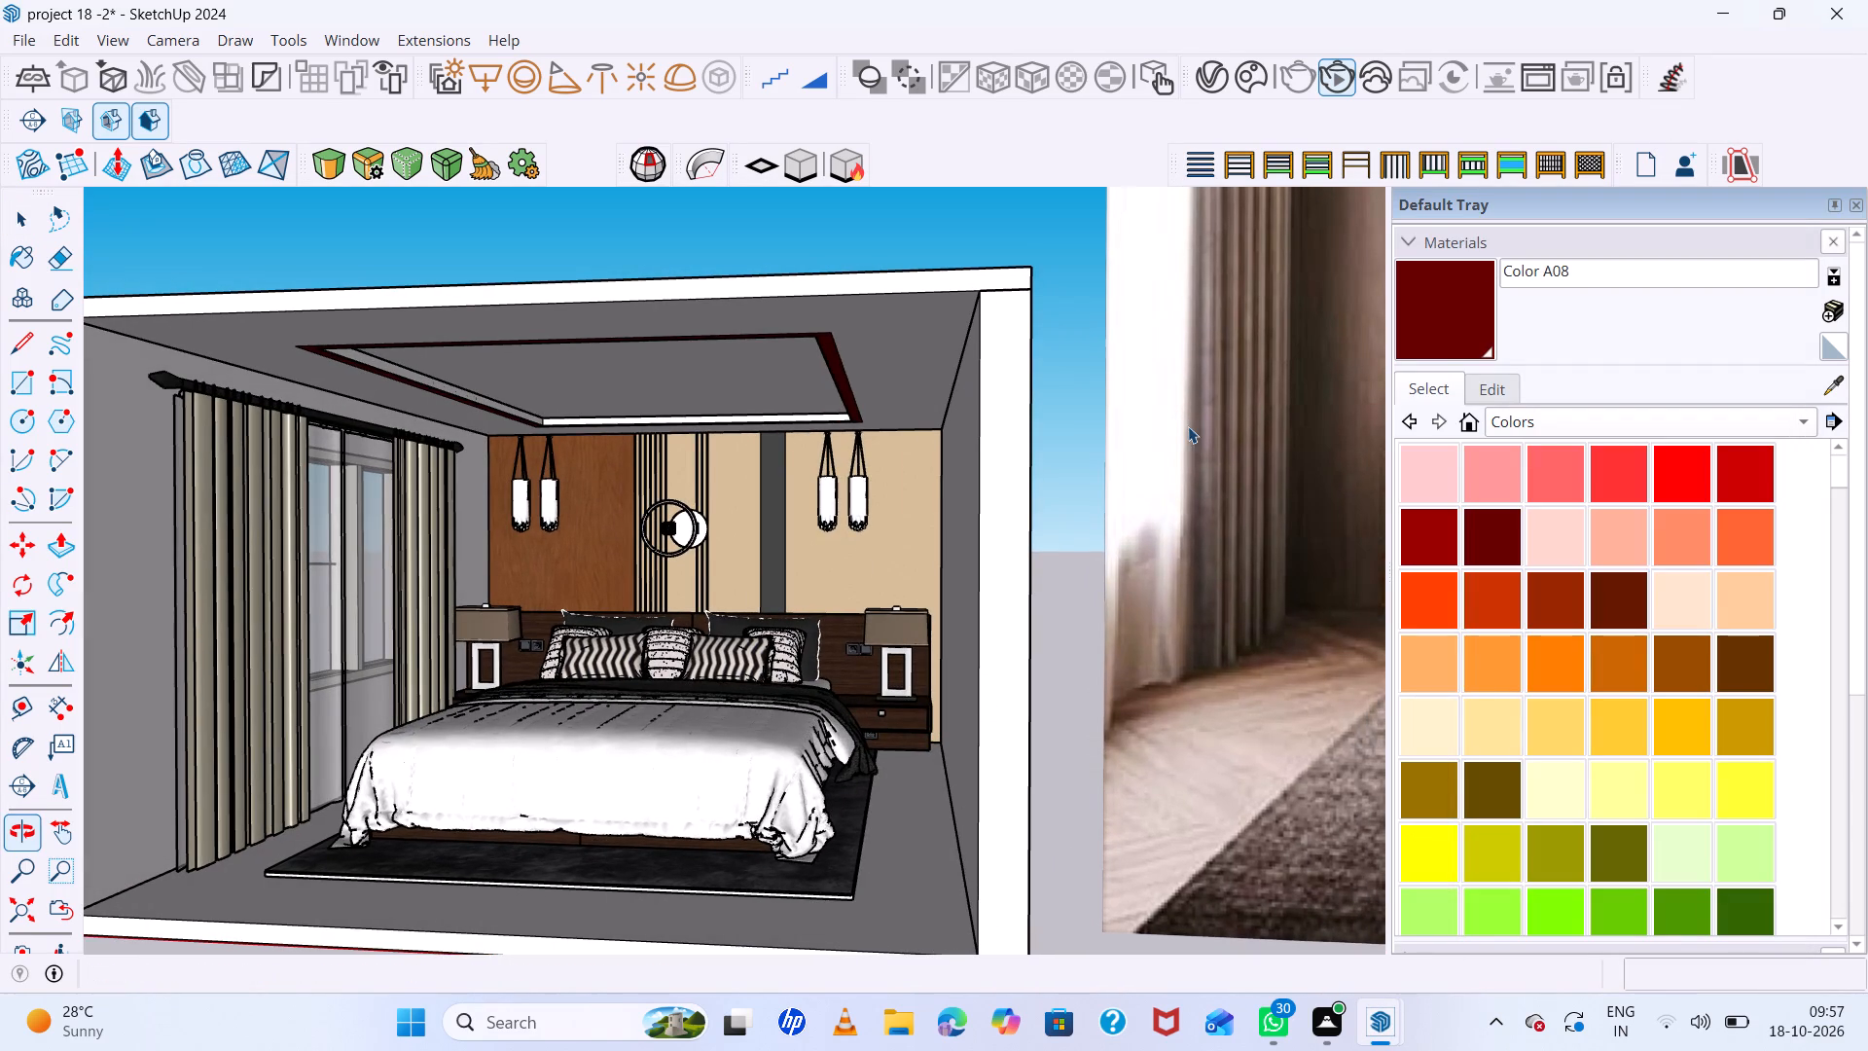
pyautogui.click(1383, 1018)
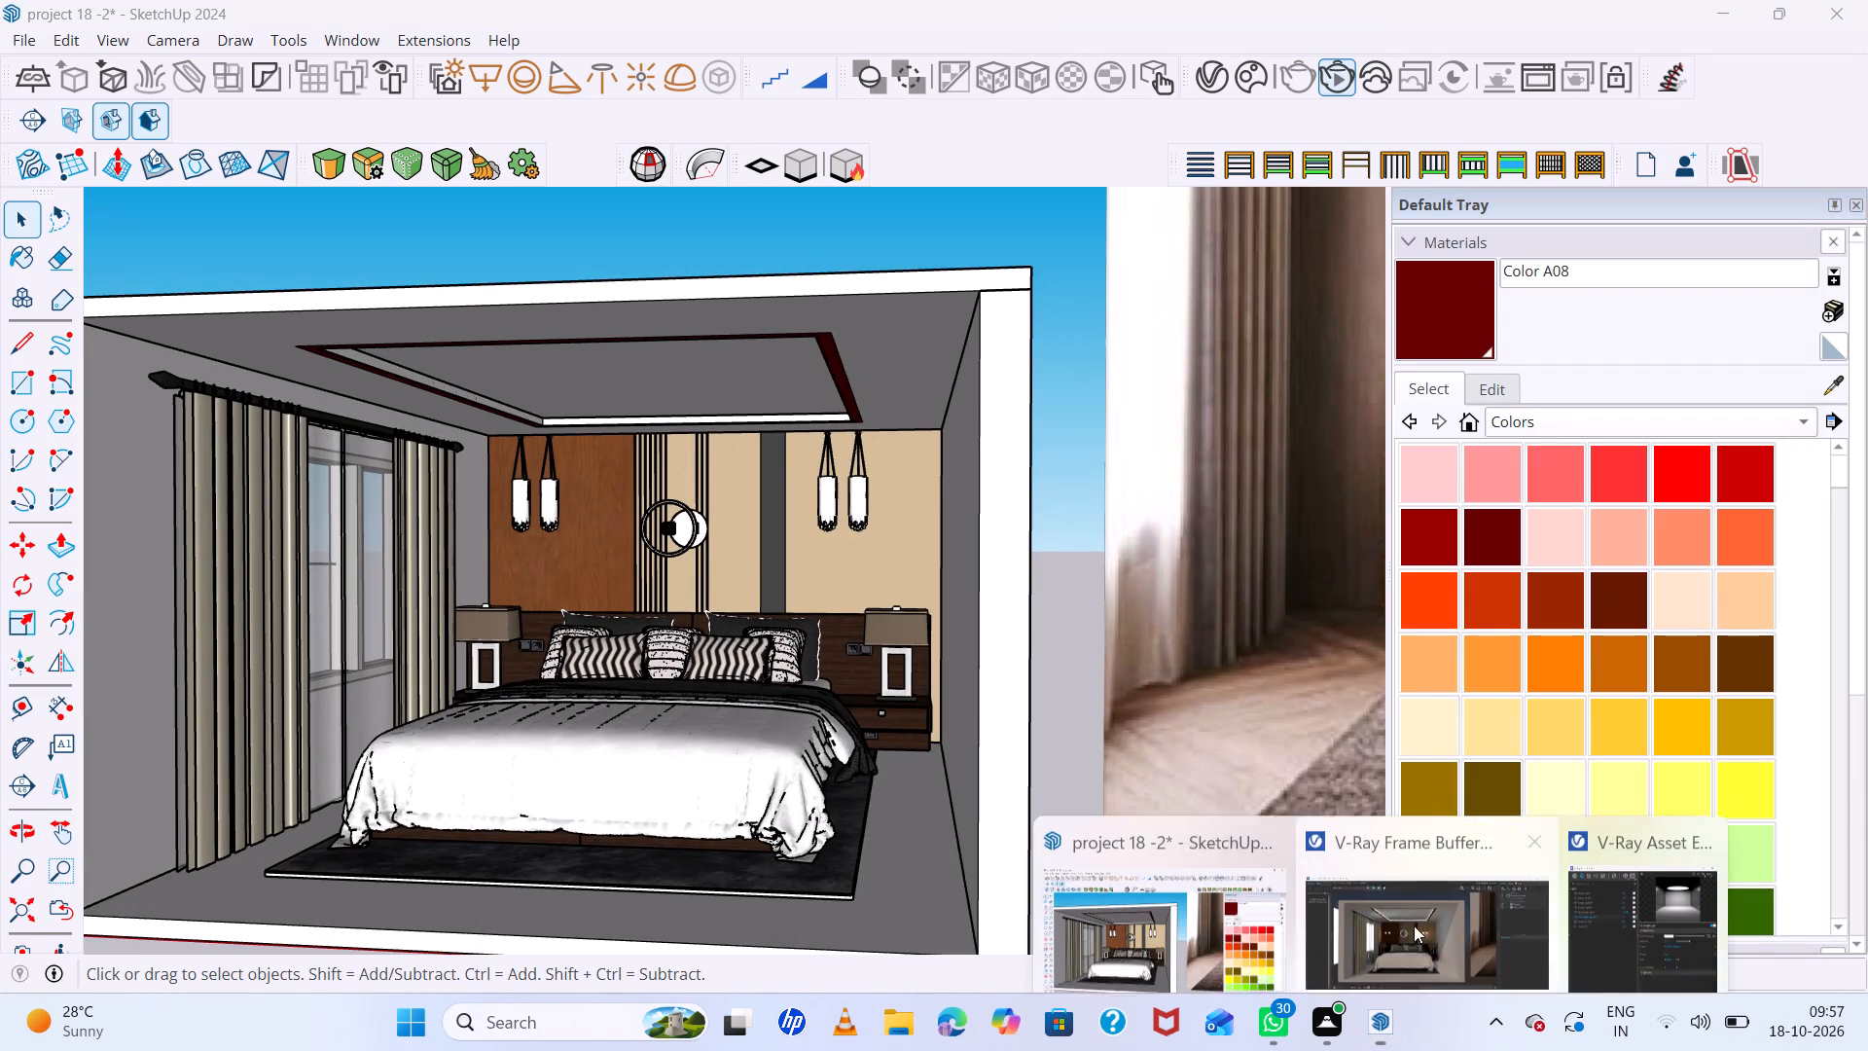
pyautogui.click(1417, 894)
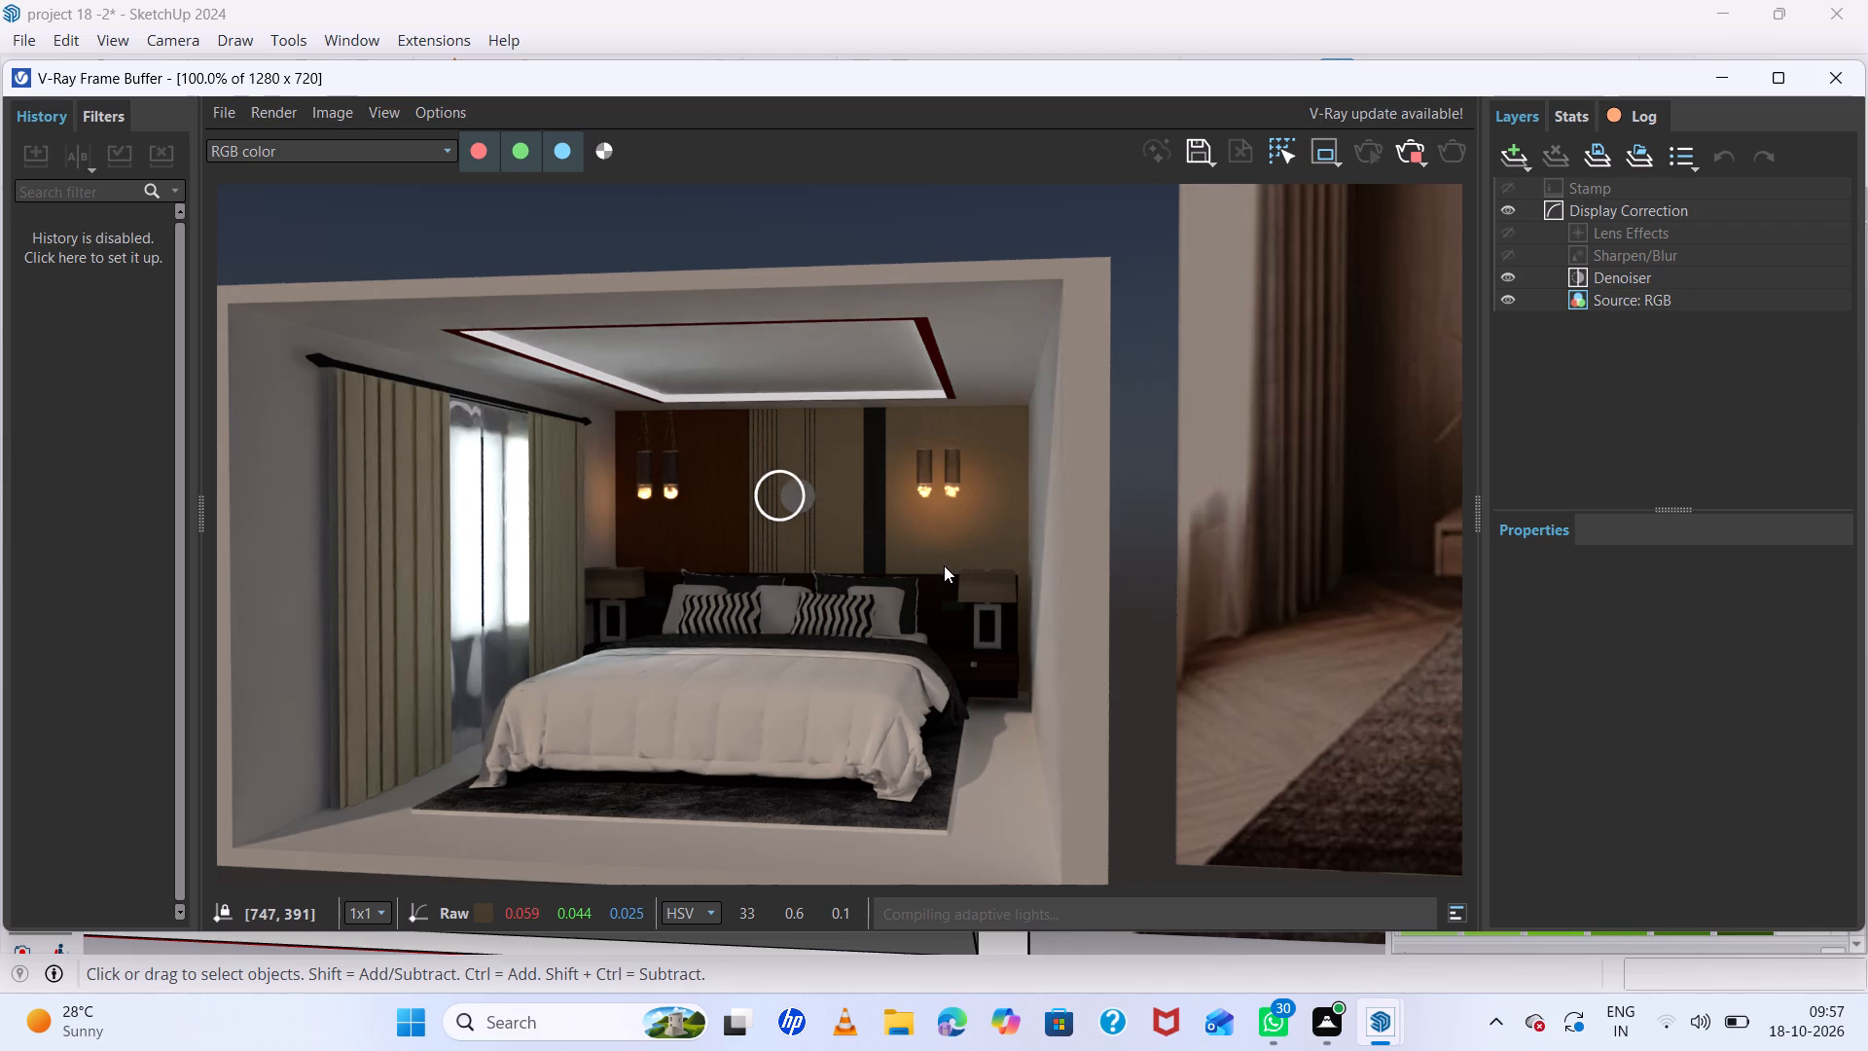
pyautogui.scroll(-4, 944, 565)
pyautogui.scroll(4, 827, 528)
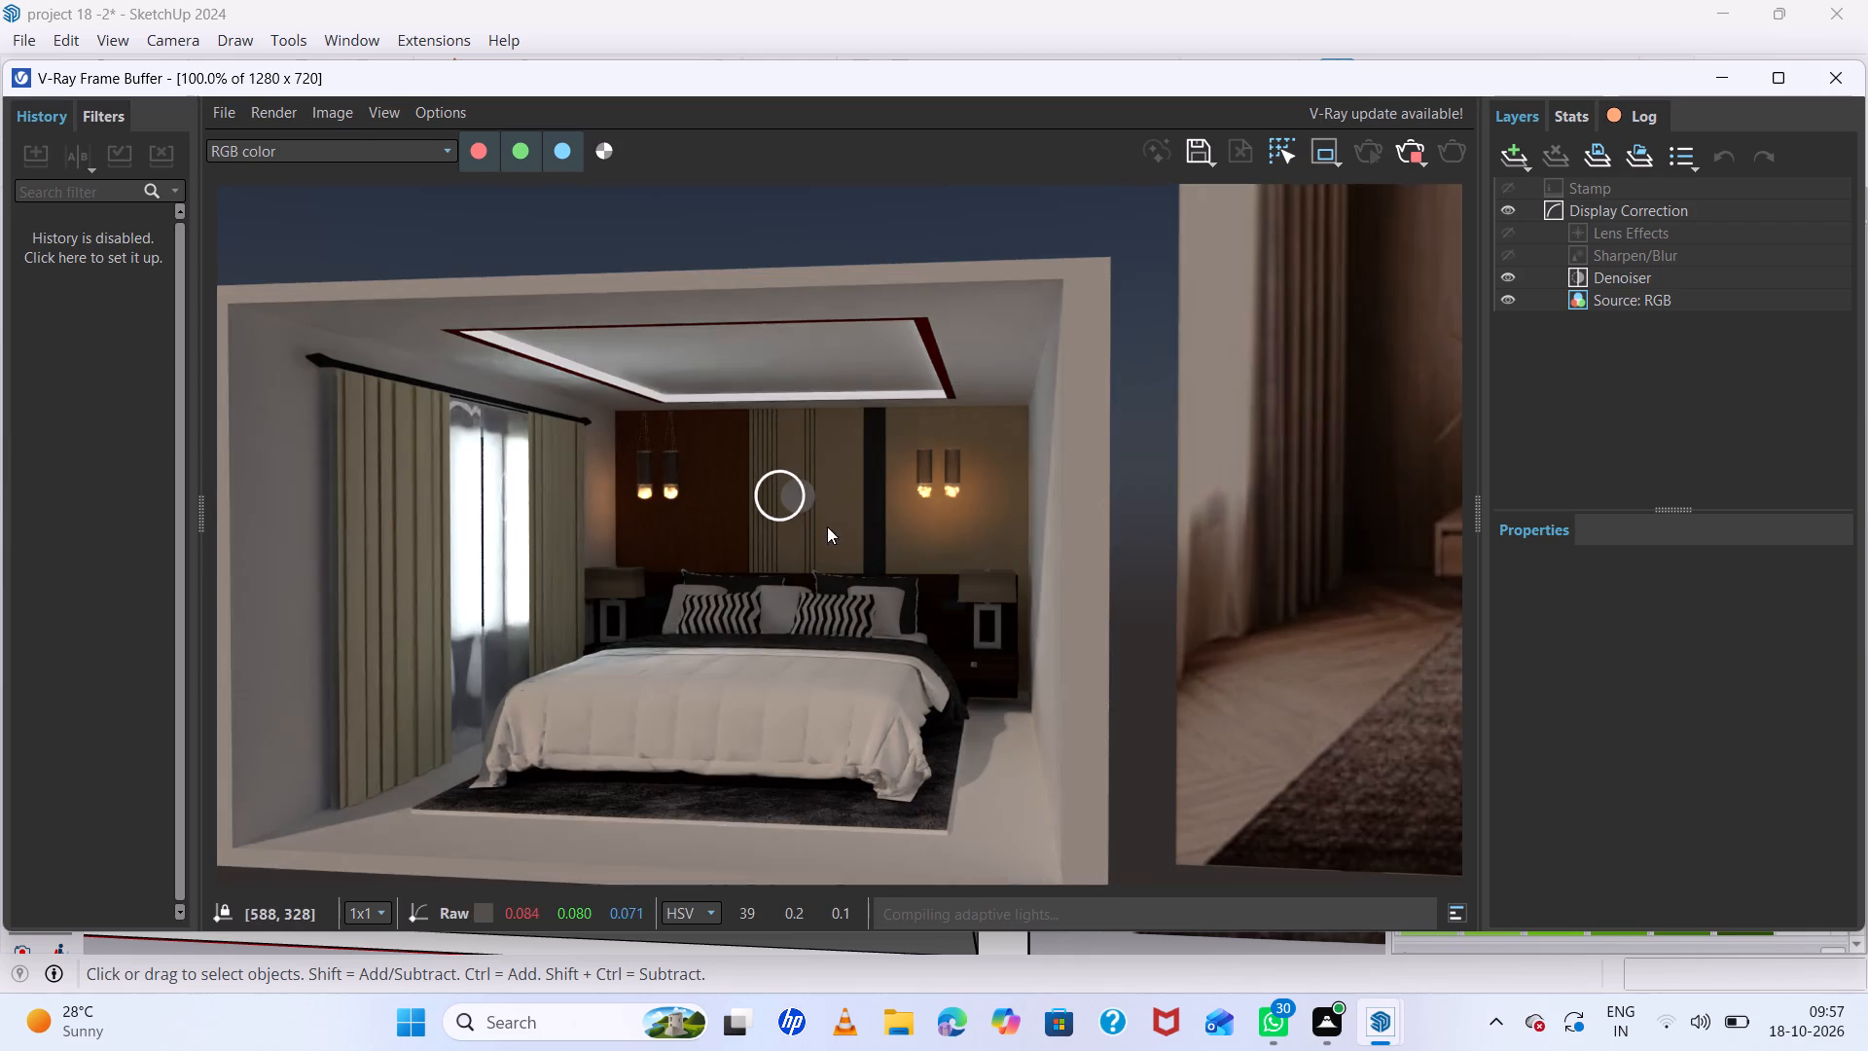
pyautogui.doubleClick(1714, 84)
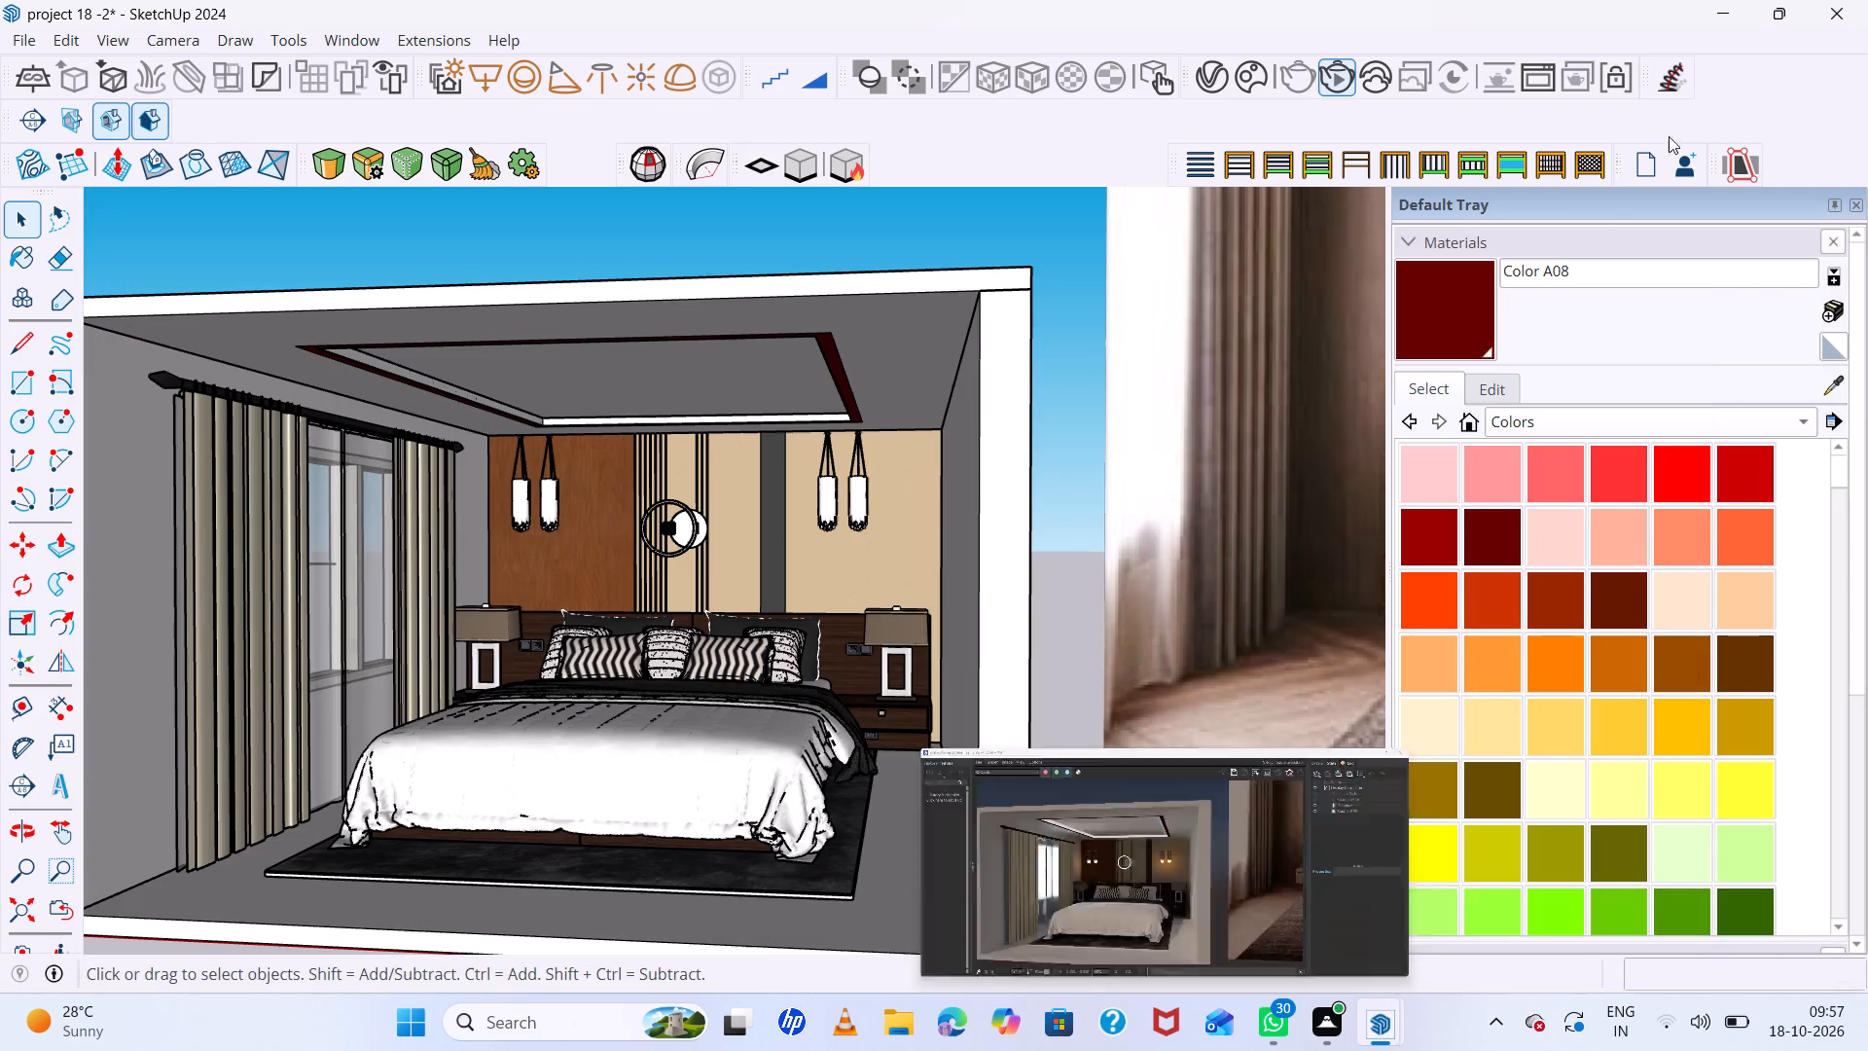
# Delete the reference image standing beside the room.
pyautogui.click(1246, 451)
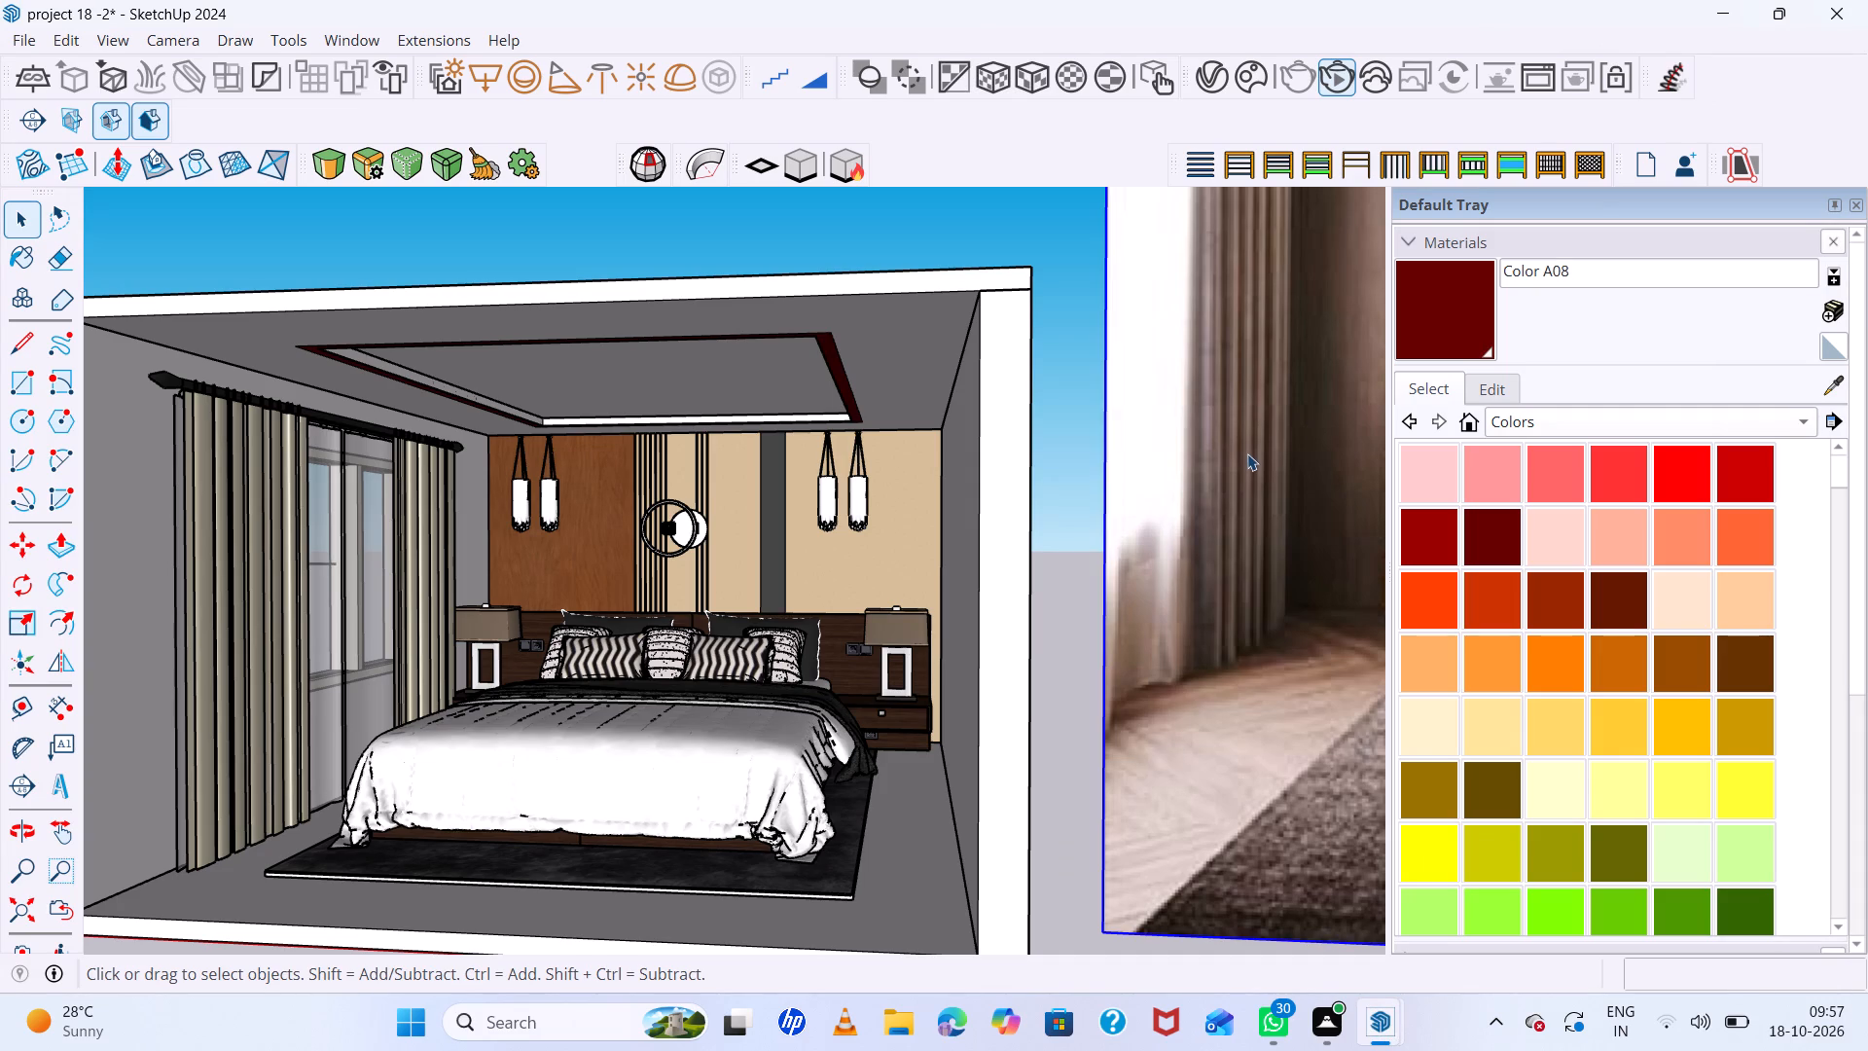
pyautogui.press('Delete')
# Frame the bedroom from the front at a slight angle and restart the interactive V-Ray render.
pyautogui.scroll(-3, 1048, 487)
pyautogui.scroll(3, 1028, 523)
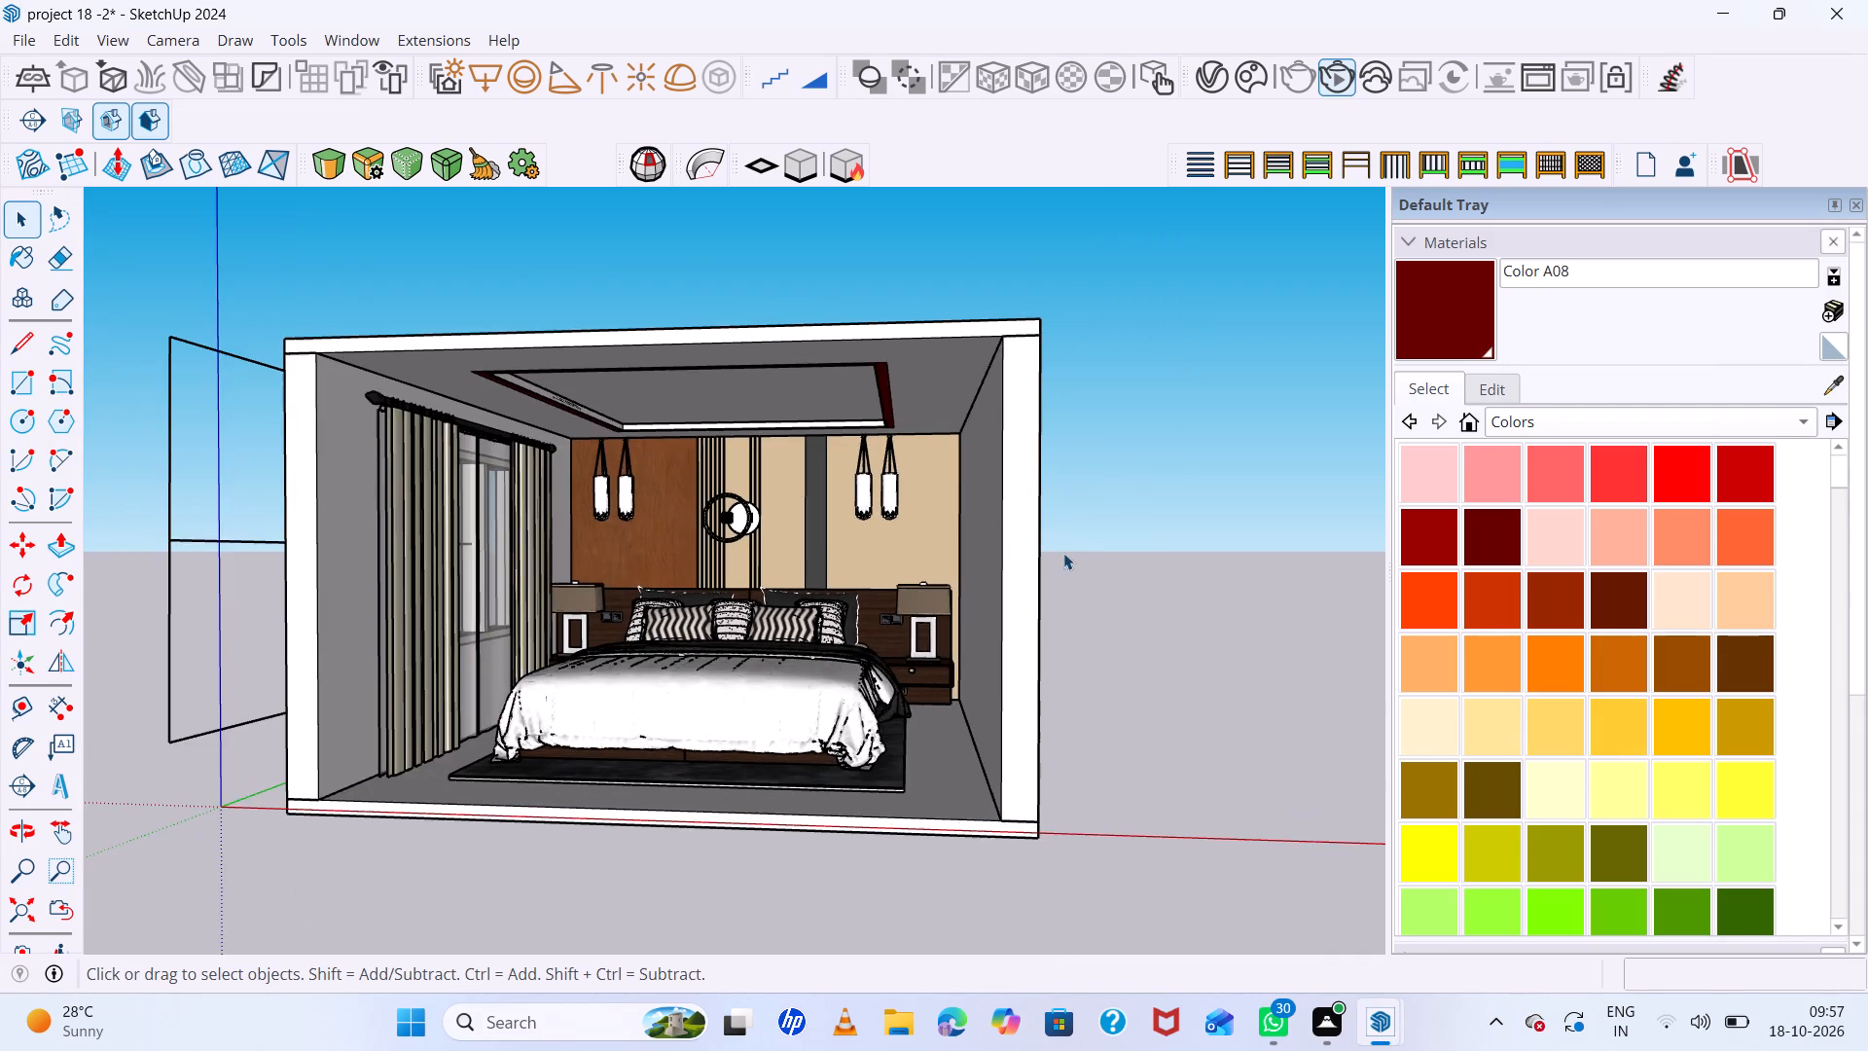
pyautogui.moveTo(1069, 559); pyautogui.dragTo(1136, 581, button='middle')
pyautogui.scroll(4, 1127, 521)
pyautogui.moveTo(1126, 501); pyautogui.dragTo(1126, 466, button='middle')
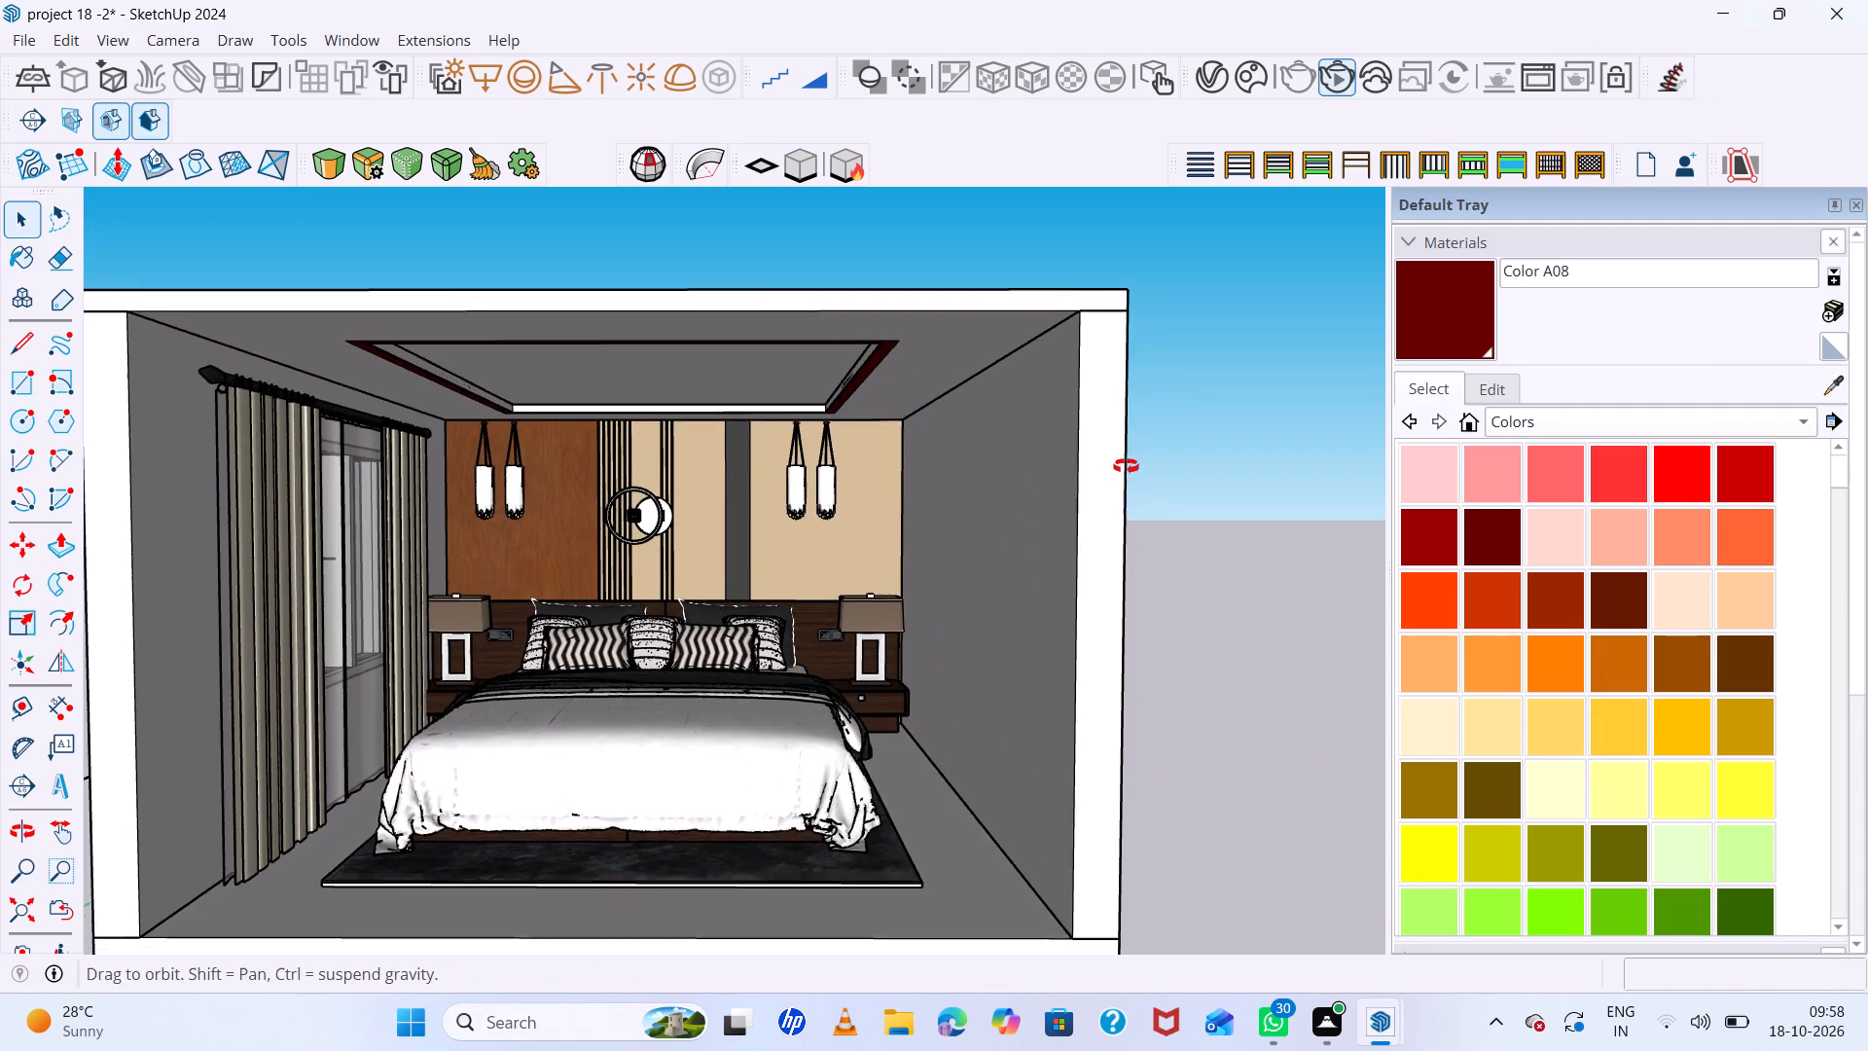
pyautogui.moveTo(1126, 466); pyautogui.dragTo(1126, 452, button='middle')
pyautogui.middleClick(1126, 452)
pyautogui.moveTo(1126, 392); pyautogui.dragTo(1101, 393, button='middle')
pyautogui.middleClick(1101, 393)
pyautogui.click(1396, 1022)
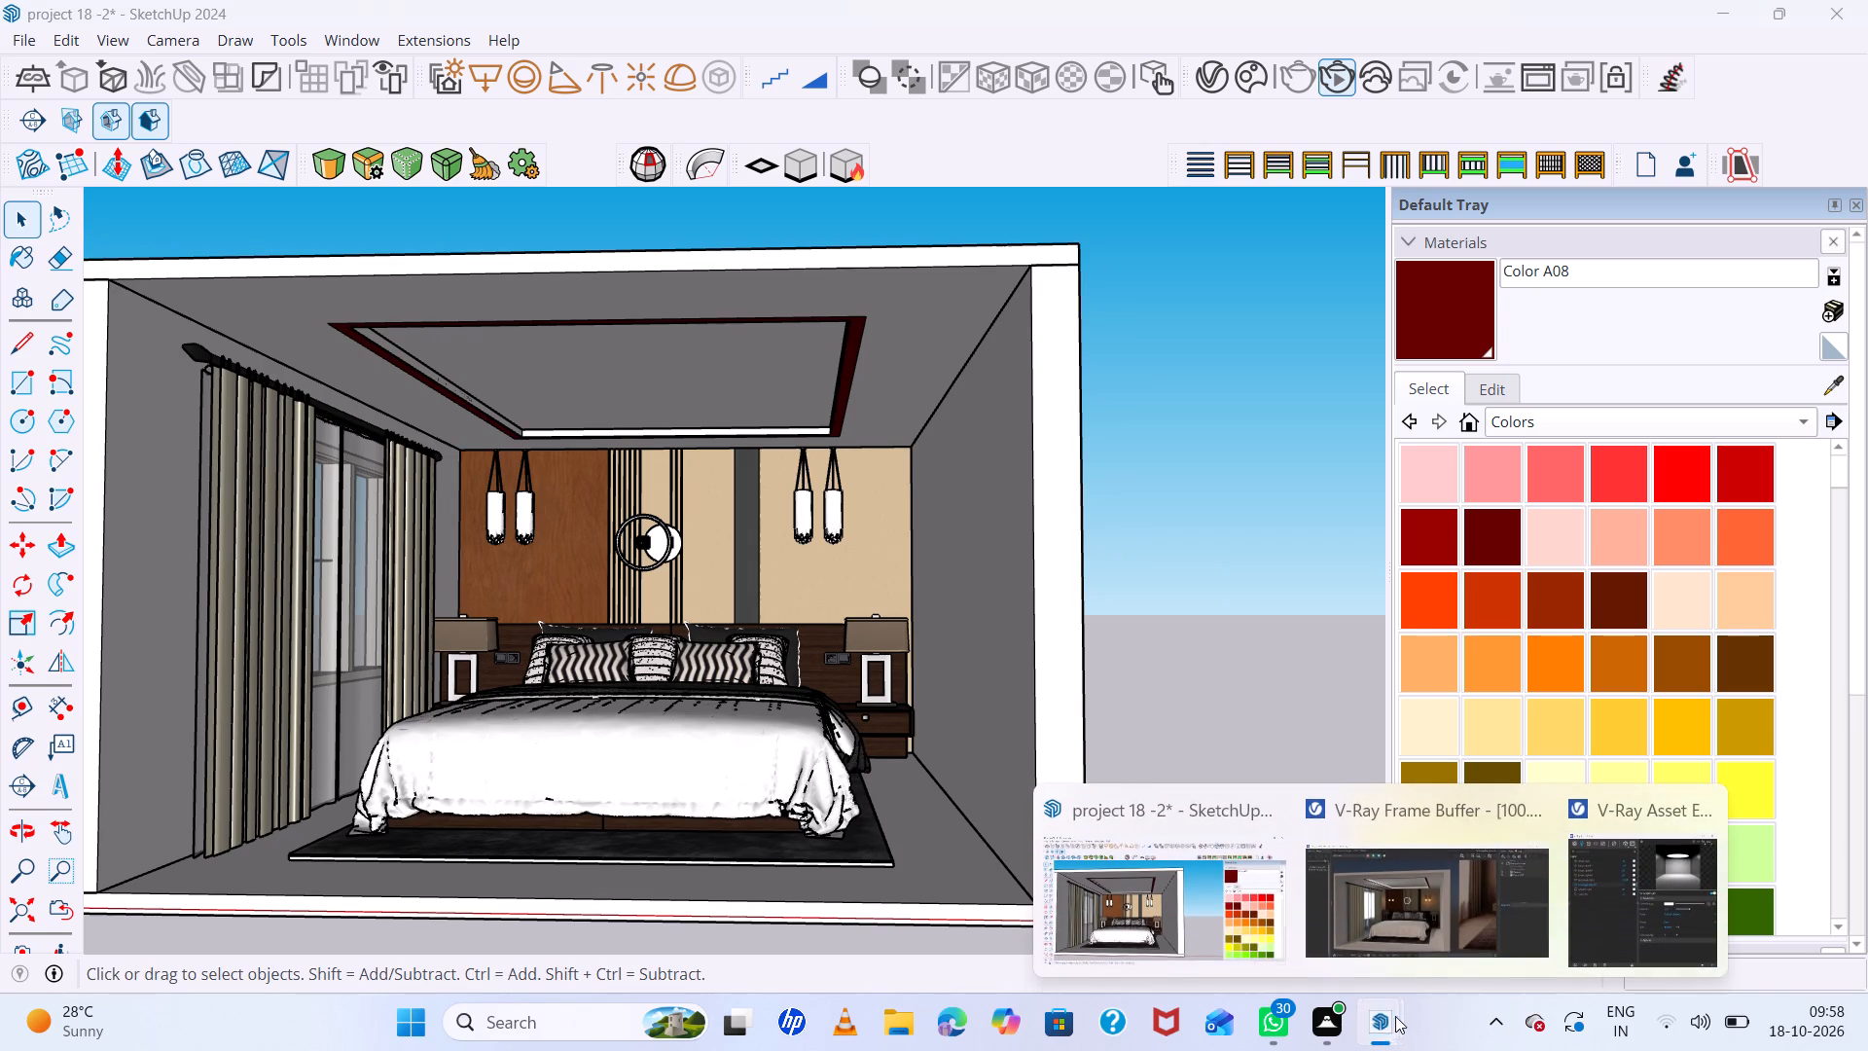
pyautogui.click(1418, 914)
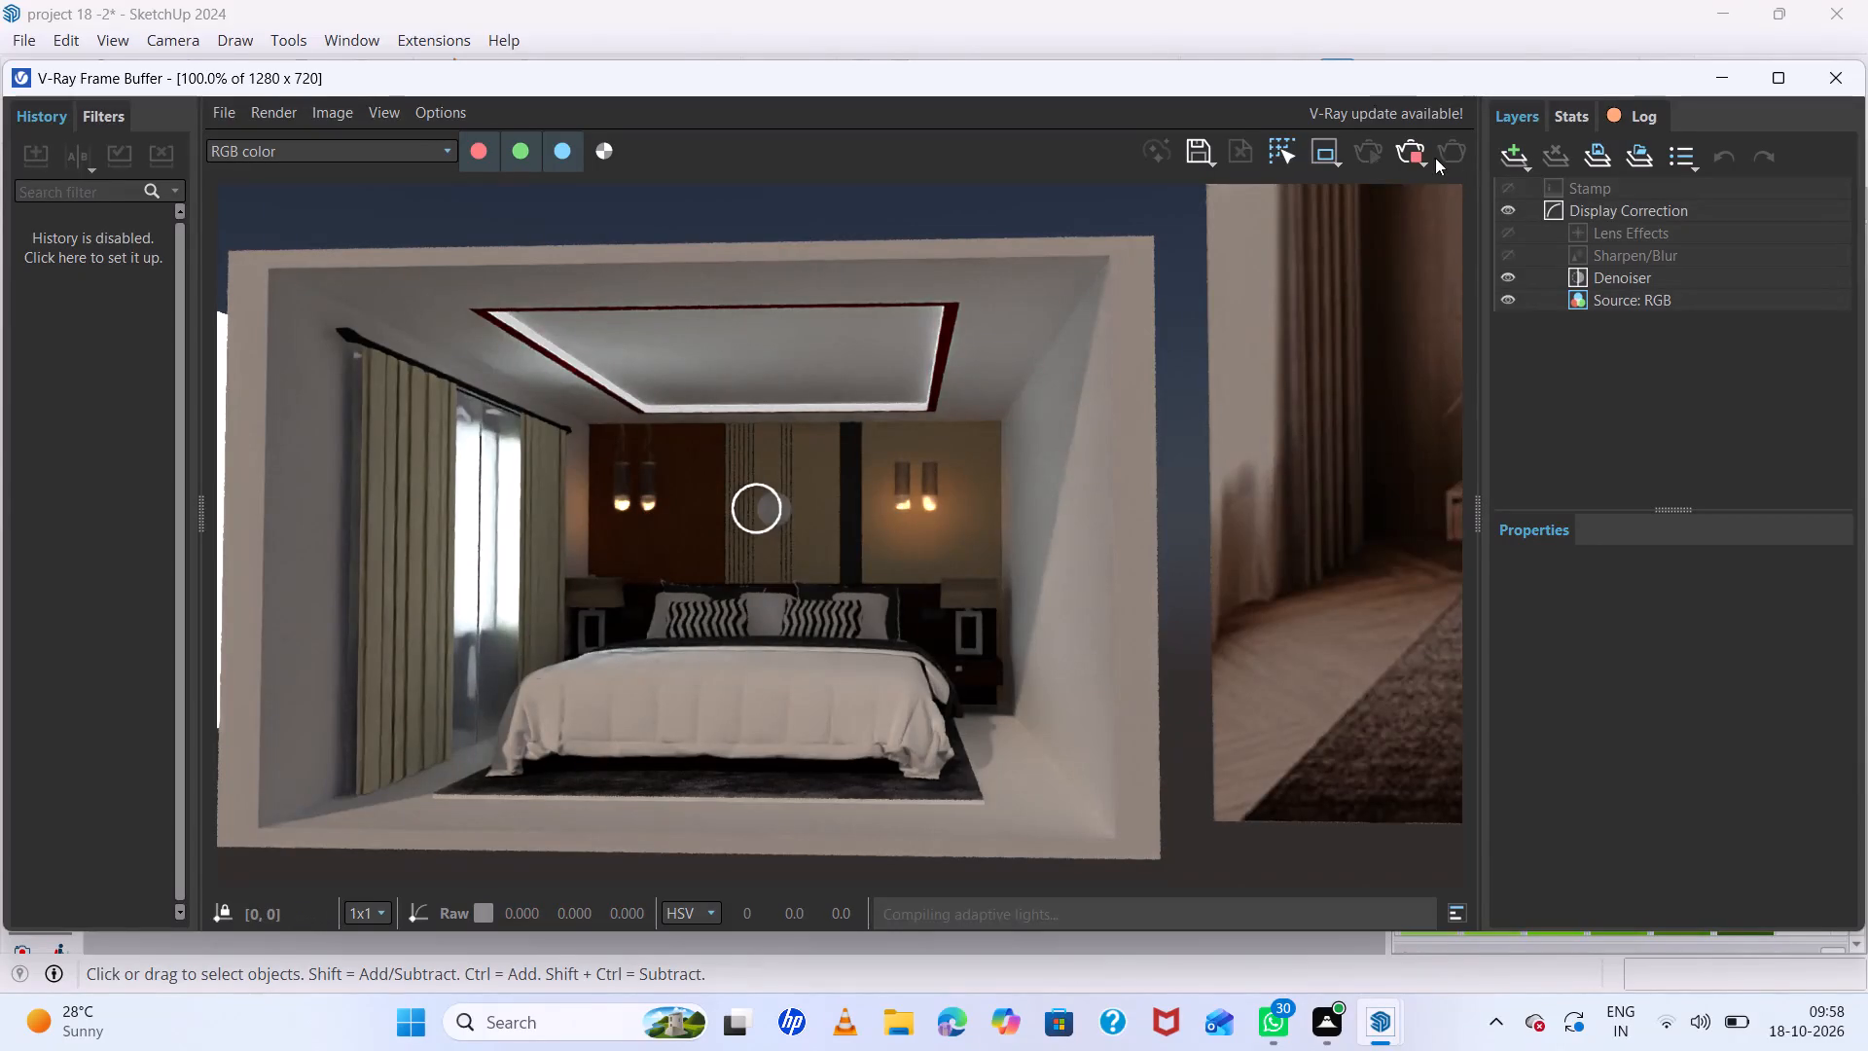
pyautogui.click(1406, 159)
pyautogui.click(1369, 154)
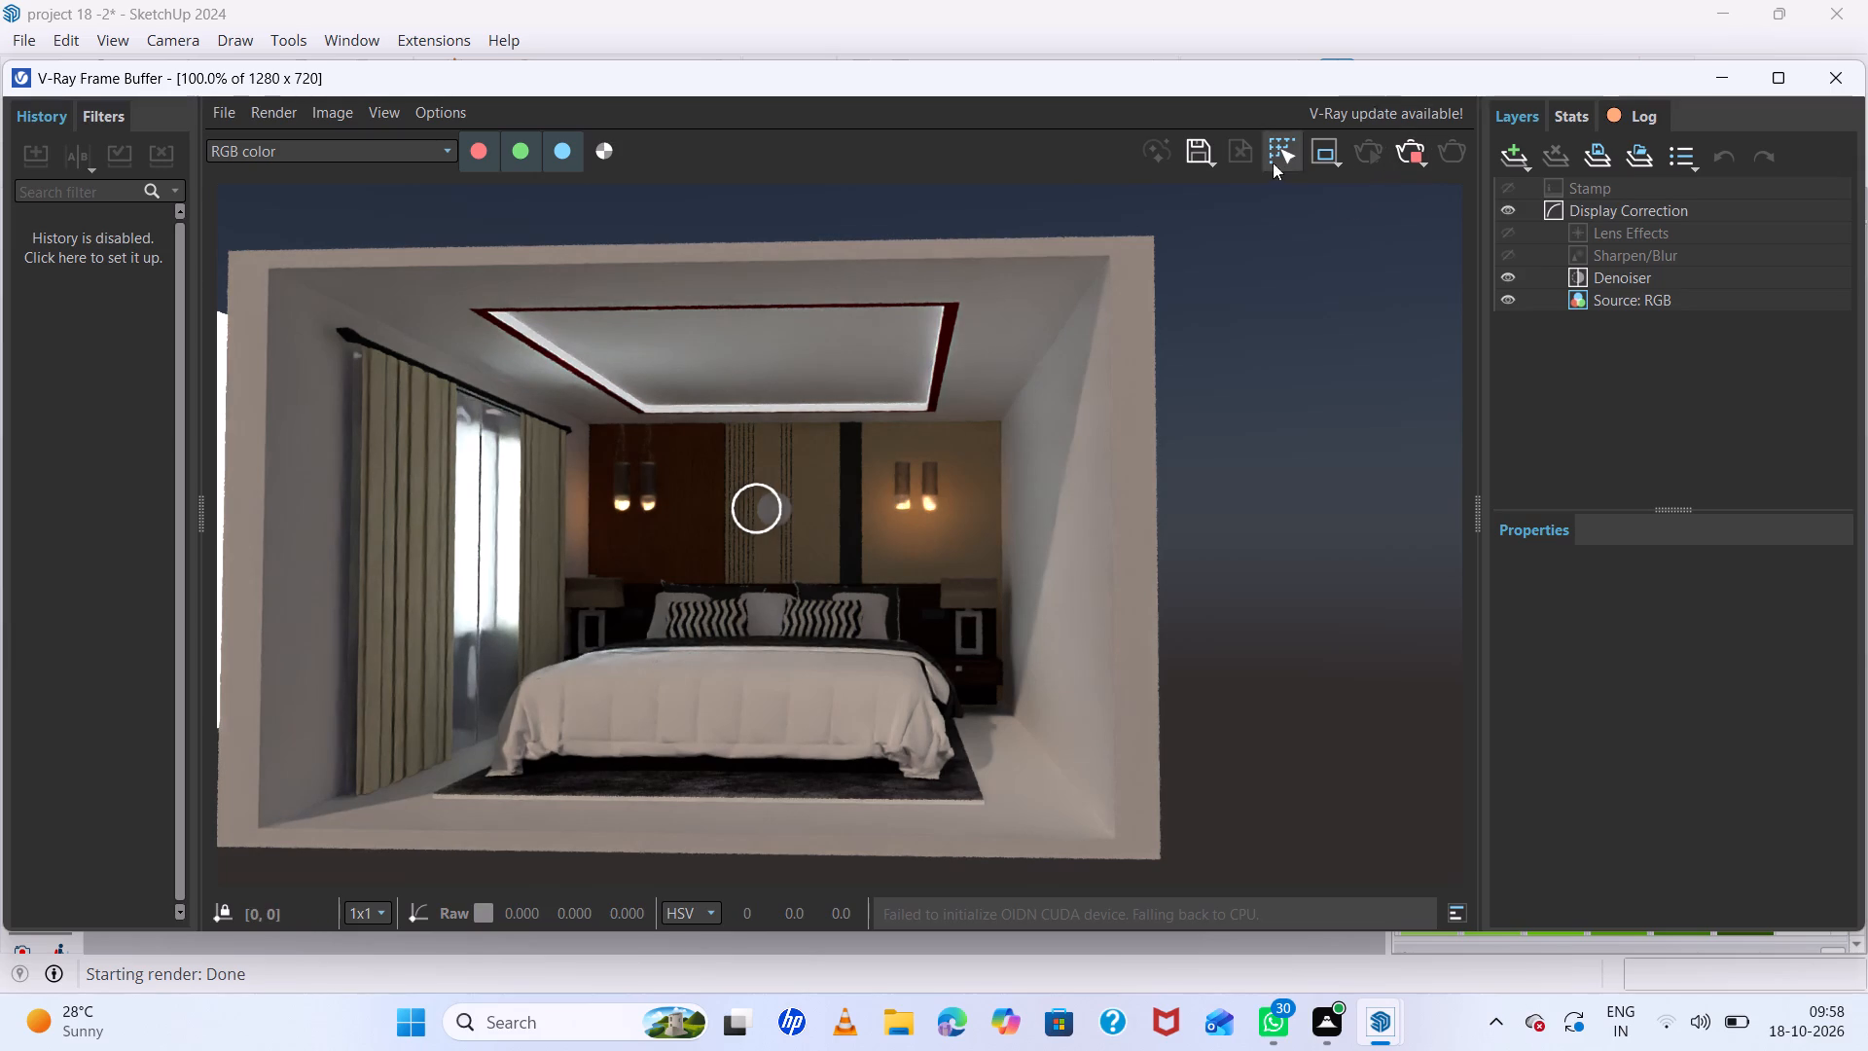
# Save the rendered image to the Desktop as a PNG file named "project 18".
pyautogui.click(1206, 153)
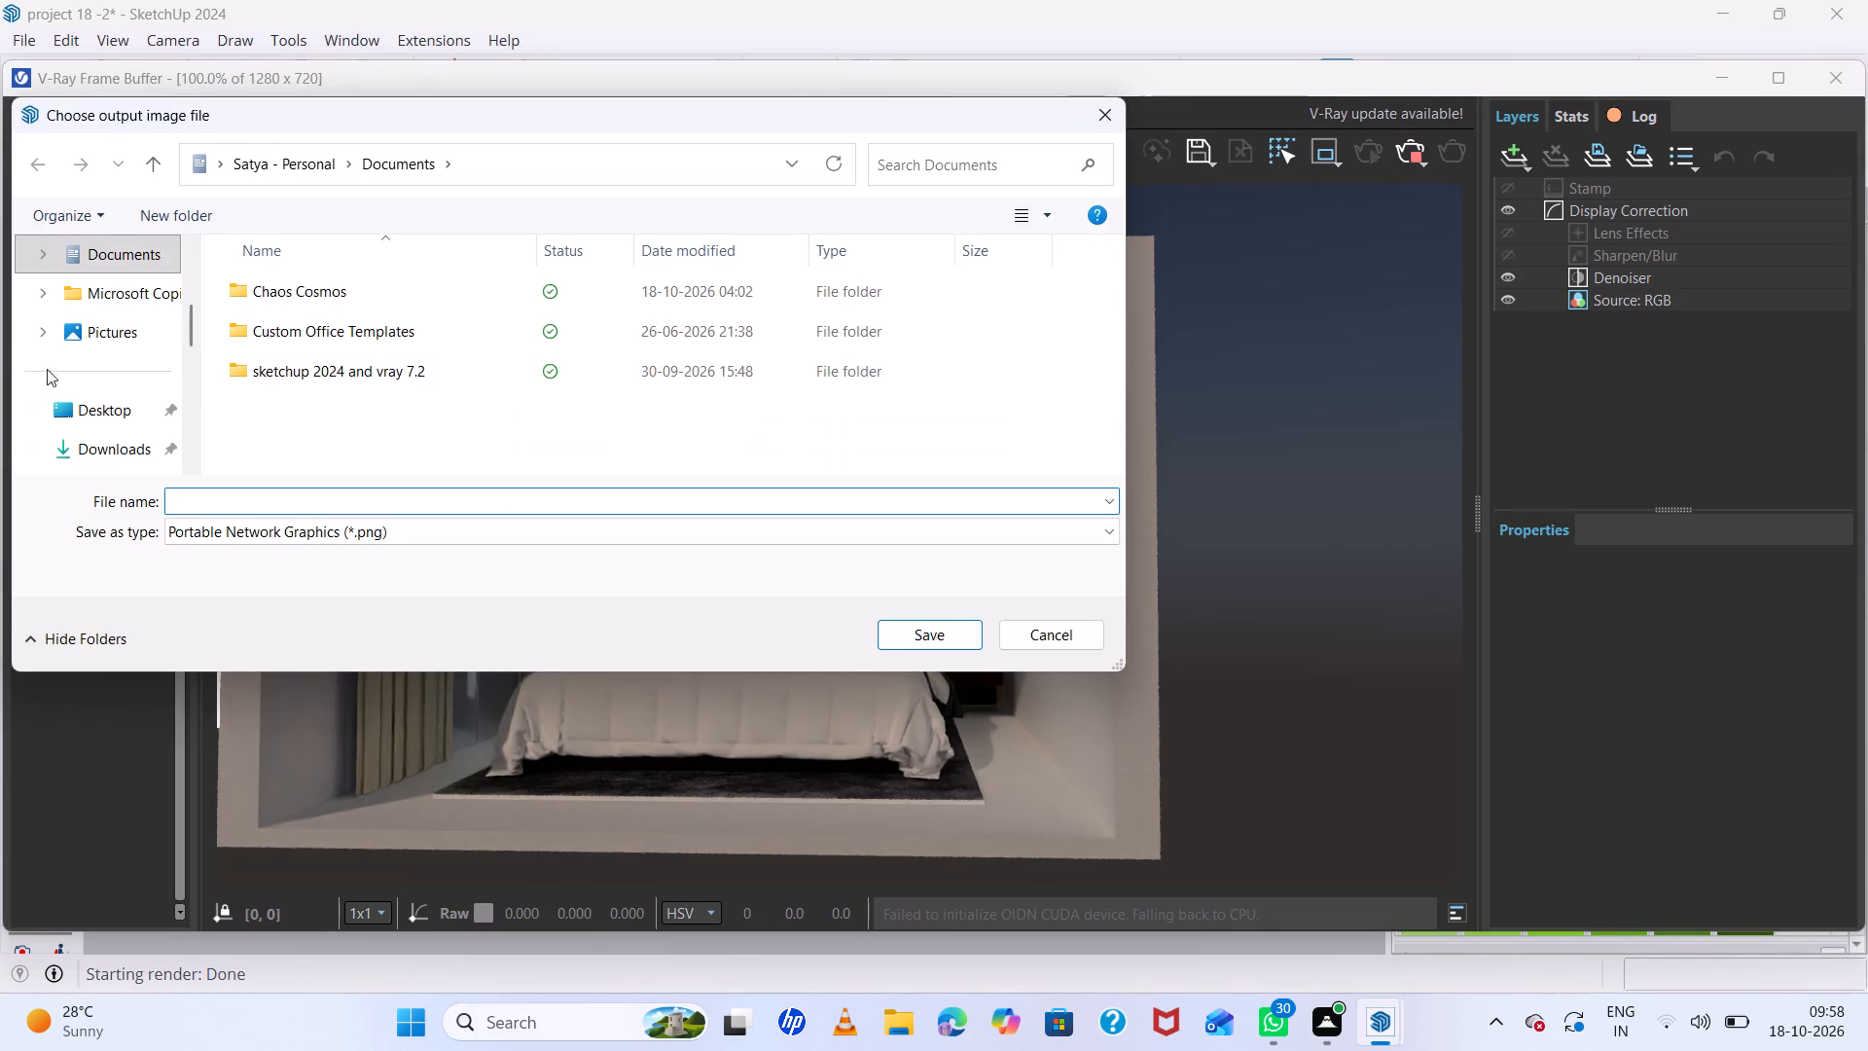
pyautogui.click(110, 402)
pyautogui.click(207, 504)
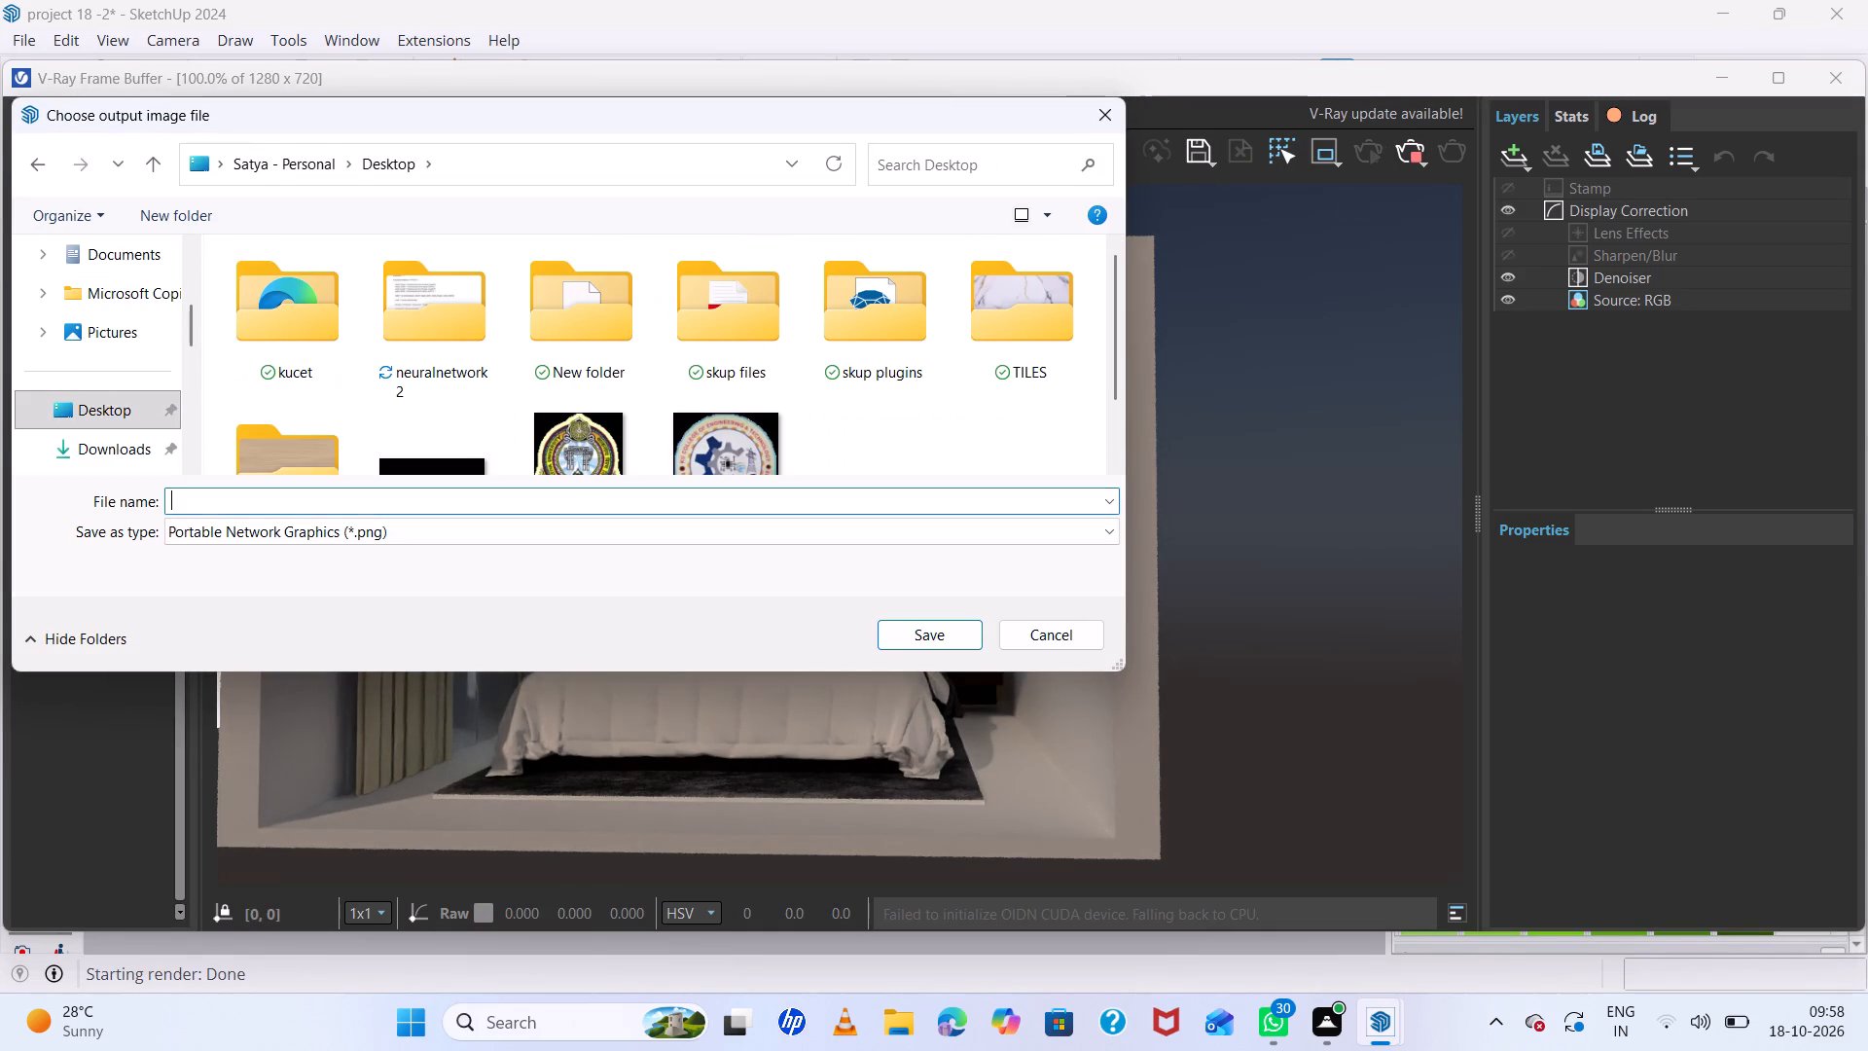
pyautogui.write('project')
pyautogui.press('space')
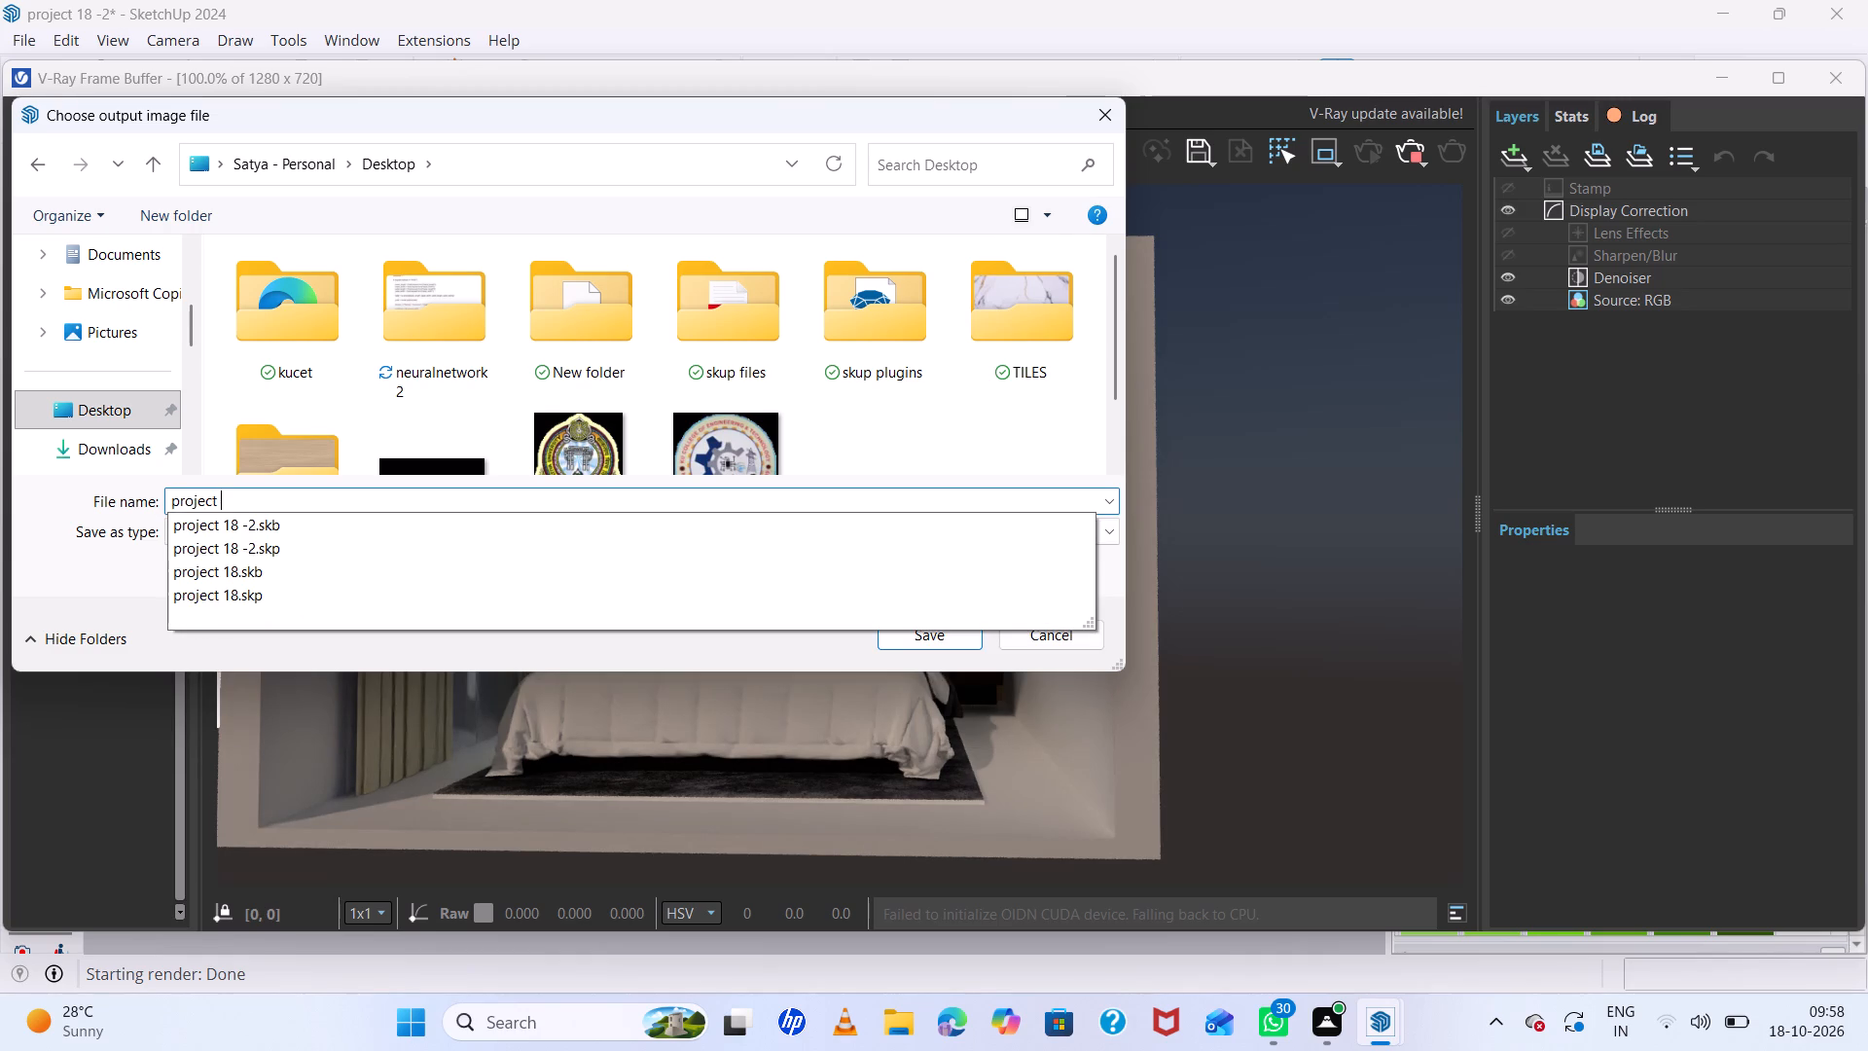
pyautogui.write('18')
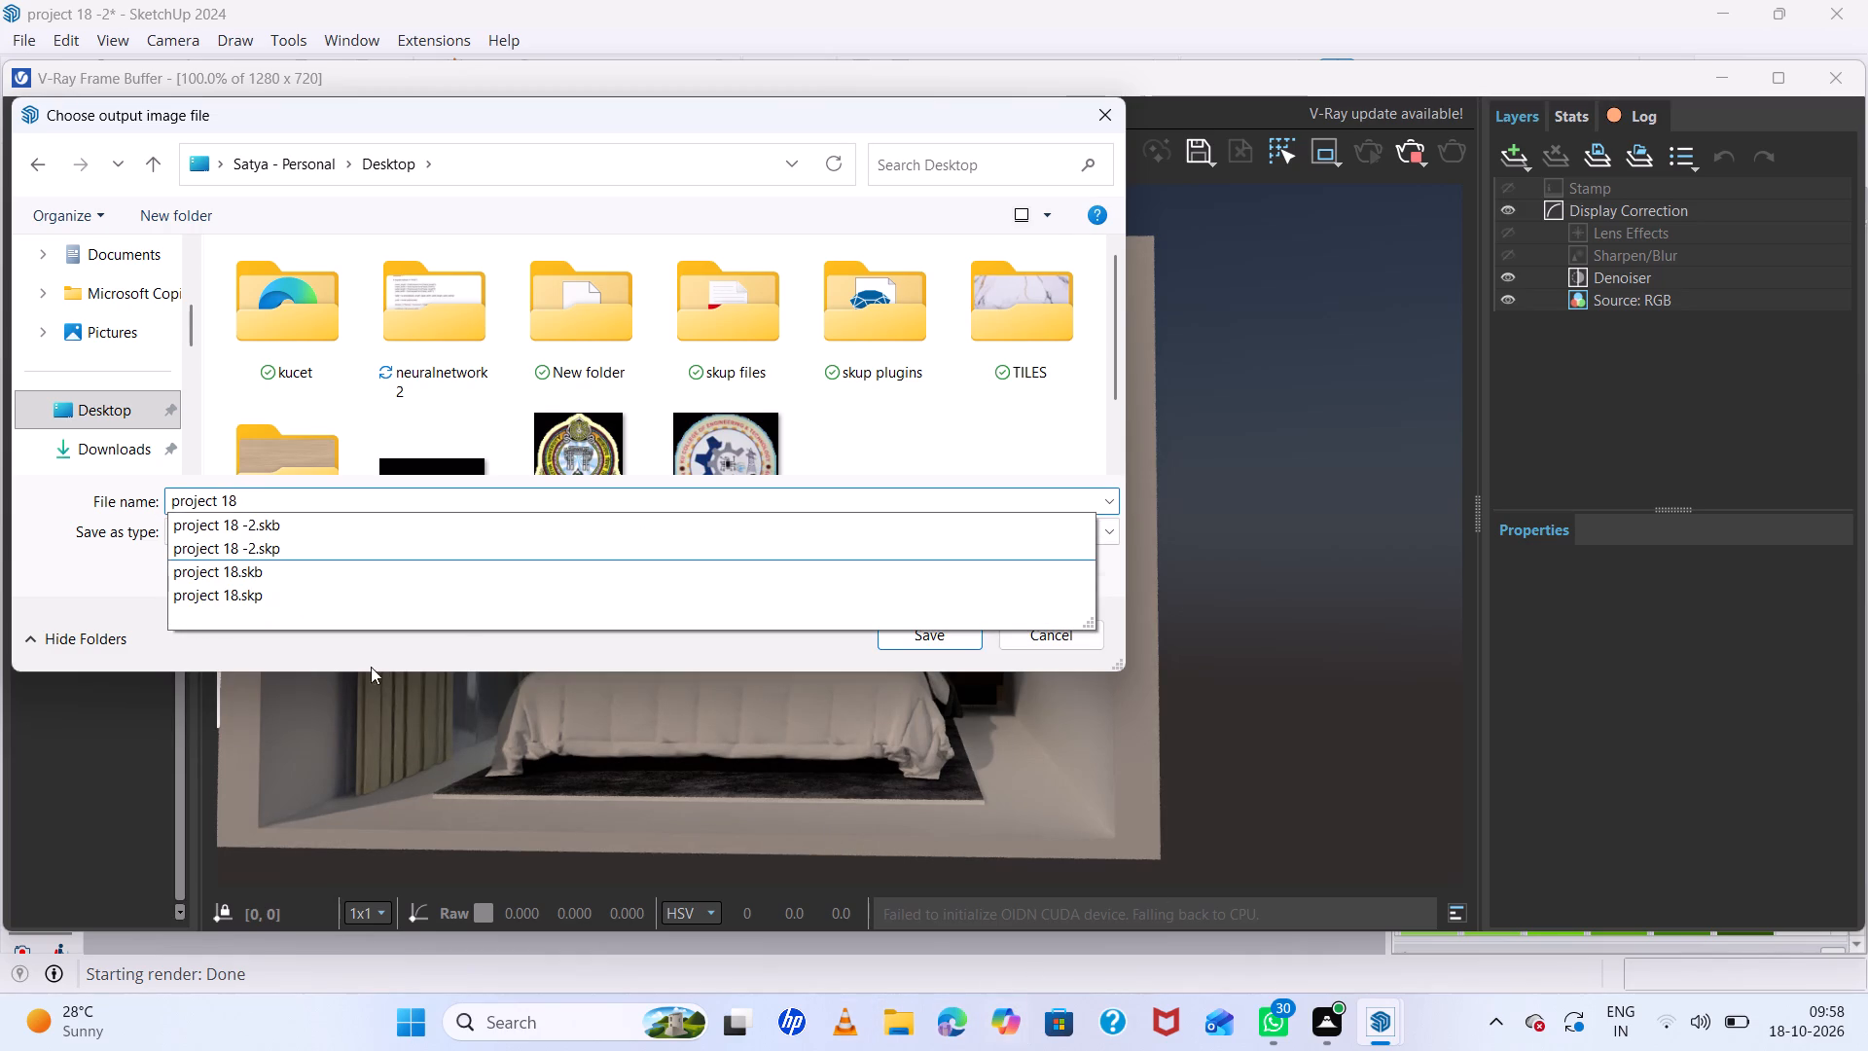
pyautogui.click(946, 636)
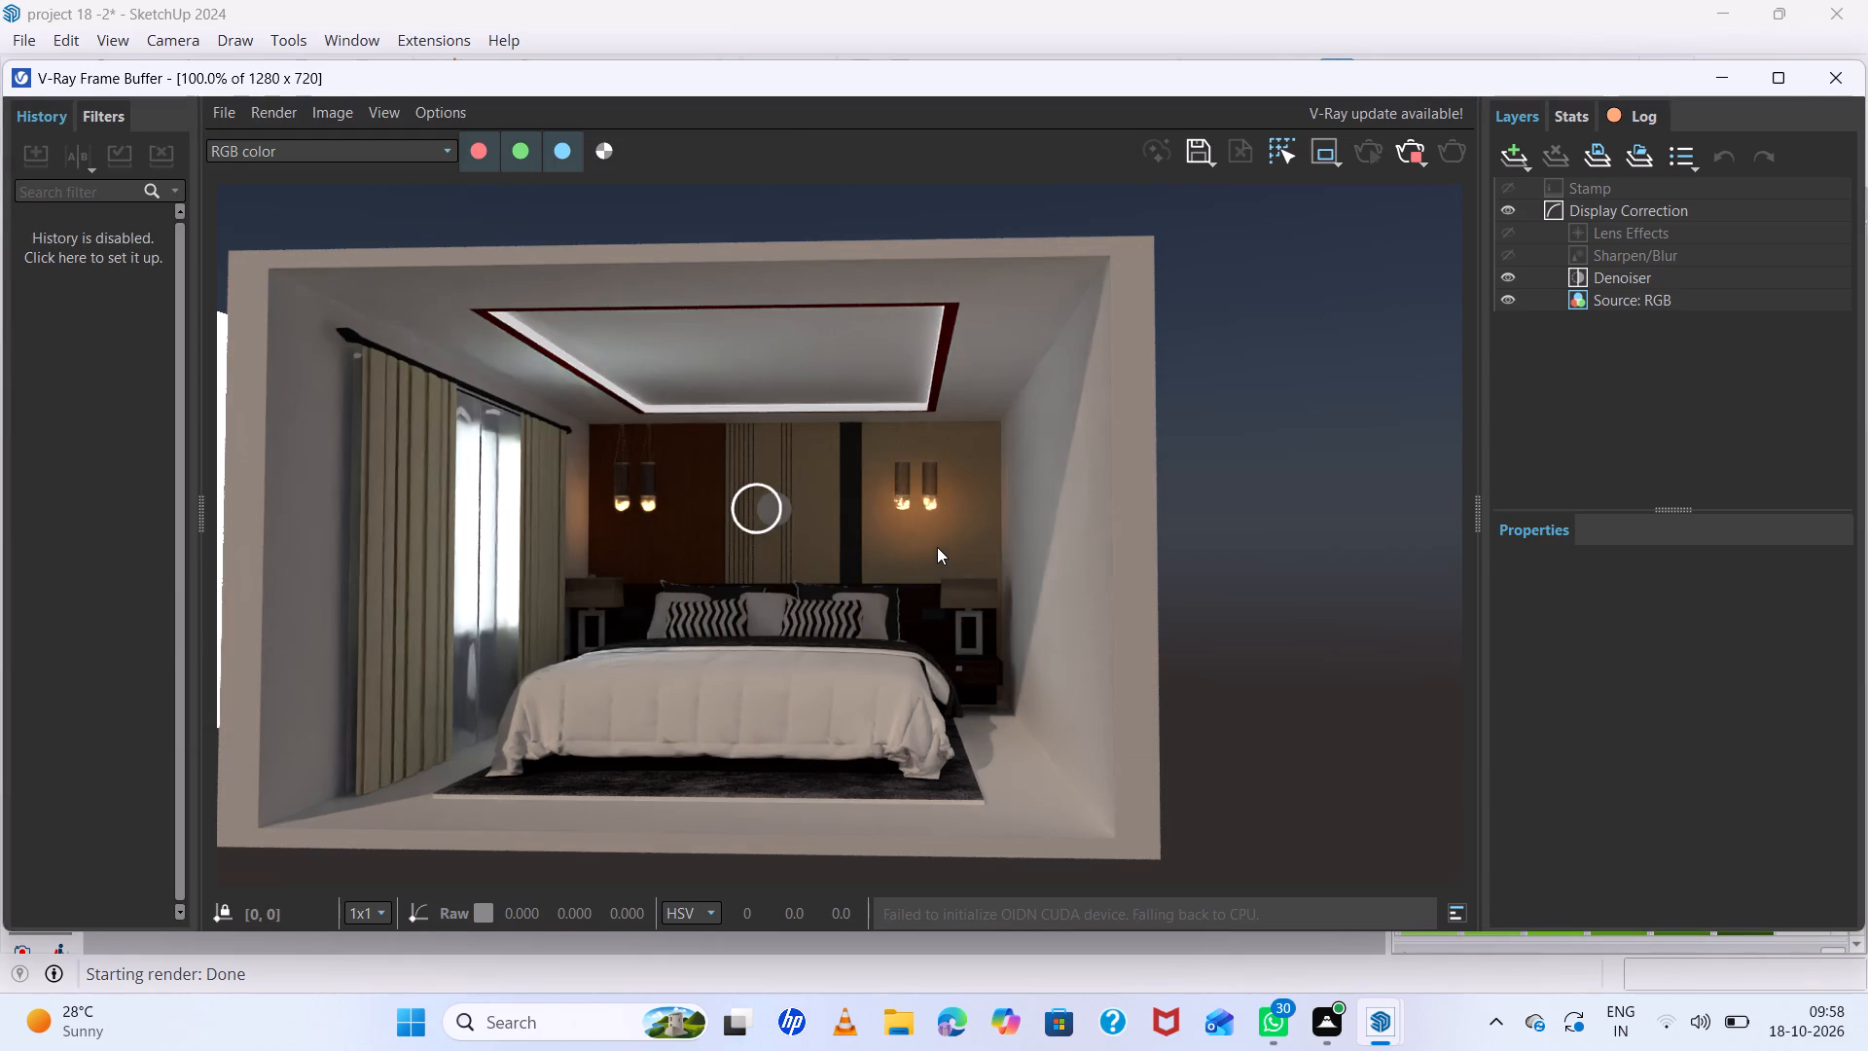
pyautogui.click(1715, 77)
# Examine the bedroom model from the front, including the ceiling tray and the light plane outside the window.
pyautogui.scroll(-4, 865, 586)
pyautogui.scroll(4, 866, 586)
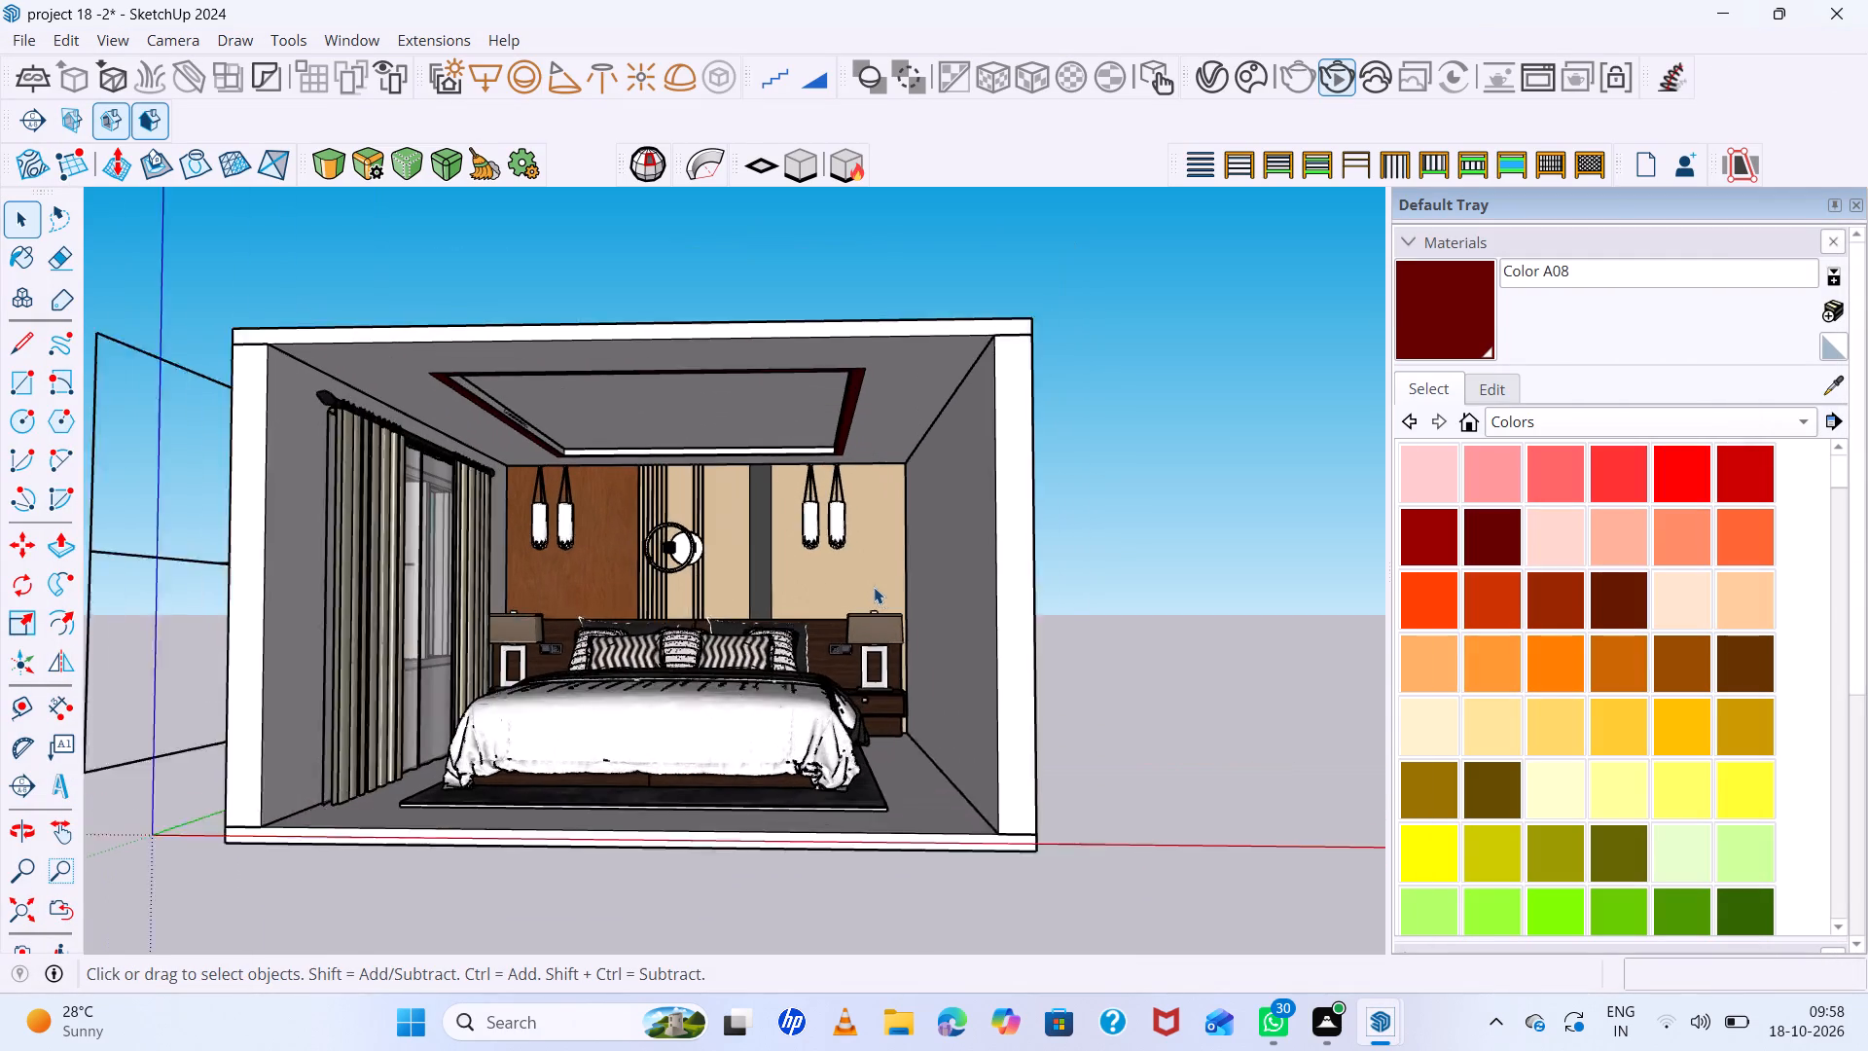
pyautogui.moveTo(883, 593); pyautogui.dragTo(865, 603, button='middle')
pyautogui.scroll(-3, 918, 620)
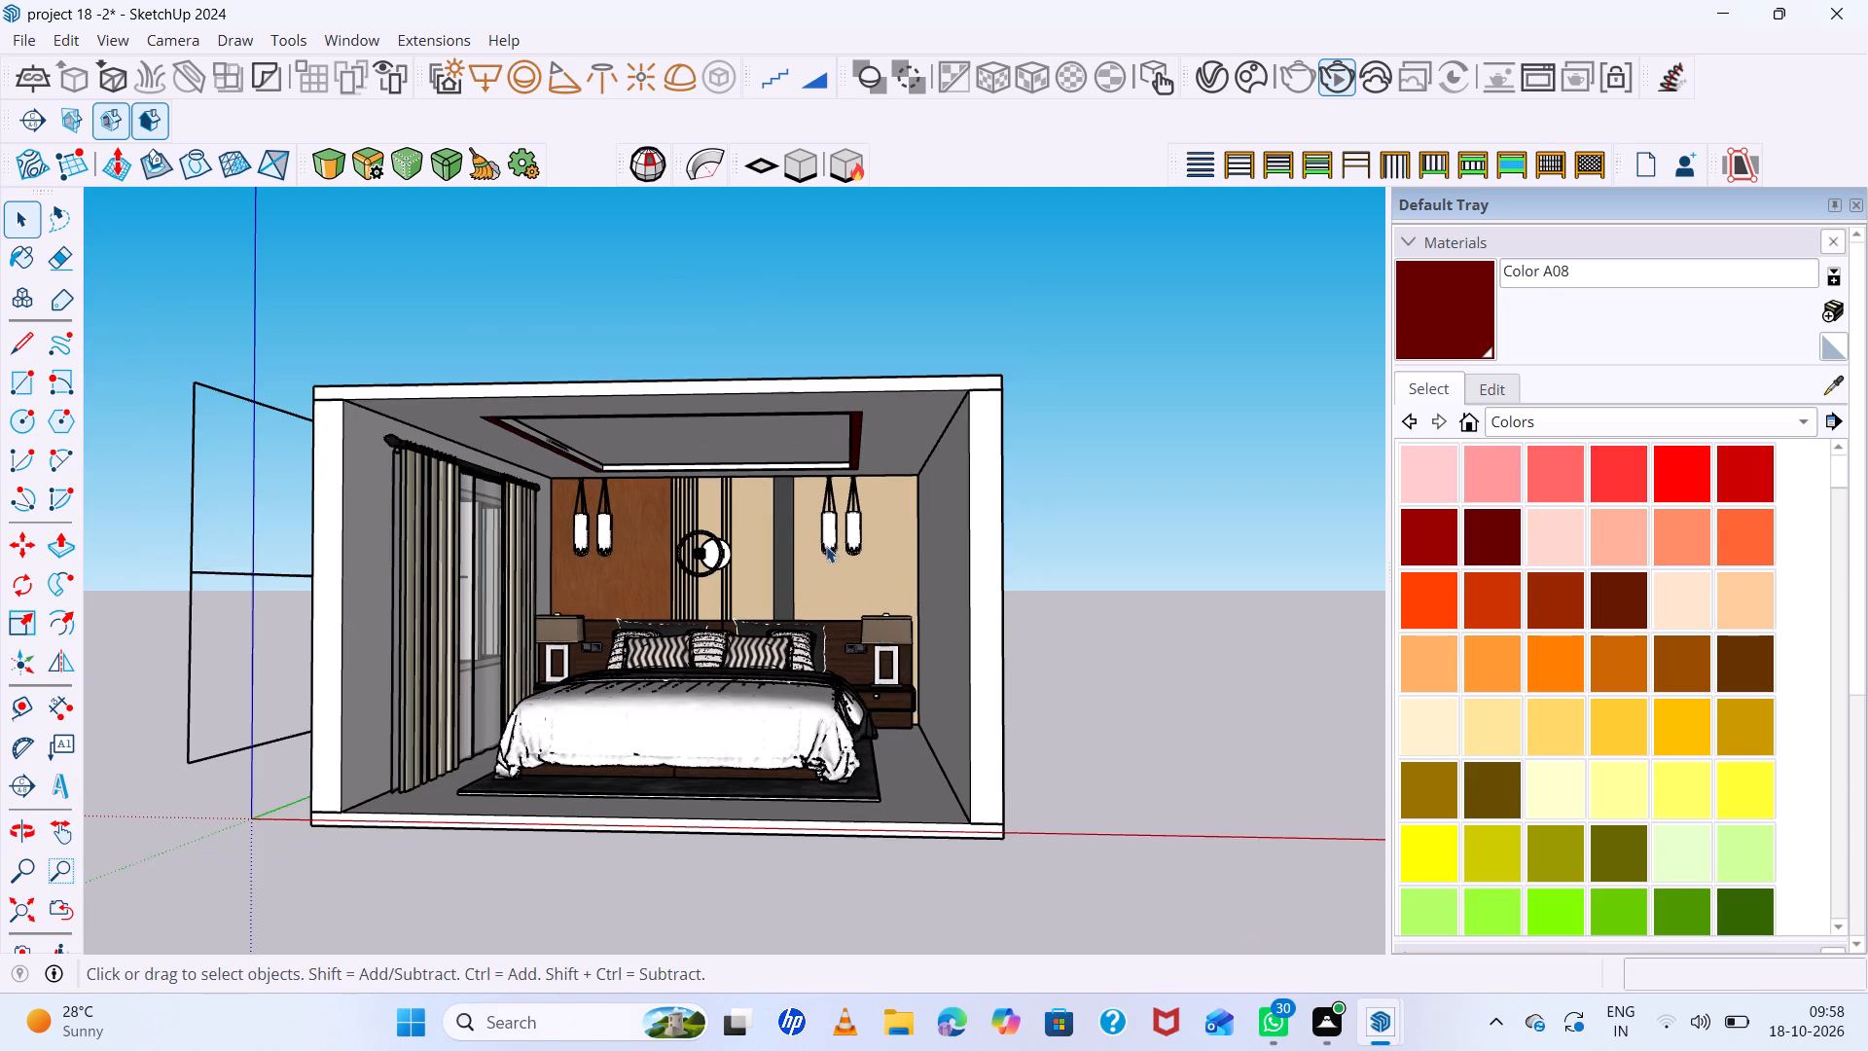
pyautogui.scroll(2, 473, 380)
pyautogui.moveTo(467, 384); pyautogui.dragTo(518, 381, button='middle')
pyautogui.middleClick(518, 381)
pyautogui.scroll(1, 518, 381)
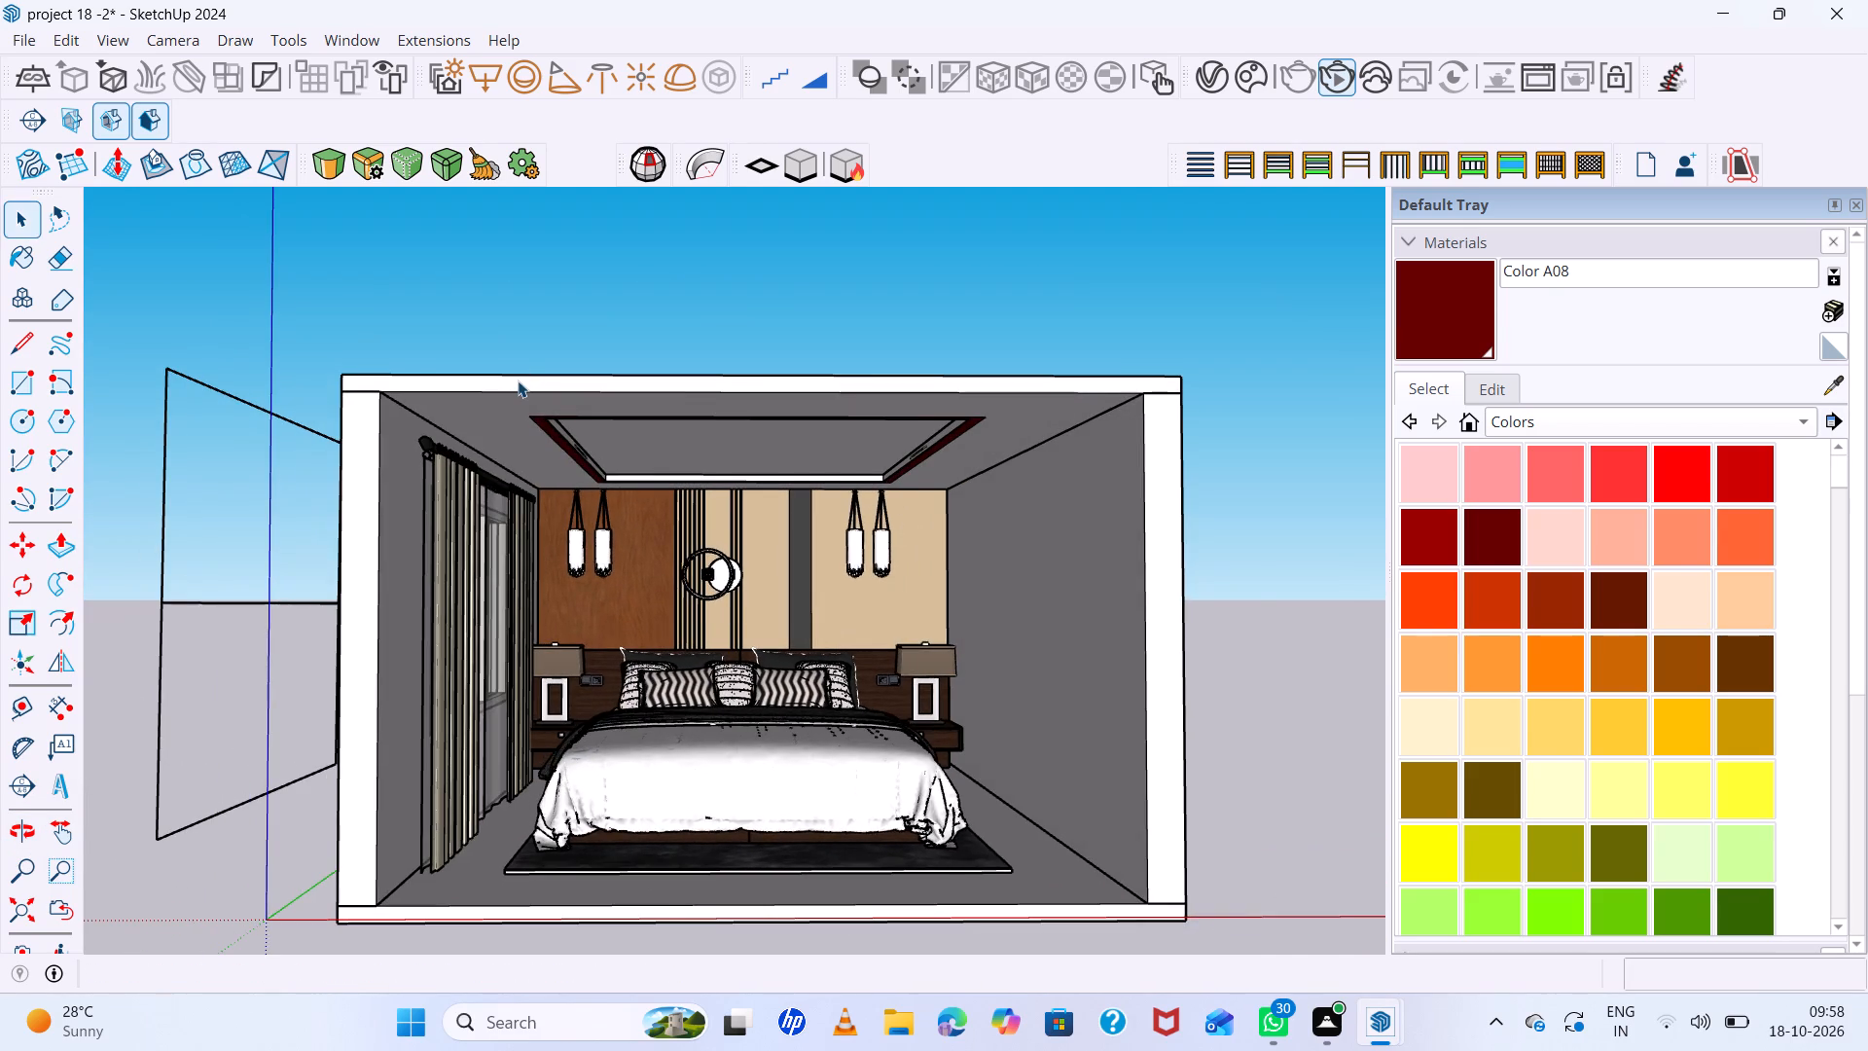
pyautogui.scroll(1, 518, 381)
pyautogui.moveTo(544, 396); pyautogui.dragTo(555, 362, button='middle')
pyautogui.middleClick(555, 362)
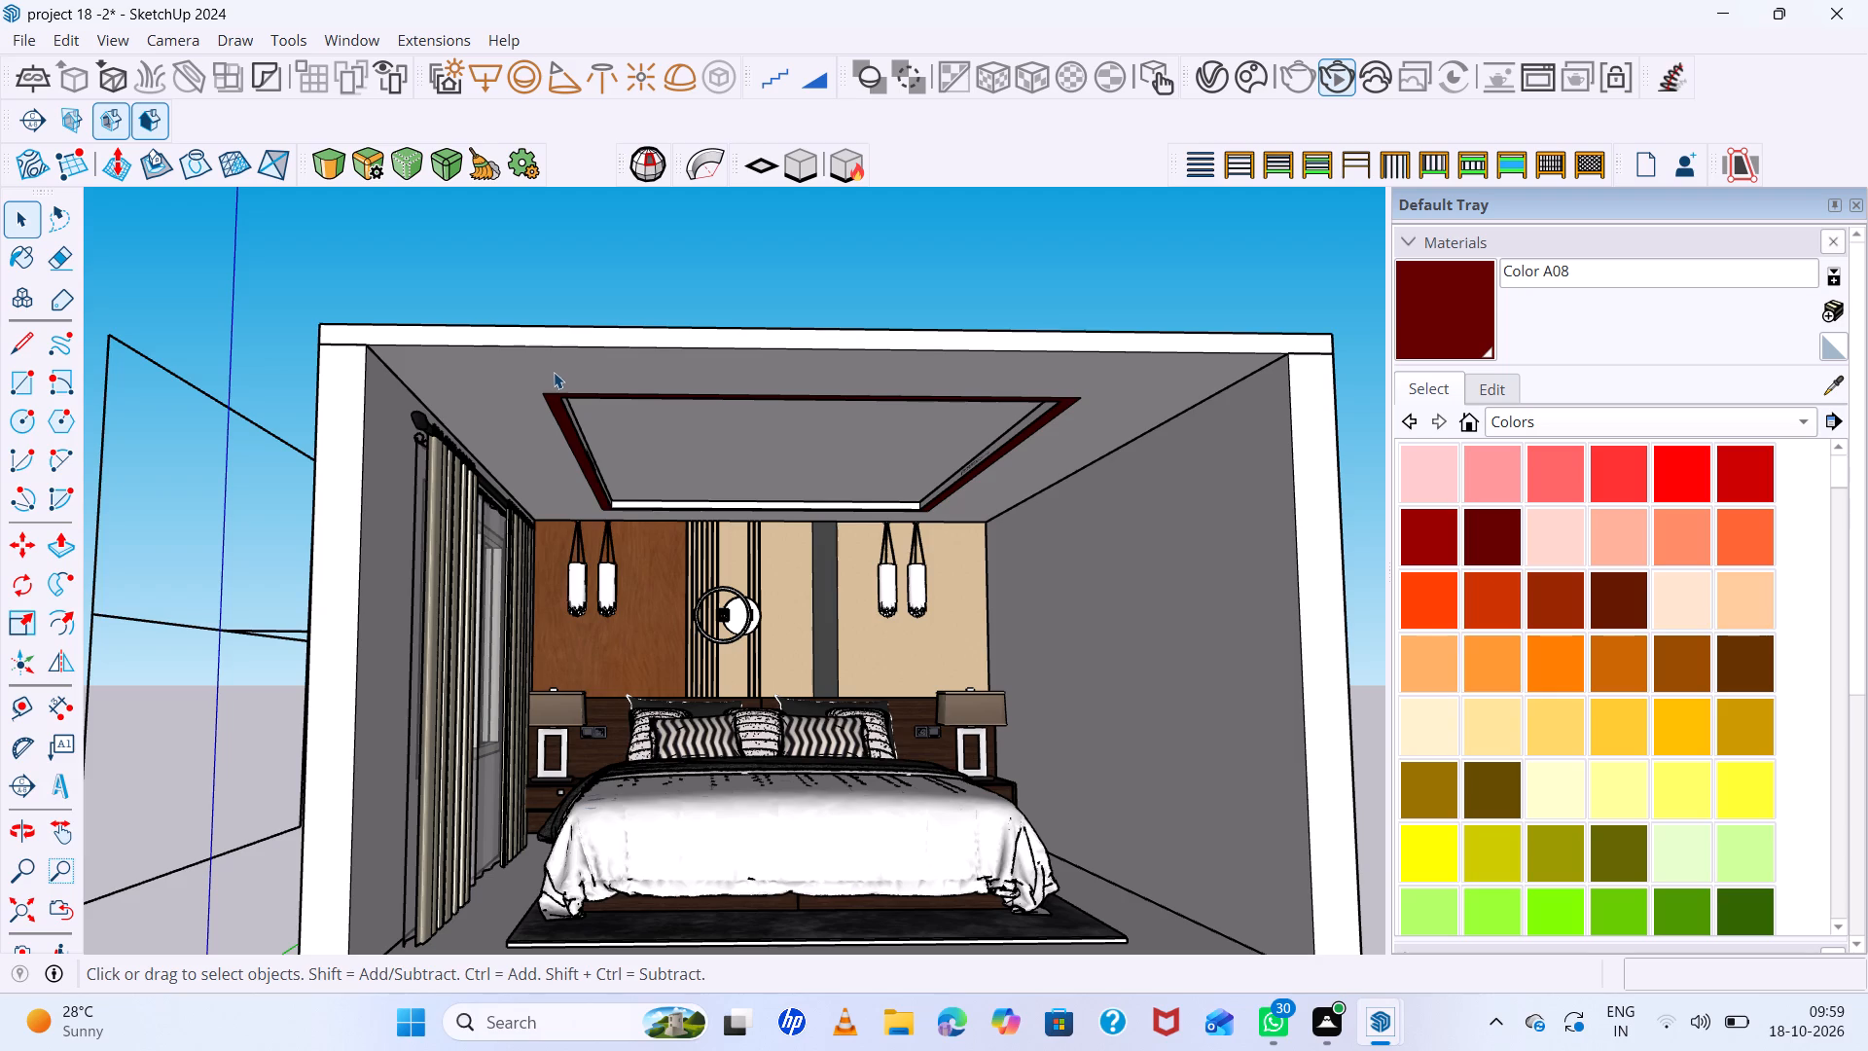
pyautogui.scroll(-3, 545, 458)
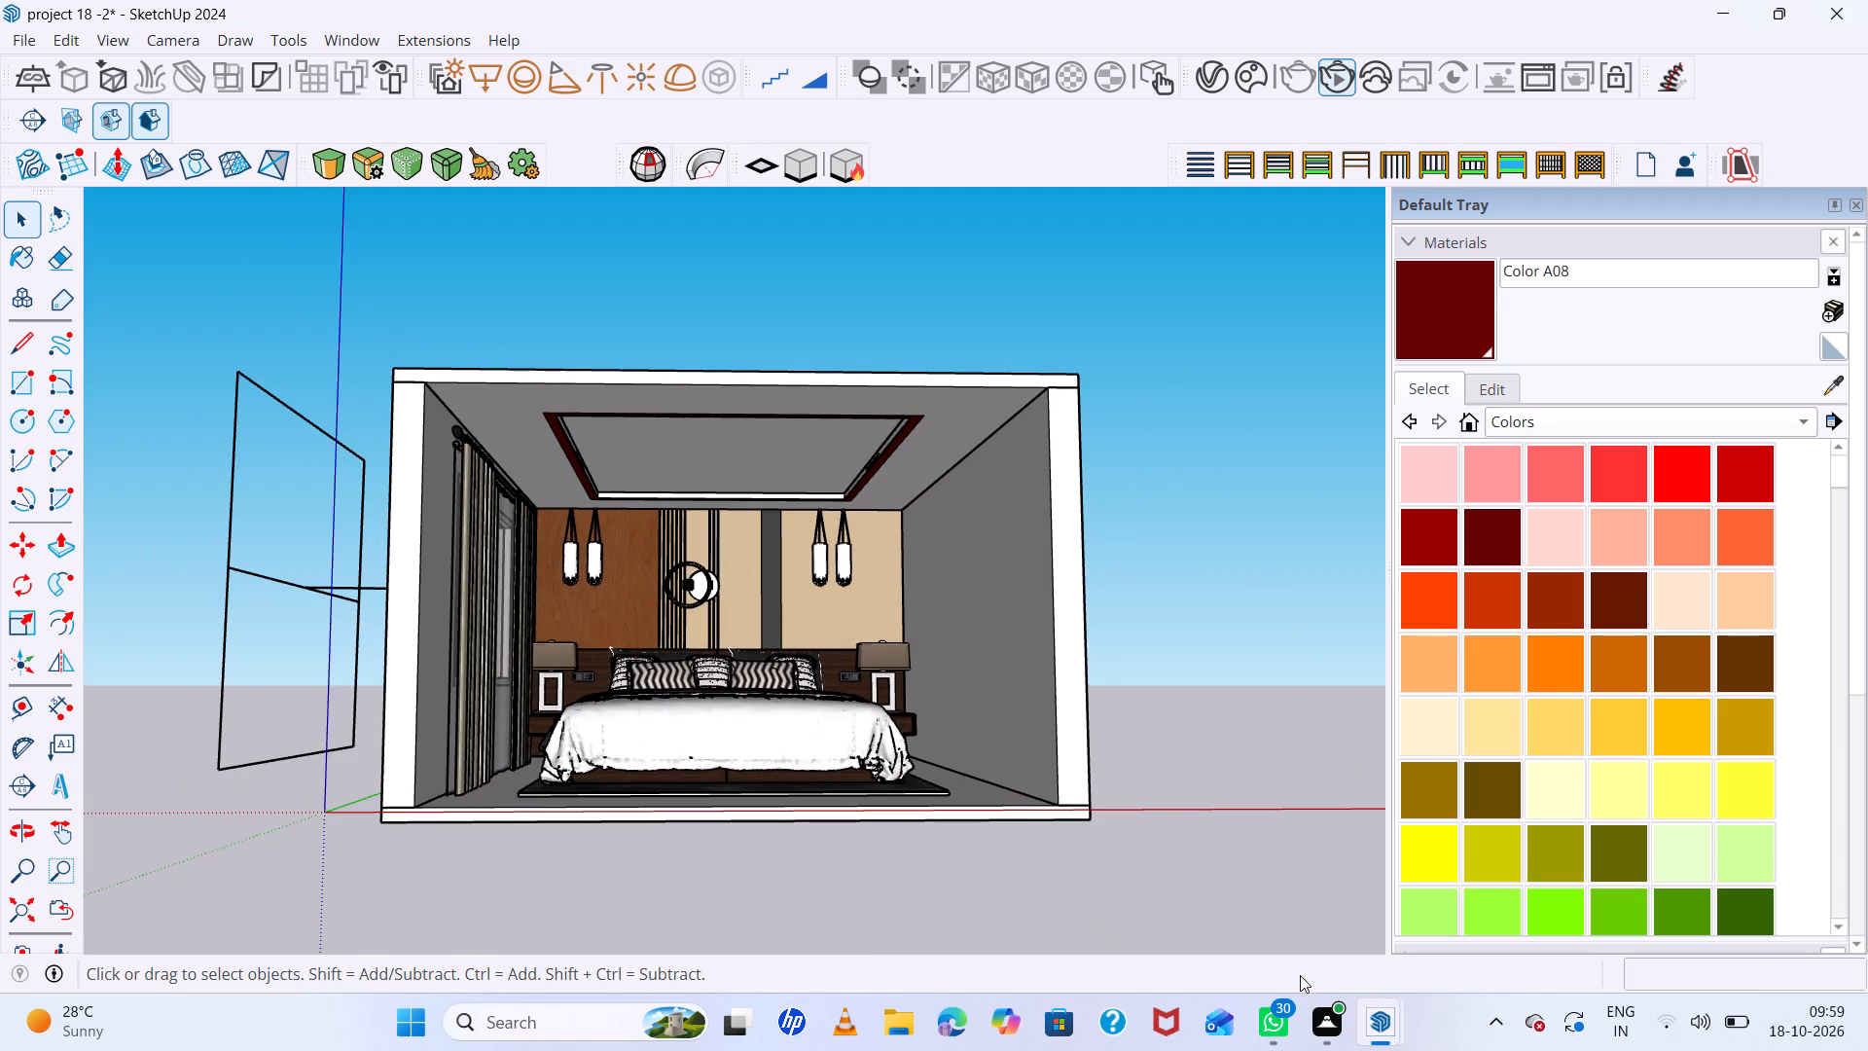
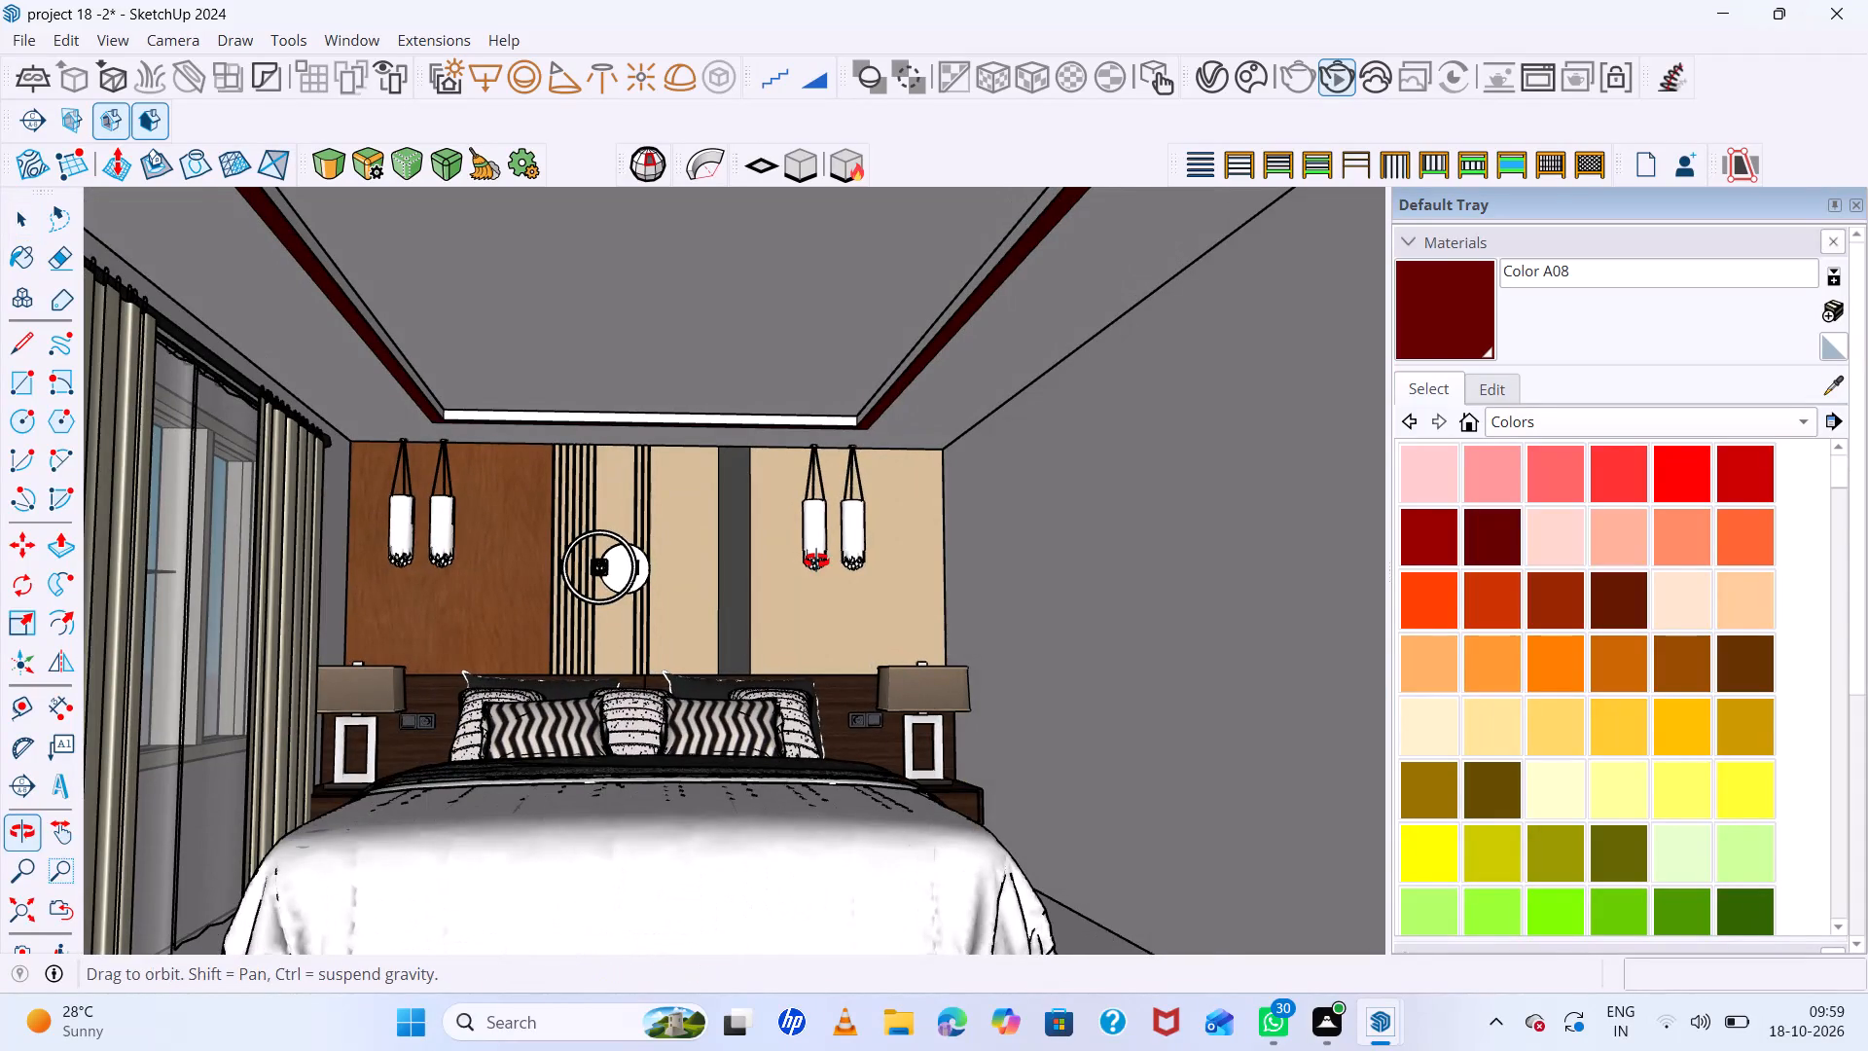
# Open the Chaos Cosmos asset library and search the online assets for "wardrobe".
pyautogui.middleClick(816, 561)
pyautogui.scroll(-3, 814, 550)
pyautogui.moveTo(889, 617); pyautogui.dragTo(839, 657, button='middle')
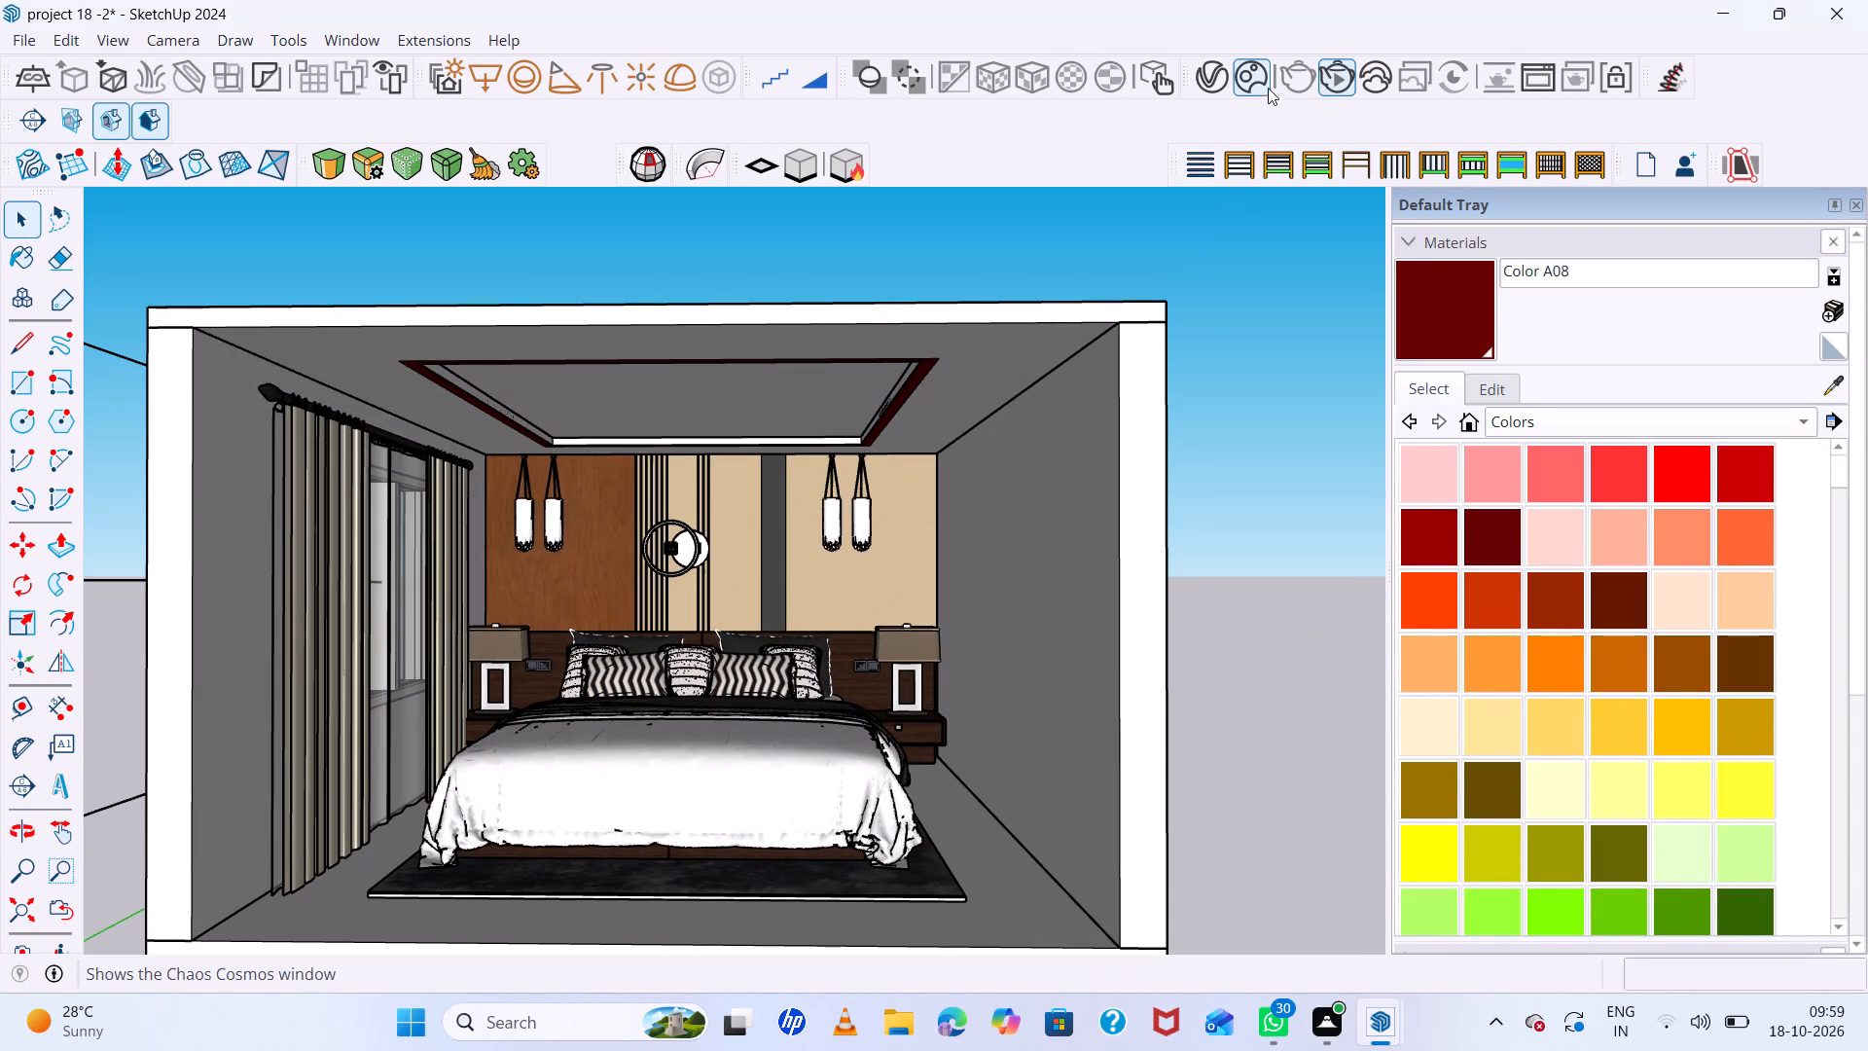
pyautogui.click(1261, 83)
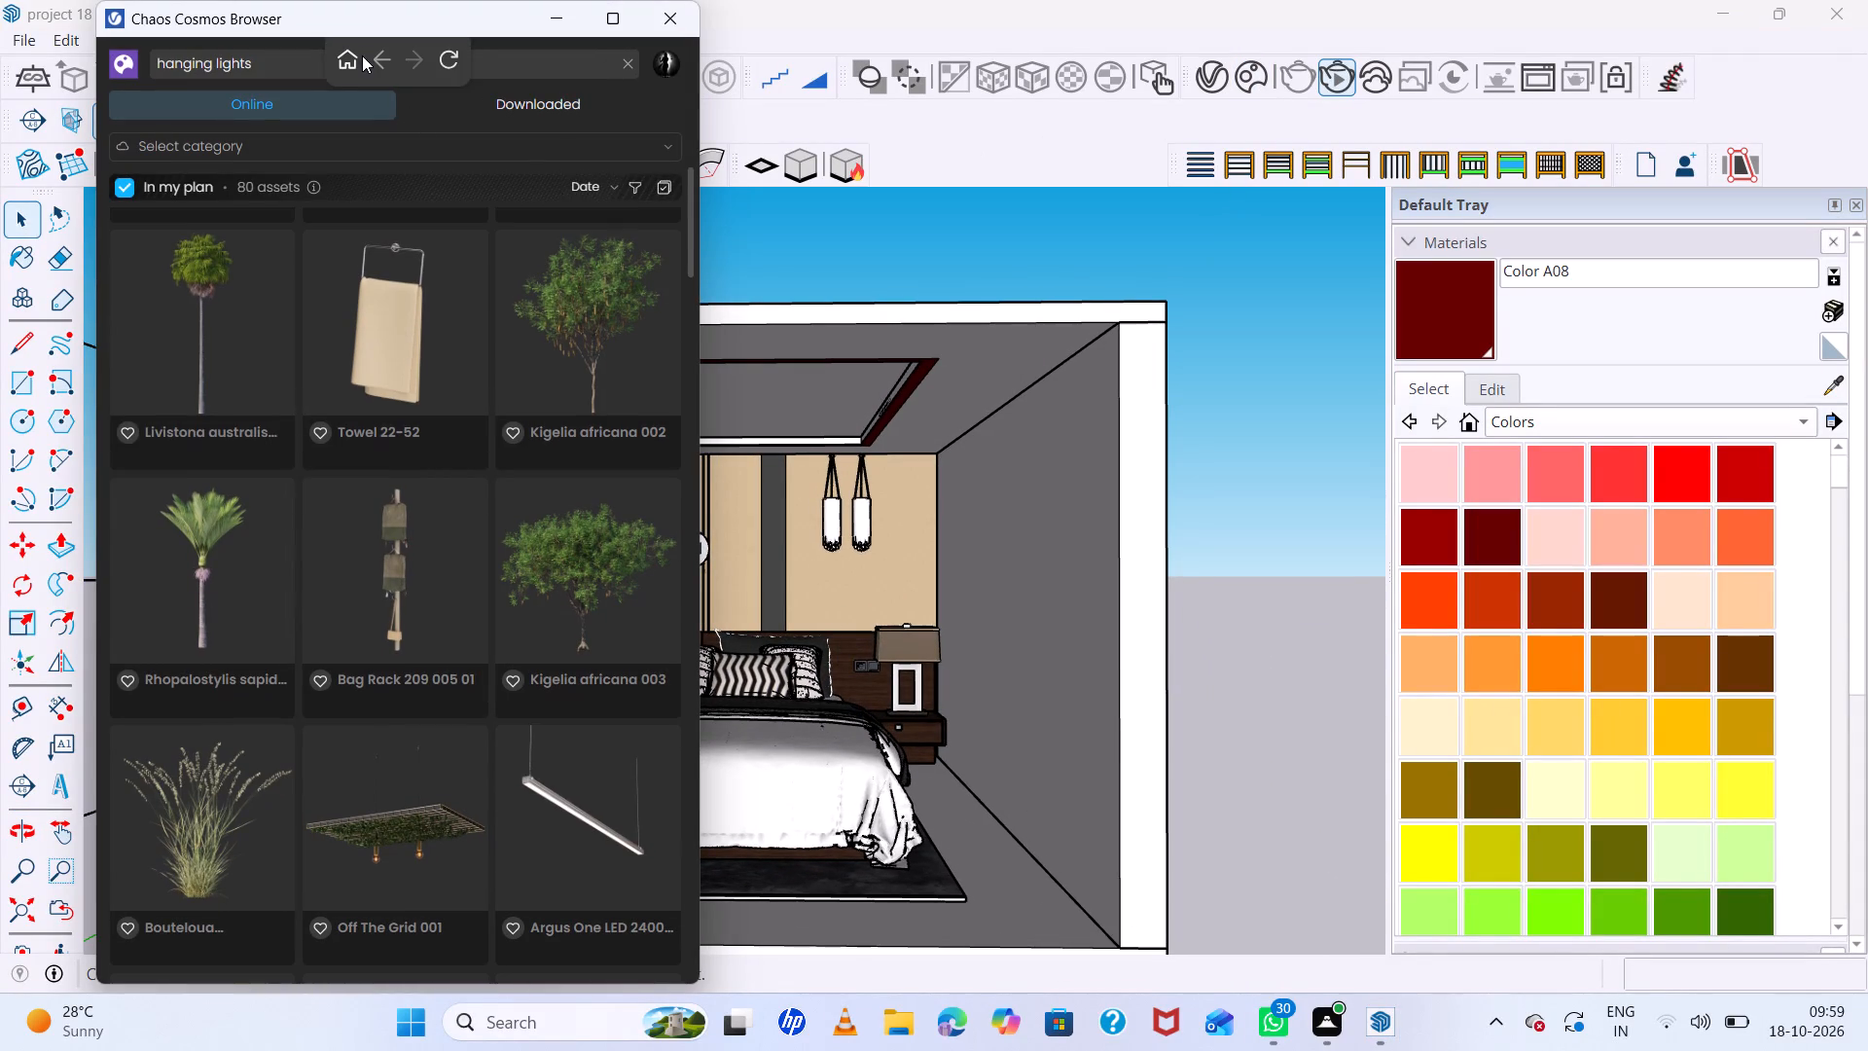
pyautogui.click(362, 55)
pyautogui.click(269, 68)
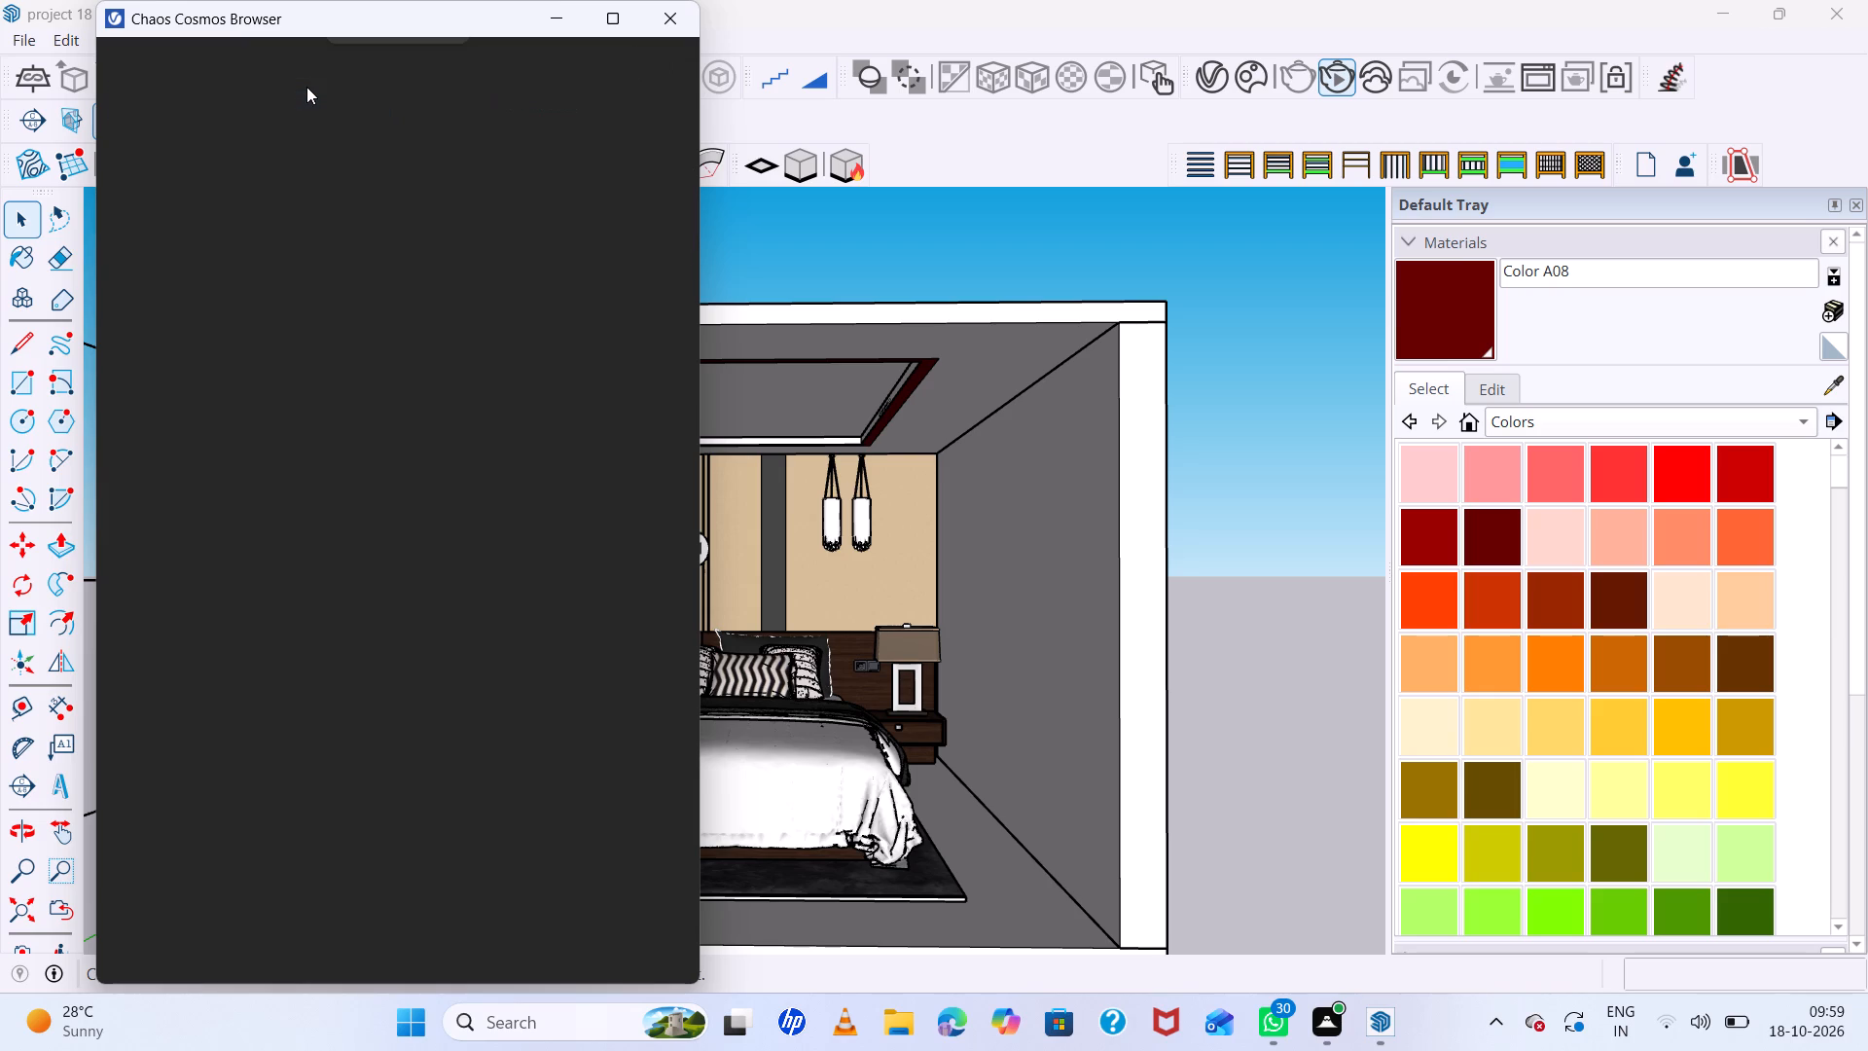
pyautogui.press('BackSpace')
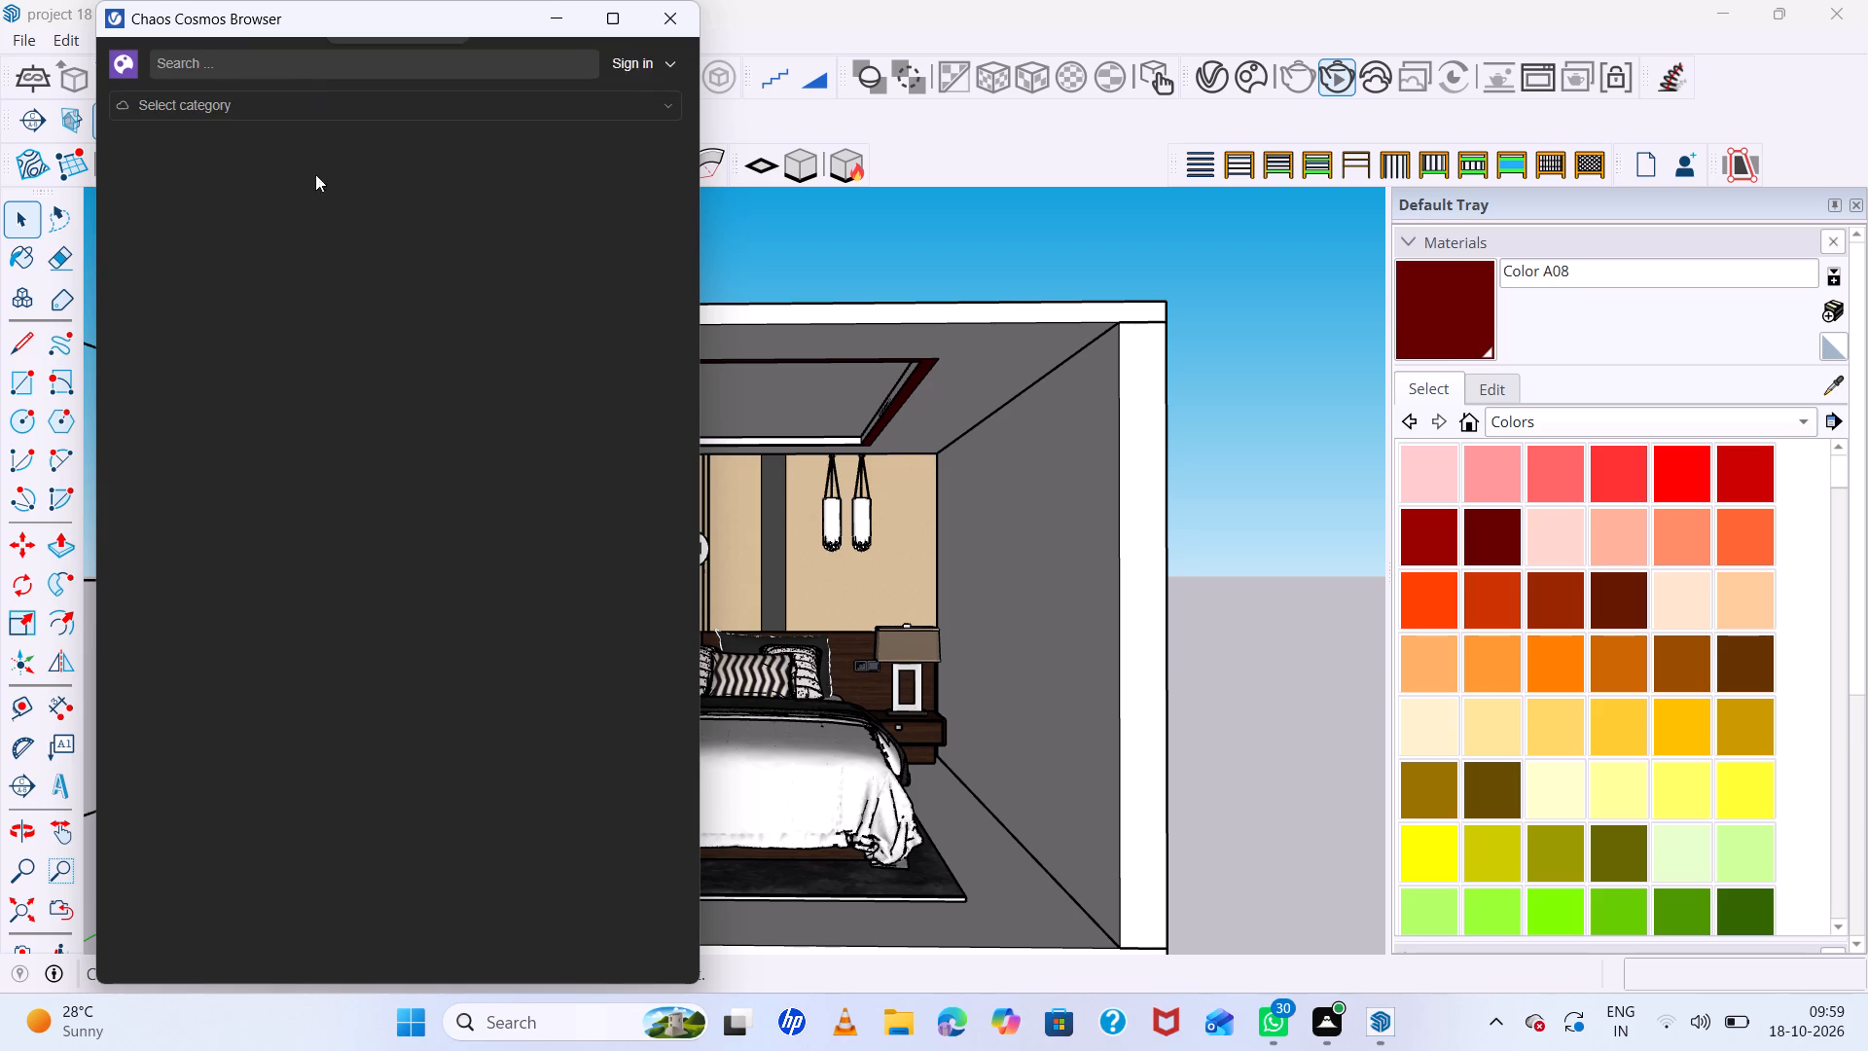
pyautogui.click(239, 55)
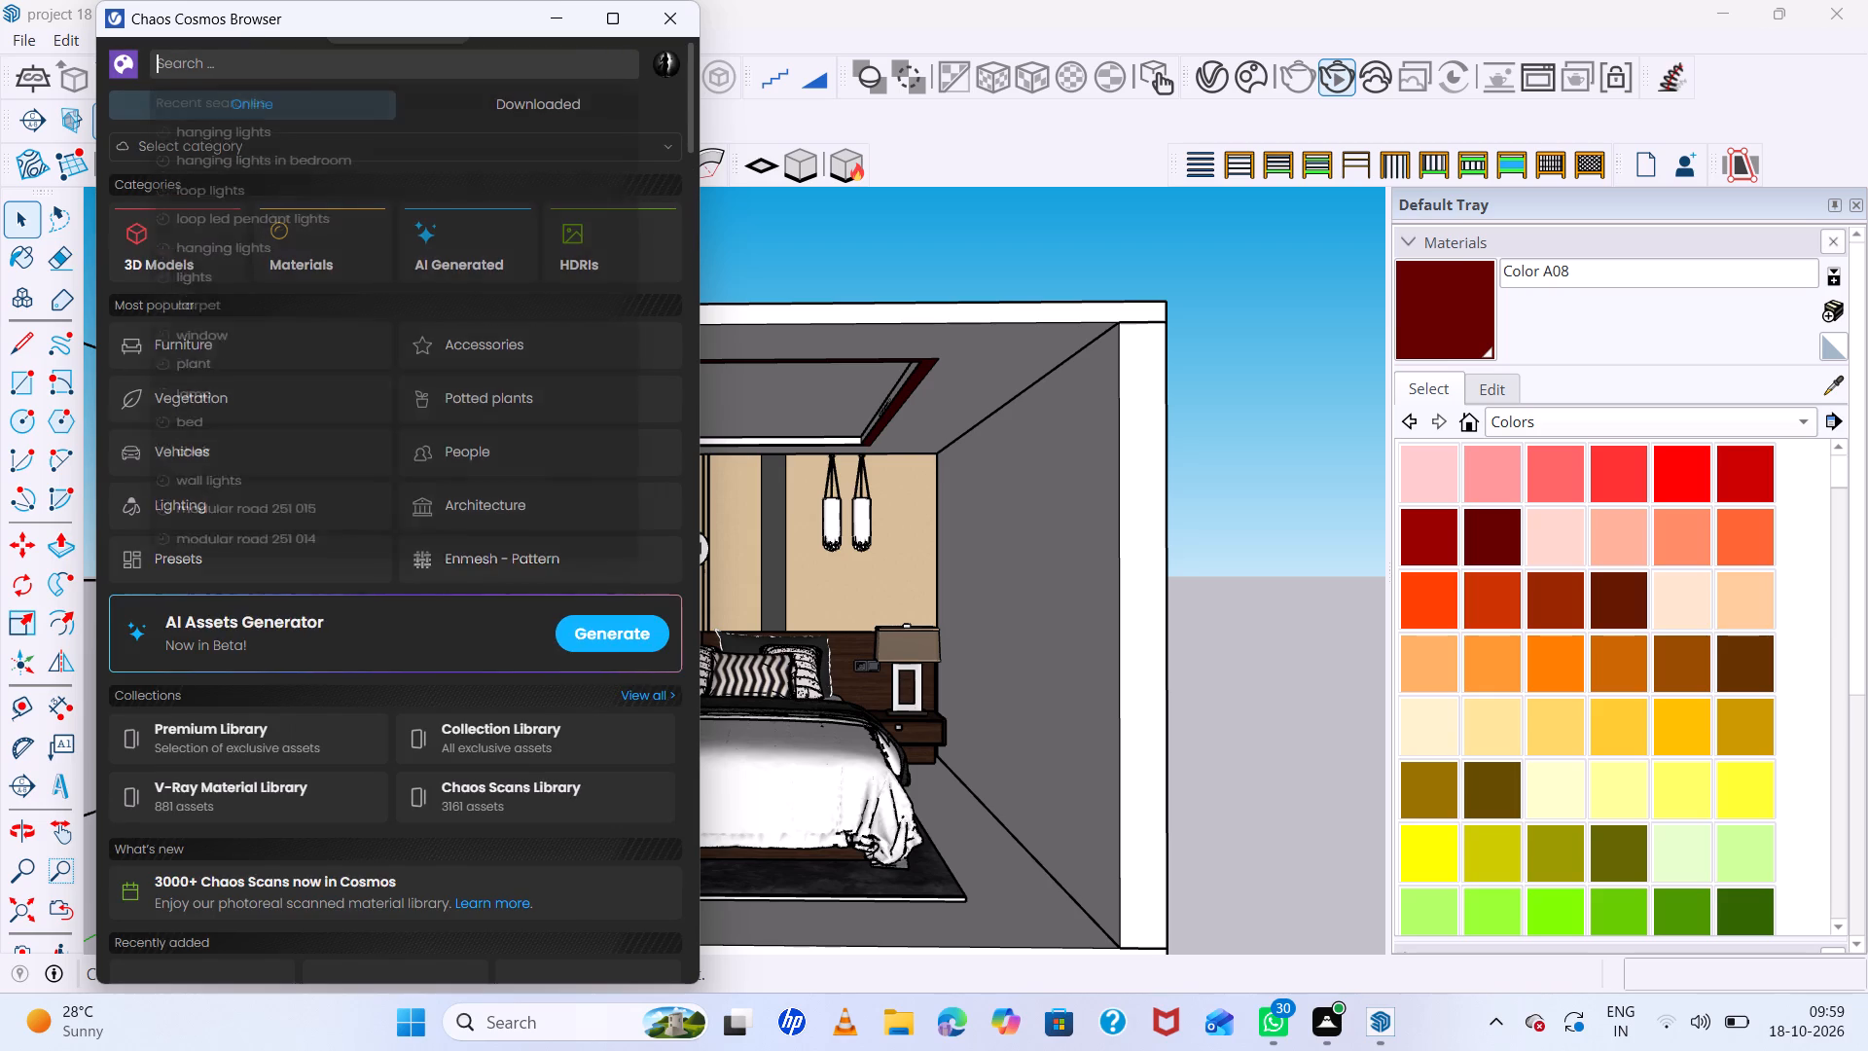
pyautogui.write('war')
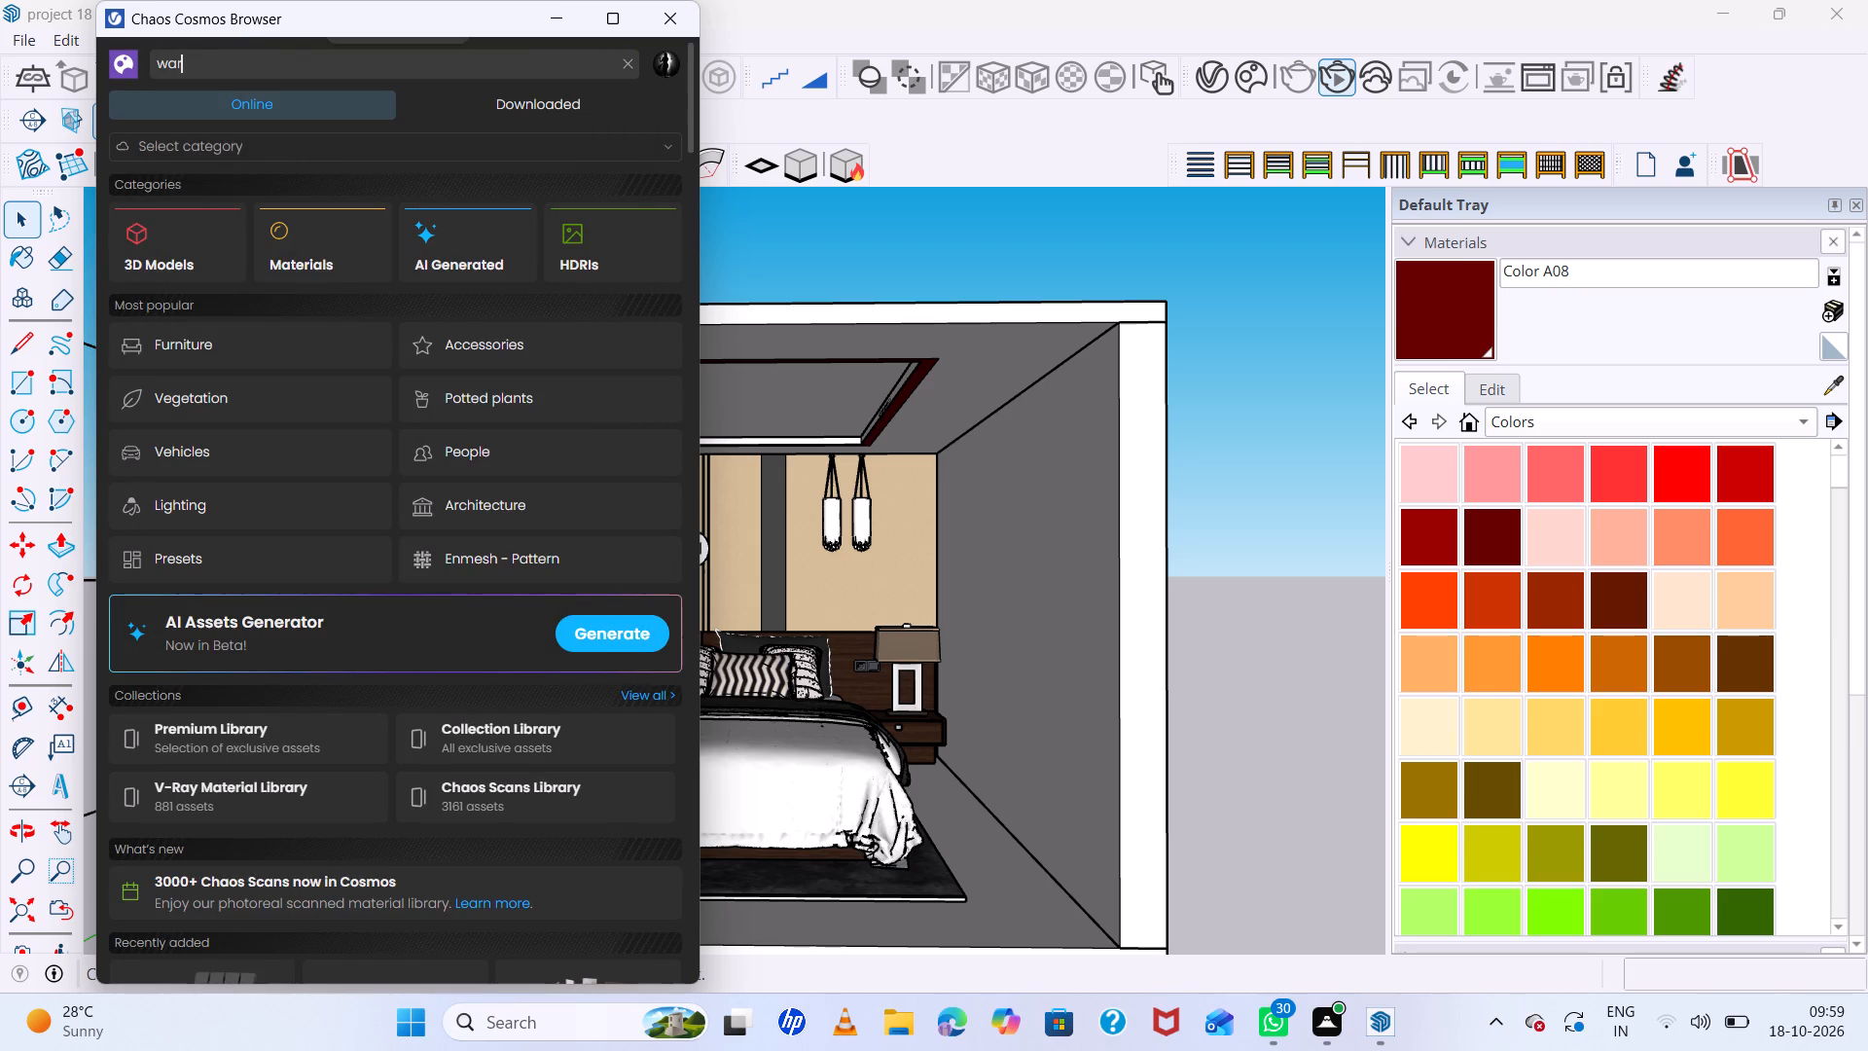
pyautogui.write('dord')
pyautogui.press('e')
pyautogui.press('Return')
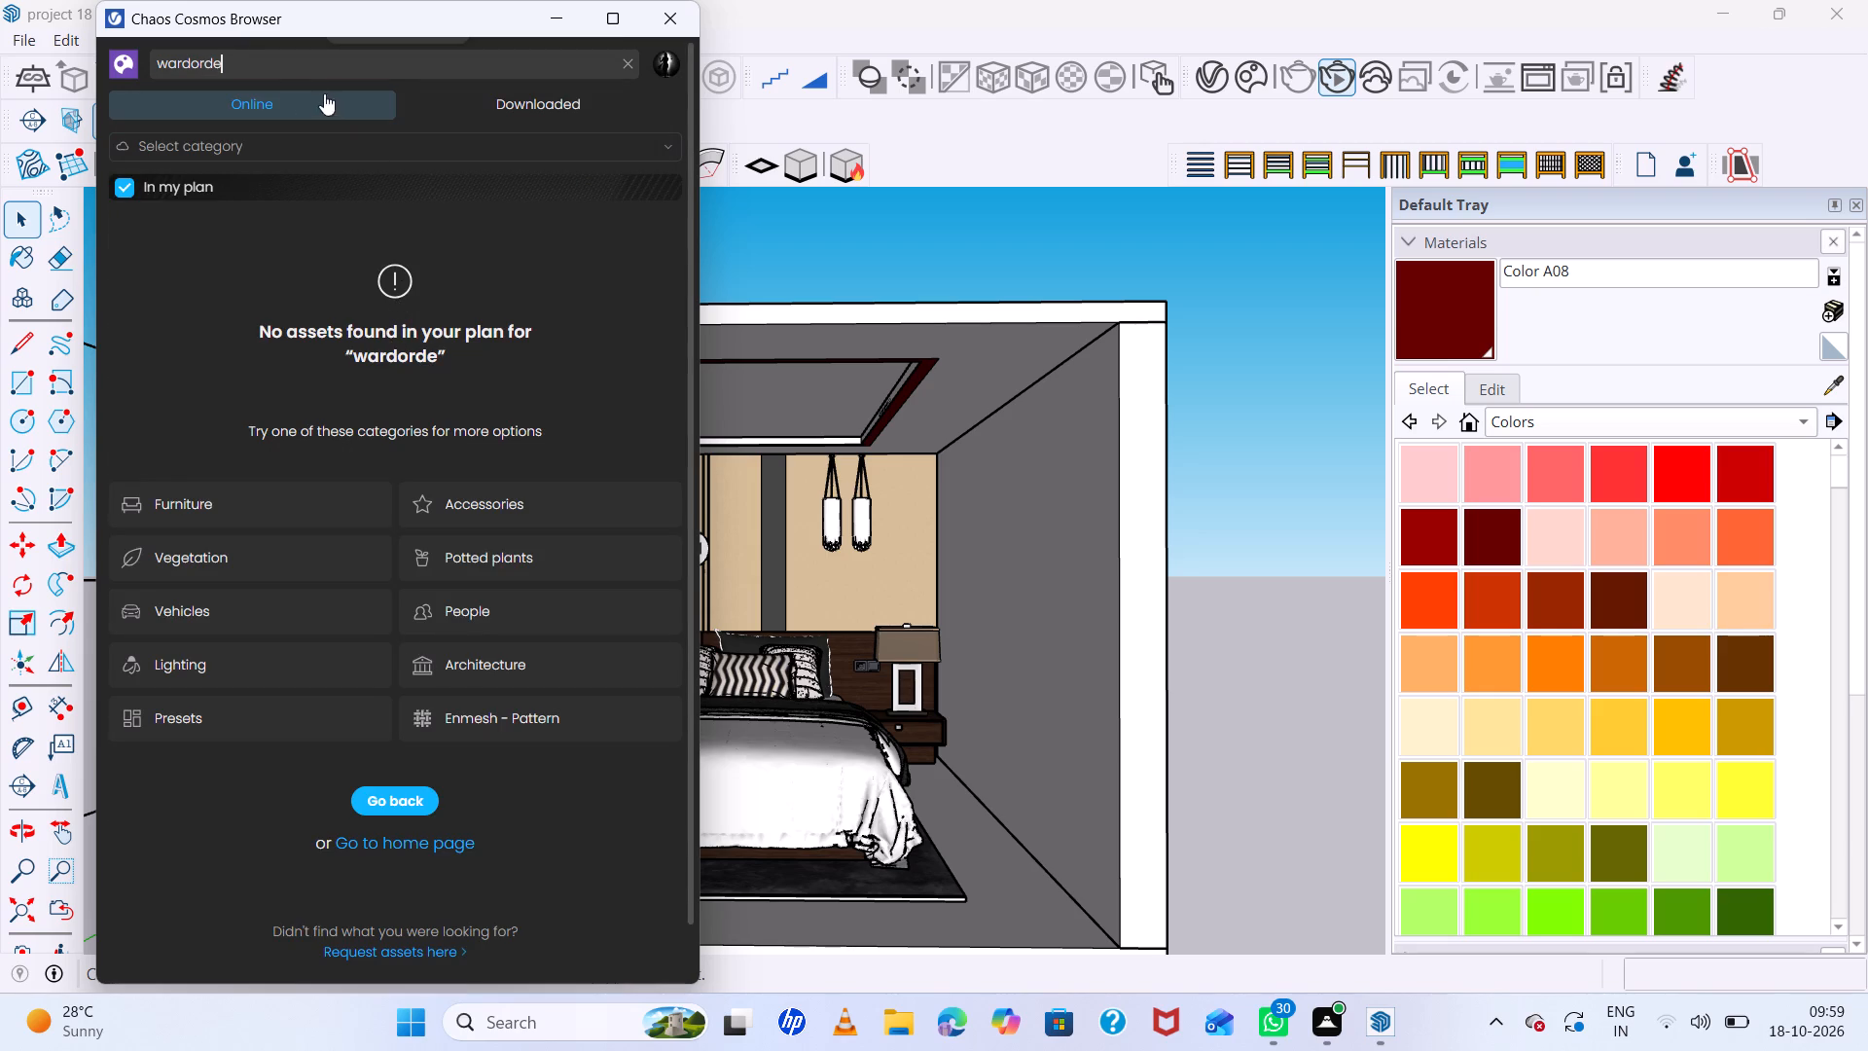
pyautogui.press('BackSpace')
pyautogui.press('BackSpace')
pyautogui.press('BackSpace')
pyautogui.press('BackSpace')
pyautogui.press('BackSpace')
pyautogui.press('BackSpace')
pyautogui.press('BackSpace')
pyautogui.press('BackSpace')
pyautogui.press('BackSpace')
pyautogui.press('BackSpace')
pyautogui.press('BackSpace')
pyautogui.press('BackSpace')
pyautogui.press('BackSpace')
pyautogui.press('BackSpace')
pyautogui.press('BackSpace')
pyautogui.press('BackSpace')
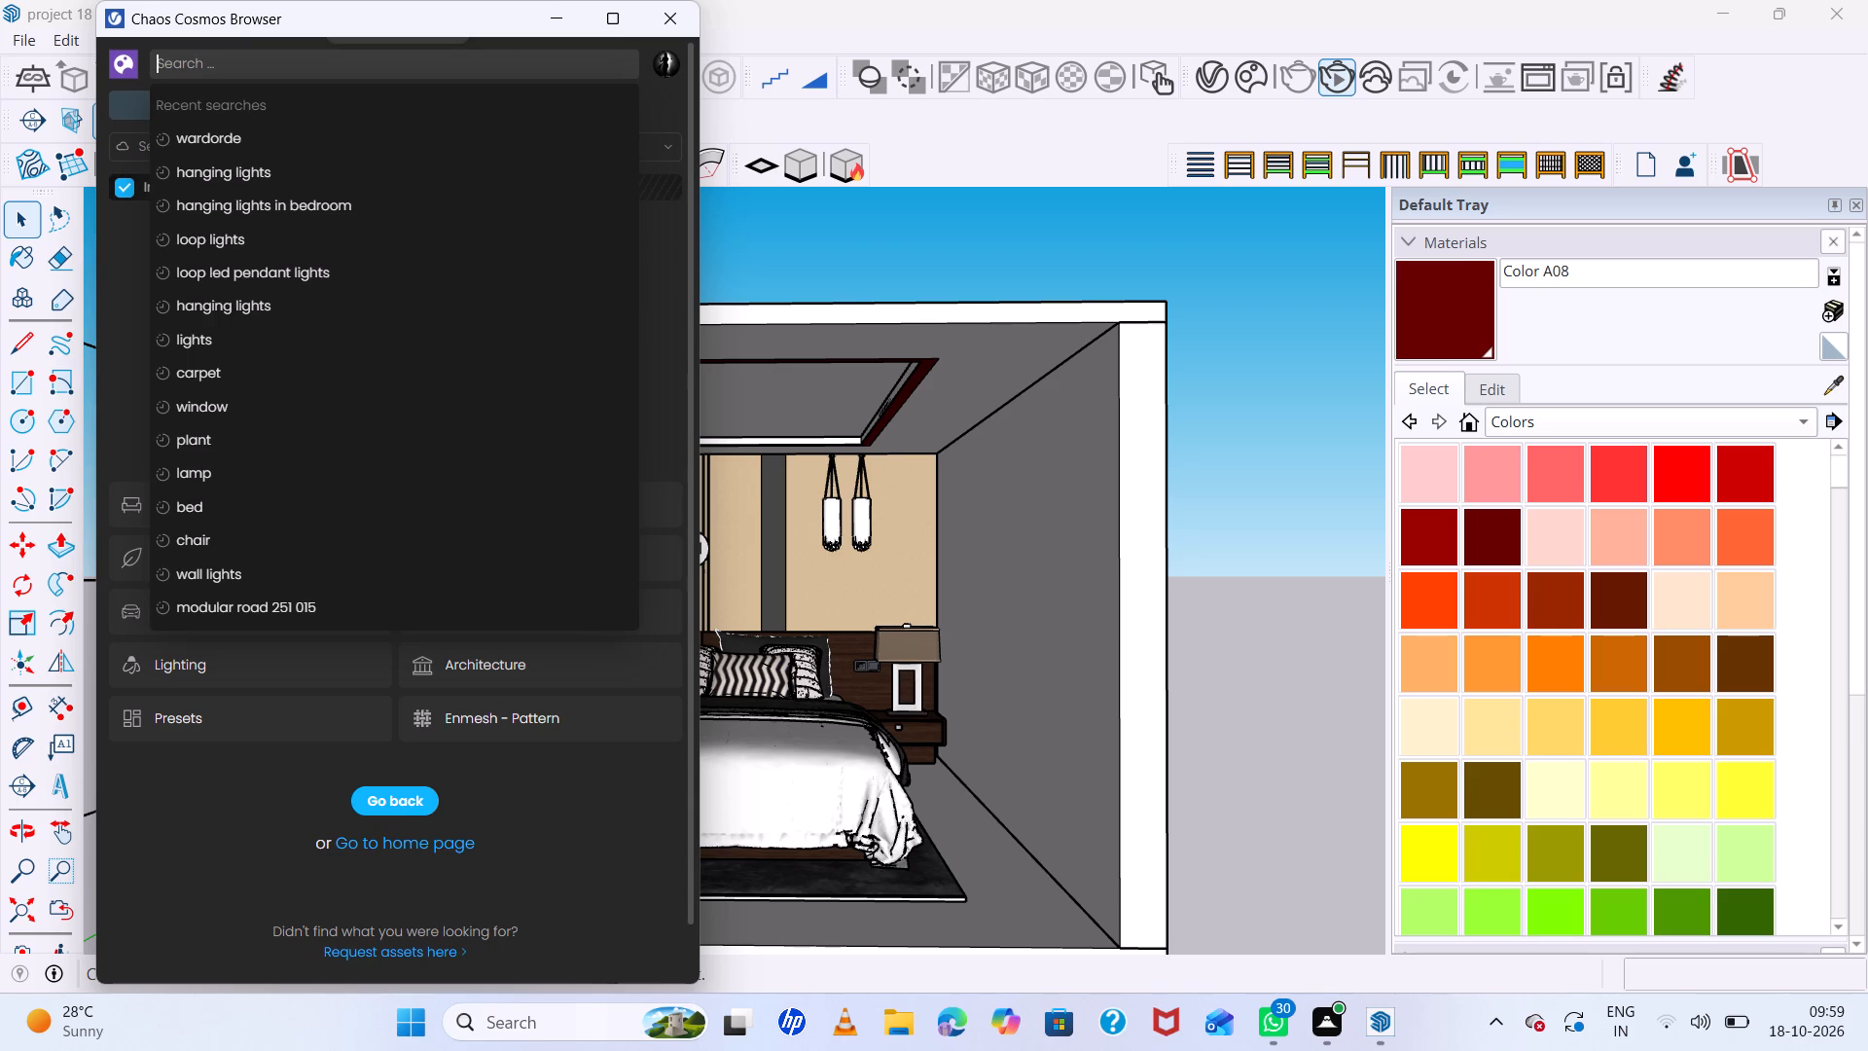
pyautogui.write('ward')
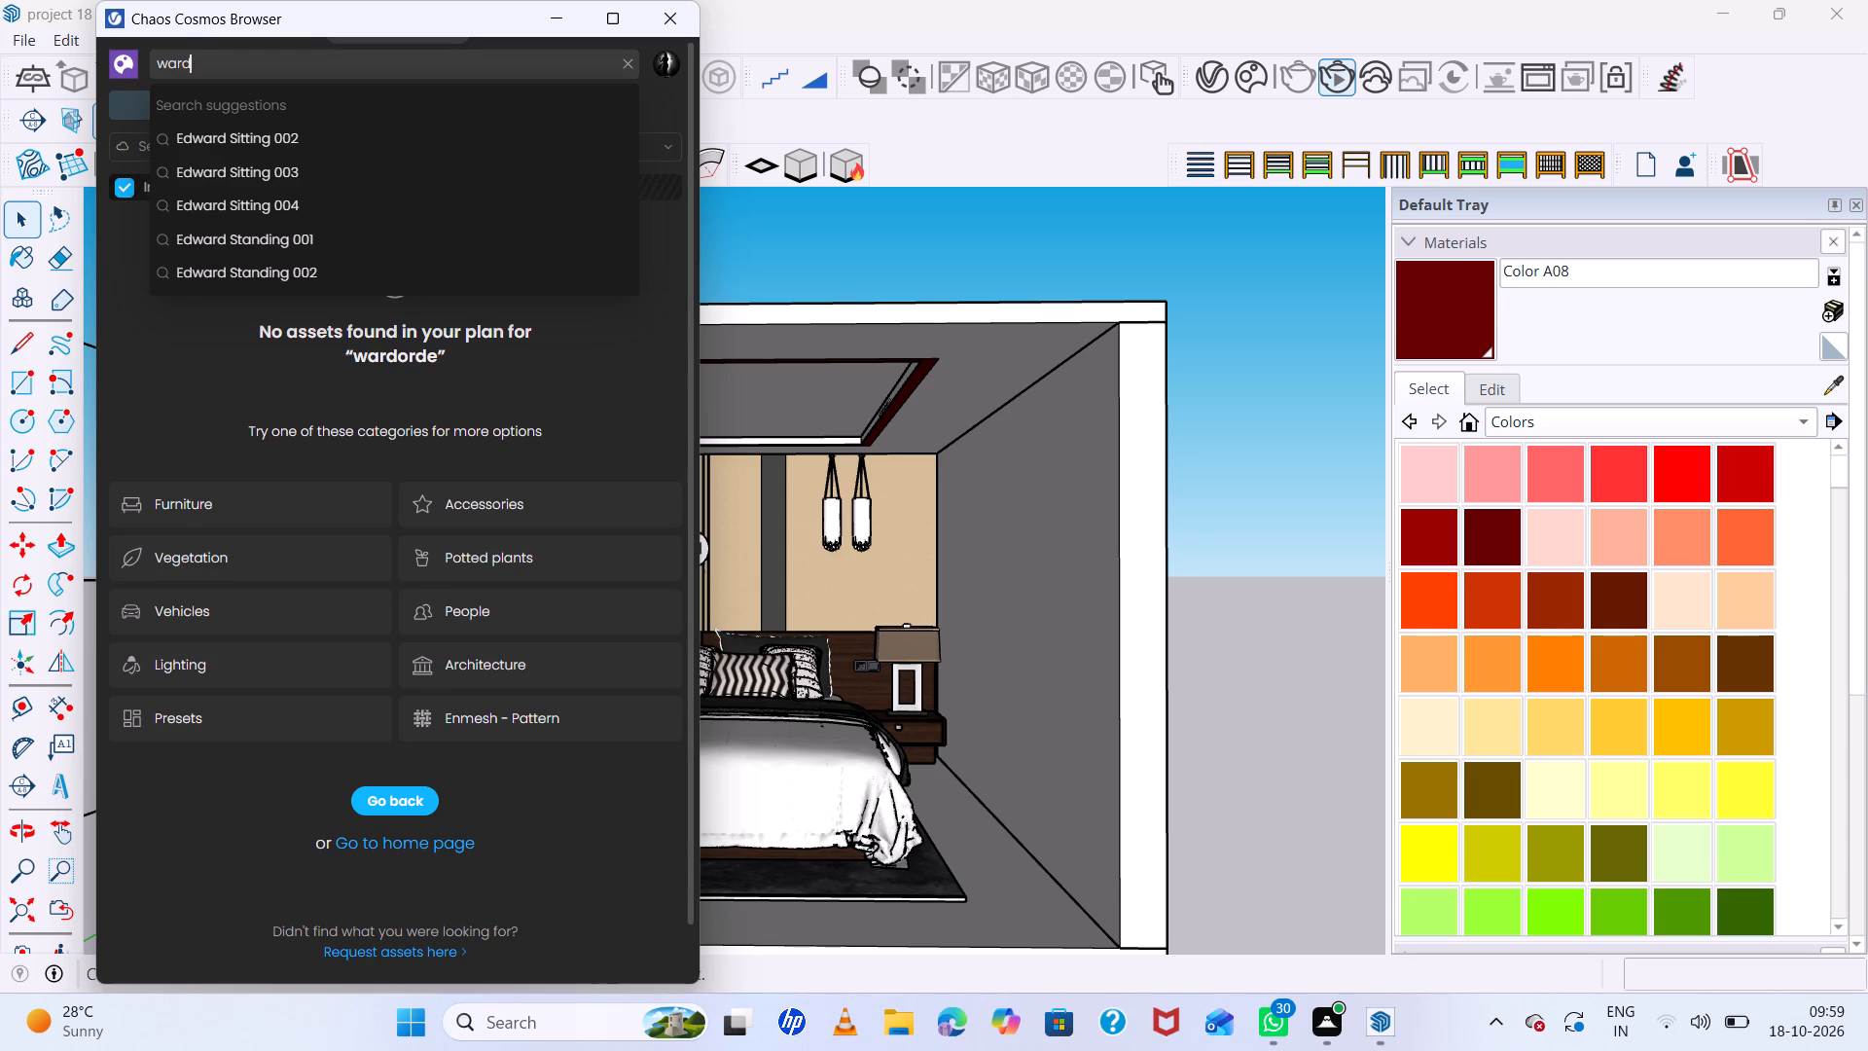
pyautogui.write('robe')
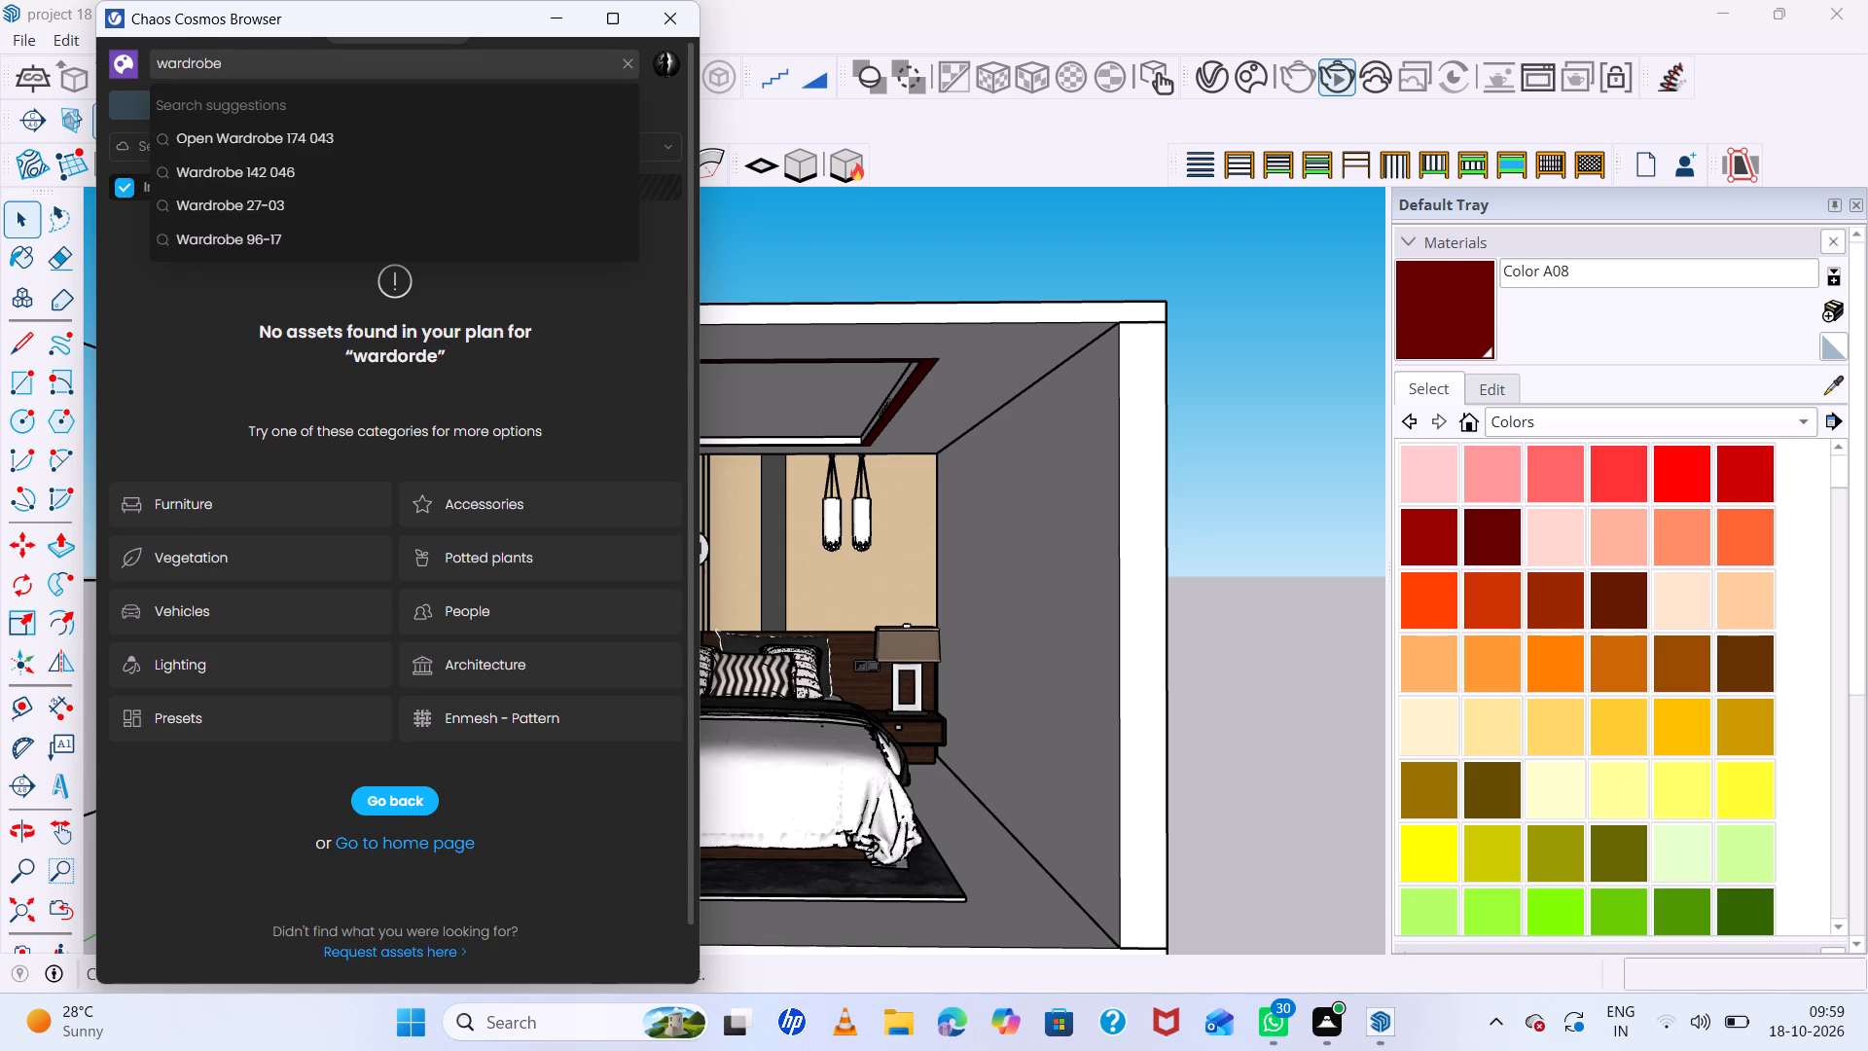
pyautogui.press('Return')
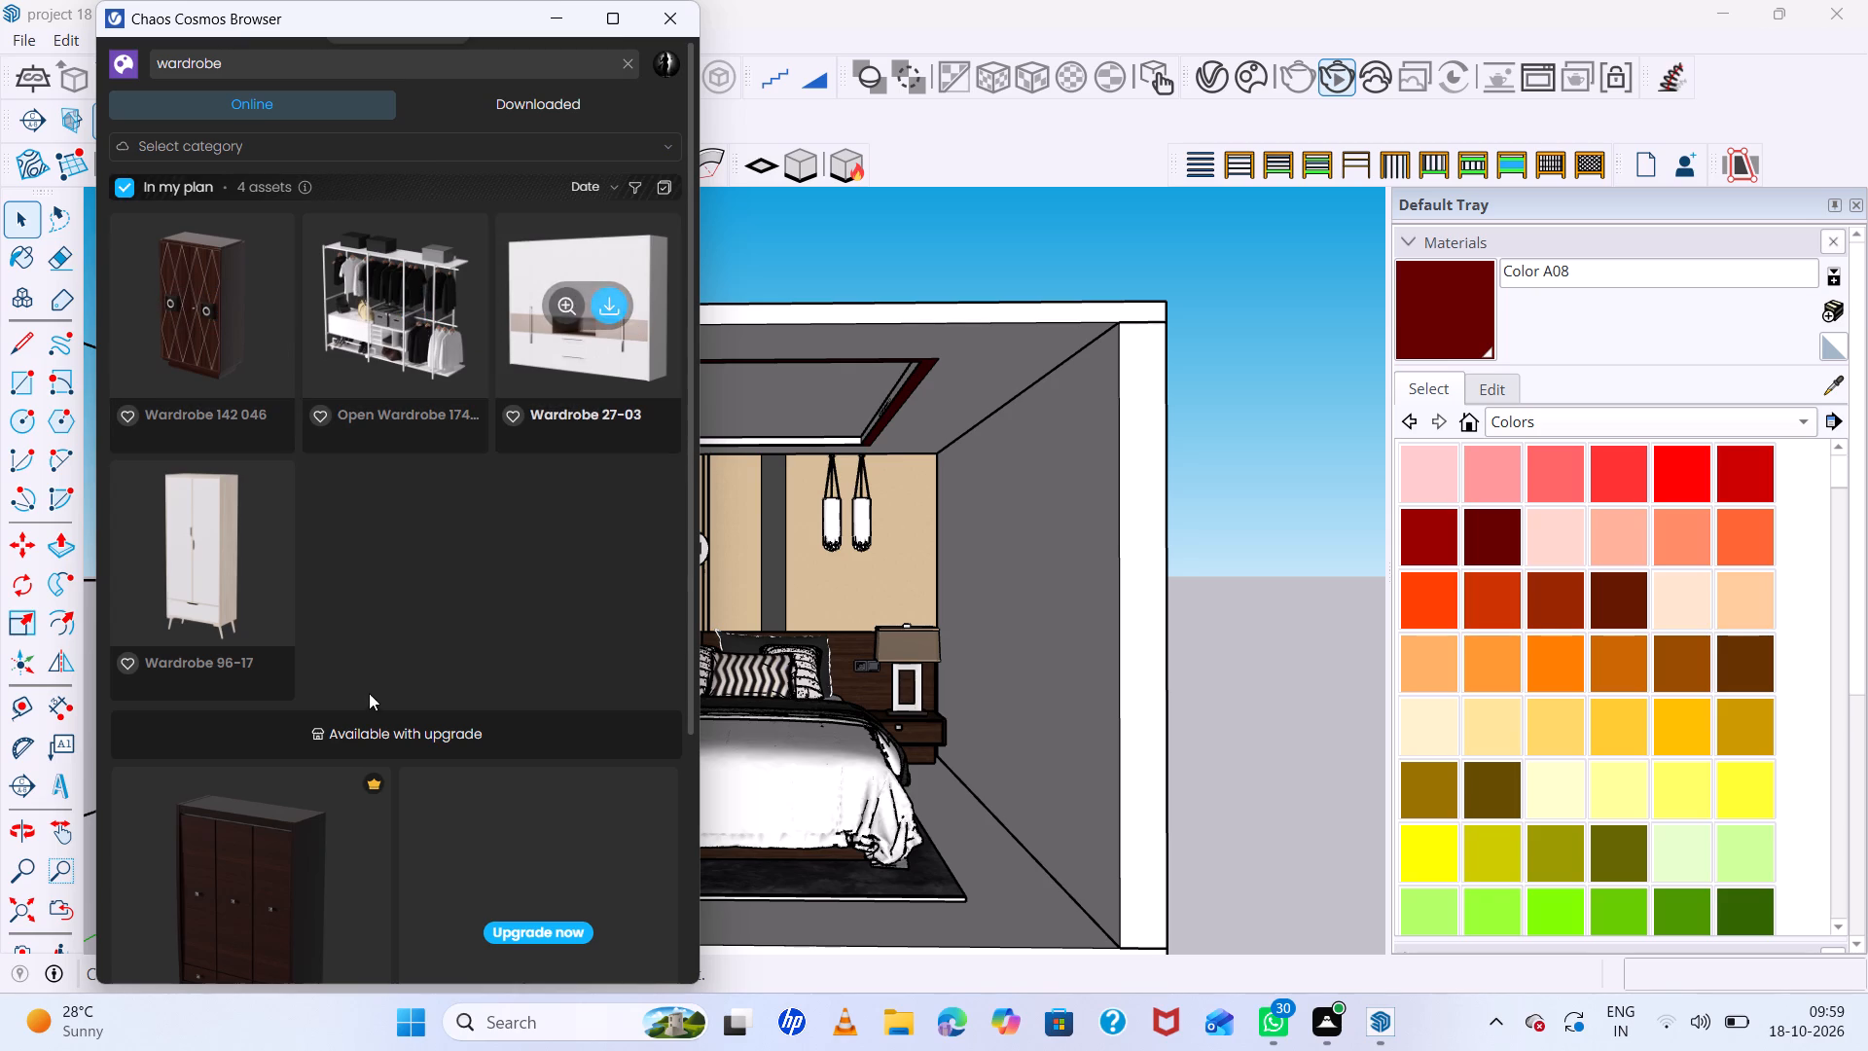
# Download the Wardrobe 27-03 asset, place it outside the room beyond the wall opposite the window, and close the asset library.
pyautogui.scroll(-5, 369, 695)
pyautogui.scroll(5, 544, 642)
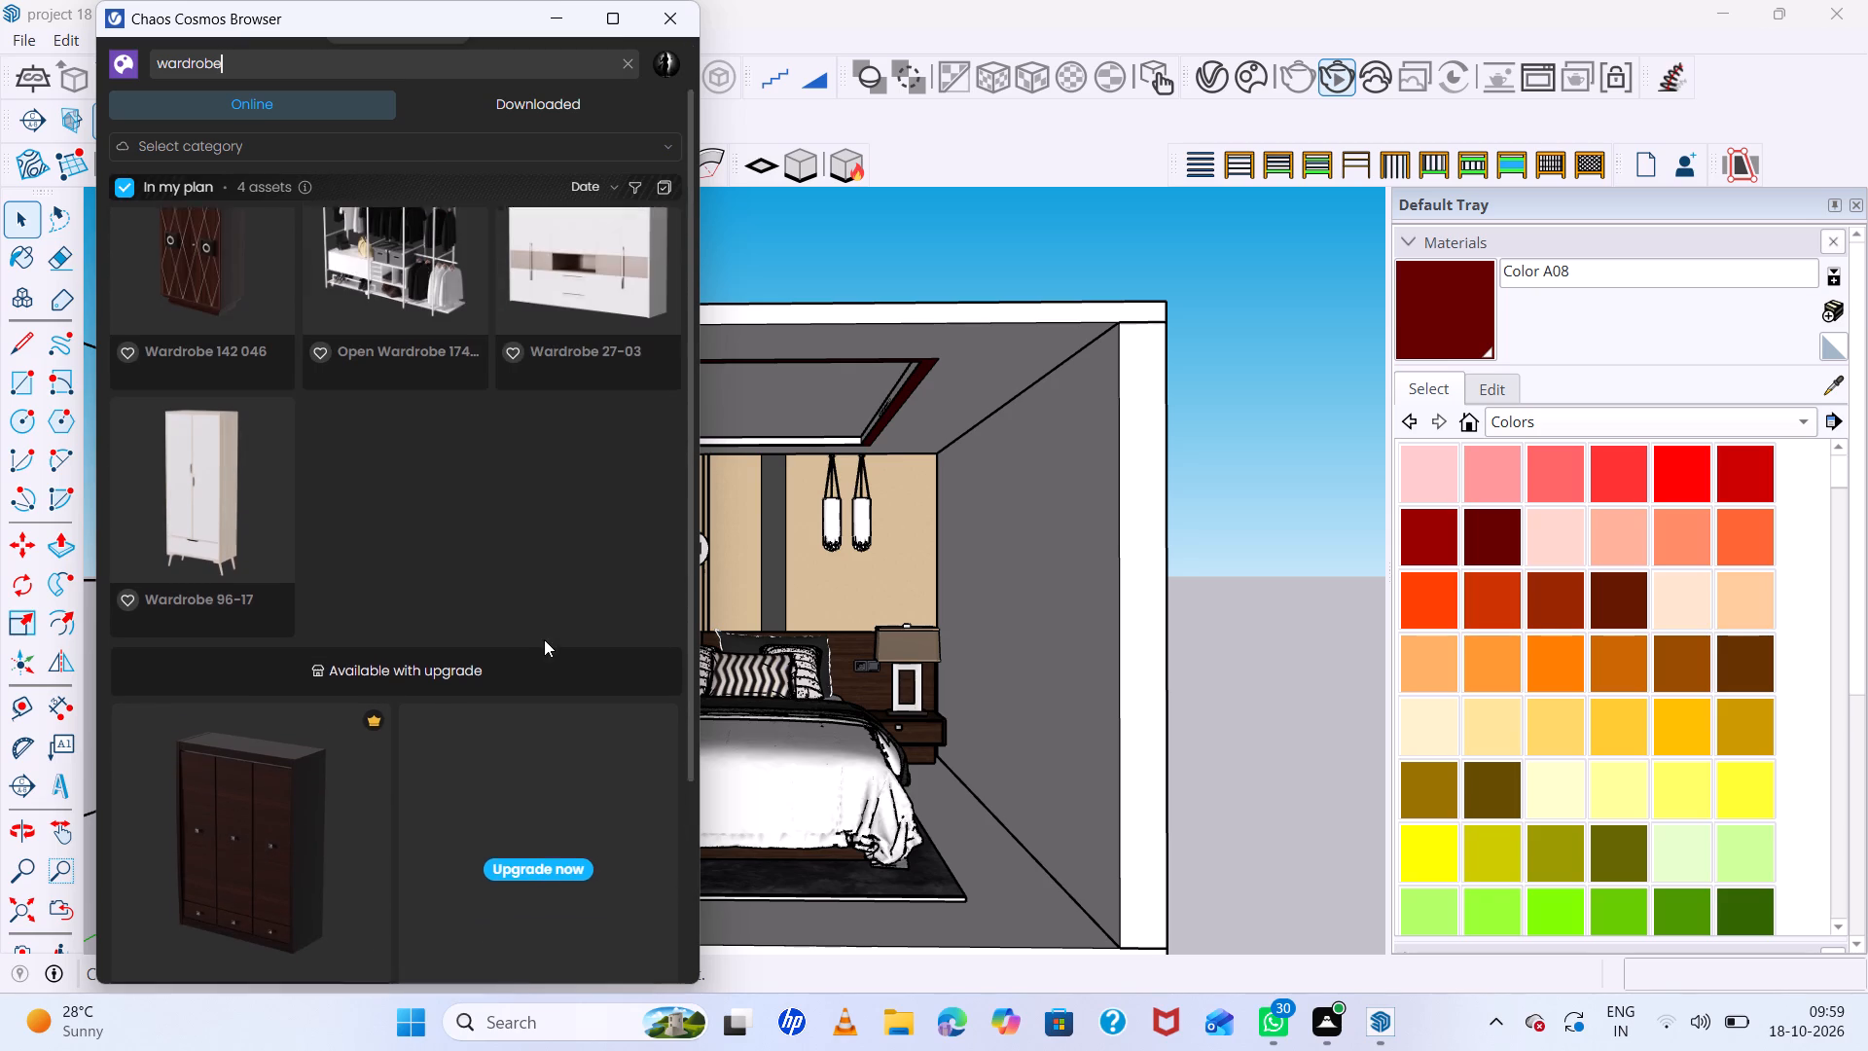
pyautogui.click(613, 304)
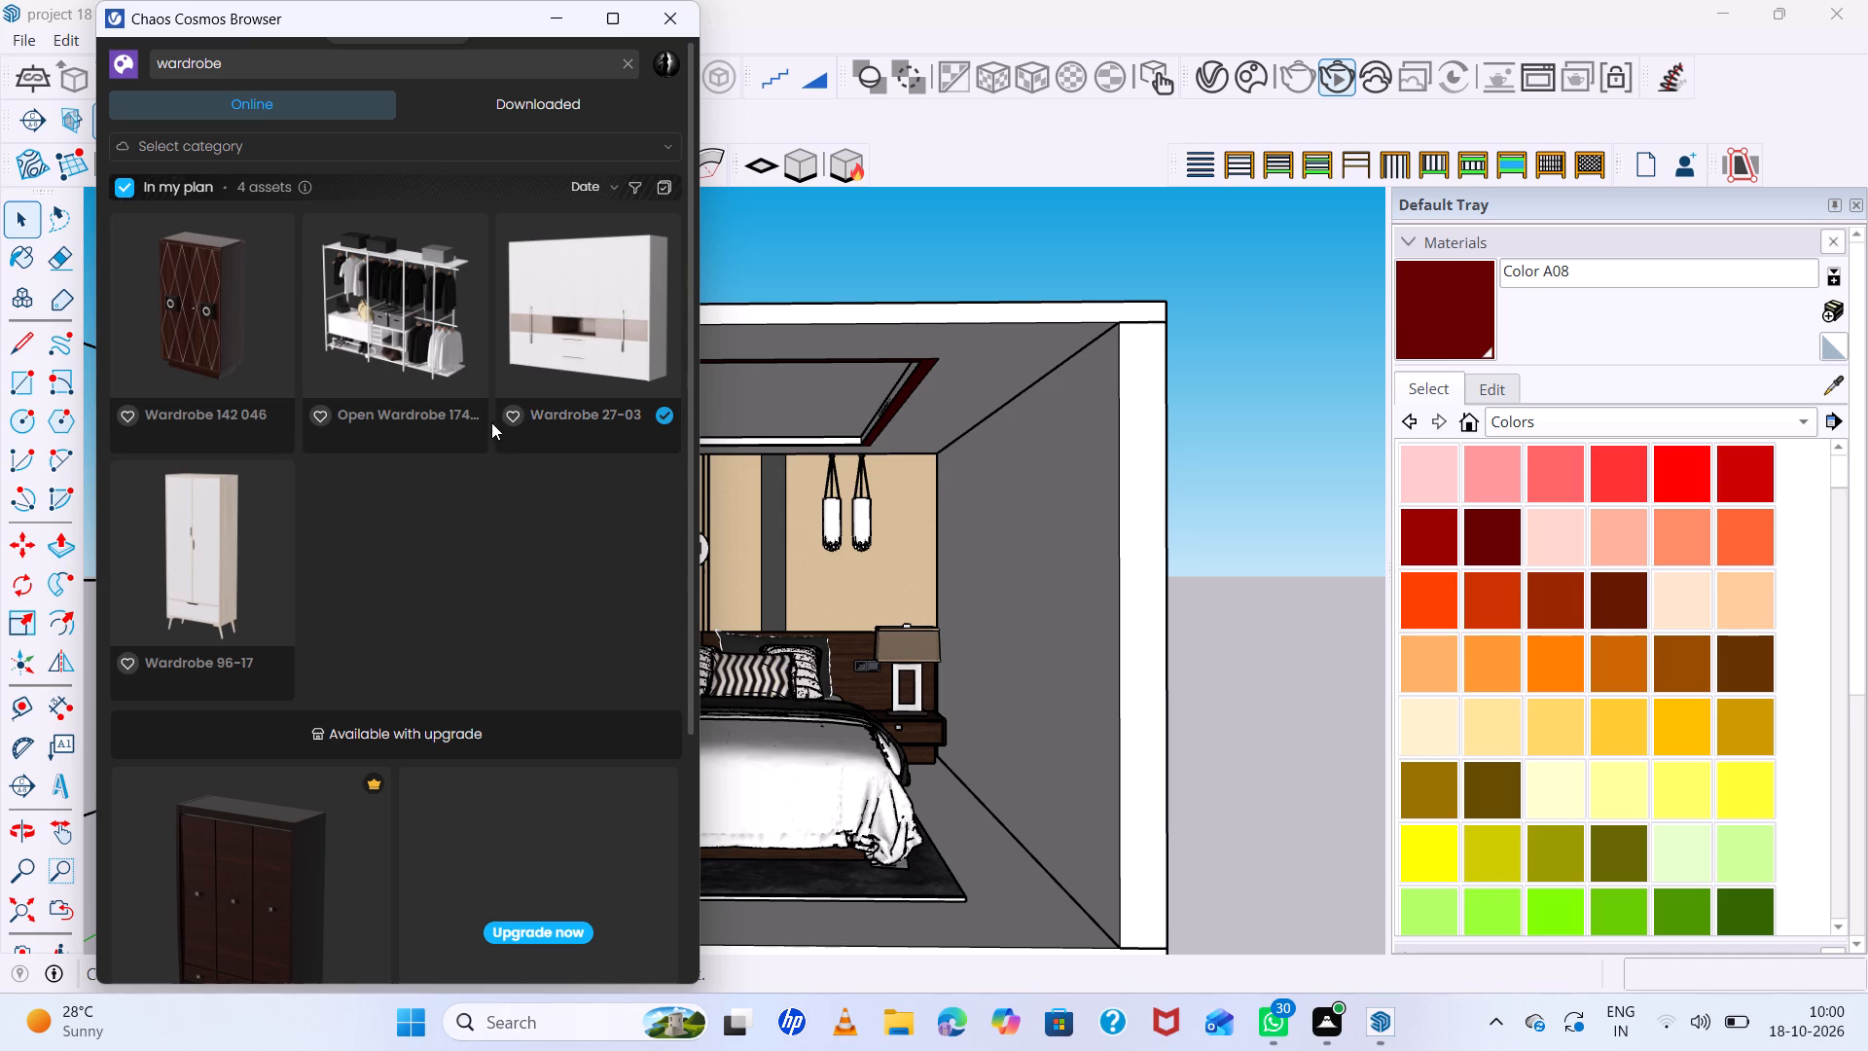
pyautogui.click(619, 304)
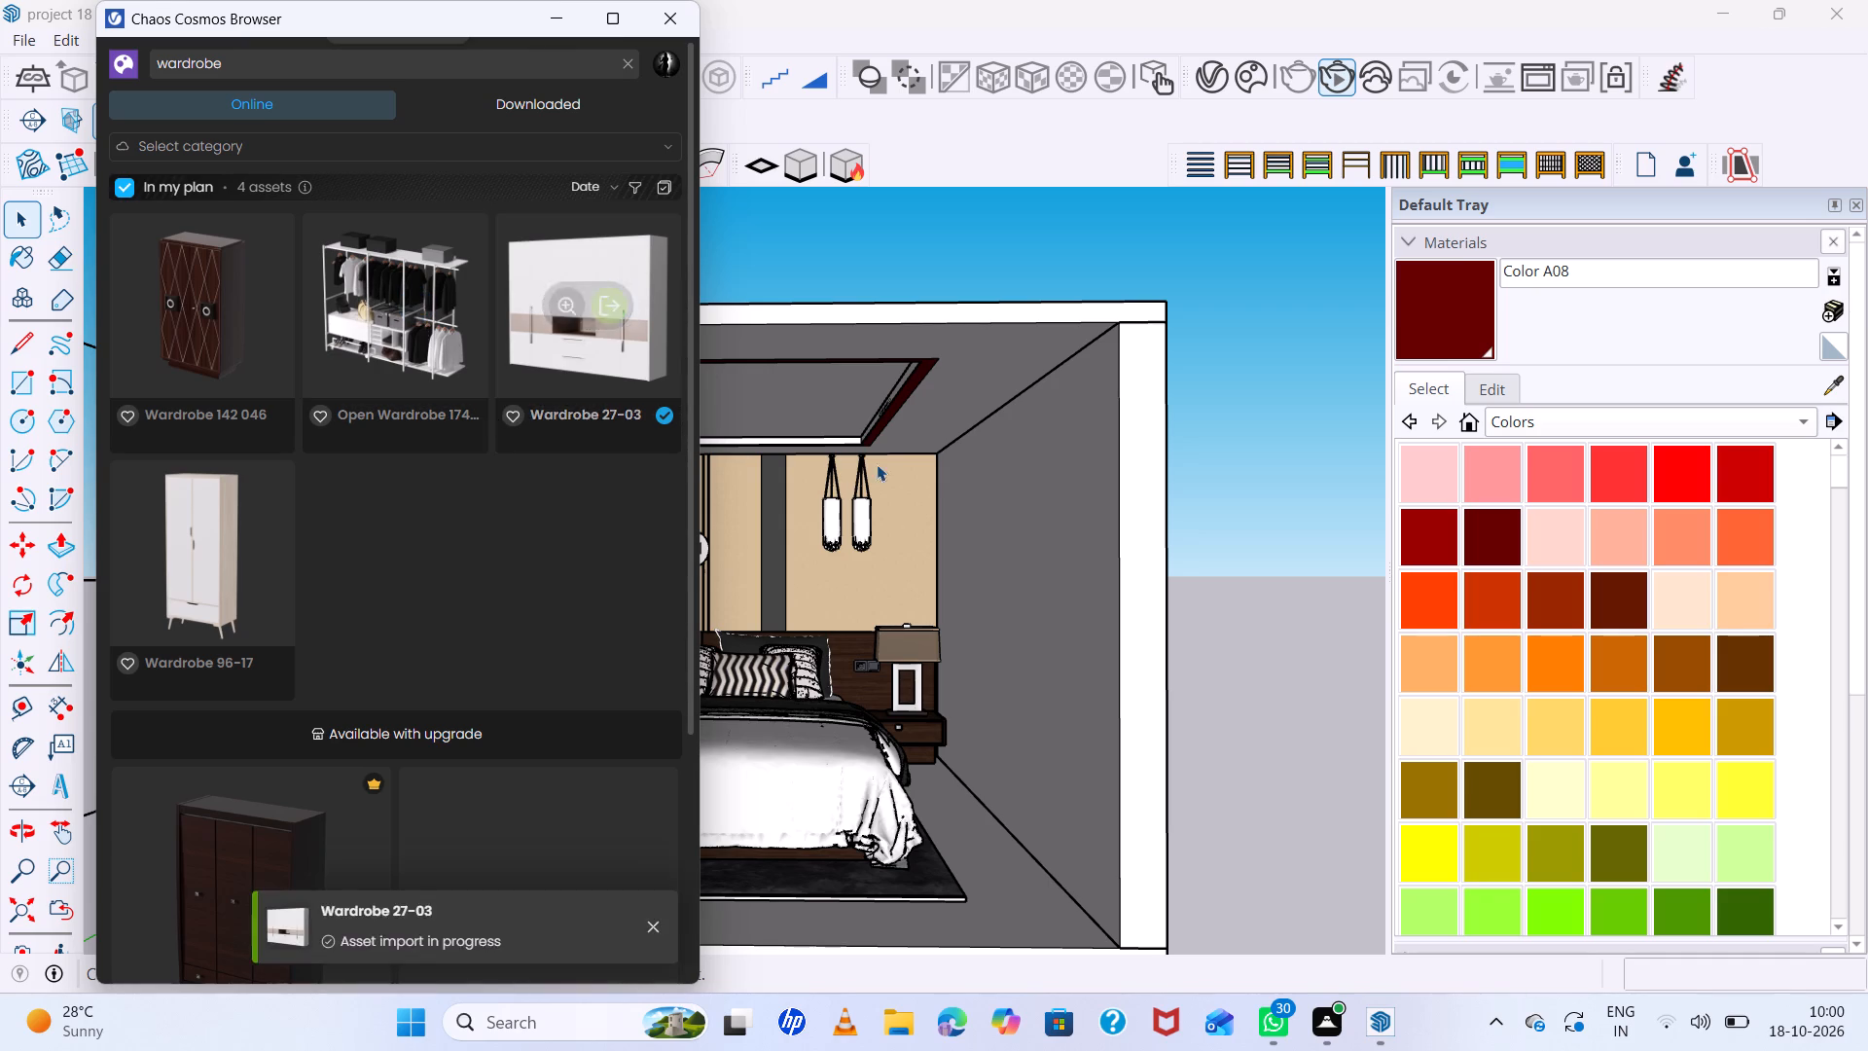
pyautogui.scroll(-5, 913, 541)
pyautogui.scroll(-4, 752, 566)
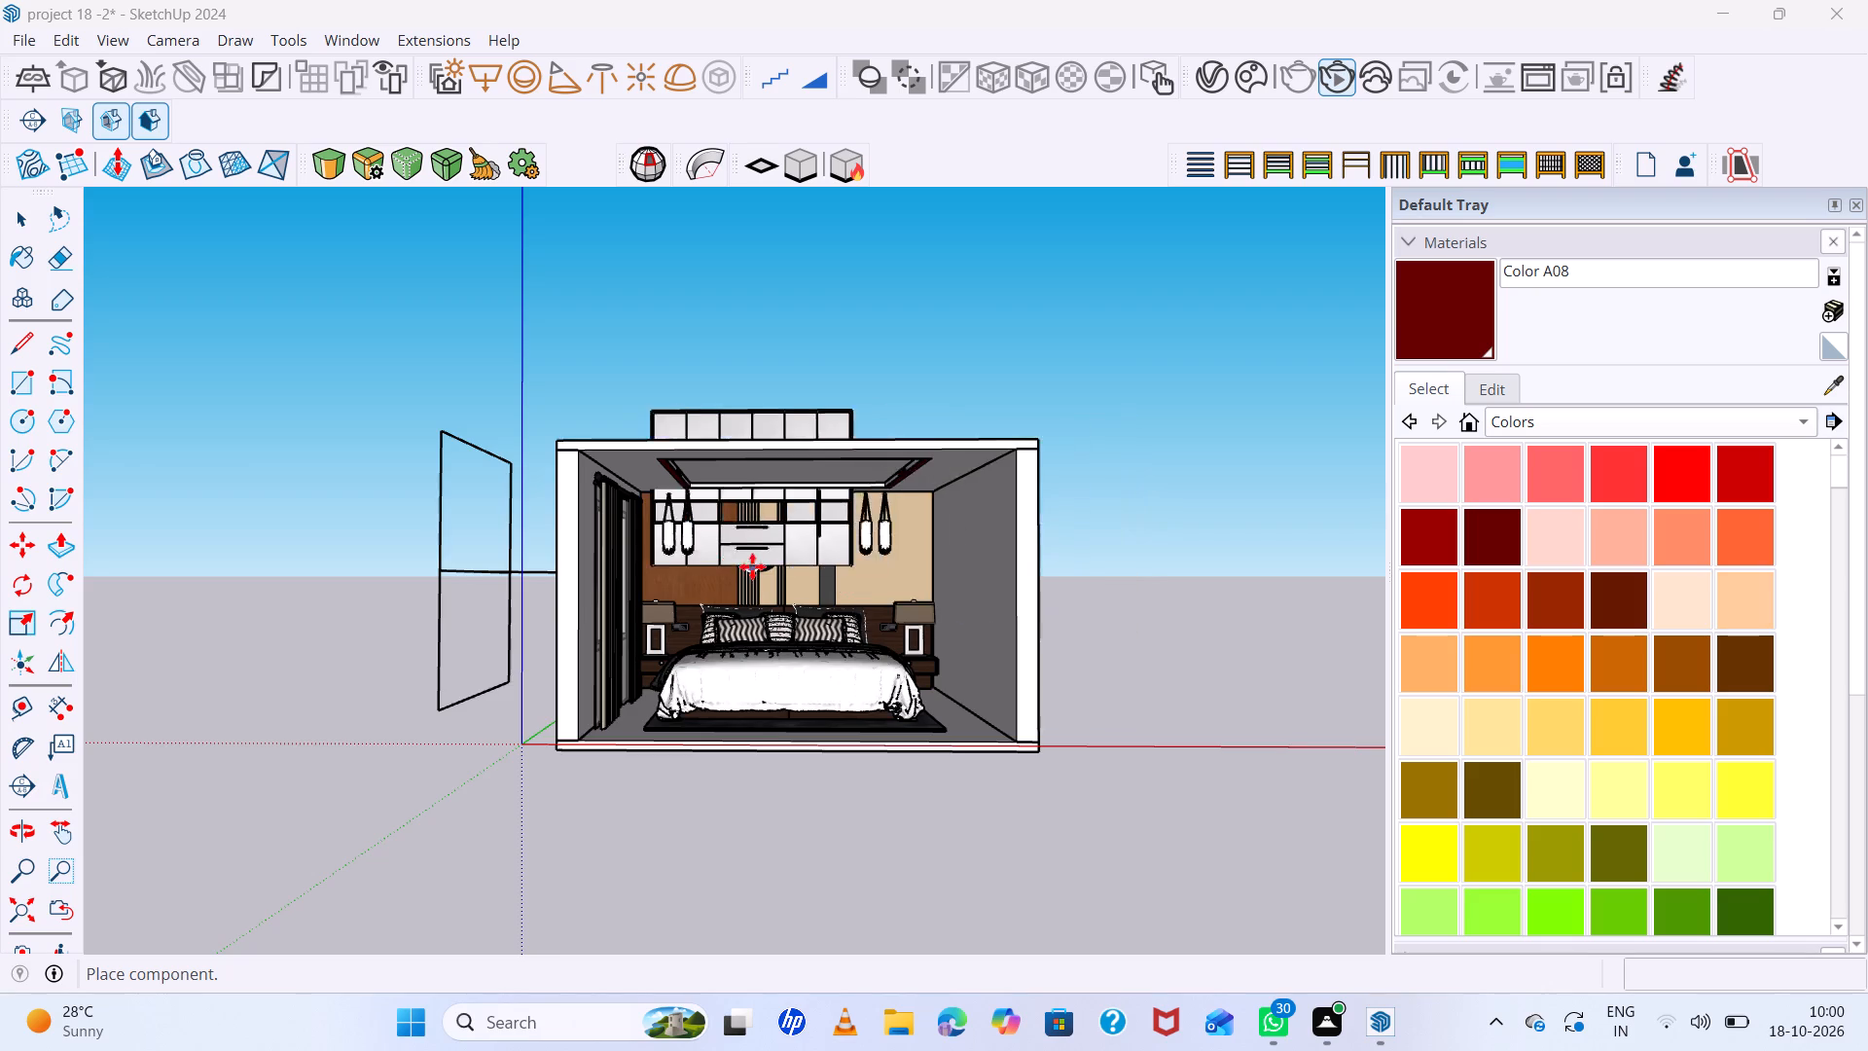
pyautogui.click(1134, 670)
pyautogui.scroll(5, 1234, 664)
pyautogui.press('space')
pyautogui.scroll(6, 1178, 683)
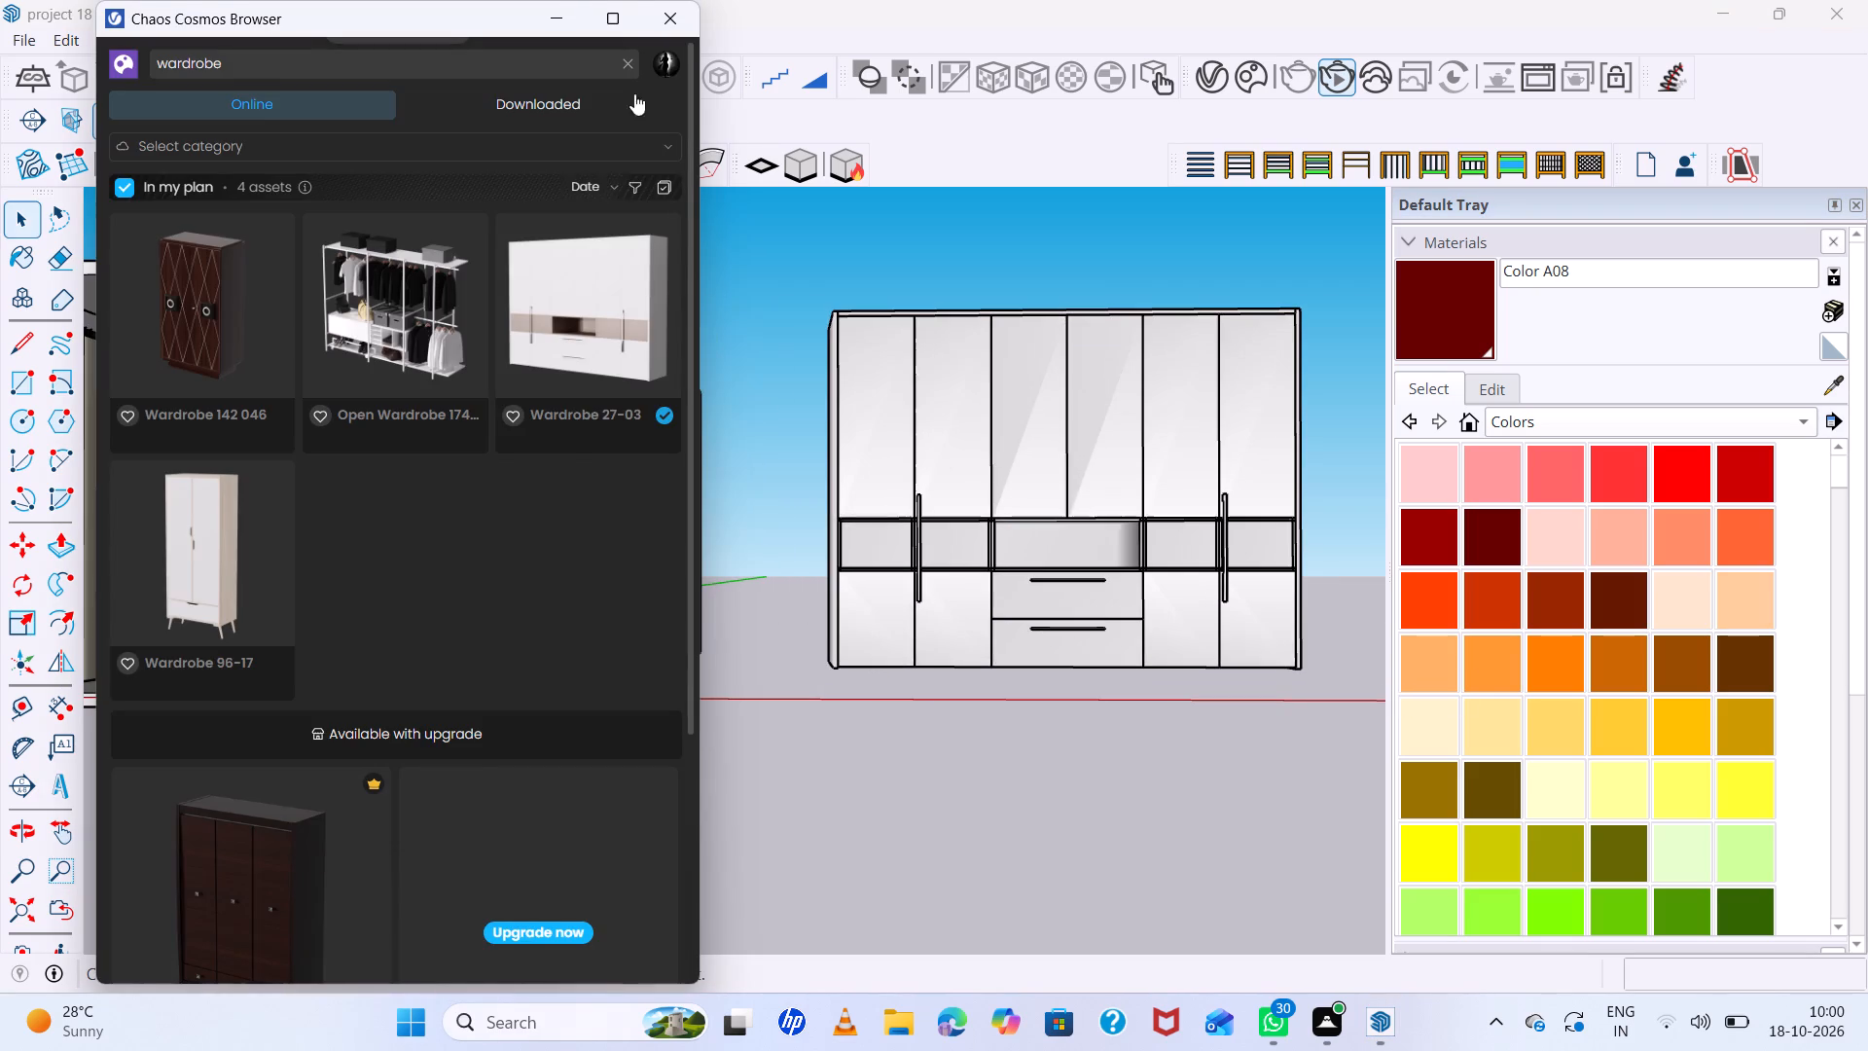
pyautogui.doubleClick(672, 15)
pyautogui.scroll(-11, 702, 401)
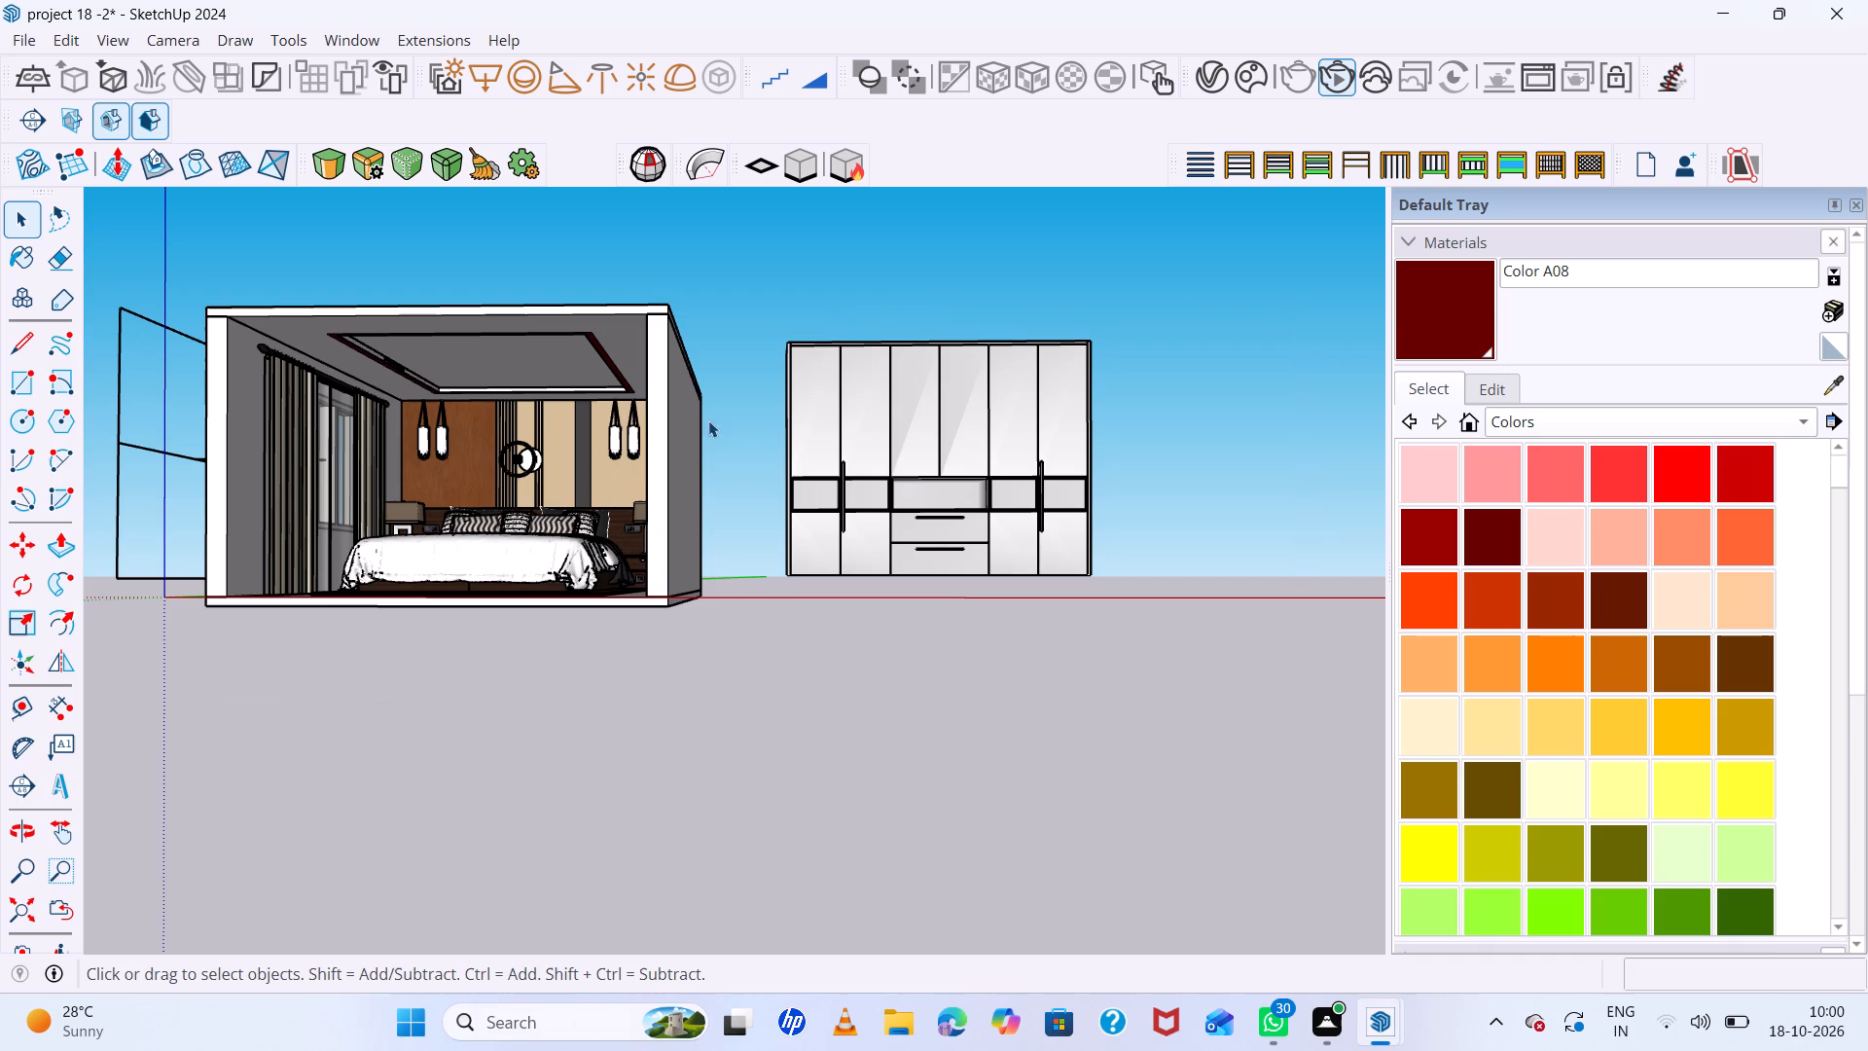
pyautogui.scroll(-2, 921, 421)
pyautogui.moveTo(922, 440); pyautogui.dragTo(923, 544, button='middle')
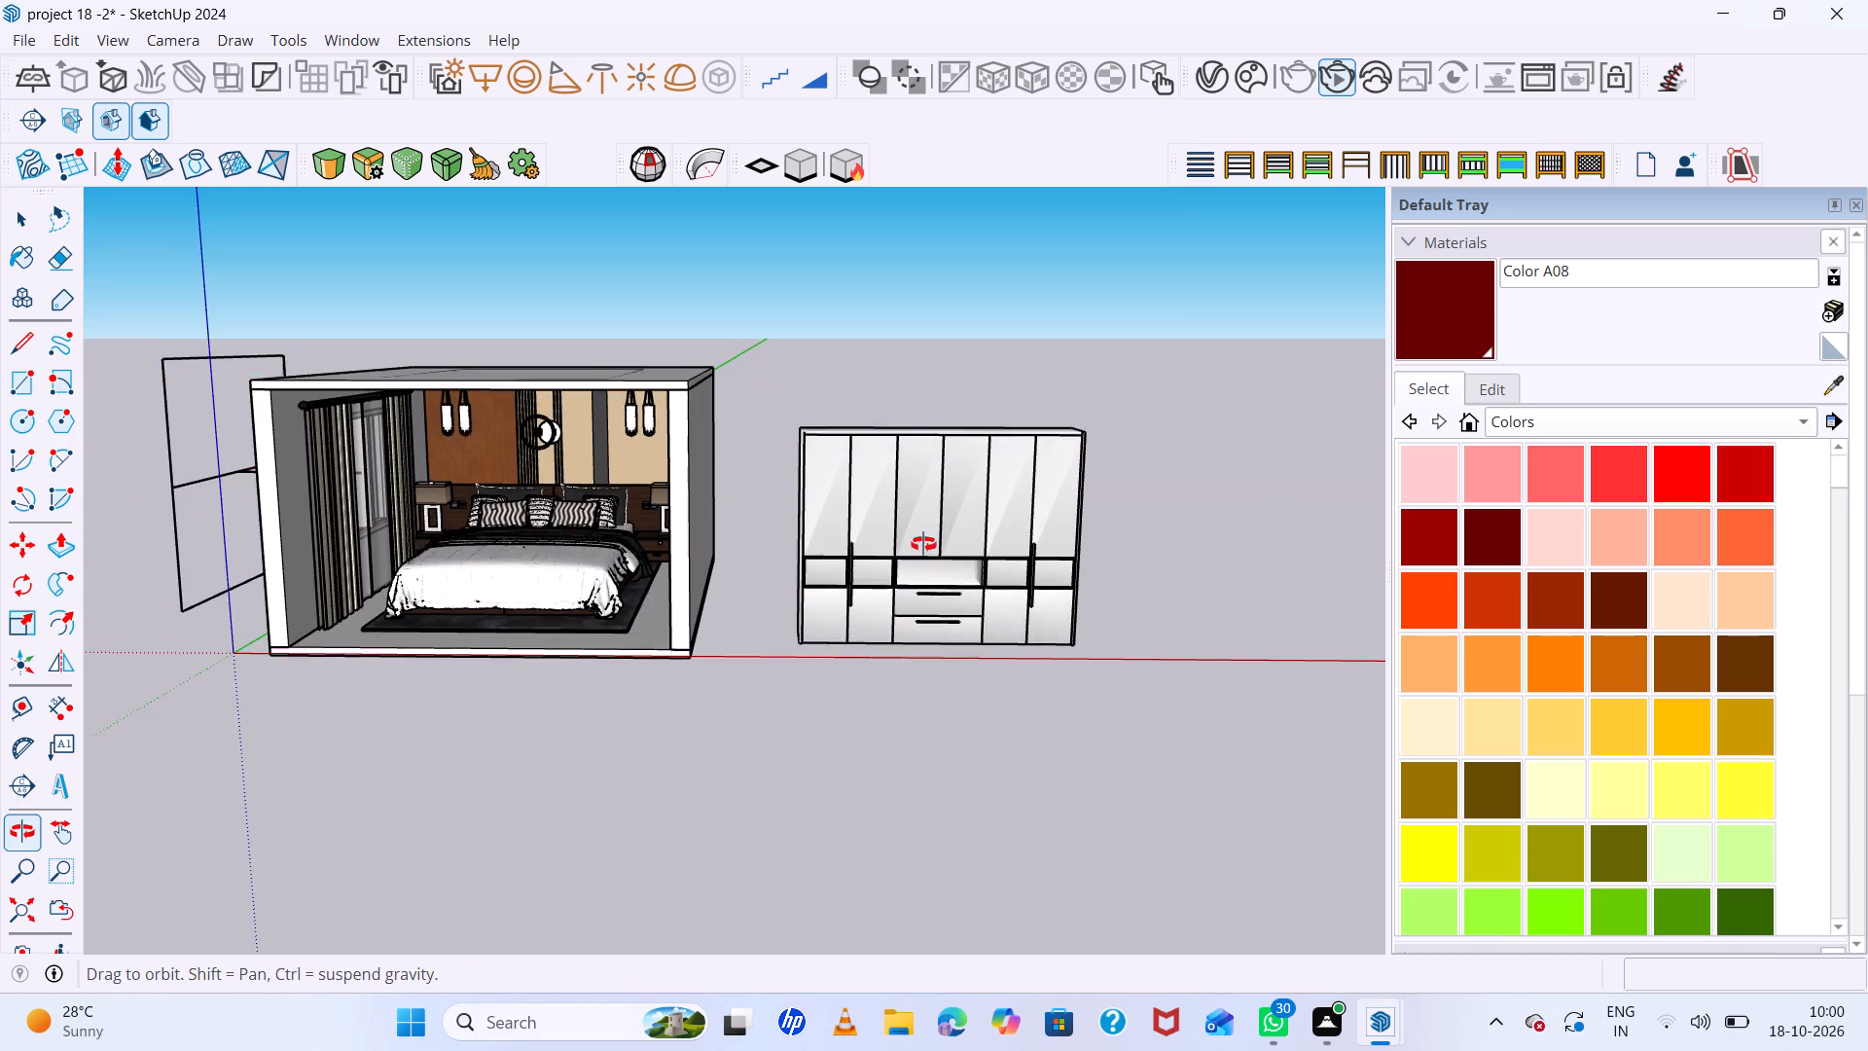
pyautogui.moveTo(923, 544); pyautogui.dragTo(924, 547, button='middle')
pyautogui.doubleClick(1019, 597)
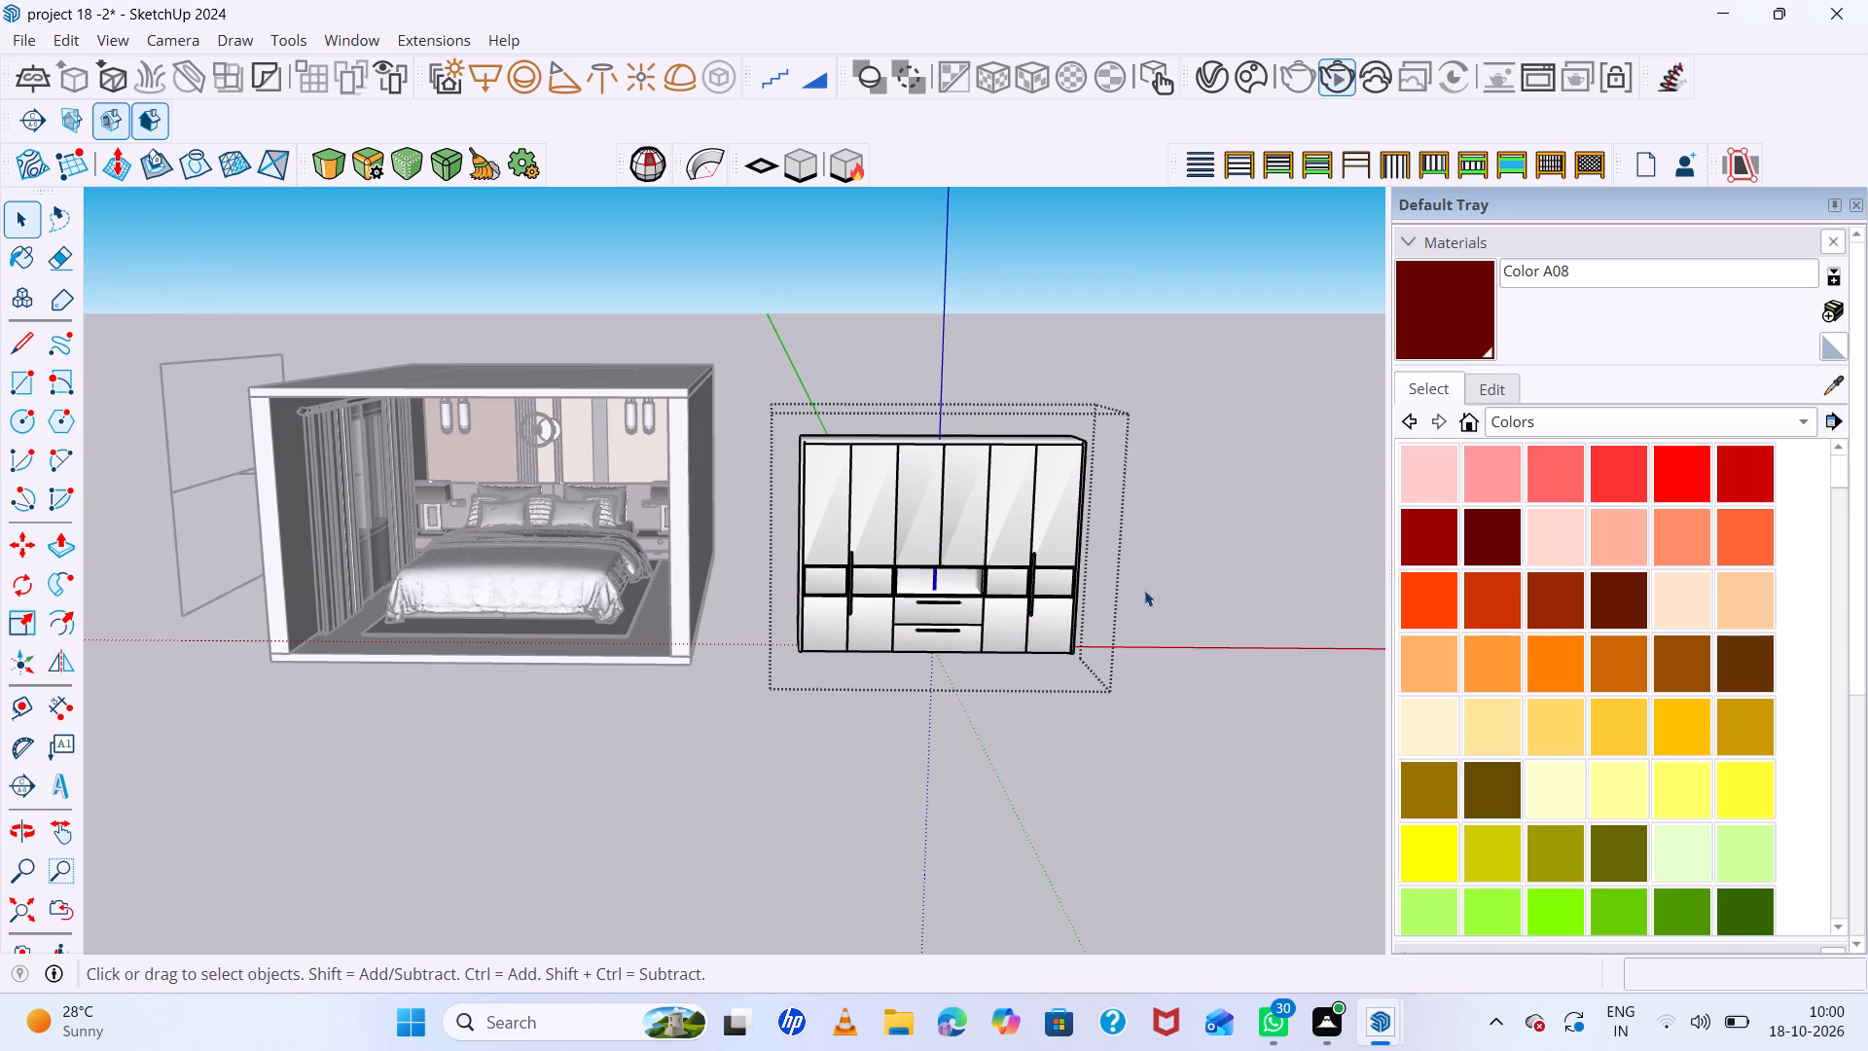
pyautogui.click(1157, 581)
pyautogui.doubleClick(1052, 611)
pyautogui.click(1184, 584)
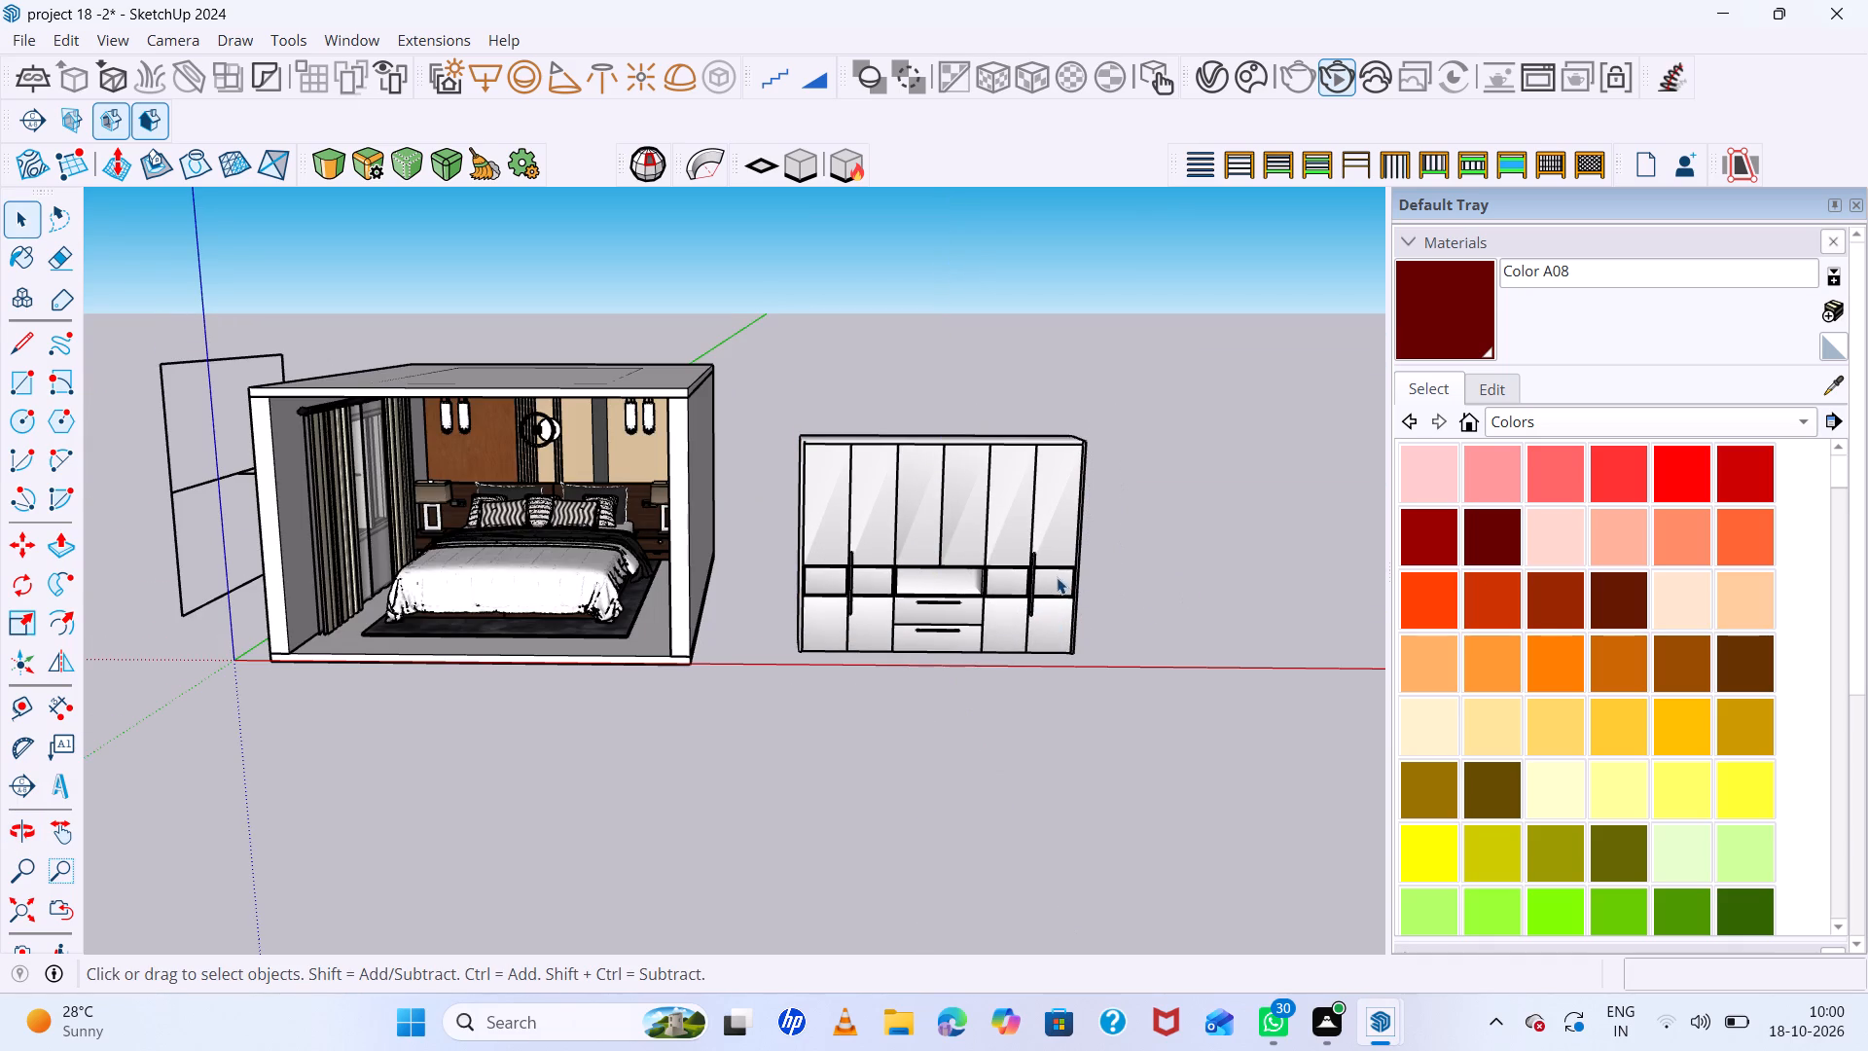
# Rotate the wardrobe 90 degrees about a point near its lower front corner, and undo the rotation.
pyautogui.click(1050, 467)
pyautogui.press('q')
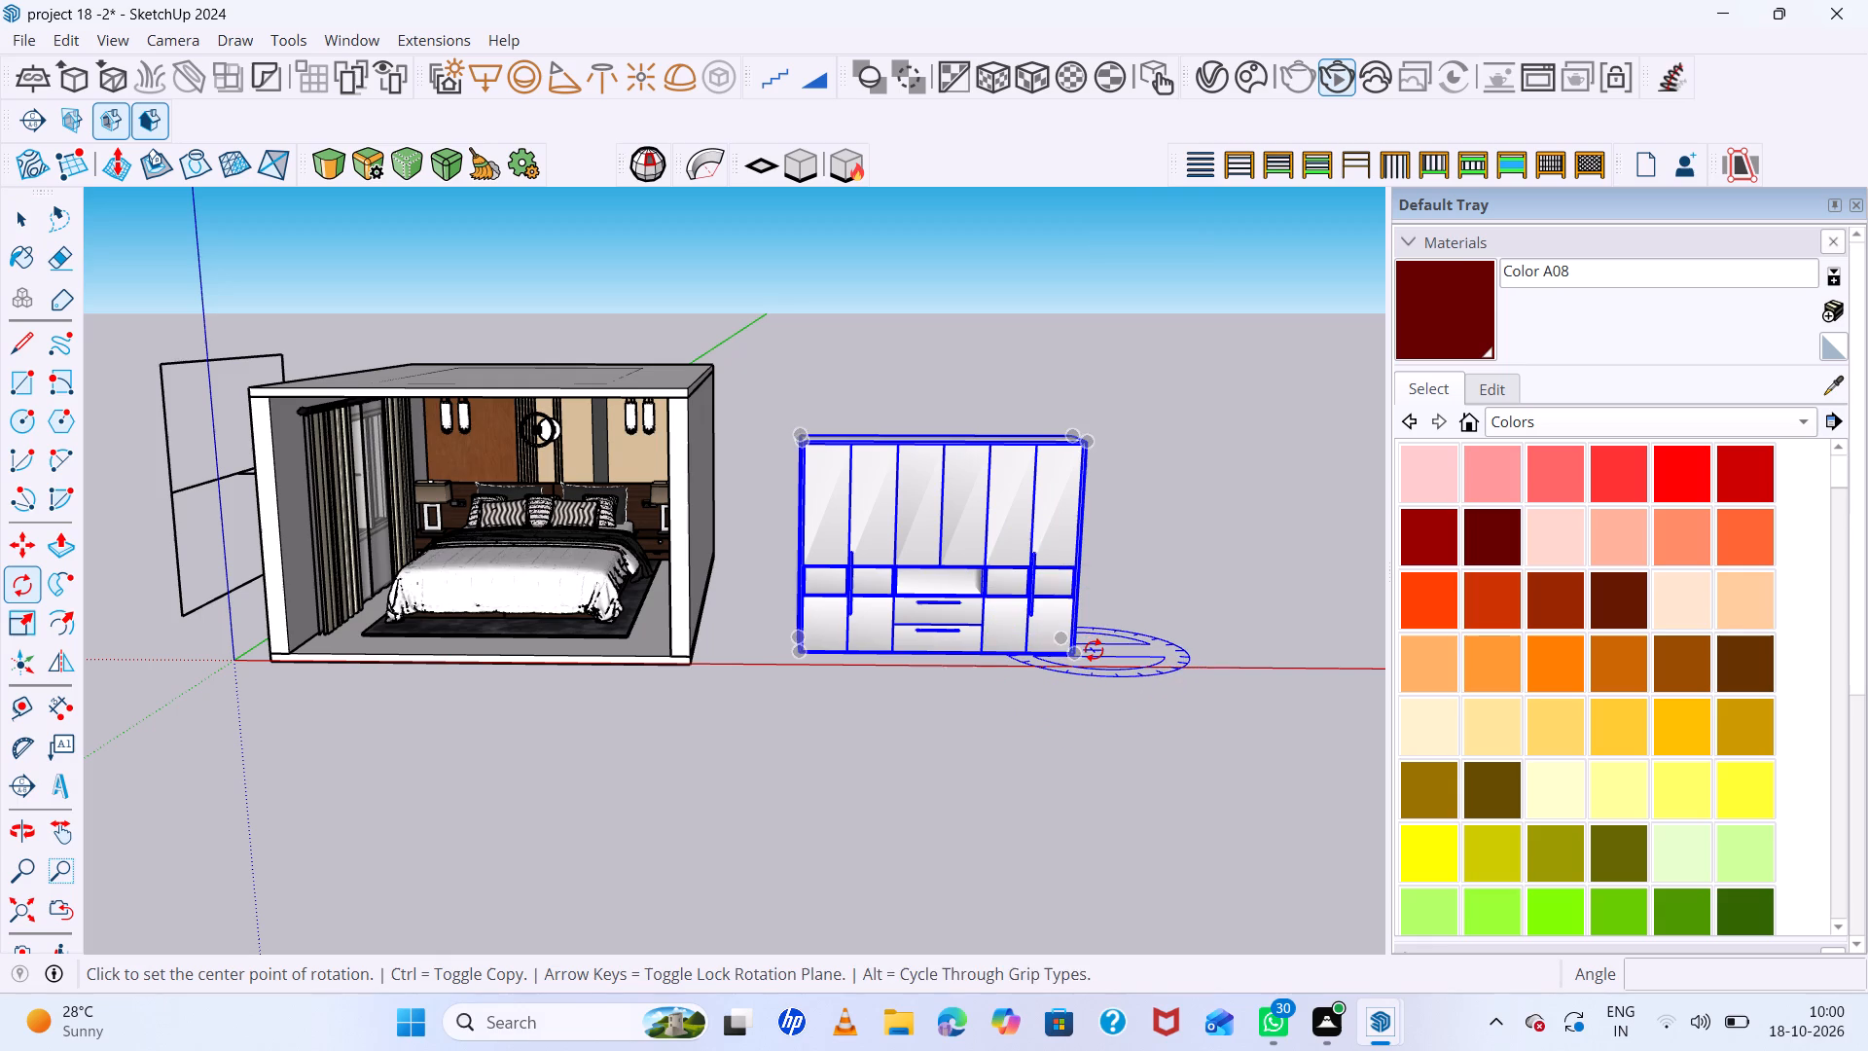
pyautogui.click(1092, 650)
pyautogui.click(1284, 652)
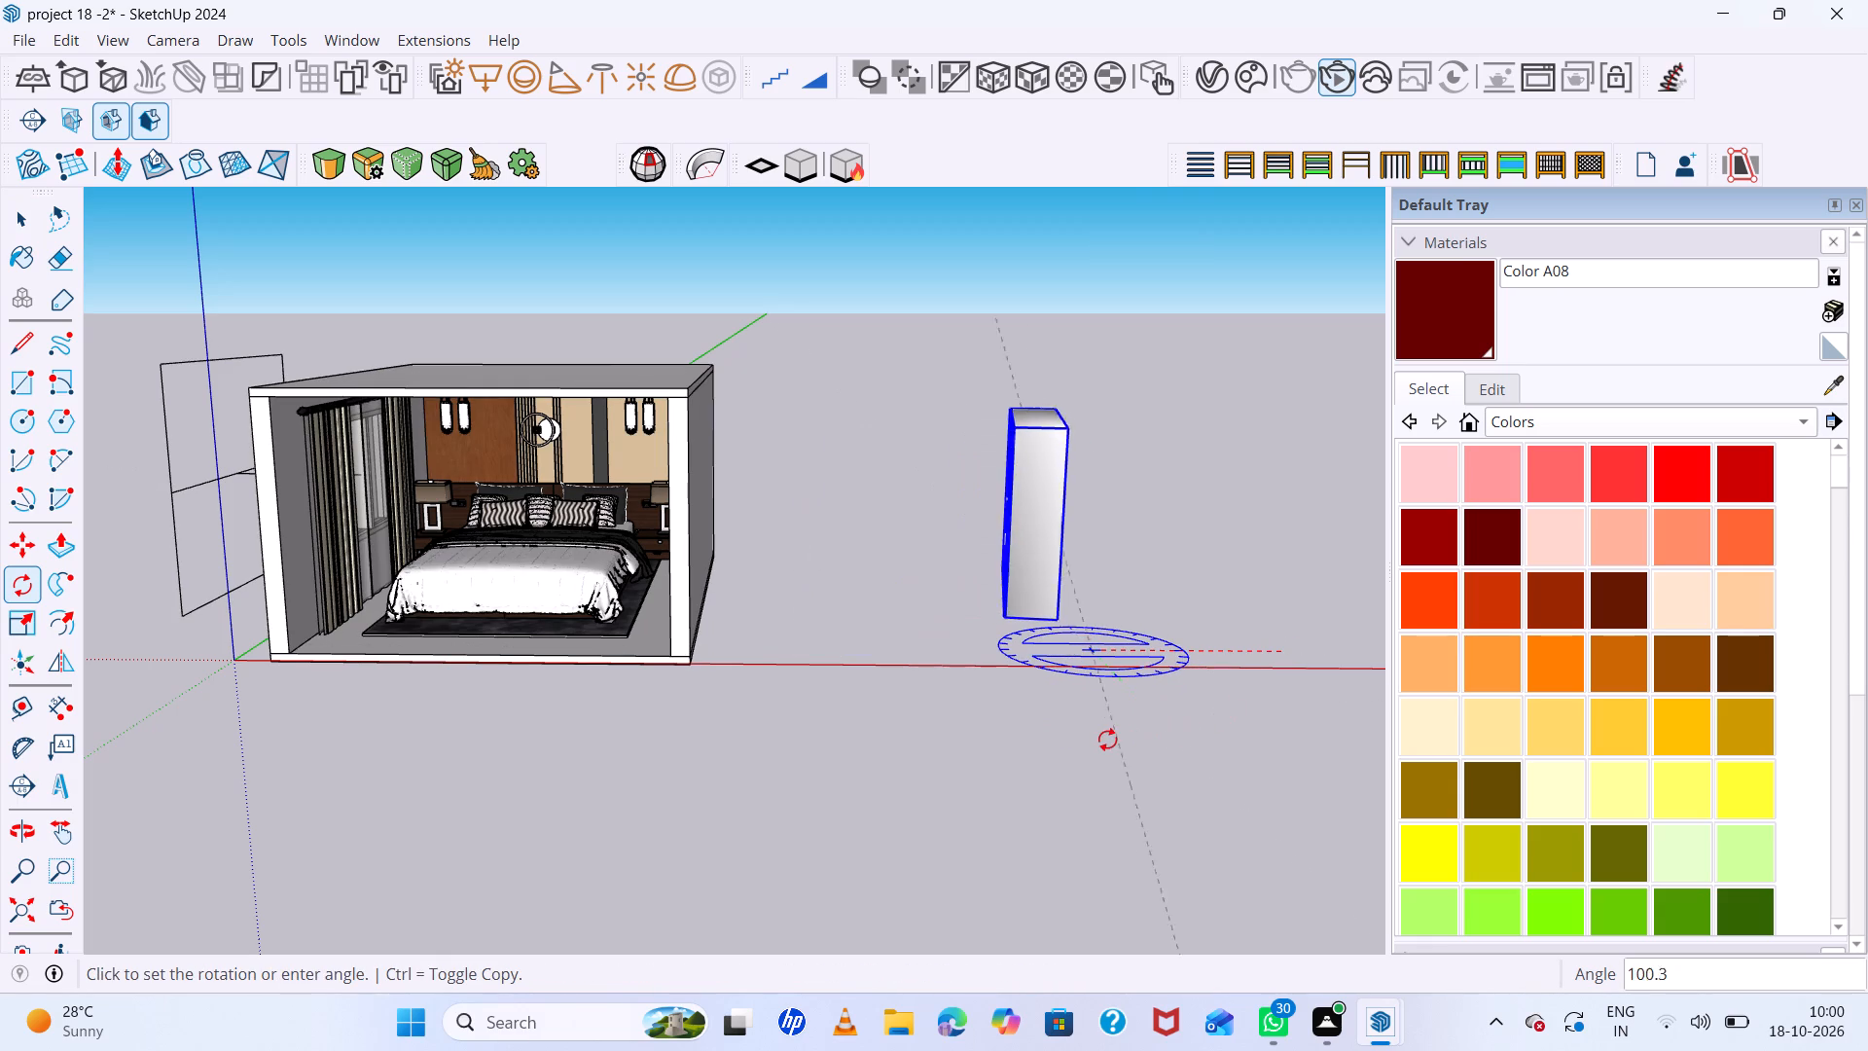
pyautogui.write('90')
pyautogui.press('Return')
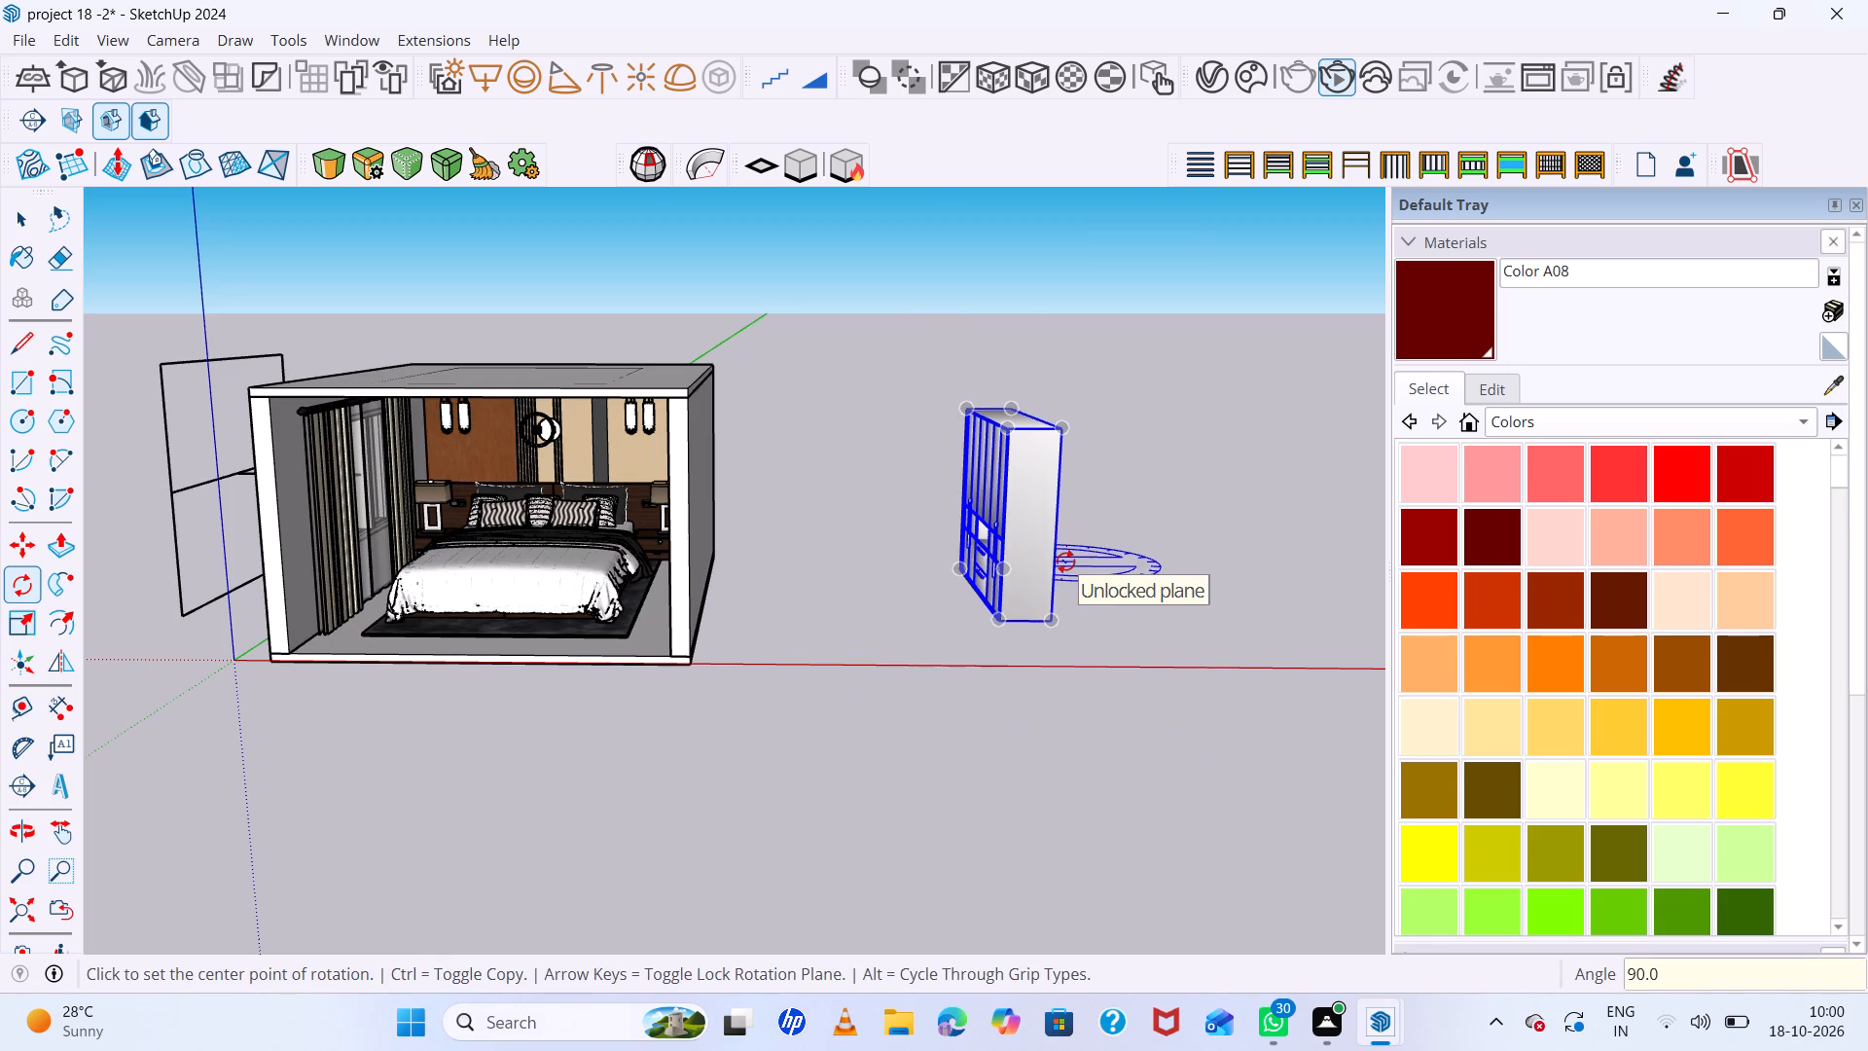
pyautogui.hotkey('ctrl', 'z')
# Rotate the wardrobe 90 degrees horizontally about a point near its lower front corner so its doors face the room.
pyautogui.scroll(5, 1039, 652)
pyautogui.moveTo(1081, 656); pyautogui.dragTo(1047, 700, button='middle')
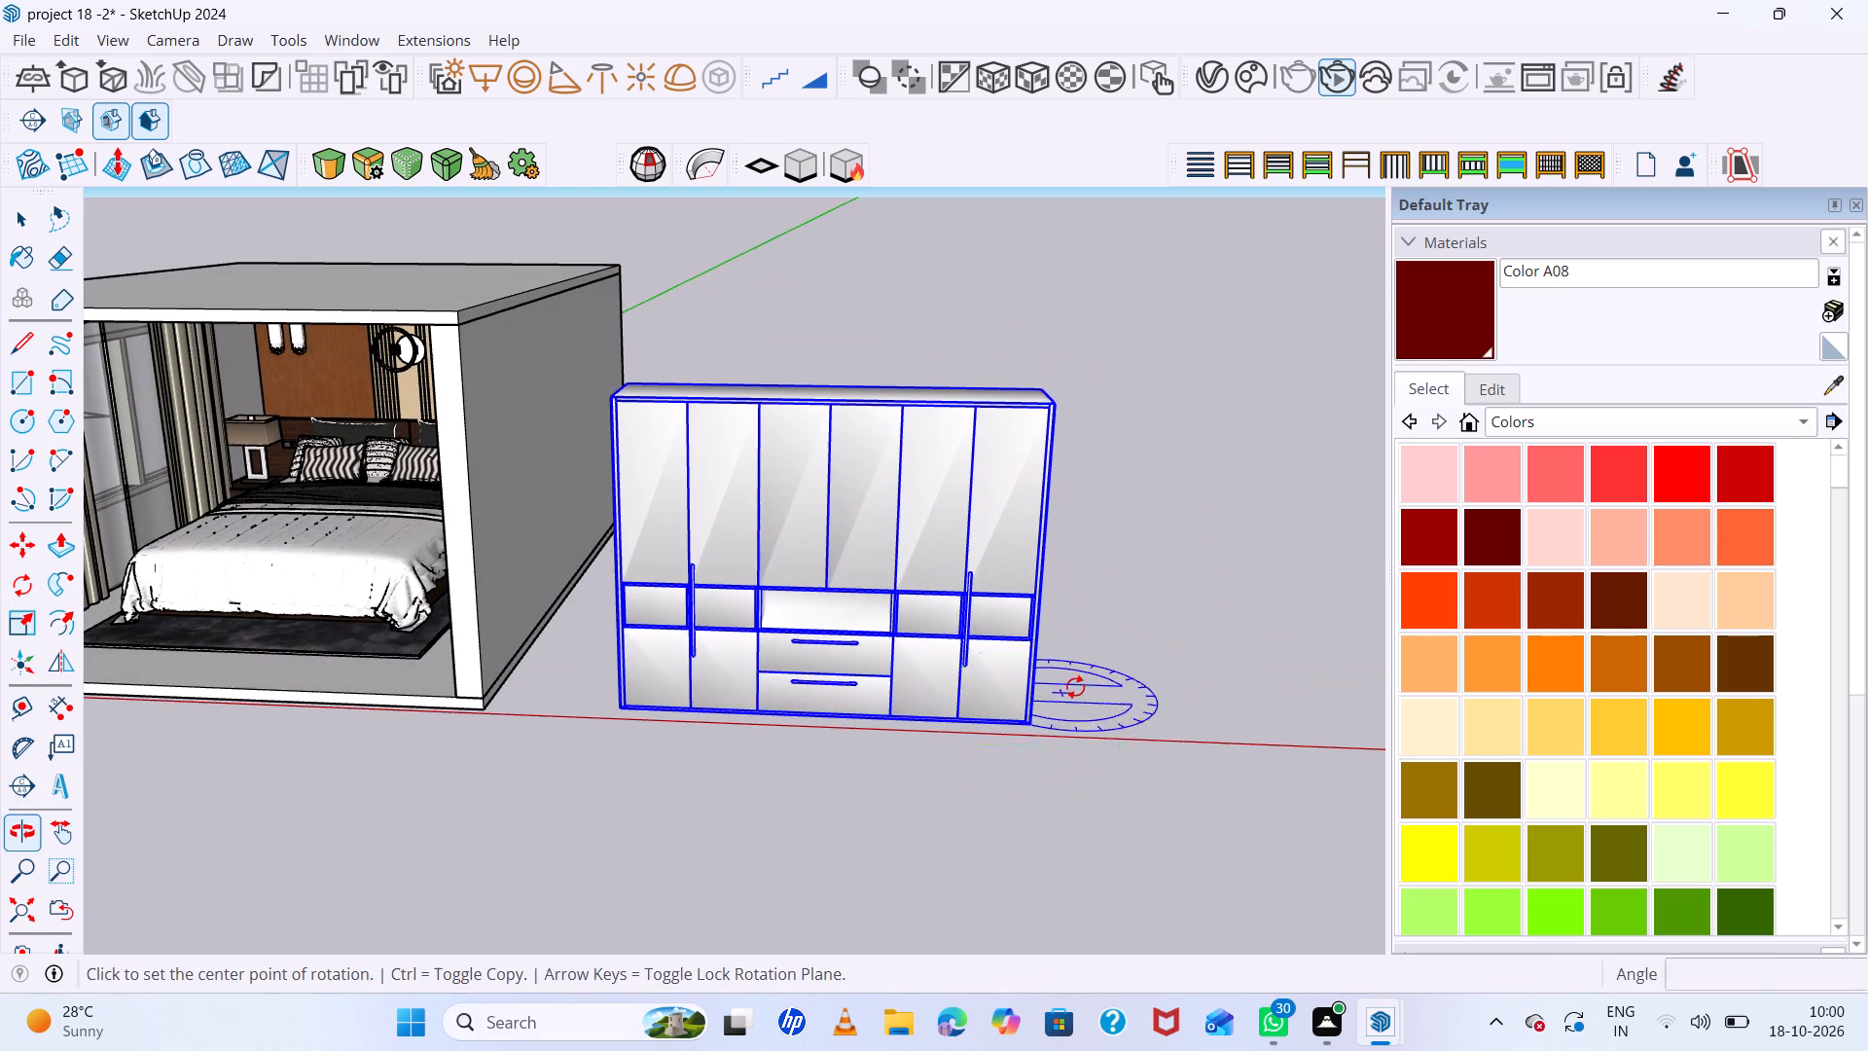
pyautogui.click(1059, 723)
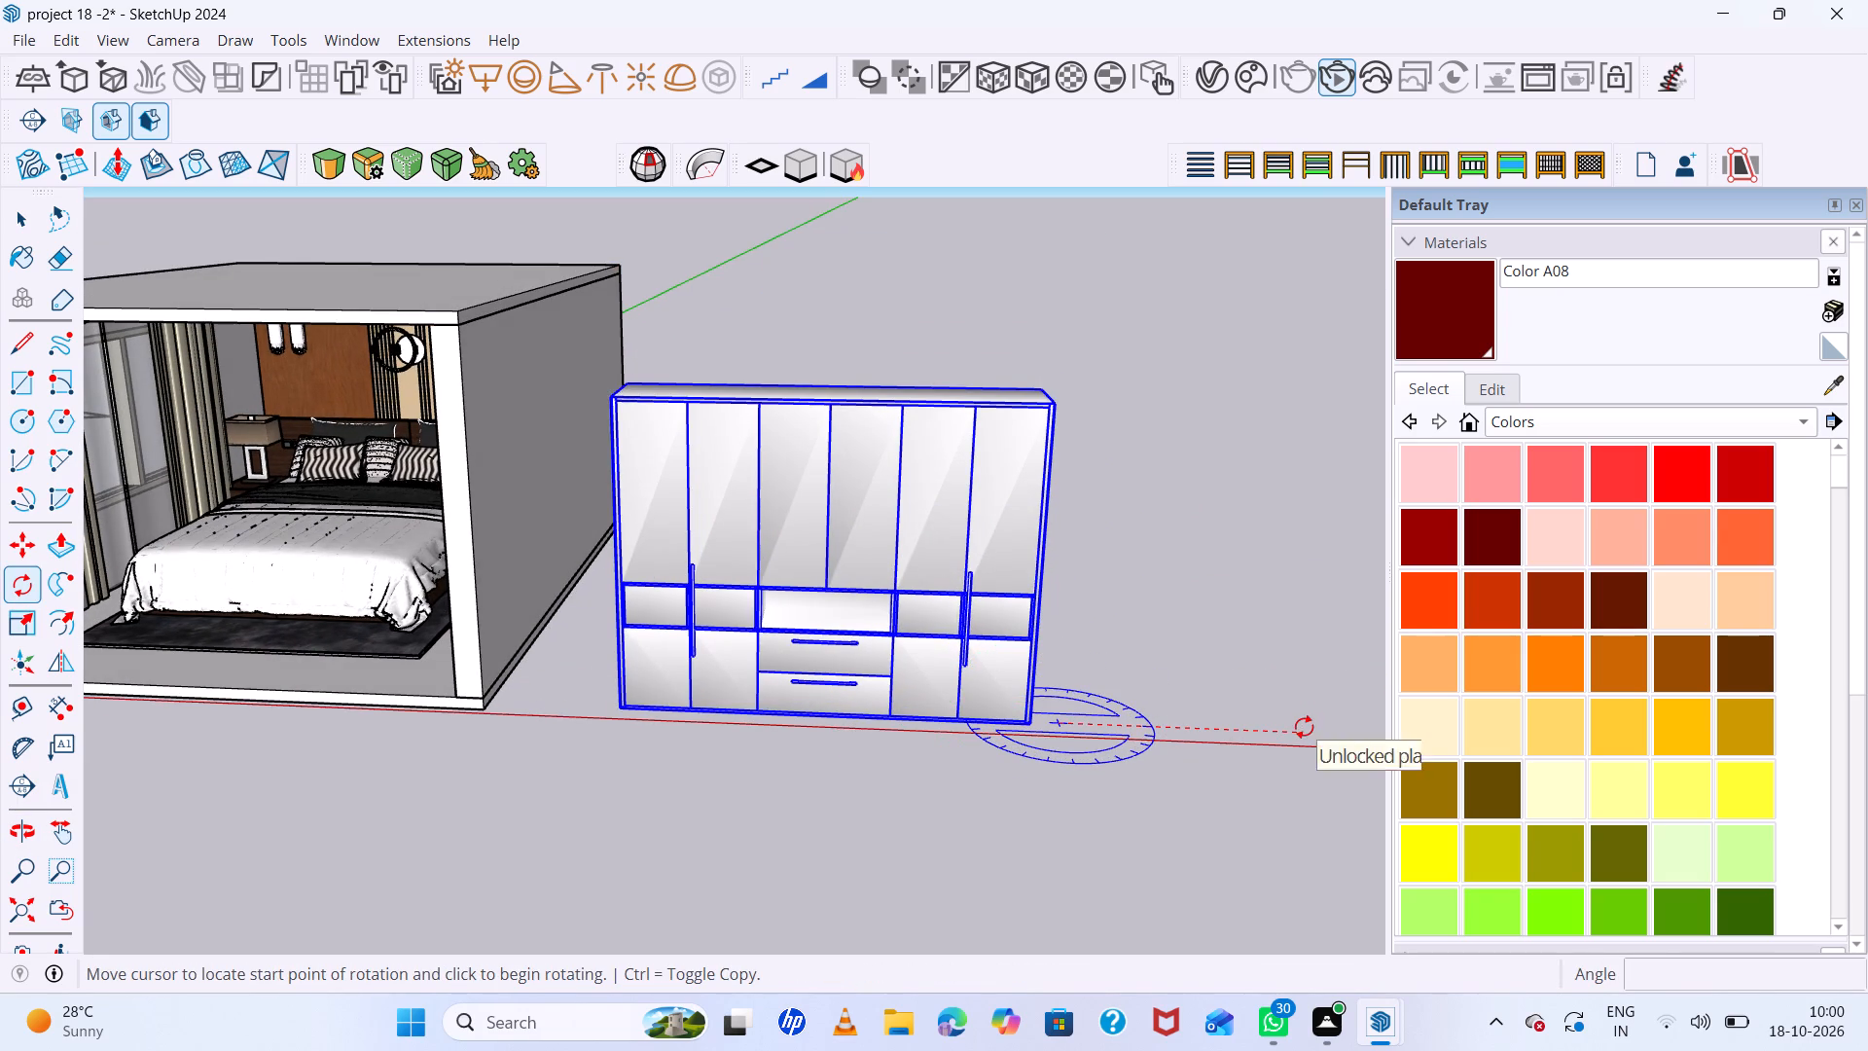
pyautogui.click(1304, 727)
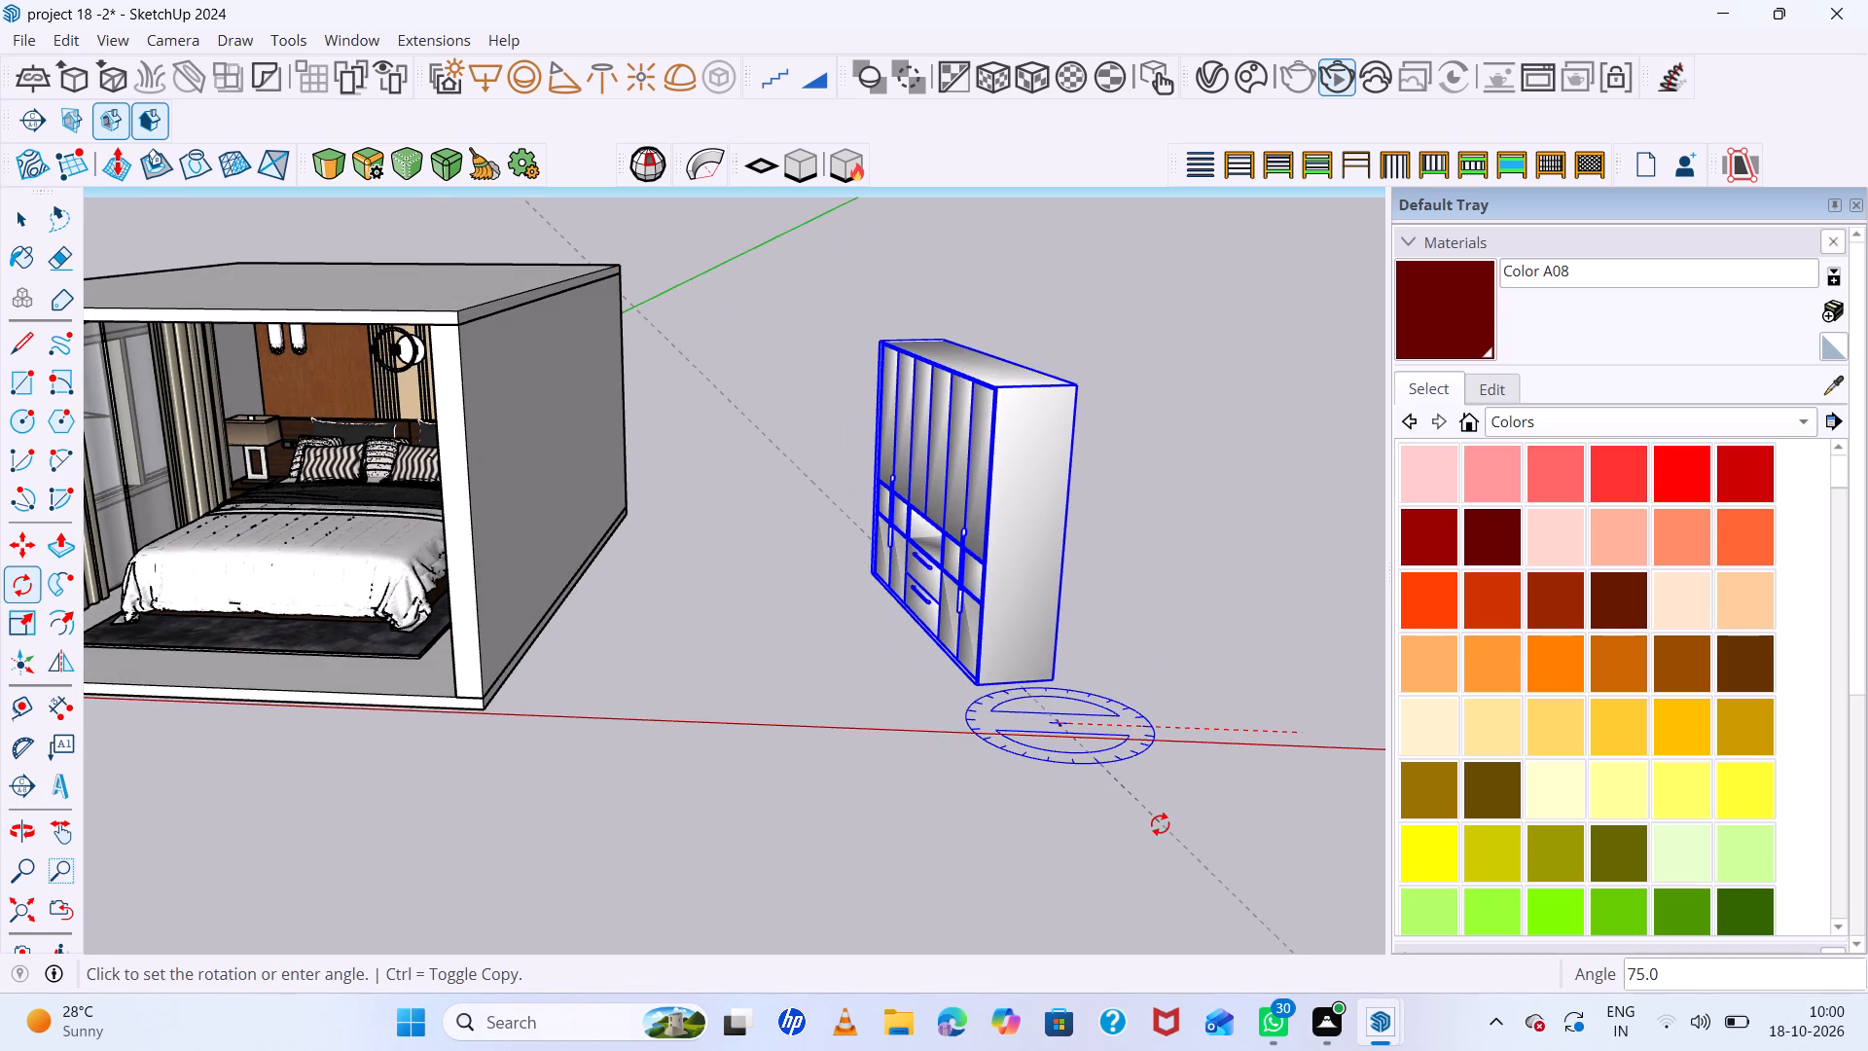
pyautogui.write('90')
pyautogui.press('Return')
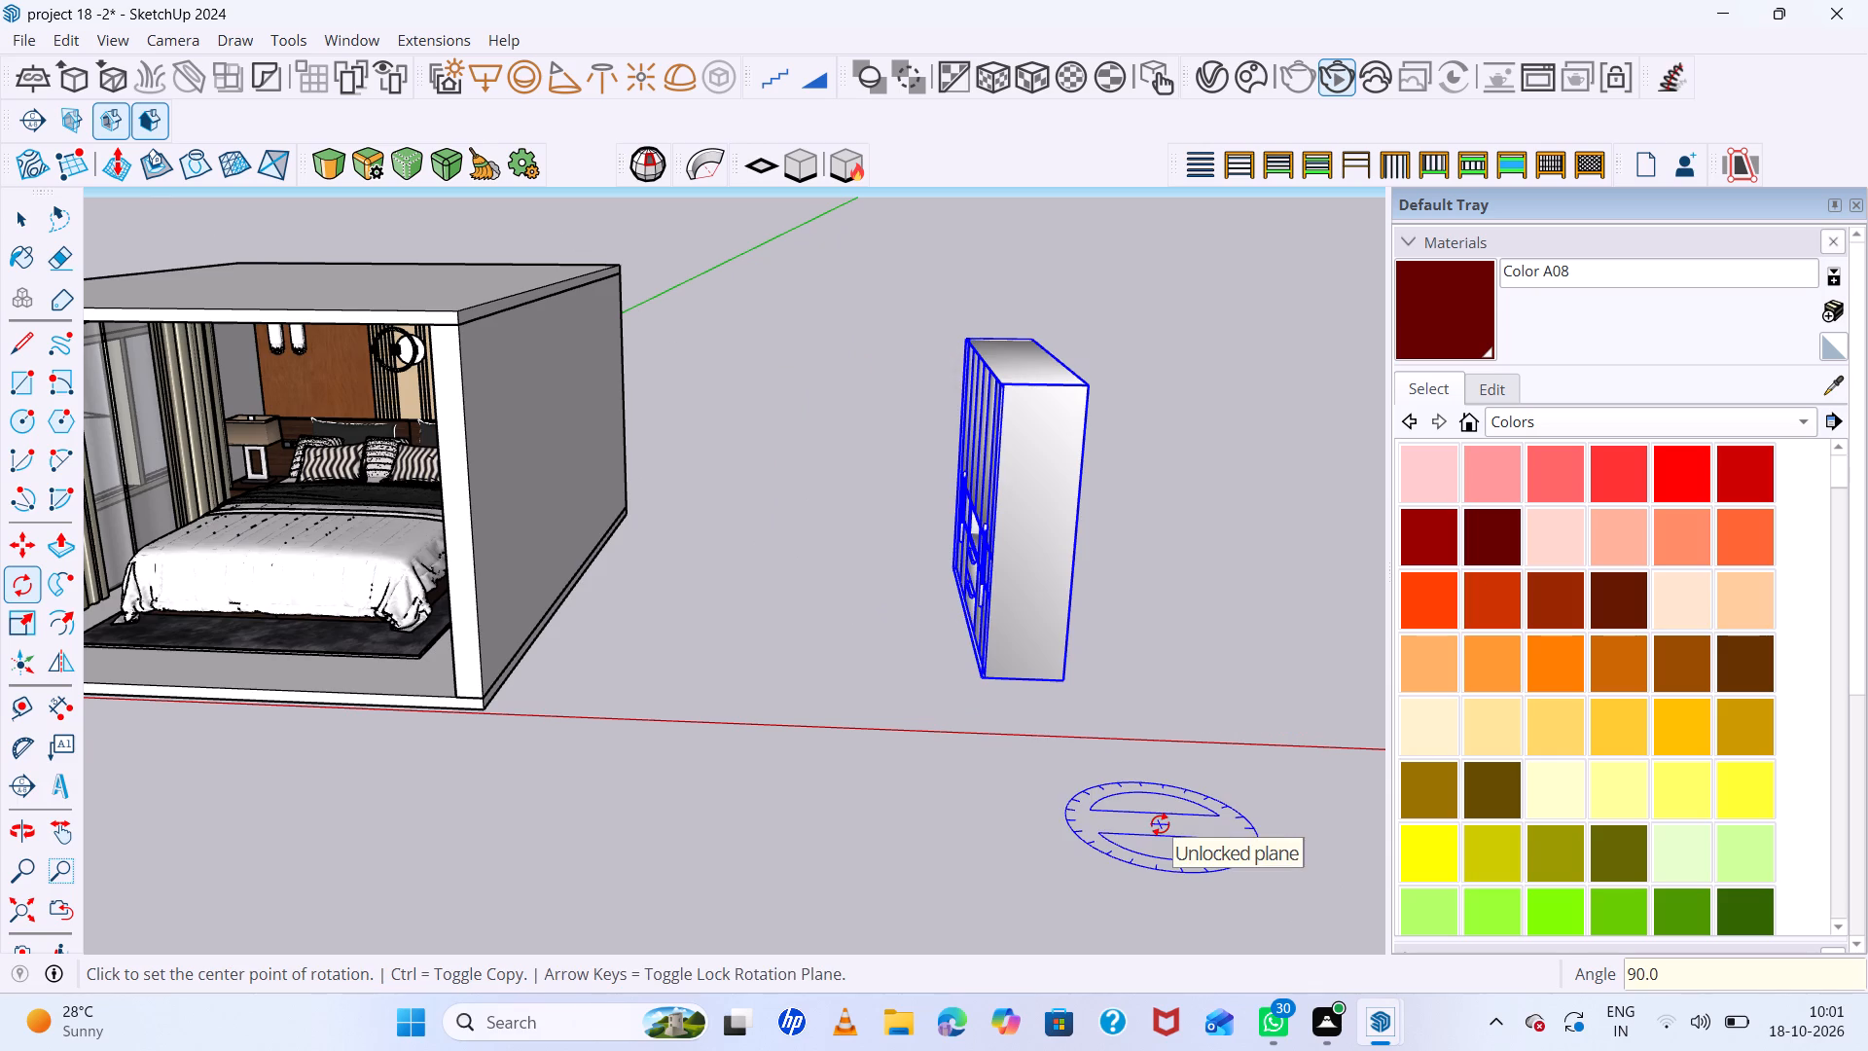
# Move the wardrobe by its lower rear corner into the bedroom, against the side wall opposite the window.
pyautogui.press('m')
pyautogui.click(1069, 680)
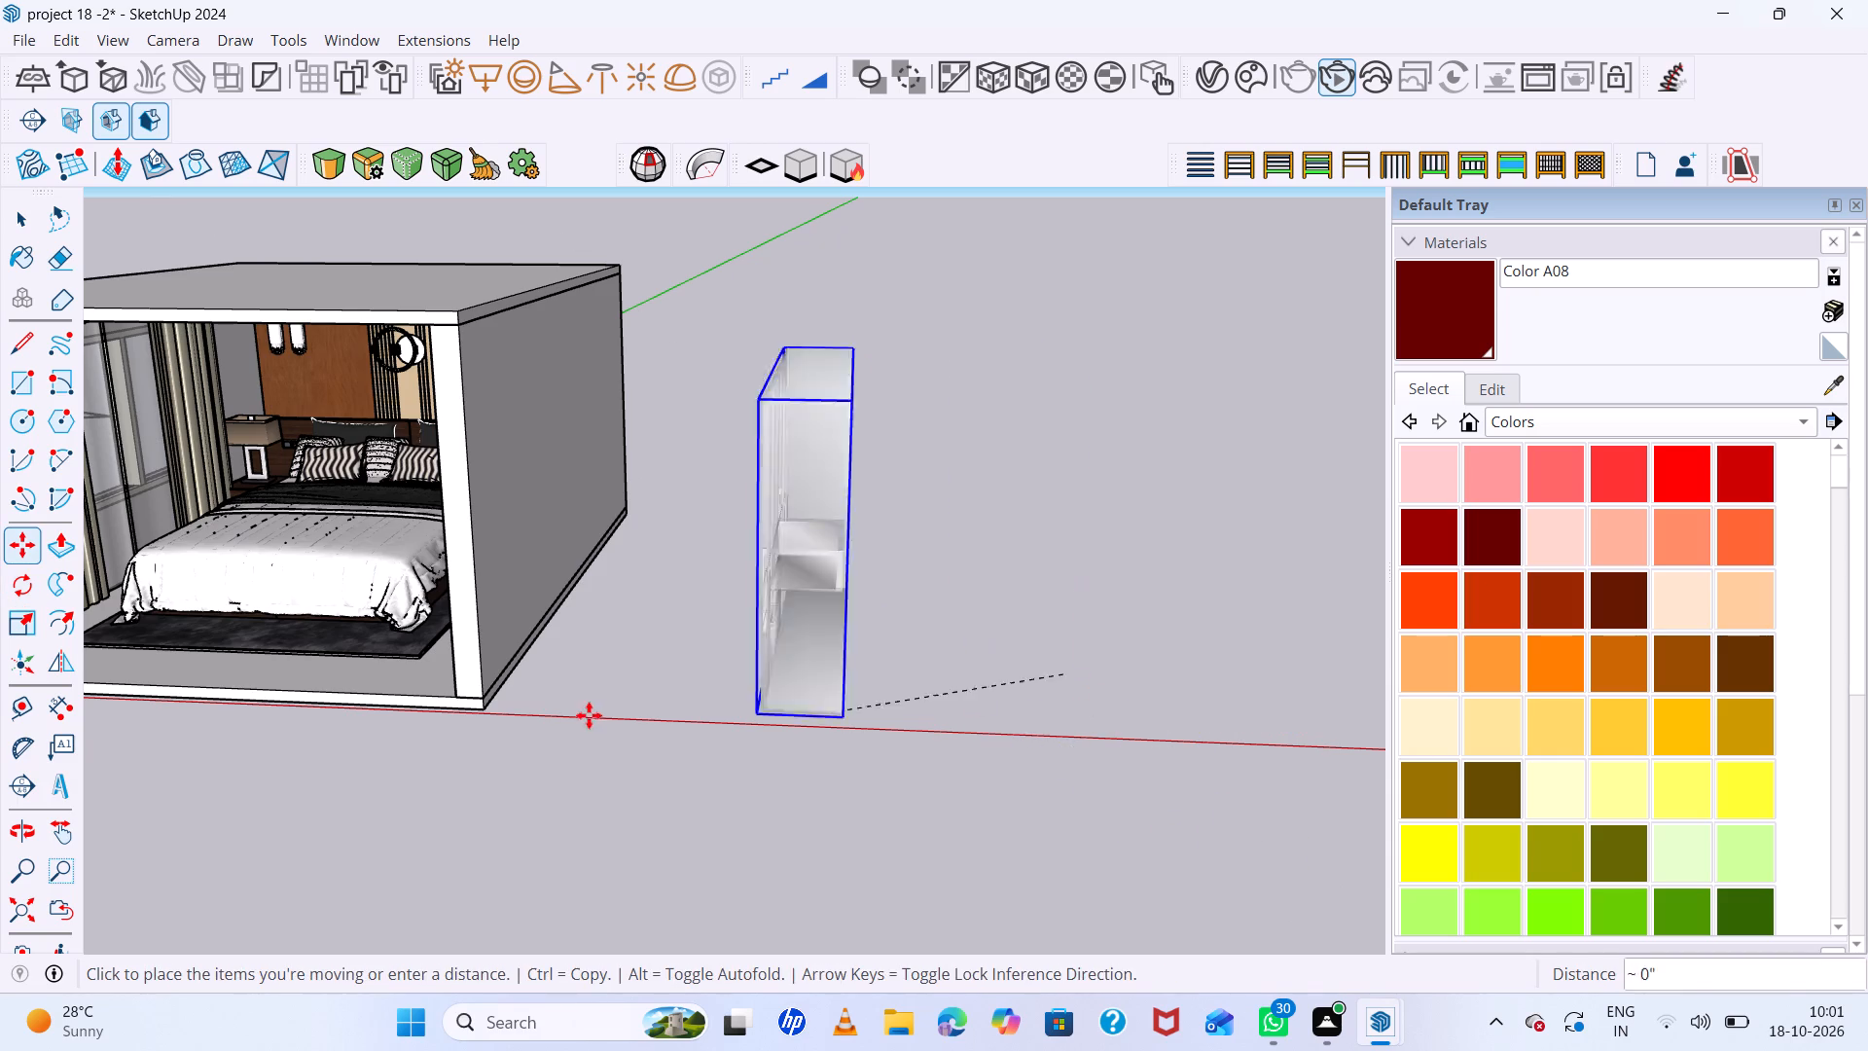
pyautogui.scroll(-5, 589, 715)
pyautogui.moveTo(619, 719); pyautogui.dragTo(1026, 688, button='middle')
pyautogui.scroll(5, 853, 672)
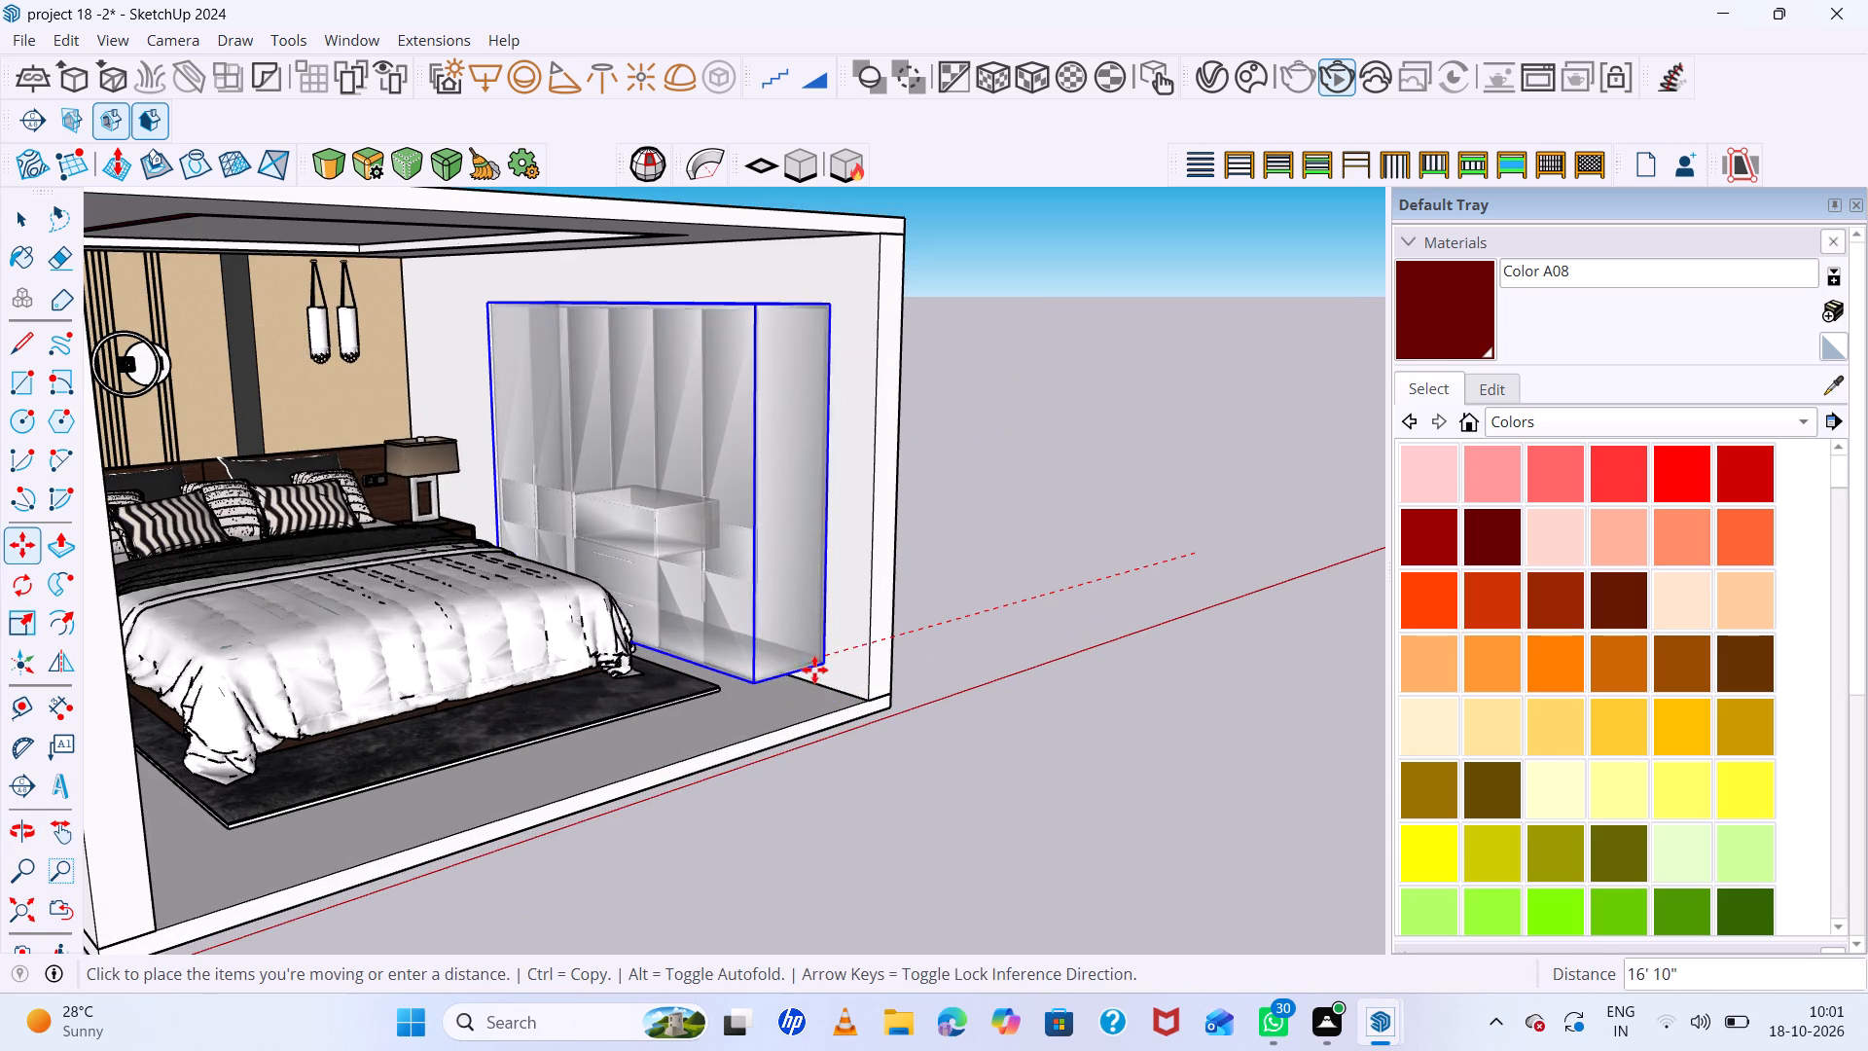
pyautogui.moveTo(762, 660); pyautogui.dragTo(646, 722, button='middle')
pyautogui.scroll(6, 669, 690)
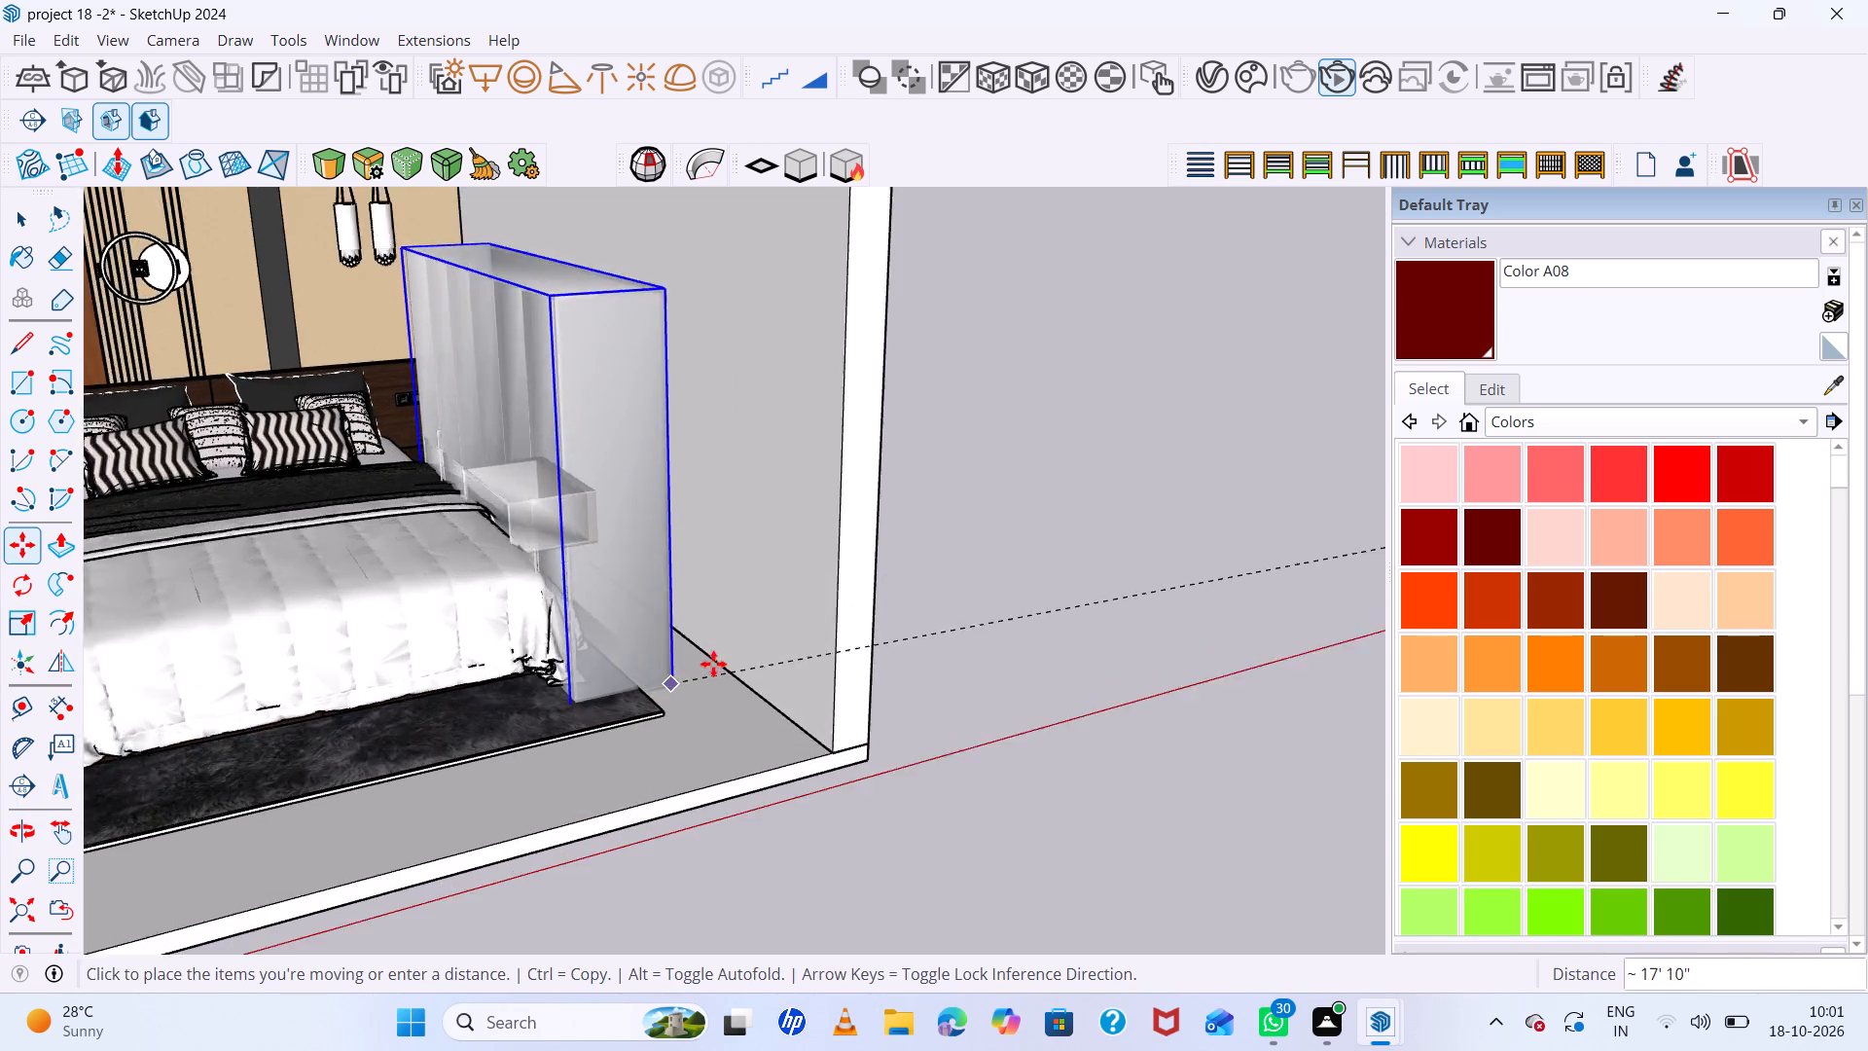
pyautogui.scroll(5, 713, 664)
pyautogui.click(715, 663)
pyautogui.scroll(-14, 709, 709)
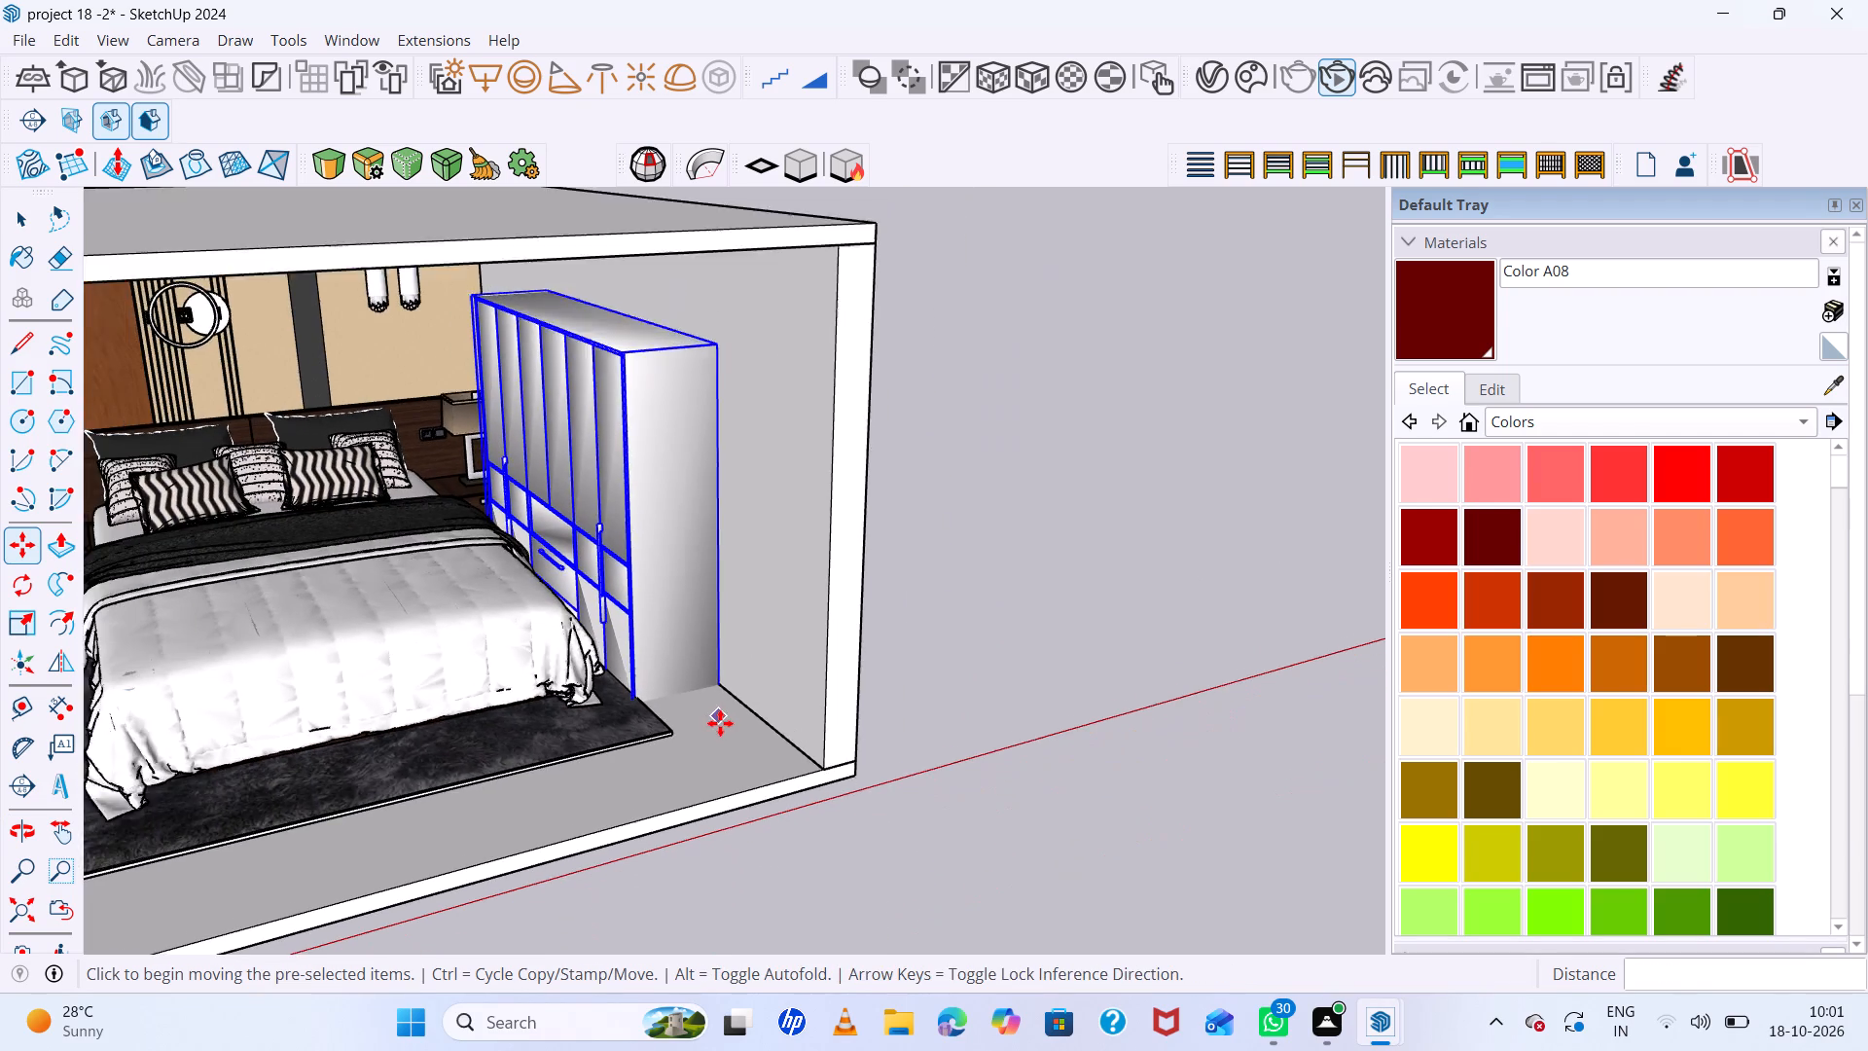
# Scale the wardrobe's depth from its door side to about 0.52, keeping its back against the side wall.
pyautogui.scroll(15, 656, 348)
pyautogui.moveTo(653, 398); pyautogui.dragTo(661, 399, button='middle')
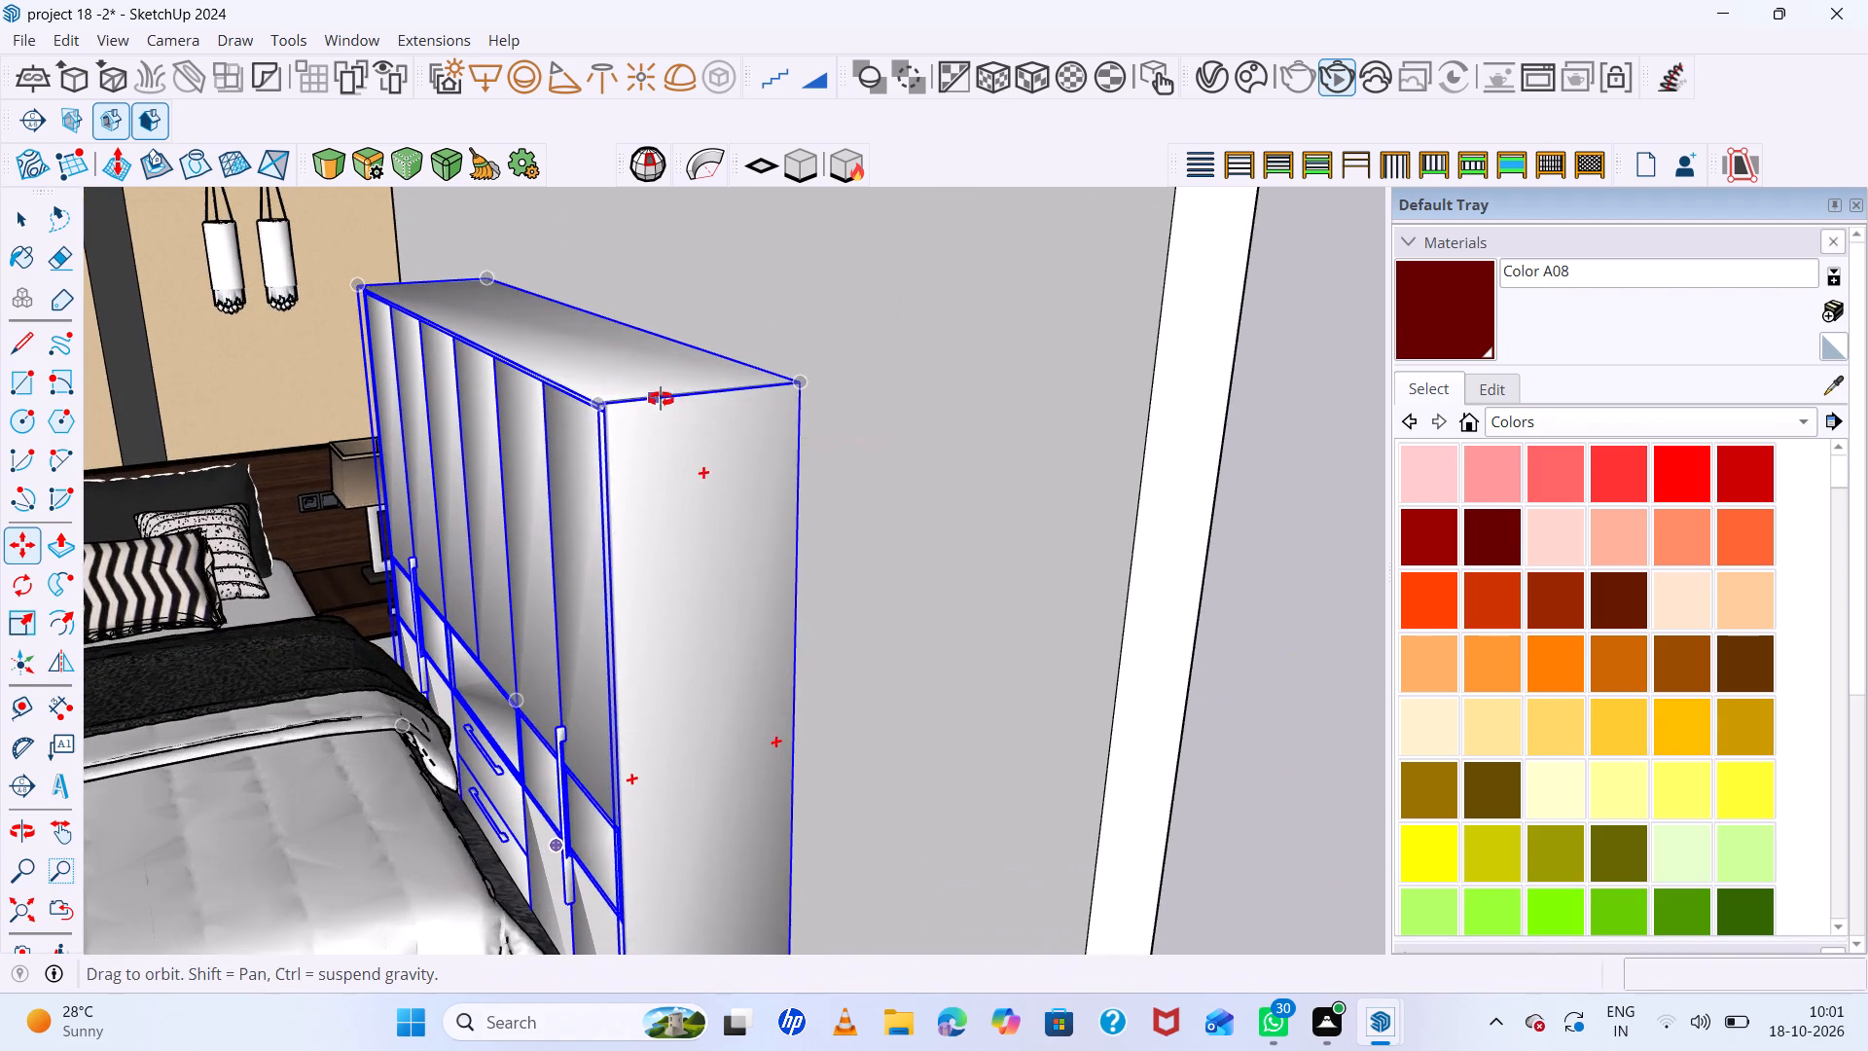
pyautogui.moveTo(661, 399); pyautogui.dragTo(681, 401, button='middle')
pyautogui.middleClick(681, 401)
pyautogui.press('s')
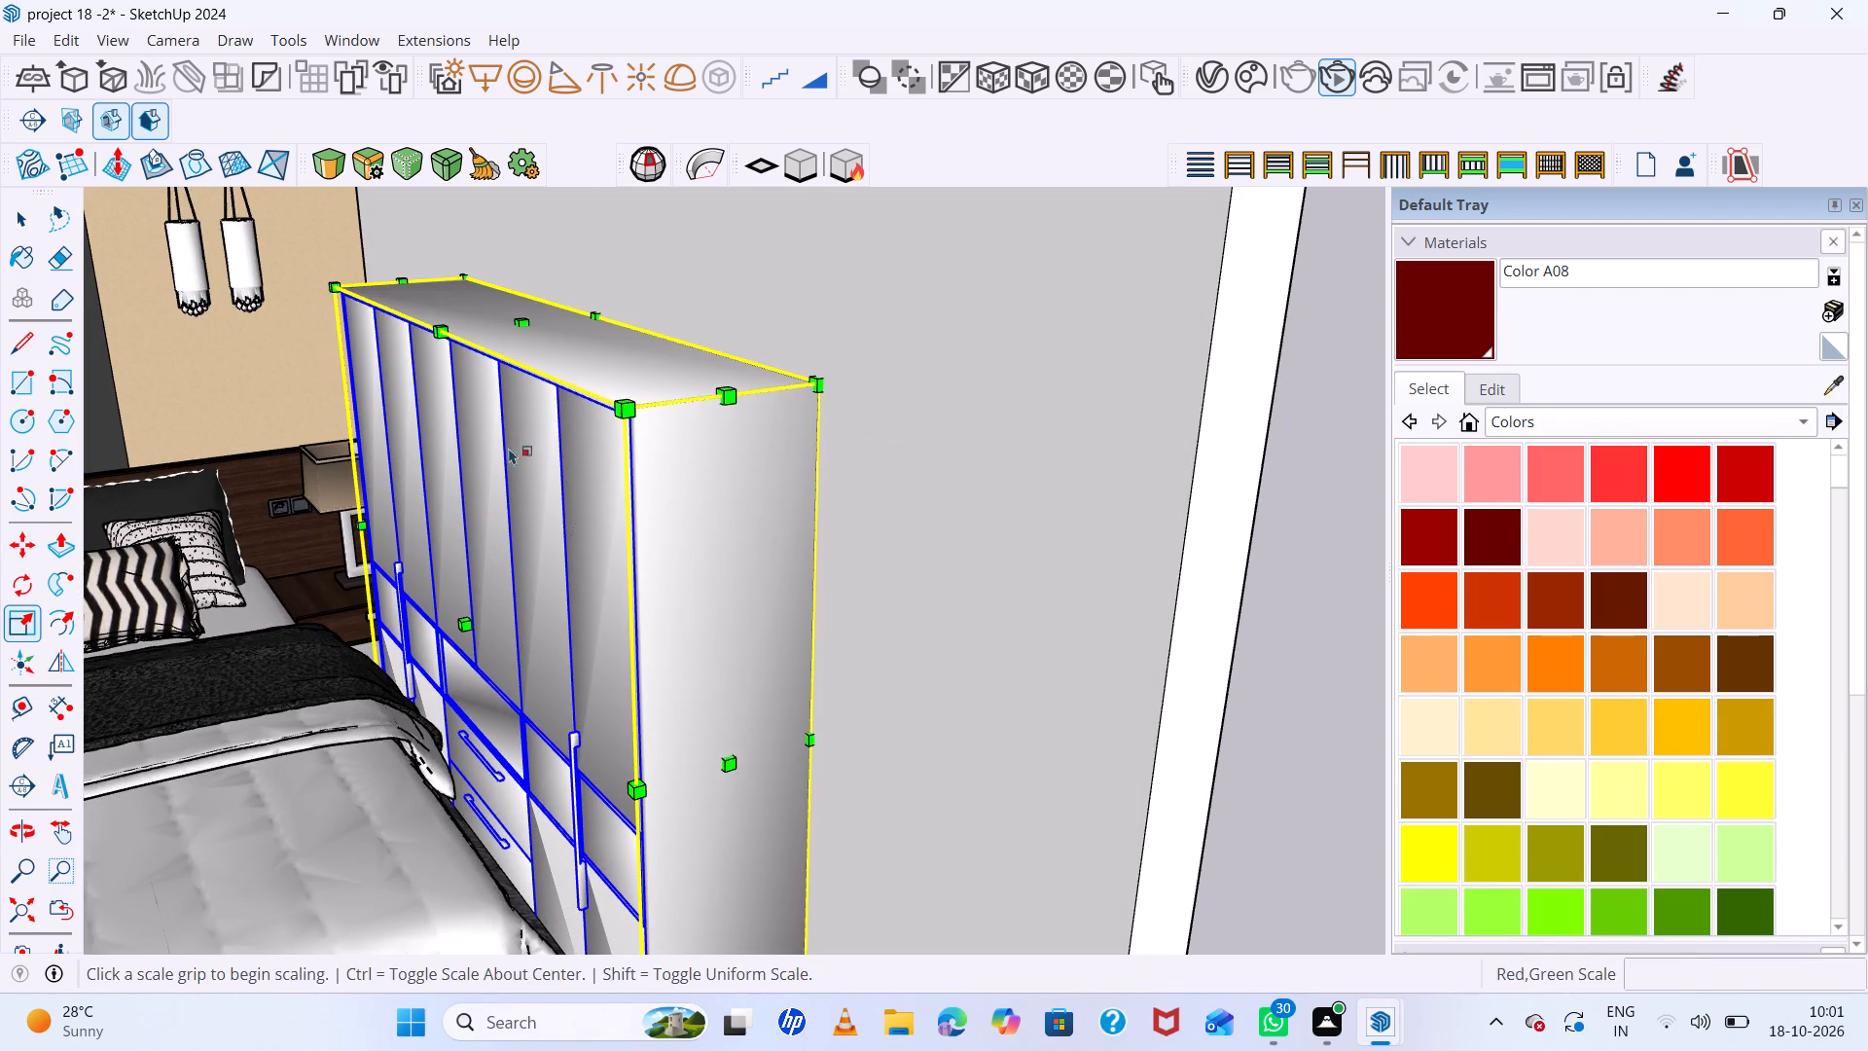
pyautogui.click(464, 624)
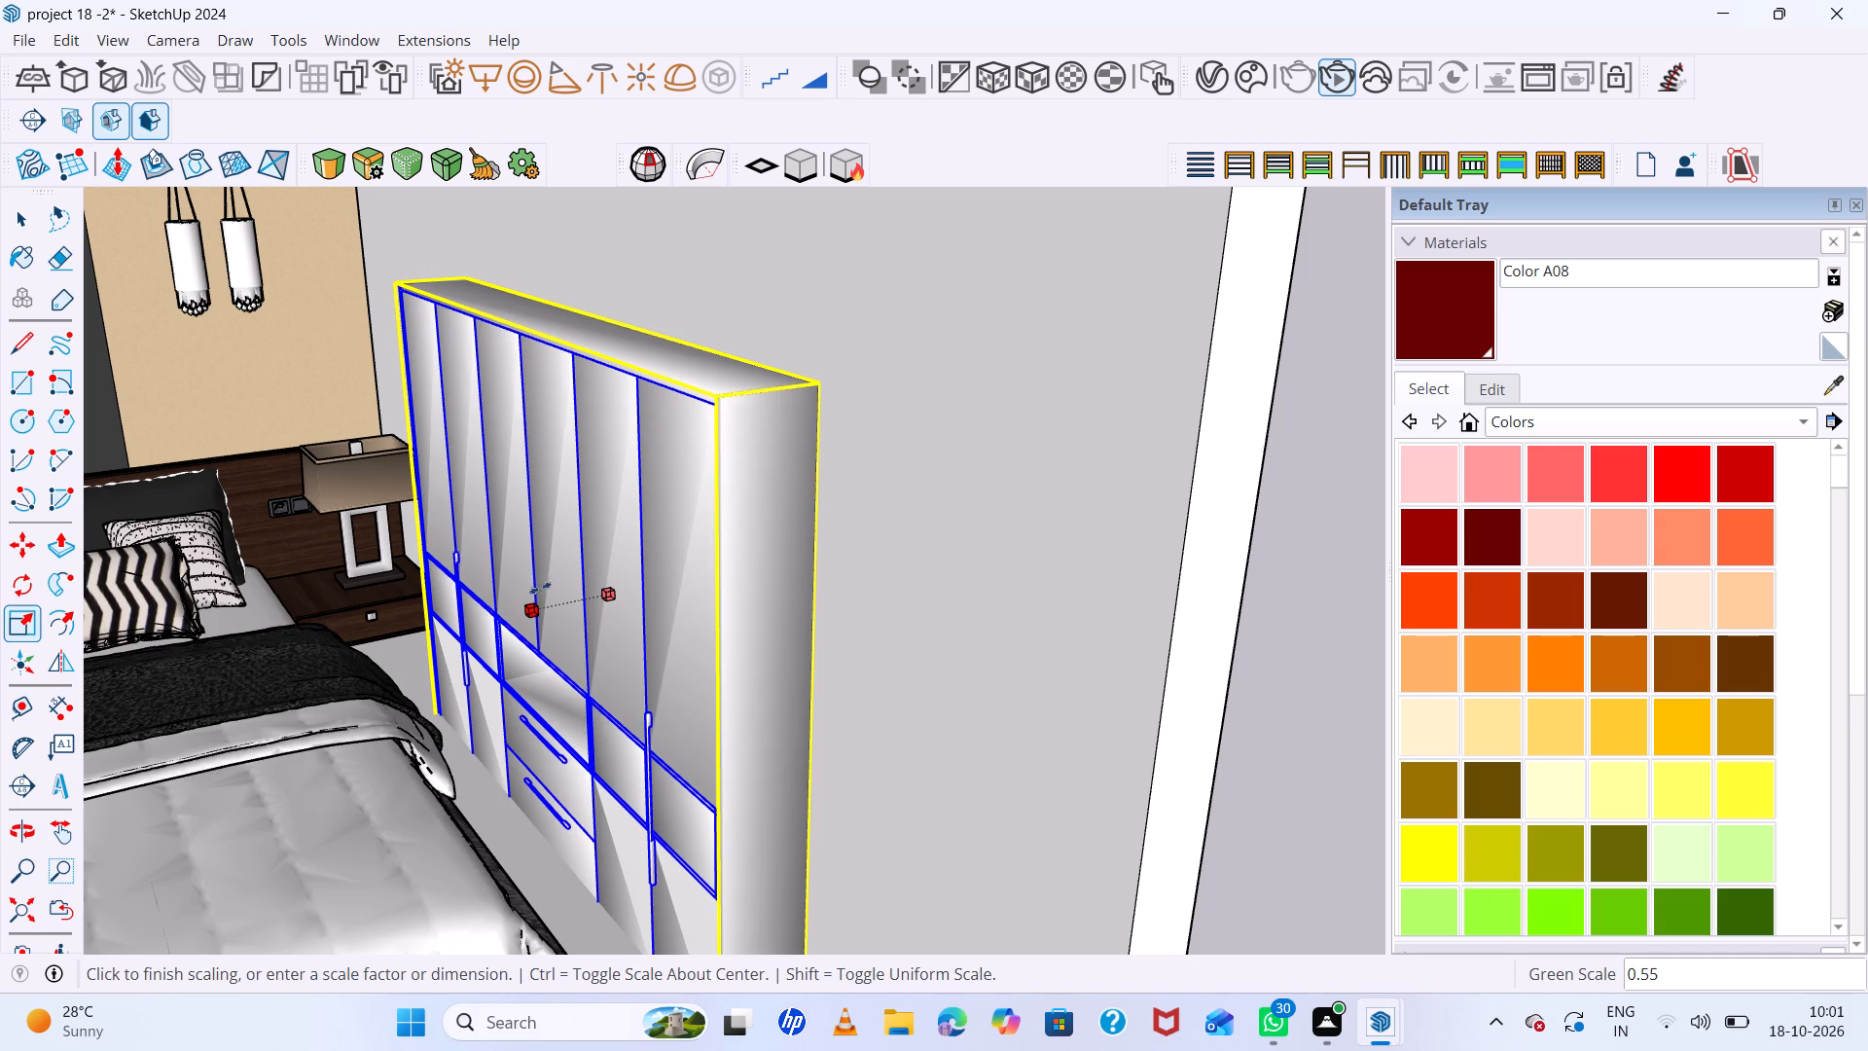
pyautogui.doubleClick(533, 587)
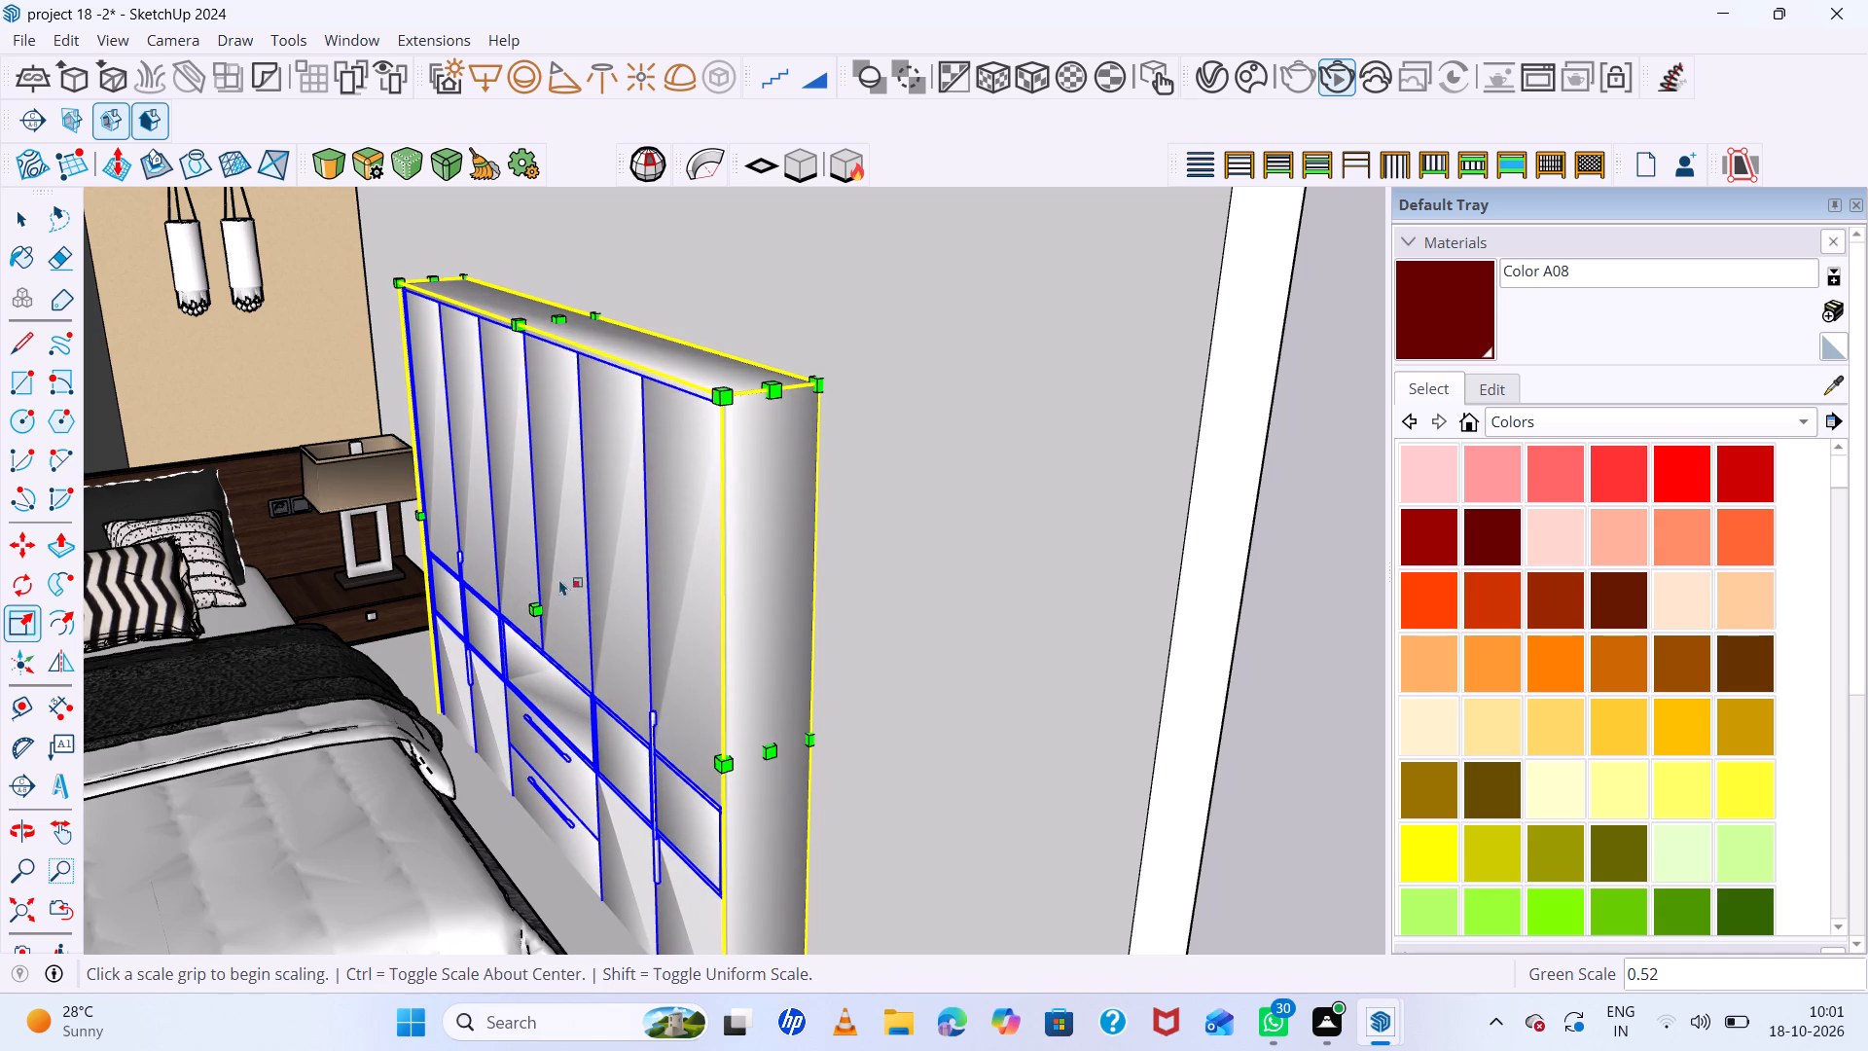
pyautogui.scroll(-6, 702, 512)
pyautogui.moveTo(797, 639); pyautogui.dragTo(767, 547, button='middle')
pyautogui.press('space')
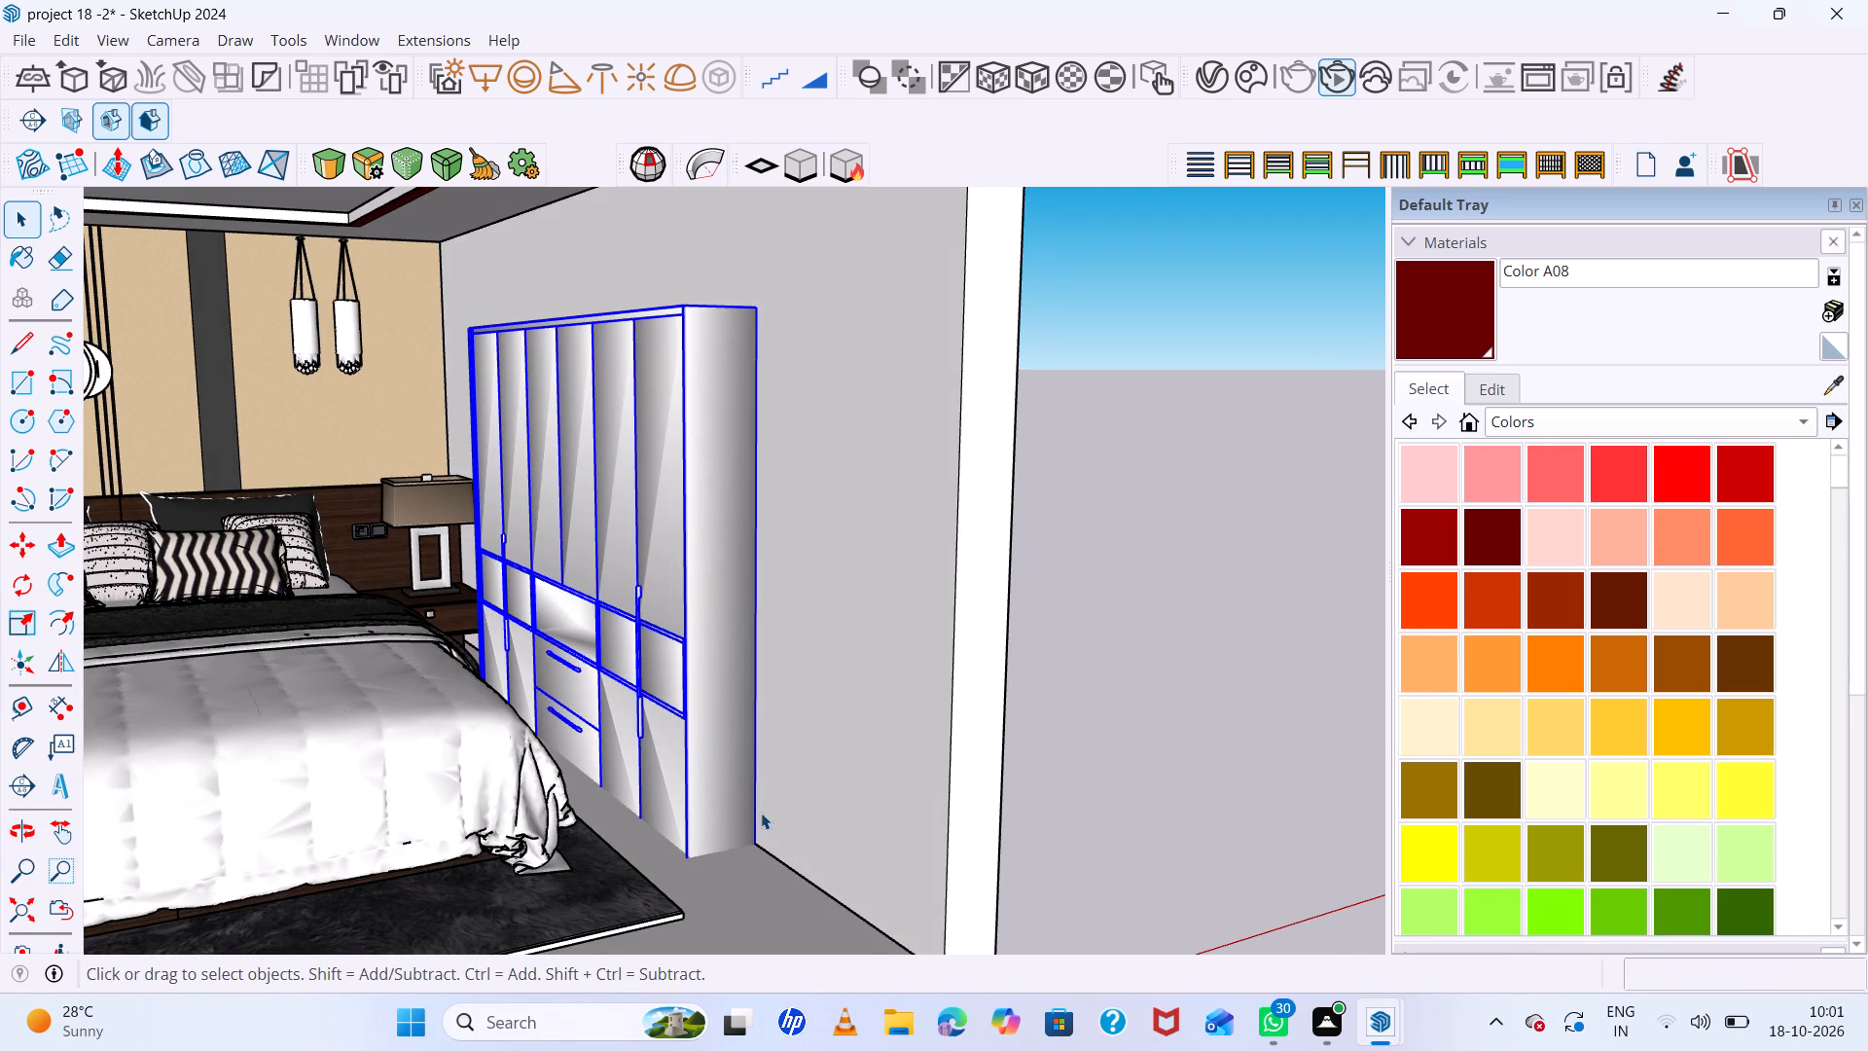
# Move the wardrobe straight up by about 7 inches along the blue axis.
pyautogui.press('m')
pyautogui.click(740, 828)
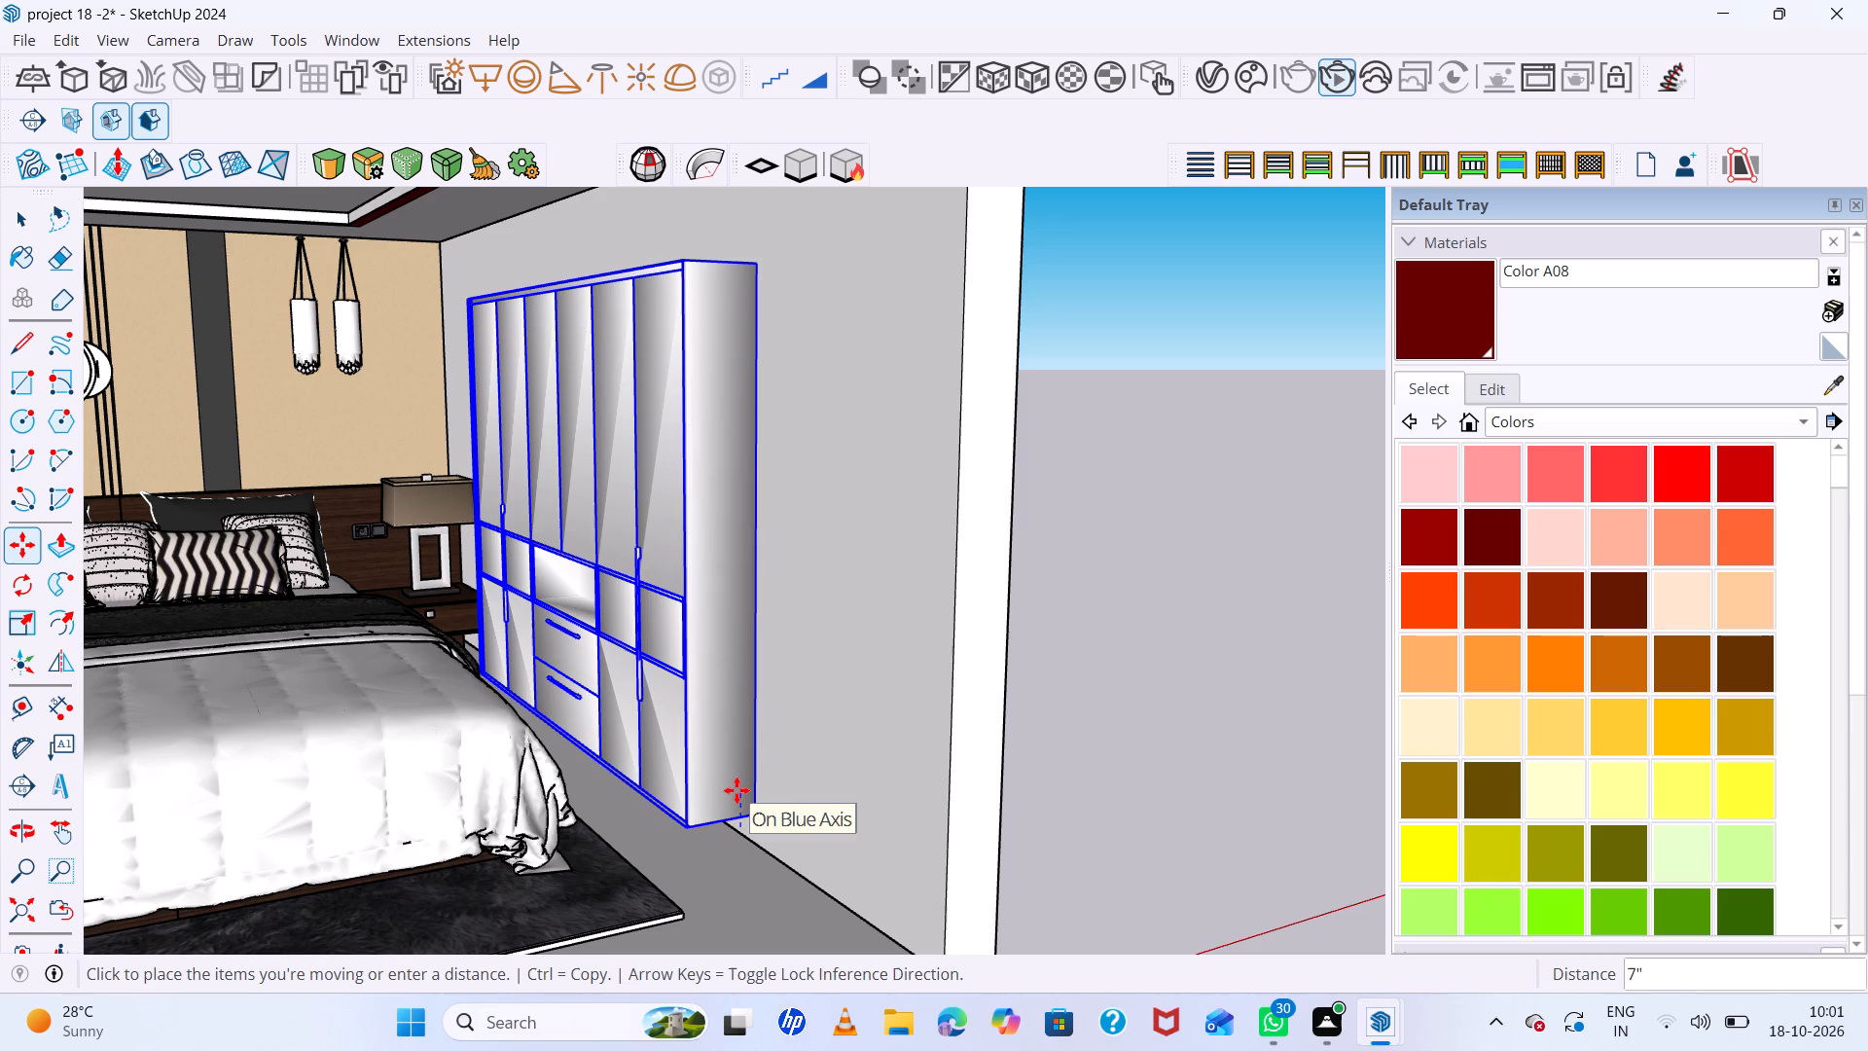
pyautogui.click(736, 784)
# Scale the wardrobe's length along the side wall to about 1.30, extending it toward the room's open front.
pyautogui.scroll(-7, 726, 760)
pyautogui.scroll(1, 717, 749)
pyautogui.moveTo(717, 749); pyautogui.dragTo(776, 797, button='middle')
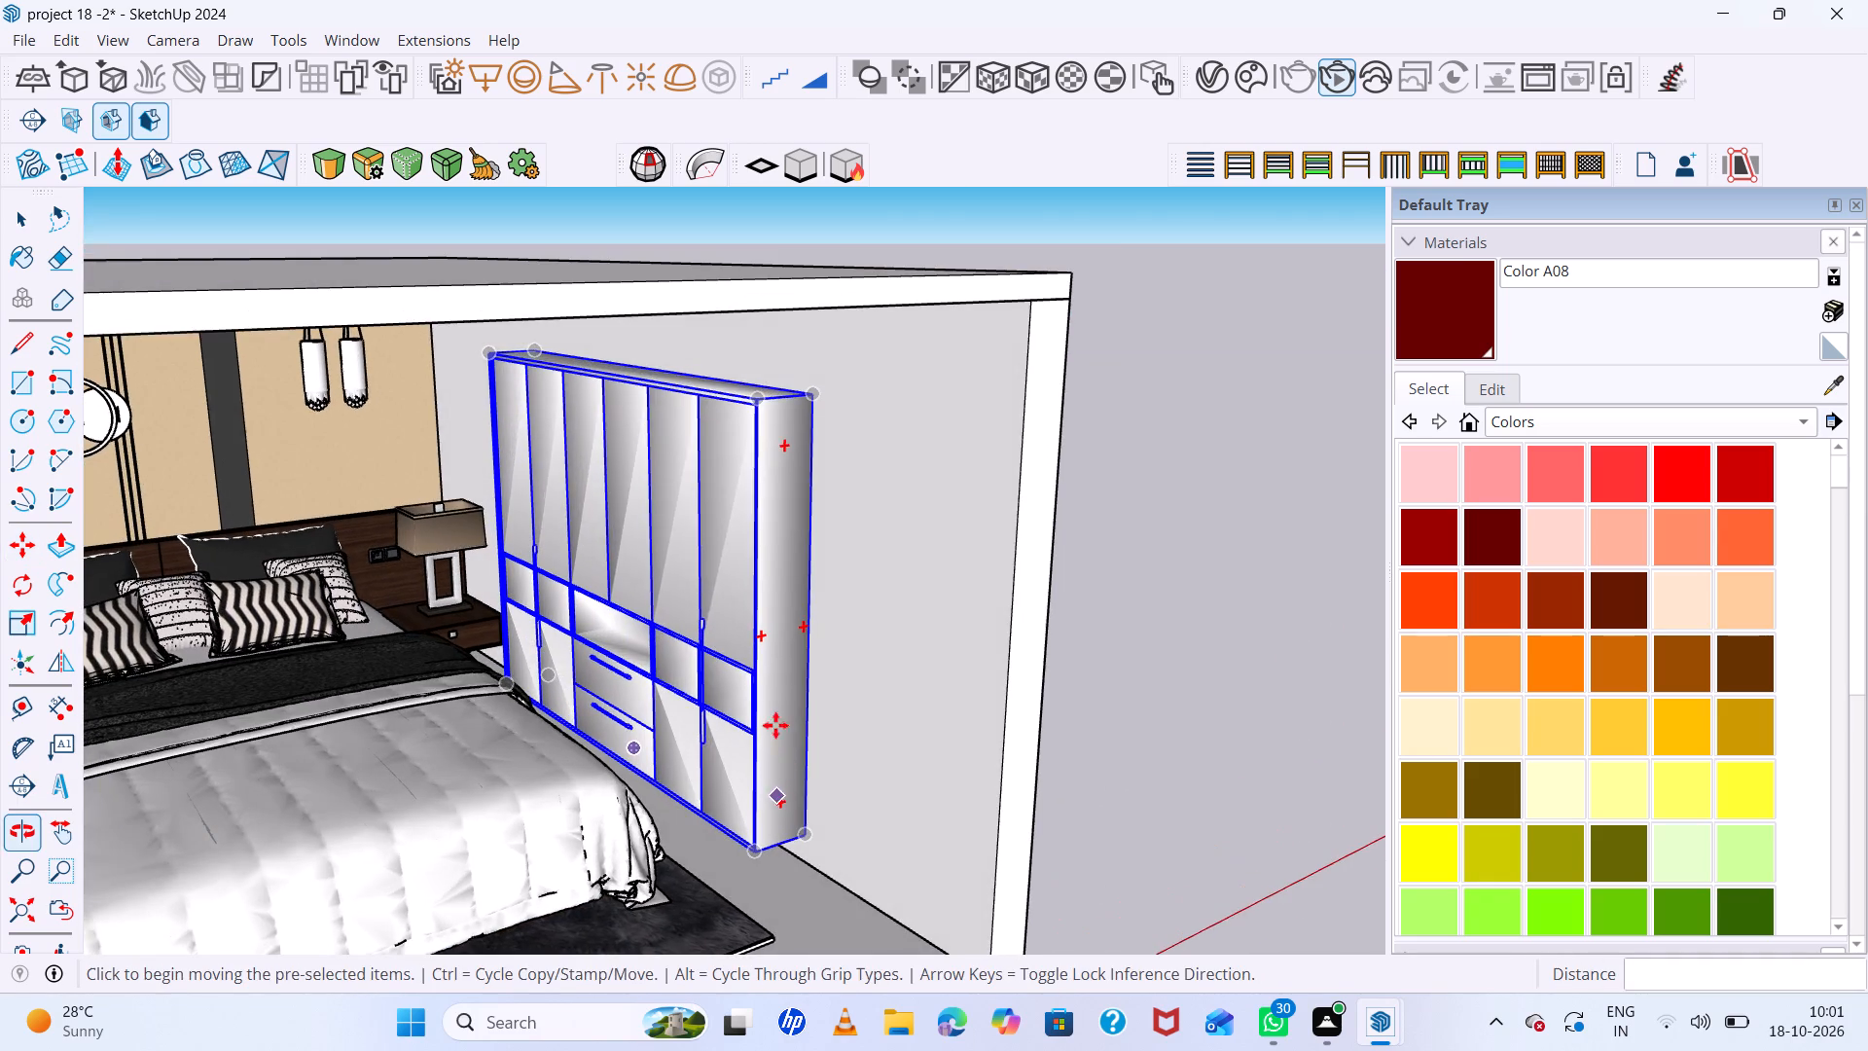
pyautogui.scroll(5, 736, 616)
pyautogui.moveTo(734, 610); pyautogui.dragTo(680, 607, button='middle')
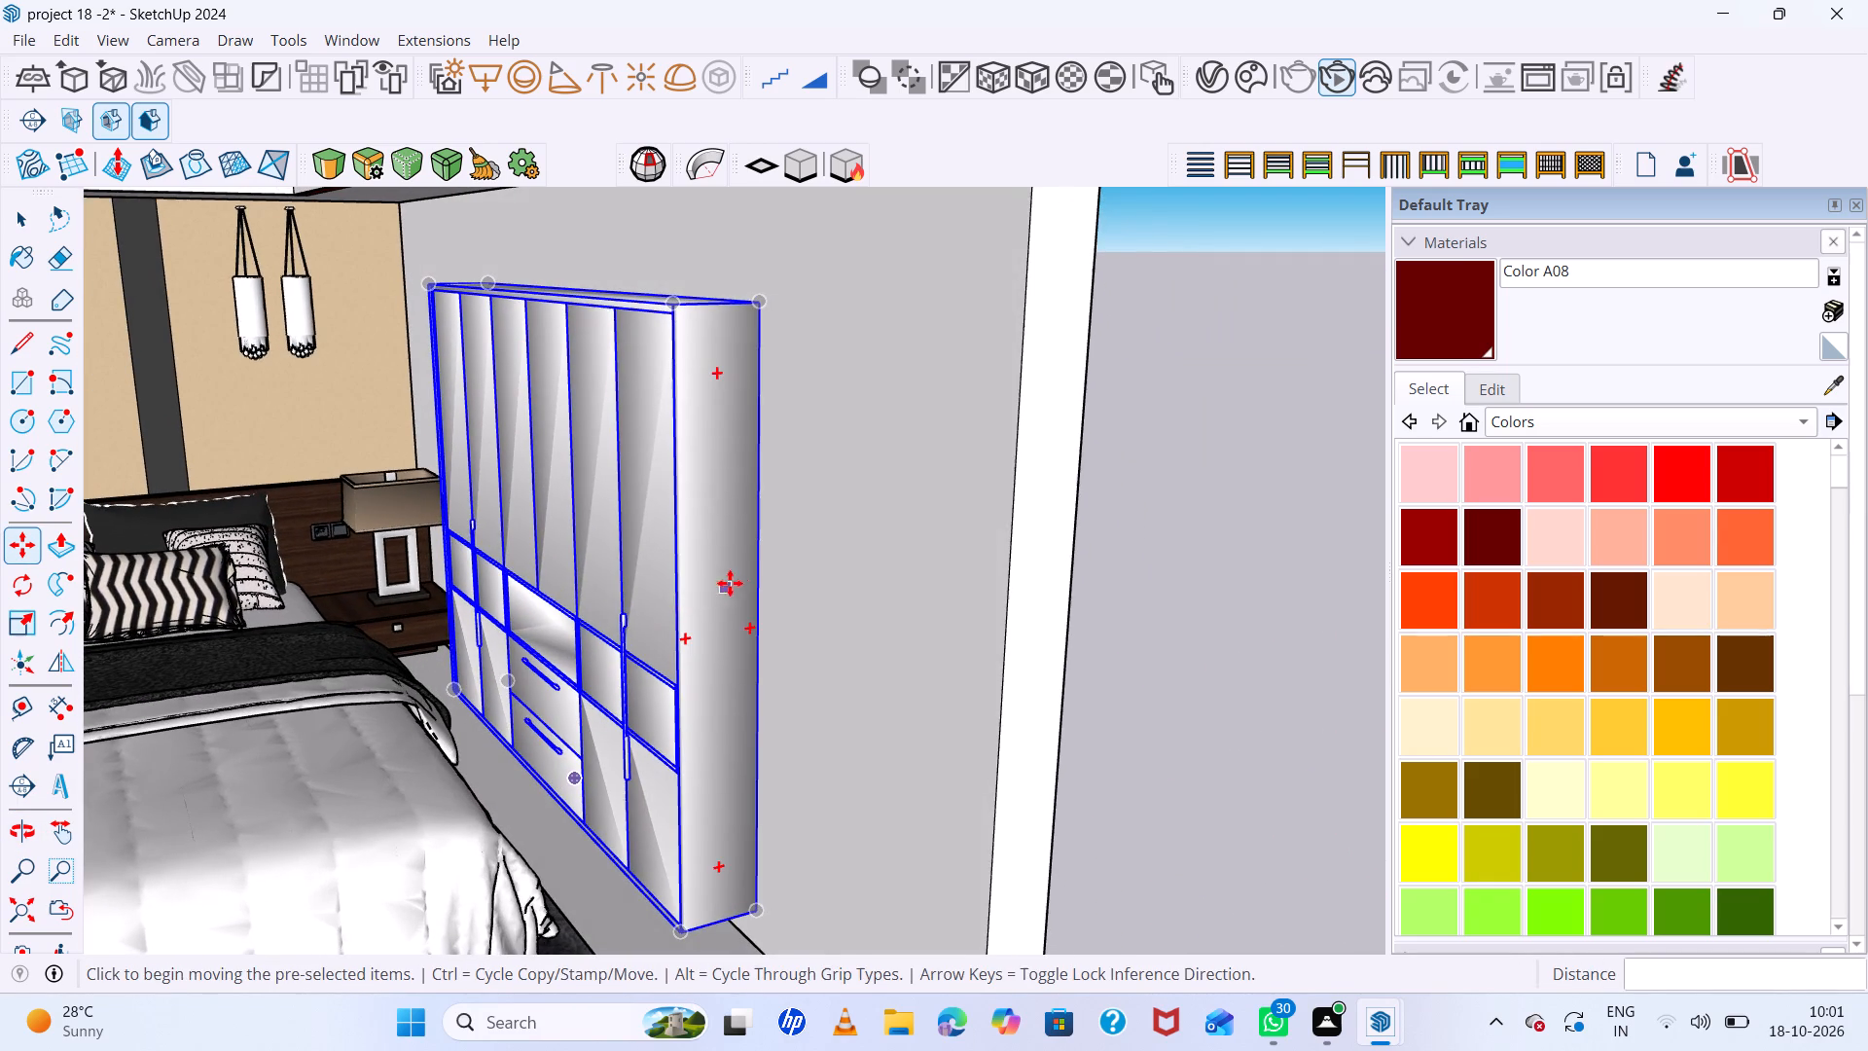
pyautogui.scroll(-4, 738, 578)
pyautogui.press('space')
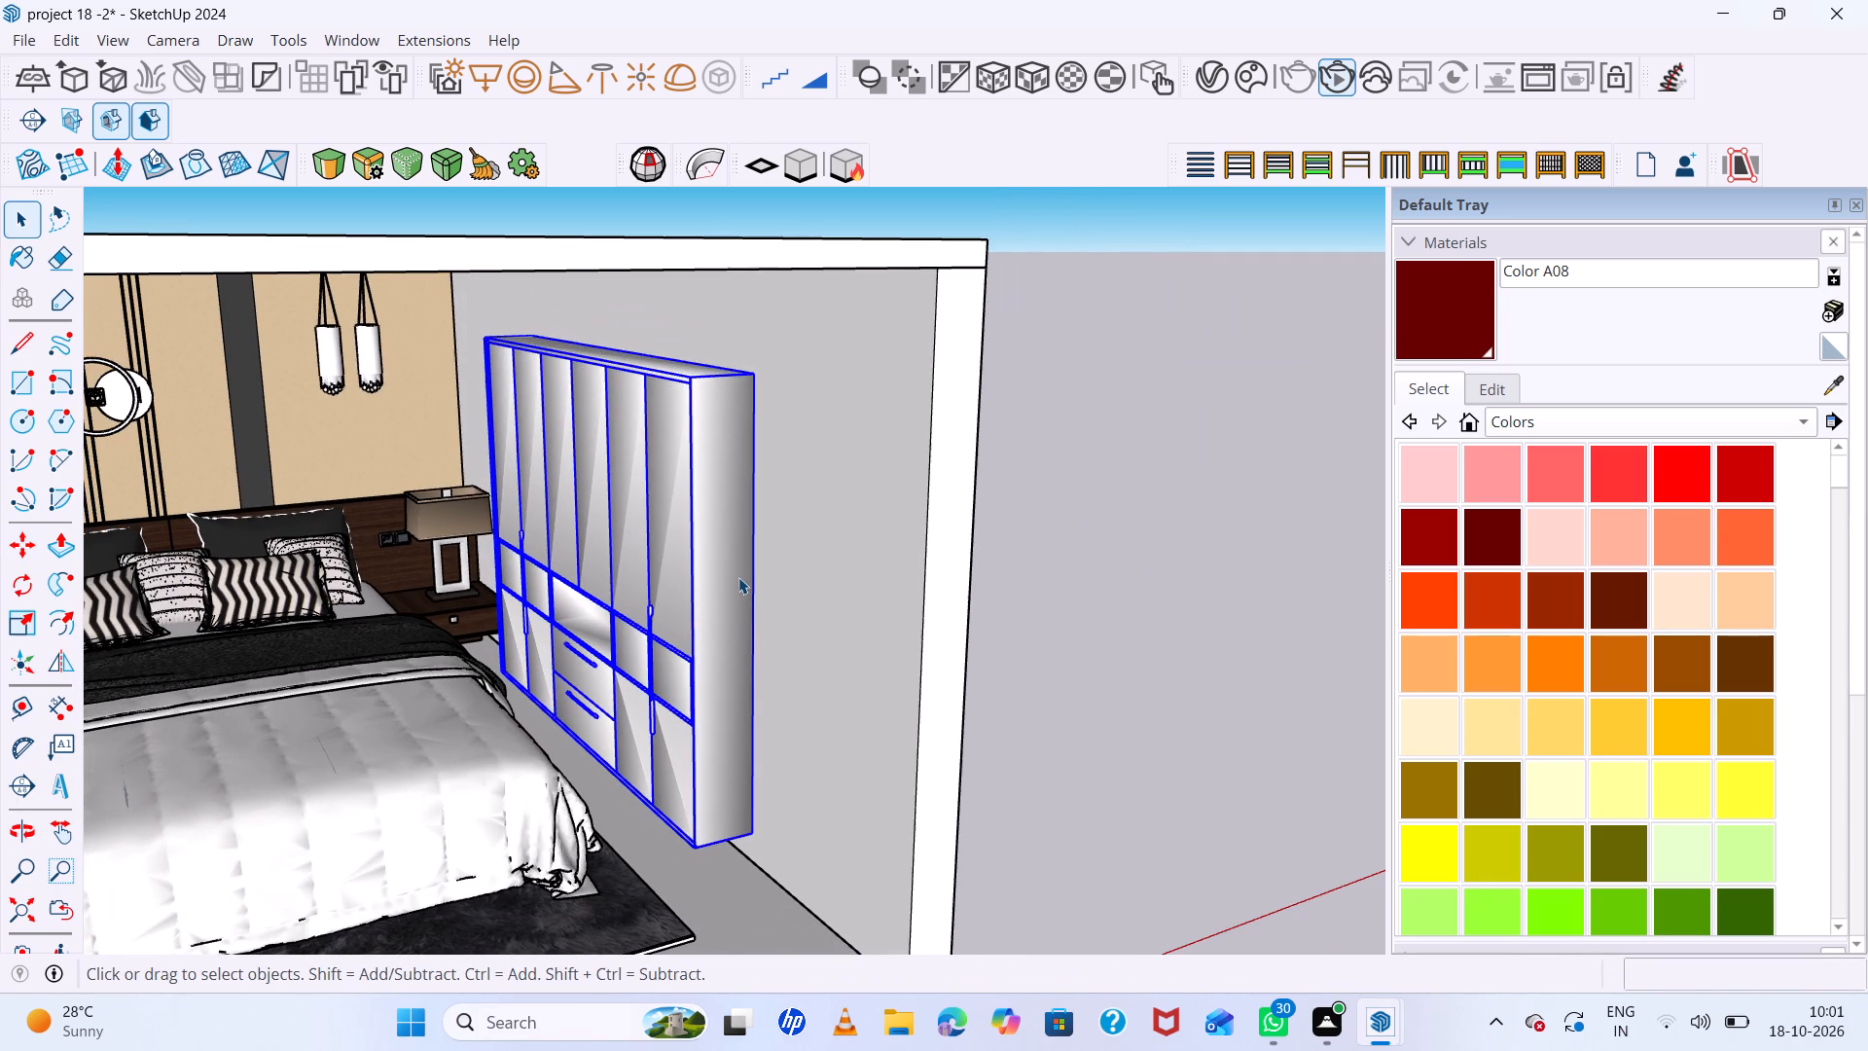
pyautogui.press('s')
pyautogui.click(730, 621)
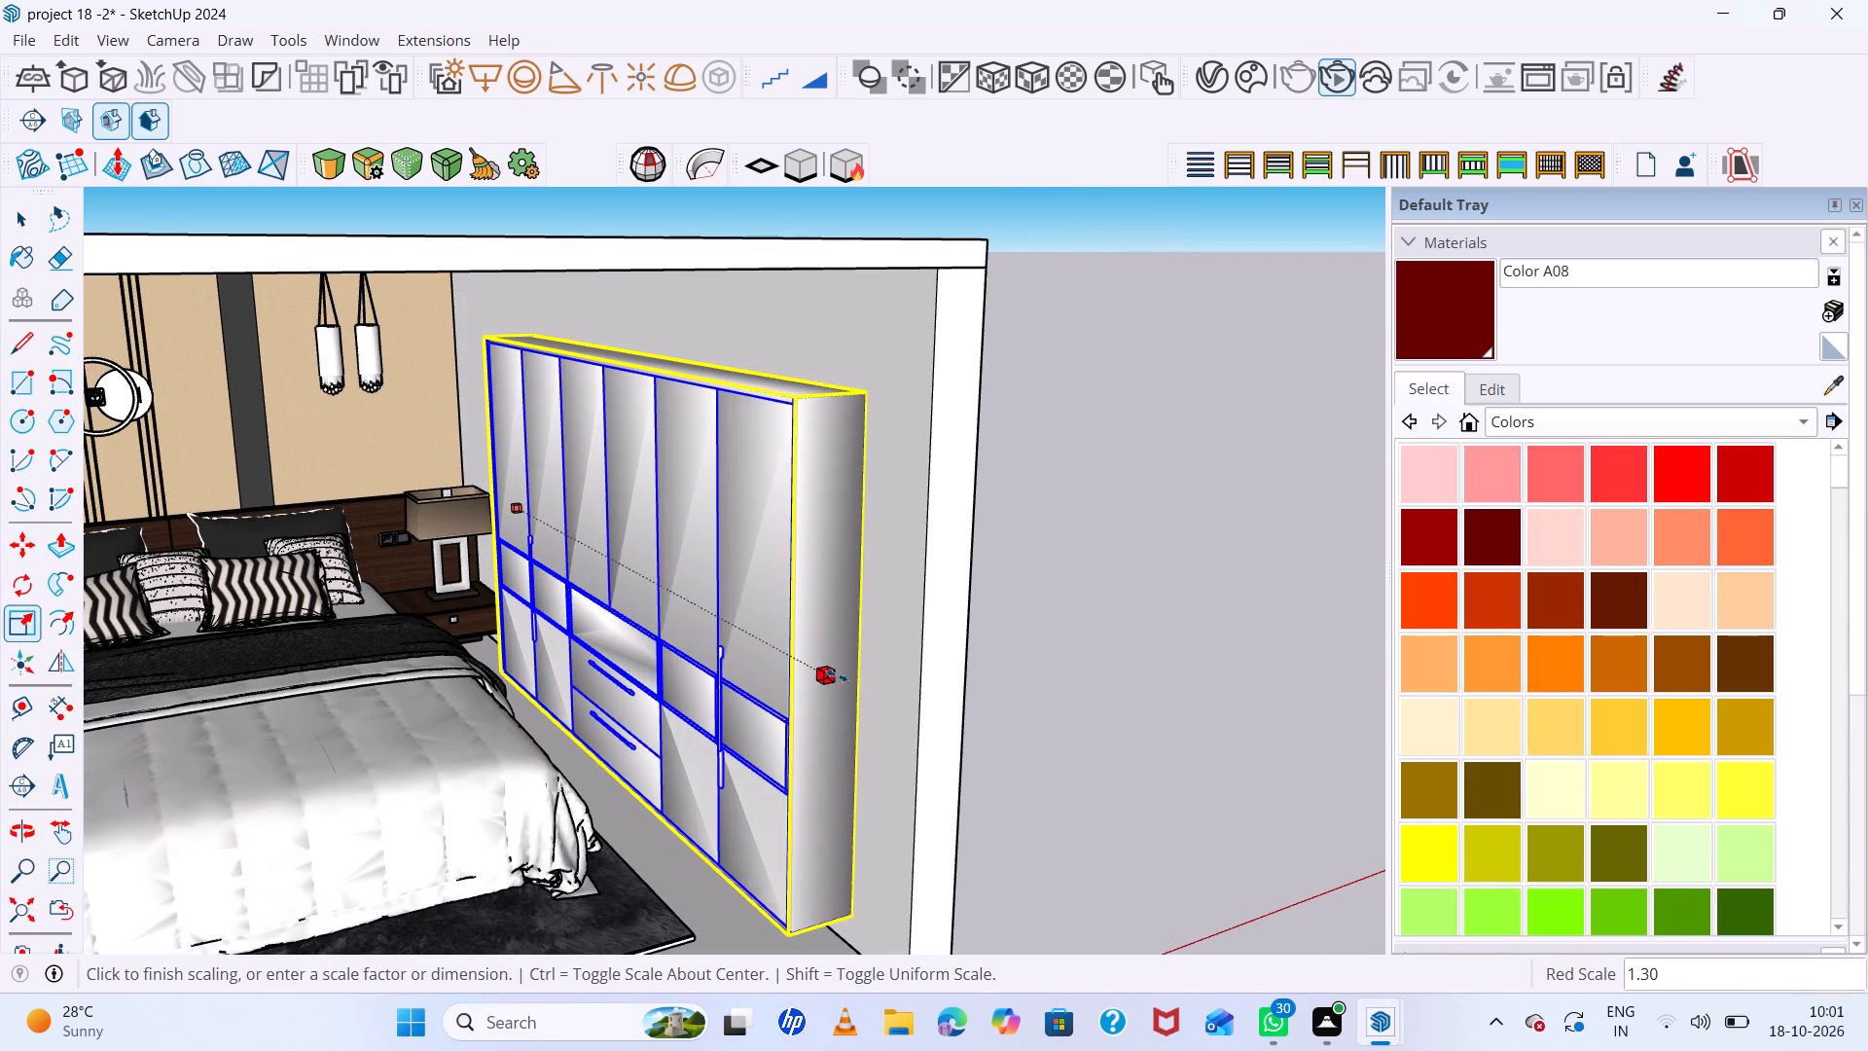
pyautogui.doubleClick(836, 673)
# Scale the wardrobe's height upward so its top reaches the ceiling, and deselect it.
pyautogui.scroll(7, 658, 332)
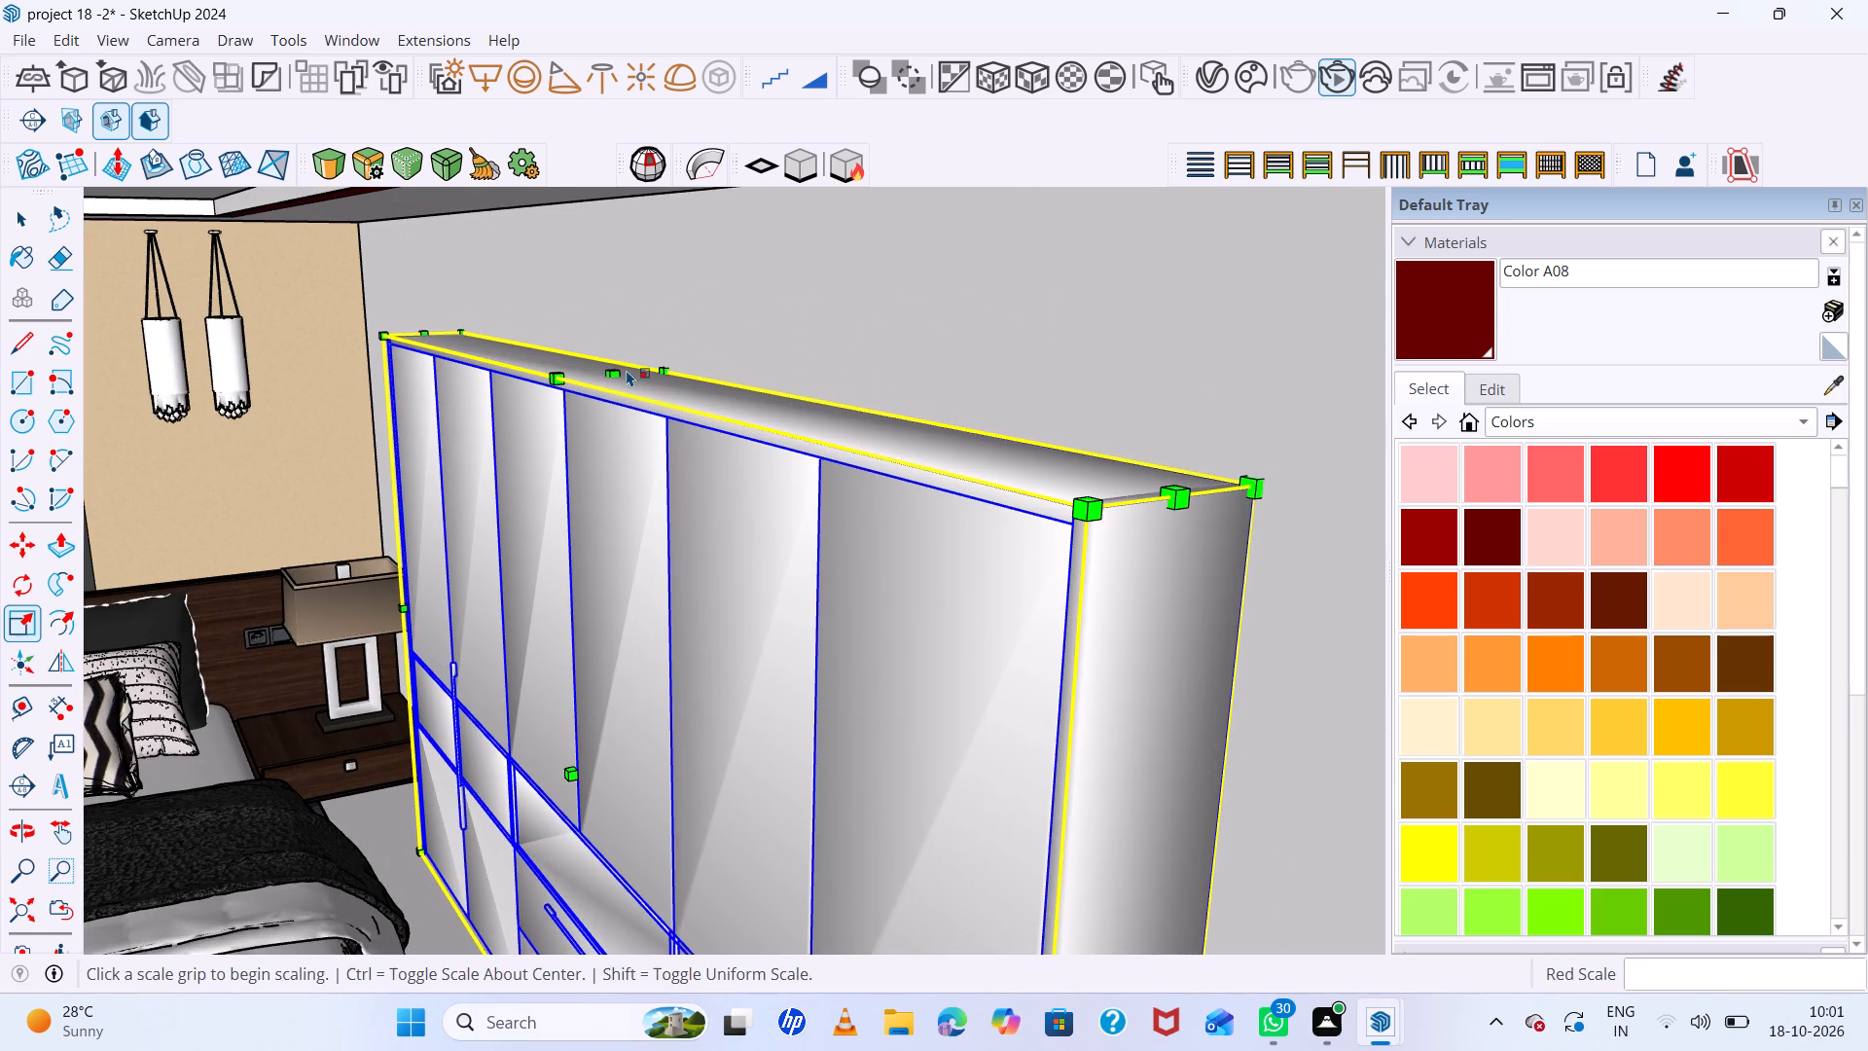
pyautogui.click(620, 368)
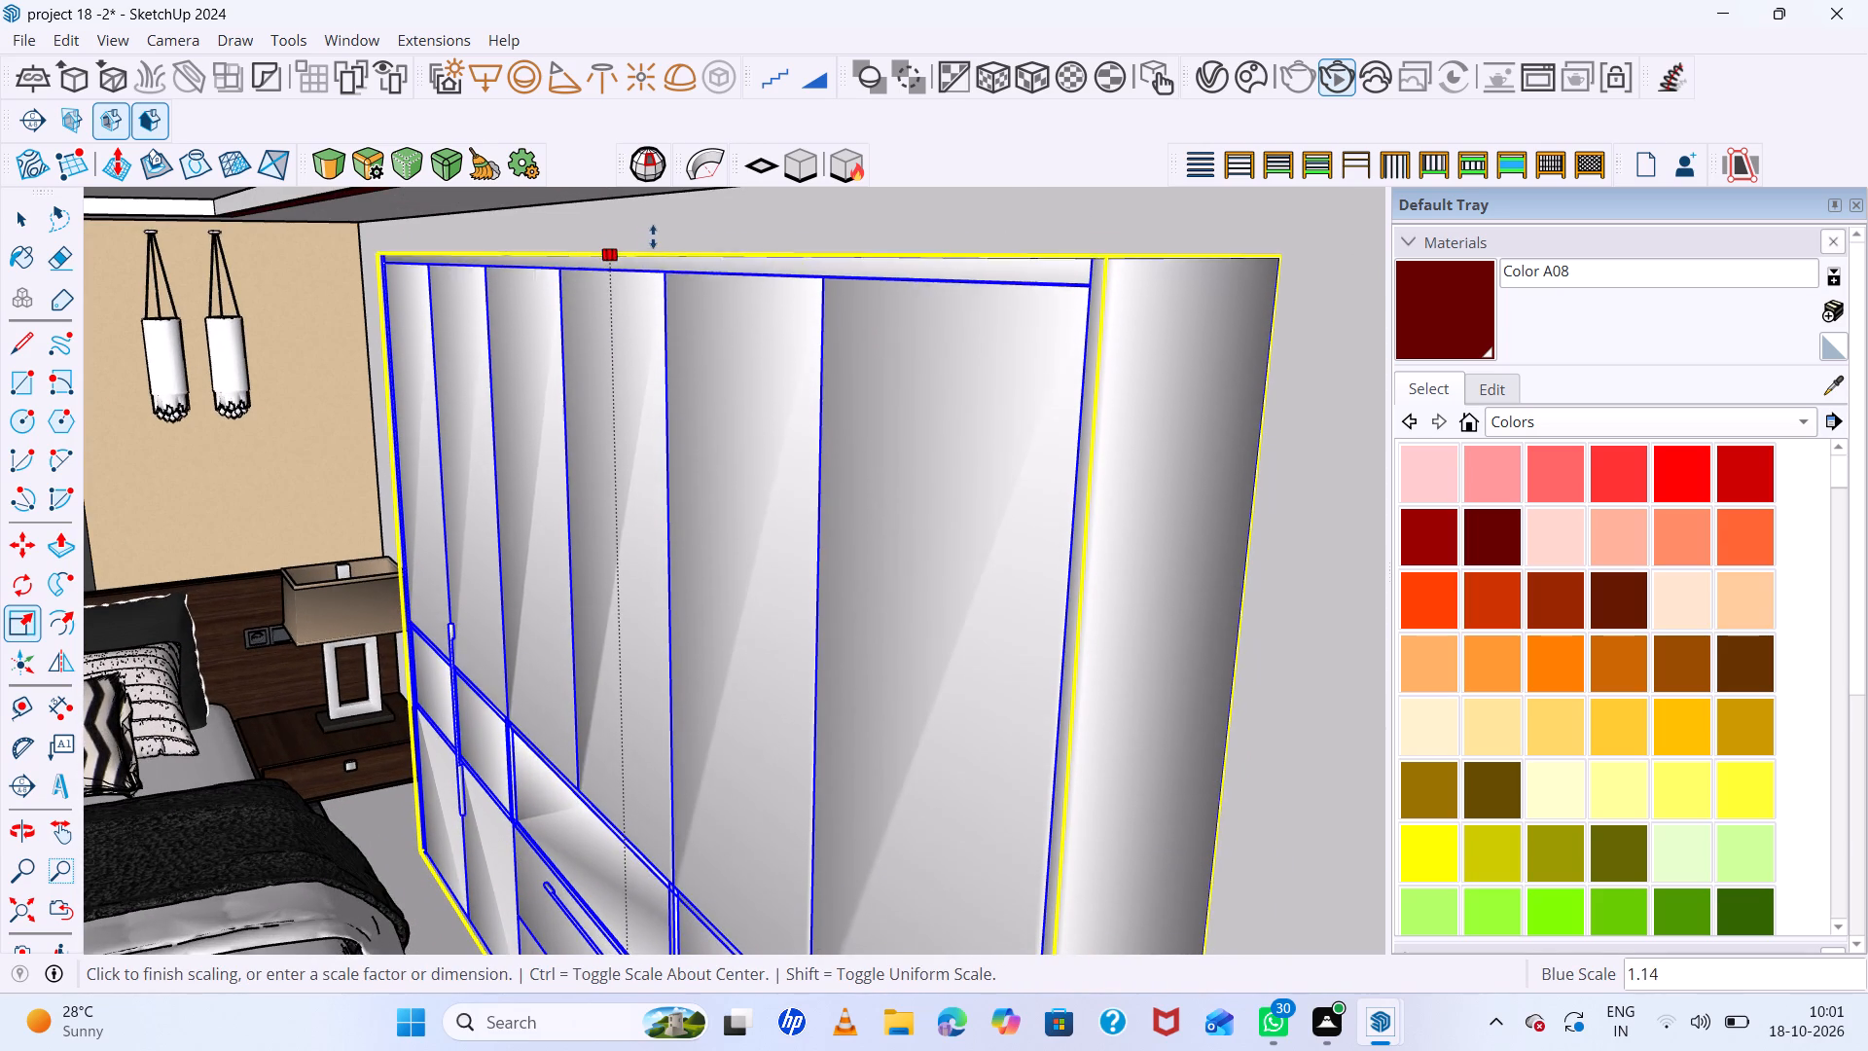
pyautogui.click(665, 196)
pyautogui.scroll(-12, 585, 474)
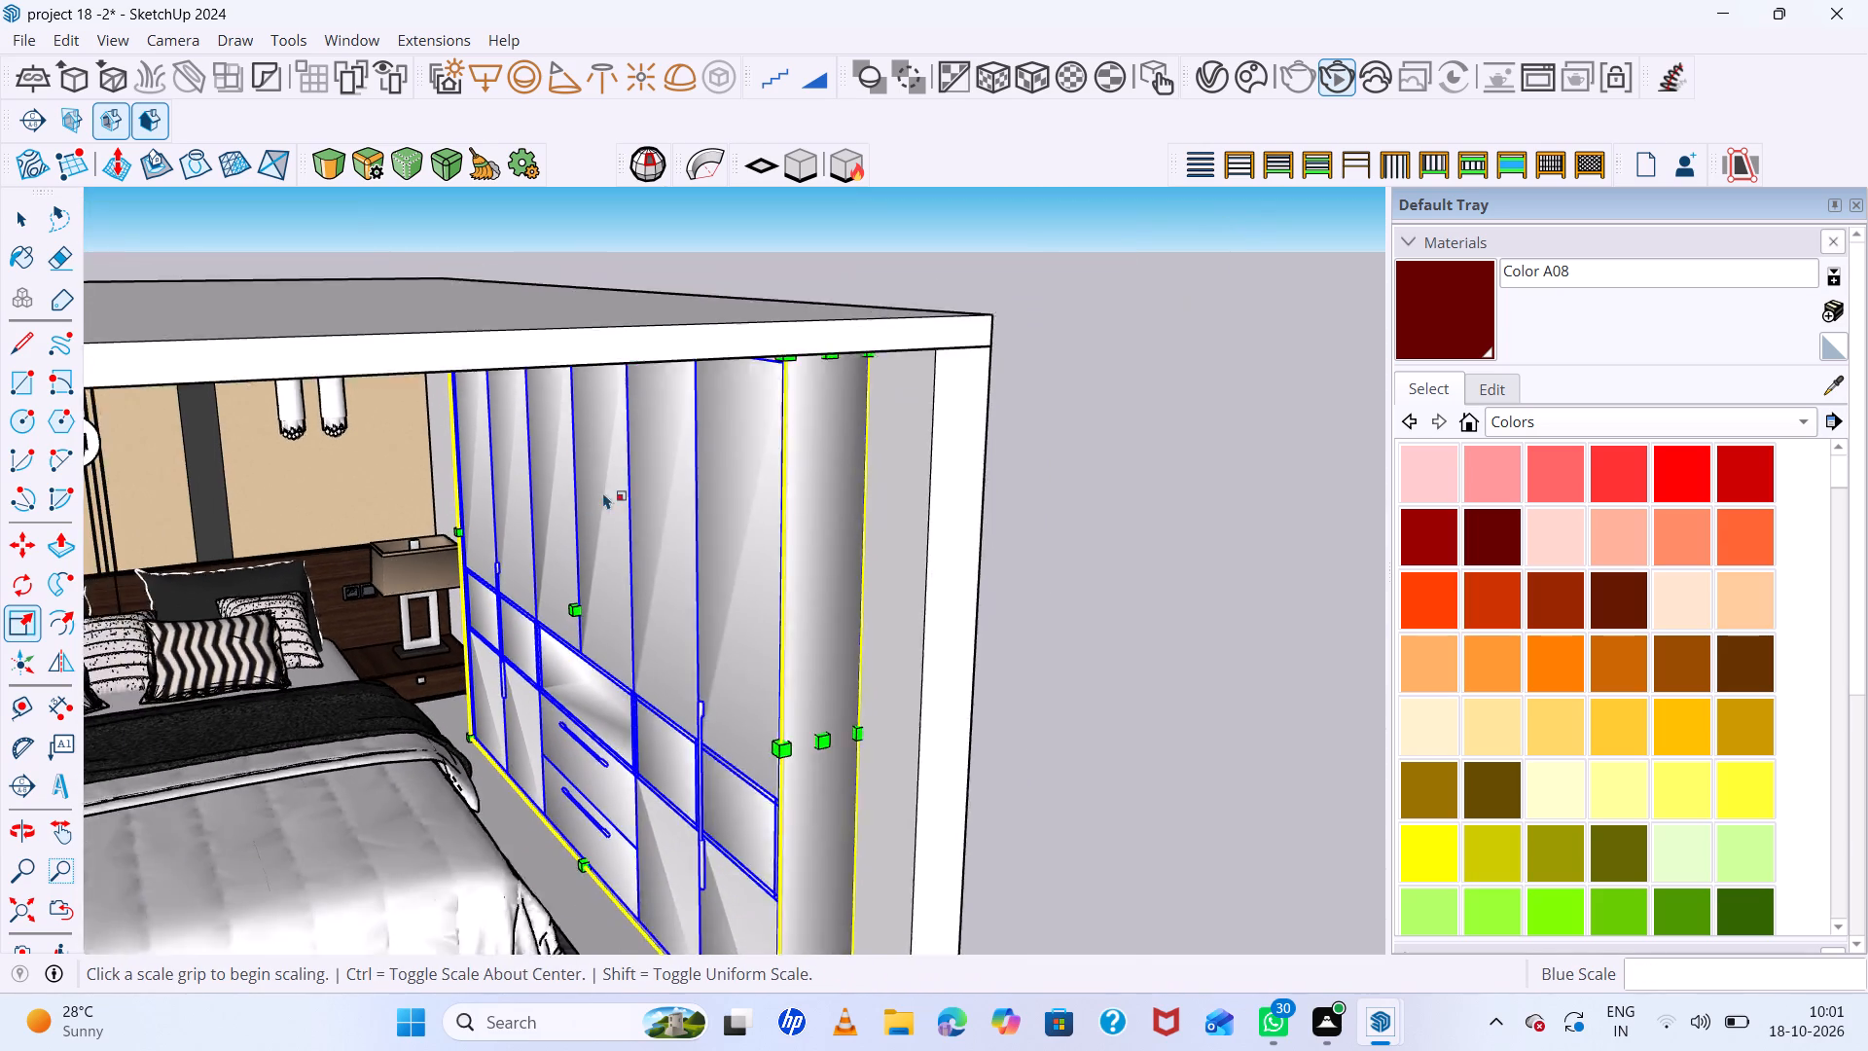
pyautogui.moveTo(733, 515); pyautogui.dragTo(776, 428, button='middle')
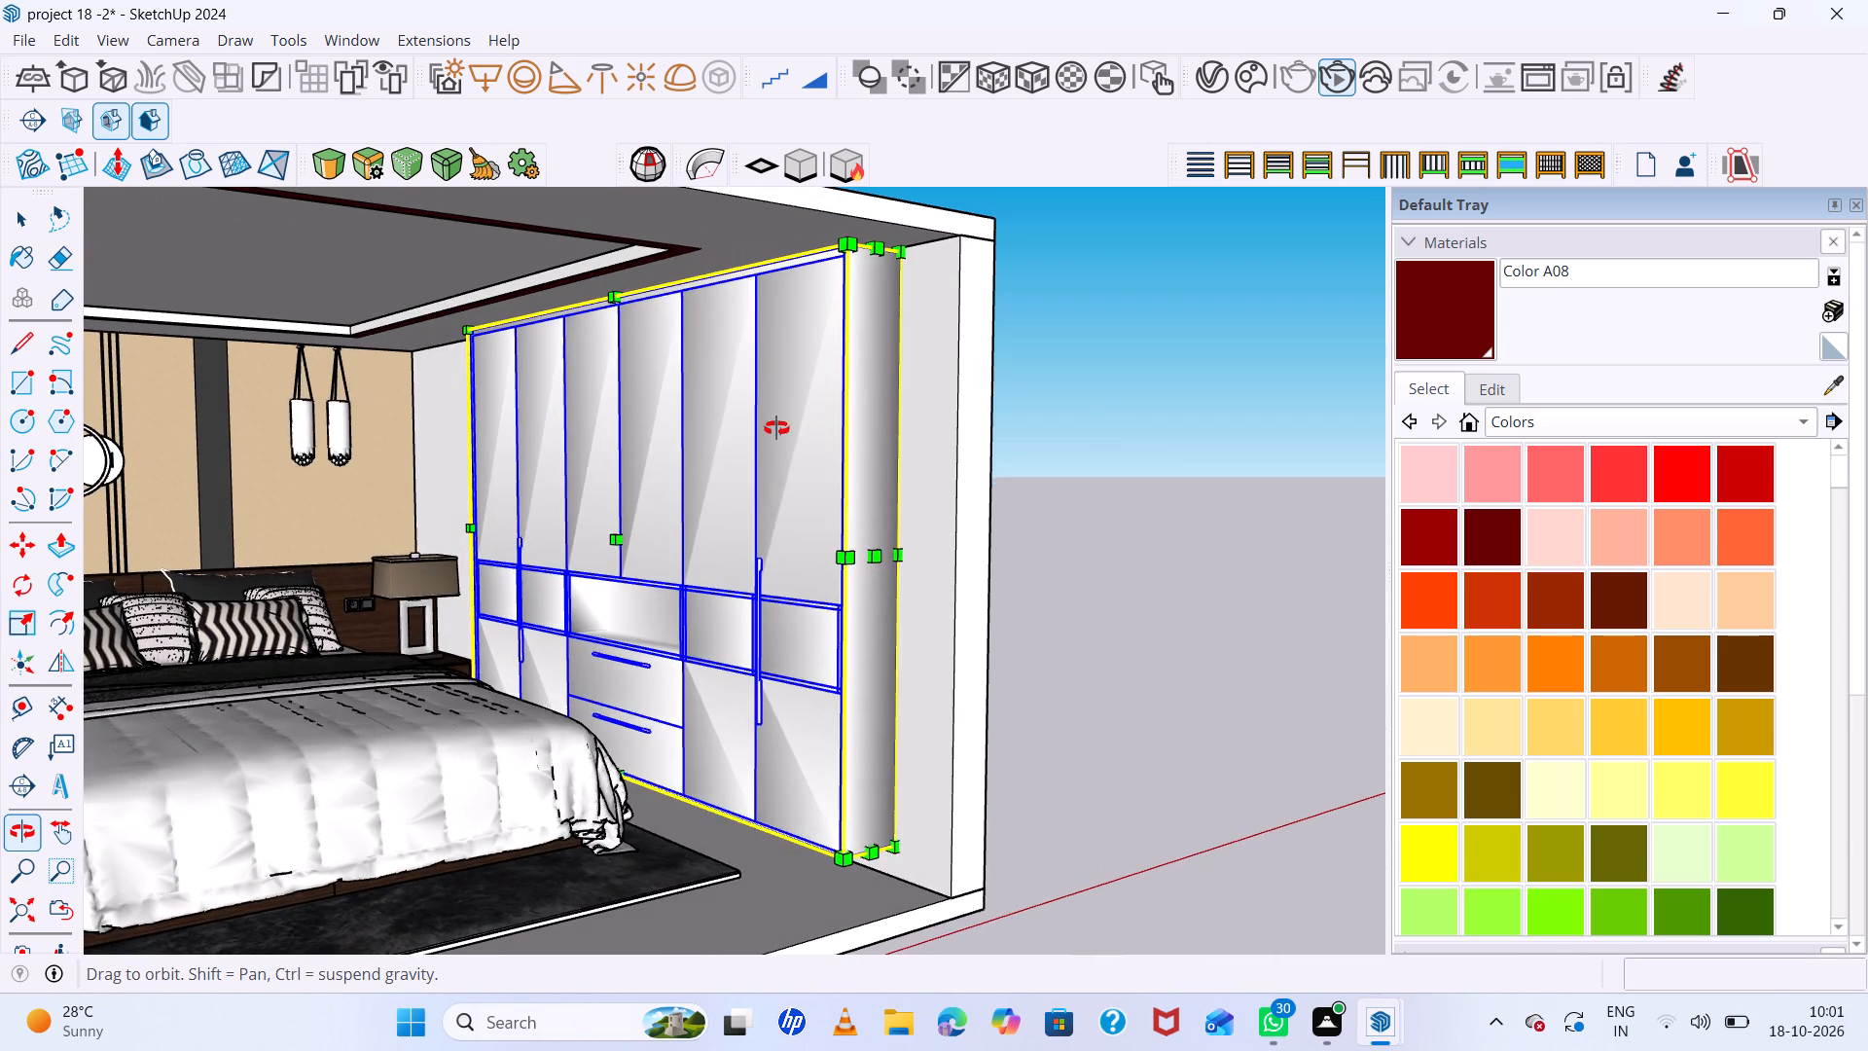
pyautogui.moveTo(776, 428); pyautogui.dragTo(762, 428, button='middle')
pyautogui.middleClick(762, 428)
pyautogui.press('space')
pyautogui.click(1001, 414)
# Stop the running V-Ray render and start a new one showing the whole bedroom with the wardrobe from the open front.
pyautogui.scroll(-5, 885, 488)
pyautogui.moveTo(956, 512); pyautogui.dragTo(923, 512, button='middle')
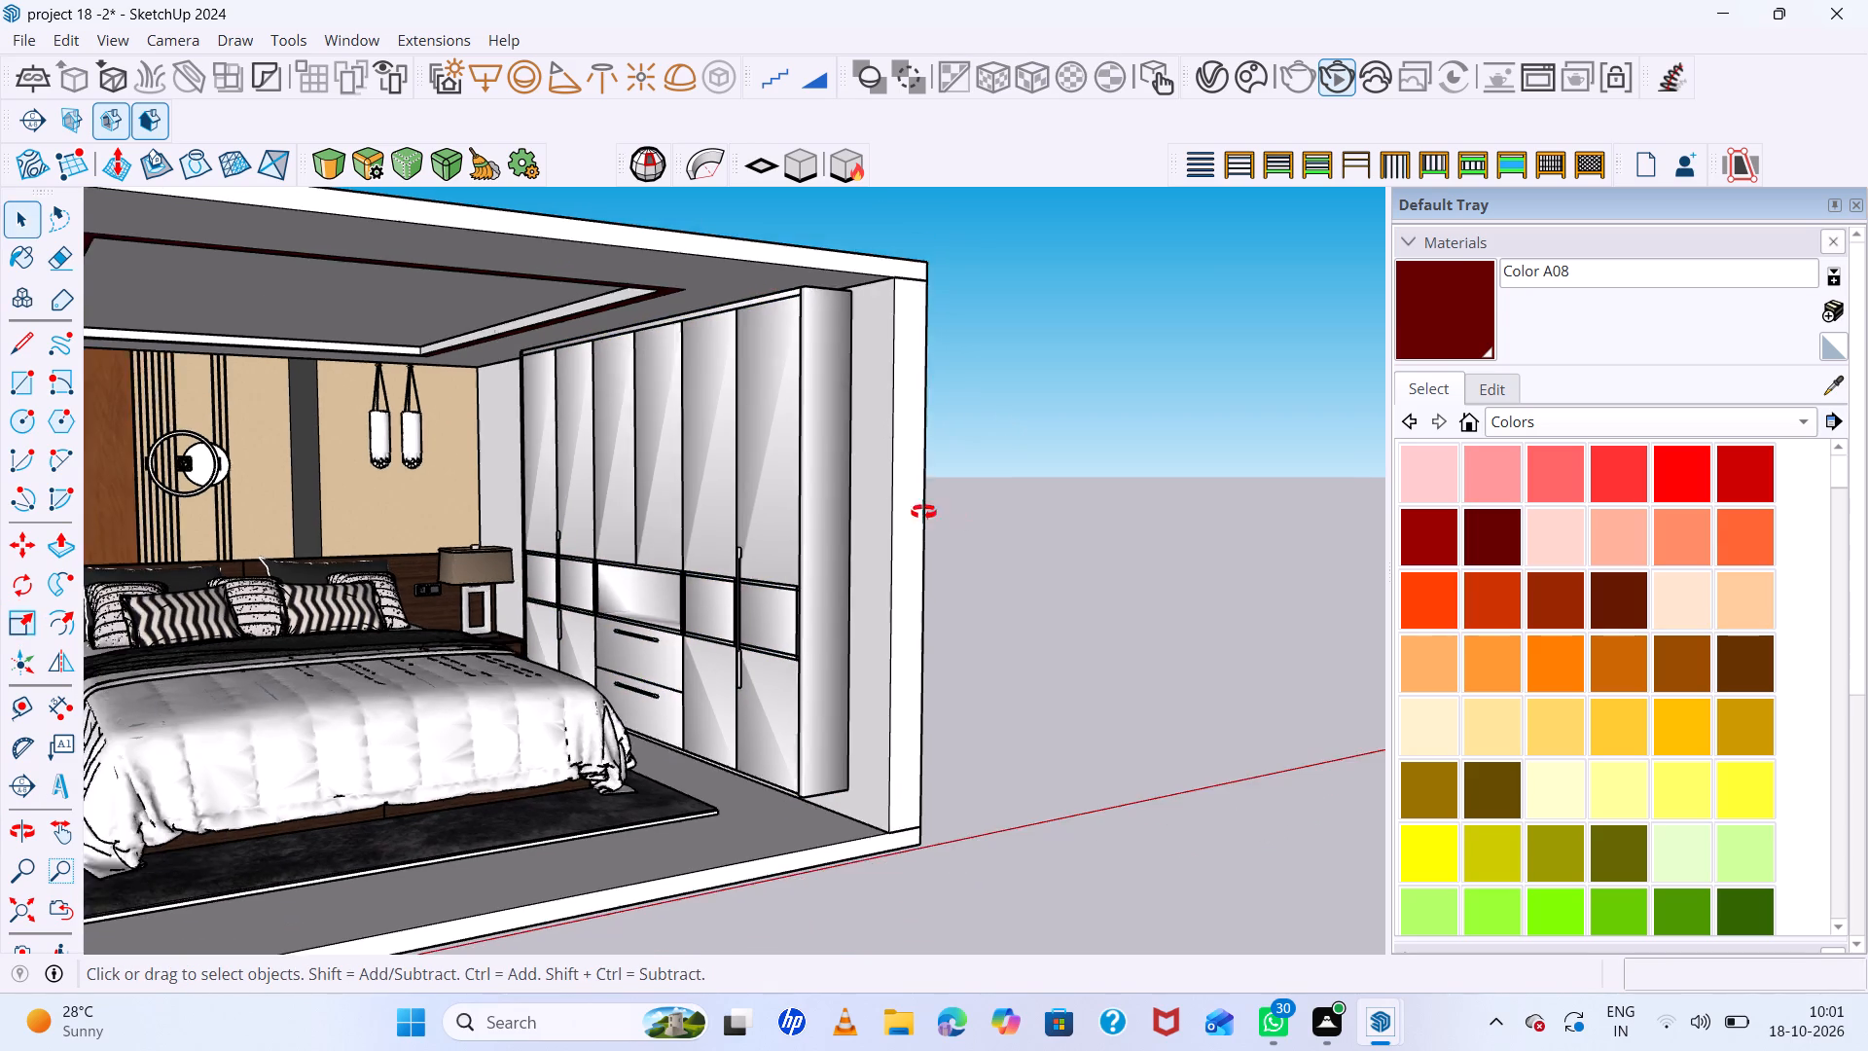
pyautogui.moveTo(923, 512); pyautogui.dragTo(868, 522, button='middle')
pyautogui.scroll(-11, 910, 531)
pyautogui.moveTo(915, 534); pyautogui.dragTo(793, 532, button='middle')
pyautogui.scroll(6, 750, 470)
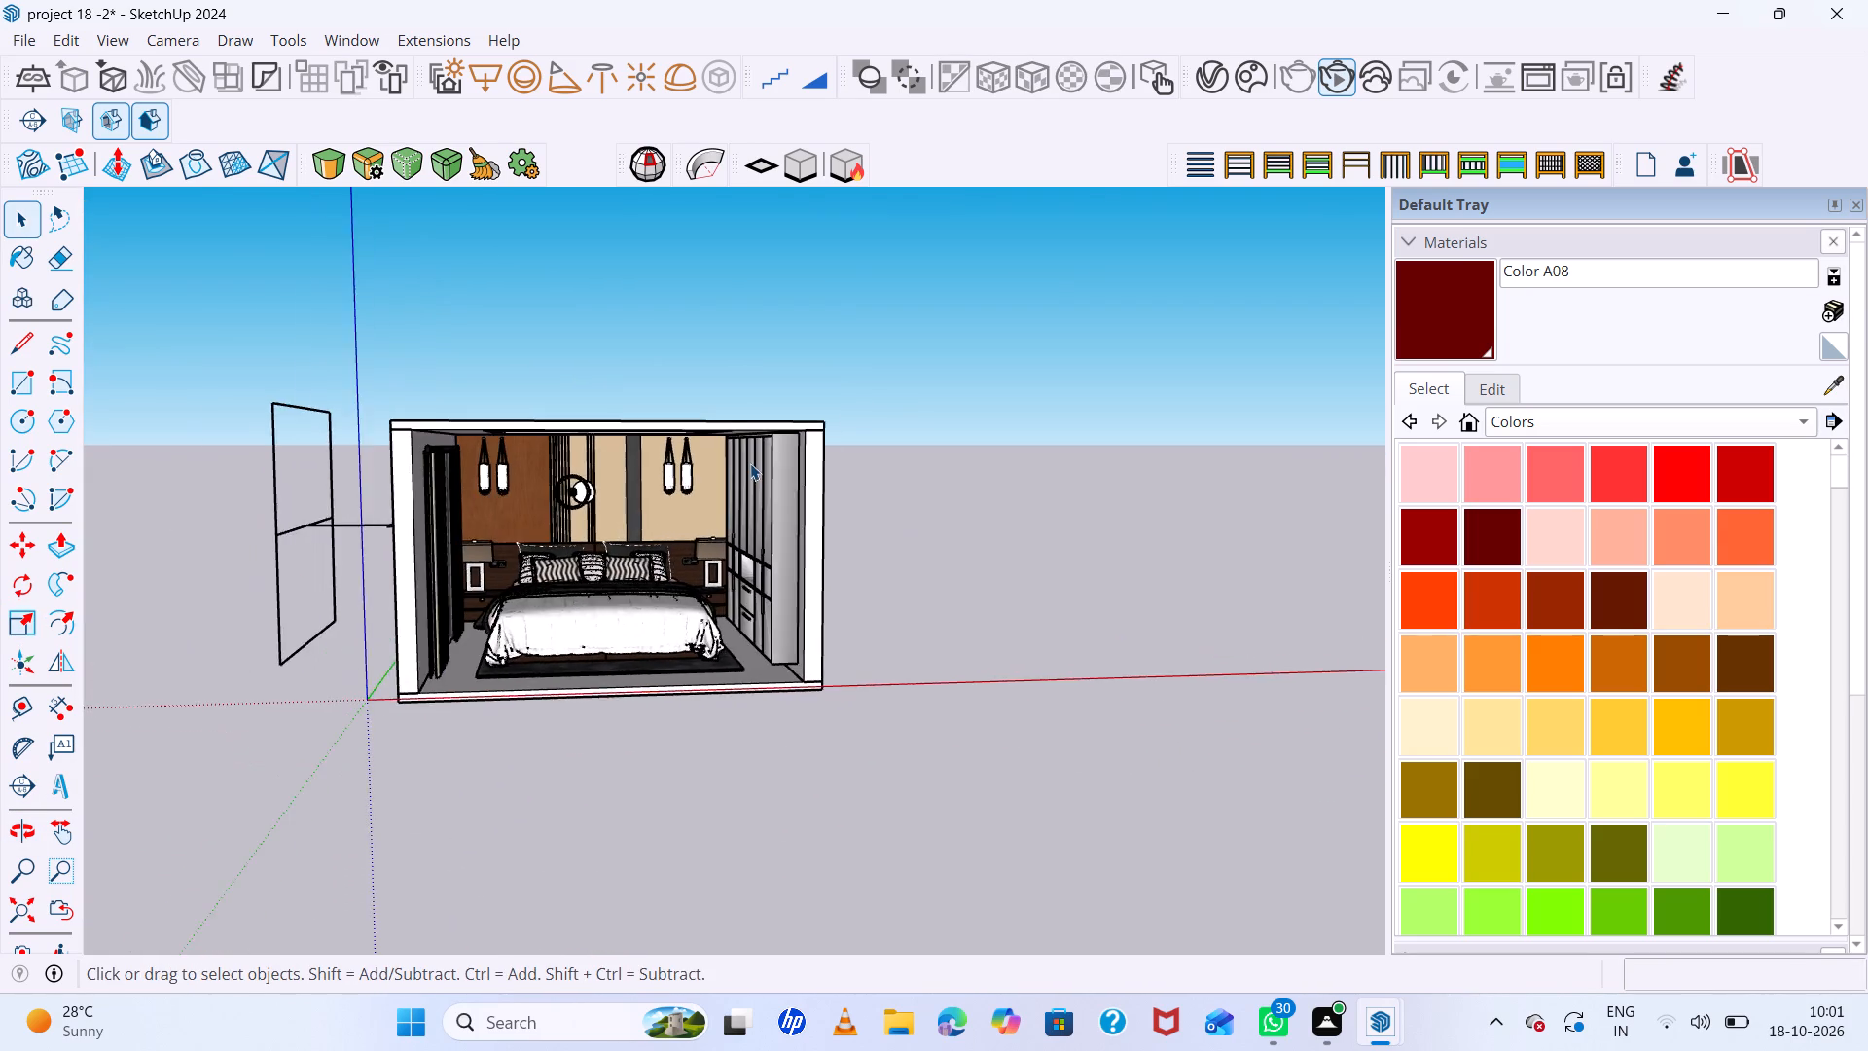
pyautogui.scroll(6, 750, 463)
pyautogui.moveTo(878, 494); pyautogui.dragTo(873, 451, button='middle')
pyautogui.middleClick(873, 451)
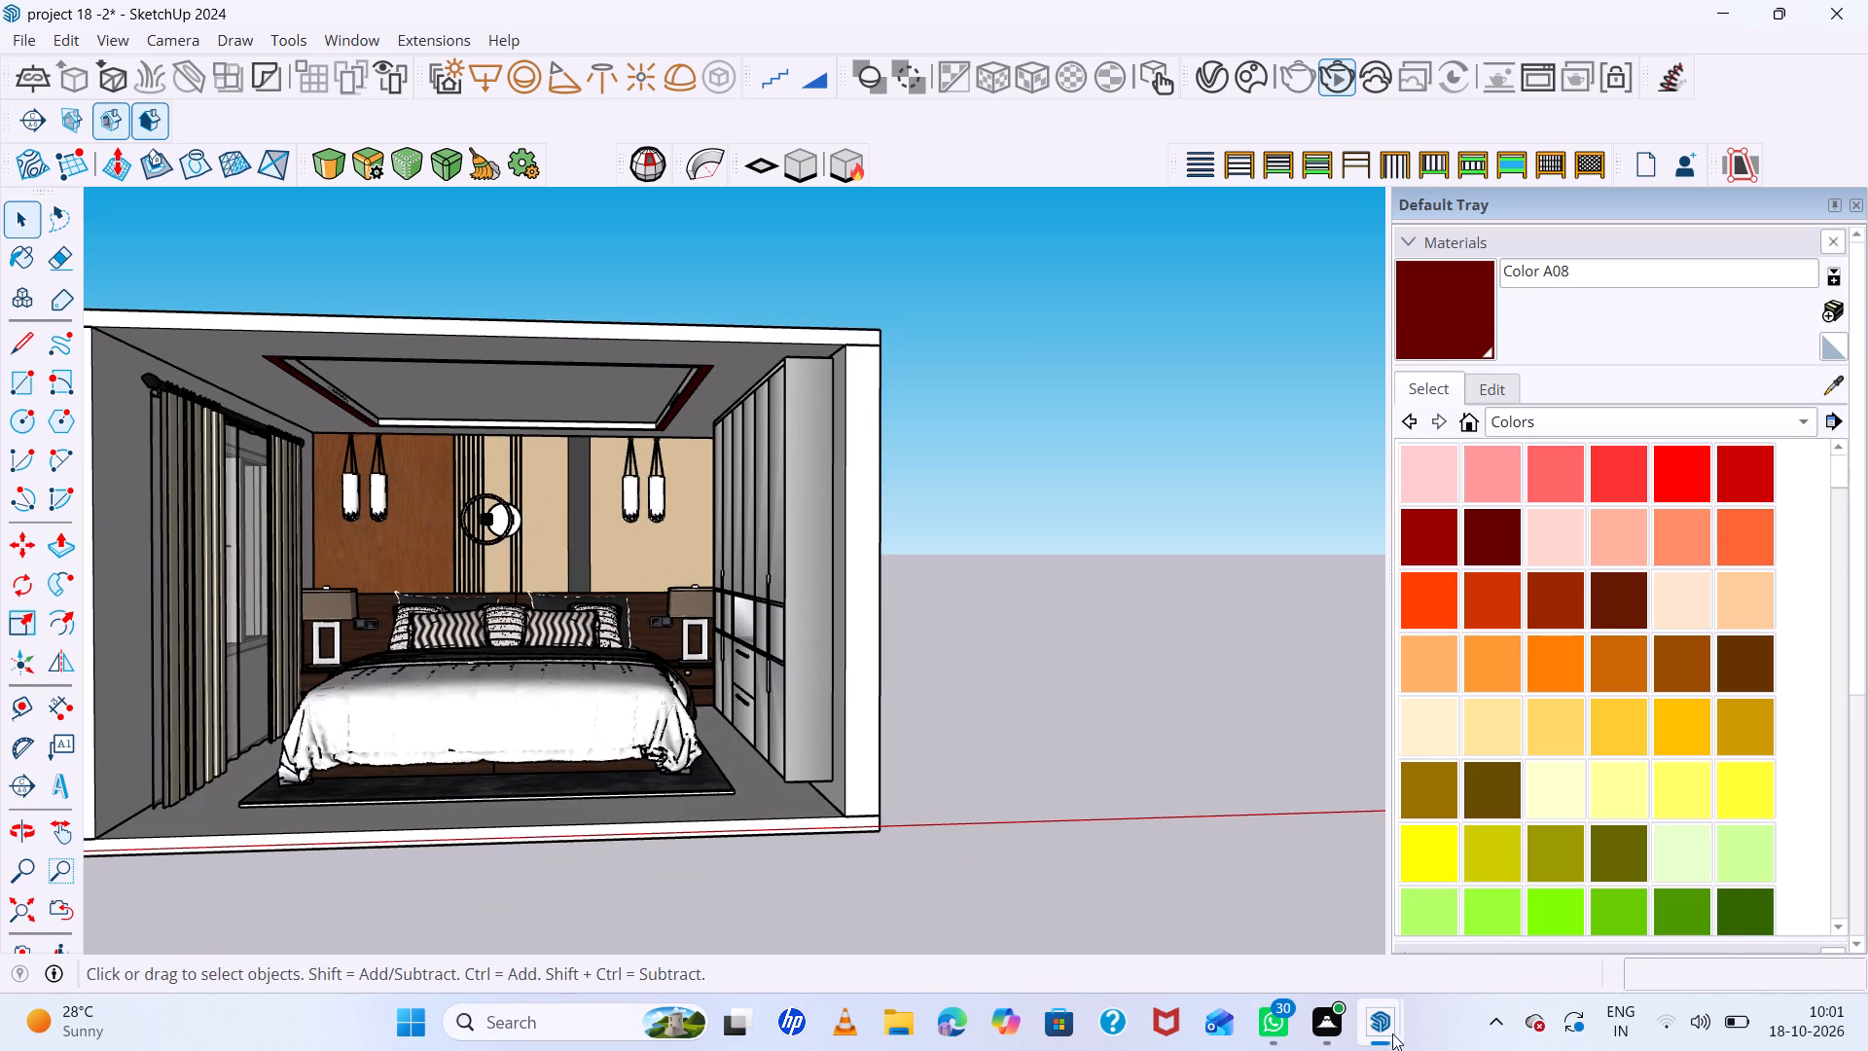
pyautogui.click(1394, 1028)
pyautogui.click(1416, 905)
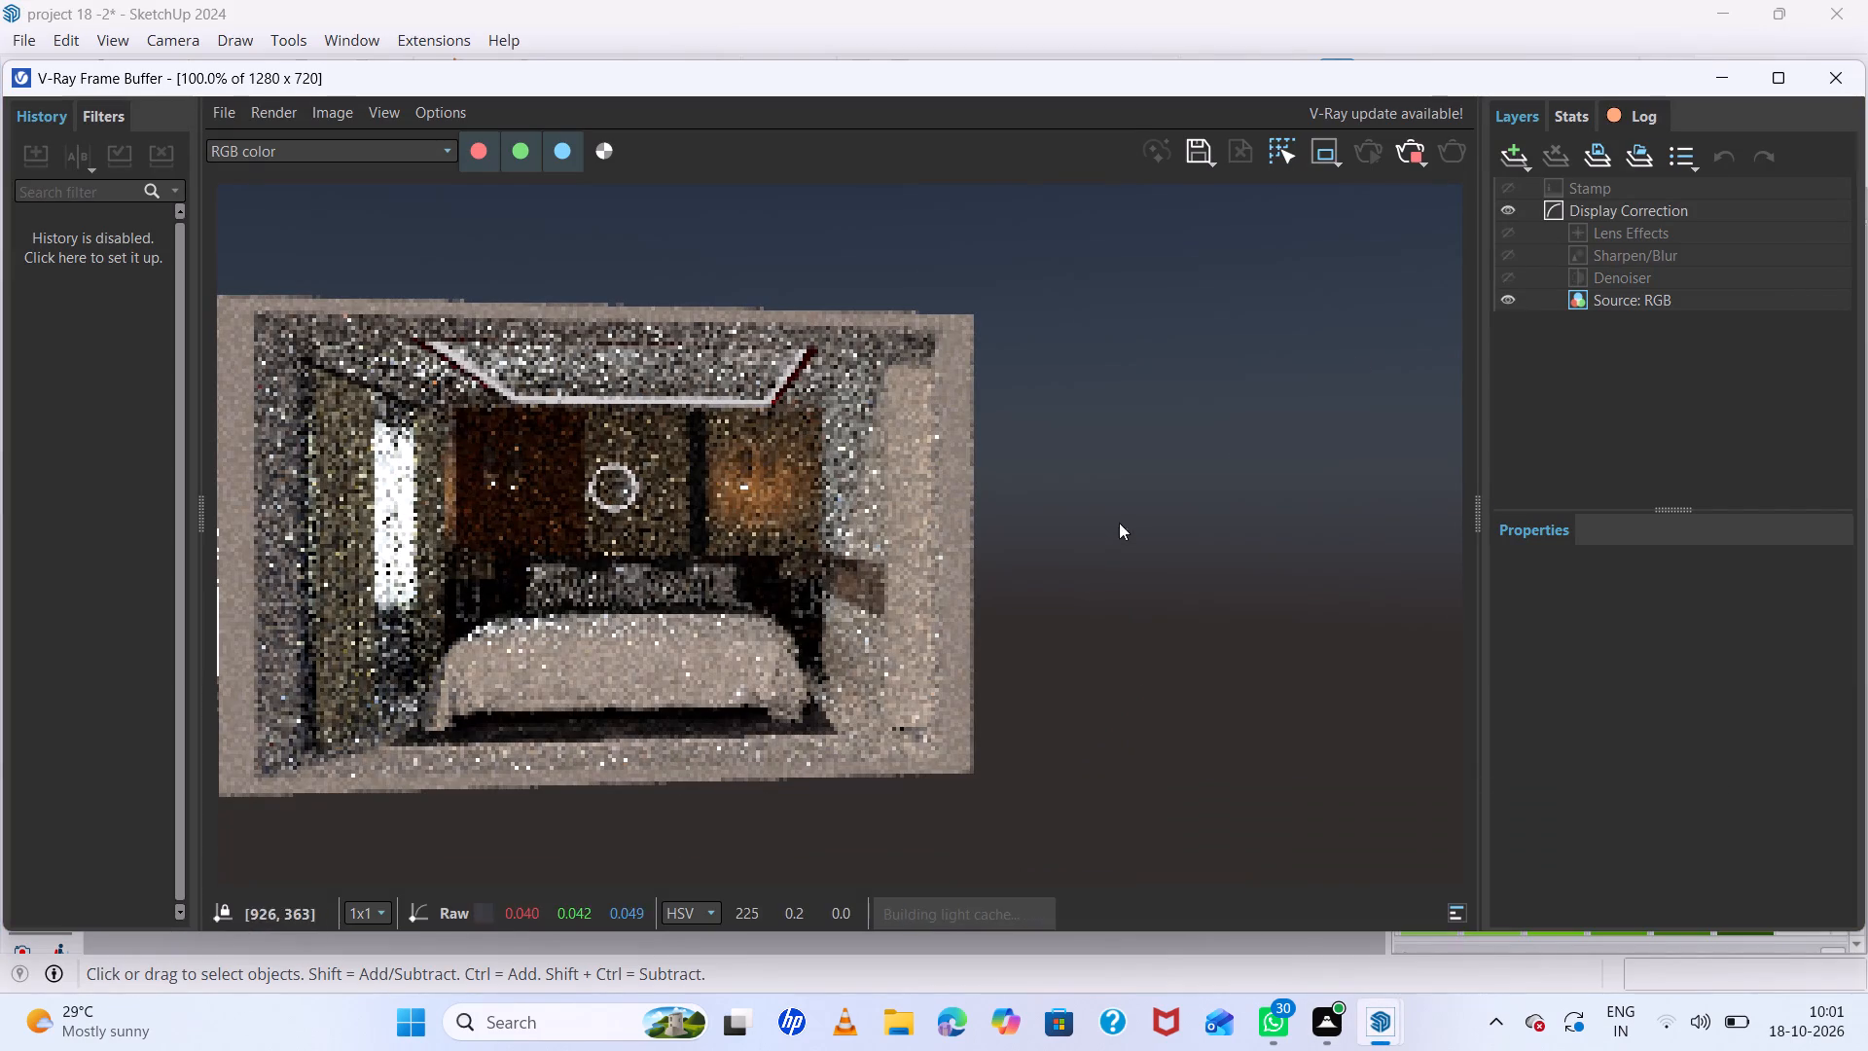
pyautogui.click(1423, 162)
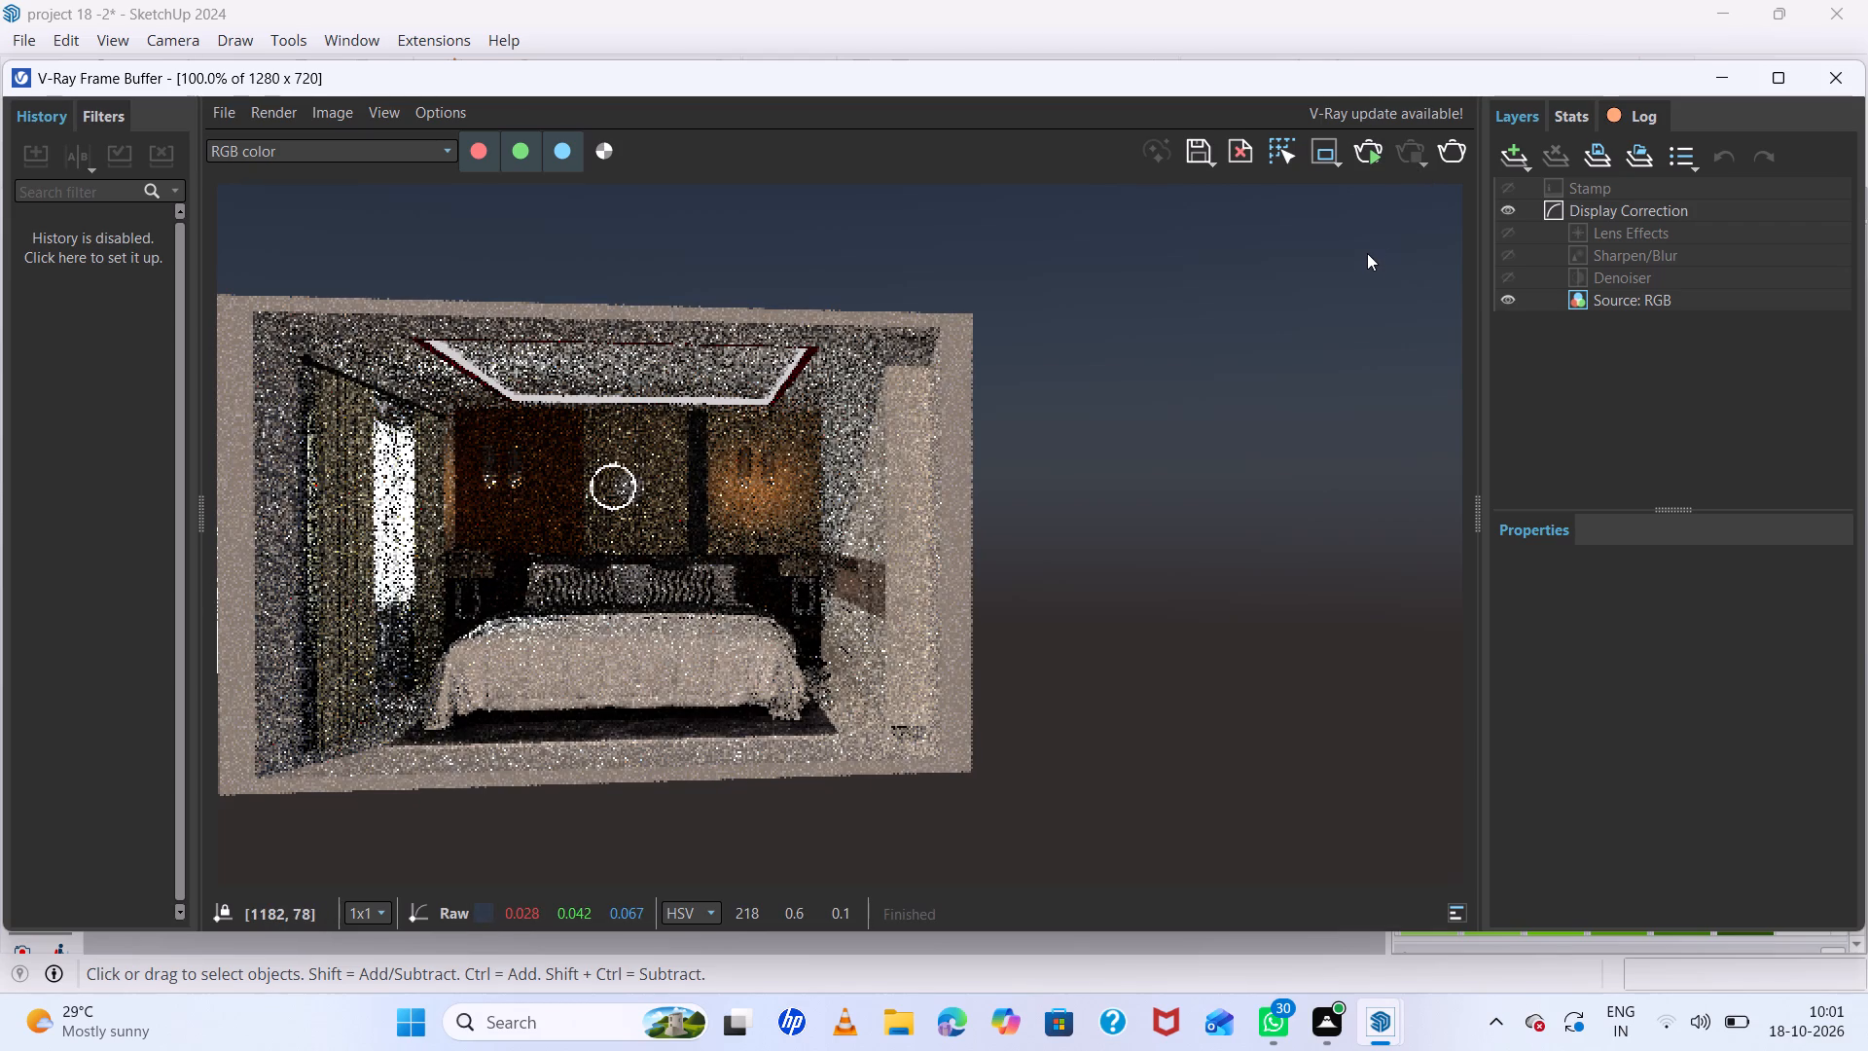
pyautogui.click(1378, 157)
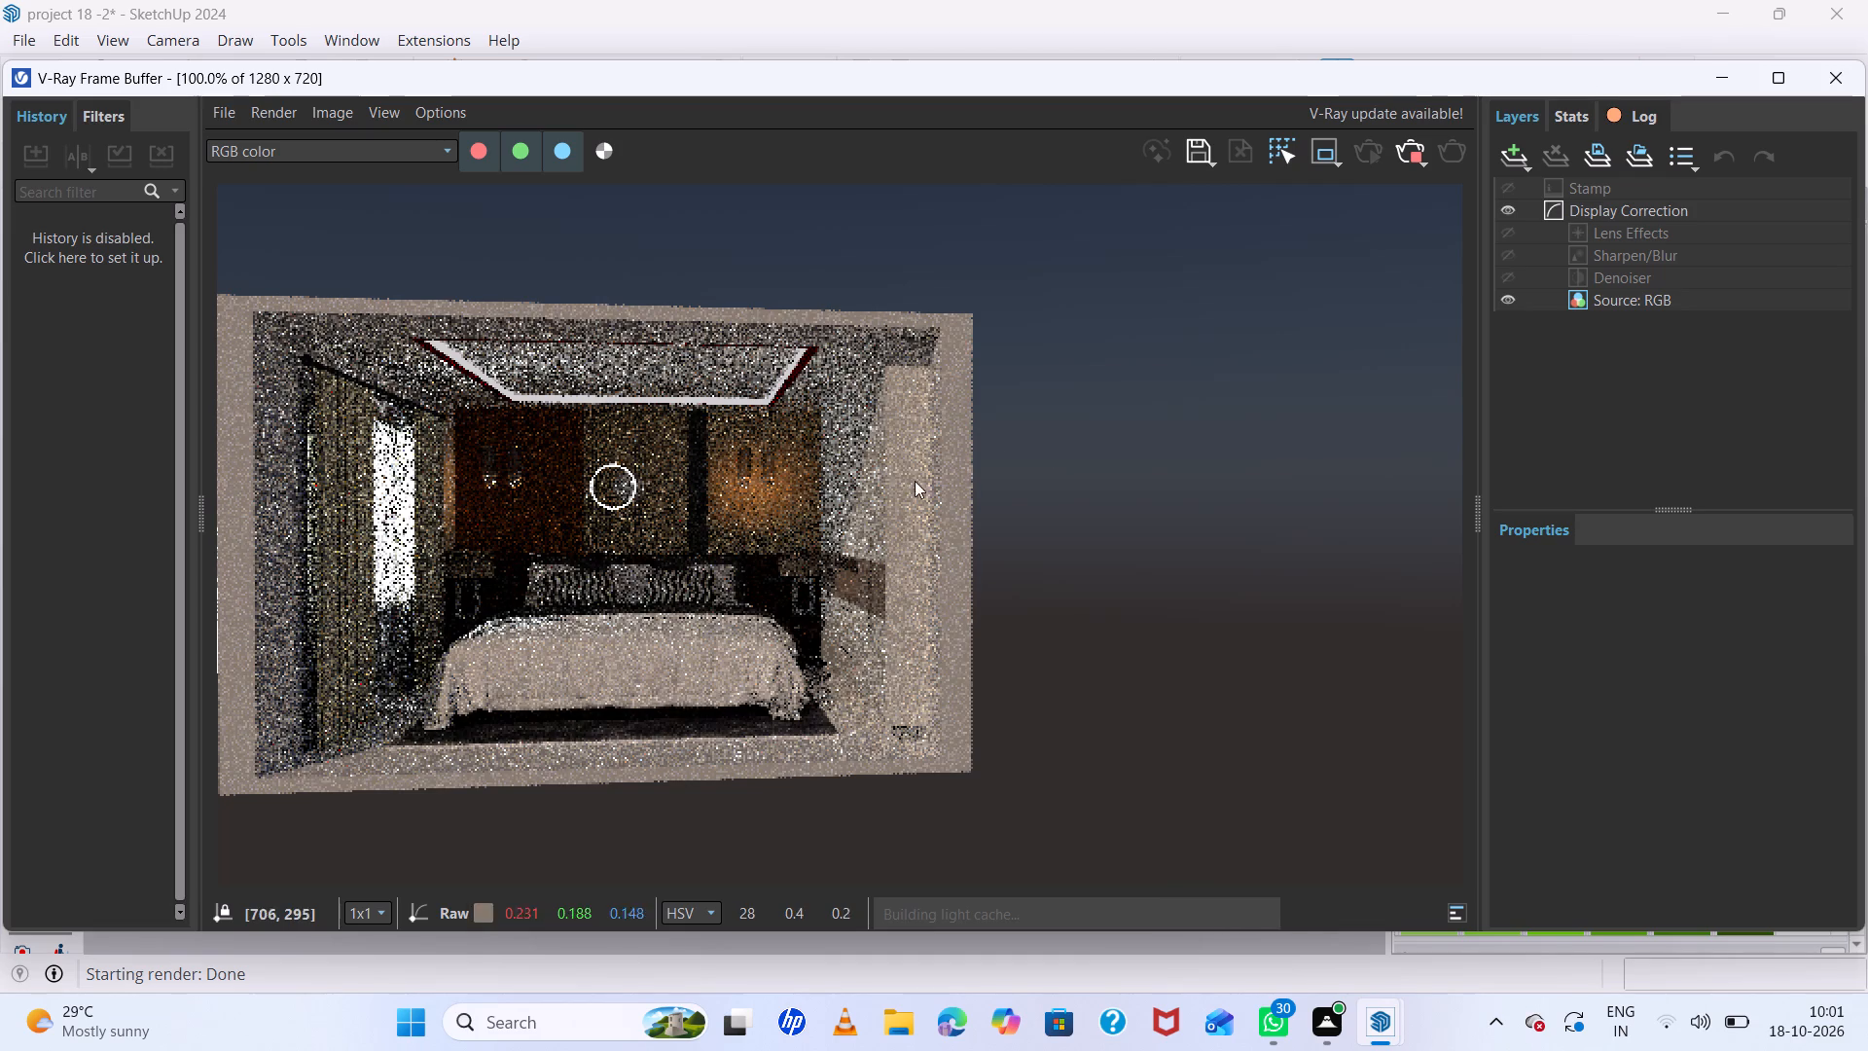
# Examine the rendered wardrobe, pendant lights and whole bedroom in the V-Ray Frame Buffer, and put the render window away.
pyautogui.scroll(1, 997, 526)
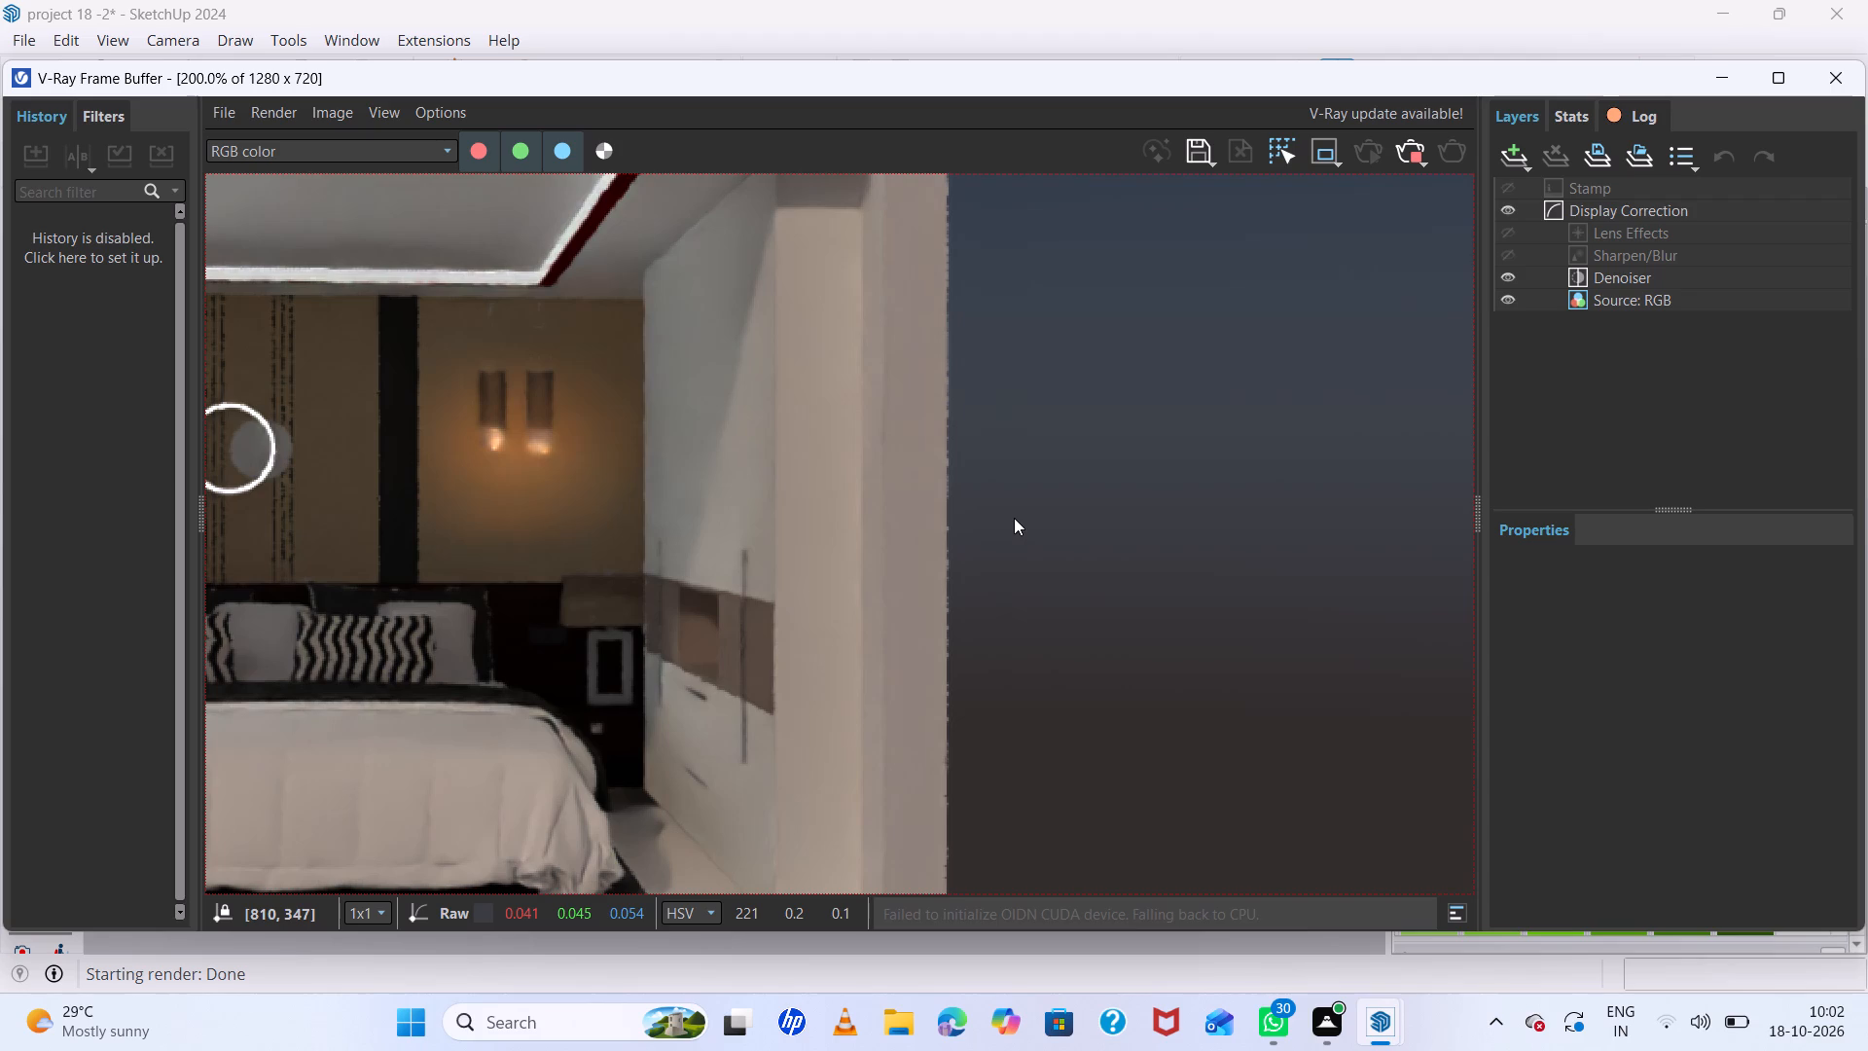
pyautogui.scroll(-2, 1014, 518)
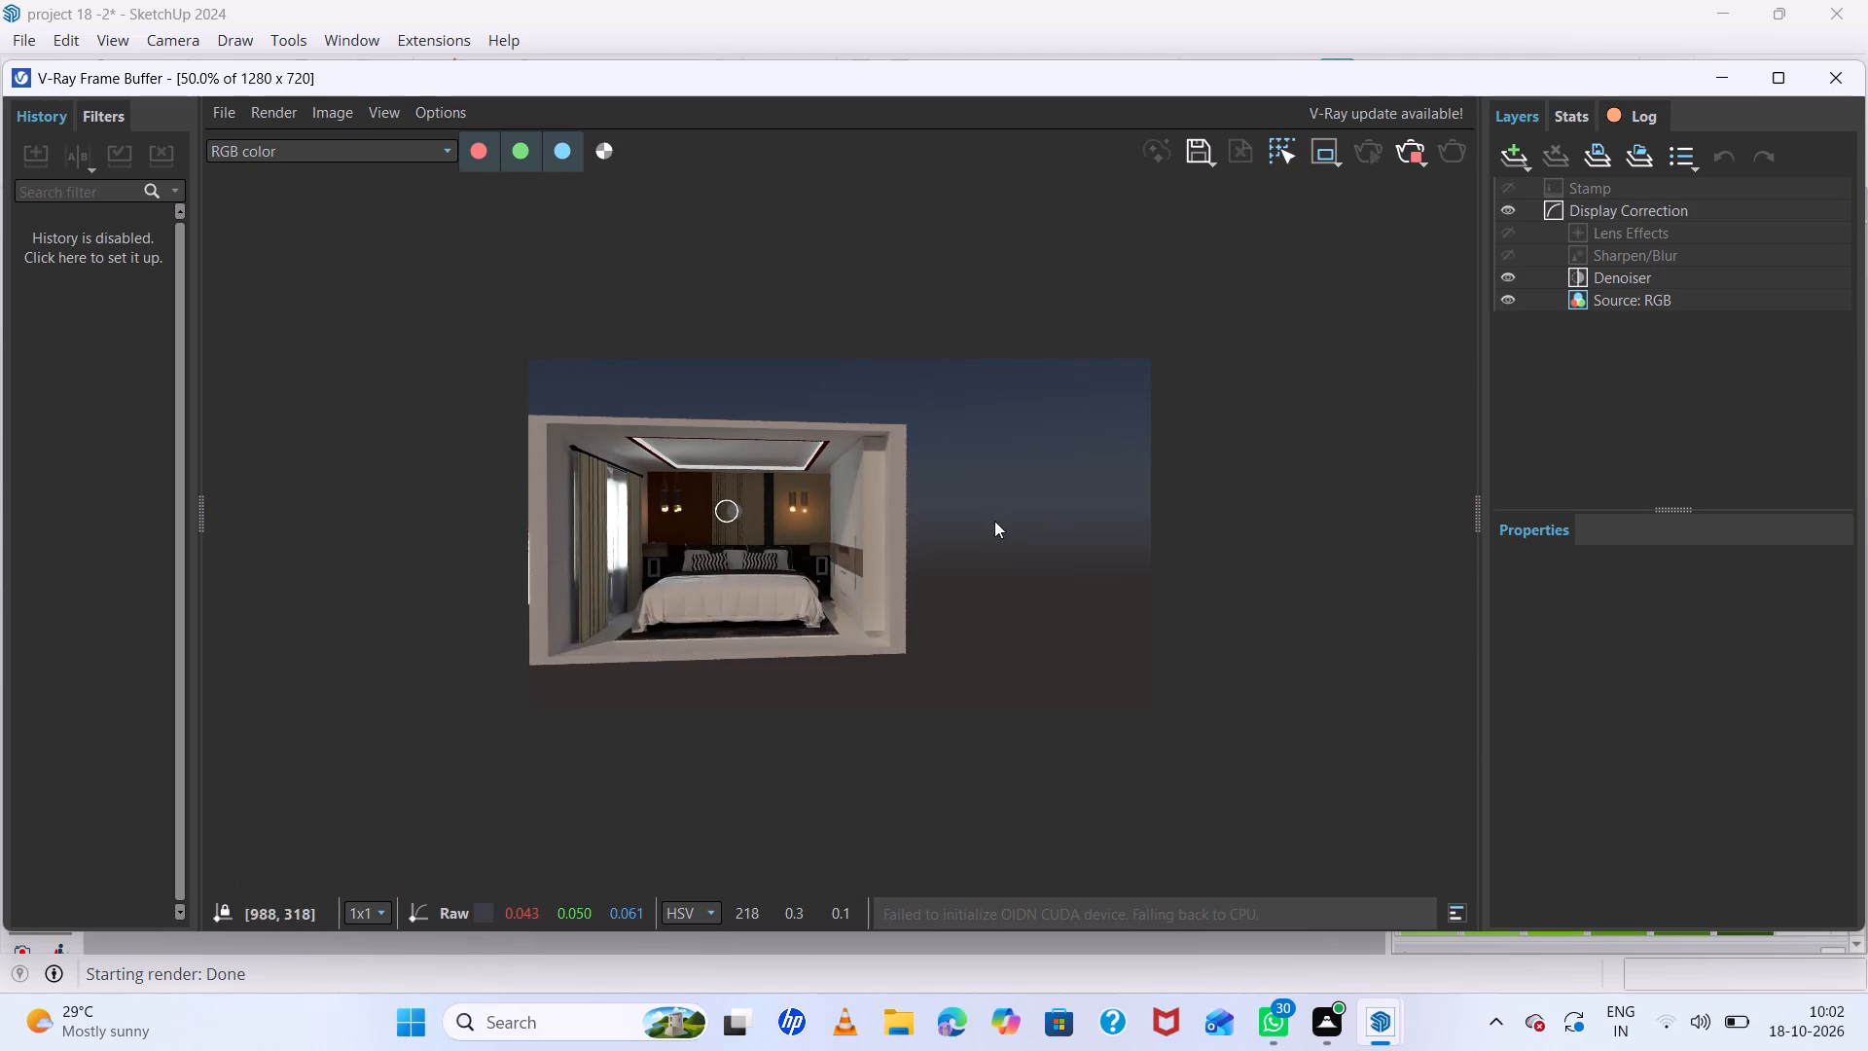
pyautogui.scroll(1, 898, 571)
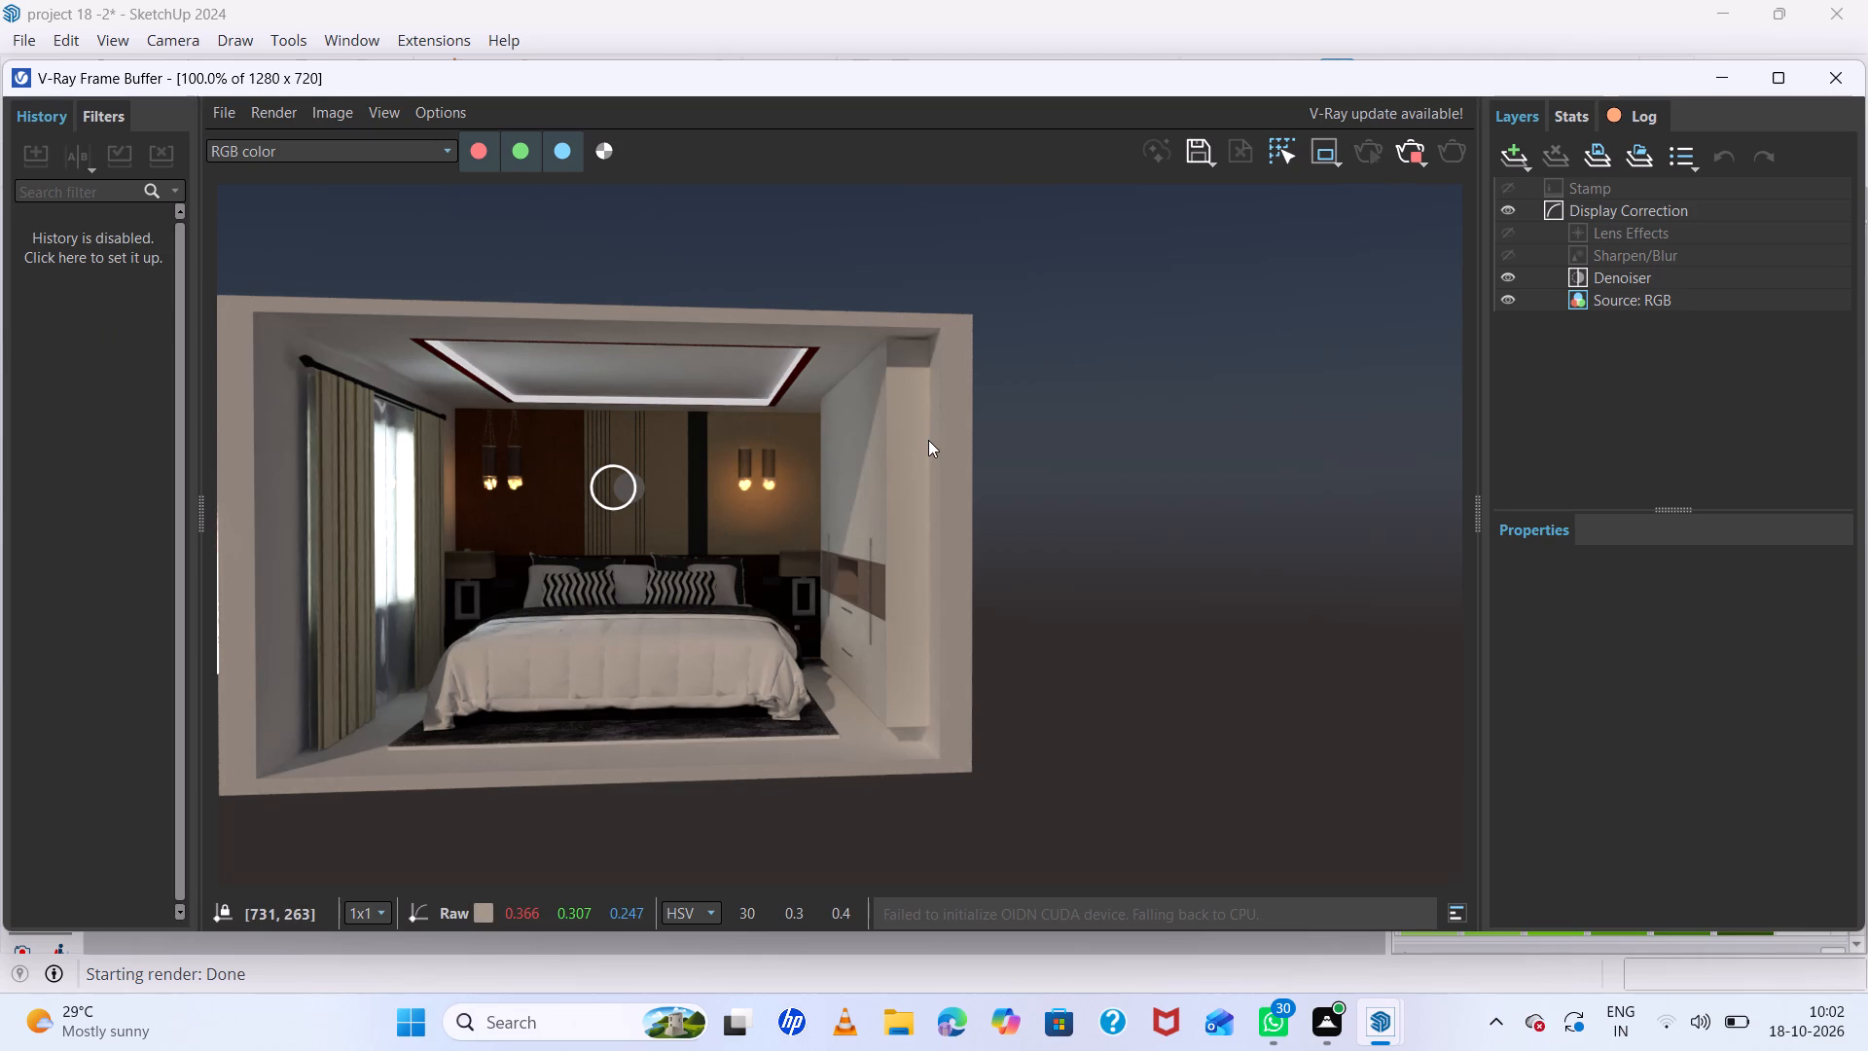
pyautogui.scroll(-1, 928, 440)
pyautogui.scroll(2, 879, 552)
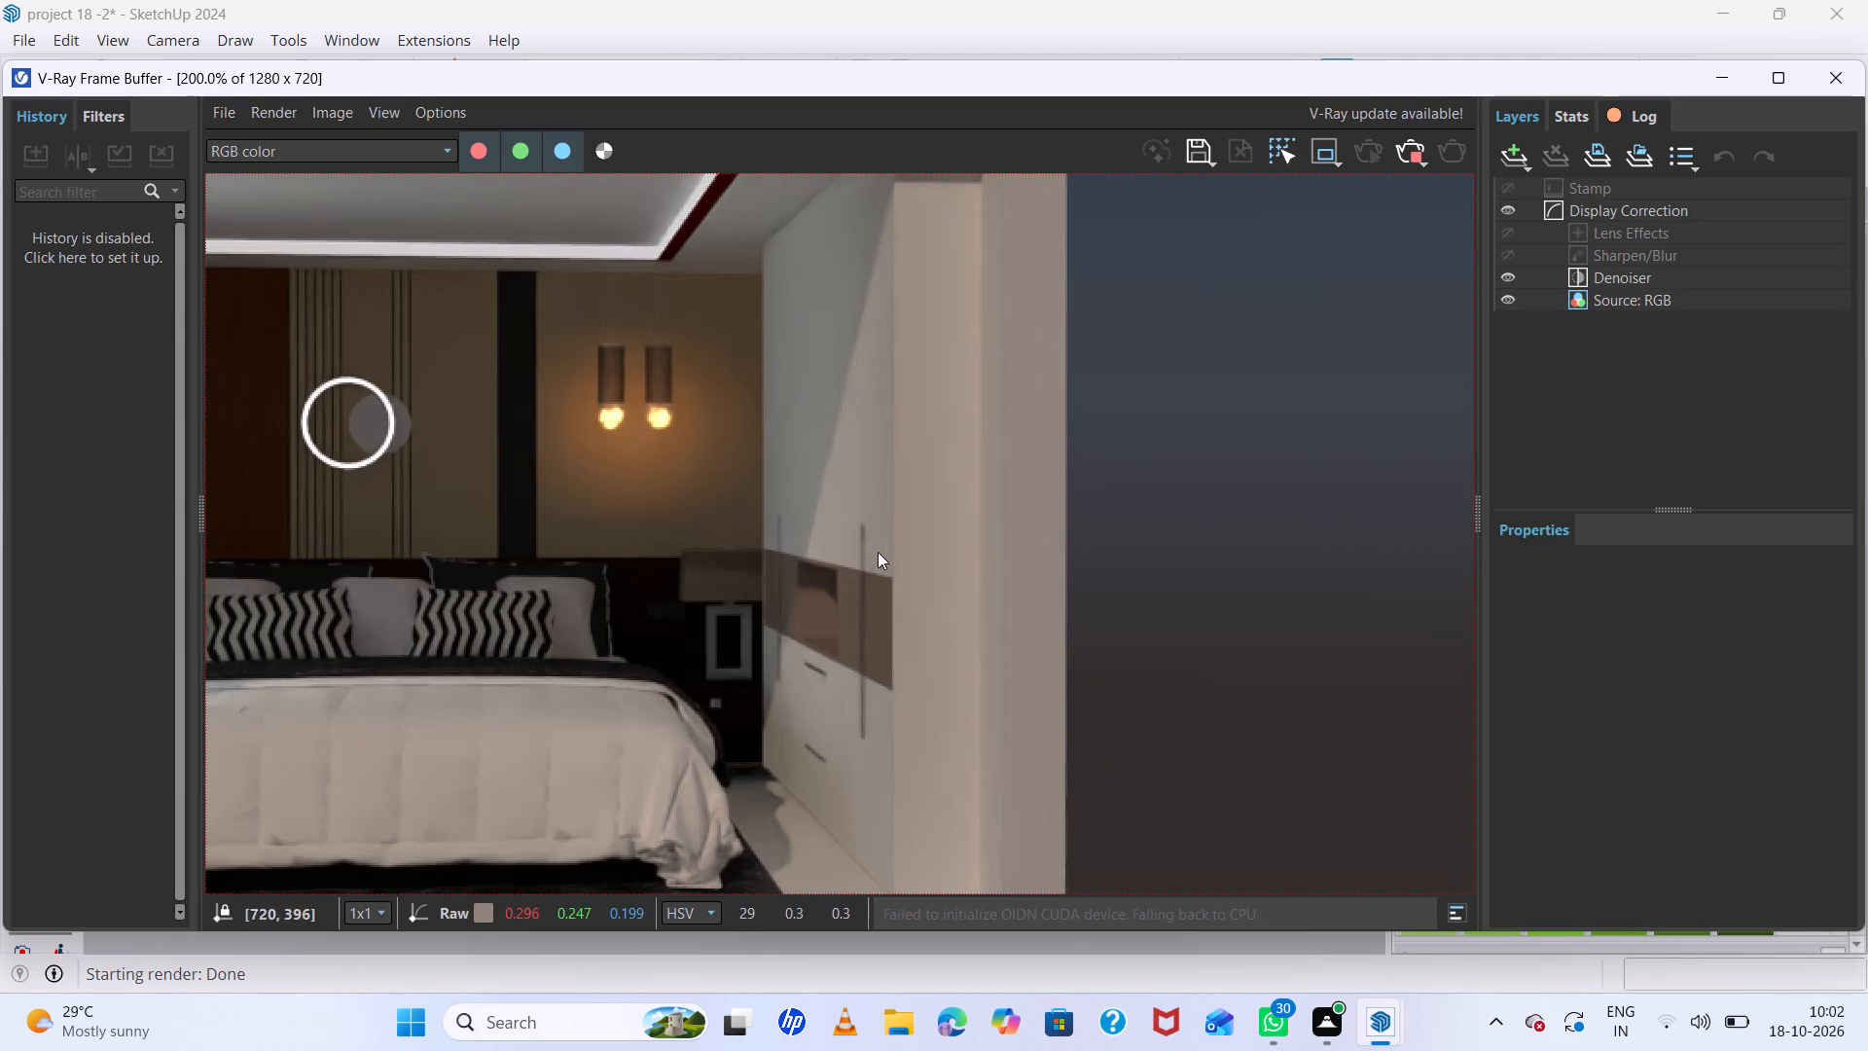
pyautogui.scroll(-2, 975, 558)
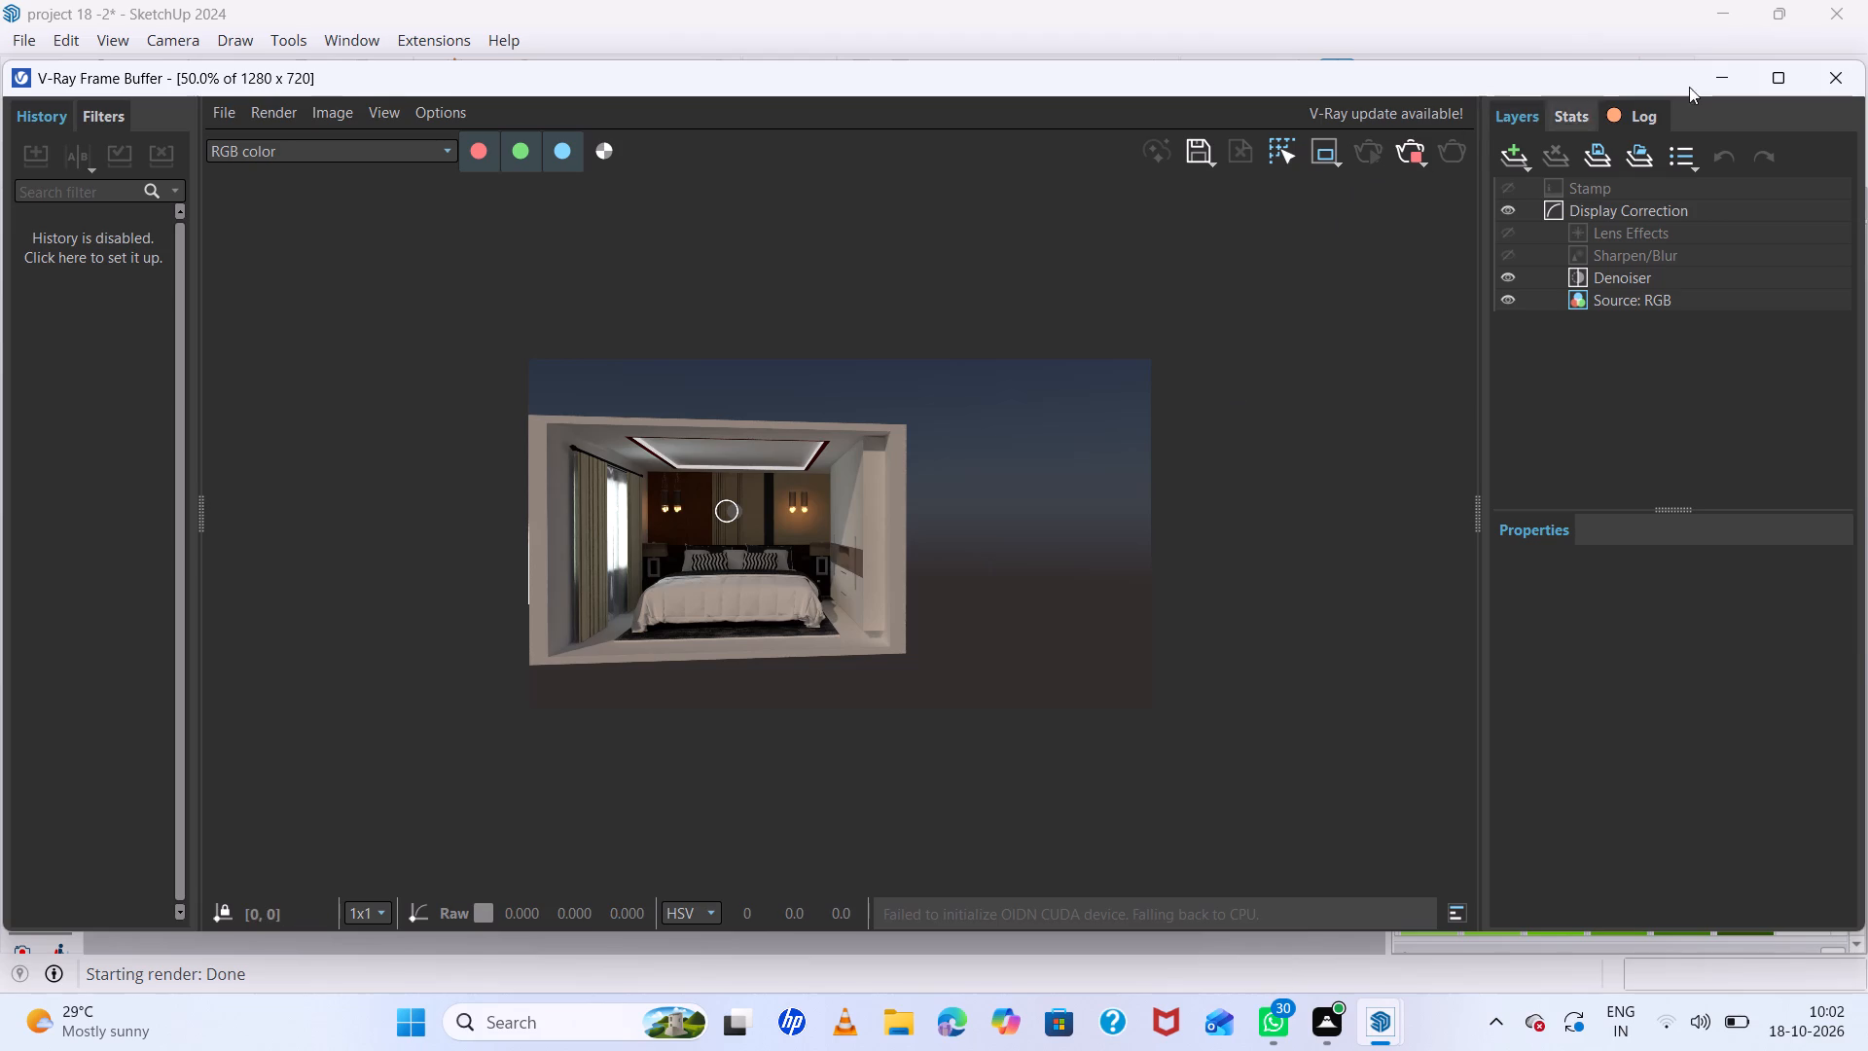
pyautogui.click(1723, 72)
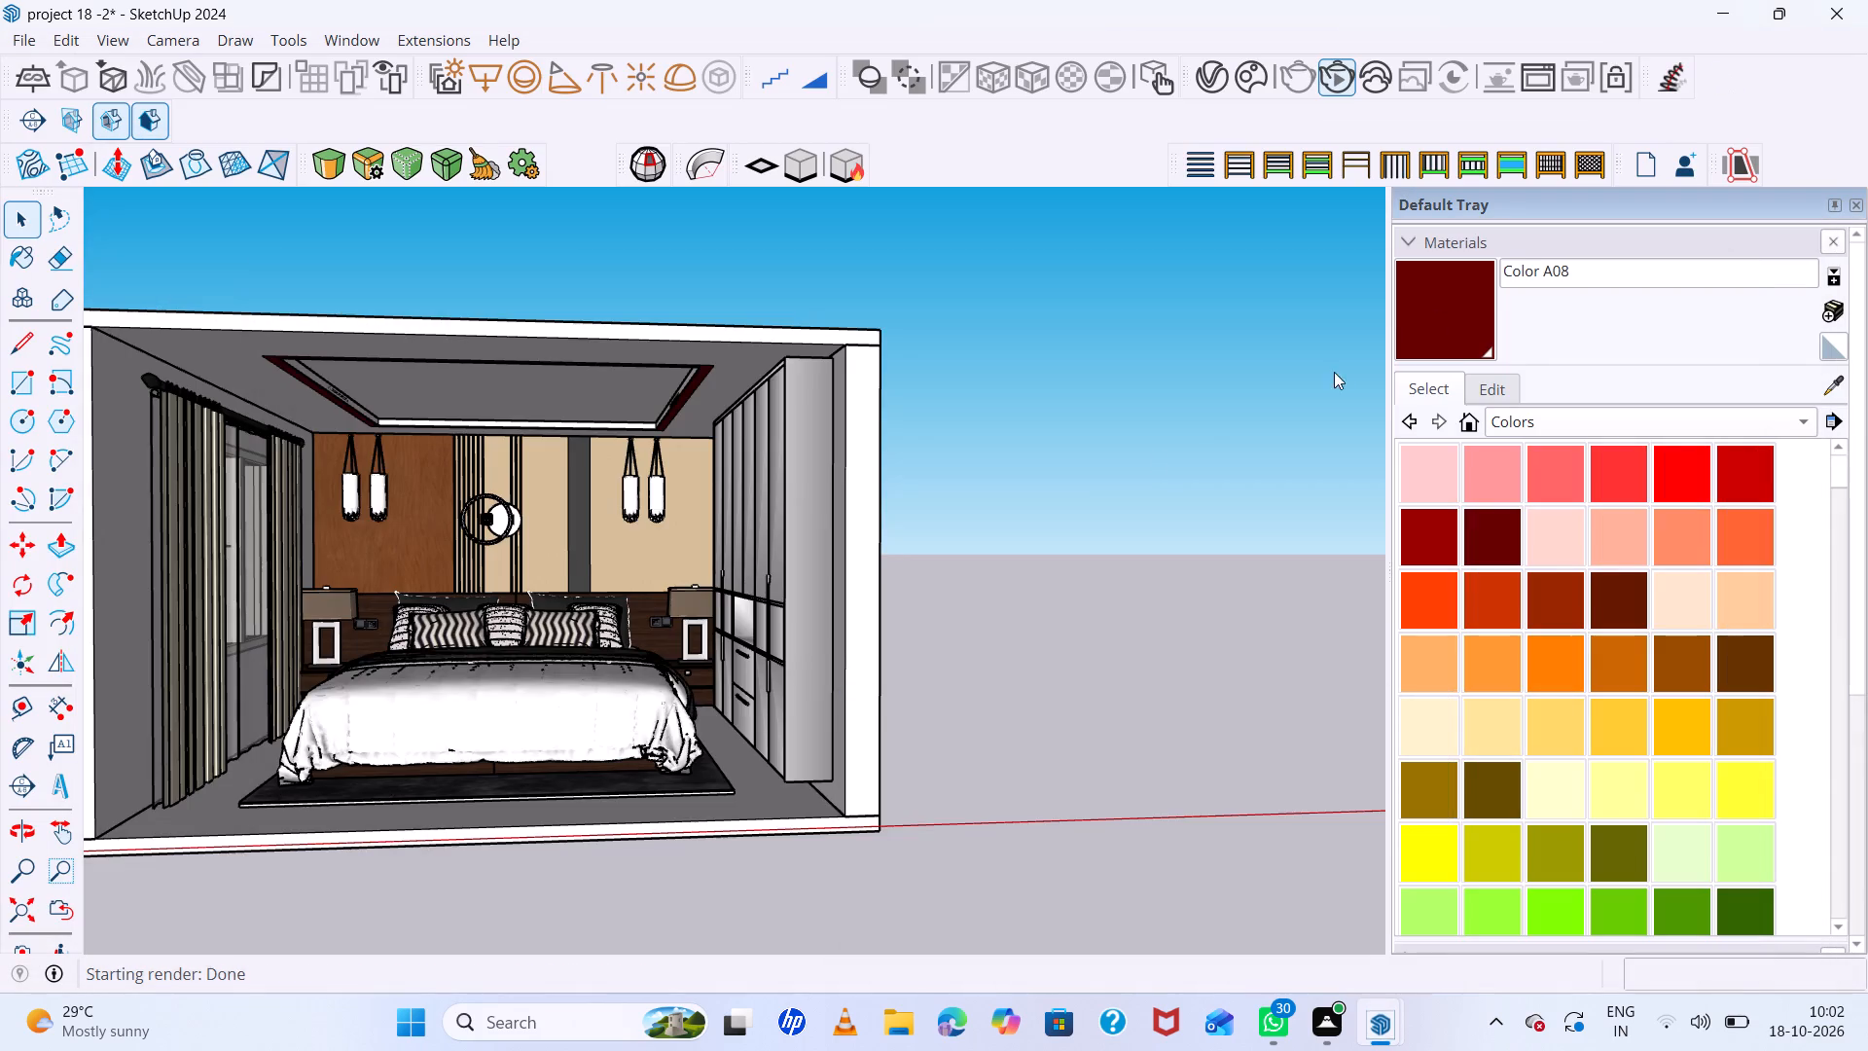
# Frame the bedroom at an angle from its open front, facing the bed and the curtained window wall.
pyautogui.scroll(-5, 1046, 511)
pyautogui.moveTo(1054, 508); pyautogui.dragTo(899, 468, button='middle')
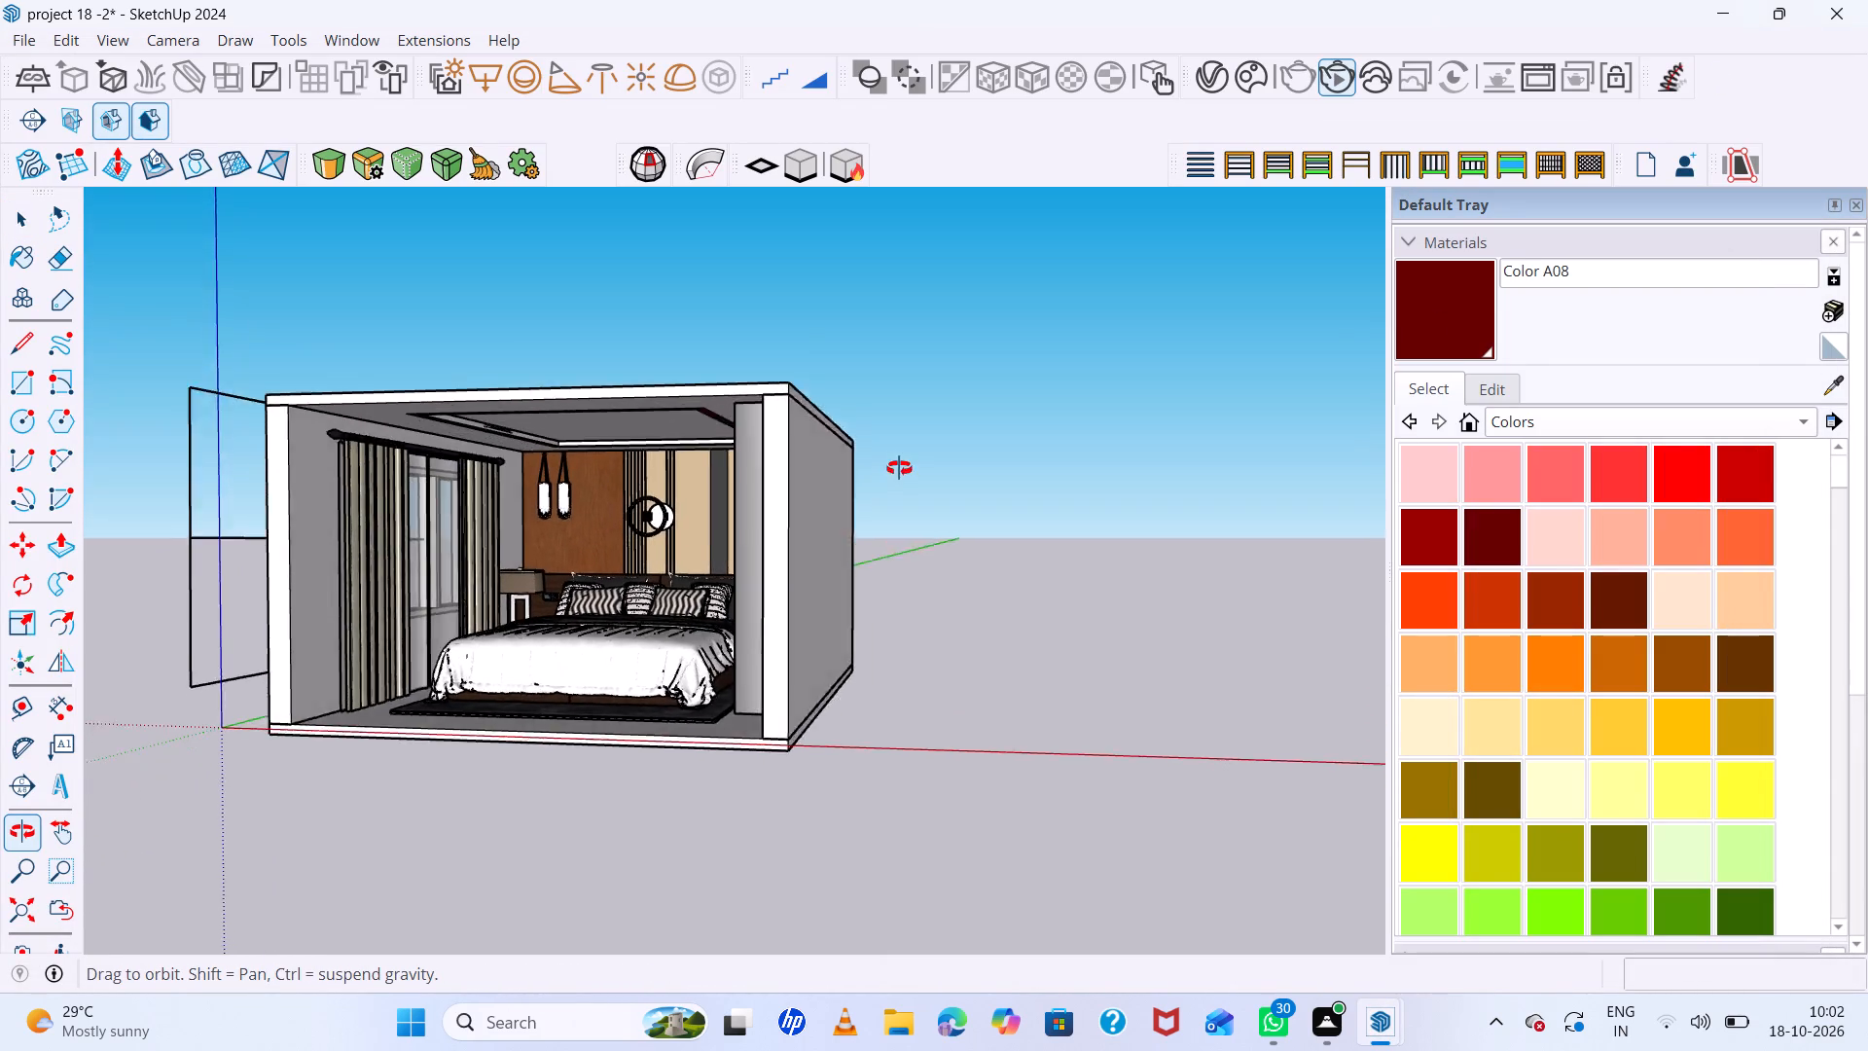
pyautogui.moveTo(899, 468); pyautogui.dragTo(899, 467, button='middle')
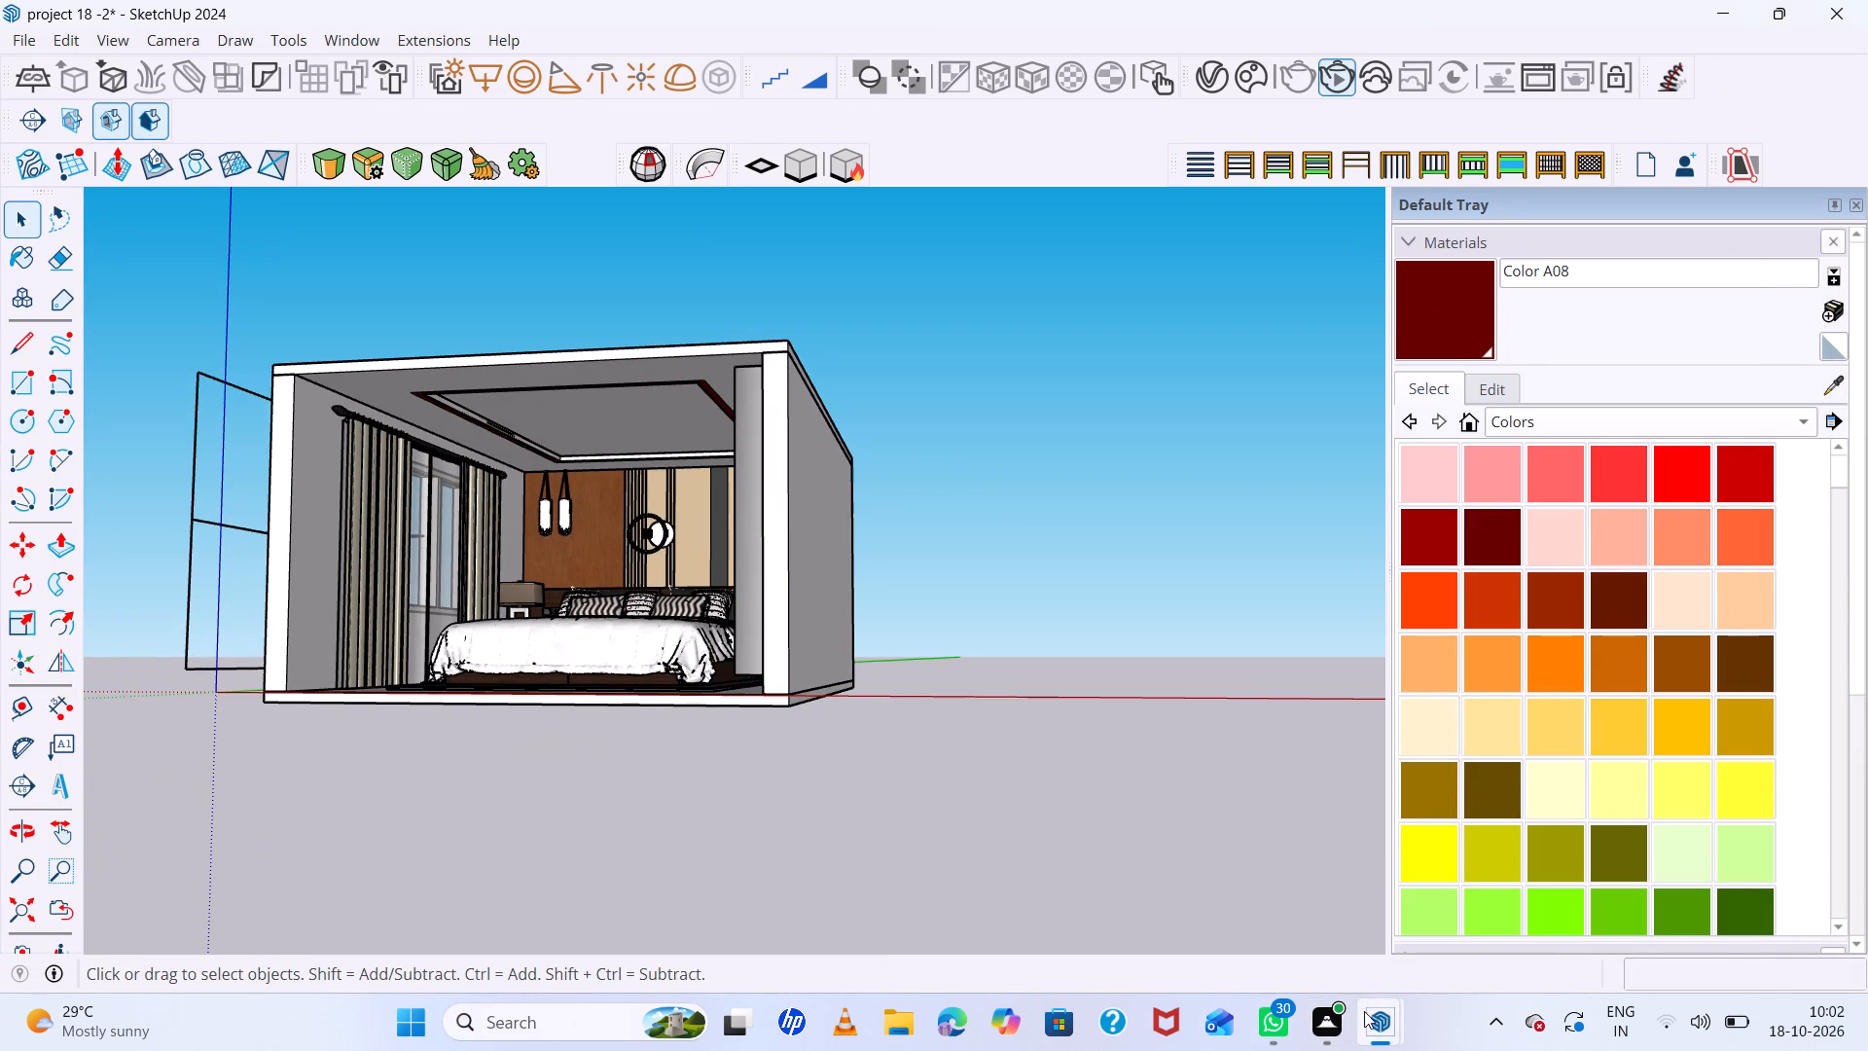
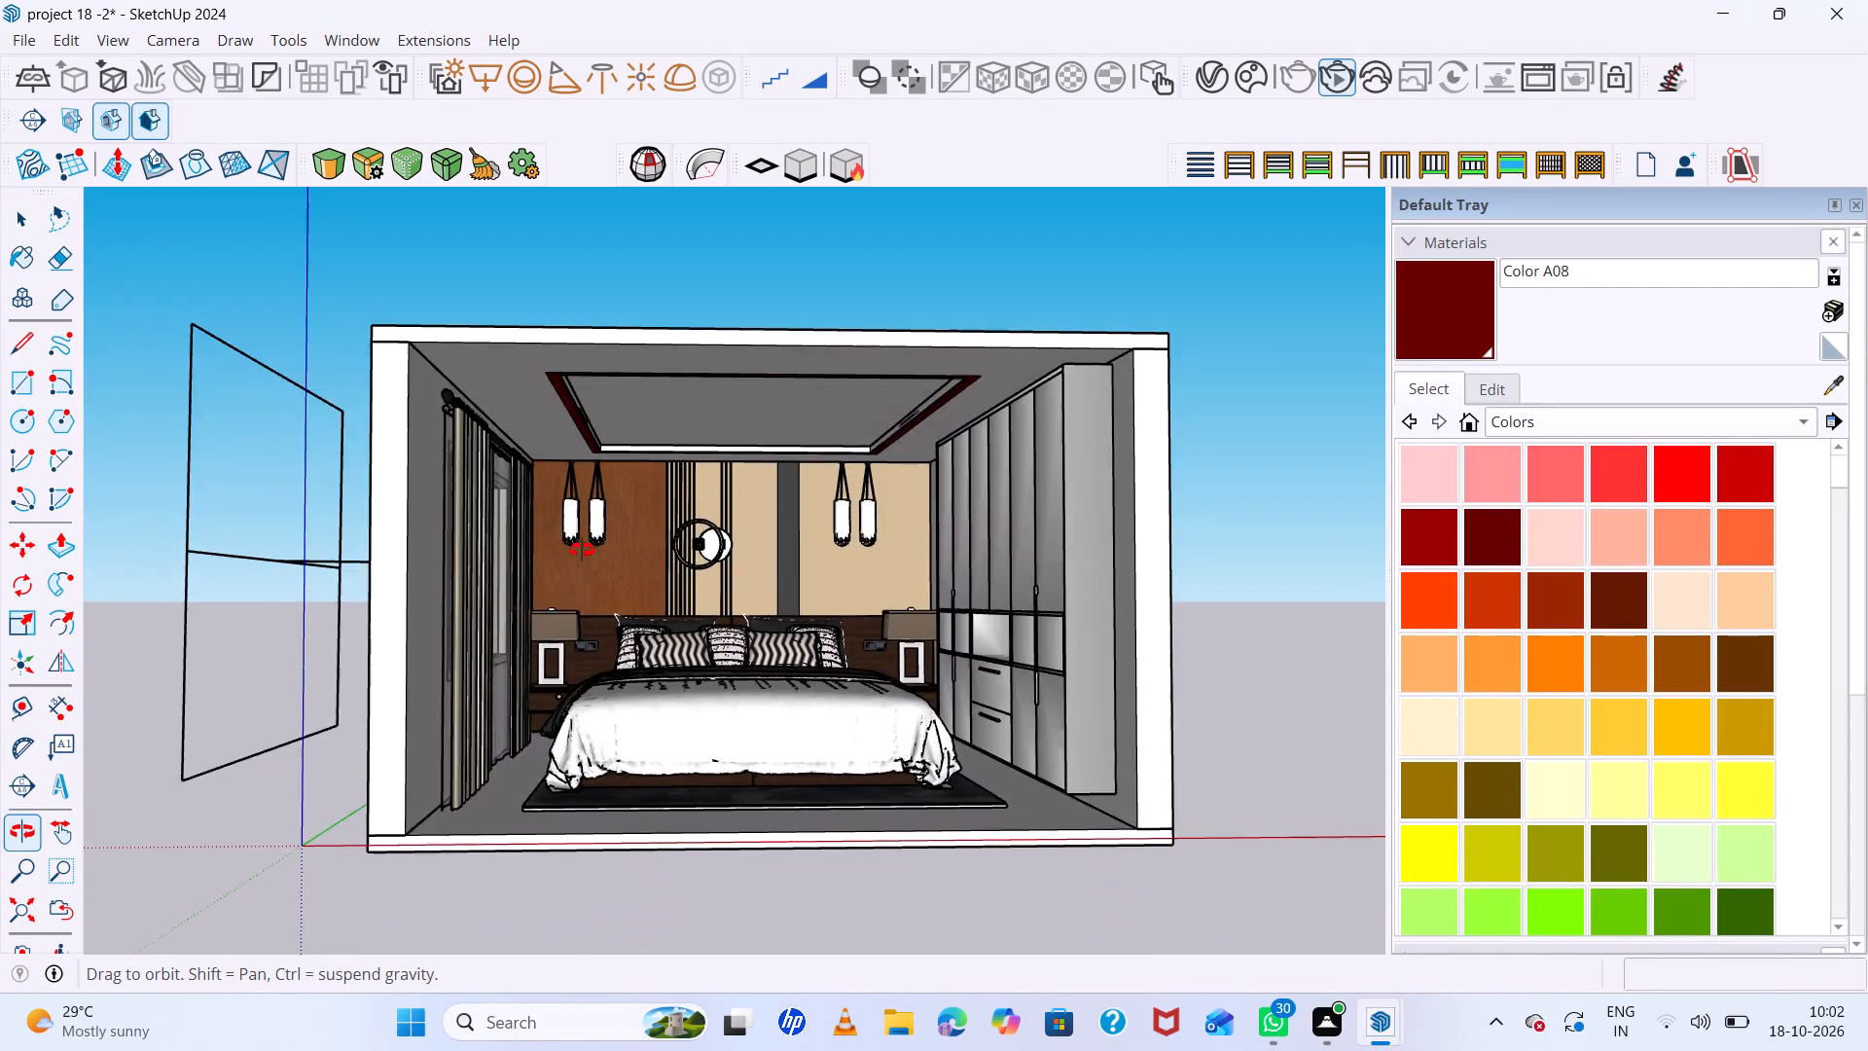
# Examine the bedroom model's interior and outer shell from the open front side.
pyautogui.scroll(5, 491, 527)
pyautogui.scroll(-3, 488, 525)
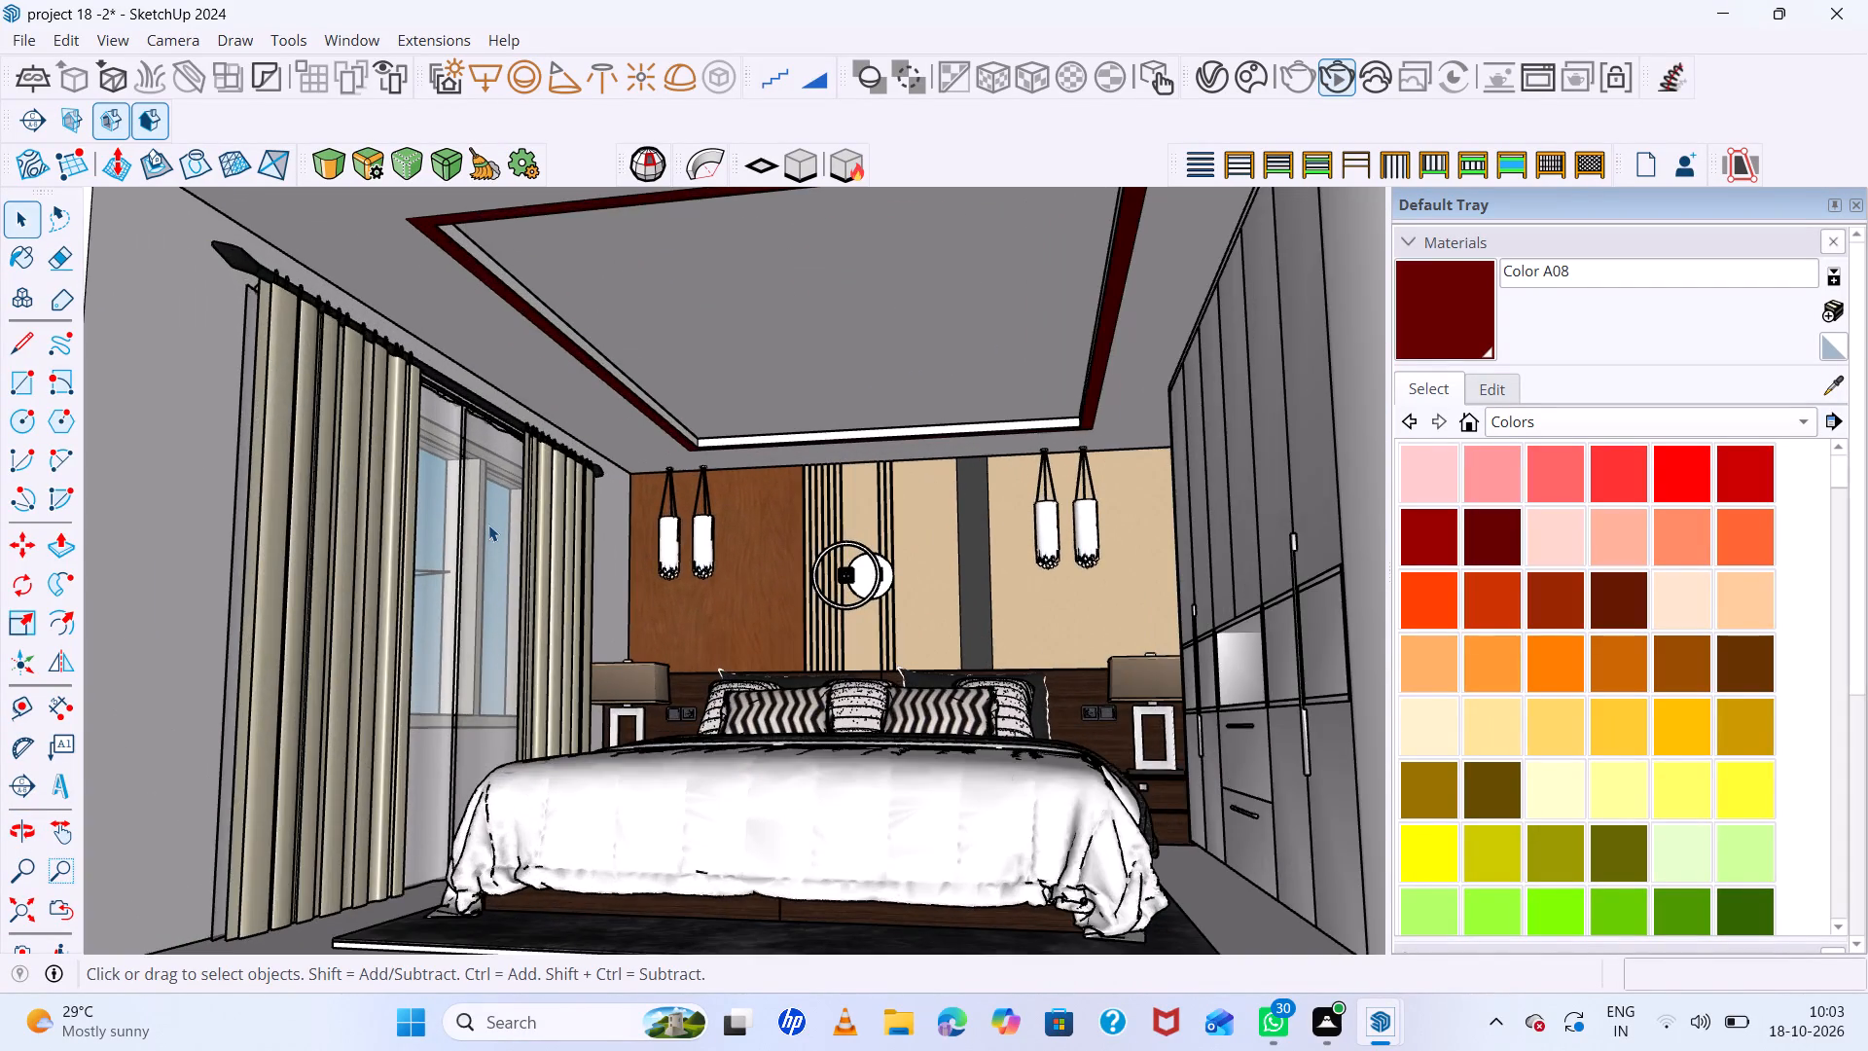
pyautogui.scroll(-8, 488, 525)
pyautogui.moveTo(494, 533); pyautogui.dragTo(564, 683, button='middle')
pyautogui.scroll(6, 720, 636)
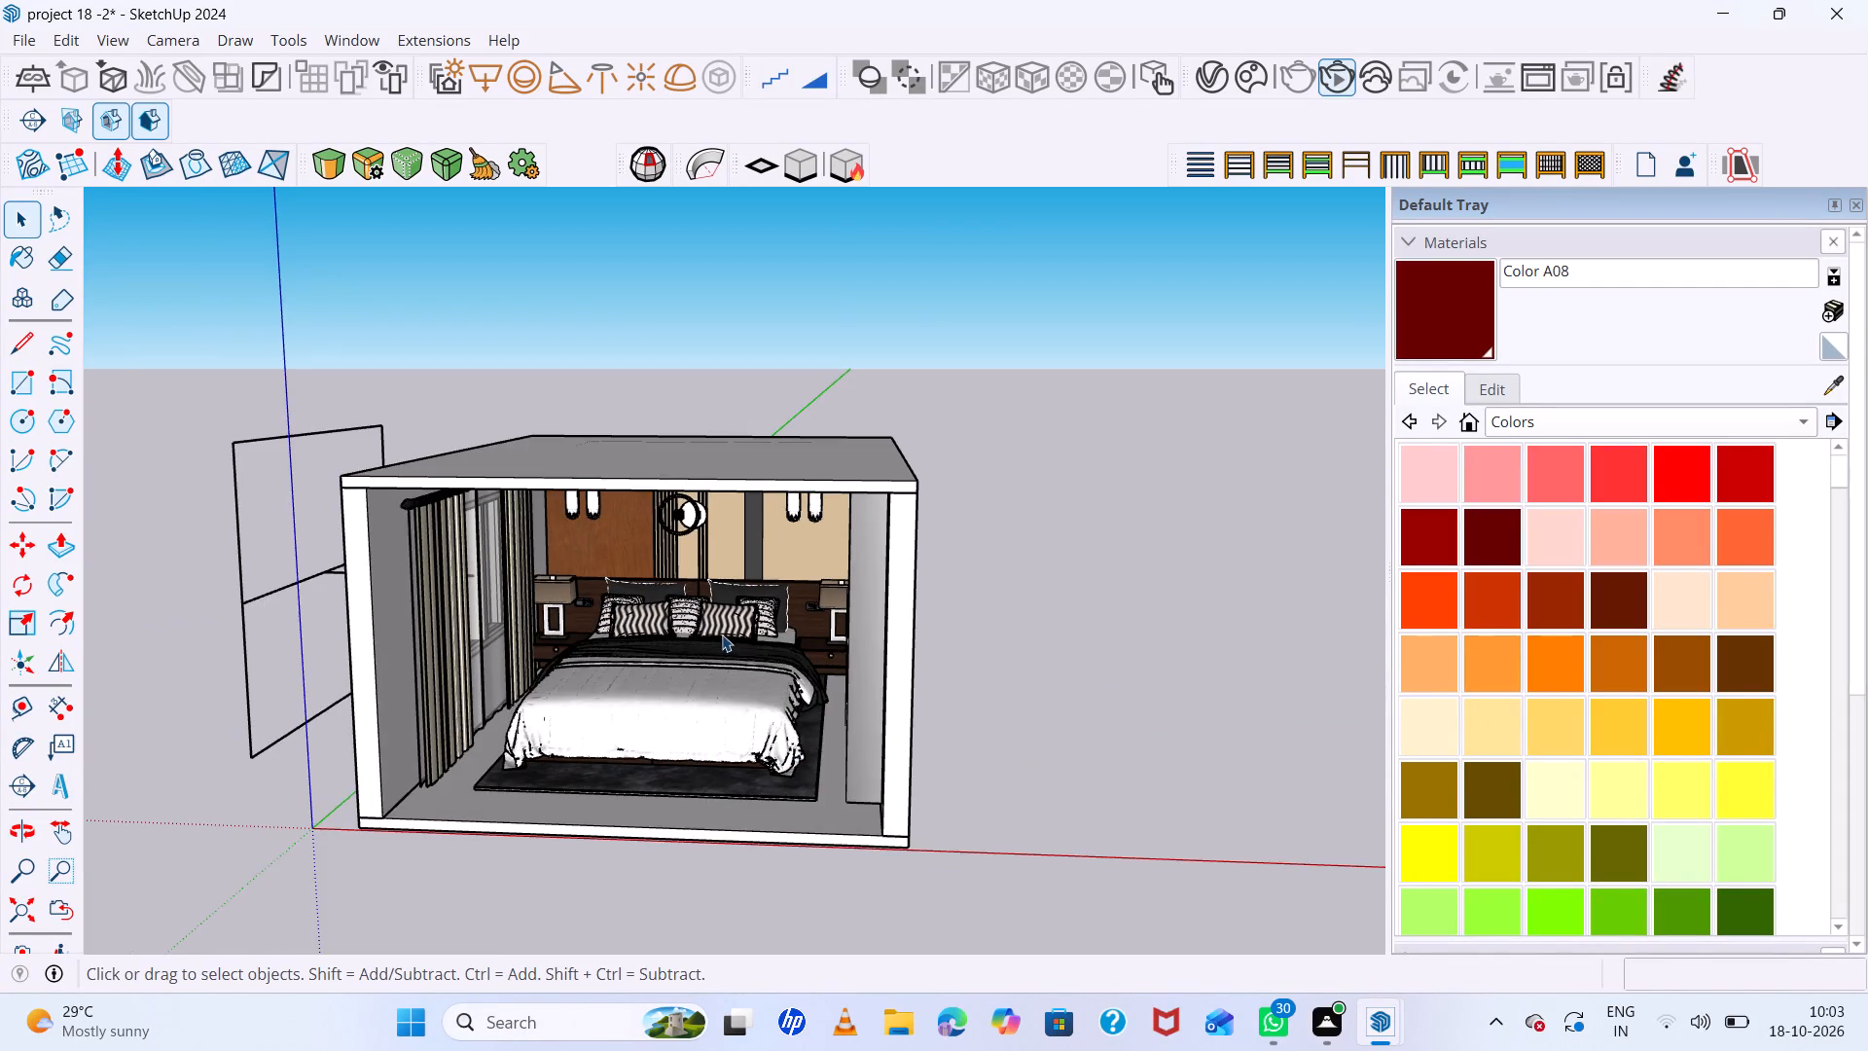
pyautogui.moveTo(739, 634); pyautogui.dragTo(749, 613, button='middle')
pyautogui.middleClick(749, 613)
pyautogui.scroll(2, 749, 613)
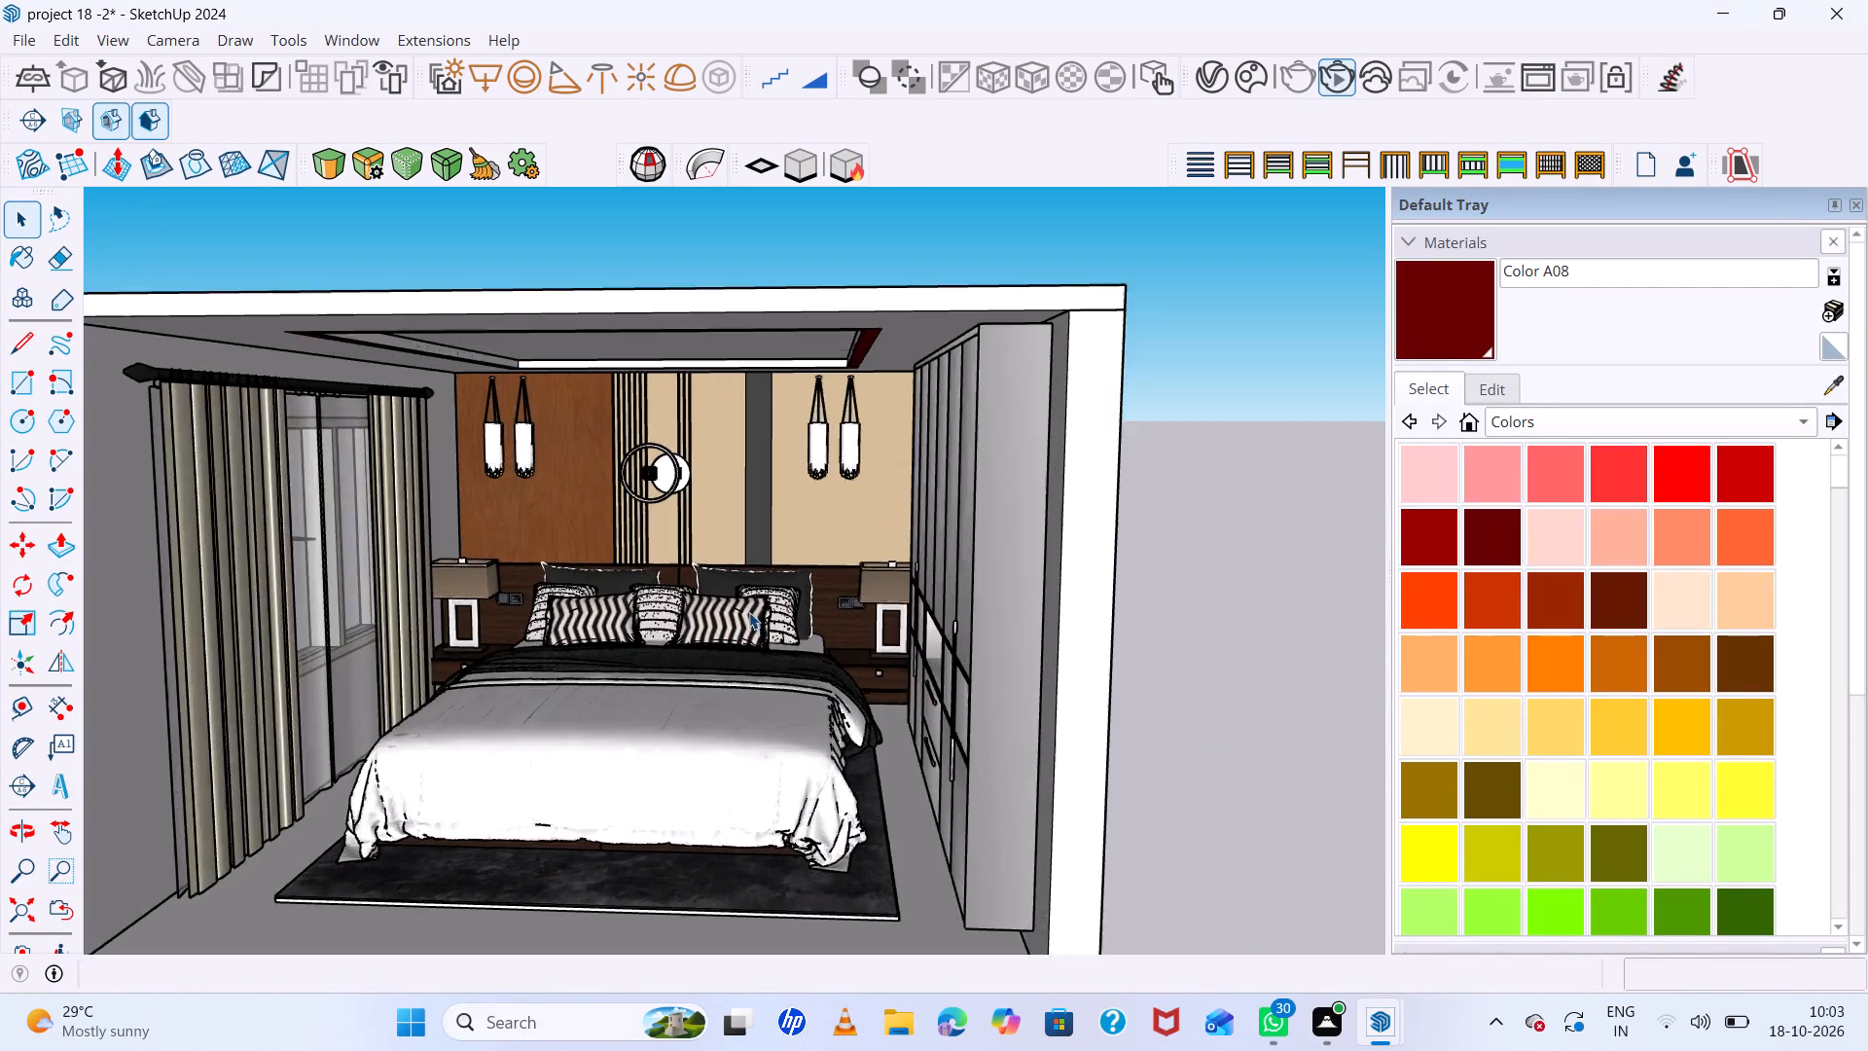
# Draw an upright rectangle about 4' 7" by 1' 7" in the empty area beside the room.
pyautogui.scroll(-8, 477, 551)
pyautogui.scroll(6, 831, 641)
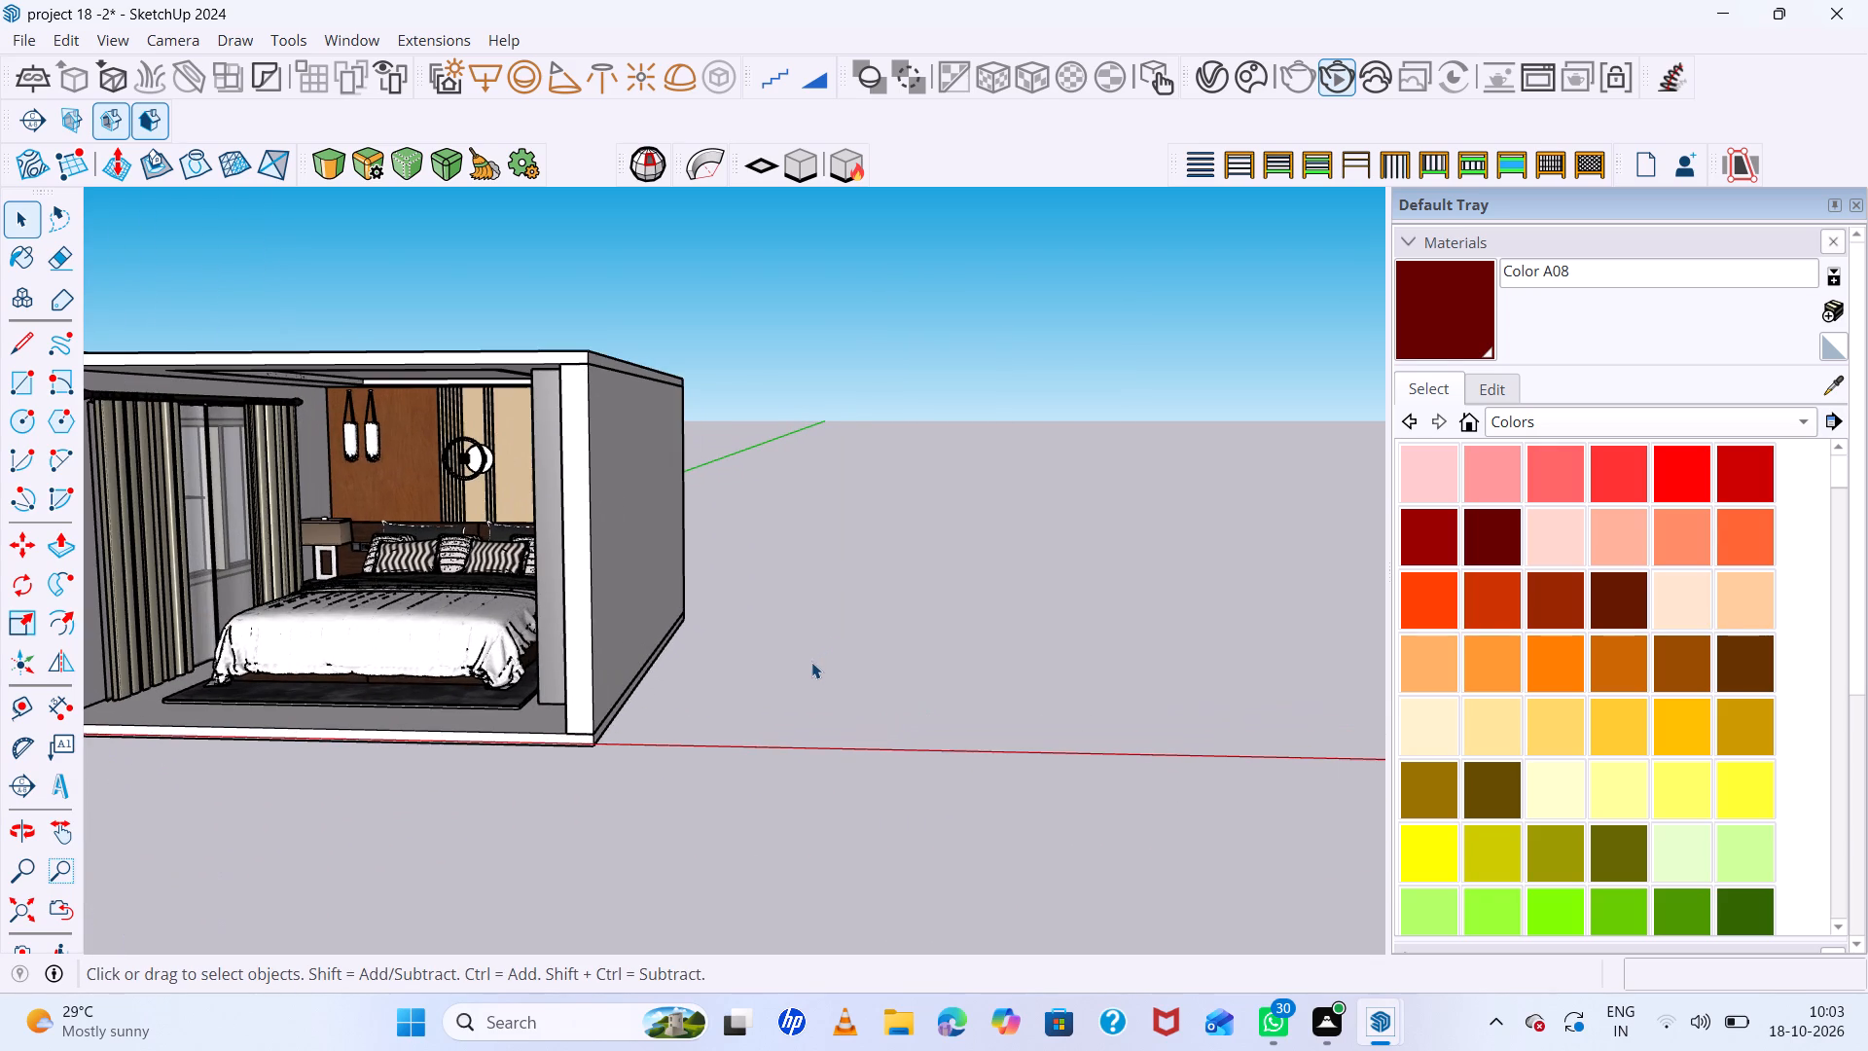
pyautogui.press('r')
pyautogui.click(774, 657)
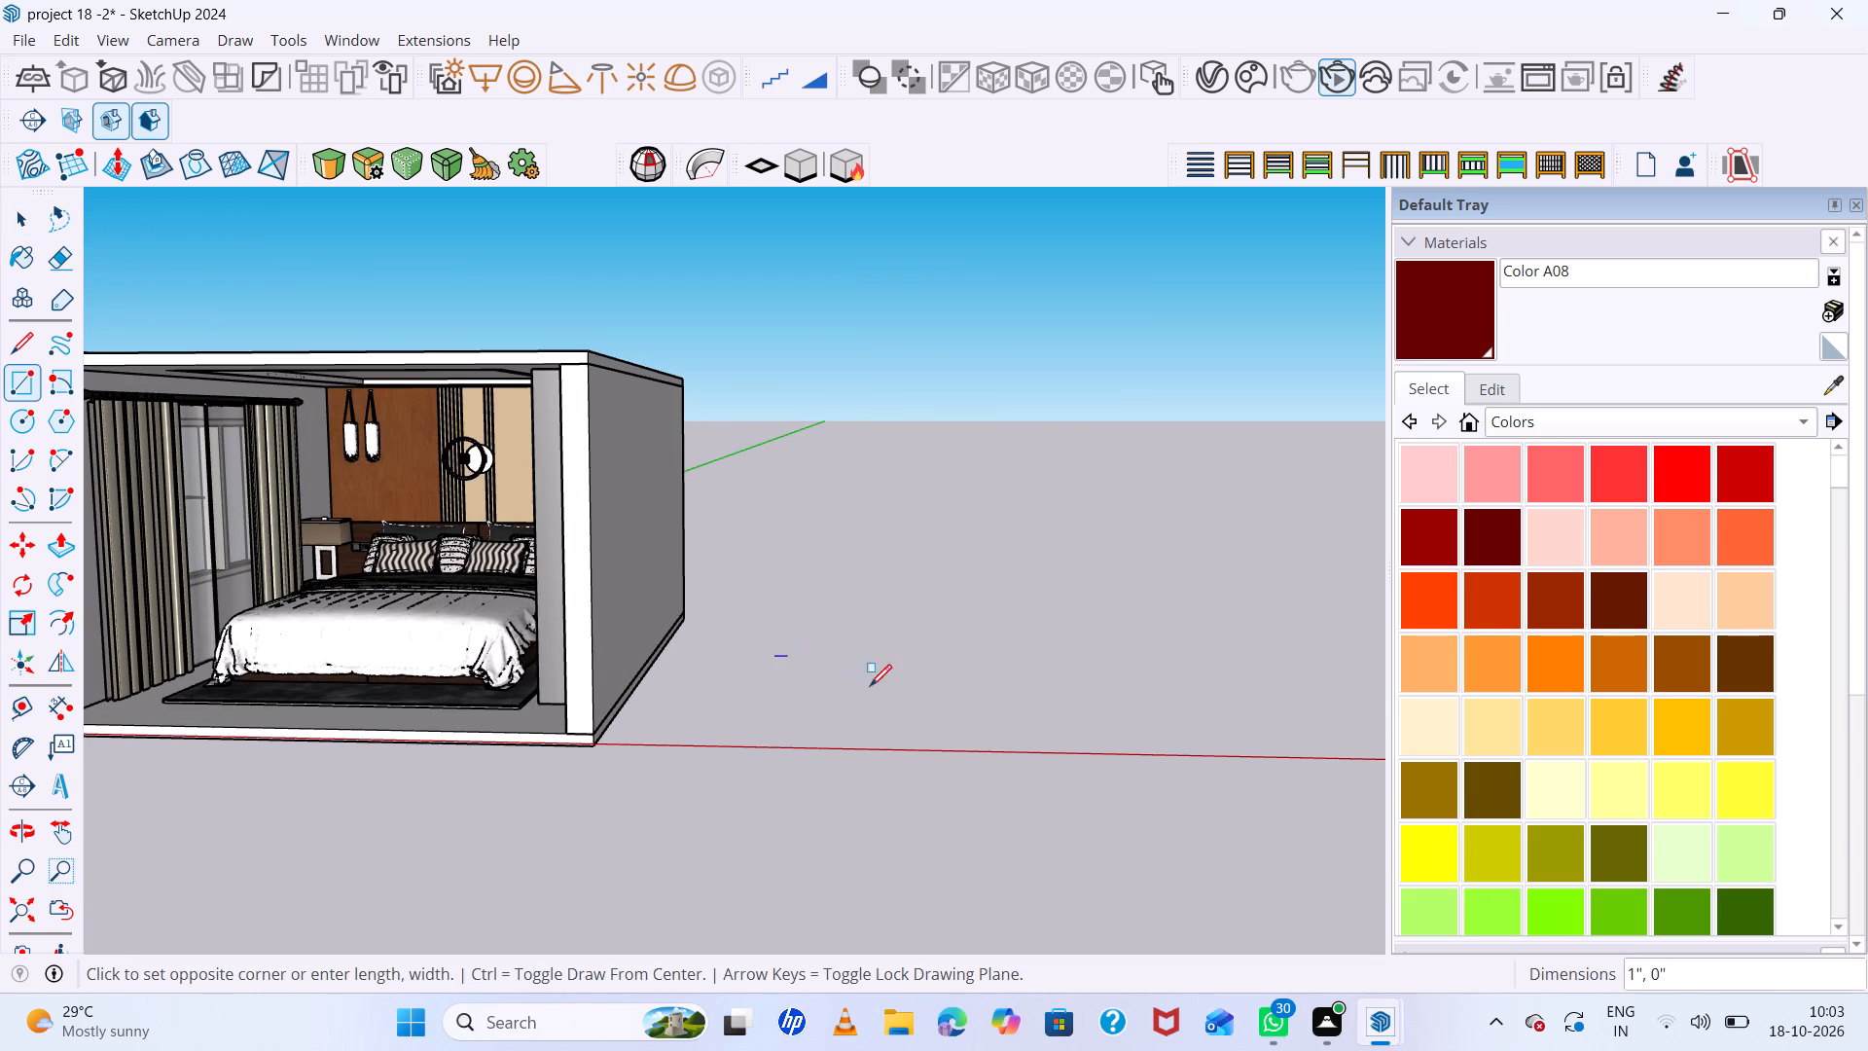
pyautogui.click(951, 718)
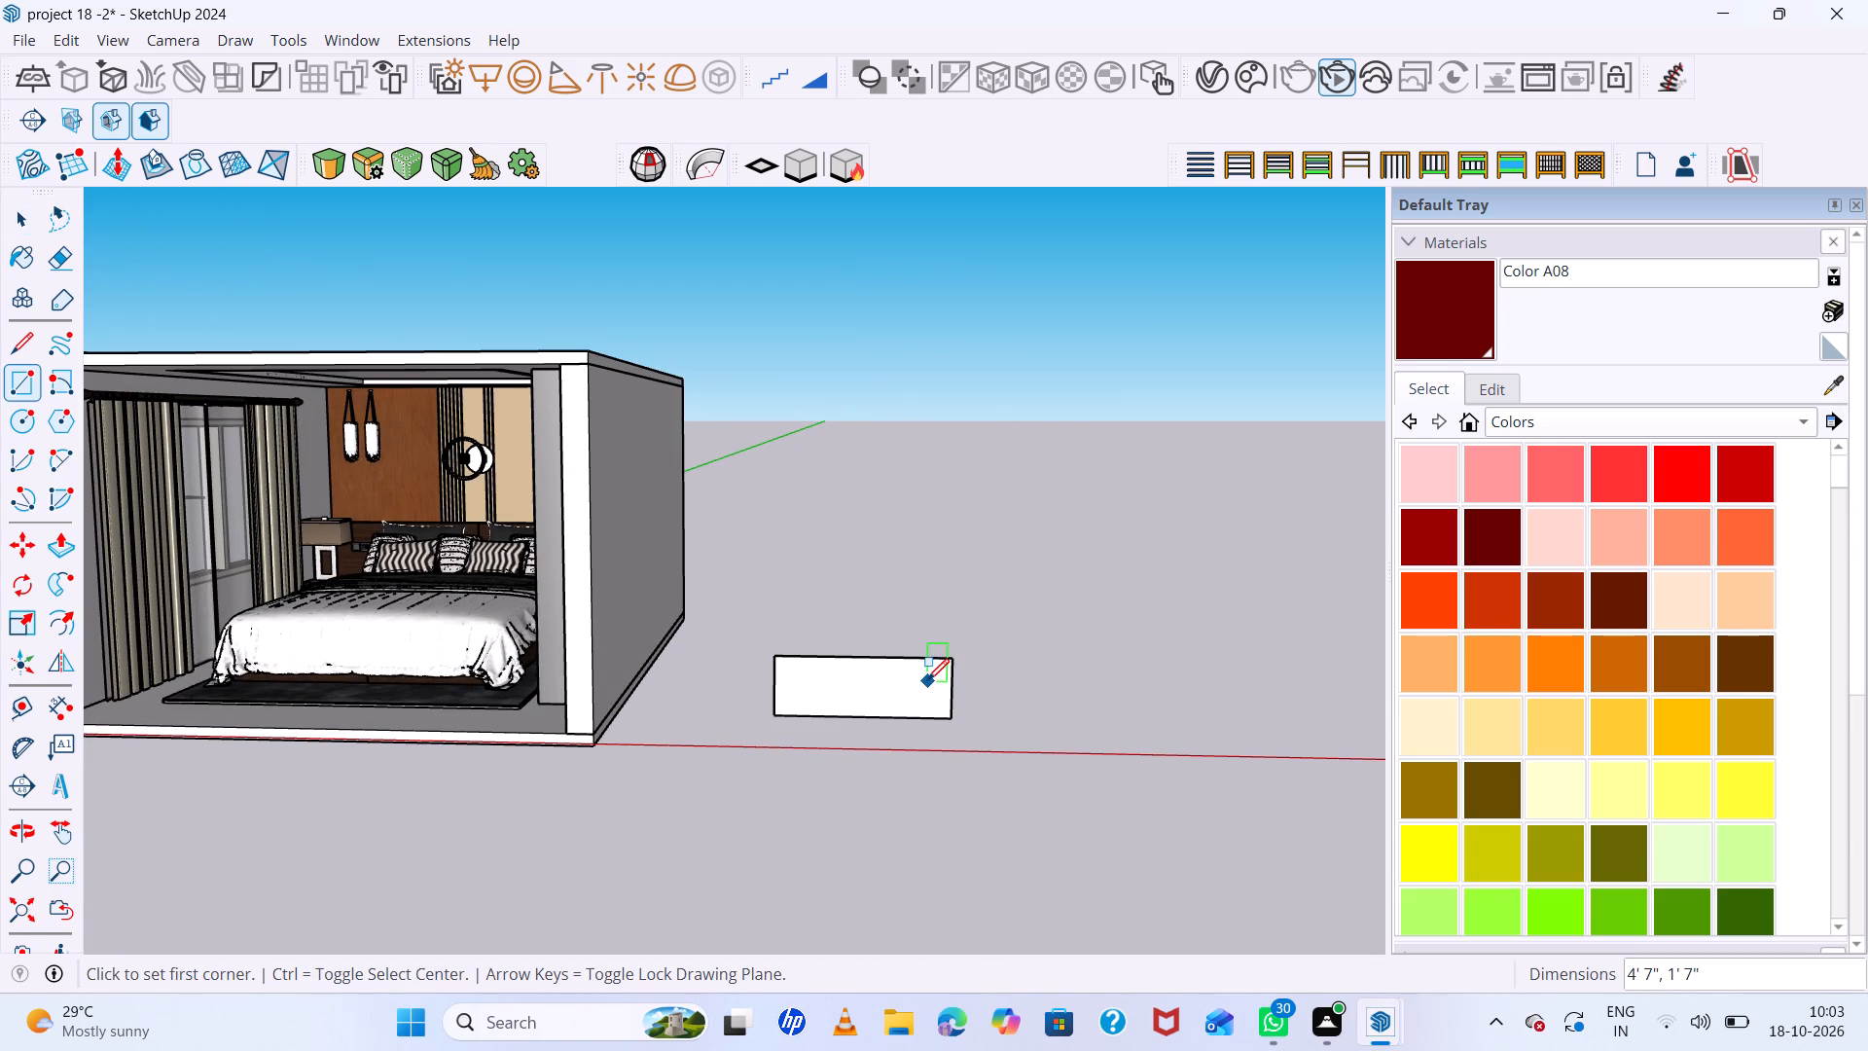
# Push/Pull the upright rectangle into a long, low box running alongside the room's side wall.
pyautogui.press('space')
pyautogui.press('p')
pyautogui.doubleClick(891, 709)
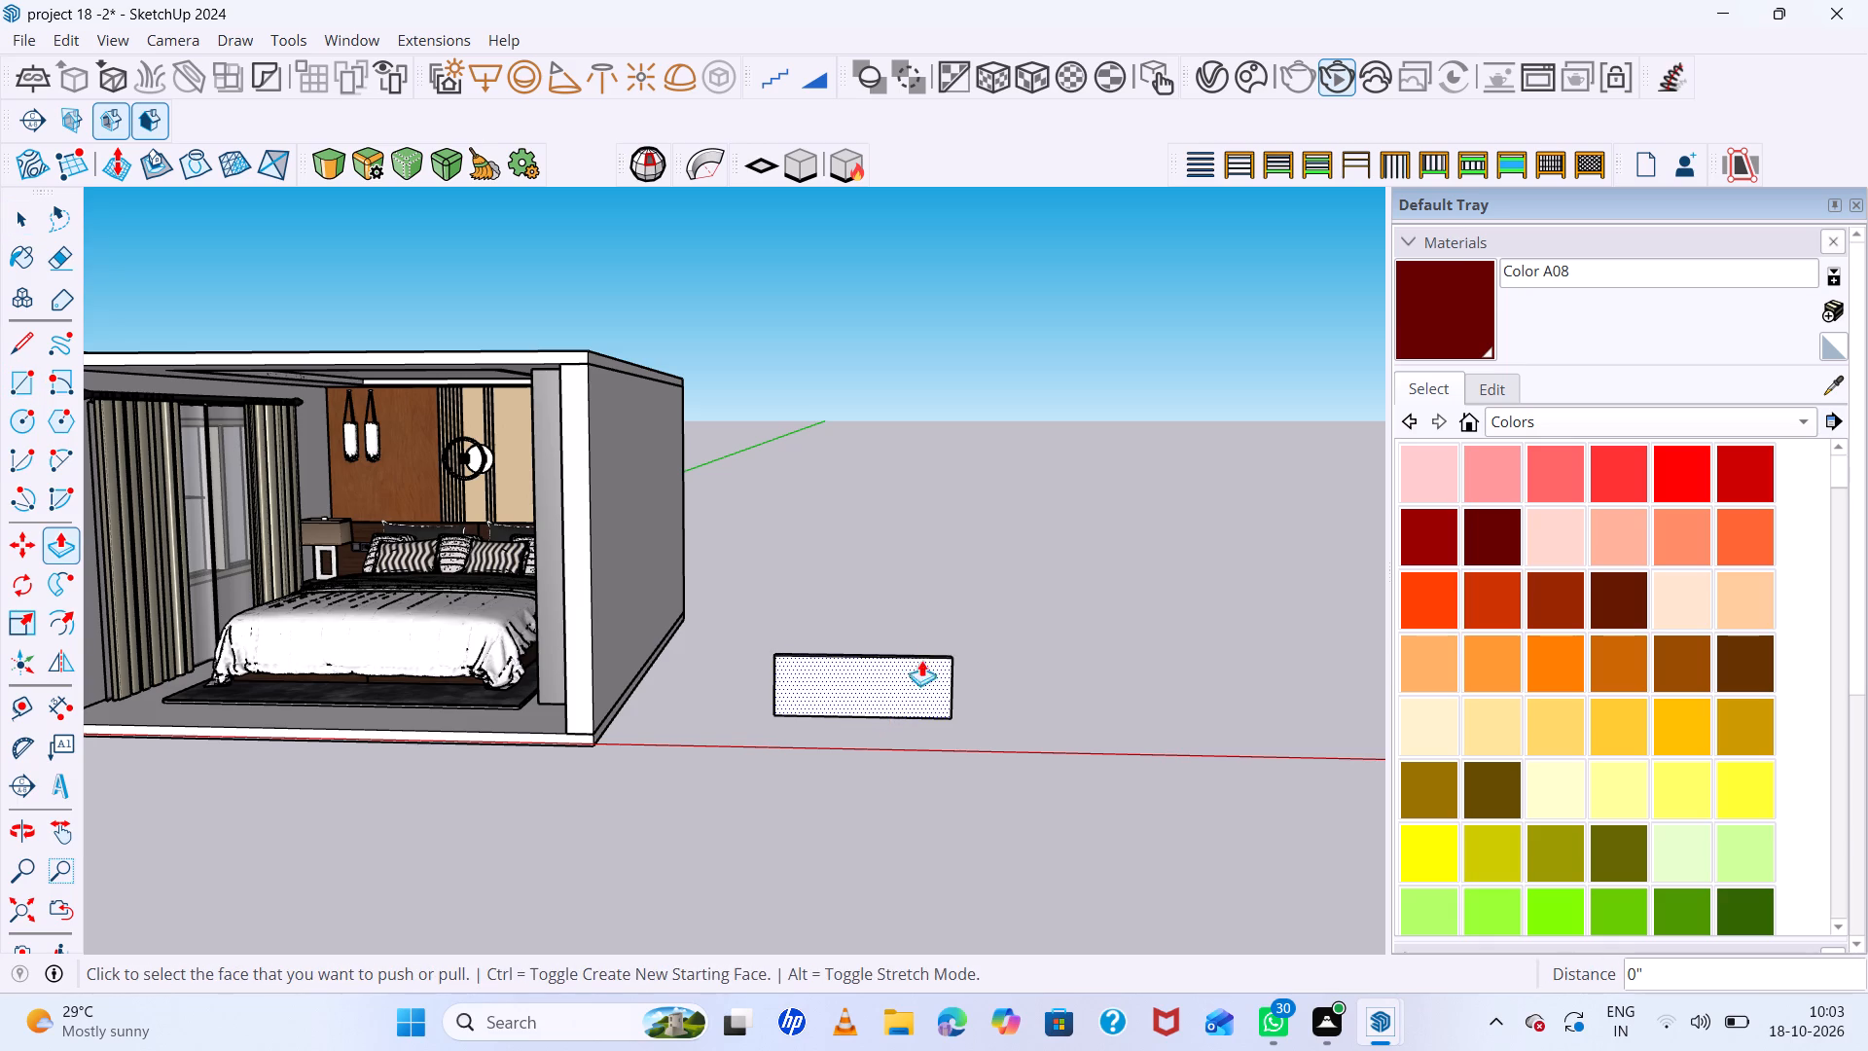
pyautogui.click(905, 681)
pyautogui.scroll(-4, 940, 619)
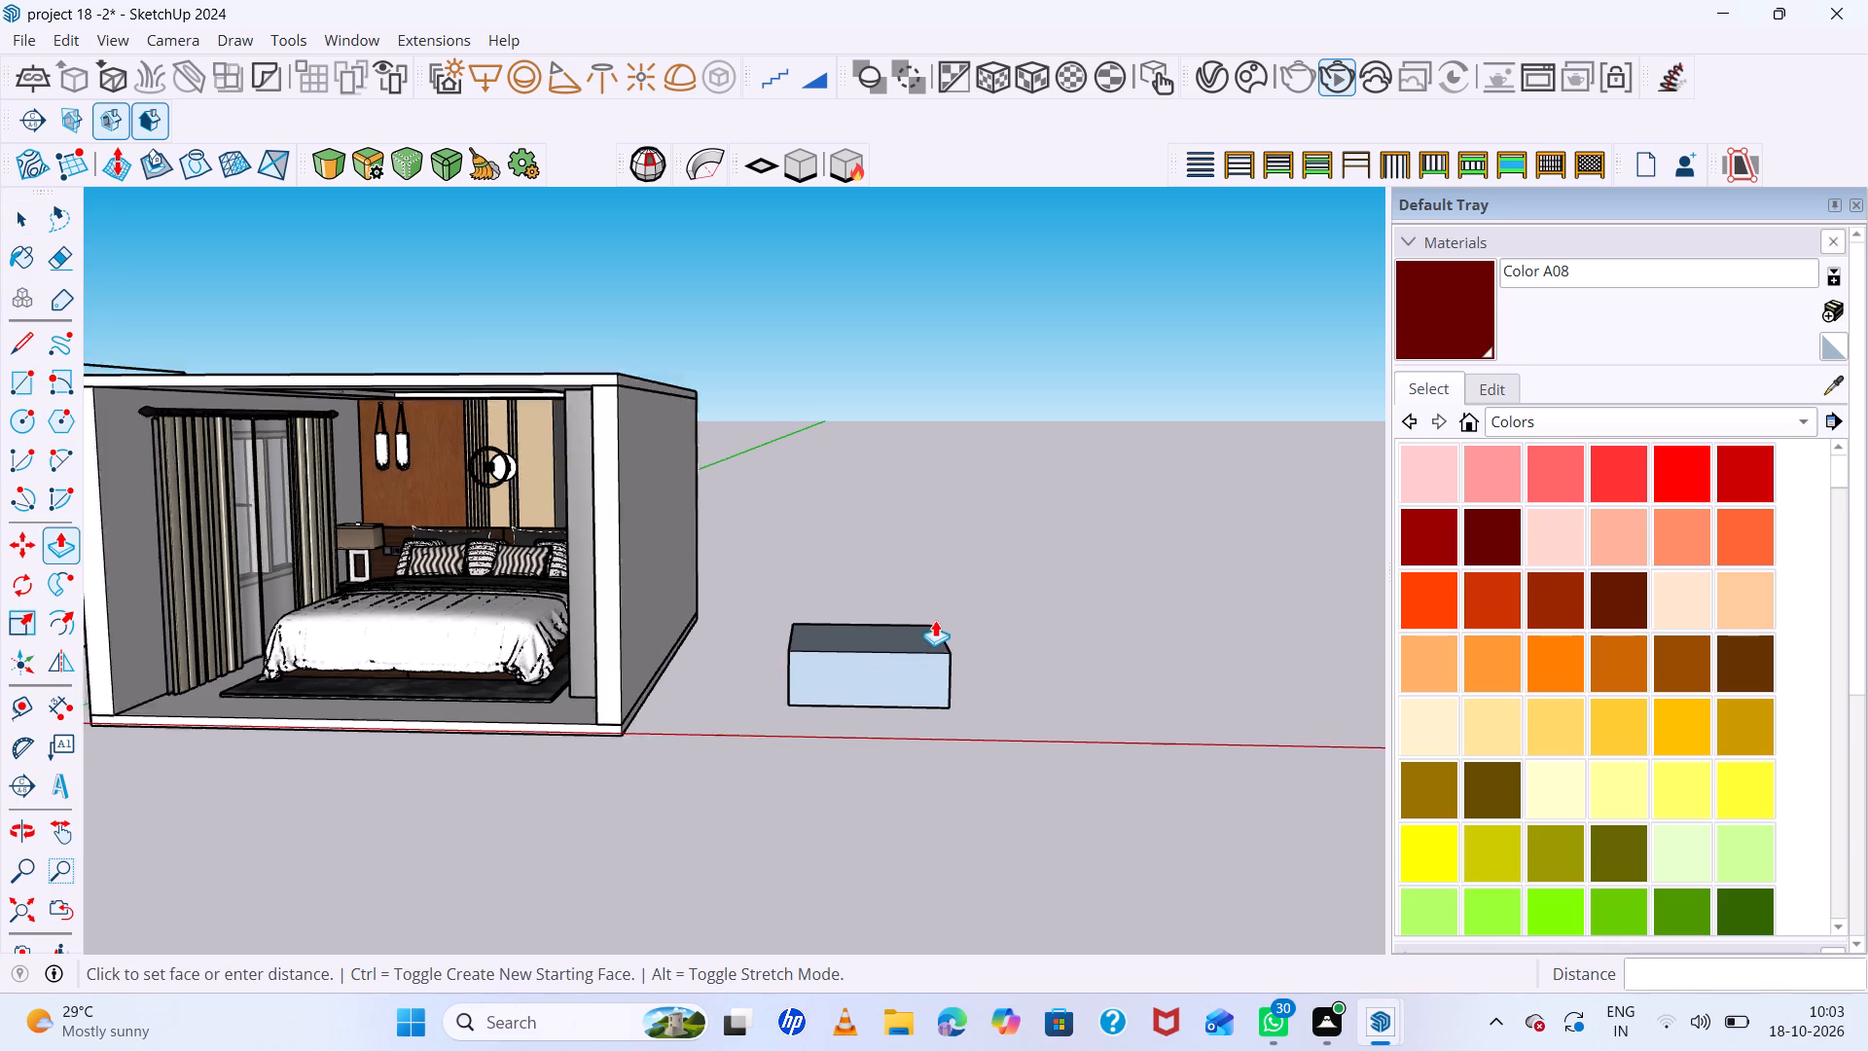
pyautogui.moveTo(932, 621); pyautogui.dragTo(808, 724, button='middle')
pyautogui.click(901, 651)
pyautogui.press('space')
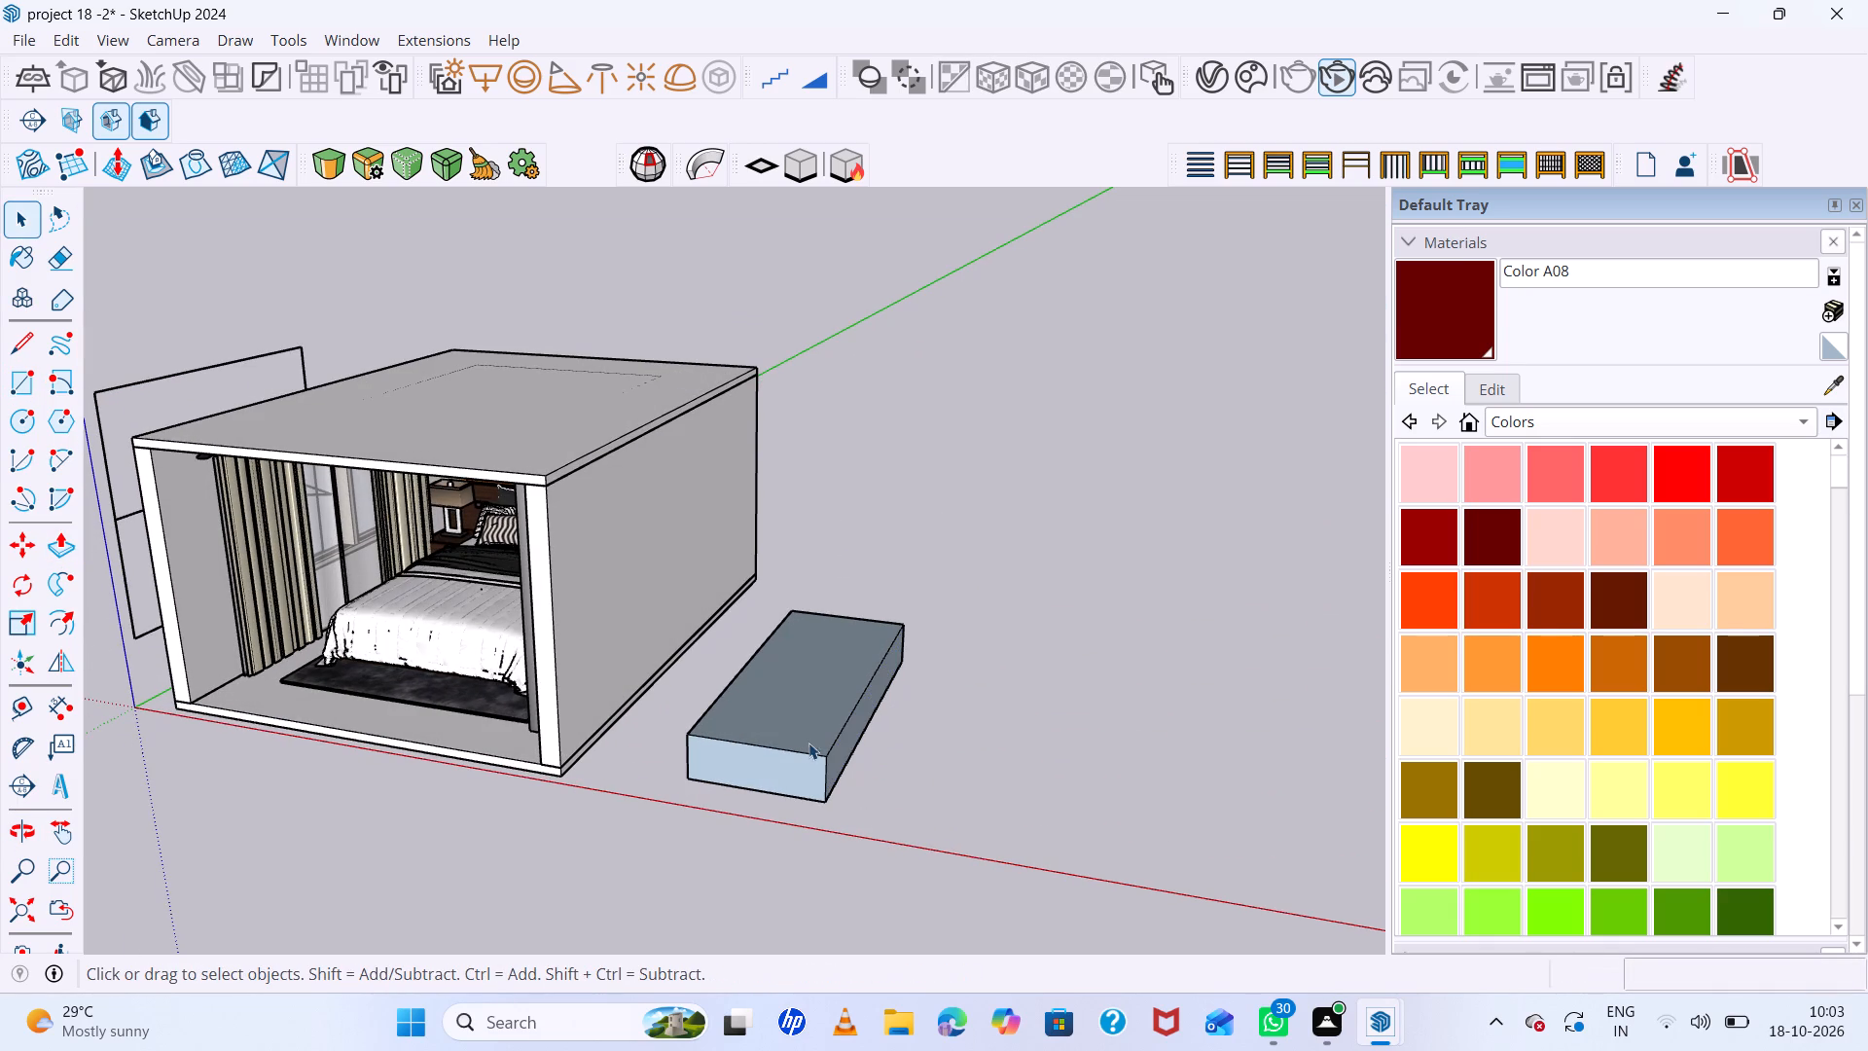
# Select all of the long box's geometry and make it a group.
pyautogui.tripleClick(804, 743)
pyautogui.doubleClick(804, 743)
pyautogui.rightClick(804, 743)
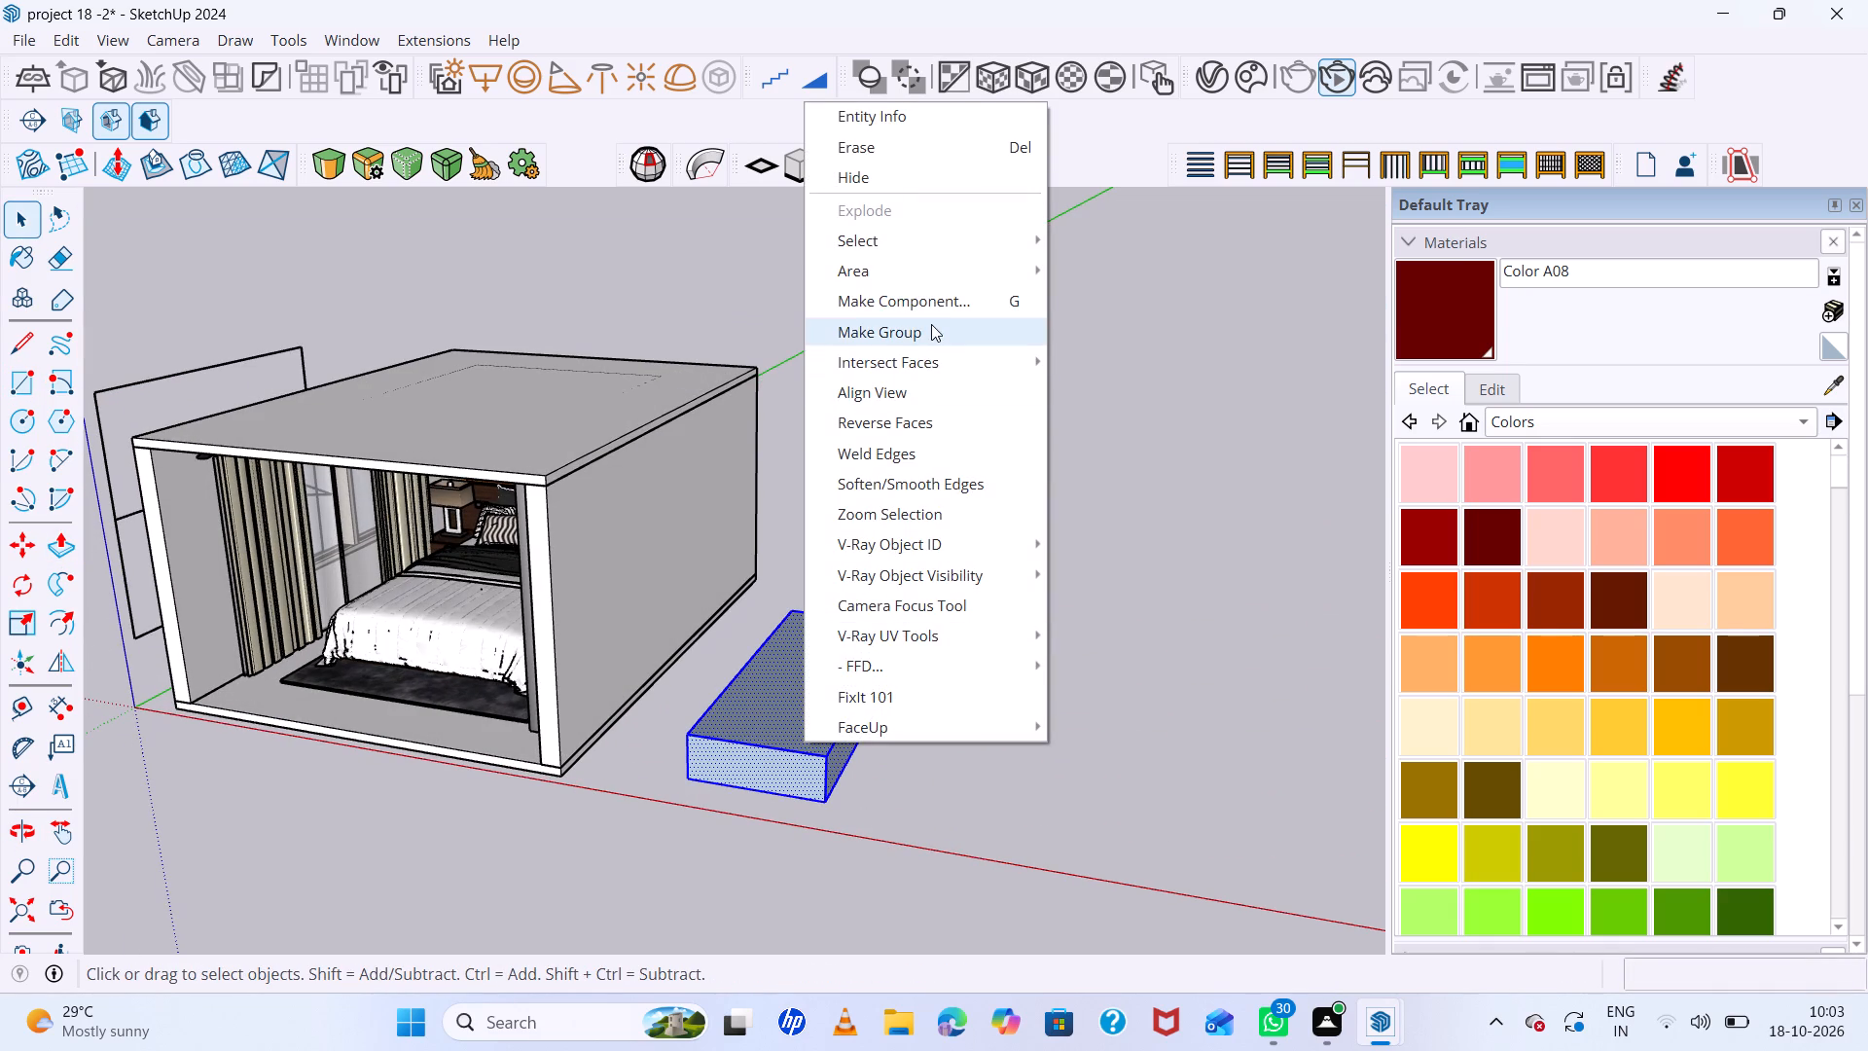
pyautogui.click(931, 324)
# Reverse all the faces inside the long box's group, close the group and select it.
pyautogui.scroll(-4, 837, 671)
pyautogui.tripleClick(817, 685)
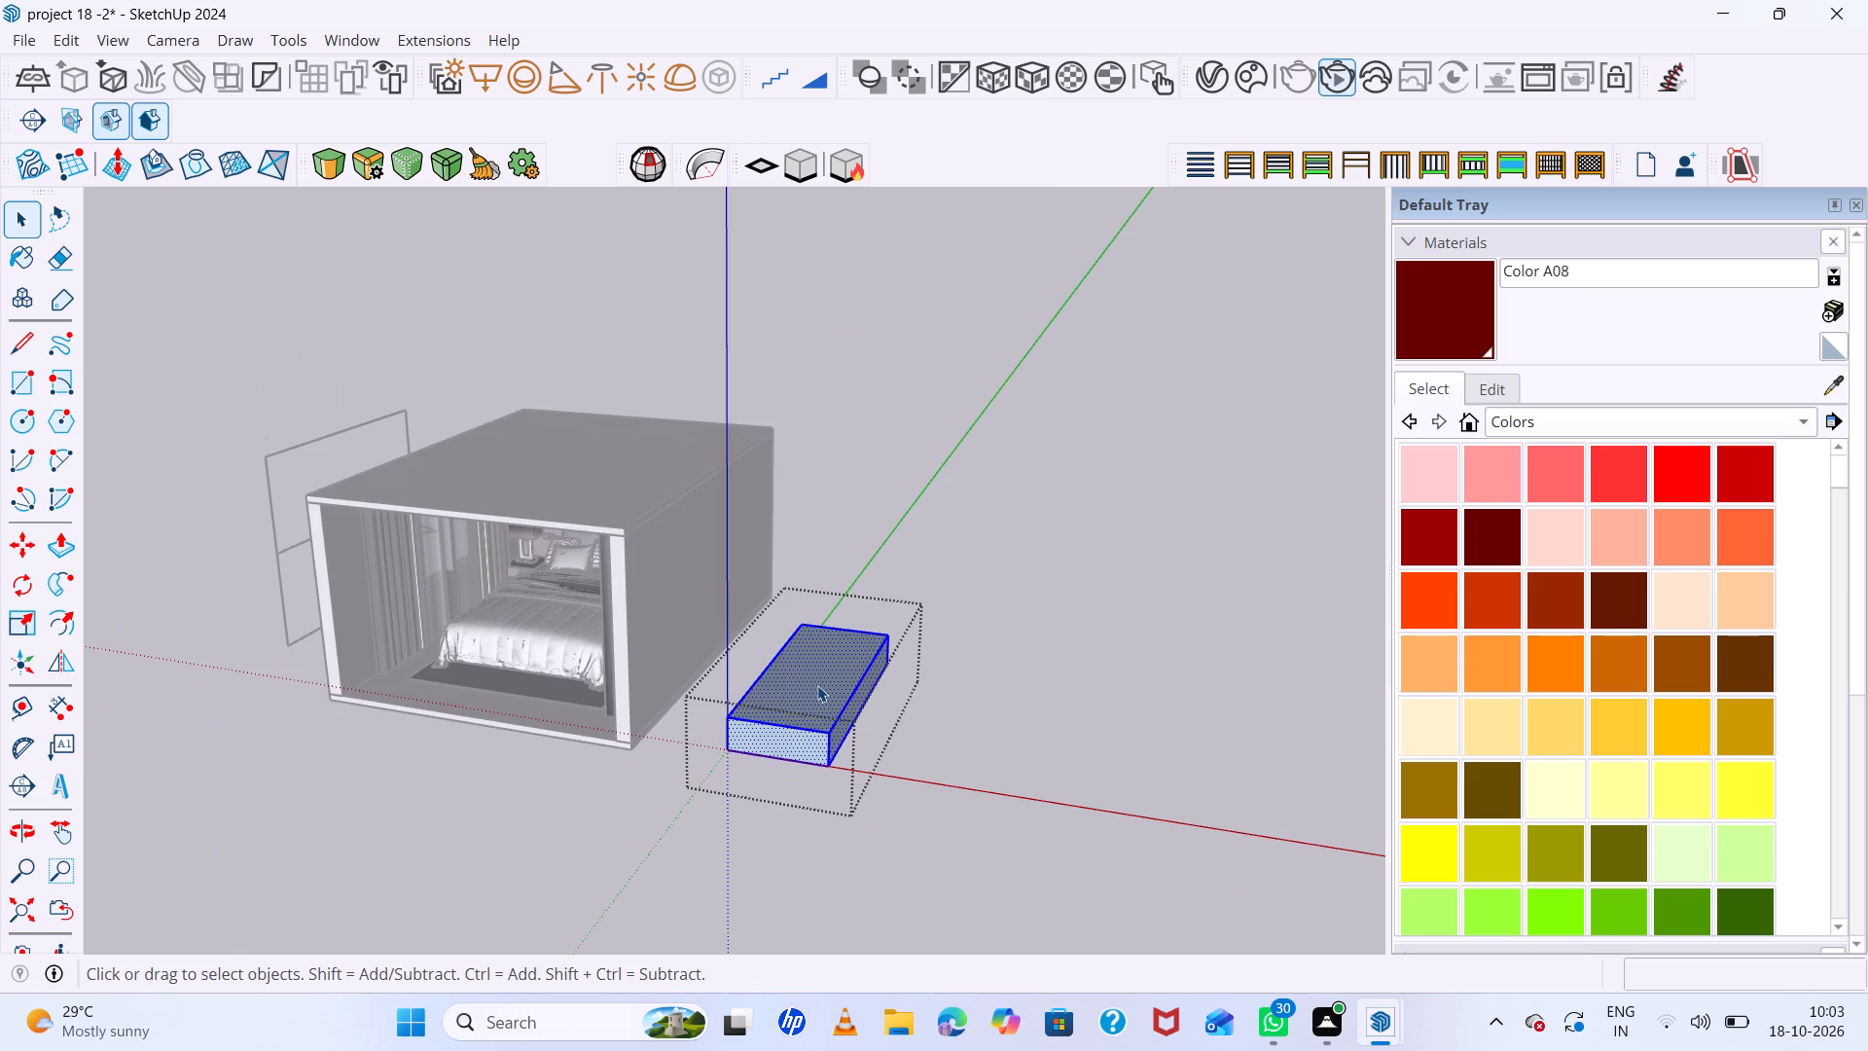
pyautogui.rightClick(816, 685)
pyautogui.click(943, 333)
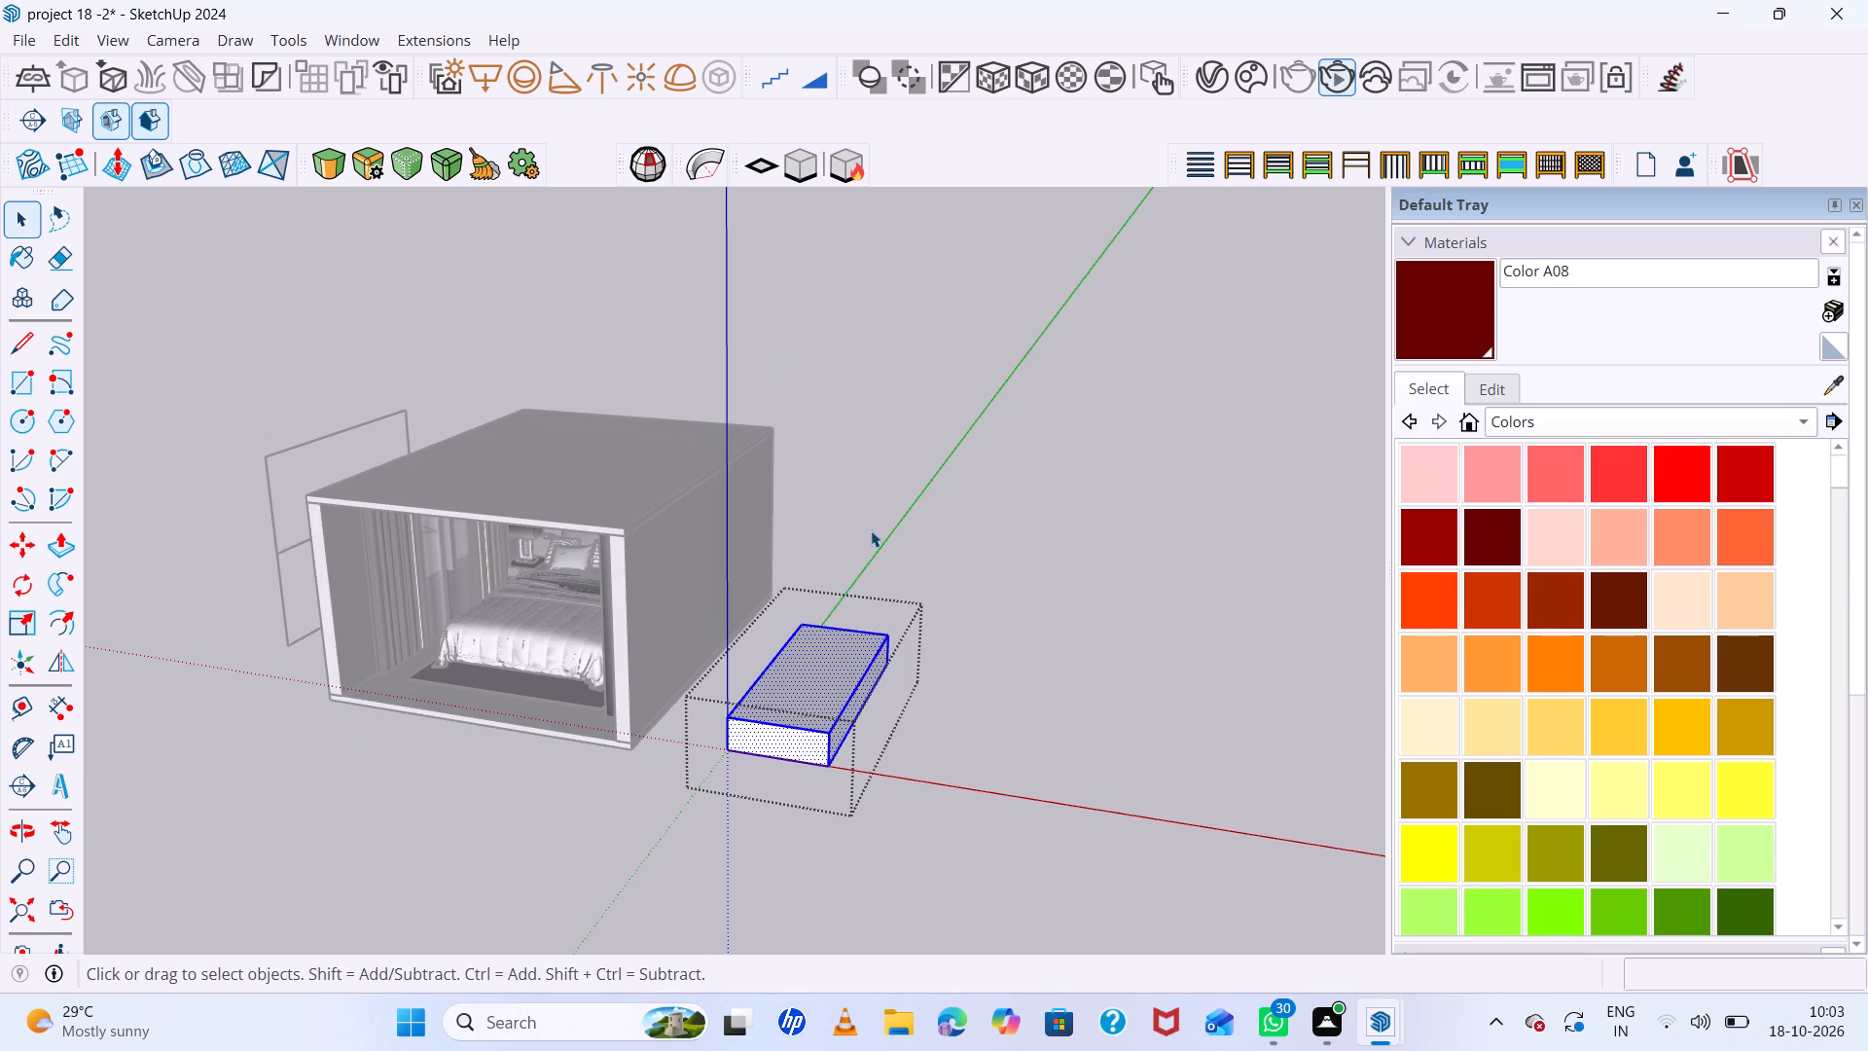
pyautogui.scroll(5, 815, 743)
pyautogui.click(952, 647)
pyautogui.scroll(5, 854, 662)
pyautogui.click(850, 662)
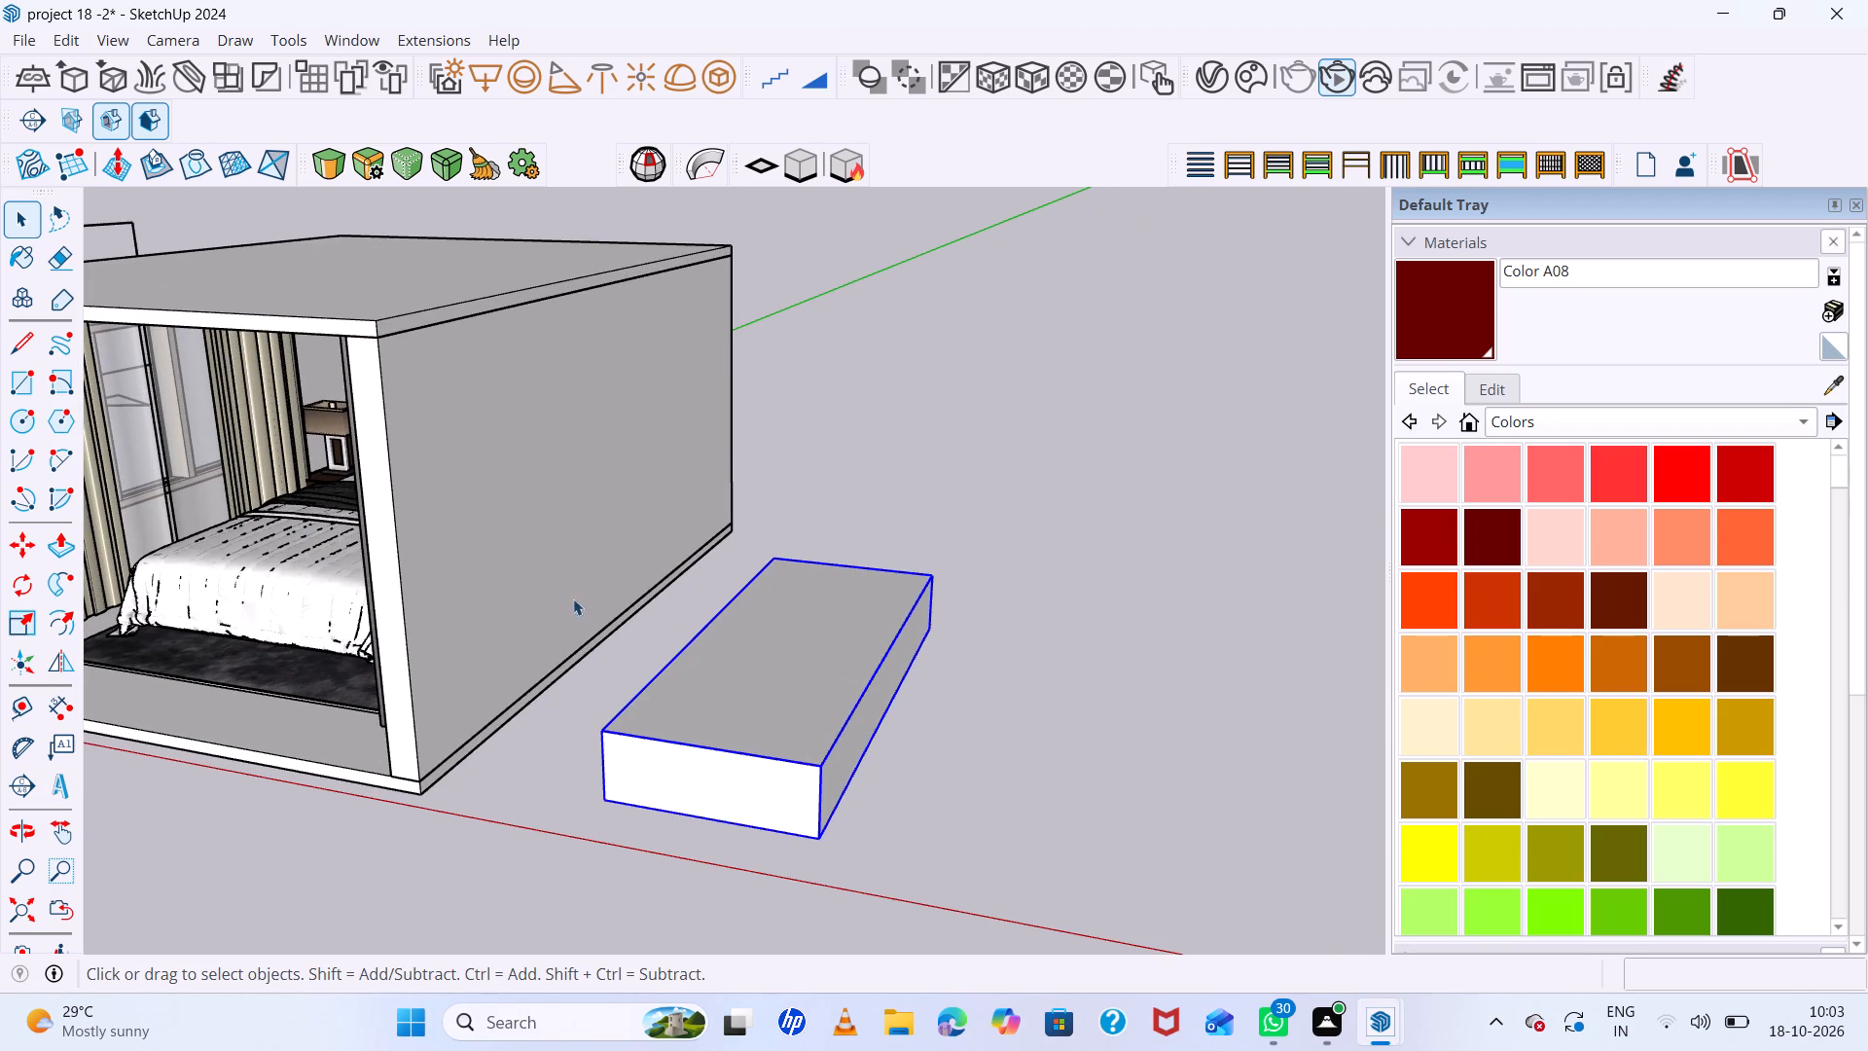
# Draw a horizontal rectangle about 10' by 4' 3" across the middle of the long box and extrude it up about 4' 6".
pyautogui.press('e')
pyautogui.press('r')
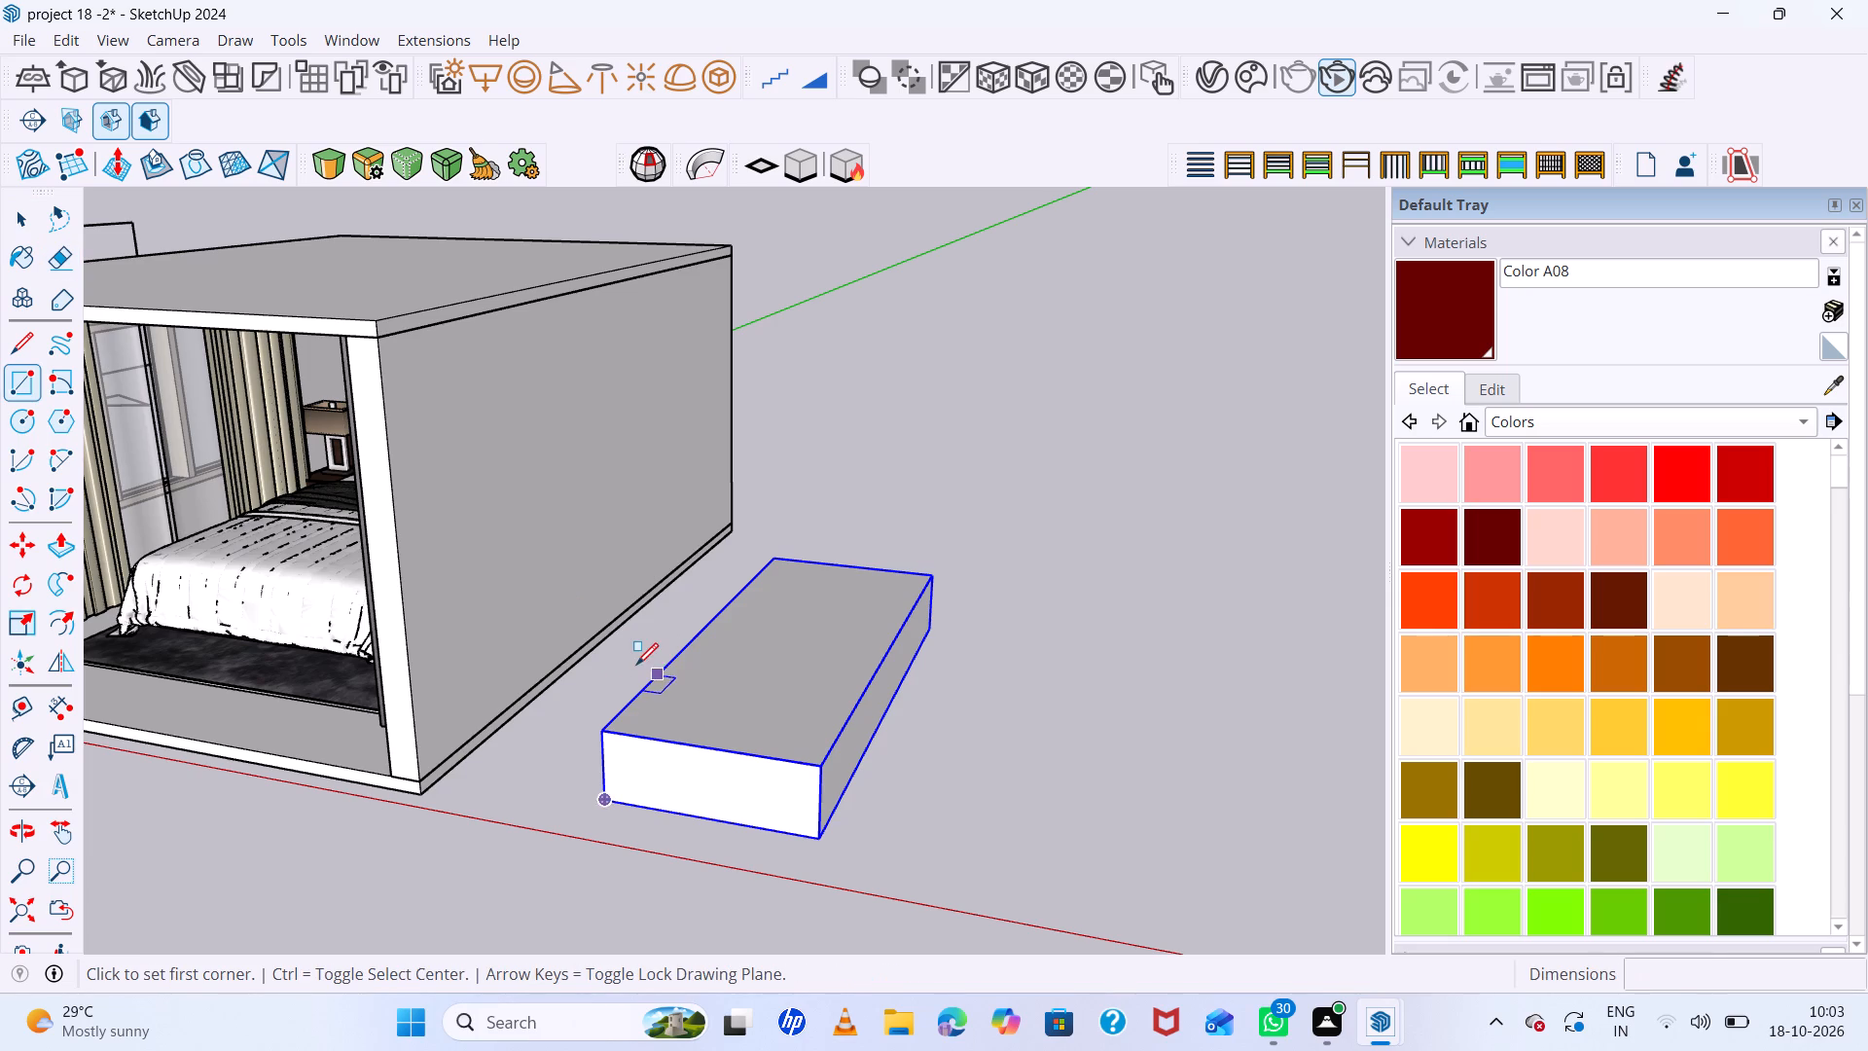
pyautogui.click(632, 665)
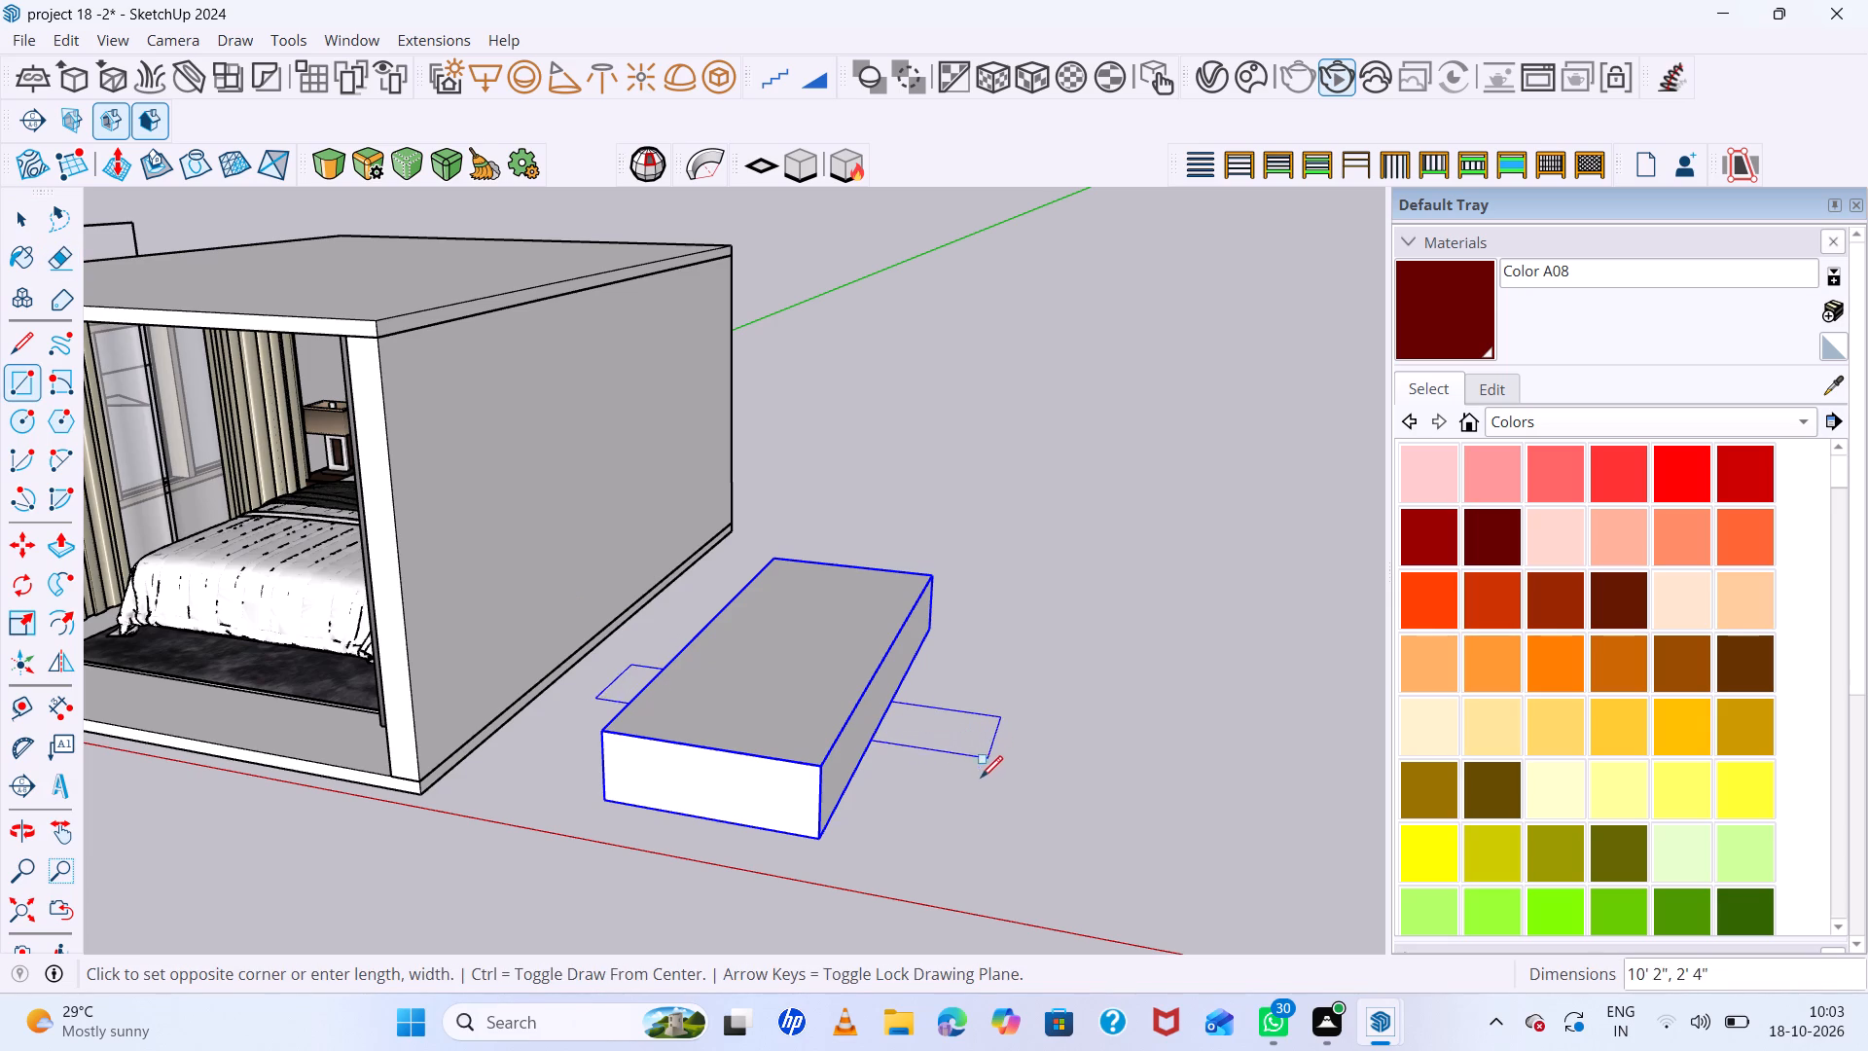
pyautogui.click(966, 796)
pyautogui.press('p')
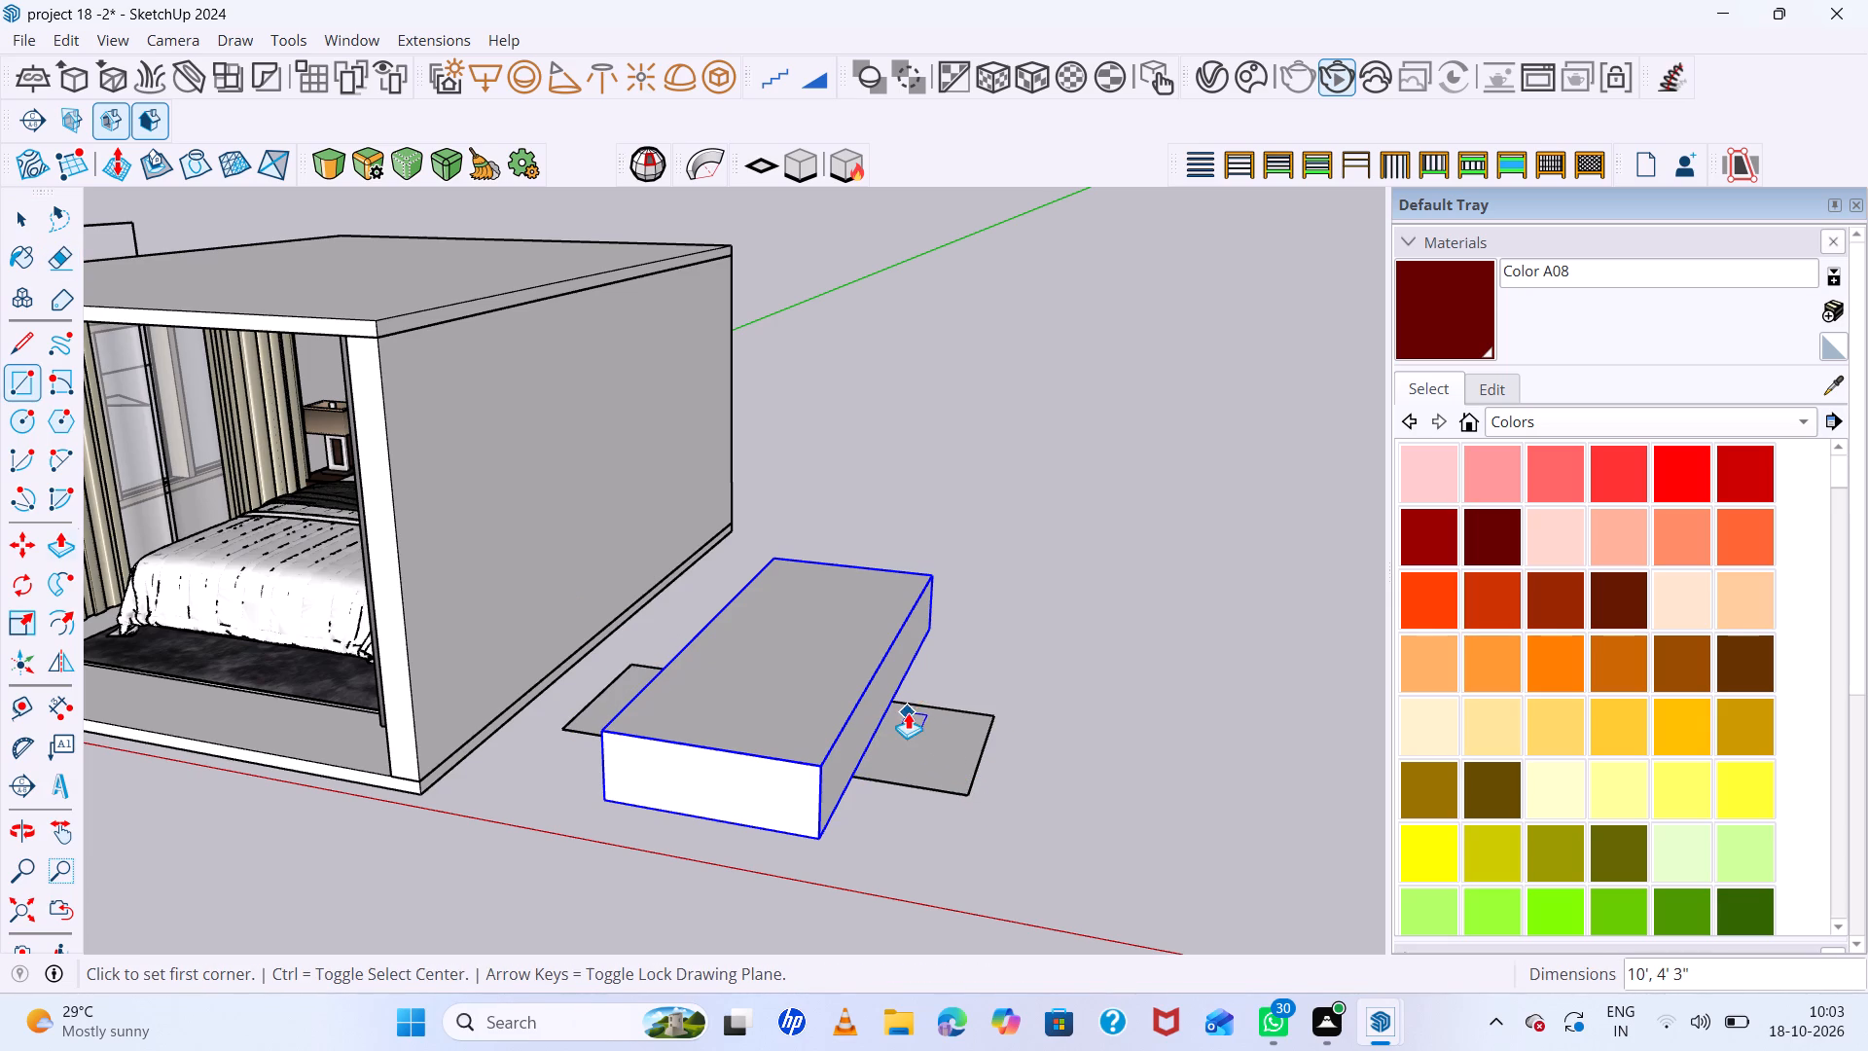
pyautogui.click(905, 713)
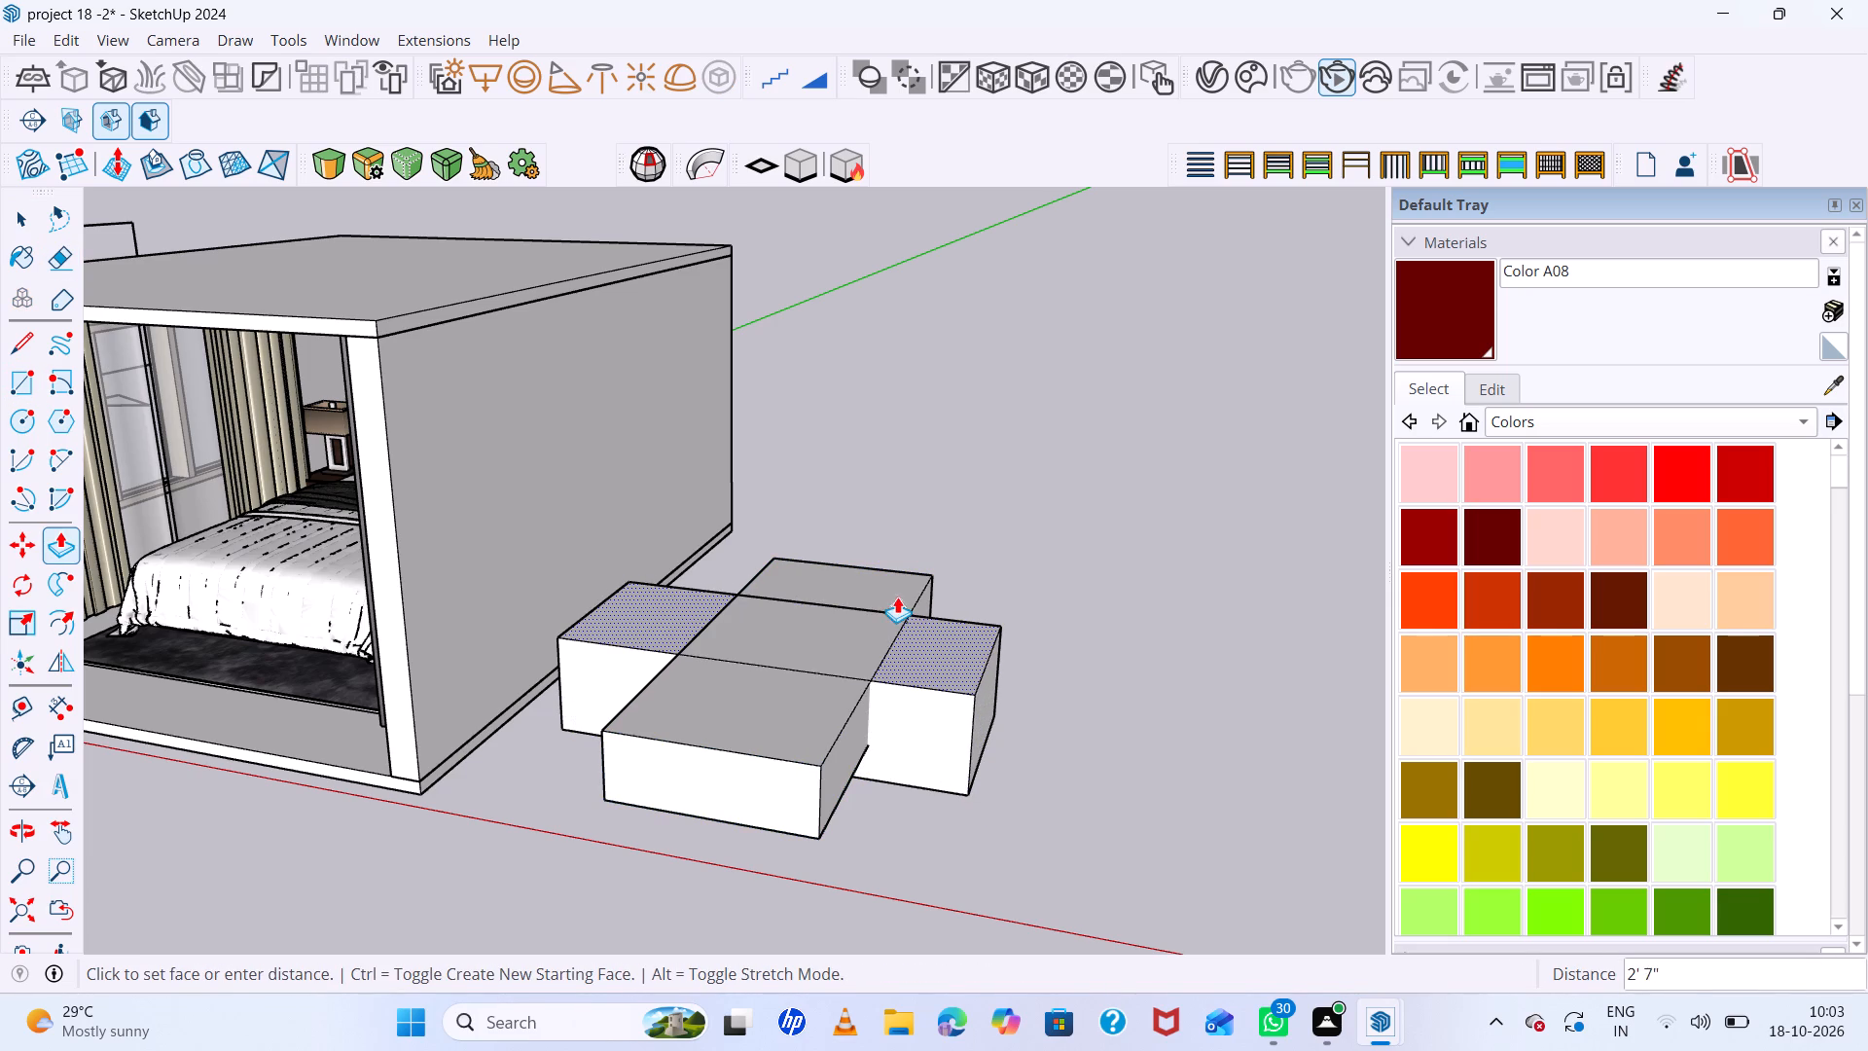
pyautogui.click(889, 543)
# Select all geometry of the taller crossing box and make it a separate group.
pyautogui.moveTo(953, 743); pyautogui.dragTo(949, 677, button='middle')
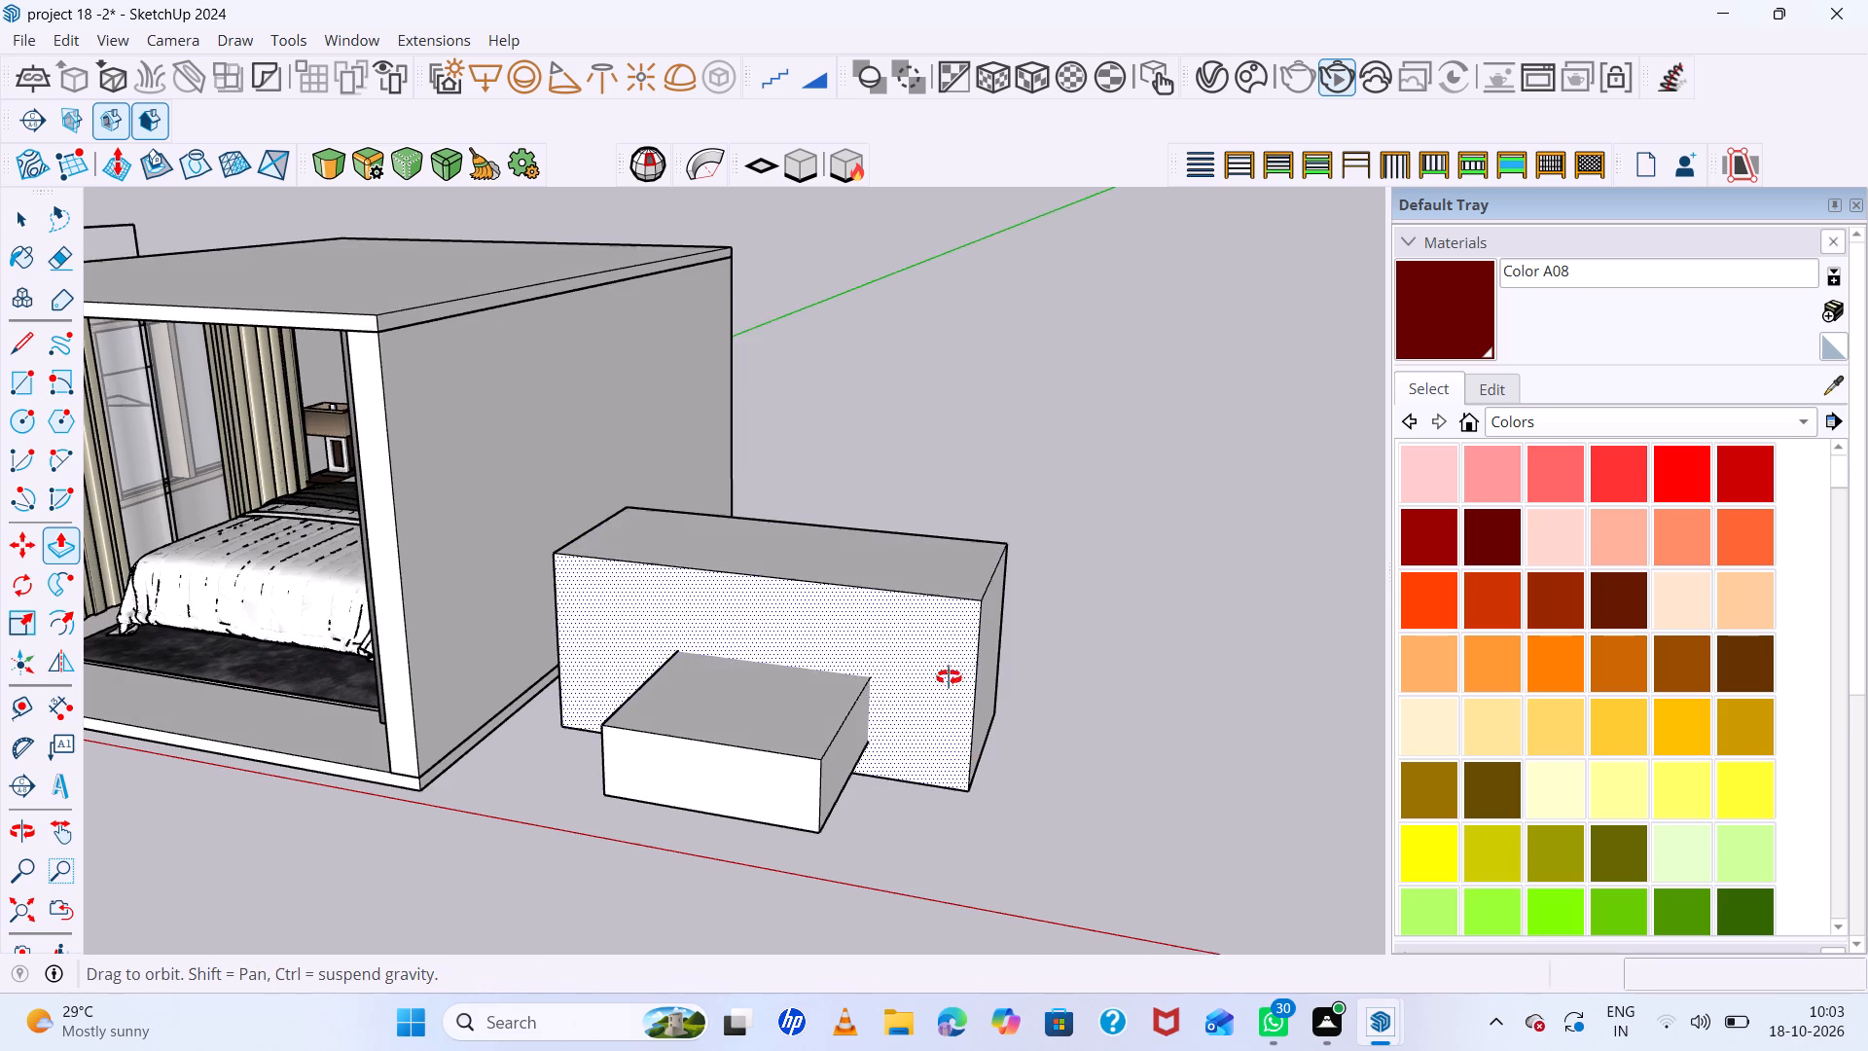
pyautogui.moveTo(949, 677); pyautogui.dragTo(898, 437, button='middle')
pyautogui.middleClick(898, 437)
pyautogui.scroll(-5, 823, 497)
pyautogui.moveTo(802, 507); pyautogui.dragTo(802, 549, button='middle')
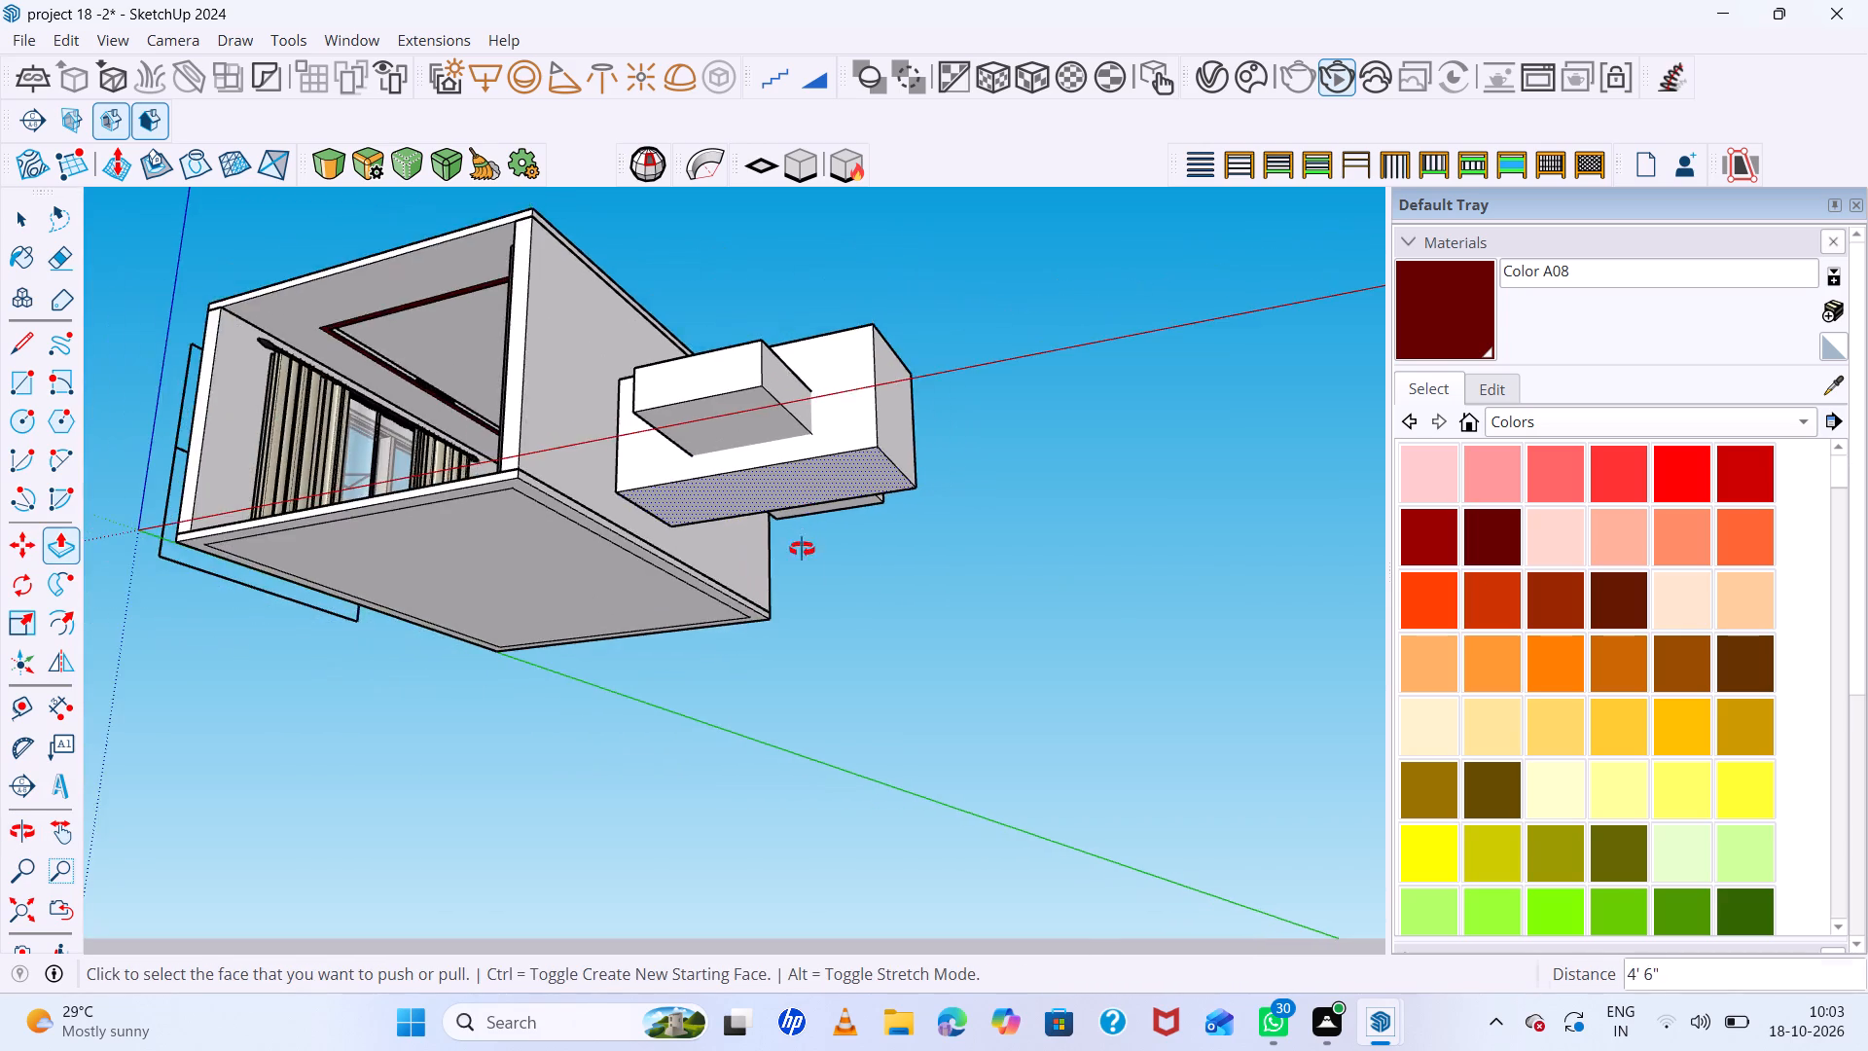
pyautogui.moveTo(802, 549); pyautogui.dragTo(808, 685, button='middle')
pyautogui.press('space')
pyautogui.tripleClick(839, 520)
pyautogui.doubleClick(839, 520)
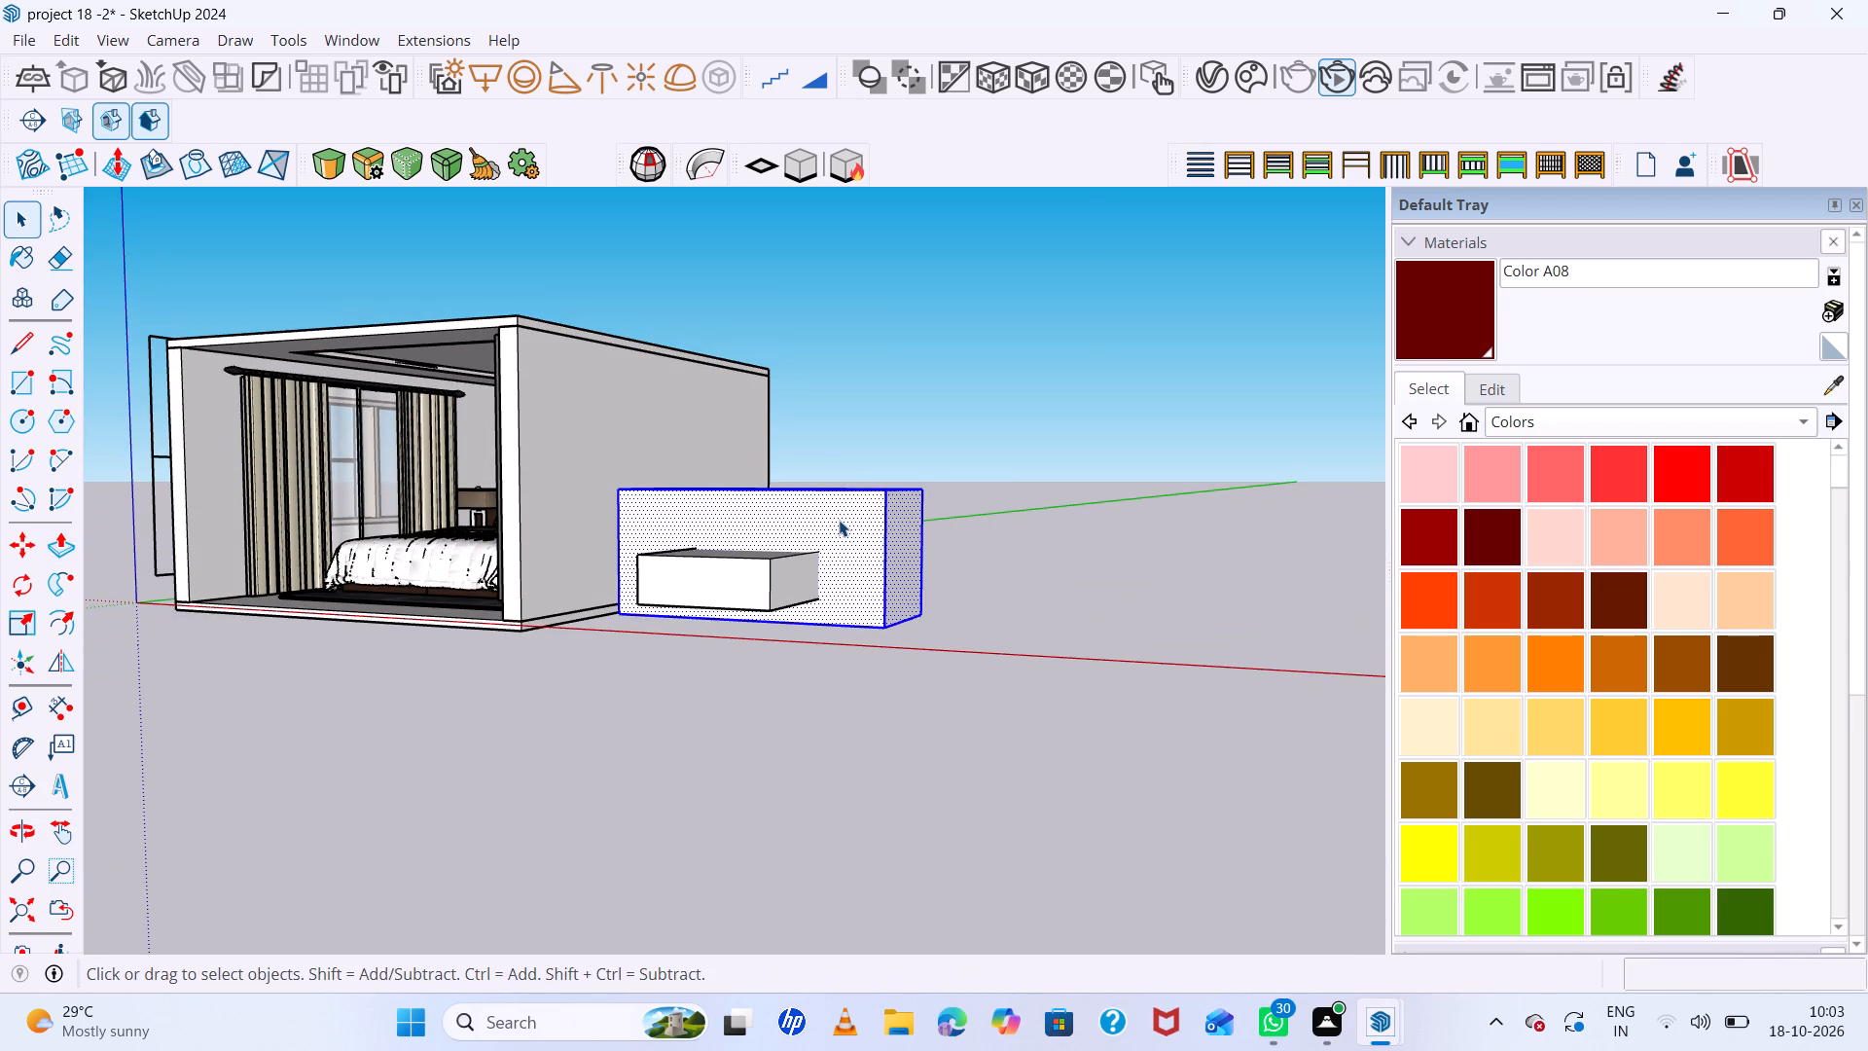
pyautogui.rightClick(839, 520)
pyautogui.click(930, 223)
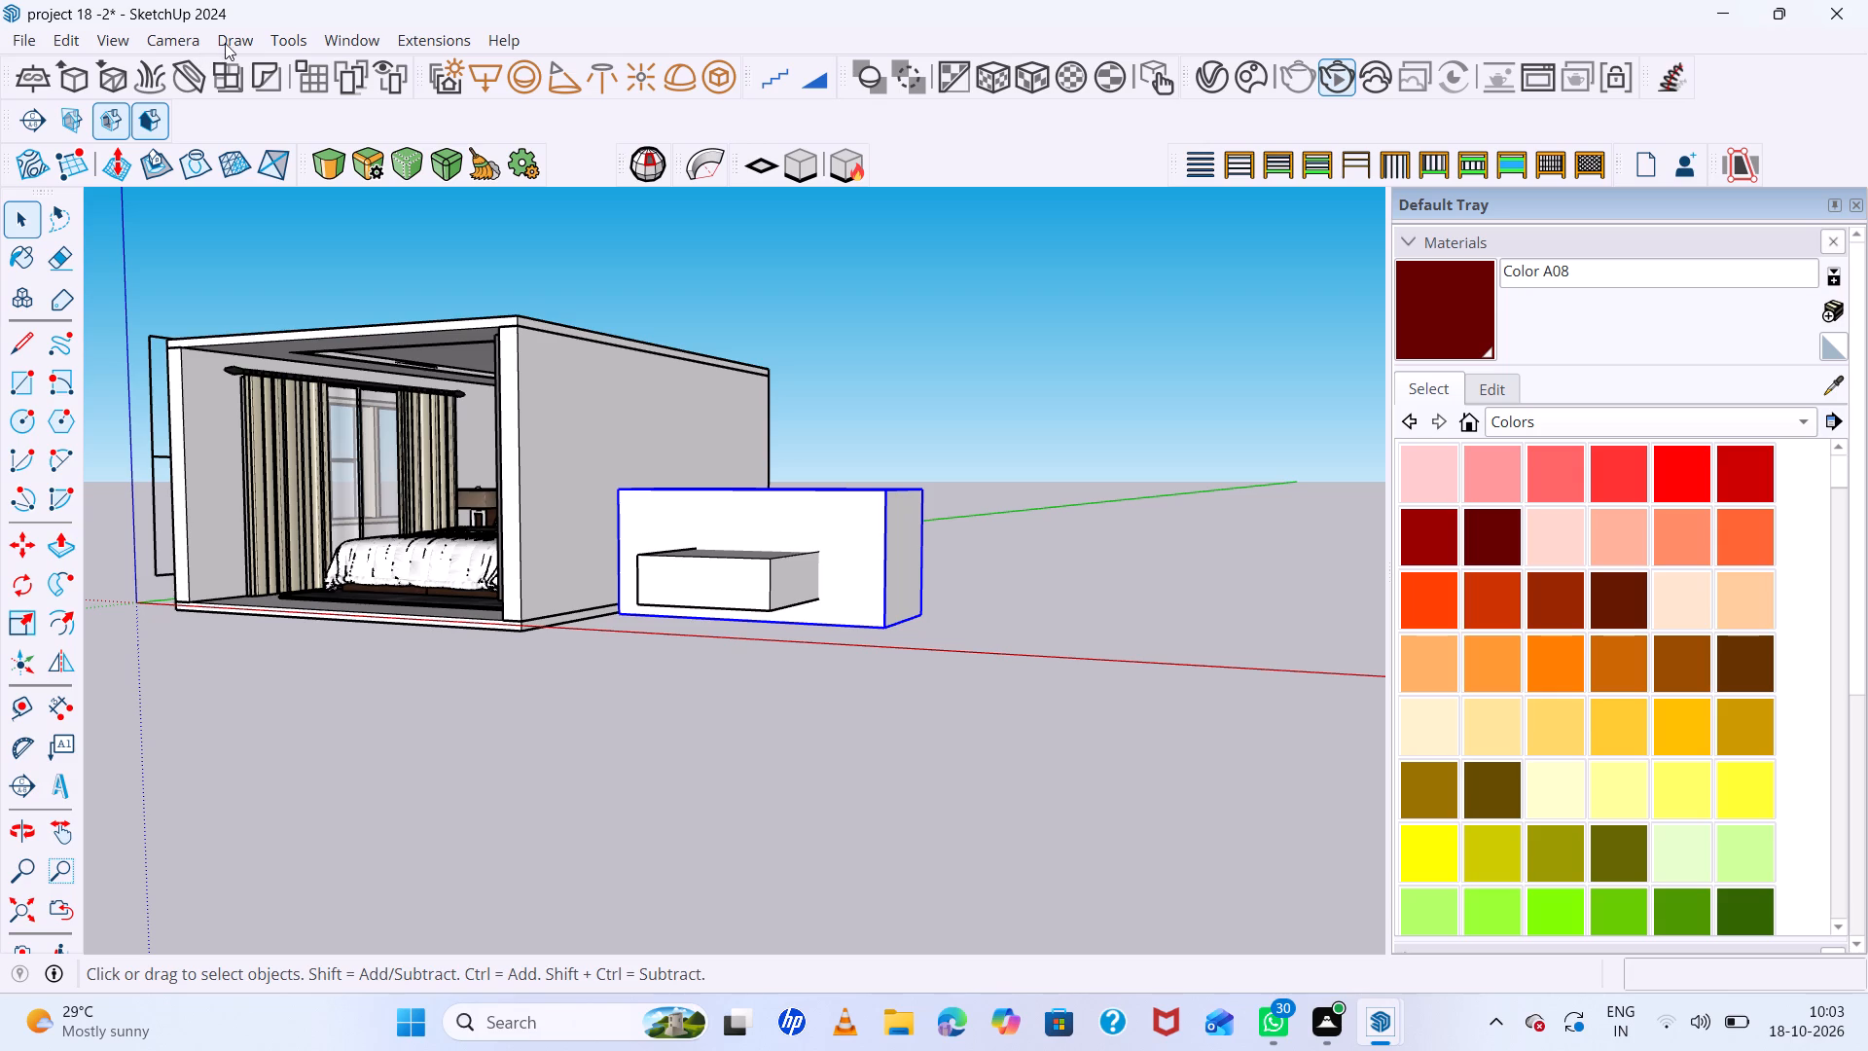
# Subtract the taller crossing box from the long low box with the Solid Tools, and clear the selection.
pyautogui.click(278, 36)
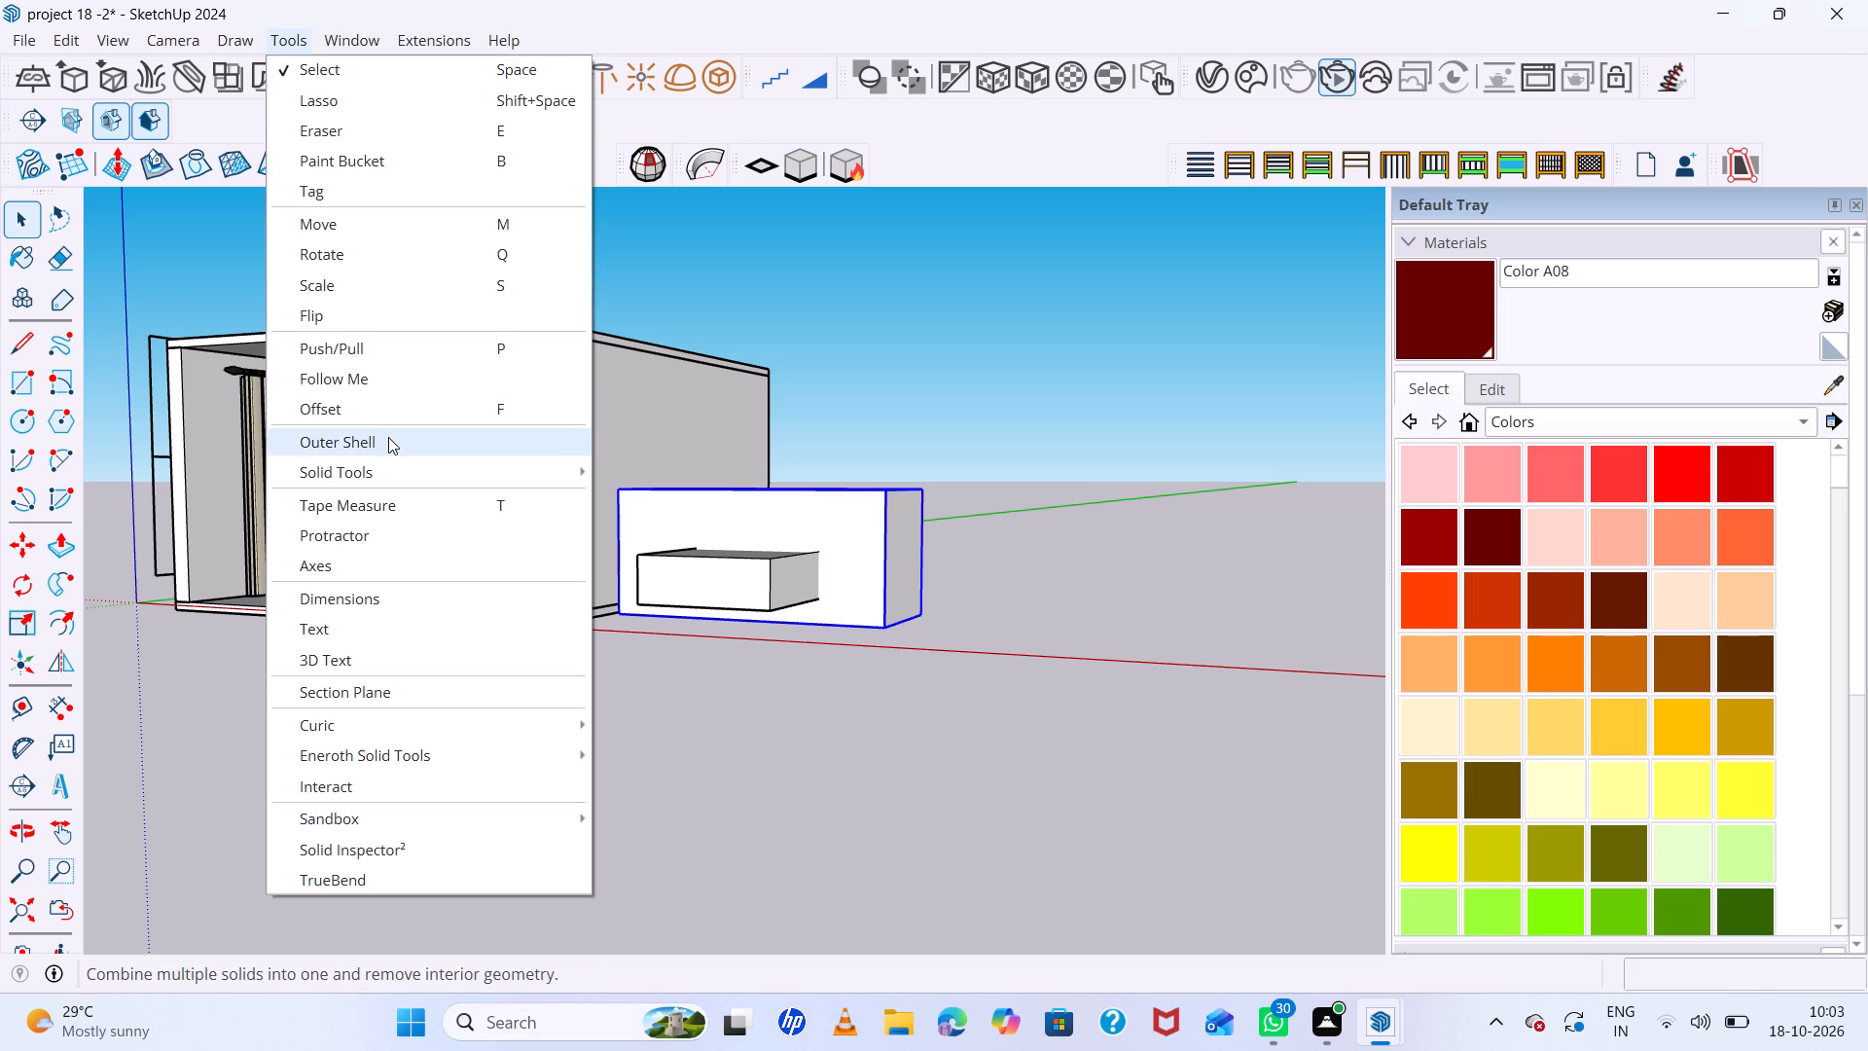
pyautogui.click(397, 470)
pyautogui.click(651, 547)
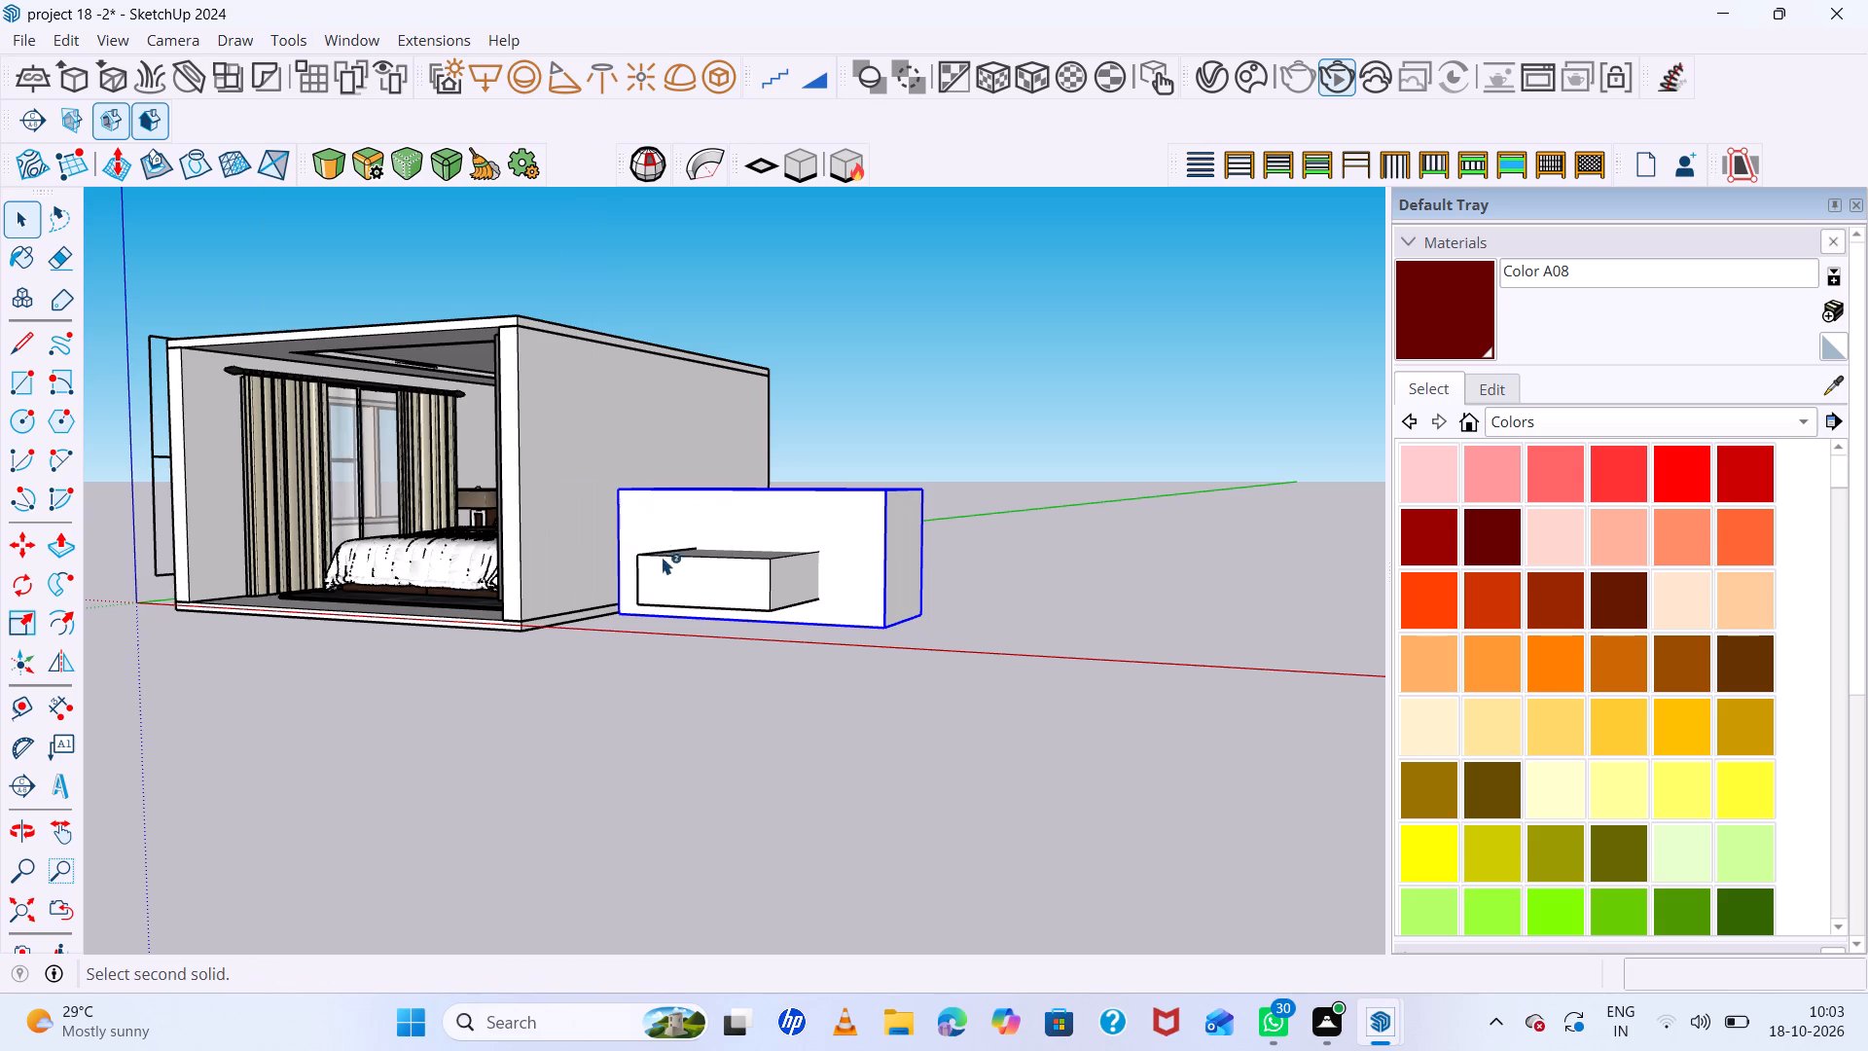
pyautogui.click(721, 576)
pyautogui.scroll(-4, 802, 544)
pyautogui.moveTo(699, 569); pyautogui.dragTo(713, 707, button='middle')
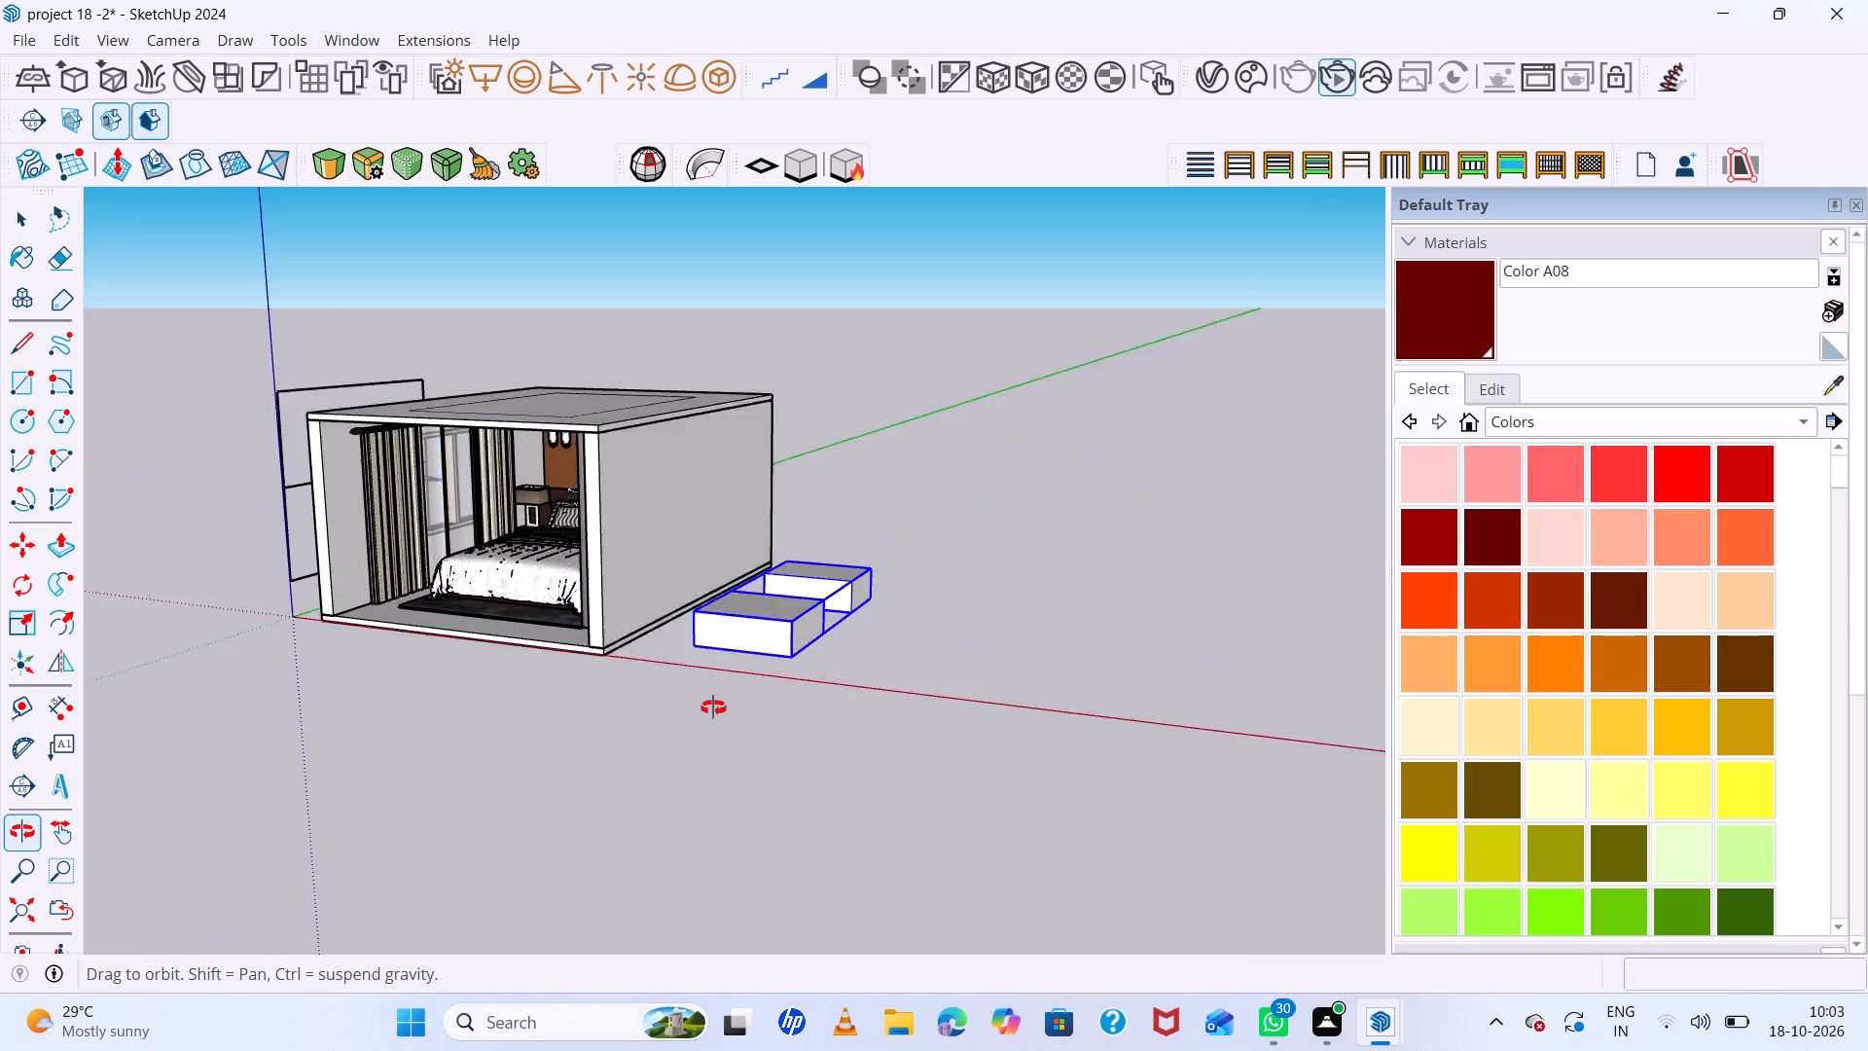
pyautogui.moveTo(713, 707); pyautogui.dragTo(706, 738, button='middle')
pyautogui.scroll(12, 864, 615)
pyautogui.press('space')
pyautogui.click(934, 601)
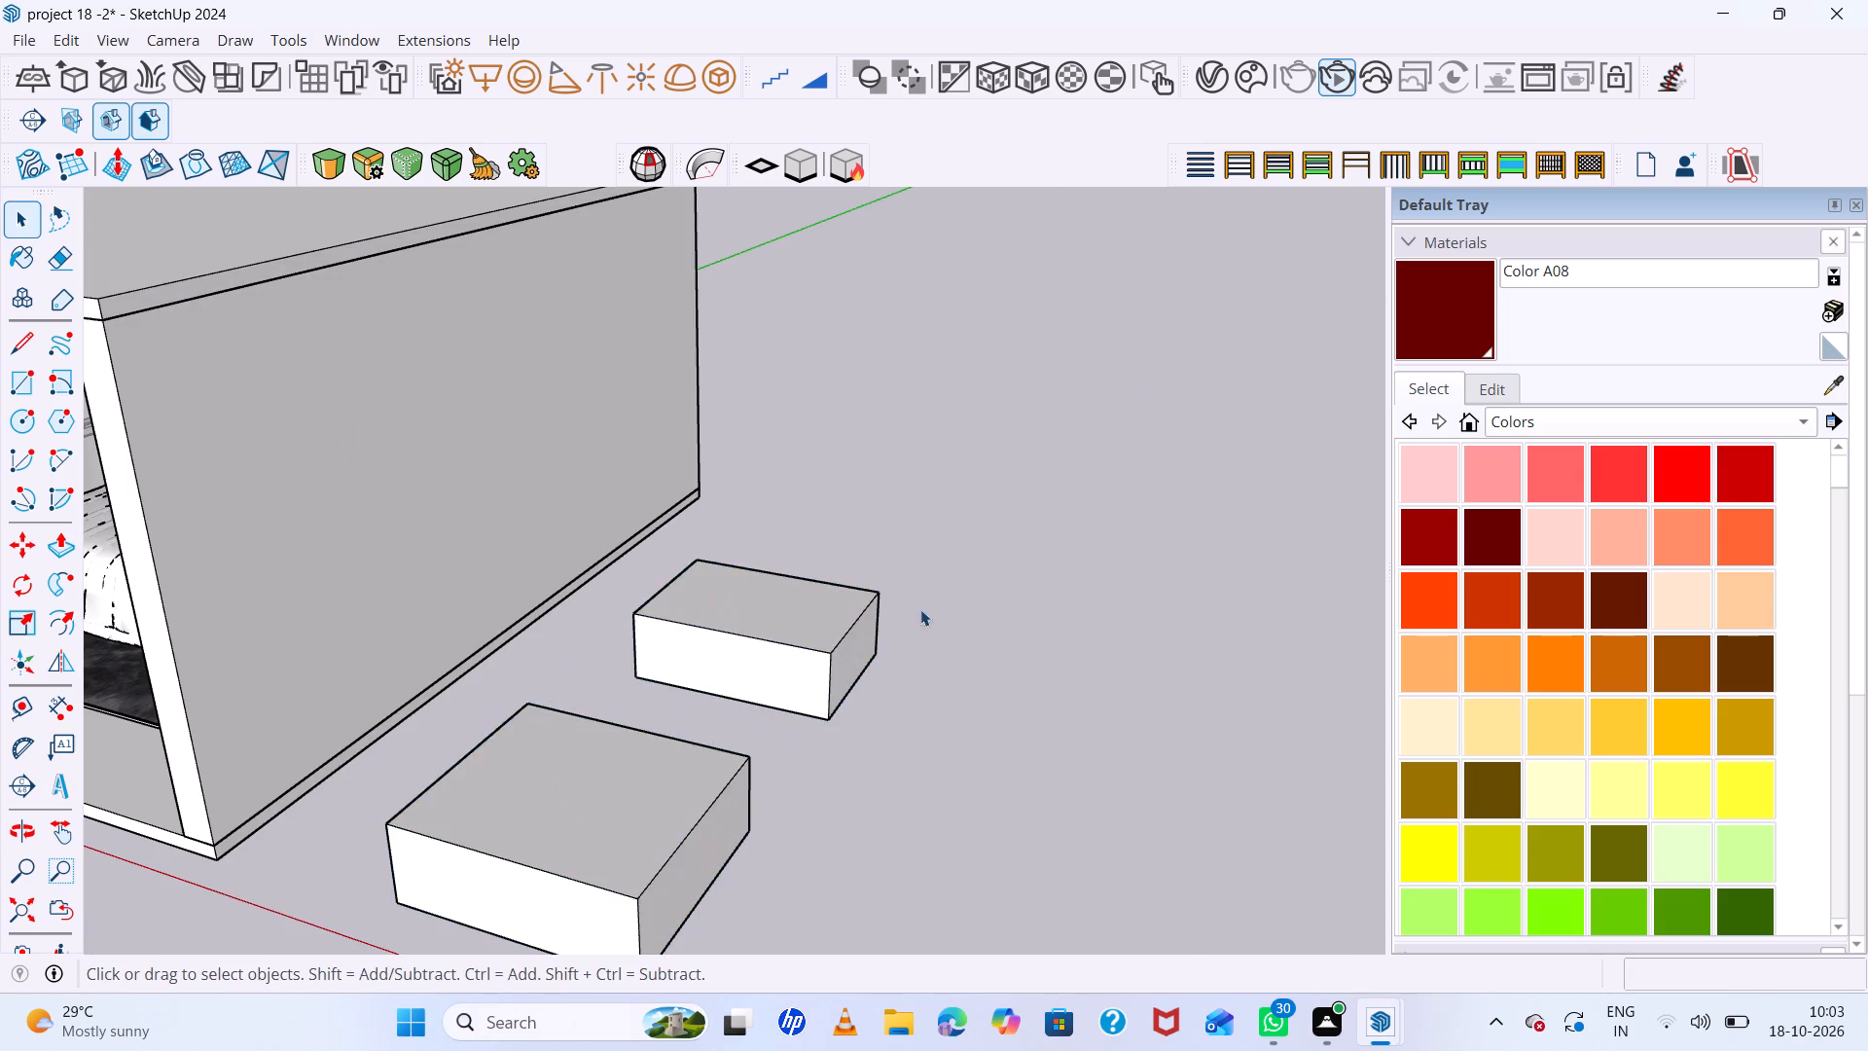
# Examine the cut box group and the gap between its two end blocks from several angles.
pyautogui.scroll(-5, 833, 723)
pyautogui.moveTo(823, 726); pyautogui.dragTo(547, 787, button='middle')
pyautogui.scroll(7, 508, 748)
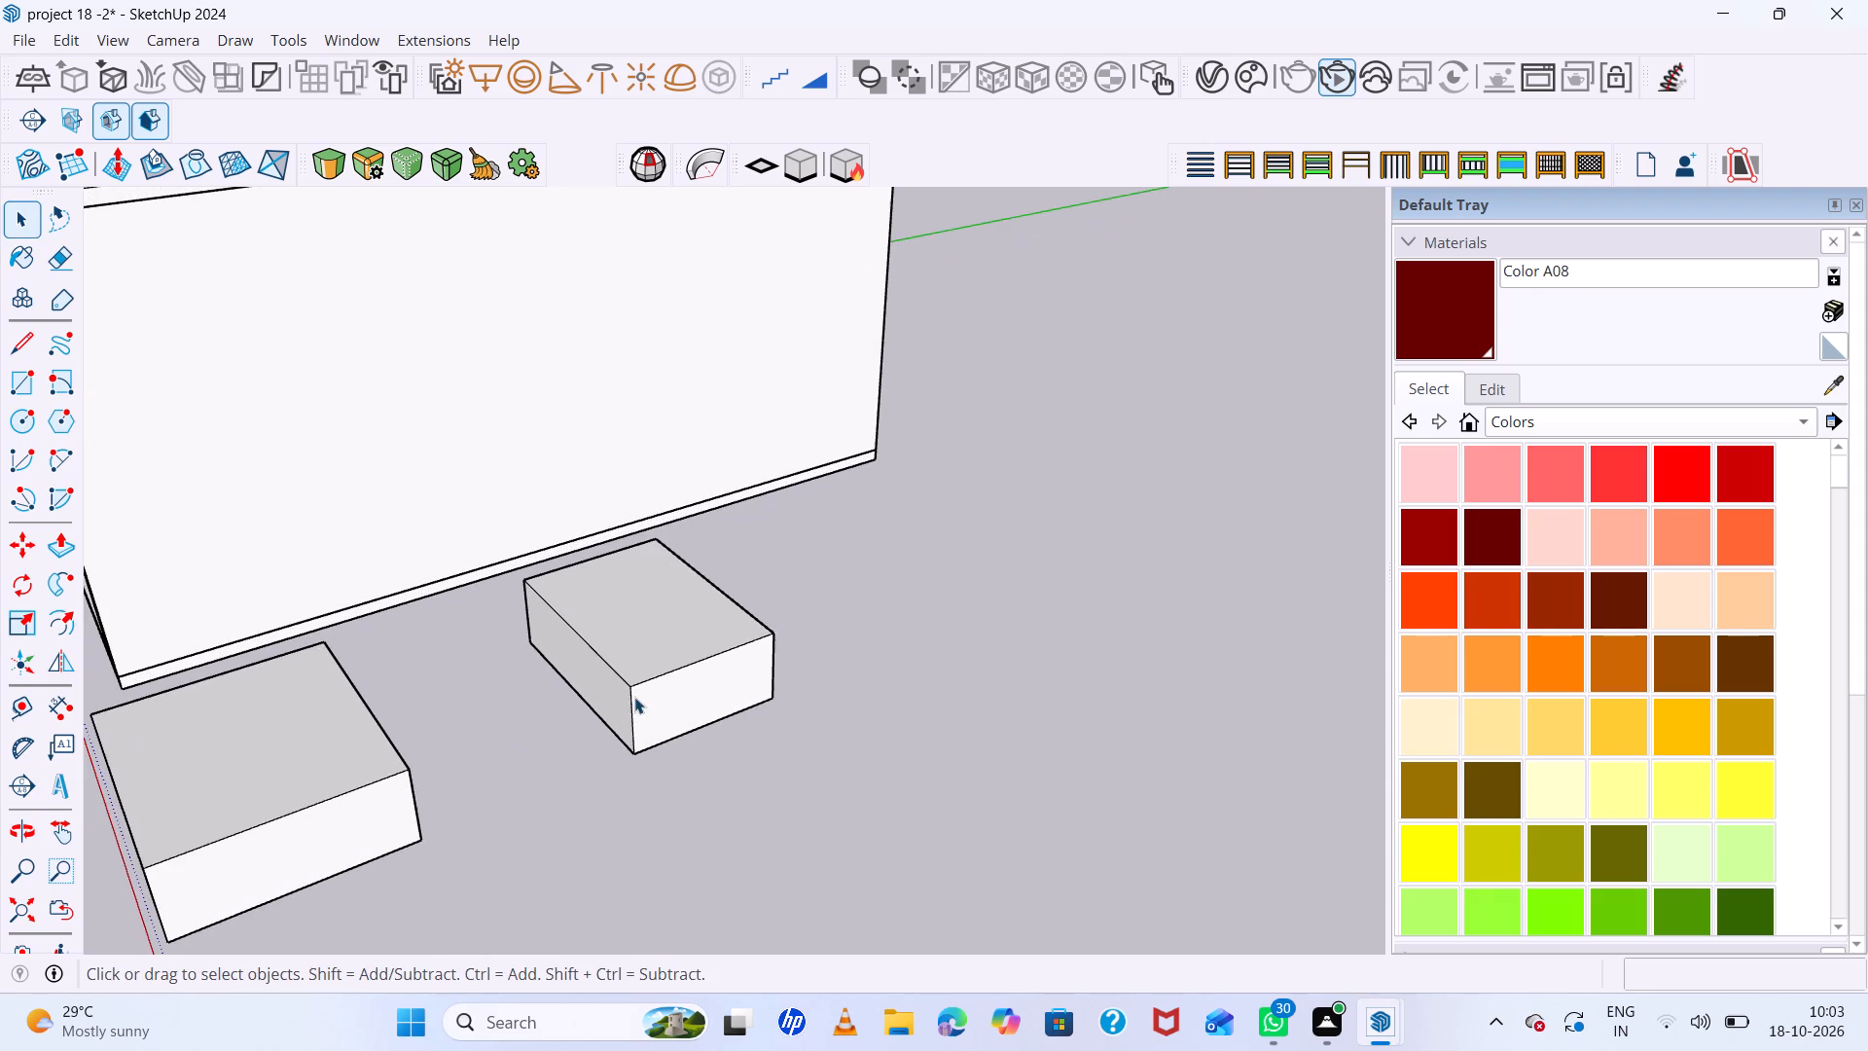
pyautogui.scroll(1, 636, 695)
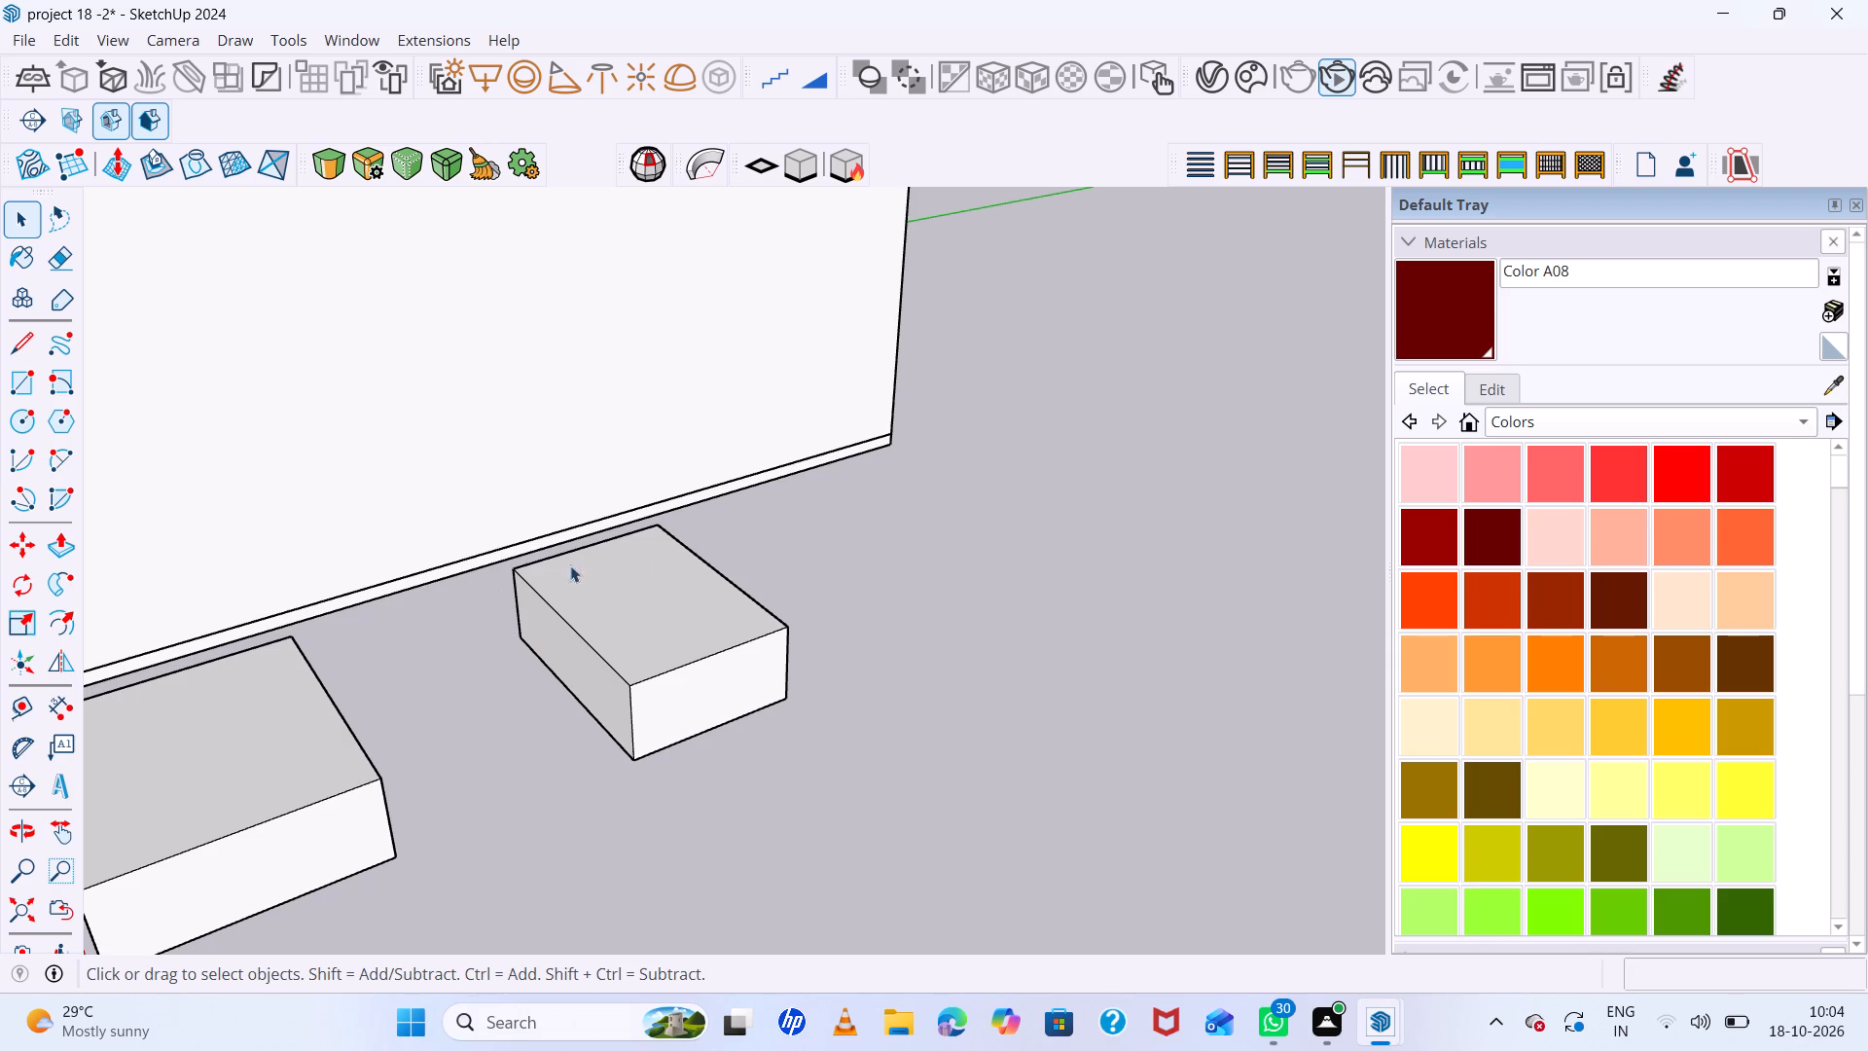
pyautogui.scroll(-3, 720, 606)
pyautogui.click(752, 624)
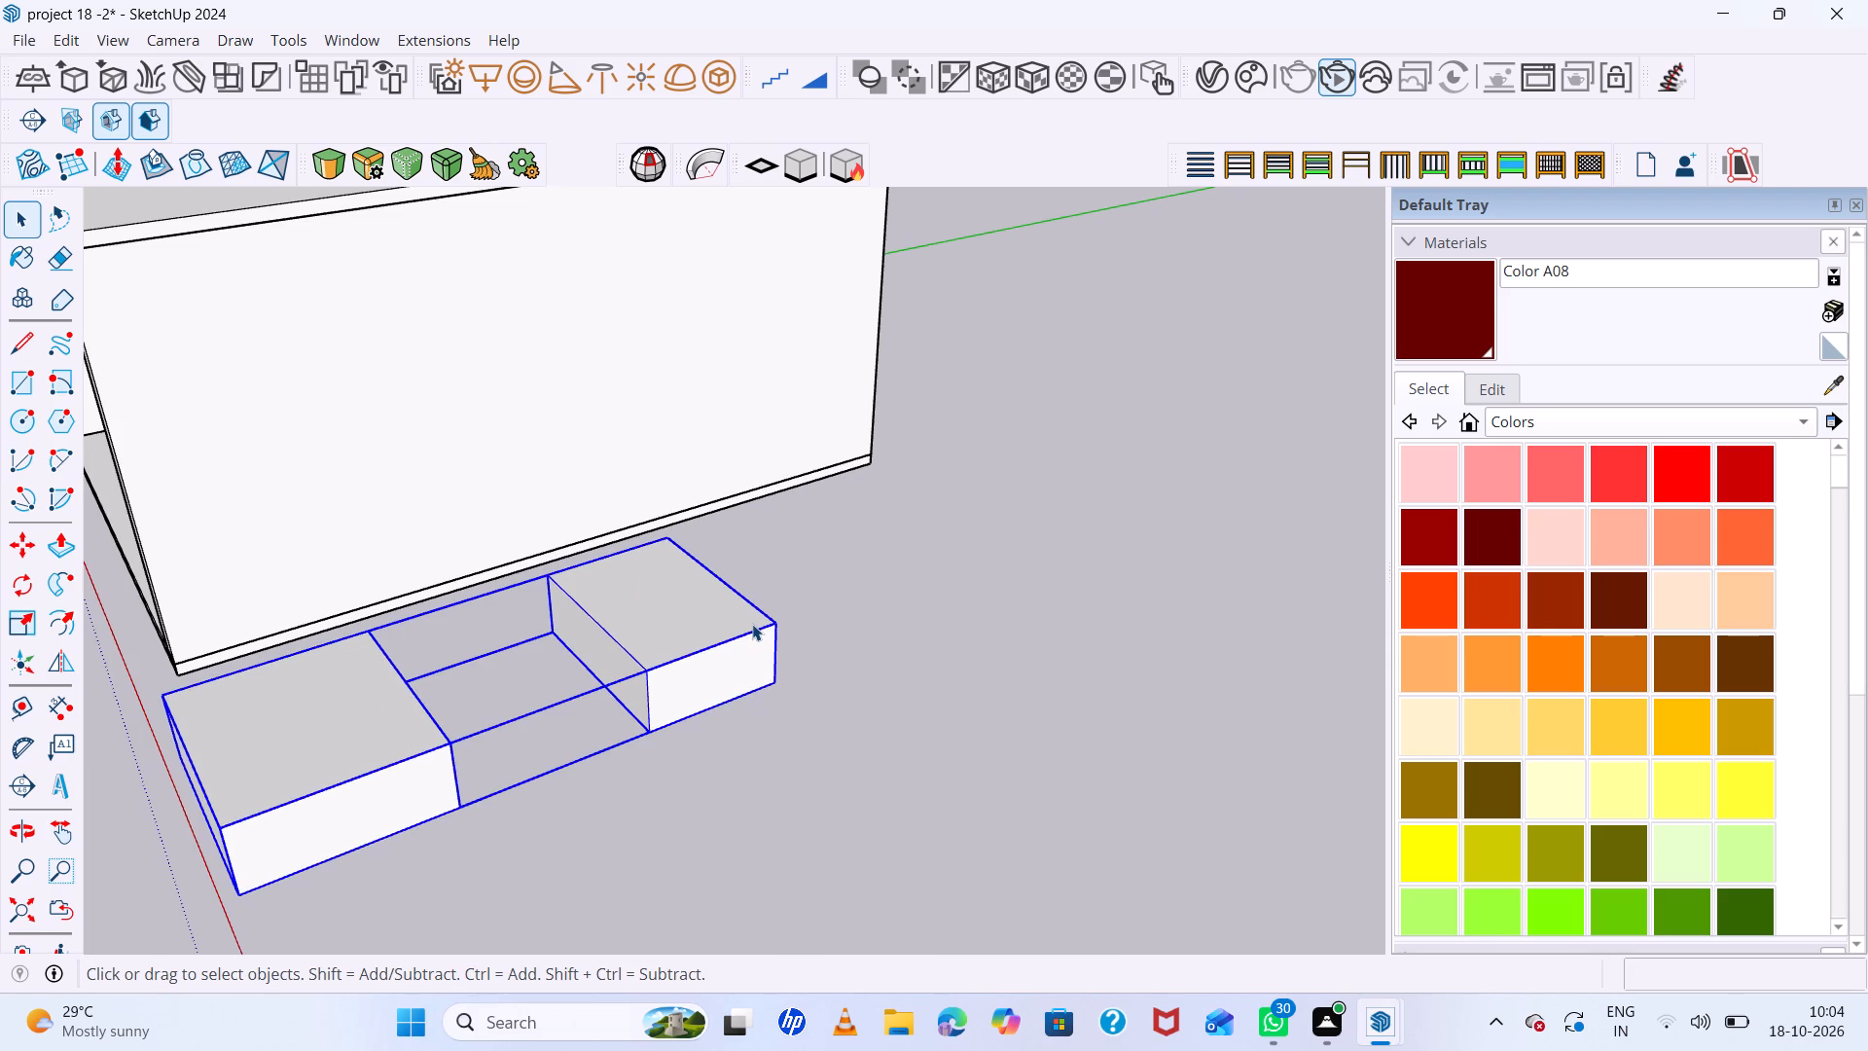
pyautogui.scroll(-4, 576, 613)
pyautogui.moveTo(667, 637); pyautogui.dragTo(510, 629, button='middle')
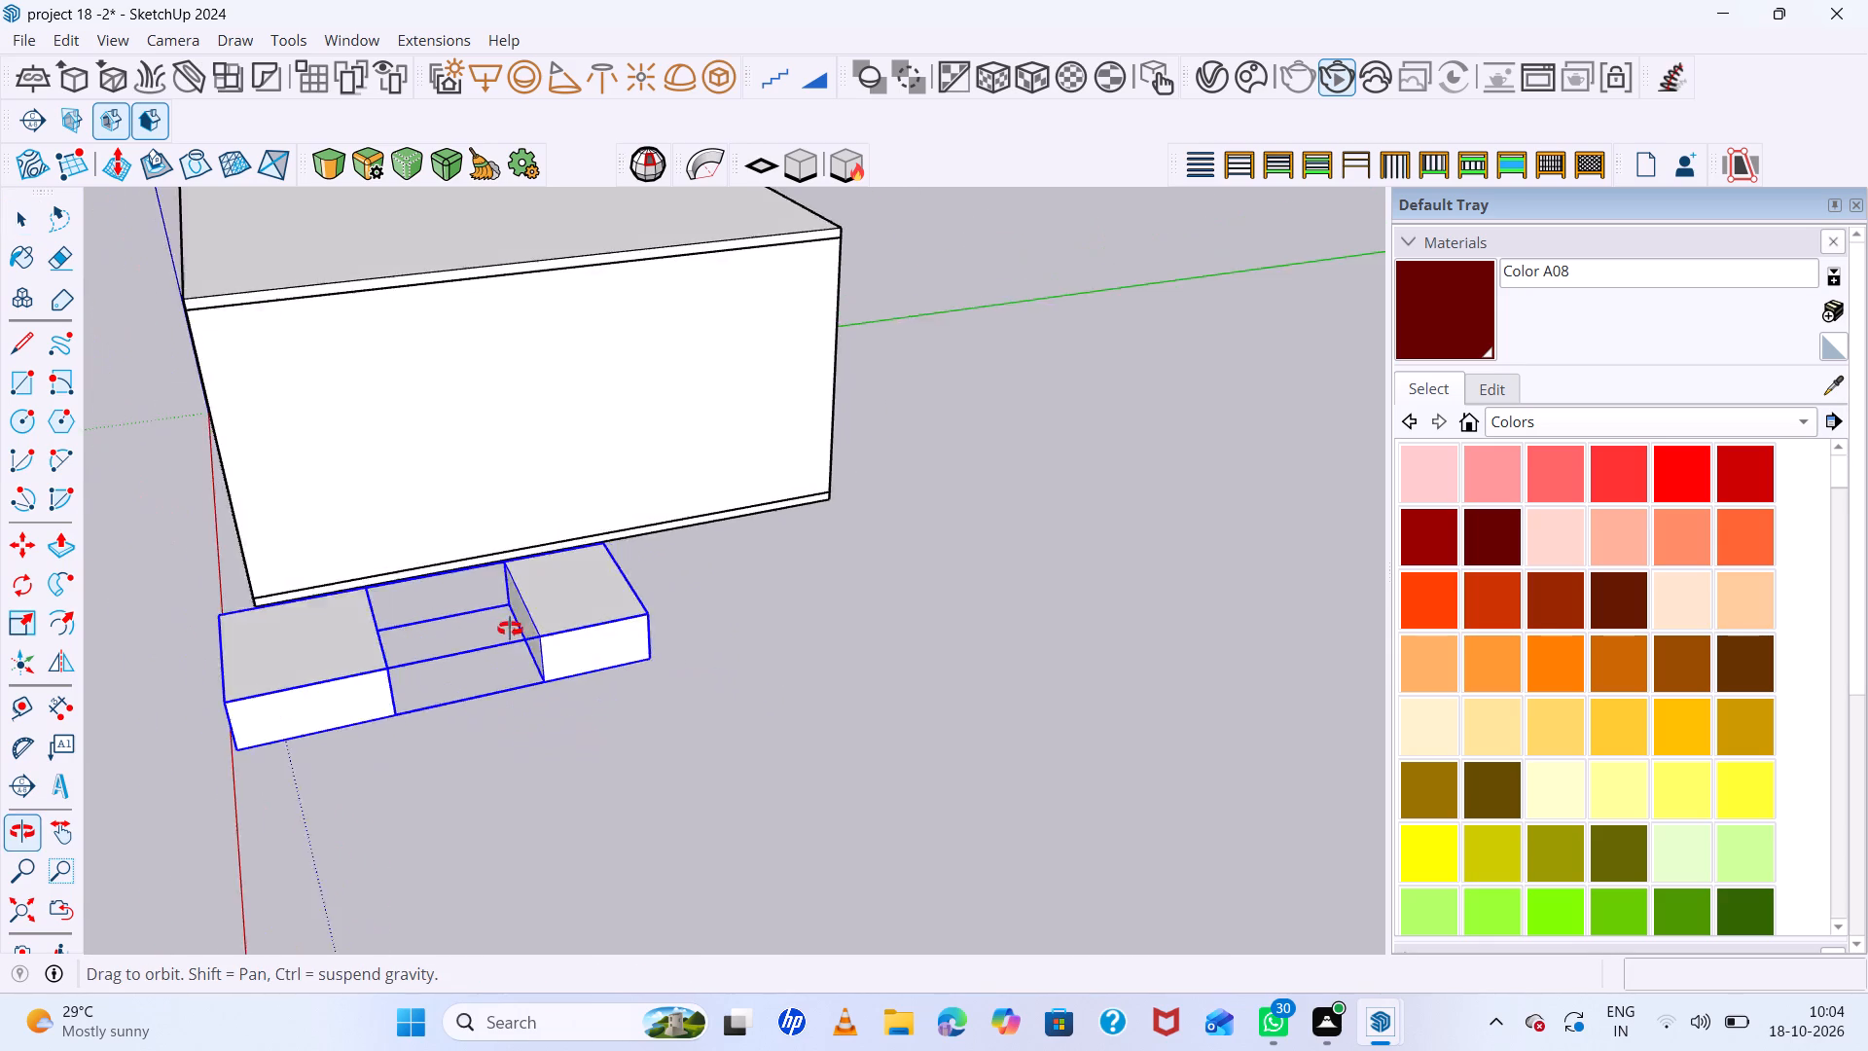
pyautogui.moveTo(510, 629); pyautogui.dragTo(454, 632, button='middle')
# Inside the cut group, move the far end block onto the near one, snapping its bottom corner to the near block's top corner.
pyautogui.scroll(7, 375, 619)
pyautogui.tripleClick(533, 572)
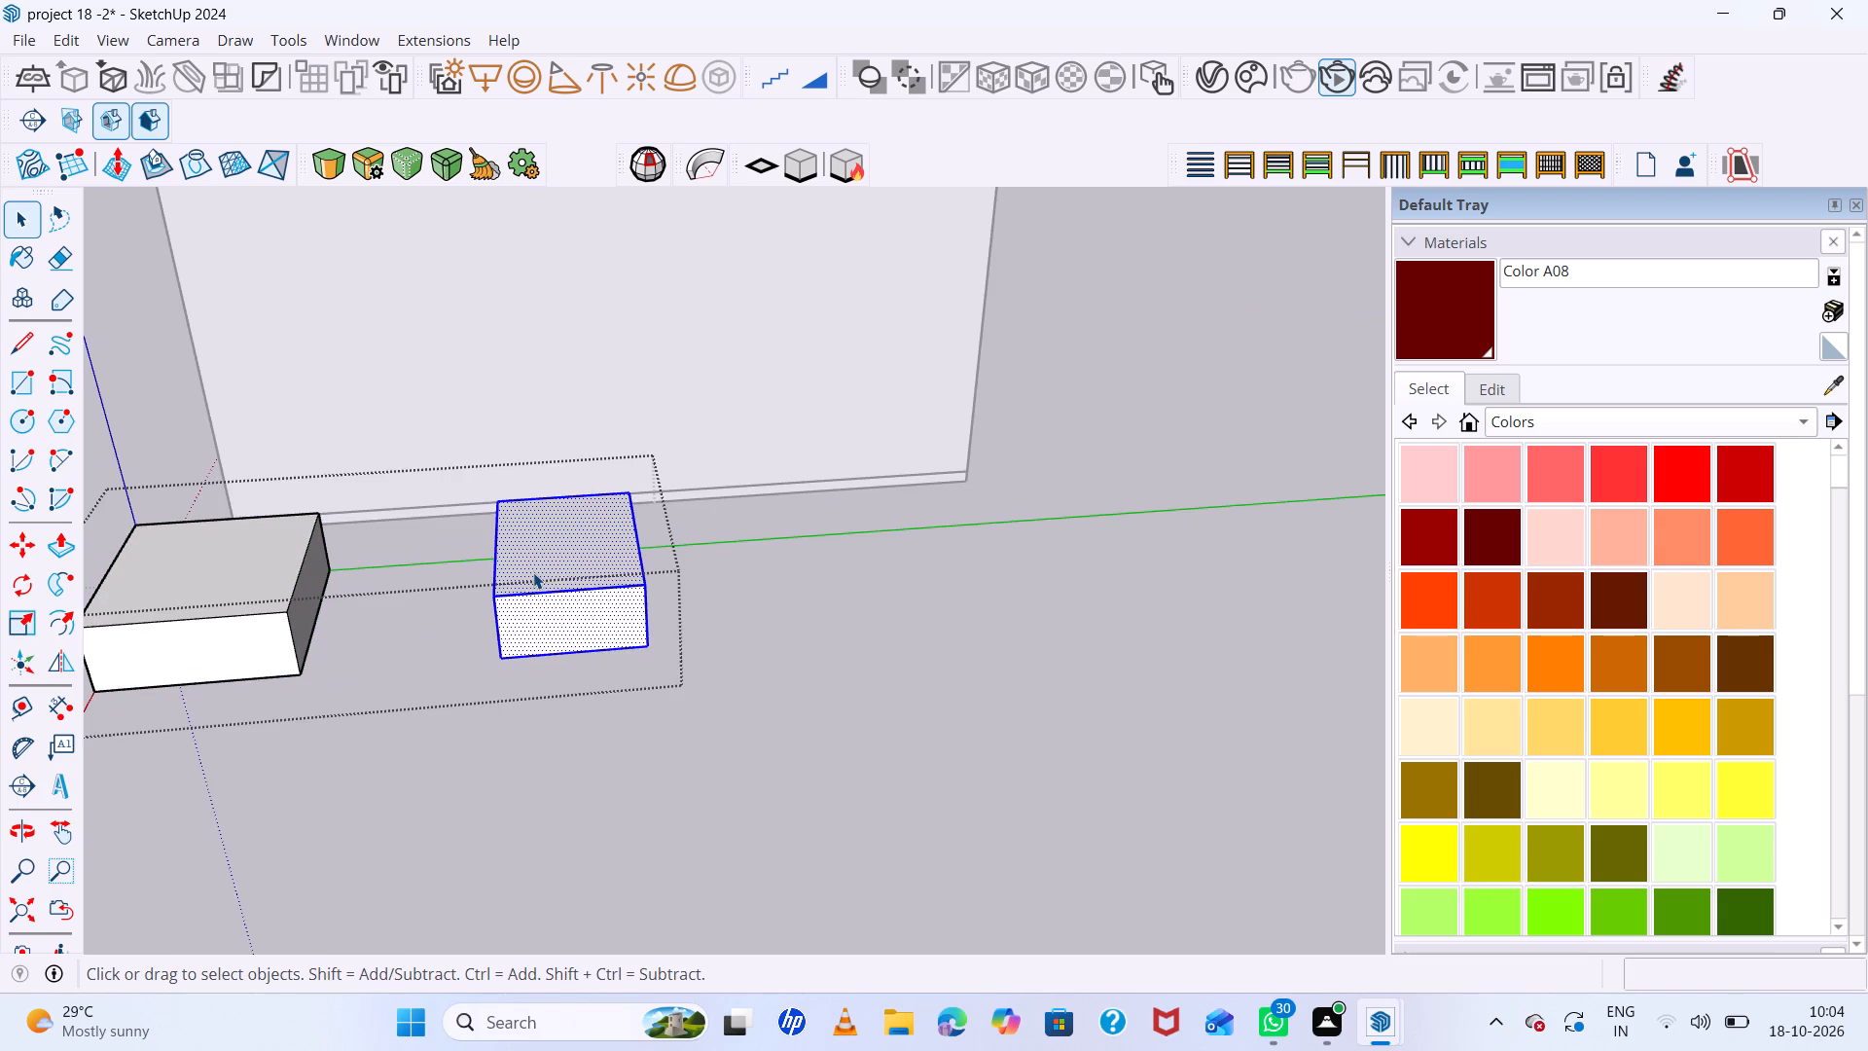
pyautogui.press('m')
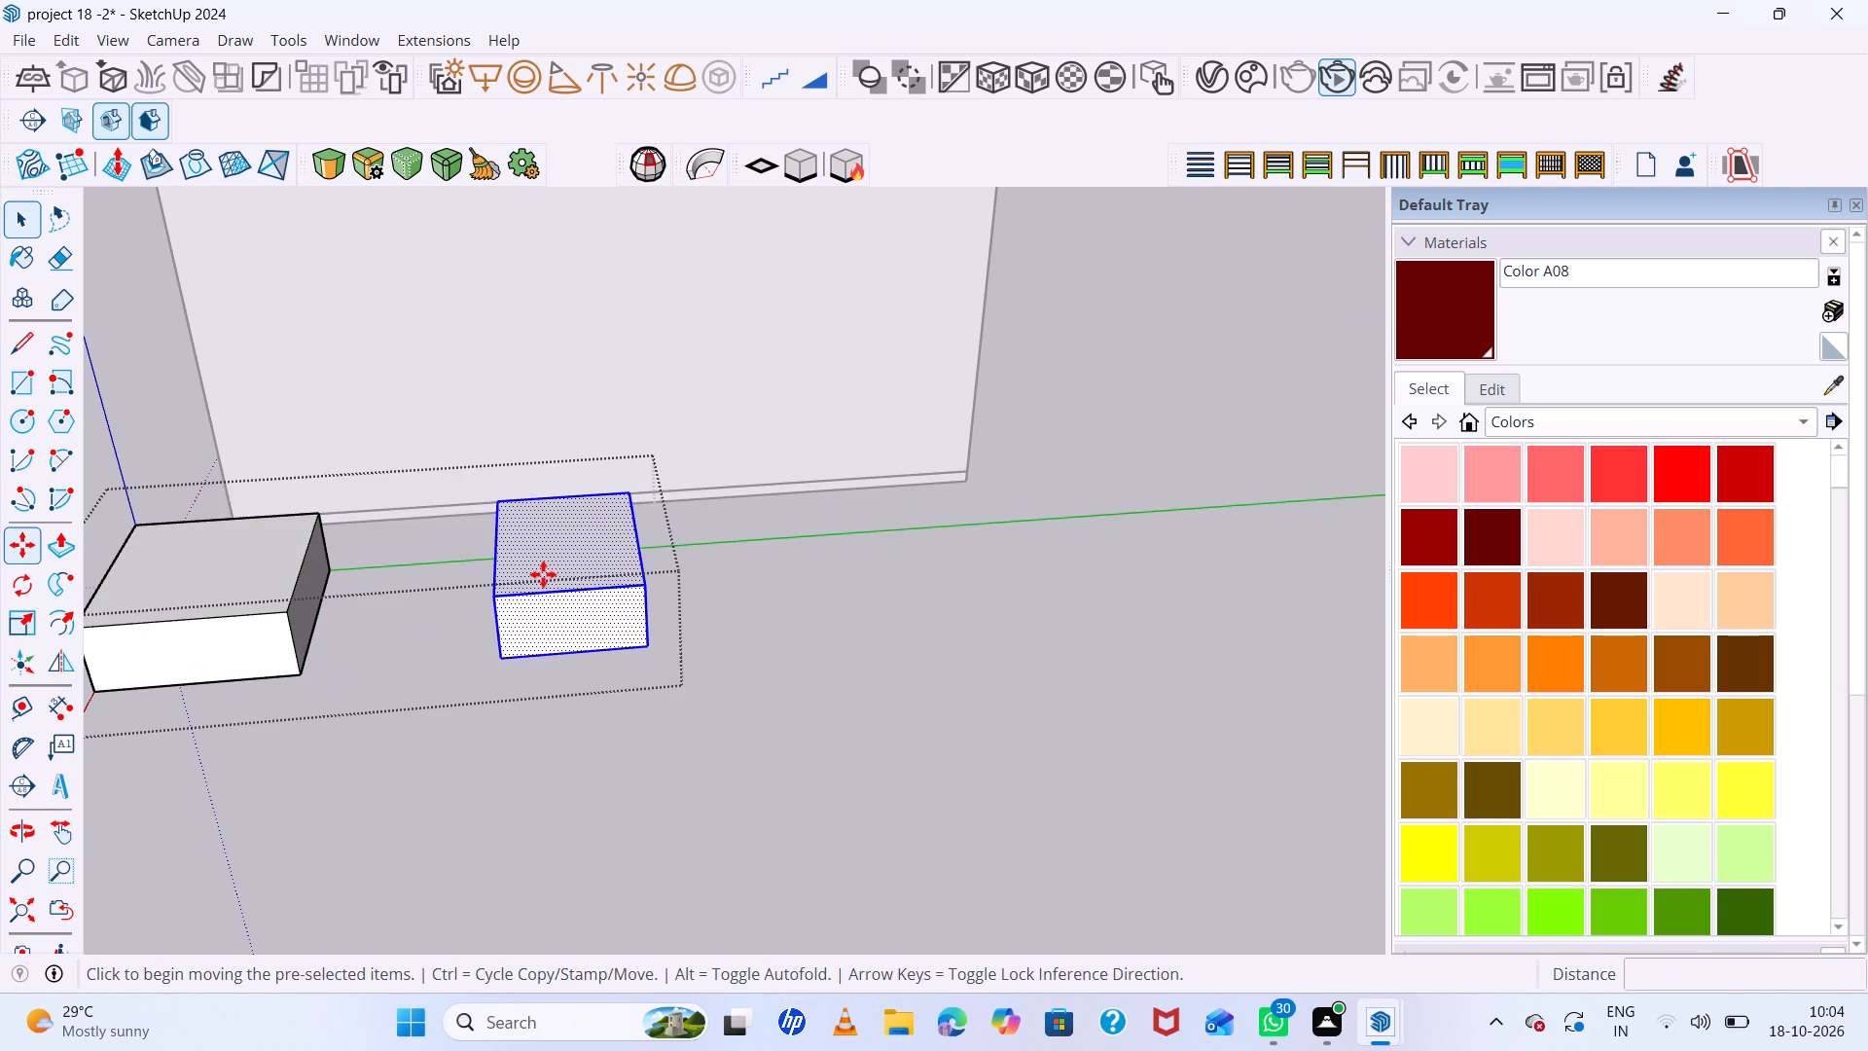
pyautogui.click(552, 598)
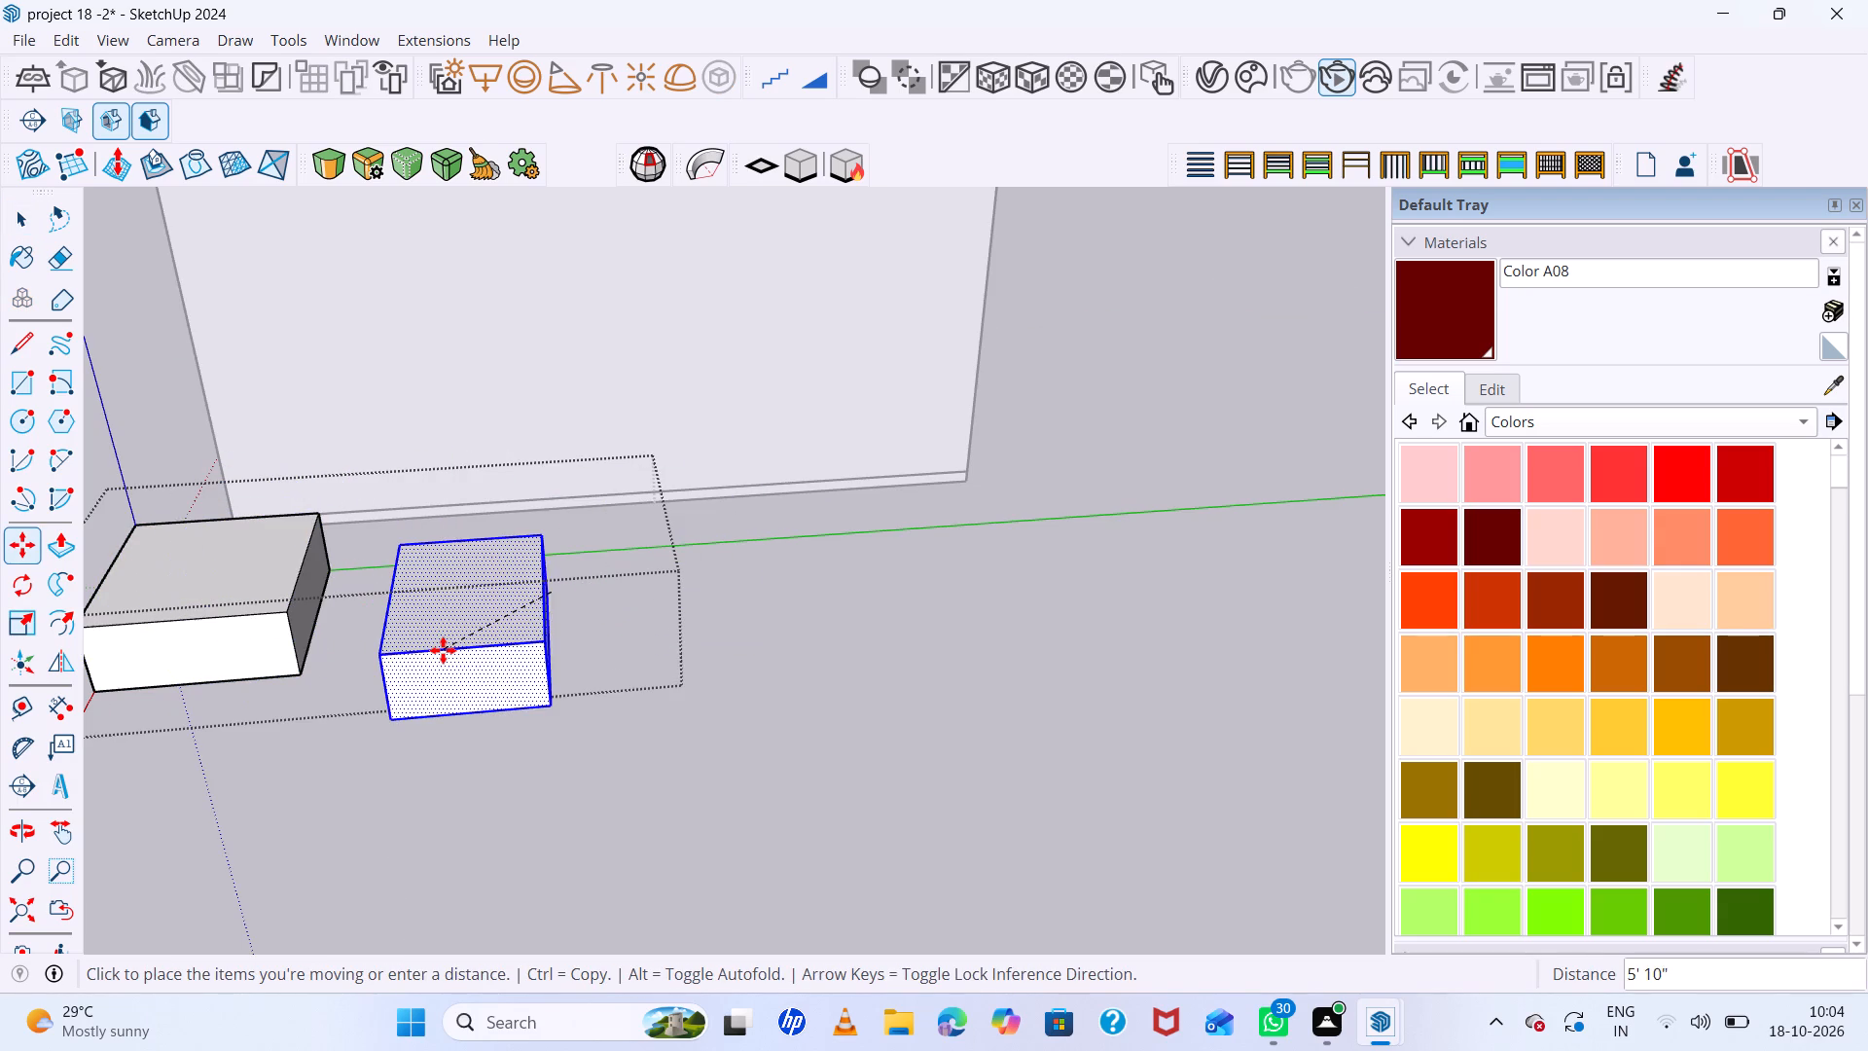
pyautogui.click(441, 648)
pyautogui.click(544, 708)
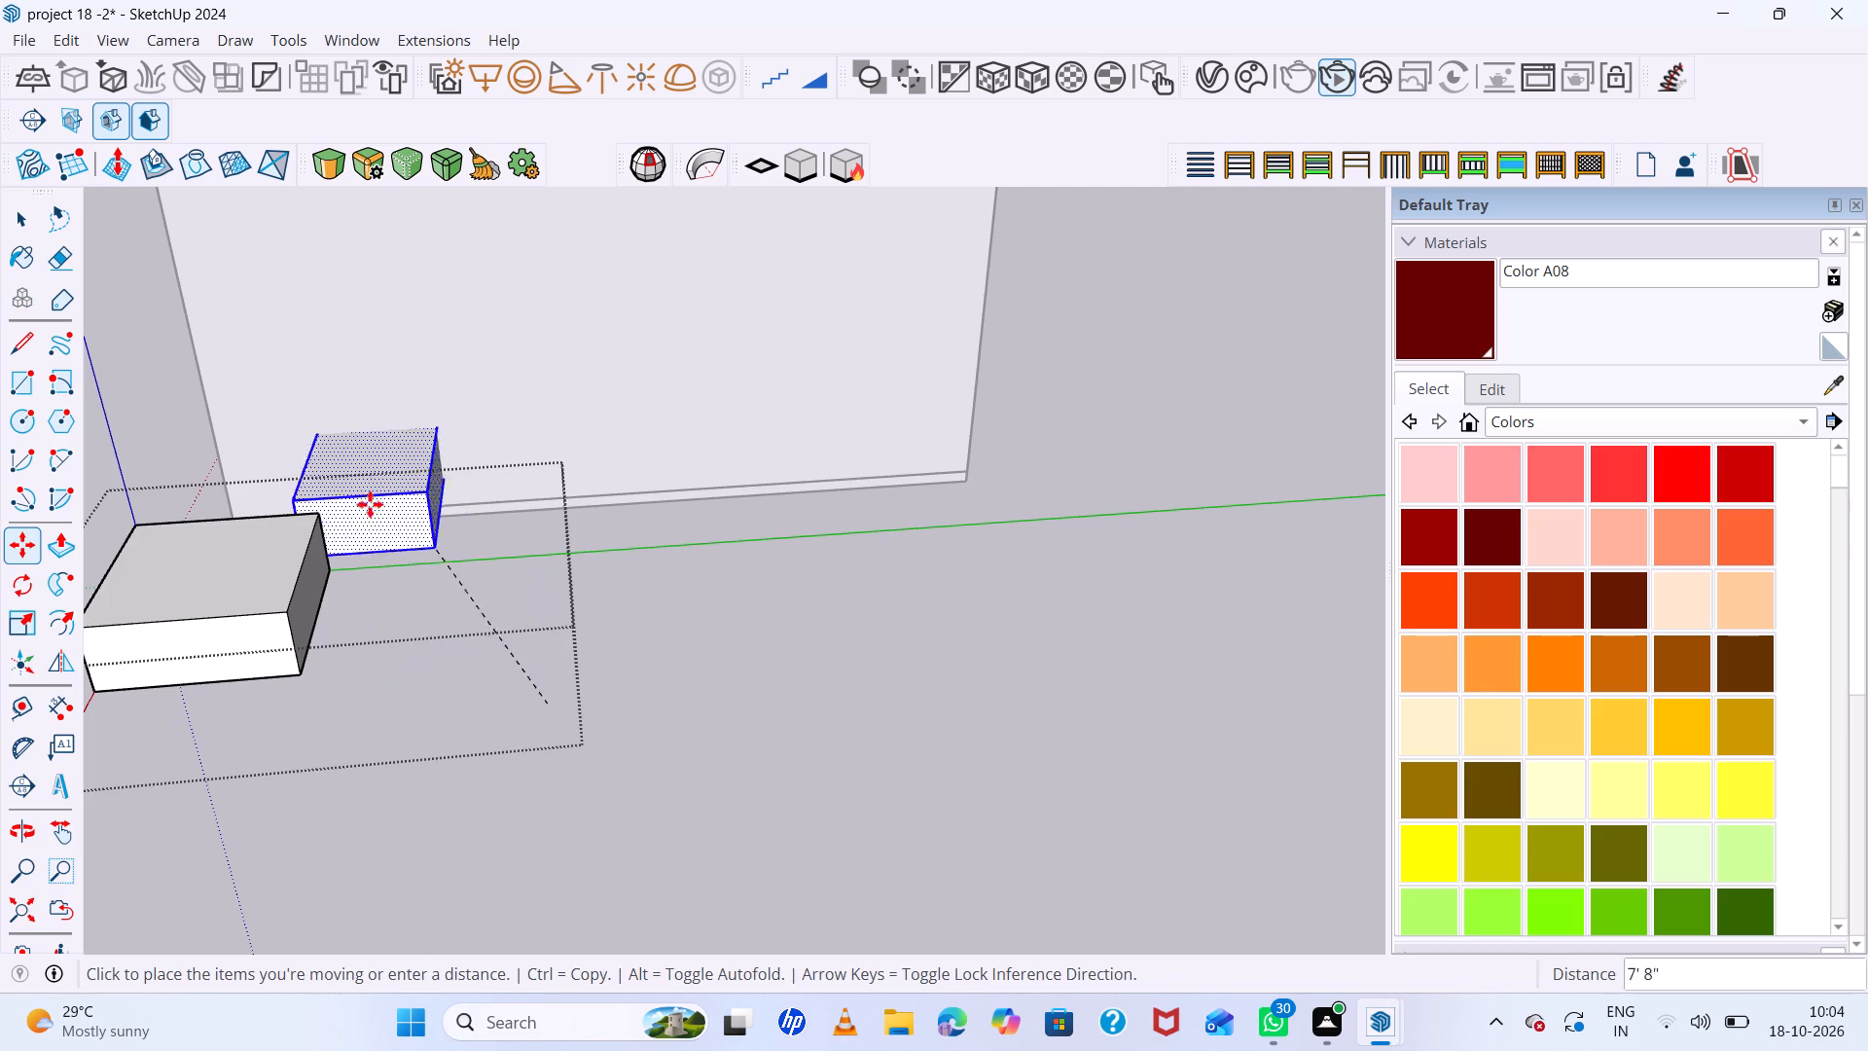
pyautogui.click(286, 614)
pyautogui.scroll(-3, 456, 649)
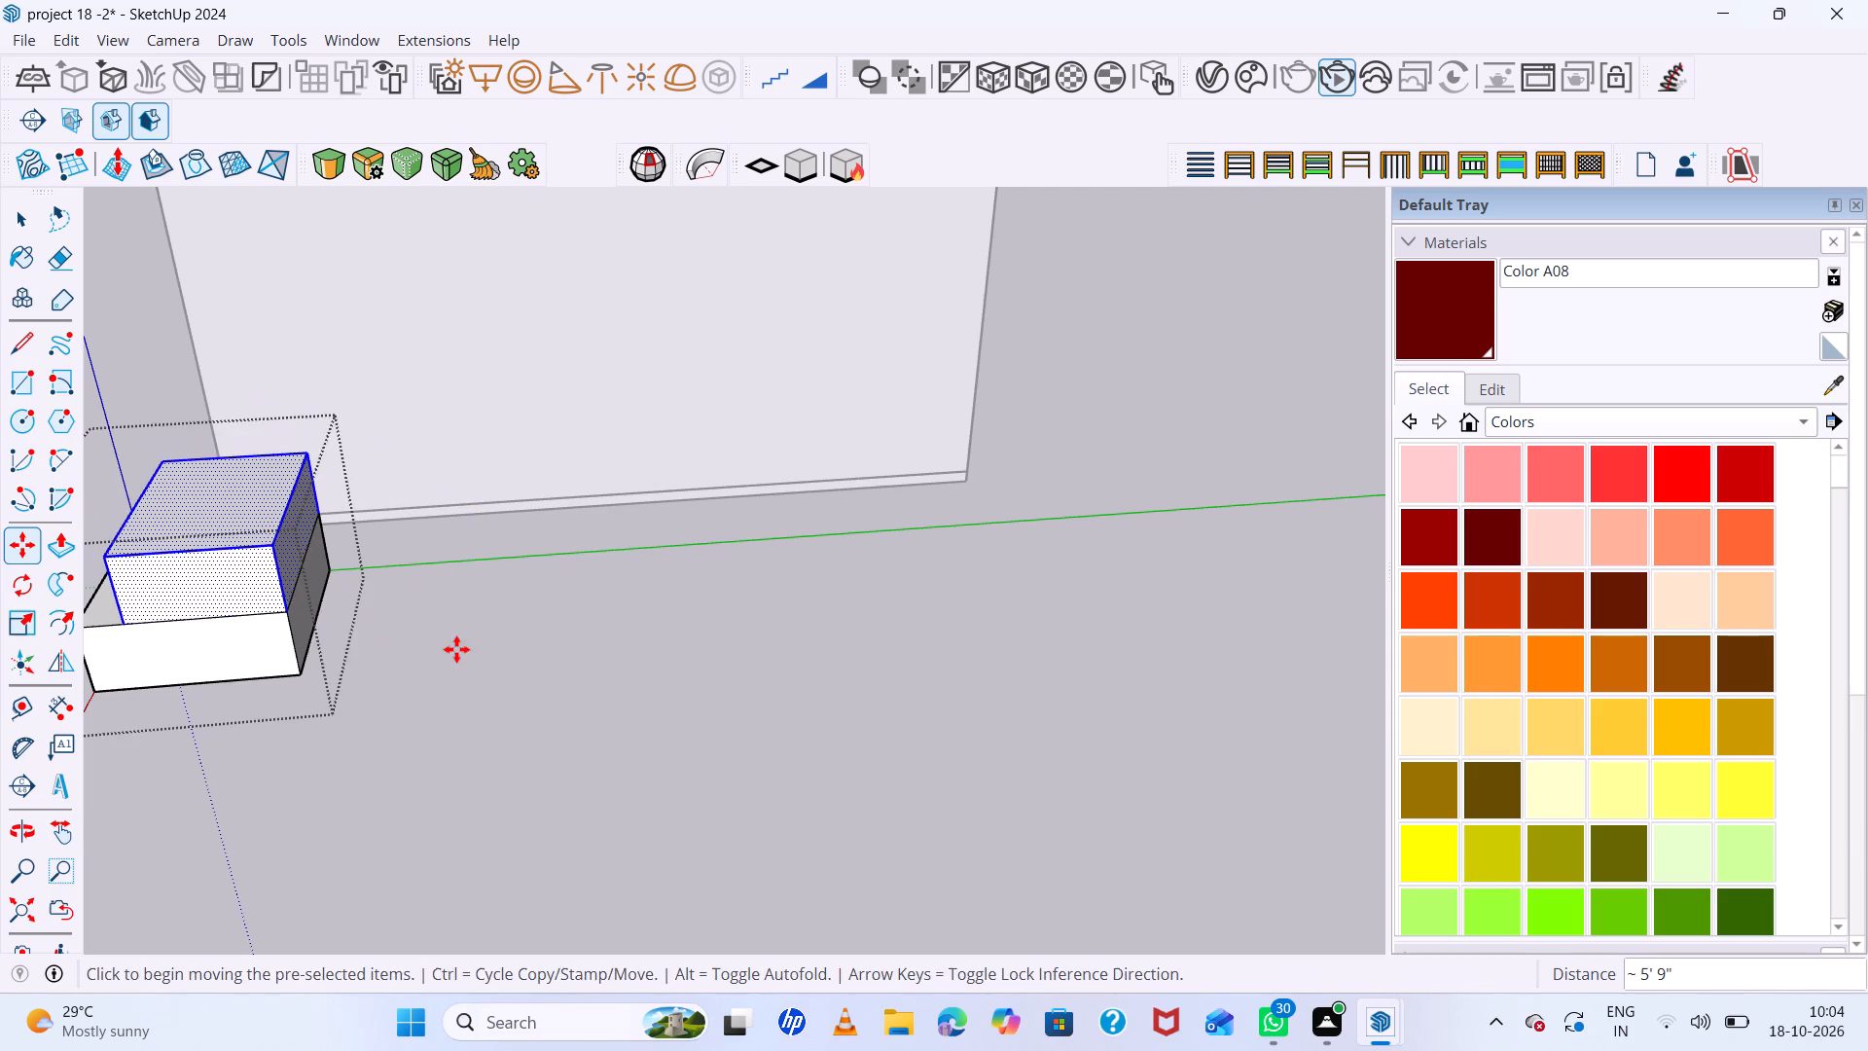
pyautogui.scroll(-1, 456, 649)
pyautogui.press('space')
pyautogui.click(508, 622)
pyautogui.scroll(5, 233, 572)
pyautogui.moveTo(211, 568); pyautogui.dragTo(532, 539, button='middle')
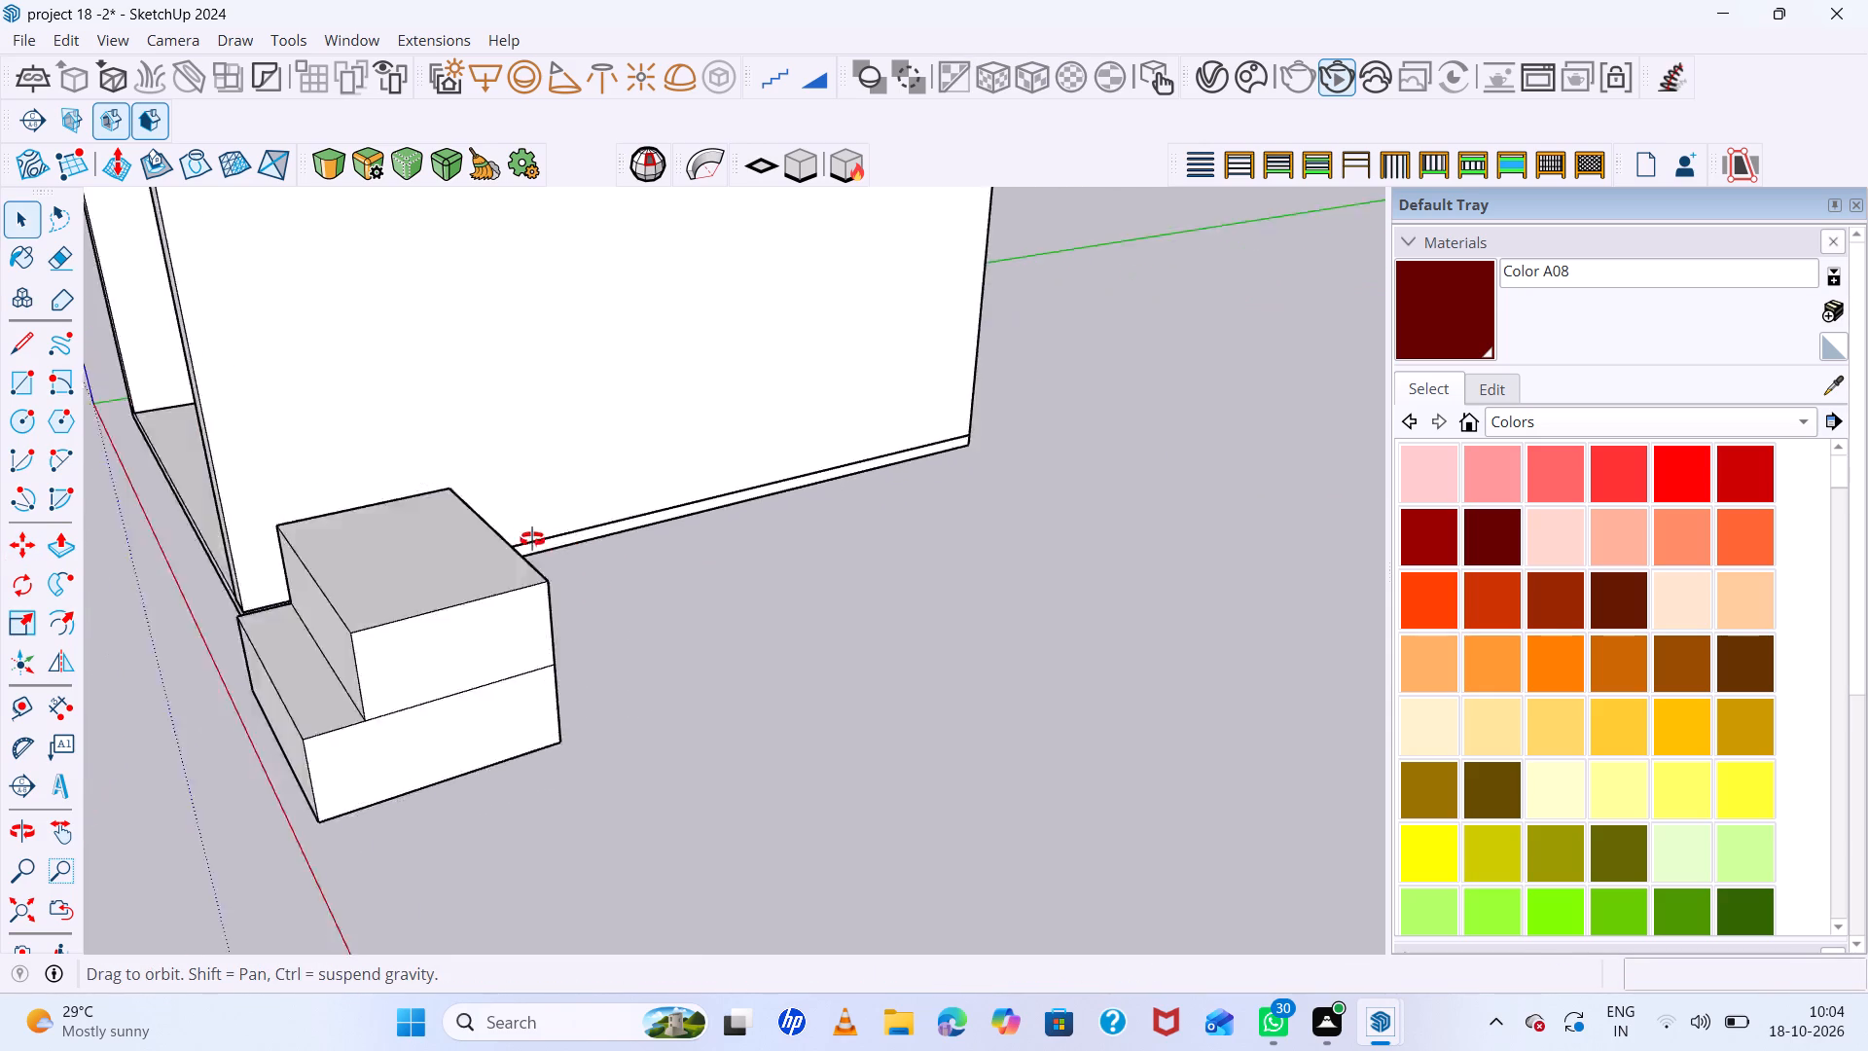
# Examine the two stacked blocks beside the bedroom from several angles, selecting their group.
pyautogui.moveTo(532, 539); pyautogui.dragTo(552, 535, button='middle')
pyautogui.scroll(5, 569, 663)
pyautogui.click(569, 662)
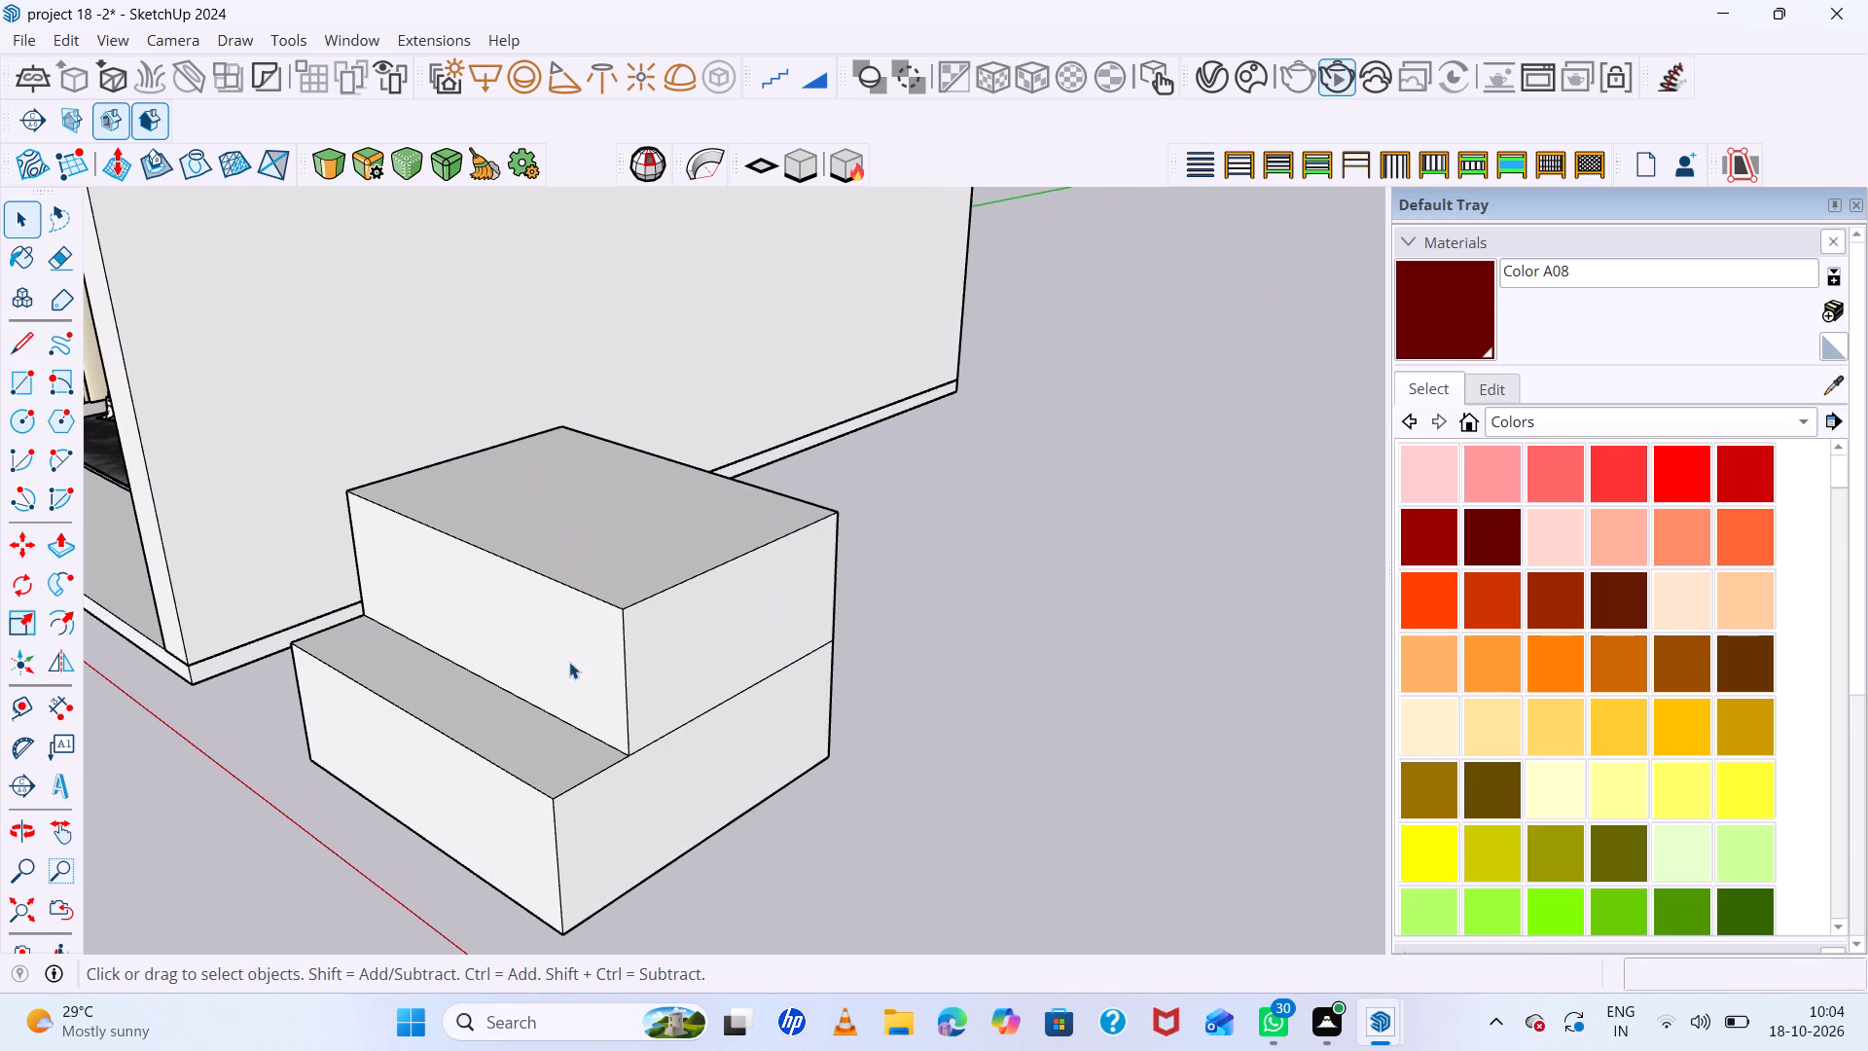
pyautogui.scroll(-6, 569, 662)
pyautogui.moveTo(485, 630); pyautogui.dragTo(839, 630, button='middle')
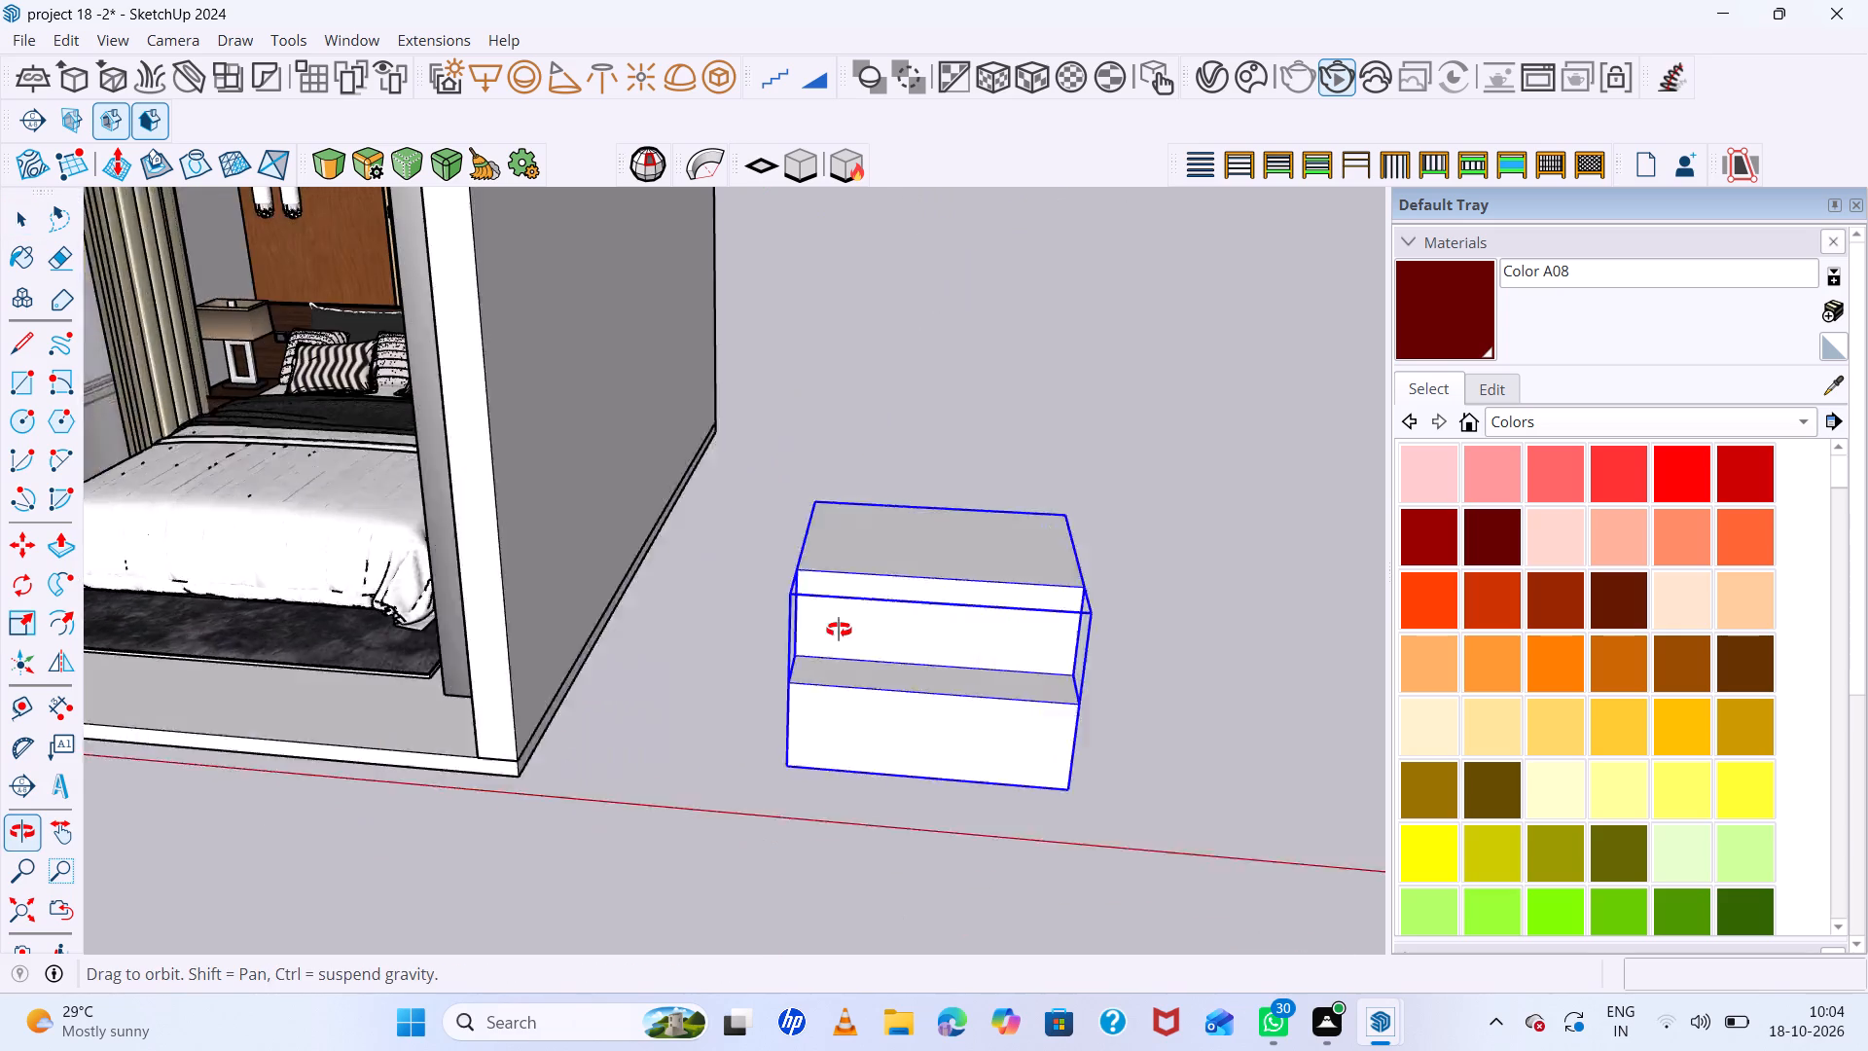
pyautogui.moveTo(839, 630); pyautogui.dragTo(840, 630, button='middle')
pyautogui.scroll(12, 1077, 595)
pyautogui.moveTo(1075, 571); pyautogui.dragTo(1076, 461, button='middle')
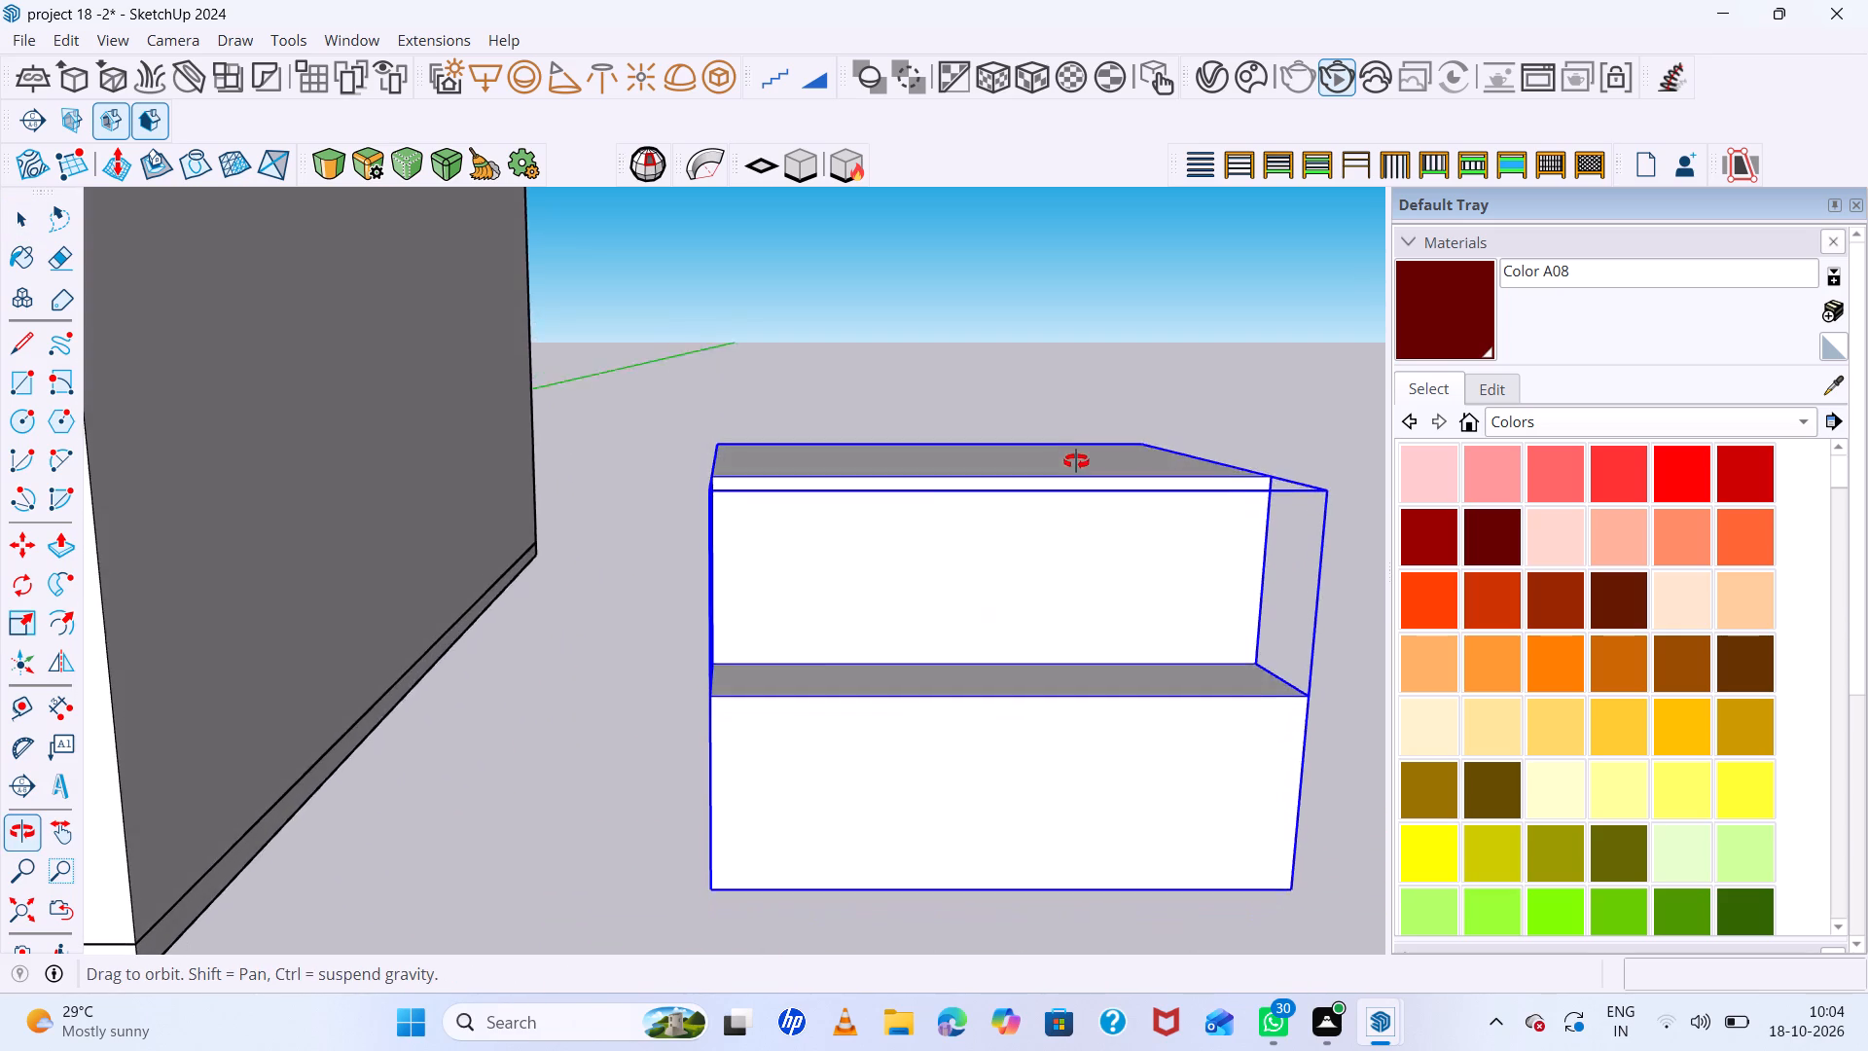
pyautogui.moveTo(1076, 461); pyautogui.dragTo(1078, 435, button='middle')
pyautogui.scroll(6, 1098, 516)
pyautogui.scroll(-6, 843, 468)
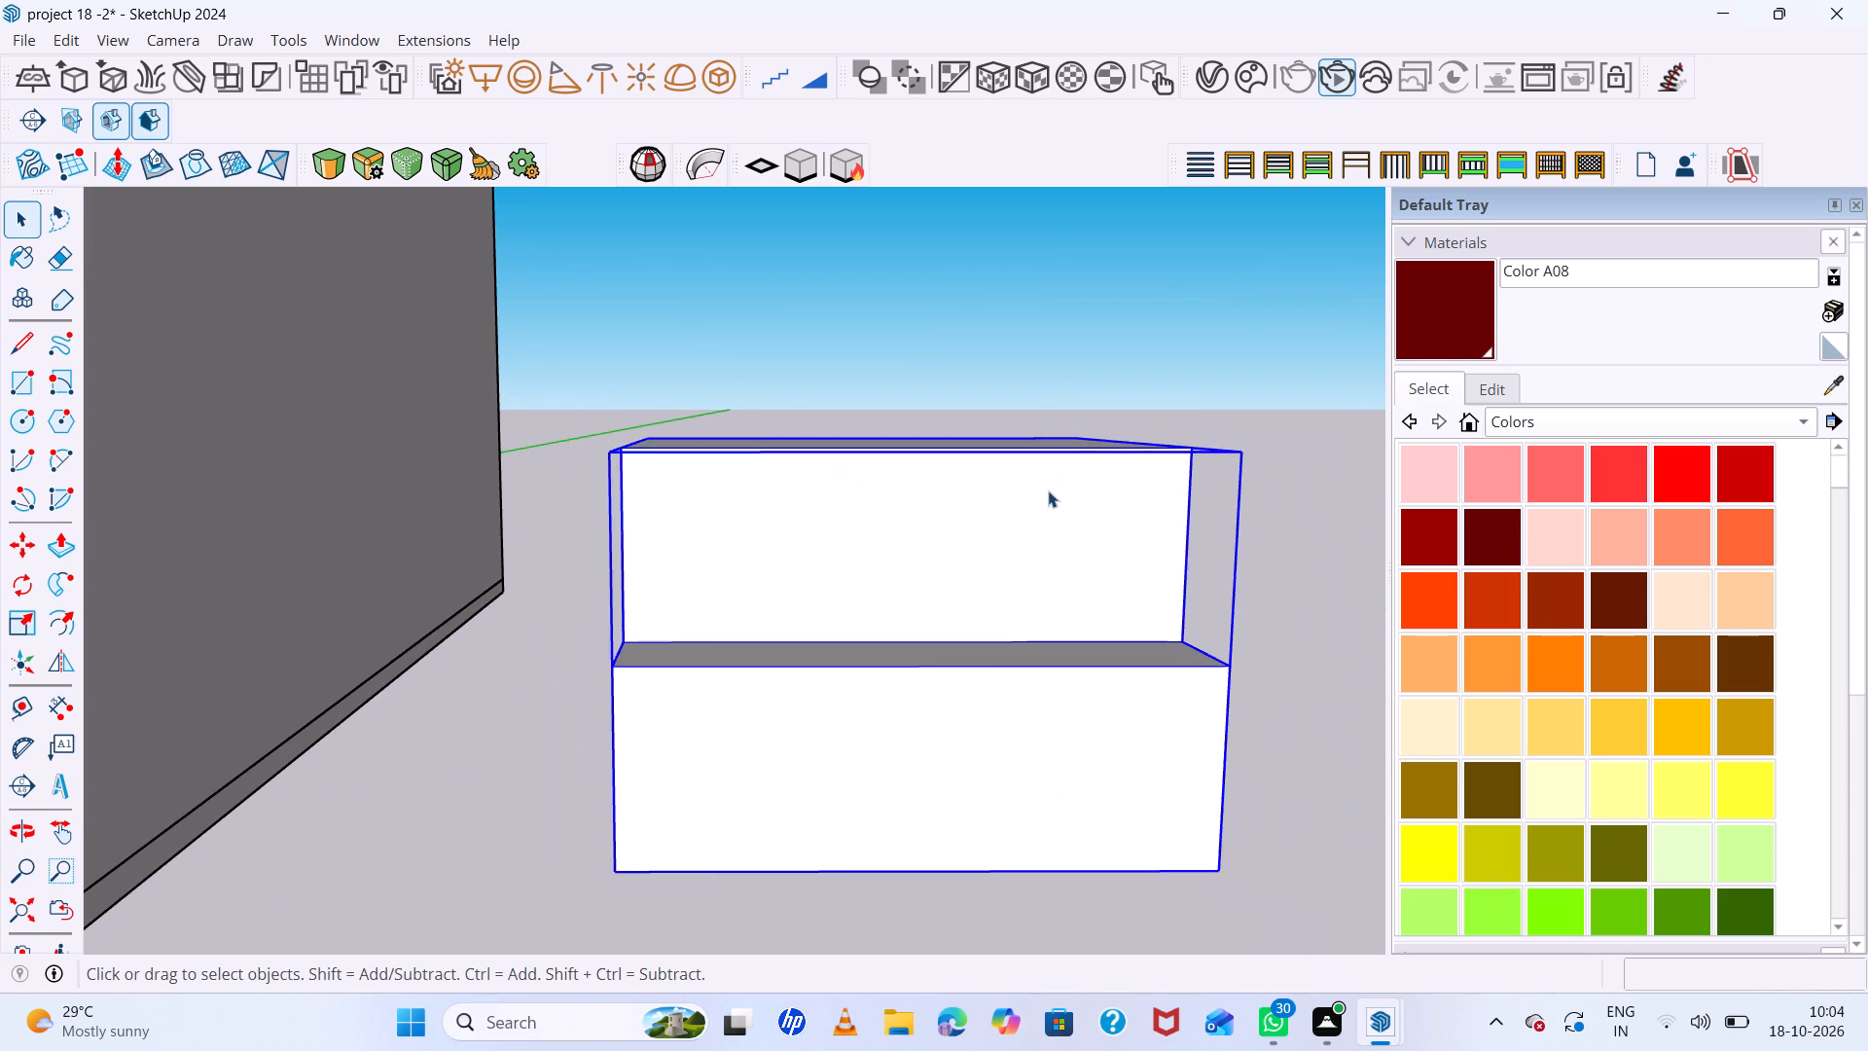
pyautogui.moveTo(1049, 490); pyautogui.dragTo(789, 495, button='middle')
# Inside the block group, paint the upper block's front face with Color A01.
pyautogui.click(873, 525)
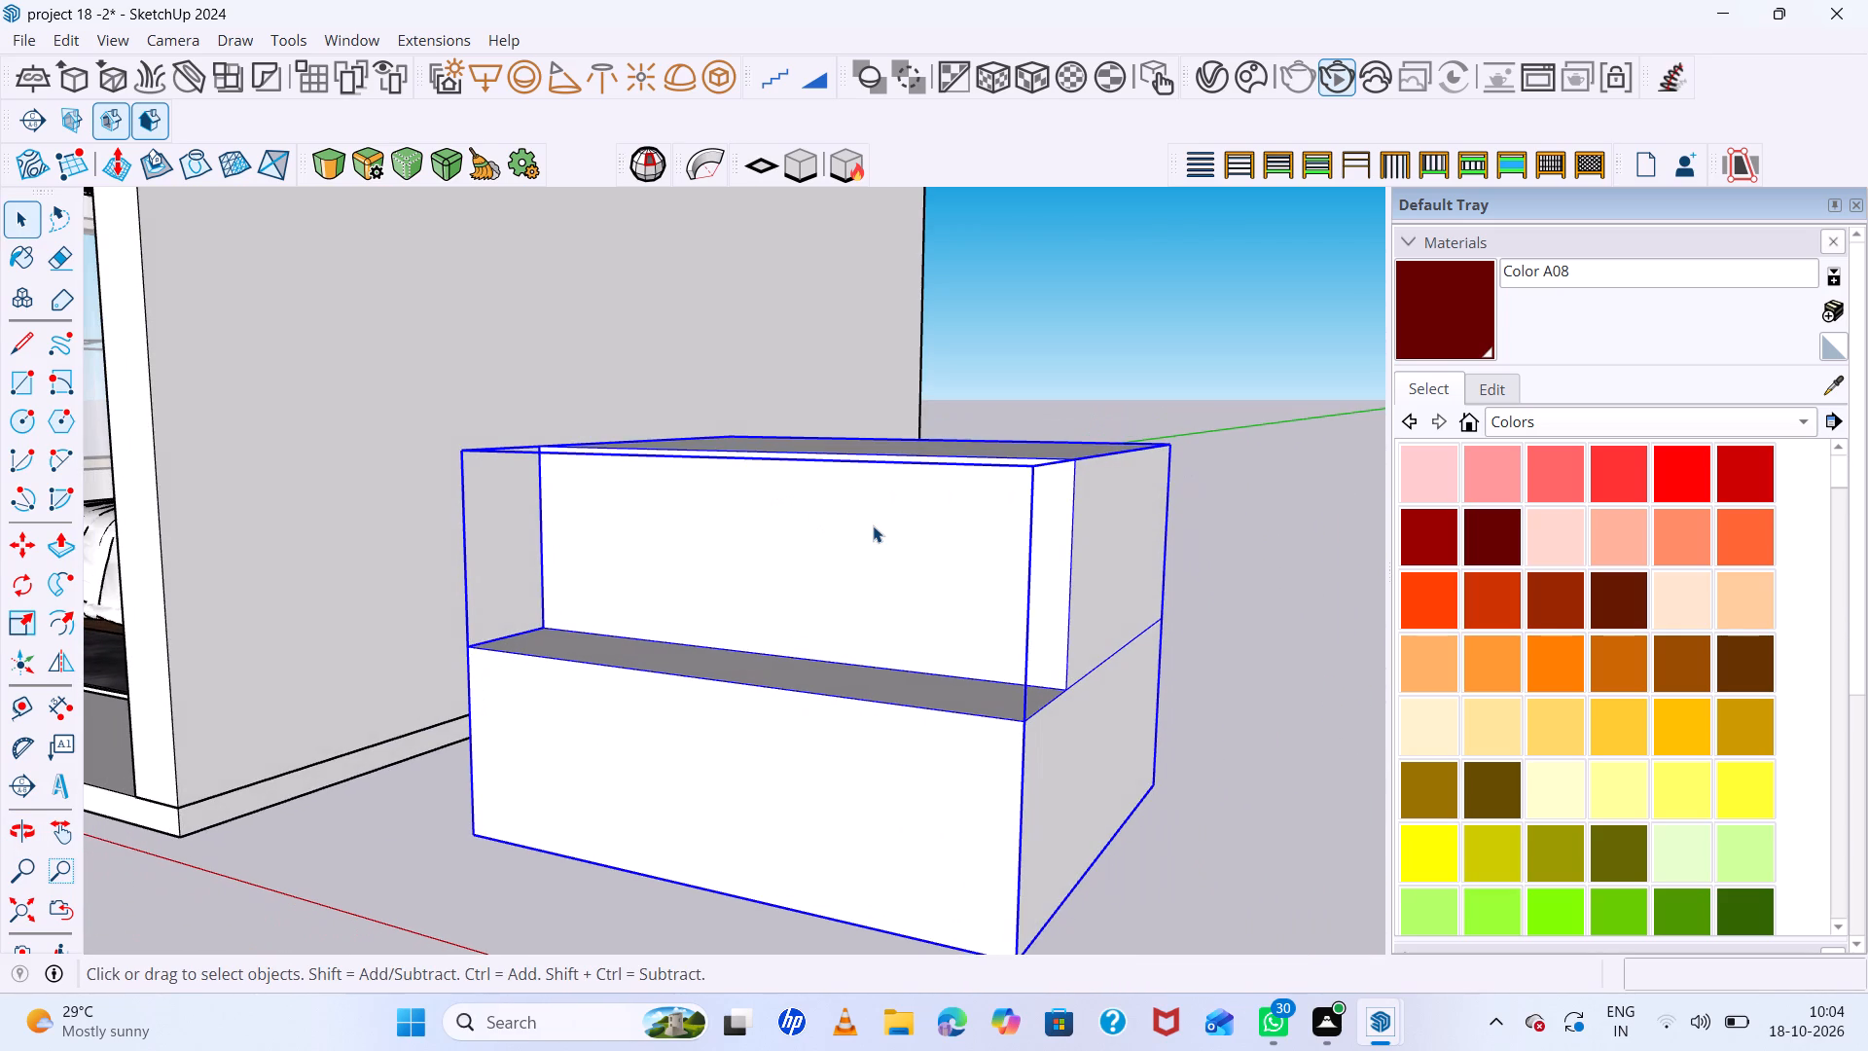
pyautogui.scroll(-4, 873, 525)
pyautogui.doubleClick(873, 525)
pyautogui.scroll(4, 873, 525)
pyautogui.click(873, 525)
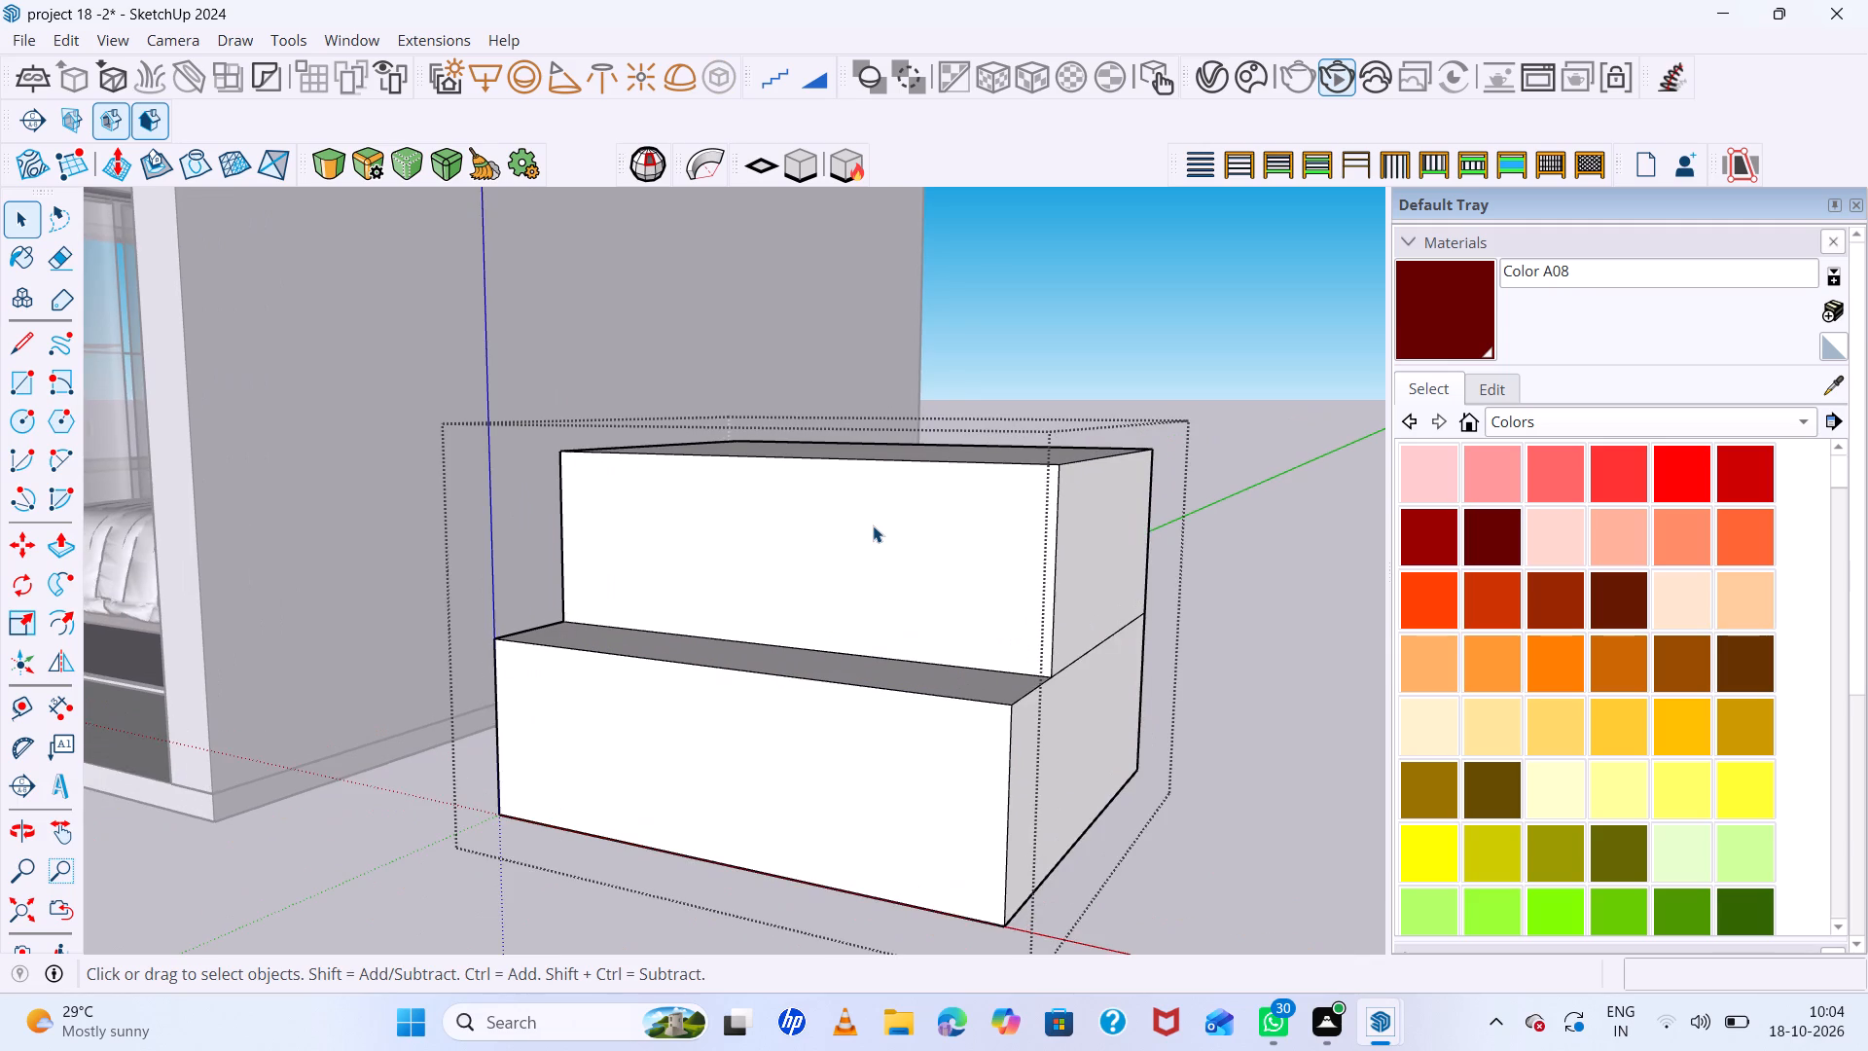
pyautogui.scroll(-12, 873, 525)
pyautogui.moveTo(873, 525); pyautogui.dragTo(869, 531, button='middle')
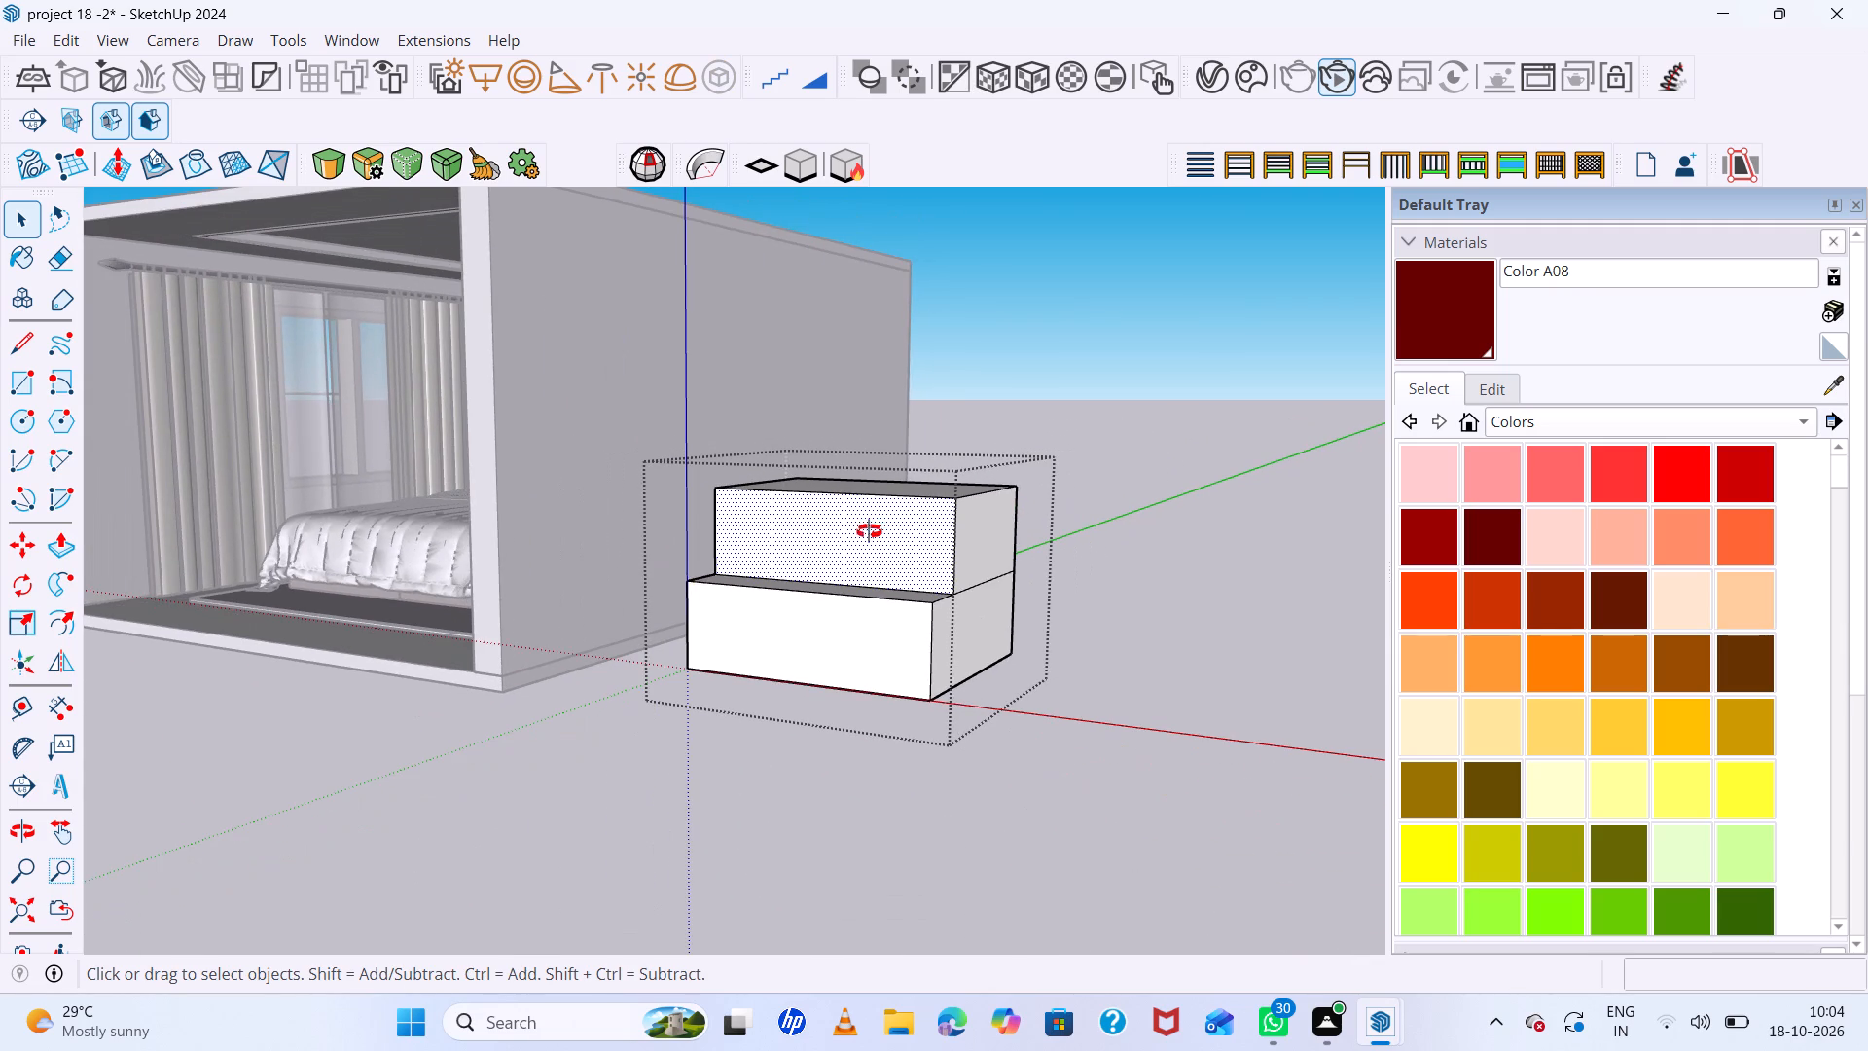
pyautogui.moveTo(869, 531); pyautogui.dragTo(858, 562, button='middle')
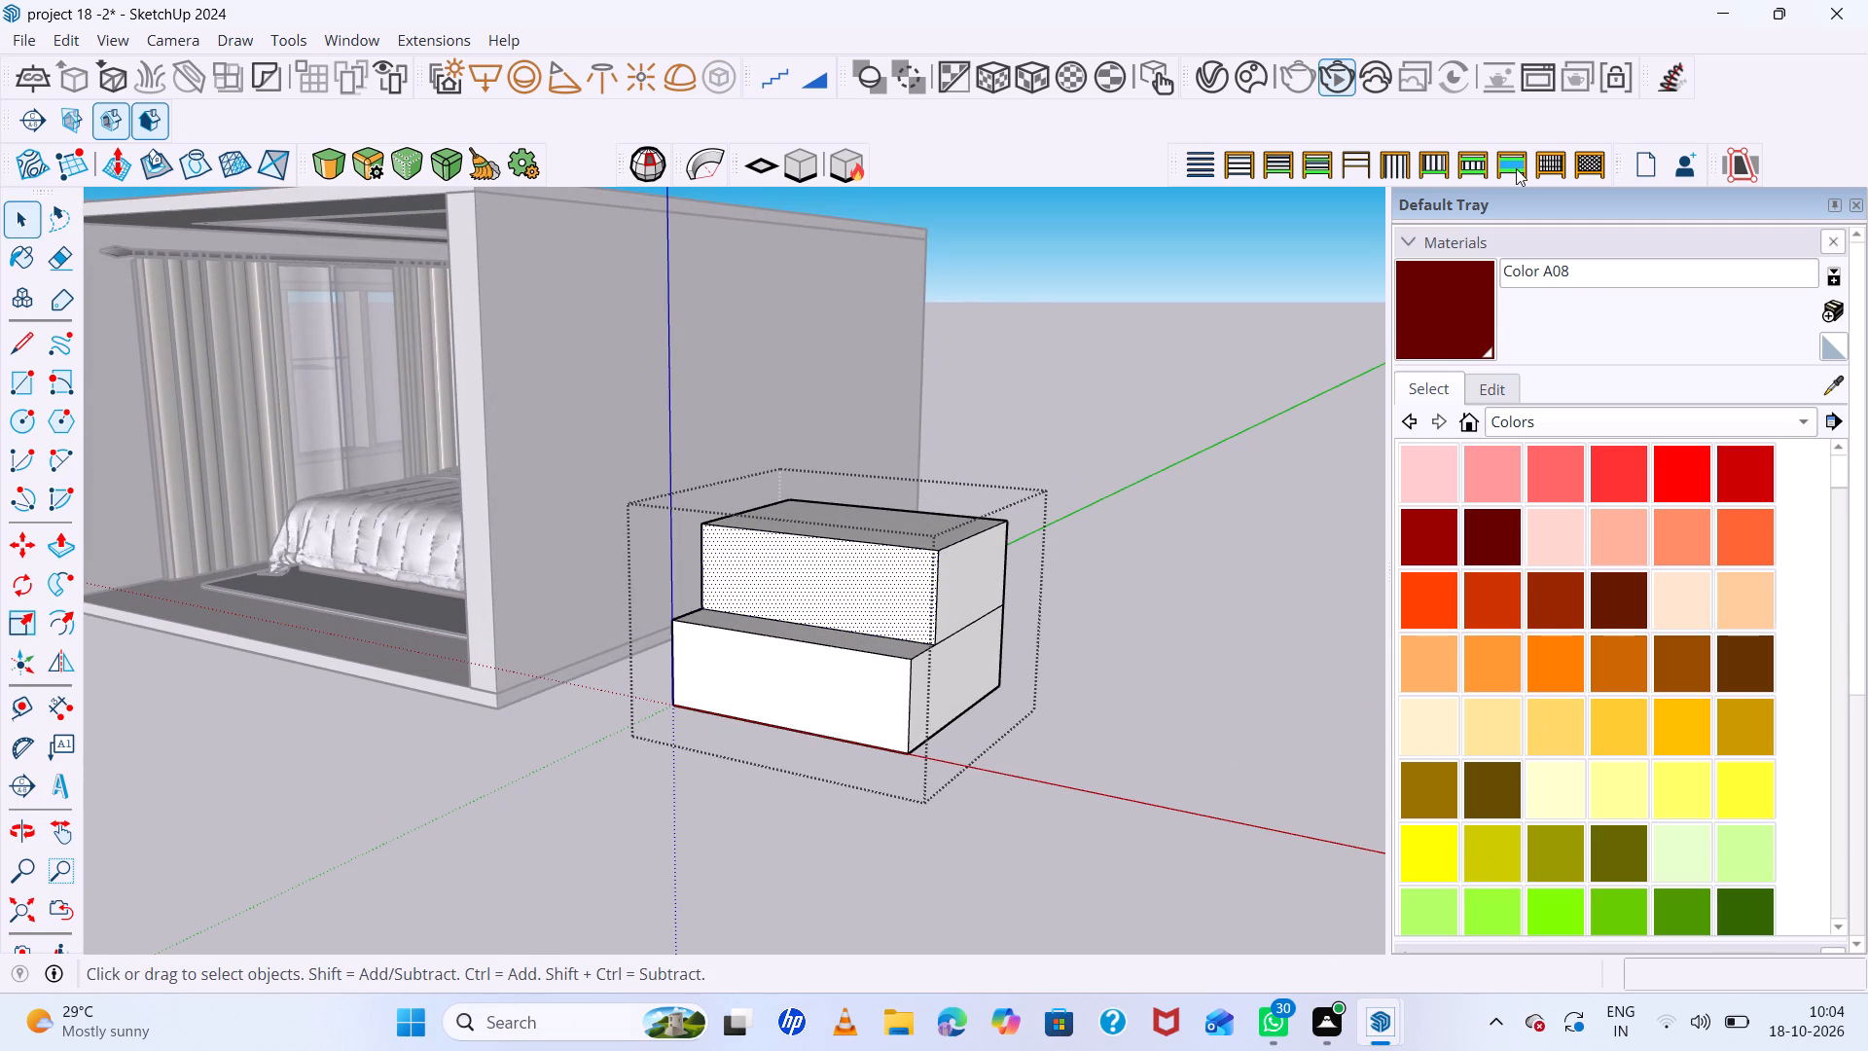
pyautogui.click(1417, 473)
pyautogui.click(897, 611)
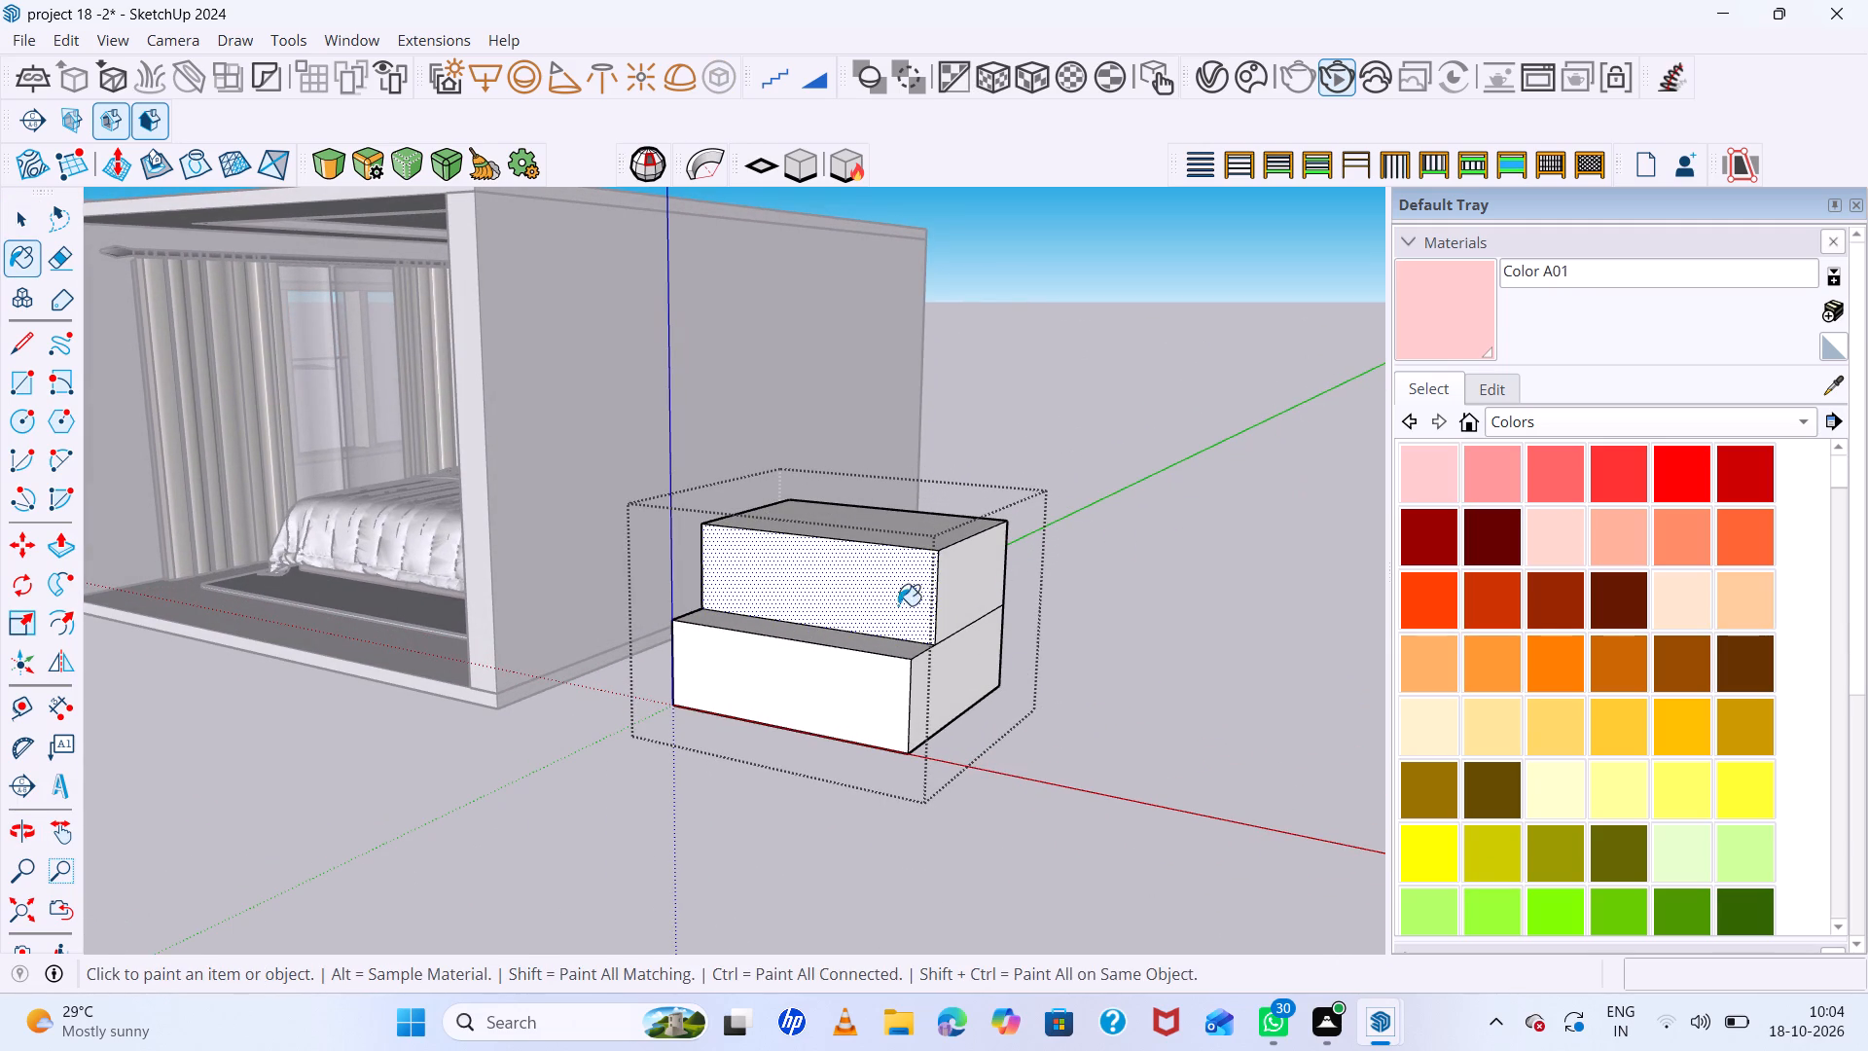
# Create a new material textured with the brown-veined marble image "WhatsApp Image 2026-10-11 at 4.13.41 PM.jpeg" from the Desktop.
pyautogui.scroll(5, 1467, 416)
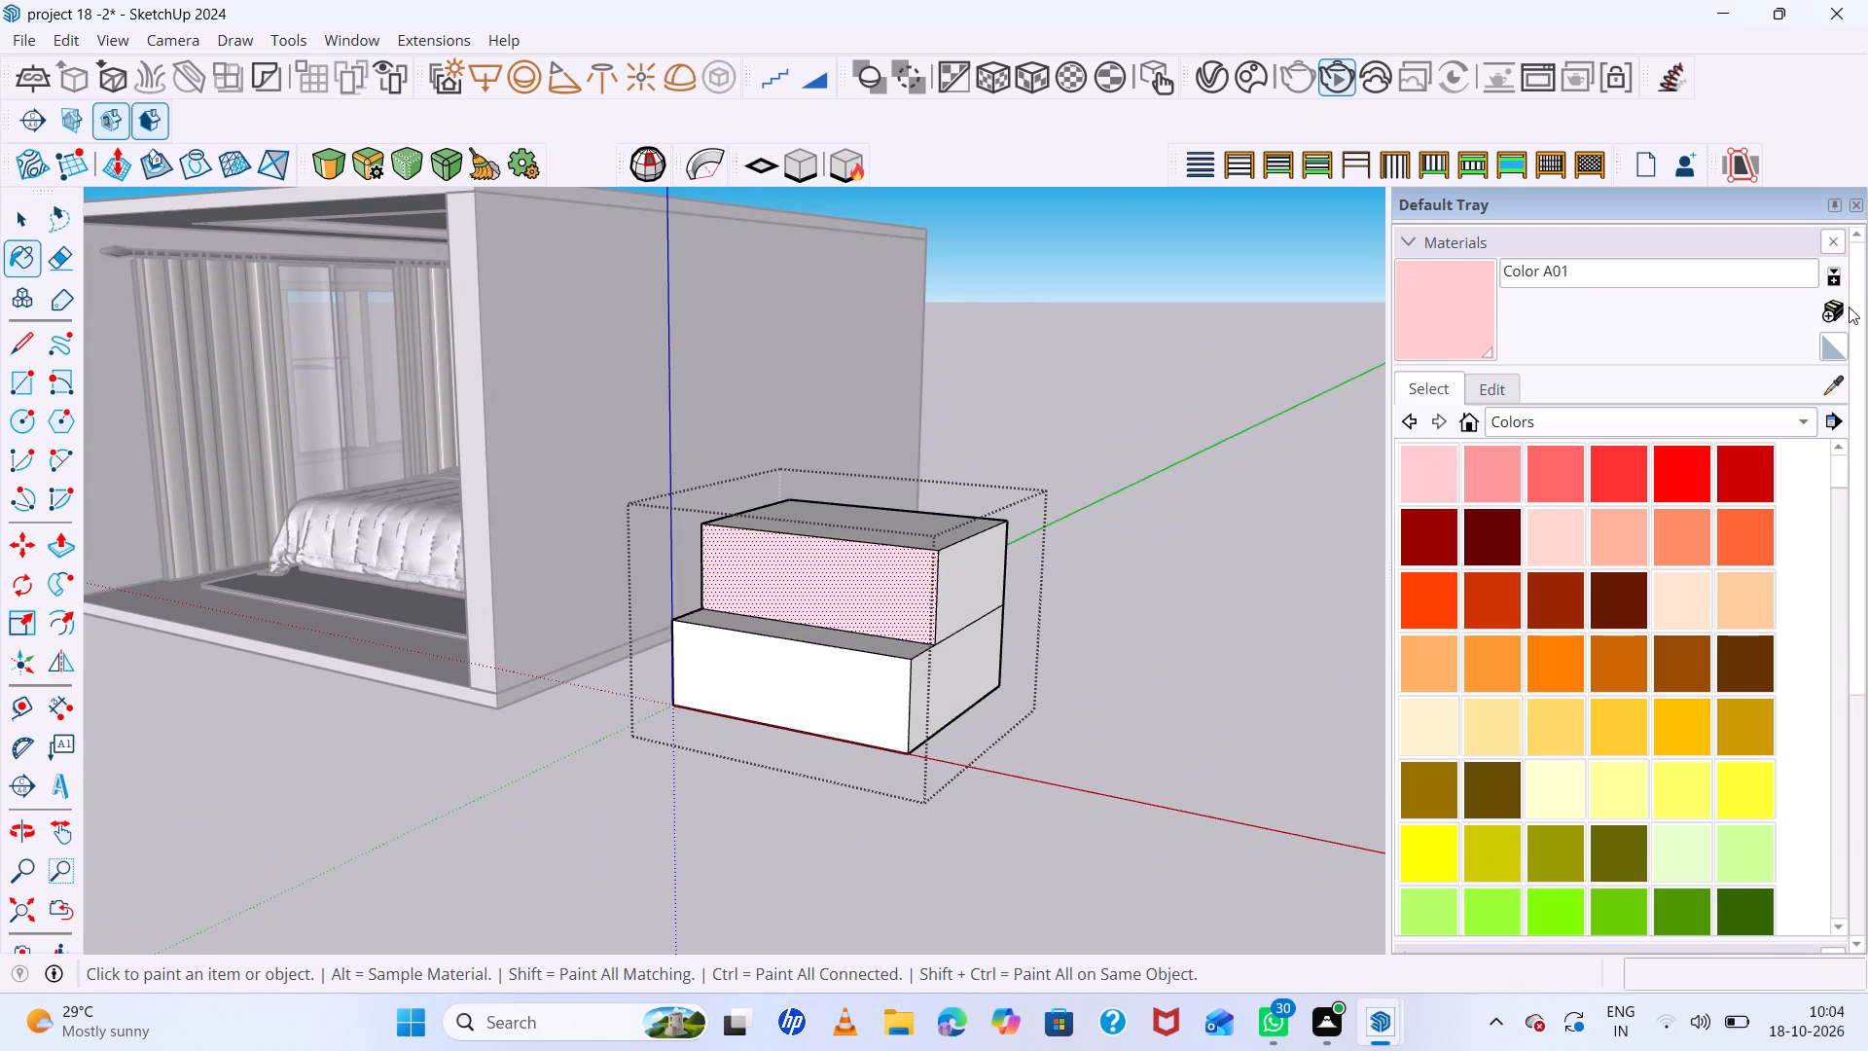
pyautogui.click(1836, 309)
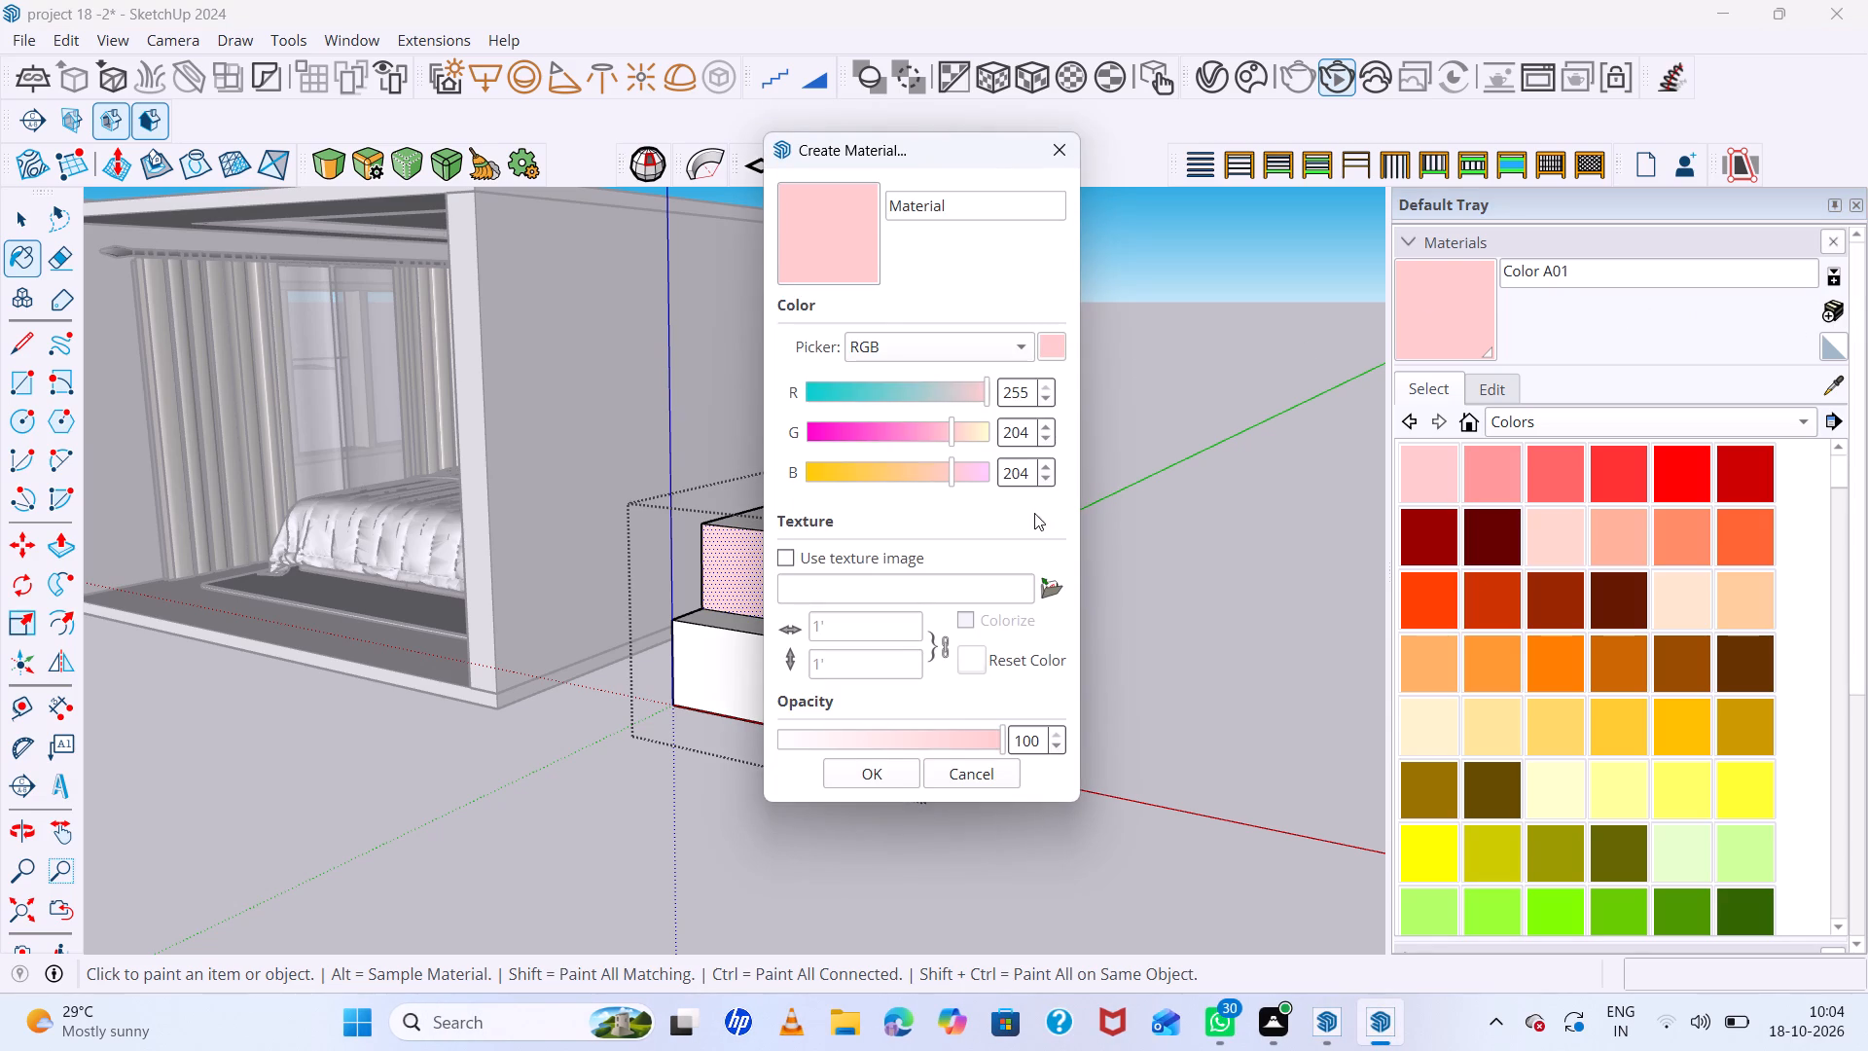
pyautogui.click(1050, 585)
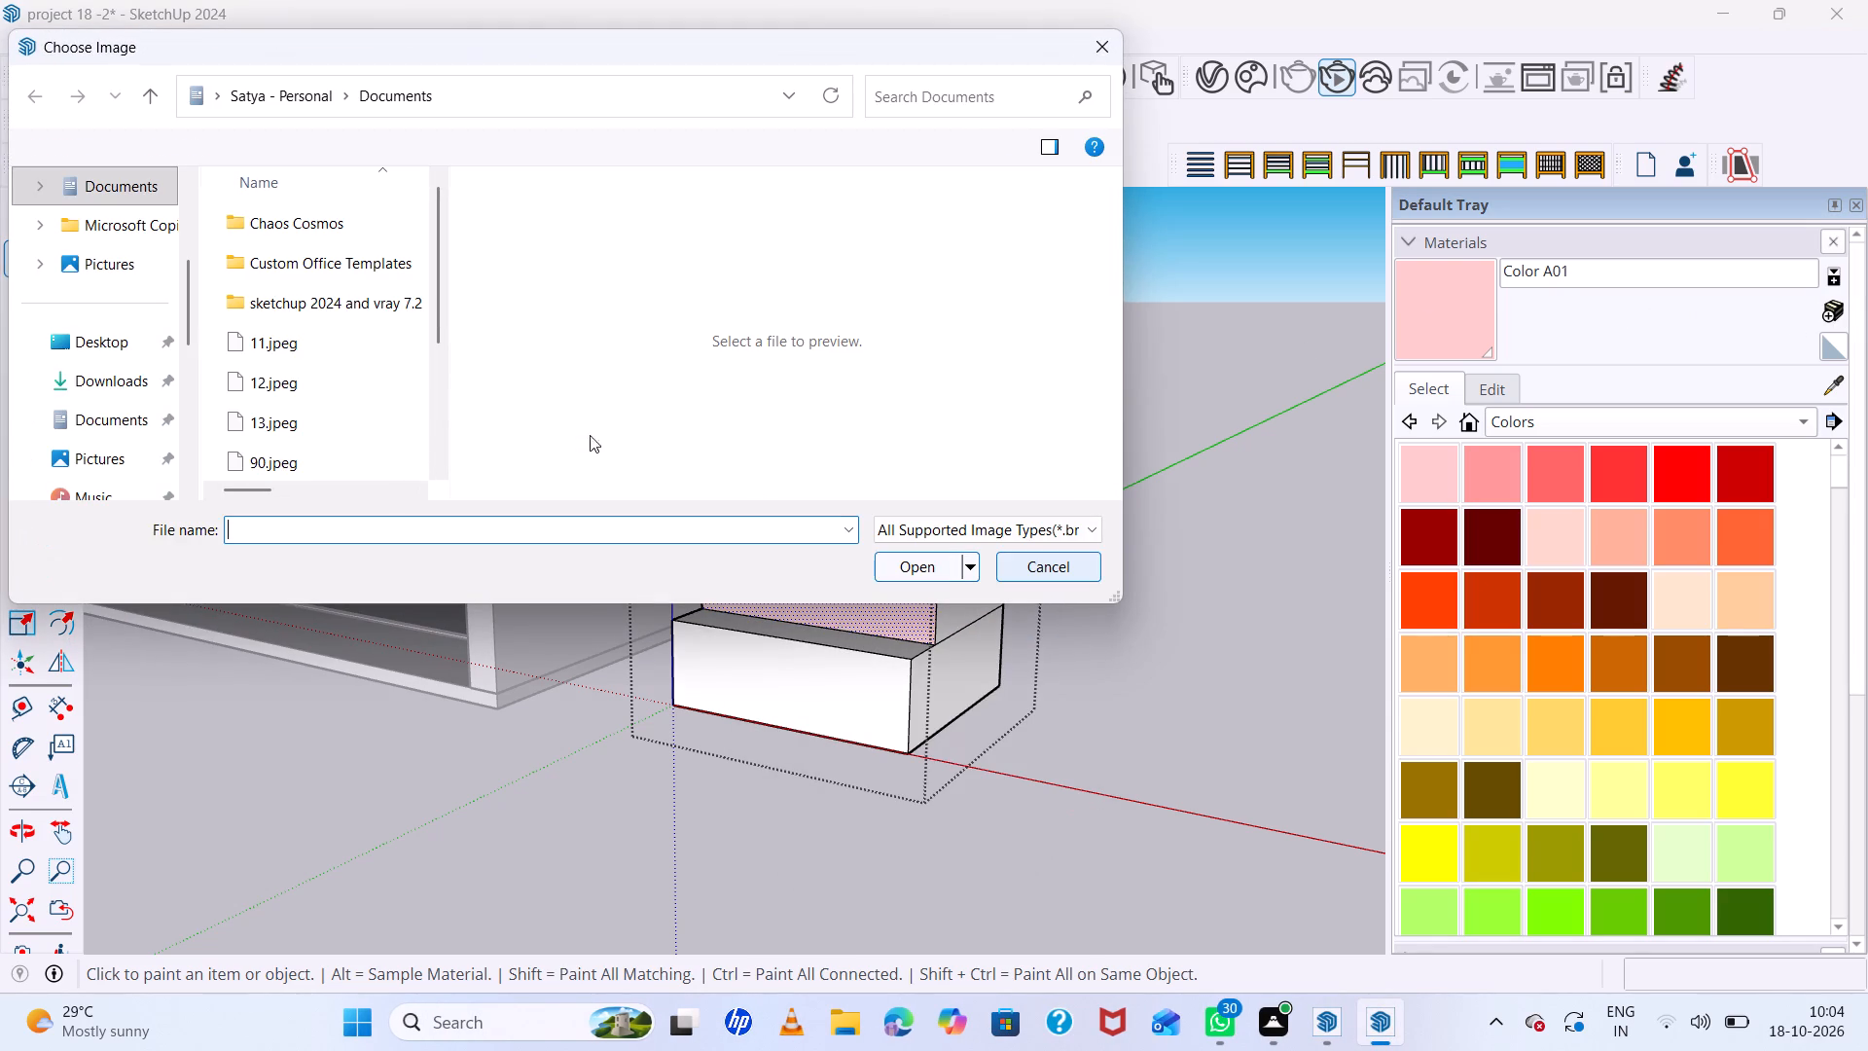
pyautogui.doubleClick(86, 323)
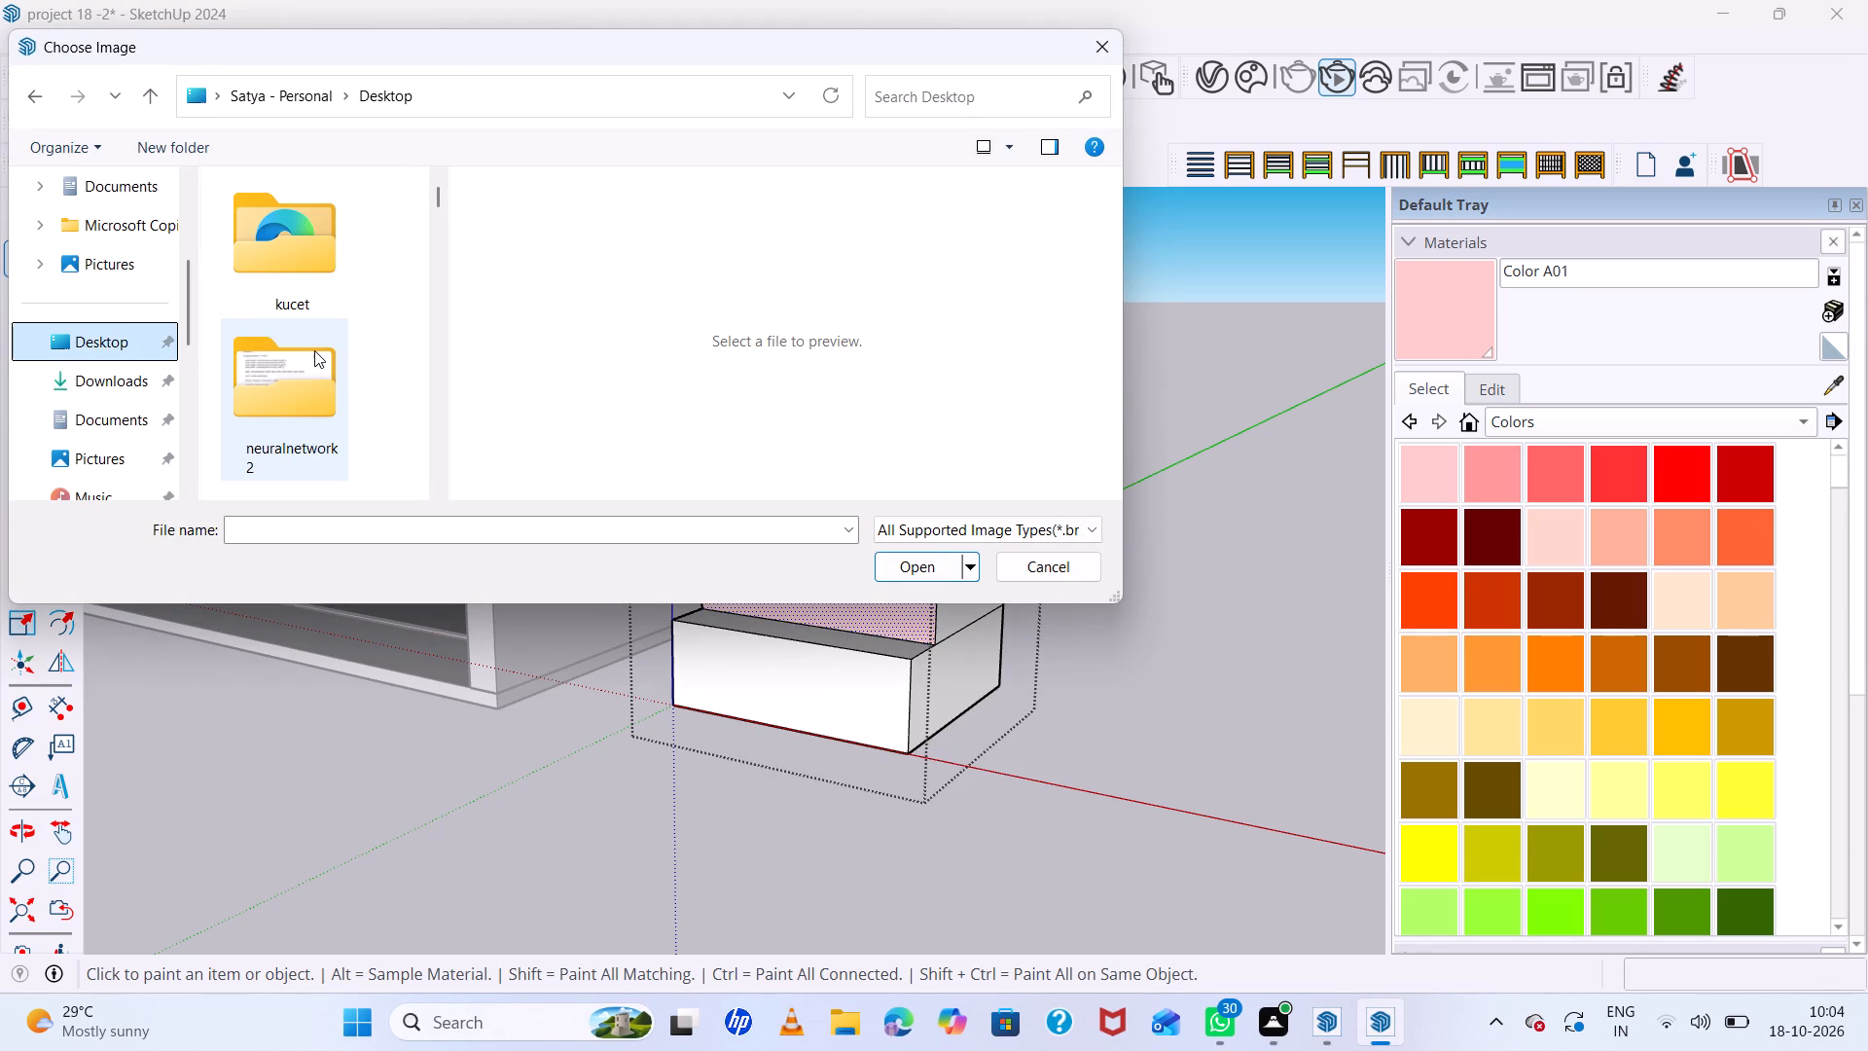
pyautogui.click(1048, 150)
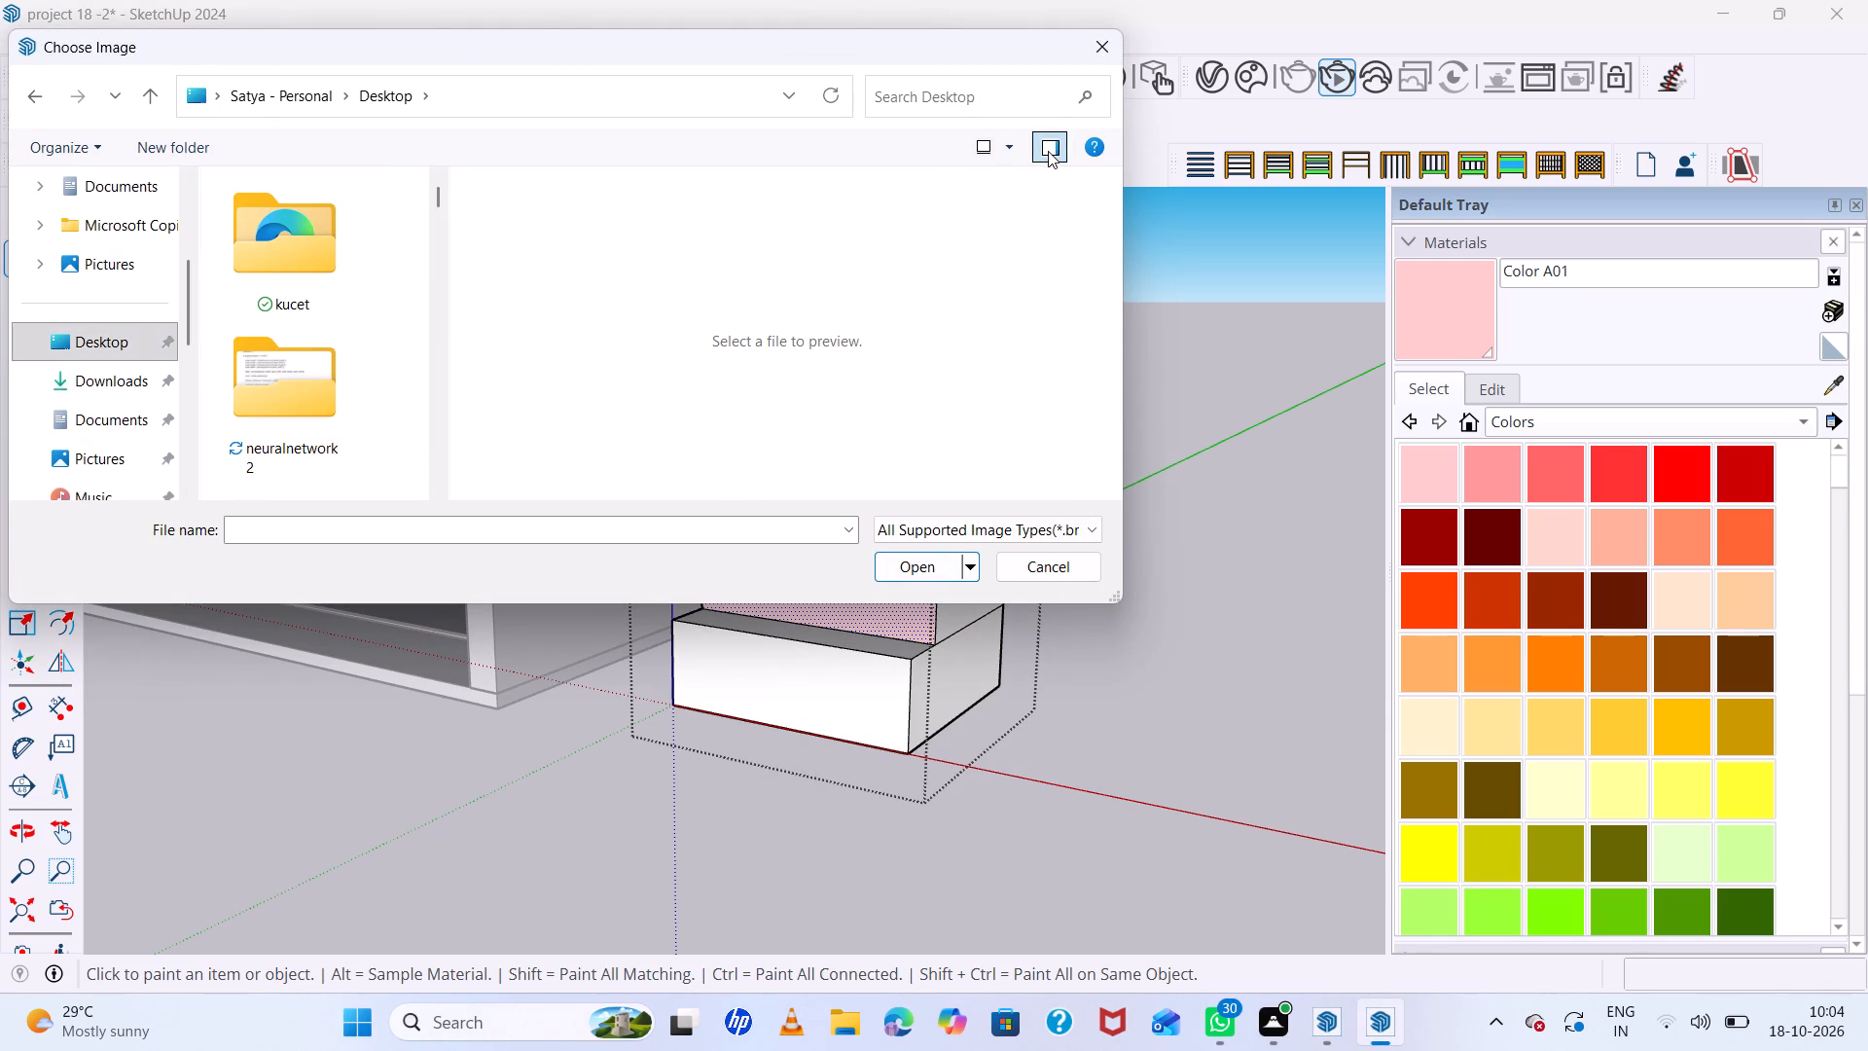
pyautogui.scroll(-4, 824, 352)
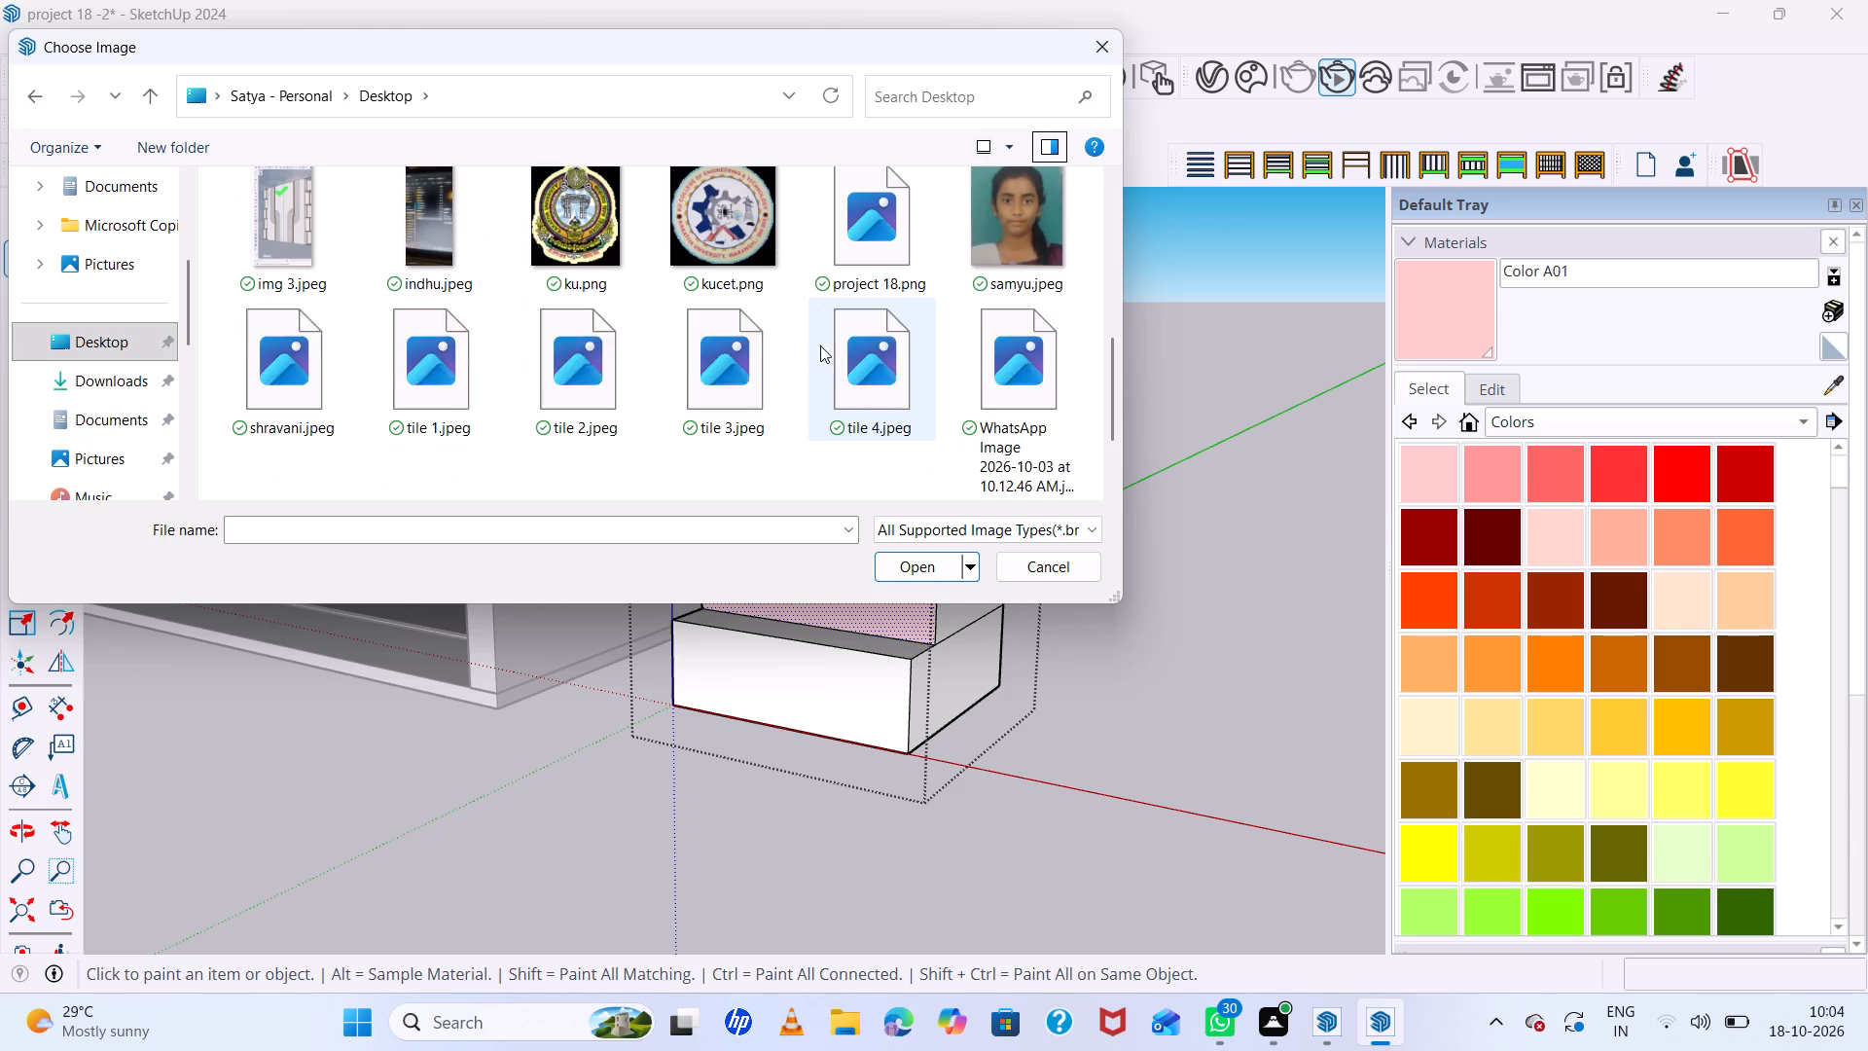
pyautogui.scroll(-1, 820, 341)
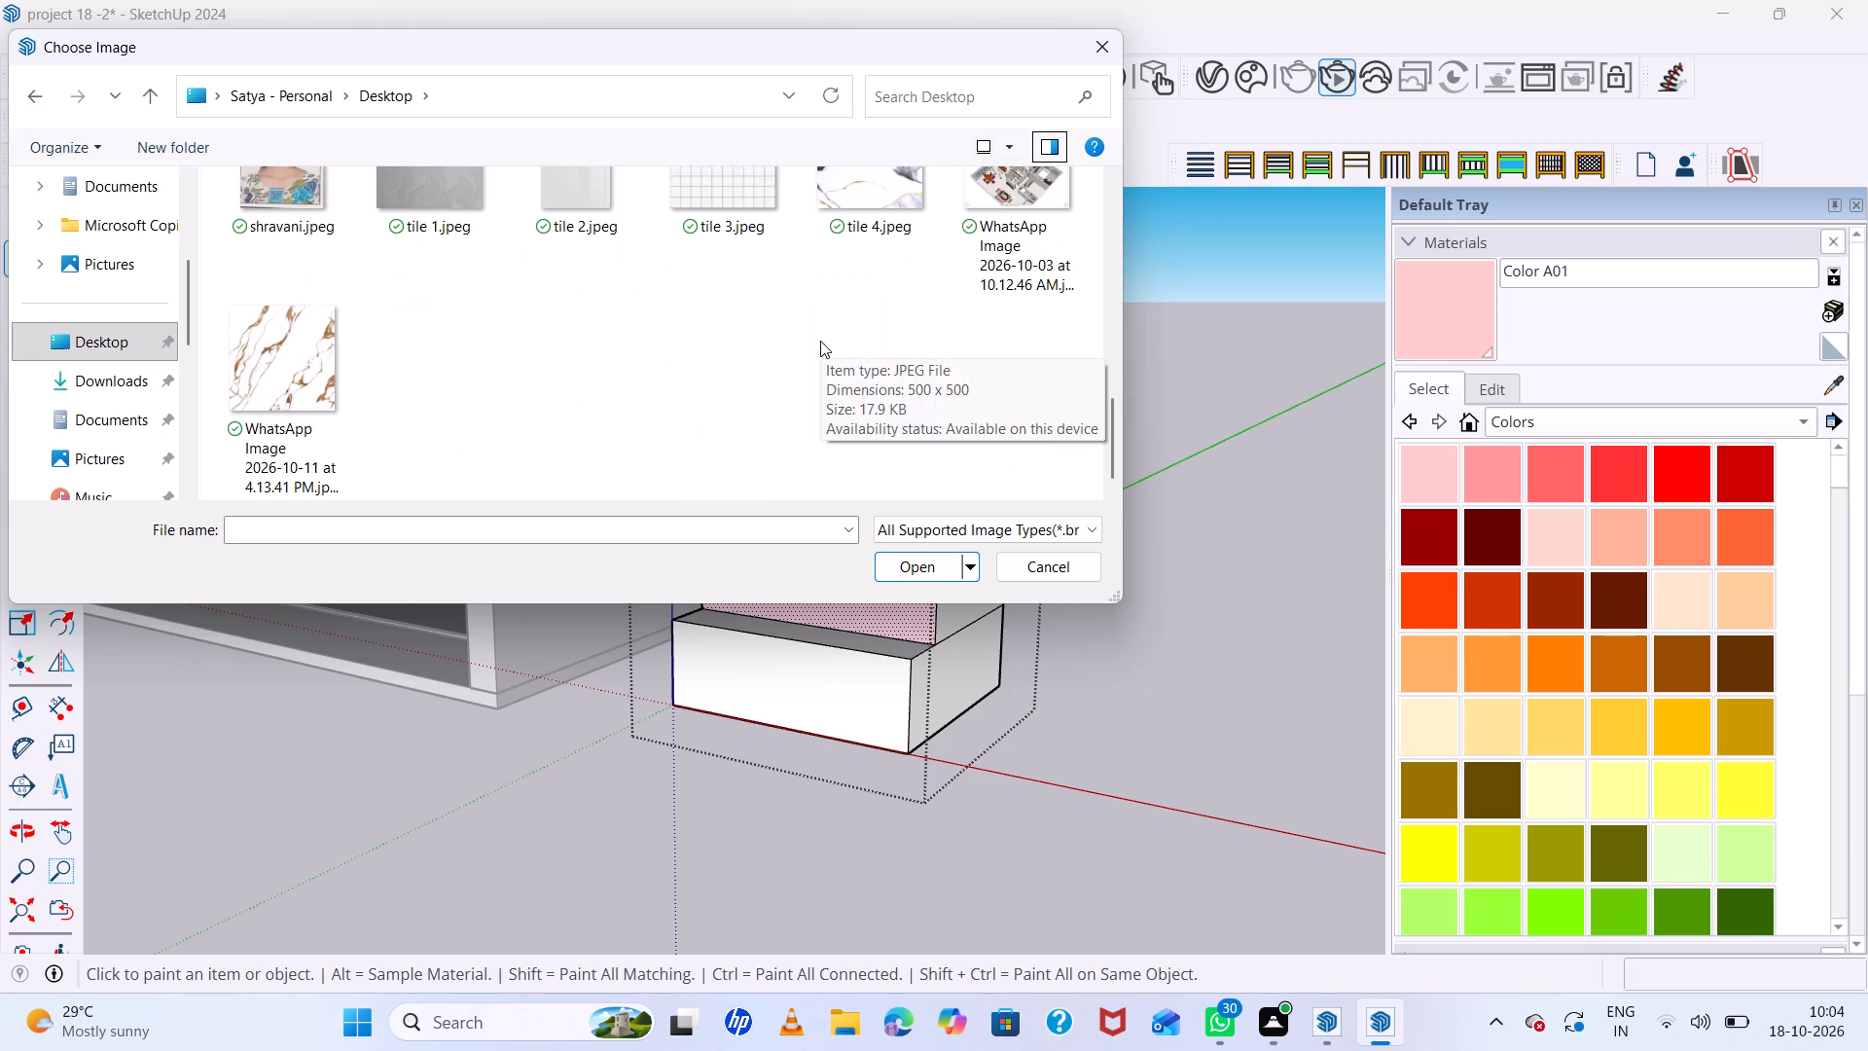
pyautogui.doubleClick(317, 337)
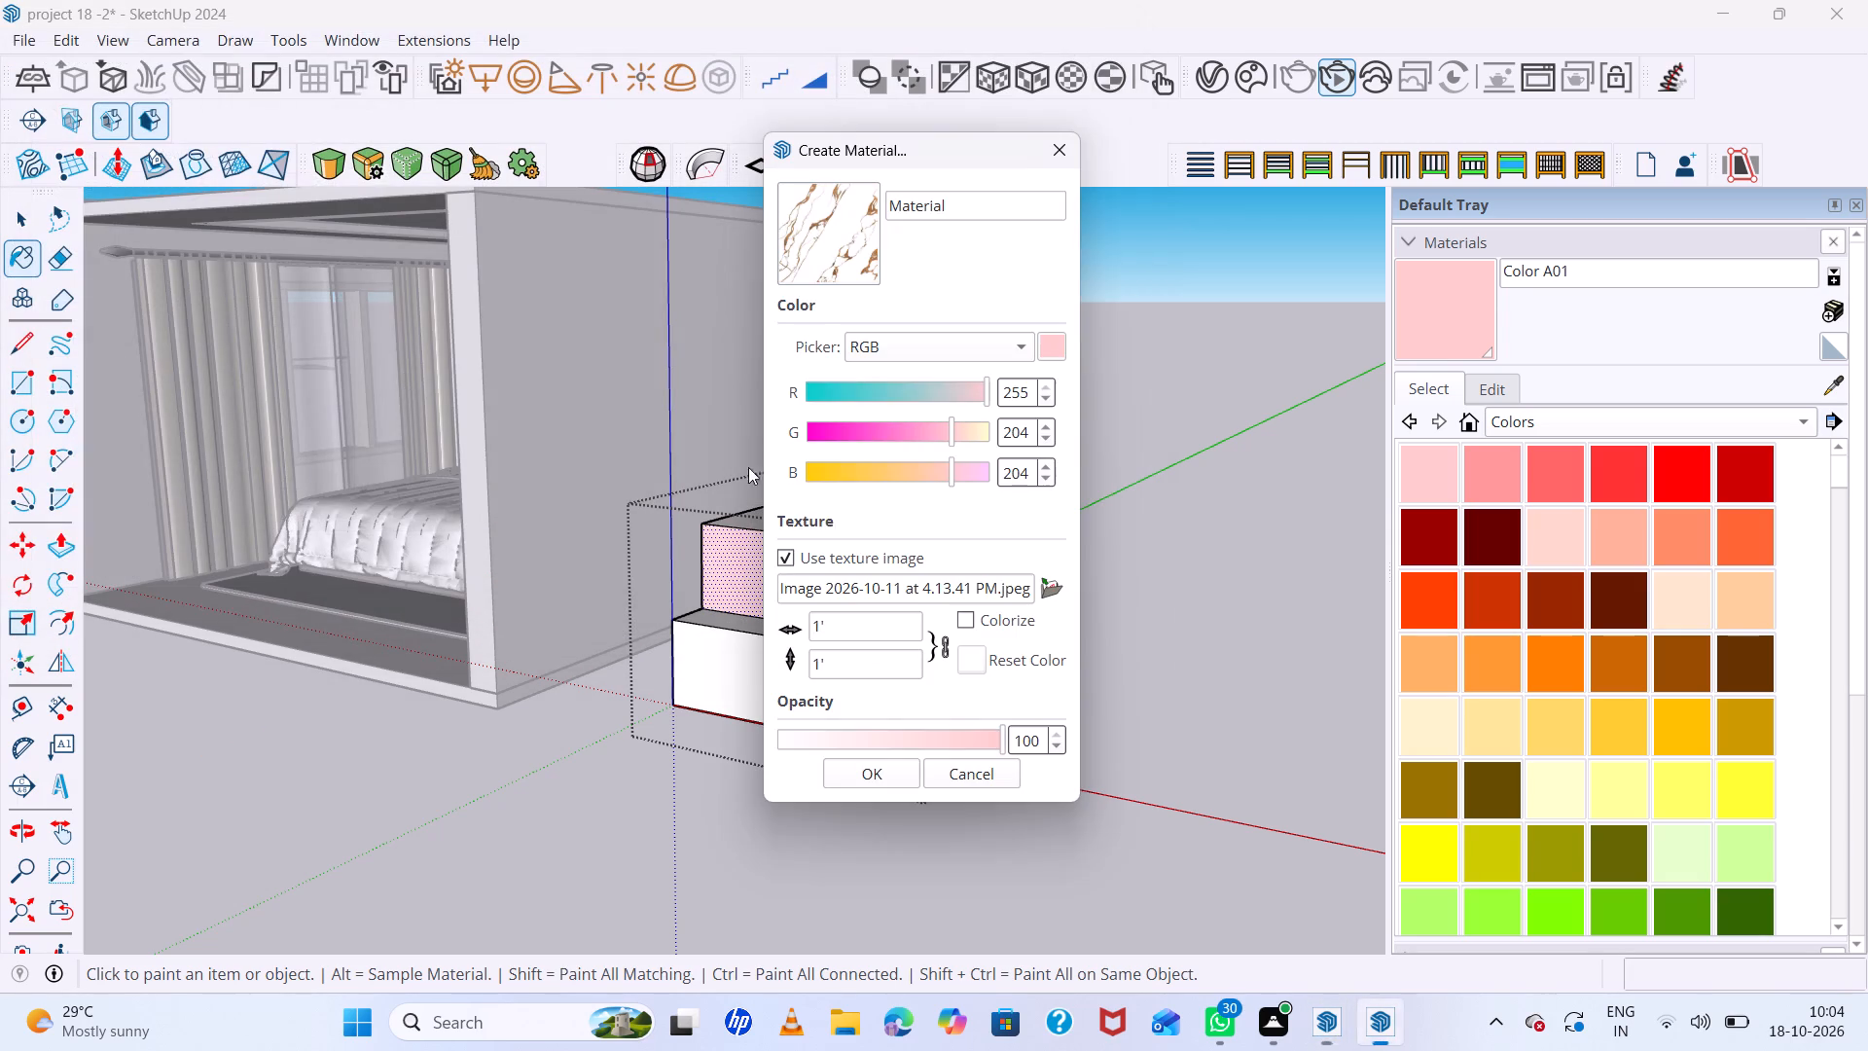
pyautogui.click(889, 779)
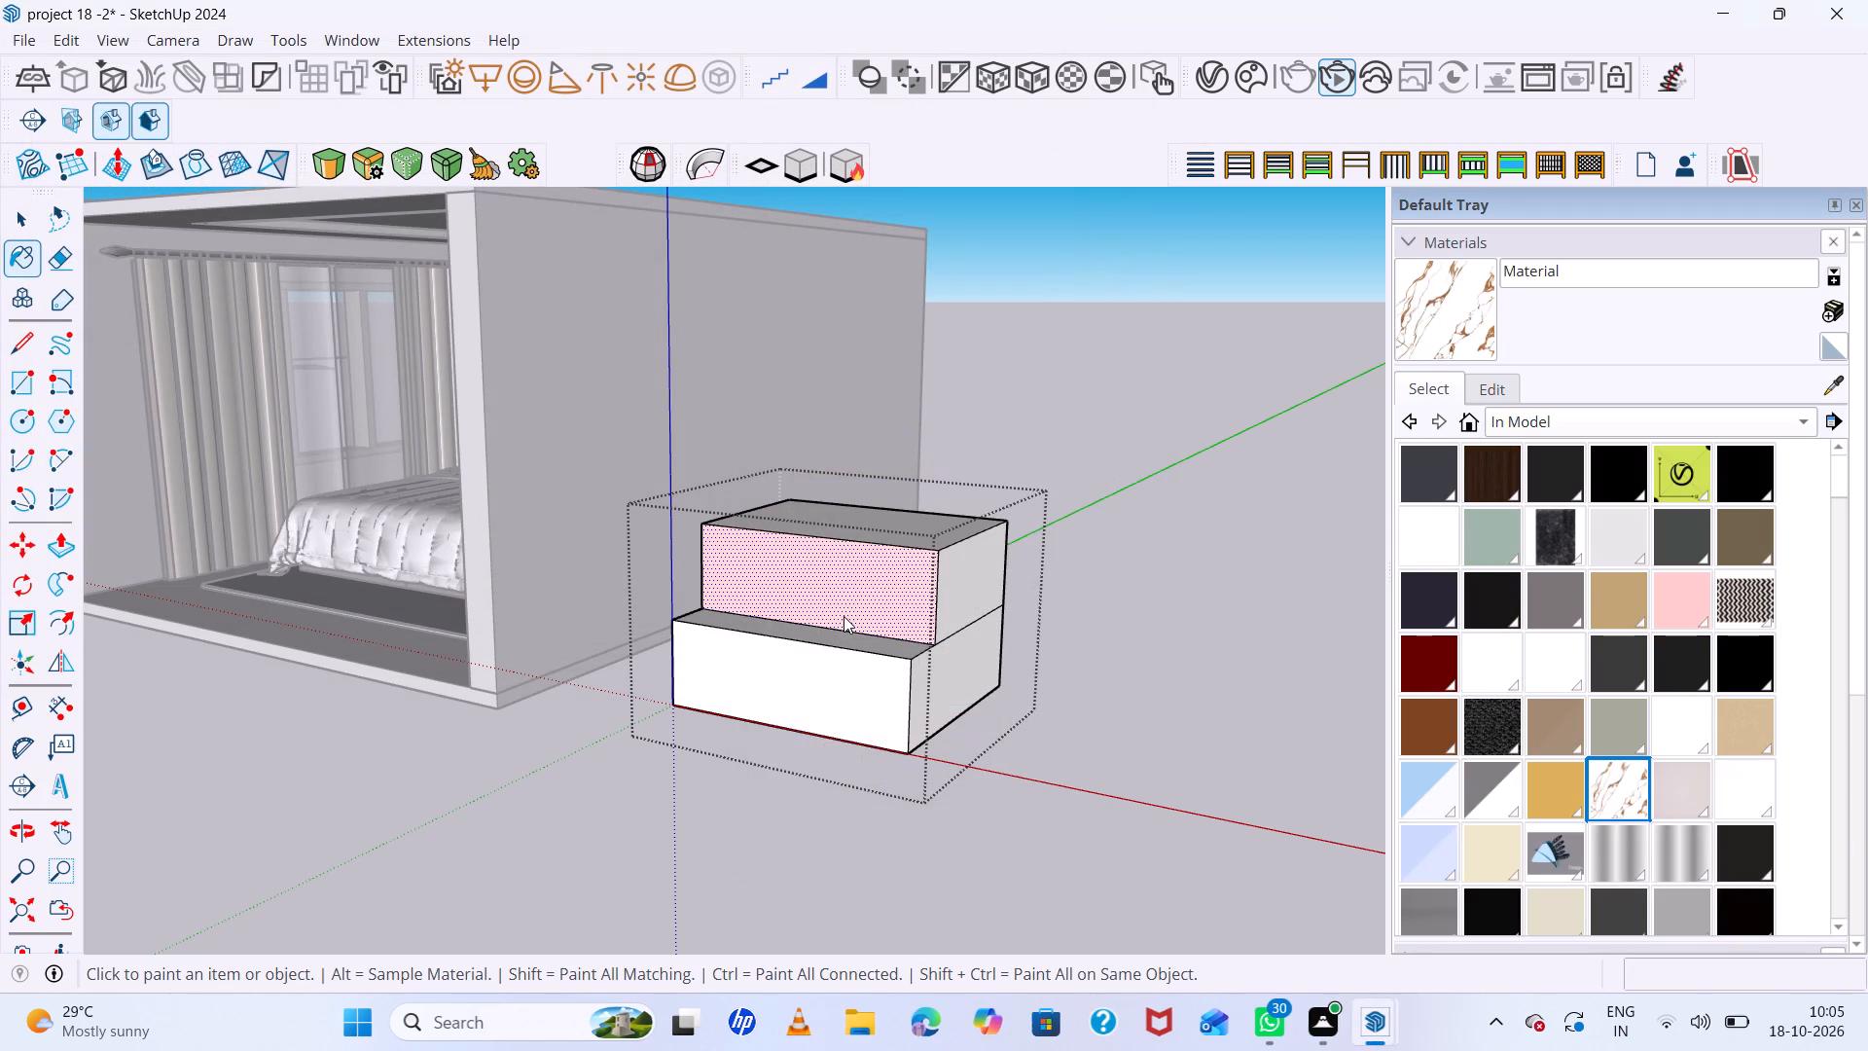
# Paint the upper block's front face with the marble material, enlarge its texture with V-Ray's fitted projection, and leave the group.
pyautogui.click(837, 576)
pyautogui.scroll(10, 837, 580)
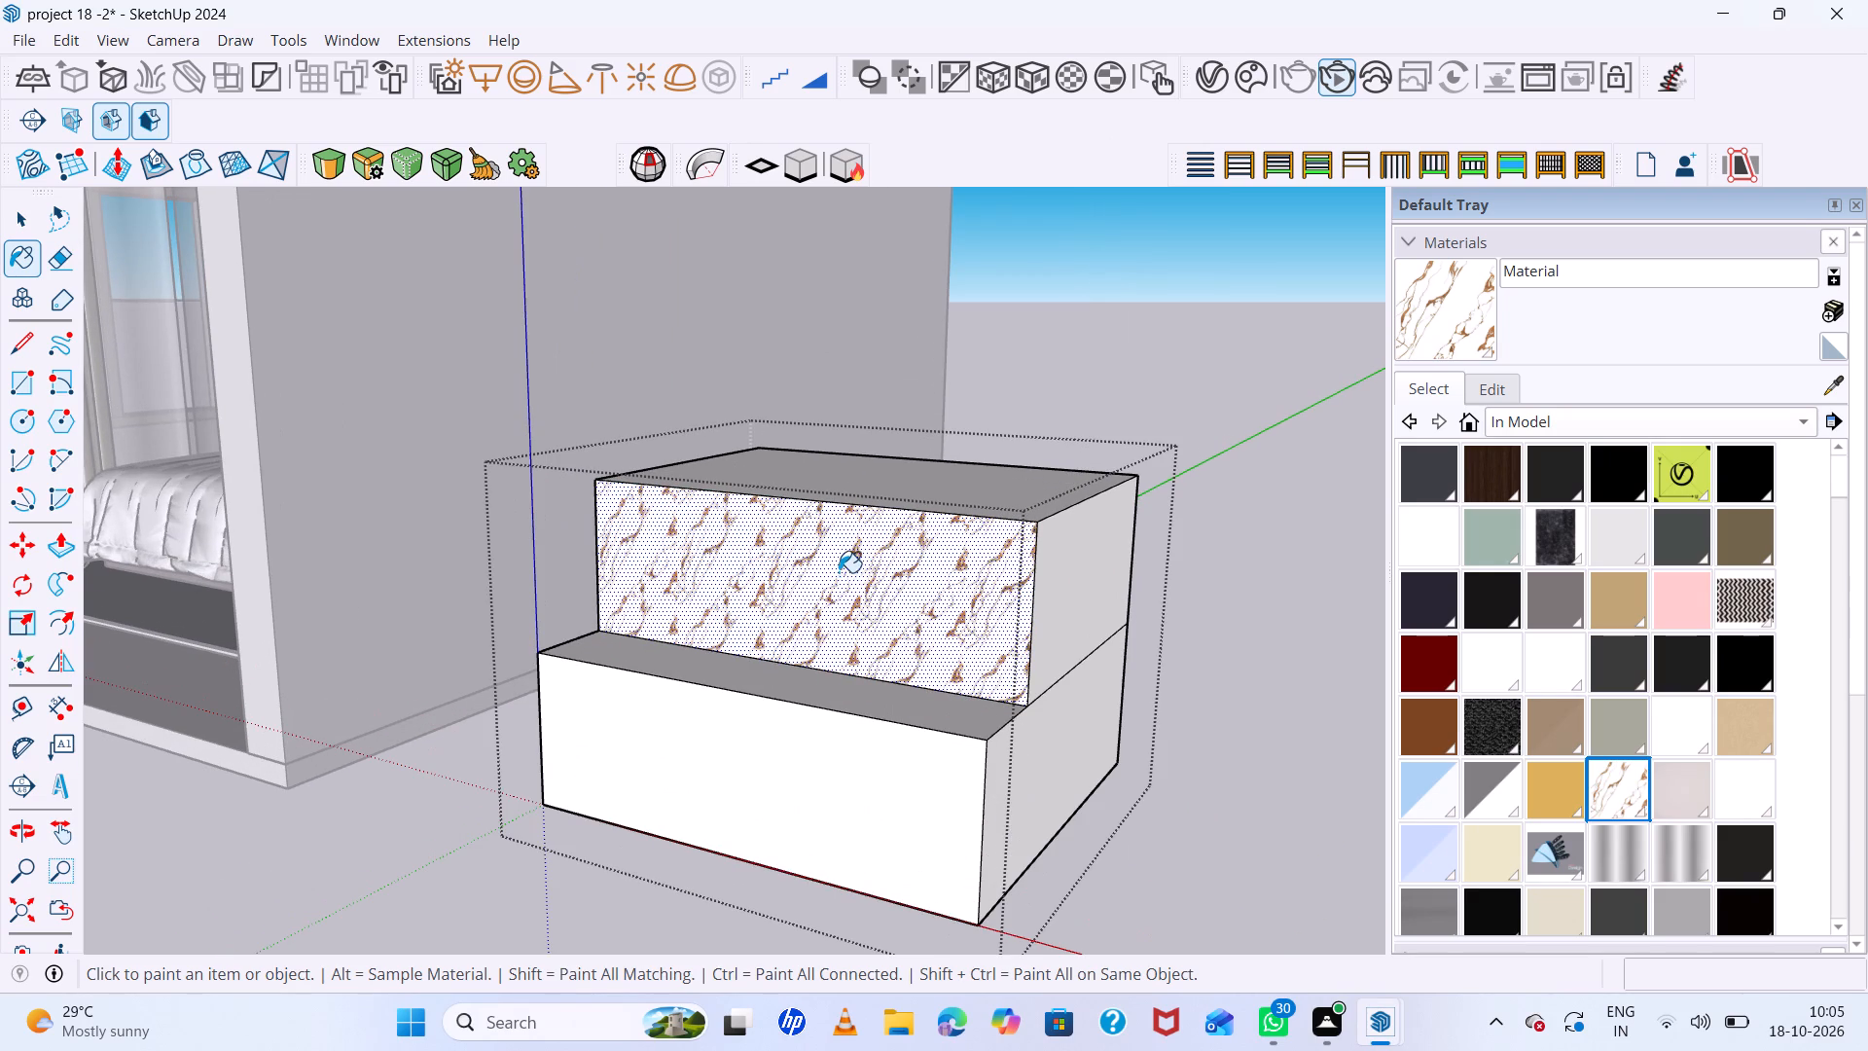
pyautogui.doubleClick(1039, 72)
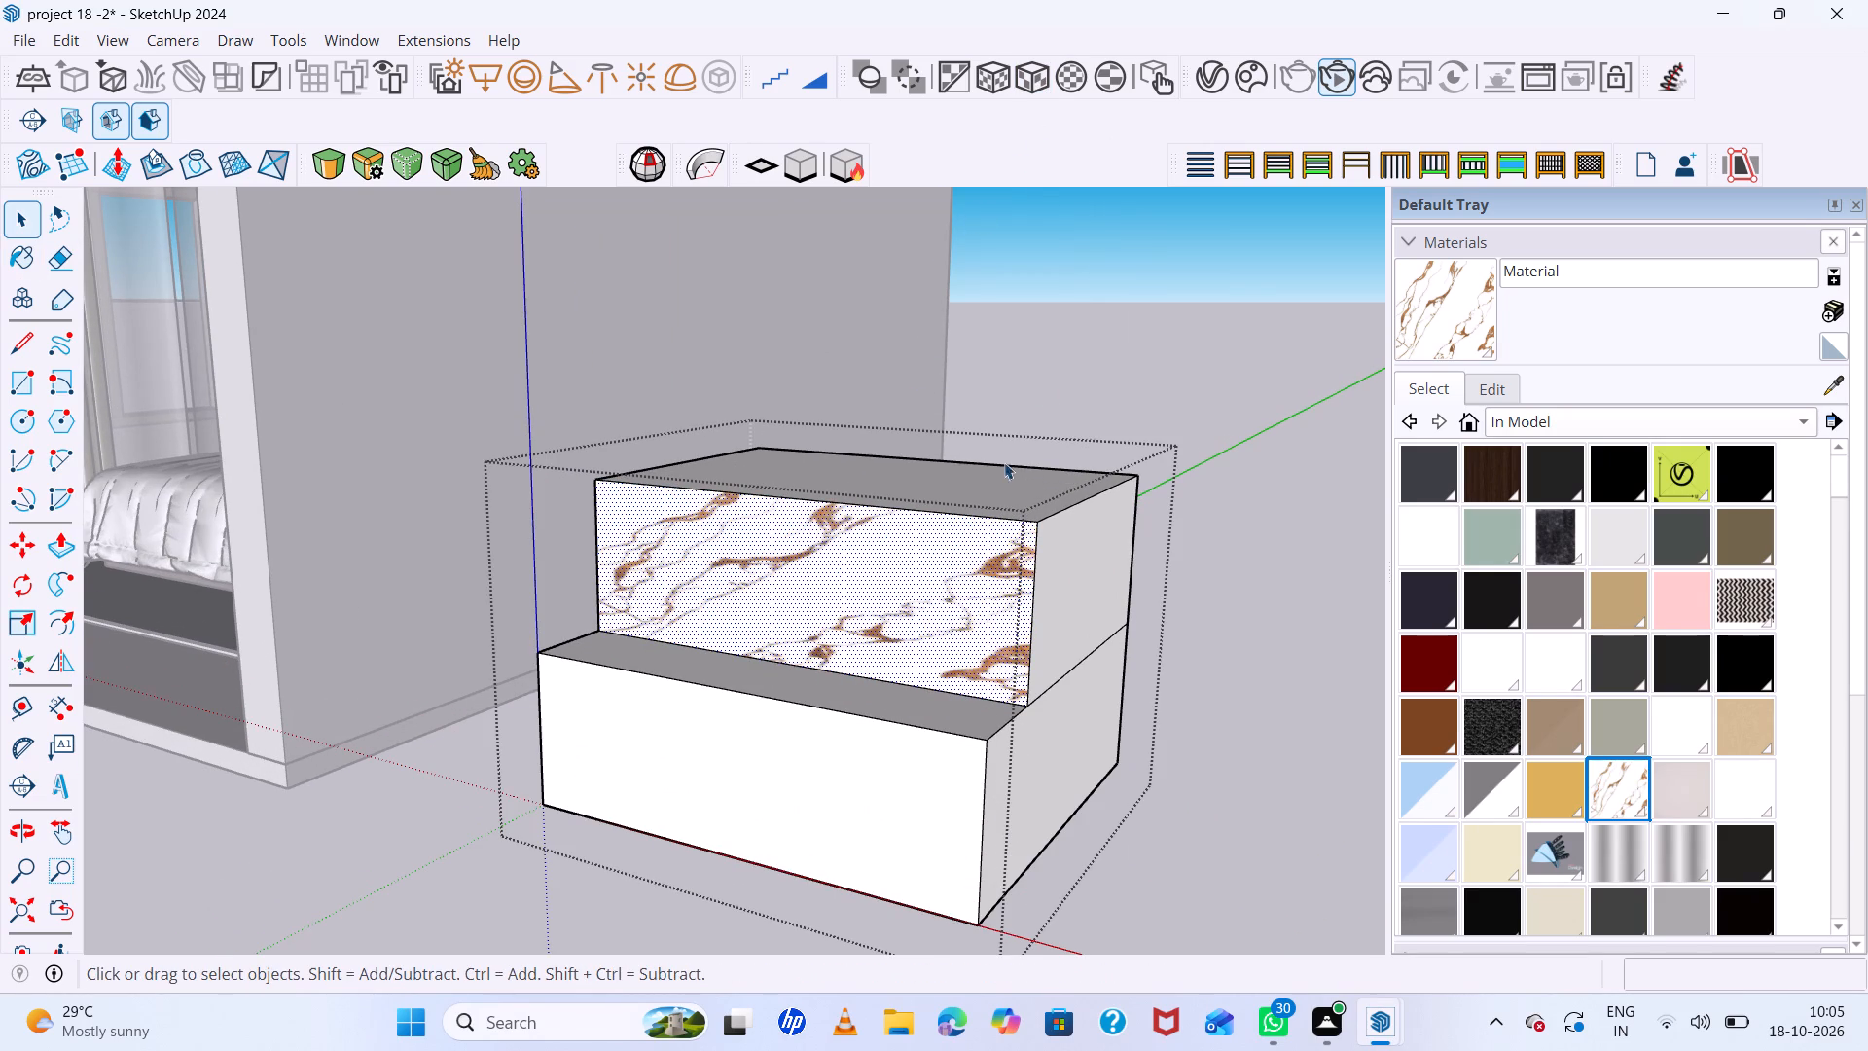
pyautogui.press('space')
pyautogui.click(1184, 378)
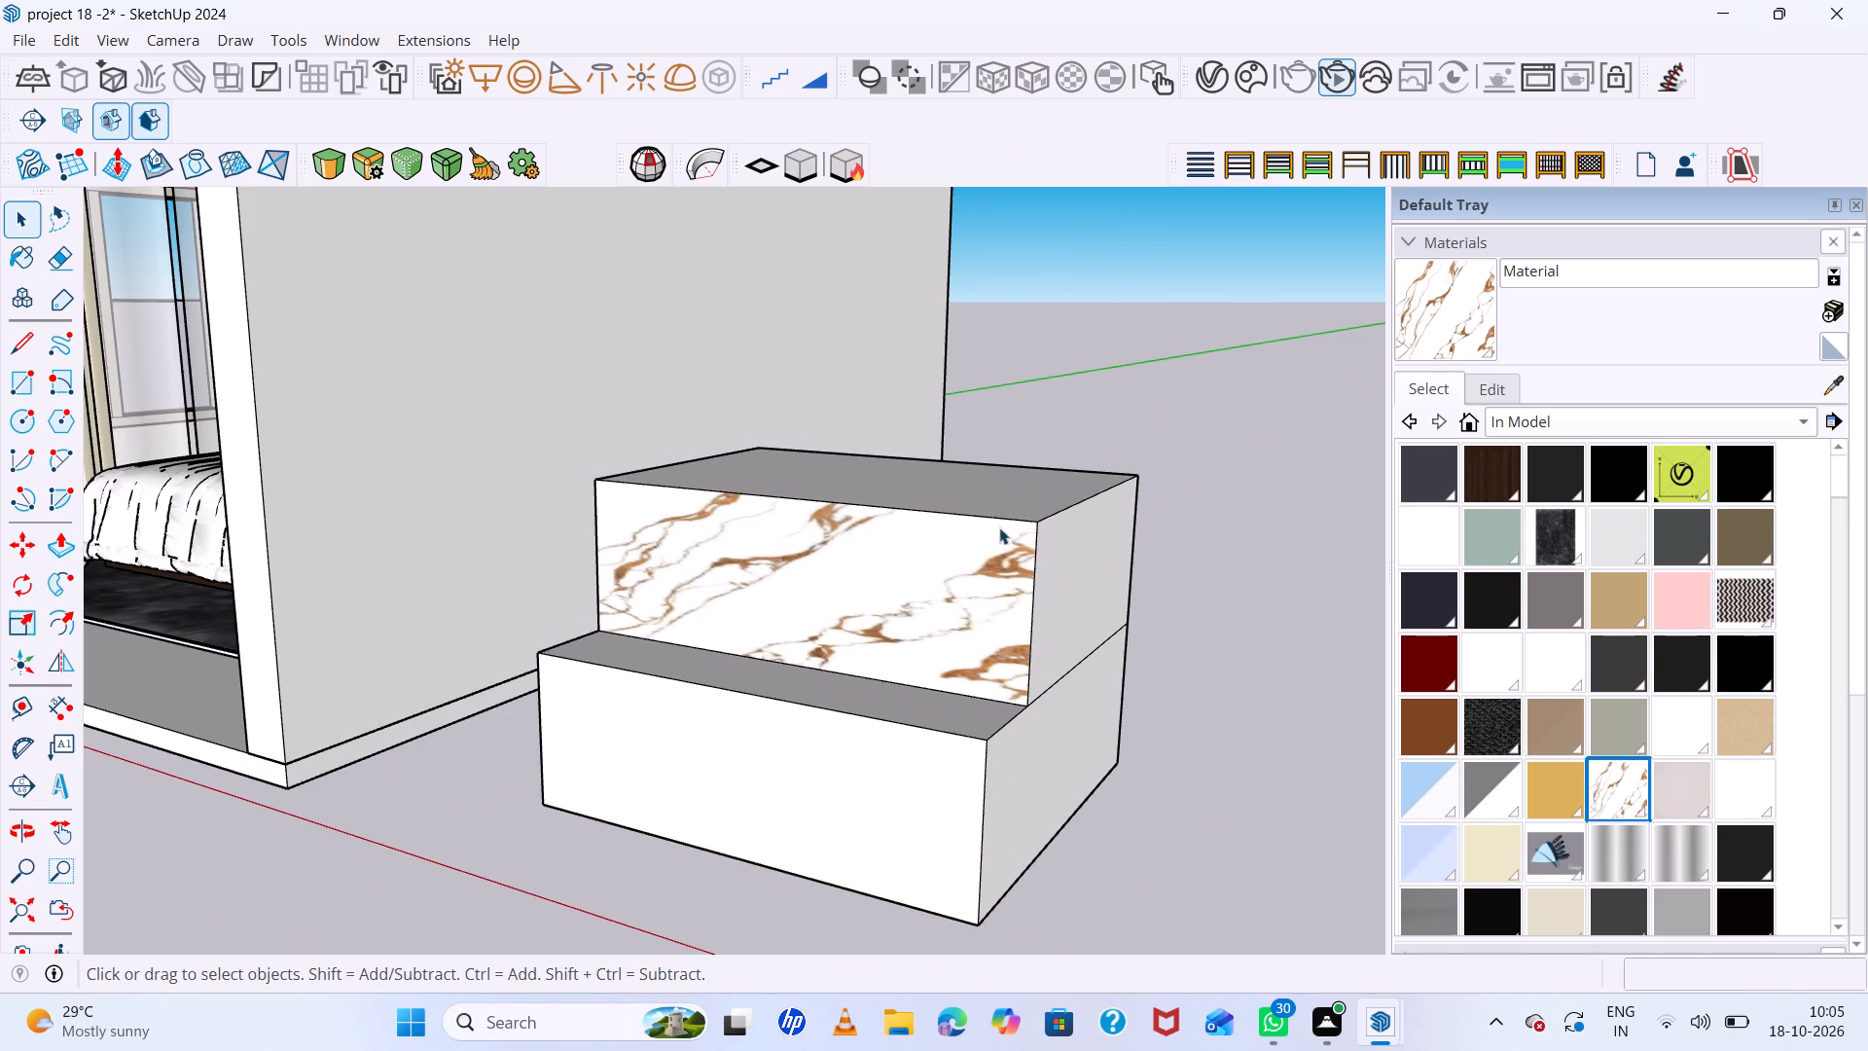
# Select all the block geometry, look over the scene's lights in the V-Ray Asset Editor, and return to SketchUp with the group closed.
pyautogui.scroll(-4, 933, 559)
pyautogui.click(934, 559)
pyautogui.tripleClick(937, 558)
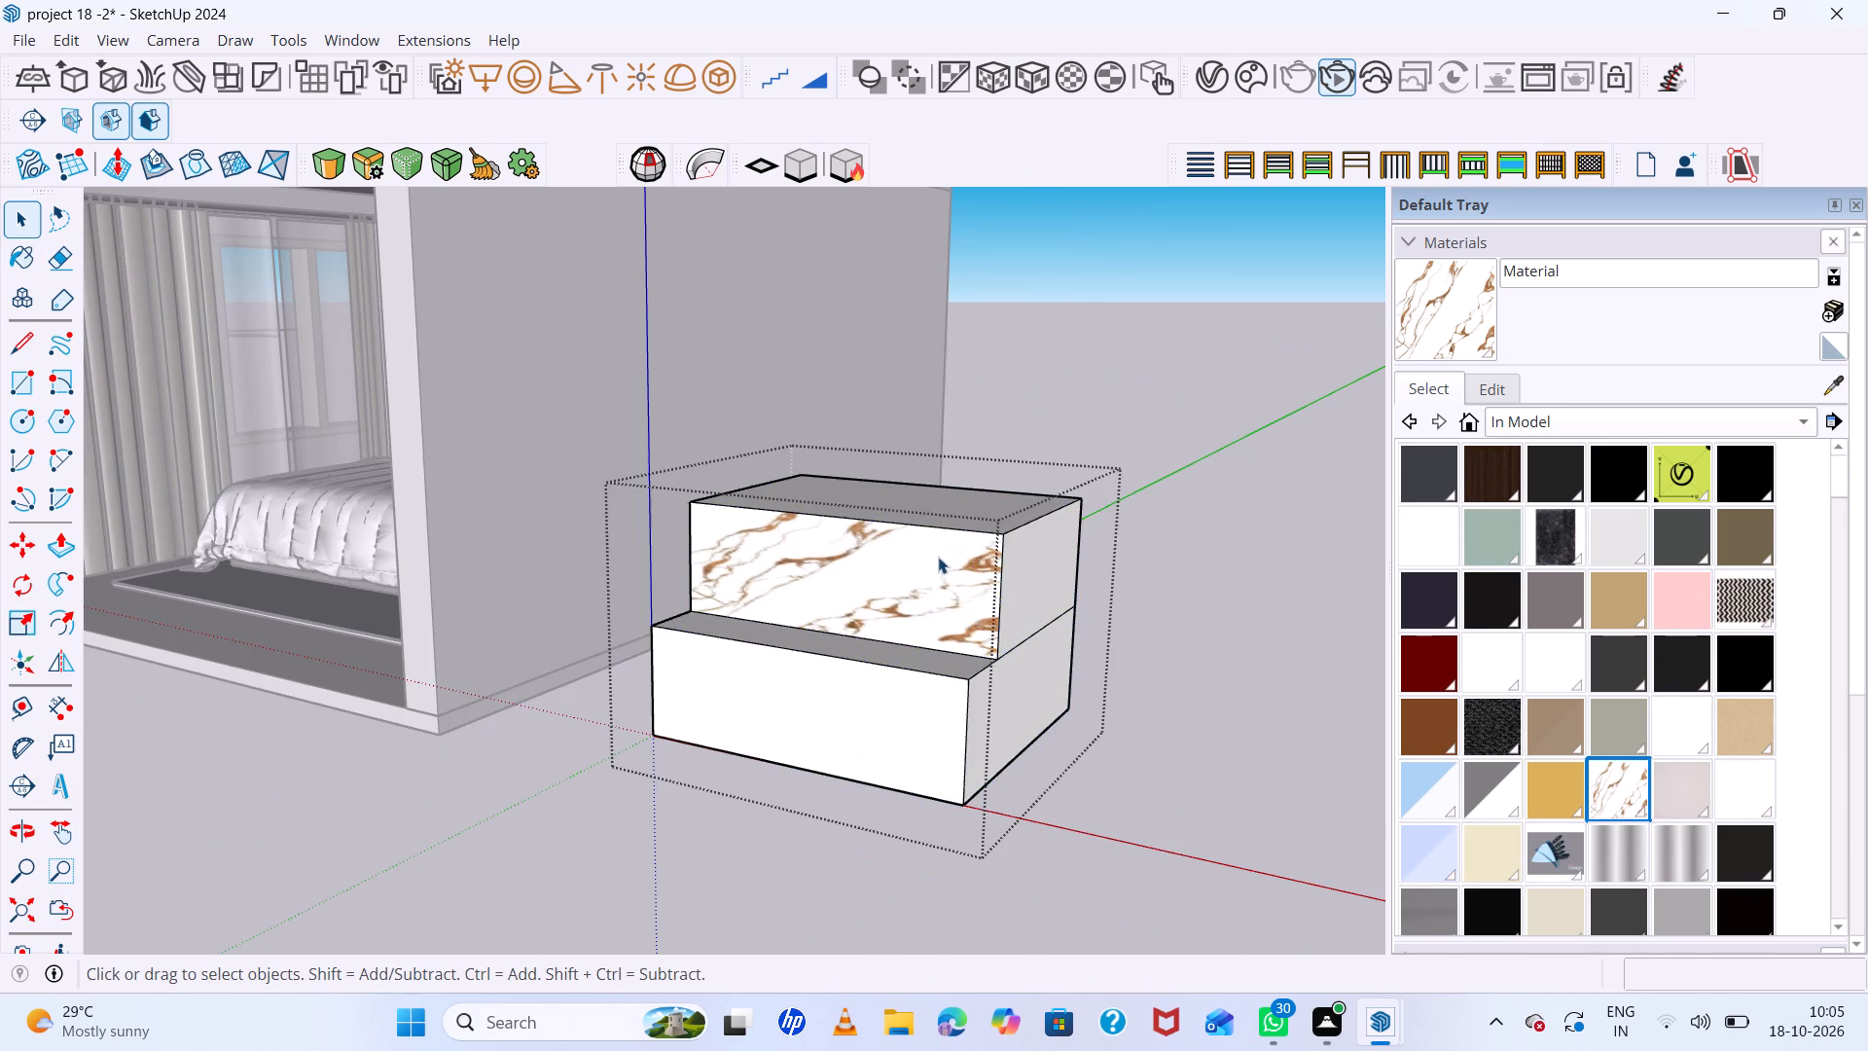
pyautogui.click(1393, 1050)
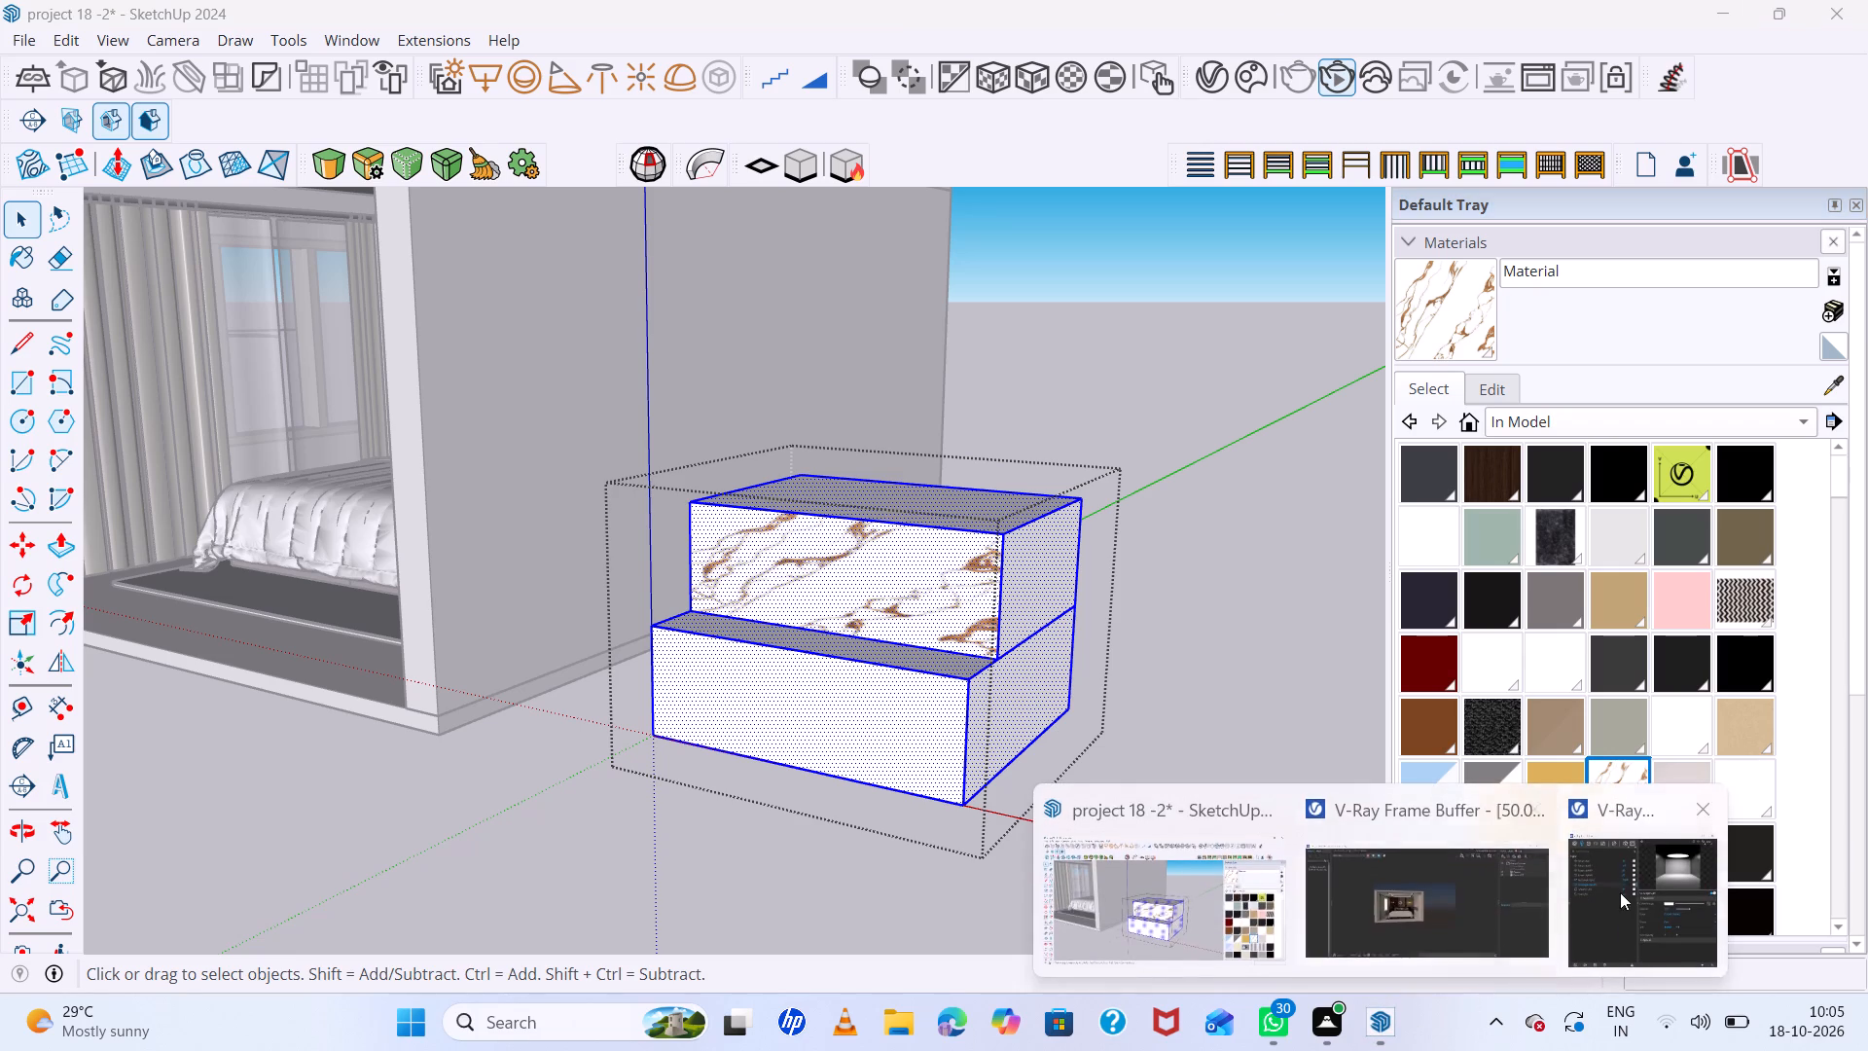
pyautogui.click(1636, 888)
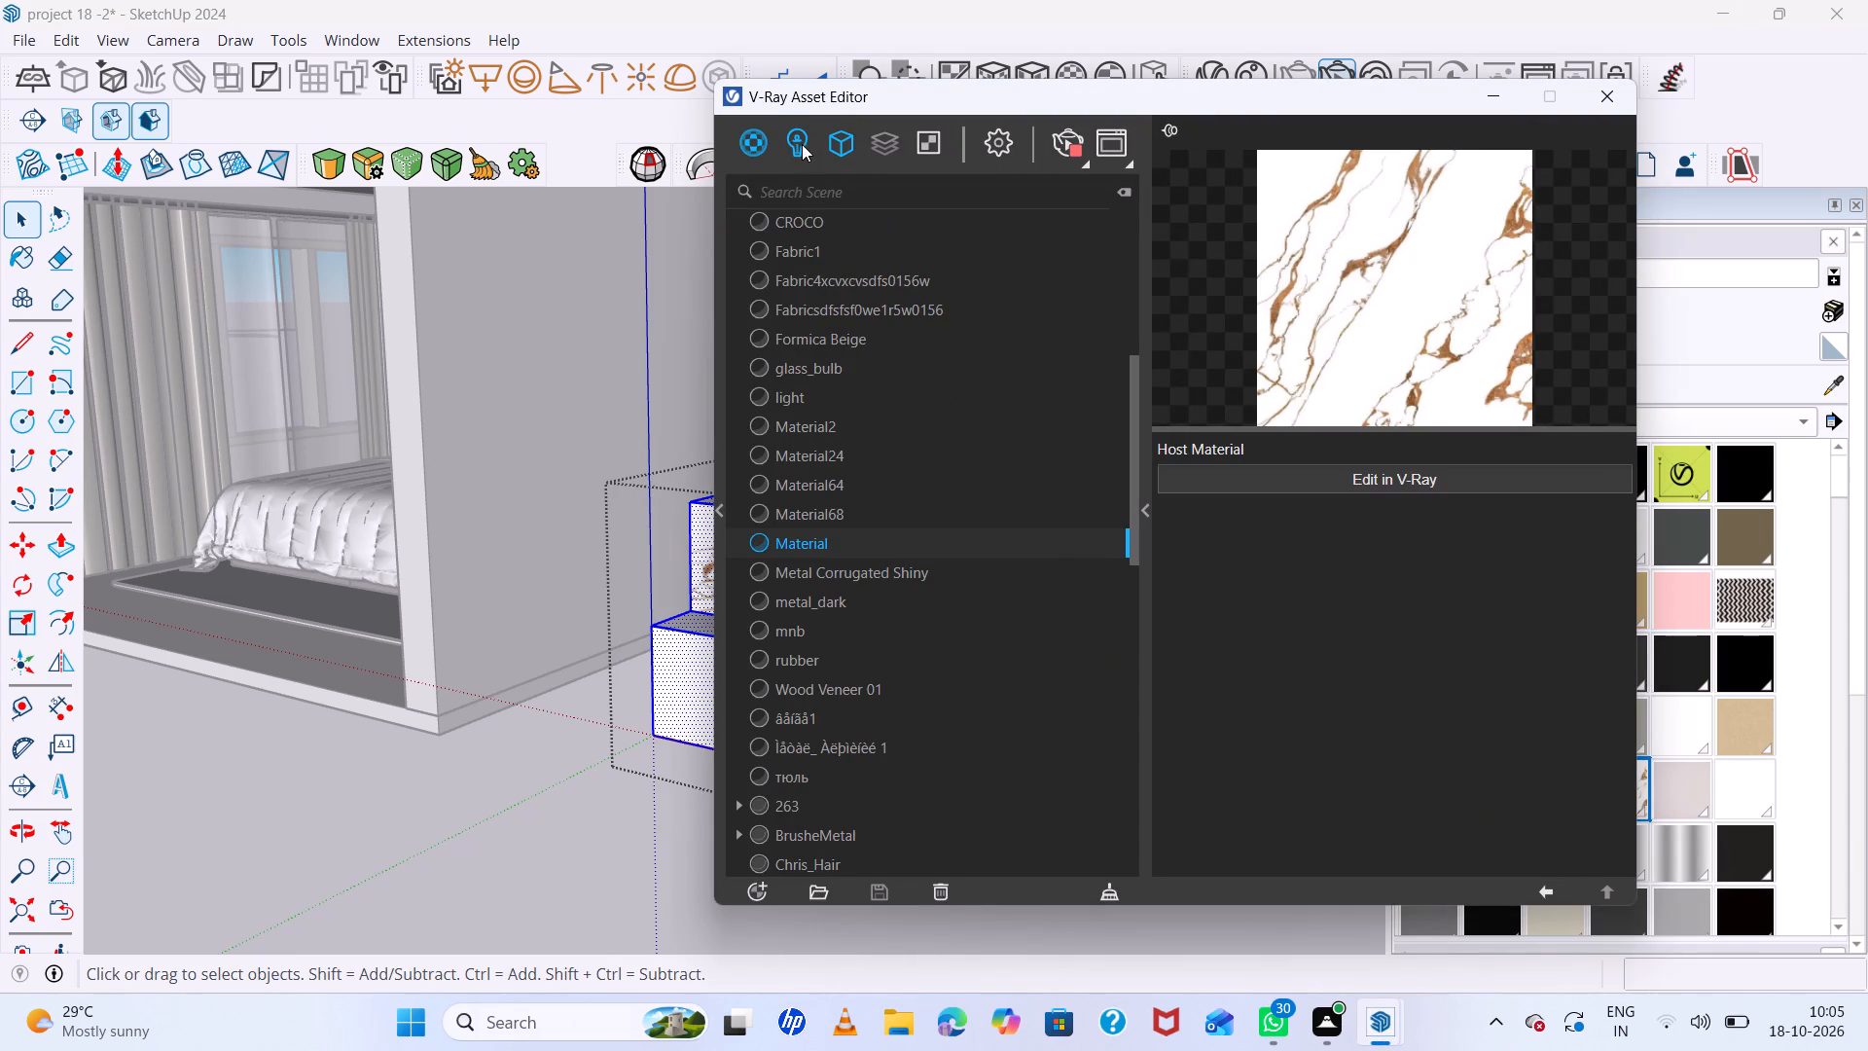
pyautogui.click(802, 144)
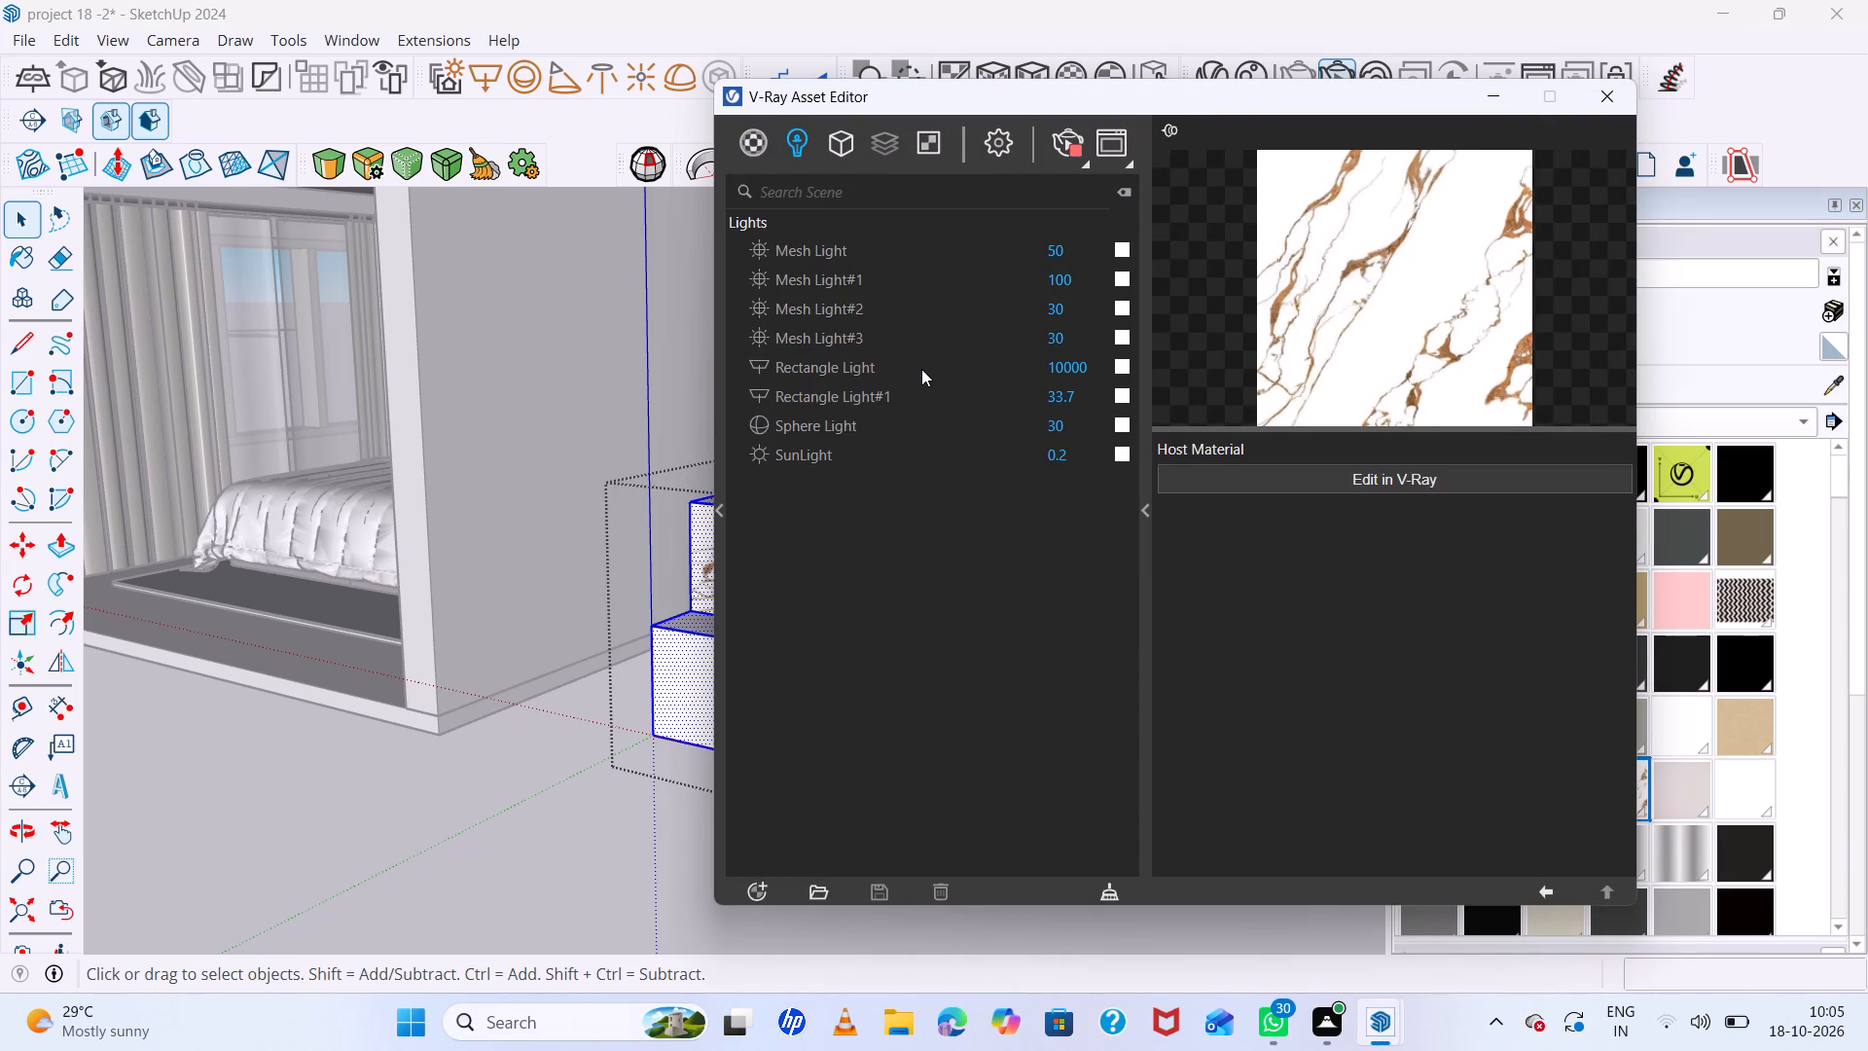
pyautogui.click(1496, 94)
pyautogui.click(866, 607)
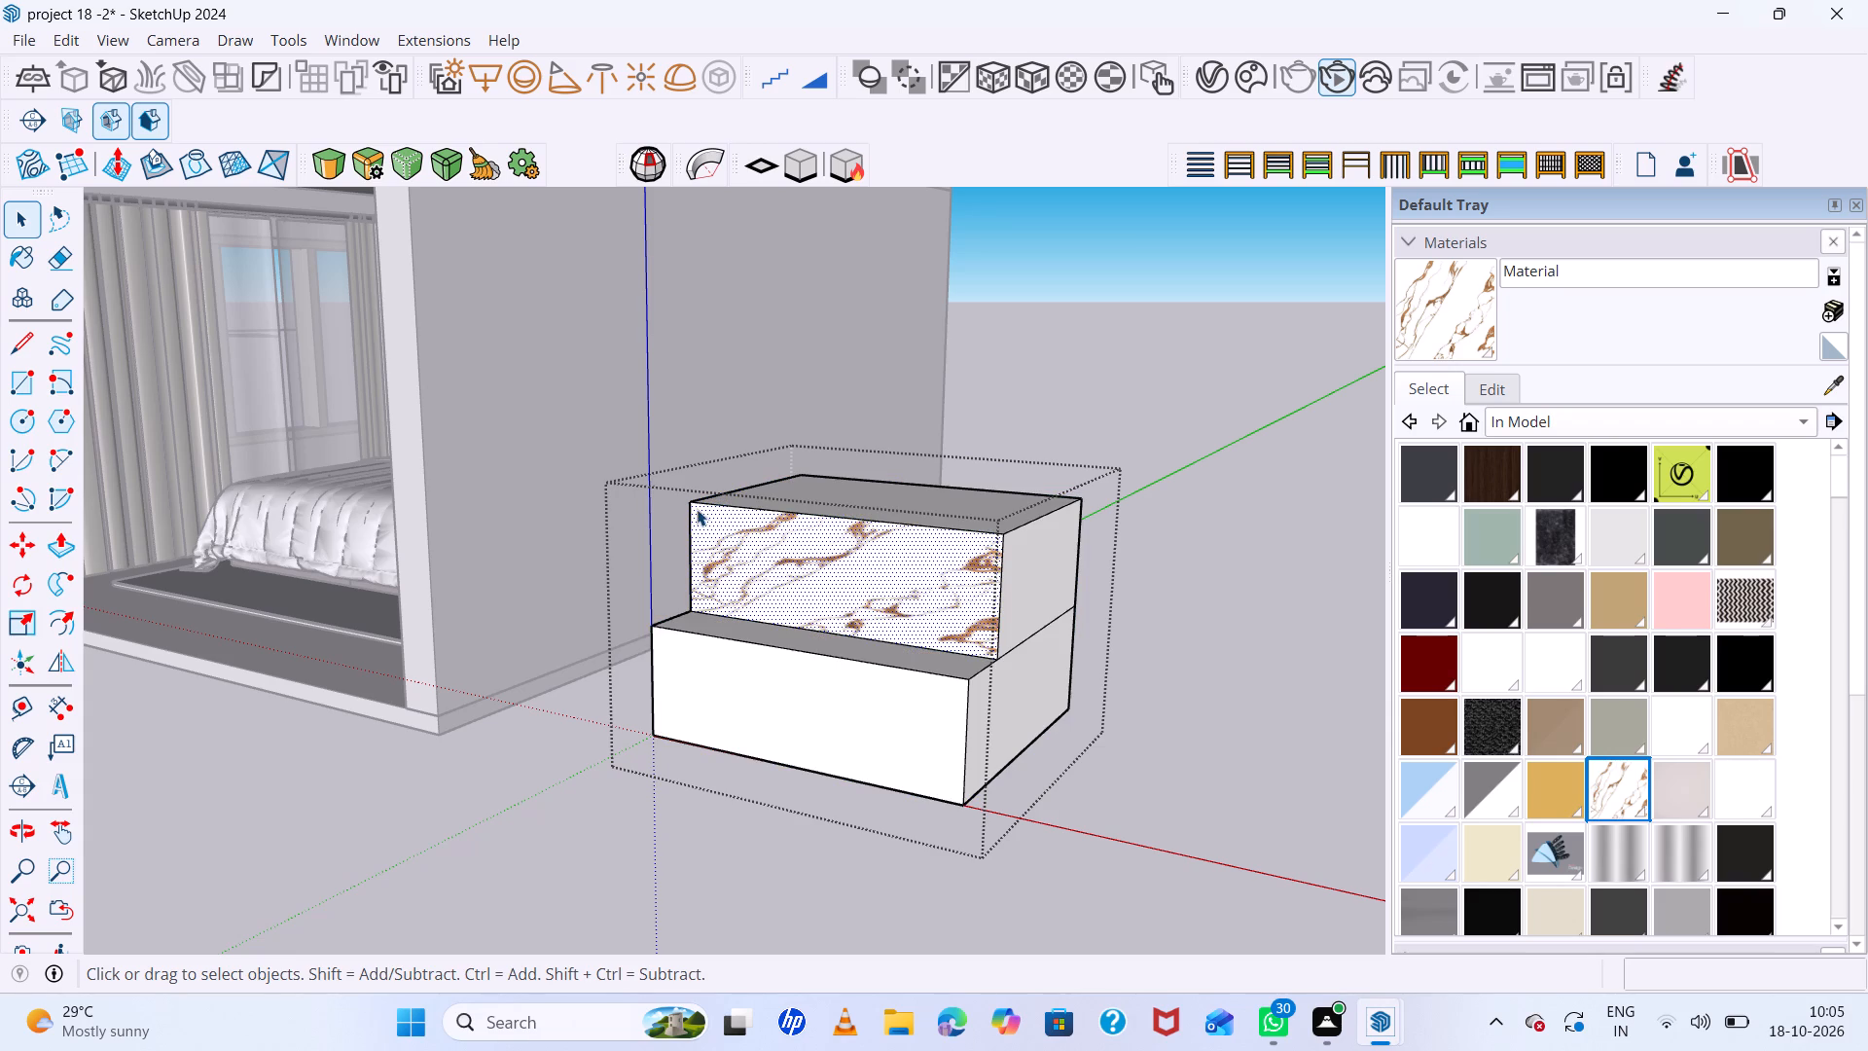
pyautogui.click(952, 566)
pyautogui.click(1145, 480)
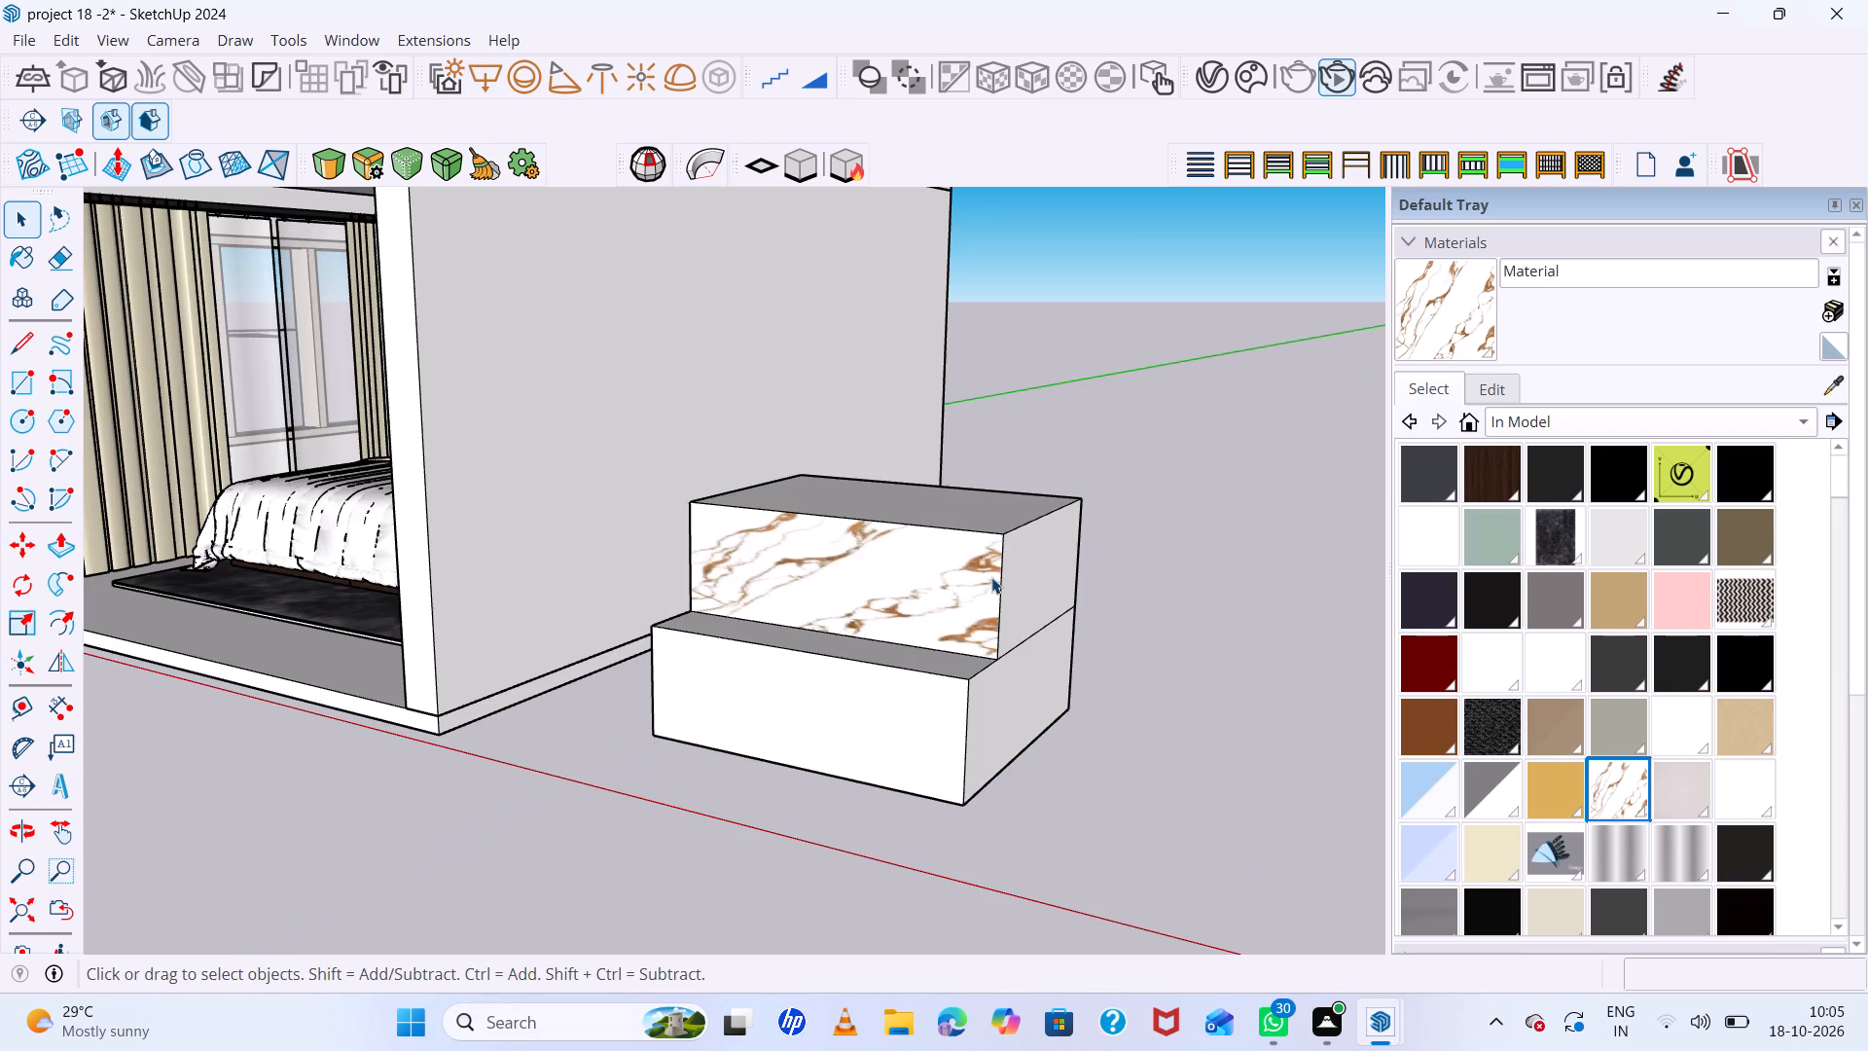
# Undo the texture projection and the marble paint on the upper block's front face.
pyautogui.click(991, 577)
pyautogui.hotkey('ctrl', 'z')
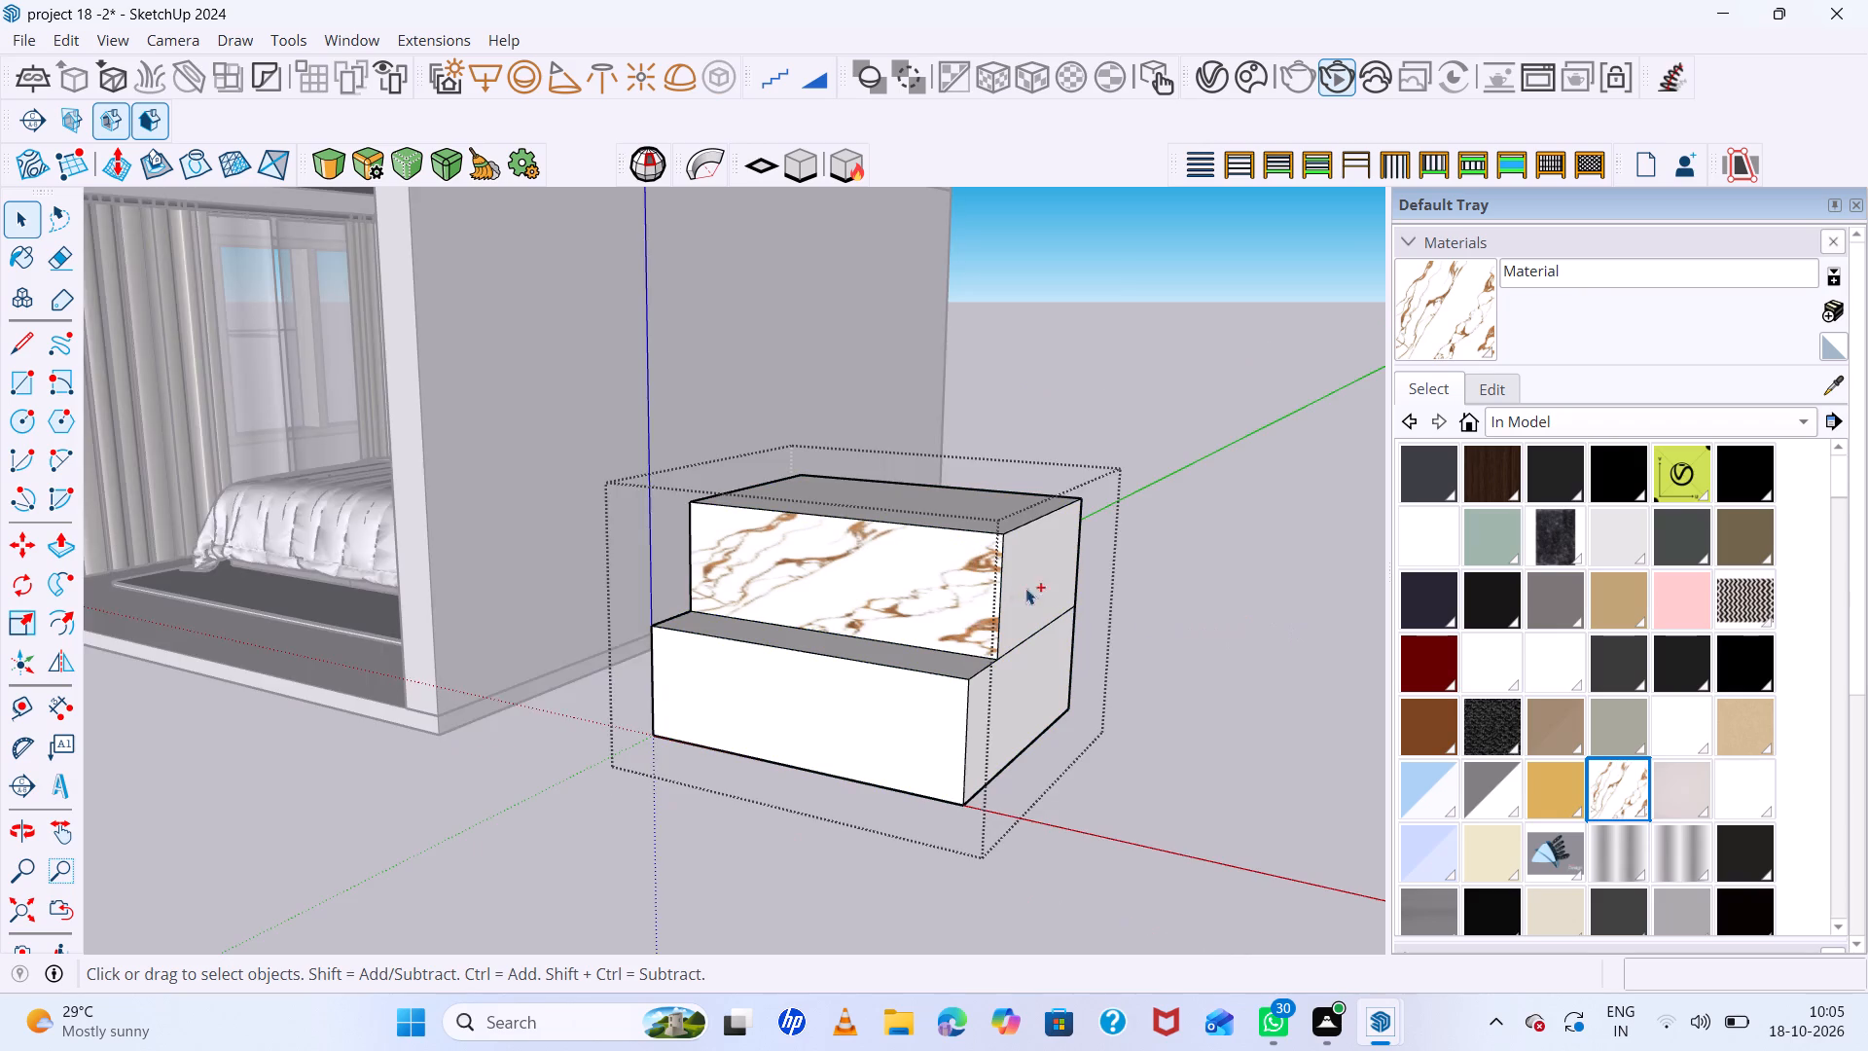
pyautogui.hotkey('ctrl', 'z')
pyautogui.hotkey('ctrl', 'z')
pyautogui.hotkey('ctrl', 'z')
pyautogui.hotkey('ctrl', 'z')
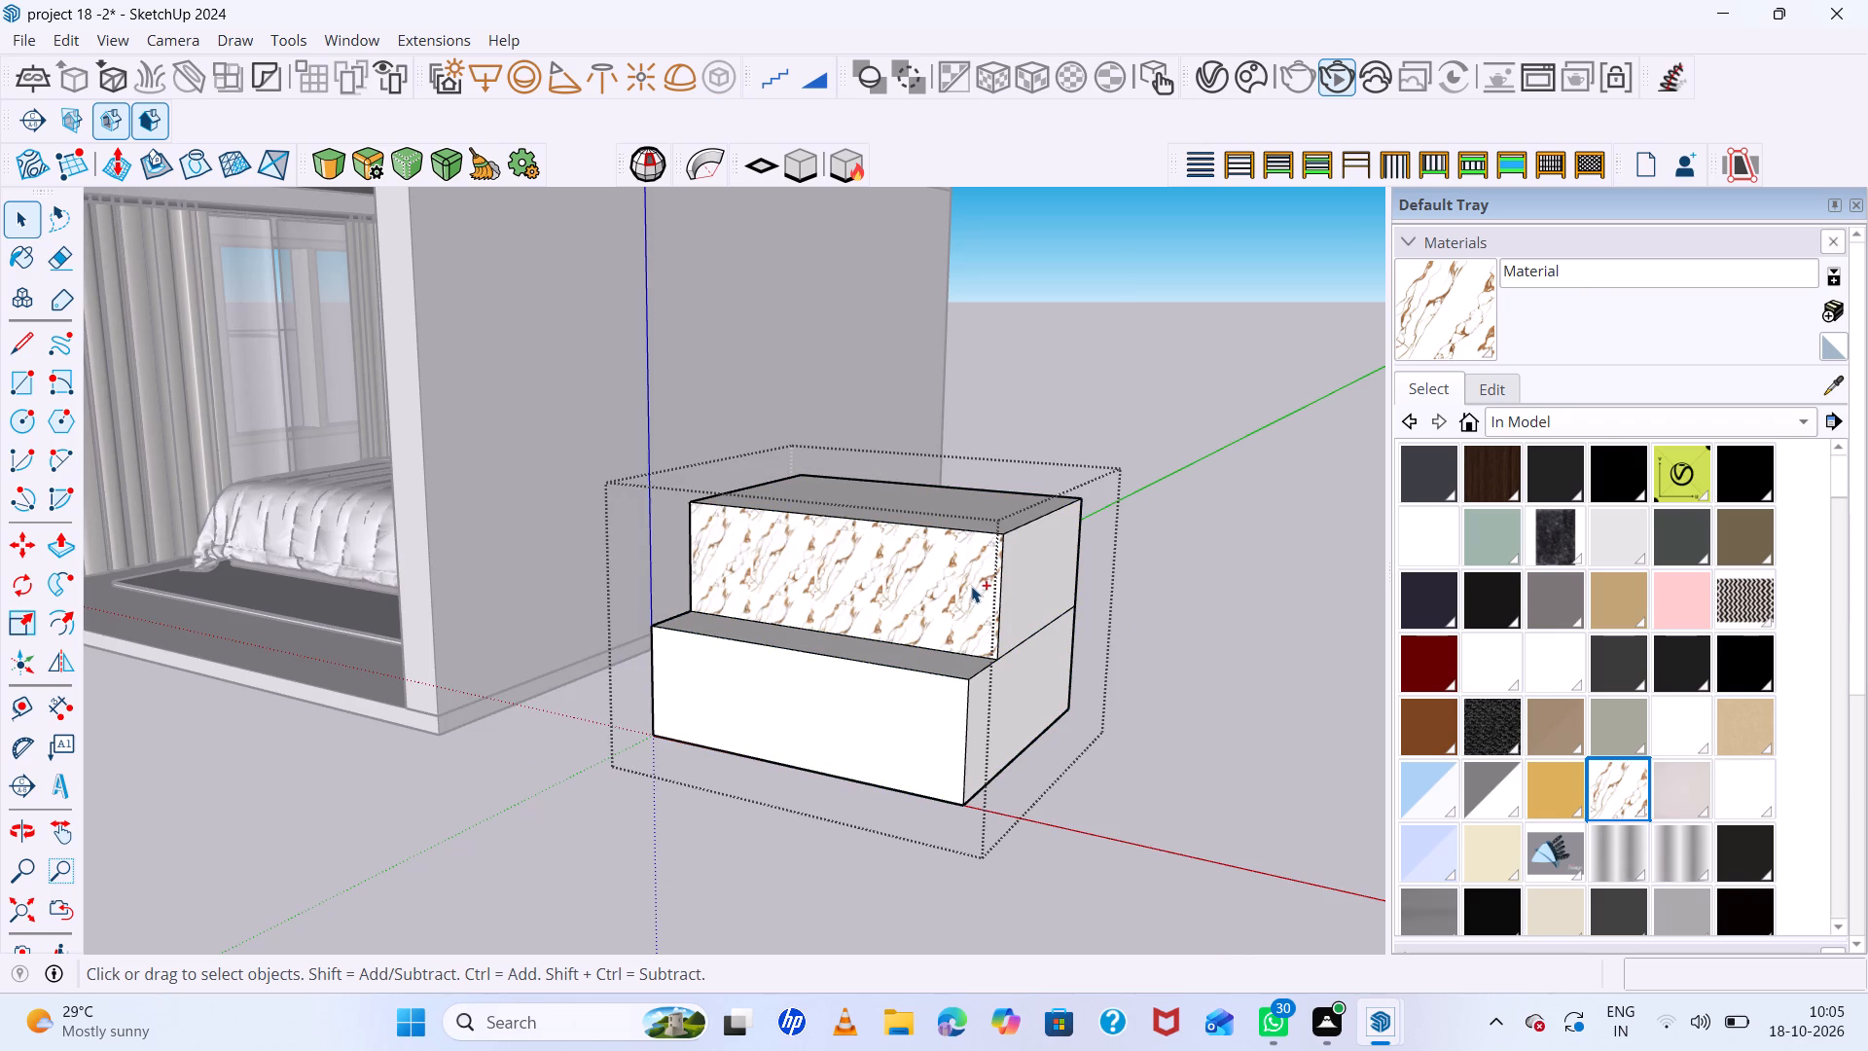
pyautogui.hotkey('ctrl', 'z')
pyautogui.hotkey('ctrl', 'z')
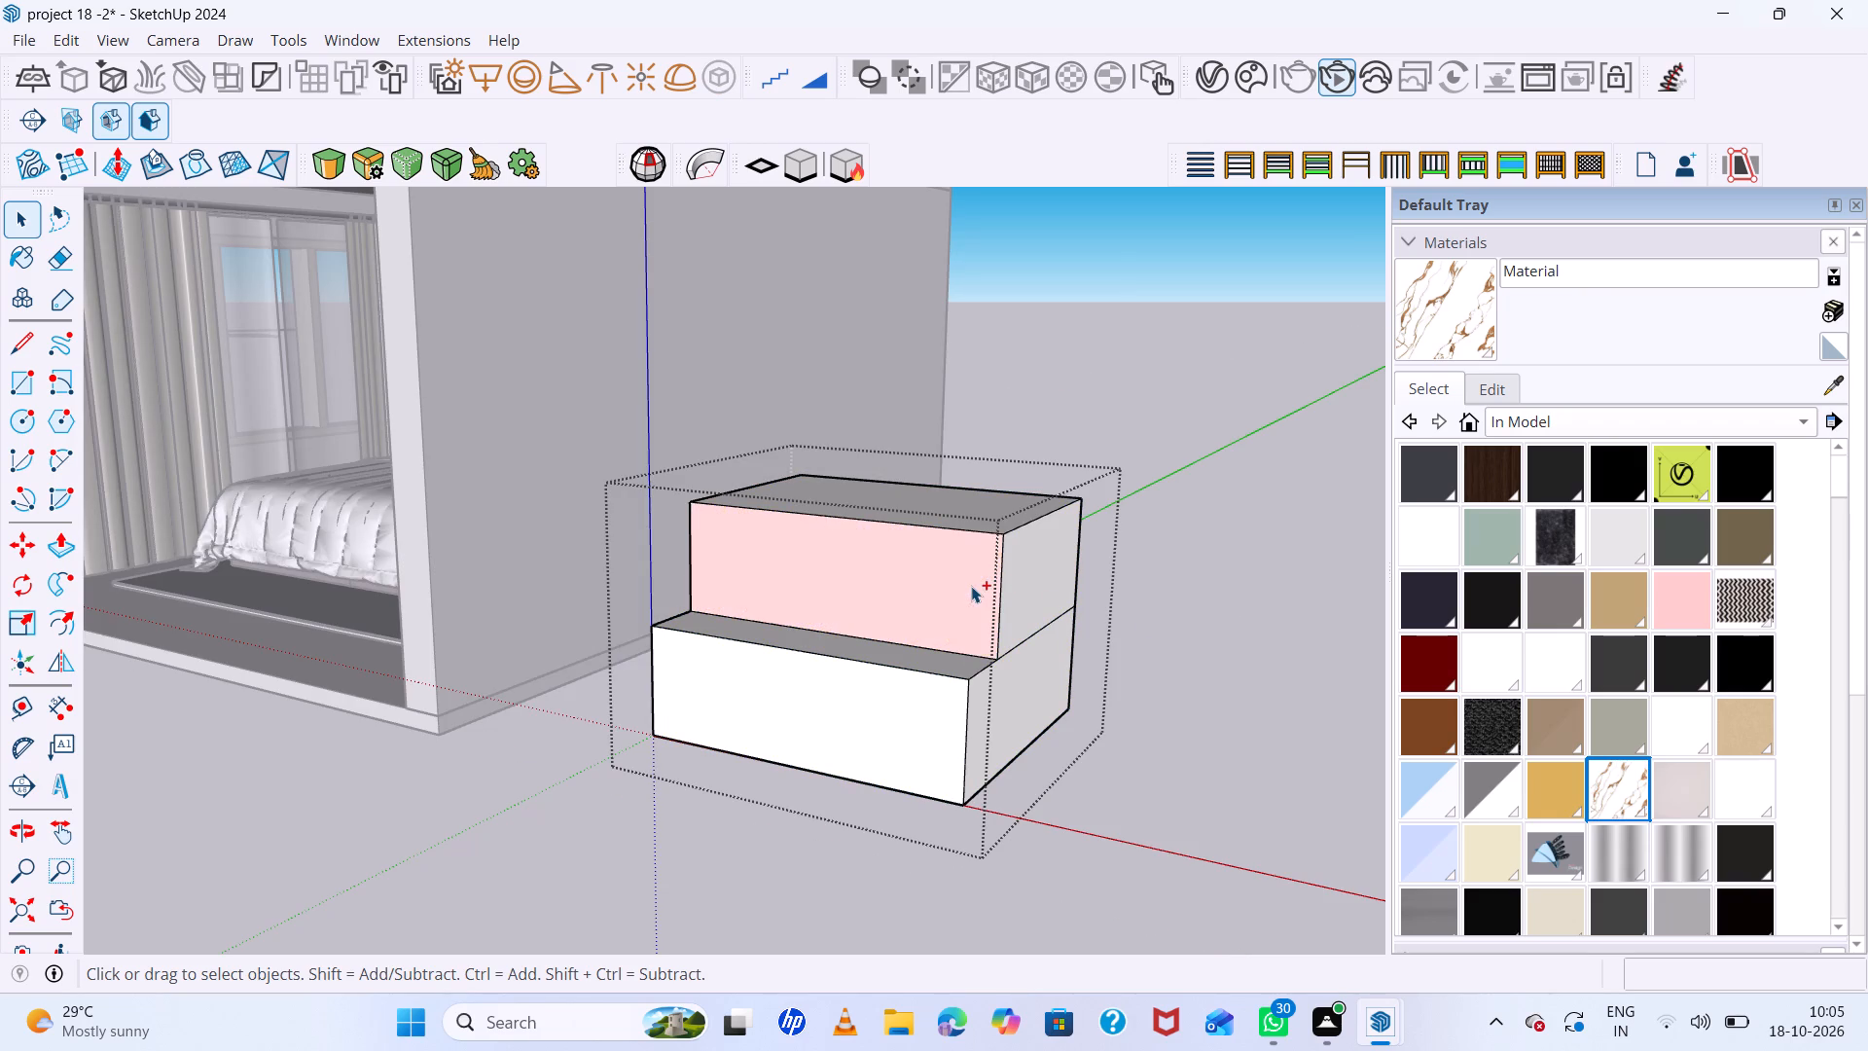
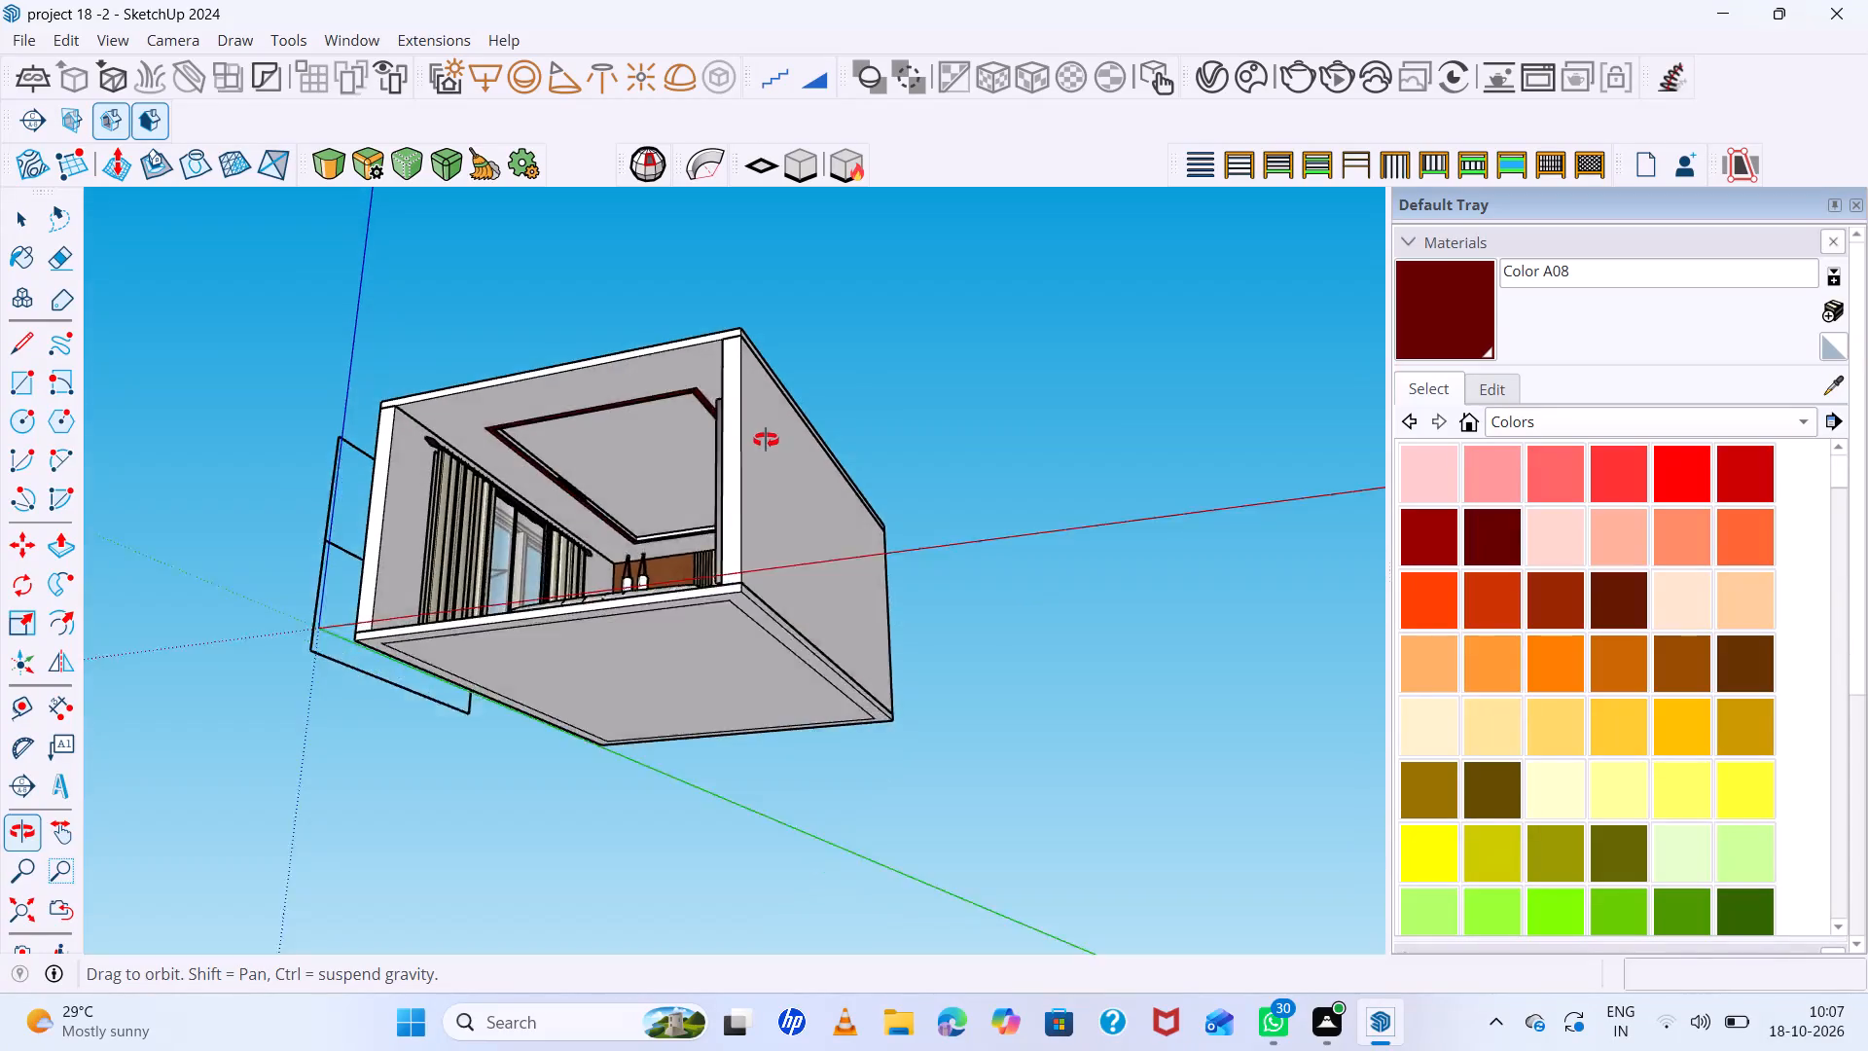
# Draw a rectangle about 5' 10" by 1' 7" on the ground beside the bedroom and pull it up 3' 8" into a block.
pyautogui.keyDown('ctrl'); pyautogui.middleClick(985, 567); pyautogui.keyUp('ctrl')
pyautogui.keyDown('ctrl'); pyautogui.scroll(12, 739, 522); pyautogui.keyUp('ctrl')
pyautogui.keyDown('ctrl'); pyautogui.scroll(-12, 745, 505); pyautogui.keyUp('ctrl')
pyautogui.keyDown('ctrl'); pyautogui.scroll(1, 1043, 590); pyautogui.keyUp('ctrl')
pyautogui.keyDown('ctrl'); pyautogui.moveTo(1044, 591); pyautogui.dragTo(1038, 681, button='middle'); pyautogui.keyUp('ctrl')
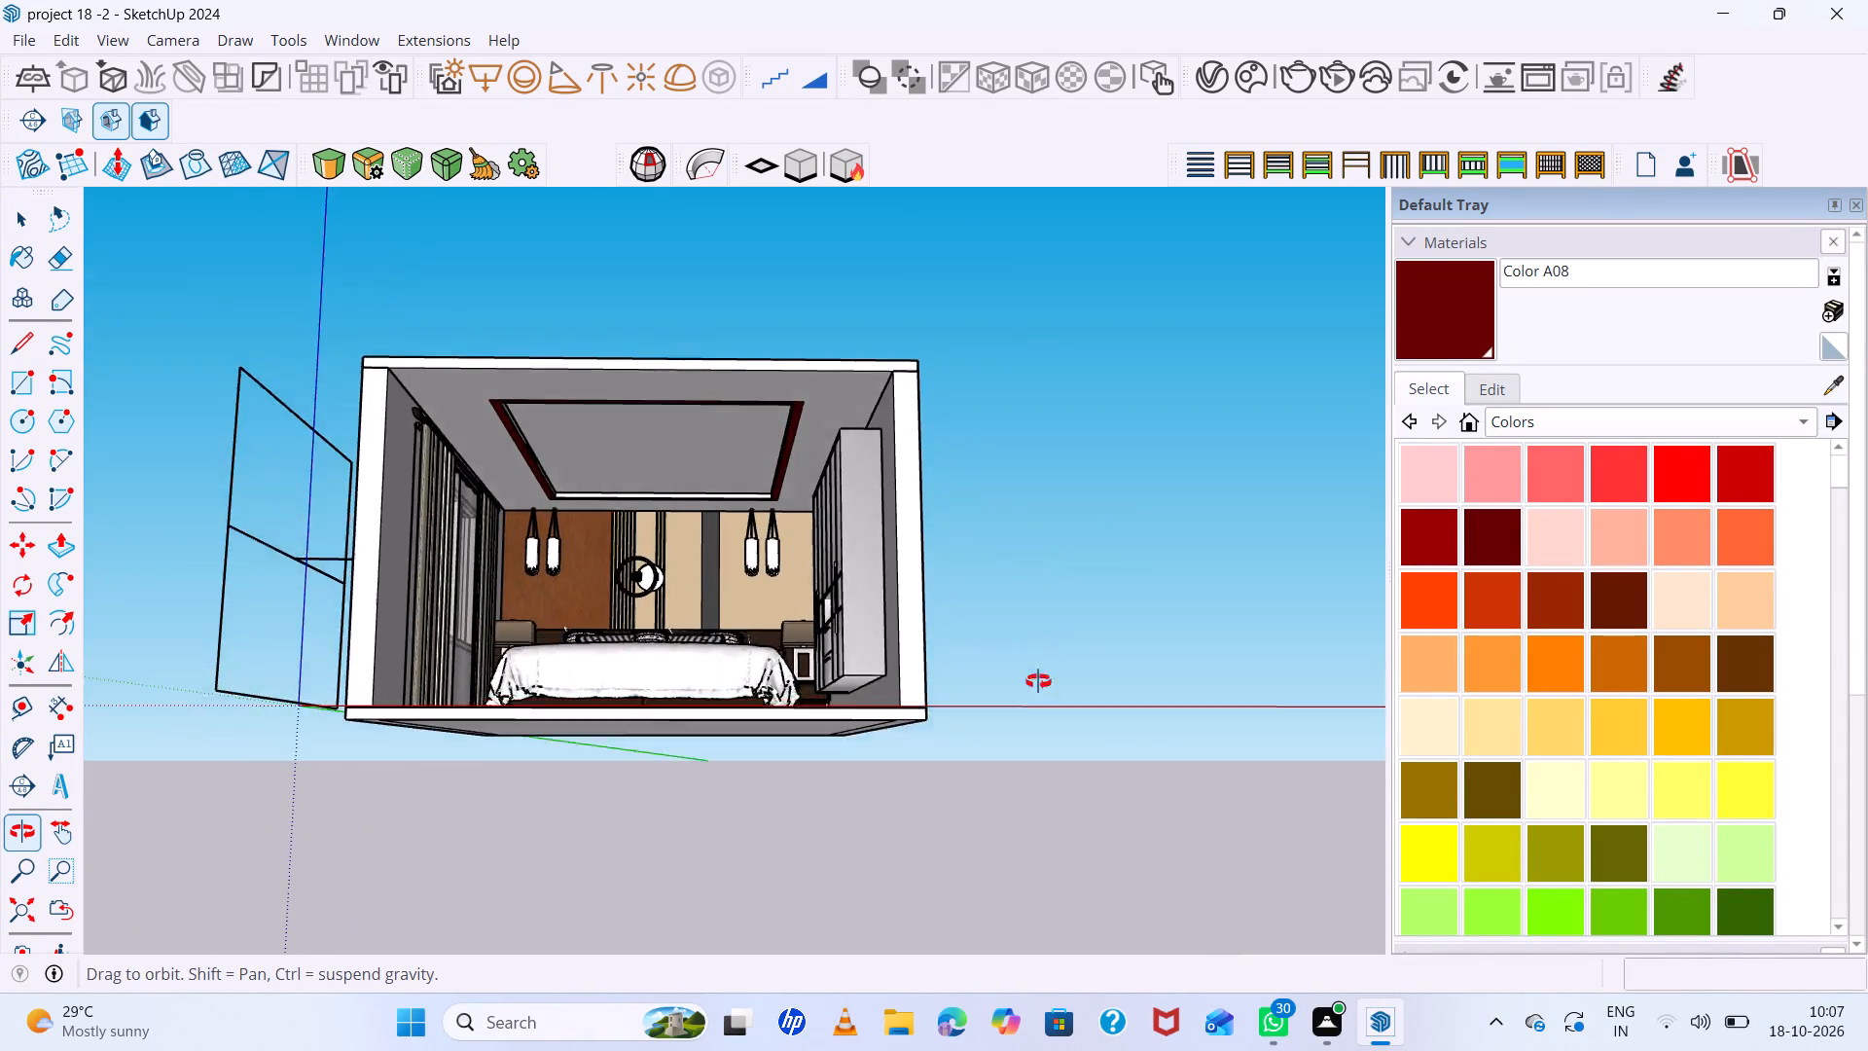
pyautogui.keyDown('ctrl'); pyautogui.moveTo(1038, 681); pyautogui.dragTo(1031, 727, button='middle'); pyautogui.keyUp('ctrl')
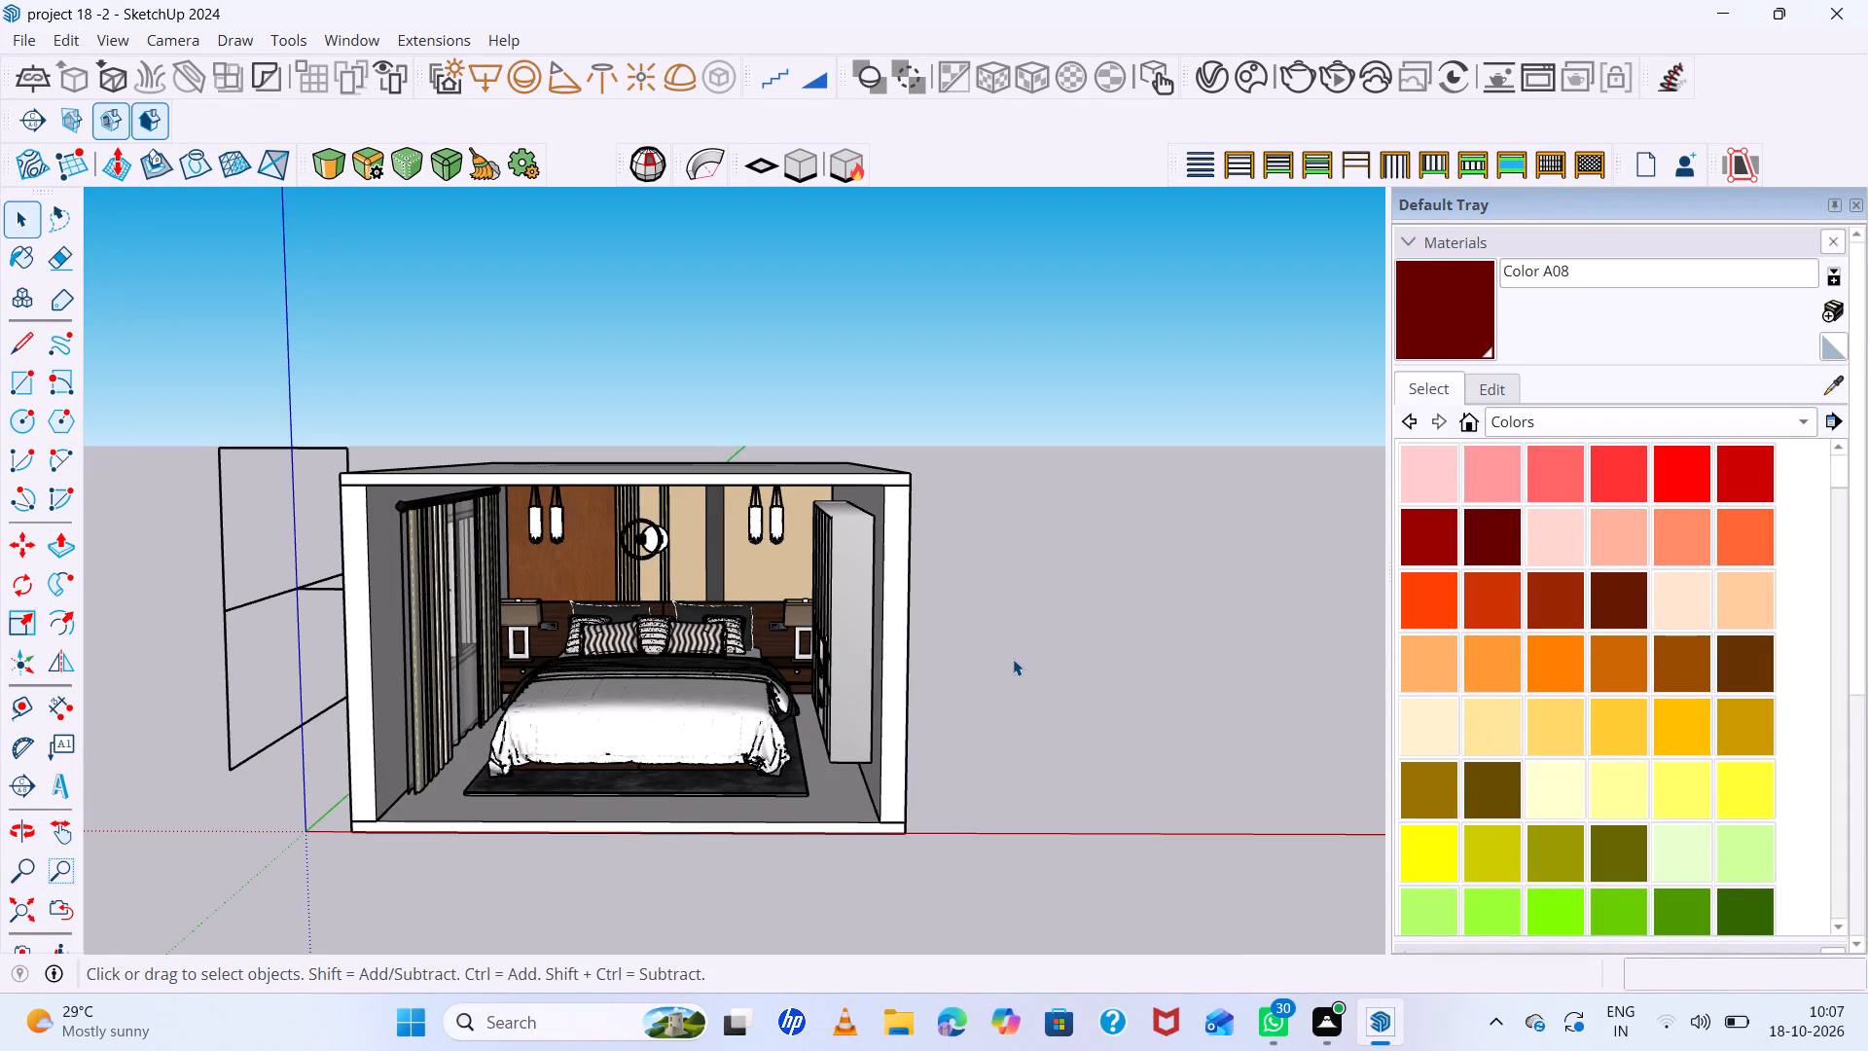
pyautogui.keyDown('ctrl'); pyautogui.scroll(-3, 1004, 656); pyautogui.keyUp('ctrl')
pyautogui.keyDown('ctrl'); pyautogui.moveTo(991, 661); pyautogui.dragTo(1009, 768, button='middle'); pyautogui.keyUp('ctrl')
pyautogui.keyDown('ctrl'); pyautogui.scroll(5, 1062, 759); pyautogui.keyUp('ctrl')
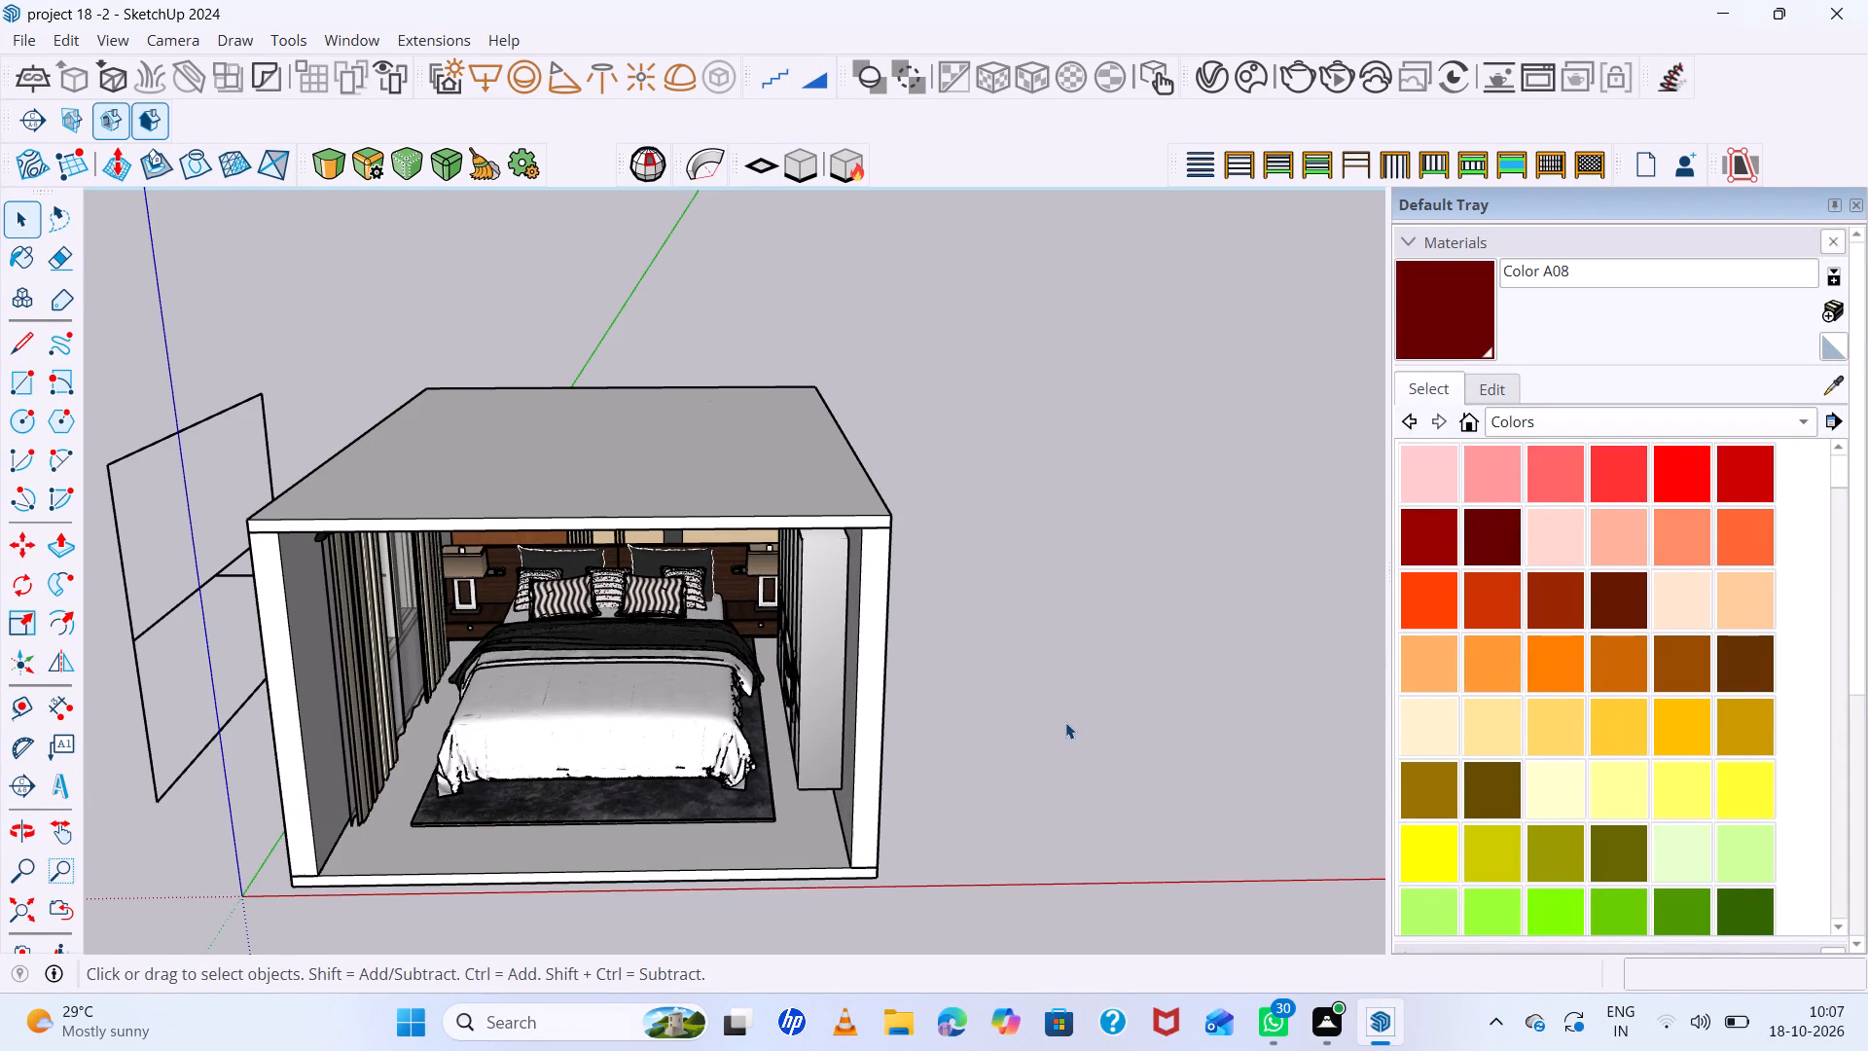
pyautogui.press('r')
pyautogui.keyDown('ctrl'); pyautogui.click(1016, 862); pyautogui.keyUp('ctrl')
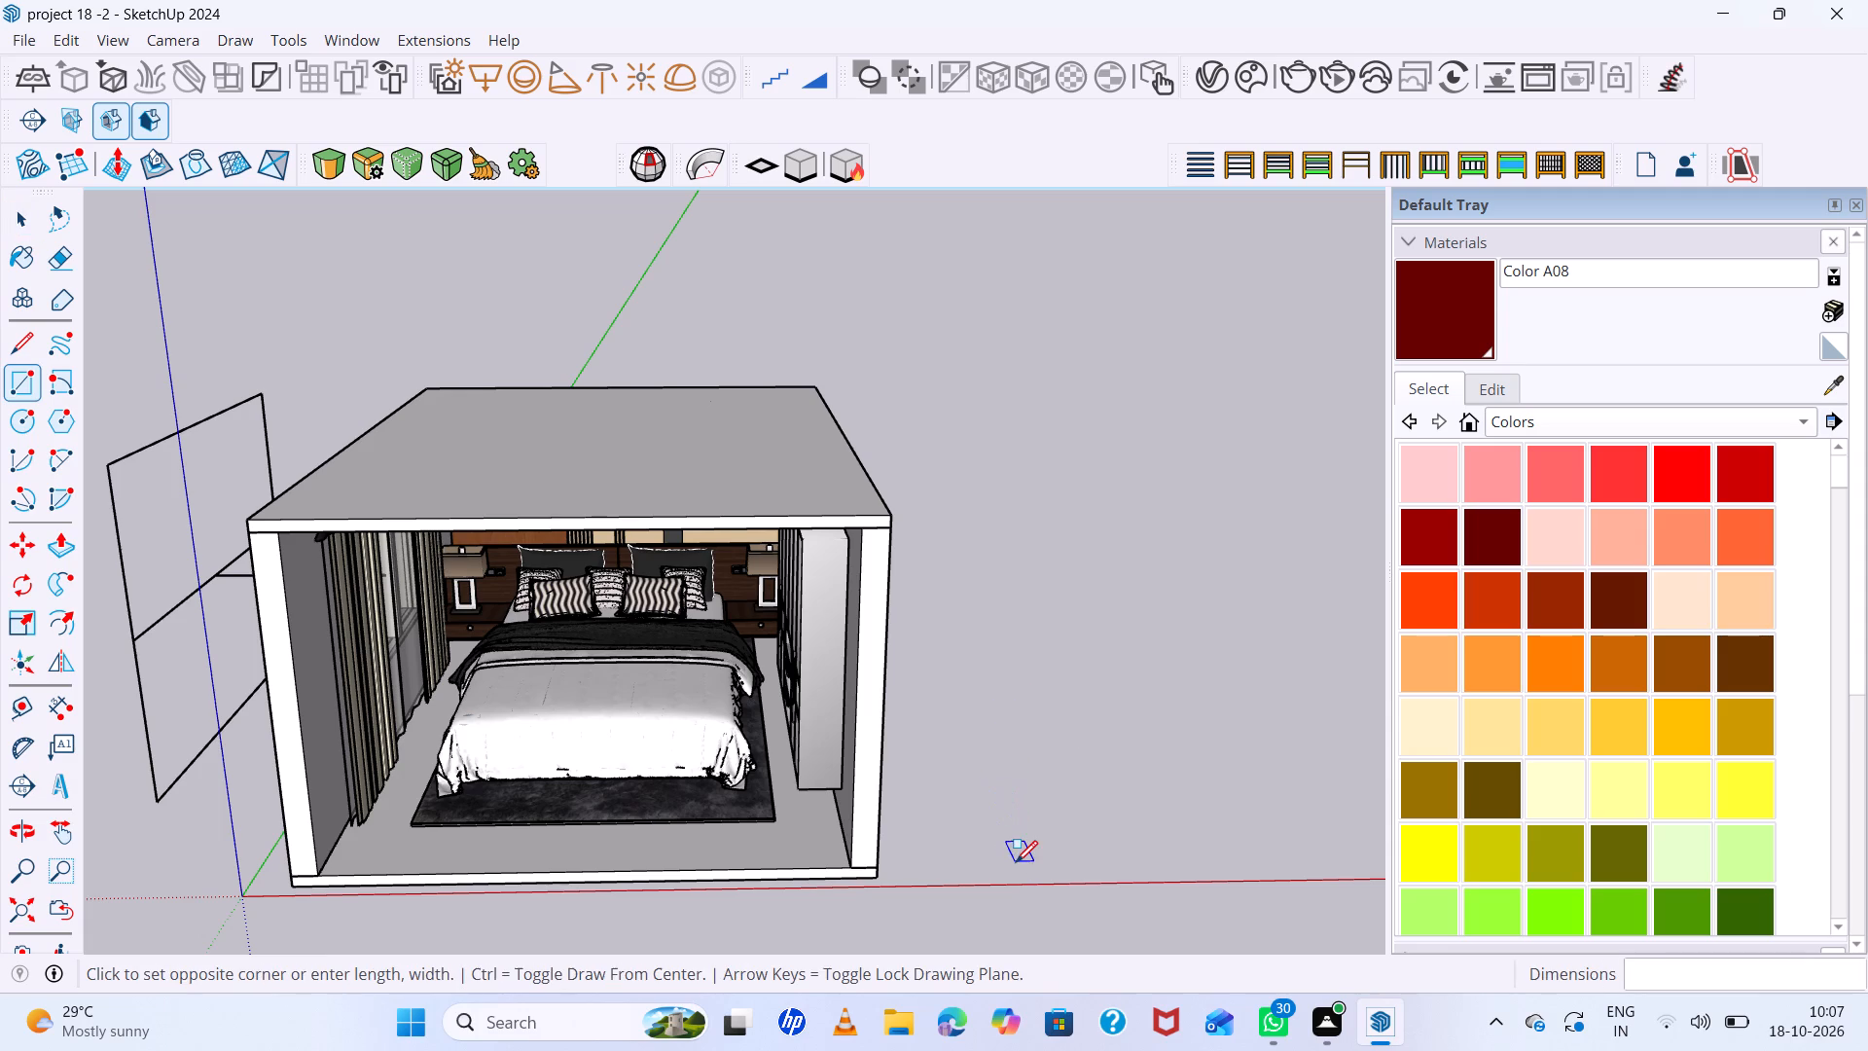
pyautogui.keyDown('ctrl'); pyautogui.doubleClick(1194, 835); pyautogui.keyUp('ctrl')
pyautogui.press('p')
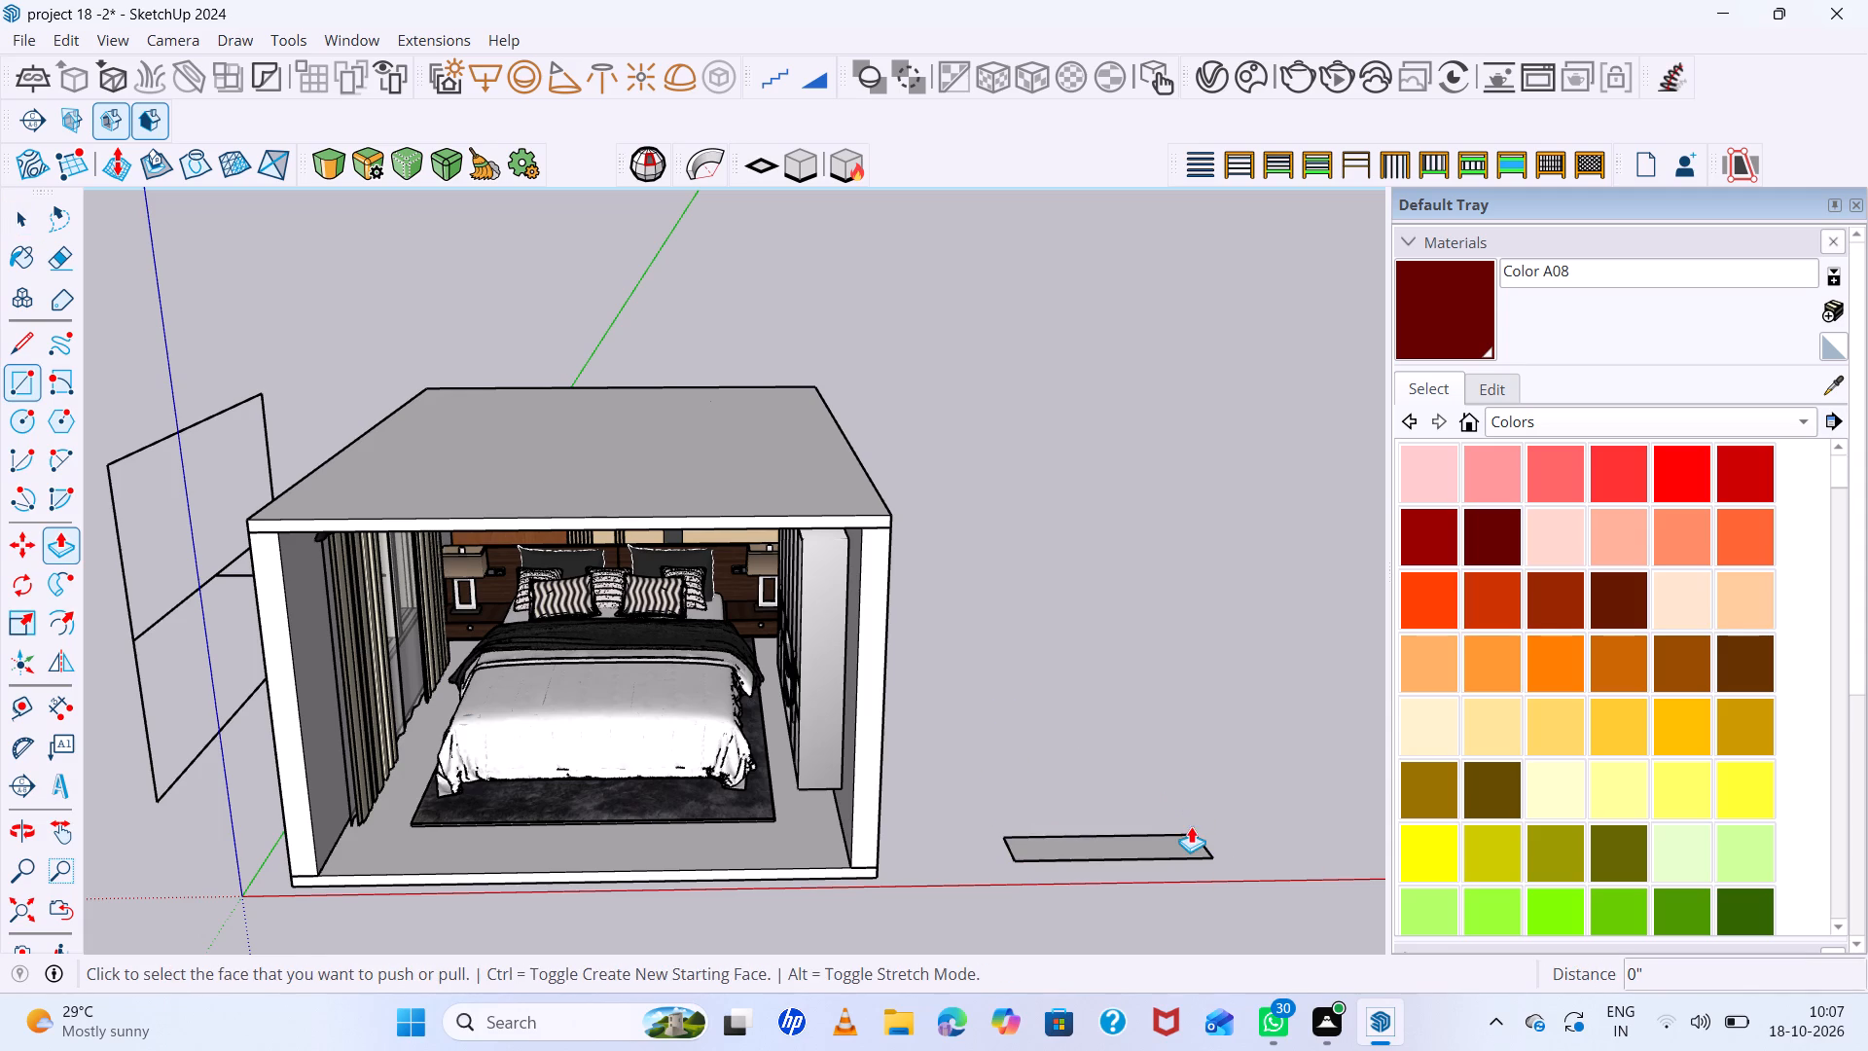
pyautogui.keyDown('ctrl'); pyautogui.doubleClick(1186, 843); pyautogui.keyUp('ctrl')
pyautogui.keyDown('ctrl'); pyautogui.doubleClick(1176, 726); pyautogui.keyUp('ctrl')
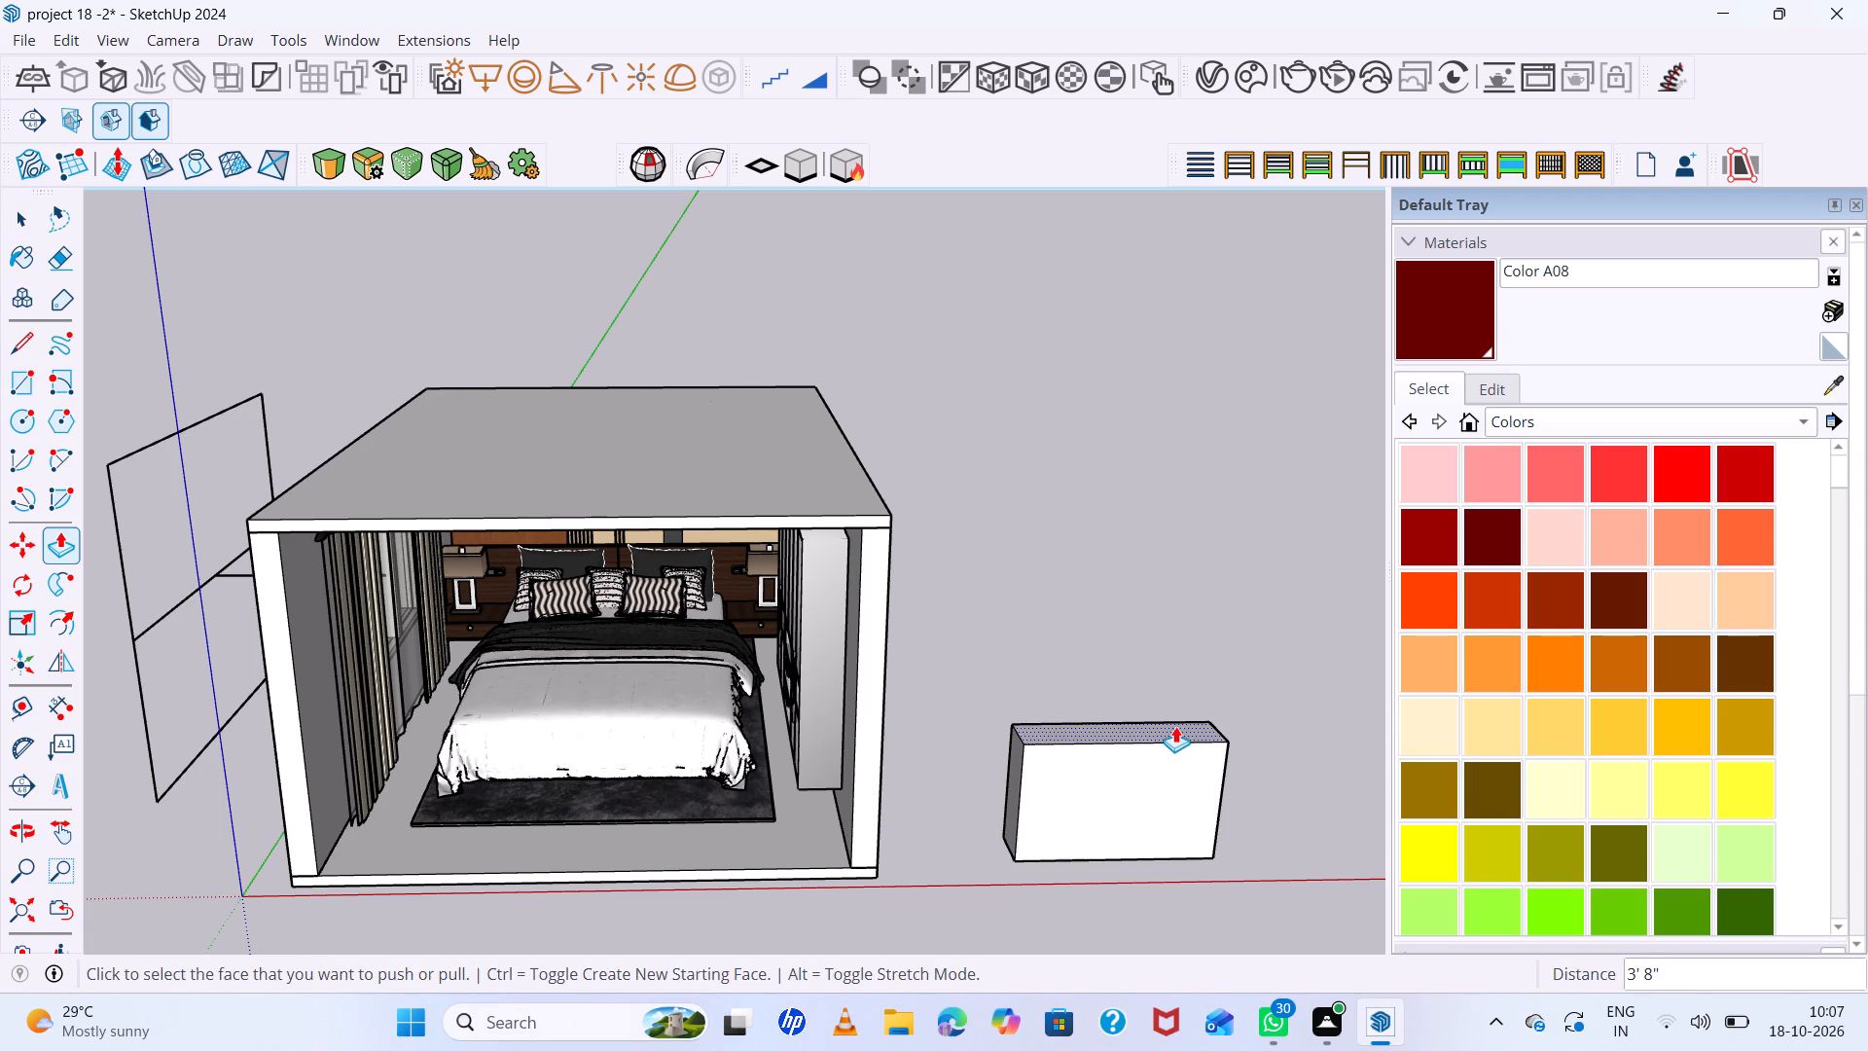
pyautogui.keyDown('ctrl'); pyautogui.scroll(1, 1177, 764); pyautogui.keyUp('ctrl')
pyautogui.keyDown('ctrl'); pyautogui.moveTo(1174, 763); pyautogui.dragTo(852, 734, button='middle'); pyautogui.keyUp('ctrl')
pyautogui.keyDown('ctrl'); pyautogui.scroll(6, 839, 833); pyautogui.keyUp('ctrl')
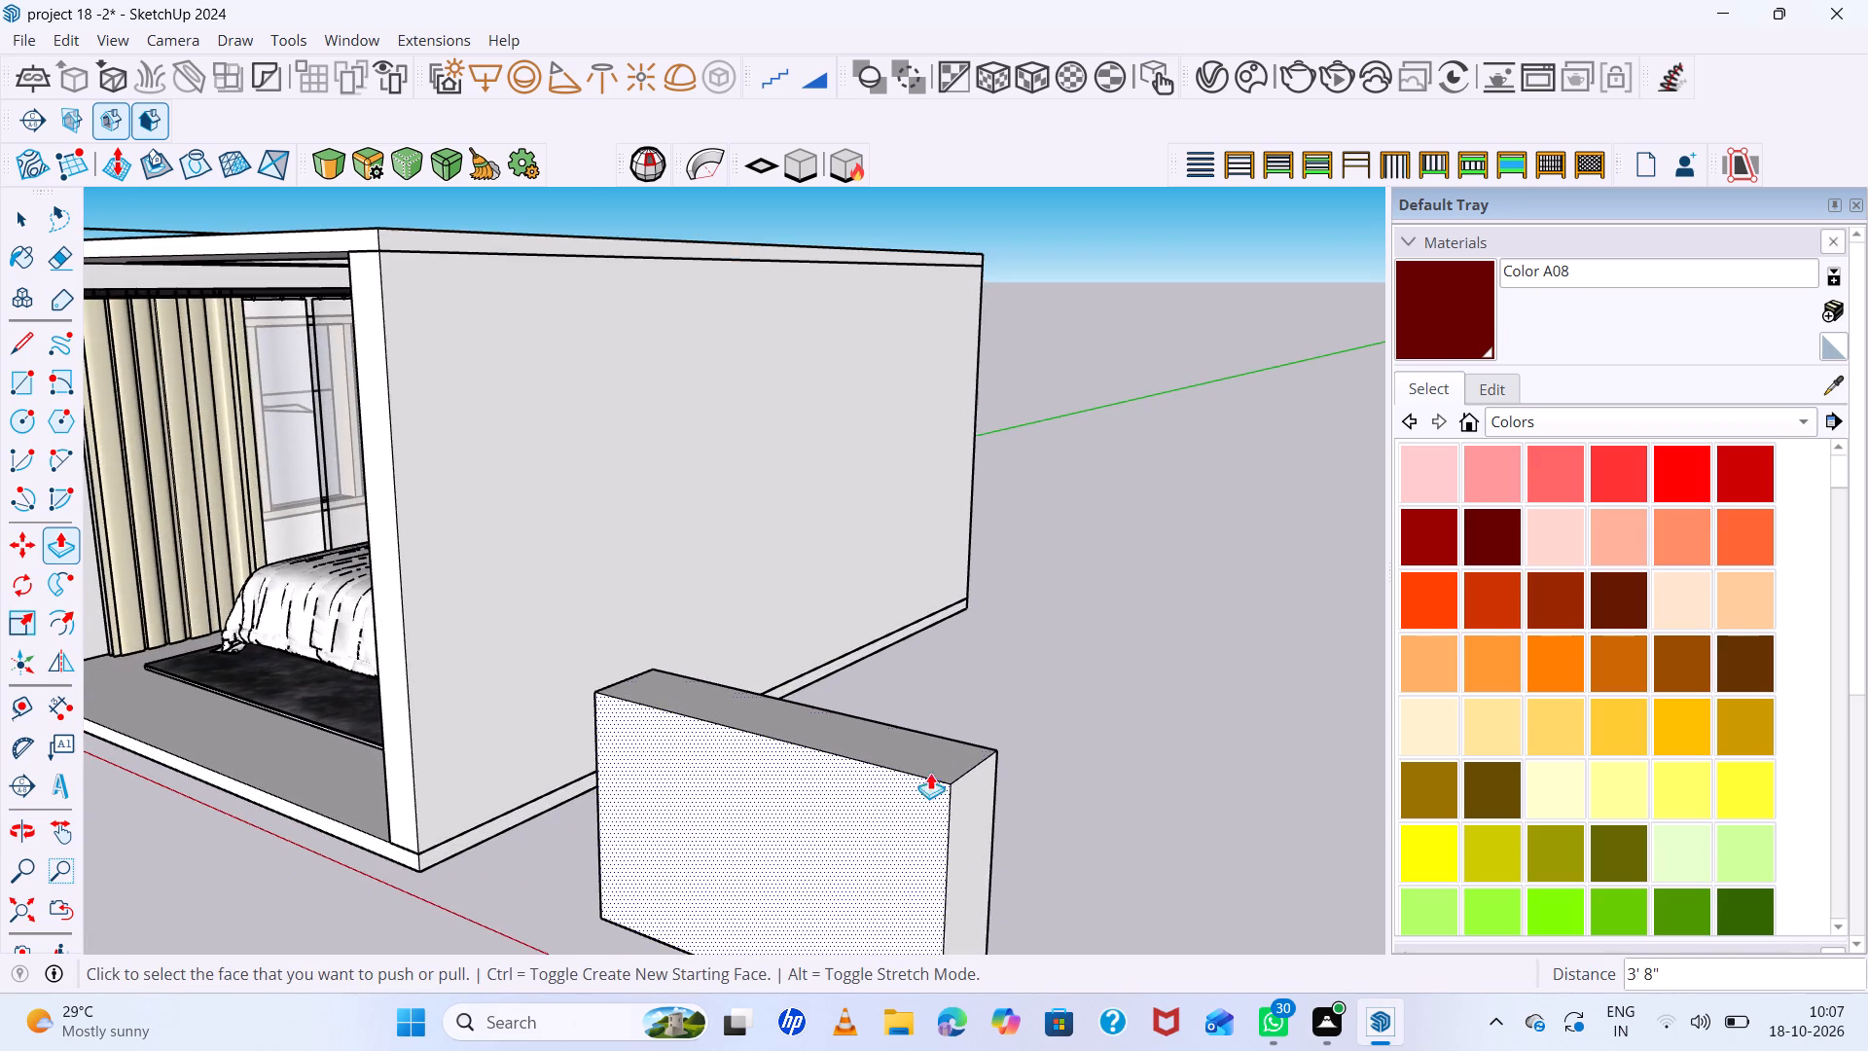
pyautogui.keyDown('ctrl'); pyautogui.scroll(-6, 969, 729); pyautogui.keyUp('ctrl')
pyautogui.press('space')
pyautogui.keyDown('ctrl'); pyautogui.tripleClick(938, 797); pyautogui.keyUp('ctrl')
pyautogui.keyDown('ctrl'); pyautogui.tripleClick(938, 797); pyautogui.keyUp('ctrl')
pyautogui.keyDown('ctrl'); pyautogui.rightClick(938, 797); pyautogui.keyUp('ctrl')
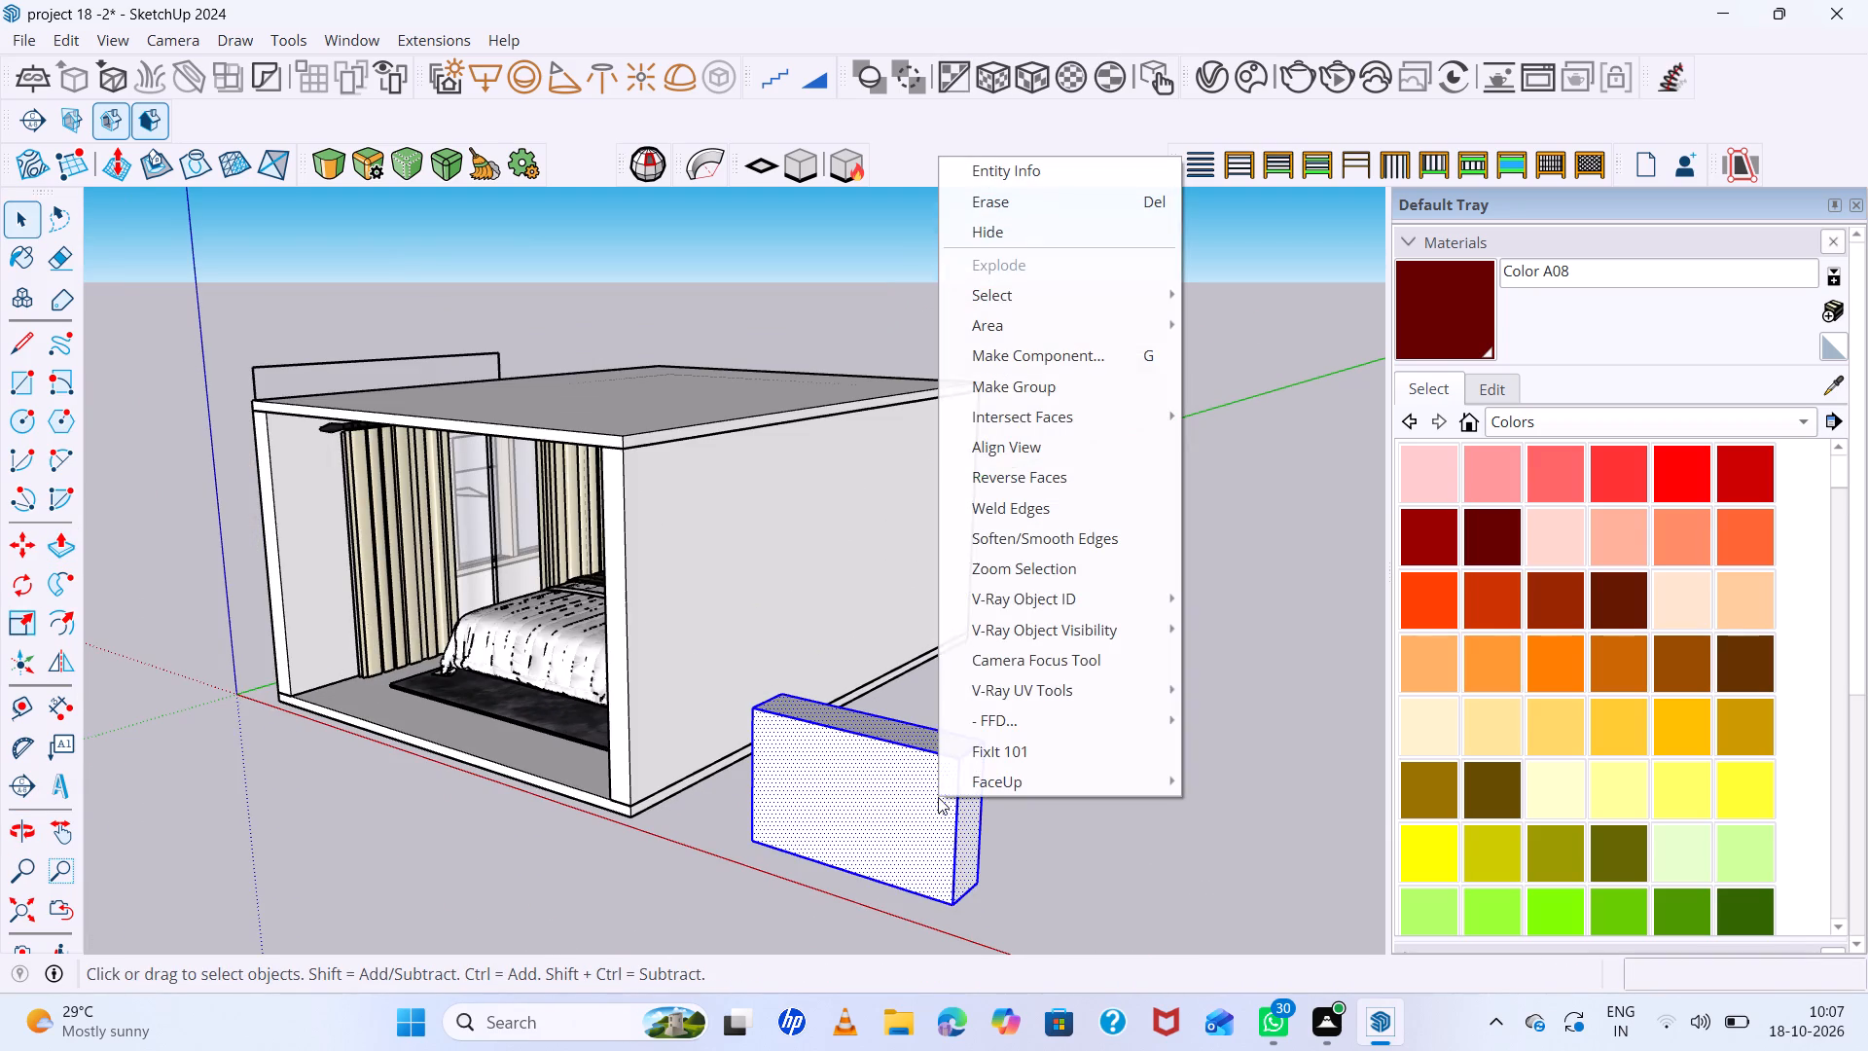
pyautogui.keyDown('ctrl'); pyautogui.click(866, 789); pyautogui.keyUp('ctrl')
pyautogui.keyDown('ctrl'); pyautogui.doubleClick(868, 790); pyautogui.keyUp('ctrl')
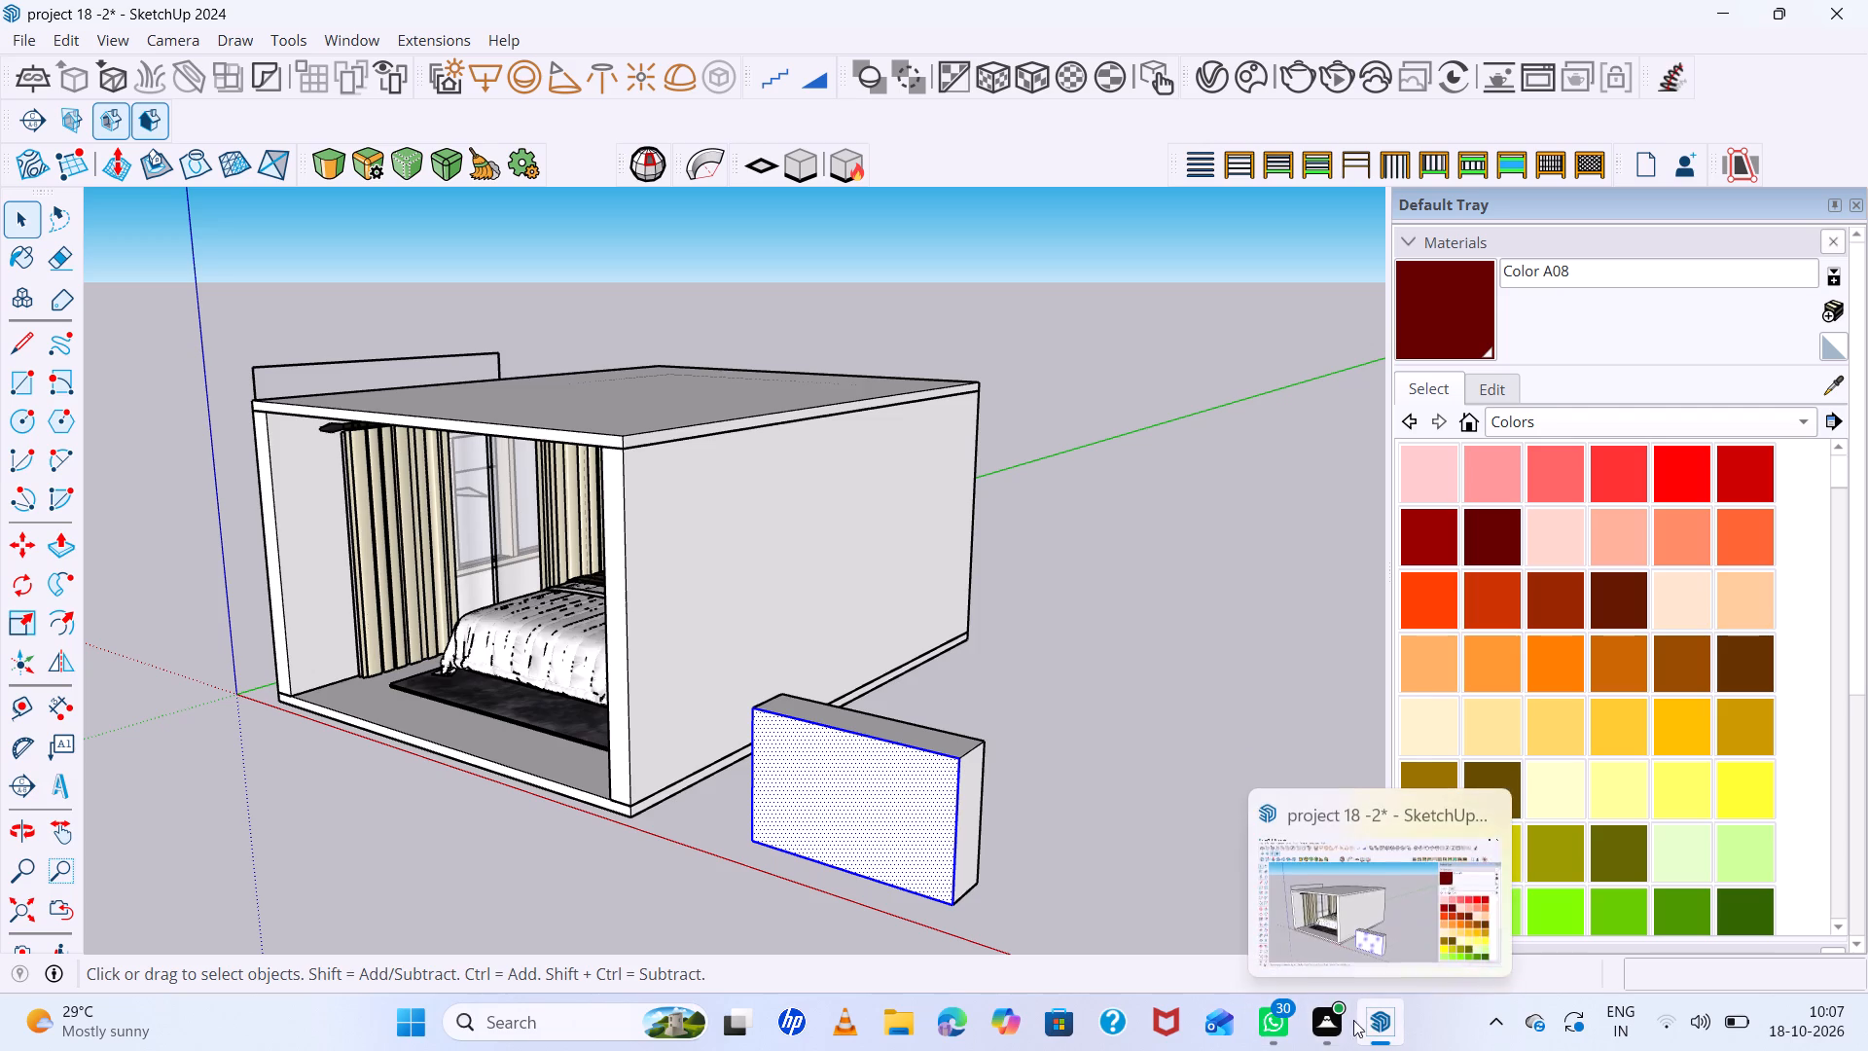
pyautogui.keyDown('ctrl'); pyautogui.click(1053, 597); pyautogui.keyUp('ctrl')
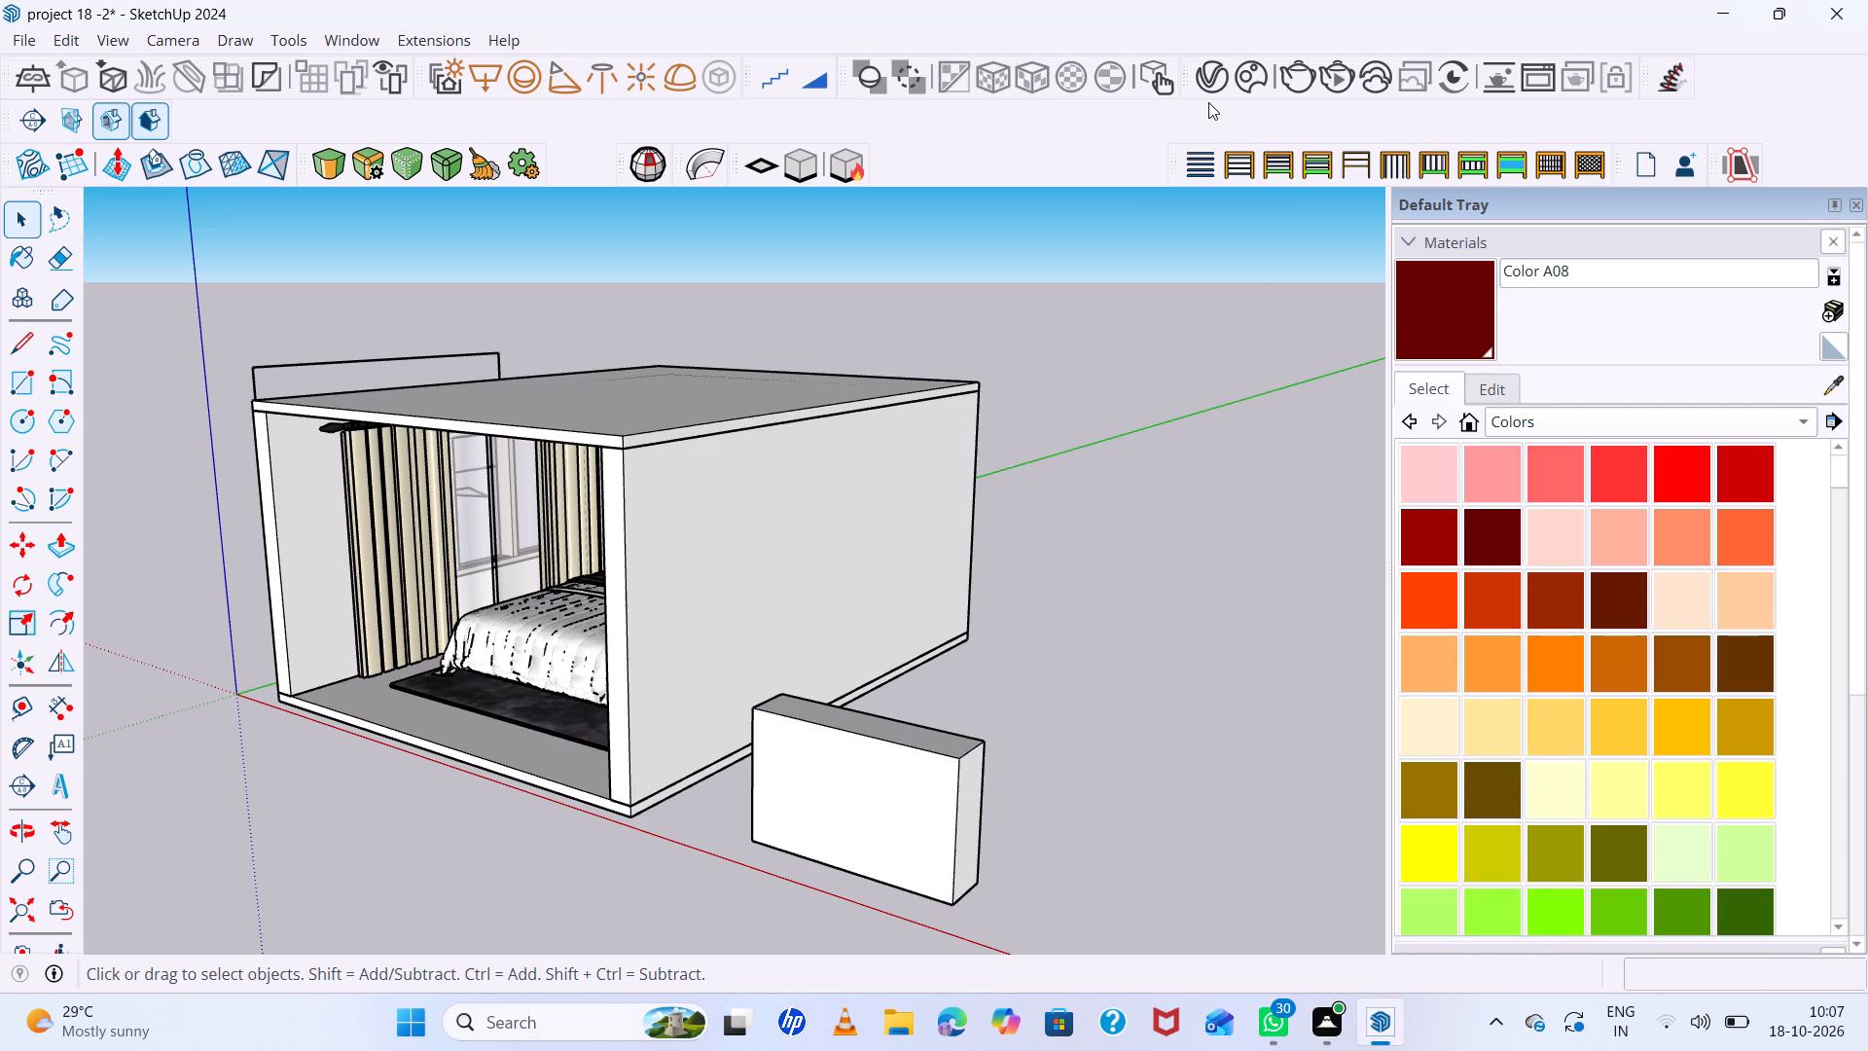
# Place a V-Ray rectangle light over the block's whole front face, between its diagonally opposite corners.
pyautogui.keyDown('ctrl'); pyautogui.click(1211, 65); pyautogui.keyUp('ctrl')
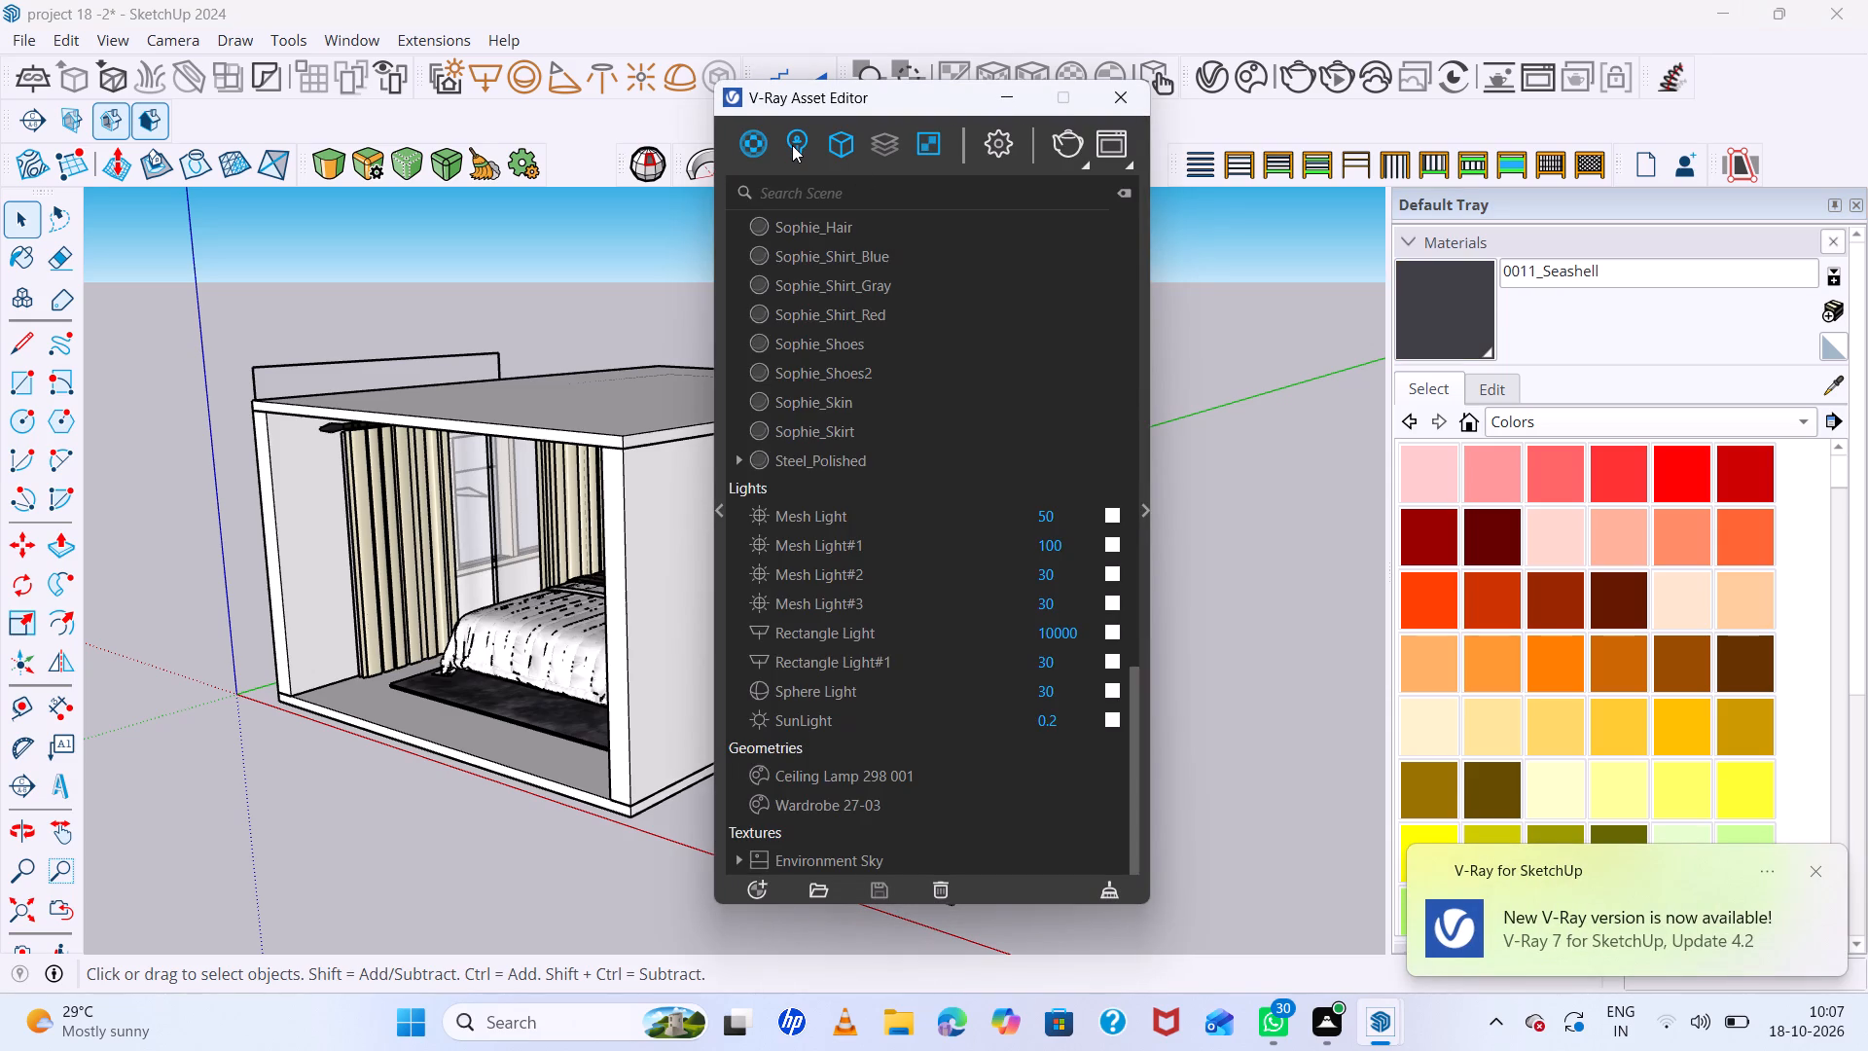
pyautogui.keyDown('ctrl'); pyautogui.click(792, 145); pyautogui.keyUp('ctrl')
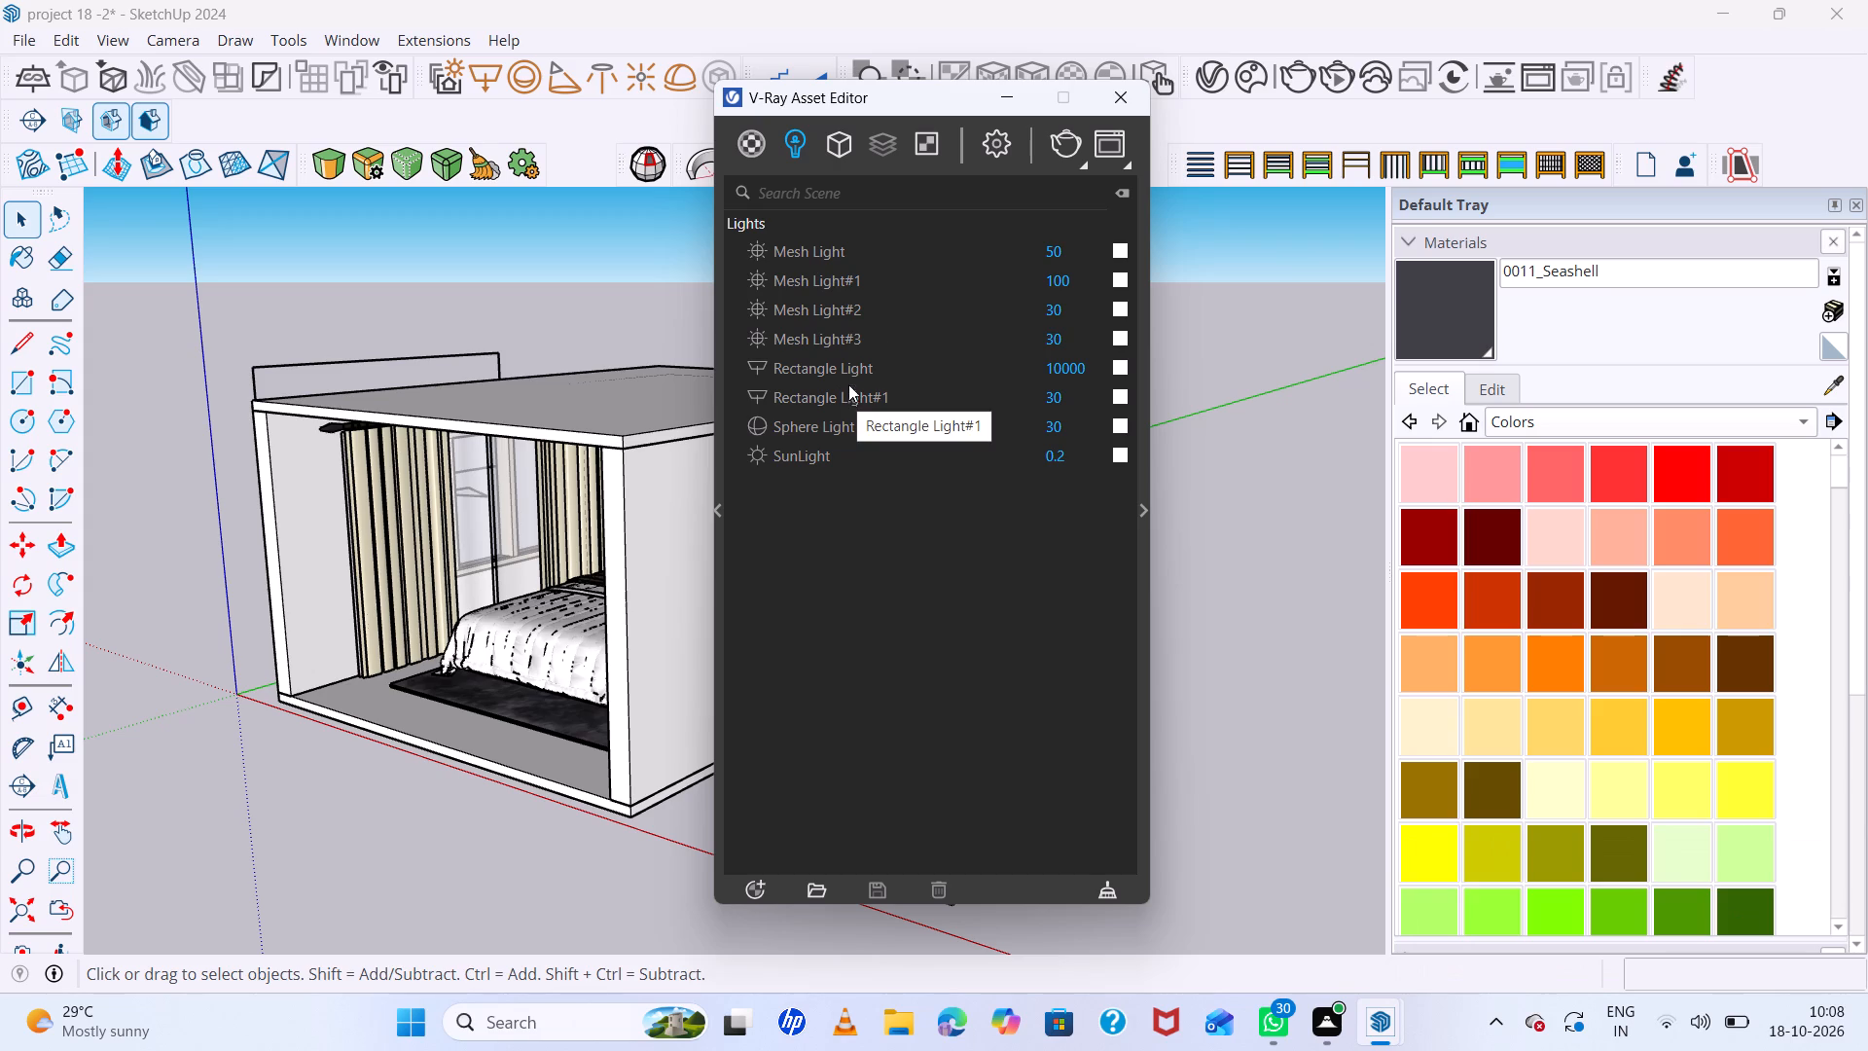
pyautogui.keyDown('ctrl'); pyautogui.click(1016, 90); pyautogui.keyUp('ctrl')
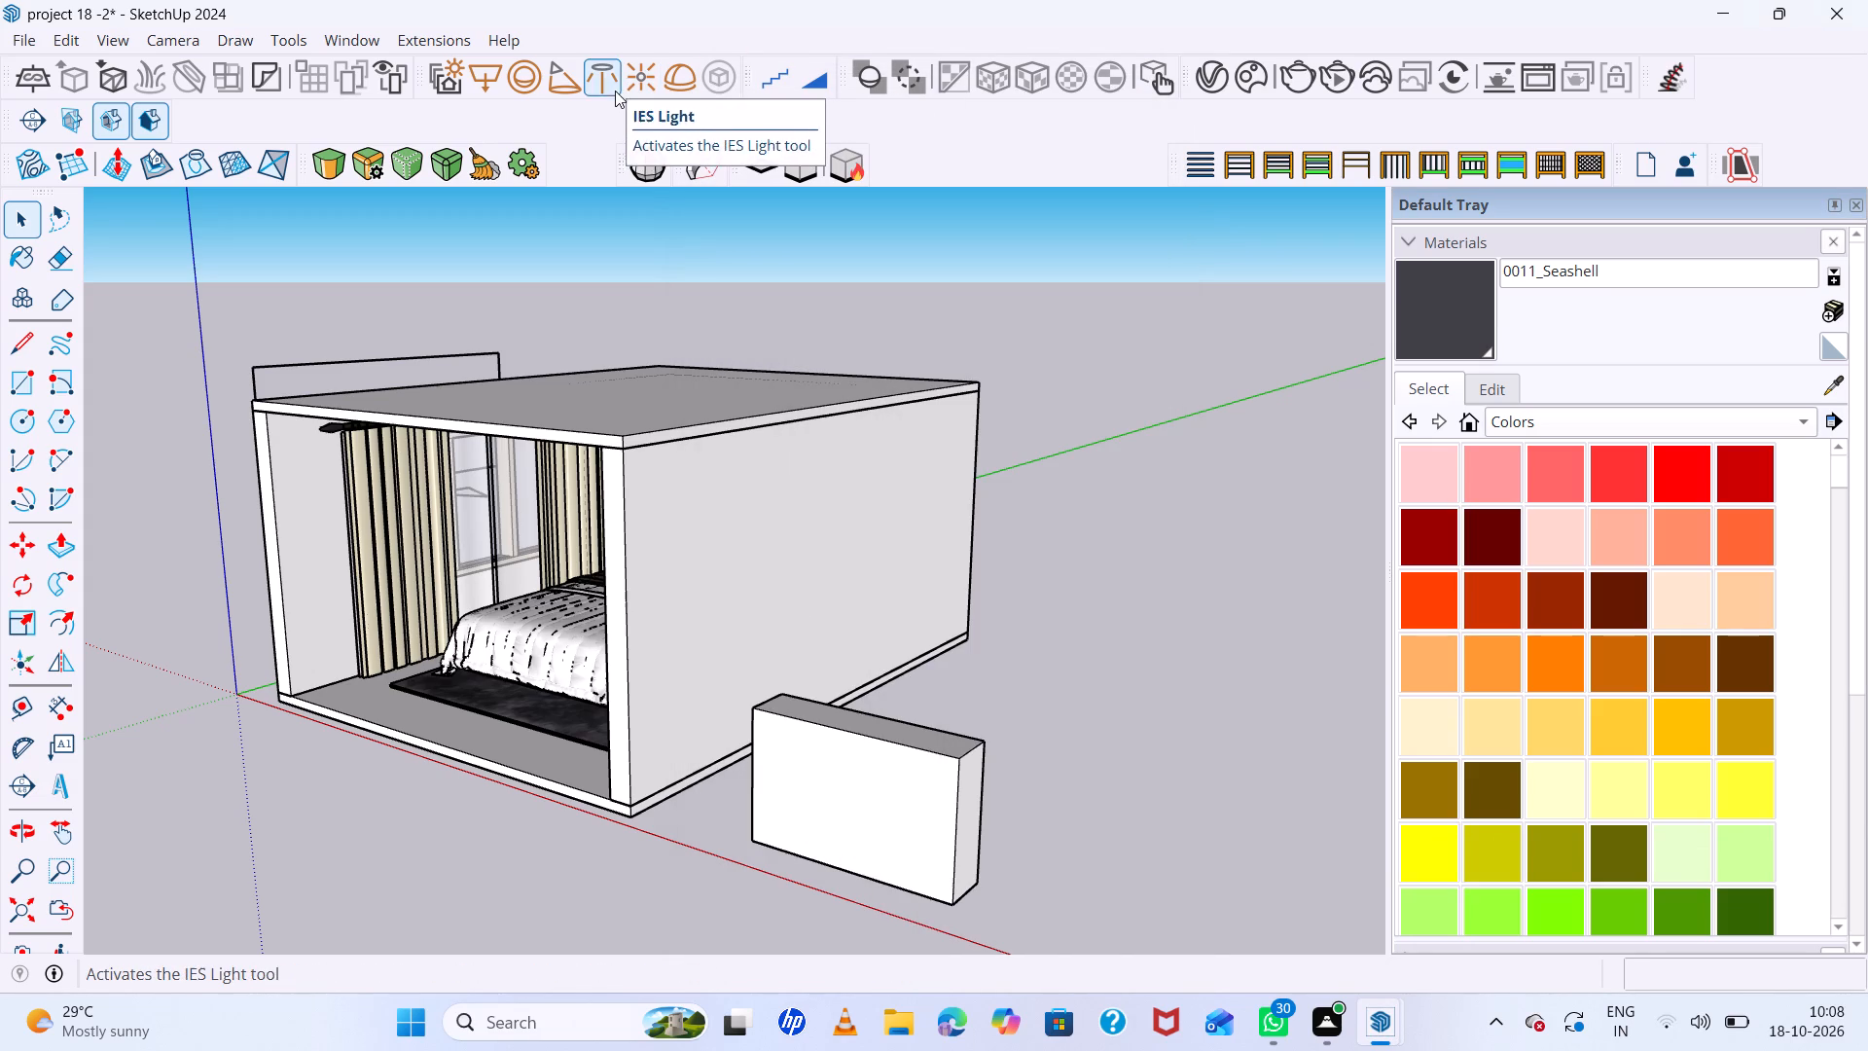
pyautogui.keyDown('ctrl'); pyautogui.click(481, 67); pyautogui.keyUp('ctrl')
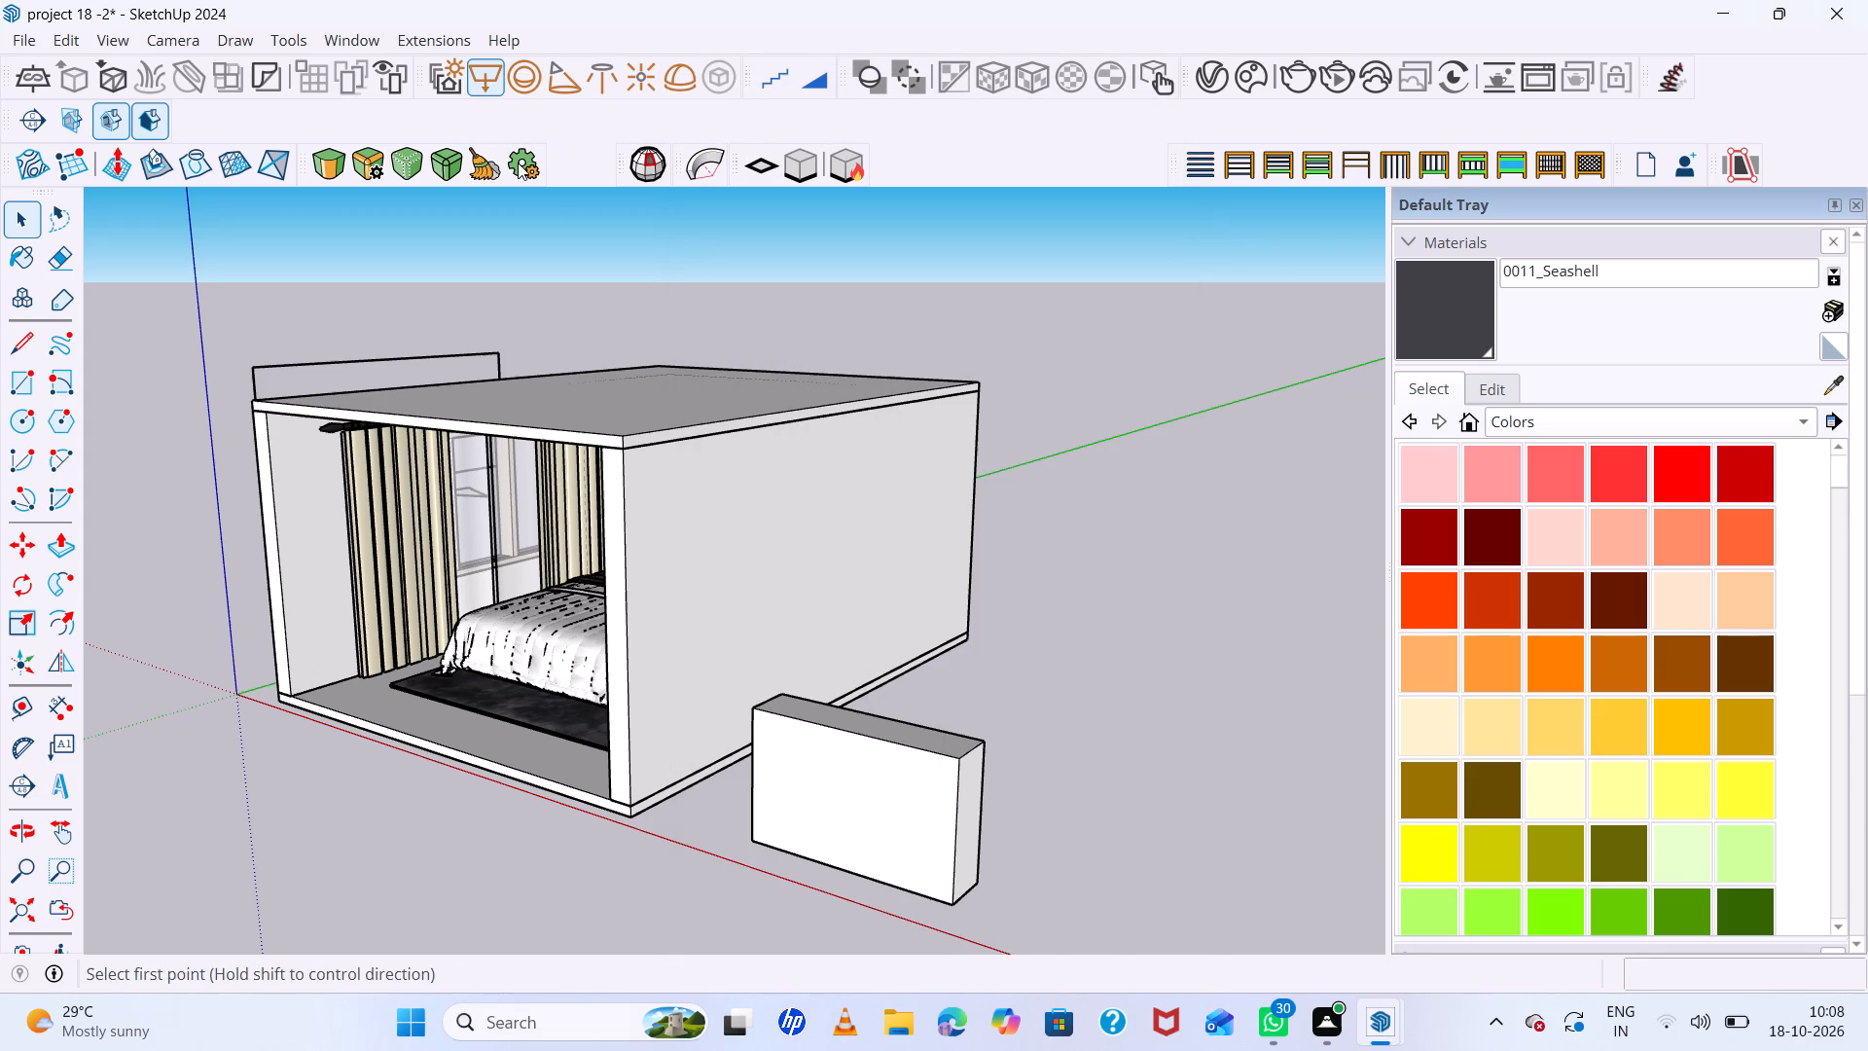
pyautogui.keyDown('ctrl'); pyautogui.moveTo(873, 598); pyautogui.dragTo(1006, 531, button='middle'); pyautogui.keyUp('ctrl')
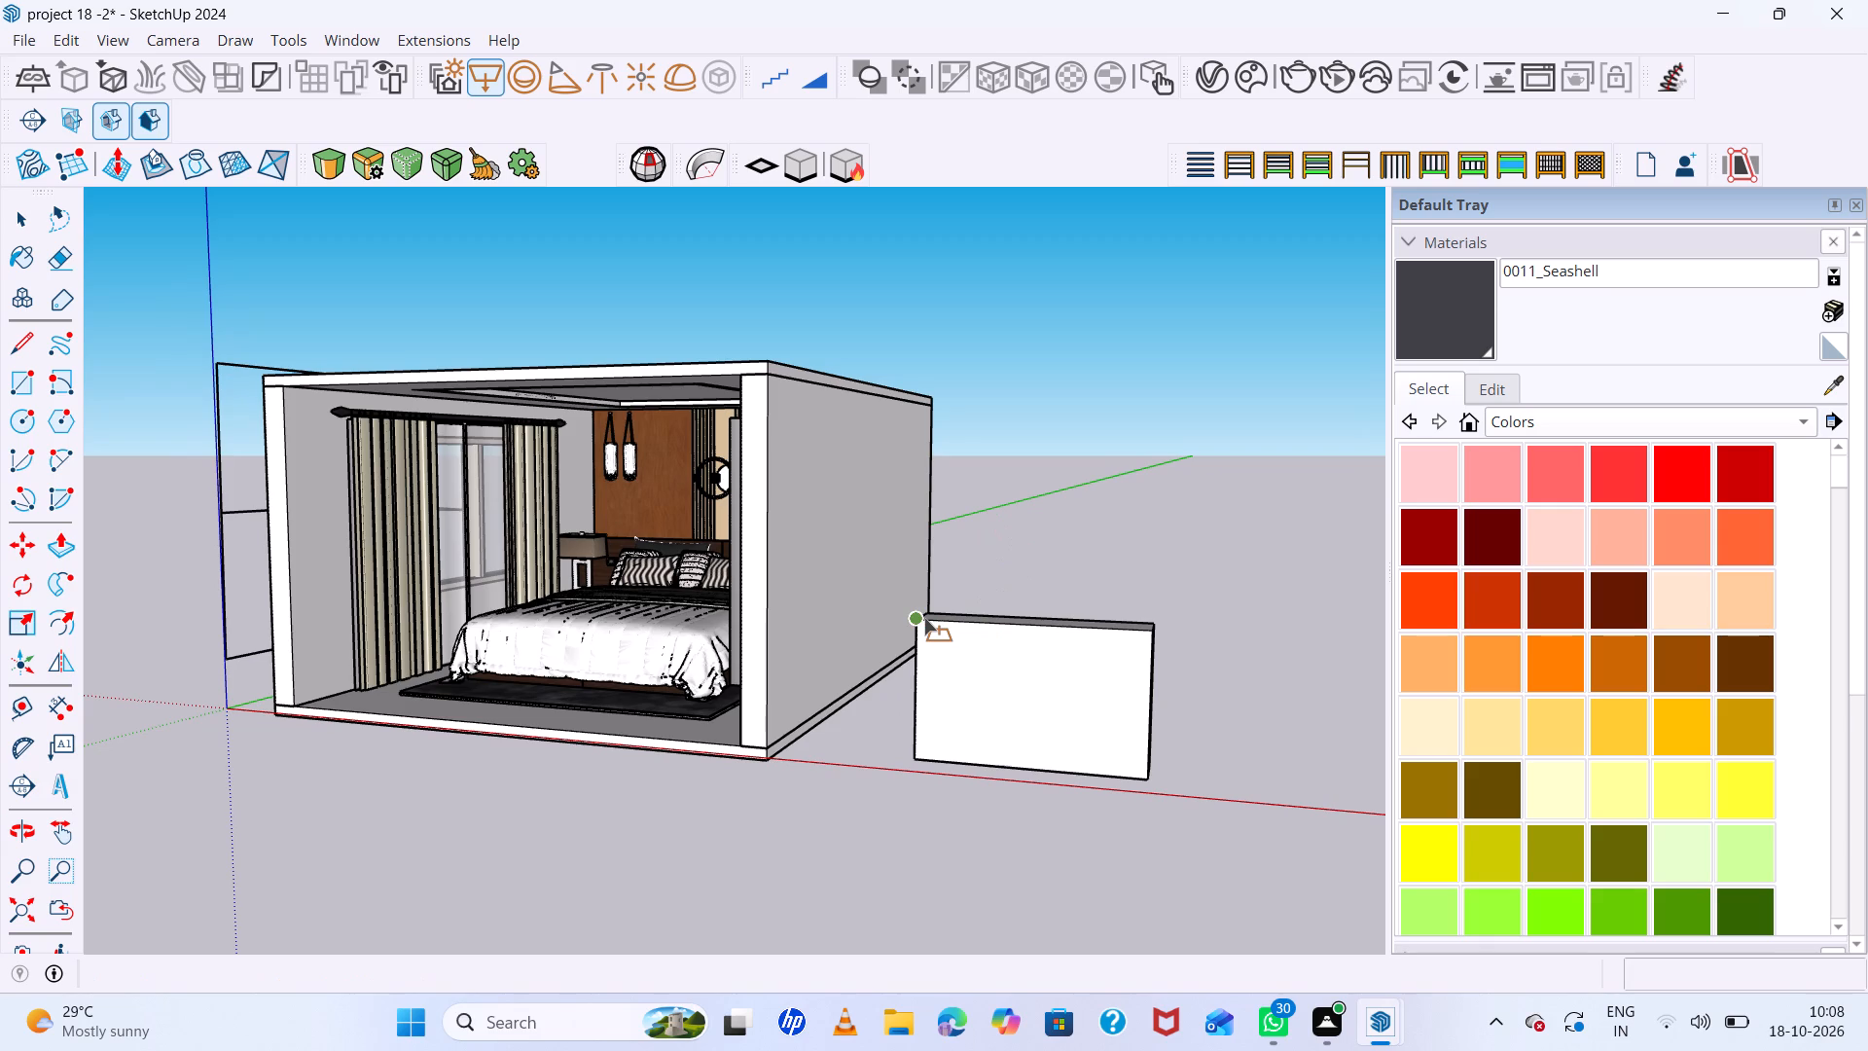
pyautogui.keyDown('ctrl'); pyautogui.click(922, 618); pyautogui.keyUp('ctrl')
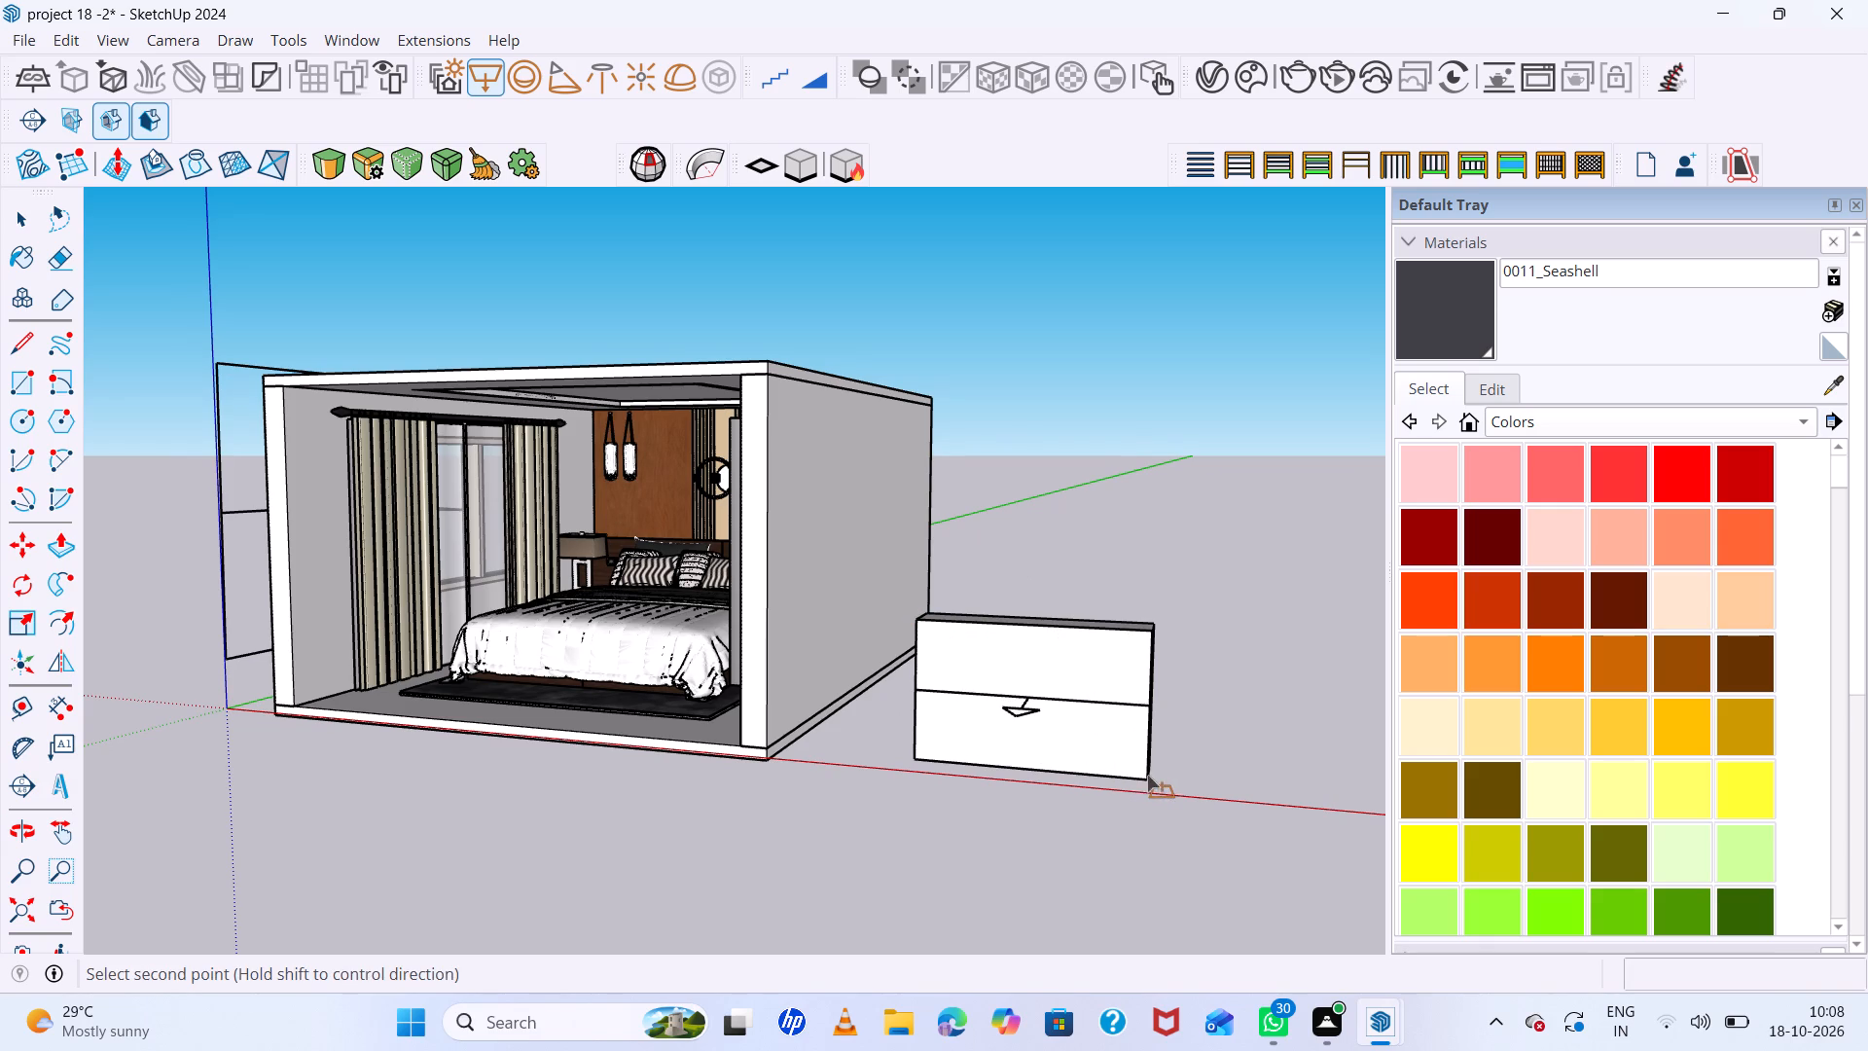
pyautogui.keyDown('ctrl'); pyautogui.click(1147, 773); pyautogui.keyUp('ctrl')
pyautogui.keyDown('ctrl'); pyautogui.moveTo(970, 723); pyautogui.dragTo(902, 762, button='middle'); pyautogui.keyUp('ctrl')
pyautogui.press('space')
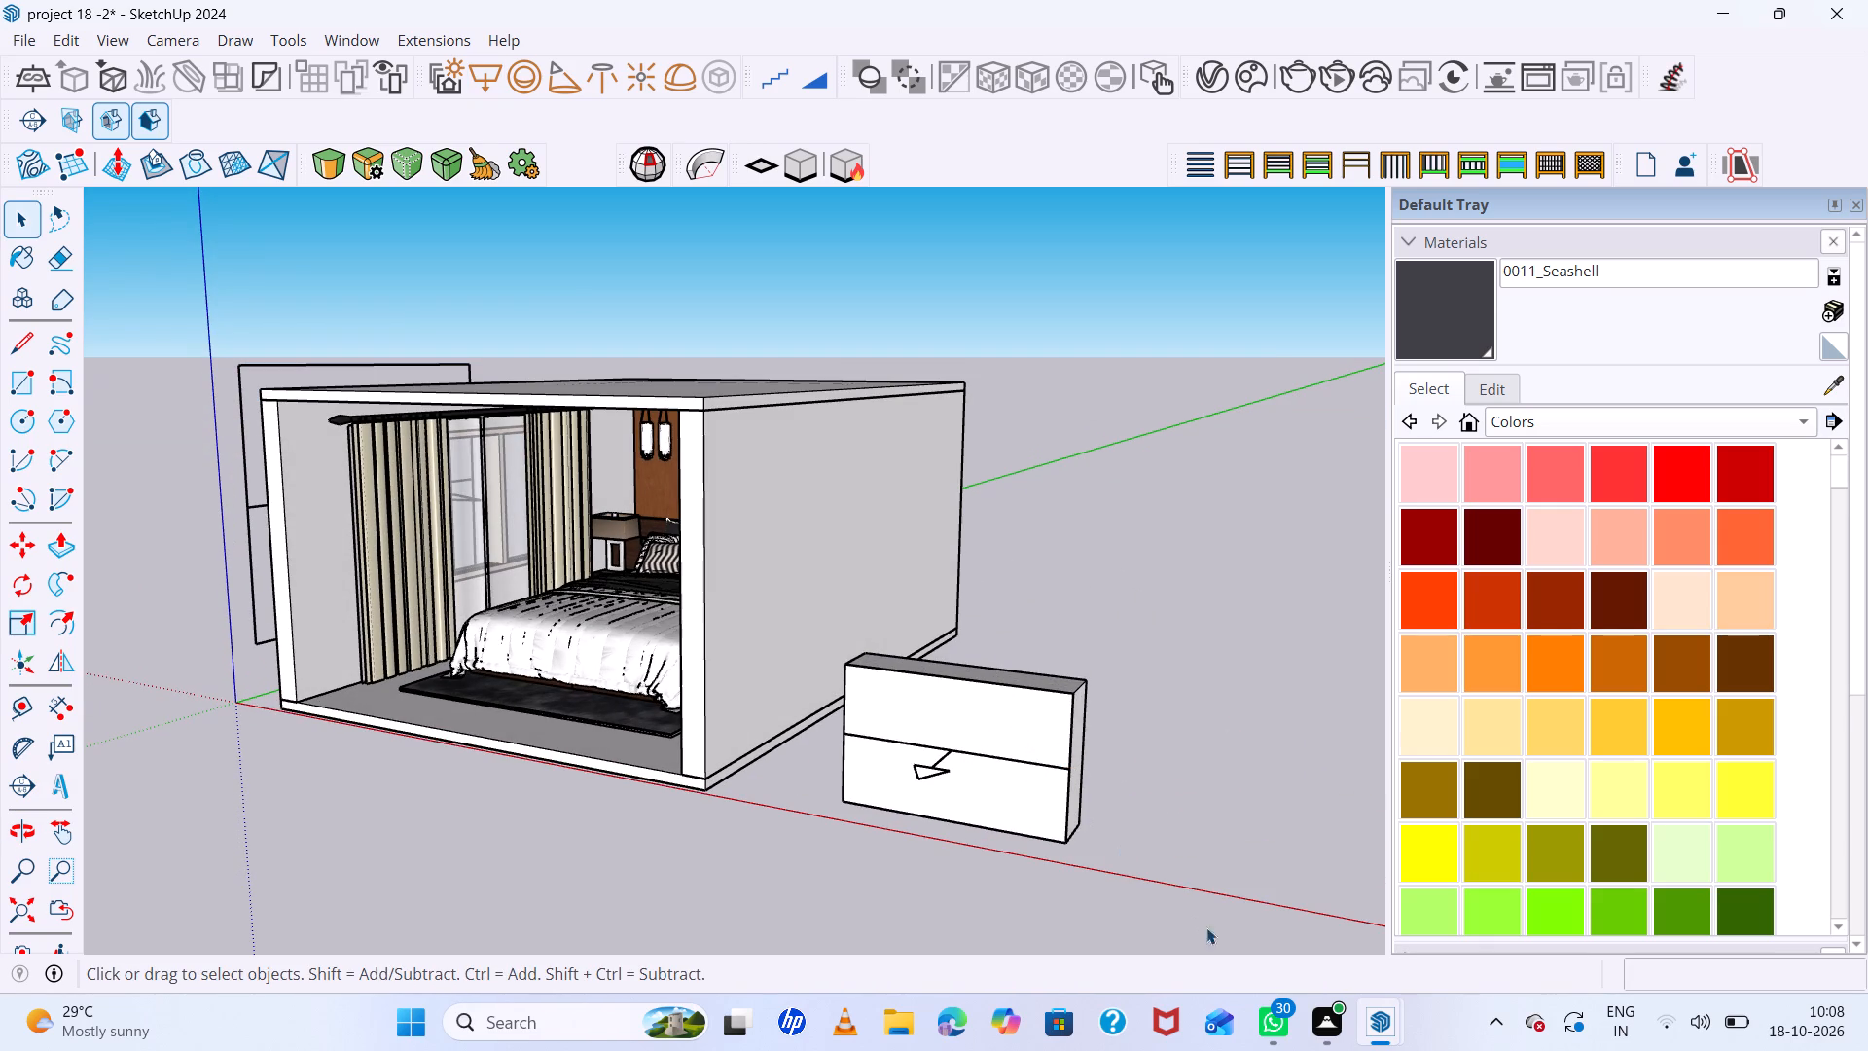
# Select the new rectangle light on the block and show its parameters in the V-Ray Asset Editor.
pyautogui.keyDown('ctrl'); pyautogui.click(1387, 1039); pyautogui.keyUp('ctrl')
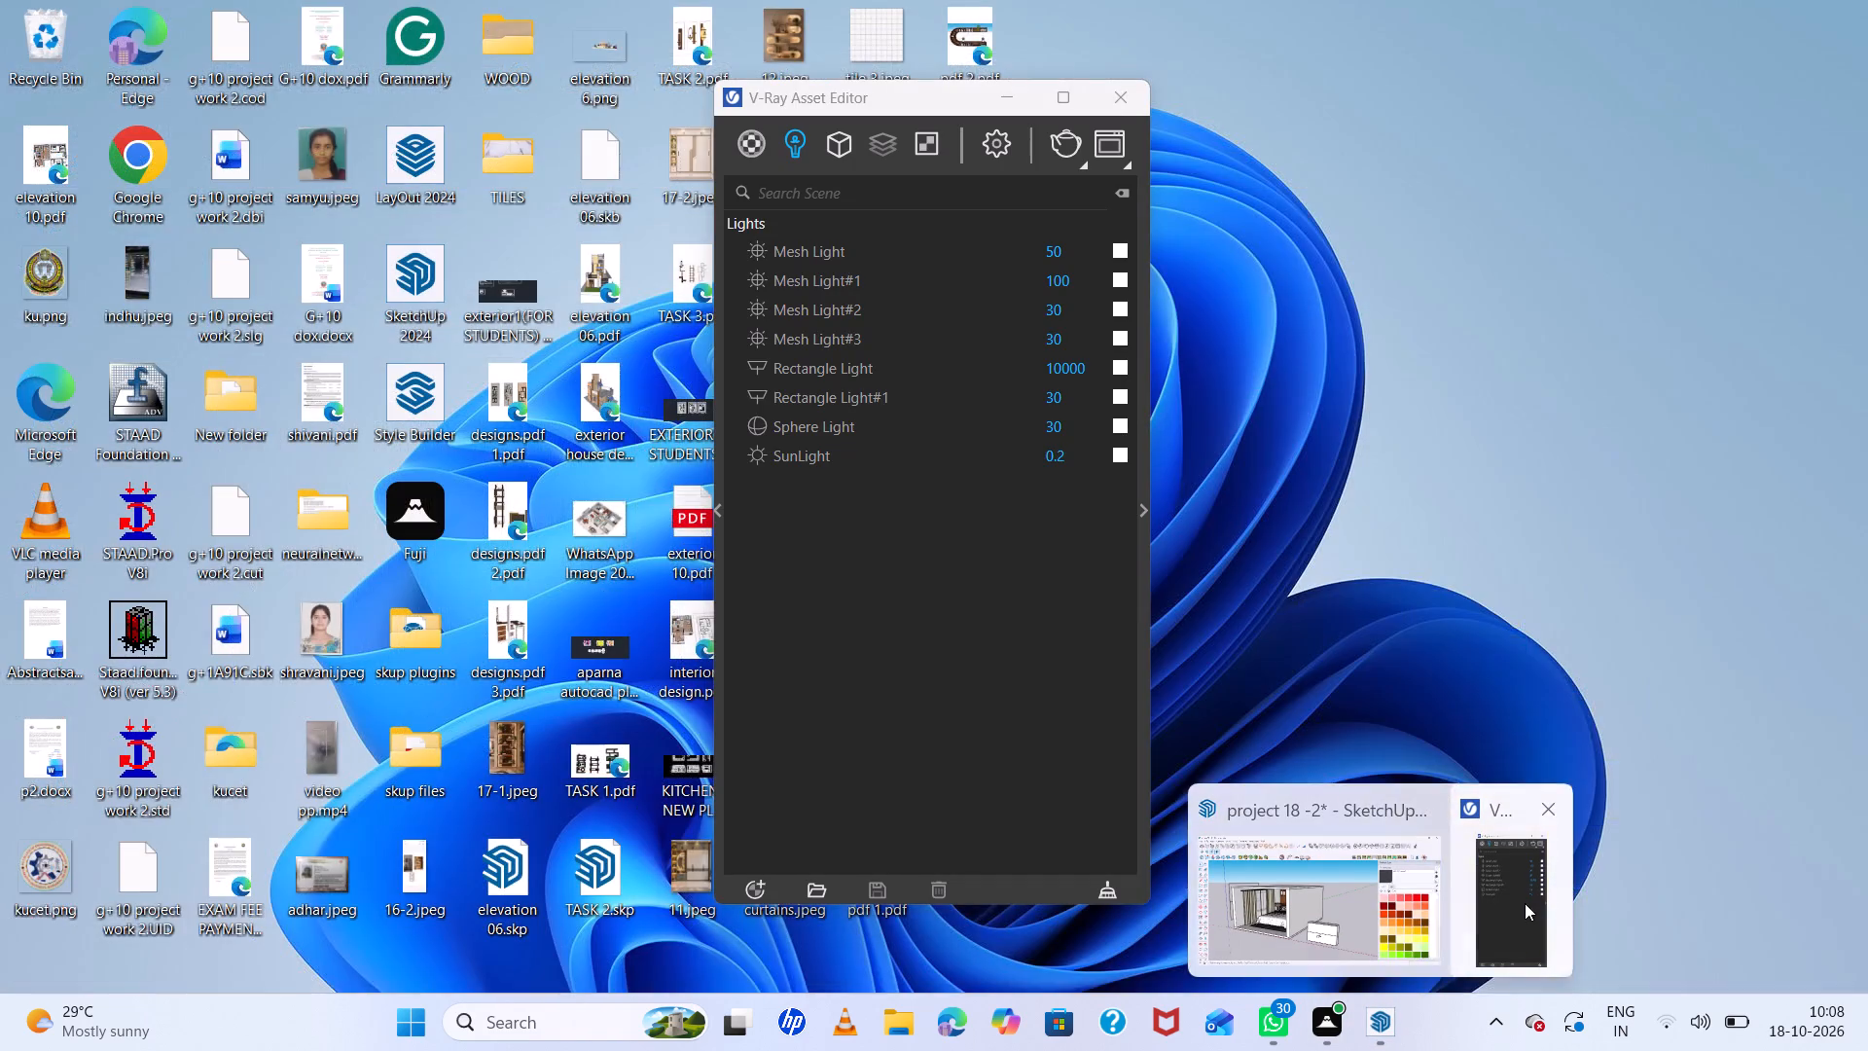
pyautogui.keyDown('ctrl'); pyautogui.click(1526, 903); pyautogui.keyUp('ctrl')
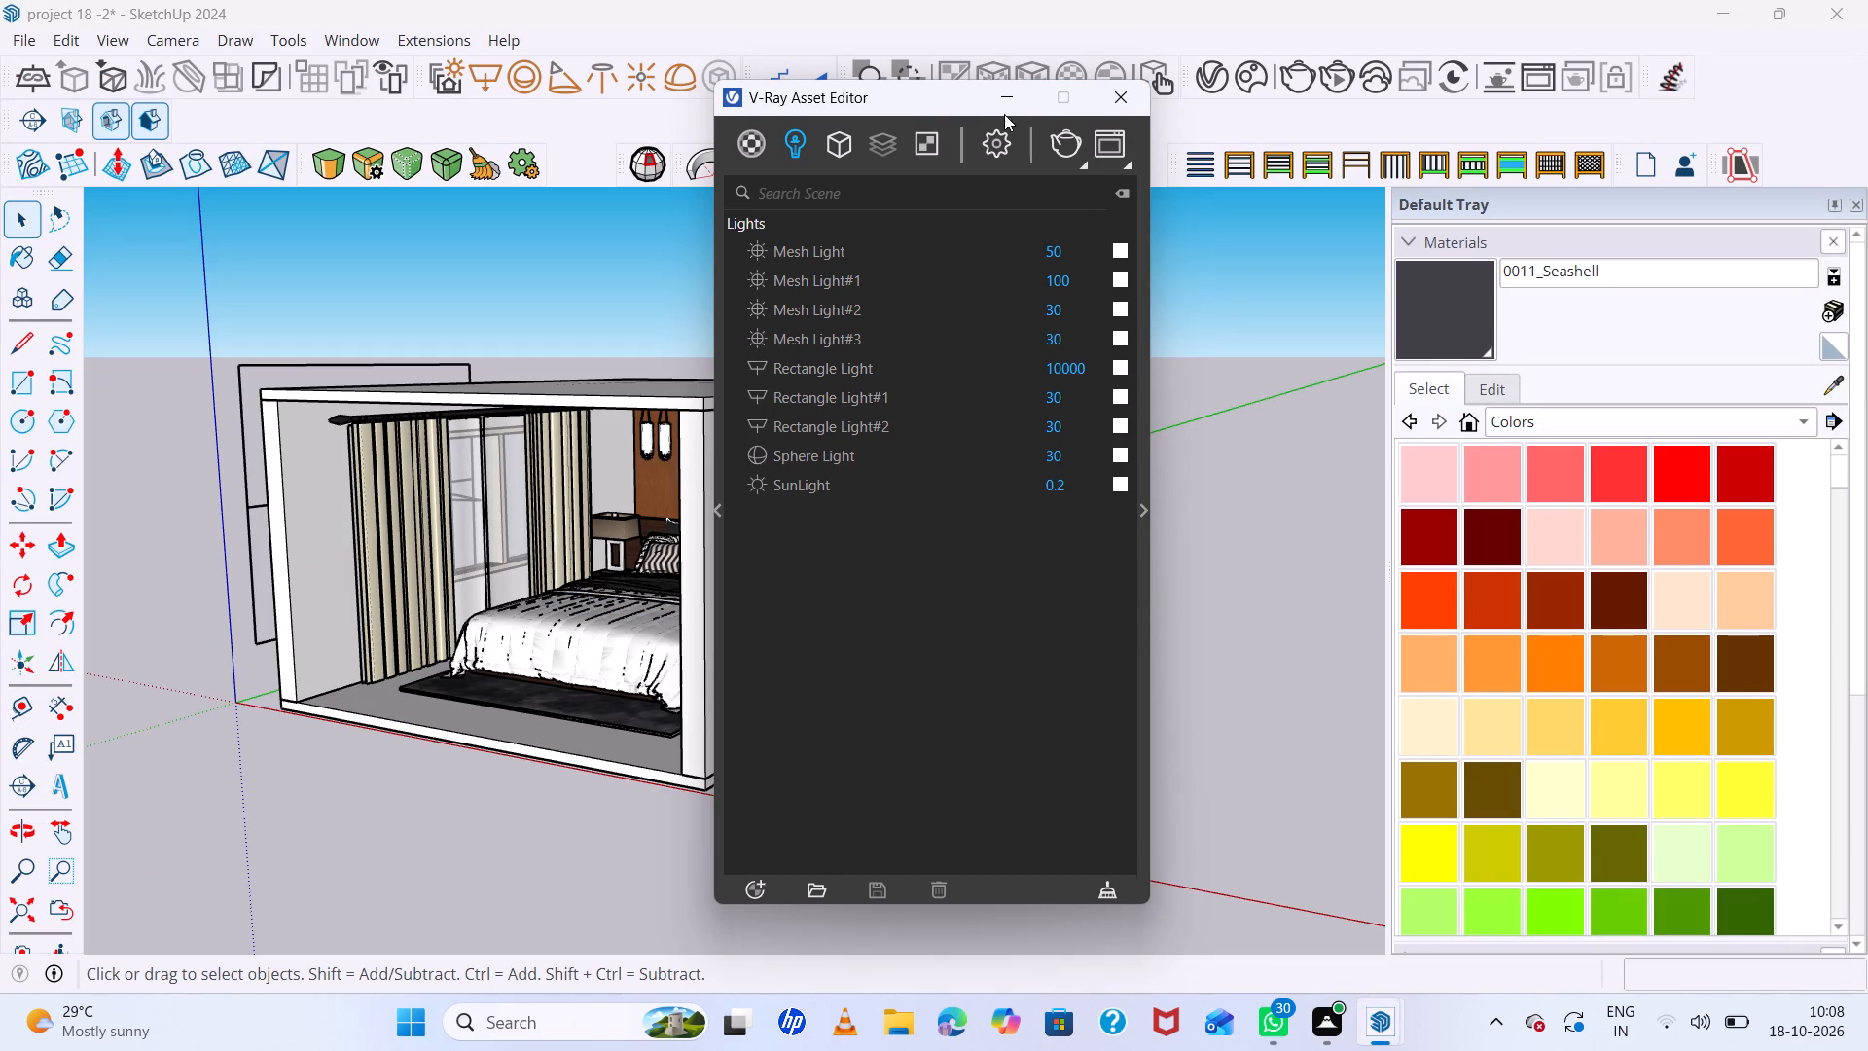
pyautogui.keyDown('ctrl'); pyautogui.moveTo(935, 92); pyautogui.dragTo(453, 103); pyautogui.keyUp('ctrl')
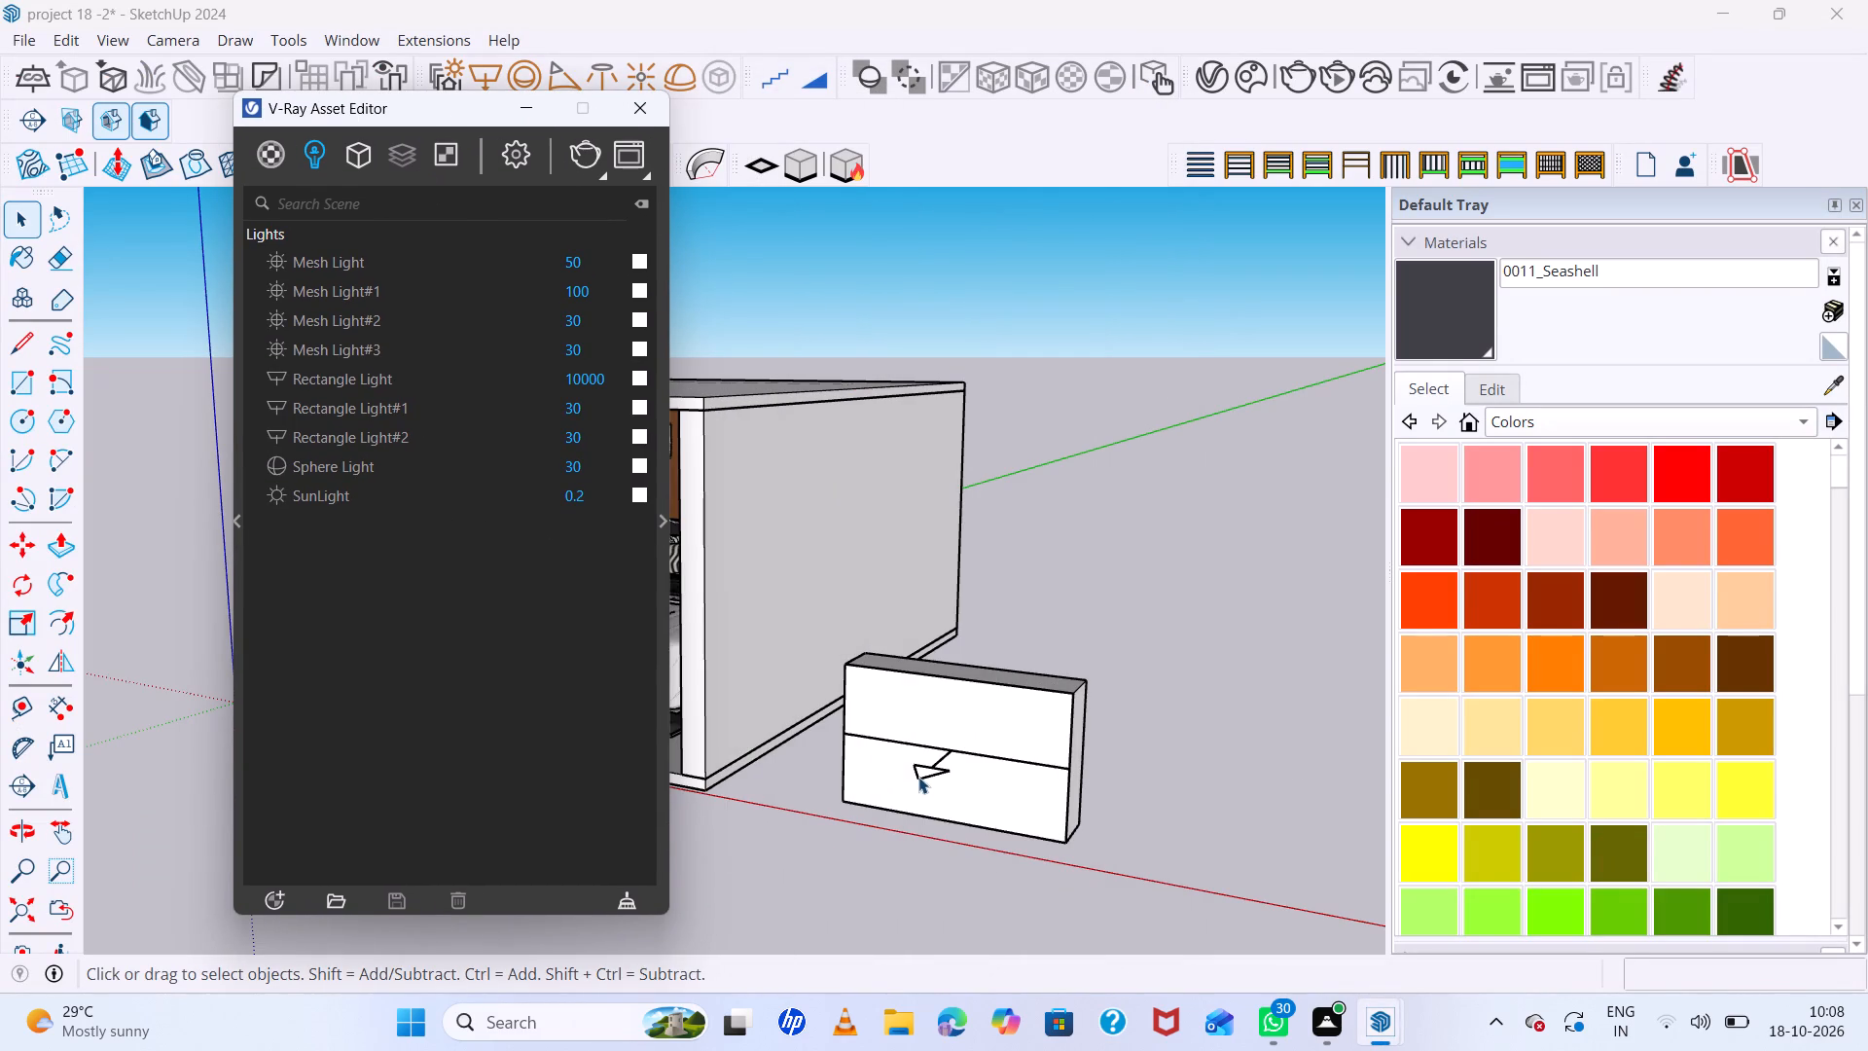
pyautogui.keyDown('ctrl'); pyautogui.doubleClick(918, 777); pyautogui.keyUp('ctrl')
pyautogui.keyDown('ctrl'); pyautogui.click(950, 765); pyautogui.keyUp('ctrl')
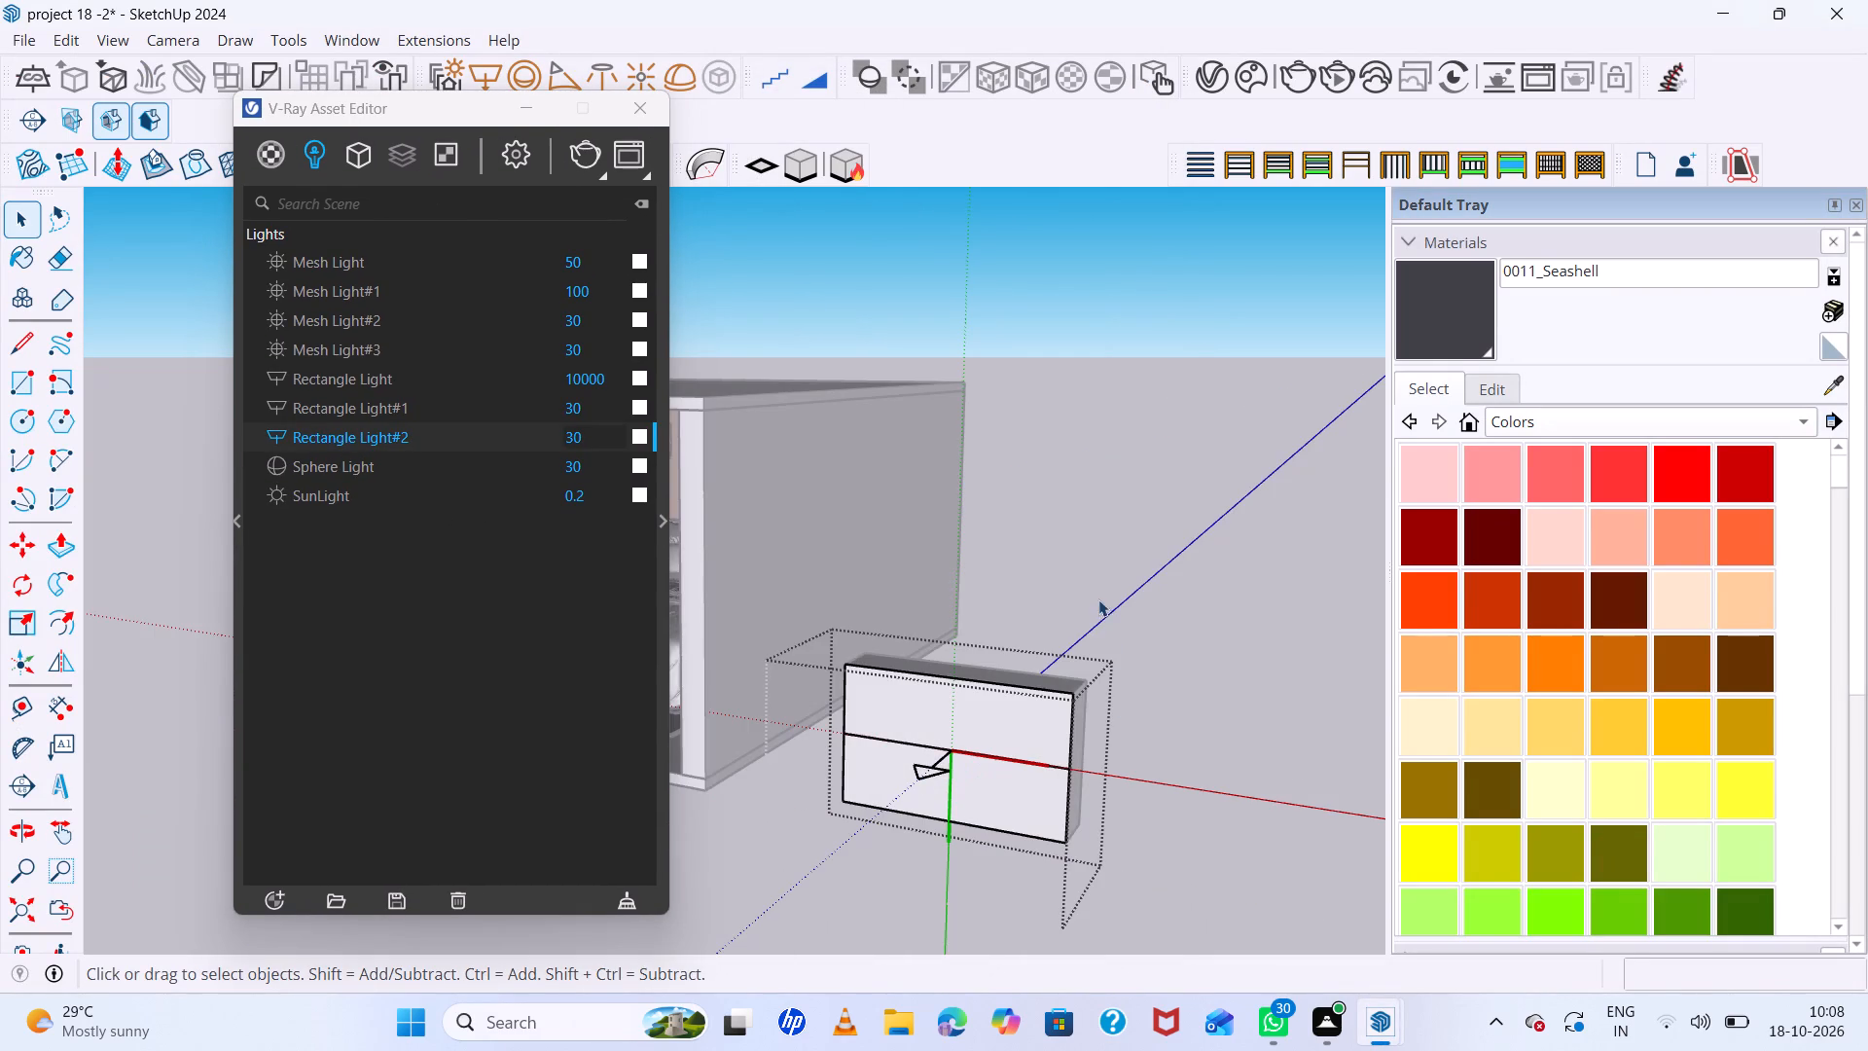
pyautogui.keyDown('ctrl'); pyautogui.click(1098, 599); pyautogui.keyUp('ctrl')
pyautogui.keyDown('ctrl'); pyautogui.doubleClick(980, 763); pyautogui.keyUp('ctrl')
pyautogui.keyDown('ctrl'); pyautogui.click(987, 753); pyautogui.keyUp('ctrl')
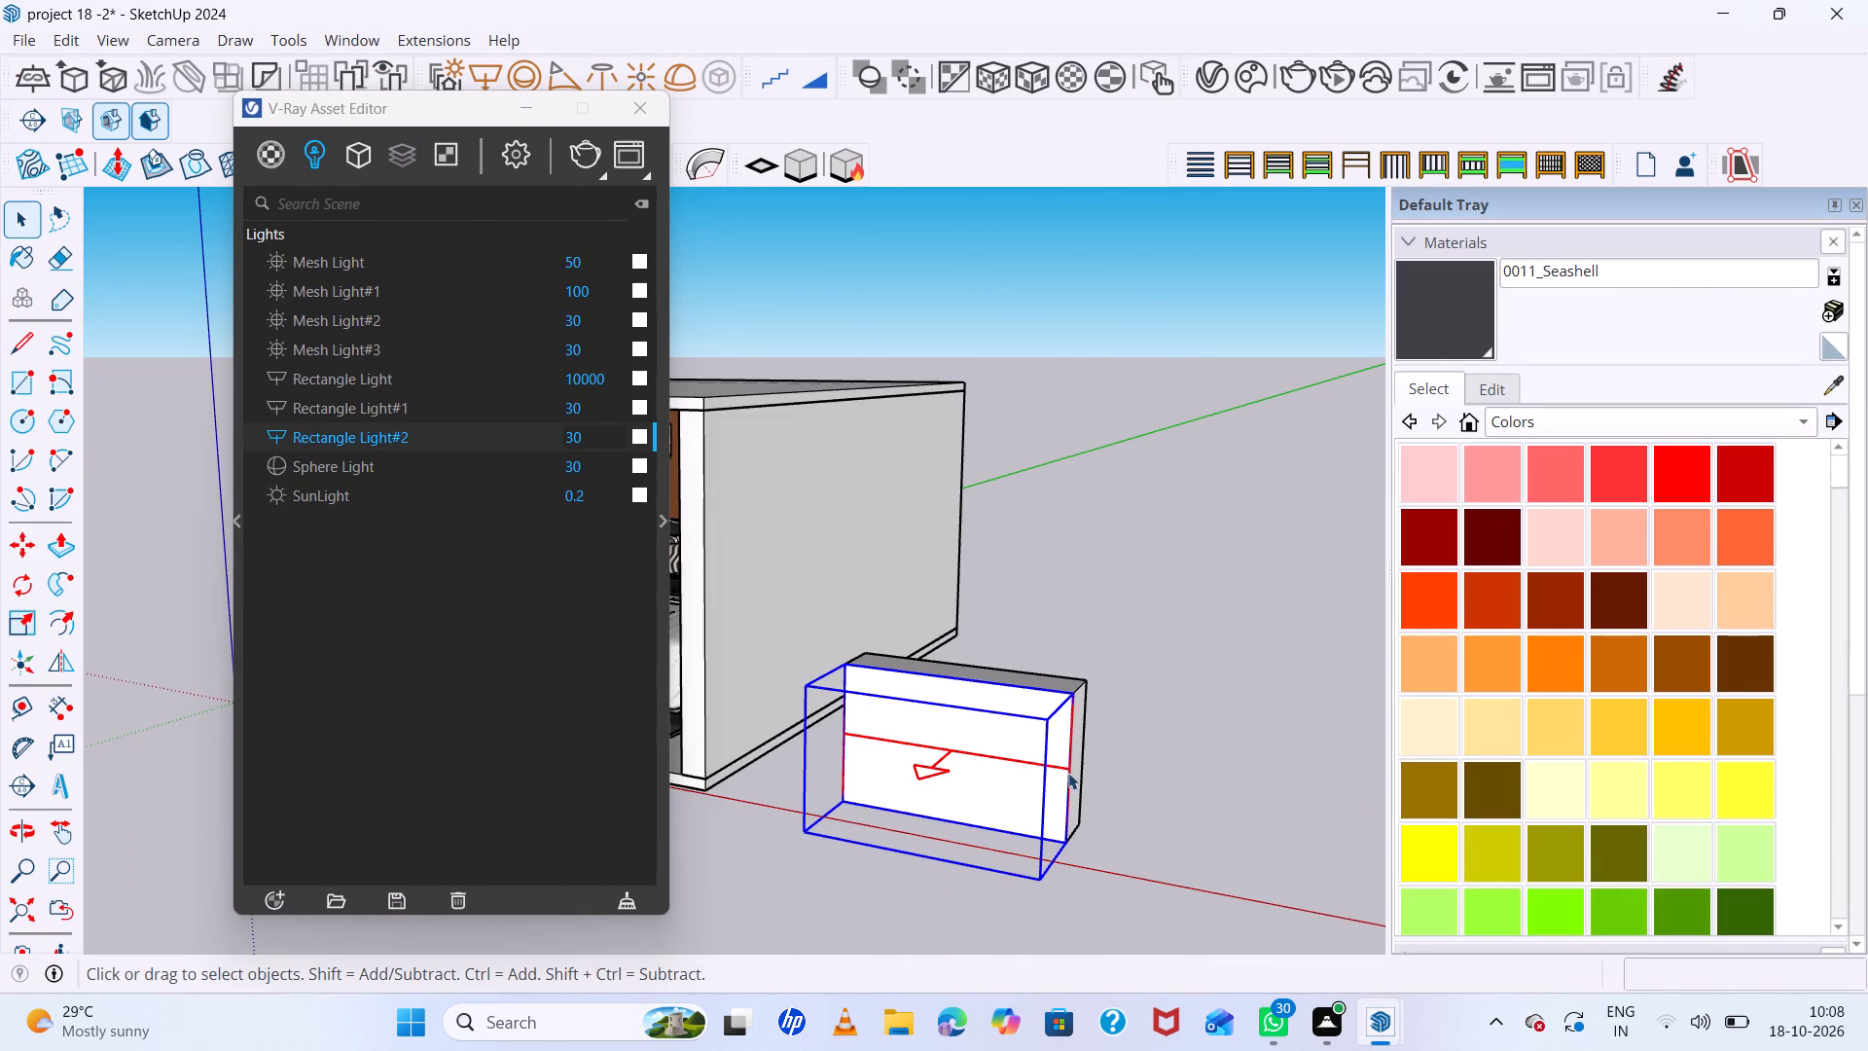
pyautogui.keyDown('ctrl'); pyautogui.click(604, 436); pyautogui.keyUp('ctrl')
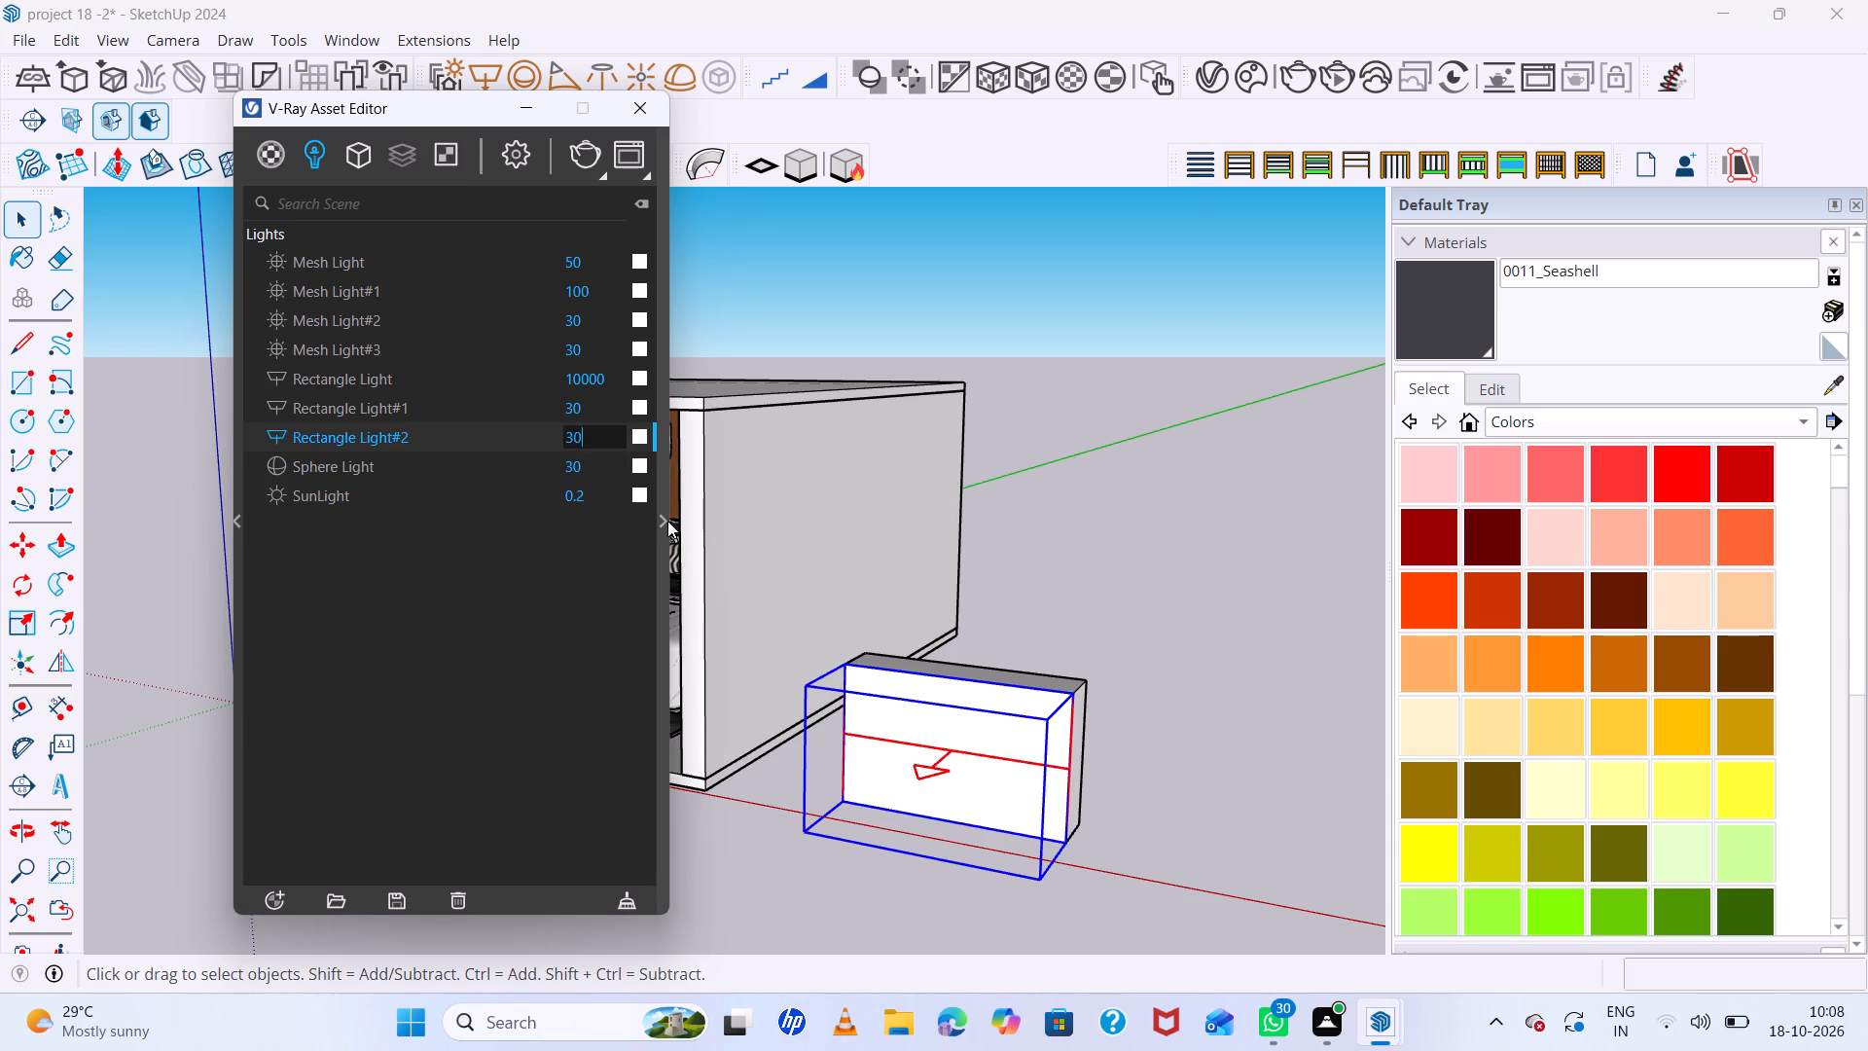
pyautogui.keyDown('ctrl'); pyautogui.click(667, 521); pyautogui.keyUp('ctrl')
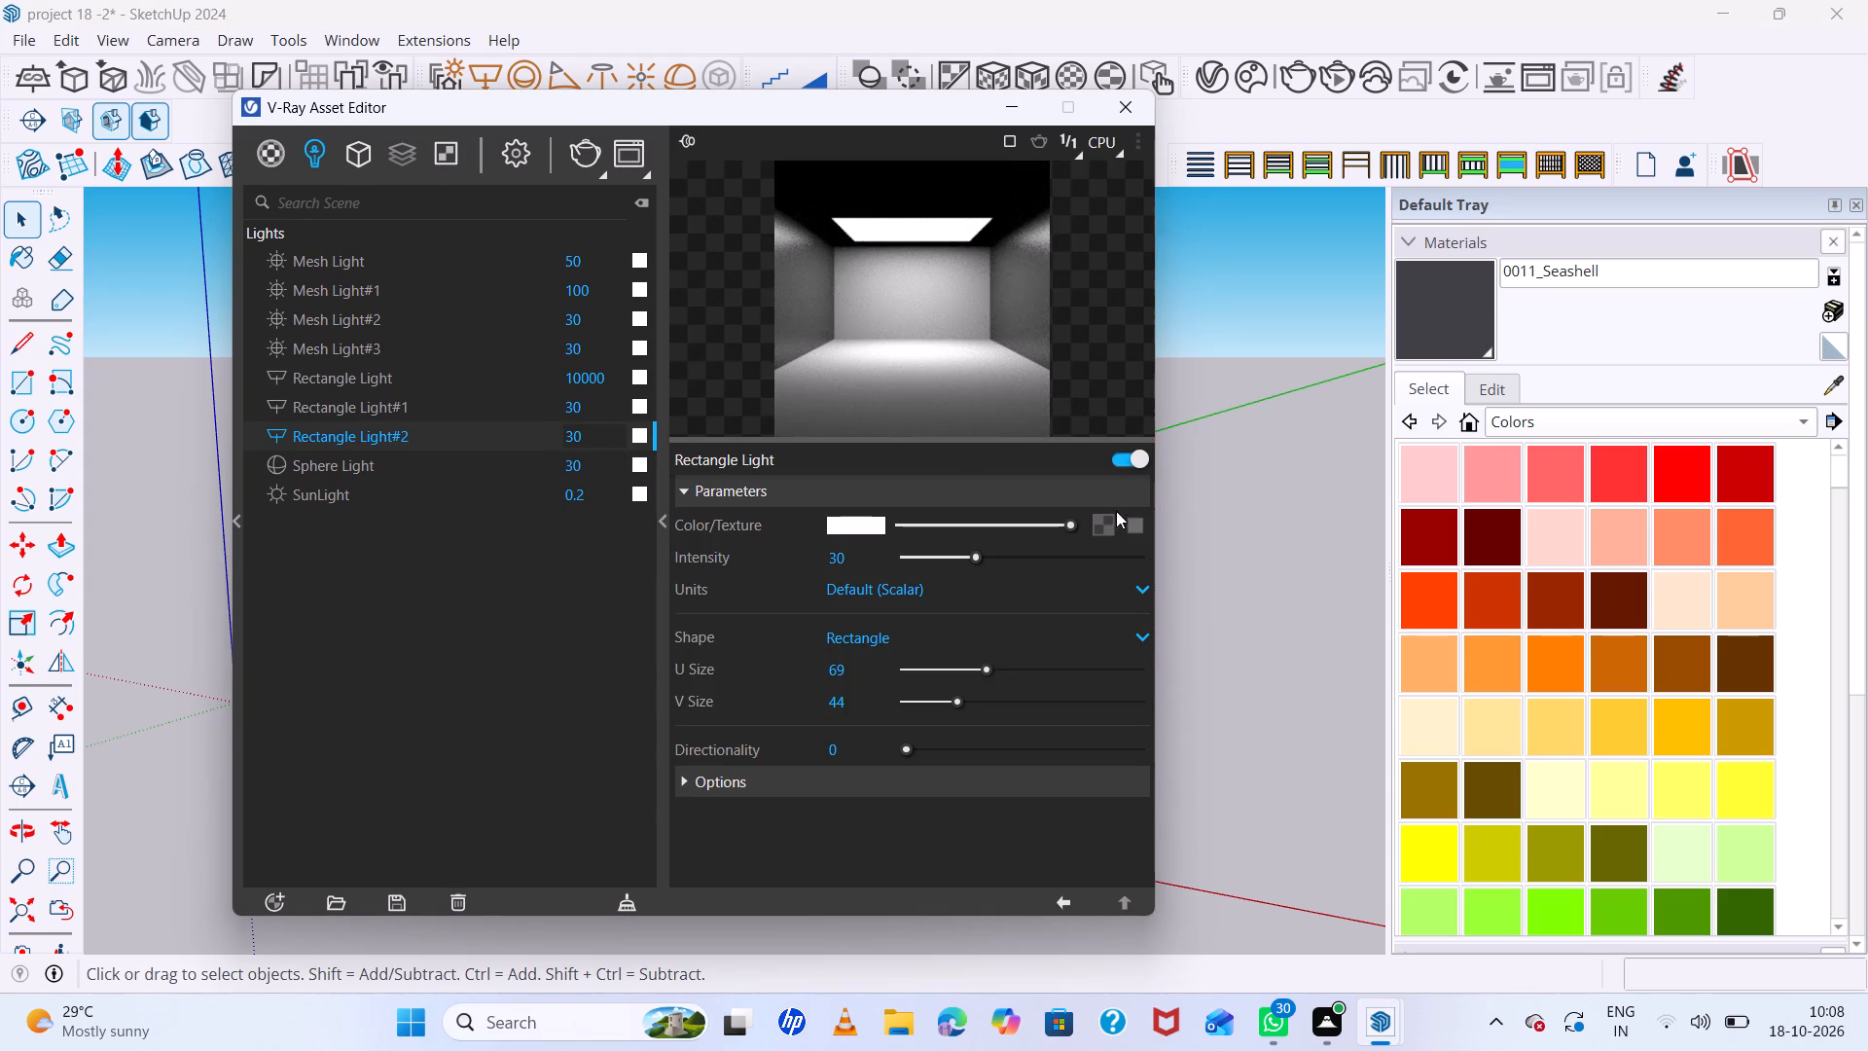
# Choose a Bitmap for the rectangle light's color texture and display the image files as large icons with a preview pane.
pyautogui.keyDown('ctrl'); pyautogui.doubleClick(1113, 523); pyautogui.keyUp('ctrl')
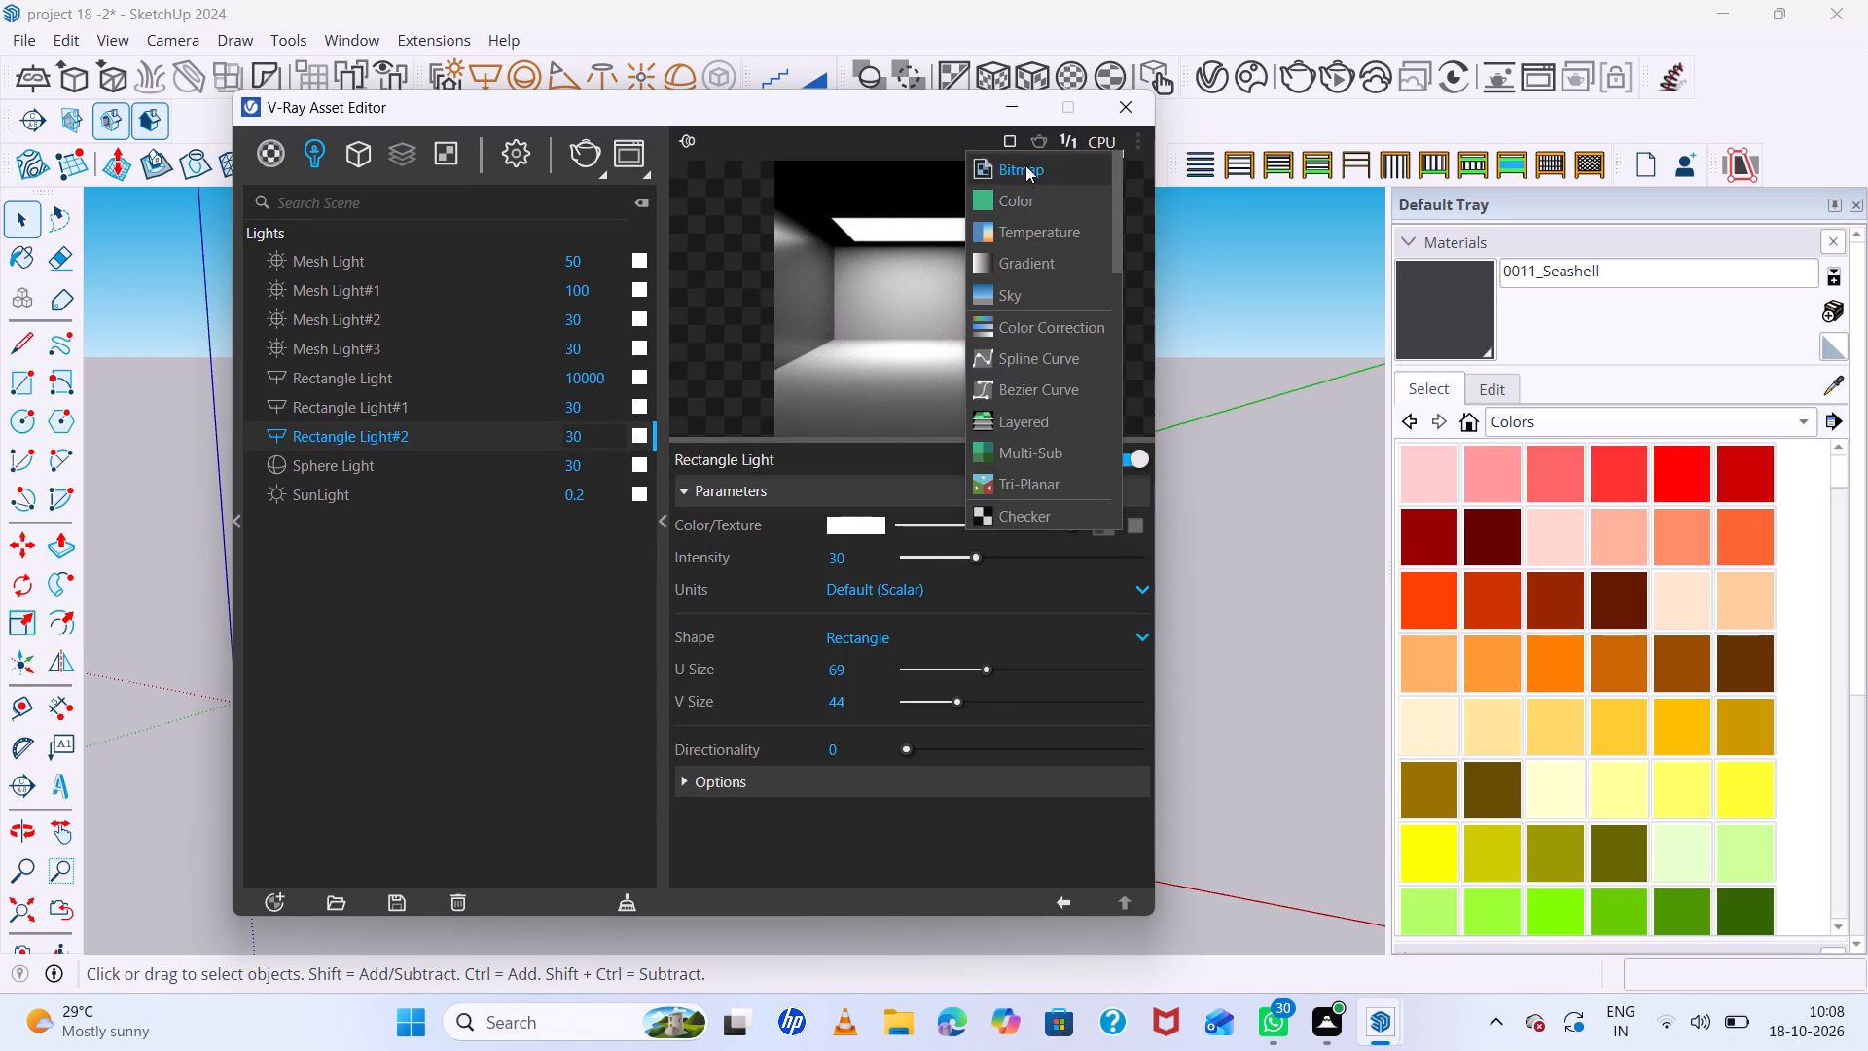
pyautogui.keyDown('ctrl'); pyautogui.doubleClick(1025, 171); pyautogui.keyUp('ctrl')
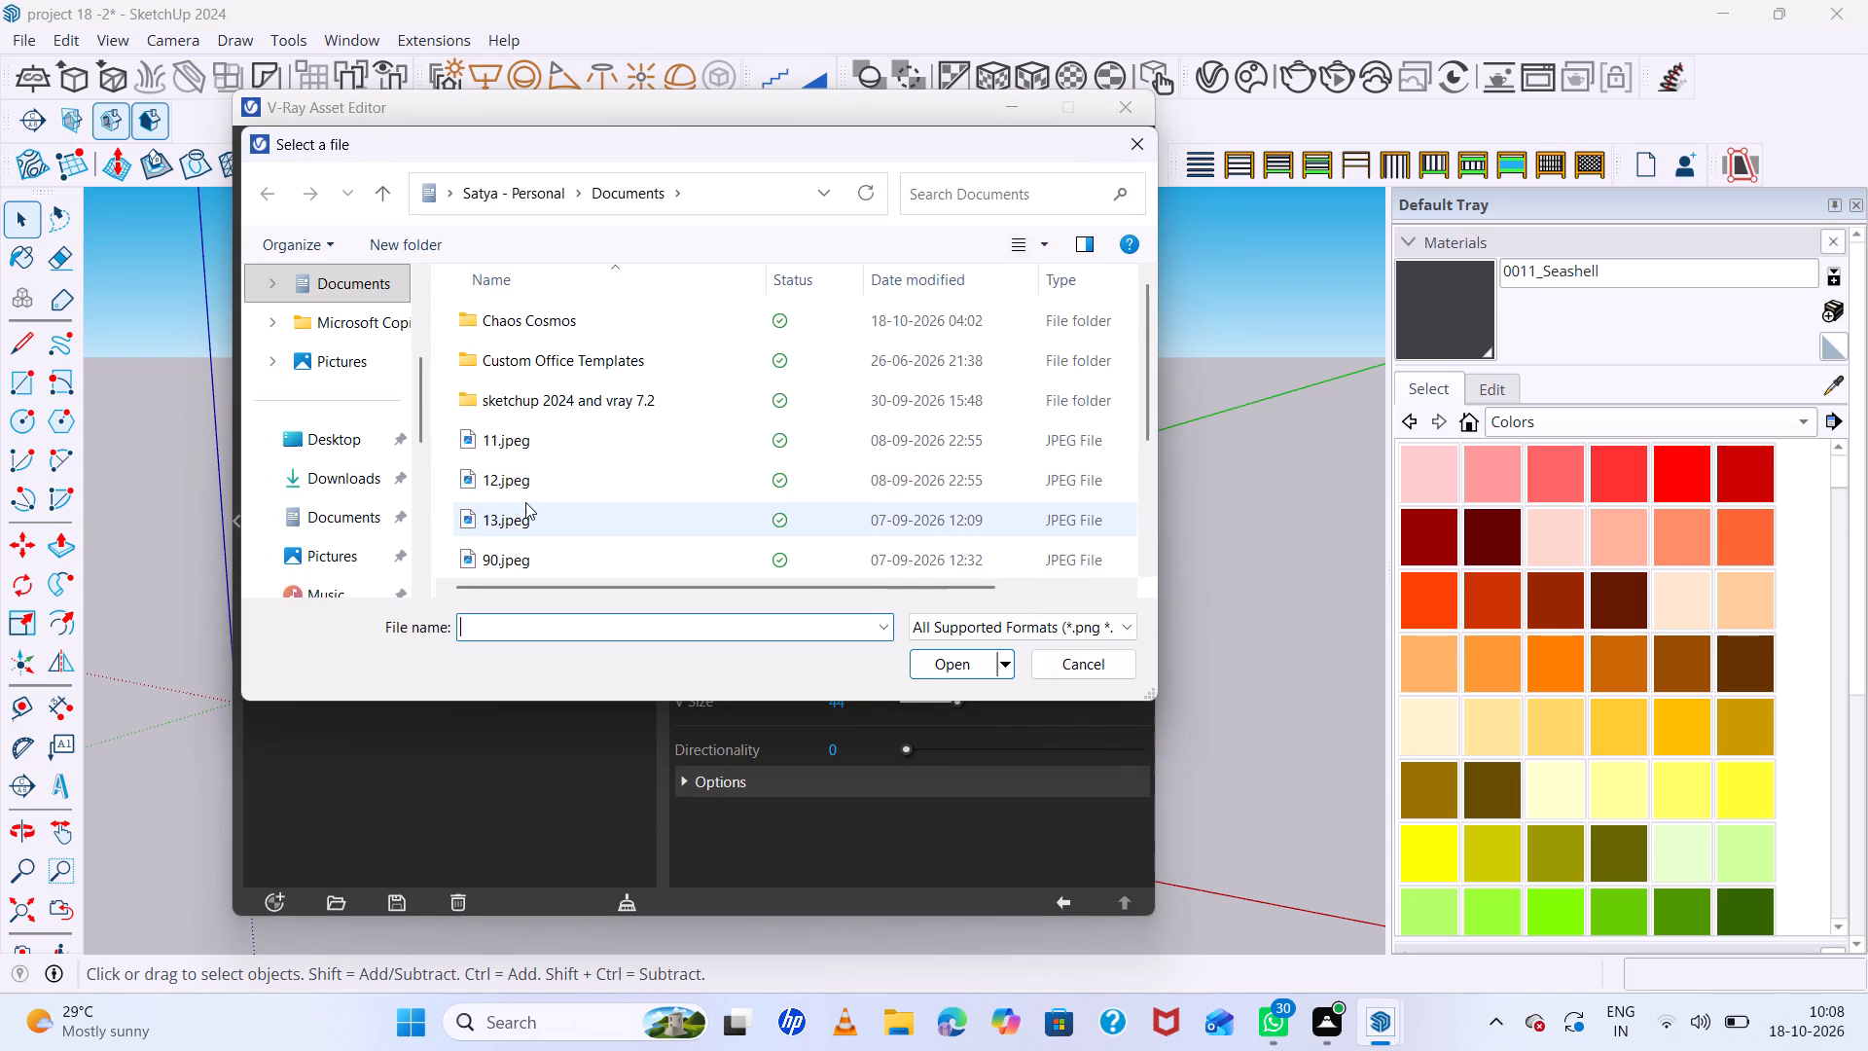
pyautogui.keyDown('ctrl'); pyautogui.scroll(-4, 525, 502); pyautogui.keyUp('ctrl')
pyautogui.keyDown('ctrl'); pyautogui.click(1078, 237); pyautogui.keyUp('ctrl')
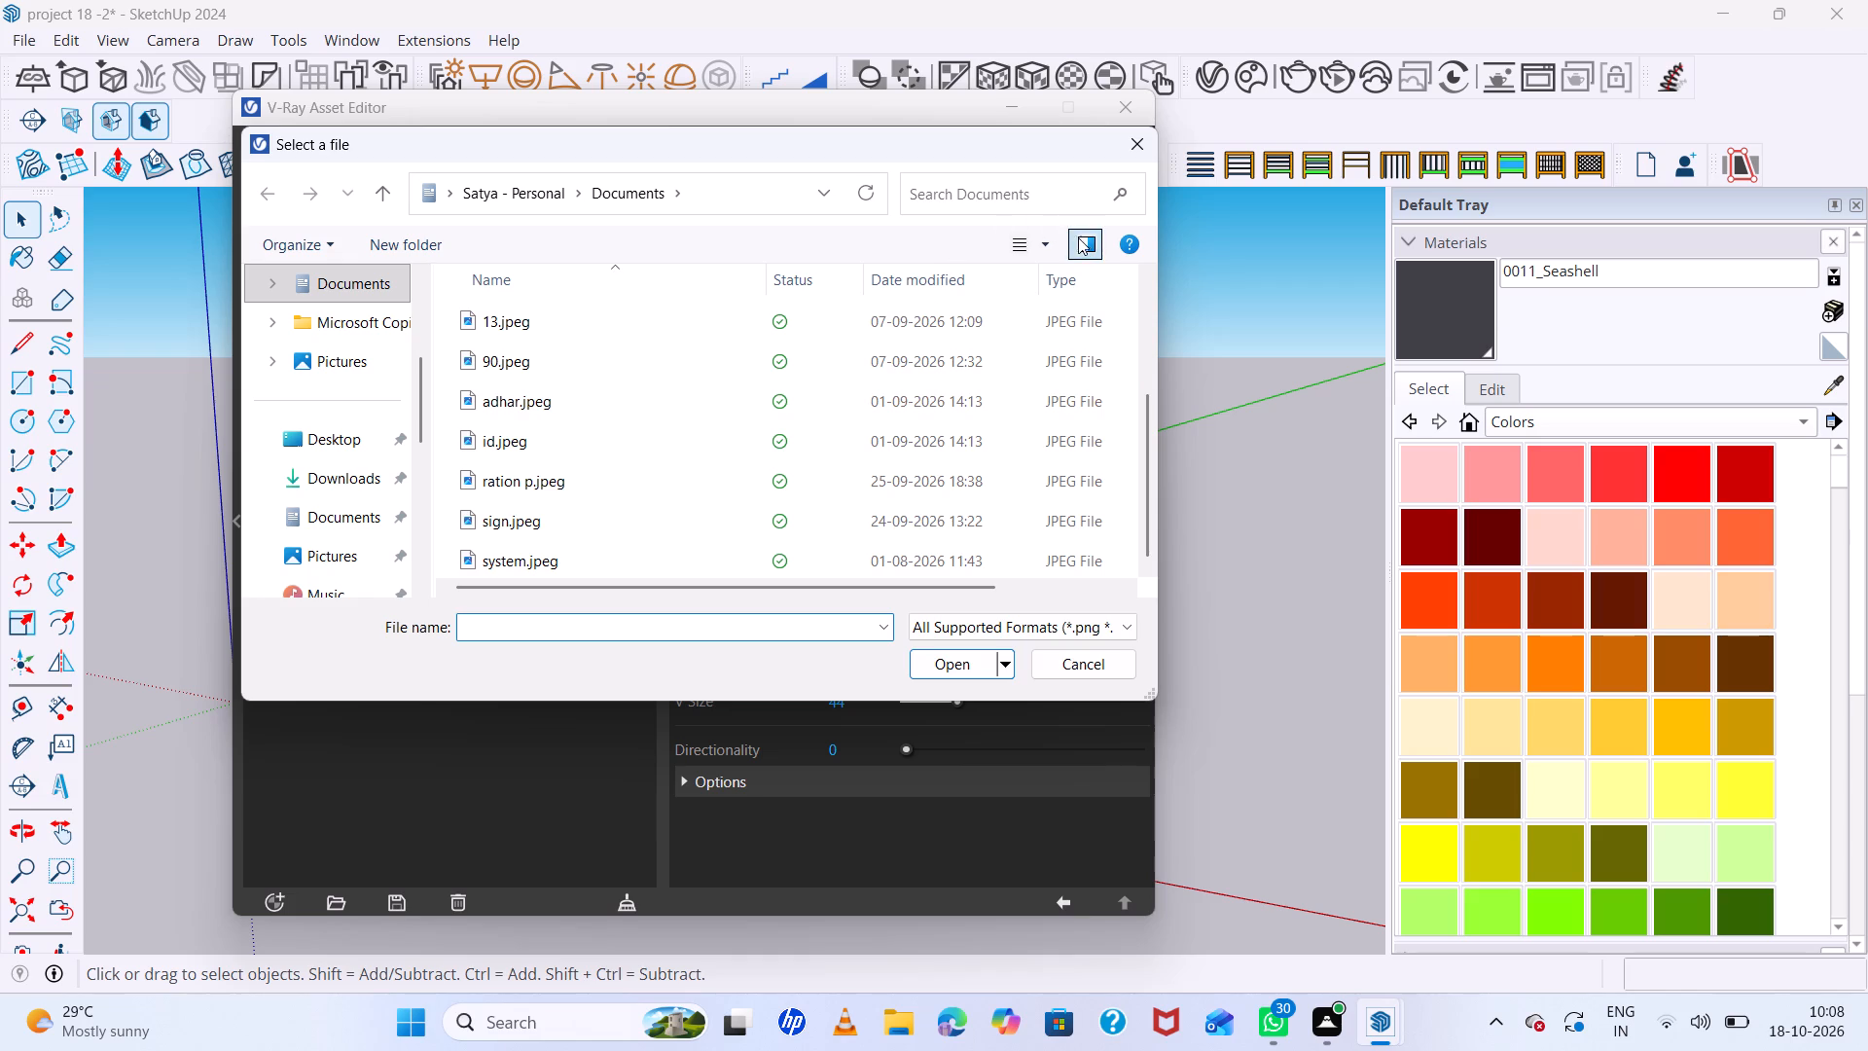
pyautogui.keyDown('ctrl'); pyautogui.click(1046, 248); pyautogui.keyUp('ctrl')
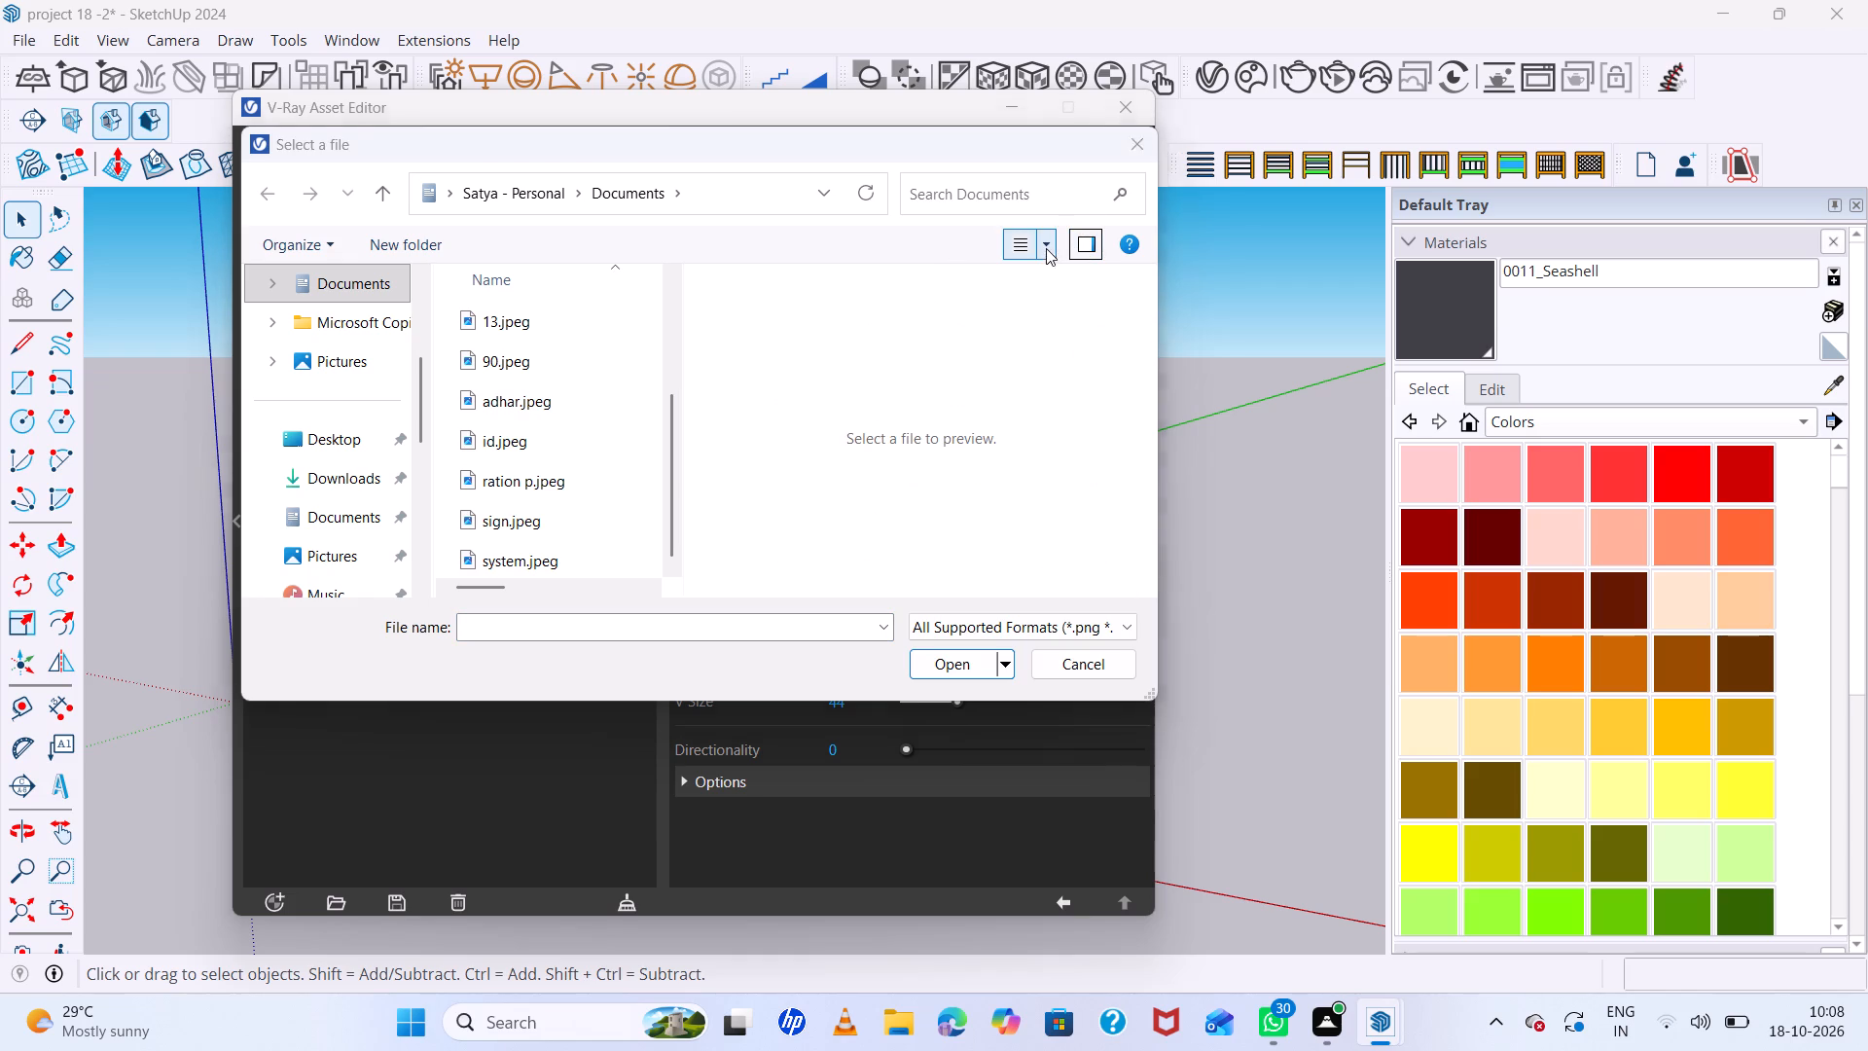
pyautogui.keyDown('ctrl'); pyautogui.click(955, 377); pyautogui.keyUp('ctrl')
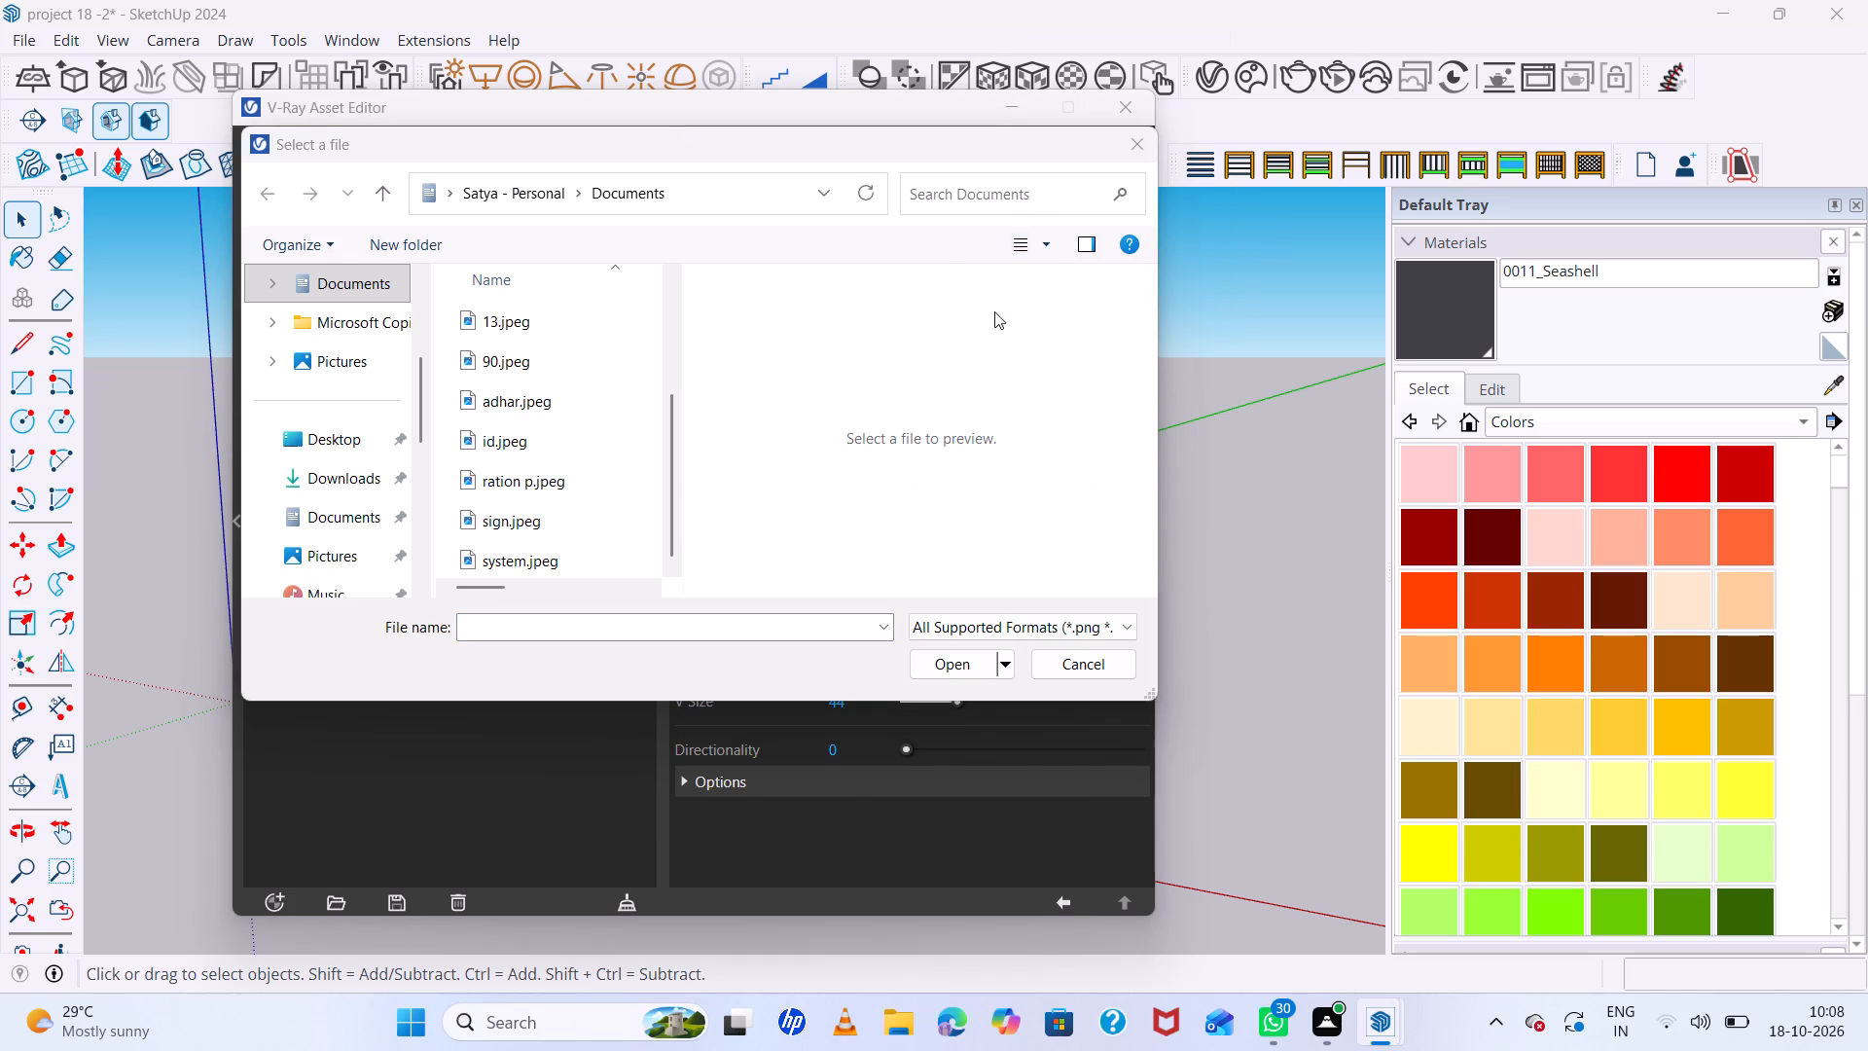
pyautogui.keyDown('ctrl'); pyautogui.doubleClick(1041, 244); pyautogui.keyUp('ctrl')
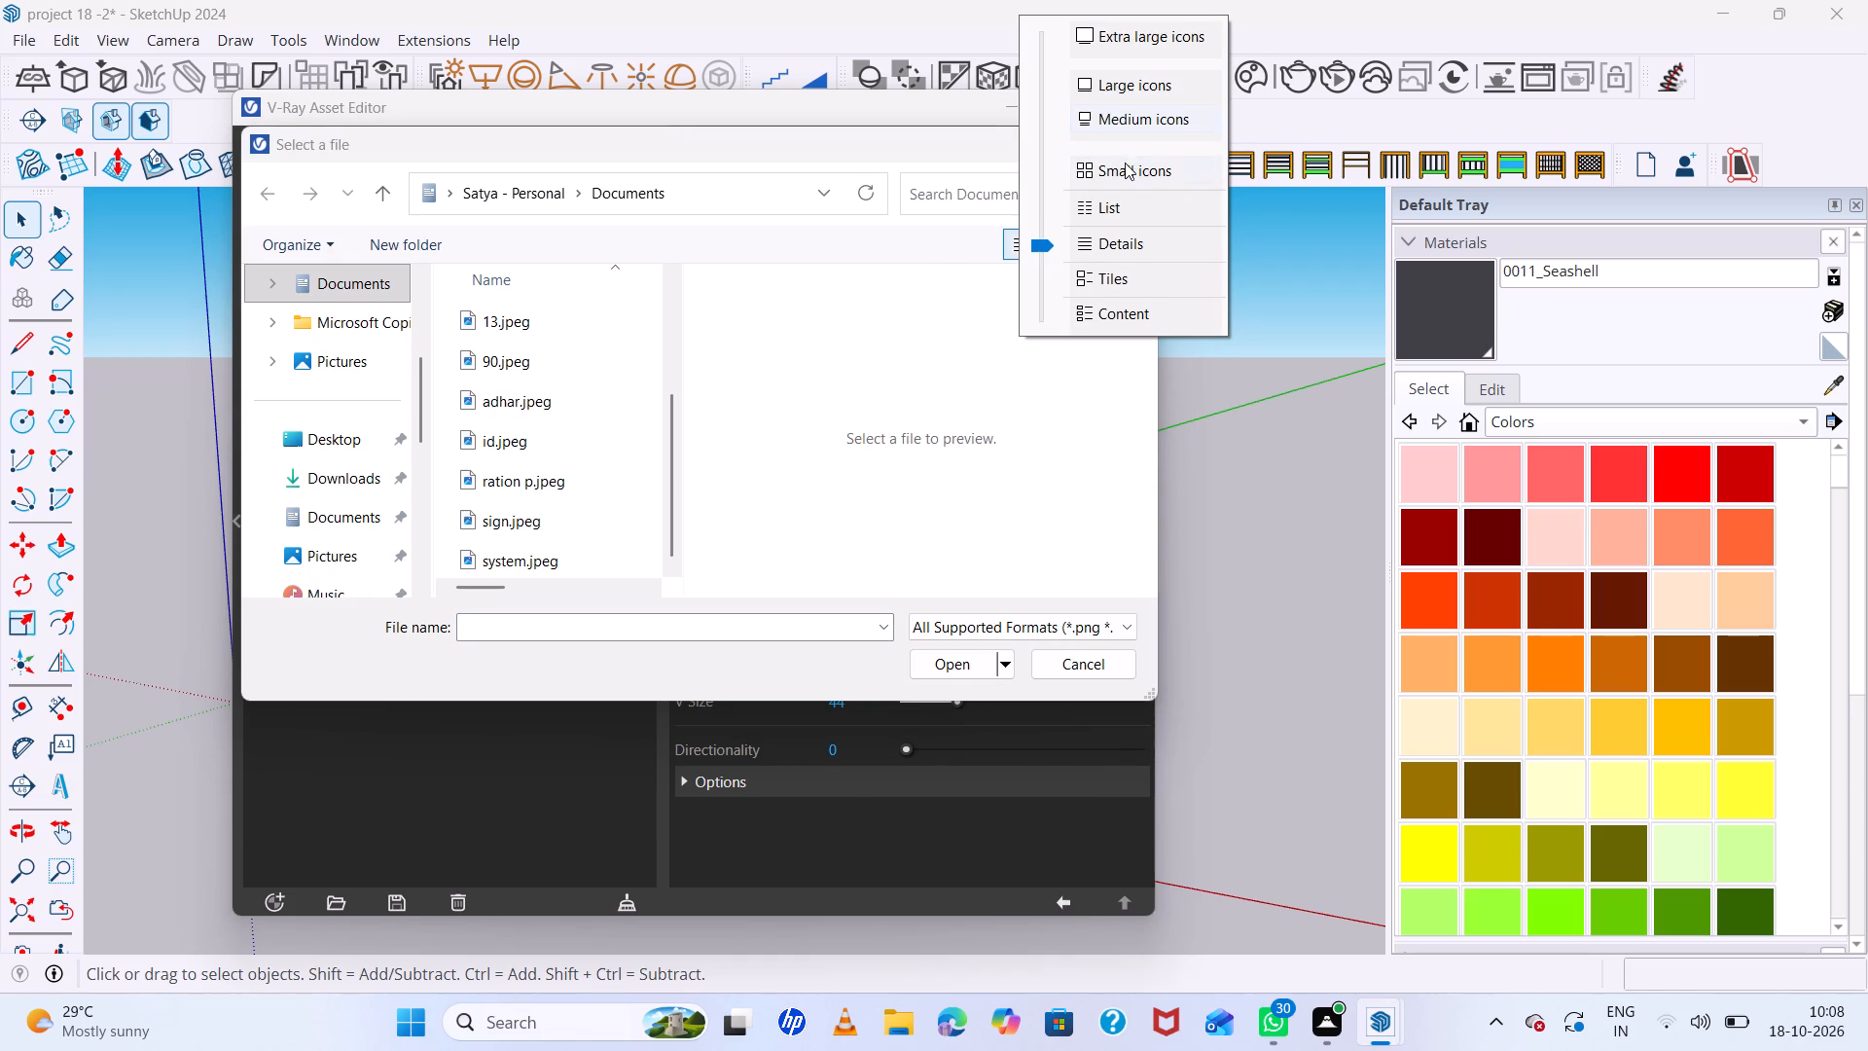
pyautogui.keyDown('ctrl'); pyautogui.click(1132, 93); pyautogui.keyUp('ctrl')
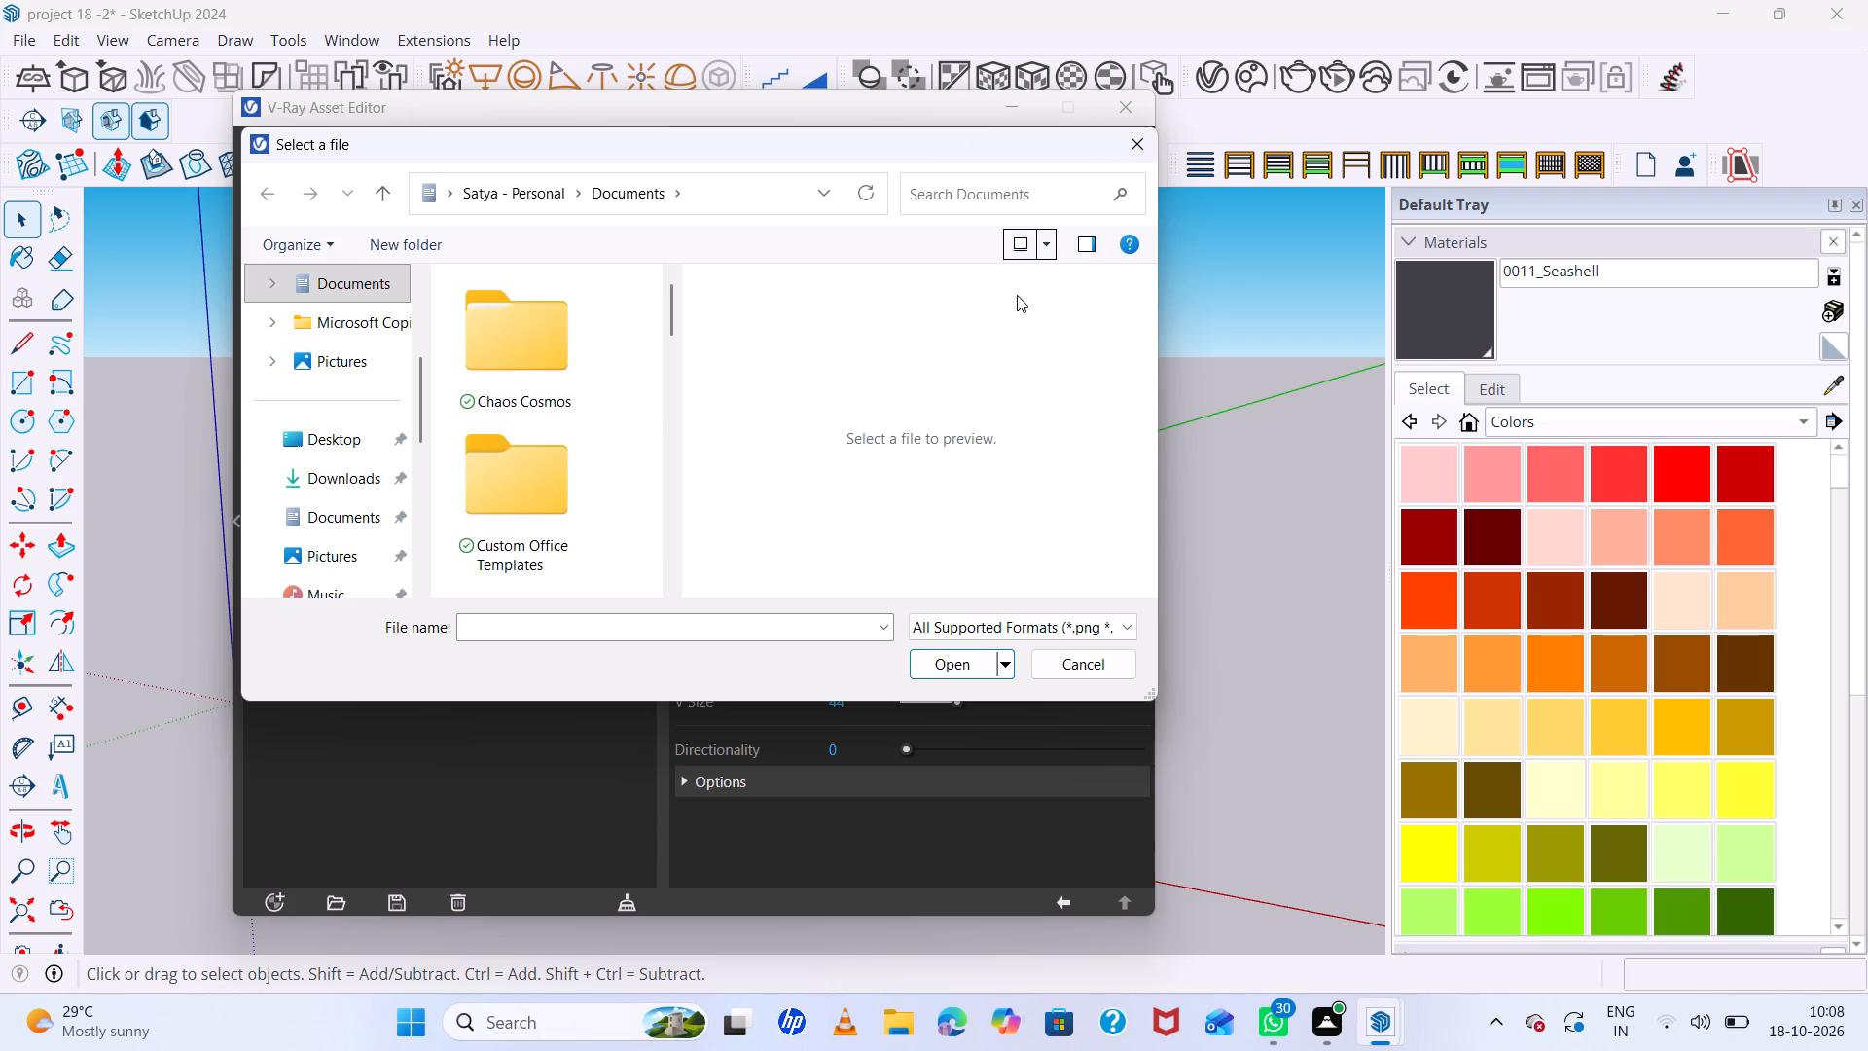
# Load adhar.jpeg from the TILES folder on the Desktop as the rectangle light's bitmap texture.
pyautogui.keyDown('ctrl'); pyautogui.scroll(-5, 676, 458); pyautogui.keyUp('ctrl')
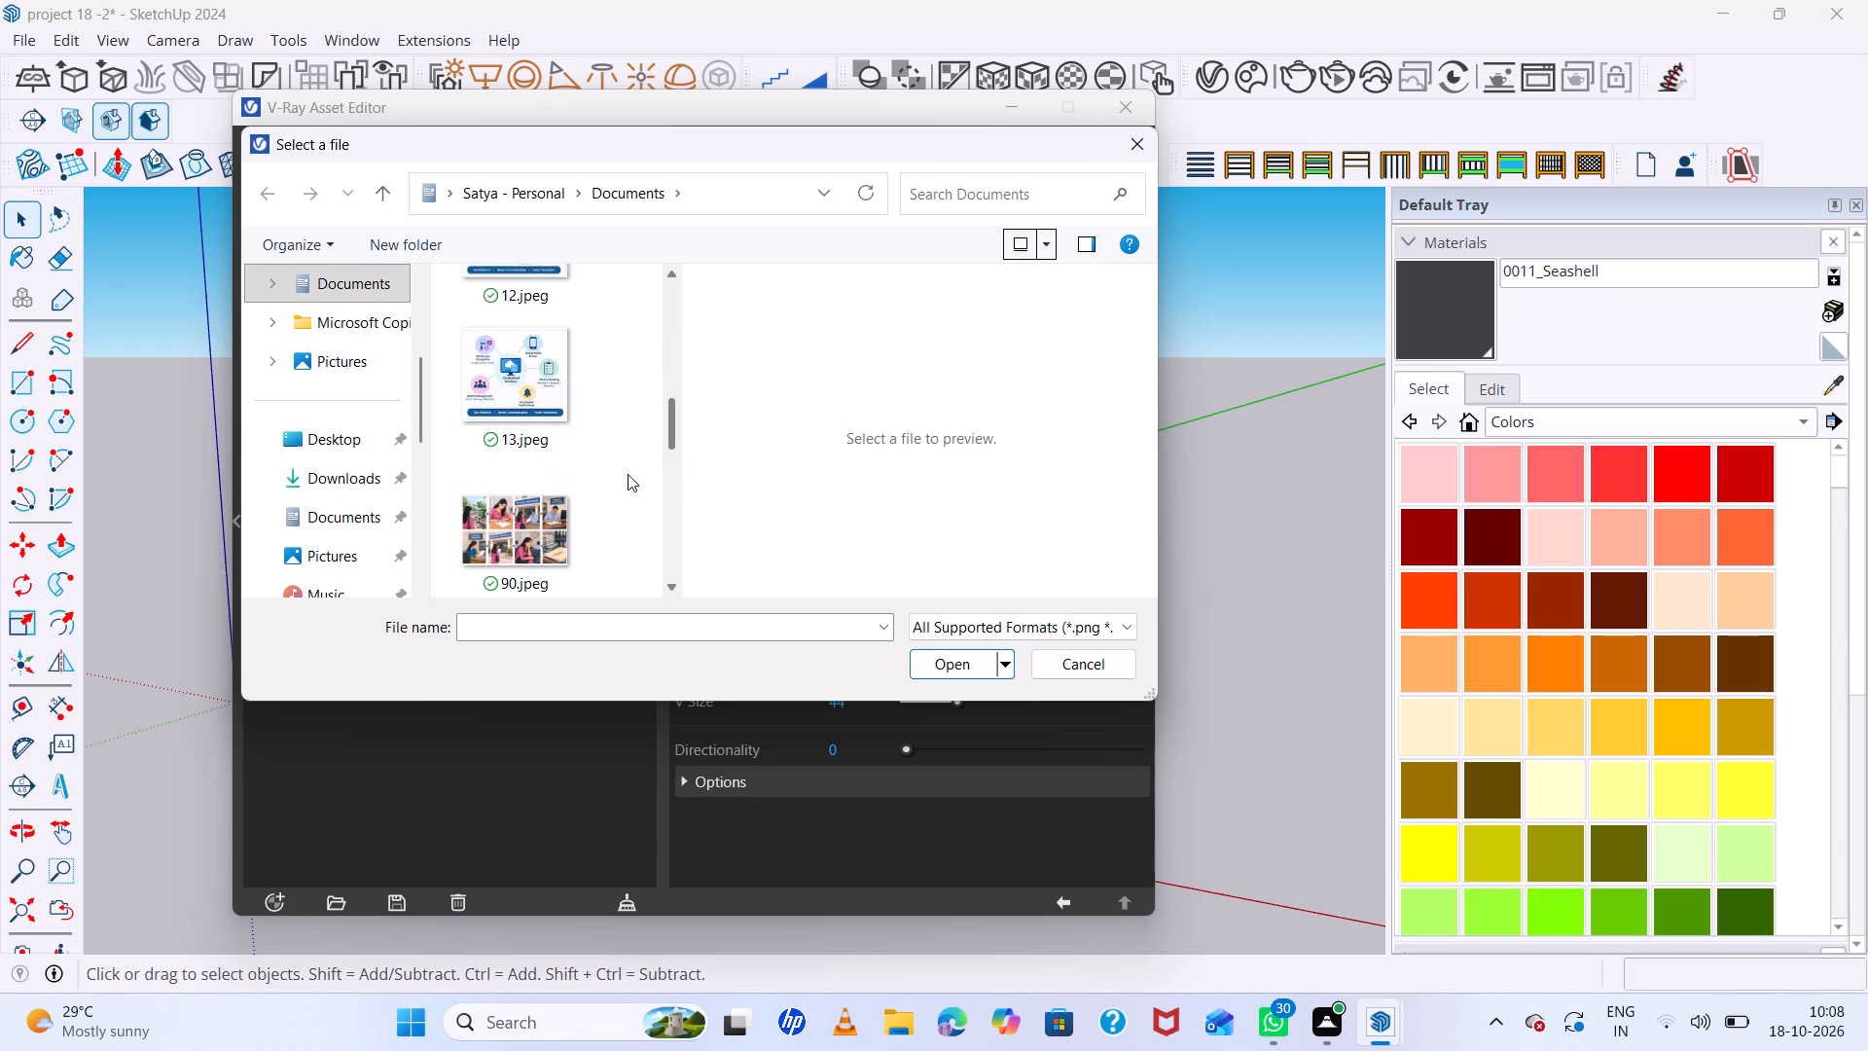
pyautogui.keyDown('ctrl'); pyautogui.scroll(-10, 546, 489); pyautogui.keyUp('ctrl')
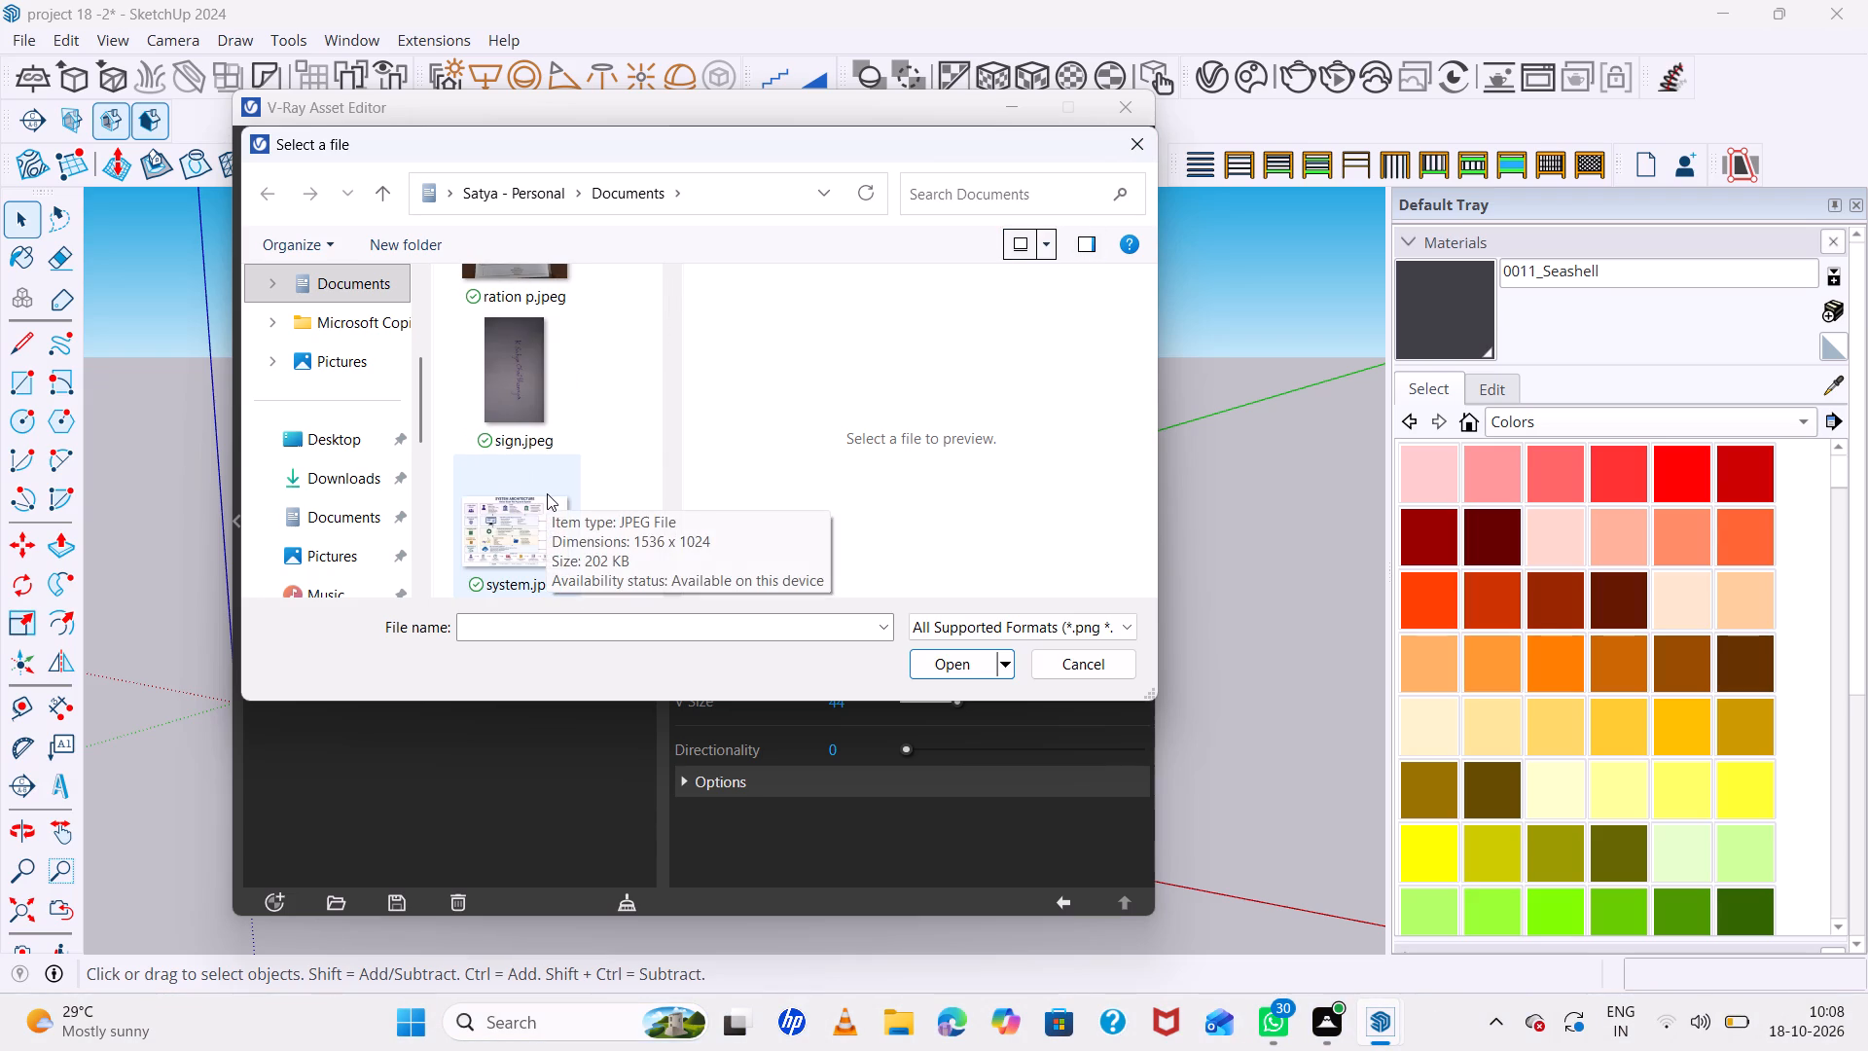
pyautogui.keyDown('ctrl'); pyautogui.scroll(-2, 547, 493); pyautogui.keyUp('ctrl')
pyautogui.keyDown('ctrl'); pyautogui.click(360, 445); pyautogui.keyUp('ctrl')
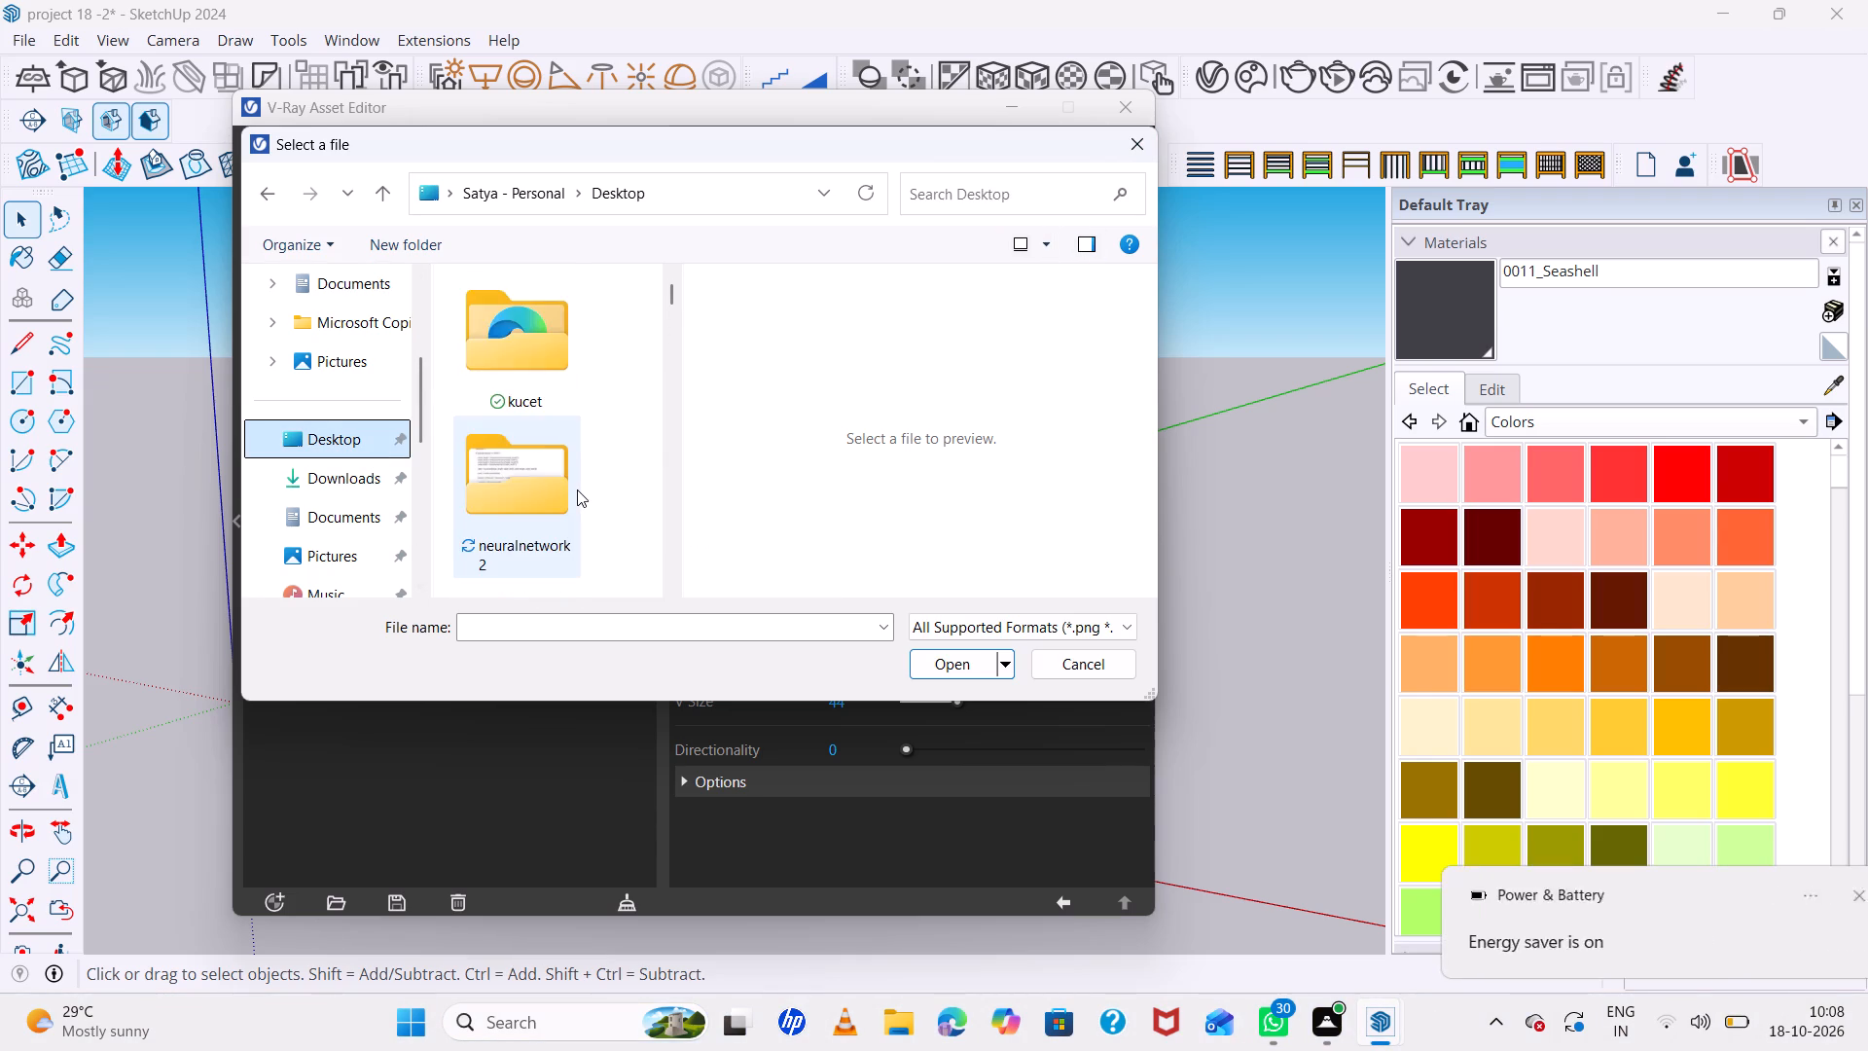
pyautogui.keyDown('ctrl'); pyautogui.scroll(-5, 577, 489); pyautogui.keyUp('ctrl')
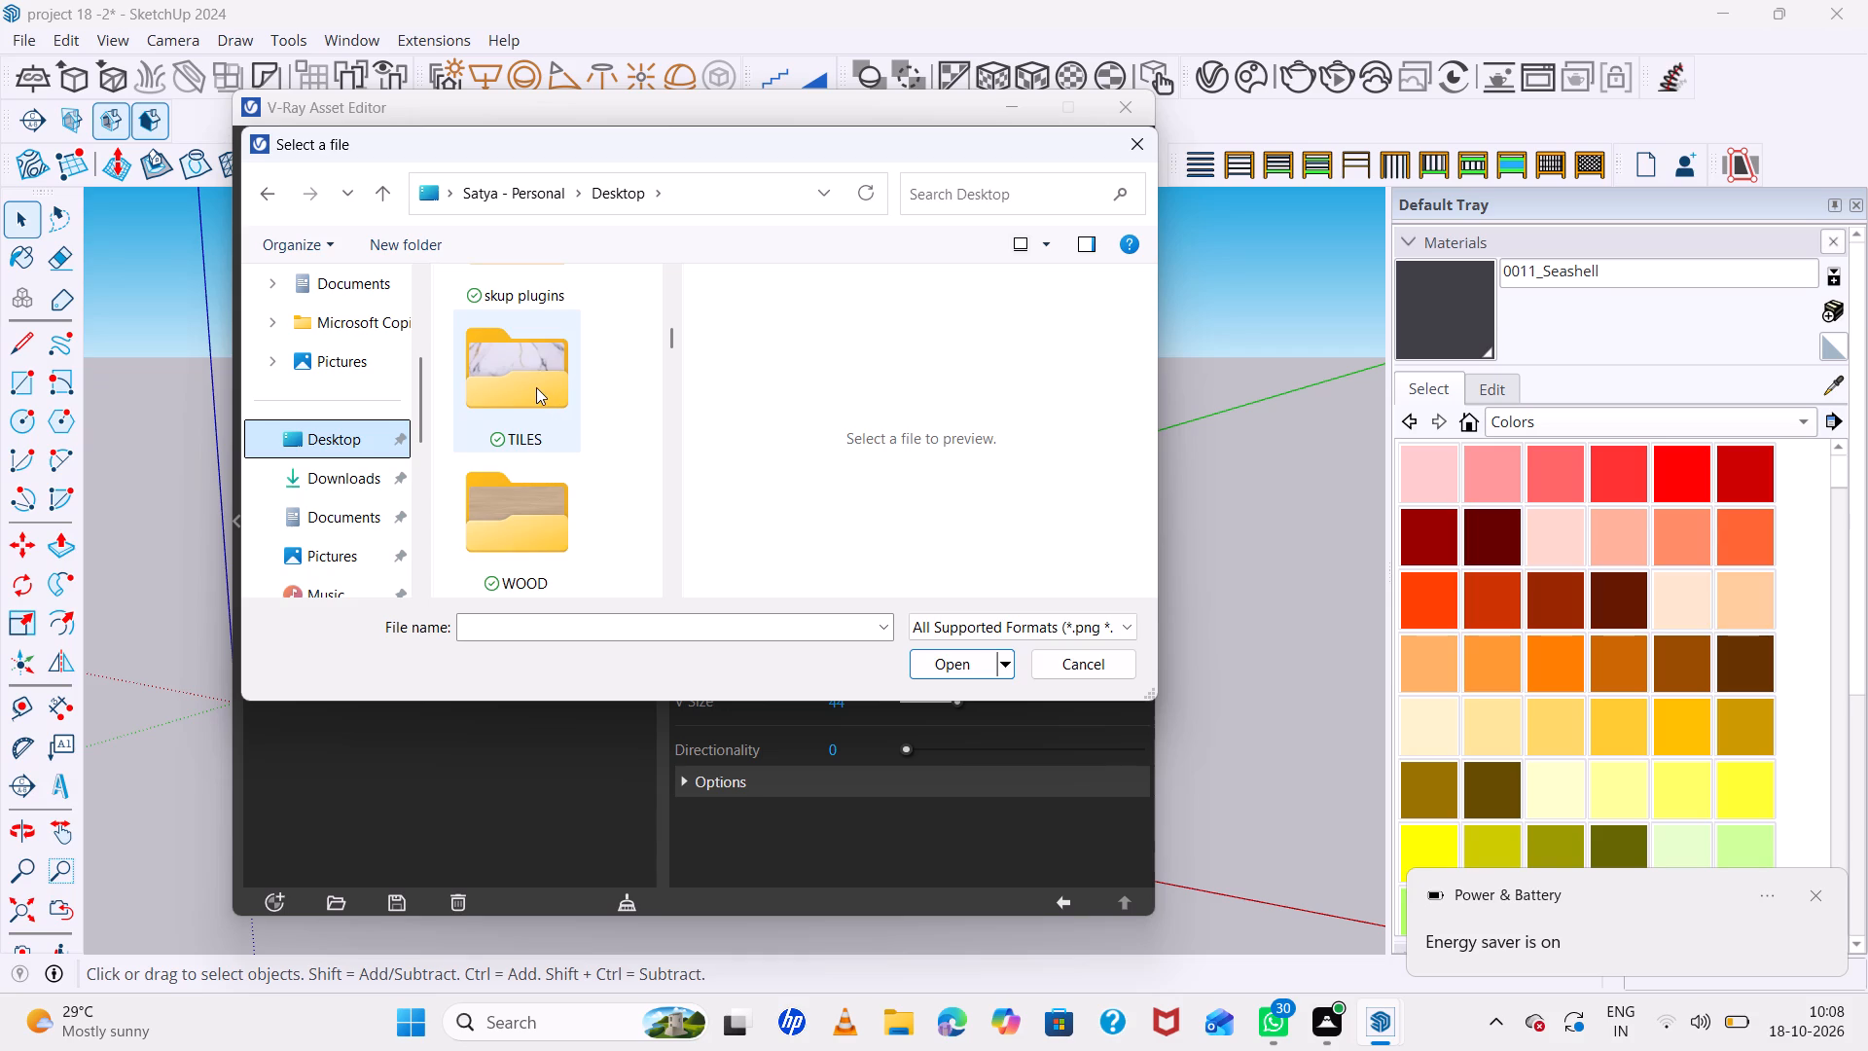
pyautogui.keyDown('ctrl'); pyautogui.doubleClick(536, 387); pyautogui.keyUp('ctrl')
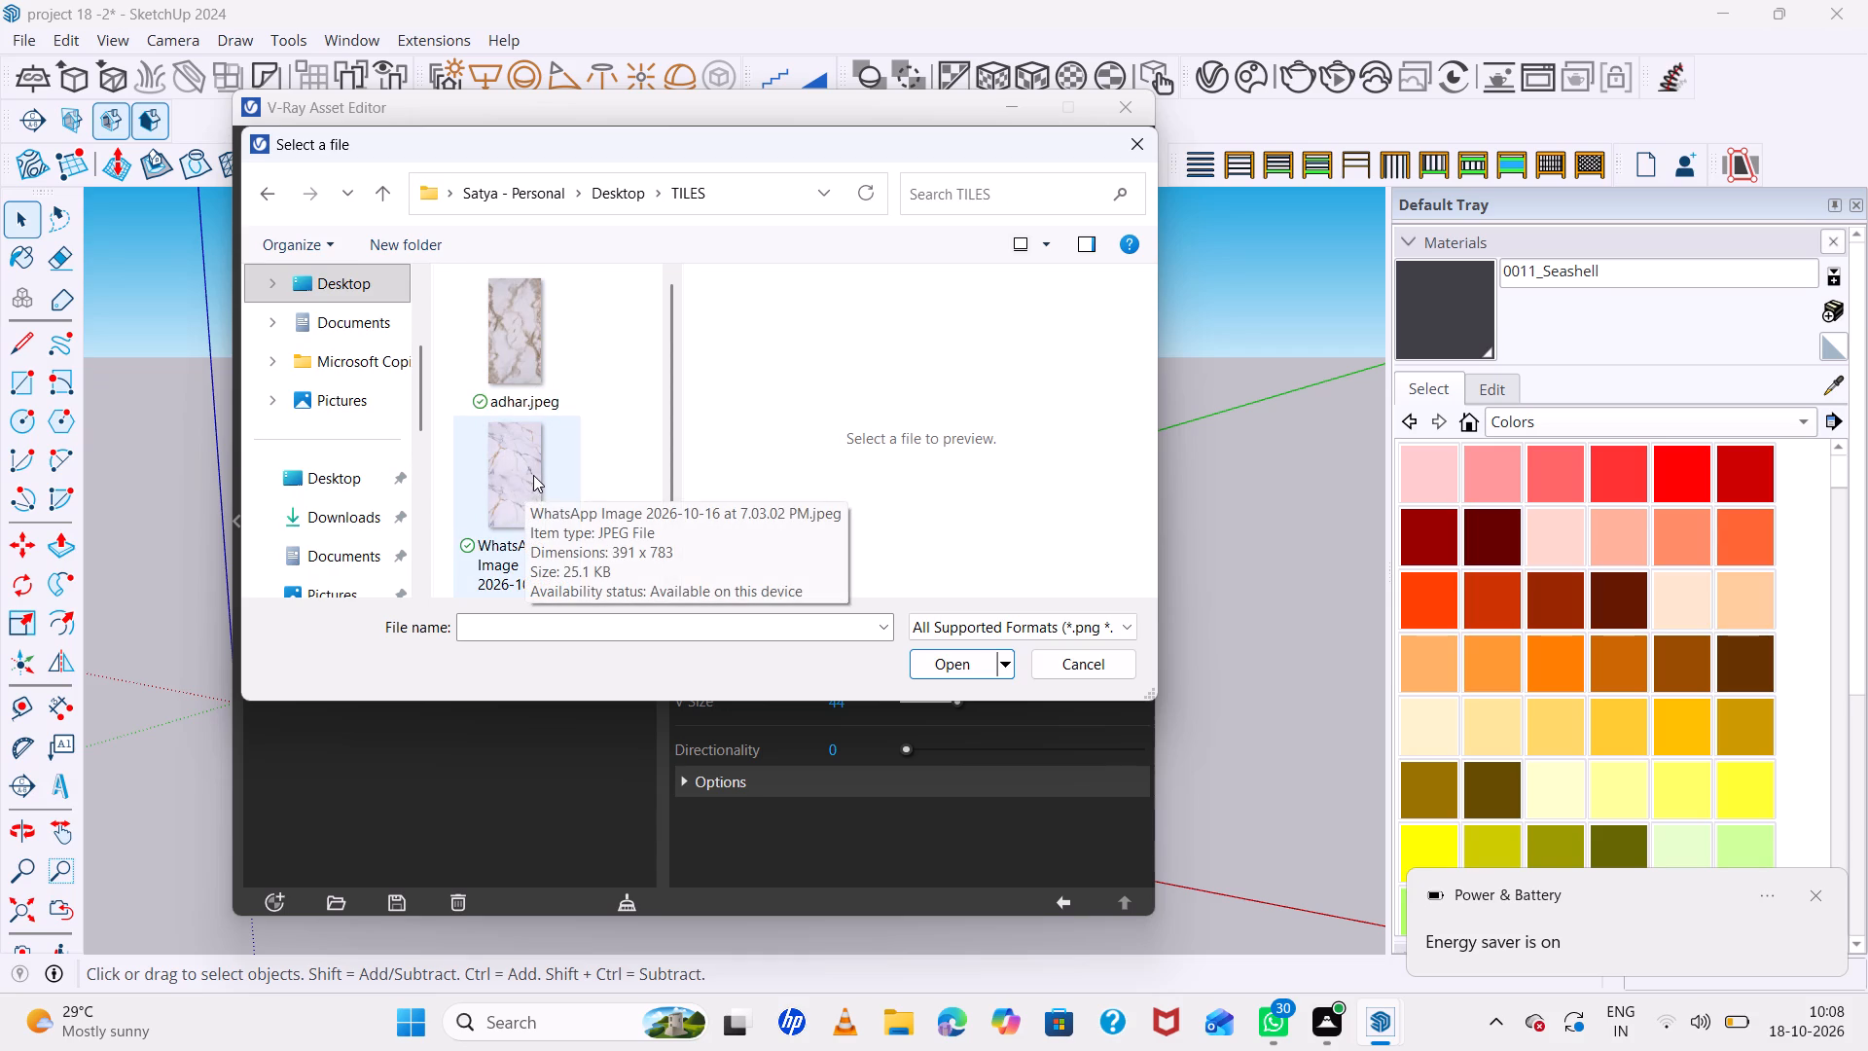
pyautogui.keyDown('ctrl'); pyautogui.scroll(-4, 505, 355); pyautogui.keyUp('ctrl')
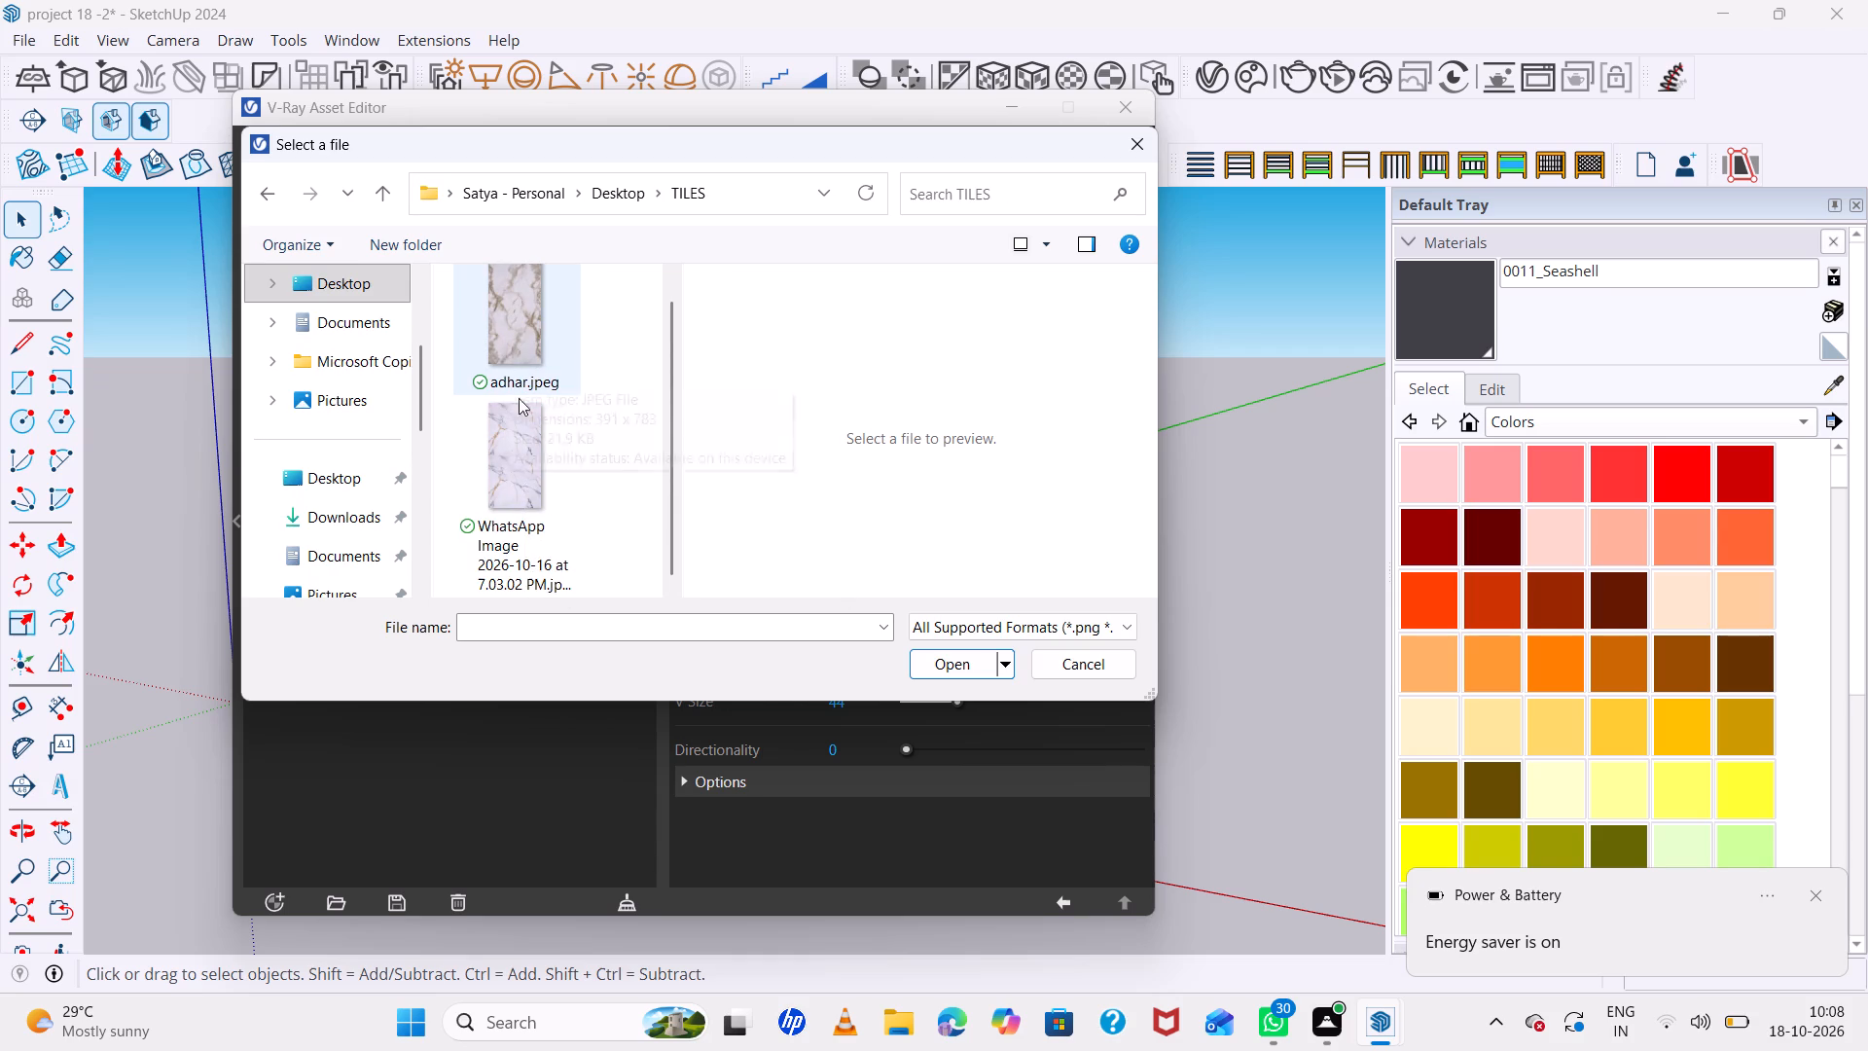
pyautogui.keyDown('ctrl'); pyautogui.click(508, 336); pyautogui.keyUp('ctrl')
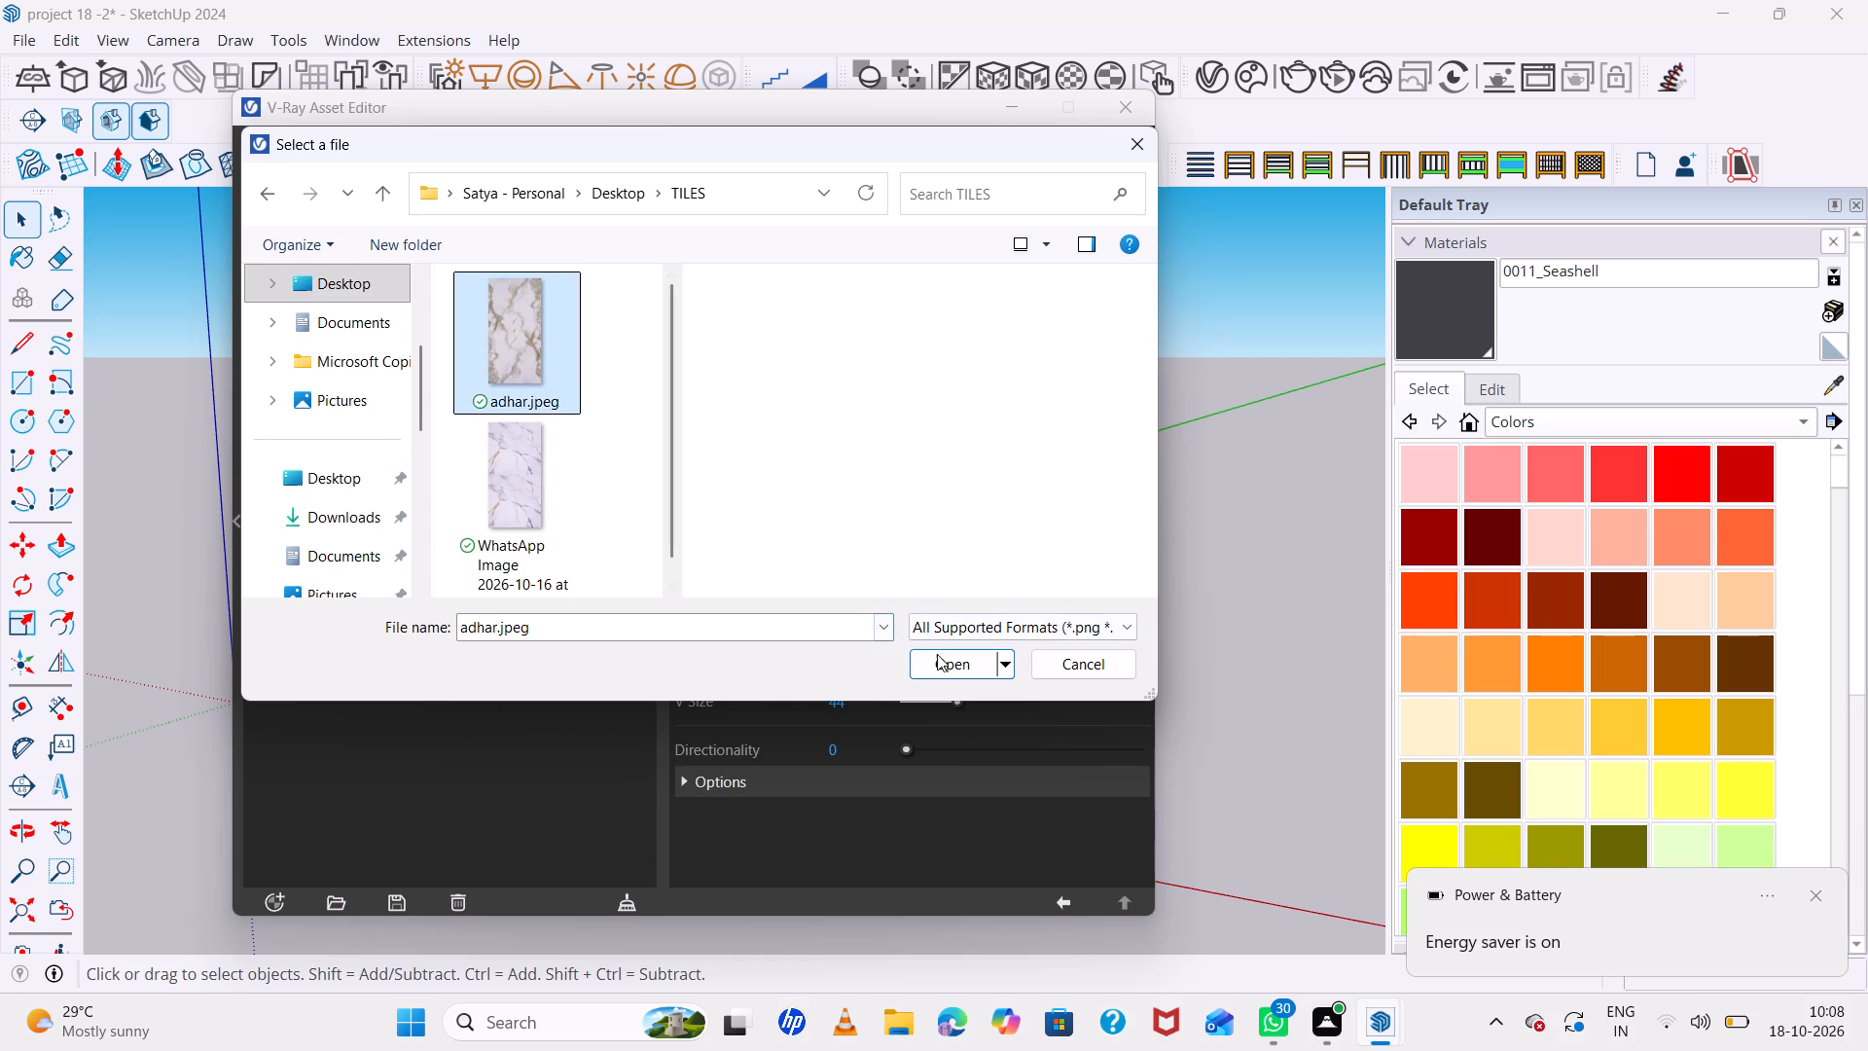
pyautogui.keyDown('ctrl'); pyautogui.click(939, 657); pyautogui.keyUp('ctrl')
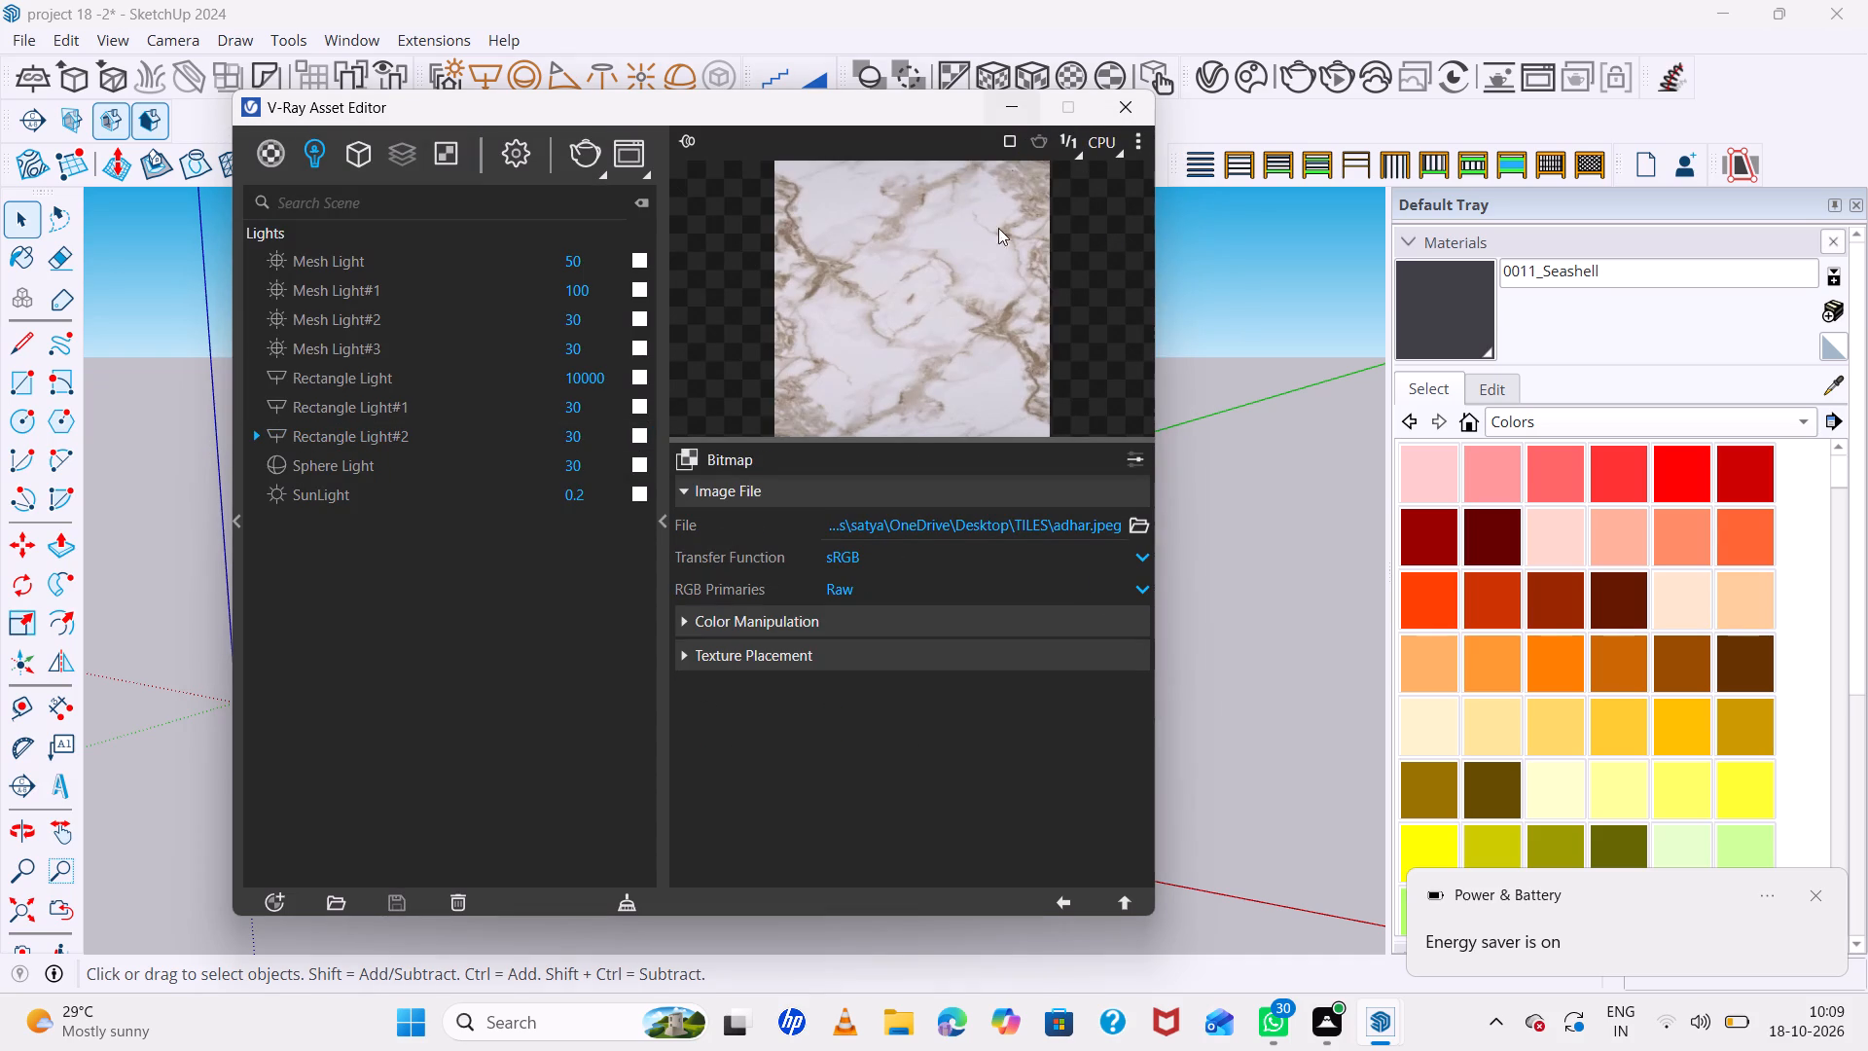
# Expand the bitmap's Texture Placement settings and review the UV repeat, offset, rotation and tiling options.
pyautogui.keyDown('ctrl'); pyautogui.doubleClick(686, 624); pyautogui.keyUp('ctrl')
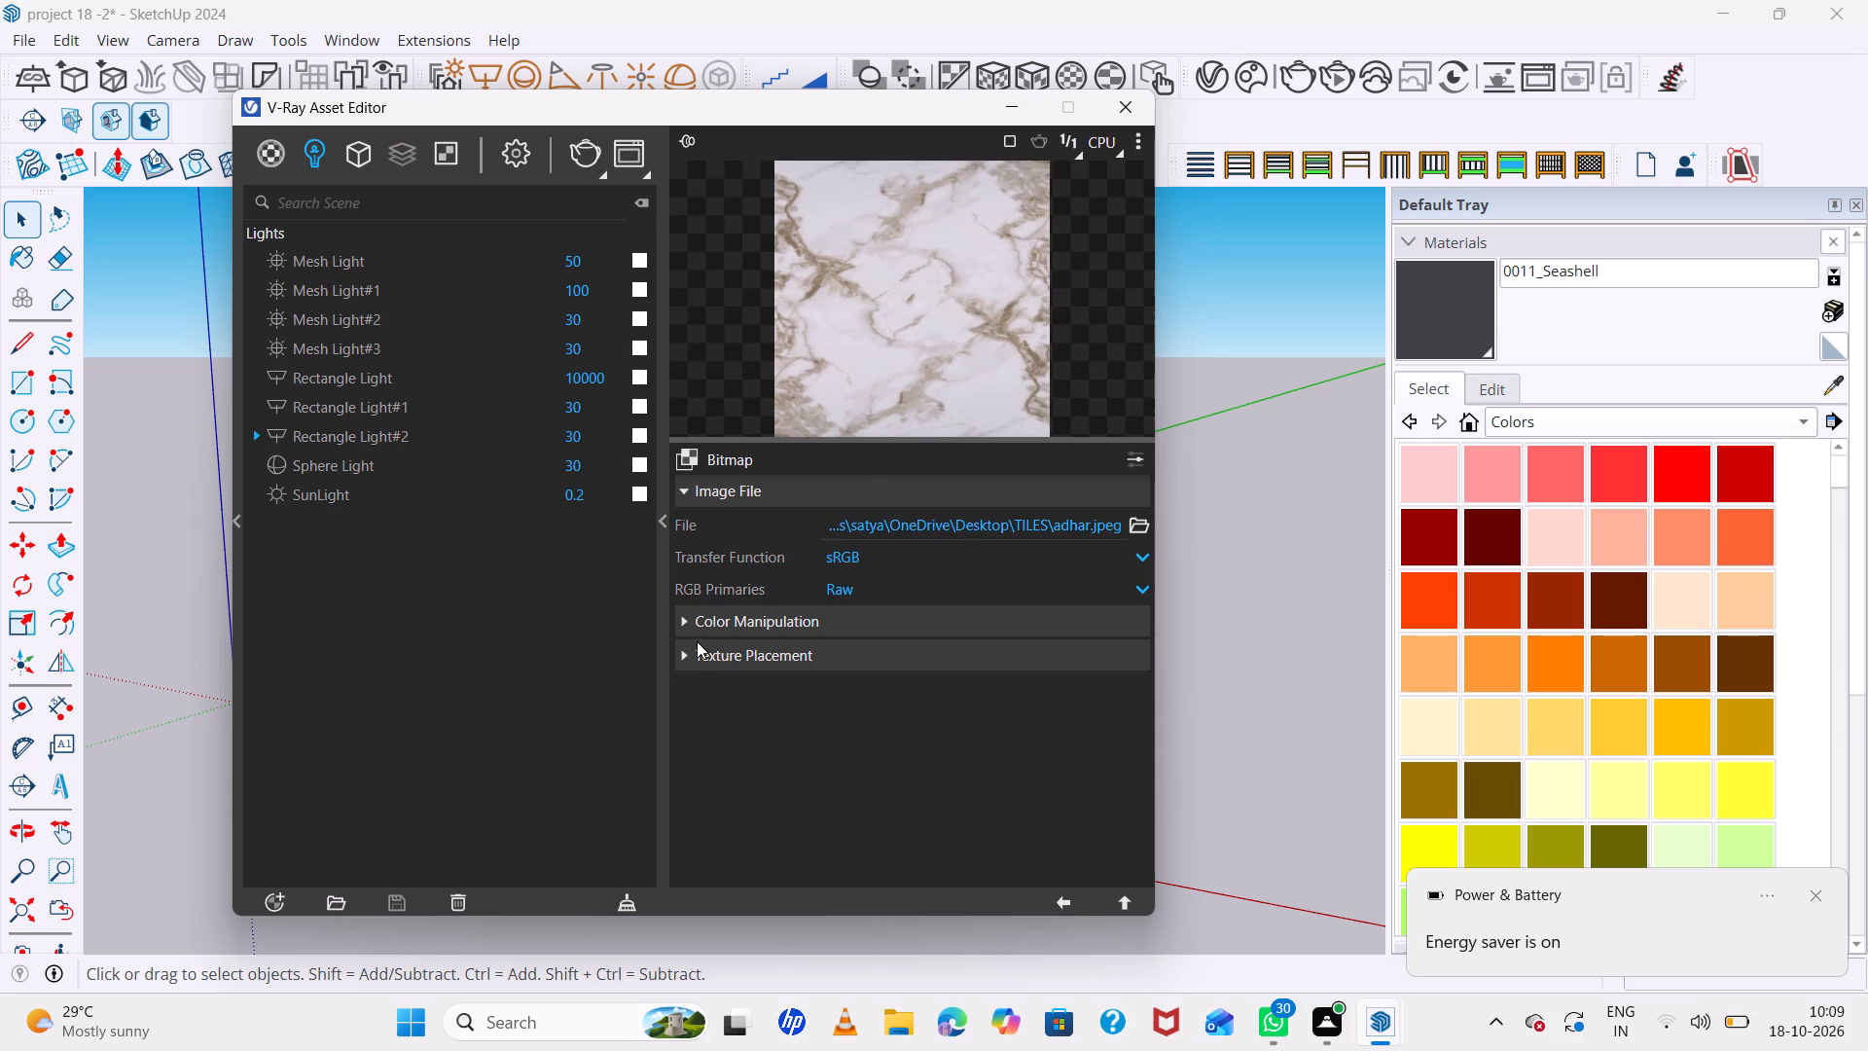
pyautogui.keyDown('ctrl'); pyautogui.click(689, 658); pyautogui.keyUp('ctrl')
pyautogui.keyDown('ctrl'); pyautogui.scroll(-3, 893, 725); pyautogui.keyUp('ctrl')
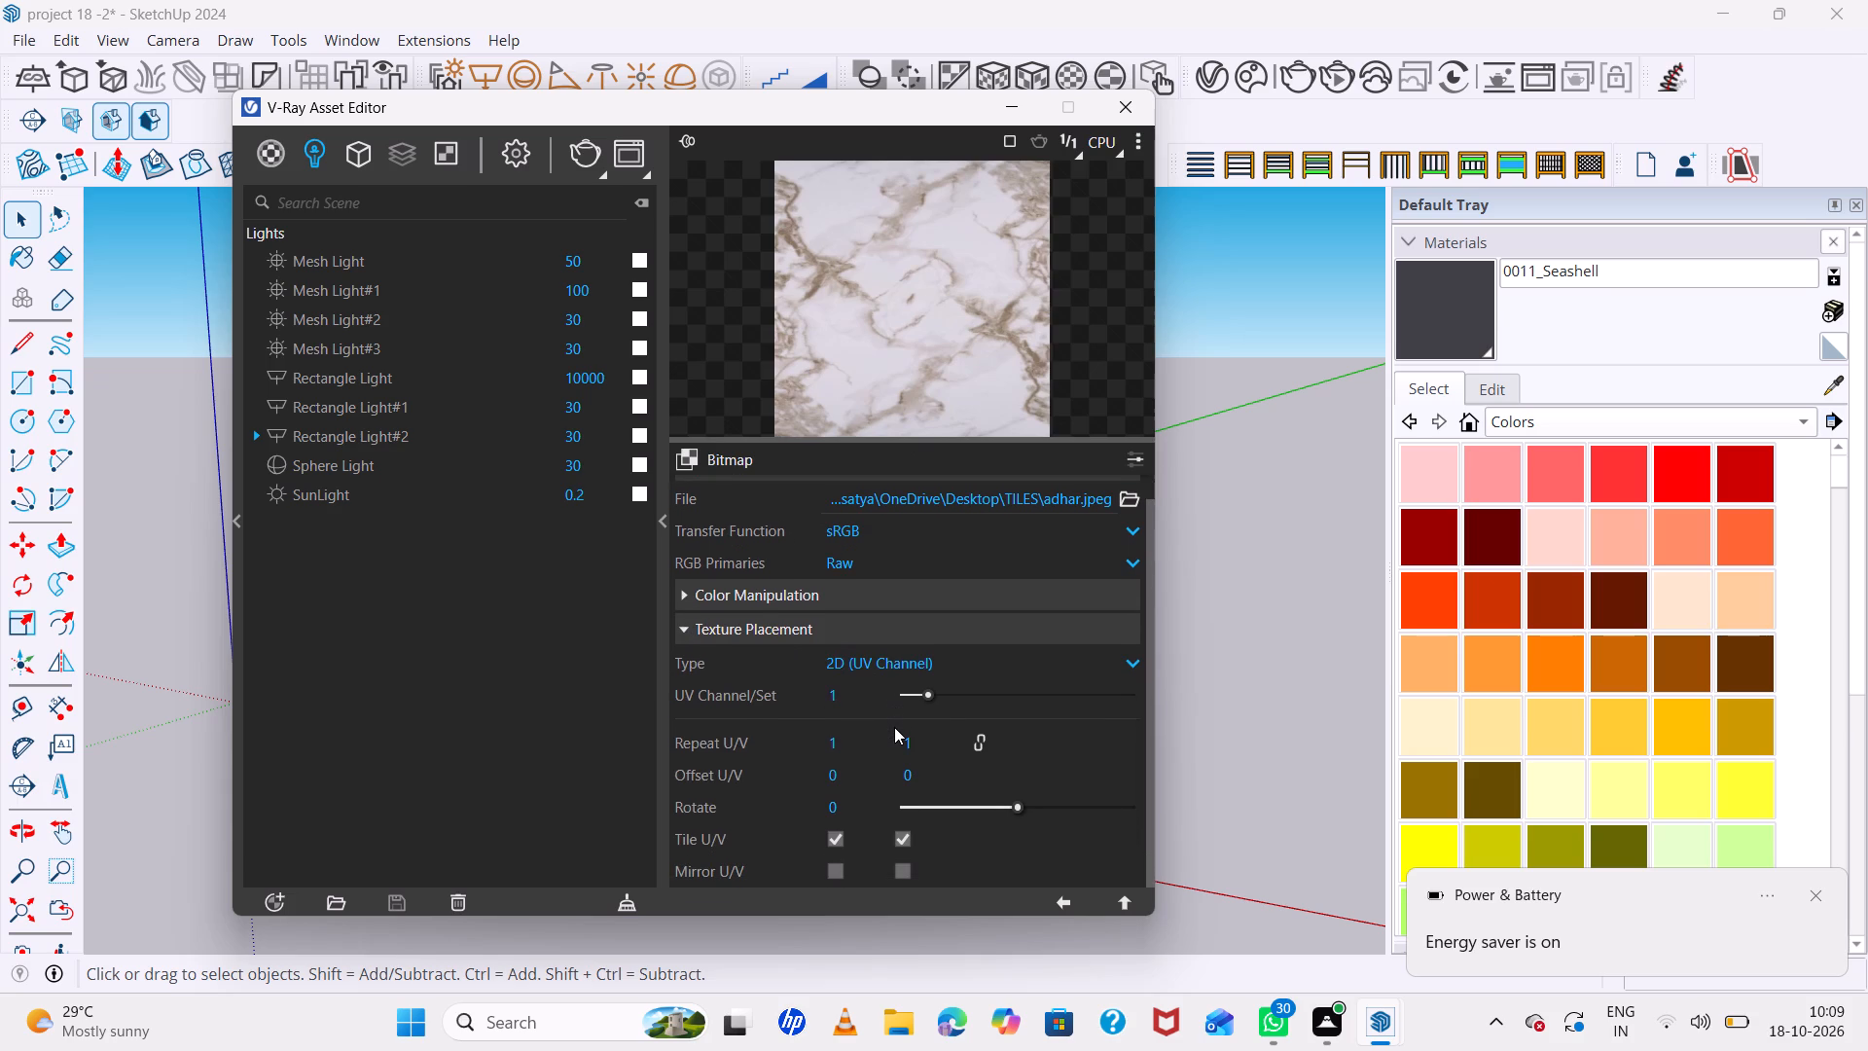
pyautogui.keyDown('ctrl'); pyautogui.scroll(-2, 894, 727); pyautogui.keyUp('ctrl')
pyautogui.keyDown('ctrl'); pyautogui.scroll(5, 988, 697); pyautogui.keyUp('ctrl')
pyautogui.keyDown('ctrl'); pyautogui.scroll(-5, 988, 697); pyautogui.keyUp('ctrl')
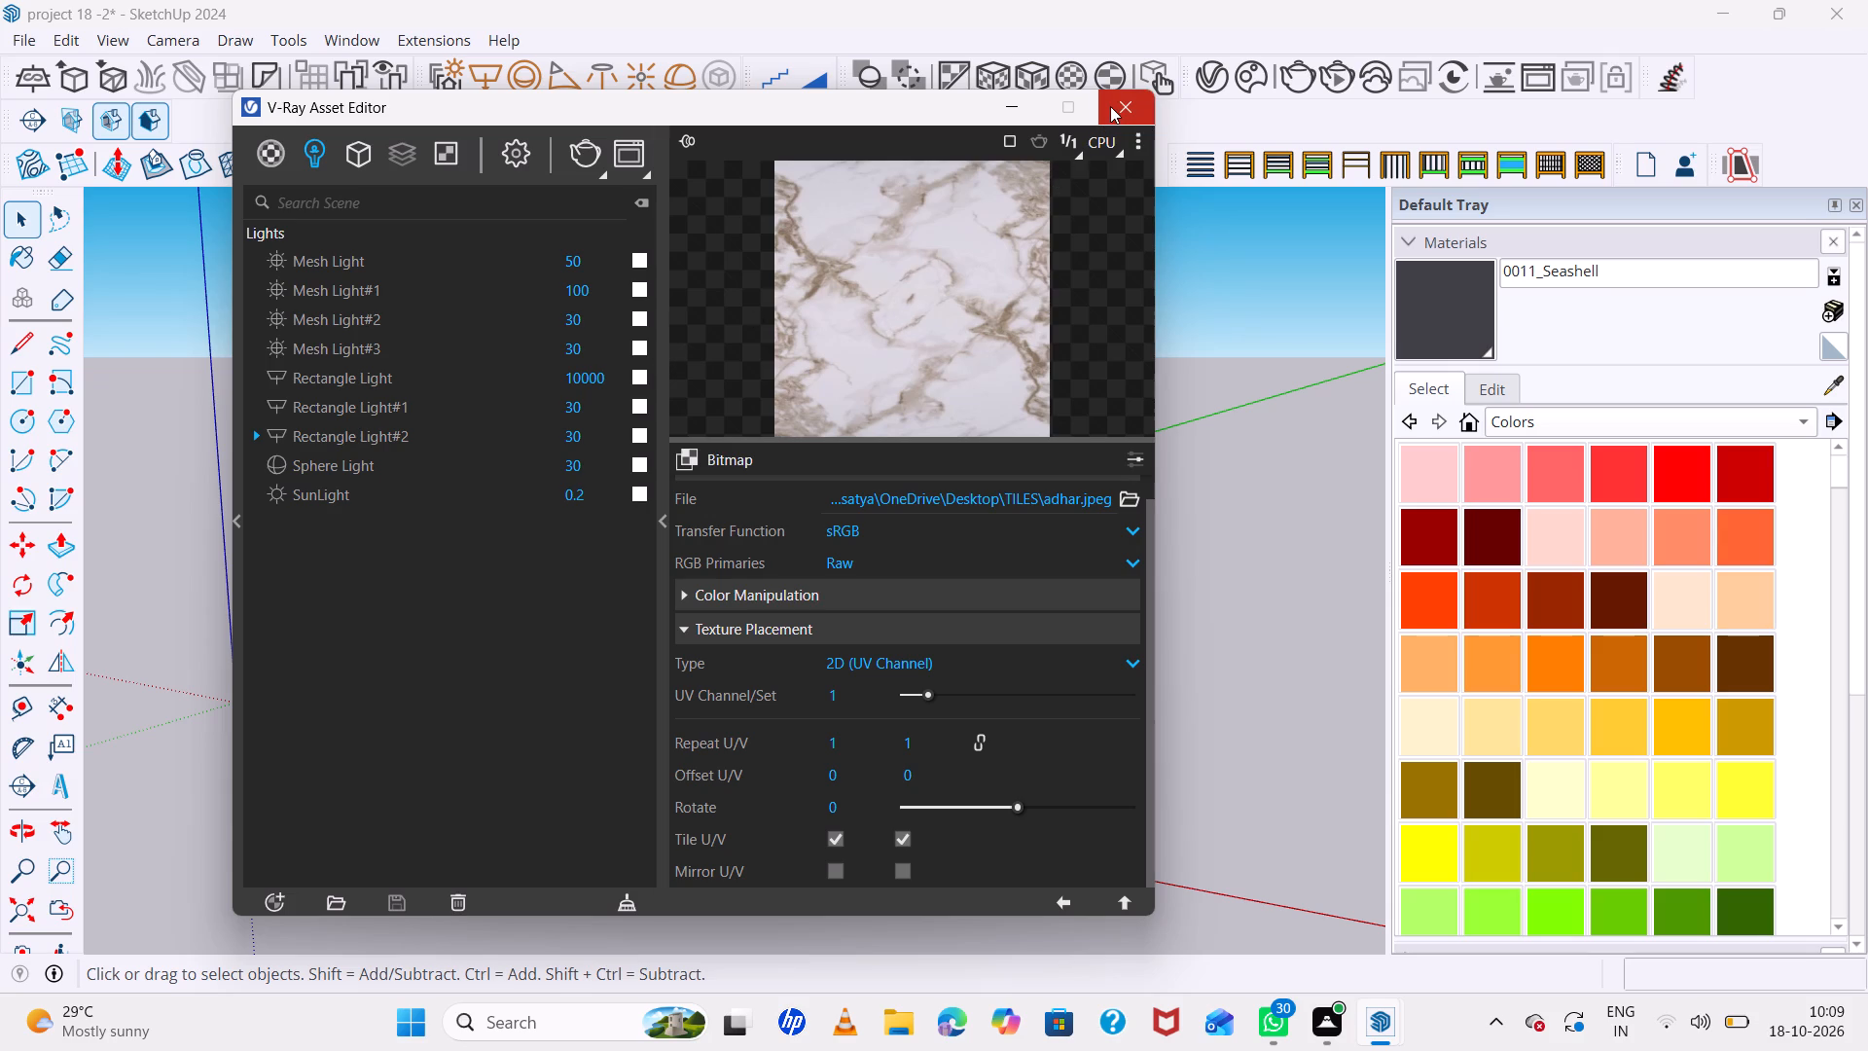
# Set the intensity of Rectangle Light#2 to 50 and minimise the V-Ray Asset Editor.
pyautogui.keyDown('ctrl'); pyautogui.click(509, 439); pyautogui.keyUp('ctrl')
pyautogui.keyDown('ctrl'); pyautogui.click(593, 437); pyautogui.keyUp('ctrl')
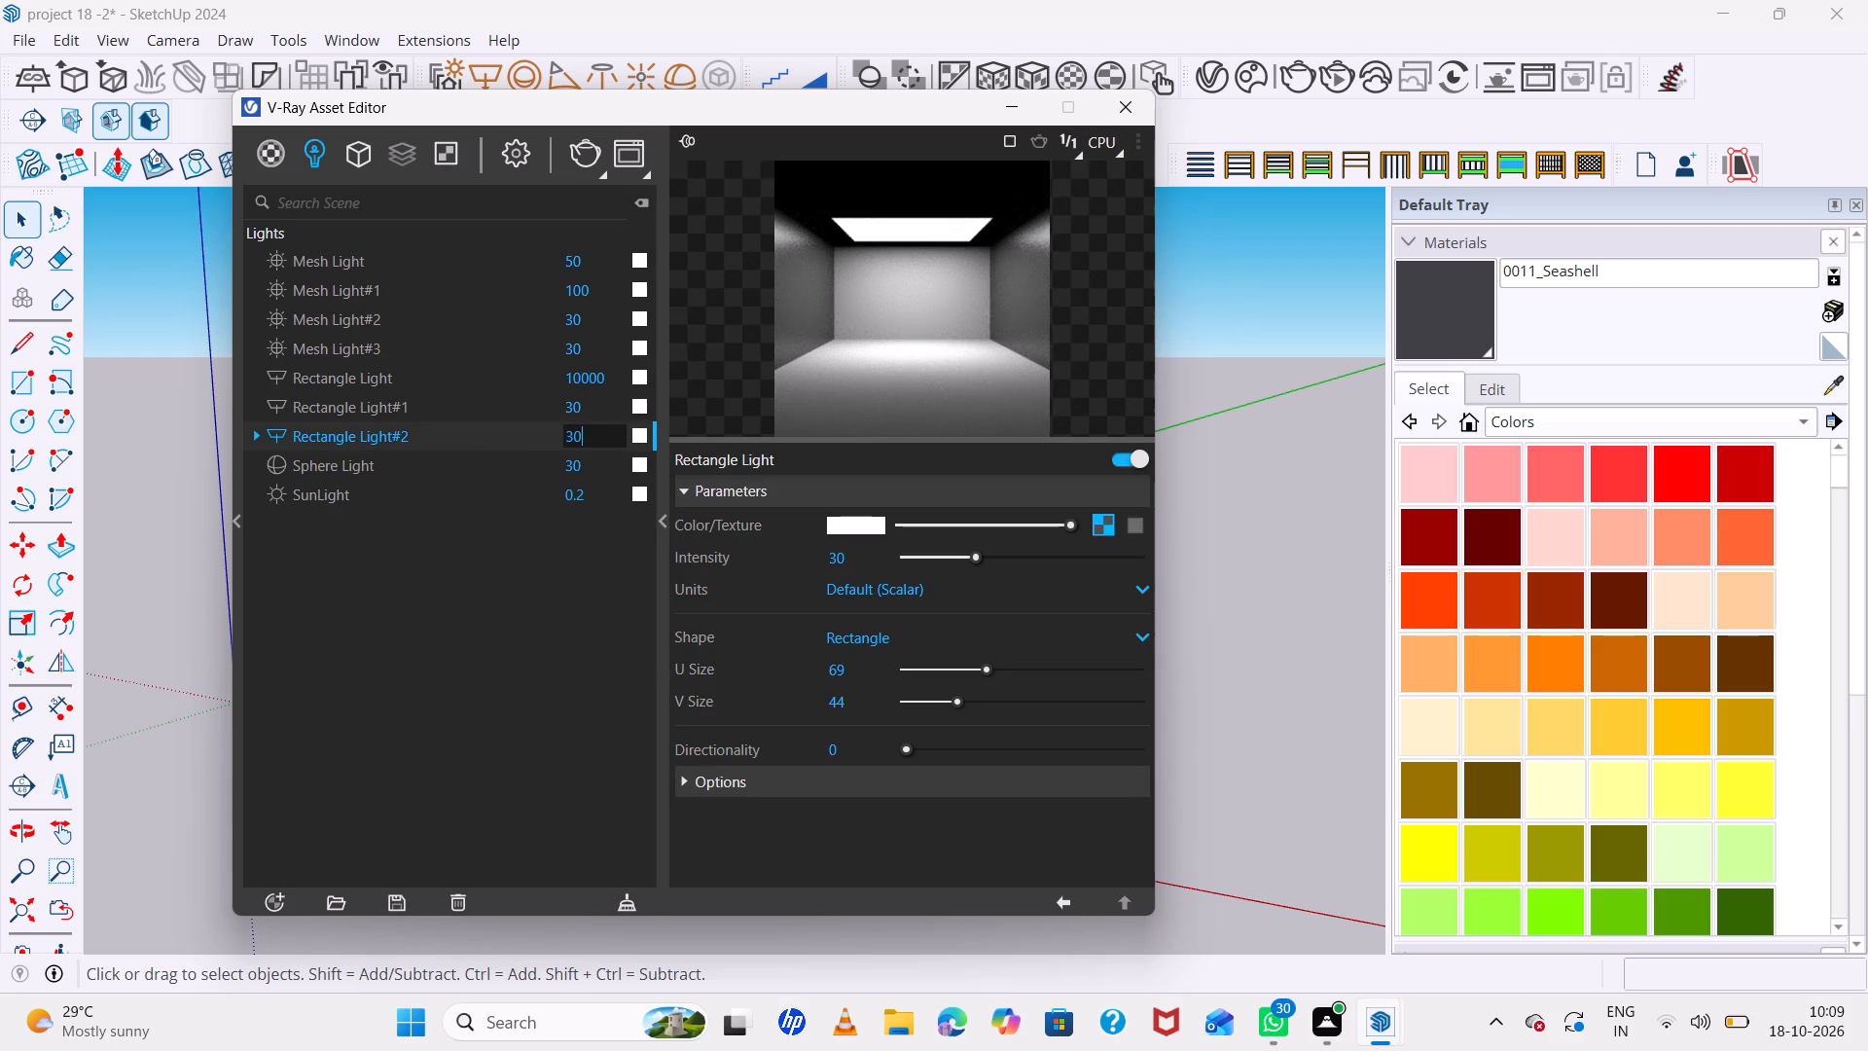
pyautogui.press('BackSpace')
pyautogui.press('BackSpace')
pyautogui.write('50')
pyautogui.keyDown('ctrl'); pyautogui.click(563, 568); pyautogui.keyUp('ctrl')
pyautogui.keyDown('ctrl'); pyautogui.rightClick(535, 438); pyautogui.keyUp('ctrl')
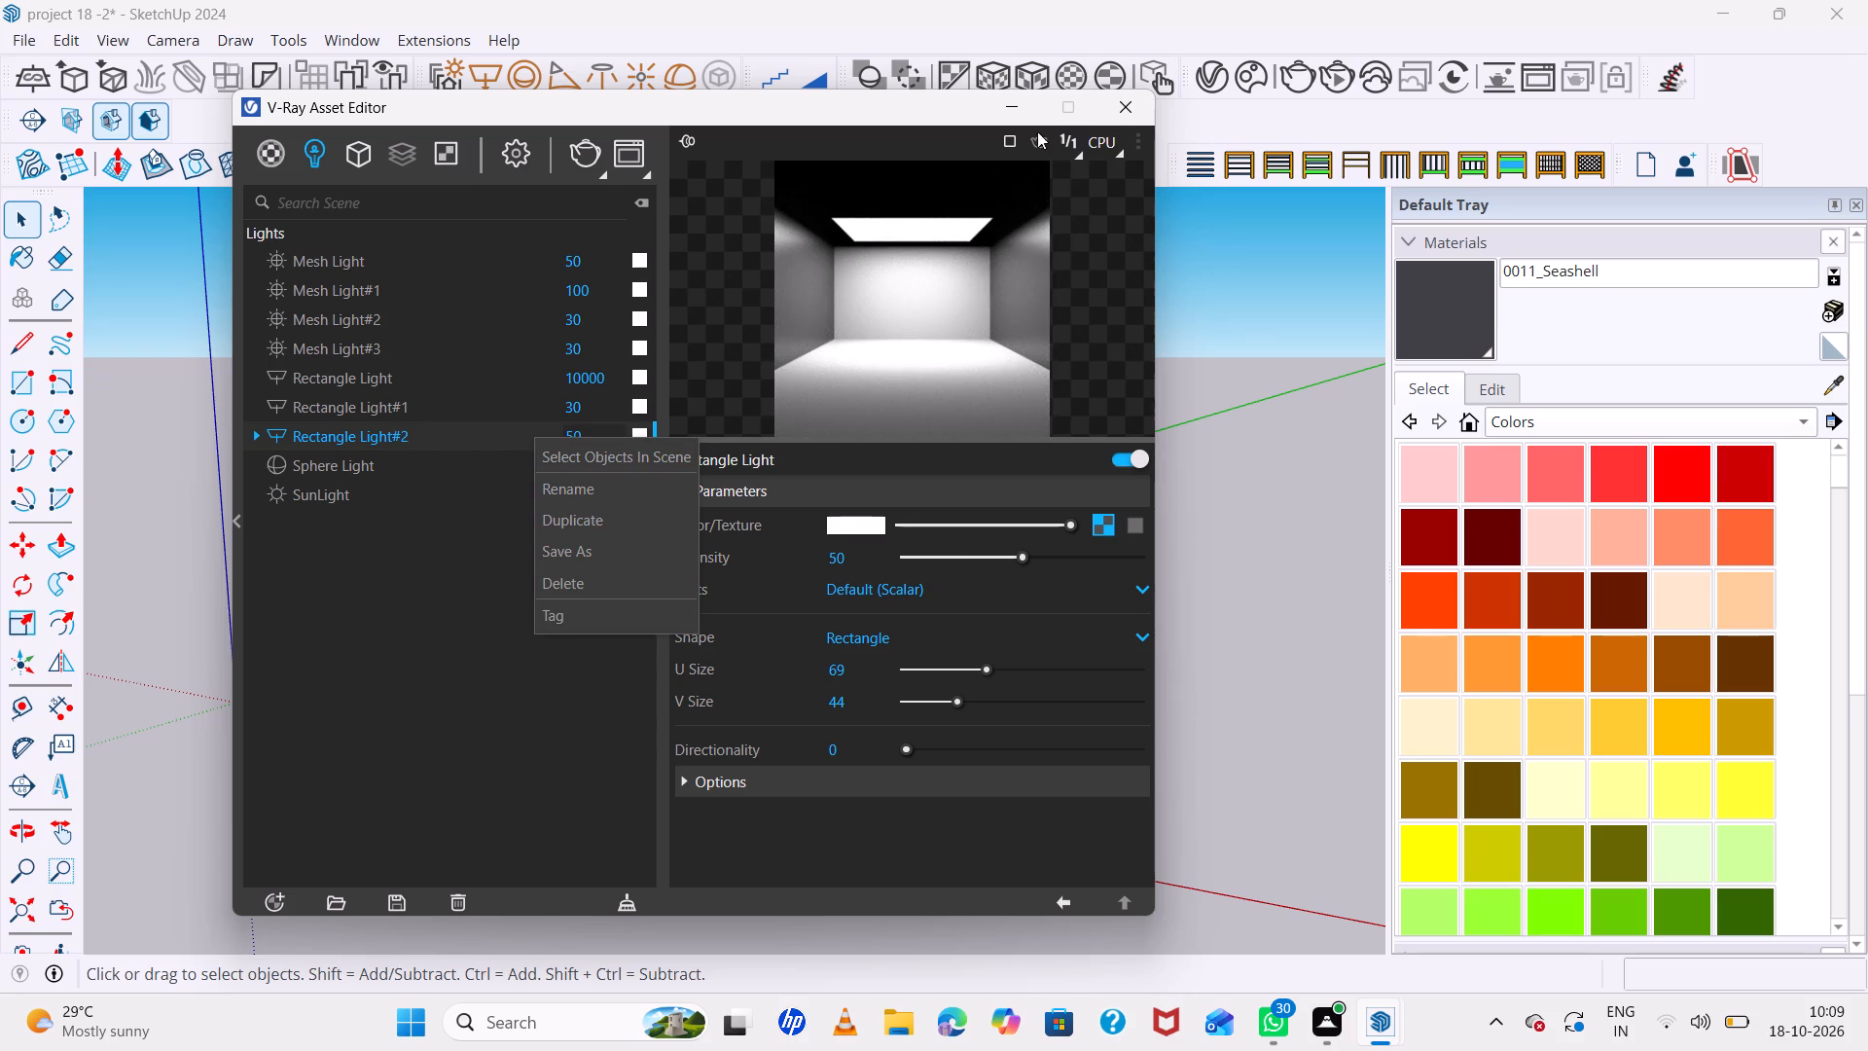
pyautogui.keyDown('ctrl'); pyautogui.click(1014, 109); pyautogui.keyUp('ctrl')
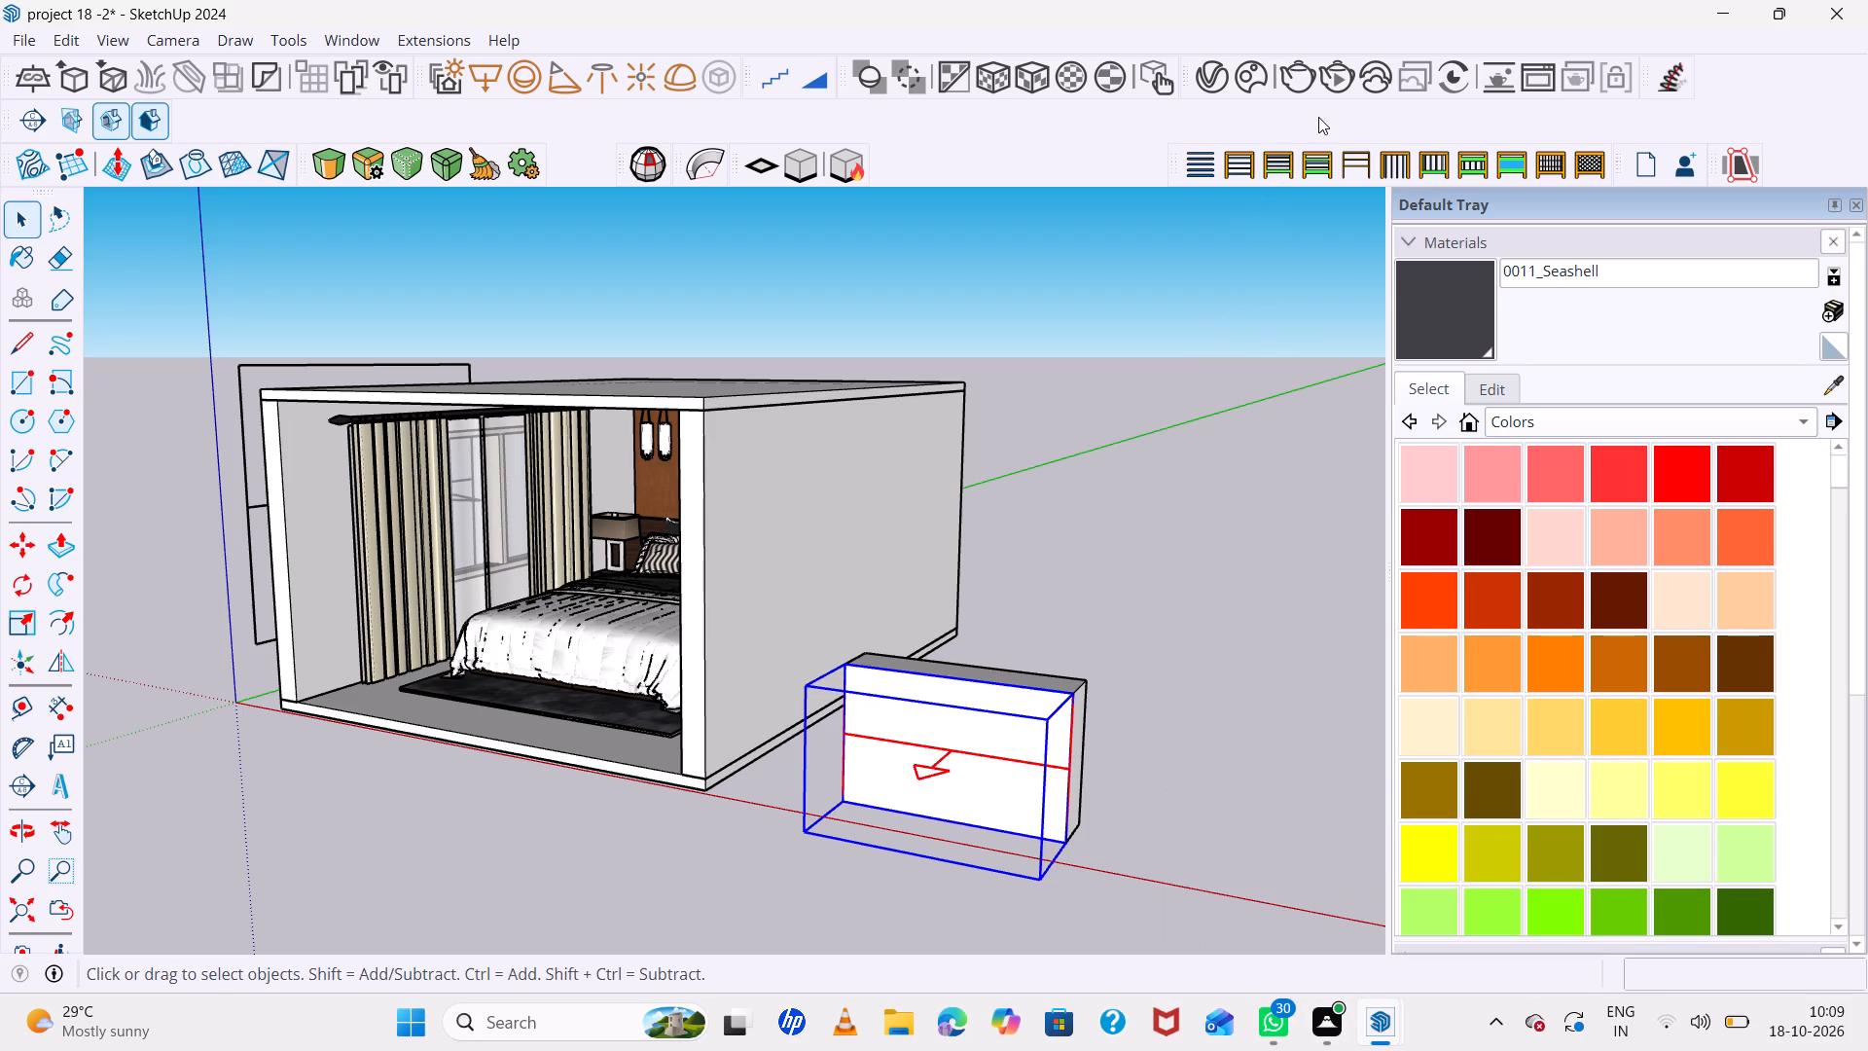
# Start a V-Ray interactive render, examine the block's textured rectangle light up close, and minimise the frame buffer.
pyautogui.keyDown('ctrl'); pyautogui.click(1330, 79); pyautogui.keyUp('ctrl')
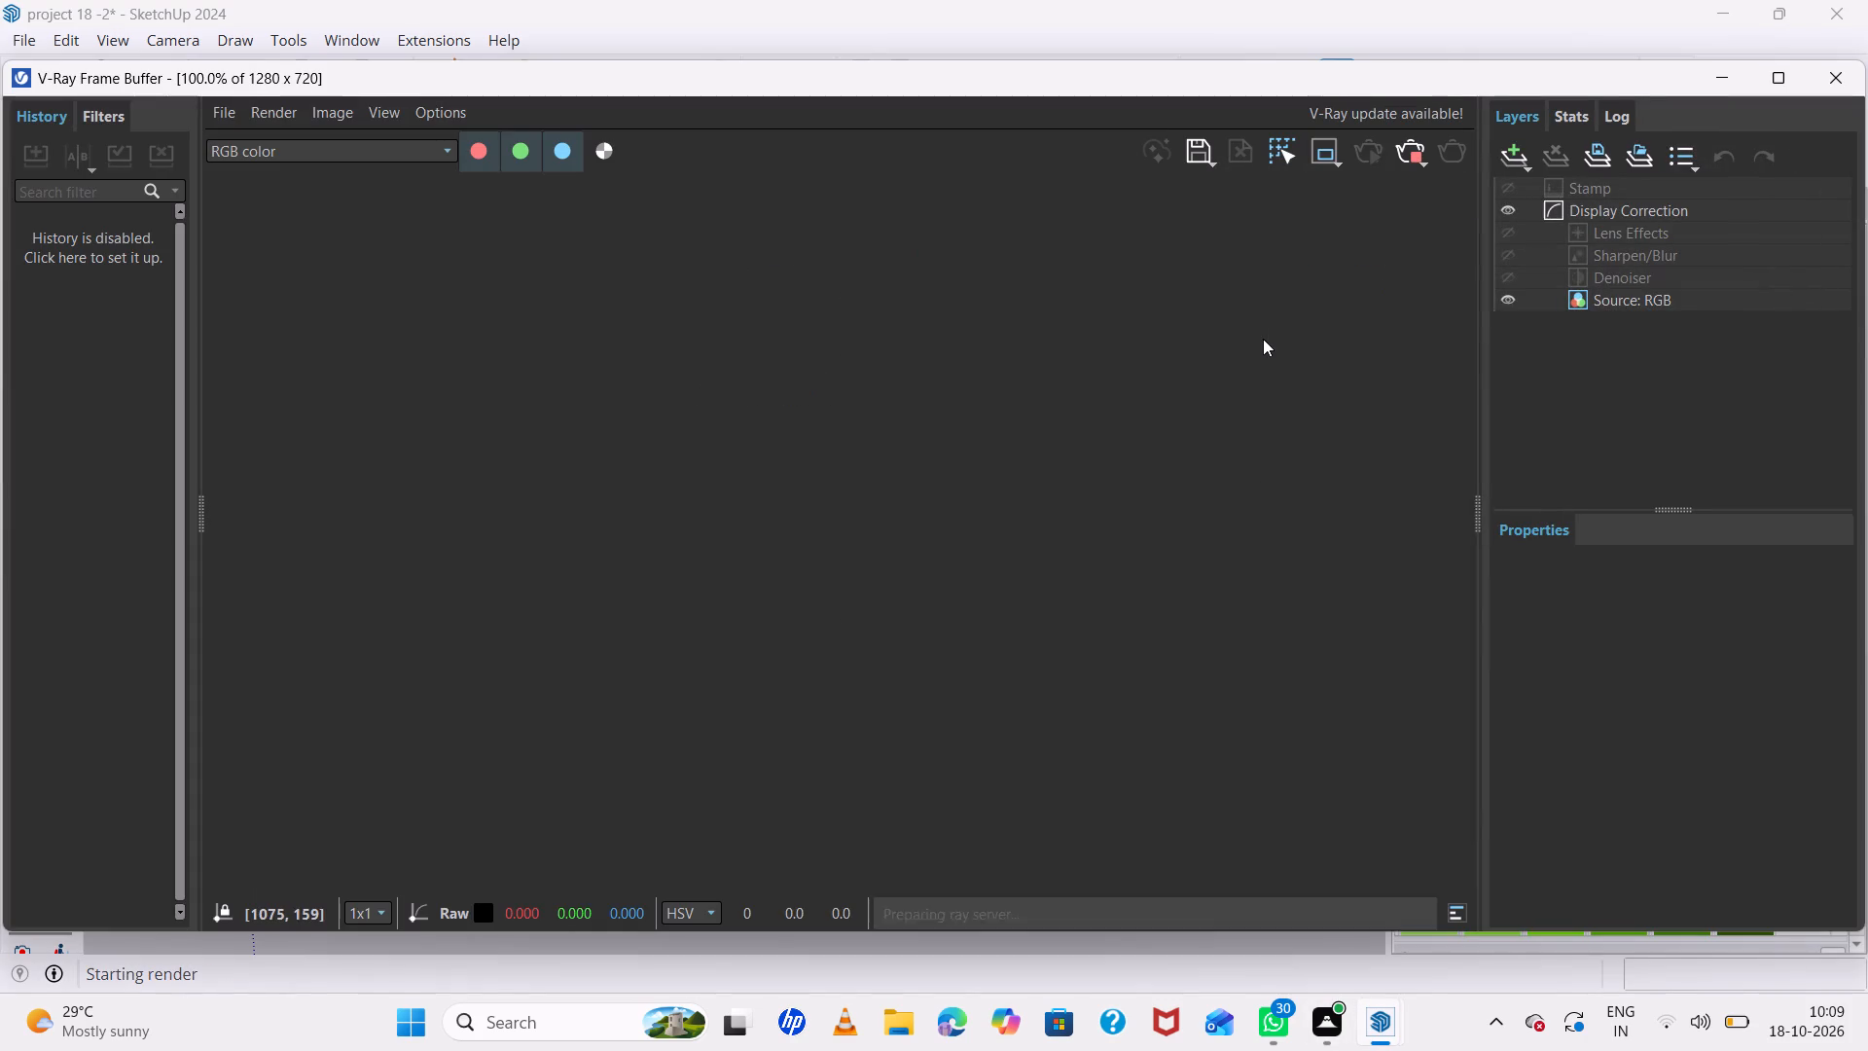
pyautogui.keyDown('ctrl'); pyautogui.scroll(2, 1096, 713); pyautogui.keyUp('ctrl')
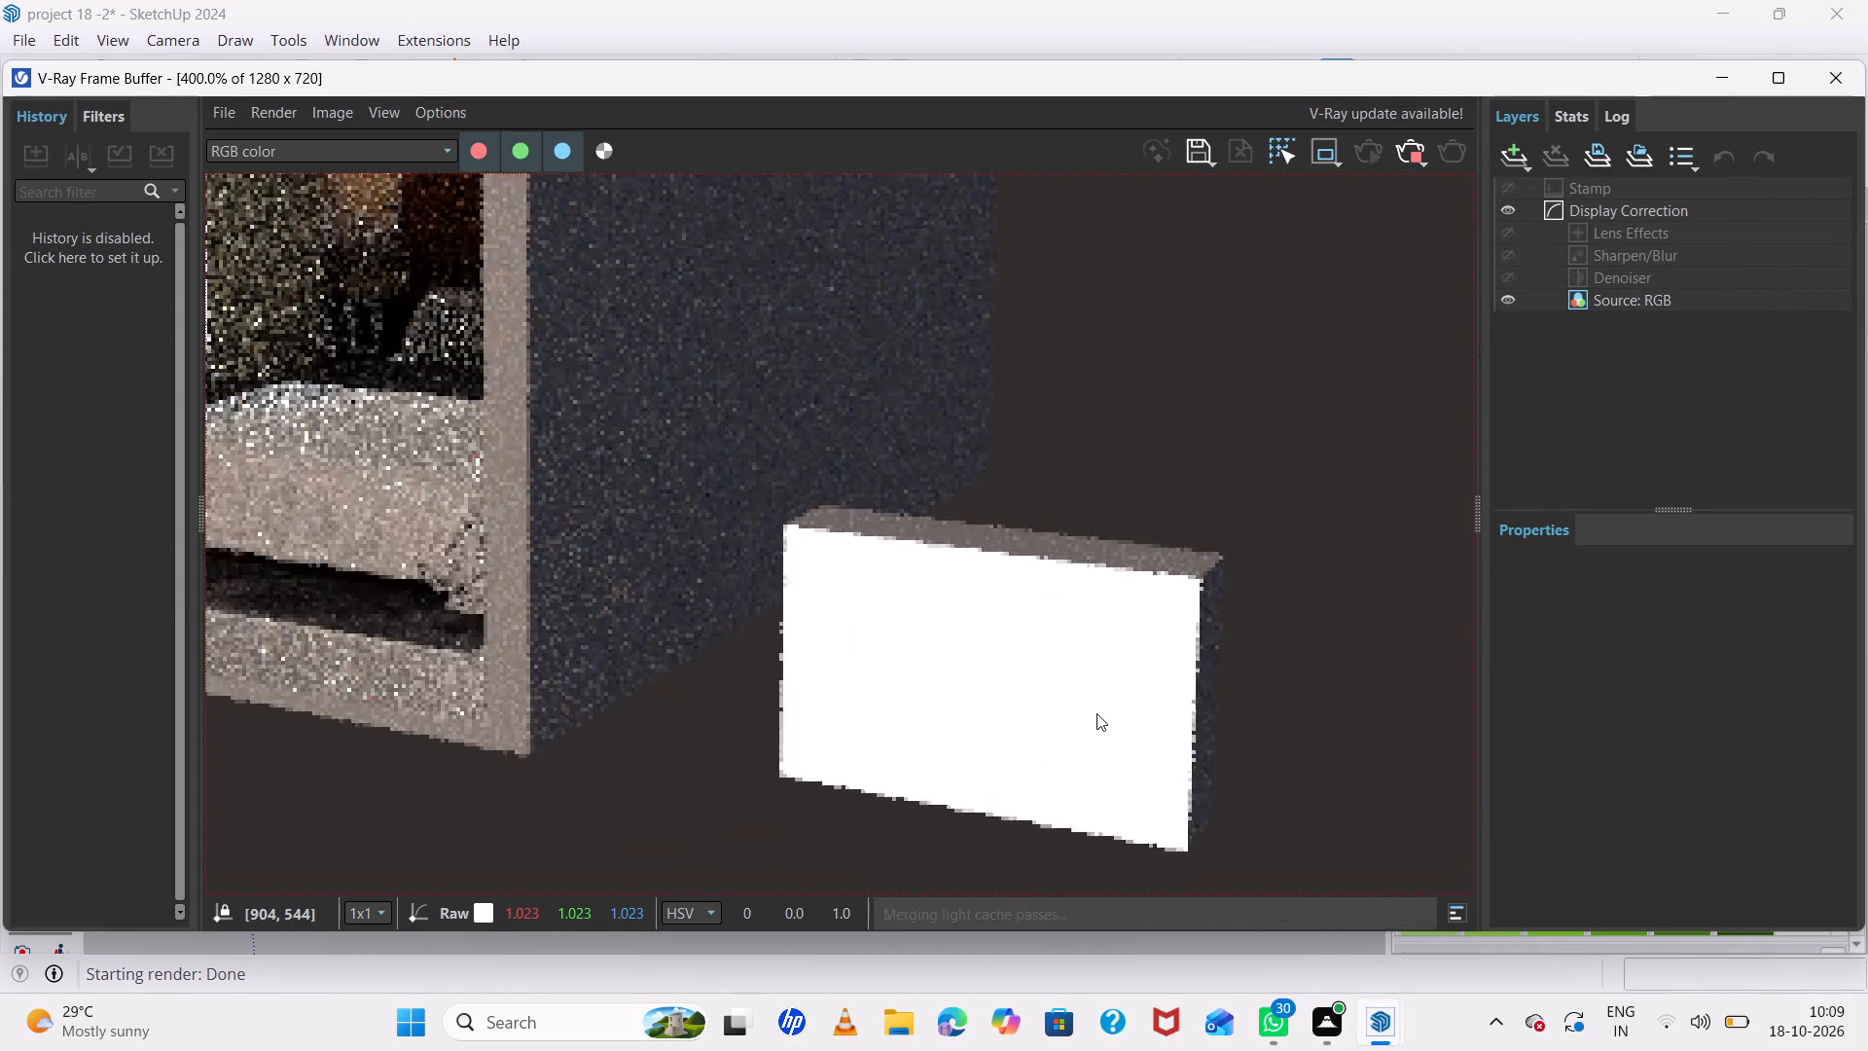
pyautogui.keyDown('ctrl'); pyautogui.scroll(1, 1096, 713); pyautogui.keyUp('ctrl')
pyautogui.keyDown('ctrl'); pyautogui.scroll(-3, 1097, 707); pyautogui.keyUp('ctrl')
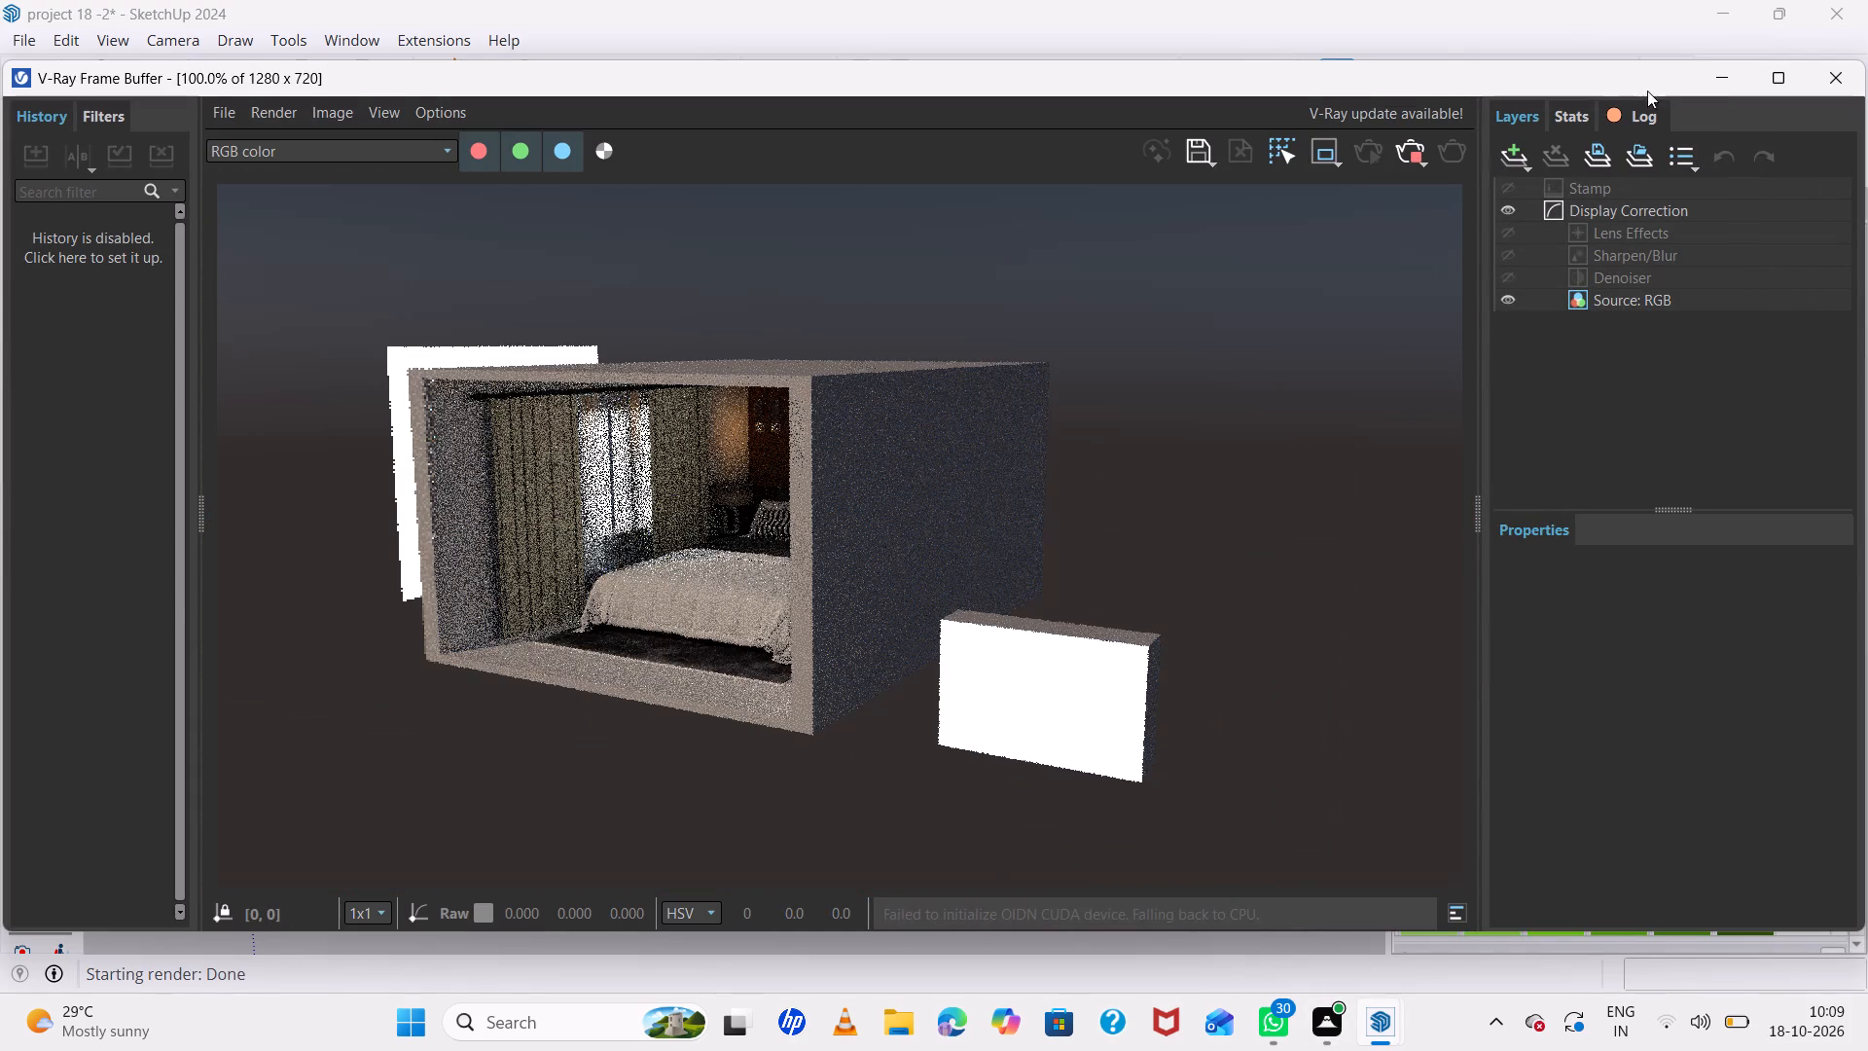
pyautogui.keyDown('ctrl'); pyautogui.click(1711, 76); pyautogui.keyUp('ctrl')
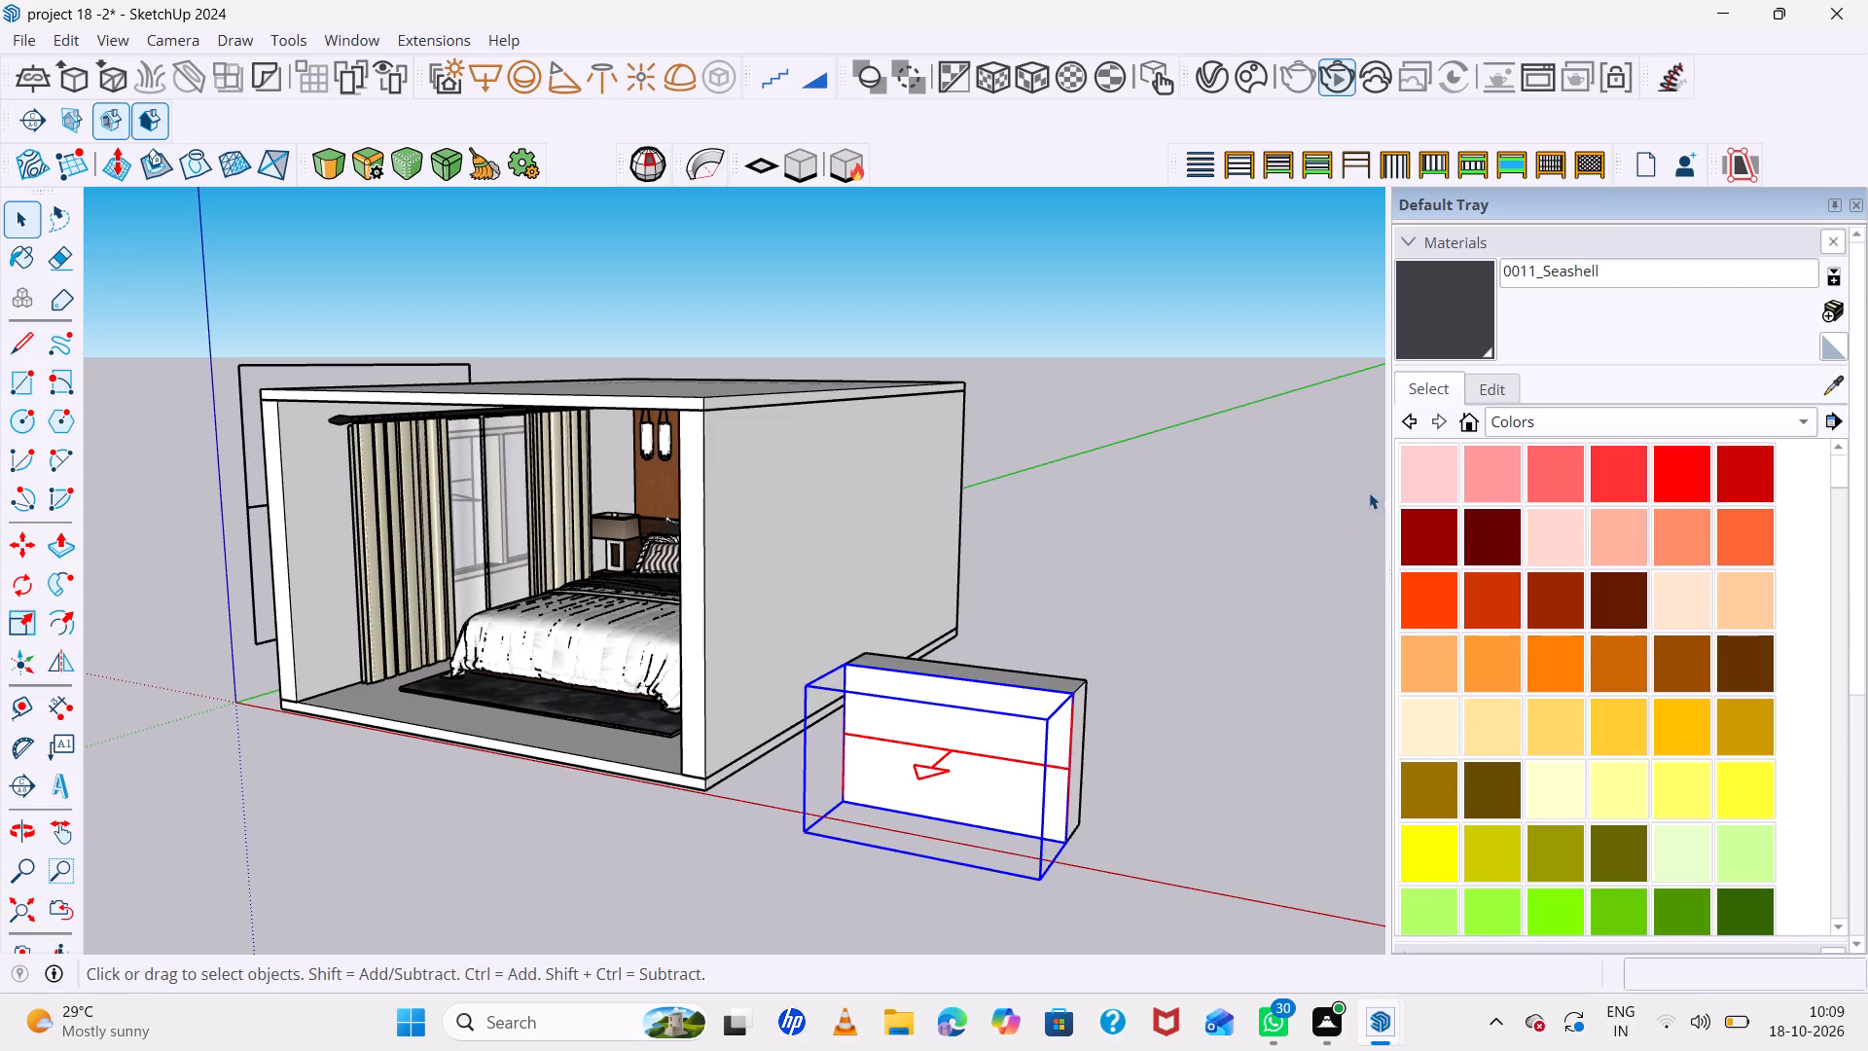
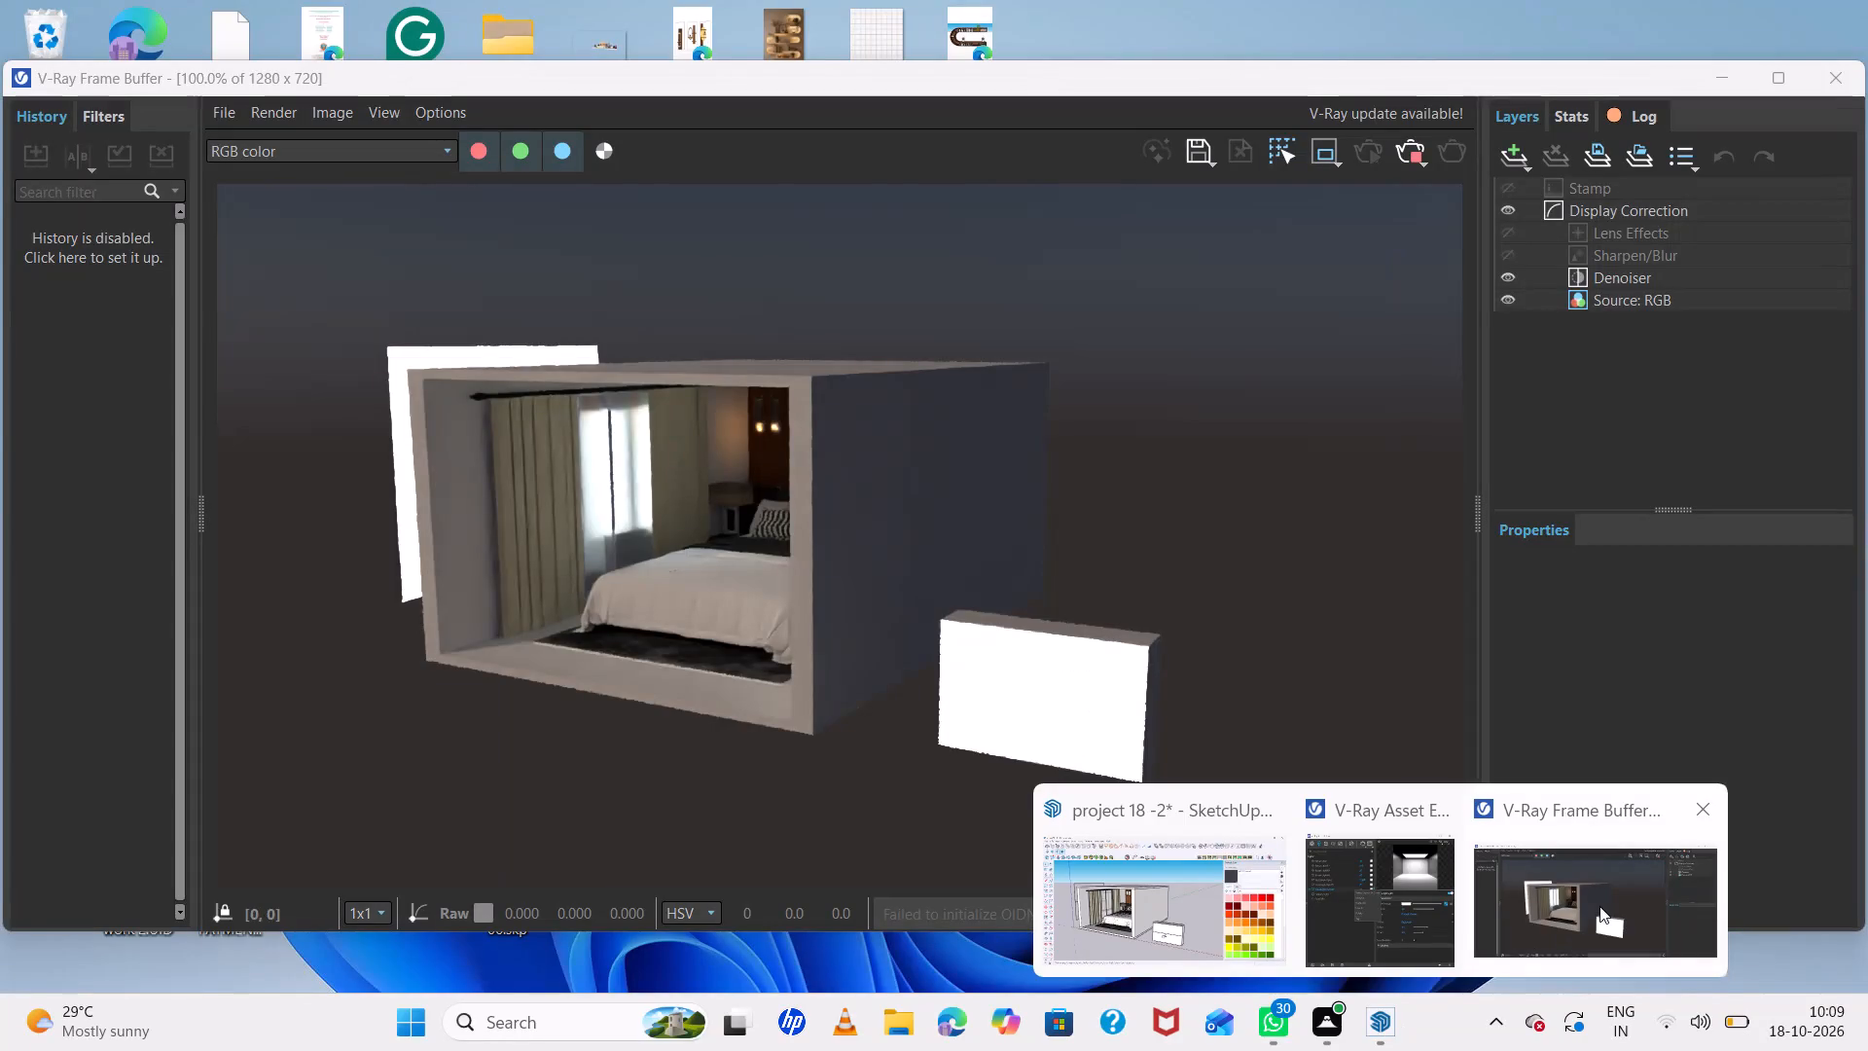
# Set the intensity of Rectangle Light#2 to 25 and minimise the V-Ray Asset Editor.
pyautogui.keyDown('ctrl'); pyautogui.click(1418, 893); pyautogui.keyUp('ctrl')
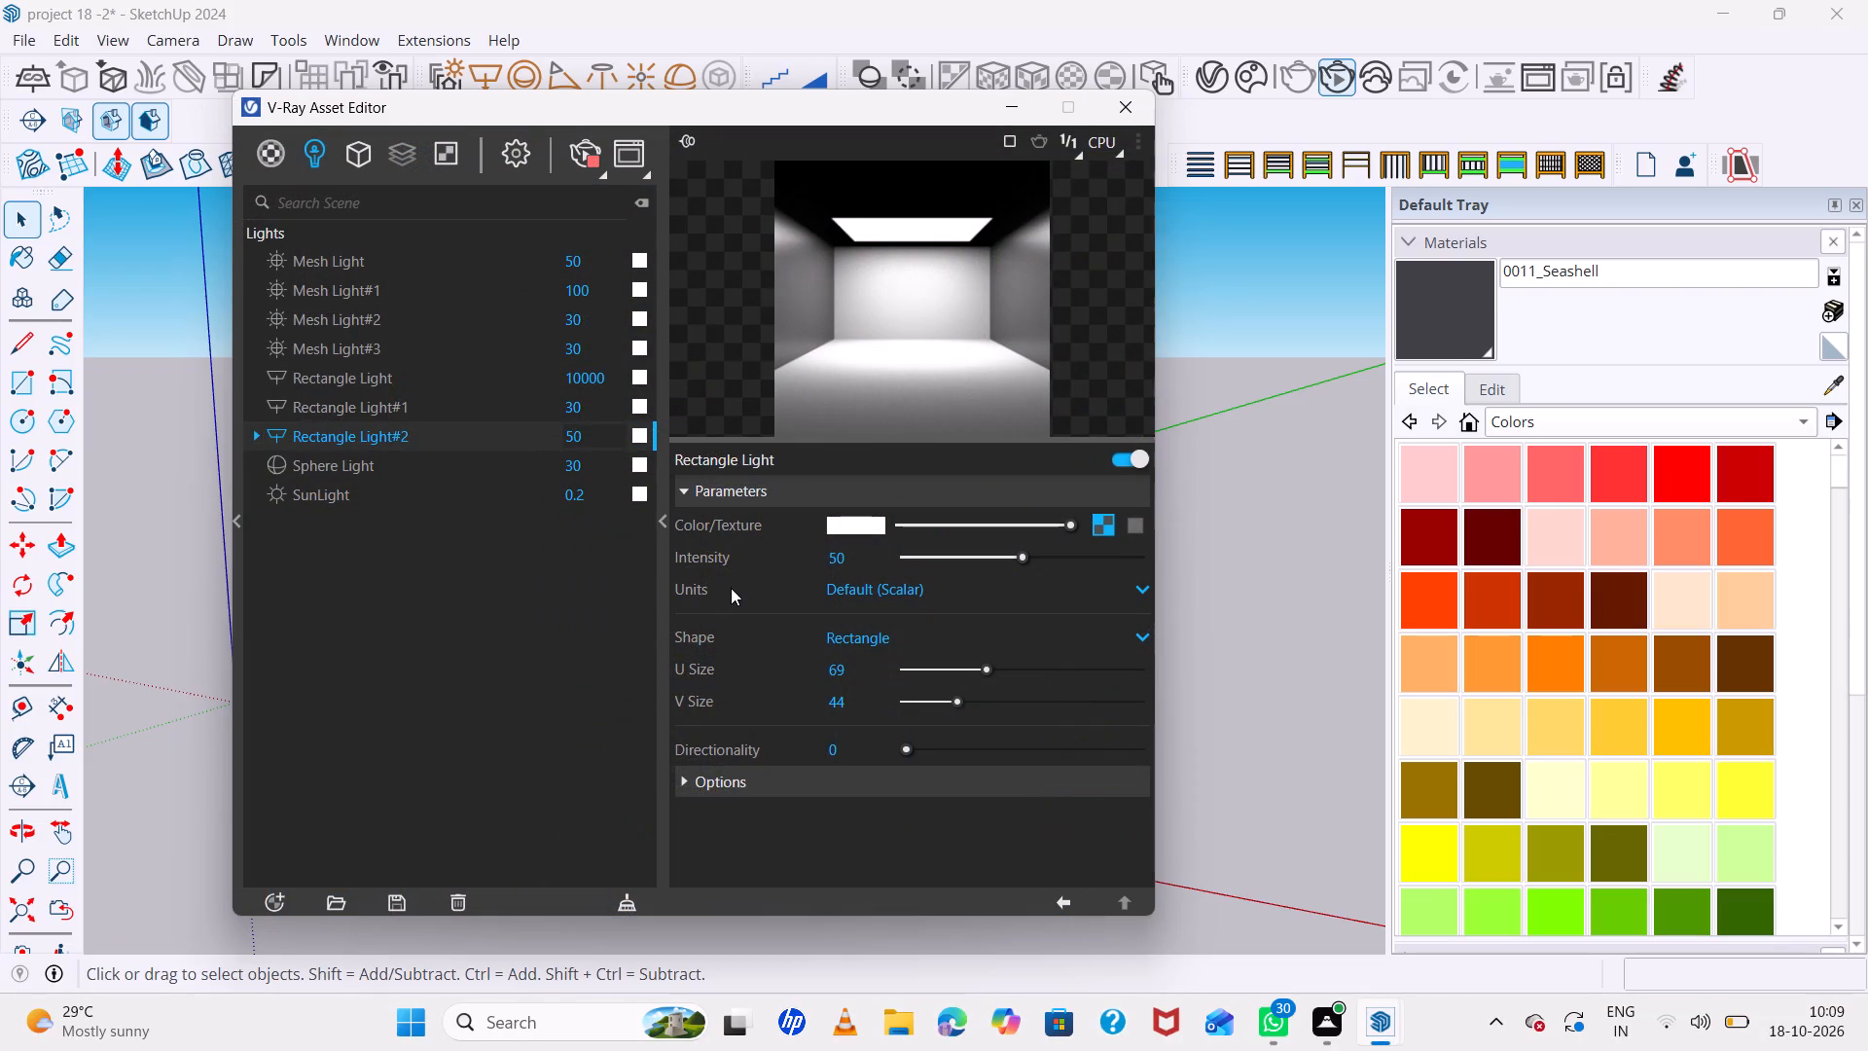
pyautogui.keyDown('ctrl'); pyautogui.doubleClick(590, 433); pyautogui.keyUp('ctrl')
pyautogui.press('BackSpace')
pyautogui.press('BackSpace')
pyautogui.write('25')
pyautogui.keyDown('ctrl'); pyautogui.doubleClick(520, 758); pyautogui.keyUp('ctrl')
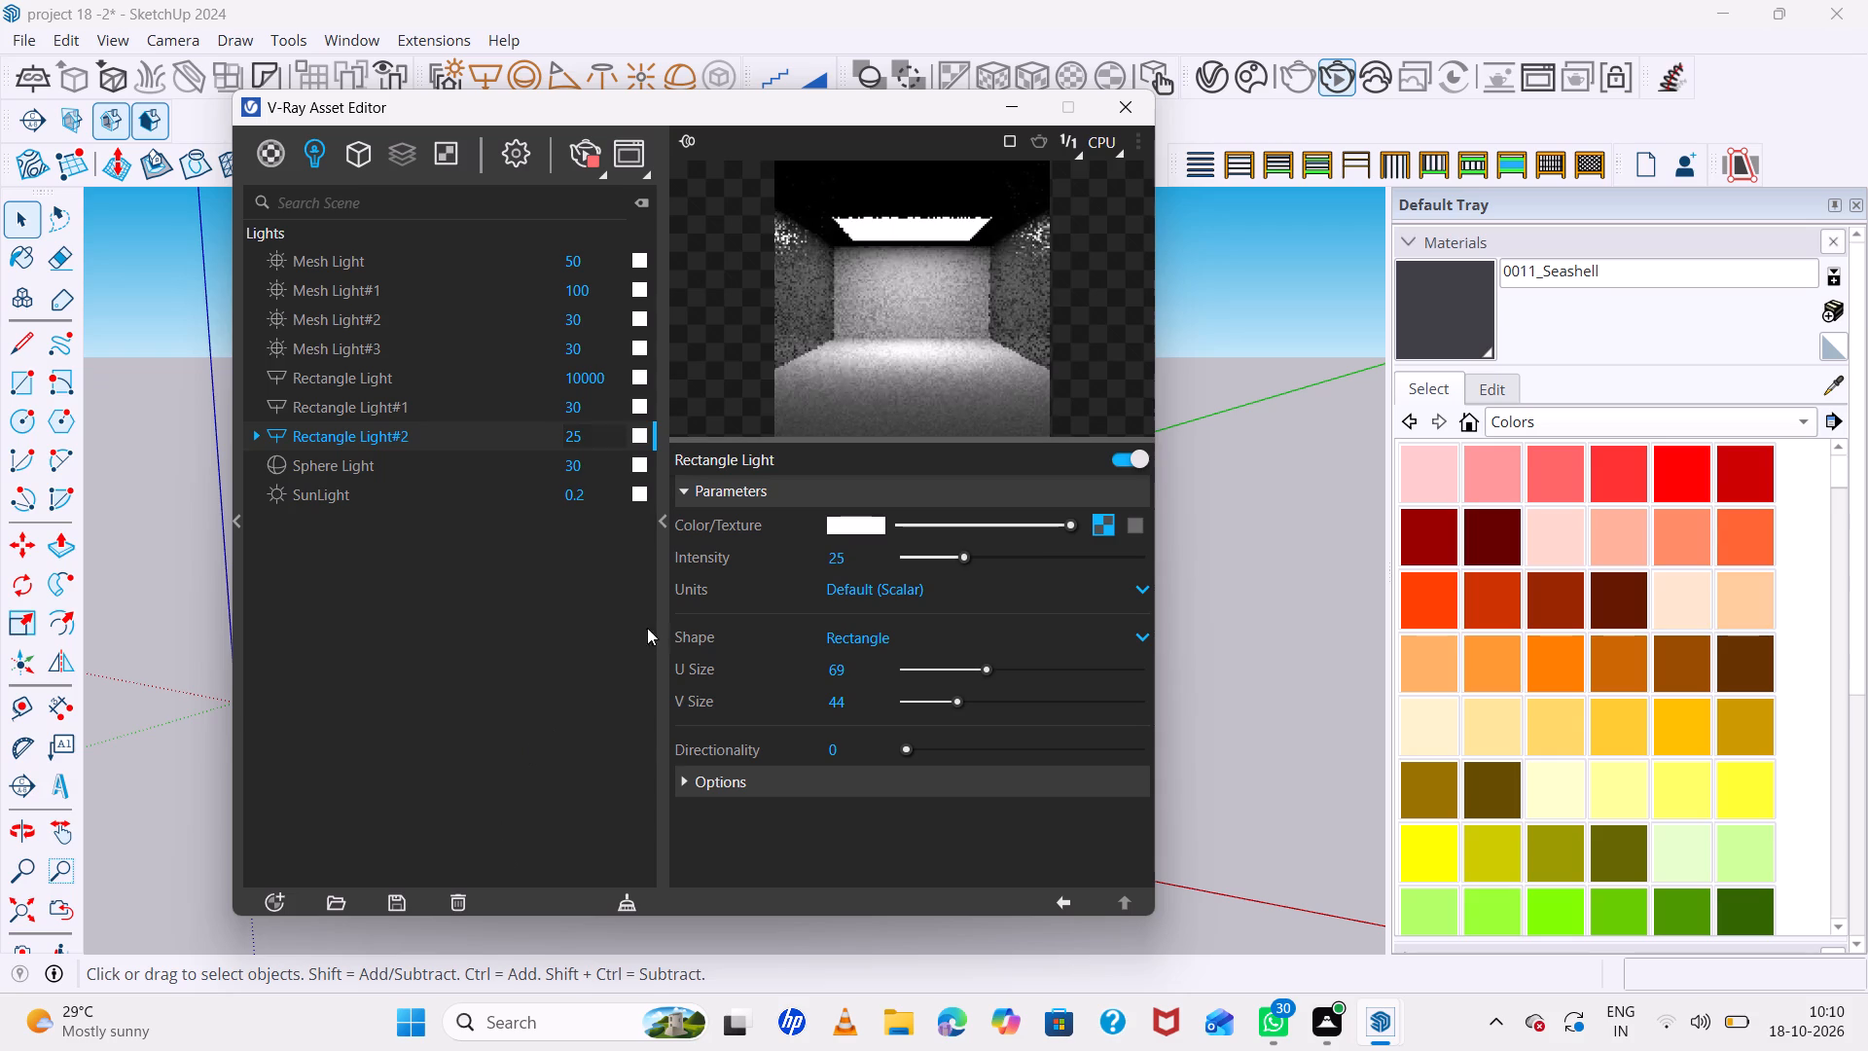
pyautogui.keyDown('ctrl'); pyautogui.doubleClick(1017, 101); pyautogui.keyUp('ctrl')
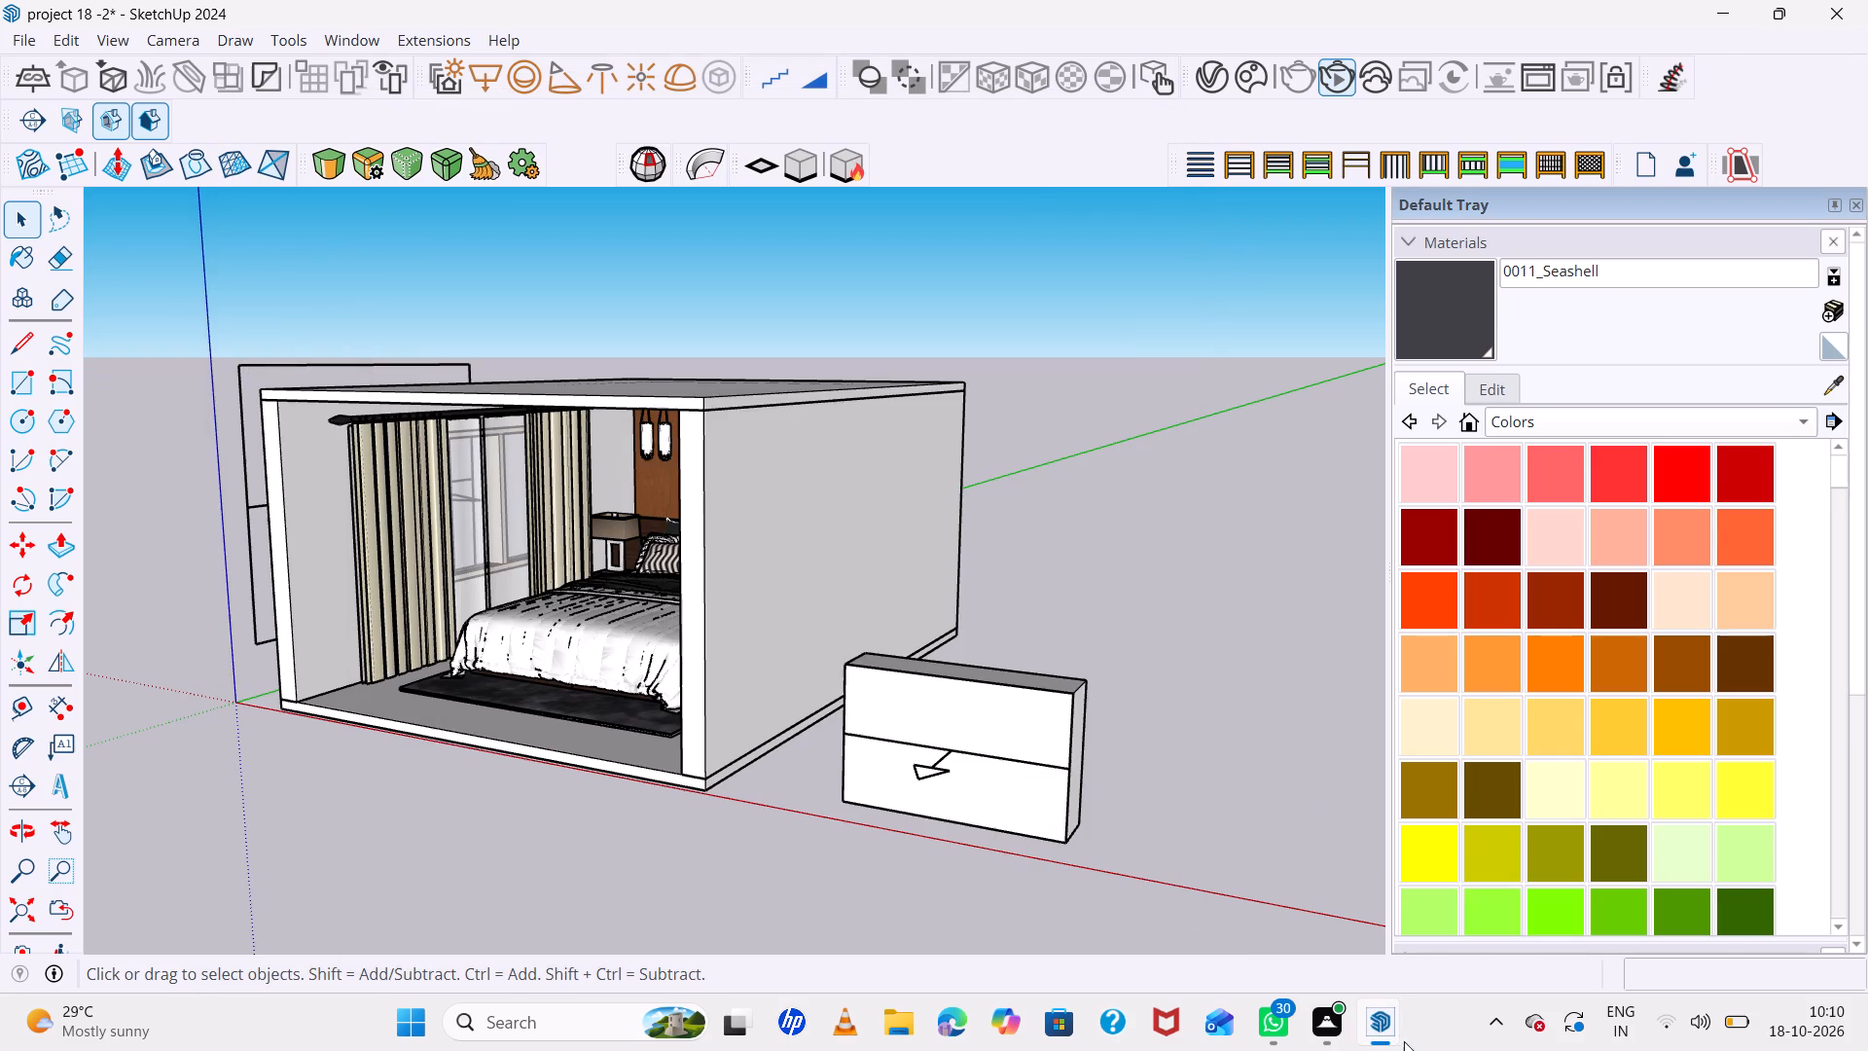
# Bring up the V-Ray Frame Buffer and examine the block's rectangle light up close in the interactive render.
pyautogui.keyDown('ctrl'); pyautogui.click(1391, 1029); pyautogui.keyUp('ctrl')
pyautogui.keyDown('ctrl'); pyautogui.click(1427, 903); pyautogui.keyUp('ctrl')
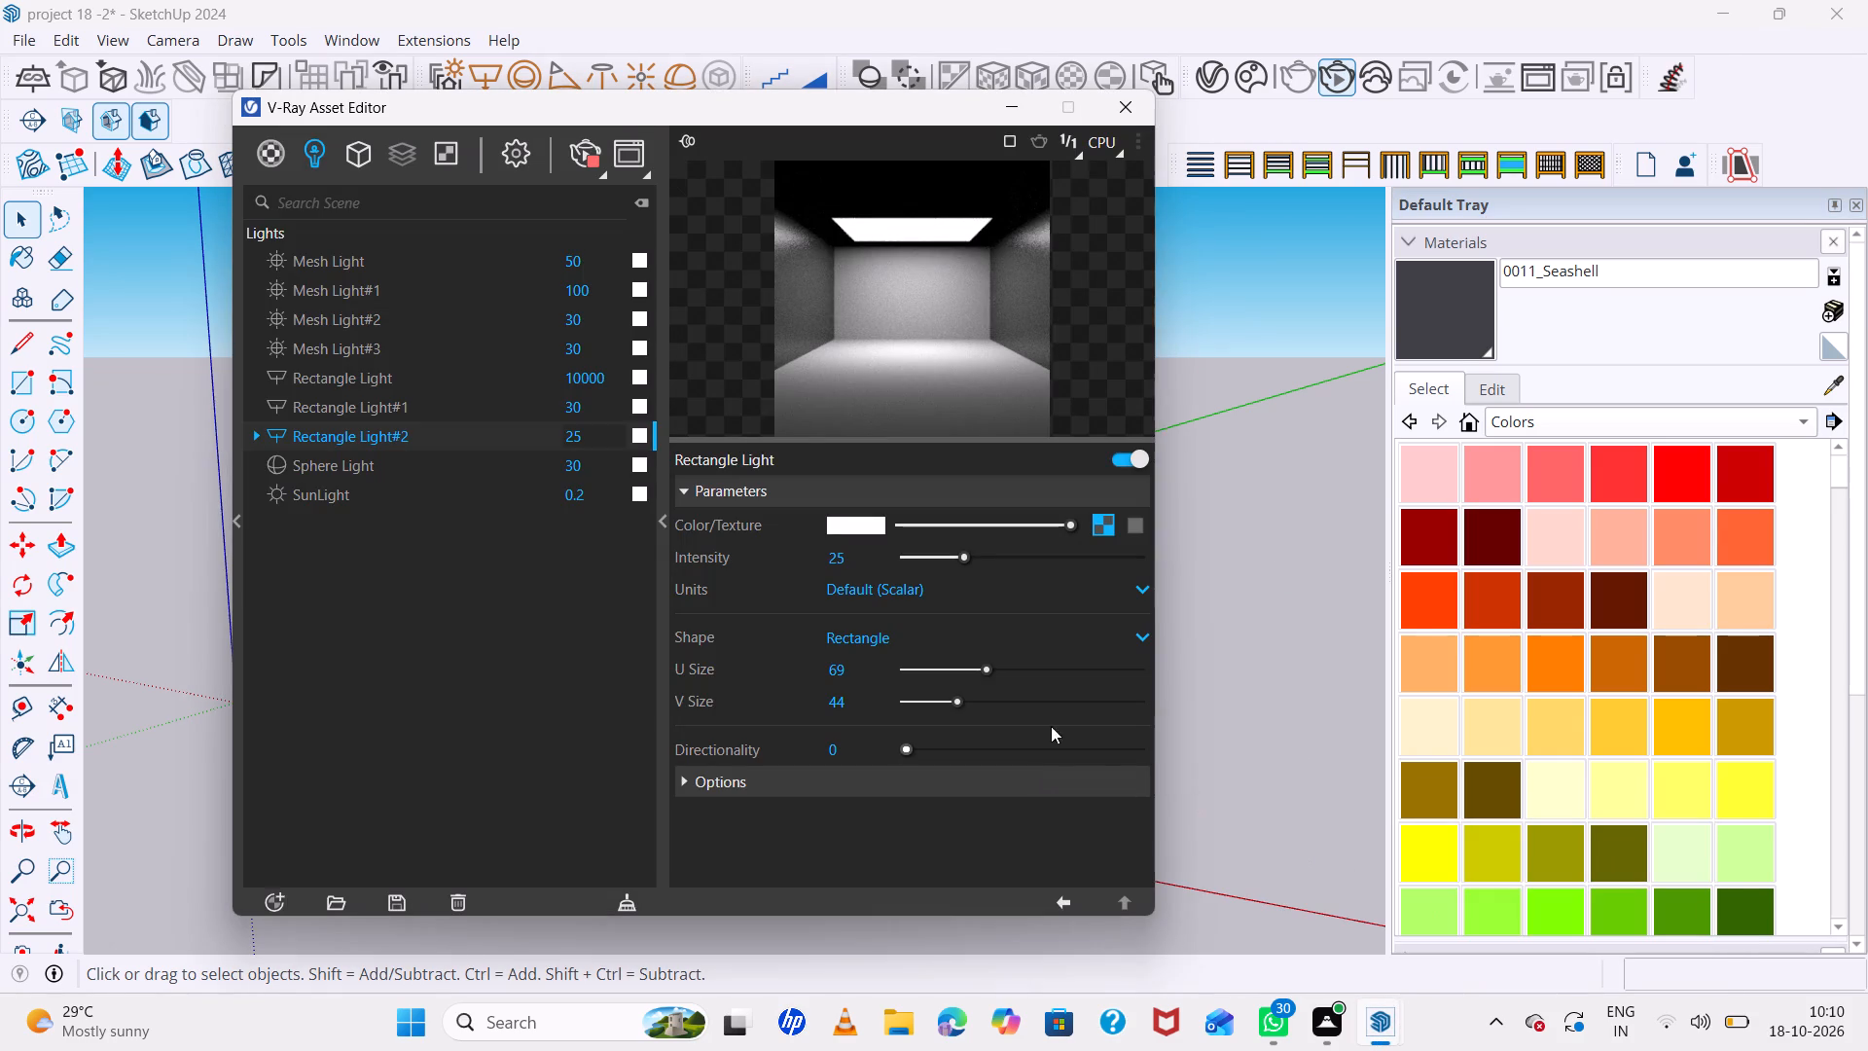
pyautogui.keyDown('ctrl'); pyautogui.click(1017, 120); pyautogui.keyUp('ctrl')
pyautogui.keyDown('ctrl'); pyautogui.doubleClick(1390, 1016); pyautogui.keyUp('ctrl')
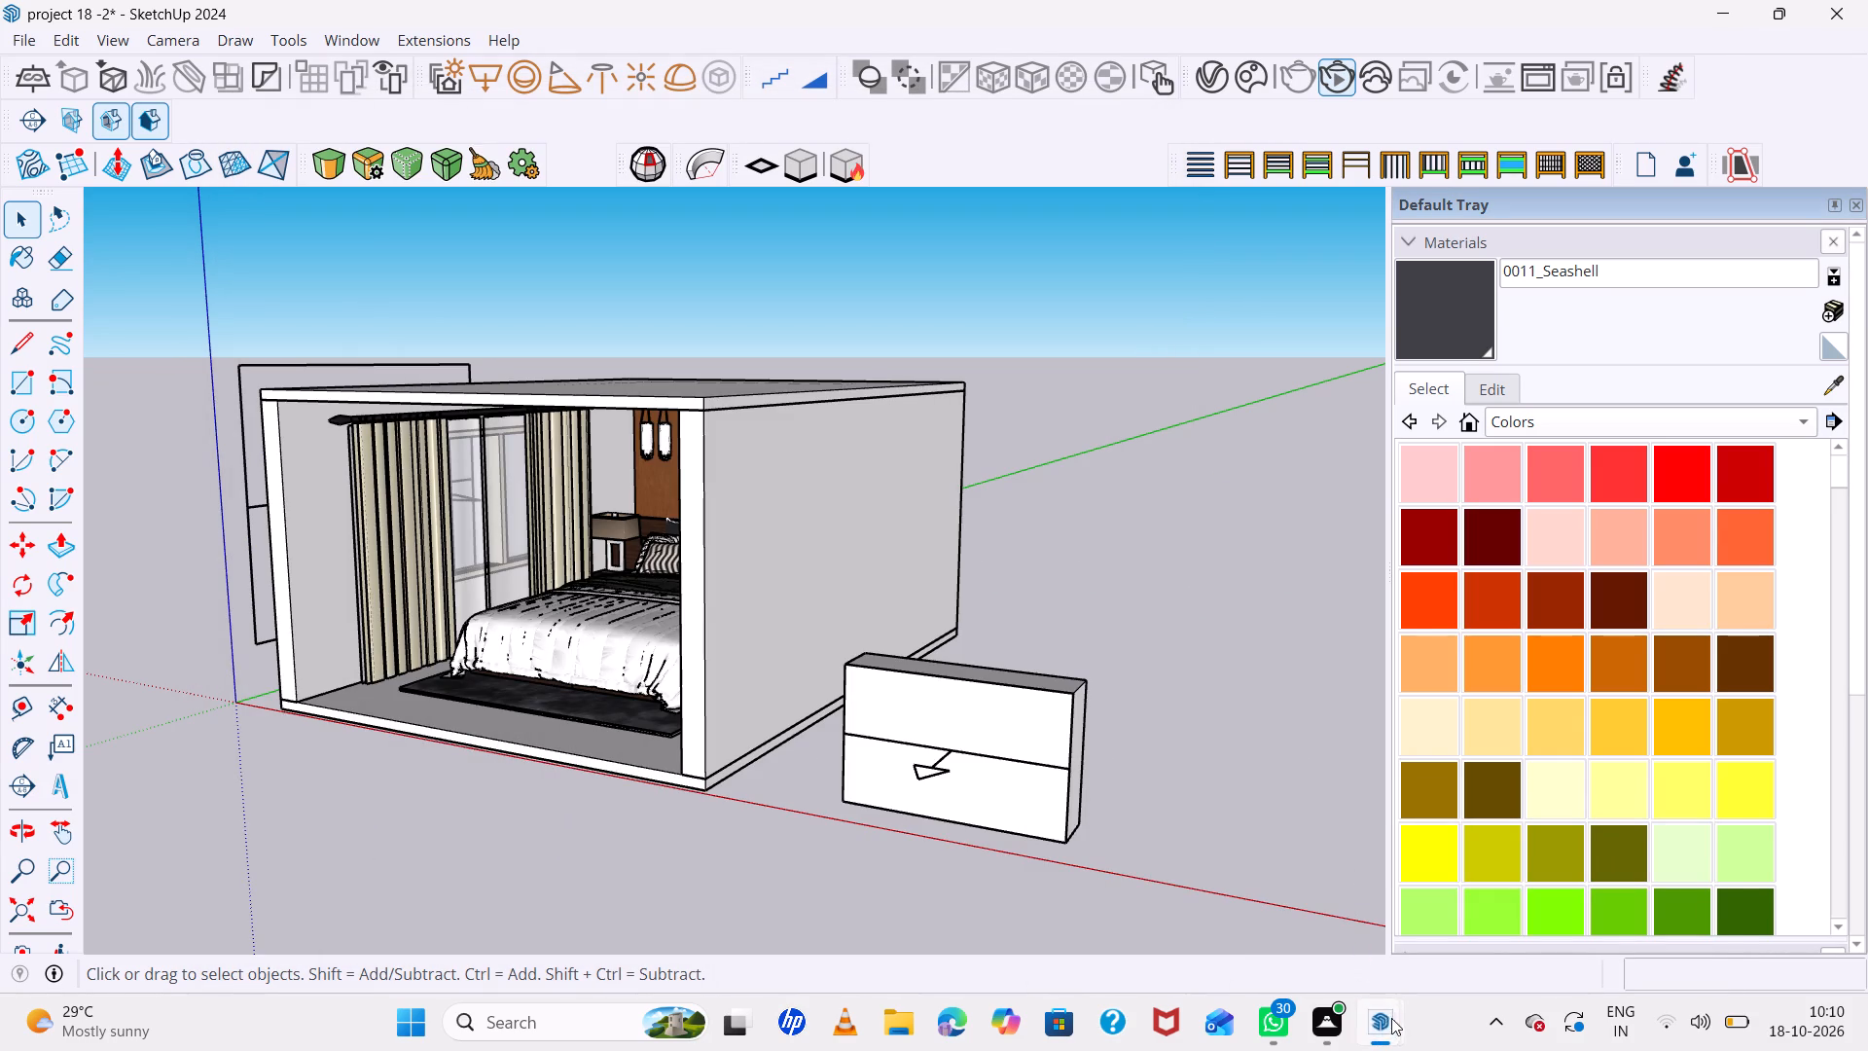
pyautogui.keyDown('ctrl'); pyautogui.click(1594, 917); pyautogui.keyUp('ctrl')
pyautogui.keyDown('ctrl'); pyautogui.scroll(1, 1089, 720); pyautogui.keyUp('ctrl')
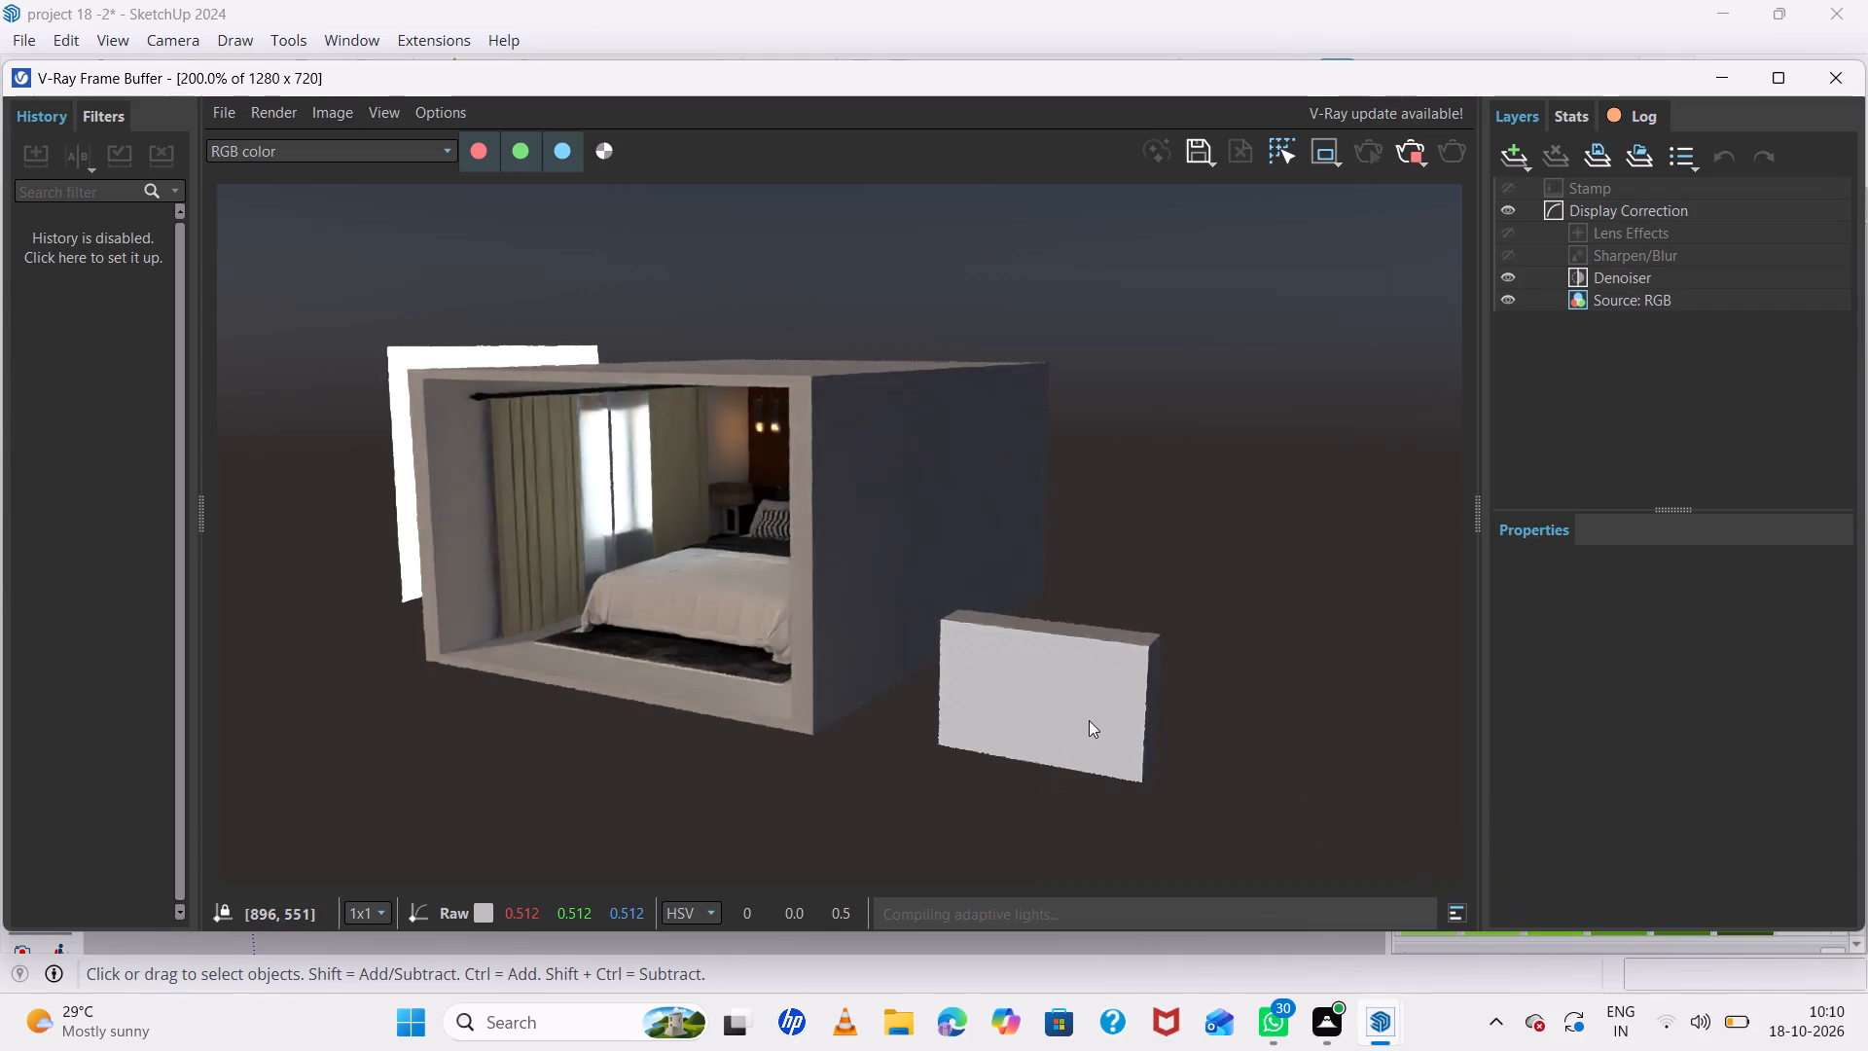
pyautogui.keyDown('ctrl'); pyautogui.scroll(3, 1089, 720); pyautogui.keyUp('ctrl')
pyautogui.keyDown('ctrl'); pyautogui.scroll(-3, 1089, 720); pyautogui.keyUp('ctrl')
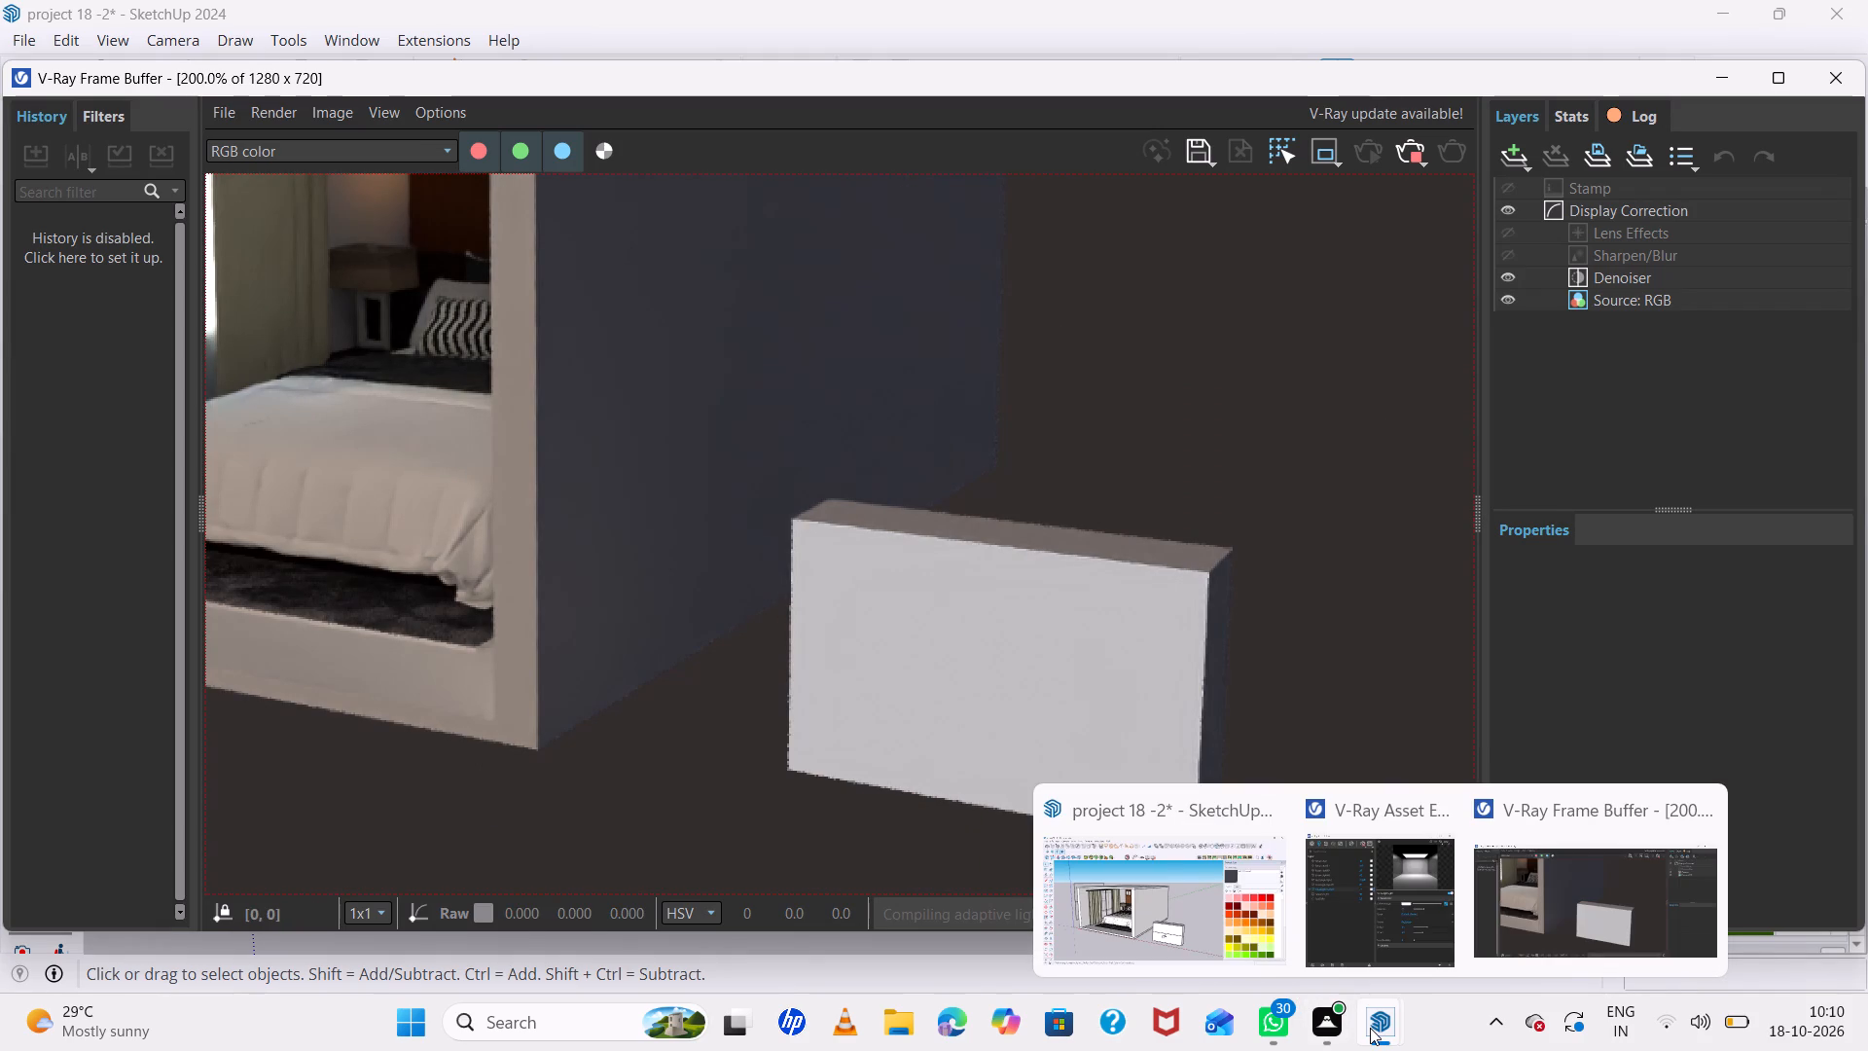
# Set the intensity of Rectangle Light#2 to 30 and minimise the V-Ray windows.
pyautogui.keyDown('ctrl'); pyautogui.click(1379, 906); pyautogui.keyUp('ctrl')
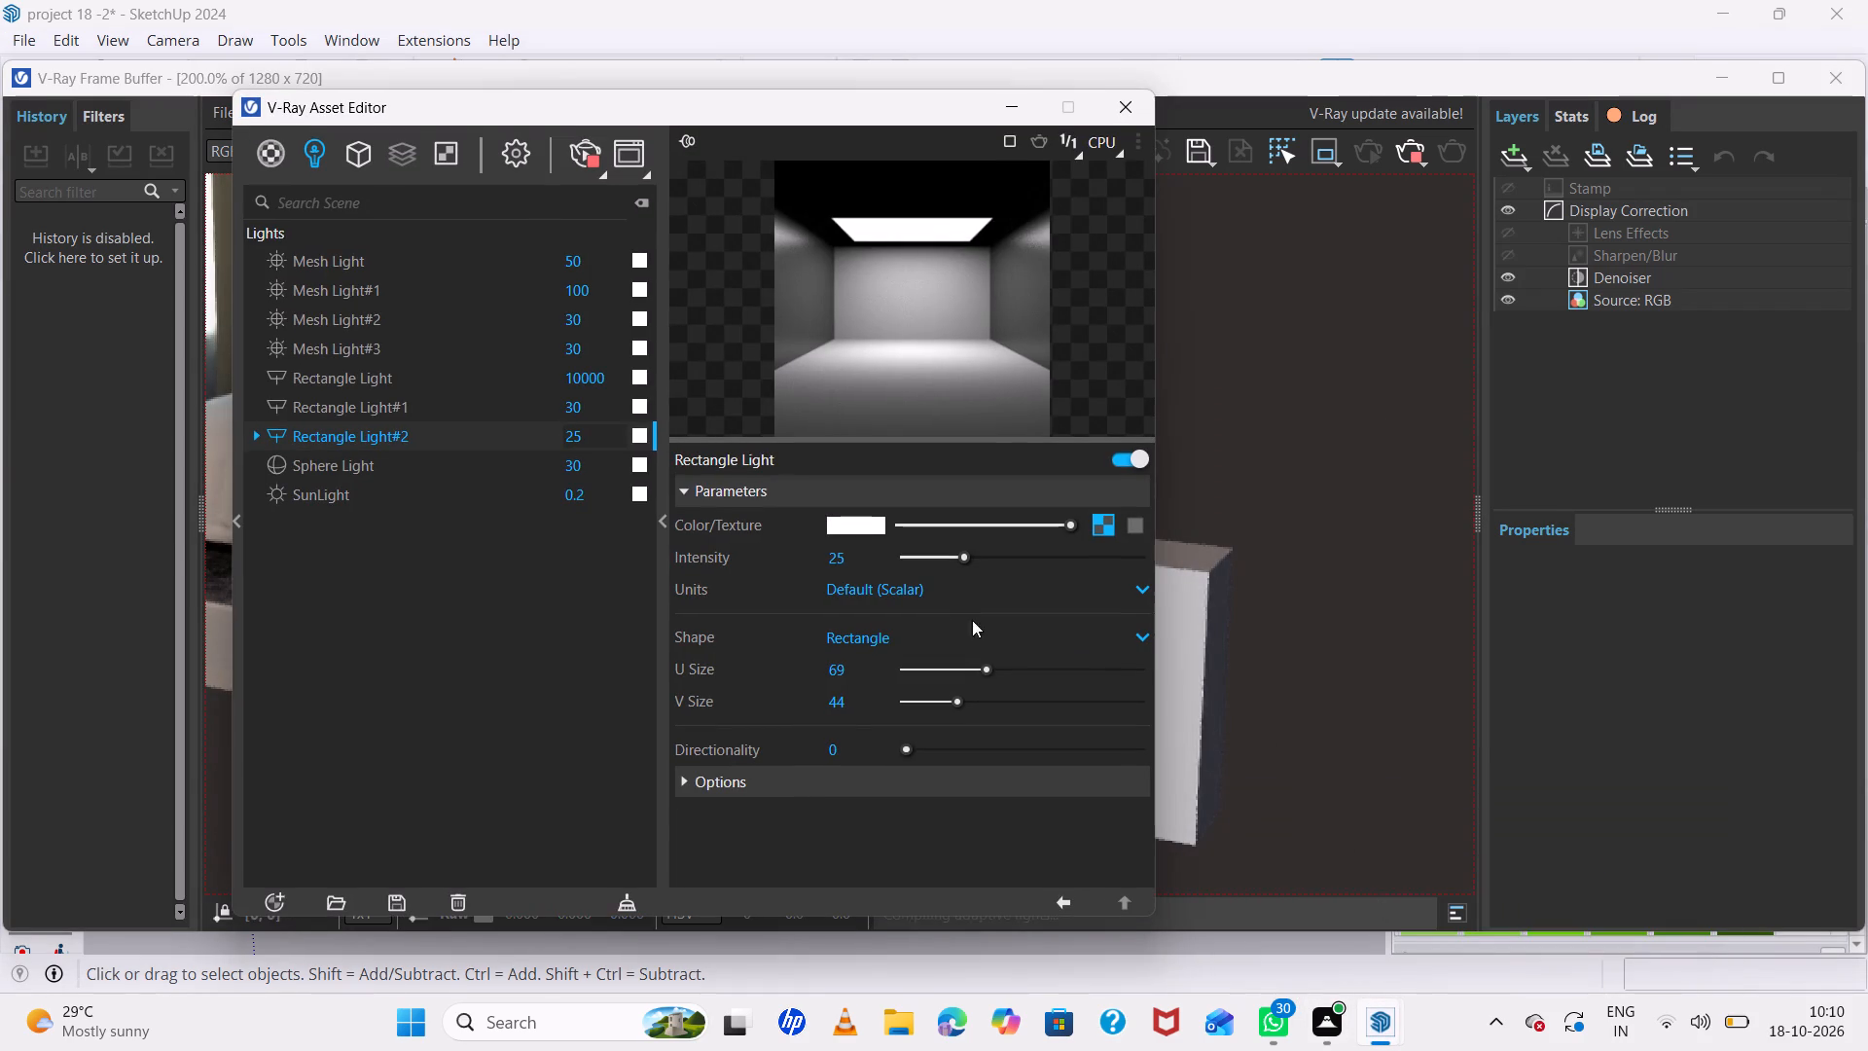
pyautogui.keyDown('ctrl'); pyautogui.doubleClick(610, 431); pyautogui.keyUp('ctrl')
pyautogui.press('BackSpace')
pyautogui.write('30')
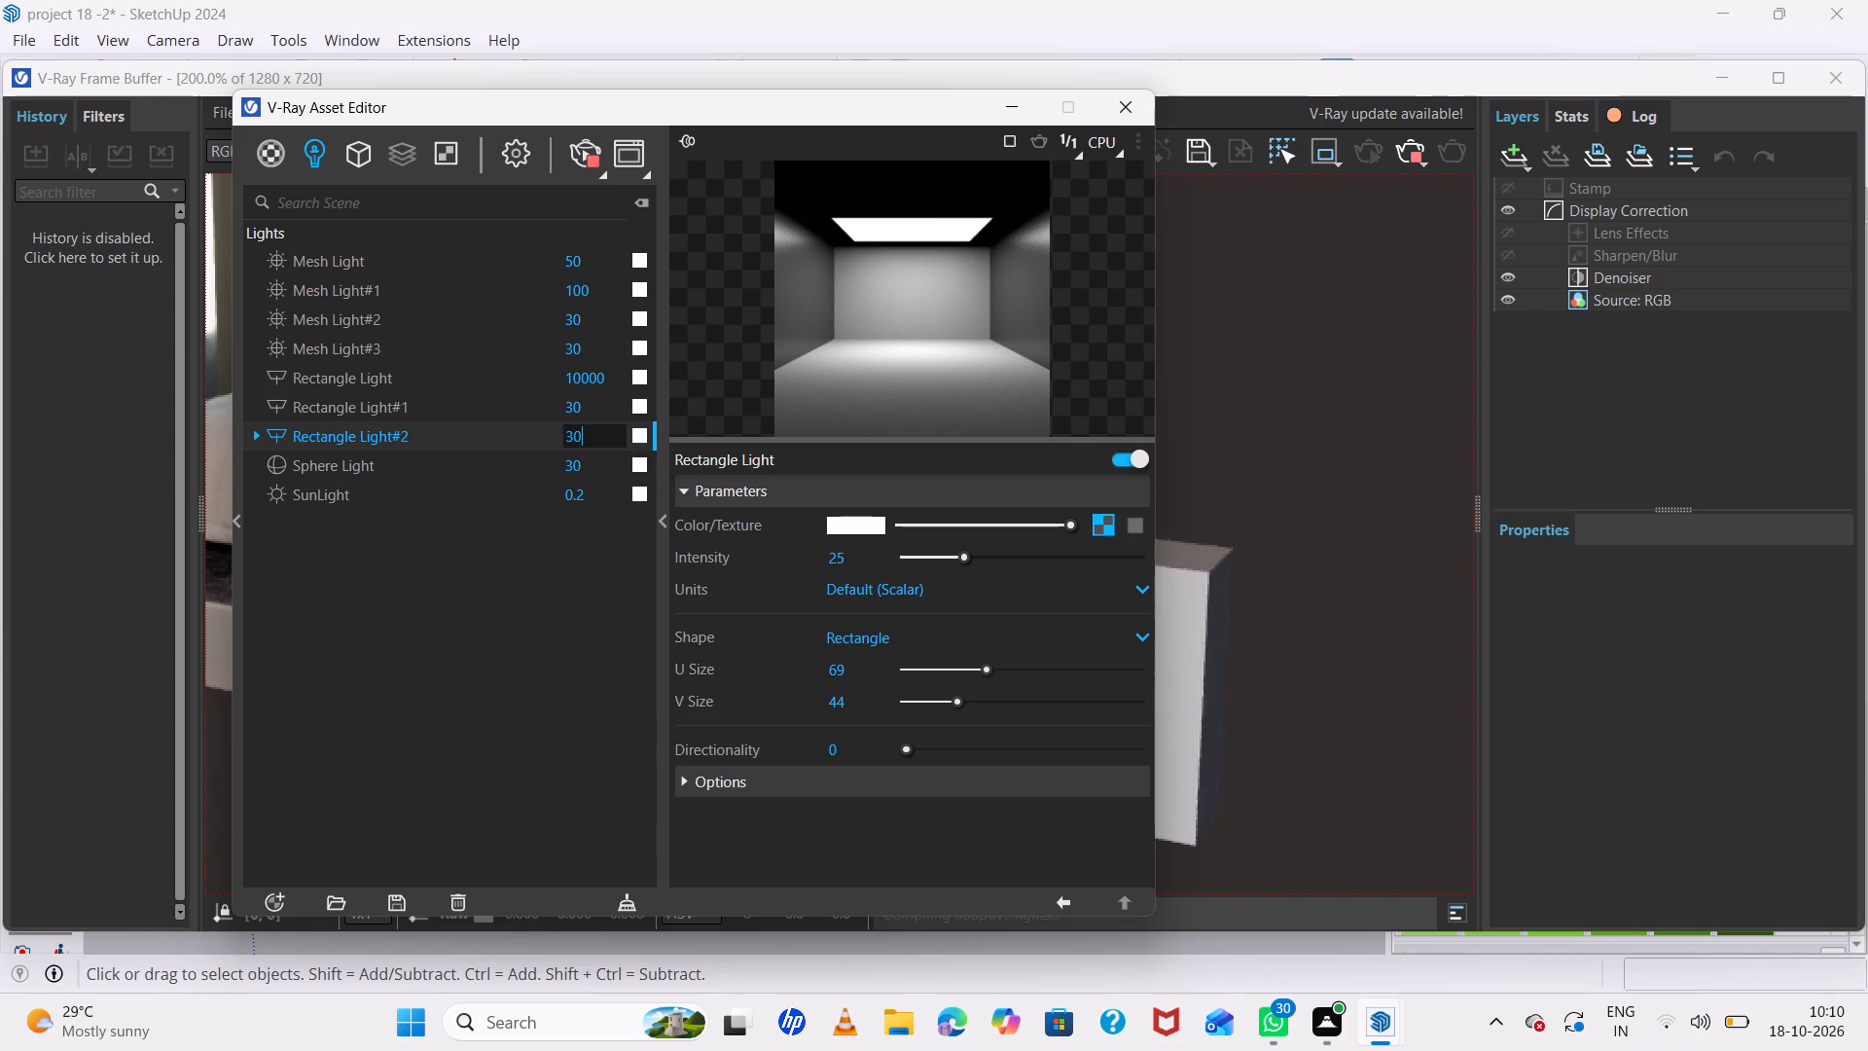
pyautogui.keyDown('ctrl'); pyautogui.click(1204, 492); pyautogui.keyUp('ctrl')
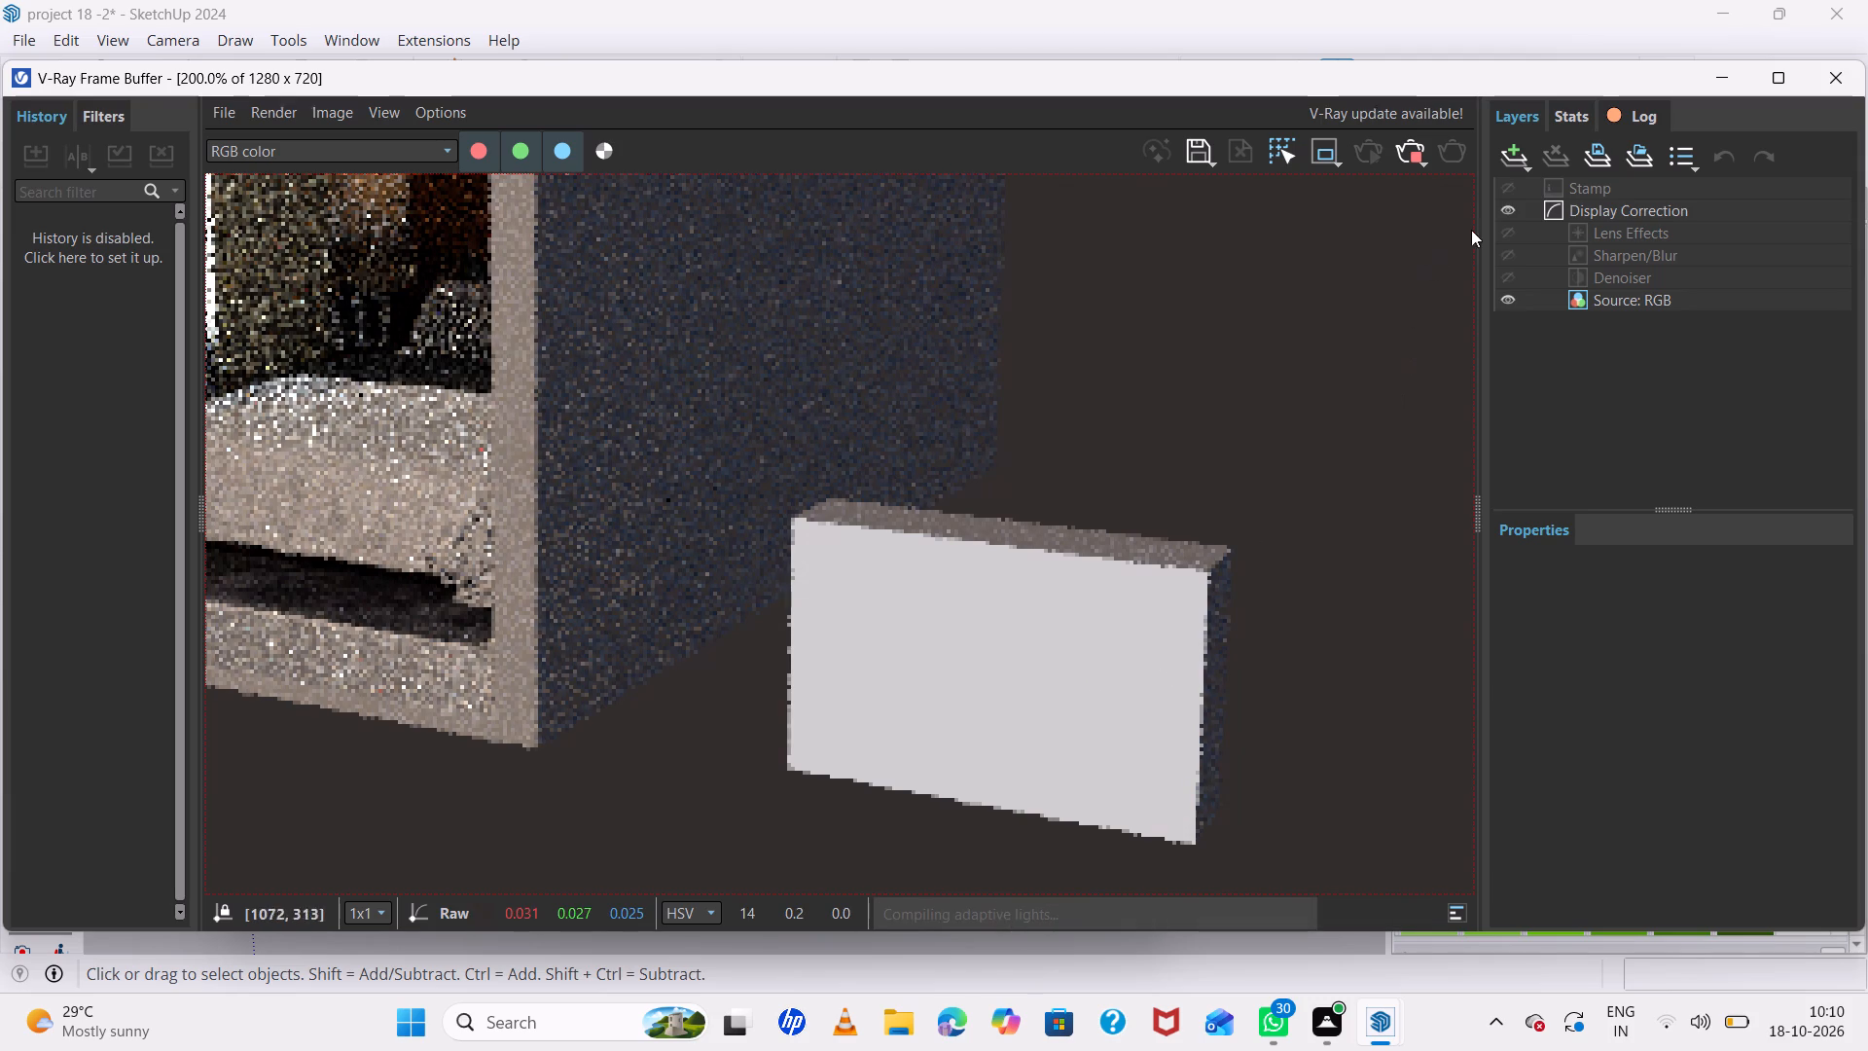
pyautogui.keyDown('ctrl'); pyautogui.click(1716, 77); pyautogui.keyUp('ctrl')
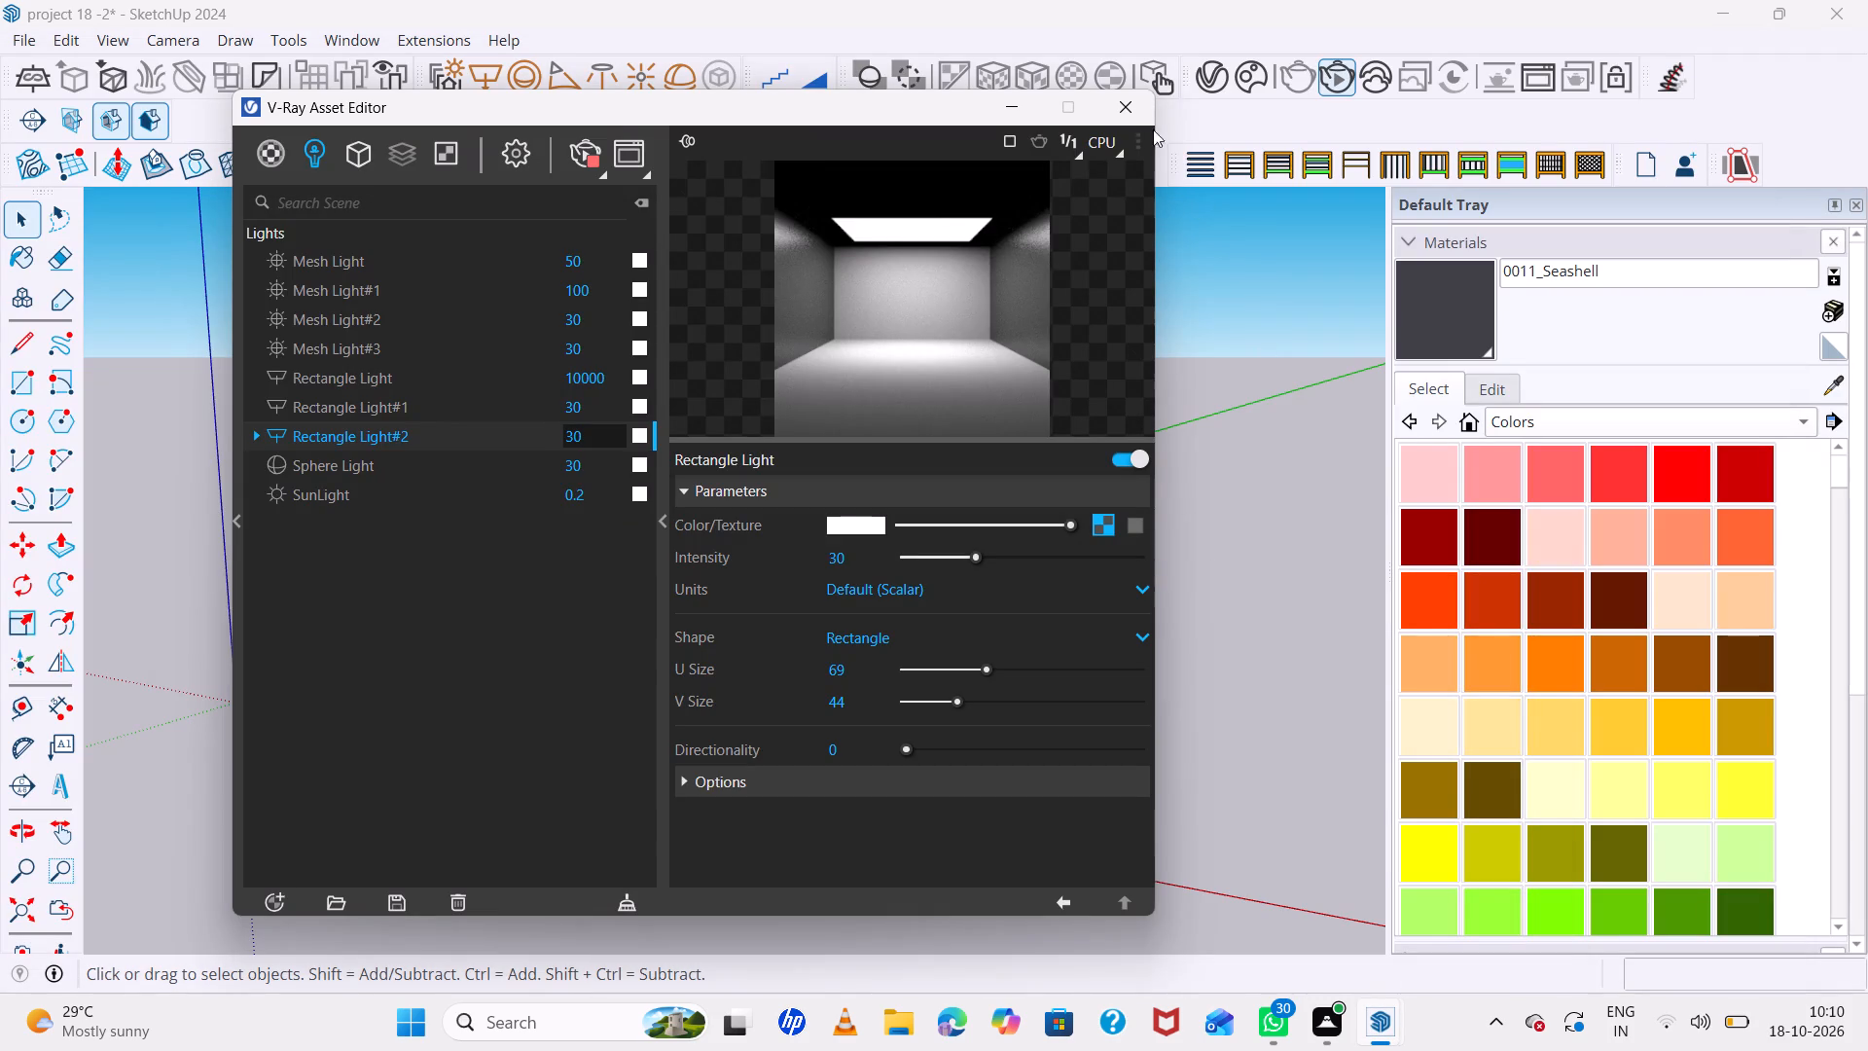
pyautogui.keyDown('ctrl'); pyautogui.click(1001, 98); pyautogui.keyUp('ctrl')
# Restart the V-Ray interactive render from a closer view of the block, examine its light, and close the V-Ray windows.
pyautogui.keyDown('ctrl'); pyautogui.click(998, 720); pyautogui.keyUp('ctrl')
pyautogui.keyDown('ctrl'); pyautogui.scroll(2, 1009, 719); pyautogui.keyUp('ctrl')
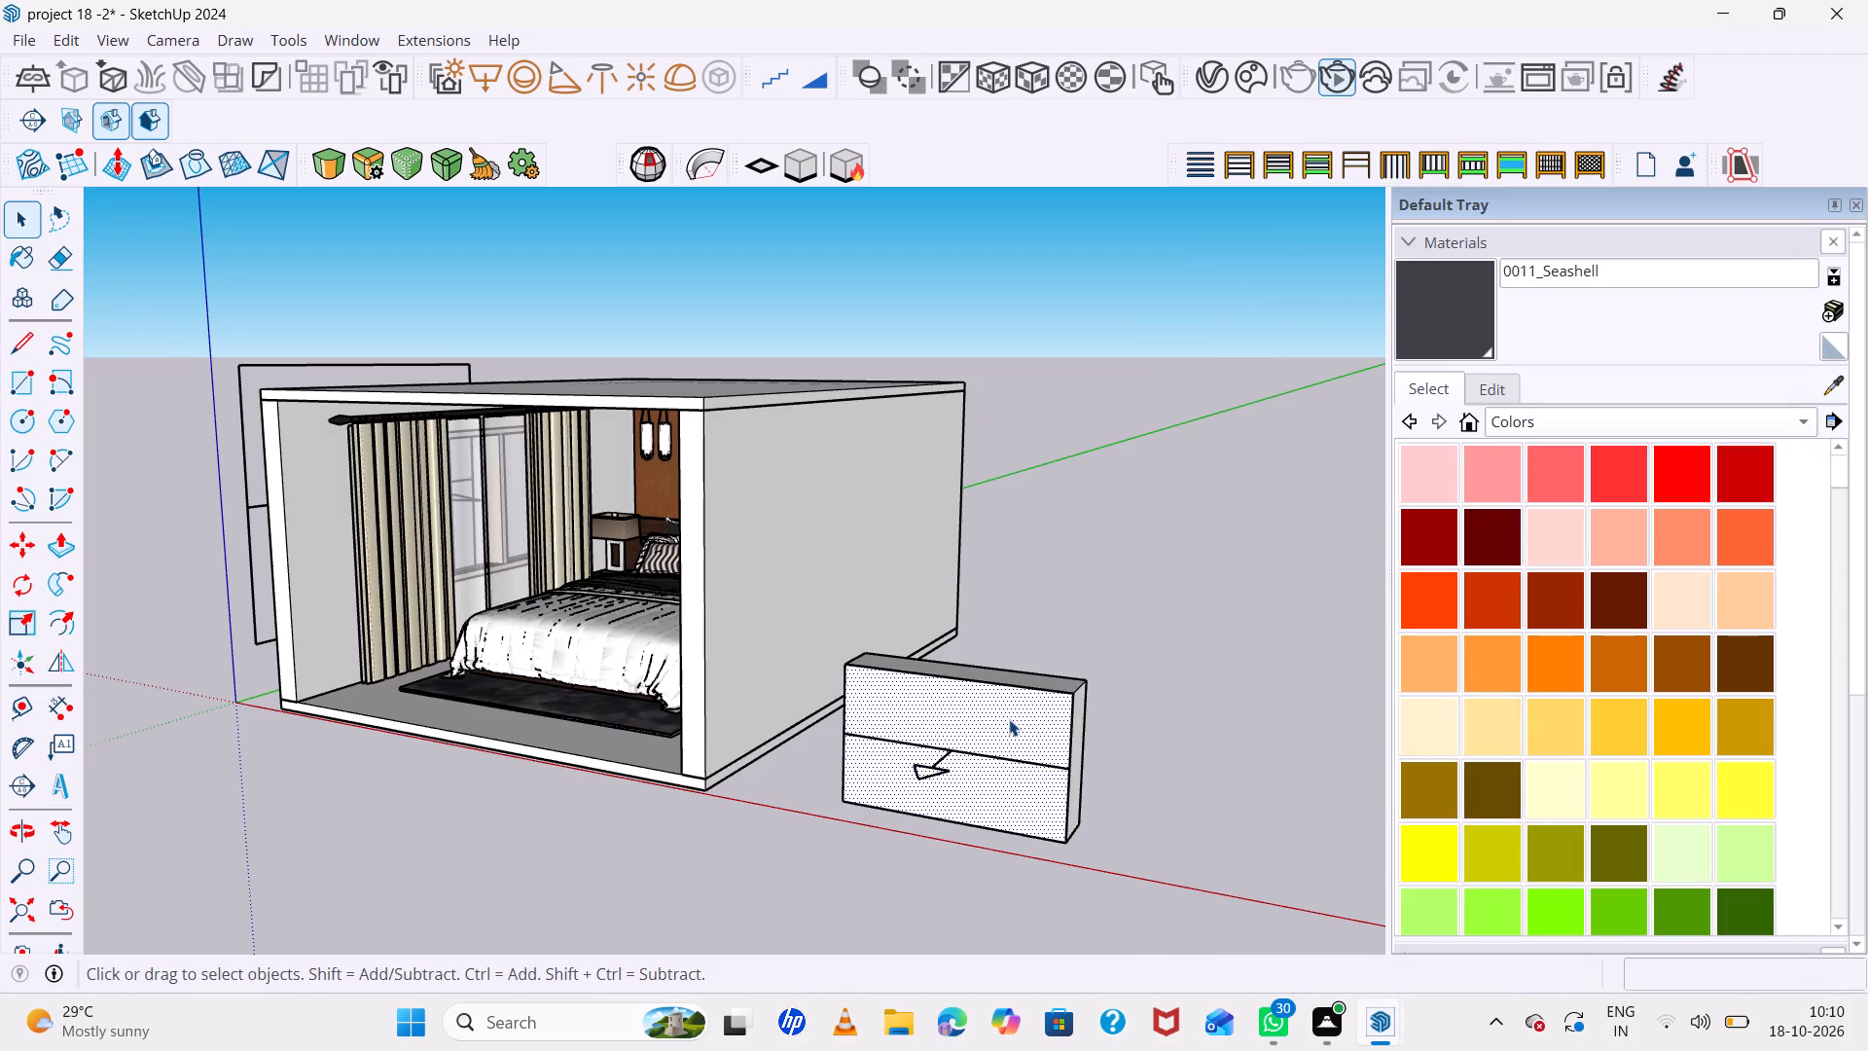
pyautogui.keyDown('ctrl'); pyautogui.scroll(3, 1009, 719); pyautogui.keyUp('ctrl')
pyautogui.keyDown('ctrl'); pyautogui.doubleClick(1040, 72); pyautogui.keyUp('ctrl')
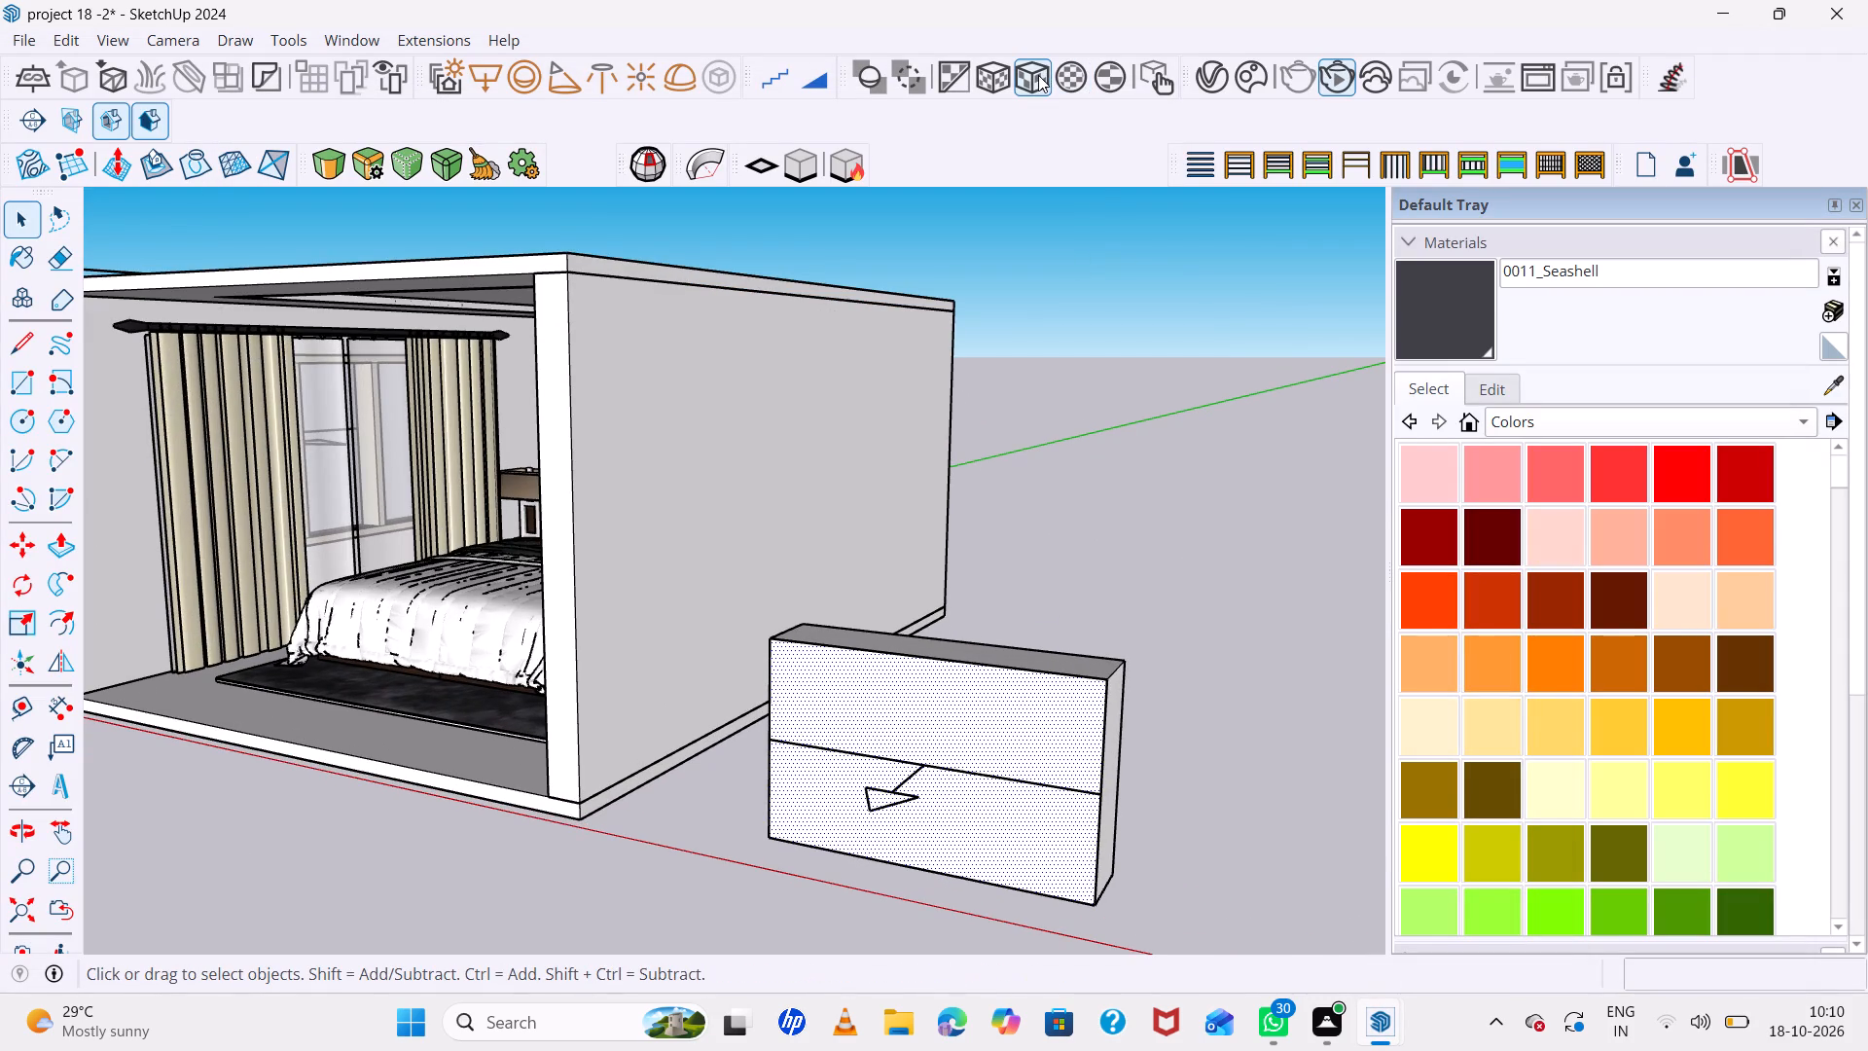
pyautogui.keyDown('ctrl'); pyautogui.click(1383, 1029); pyautogui.keyUp('ctrl')
pyautogui.keyDown('ctrl'); pyautogui.click(1379, 920); pyautogui.keyUp('ctrl')
pyautogui.keyDown('ctrl'); pyautogui.click(1399, 1024); pyautogui.keyUp('ctrl')
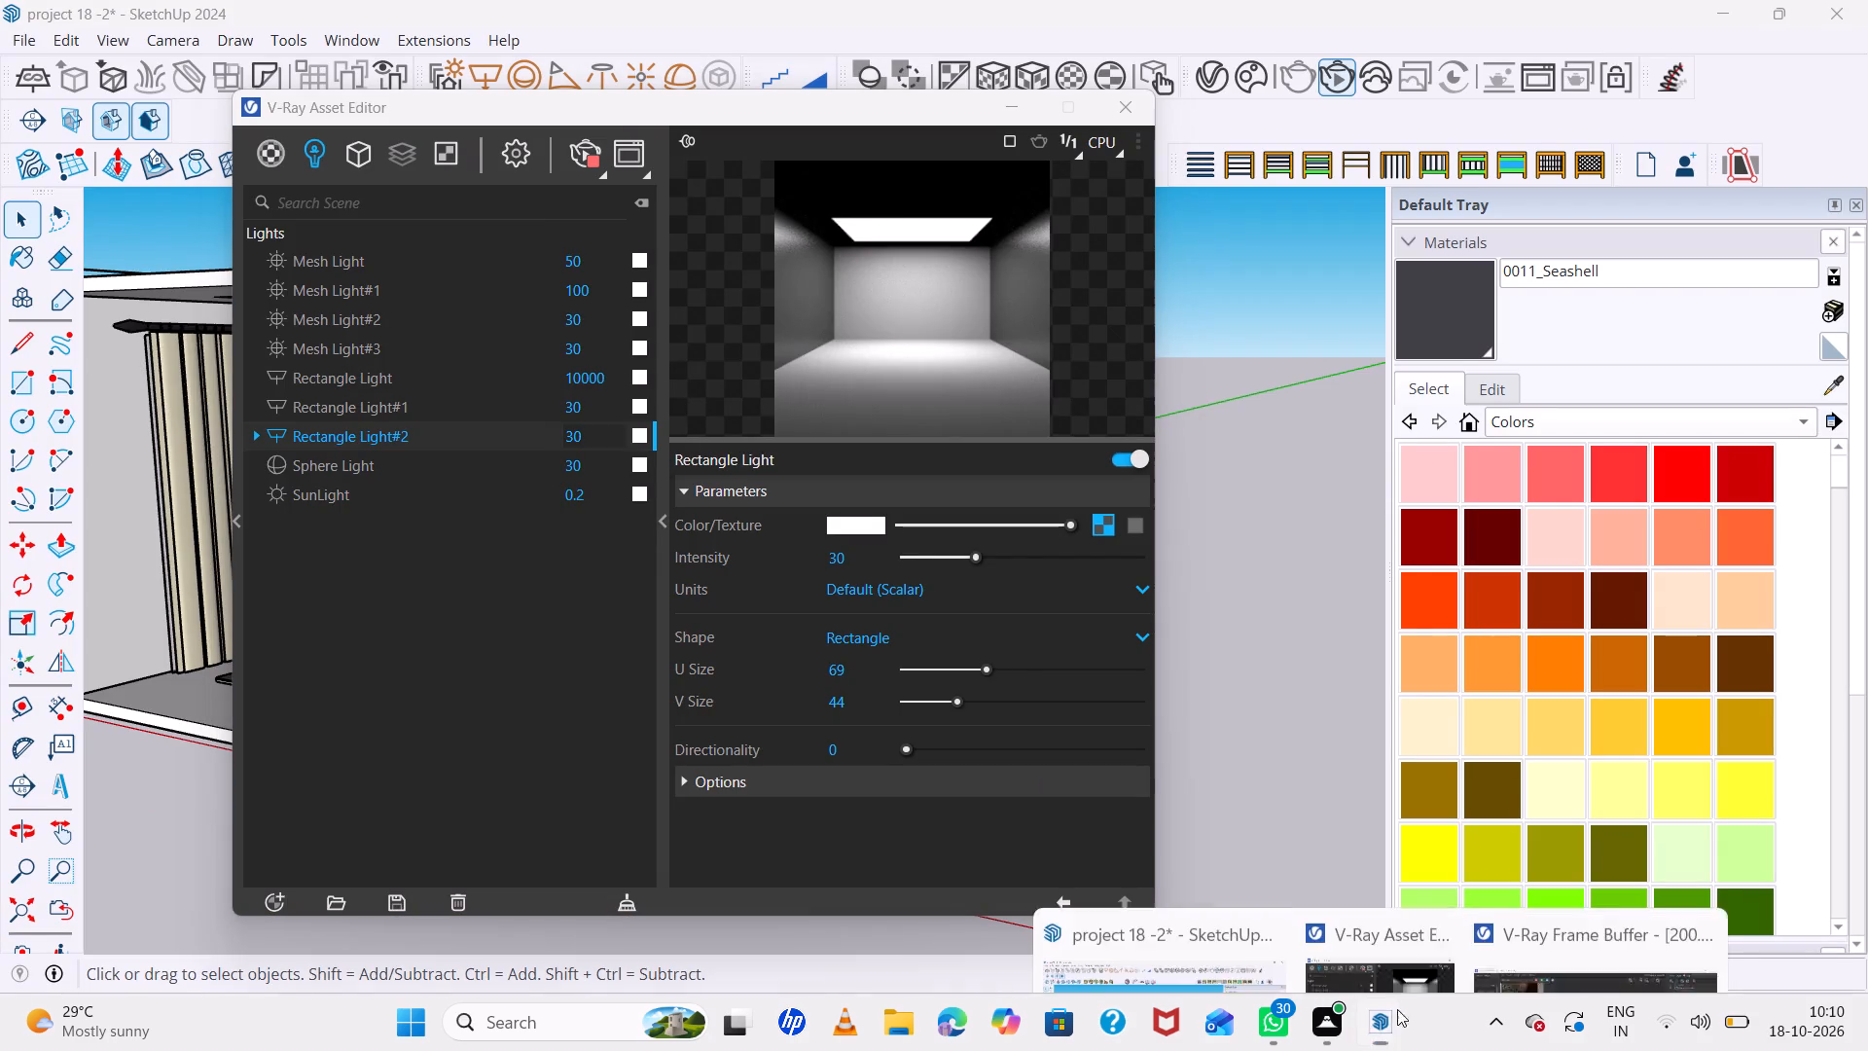
pyautogui.keyDown('ctrl'); pyautogui.click(1566, 928); pyautogui.keyUp('ctrl')
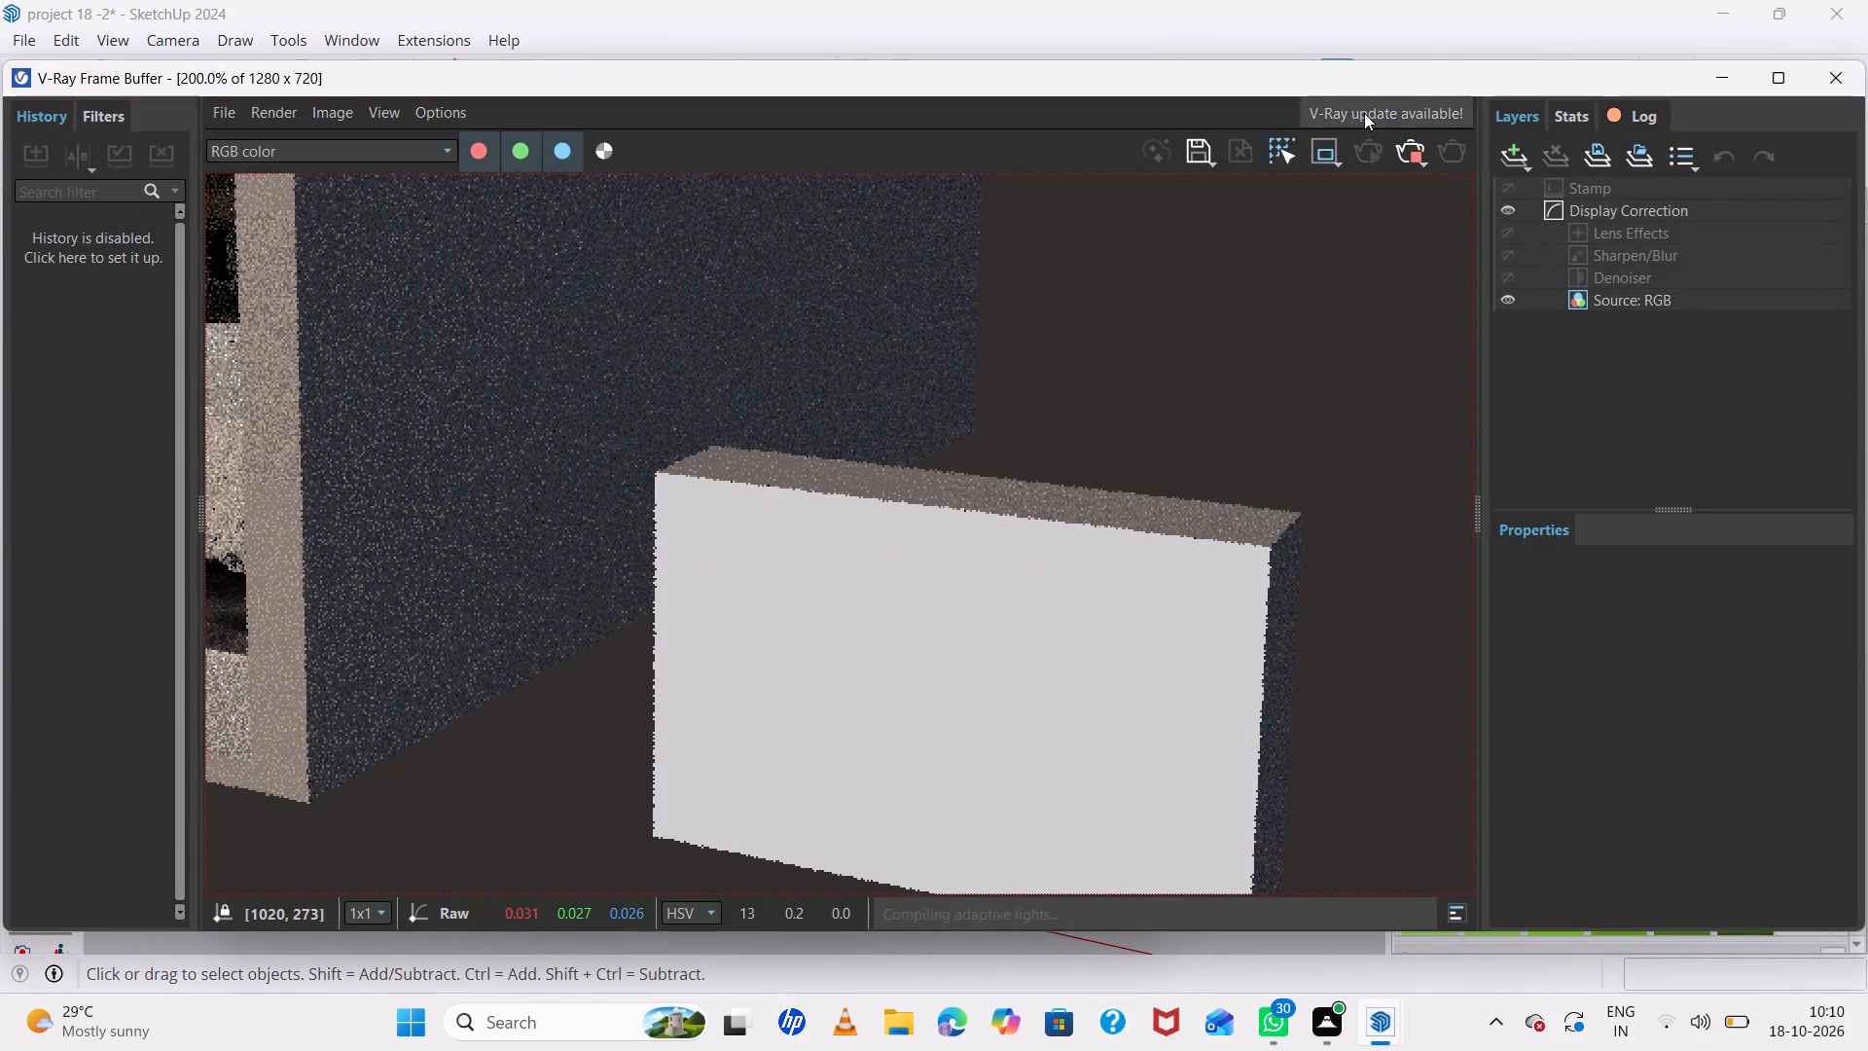
pyautogui.keyDown('ctrl'); pyautogui.doubleClick(1409, 150); pyautogui.keyUp('ctrl')
pyautogui.keyDown('ctrl'); pyautogui.doubleClick(1375, 156); pyautogui.keyUp('ctrl')
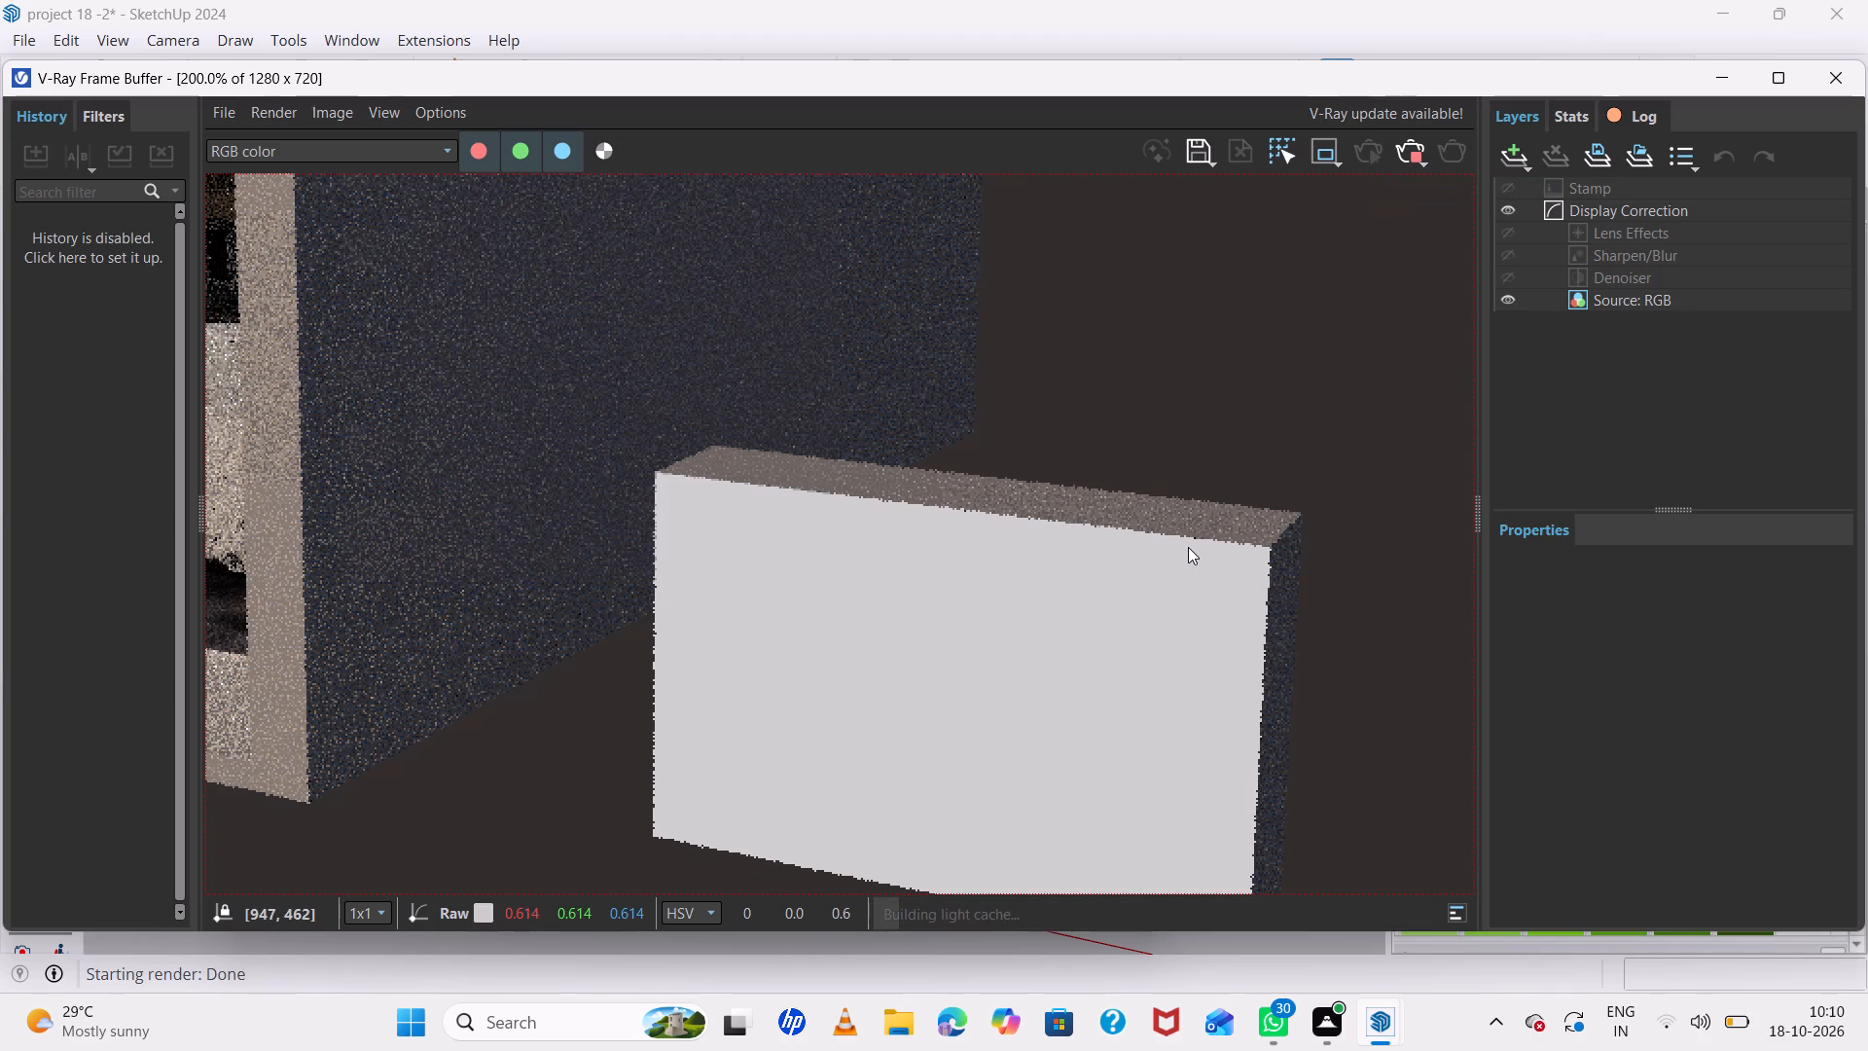
pyautogui.keyDown('ctrl'); pyautogui.scroll(-2, 1188, 547); pyautogui.keyUp('ctrl')
pyautogui.keyDown('ctrl'); pyautogui.scroll(1, 990, 652); pyautogui.keyUp('ctrl')
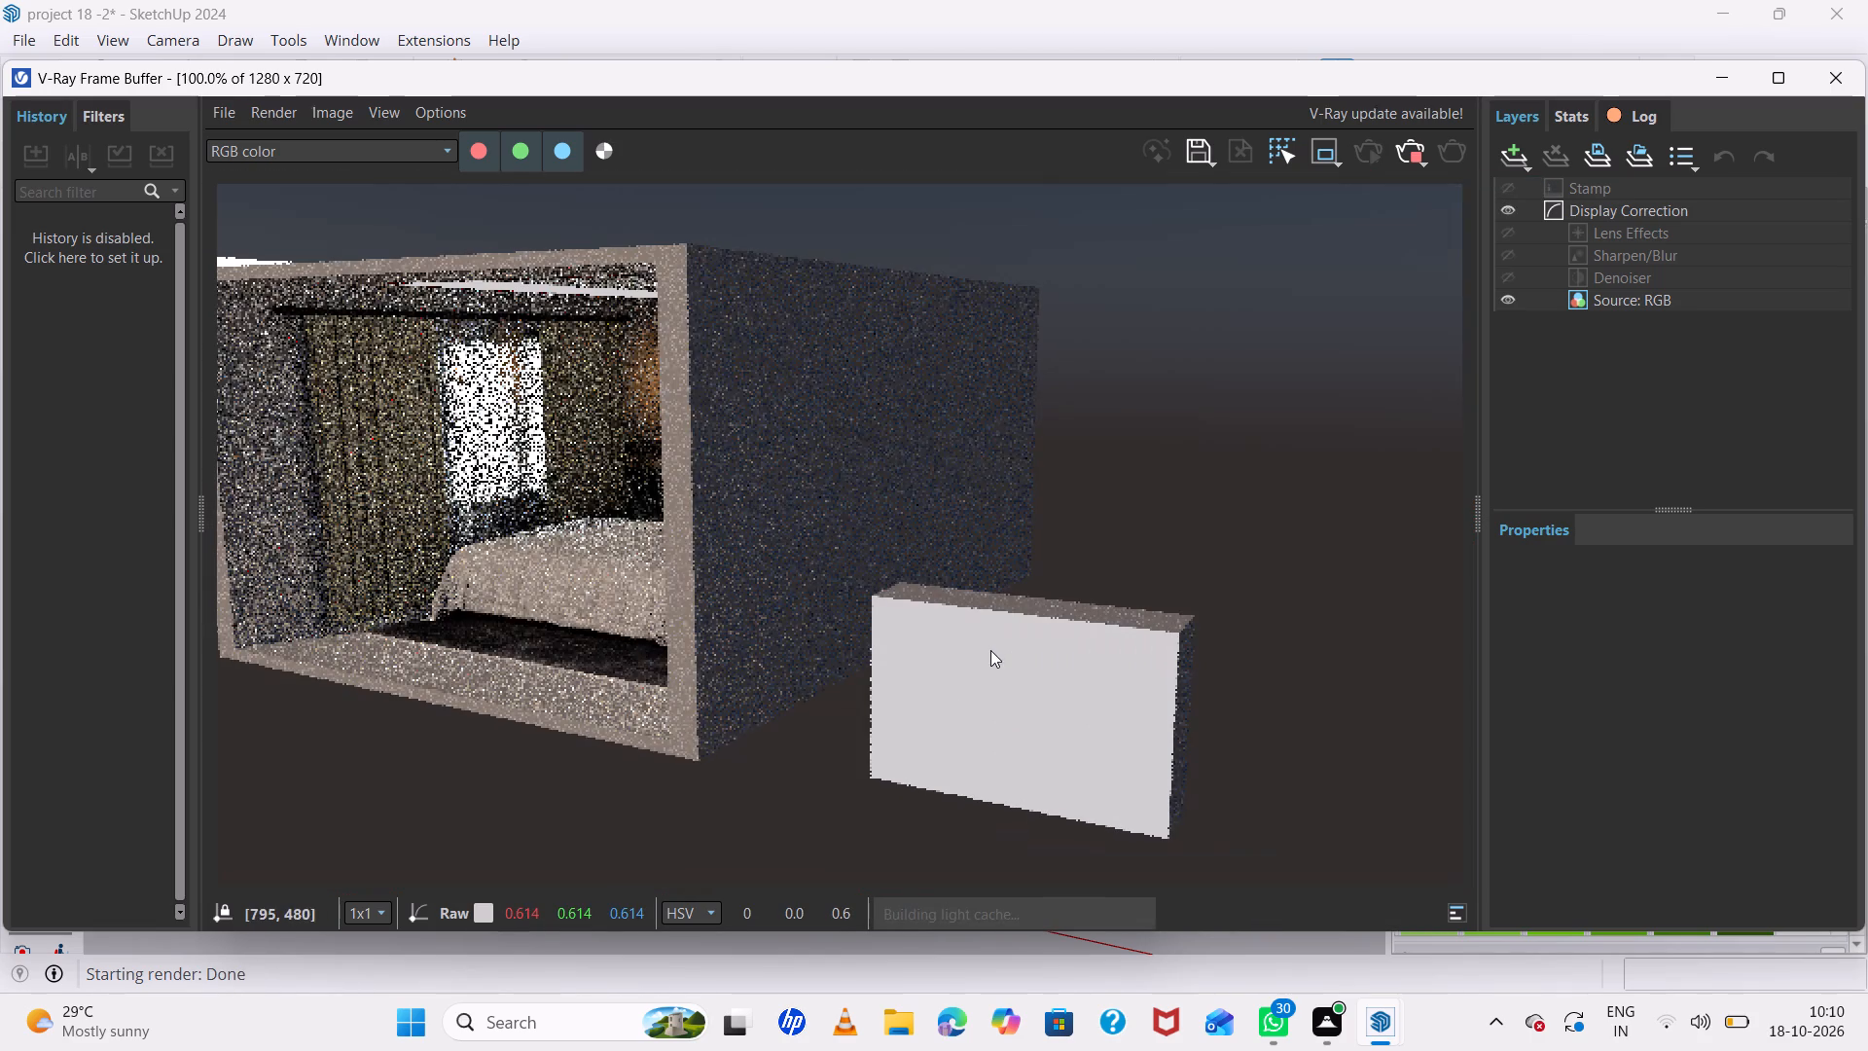
pyautogui.keyDown('ctrl'); pyautogui.doubleClick(1813, 80); pyautogui.keyUp('ctrl')
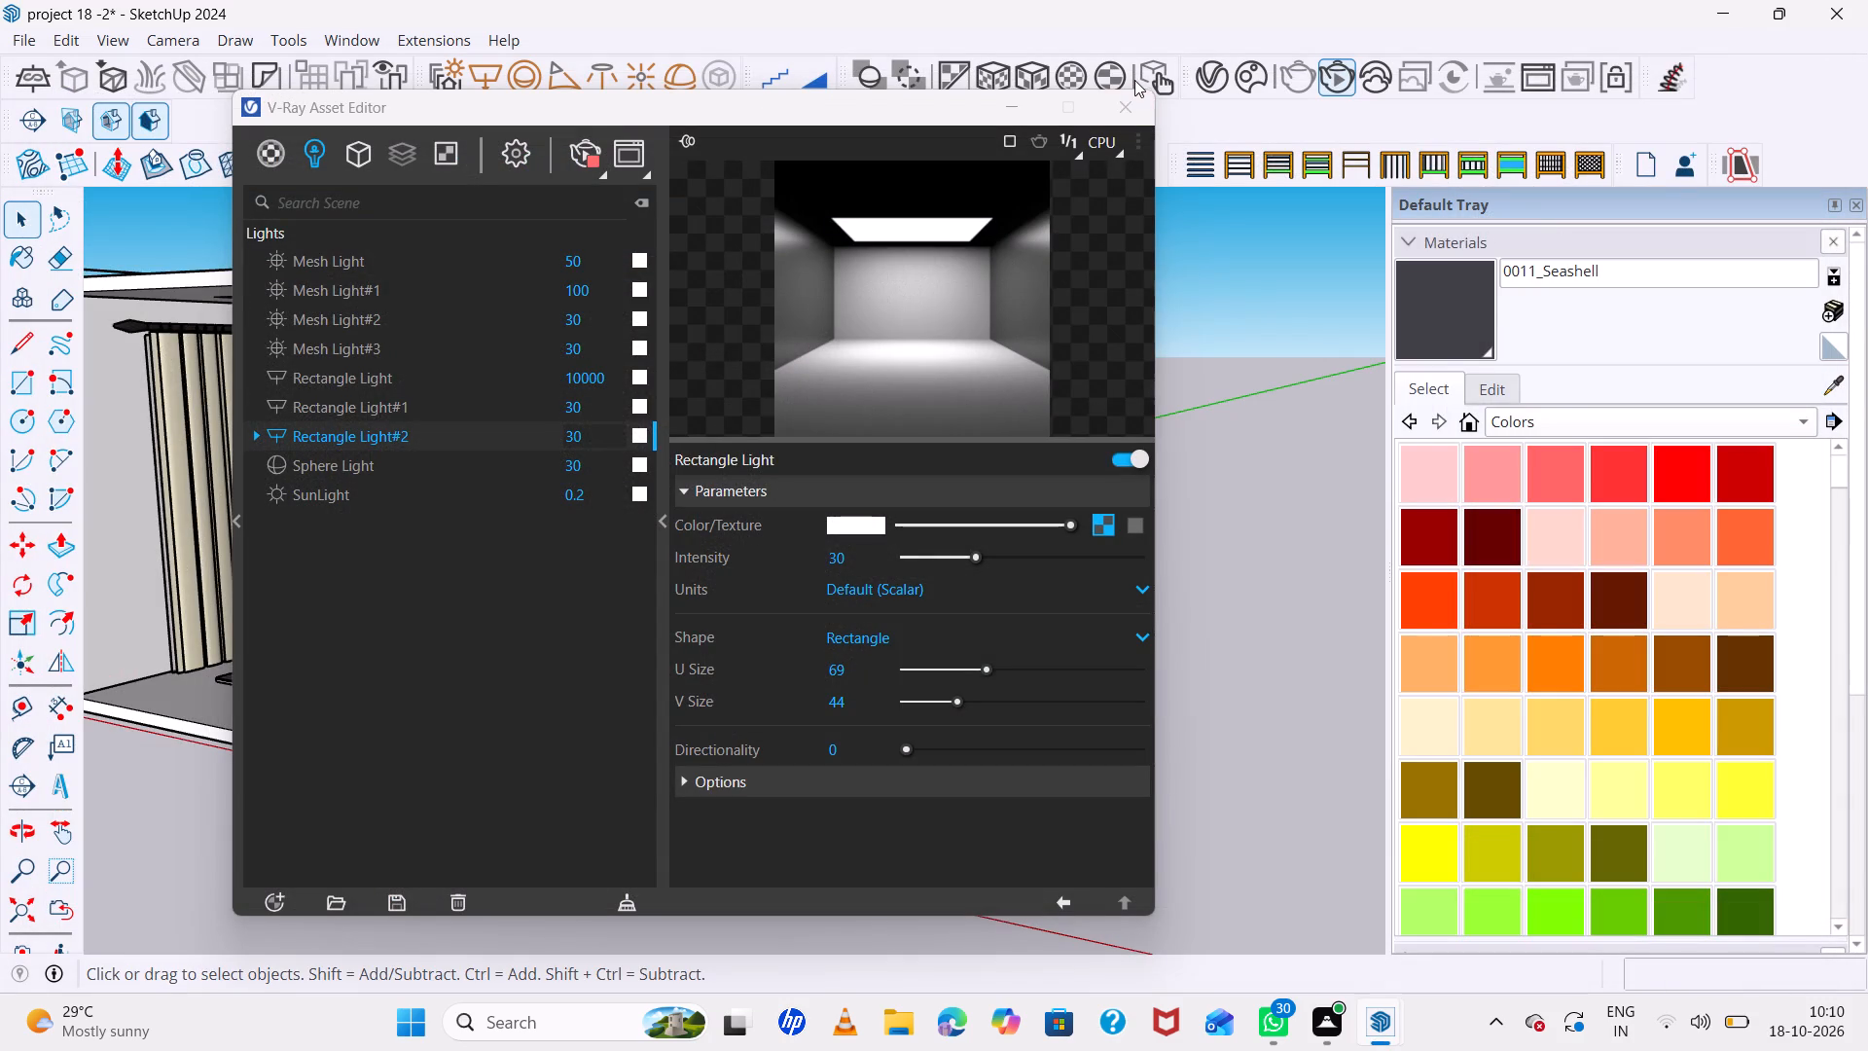
pyautogui.keyDown('ctrl'); pyautogui.doubleClick(1129, 111); pyautogui.keyUp('ctrl')
# Delete the whole block beside the bedroom, leaving its rectangle light in place.
pyautogui.keyDown('ctrl'); pyautogui.scroll(-3, 1010, 612); pyautogui.keyUp('ctrl')
pyautogui.keyDown('ctrl'); pyautogui.moveTo(1169, 575); pyautogui.dragTo(921, 762); pyautogui.keyUp('ctrl')
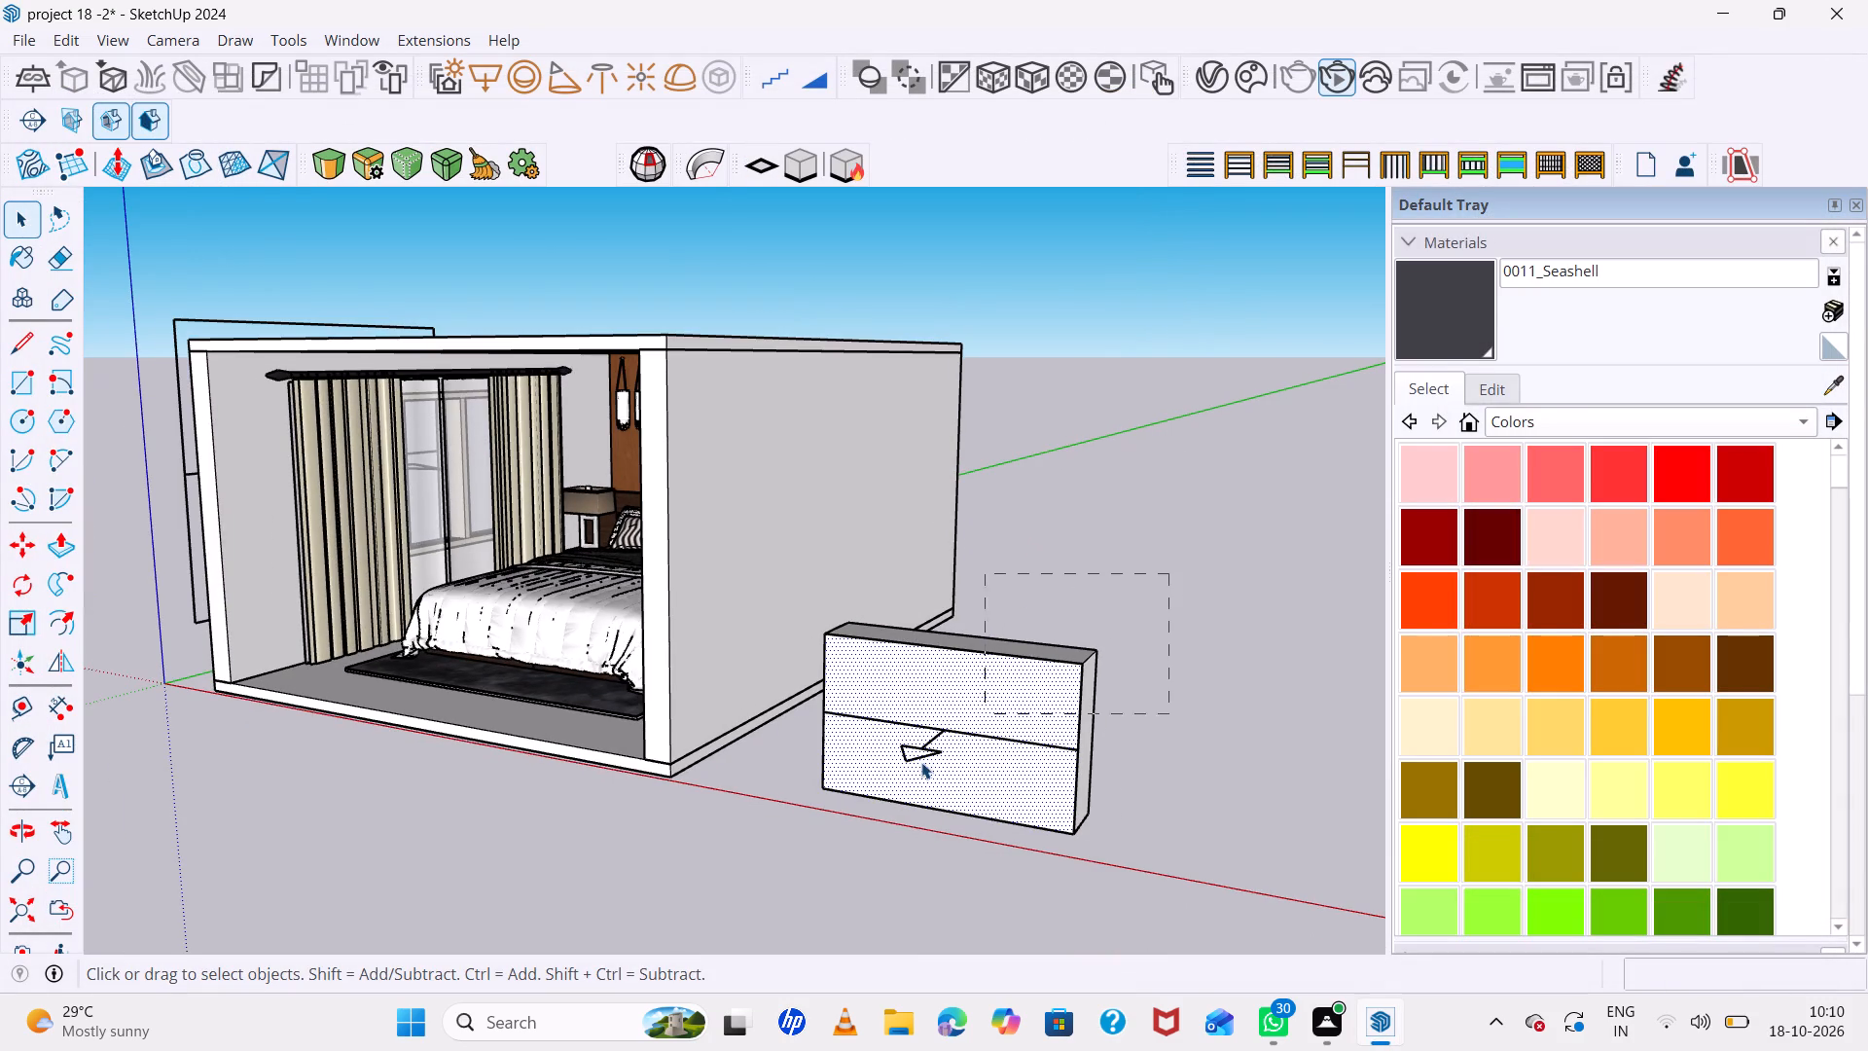
pyautogui.keyDown('ctrl'); pyautogui.moveTo(921, 762); pyautogui.dragTo(839, 824); pyautogui.keyUp('ctrl')
pyautogui.keyDown('ctrl'); pyautogui.click(839, 824); pyautogui.keyUp('ctrl')
pyautogui.keyDown('ctrl'); pyautogui.tripleClick(944, 756); pyautogui.keyUp('ctrl')
pyautogui.keyDown('ctrl'); pyautogui.doubleClick(944, 756); pyautogui.keyUp('ctrl')
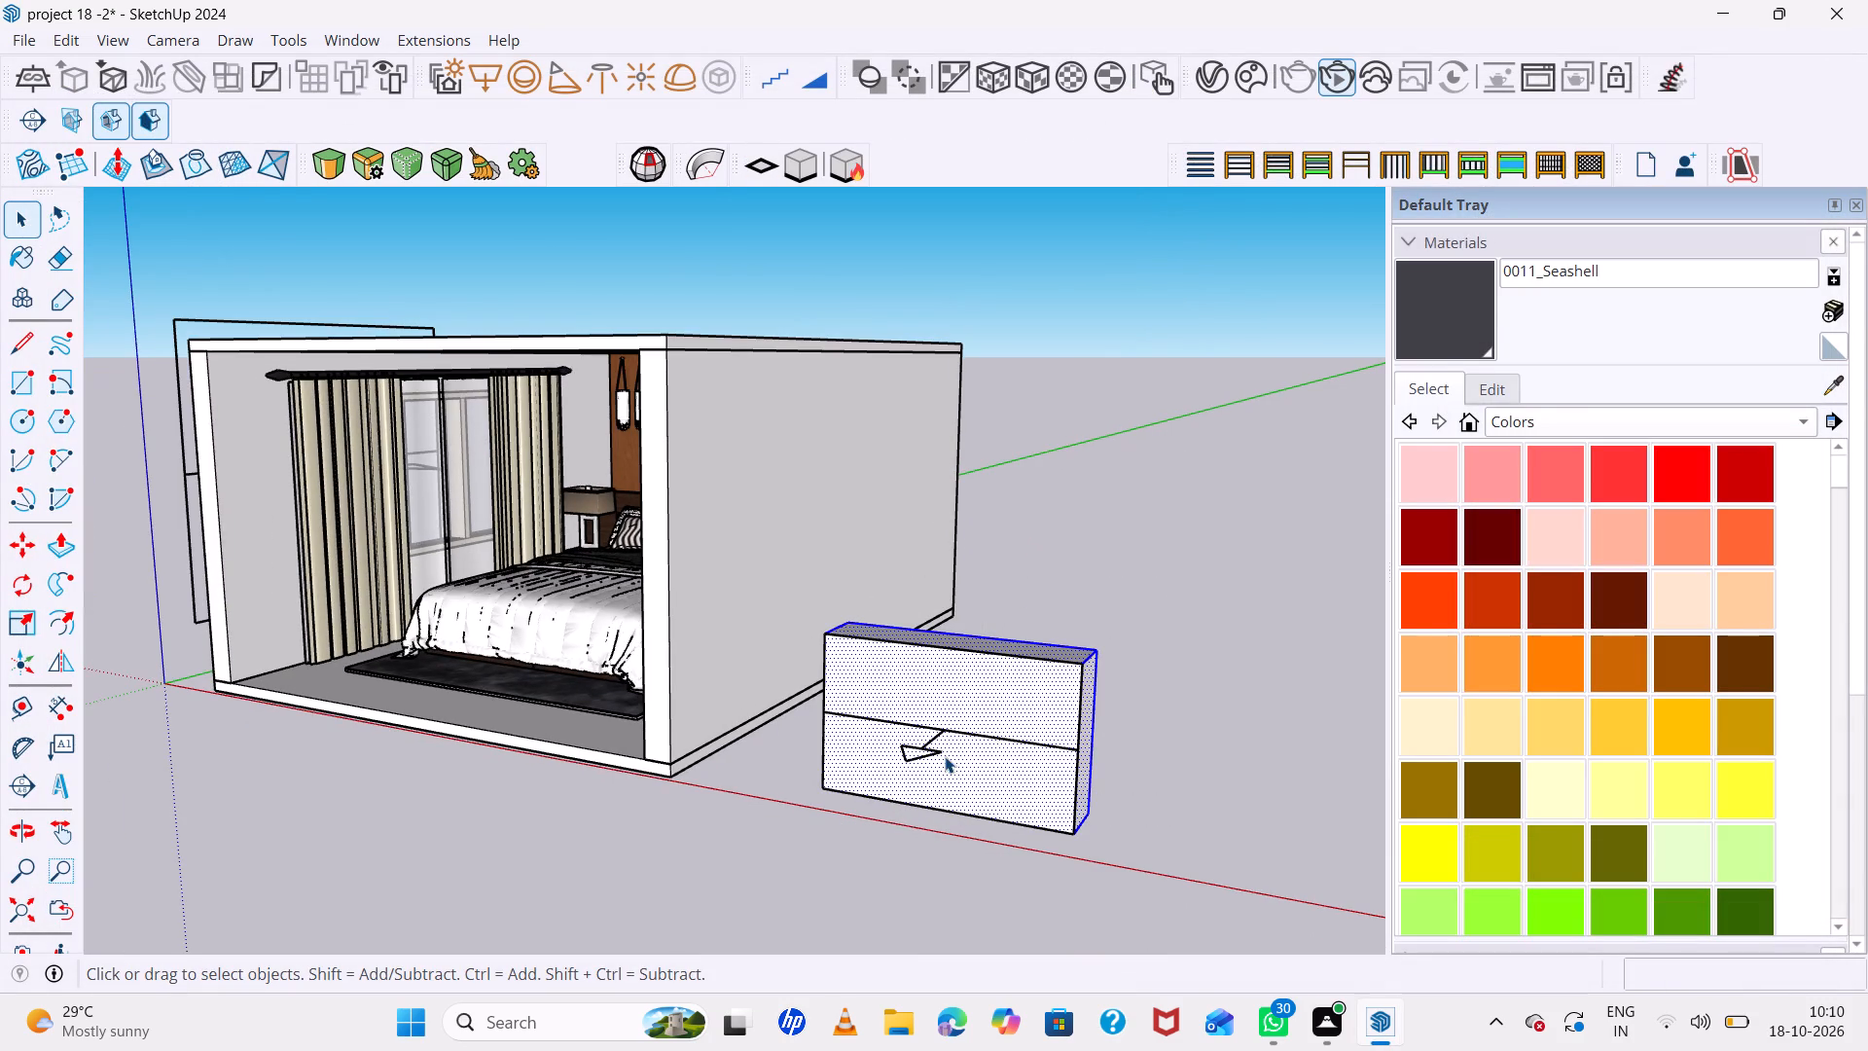
pyautogui.press('Delete')
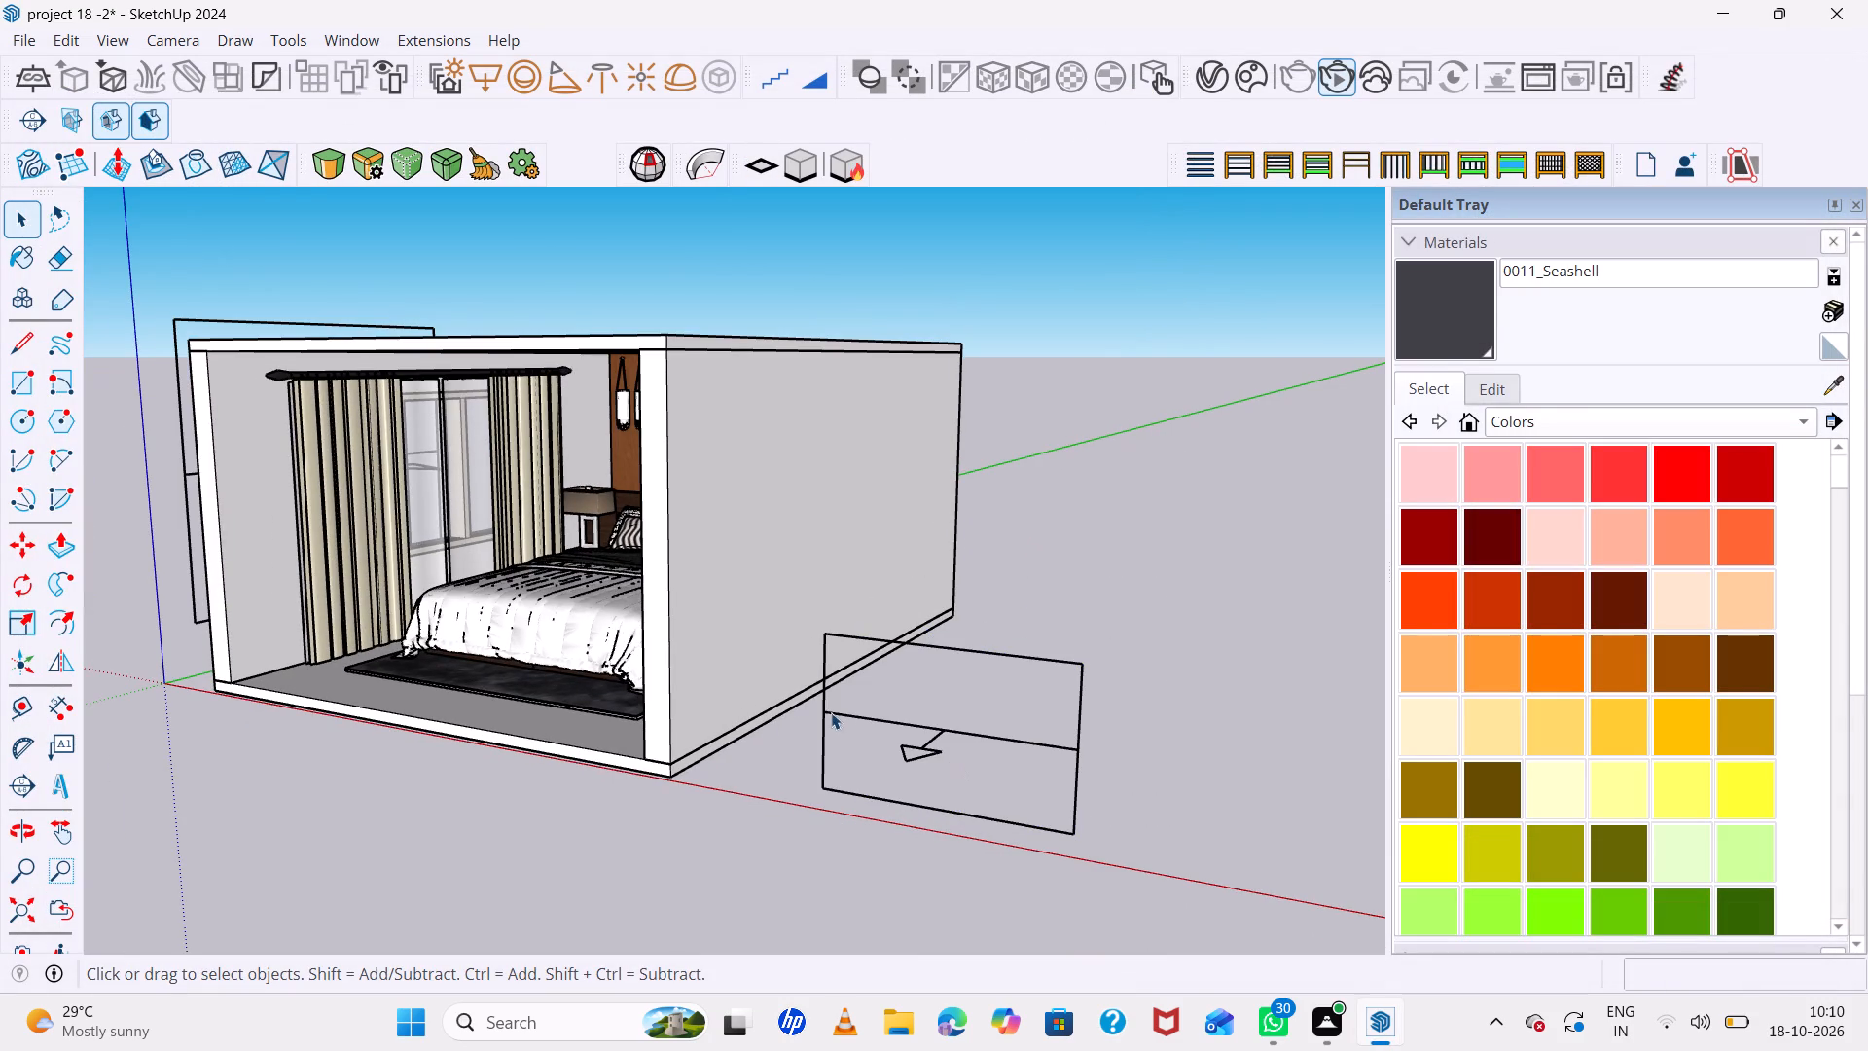
# Delete the rectangle light that was mounted on the block's front face.
pyautogui.keyDown('ctrl'); pyautogui.click(921, 753); pyautogui.keyUp('ctrl')
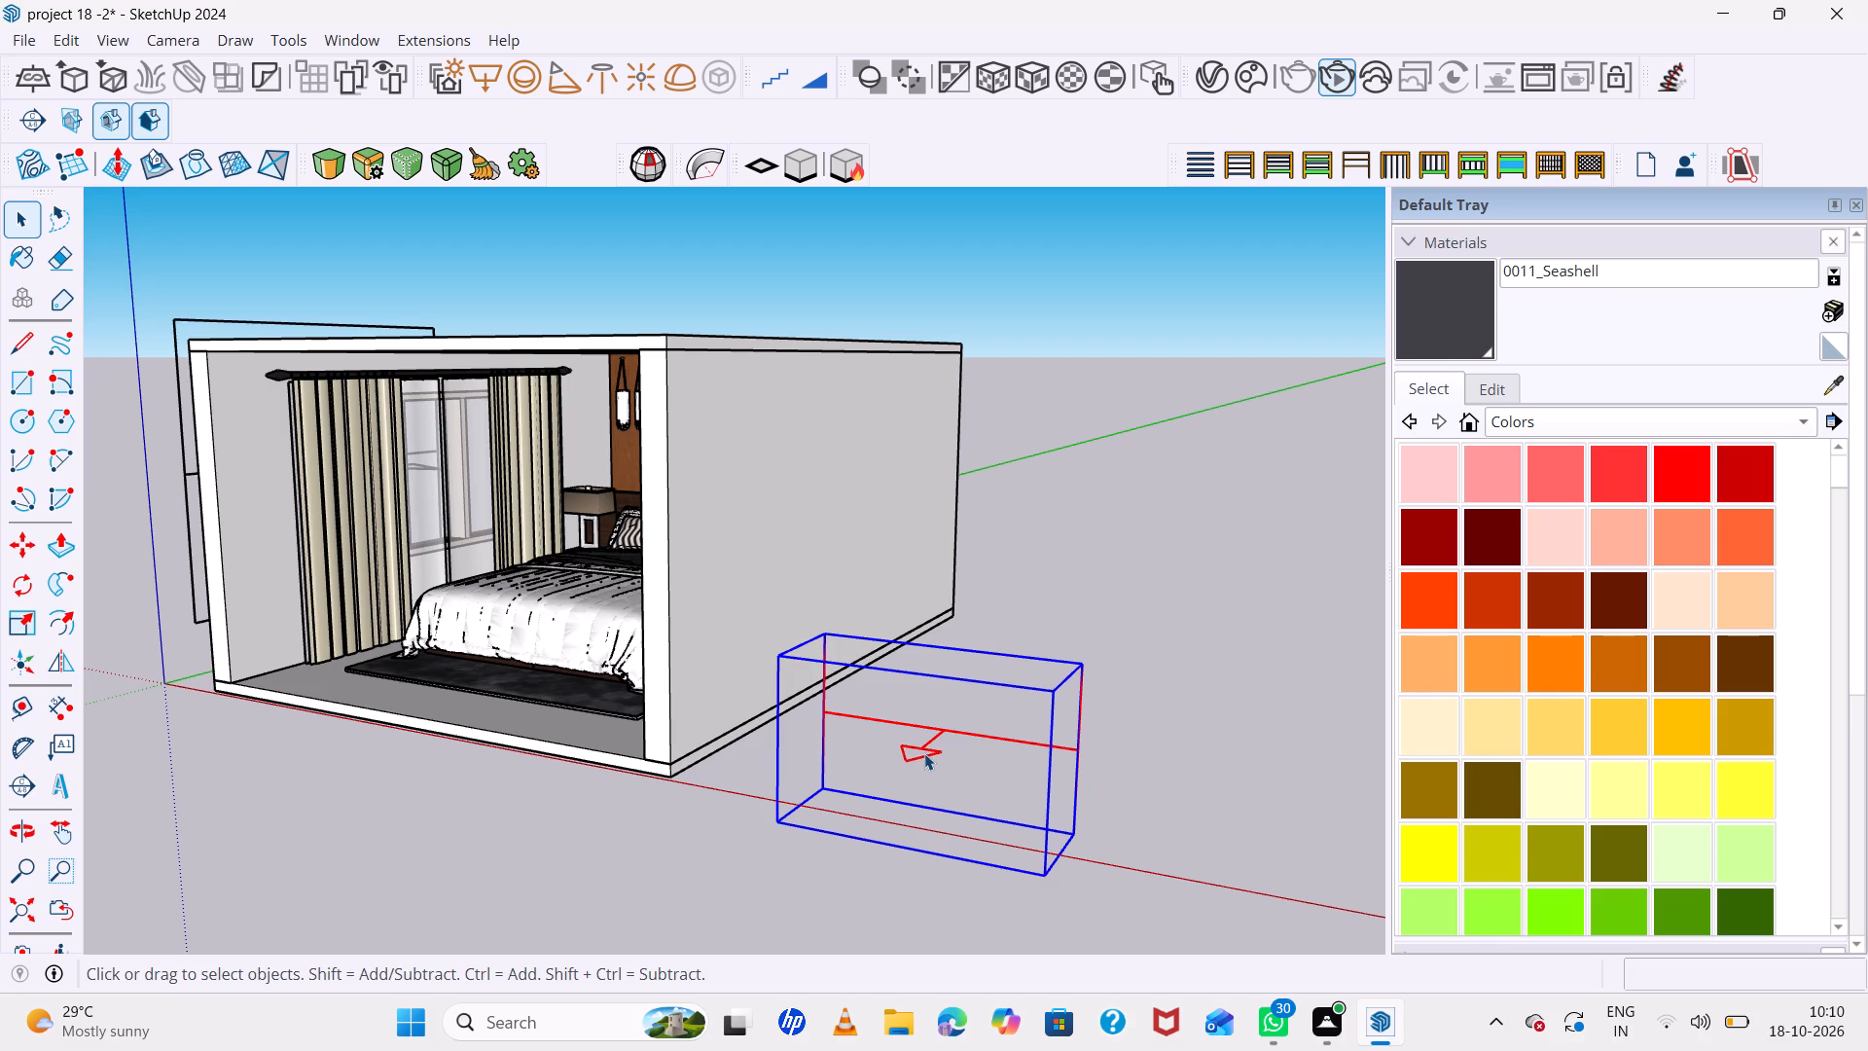
pyautogui.press('Delete')
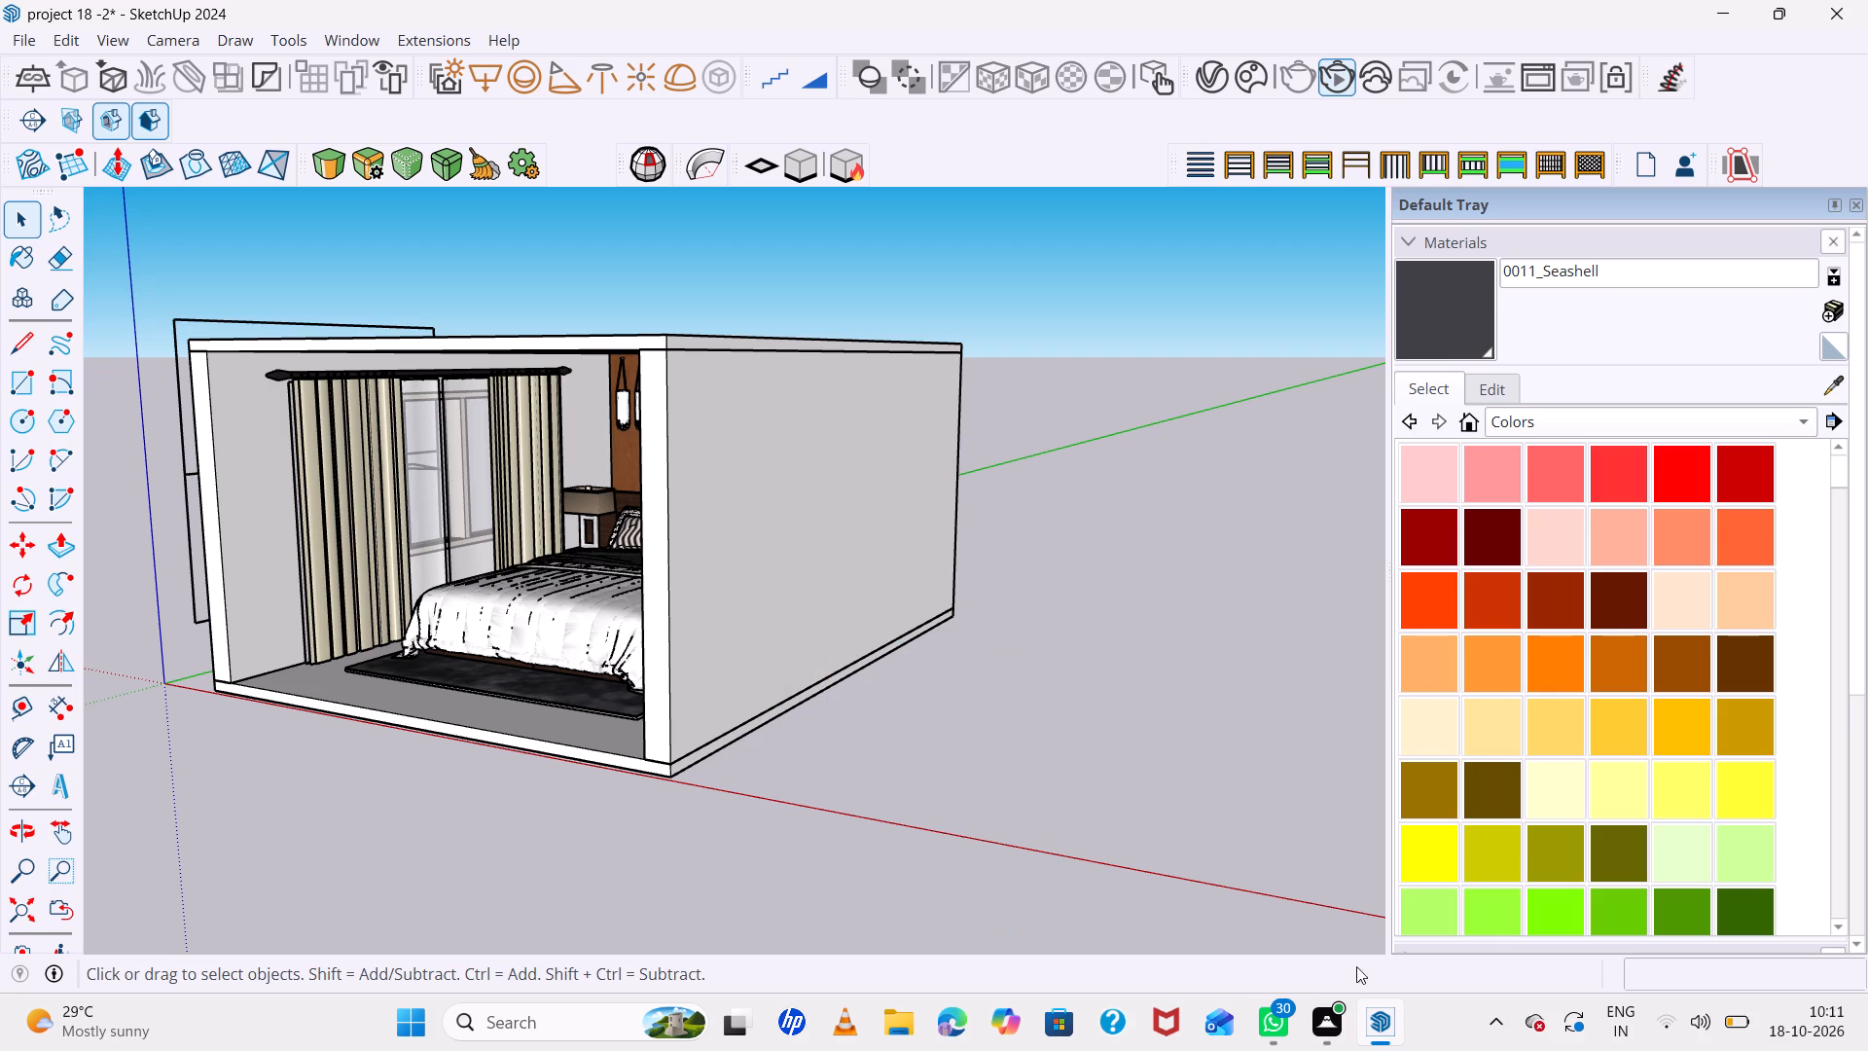
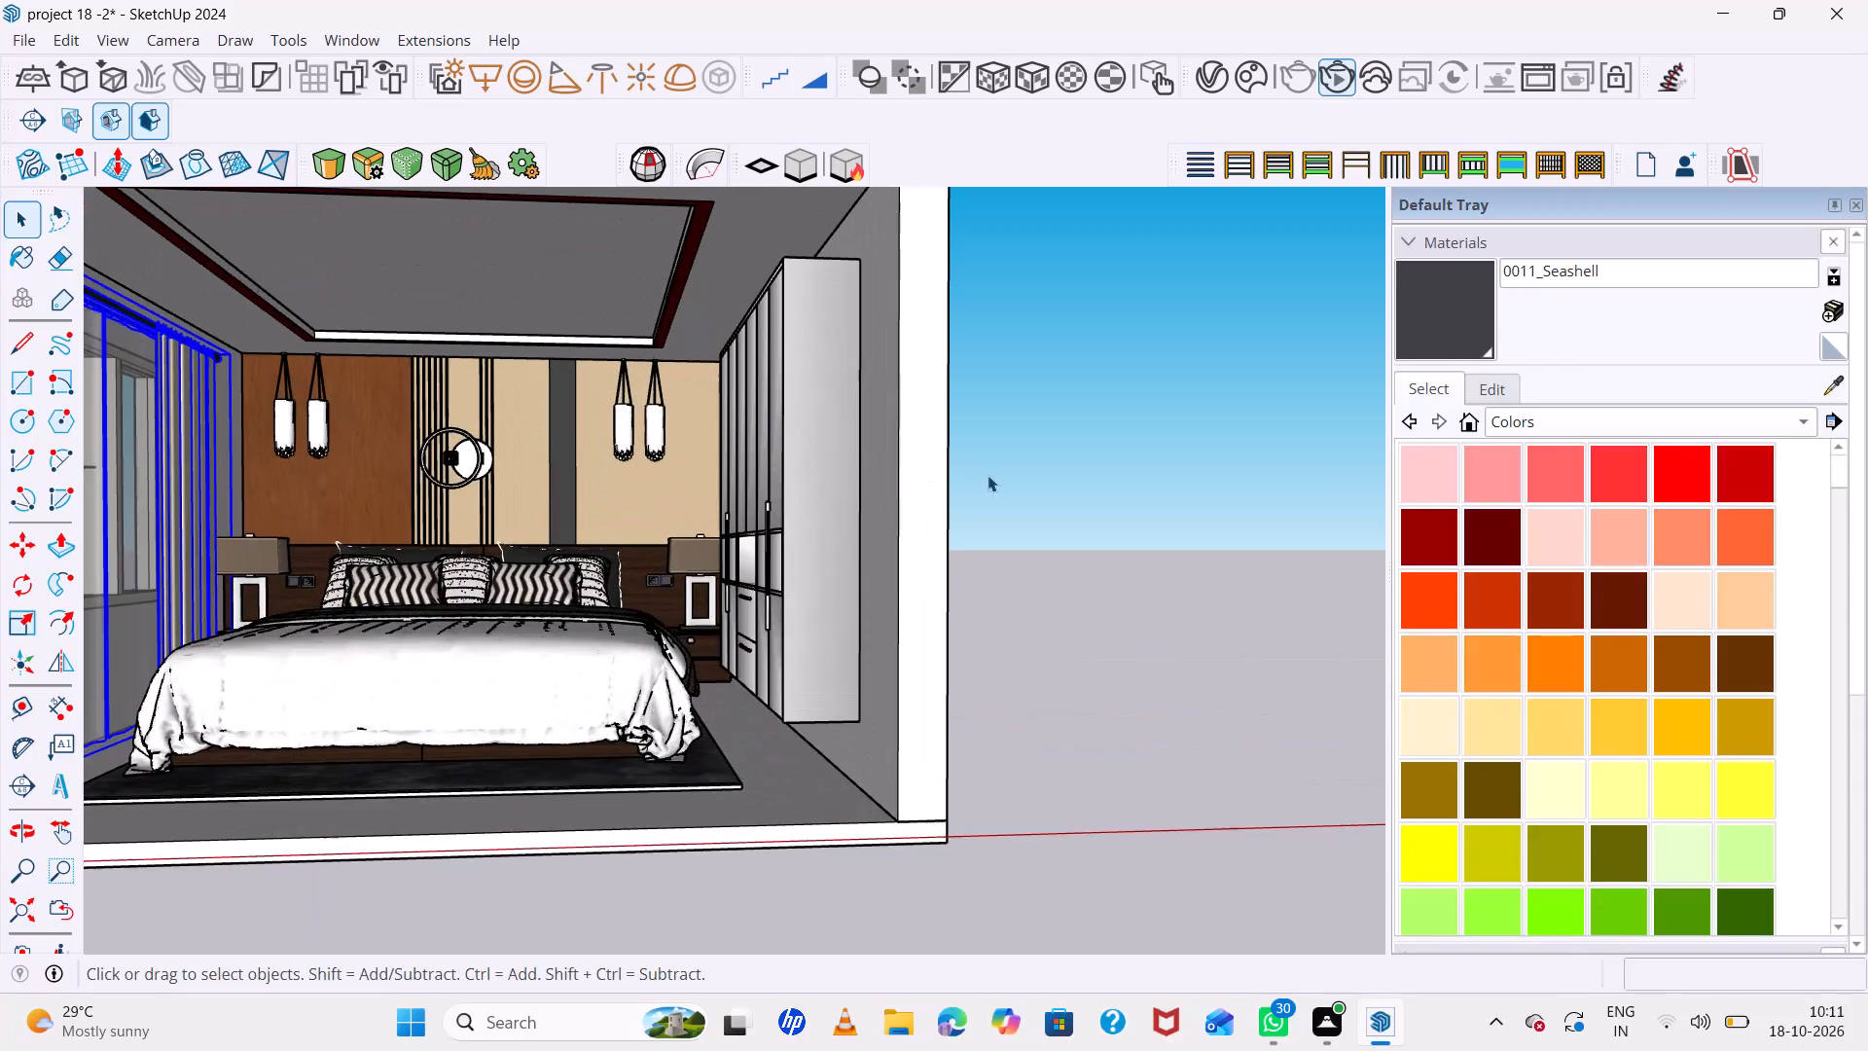
# Deselect the curtains and print the current view of the whole bedroom's open front with Microsoft Print to PDF.
pyautogui.keyDown('ctrl'); pyautogui.moveTo(988, 475); pyautogui.dragTo(949, 529, button='middle'); pyautogui.keyUp('ctrl')
pyautogui.keyDown('ctrl'); pyautogui.scroll(-9, 1002, 523); pyautogui.keyUp('ctrl')
pyautogui.keyDown('ctrl'); pyautogui.moveTo(1007, 519); pyautogui.dragTo(954, 421, button='middle'); pyautogui.keyUp('ctrl')
pyautogui.keyDown('ctrl'); pyautogui.scroll(3, 954, 421); pyautogui.keyUp('ctrl')
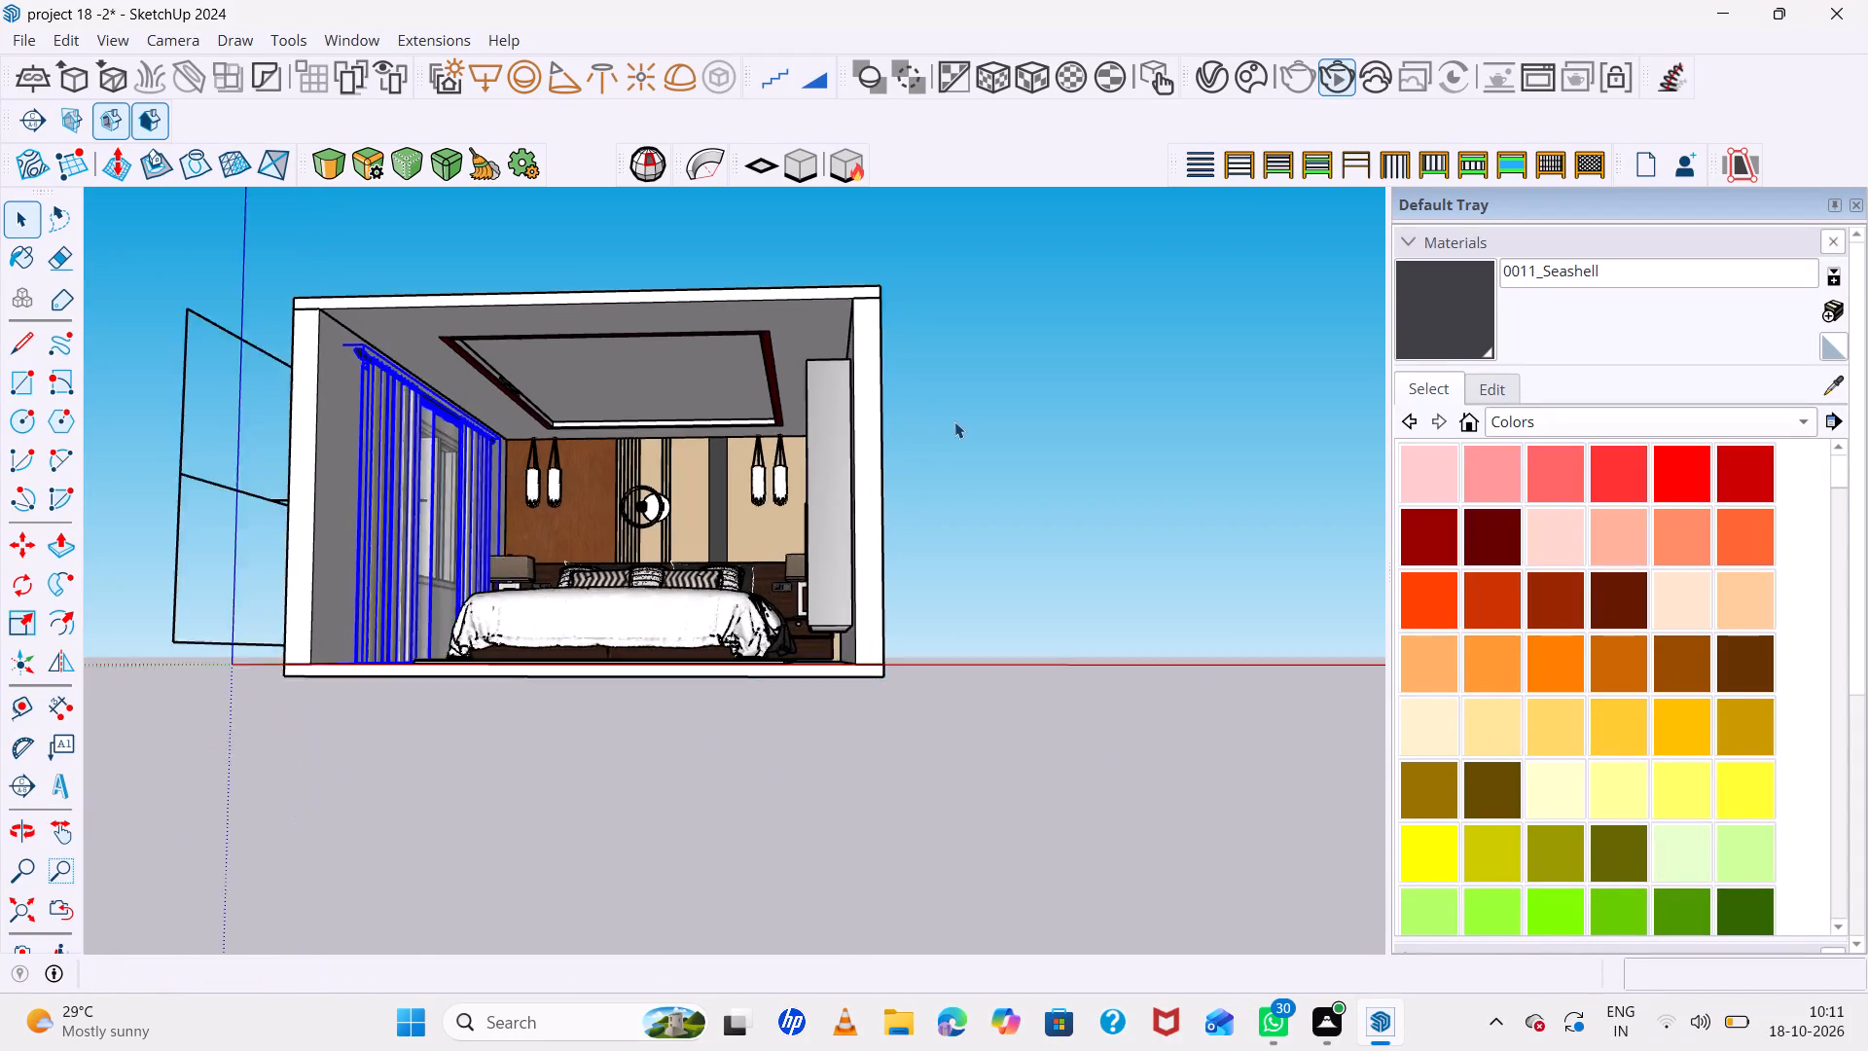
pyautogui.keyDown('ctrl'); pyautogui.scroll(2, 954, 421); pyautogui.keyUp('ctrl')
pyautogui.keyDown('ctrl'); pyautogui.moveTo(958, 428); pyautogui.dragTo(984, 475, button='middle'); pyautogui.keyUp('ctrl')
pyautogui.keyDown('ctrl'); pyautogui.doubleClick(1040, 485); pyautogui.keyUp('ctrl')
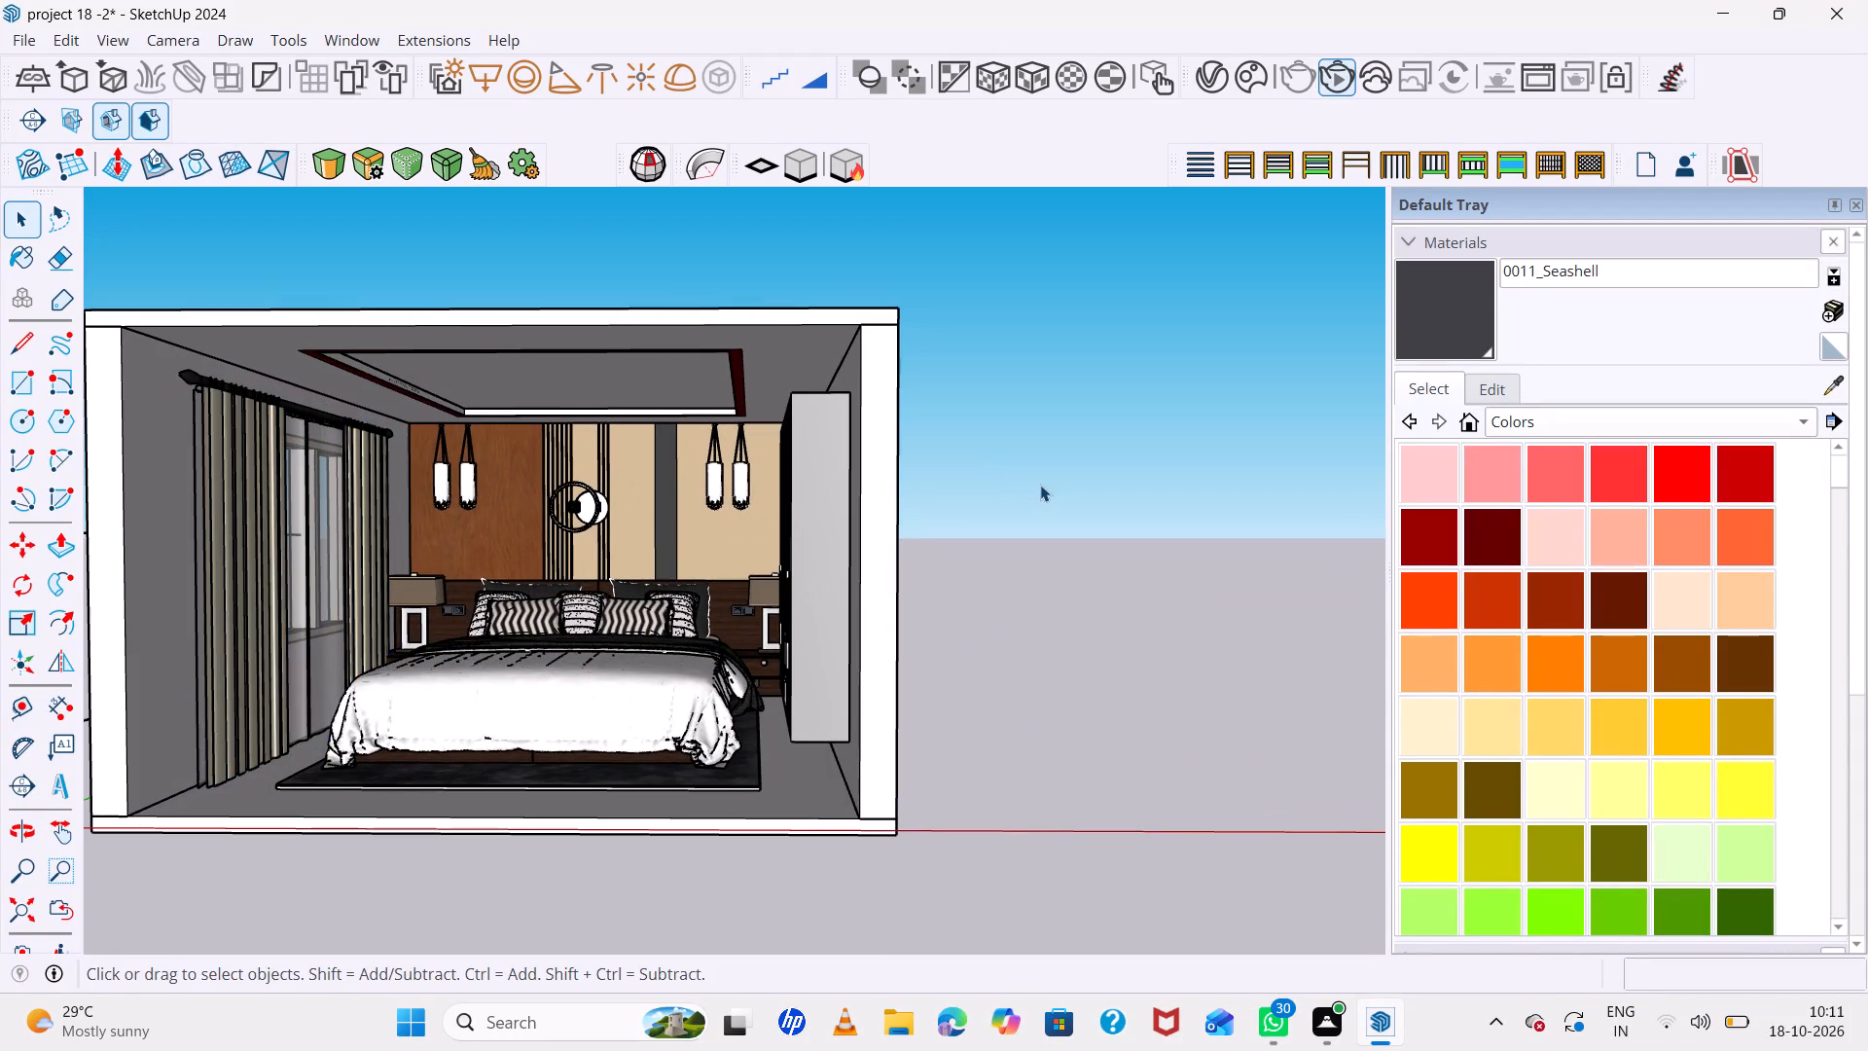
pyautogui.keyDown('ctrl'); pyautogui.scroll(-2, 1040, 485); pyautogui.keyUp('ctrl')
pyautogui.keyDown('ctrl'); pyautogui.middleClick(1040, 485); pyautogui.keyUp('ctrl')
pyautogui.keyDown('ctrl'); pyautogui.scroll(2, 1035, 485); pyautogui.keyUp('ctrl')
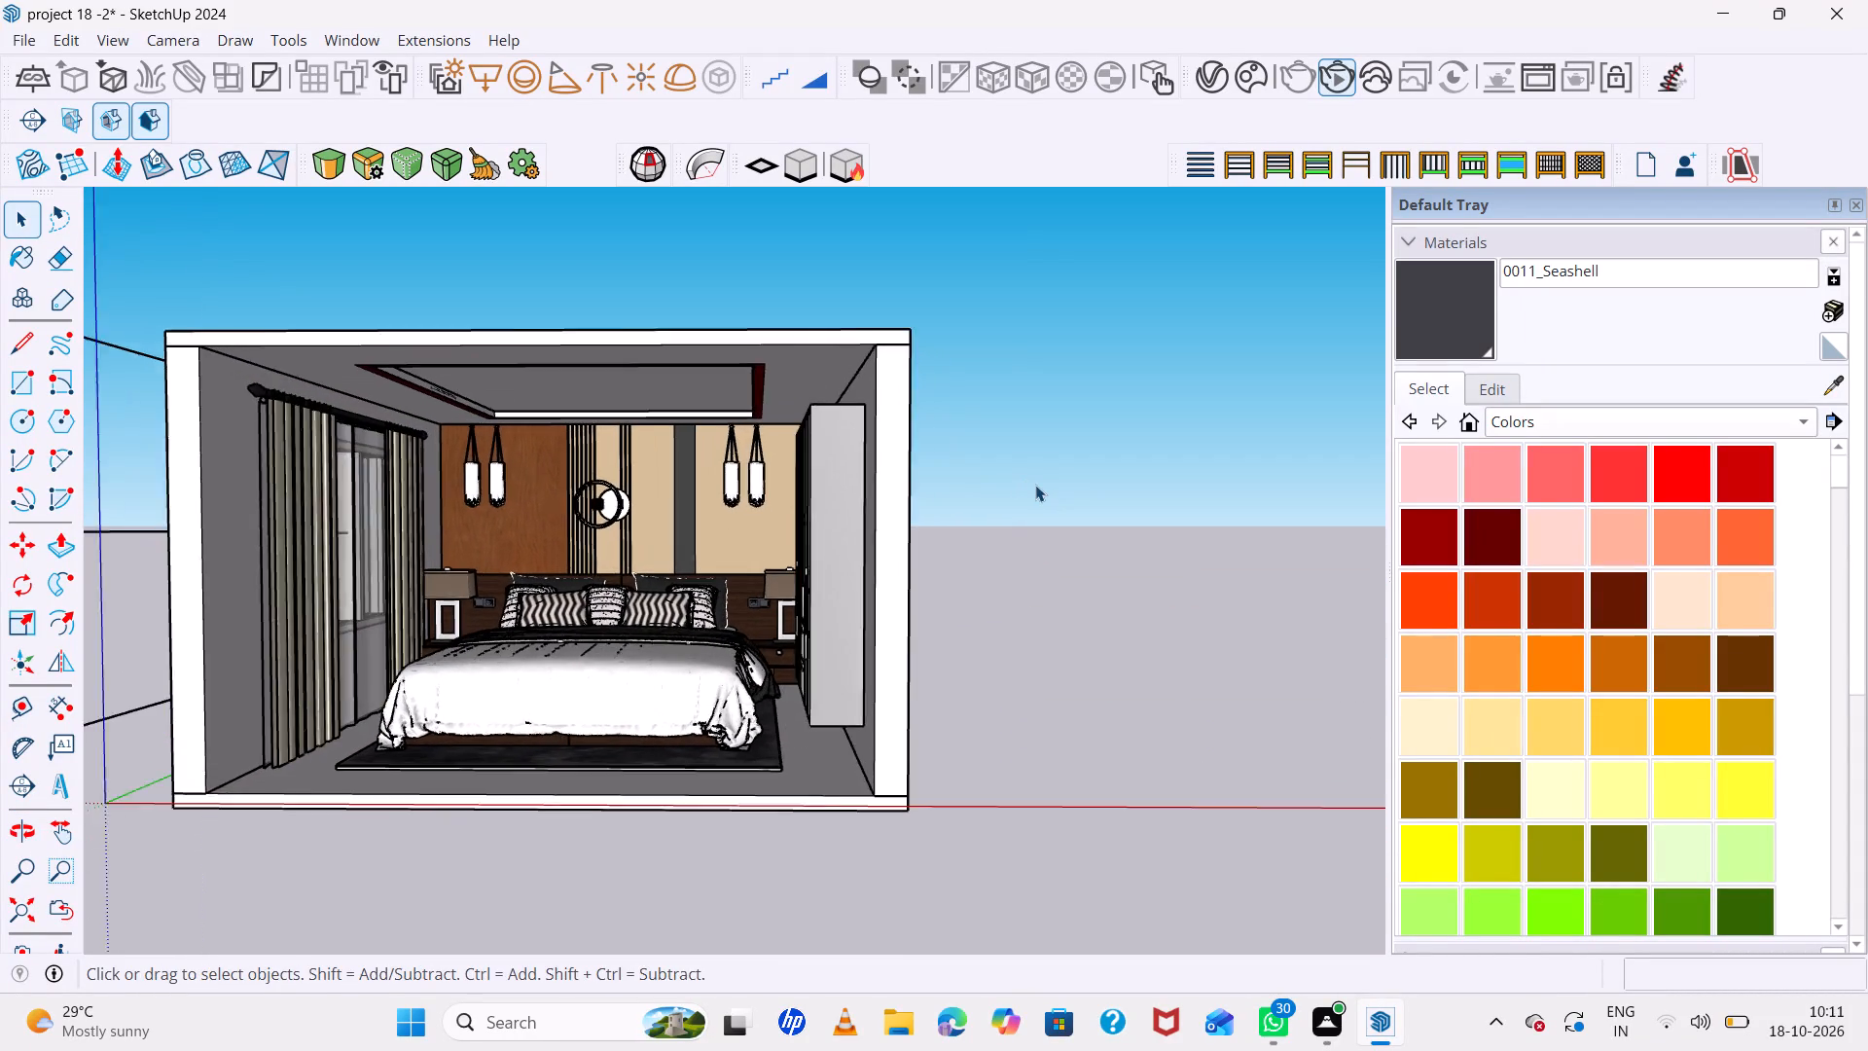
pyautogui.keyDown('ctrl'); pyautogui.moveTo(1060, 491); pyautogui.dragTo(1115, 498, button='middle'); pyautogui.keyUp('ctrl')
pyautogui.keyDown('ctrl'); pyautogui.middleClick(1115, 498); pyautogui.keyUp('ctrl')
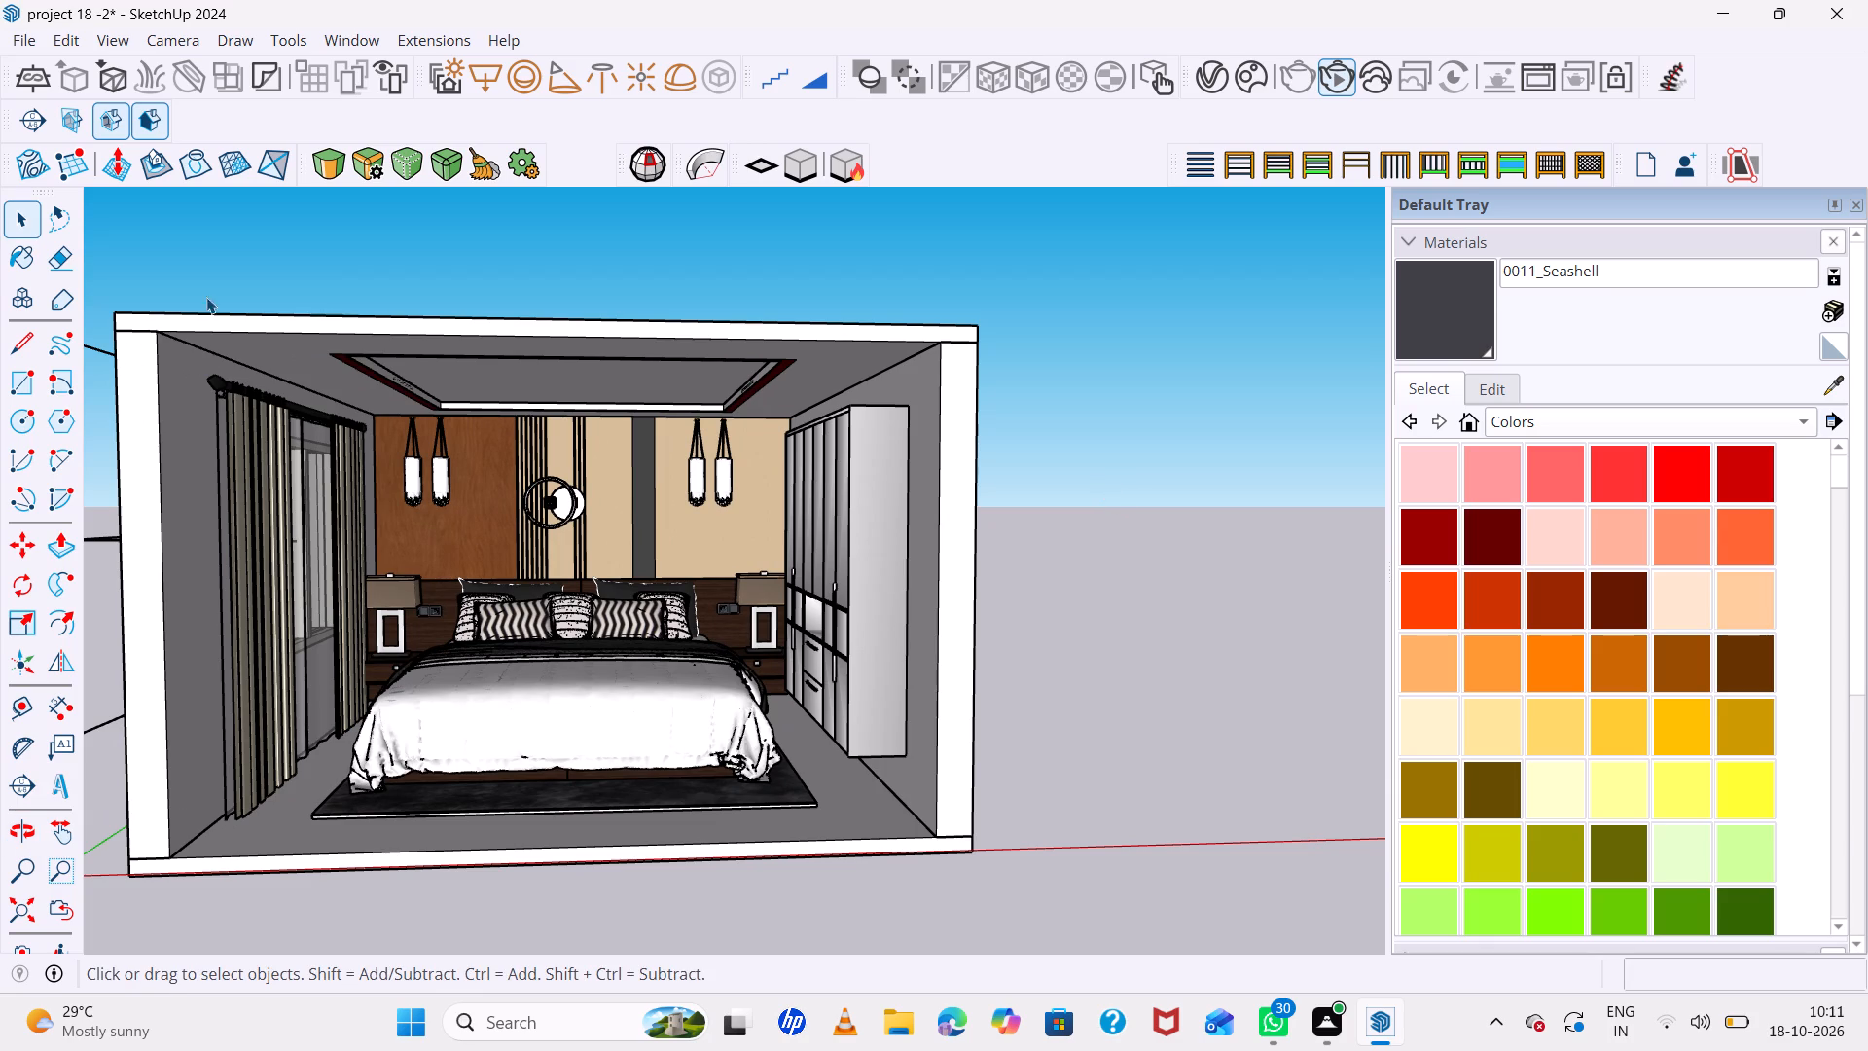
pyautogui.keyDown('ctrl'); pyautogui.click(26, 38); pyautogui.keyUp('ctrl')
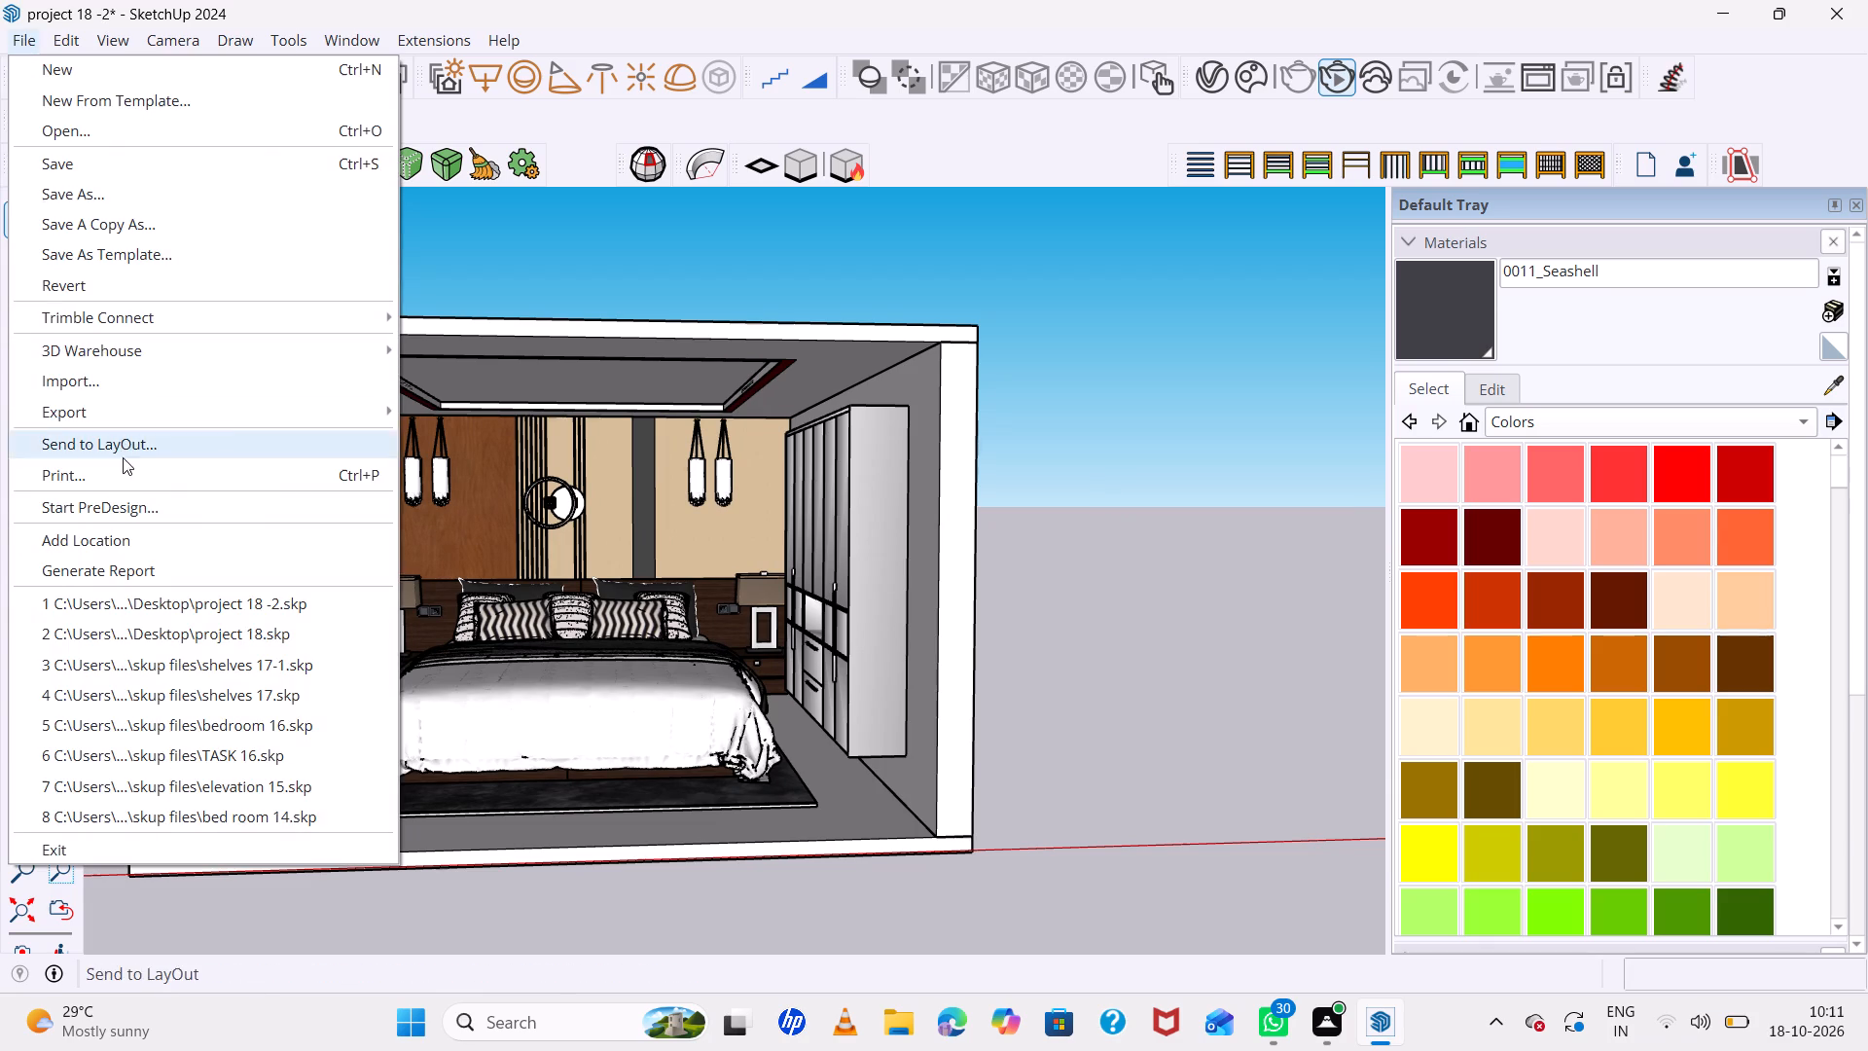
pyautogui.keyDown('ctrl'); pyautogui.doubleClick(123, 479); pyautogui.keyUp('ctrl')
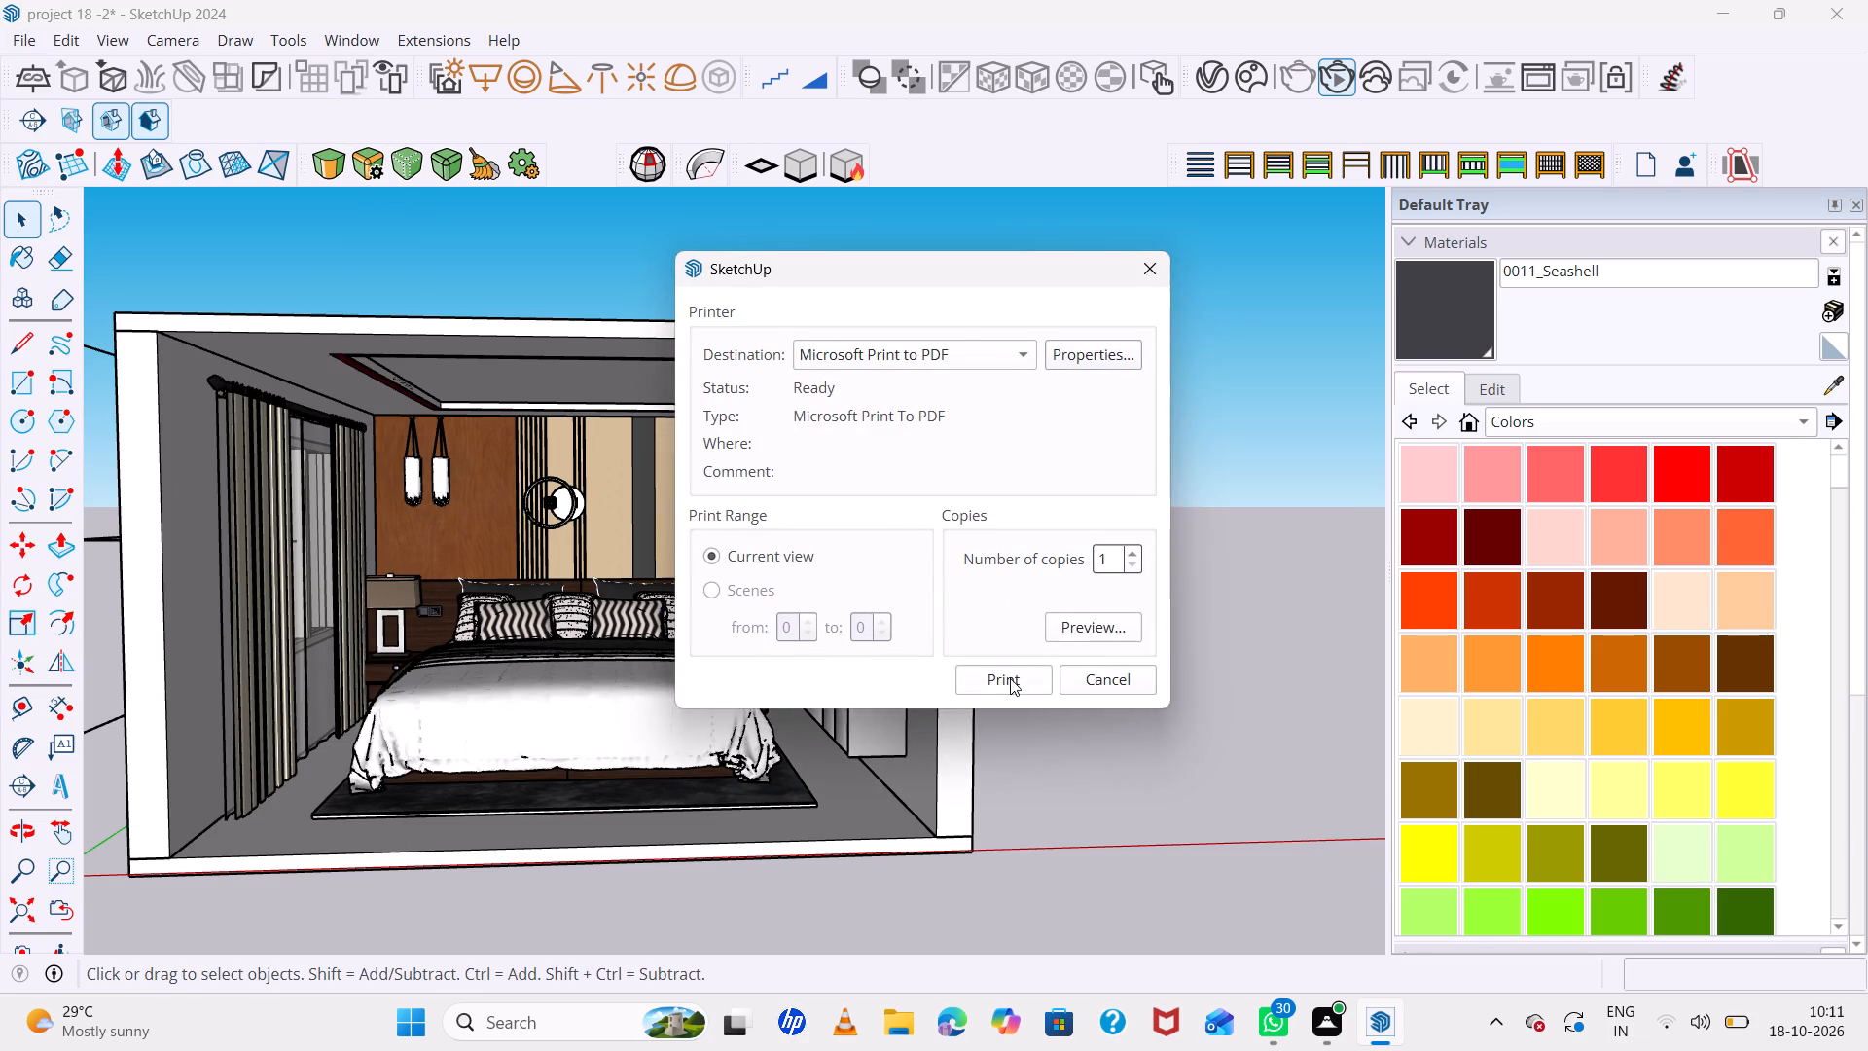
pyautogui.keyDown('ctrl'); pyautogui.click(1010, 678); pyautogui.keyUp('ctrl')
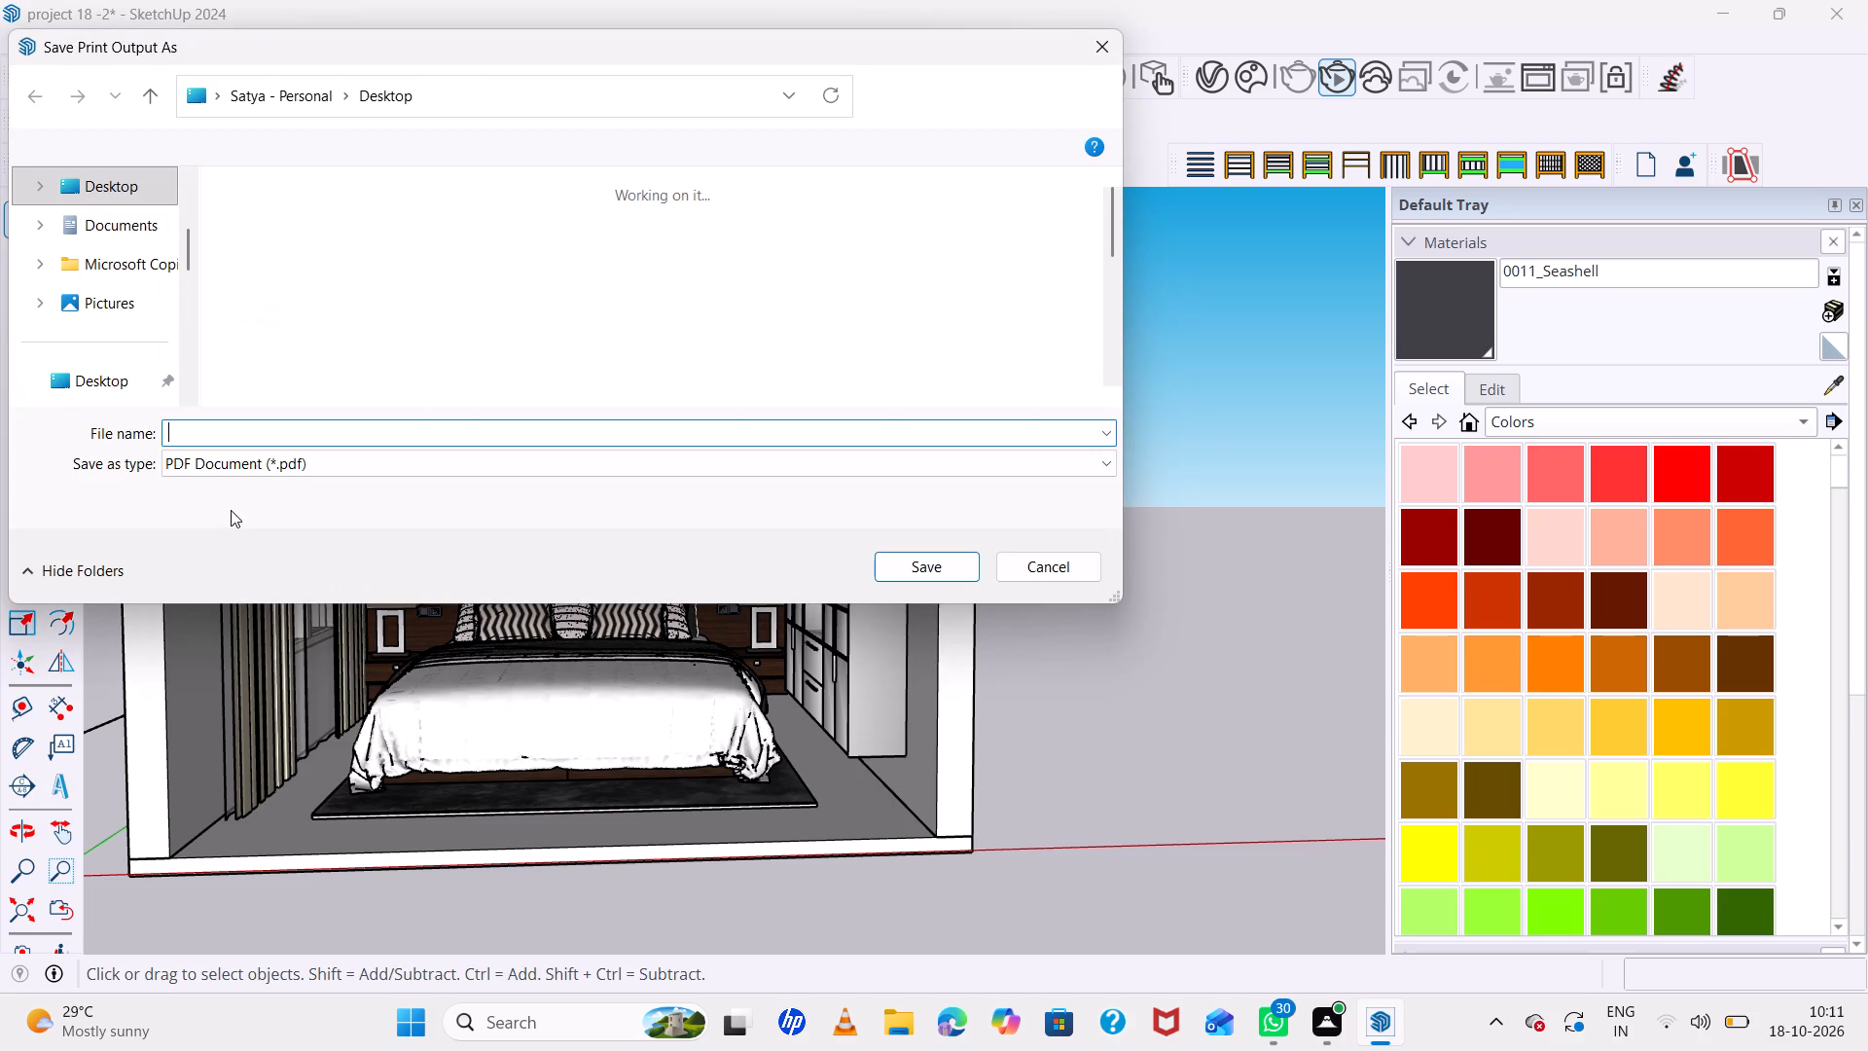
# Save the print output on the Desktop as a PDF document named project 18.
pyautogui.keyDown('ctrl'); pyautogui.click(95, 371); pyautogui.keyUp('ctrl')
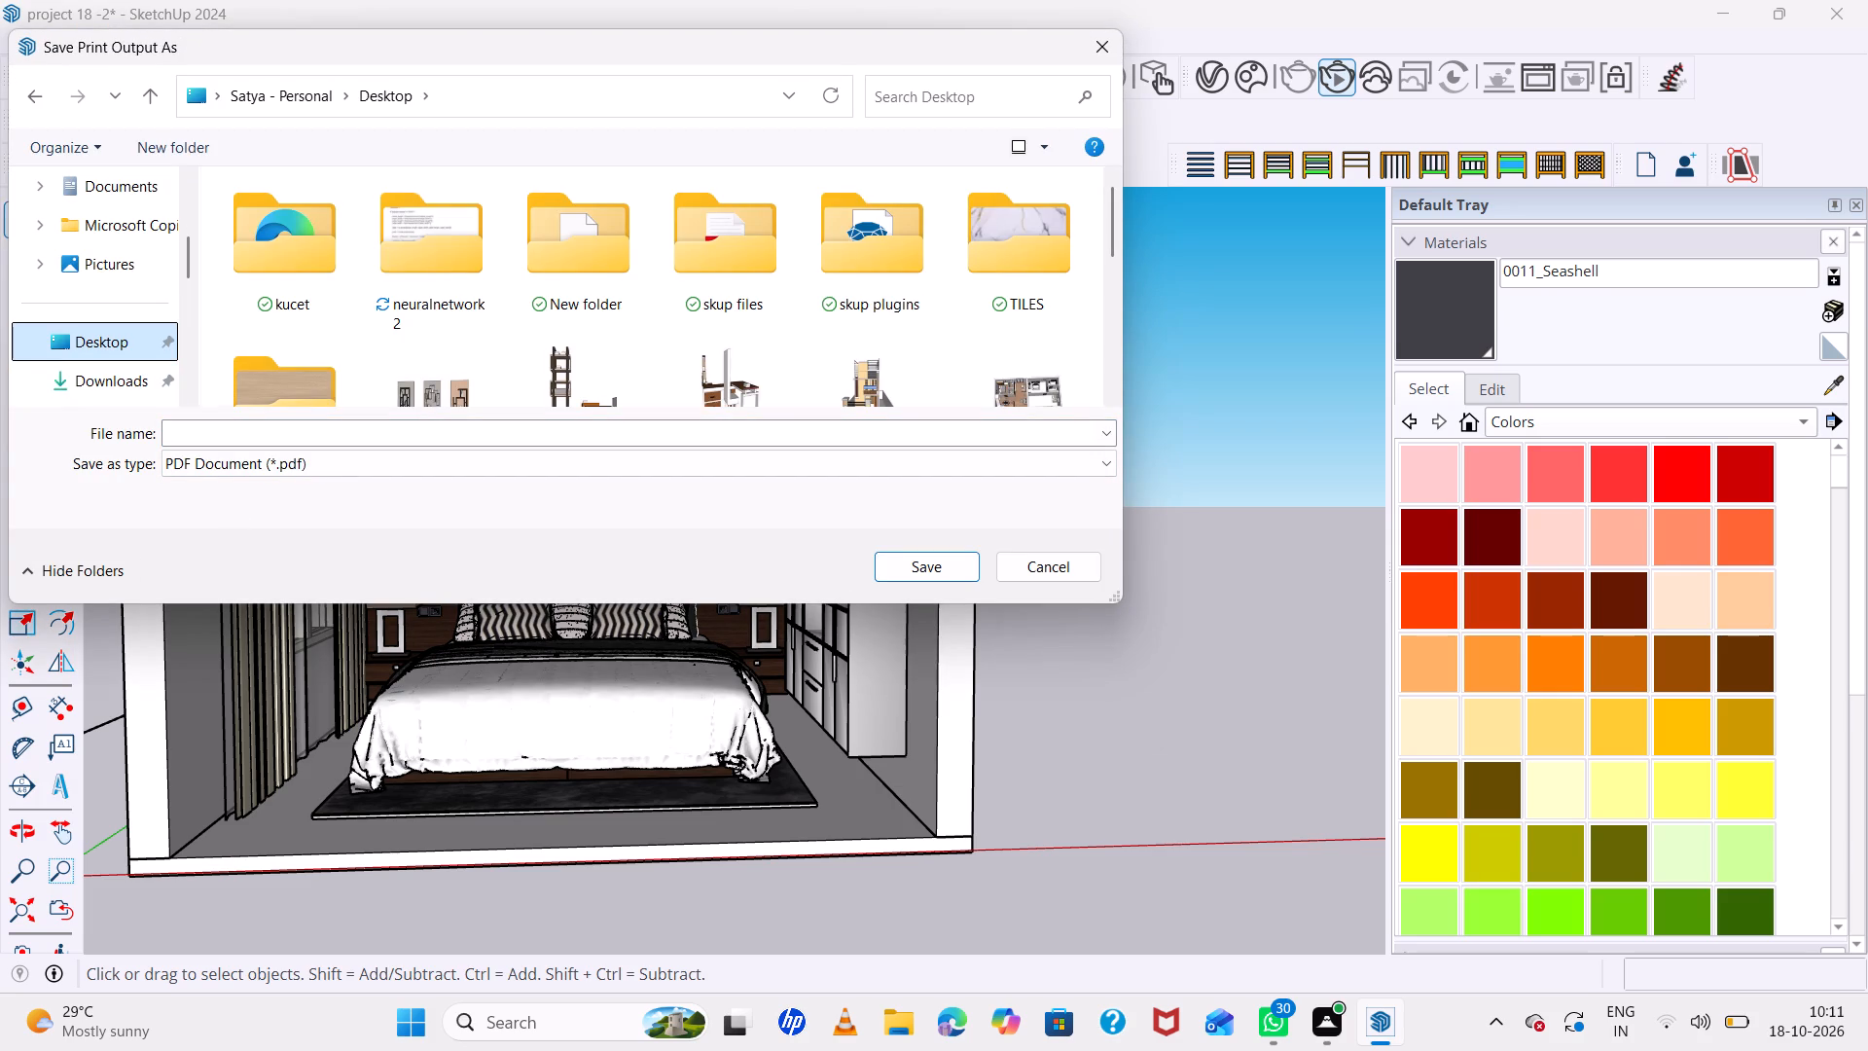
pyautogui.write('pro')
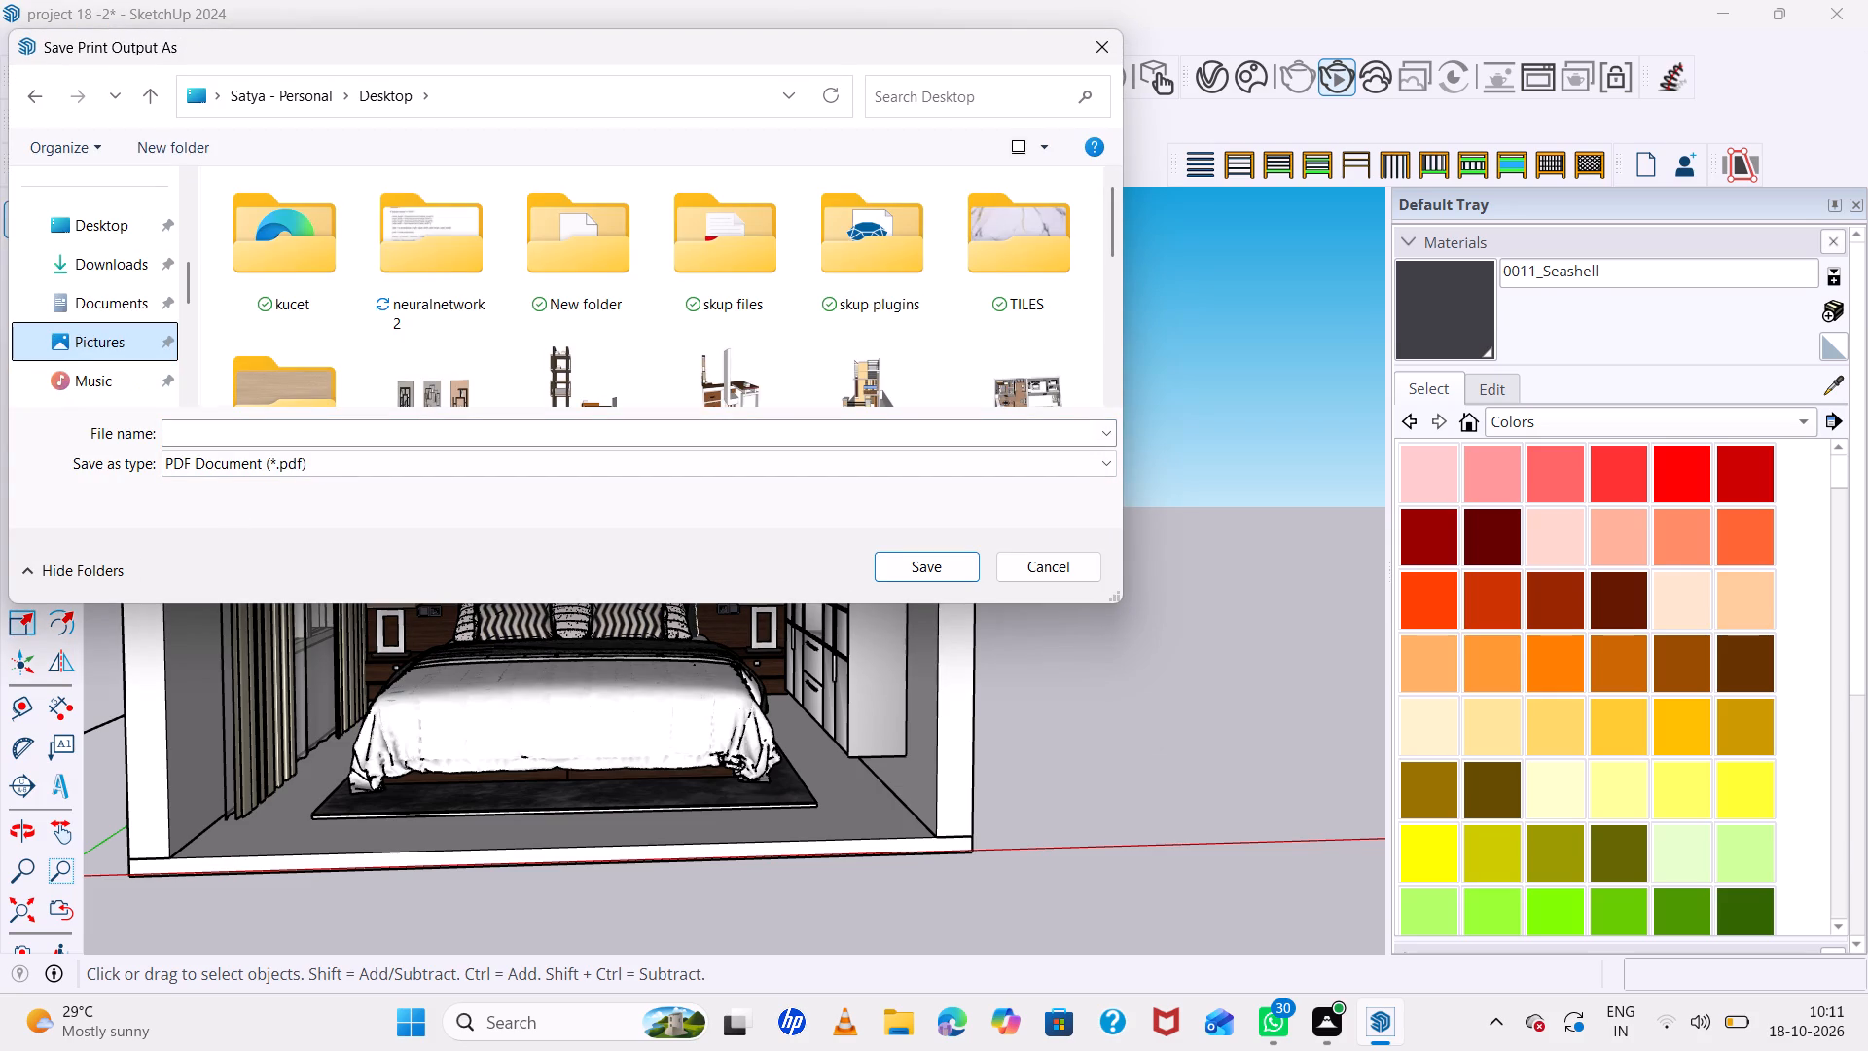
pyautogui.keyDown('ctrl'); pyautogui.doubleClick(106, 232); pyautogui.keyUp('ctrl')
pyautogui.keyDown('ctrl'); pyautogui.click(197, 425); pyautogui.keyUp('ctrl')
pyautogui.write('pr')
pyautogui.press('j')
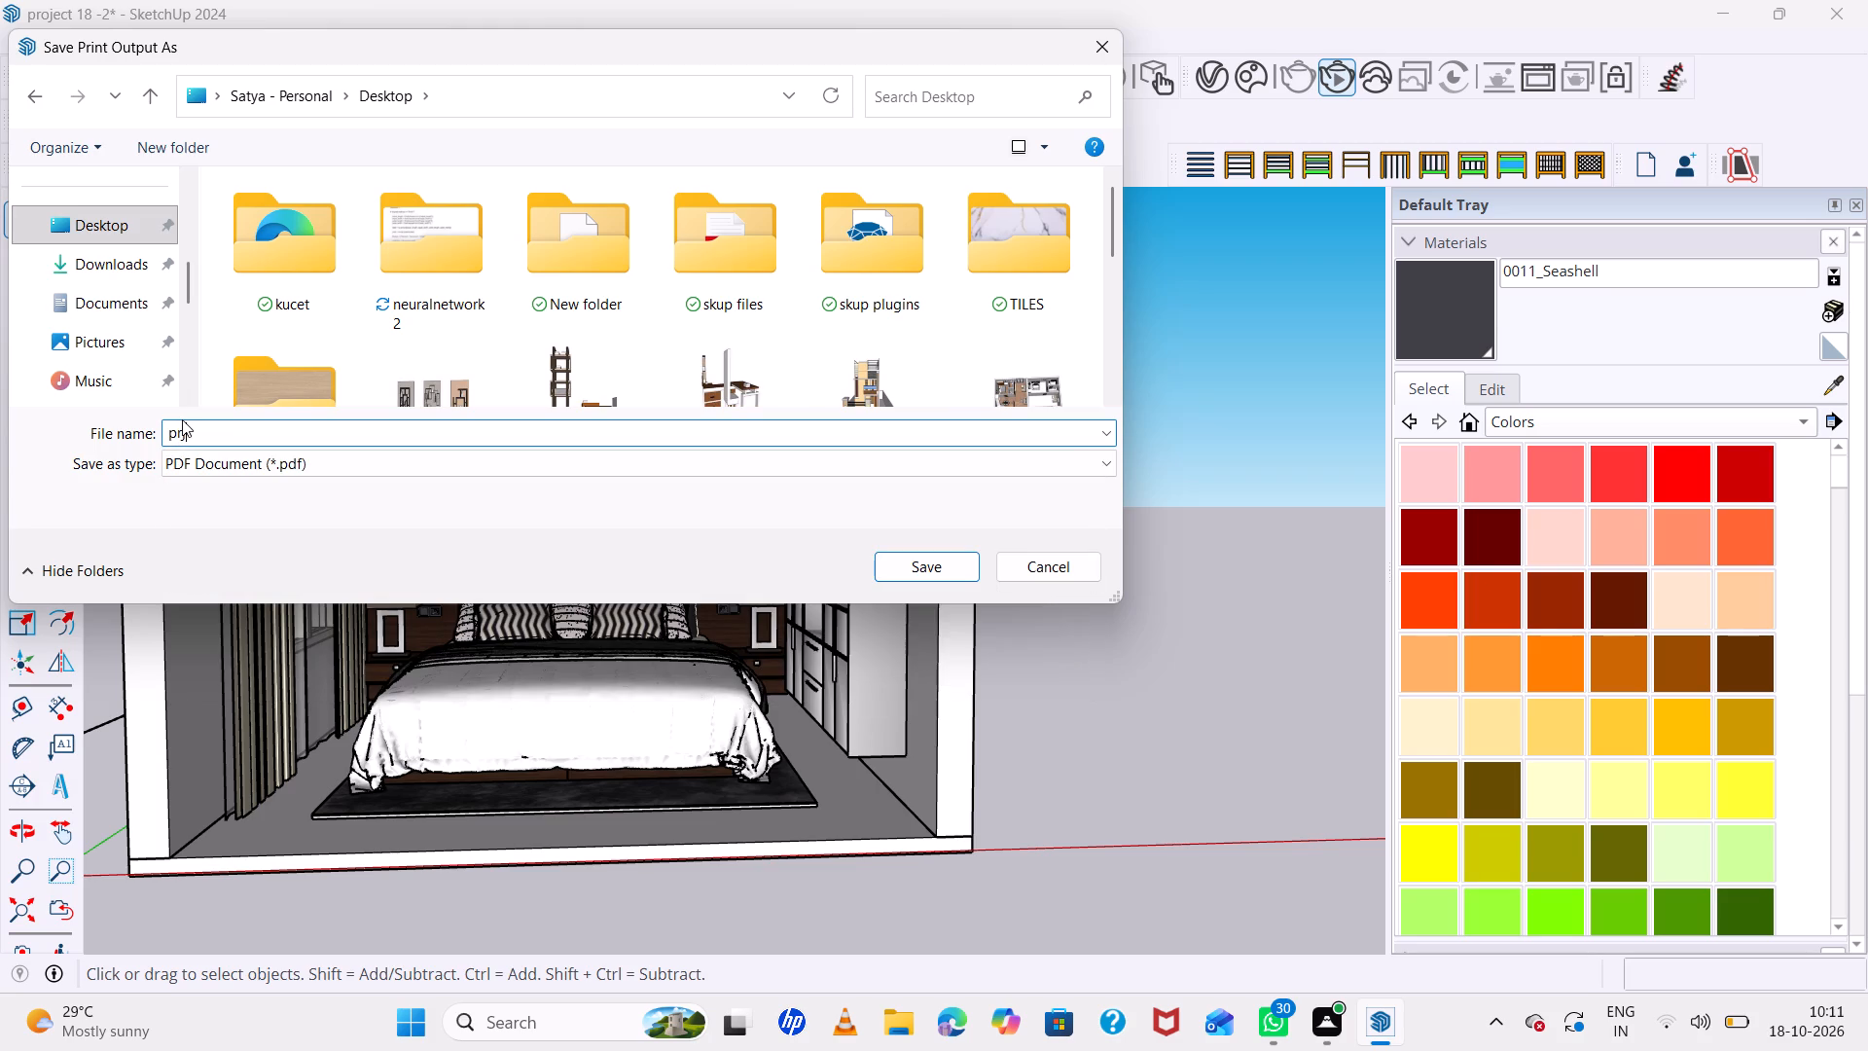
pyautogui.write('oect')
pyautogui.press('BackSpace')
pyautogui.press('BackSpace')
pyautogui.press('BackSpace')
pyautogui.press('BackSpace')
pyautogui.press('BackSpace')
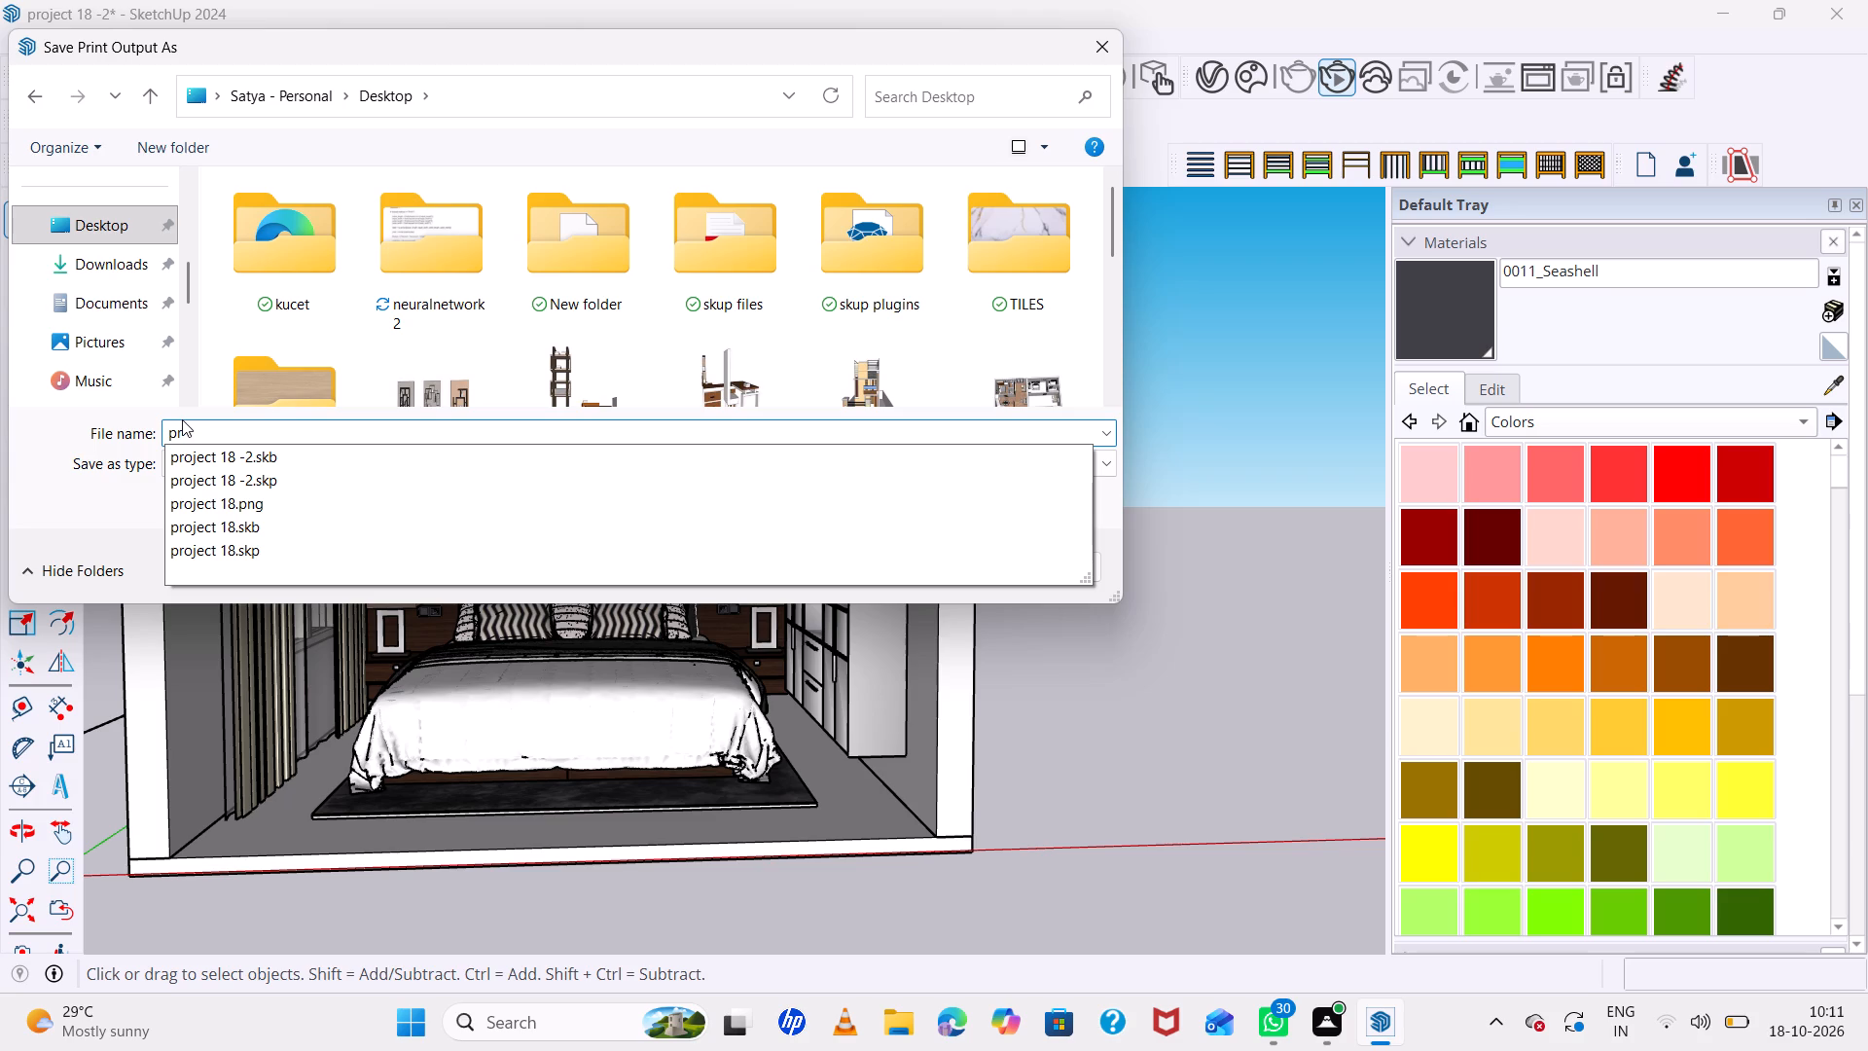
pyautogui.write('oject')
pyautogui.press('space')
pyautogui.write('18')
pyautogui.keyDown('ctrl'); pyautogui.click(1039, 707); pyautogui.keyUp('ctrl')
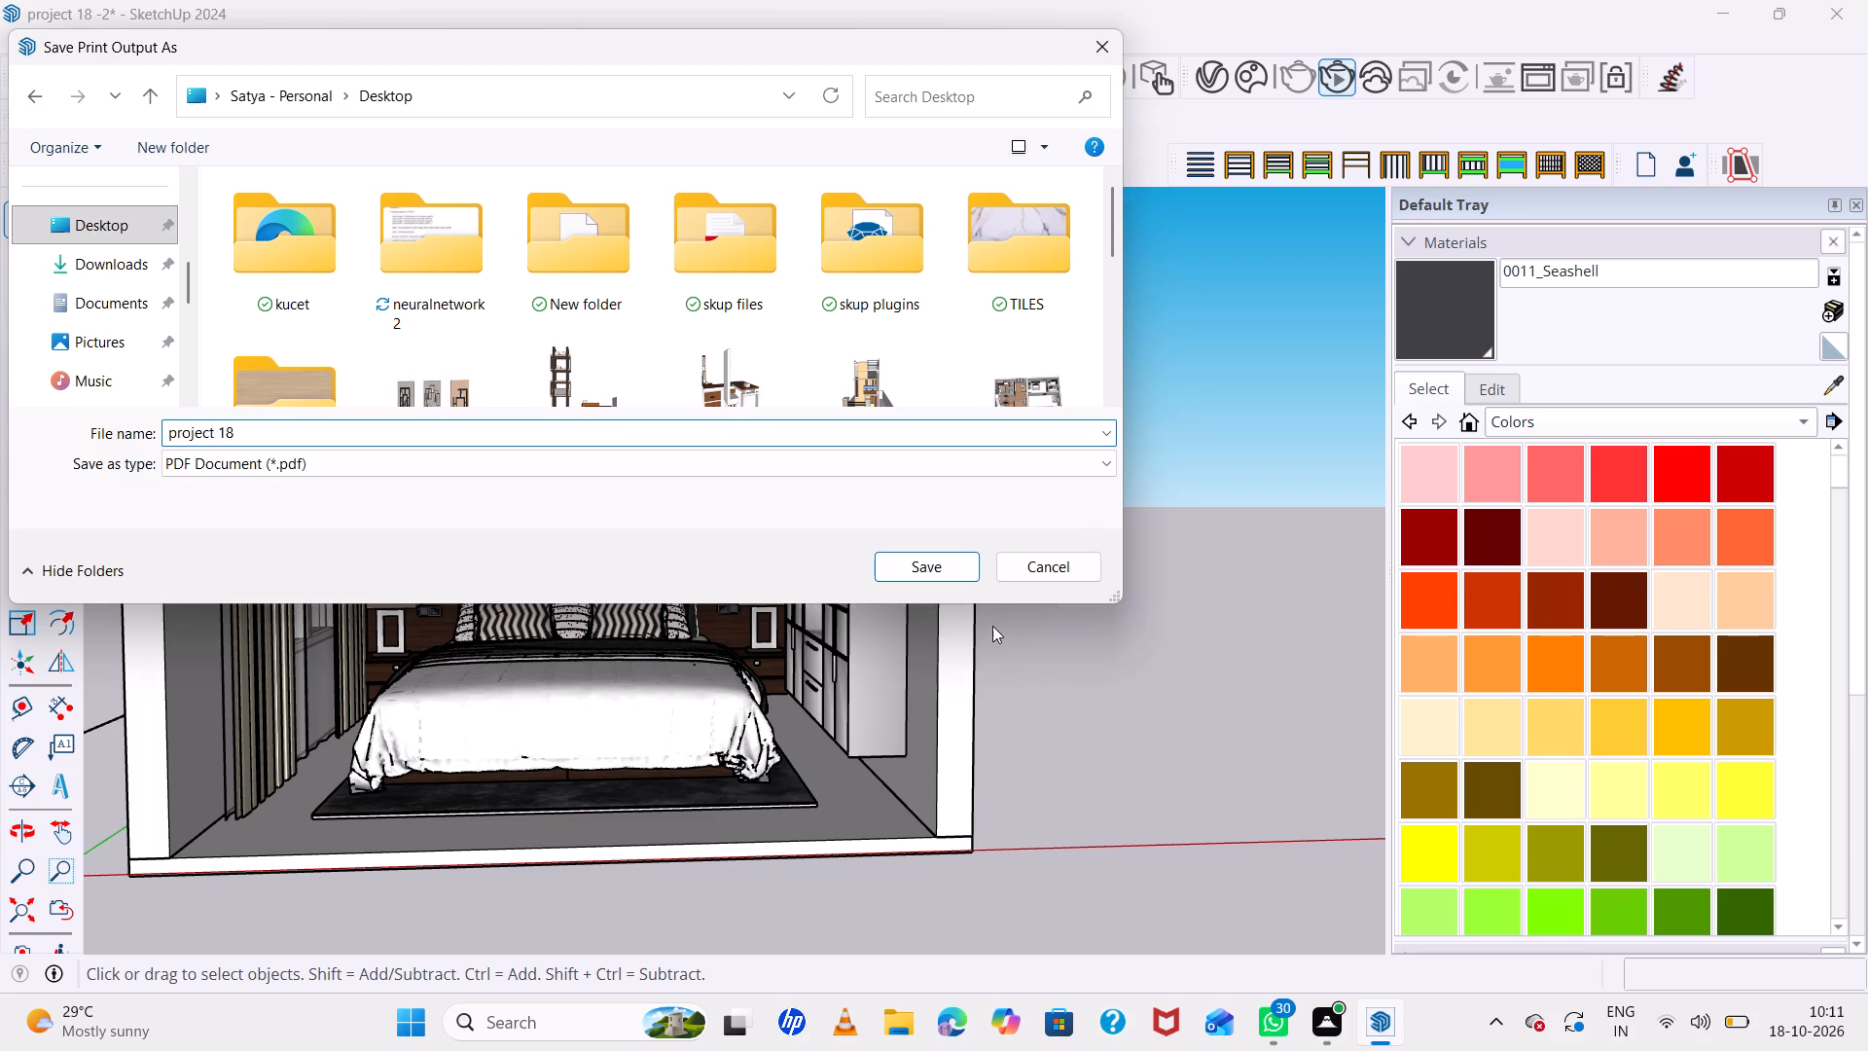
pyautogui.keyDown('ctrl'); pyautogui.click(947, 563); pyautogui.keyUp('ctrl')
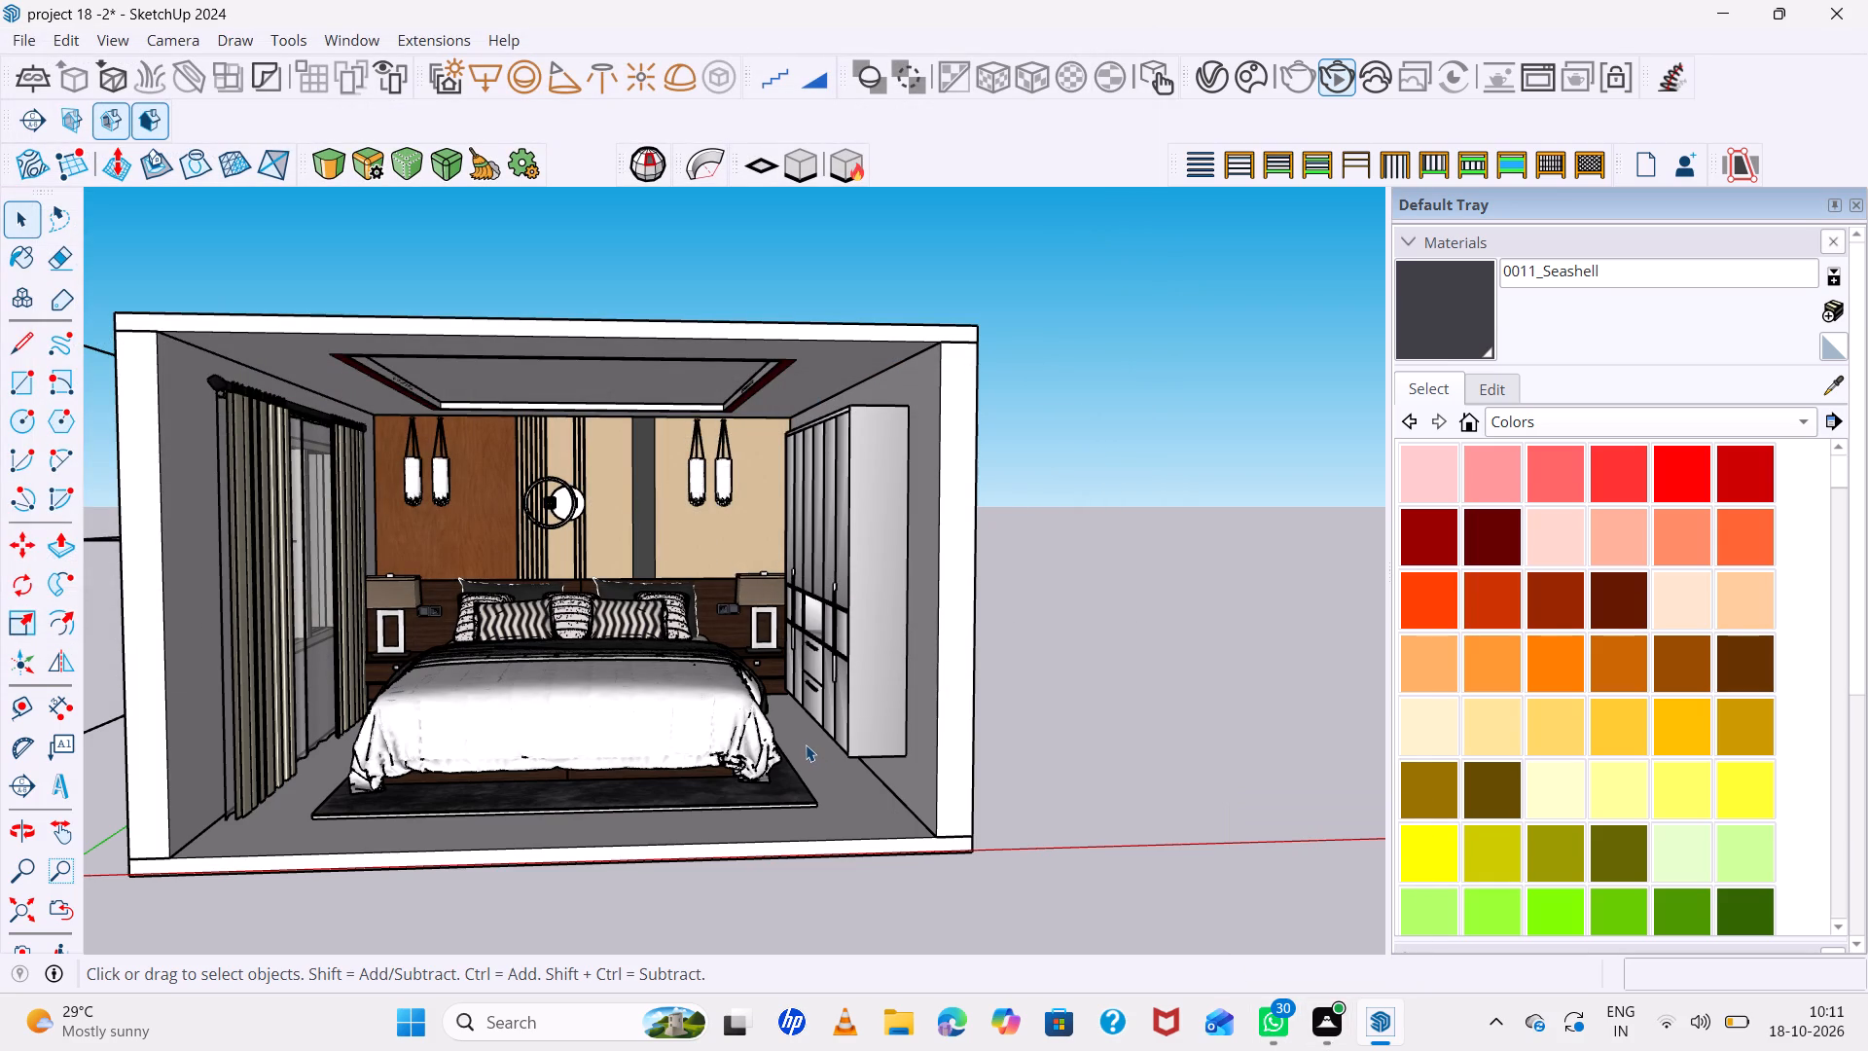
# Save the bedroom model under its existing file name.
pyautogui.hotkey('ctrl', 's')
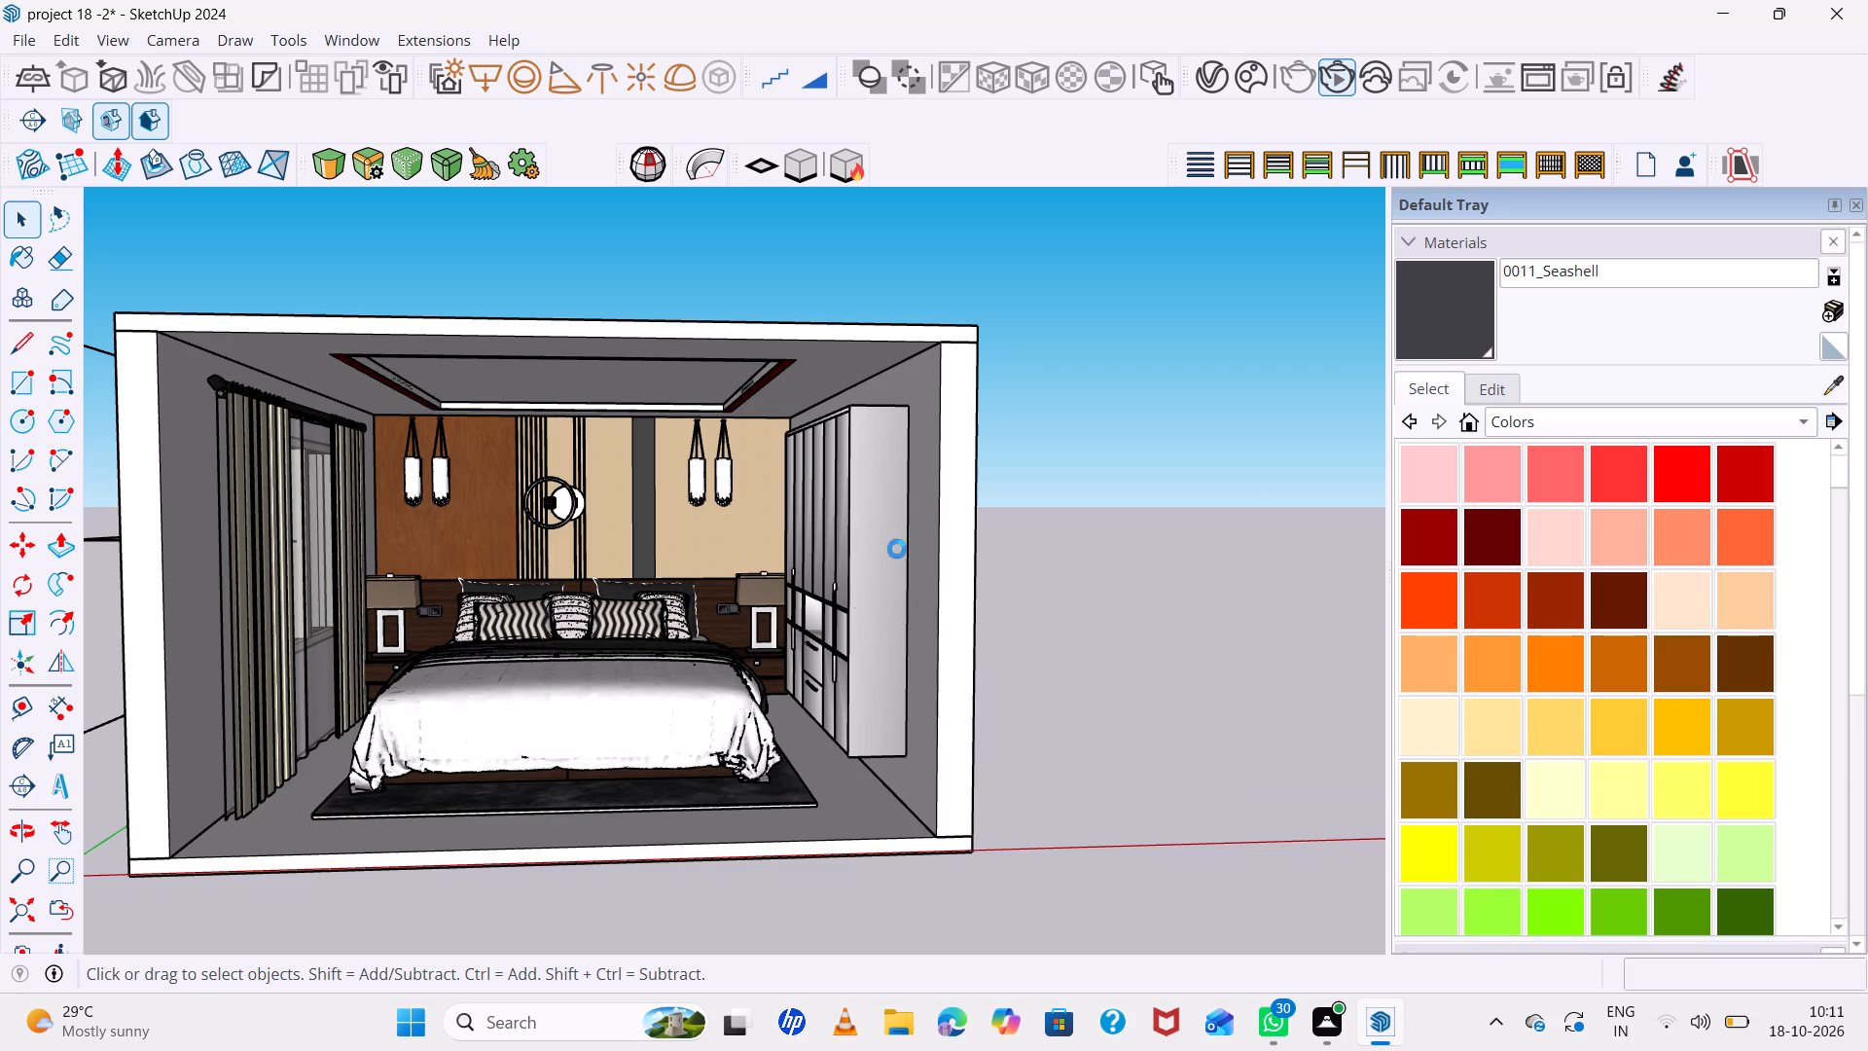